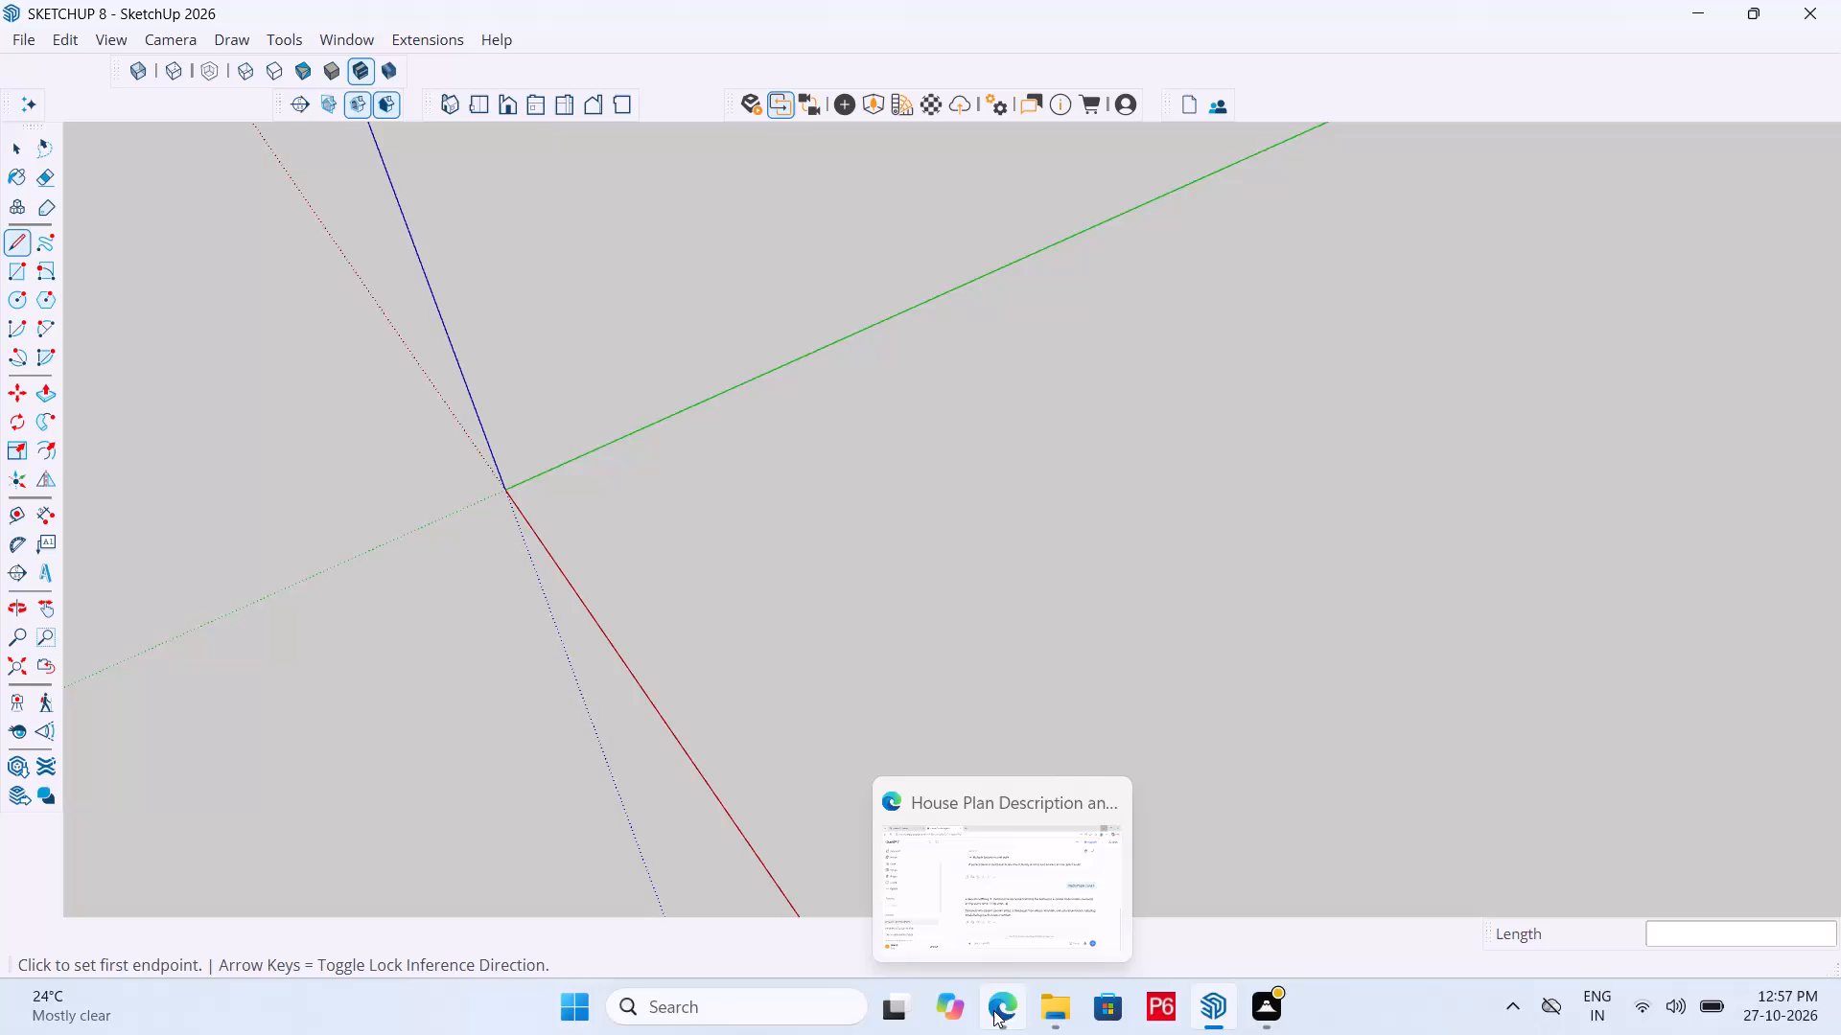
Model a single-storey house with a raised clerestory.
Open the drawing 22 house plan image and arrange it beside a wider SketchUp window for reference.
click(1058, 1017)
double_click(1516, 383)
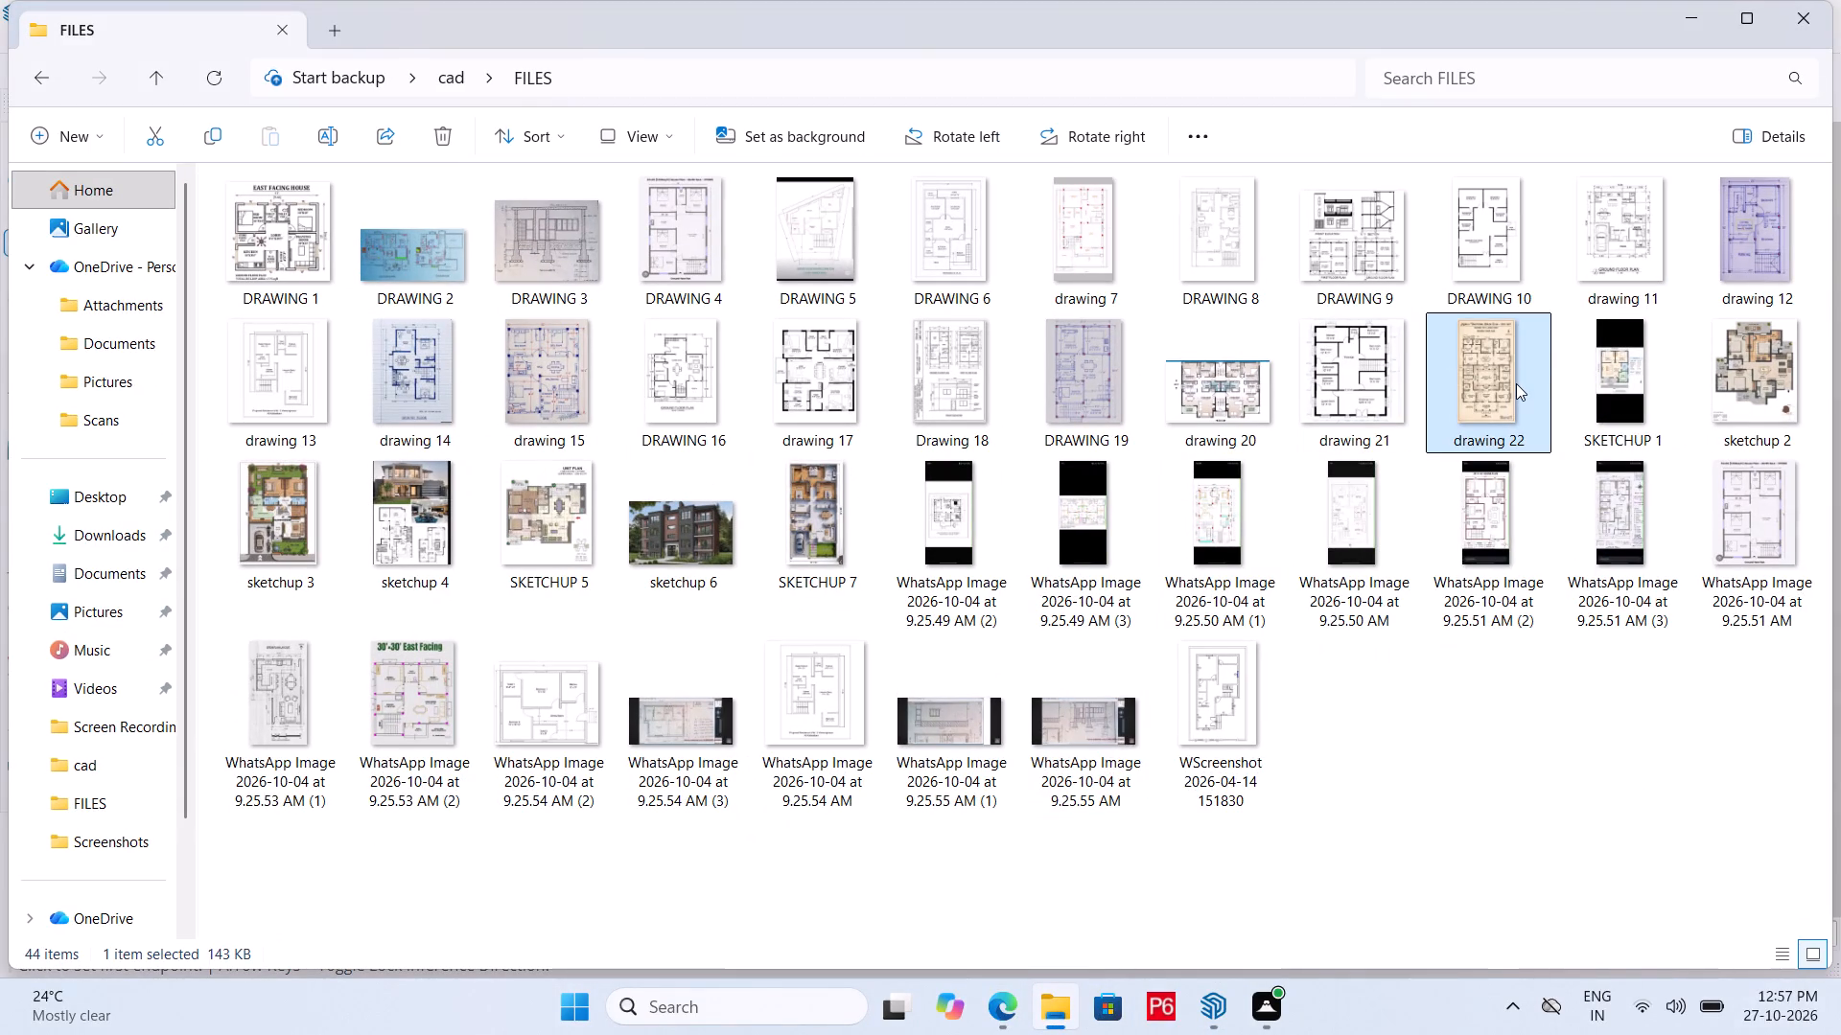
click(1196, 1002)
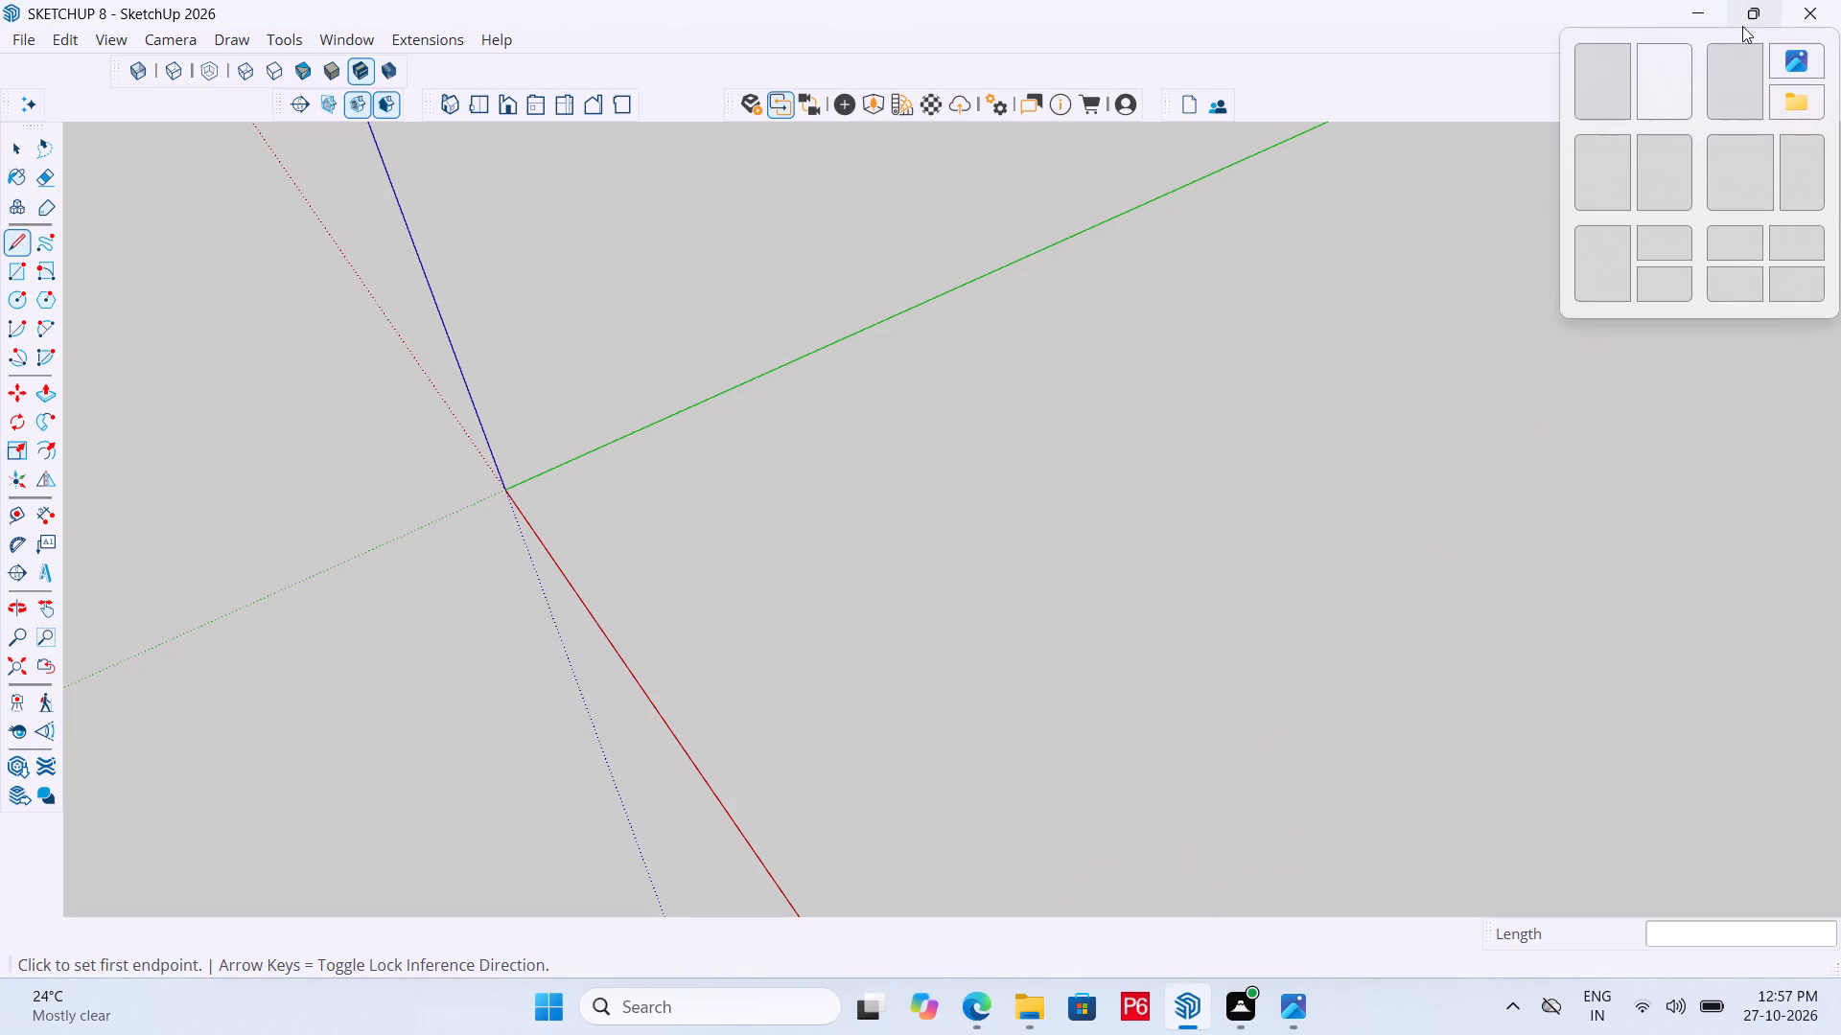
click(1690, 72)
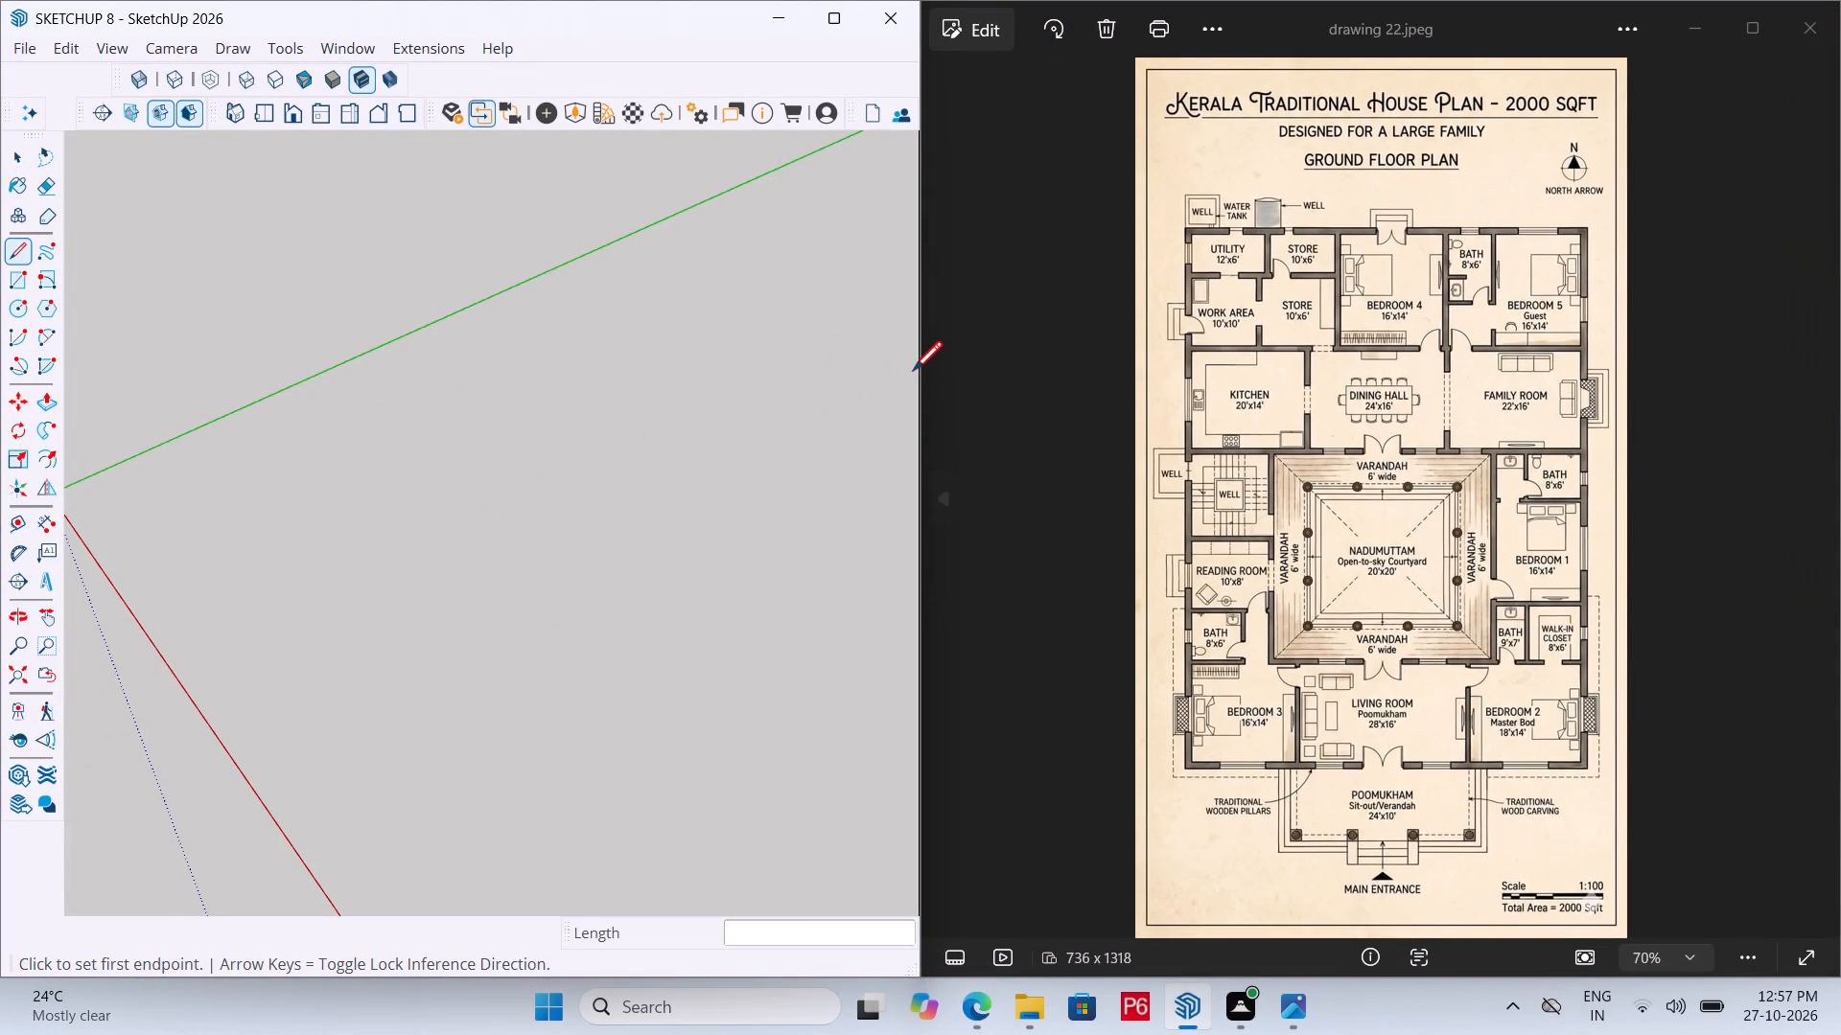
drag(923, 390, 1643, 469)
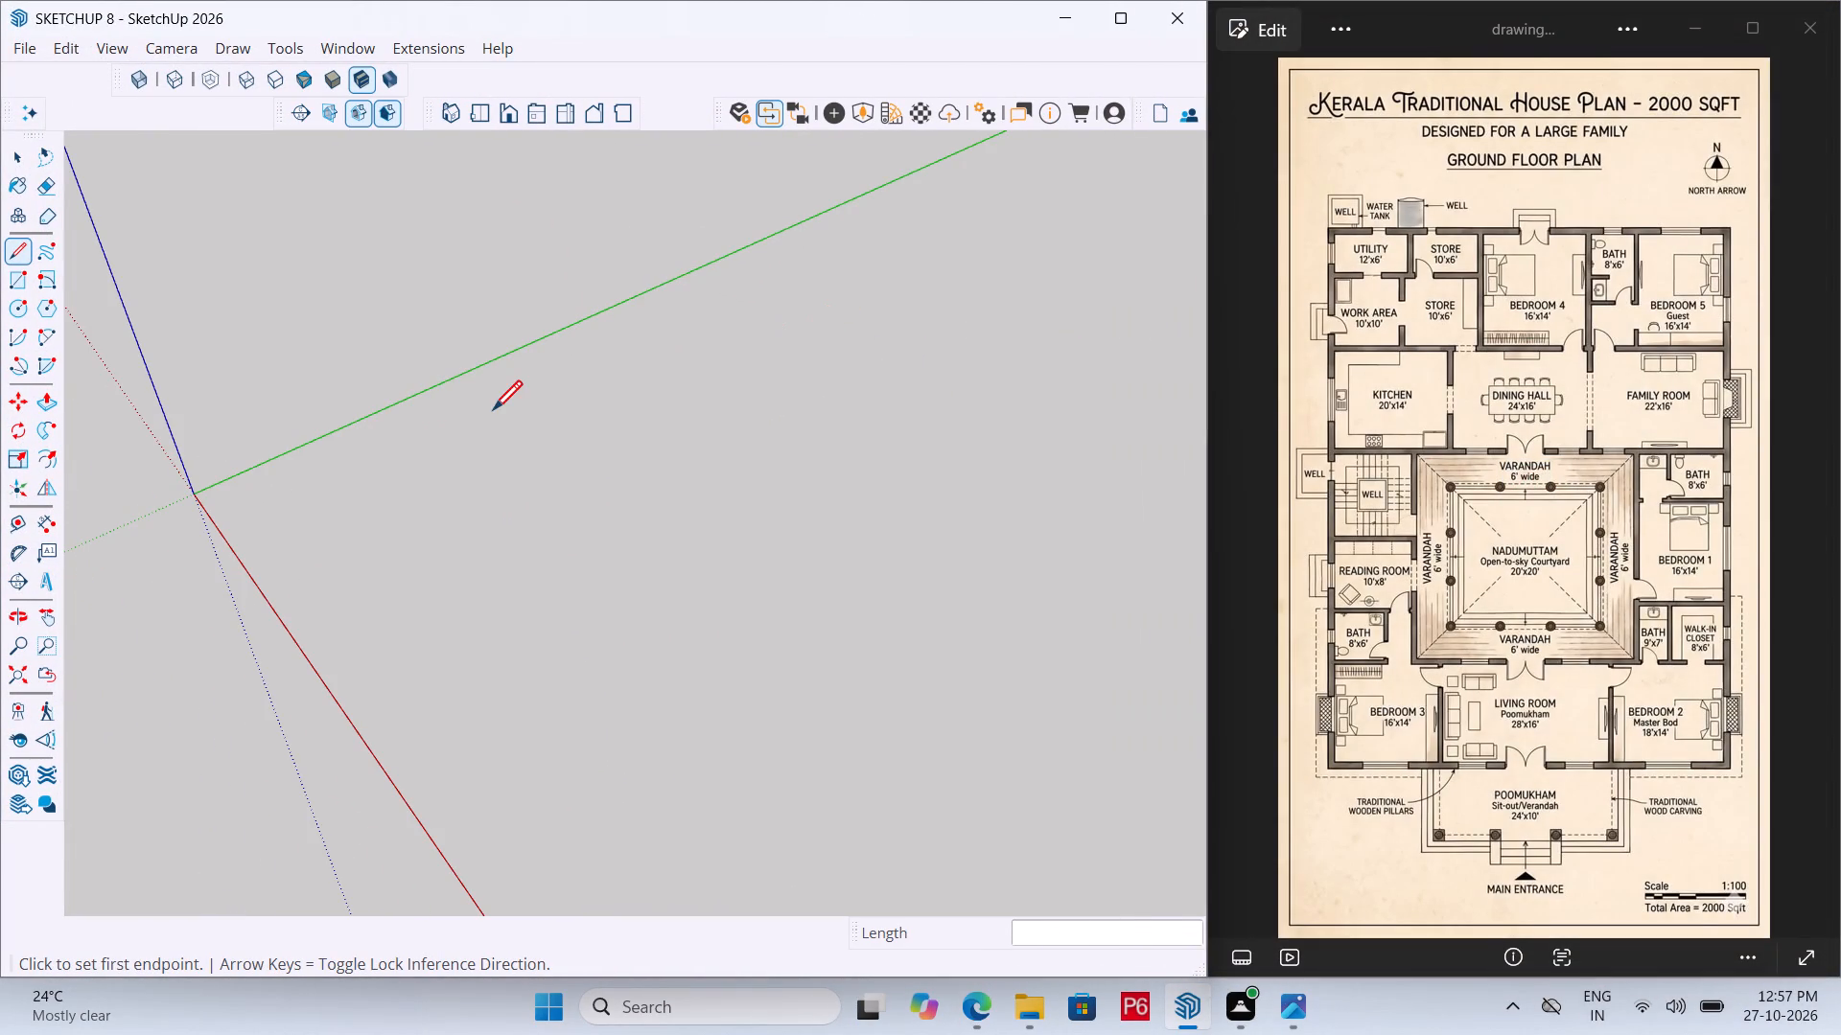
Draw a closed 14' by 16' rectangle near the origin with the Line tool, the 14' sides parallel to the green axis.
scroll(426, 418, down, 2)
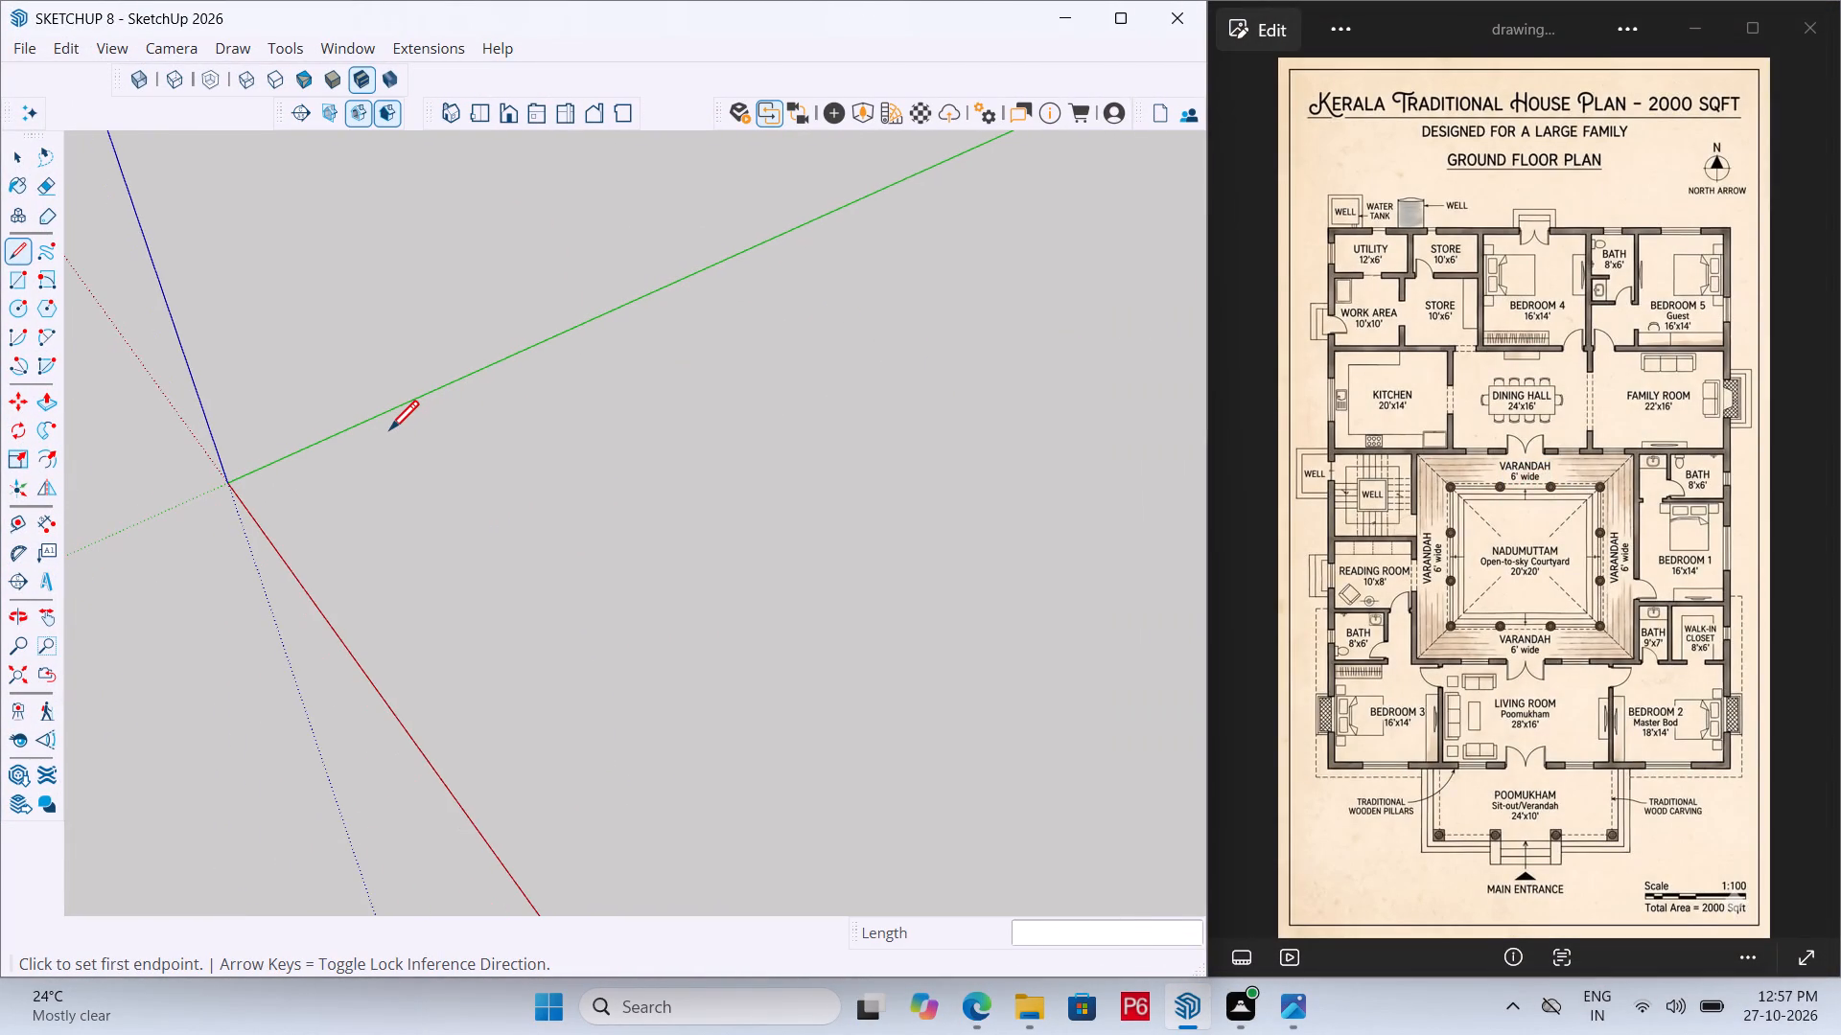
scroll(389, 433, down, 4)
scroll(298, 585, down, 6)
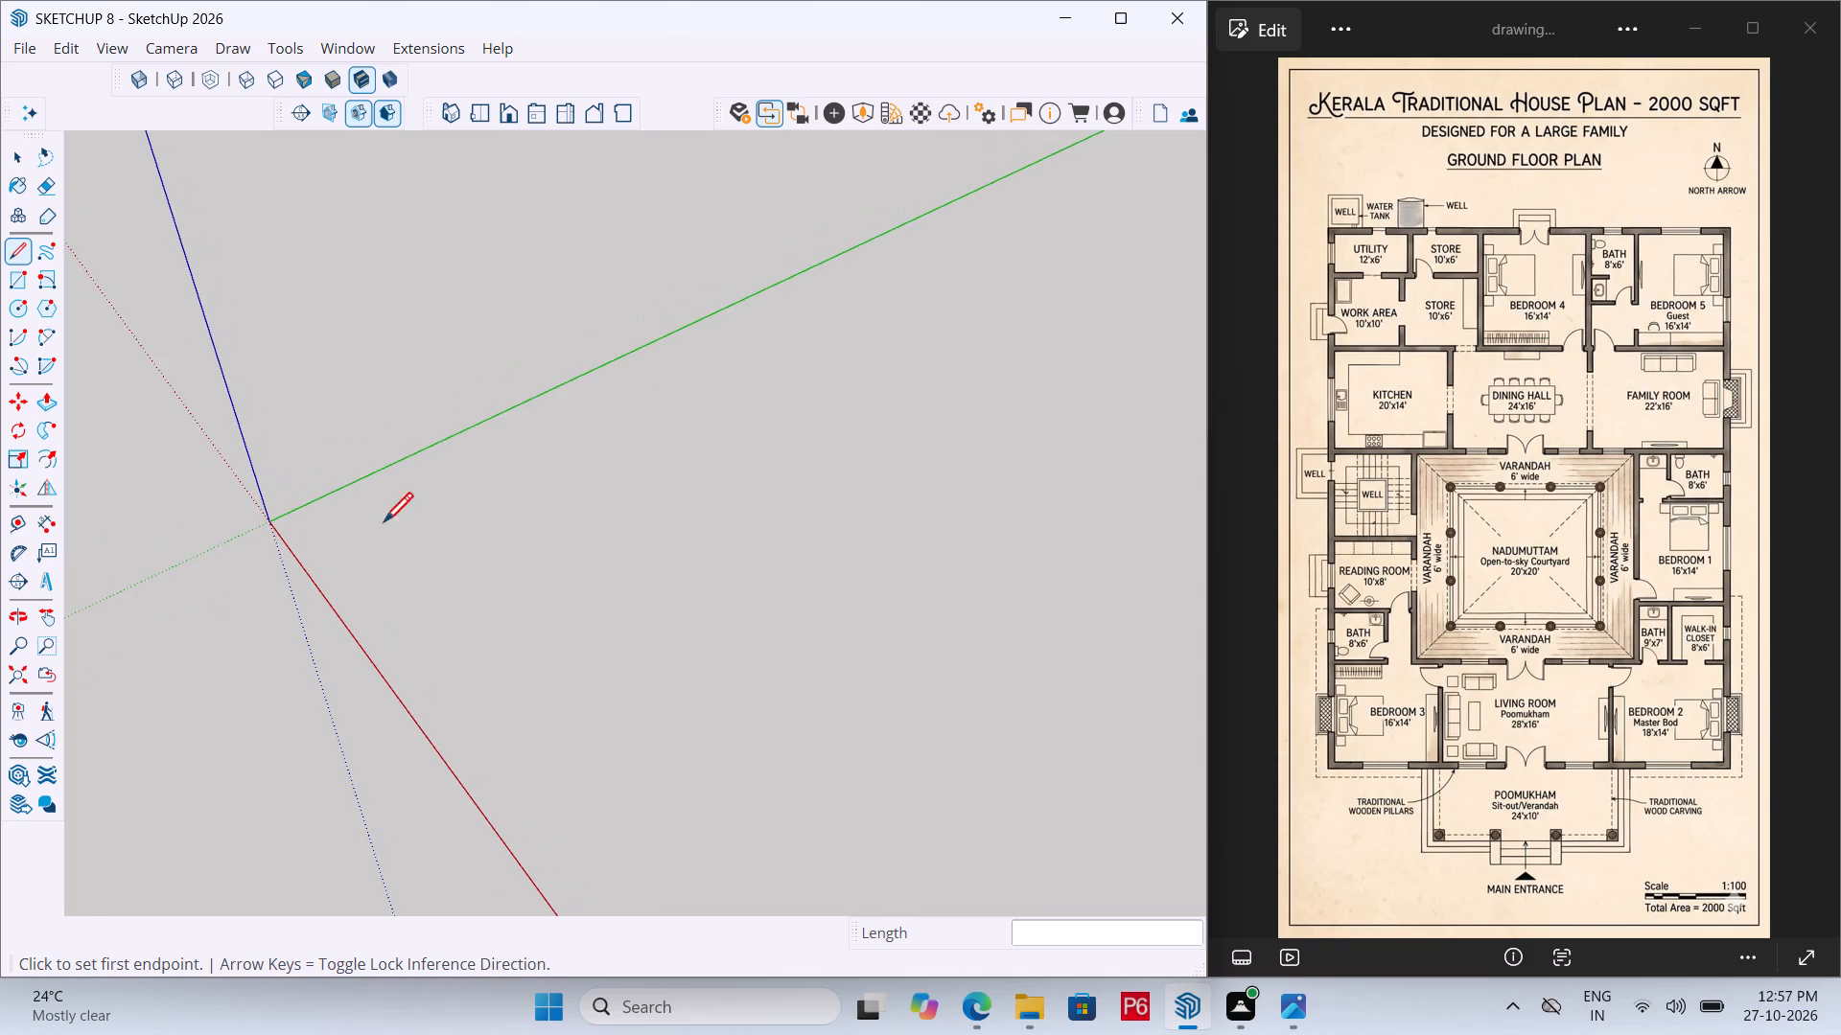
scroll(899, 287, up, 5)
scroll(848, 474, down, 3)
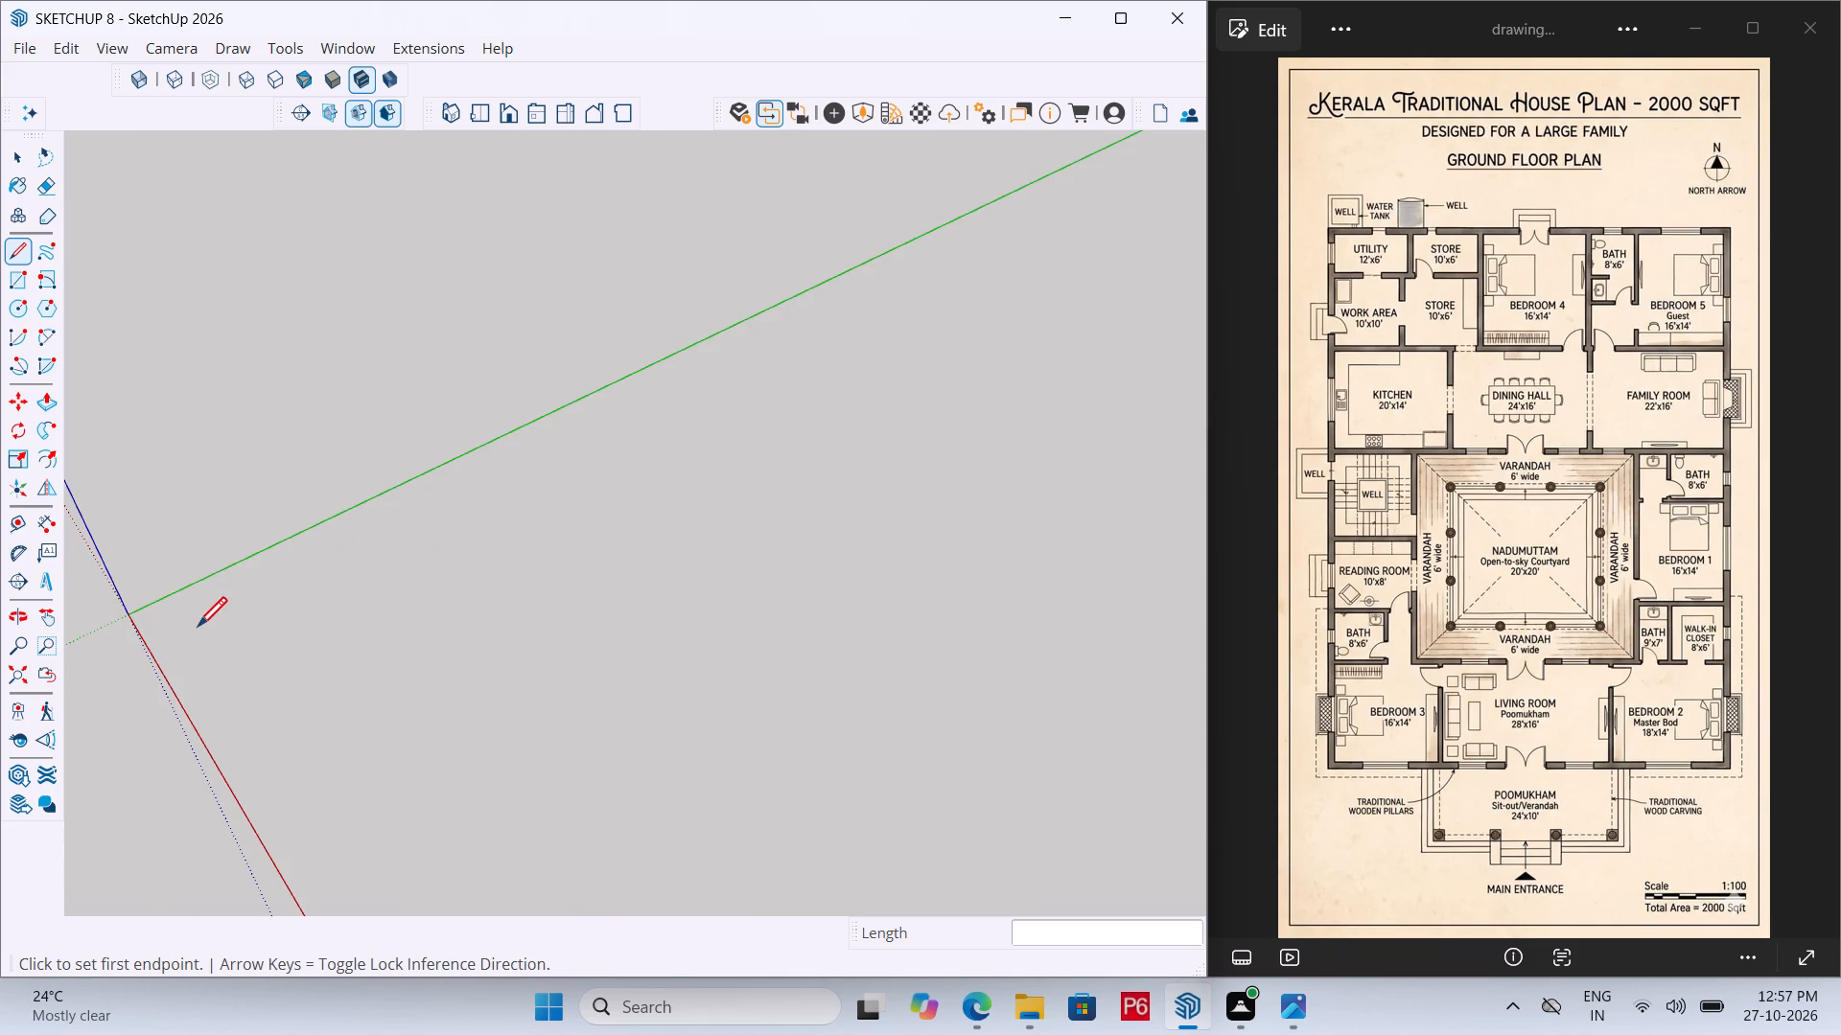
click(197, 633)
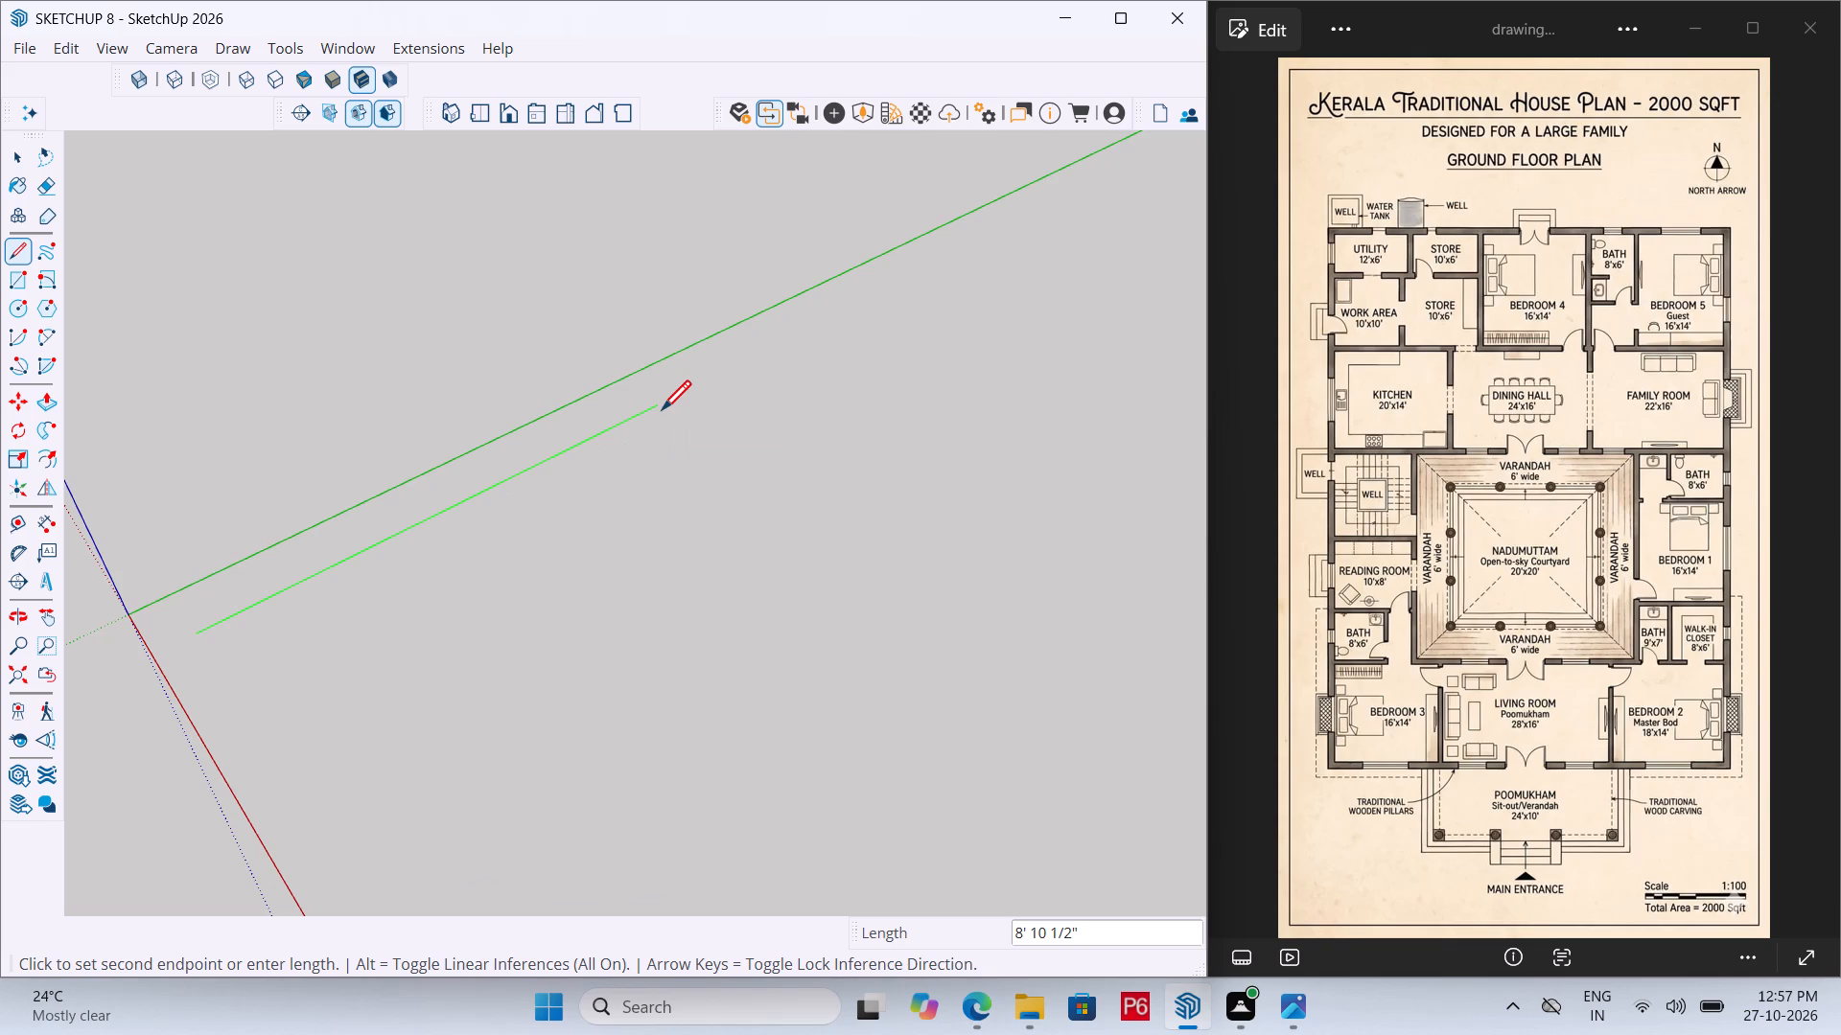
text(14)
key(apostrophe)
key(Return)
scroll(630, 499, down, 7)
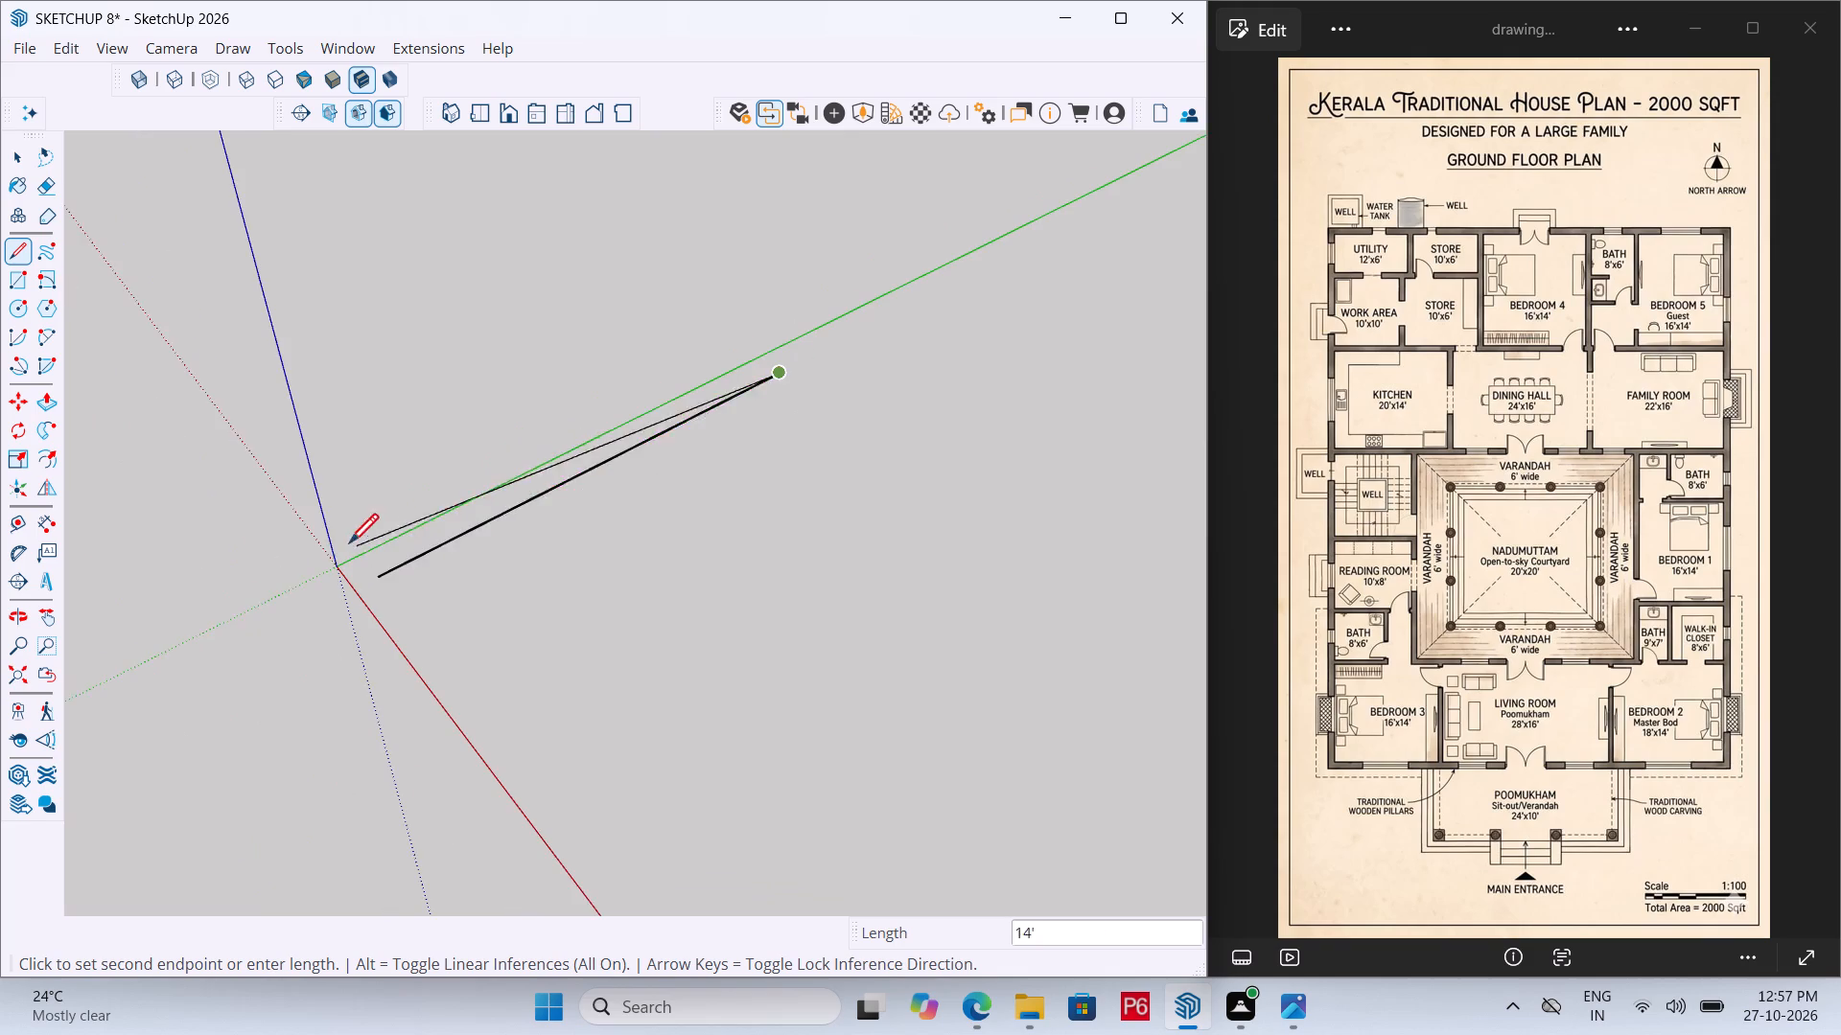
scroll(336, 558, down, 10)
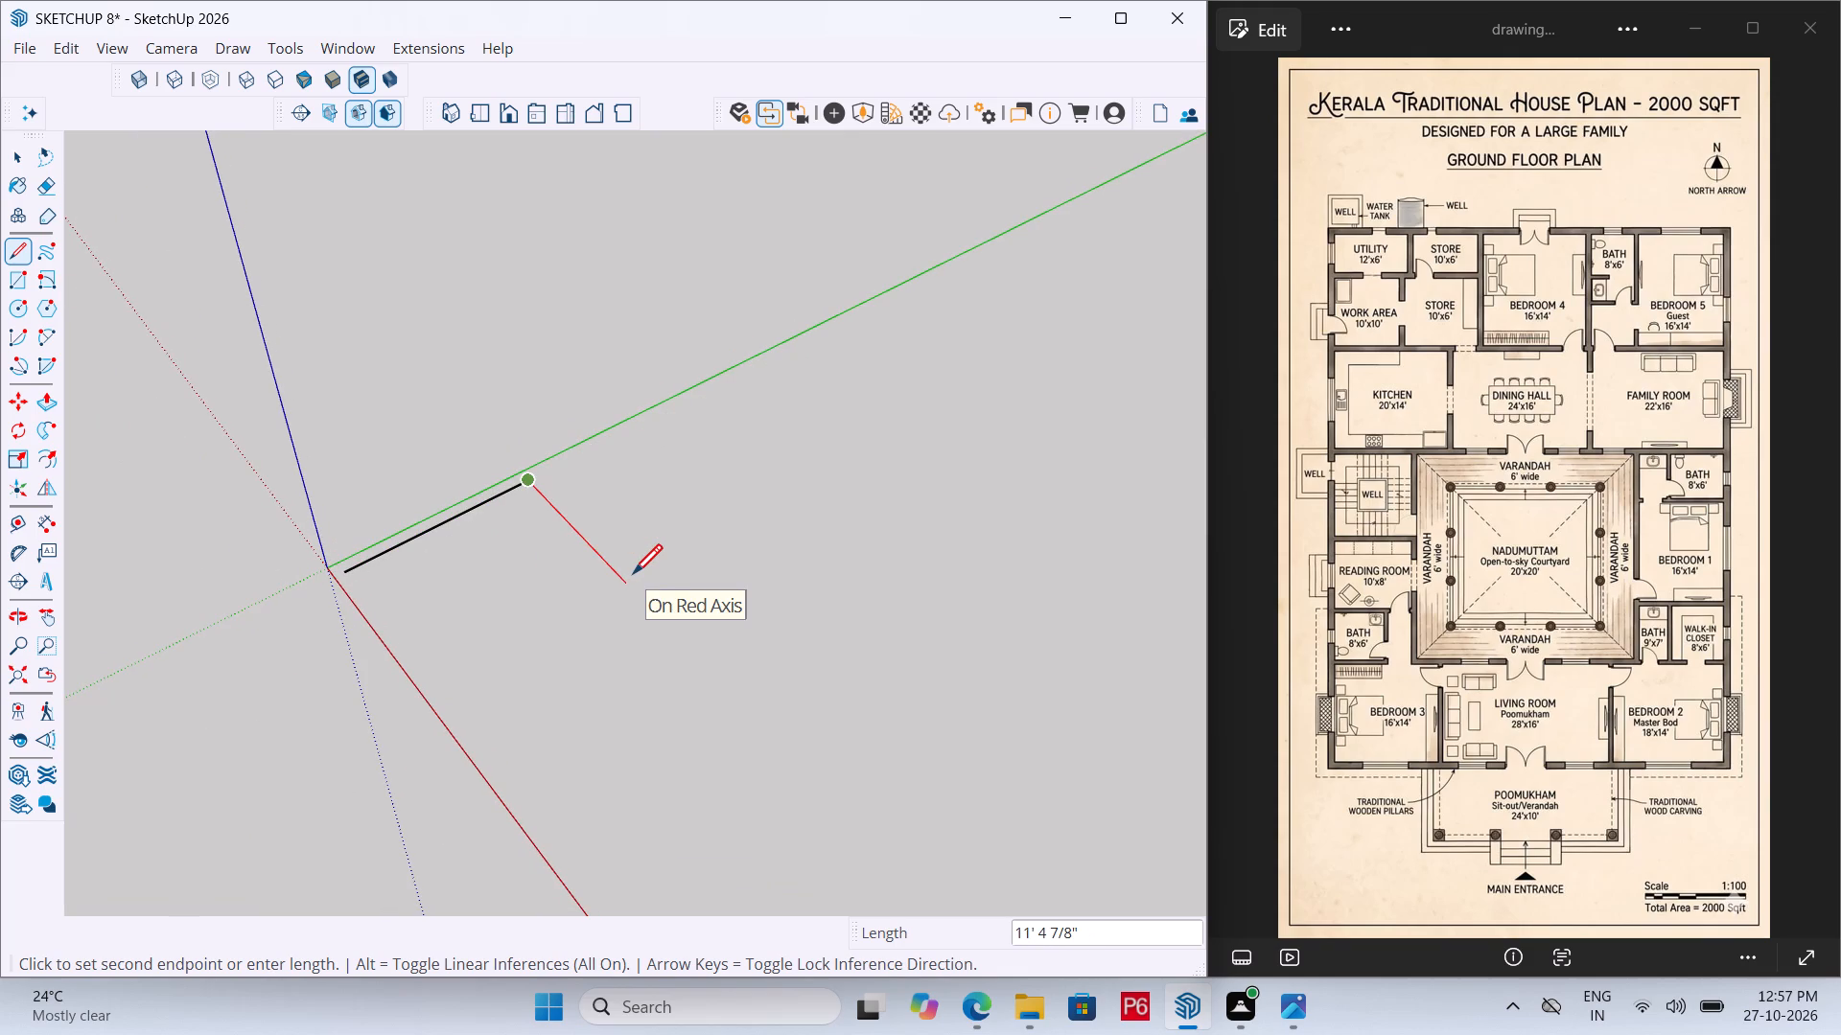
text(16')
key(Return)
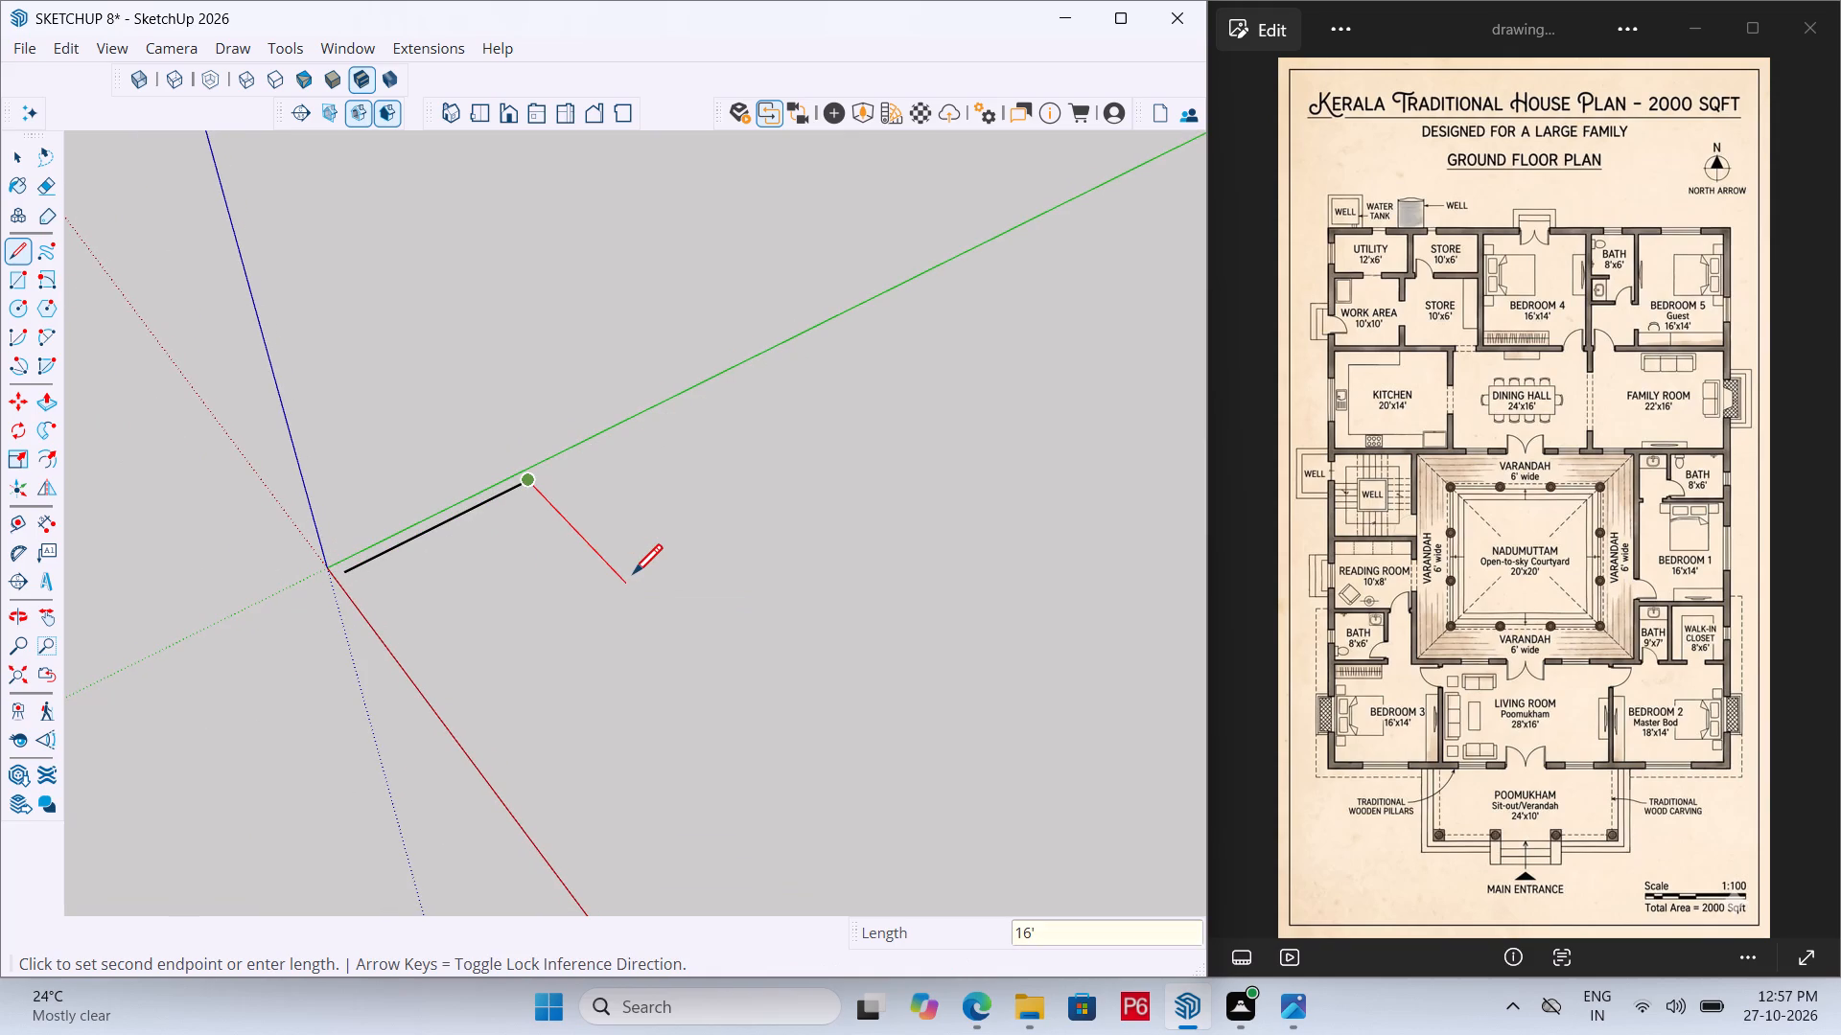
text(14')
key(Return)
click(349, 575)
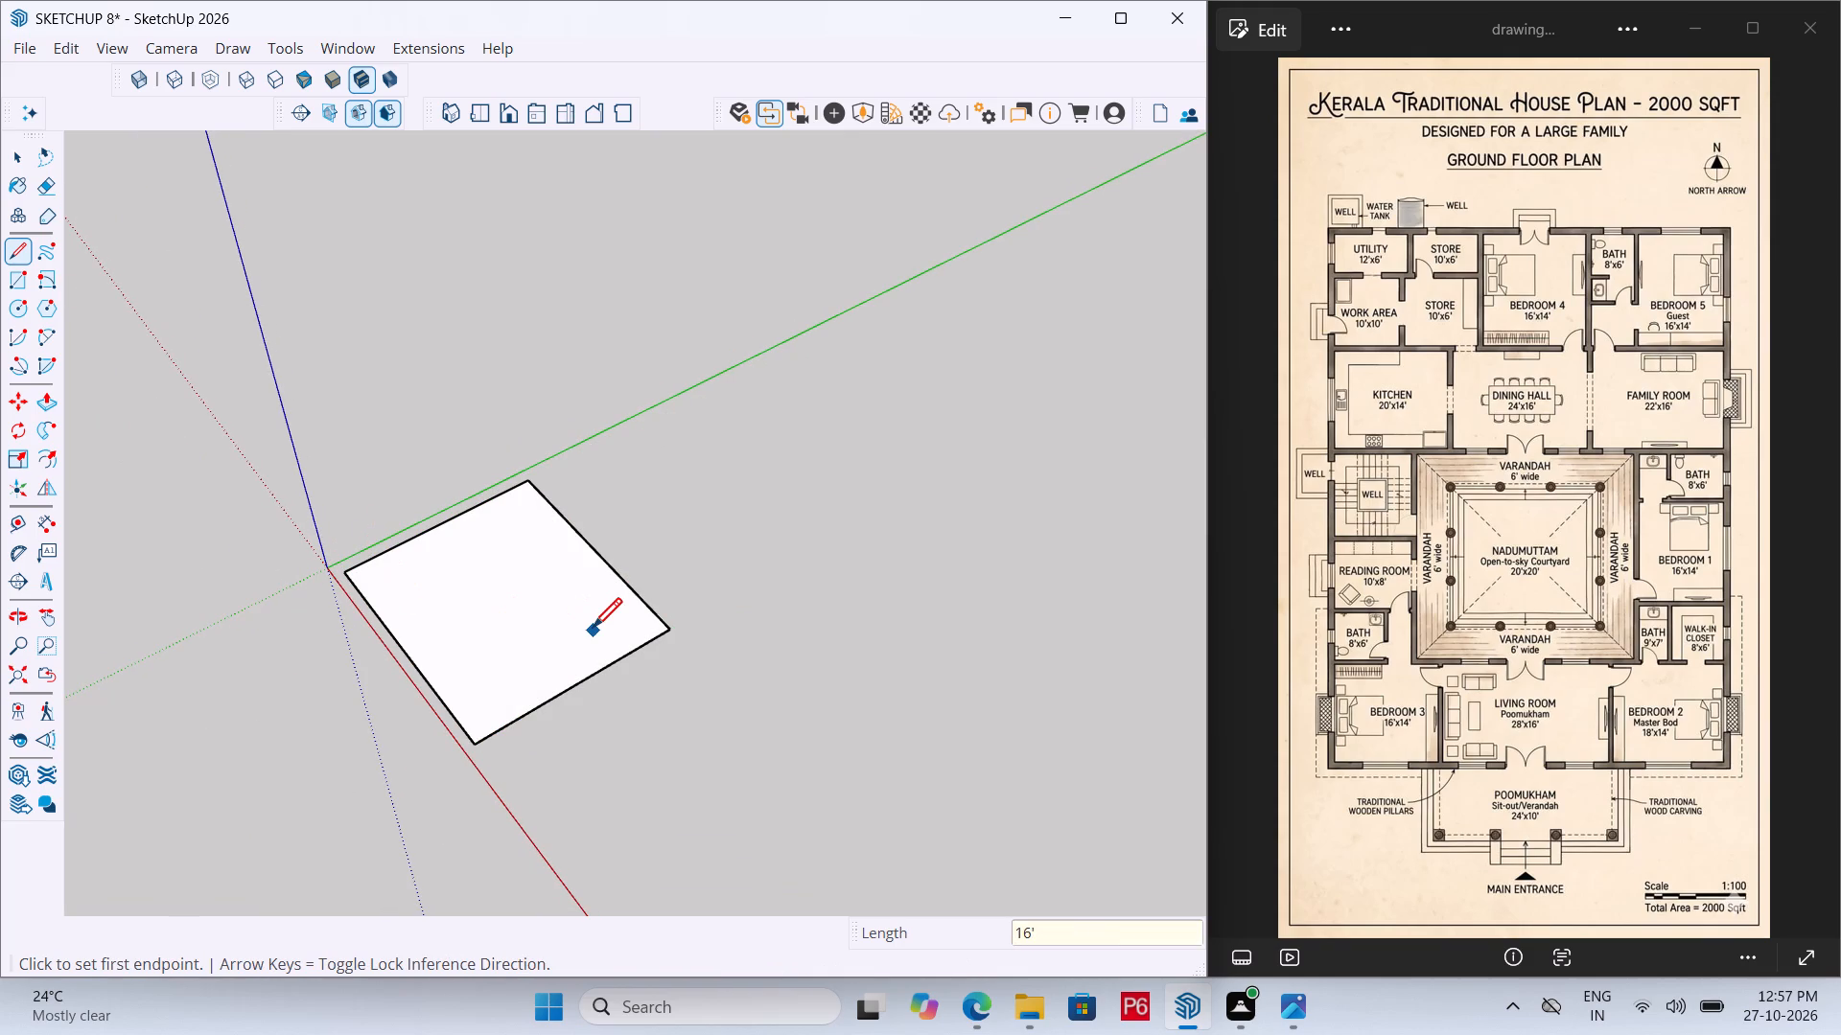
Make a group from the rectangular face and its edges, and open the group for editing.
key(space)
click(593, 631)
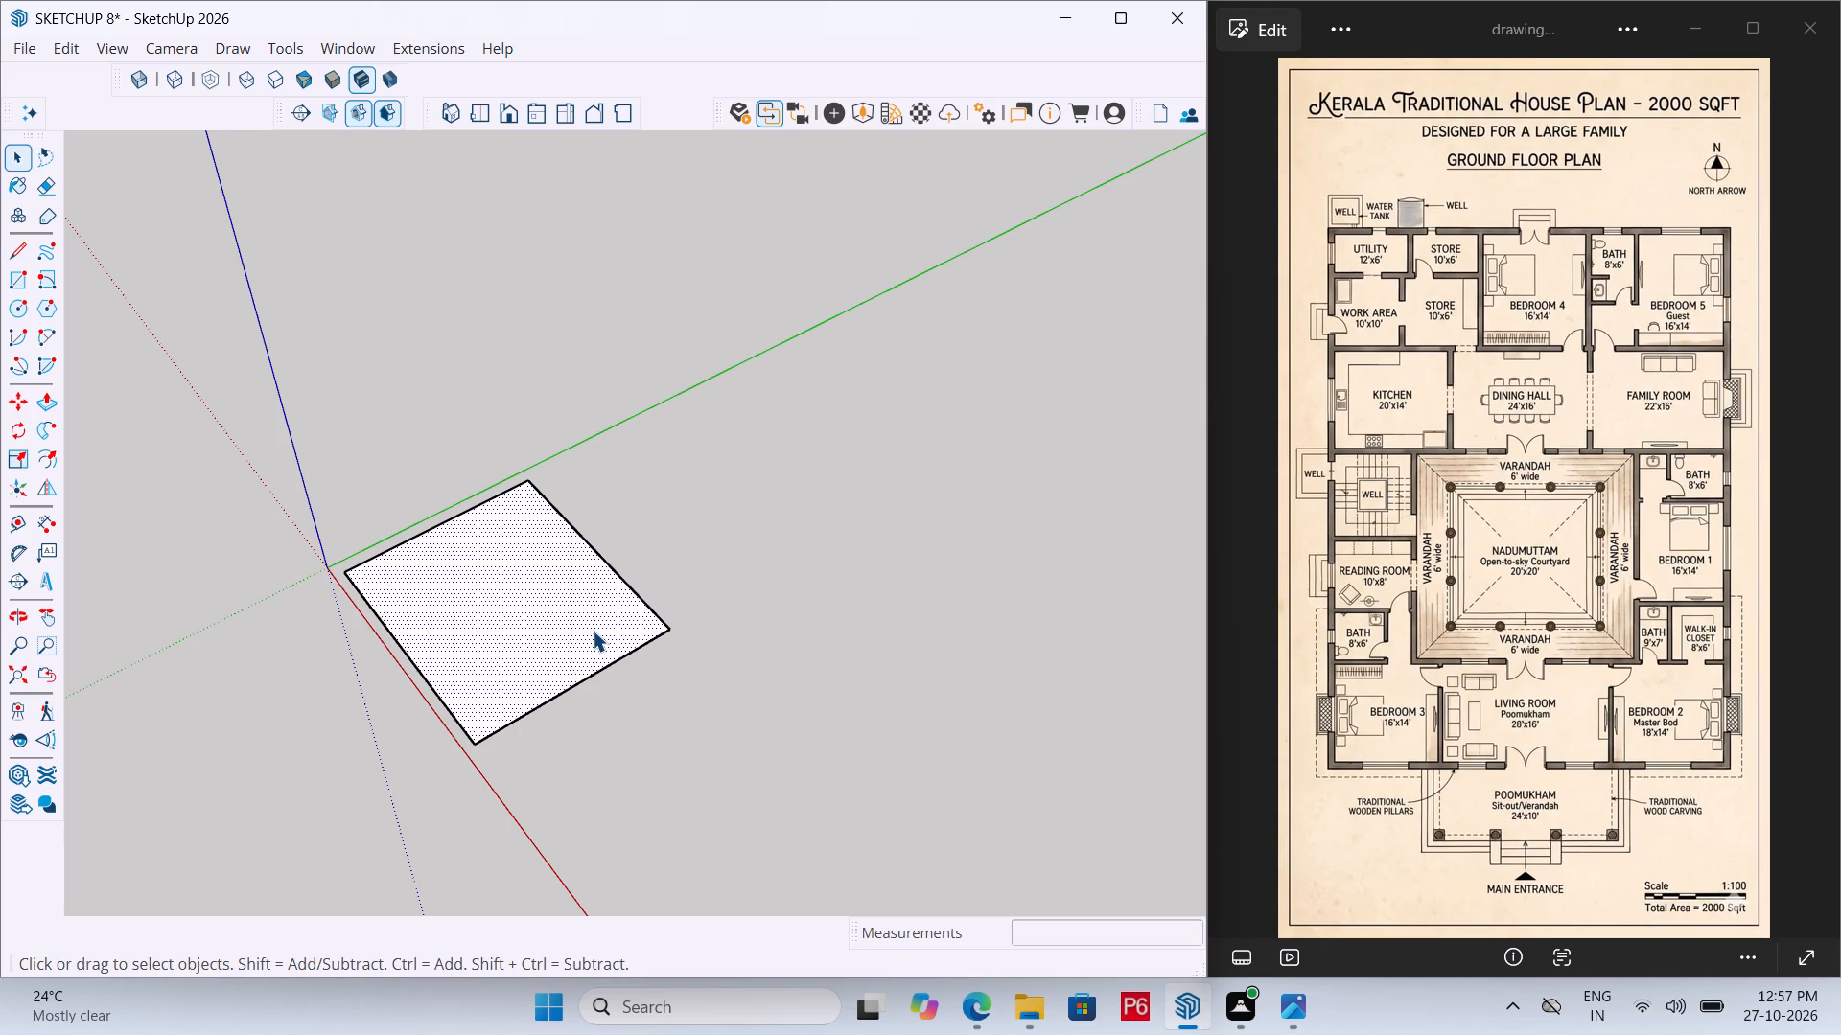
double_click(593, 631)
right_click(593, 631)
click(731, 433)
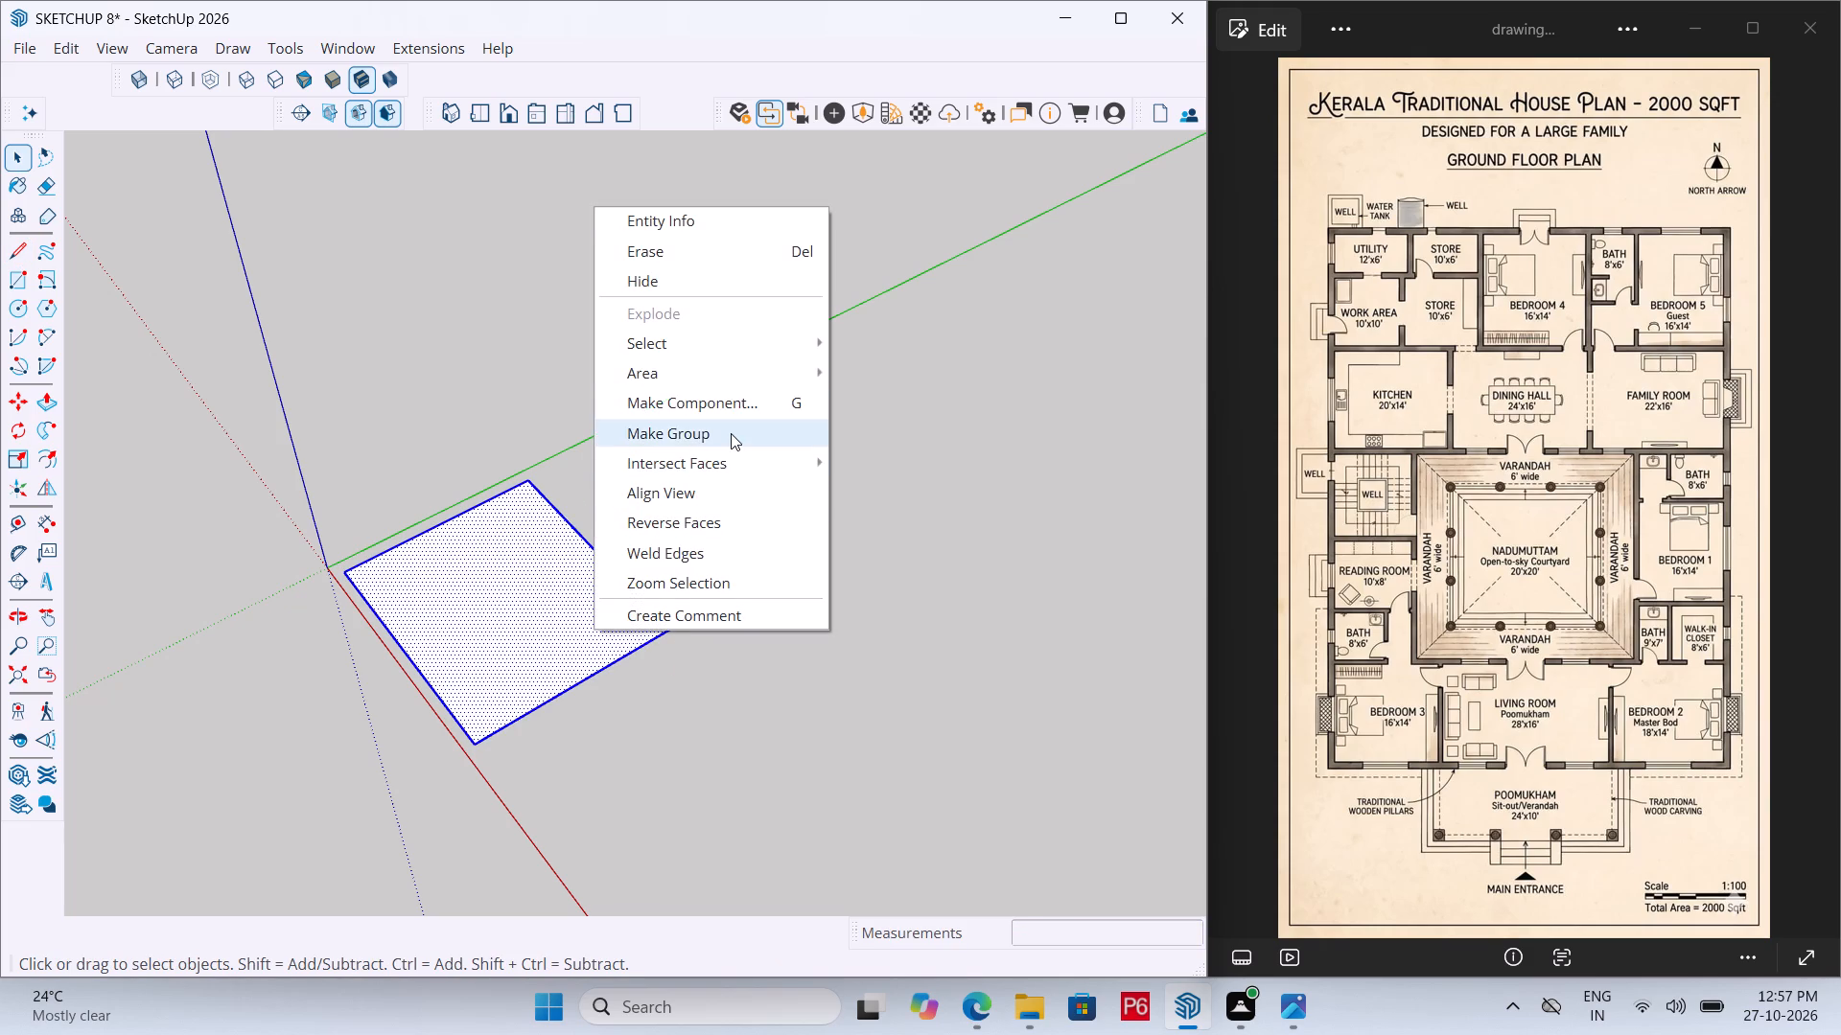
double_click(592, 615)
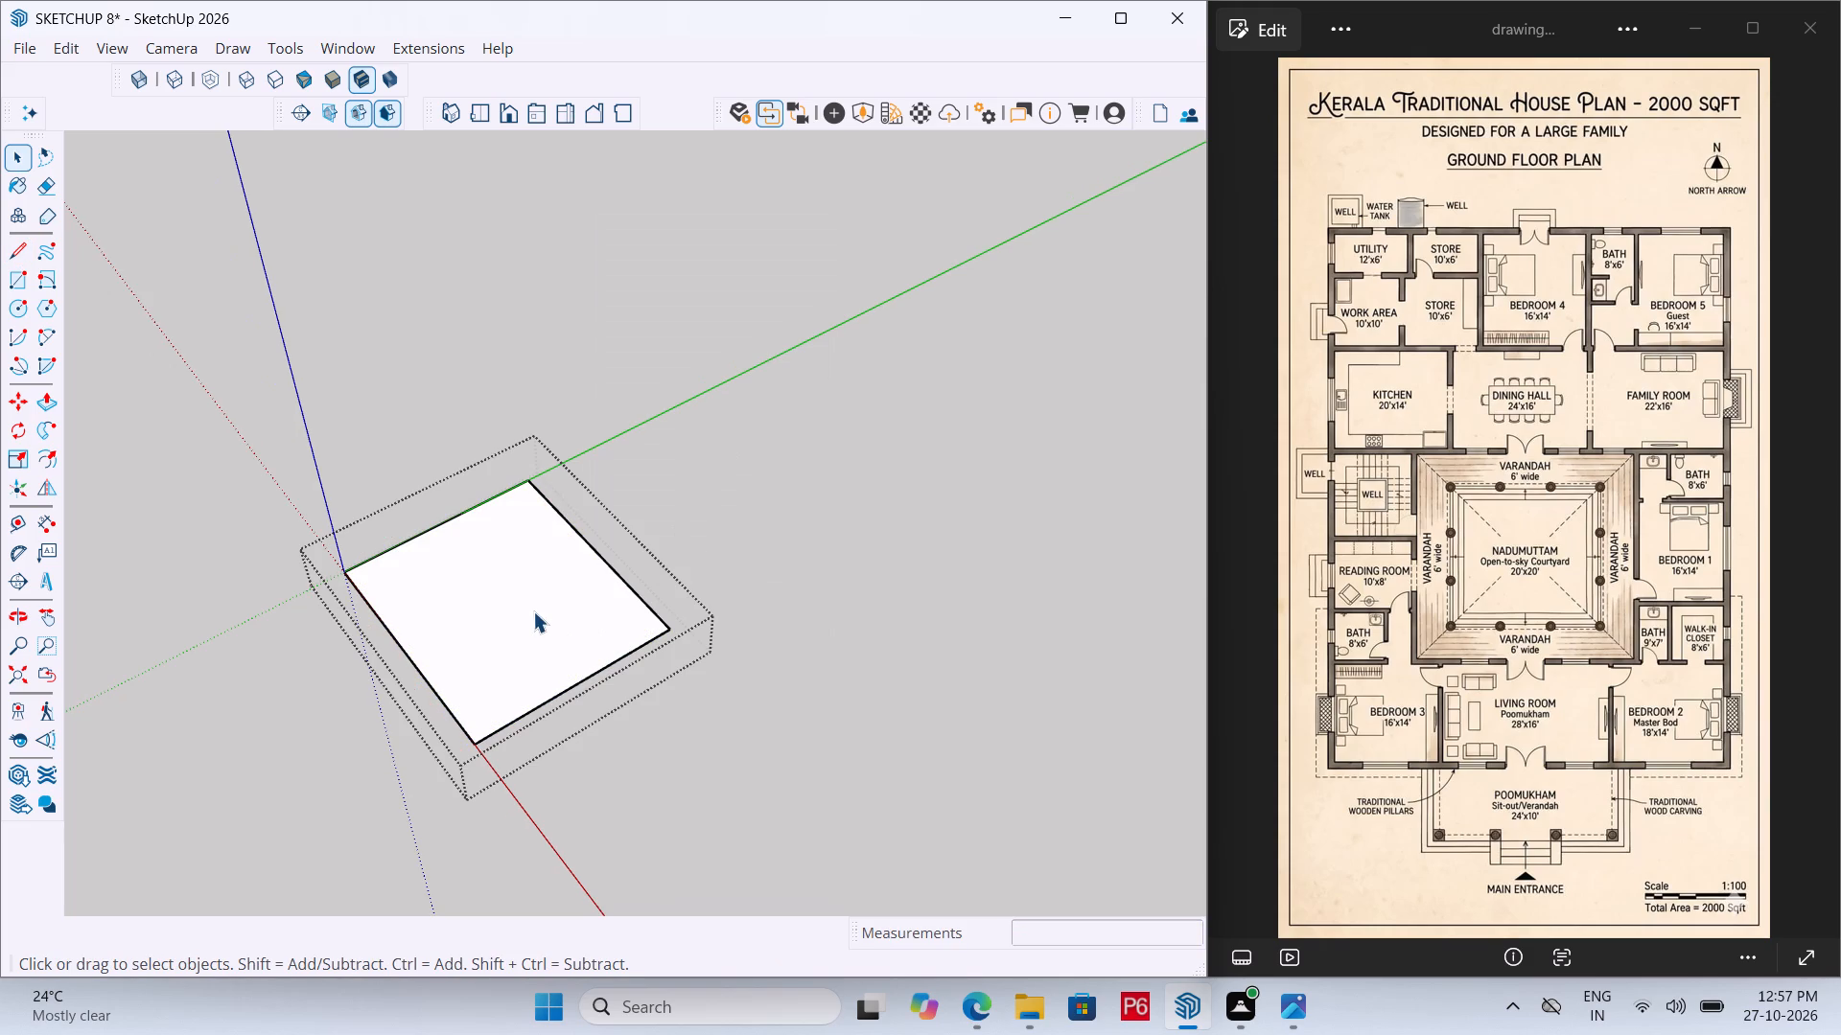
Place guides 9" outside the two room edges that meet at the corner nearest the origin.
scroll(402, 562, up, 6)
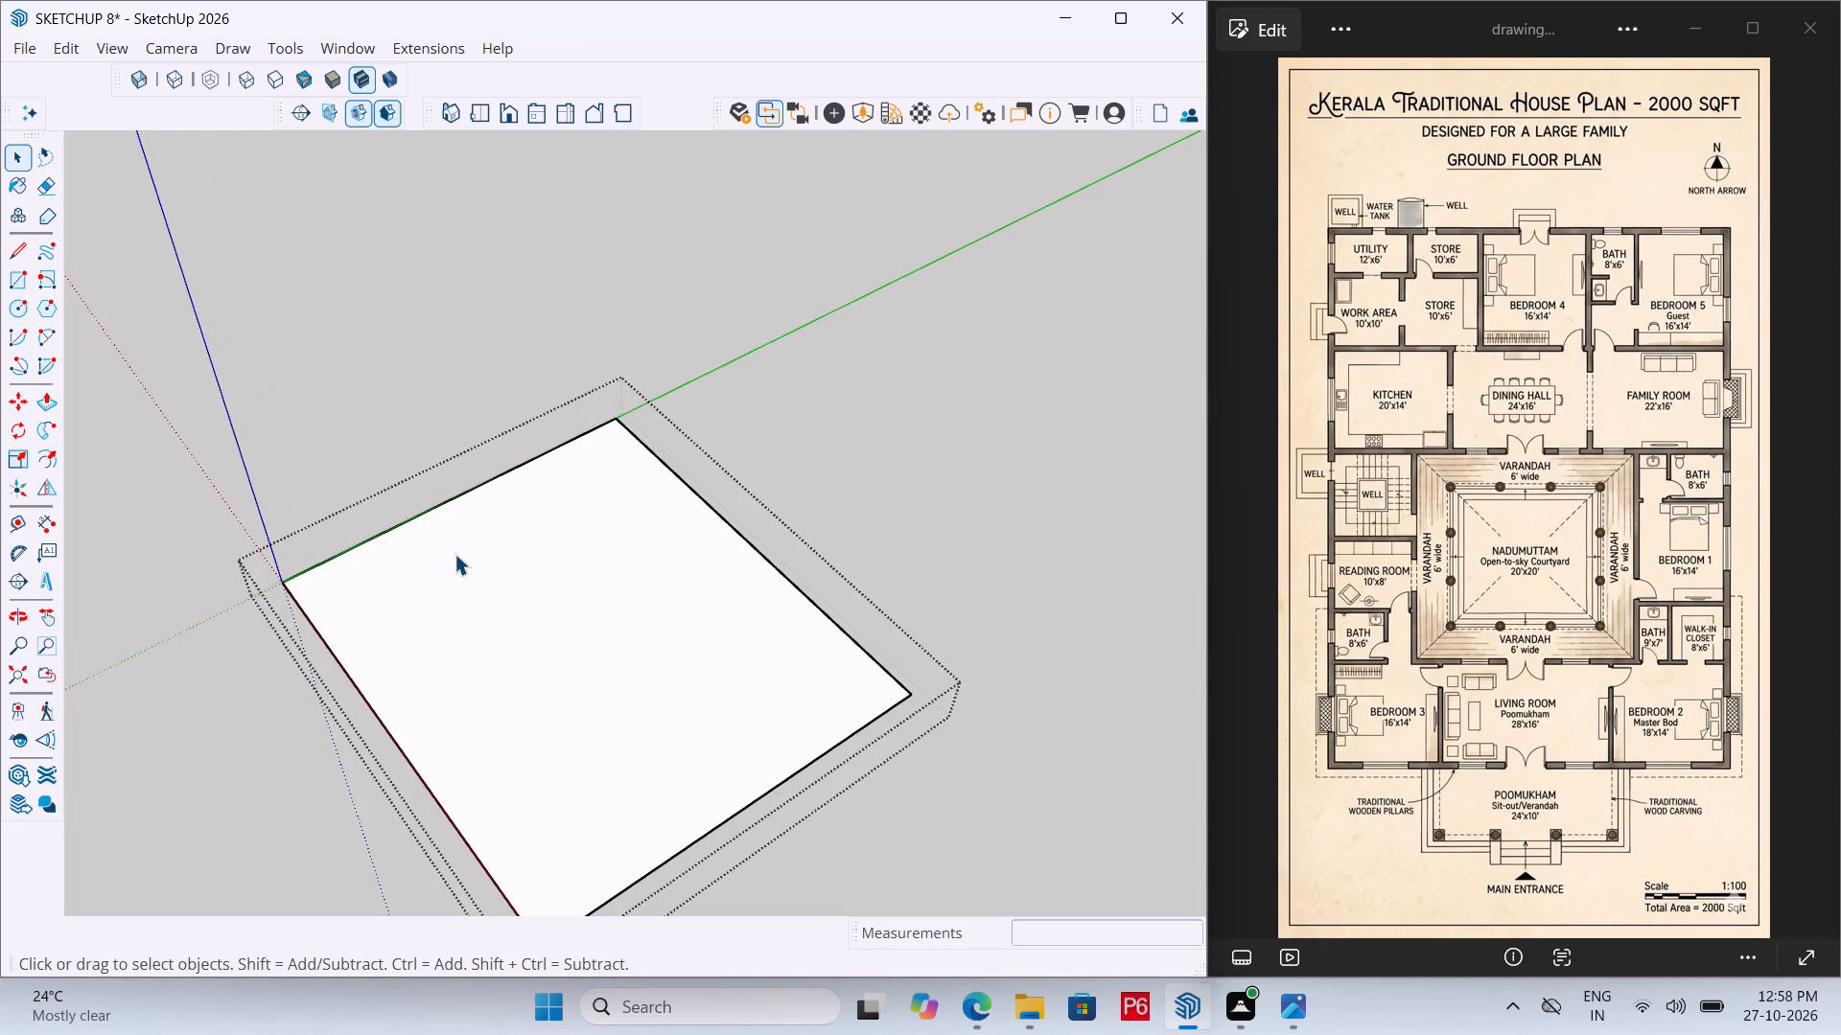
click(437, 553)
key(t)
click(411, 512)
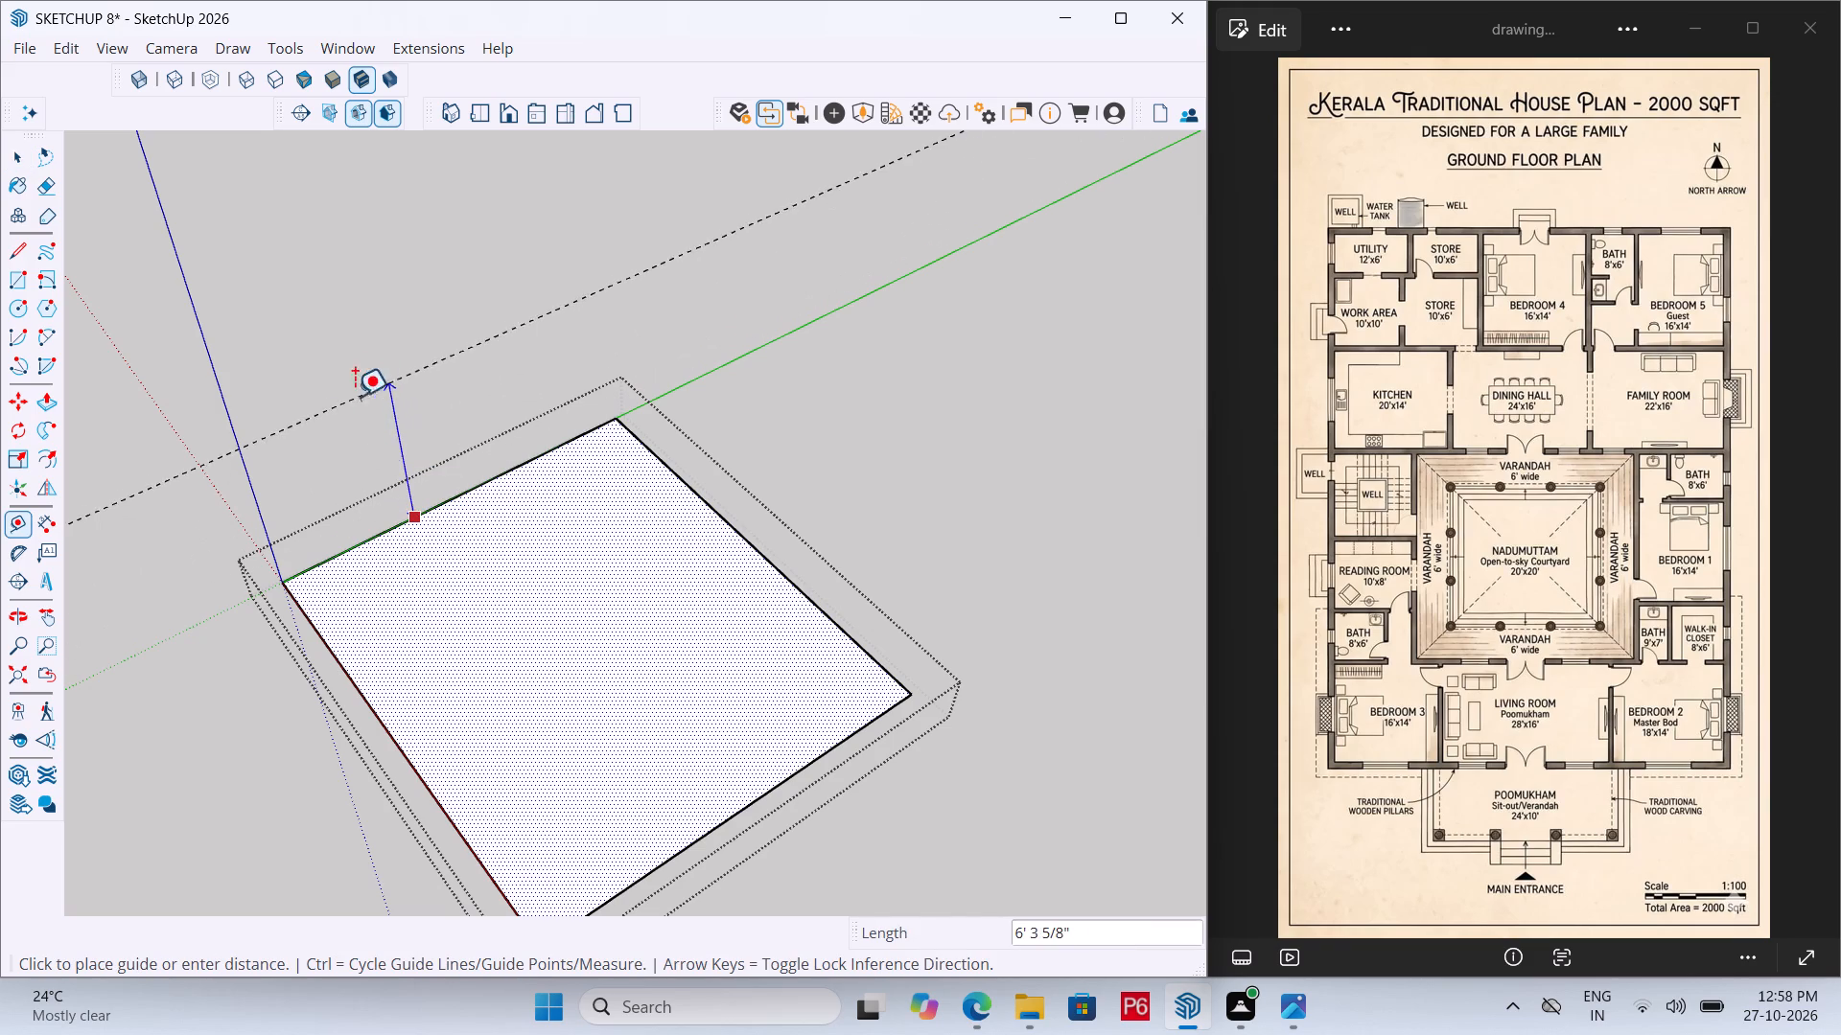
text(9")
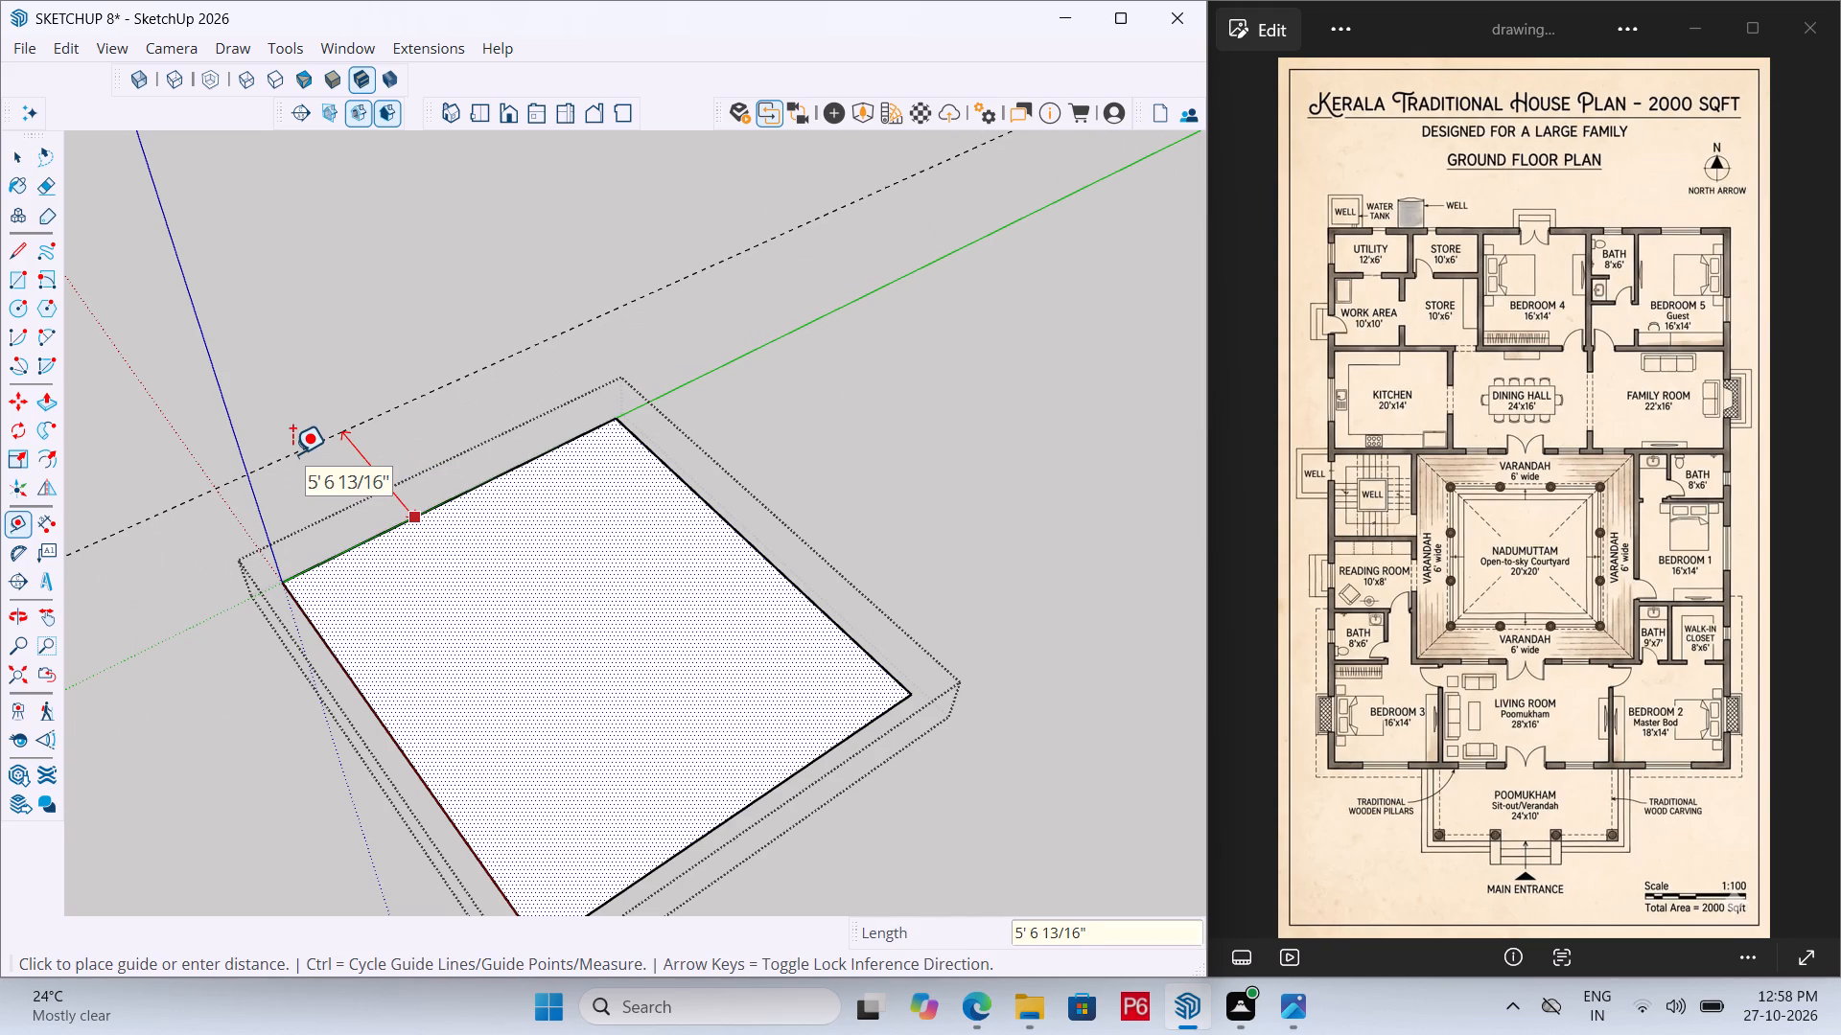
key(9)
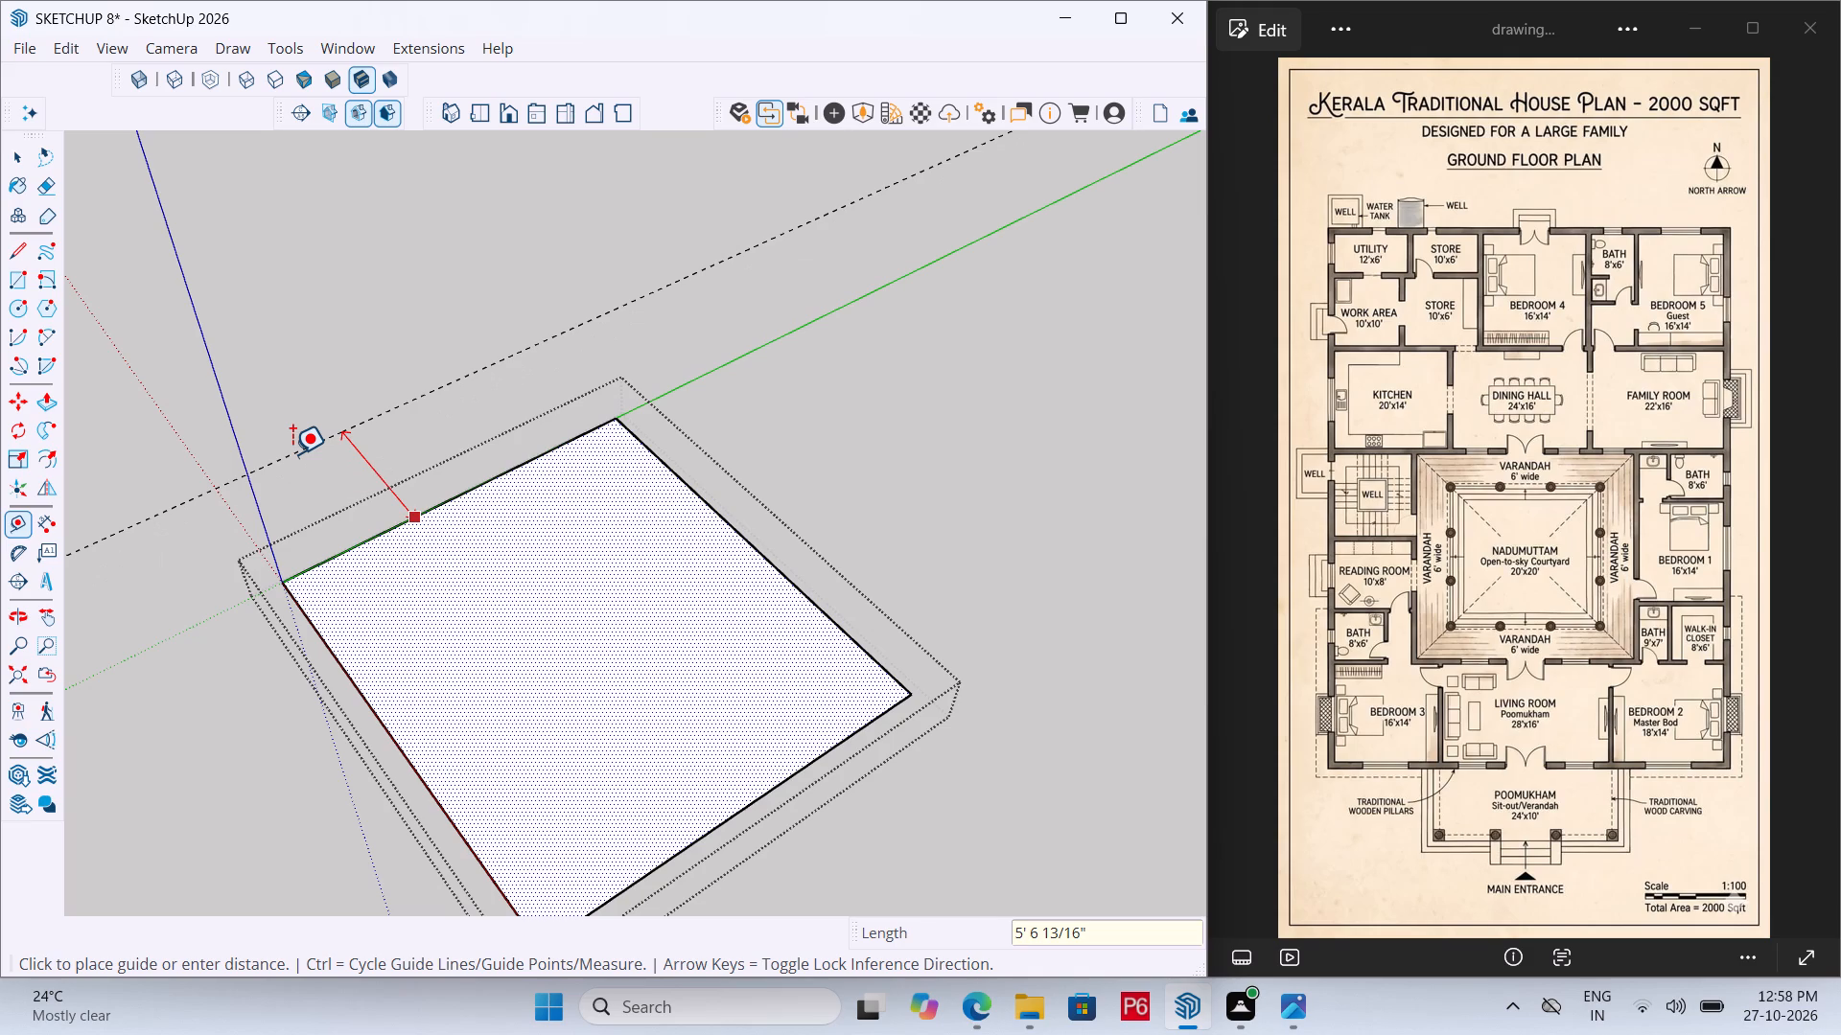
key(shift+quotedbl)
key(Return)
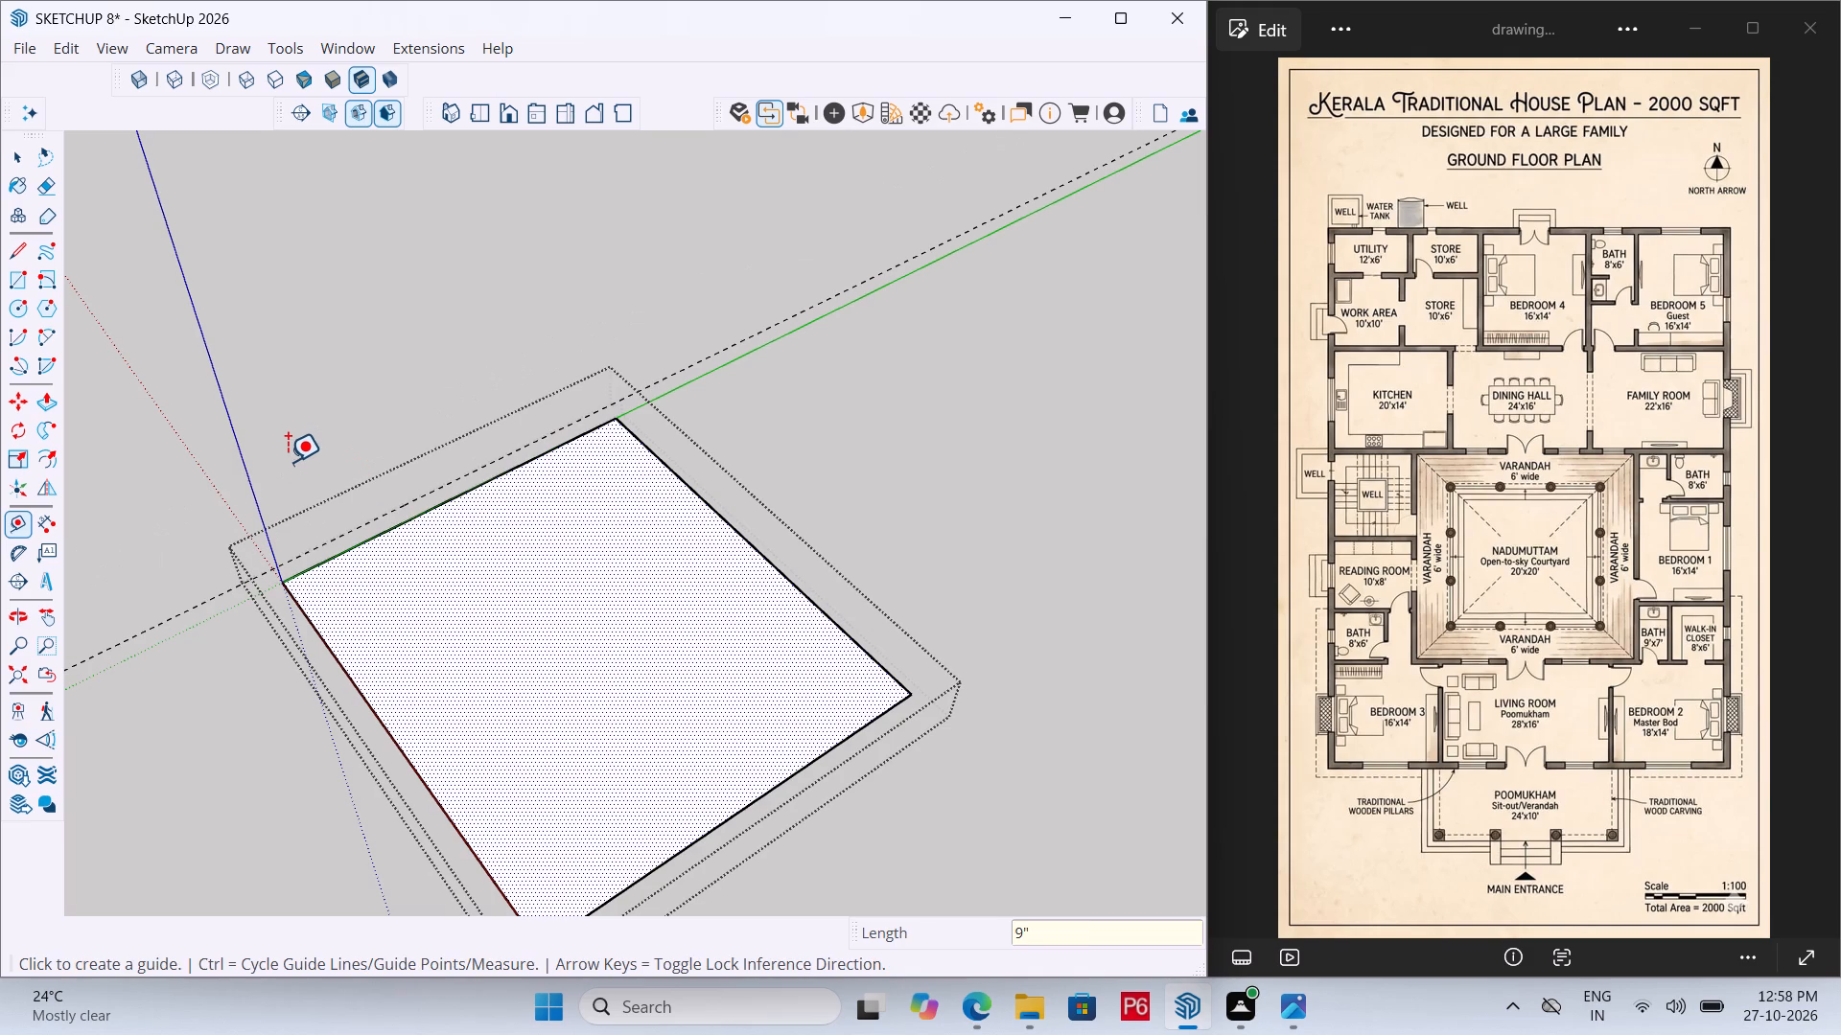
click(336, 668)
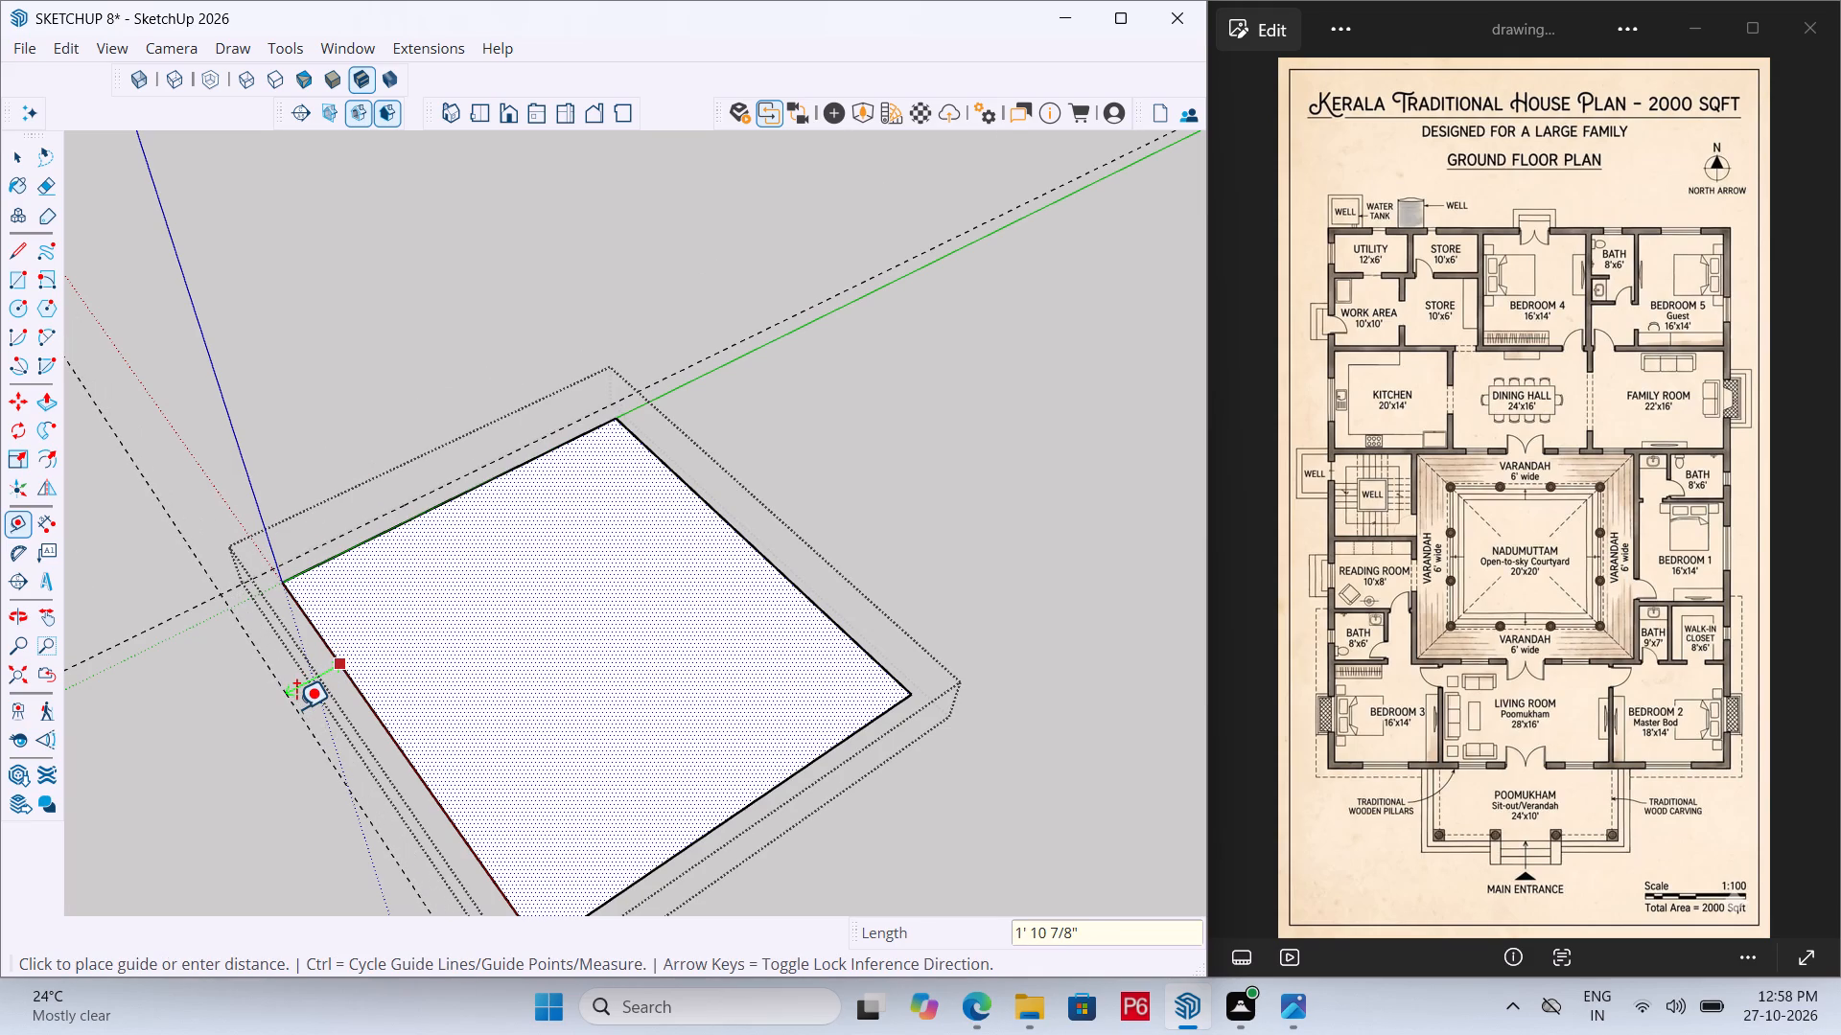
text(9")
key(Return)
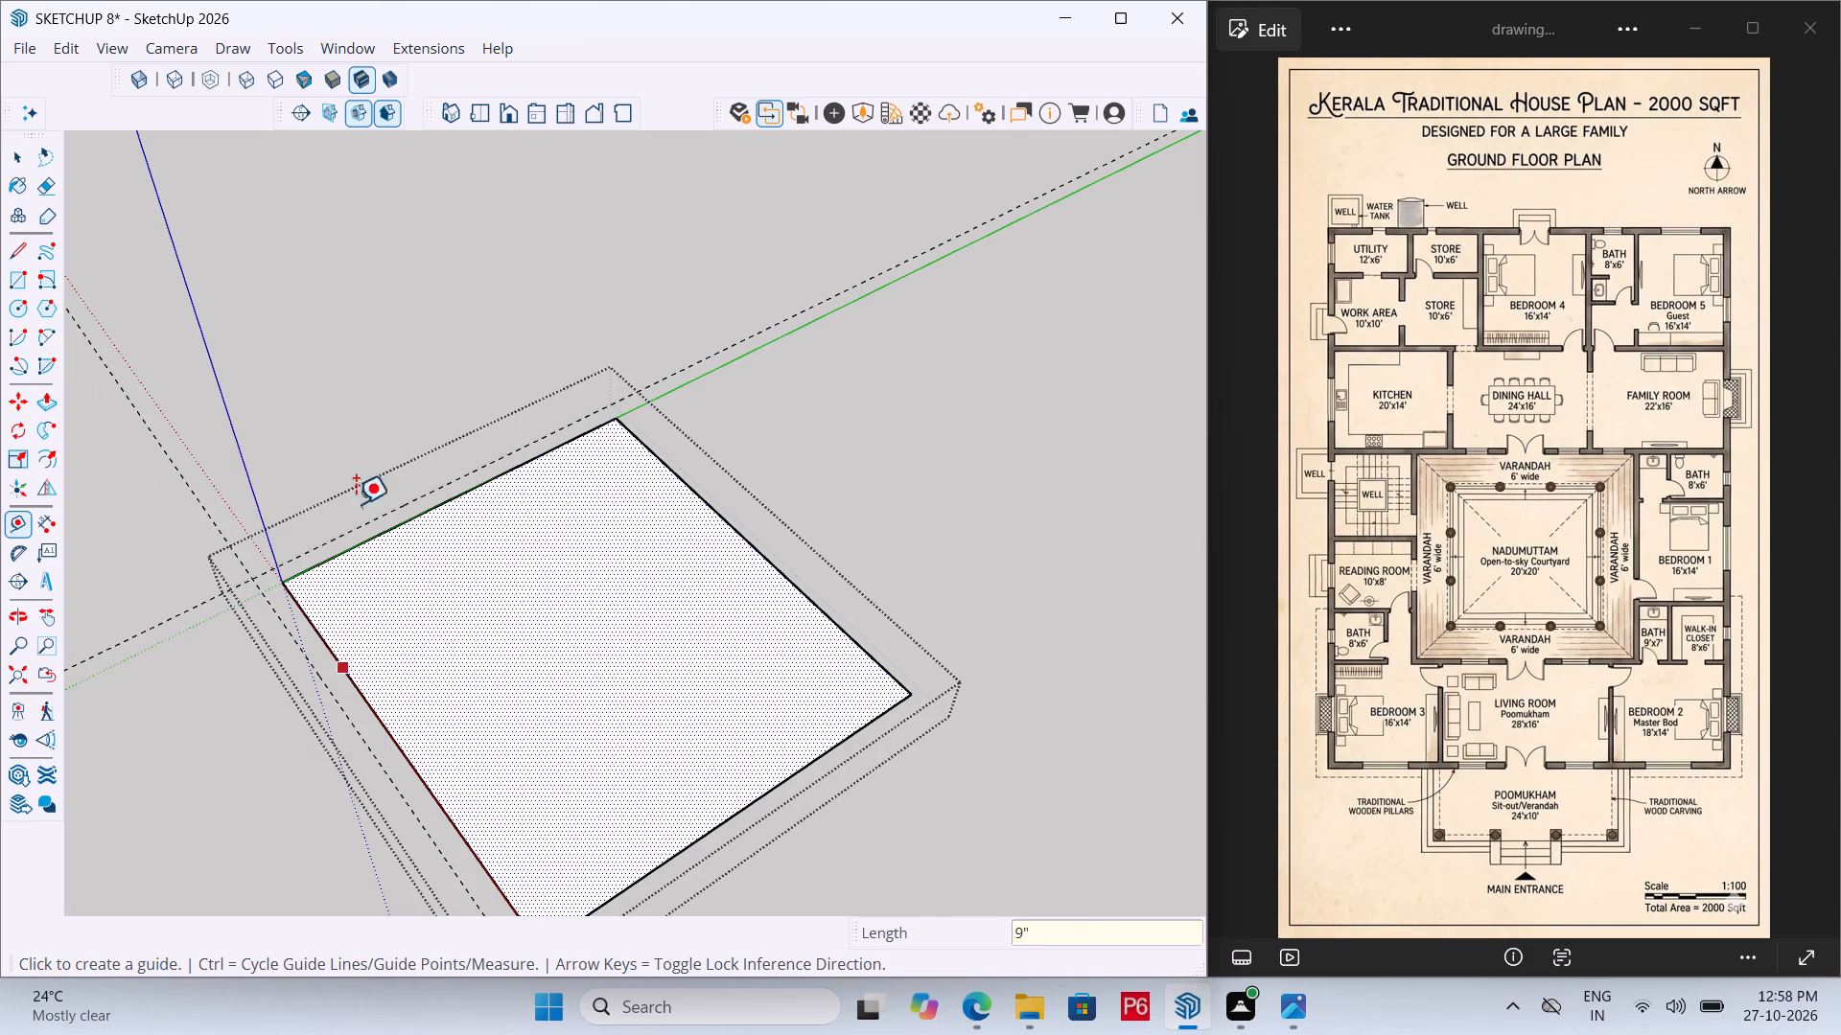
Place guides 6" outside the two remaining room edges, opposite the origin corner.
scroll(291, 462, down, 3)
scroll(598, 712, up, 3)
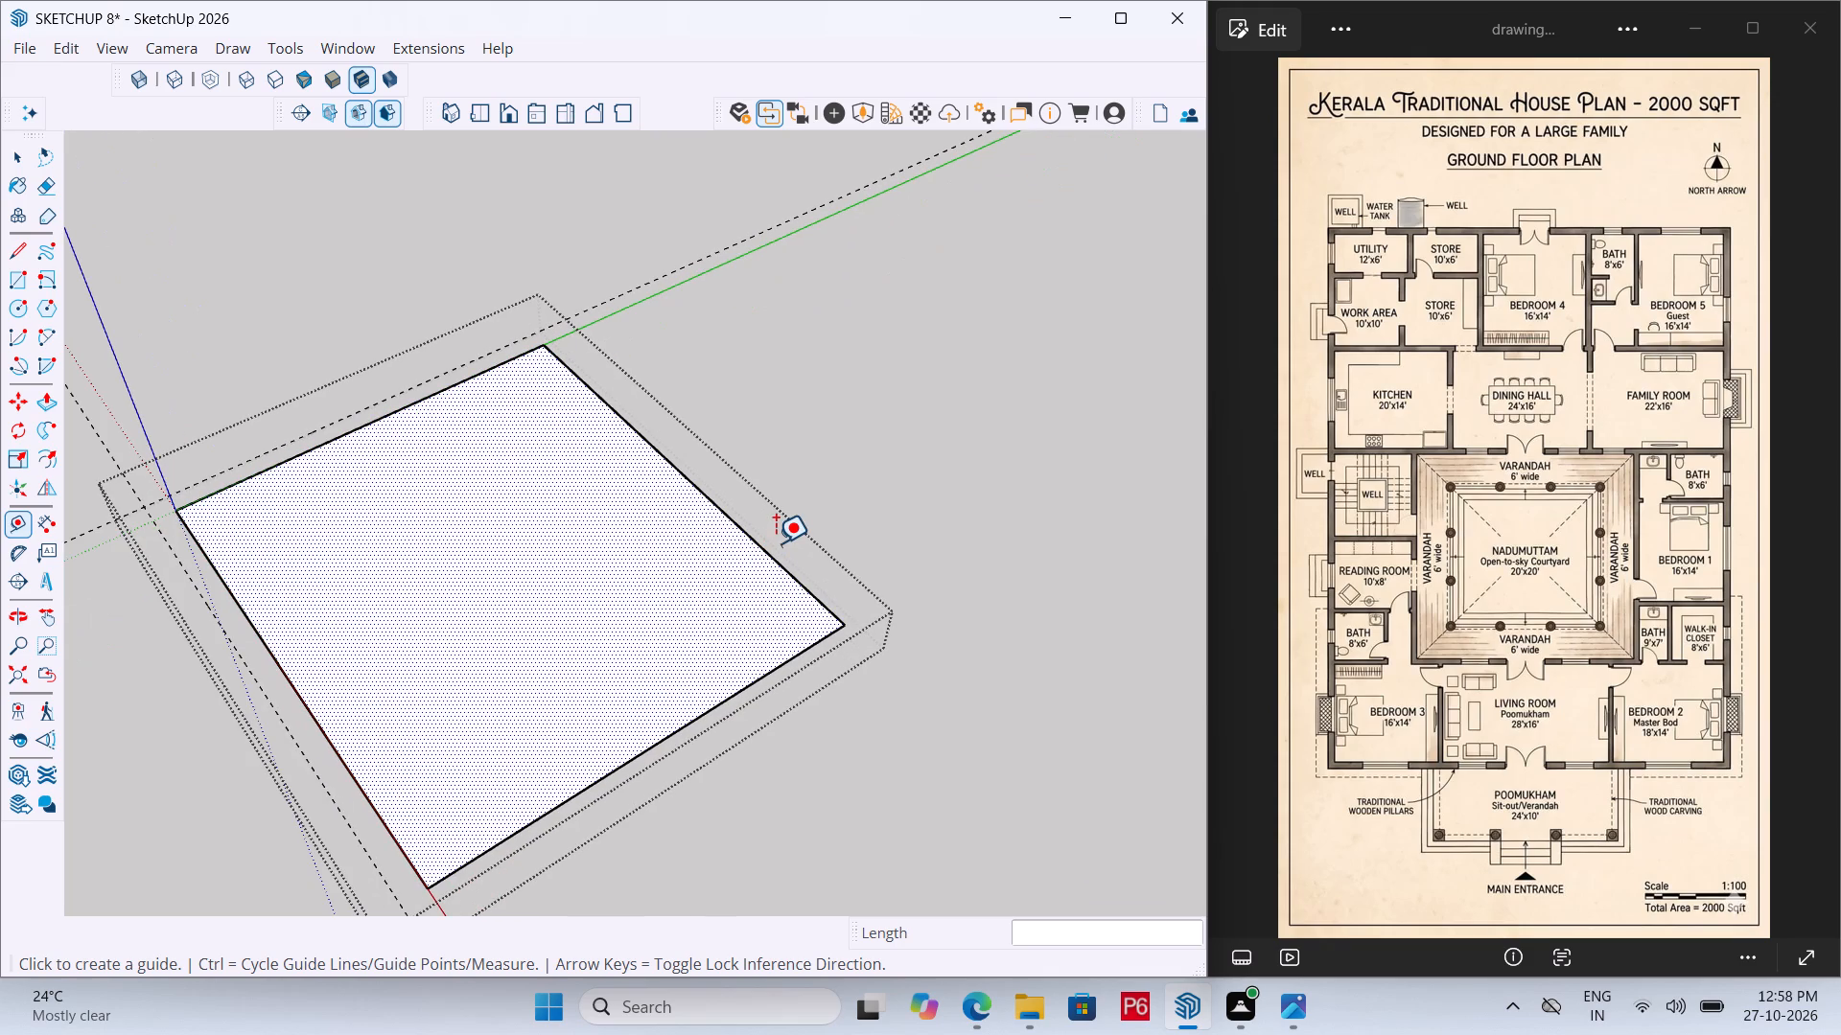
click(772, 555)
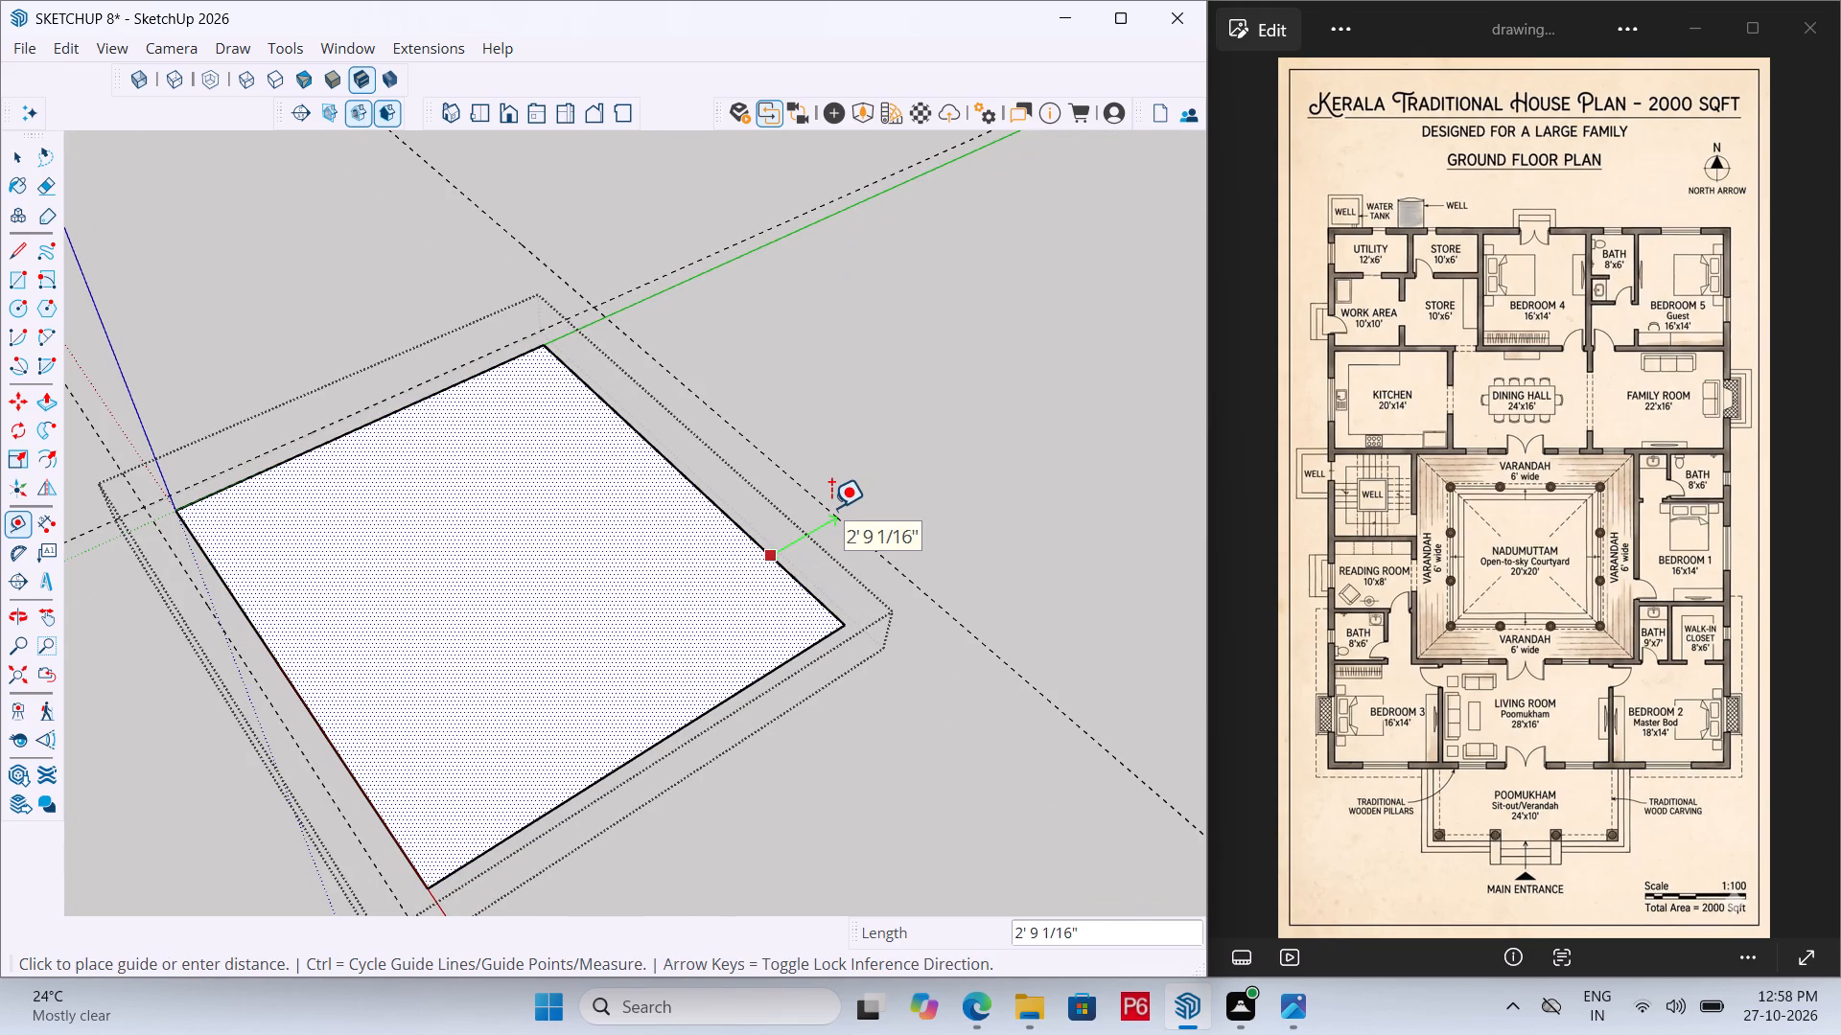
text(6")
key(Return)
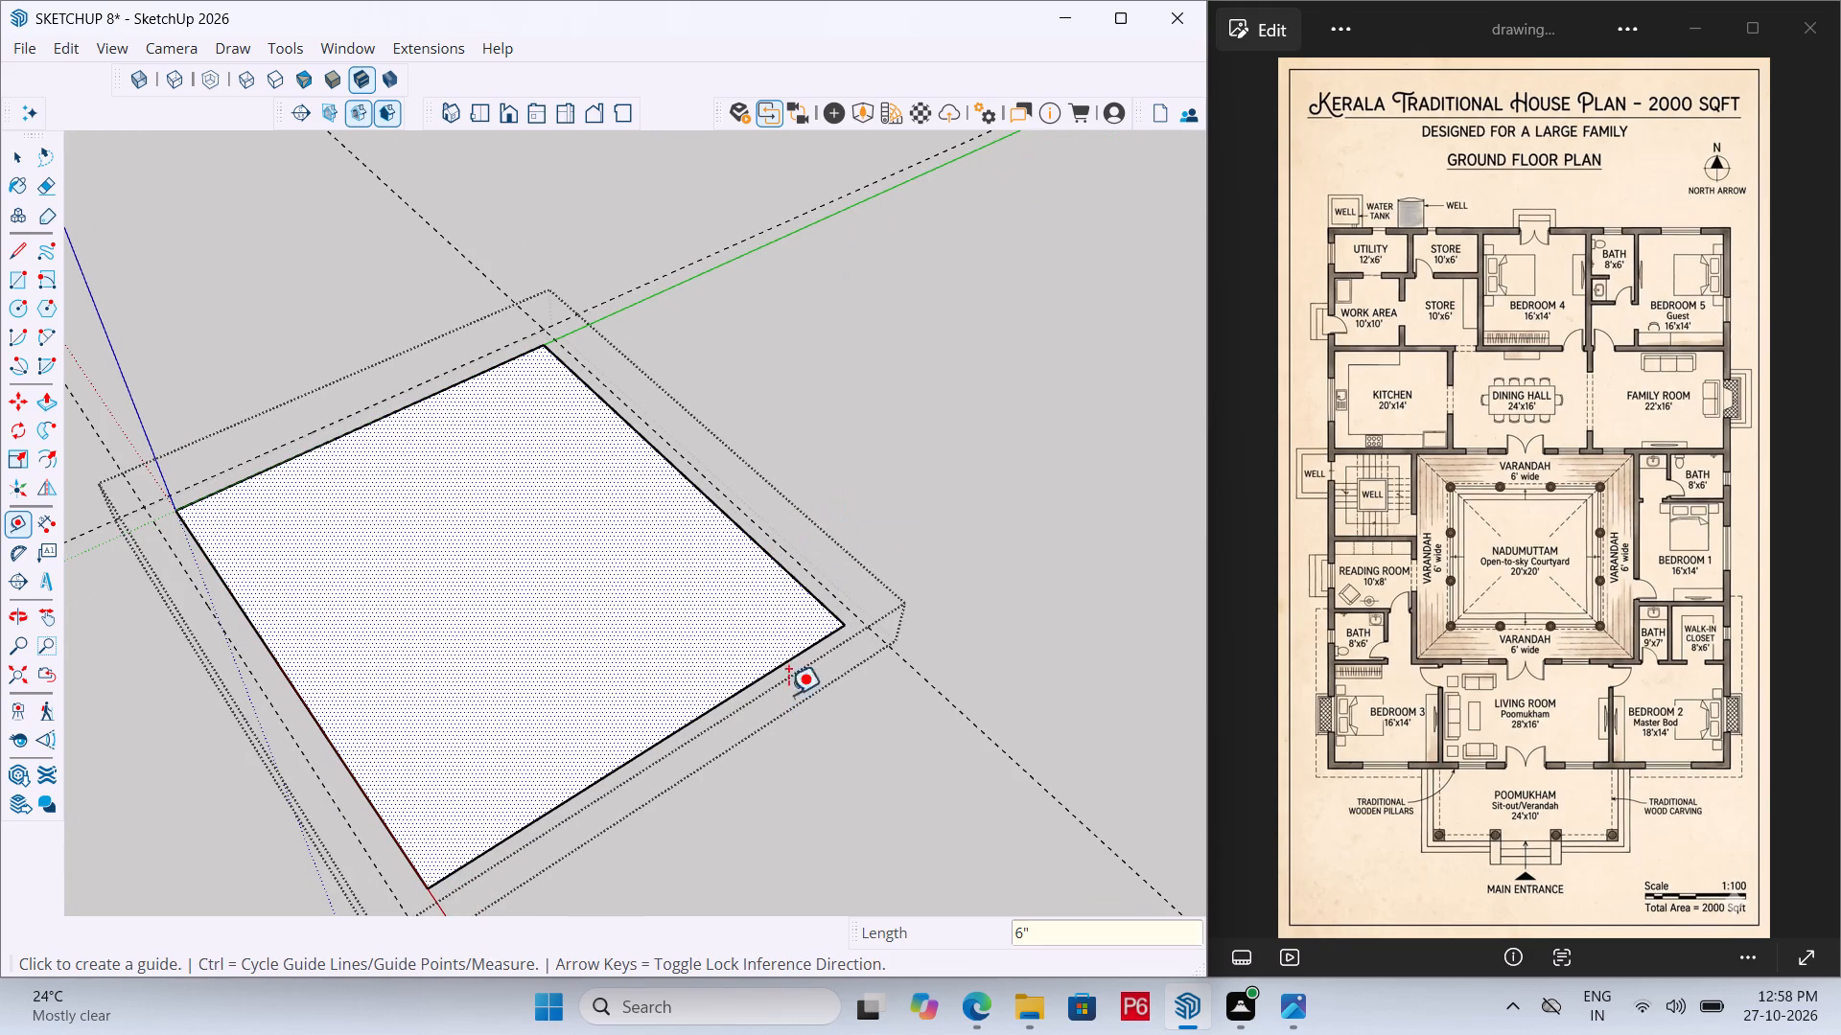
click(783, 655)
text(6")
key(Return)
Draw a 17' 3" by 15' 3" outer wall rectangle between opposite guide intersections around the room.
scroll(819, 522, down, 2)
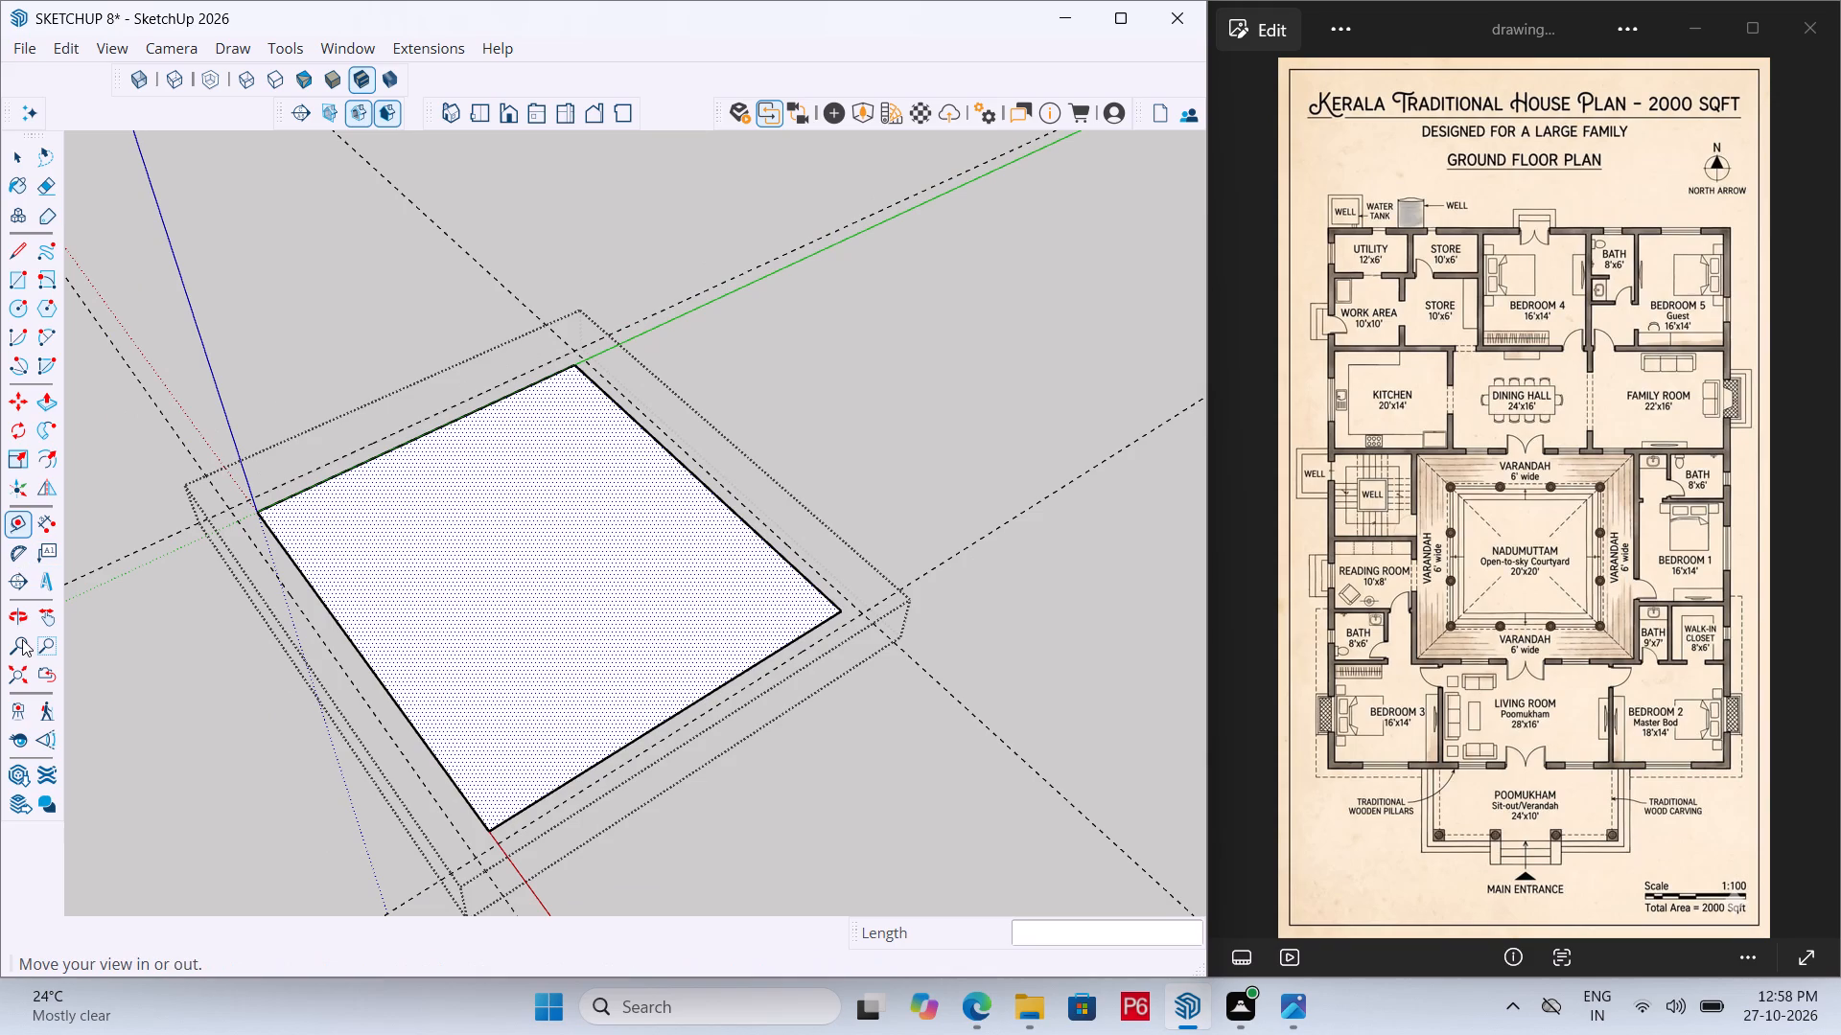
key(r)
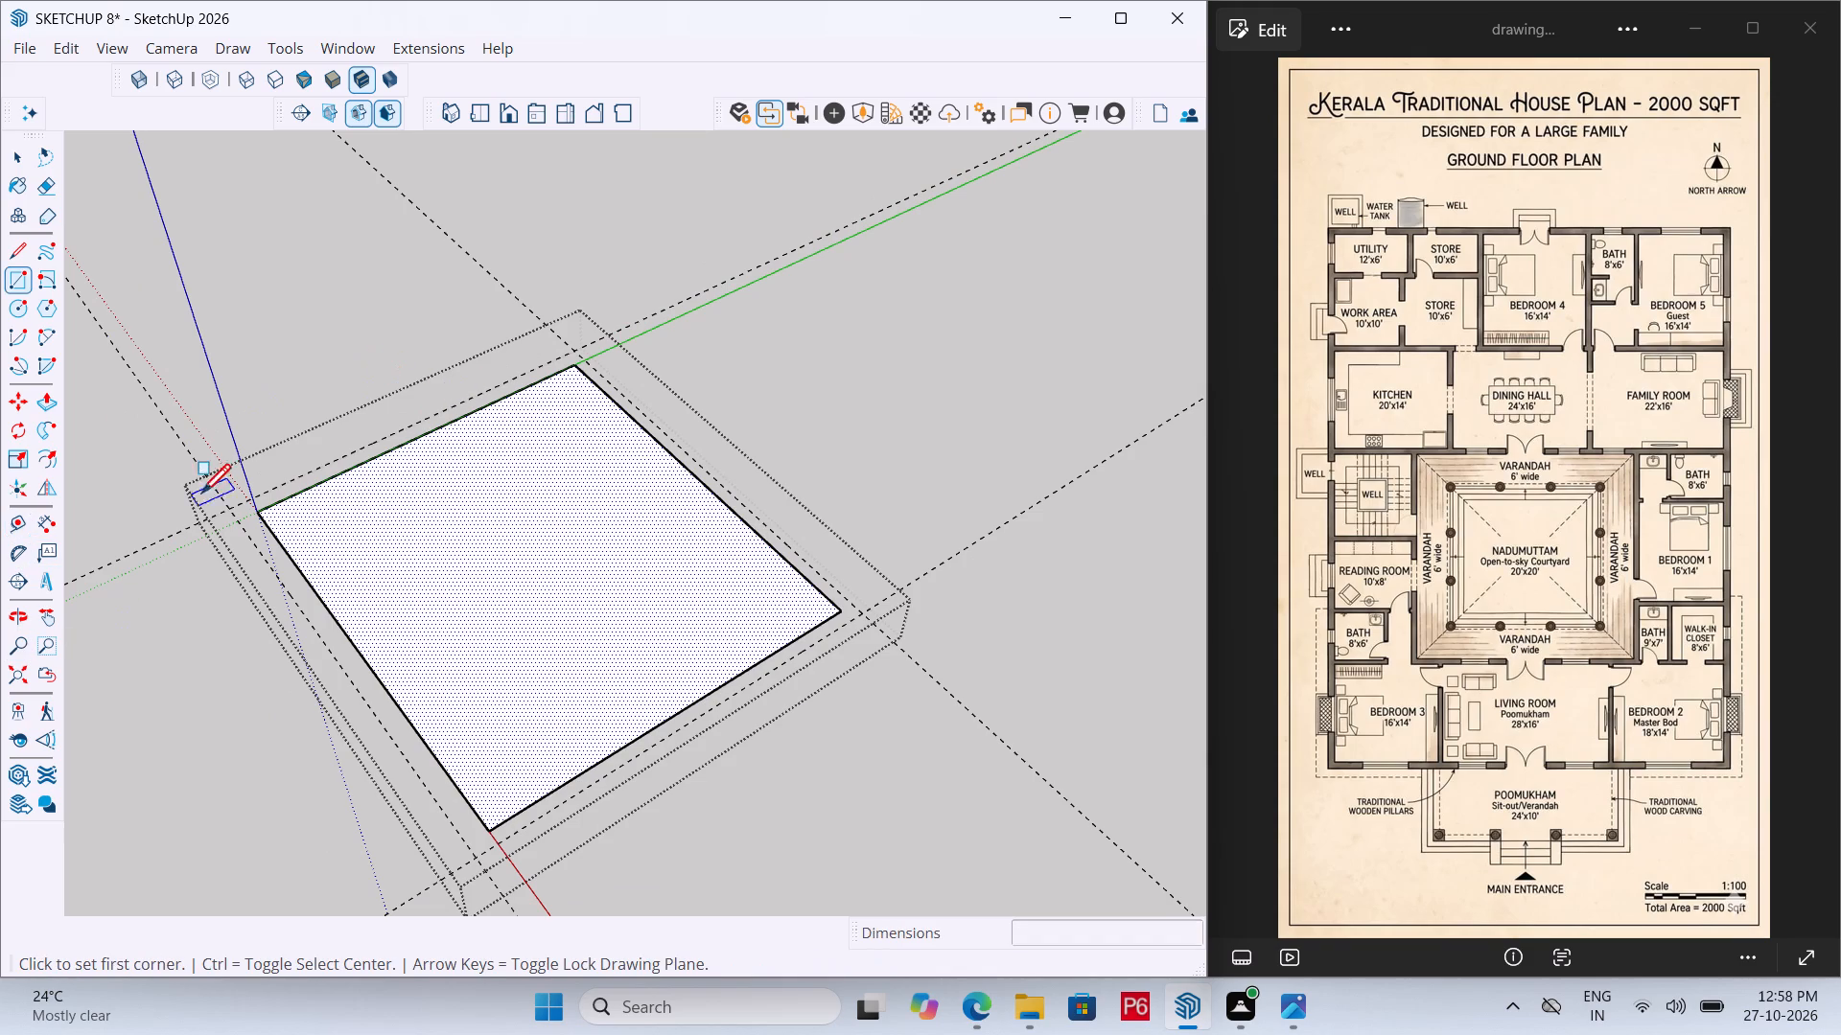
click(227, 508)
click(867, 616)
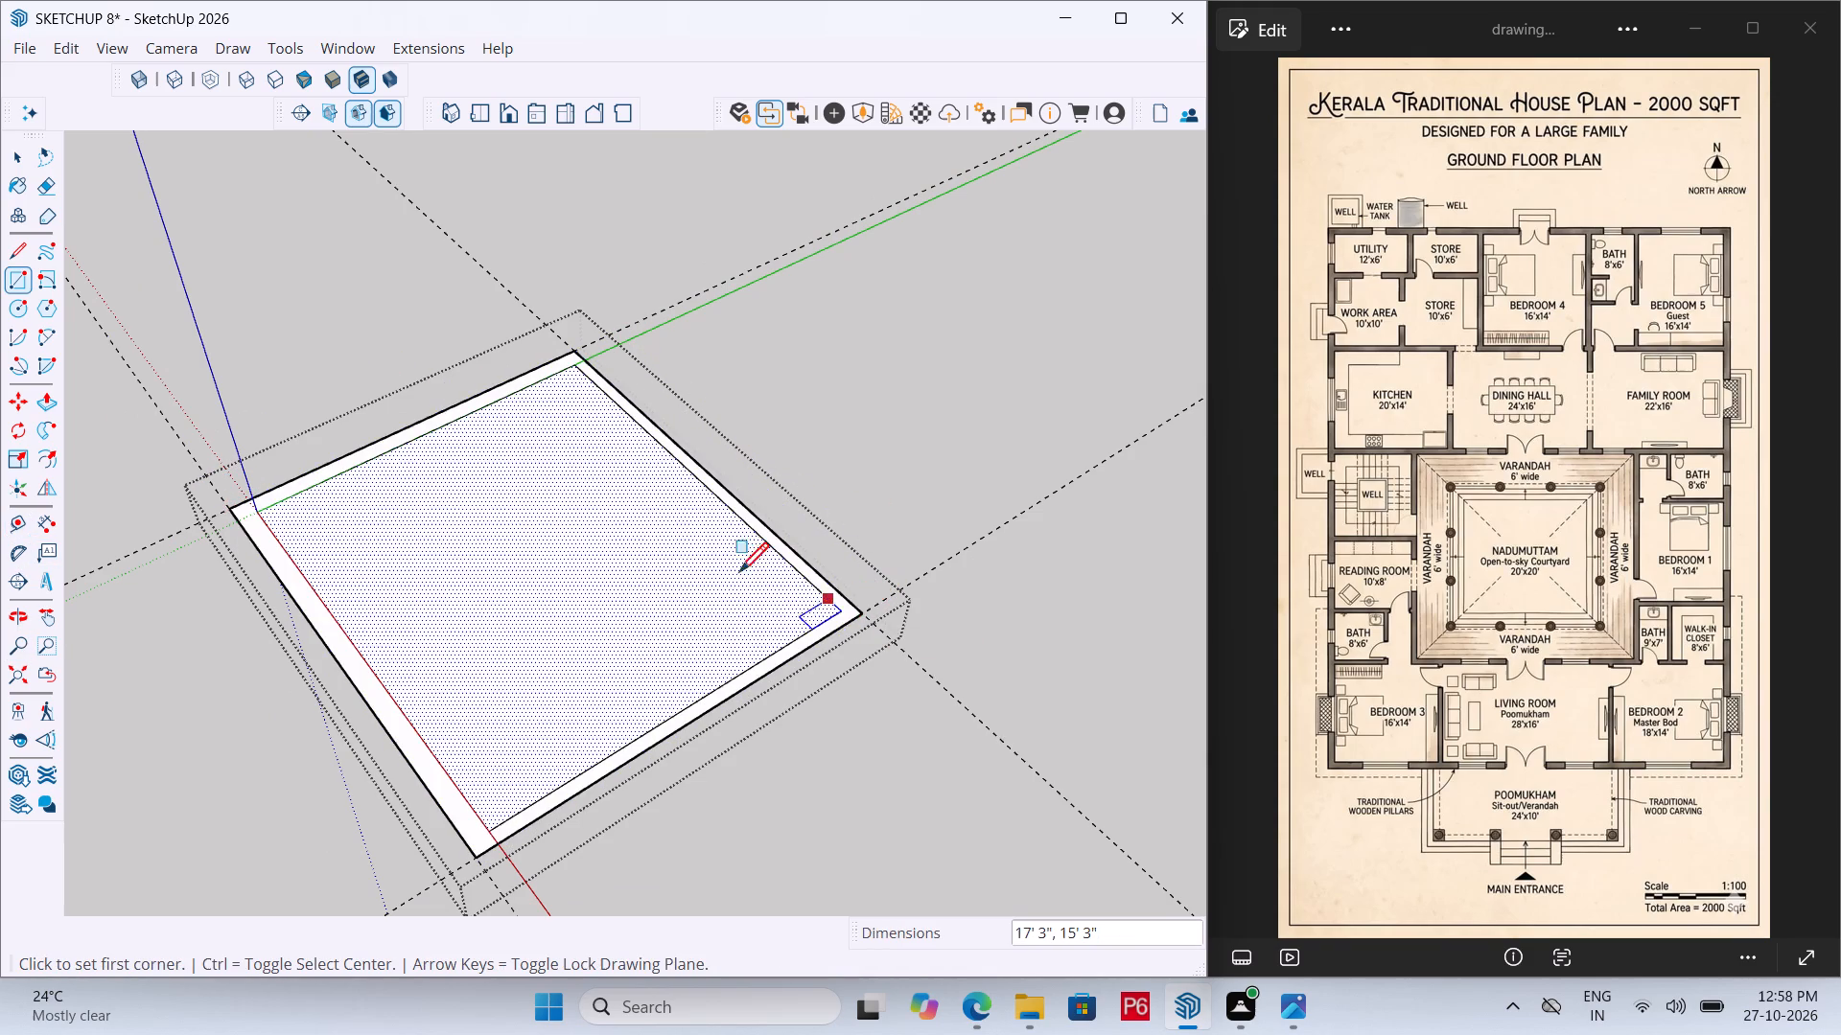
Erase all four construction guides around the room outline.
scroll(457, 536, down, 4)
scroll(563, 411, down, 3)
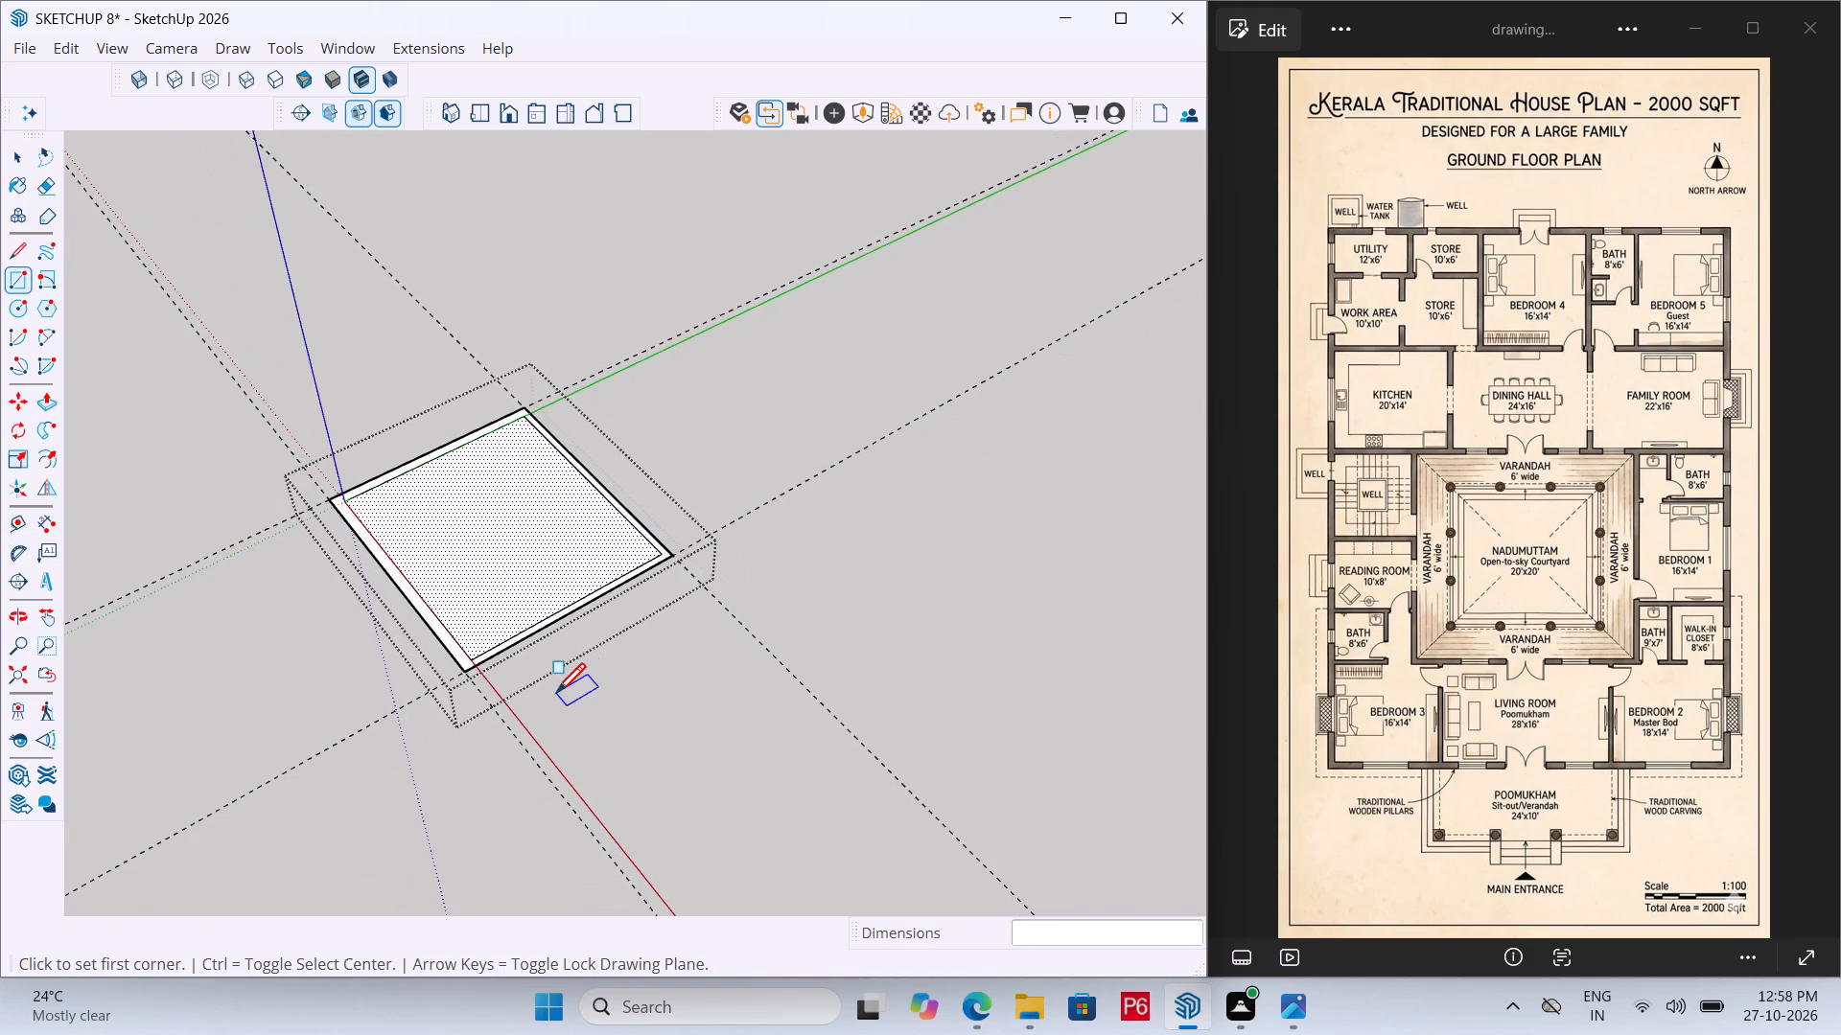
scroll(556, 695, up, 5)
middle_drag(555, 611, 571, 709)
scroll(402, 365, down, 6)
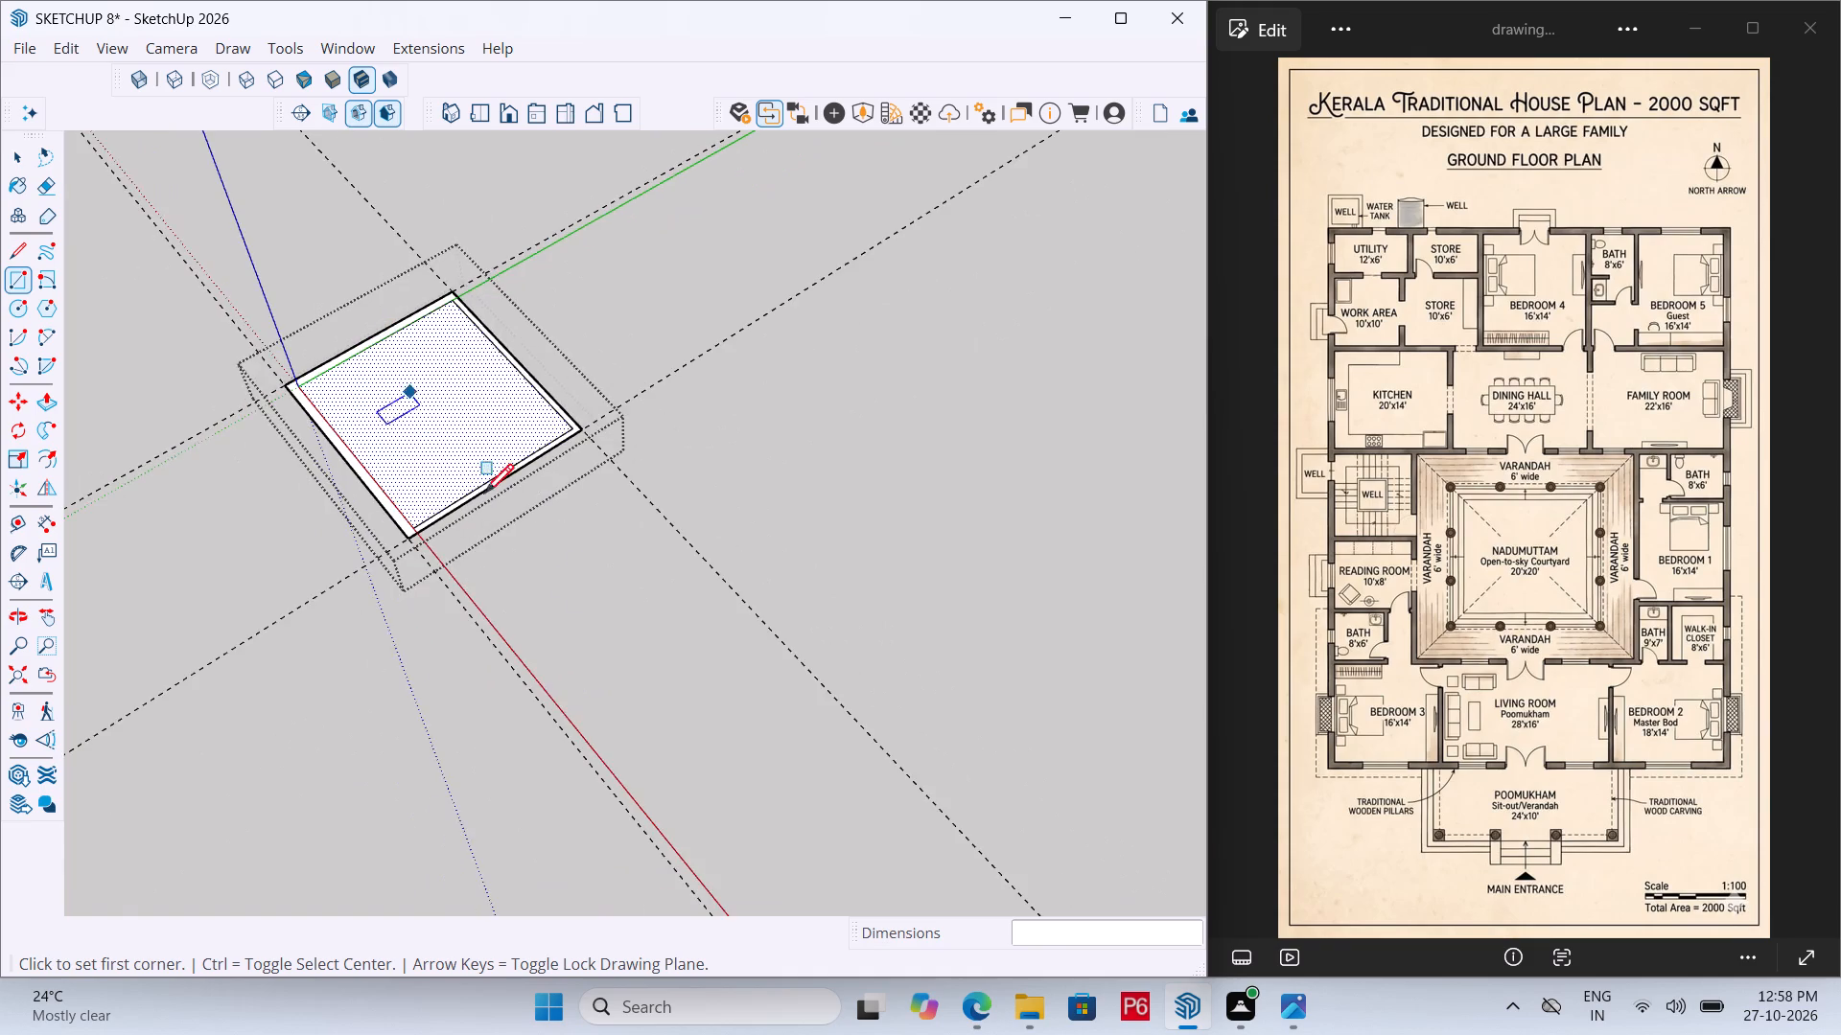
scroll(564, 594, up, 4)
scroll(721, 533, down, 2)
key(e)
drag(820, 505, 384, 767)
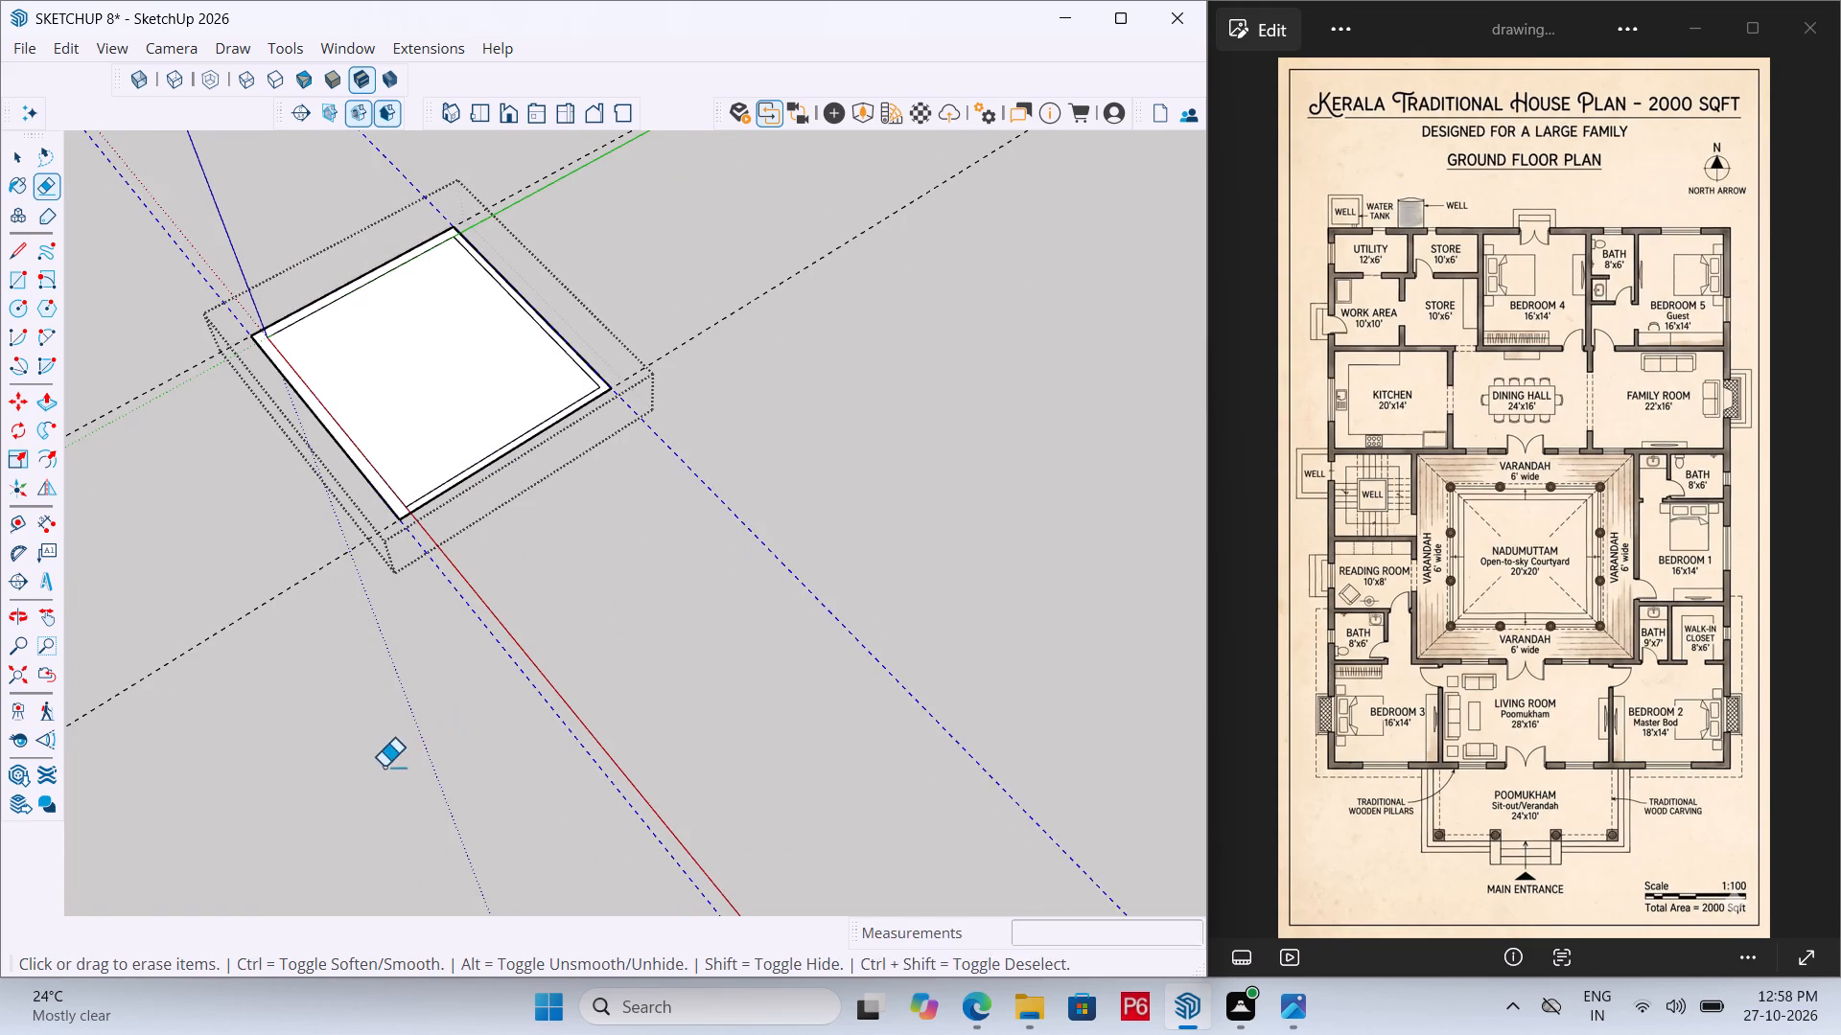
drag(384, 767, 379, 766)
drag(376, 763, 333, 724)
drag(74, 348, 298, 661)
drag(297, 642, 271, 566)
Place a guide 28' beyond the room's far outer edge along the red axis, and another guide 6" farther out.
scroll(476, 513, up, 5)
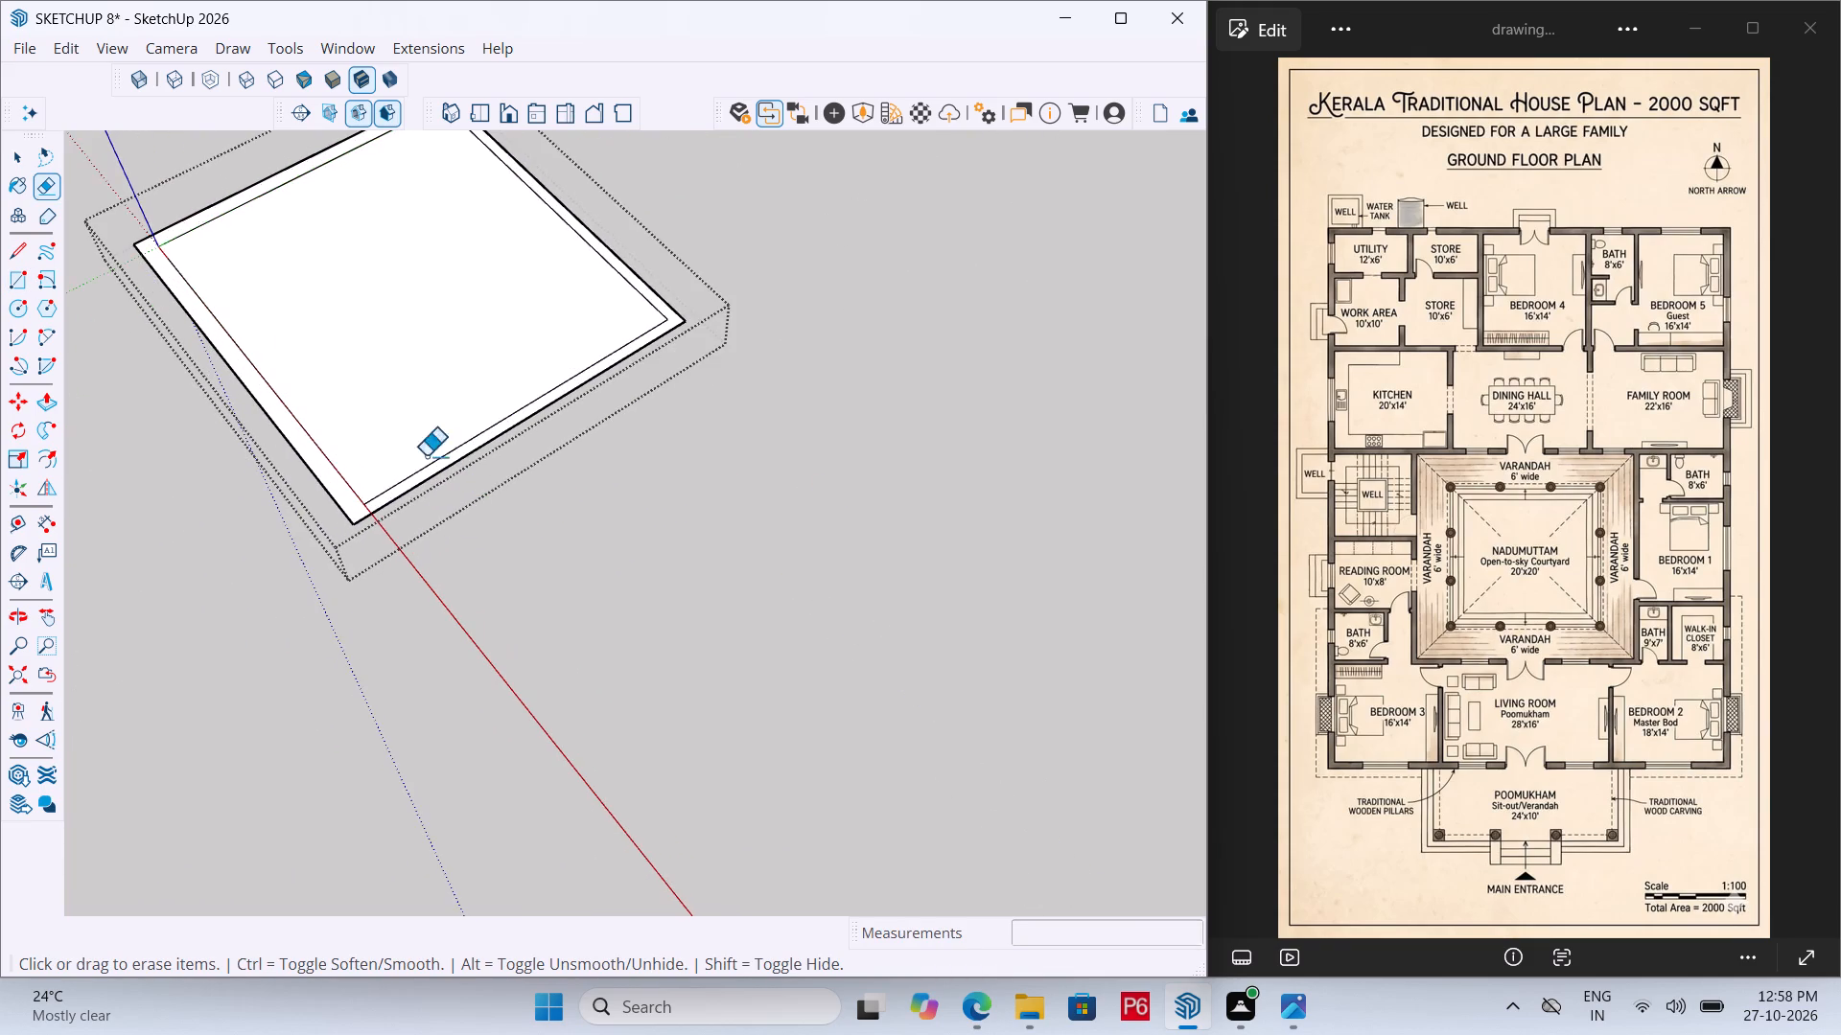
scroll(376, 485, up, 13)
scroll(368, 525, down, 14)
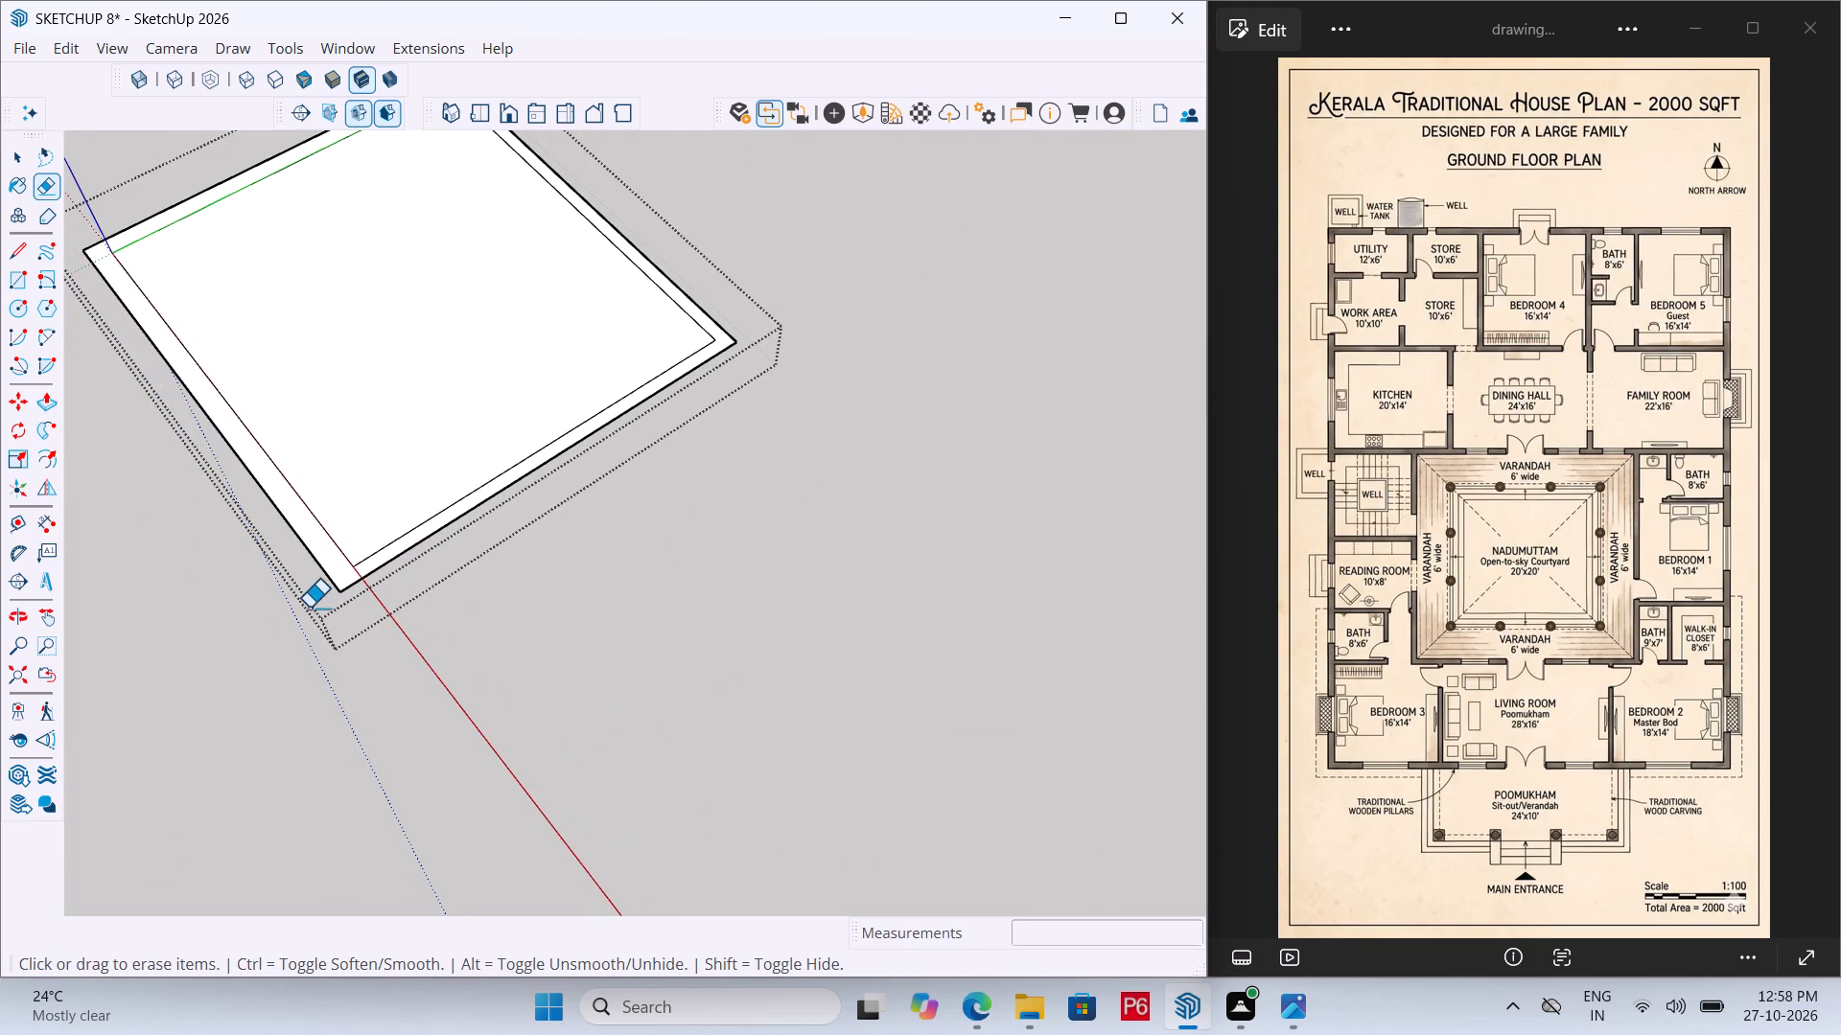
key(t)
click(549, 459)
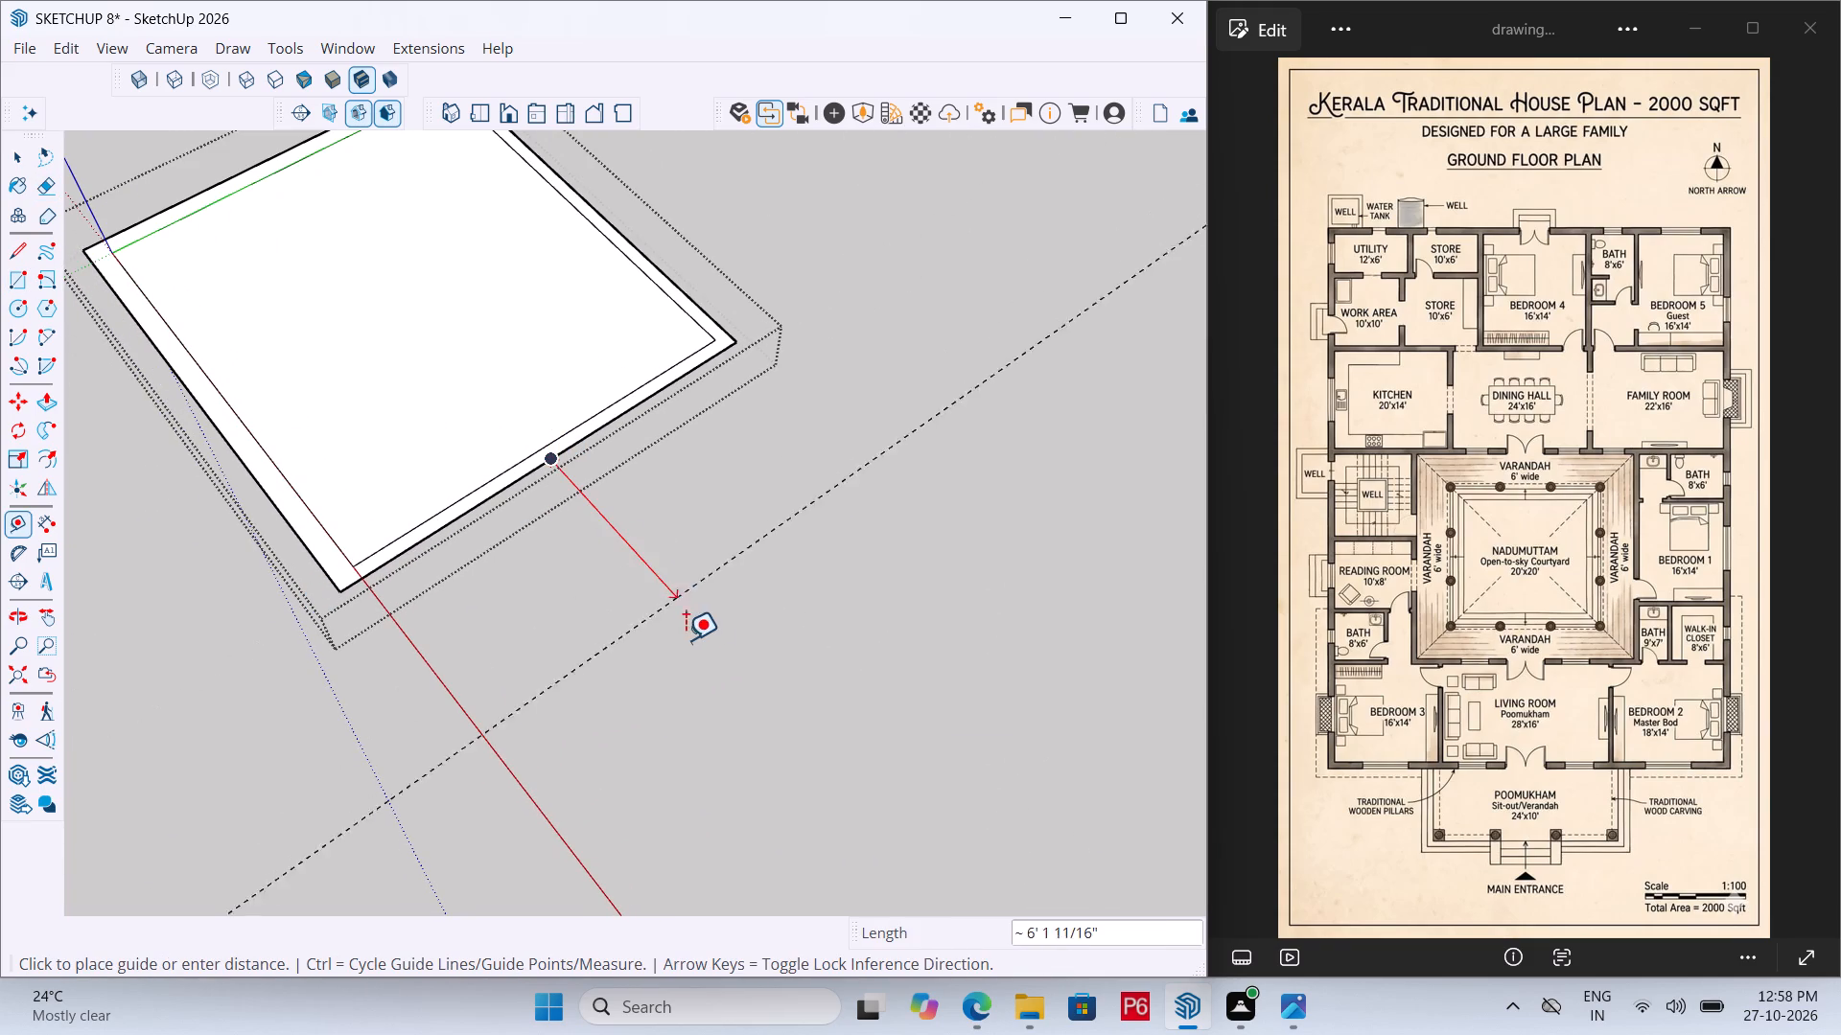
scroll(629, 593, down, 12)
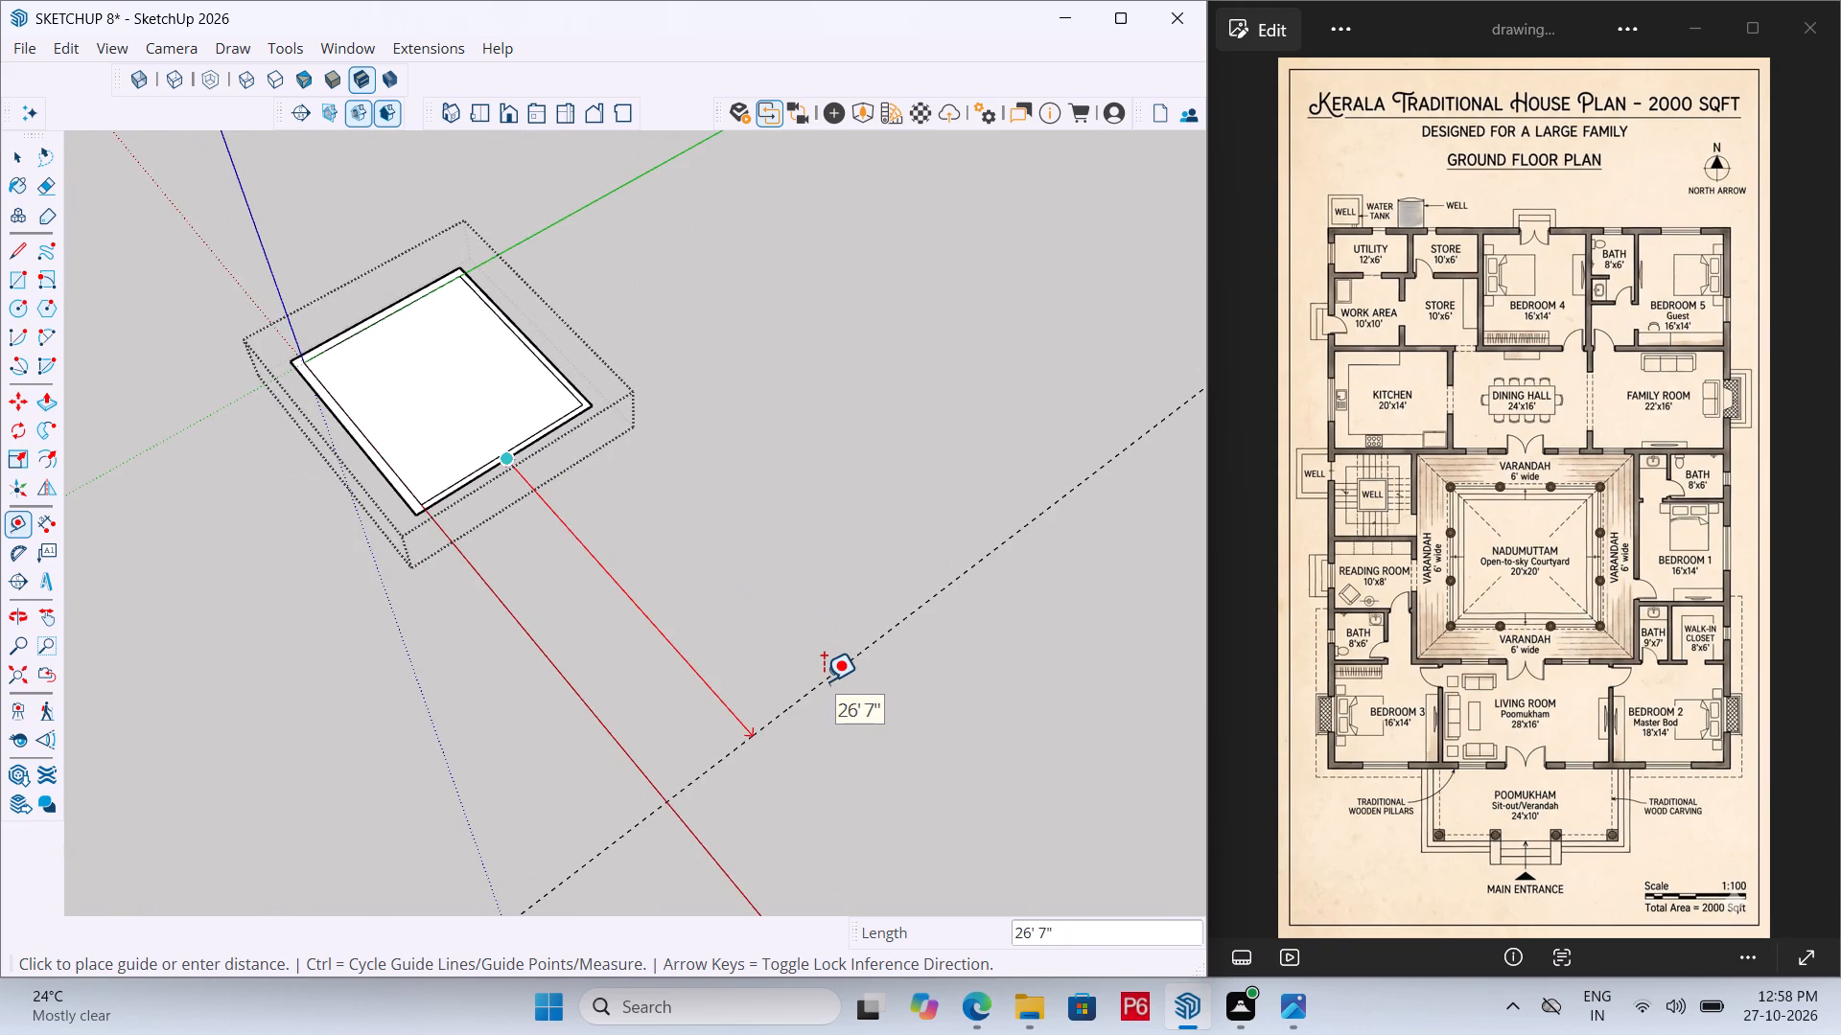
text(28')
key(Return)
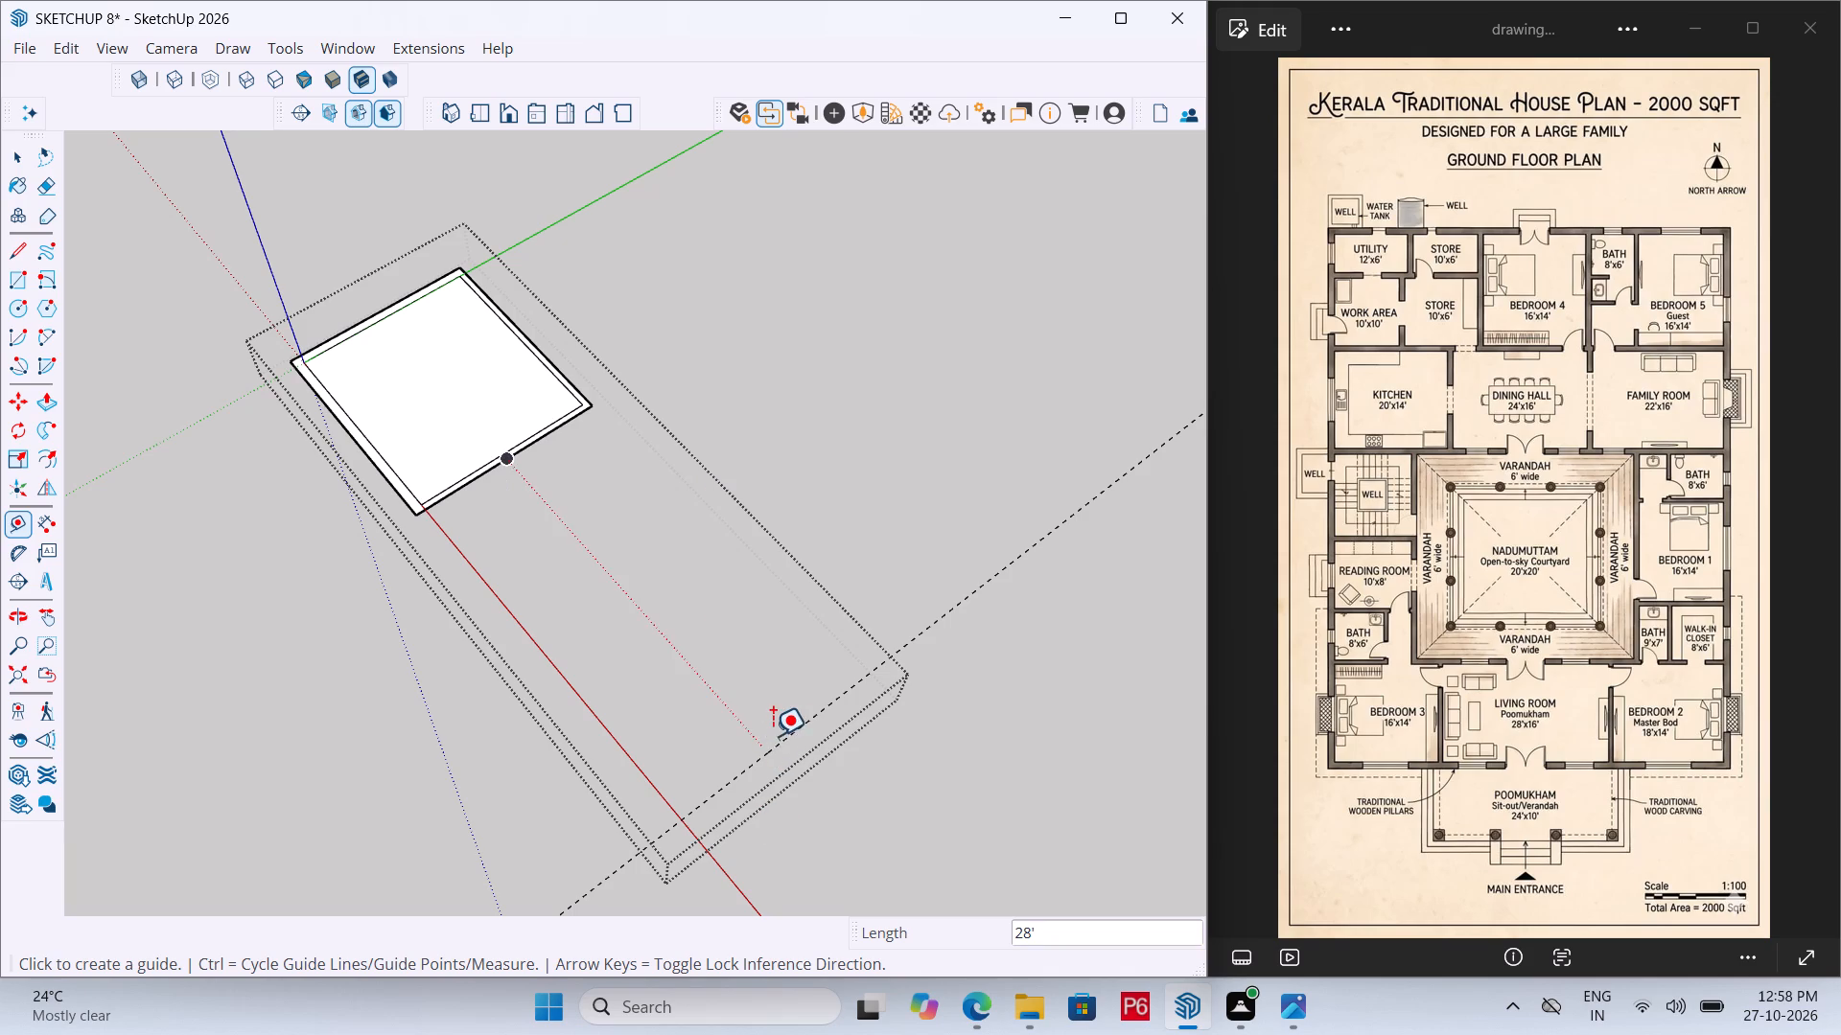
click(802, 725)
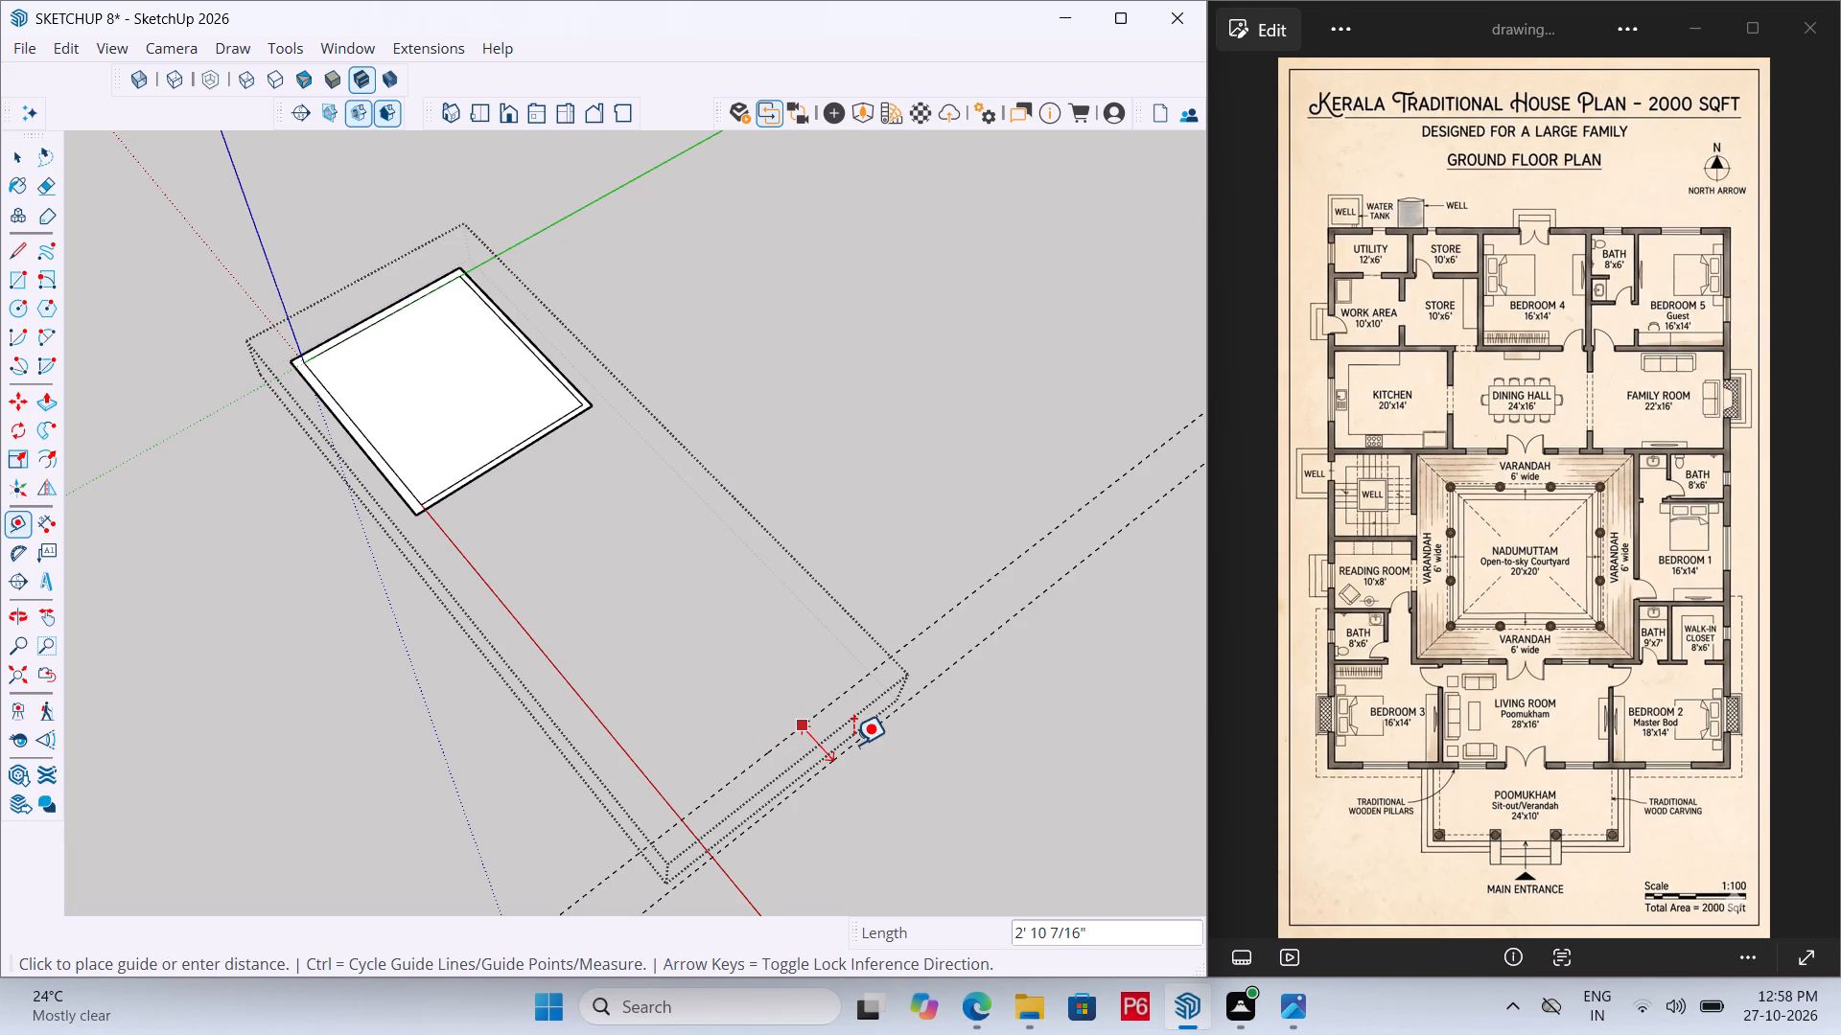
text(6")
key(Return)
Place a guide 18' beyond the outer of the two paired guides, and another guide 9" past it.
scroll(448, 595, down, 5)
scroll(814, 842, up, 6)
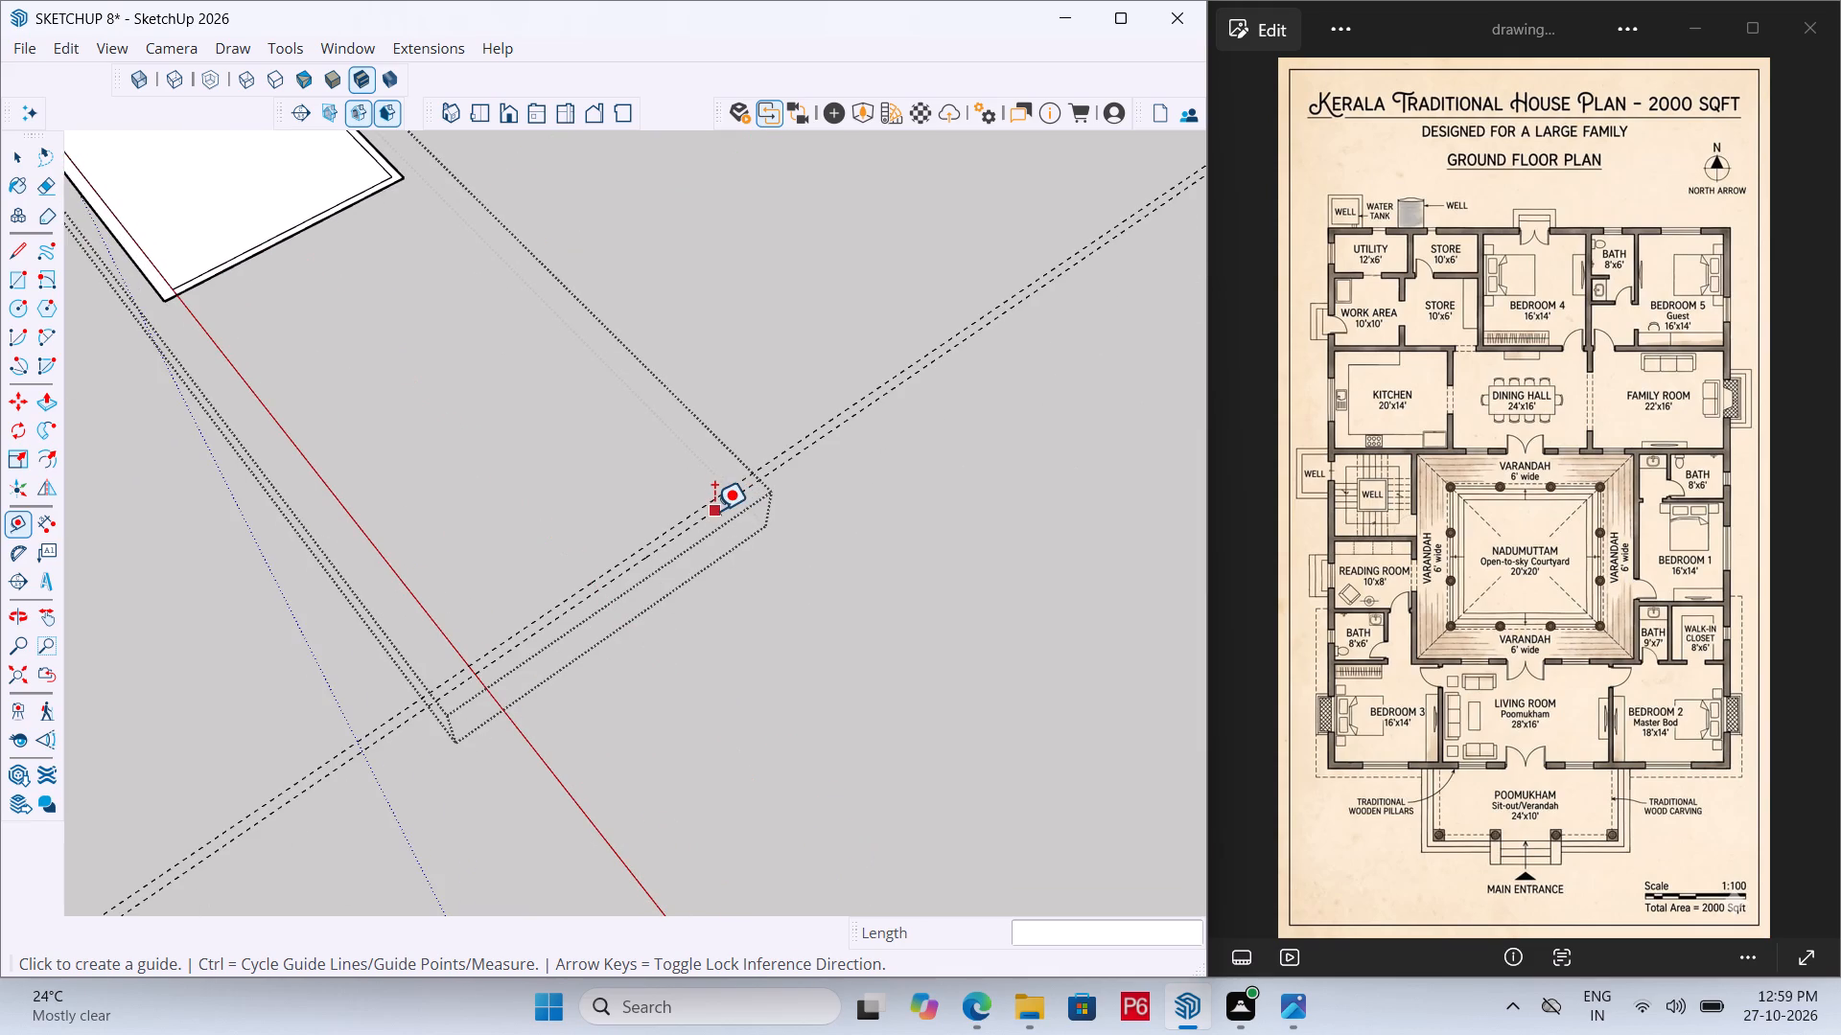
click(714, 510)
scroll(801, 577, down, 7)
scroll(568, 432, down, 5)
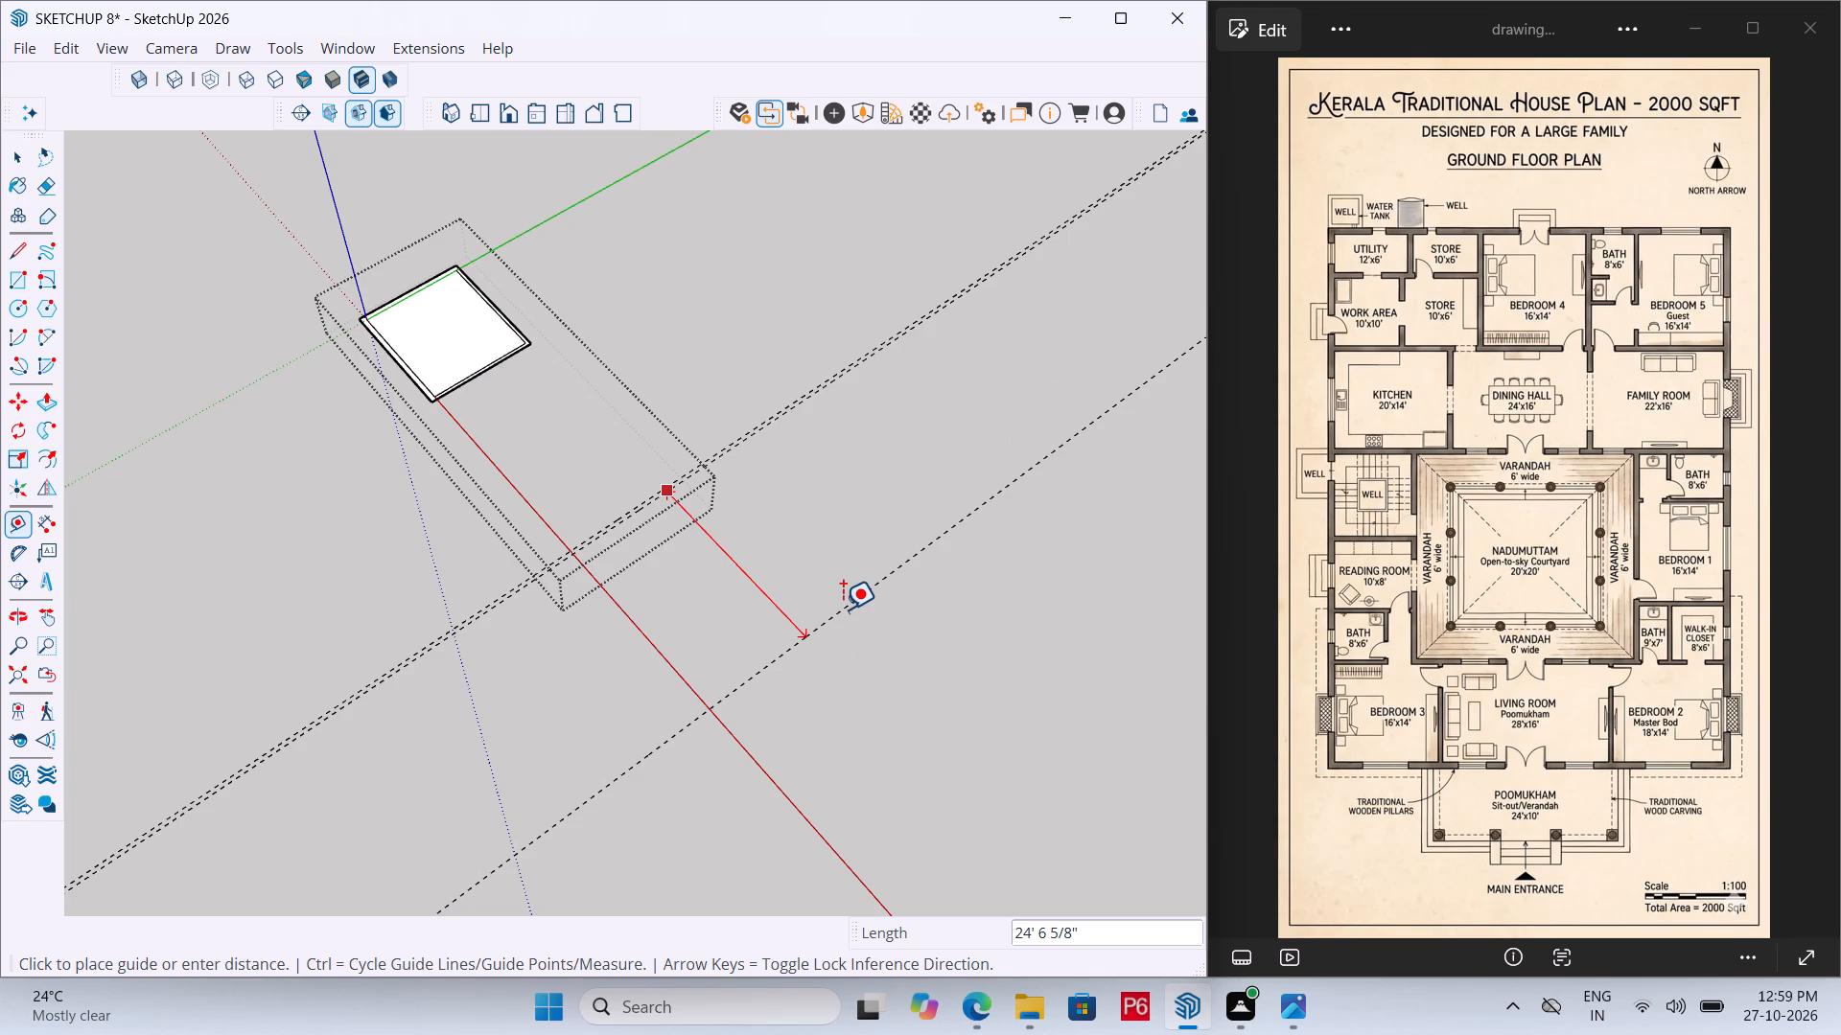
text(18')
key(Return)
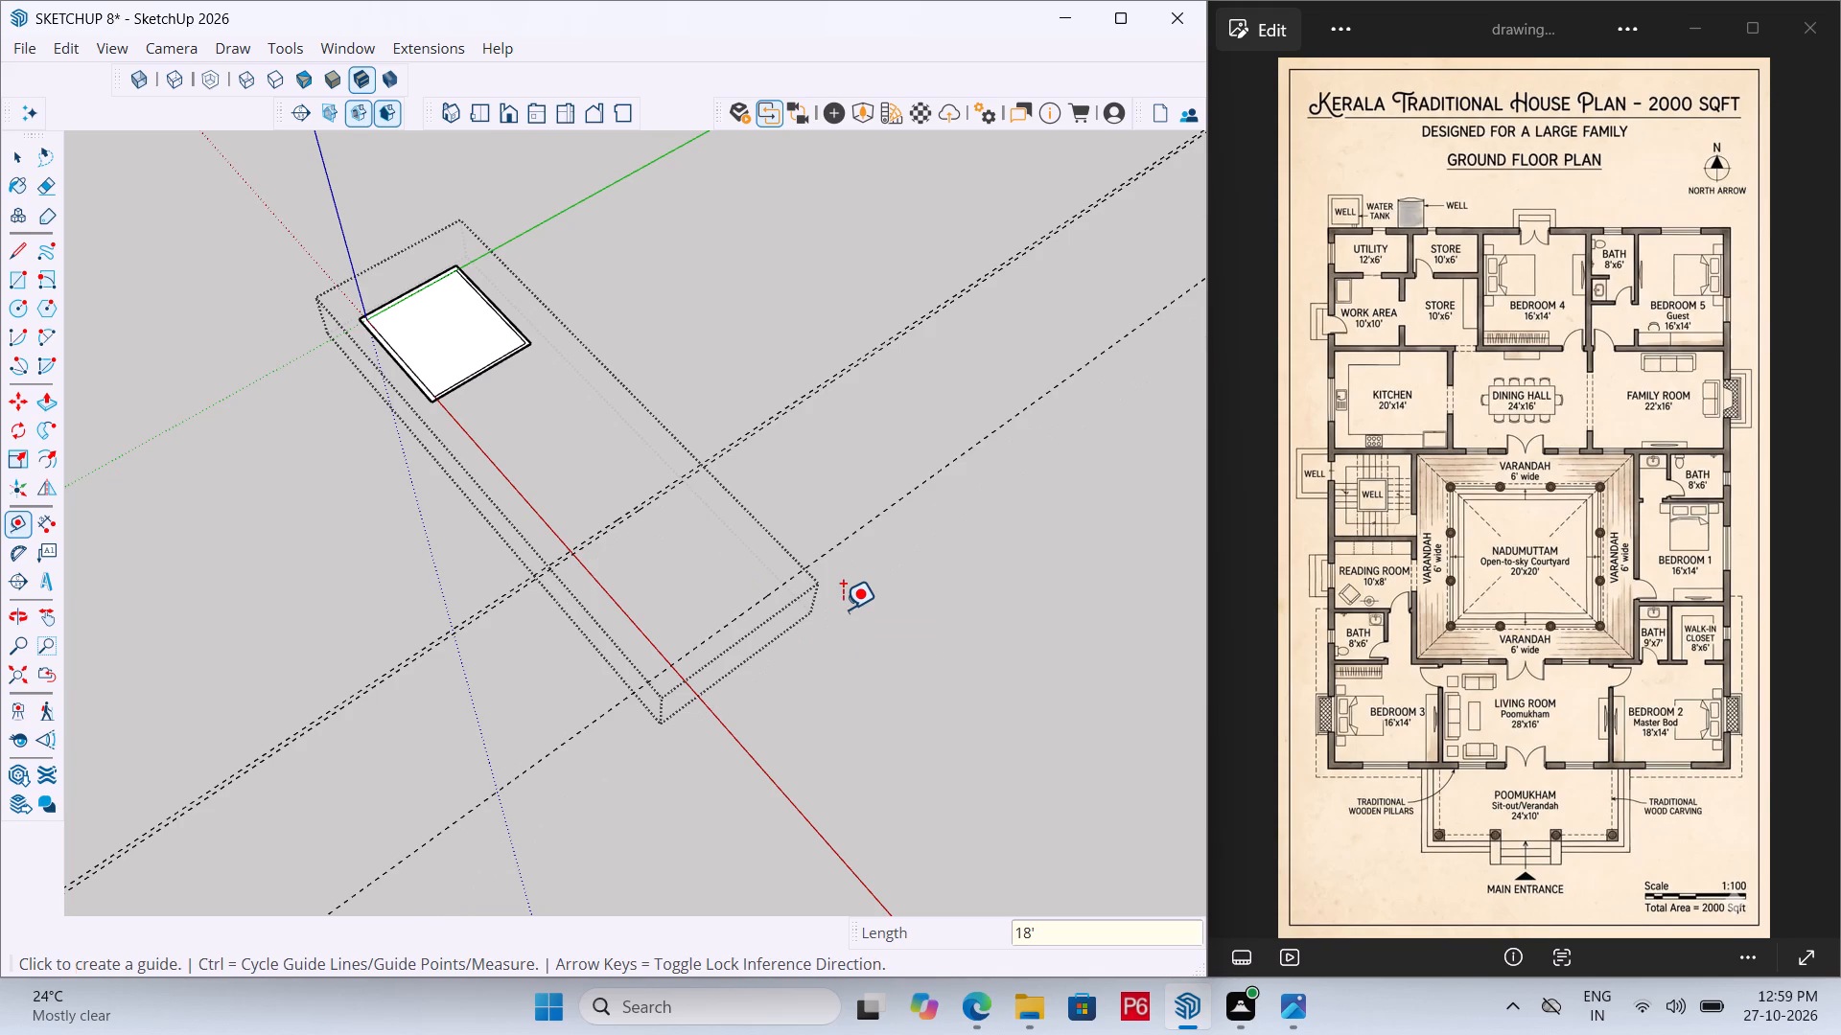
click(830, 545)
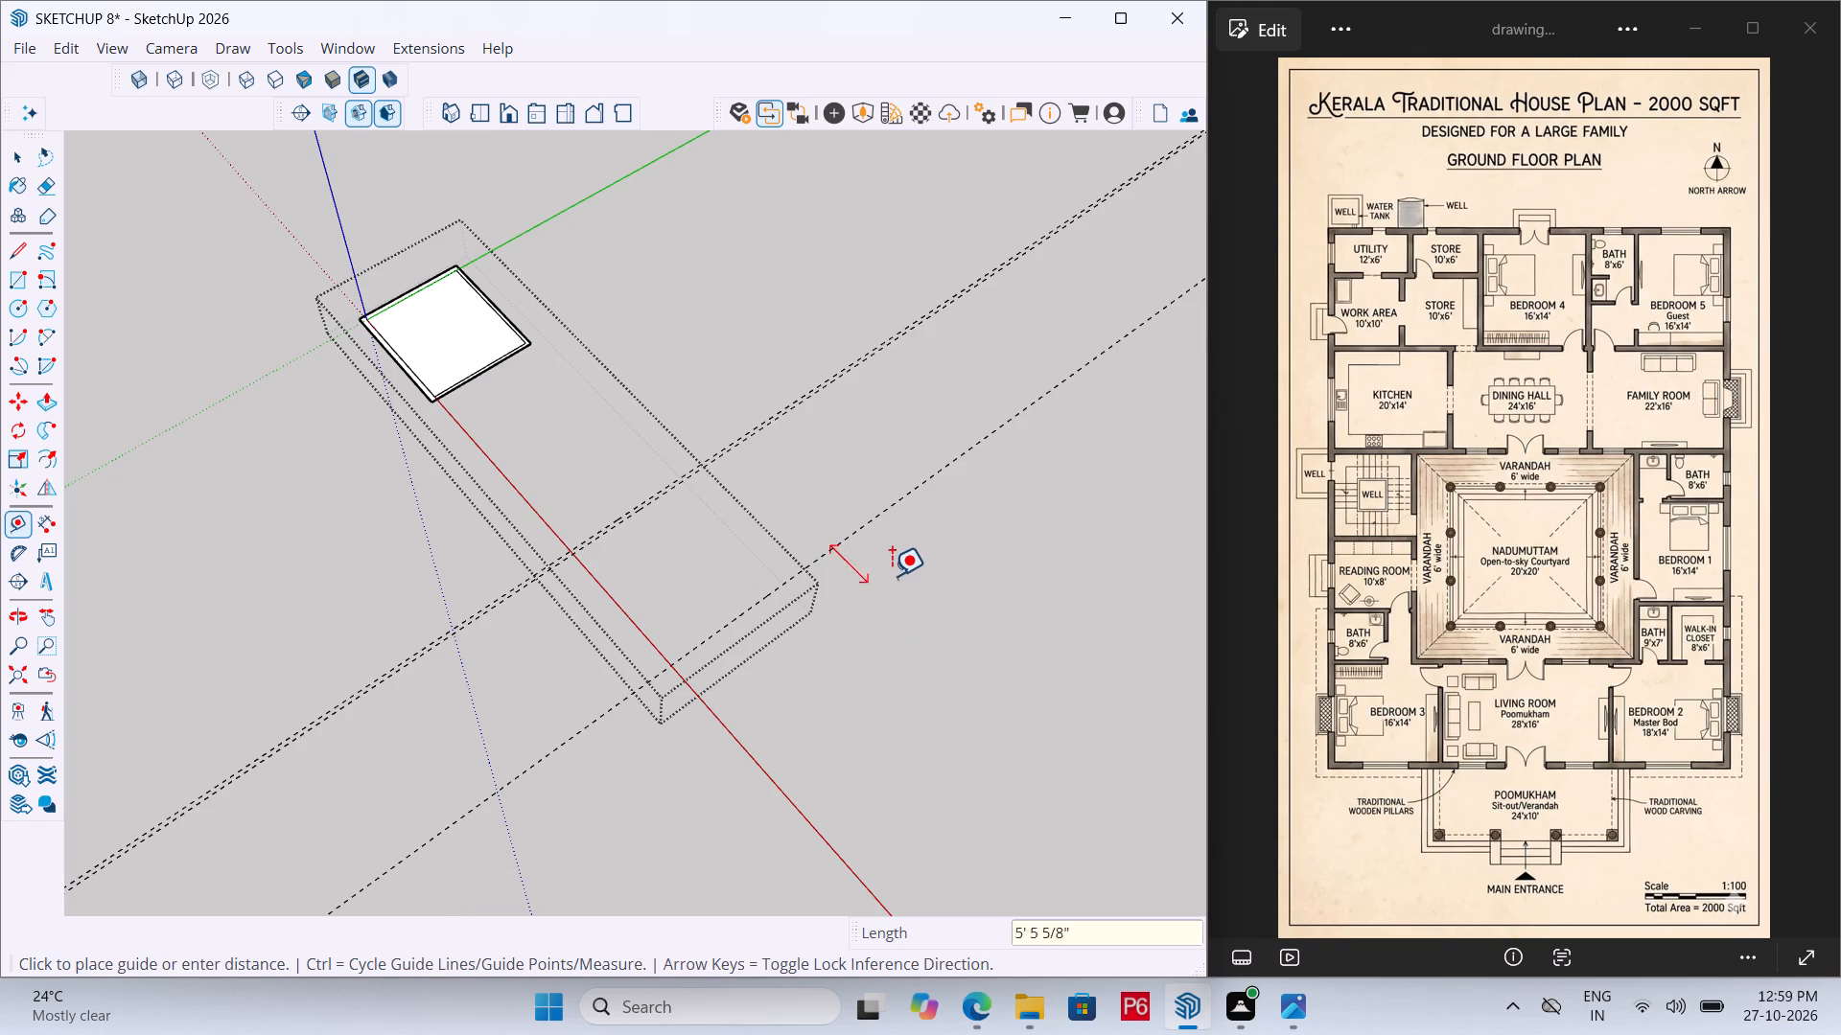
key(Escape)
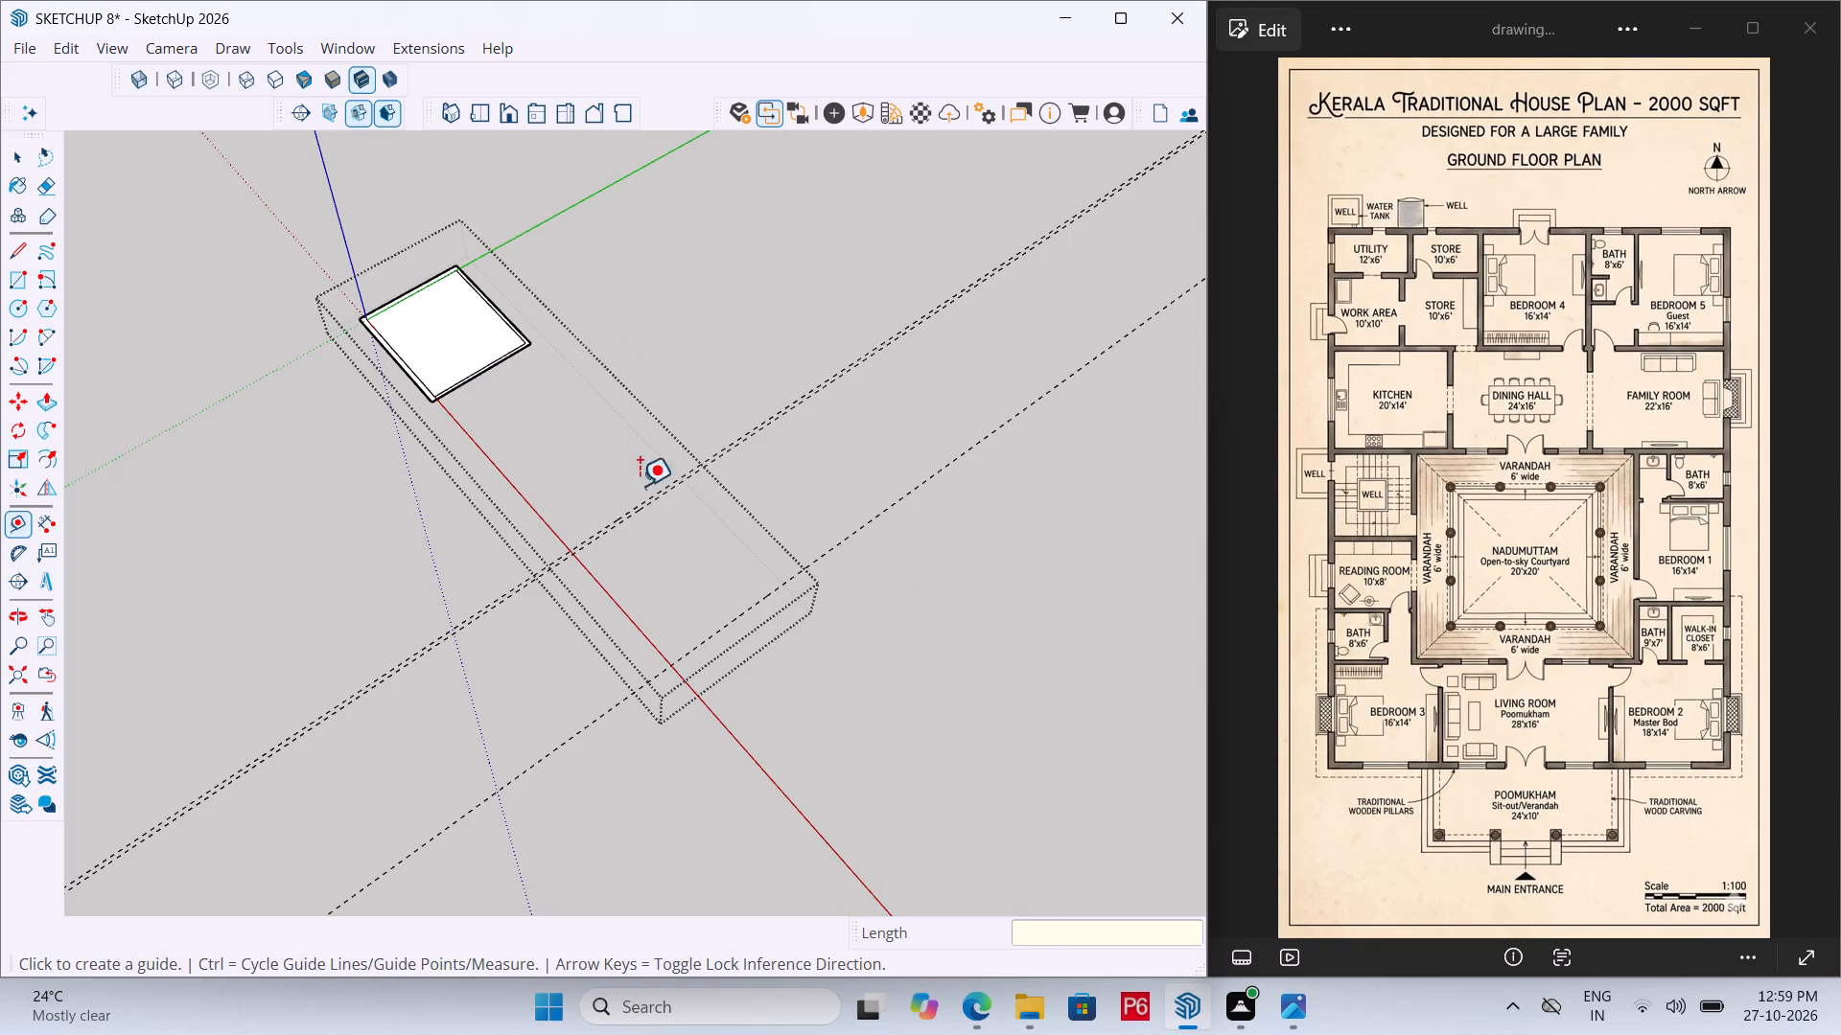
click(757, 597)
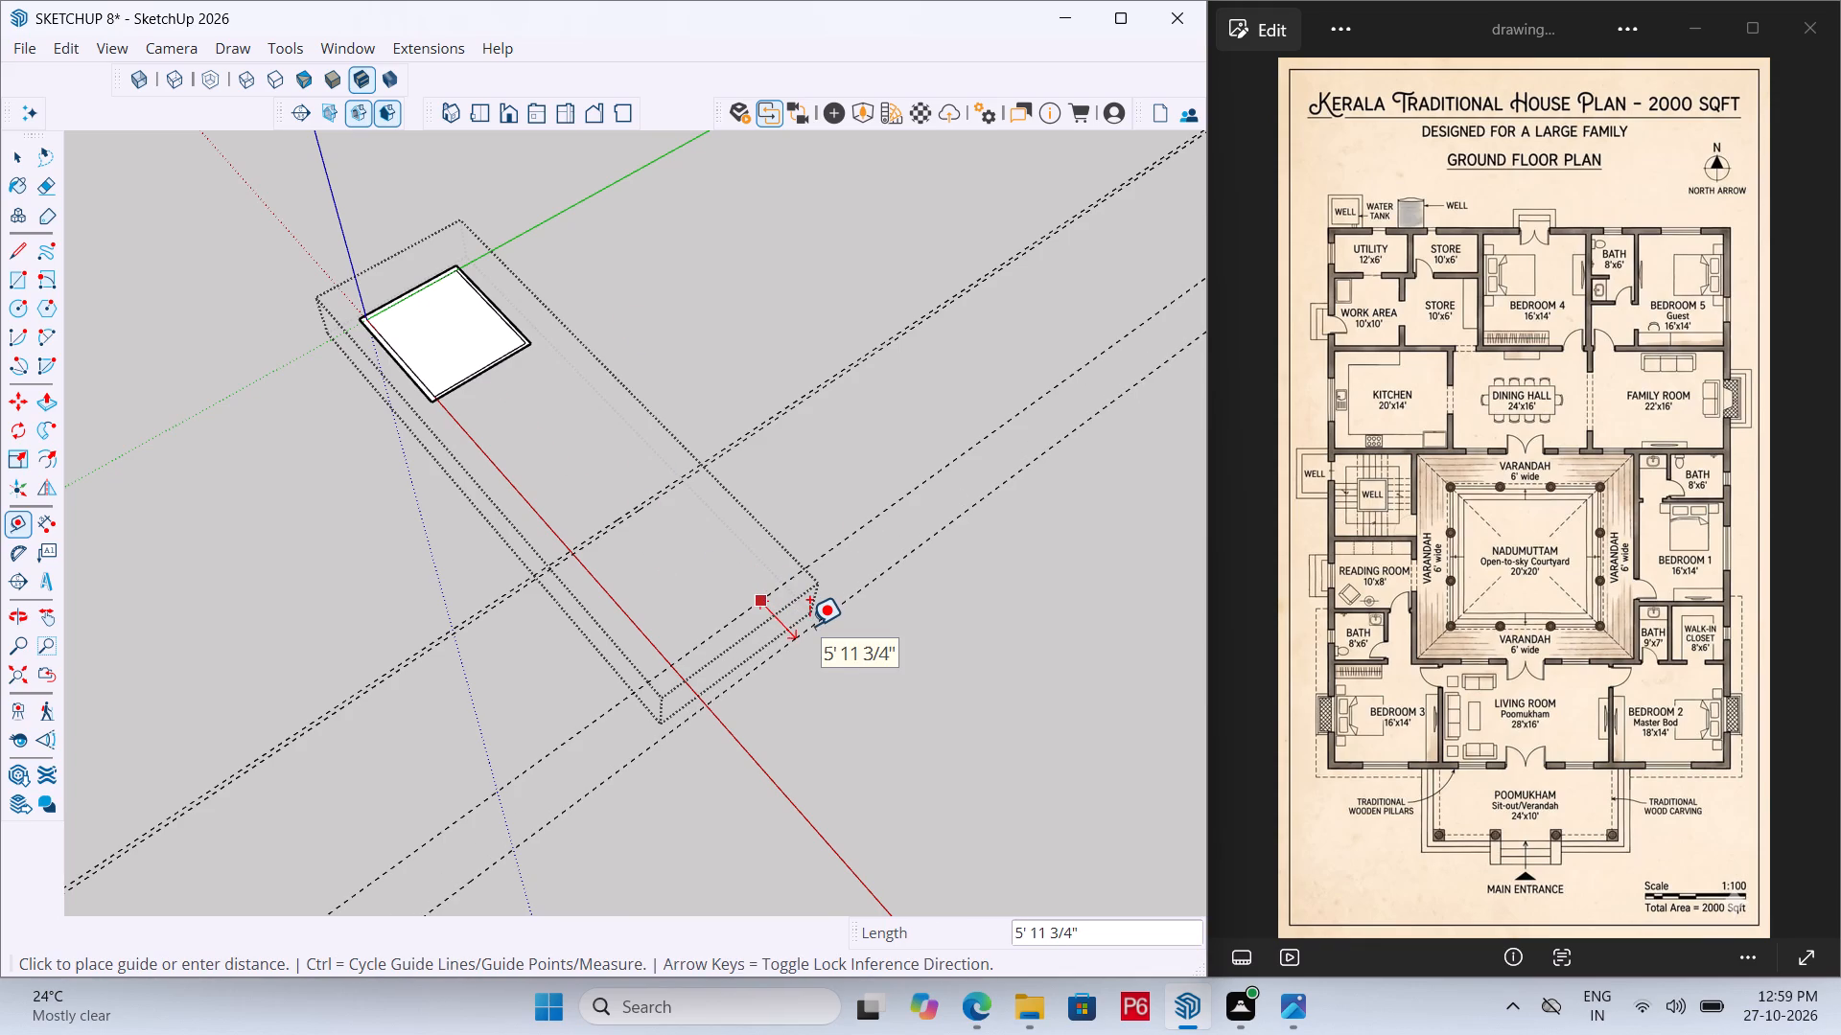
text(9")
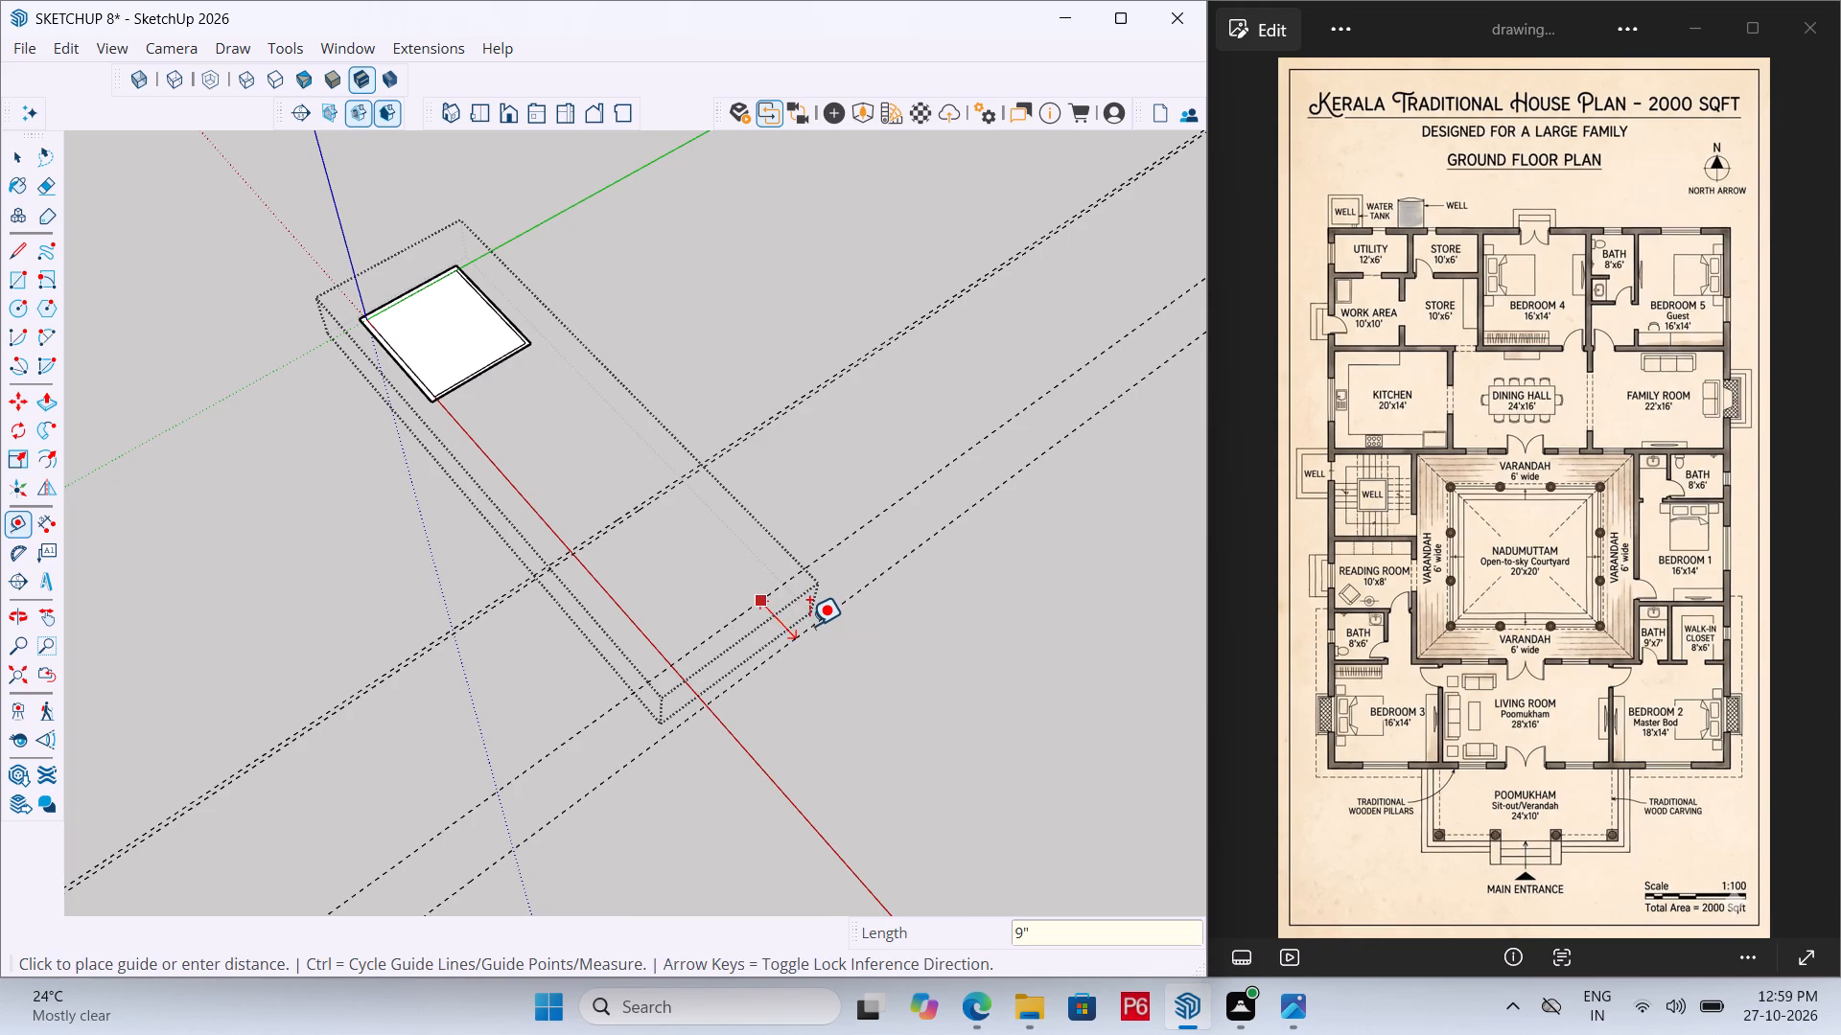
key(Return)
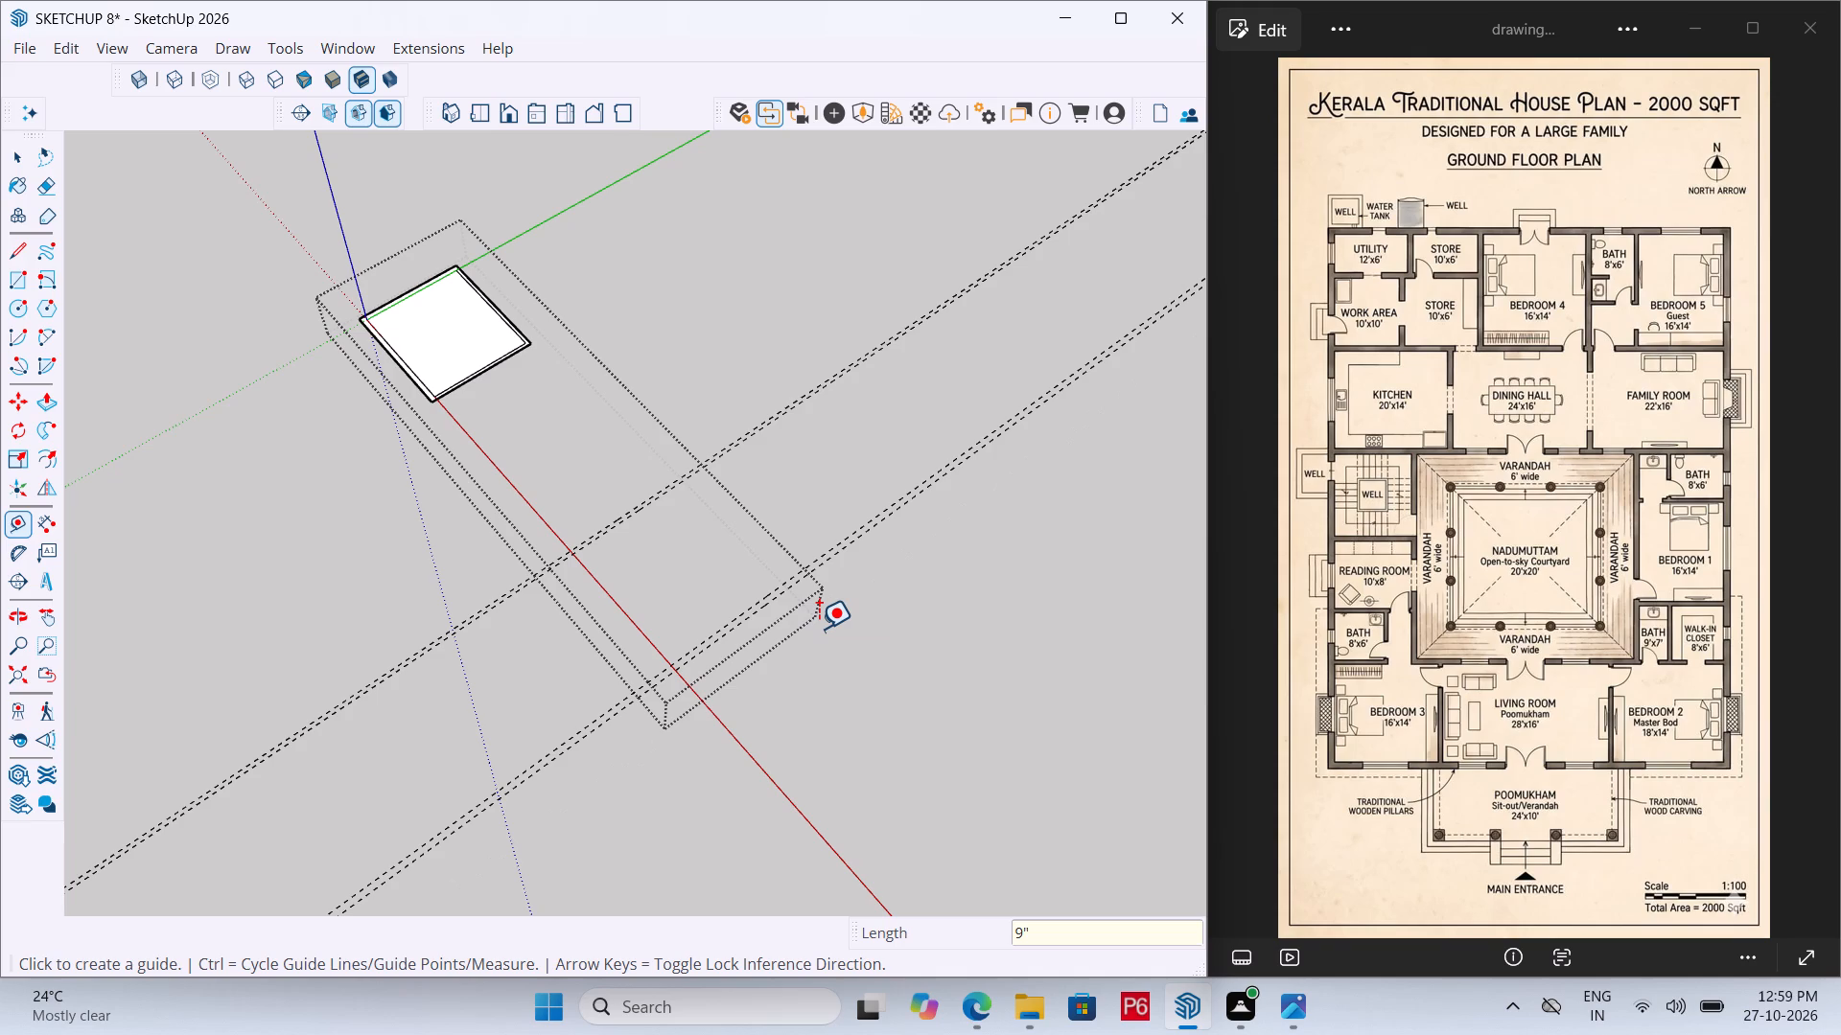
key(Escape)
Draw 47' 3" side lines from the room's two far outer corners to the farthest guide, joined by an end line about 18' long.
scroll(457, 396, up, 4)
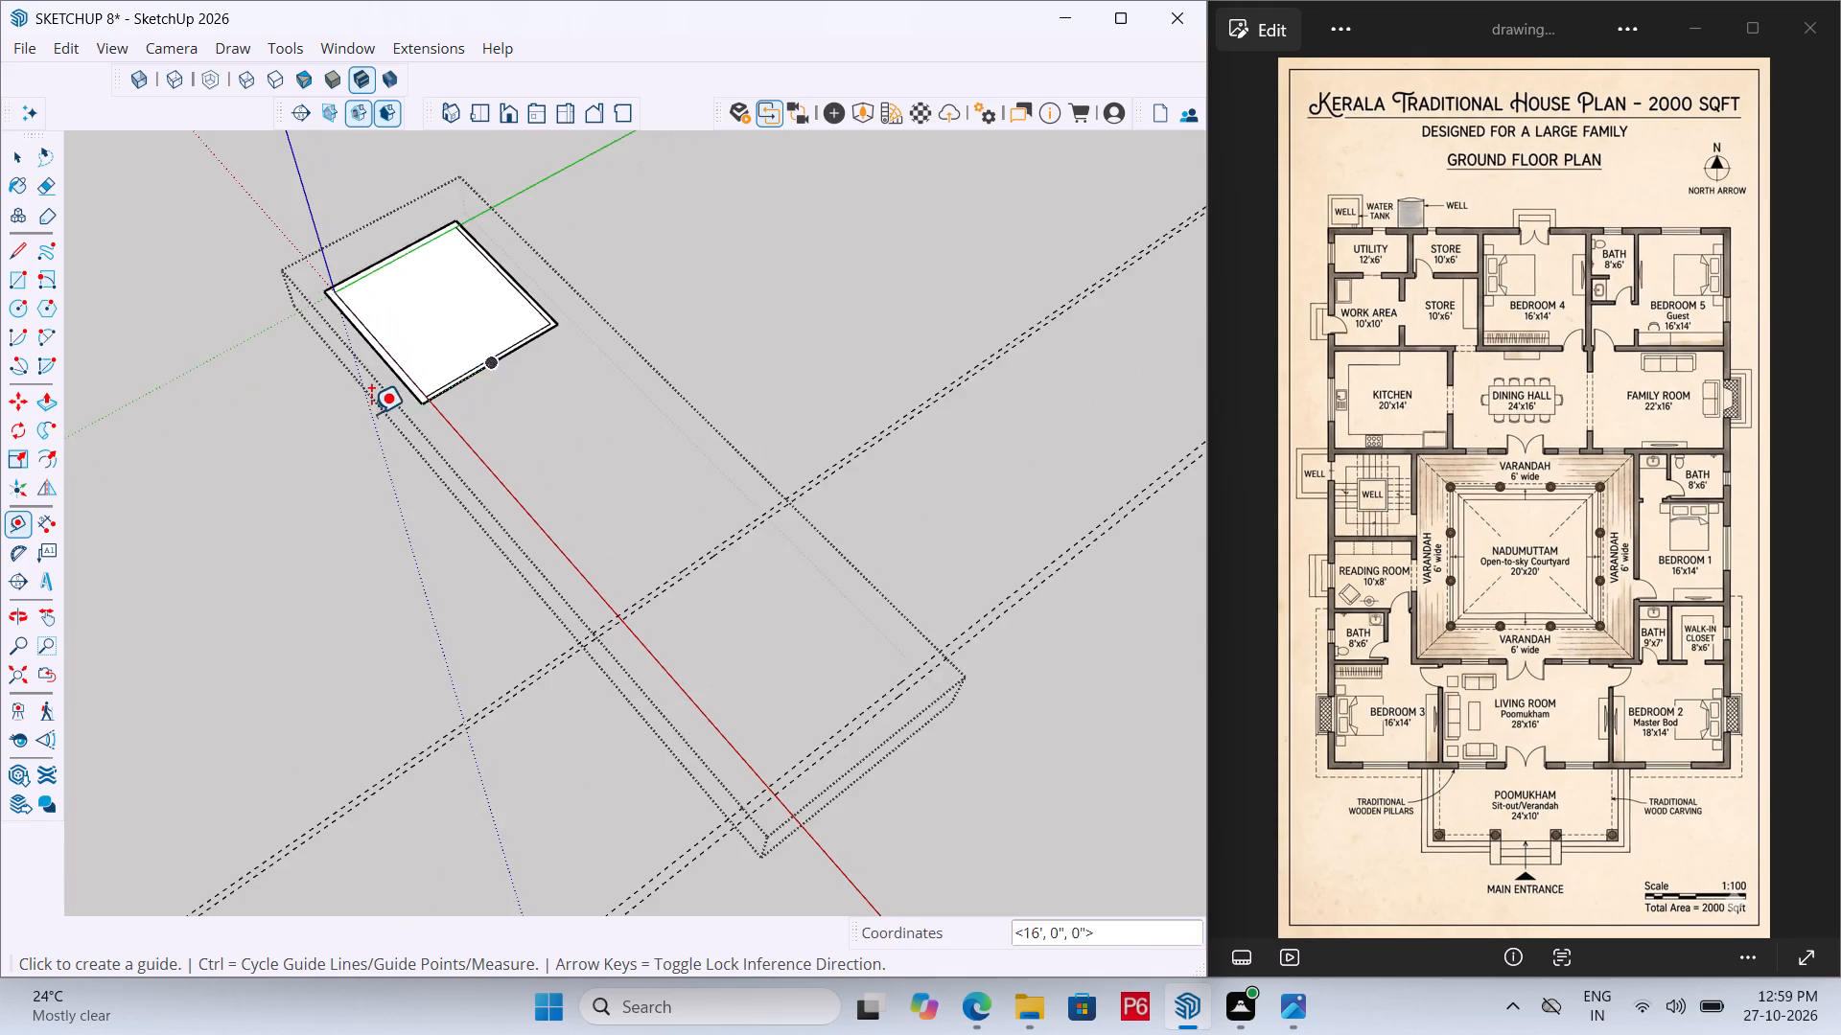
scroll(376, 409, up, 11)
key(l)
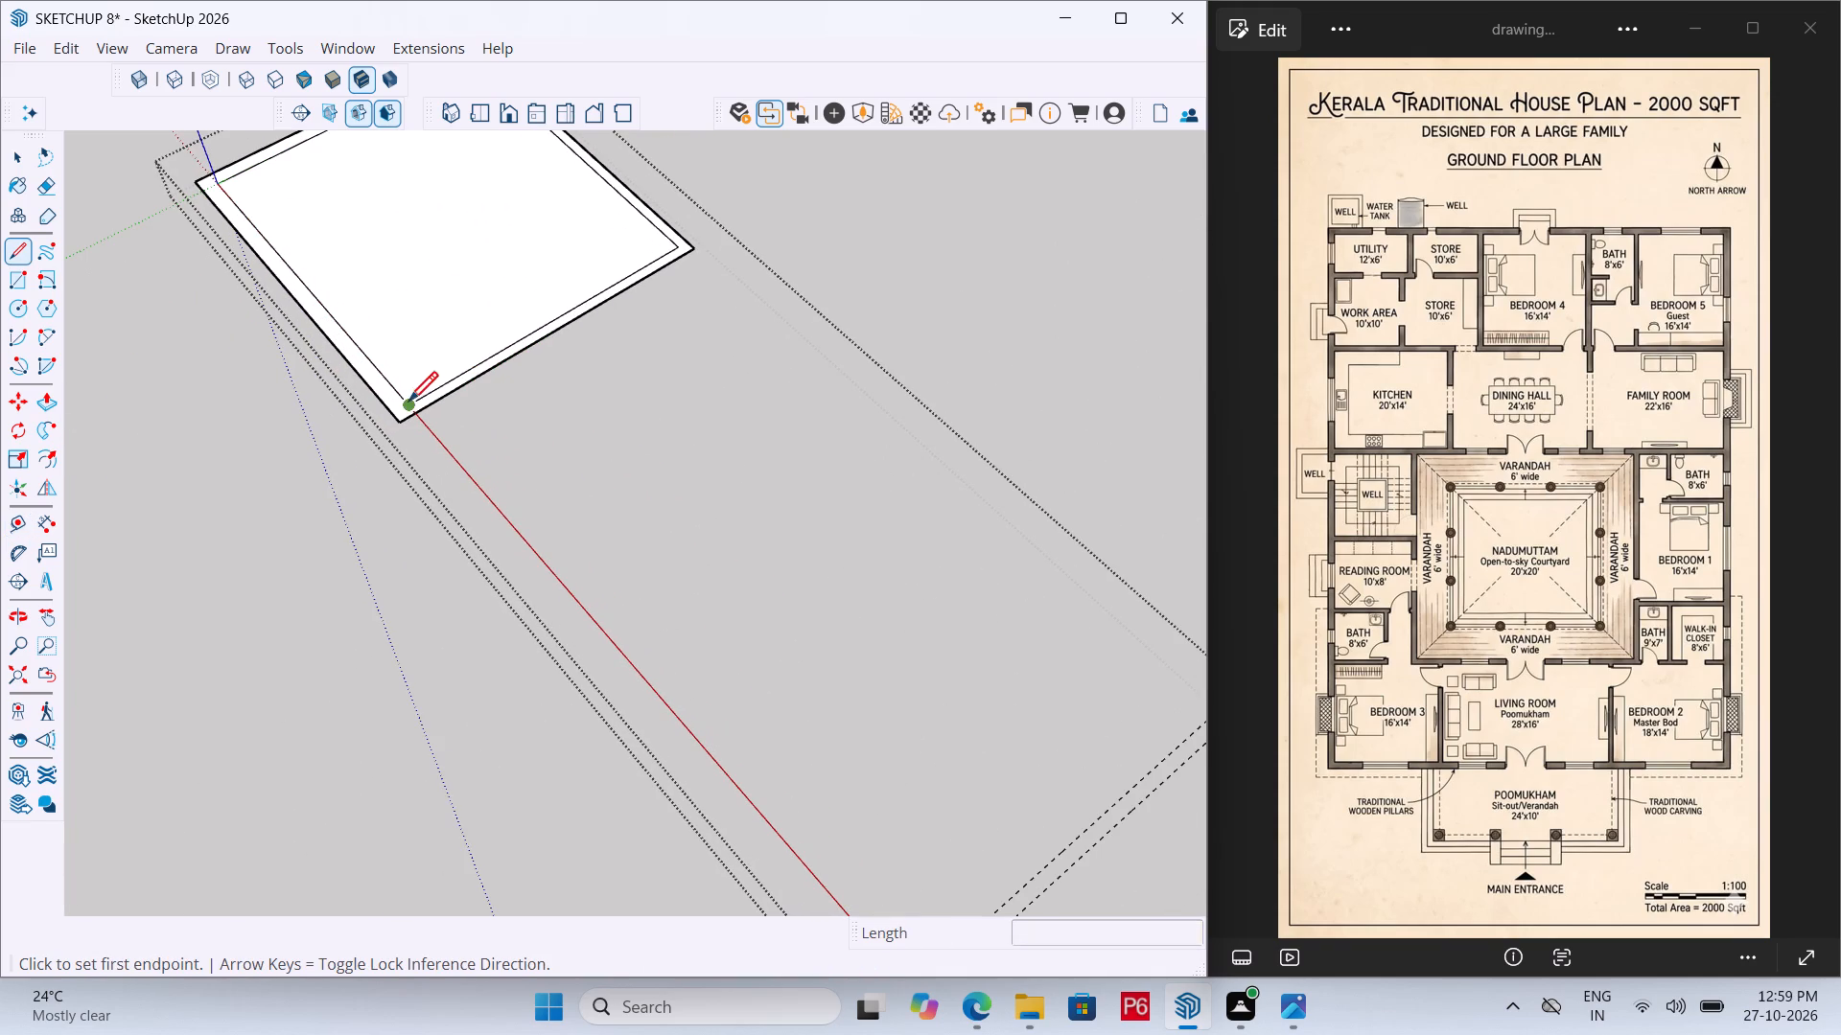
drag(404, 425, 416, 430)
scroll(639, 731, down, 14)
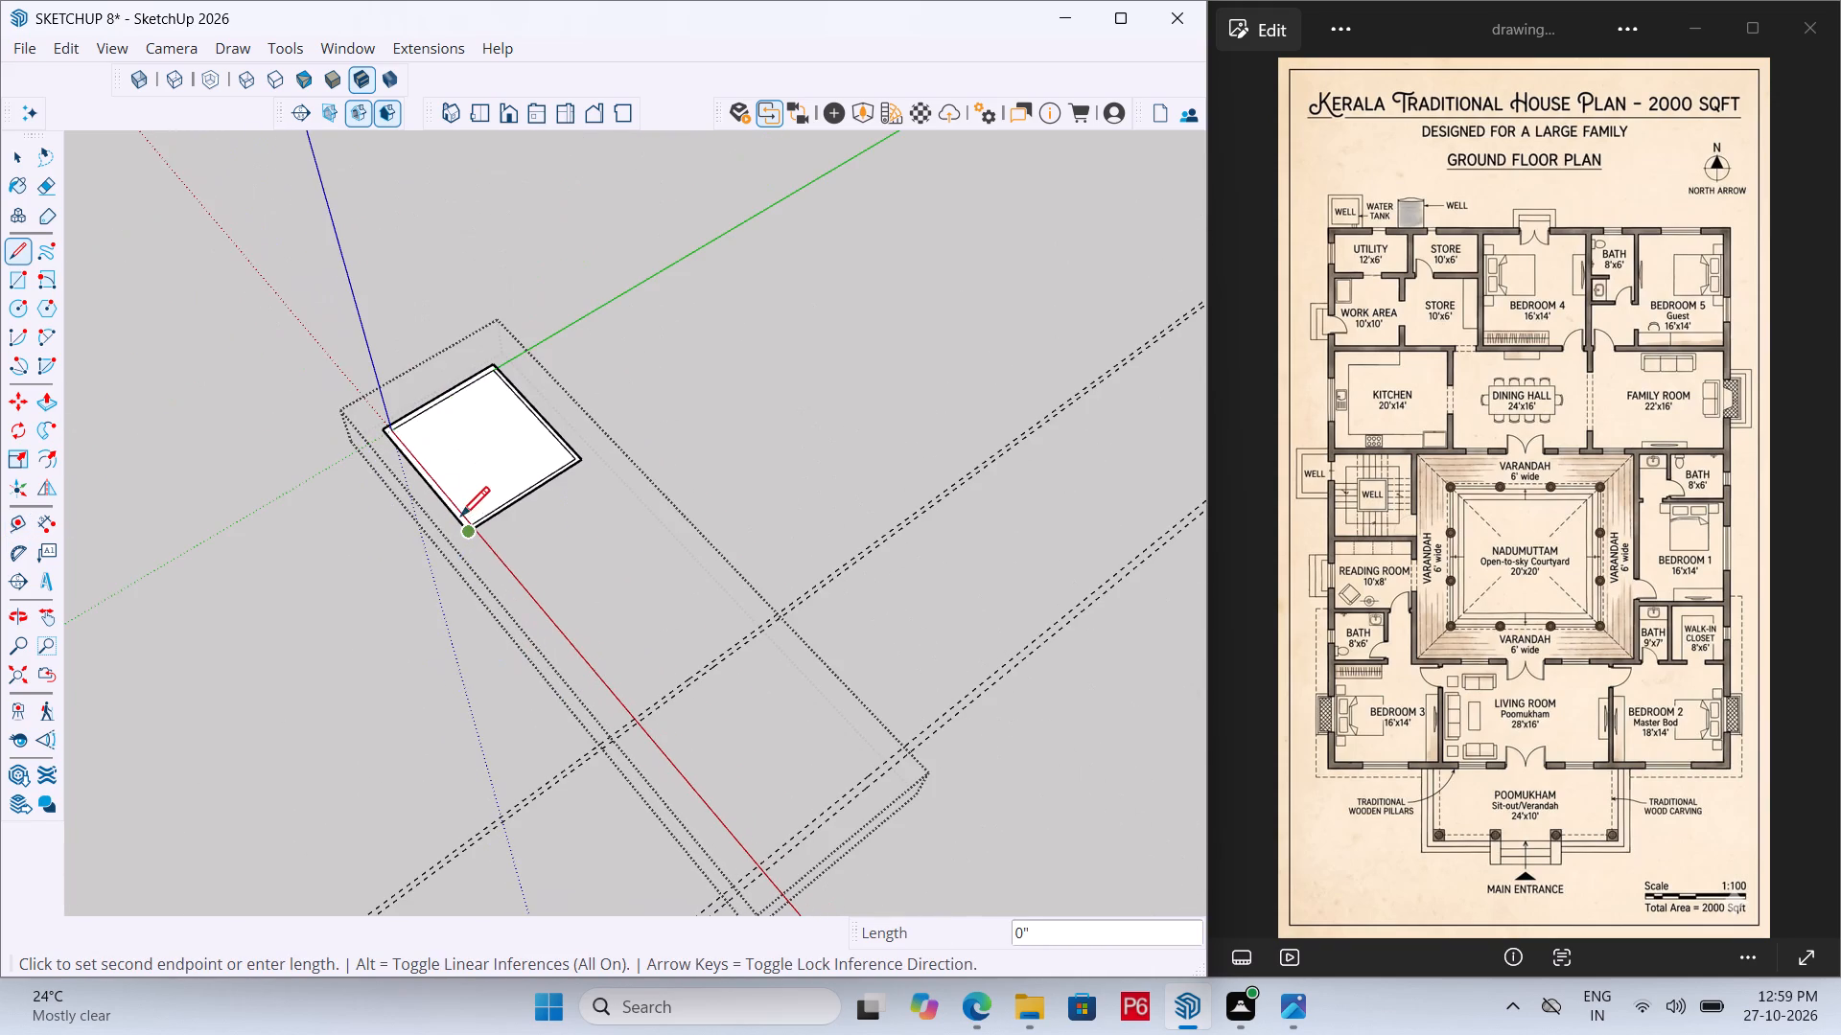
scroll(639, 662, down, 3)
scroll(751, 863, up, 12)
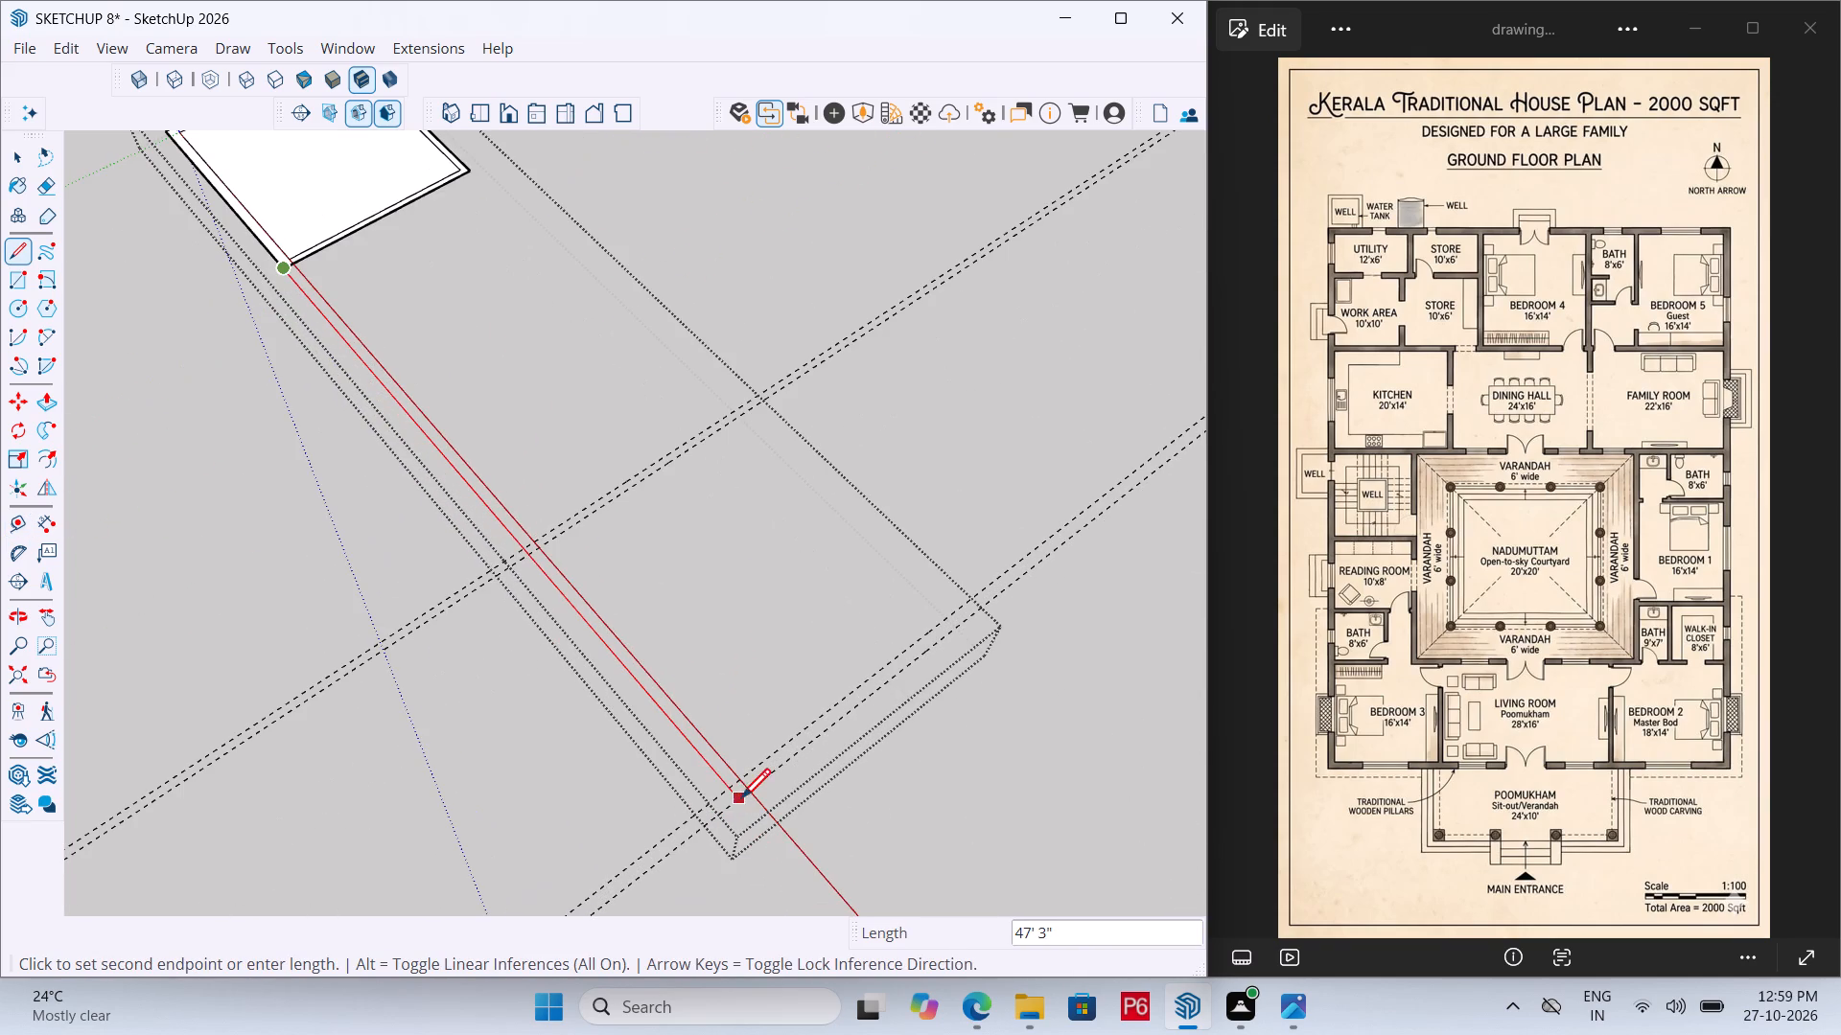
middle_drag(780, 763, 593, 734)
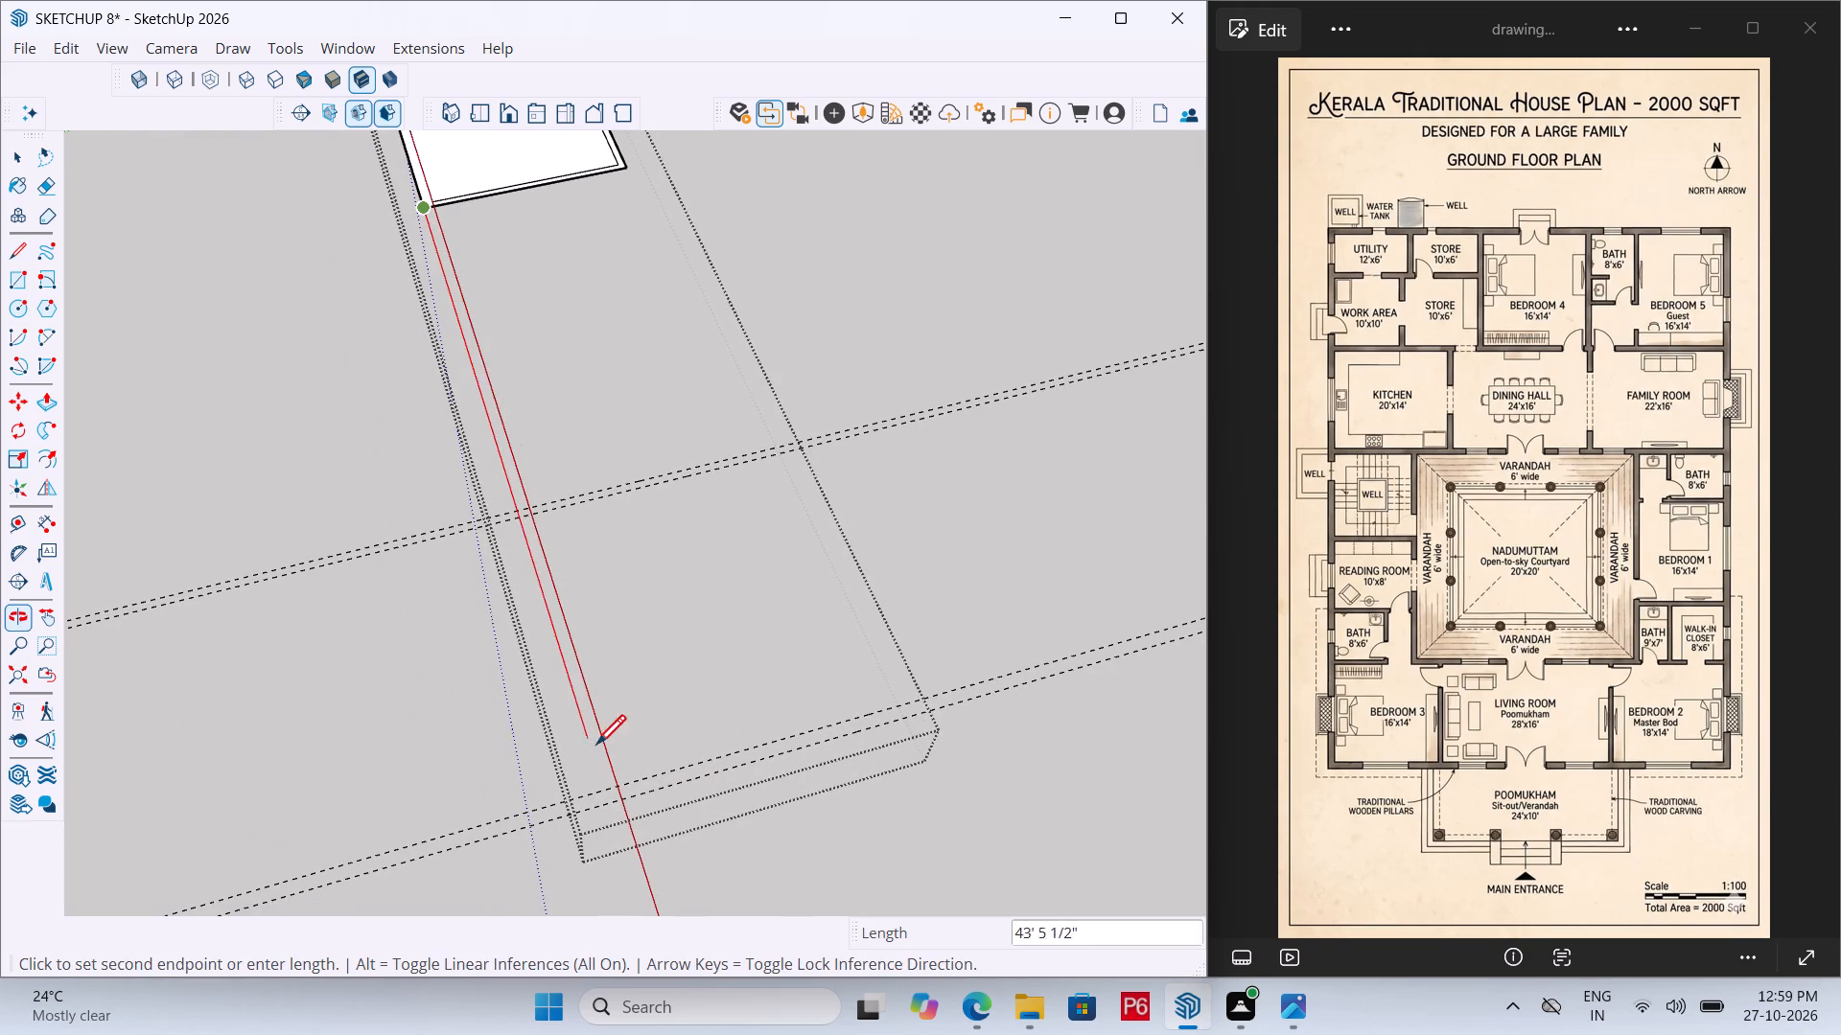
click(608, 804)
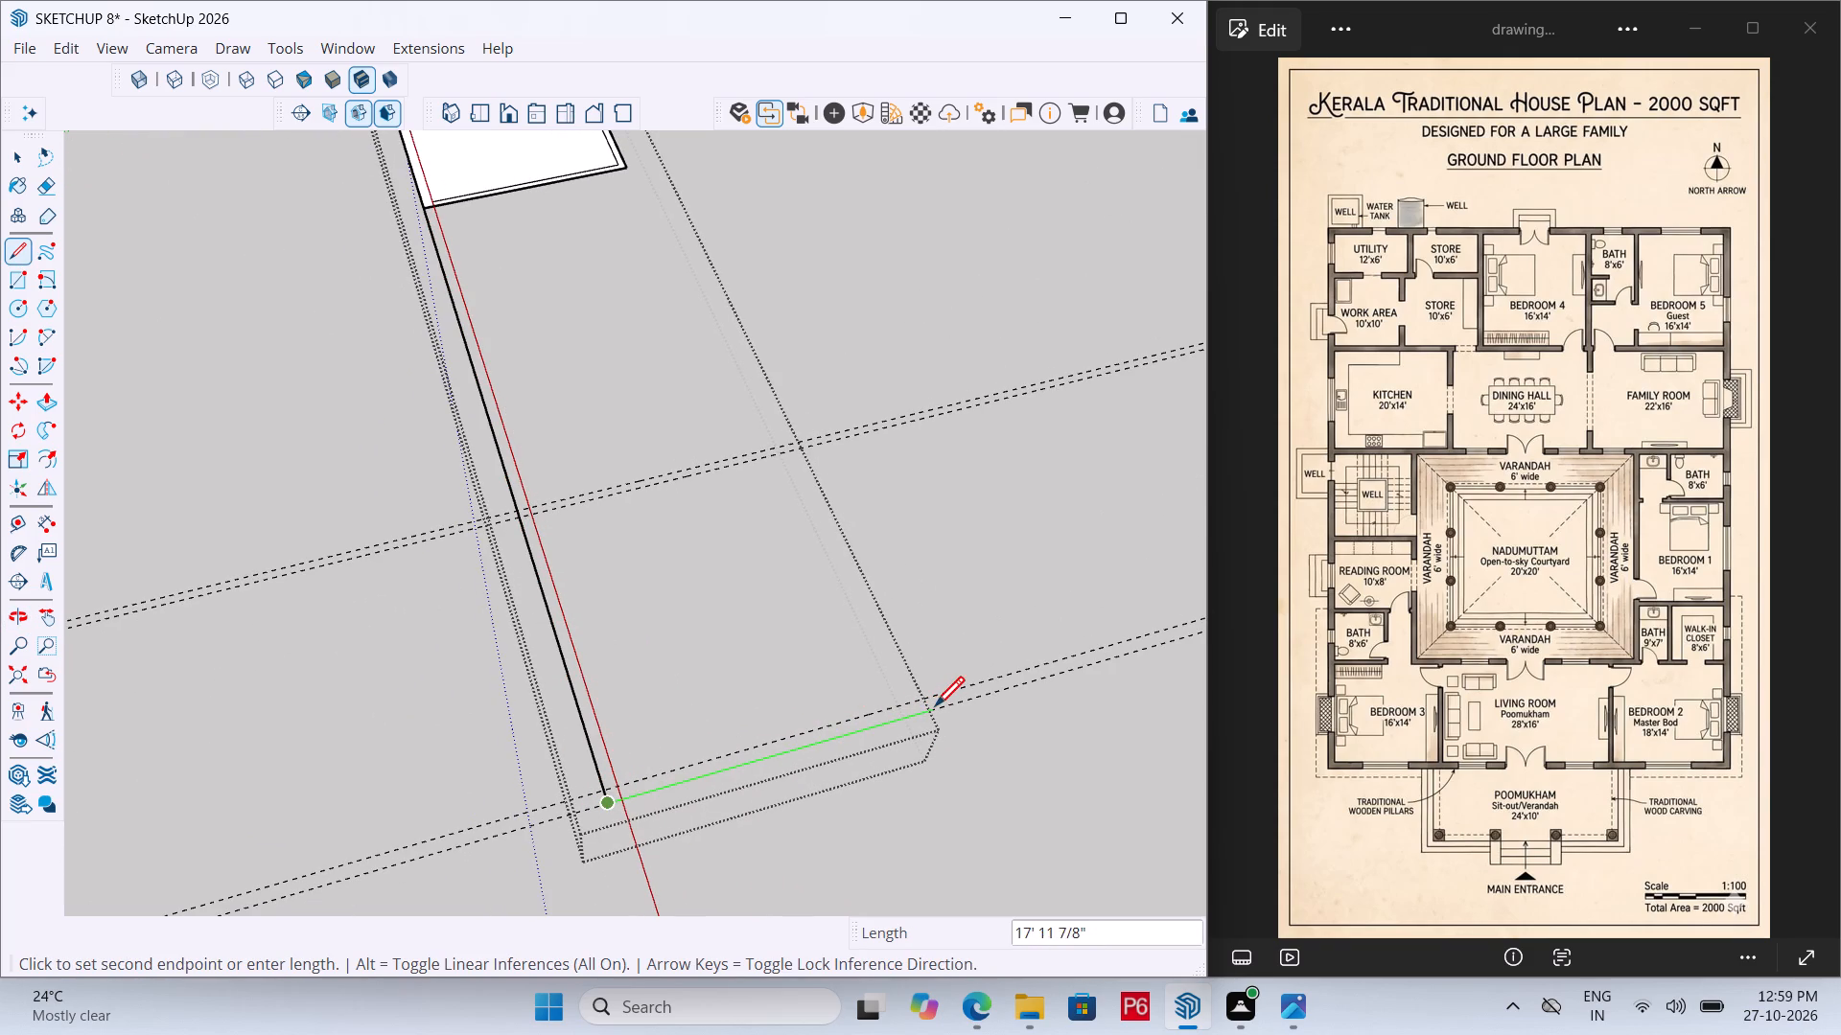
click(927, 717)
key(space)
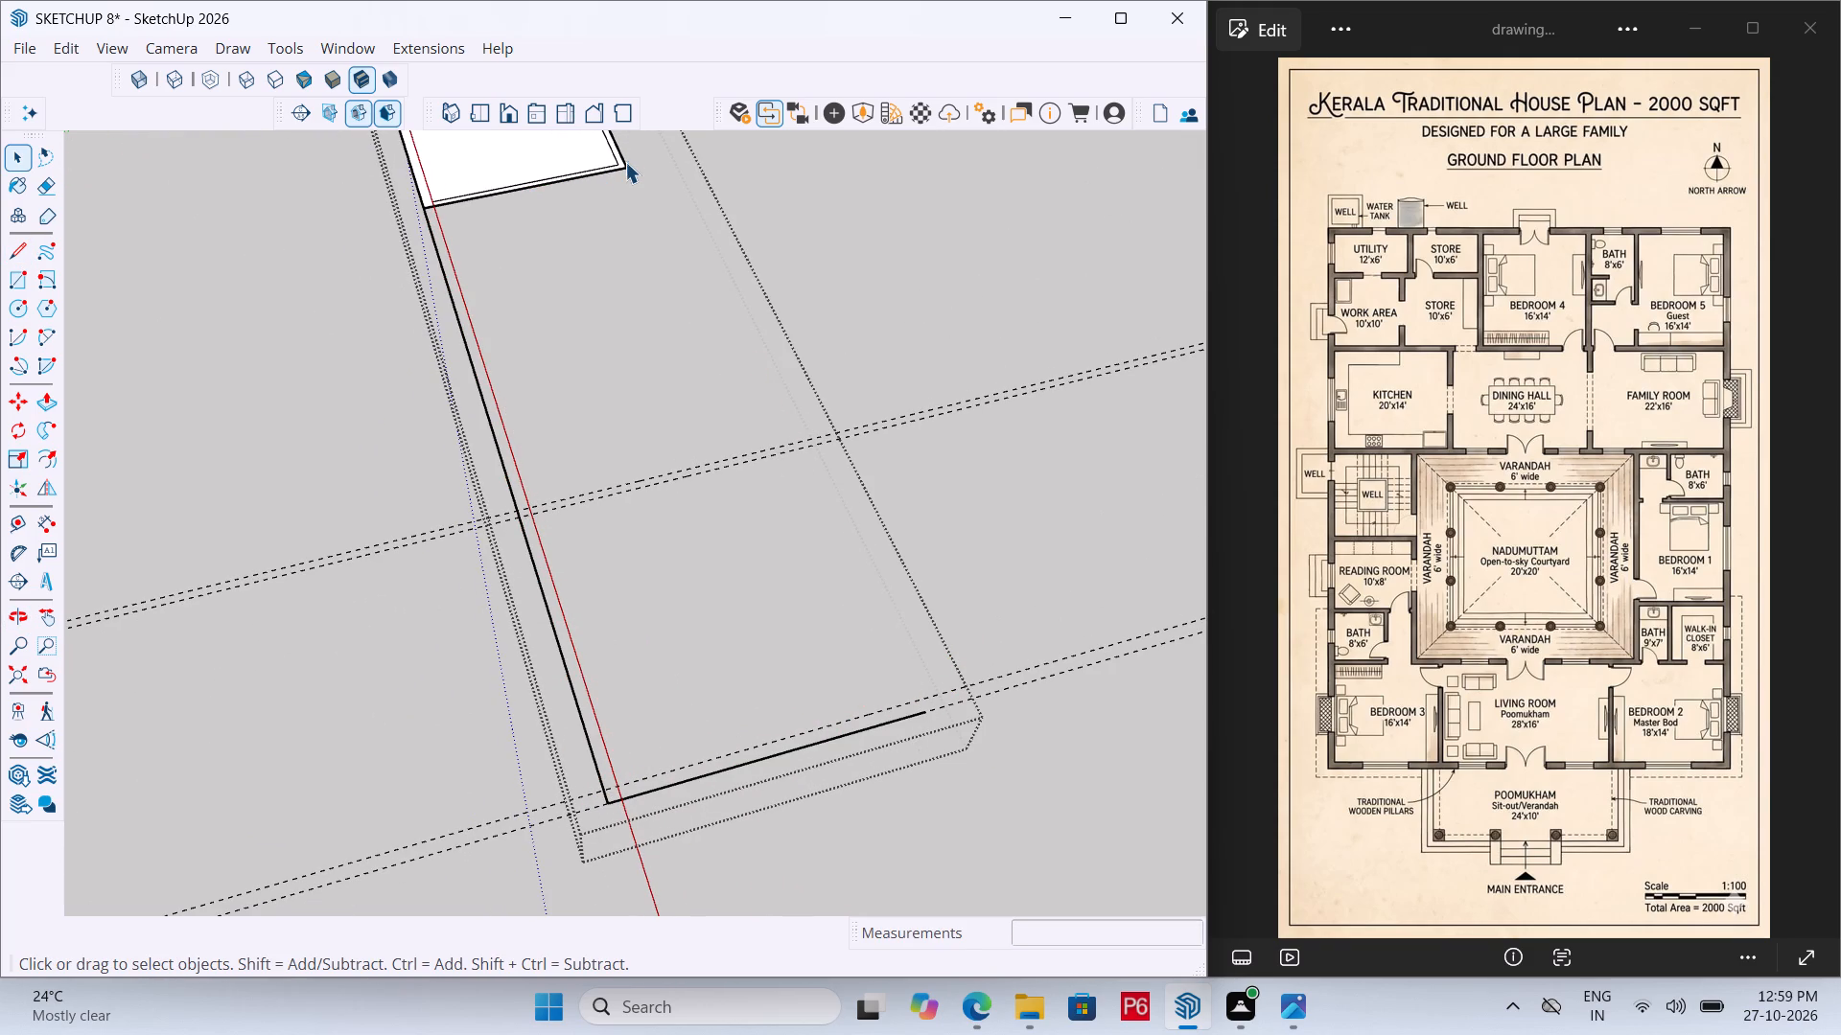
key(l)
click(631, 167)
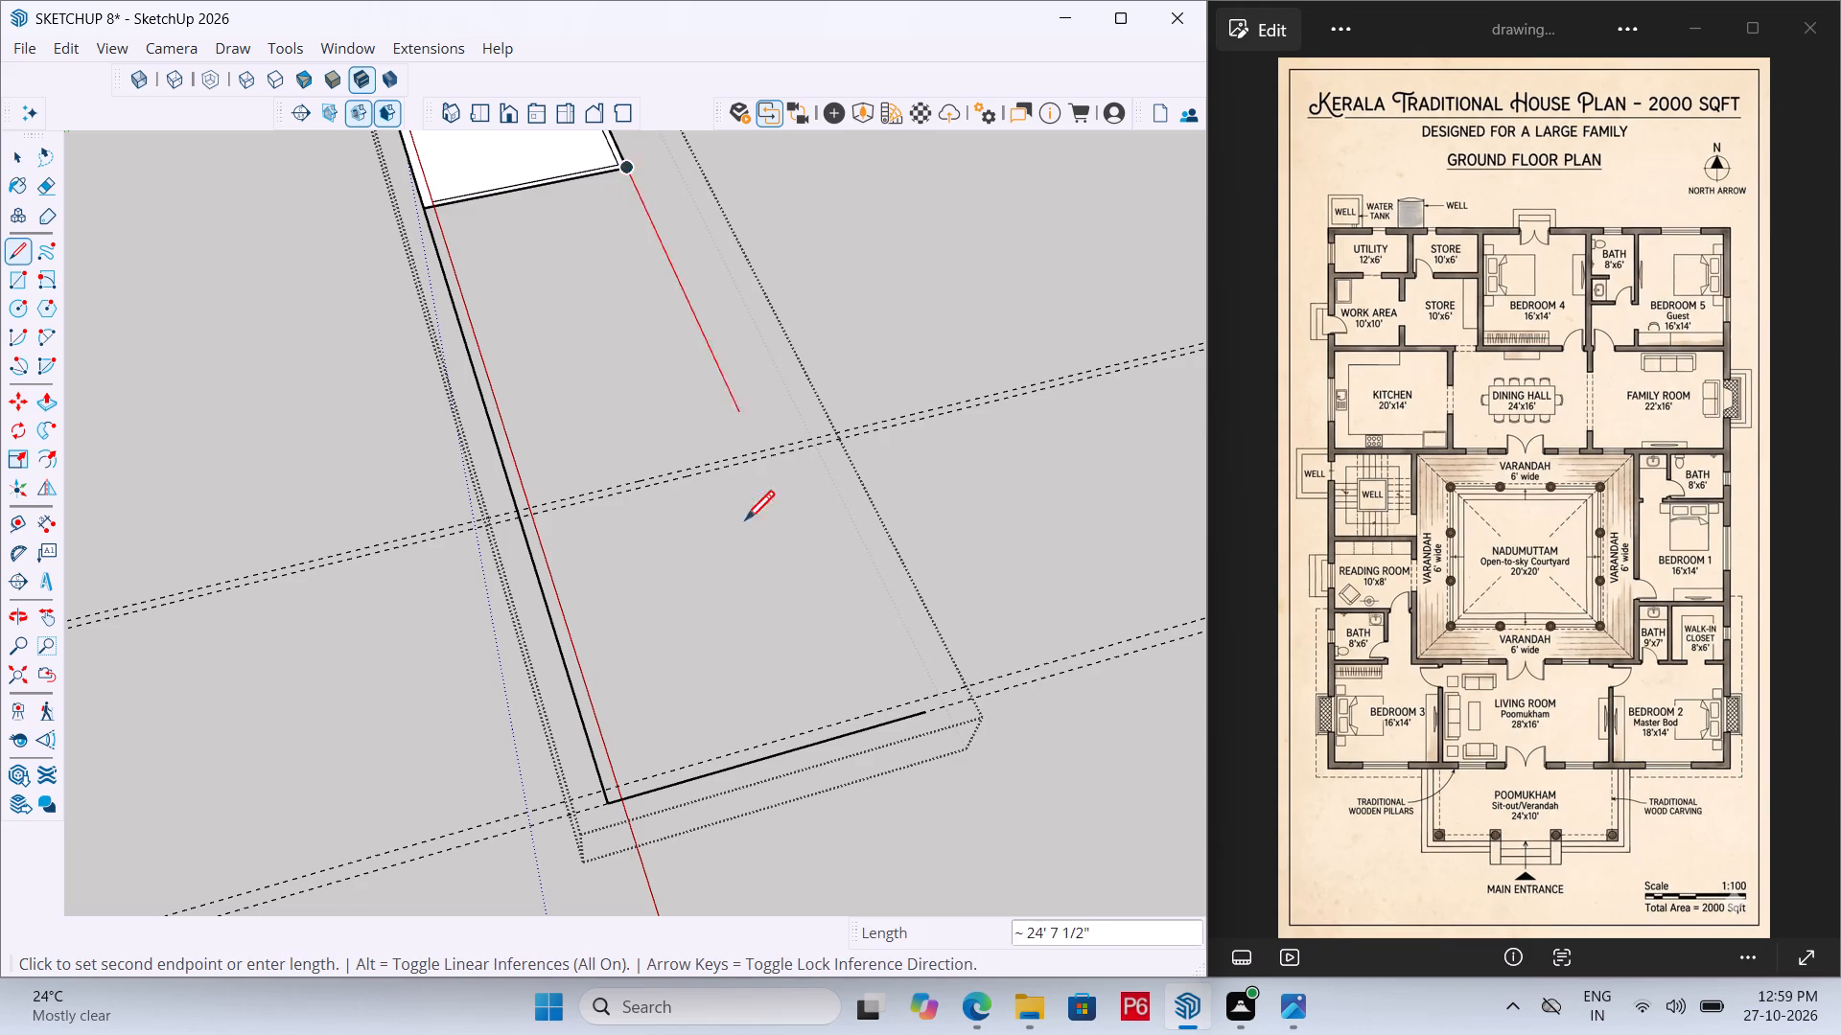
click(890, 728)
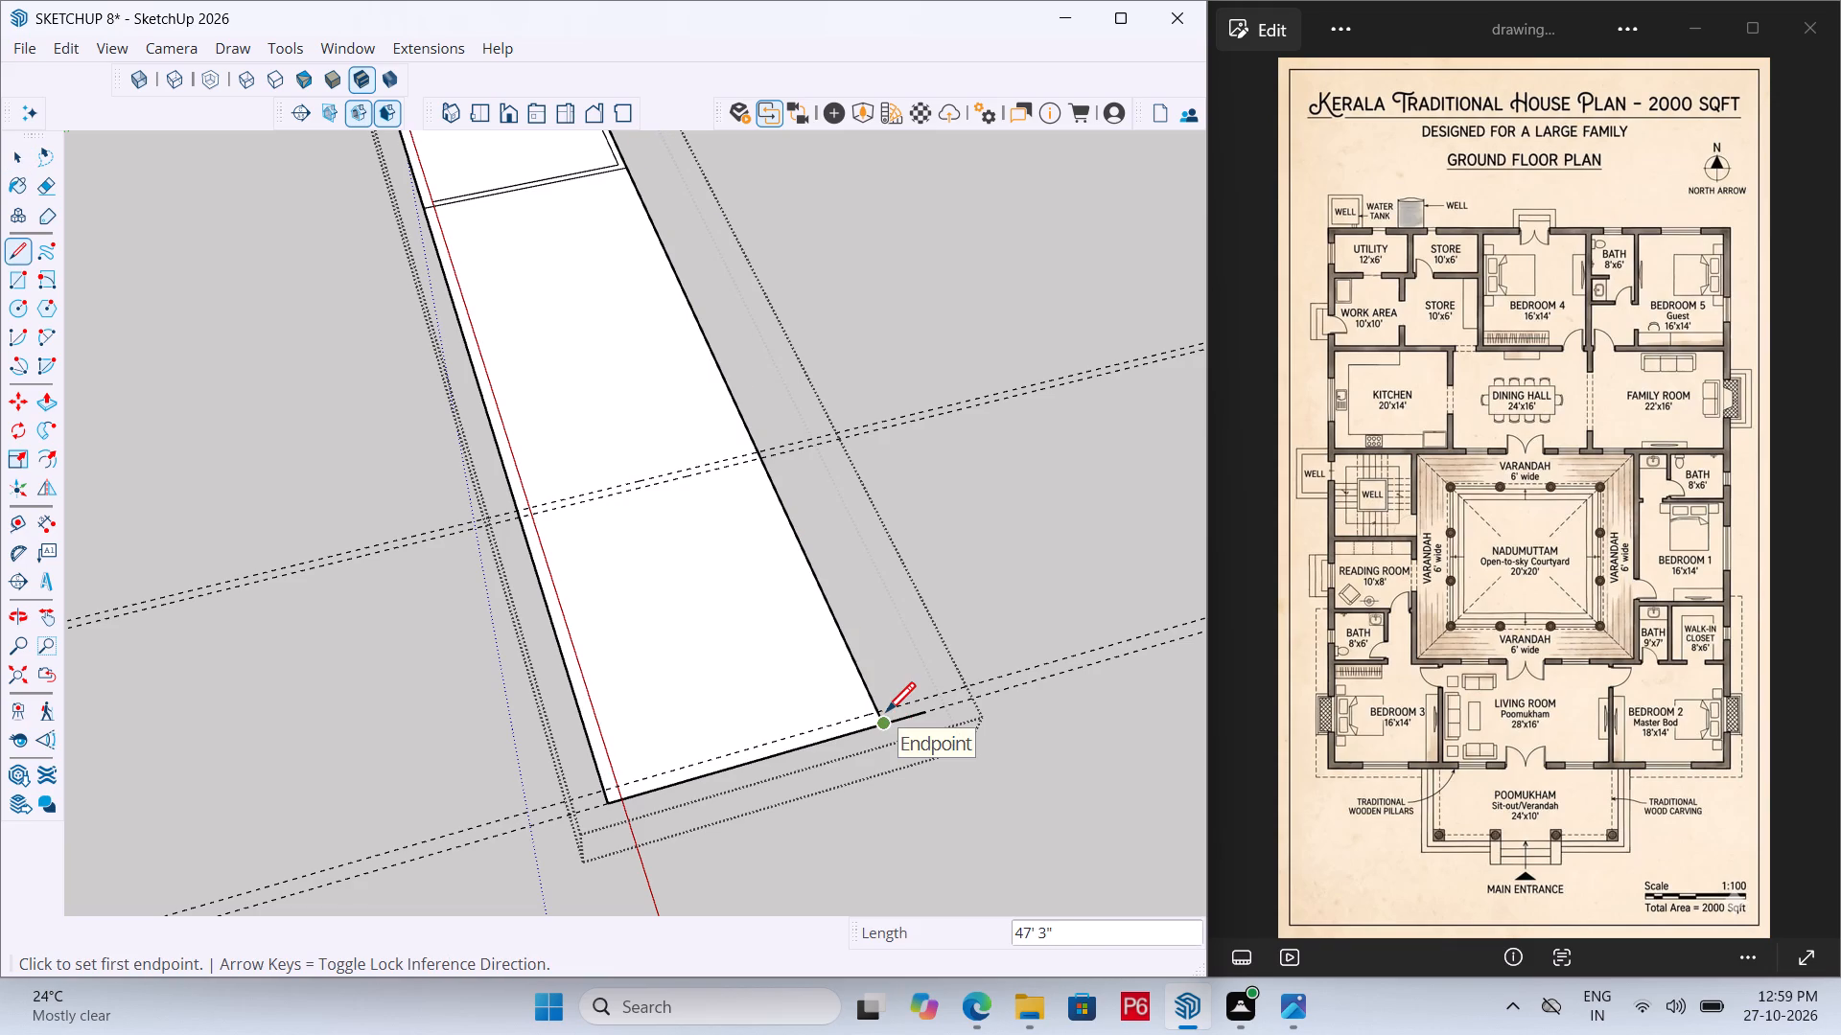
Draw two 15' 3" lines across the strip along the 6" guide pair as the partition wall.
scroll(526, 500, up, 4)
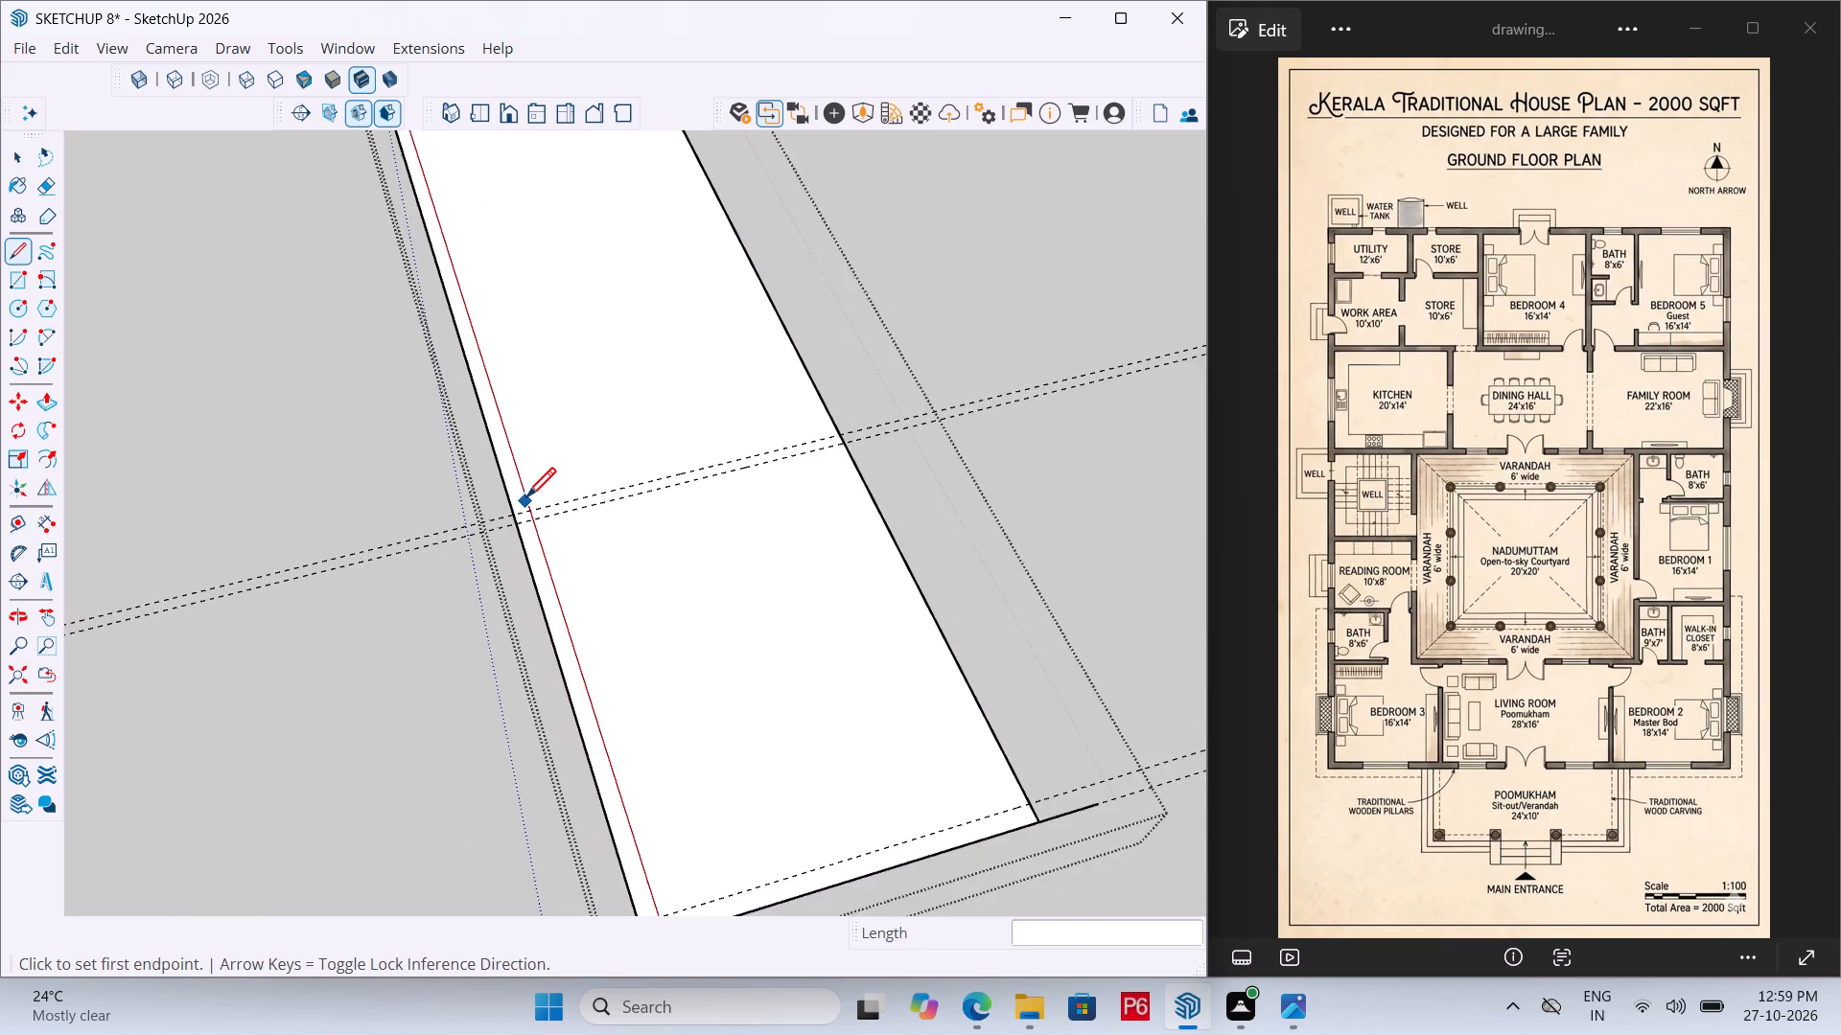
scroll(526, 500, up, 3)
click(507, 521)
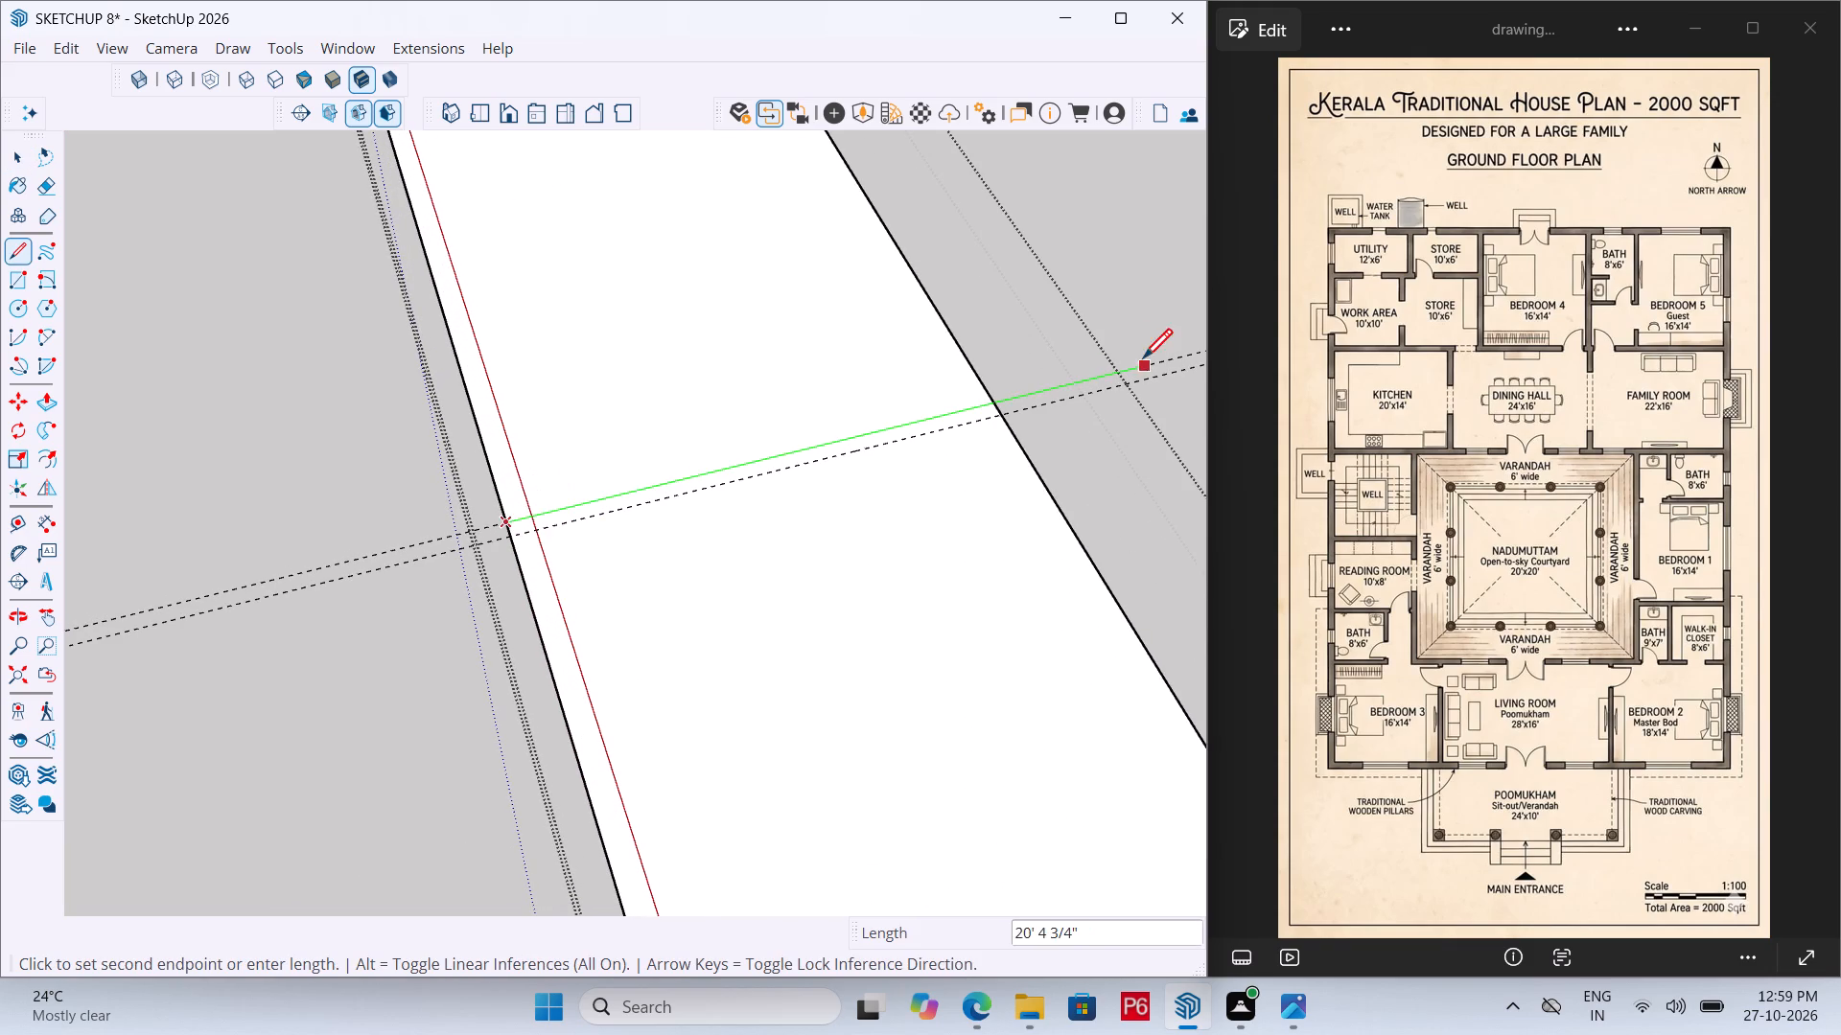
click(1005, 397)
click(1000, 417)
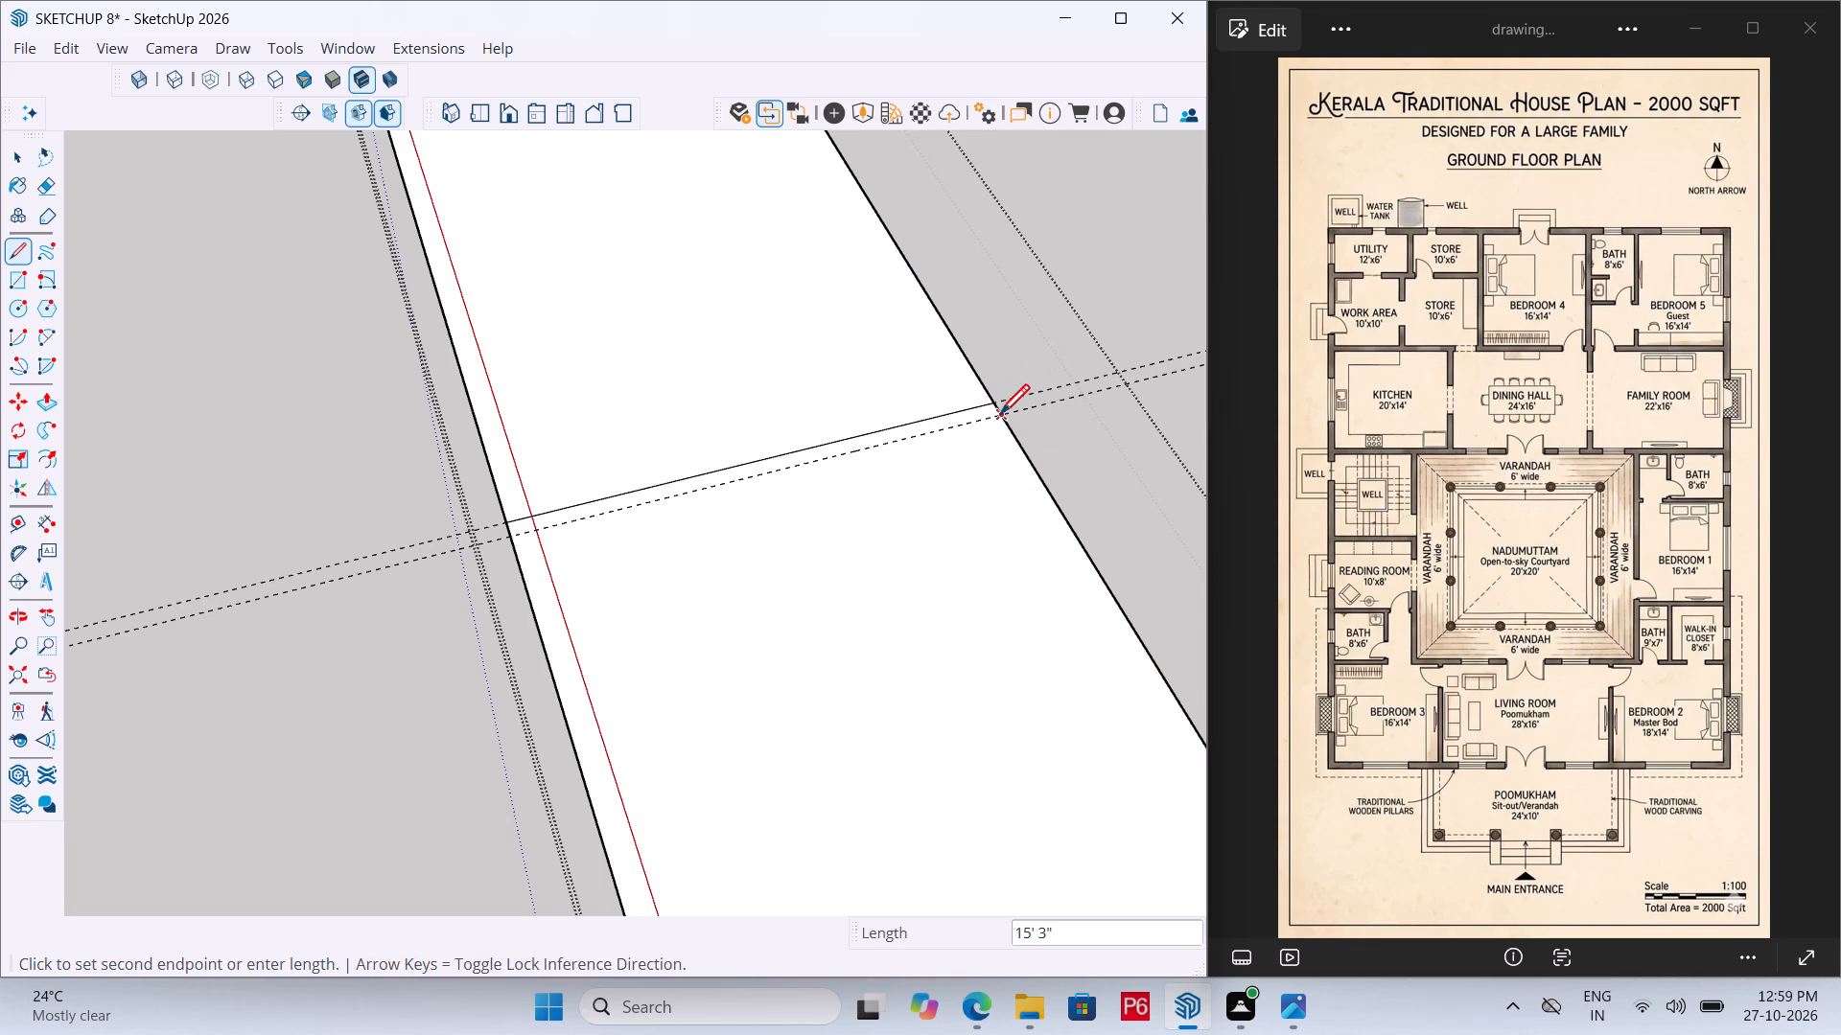
click(508, 537)
Draw the end wall's 15' 3" inner line across the strip along the inner guide of the 9" pair.
scroll(506, 507, down, 15)
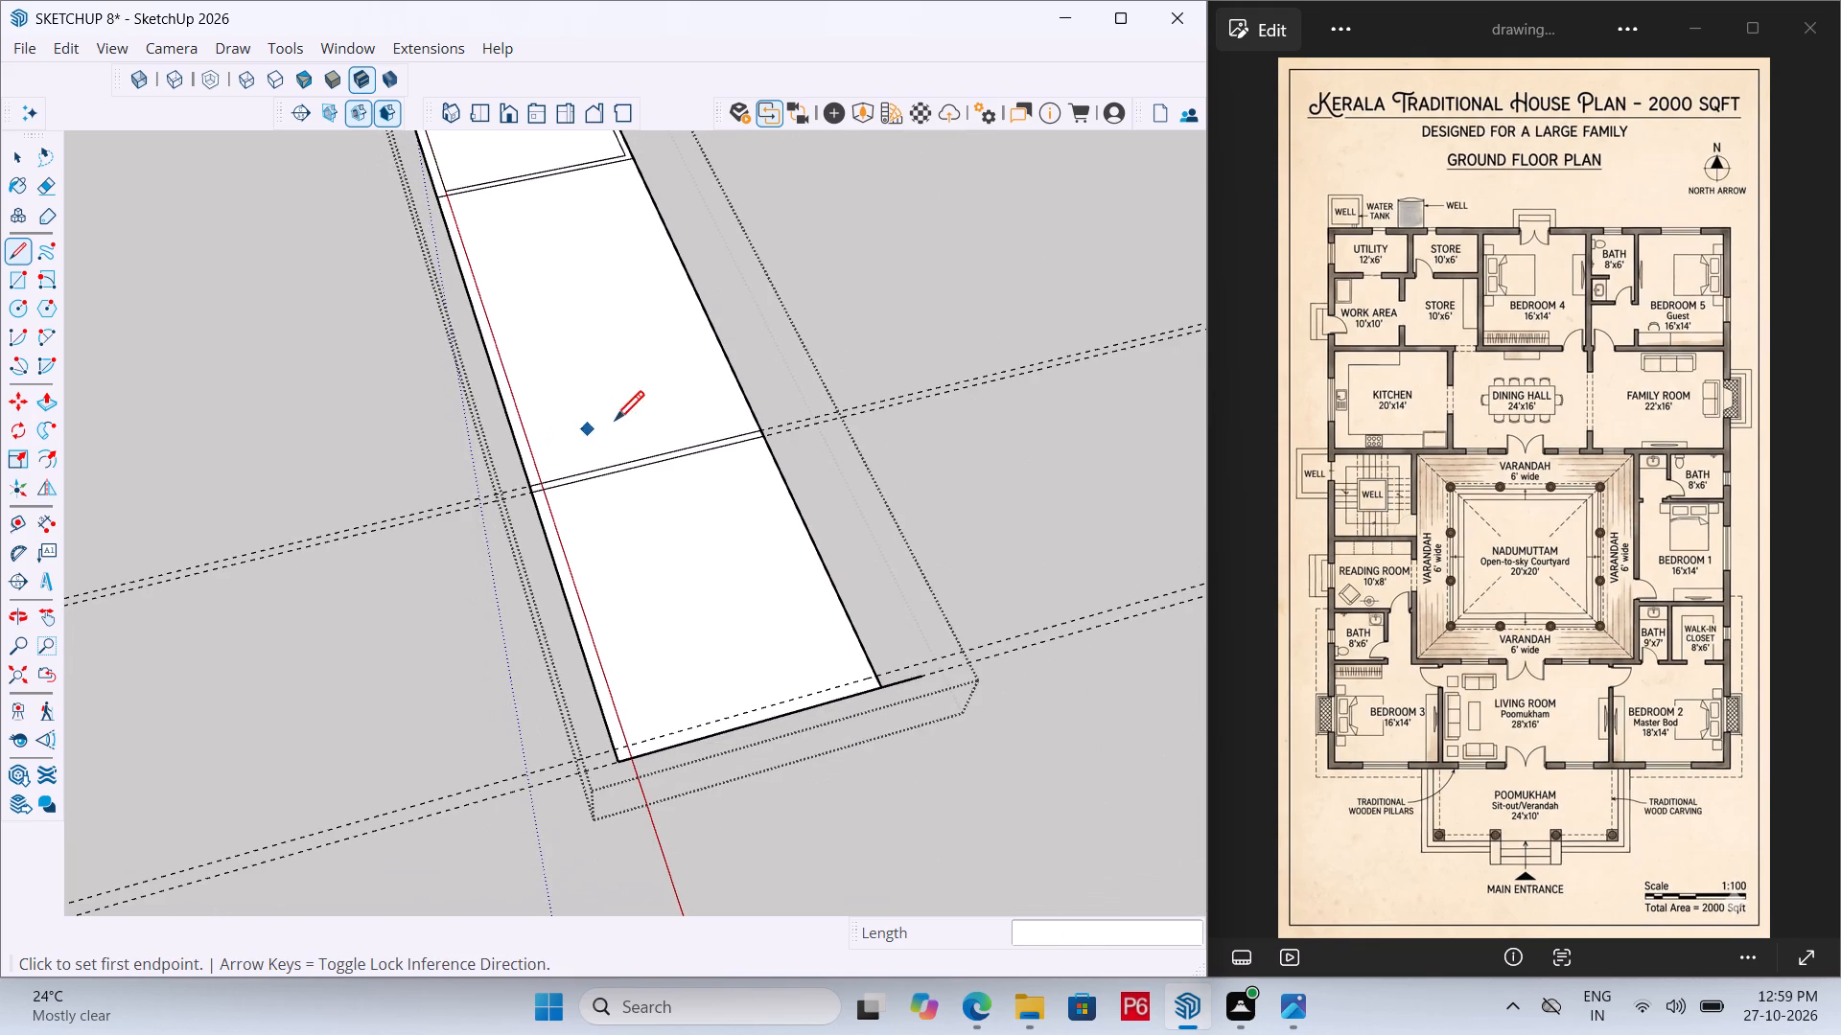
scroll(604, 763, up, 6)
click(619, 745)
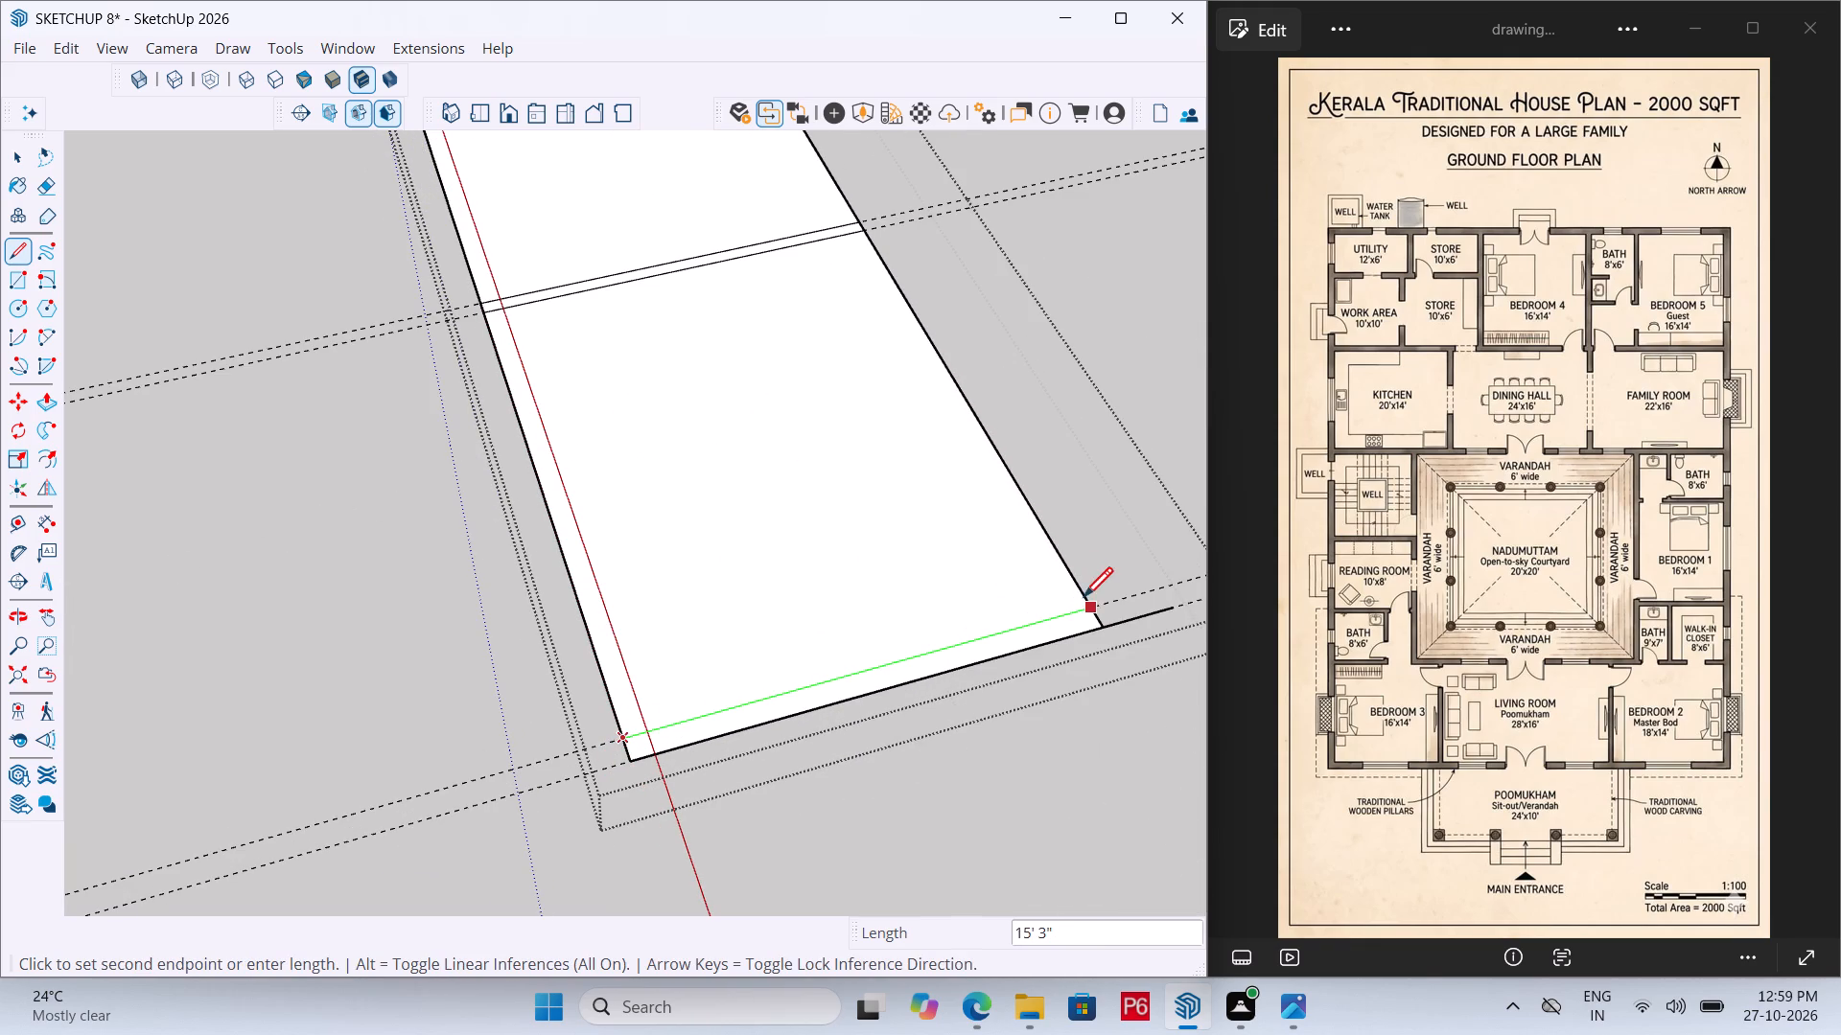
click(1089, 604)
Save the model.
scroll(822, 637, down, 12)
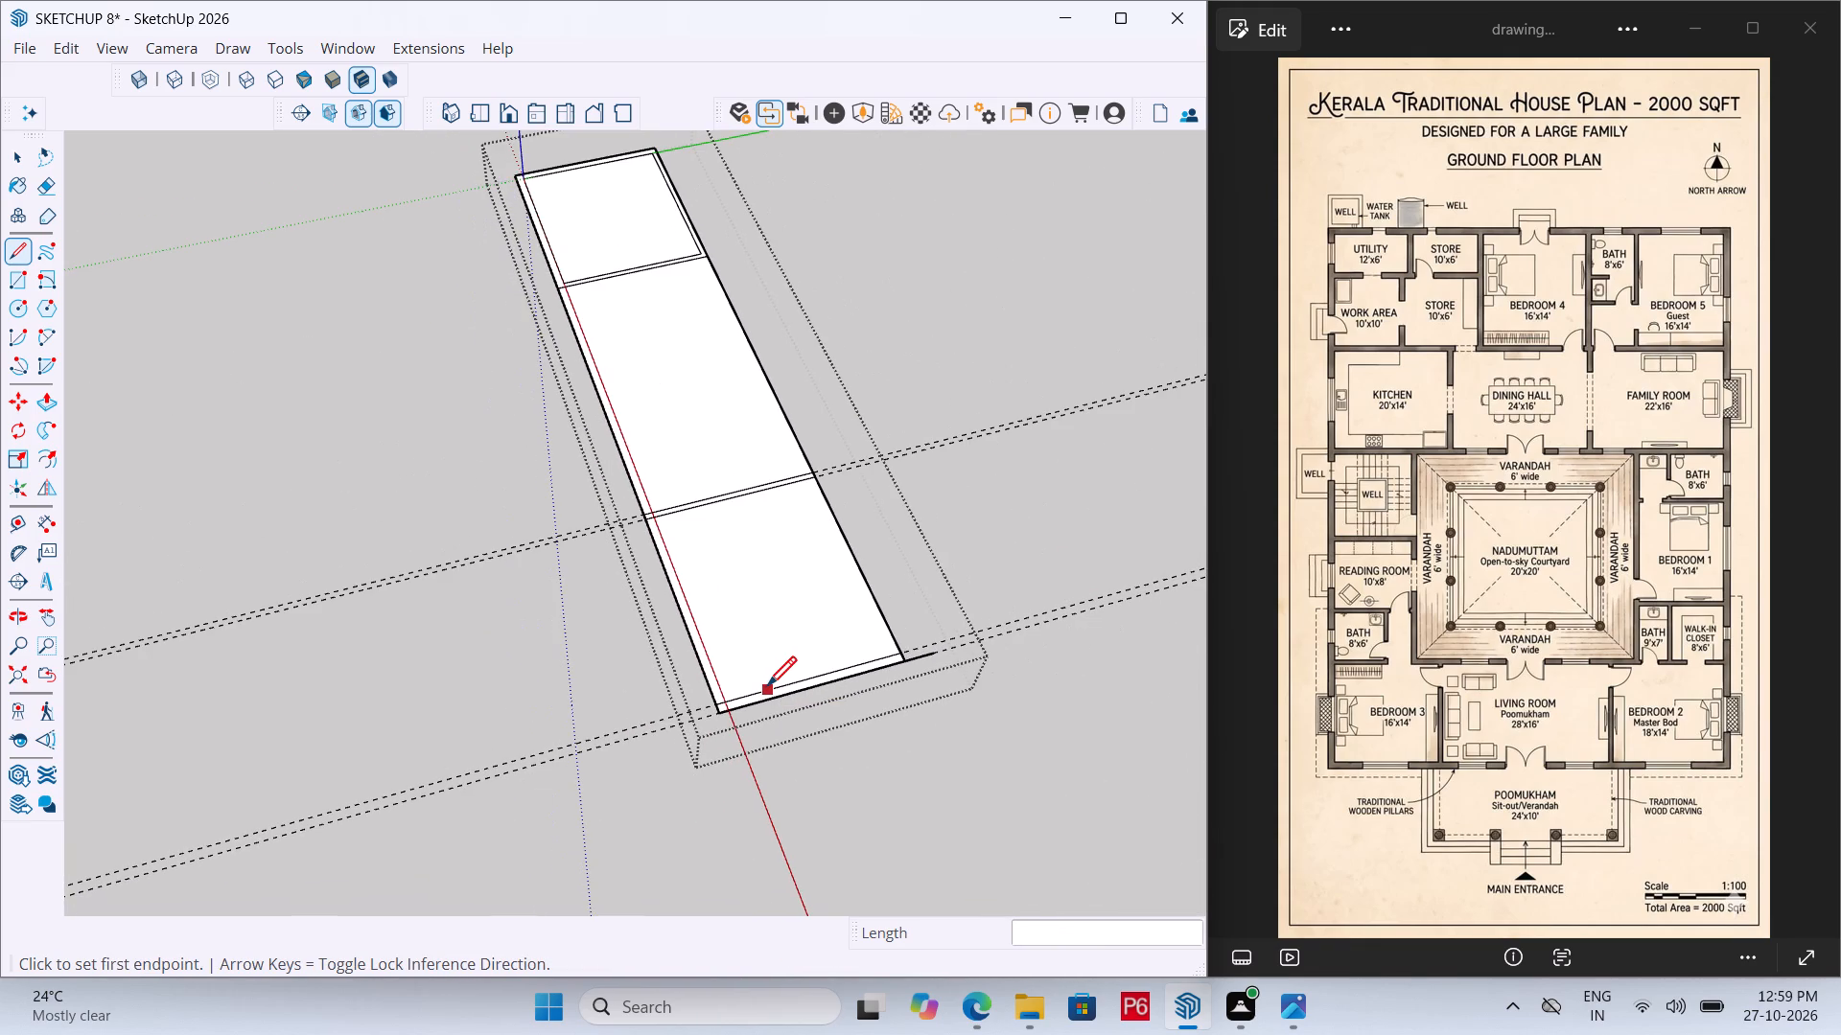
key(ctrl+s)
key(ctrl+s)
key(ctrl+s)
key(ctrl+s)
key(ctrl+s)
key(ctrl+s)
Erase the four construction guides and the stub of the end line projecting past the strip's far corner.
key(e)
drag(572, 772, 524, 523)
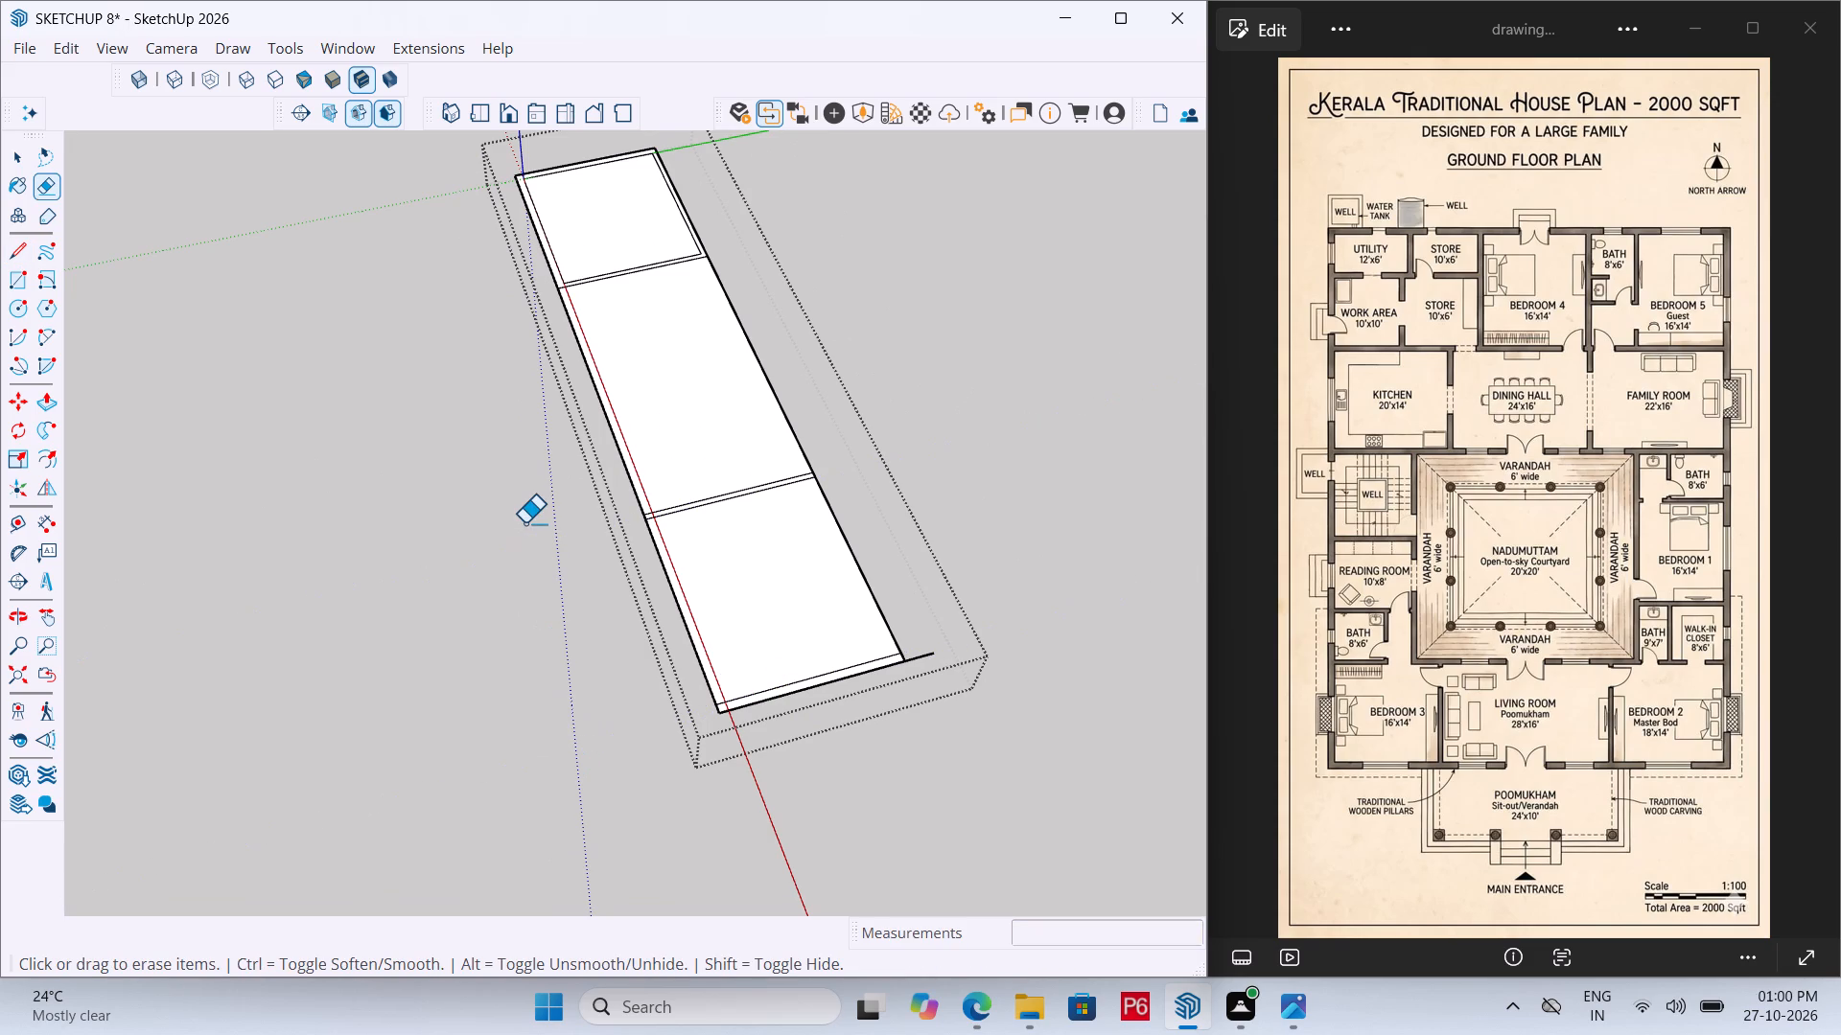
click(922, 656)
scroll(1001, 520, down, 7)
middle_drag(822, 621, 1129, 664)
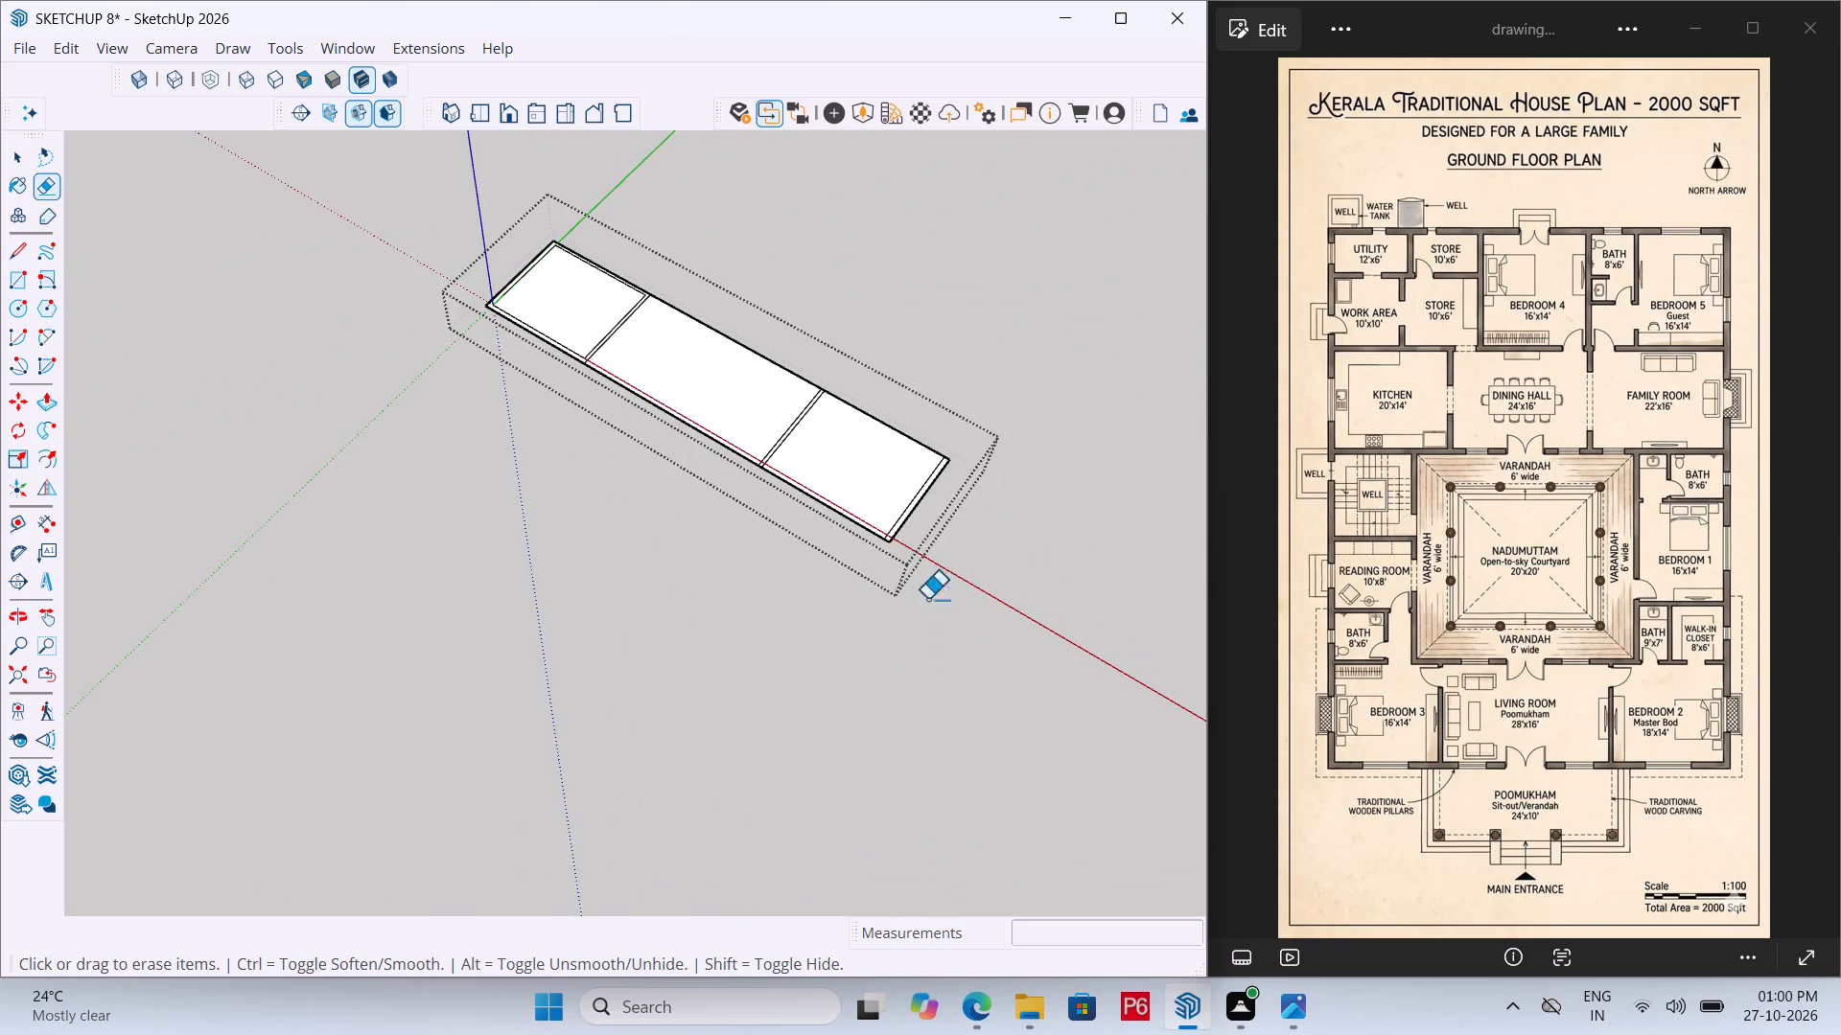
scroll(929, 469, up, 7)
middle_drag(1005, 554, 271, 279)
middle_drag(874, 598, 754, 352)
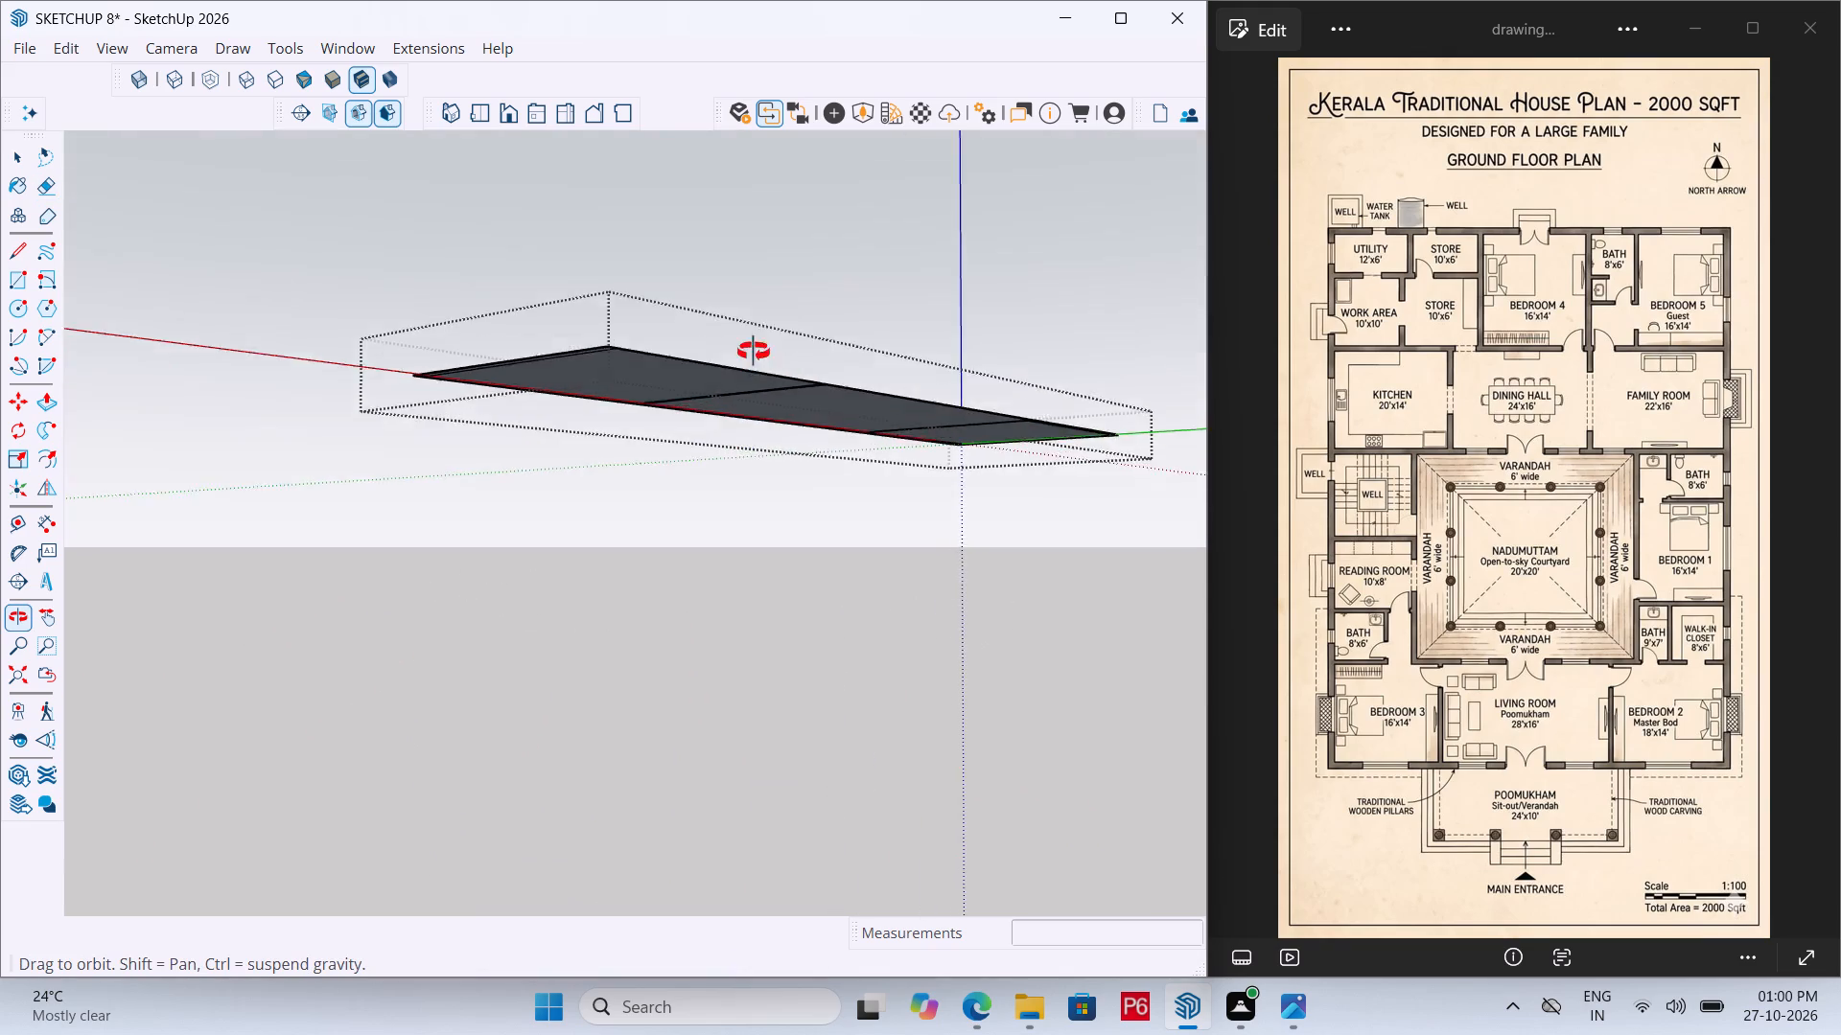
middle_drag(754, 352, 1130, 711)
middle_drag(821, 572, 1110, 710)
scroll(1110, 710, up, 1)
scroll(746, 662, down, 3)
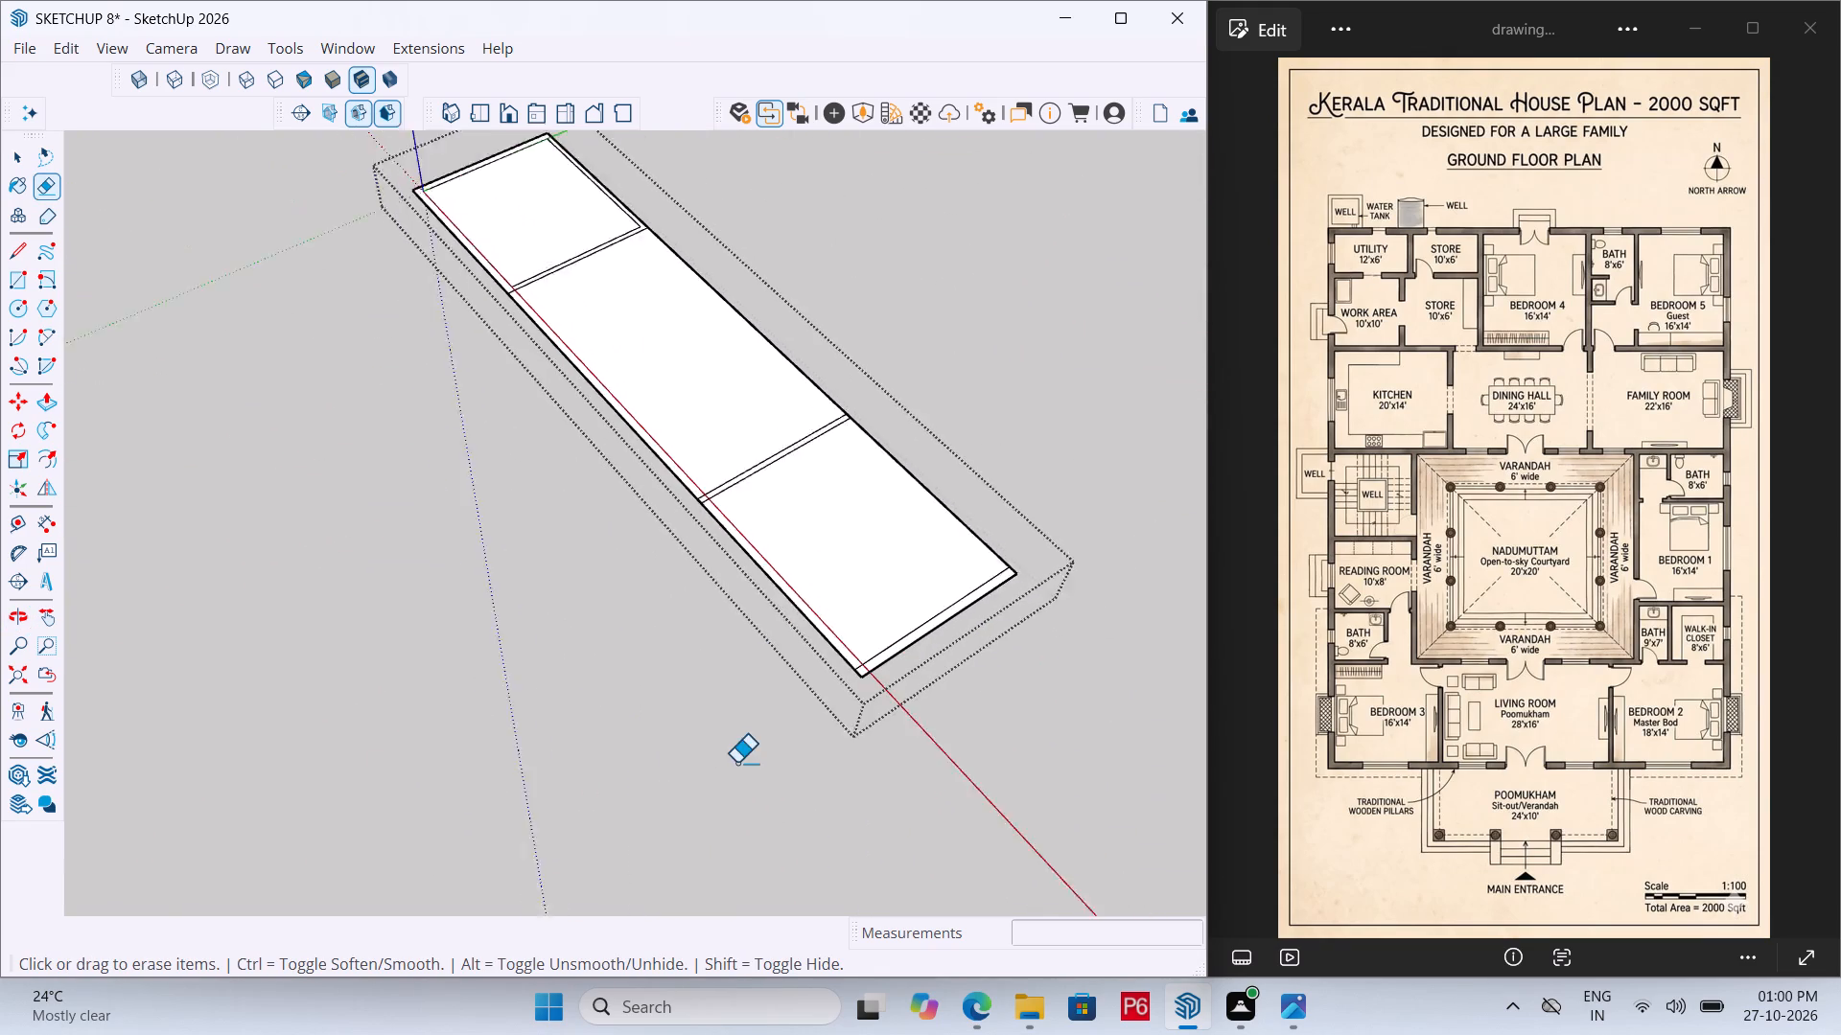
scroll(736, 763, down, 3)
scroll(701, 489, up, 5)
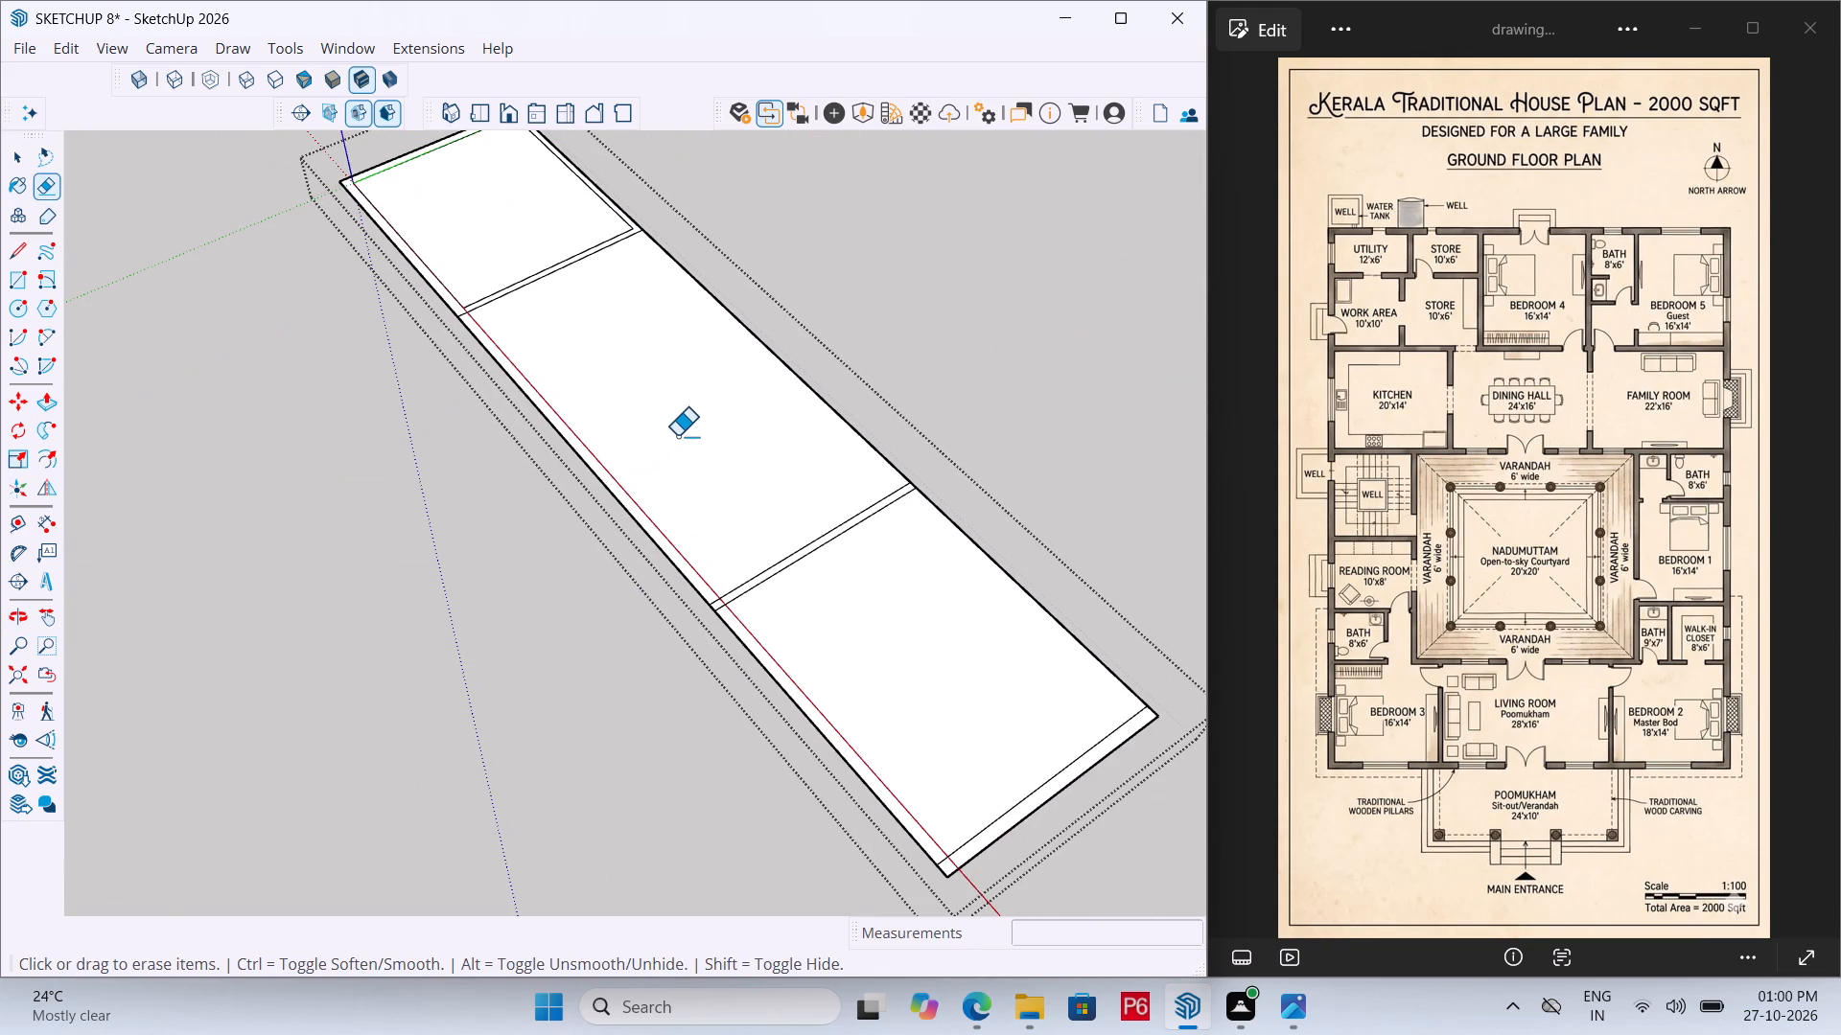
Place a guide 9" inside the strip's front long edge, on the red-axis side.
key(t)
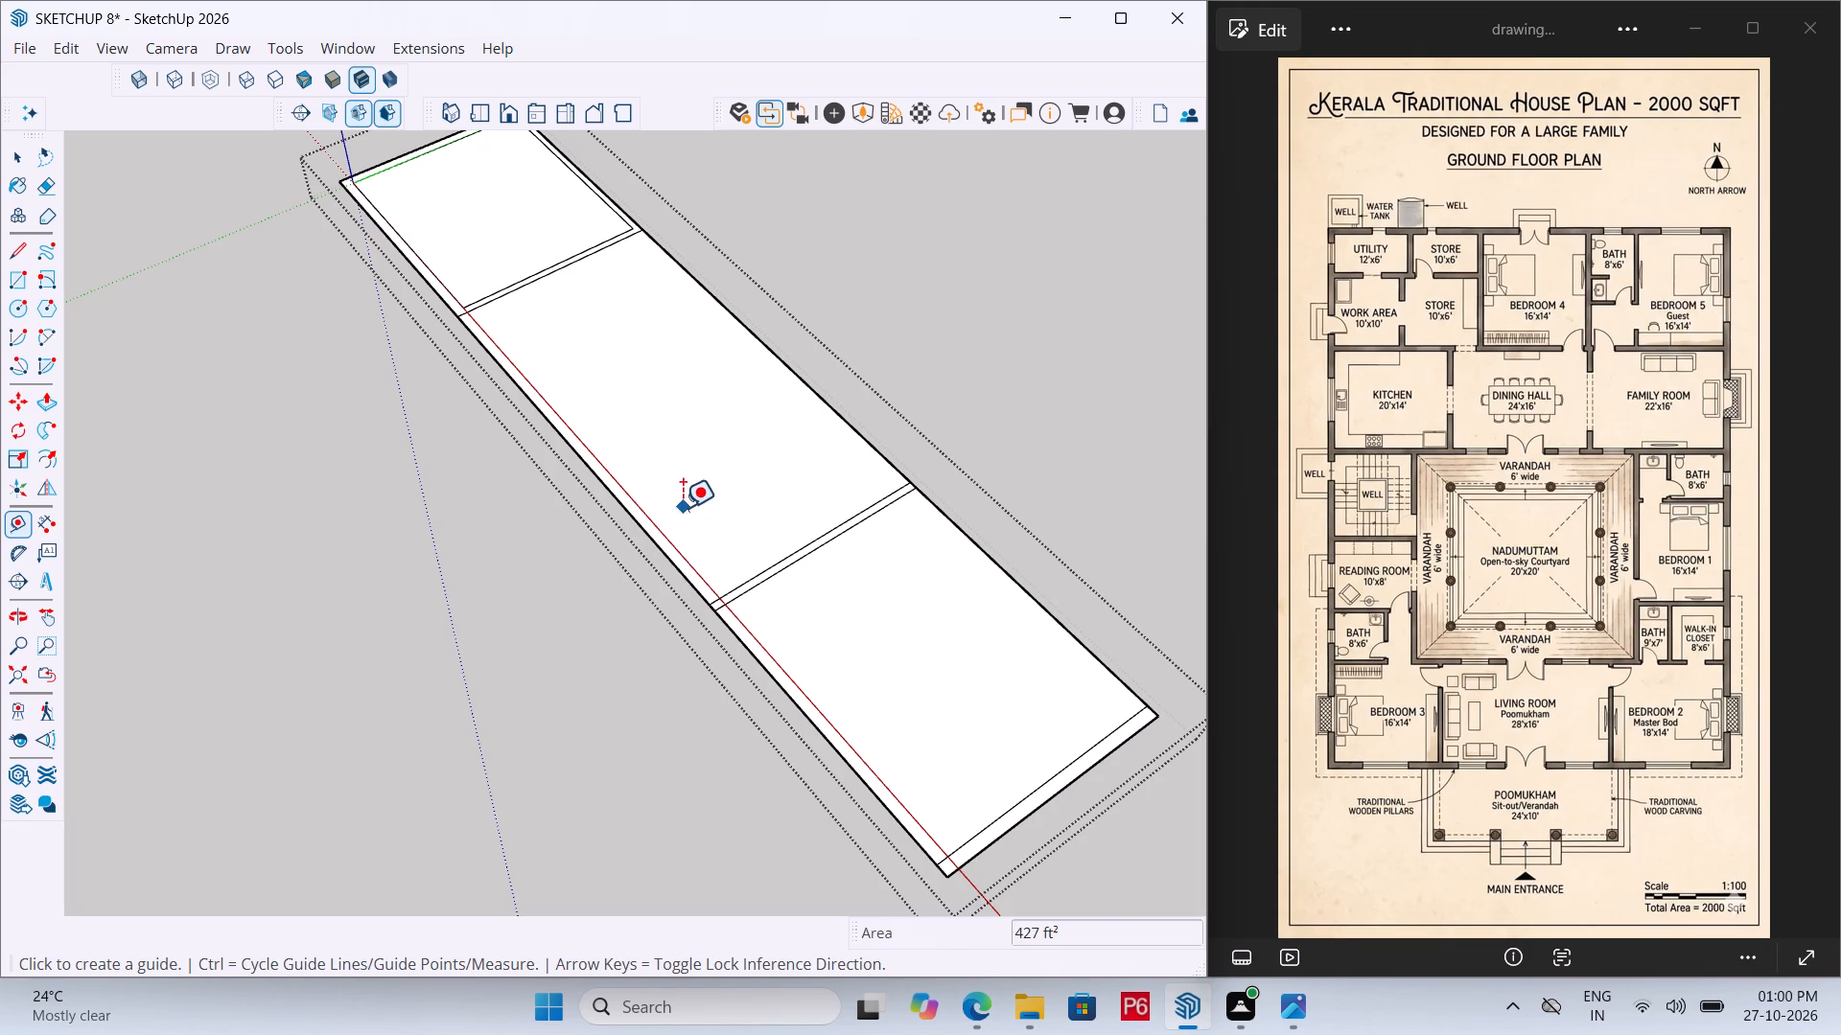
scroll(662, 489, down, 1)
scroll(844, 444, up, 6)
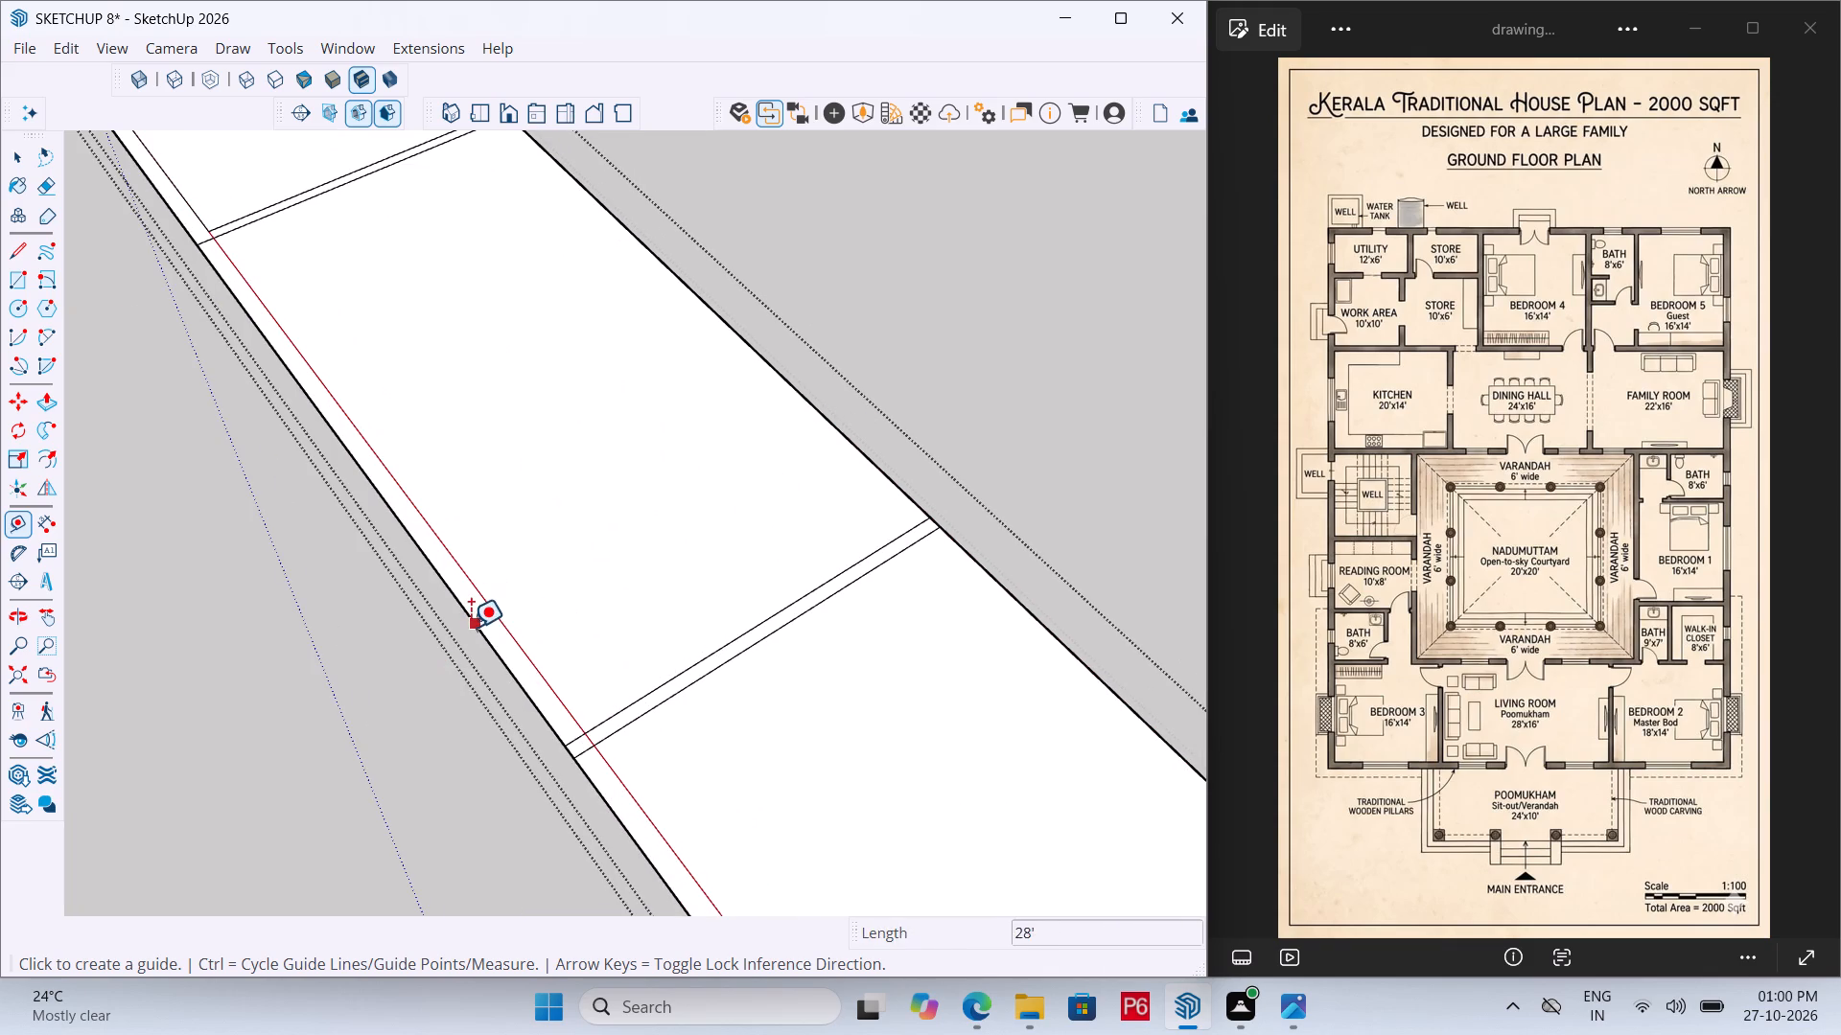
click(471, 628)
text(9")
key(Return)
Place a guide 6" inside the strip's rear long edge, opposite the red axis.
scroll(632, 446, down, 2)
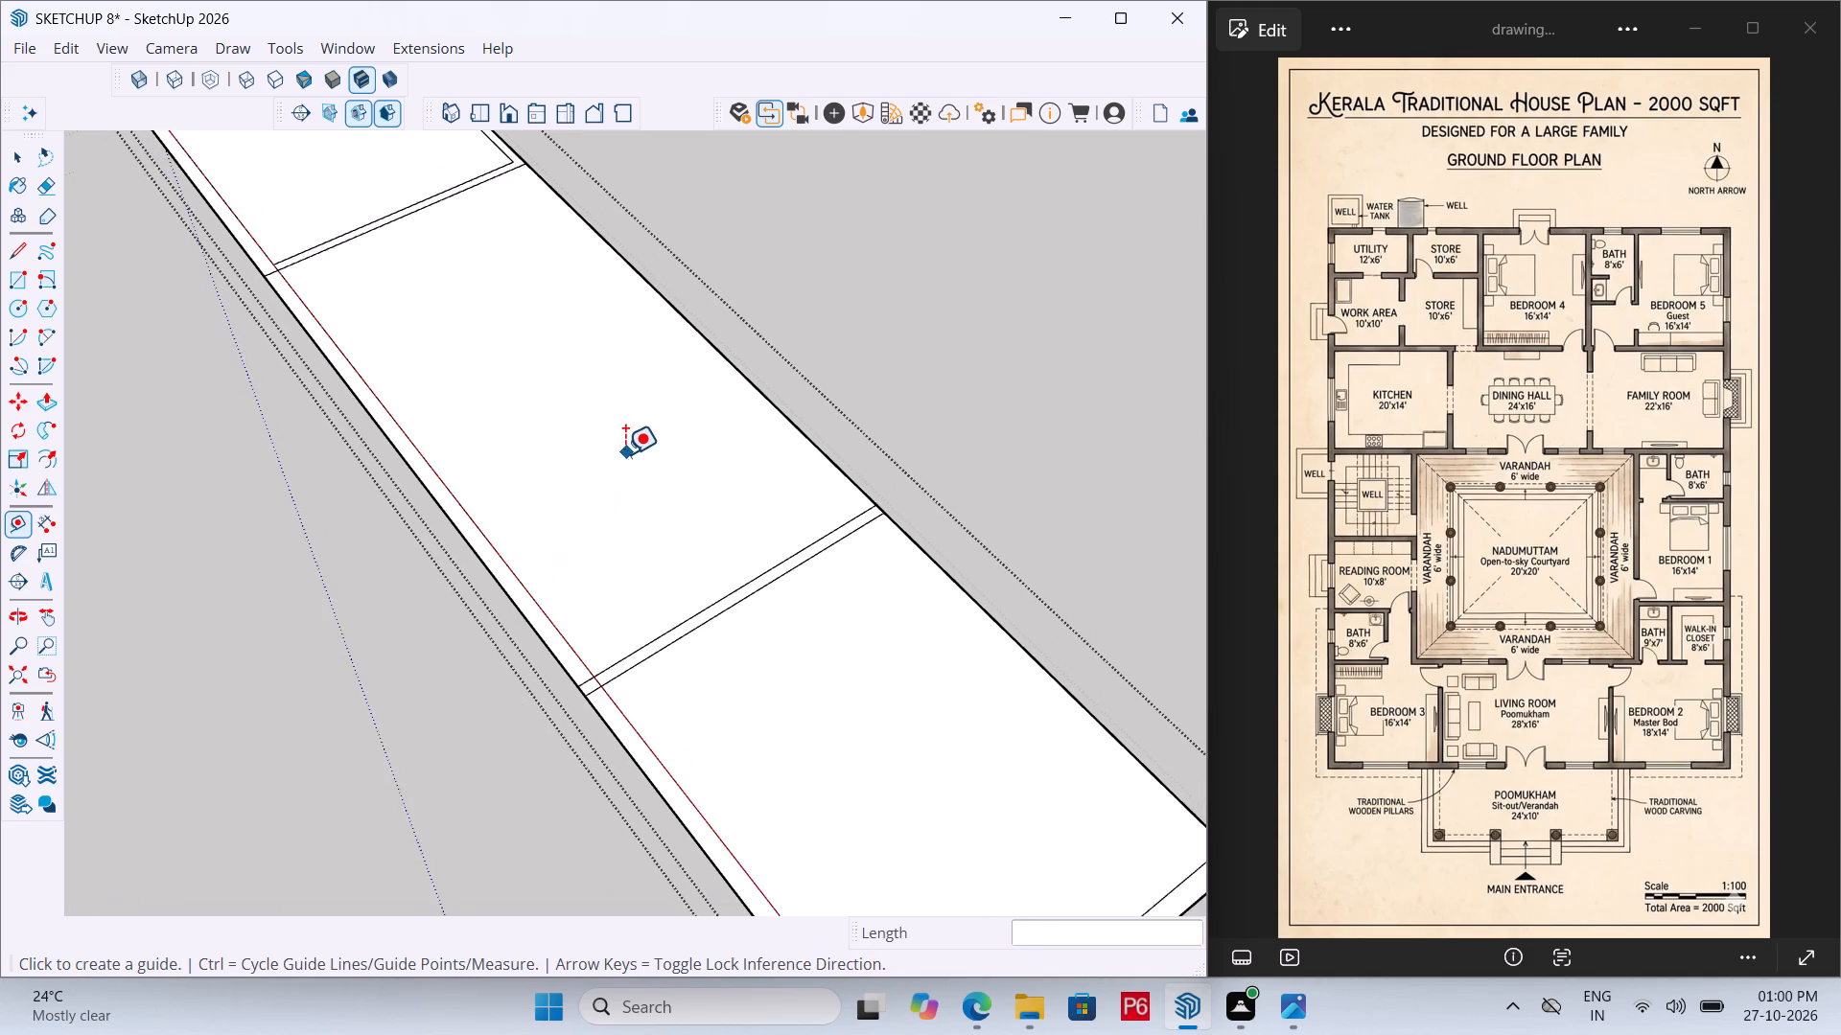
scroll(625, 454, down, 1)
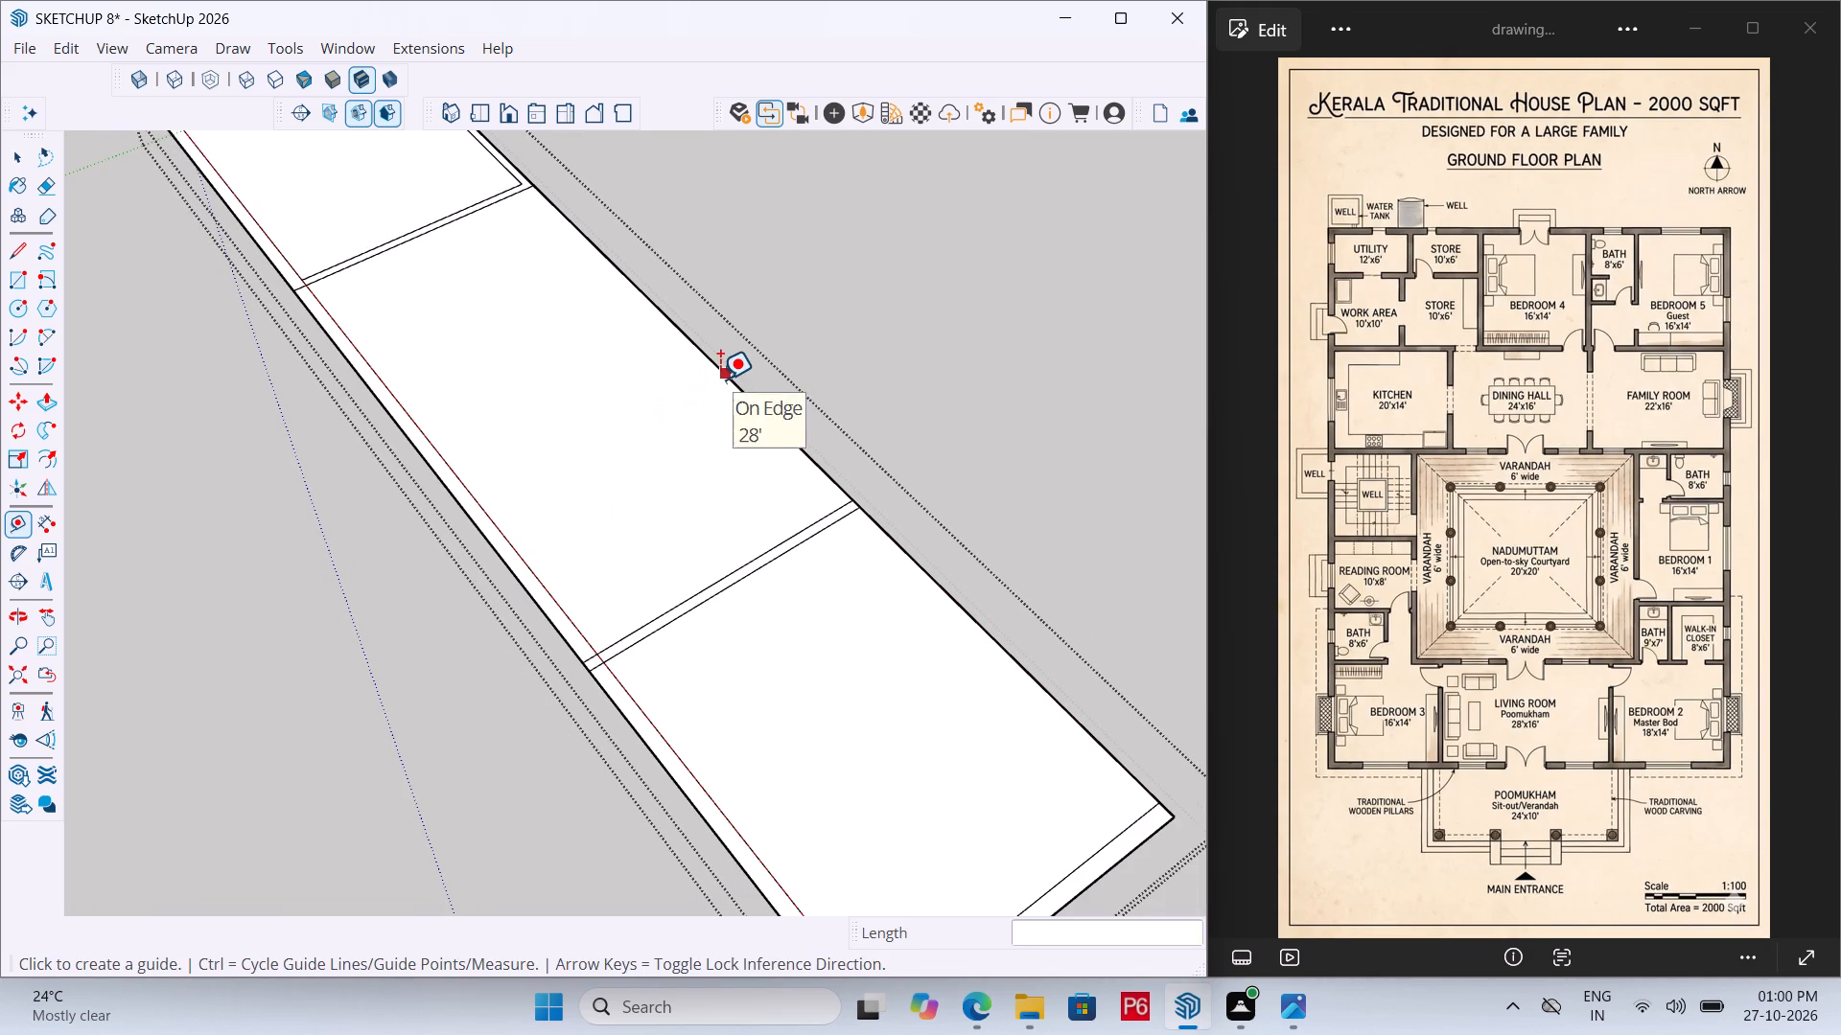
click(720, 379)
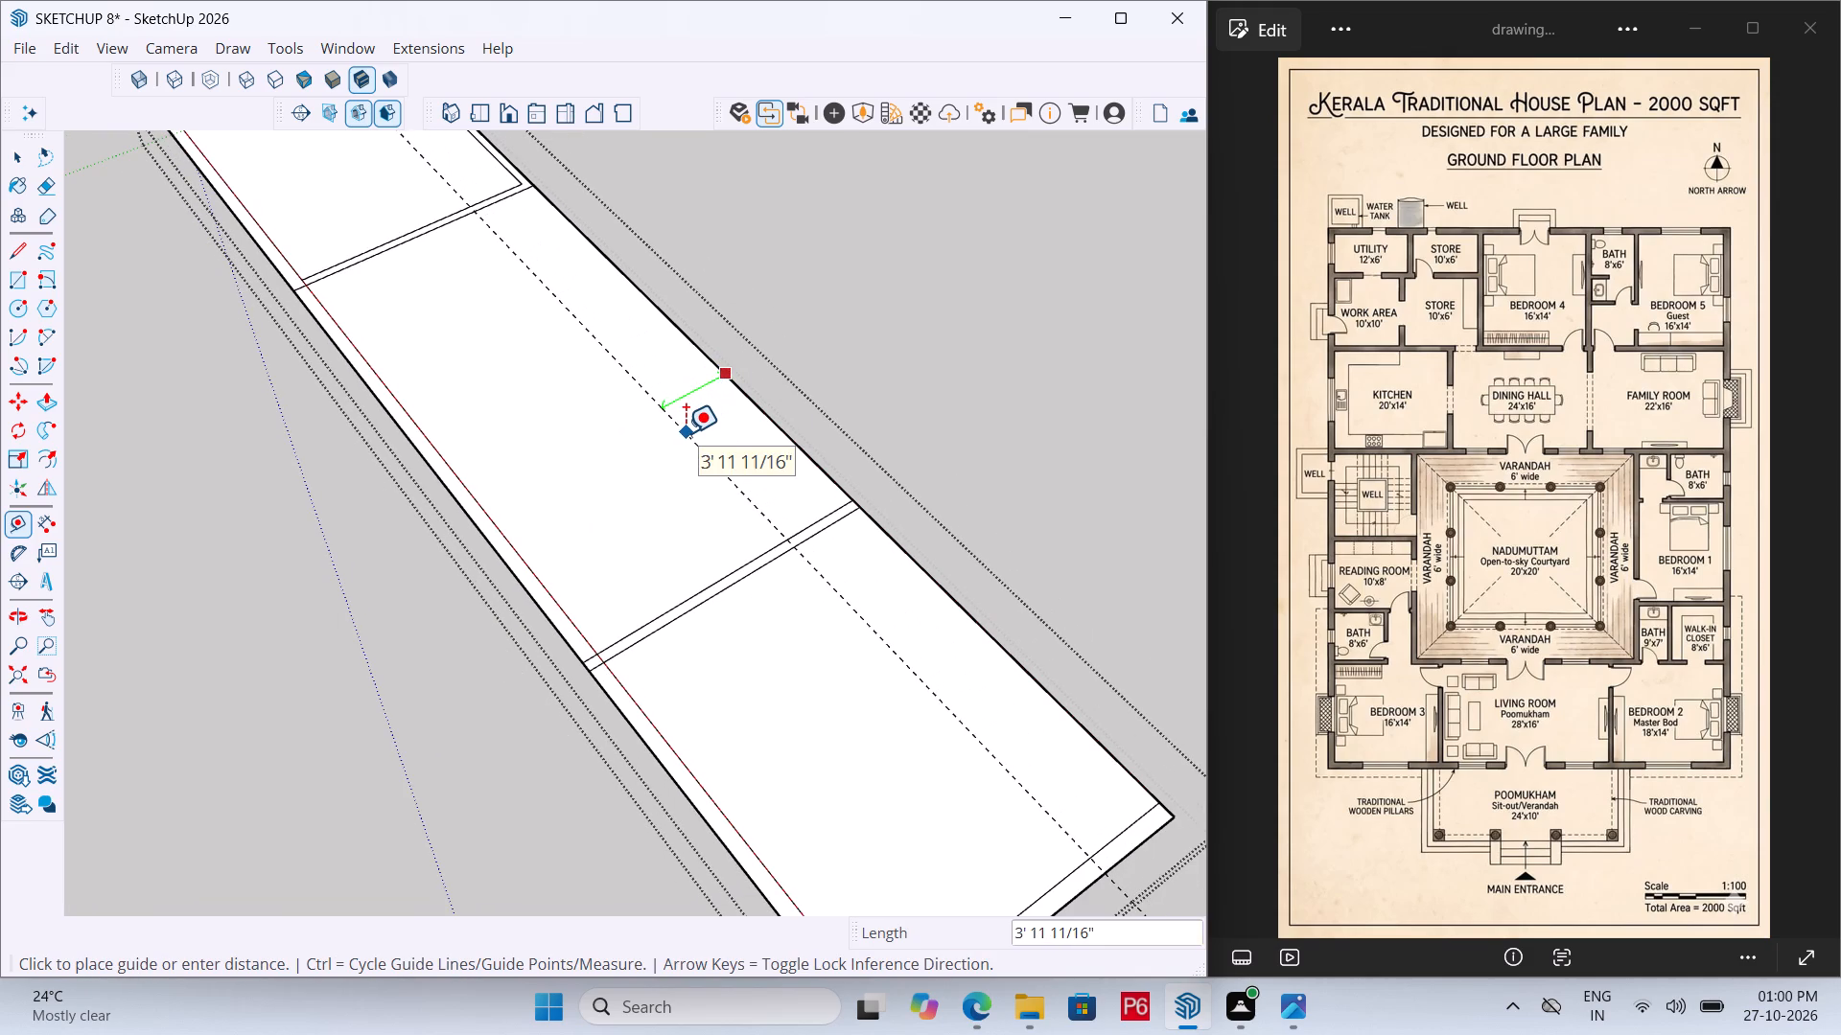
text(6")
key(Return)
Draw the front wall's inner line along the 9" guide, from the end wall's inner line to the first partition.
scroll(689, 410, down, 4)
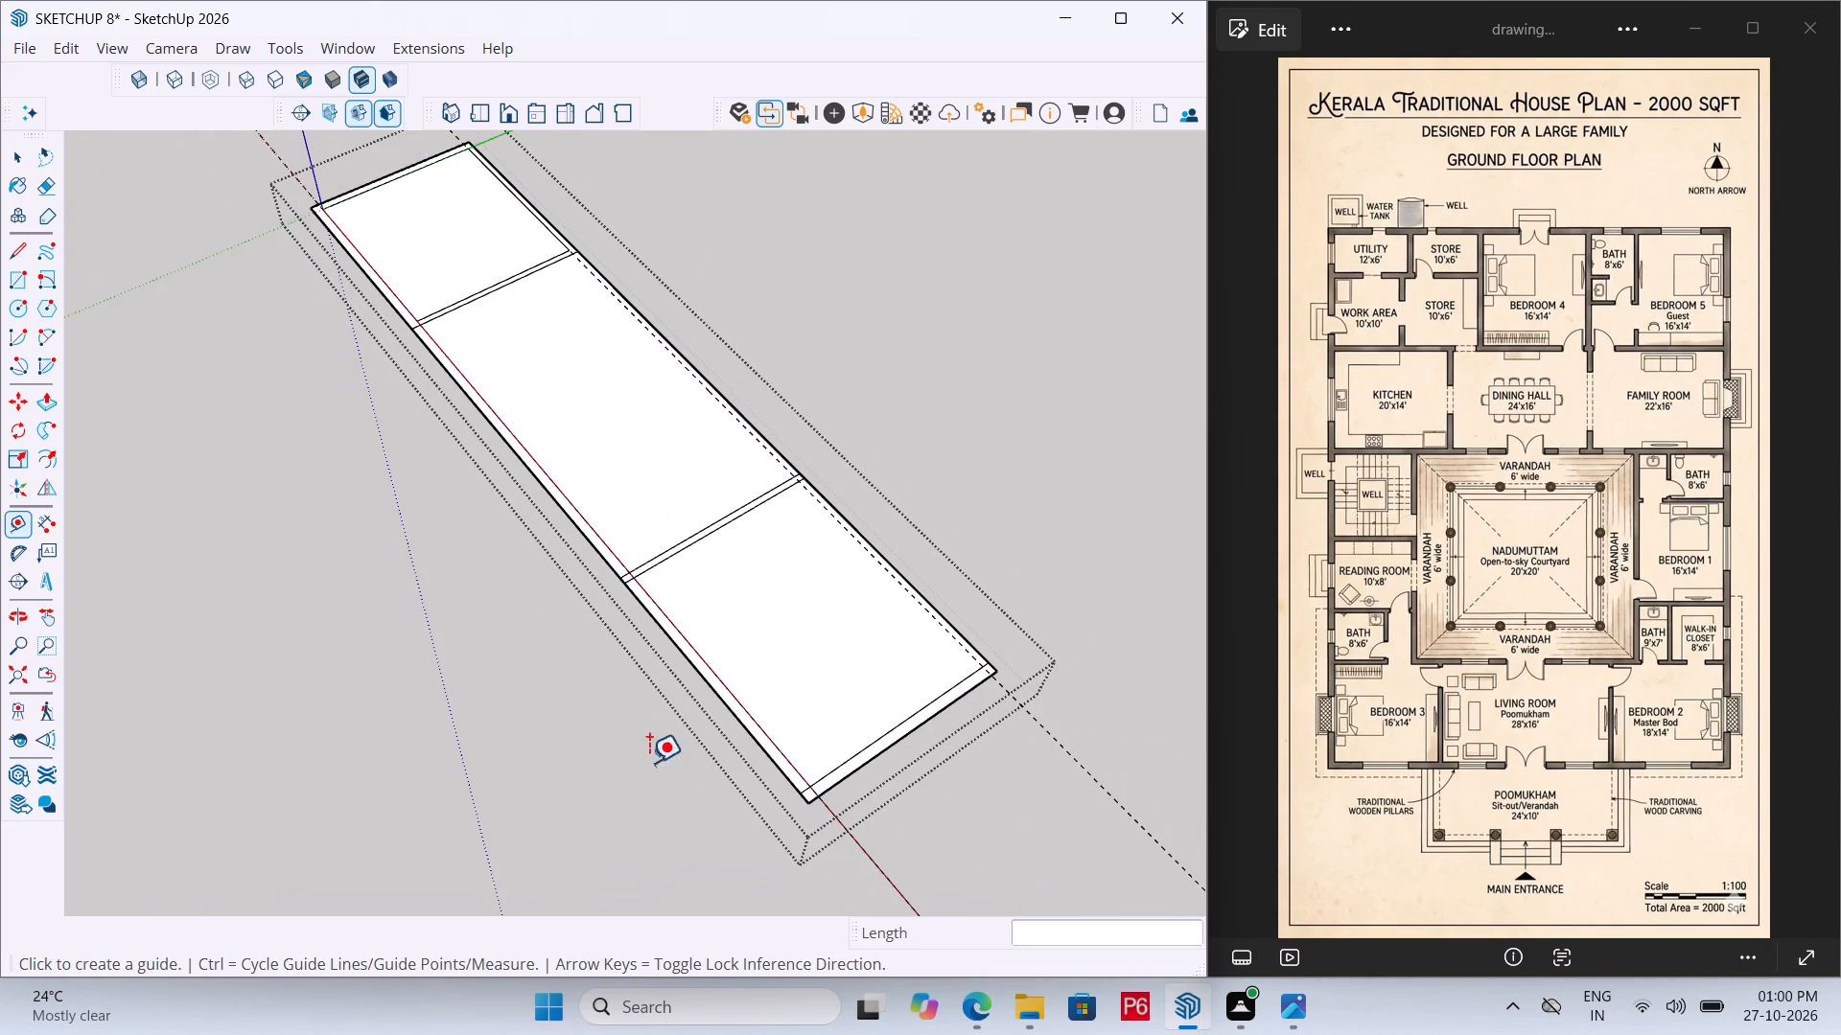
scroll(780, 826, up, 4)
key(l)
scroll(847, 782, up, 2)
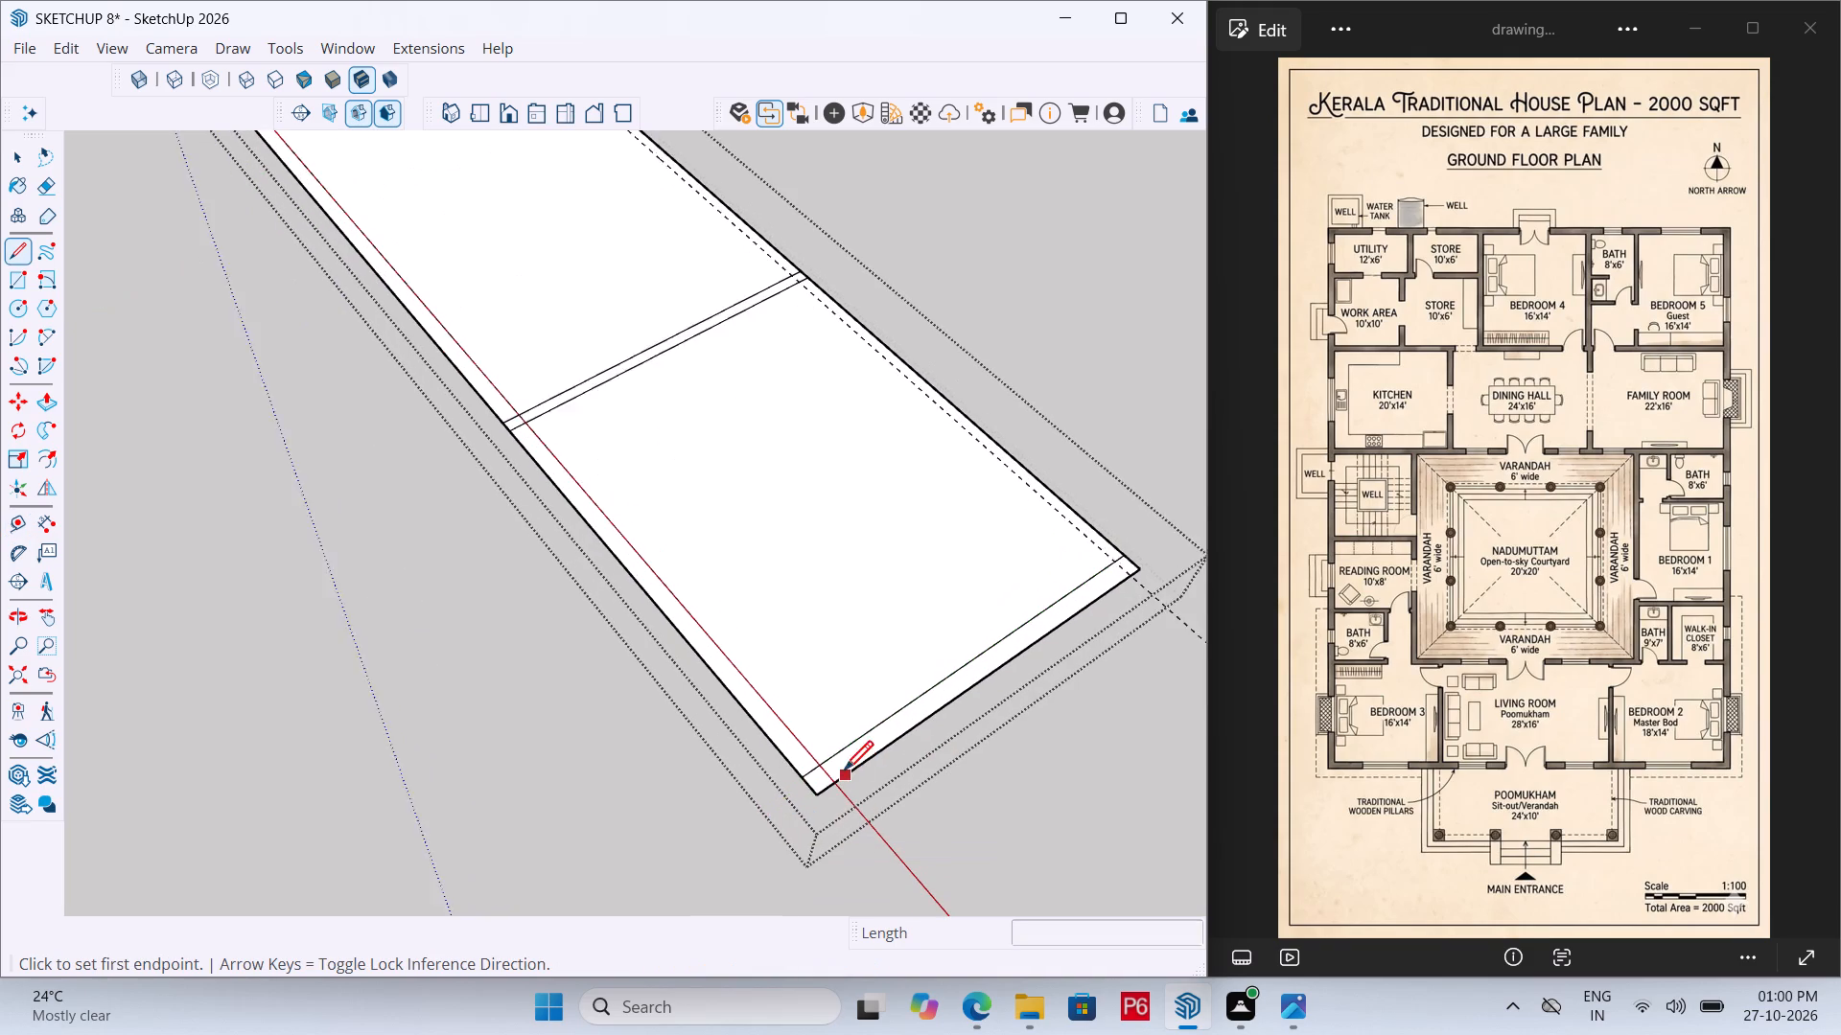
scroll(844, 773, up, 1)
click(814, 764)
scroll(617, 489, down, 5)
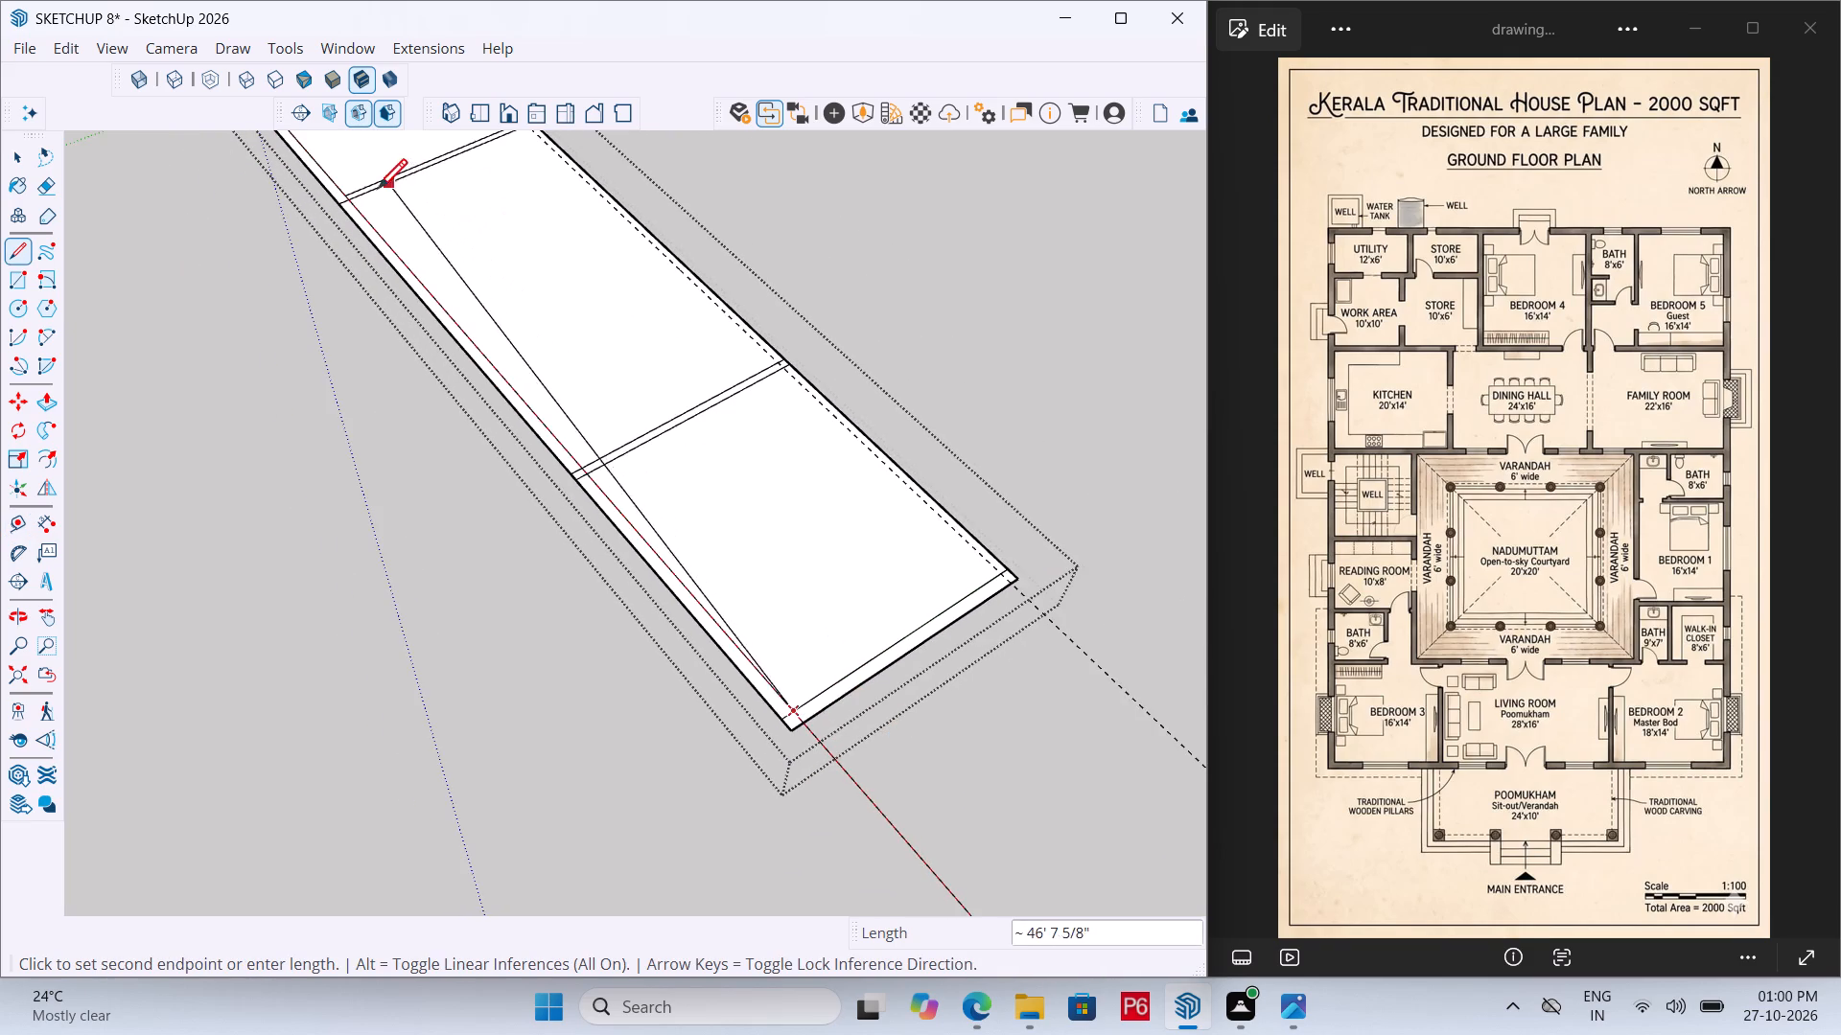
scroll(378, 192, up, 8)
click(341, 206)
Draw the rear wall's 46' 6" inner line along the 6" guide, from the first partition to the end wall's inner line.
scroll(374, 441, down, 7)
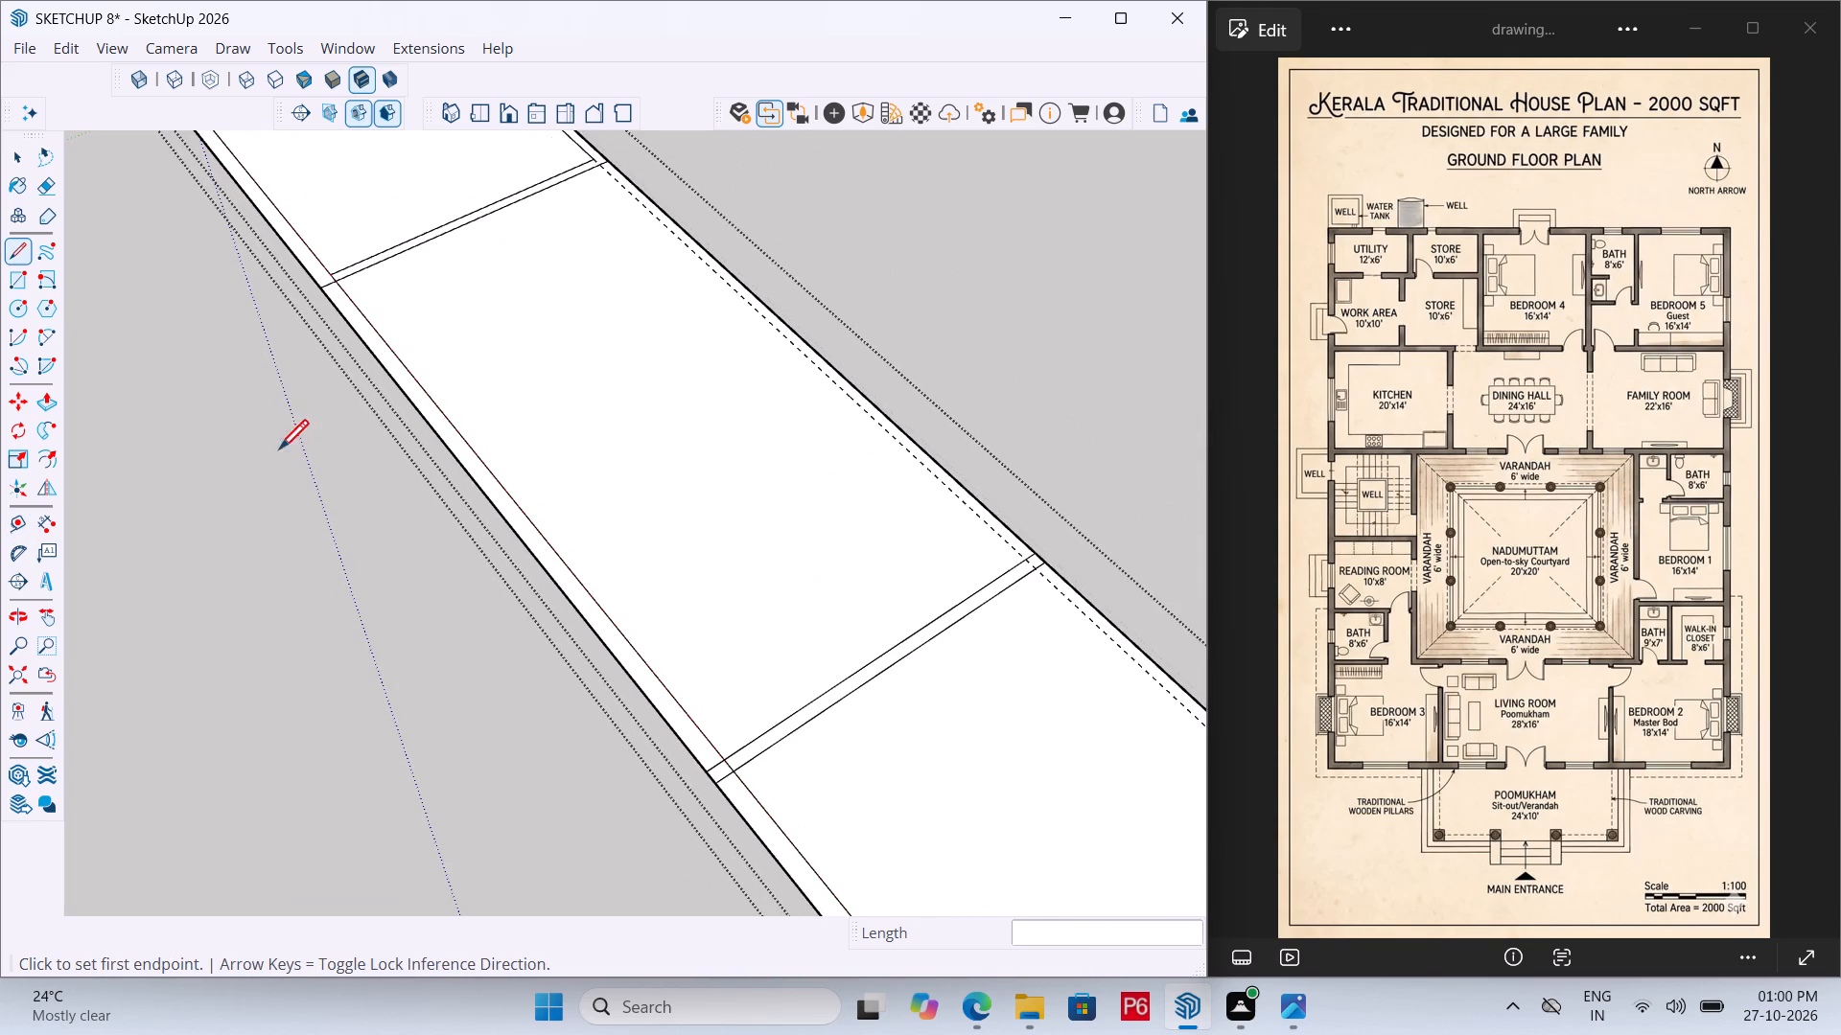
scroll(634, 128, up, 9)
click(583, 174)
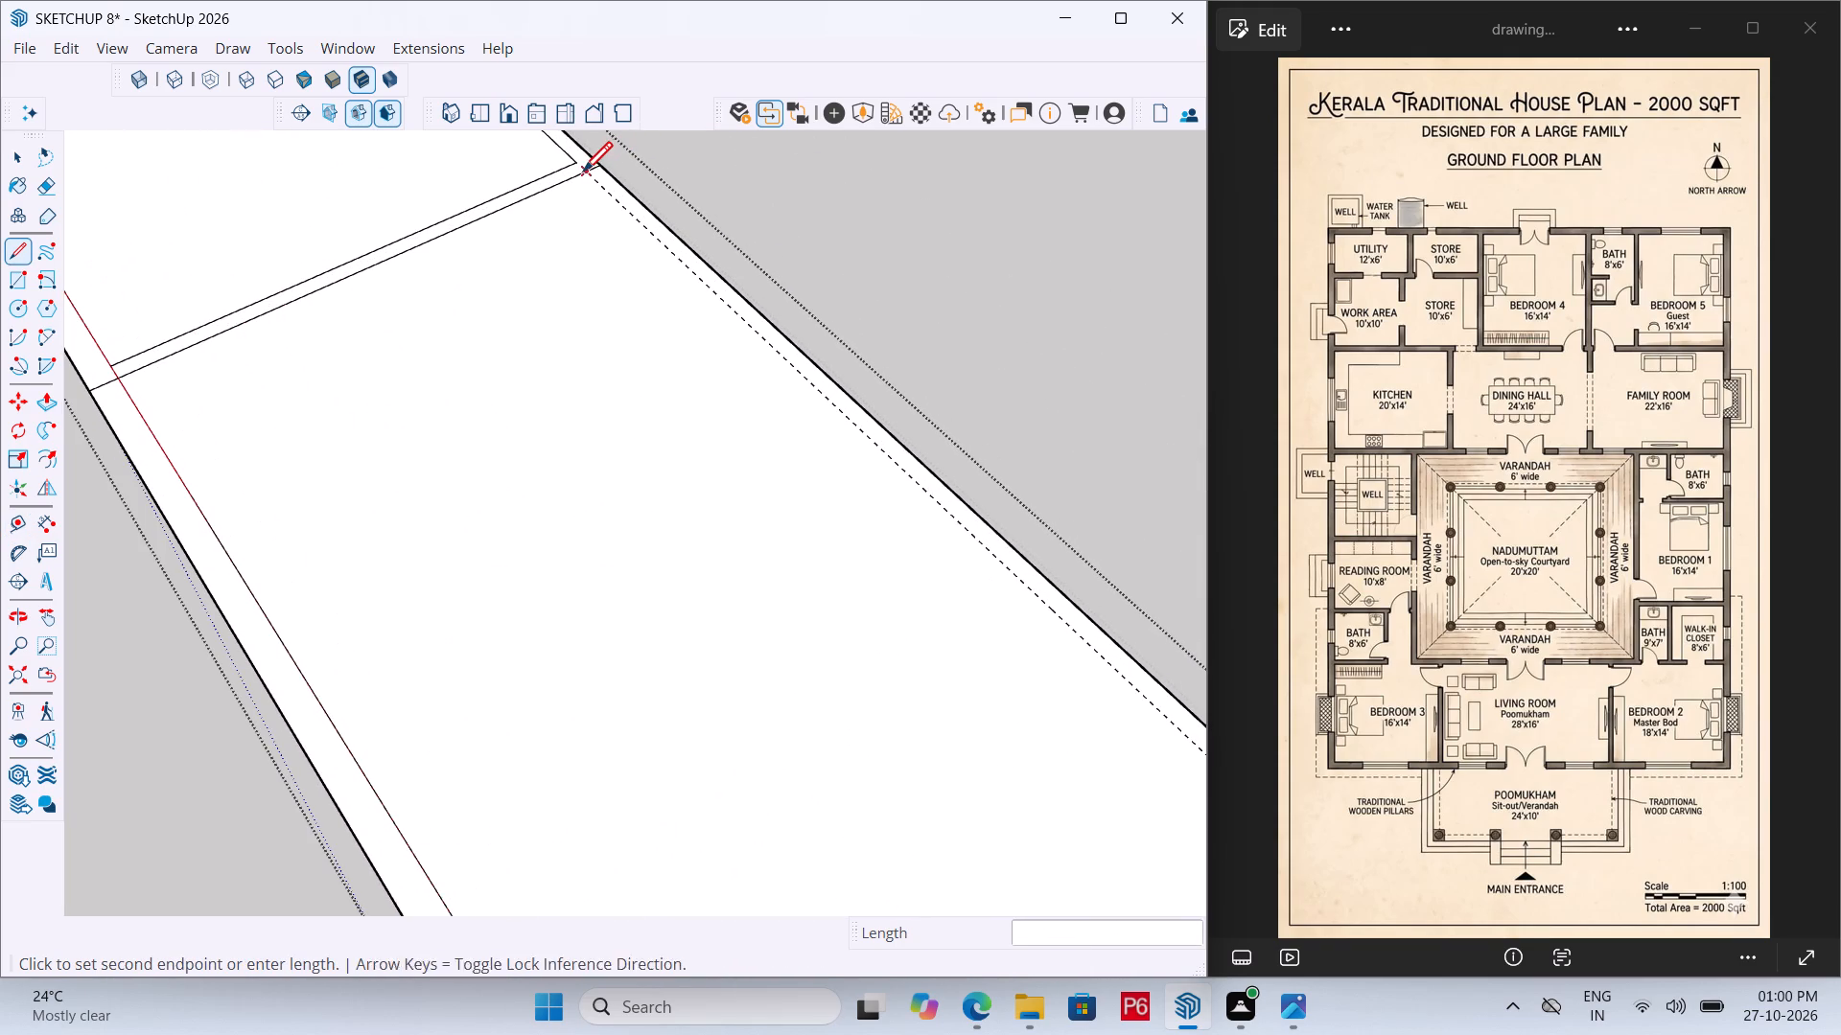
scroll(700, 409, down, 20)
scroll(859, 608, up, 4)
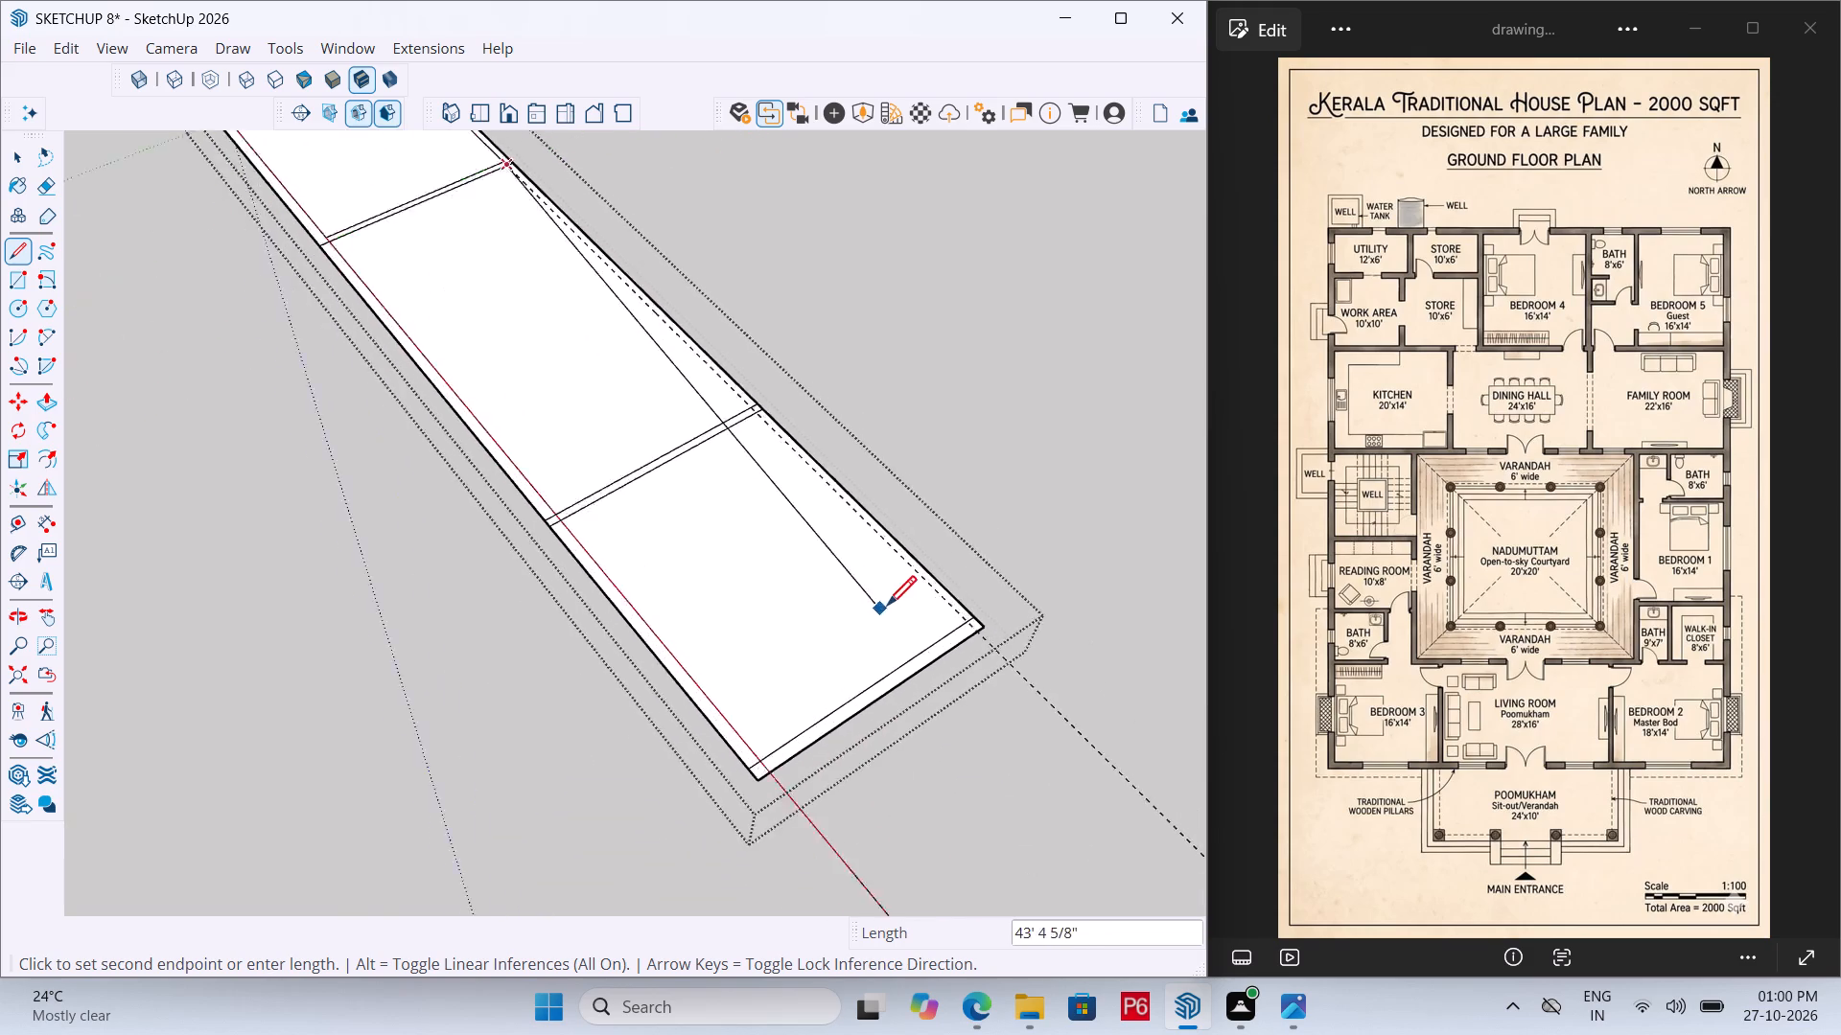
scroll(887, 609, up, 9)
scroll(967, 619, up, 1)
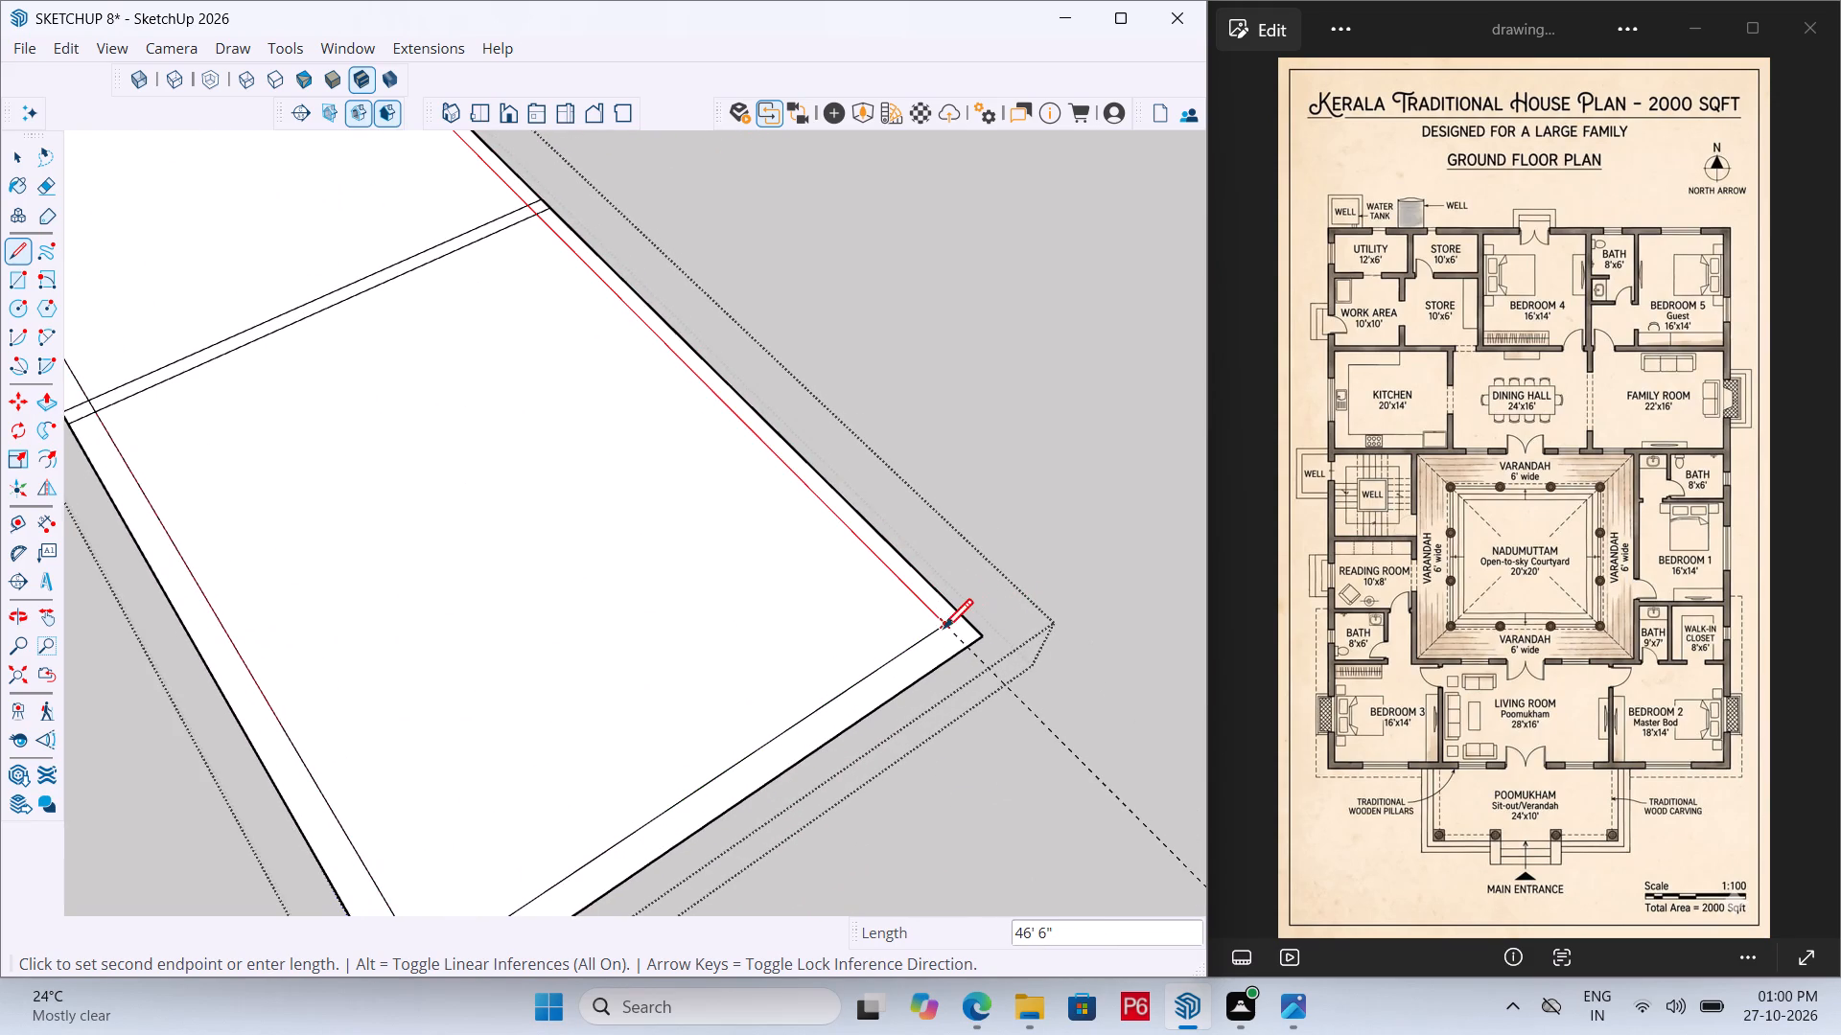
click(944, 632)
Save the model.
scroll(990, 641, down, 6)
key(ctrl+s)
key(ctrl+s)
key(ctrl+s)
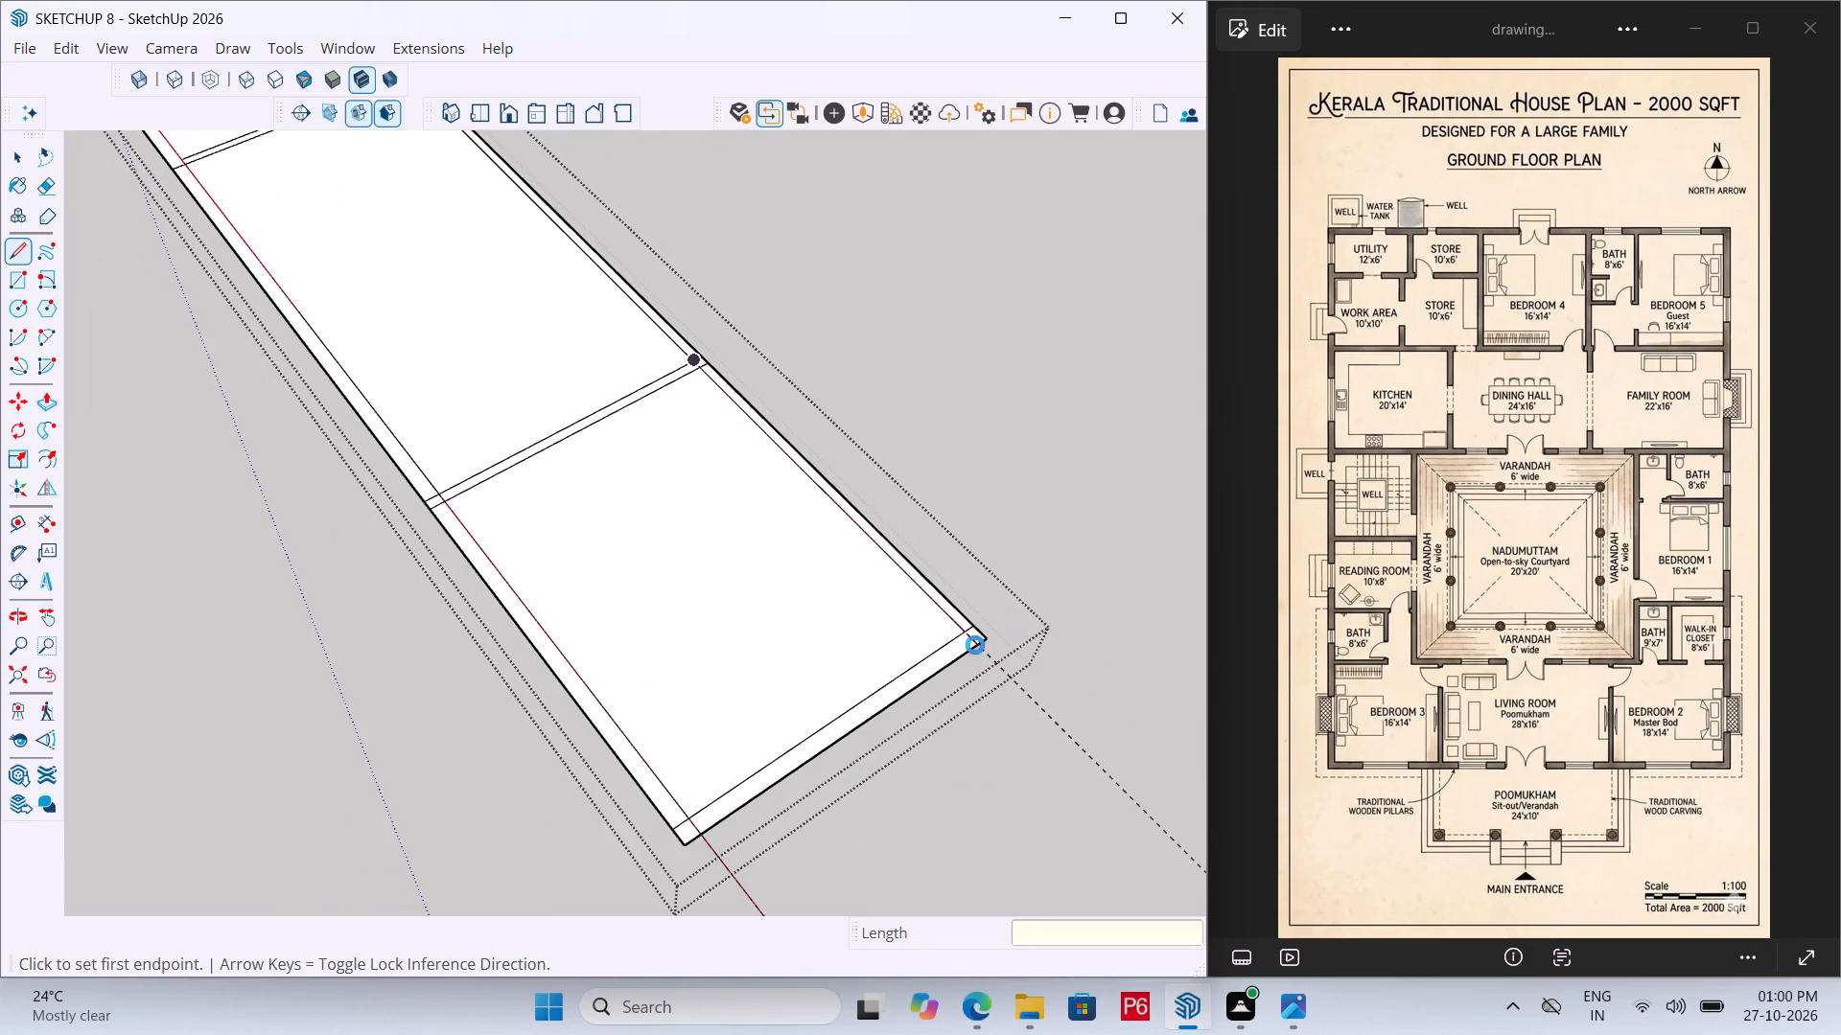
key(ctrl+s)
key(ctrl+s)
key(ctrl+s)
ctrl+scroll(743, 555, down, 3)
key(ctrl+s)
key(ctrl+s)
Erase the 9" and 6" construction guides running along the strip.
scroll(618, 458, down, 6)
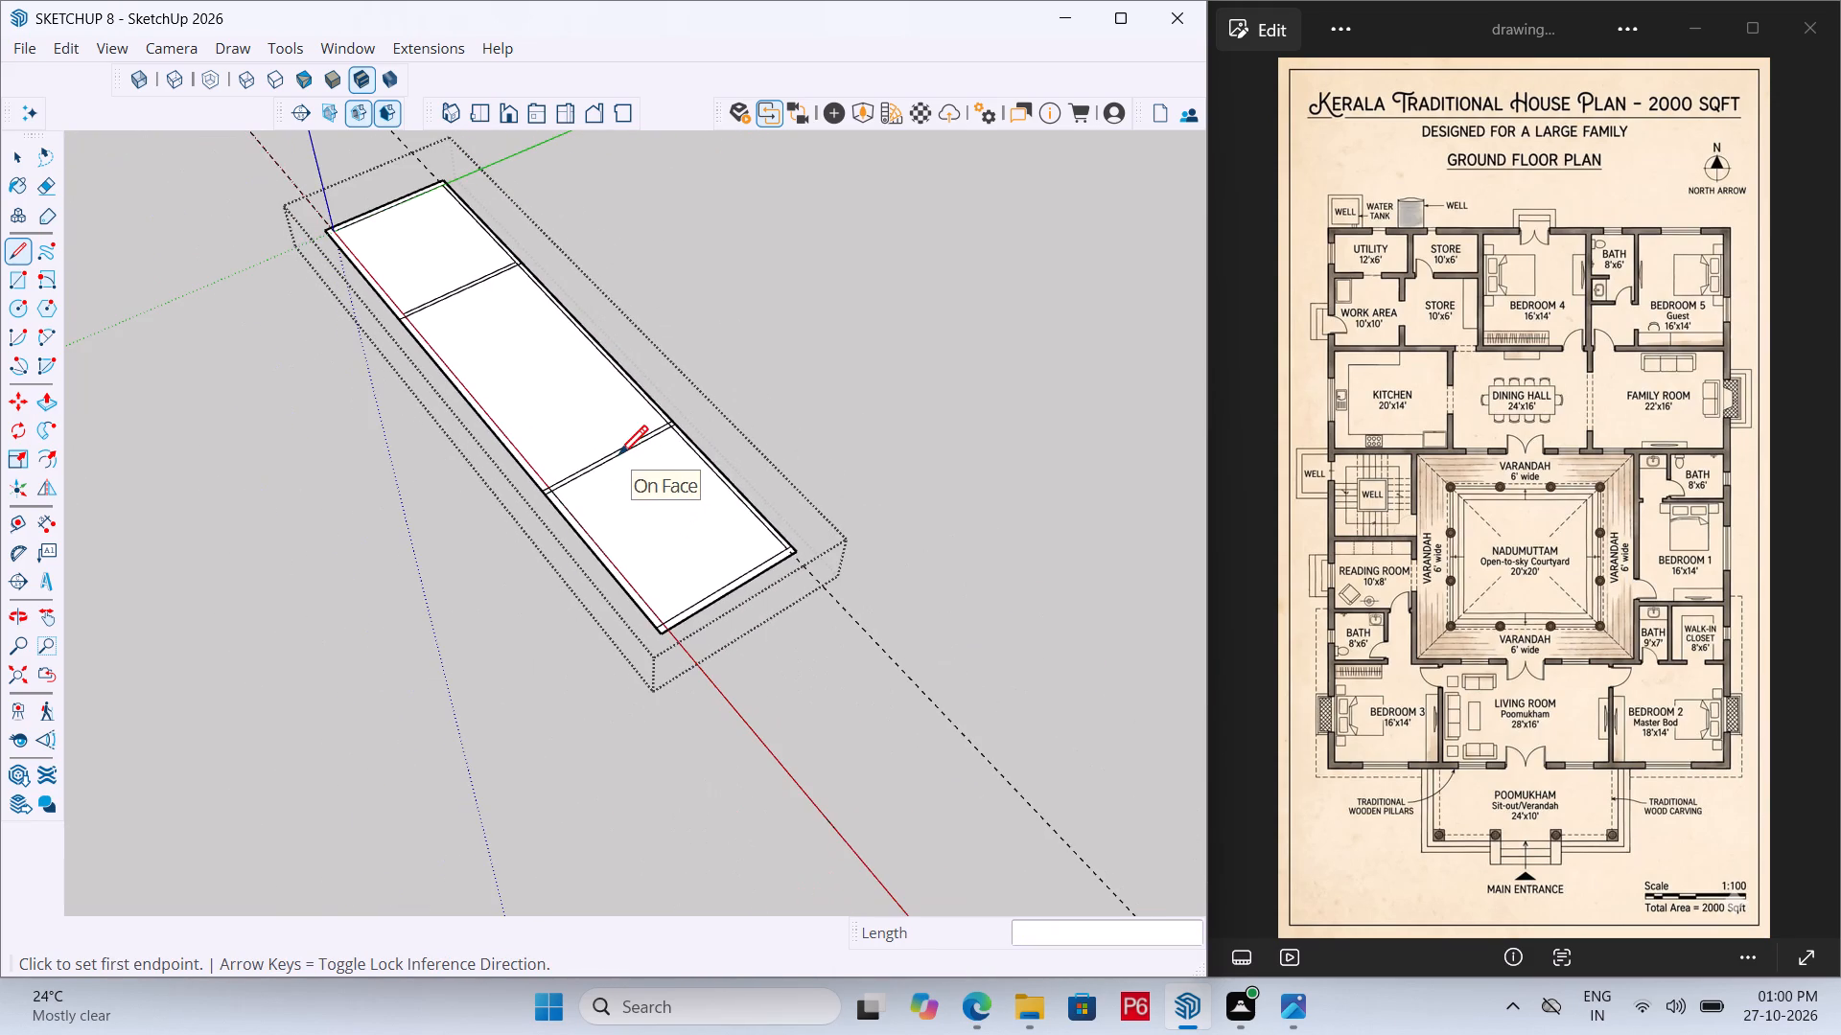
key(e)
drag(1025, 634, 885, 721)
Erase the second partition's line stubs inside the front wall and the wall-line segment between the partition's two lines.
scroll(480, 385, up, 1)
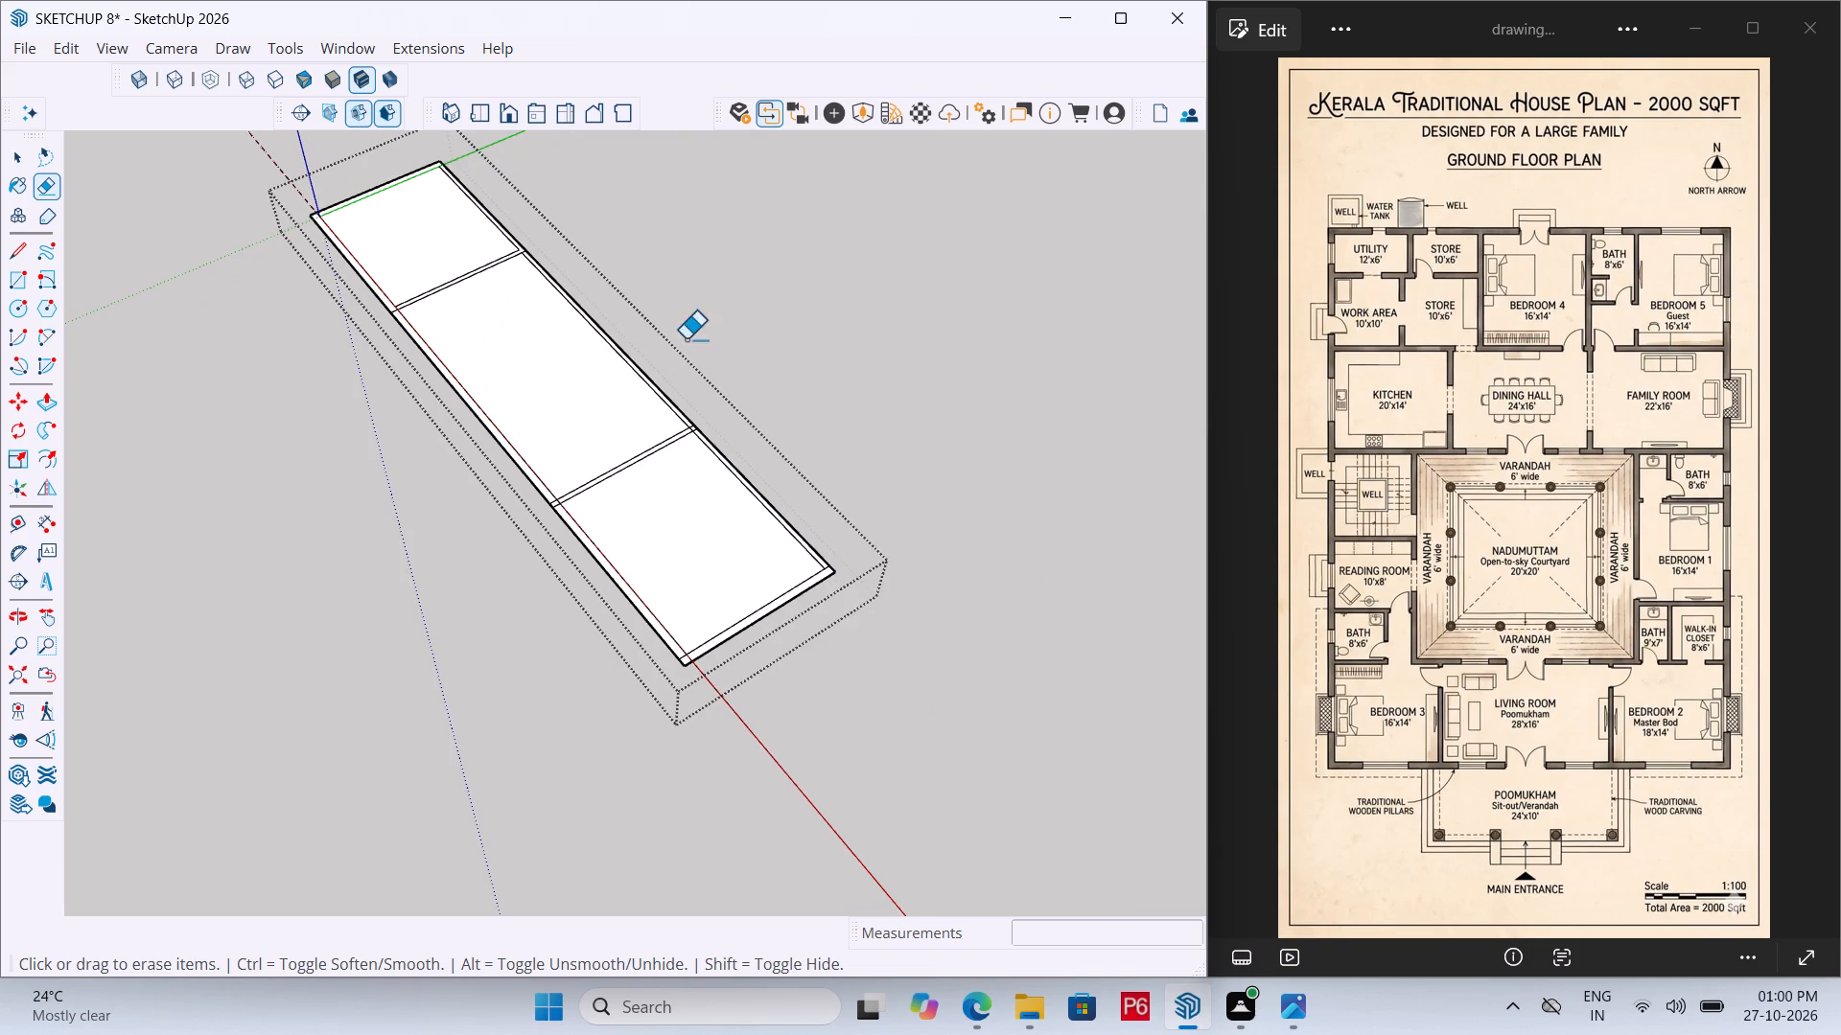
scroll(464, 505, up, 20)
drag(549, 435, 572, 467)
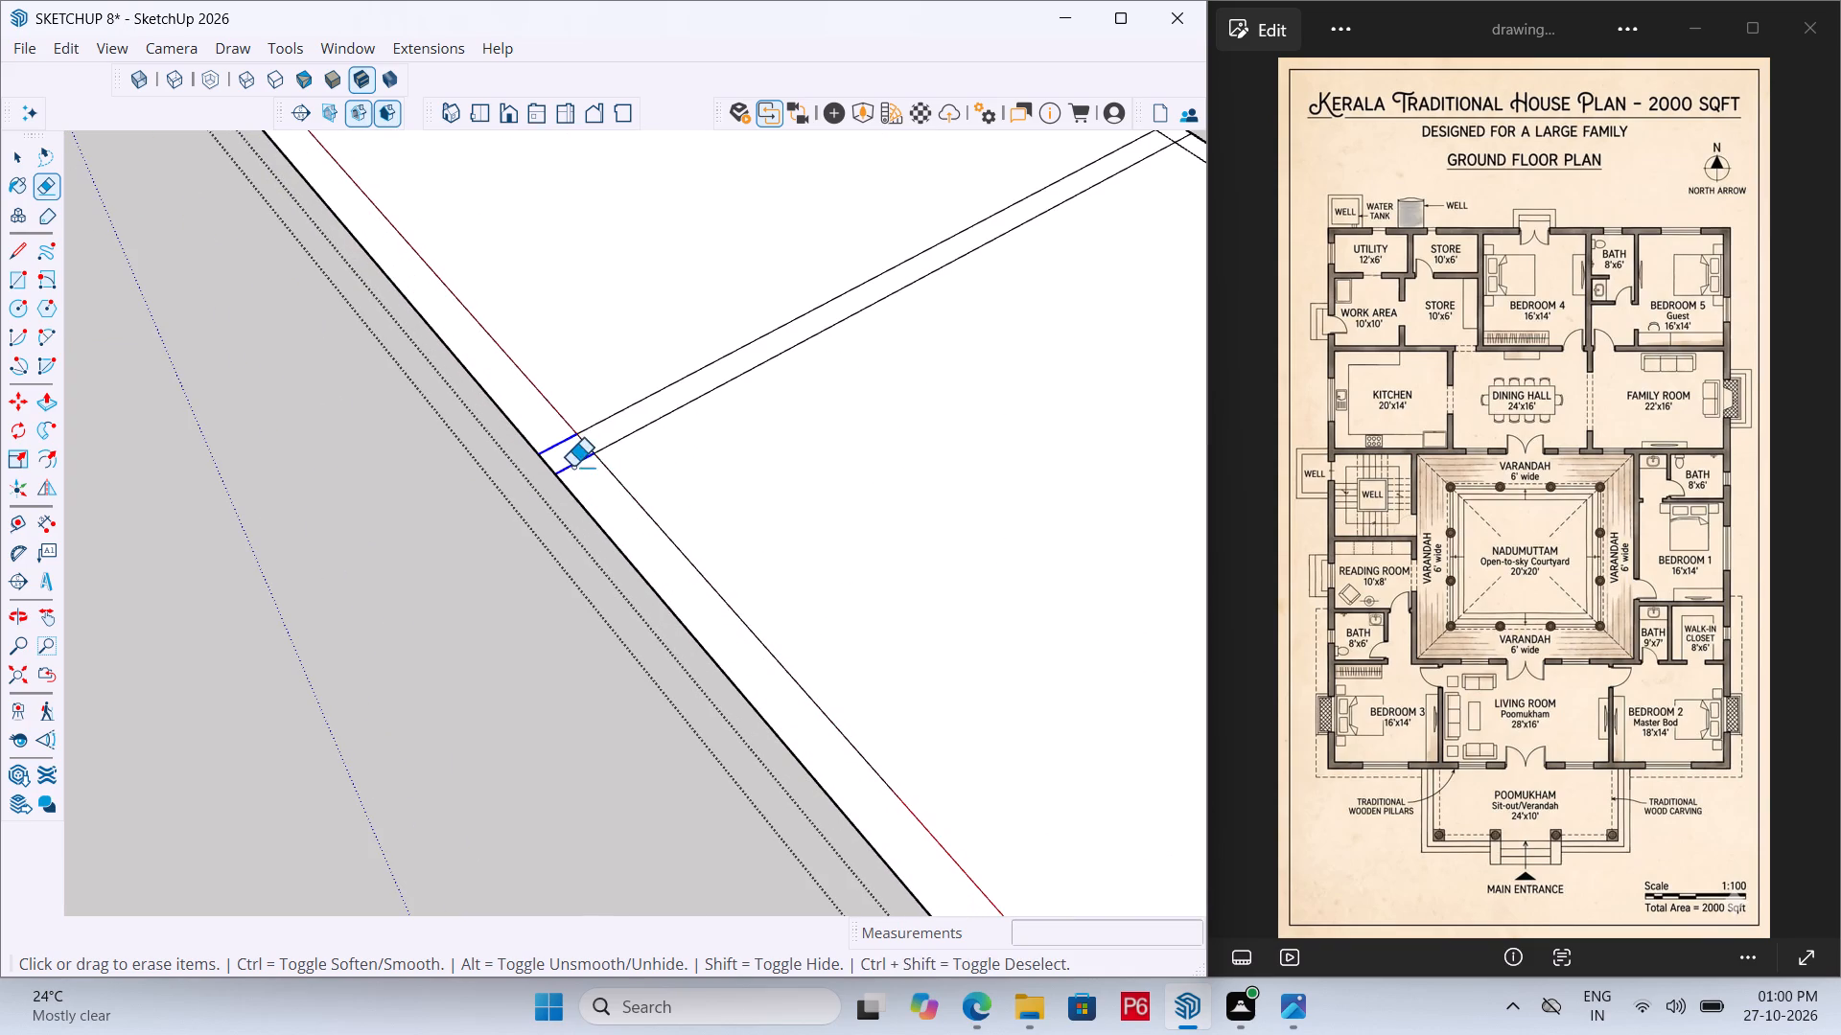
drag(572, 467, 579, 473)
drag(583, 450, 590, 442)
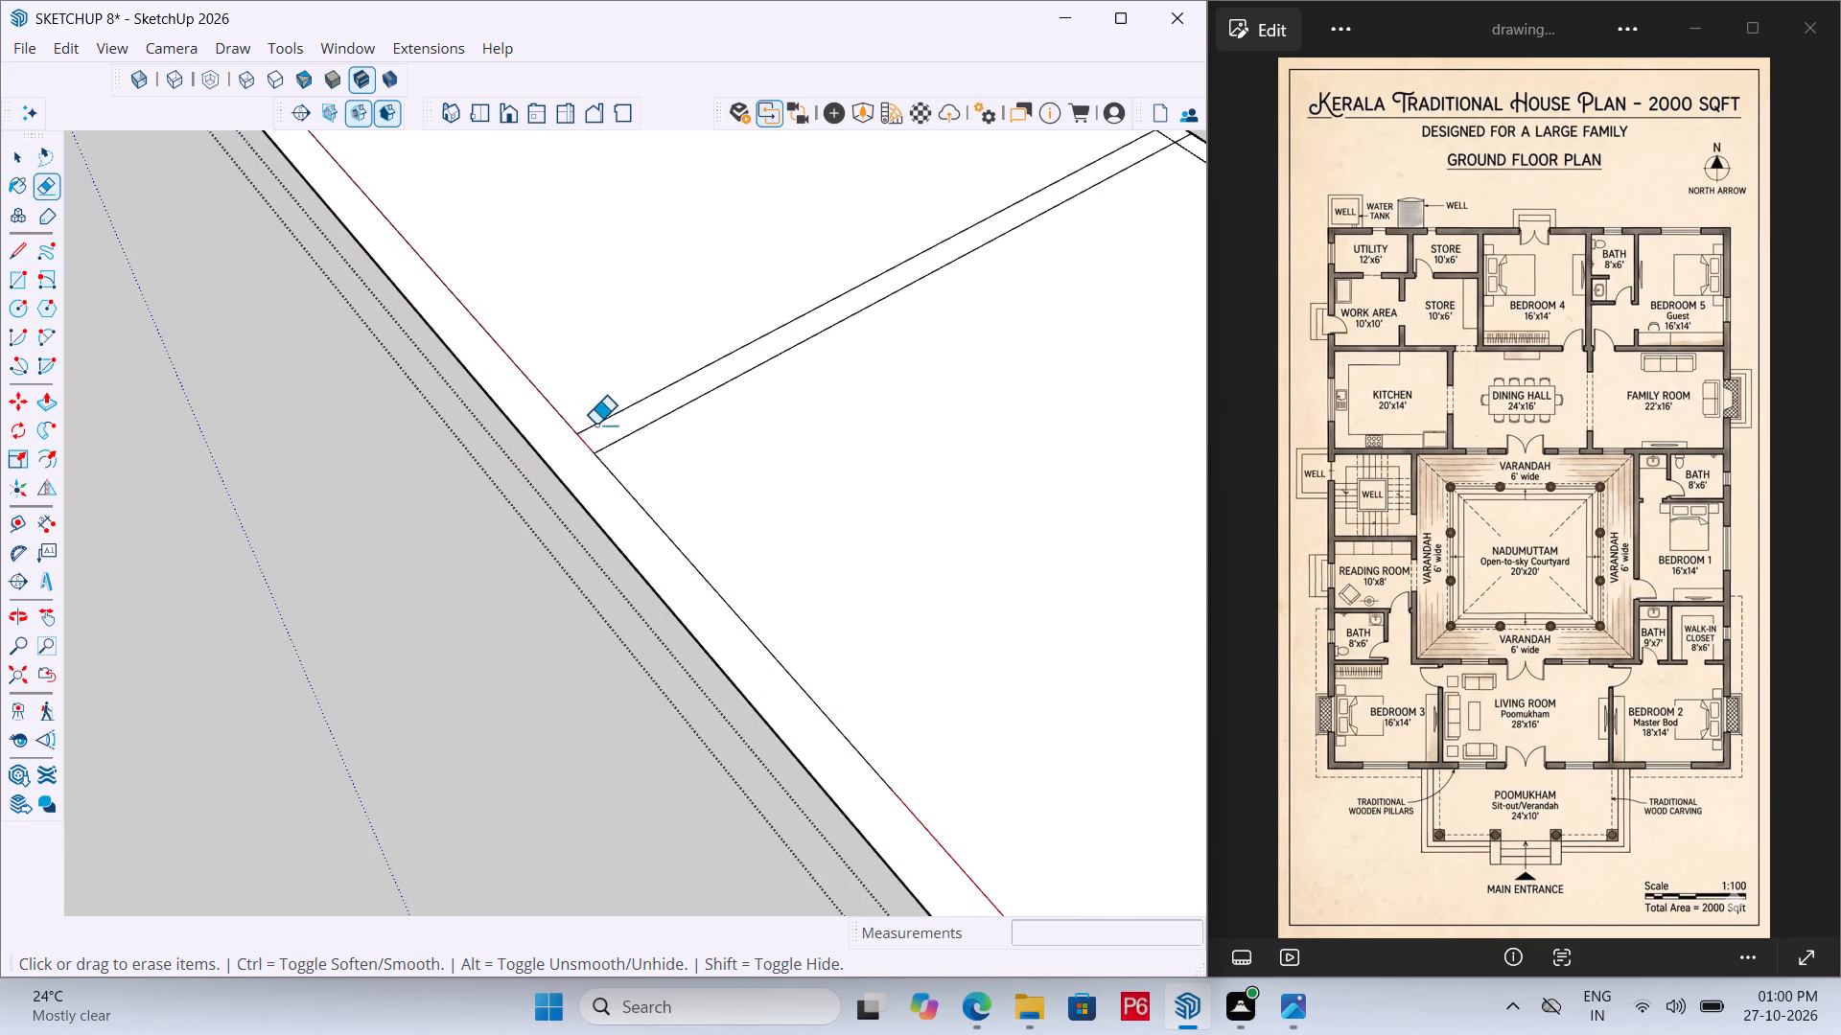
scroll(595, 425, up, 6)
drag(593, 445, 585, 435)
drag(580, 448, 560, 471)
drag(573, 460, 587, 451)
drag(591, 448, 580, 460)
drag(598, 444, 580, 463)
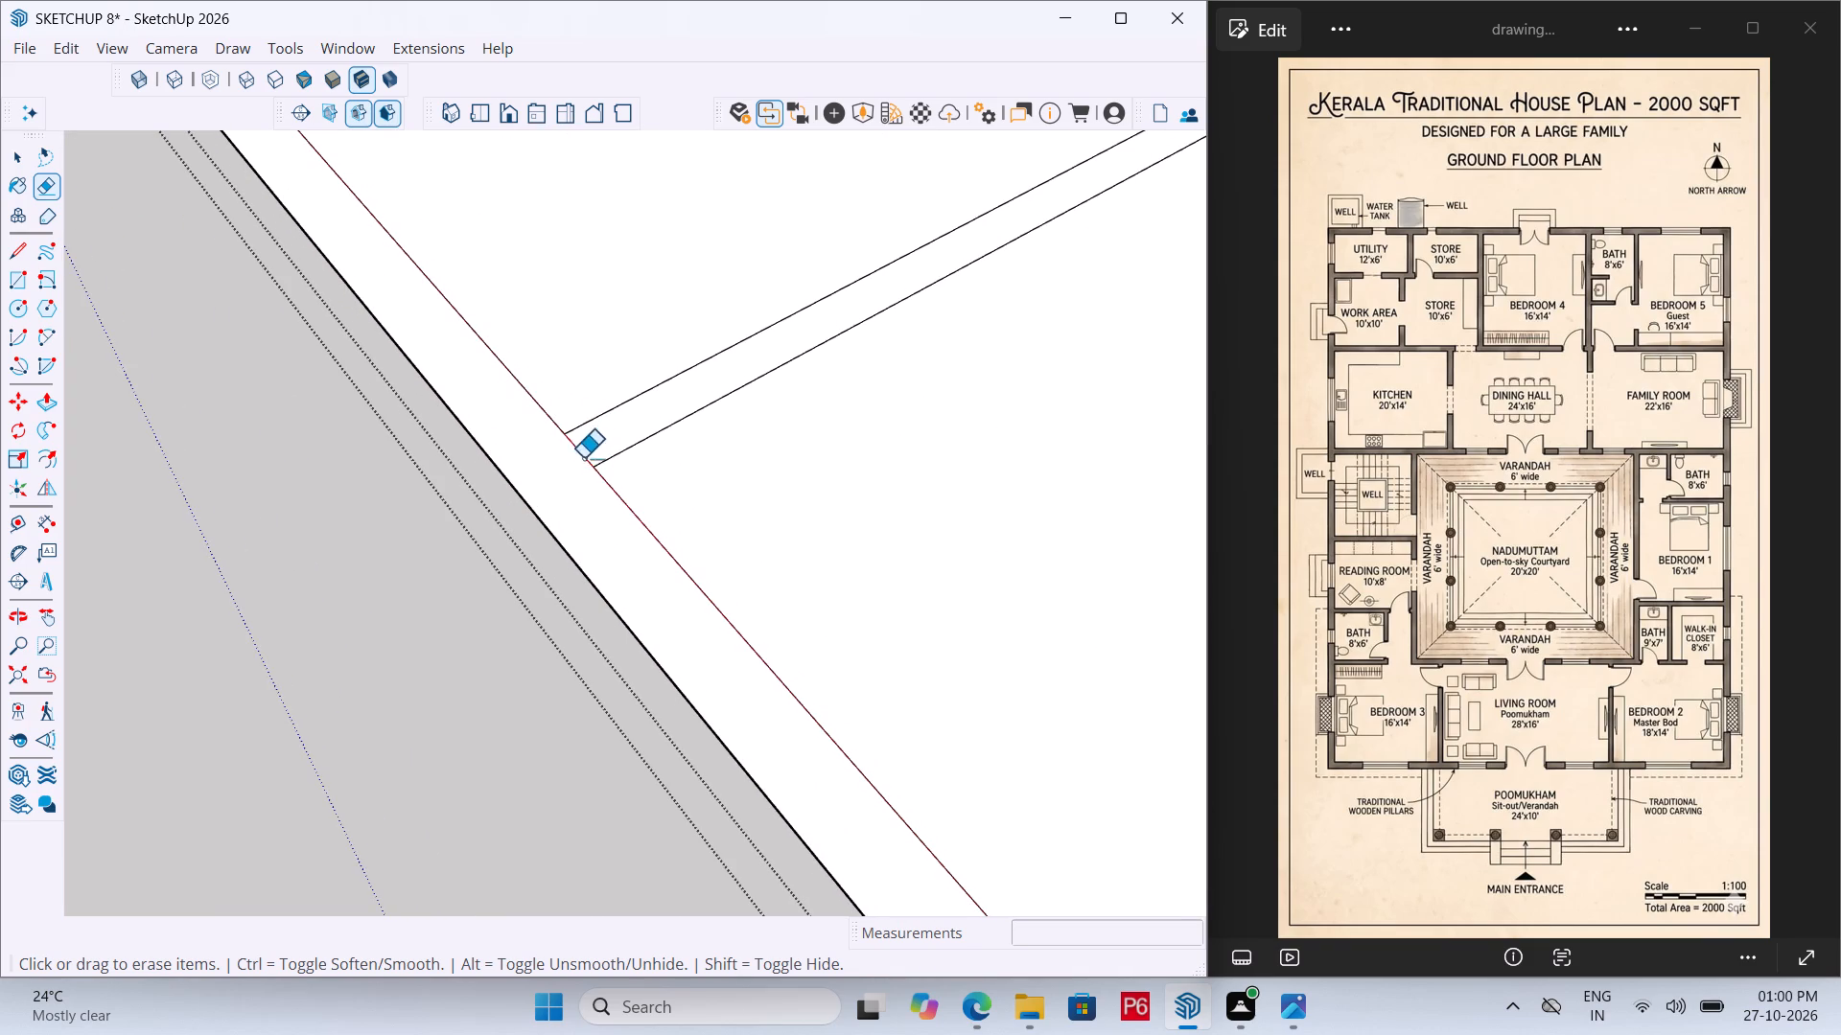
drag(587, 453, 581, 462)
drag(588, 455, 578, 465)
click(582, 461)
Erase the second partition's line stubs inside the rear wall and the wall-line segment closing the partition's end.
scroll(492, 531, down, 20)
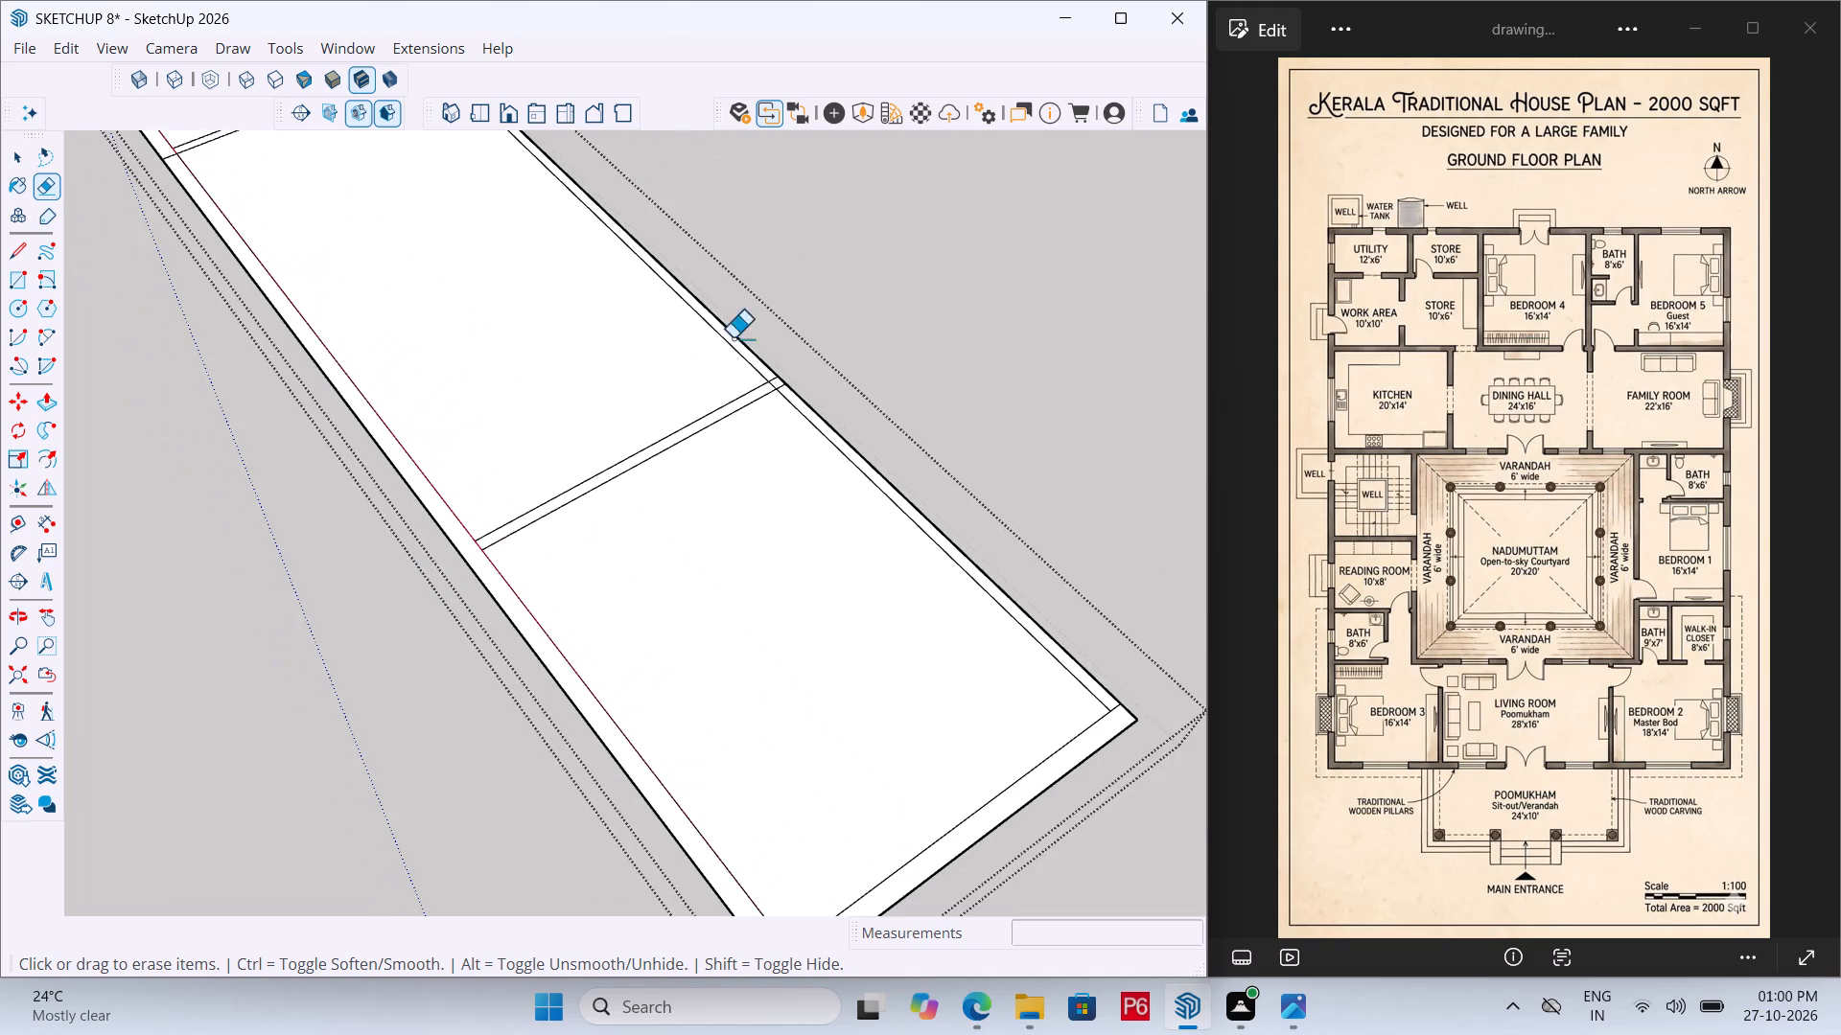
scroll(766, 368, up, 13)
drag(745, 358, 778, 397)
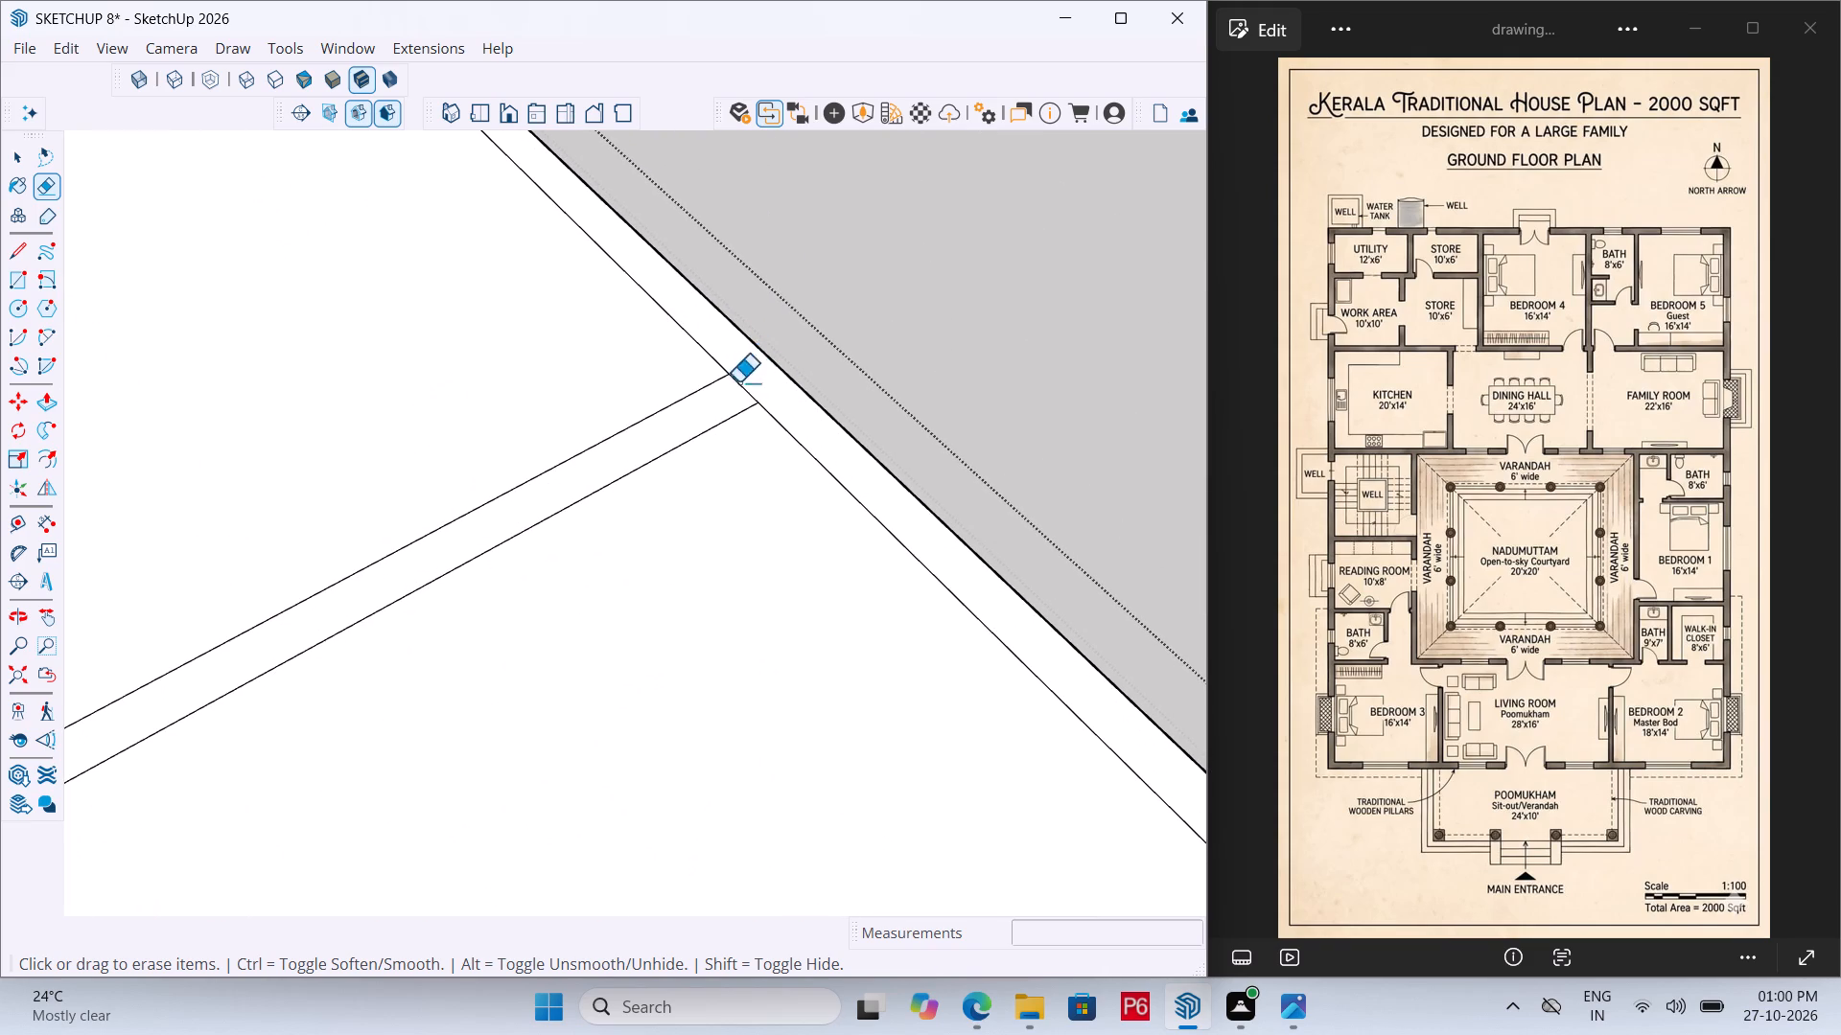
drag(737, 385, 728, 395)
Erase the overlapping inner-line stubs at both corners of the end wall.
scroll(772, 364, down, 20)
scroll(772, 364, down, 3)
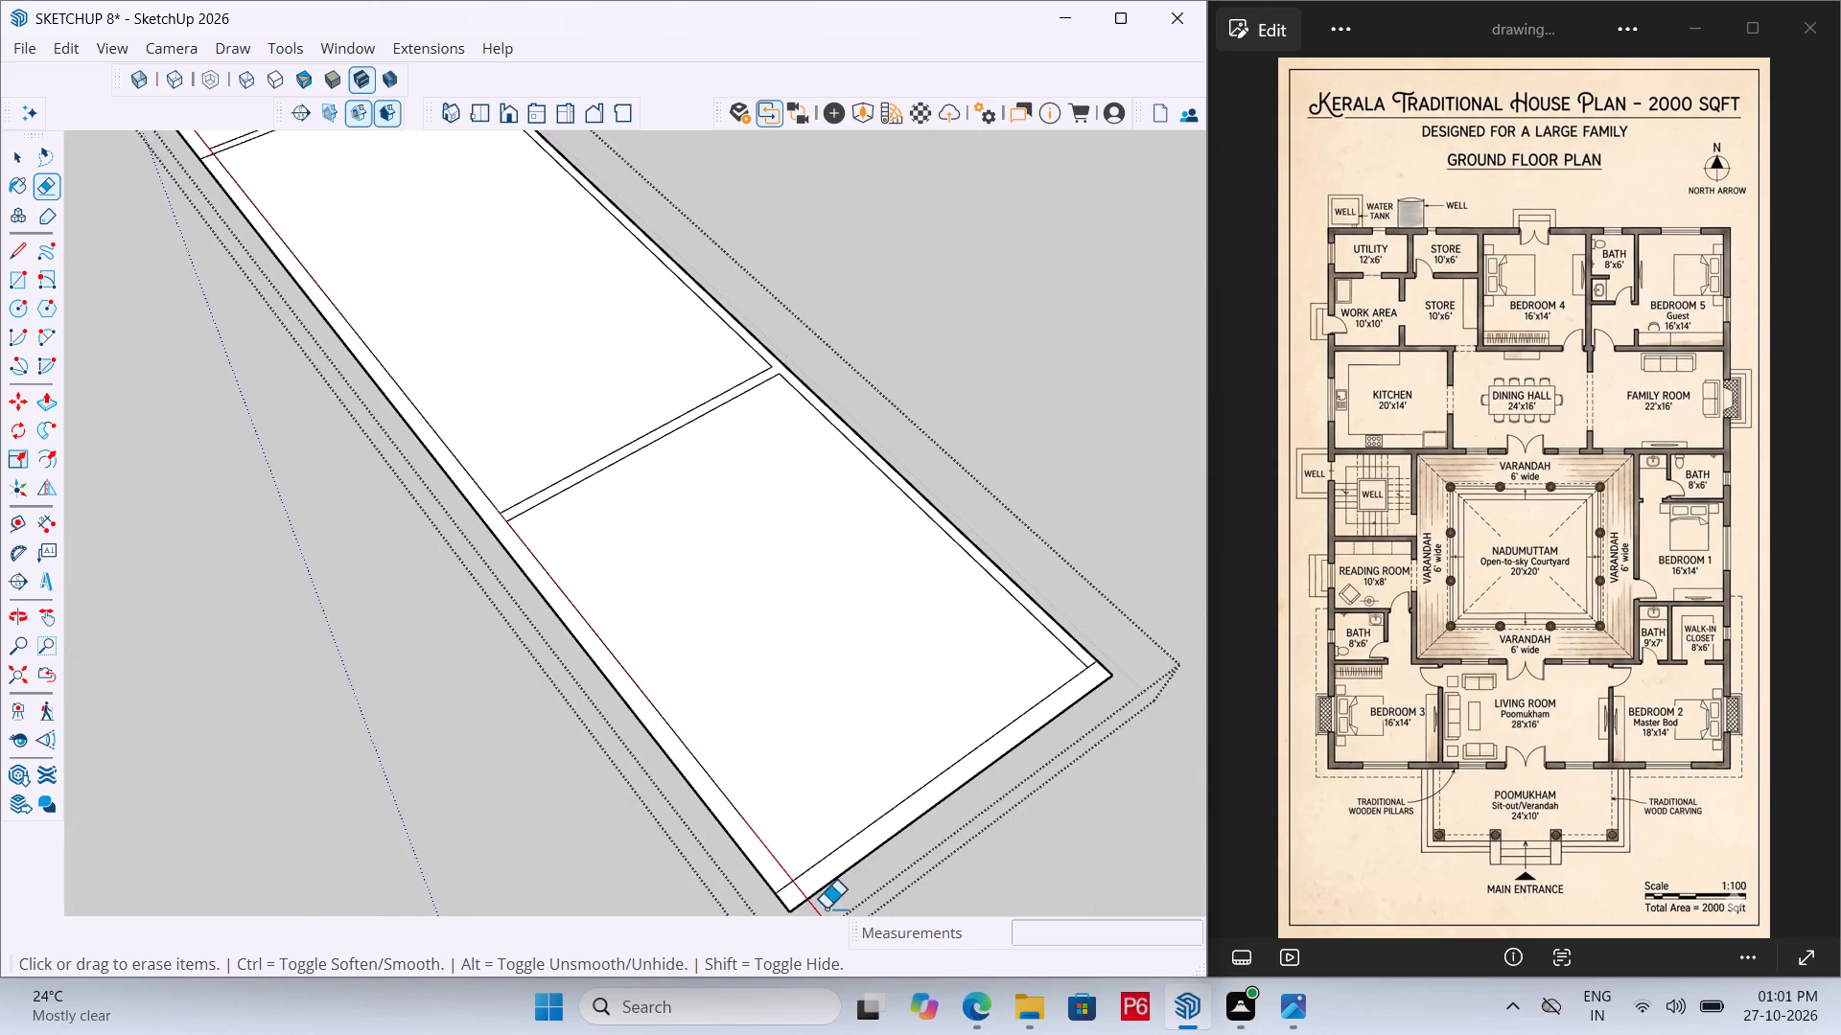
scroll(832, 917, up, 14)
drag(803, 890, 815, 899)
click(815, 899)
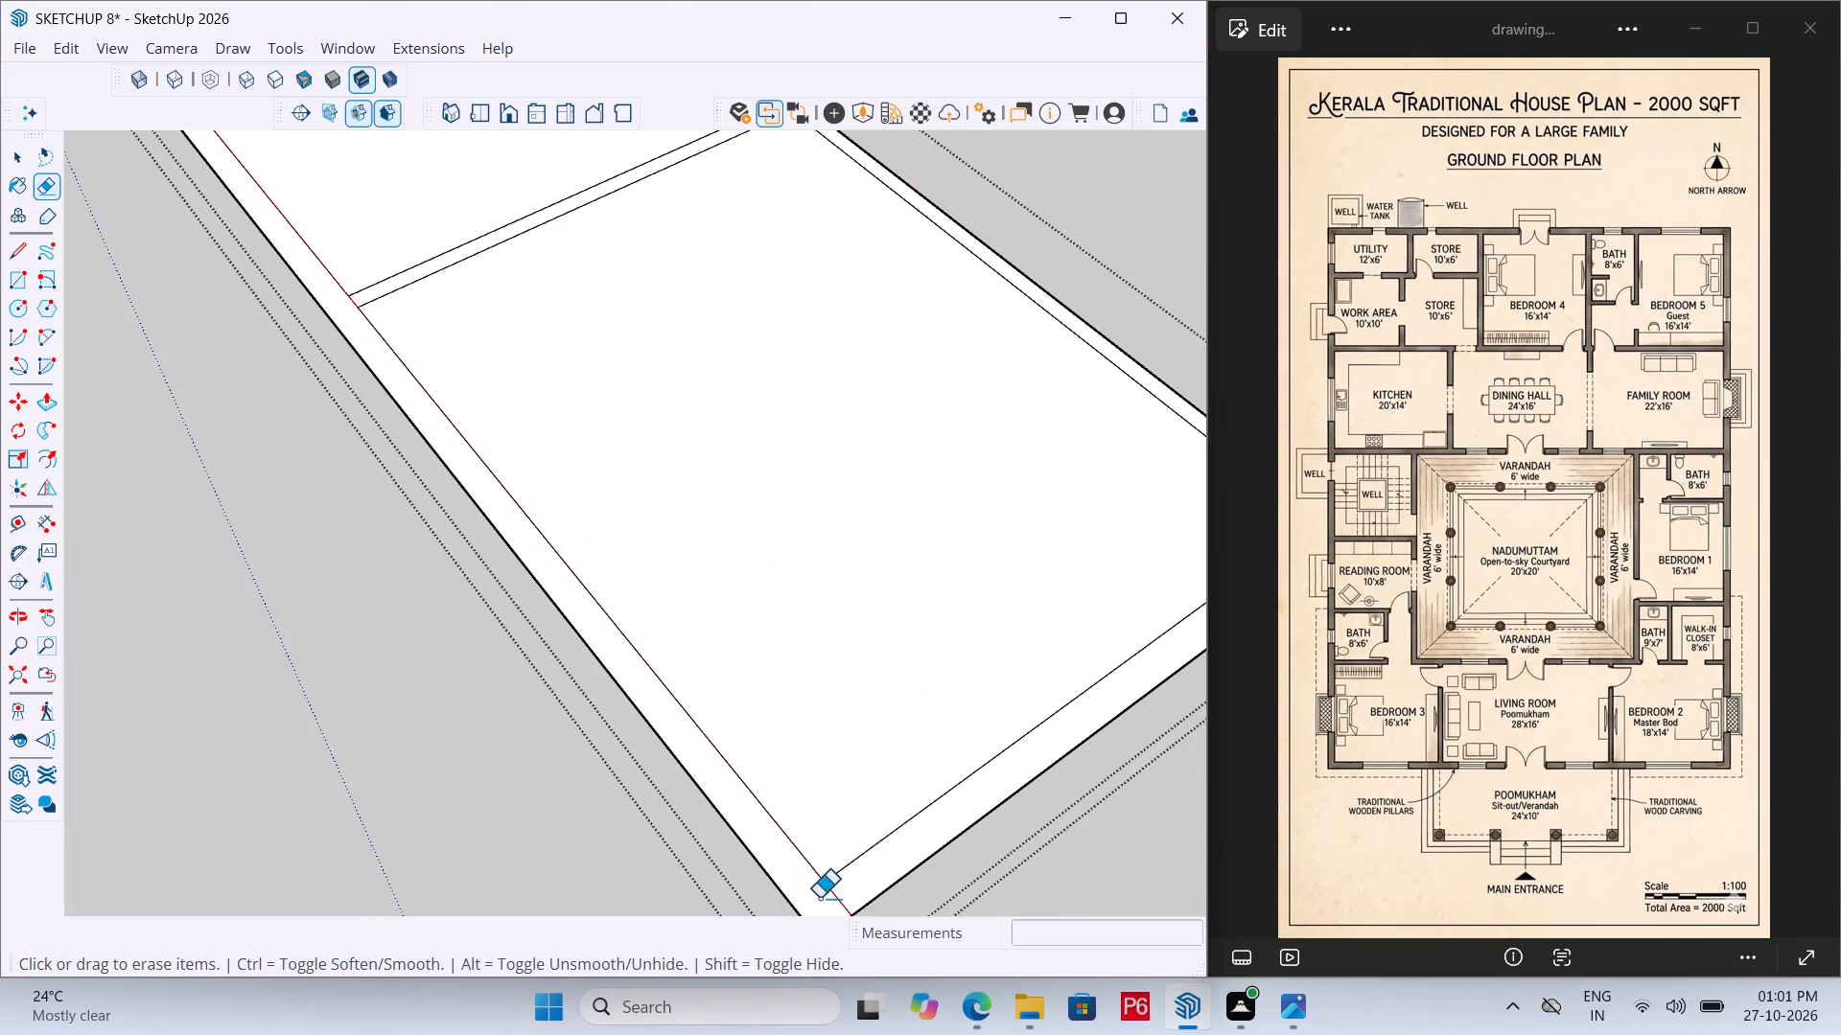
click(834, 895)
scroll(638, 842, down, 13)
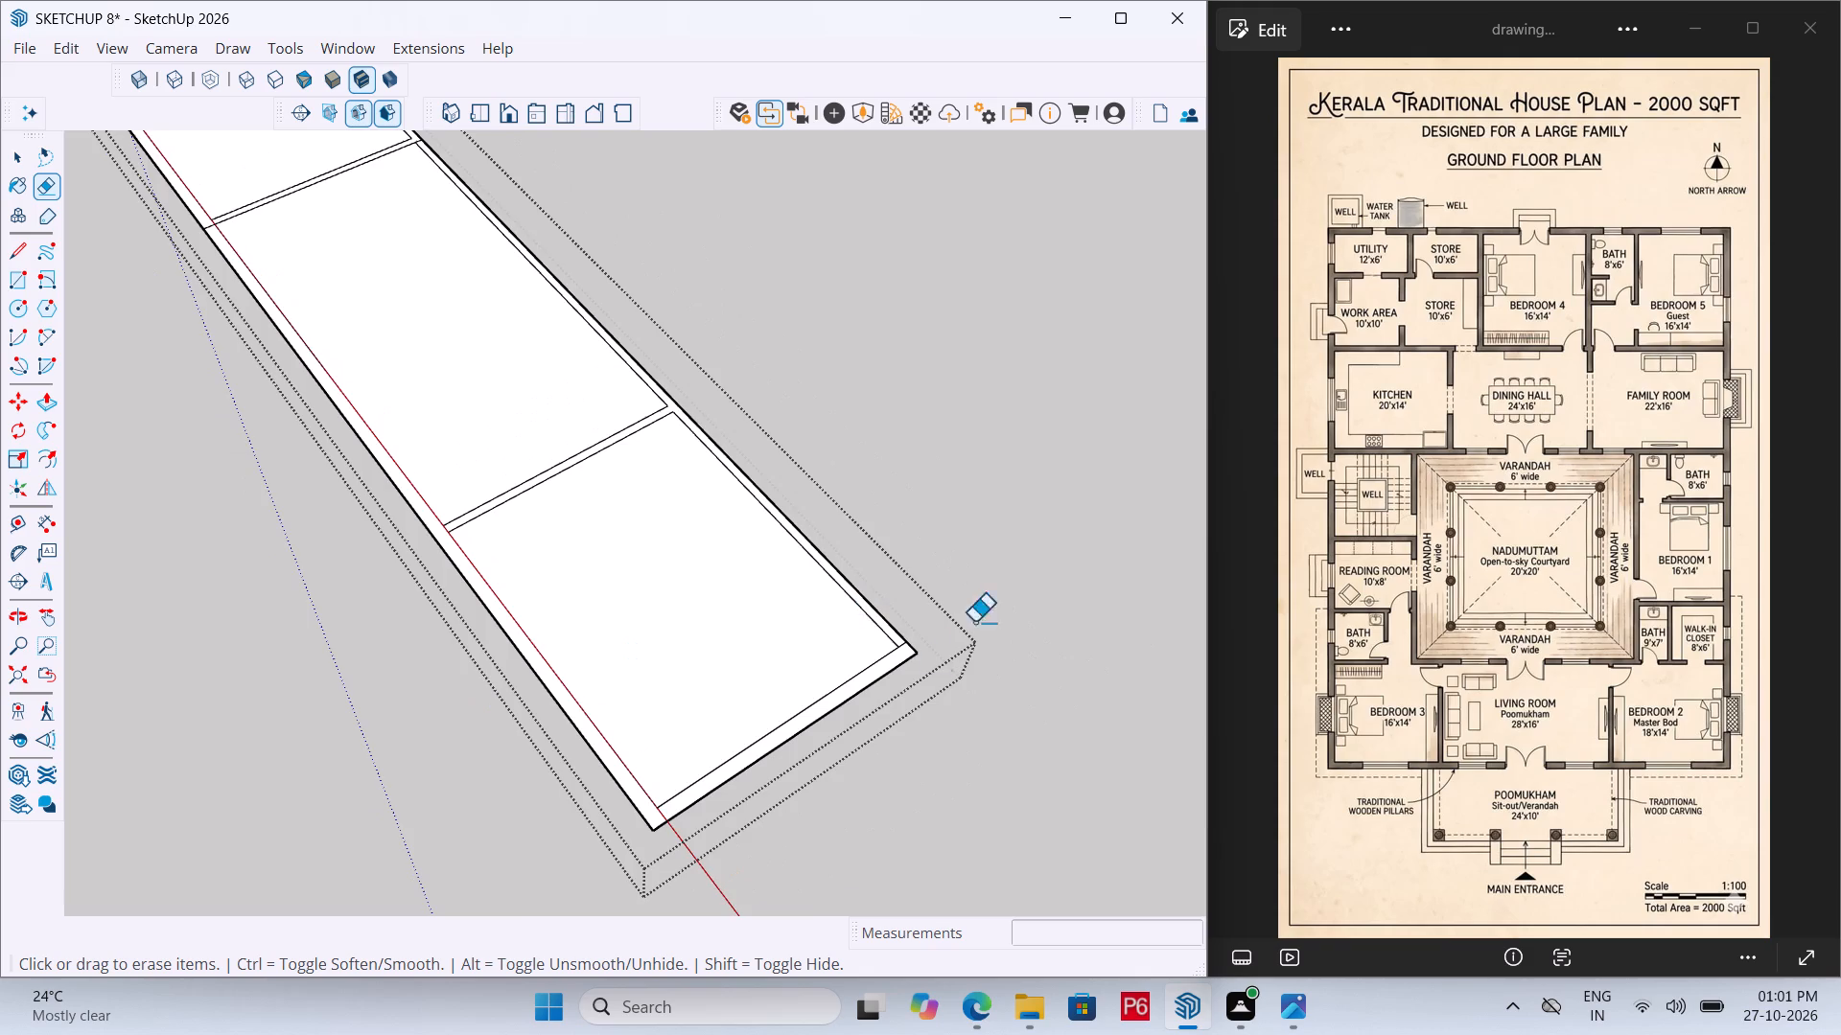
scroll(938, 661, up, 13)
drag(851, 608, 873, 617)
Erase the first partition's leftover line stubs and closing segments where it meets the front and rear walls.
scroll(982, 618, down, 15)
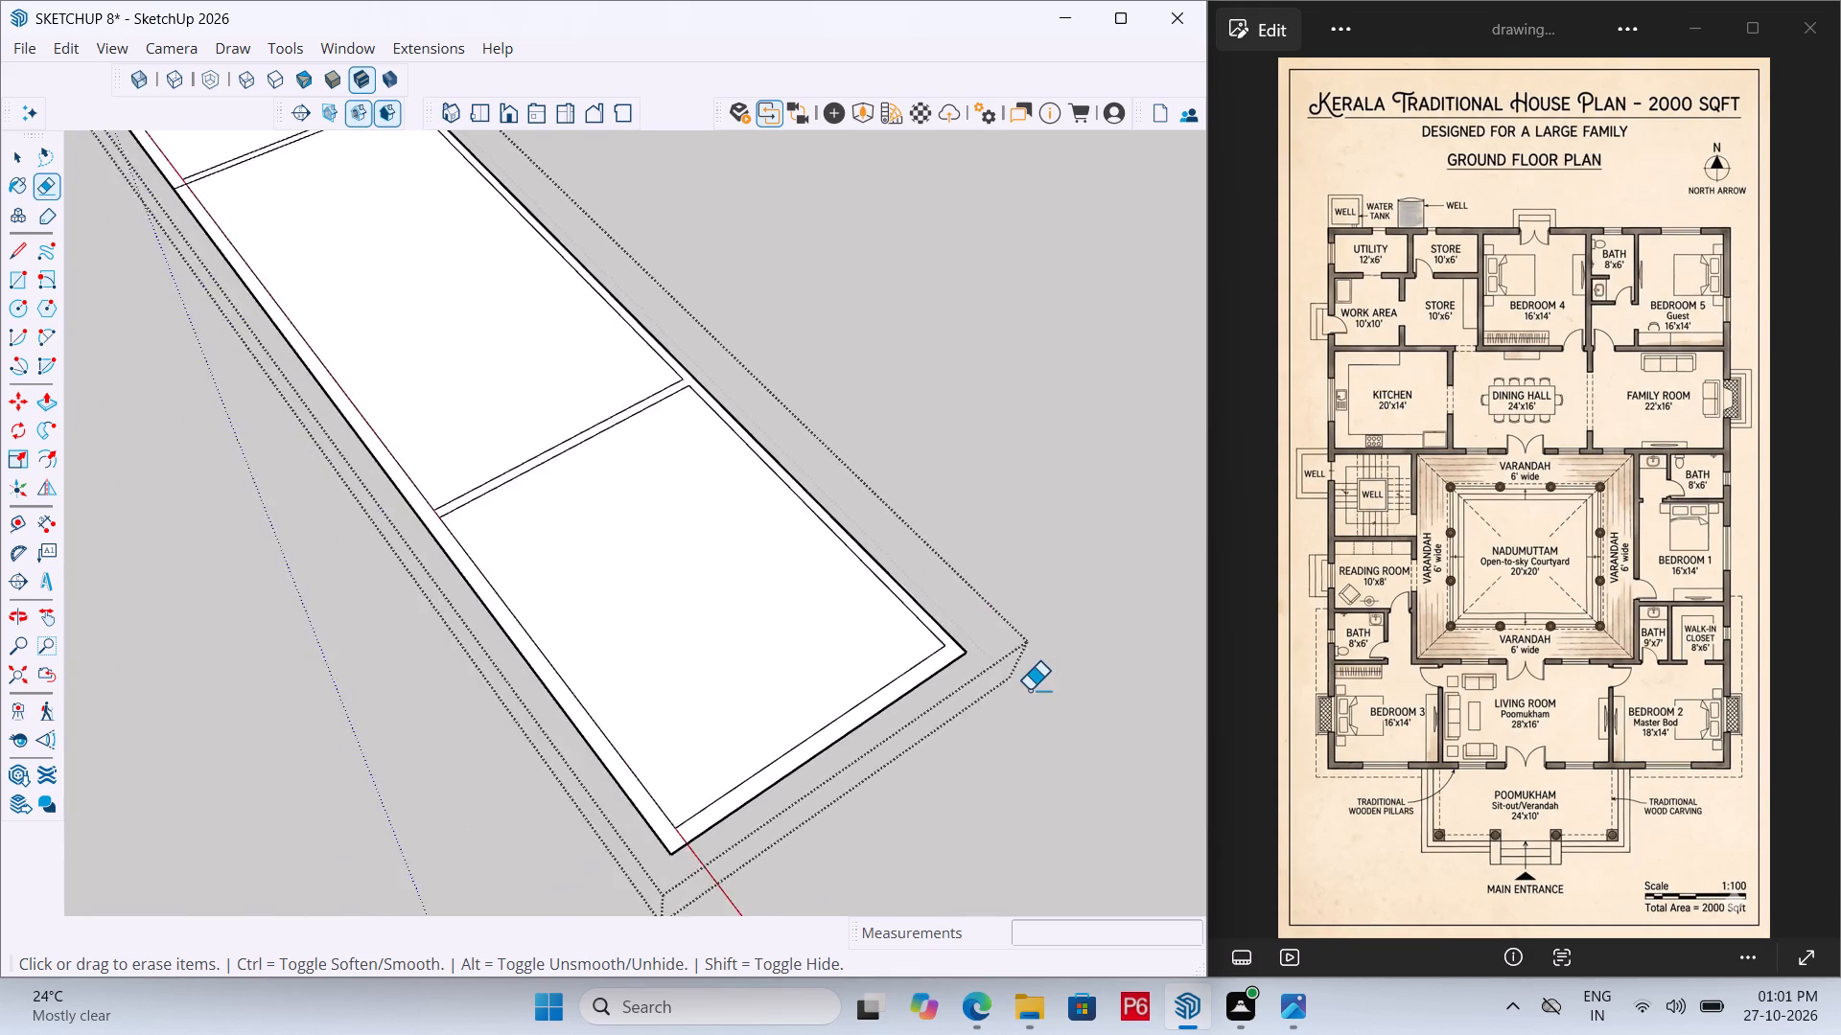
scroll(1029, 690, down, 9)
scroll(453, 189, up, 19)
scroll(348, 549, up, 3)
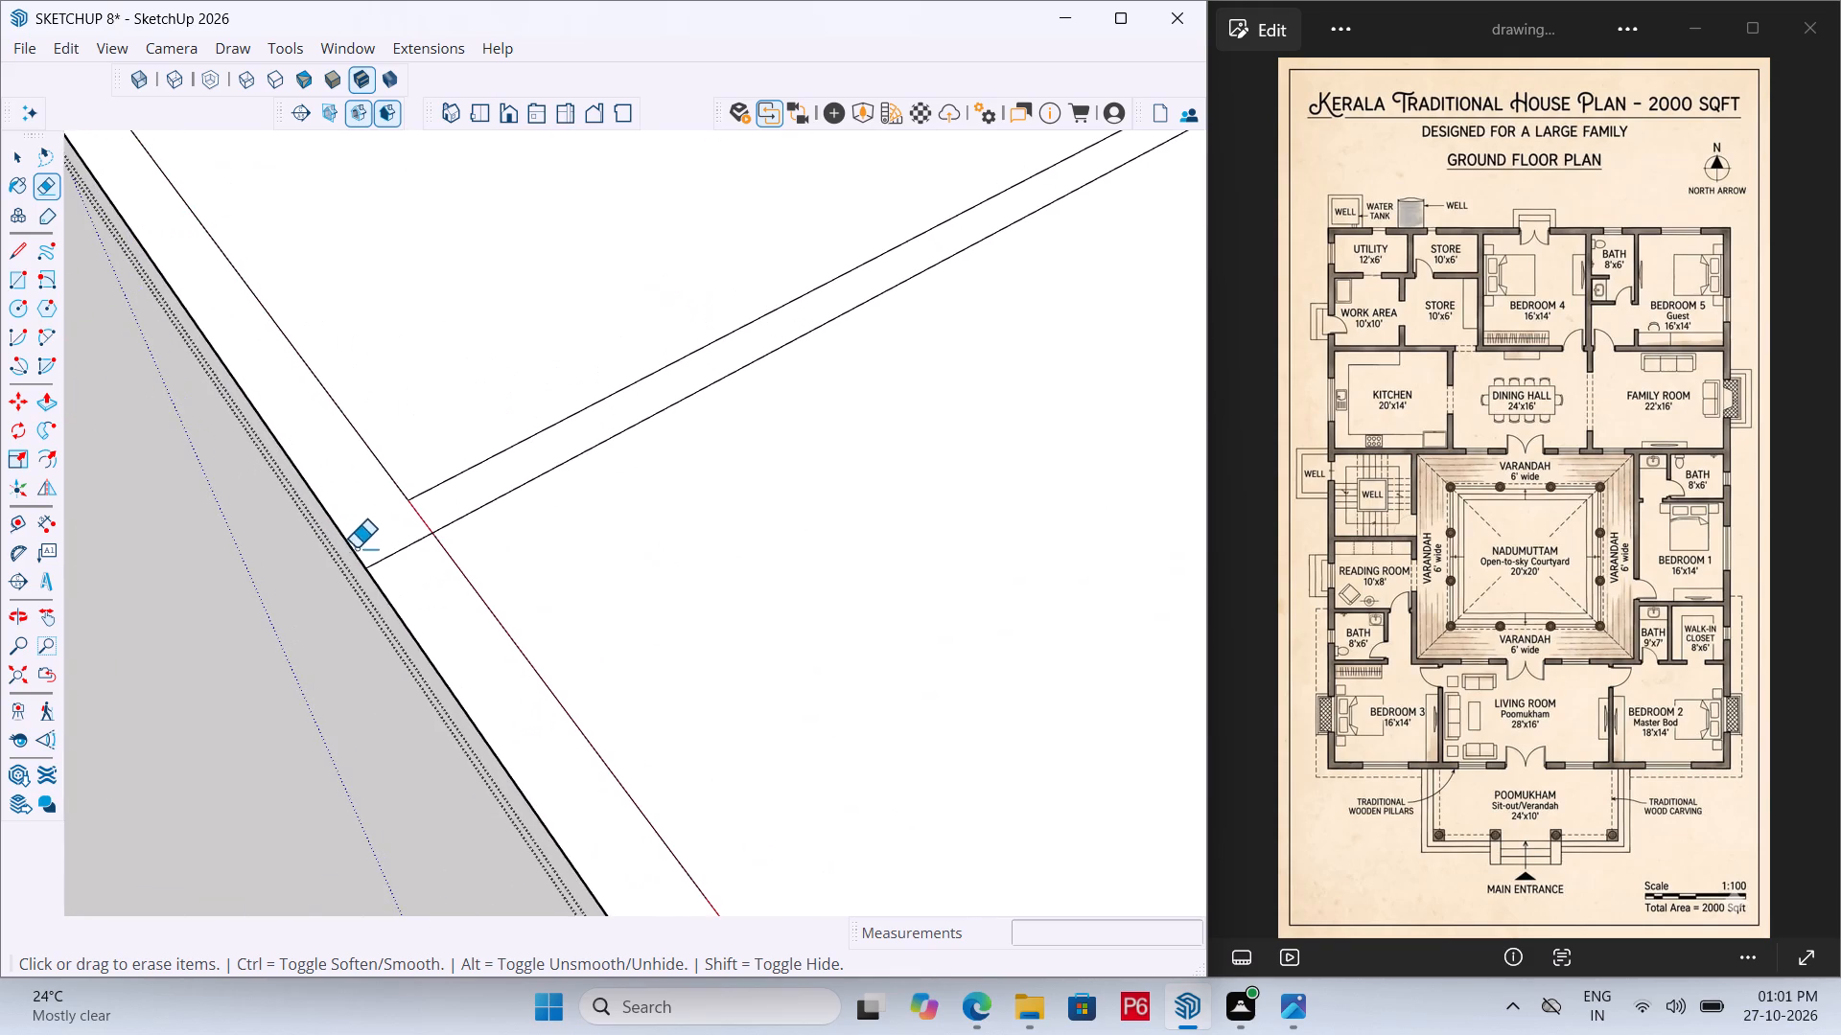
drag(384, 555, 419, 558)
drag(427, 512, 414, 528)
scroll(407, 598, down, 15)
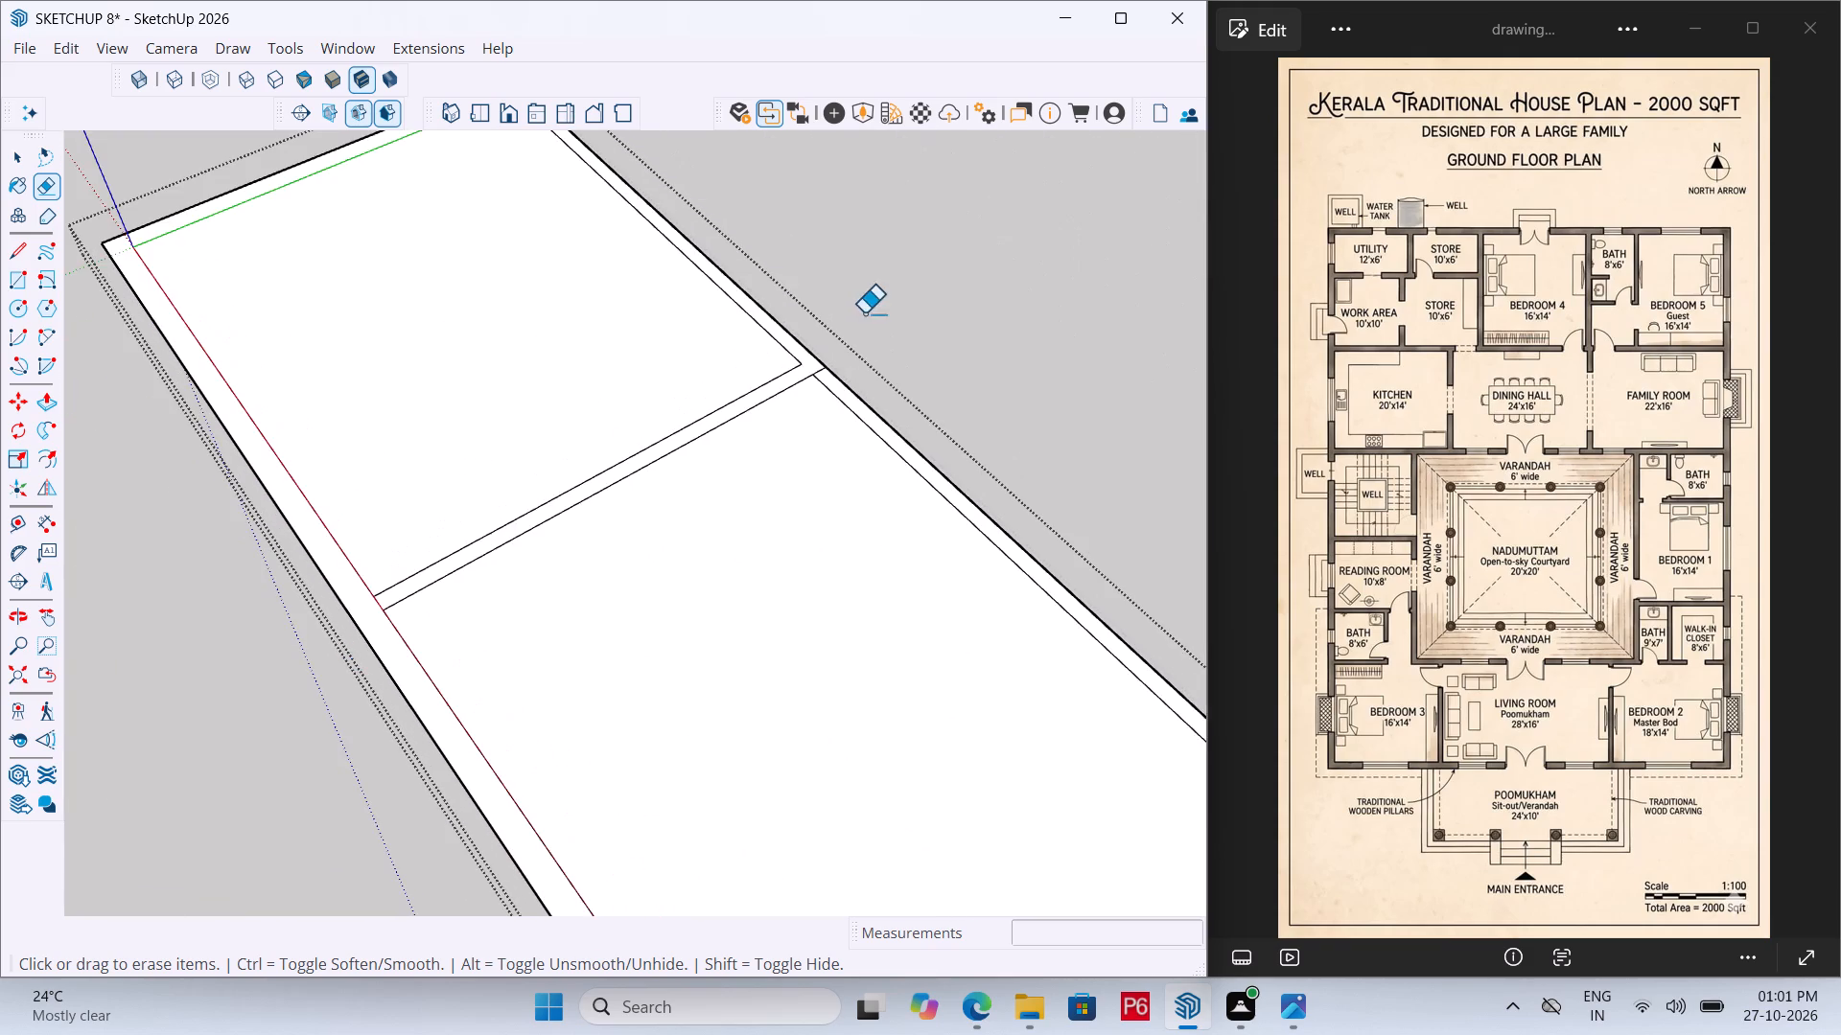
scroll(865, 318, up, 6)
scroll(812, 406, up, 7)
drag(792, 379, 778, 368)
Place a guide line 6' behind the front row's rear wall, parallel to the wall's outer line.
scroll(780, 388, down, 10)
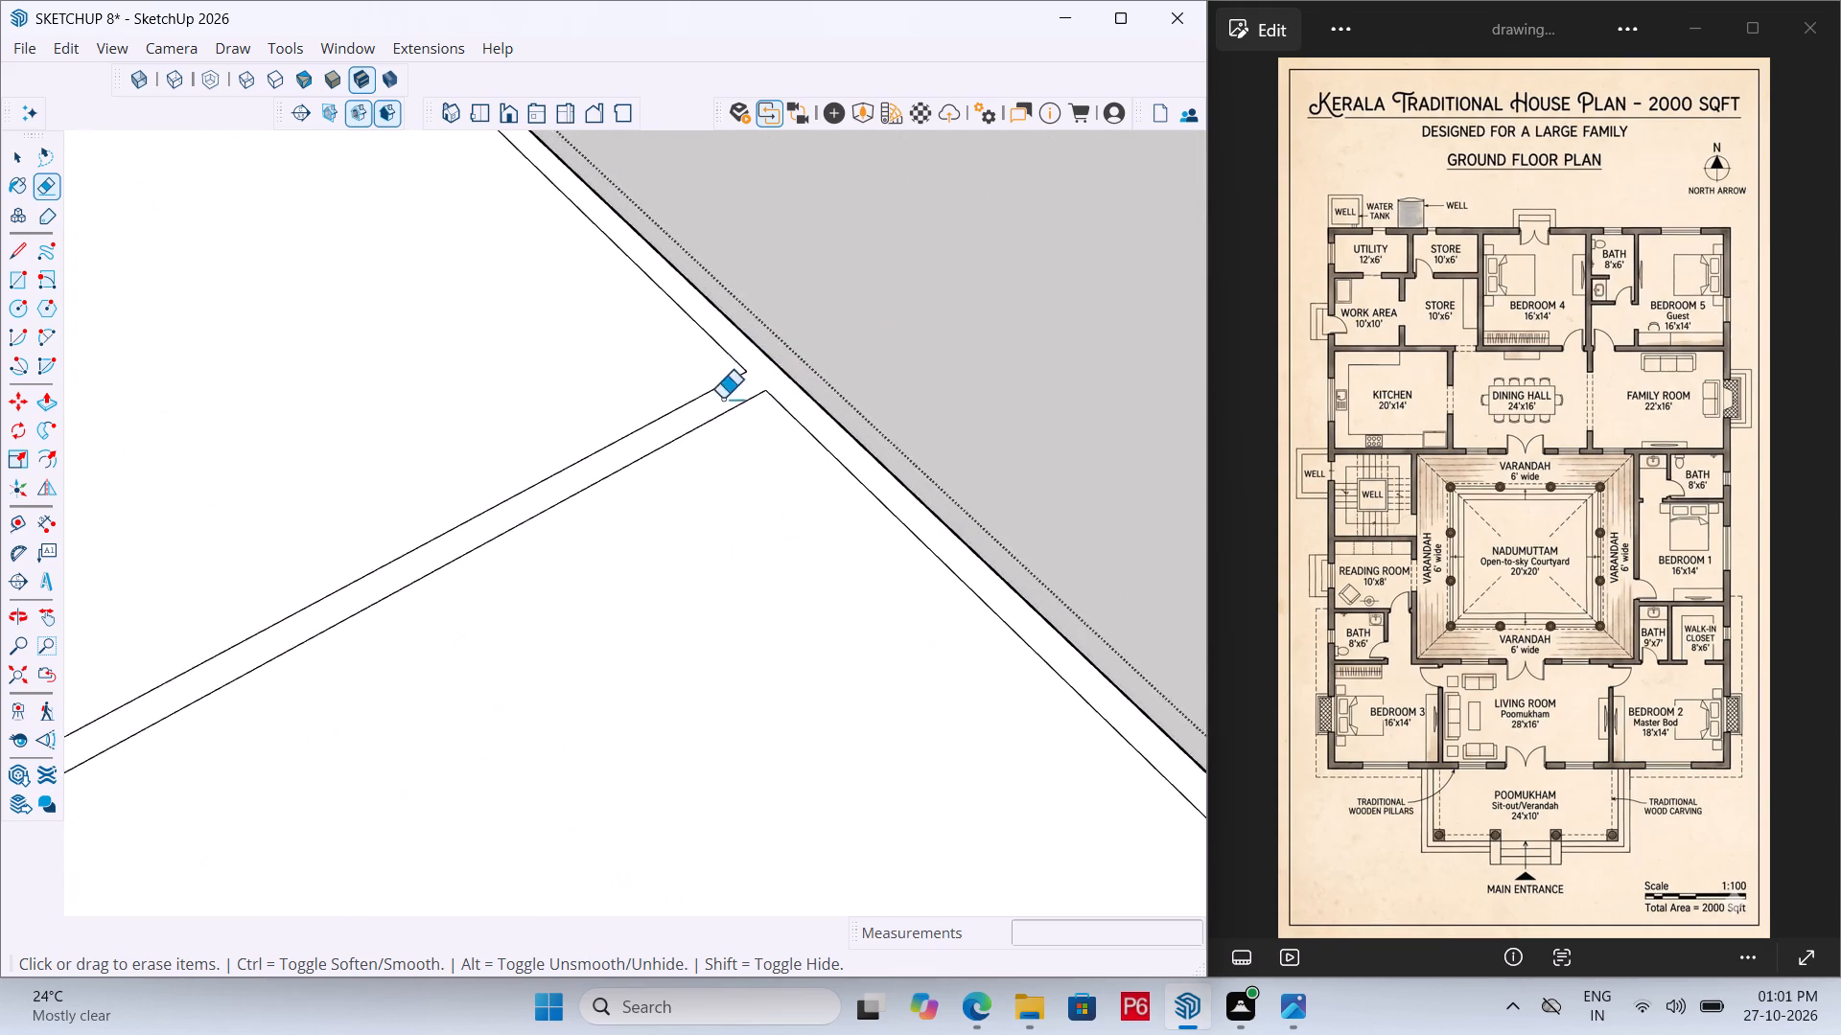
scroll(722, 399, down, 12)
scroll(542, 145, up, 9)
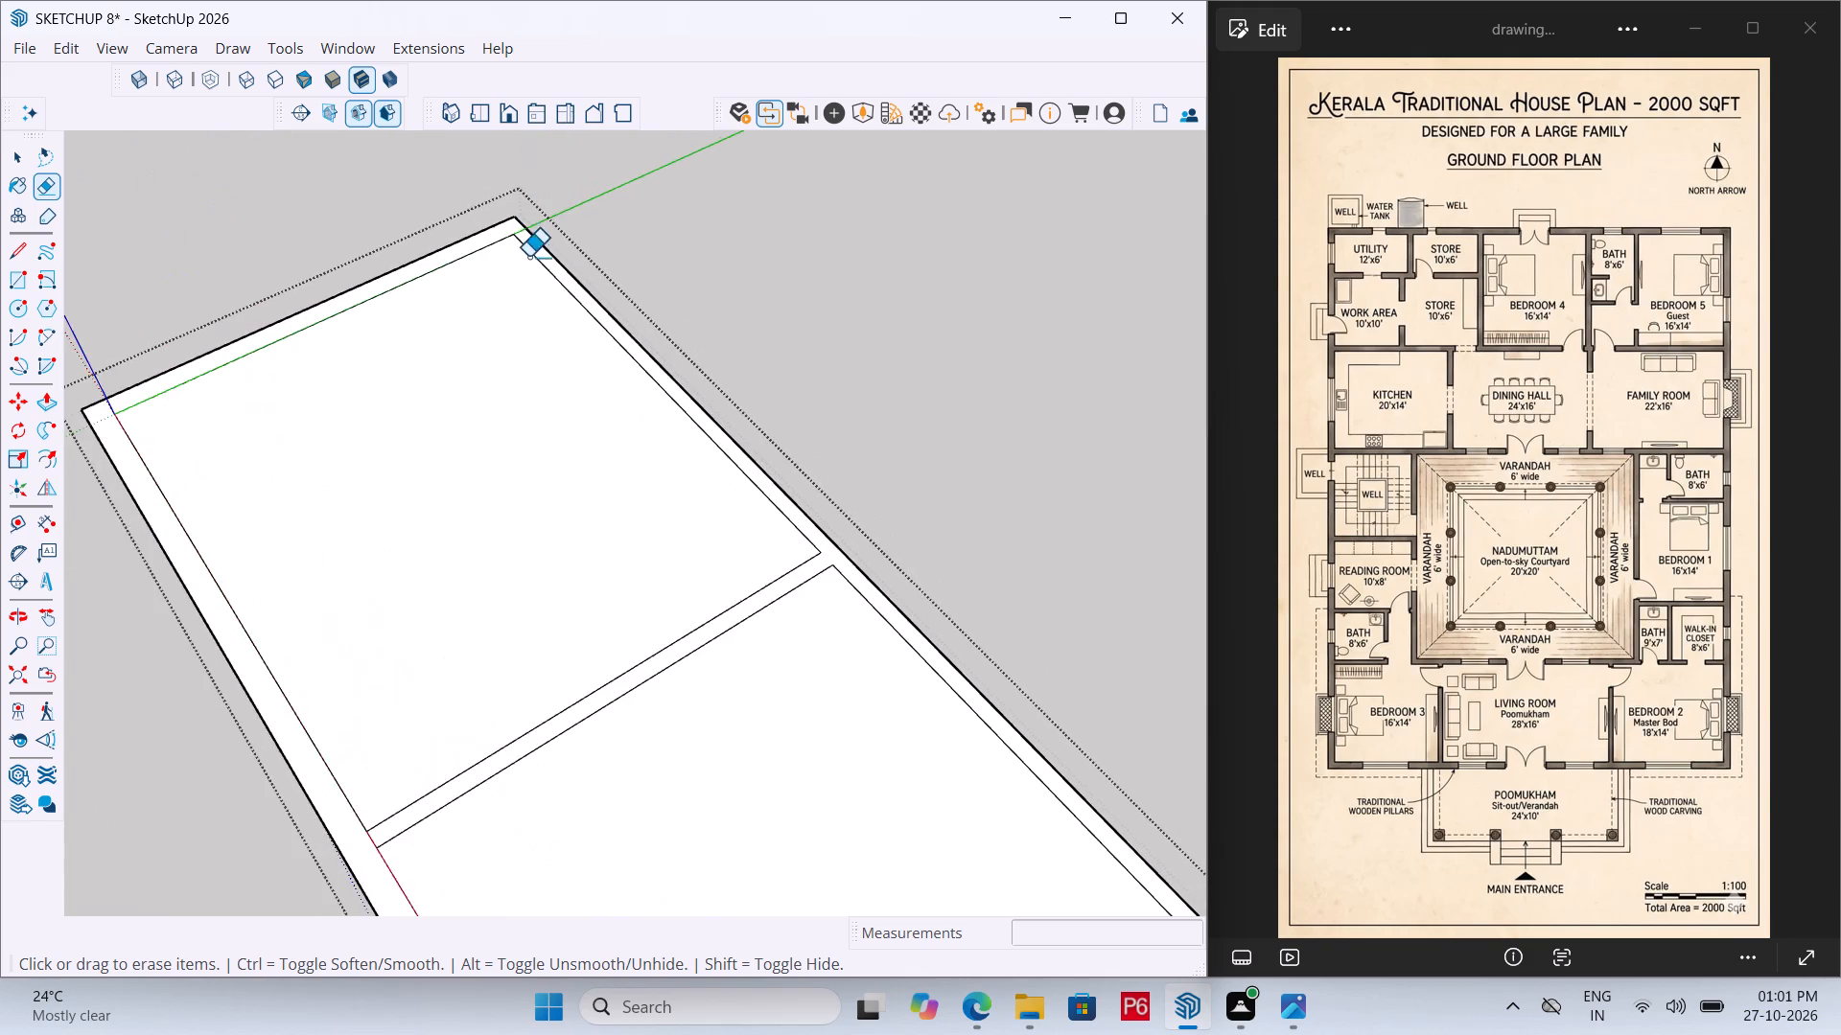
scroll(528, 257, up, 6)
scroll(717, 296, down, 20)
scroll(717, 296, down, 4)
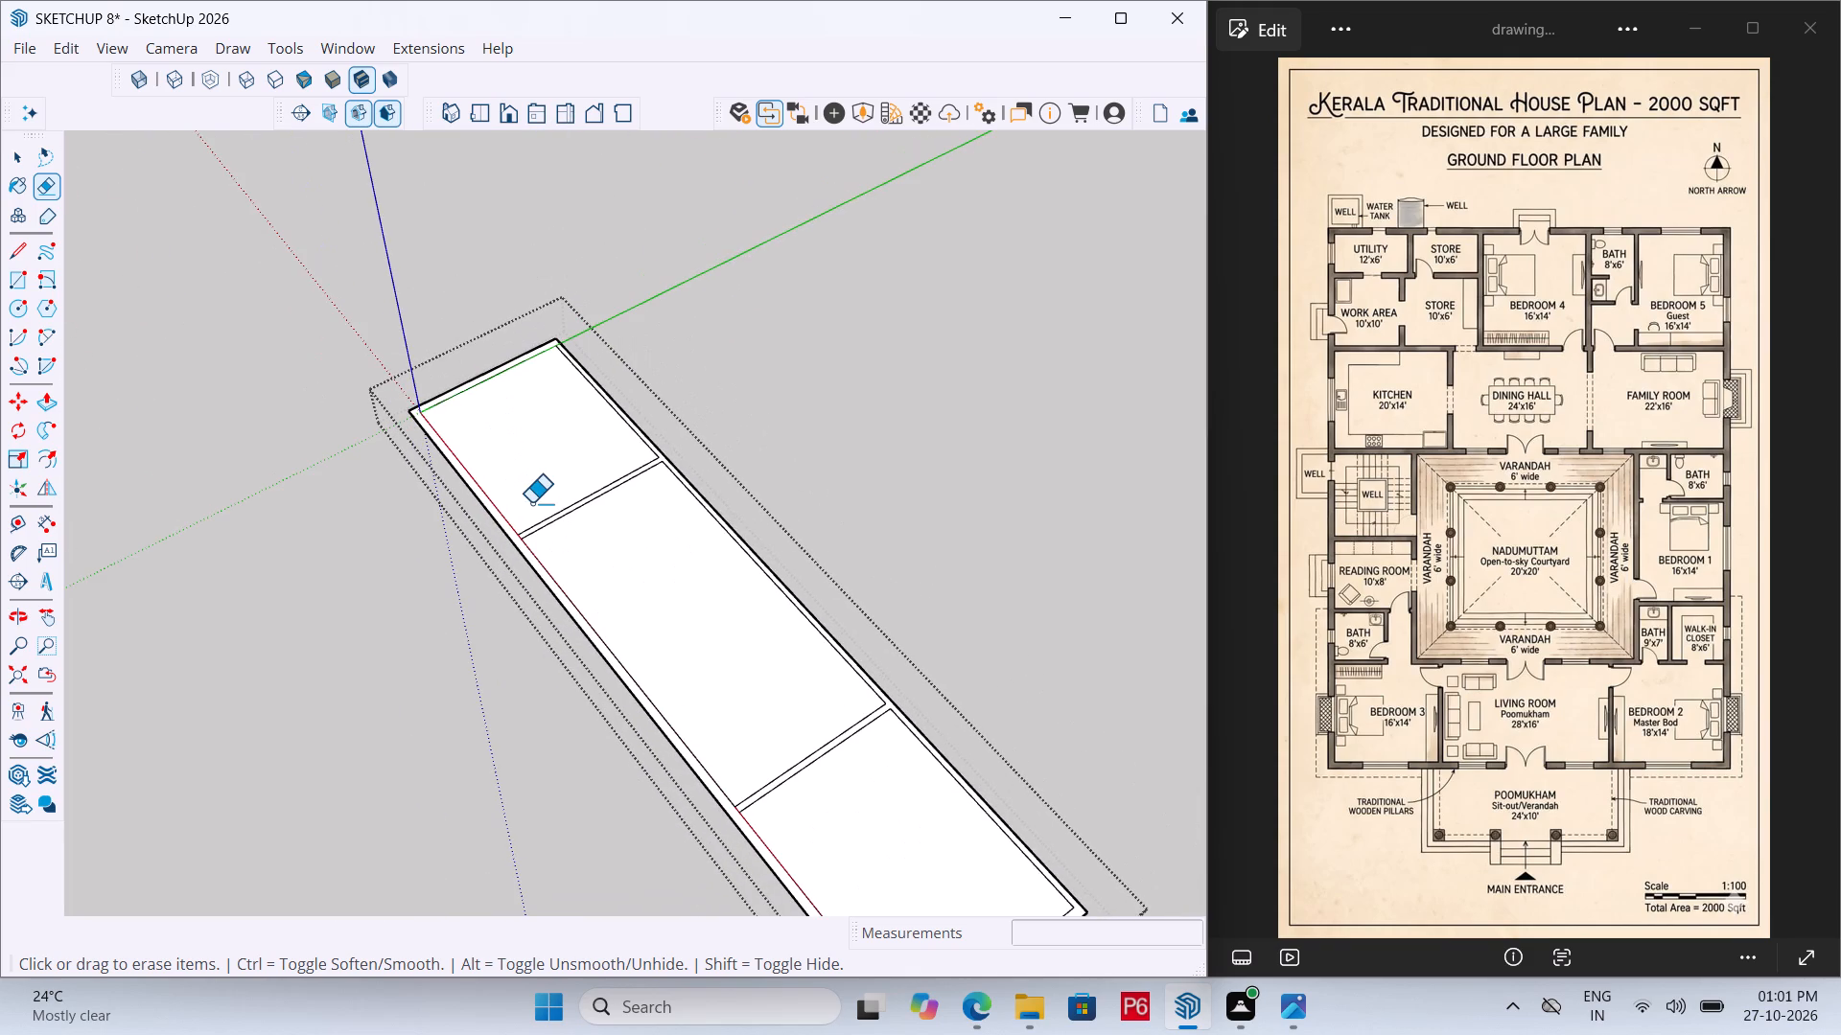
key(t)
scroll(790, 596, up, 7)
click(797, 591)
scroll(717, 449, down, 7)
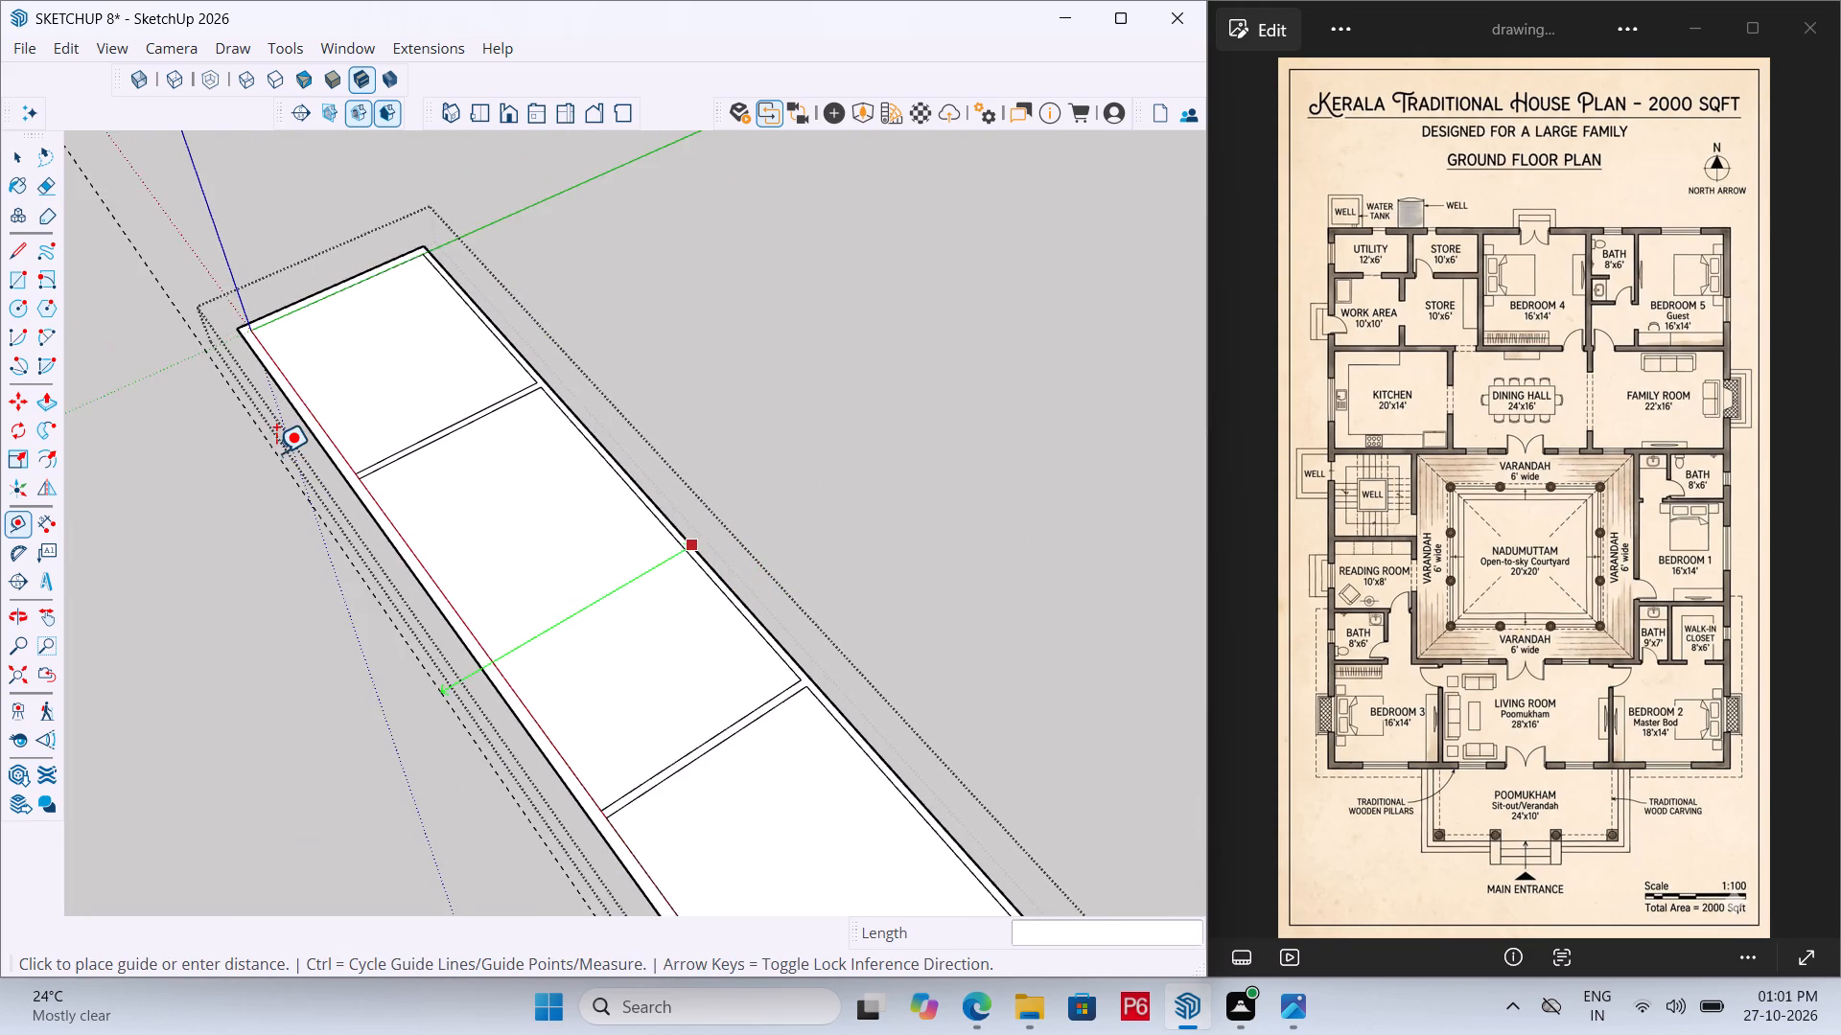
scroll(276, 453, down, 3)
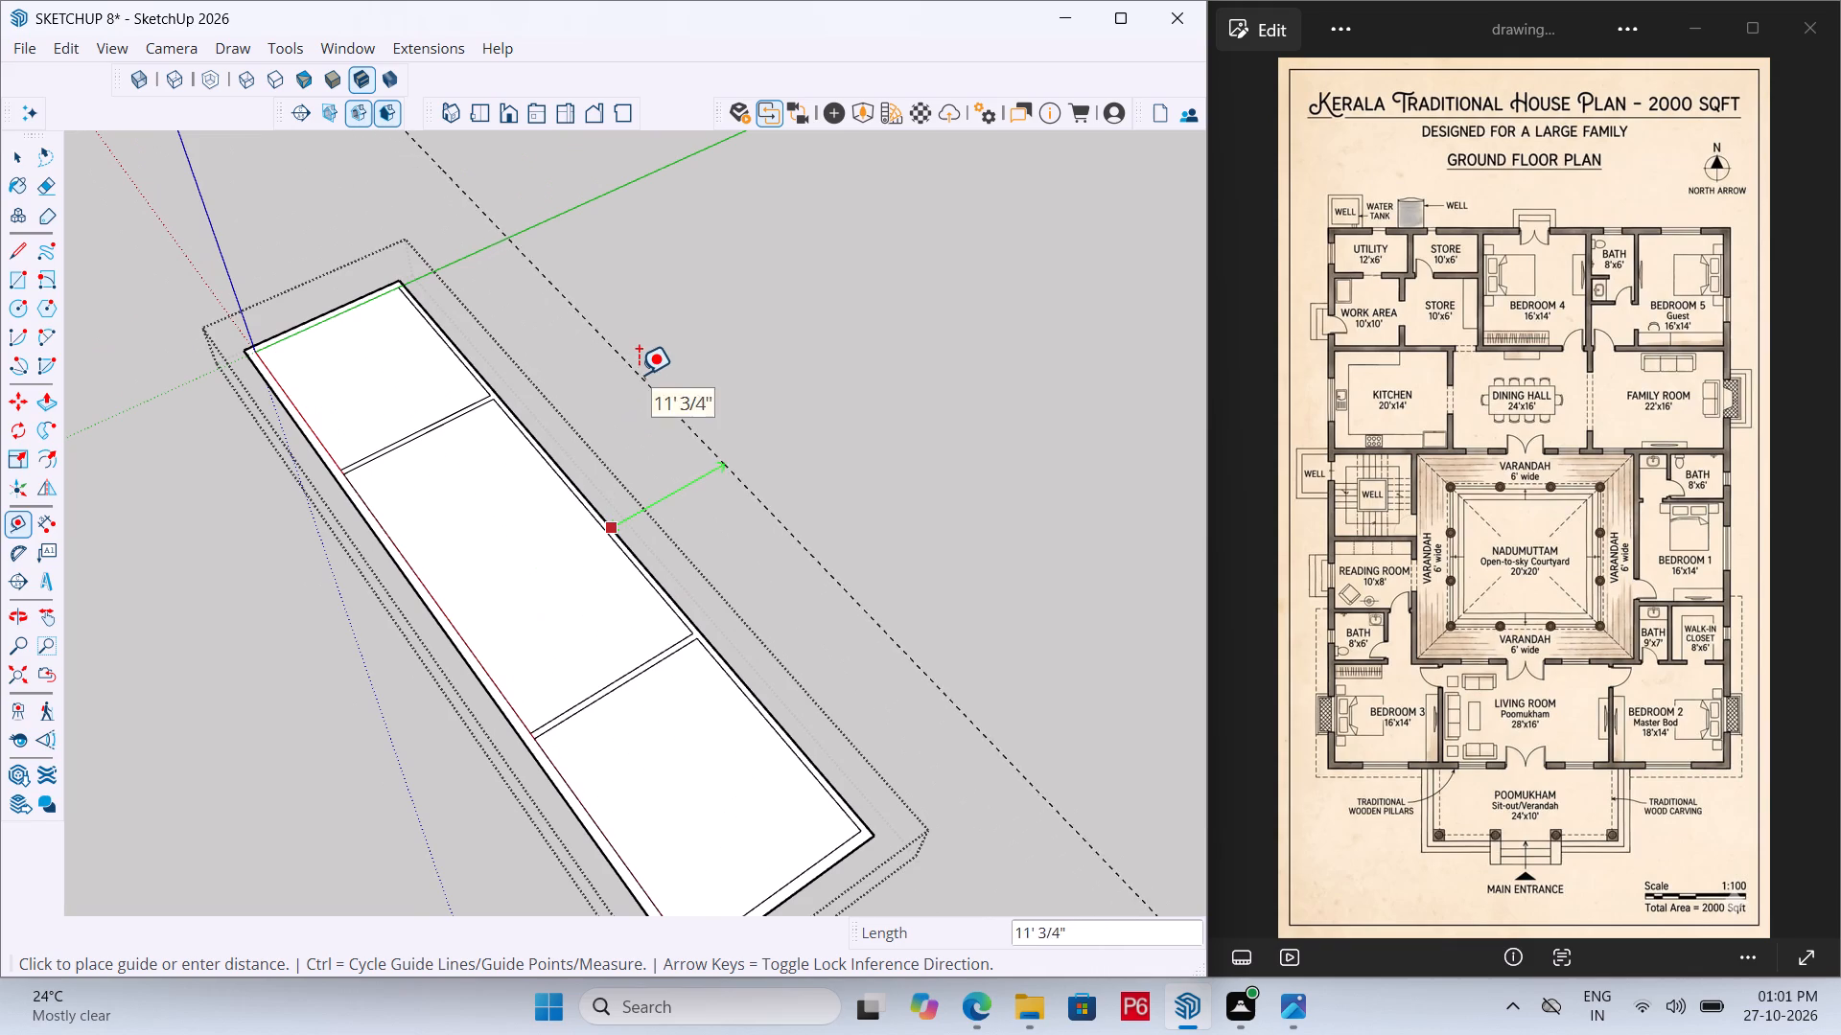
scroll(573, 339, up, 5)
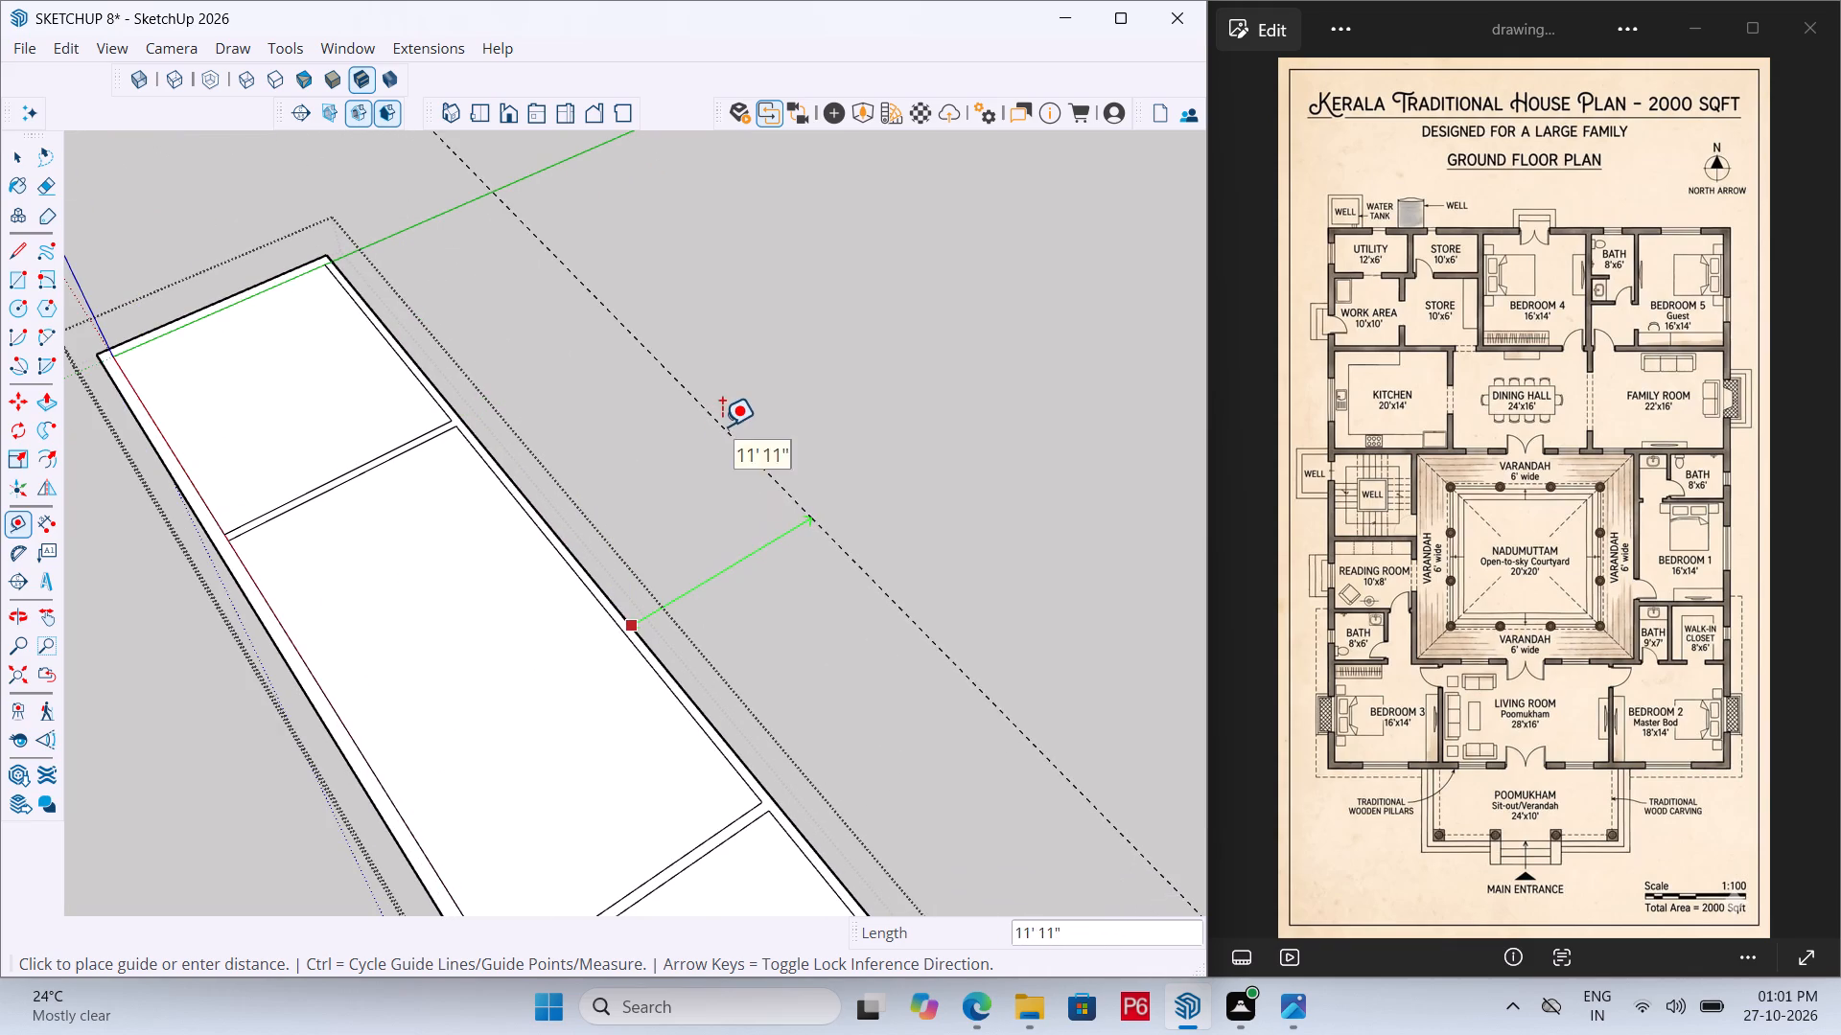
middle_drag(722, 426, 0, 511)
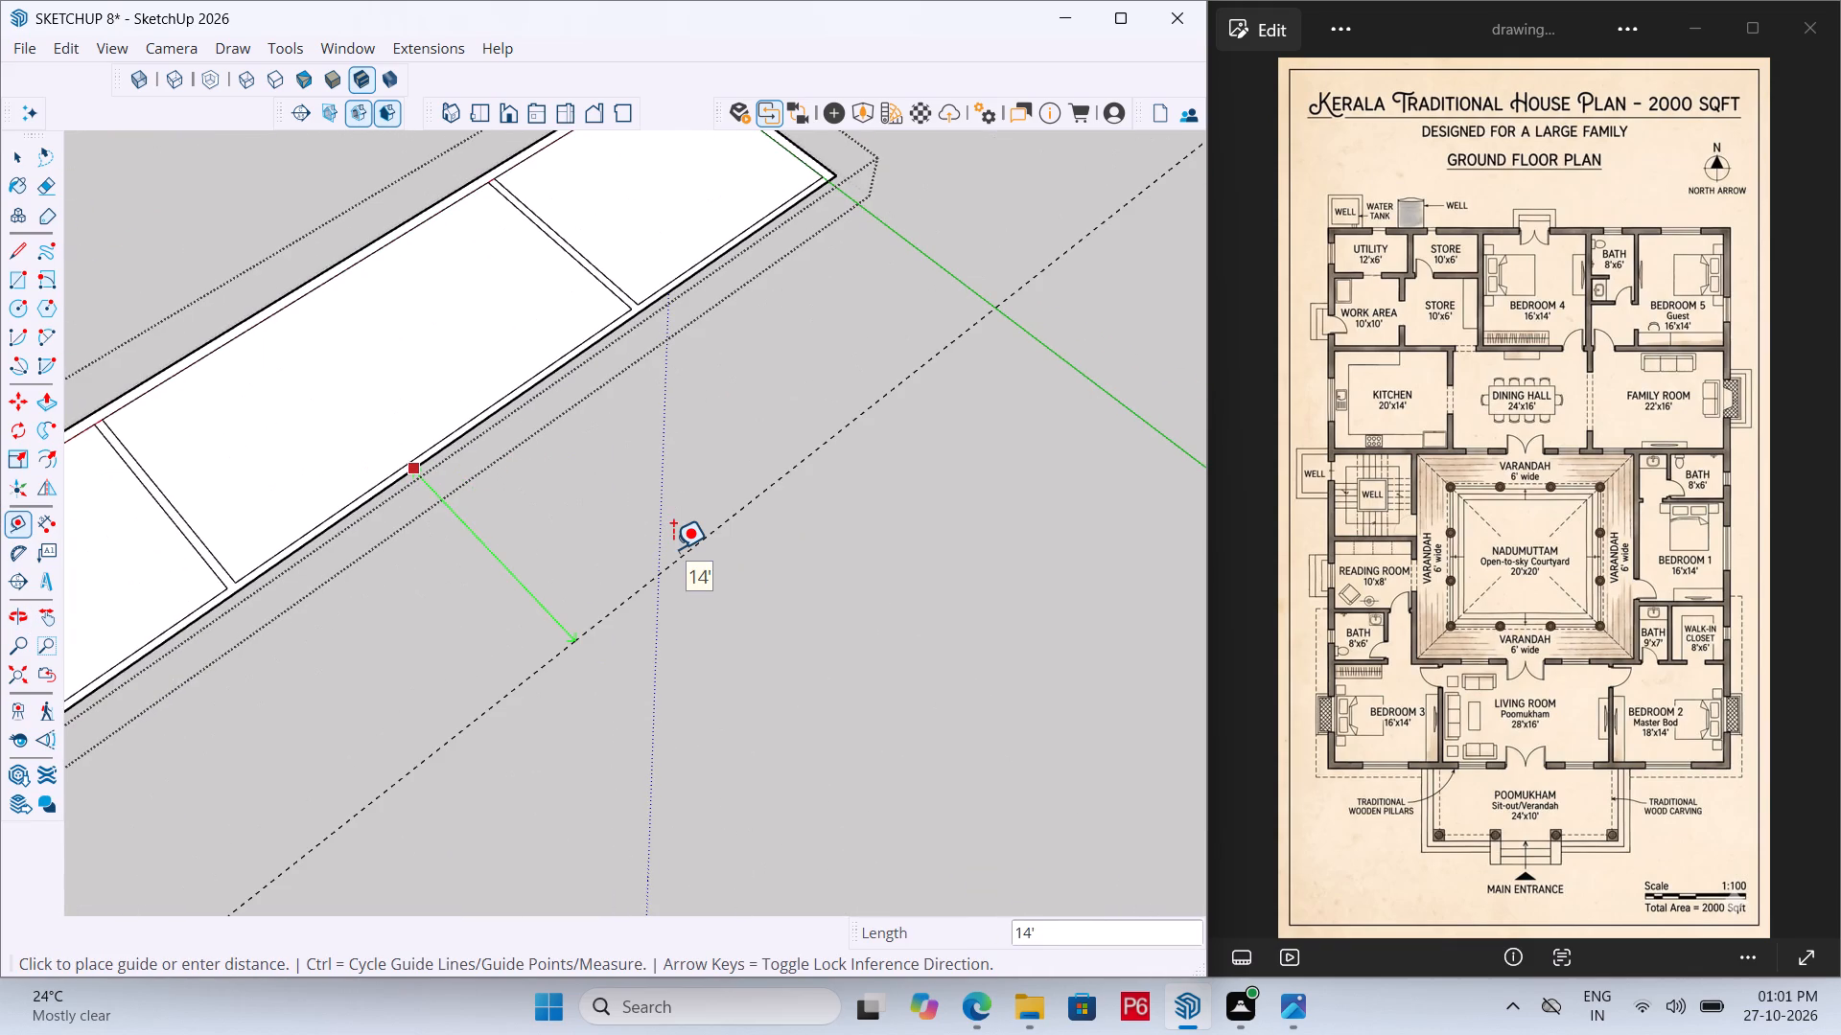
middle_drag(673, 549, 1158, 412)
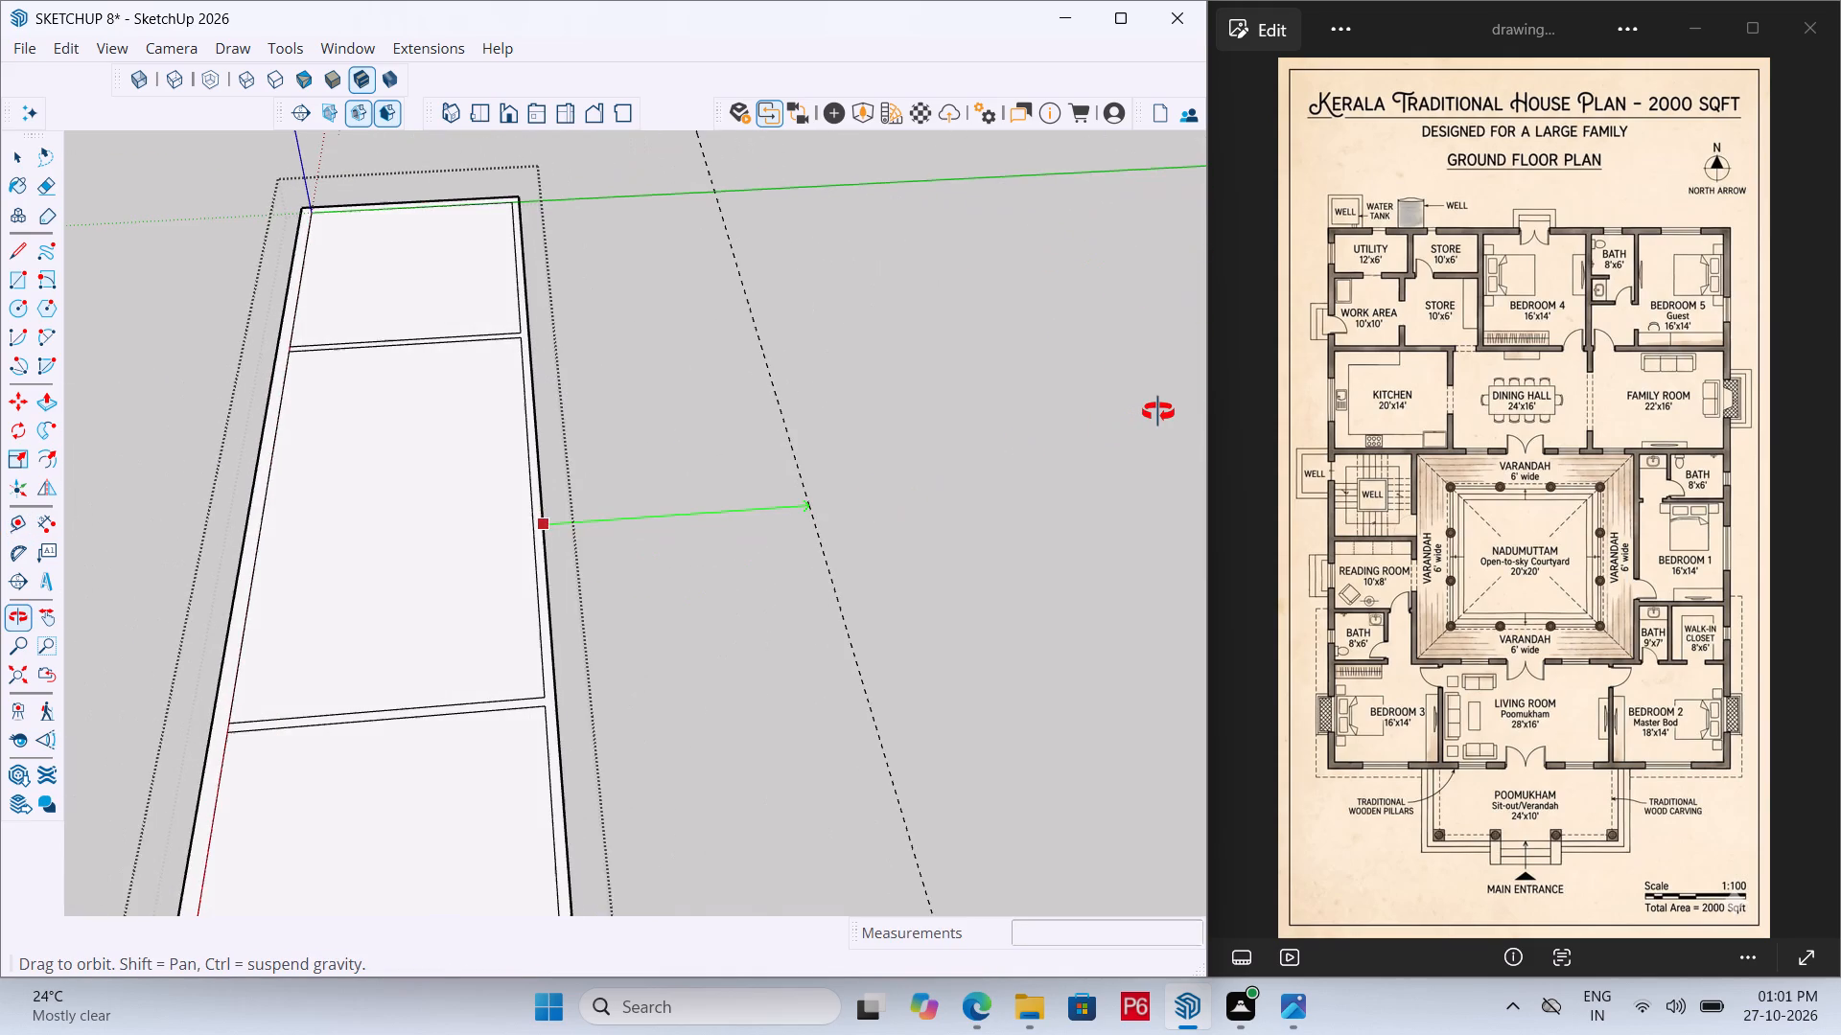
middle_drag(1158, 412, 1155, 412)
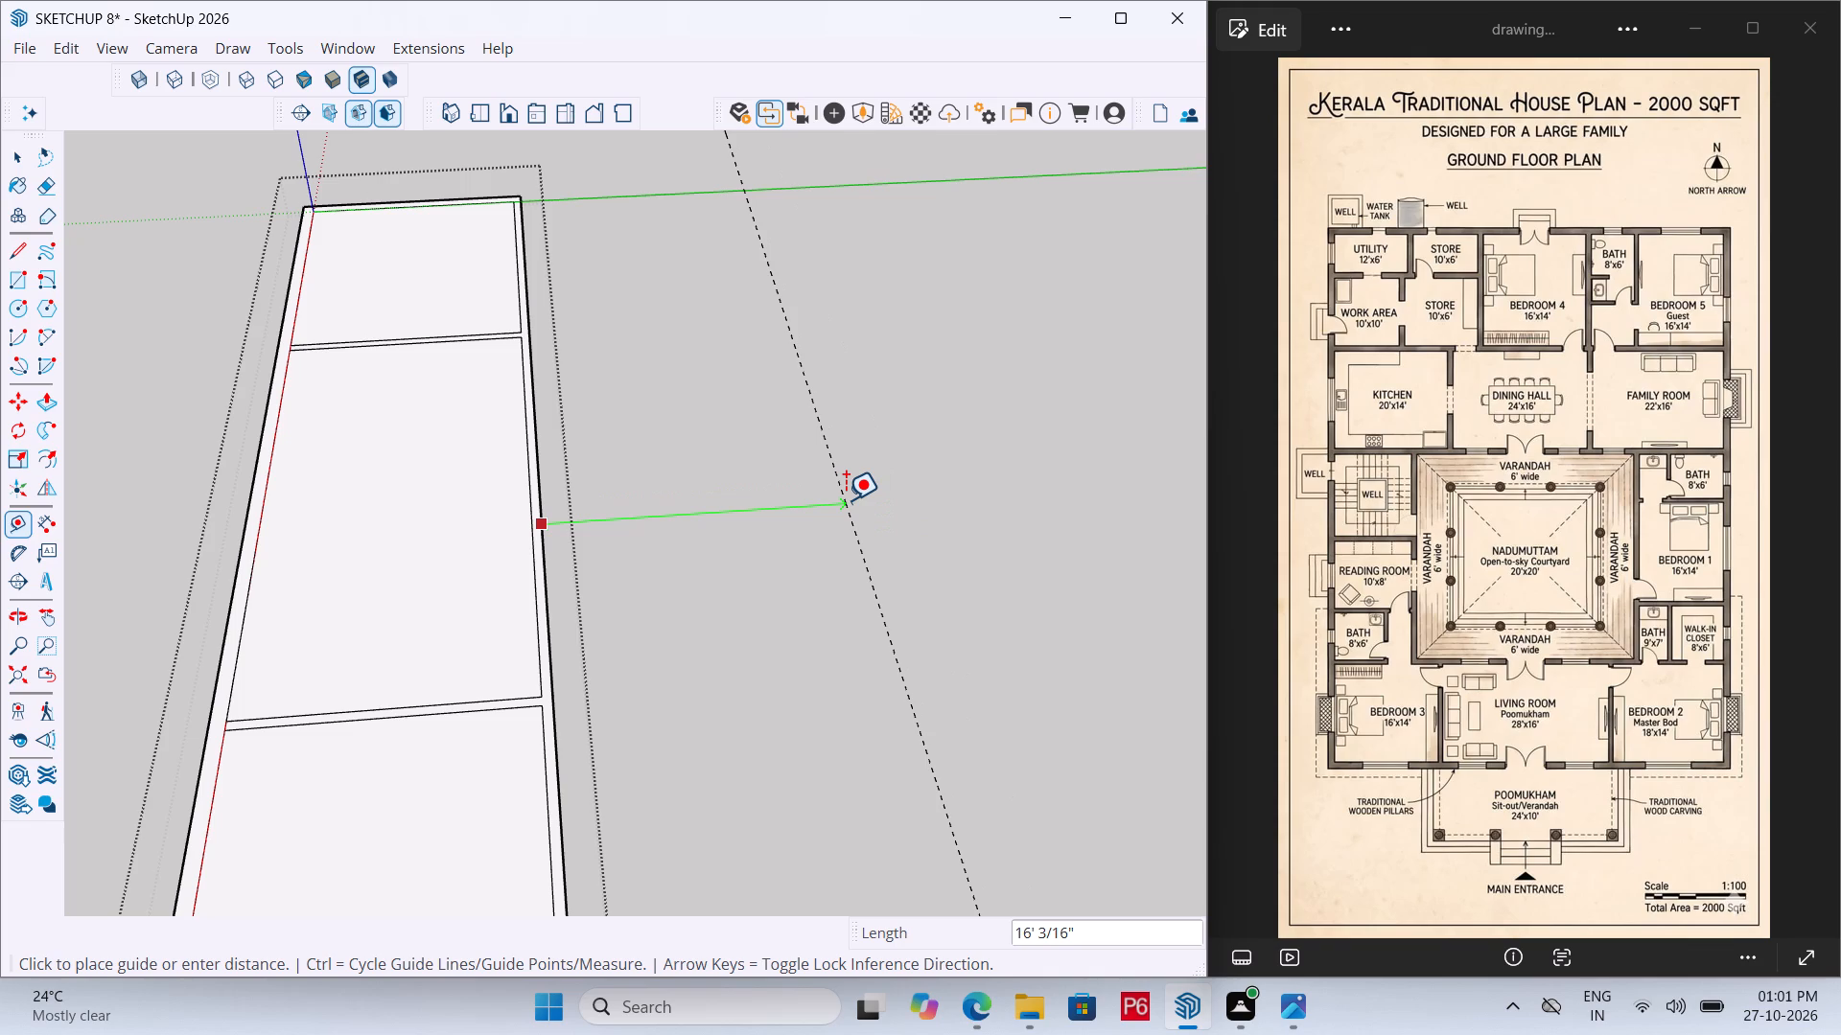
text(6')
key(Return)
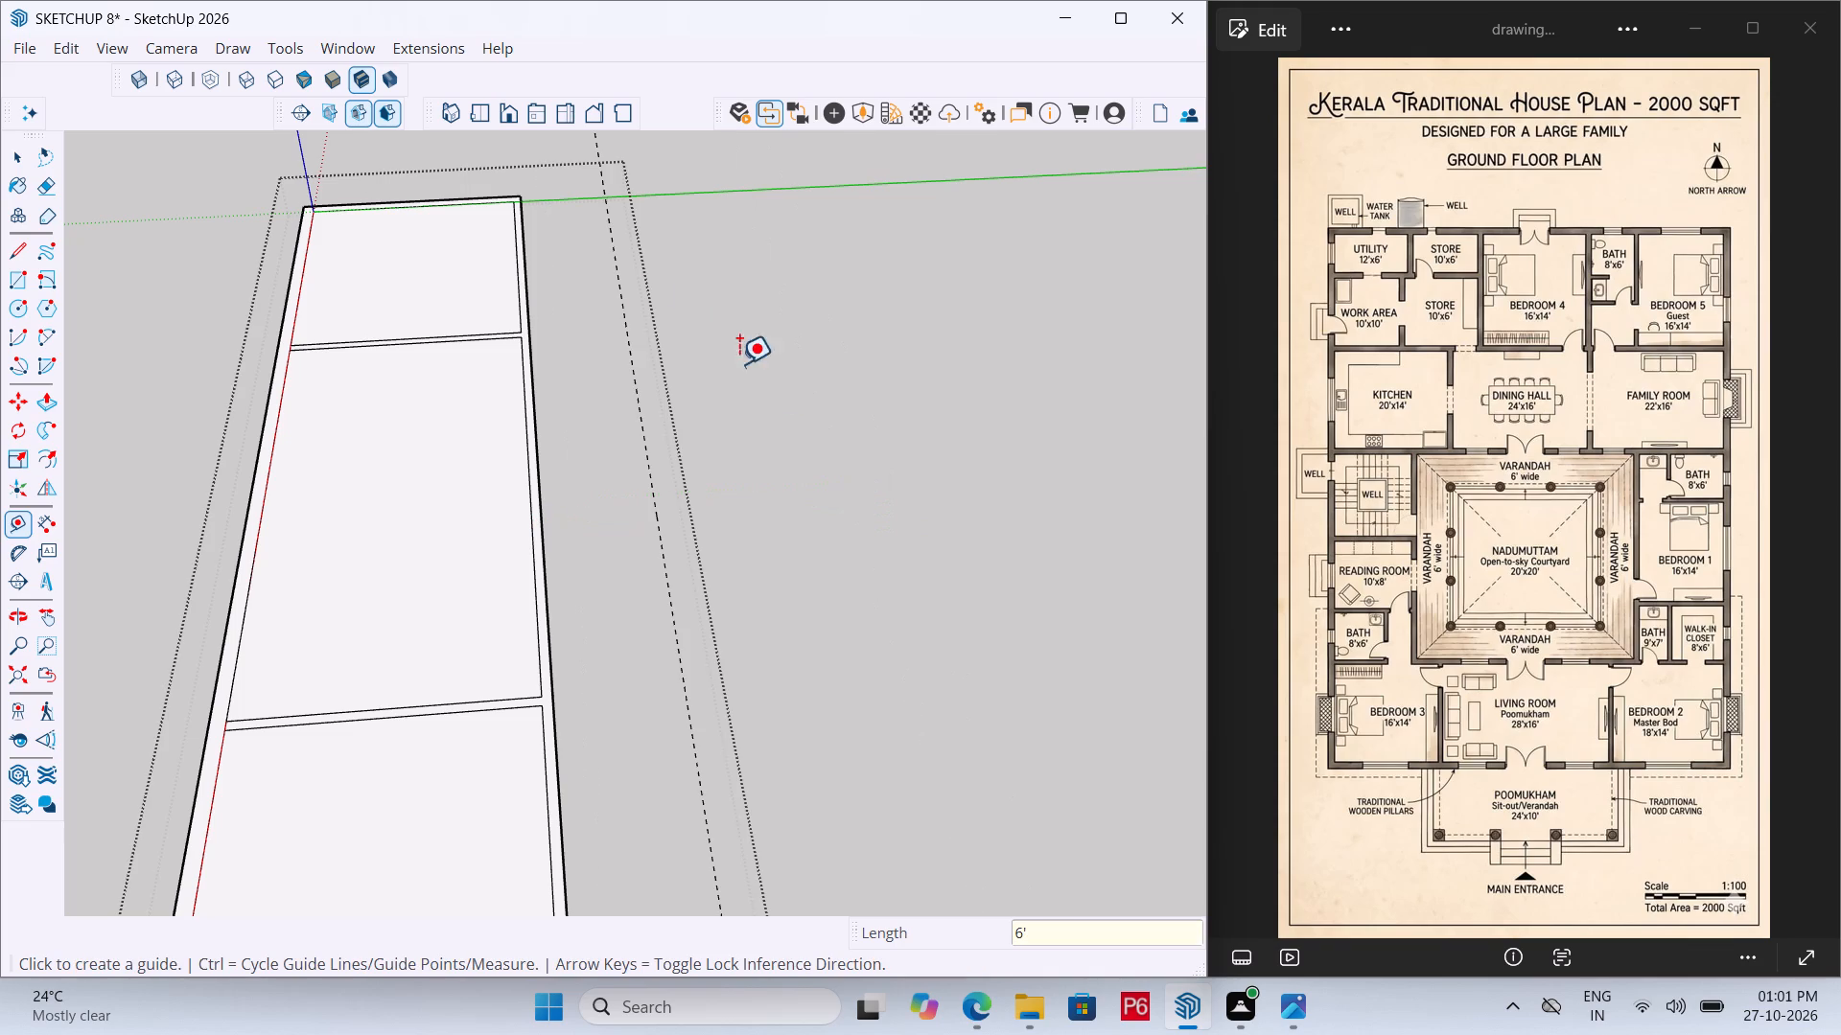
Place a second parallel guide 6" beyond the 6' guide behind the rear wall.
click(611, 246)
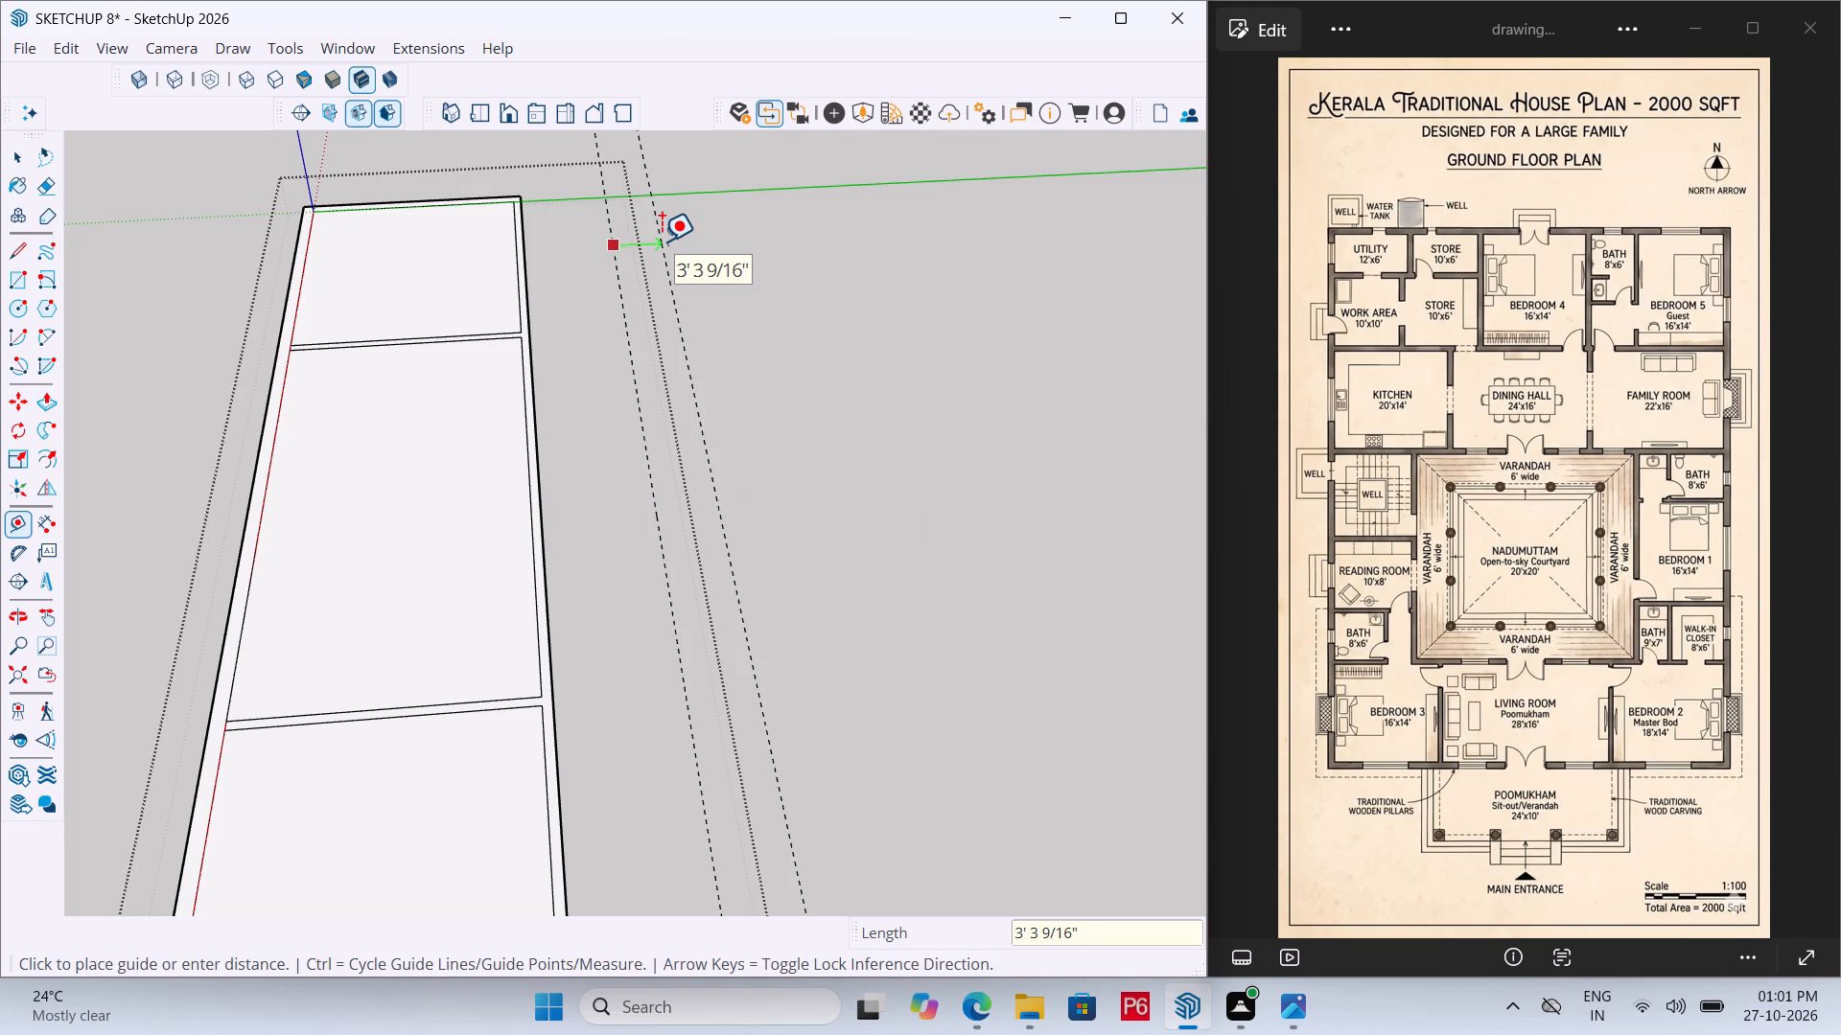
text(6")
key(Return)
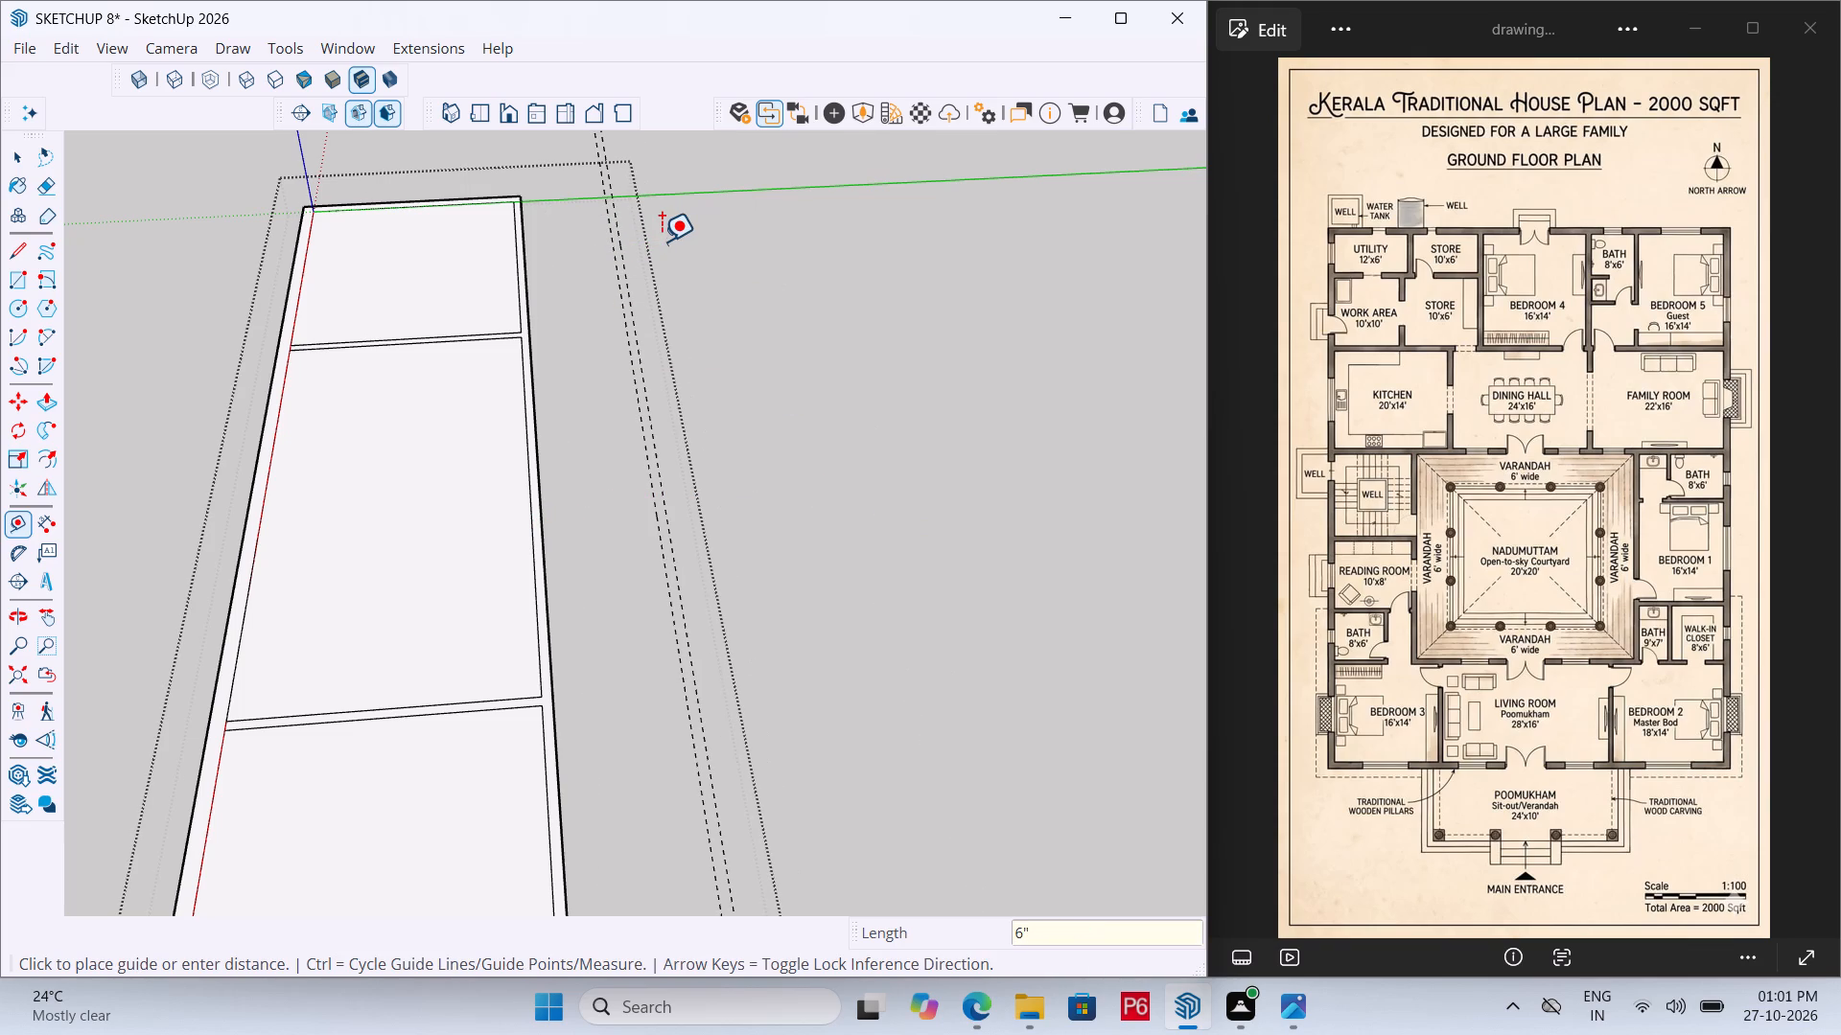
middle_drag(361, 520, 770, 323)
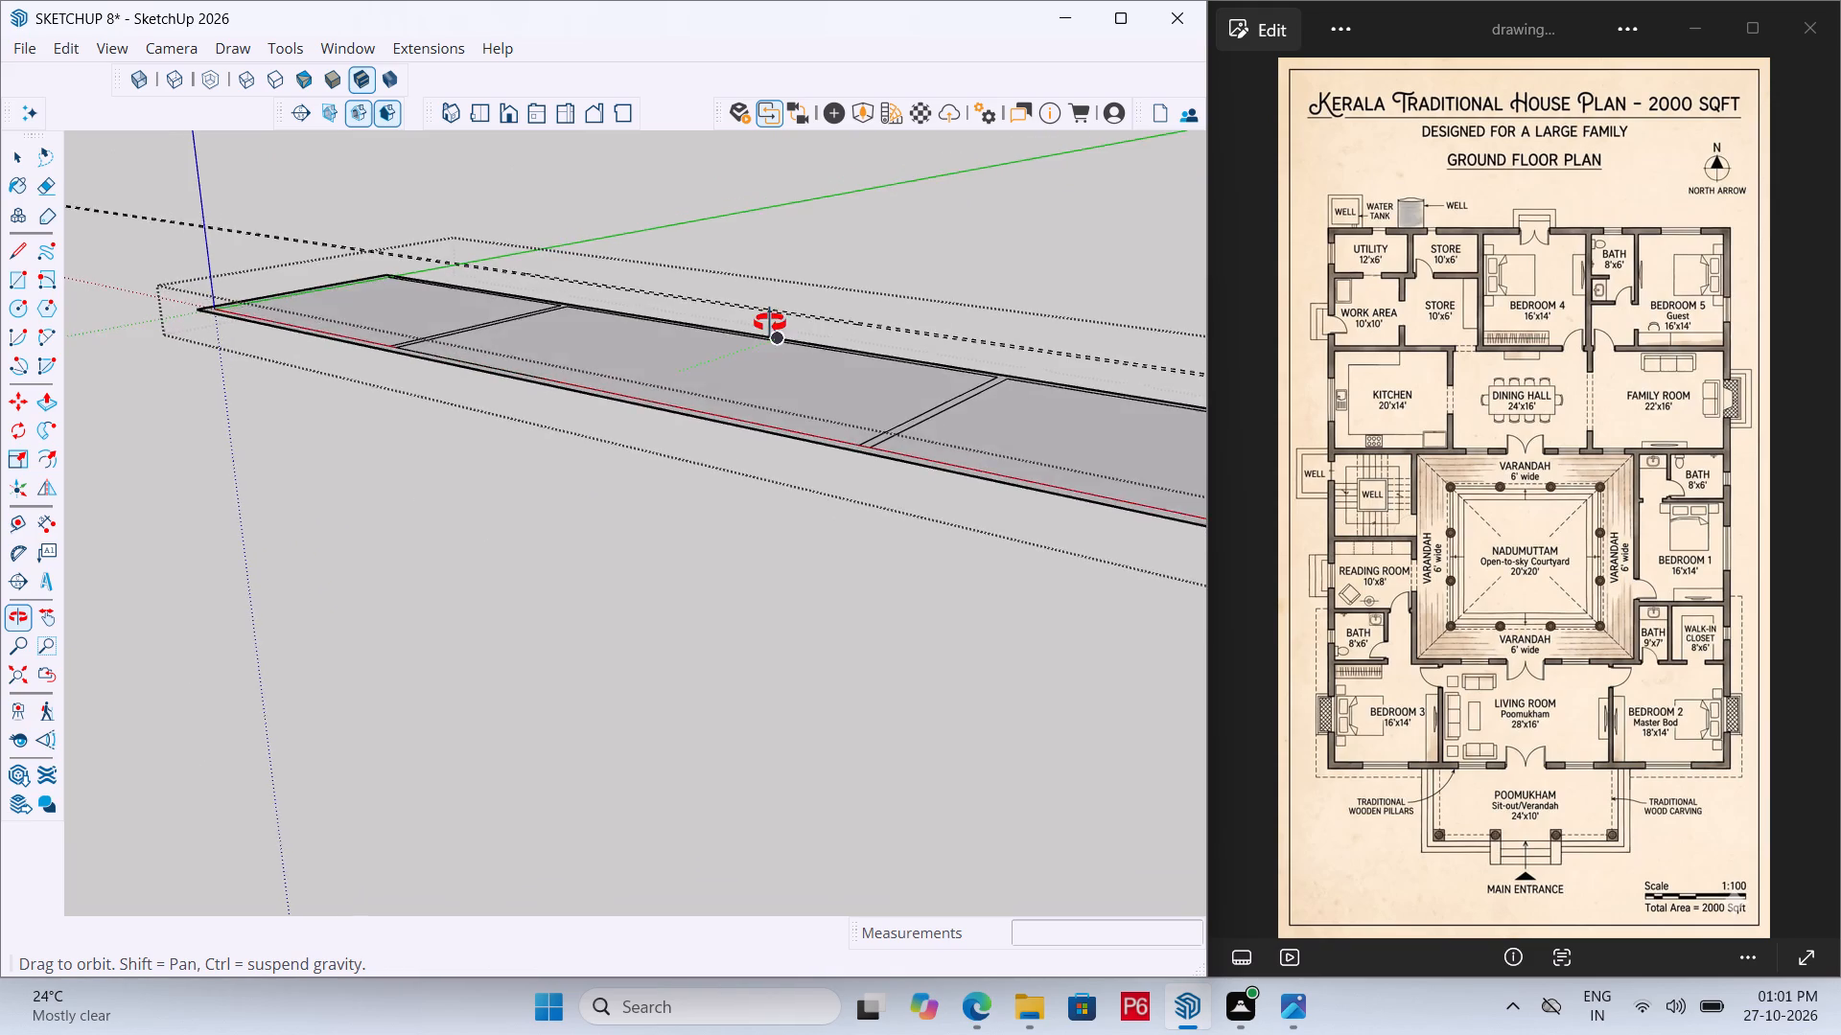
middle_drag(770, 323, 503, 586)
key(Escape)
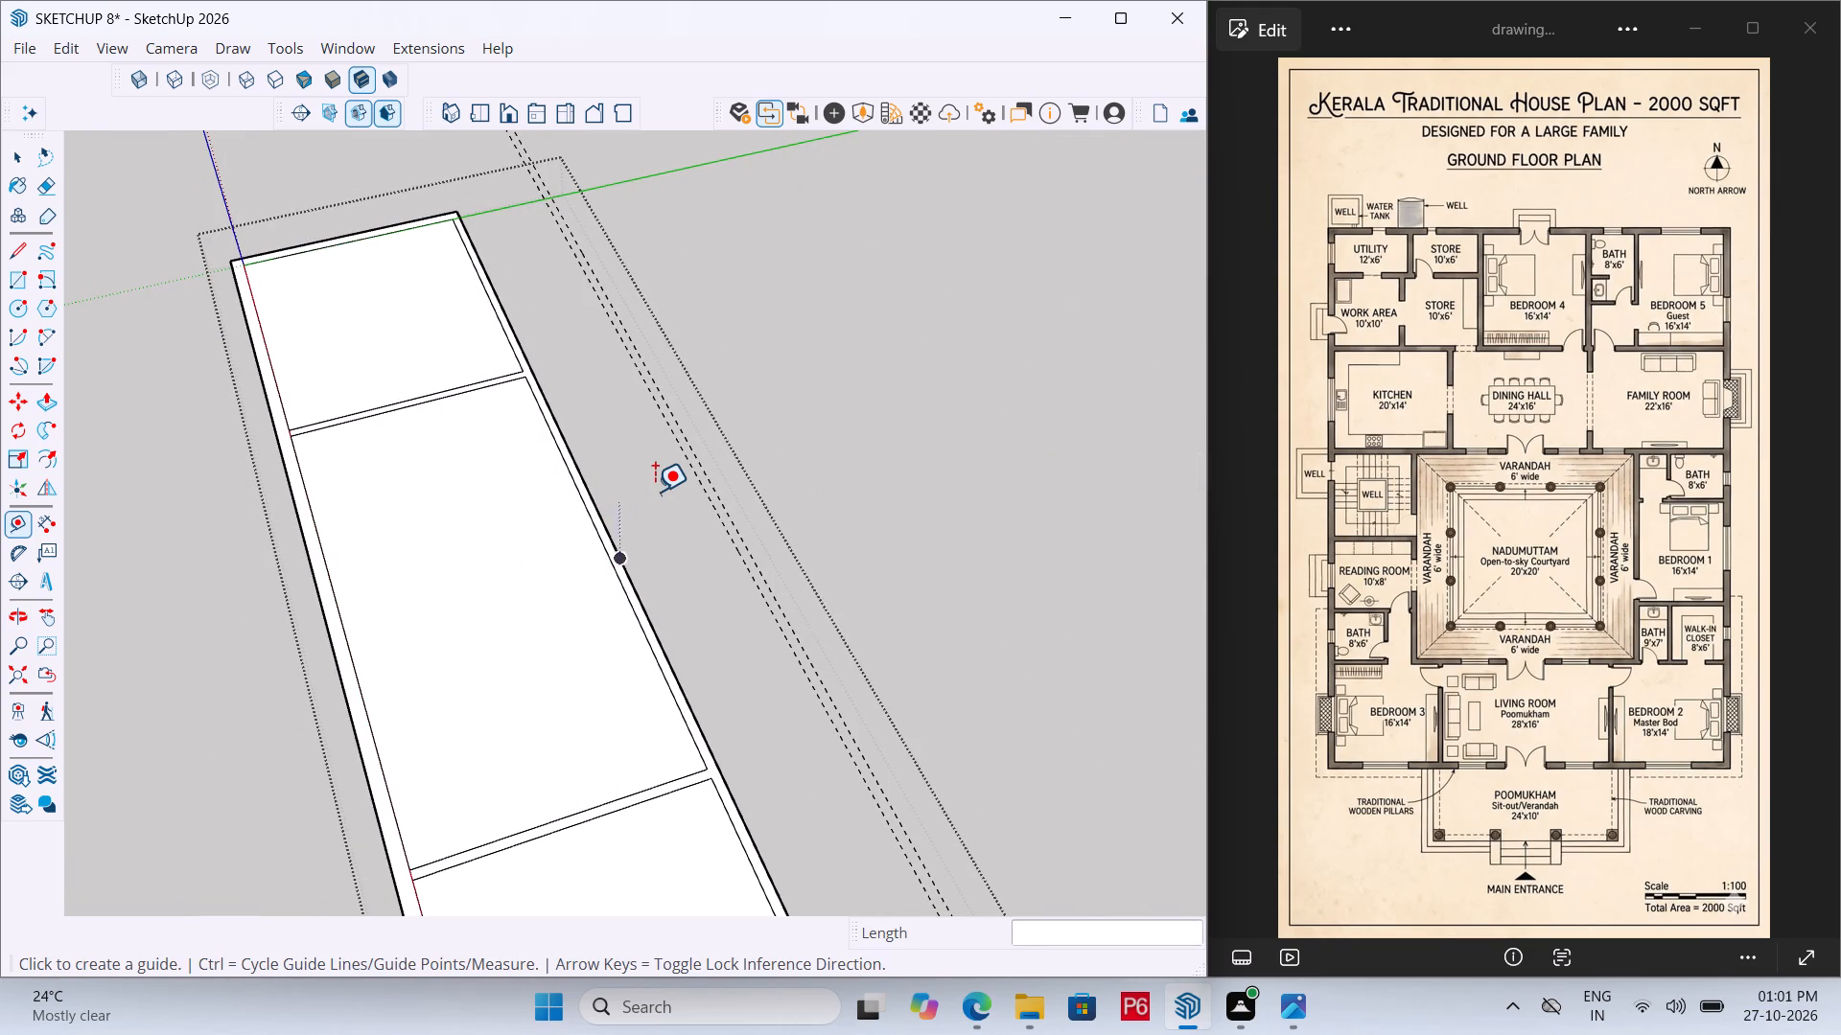
Save the model.
key(ctrl+s)
key(ctrl+s)
key(ctrl+s)
key(ctrl+s)
key(ctrl+s)
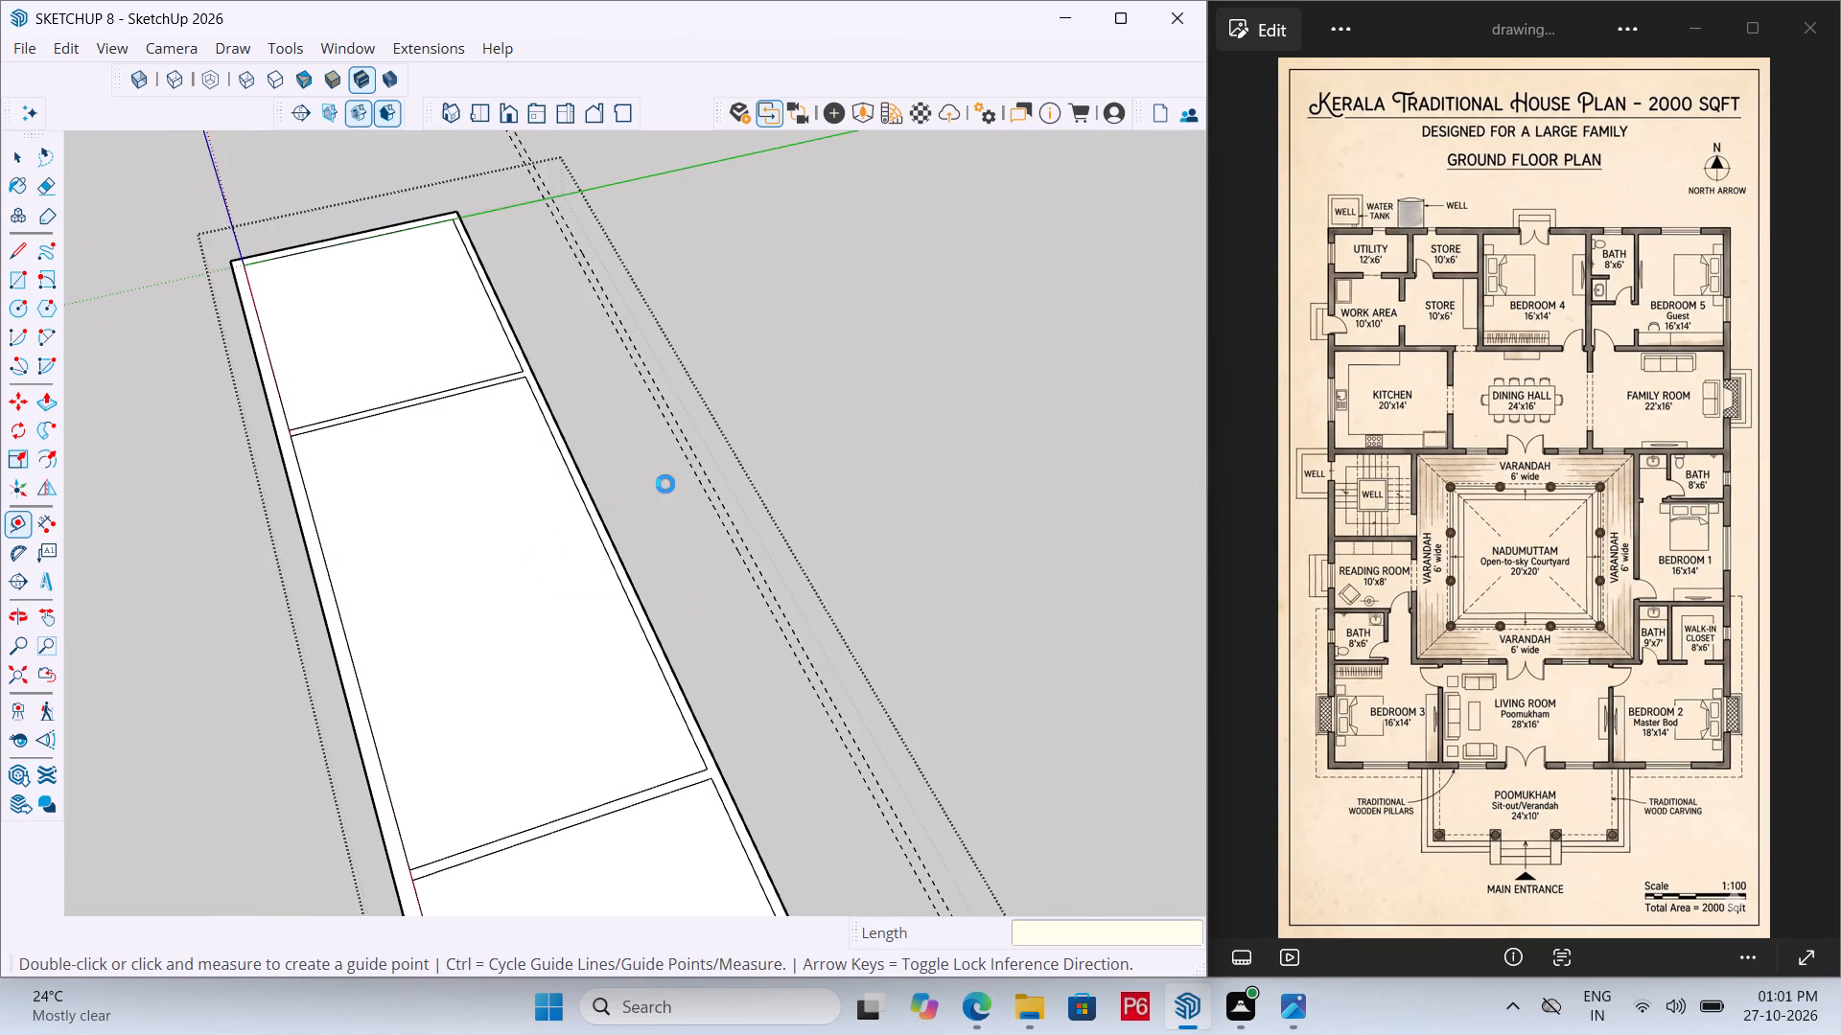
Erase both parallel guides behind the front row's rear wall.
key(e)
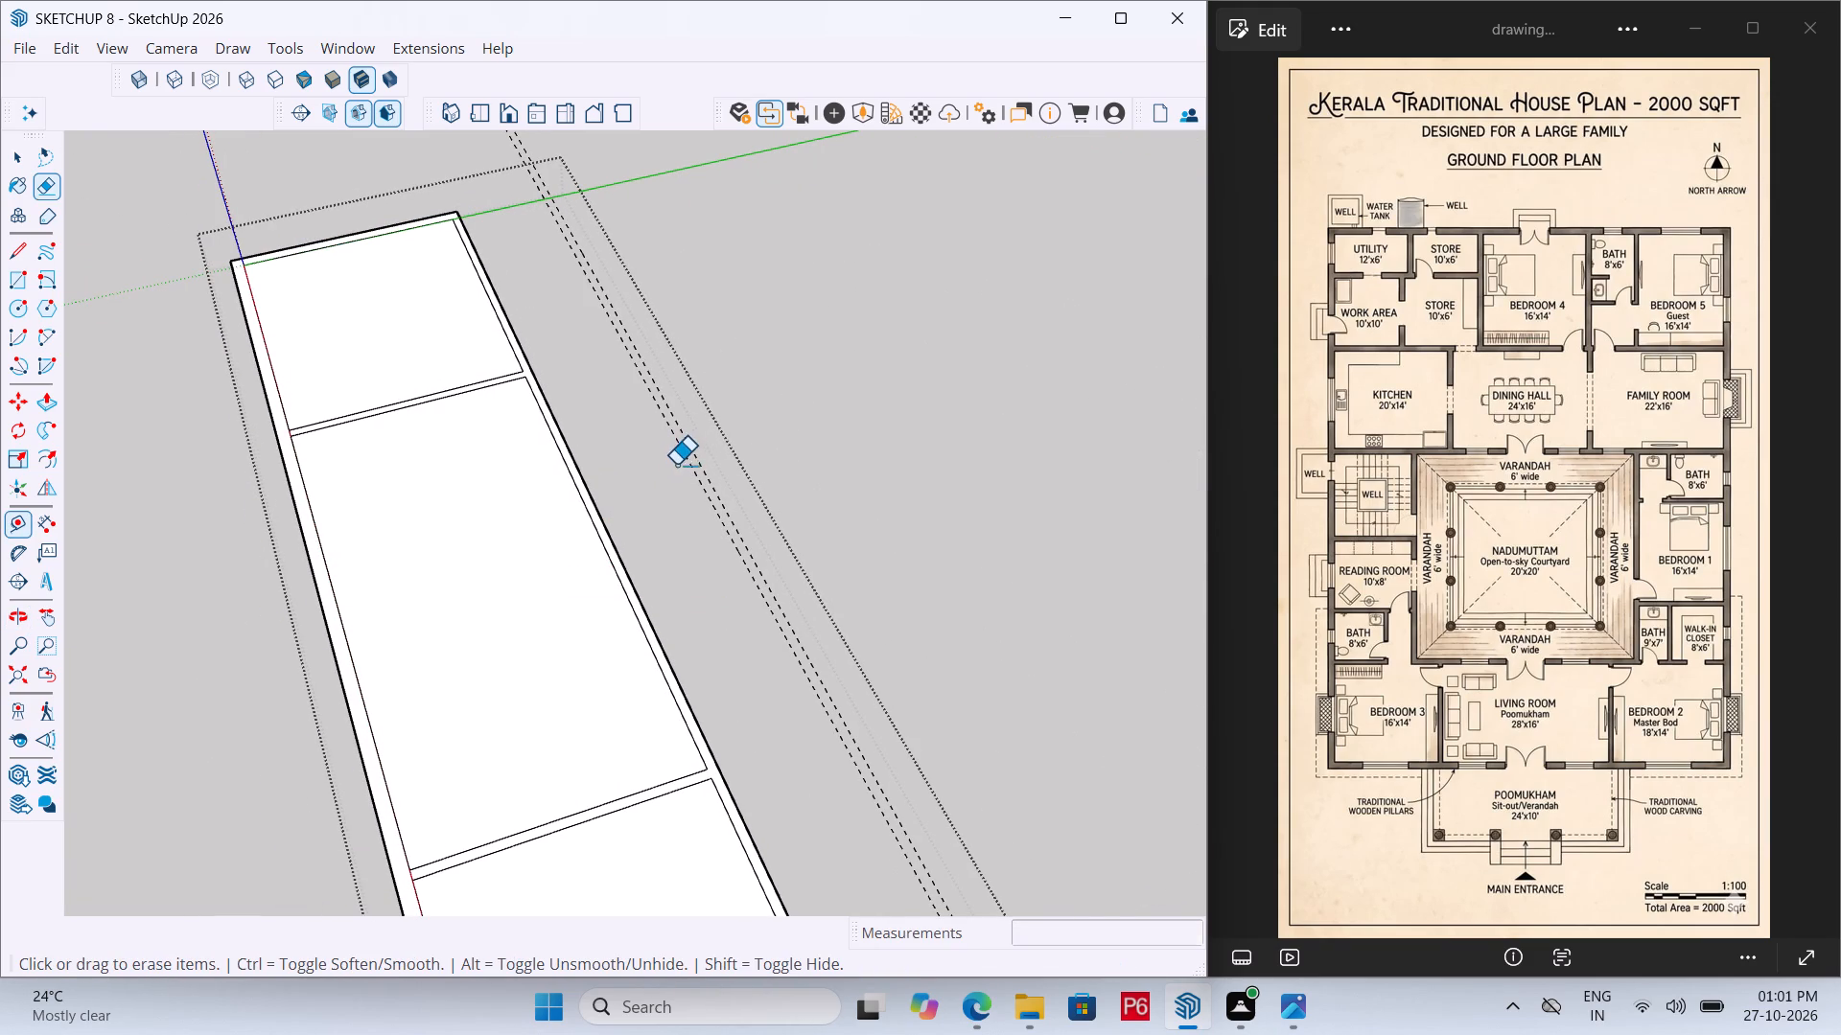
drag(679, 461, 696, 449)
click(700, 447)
Place a guide line 6' out from the rear wall's outer line, beside the end room of the row.
scroll(480, 233, up, 5)
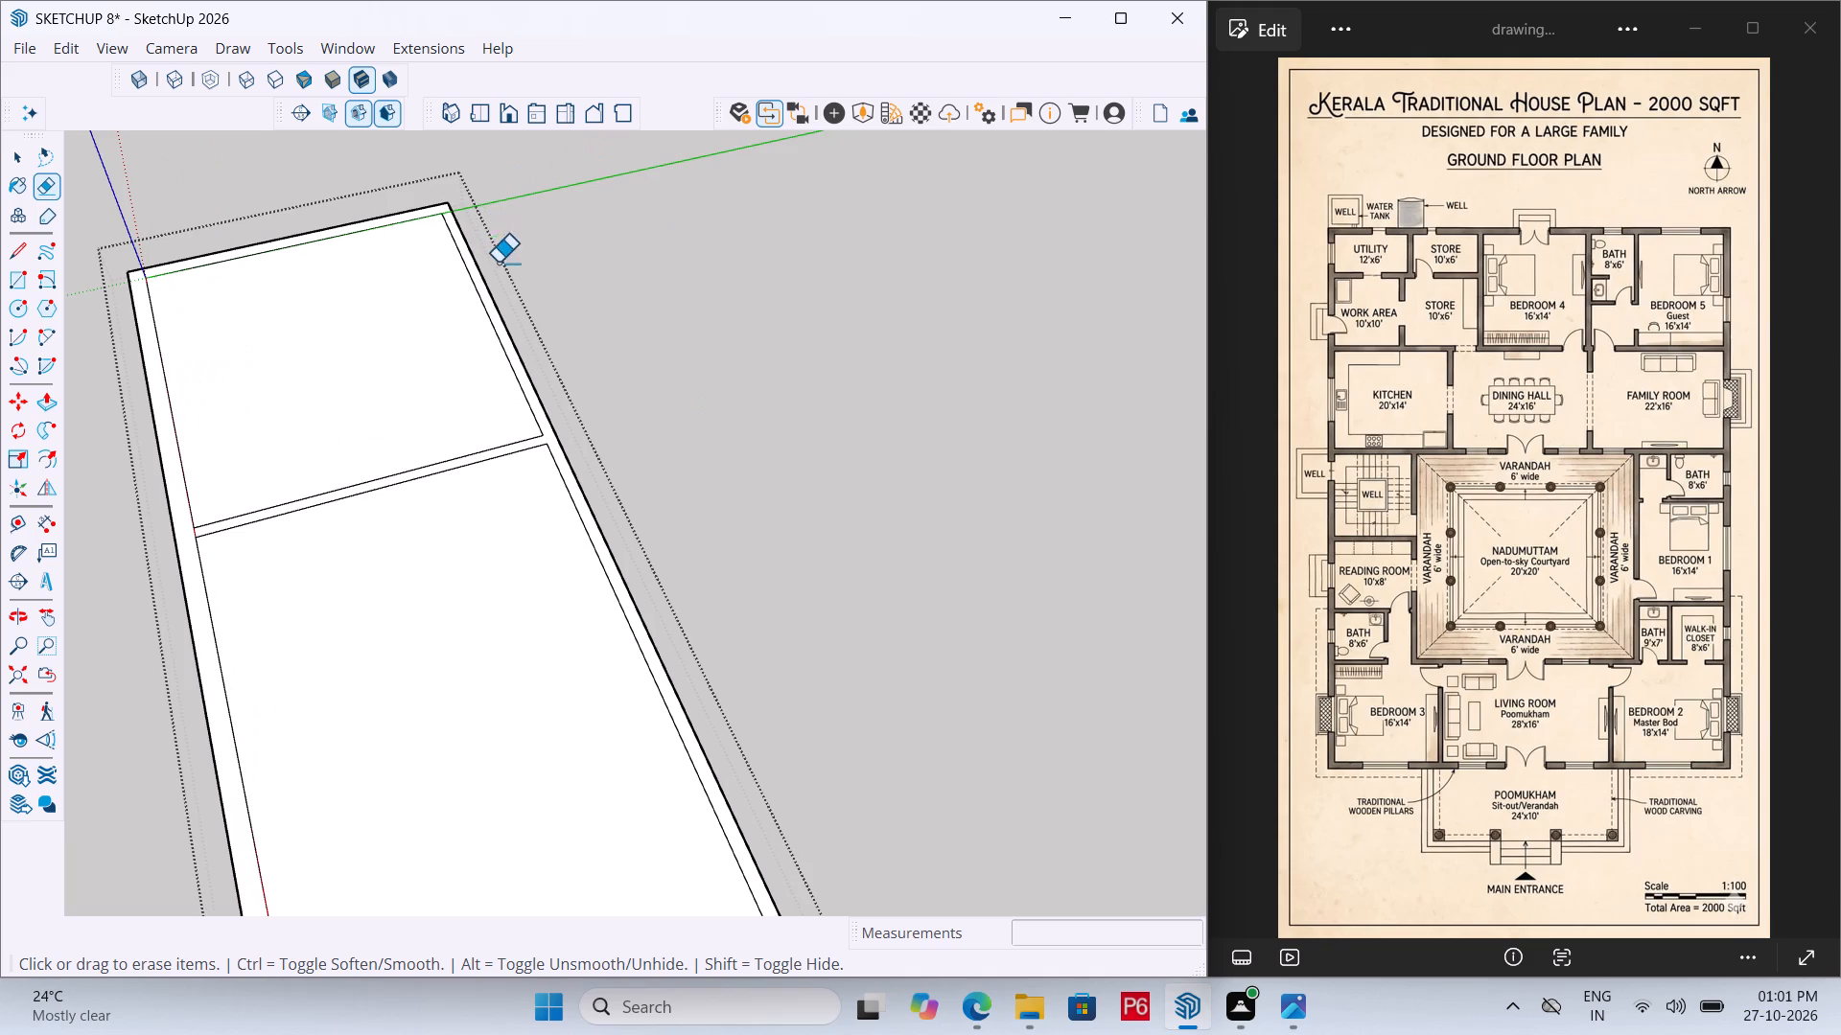
scroll(362, 618, down, 5)
scroll(497, 378, up, 5)
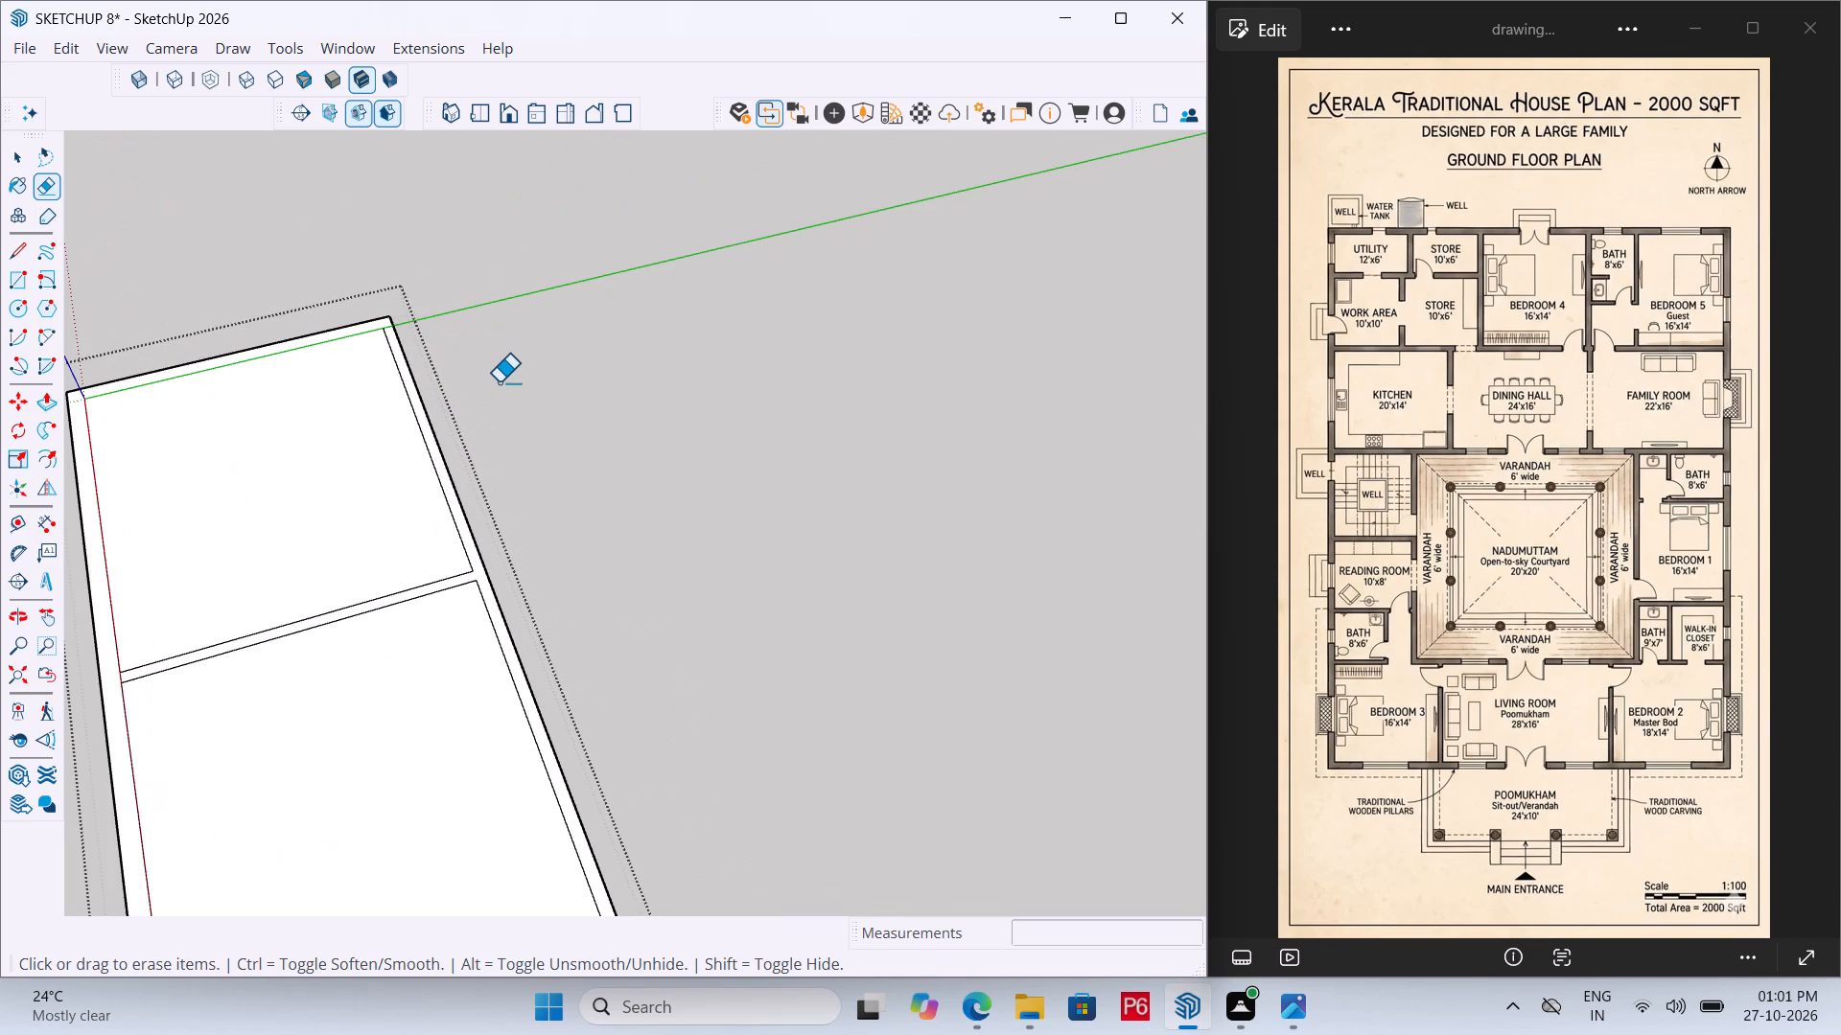
key(t)
click(436, 436)
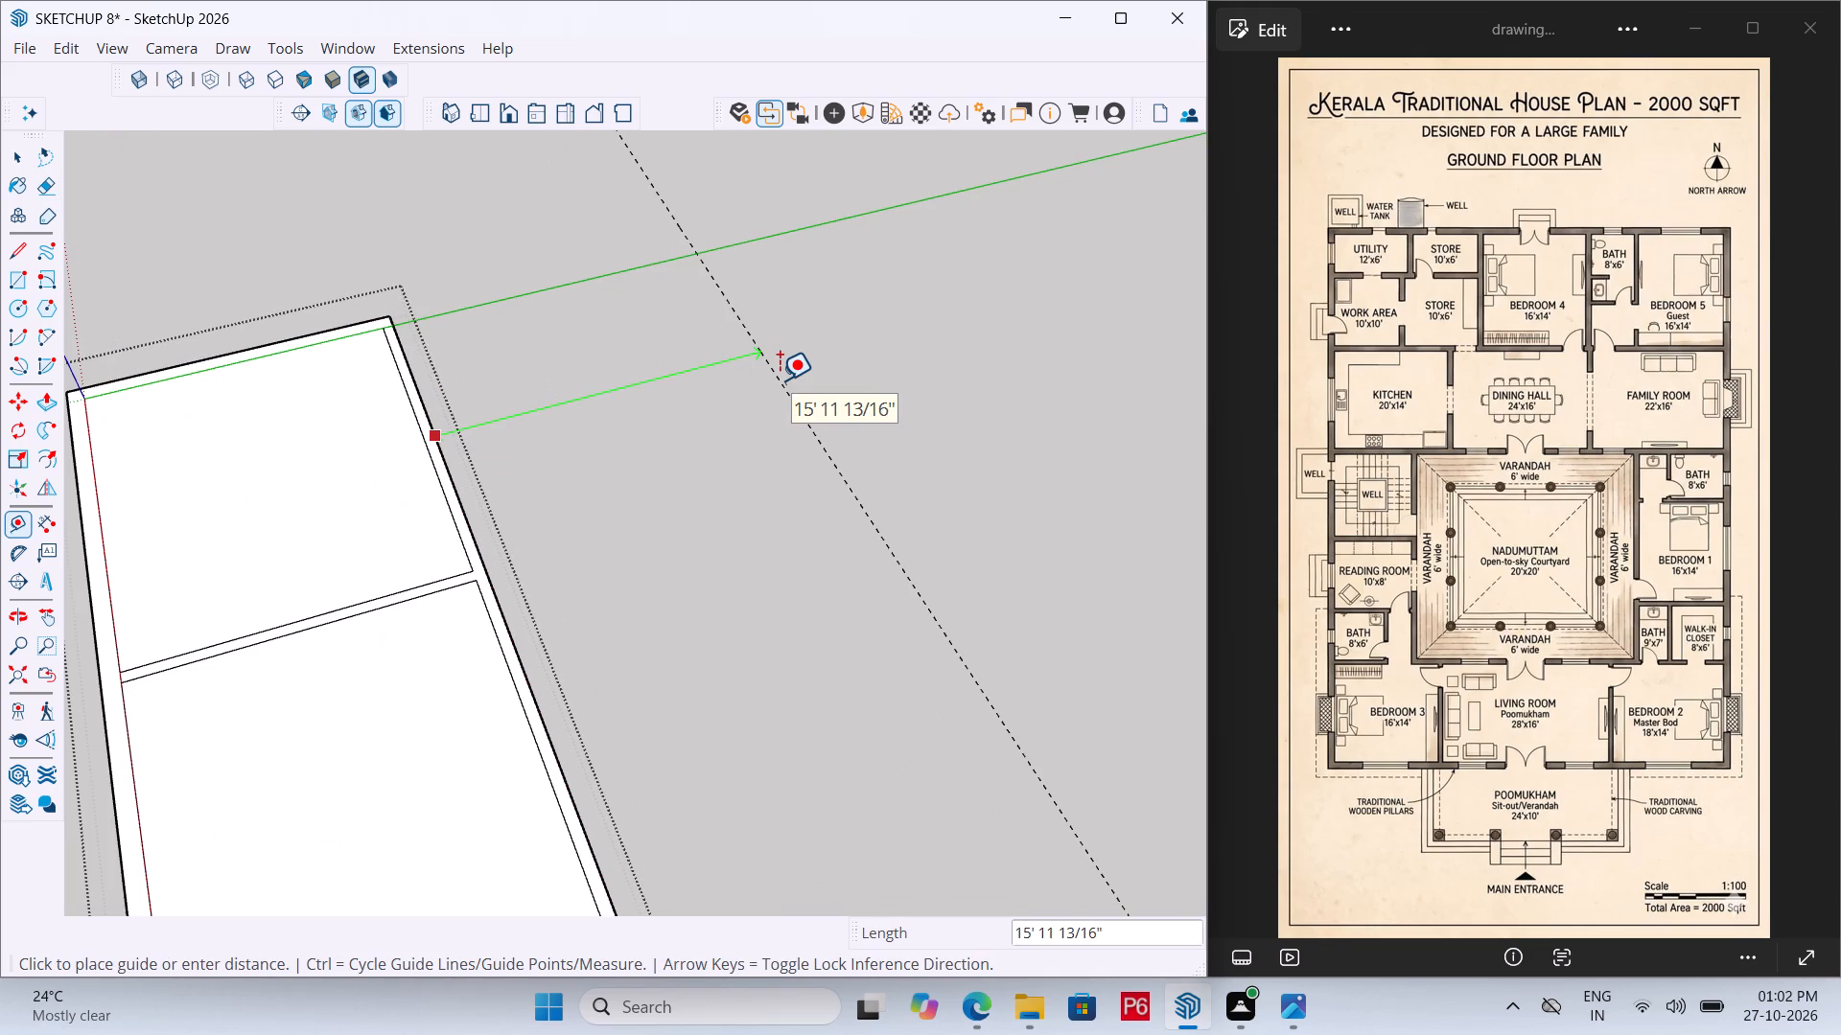
text(6')
key(Return)
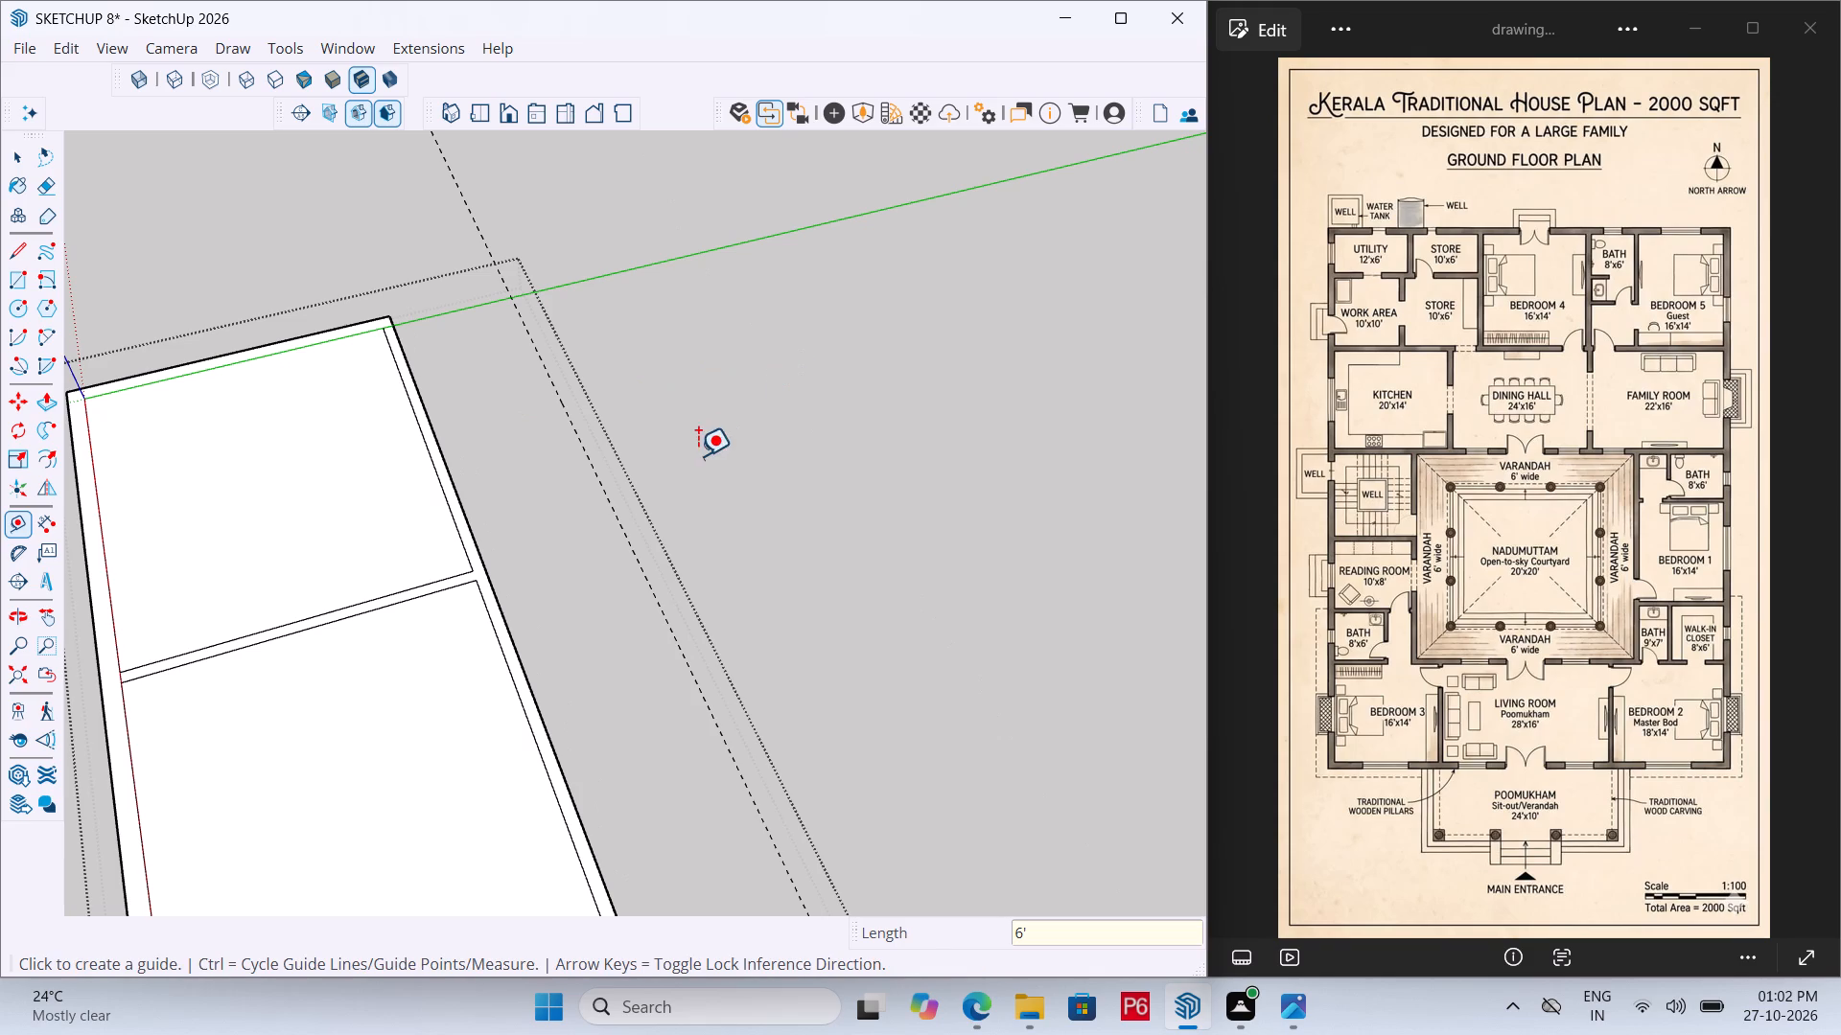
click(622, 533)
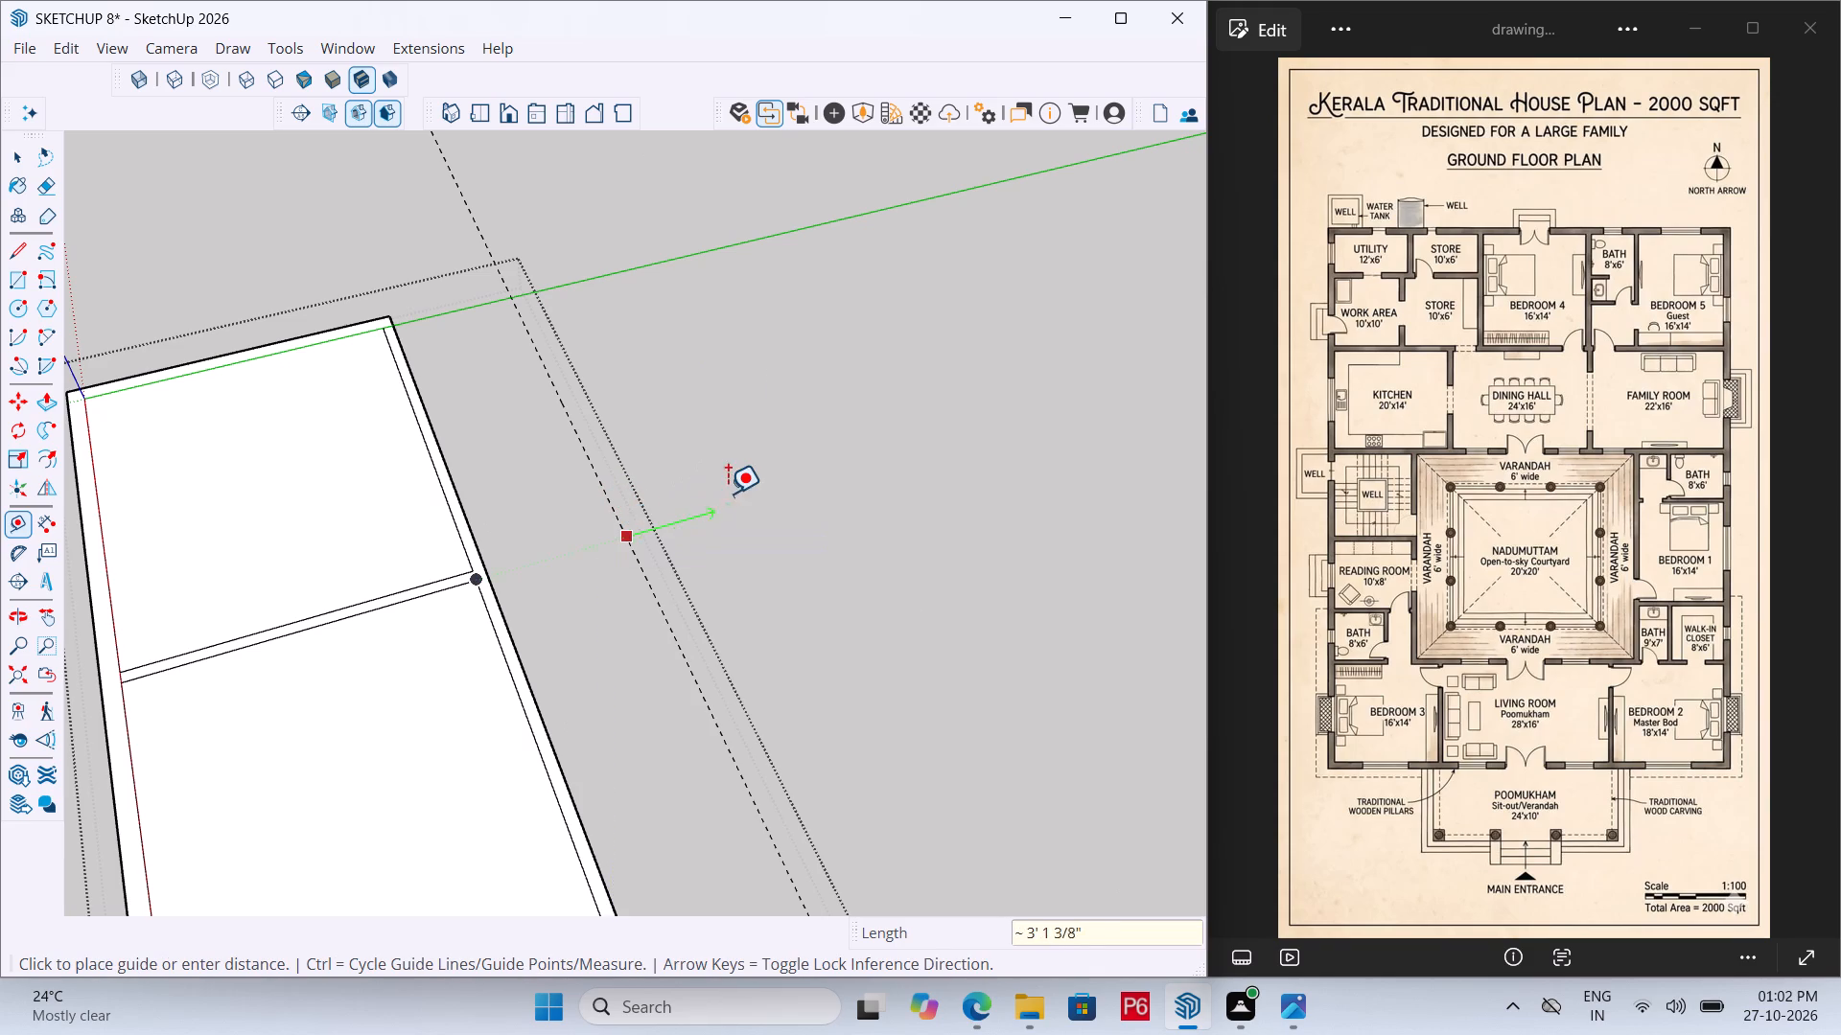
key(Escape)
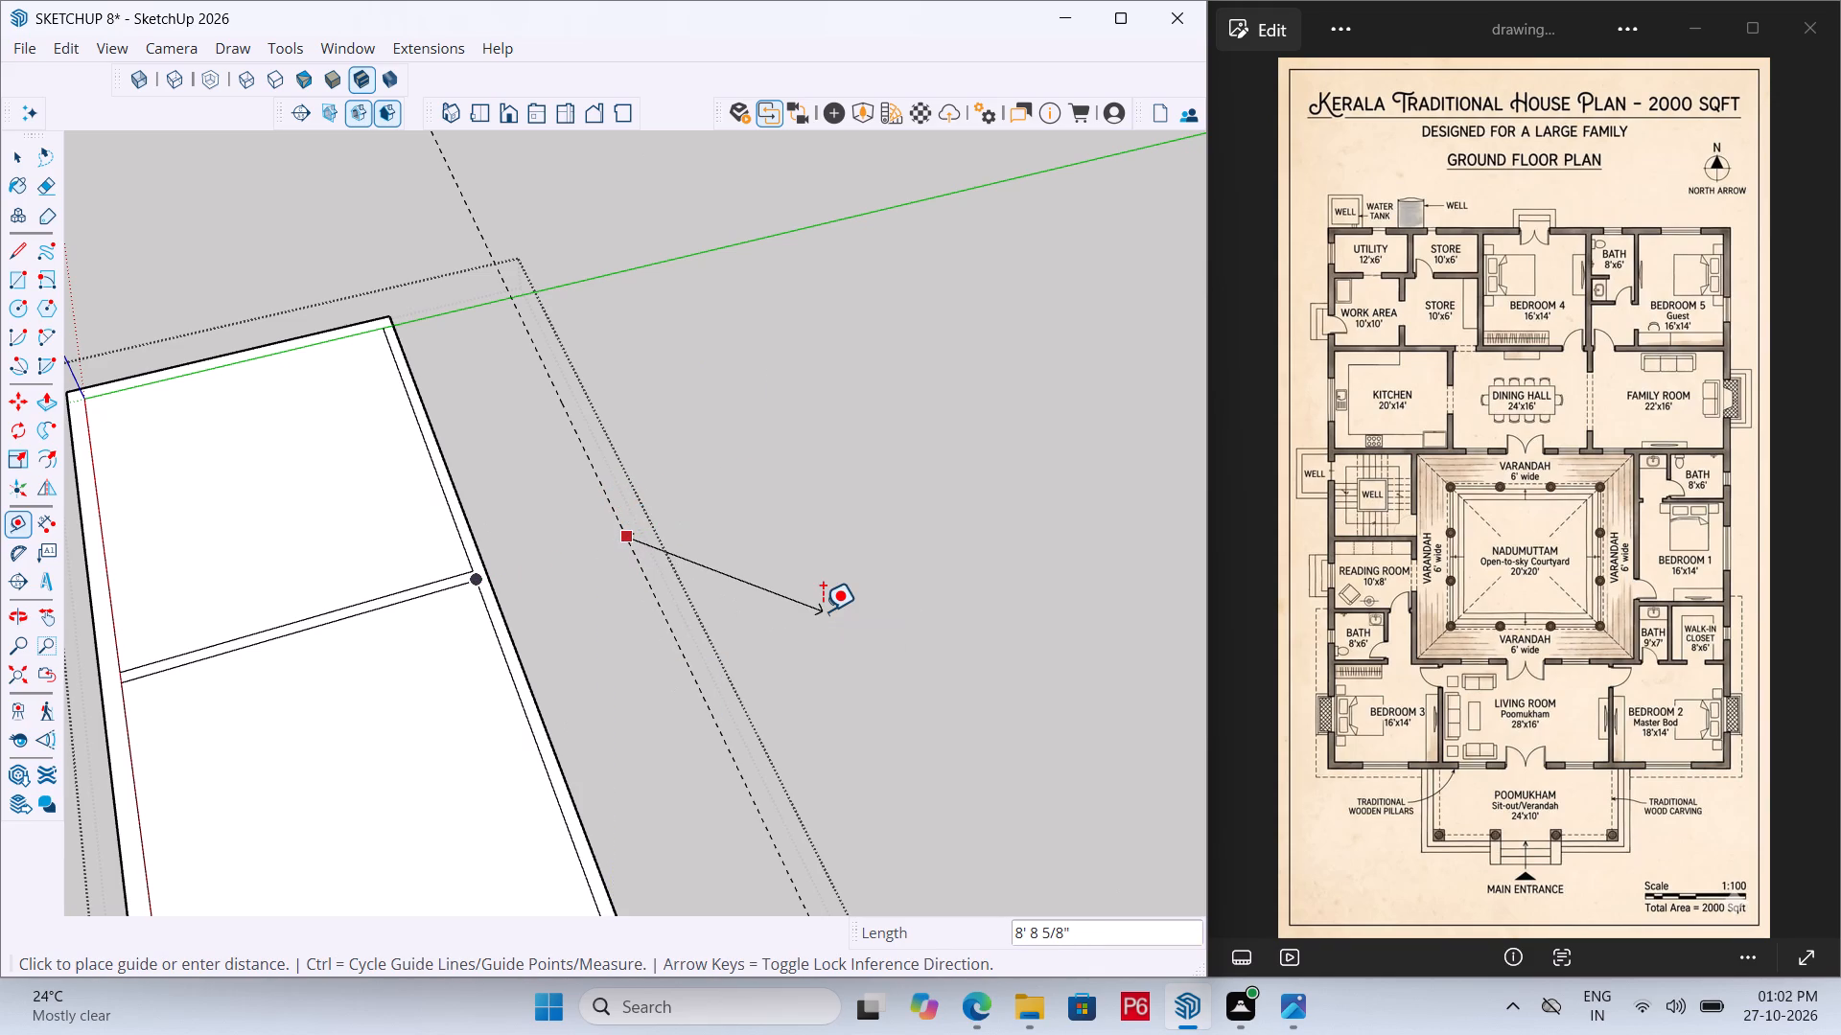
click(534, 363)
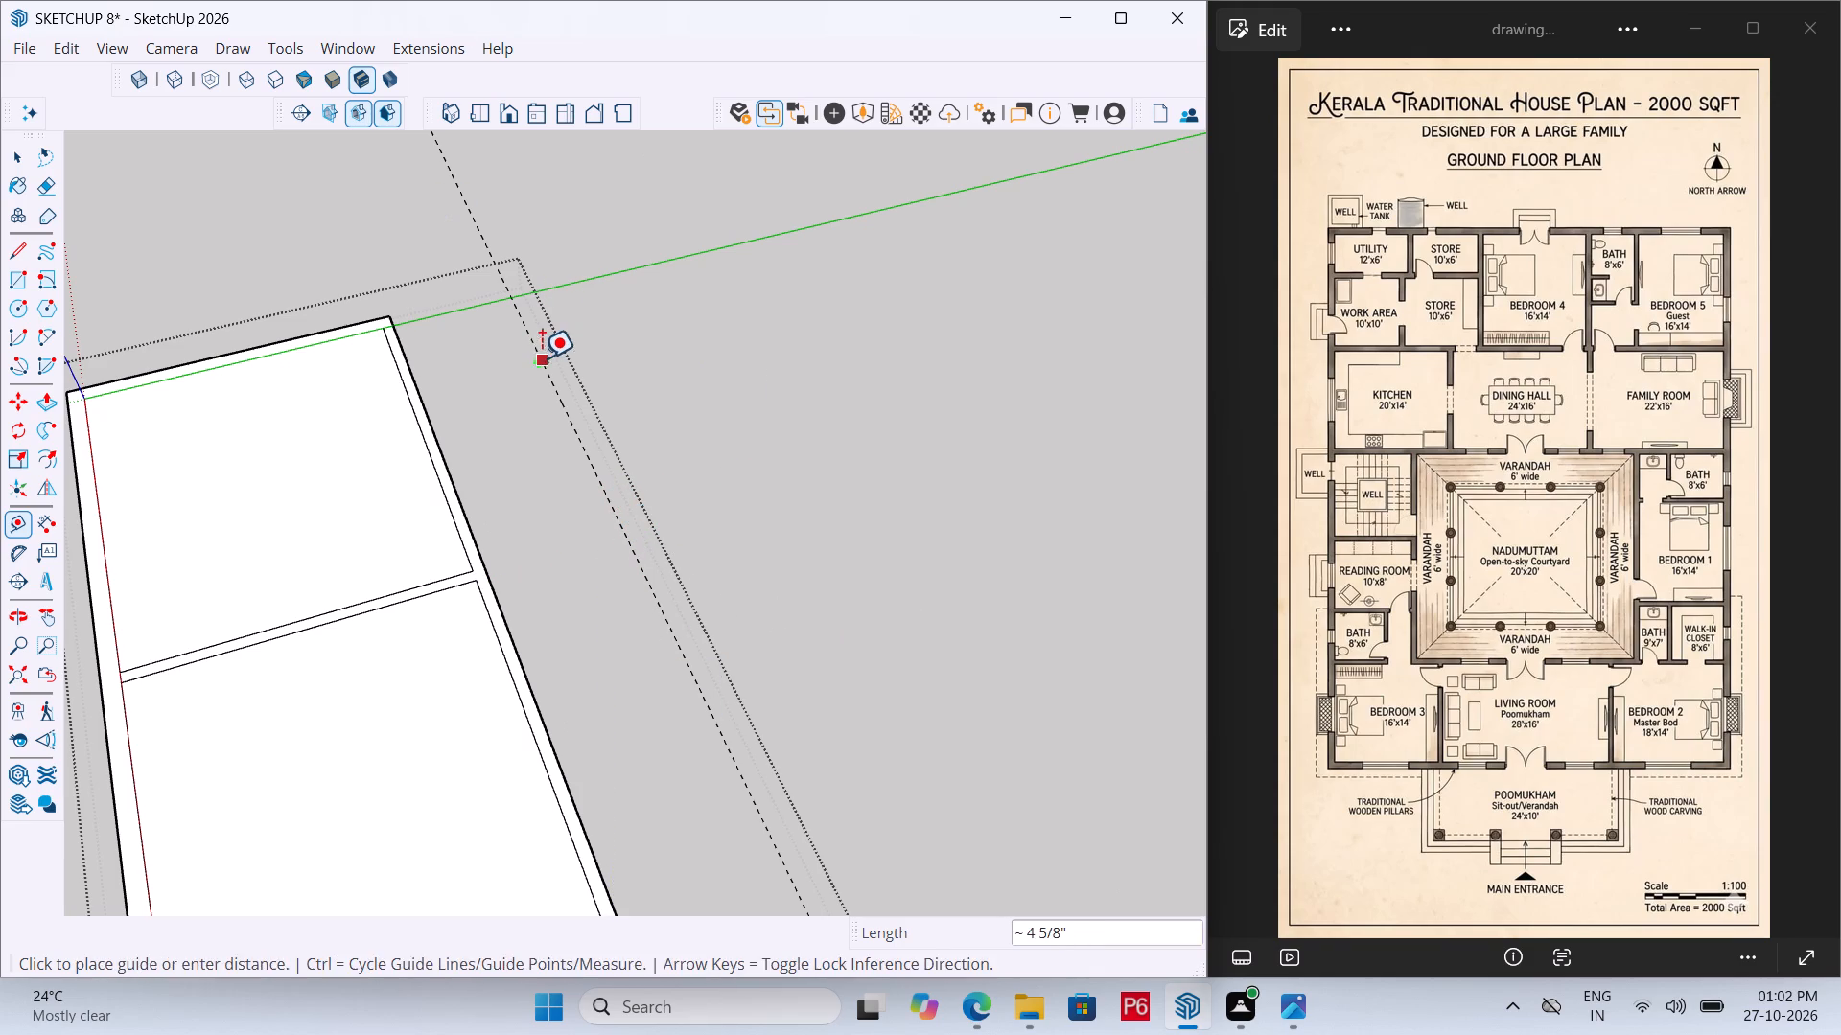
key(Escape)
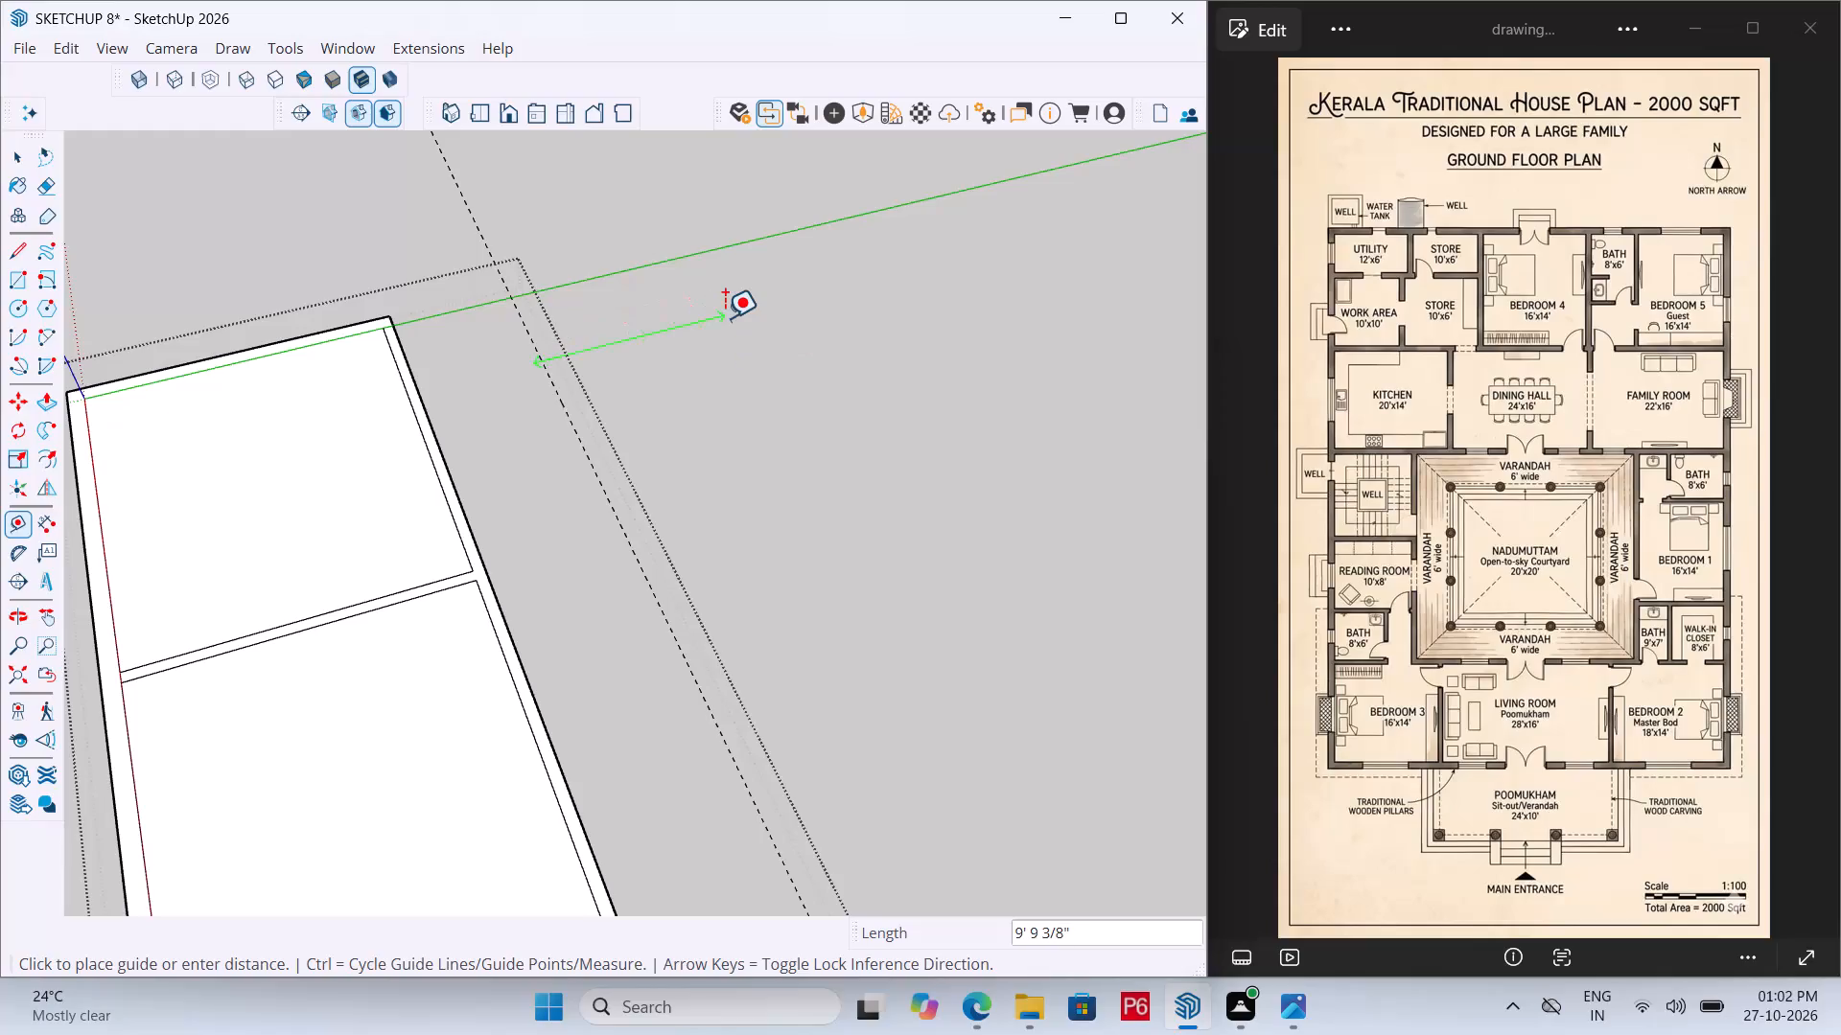
Place a second parallel guide 6" beyond the 6' guide to mark the wall thickness.
click(558, 398)
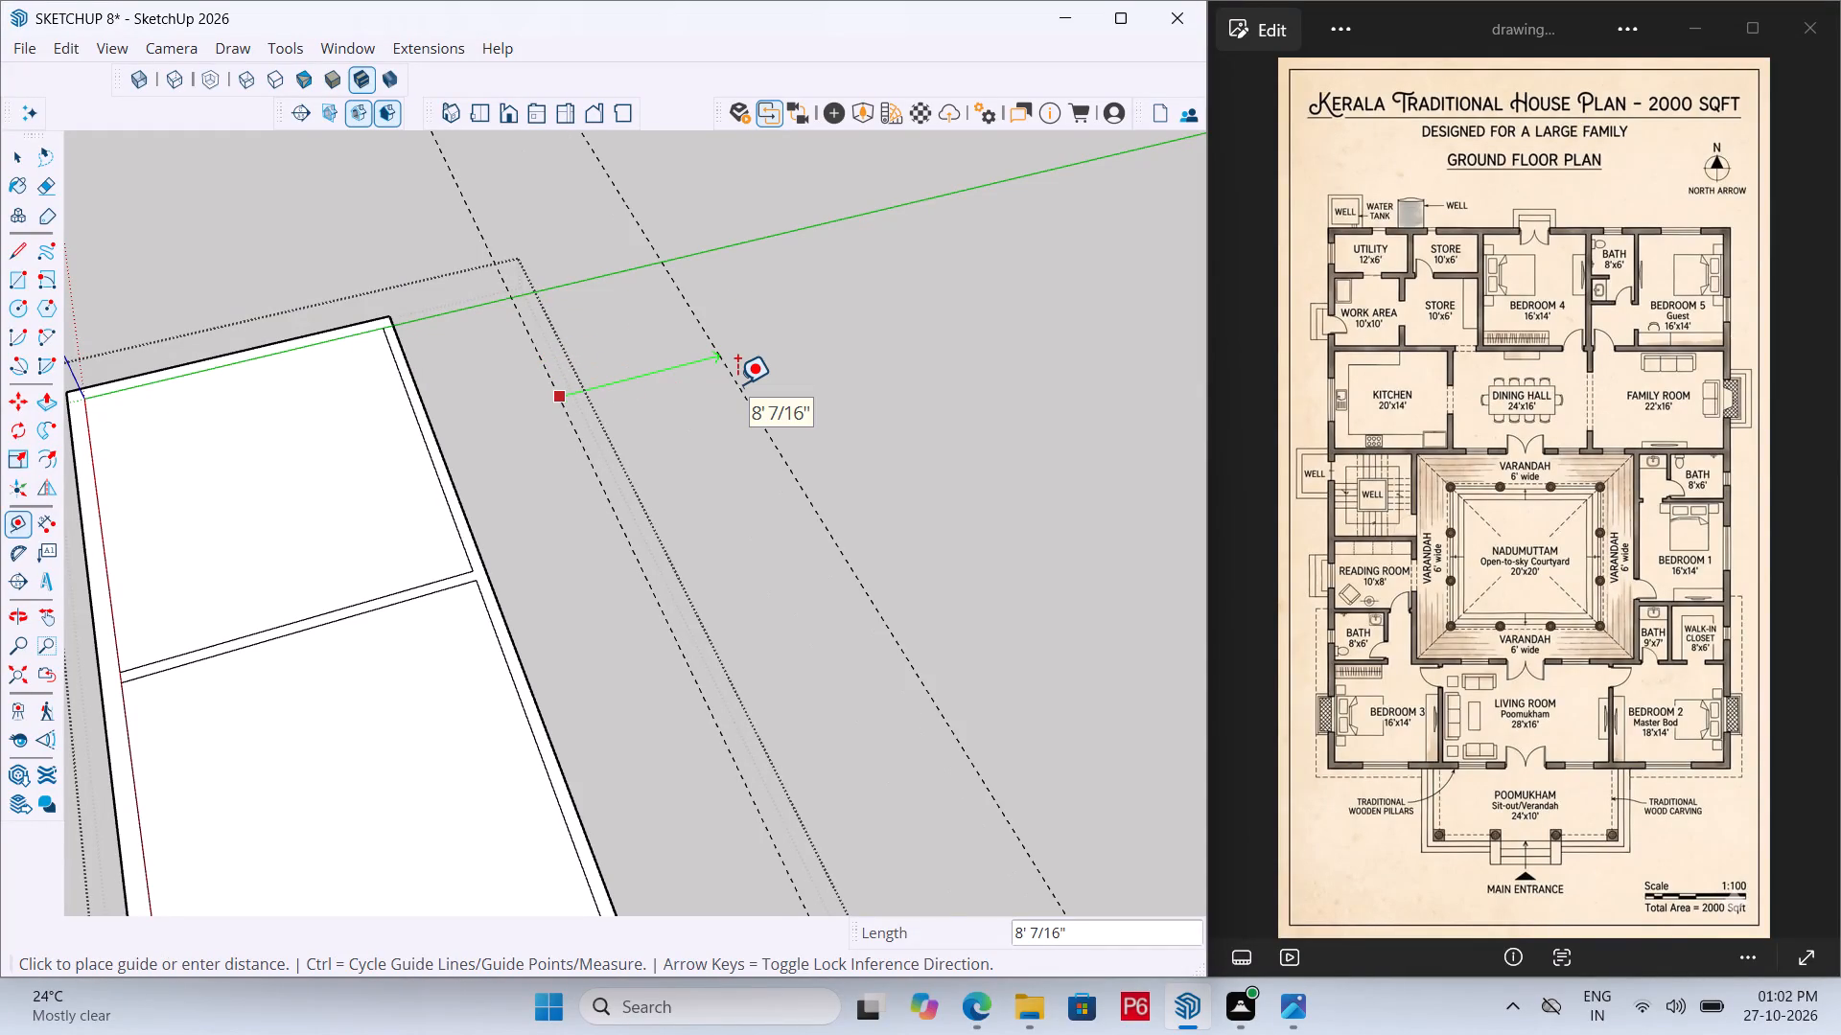
text(6")
key(Return)
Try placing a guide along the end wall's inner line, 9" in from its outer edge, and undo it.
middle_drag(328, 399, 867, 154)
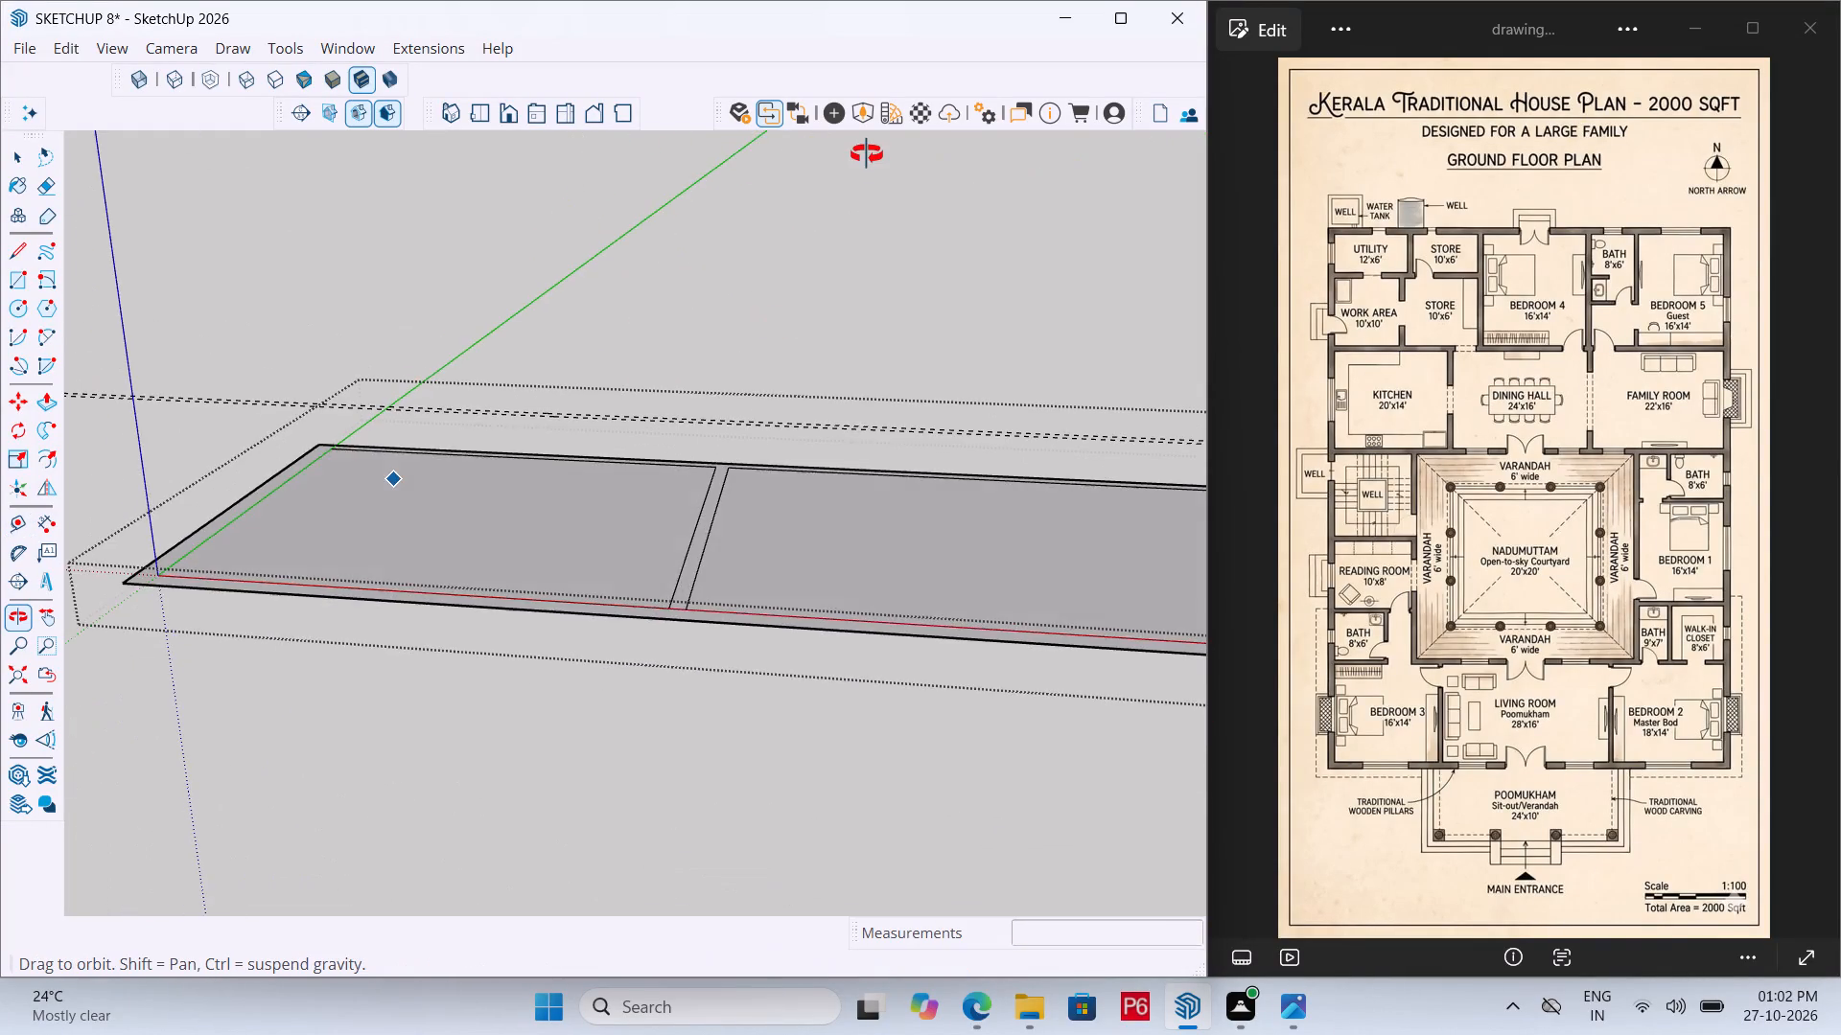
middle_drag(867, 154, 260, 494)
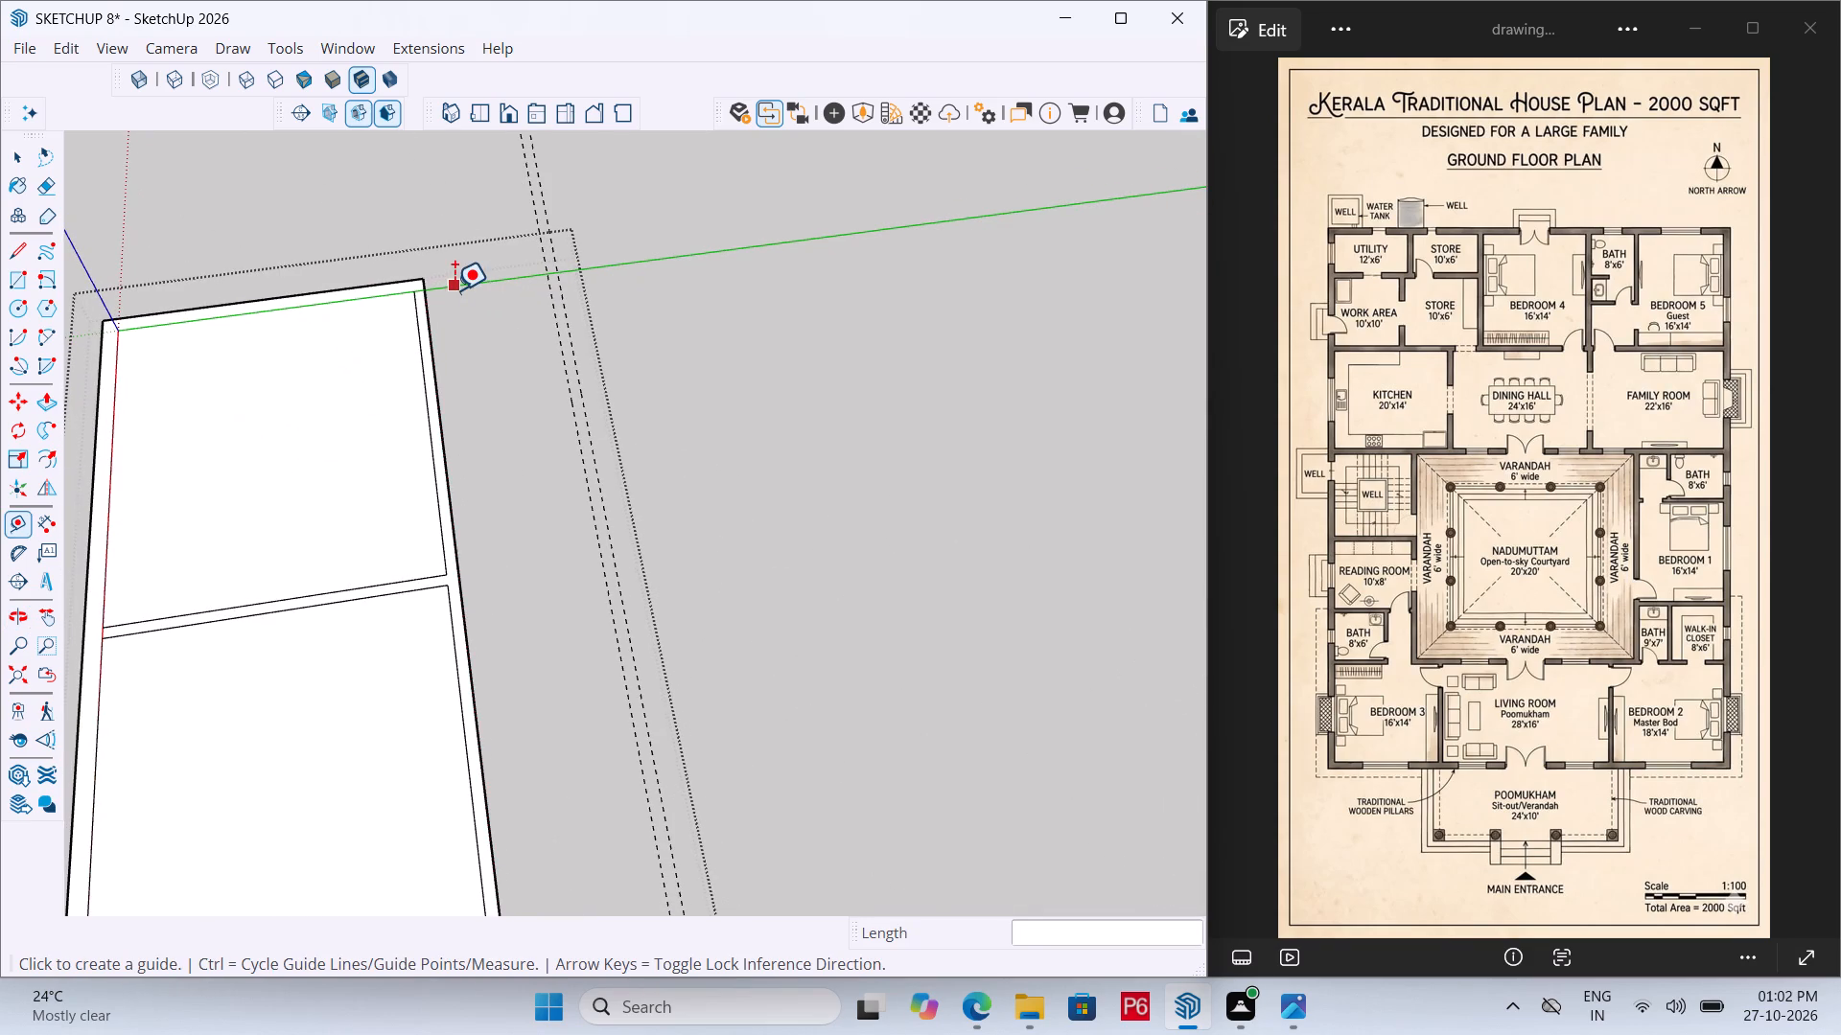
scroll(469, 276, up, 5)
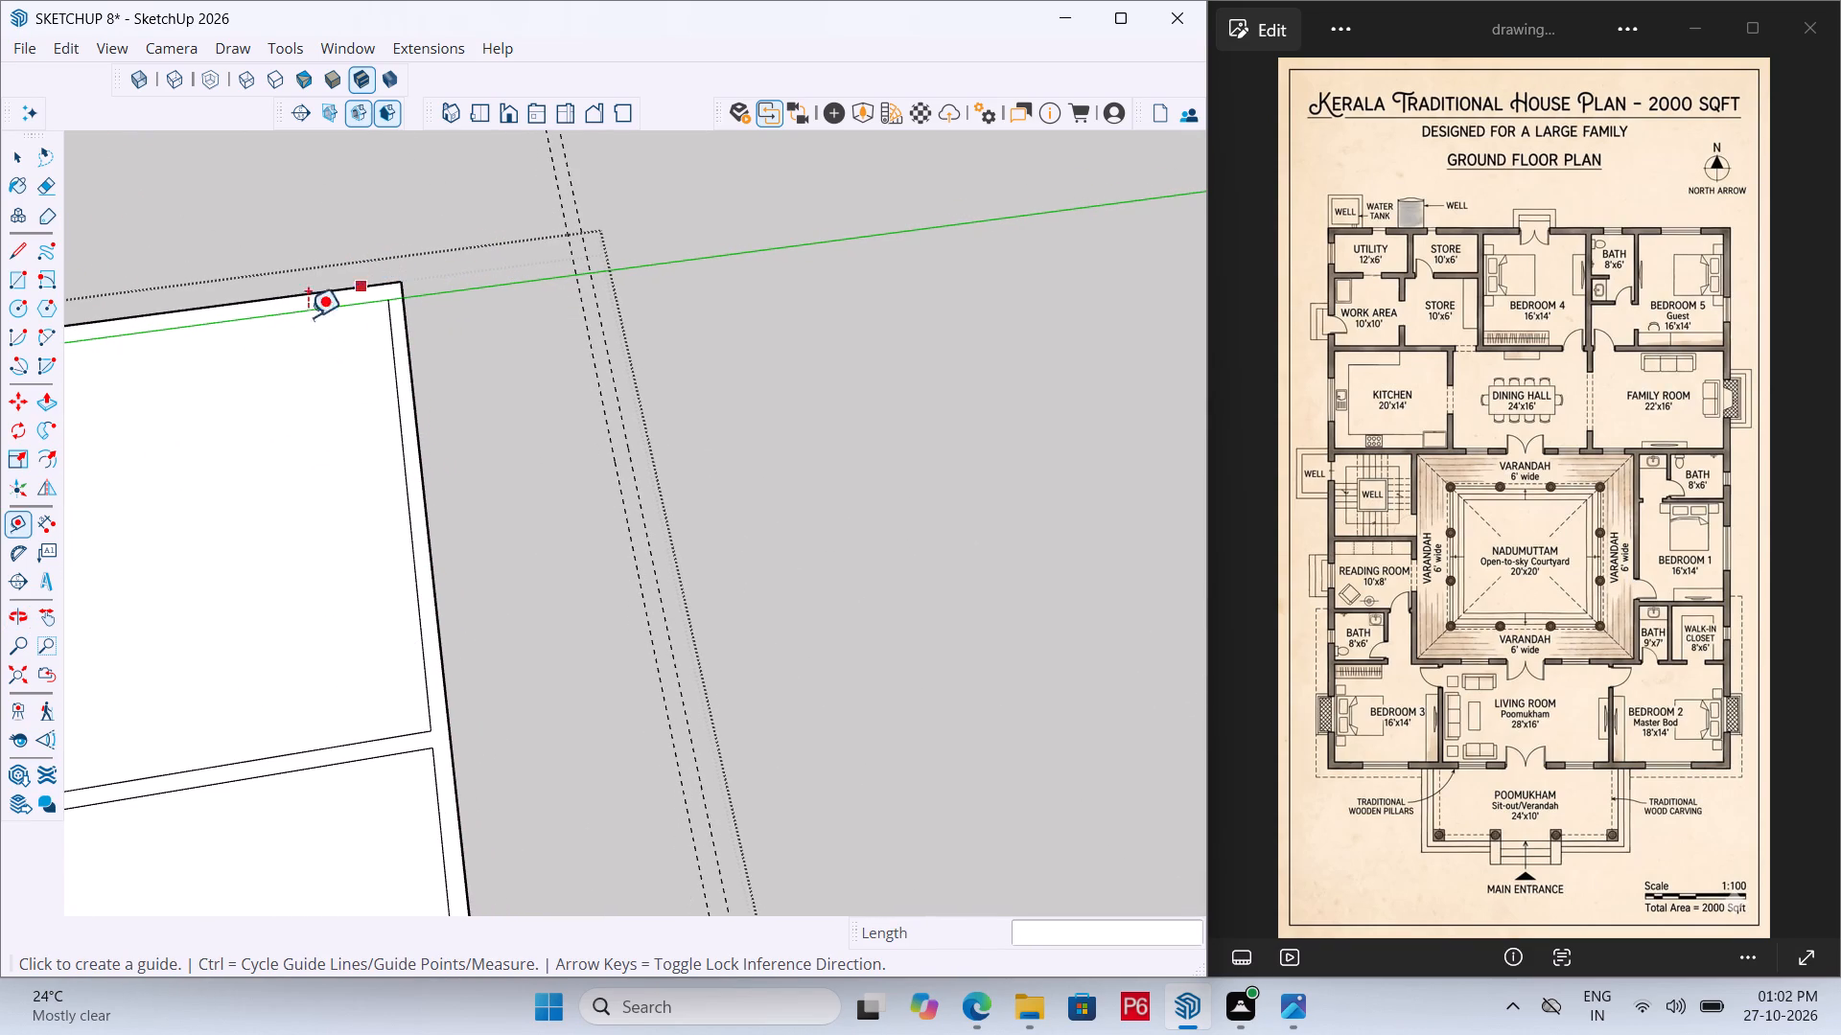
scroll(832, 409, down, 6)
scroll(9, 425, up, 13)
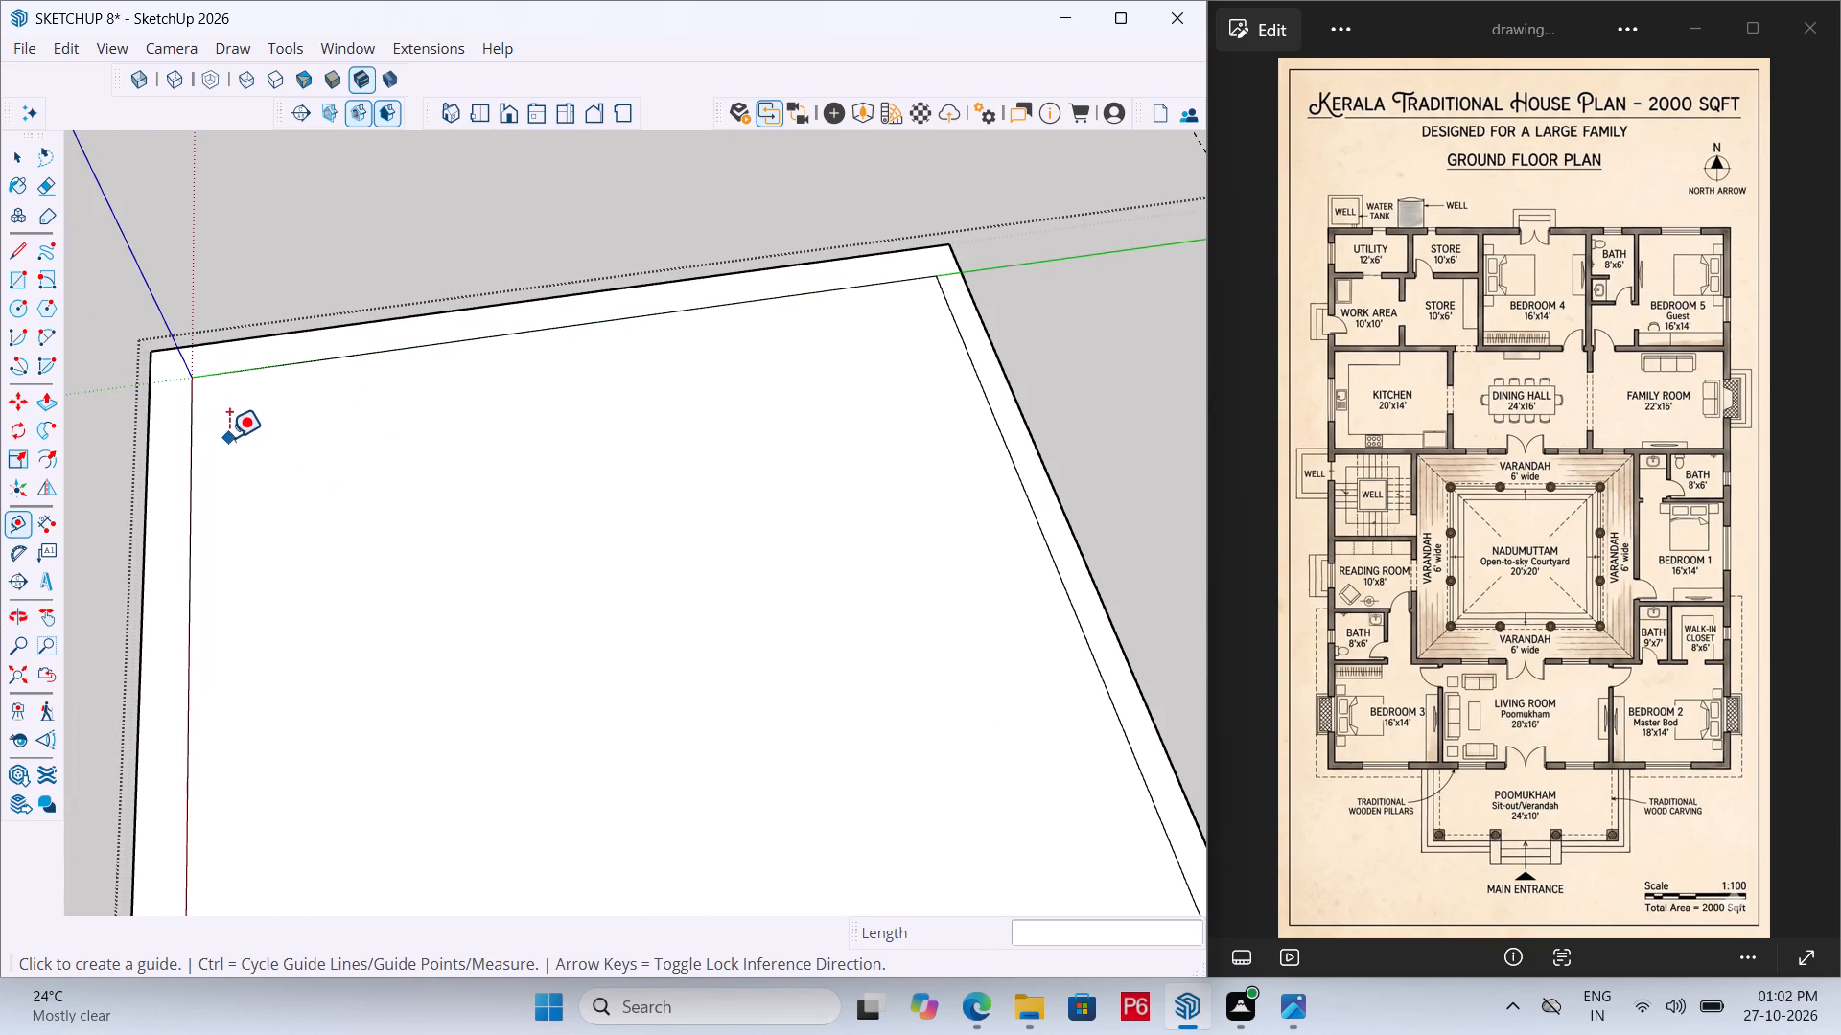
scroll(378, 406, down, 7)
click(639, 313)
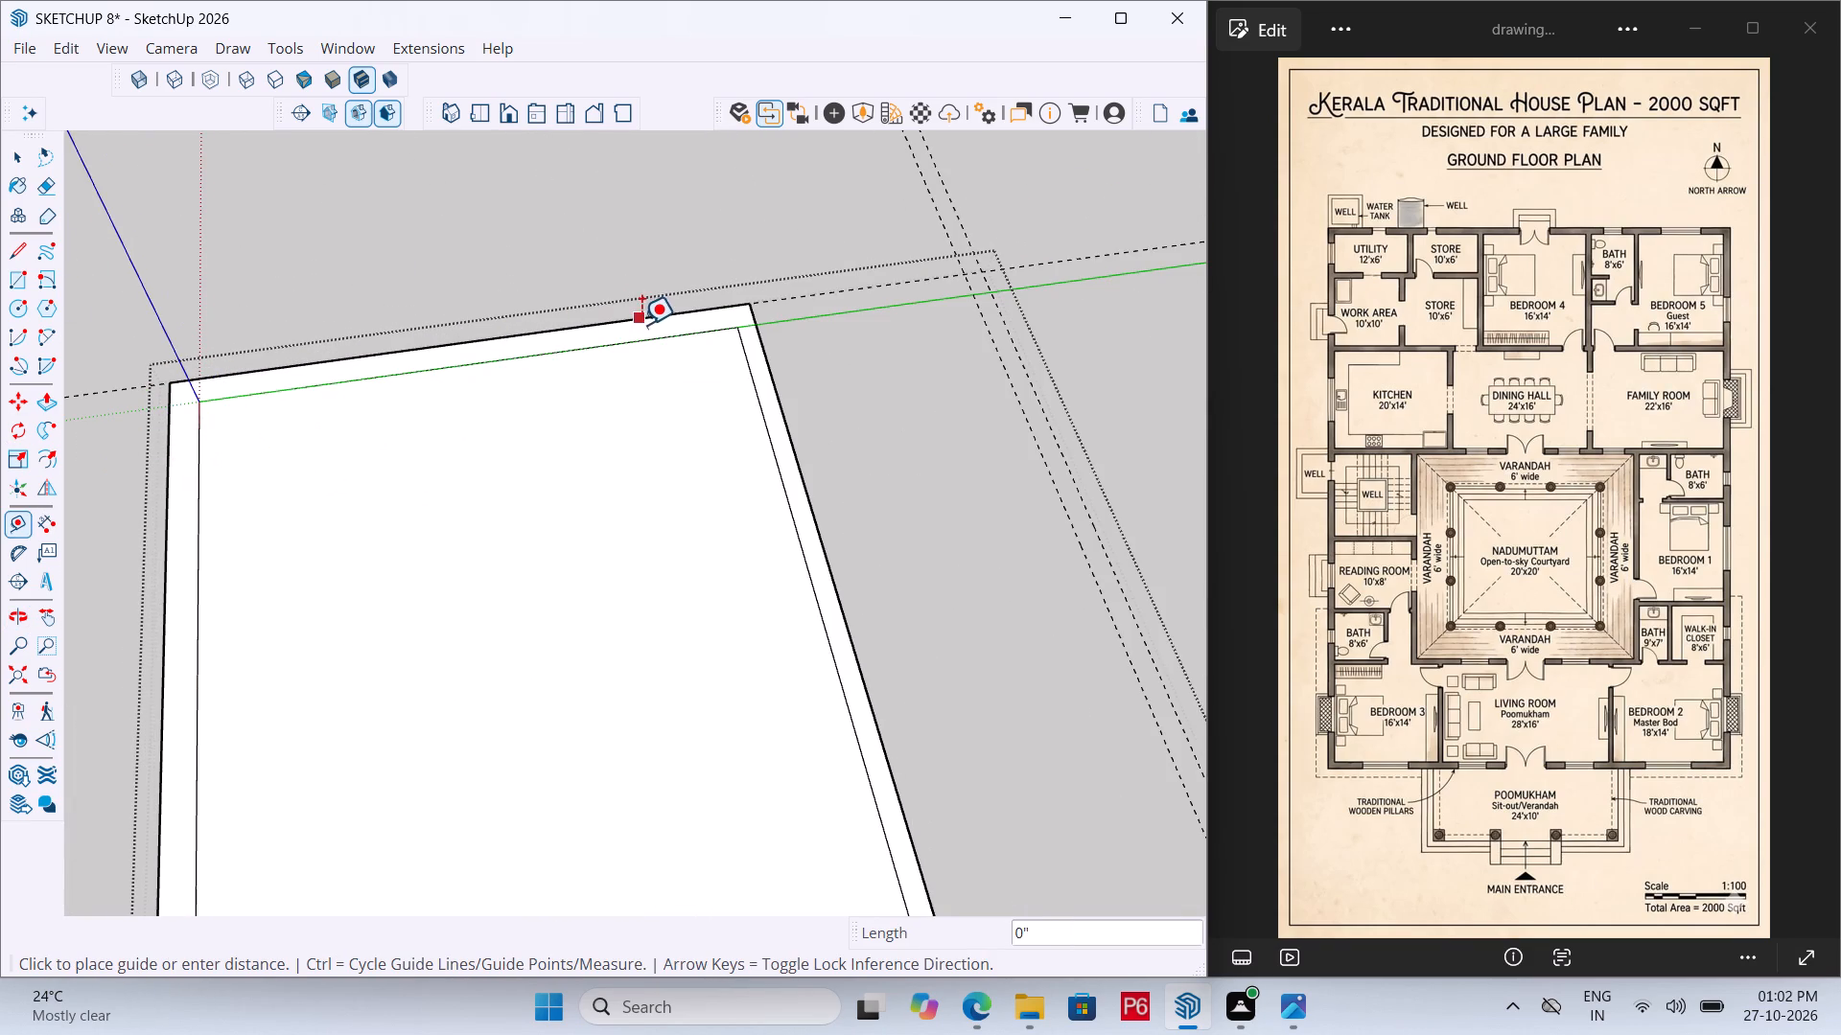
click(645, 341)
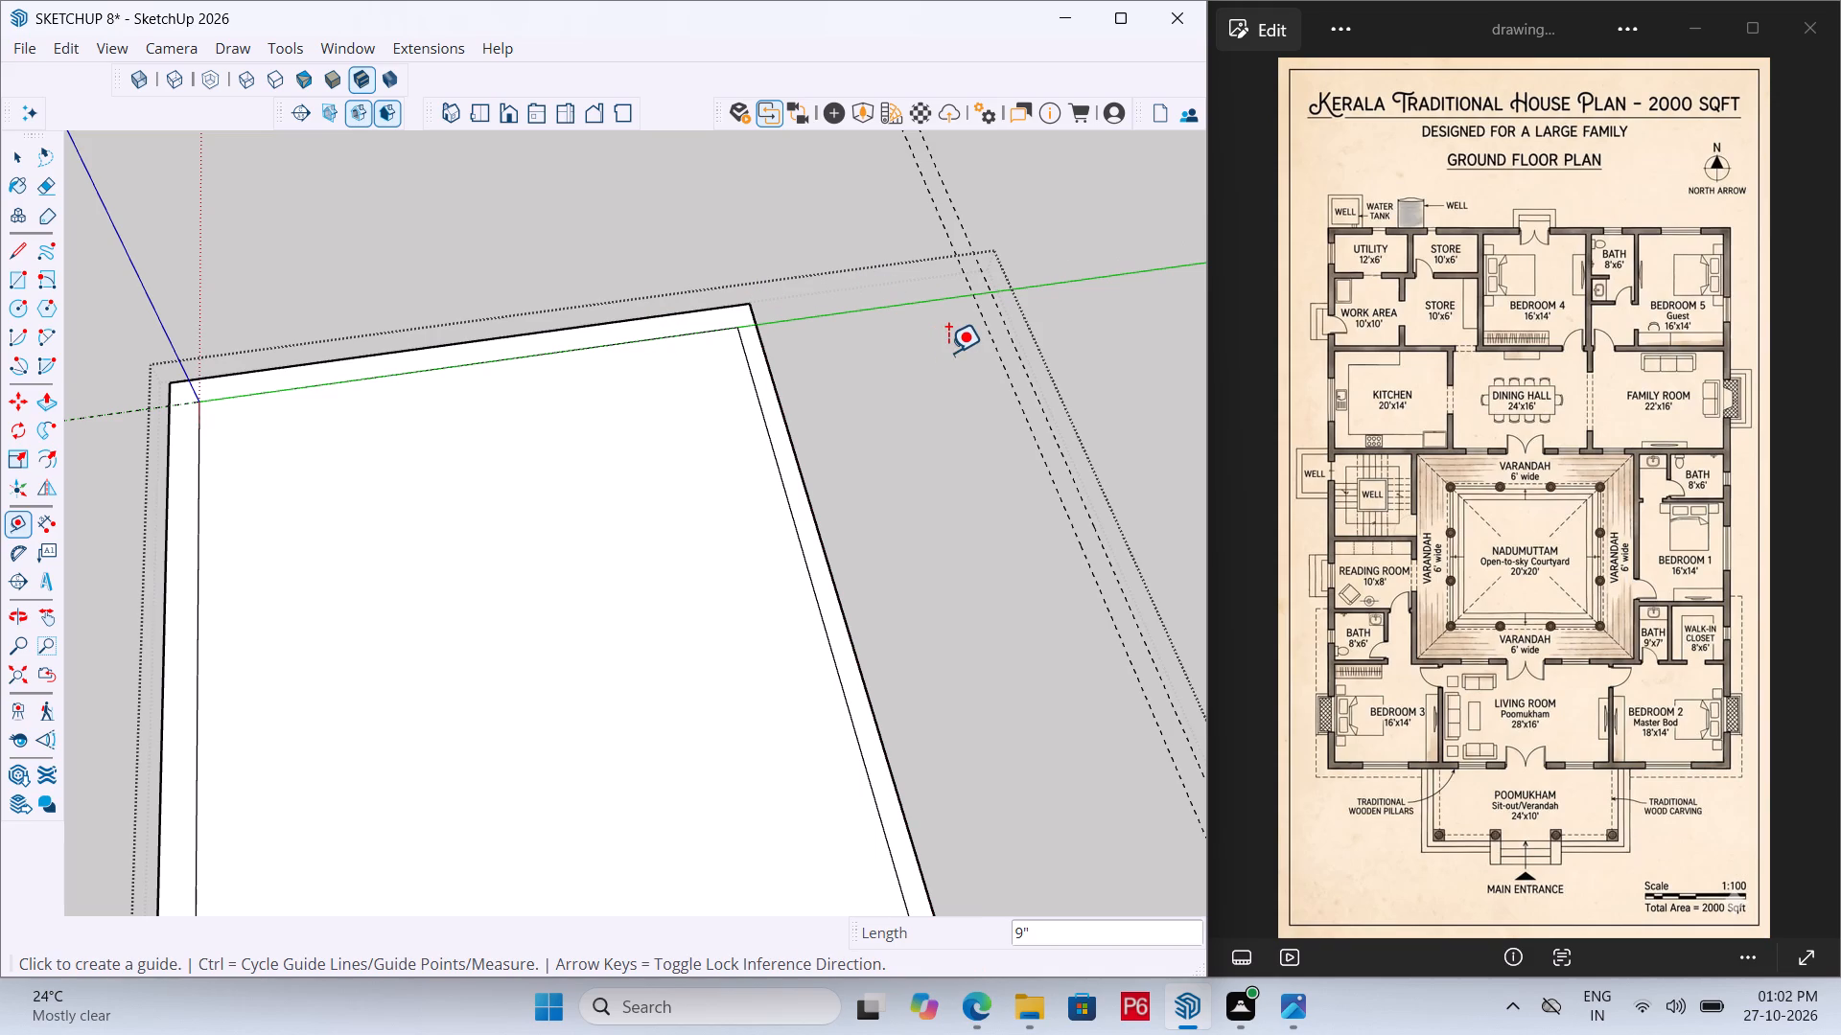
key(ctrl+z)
Place a guide along the end wall's outer edge, 9" from its inner line, extending past the rear corner.
scroll(800, 344, up, 6)
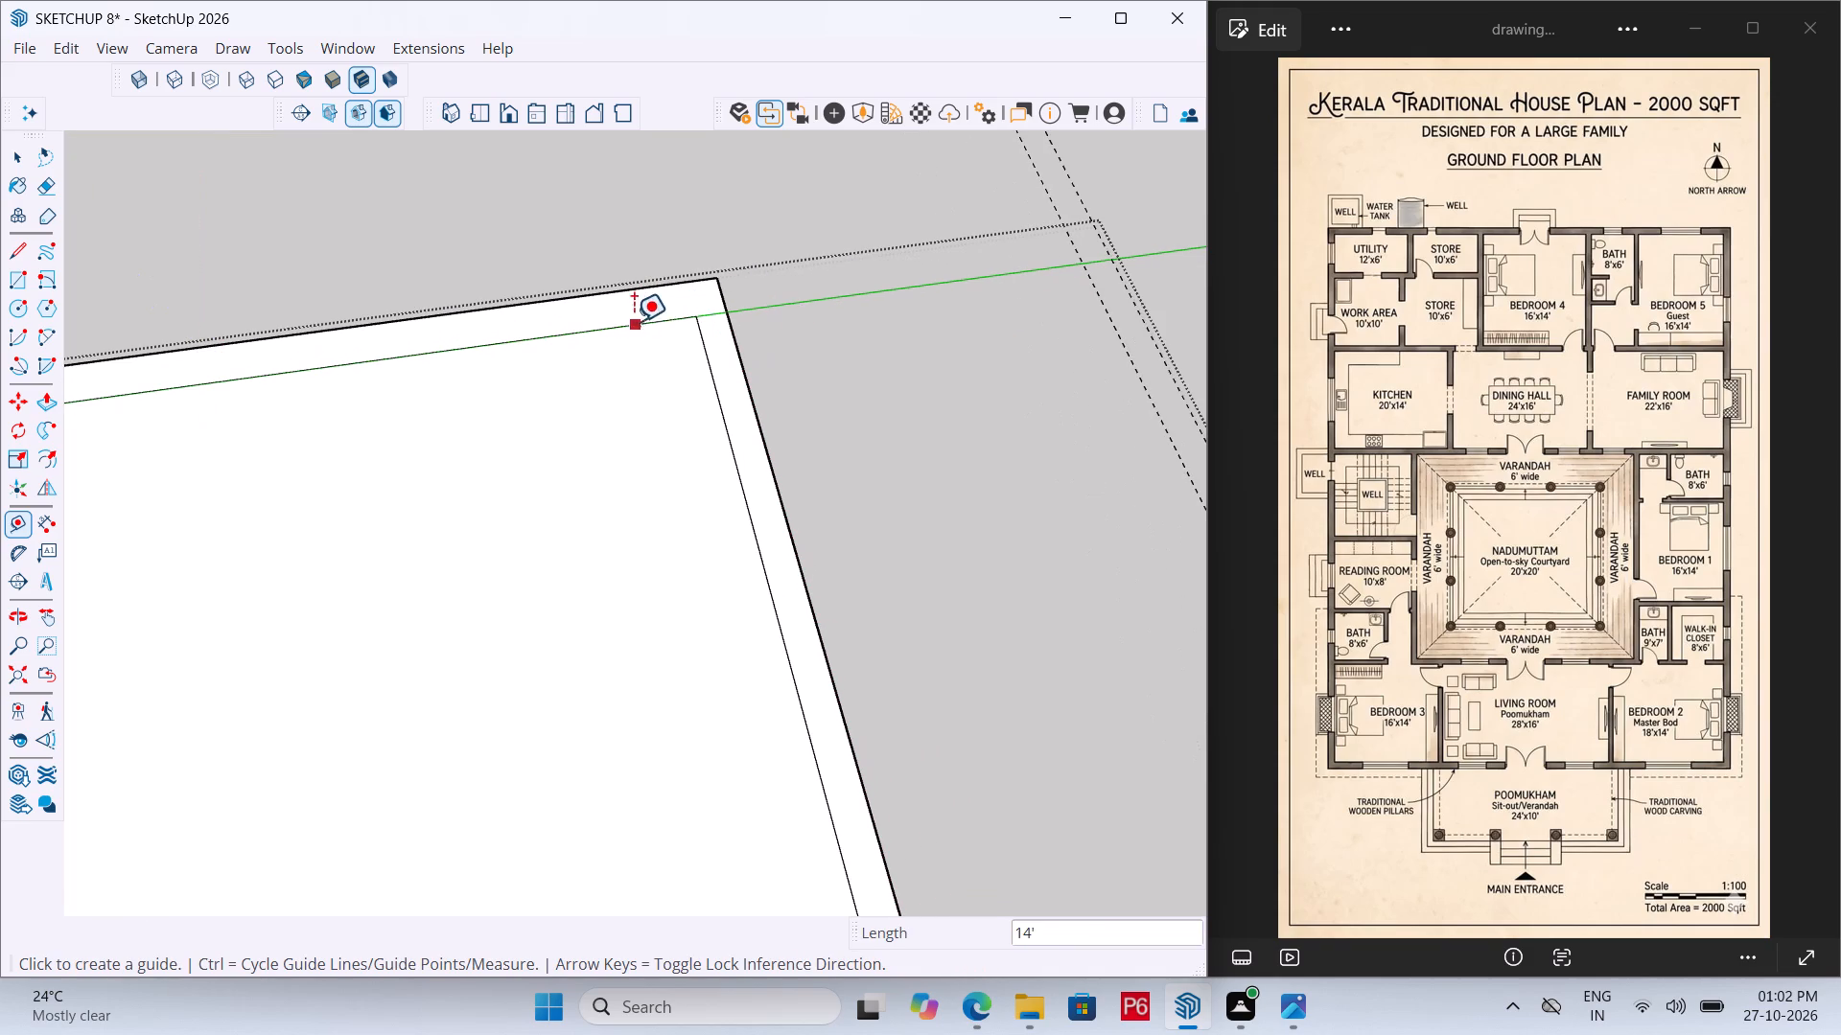
click(637, 329)
click(640, 290)
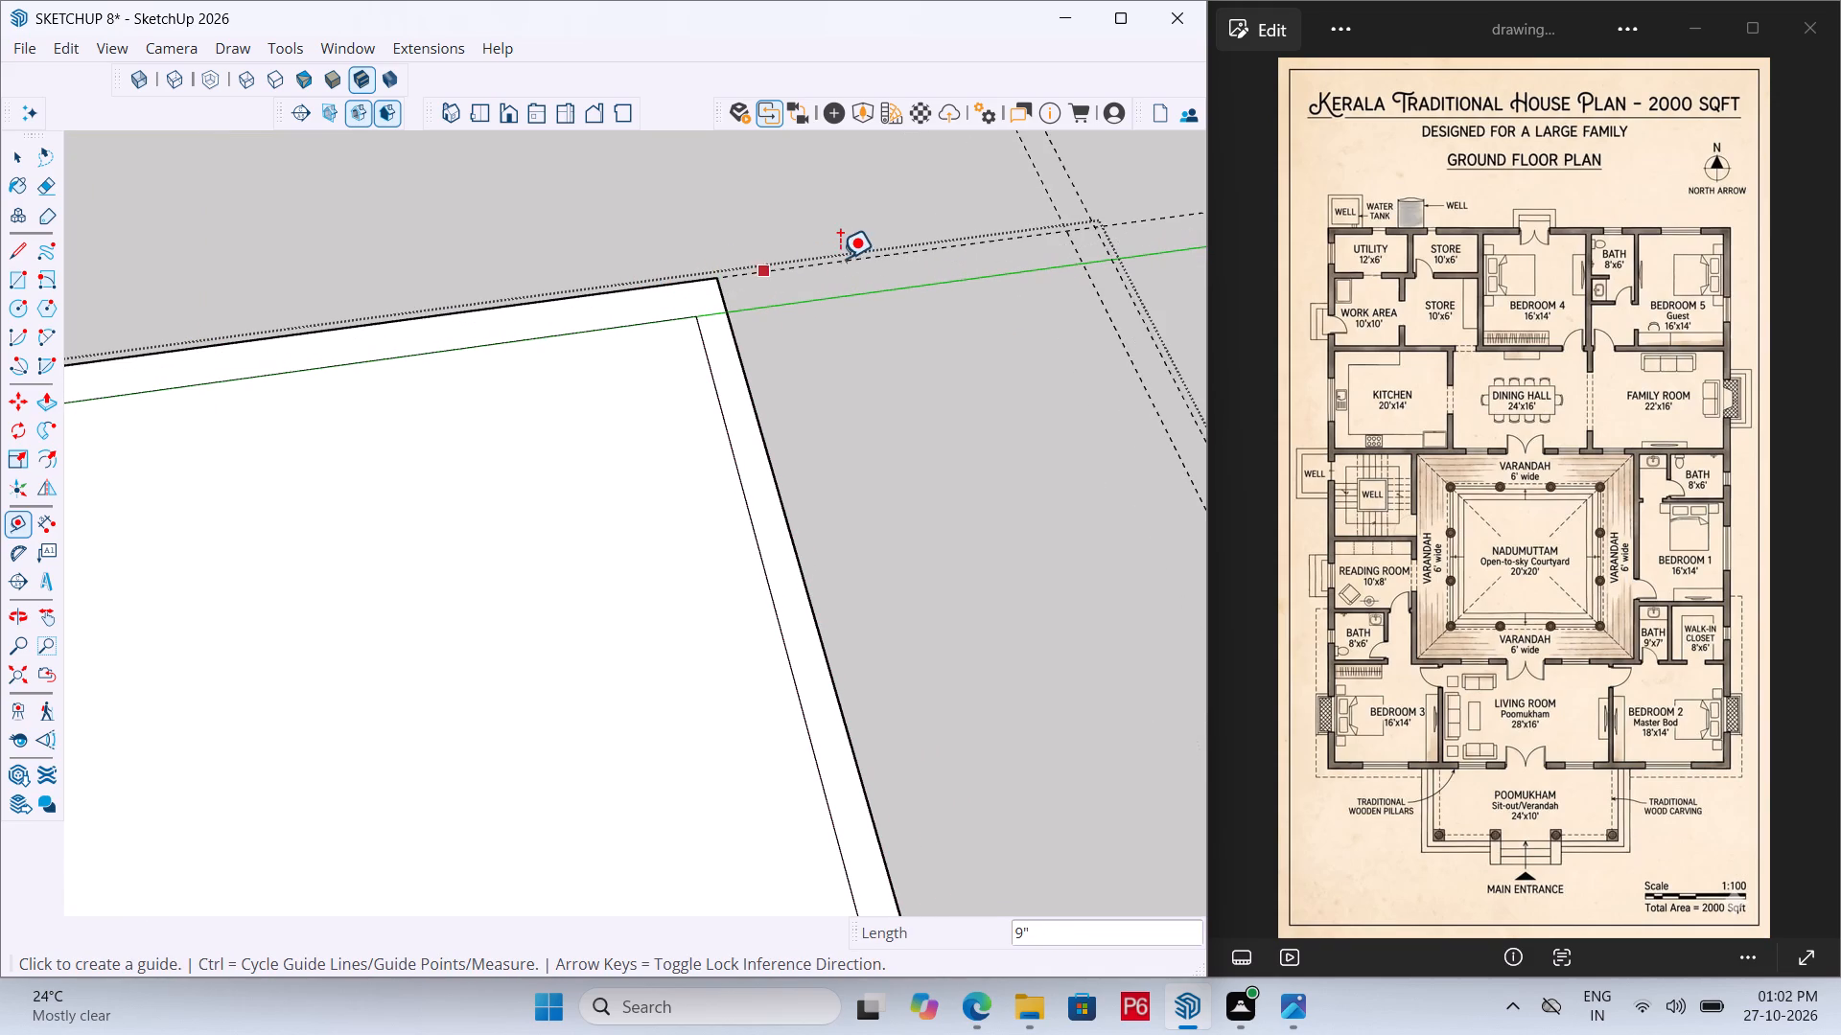
double_click(838, 261)
key(space)
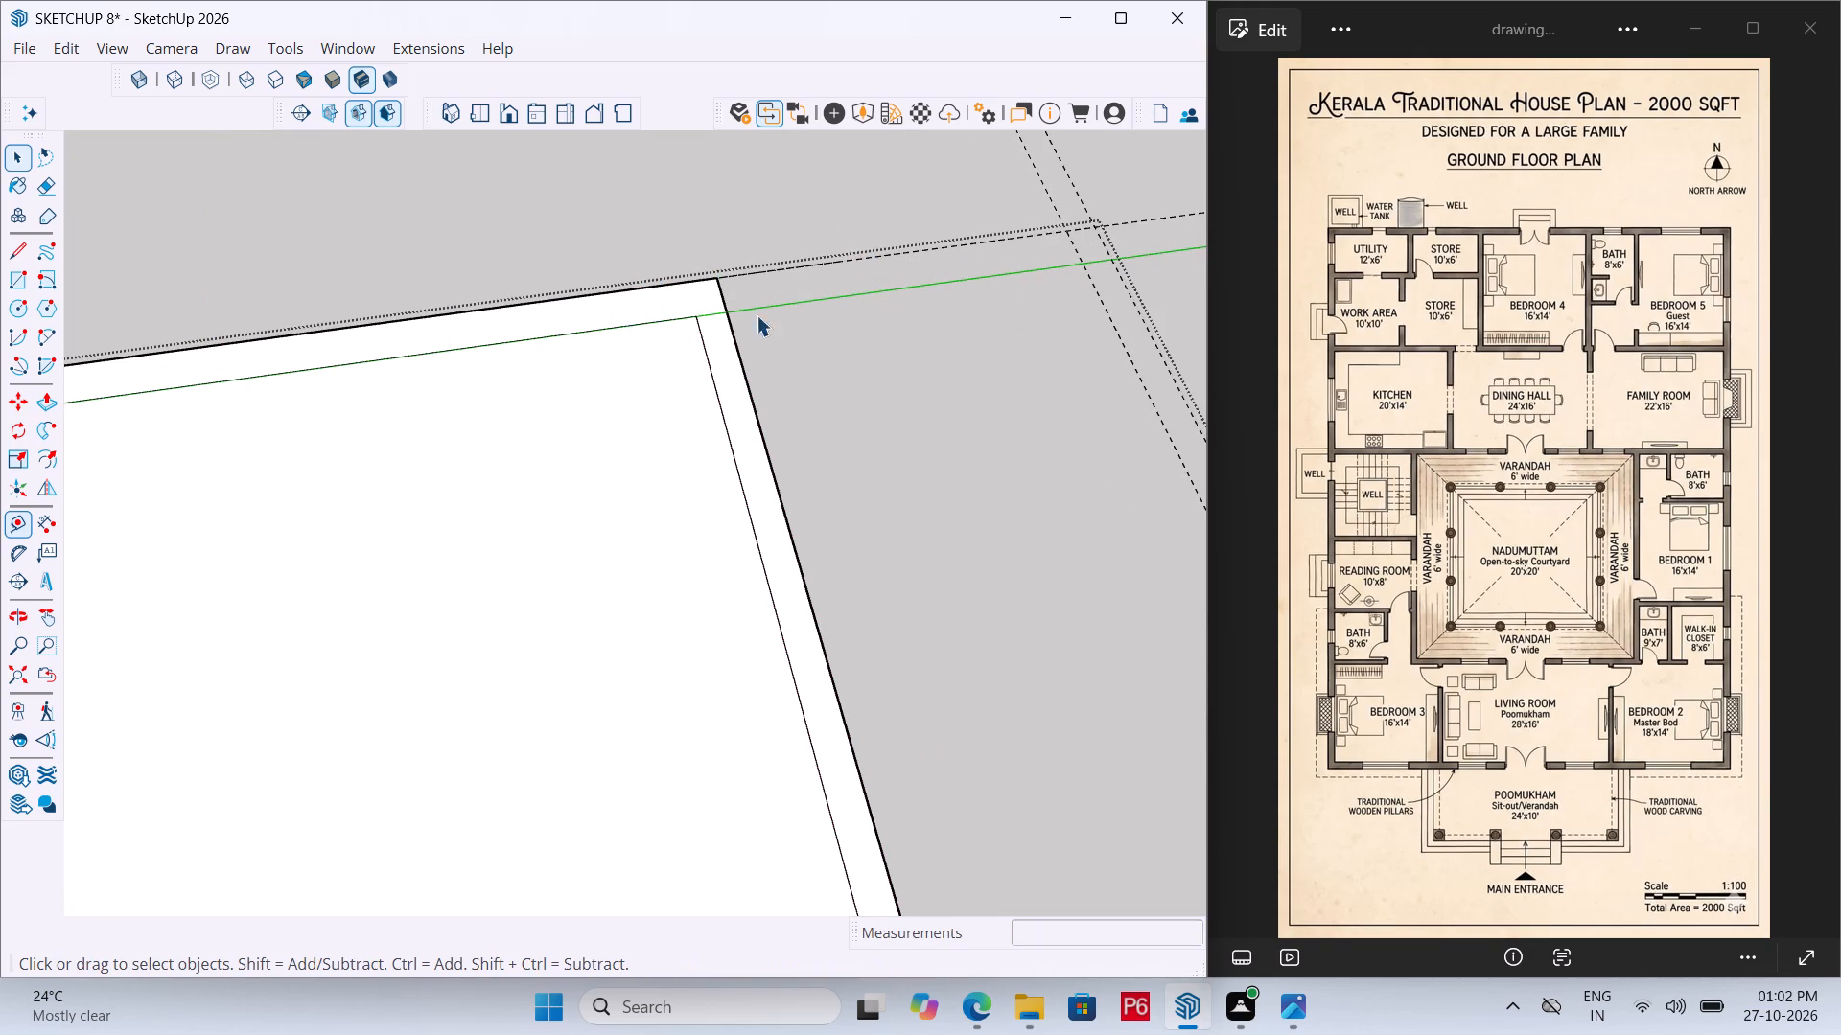
Place a guide along the end wall's inner line, 9" in from its outer edge, extending past the rear corner.
scroll(762, 349, down, 6)
scroll(717, 306, up, 6)
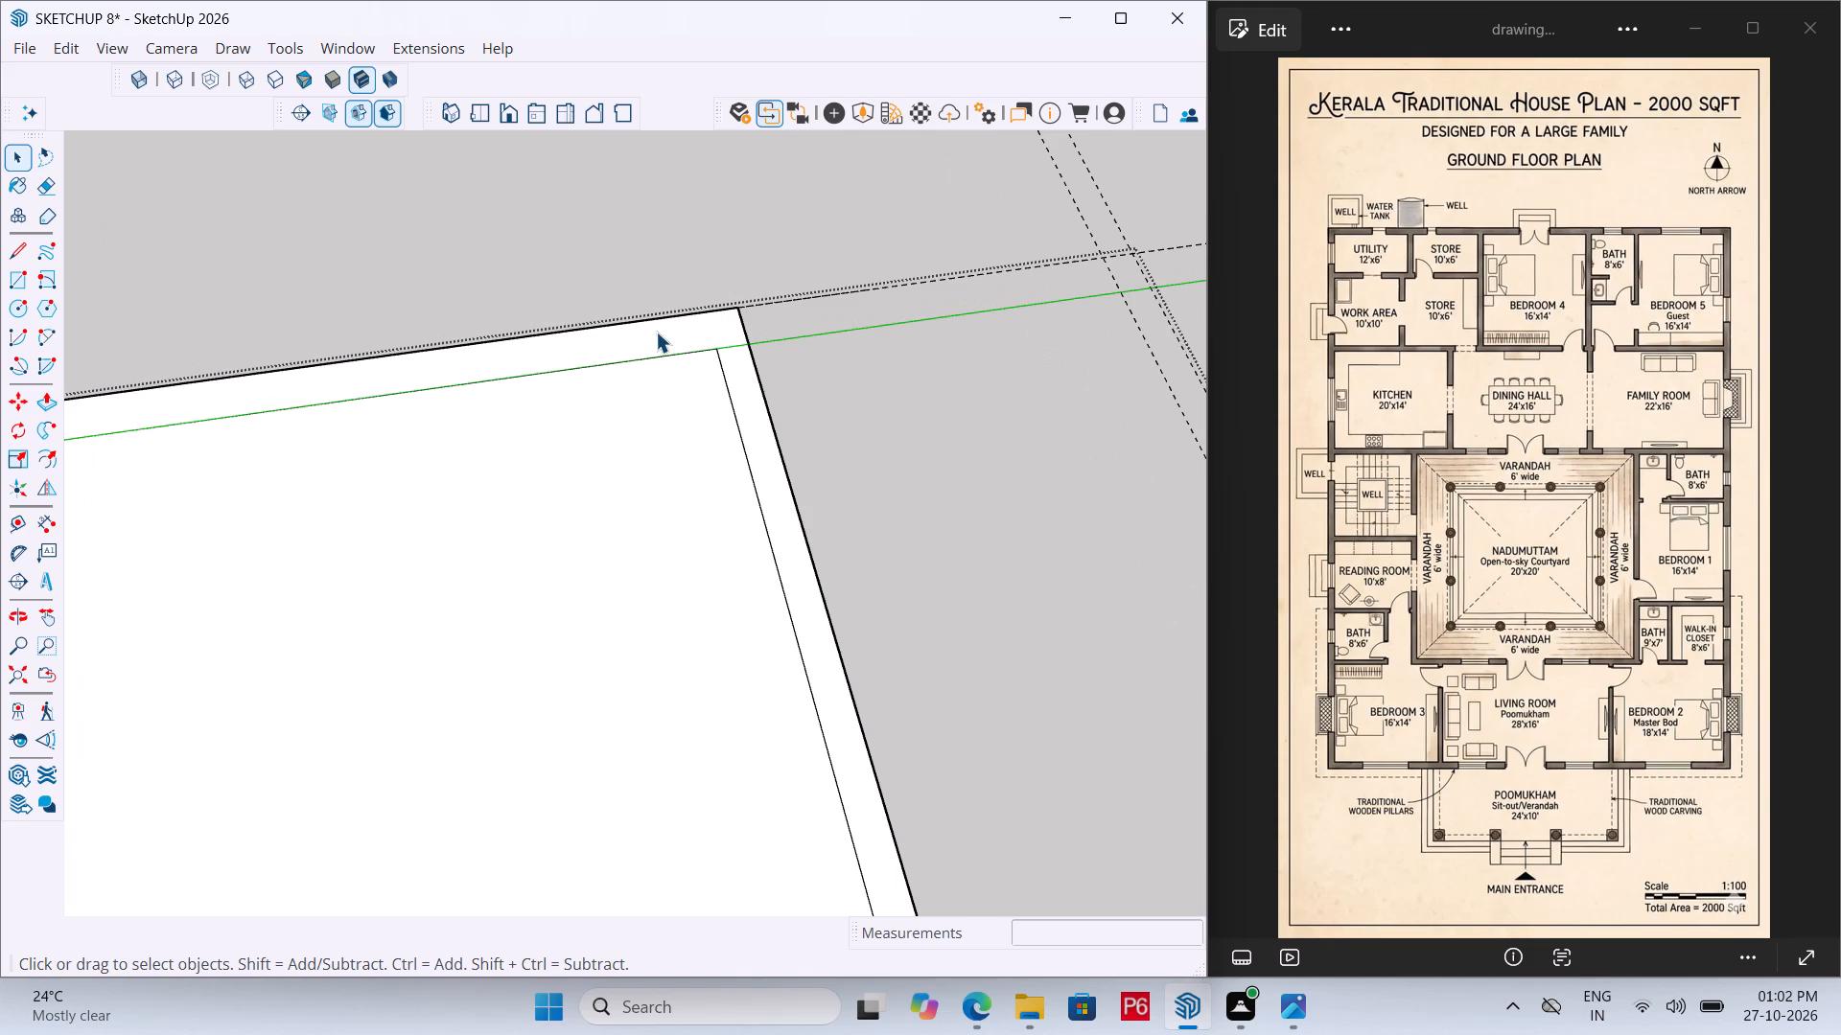
key(t)
scroll(593, 371, down, 5)
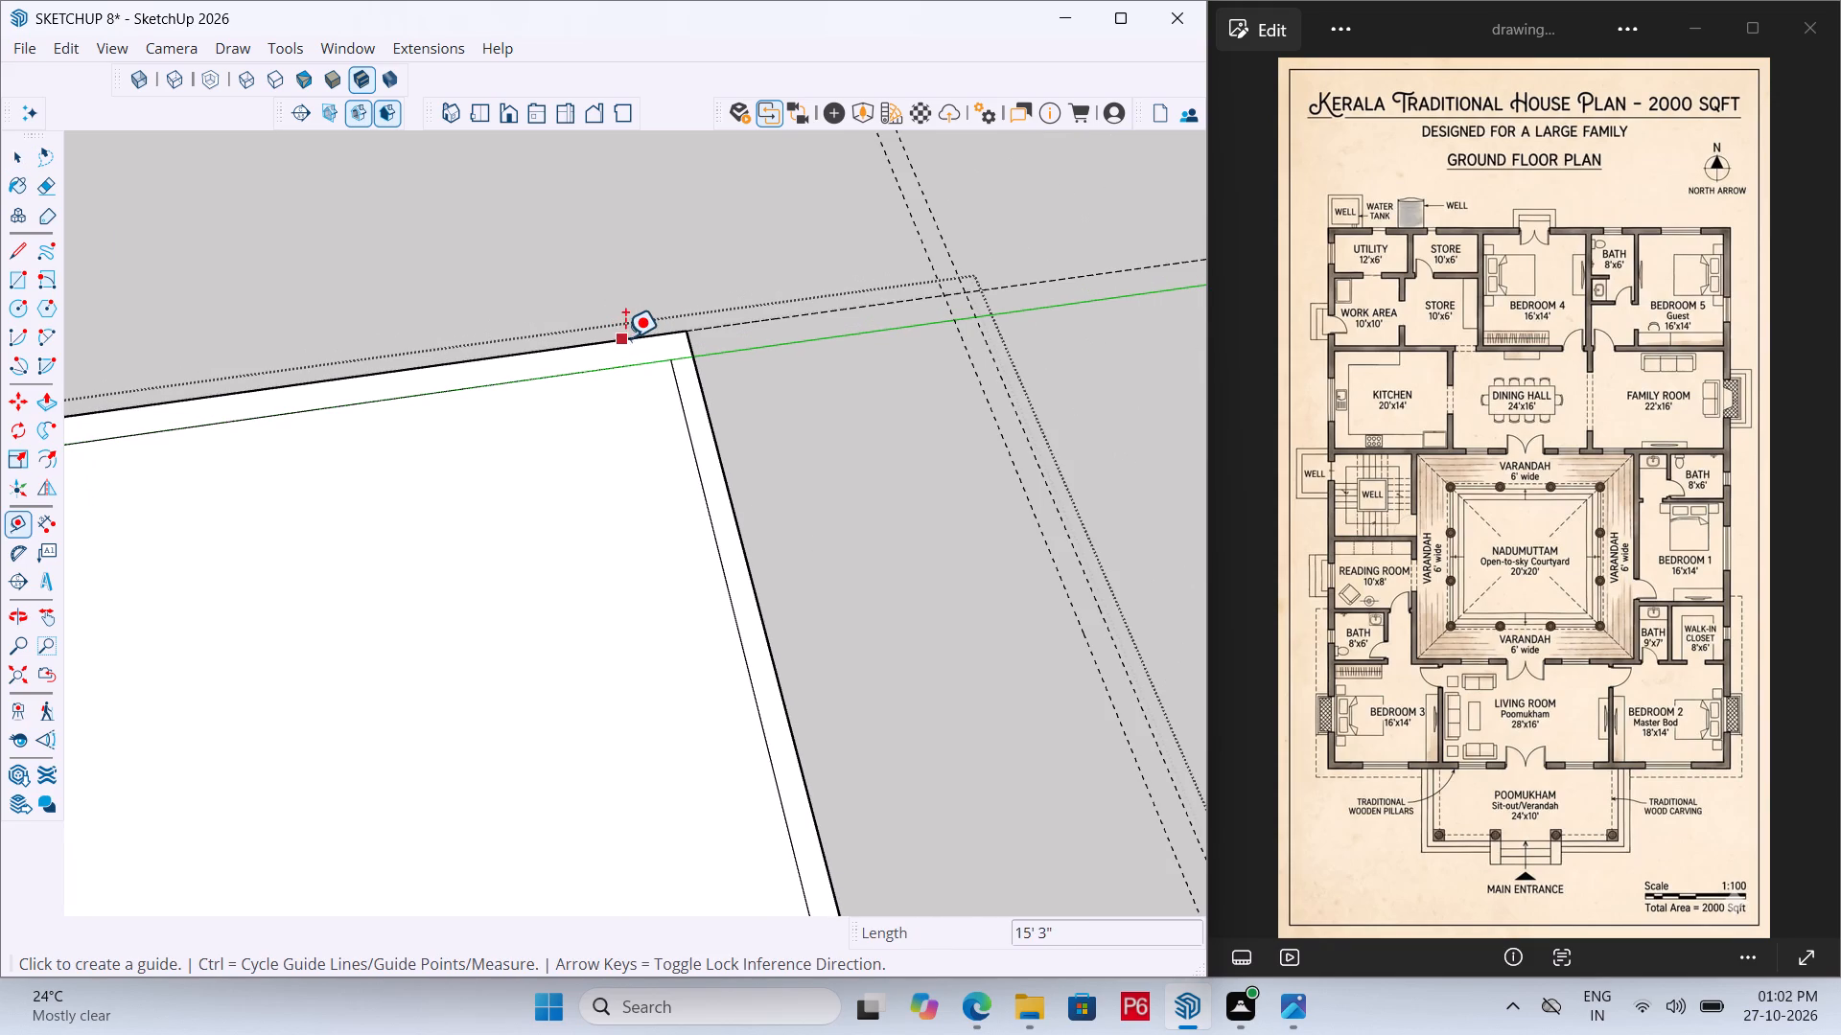
click(625, 338)
click(642, 361)
scroll(821, 310, down, 6)
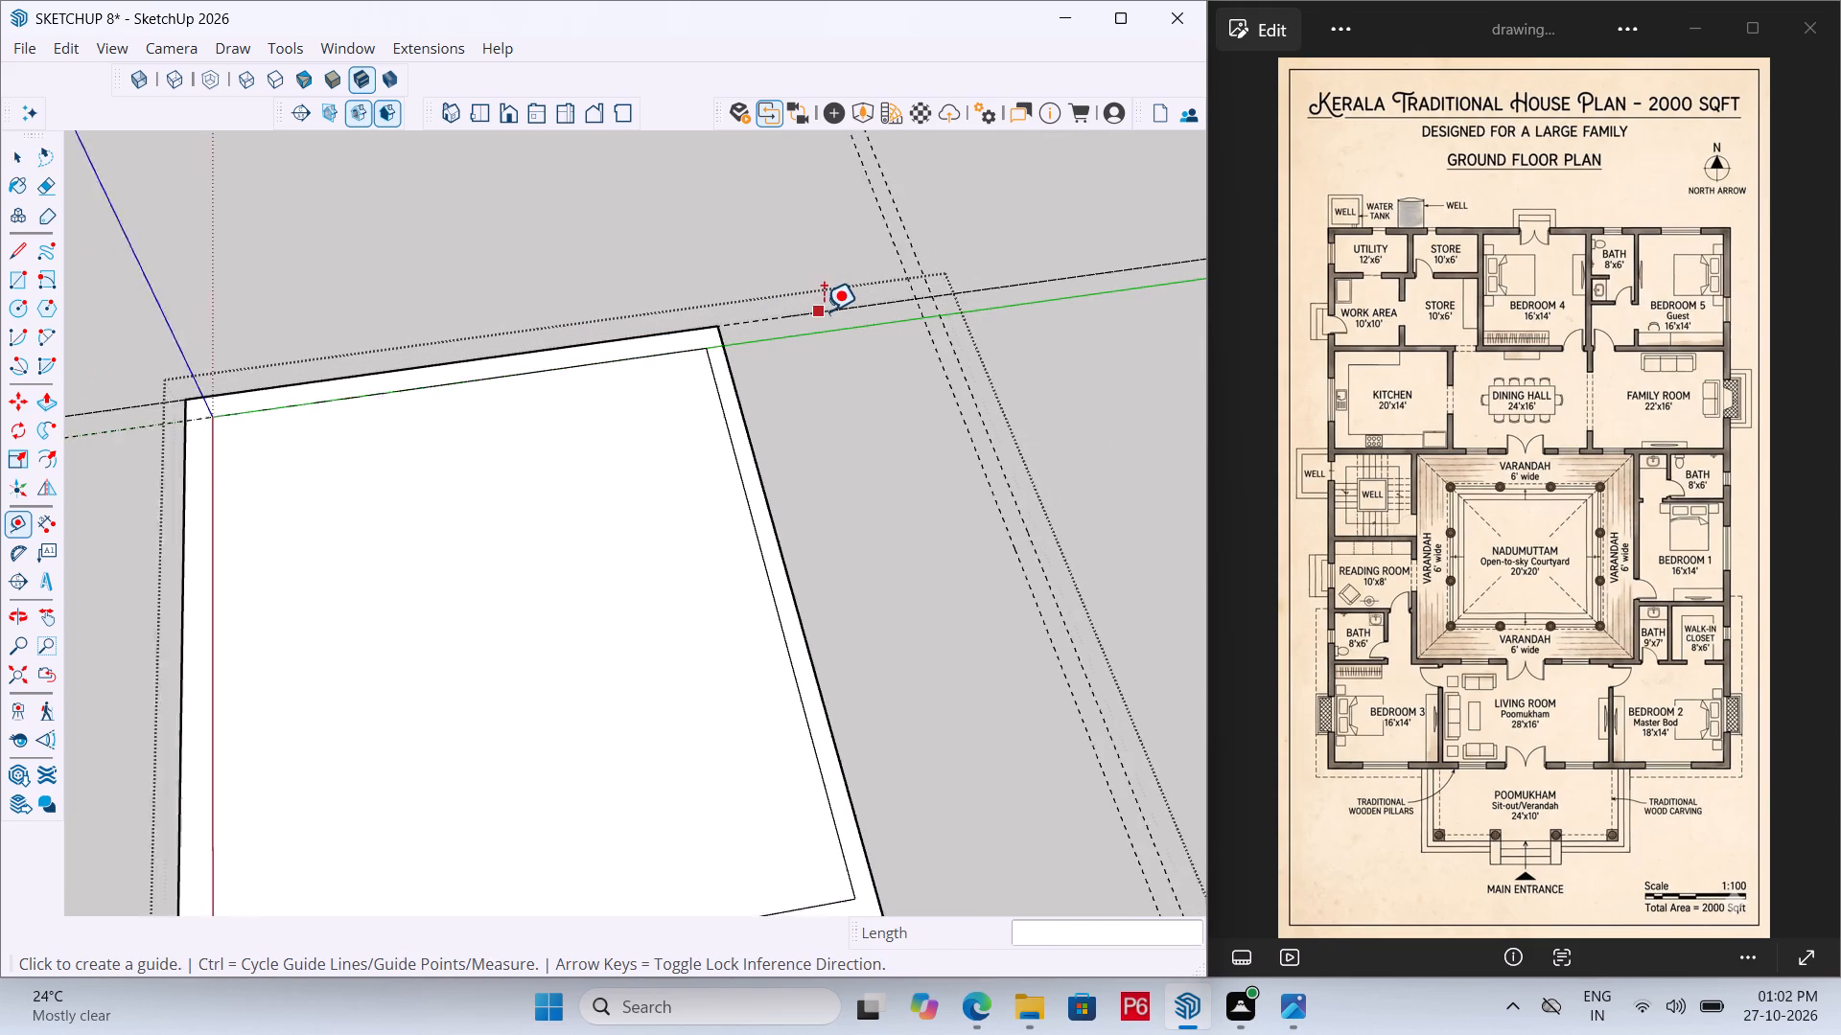
Save the model.
key(ctrl+s)
key(ctrl+s)
key(ctrl+s)
key(ctrl+s)
key(ctrl+s)
key(ctrl+s)
key(ctrl+s)
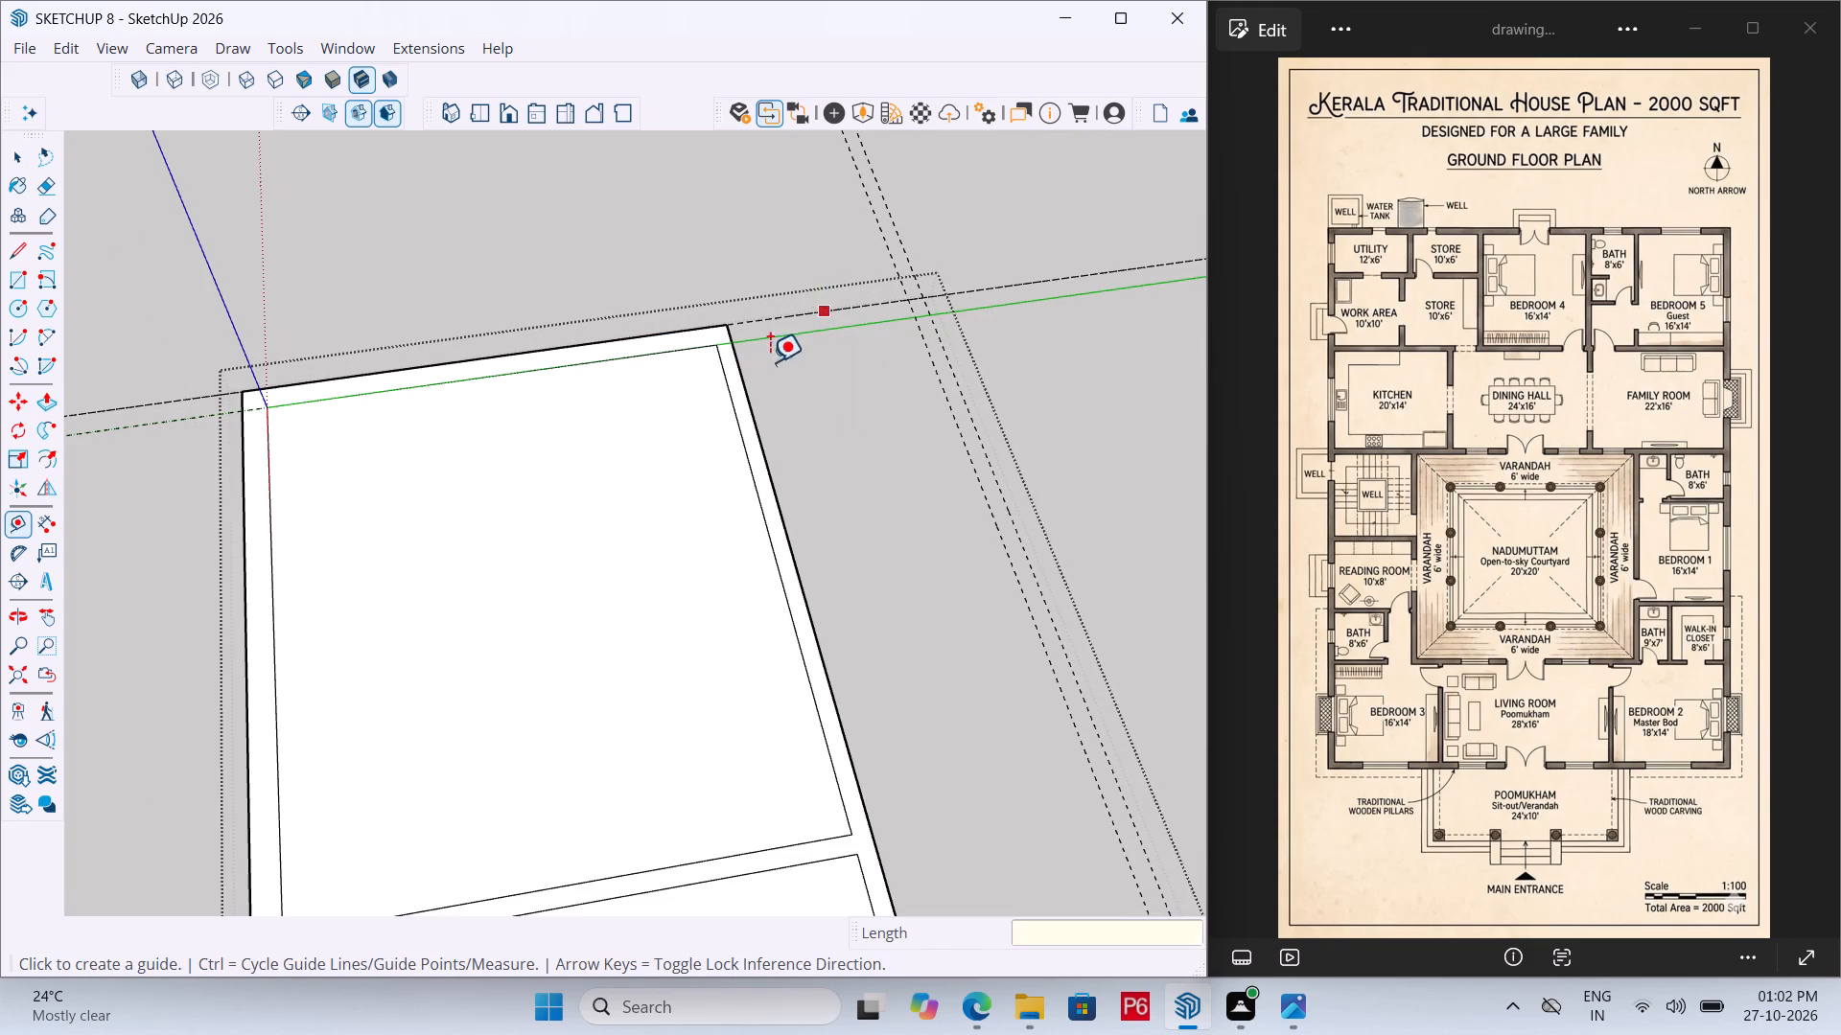
Place a guide 8' in from the end wall's inner-line guide, crossing the two guides behind the end room.
scroll(563, 386, down, 7)
scroll(938, 402, up, 3)
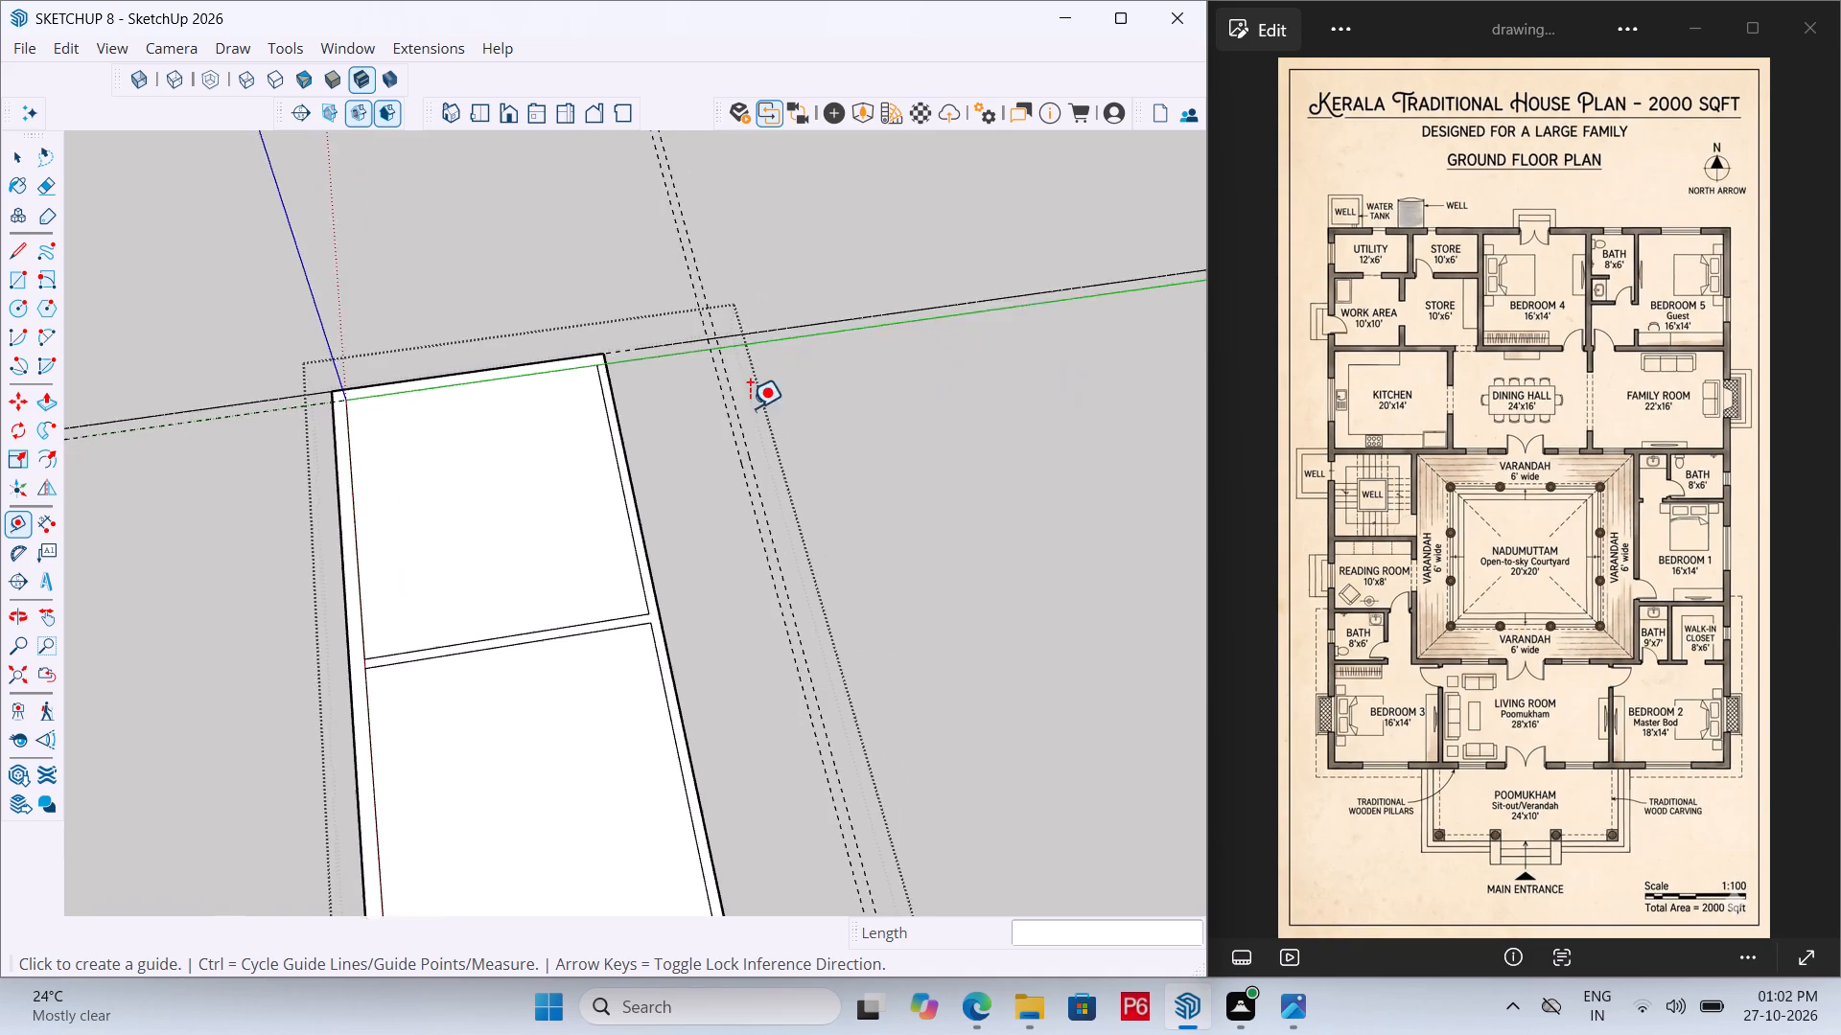
scroll(750, 408, up, 10)
scroll(413, 335, down, 1)
middle_drag(503, 450, 542, 431)
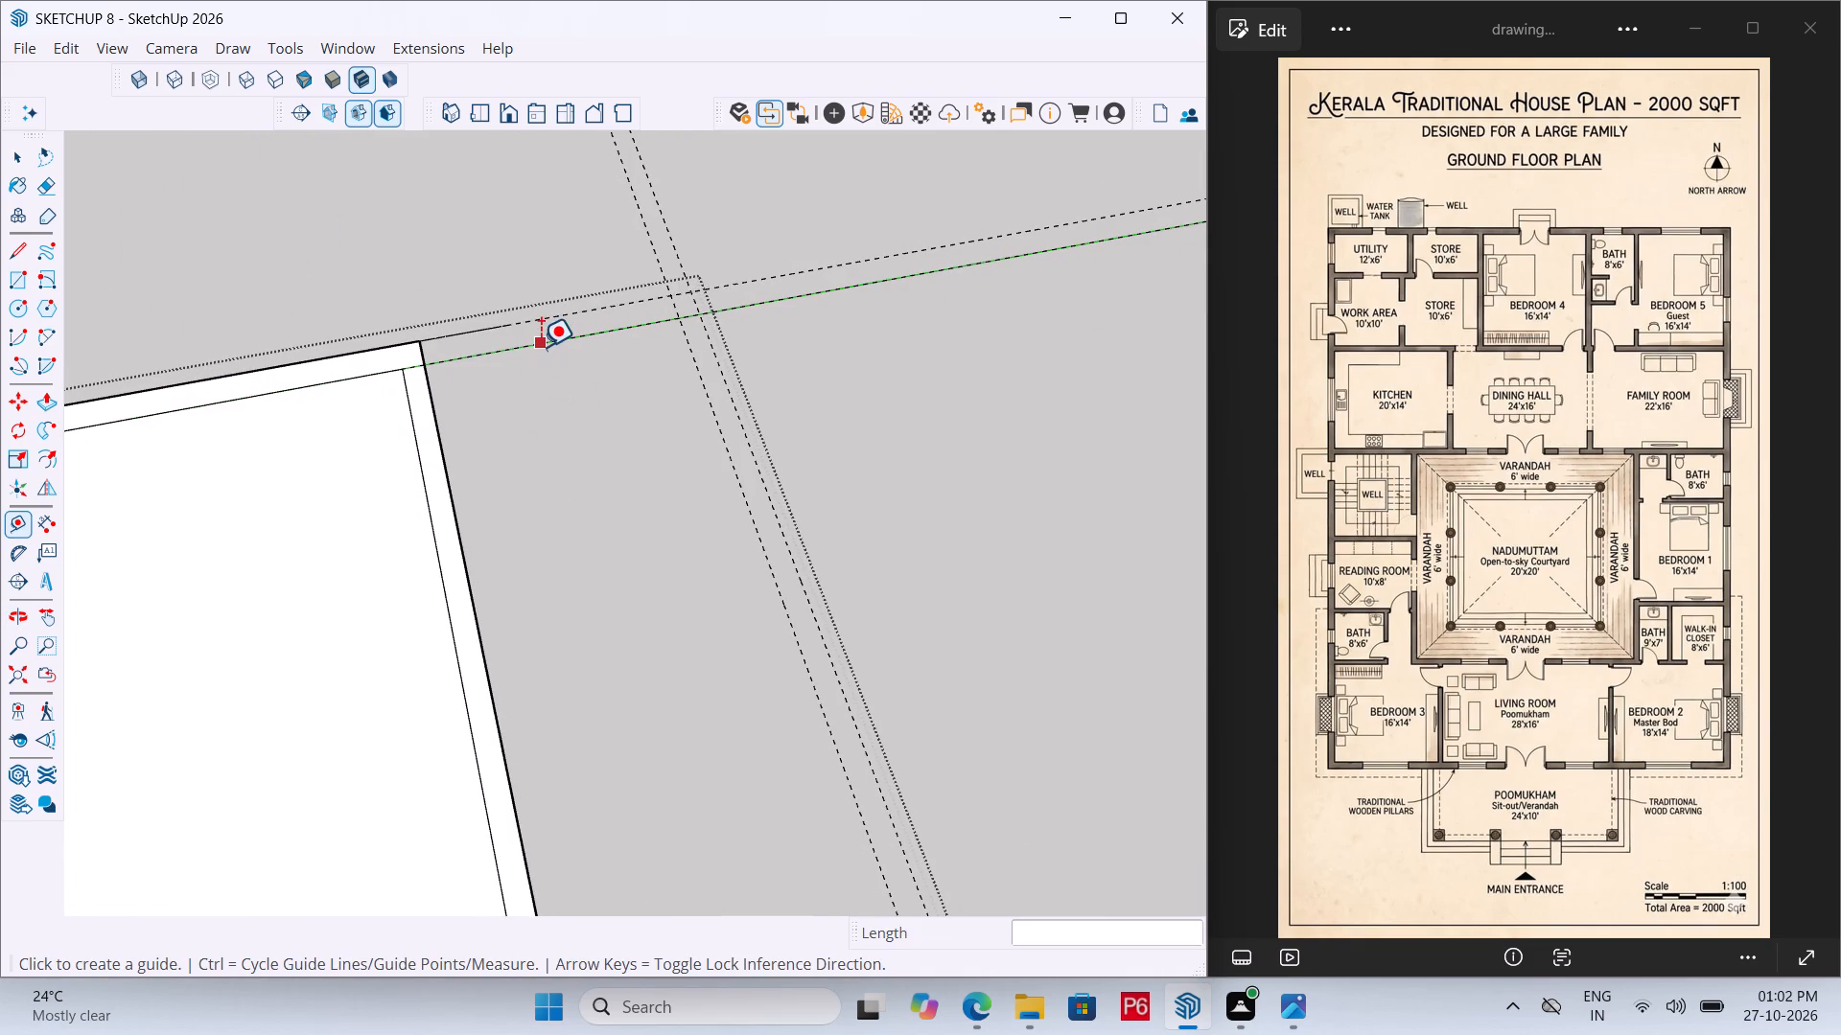
click(541, 347)
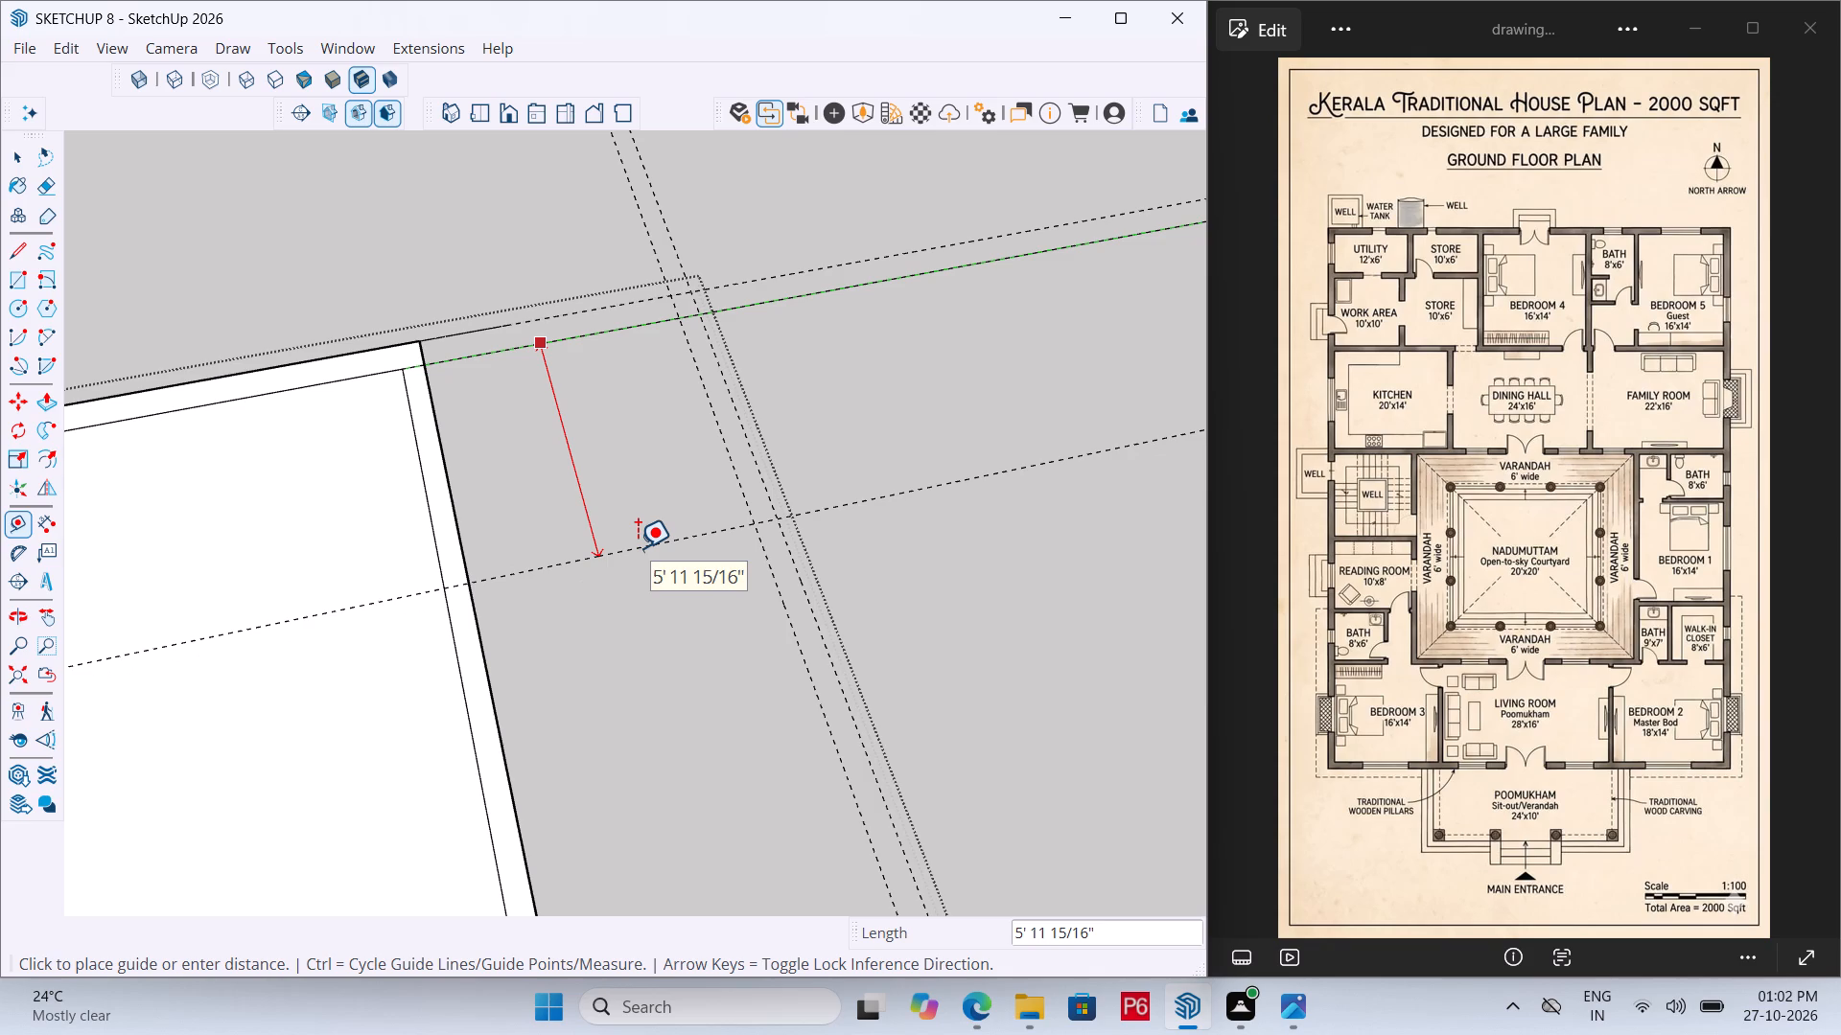
text(8')
key(Return)
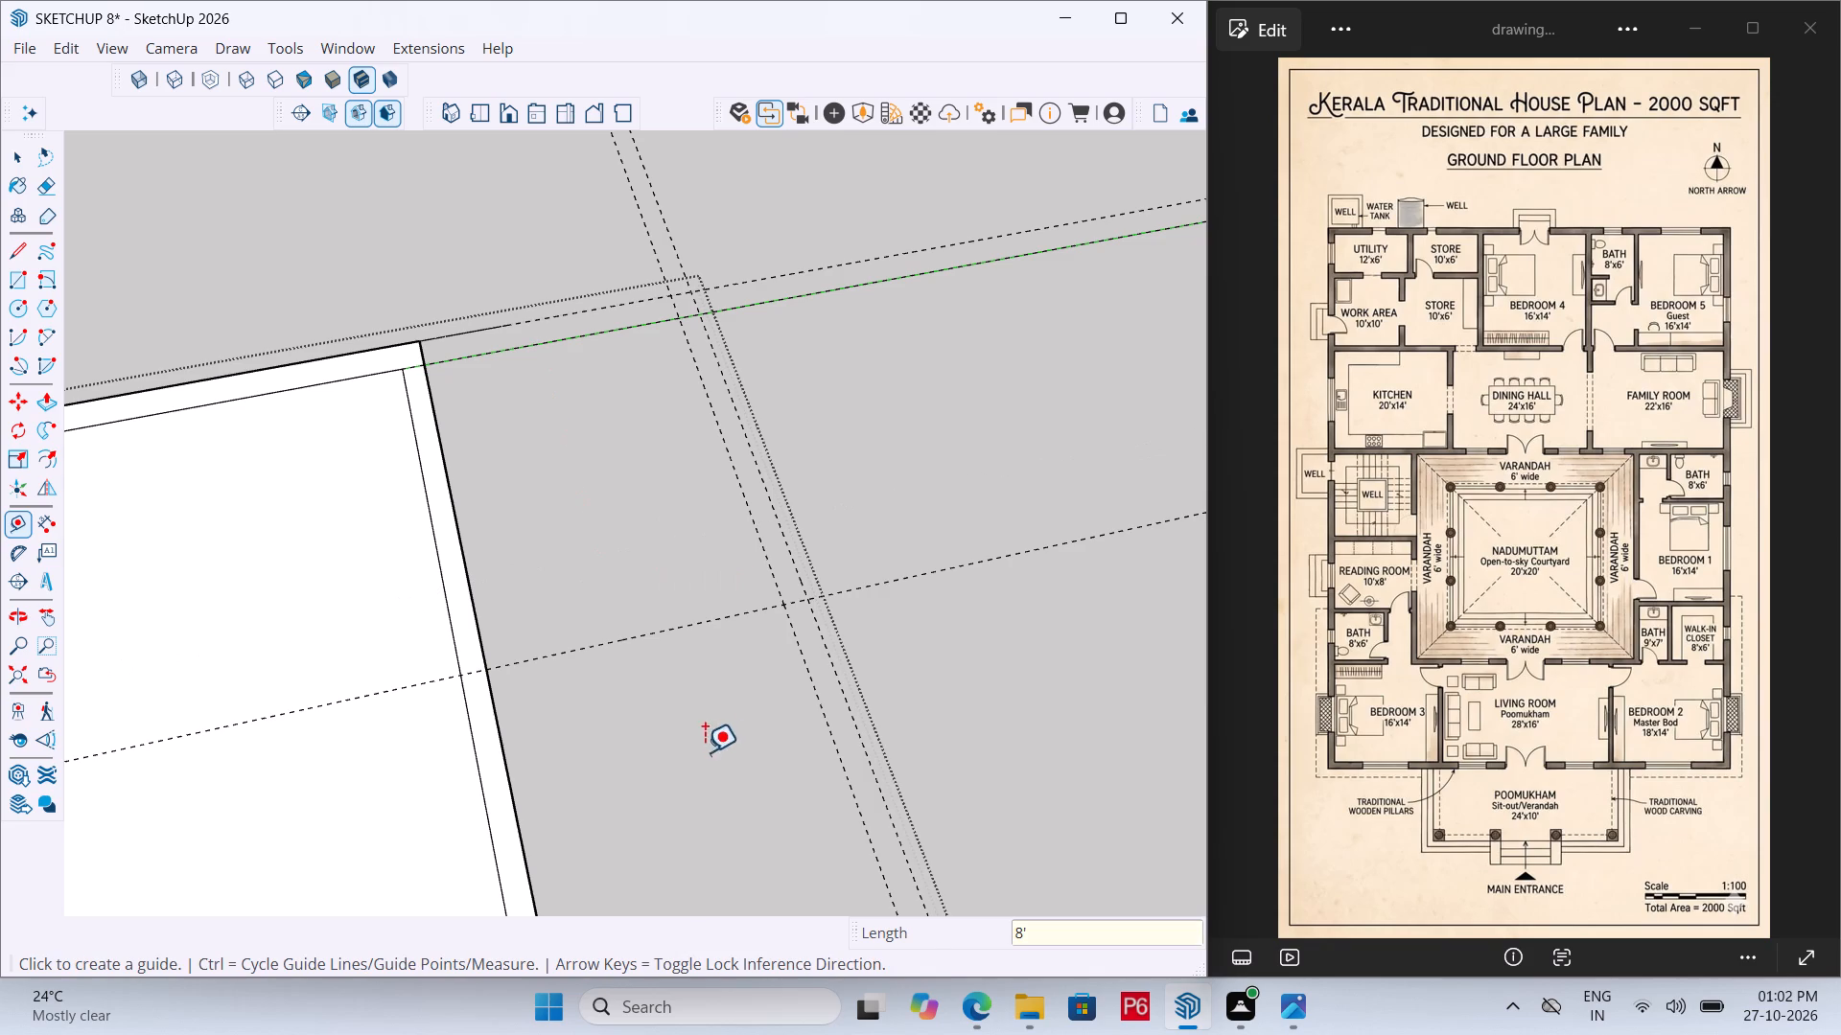
Place a second parallel guide 6" beyond the 8' guide to mark the bath's side wall thickness.
double_click(714, 615)
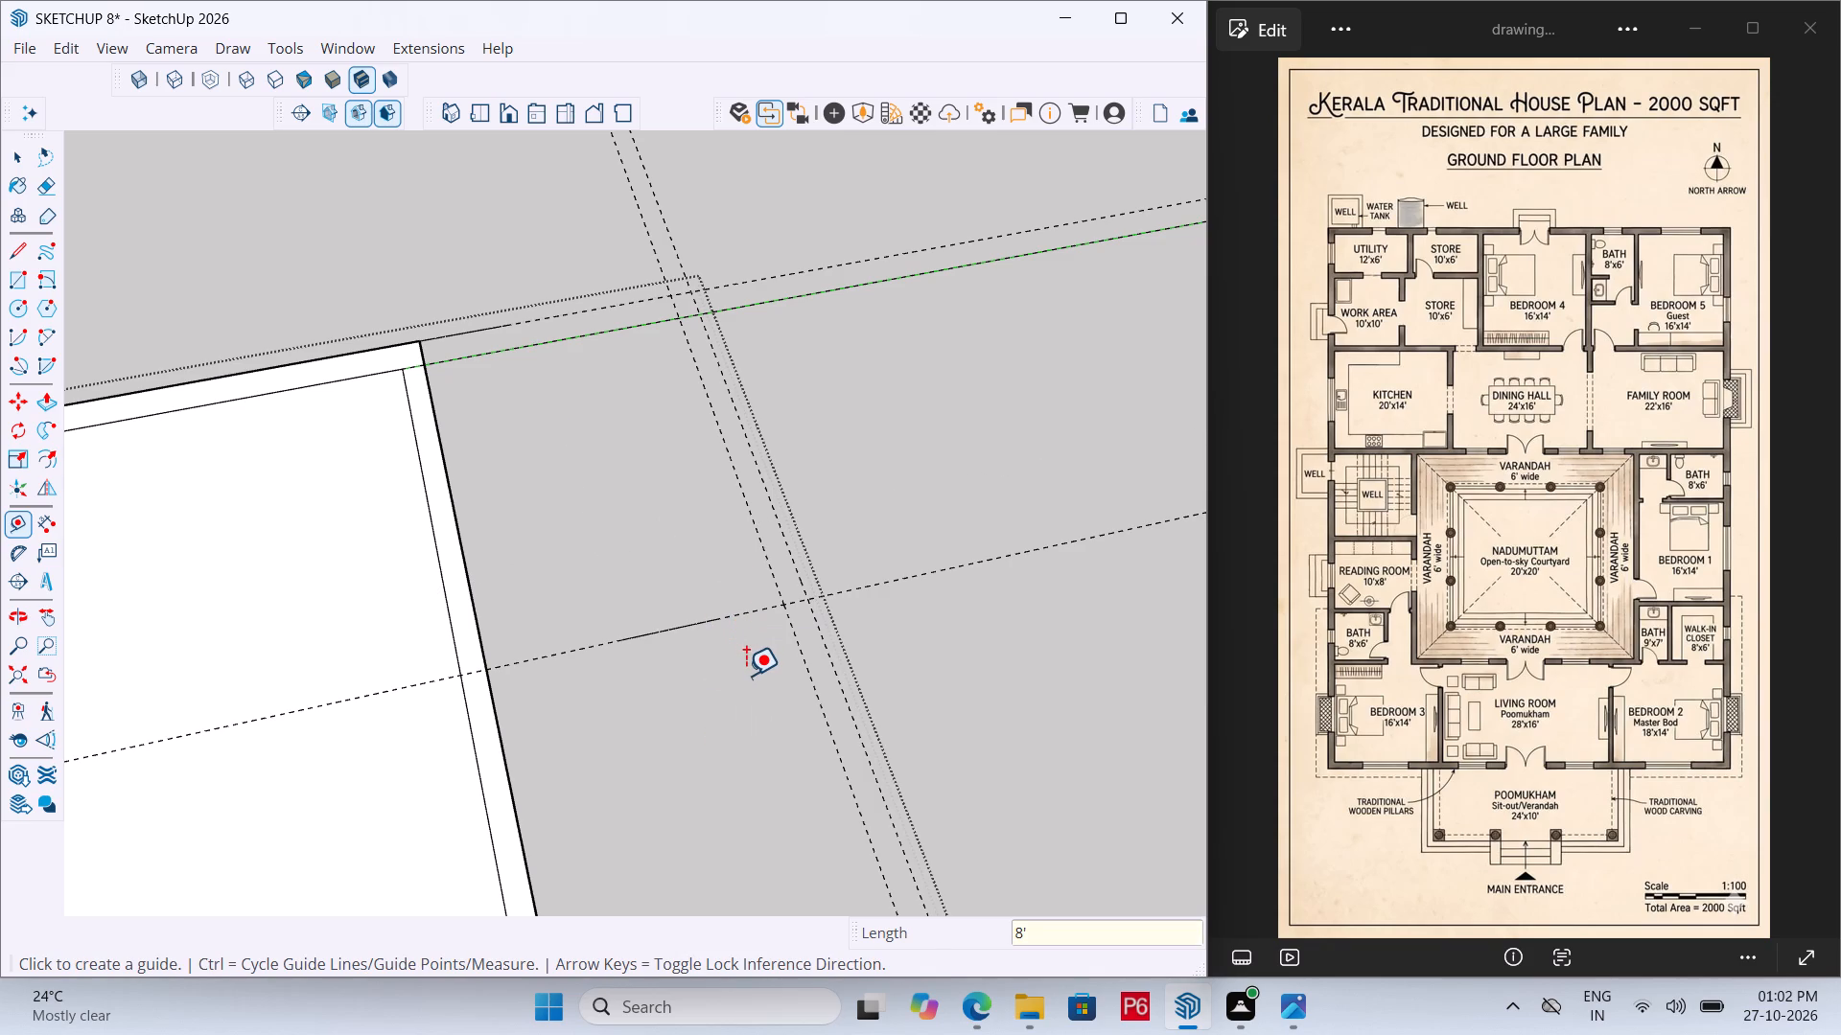
key(ctrl+z)
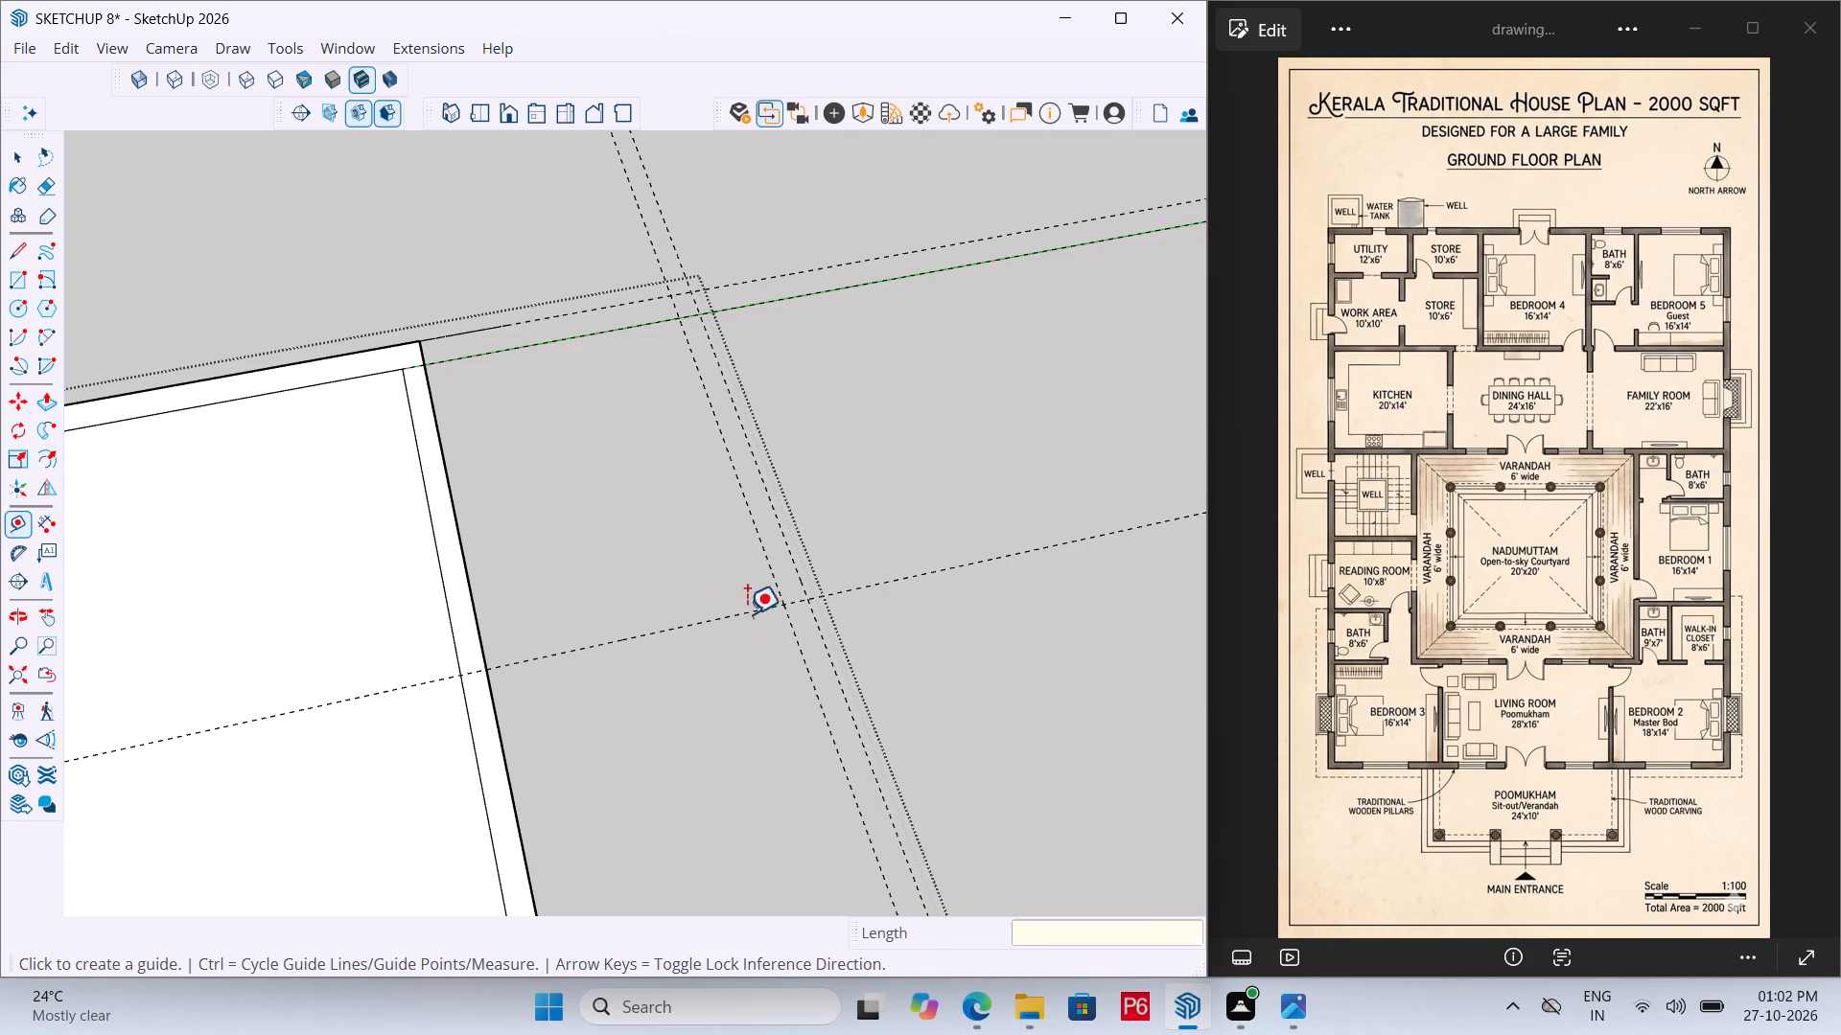
click(753, 610)
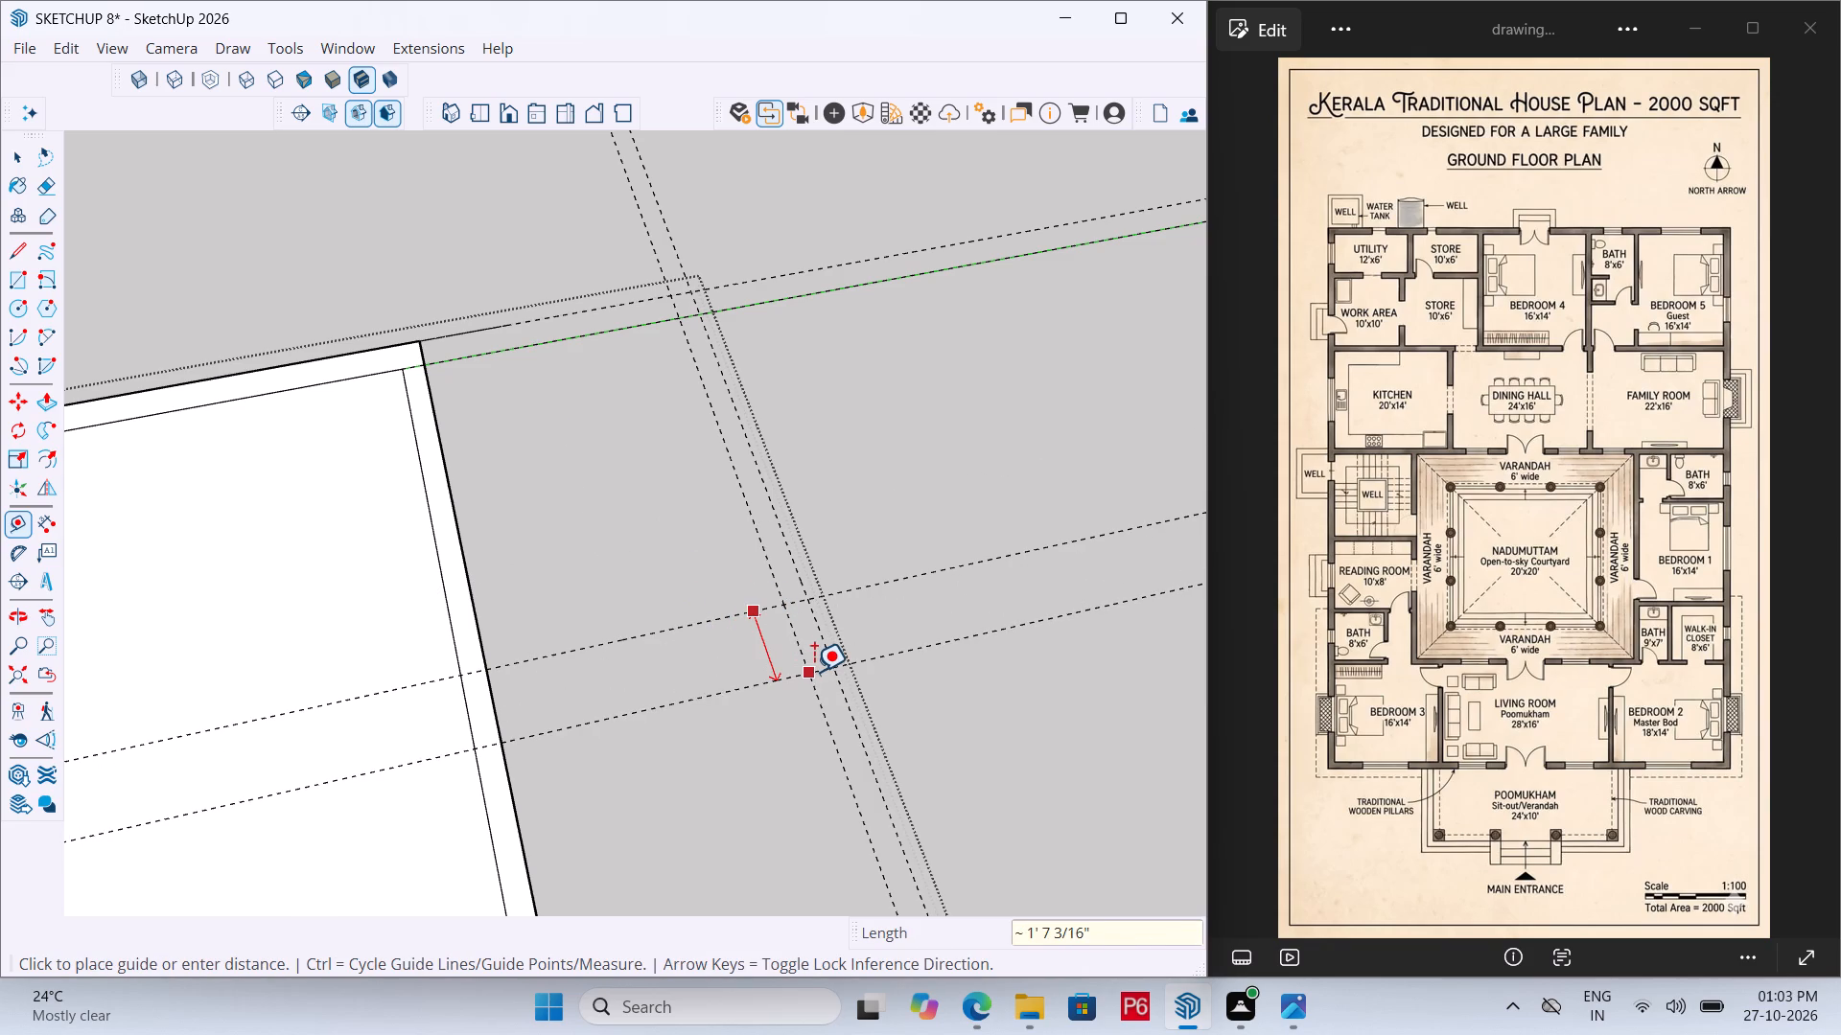
text(6")
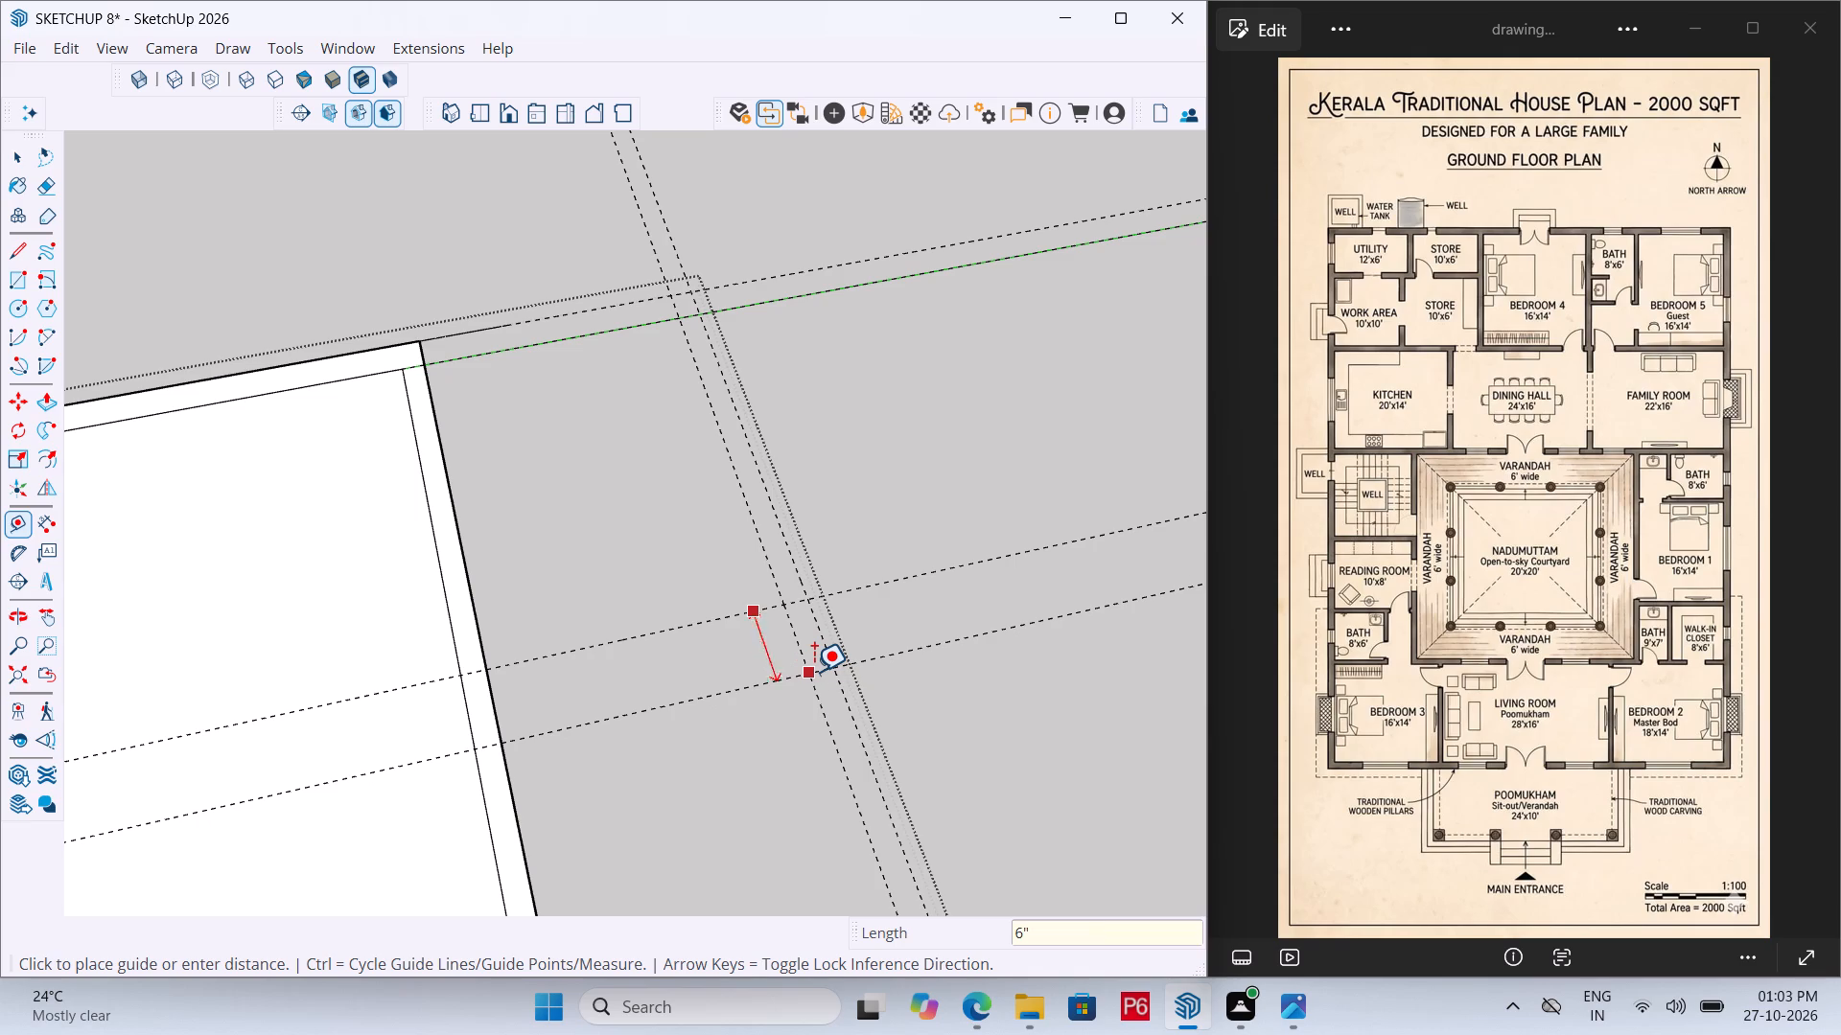
key(Return)
key(Escape)
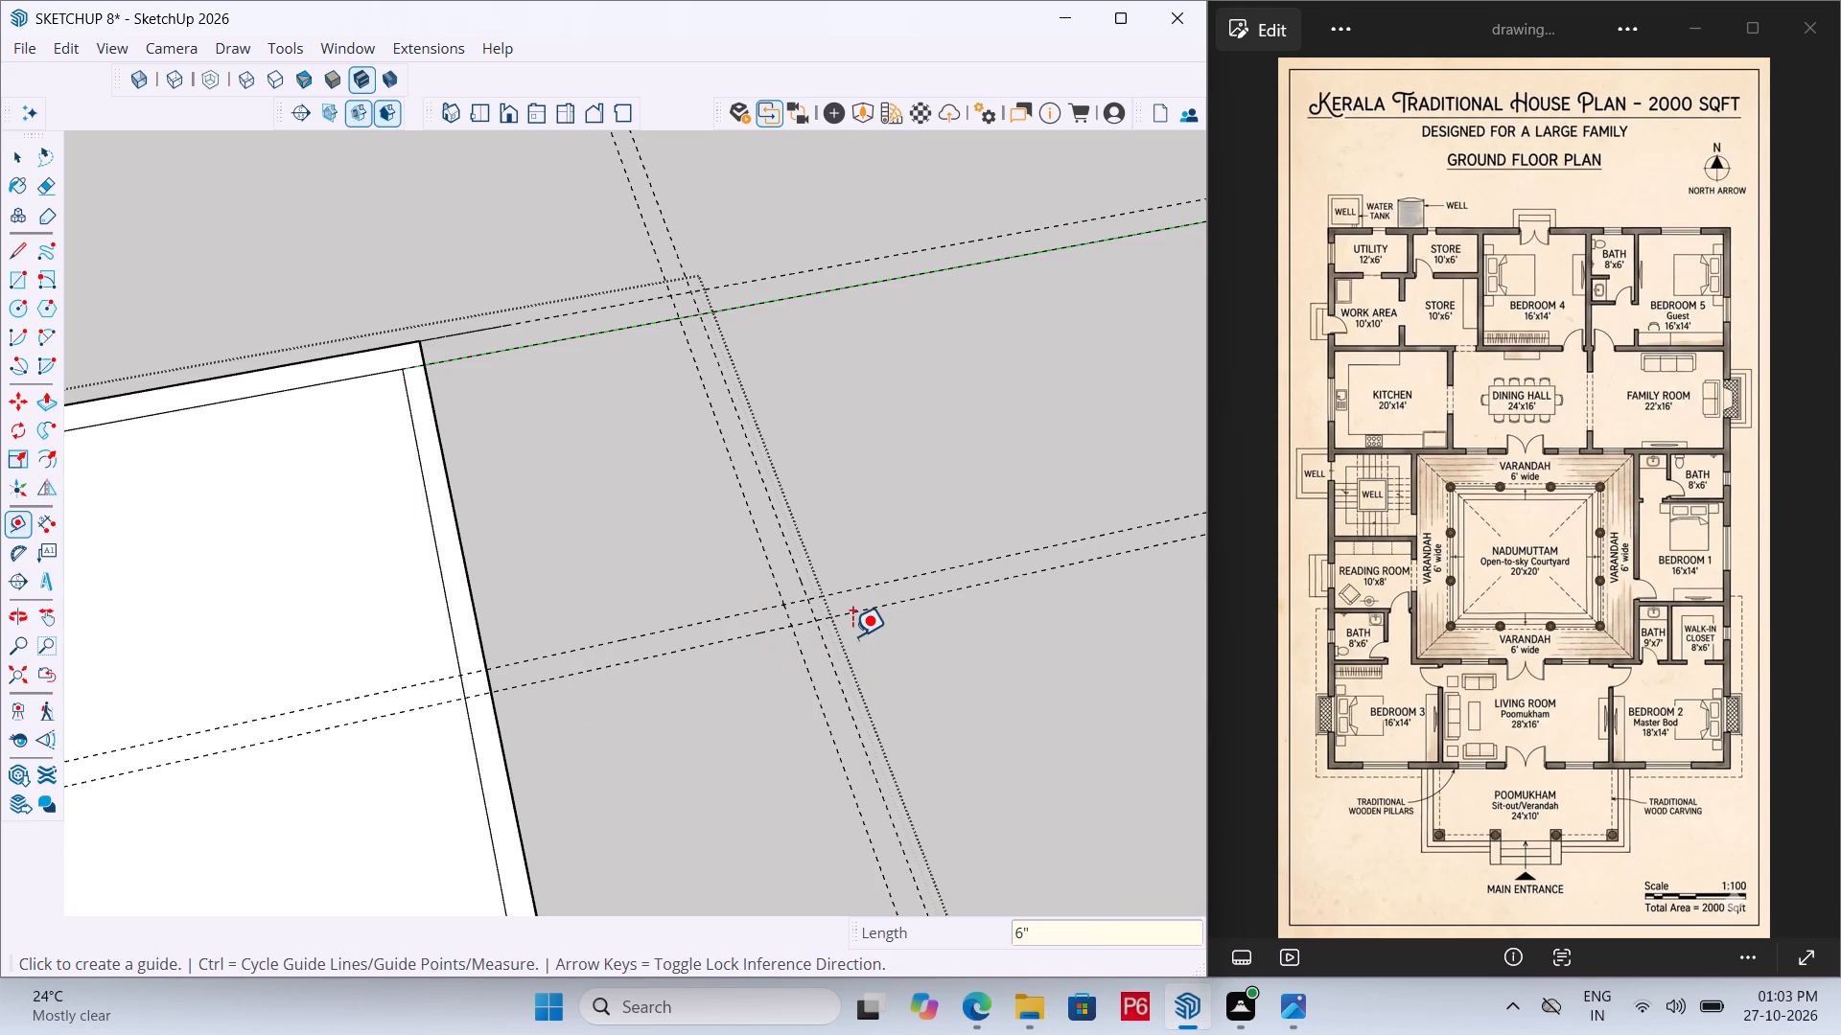
Save the model with the new guides.
key(ctrl+s)
key(ctrl+s)
key(ctrl+s)
key(ctrl+s)
Draw the bath's outer wall rectangle and its 8' by 6' inner rectangle between the guides behind the end room.
key(r)
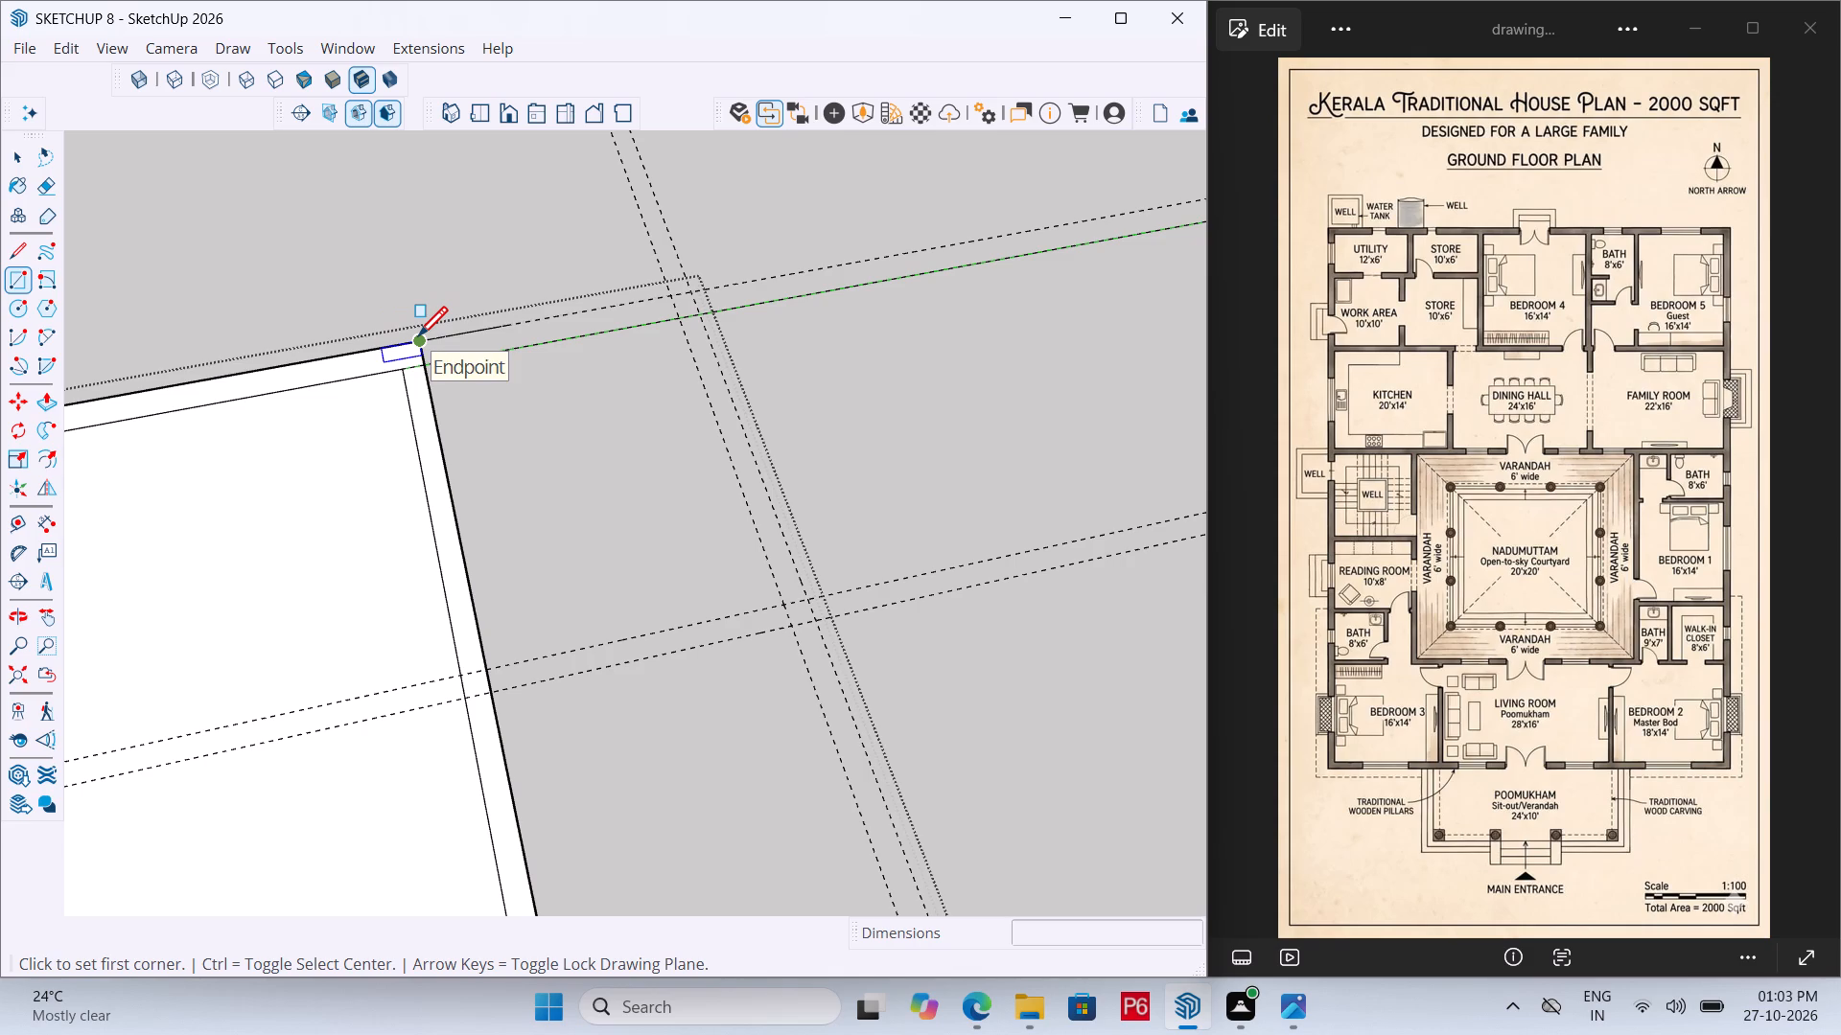
double_click(418, 339)
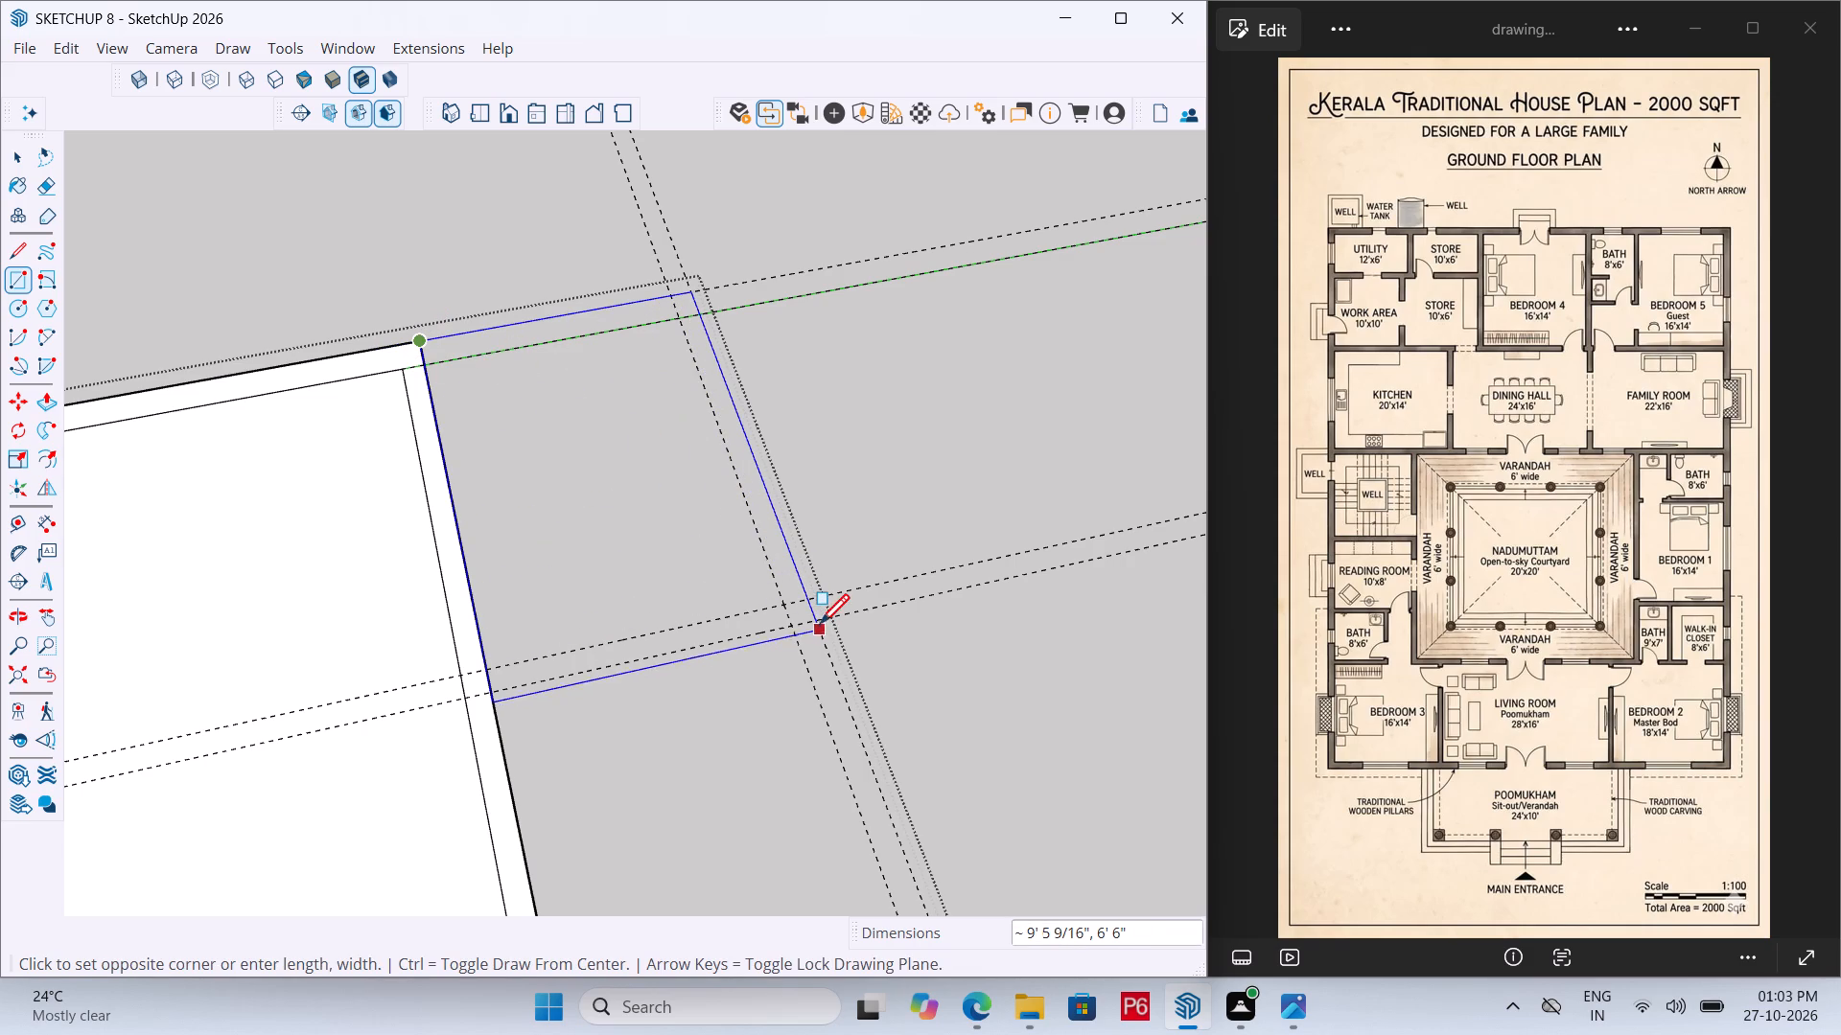
click(820, 627)
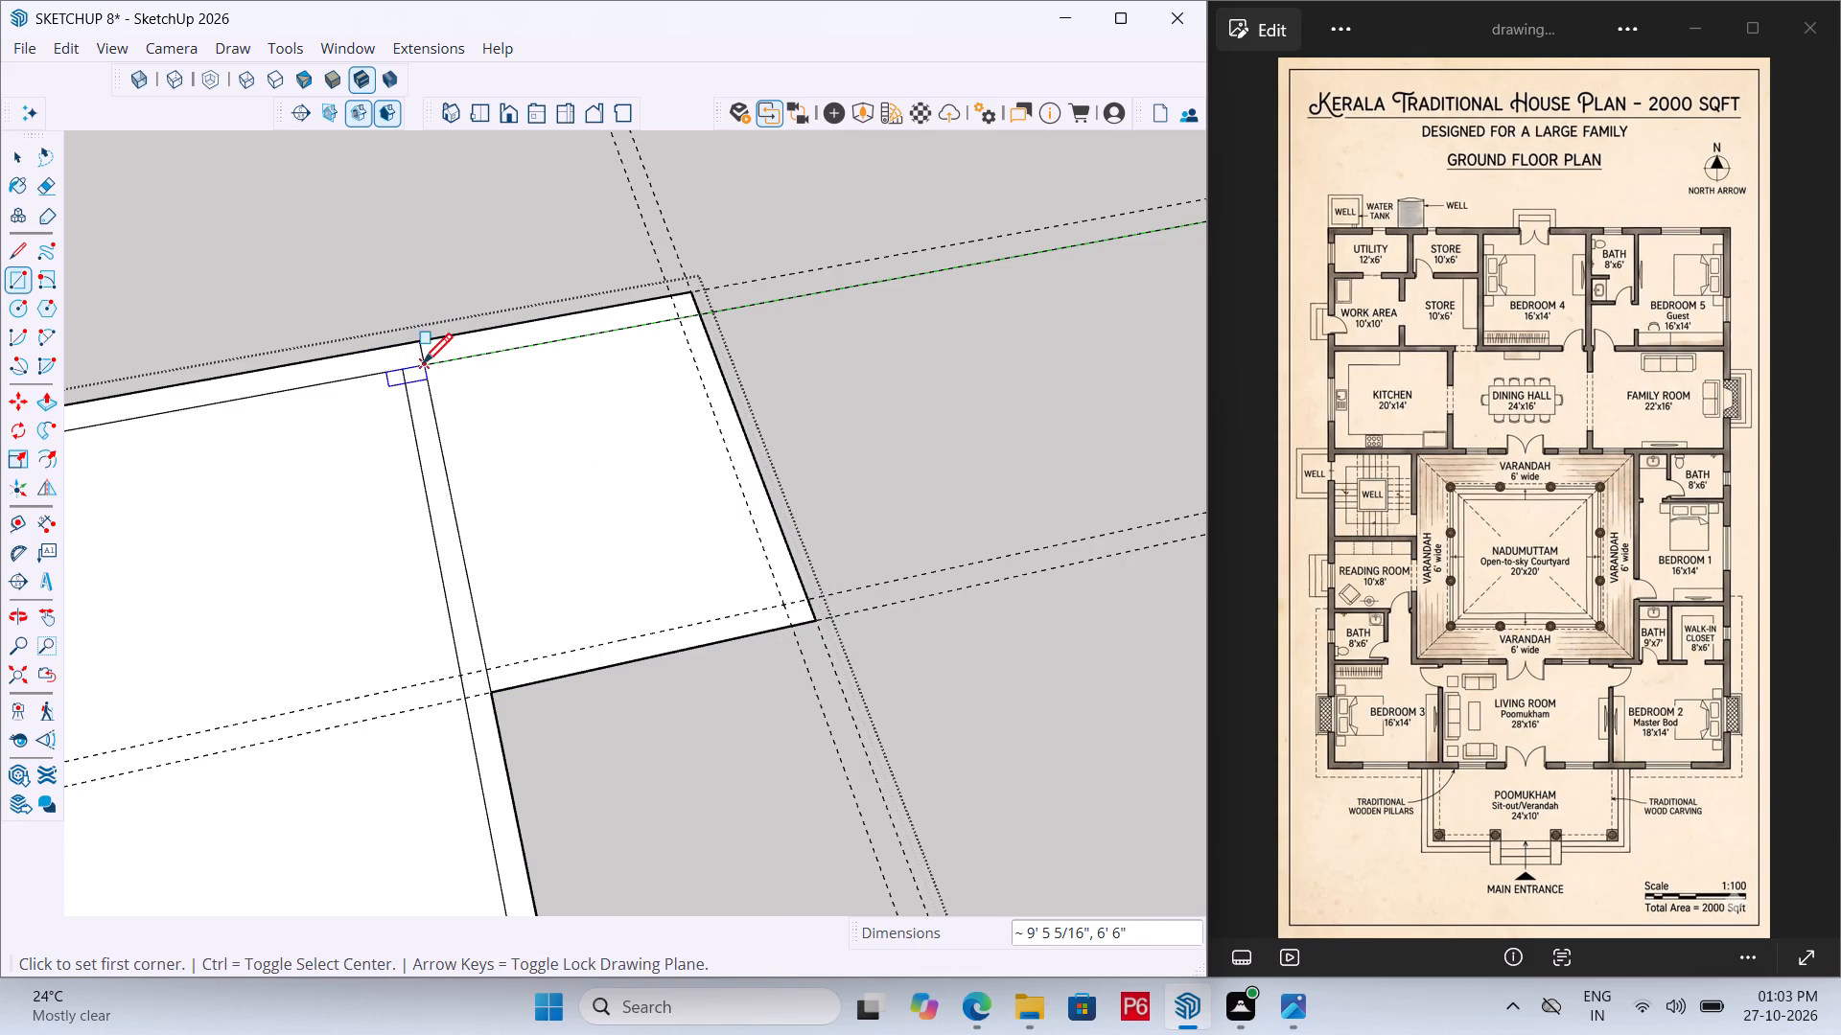
click(423, 366)
click(783, 607)
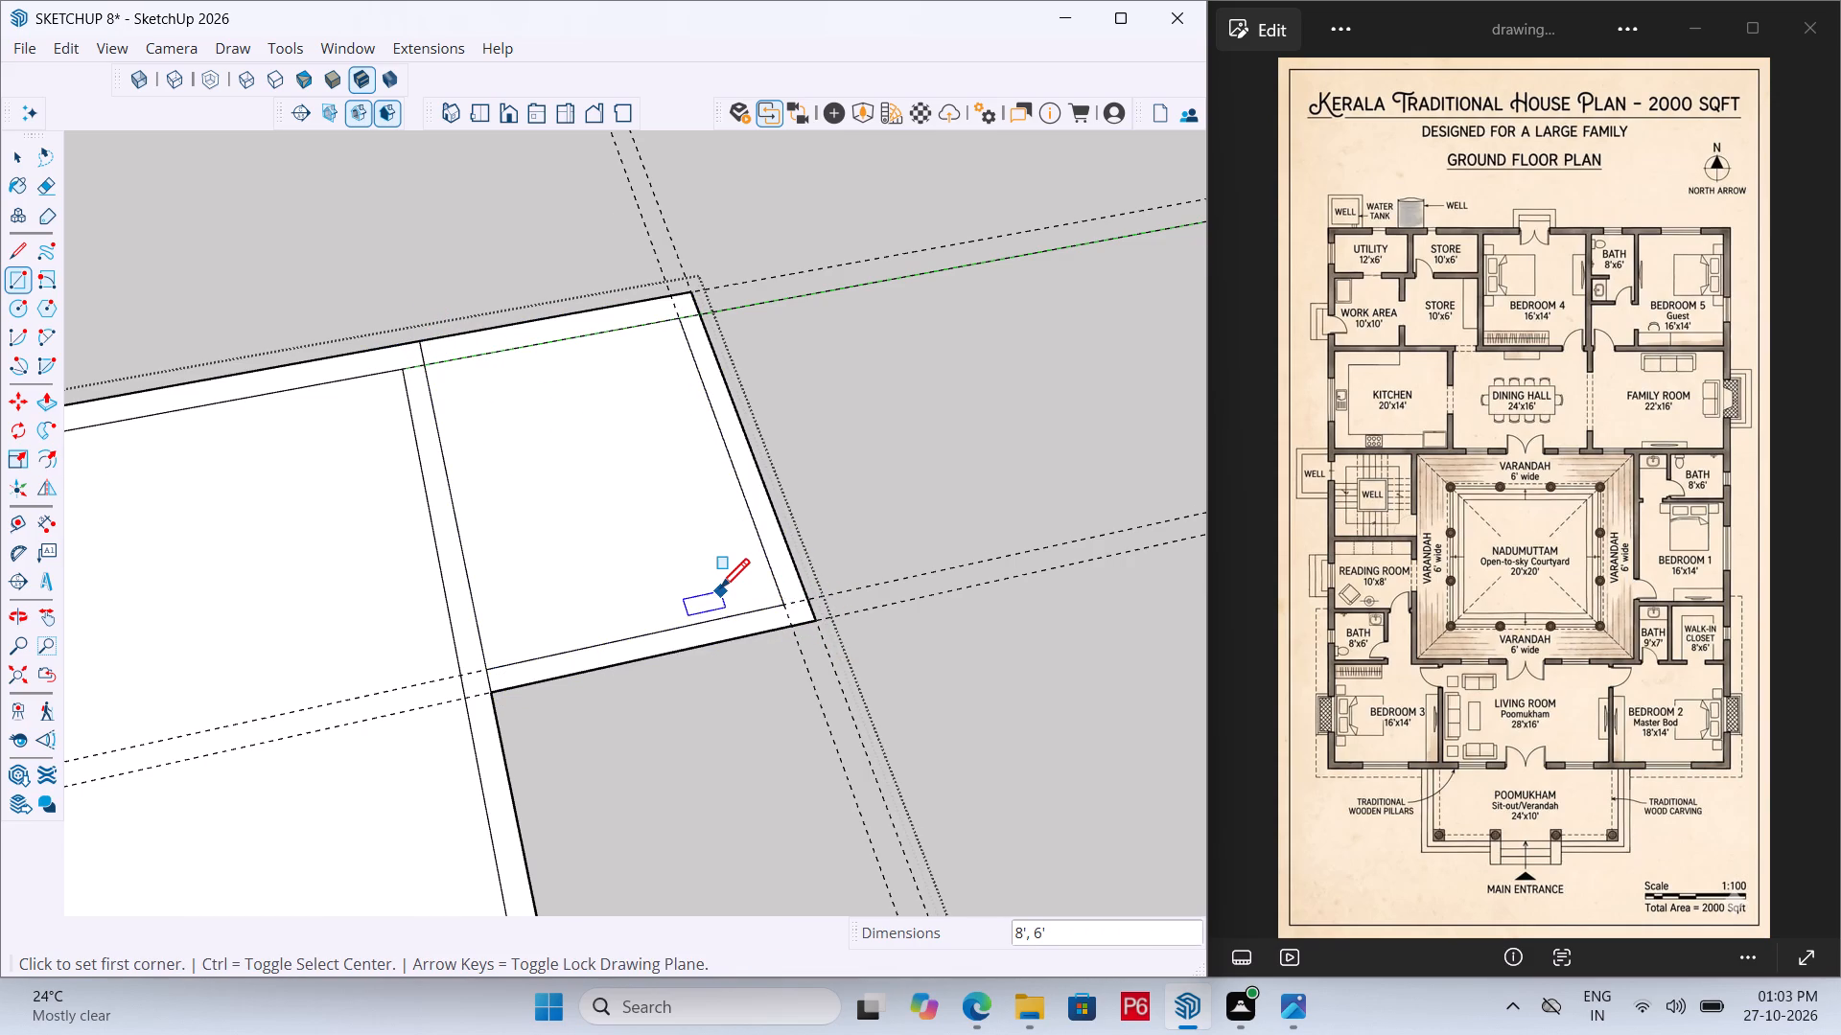
Save the model with the bath outline.
scroll(720, 591, down, 4)
key(ctrl+s)
key(ctrl+s)
key(ctrl+s)
key(ctrl+s)
key(ctrl+s)
key(ctrl+s)
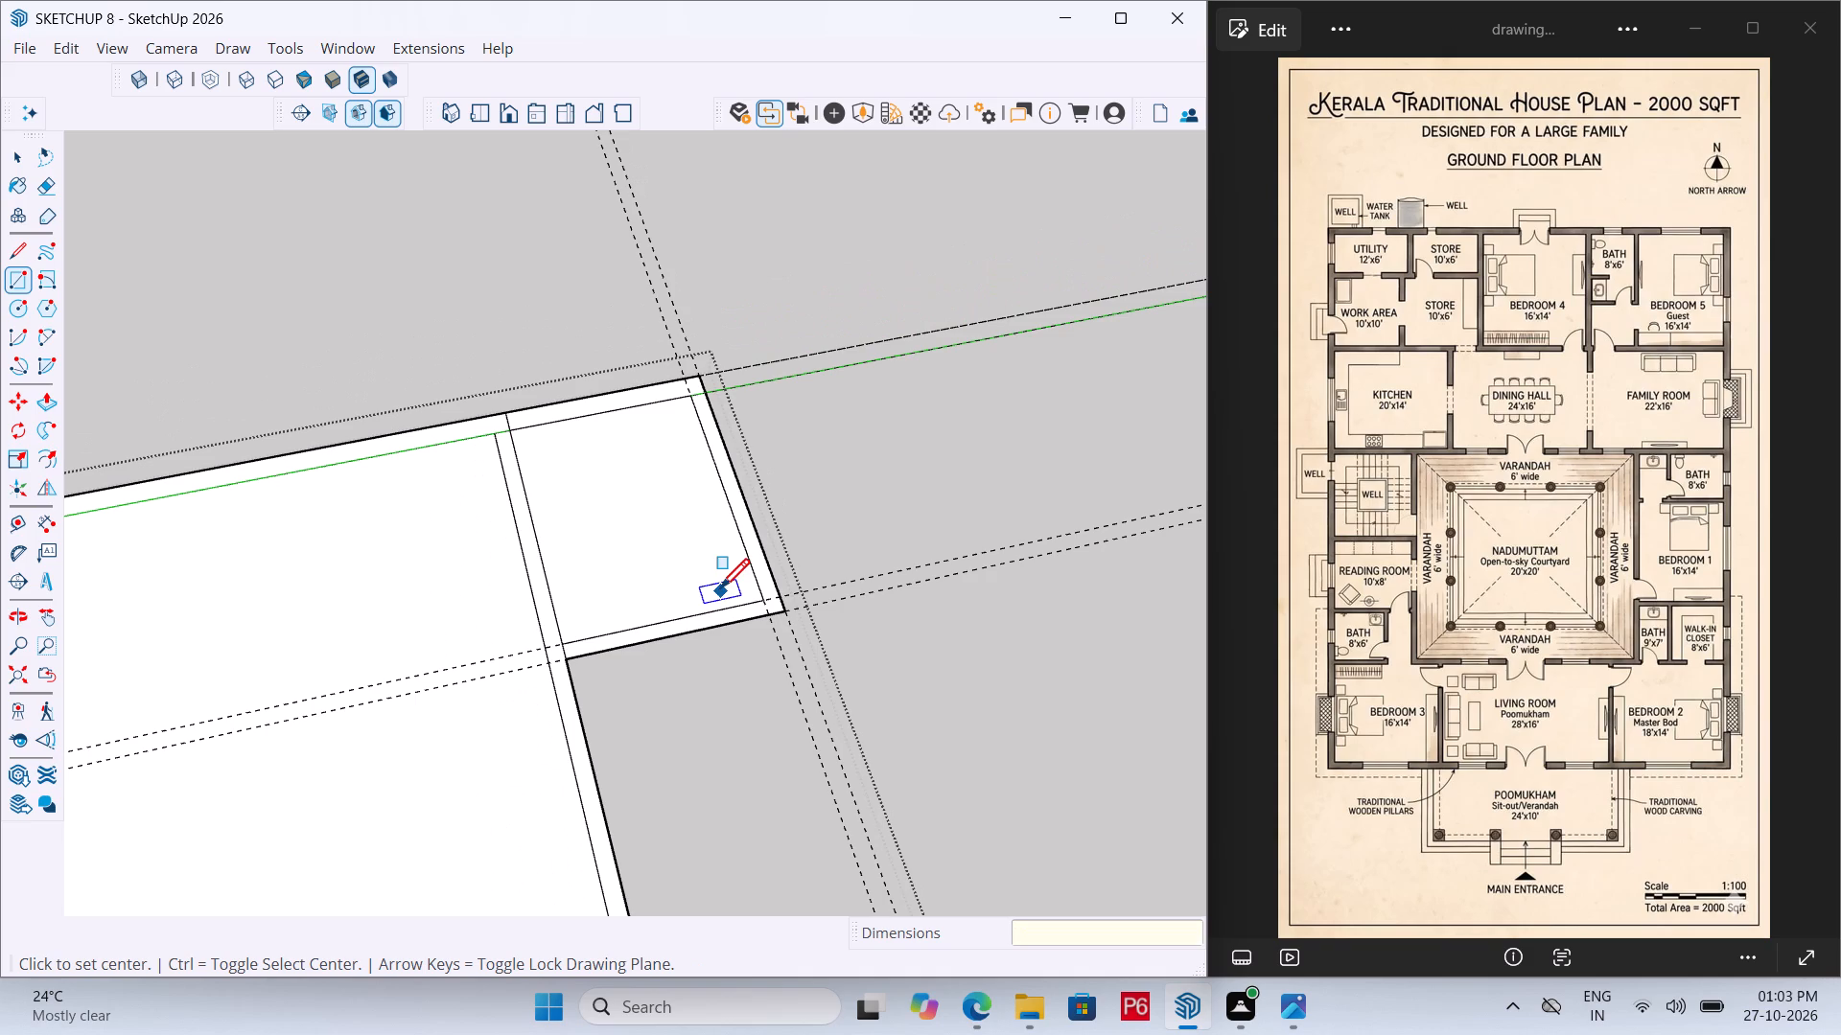
key(ctrl+s)
Erase the two pairs of guides marking the bath's rear and side walls.
key(e)
drag(890, 524, 913, 613)
click(913, 613)
drag(858, 682, 796, 716)
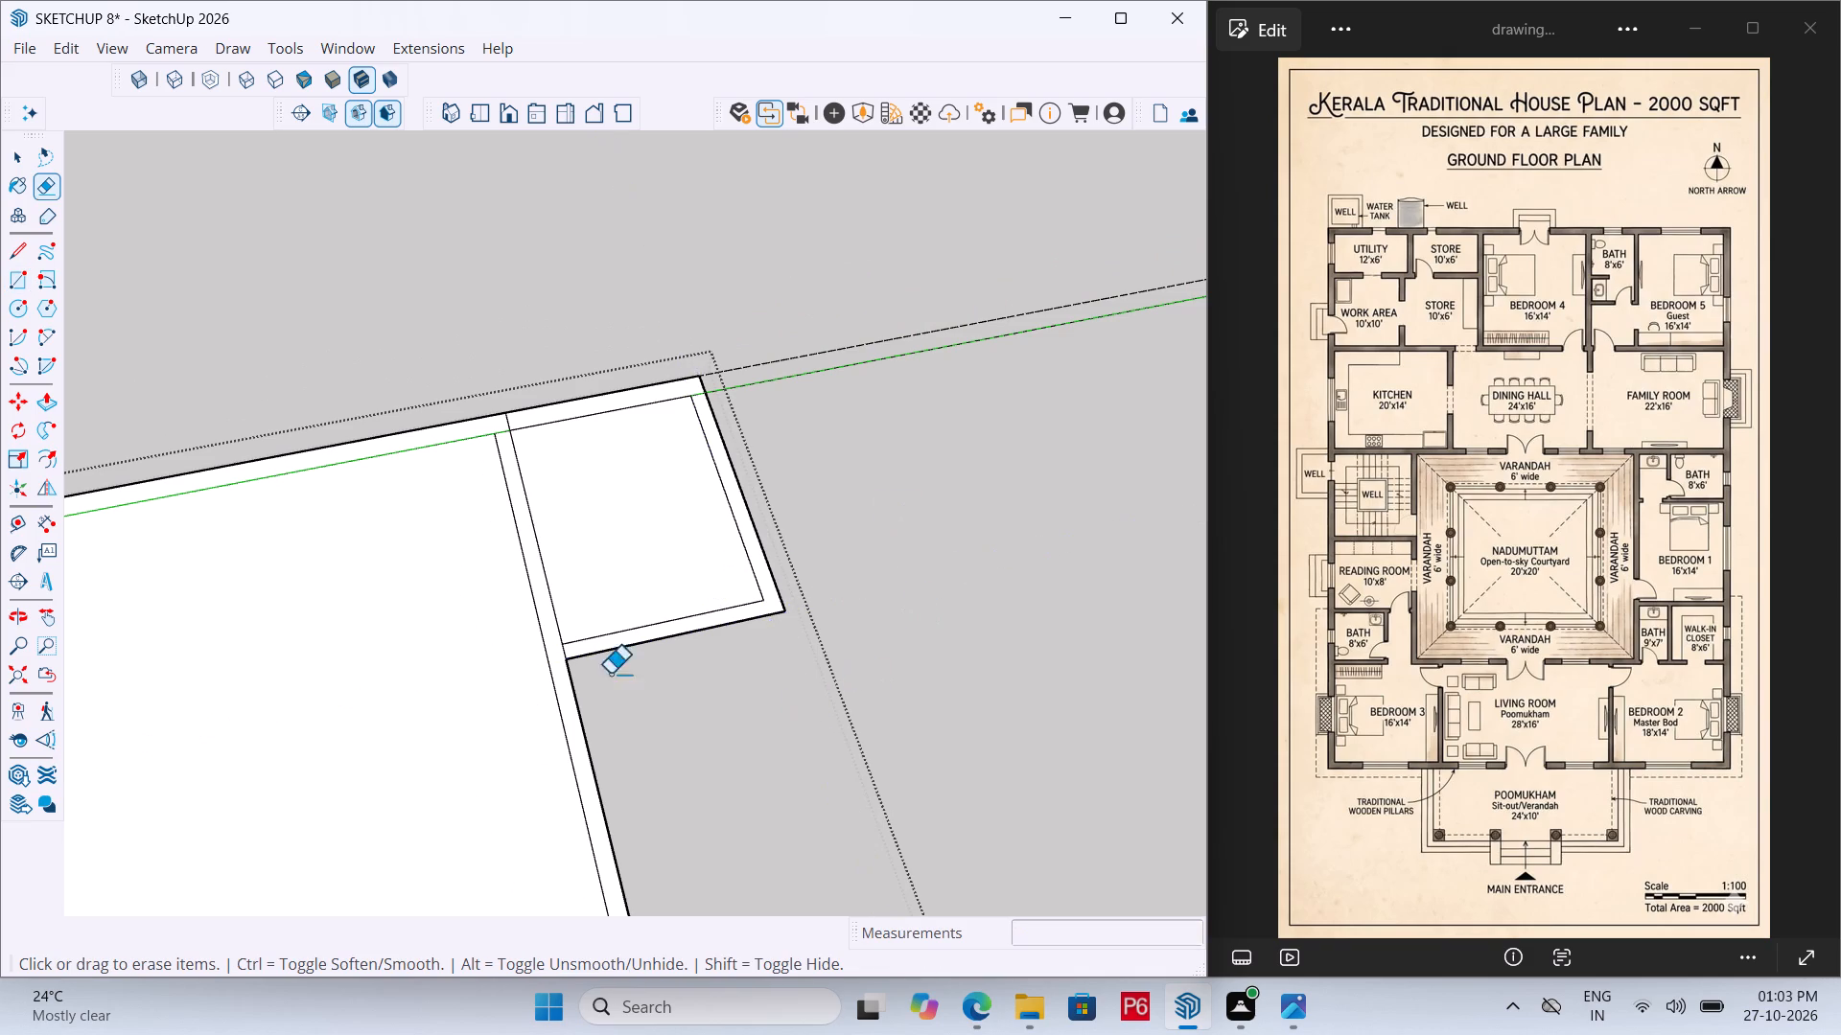
Erase the leftover lines crossing the wall thickness where the bath's walls meet the end room's walls.
scroll(412, 474, down, 6)
scroll(430, 446, up, 14)
drag(490, 431, 473, 434)
click(485, 453)
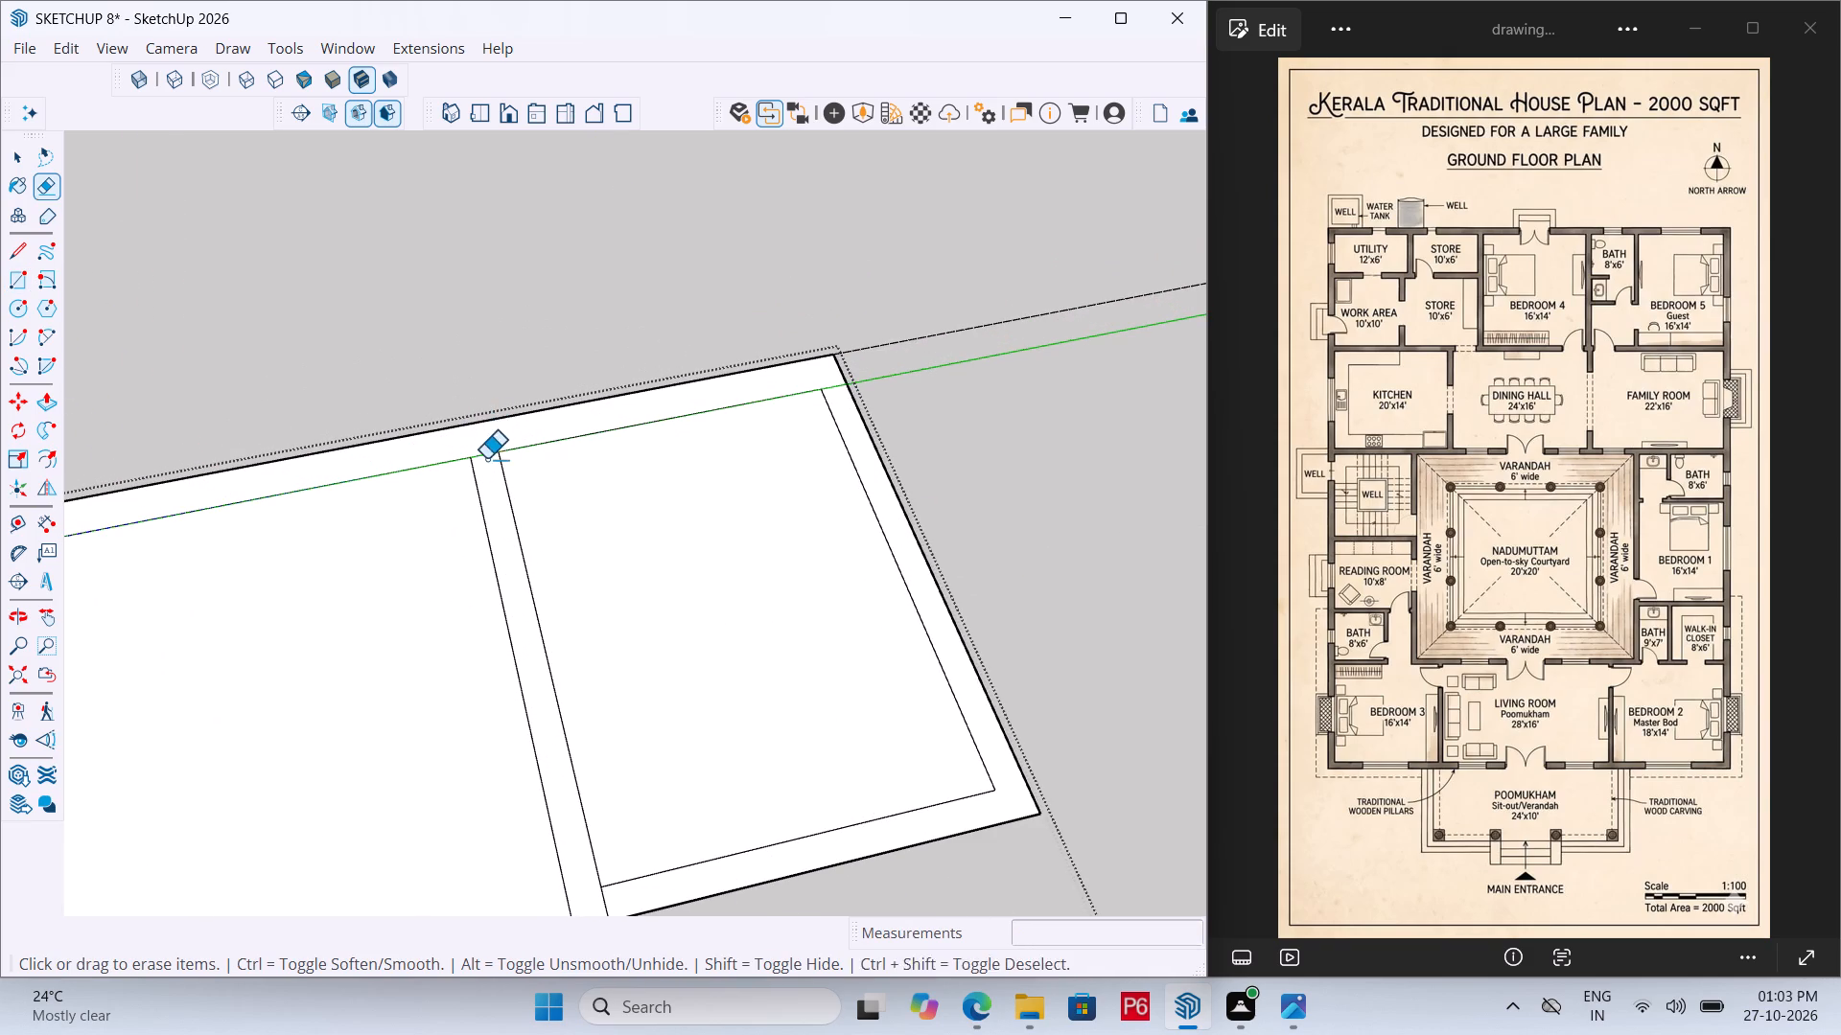
scroll(389, 354, down, 7)
scroll(575, 722, up, 12)
drag(516, 678, 469, 687)
scroll(465, 750, down, 14)
scroll(786, 247, up, 5)
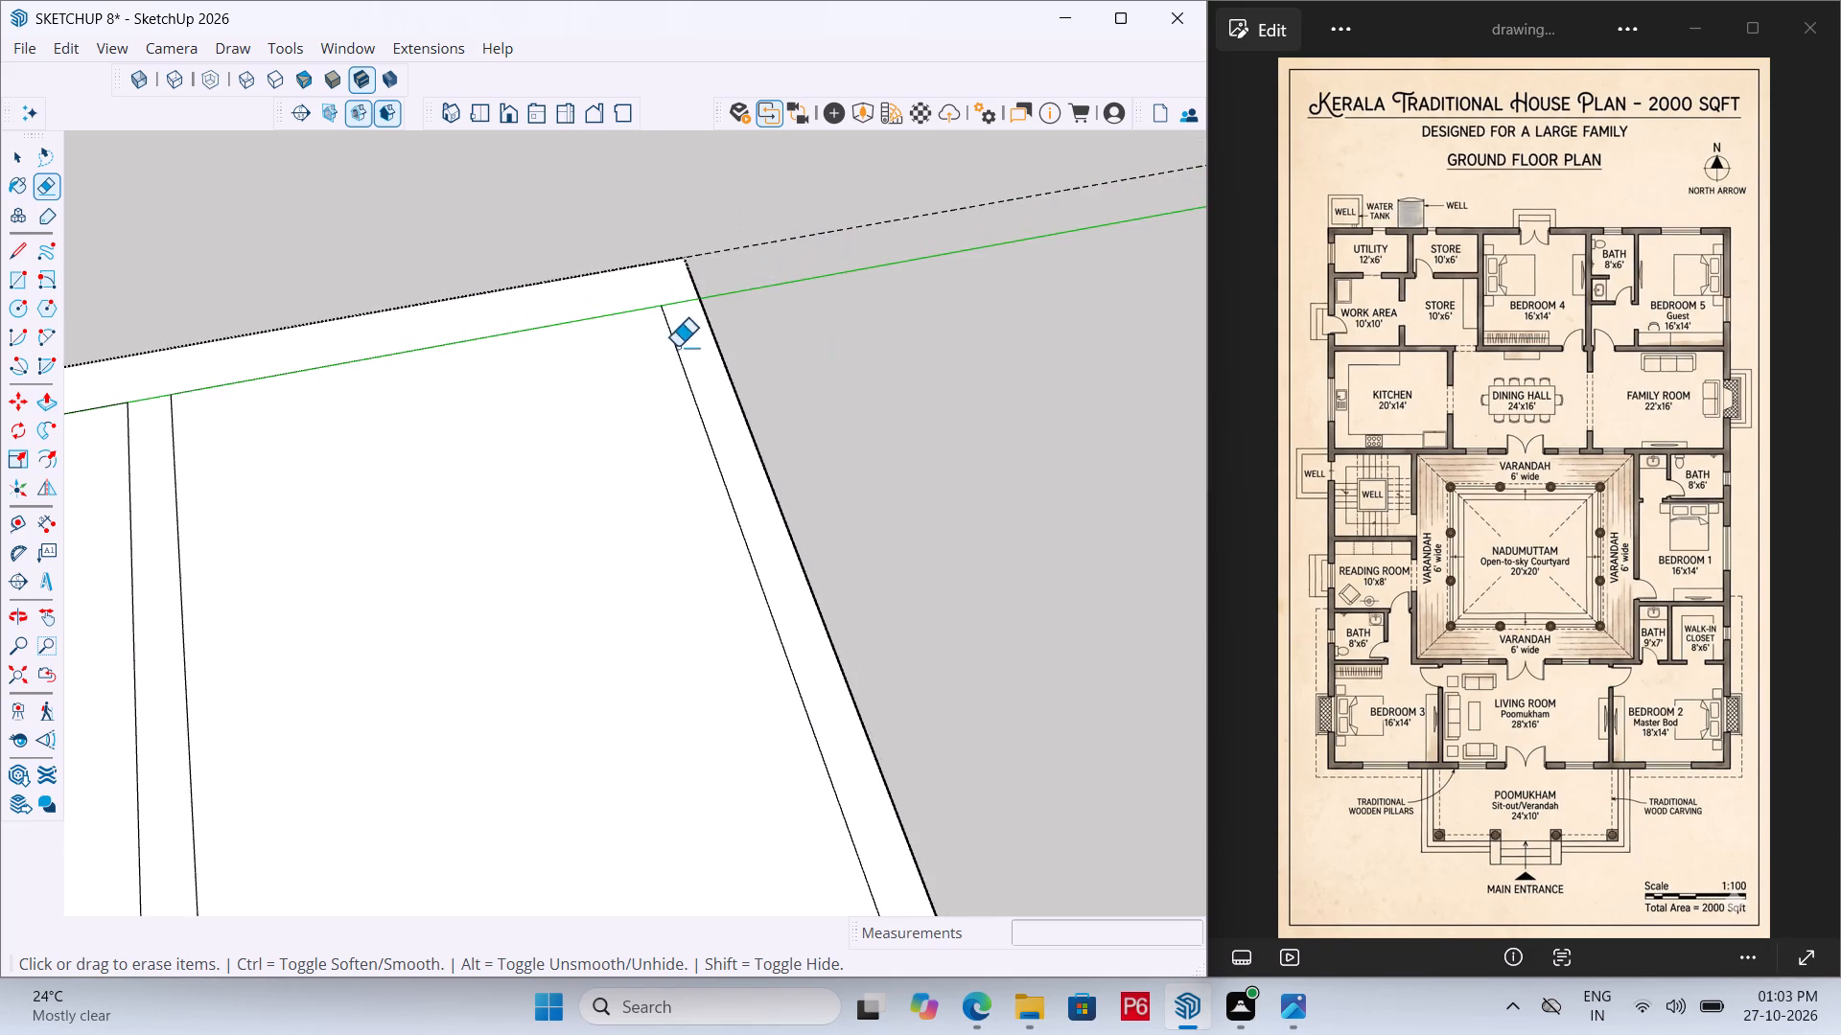
Erase the remaining end-wall guide lines running past the bath's outer rear corner.
scroll(663, 322, up, 6)
drag(680, 271, 692, 304)
drag(757, 189, 785, 235)
Place a guide 8' out from the outer edge of the bath's rear wall.
scroll(759, 218, down, 3)
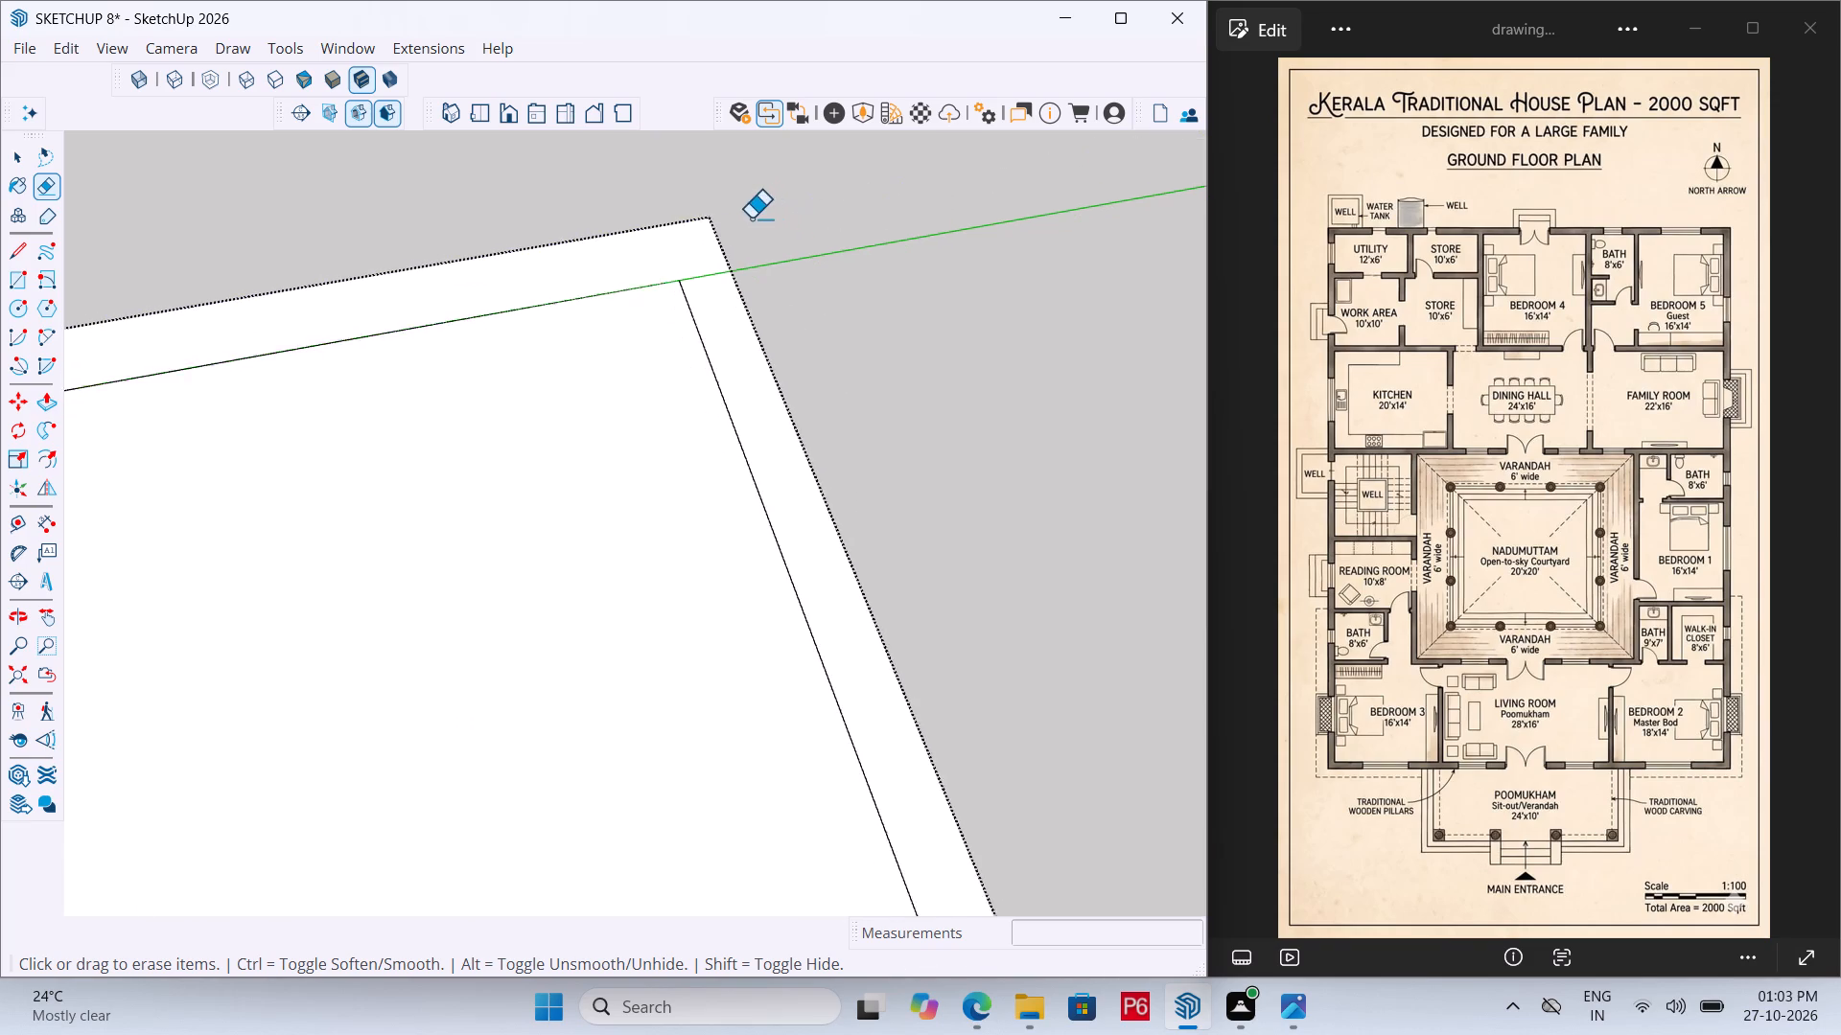
scroll(751, 218, down, 16)
scroll(664, 323, down, 4)
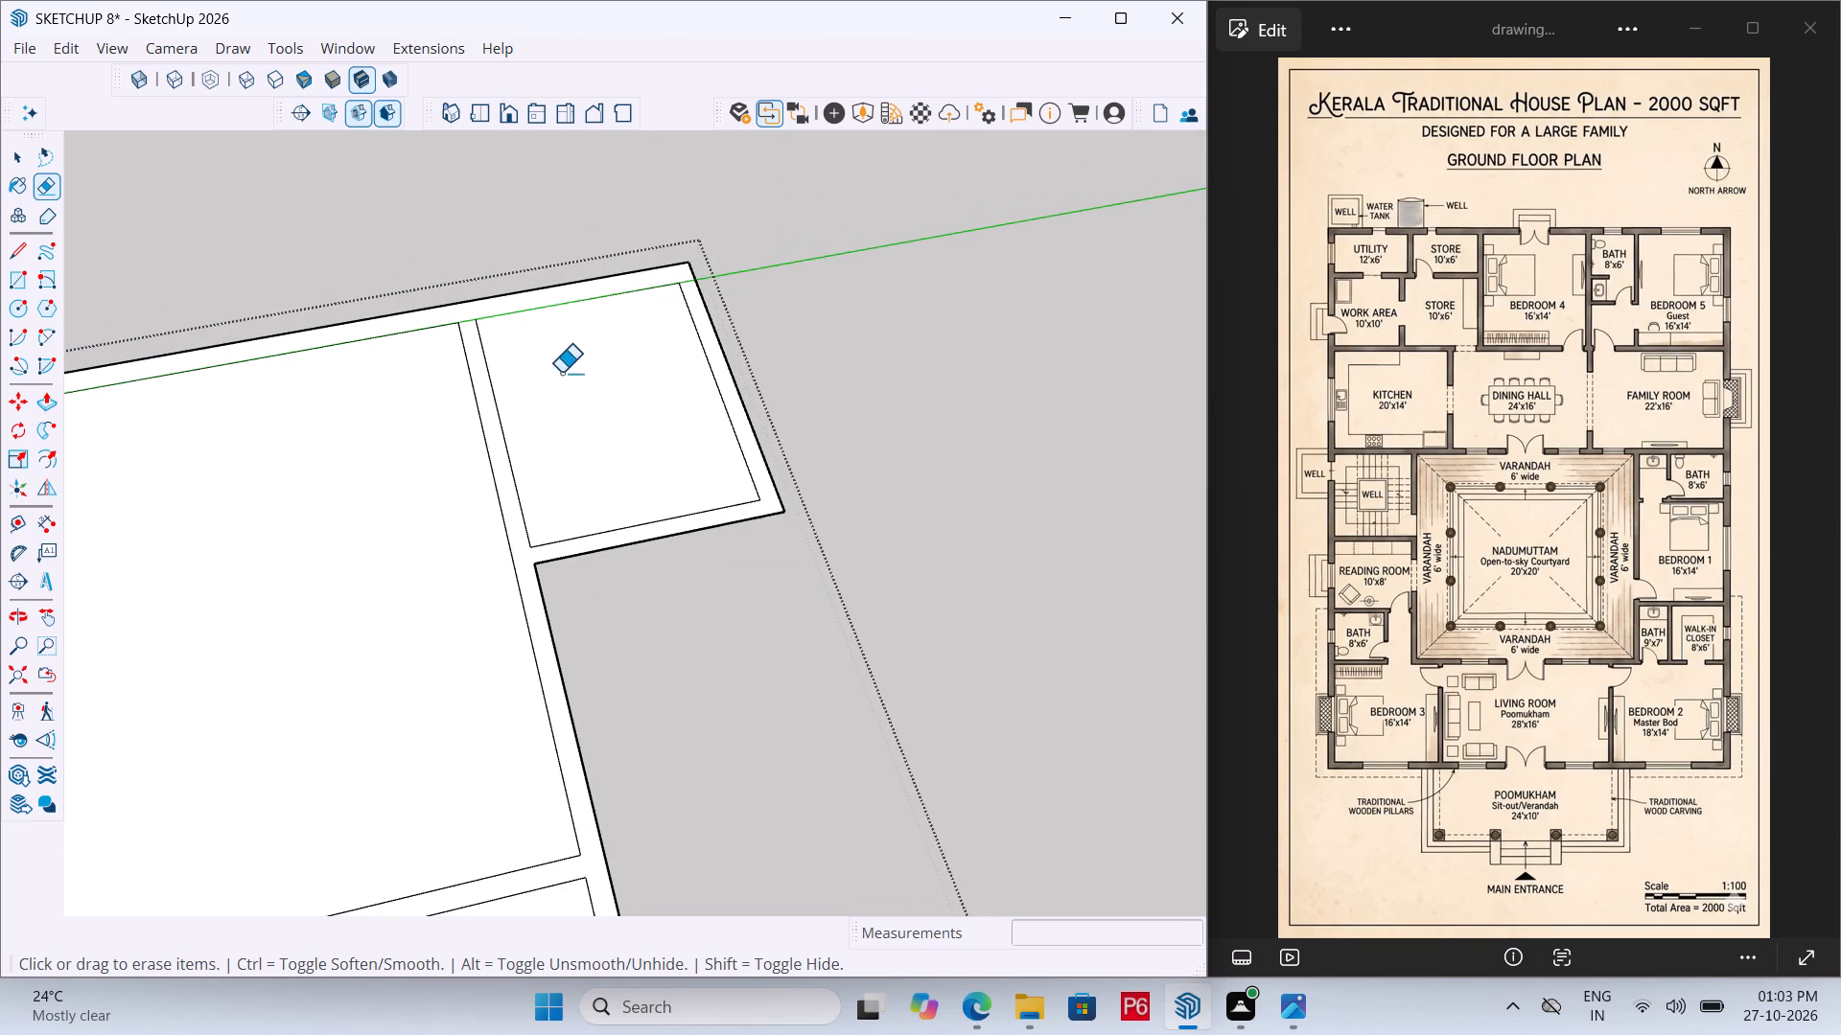
scroll(548, 357, down, 4)
middle_drag(690, 344, 654, 455)
scroll(690, 344, down, 1)
scroll(759, 335, up, 4)
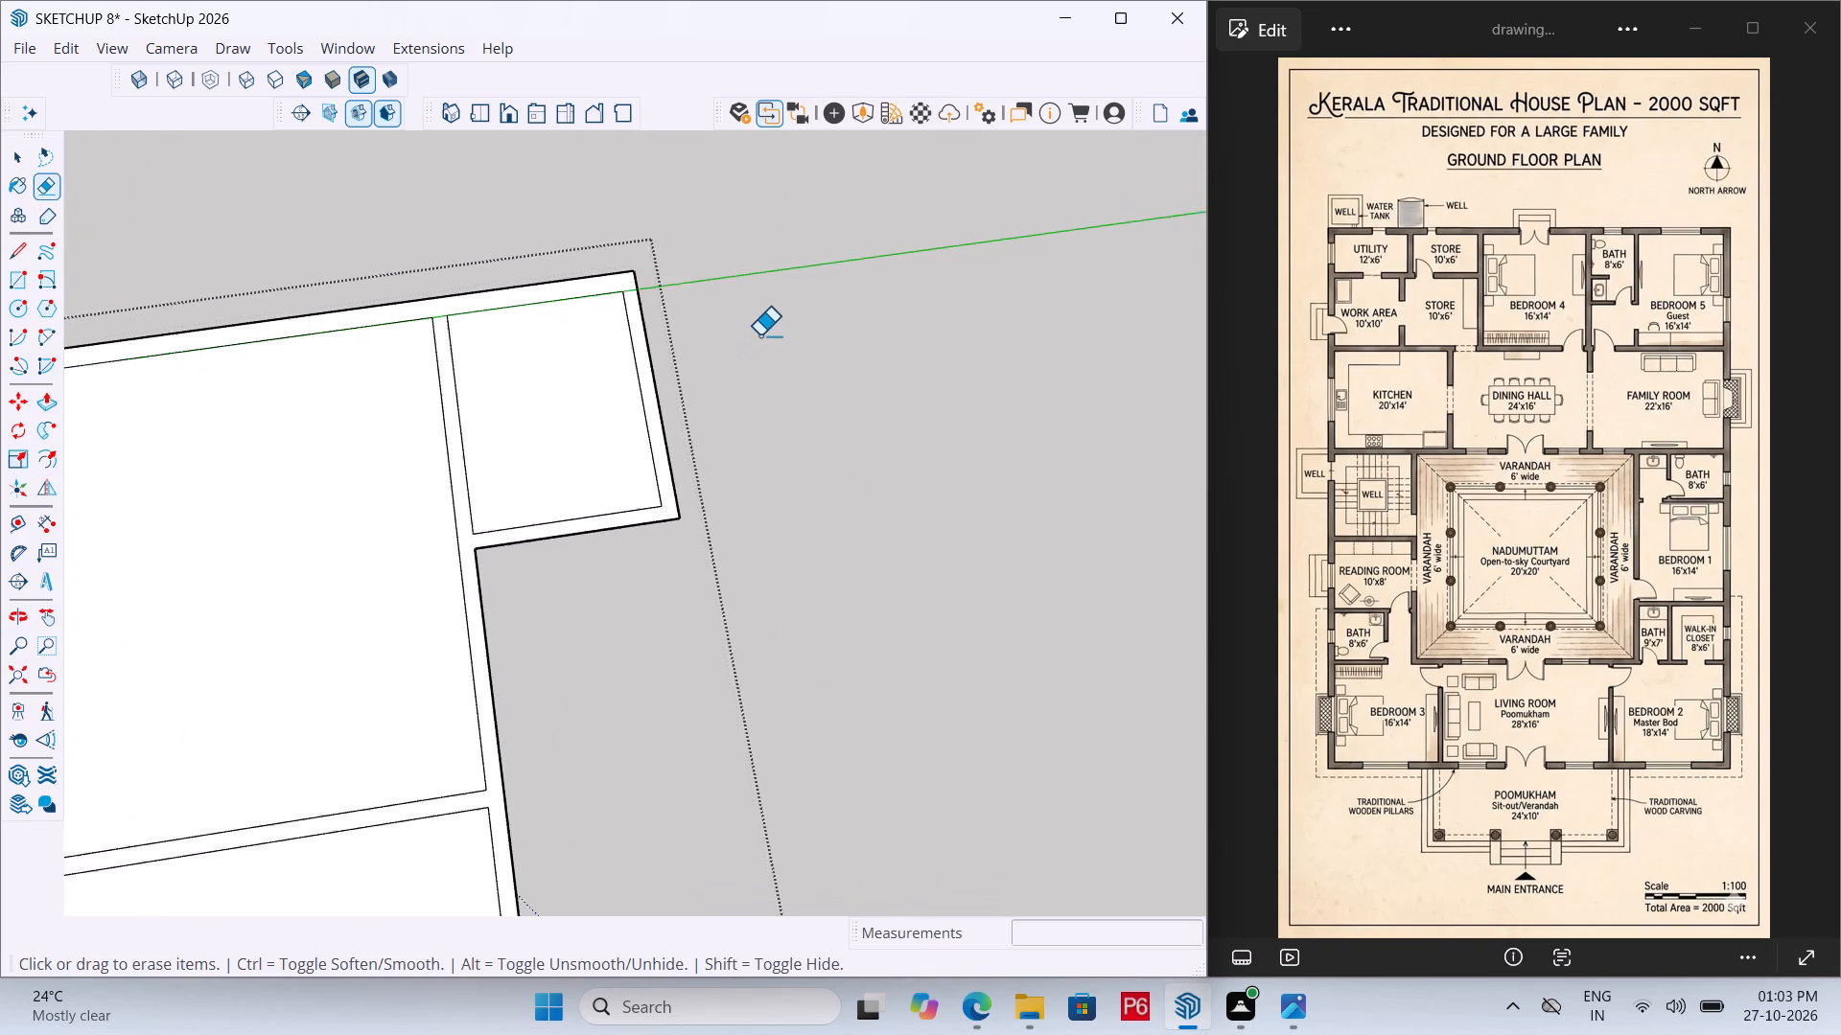
scroll(759, 335, up, 2)
key(t)
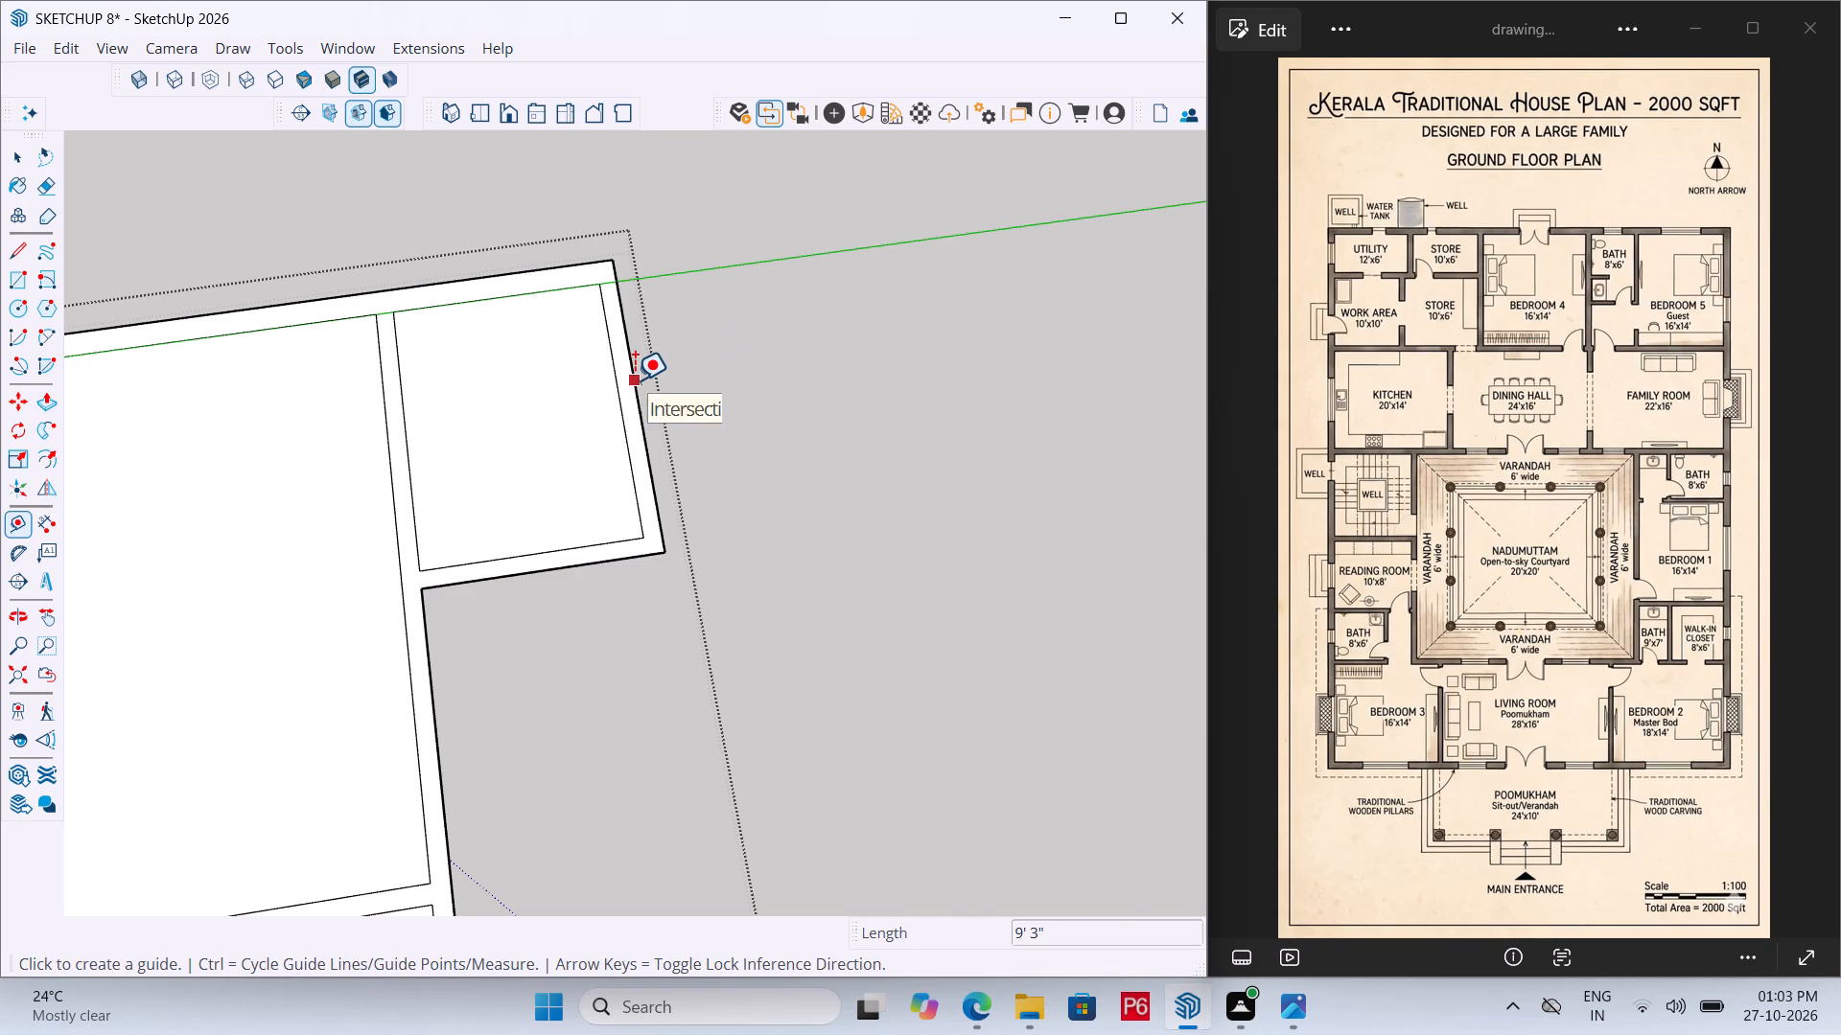
click(635, 380)
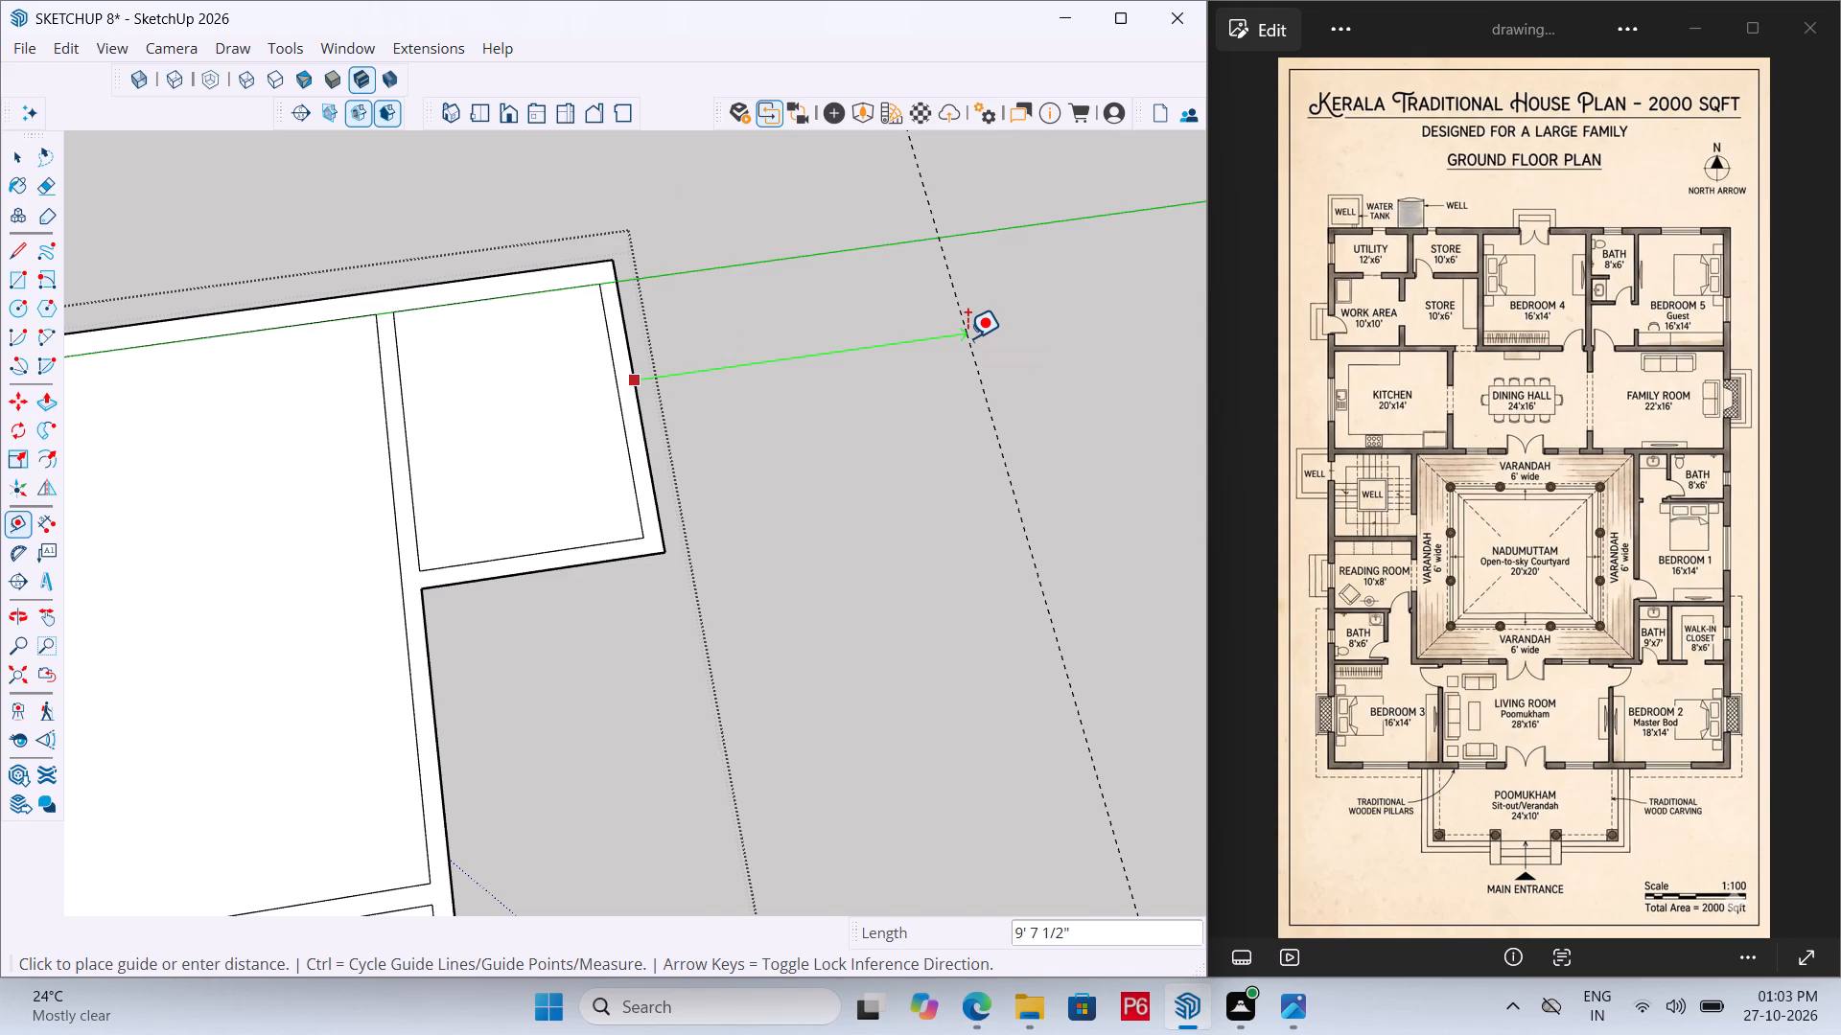
text(8')
key(Return)
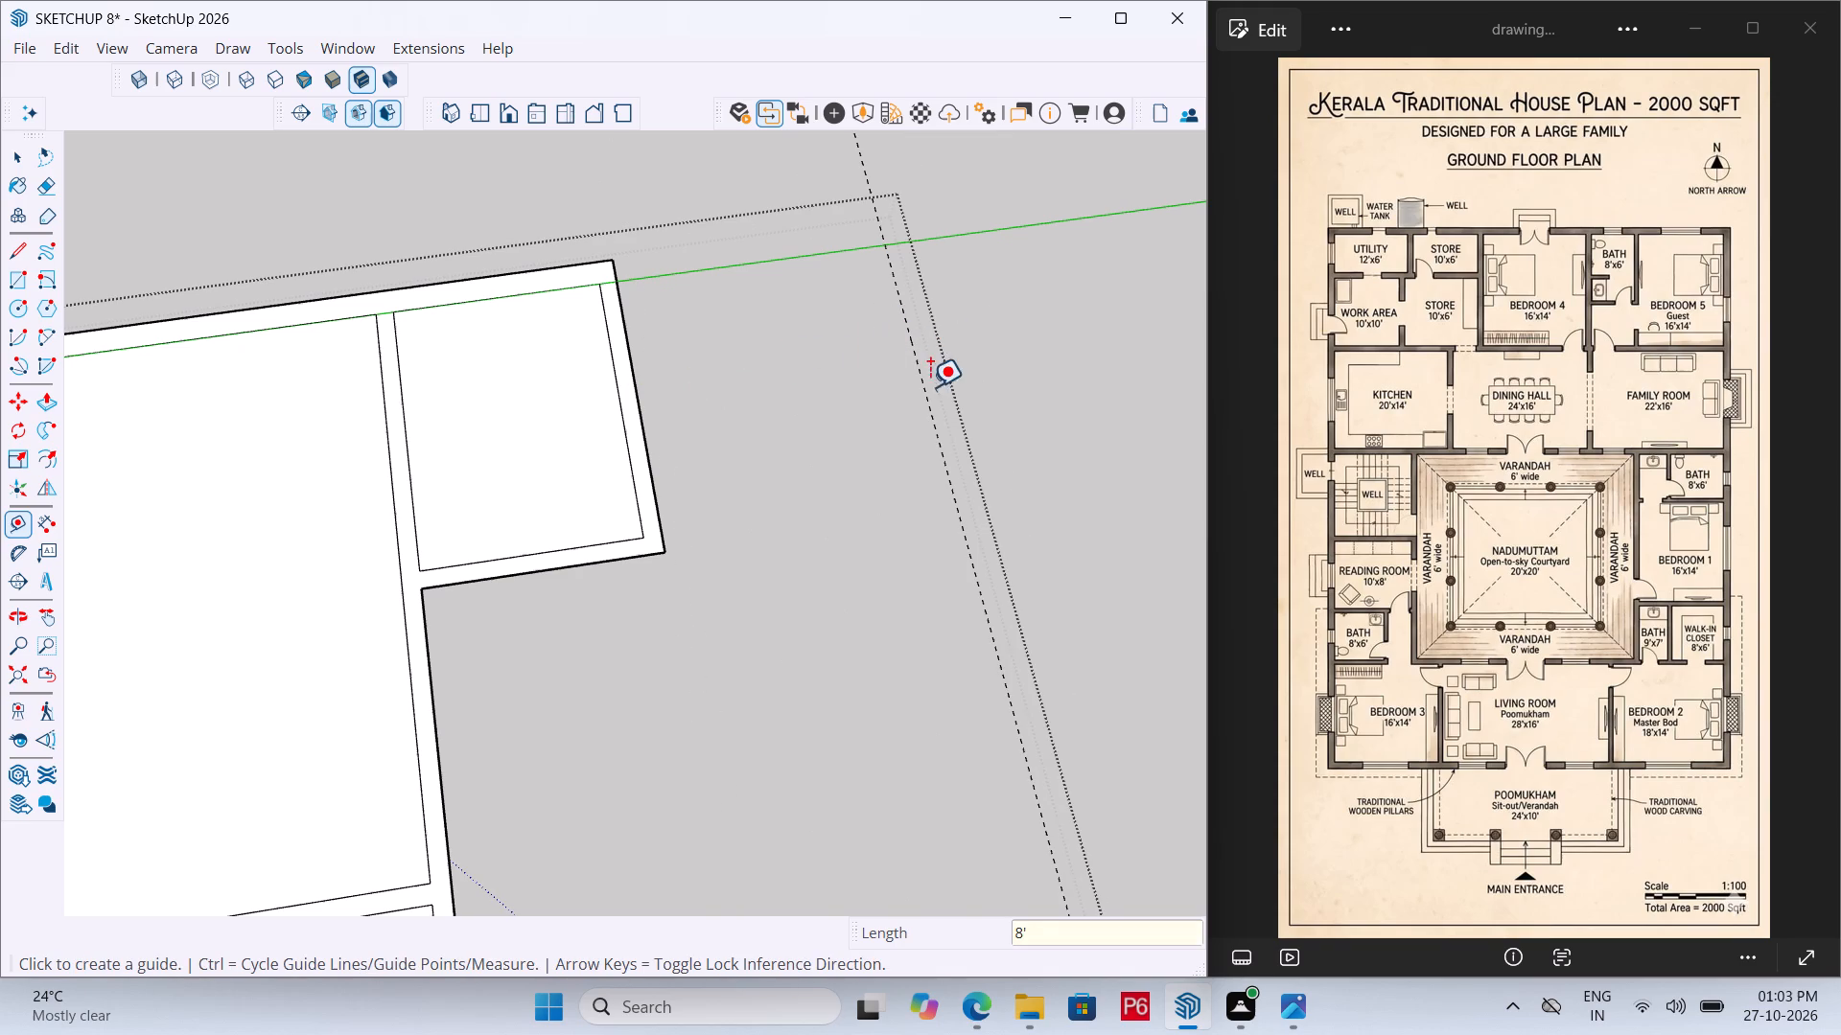
Place a second parallel guide 6" beyond the 8' guide to mark the next room's rear wall thickness.
click(920, 411)
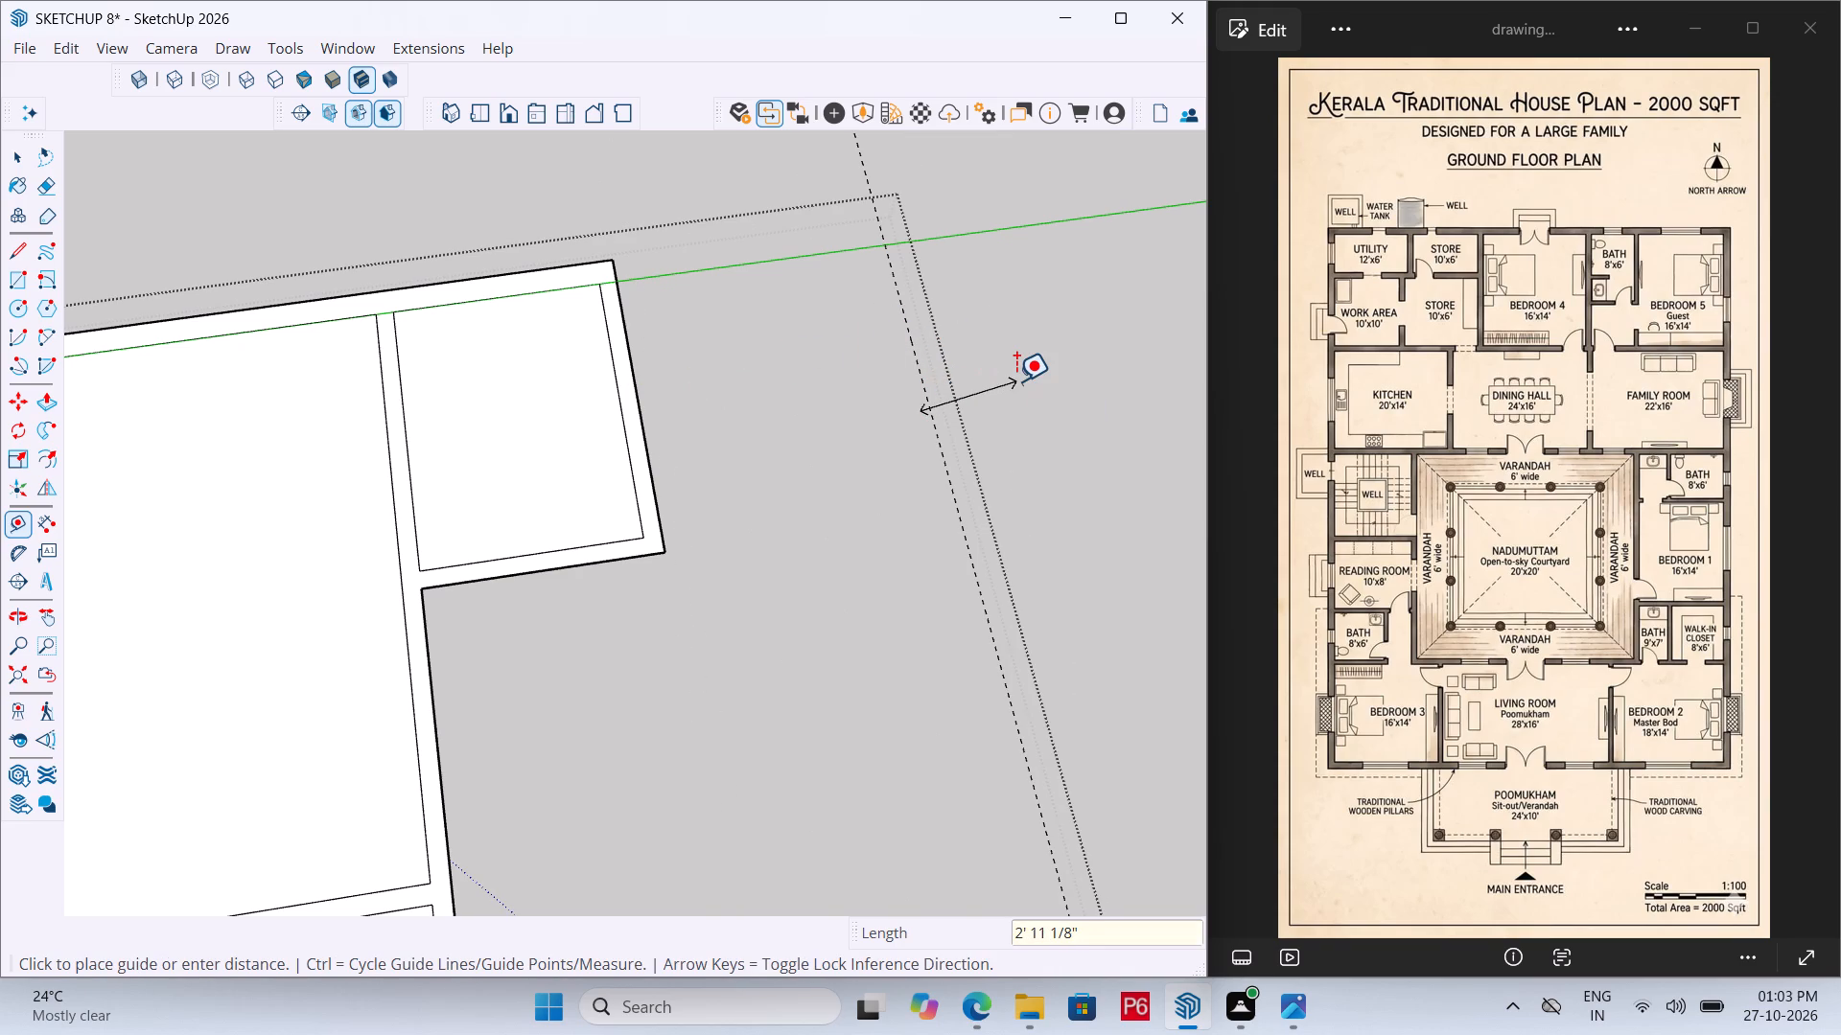
key(Escape)
click(960, 540)
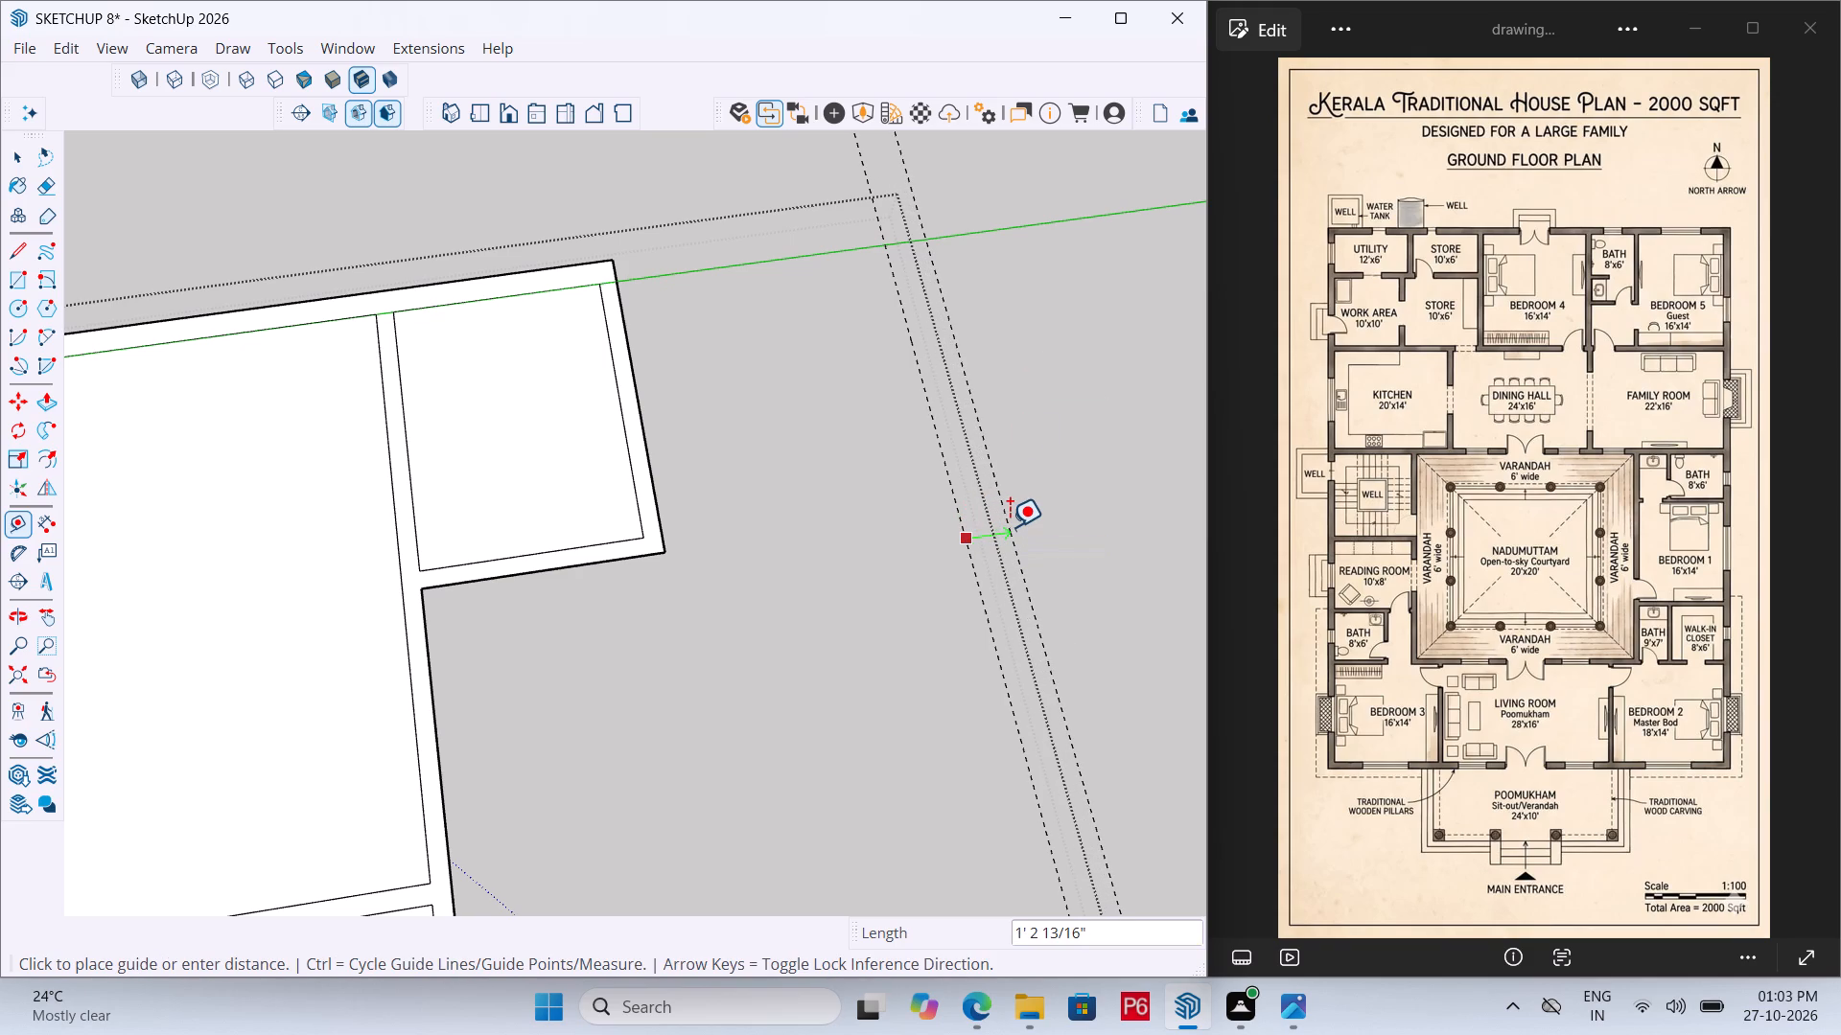
text(6")
key(Return)
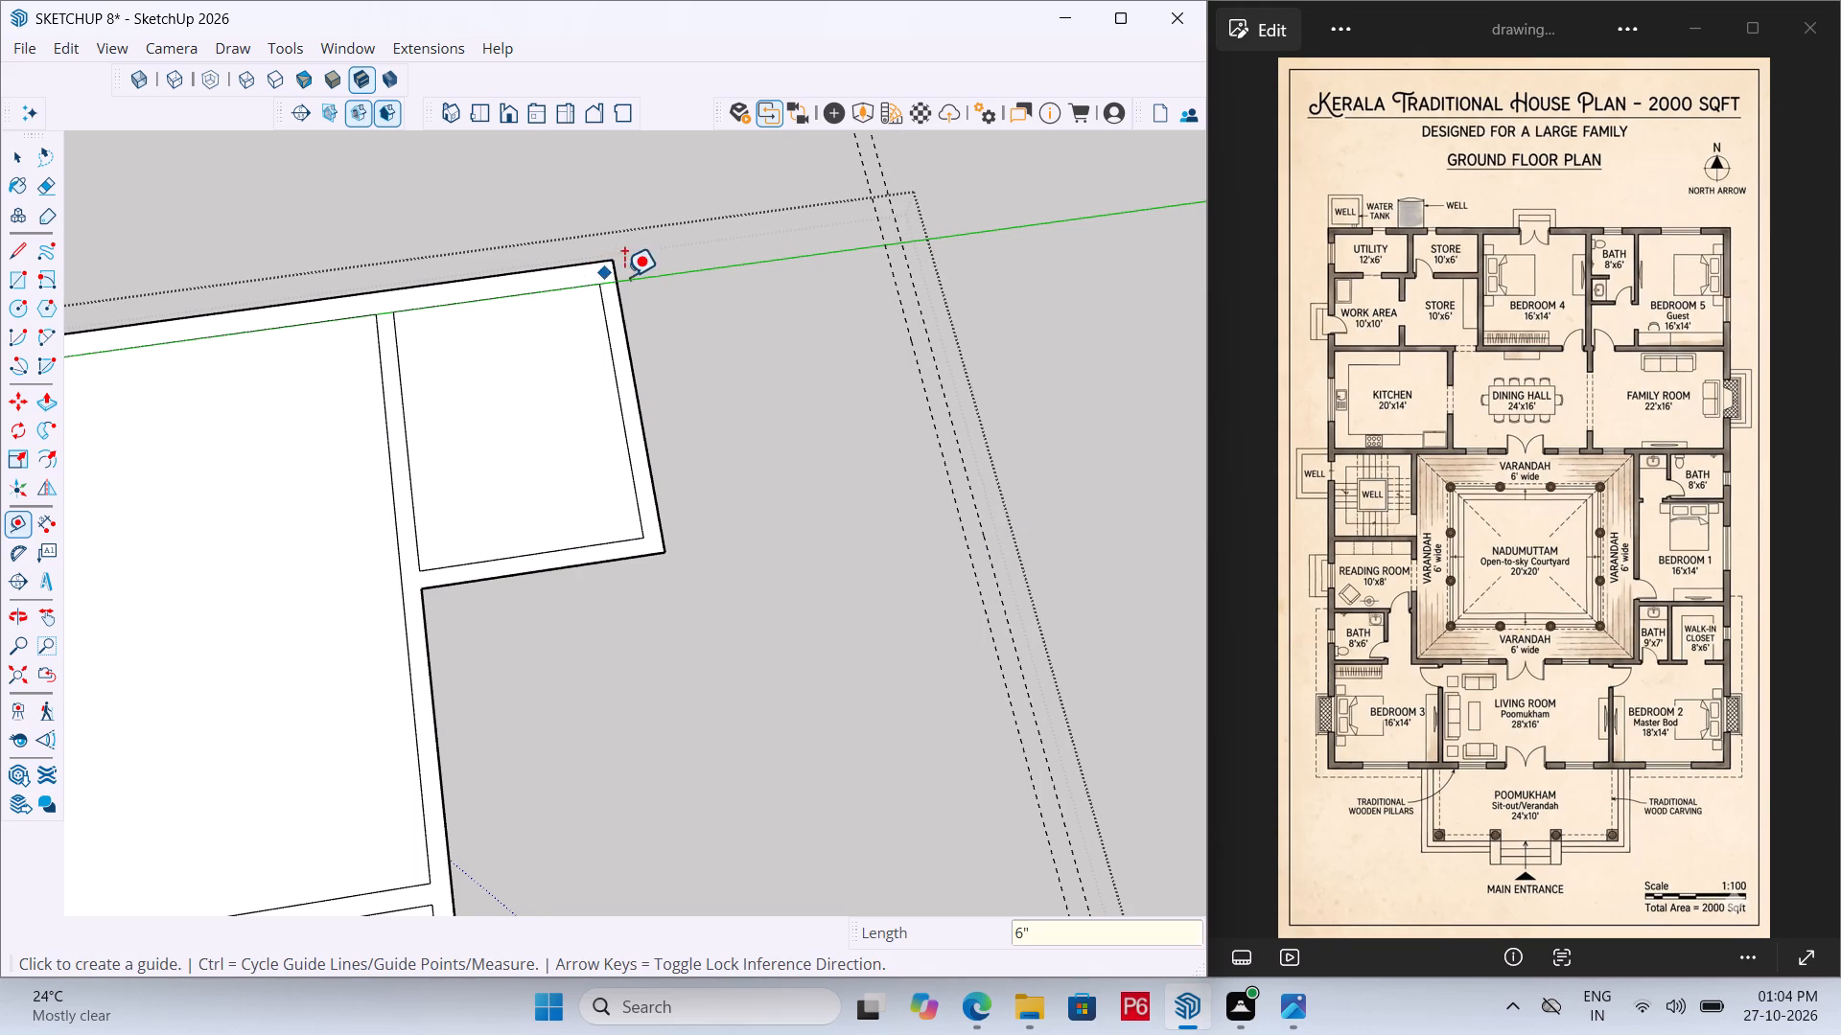
Place guides along the end wall's outer edge and inner line, 9" apart, extending past the bath's rear corner.
click(560, 283)
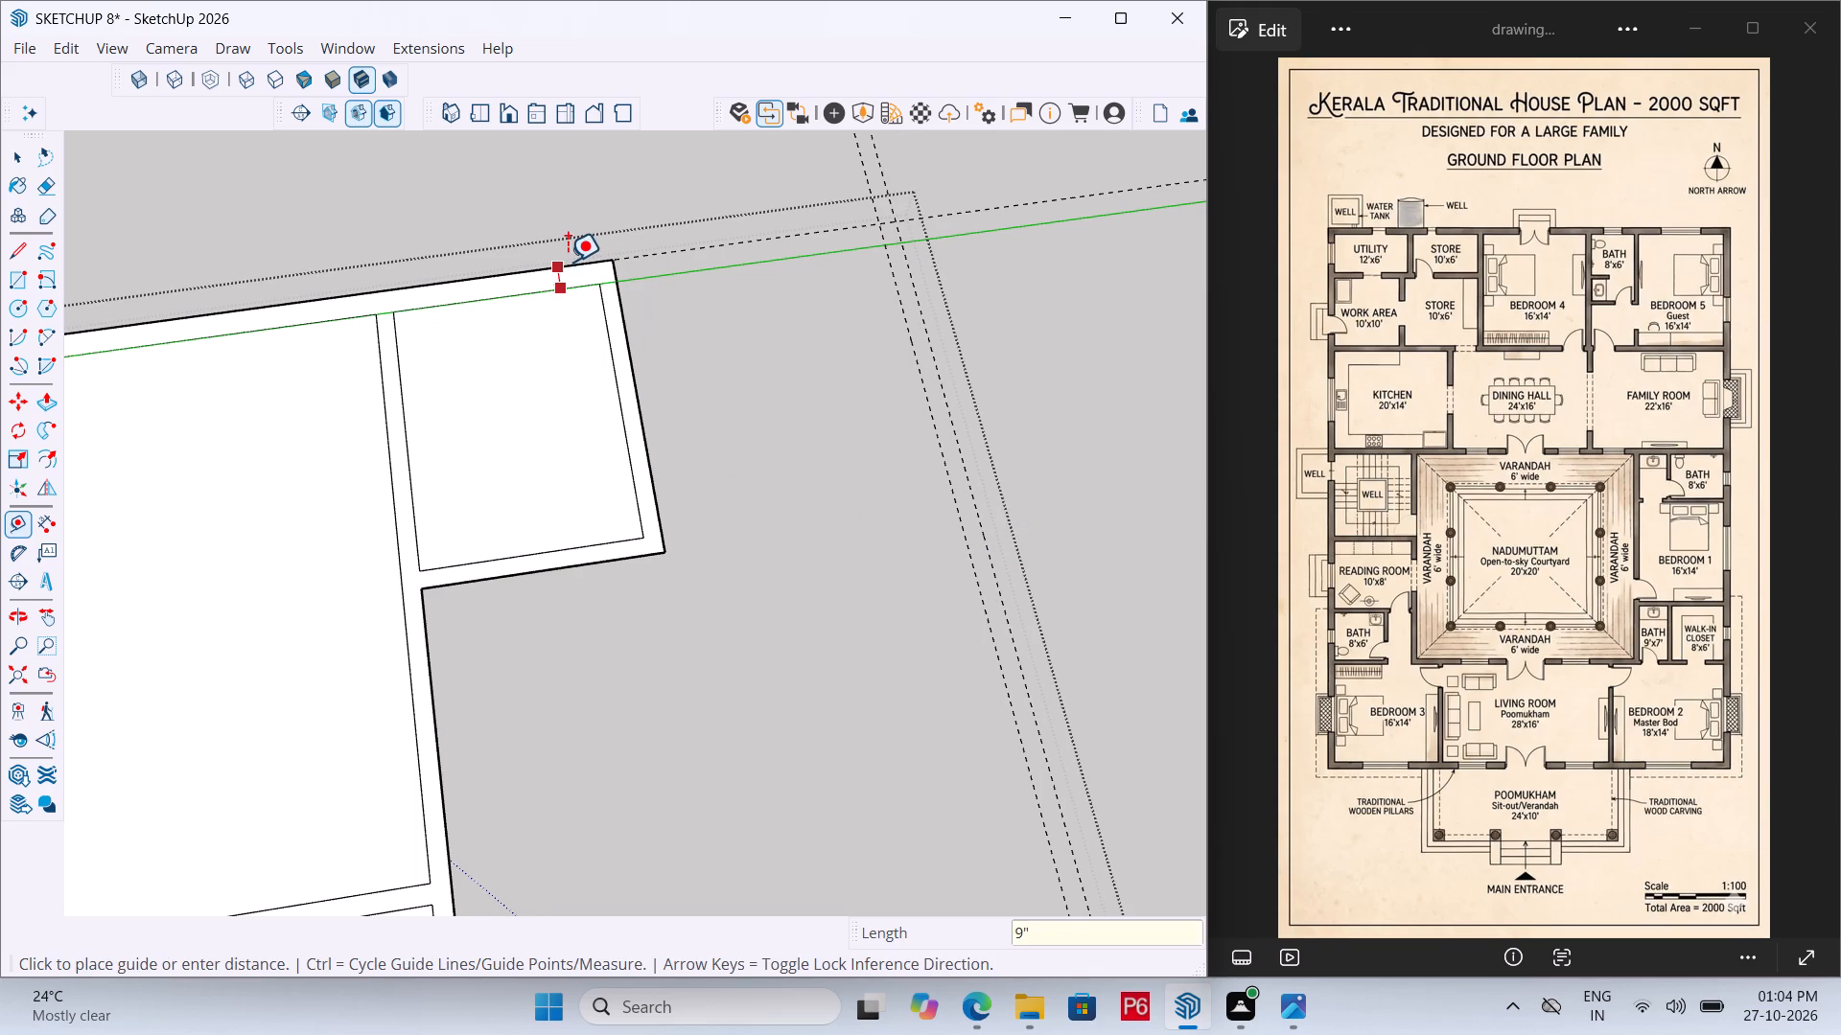
click(568, 262)
click(576, 263)
click(591, 282)
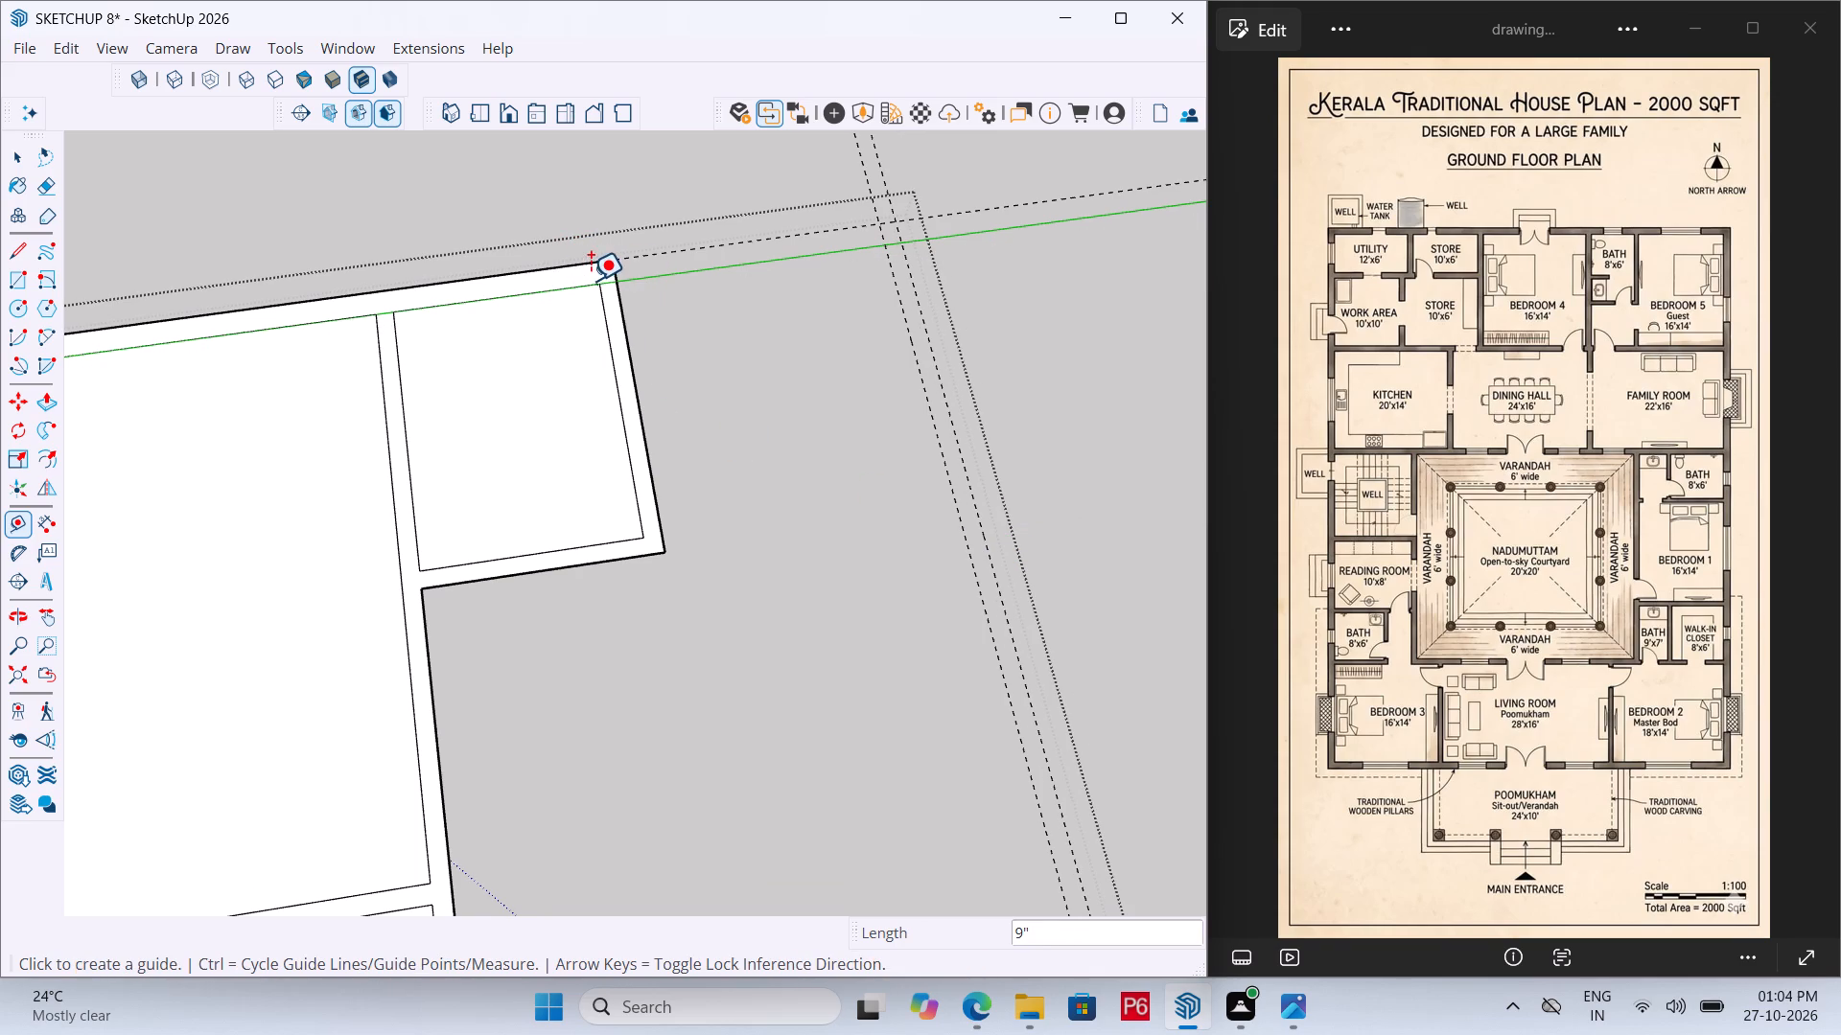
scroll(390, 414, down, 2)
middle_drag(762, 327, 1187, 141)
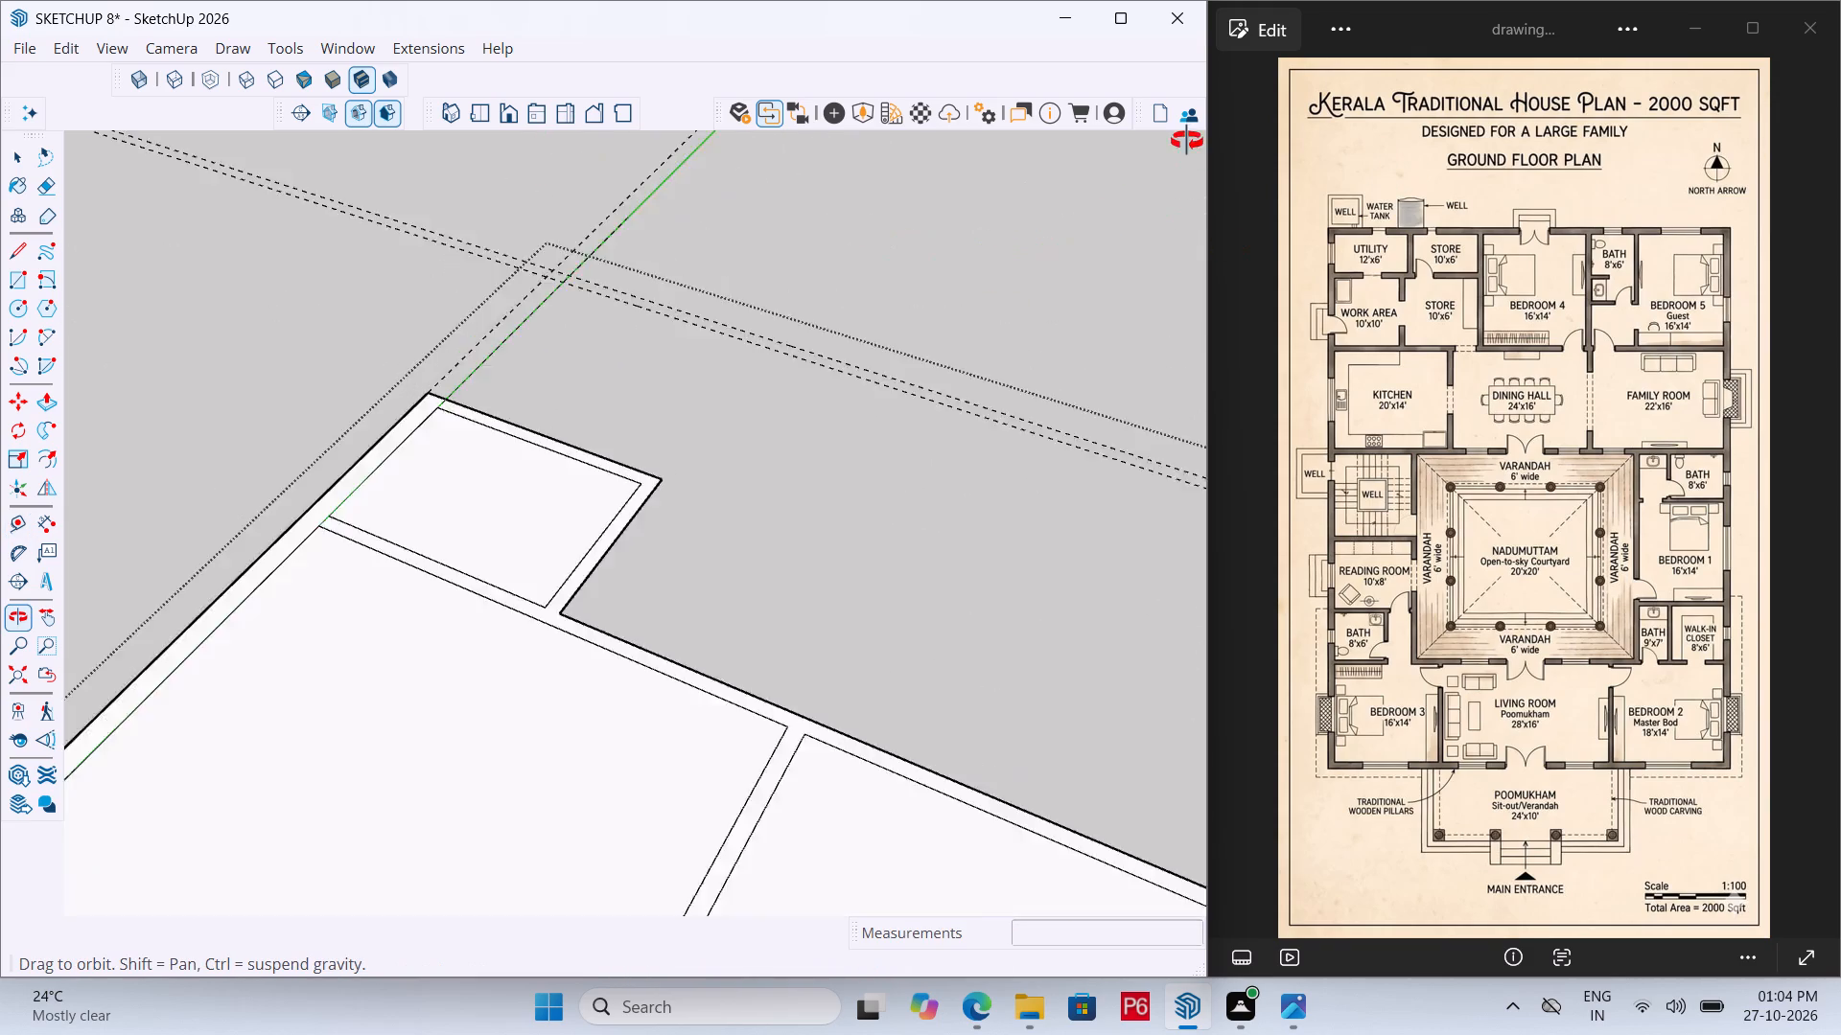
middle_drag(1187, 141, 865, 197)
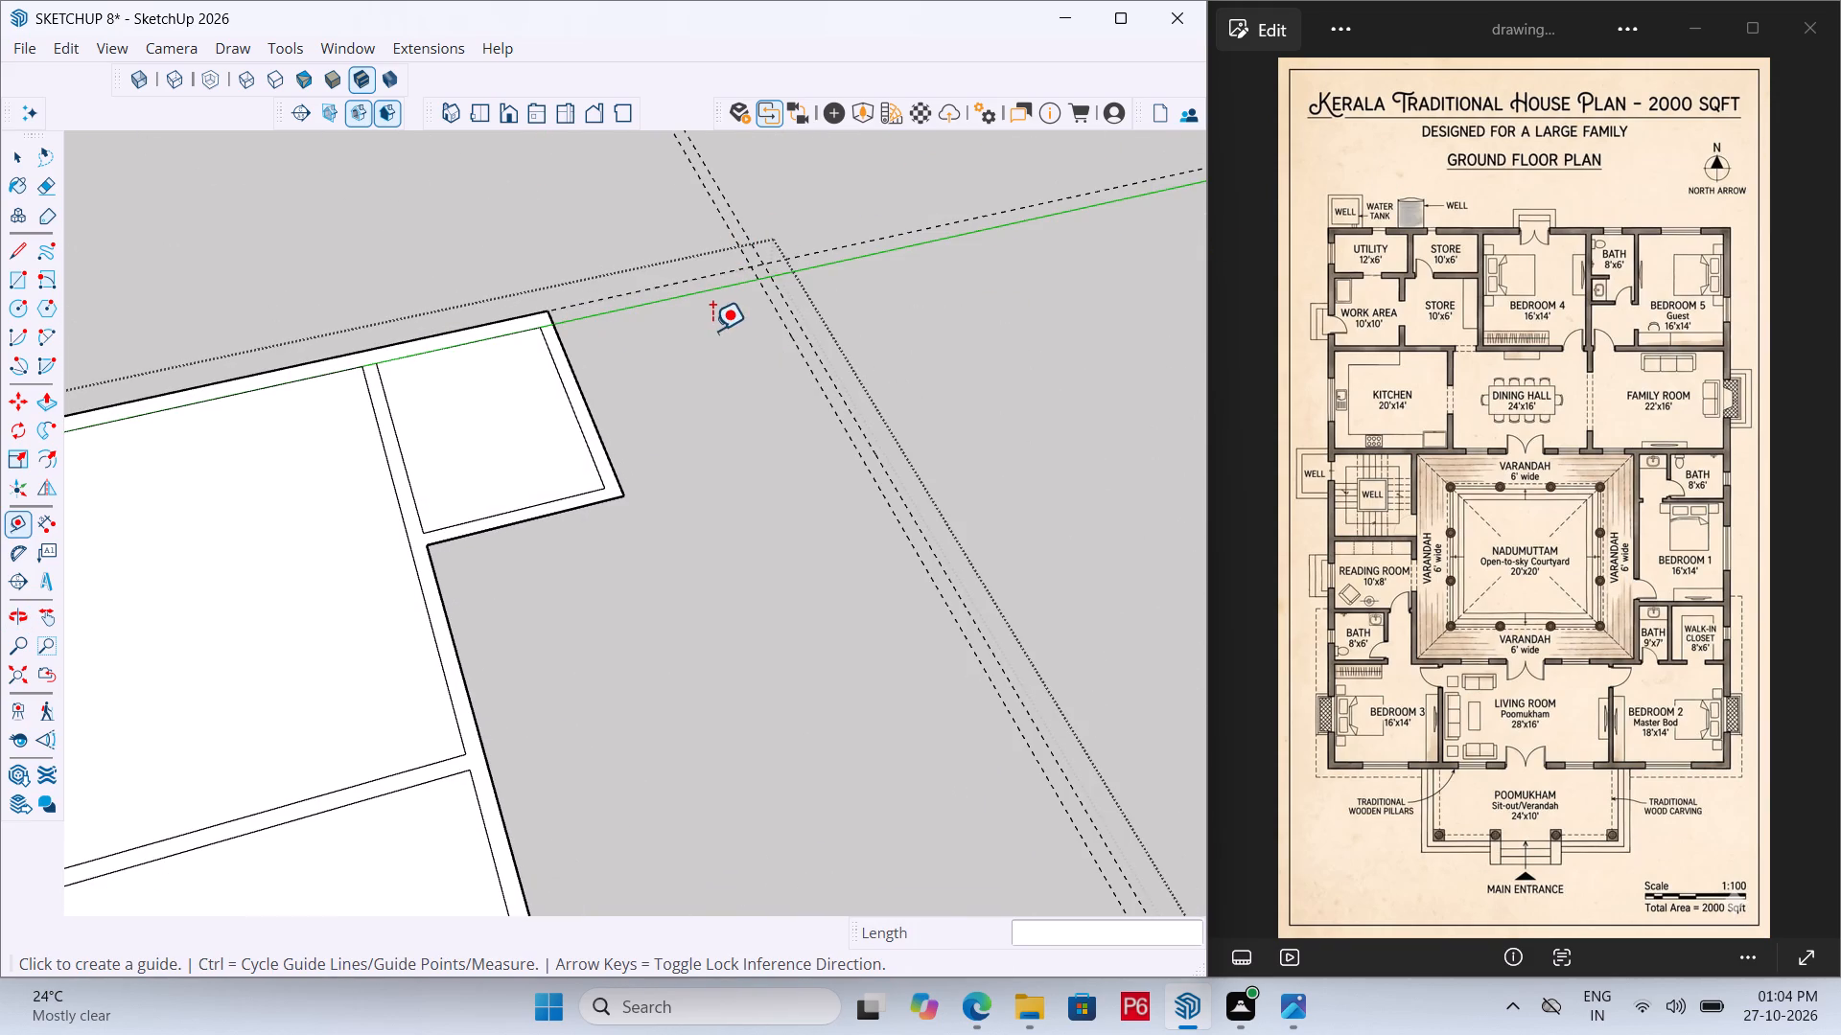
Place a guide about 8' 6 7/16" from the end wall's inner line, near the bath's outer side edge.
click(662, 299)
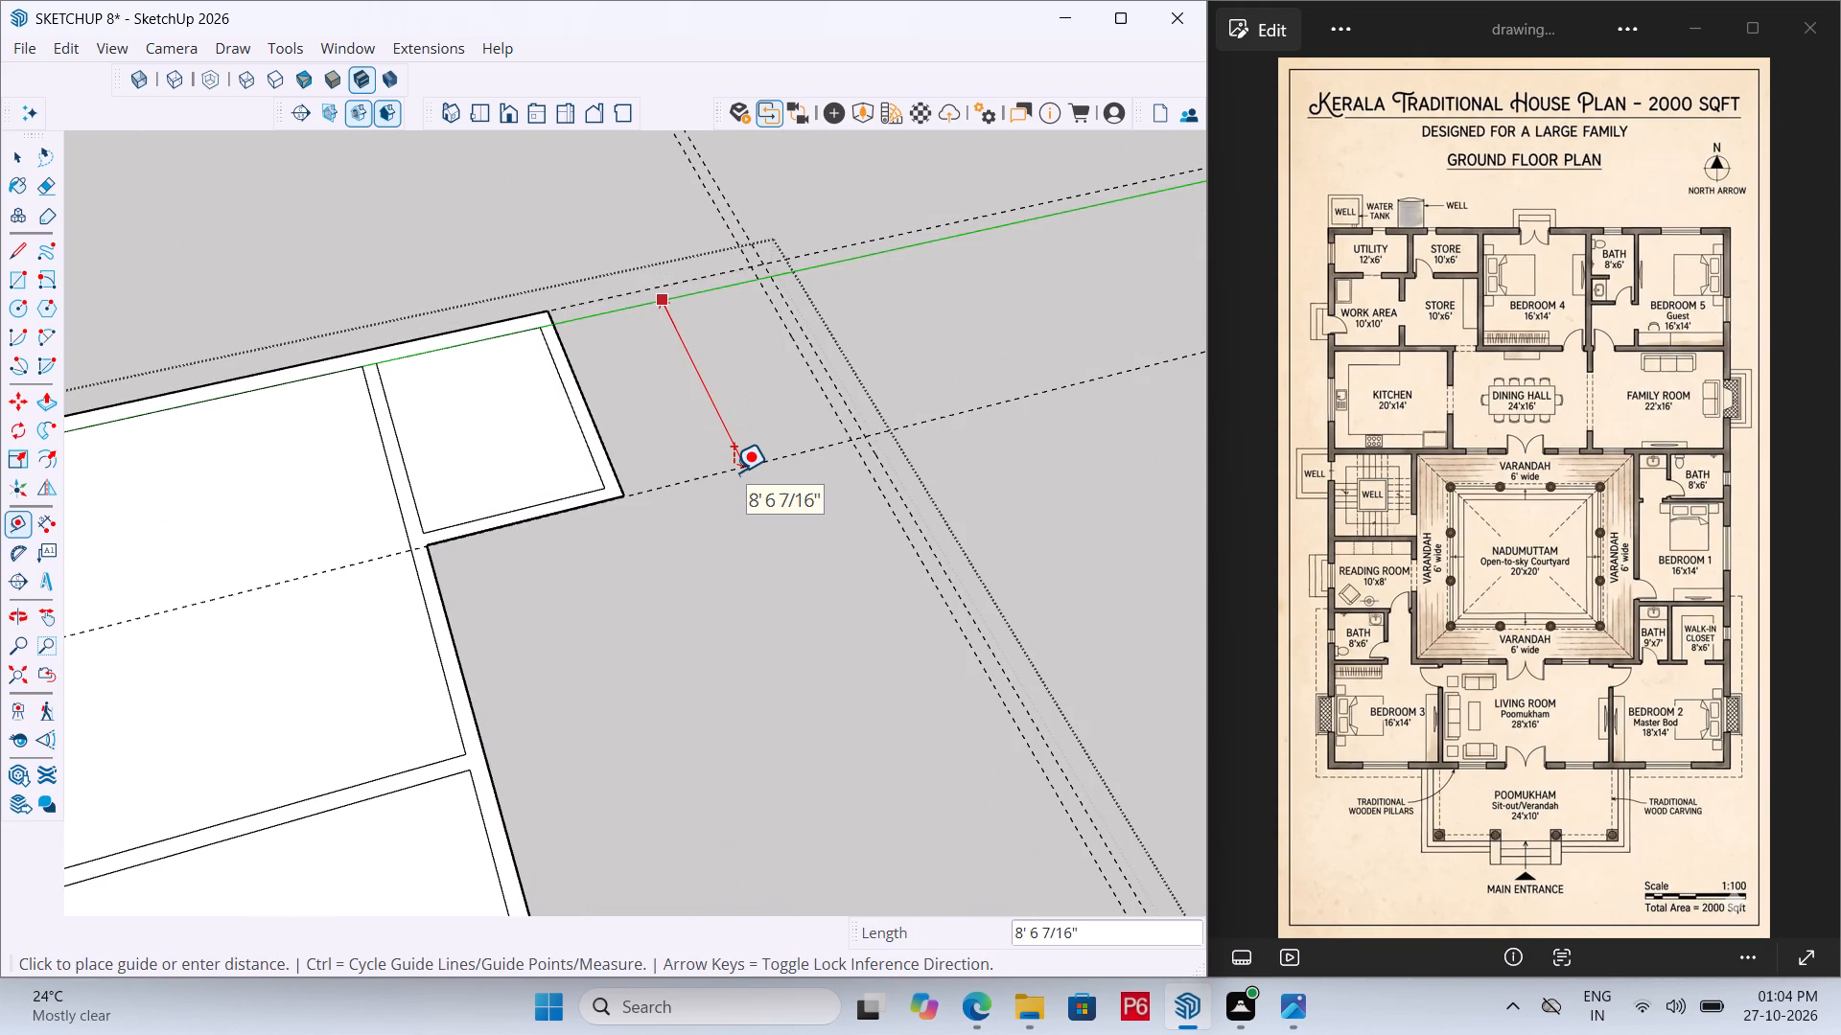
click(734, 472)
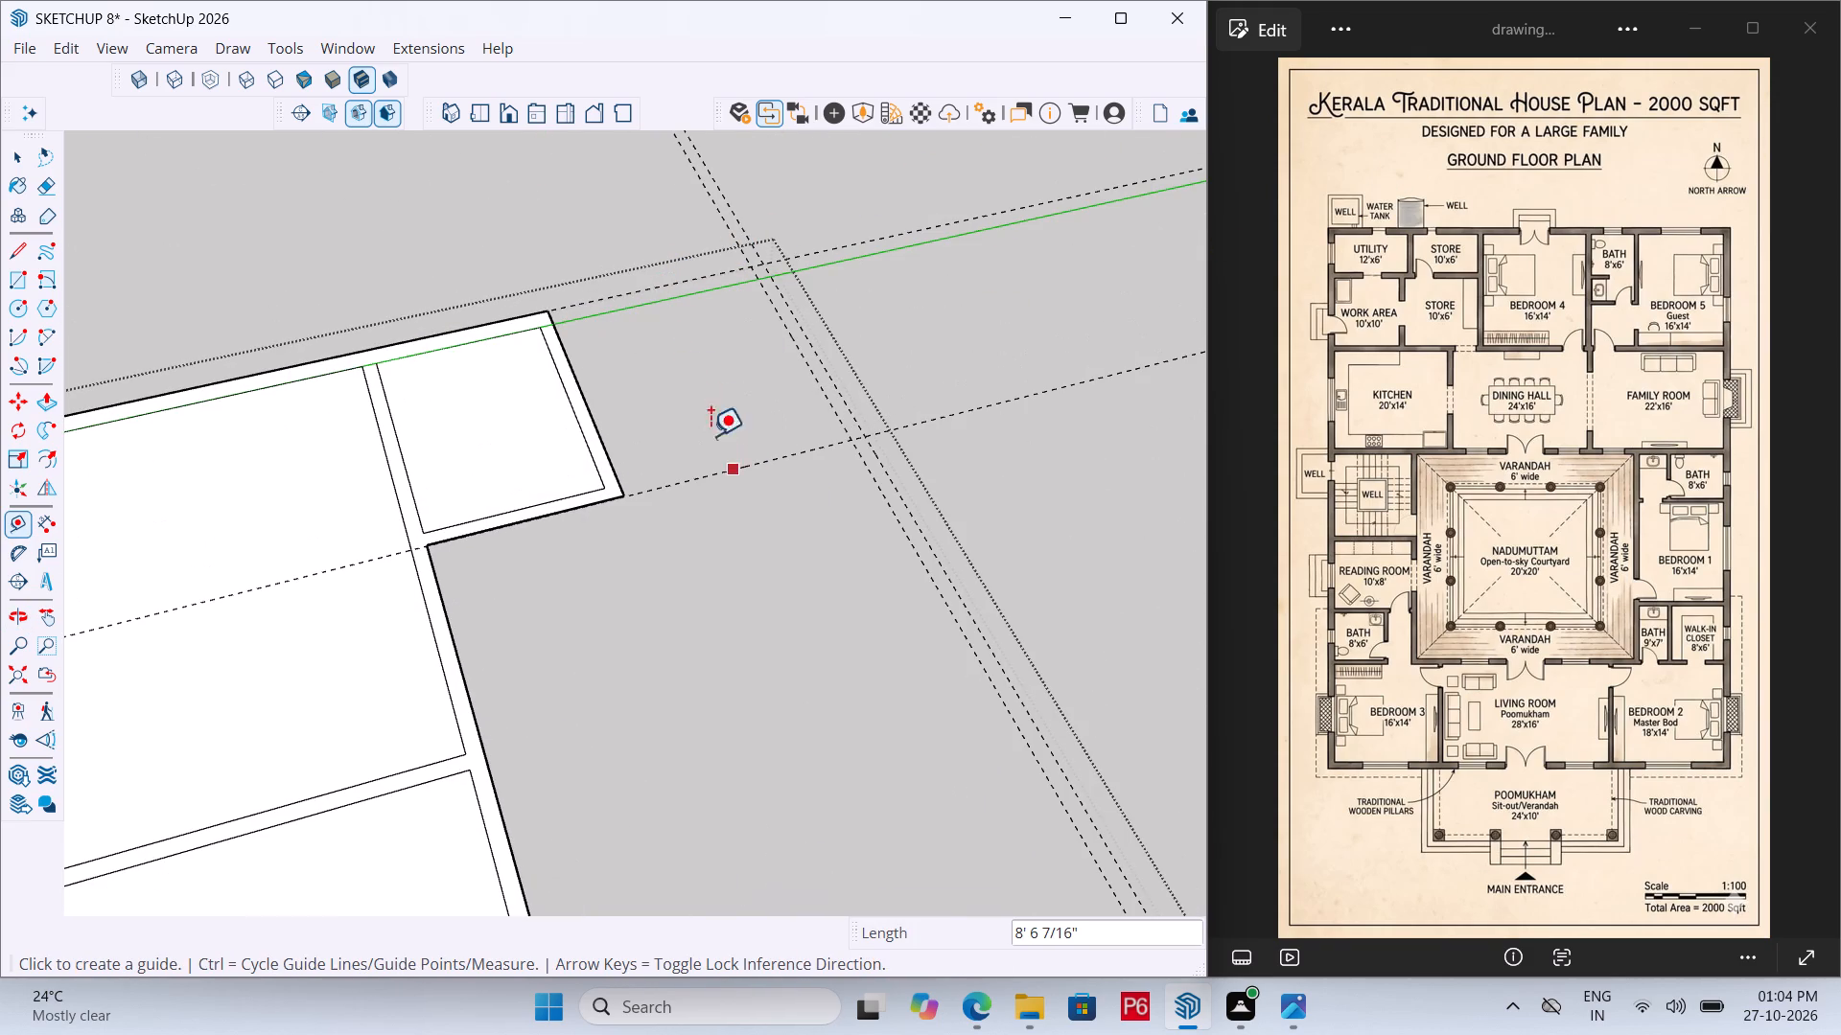
Place a guide 8' 9" from the end wall's outer guide, along the inner line of the bath's side wall.
click(599, 298)
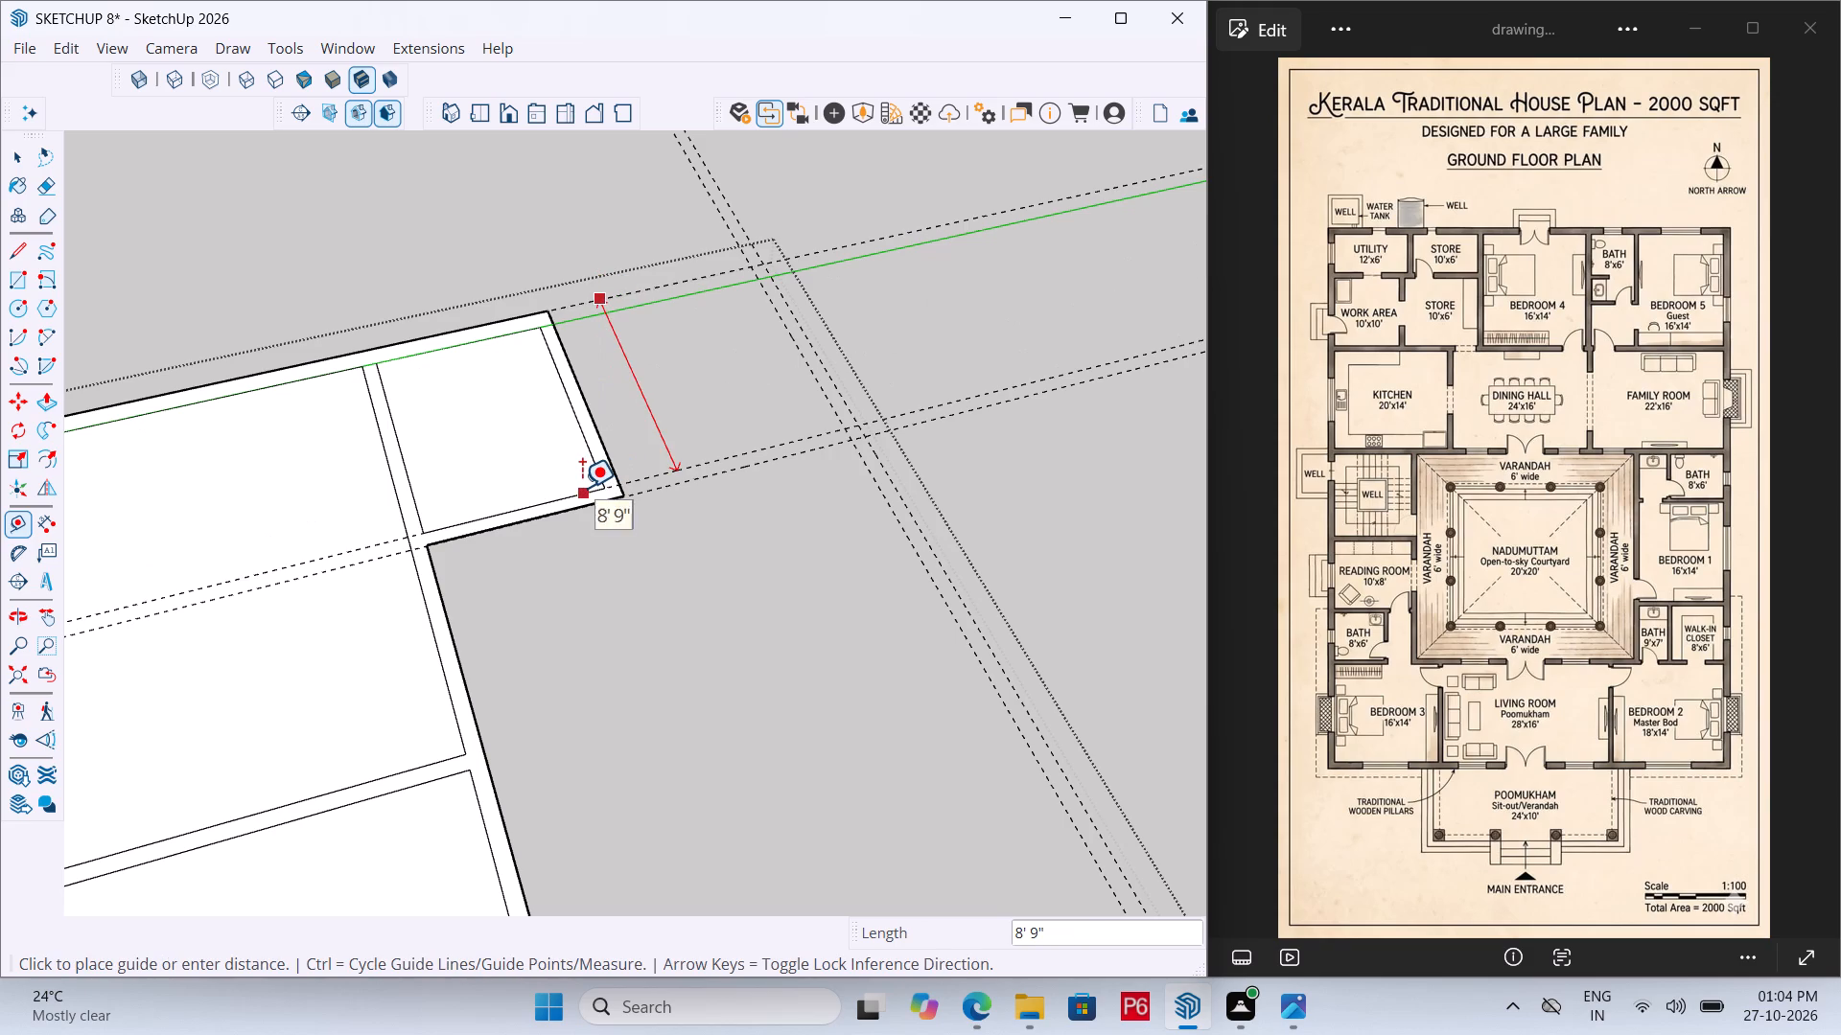
click(582, 488)
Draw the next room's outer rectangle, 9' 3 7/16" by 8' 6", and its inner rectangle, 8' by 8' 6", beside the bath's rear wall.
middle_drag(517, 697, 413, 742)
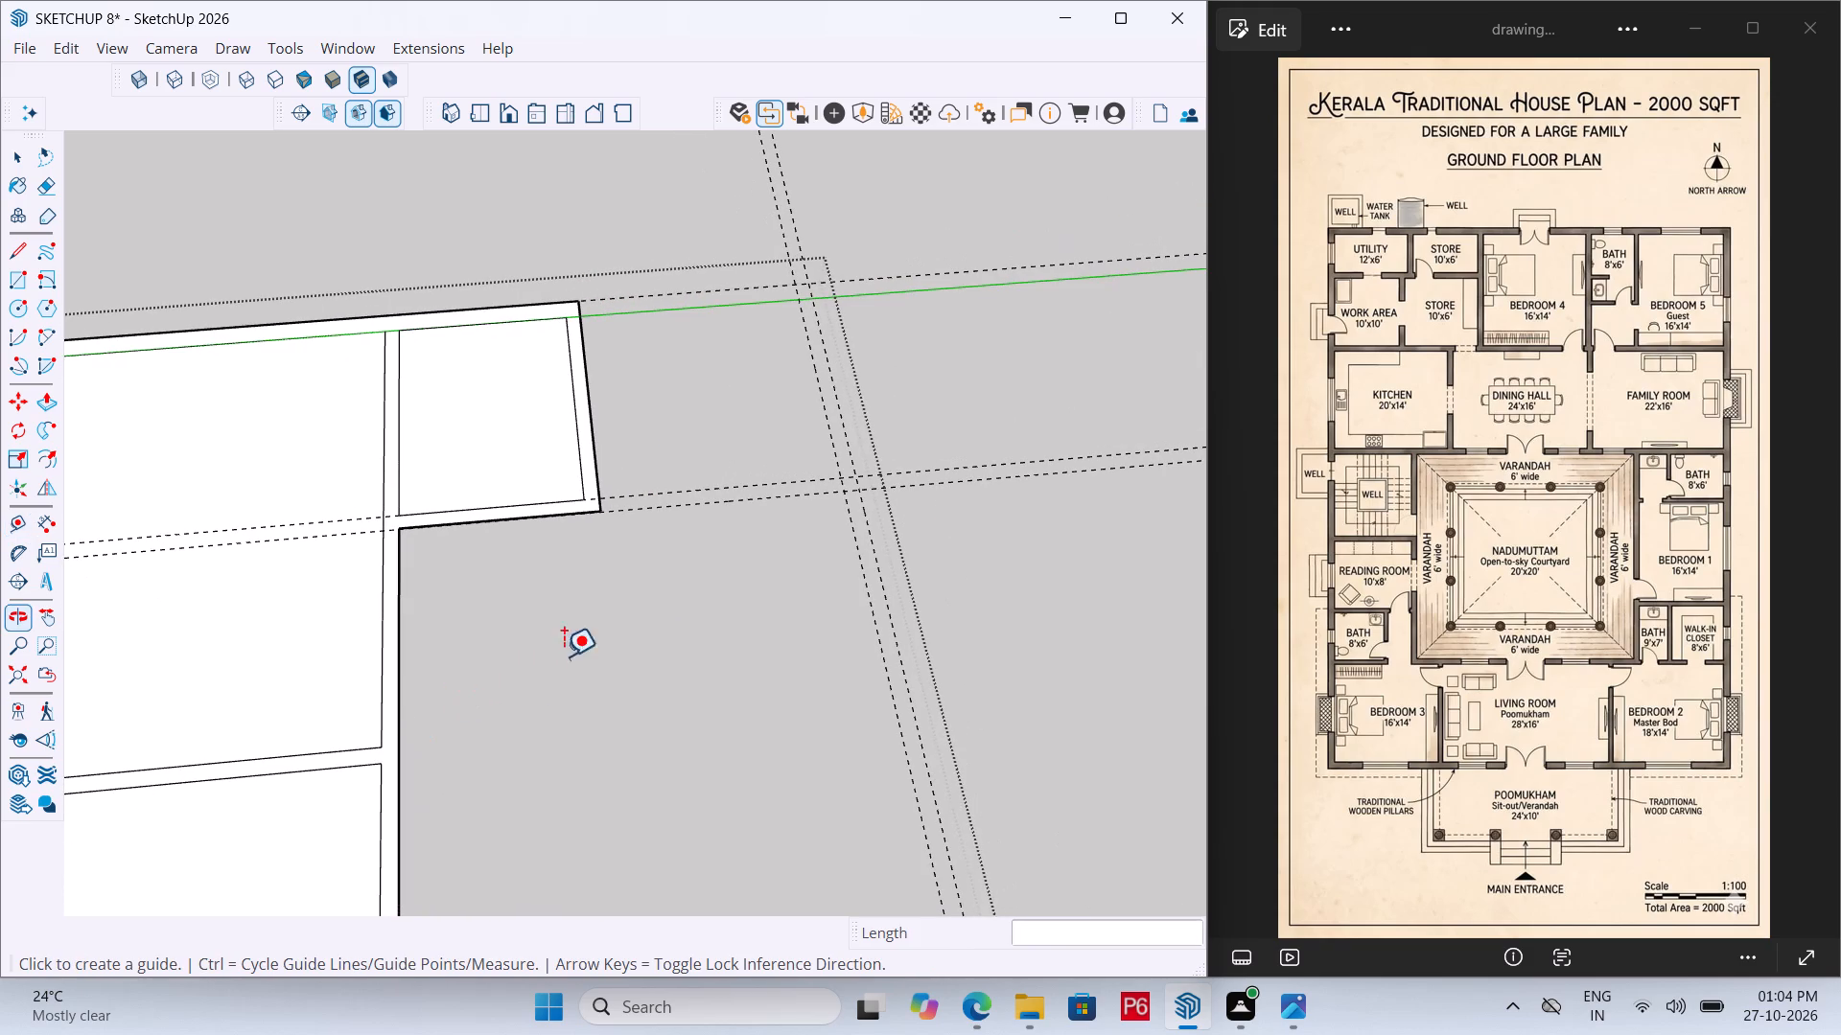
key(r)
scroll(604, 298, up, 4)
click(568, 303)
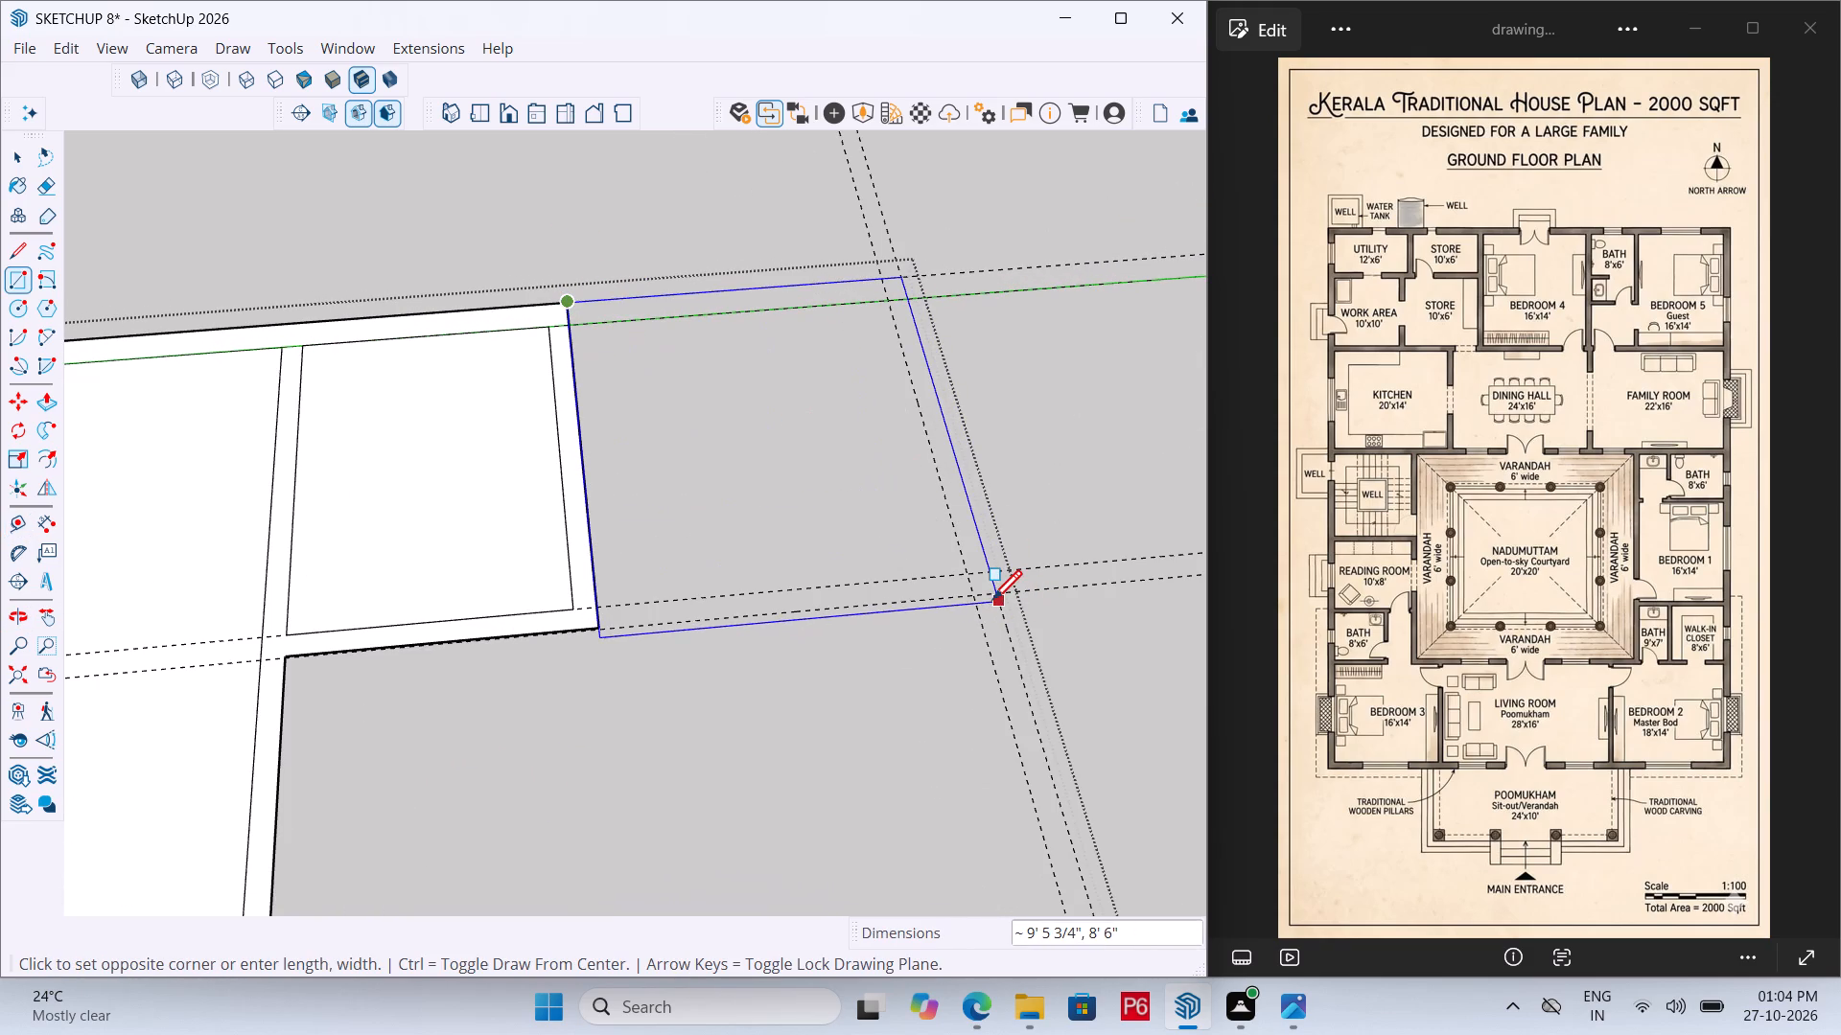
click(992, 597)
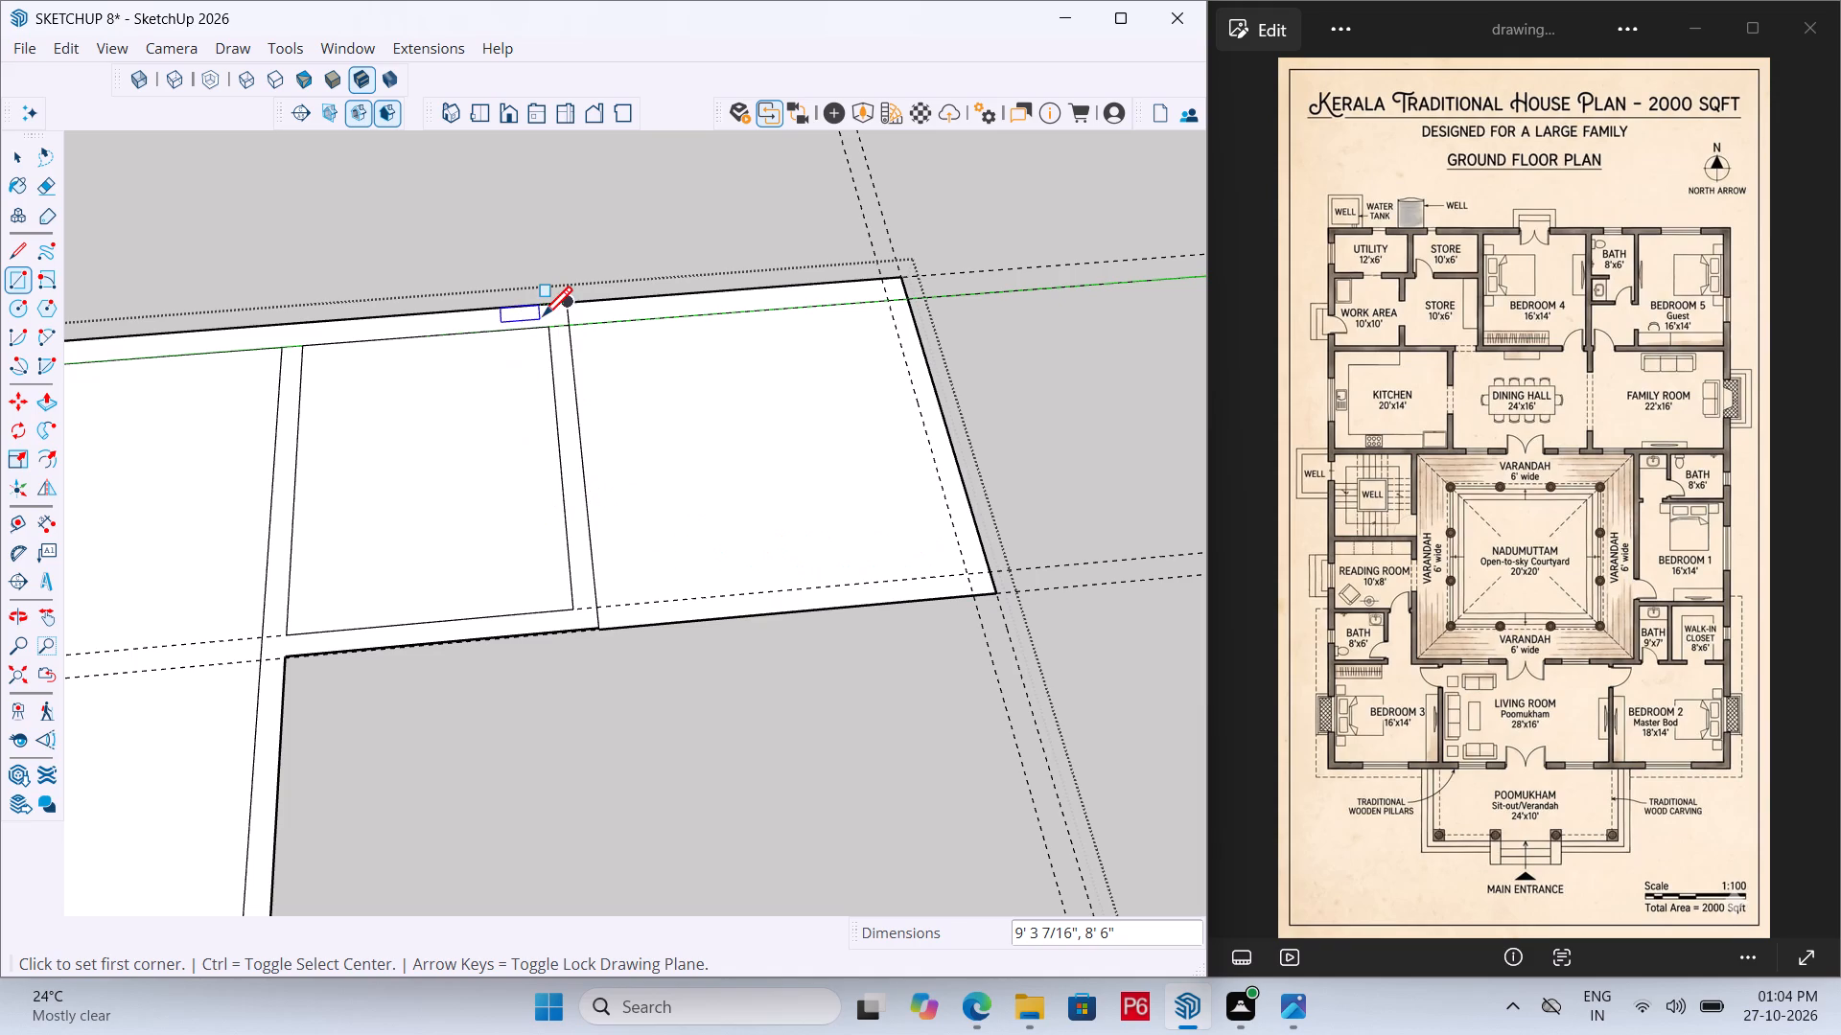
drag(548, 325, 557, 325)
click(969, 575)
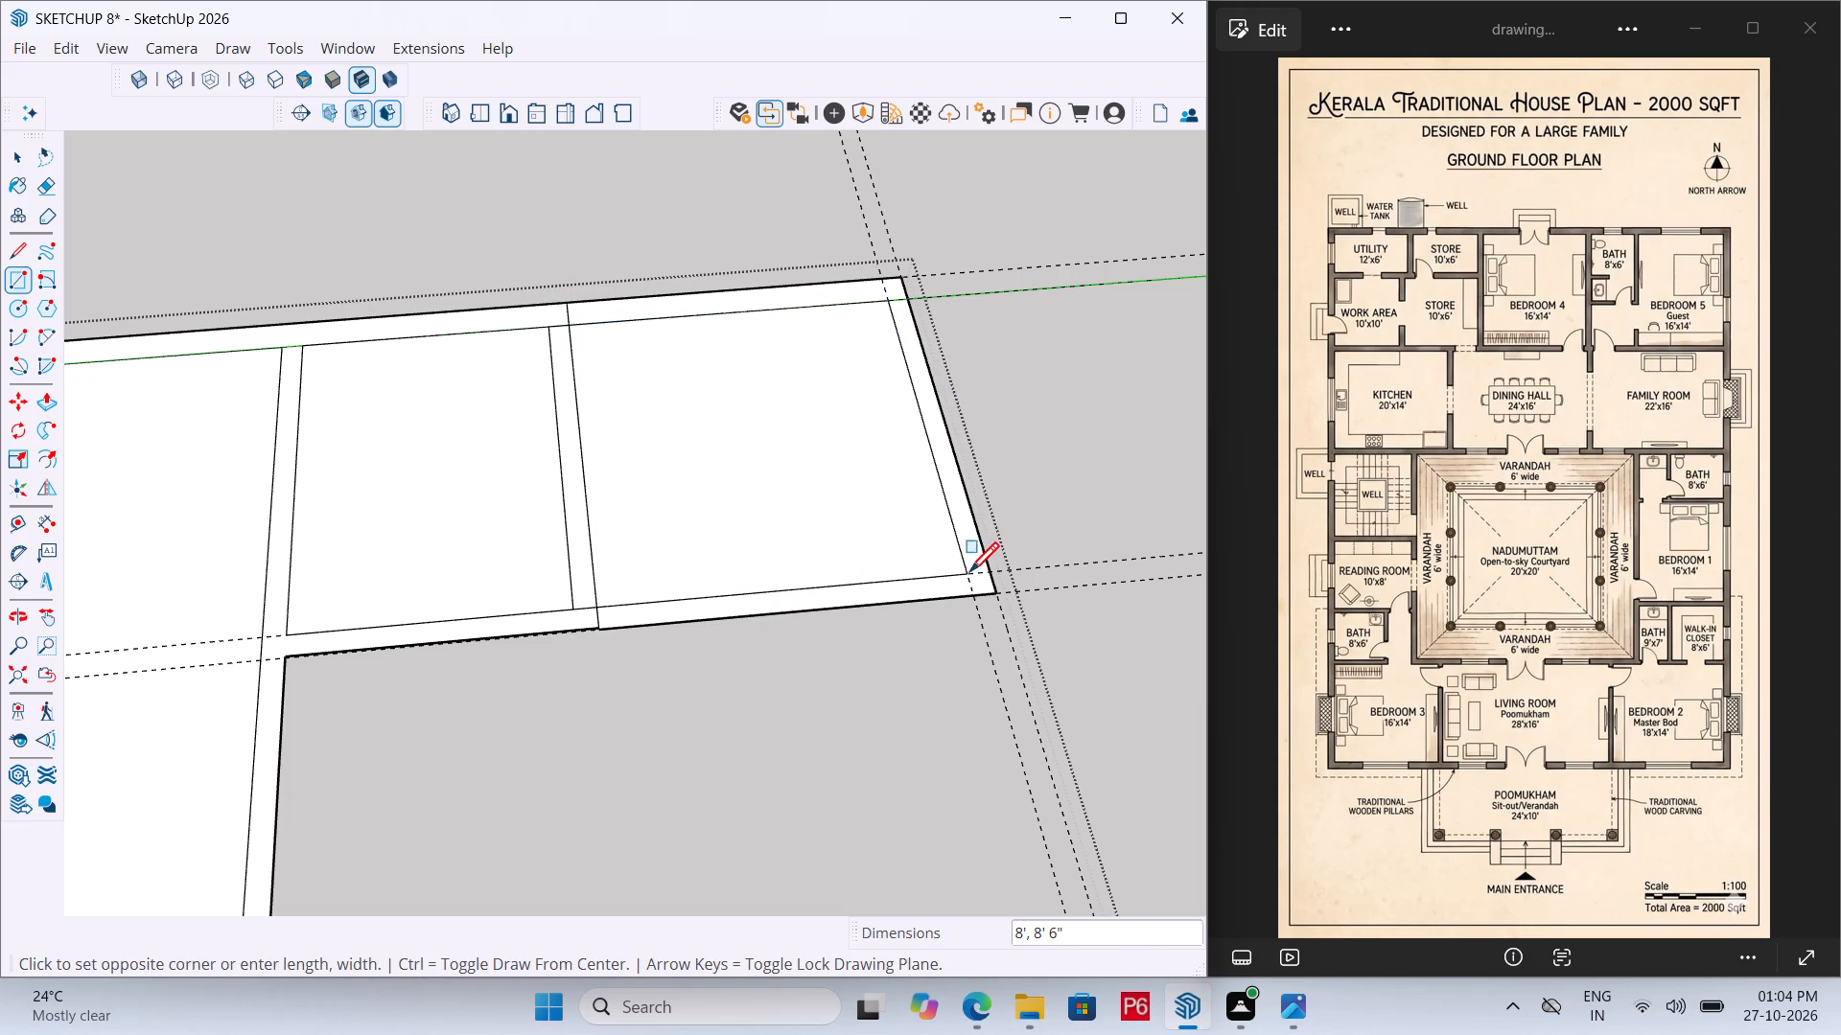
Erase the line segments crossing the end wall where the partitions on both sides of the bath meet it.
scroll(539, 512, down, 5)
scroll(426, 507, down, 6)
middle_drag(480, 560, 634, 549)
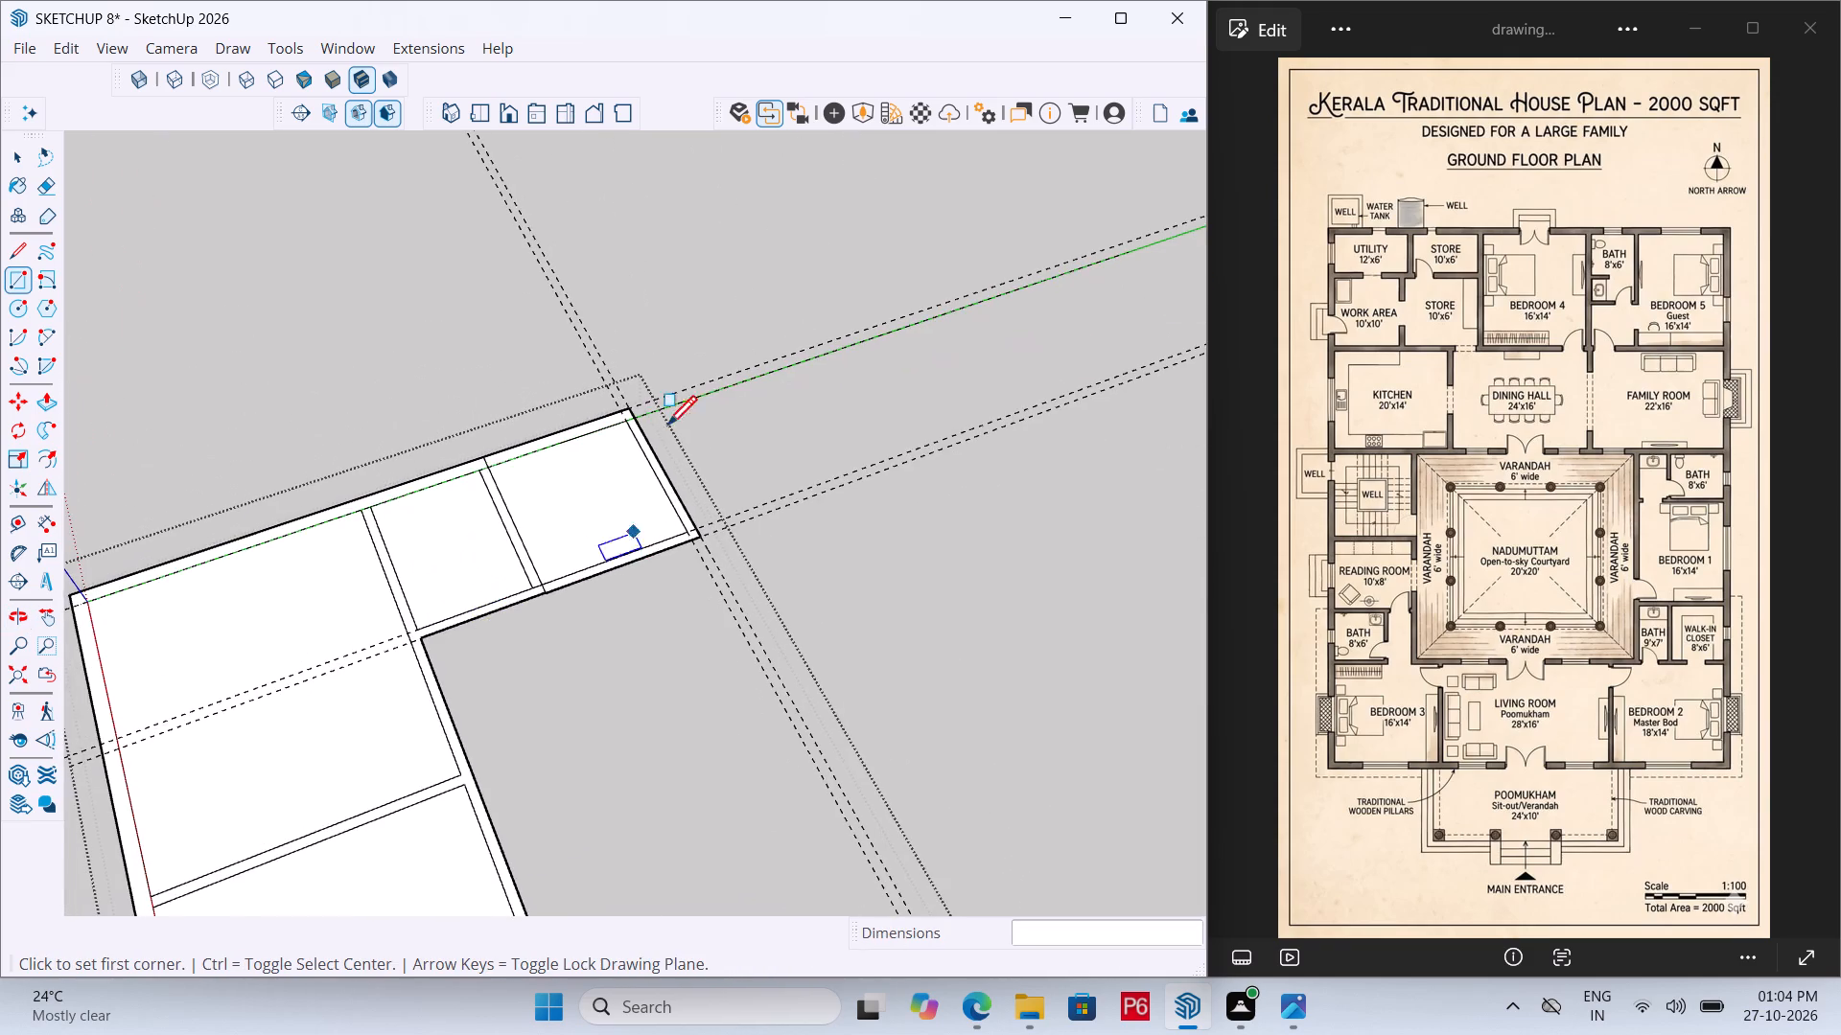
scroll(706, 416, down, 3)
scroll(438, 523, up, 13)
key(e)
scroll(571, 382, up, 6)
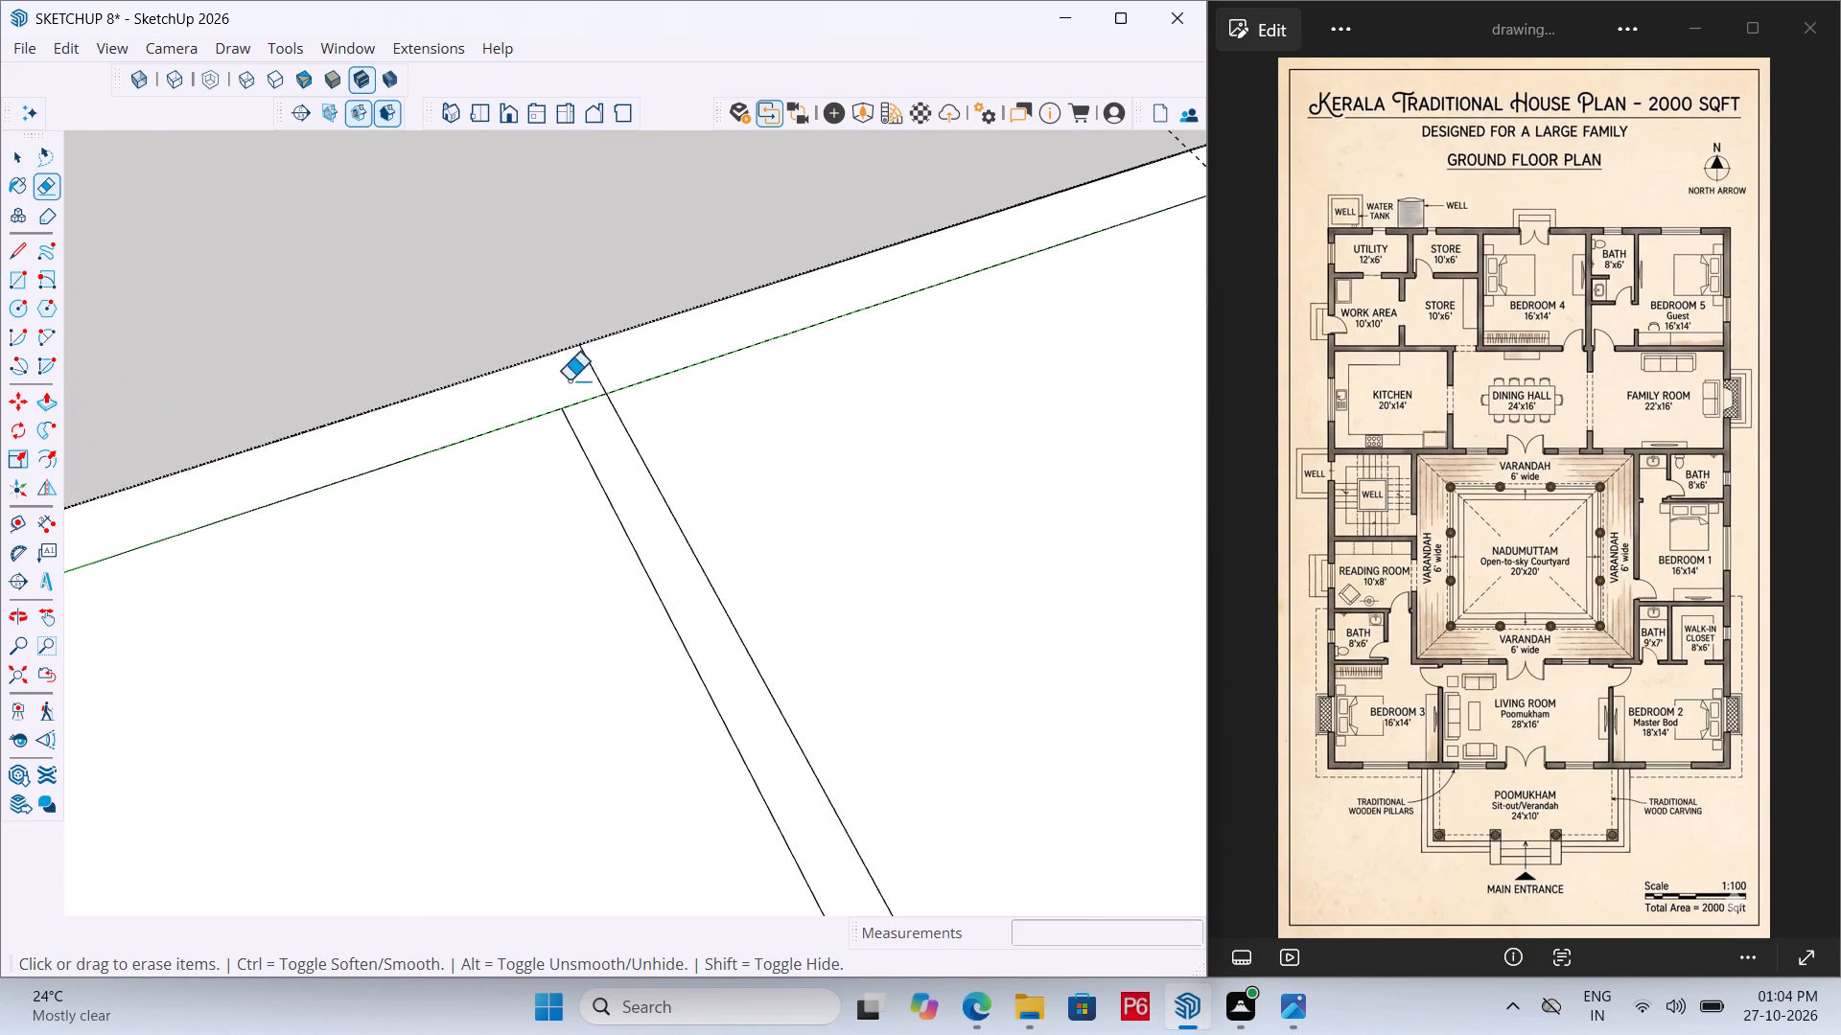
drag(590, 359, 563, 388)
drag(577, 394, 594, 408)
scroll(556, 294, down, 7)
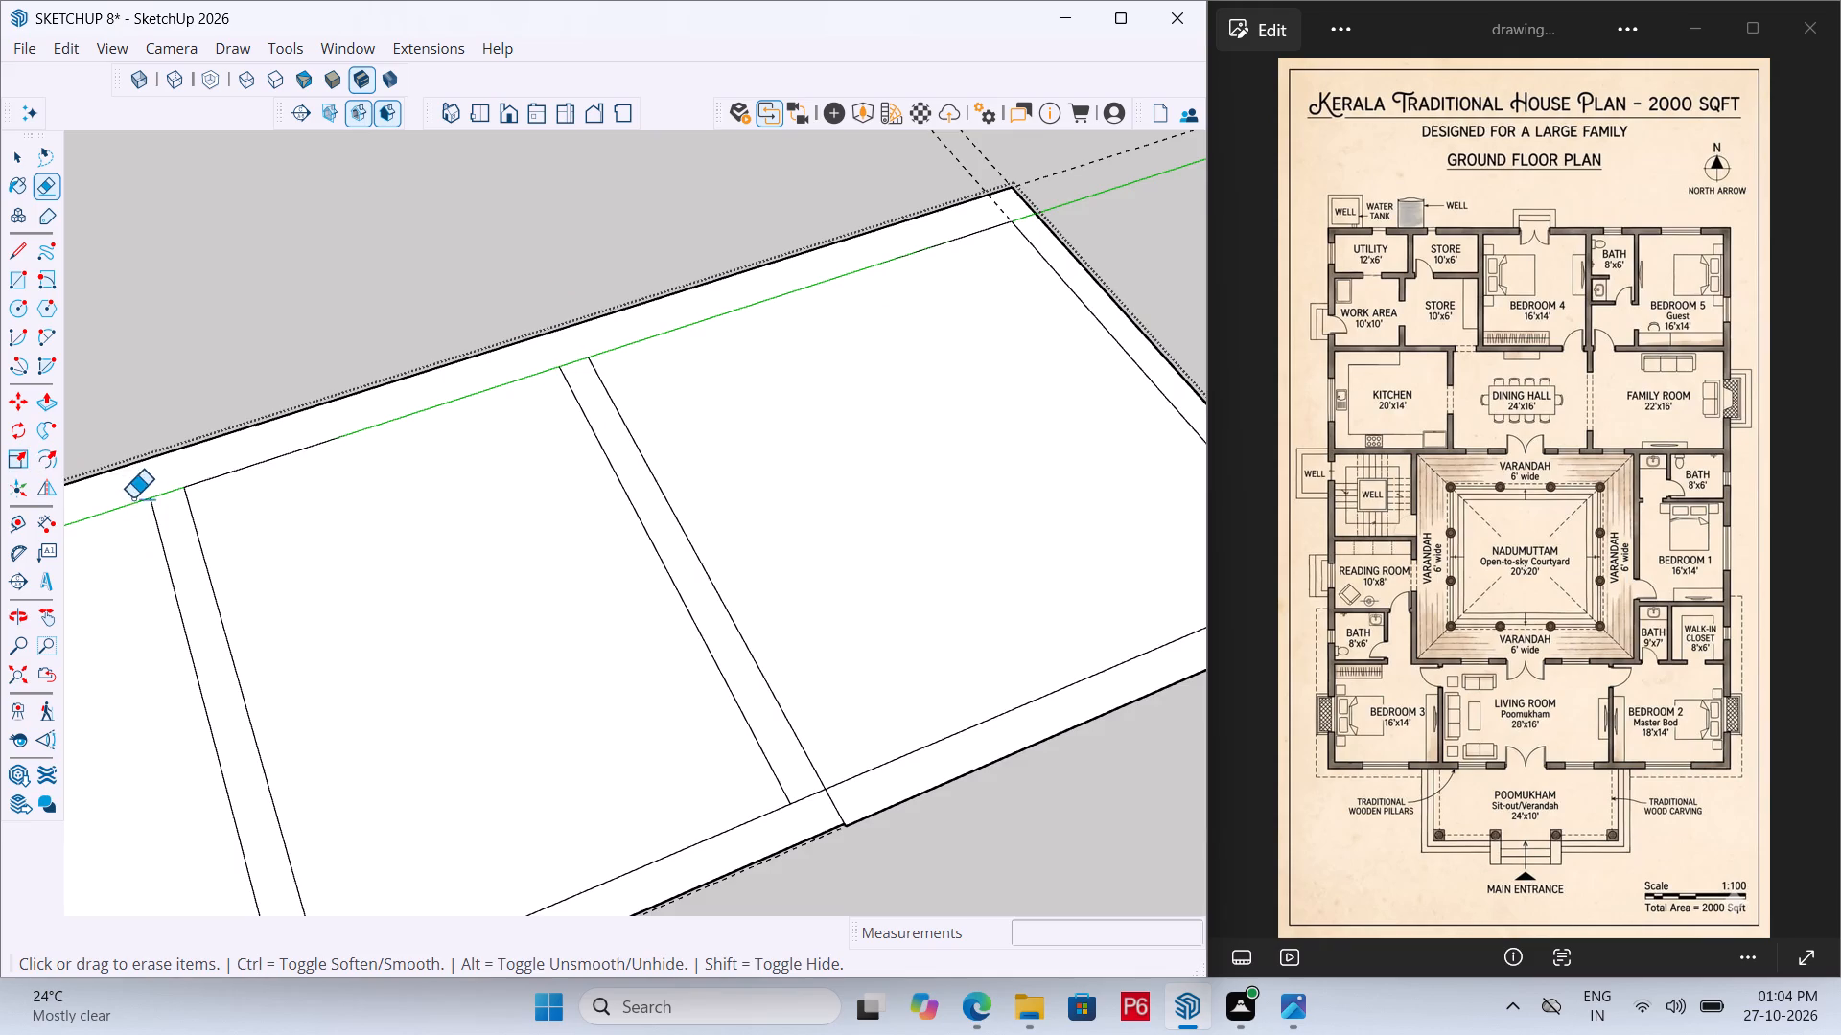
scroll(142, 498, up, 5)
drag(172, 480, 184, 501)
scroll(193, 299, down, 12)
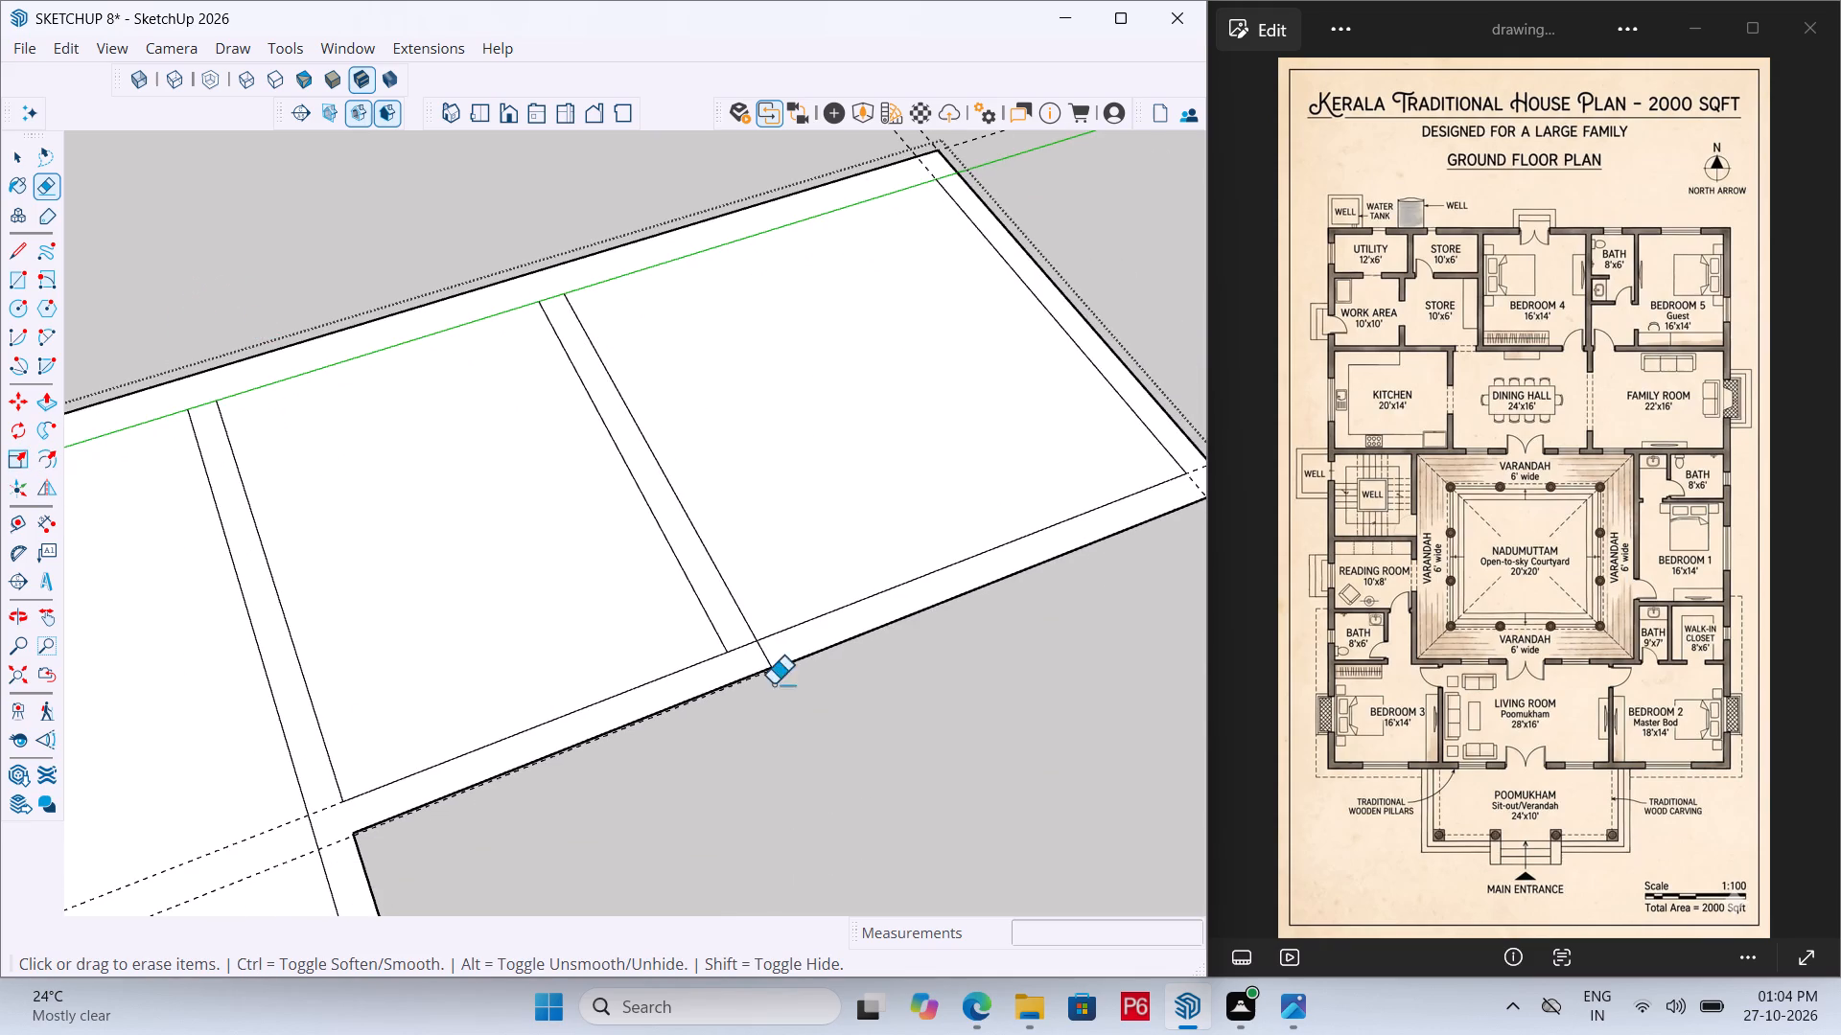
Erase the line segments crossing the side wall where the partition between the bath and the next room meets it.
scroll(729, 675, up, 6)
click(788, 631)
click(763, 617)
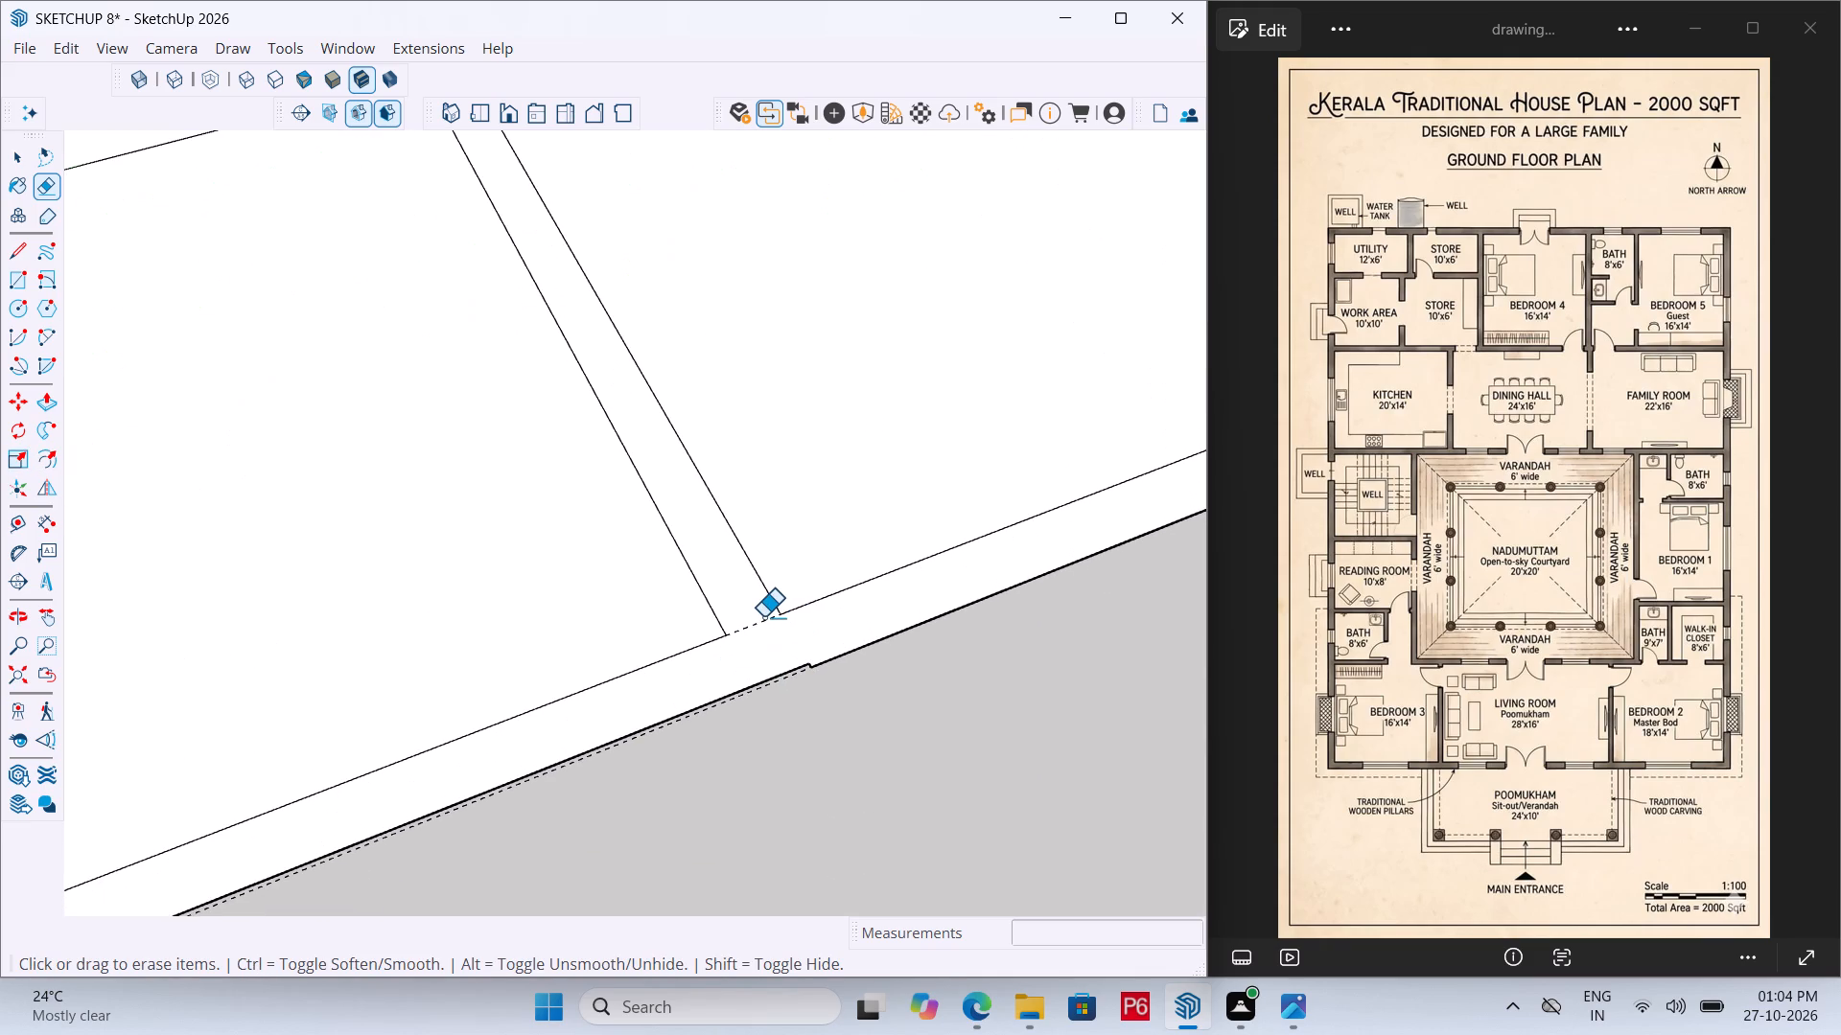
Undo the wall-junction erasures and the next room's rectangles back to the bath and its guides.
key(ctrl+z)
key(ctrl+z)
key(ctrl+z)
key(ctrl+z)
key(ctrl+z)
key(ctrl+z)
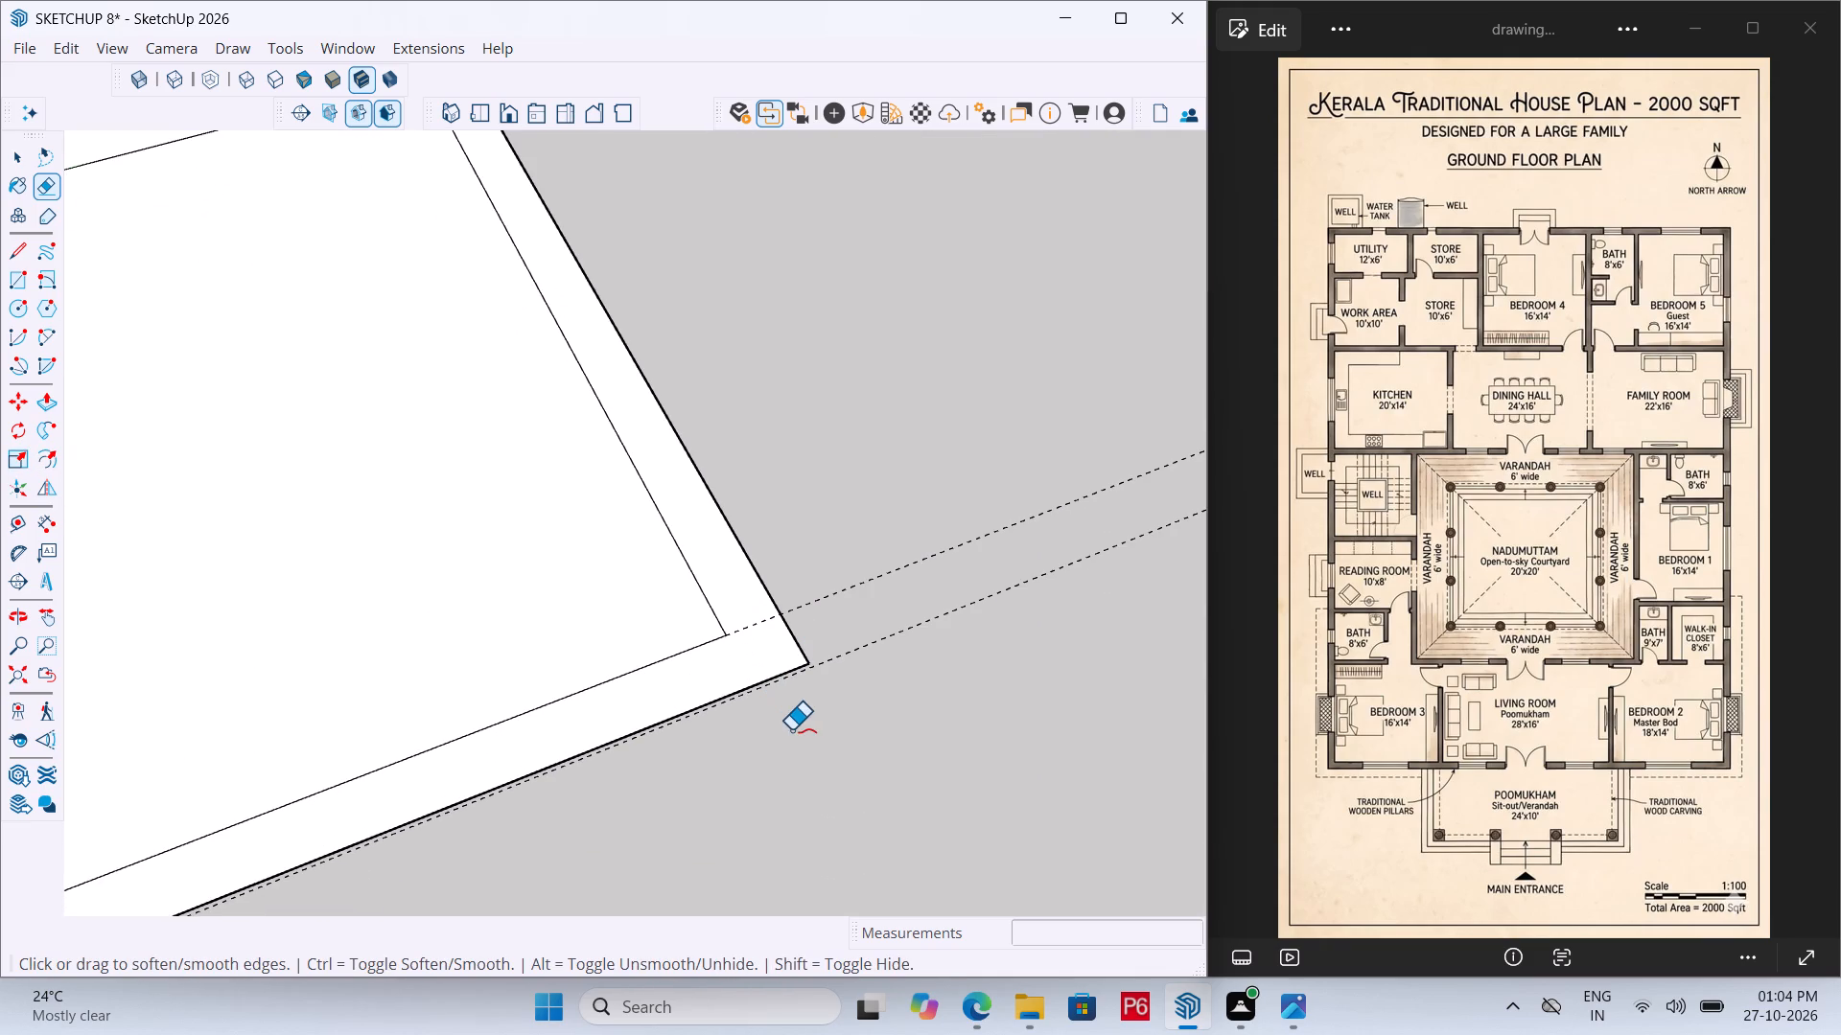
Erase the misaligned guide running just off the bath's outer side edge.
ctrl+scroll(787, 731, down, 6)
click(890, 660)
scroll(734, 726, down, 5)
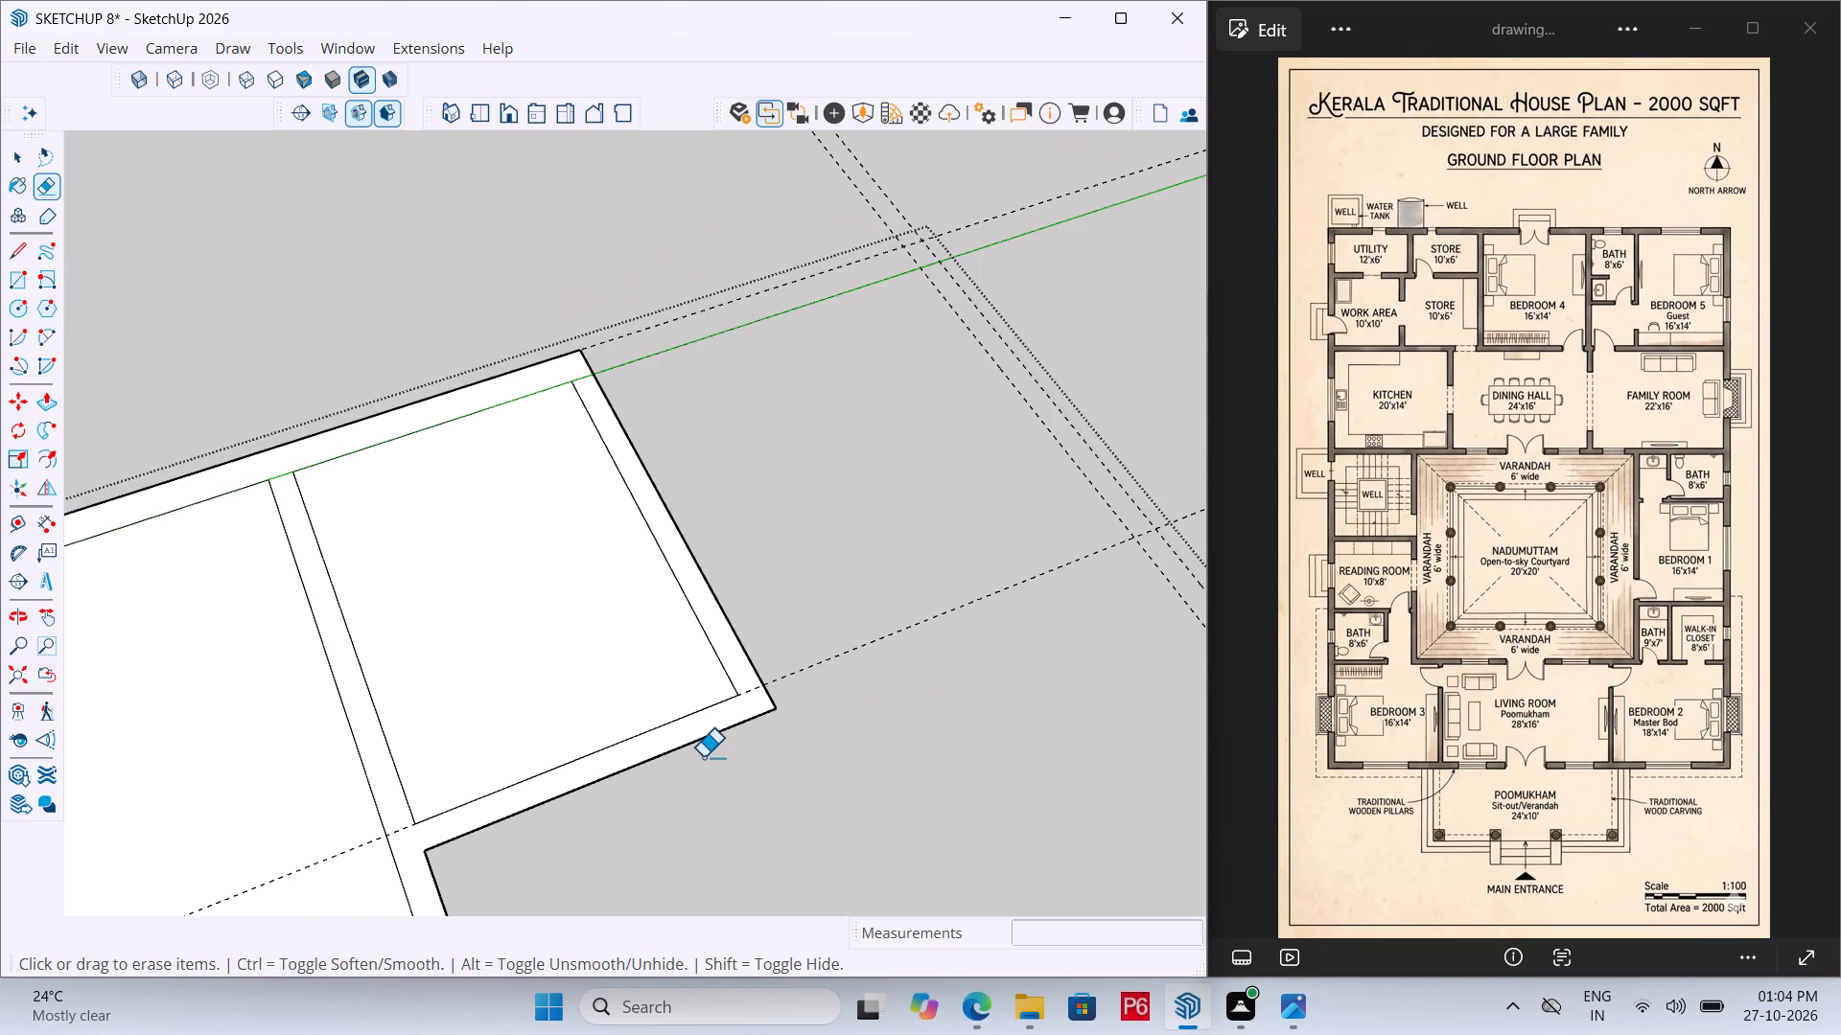
Place a guide 8' 6" from the end wall's inner line, passing through the bath's outer rear corner.
key(t)
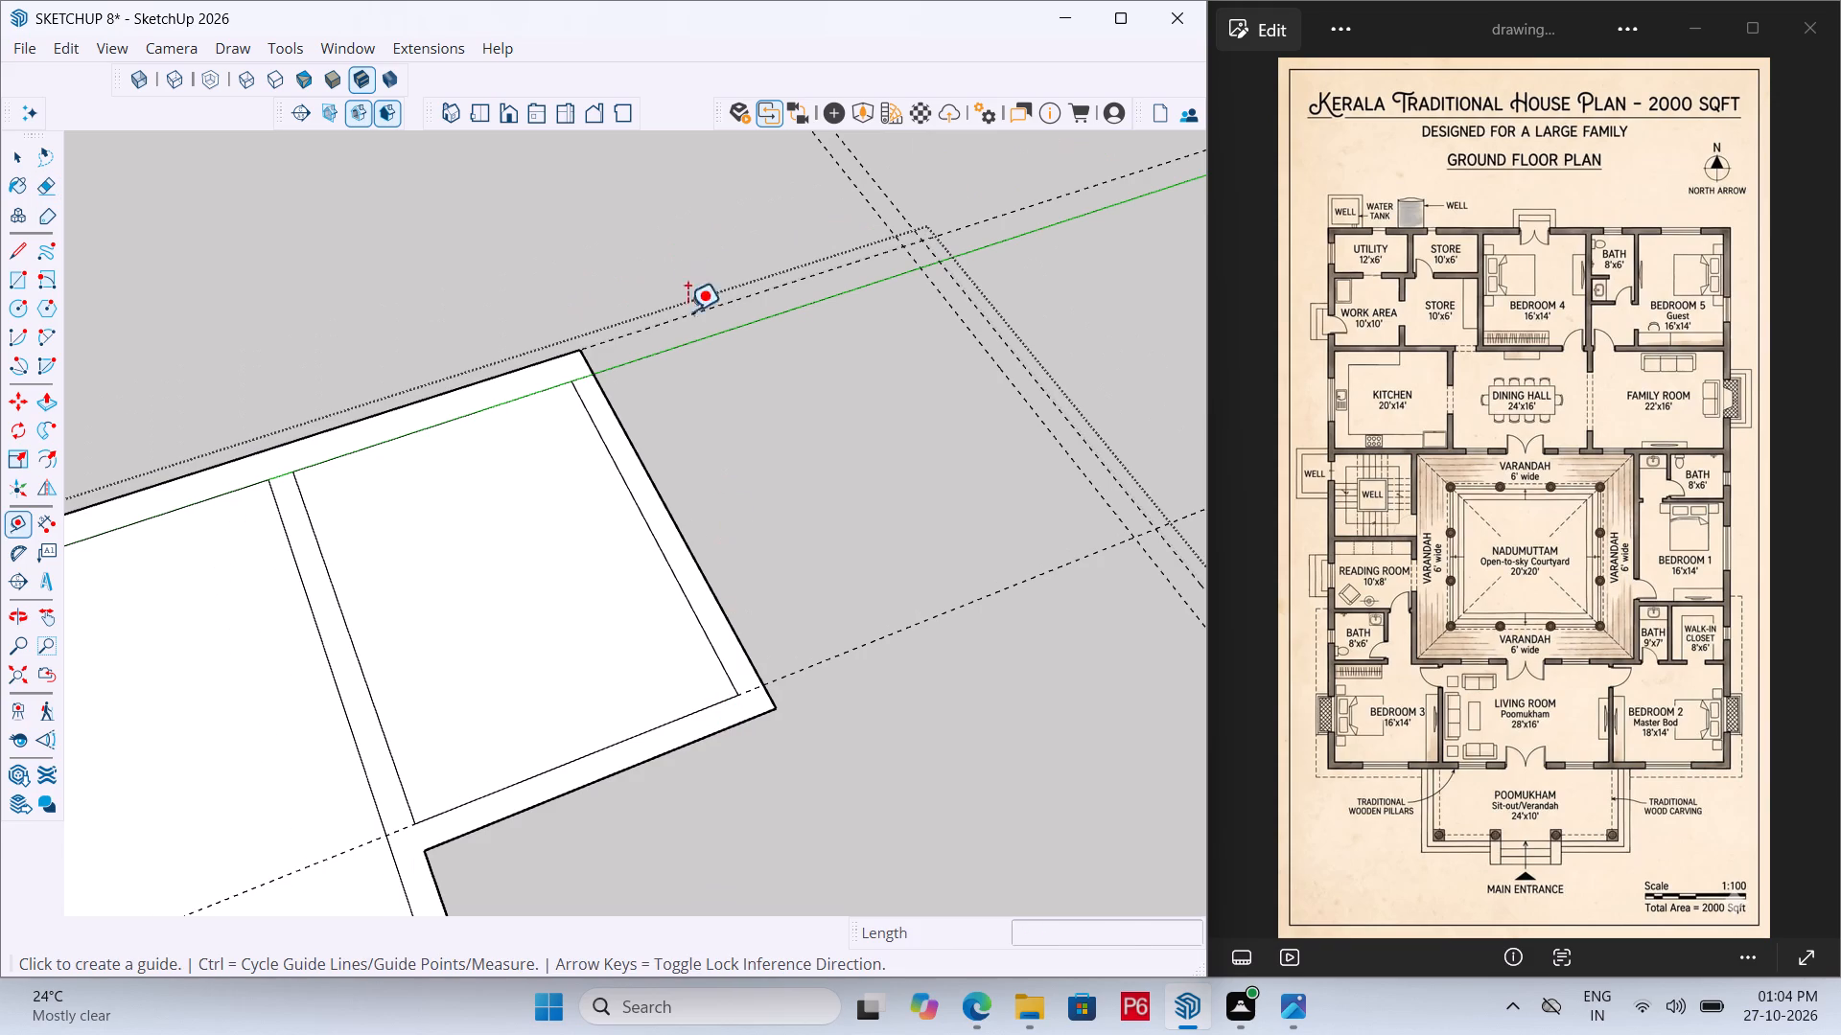
click(709, 332)
click(726, 732)
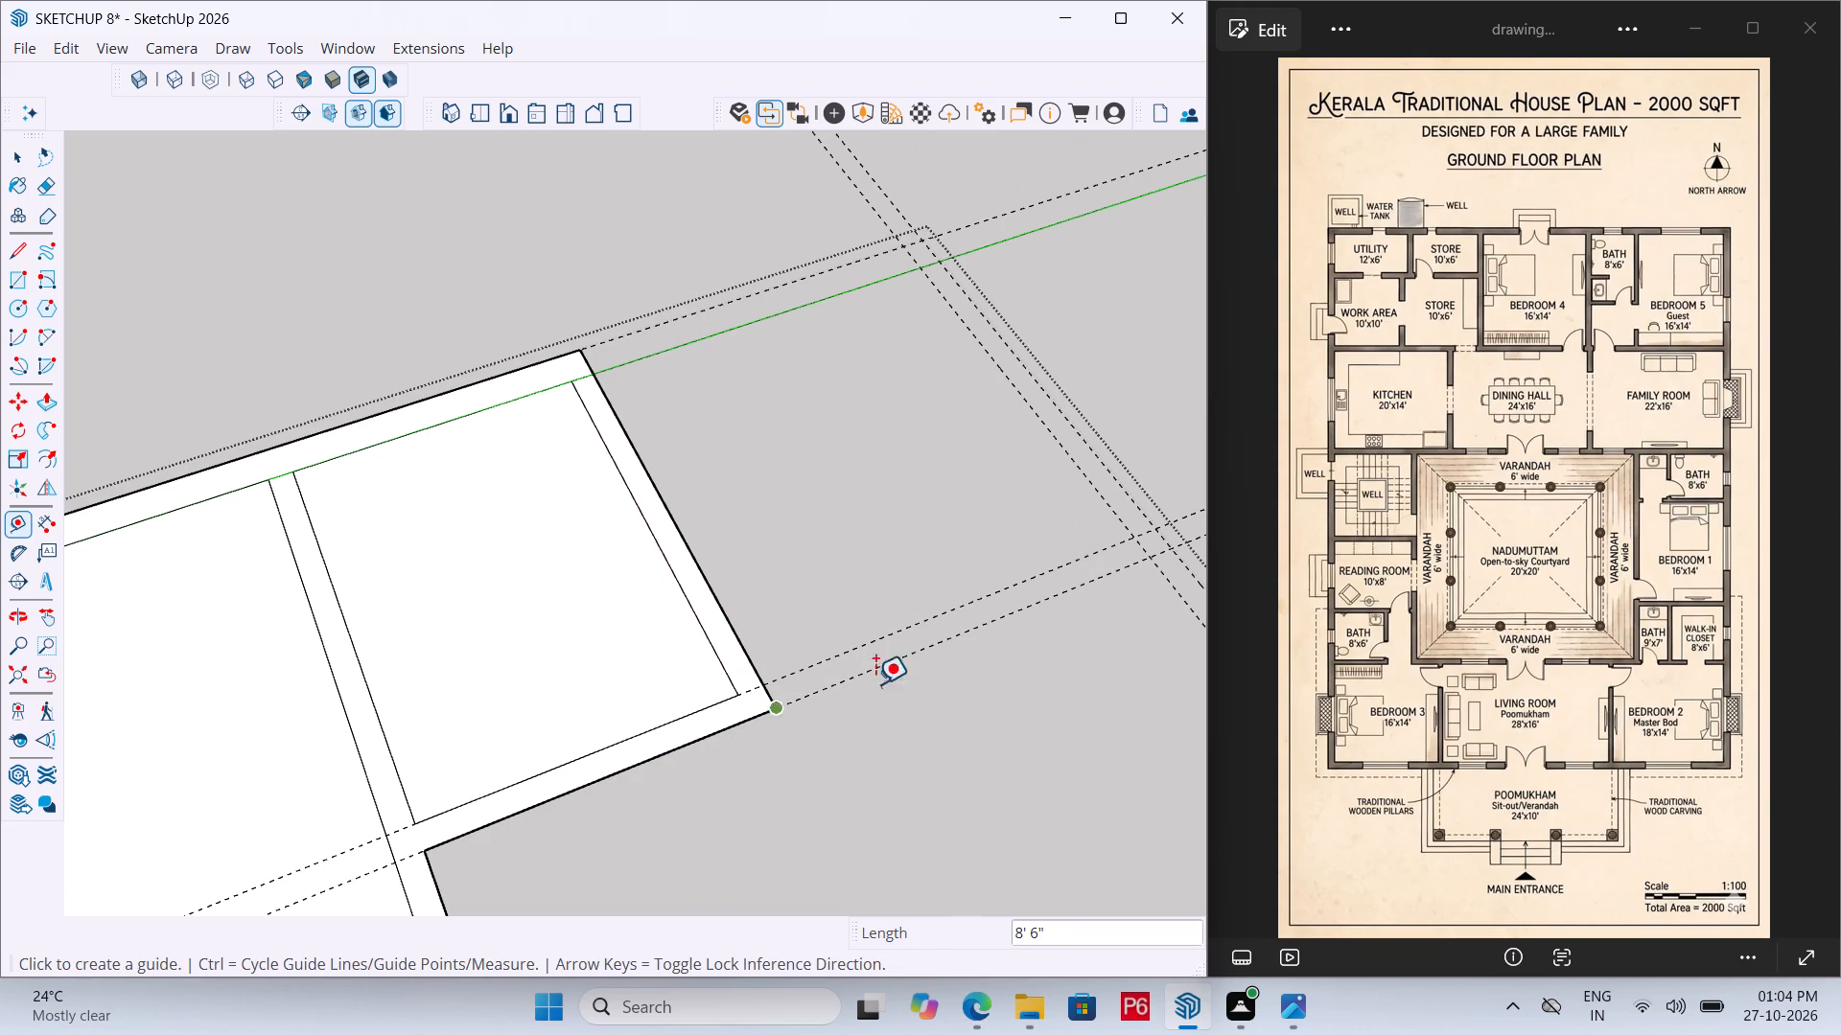
scroll(893, 691, up, 1)
scroll(658, 734, down, 1)
Save the model.
key(ctrl+s)
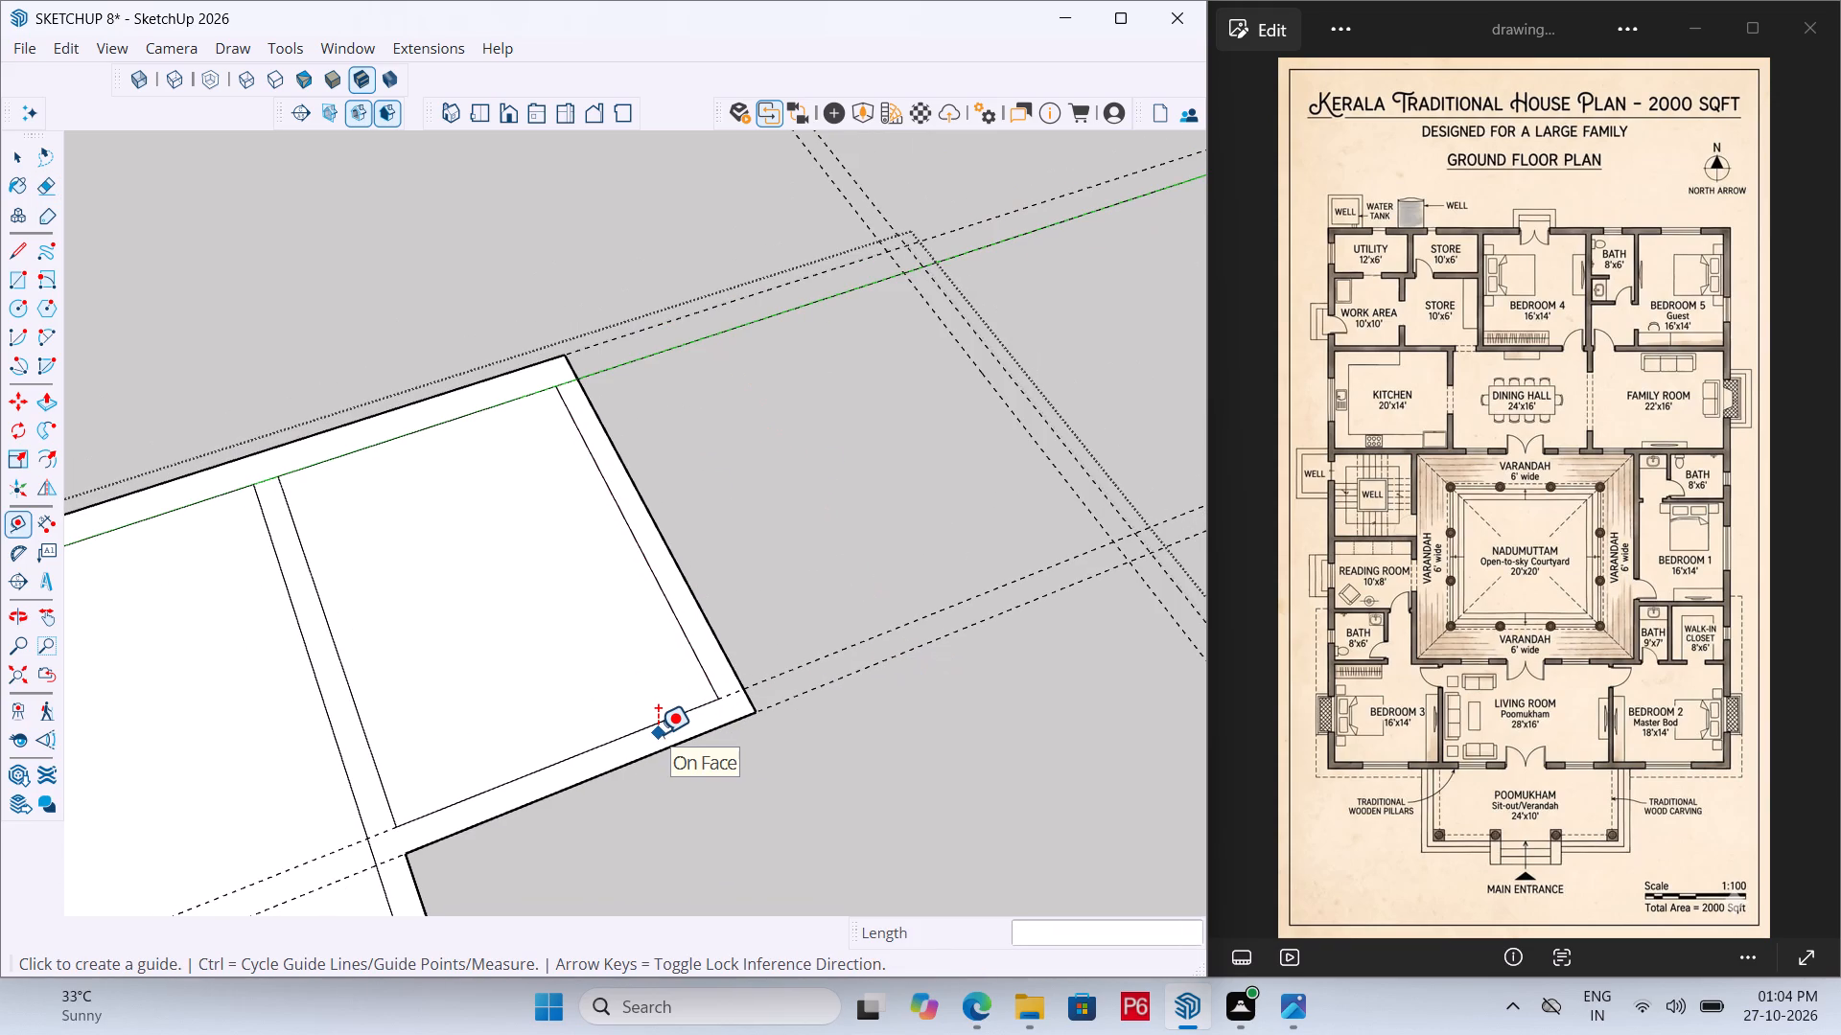
key(ctrl+s)
key(ctrl+s)
key(ctrl+s)
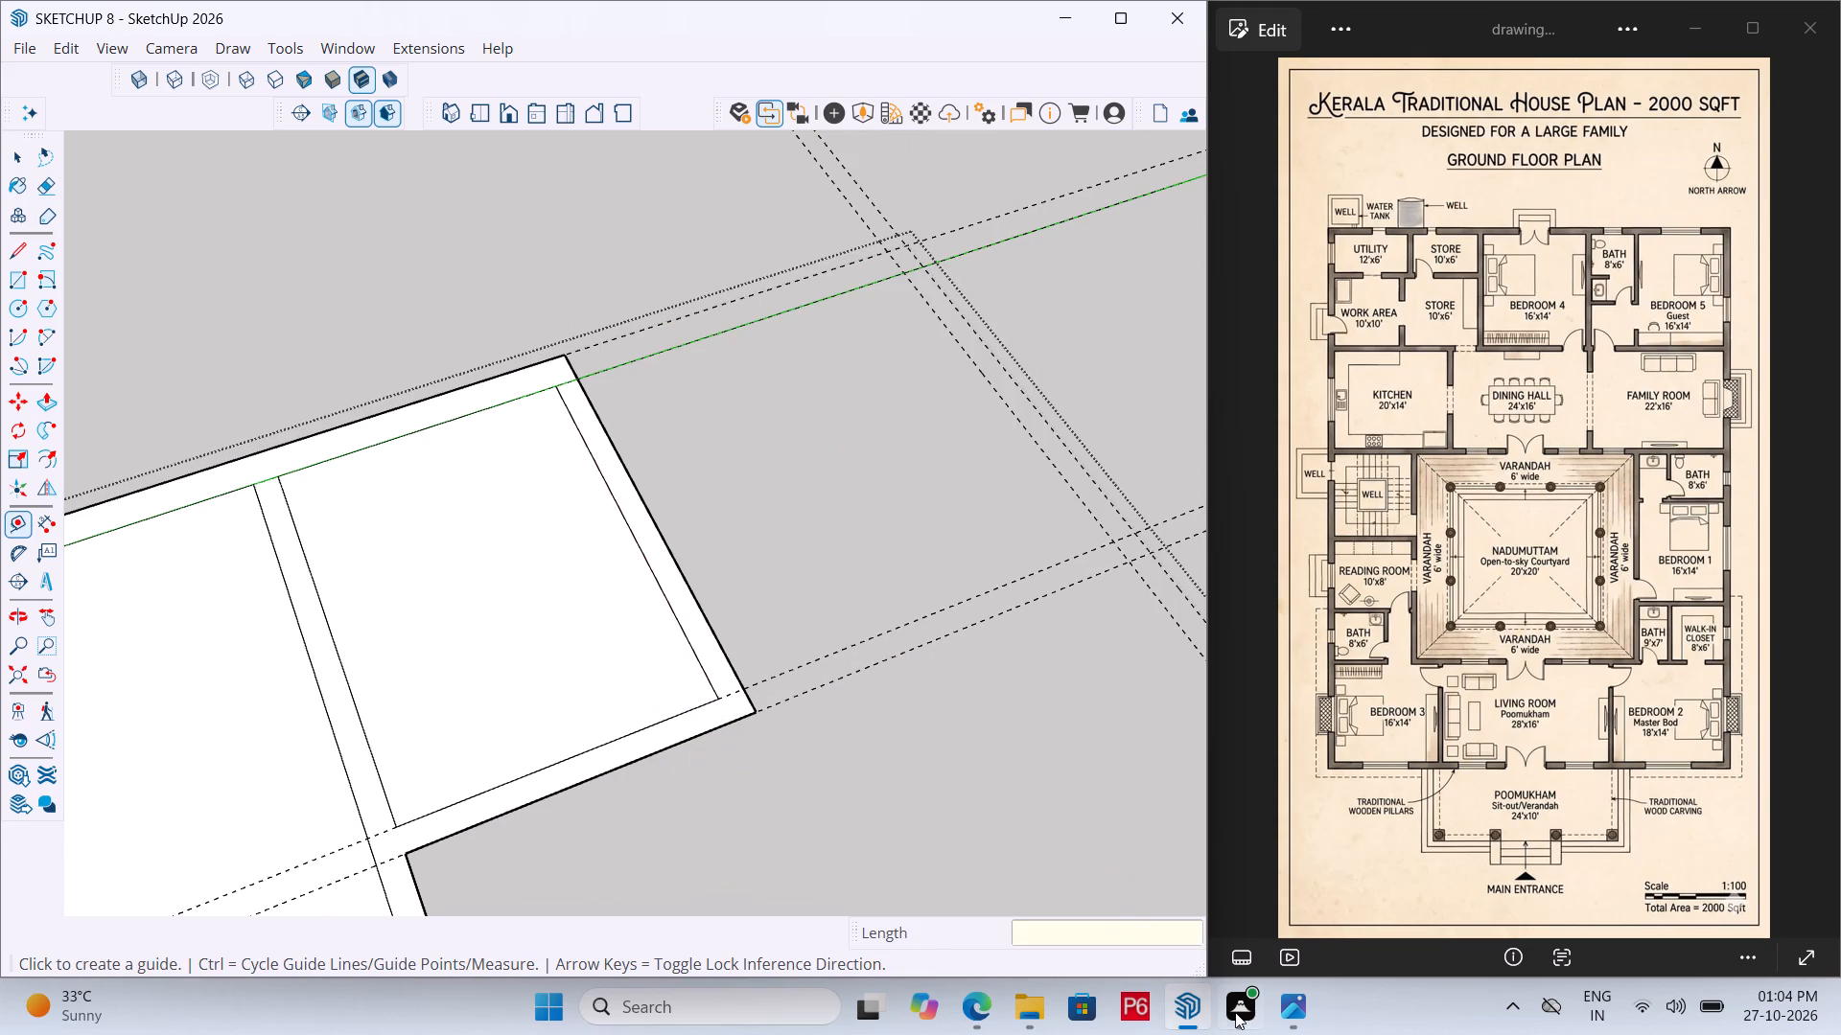
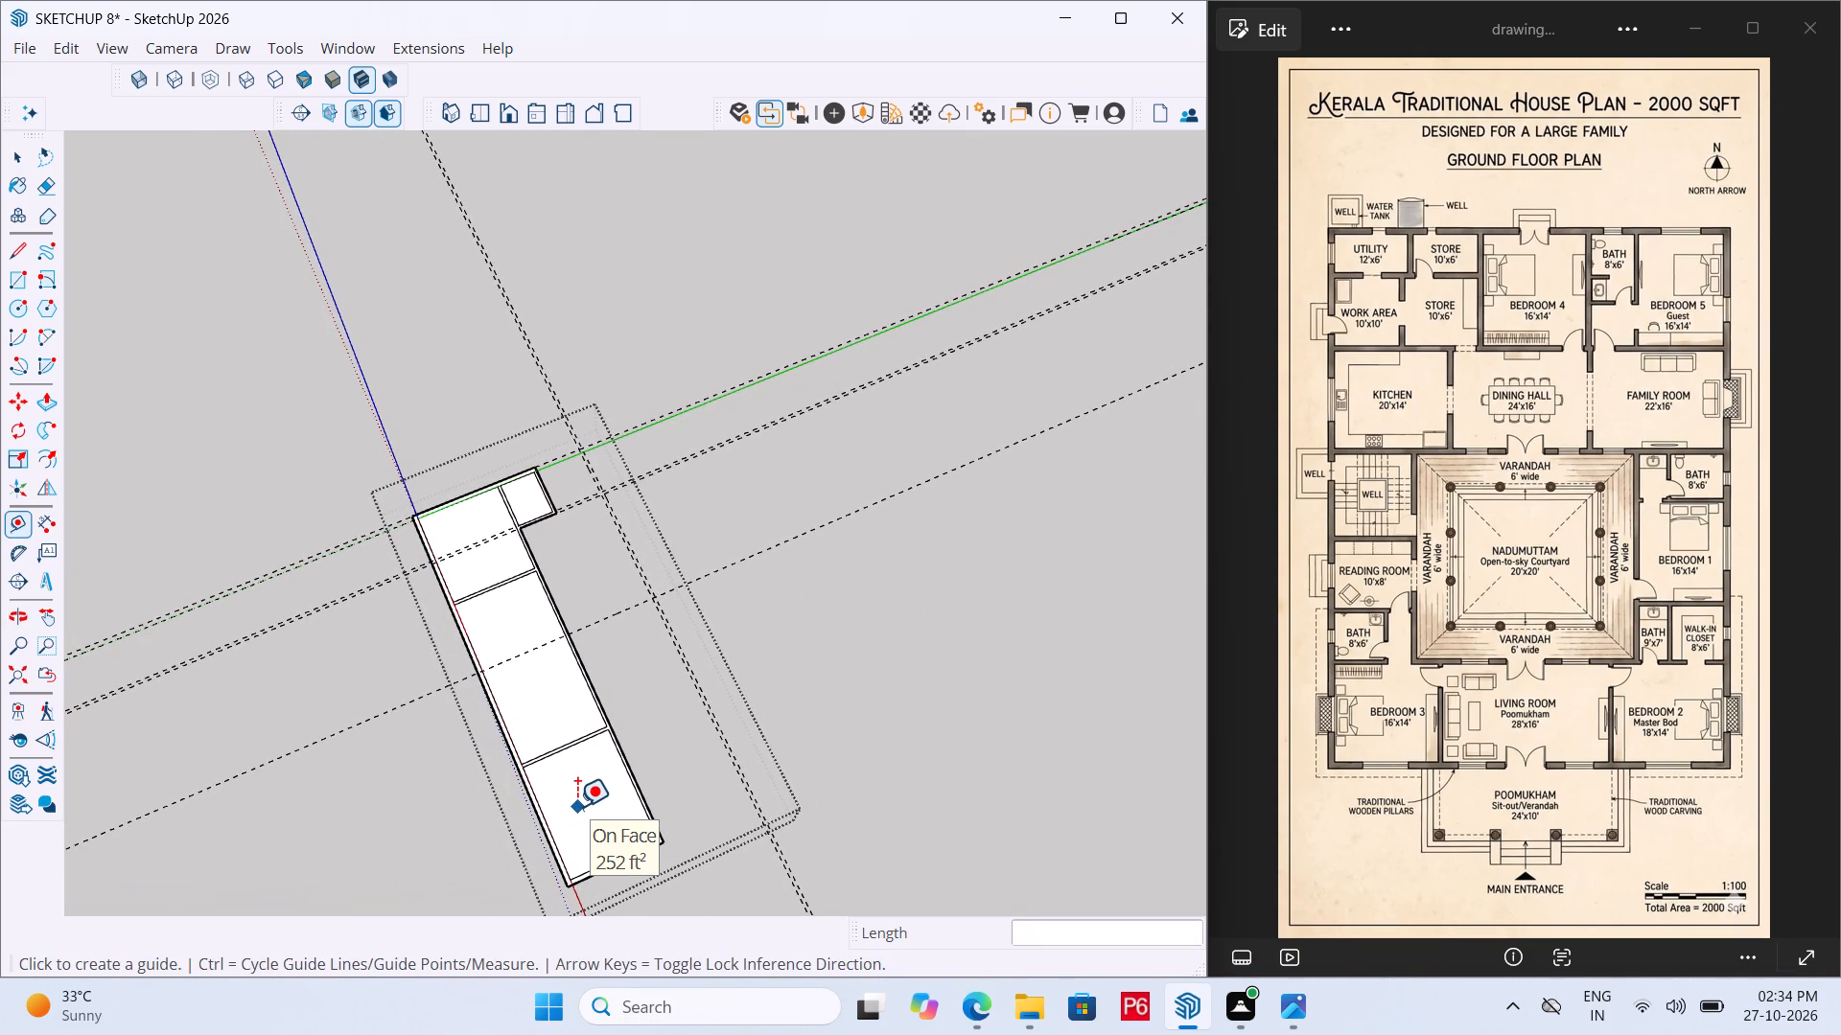
Undo the last cross guide and erase the pair of guides running past the bath's outer rear corner.
key(ctrl+z)
scroll(562, 494, up, 9)
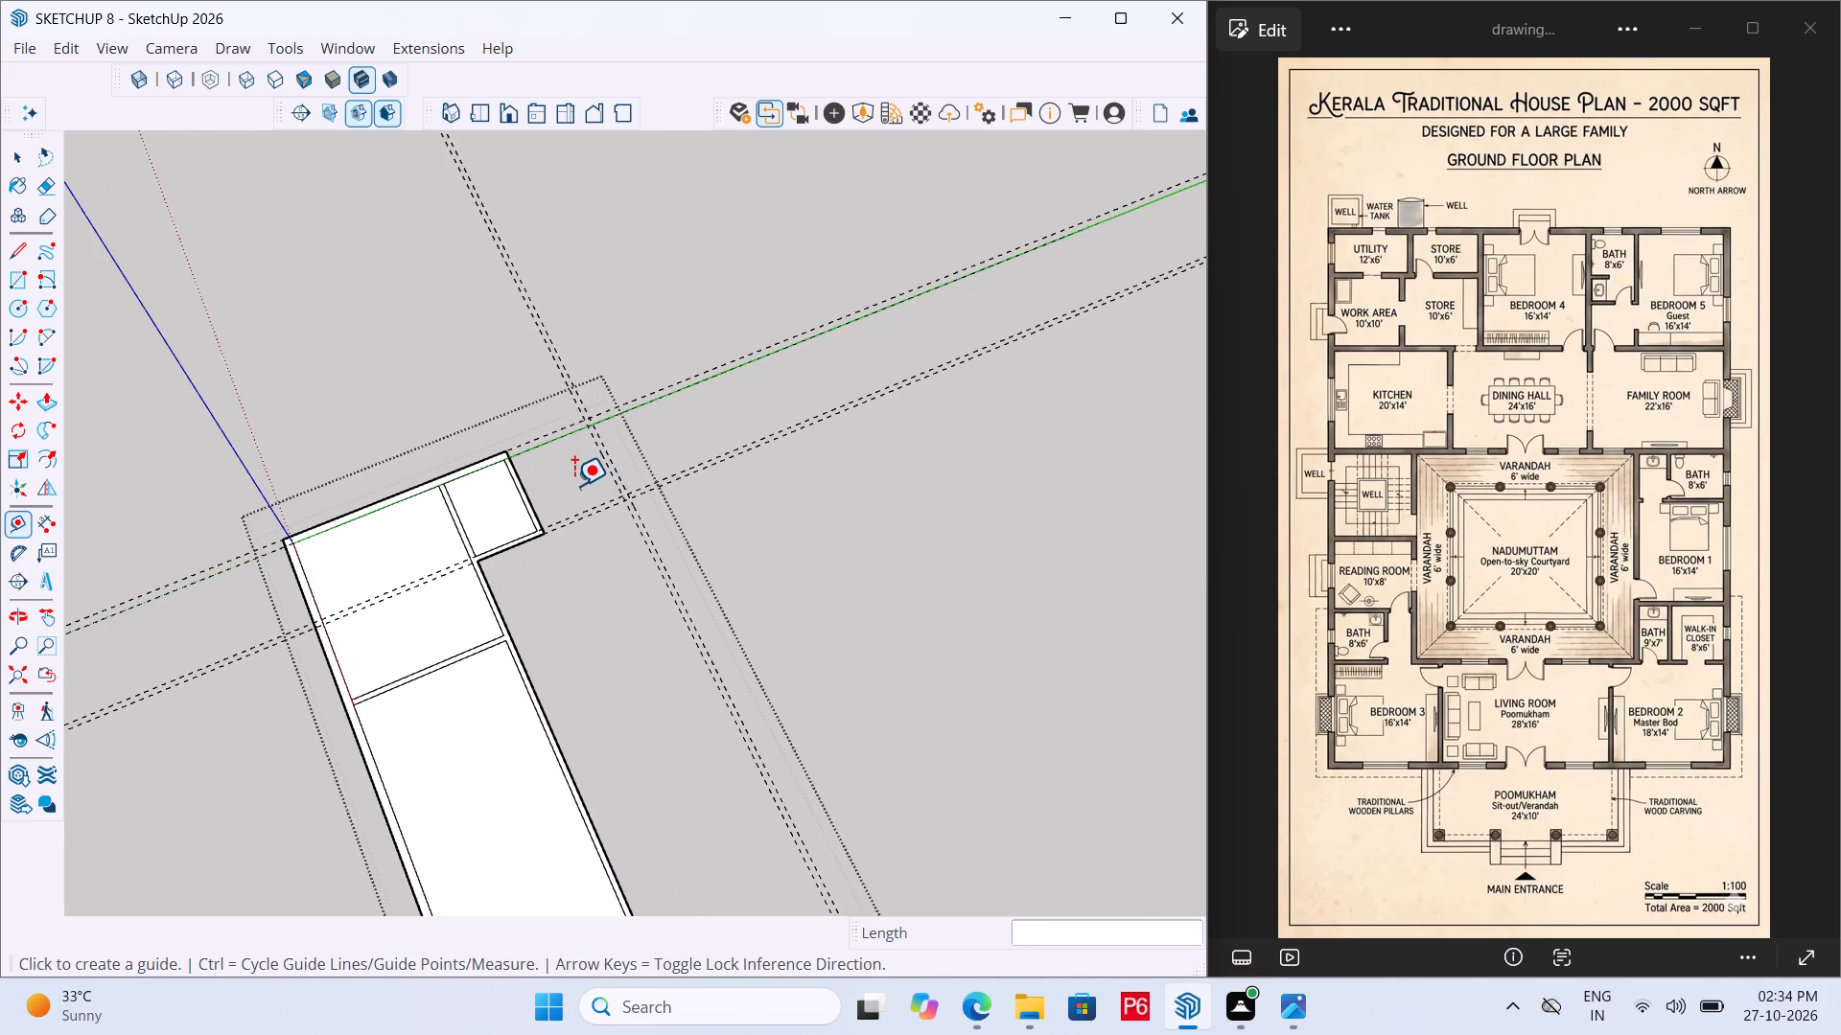
key(e)
click(579, 517)
click(583, 522)
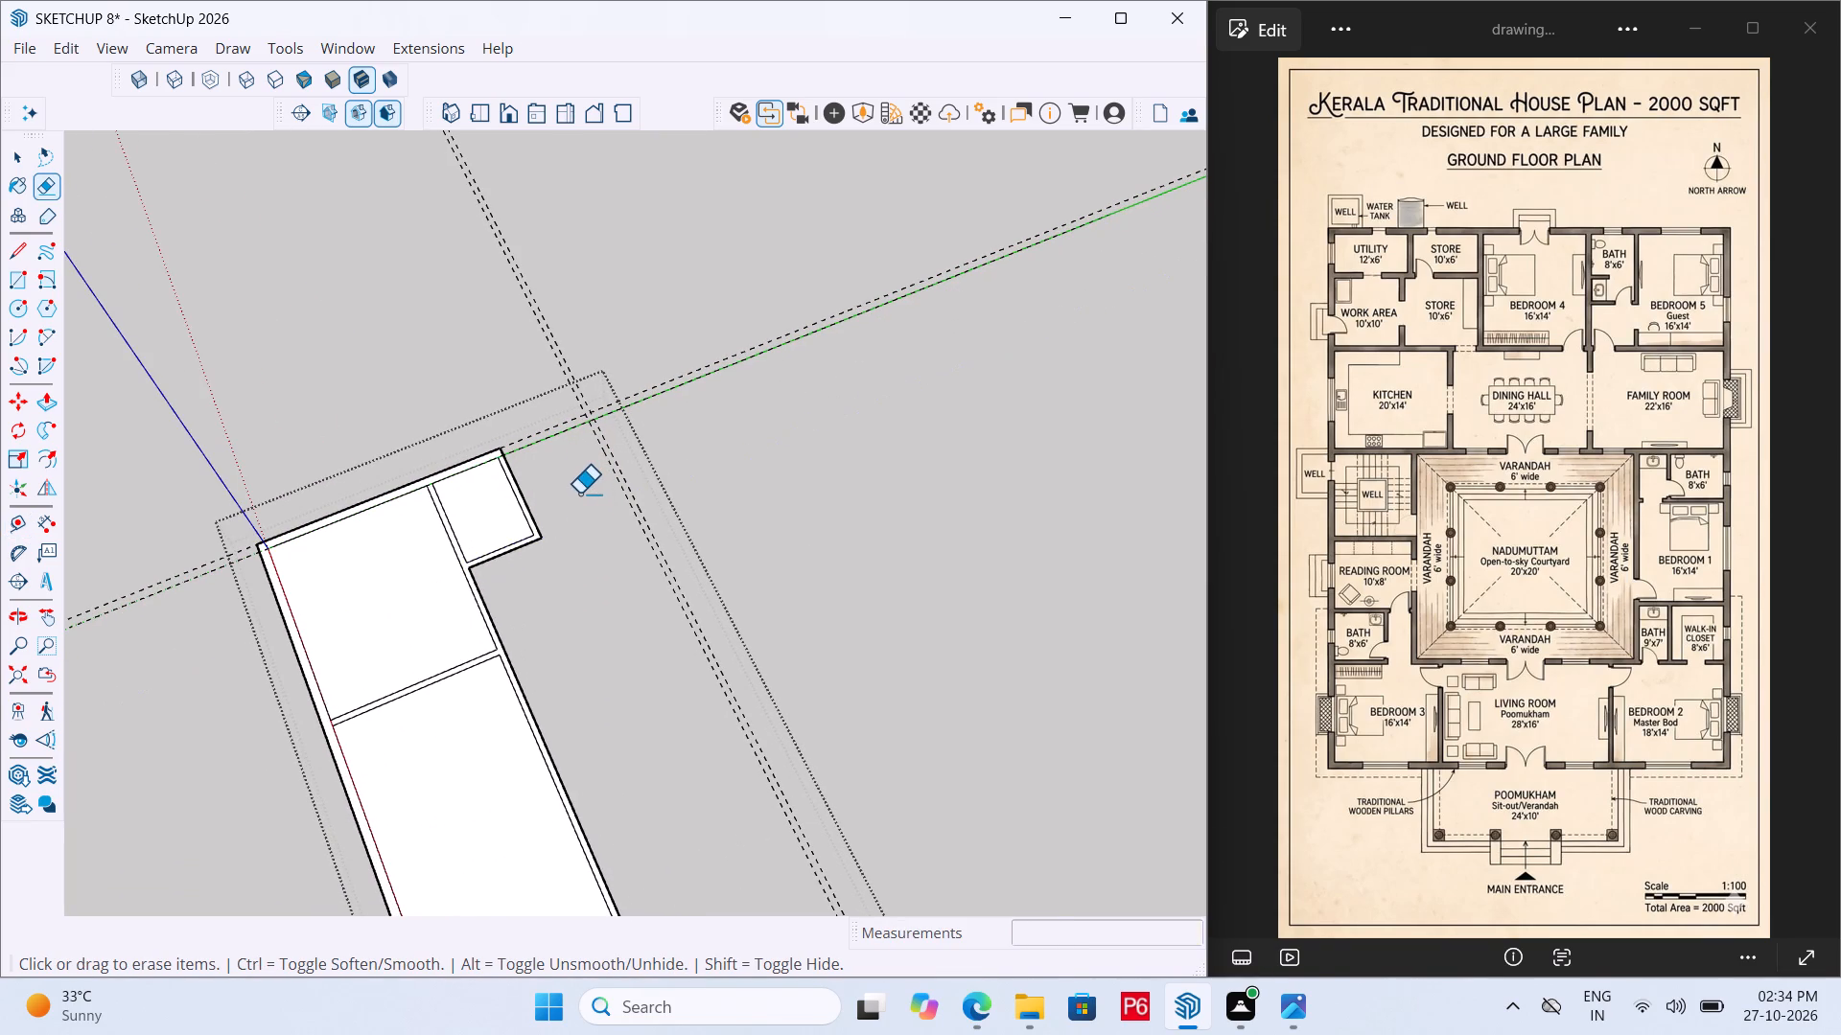
Place a guide 10' from the end wall's inner line and a second guide 6" beyond it.
scroll(575, 447, up, 8)
key(t)
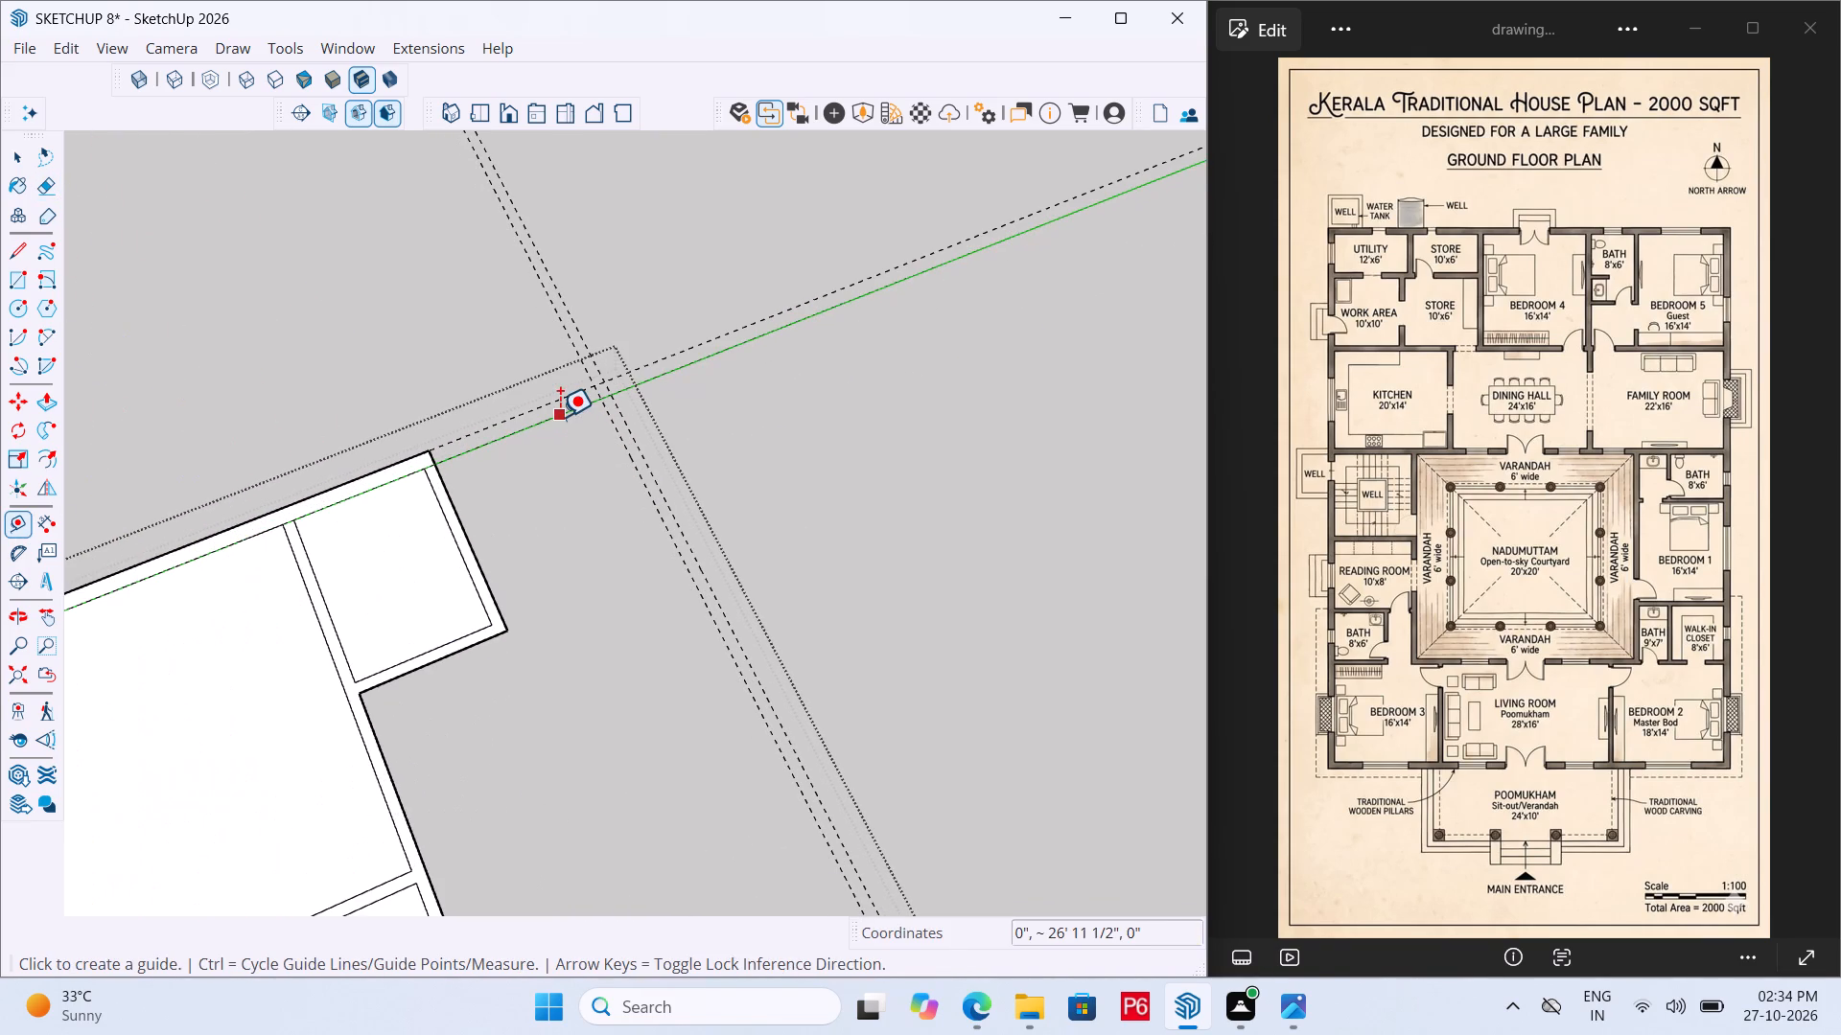
click(560, 416)
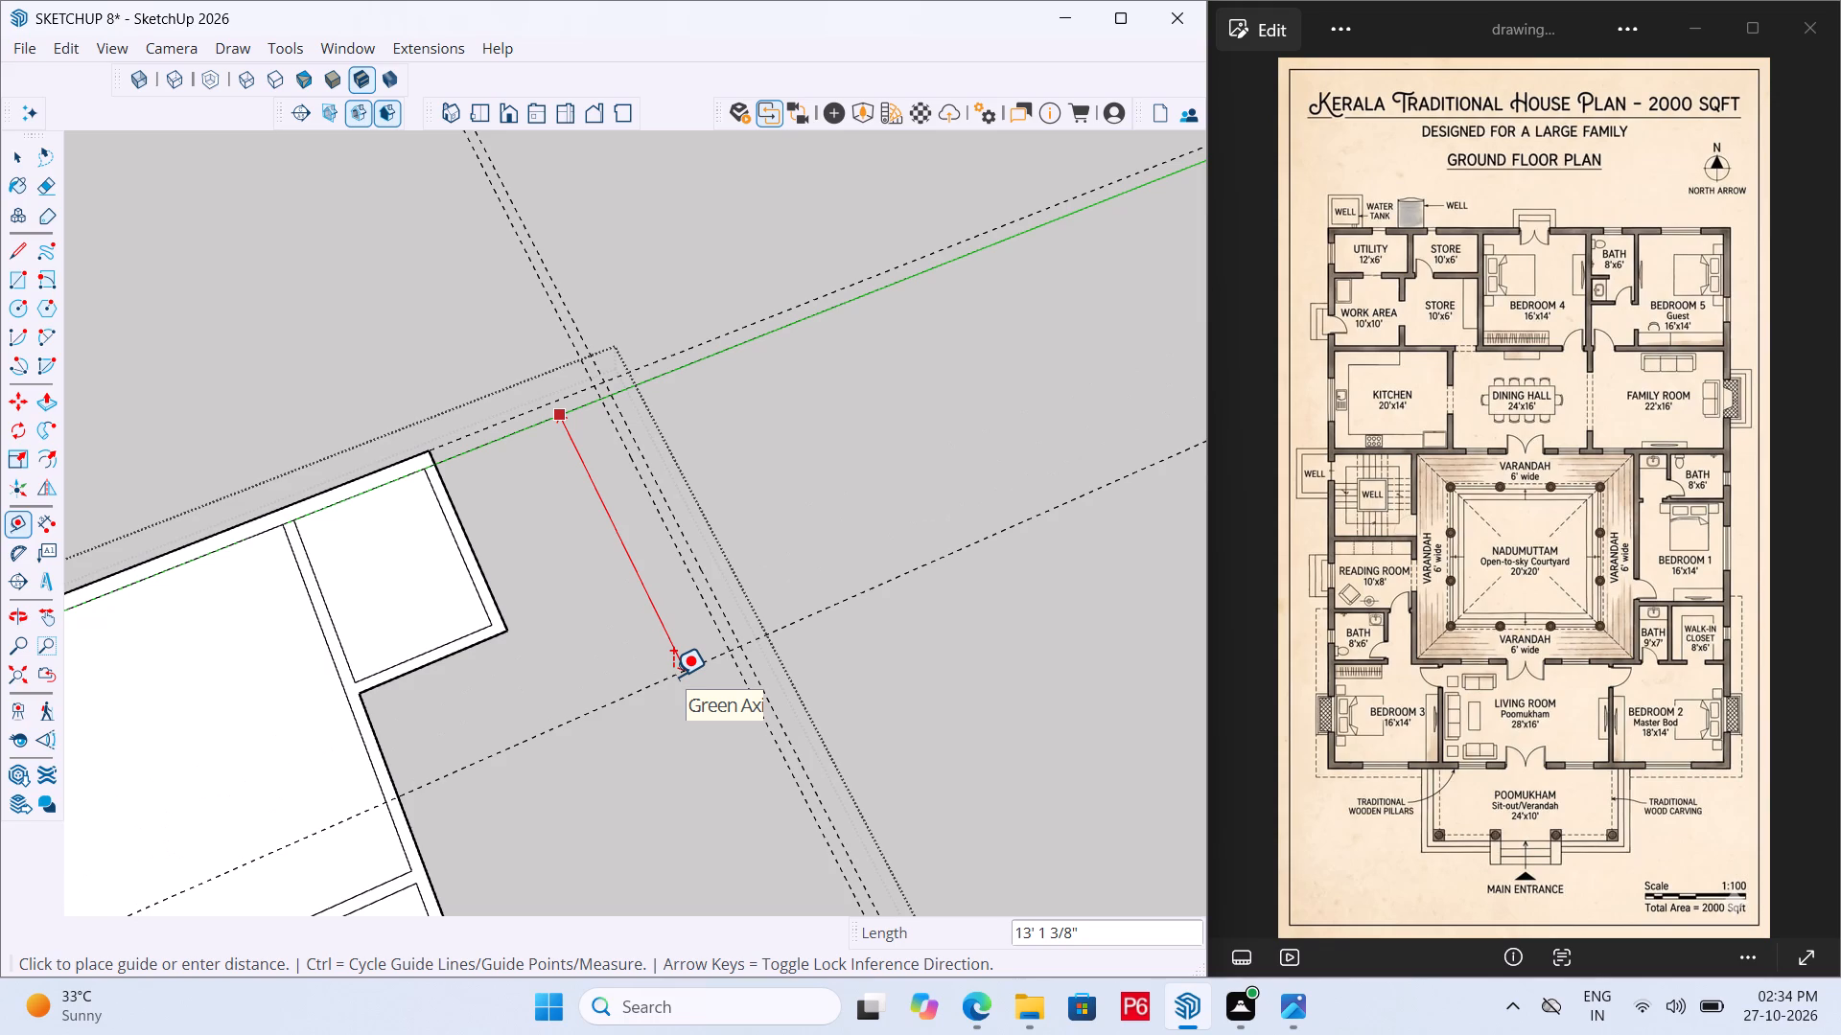
text(10')
key(Return)
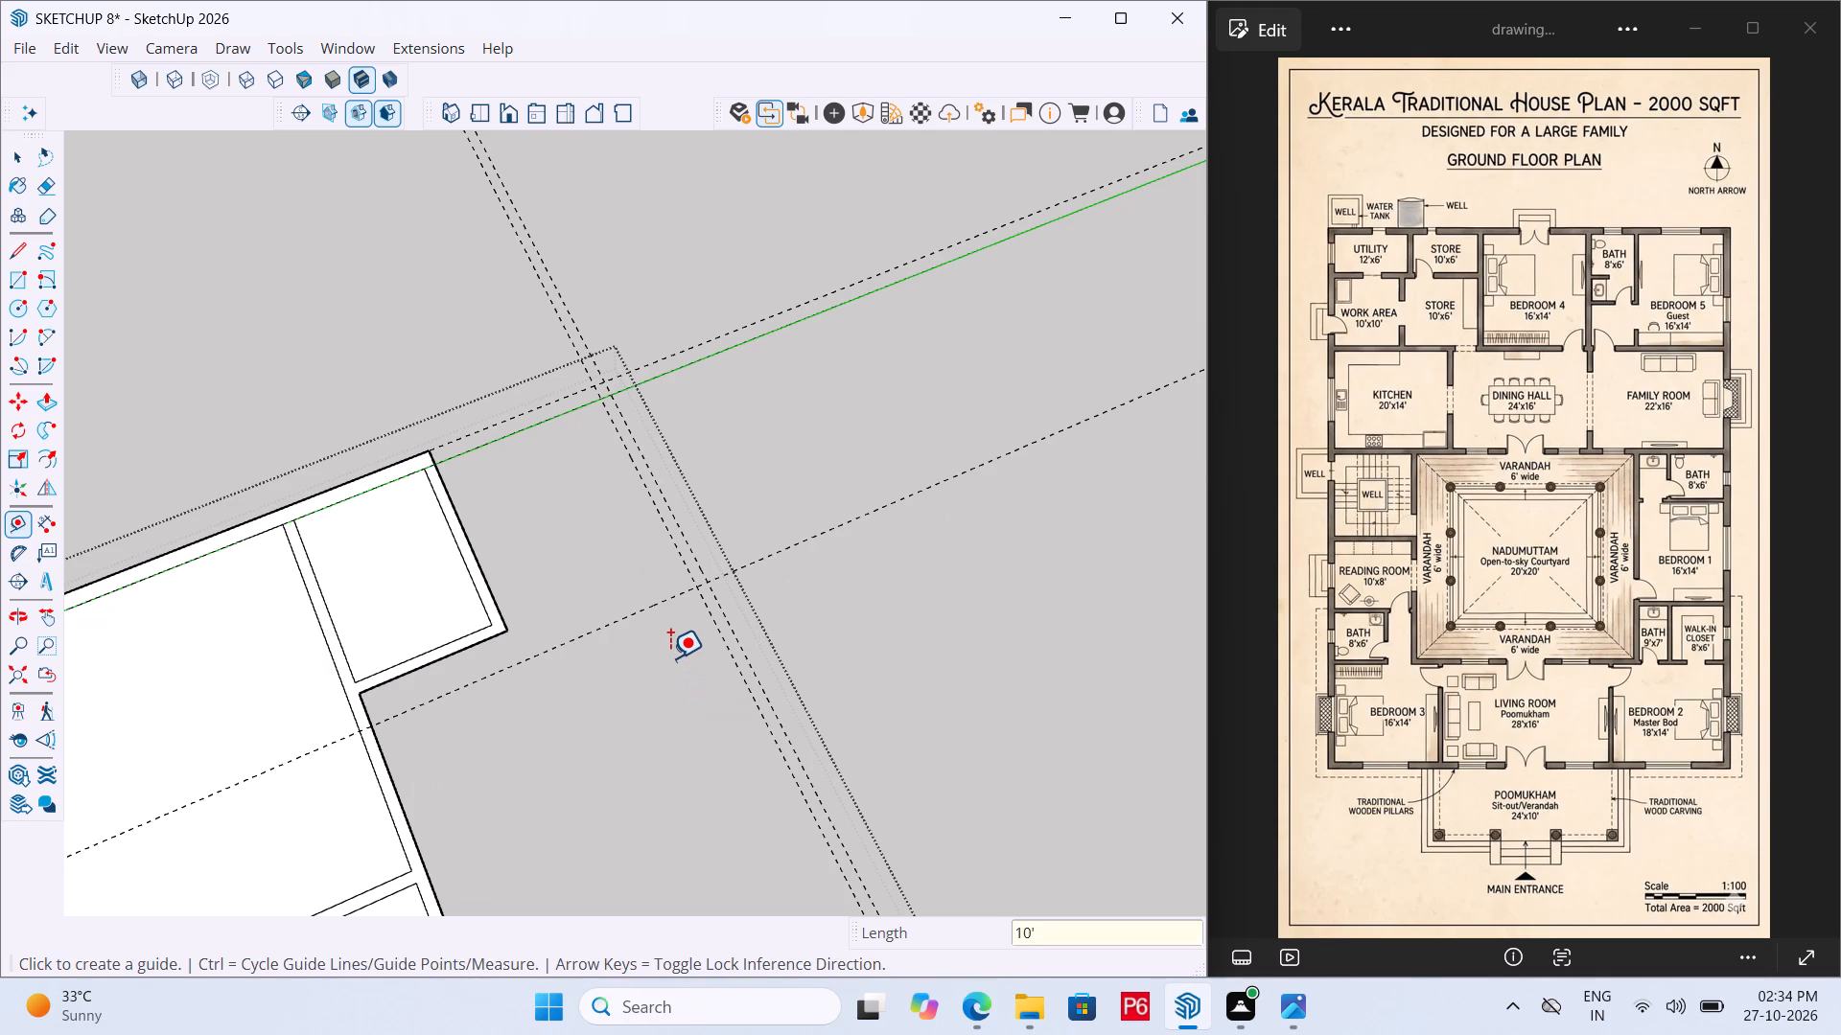
click(640, 604)
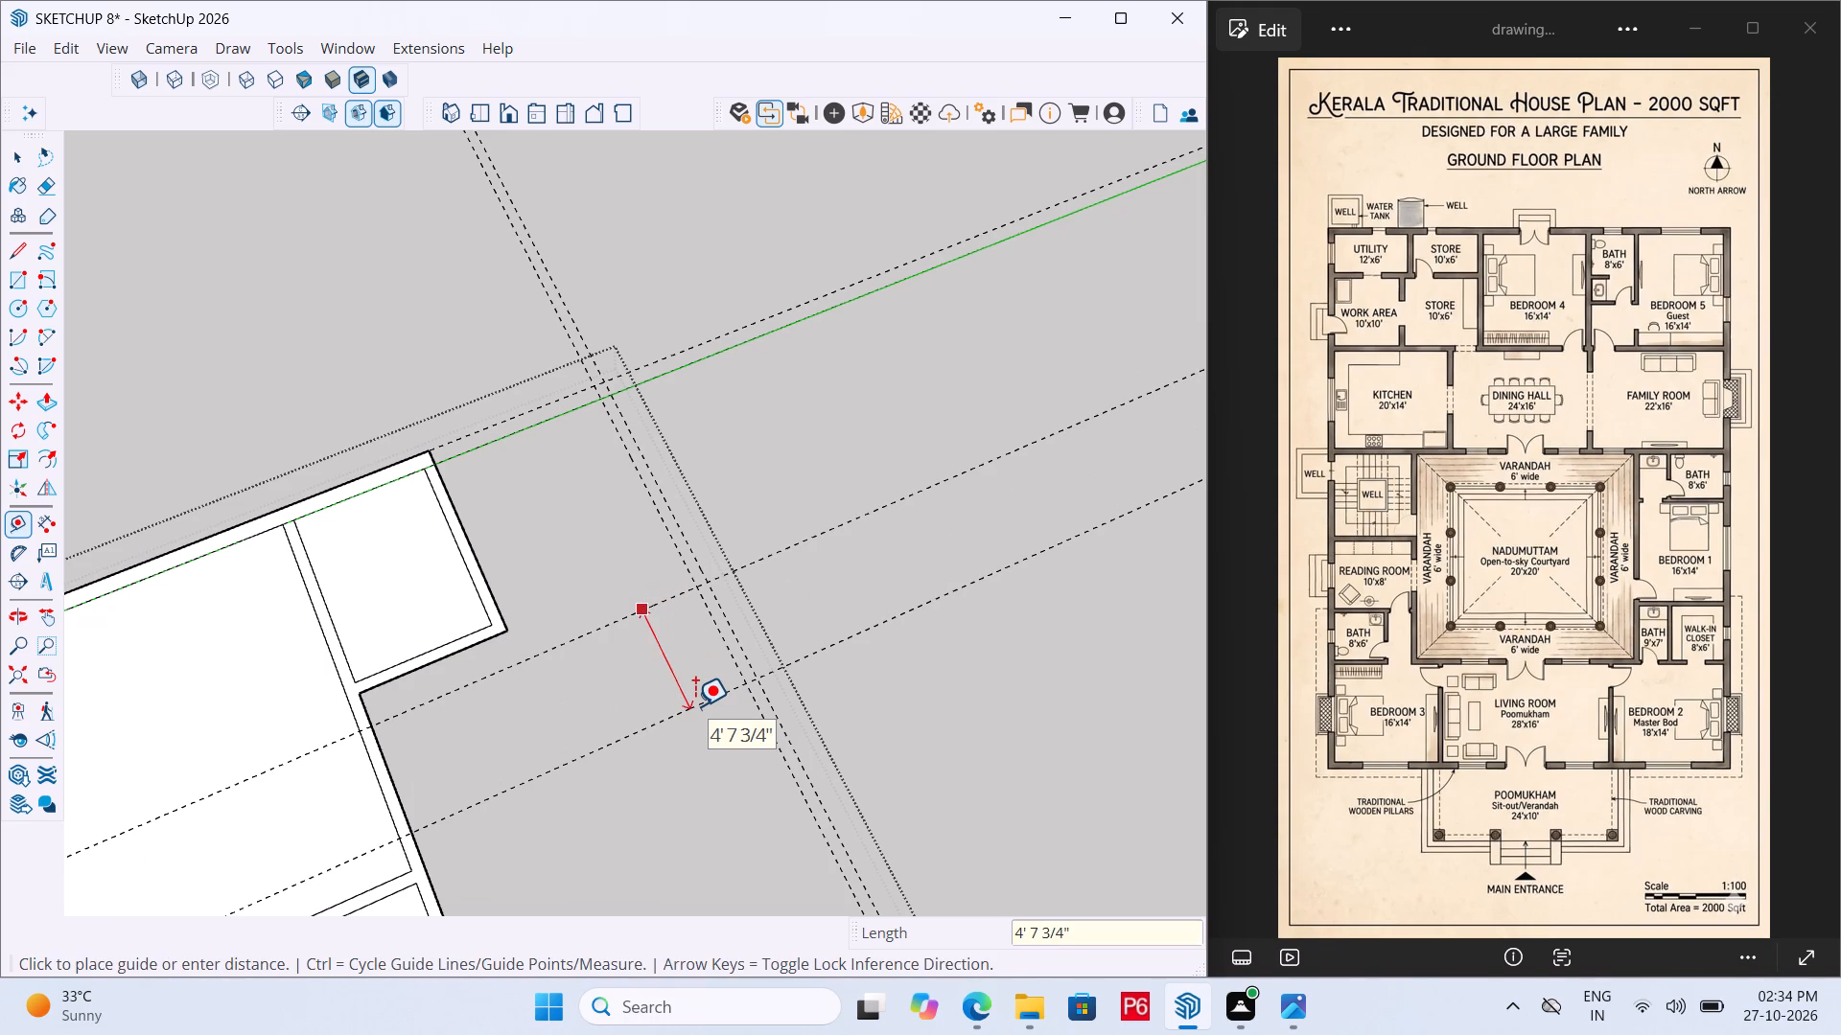
text(6")
key(Return)
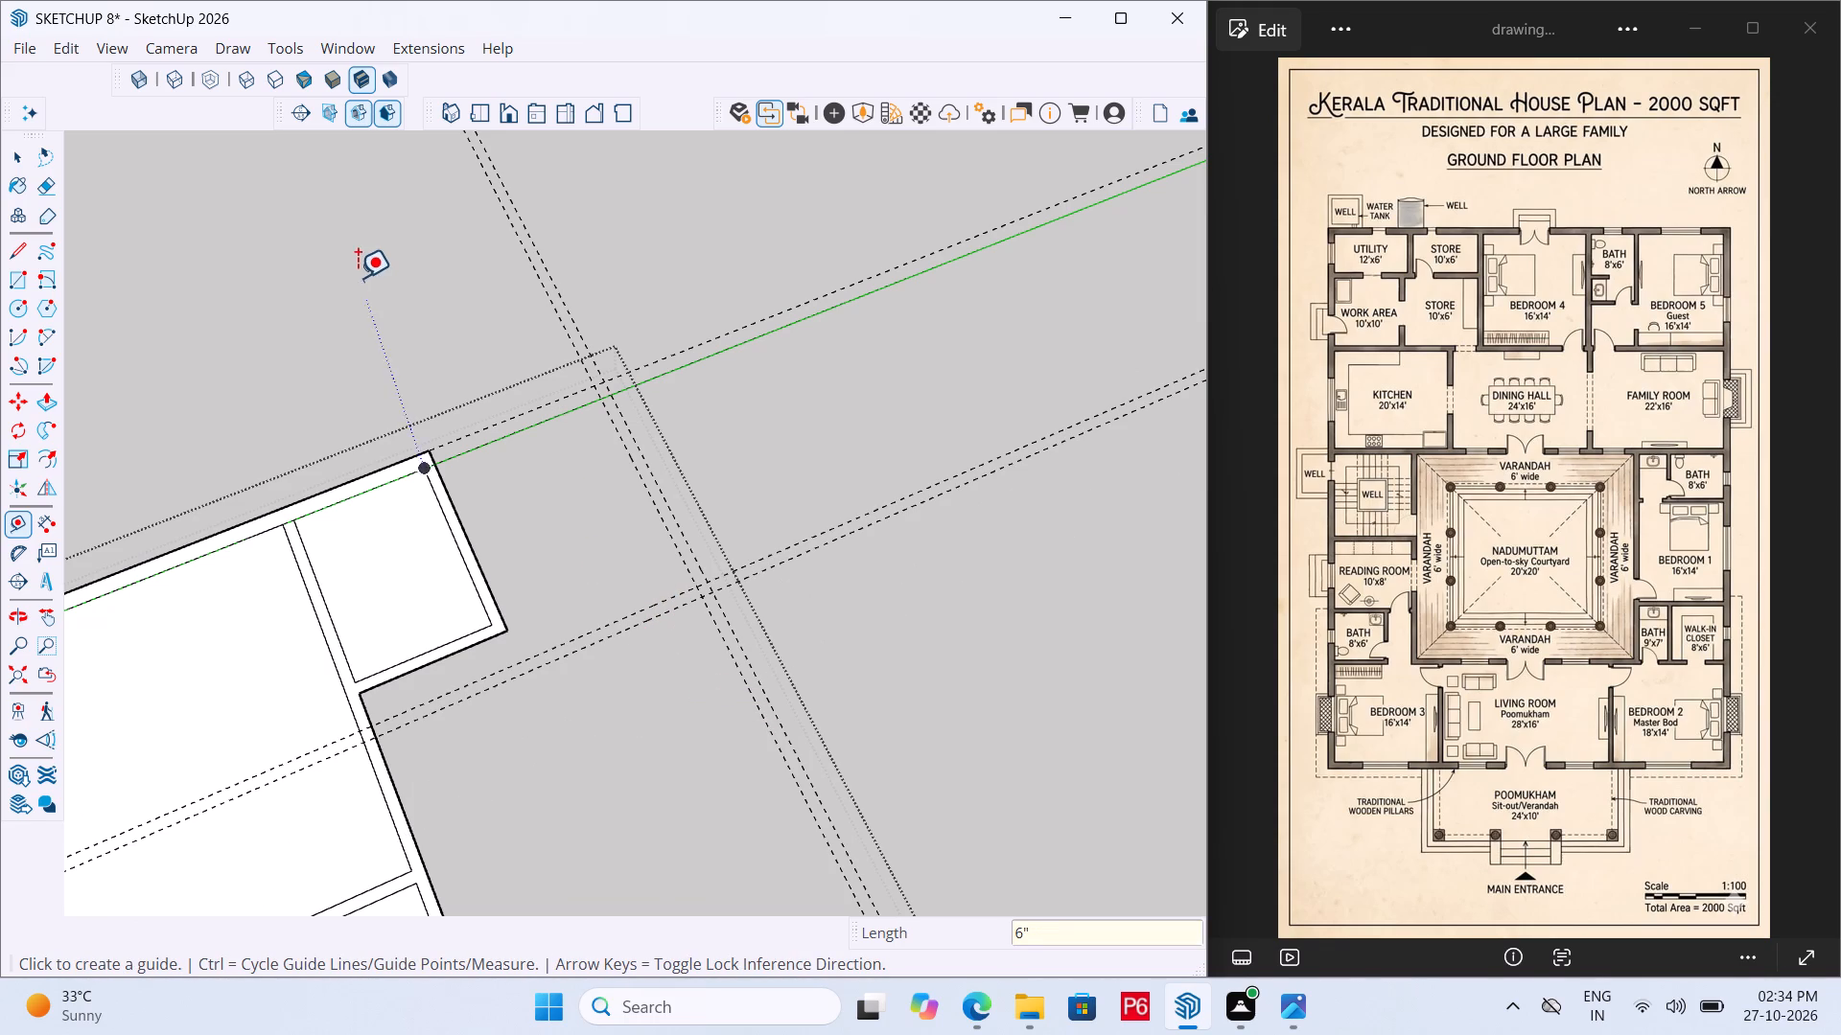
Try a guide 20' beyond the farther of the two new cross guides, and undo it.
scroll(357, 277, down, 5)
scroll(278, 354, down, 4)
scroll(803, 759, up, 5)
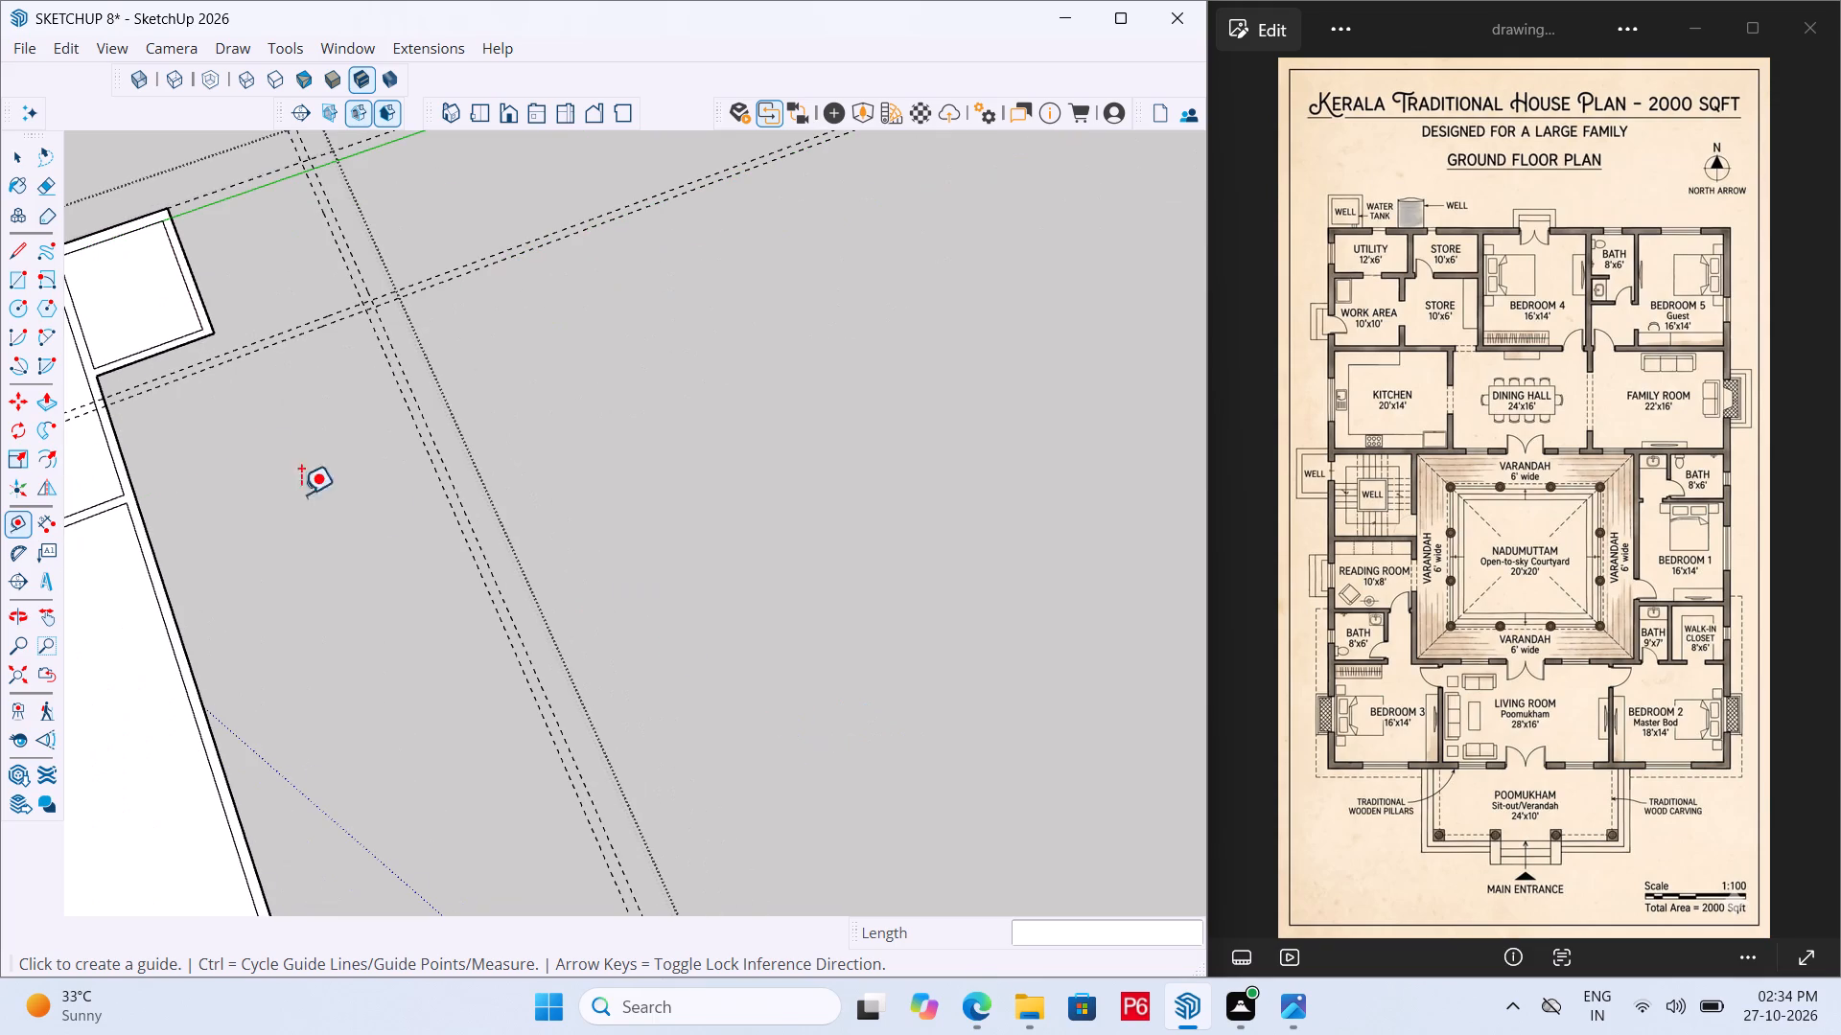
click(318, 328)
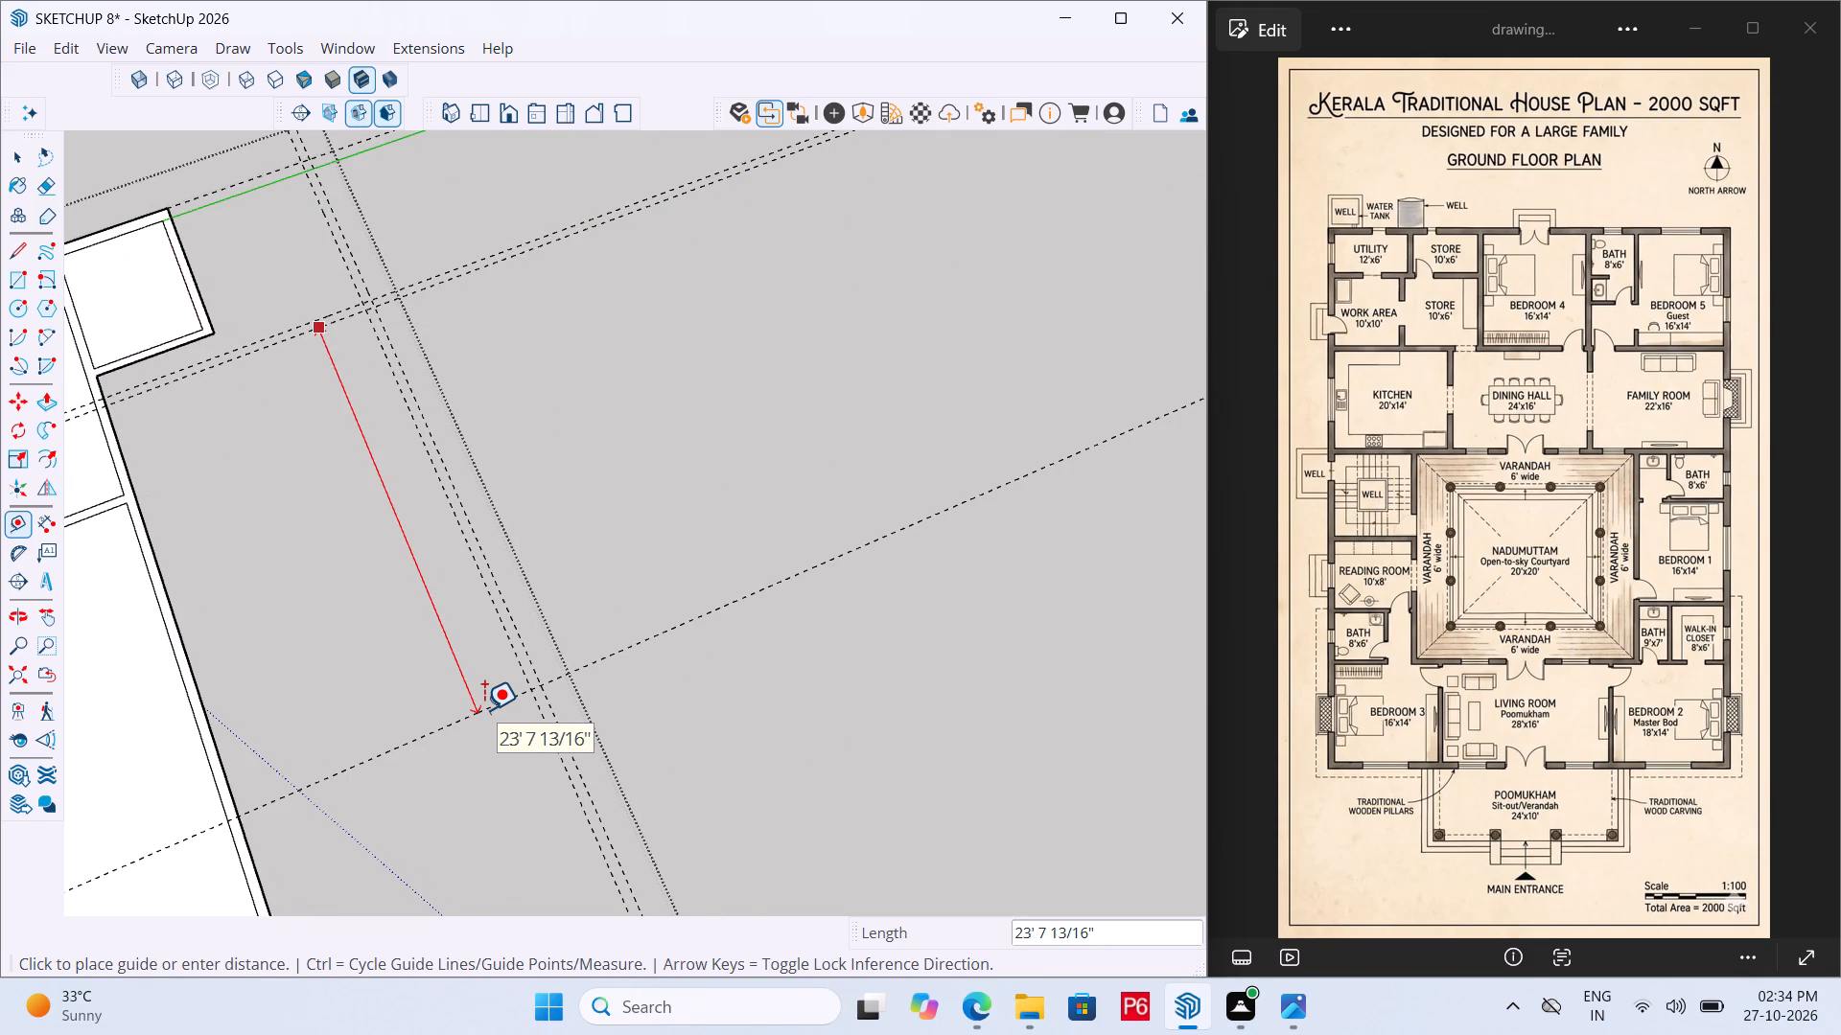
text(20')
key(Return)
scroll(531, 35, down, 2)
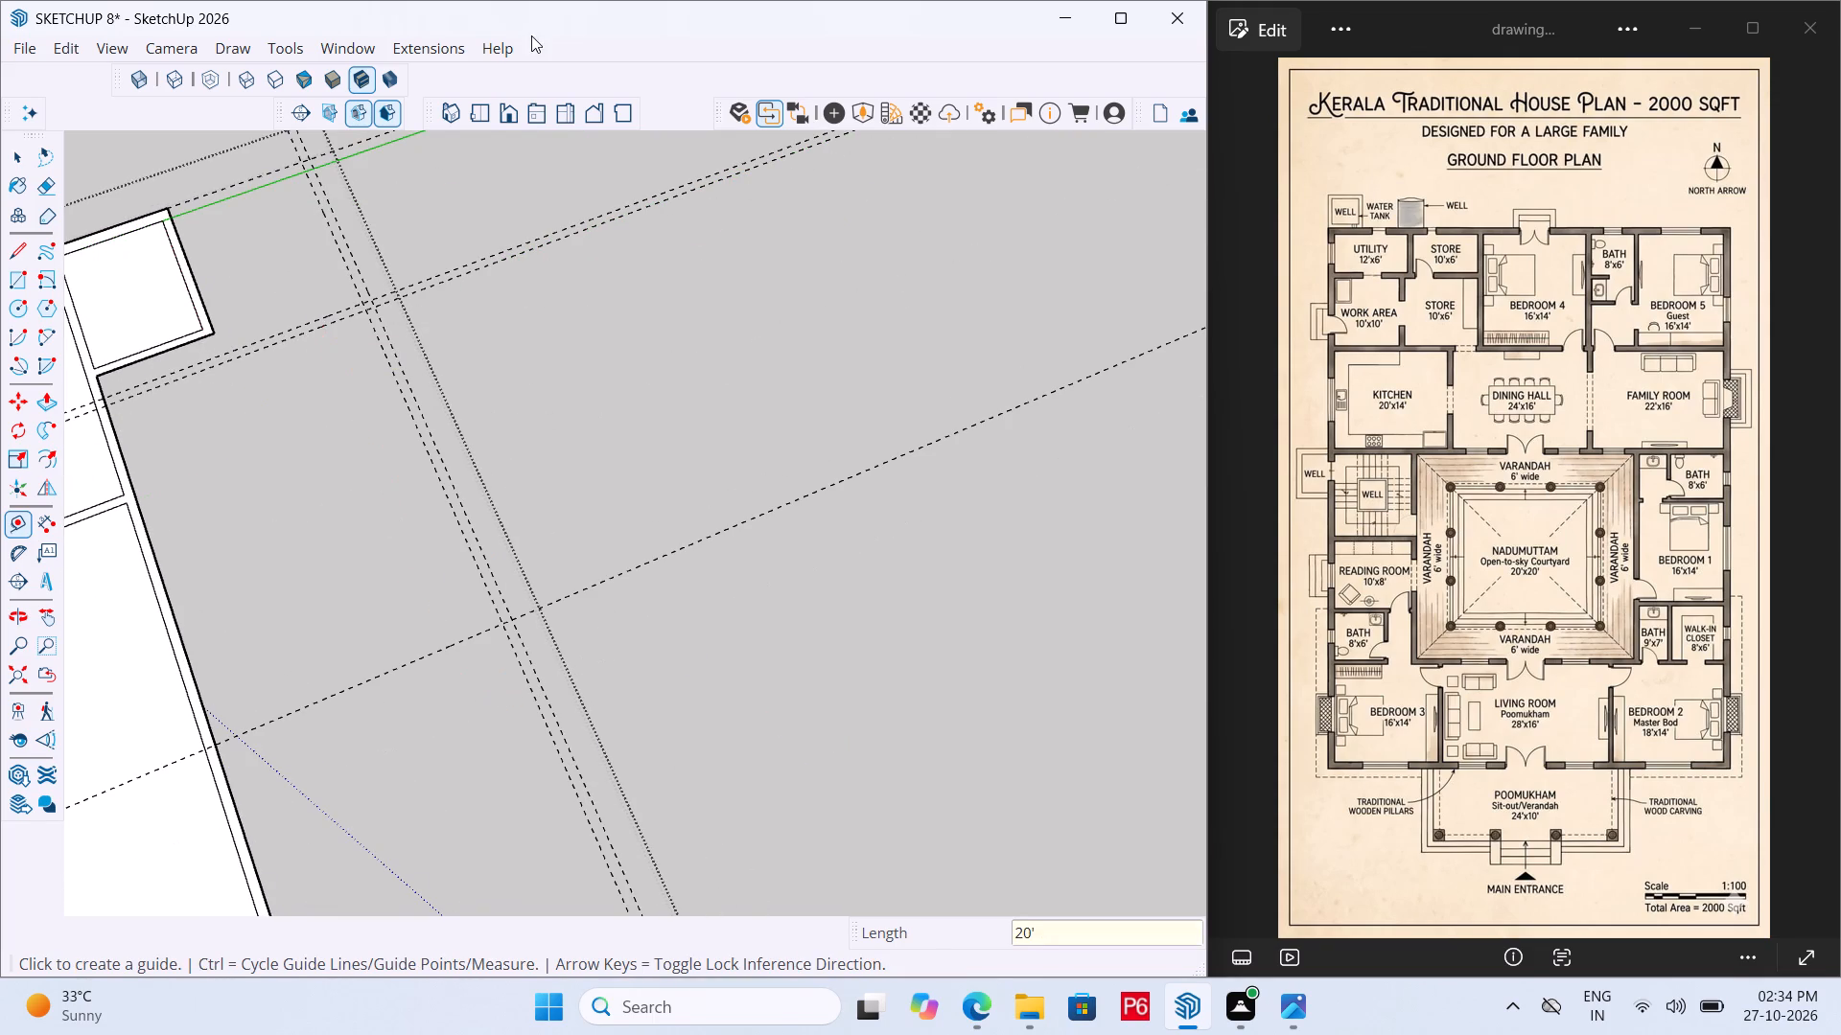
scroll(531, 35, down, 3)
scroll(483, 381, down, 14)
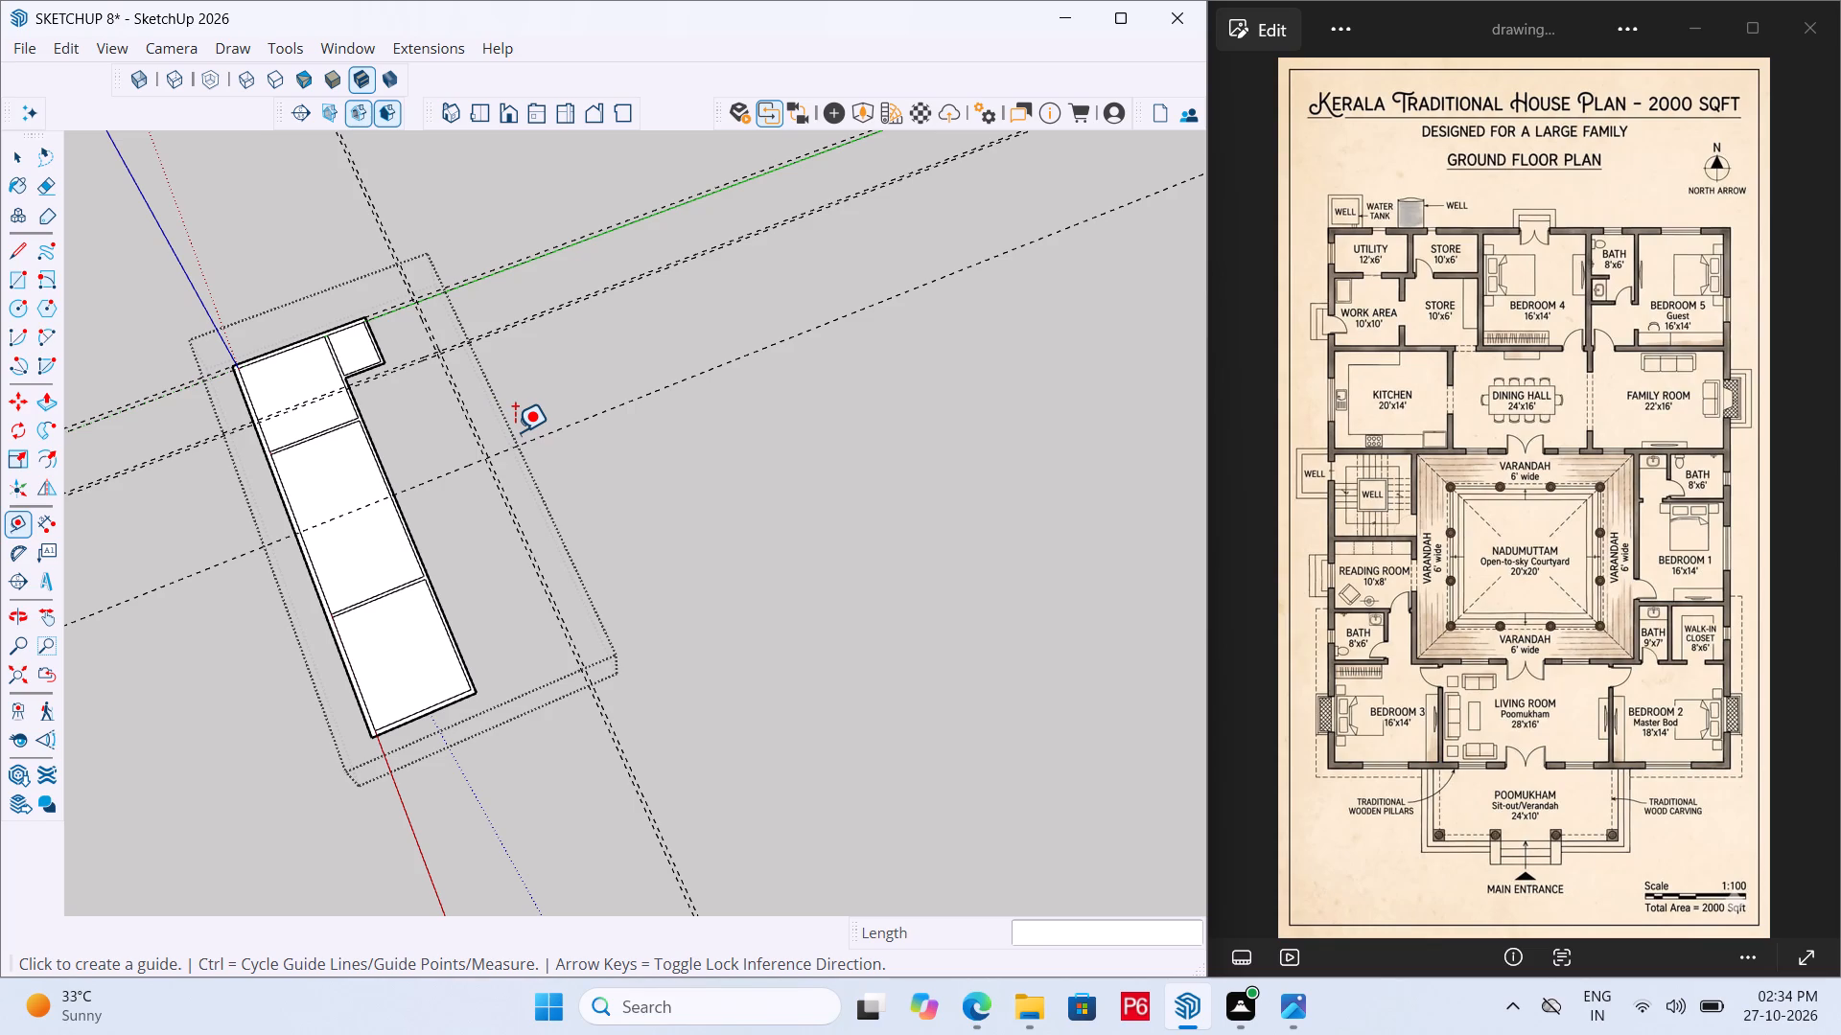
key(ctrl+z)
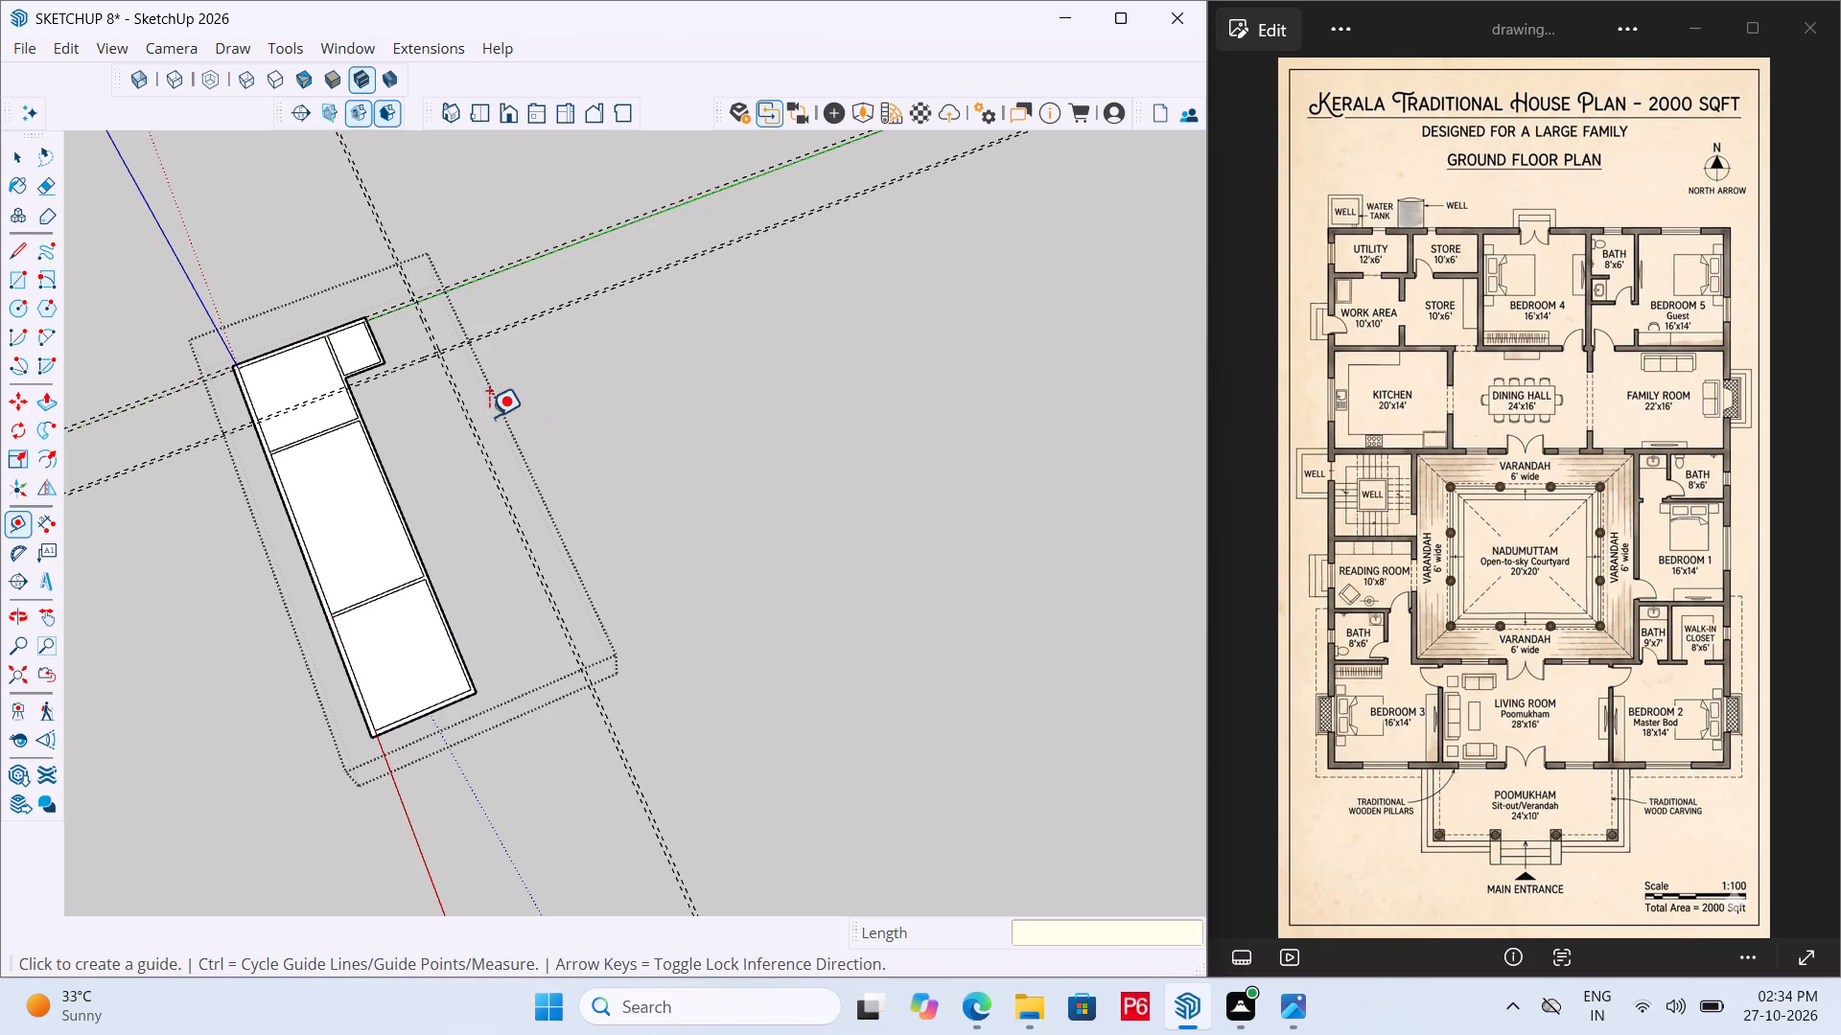
Place a guide 6' beyond the farther guide of the wall pair for the varandah width.
scroll(384, 387, up, 17)
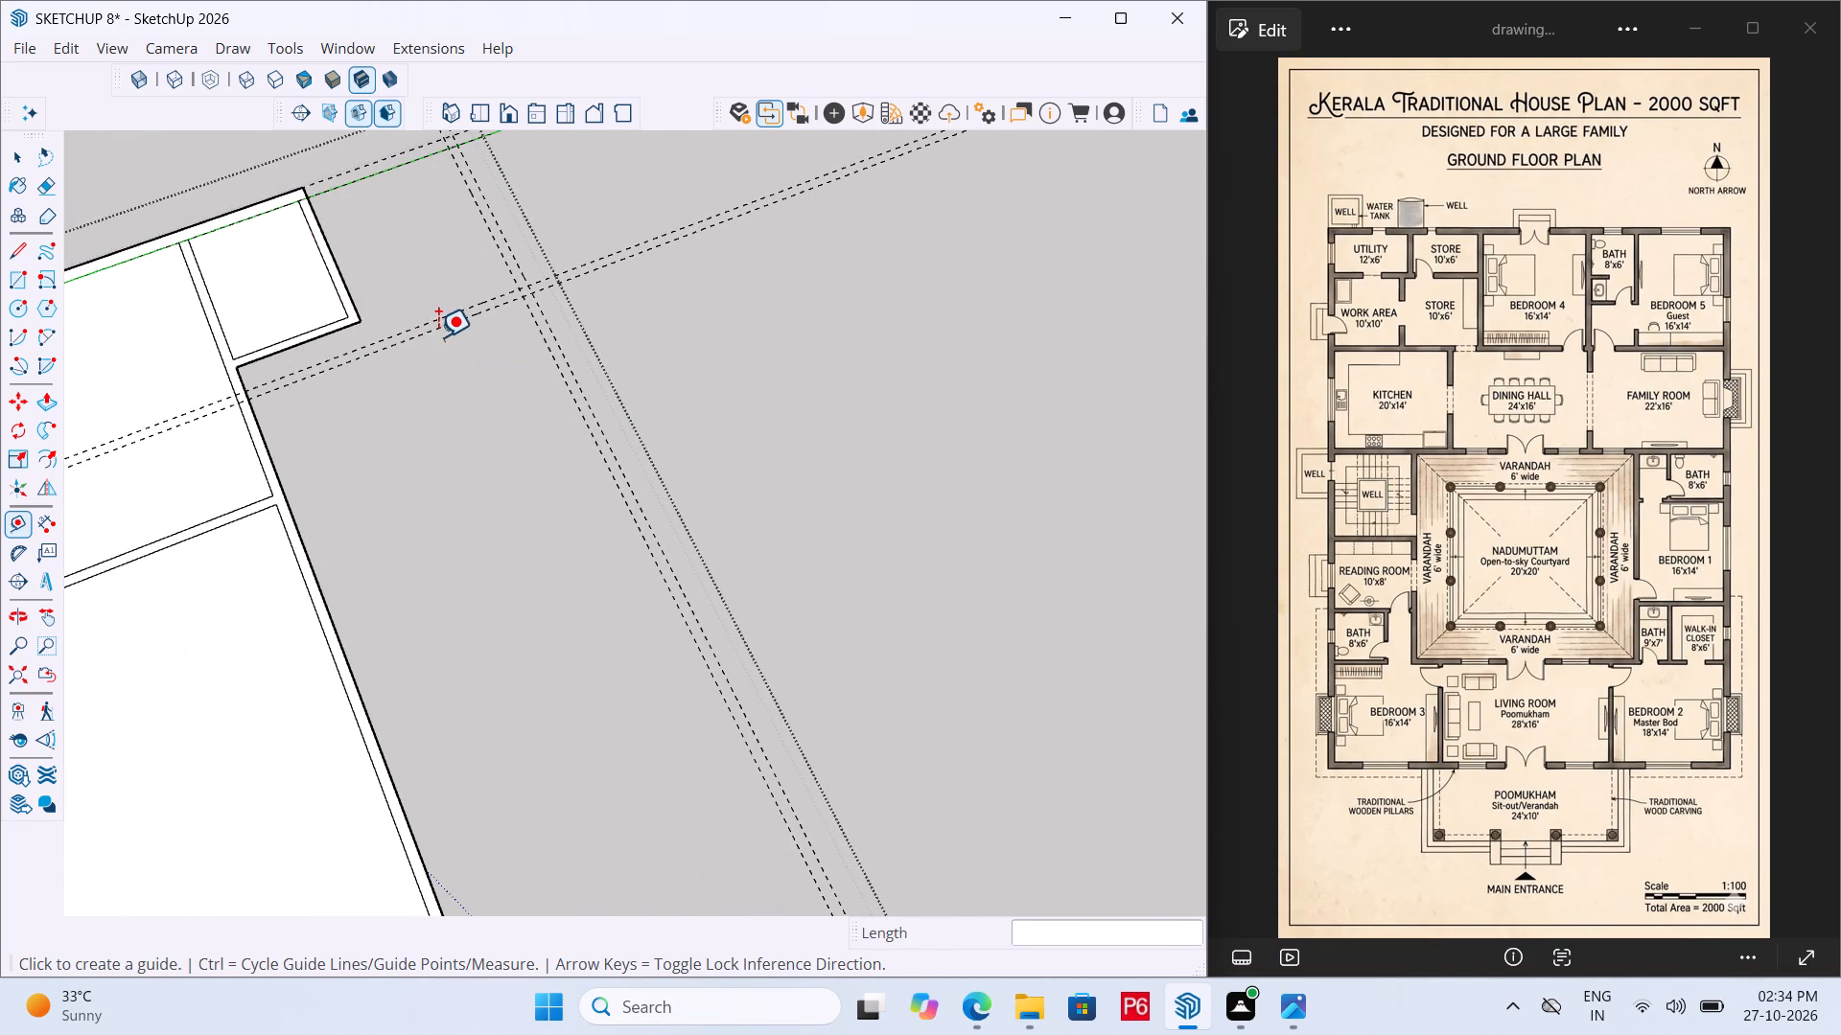
click(442, 331)
text(6')
key(Return)
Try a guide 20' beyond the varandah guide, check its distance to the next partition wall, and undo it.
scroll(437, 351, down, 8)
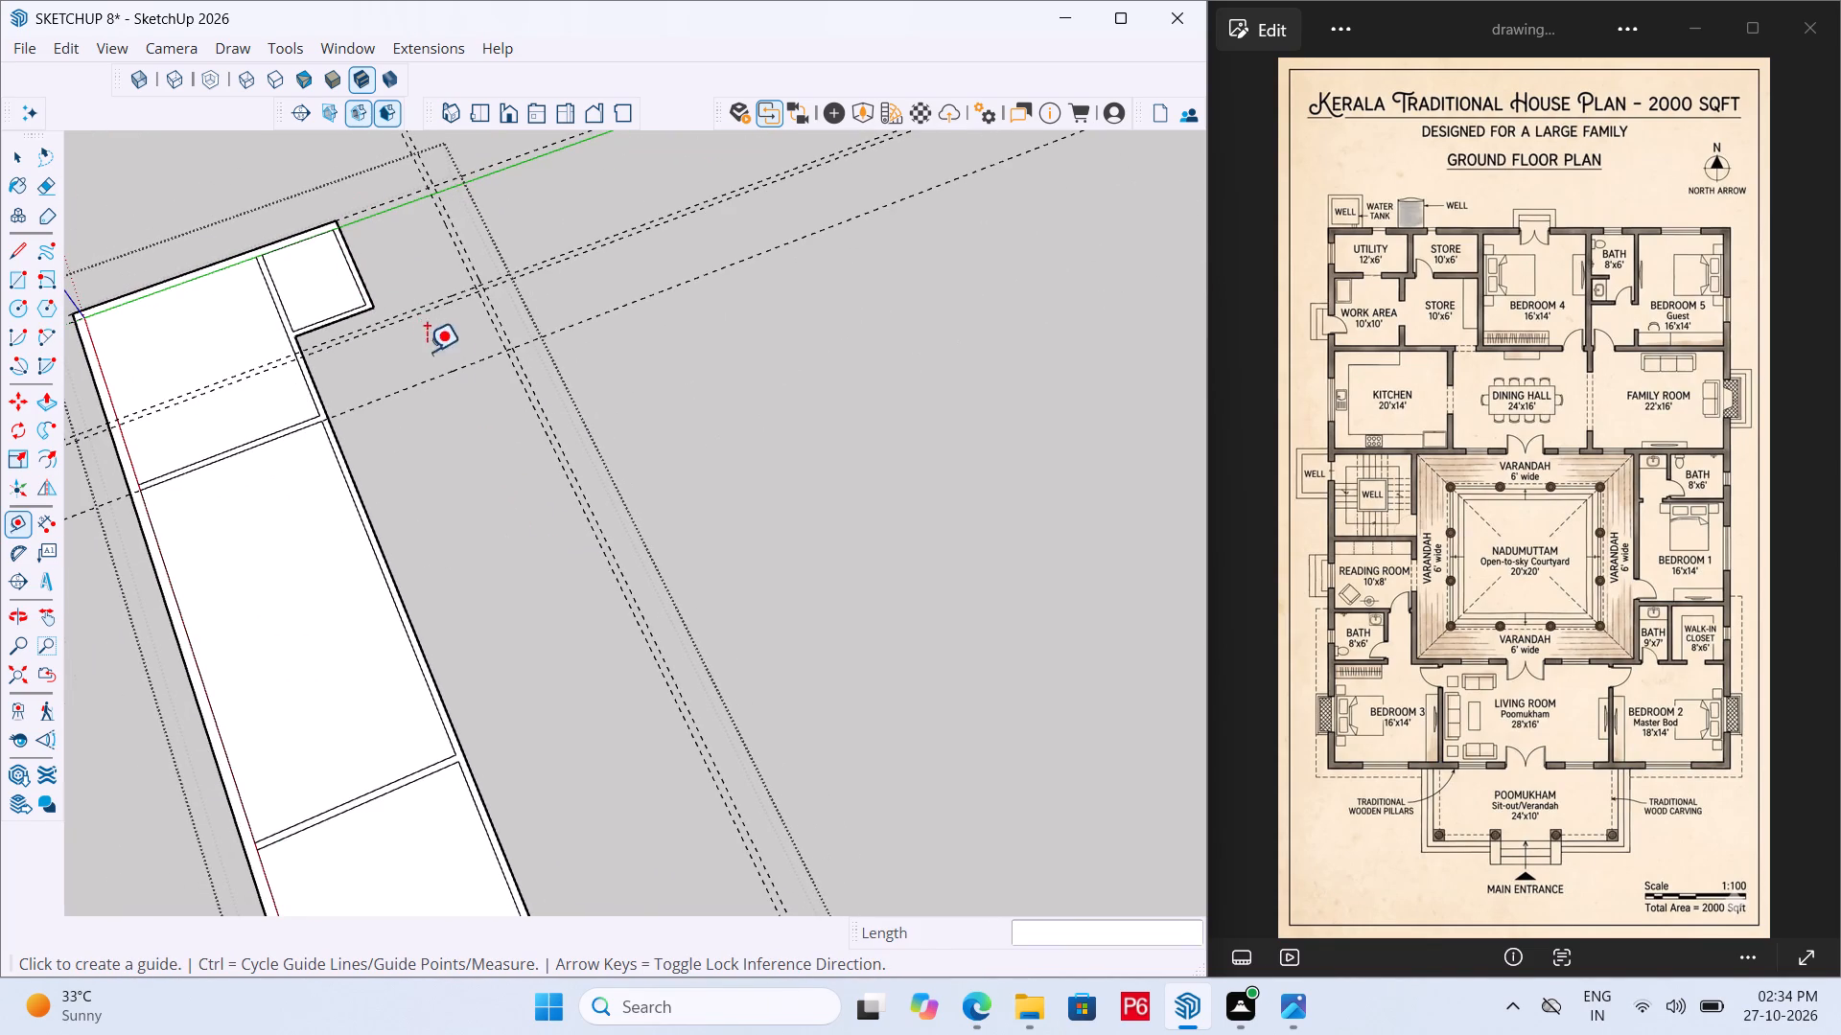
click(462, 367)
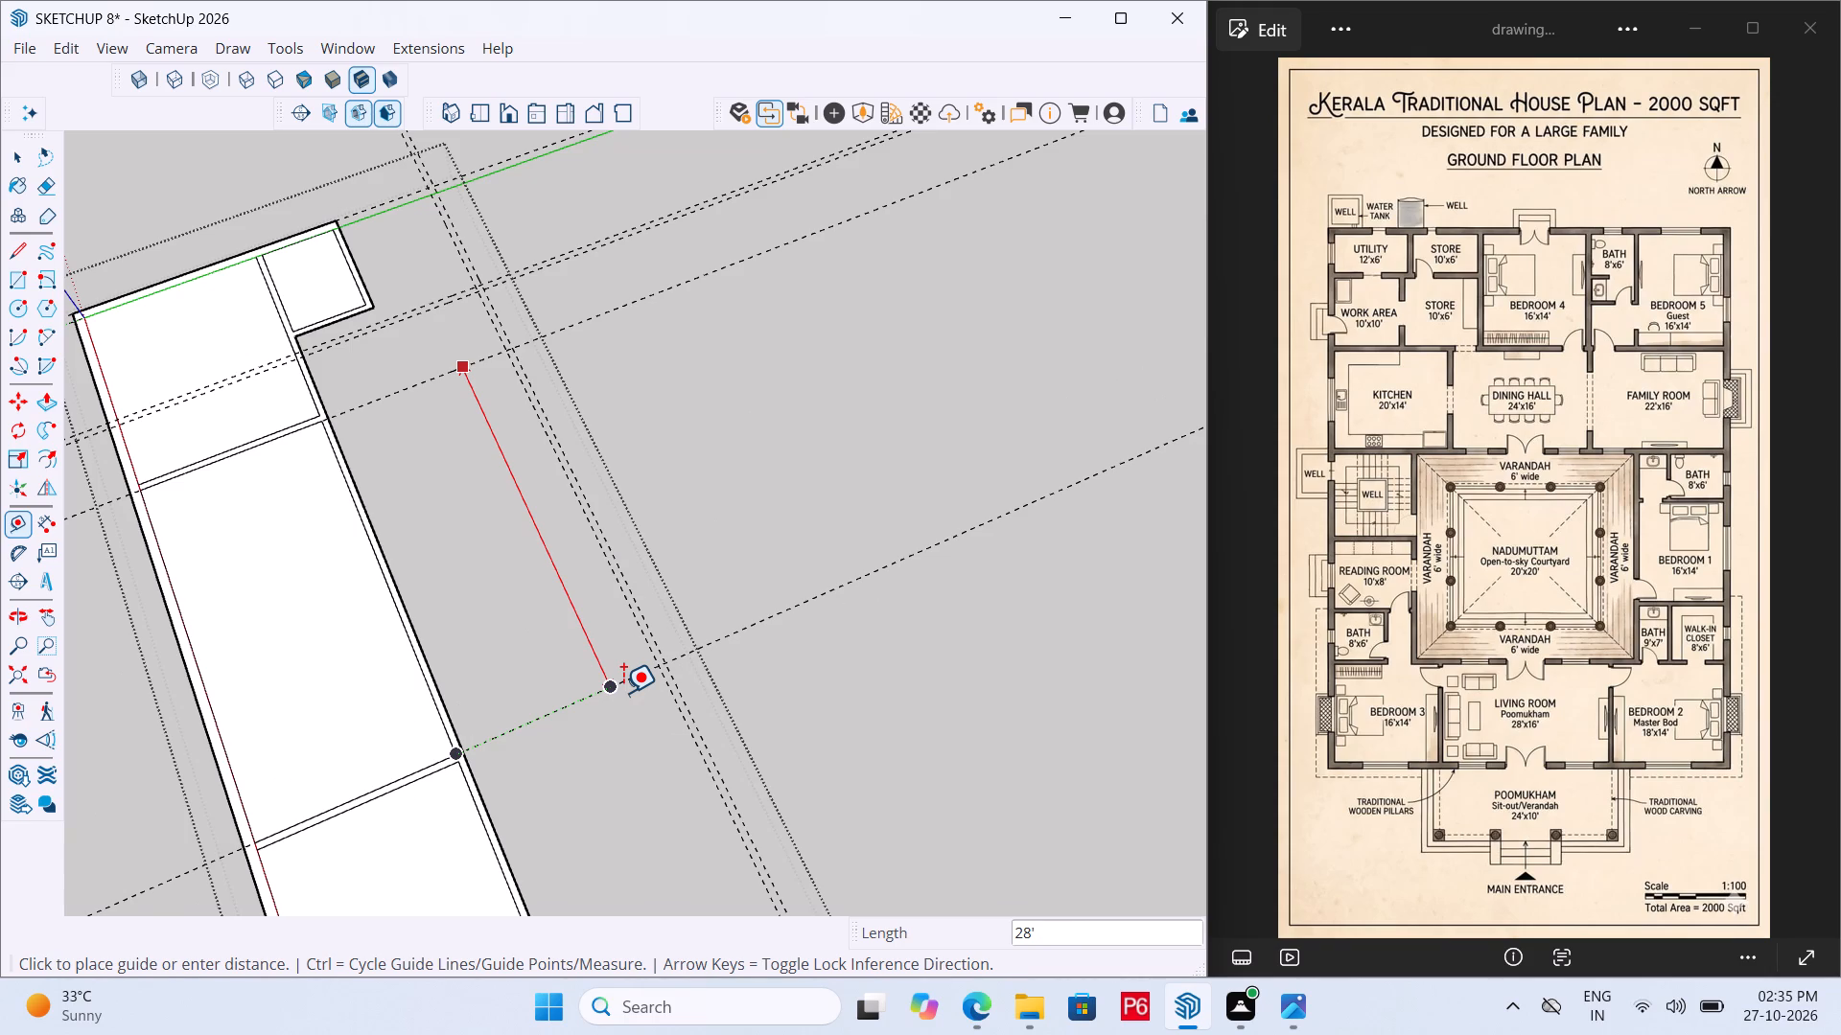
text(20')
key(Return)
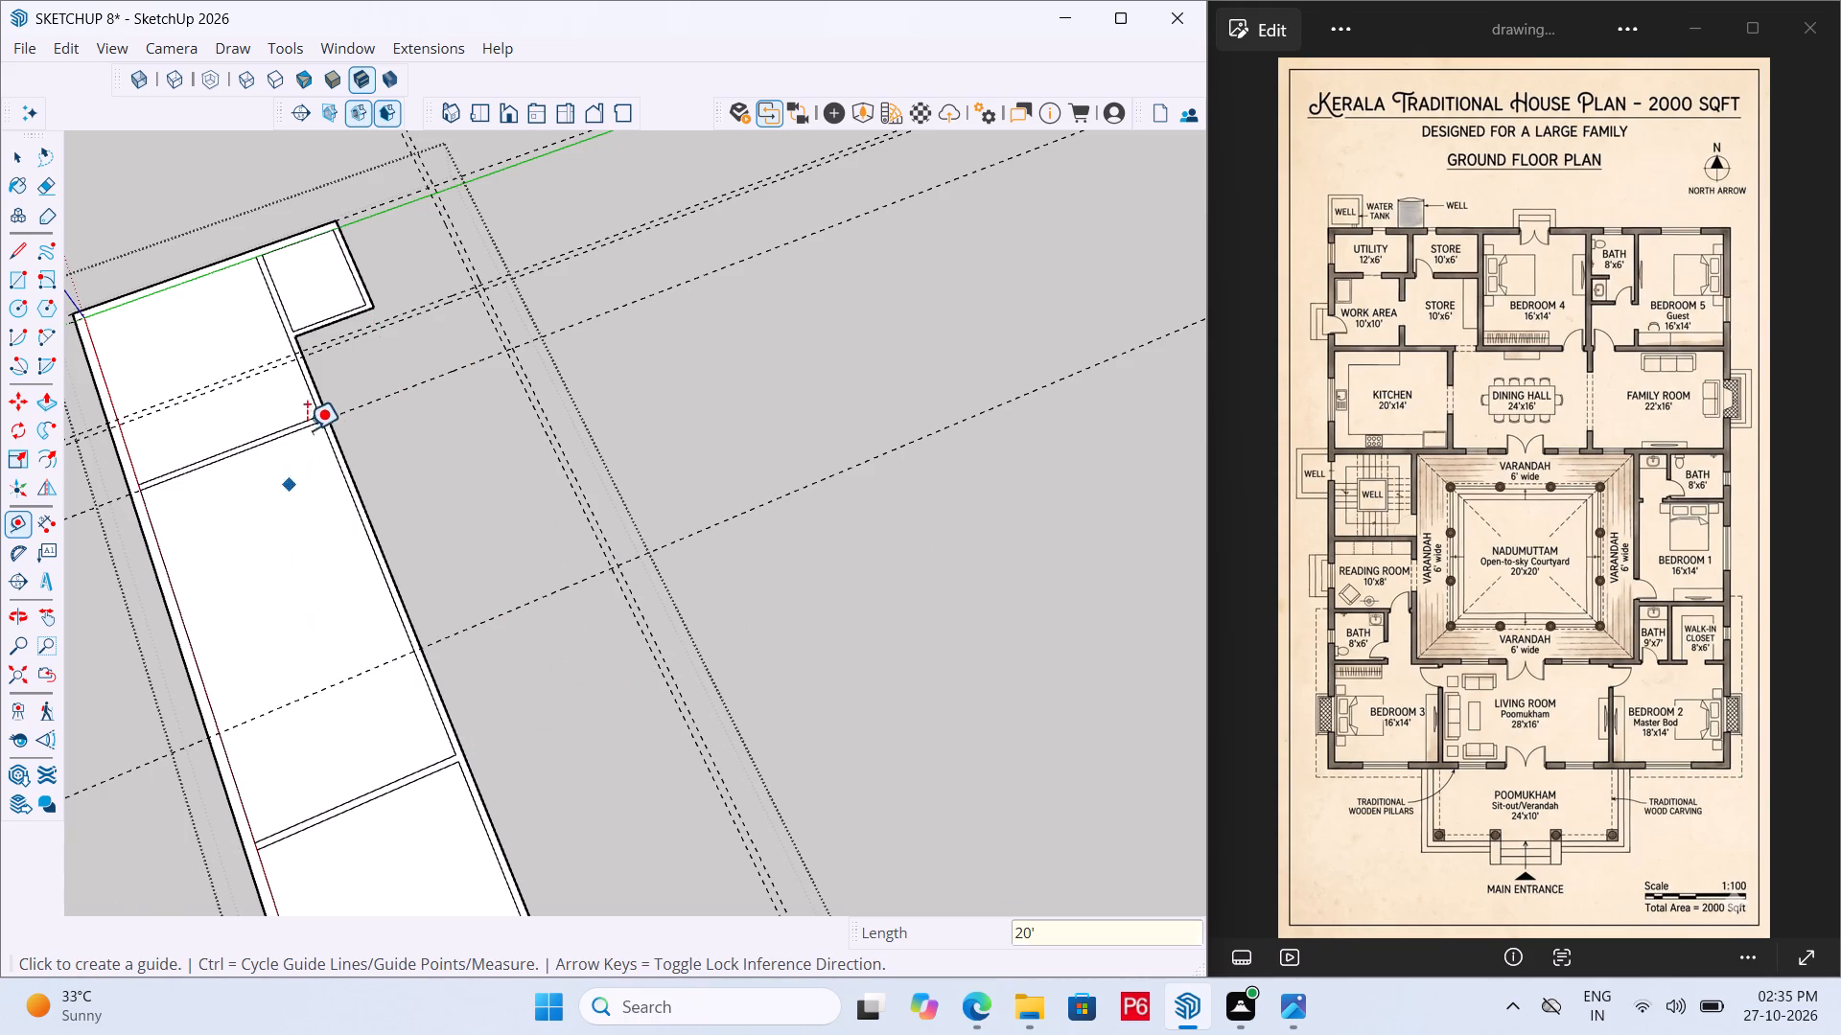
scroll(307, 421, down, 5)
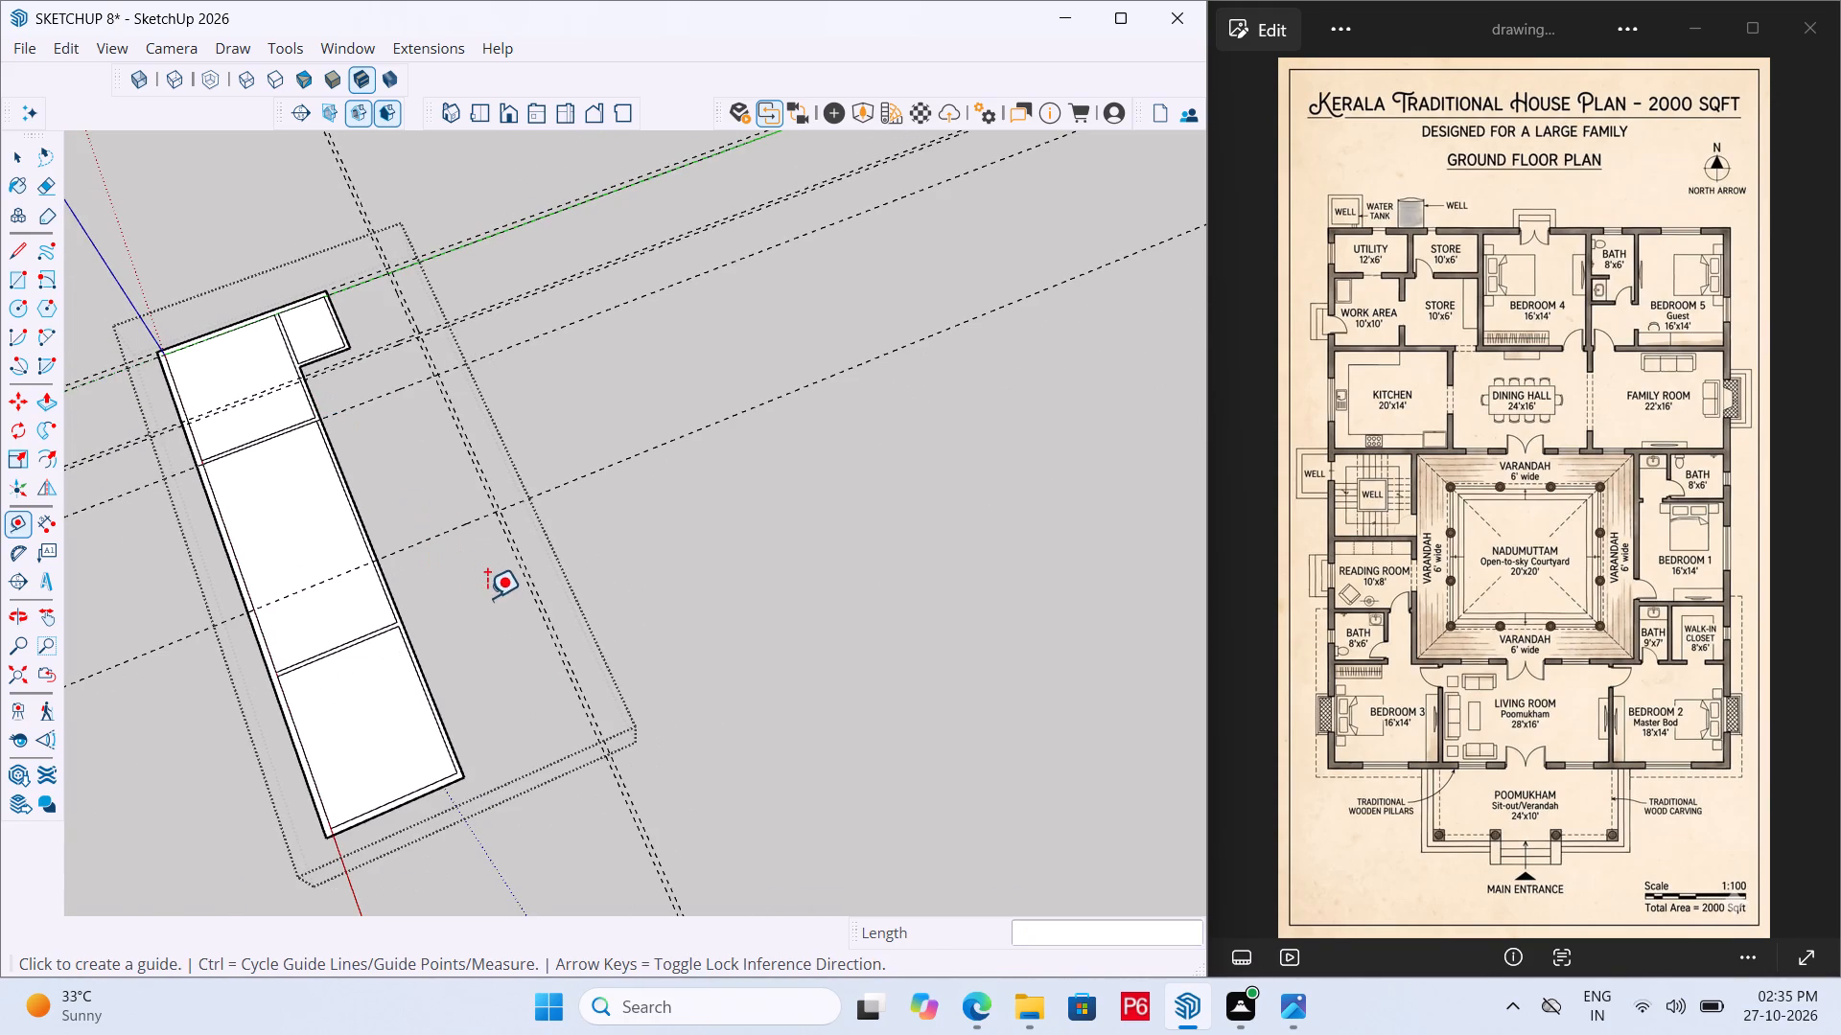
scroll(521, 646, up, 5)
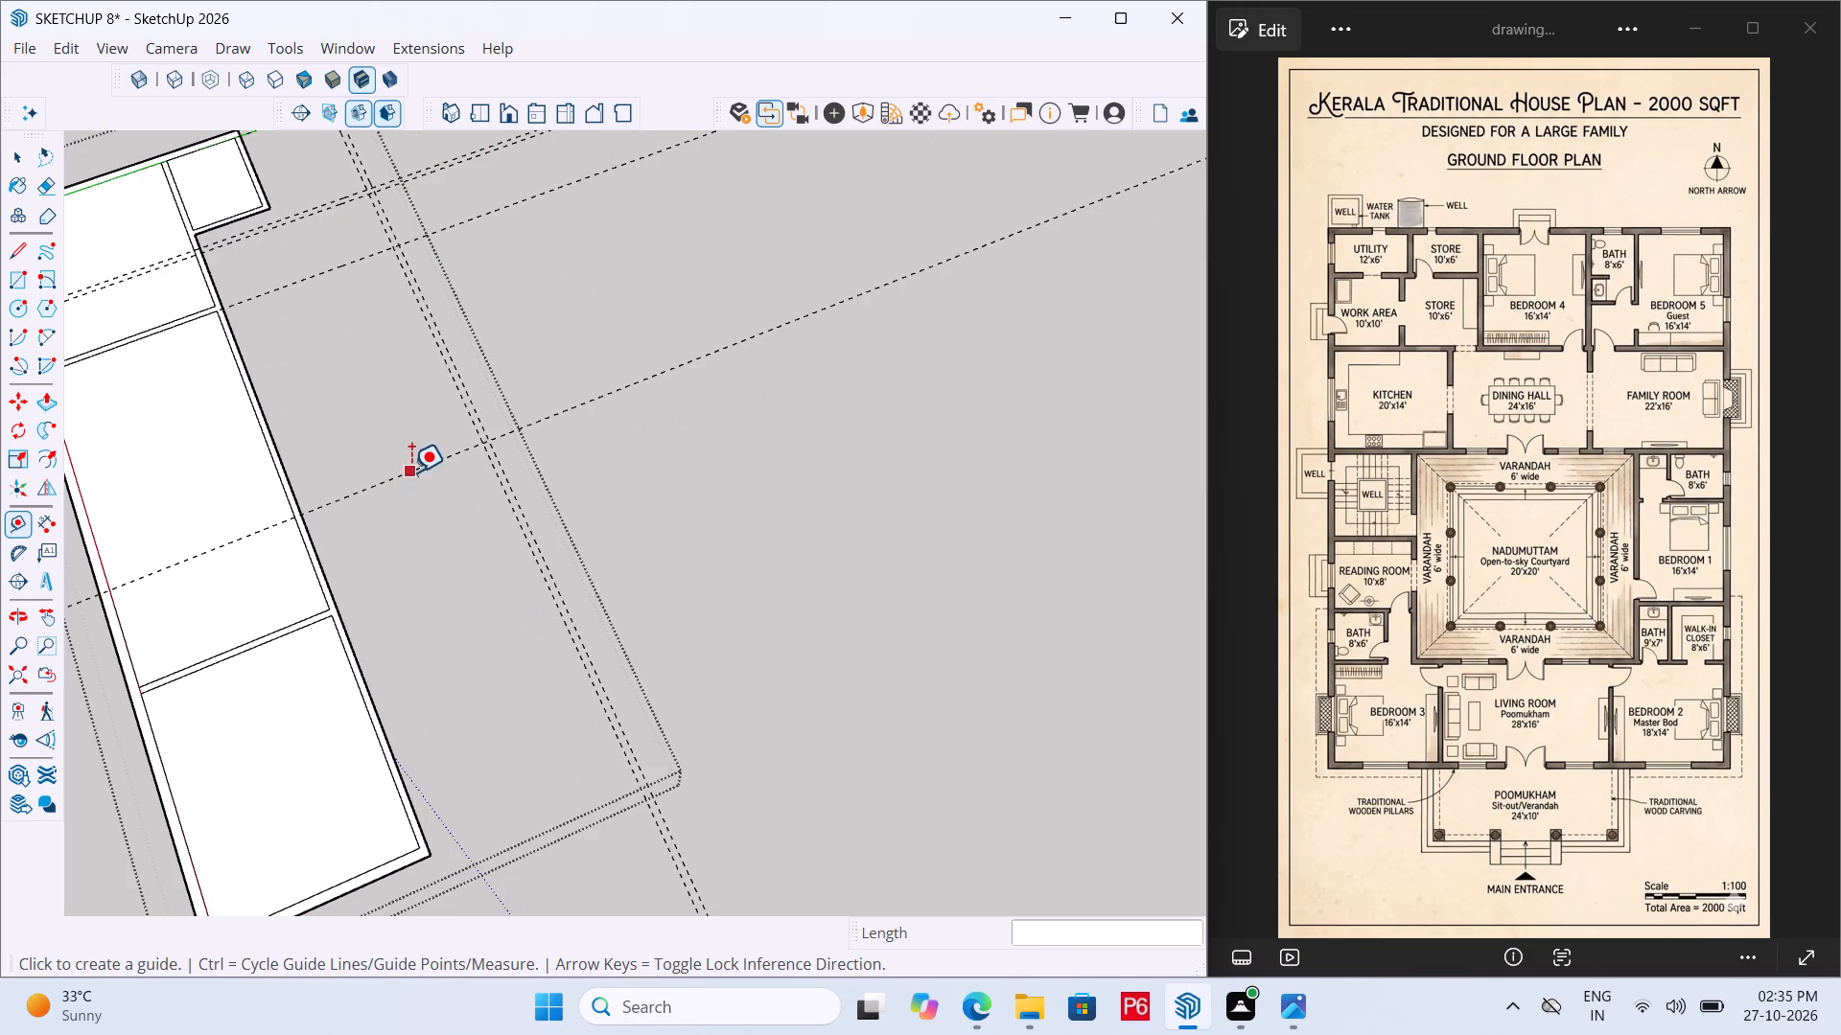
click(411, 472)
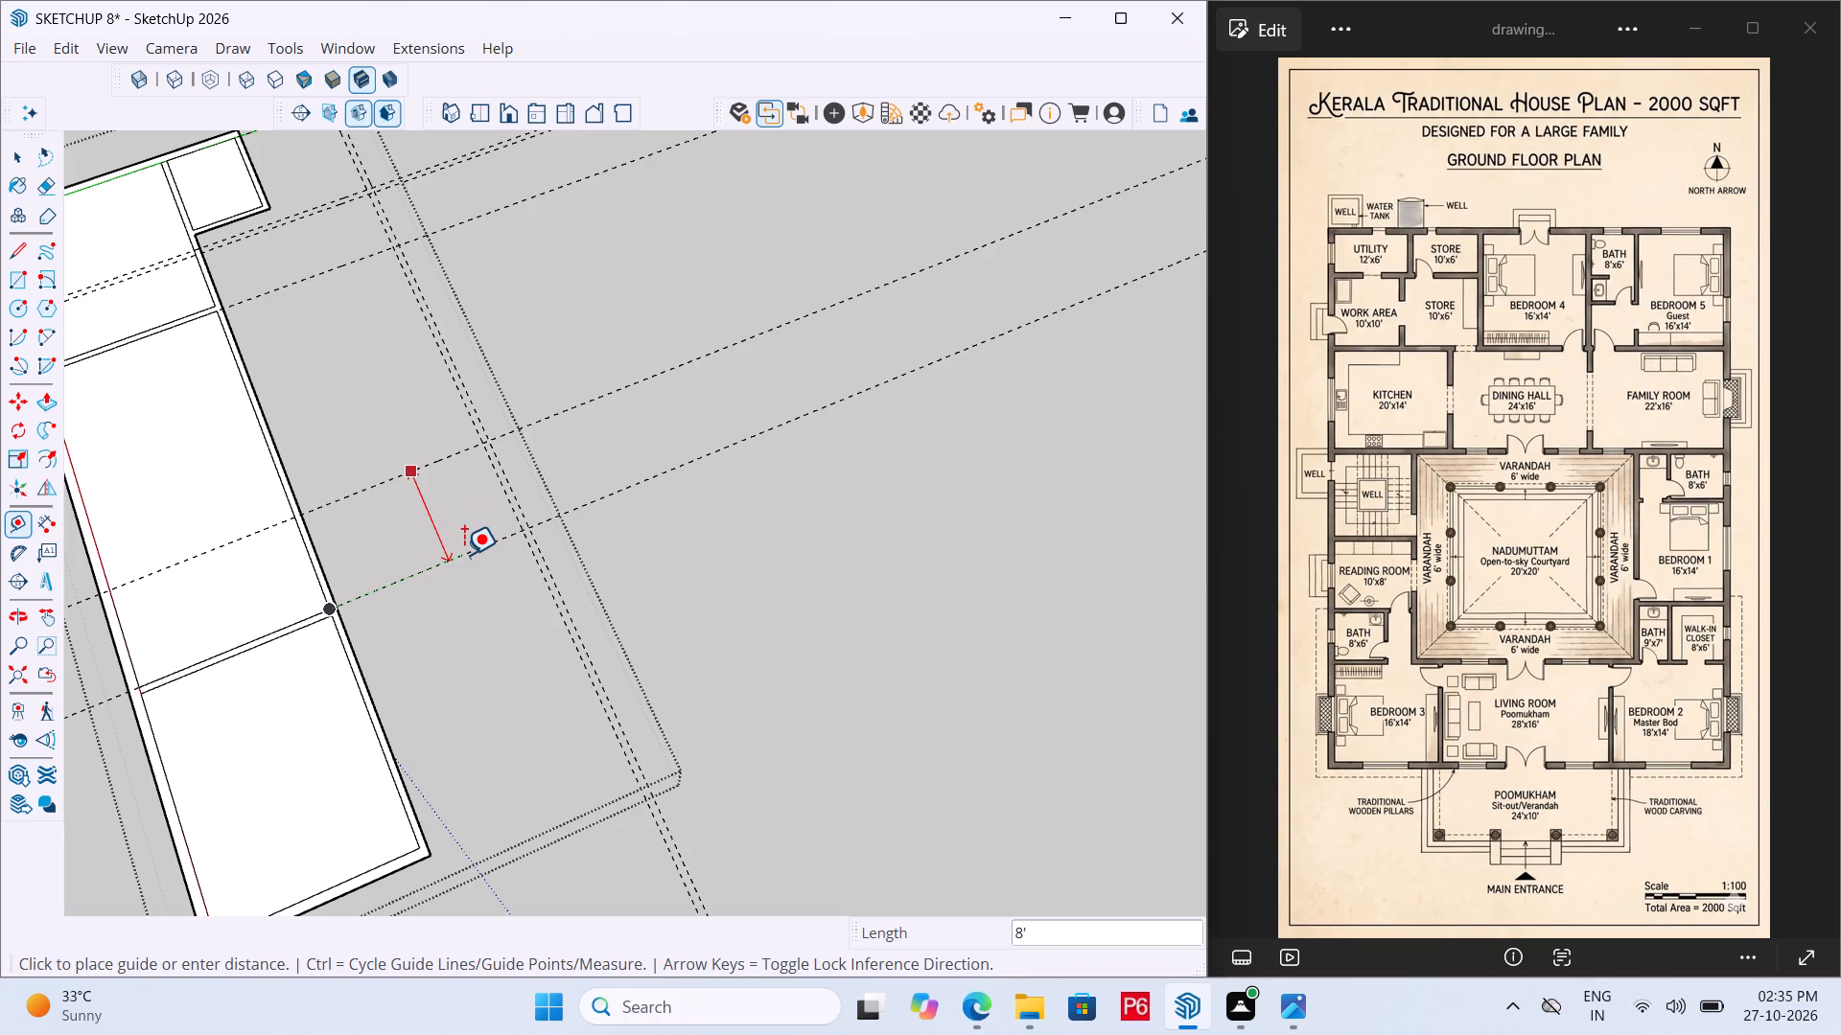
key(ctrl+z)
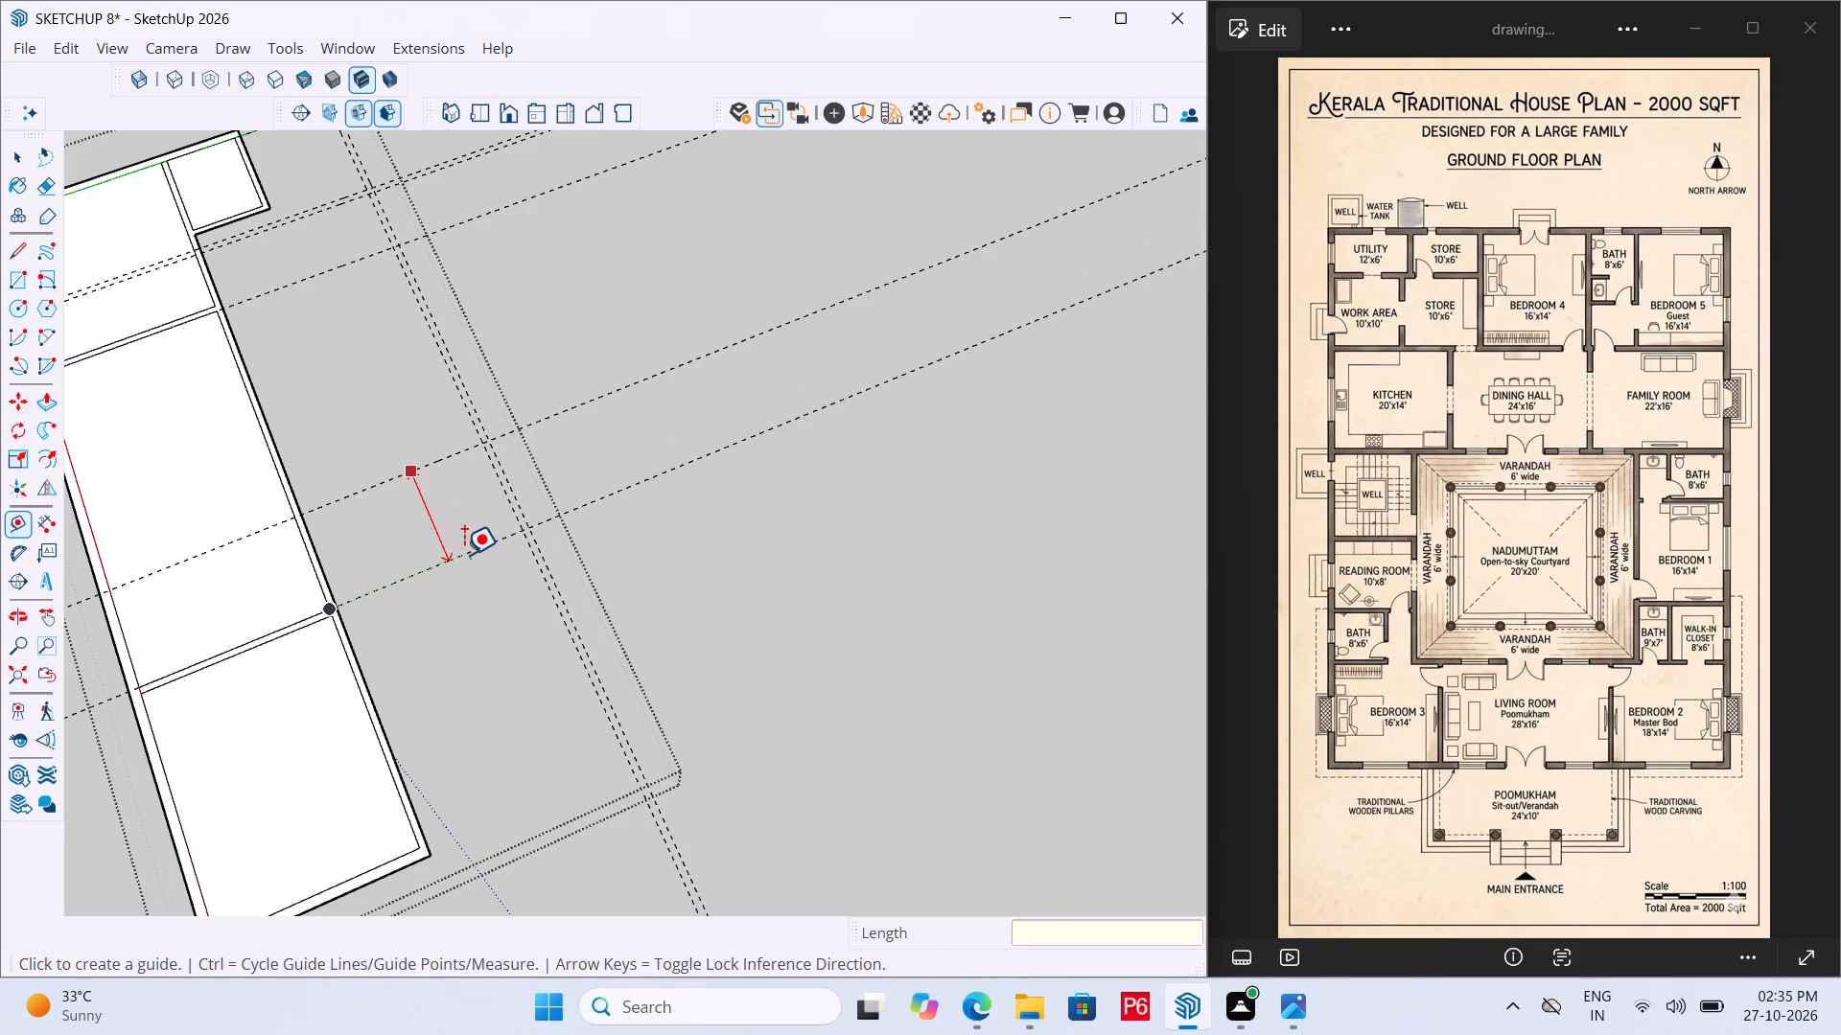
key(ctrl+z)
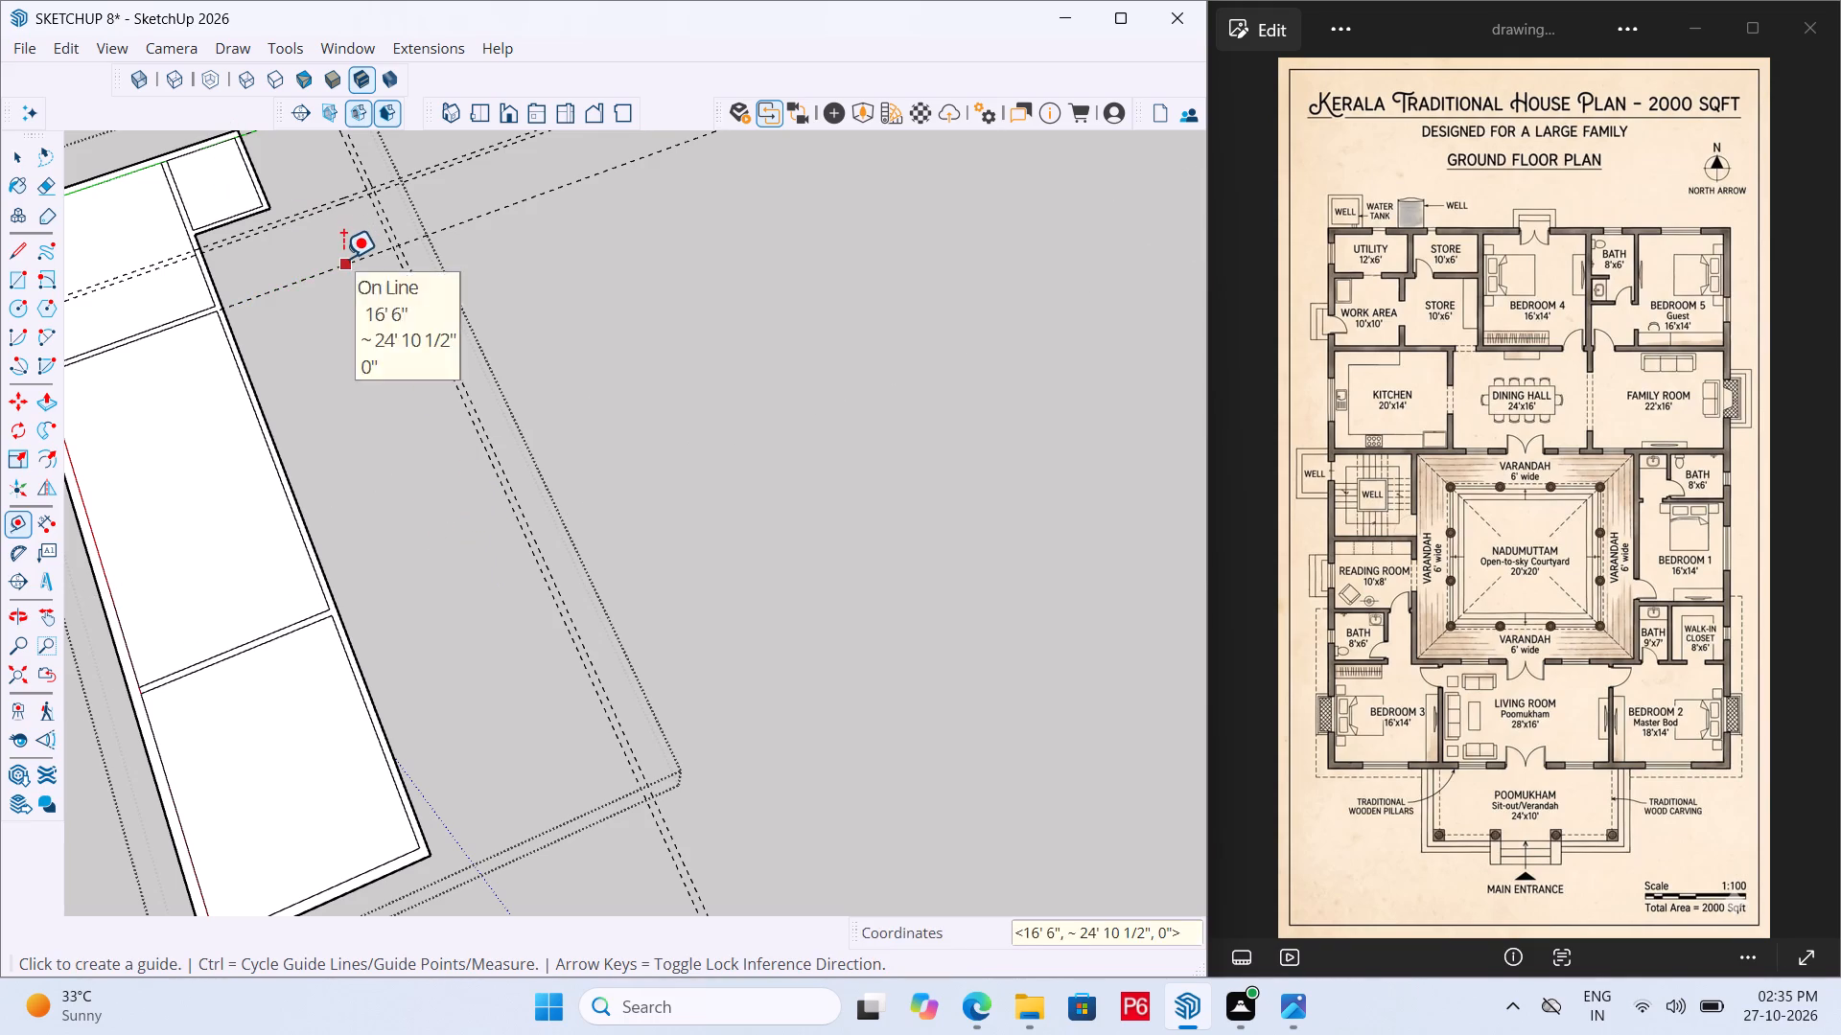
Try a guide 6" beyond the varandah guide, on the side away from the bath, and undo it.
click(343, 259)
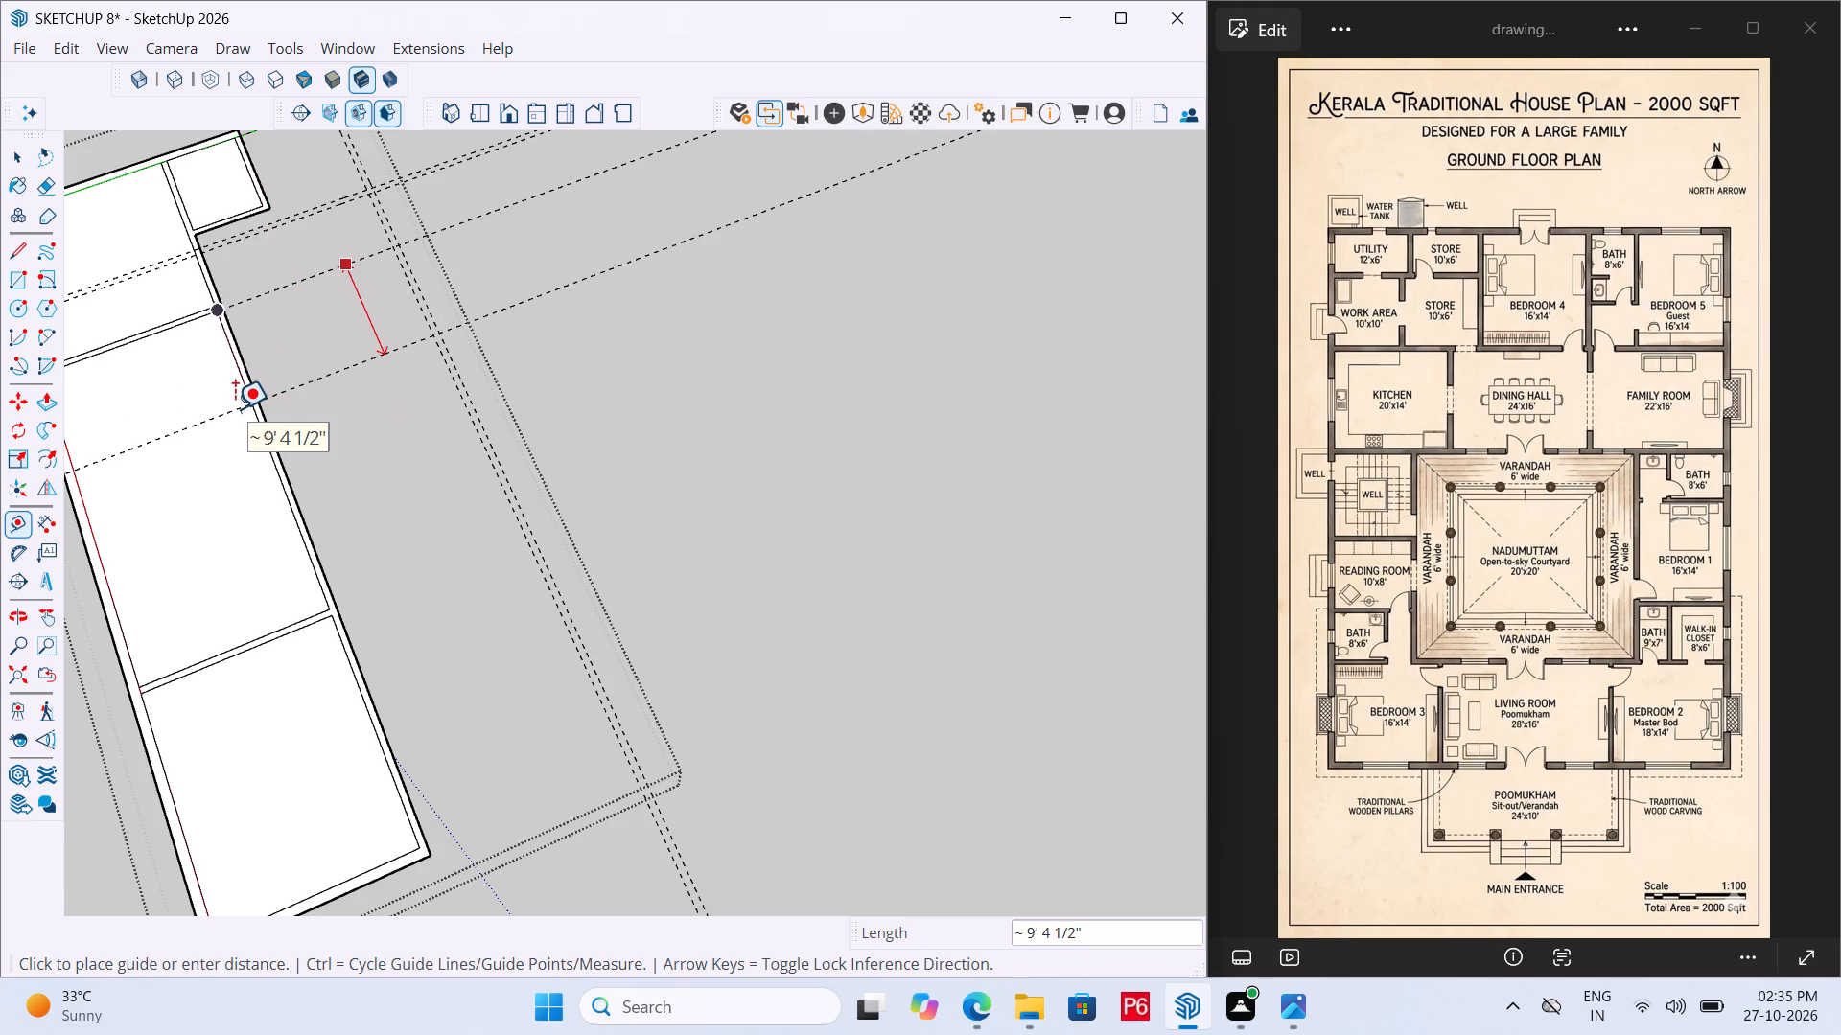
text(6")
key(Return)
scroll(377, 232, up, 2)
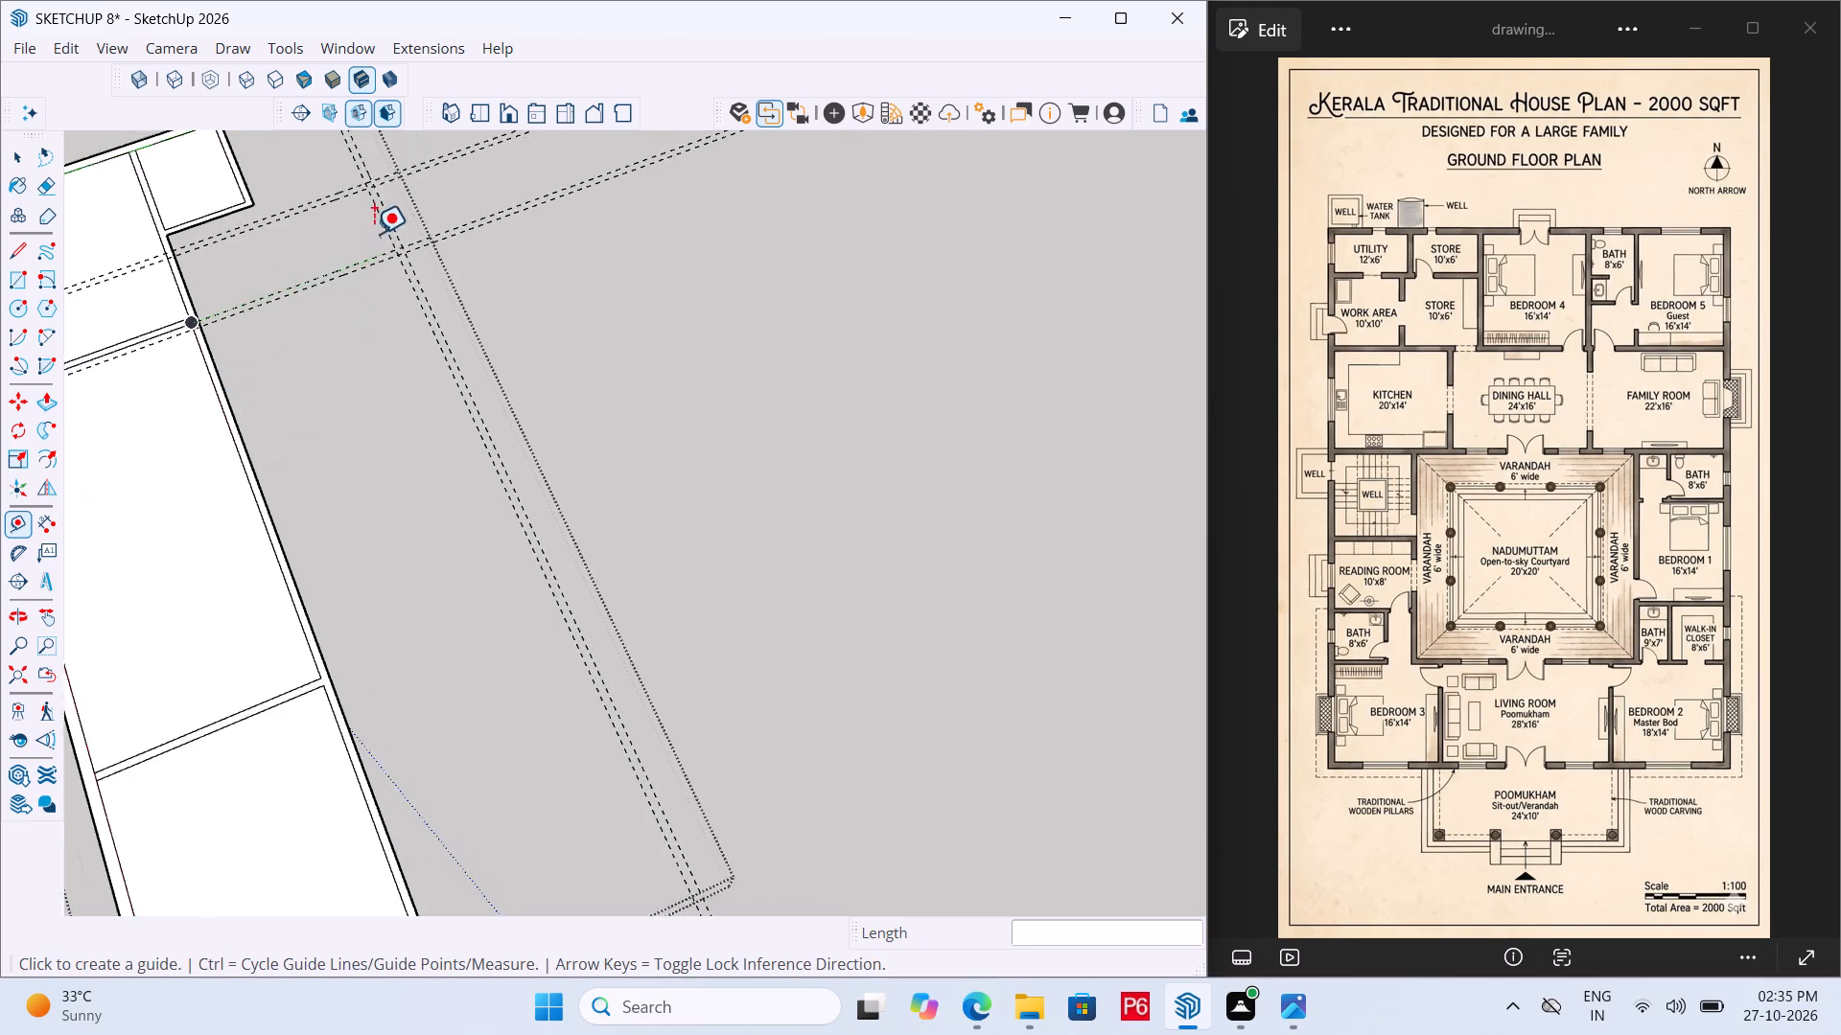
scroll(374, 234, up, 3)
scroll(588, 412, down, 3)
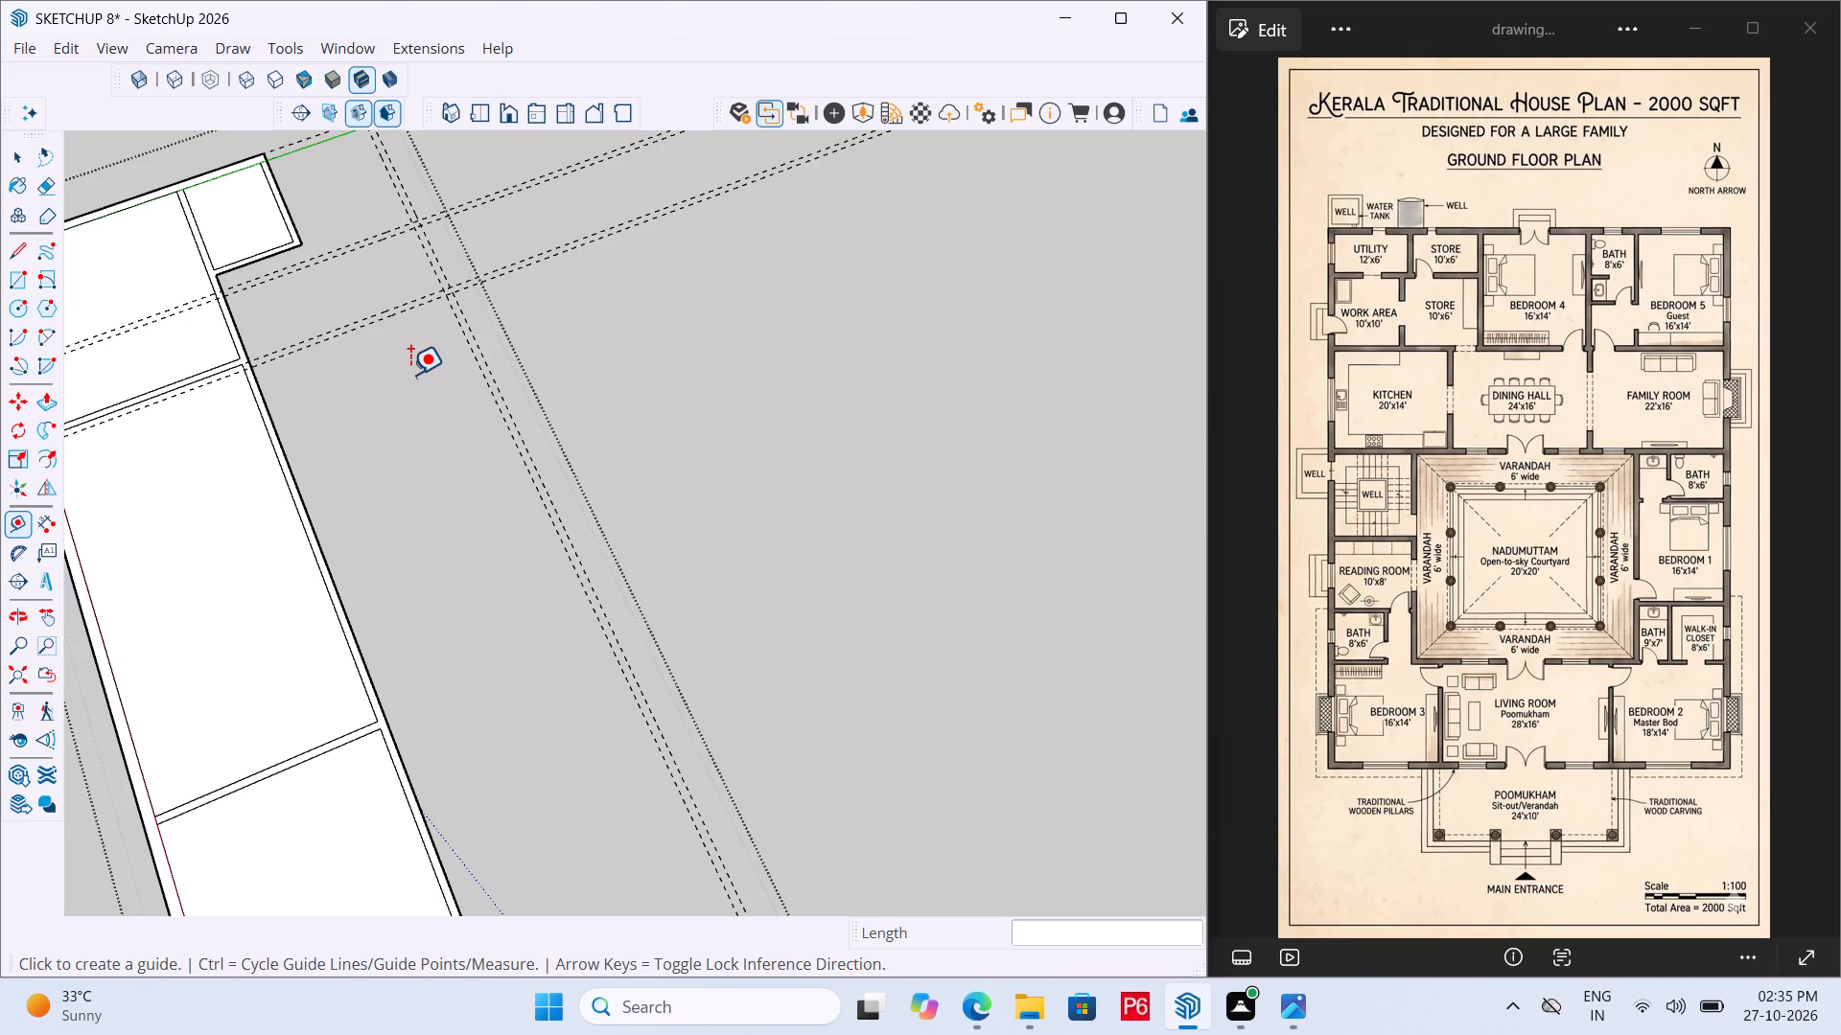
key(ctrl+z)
Place a guide 6" from the varandah guide on the bath side, in line with the partition wall's nearer face.
scroll(350, 344, up, 5)
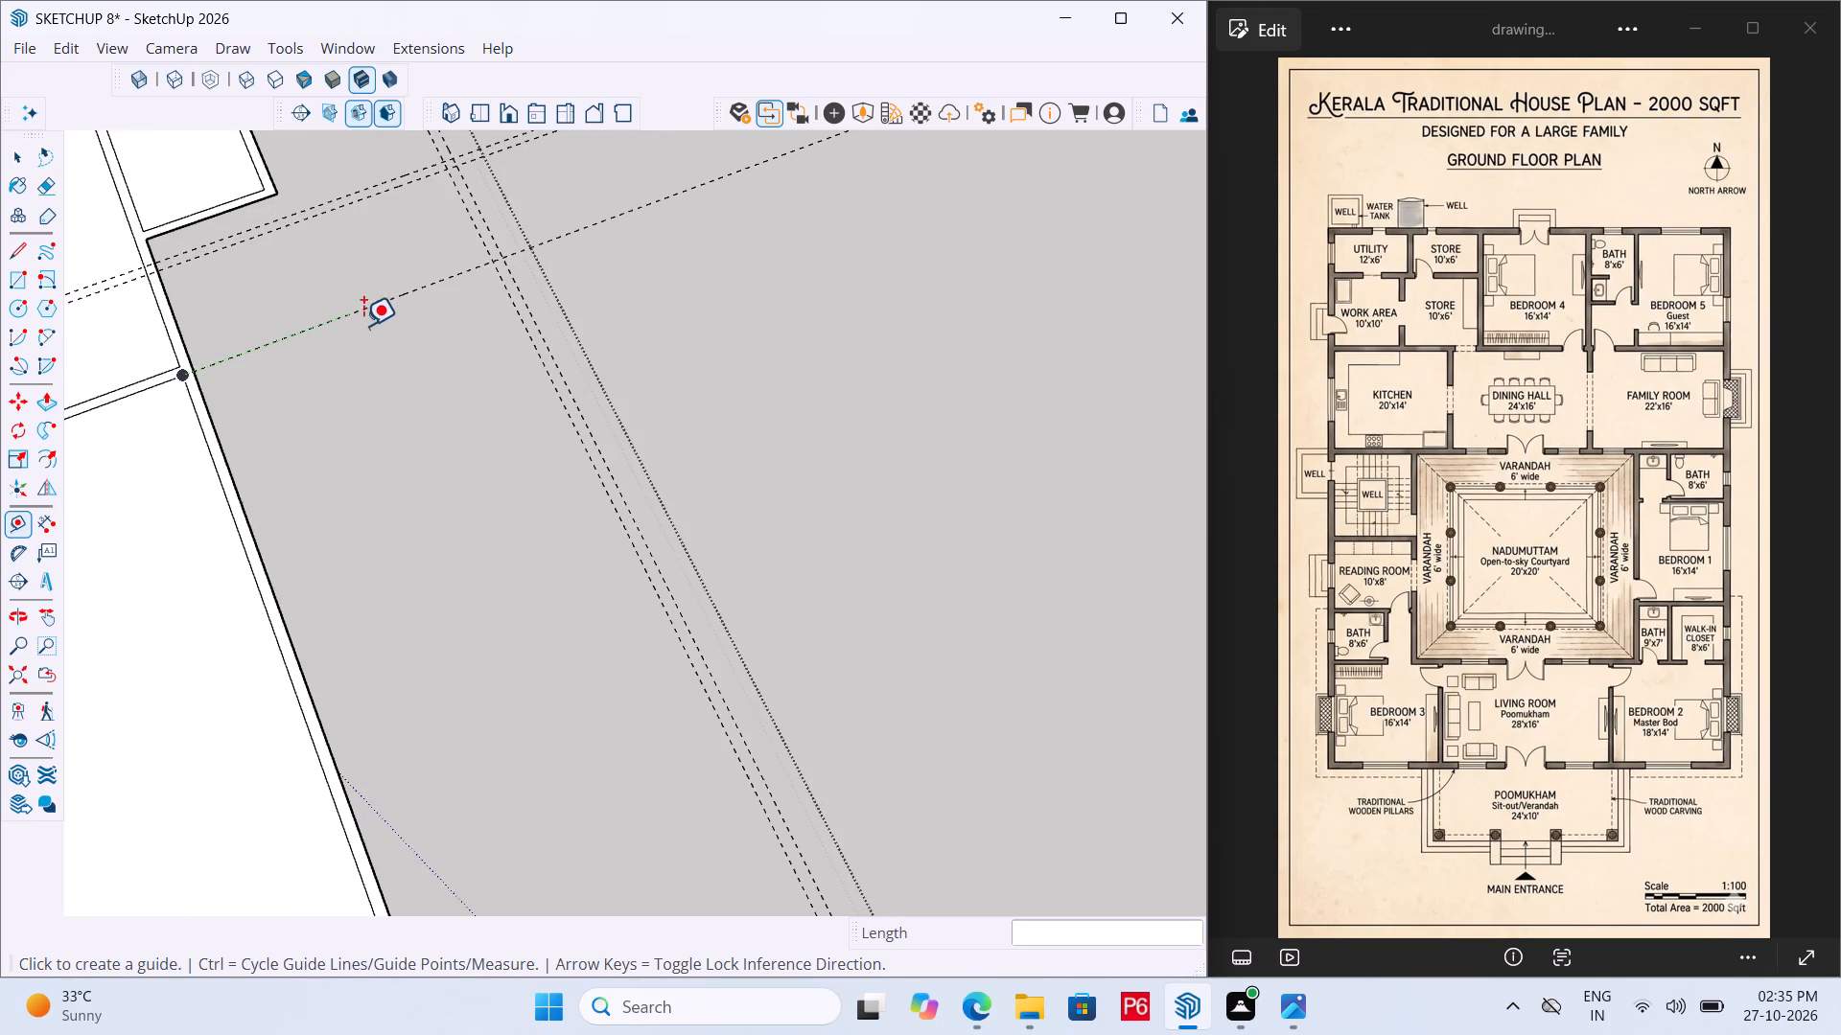
scroll(637, 443, down, 6)
scroll(483, 425, down, 3)
middle_drag(526, 454, 524, 494)
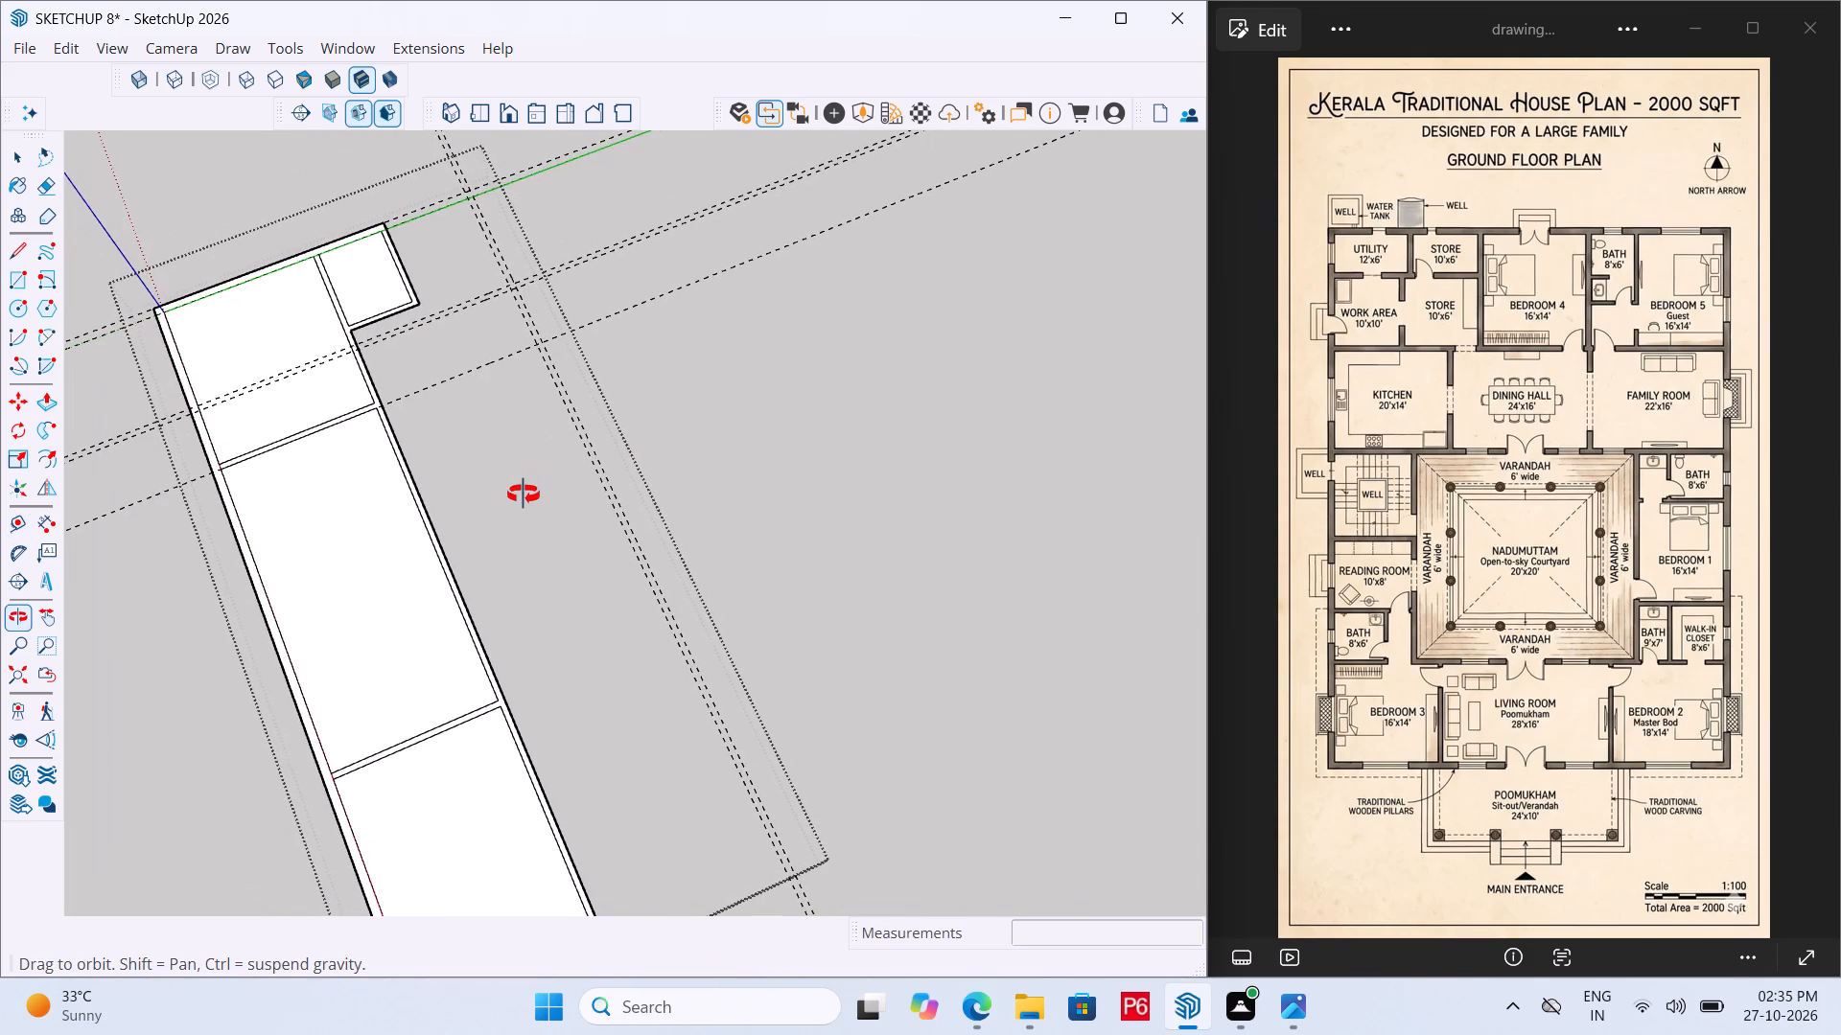
middle_drag(524, 494, 524, 495)
scroll(346, 392, up, 11)
click(458, 354)
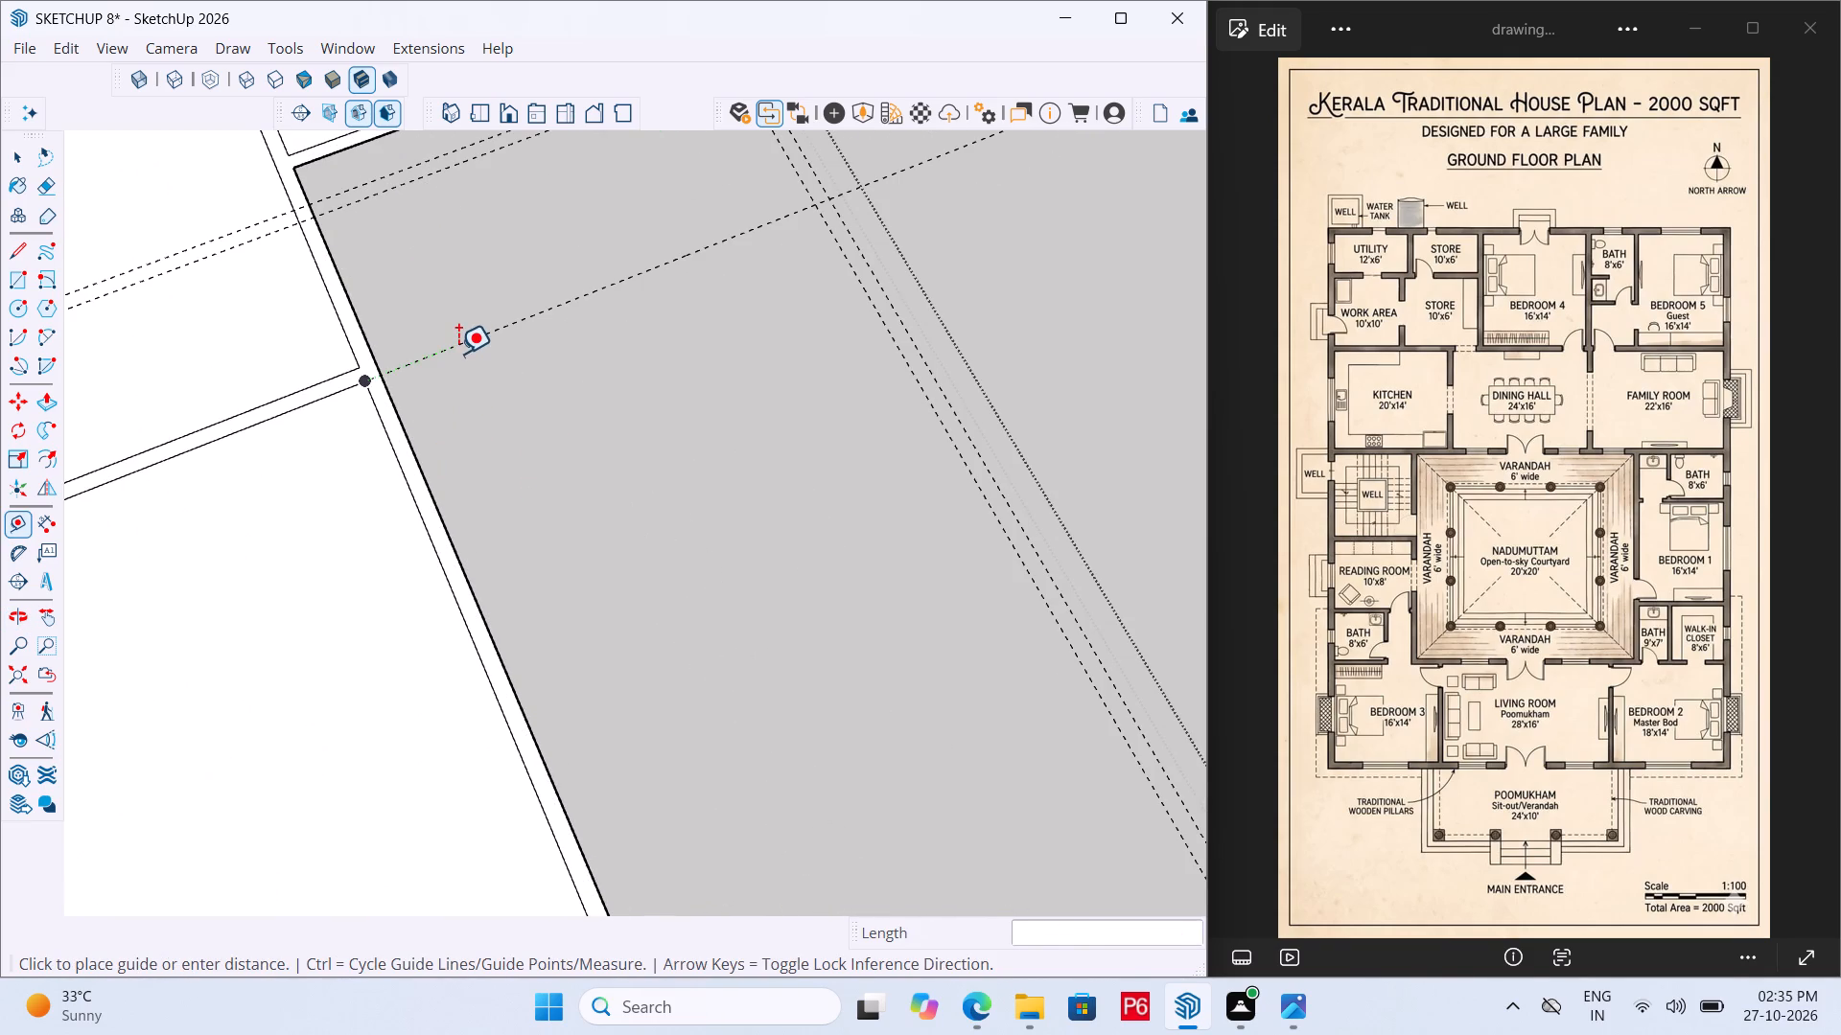
key(Escape)
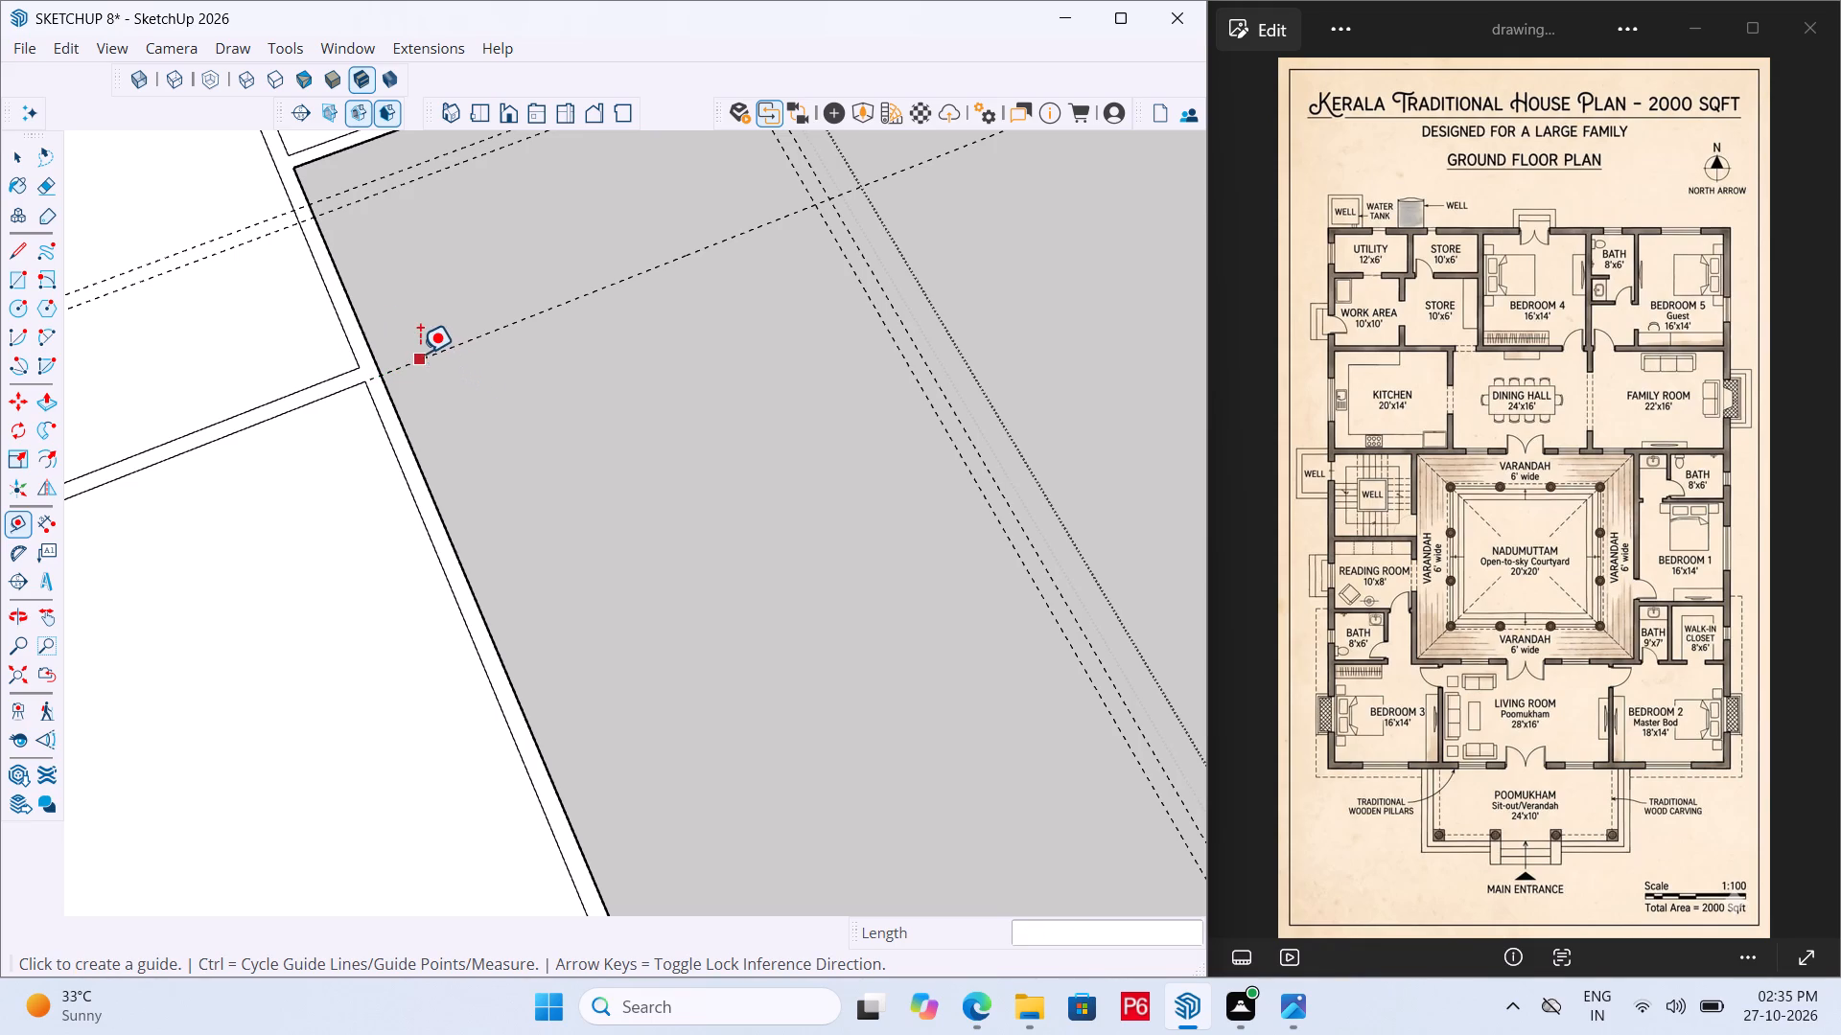
click(418, 351)
key(Escape)
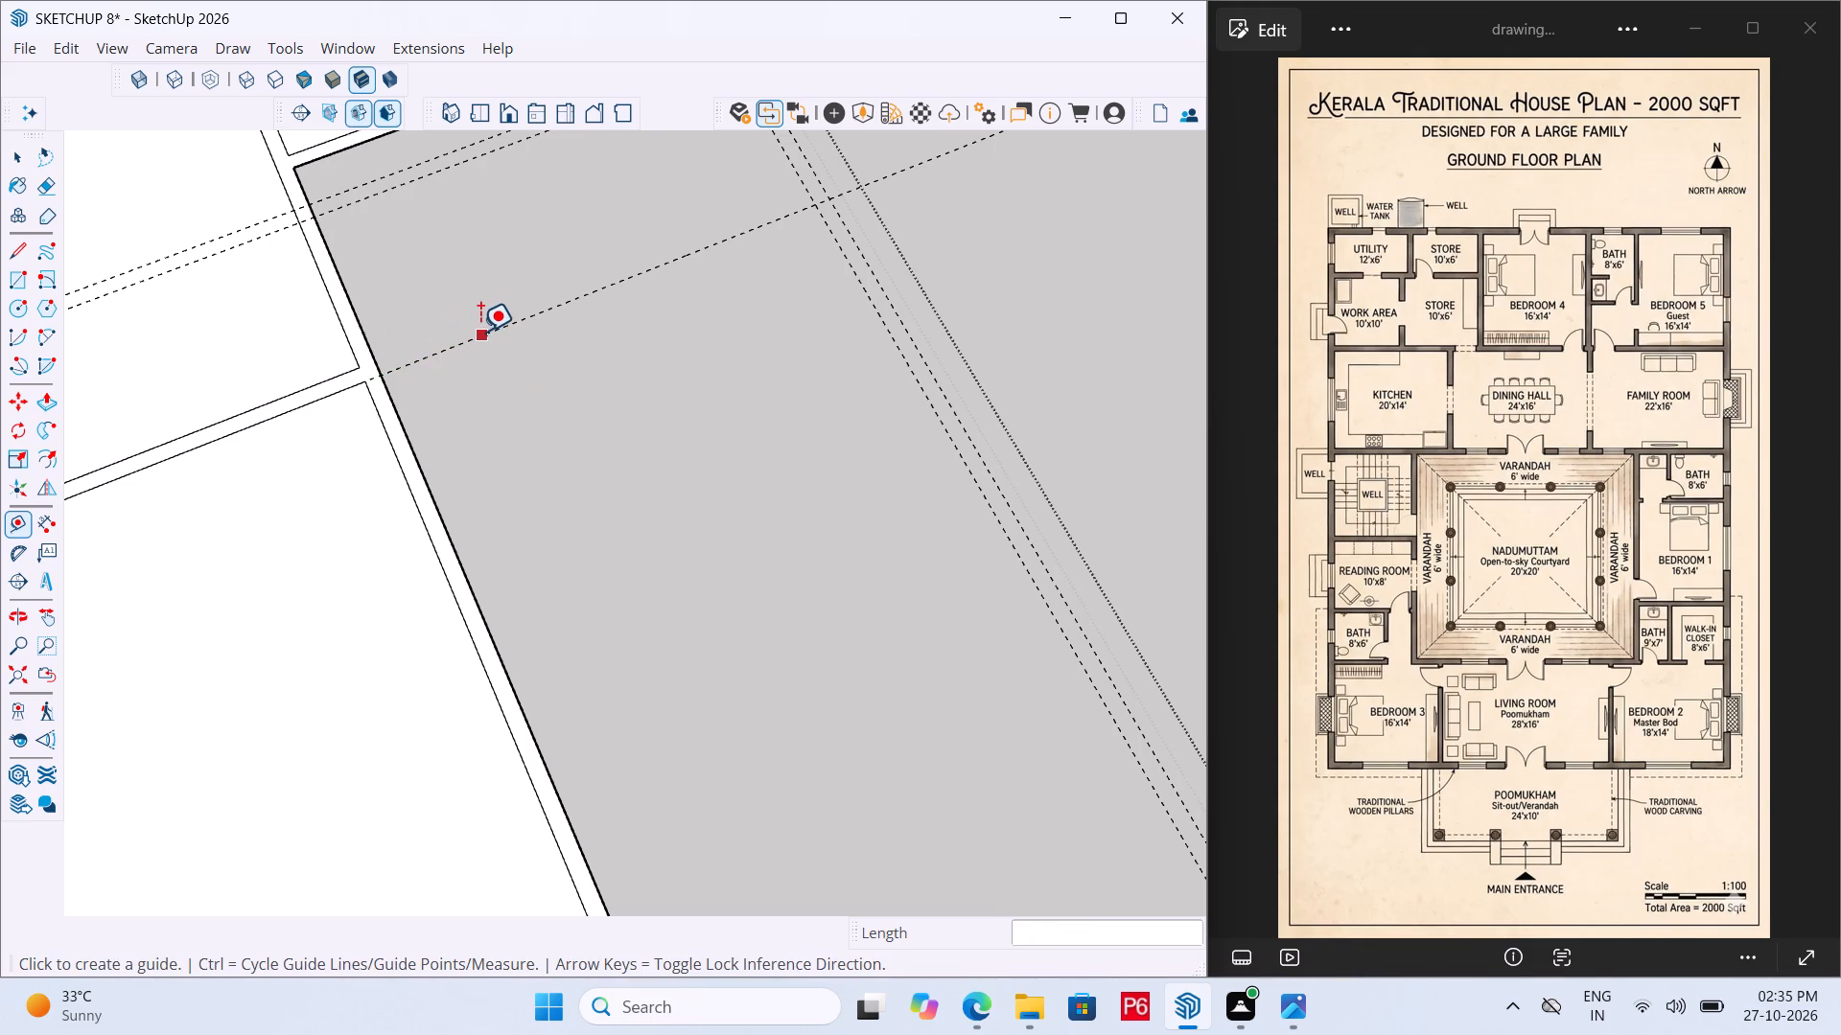
click(480, 332)
click(289, 386)
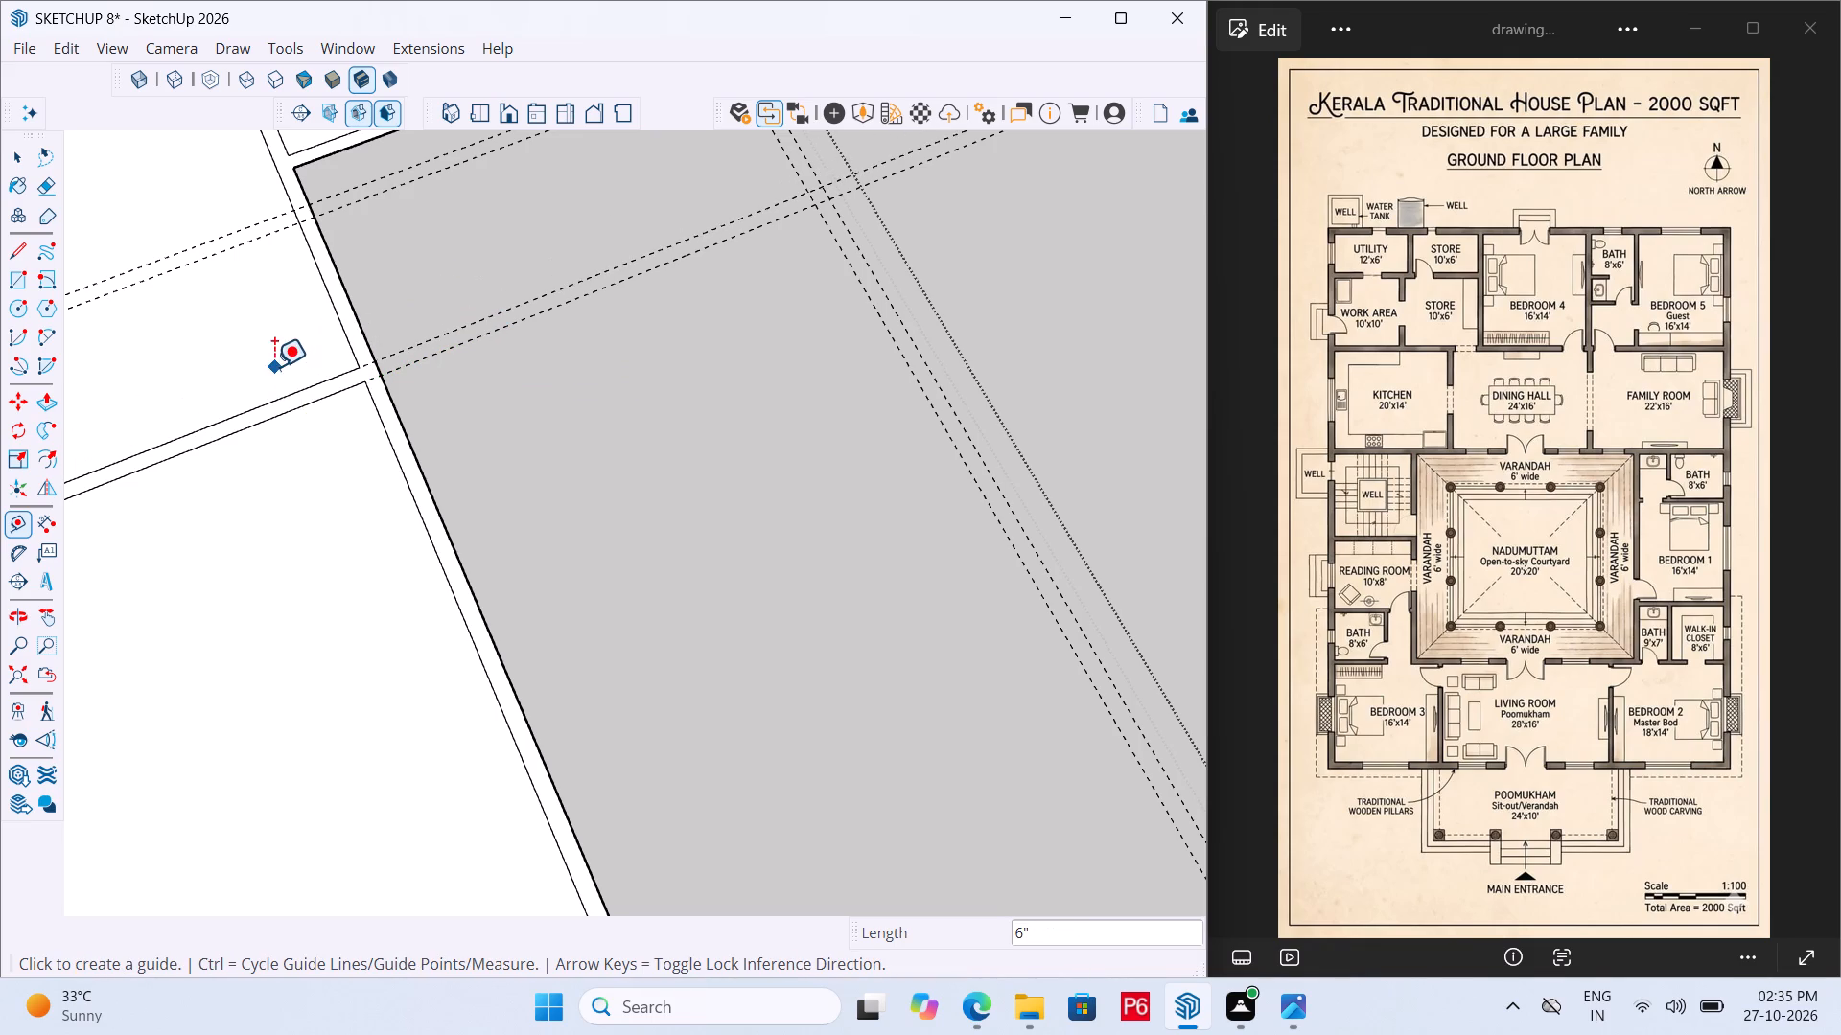
Place a guide 20' beyond the farther guide of the varandah pair for the courtyard length.
scroll(274, 367, down, 4)
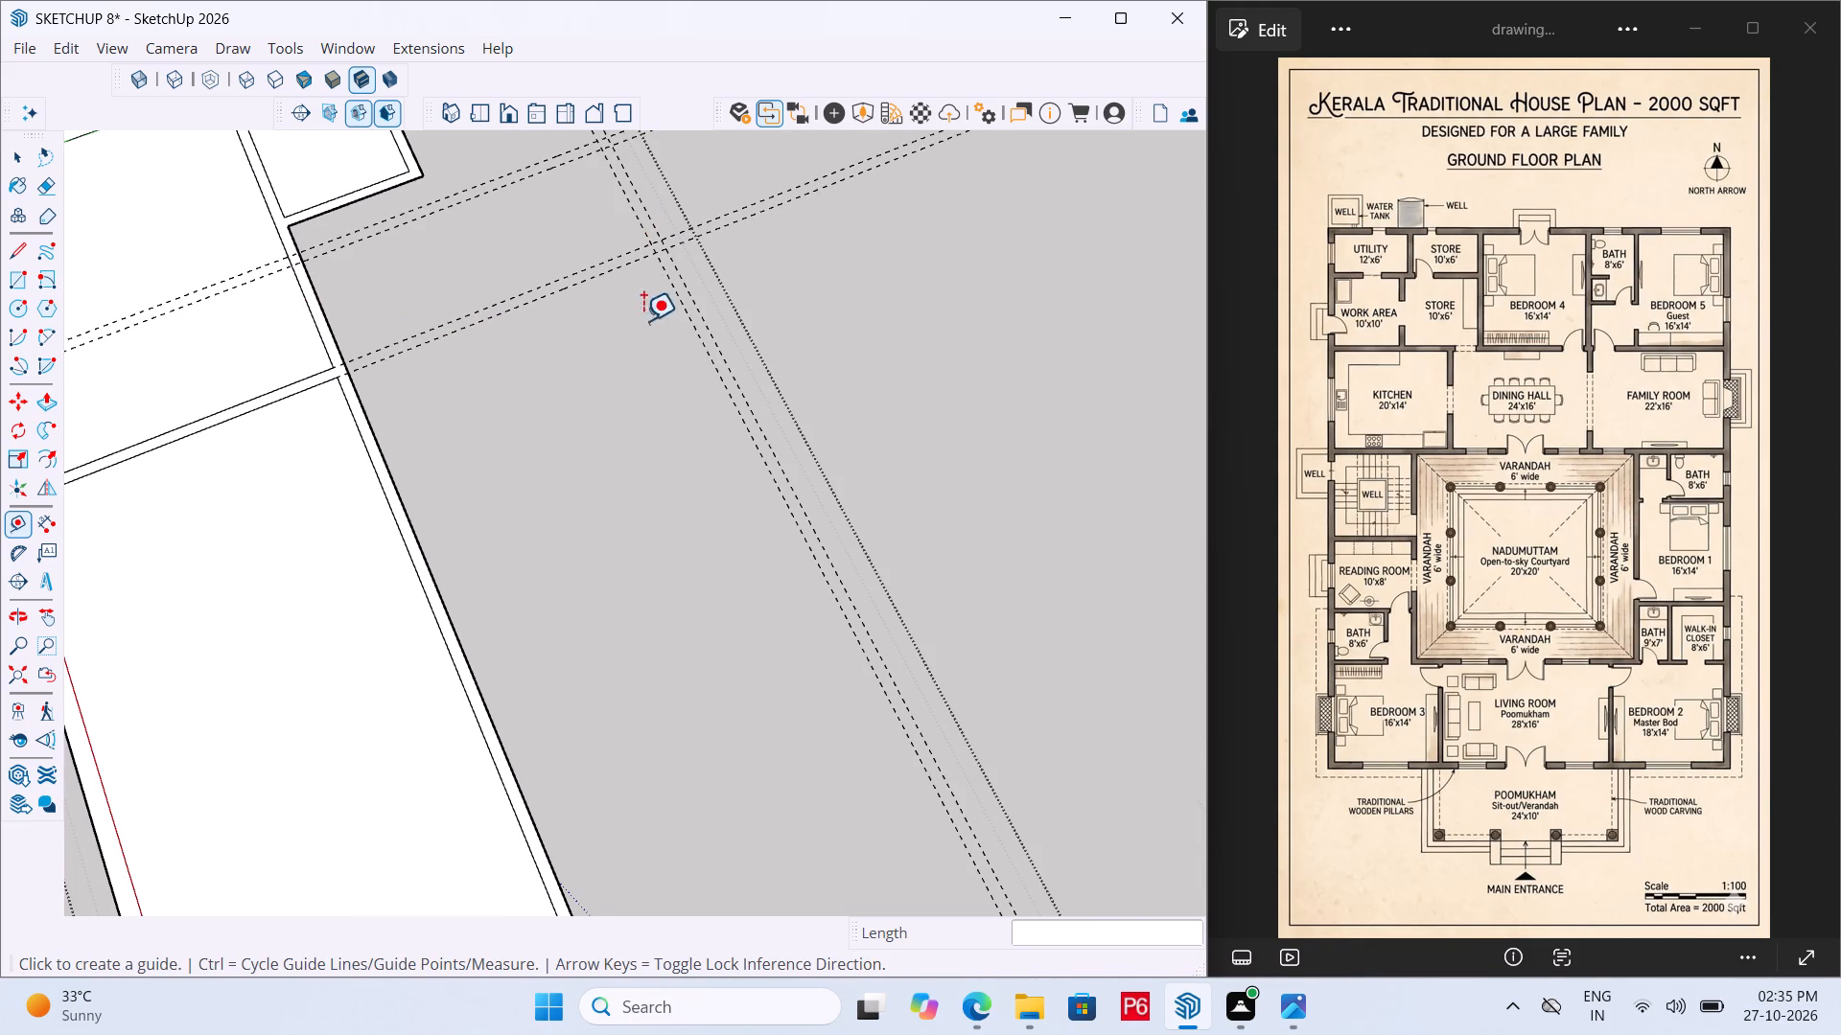
scroll(496, 538, down, 6)
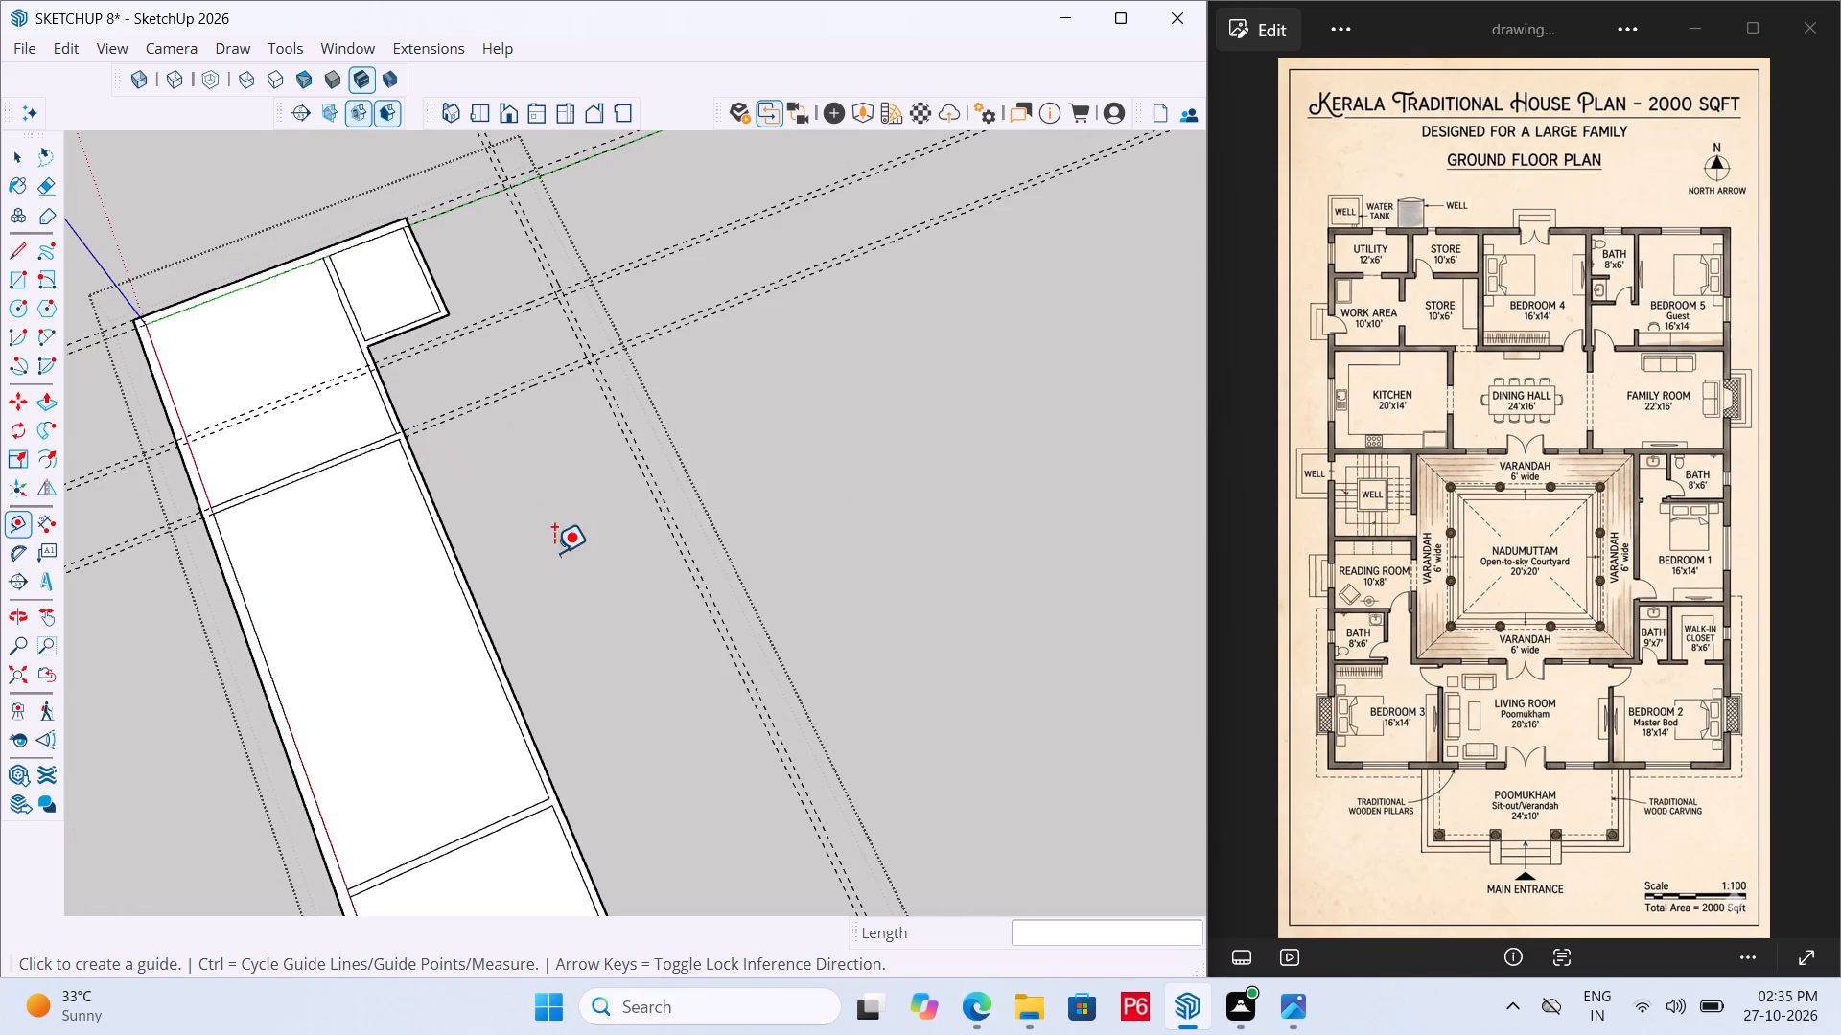
scroll(401, 293, down, 3)
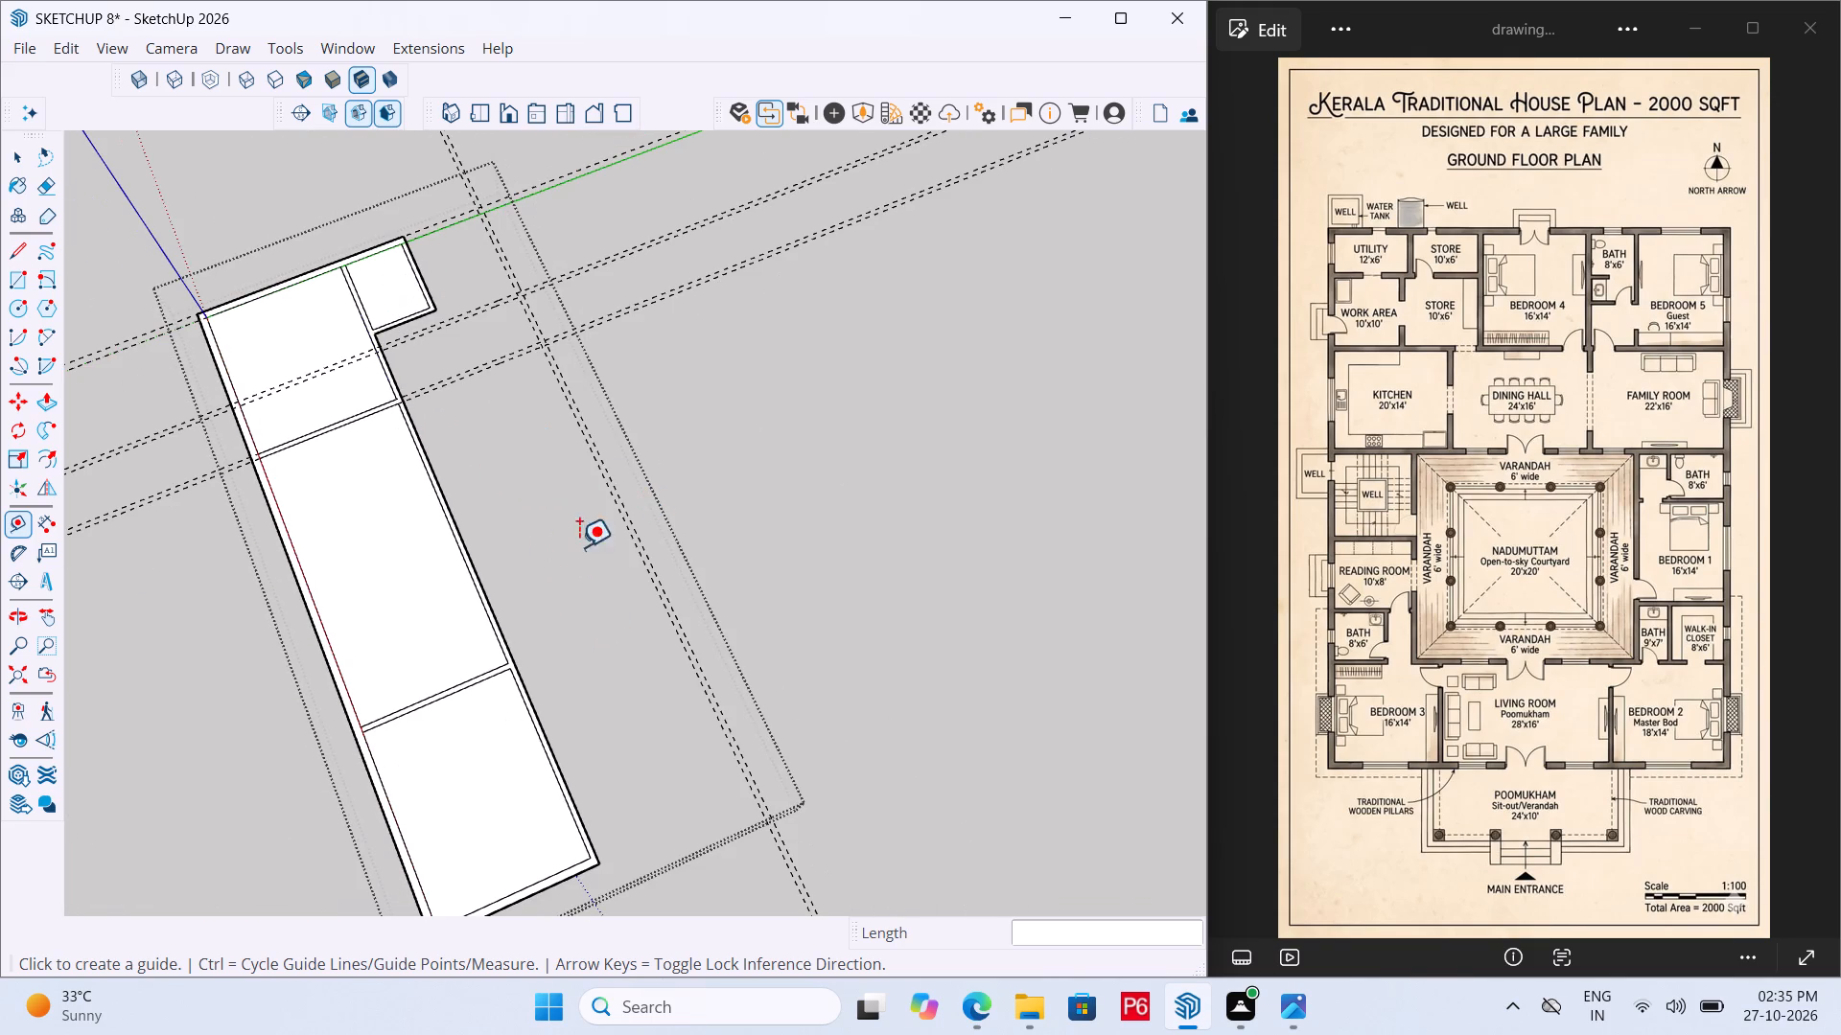
scroll(569, 561, up, 6)
click(322, 259)
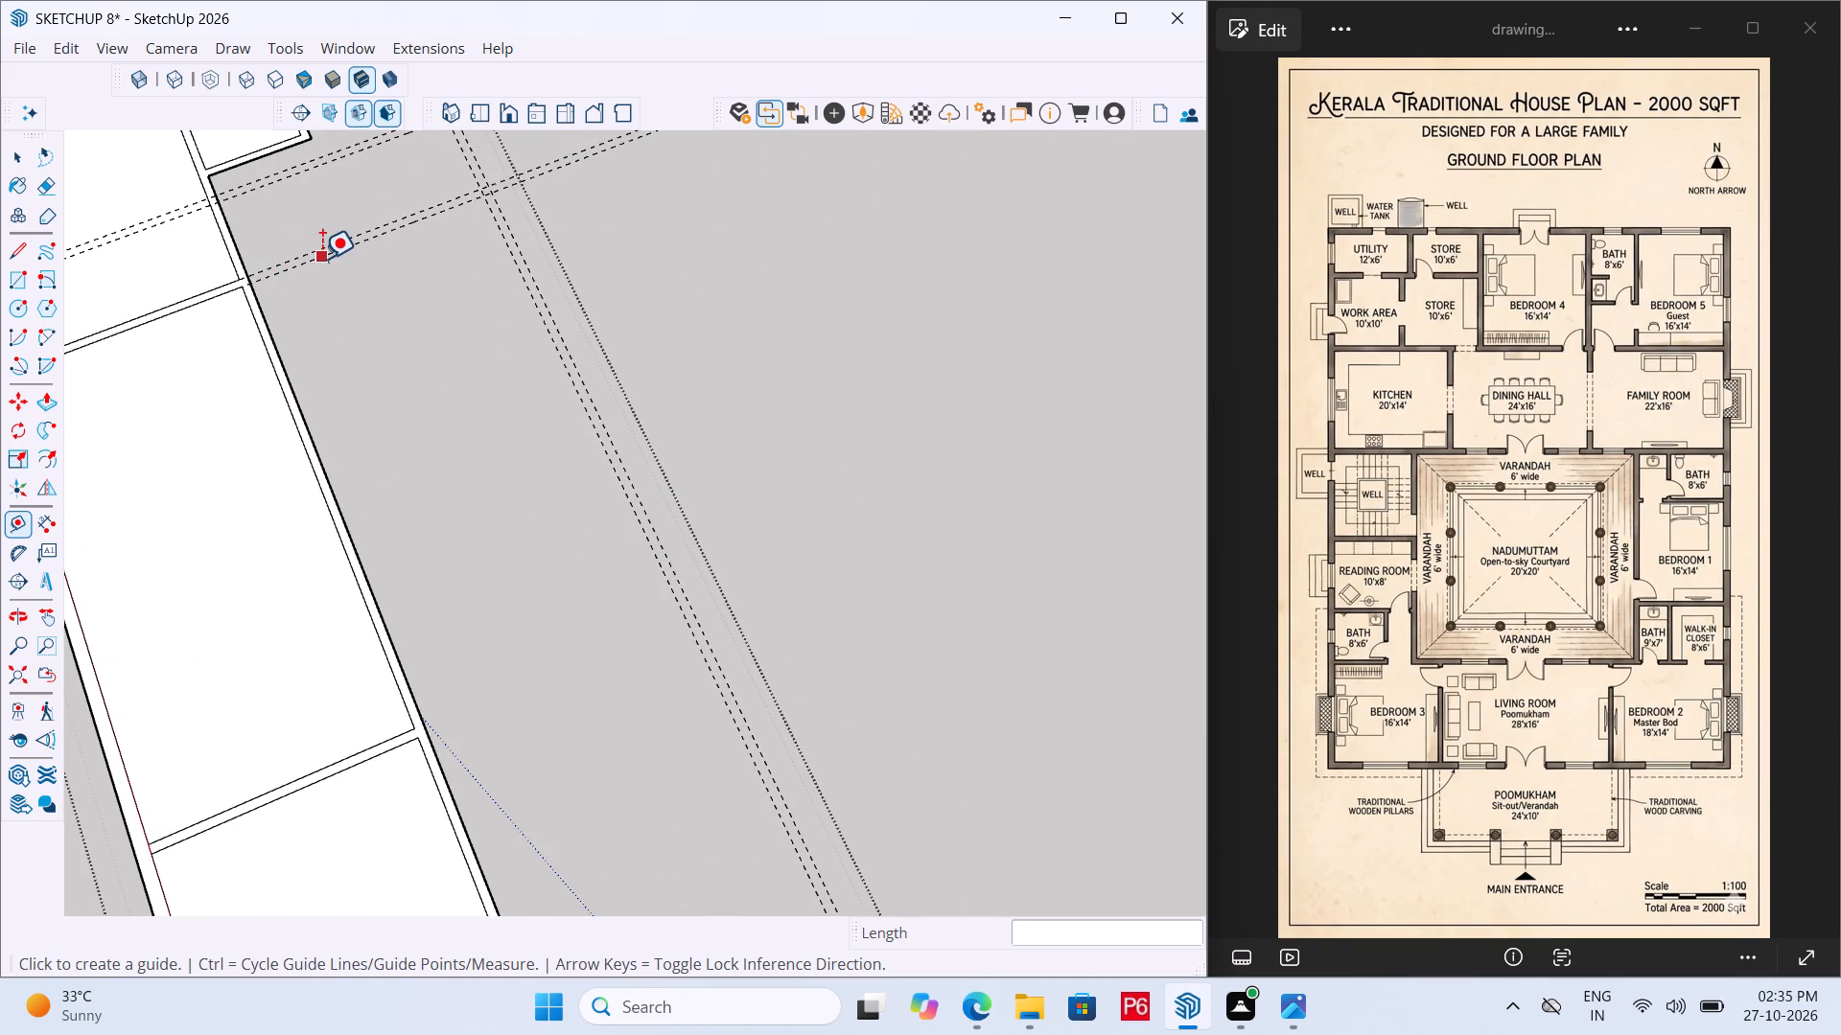
text(20')
key(Return)
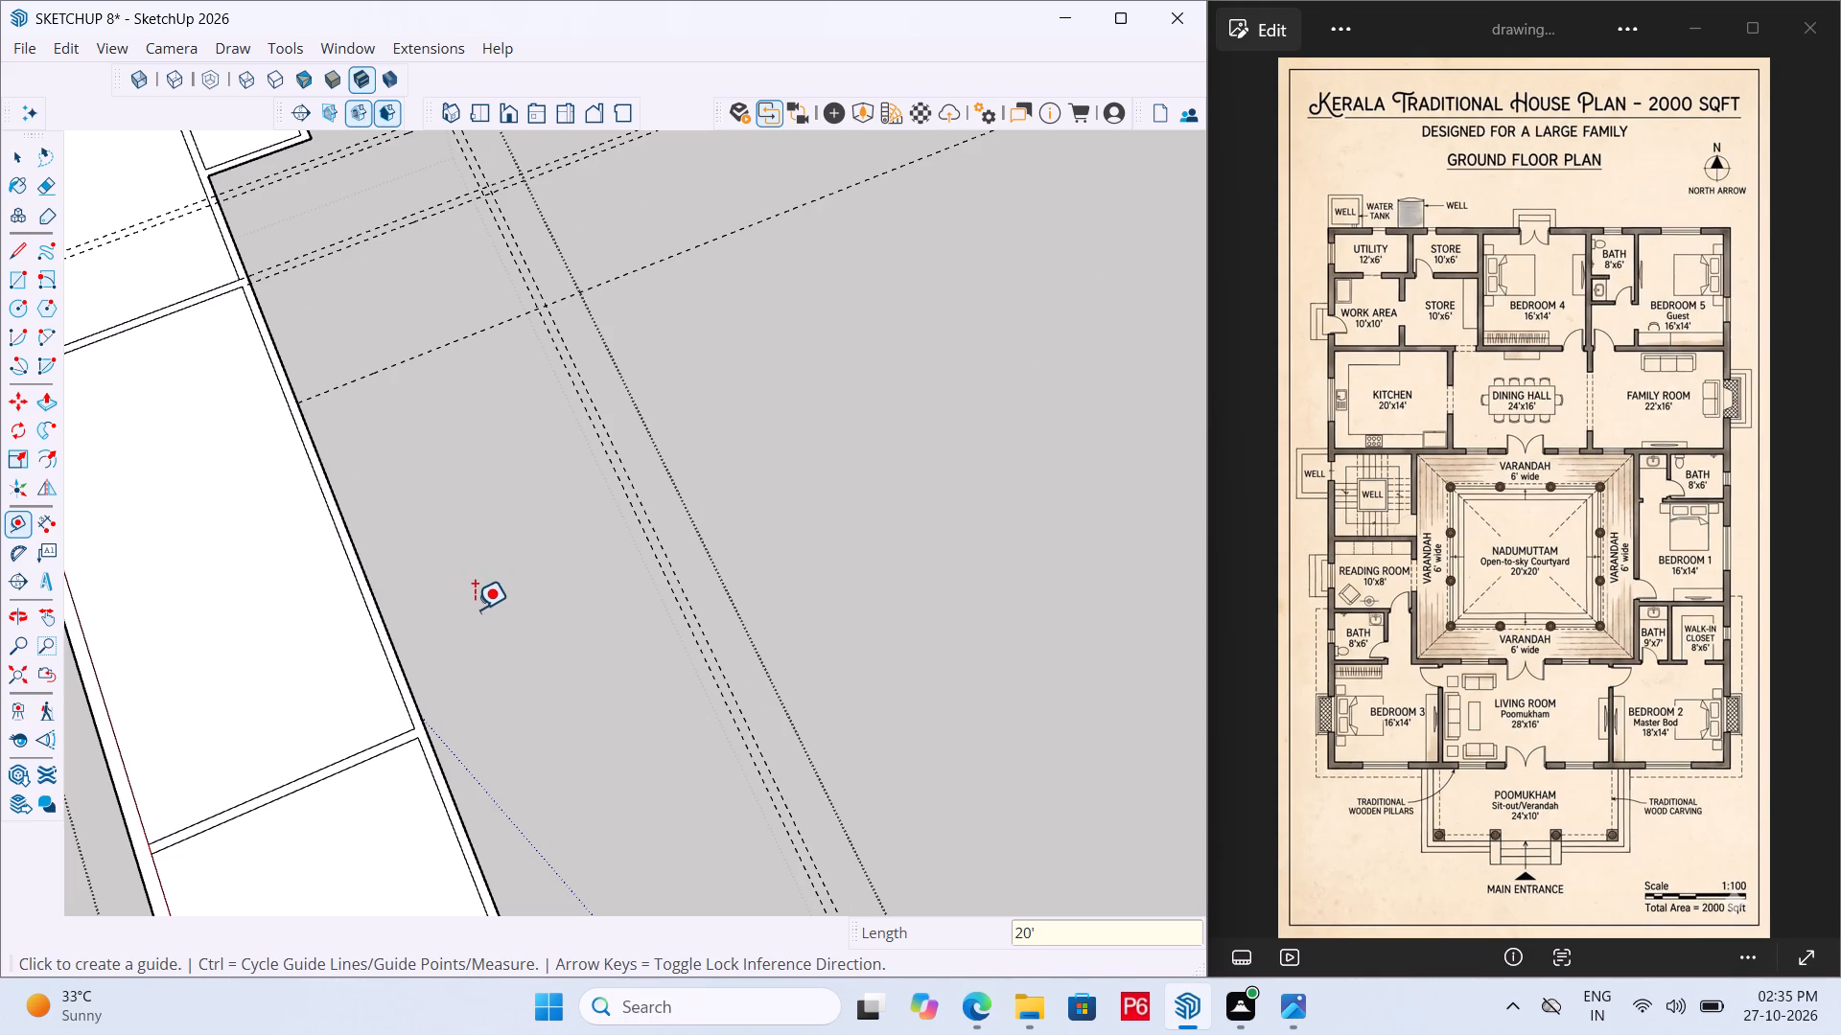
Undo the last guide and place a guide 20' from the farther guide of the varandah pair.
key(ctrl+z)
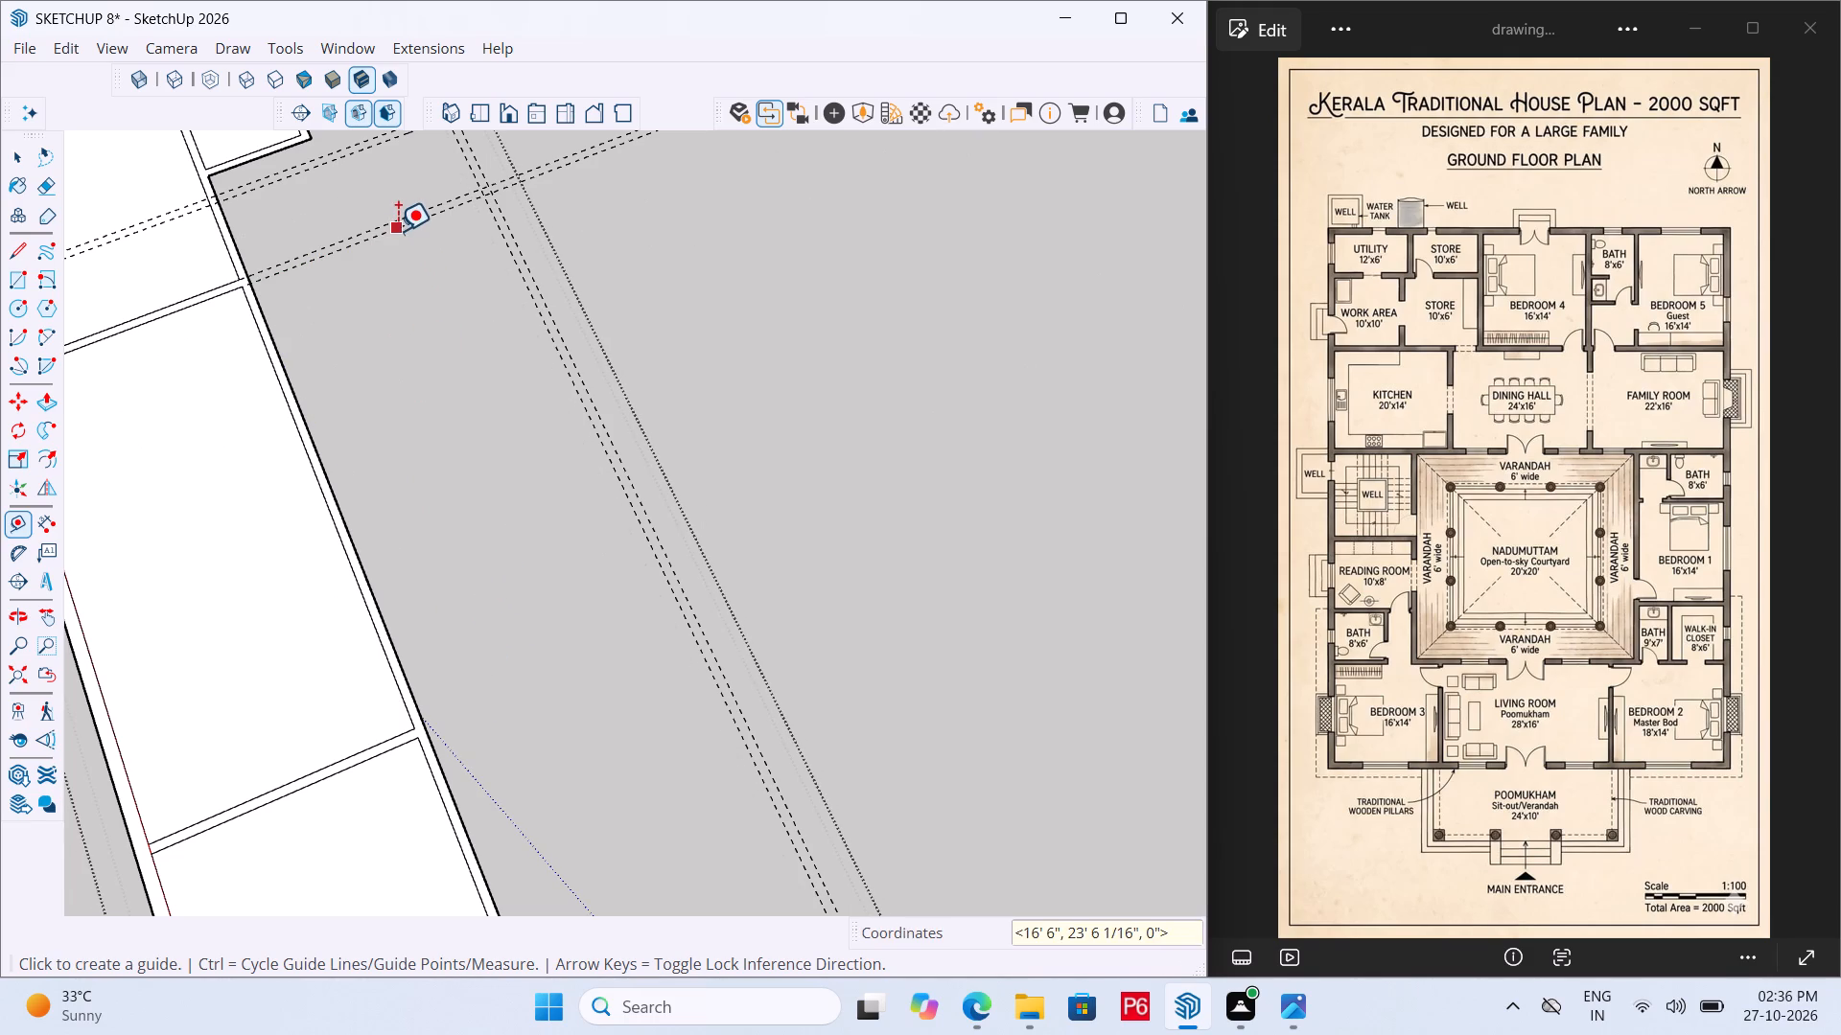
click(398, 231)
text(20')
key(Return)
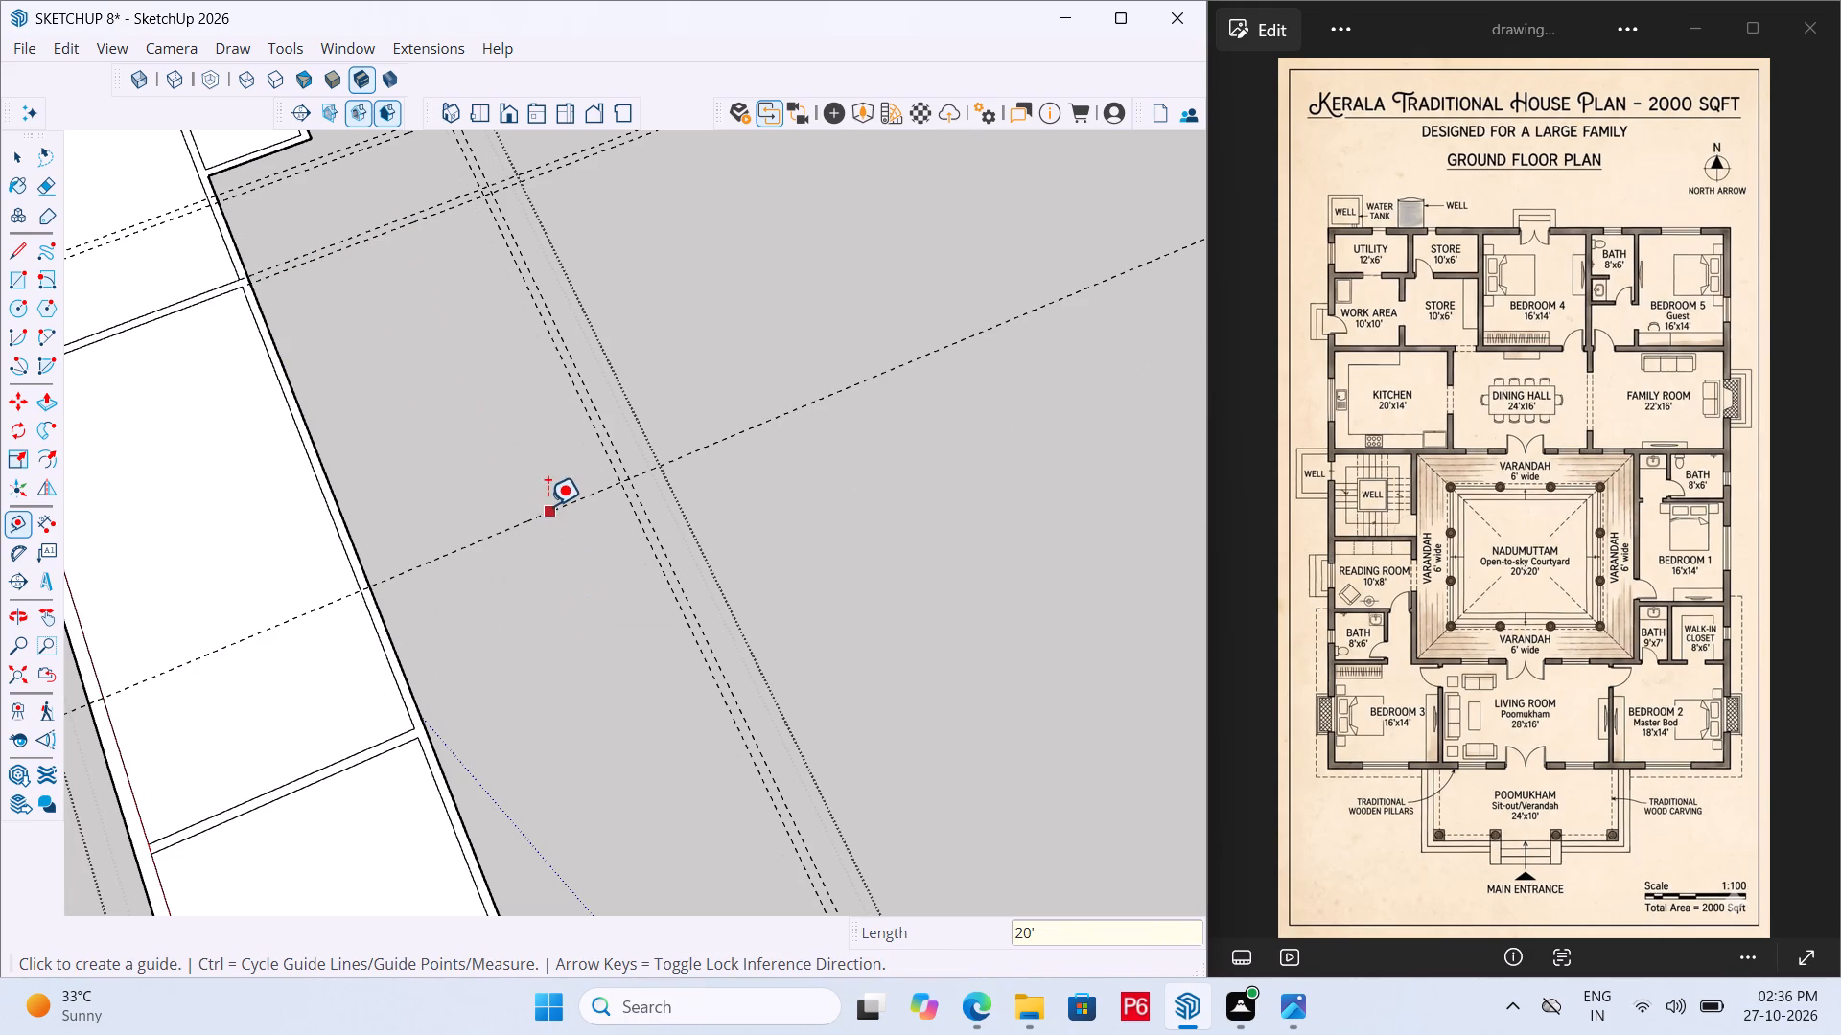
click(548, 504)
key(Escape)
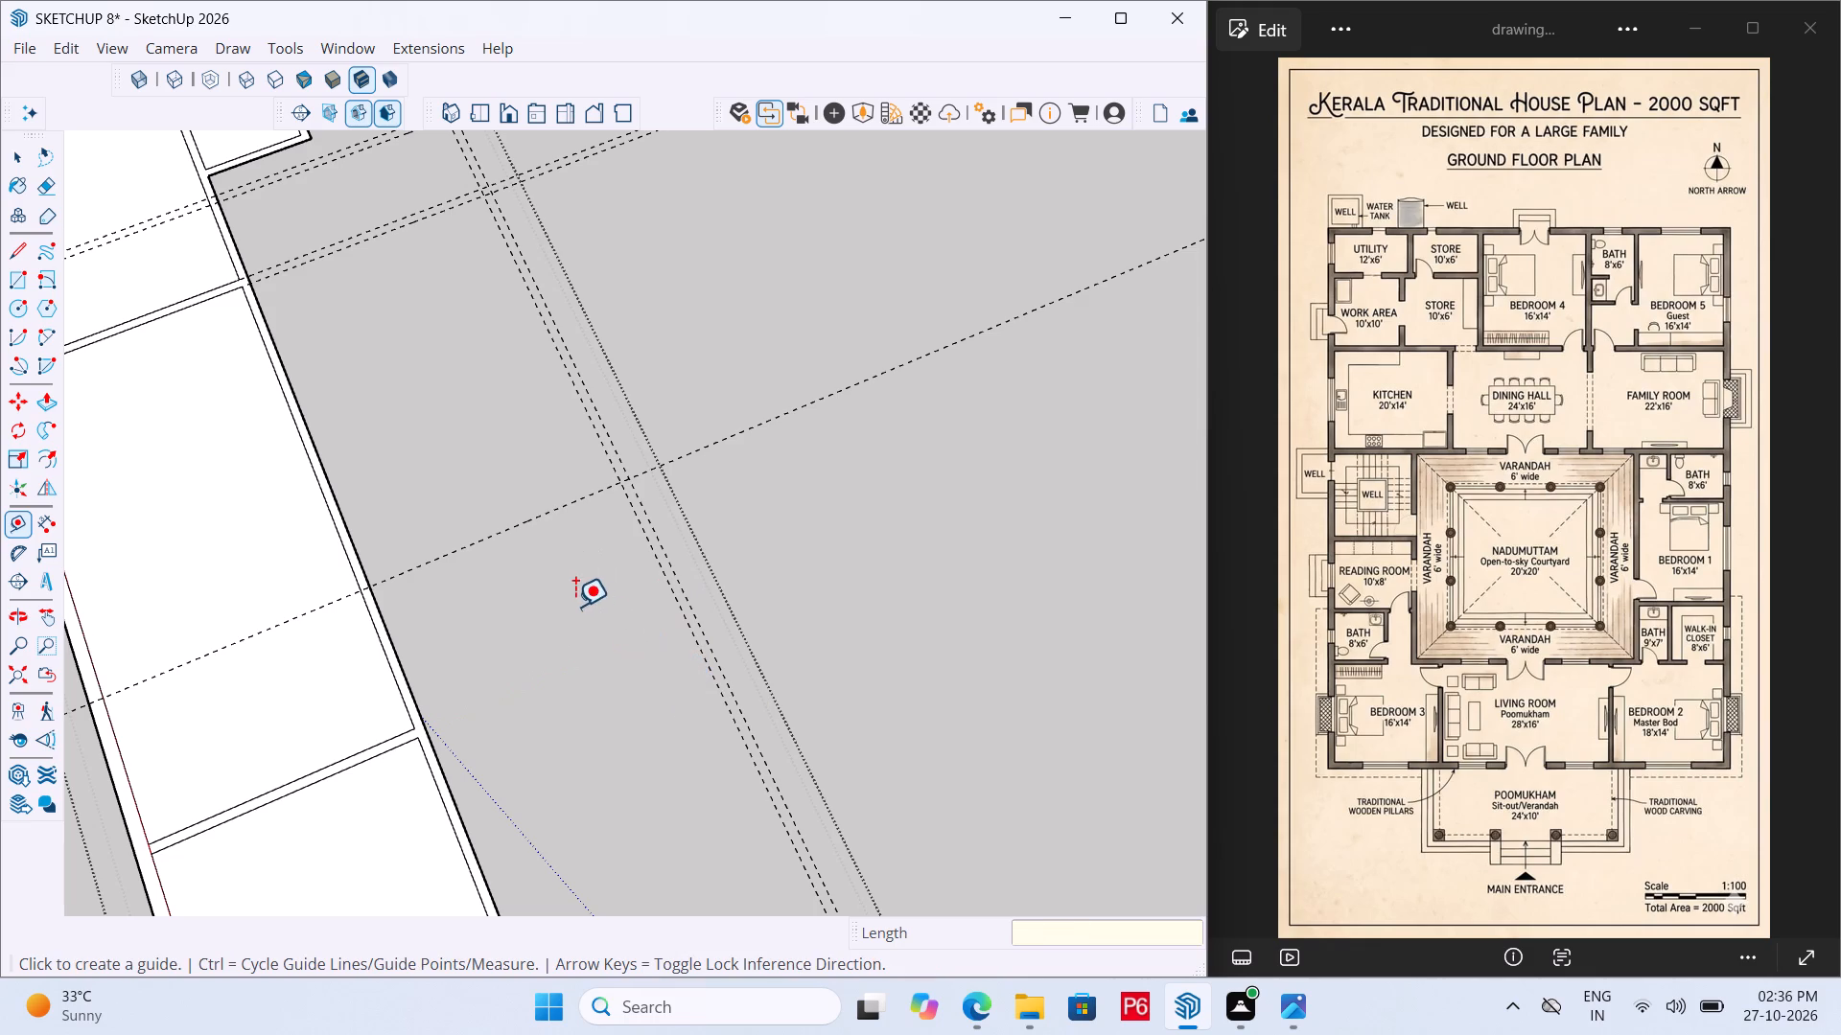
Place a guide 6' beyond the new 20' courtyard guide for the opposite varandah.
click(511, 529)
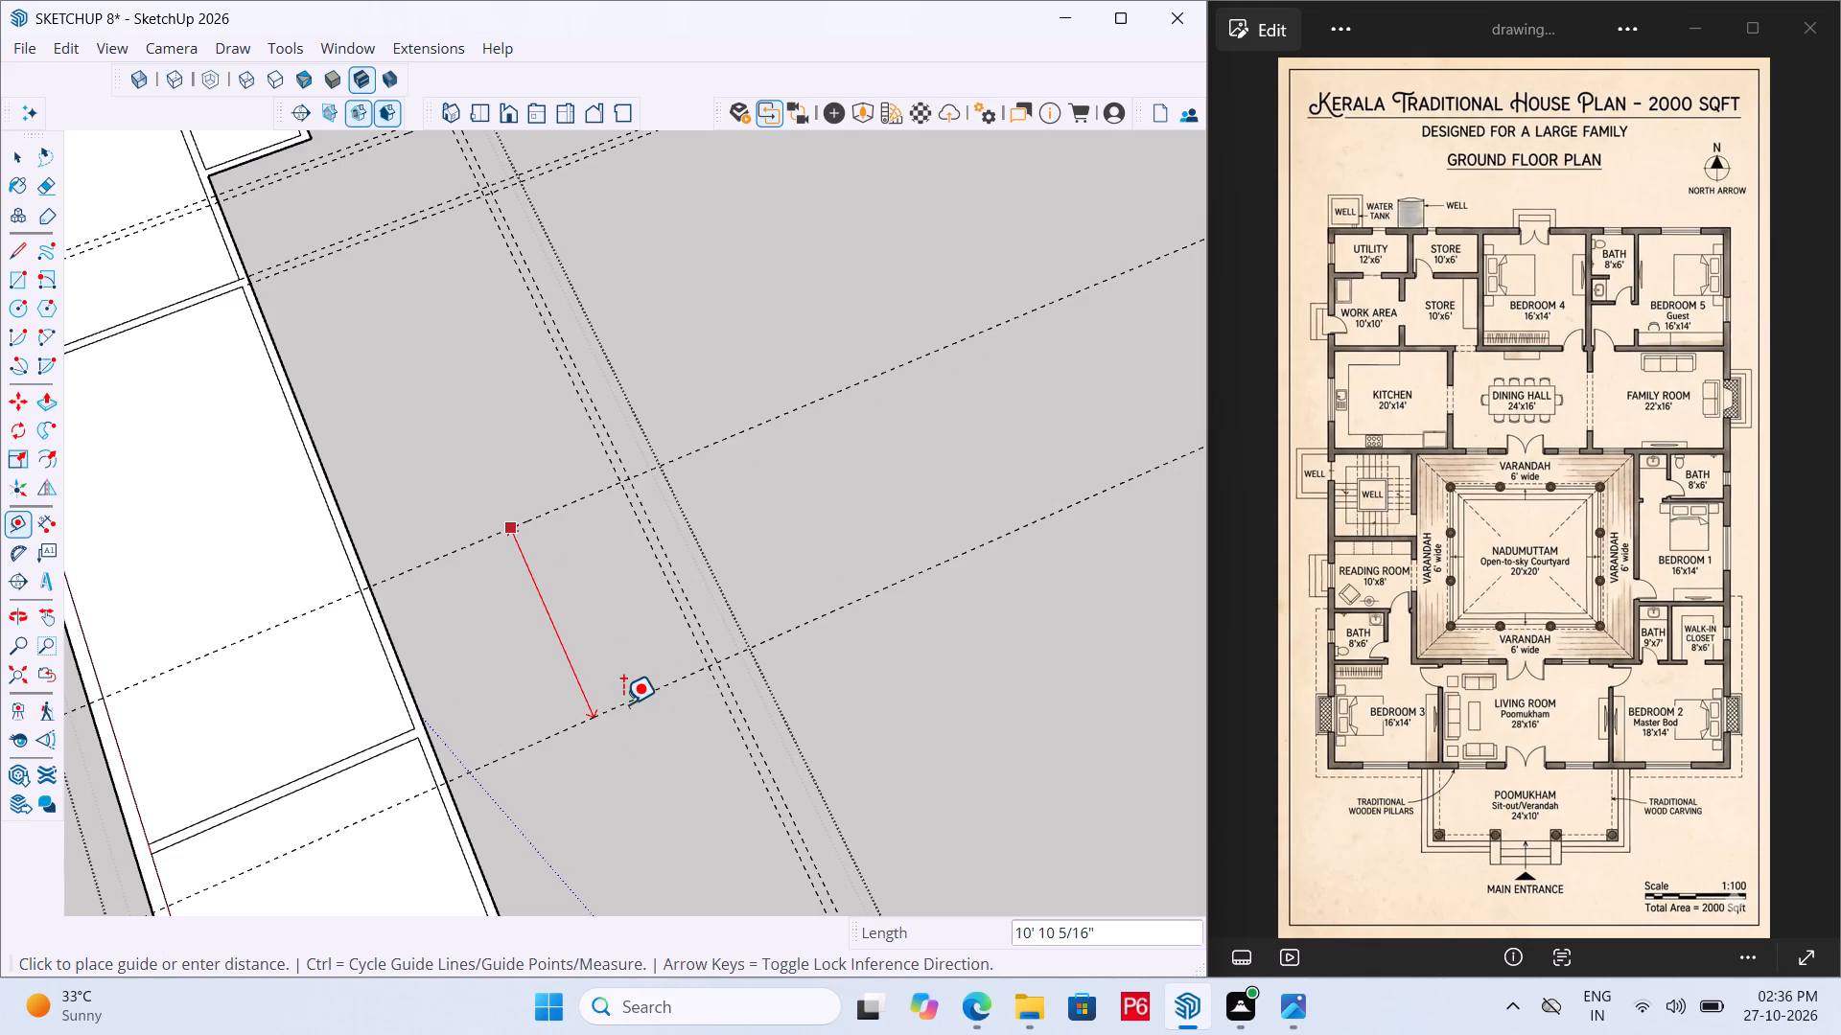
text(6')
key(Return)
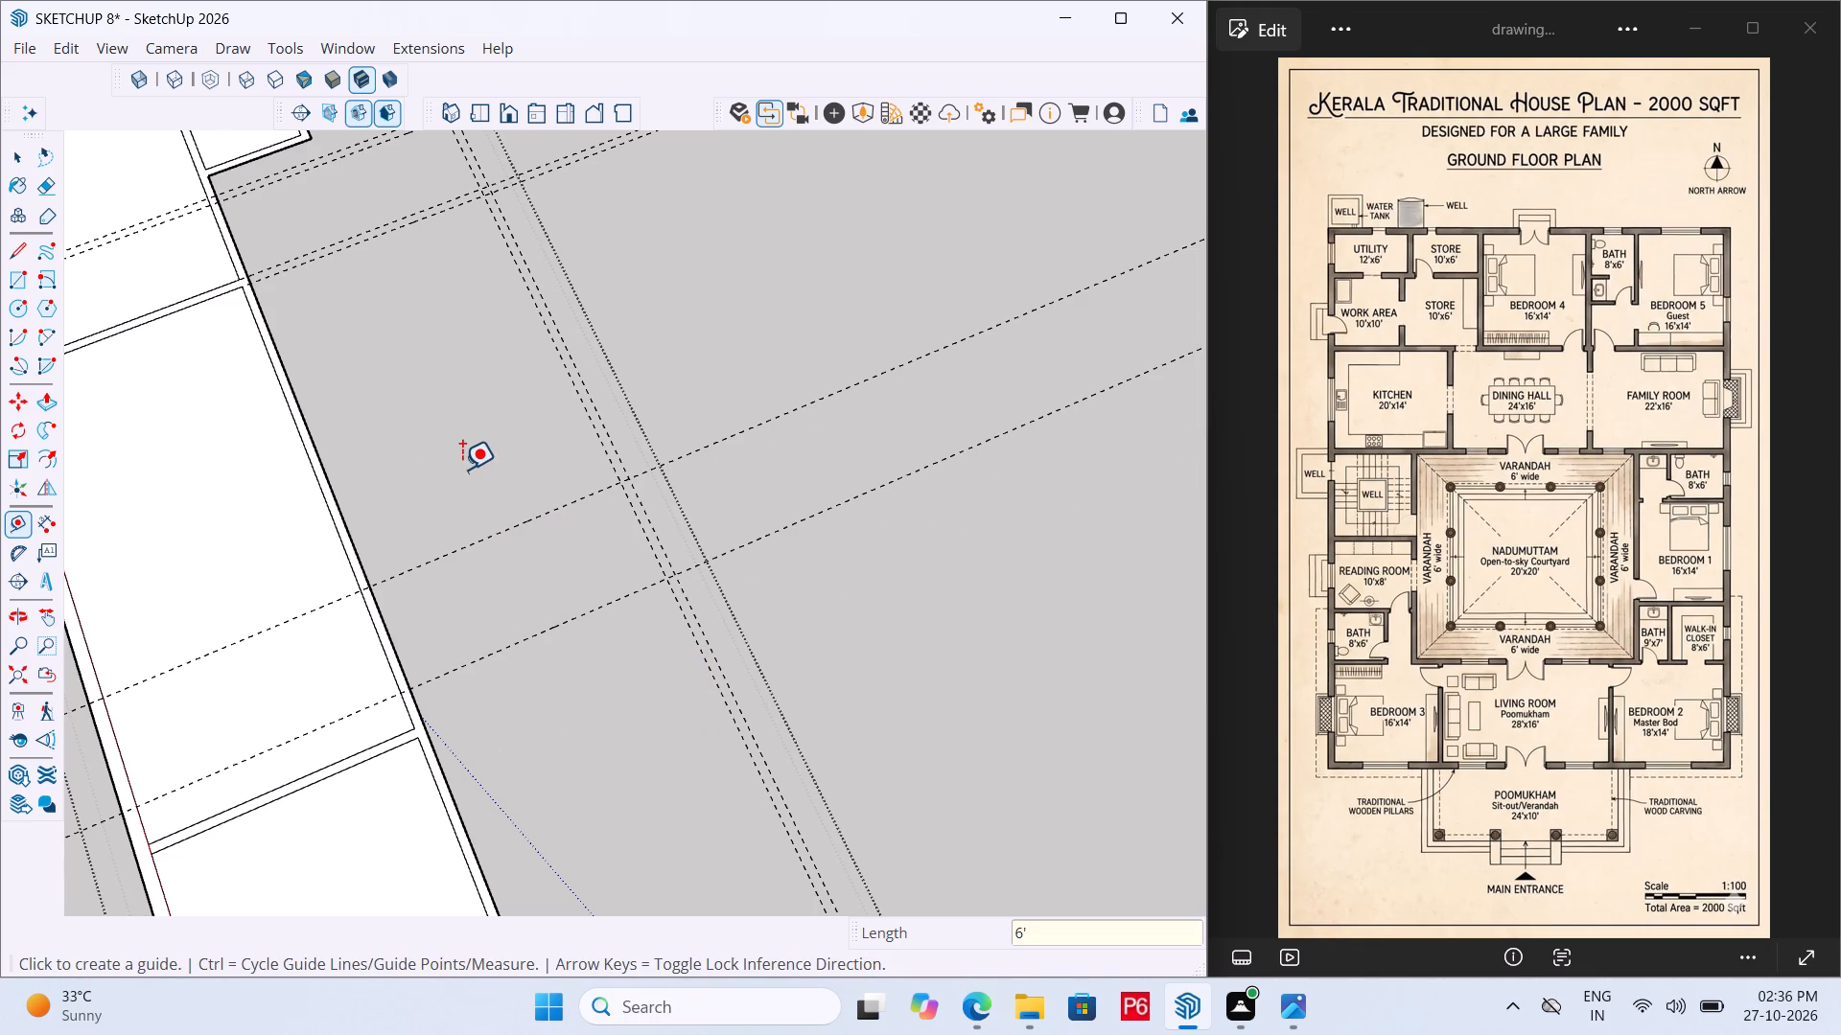
Save the model.
scroll(462, 470, down, 2)
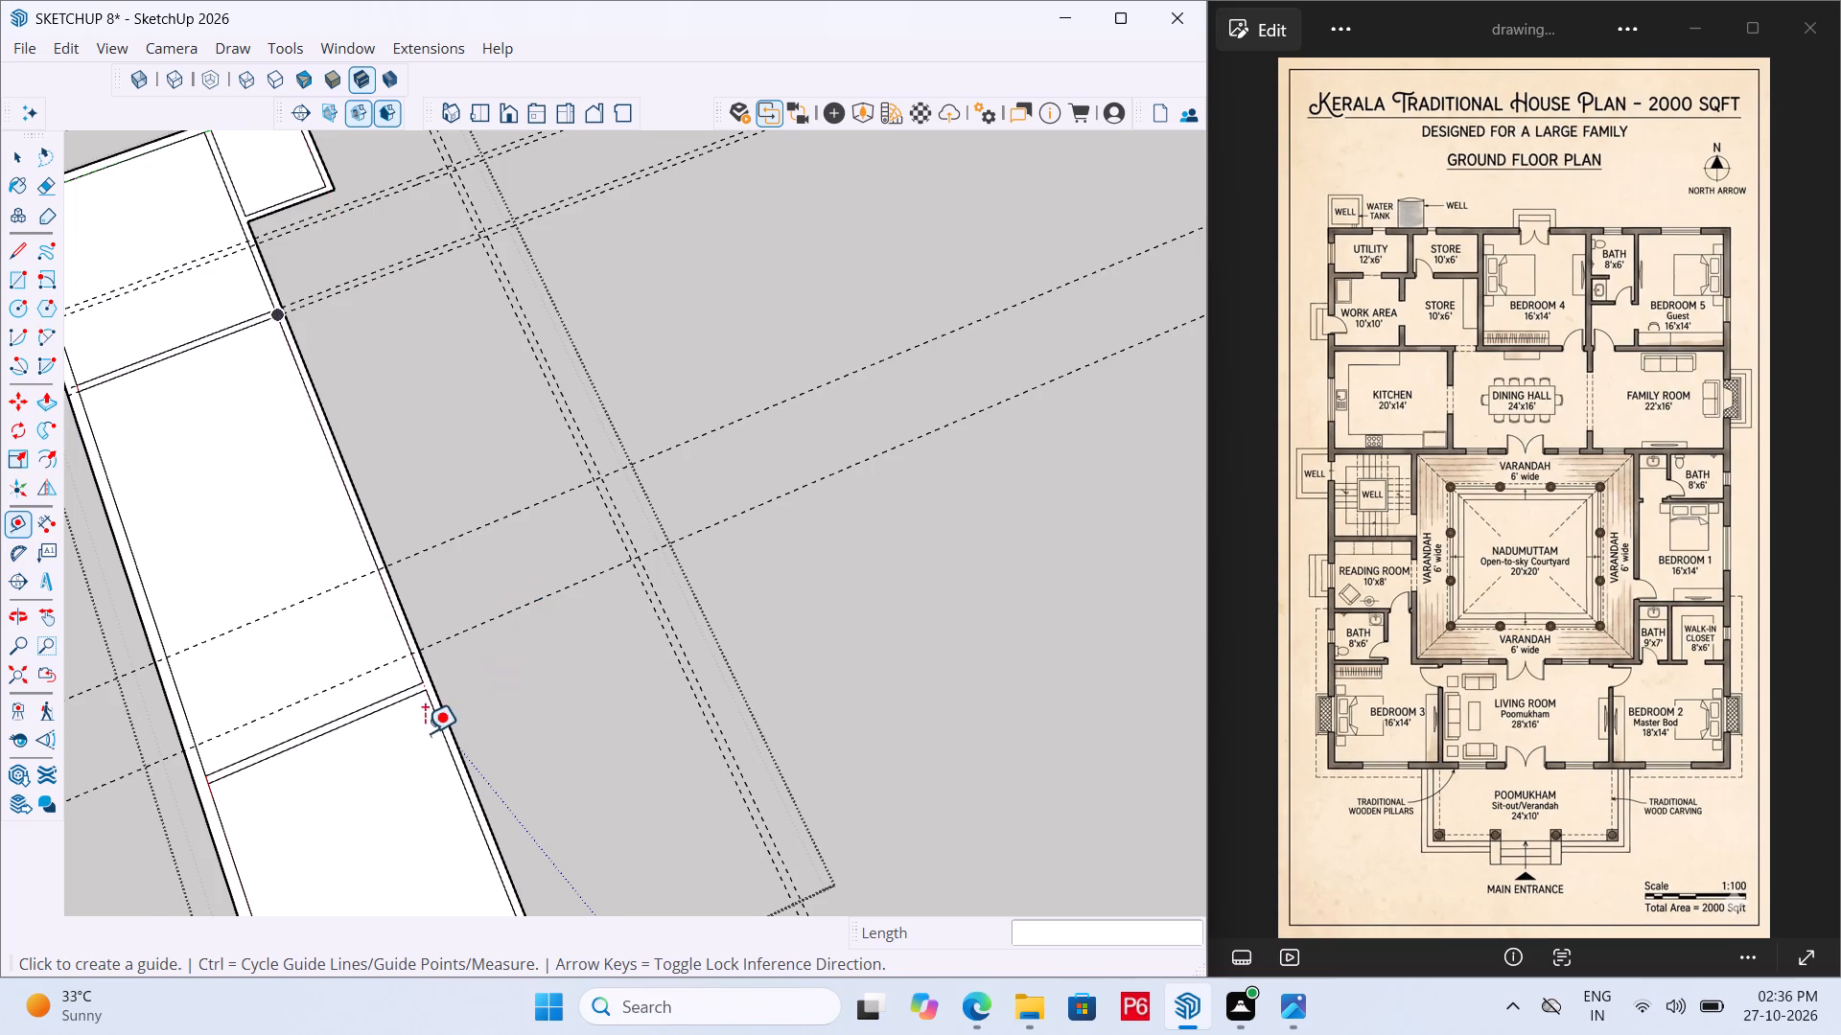
scroll(524, 714, up, 5)
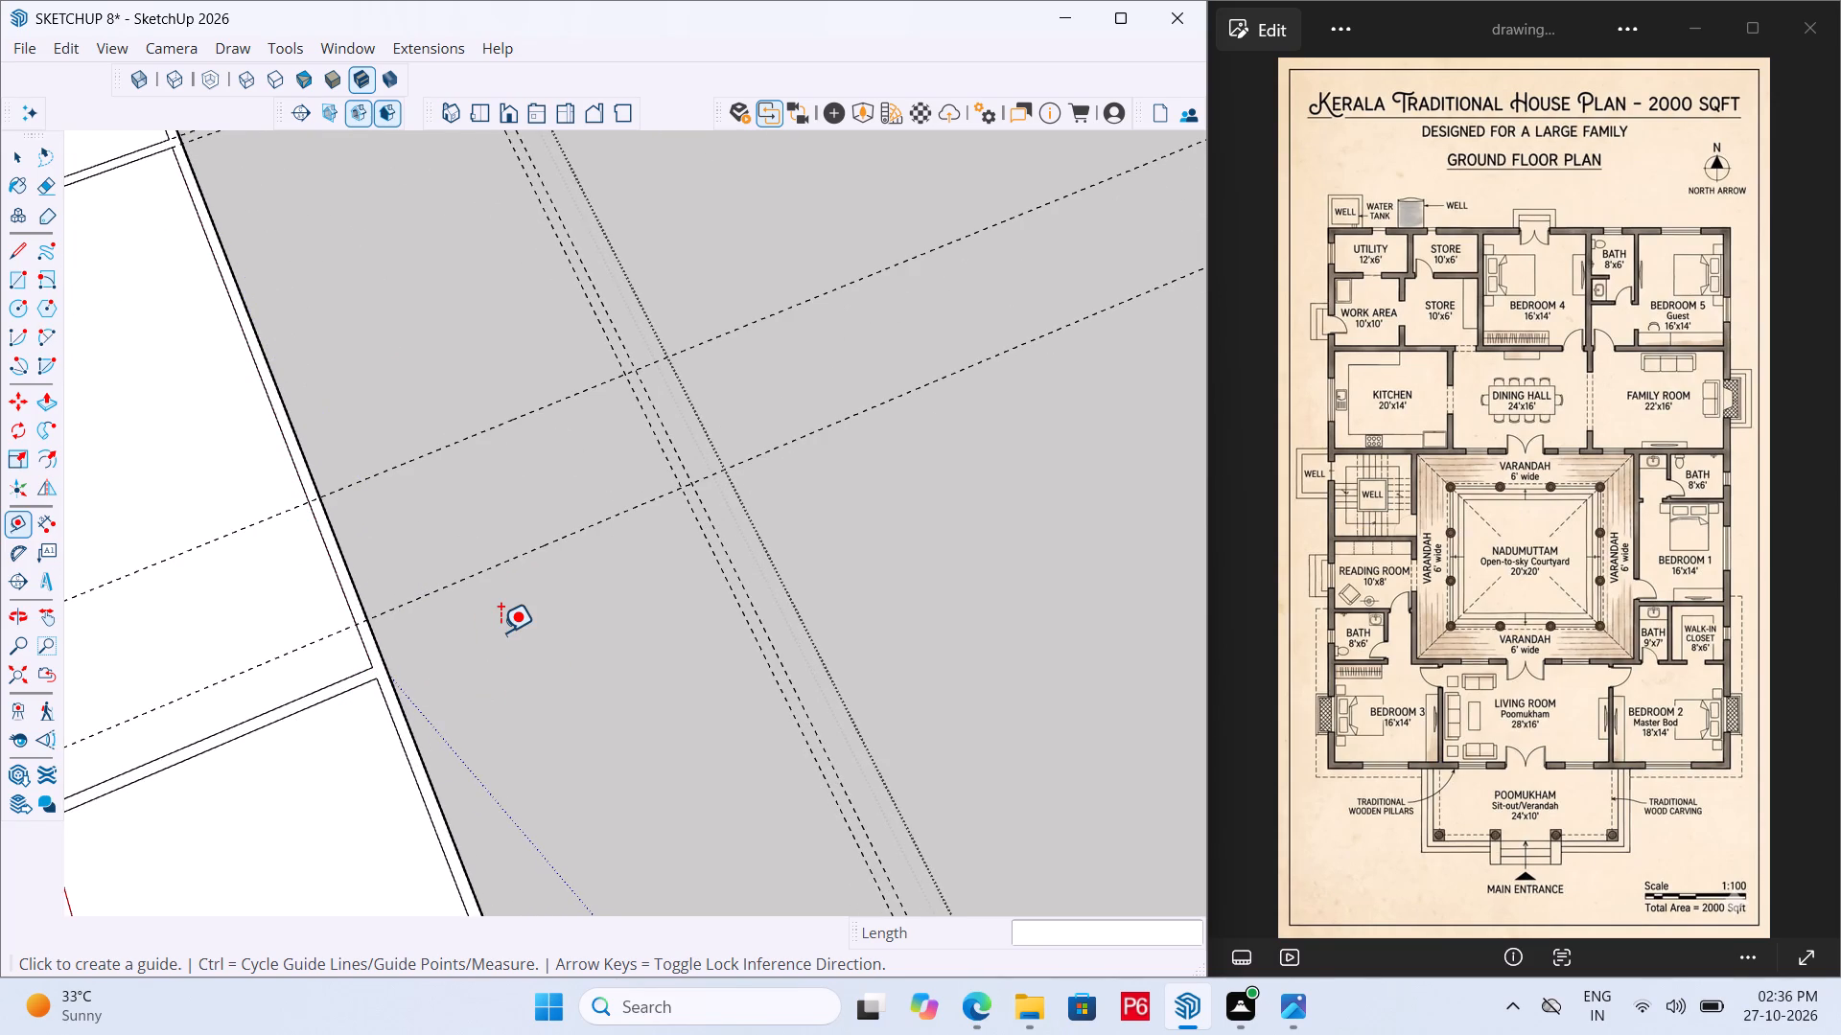
key(ctrl+s)
key(ctrl+s)
key(ctrl+s)
key(ctrl+s)
Undo the courtyard, varandah and bath cross guides, back to the pair extending the bath's outer side wall.
scroll(492, 632, down, 2)
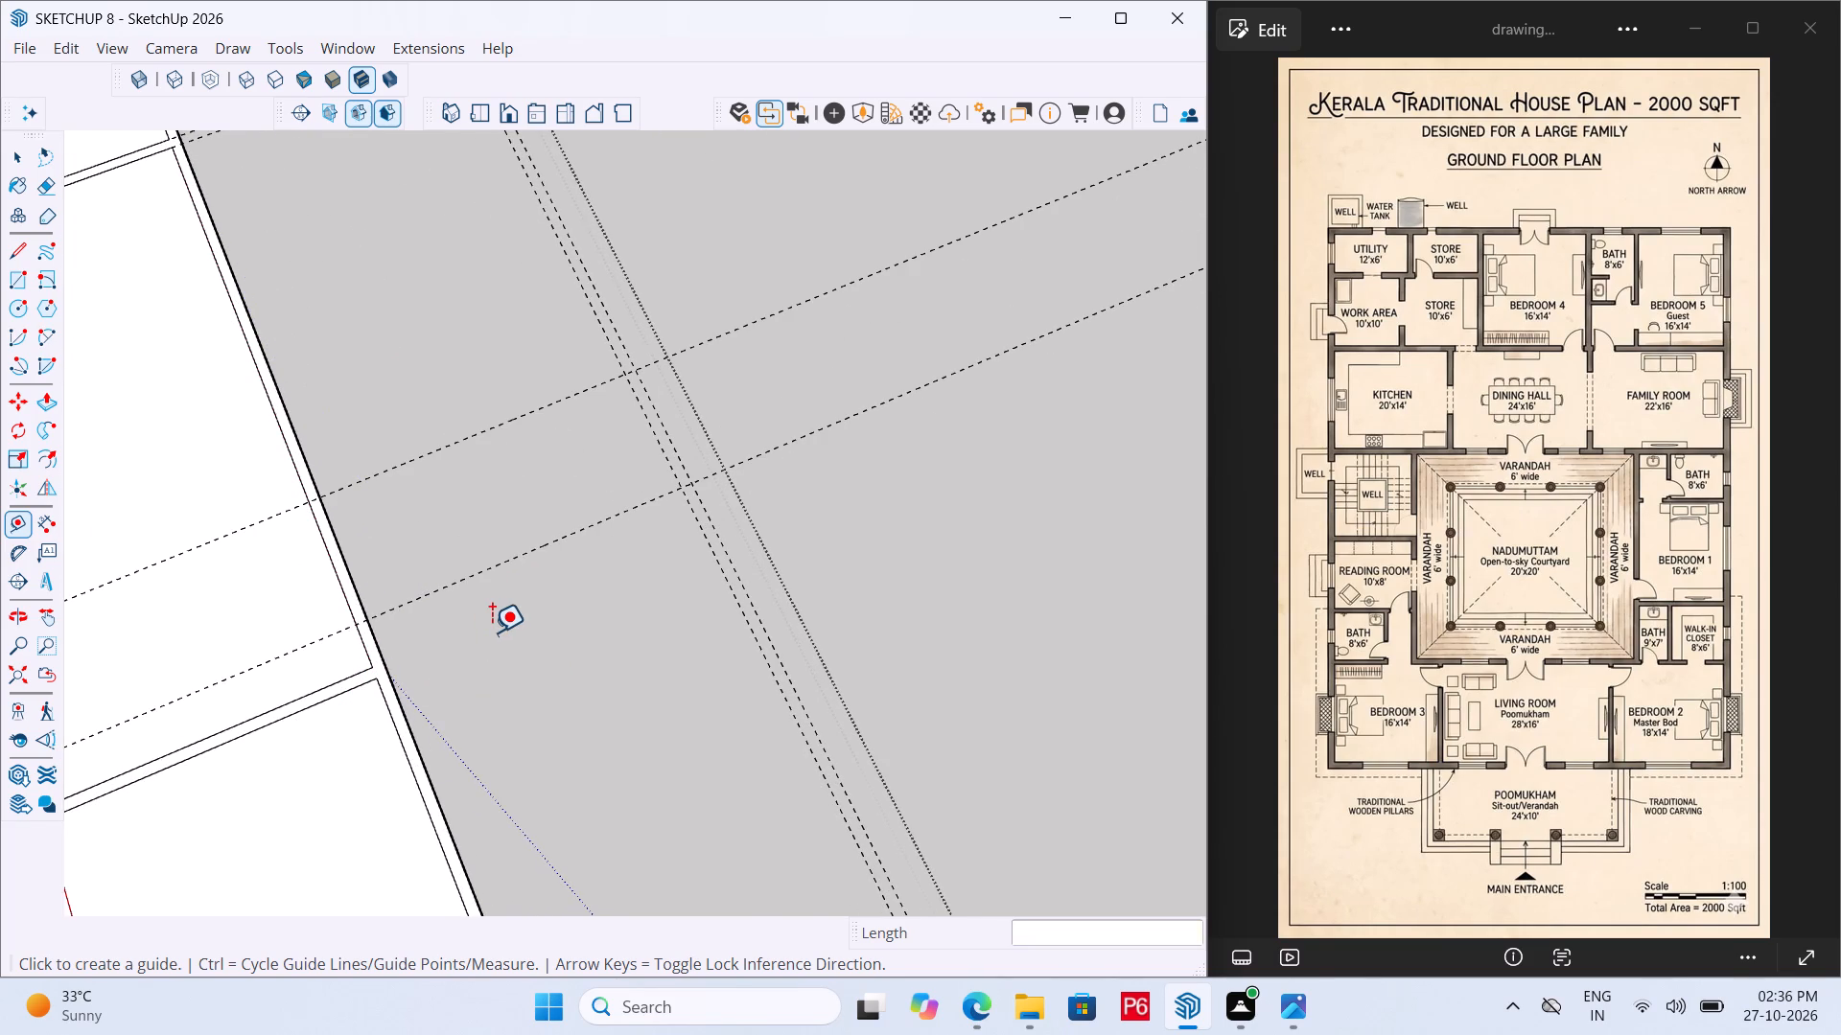
scroll(492, 632, down, 4)
middle_drag(436, 644, 899, 739)
scroll(650, 432, down, 6)
middle_drag(623, 610, 526, 583)
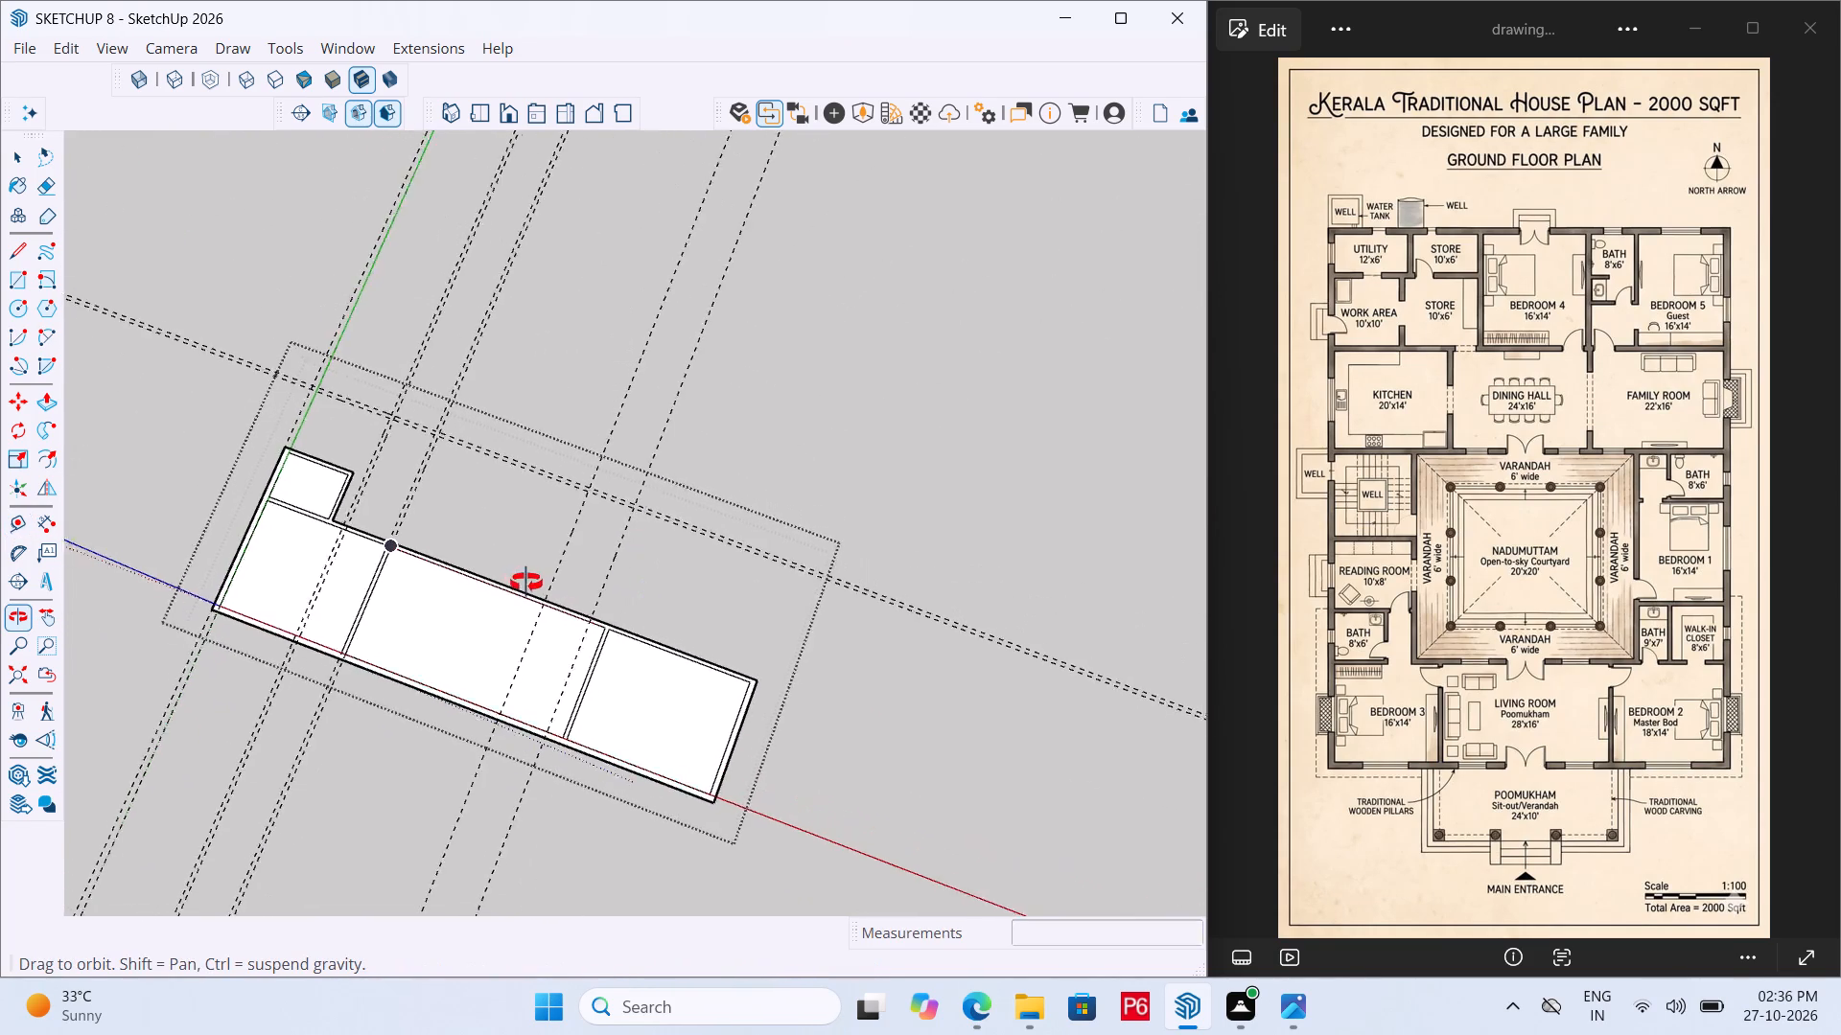
middle_drag(526, 583, 511, 575)
key(ctrl+z)
key(ctrl+z)
key(ctrl+z)
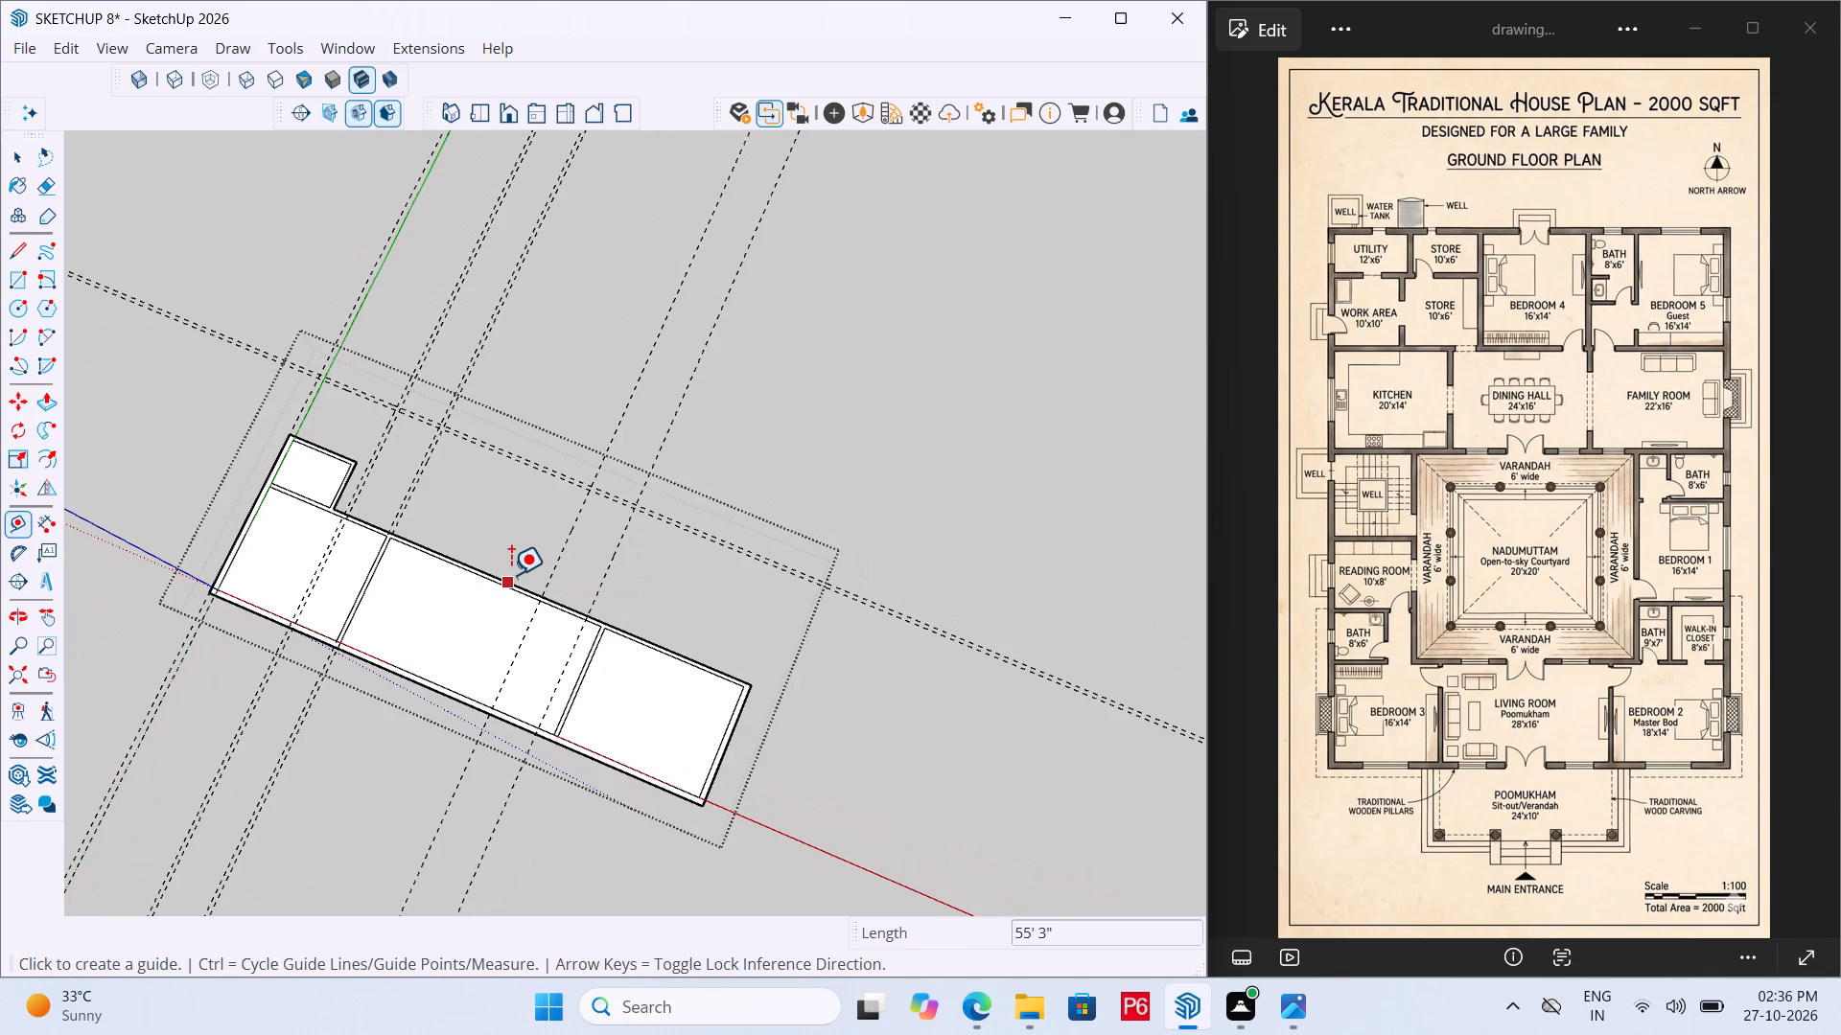
key(ctrl+z)
key(ctrl+z)
key(ctrl+z)
key(ctrl+z)
key(ctrl+z)
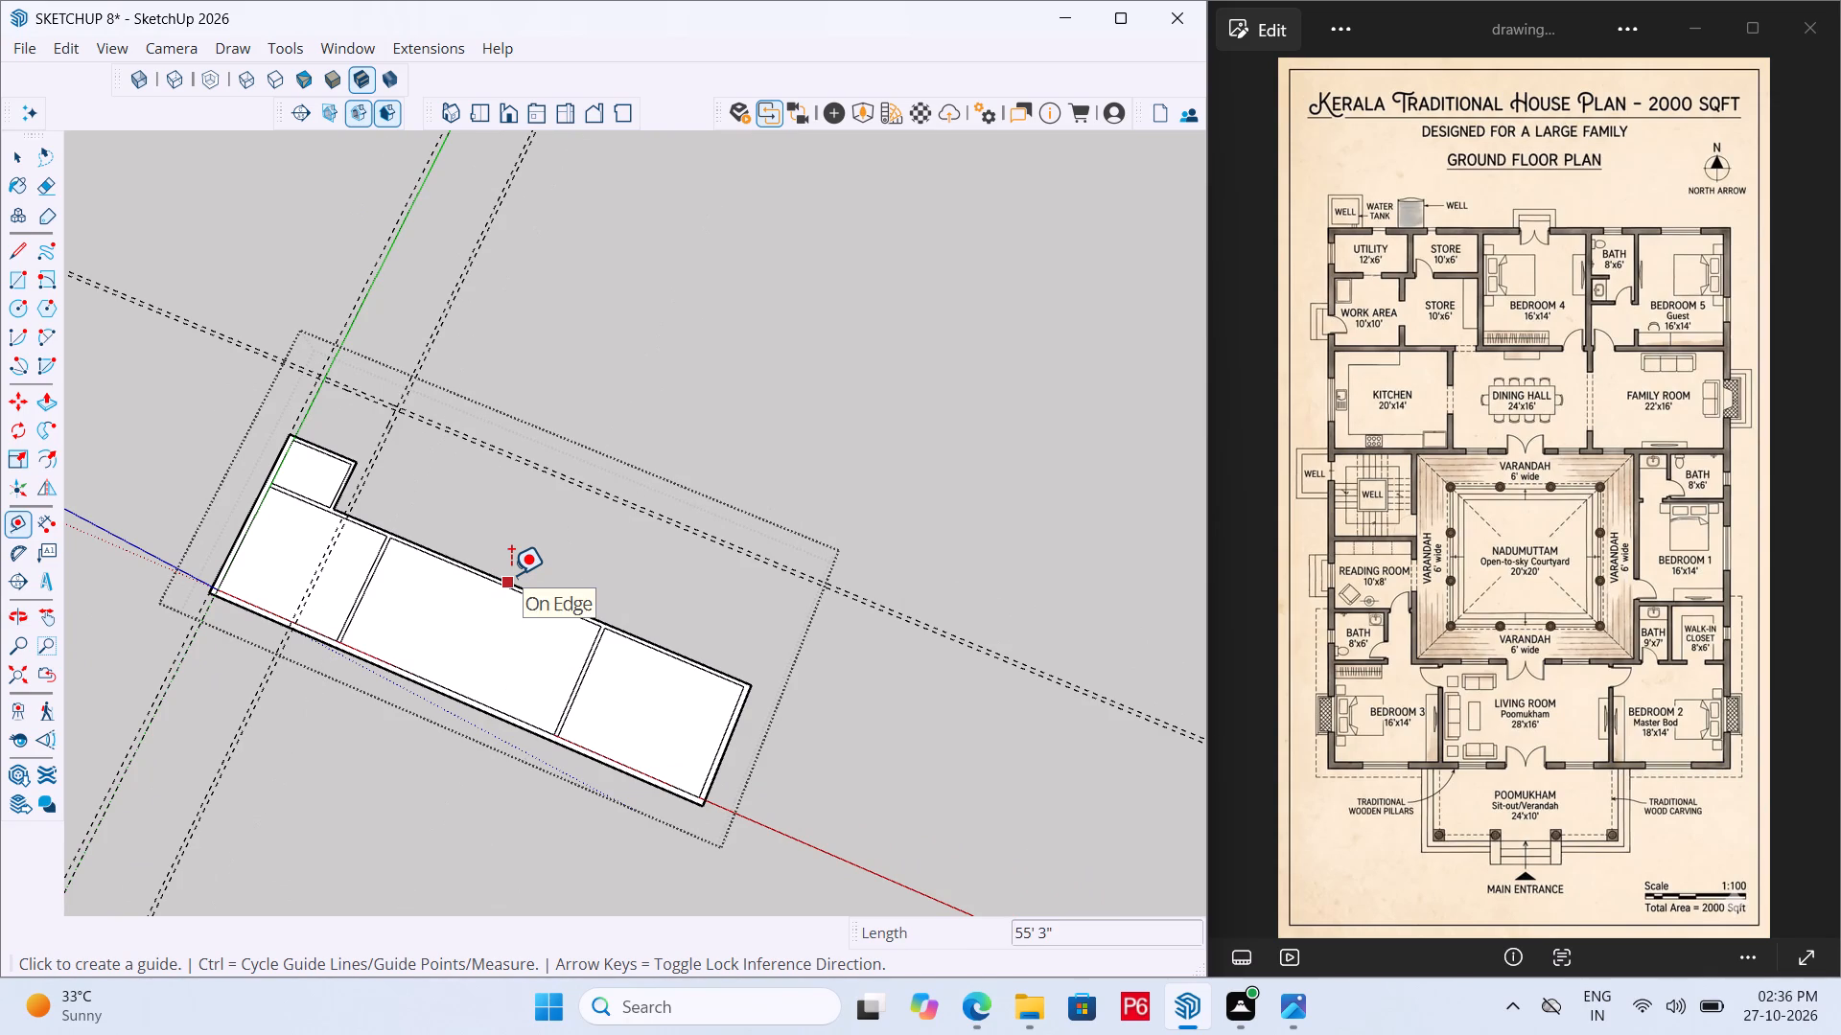
key(ctrl+z)
key(ctrl+z)
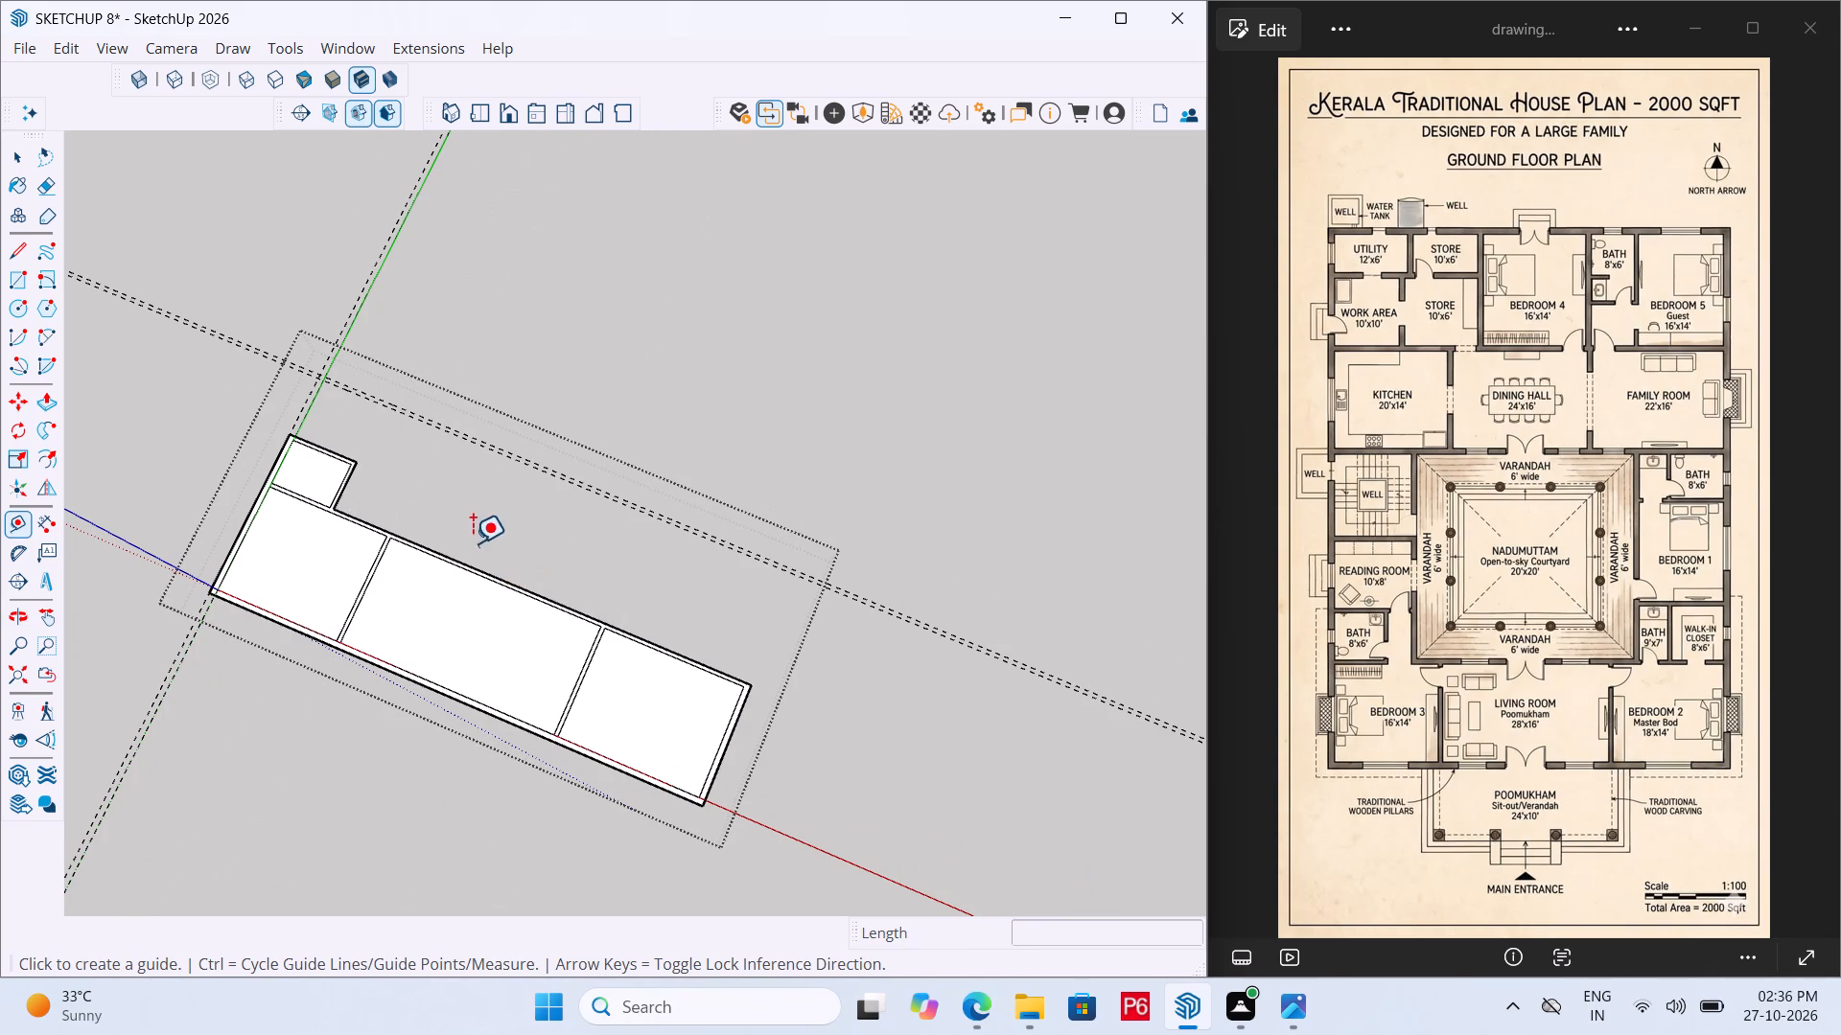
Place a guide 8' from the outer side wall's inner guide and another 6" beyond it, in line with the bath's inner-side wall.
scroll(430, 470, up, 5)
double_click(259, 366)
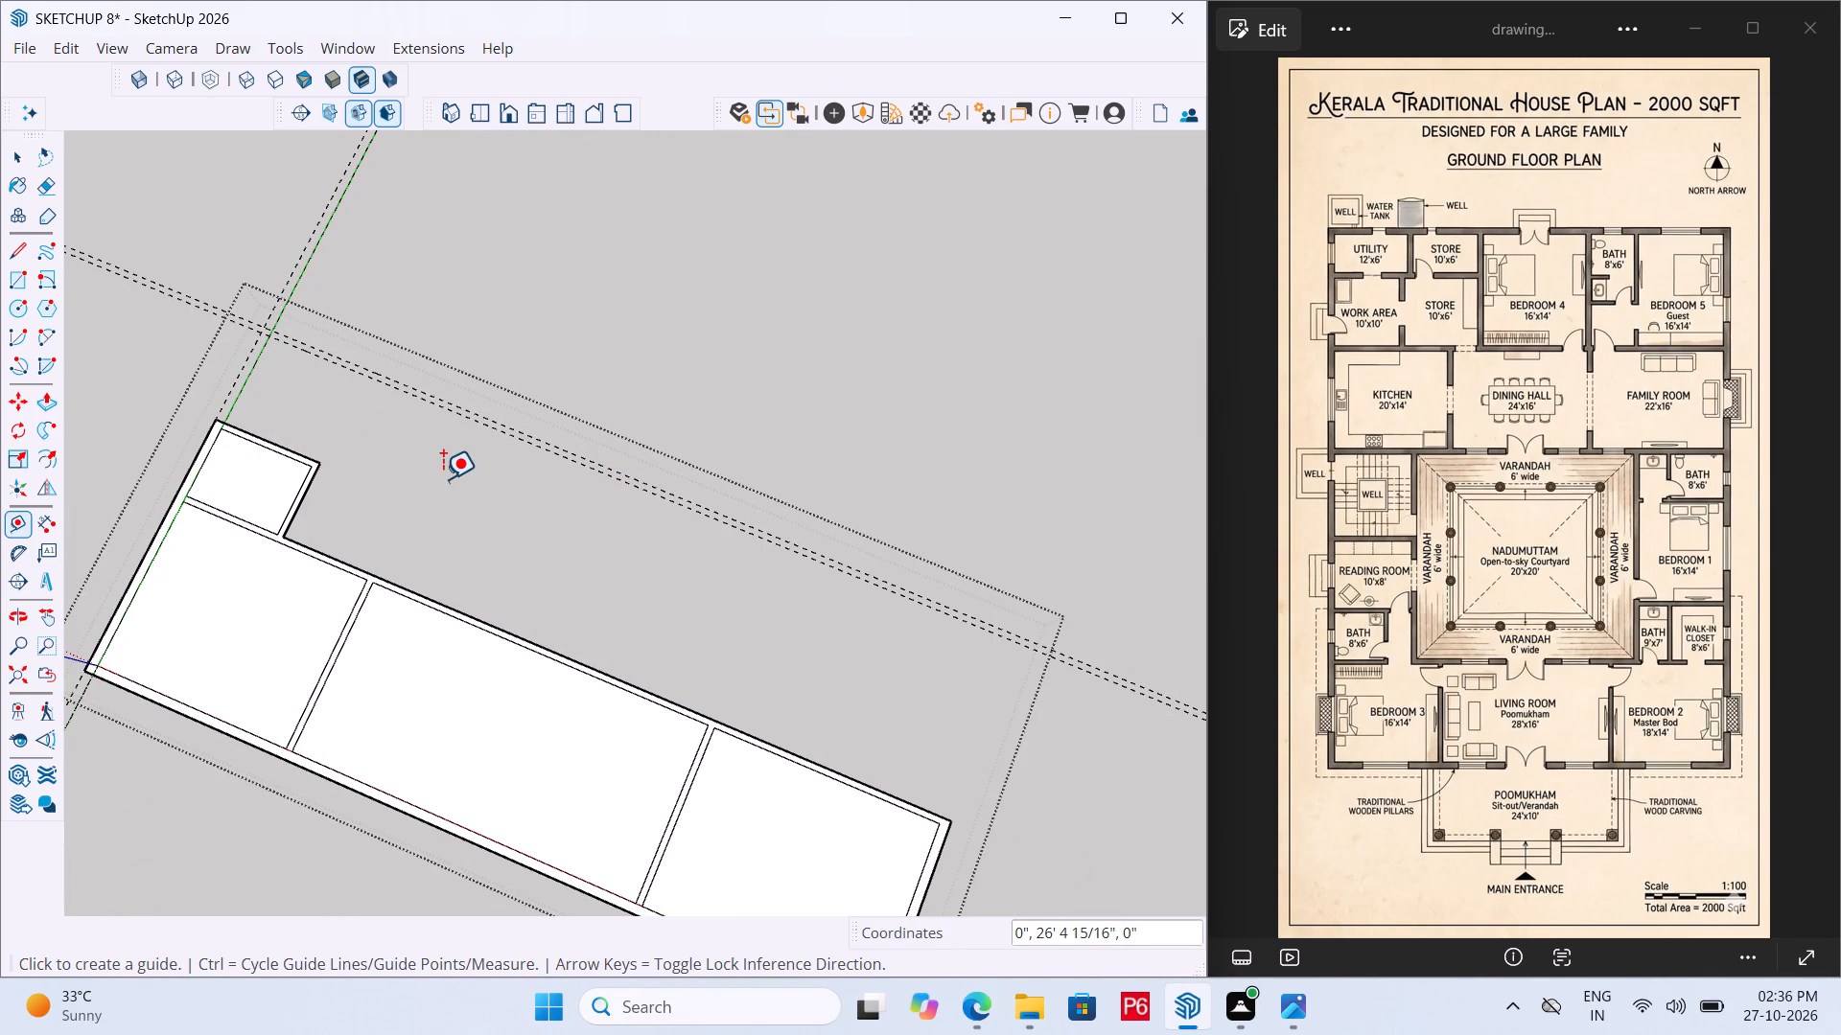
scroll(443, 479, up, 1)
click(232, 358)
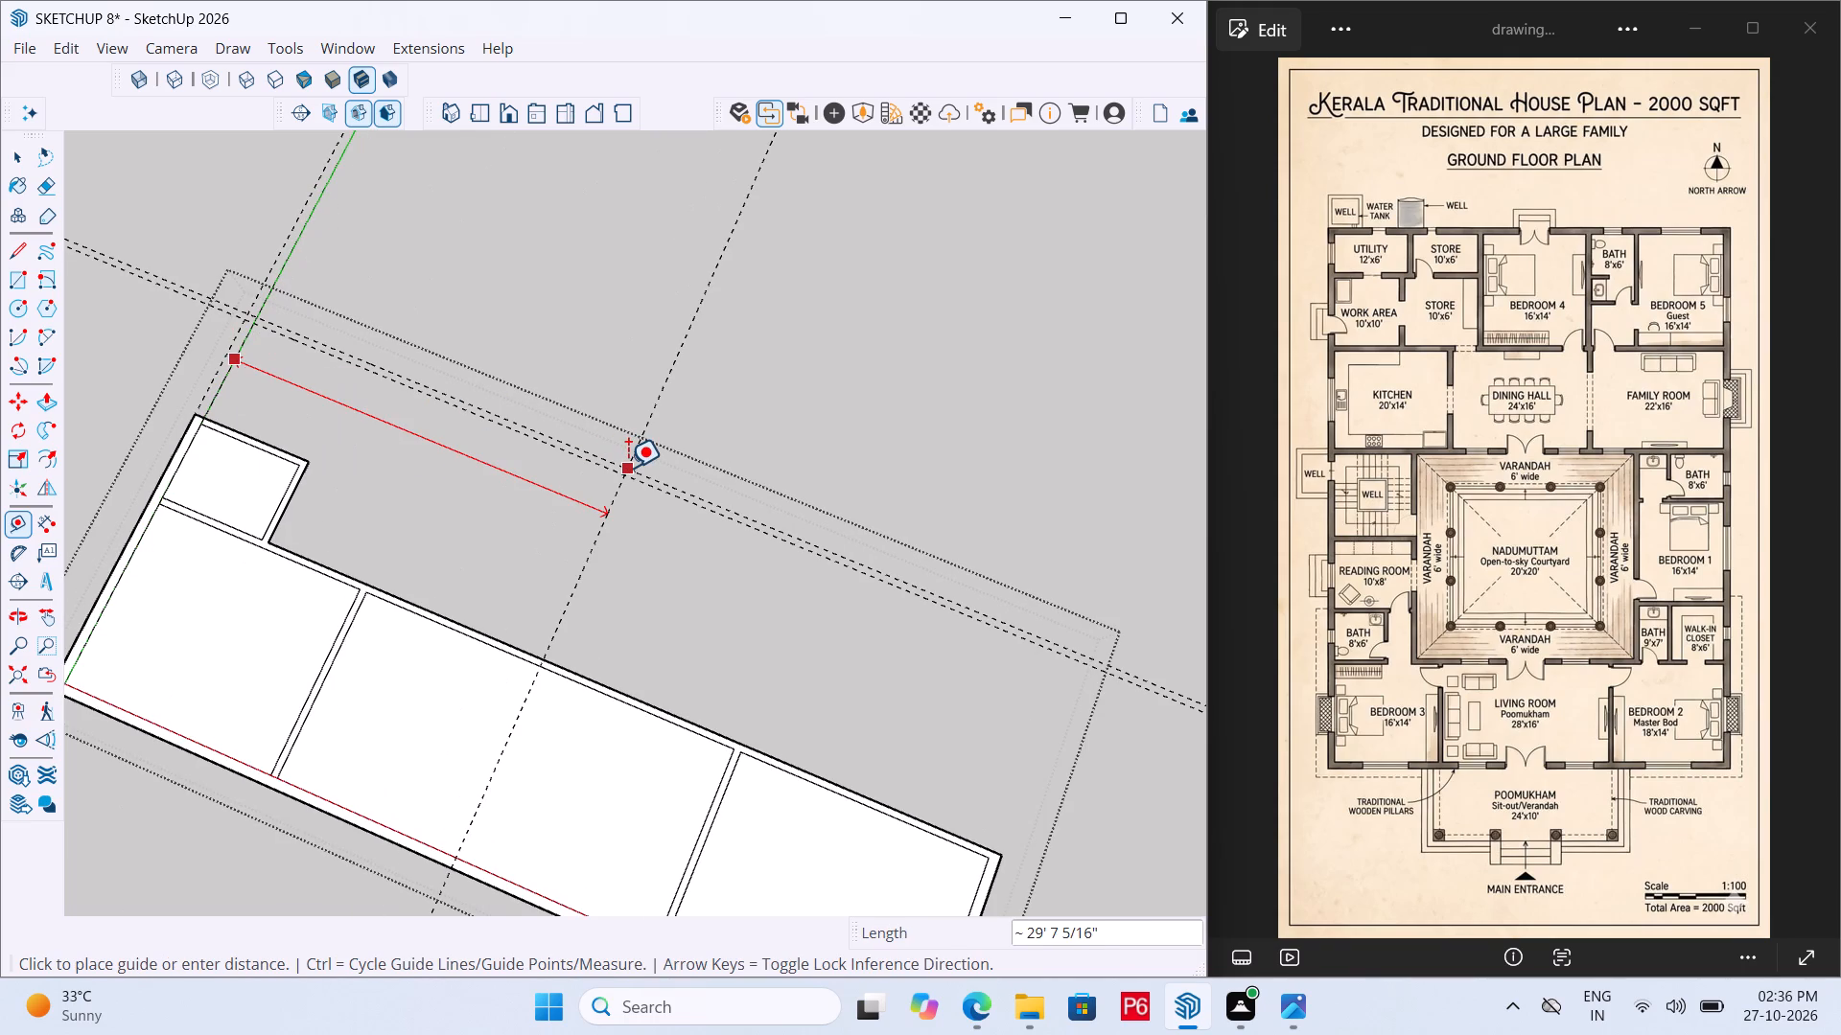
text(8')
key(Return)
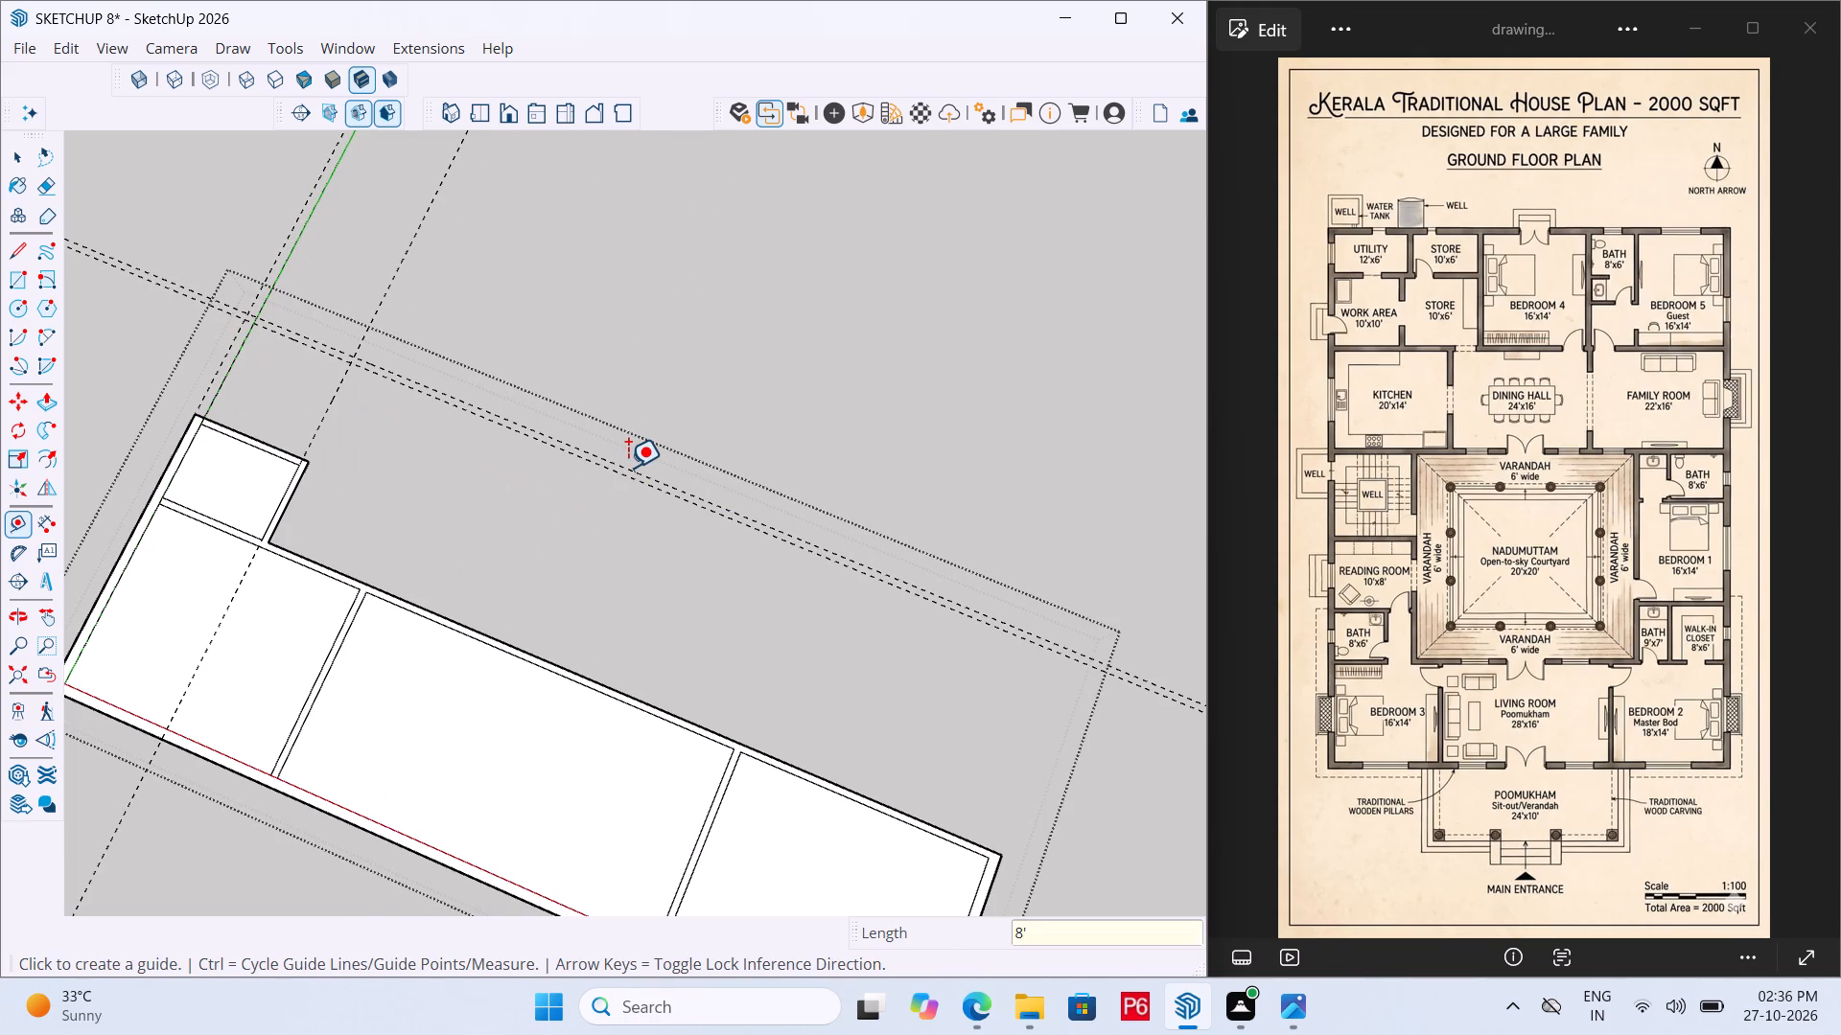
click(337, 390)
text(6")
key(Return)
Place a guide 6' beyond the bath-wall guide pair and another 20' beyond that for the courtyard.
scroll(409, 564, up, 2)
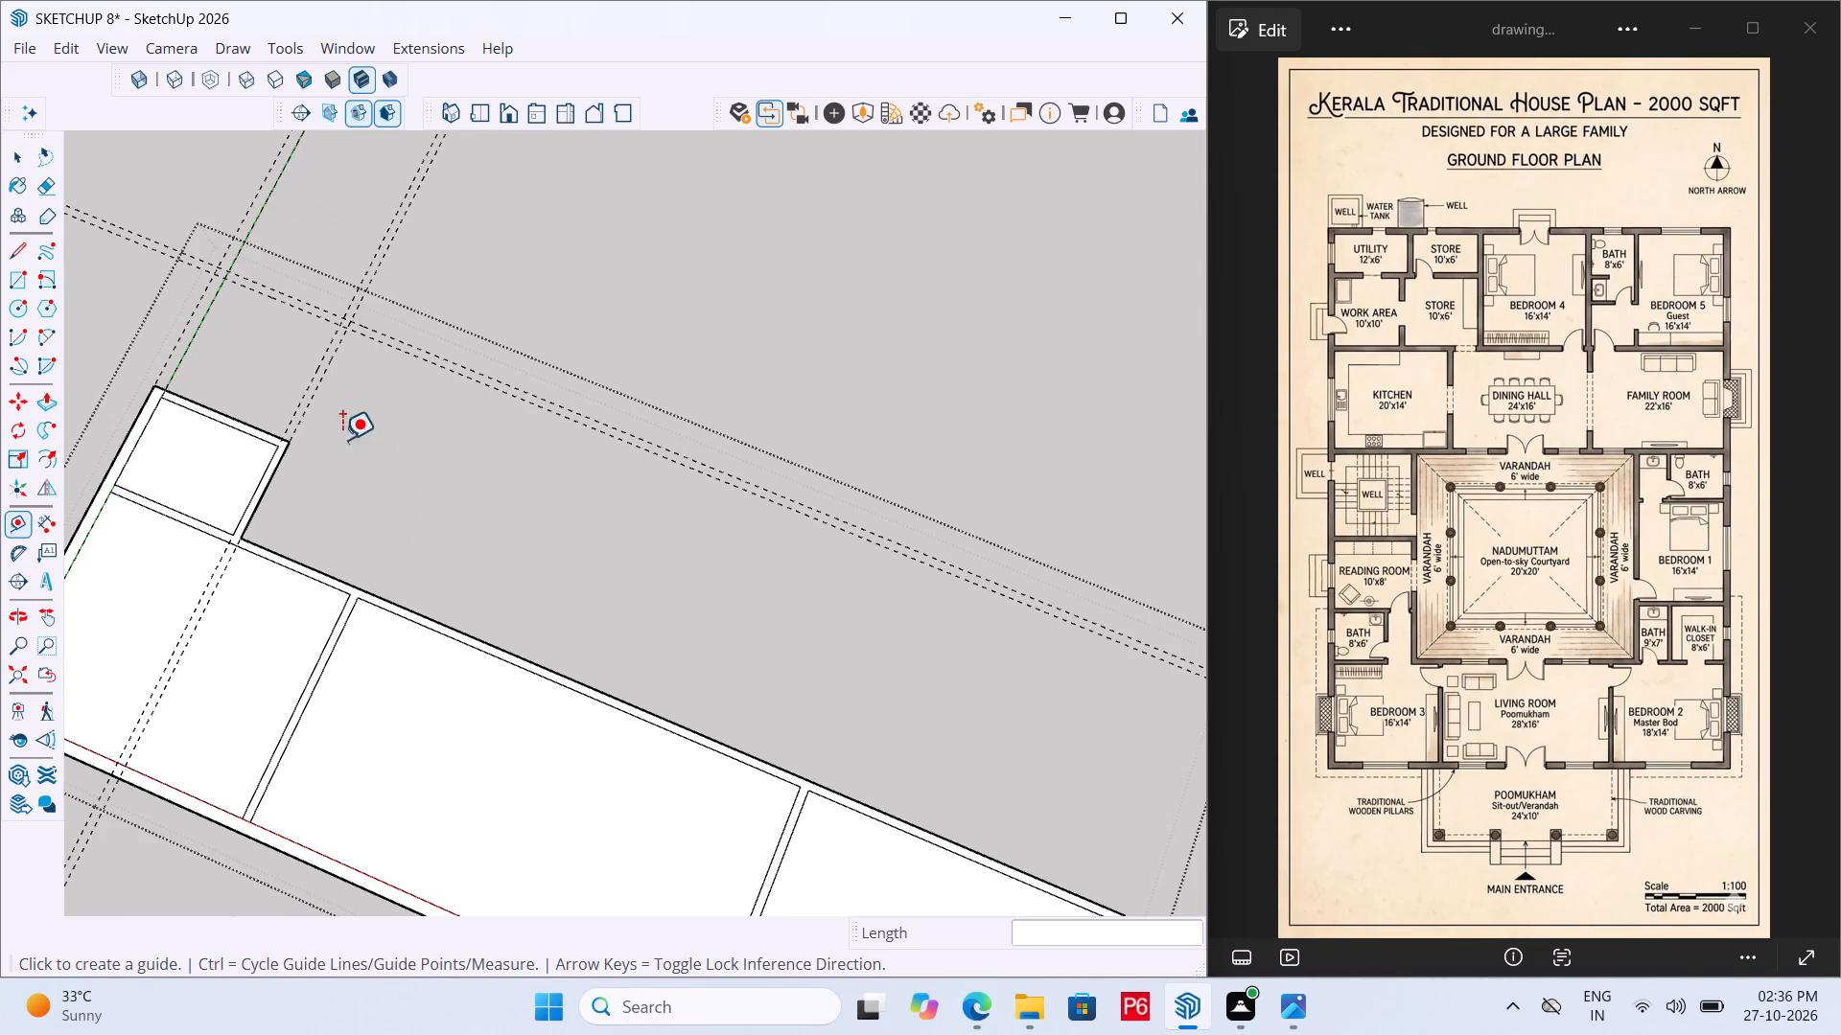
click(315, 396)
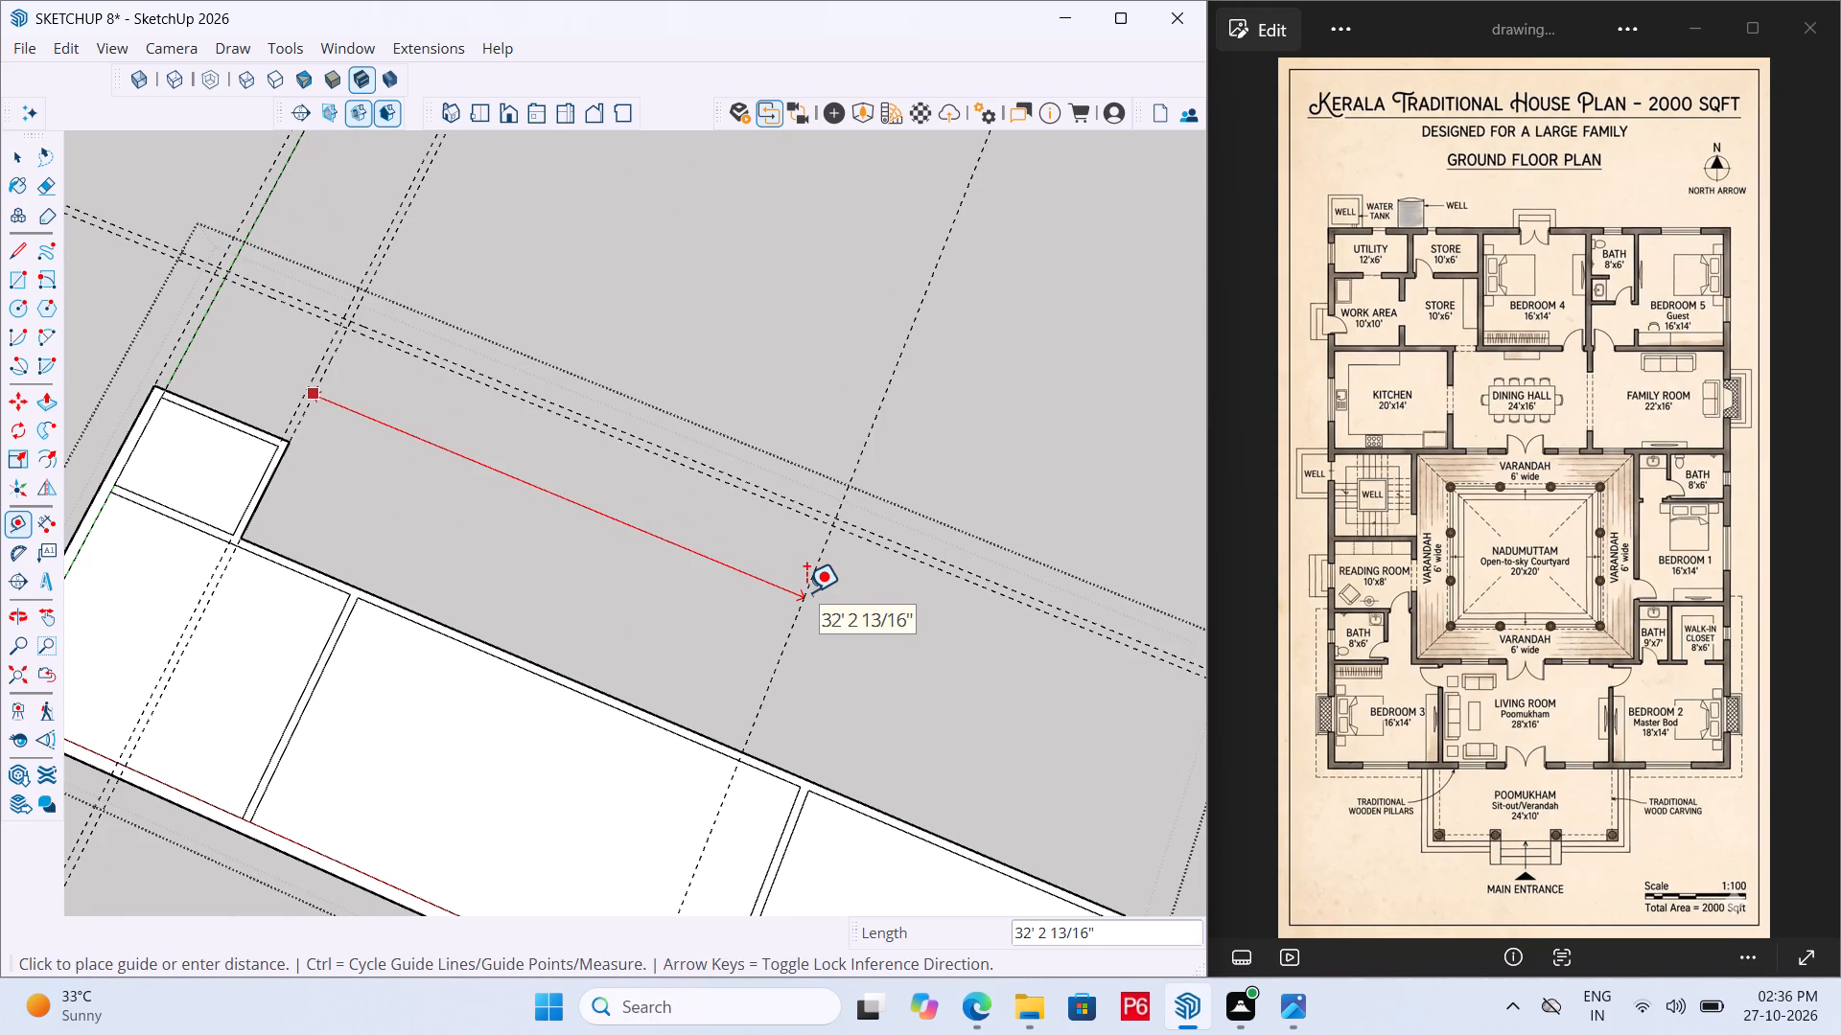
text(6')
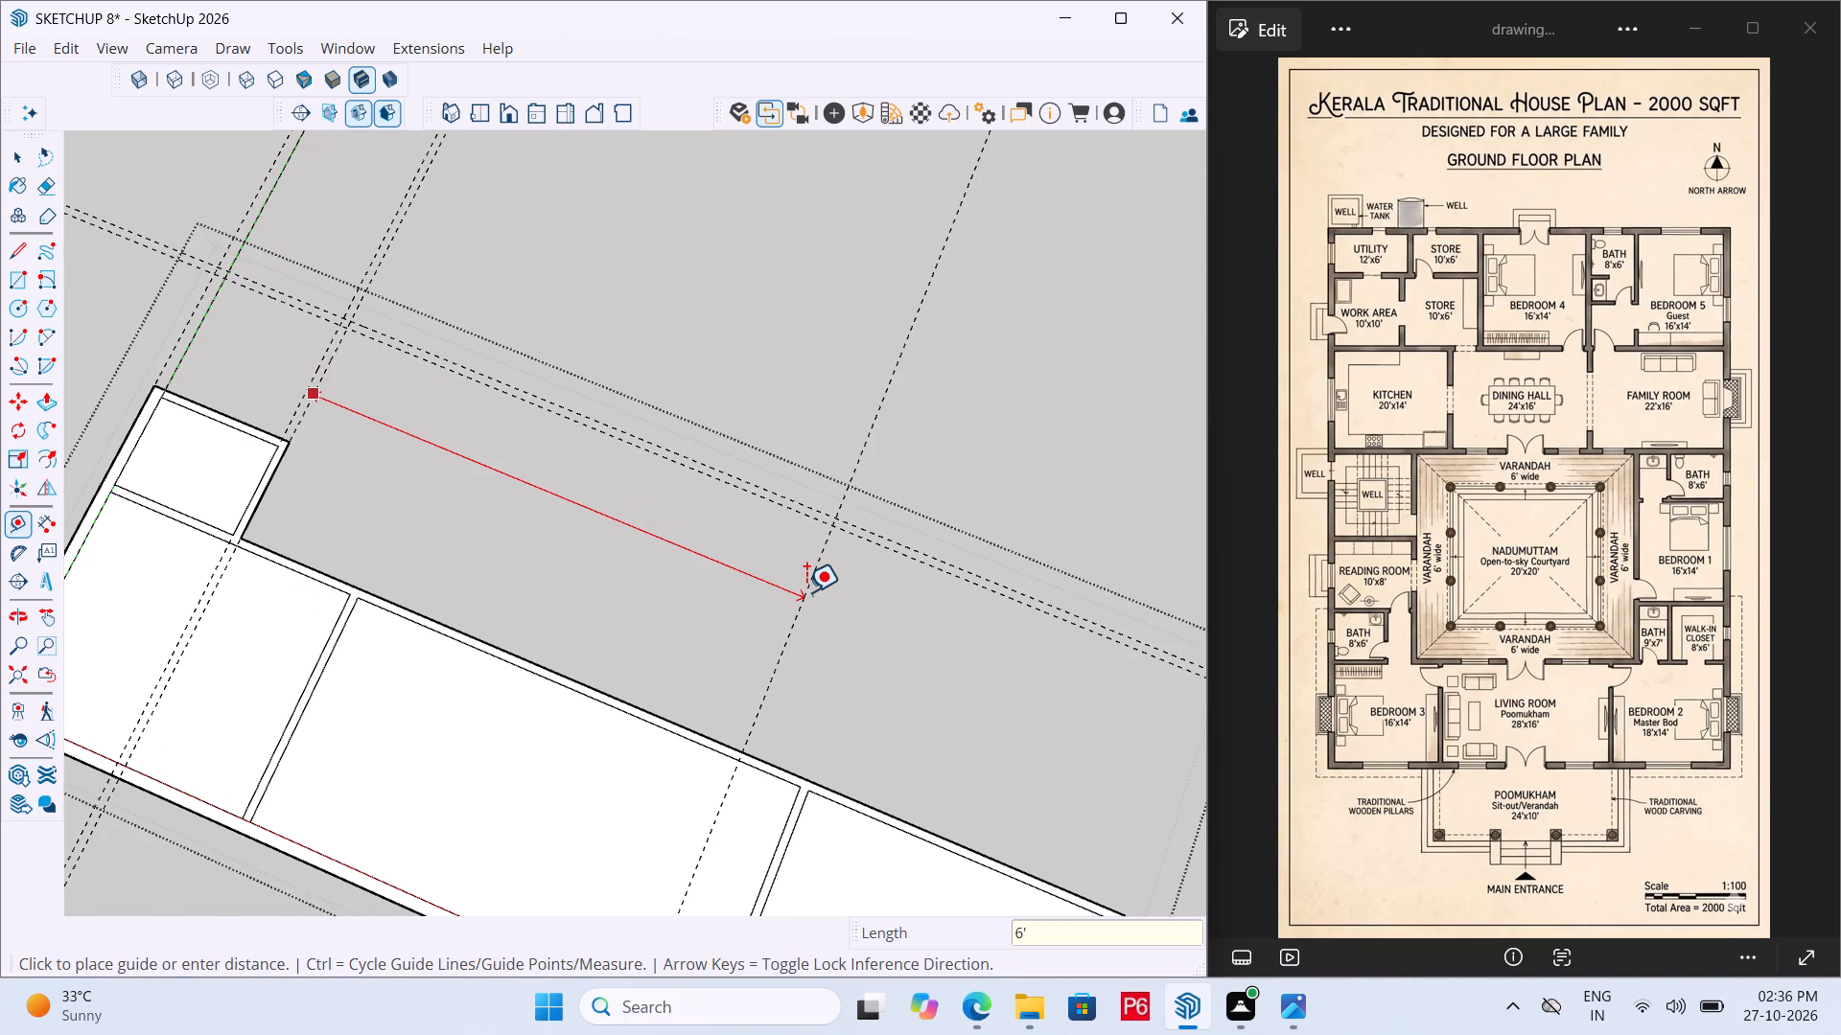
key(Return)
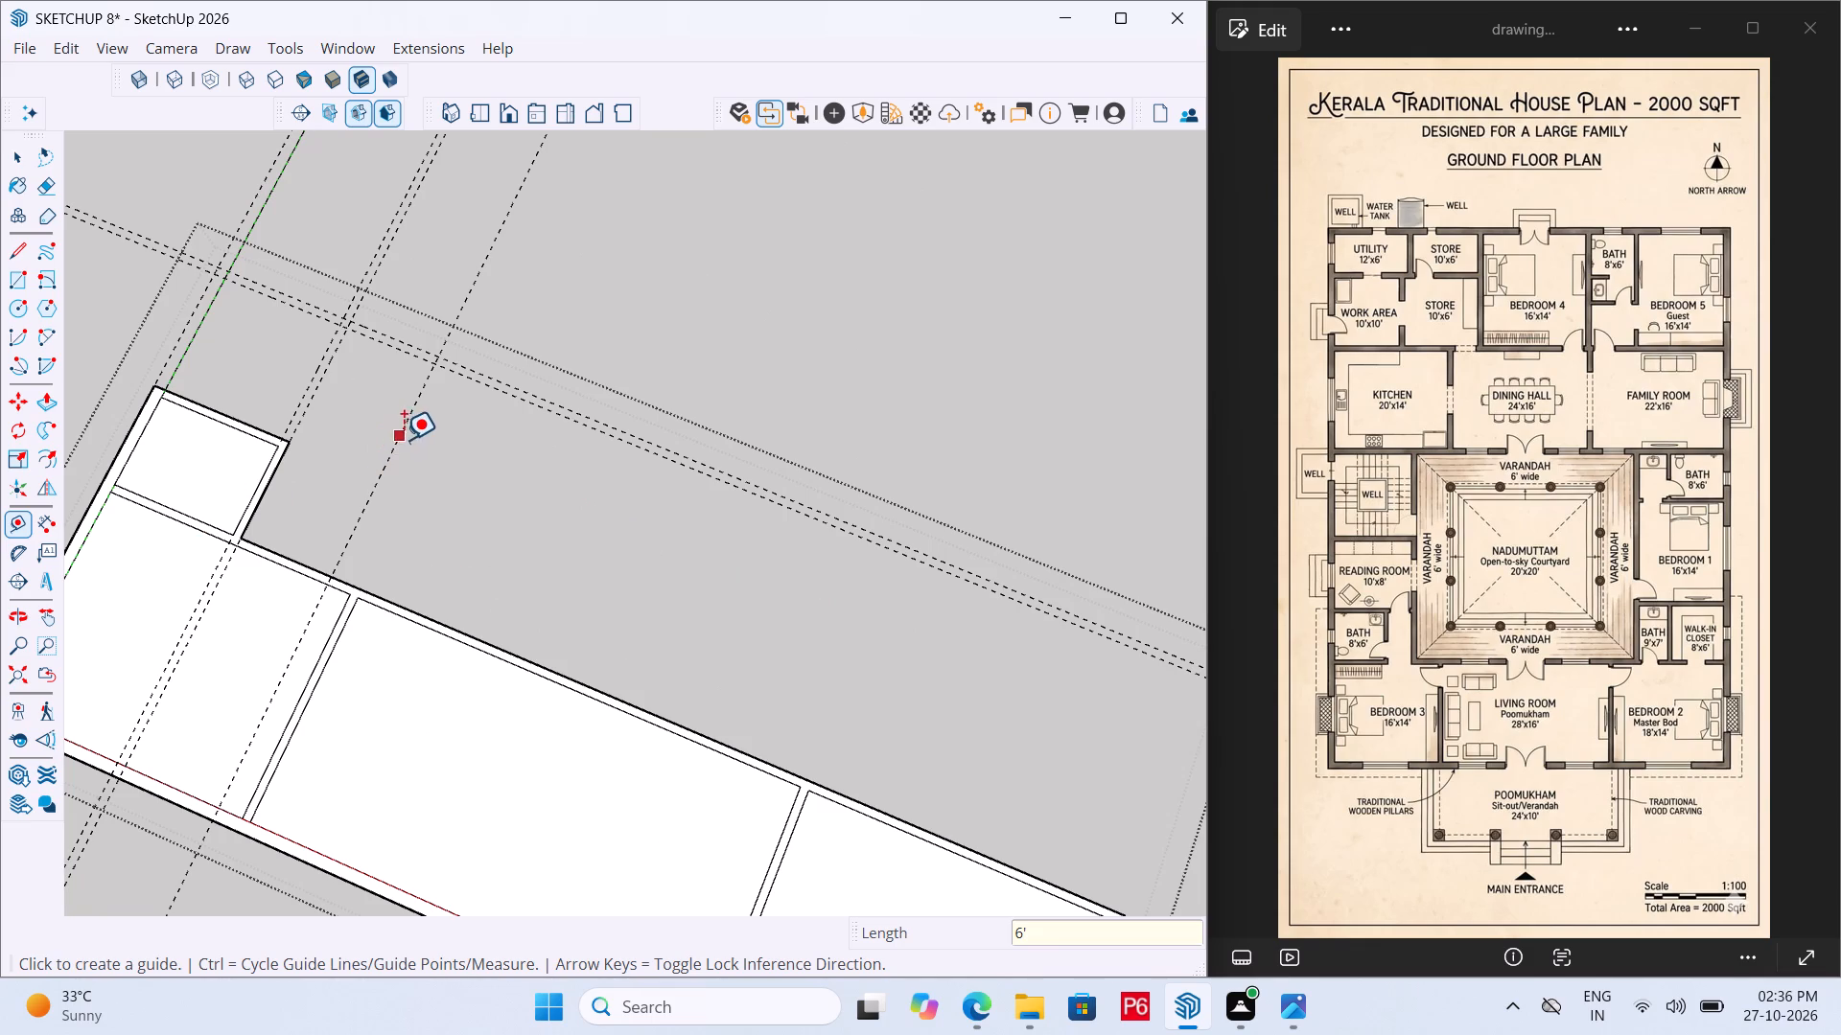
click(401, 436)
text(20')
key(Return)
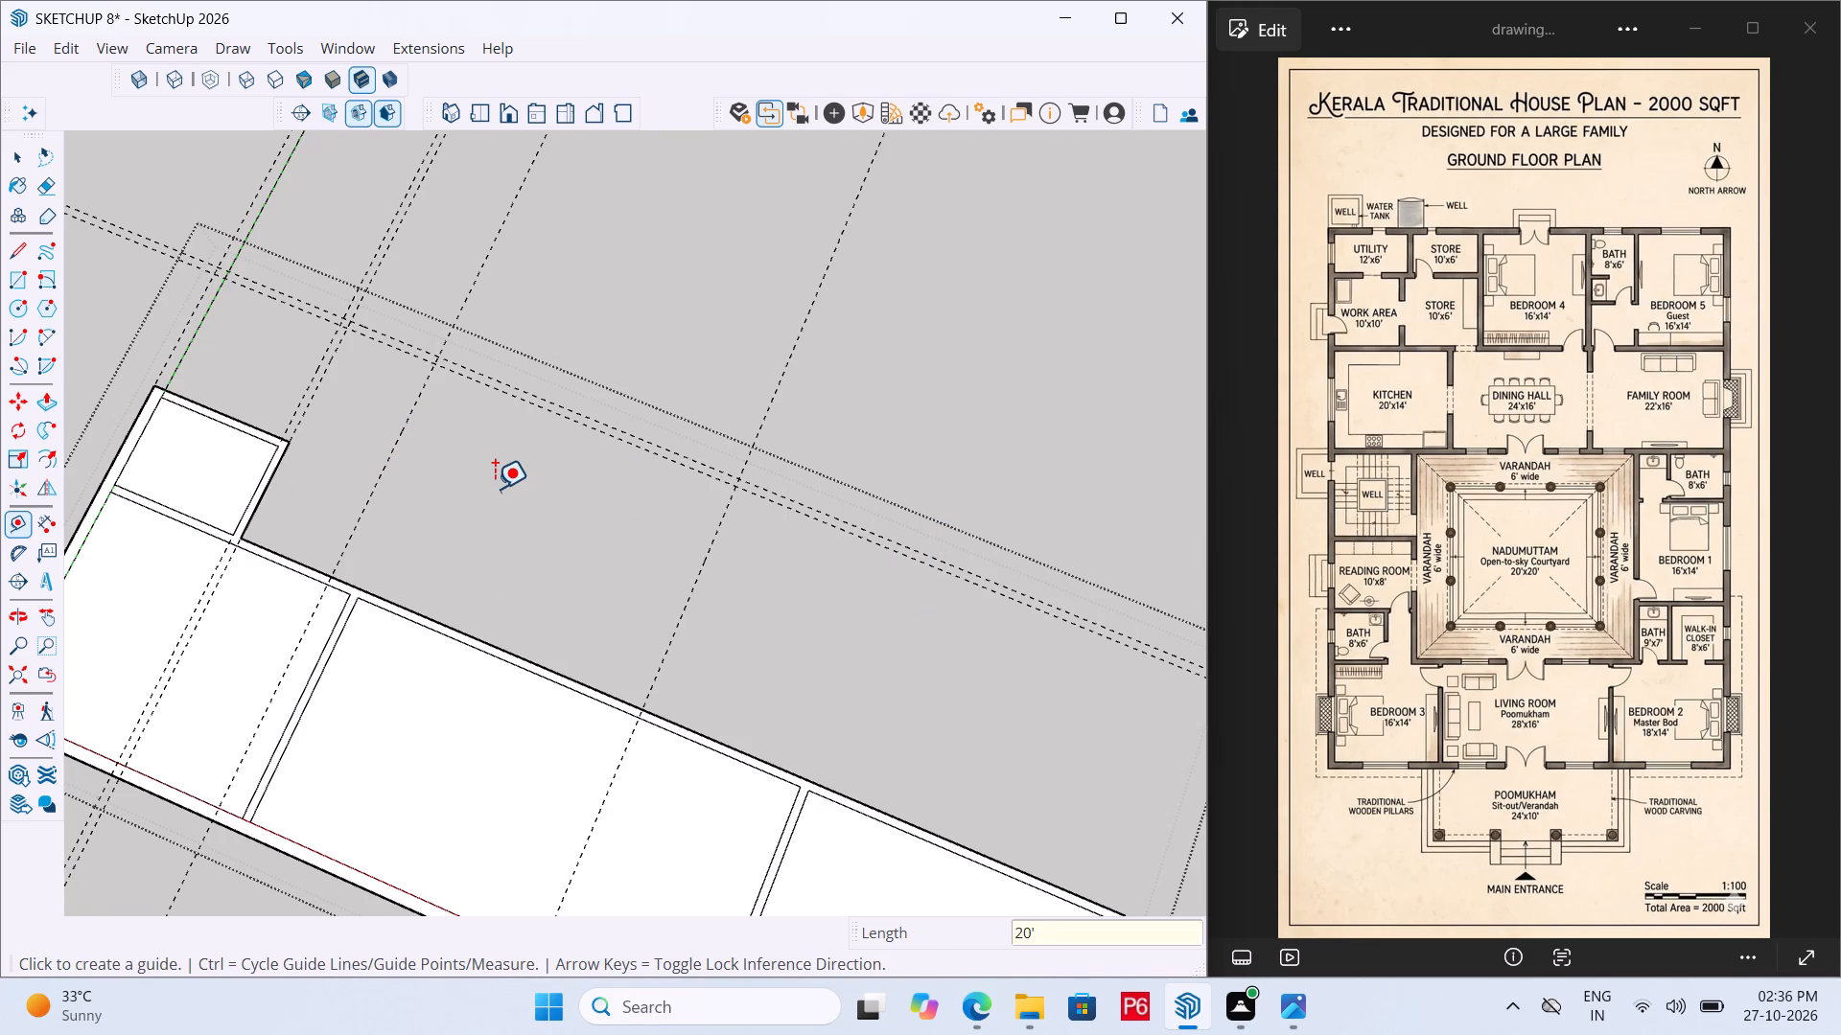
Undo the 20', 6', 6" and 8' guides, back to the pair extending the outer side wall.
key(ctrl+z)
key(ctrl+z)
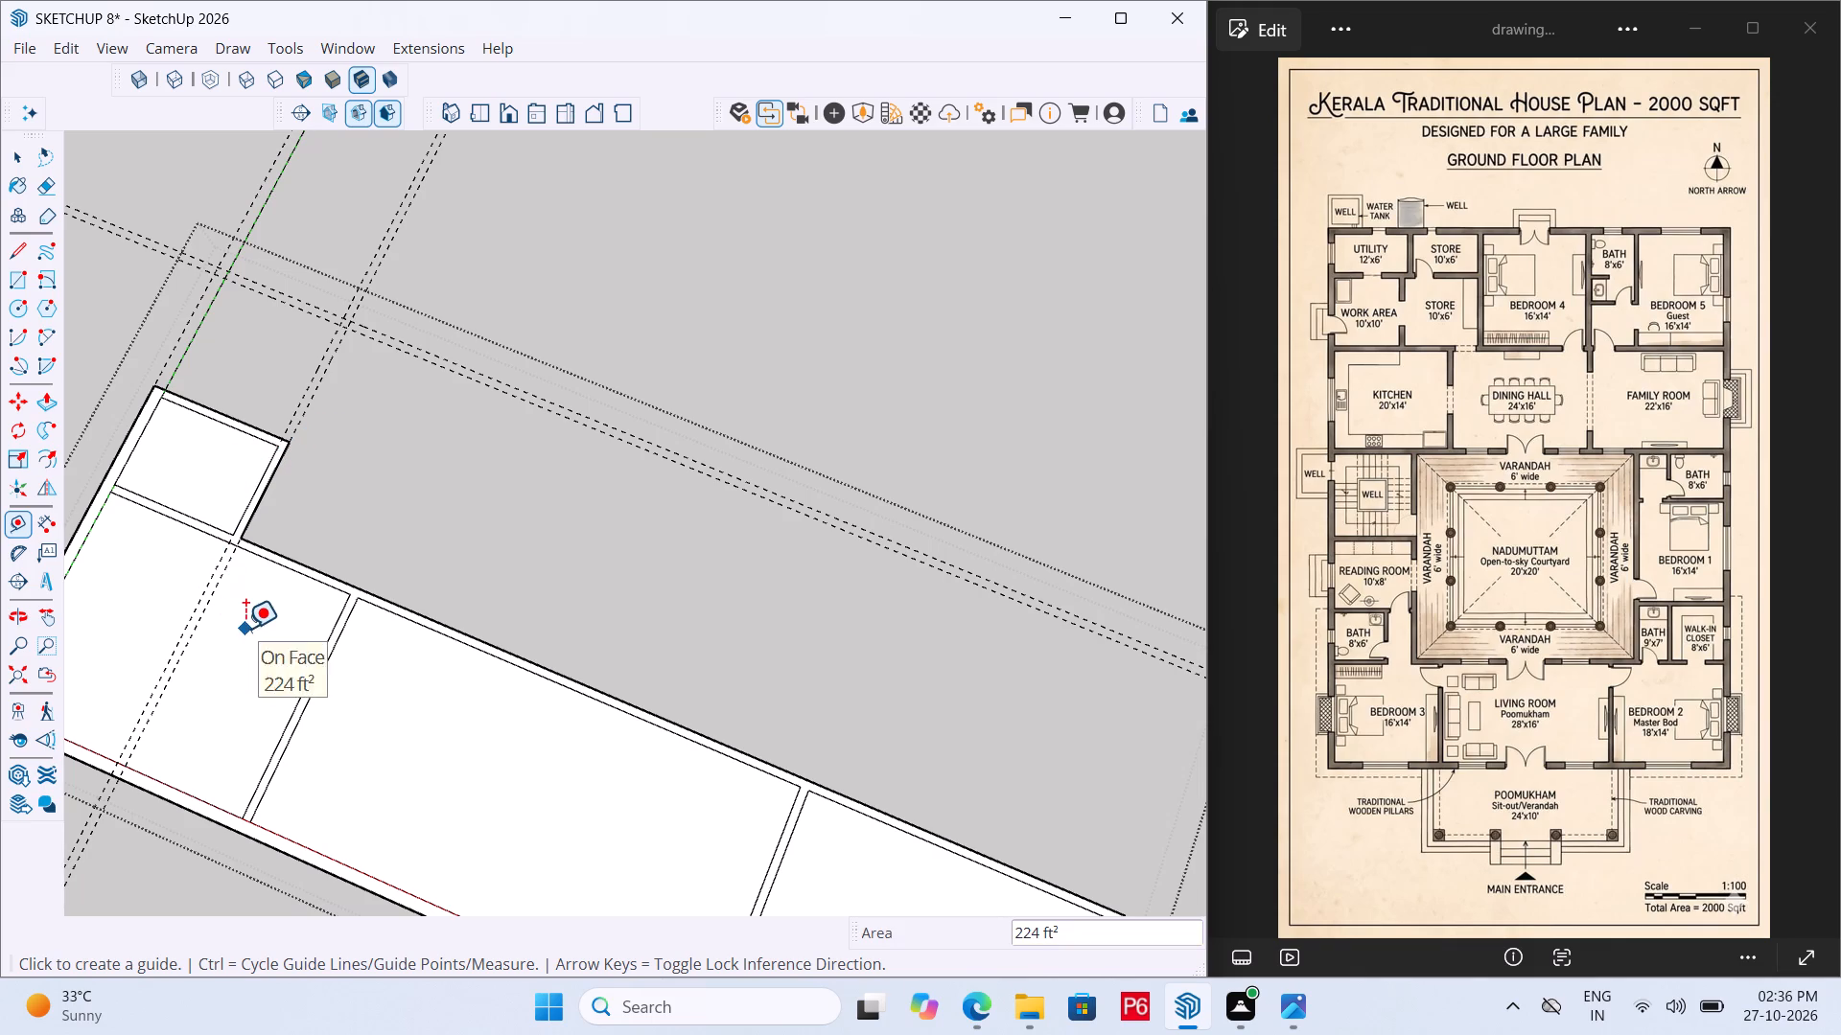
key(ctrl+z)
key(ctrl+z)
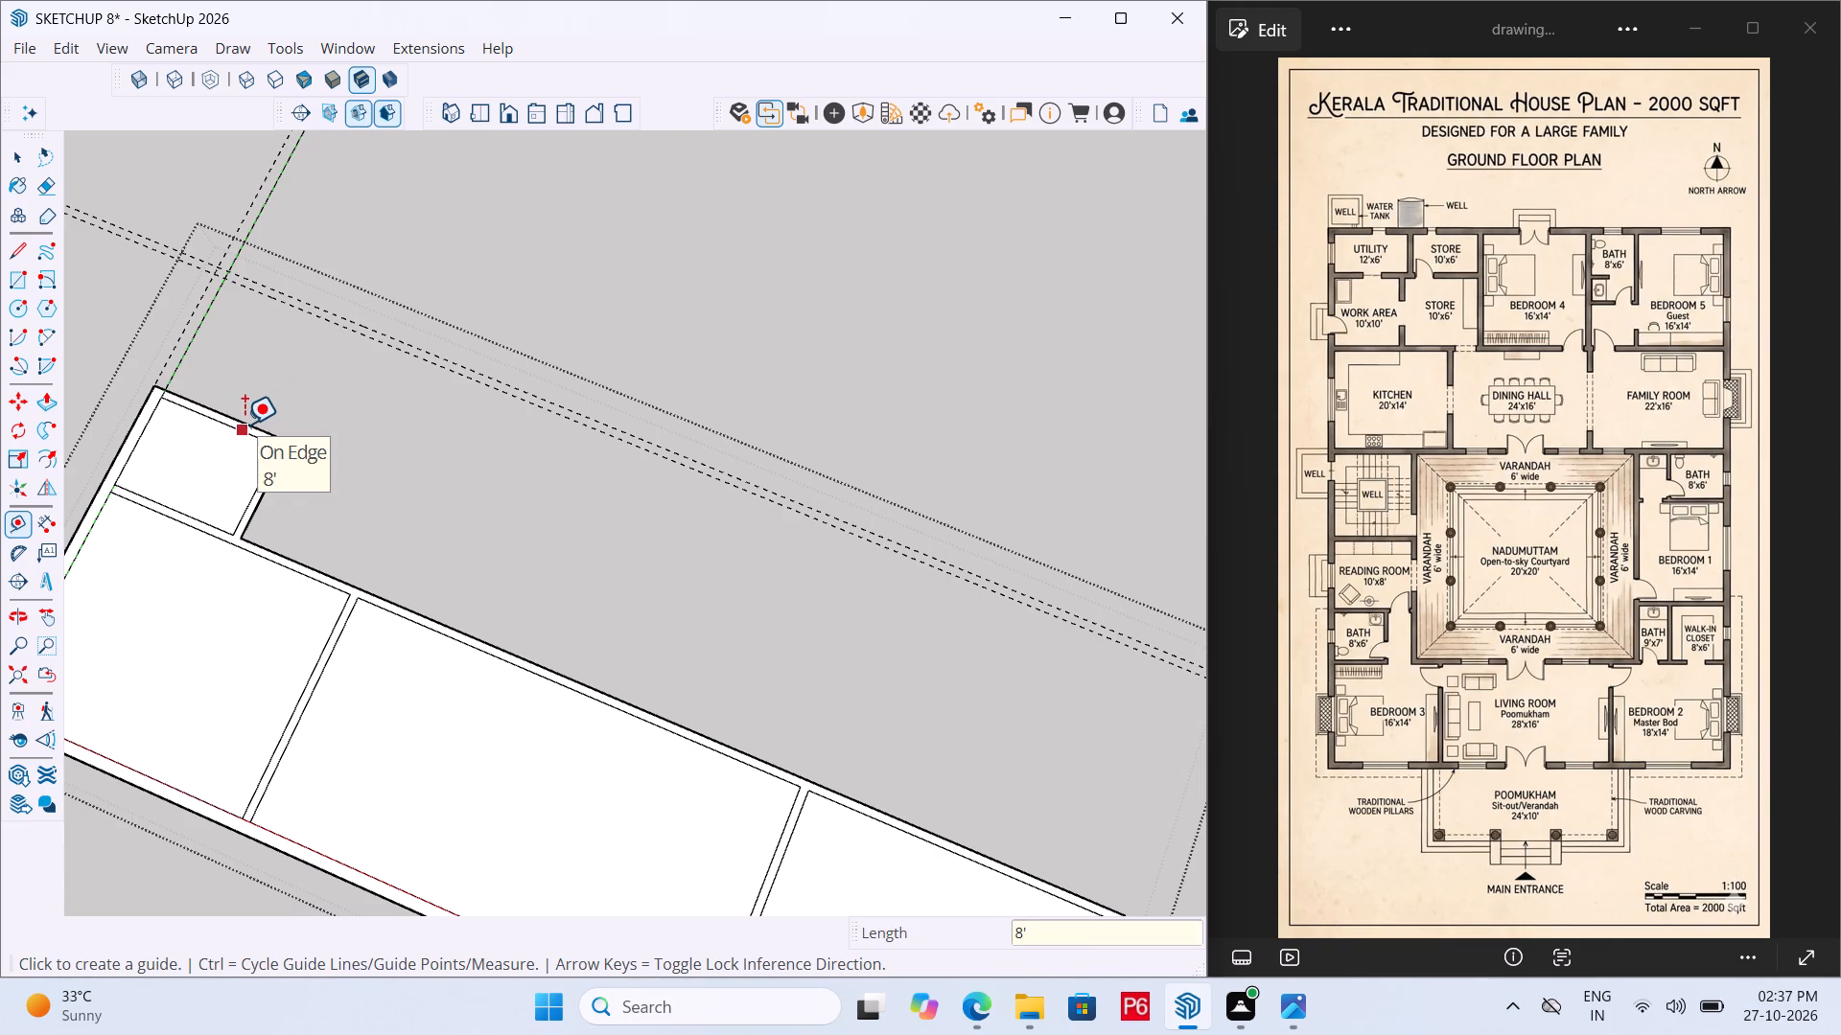
Place a guide 10' from the outer side wall's inner guide and another 6" beyond it for the wall thickness.
click(206, 315)
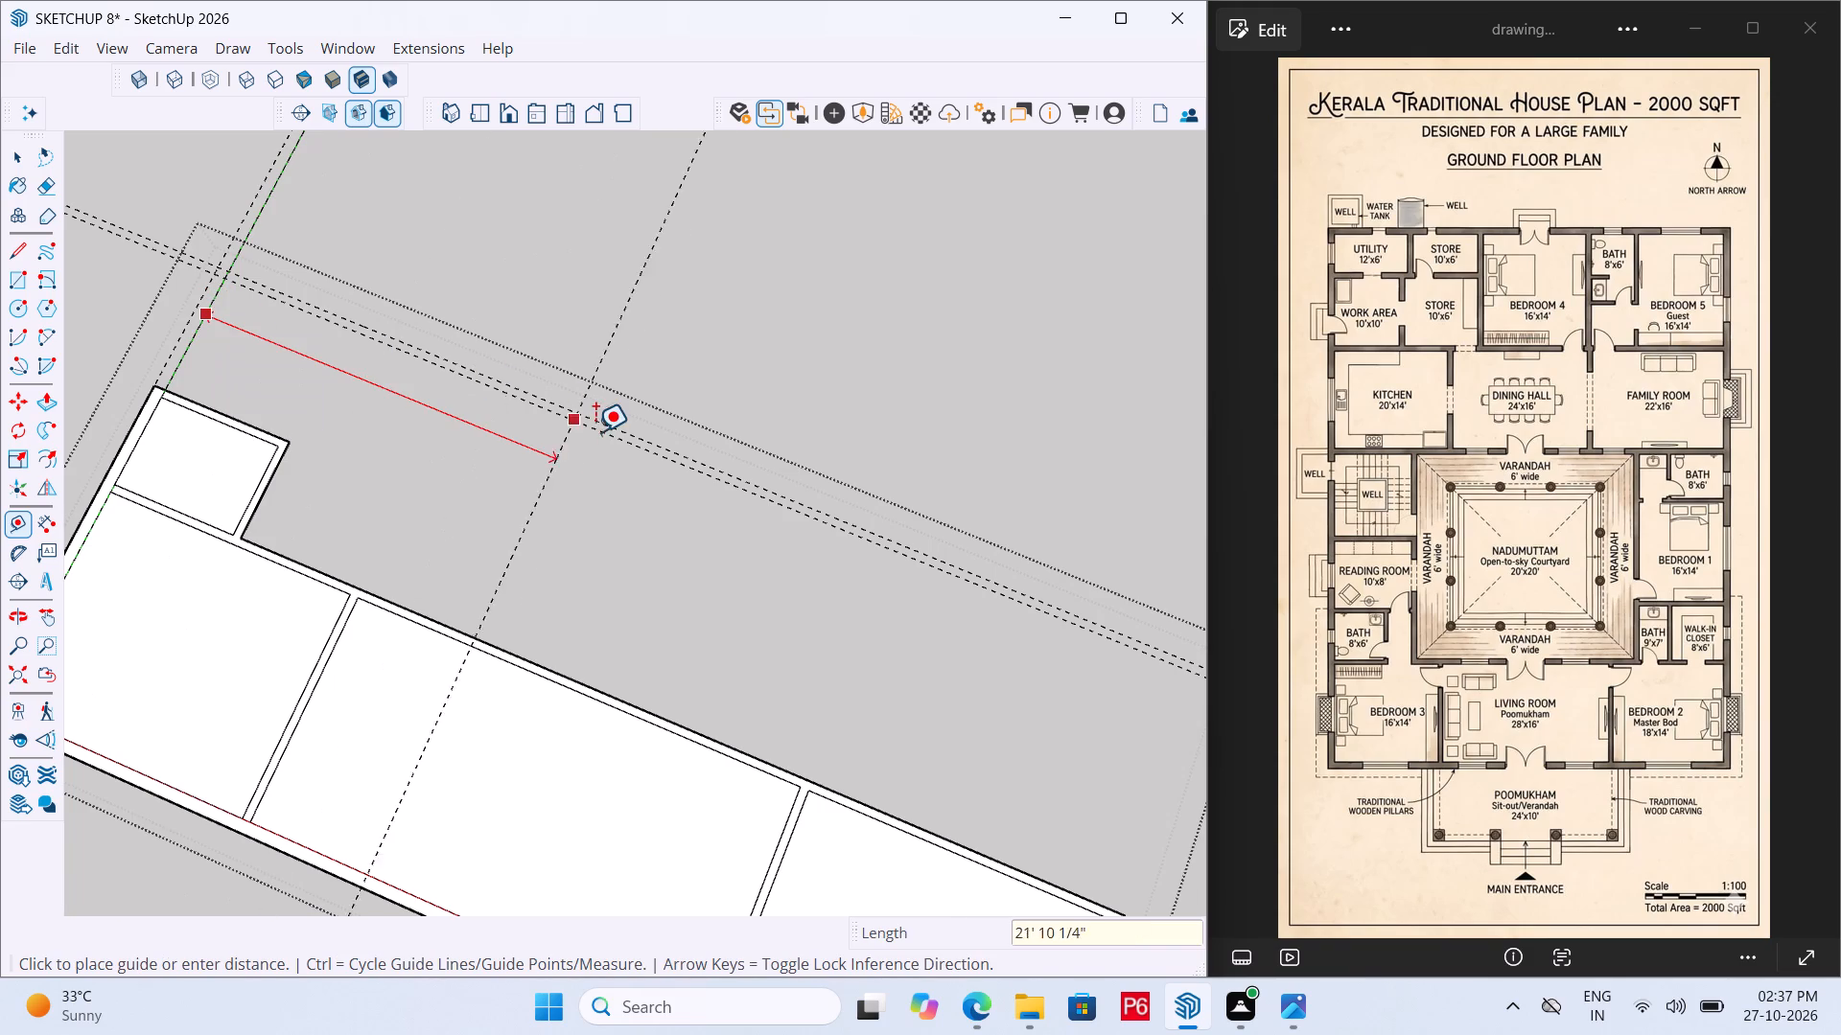
text(10')
key(Return)
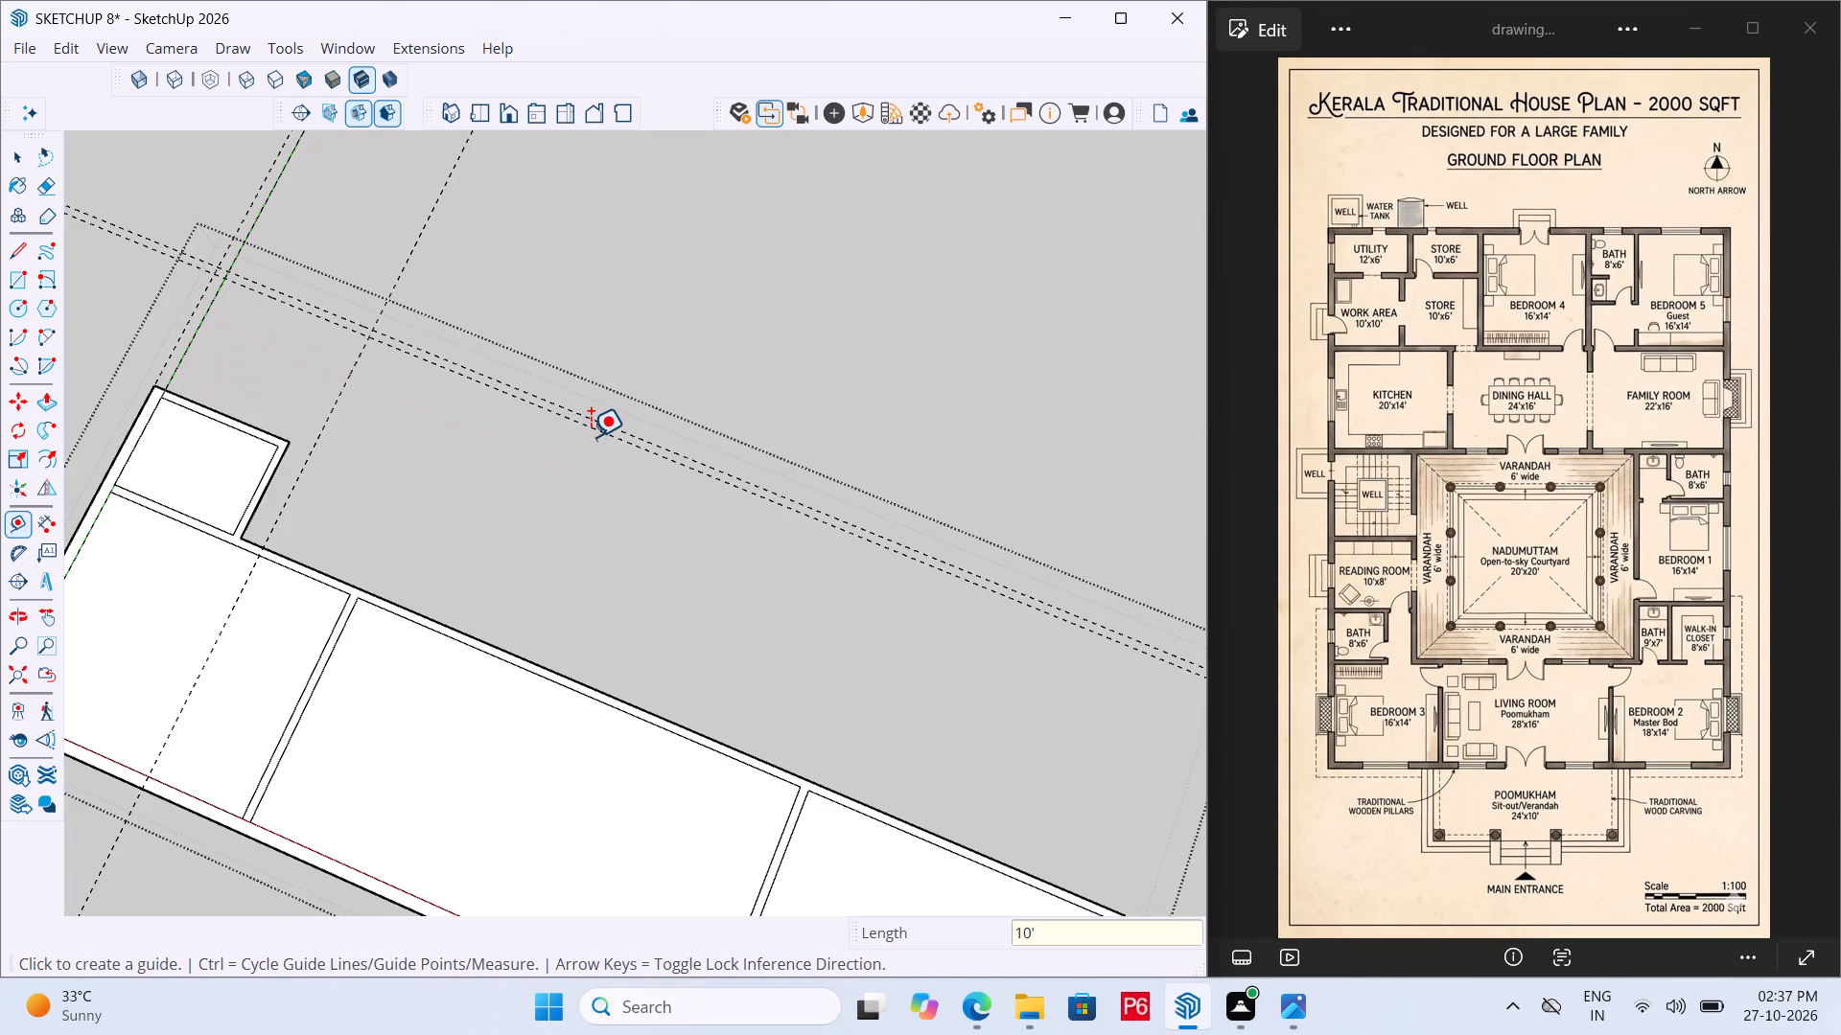
click(340, 386)
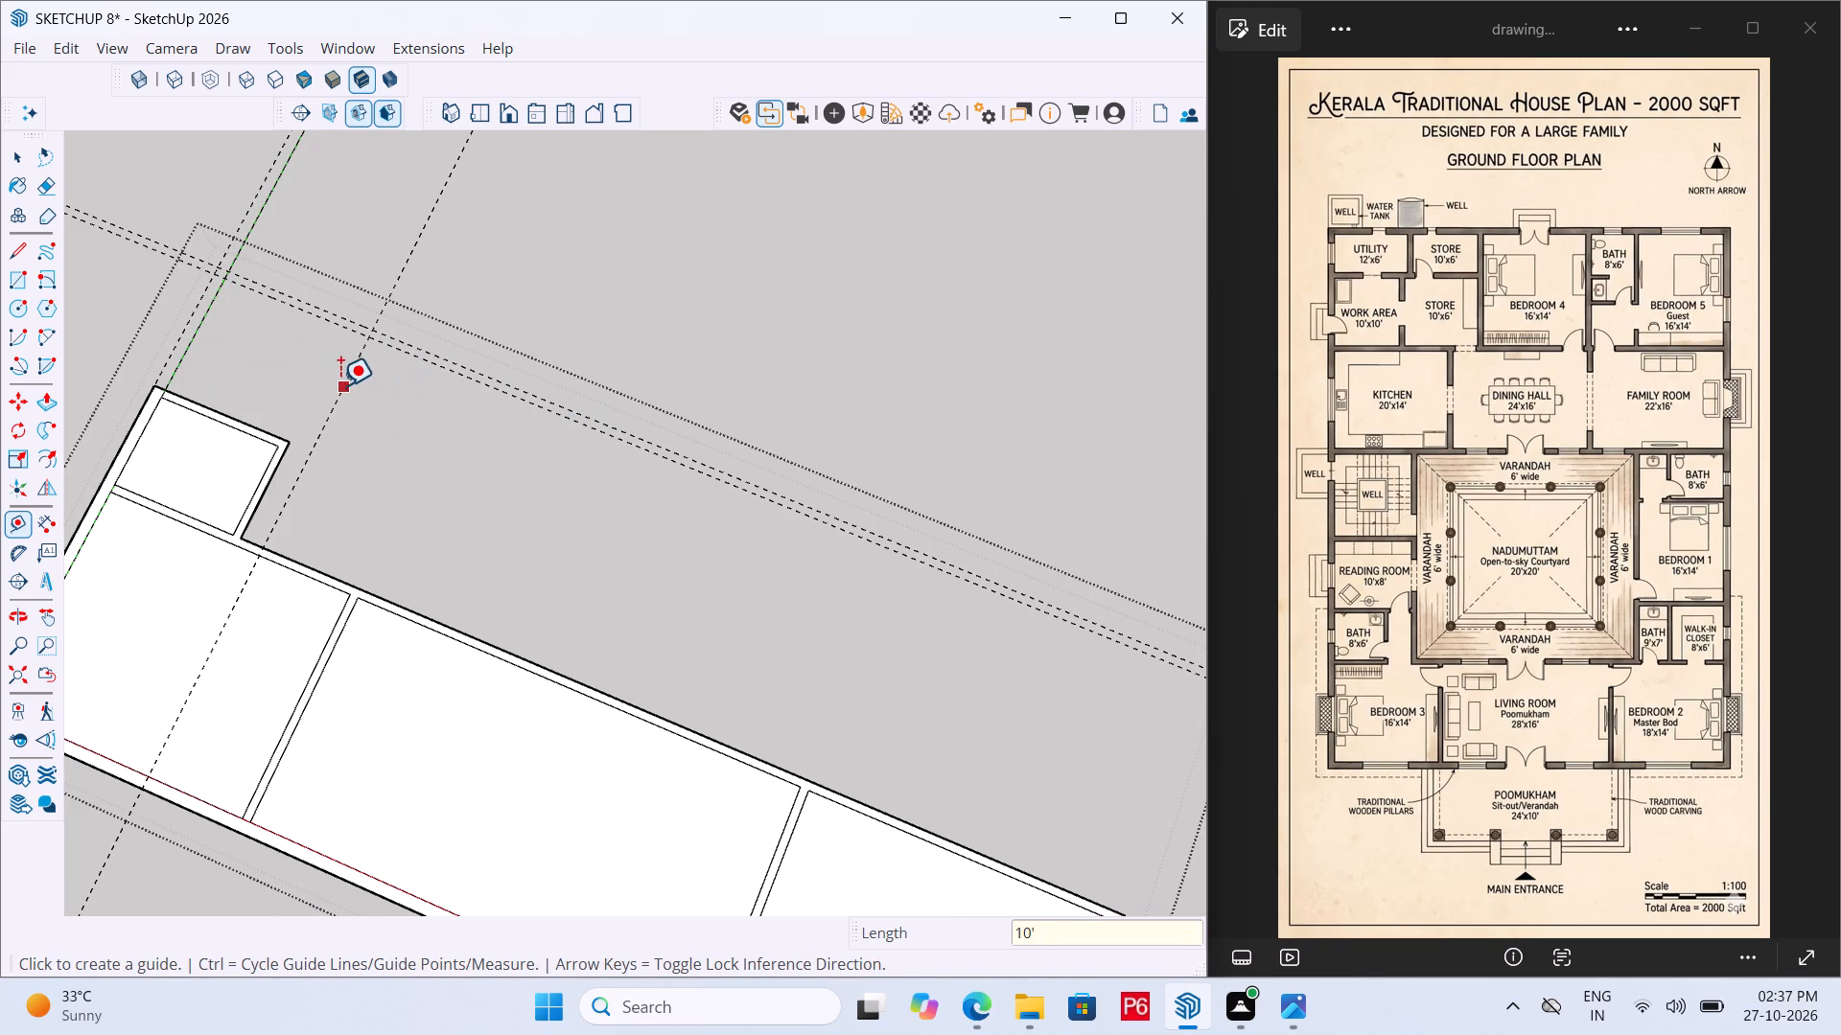
text(6")
key(Return)
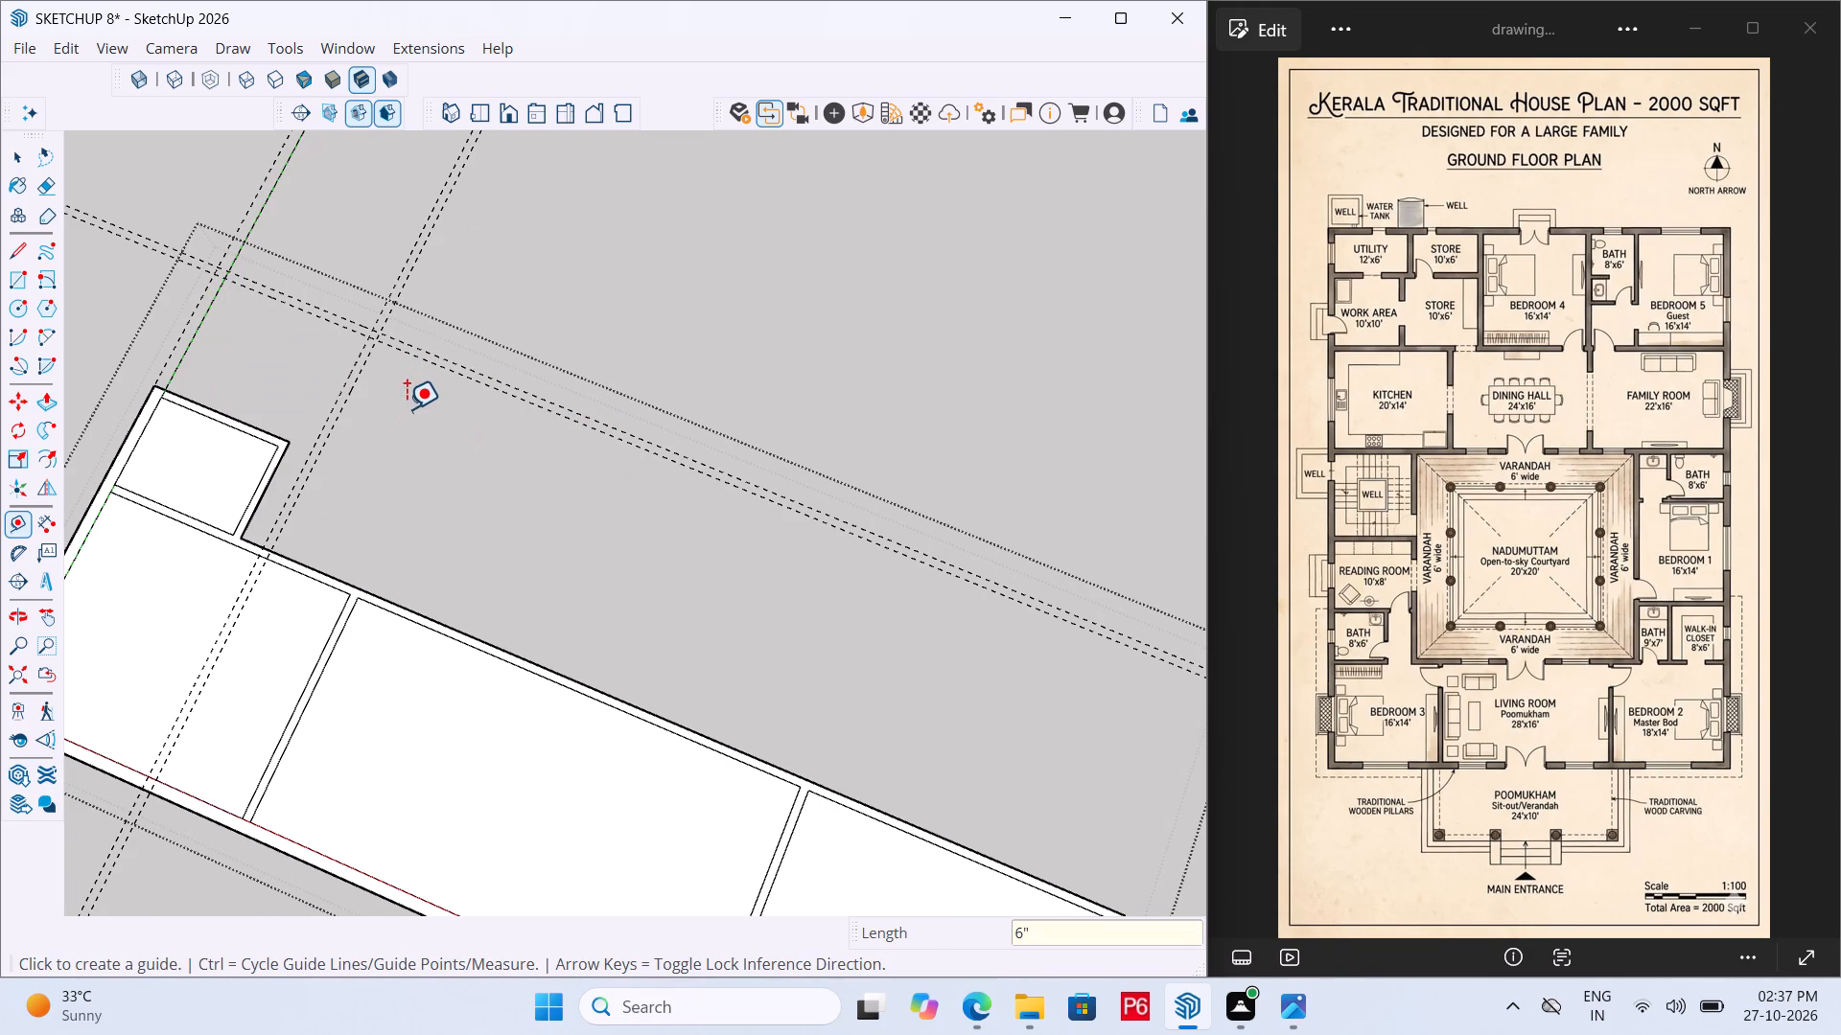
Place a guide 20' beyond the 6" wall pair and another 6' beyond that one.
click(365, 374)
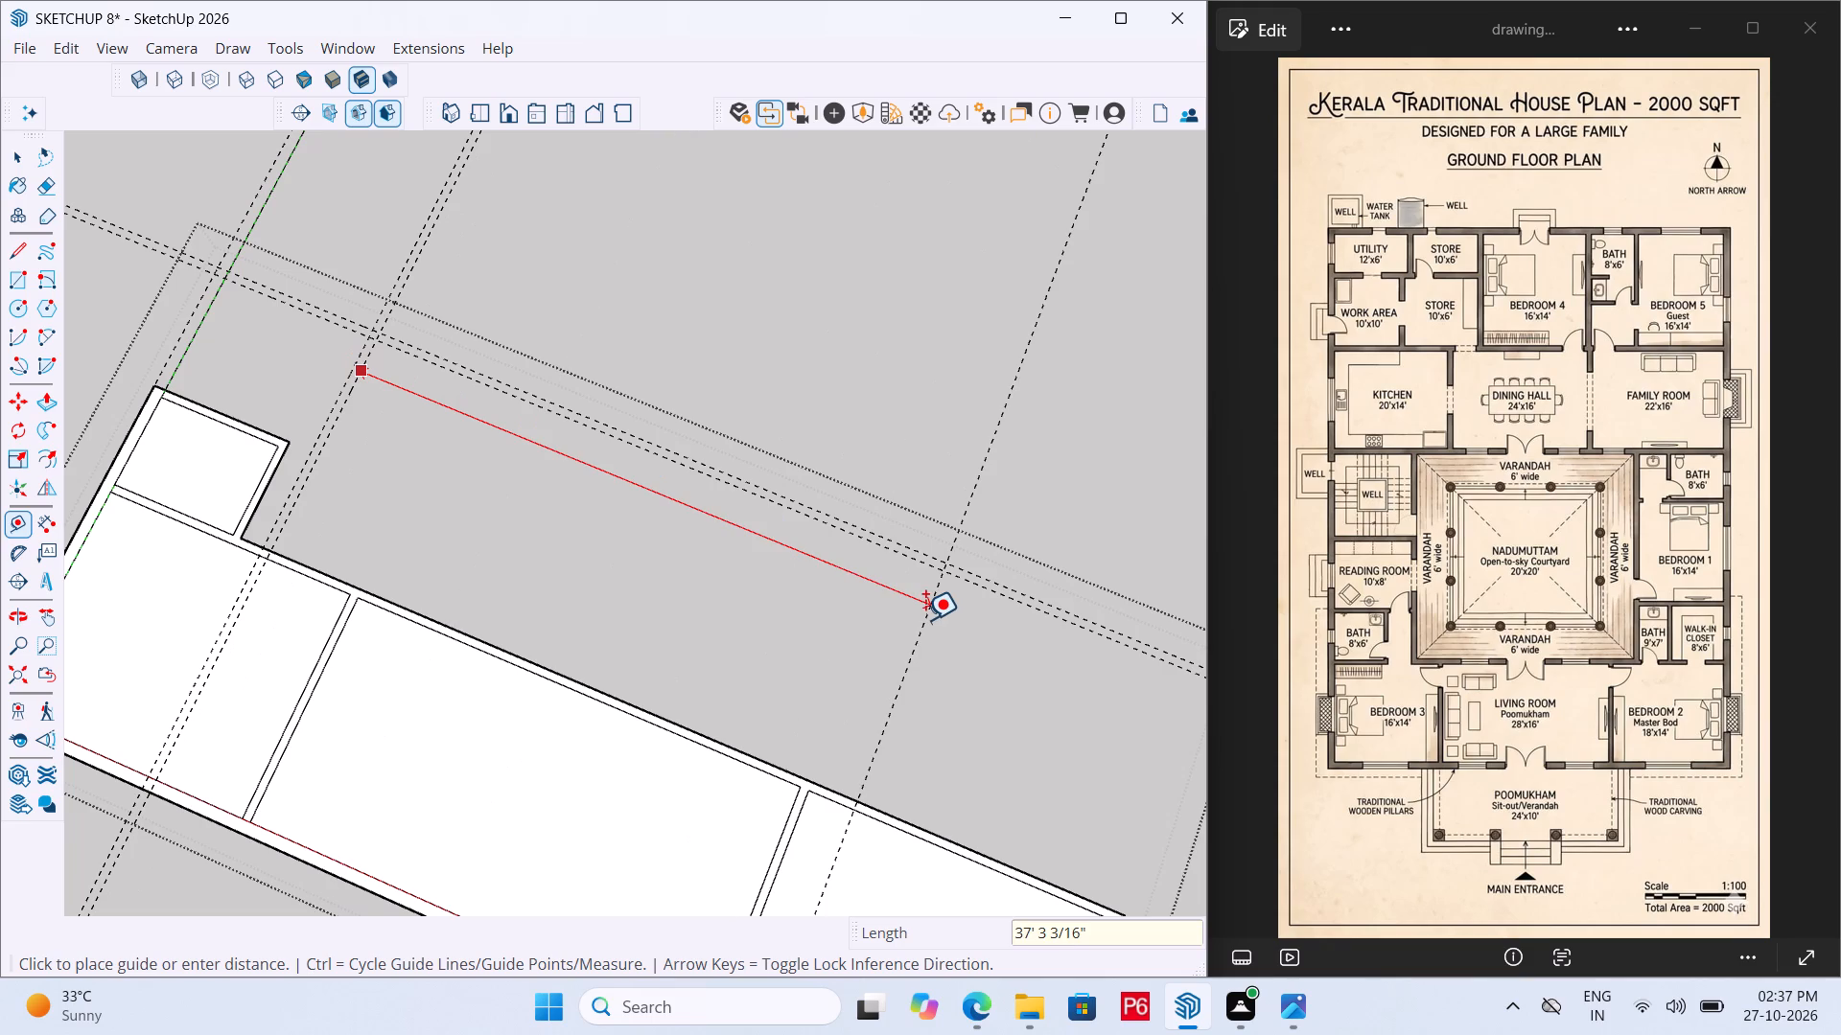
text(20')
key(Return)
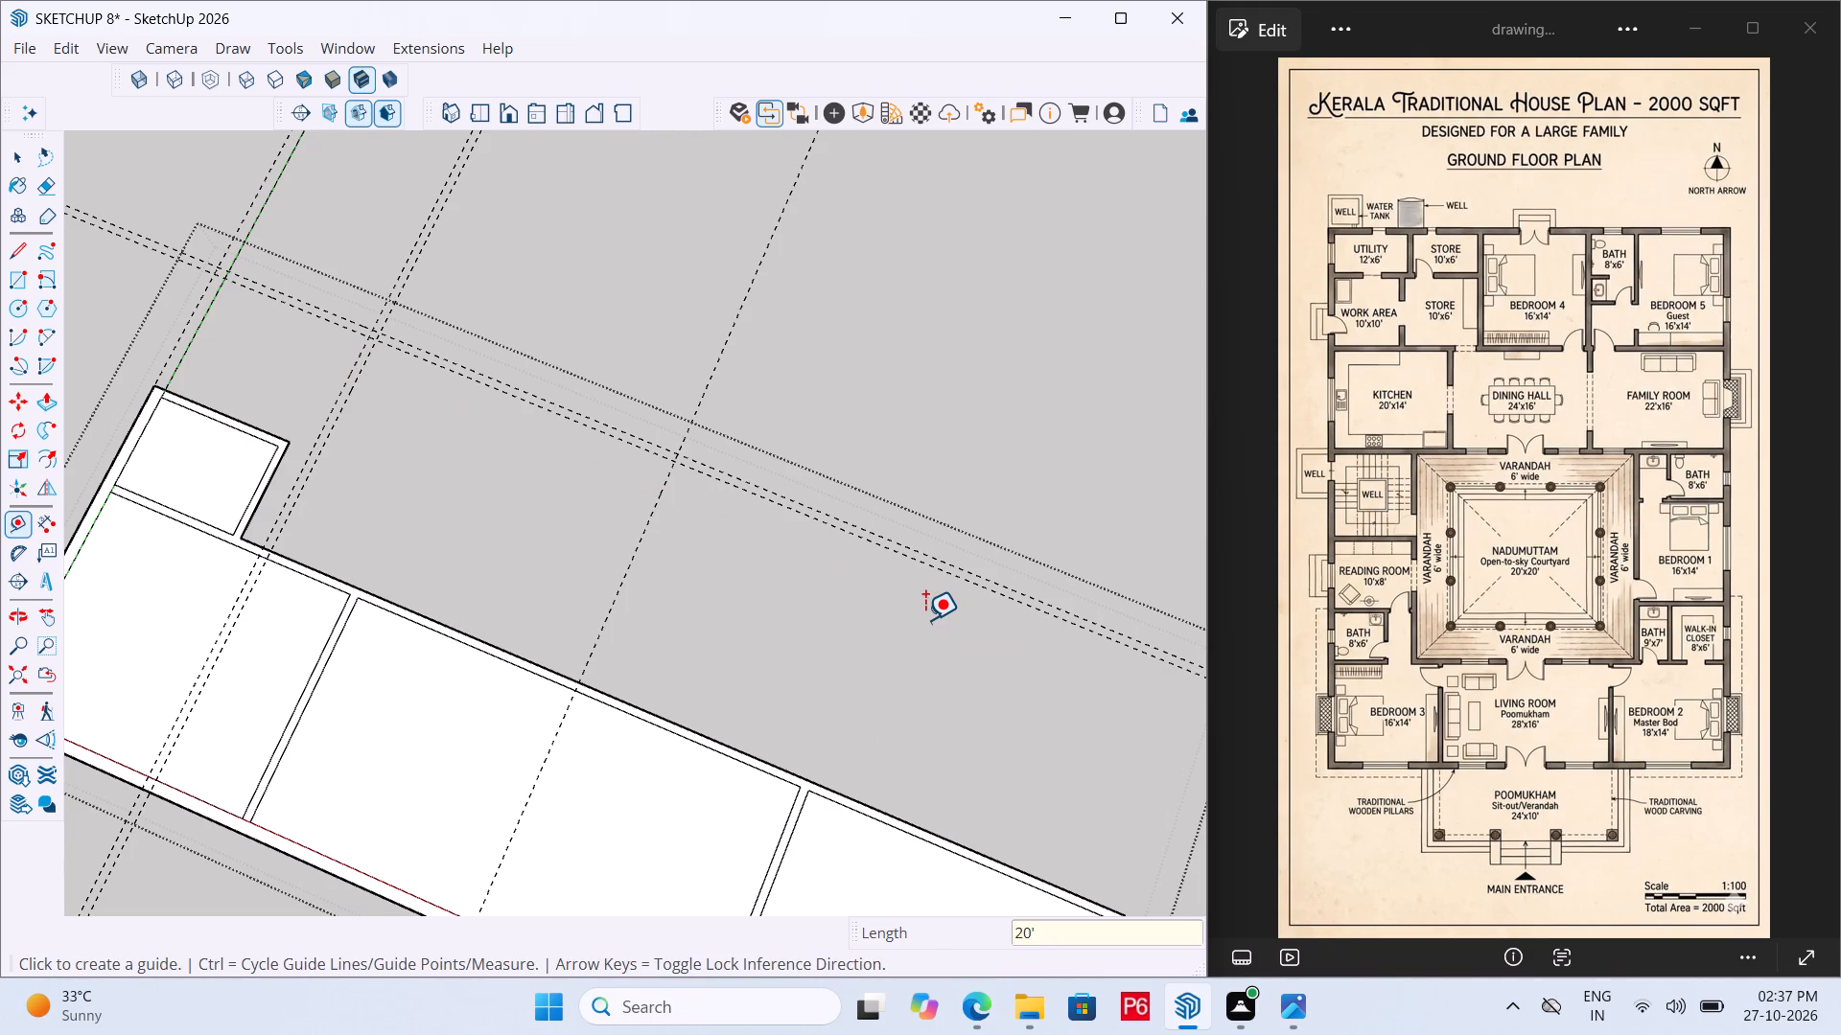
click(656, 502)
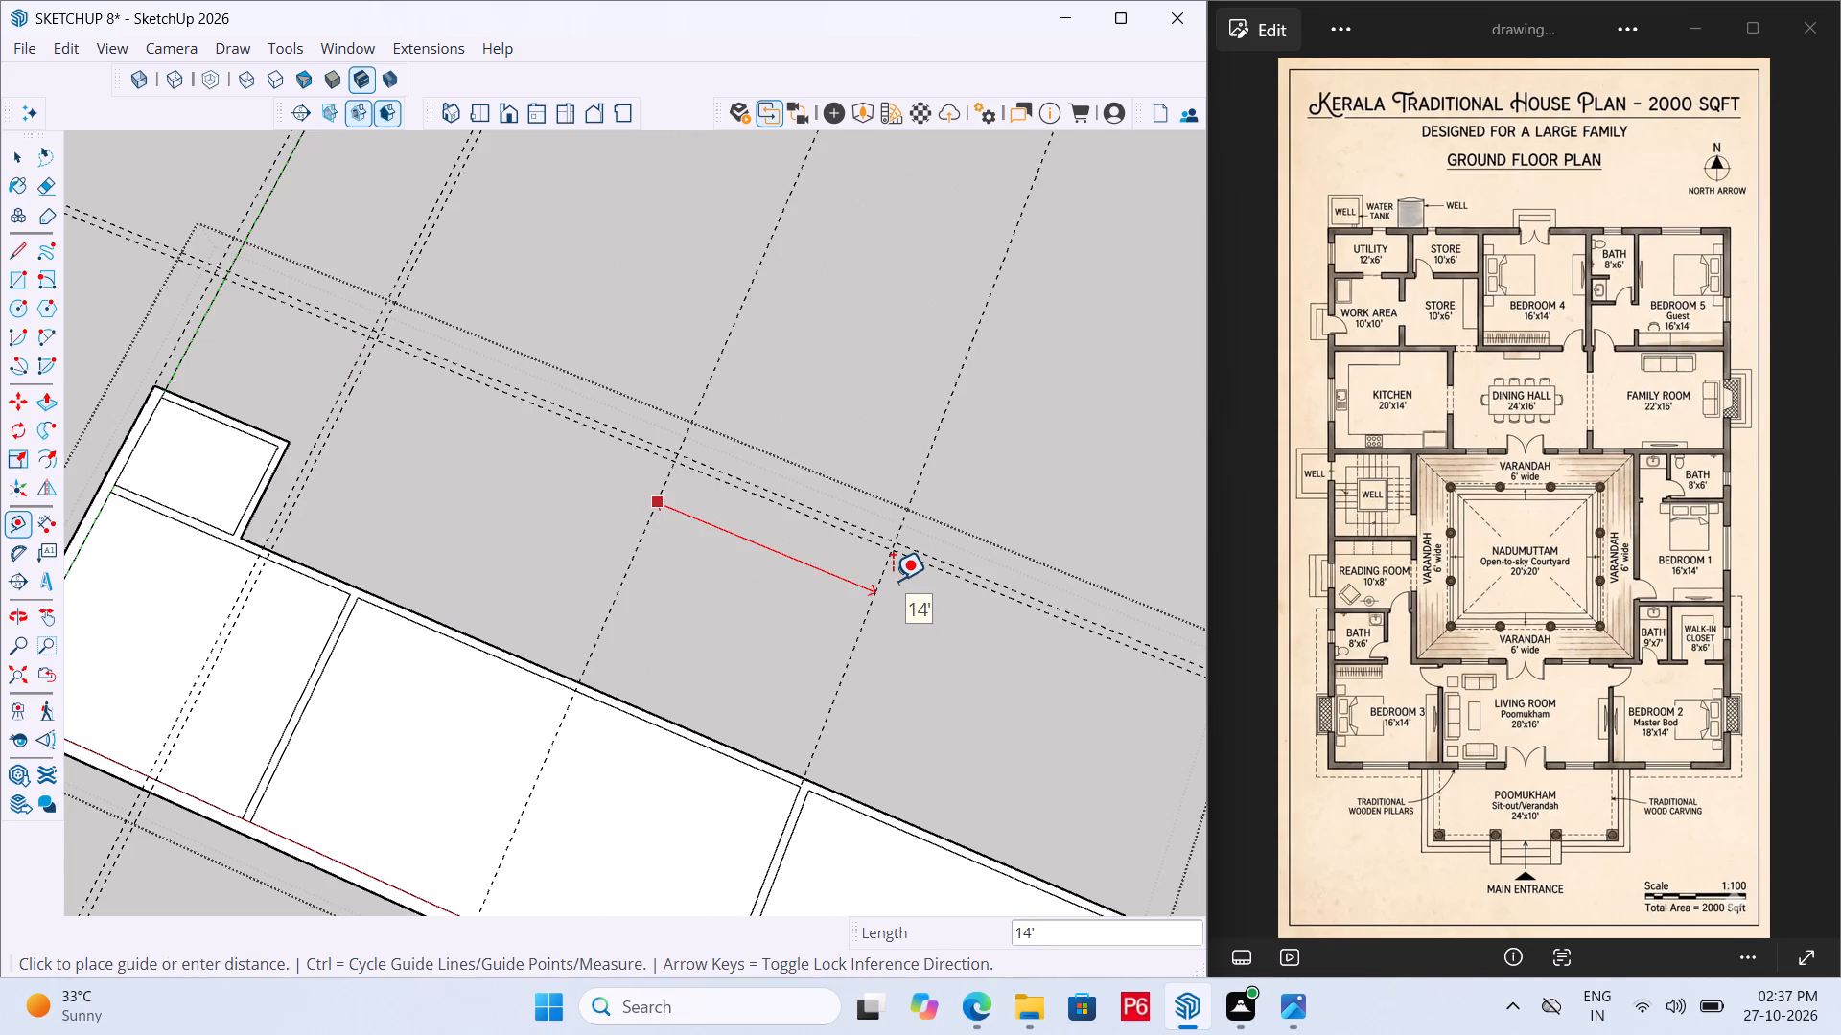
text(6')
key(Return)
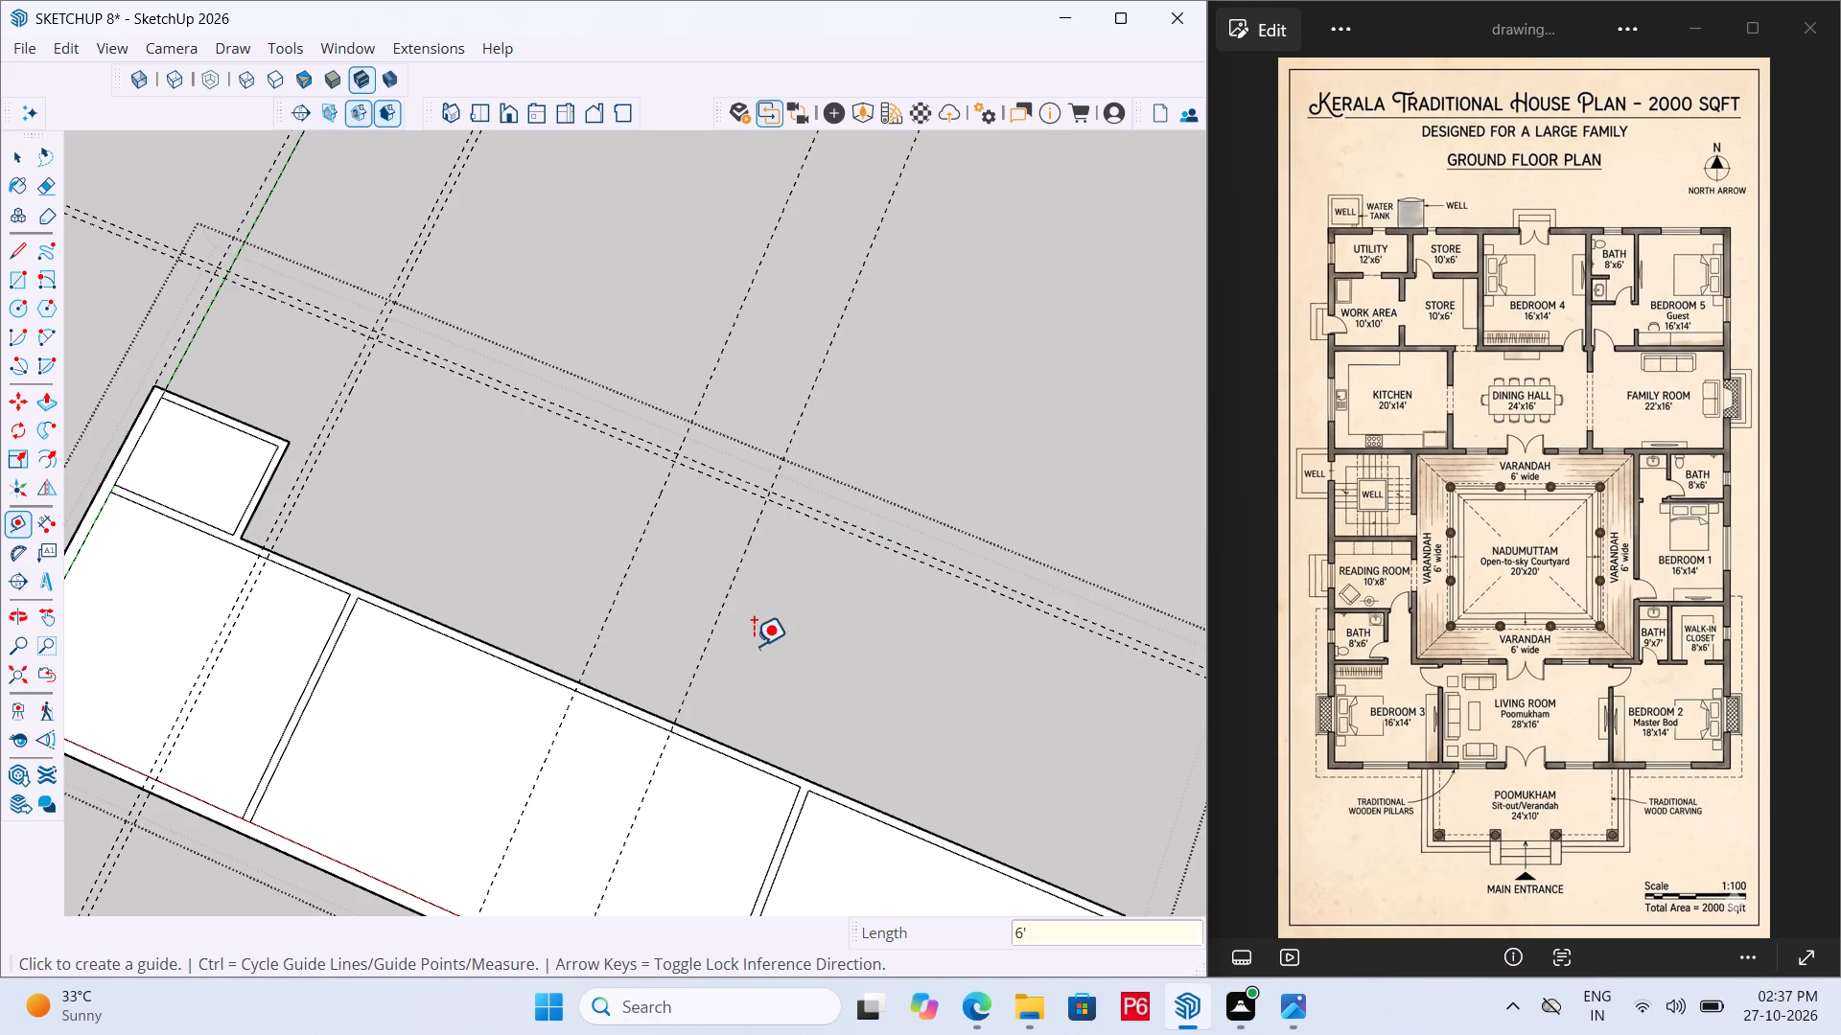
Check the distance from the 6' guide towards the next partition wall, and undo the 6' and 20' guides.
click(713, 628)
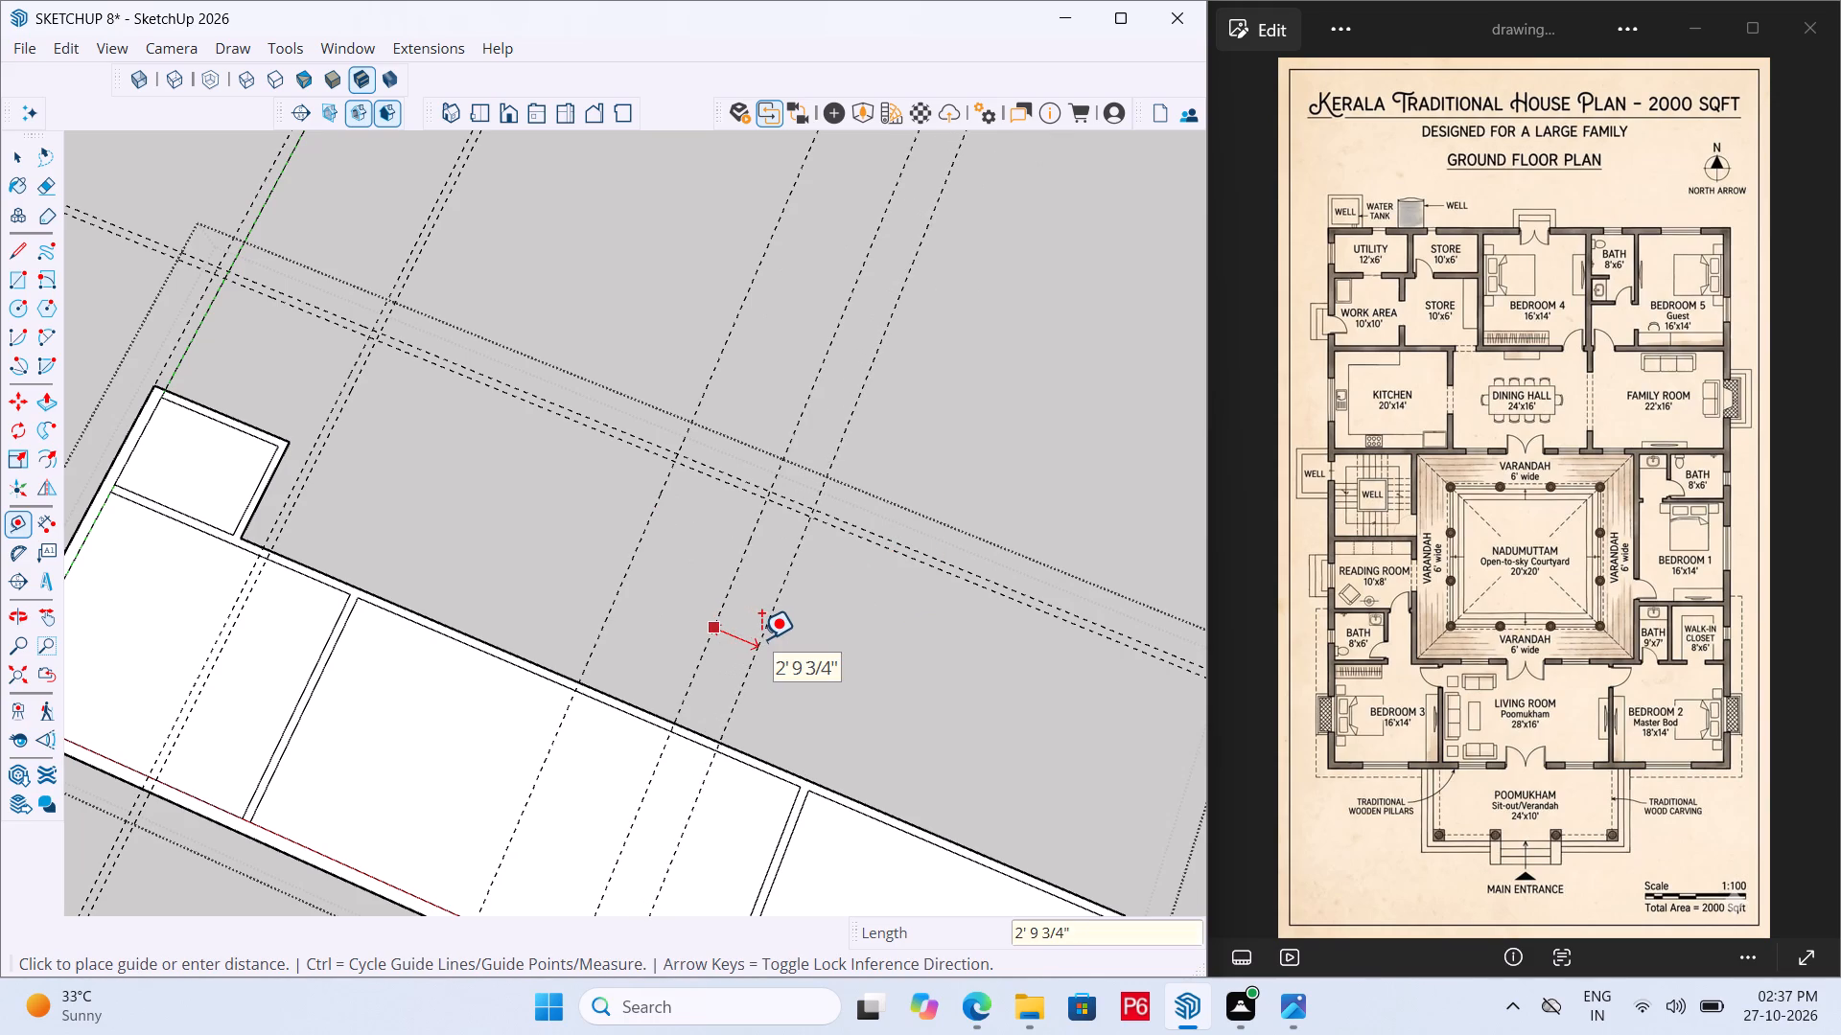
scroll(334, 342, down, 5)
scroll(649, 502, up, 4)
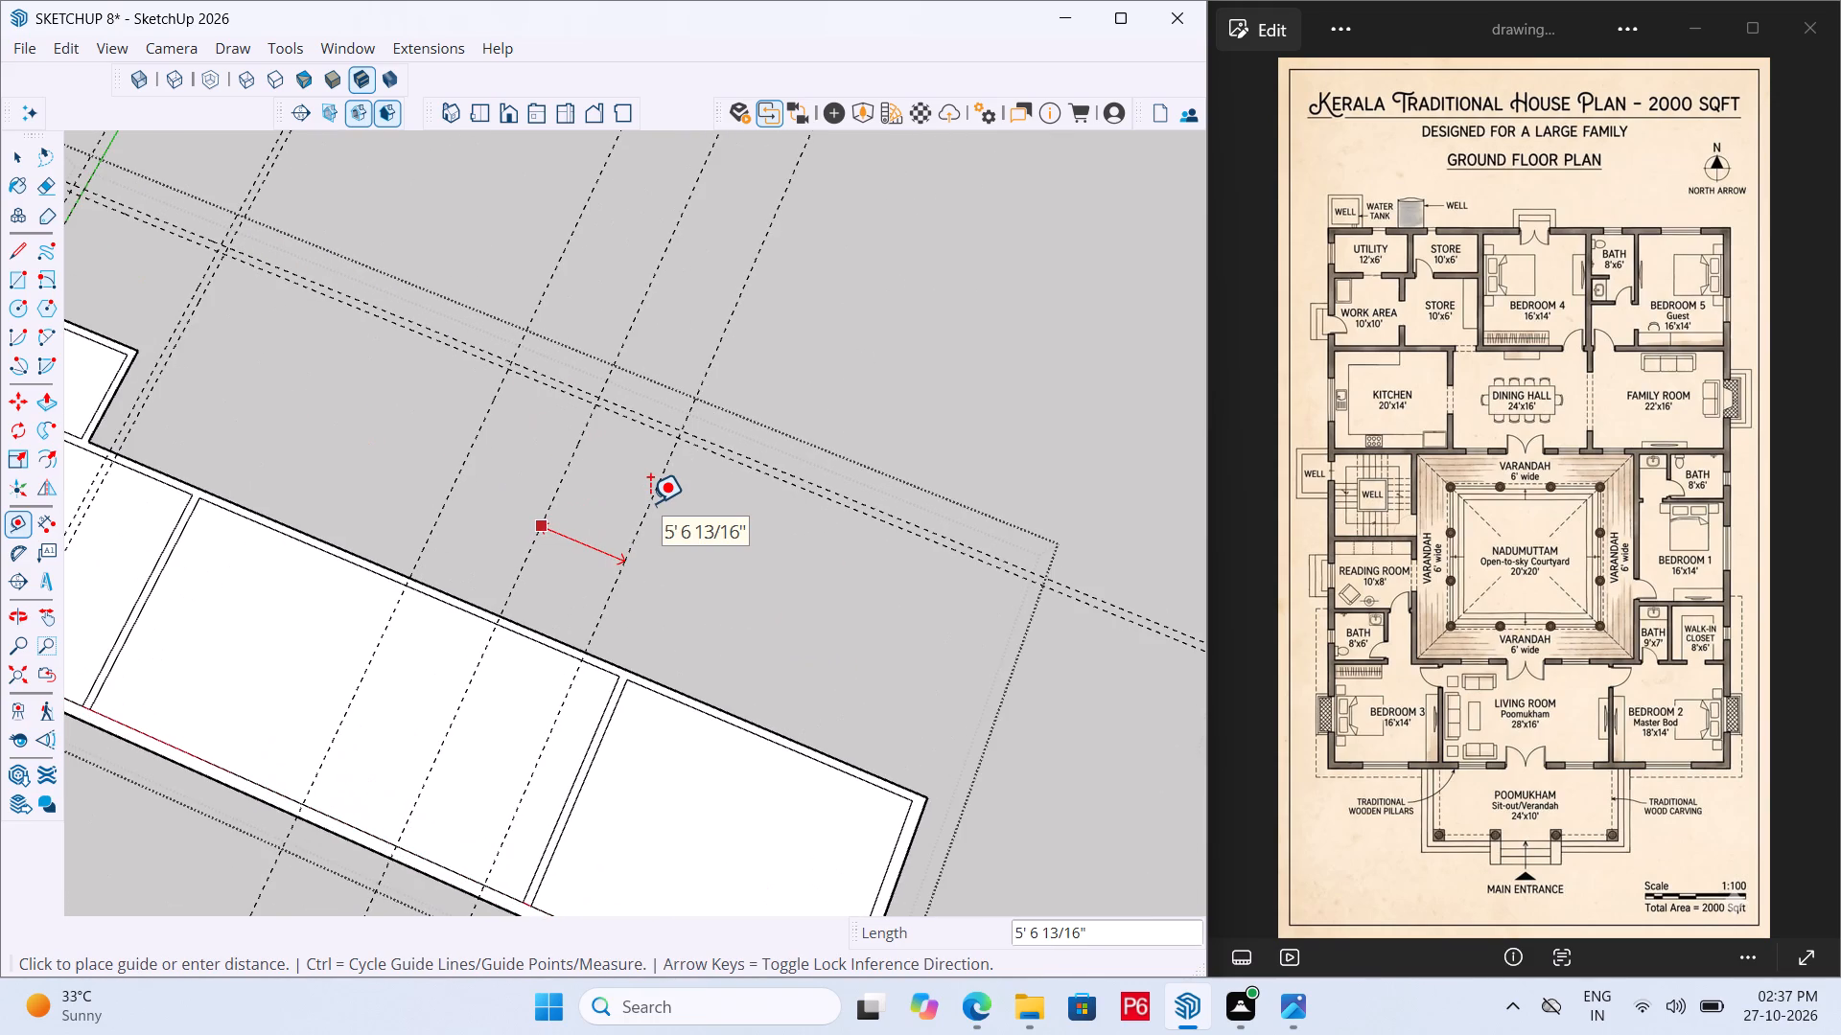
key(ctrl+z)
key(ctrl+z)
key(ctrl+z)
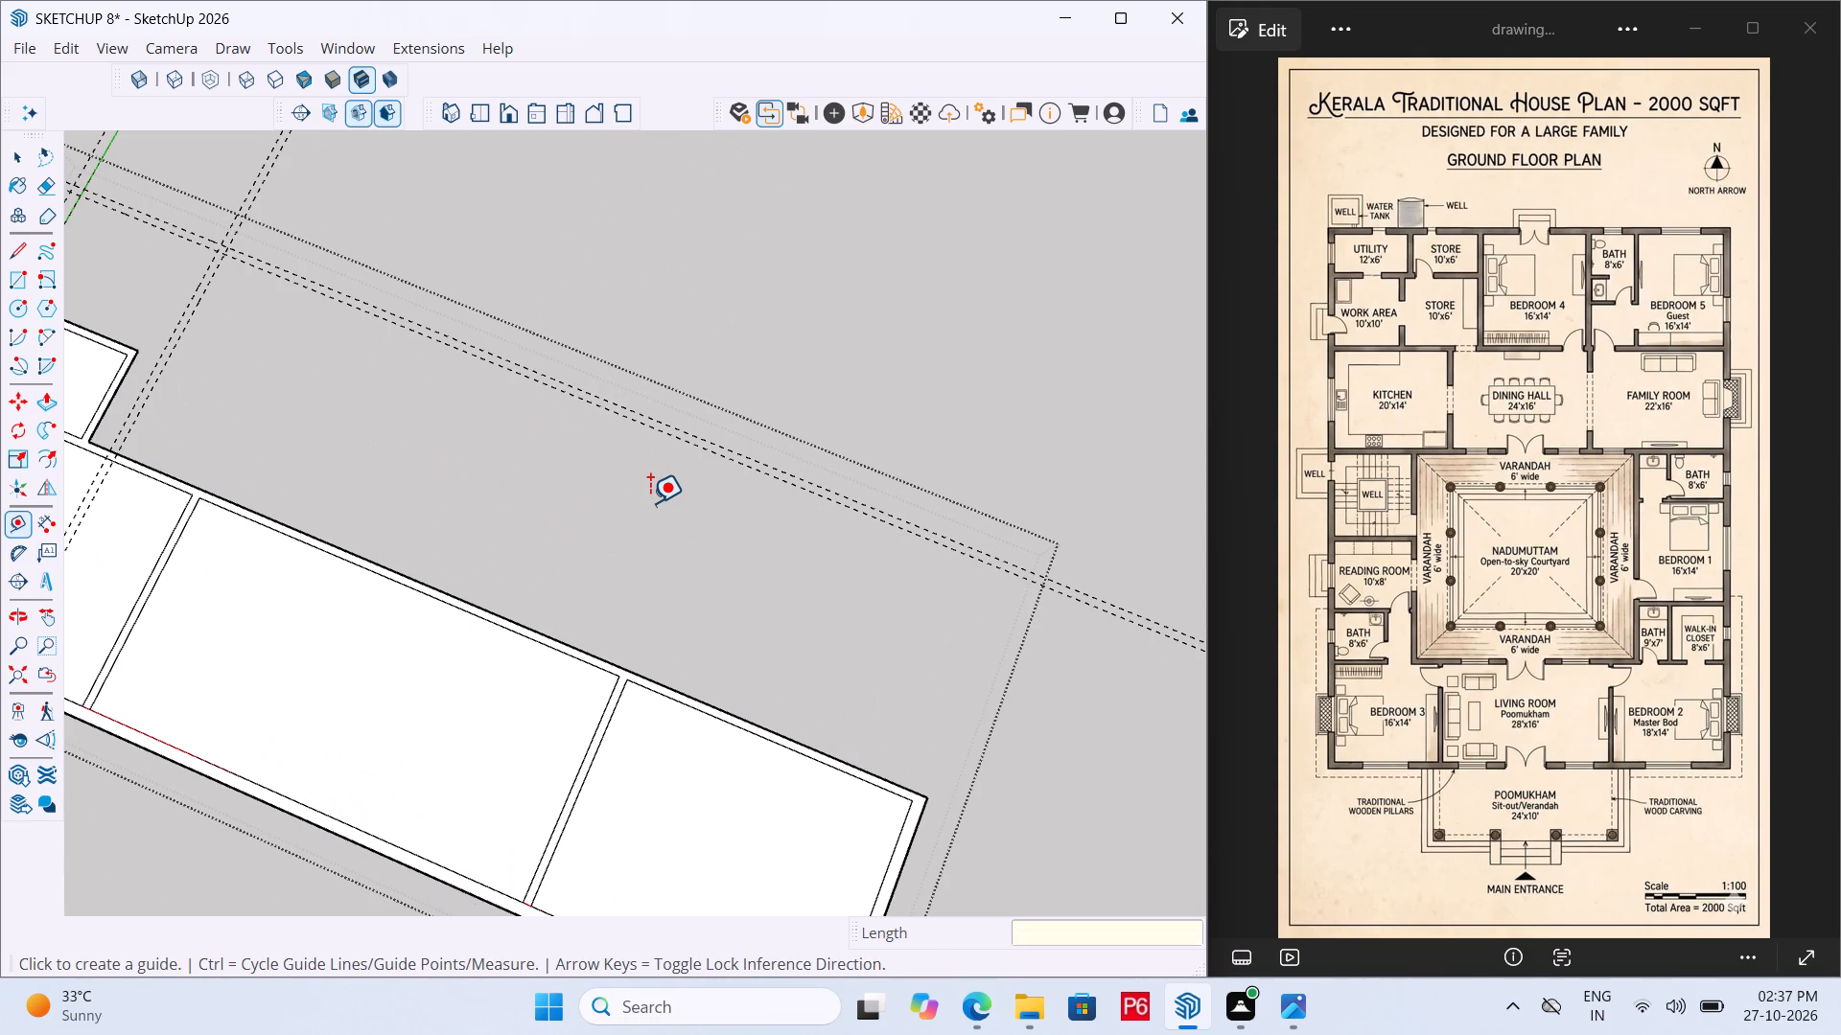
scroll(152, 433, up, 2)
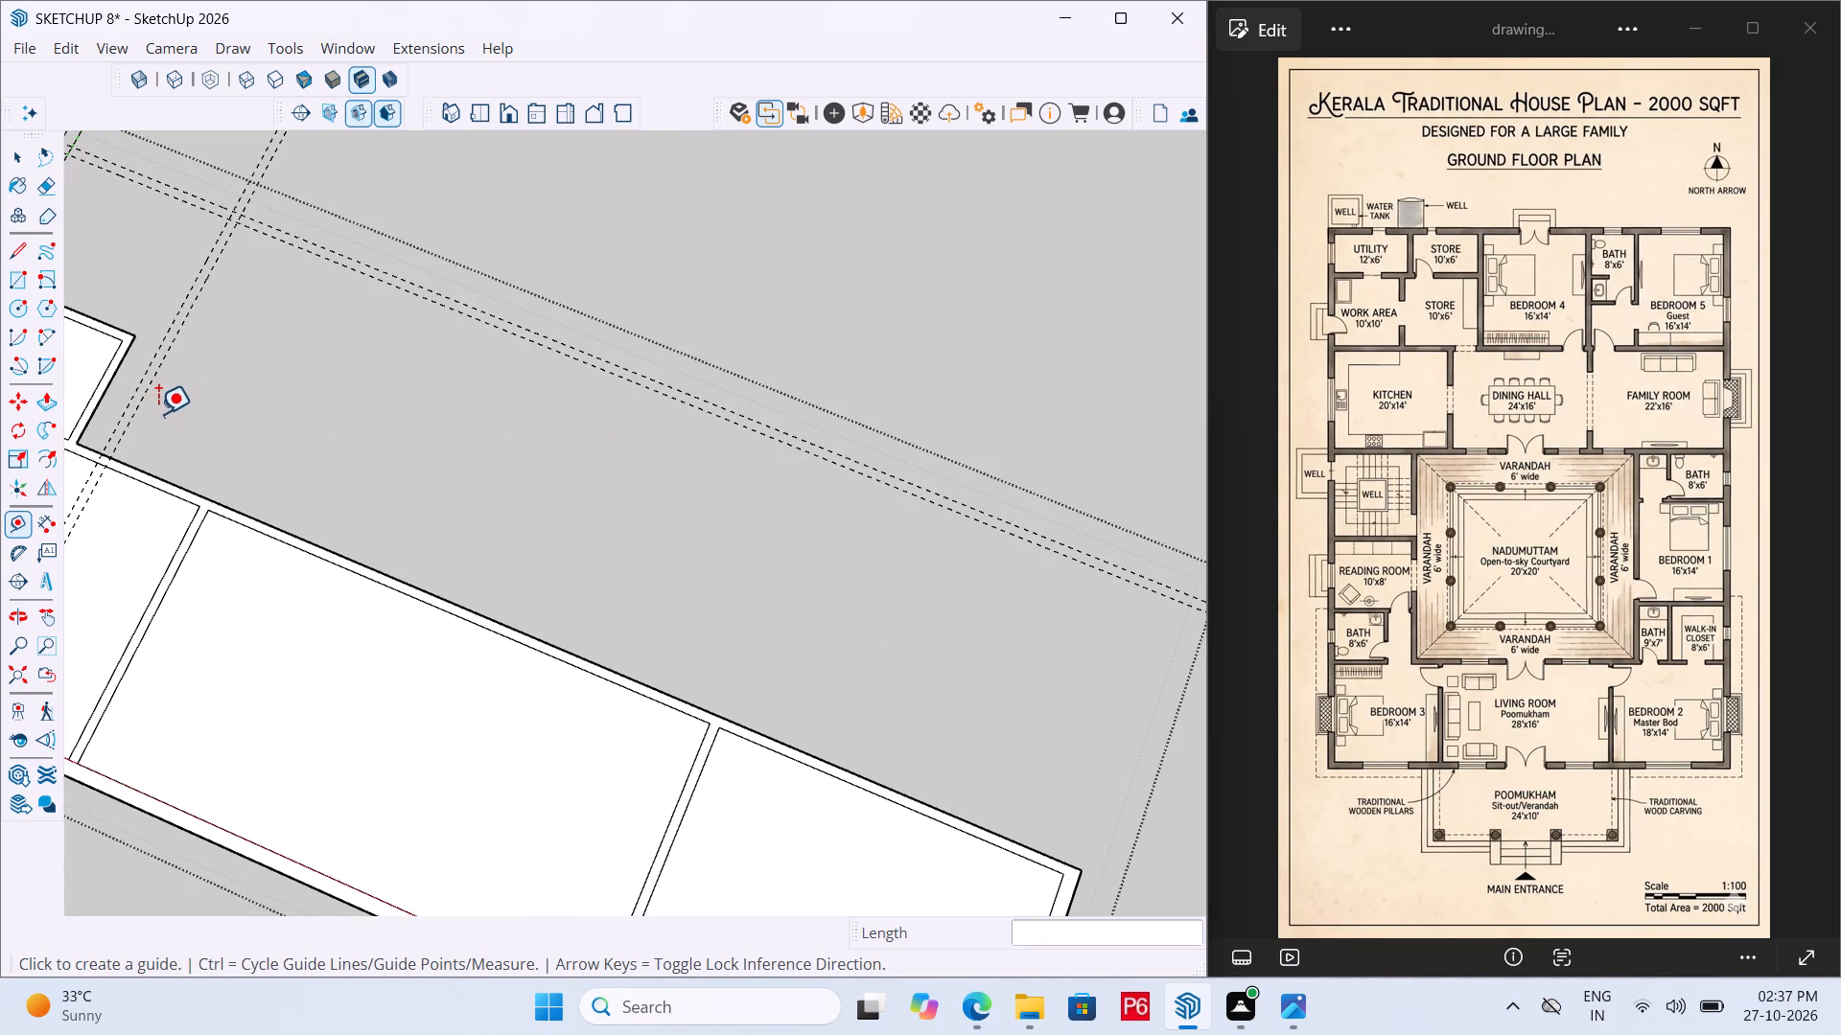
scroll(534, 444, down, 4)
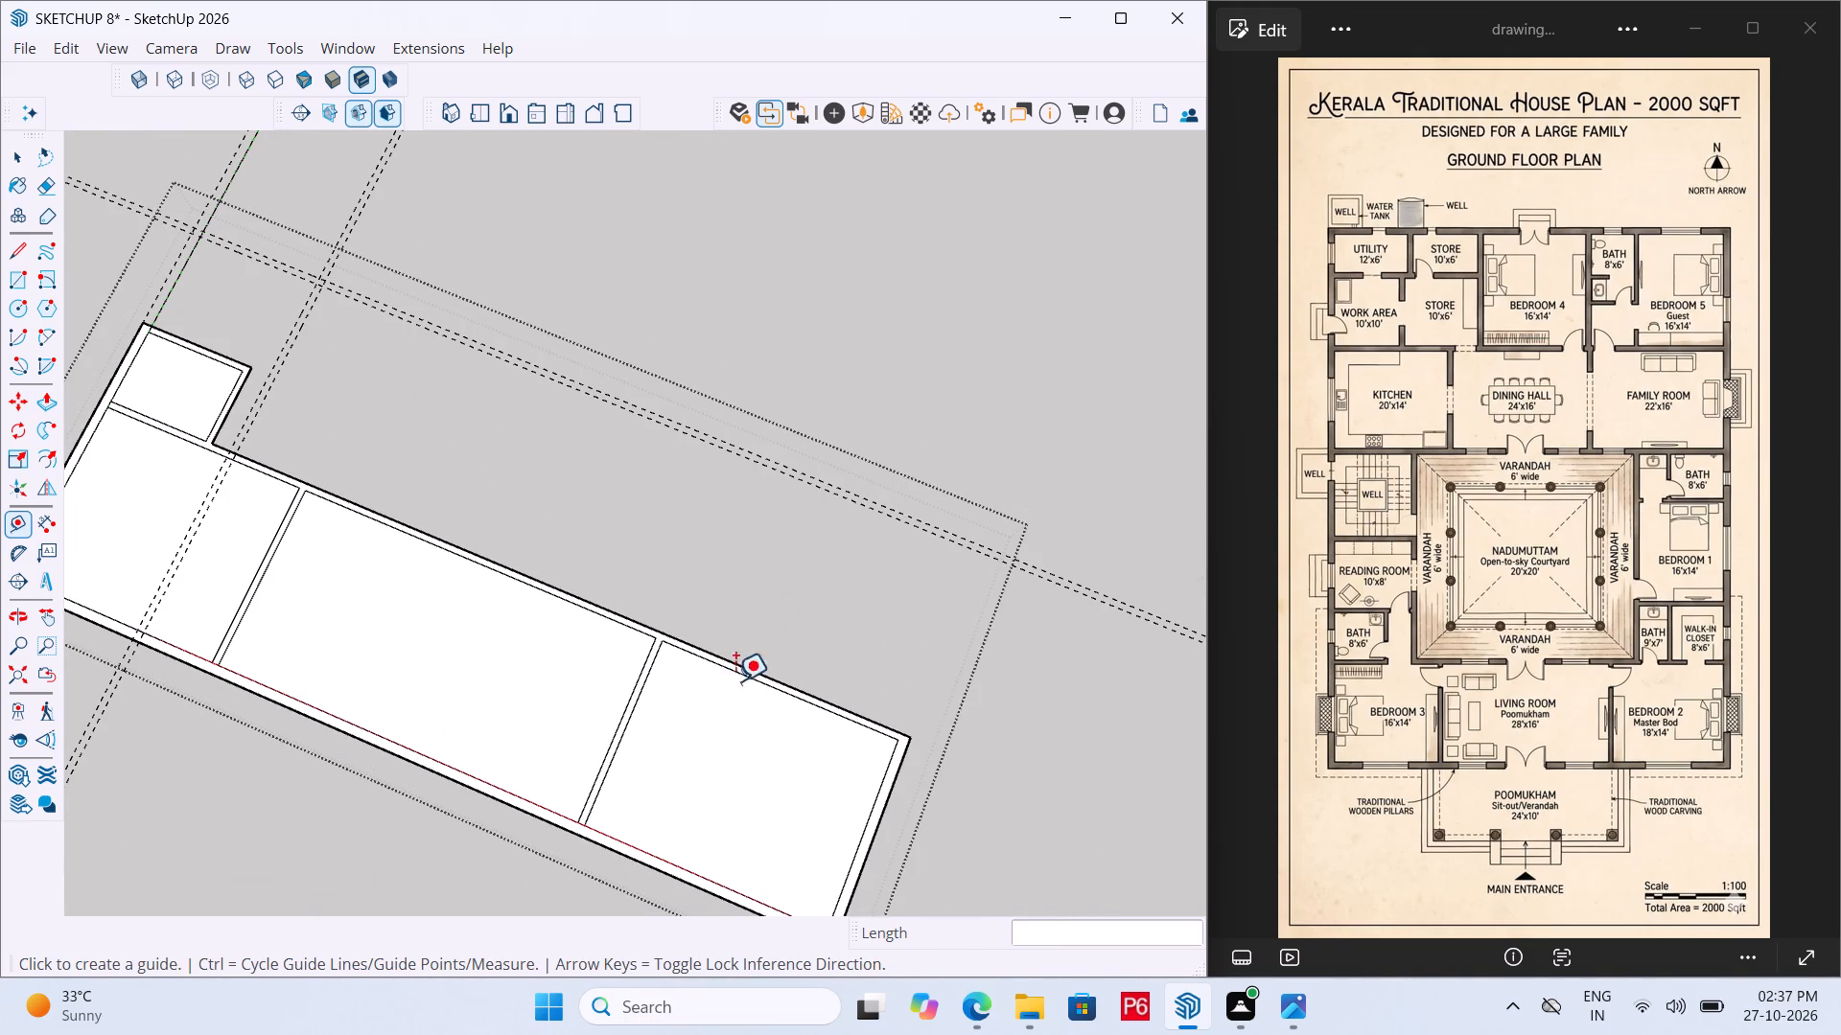
Draw a line about 32' long from the end room's outer corner, extending the end wall's outer face past the existing rooms.
scroll(931, 764, up, 3)
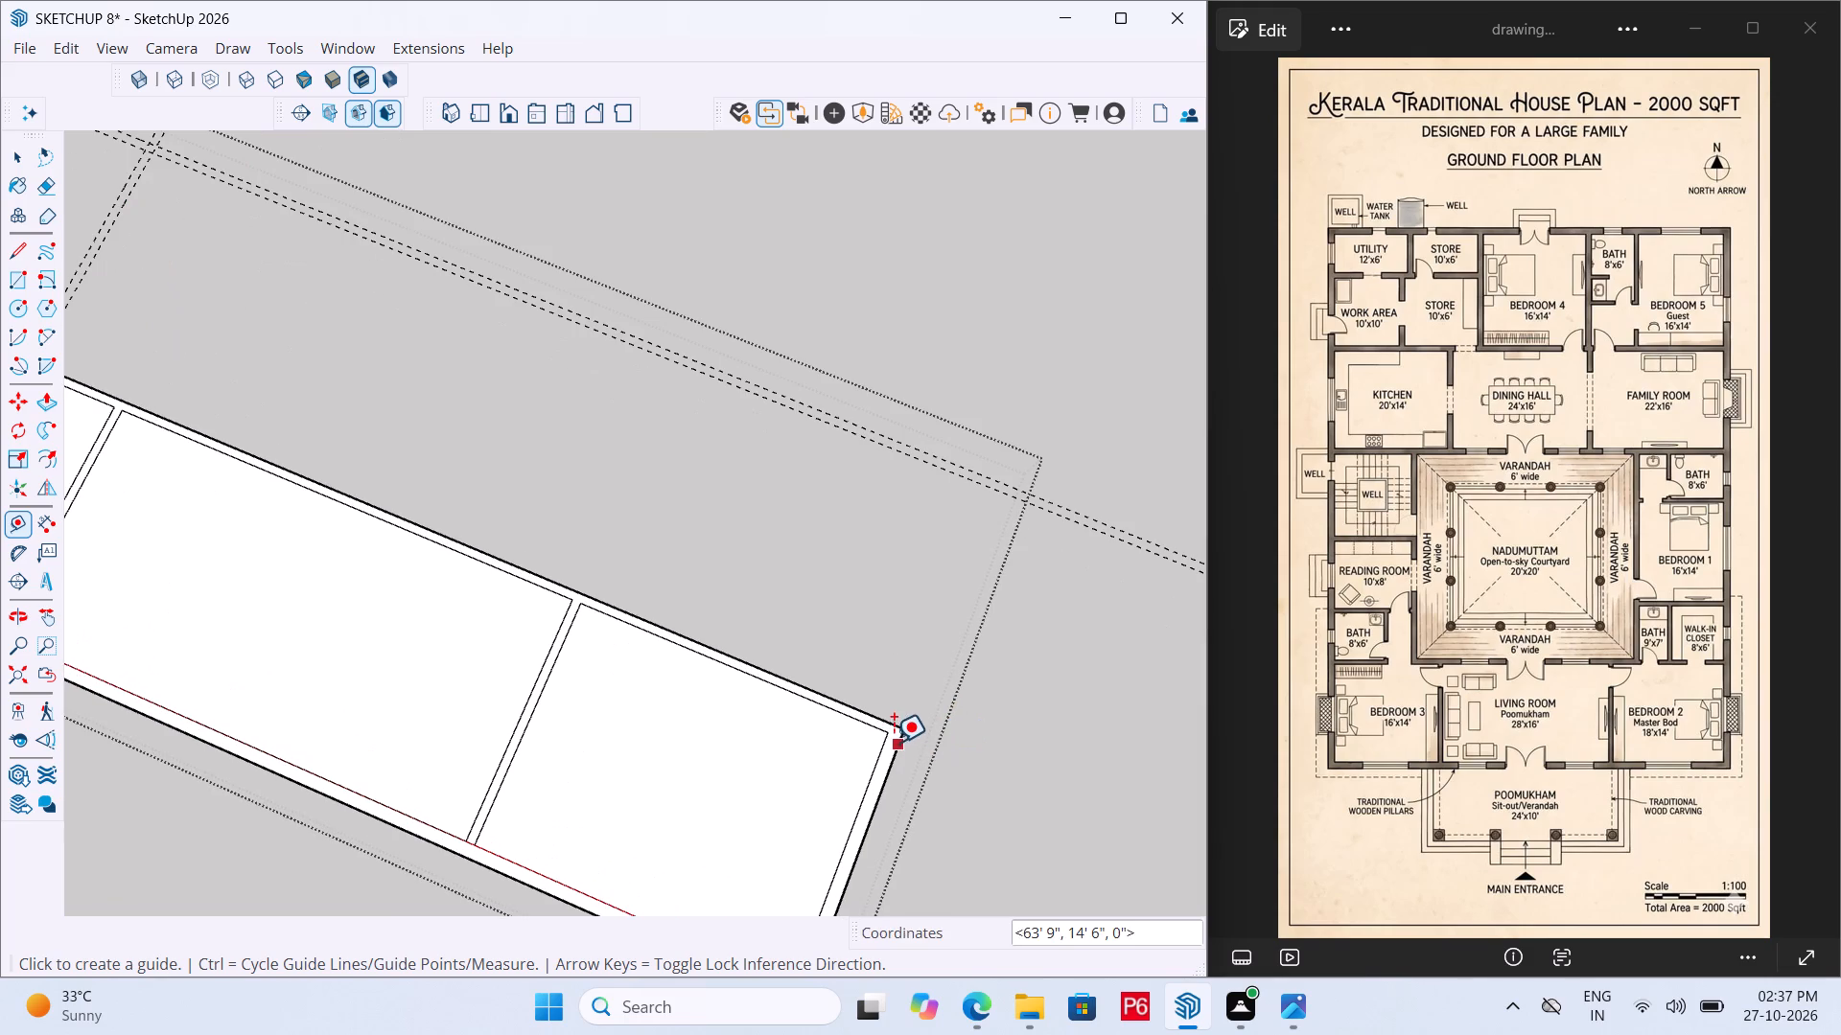
key(l)
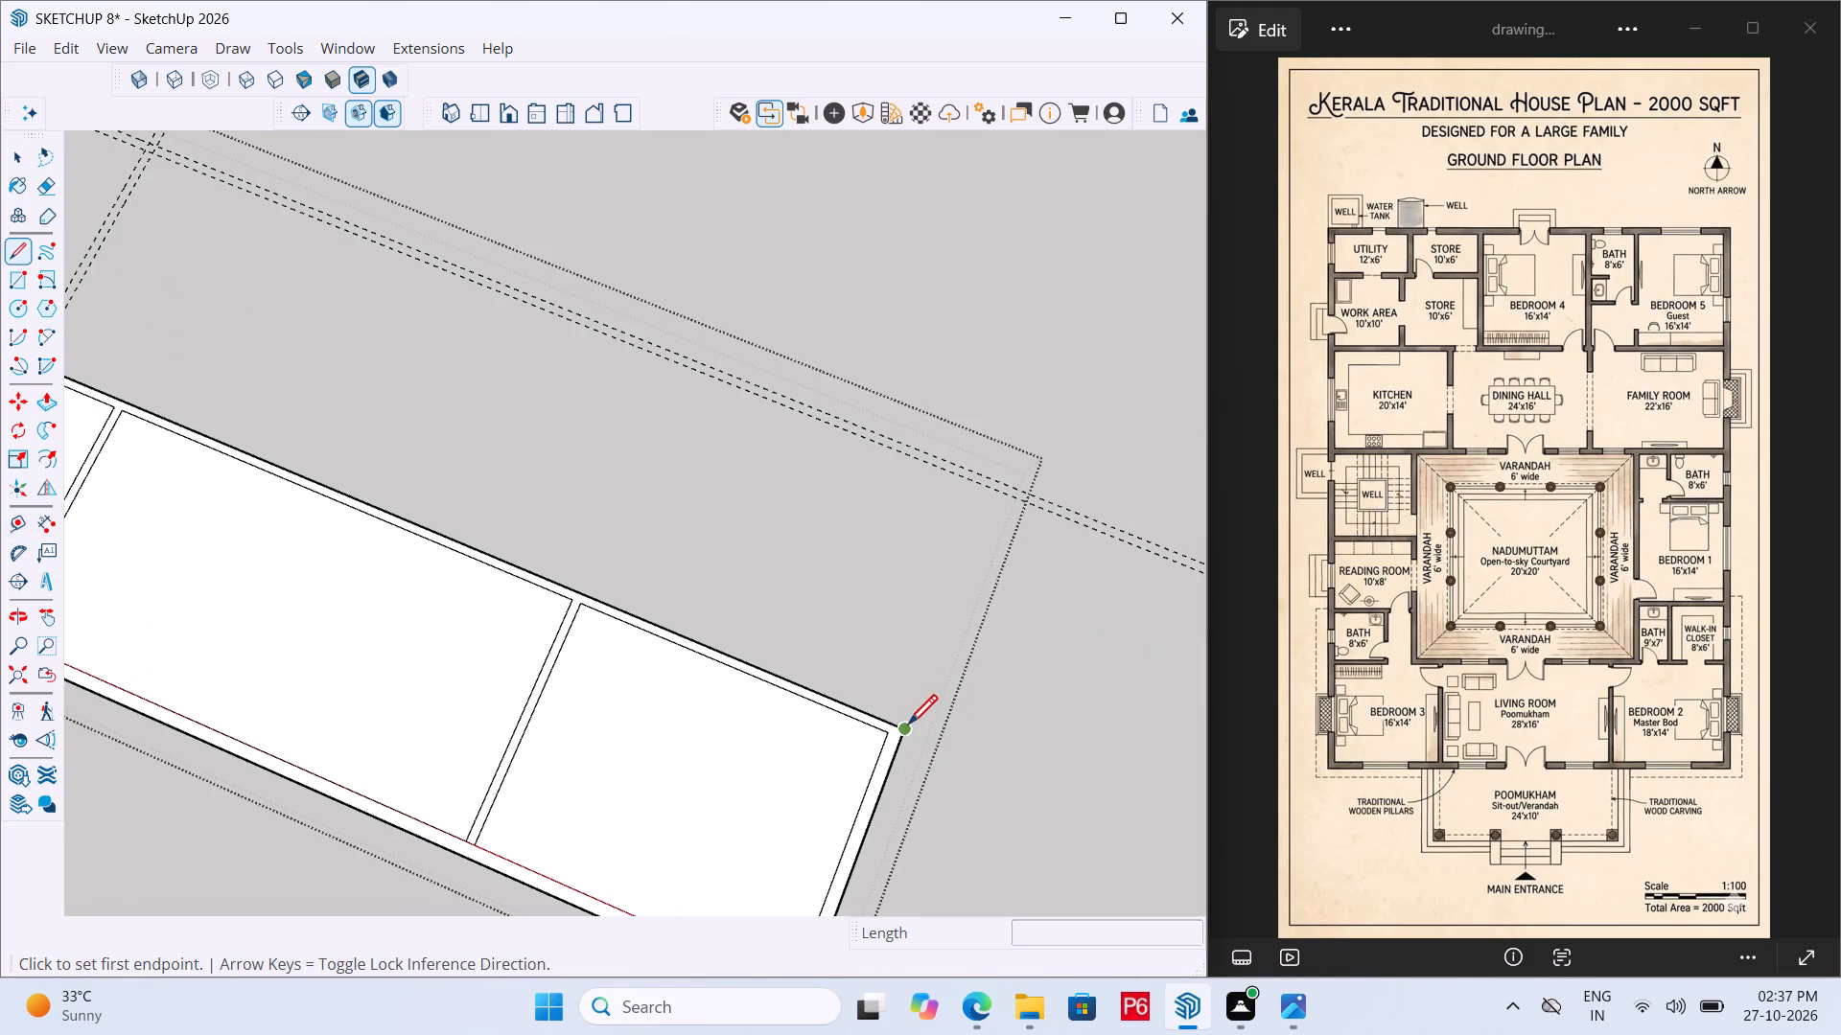
click(908, 727)
click(1108, 223)
key(space)
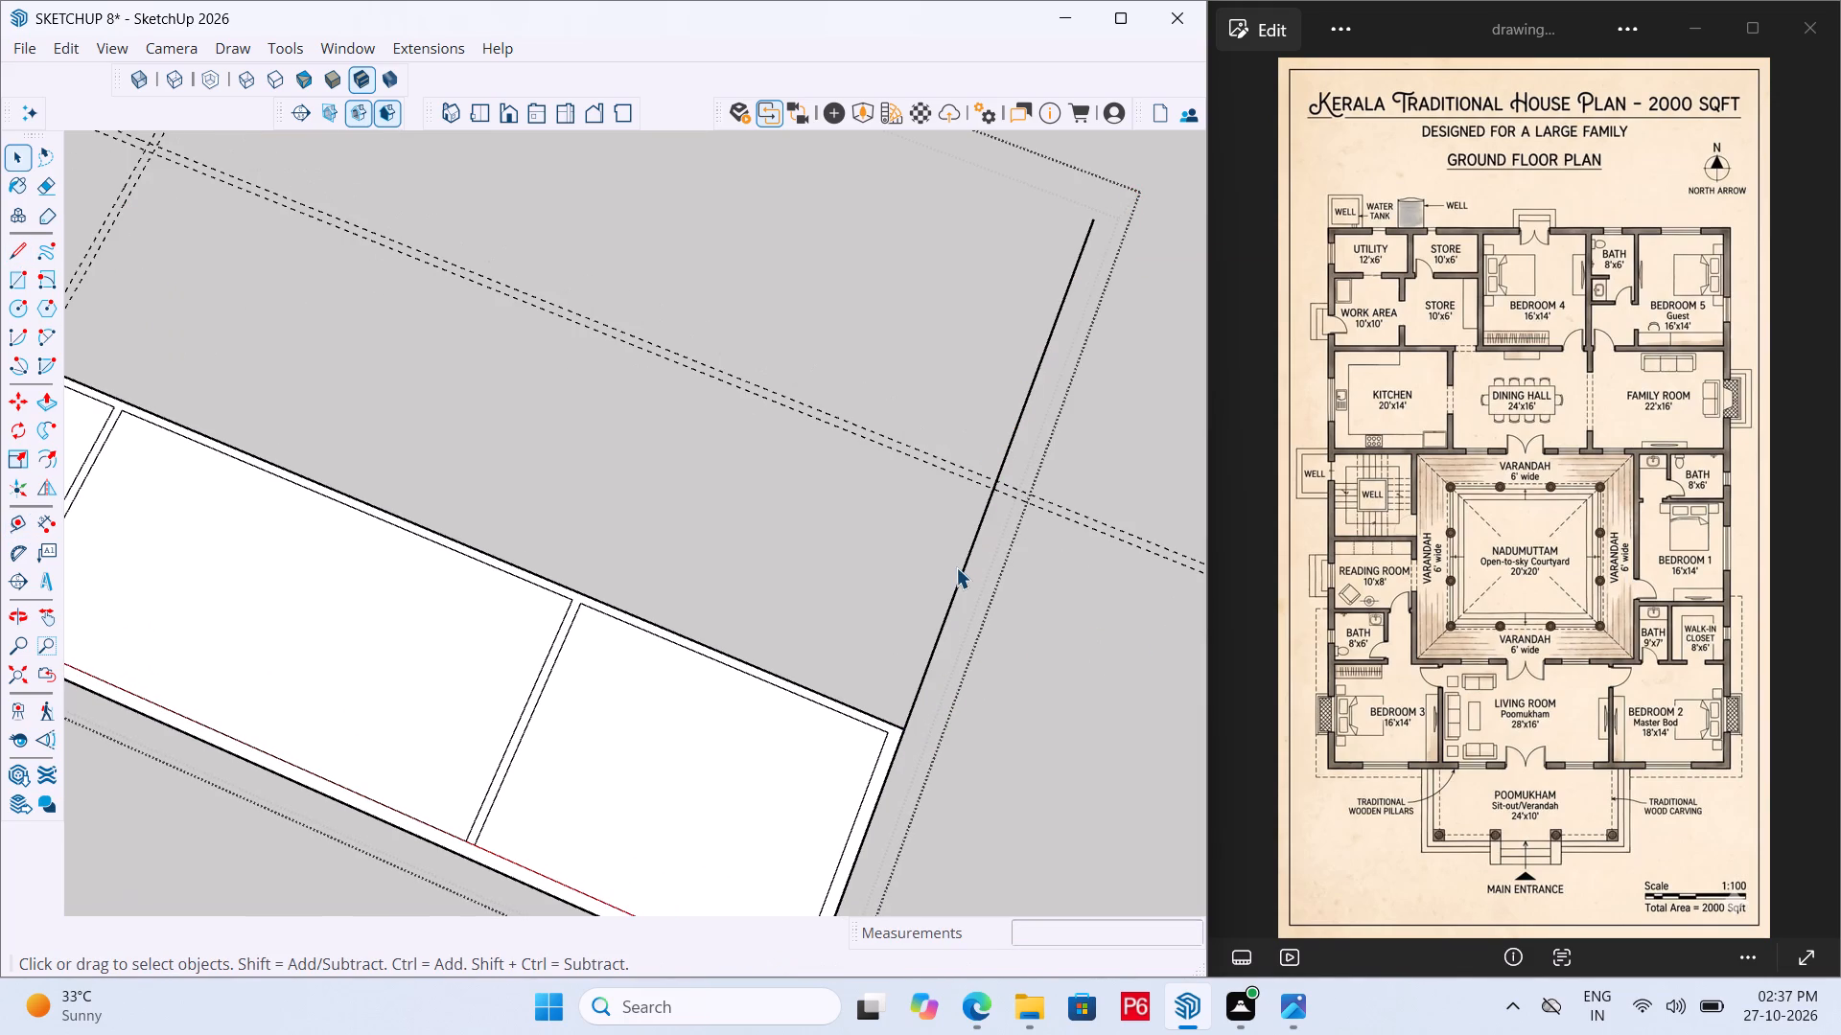
Place a guide 9" inside the extended outer wall line for the wall thickness.
key(p)
key(t)
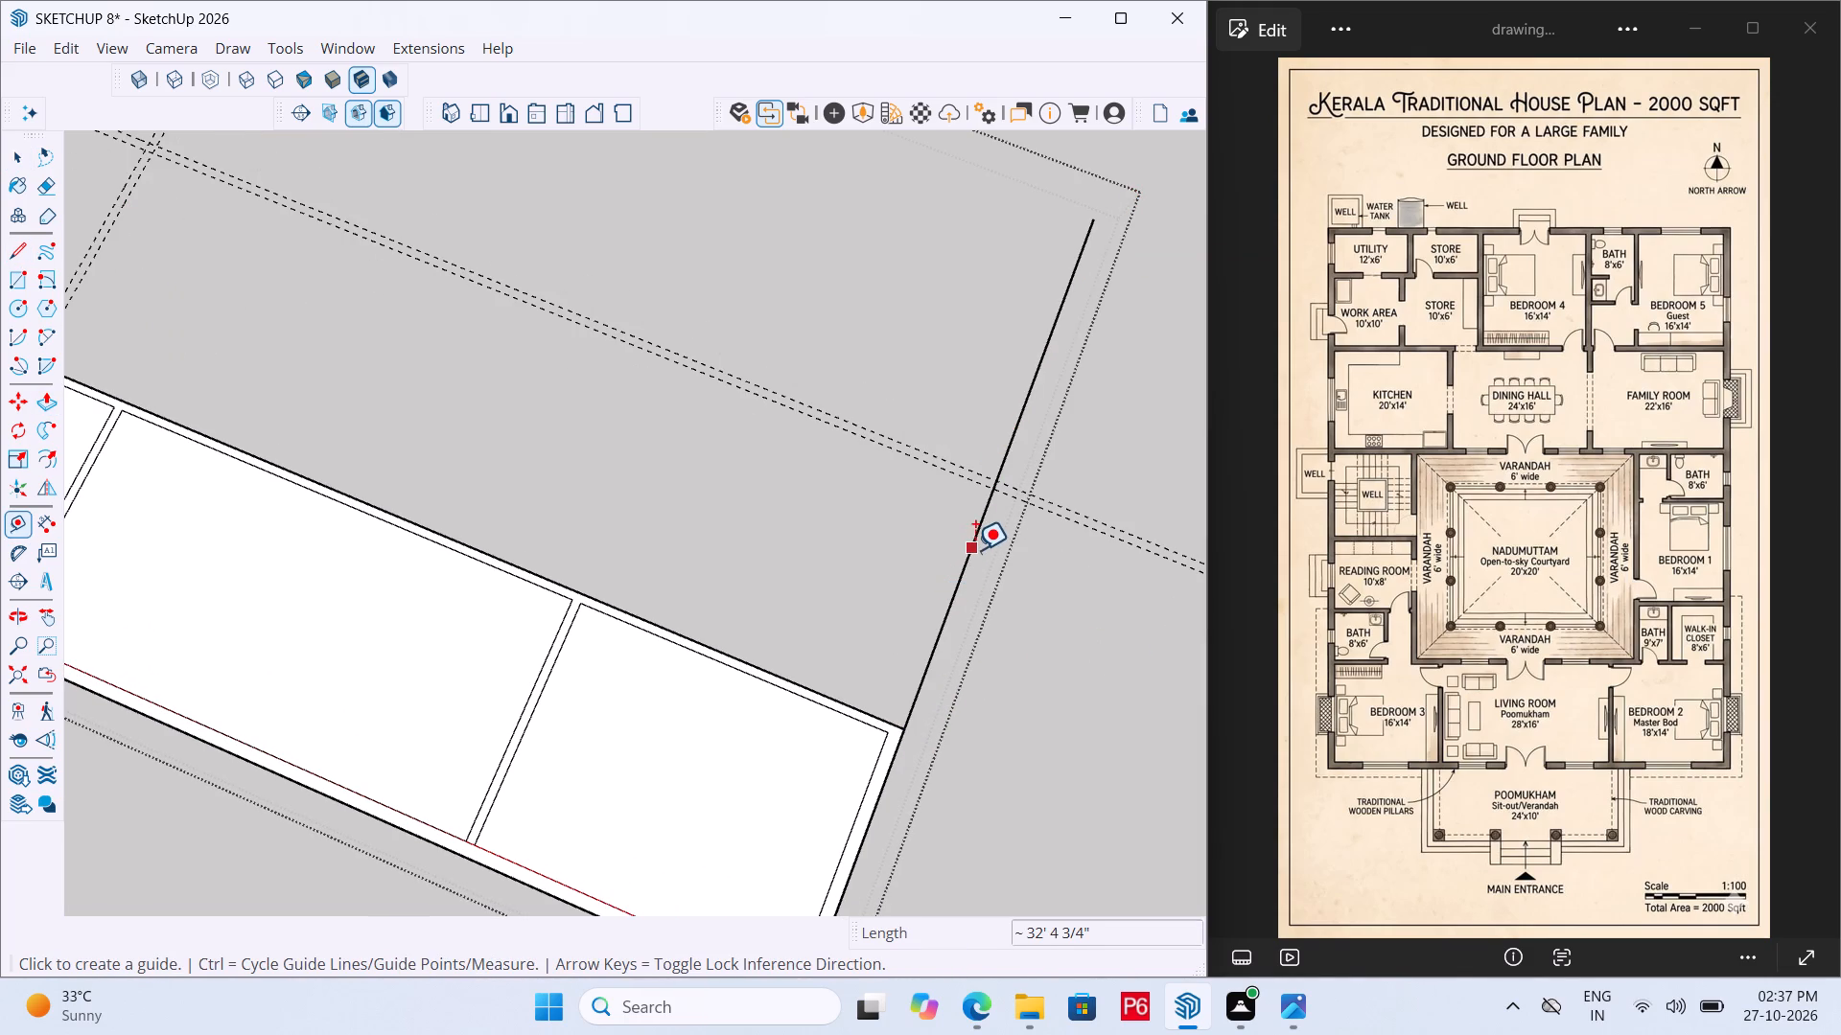
click(975, 550)
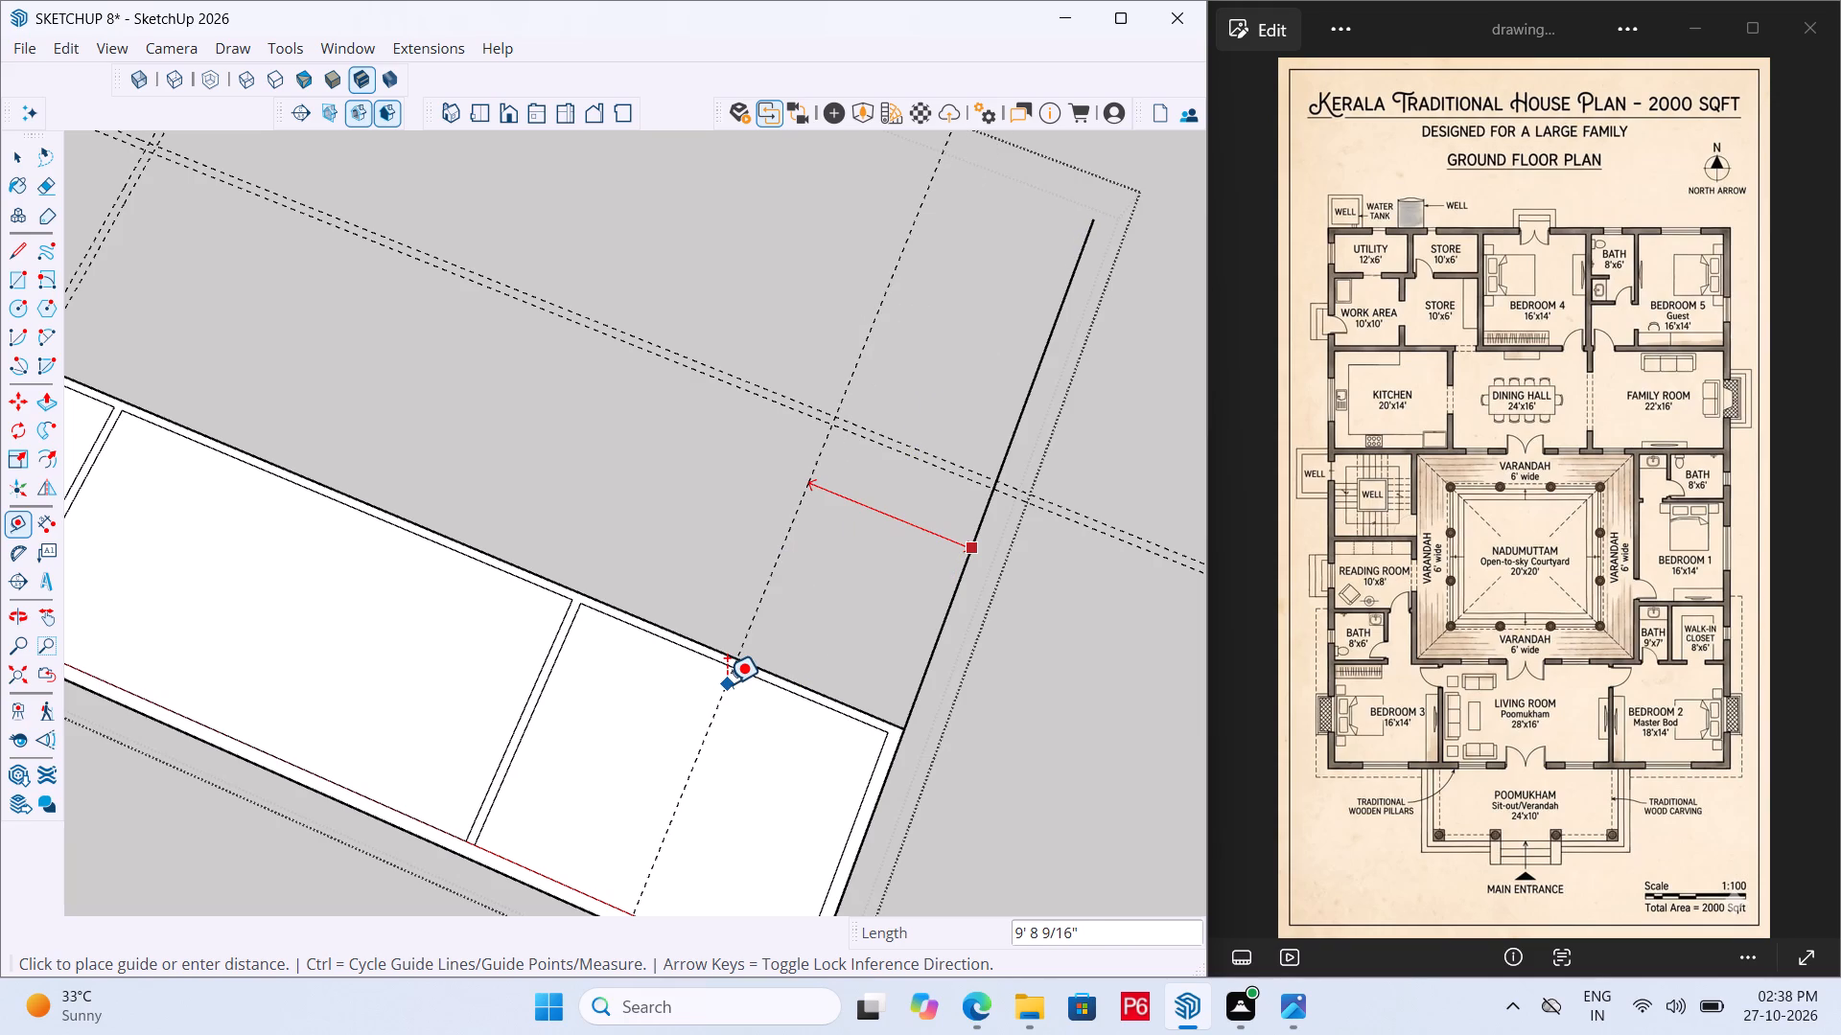
text(9")
key(Return)
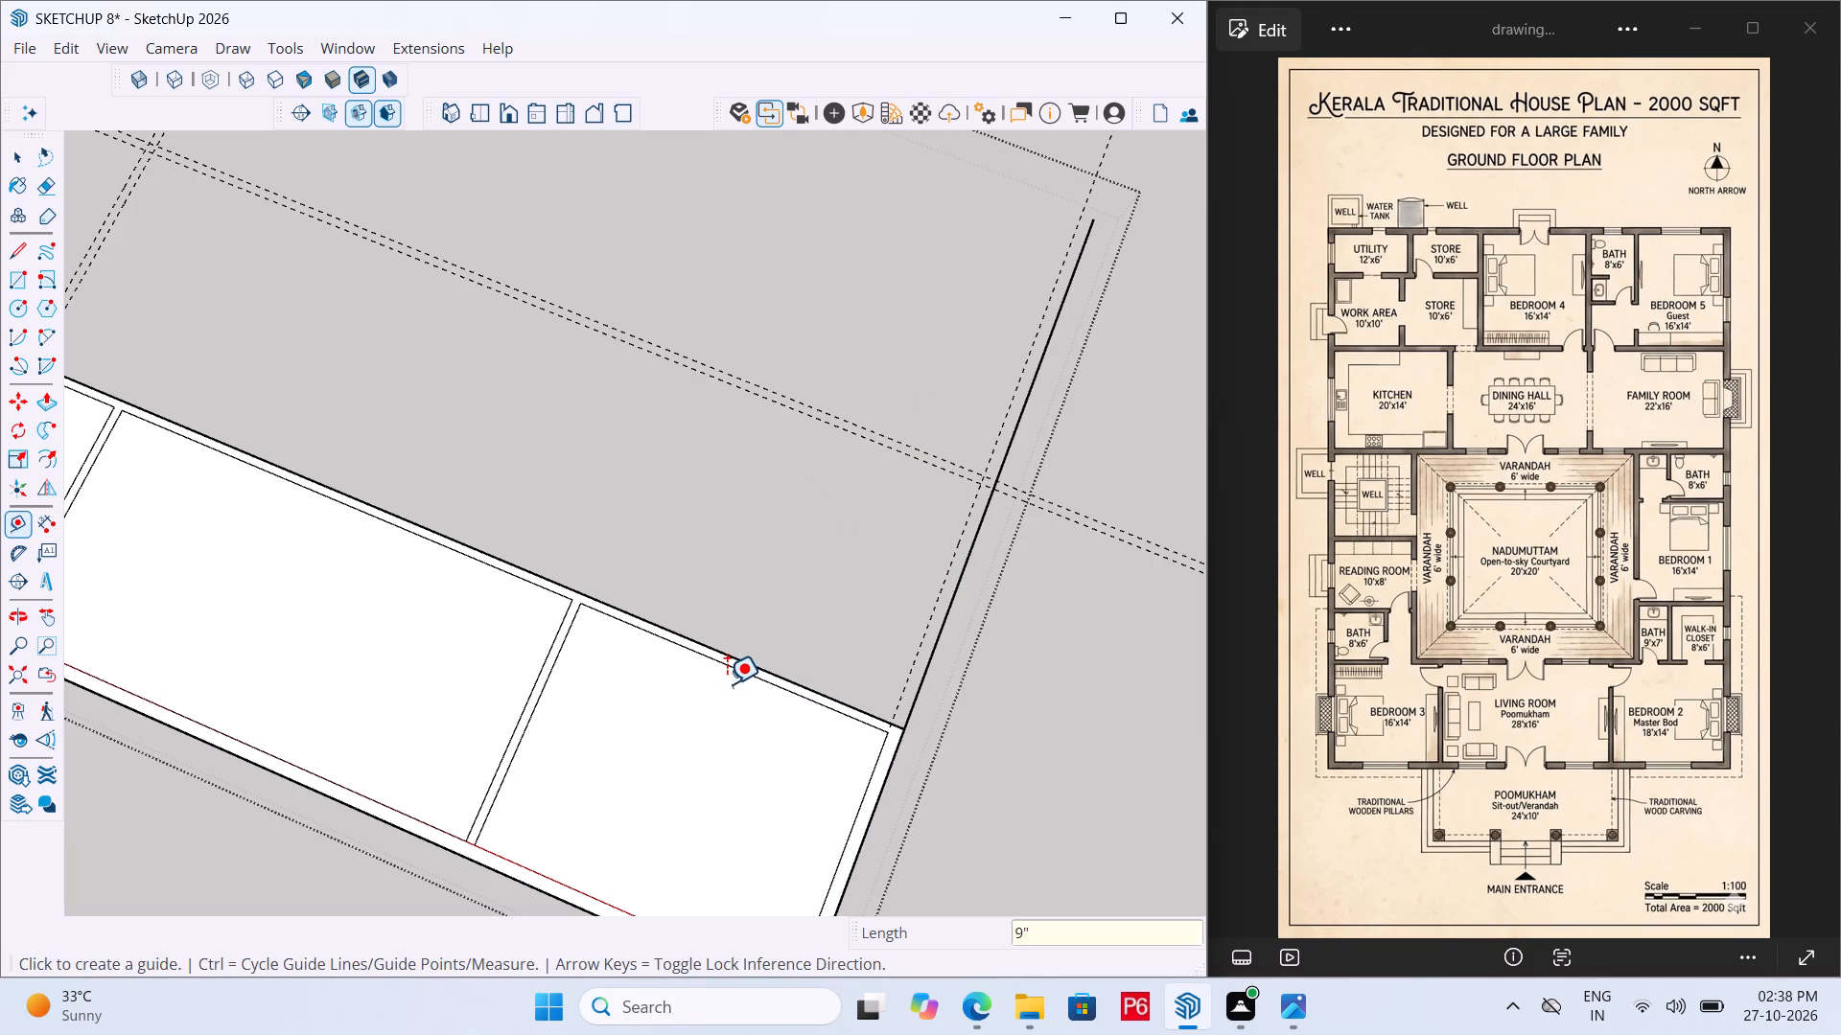
Place a guide 8' inward from the 9" wall guide for the bath width and another 6" beyond it for the partition.
scroll(897, 717, up, 3)
click(921, 632)
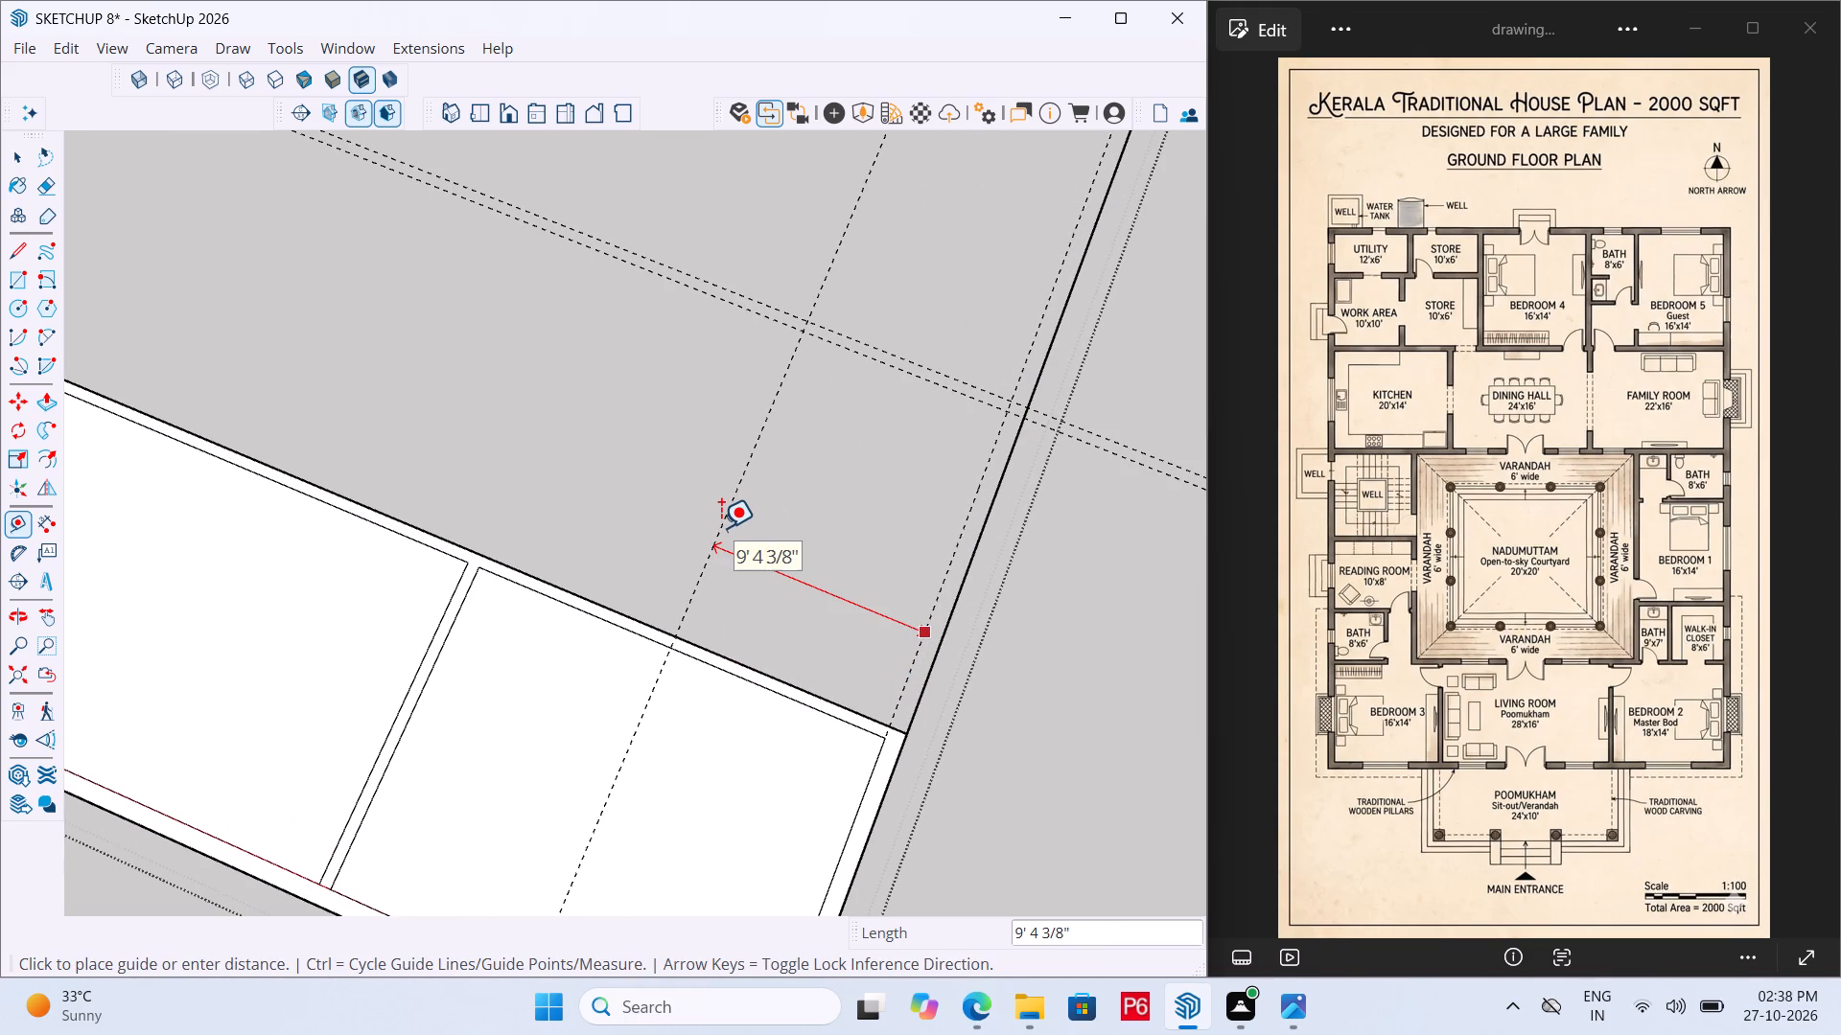
scroll(721, 528, down, 2)
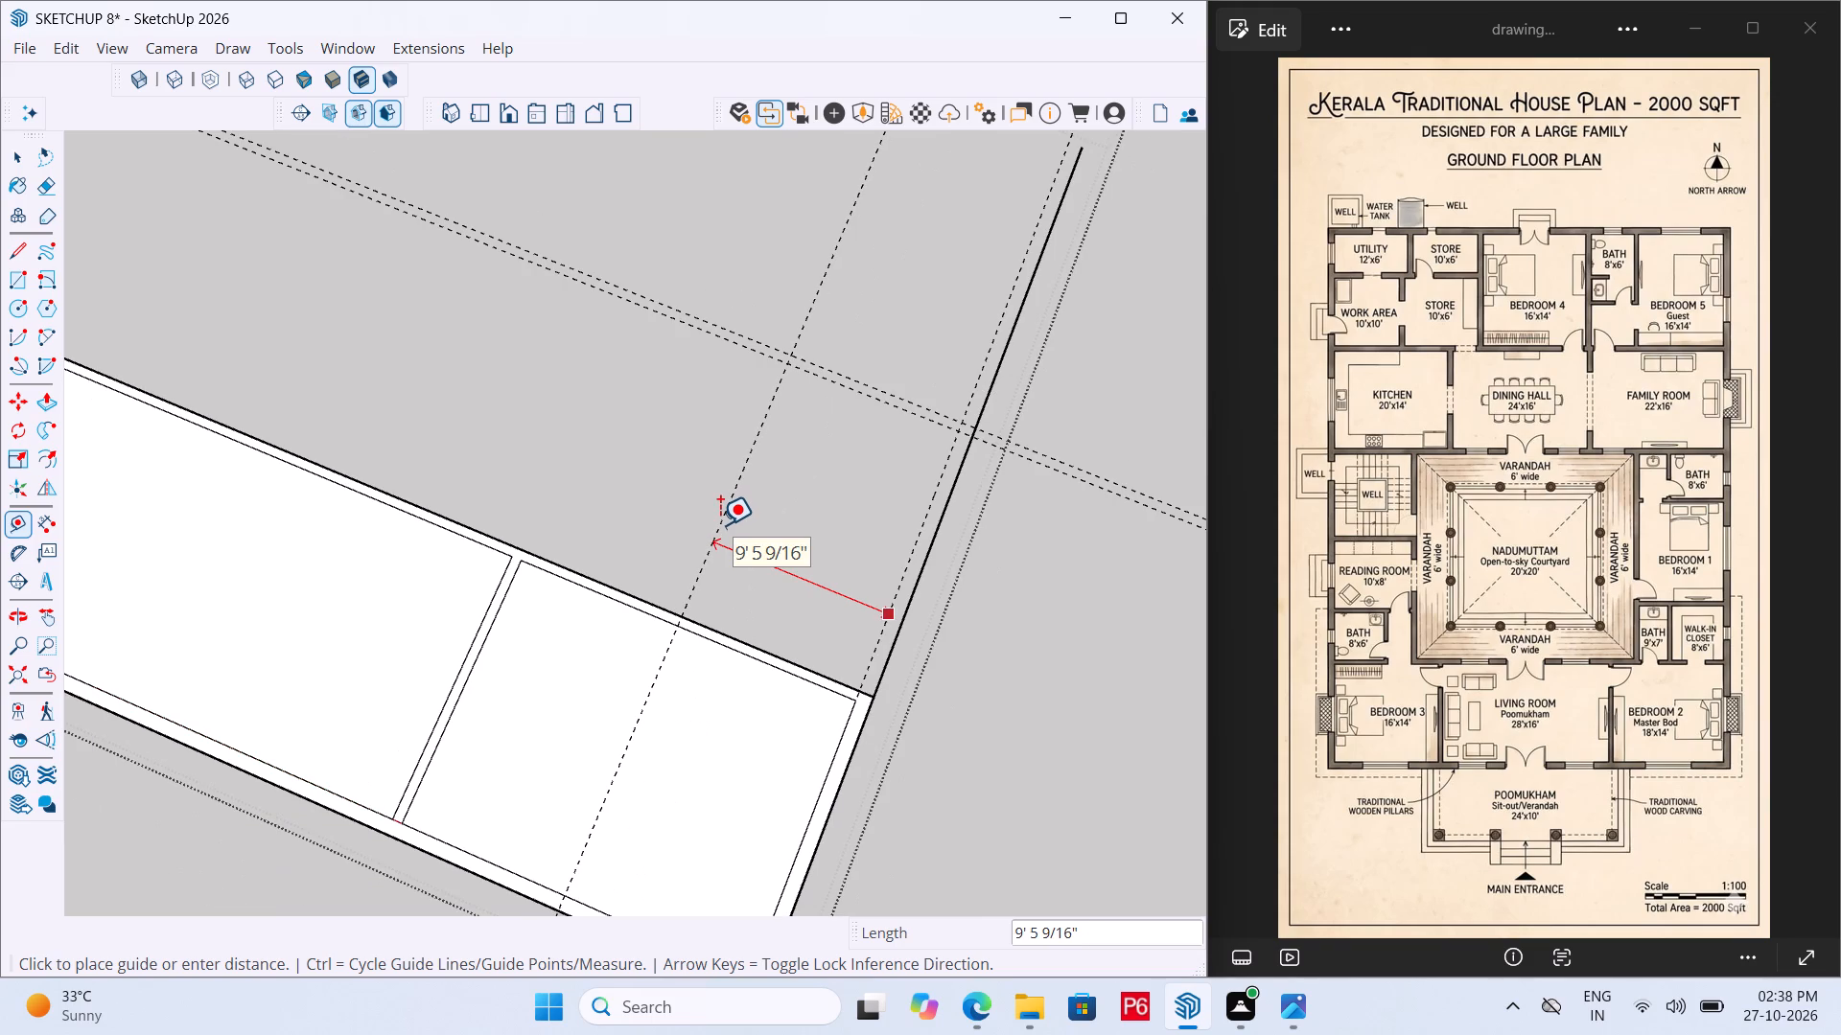
middle_drag(720, 525, 831, 509)
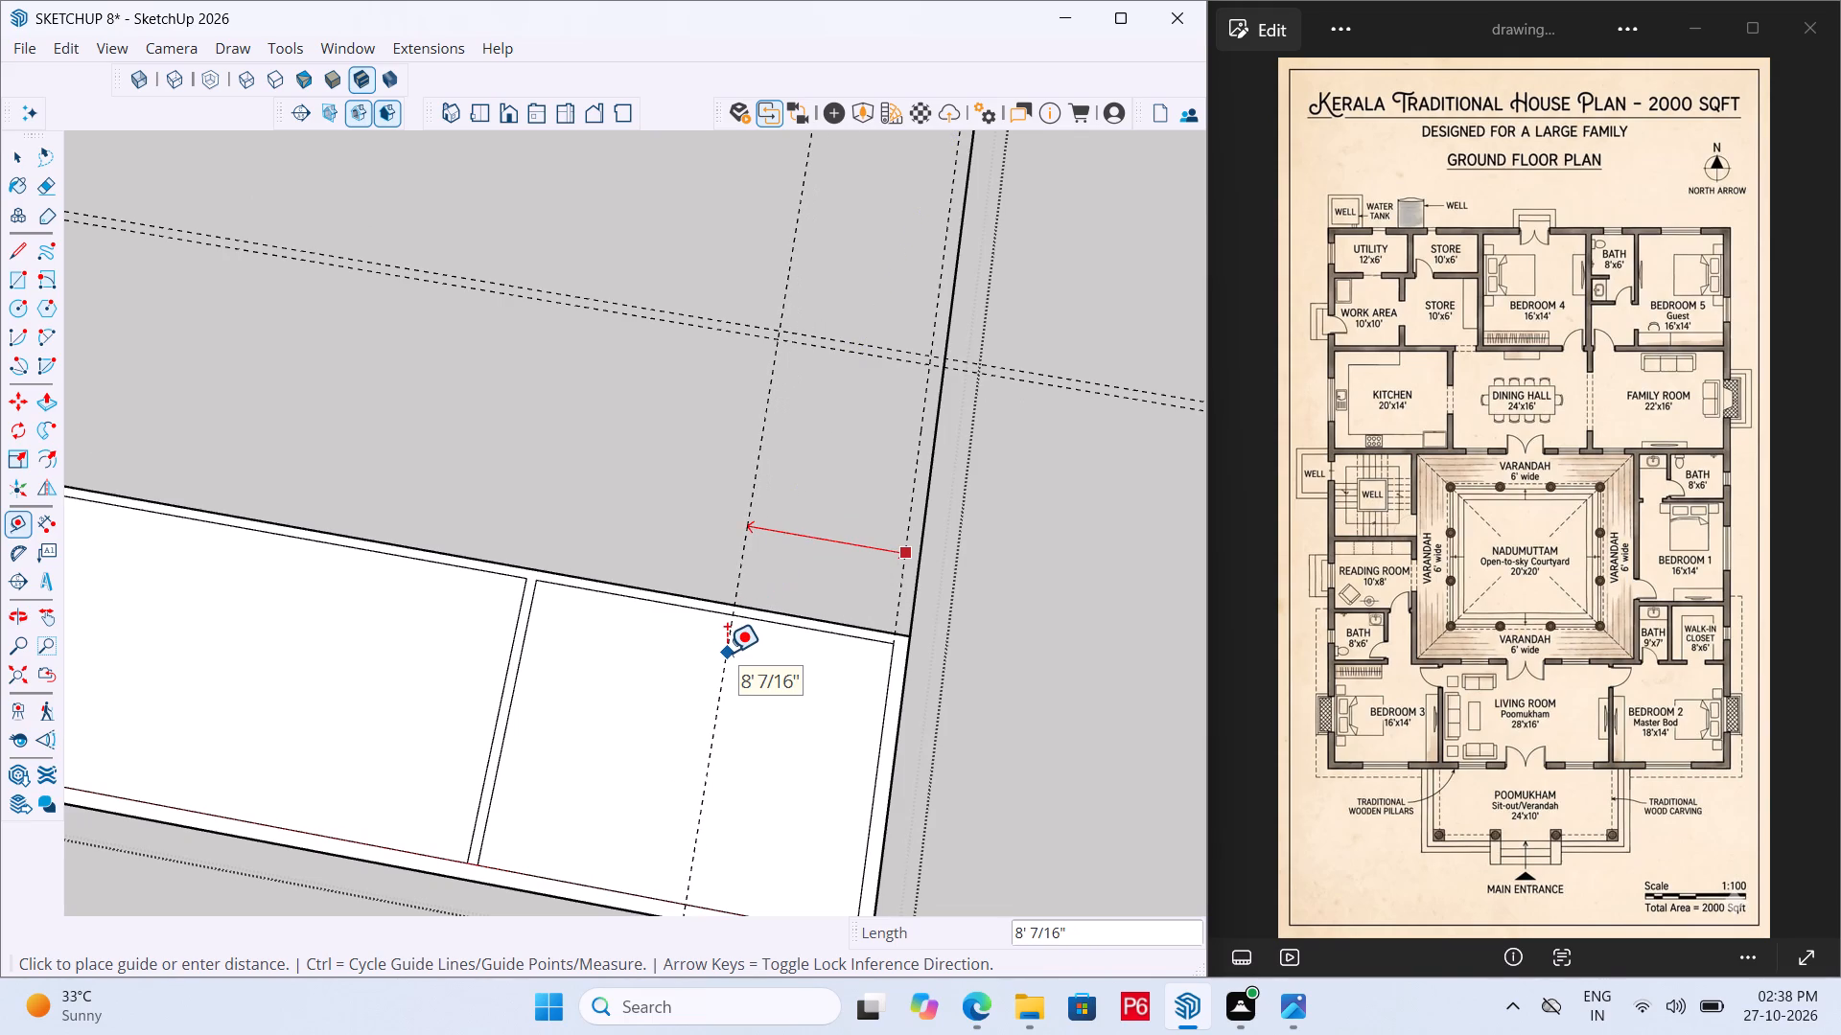
text(8')
key(Return)
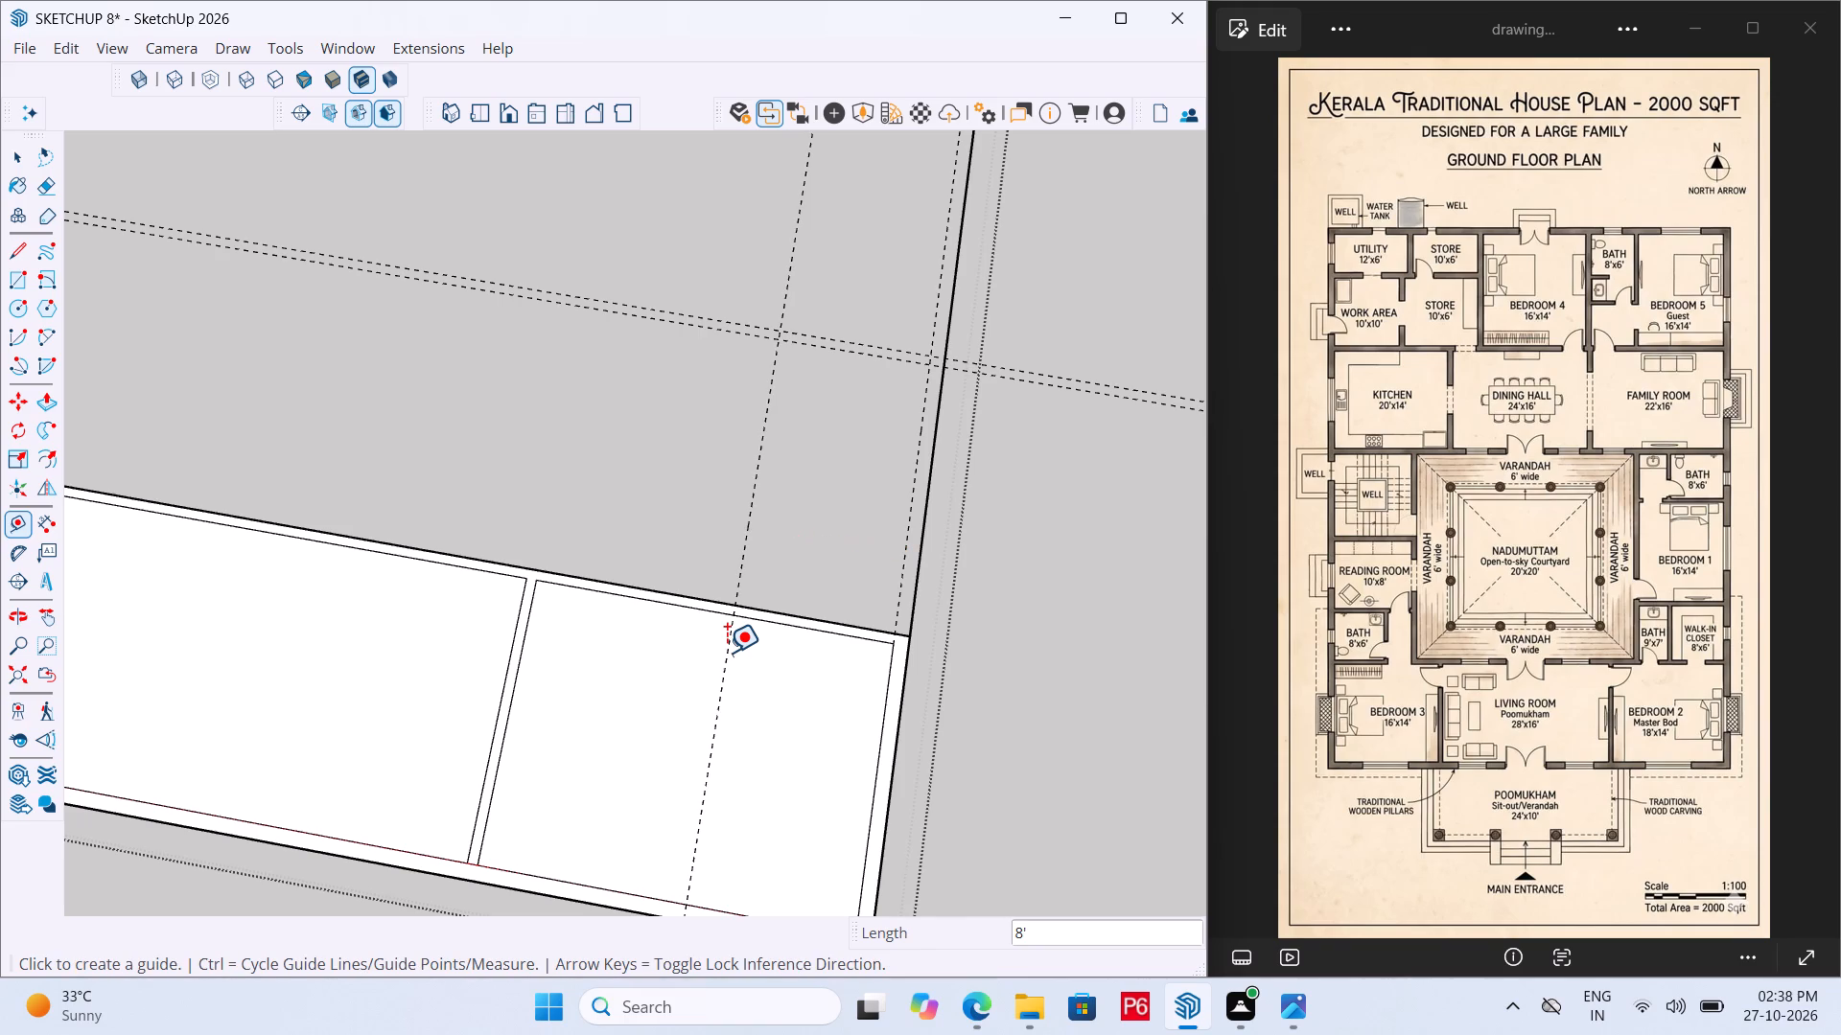
click(749, 517)
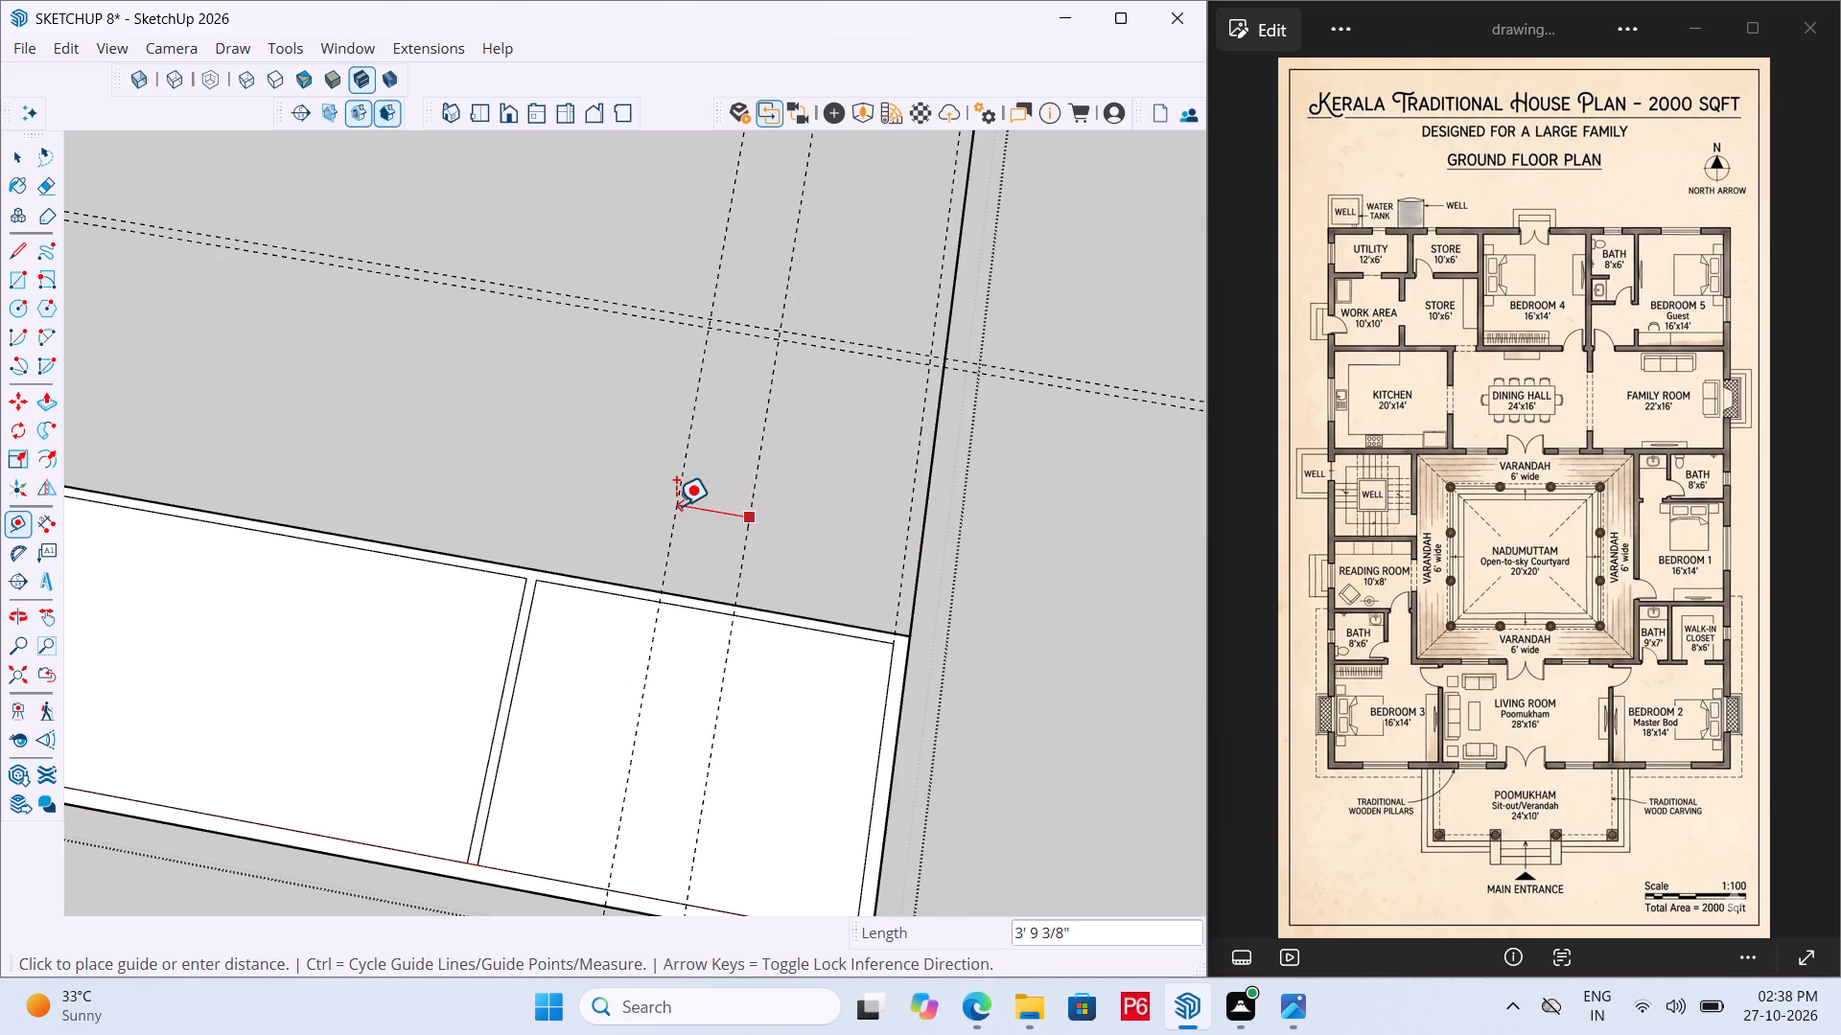
text(6")
key(Return)
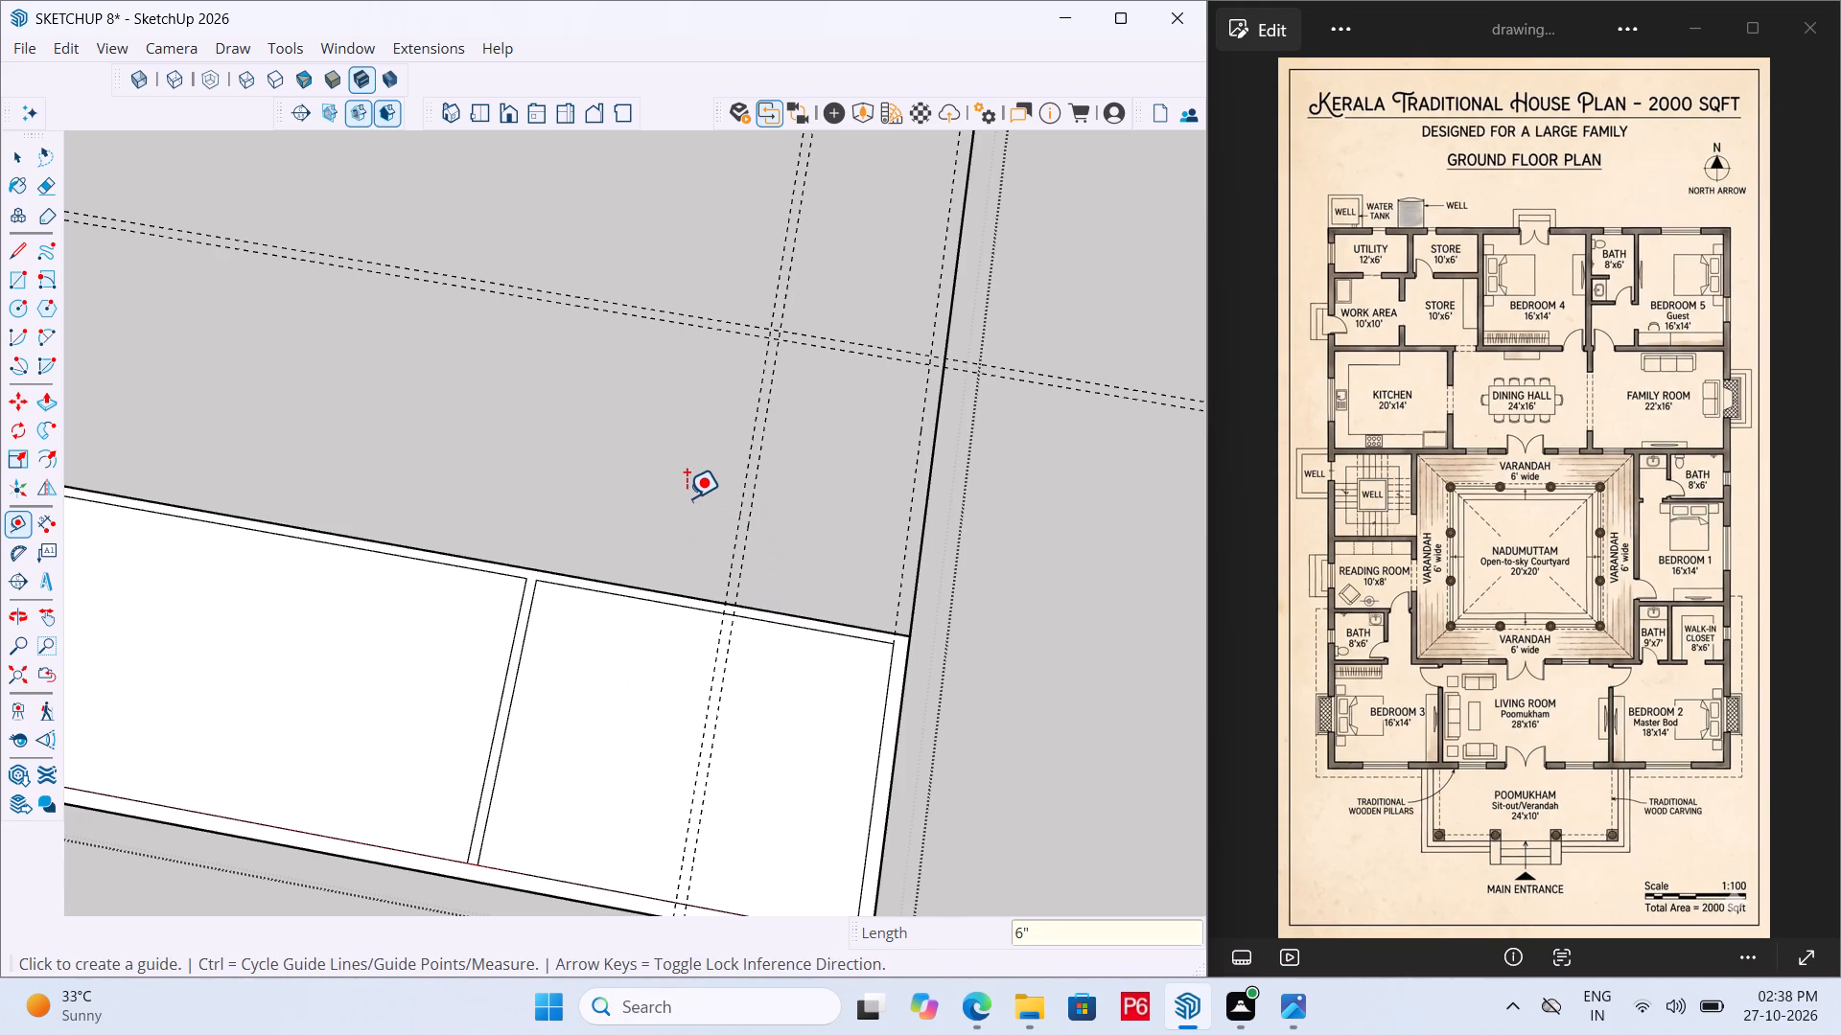
Start another parallel guide from the inner 6" partition guide.
scroll(730, 553, up, 2)
click(734, 527)
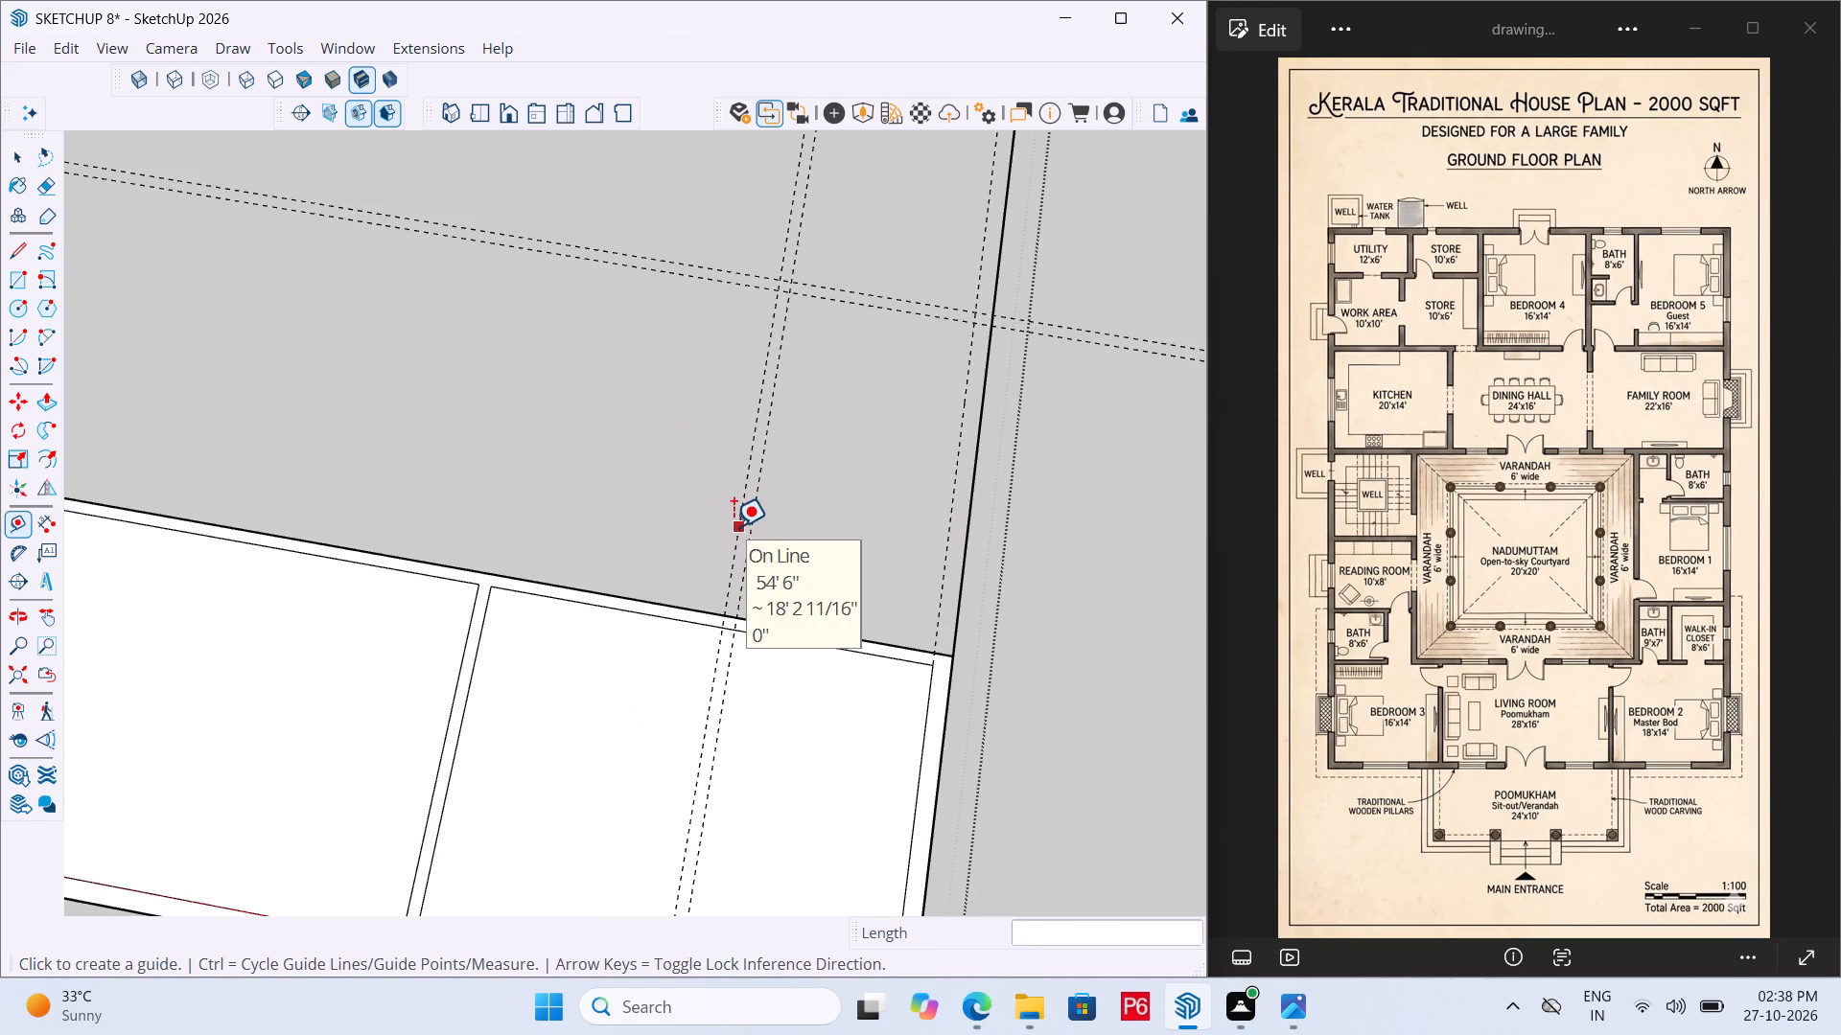
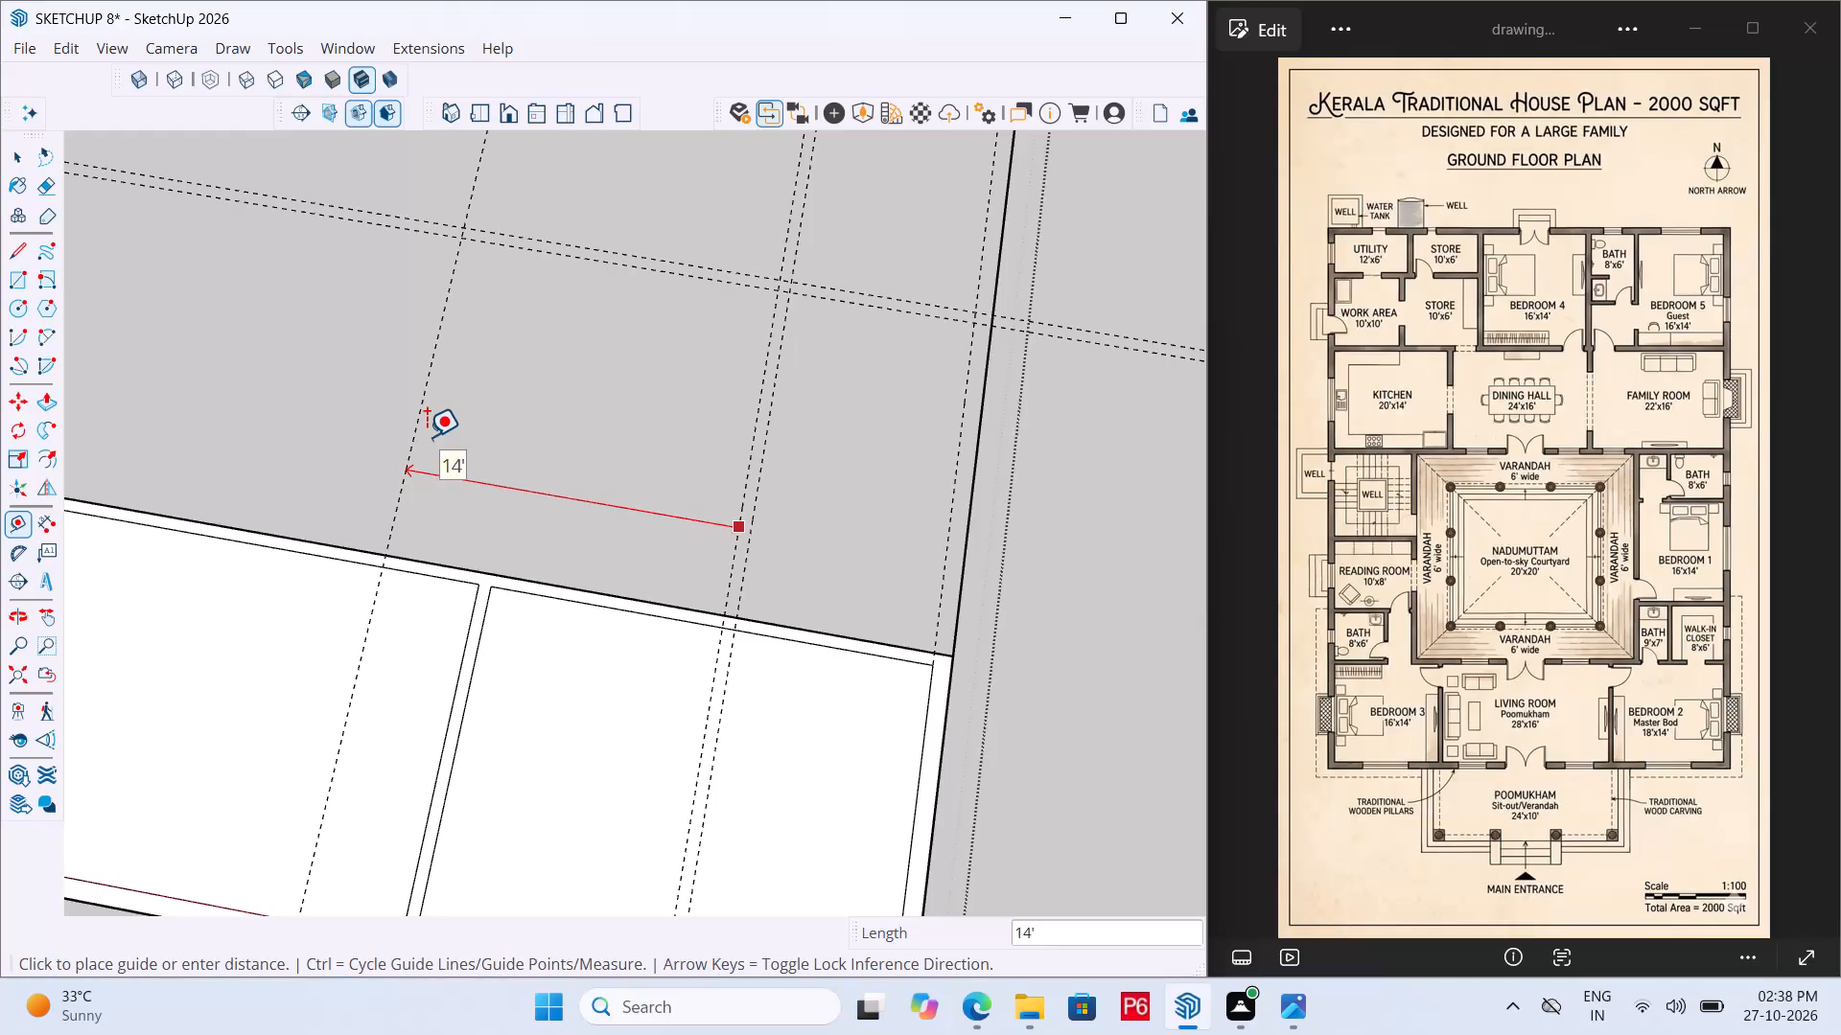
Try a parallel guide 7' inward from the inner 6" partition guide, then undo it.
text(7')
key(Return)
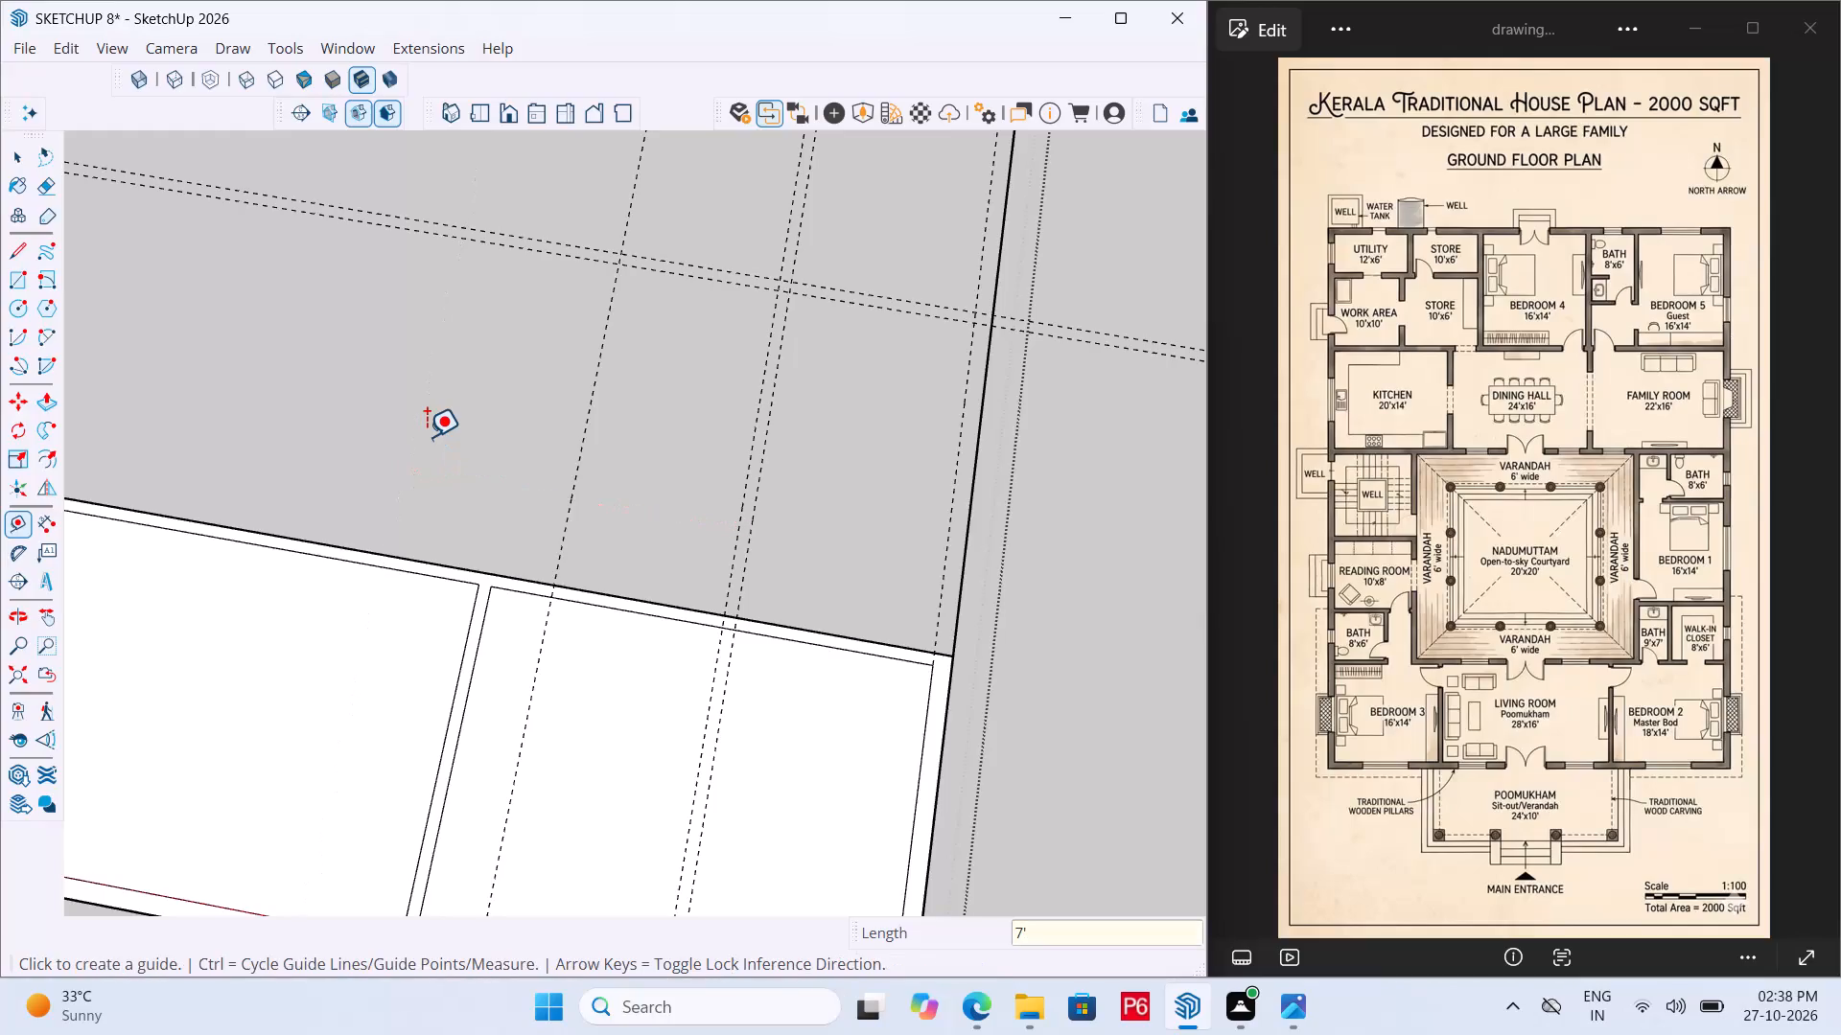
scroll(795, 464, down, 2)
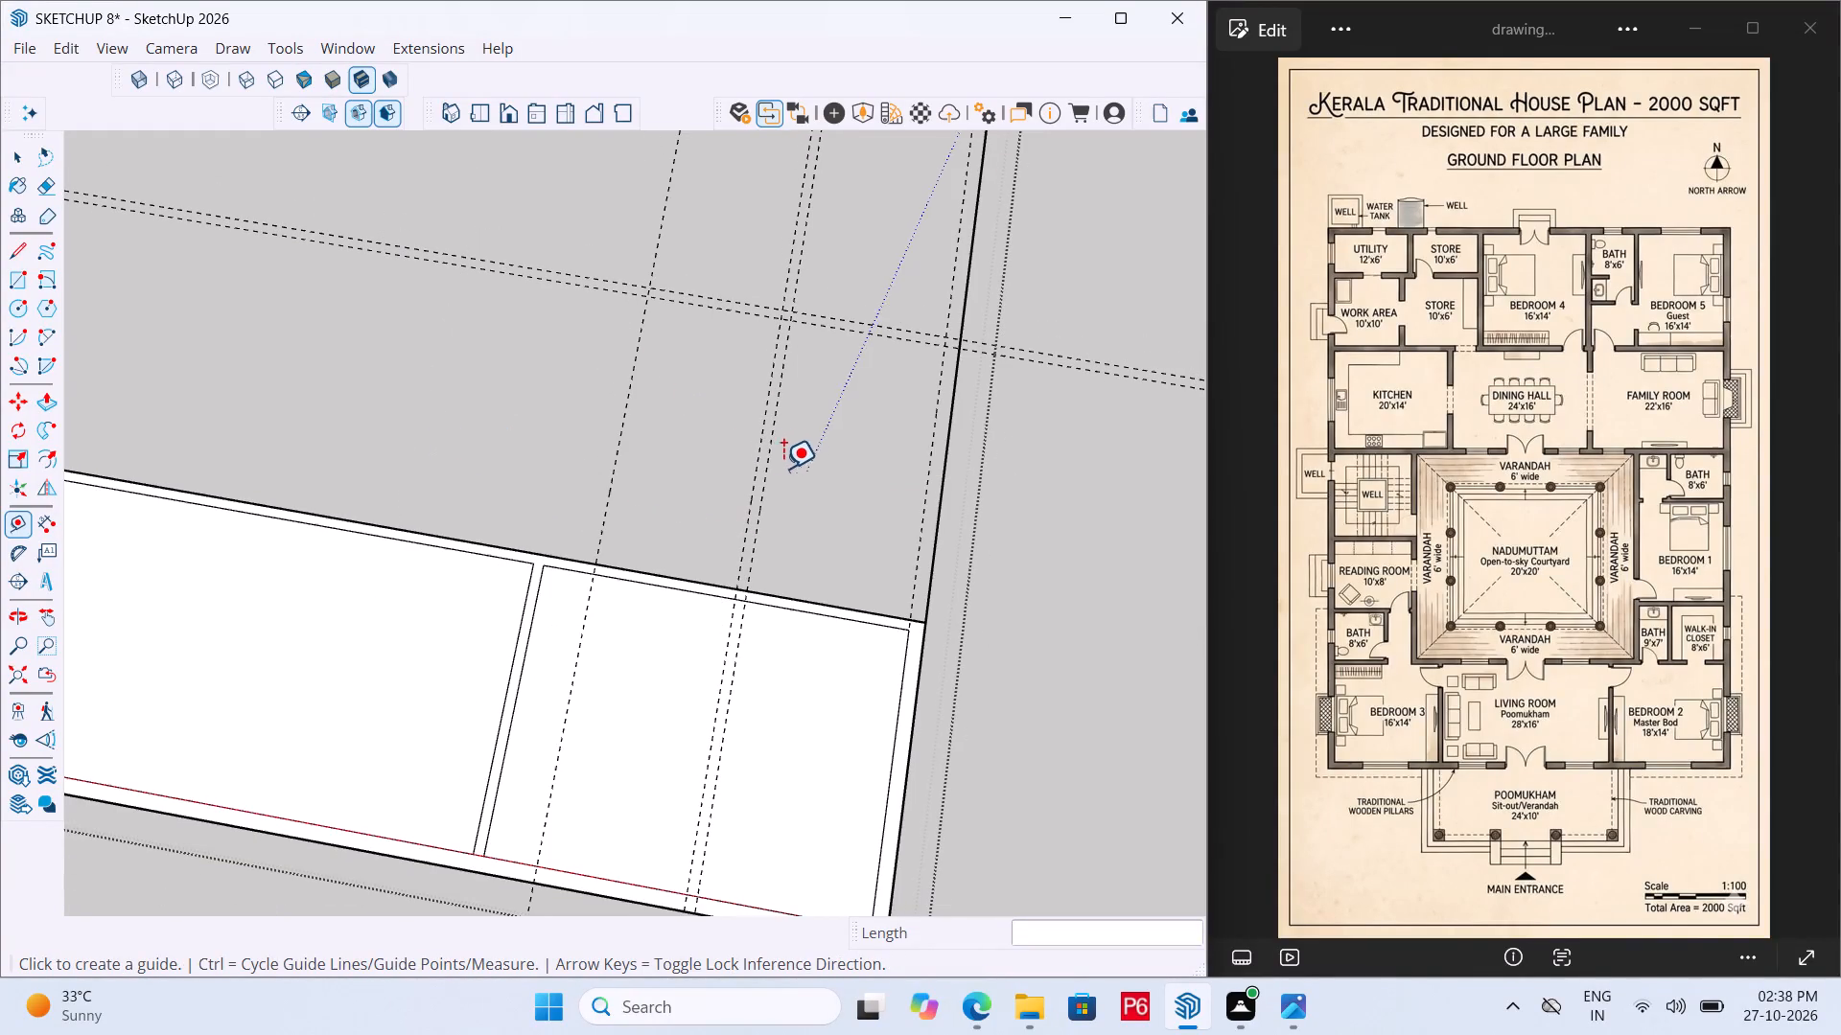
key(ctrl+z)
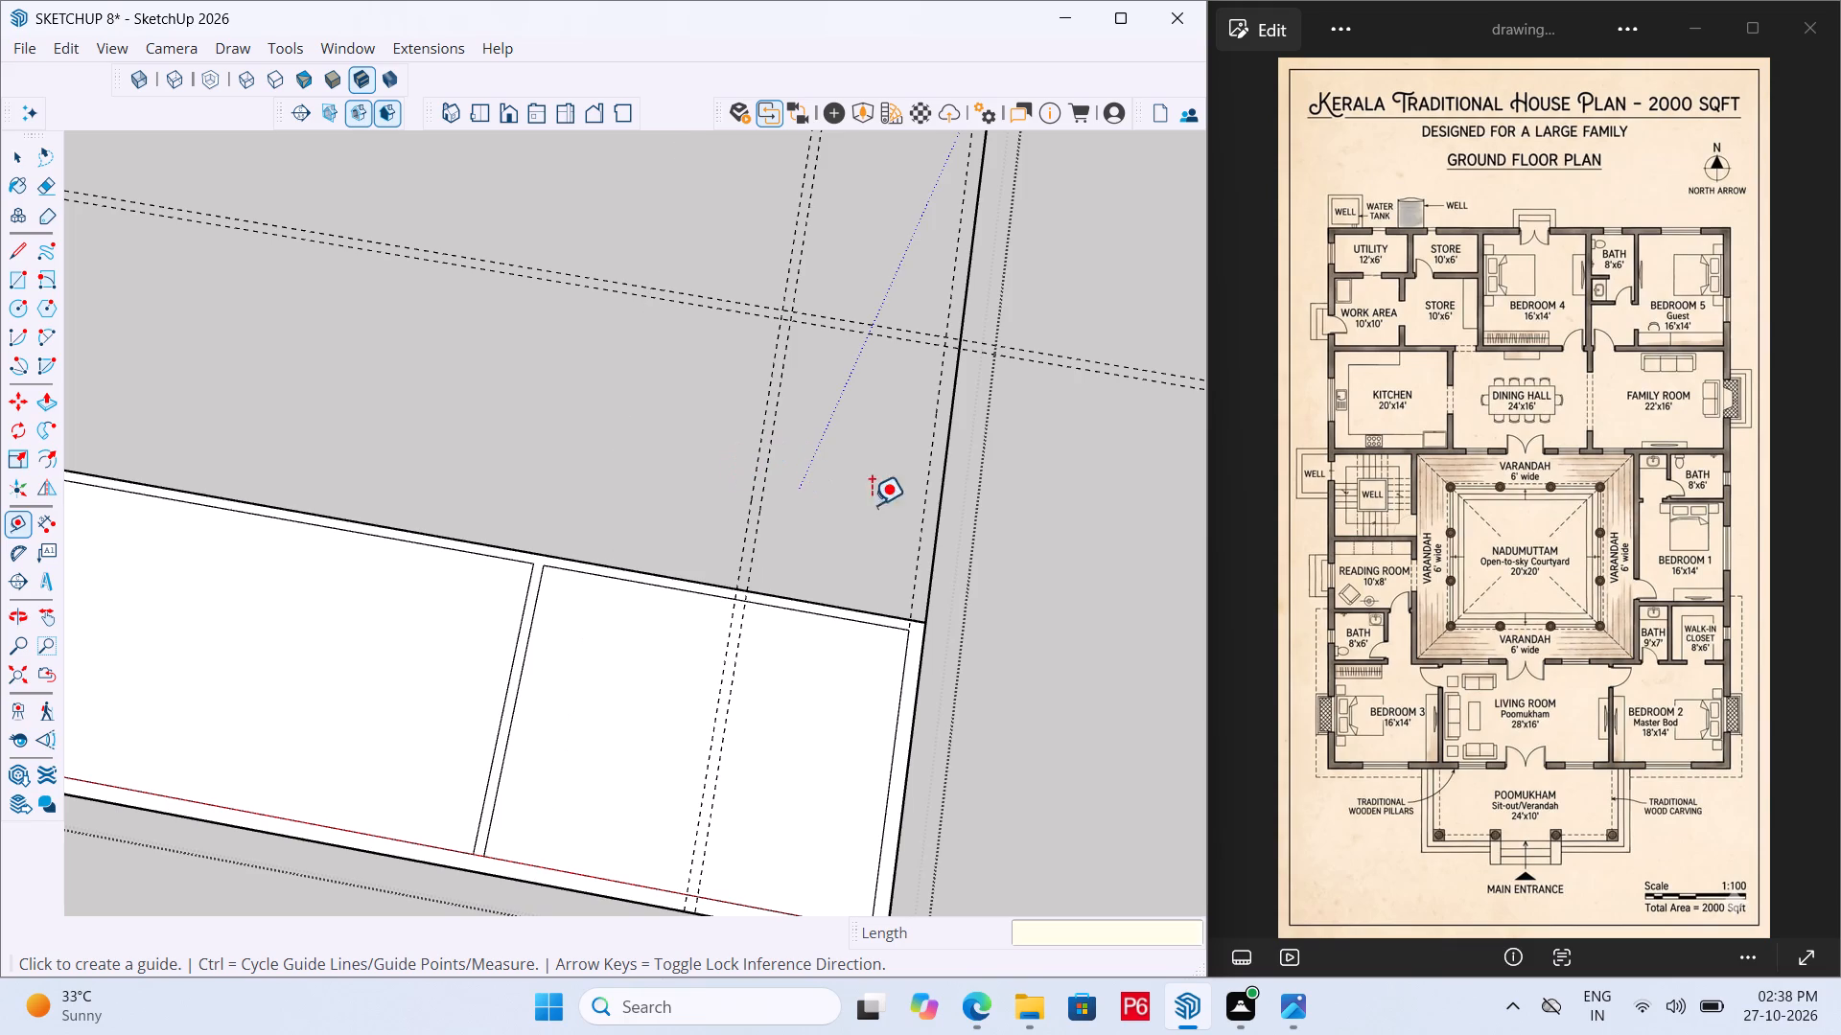
Place a guide 9' inward from the inner partition guide and another 6" beyond it for the next wall thickness.
scroll(795, 542, up, 3)
click(734, 495)
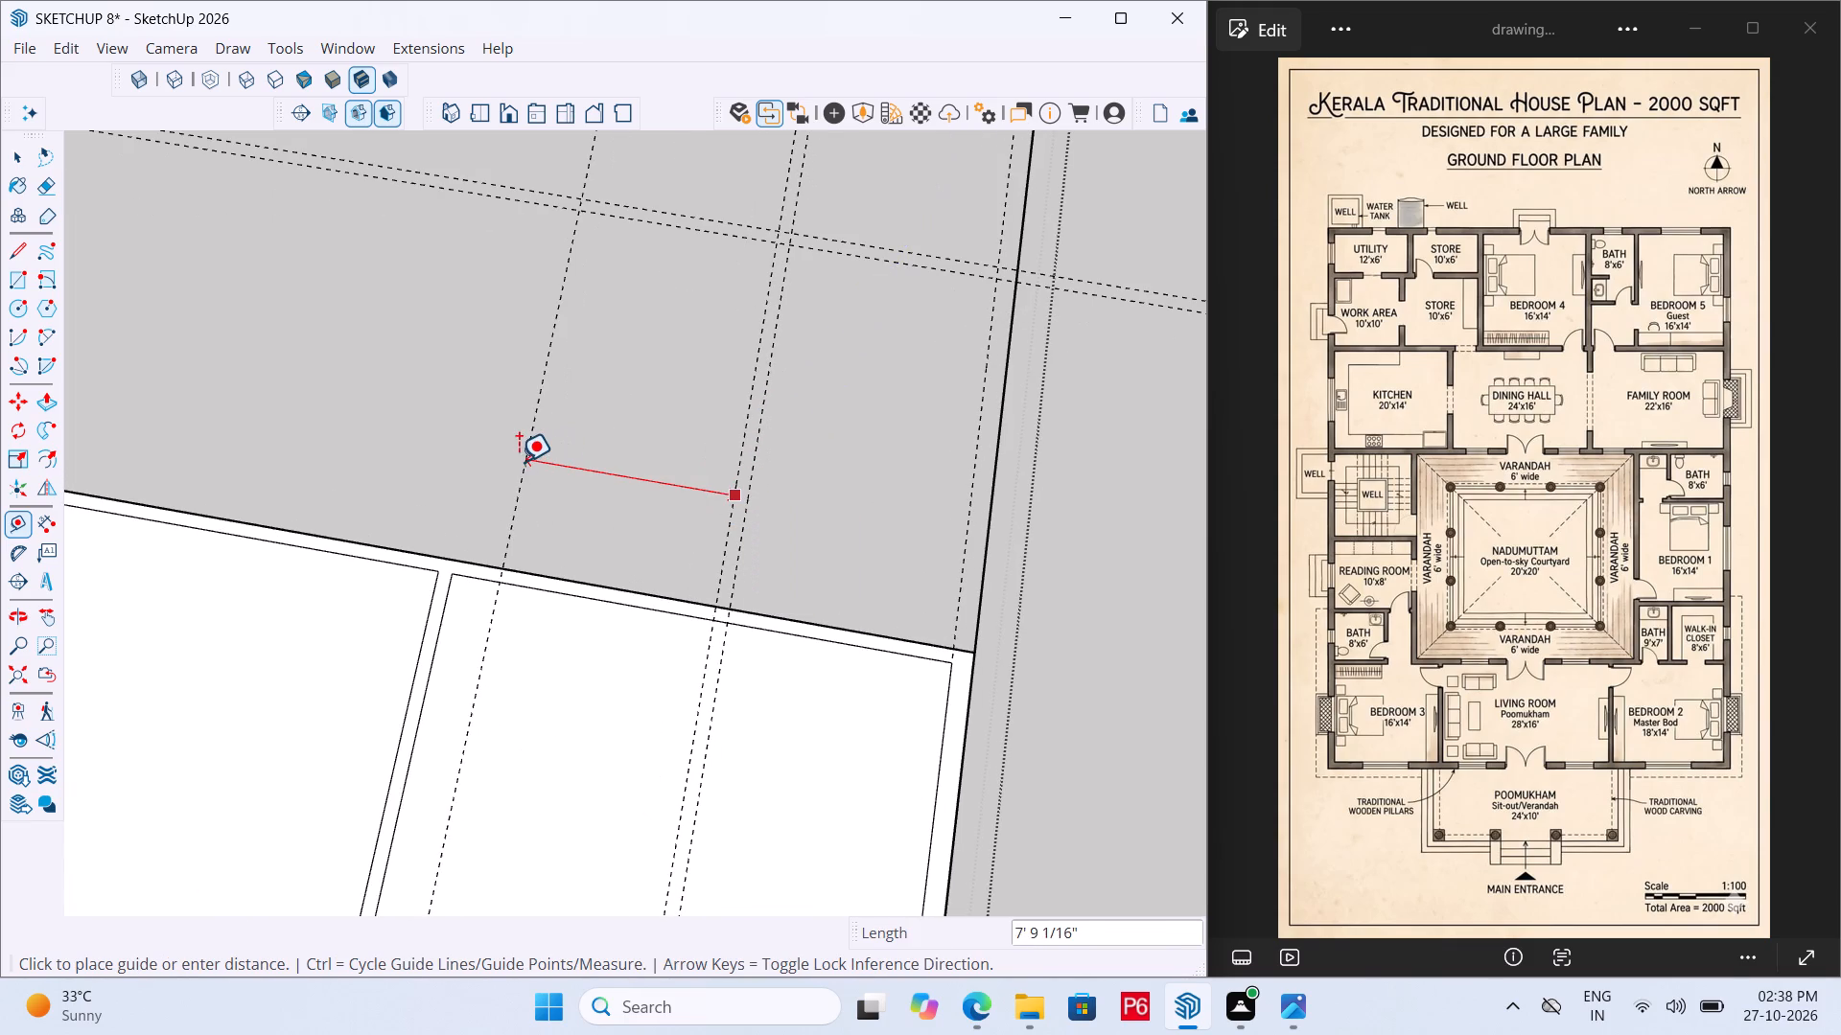
text(9')
key(Return)
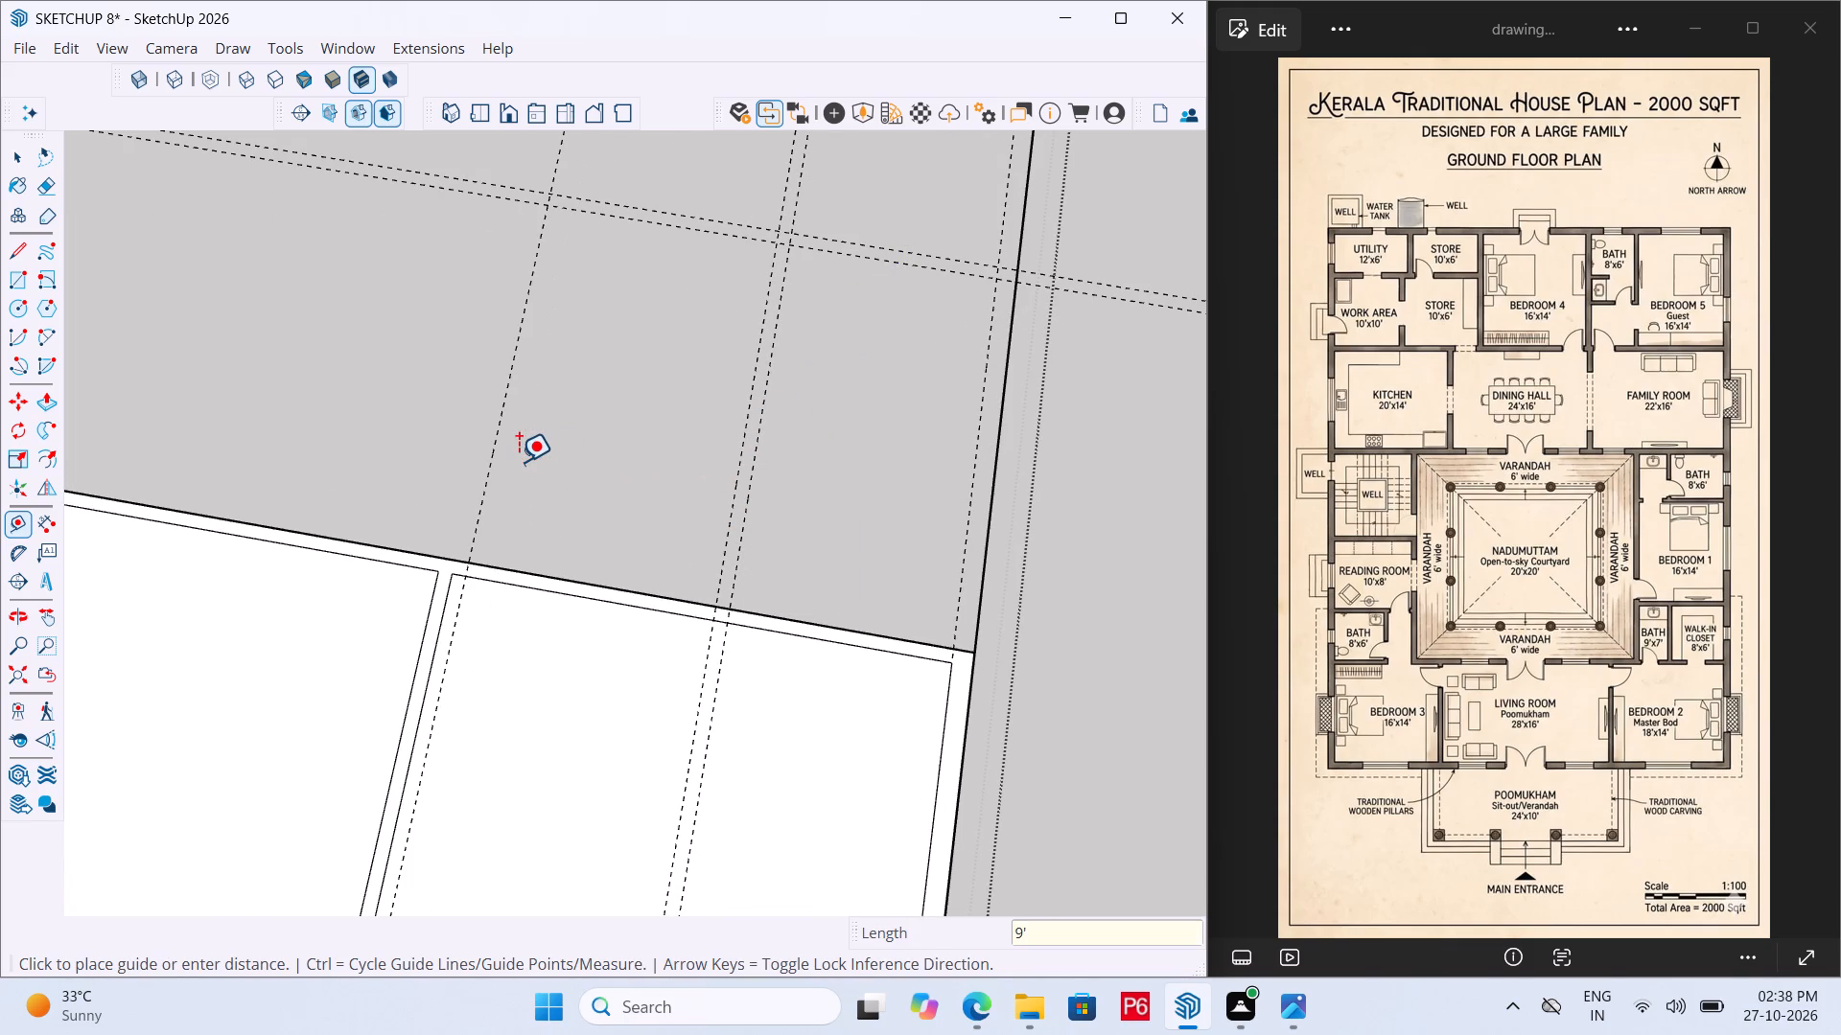
click(499, 403)
text(6")
key(Return)
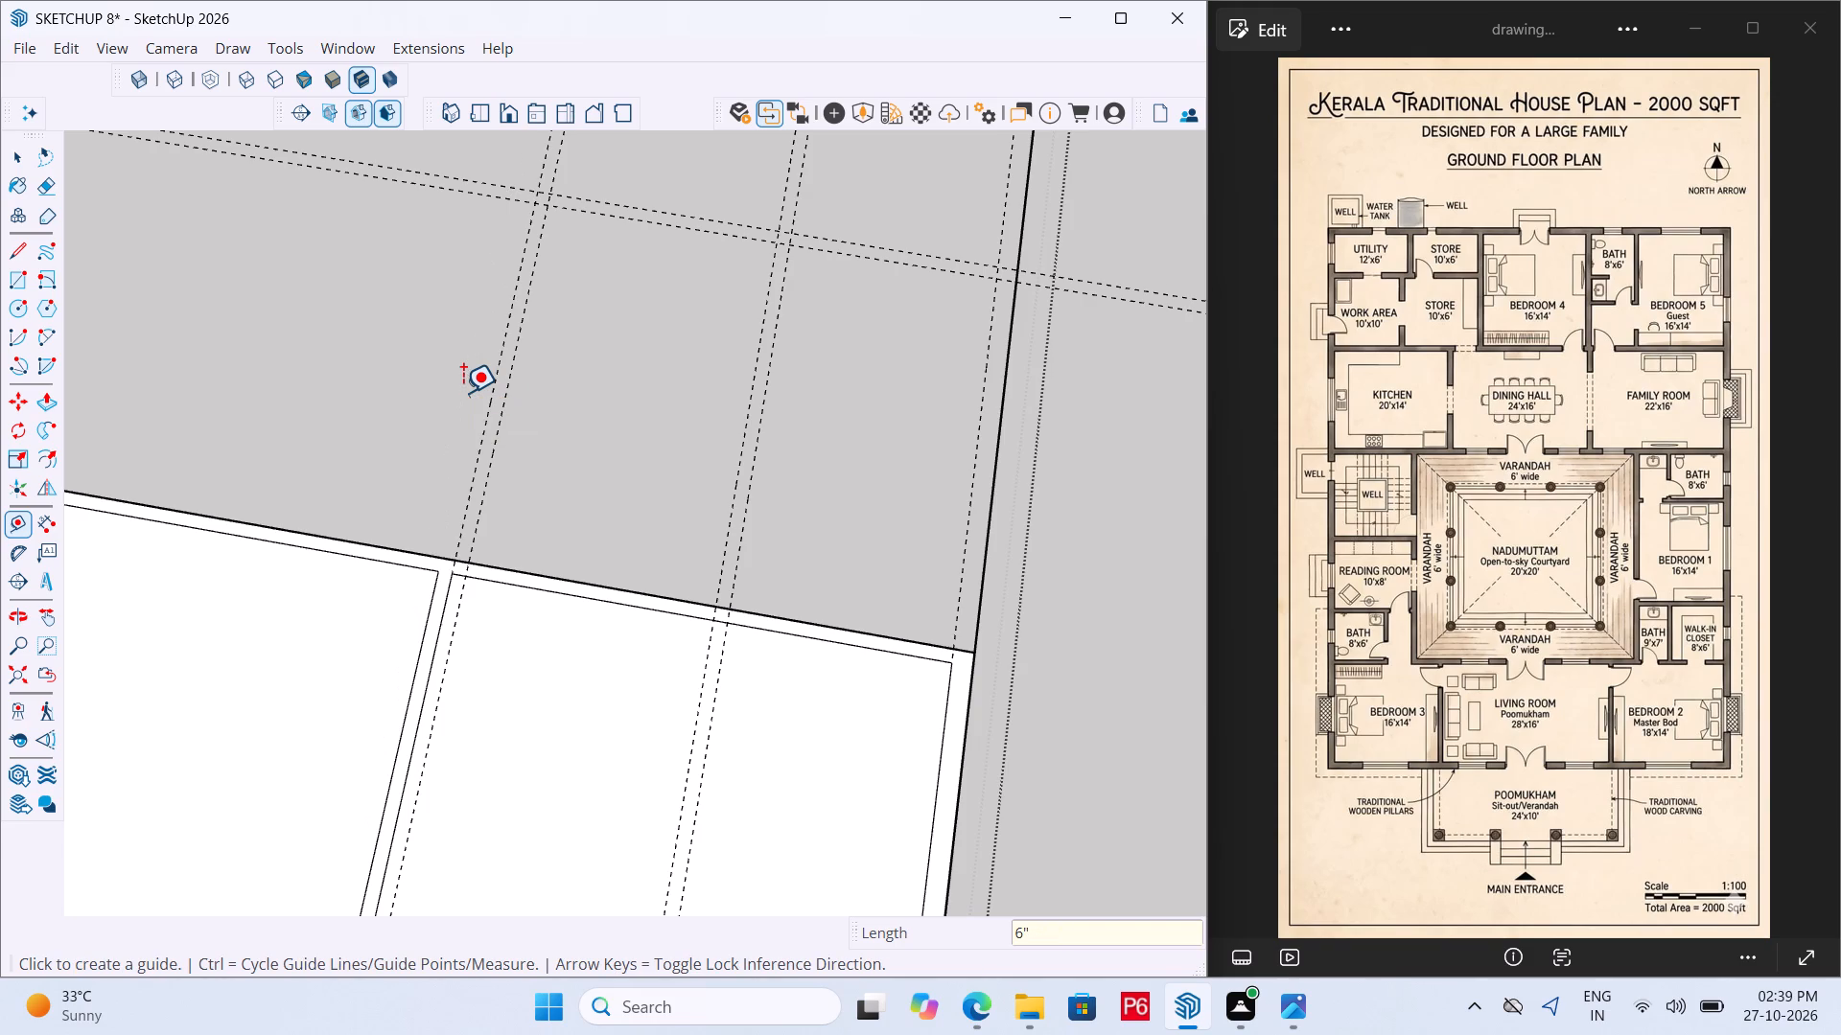
Place a guide 6' inward from the innermost wall guide for the varandah and another 20' beyond it for the courtyard.
scroll(919, 361, down, 3)
scroll(761, 397, down, 1)
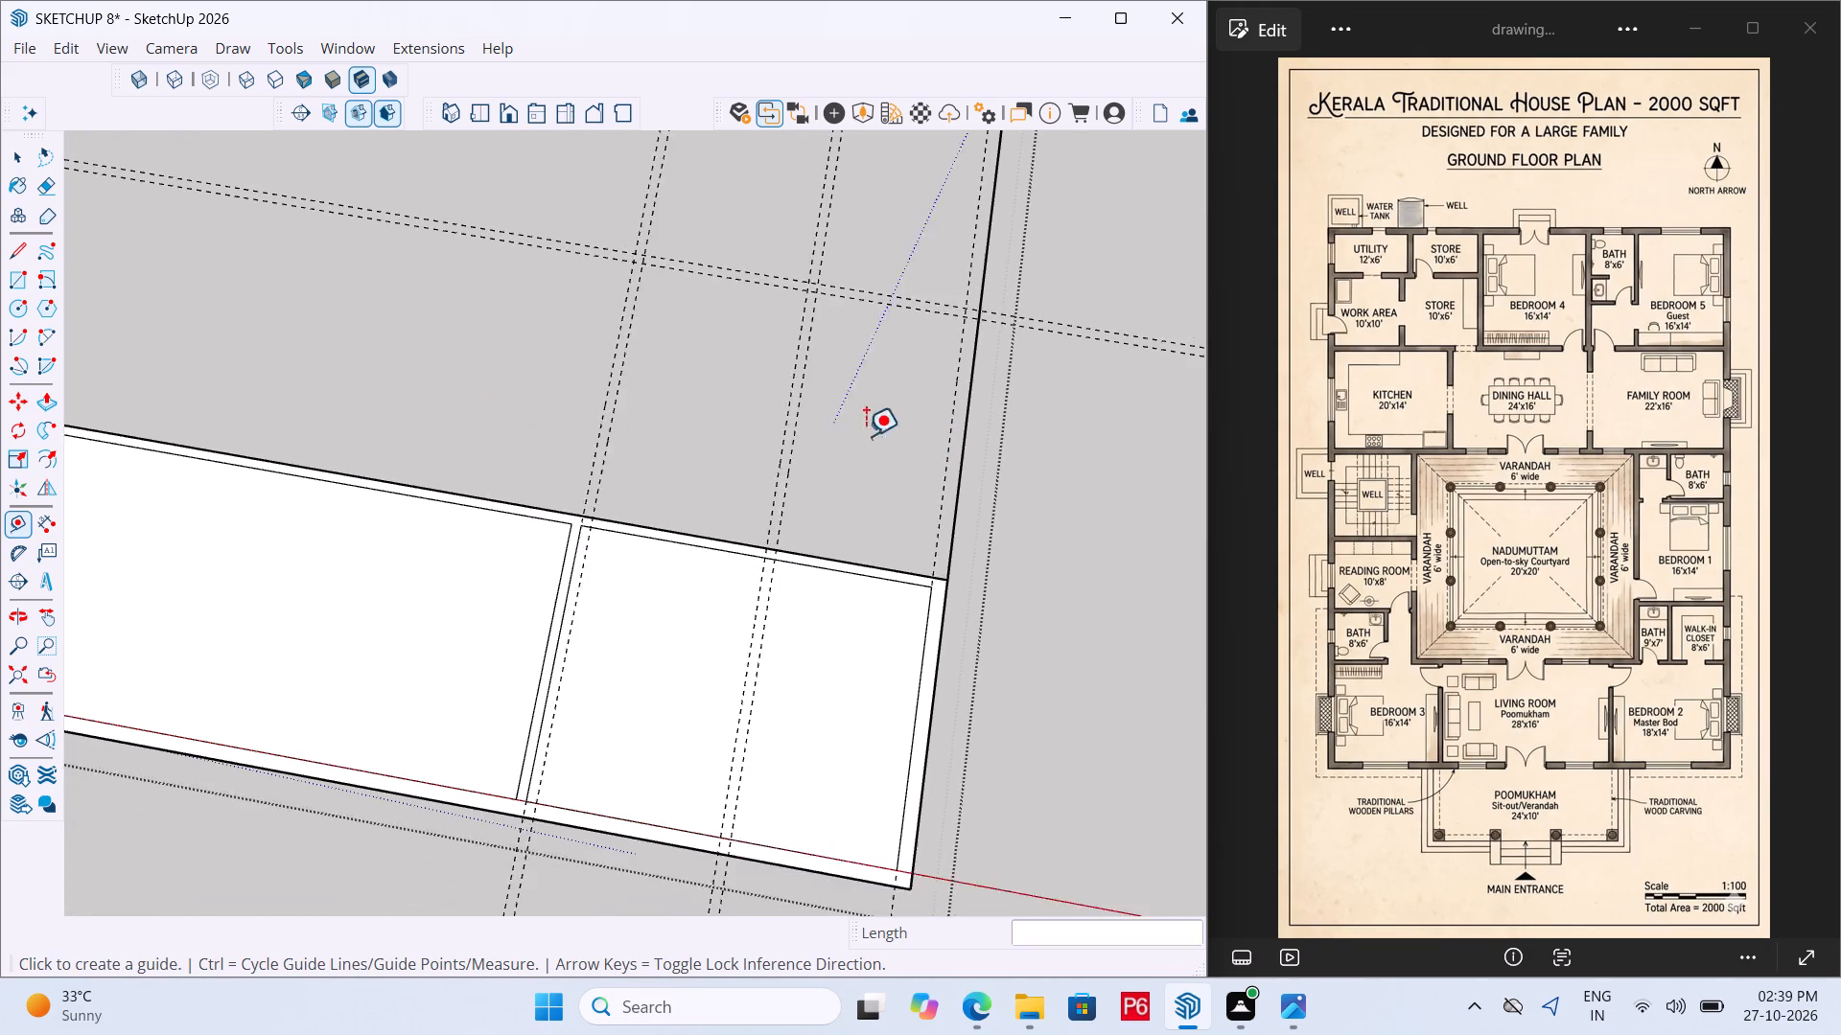
scroll(866, 436, down, 2)
middle_drag(742, 480, 680, 484)
scroll(661, 388, up, 2)
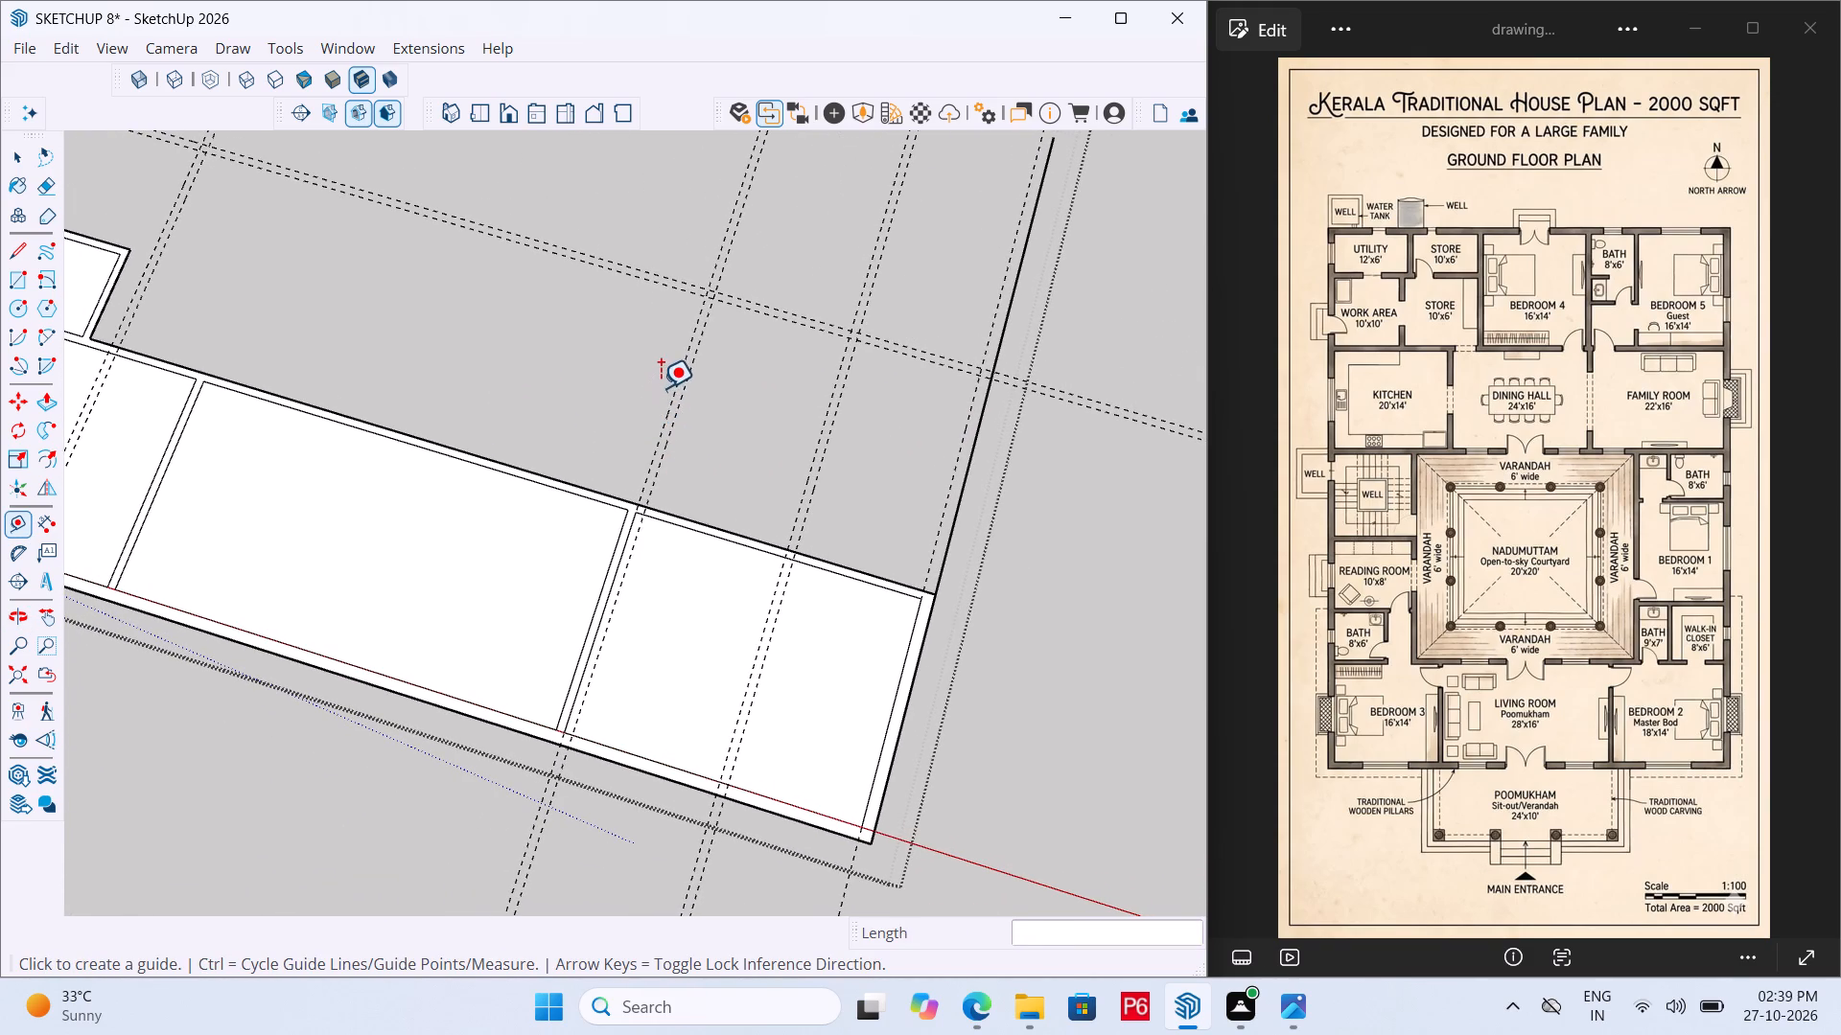
scroll(661, 388, up, 2)
click(688, 377)
scroll(883, 333, down, 5)
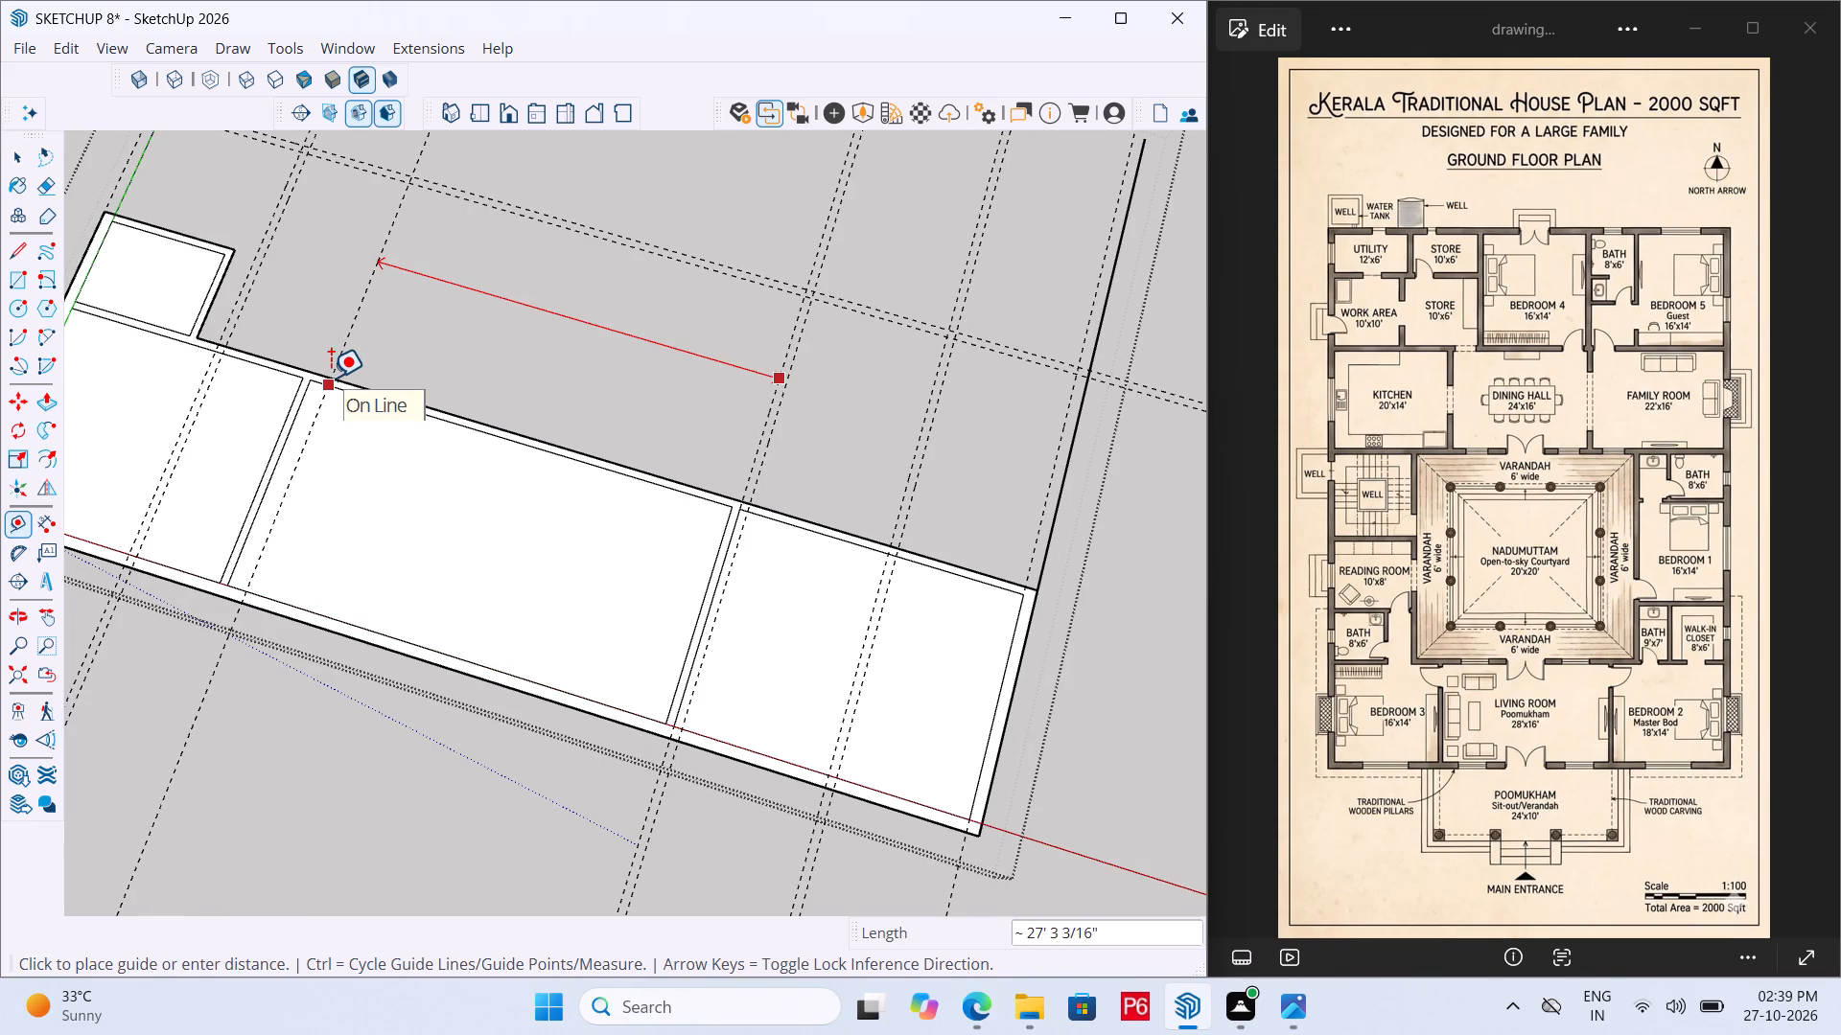
text(6')
key(Return)
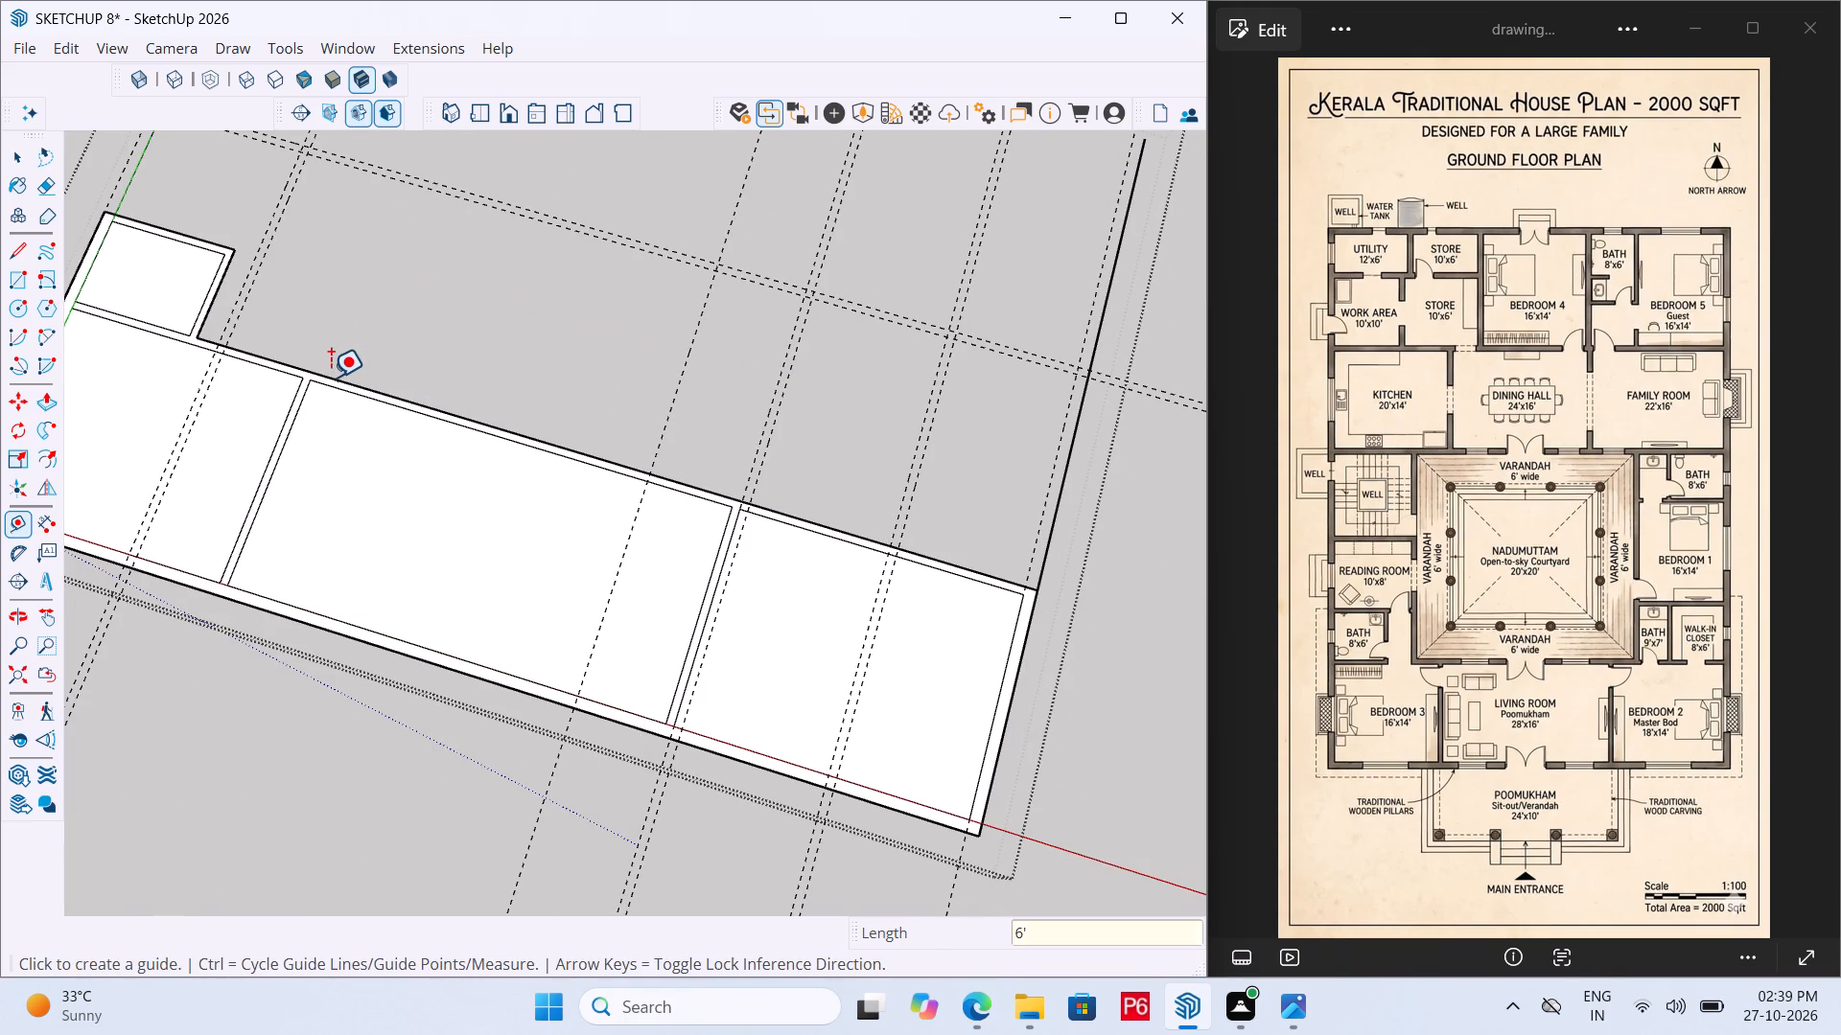
click(690, 347)
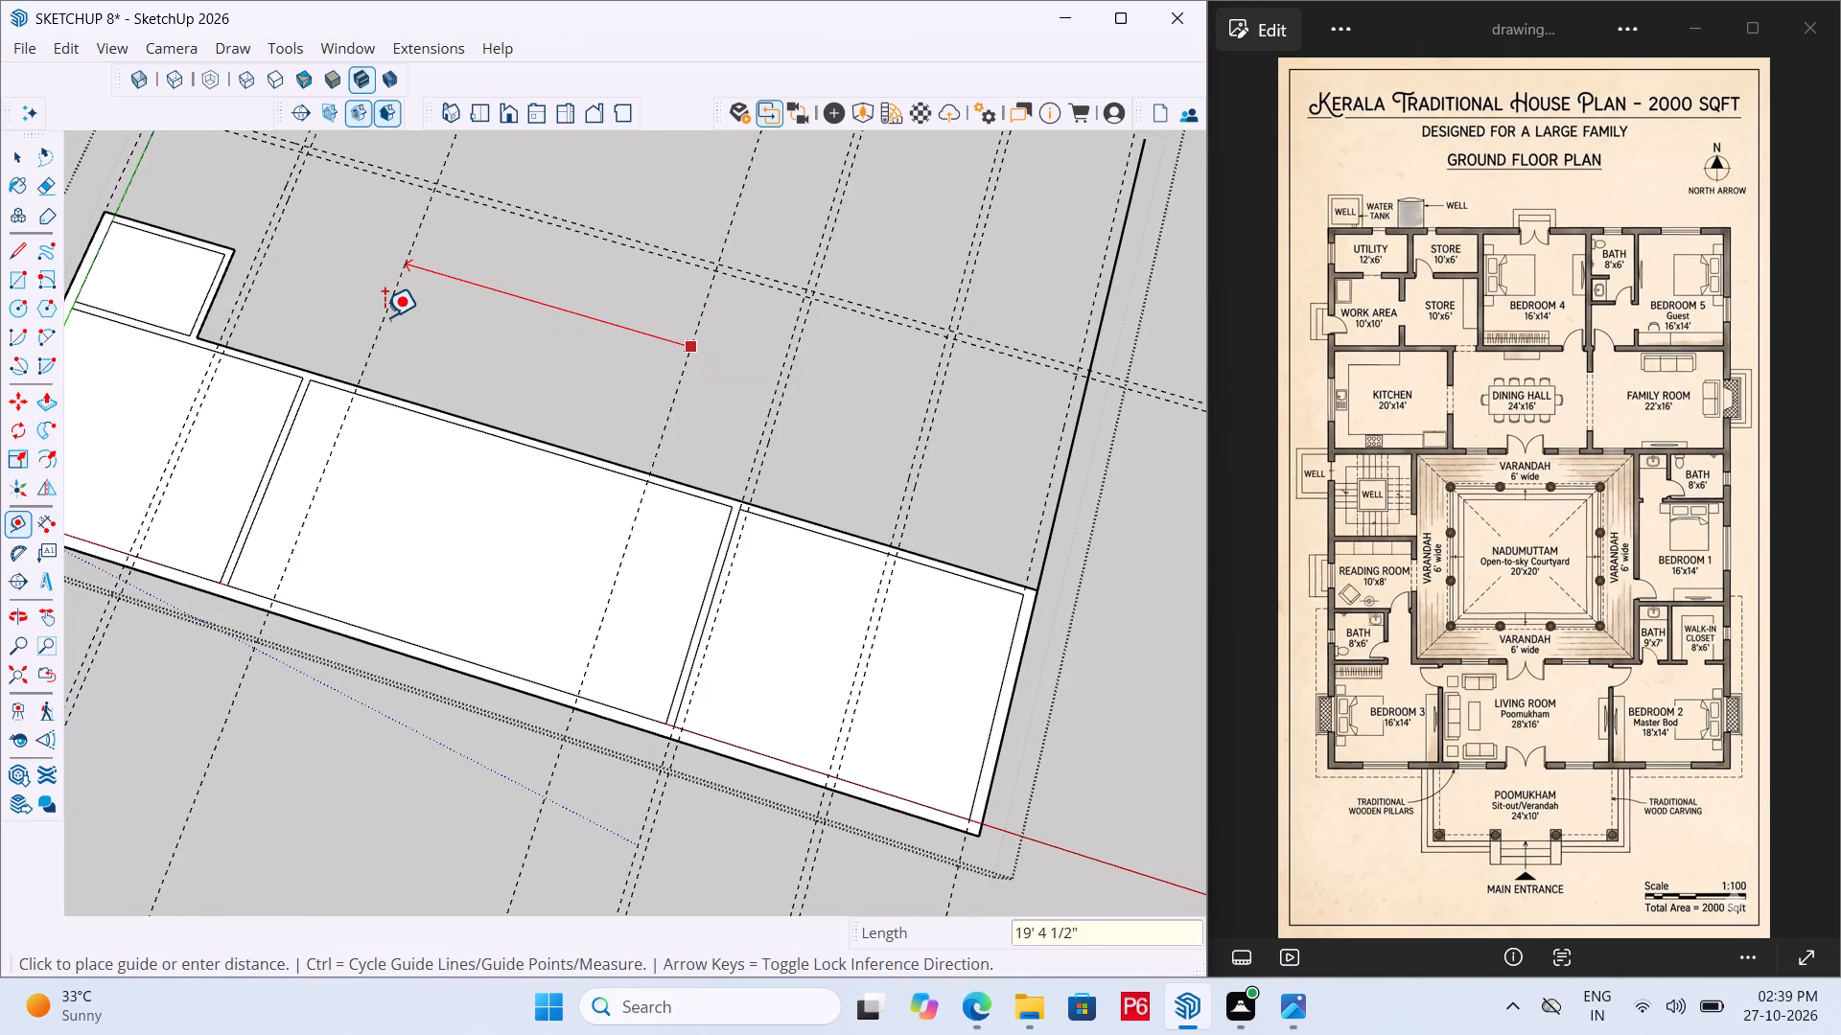
text(20')
key(Return)
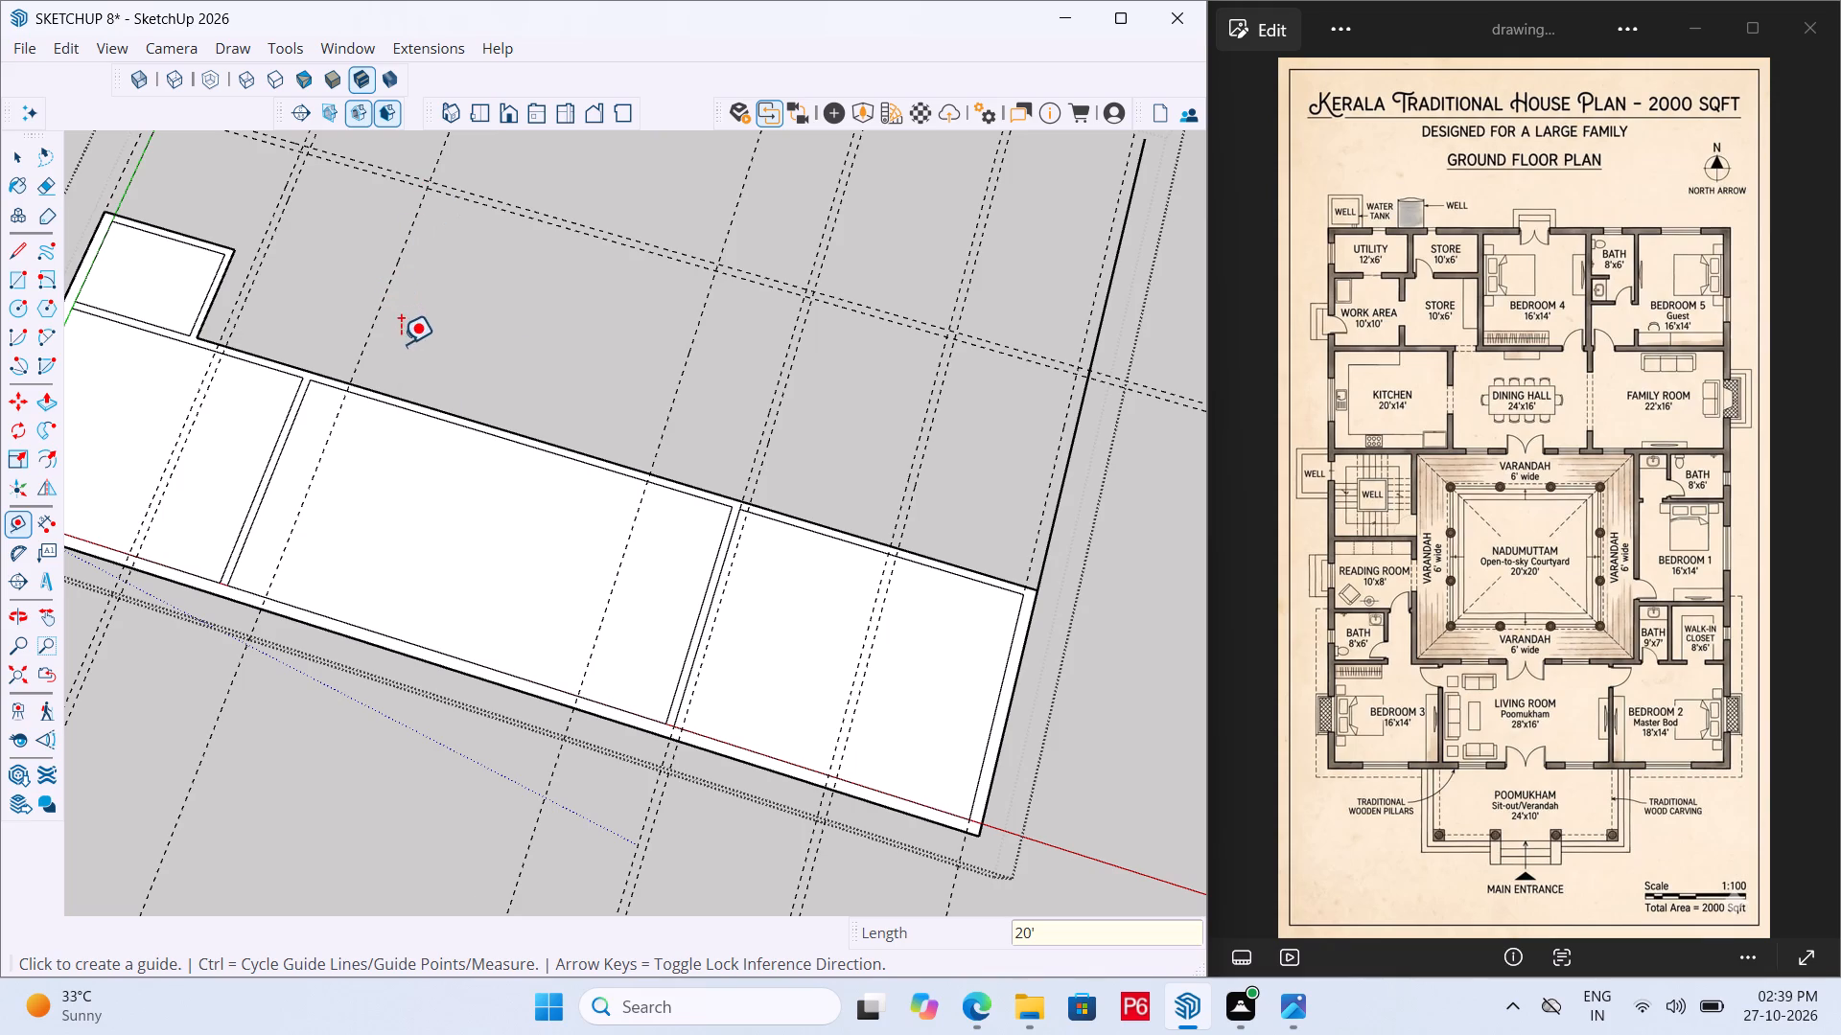
Place a guide along the living room's courtyard-side outer wall edge and a parallel one 20' from that edge into the courtyard area.
scroll(357, 275, up, 2)
scroll(542, 432, down, 5)
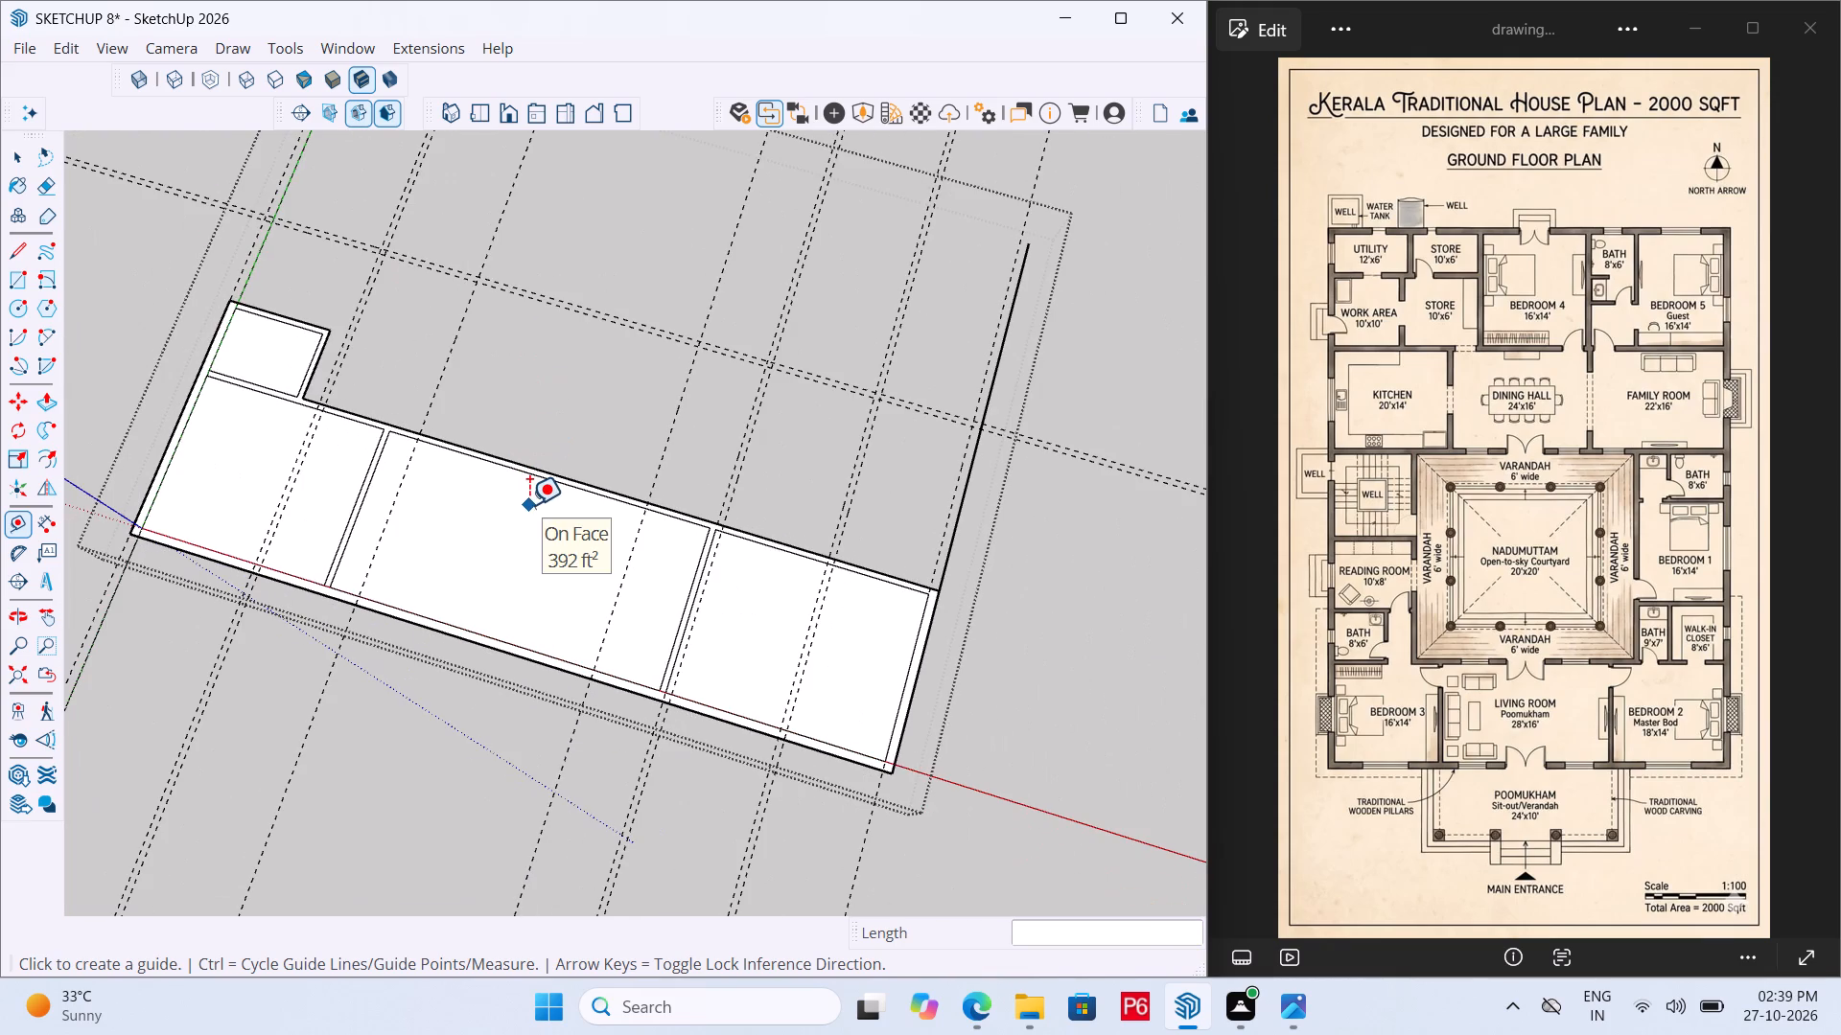
double_click(557, 471)
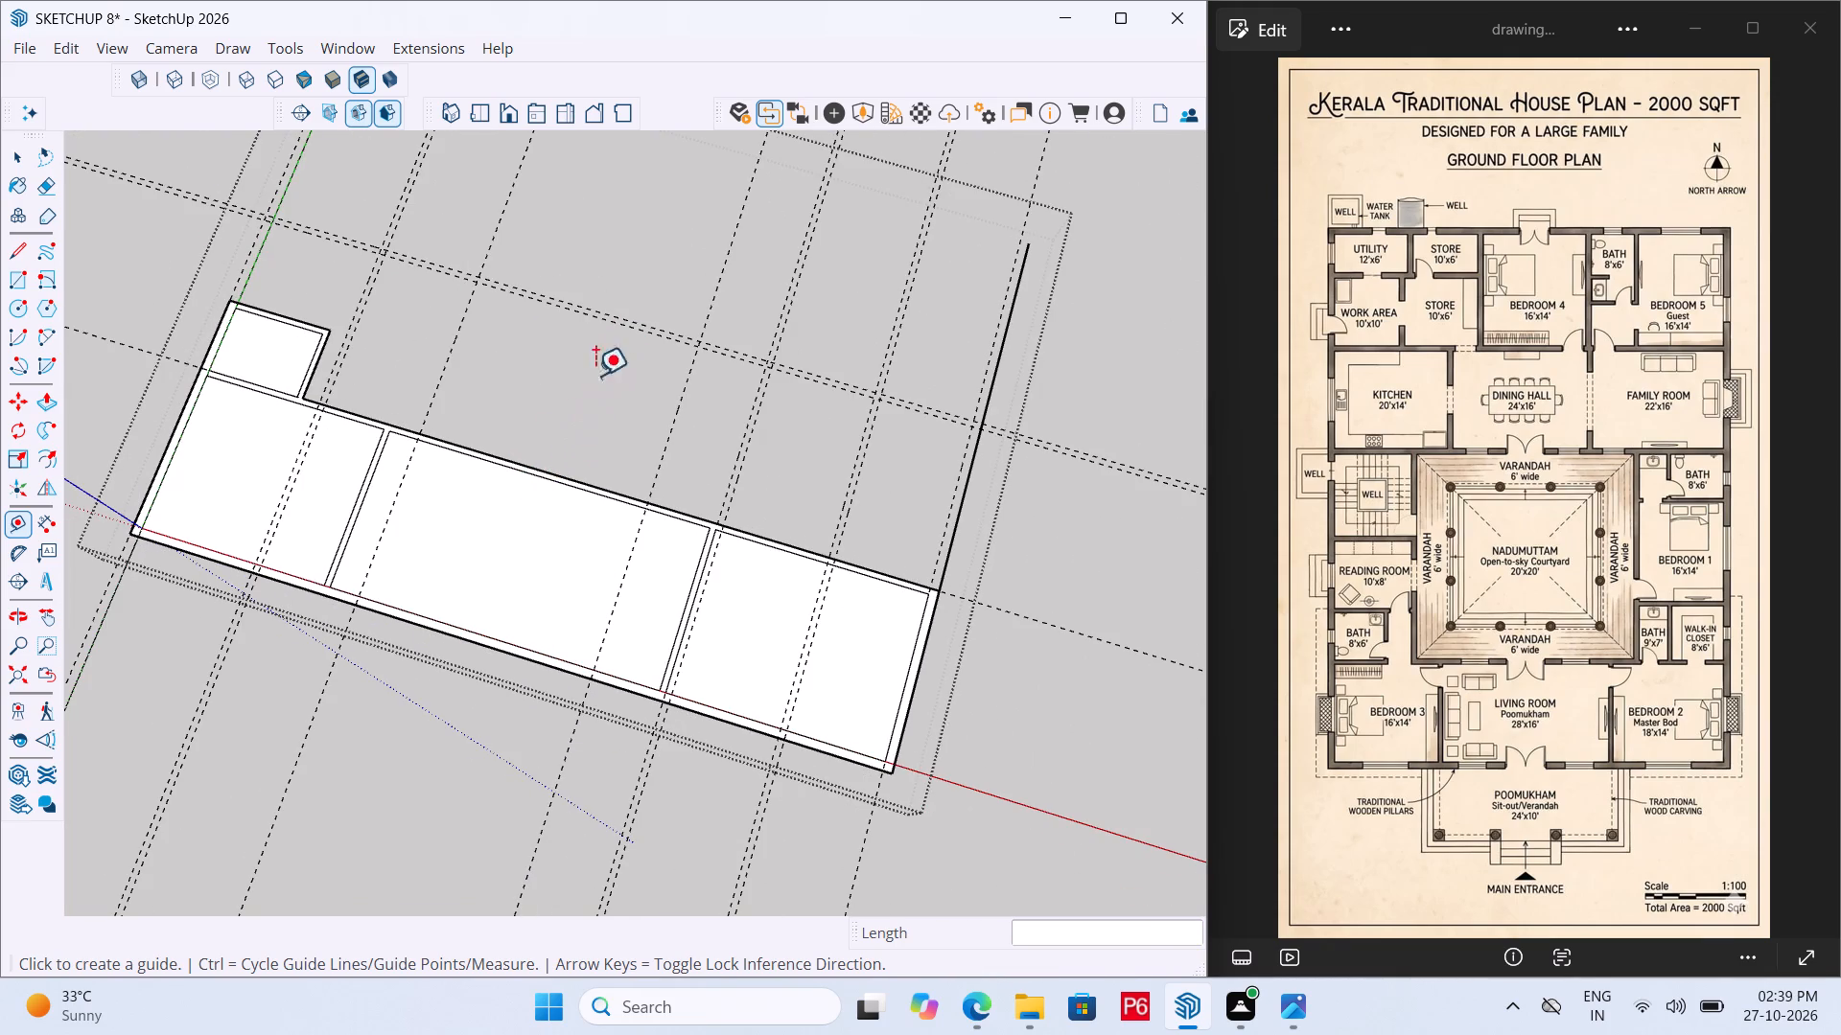
scroll(542, 469, up, 6)
click(535, 471)
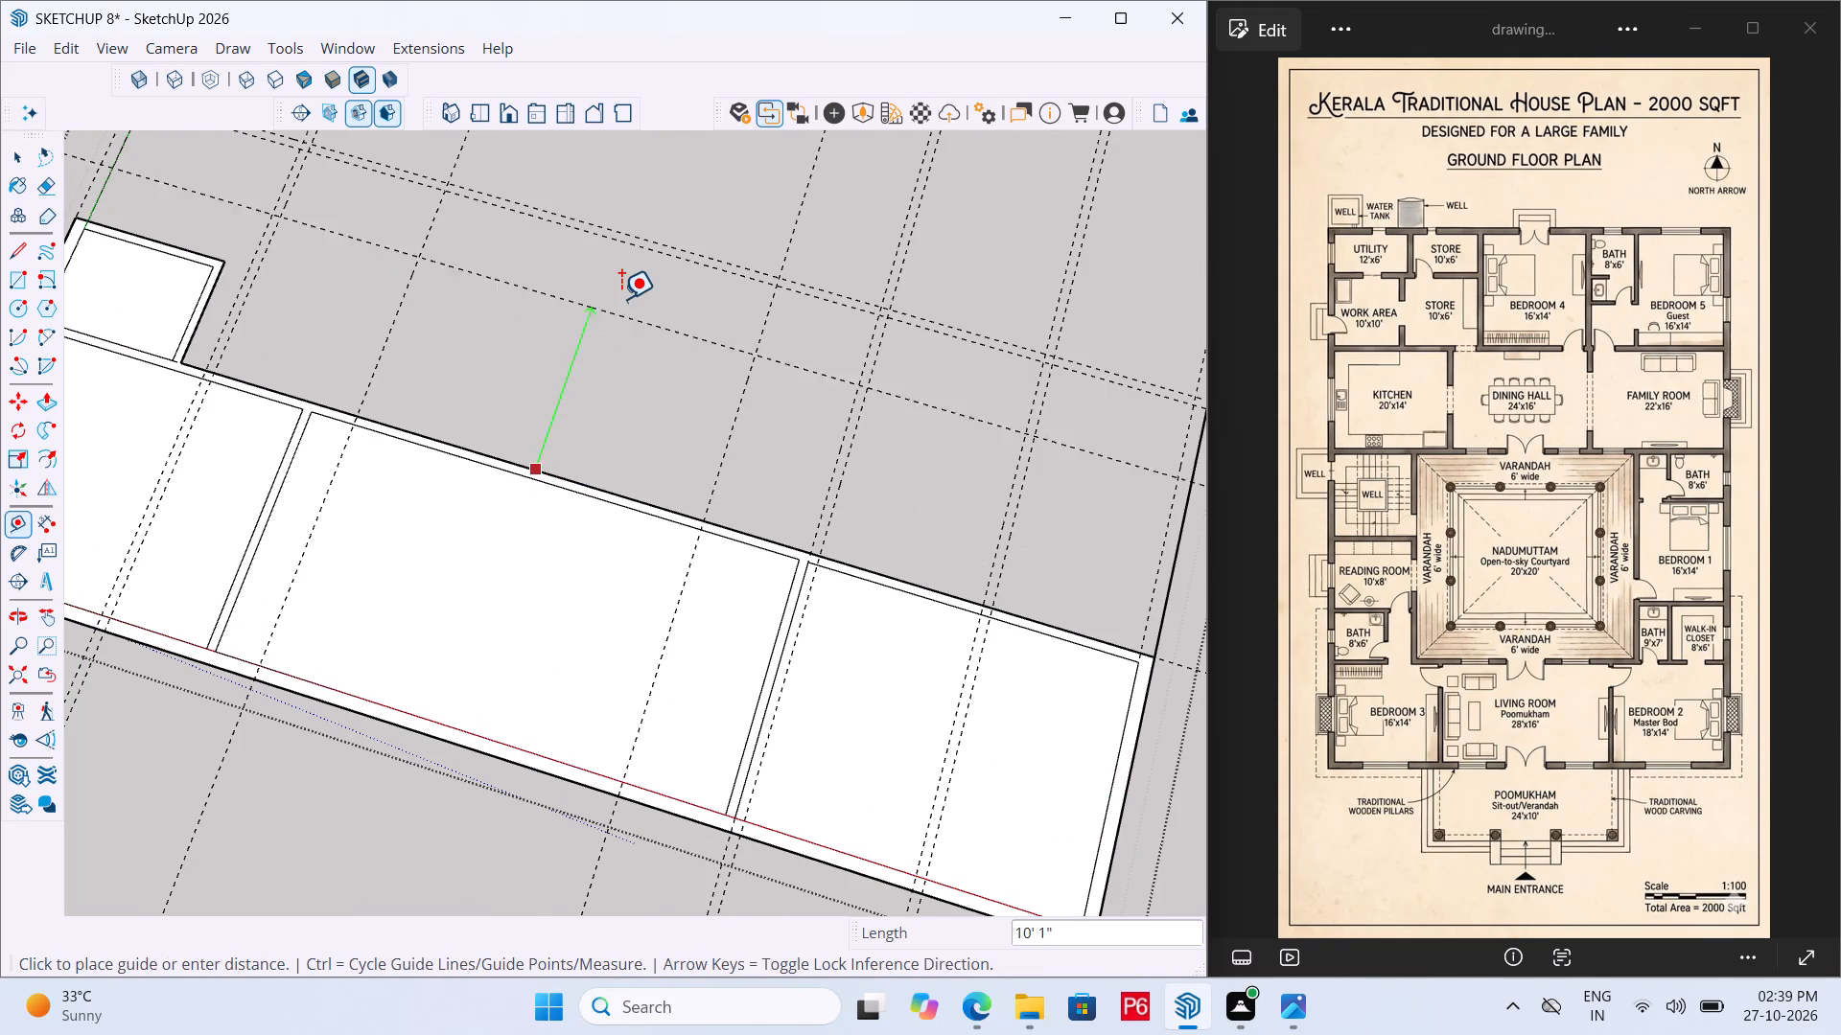
text(20')
key(Return)
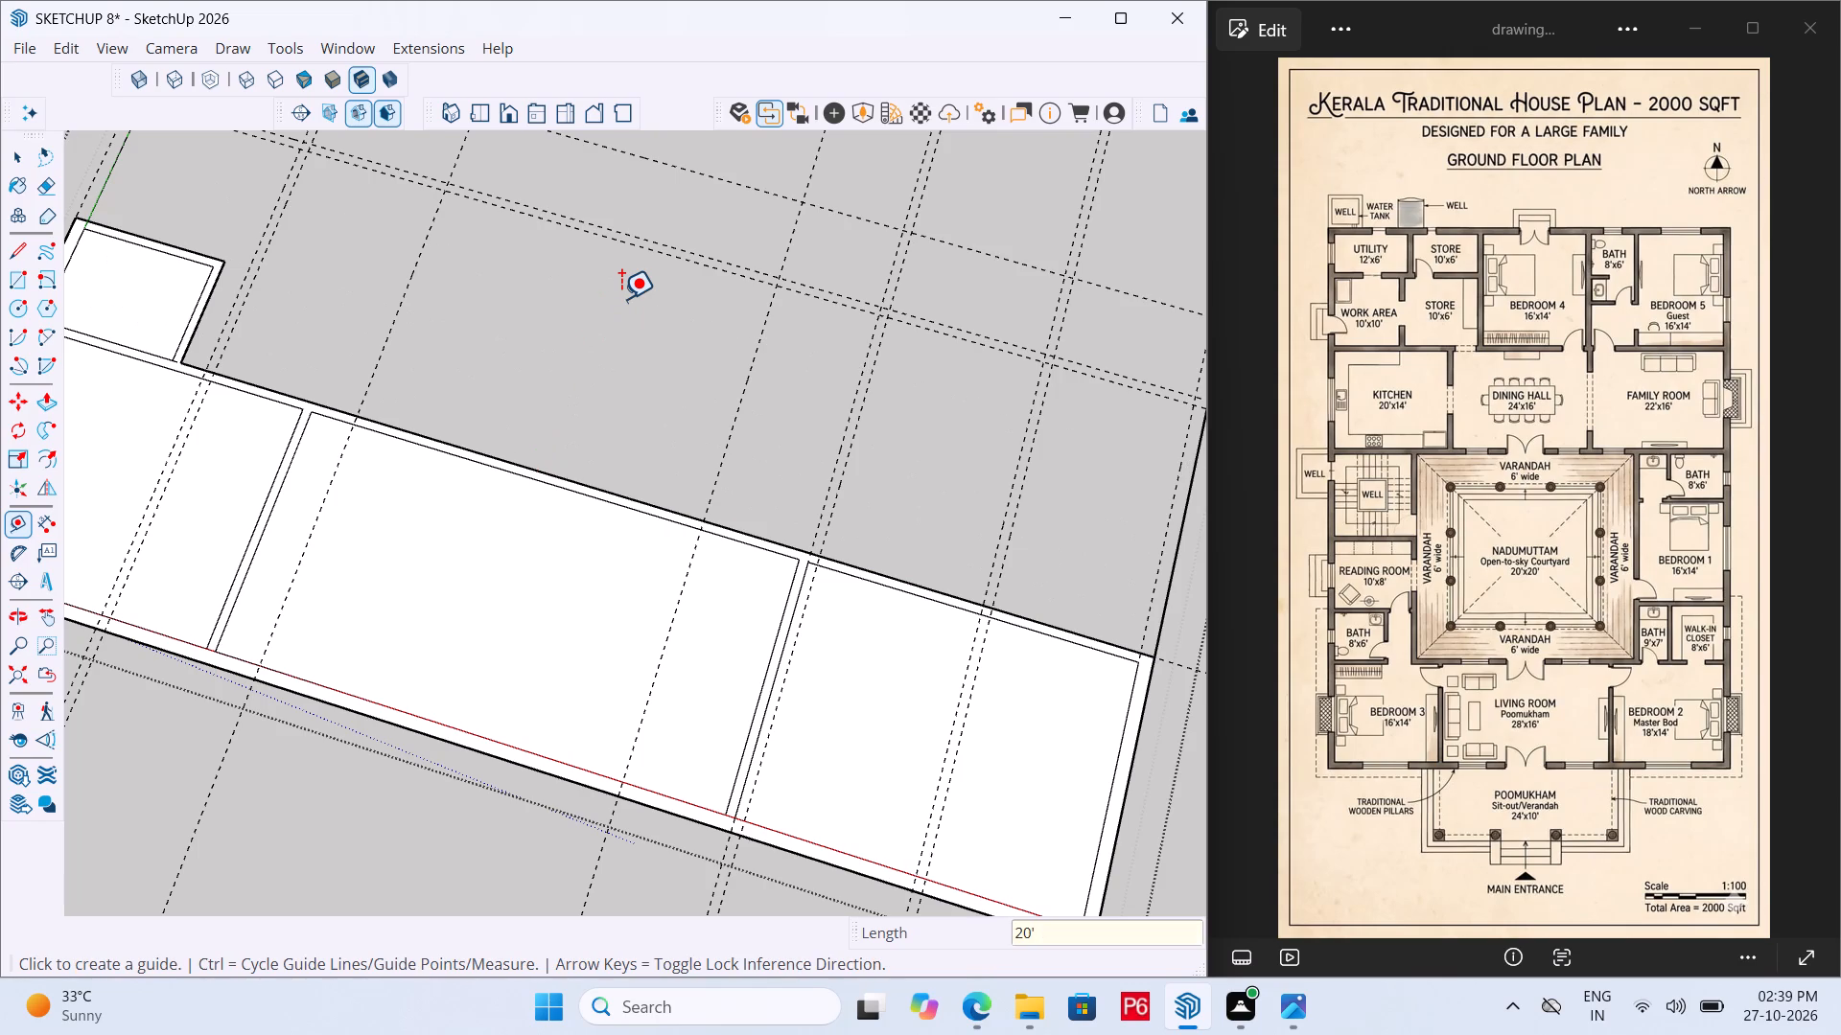
Draw the reading room's outer wall lines from beside the bath's outer corner, about 8'4" along the house side and across to the courtyard-side wall guide.
scroll(694, 393, down, 4)
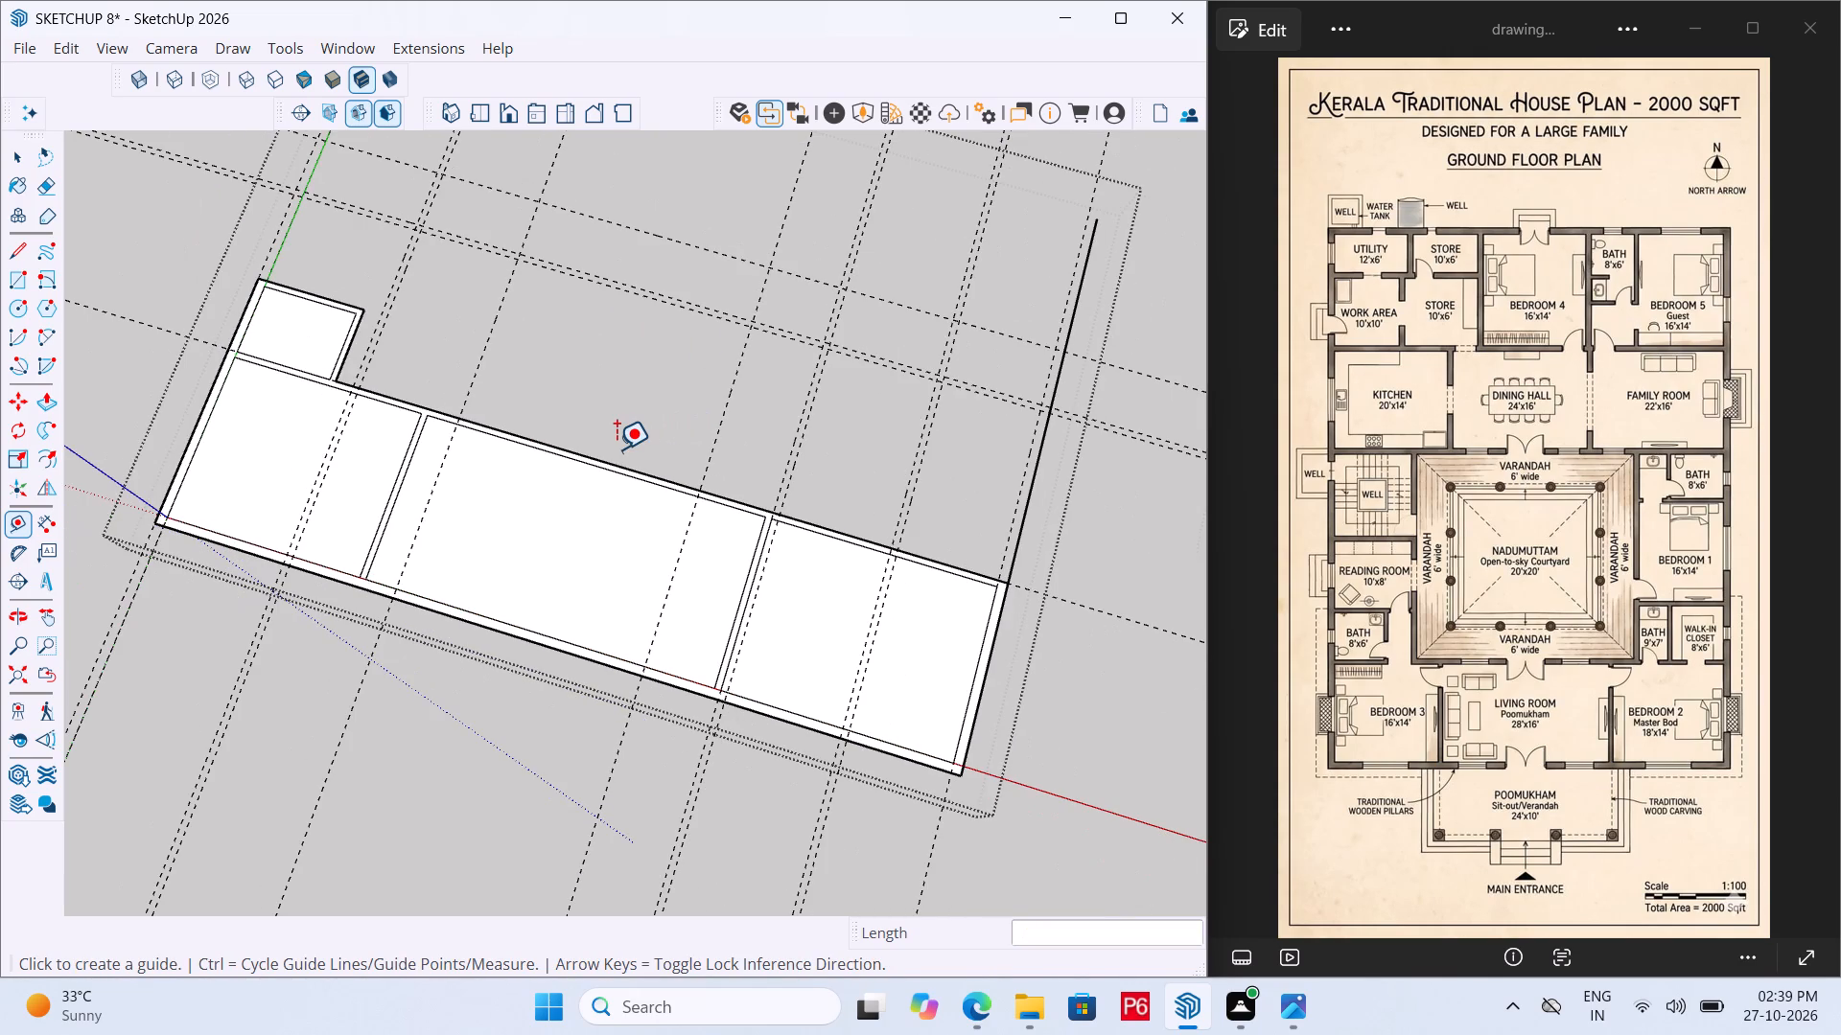
scroll(272, 173, up, 10)
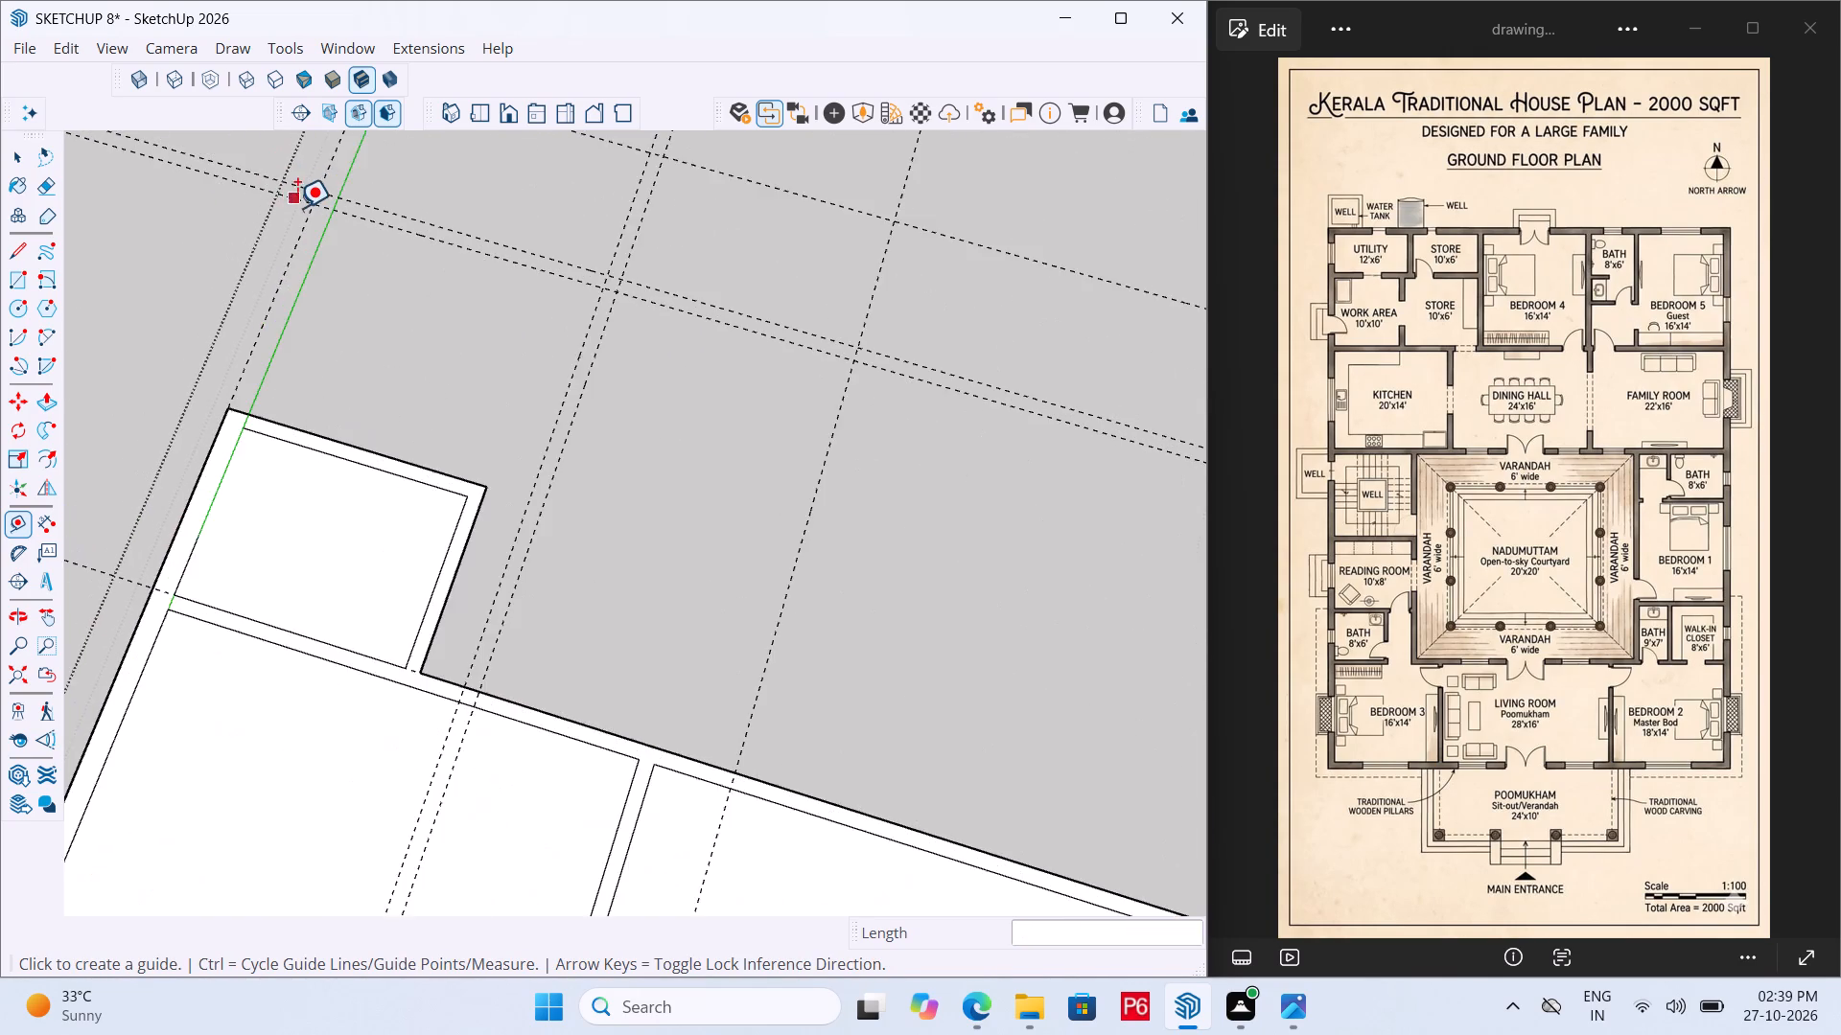
scroll(297, 208, up, 4)
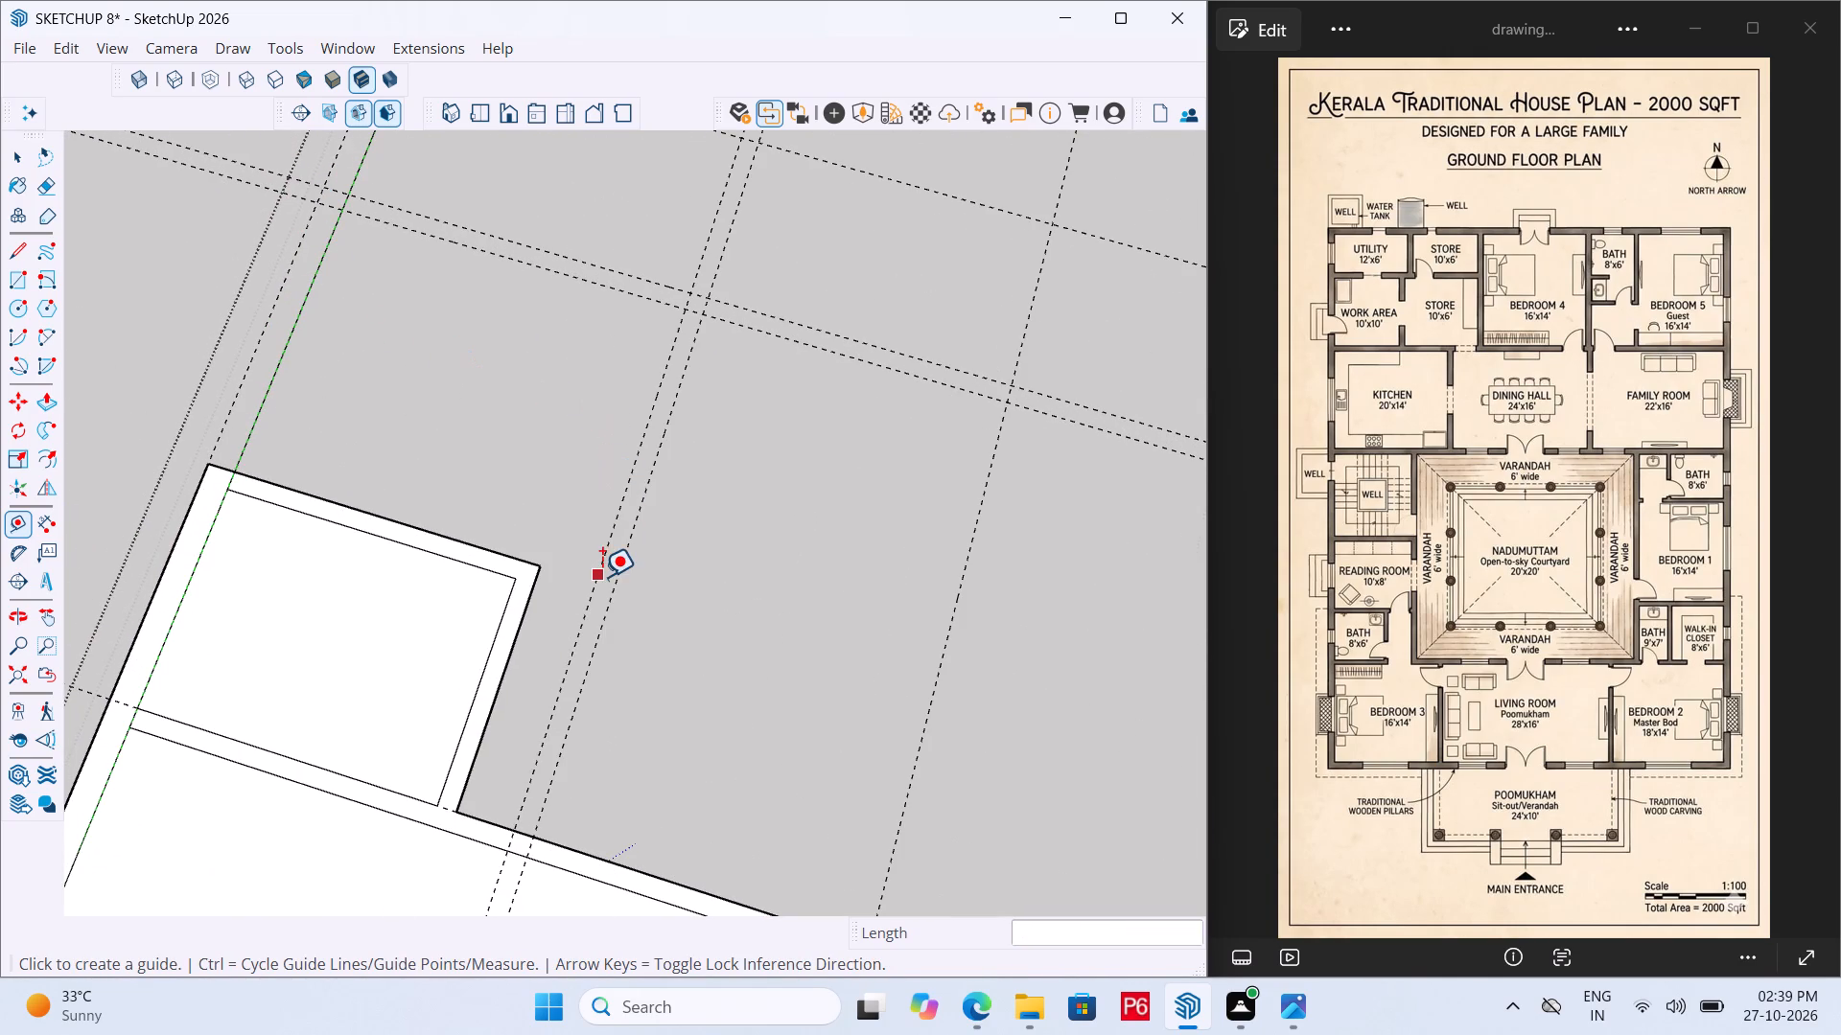
key(e)
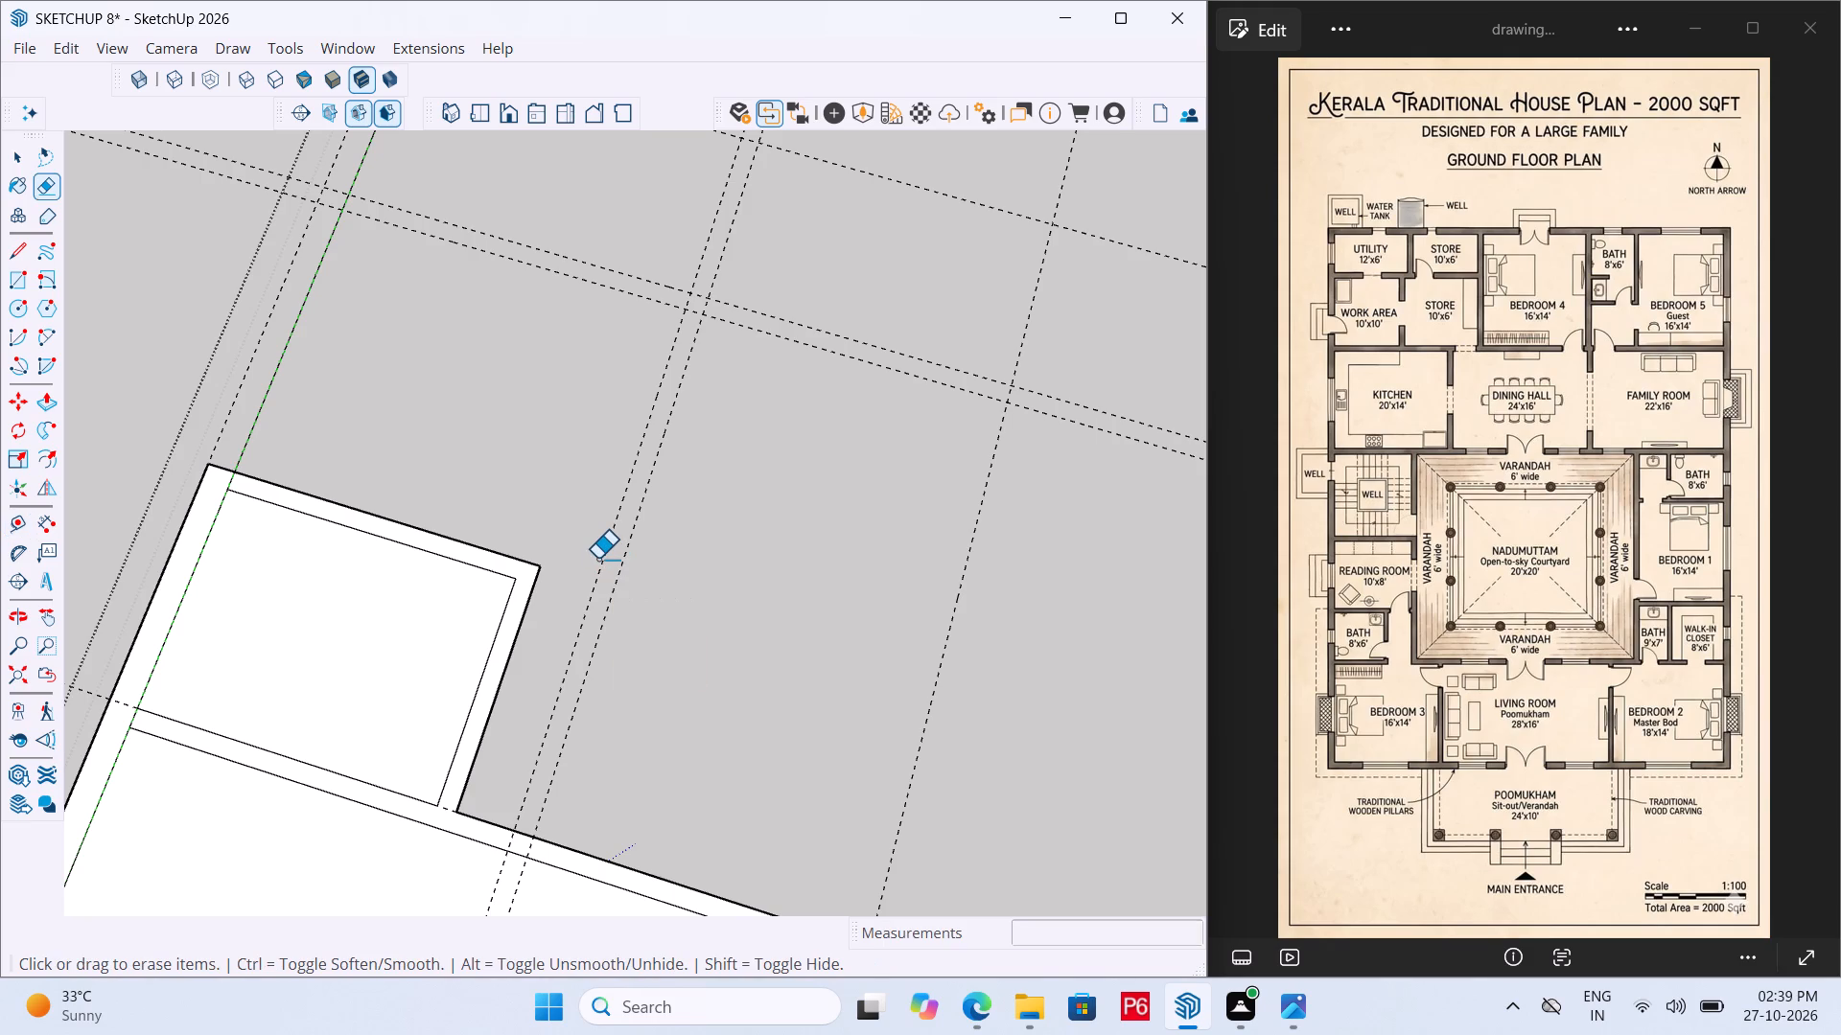
key(l)
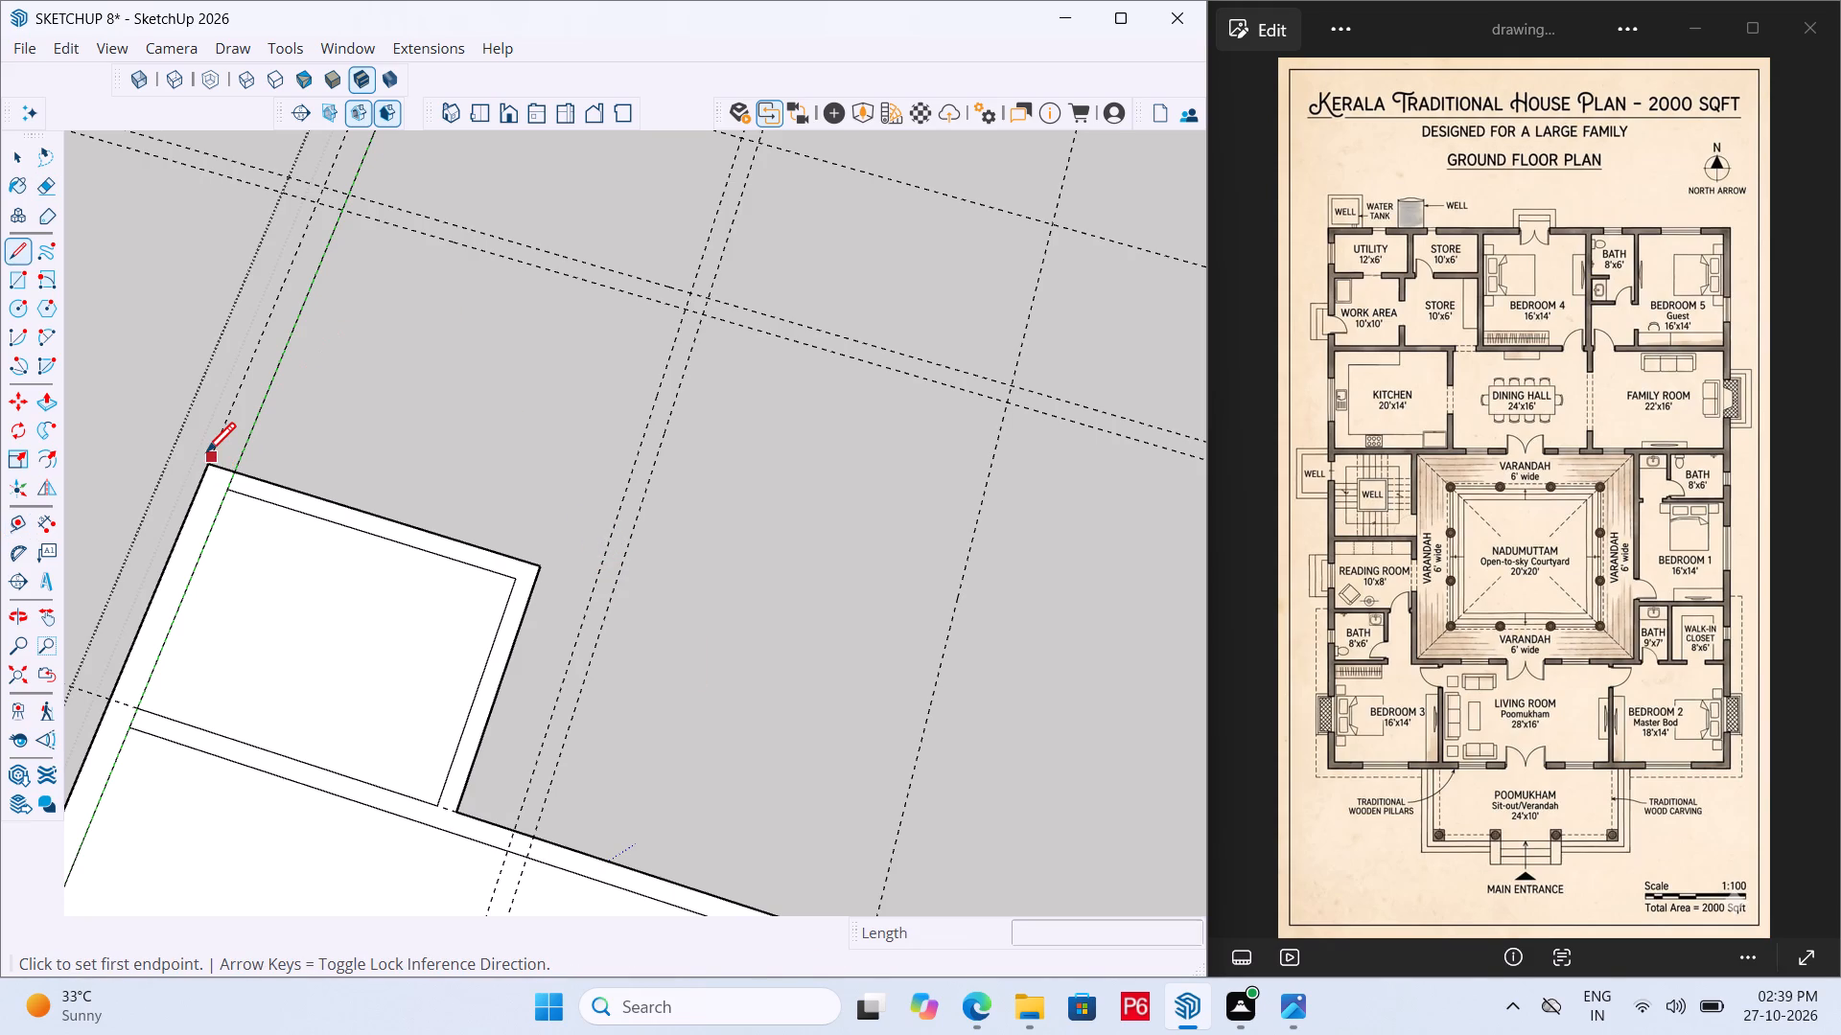
drag(206, 456, 213, 441)
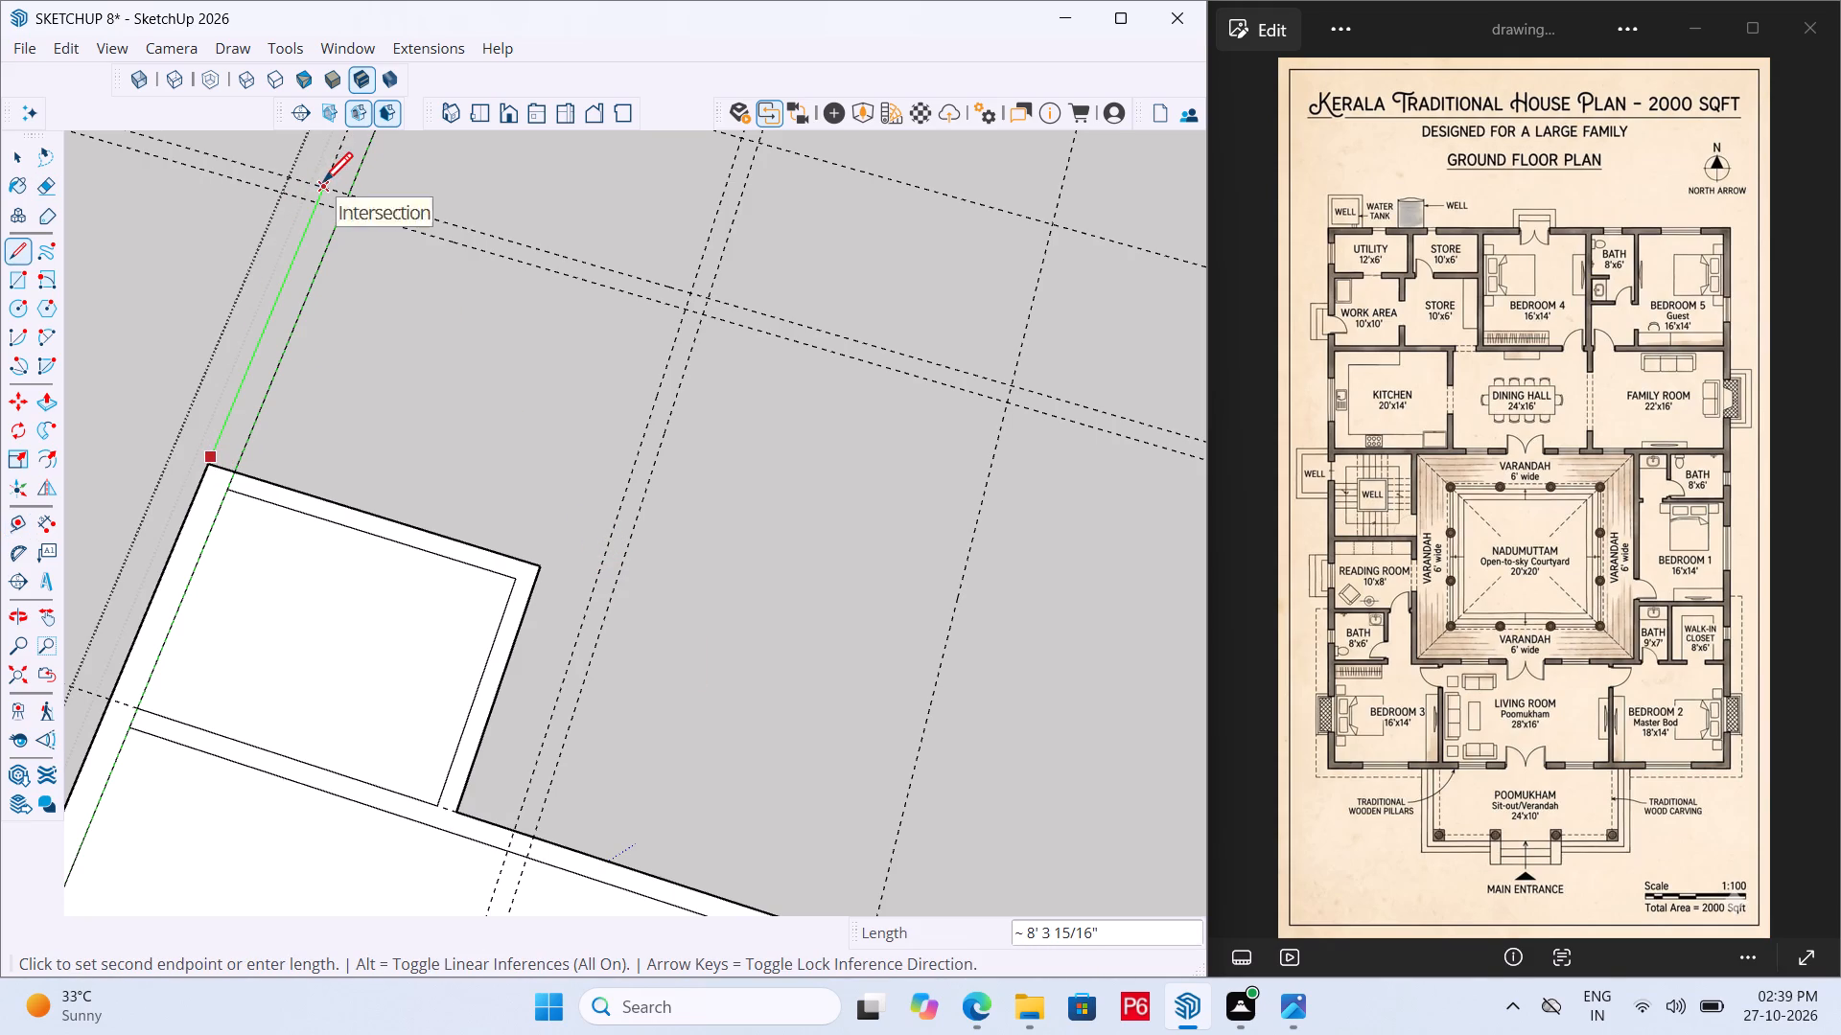
double_click(323, 185)
click(716, 296)
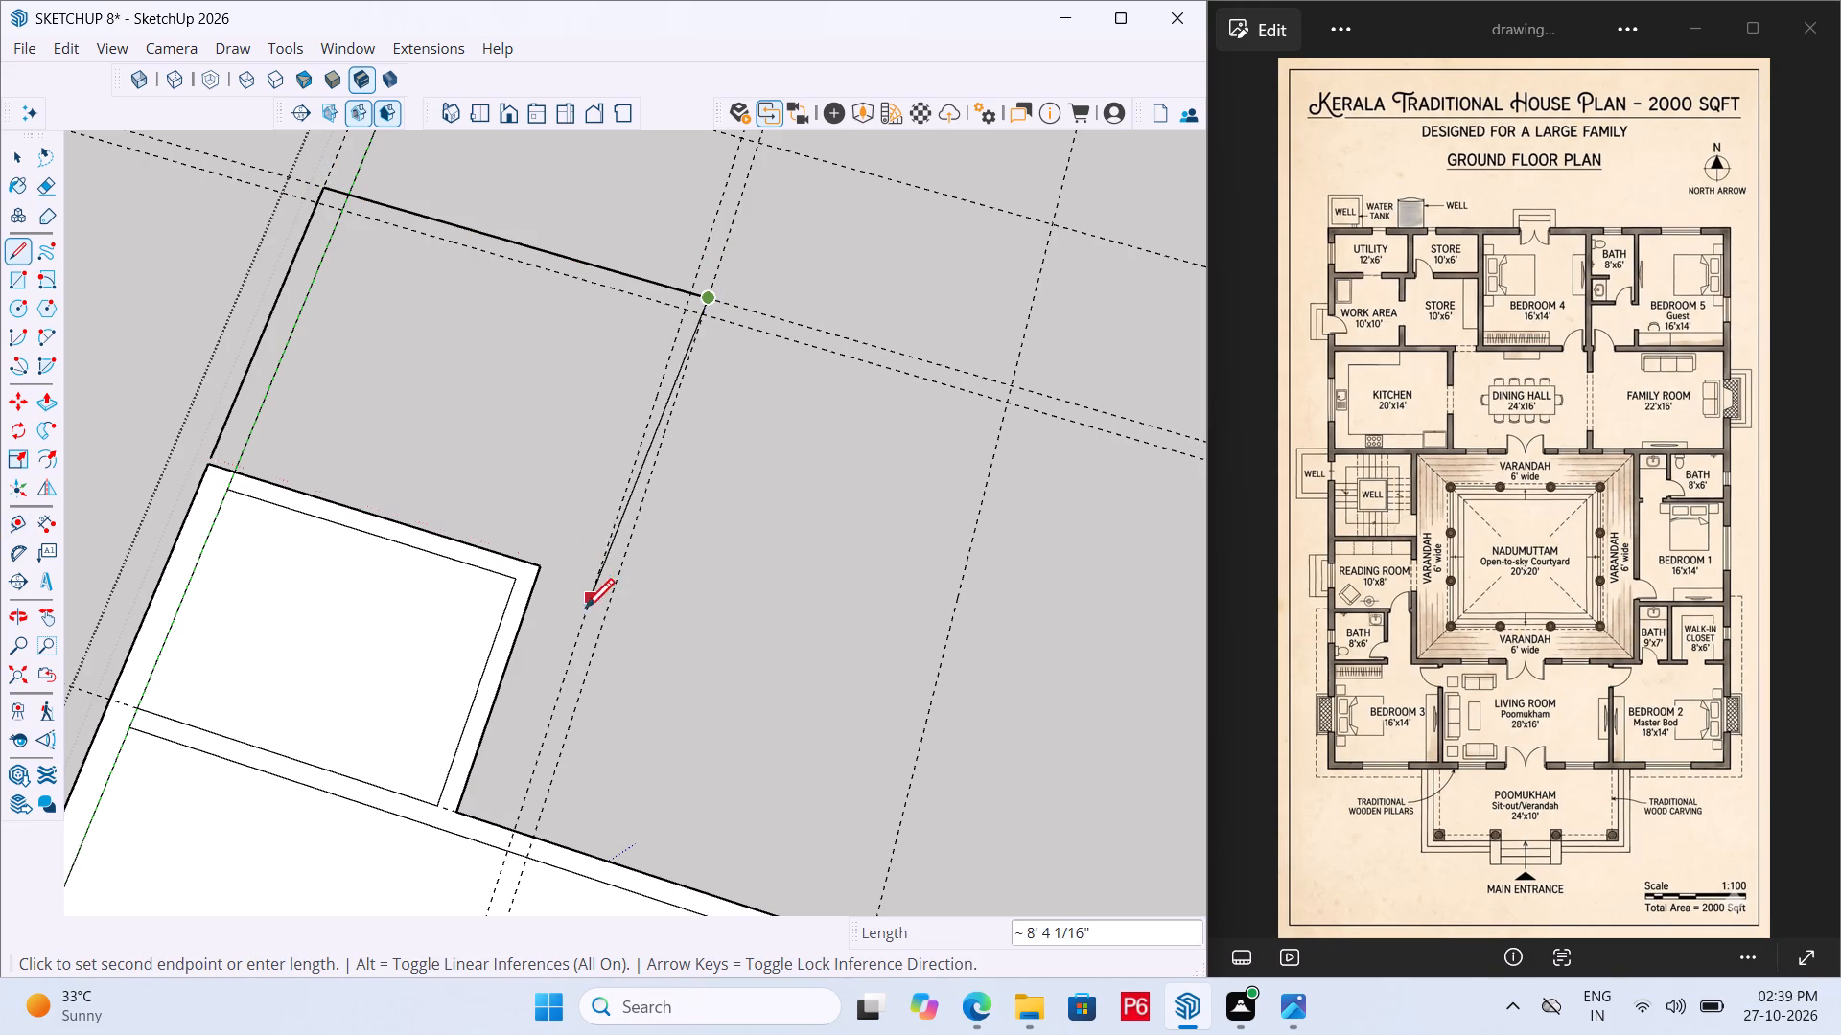
key(space)
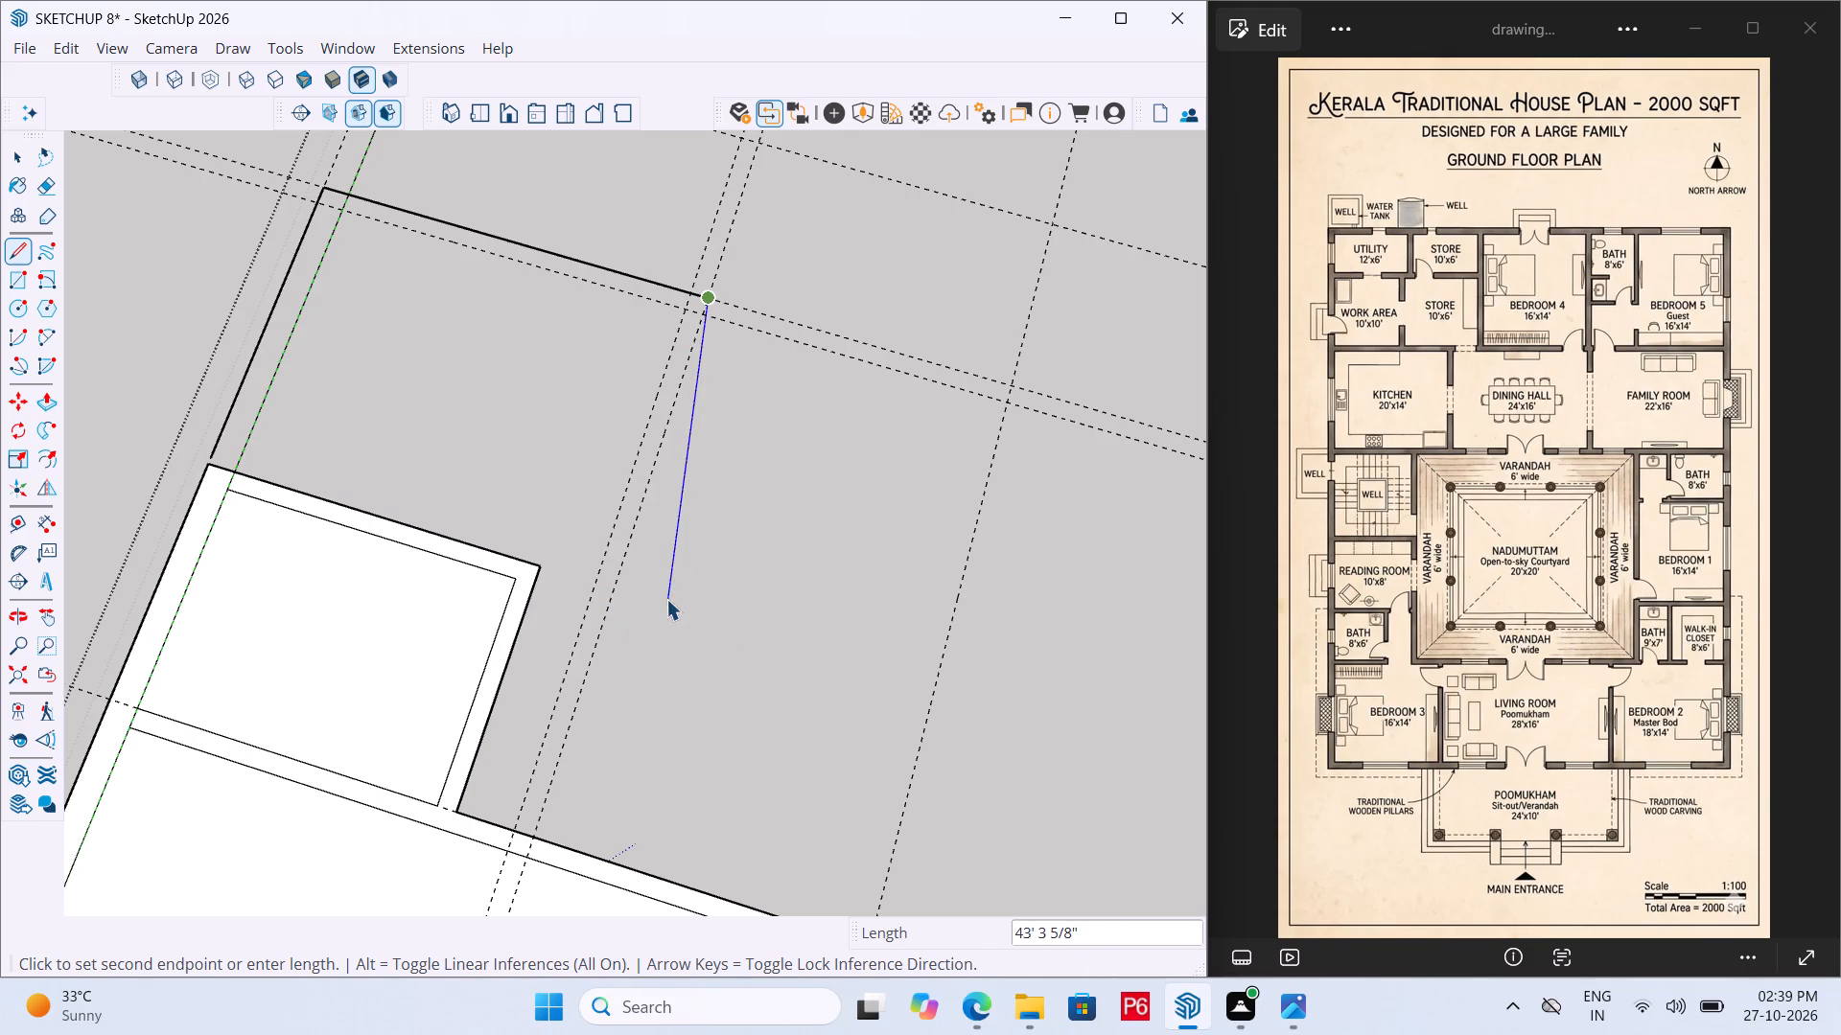
Close the small gap between the new outer wall line and the bath's outer corner with a short line.
key(l)
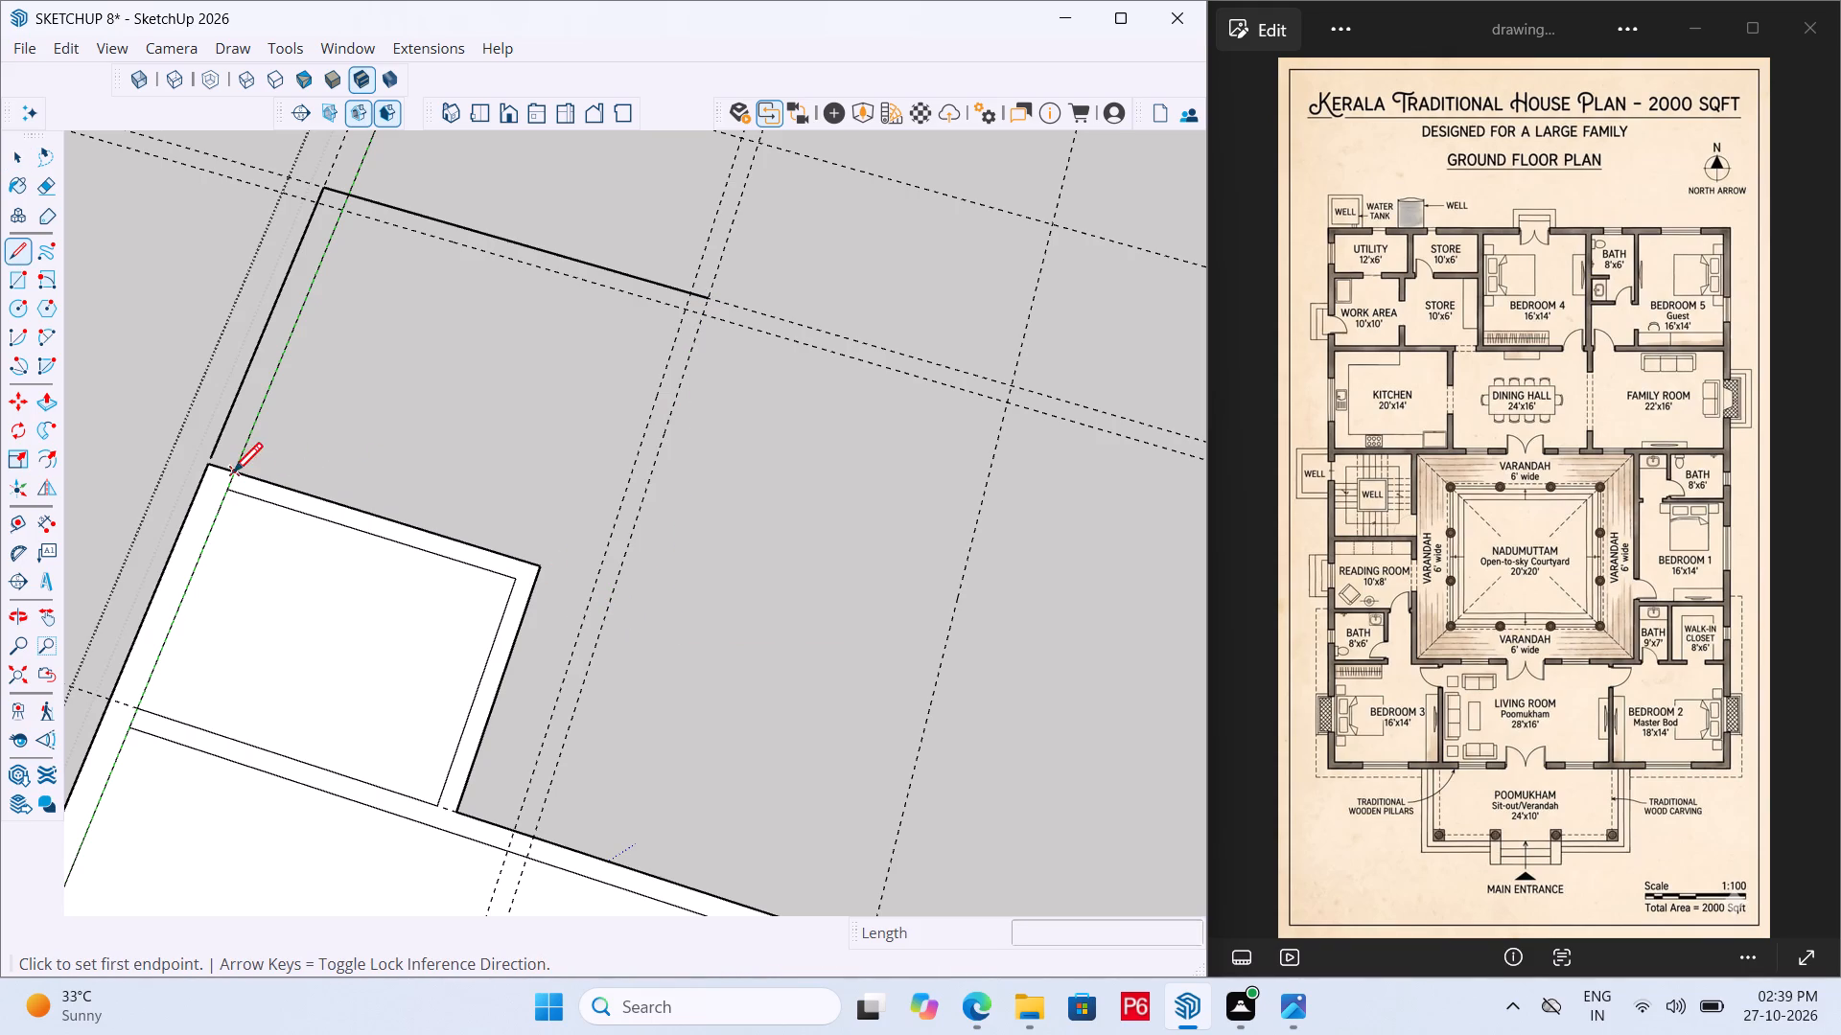
scroll(196, 496, up, 10)
click(230, 436)
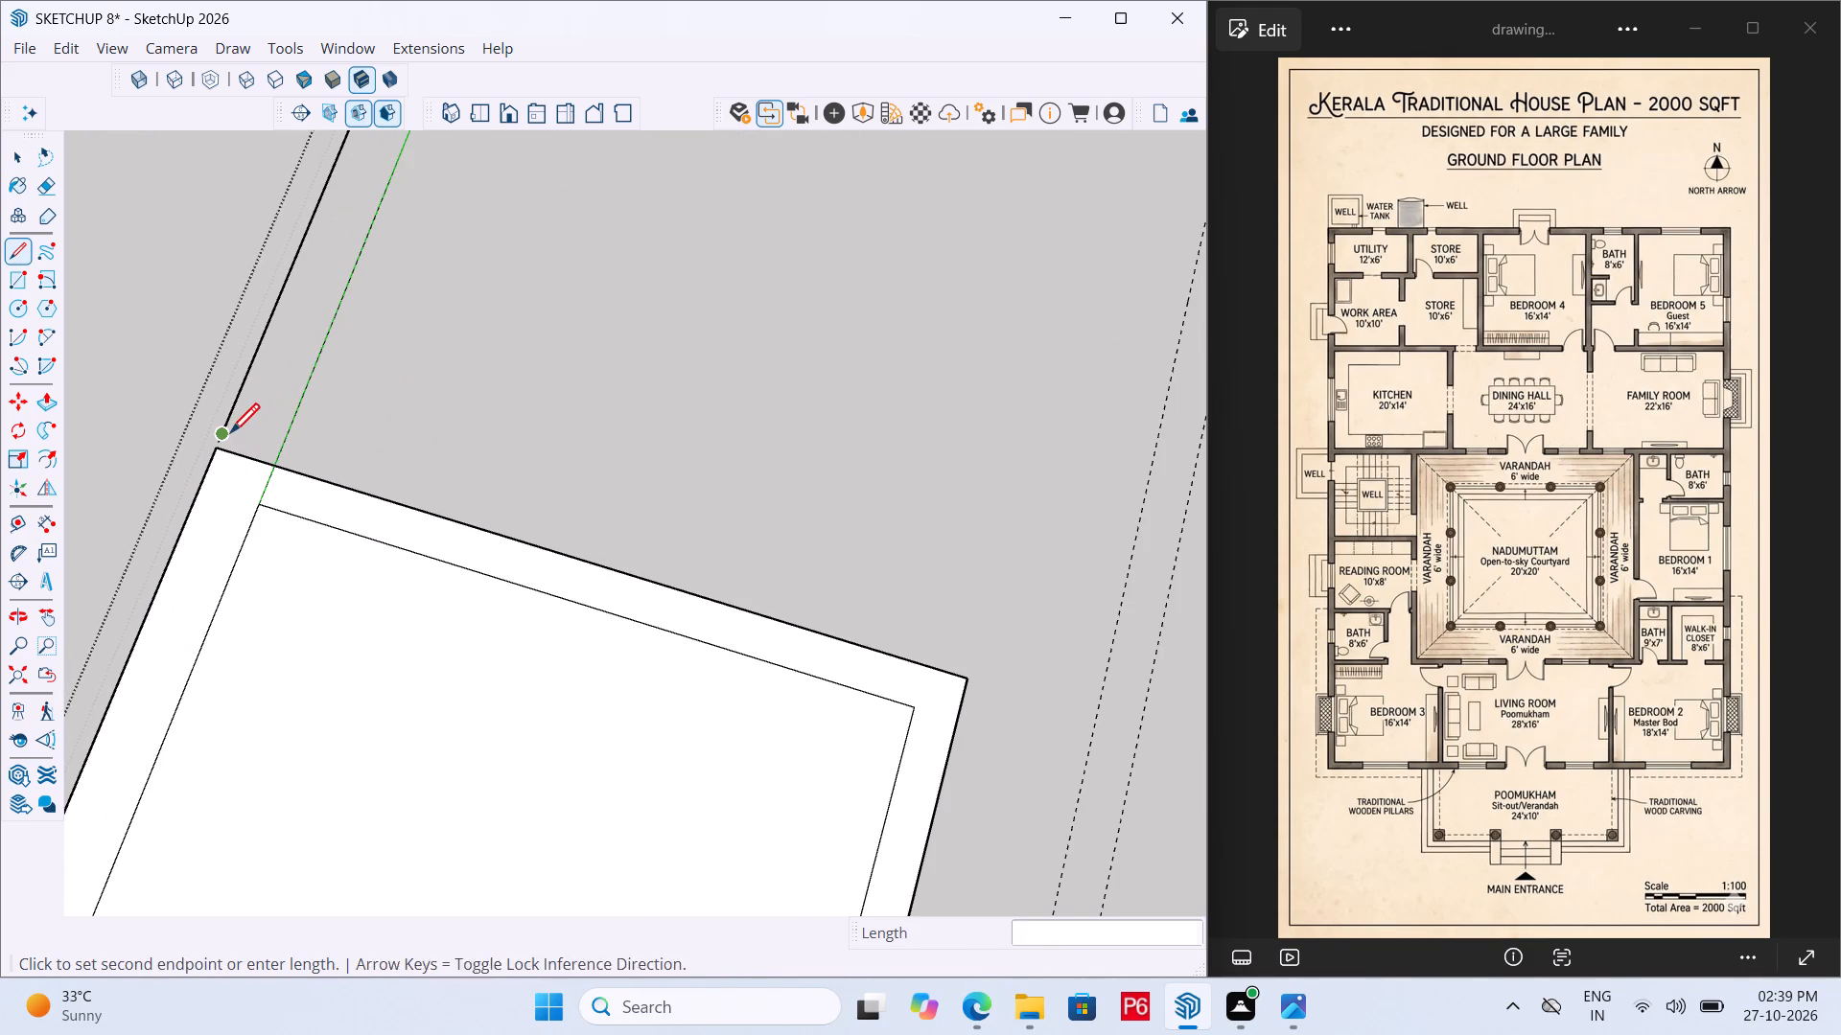
click(218, 452)
scroll(275, 502, down, 4)
key(space)
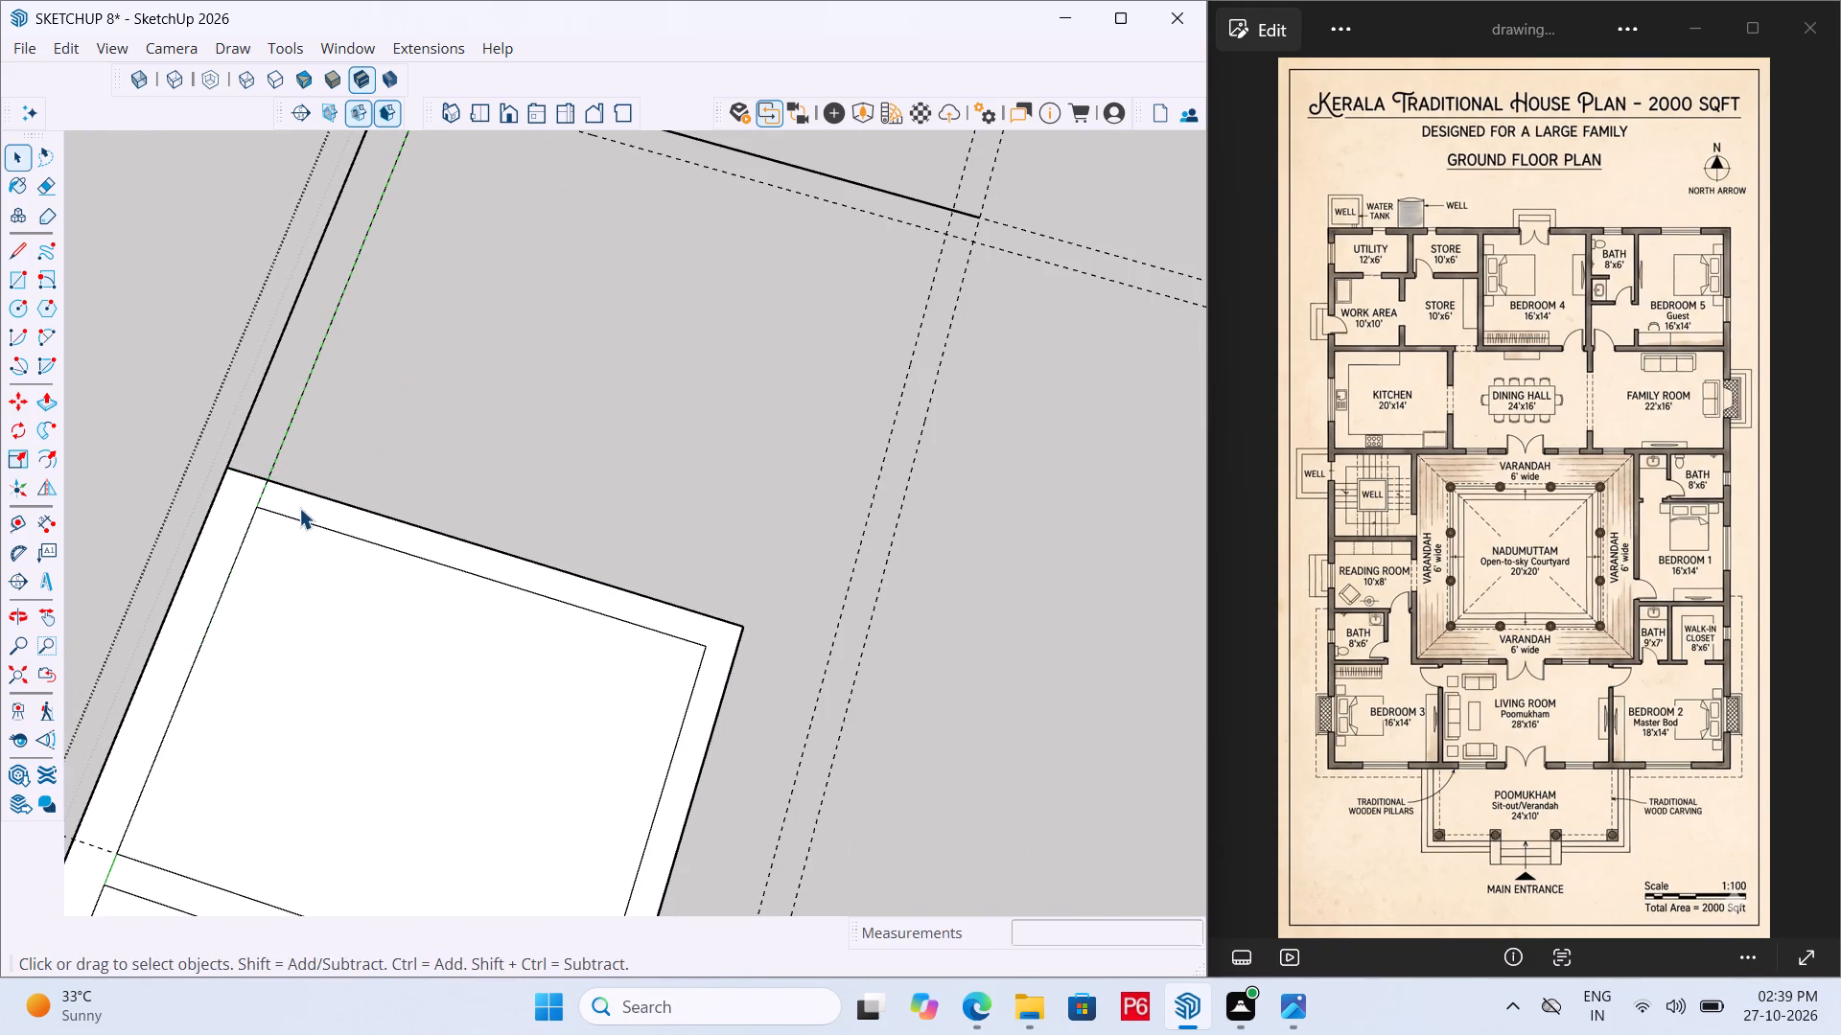
Draw the reading room's inner wall faces along the inner guides, from the bath wall around and back to the bath's courtyard-side corner.
key(l)
click(265, 480)
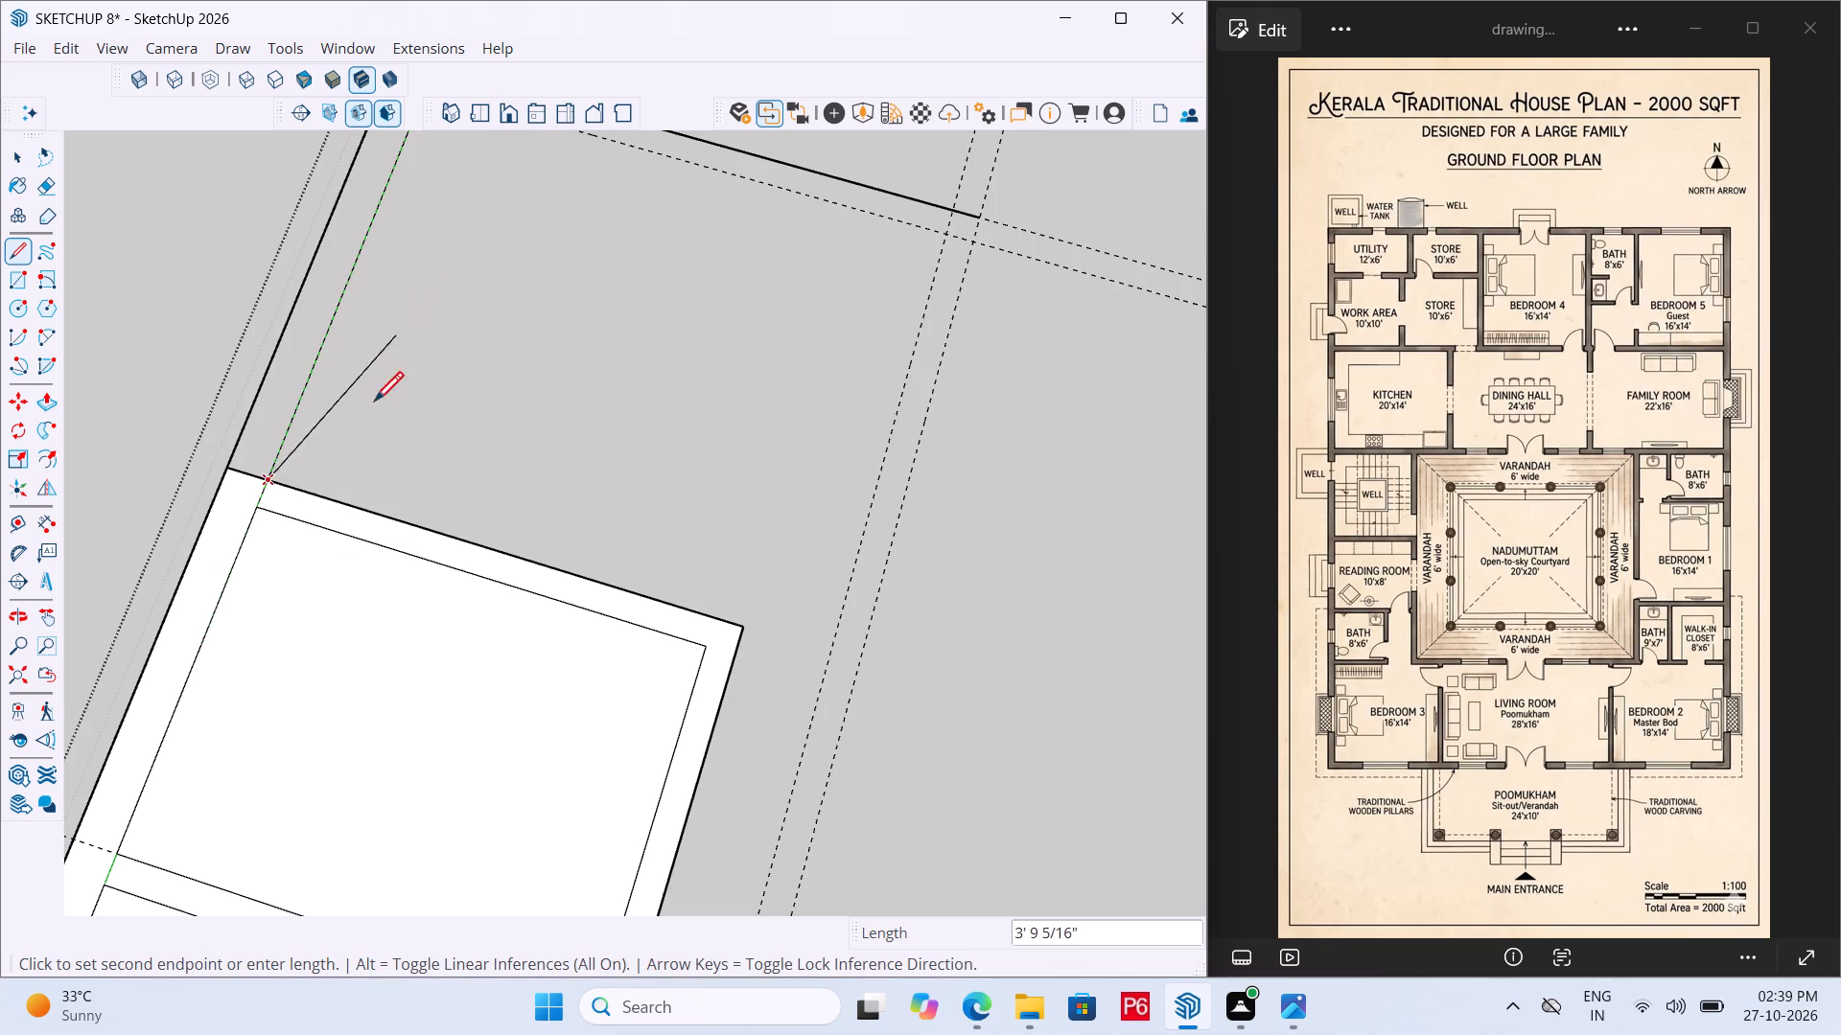
scroll(331, 561, down, 4)
click(397, 238)
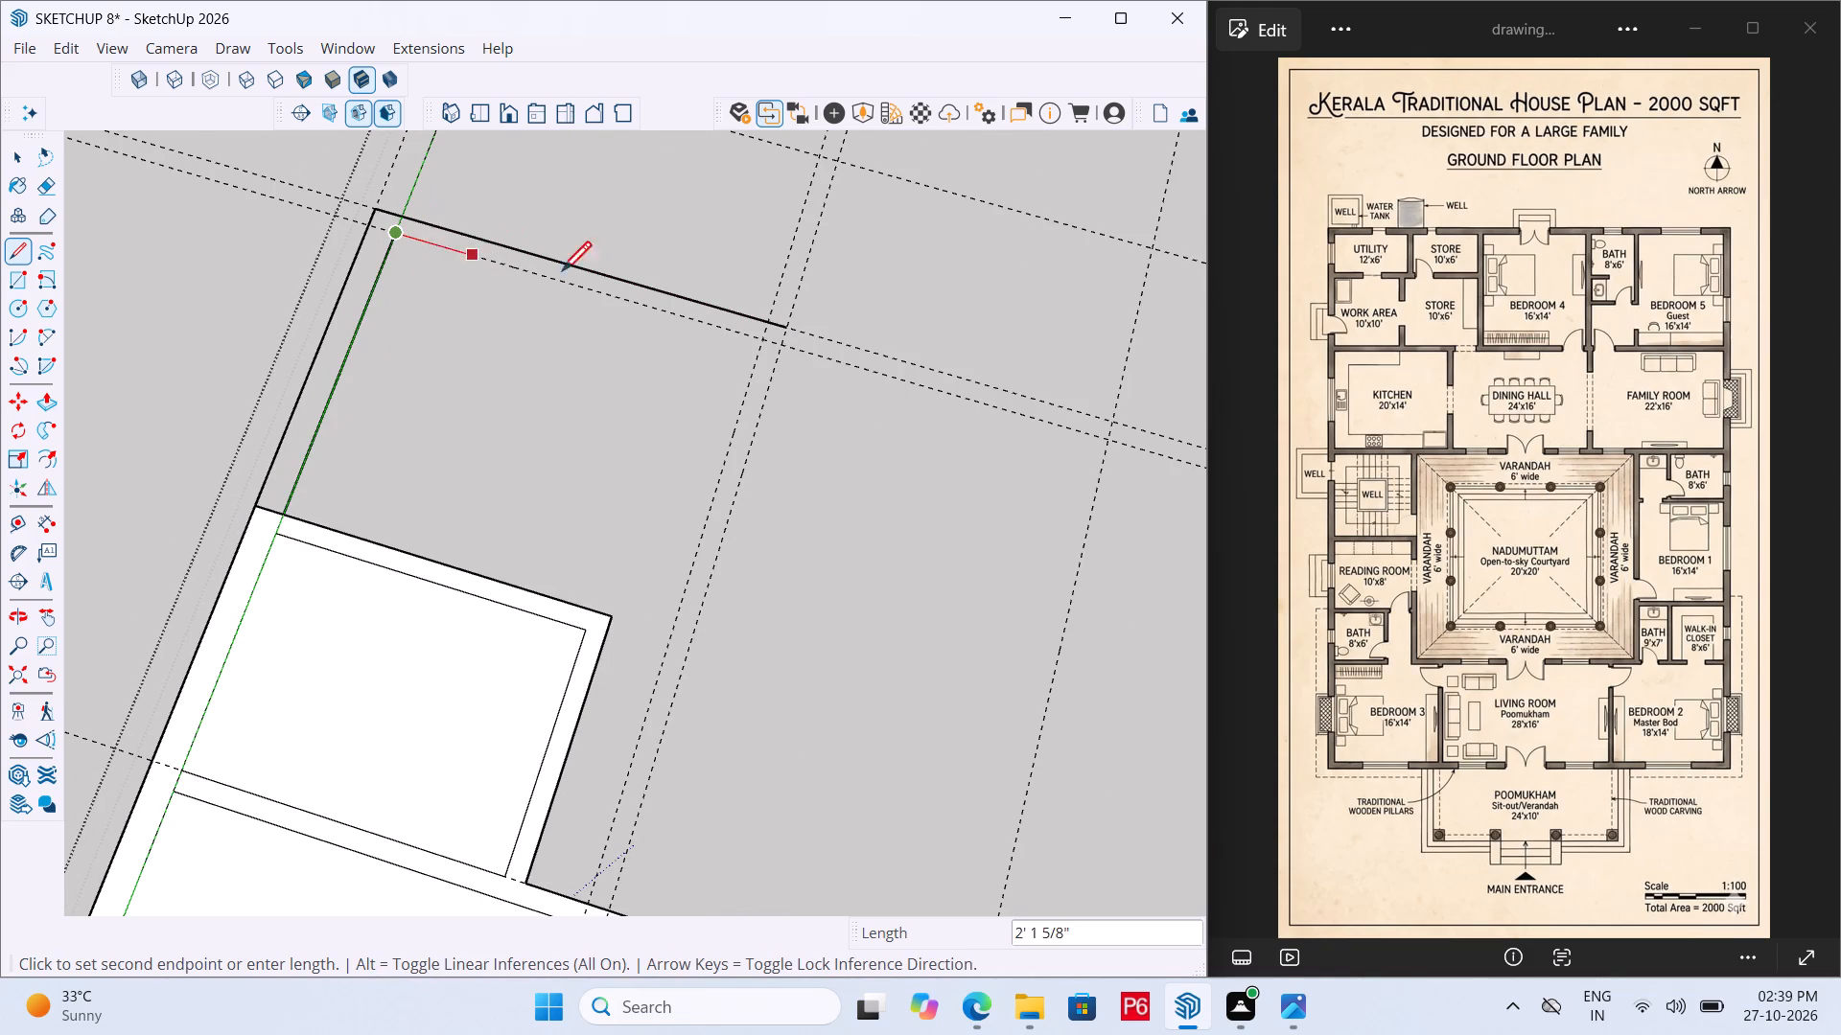
click(761, 343)
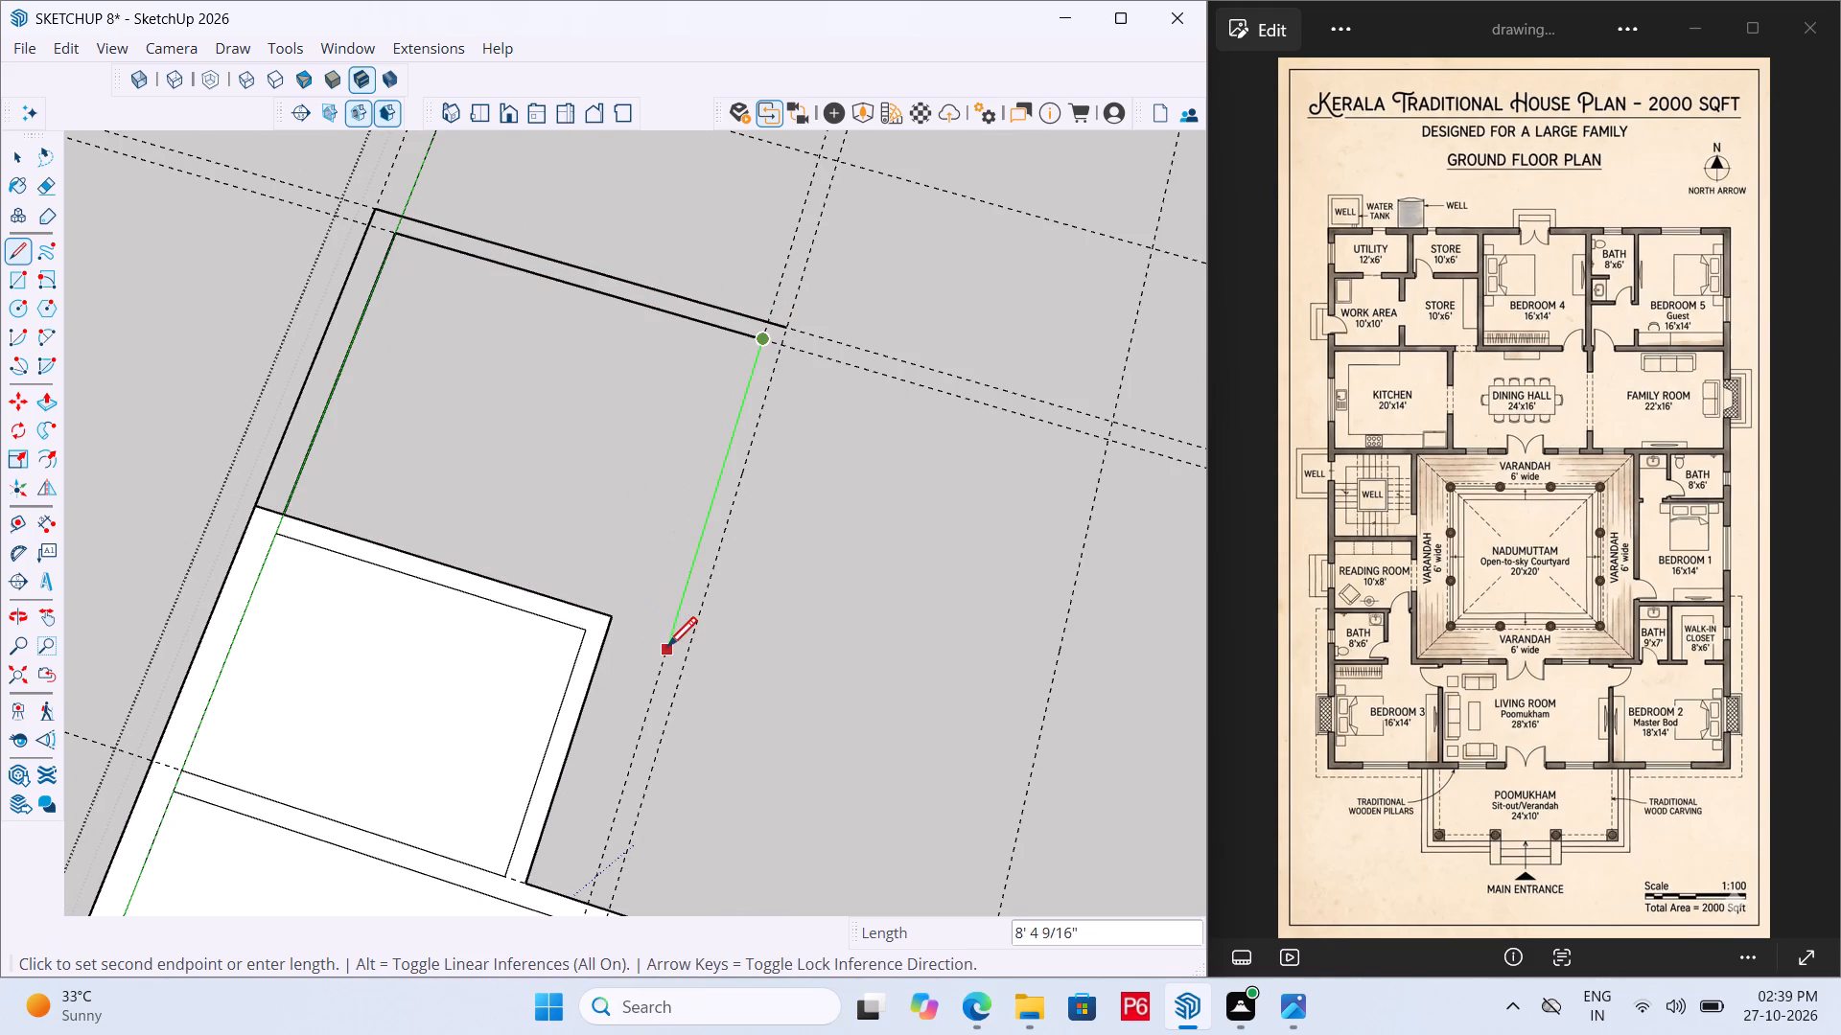
click(673, 640)
click(602, 619)
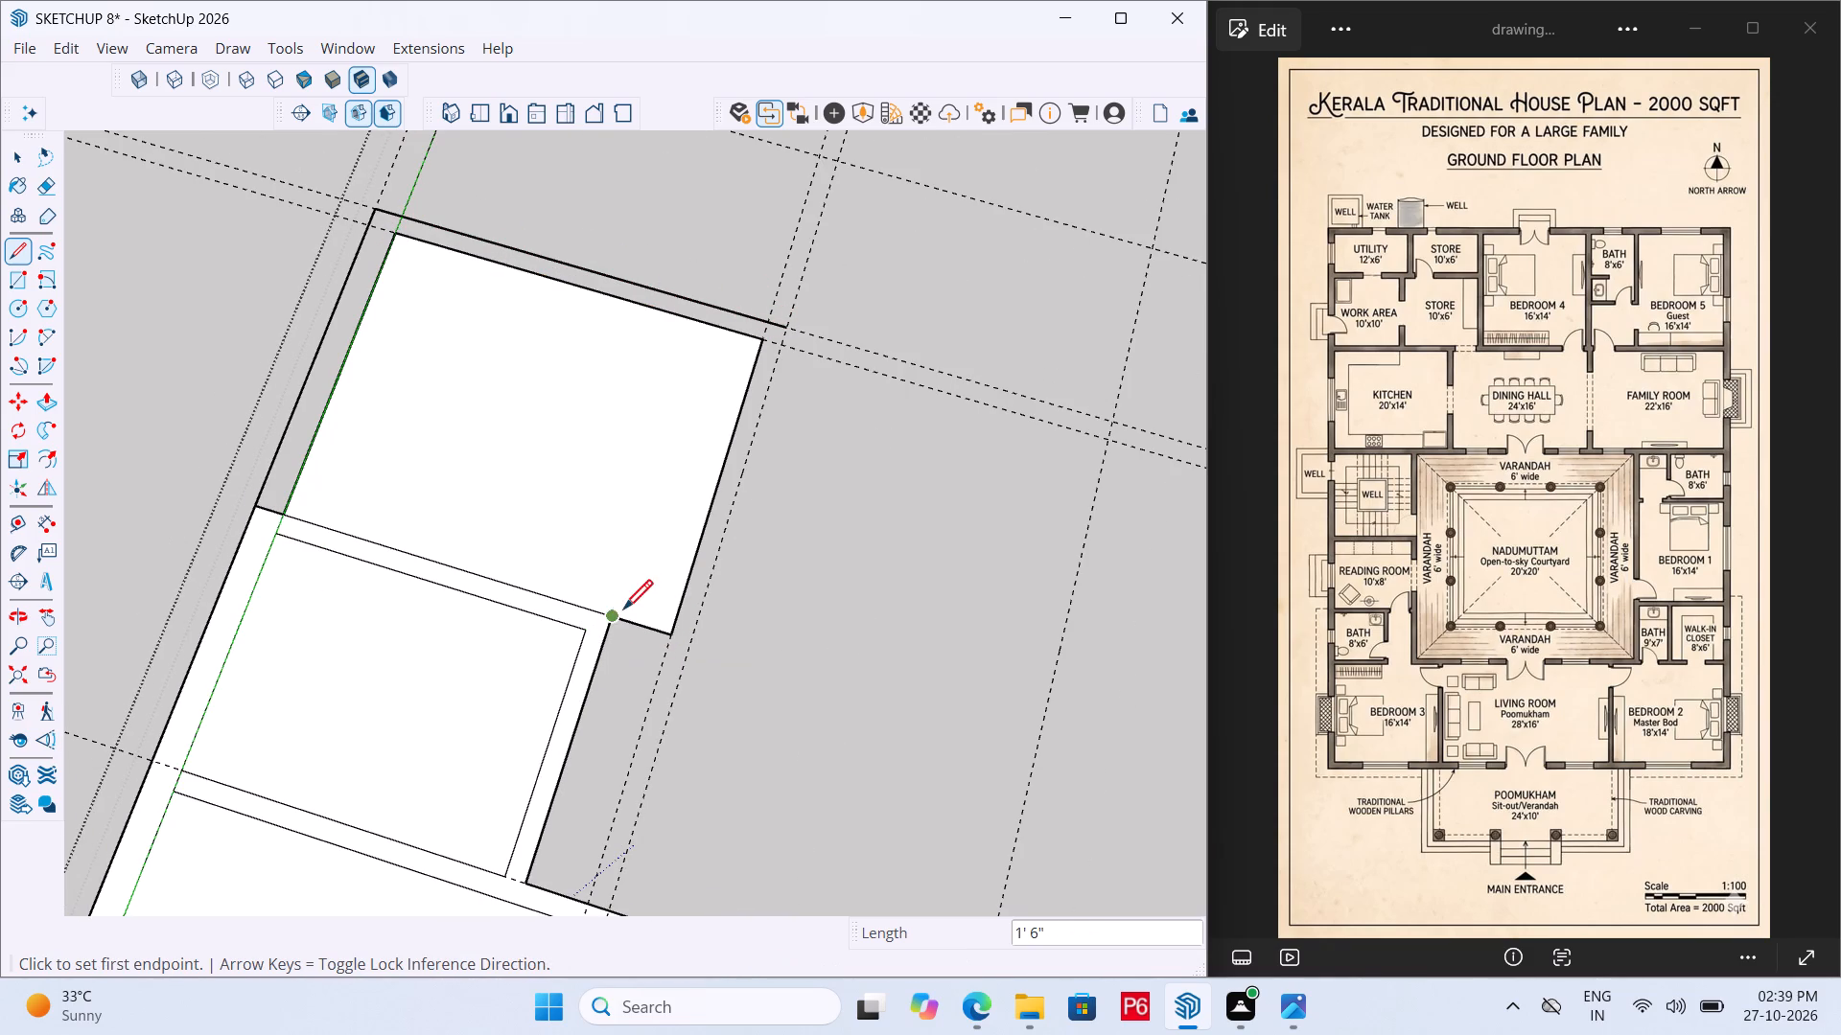
key(space)
Draw the reading room's courtyard-side outer wall face about 9' long and return it to the bath's inner corner.
scroll(512, 530, down, 1)
key(l)
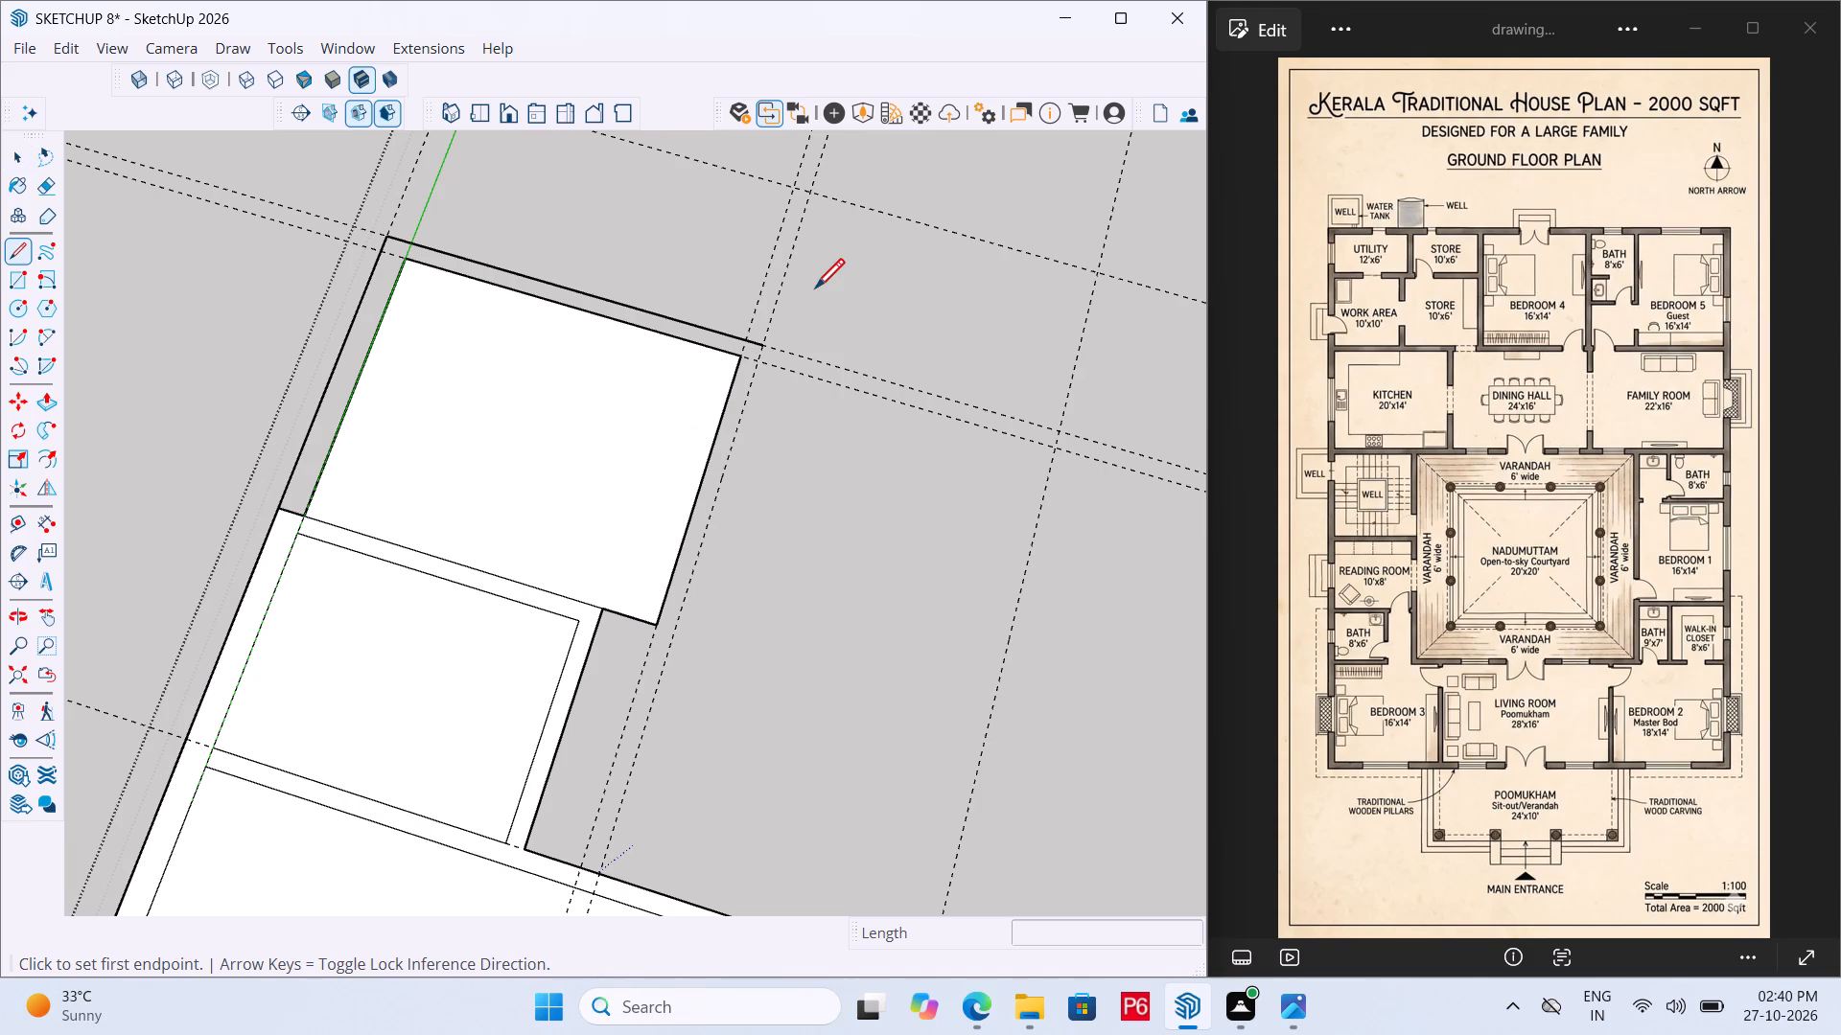
double_click(771, 343)
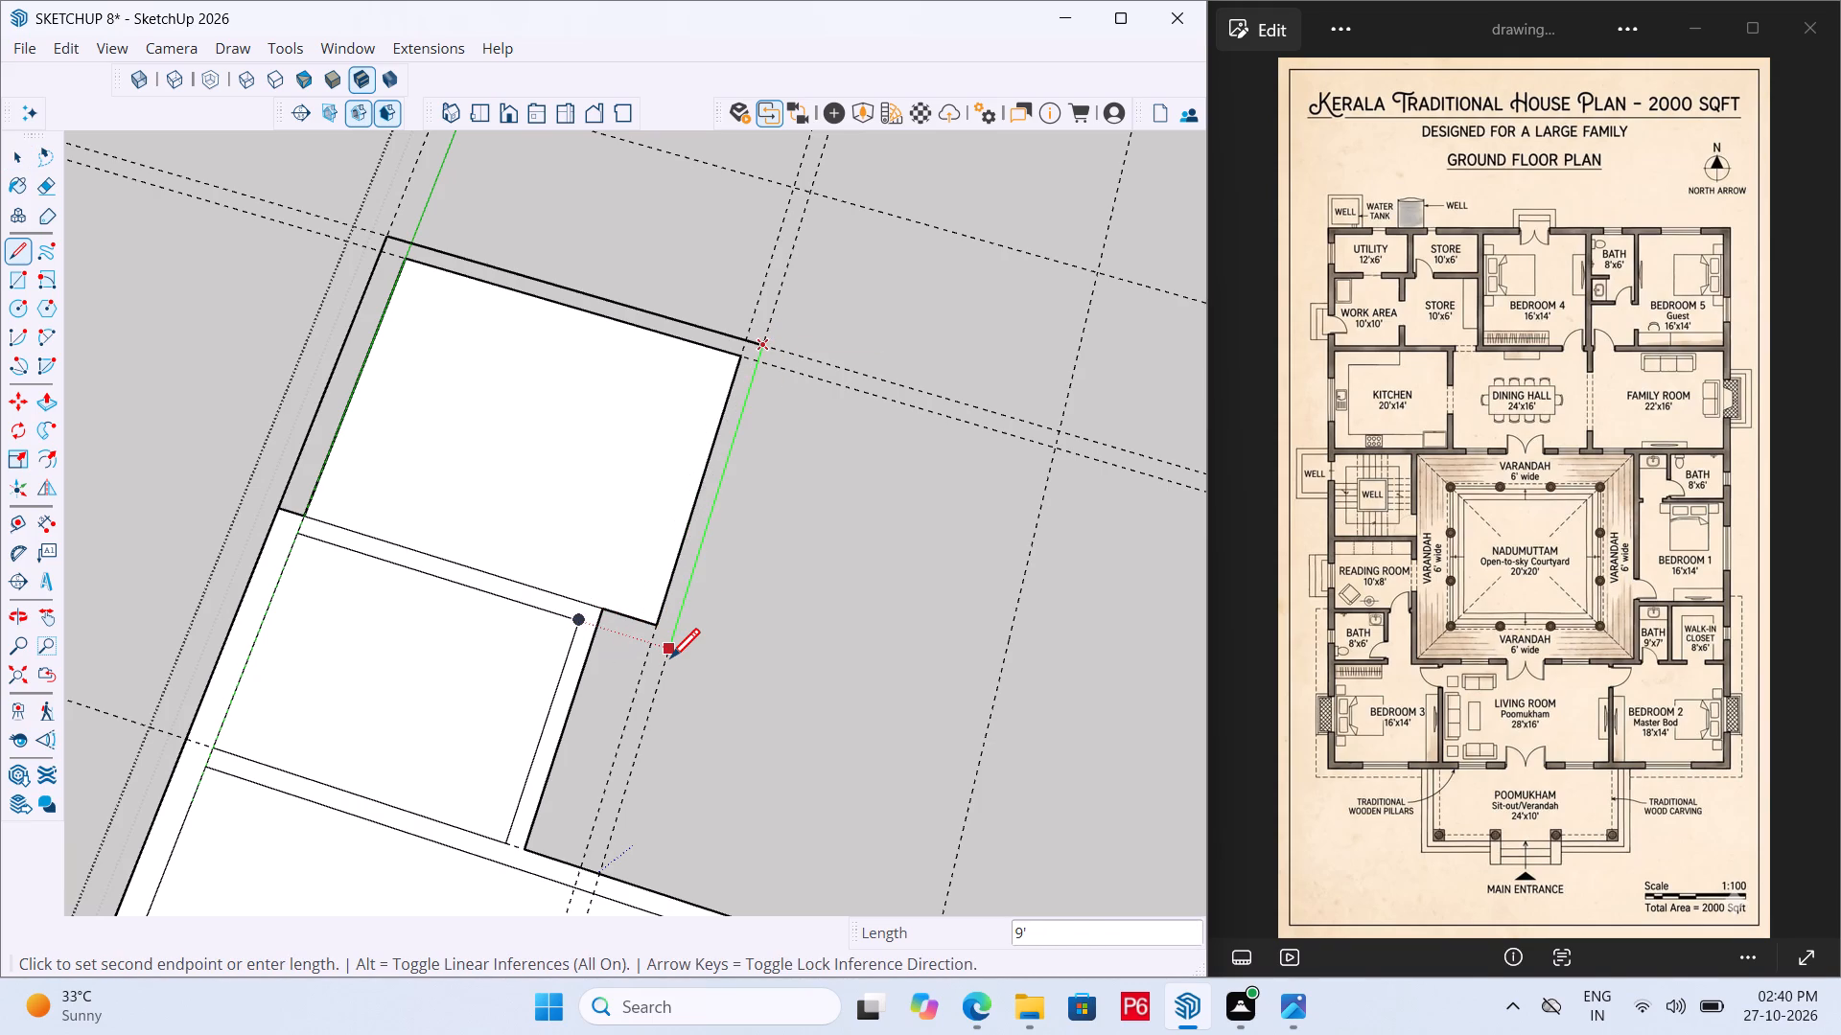
click(671, 660)
drag(671, 659, 646, 646)
click(578, 627)
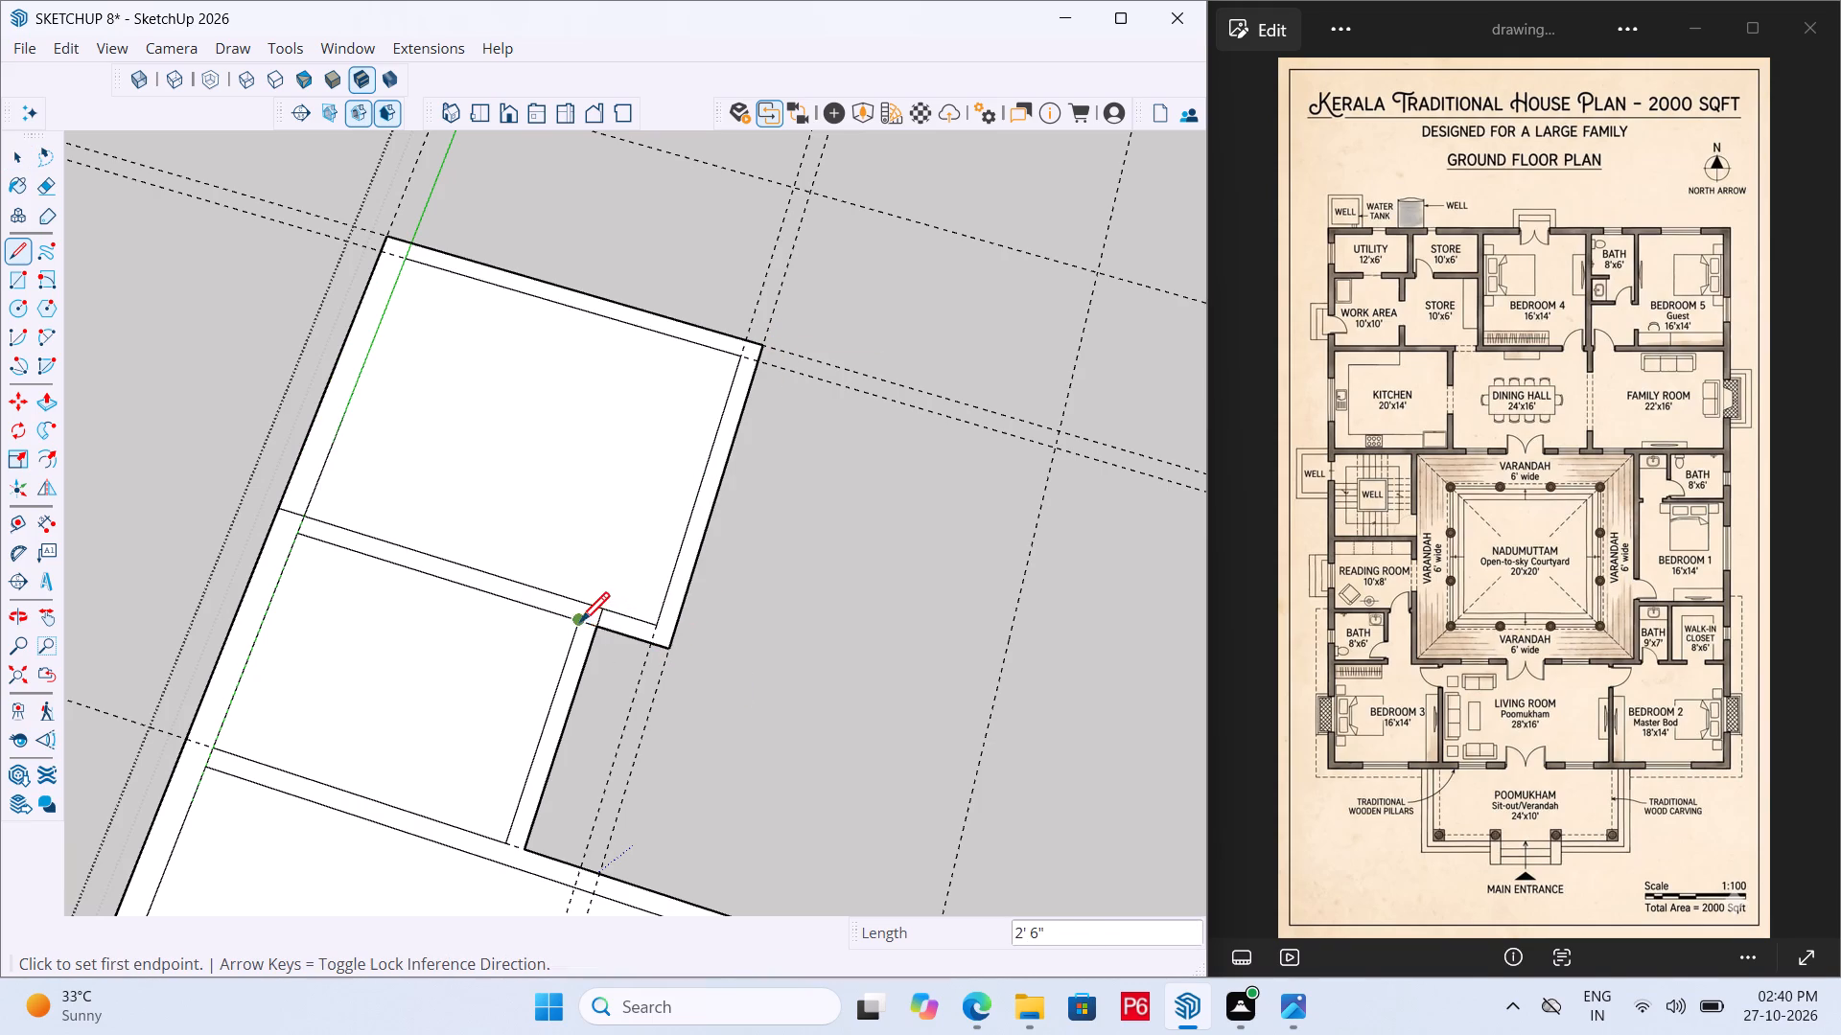
scroll(668, 607, down, 5)
scroll(316, 608, down, 3)
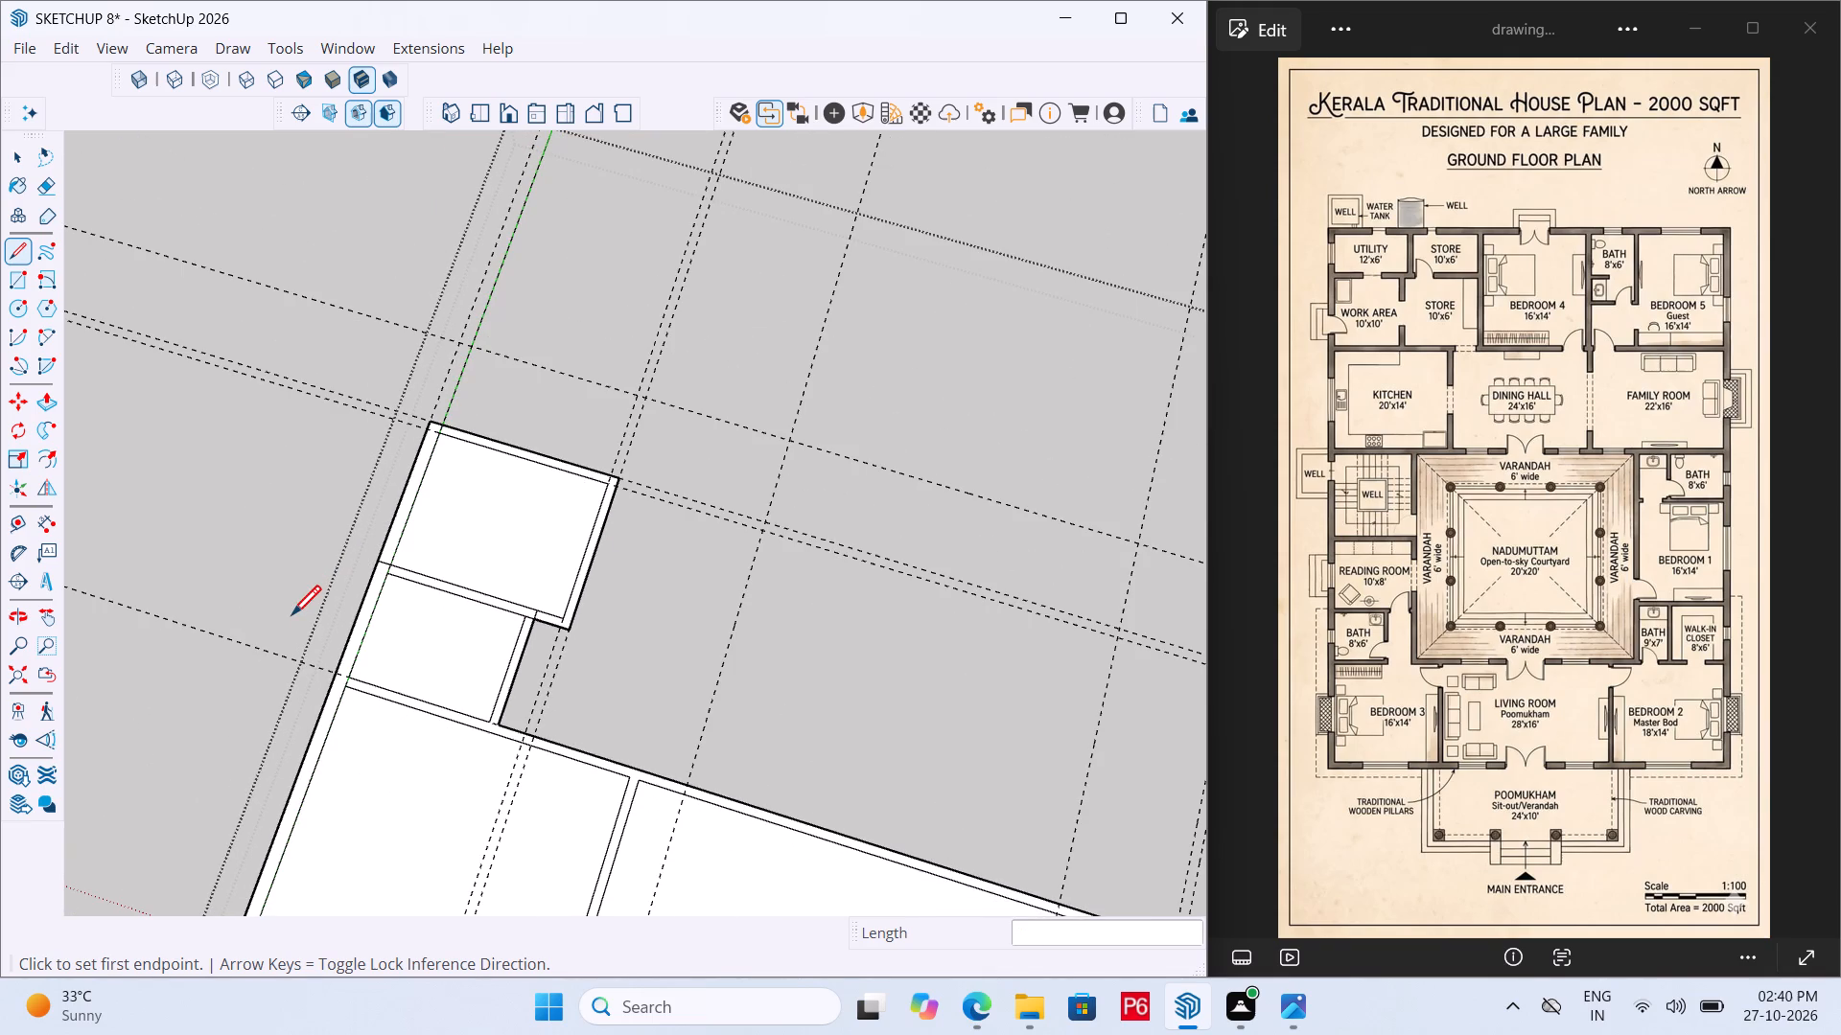
Erase the remaining crosswise guides around the reading room, the bath and the open courtyard area.
key(e)
key(e)
drag(362, 384, 336, 405)
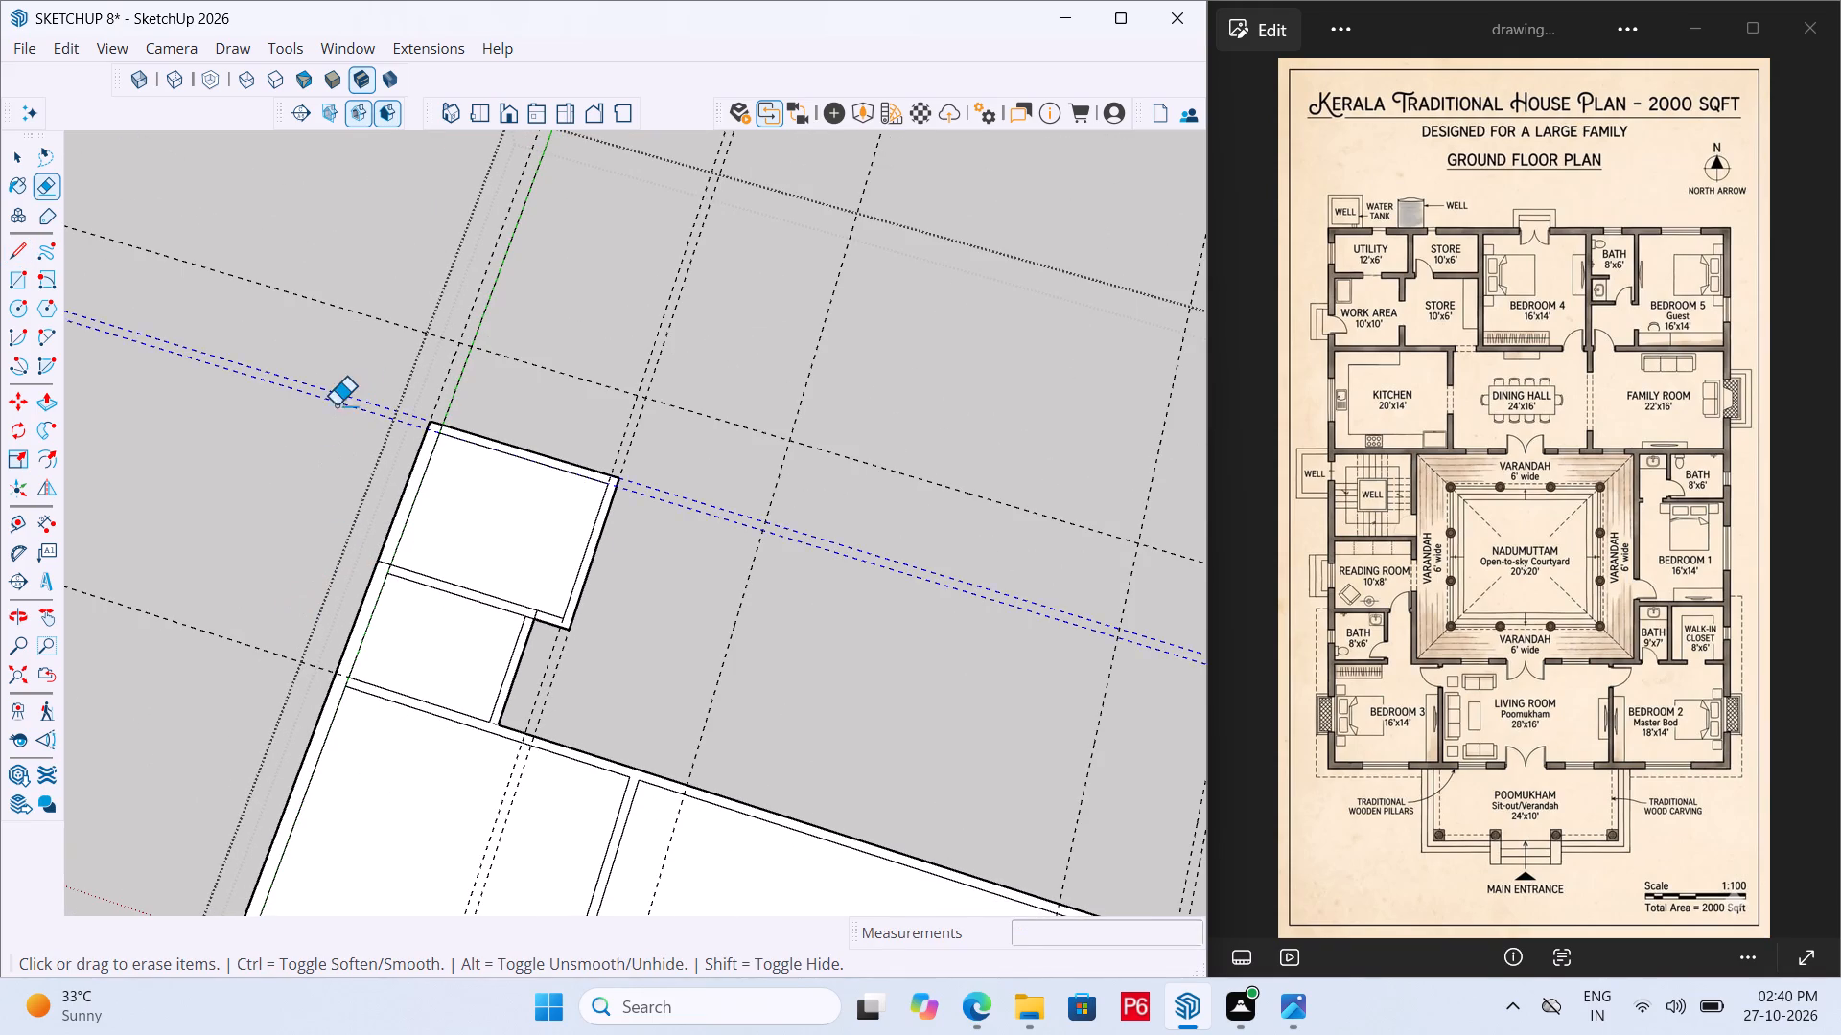
drag(336, 405, 335, 407)
click(335, 407)
drag(256, 623, 247, 653)
click(247, 653)
scroll(291, 455, down, 5)
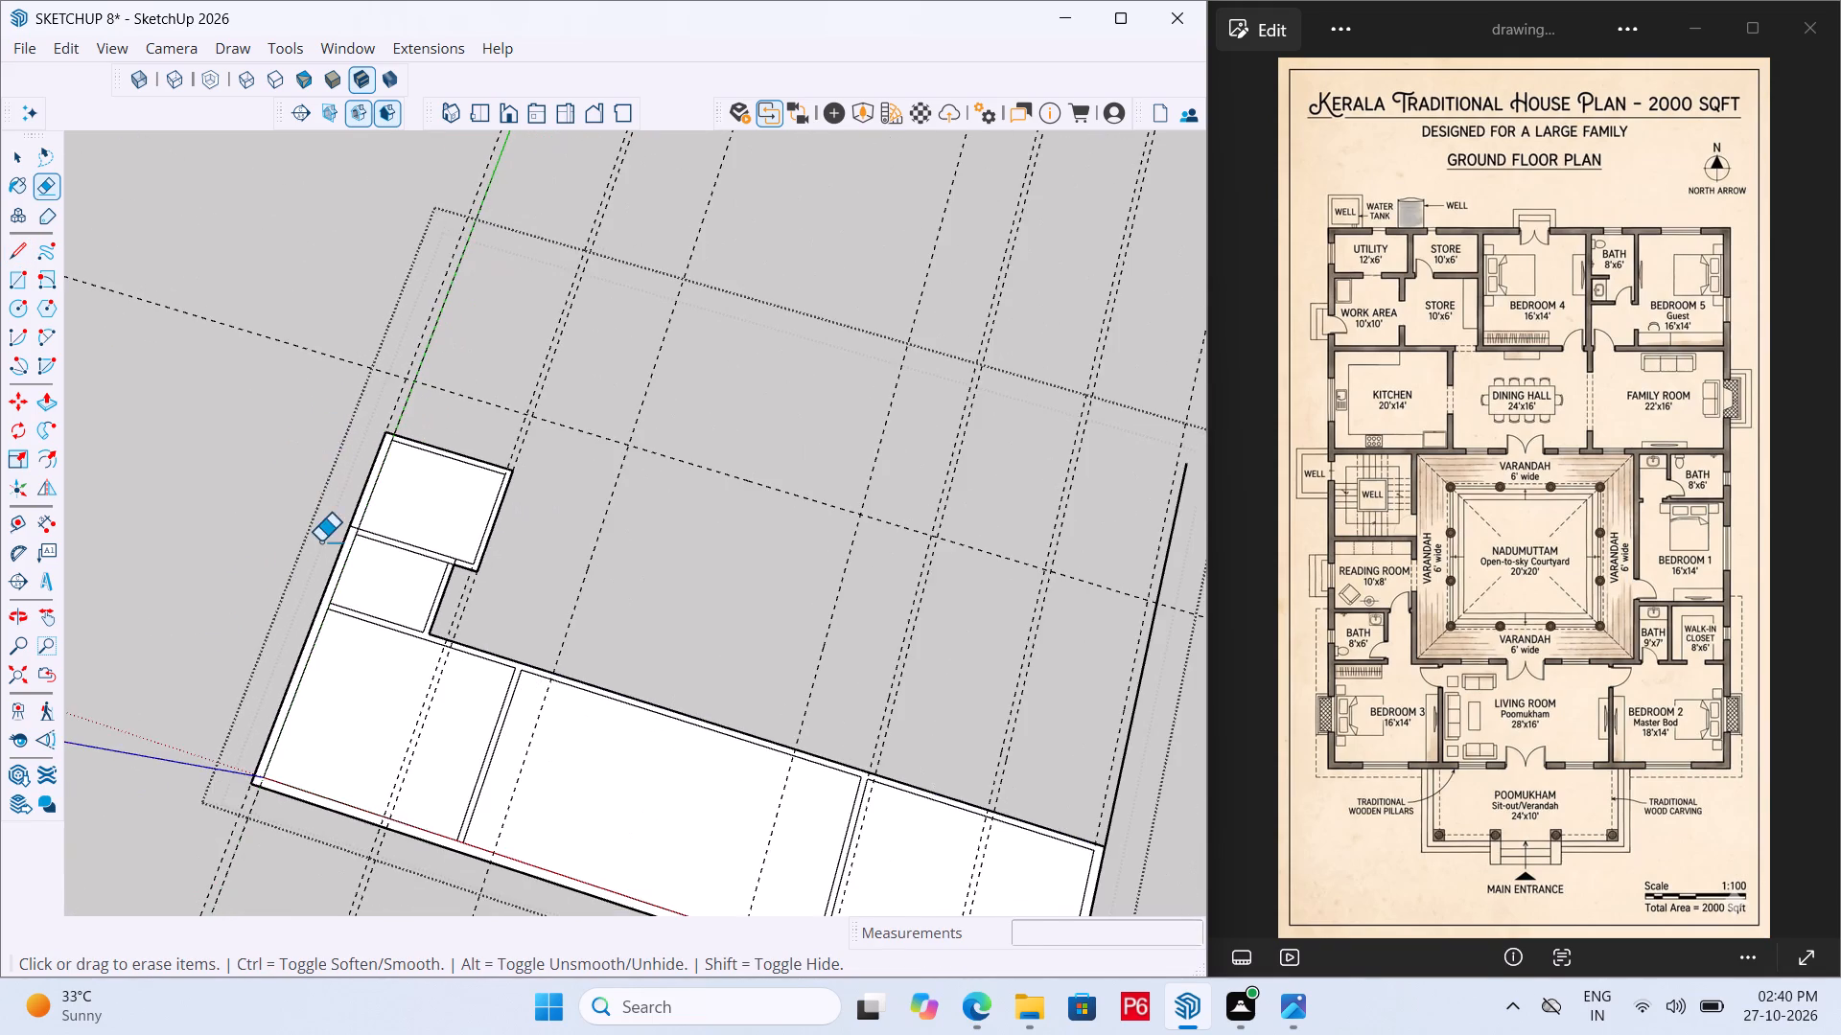
scroll(318, 466, down, 5)
drag(260, 749, 242, 723)
click(241, 721)
scroll(268, 440, down, 3)
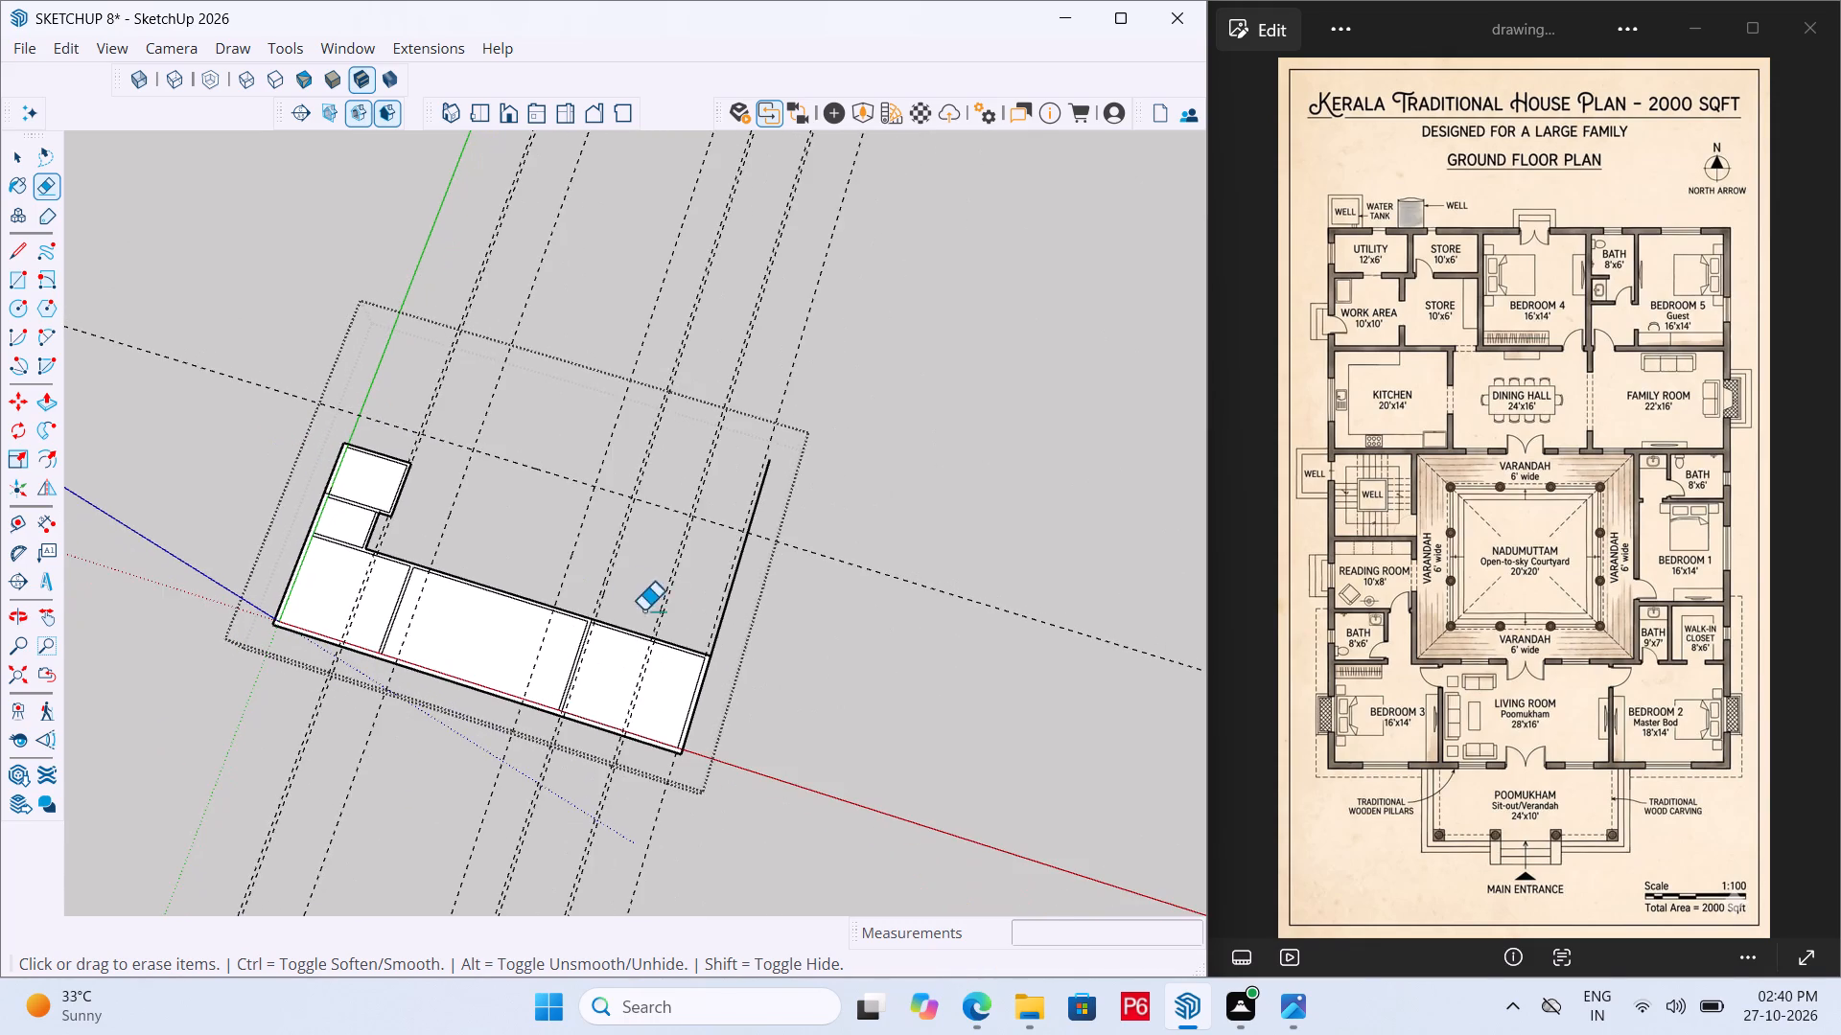
scroll(707, 618, up, 3)
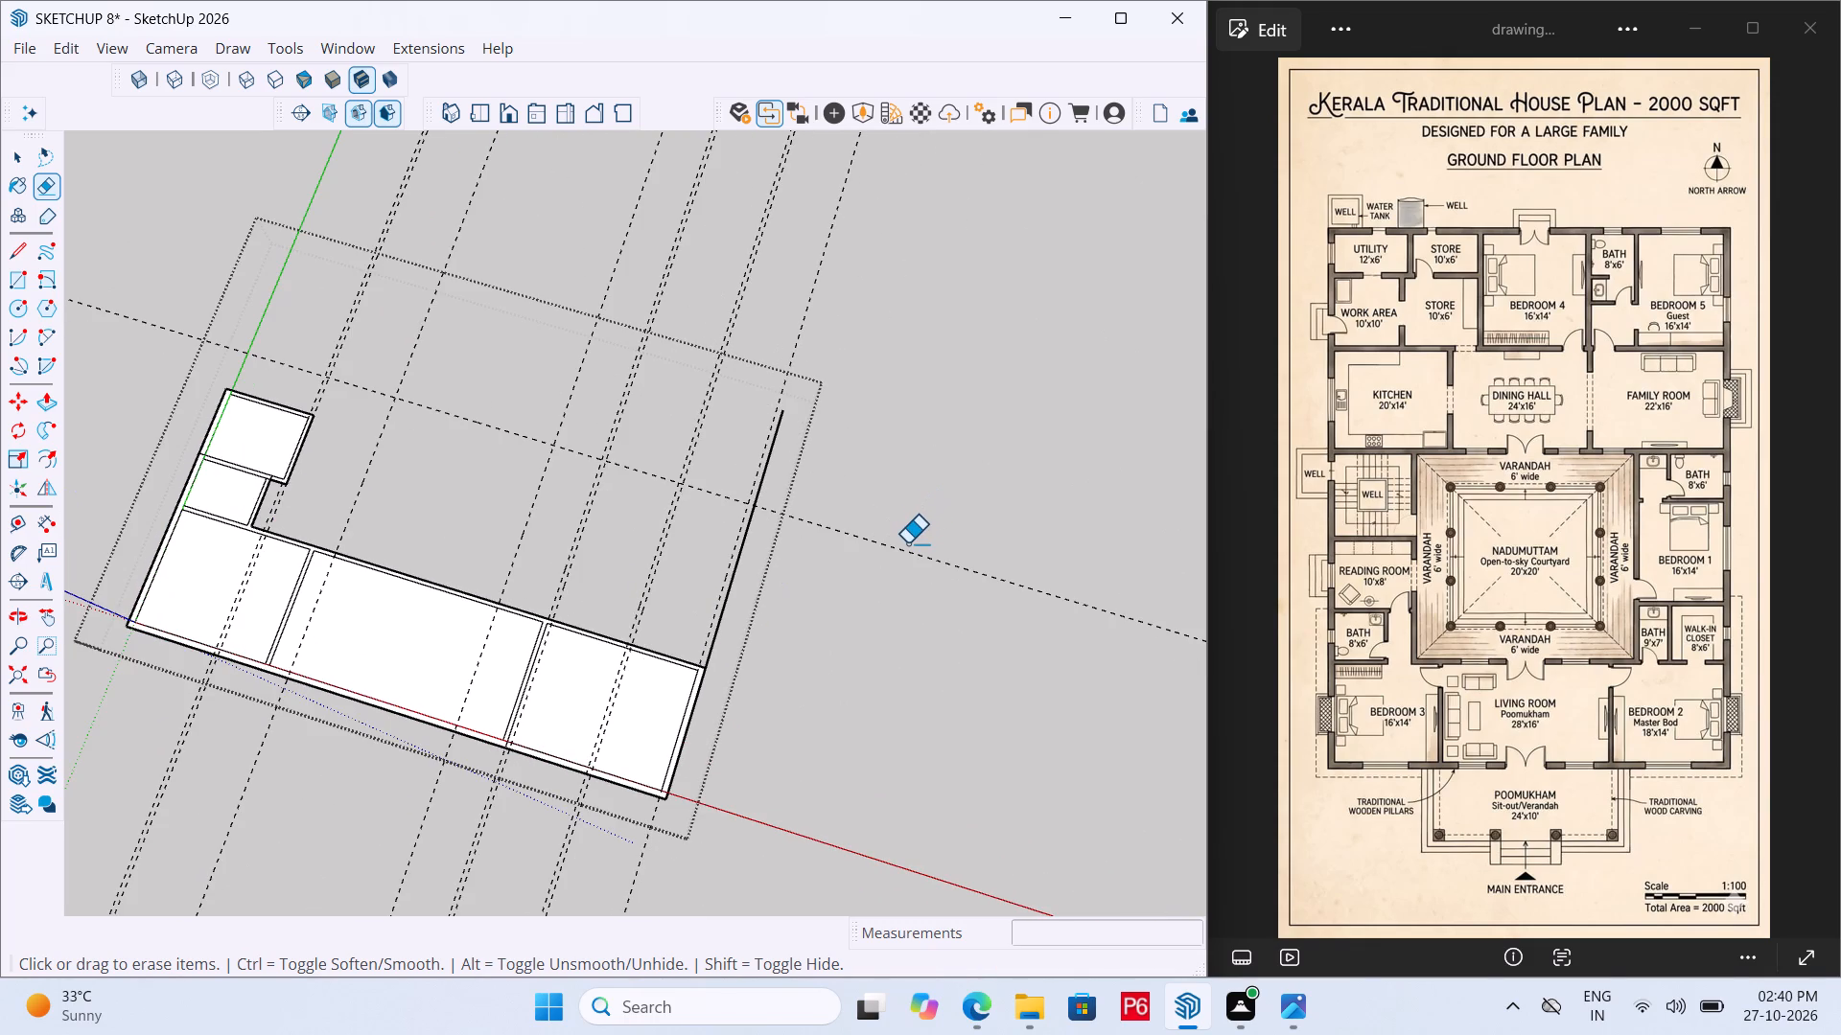
drag(907, 543, 904, 553)
double_click(904, 553)
Place a guide 6' from the living room's courtyard-side wall and another 20' beyond it for the verandah and courtyard depth.
scroll(300, 607, up, 11)
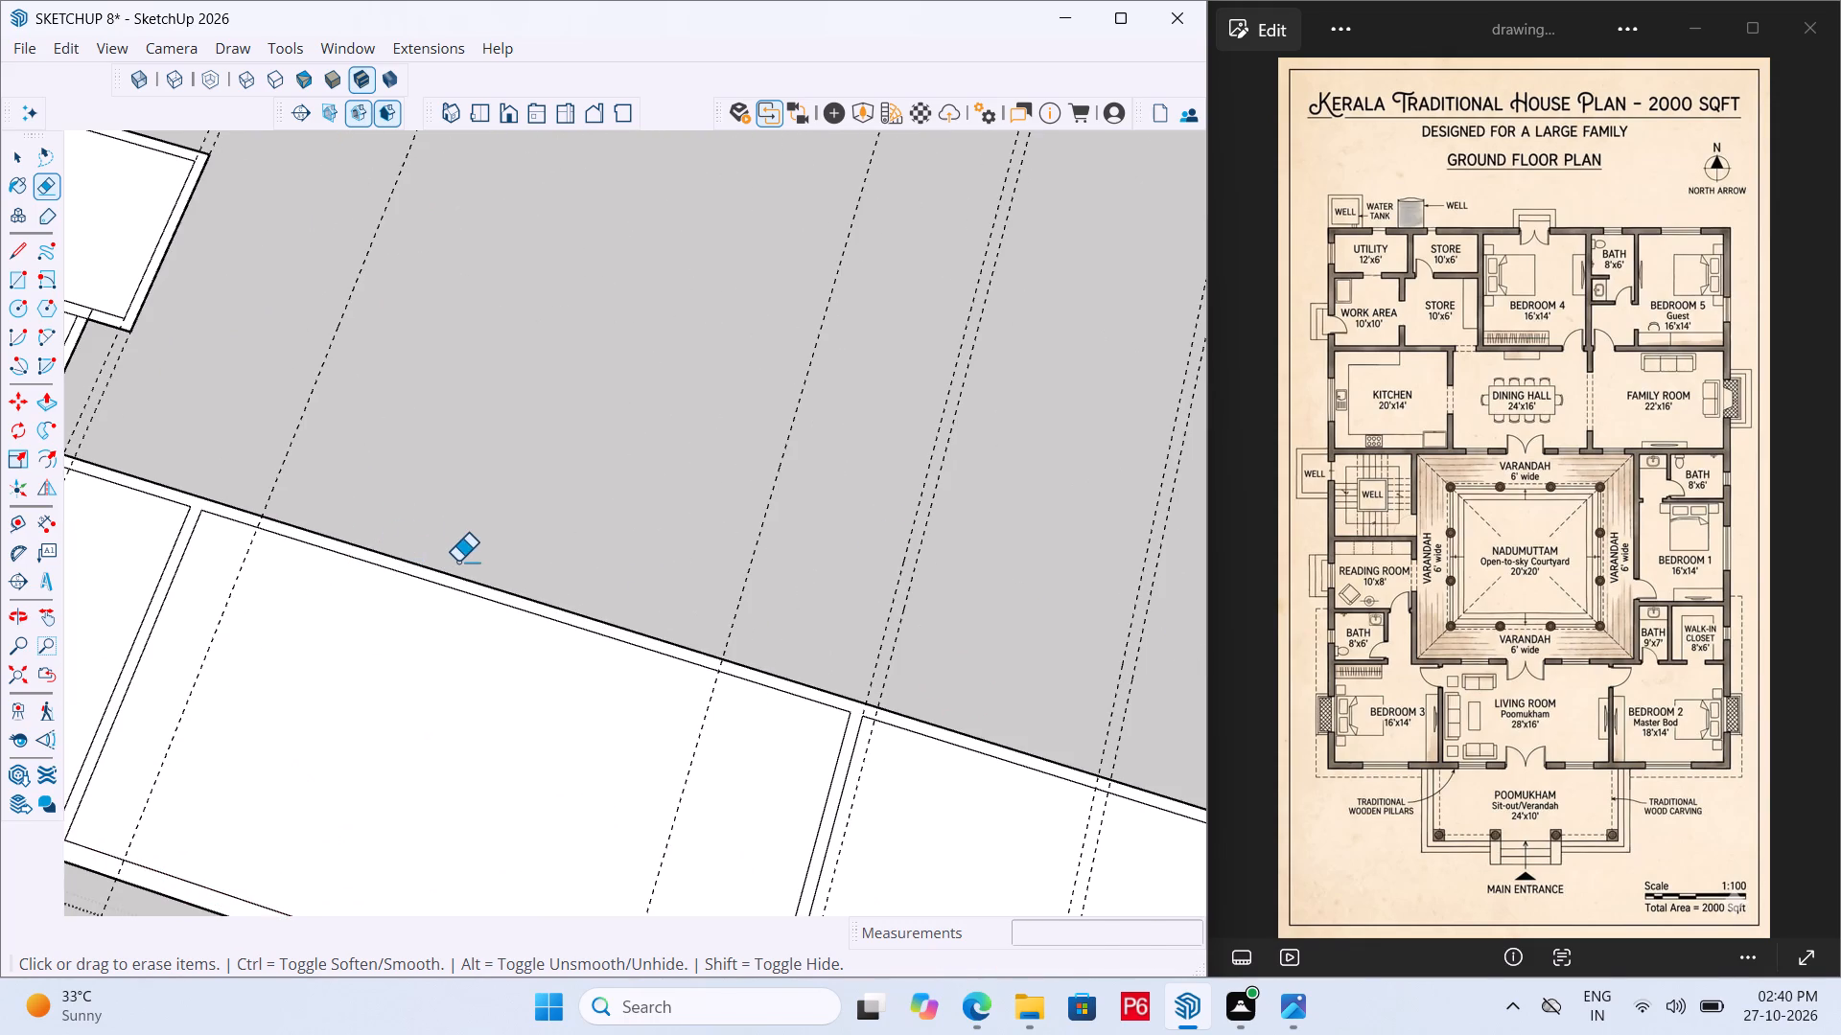
key(t)
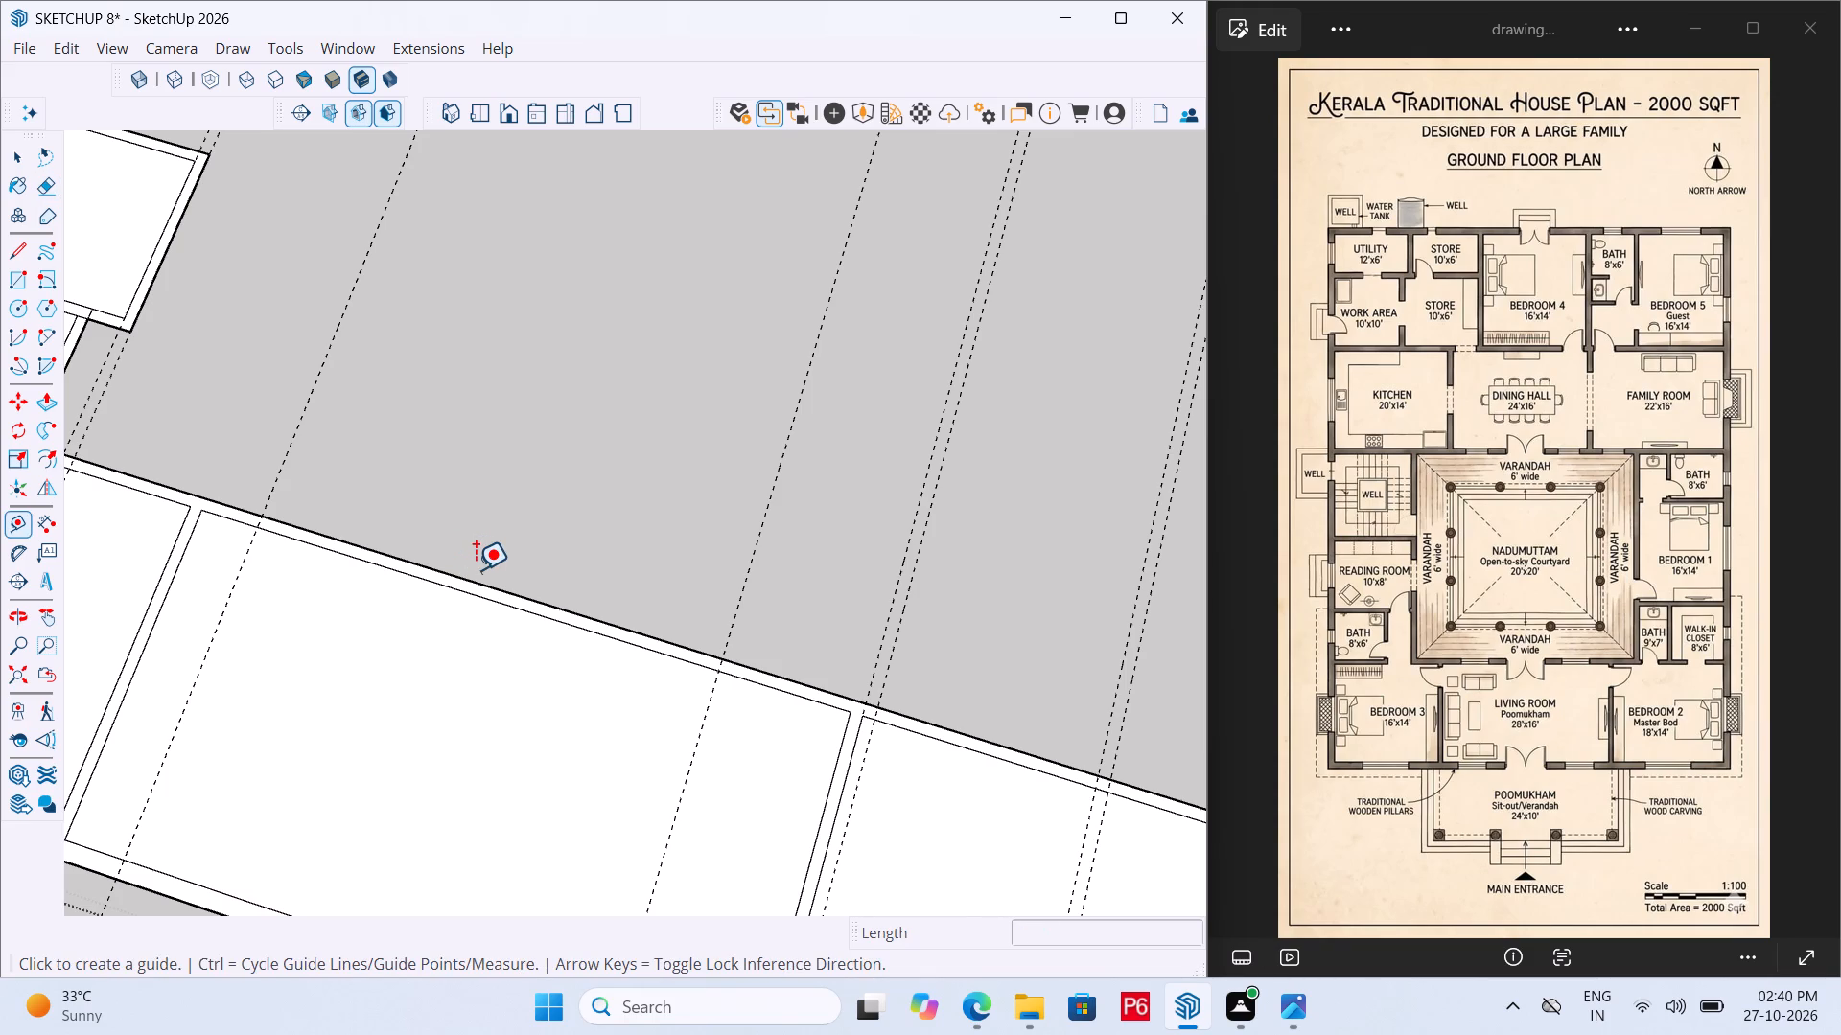
click(476, 582)
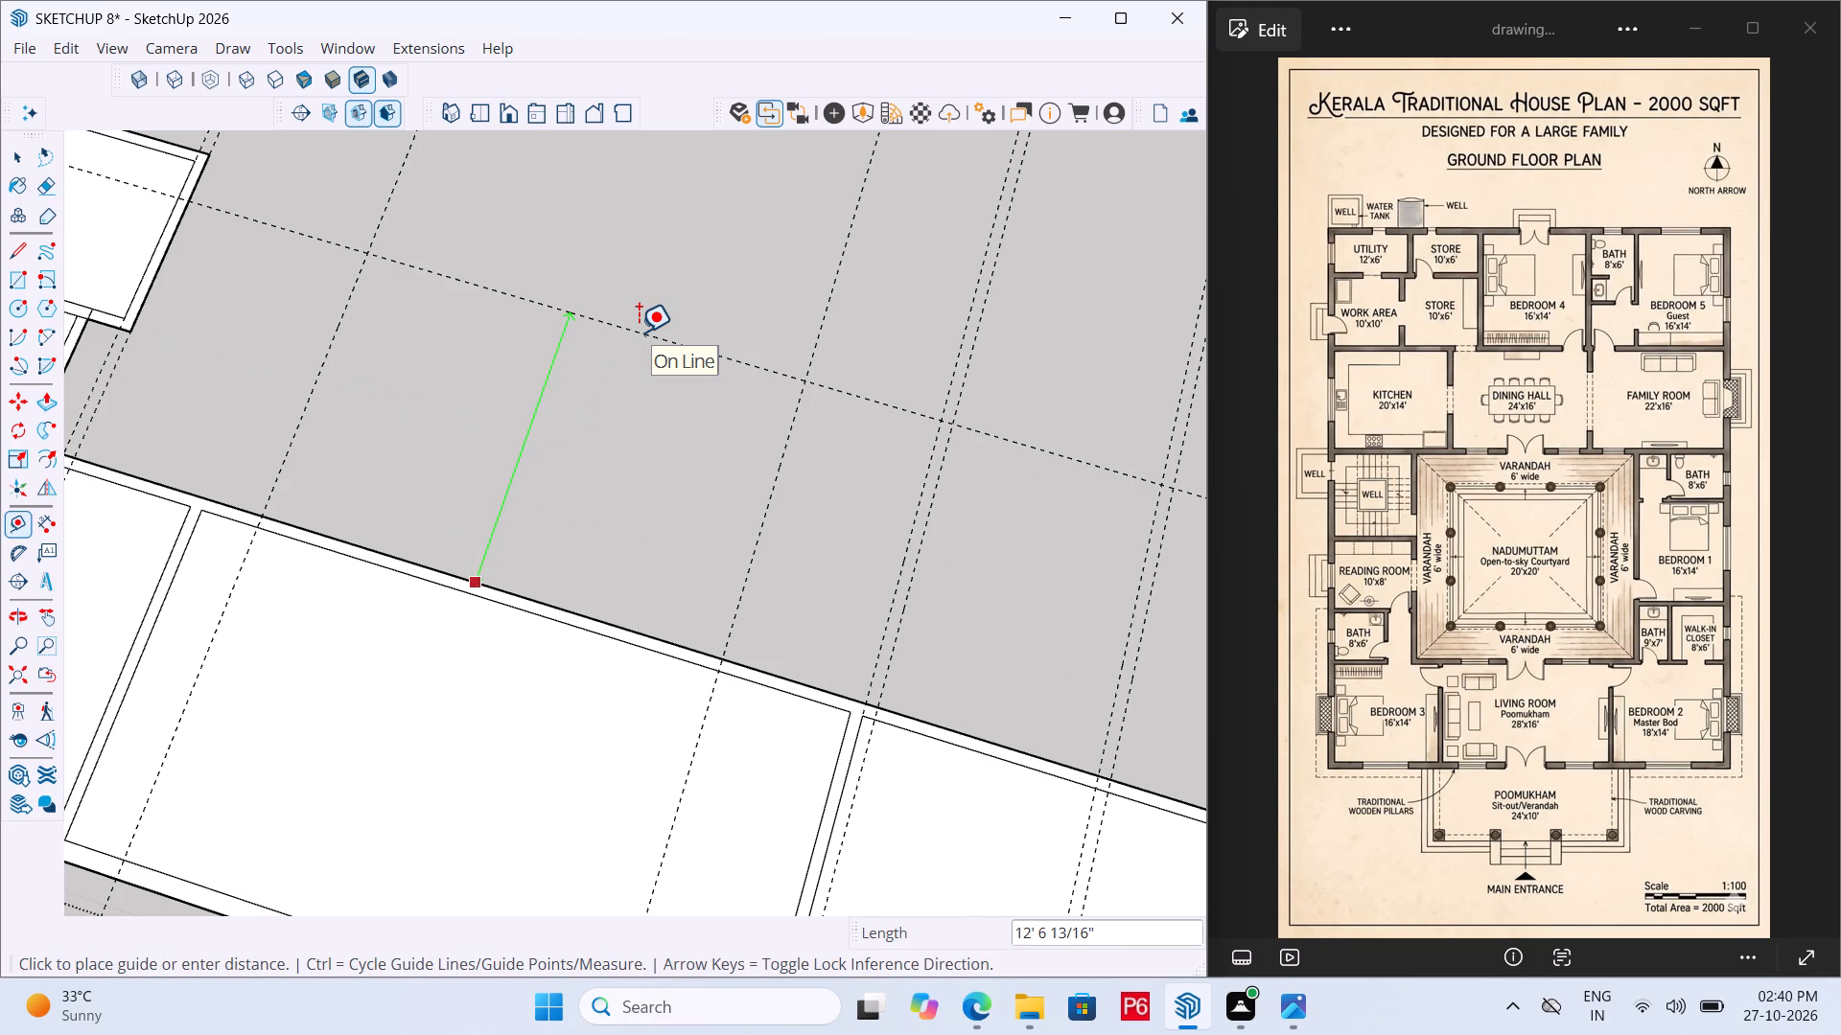
text(6')
key(Return)
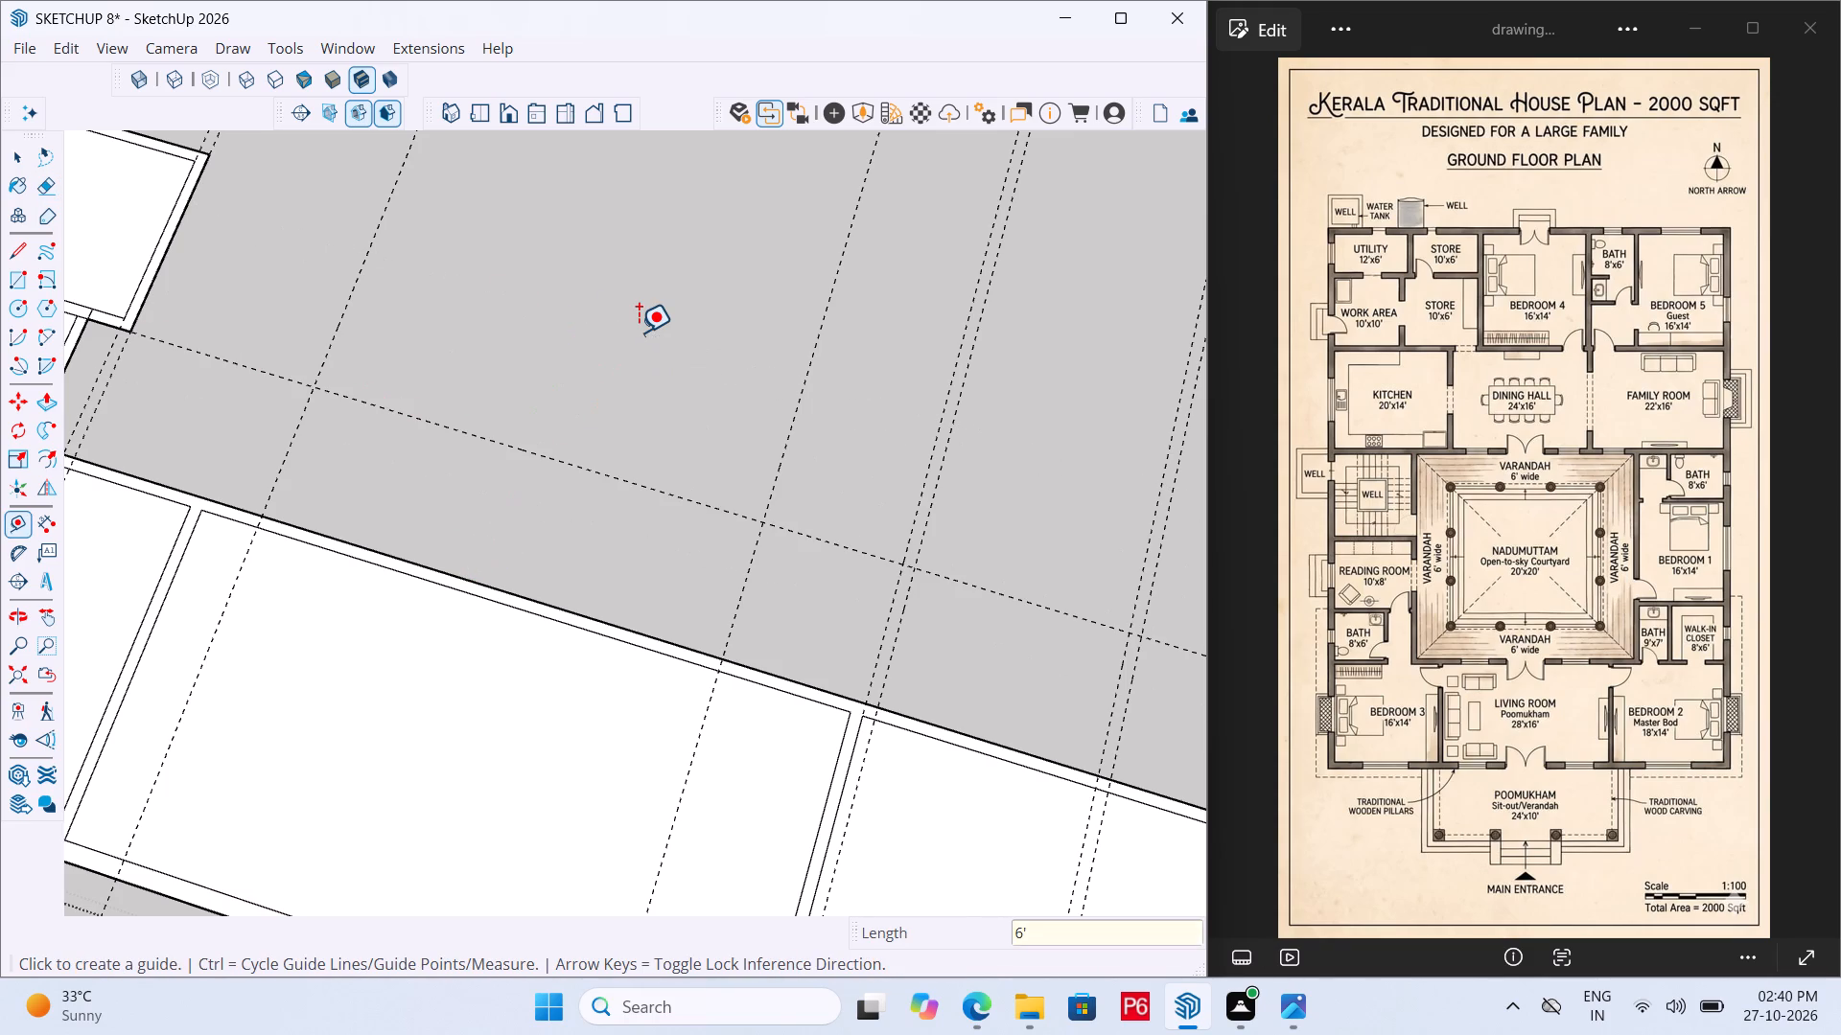
click(528, 451)
scroll(592, 361, down, 6)
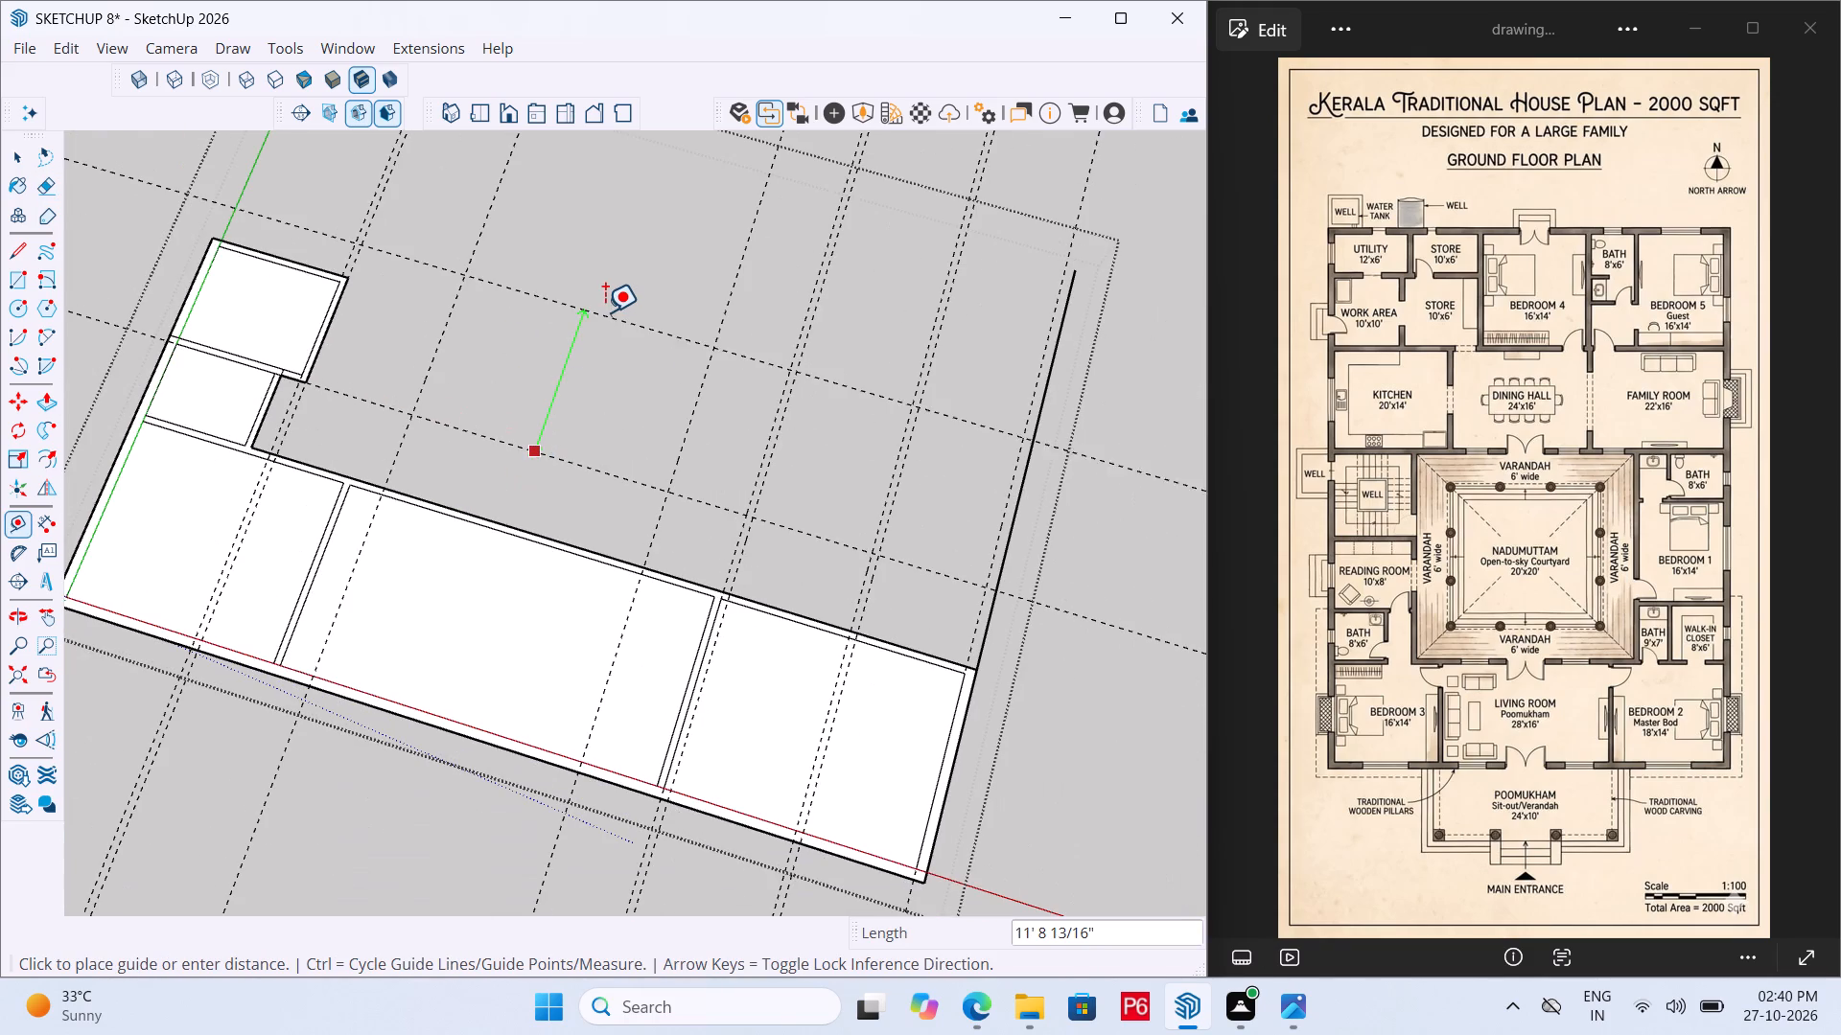
text(20')
key(Return)
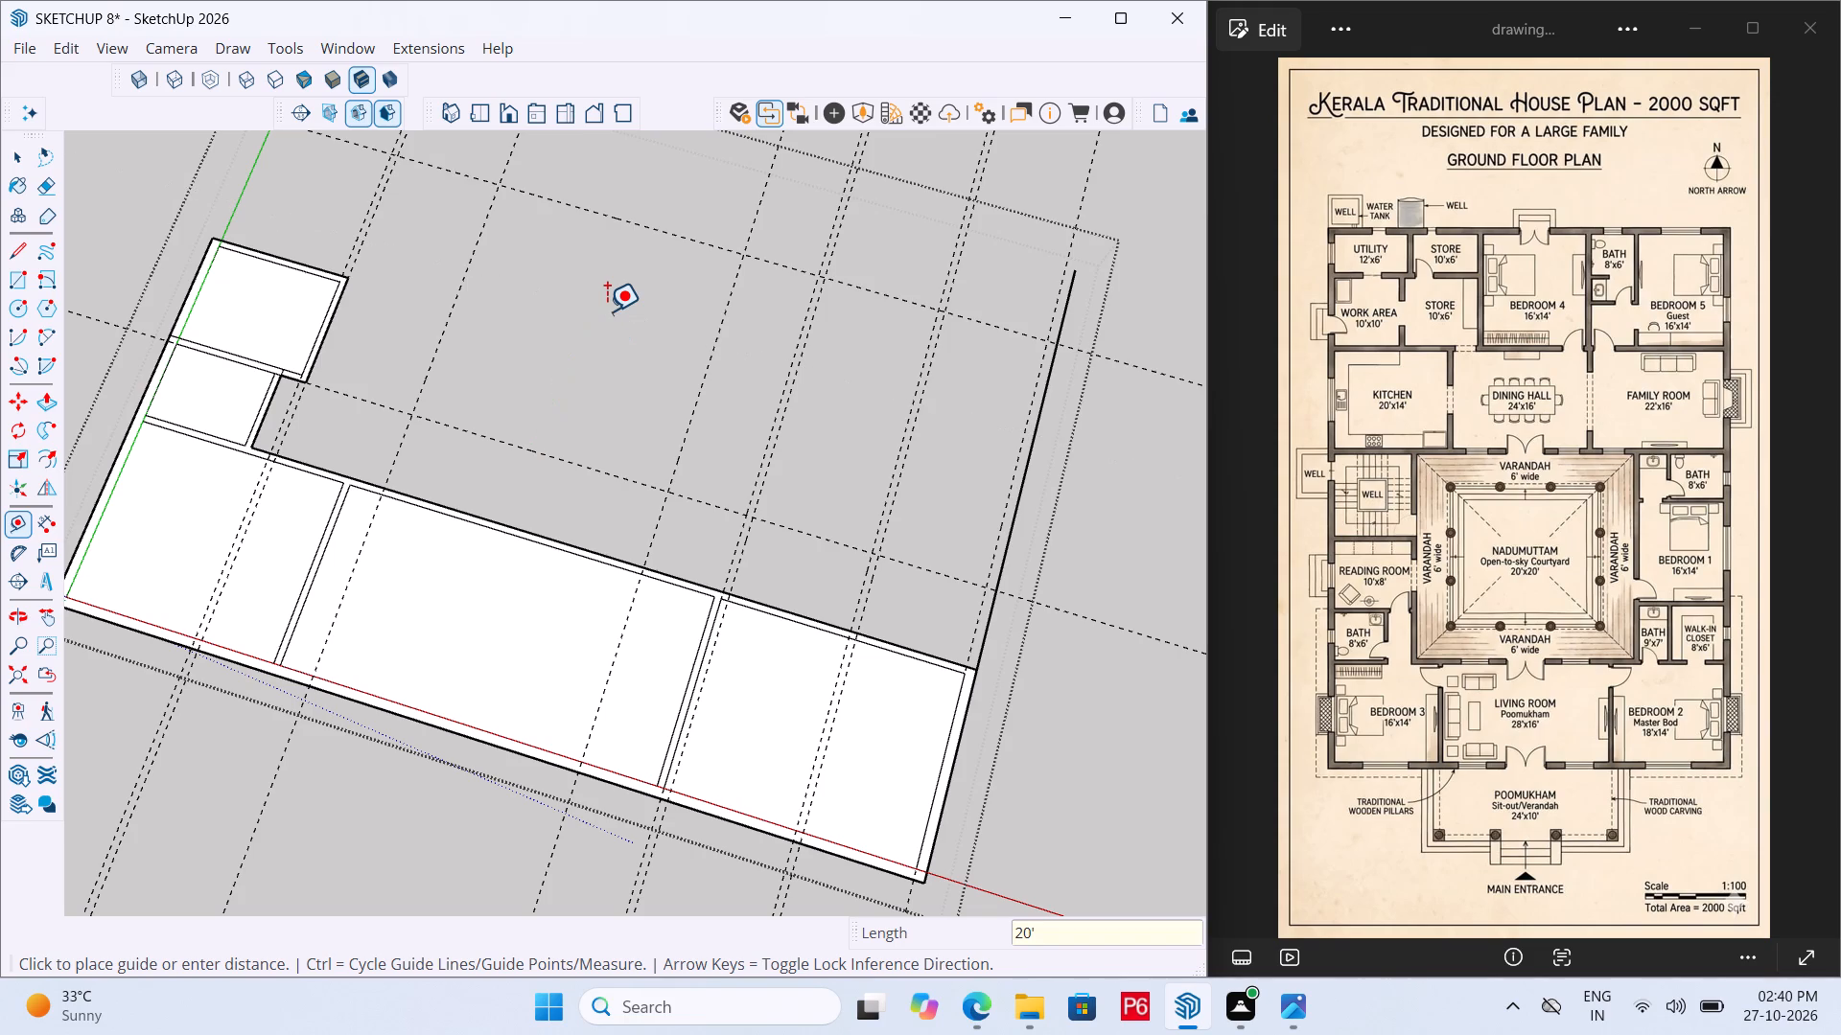
Add a guide 6' beyond the courtyard's far guide for the second verandah, and another 6" further for the wall thickness.
scroll(607, 311, down, 3)
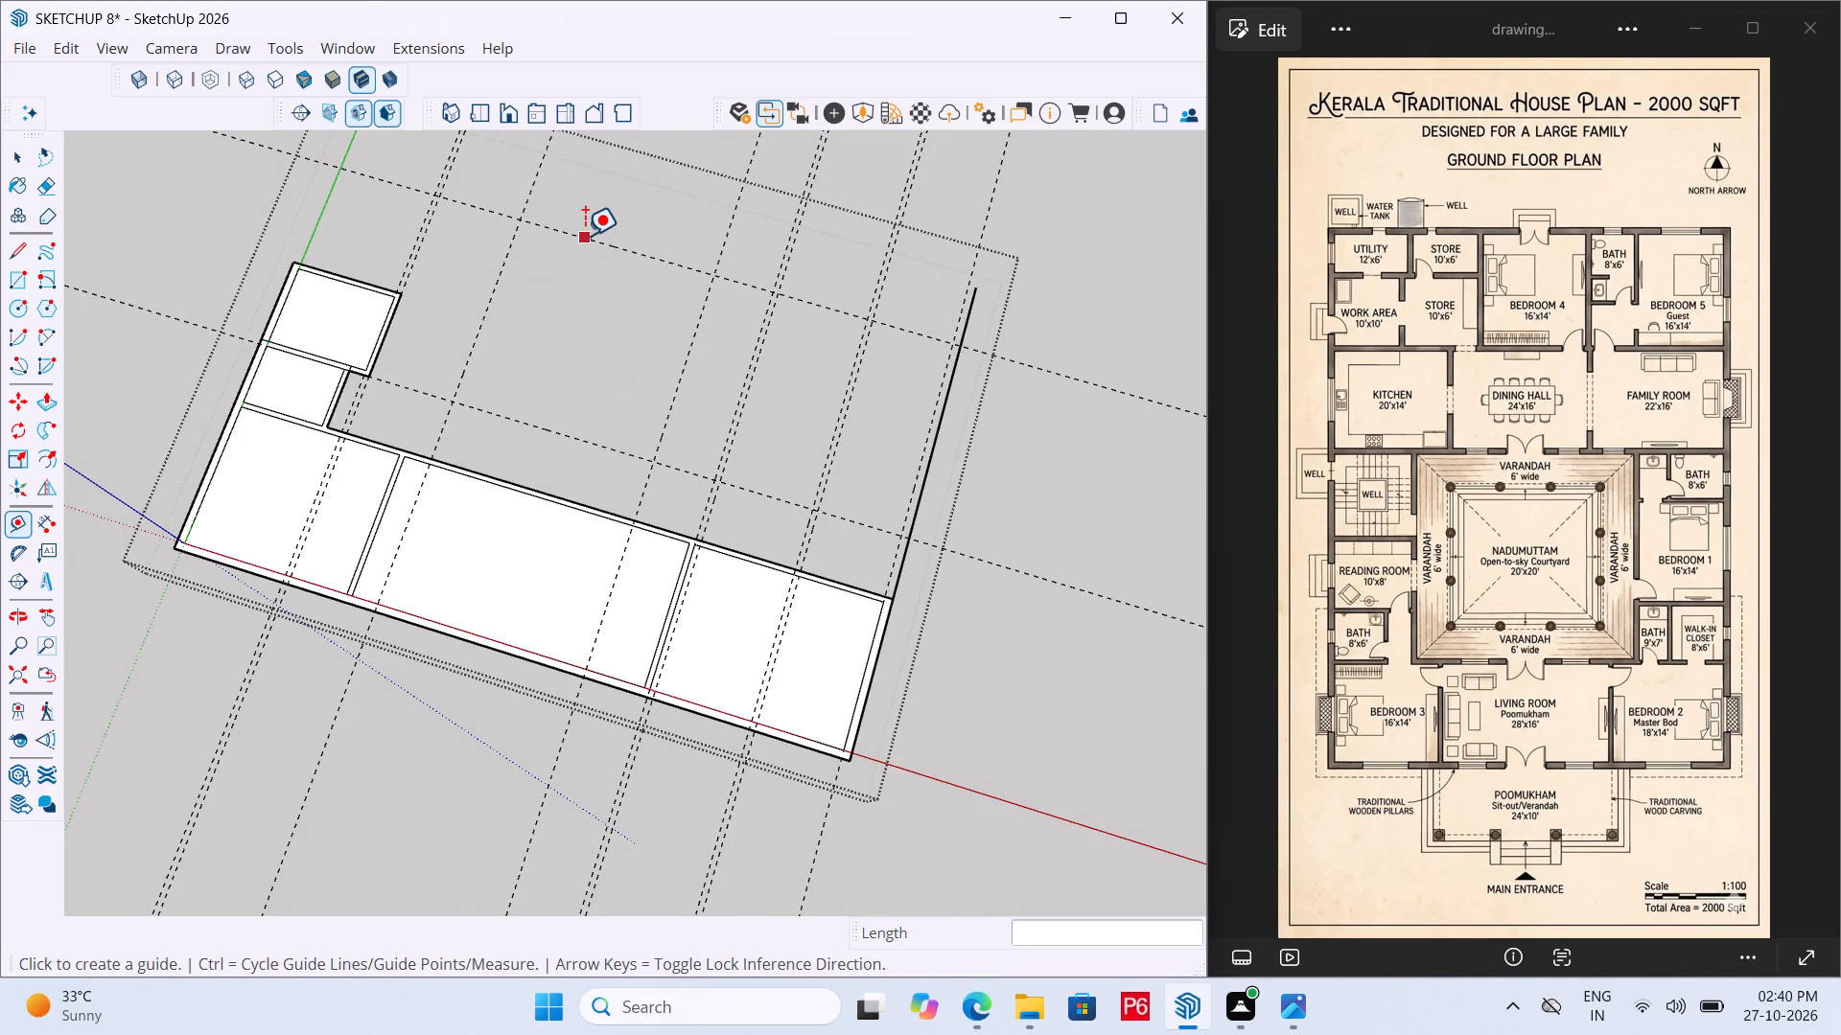
scroll(507, 471, down, 4)
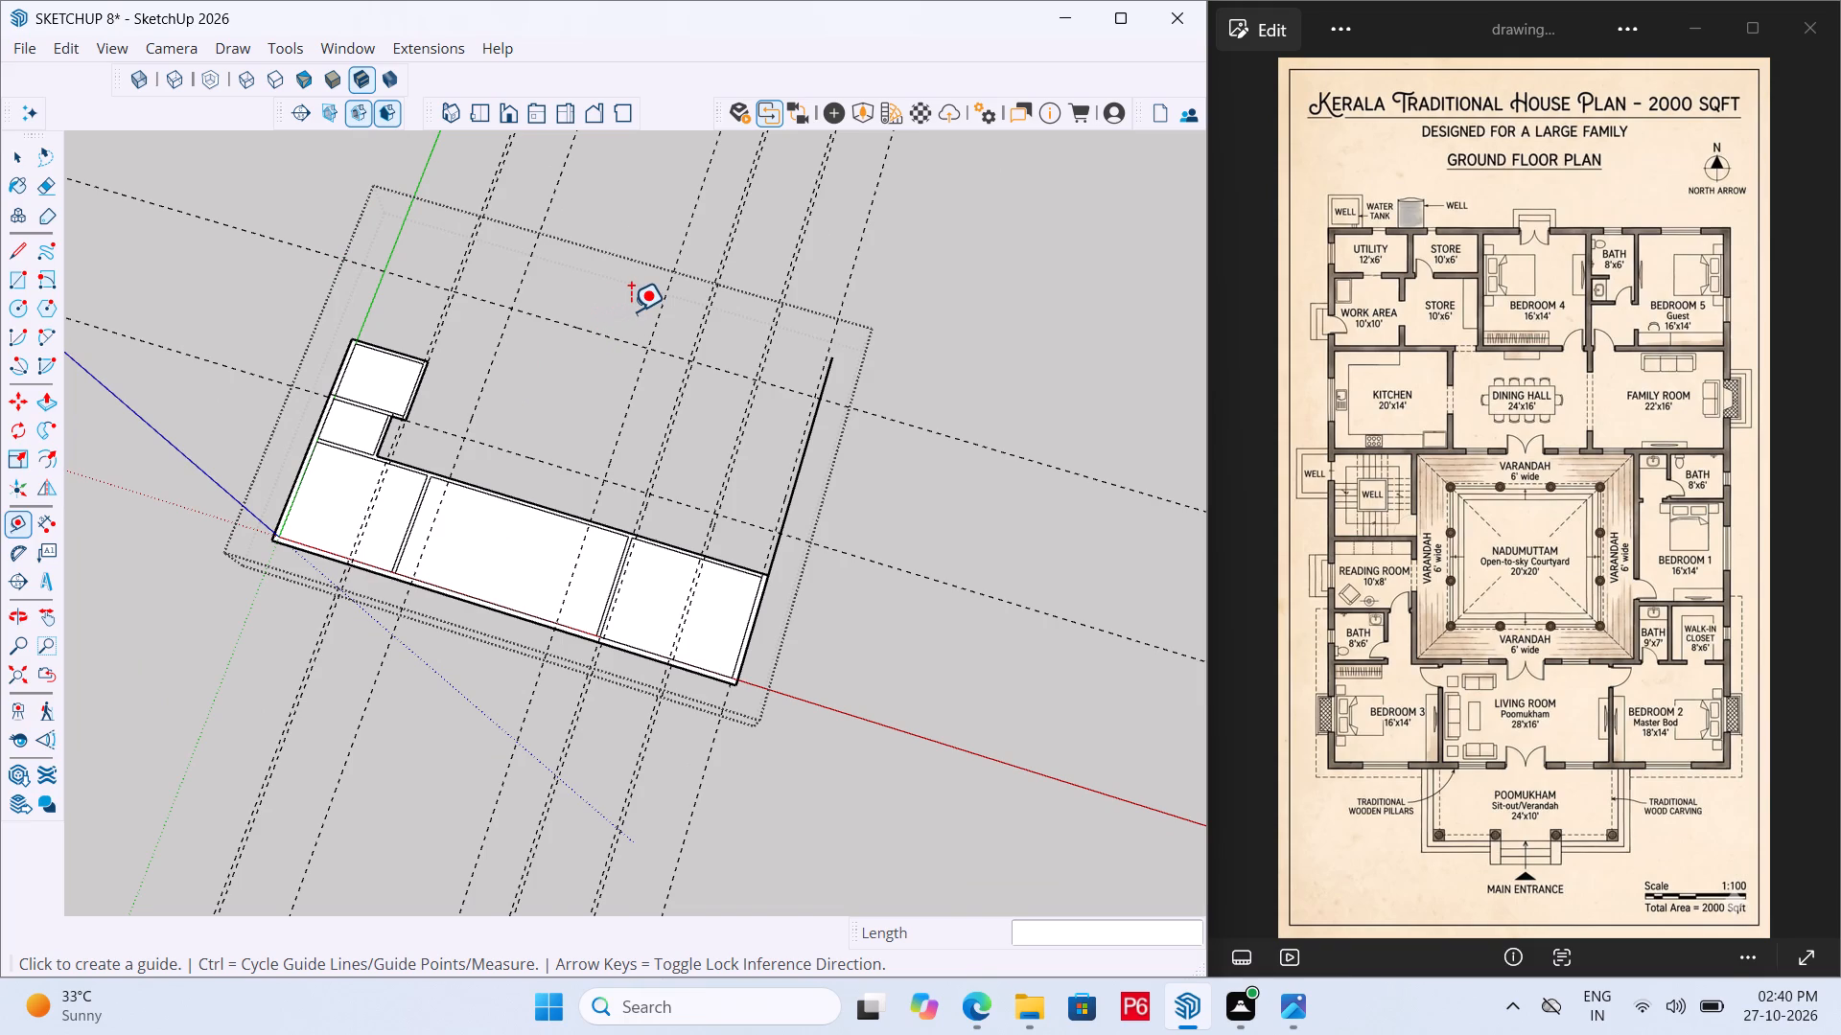
scroll(631, 304, up, 4)
click(594, 349)
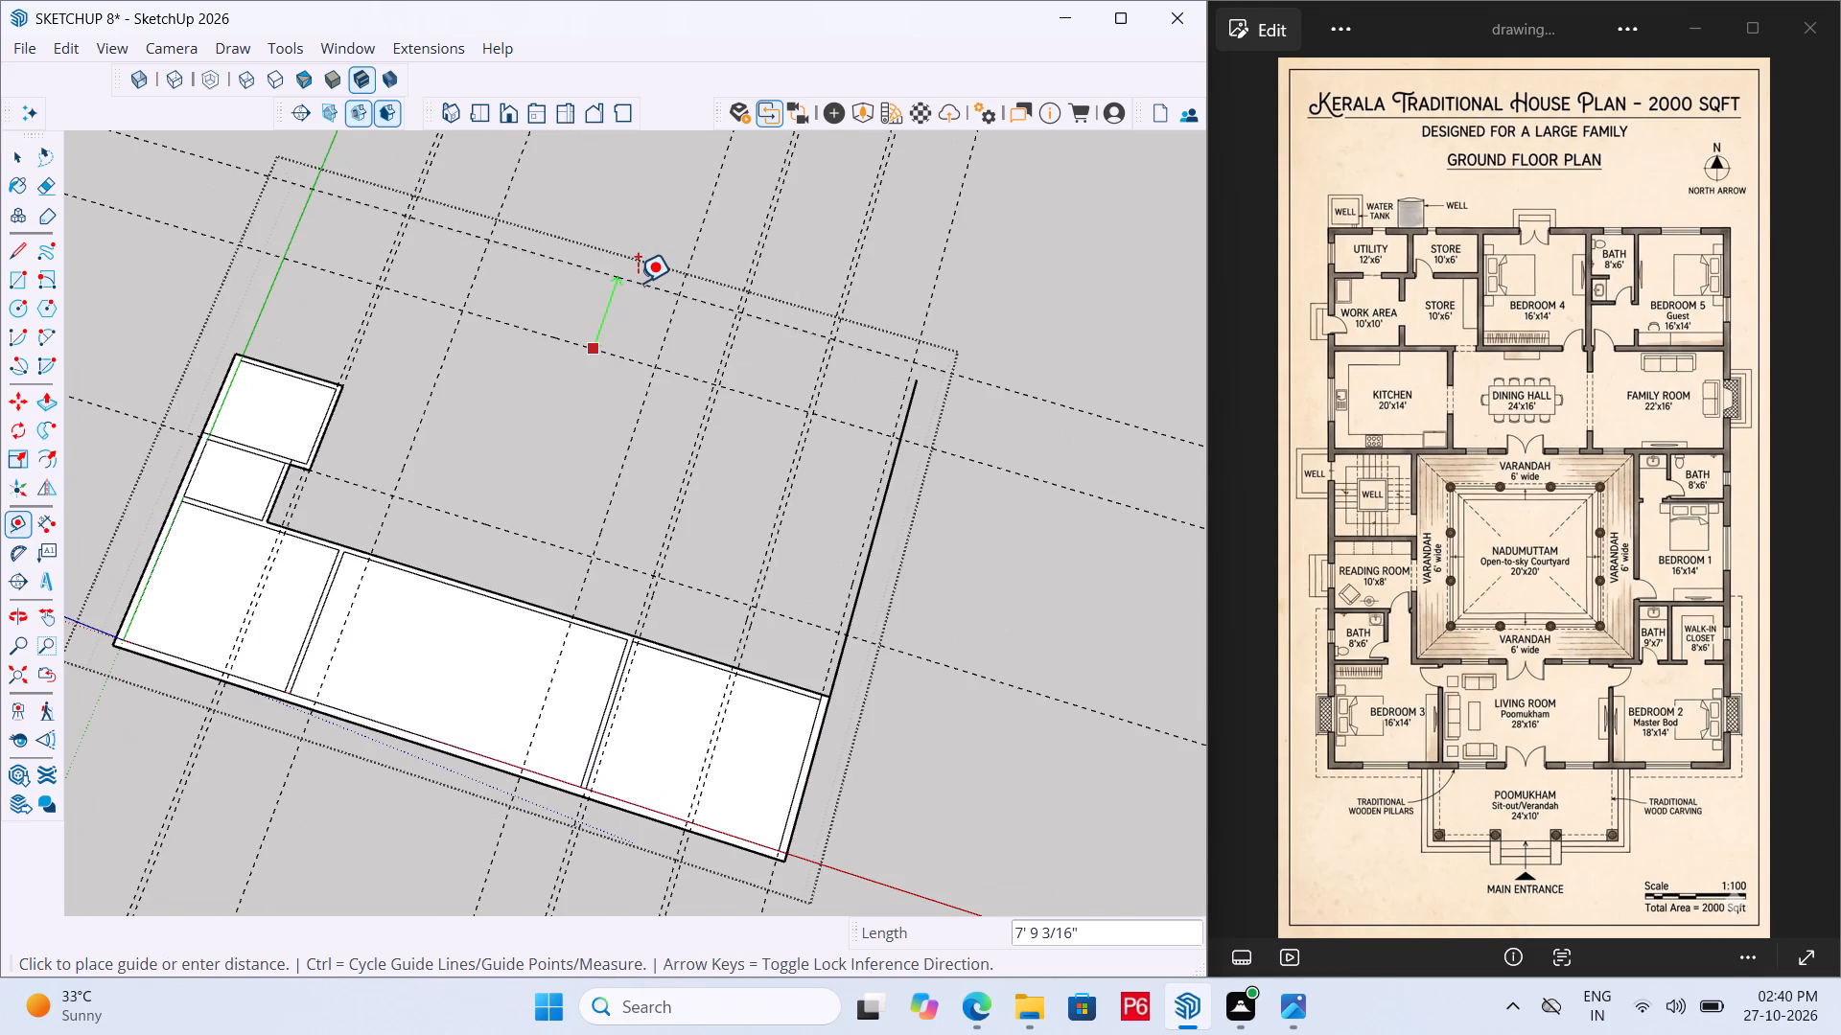
text(6')
key(Return)
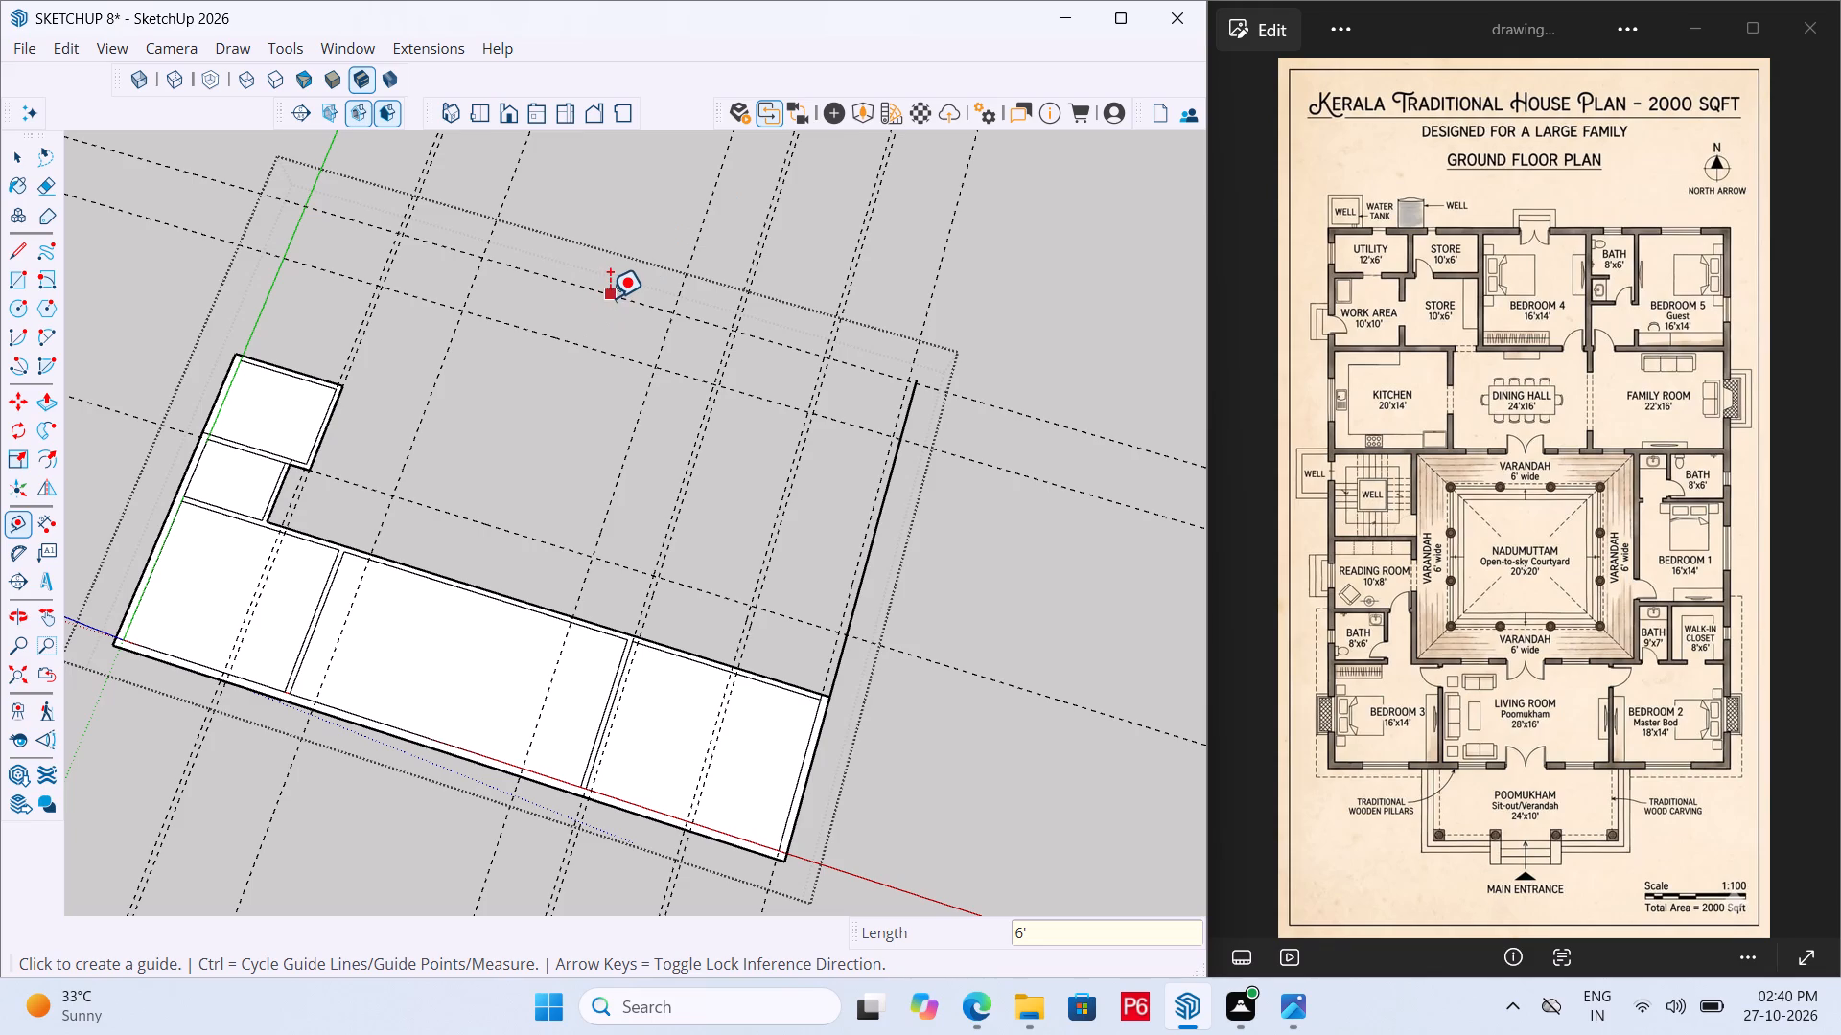
click(615, 289)
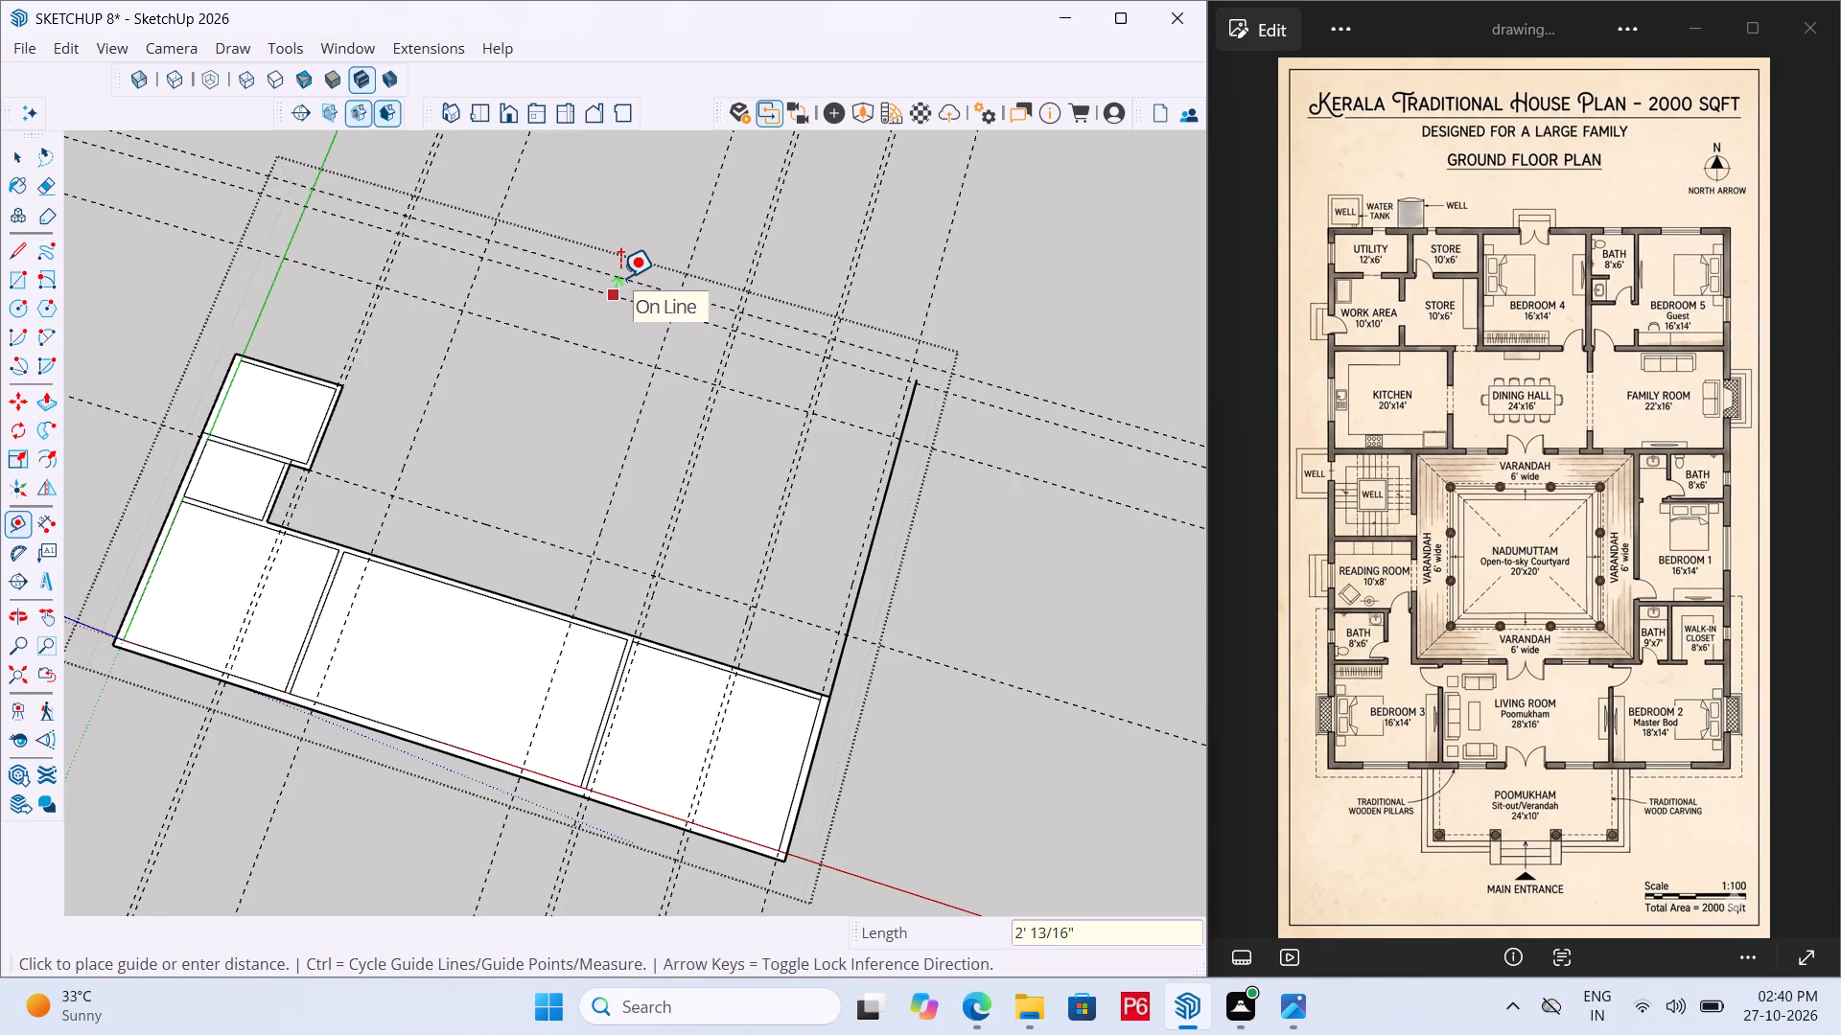
text(6")
key(Return)
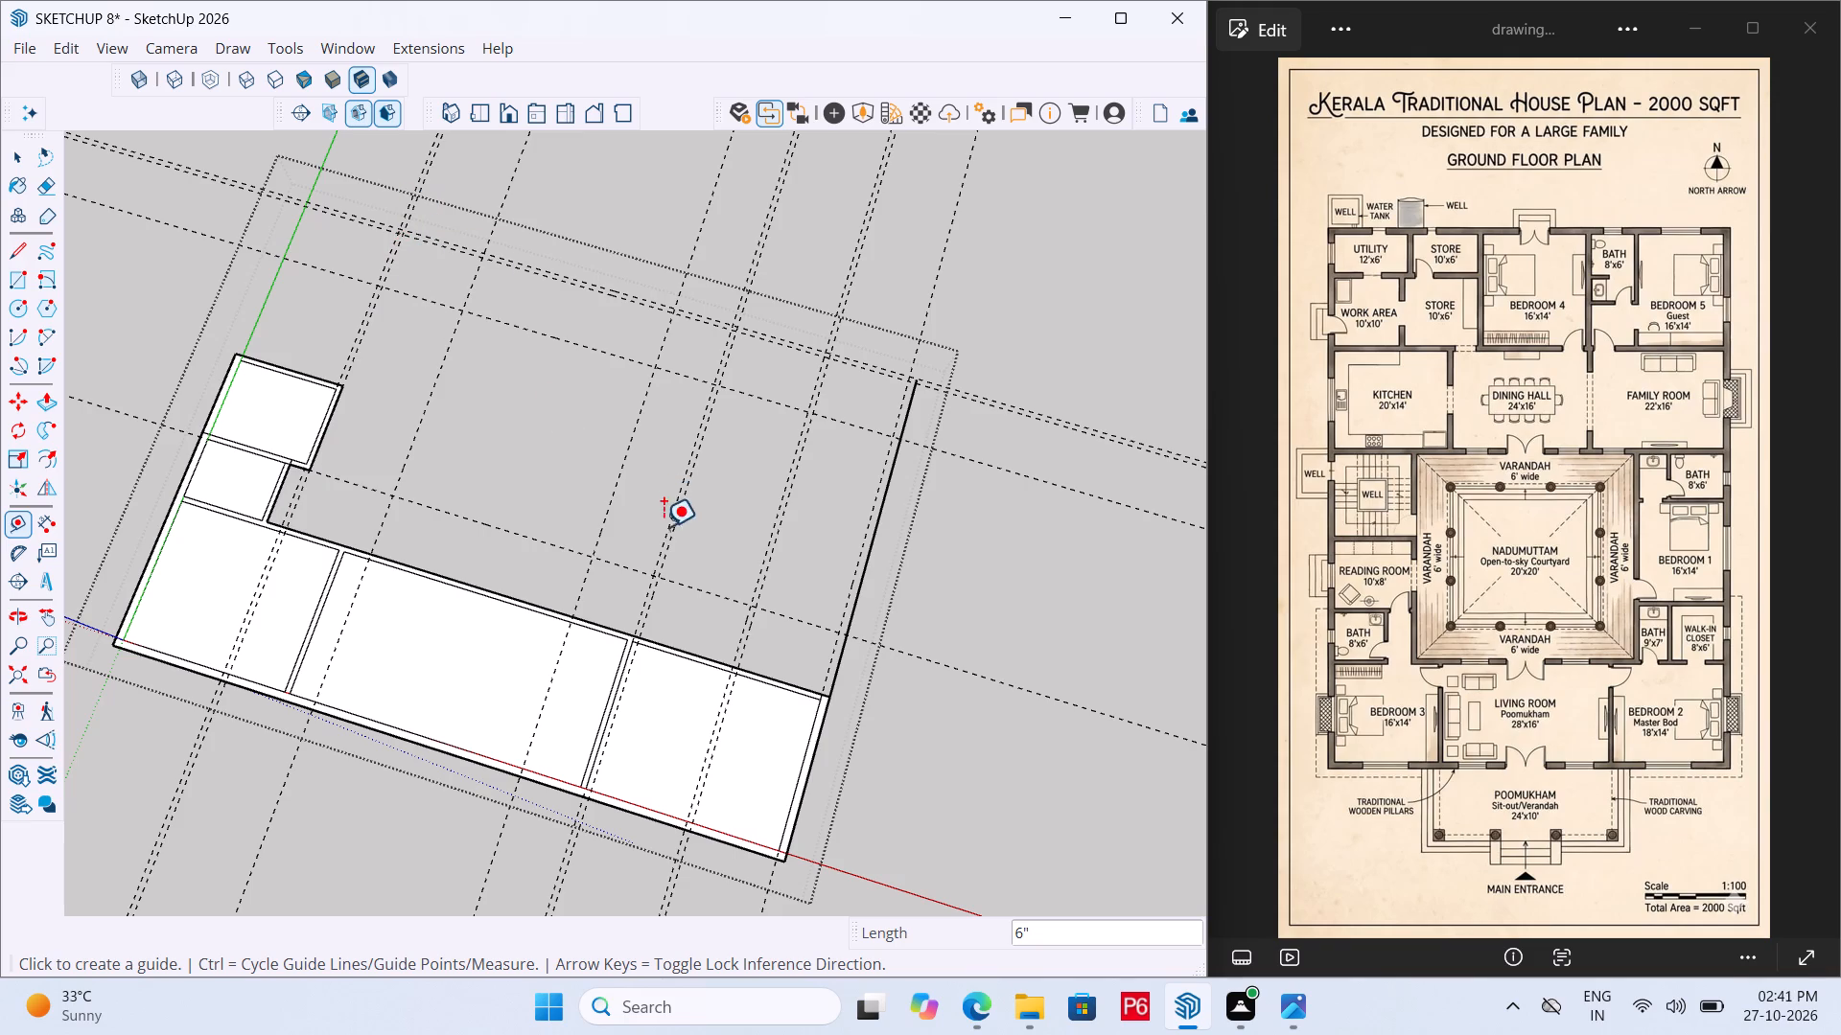
Draw the verandah enclosure's outer rectangle, 35' 6" by 33', from the living room wall corner to the diagonally opposite outer guide intersection.
scroll(648, 623, up, 5)
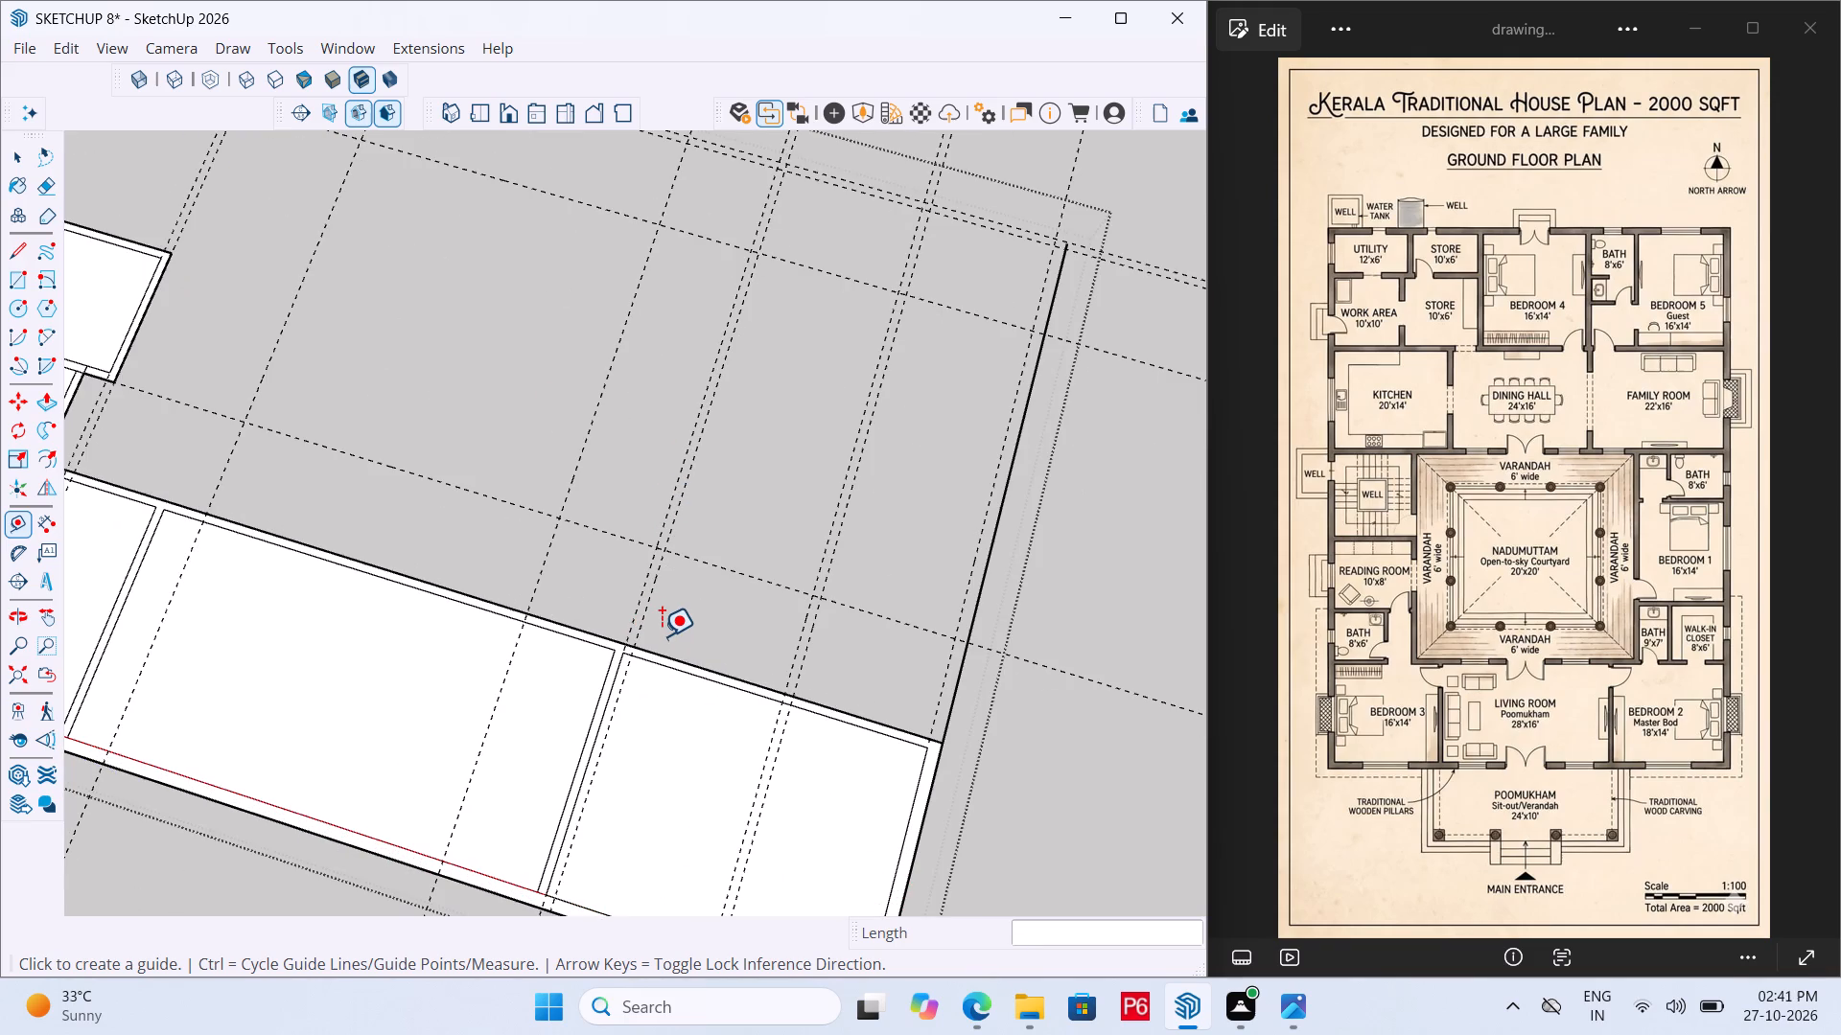
key(r)
scroll(671, 668, up, 11)
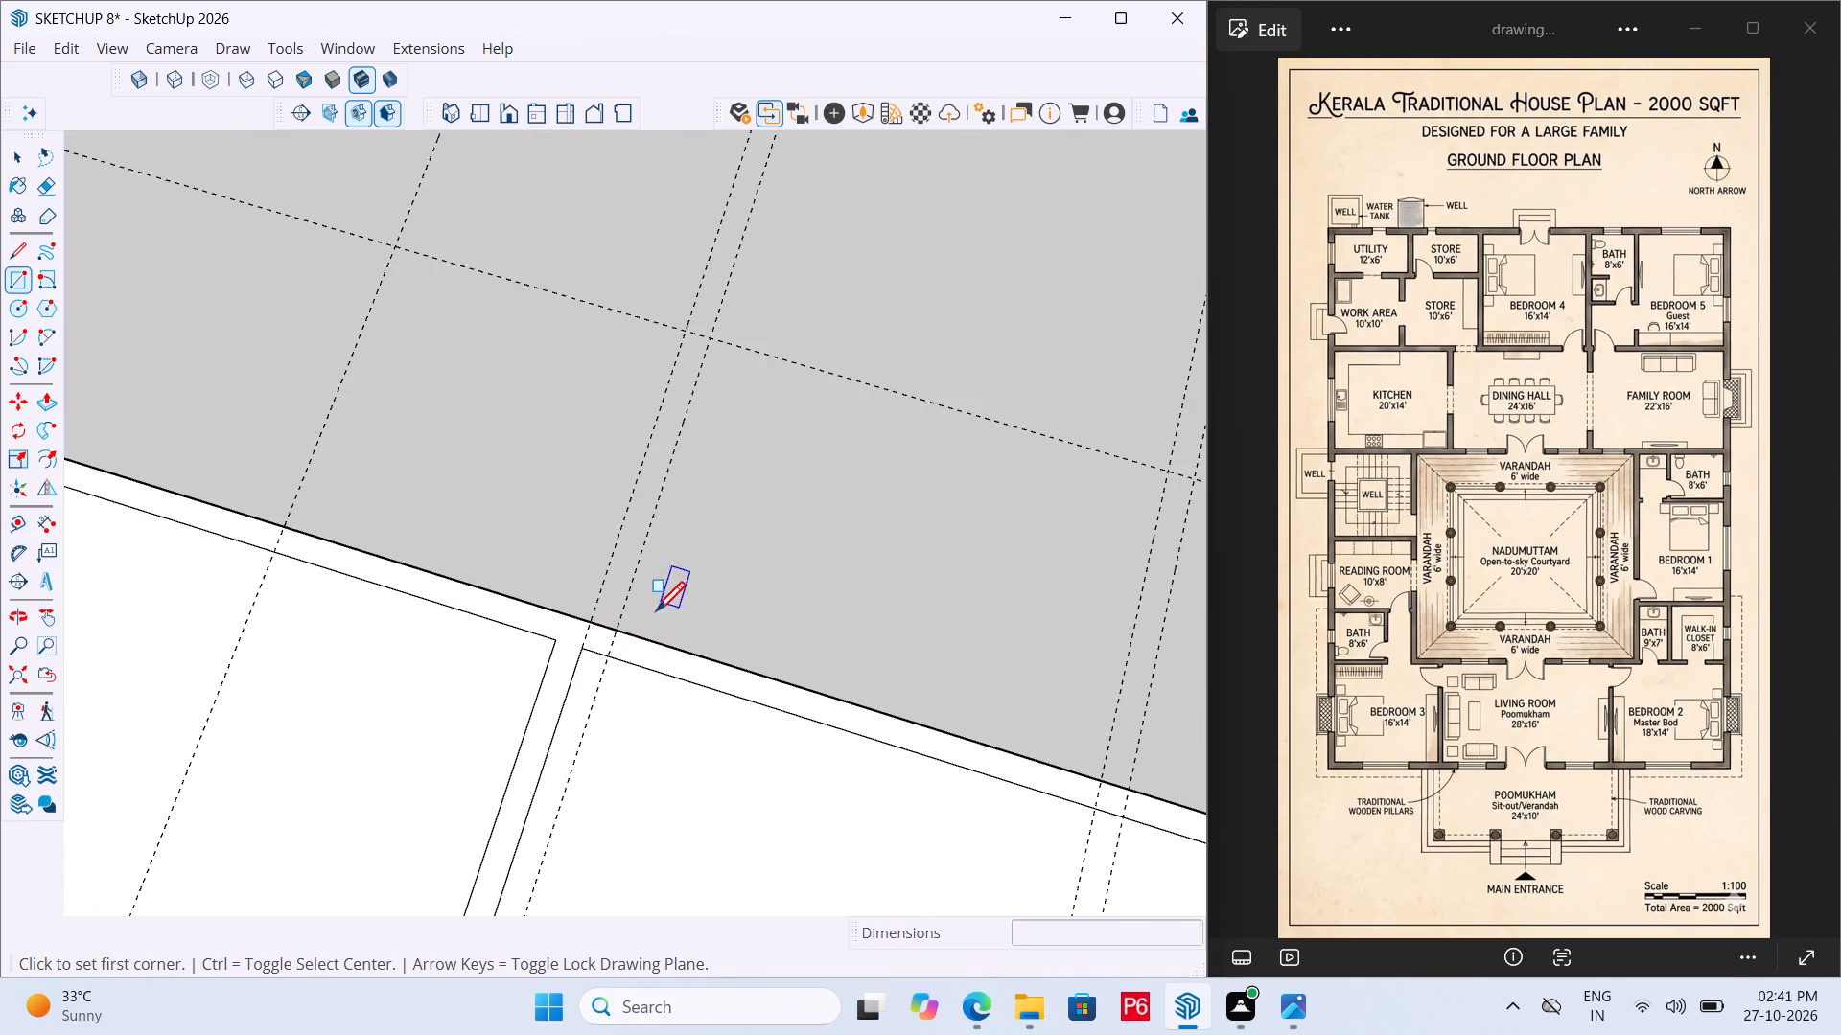
click(611, 656)
scroll(808, 661, down, 7)
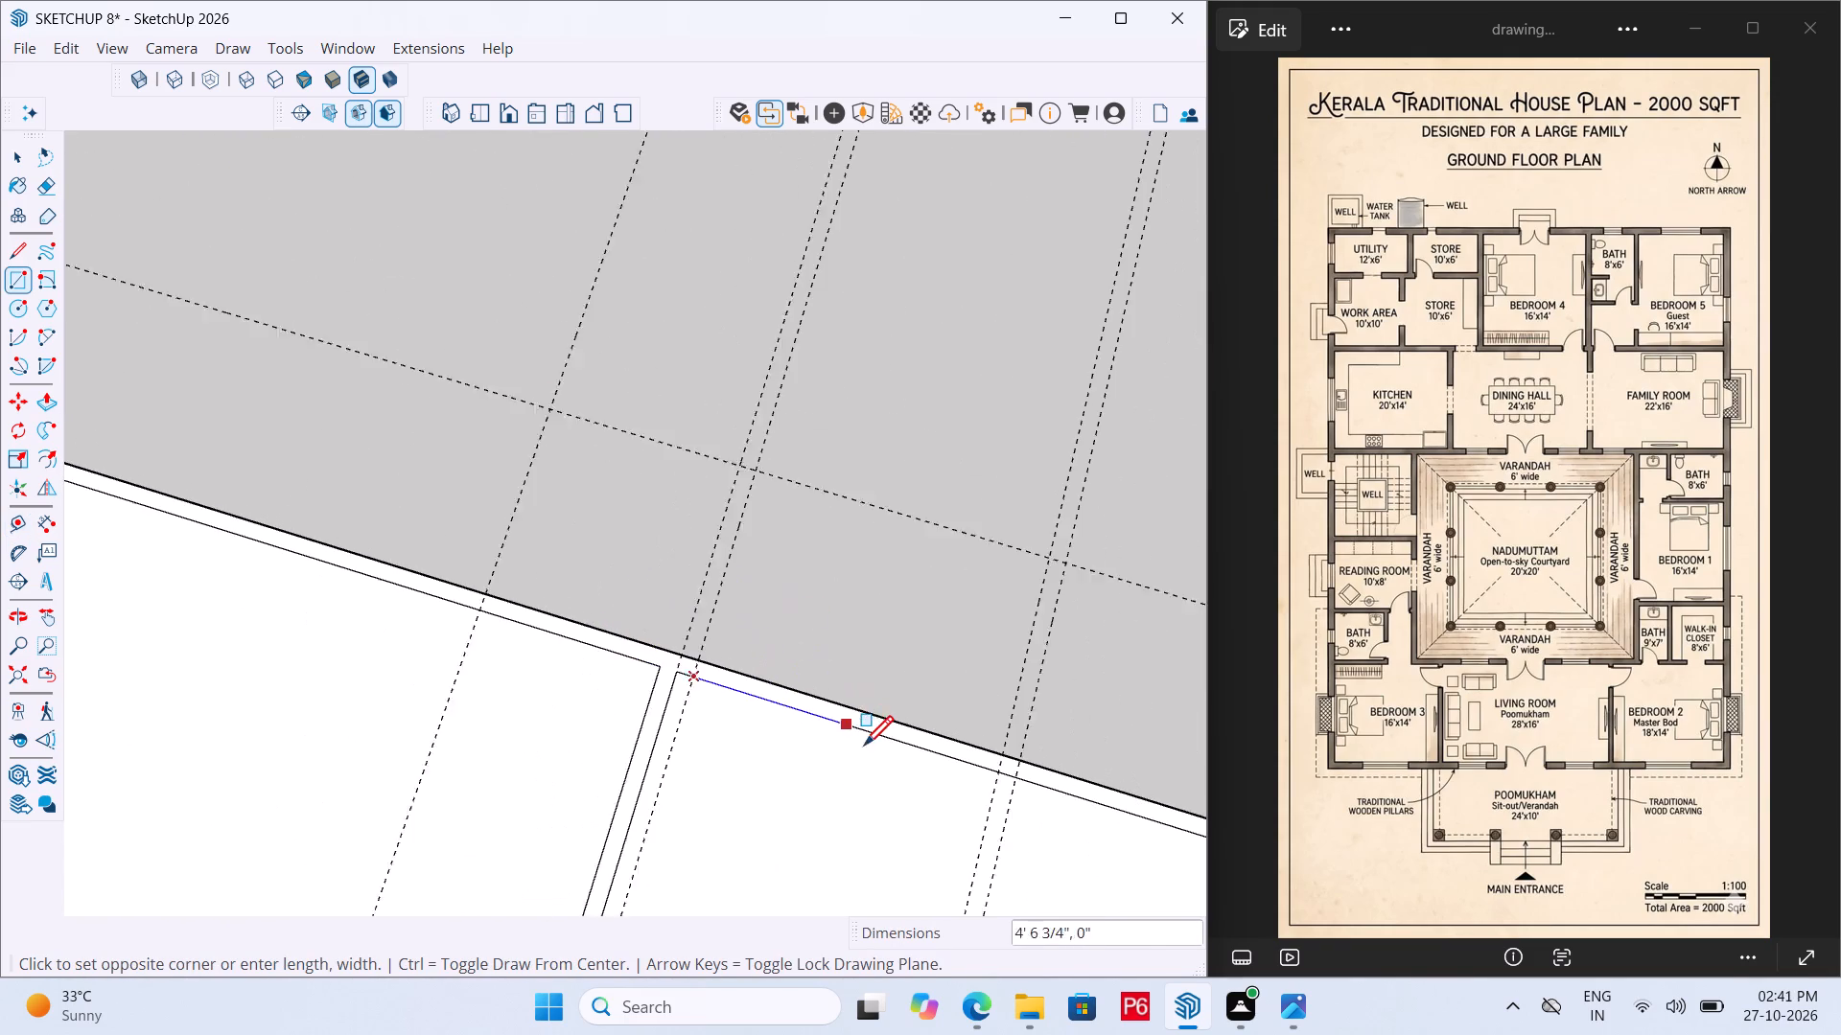
scroll(864, 748, down, 10)
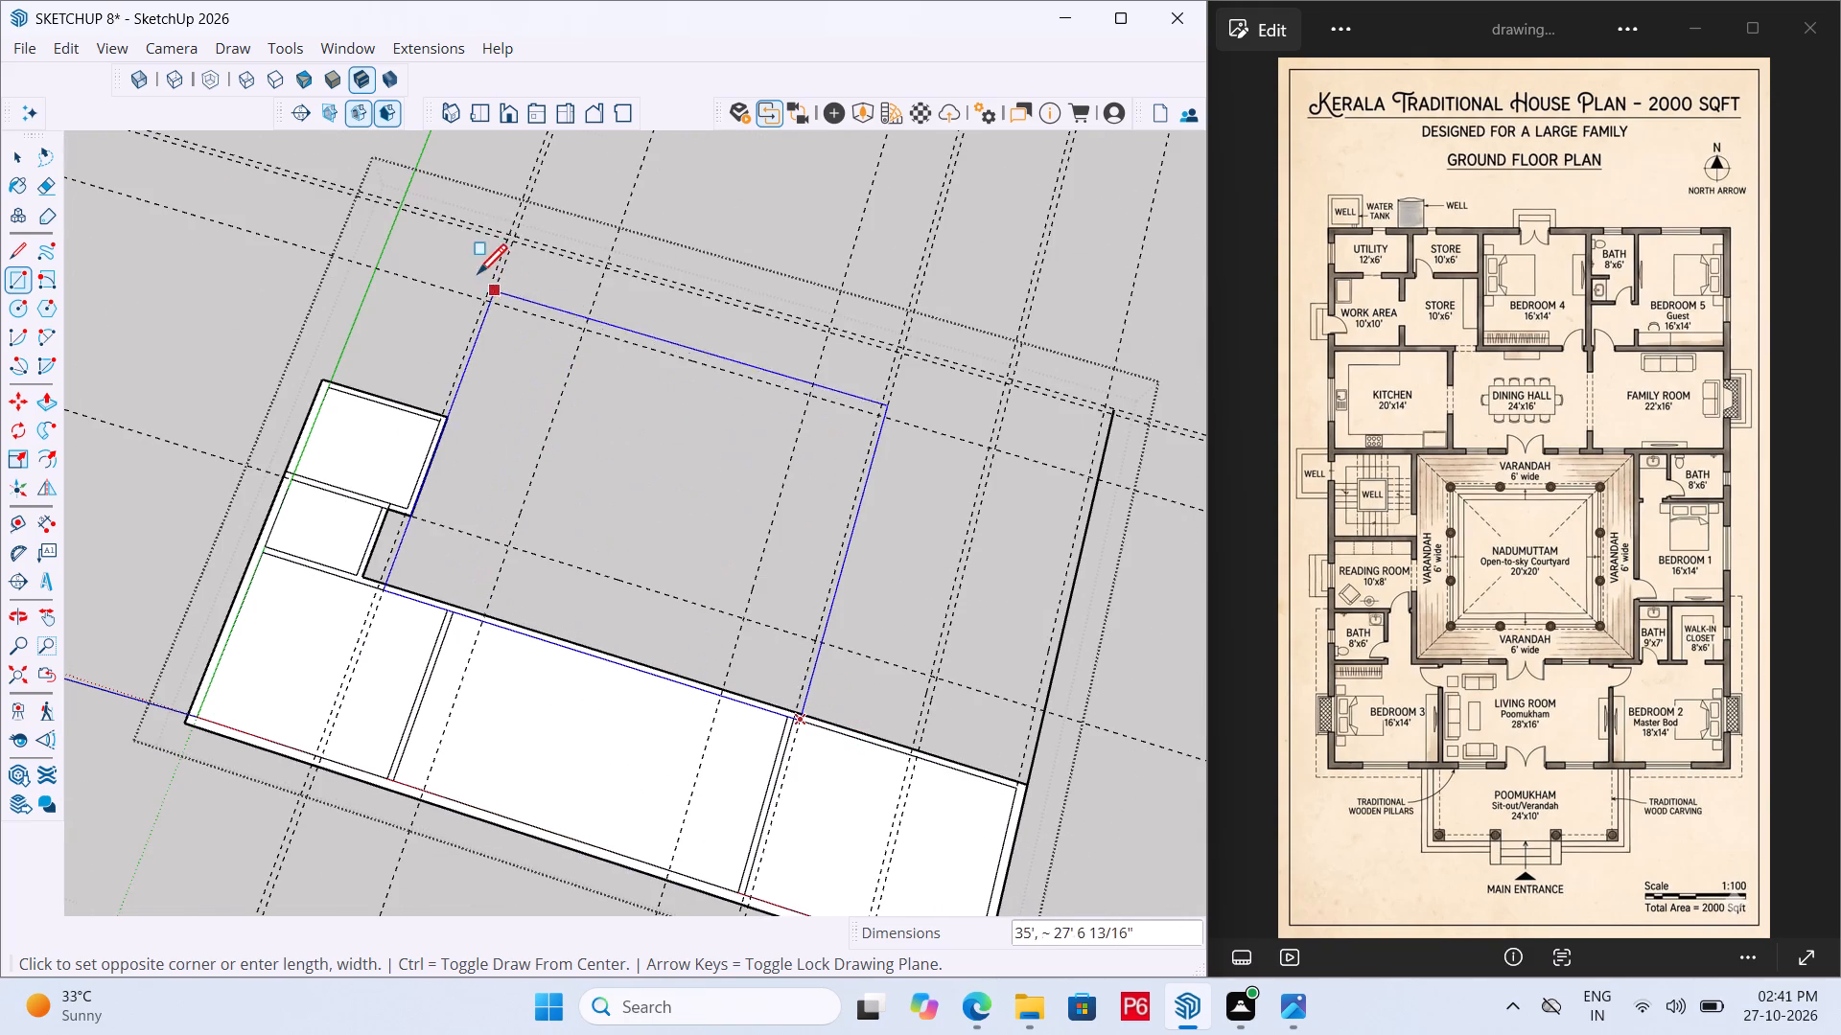
scroll(540, 334, up, 10)
scroll(504, 603, down, 5)
scroll(485, 340, up, 2)
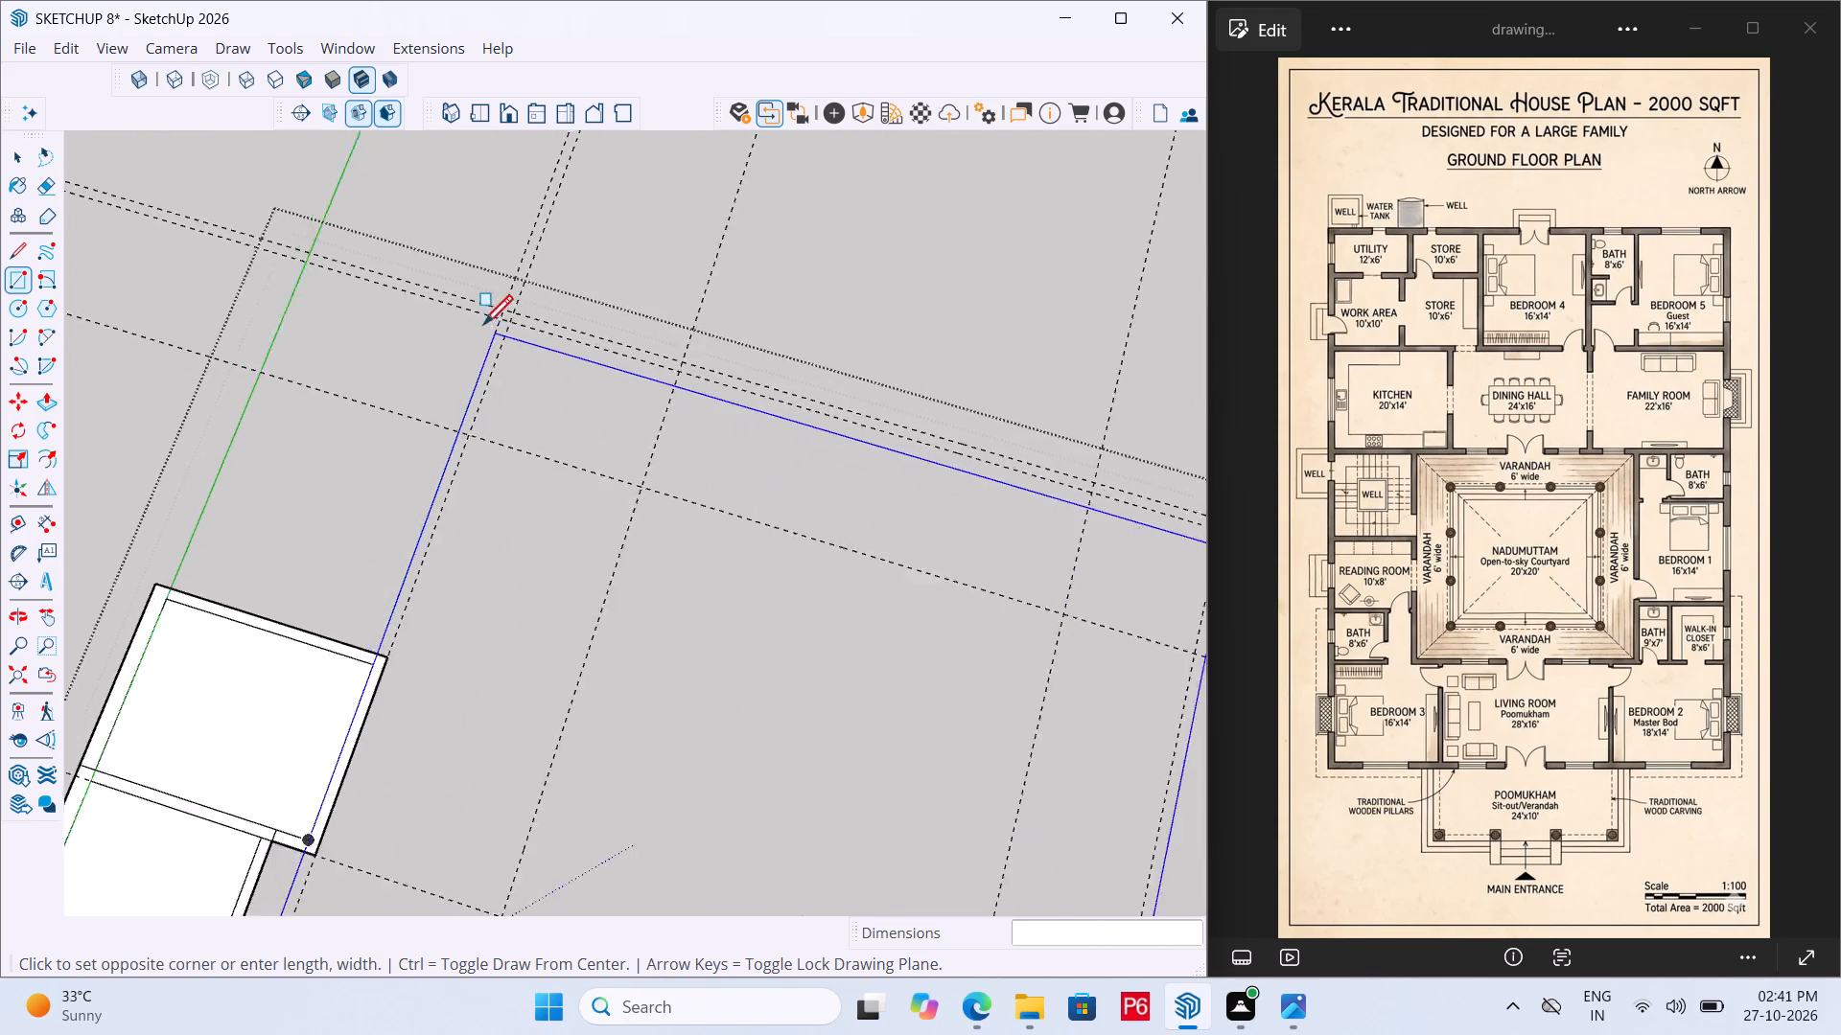
scroll(483, 328, up, 7)
click(512, 319)
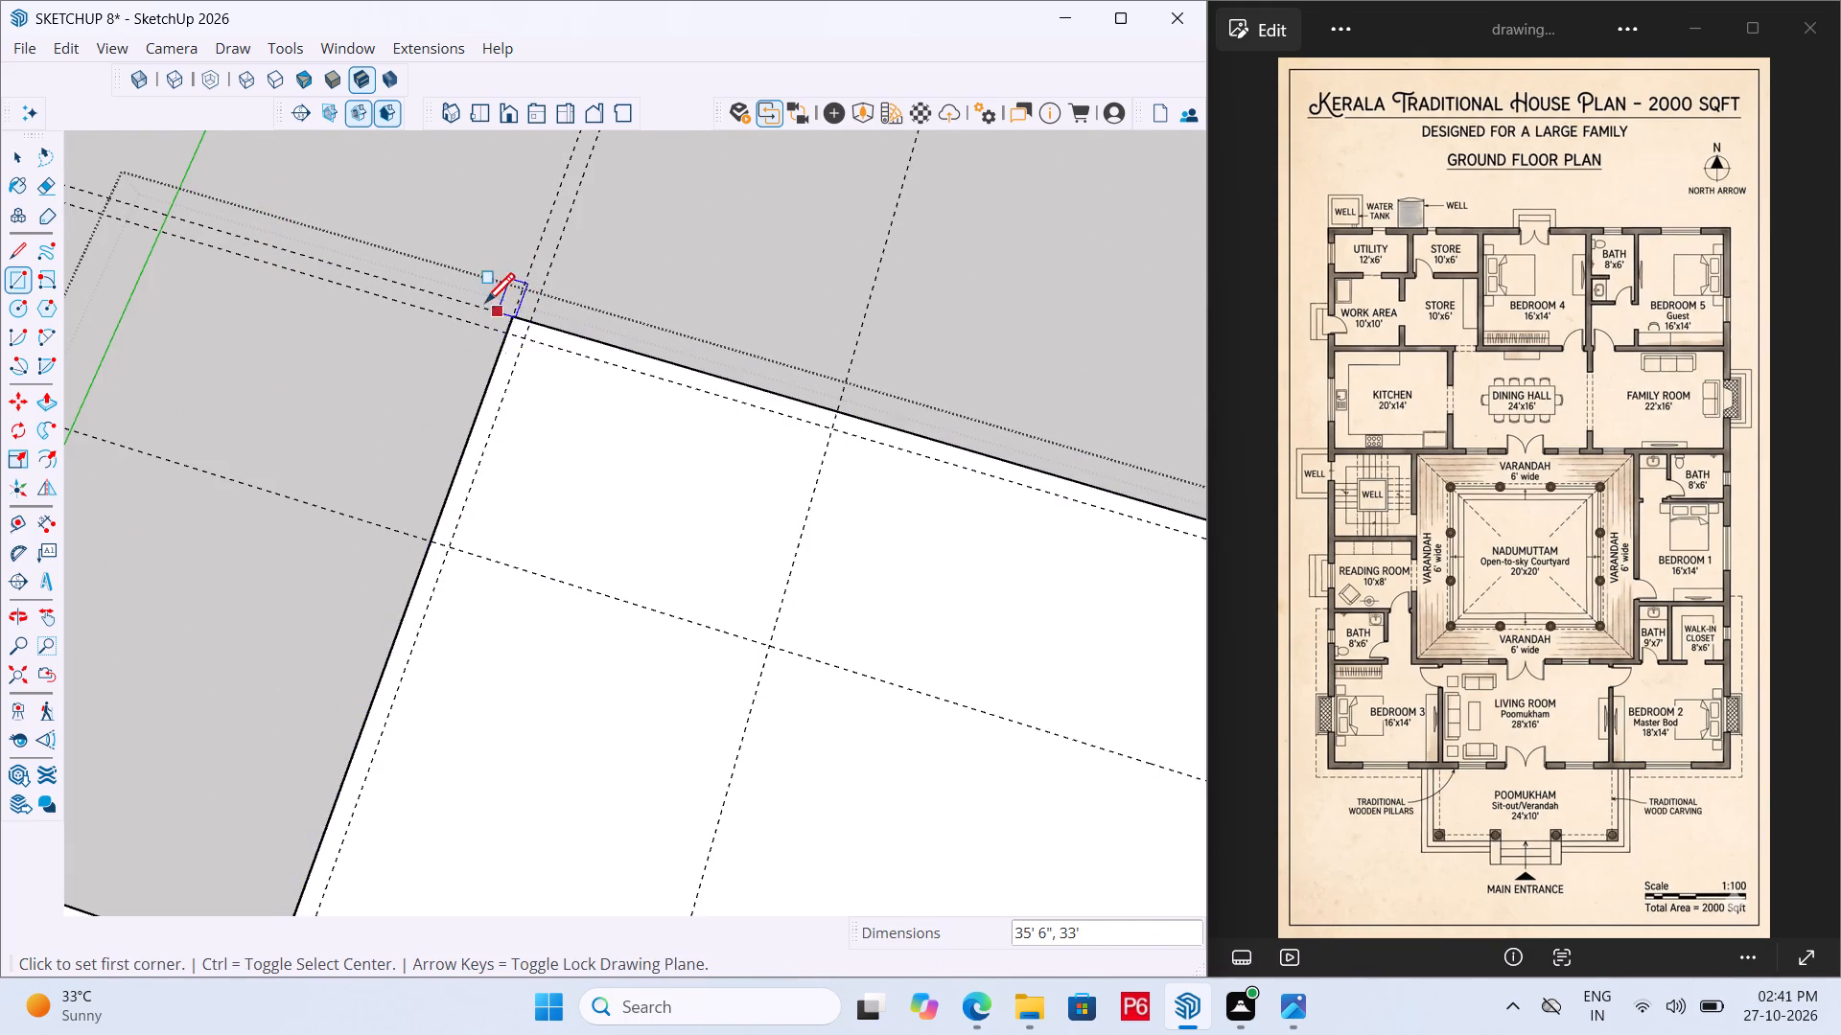
Draw the verandah's inner wall-face rectangle, 34' 6" by 32', between the inner guide corners inside the outer rectangle.
scroll(477, 306, down, 6)
click(505, 323)
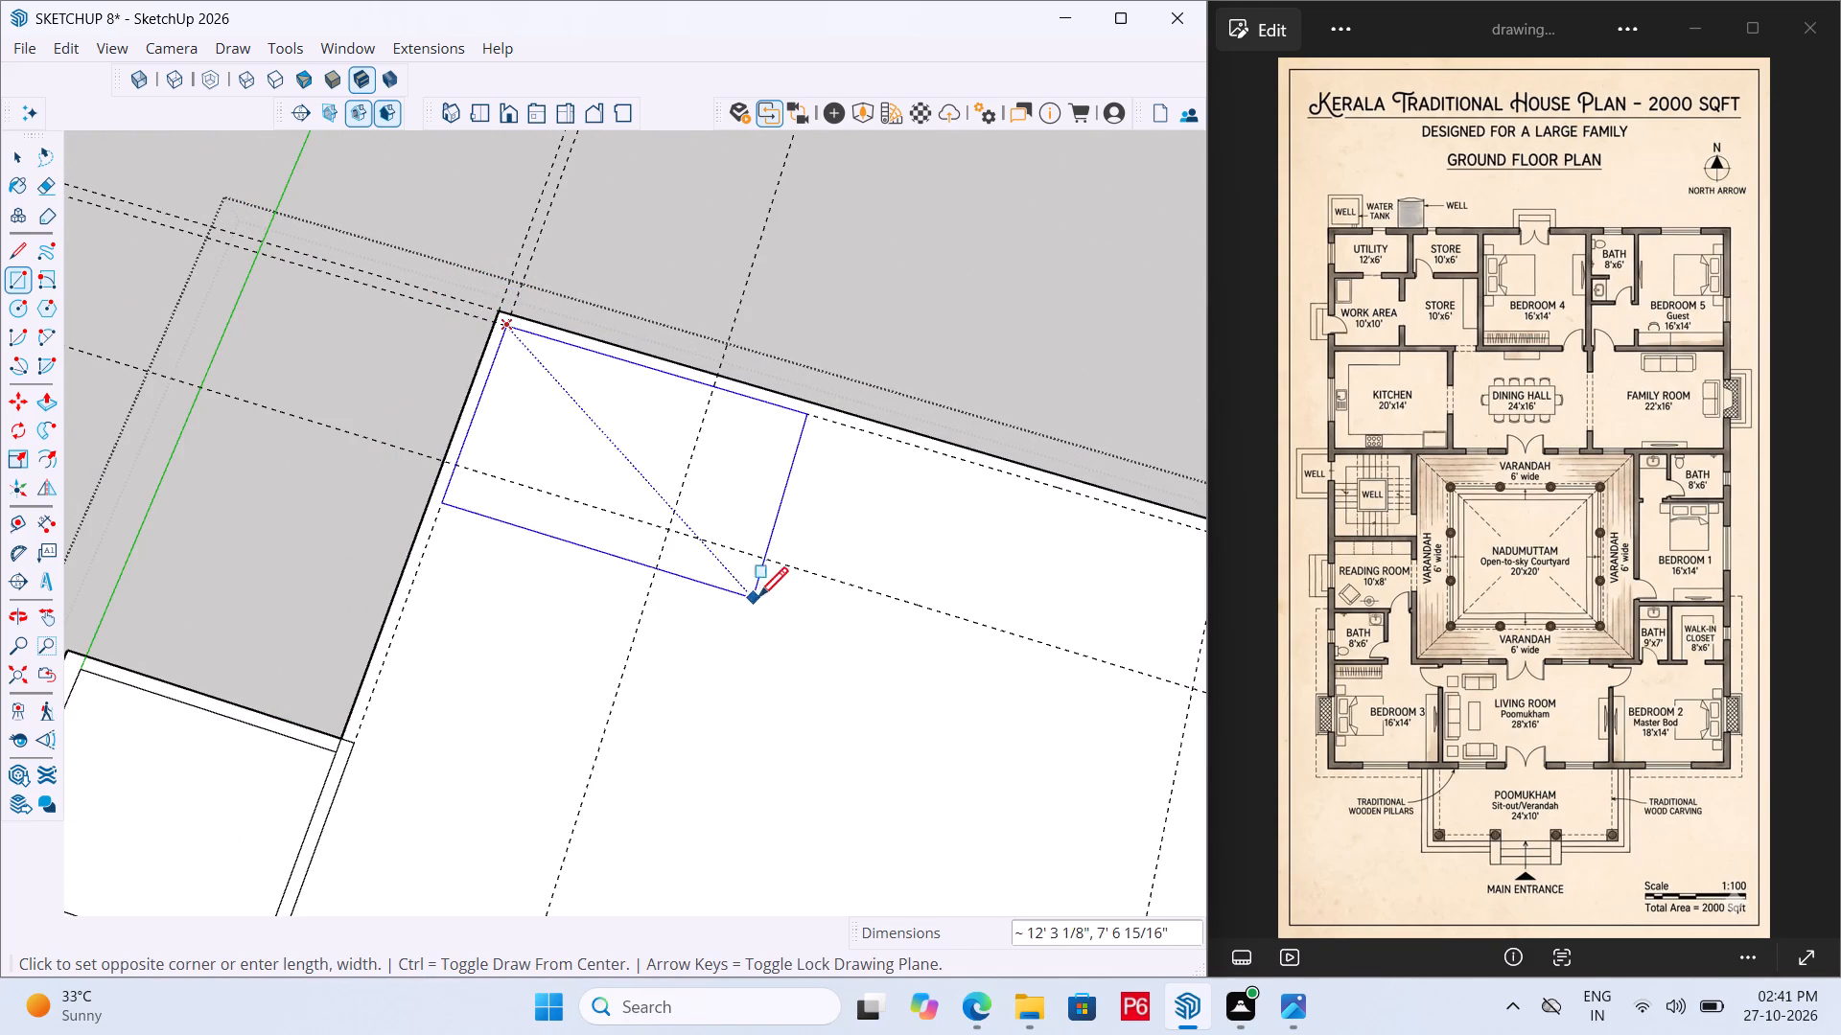
scroll(611, 467, down, 13)
scroll(730, 802, up, 6)
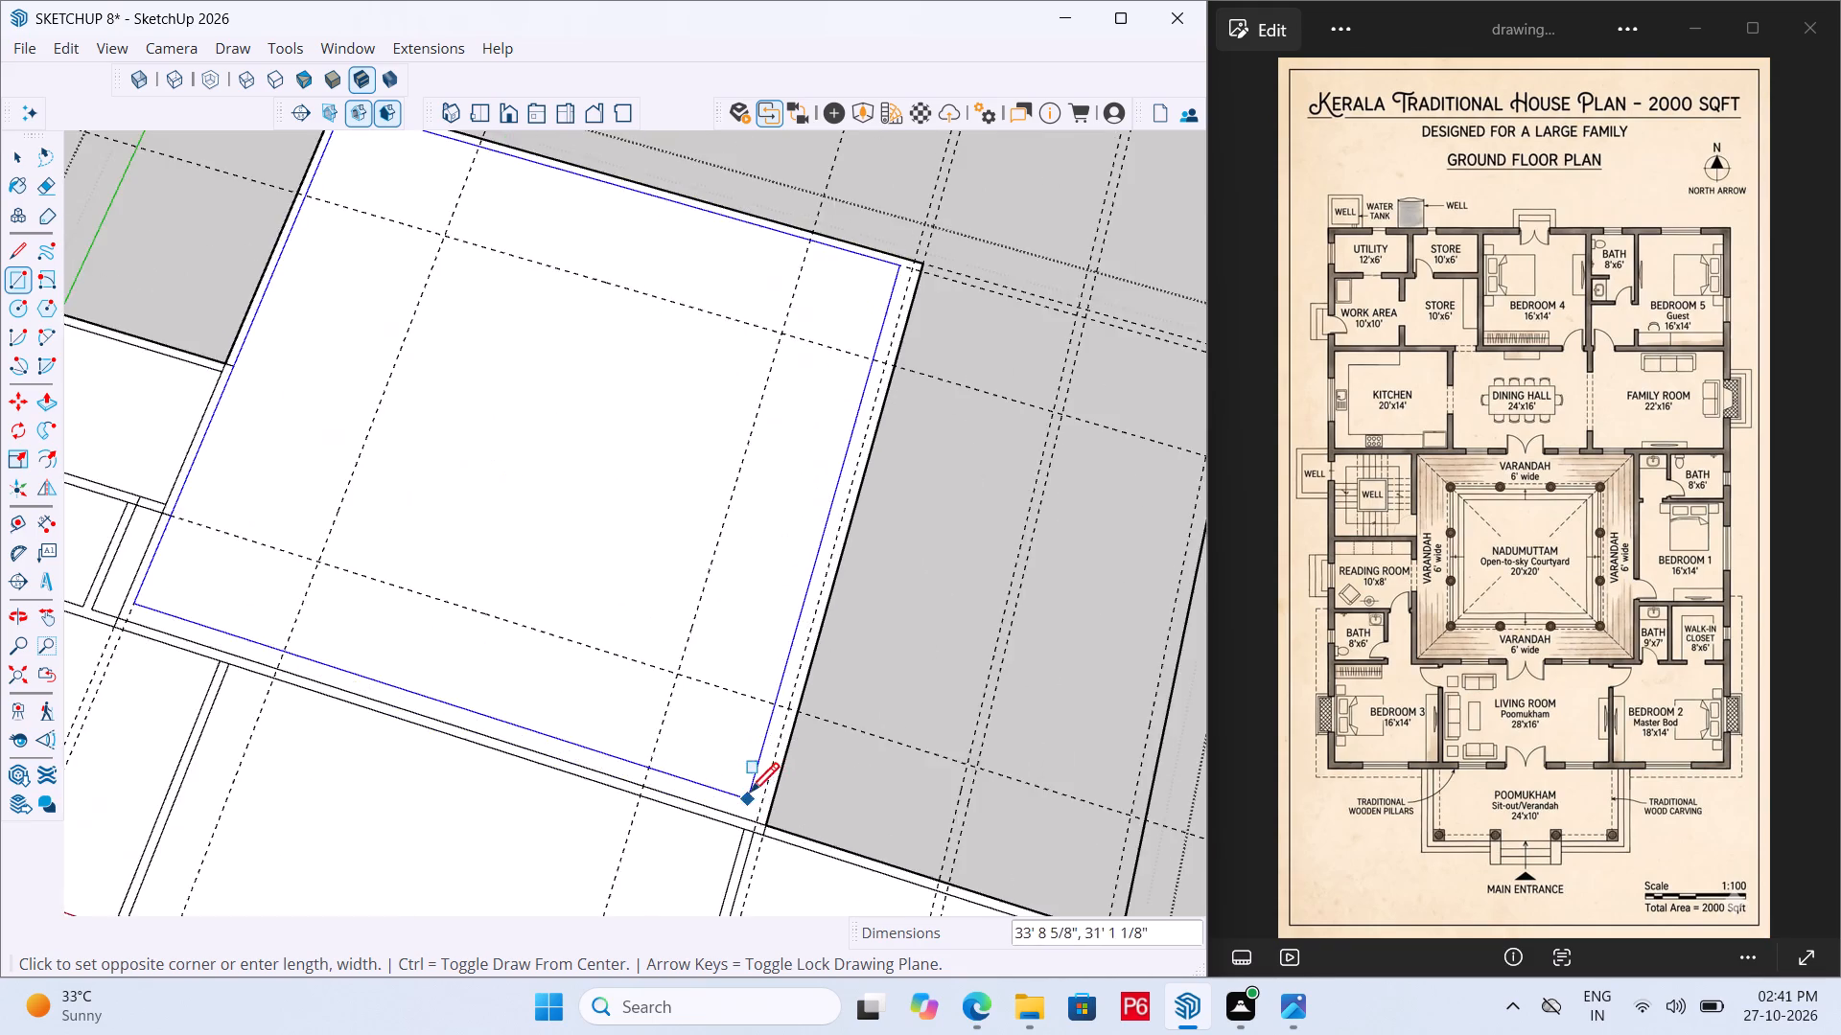
scroll(762, 807, up, 5)
click(754, 837)
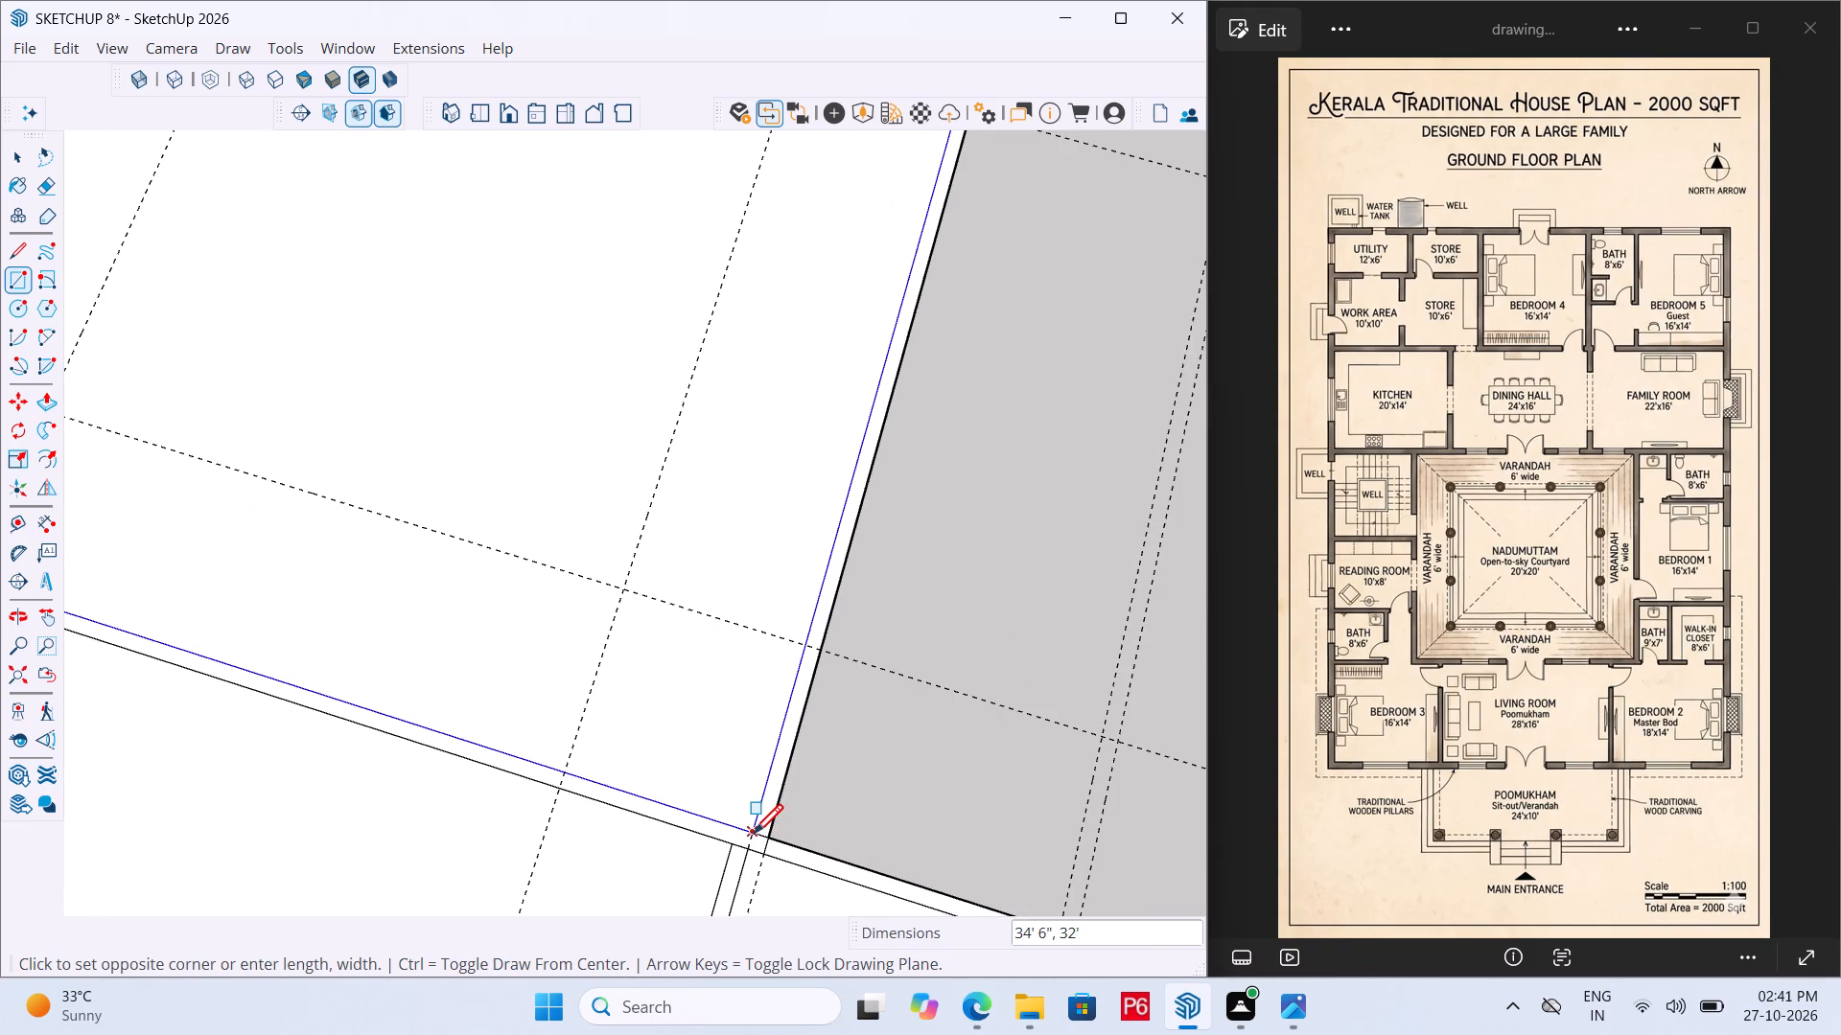
Examine the wall junctions around the bath, reading room, living room and new verandah enclosure.
scroll(749, 821, down, 9)
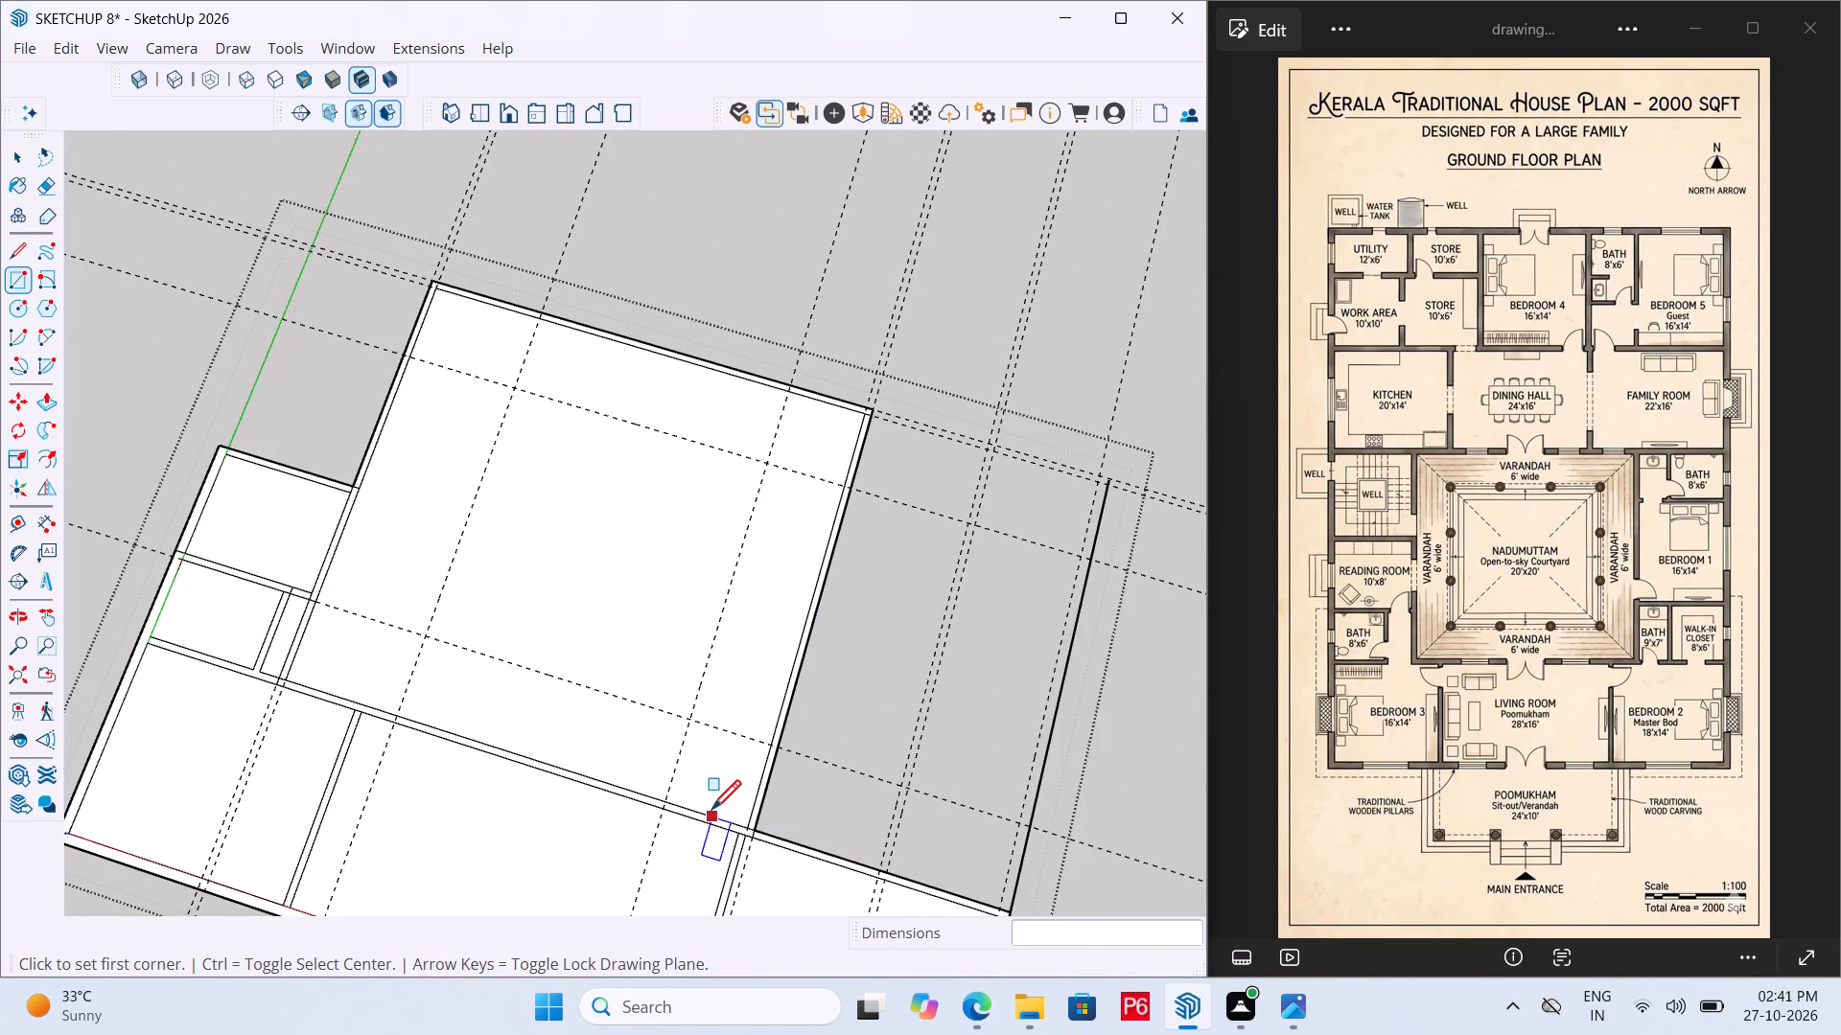
scroll(139, 683, down, 1)
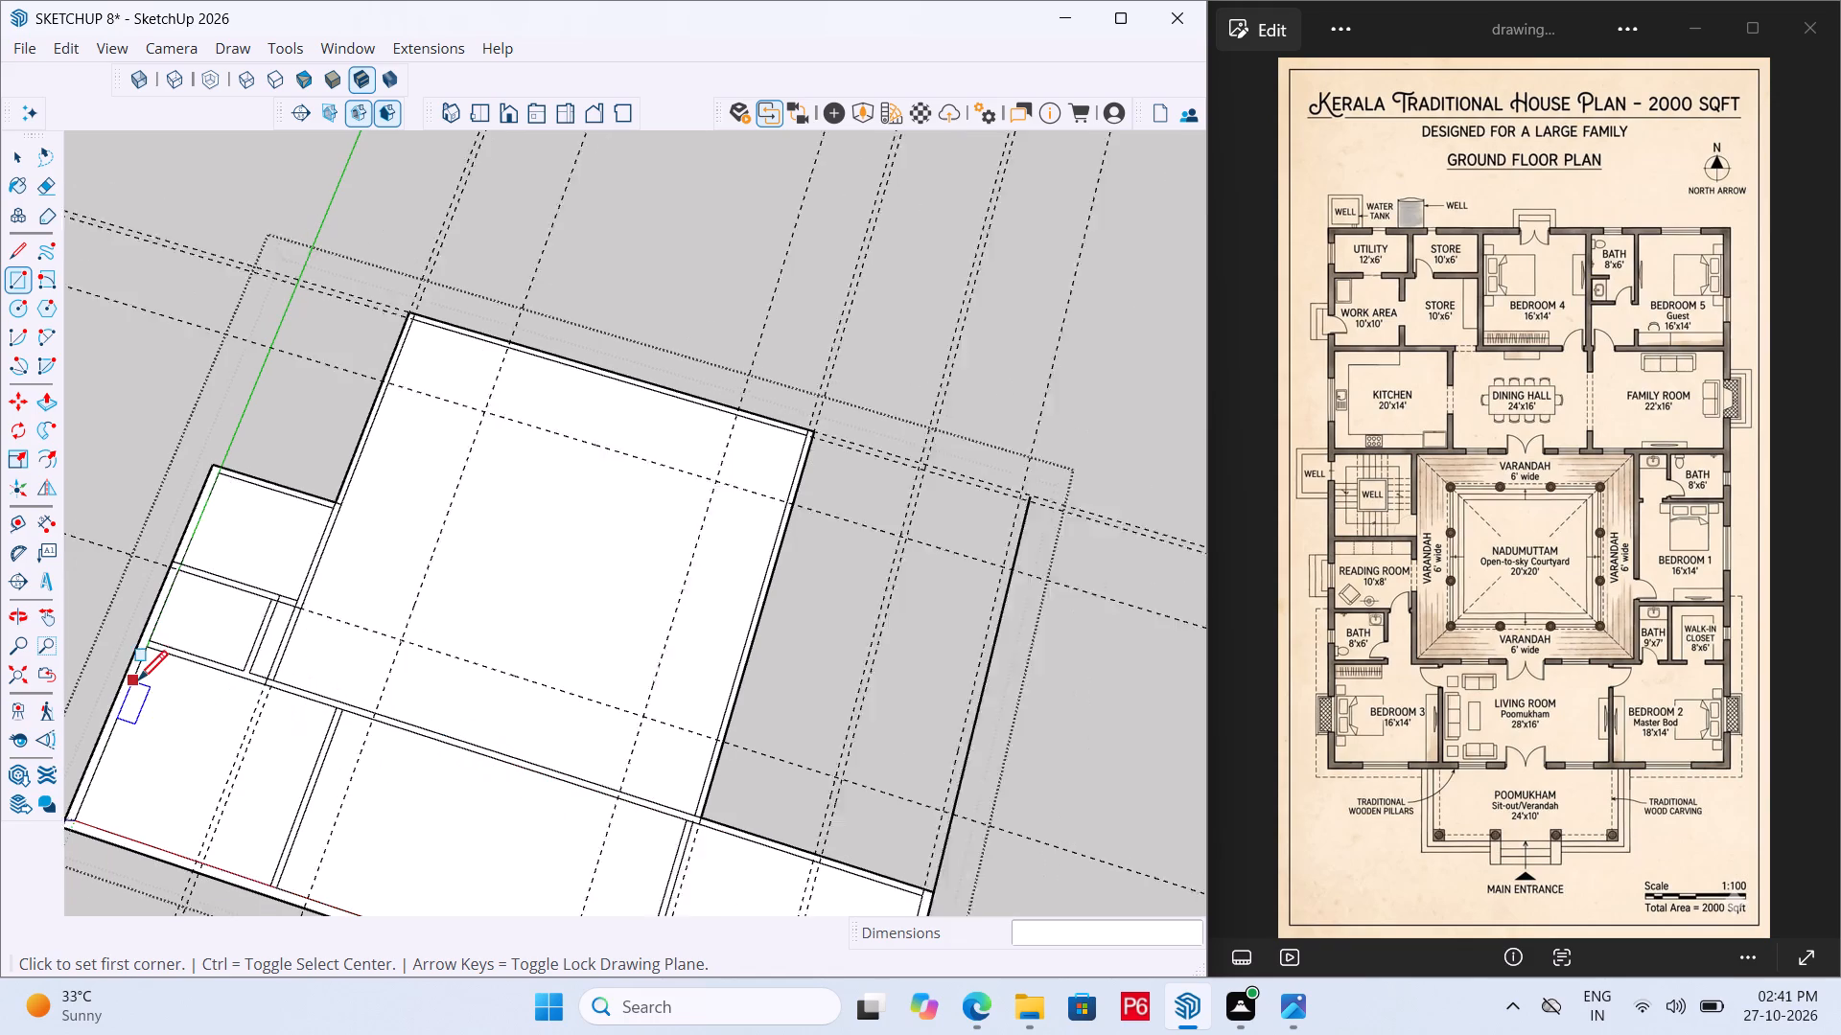
scroll(138, 683, down, 1)
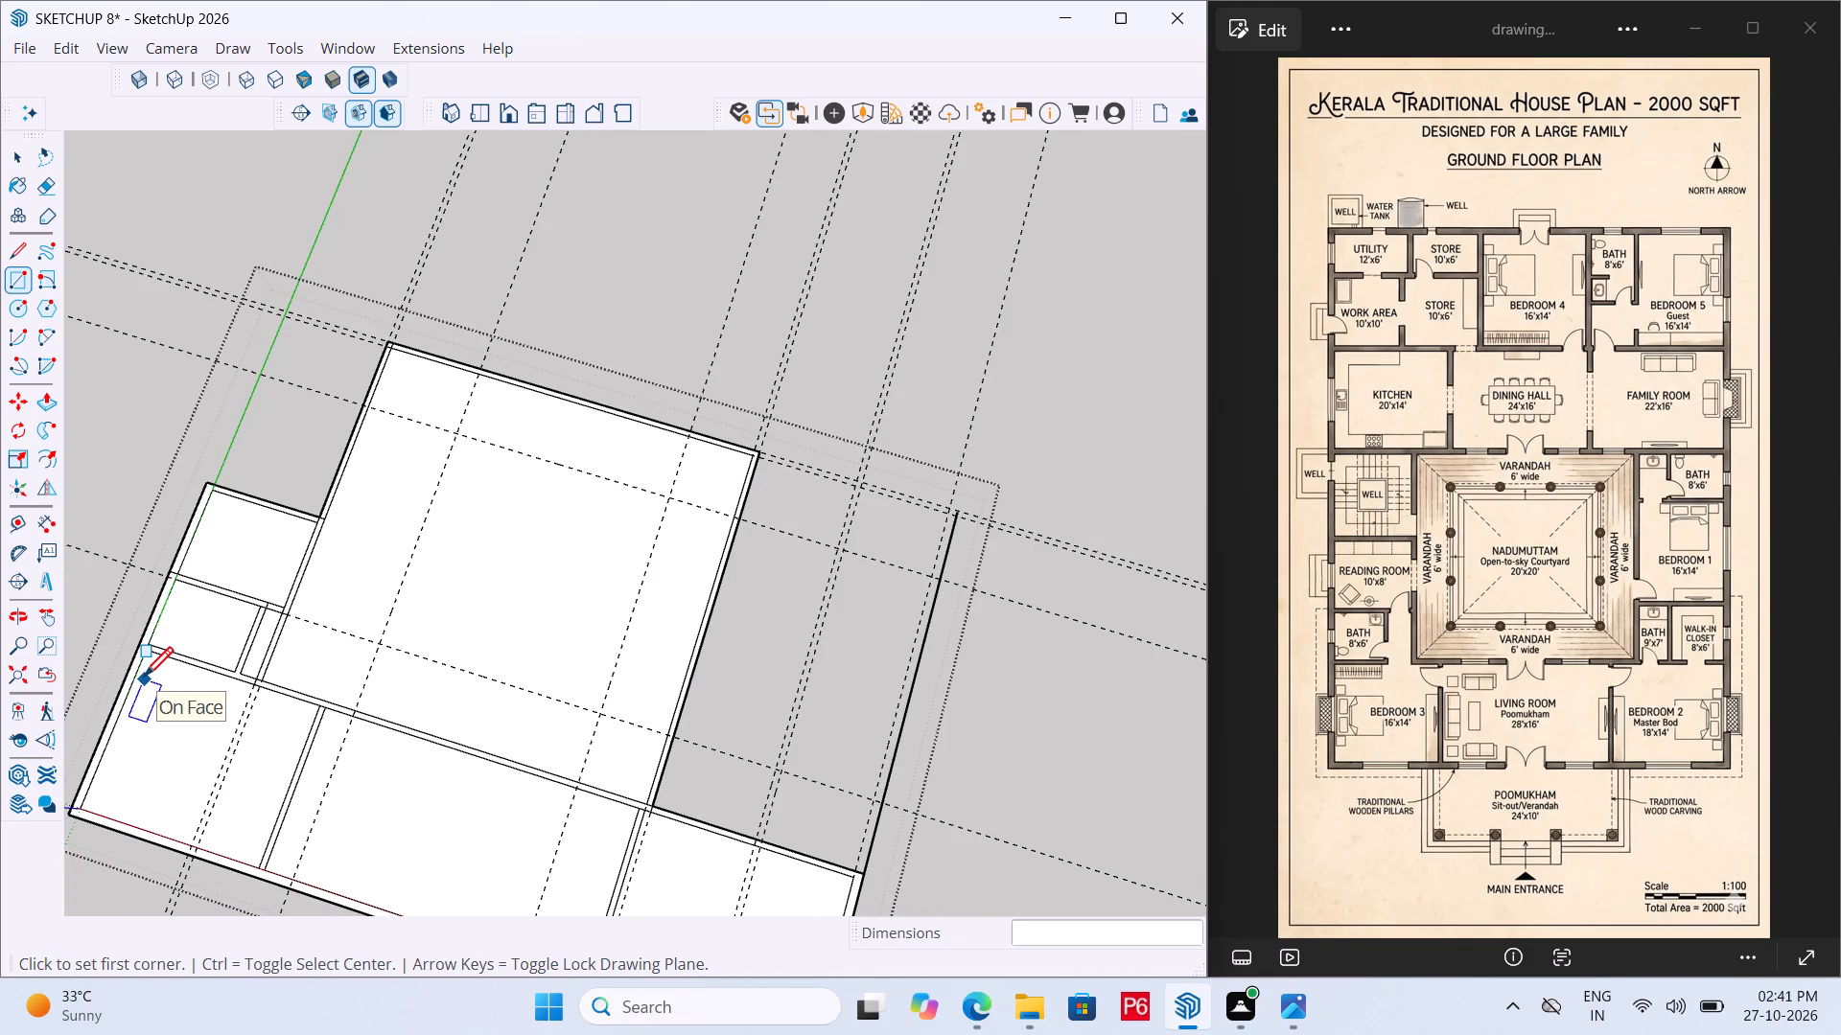
scroll(204, 620, up, 17)
scroll(338, 599, down, 3)
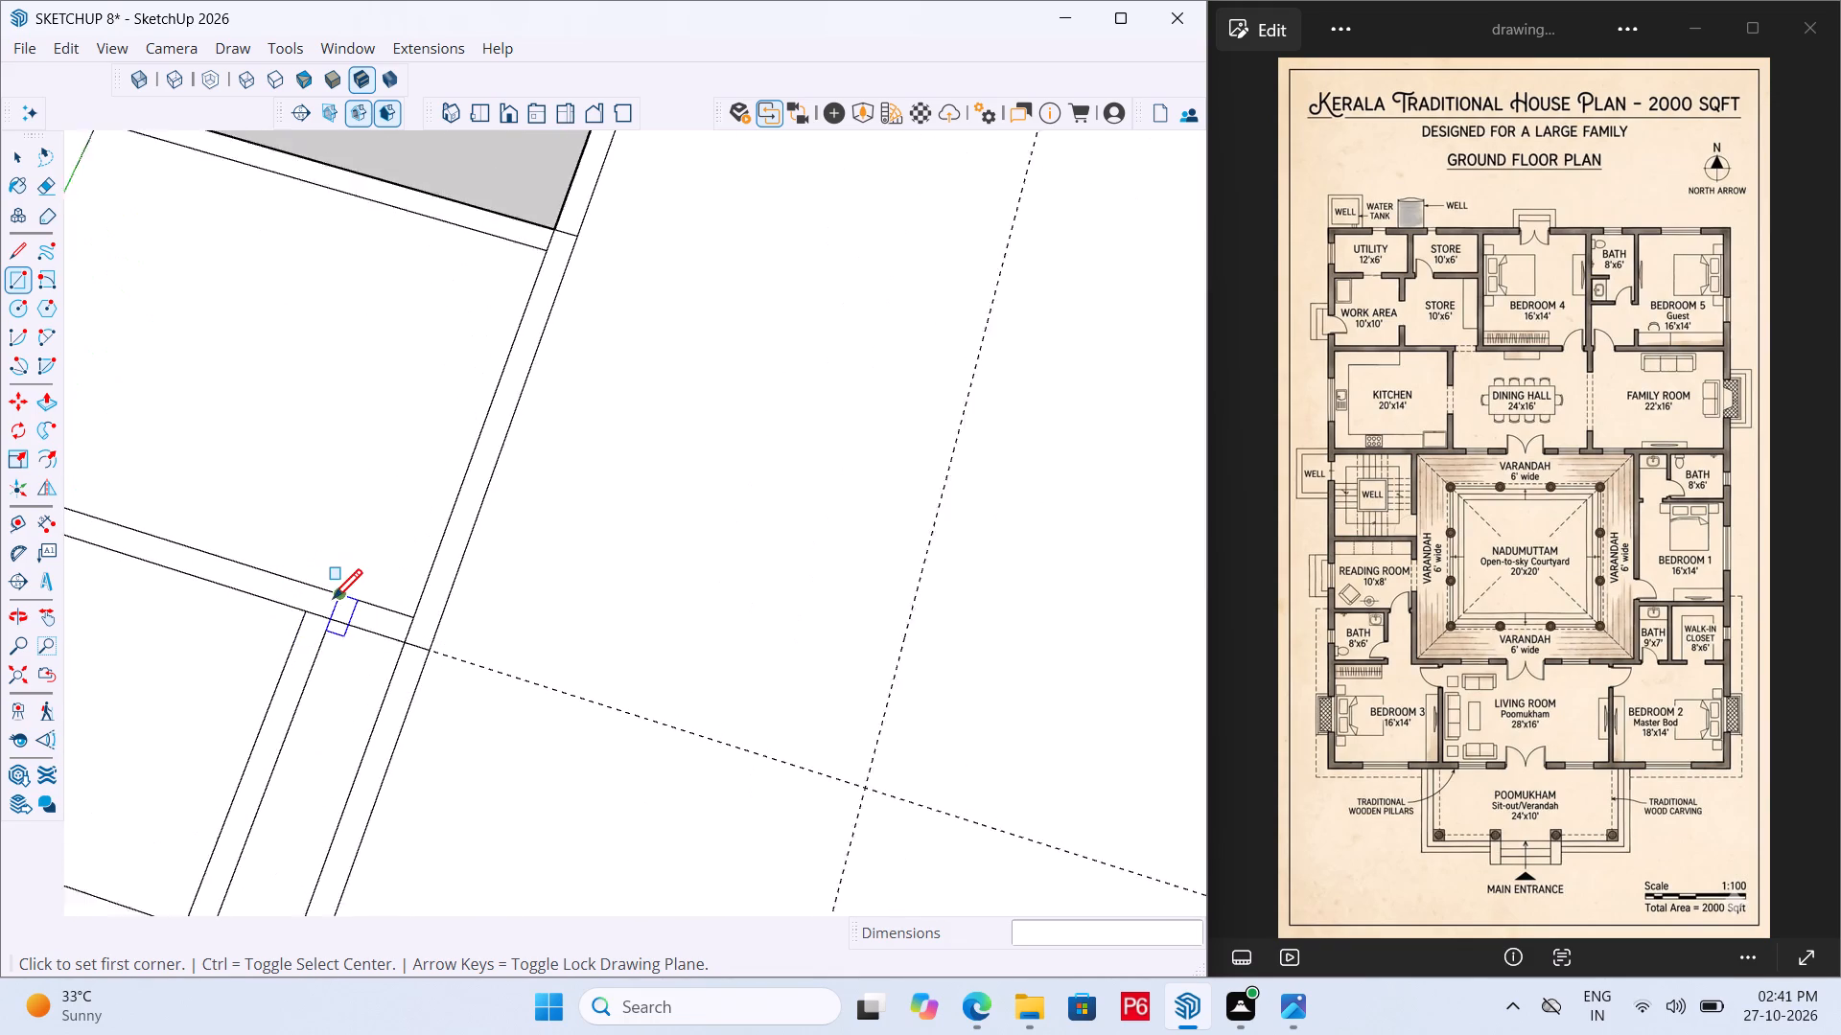
scroll(333, 602, down, 18)
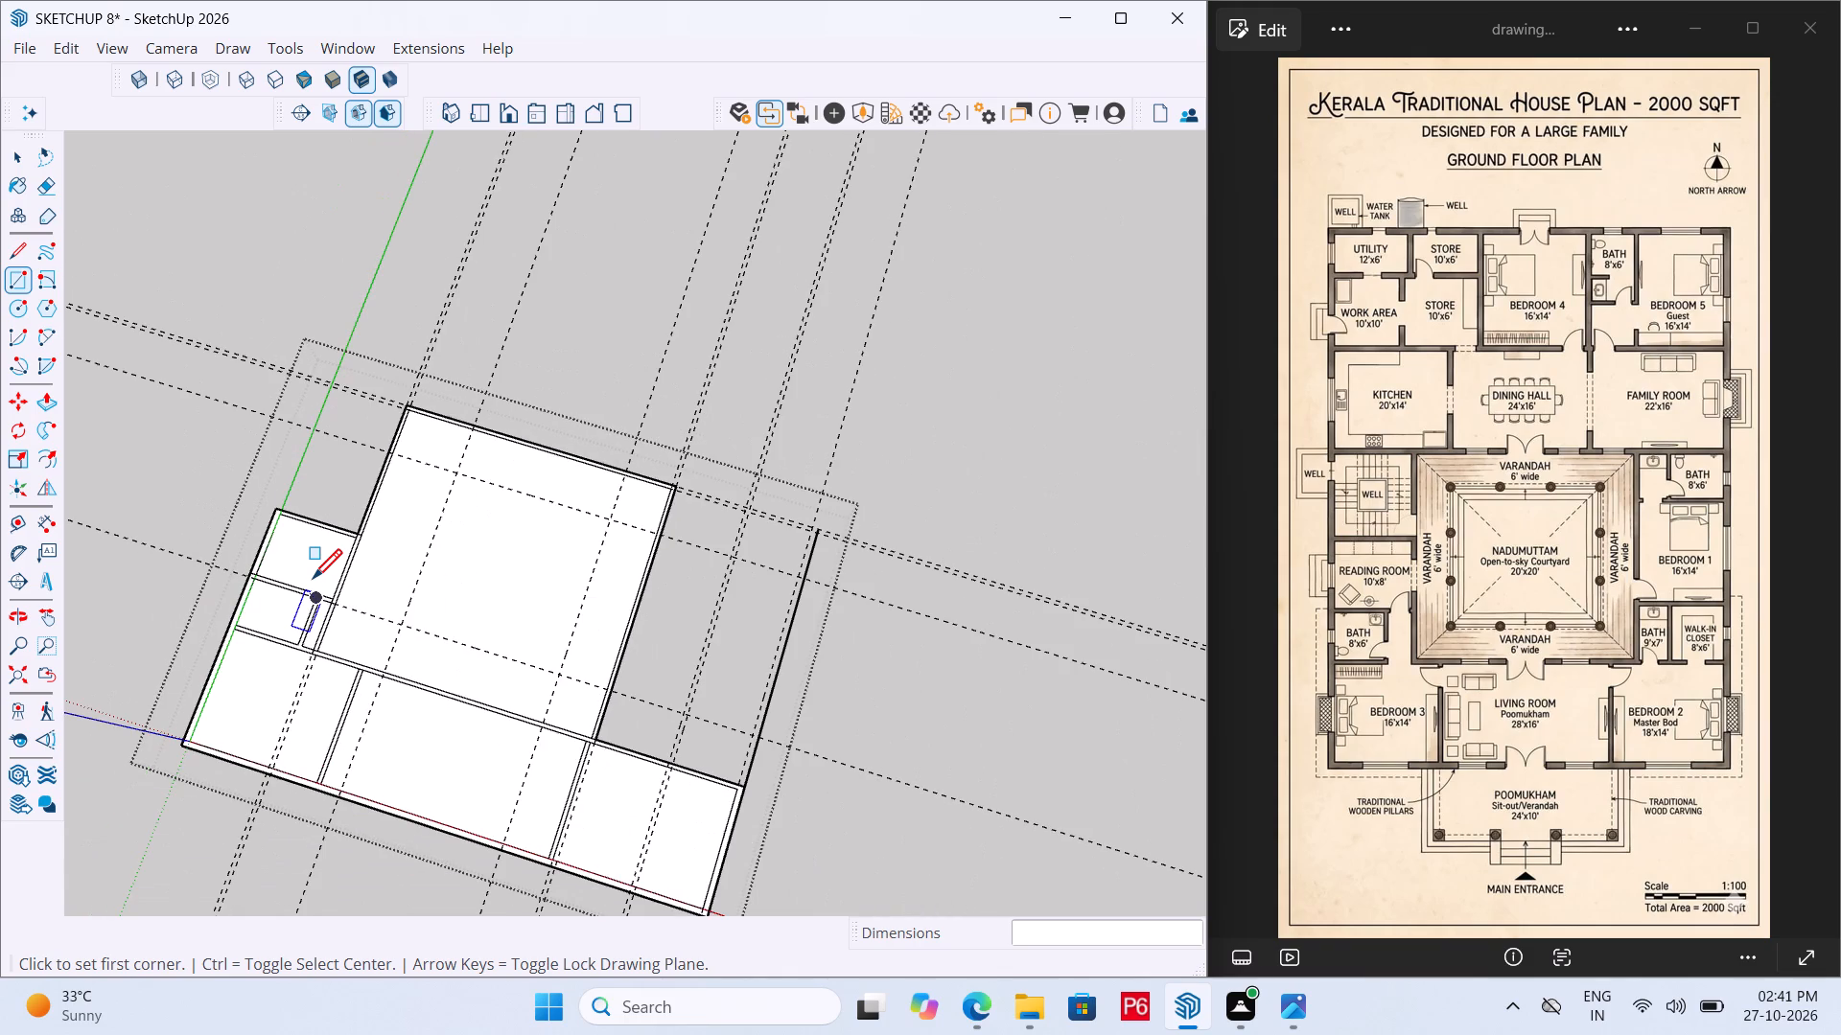
scroll(728, 788, up, 6)
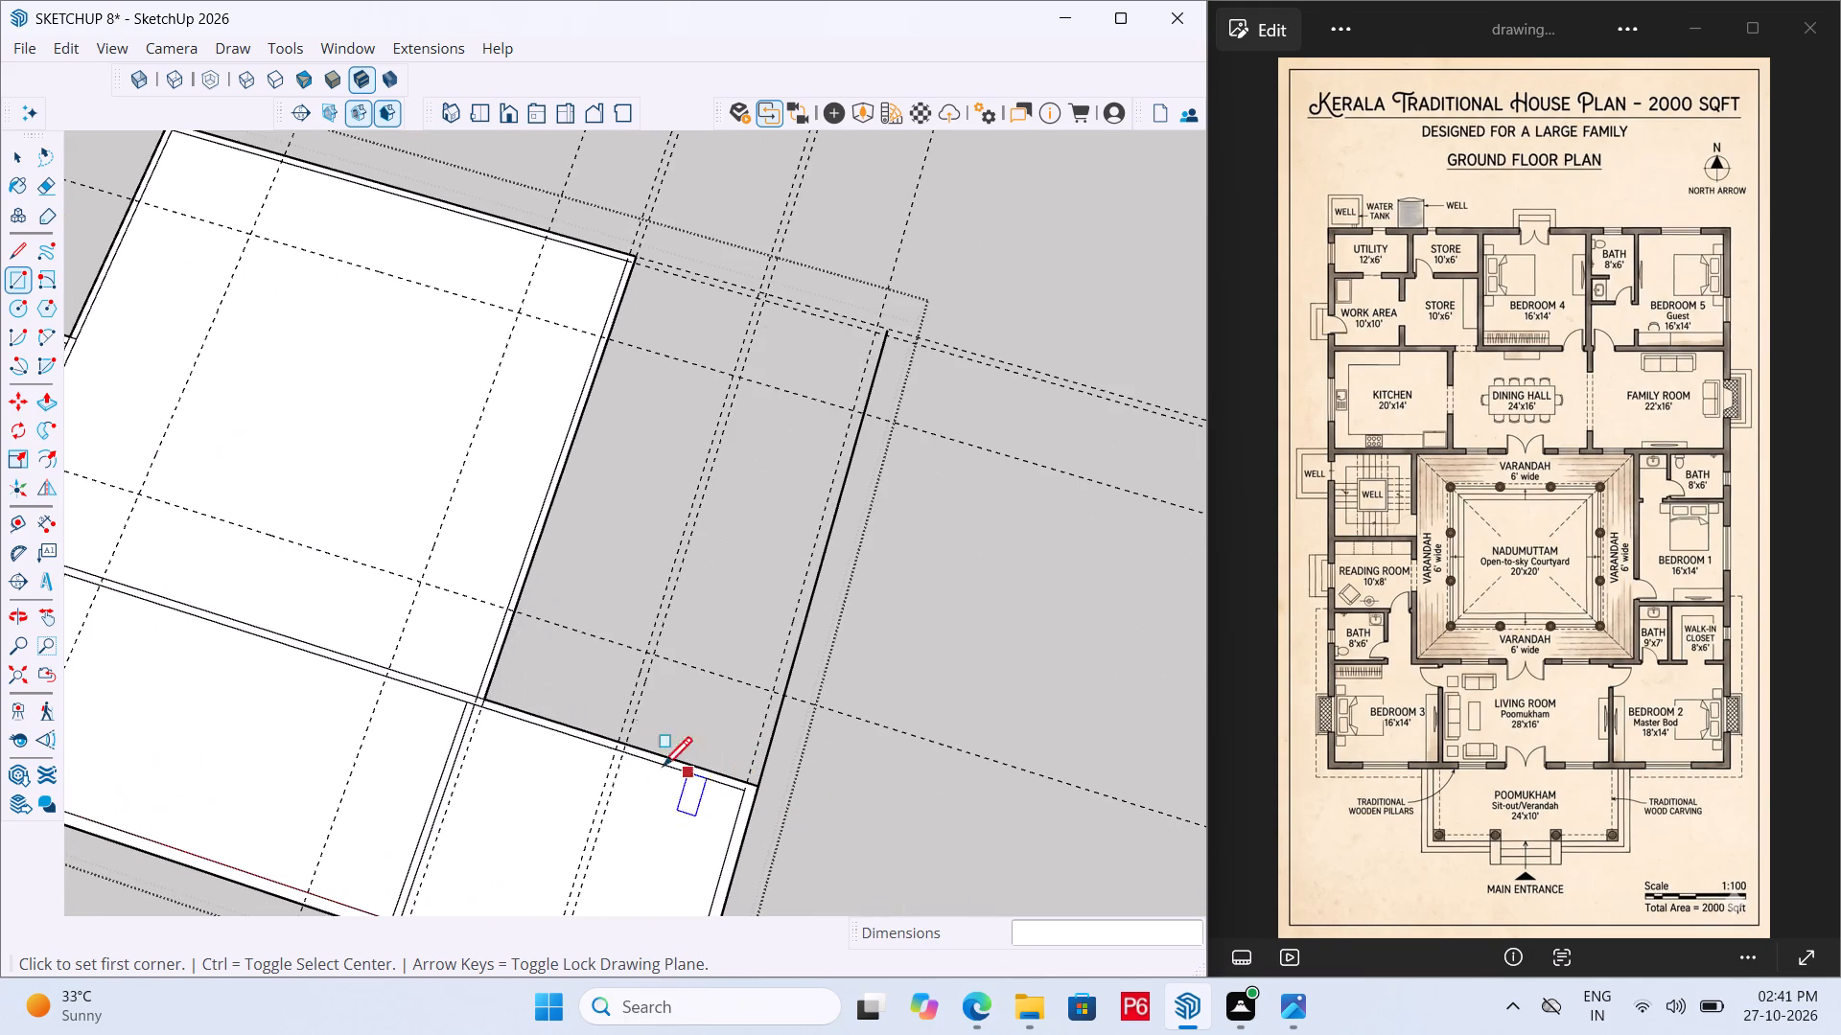
key(space)
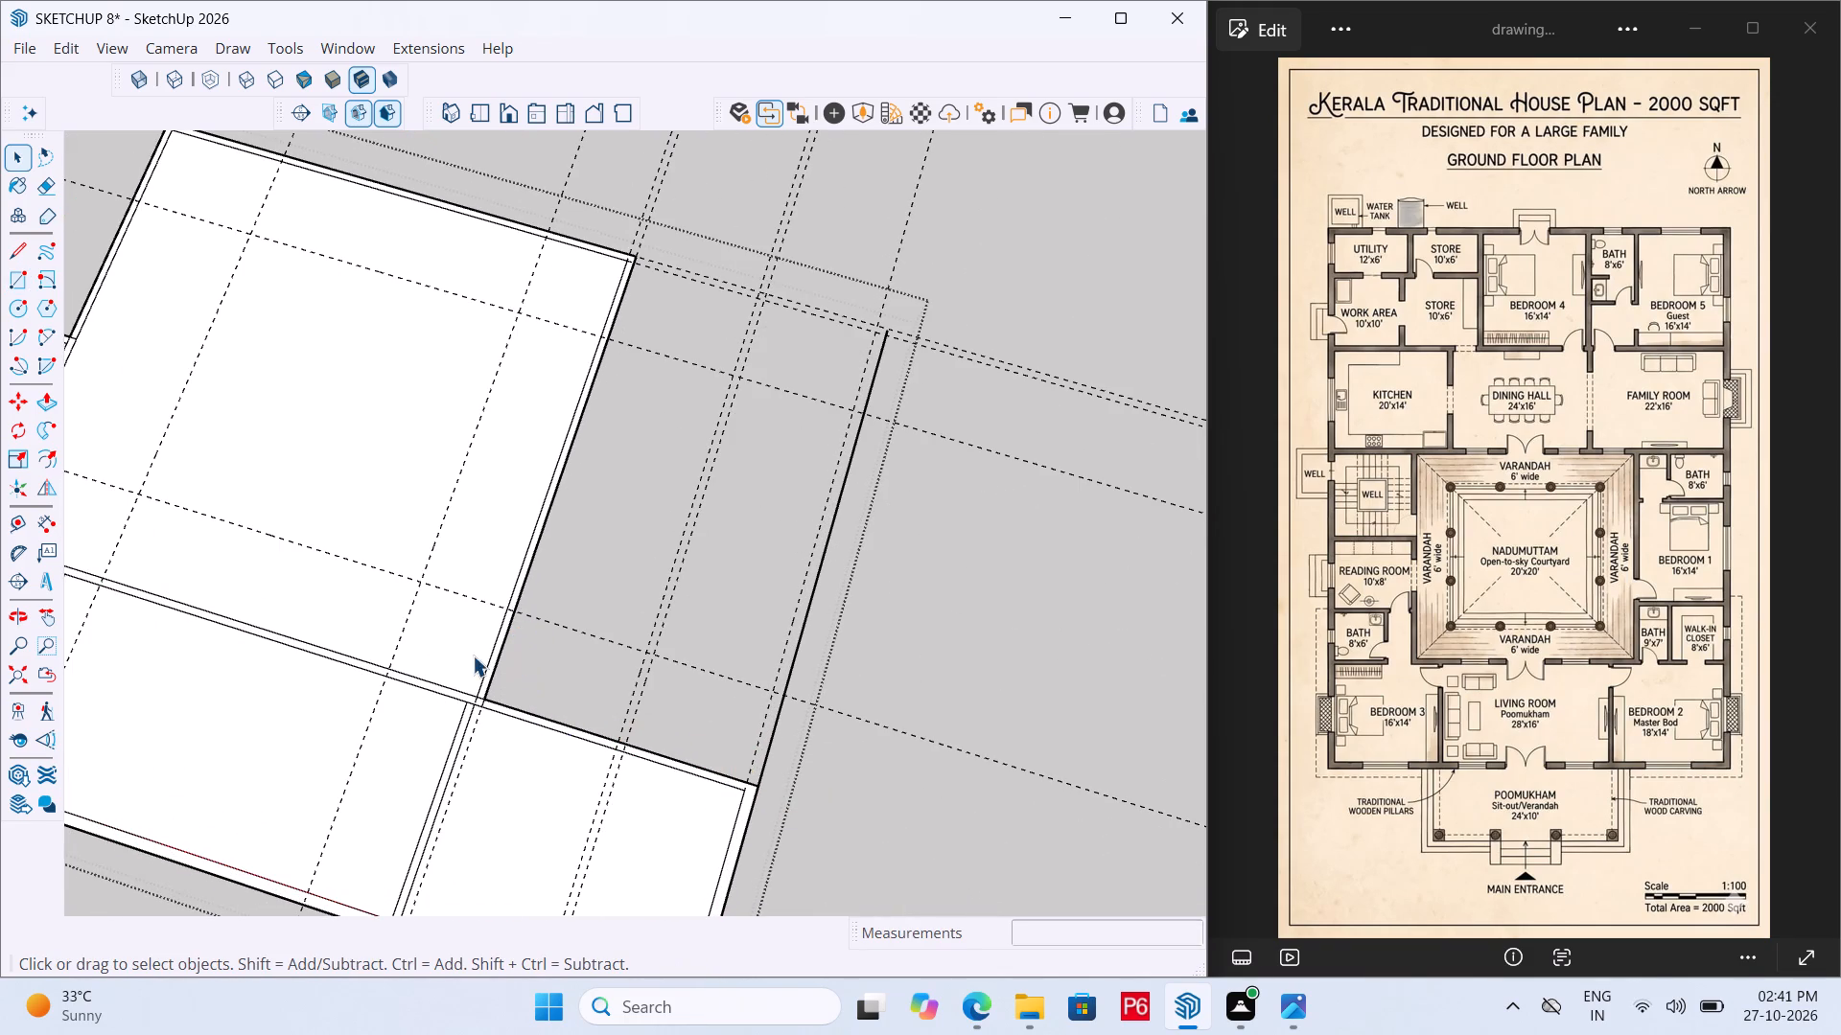
Draw the 20' by 20' open courtyard rectangle between the guide intersections inside the verandah enclosure.
scroll(792, 649, down, 4)
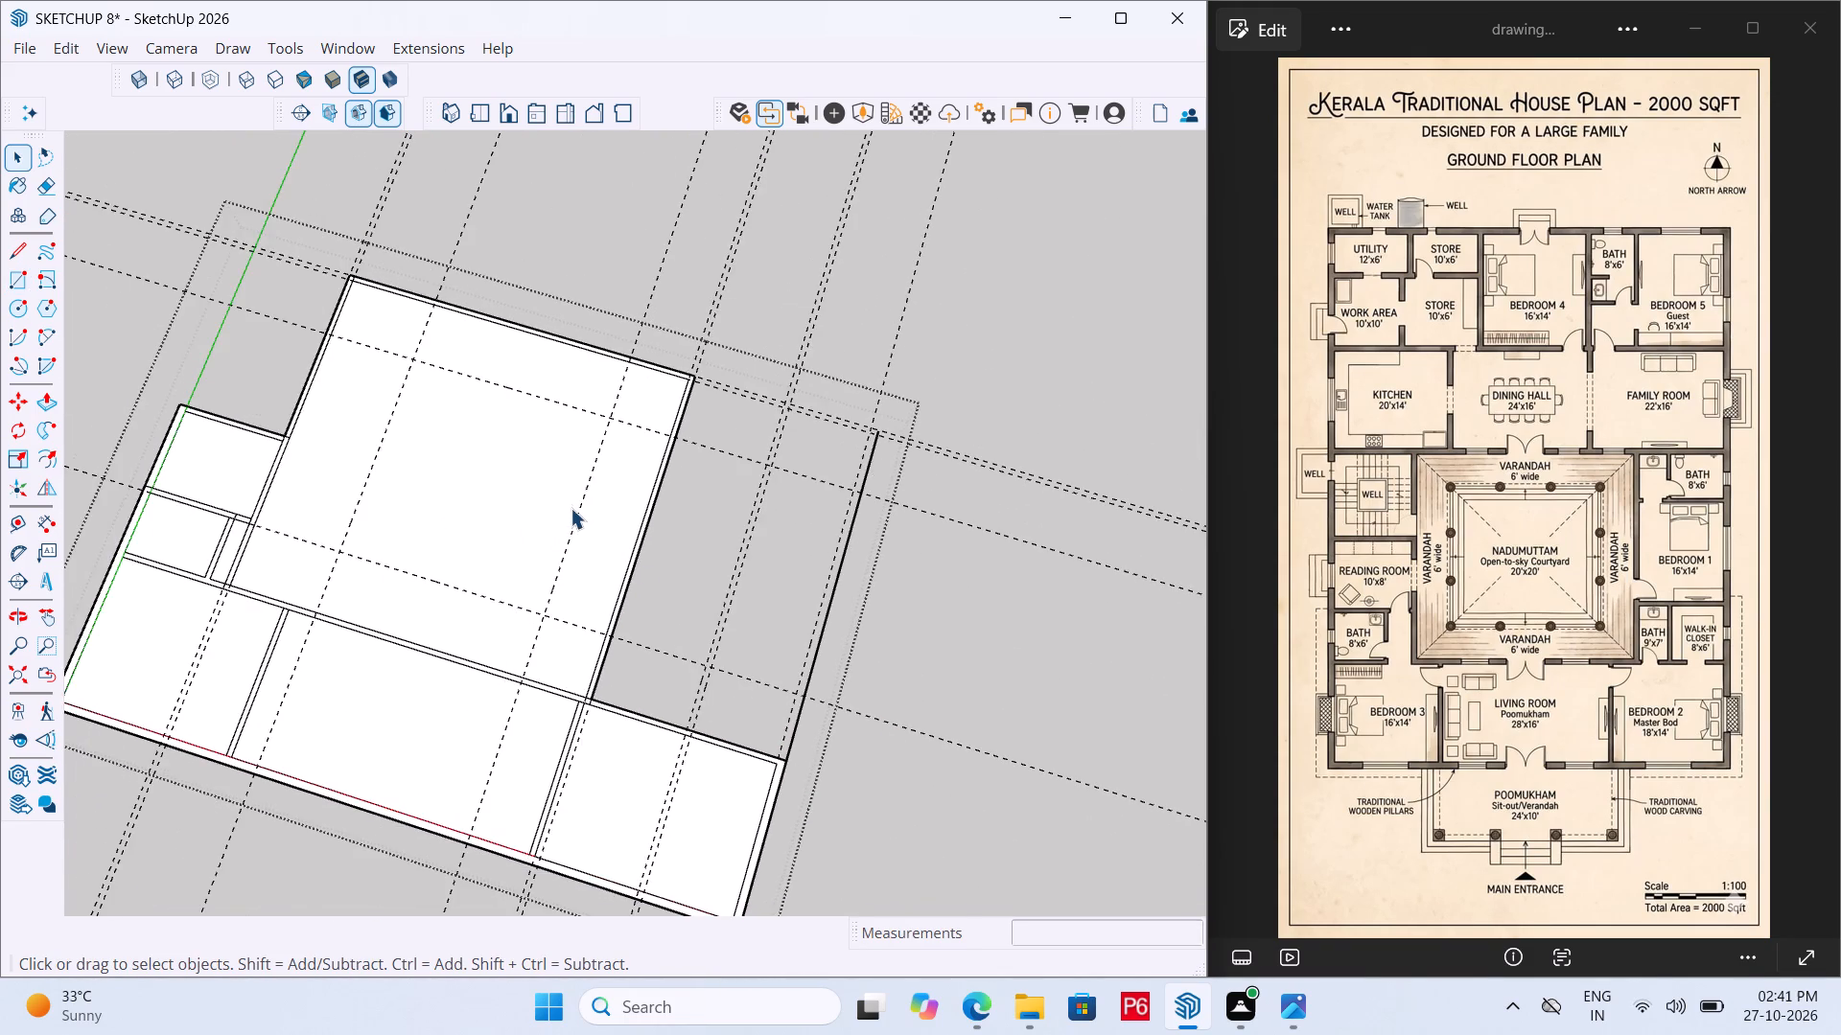
scroll(571, 505, up, 2)
key(r)
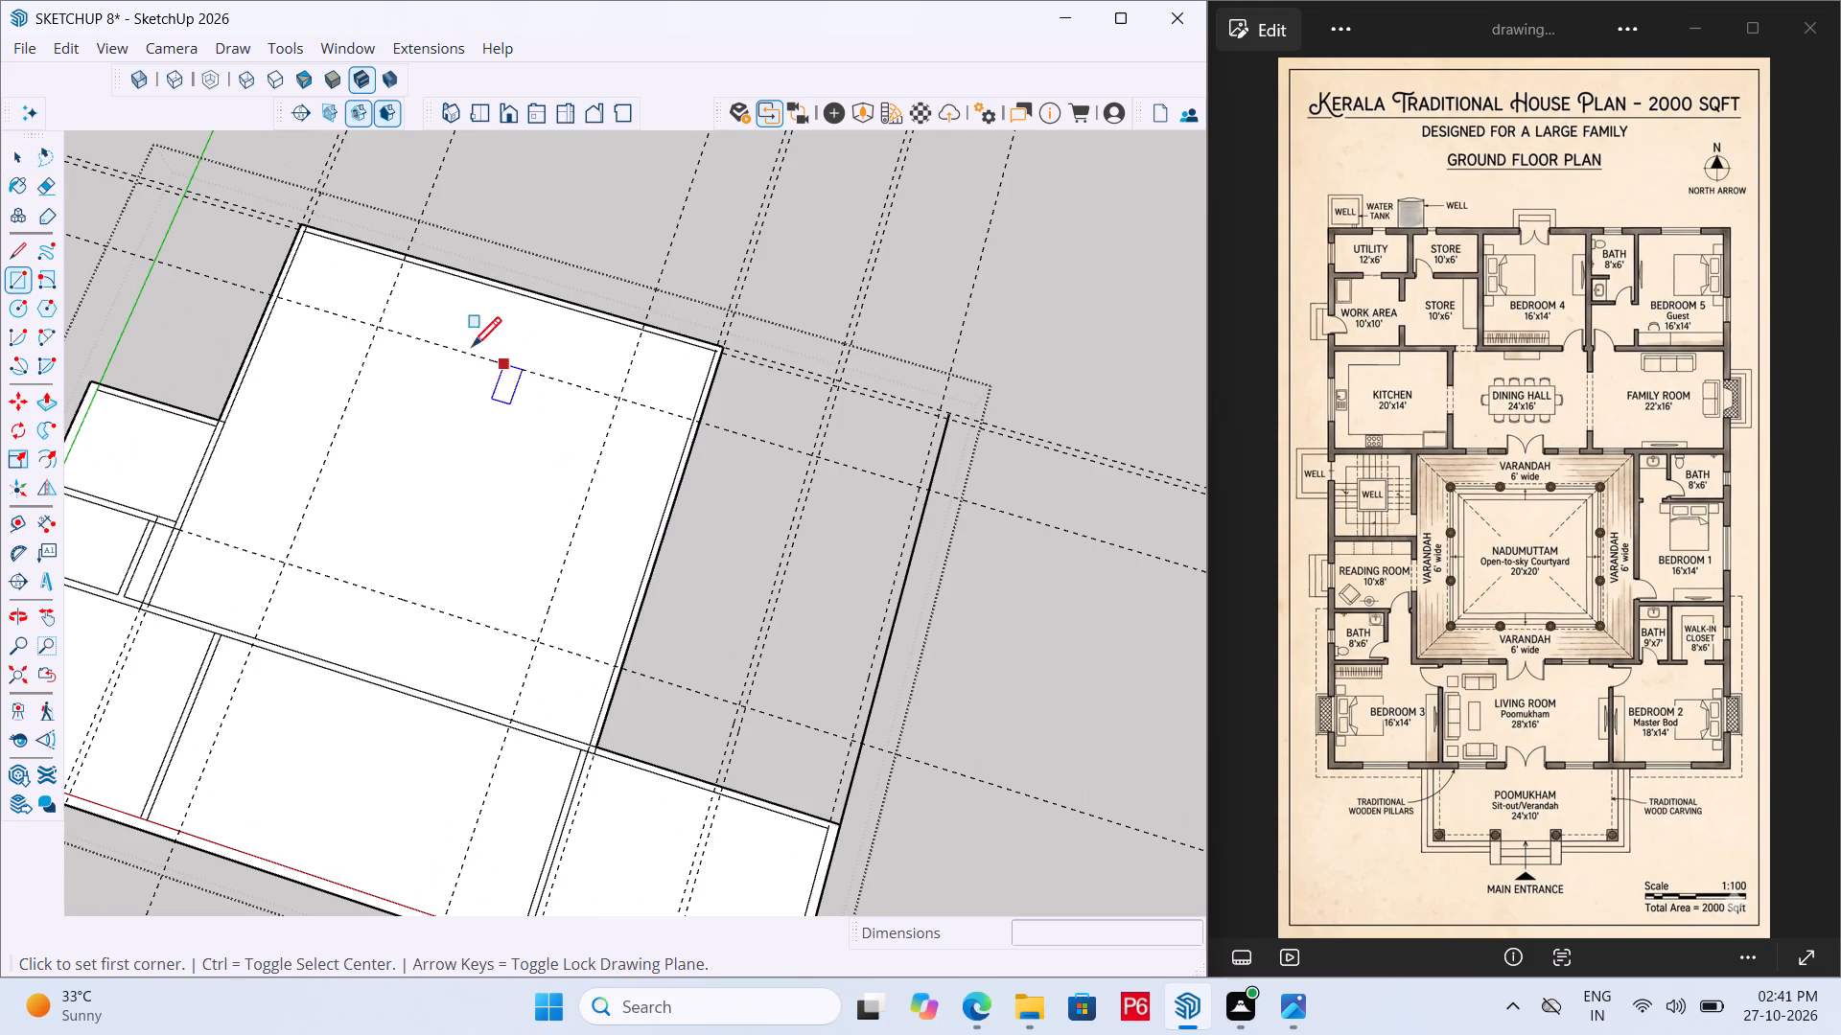
click(378, 330)
click(538, 646)
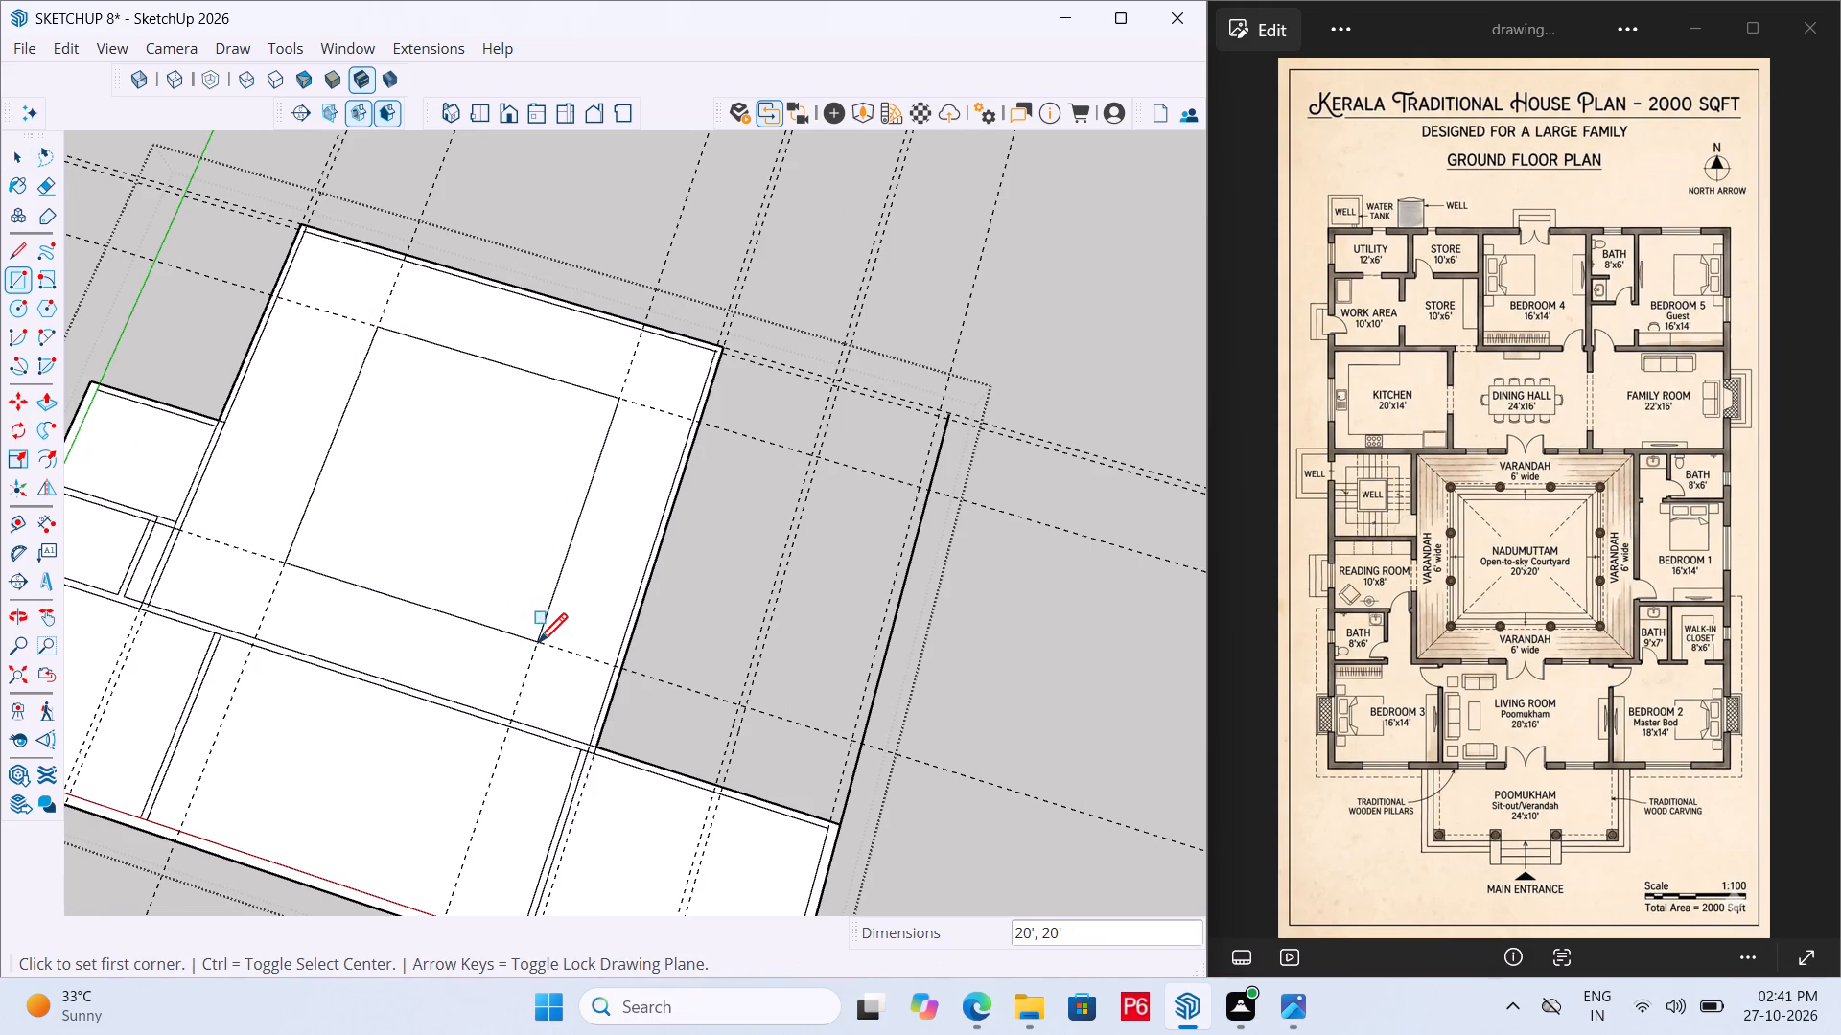
Erase the construction guides crossing the courtyard and verandah enclosure.
scroll(541, 512, down, 5)
key(e)
drag(353, 534, 362, 518)
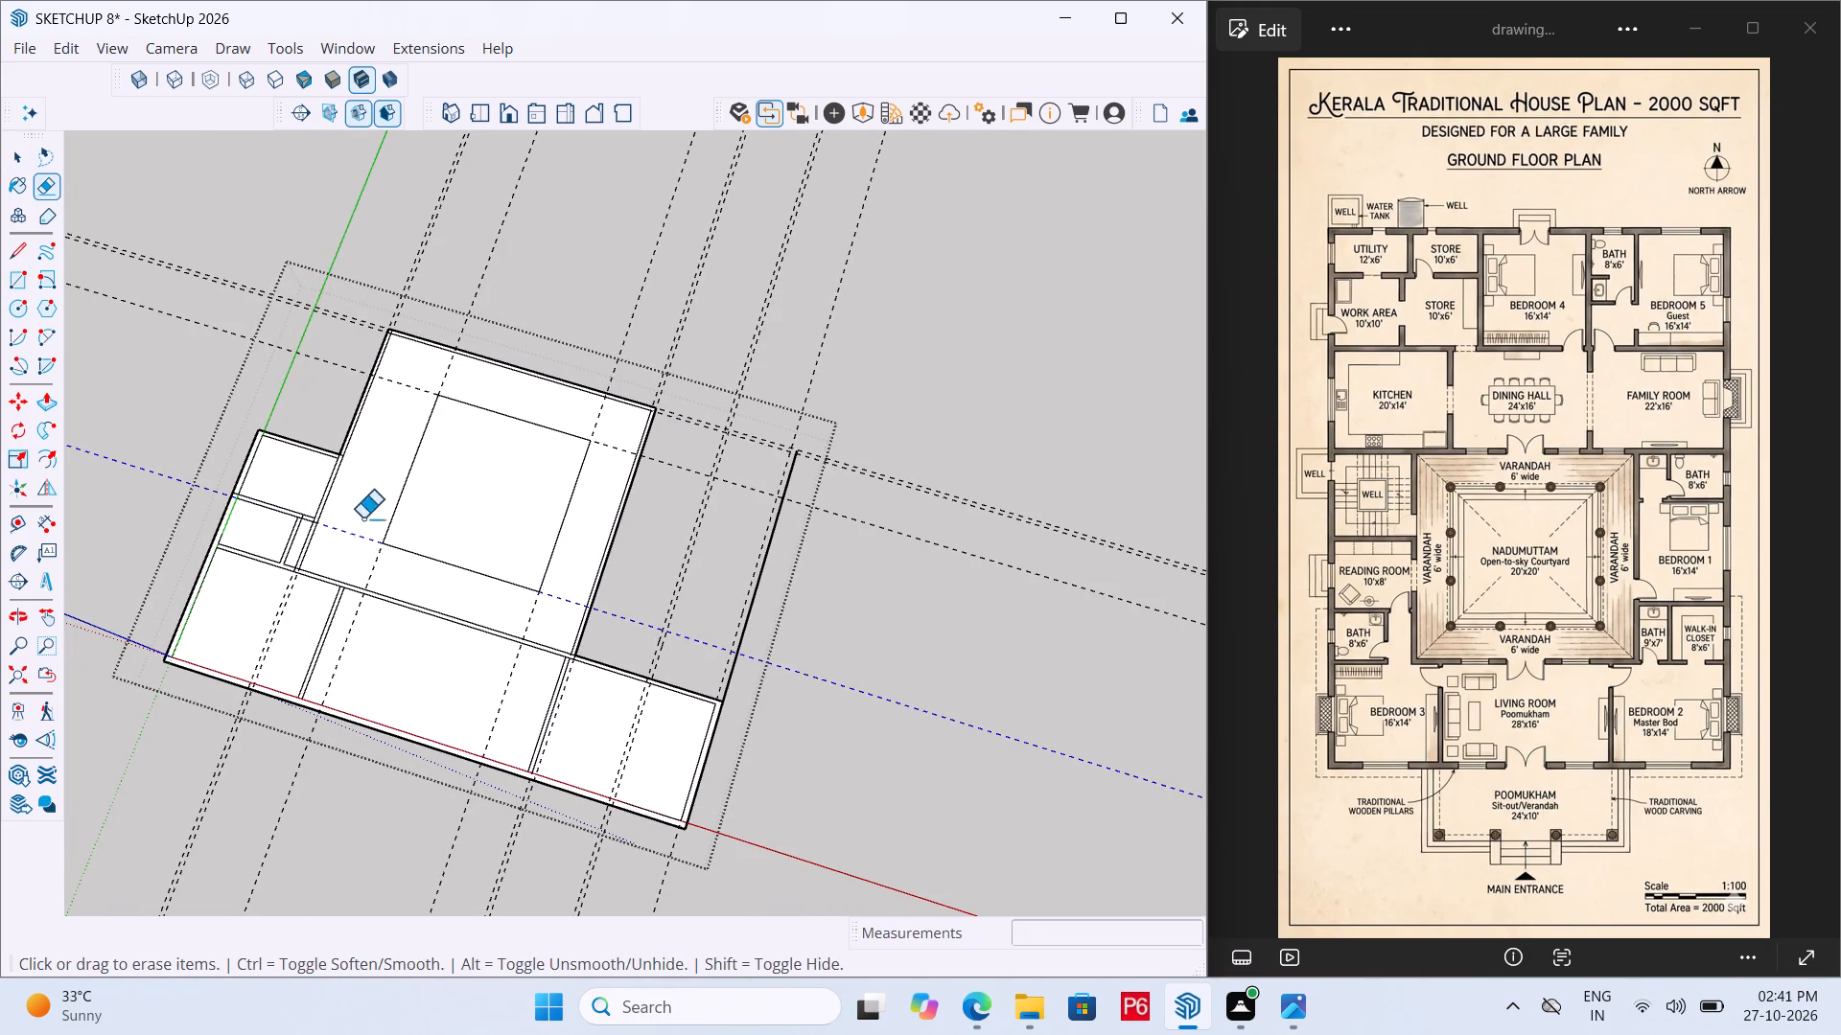
drag(362, 518, 390, 463)
click(420, 373)
click(413, 387)
drag(444, 377, 463, 377)
click(466, 377)
click(601, 415)
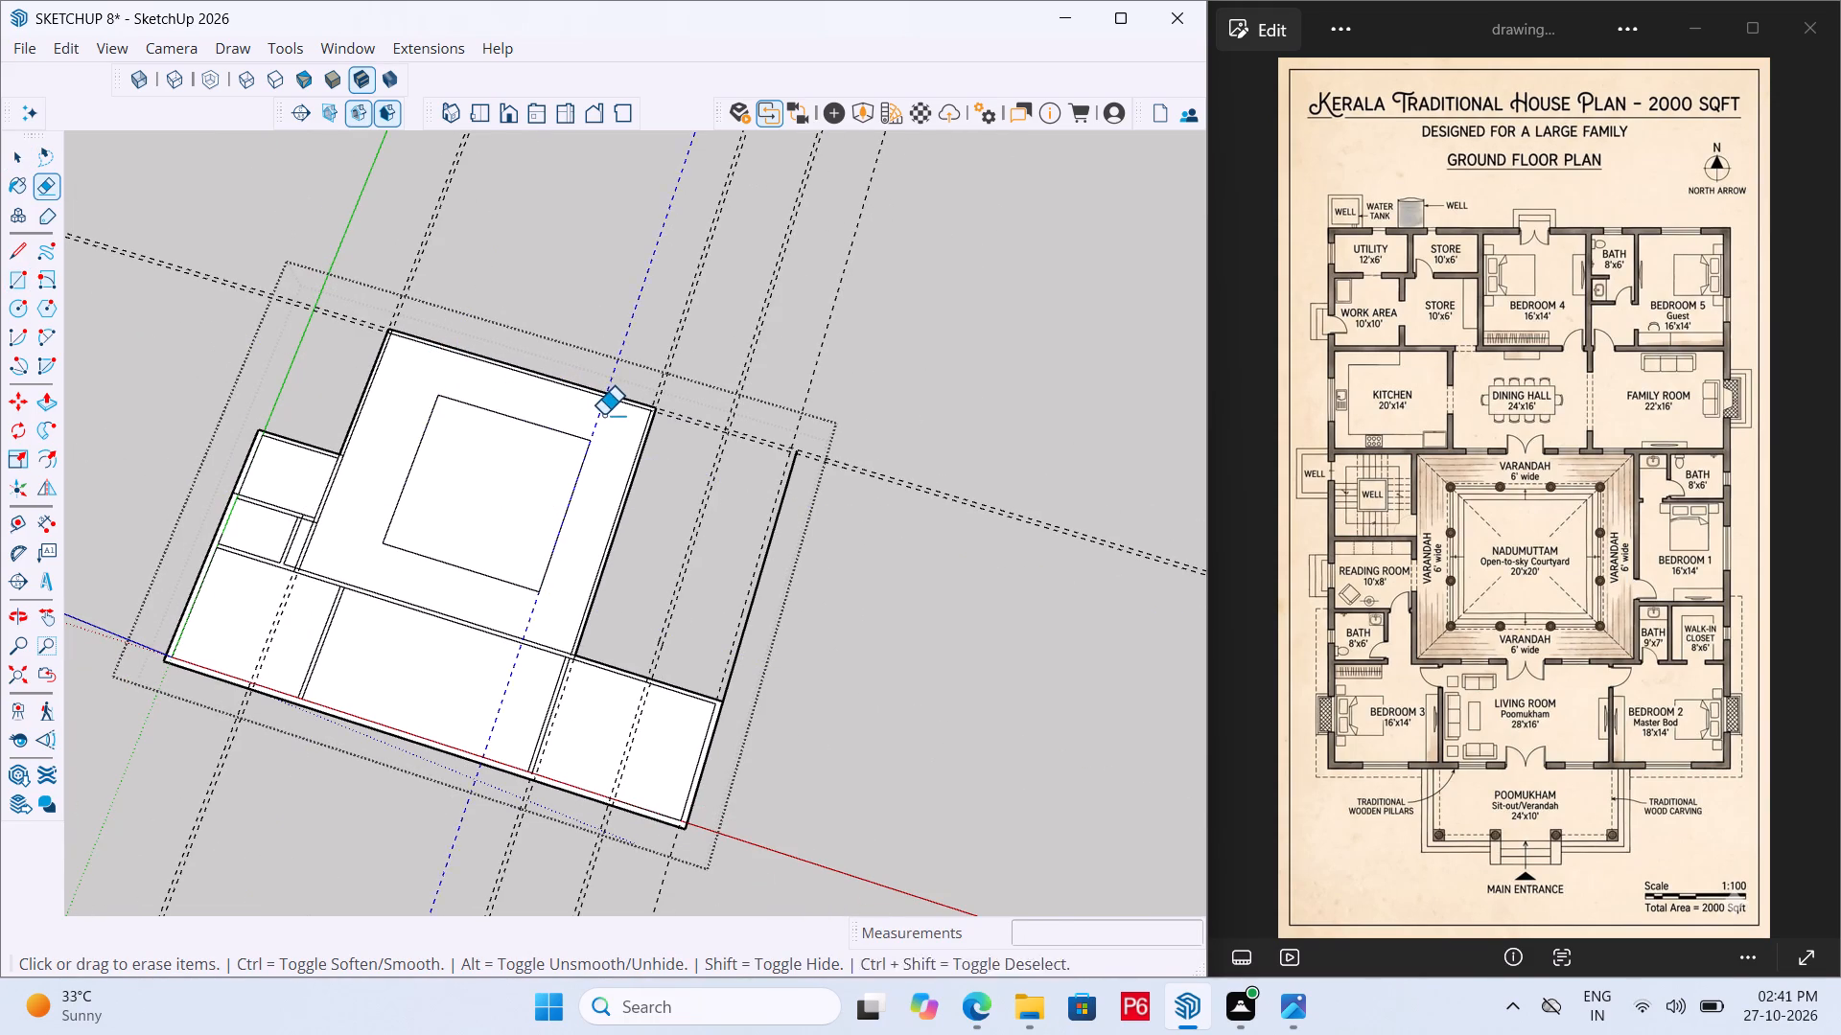
Erase the remaining guides behind the verandah enclosure and along the lengthwise walls, leaving only the drawn walls.
scroll(603, 401, down, 4)
drag(808, 446, 808, 461)
click(807, 462)
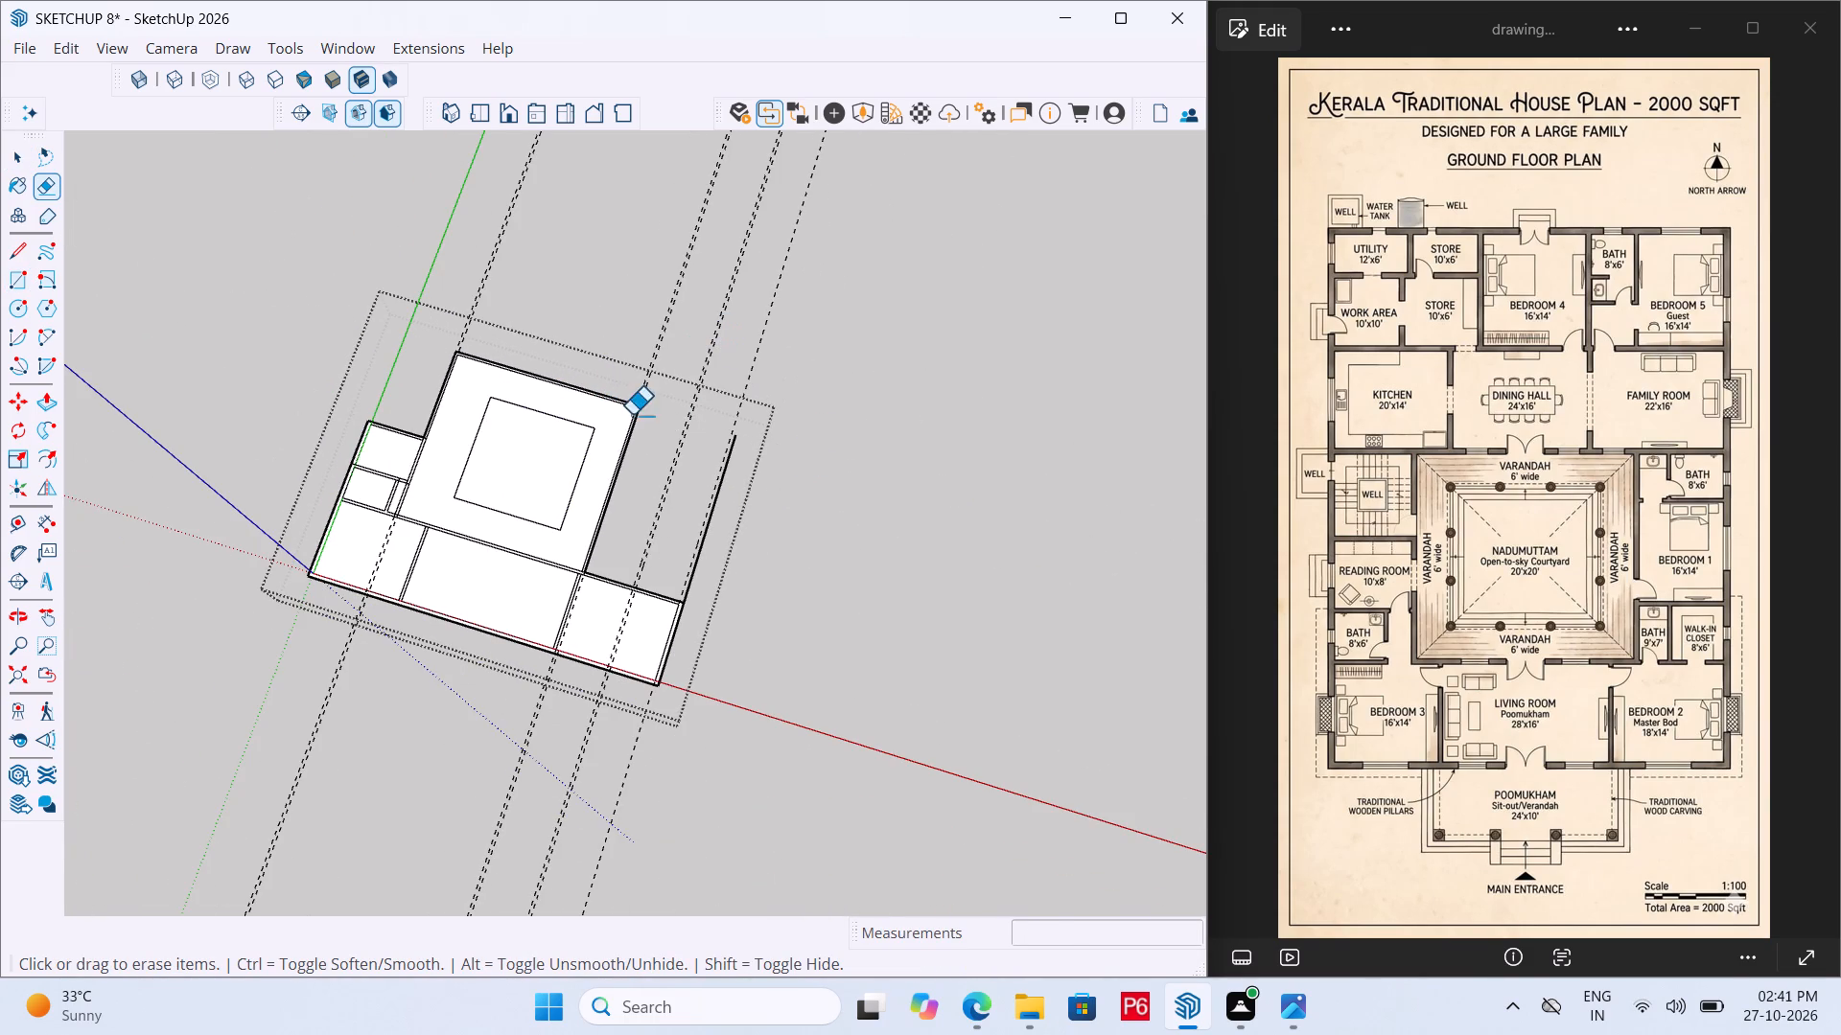
drag(658, 297, 686, 297)
click(686, 297)
drag(460, 247, 531, 258)
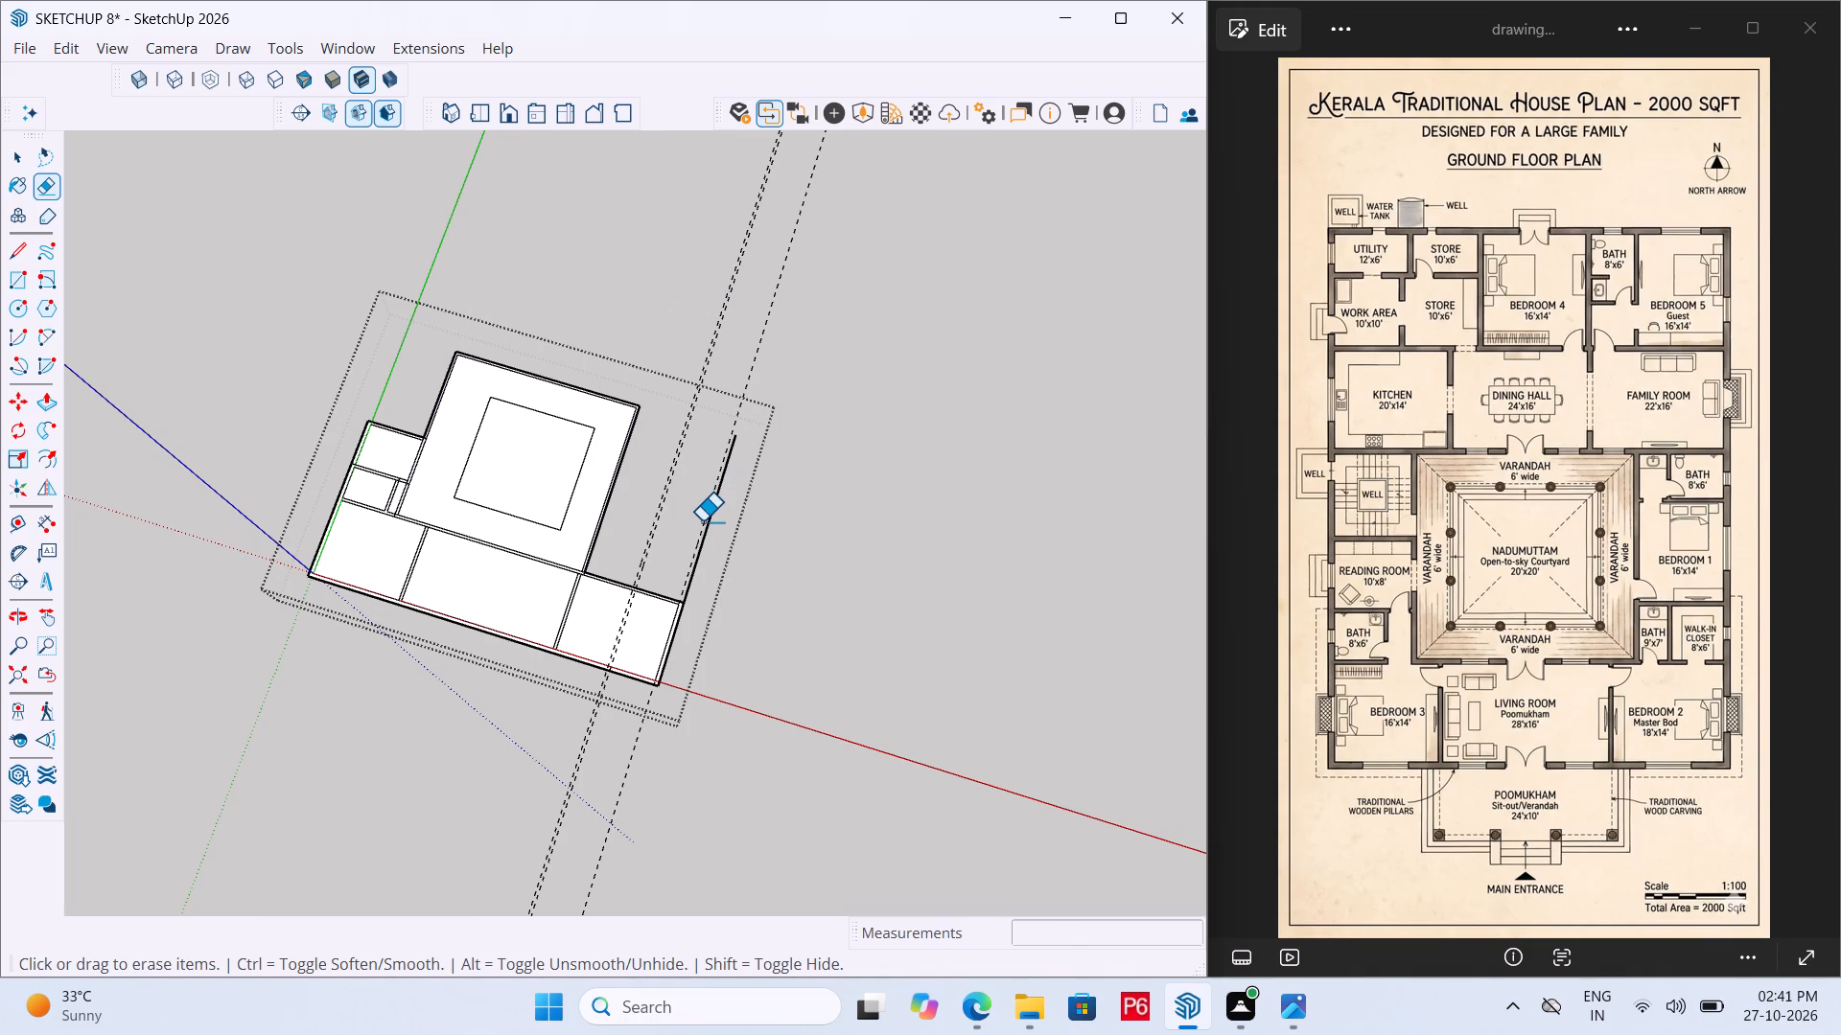
drag(715, 296, 757, 302)
drag(773, 298, 776, 298)
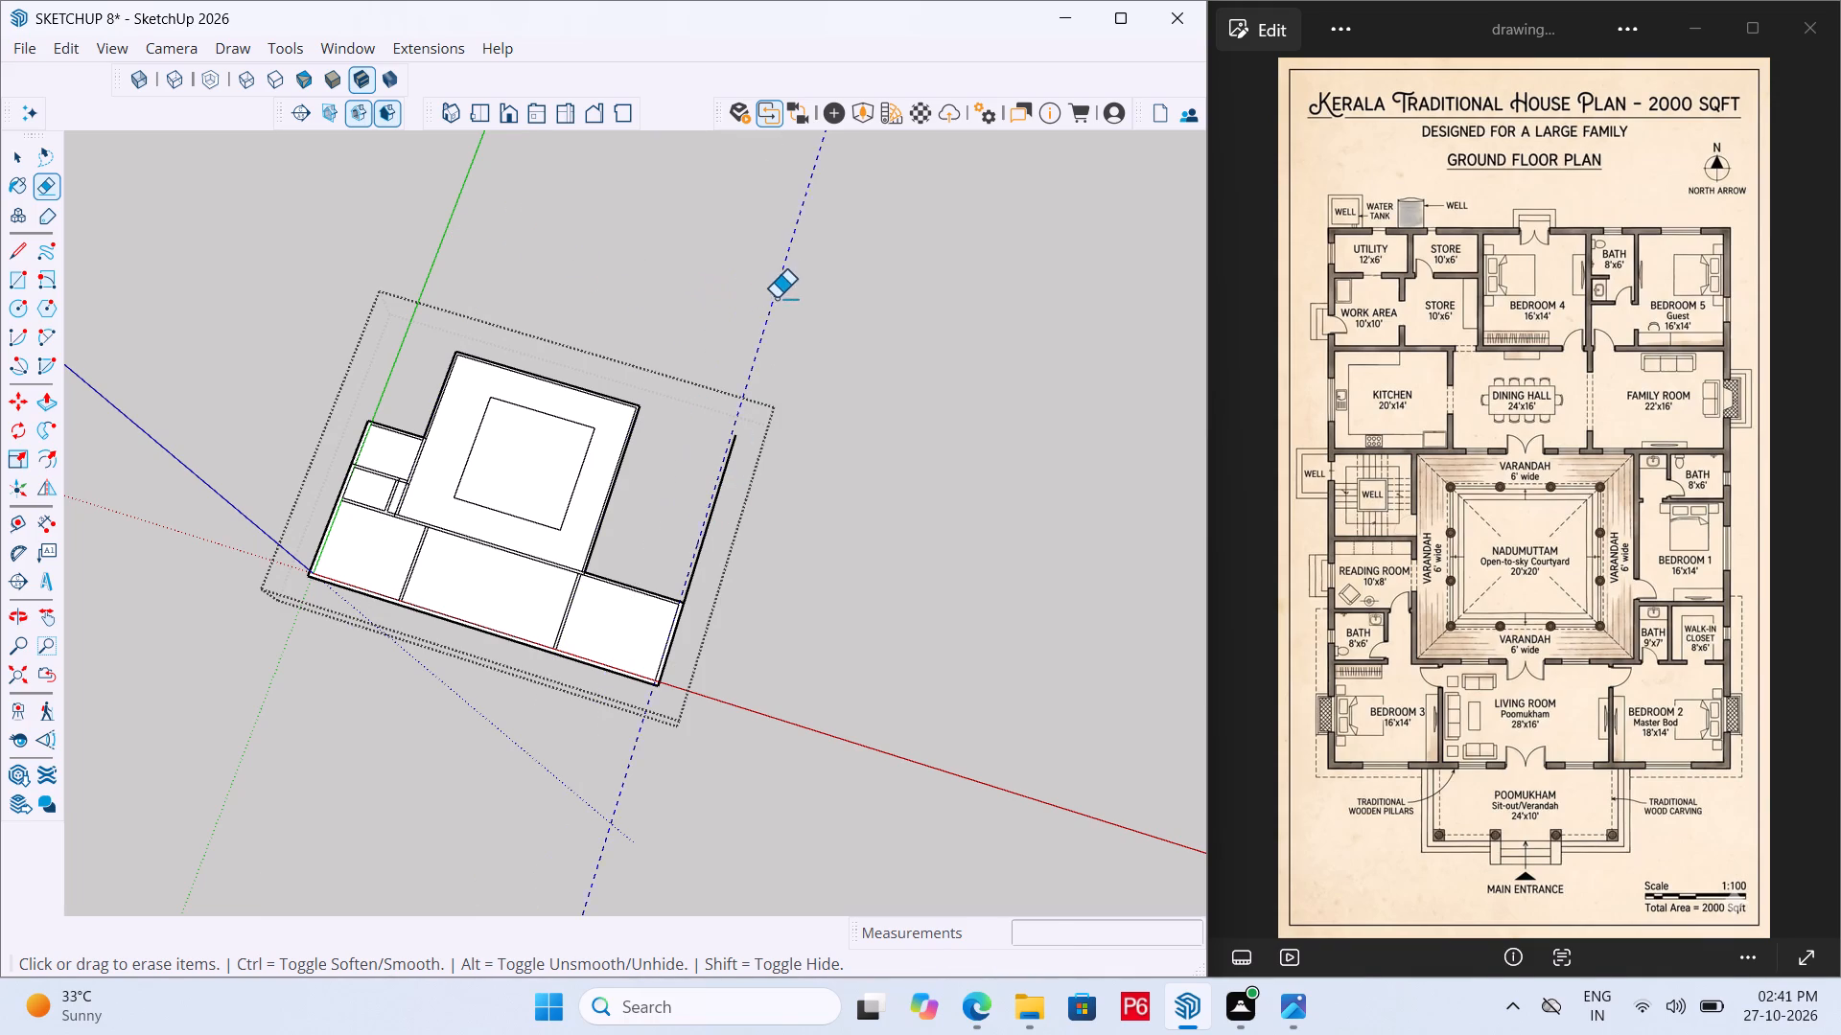
drag(776, 298, 790, 302)
Place a guide along the outer edge line extending behind bedroom 2 and a parallel guide 9" inside it.
scroll(758, 484, up, 8)
key(t)
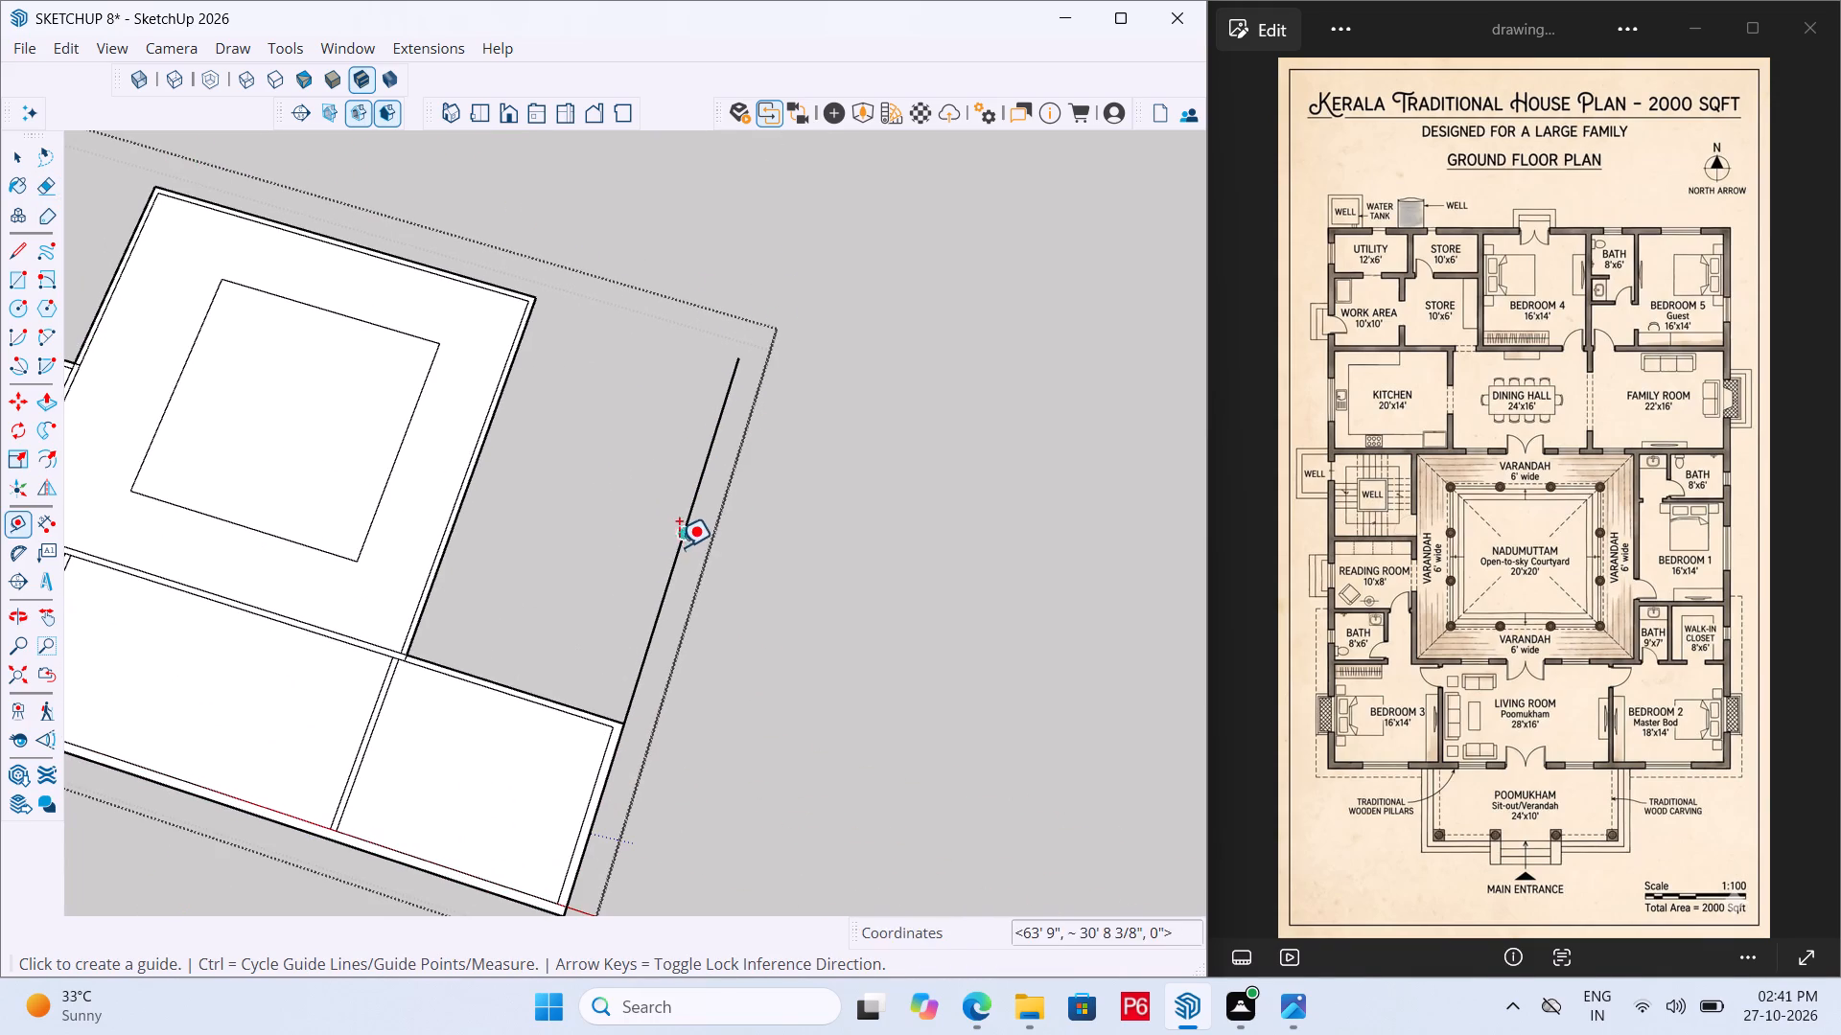
double_click(686, 540)
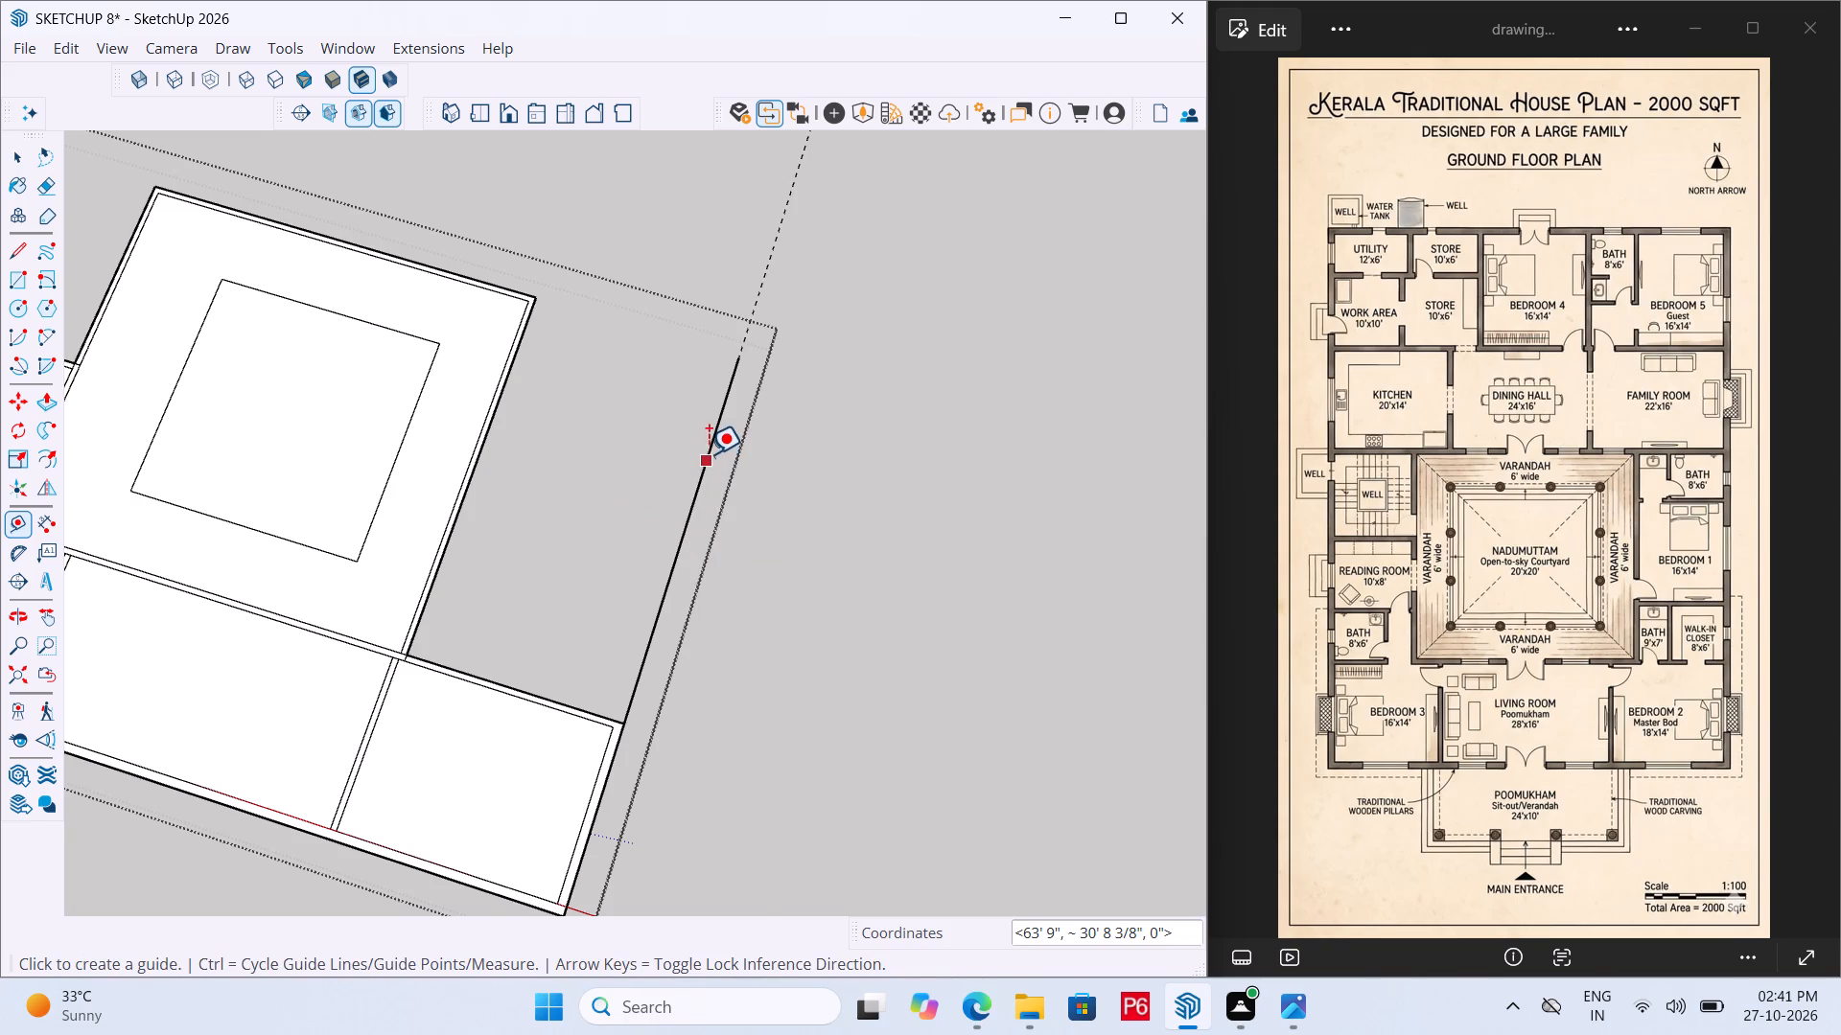
click(709, 452)
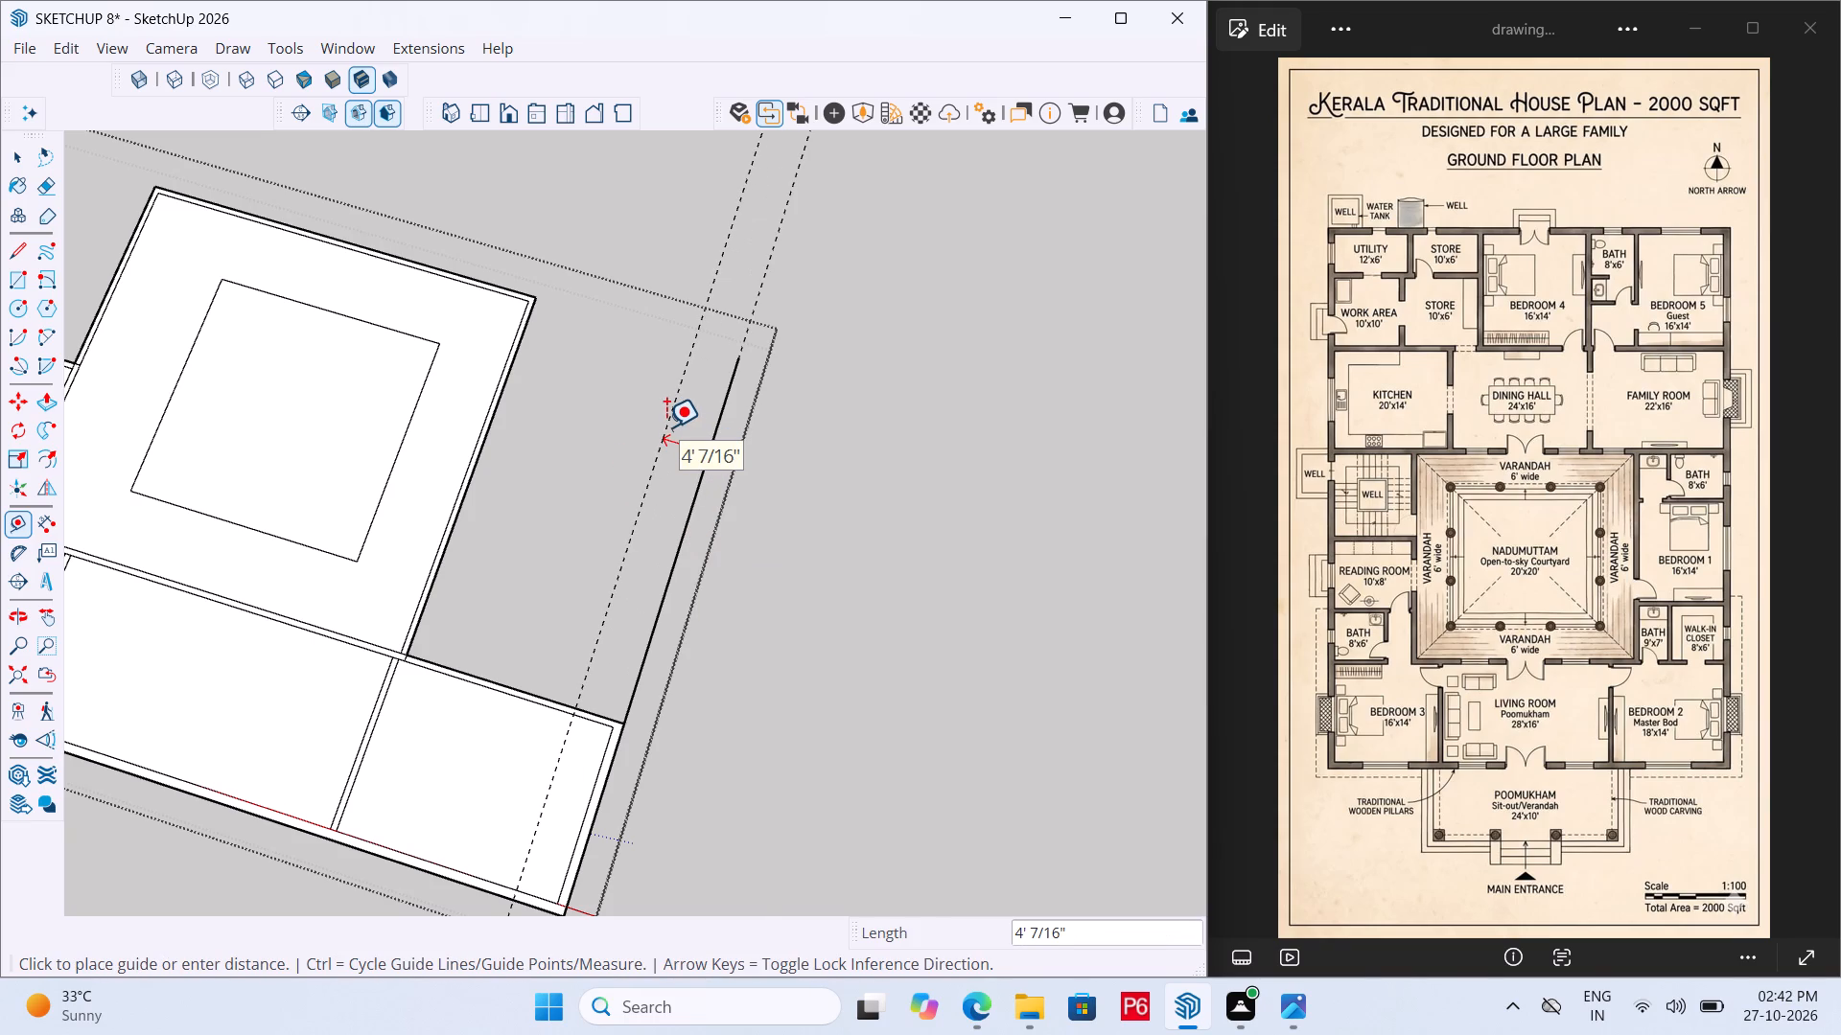
text(9")
key(Return)
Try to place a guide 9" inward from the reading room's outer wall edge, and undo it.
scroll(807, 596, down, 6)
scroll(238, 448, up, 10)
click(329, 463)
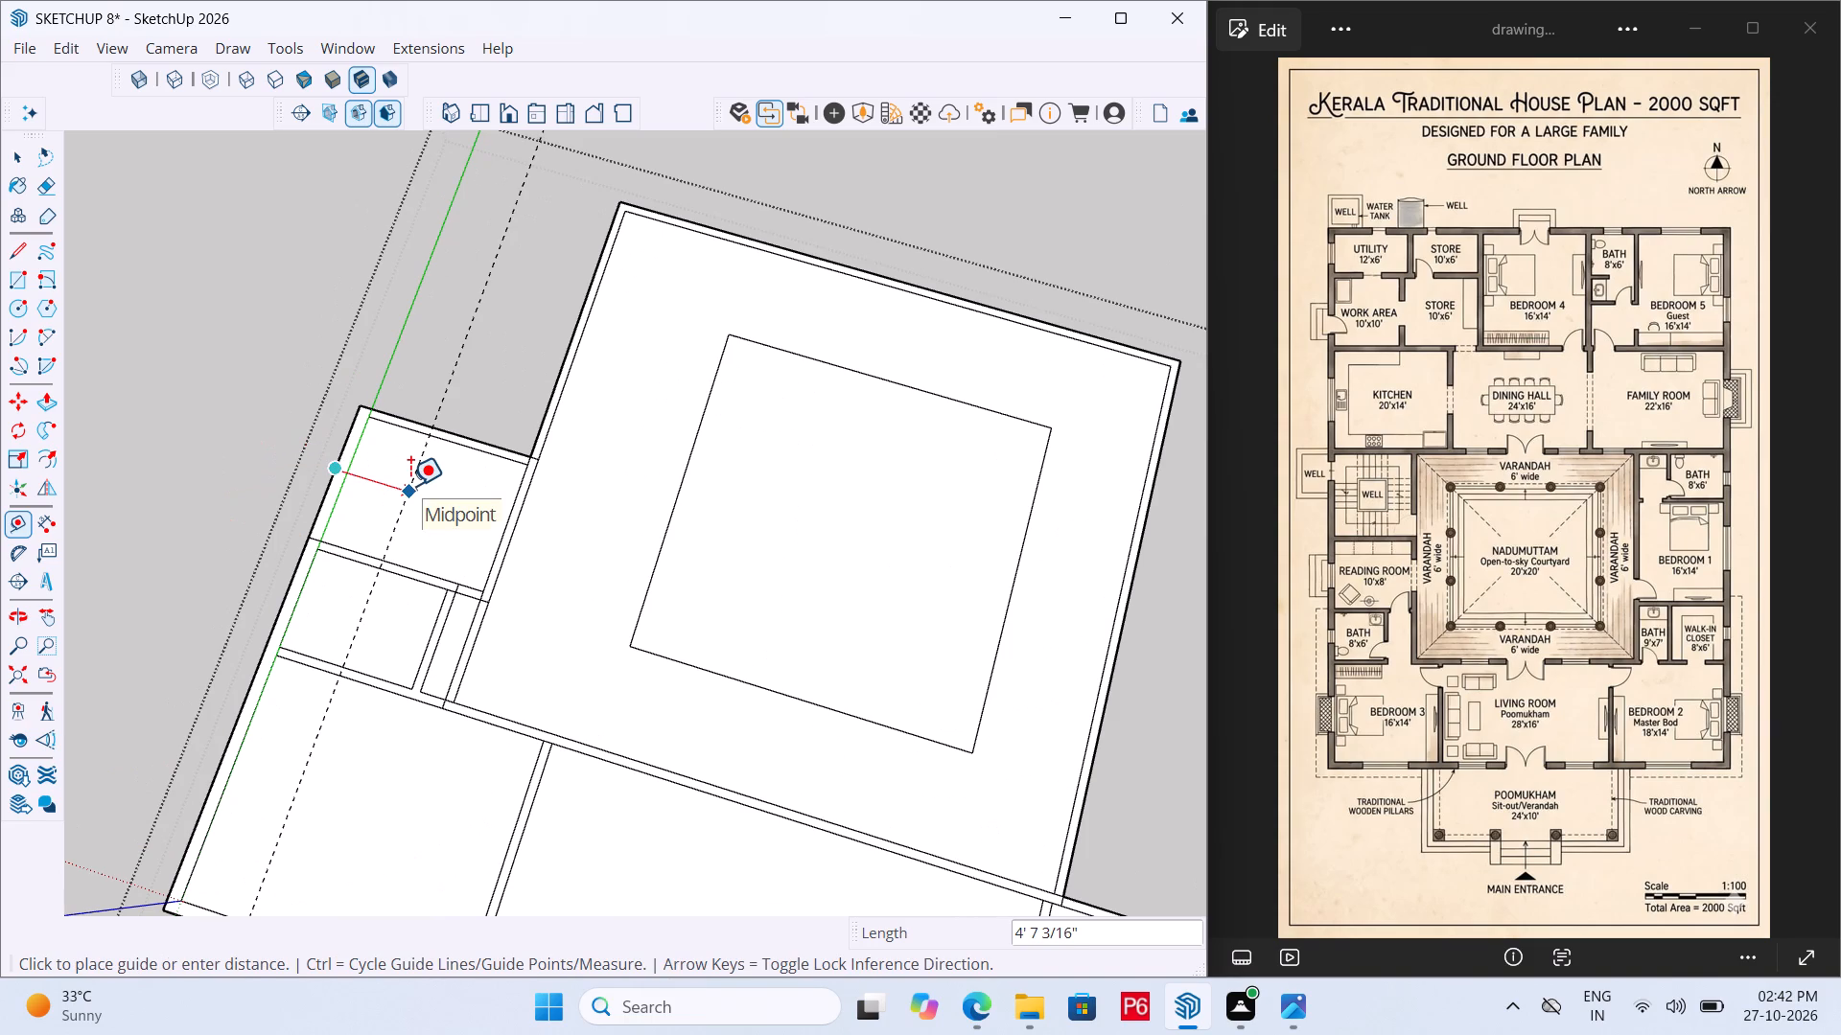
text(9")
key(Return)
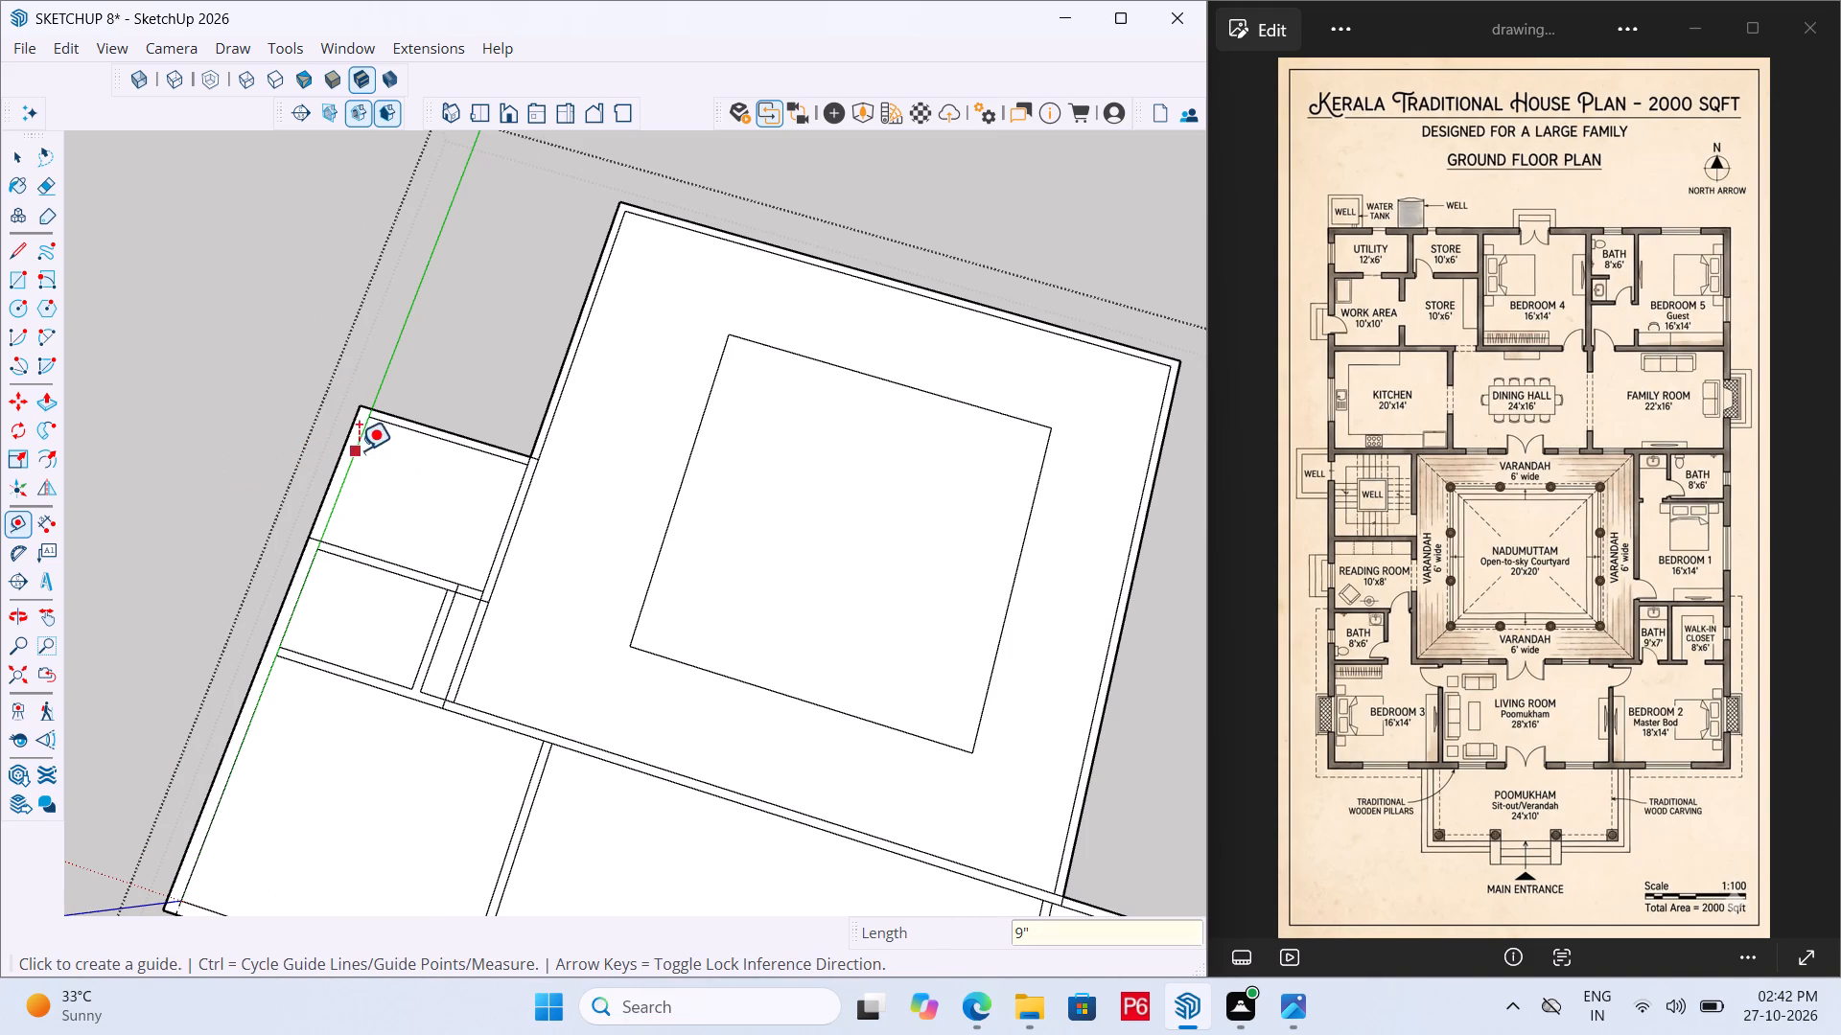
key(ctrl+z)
Place a guide 9" inward from the reading room's outer wall edge and another 9" outward from that guide.
scroll(546, 698, down, 6)
scroll(450, 662, down, 7)
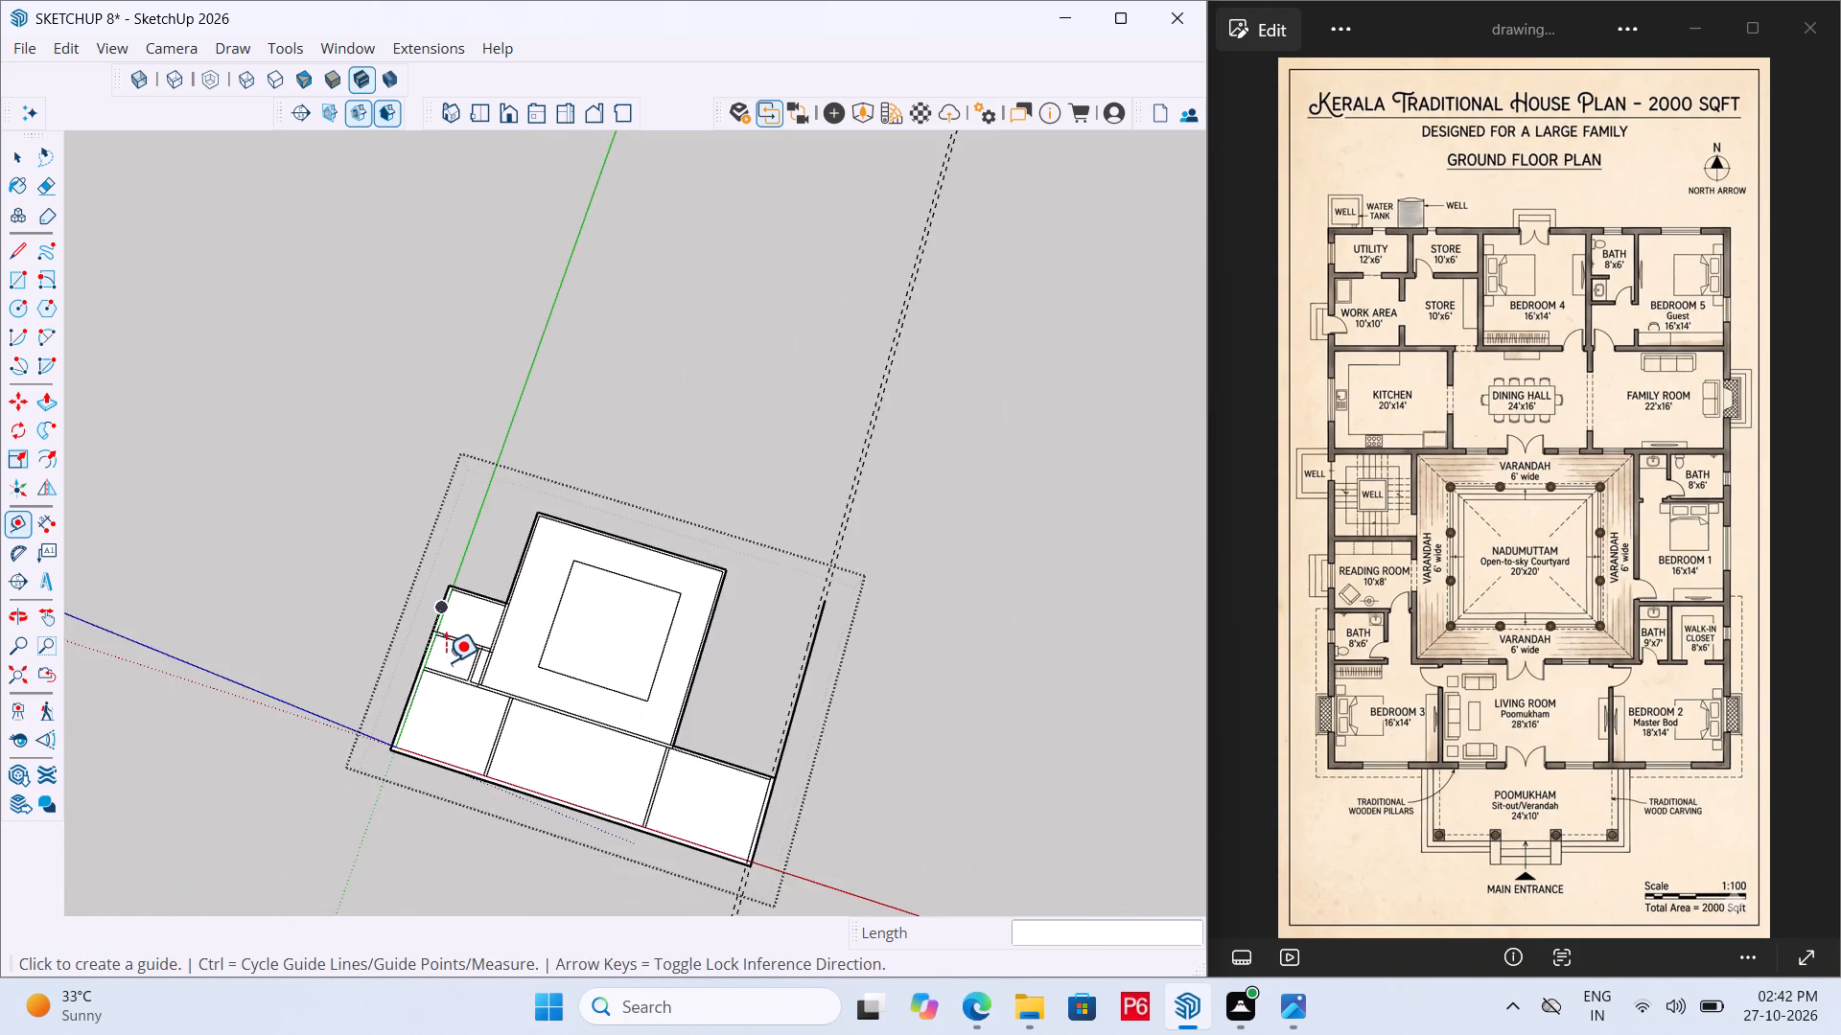
scroll(444, 676, up, 18)
click(456, 475)
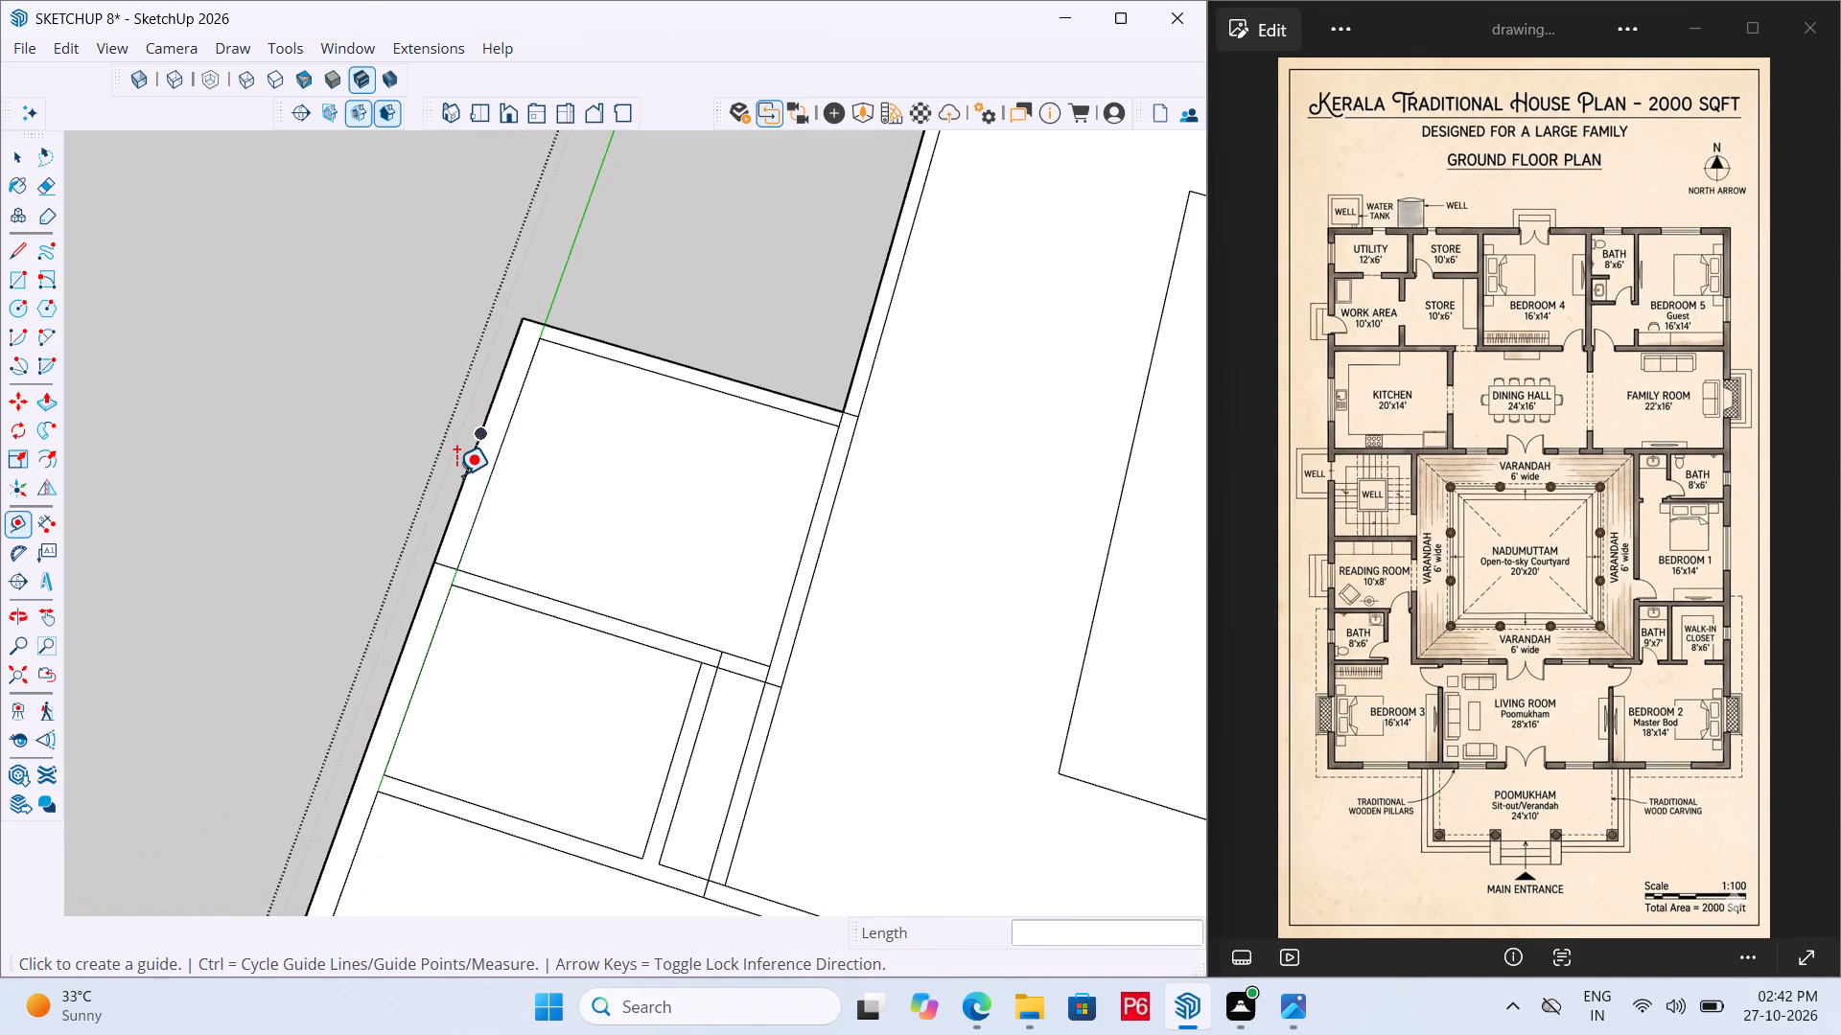
key(Escape)
click(462, 475)
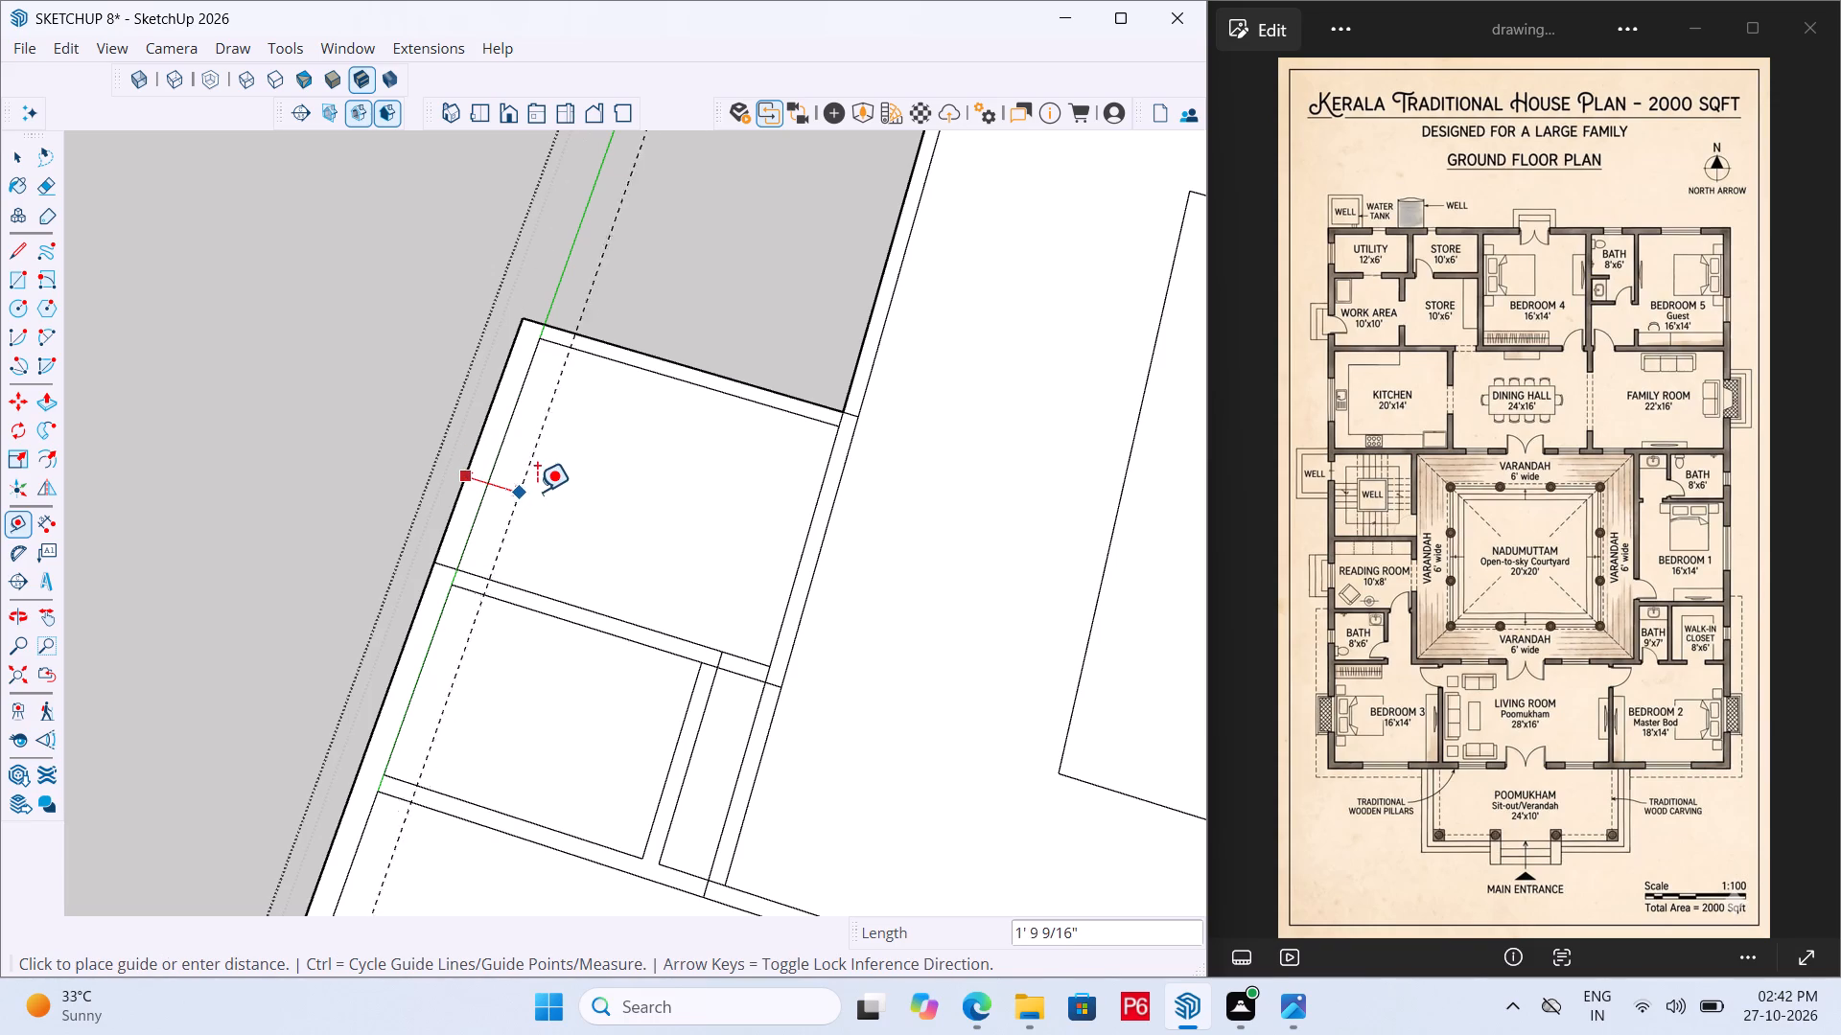
text(9")
key(Return)
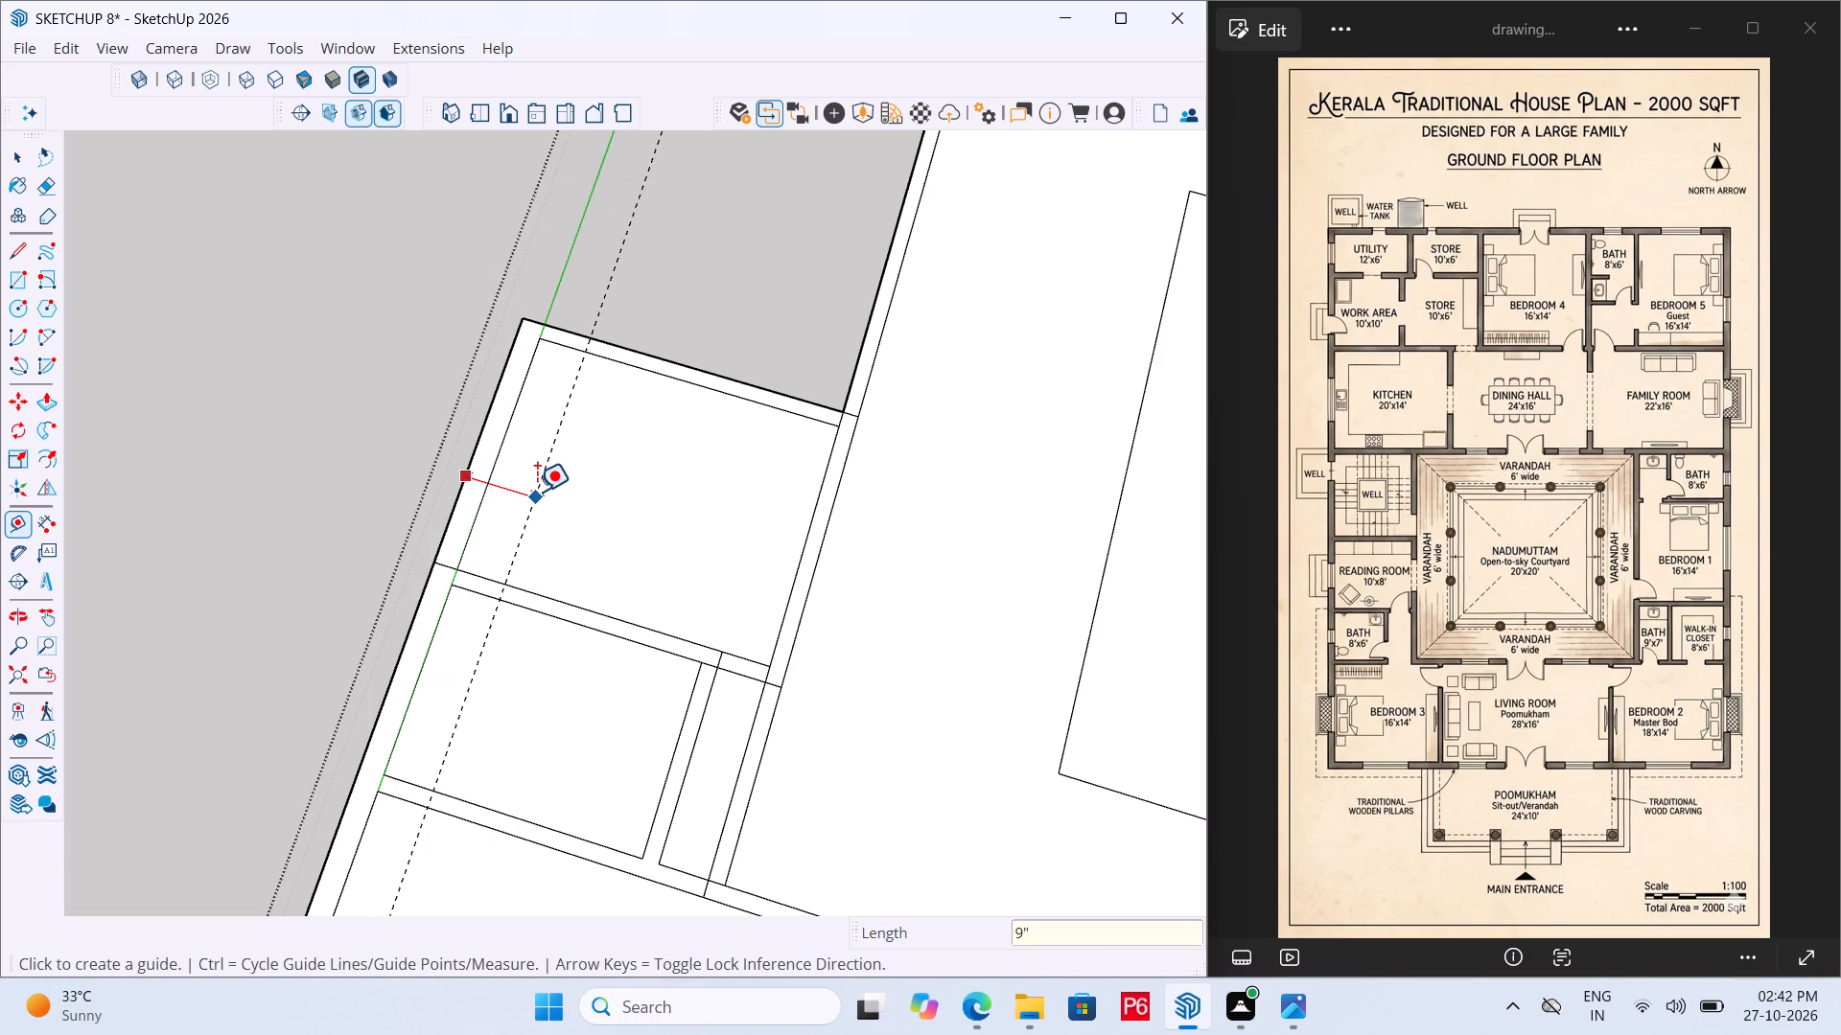
click(570, 259)
text(9")
key(Return)
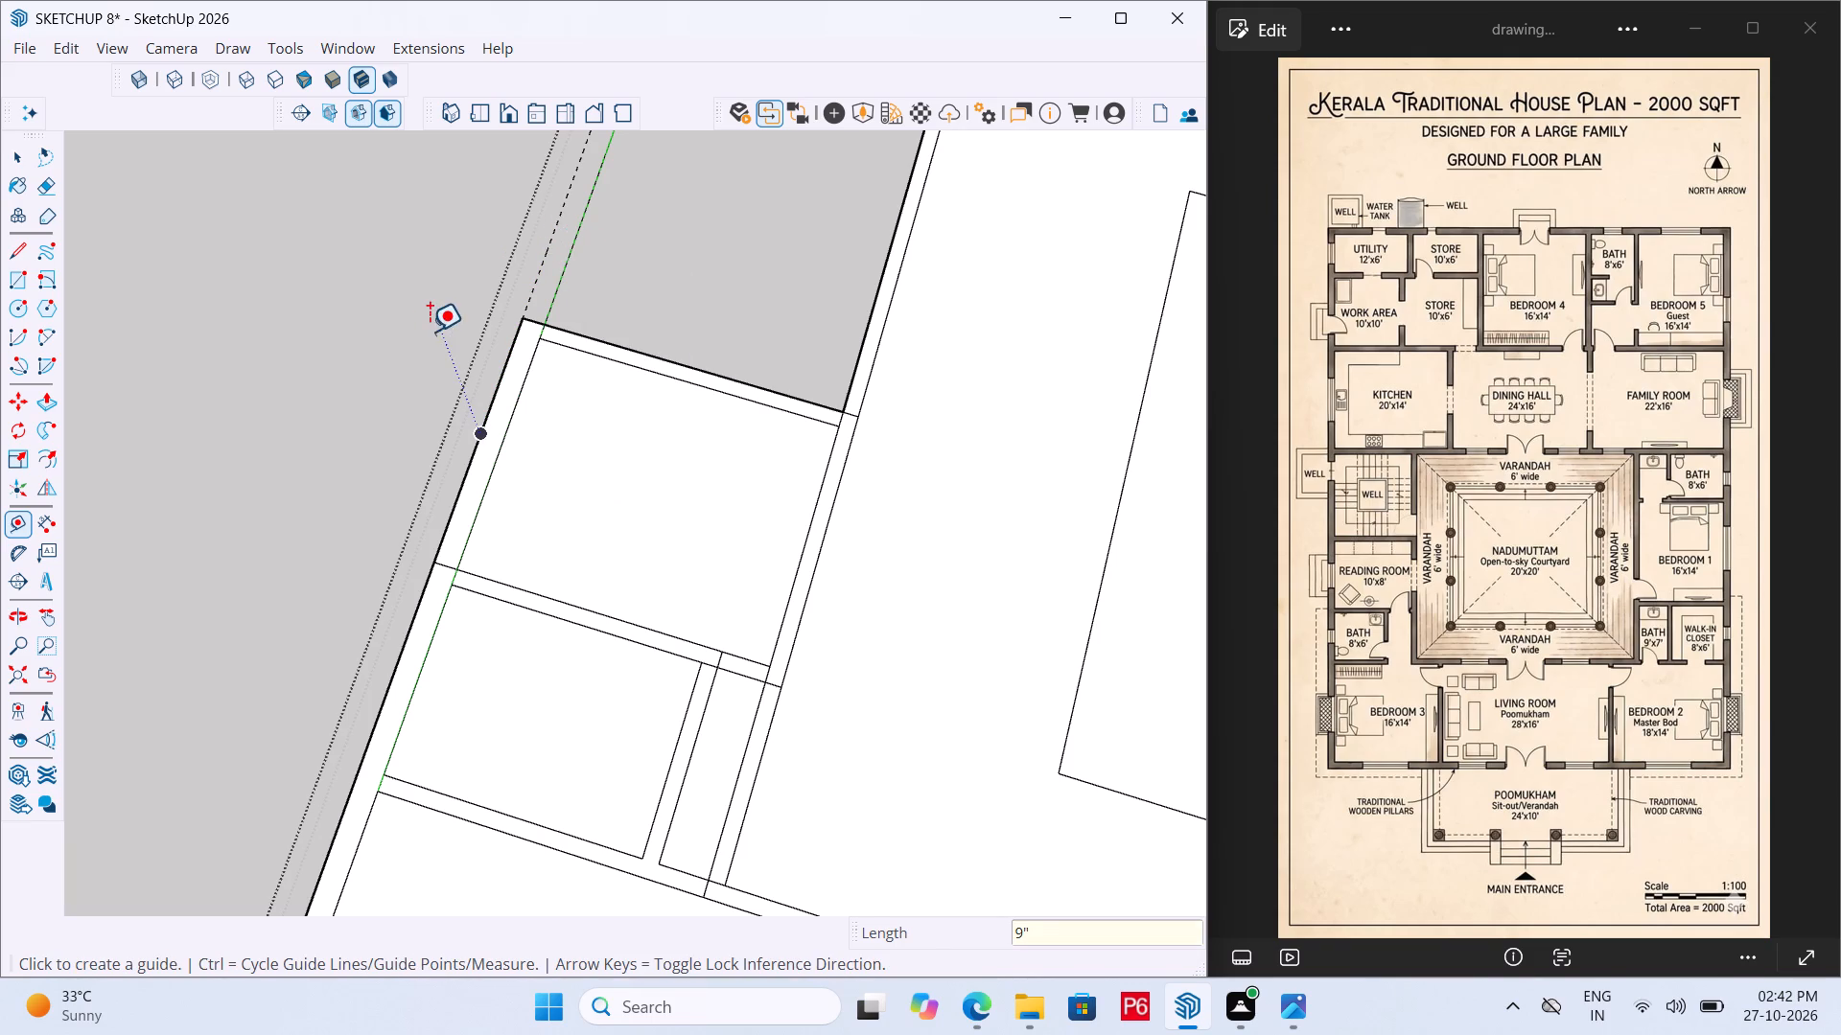
Place a guide 7' behind the outer face of bedroom 2's back wall to set the adjoining bath's depth.
scroll(430, 364, down, 5)
scroll(425, 448, down, 1)
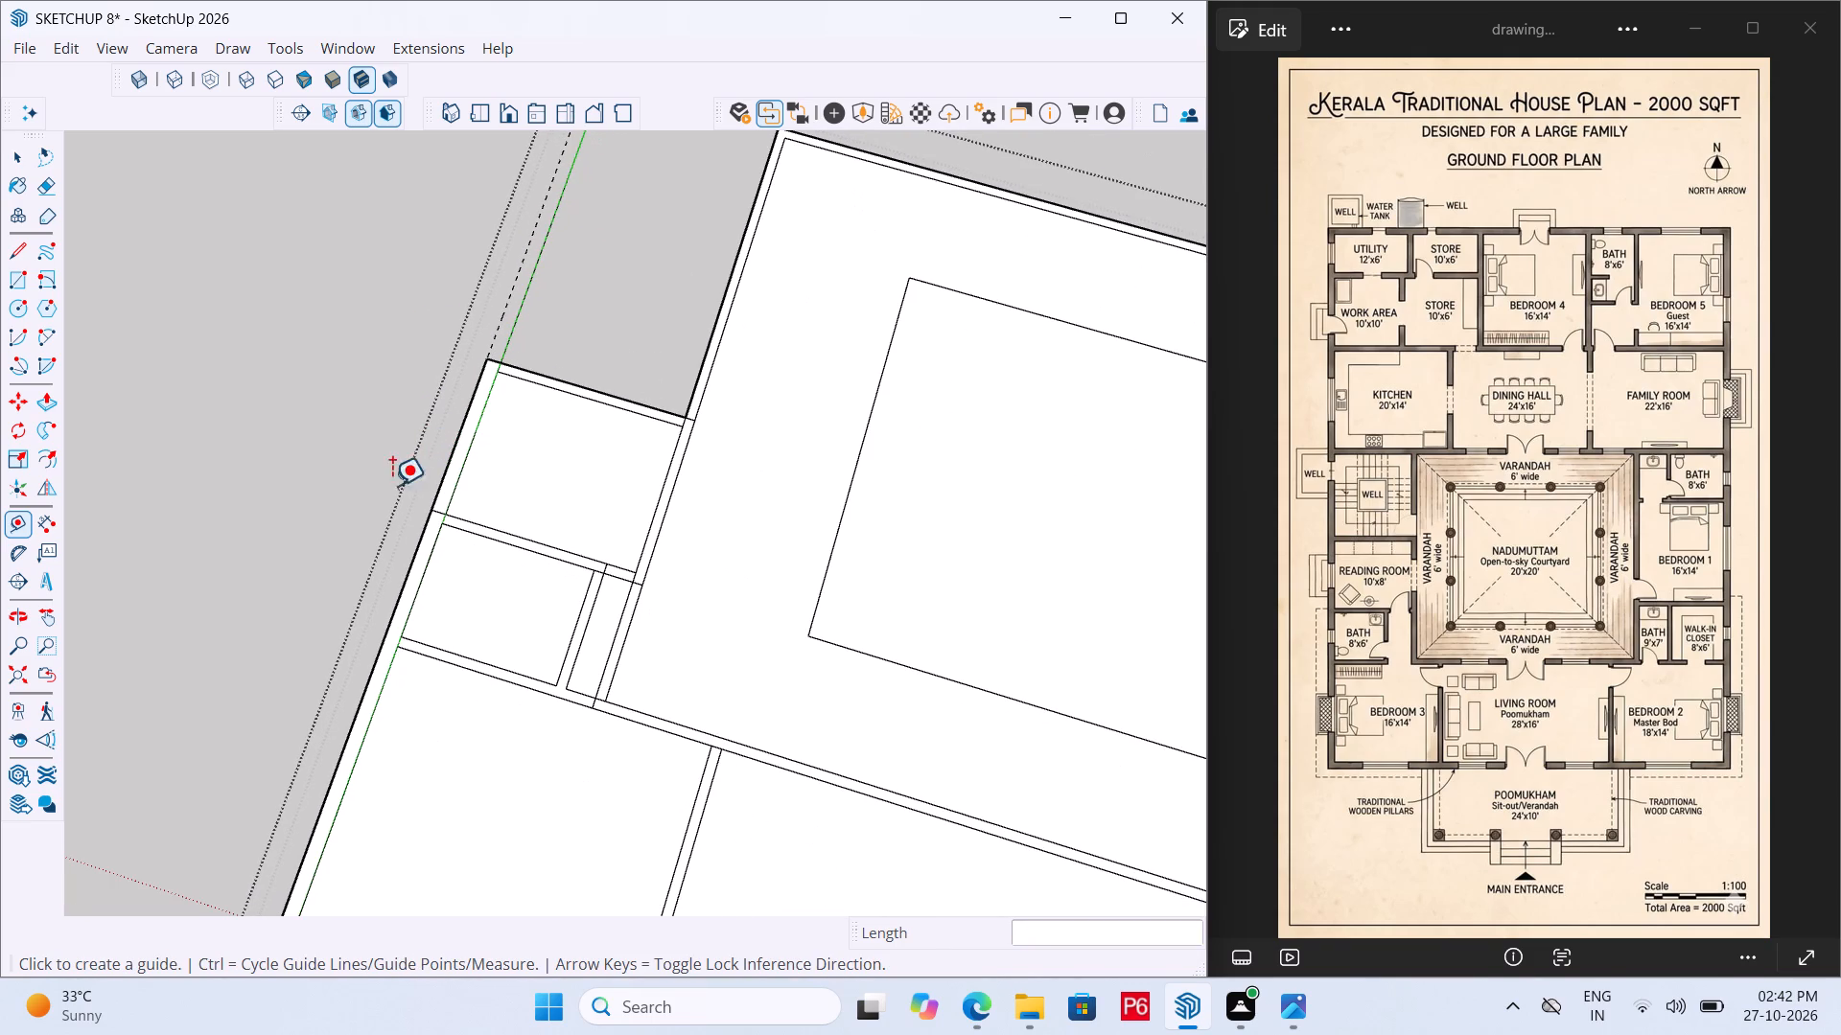
scroll(336, 456, down, 4)
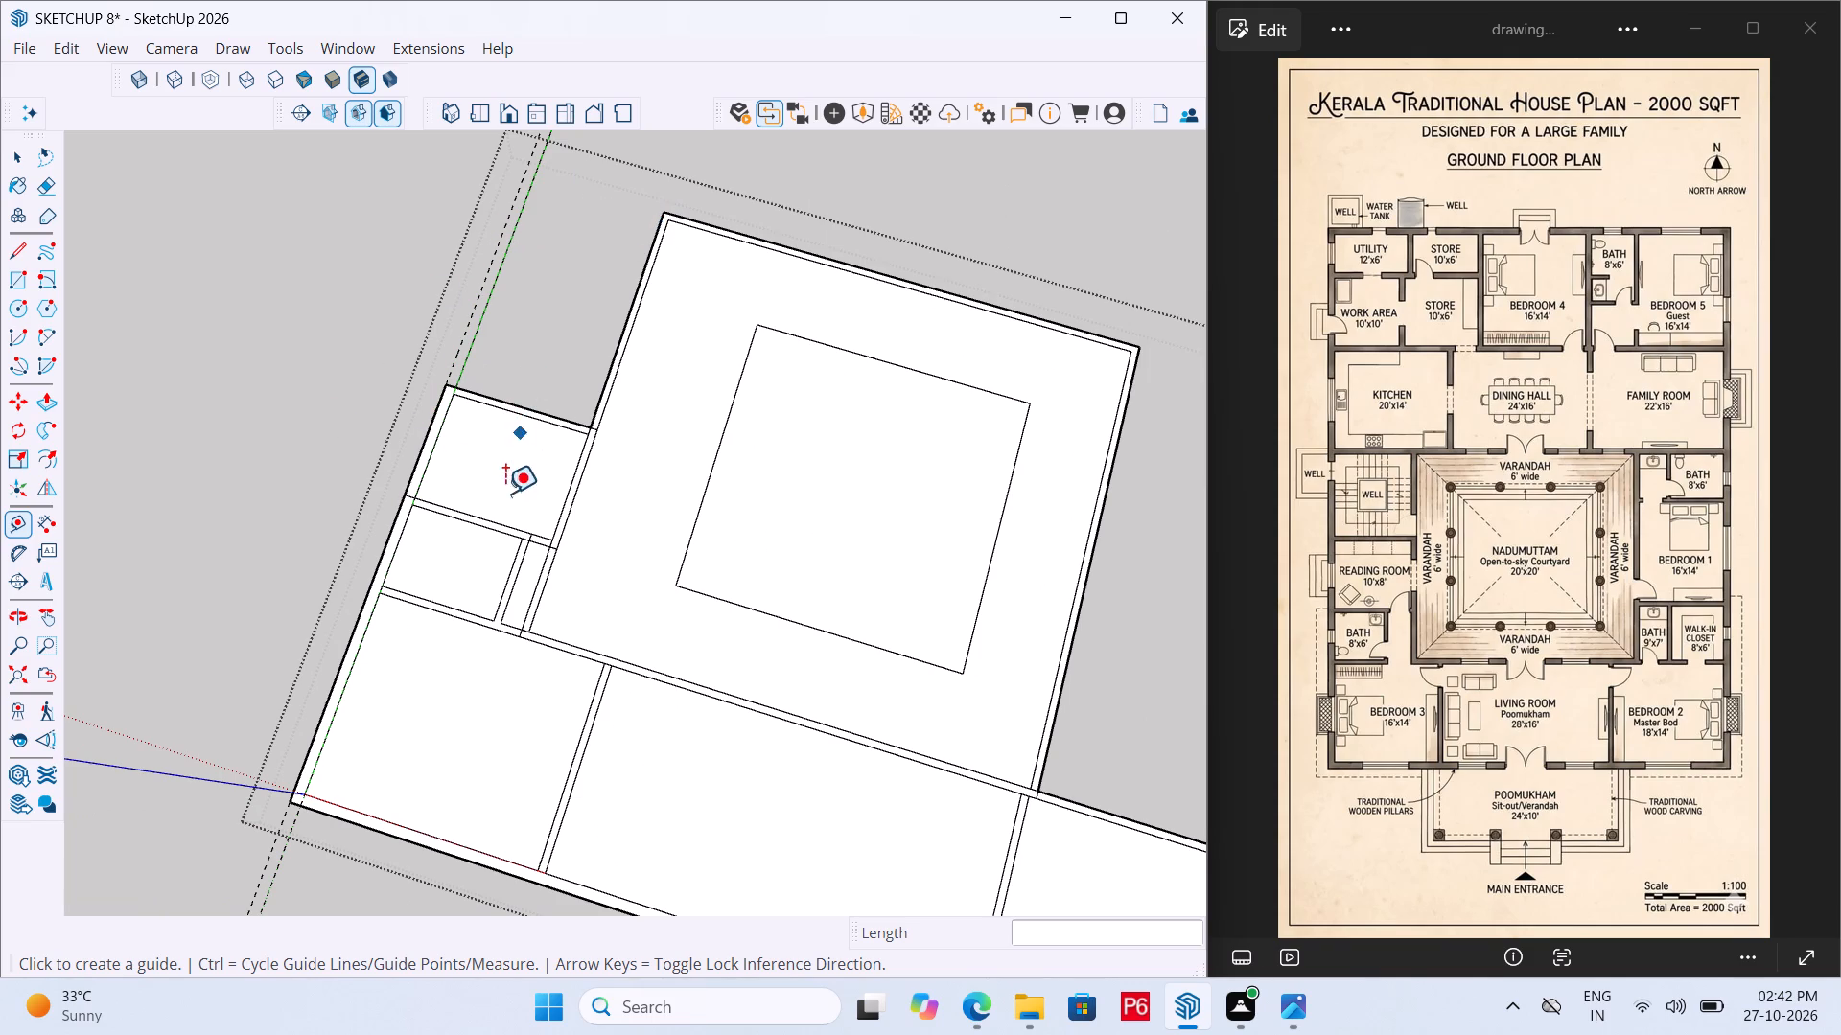
scroll(423, 389, down, 6)
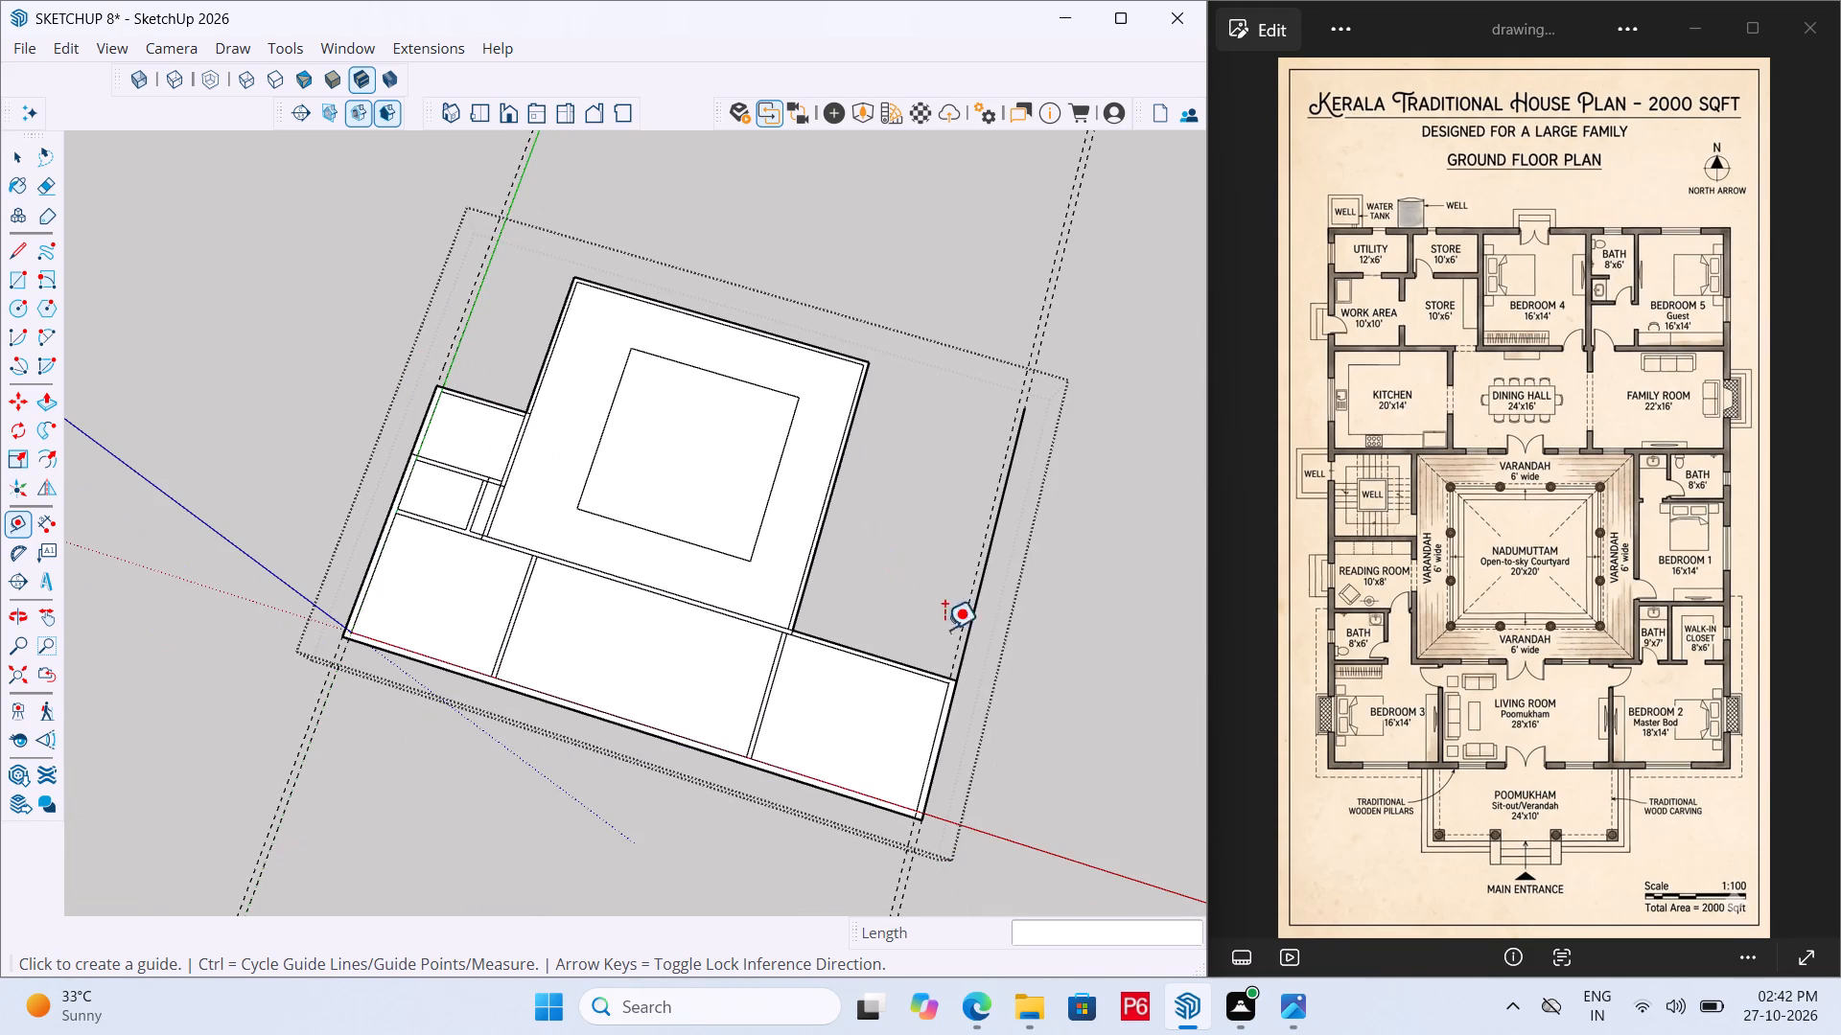
scroll(1016, 668, up, 2)
scroll(870, 659, up, 5)
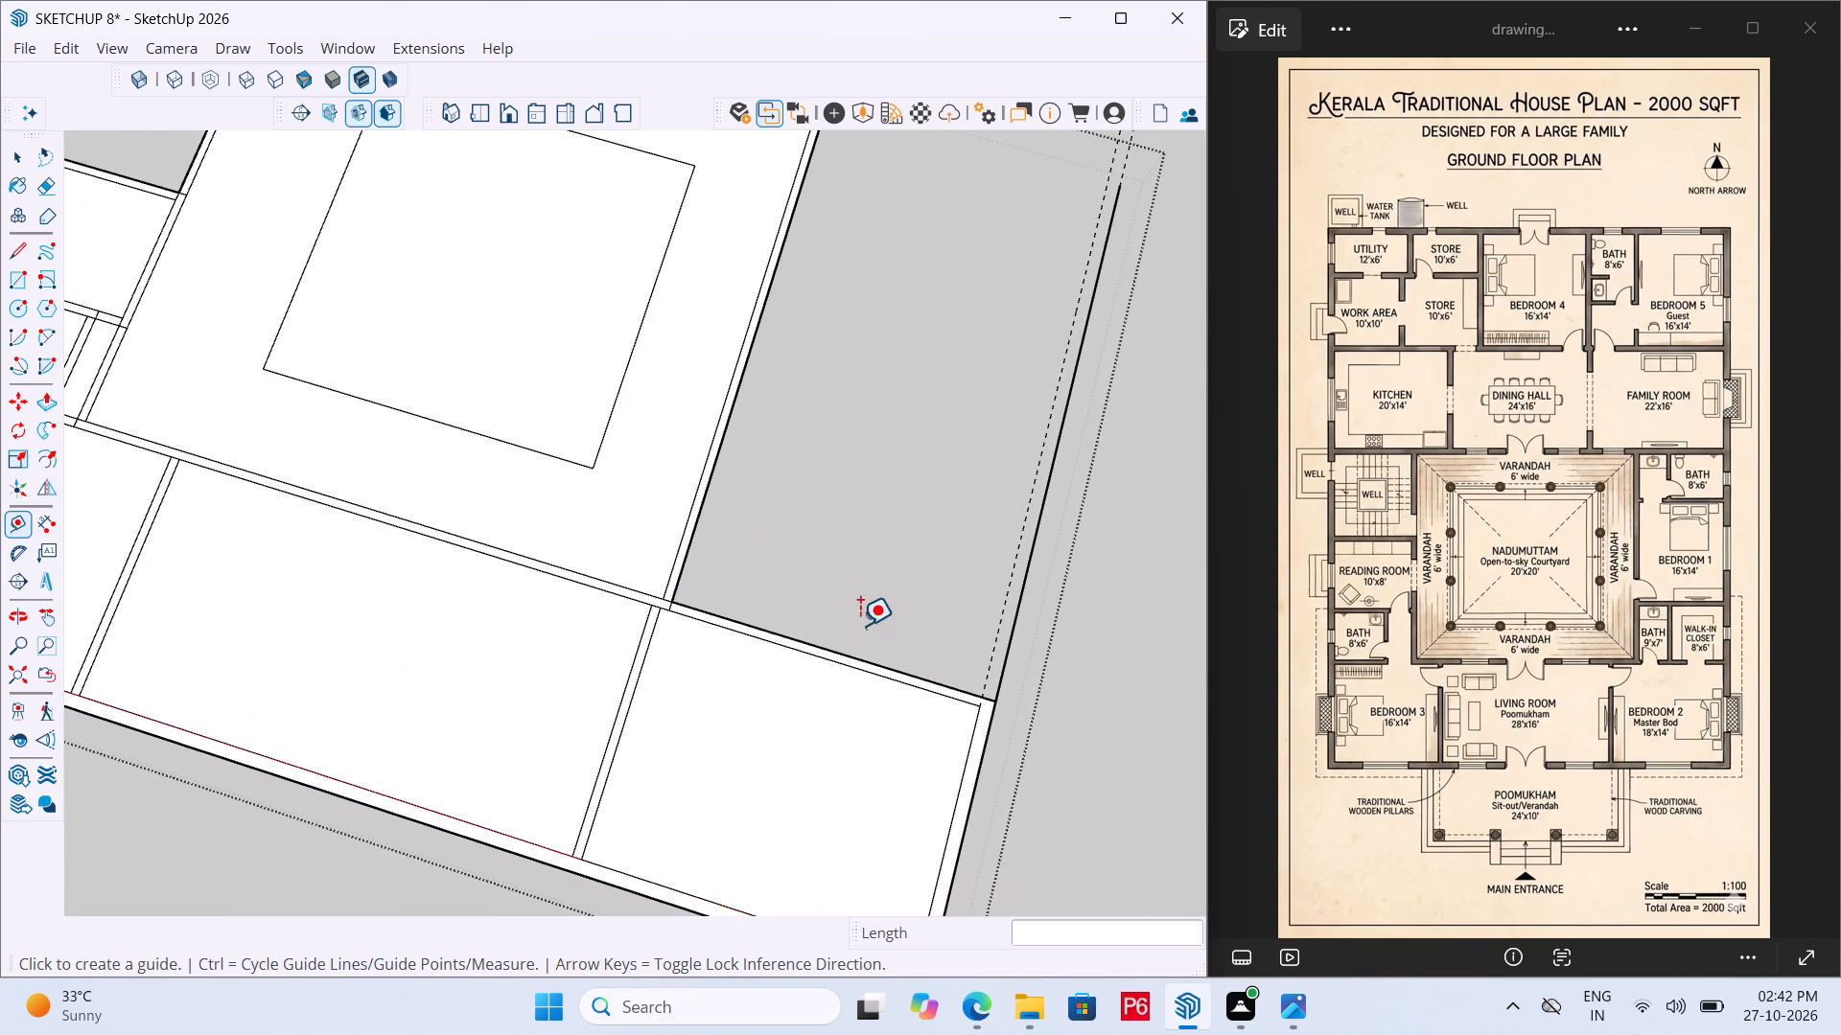
scroll(542, 678, down, 5)
scroll(685, 661, up, 7)
click(680, 658)
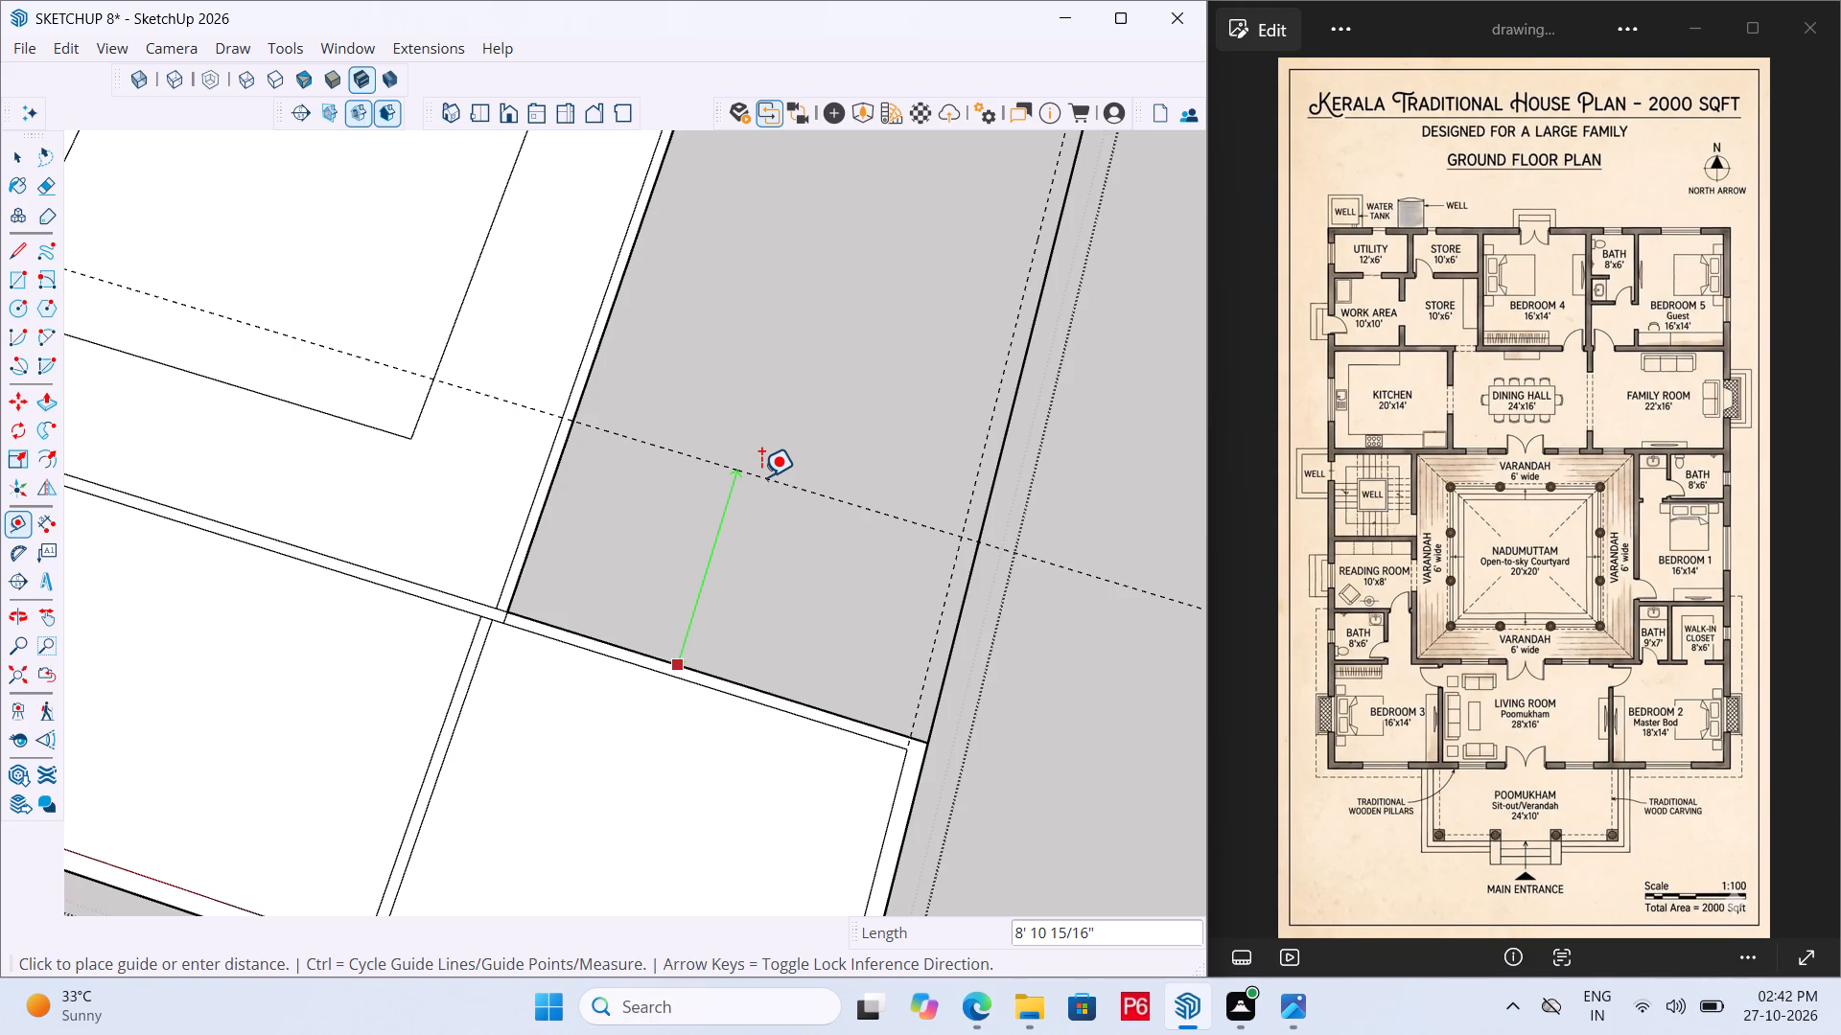
text(7')
key(Return)
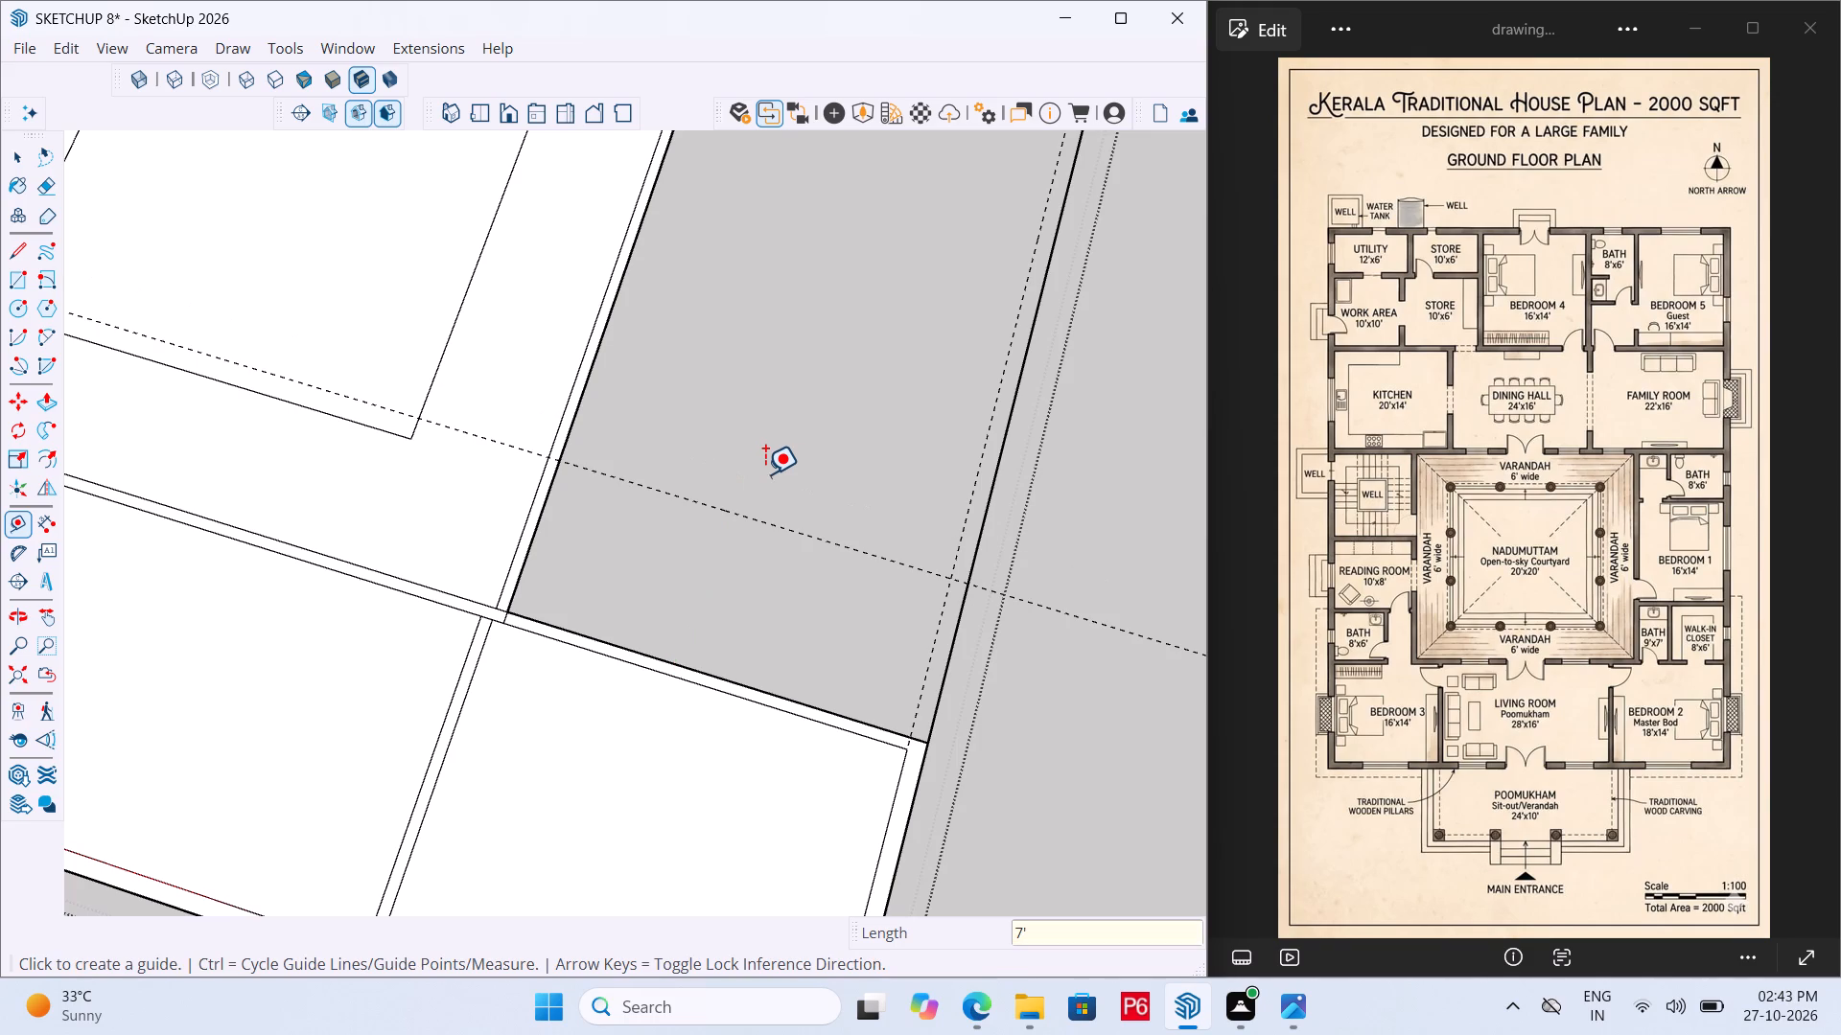
Place a parallel guide 6" beyond the bath depth guide behind bedroom 2 for the wall thickness.
click(749, 519)
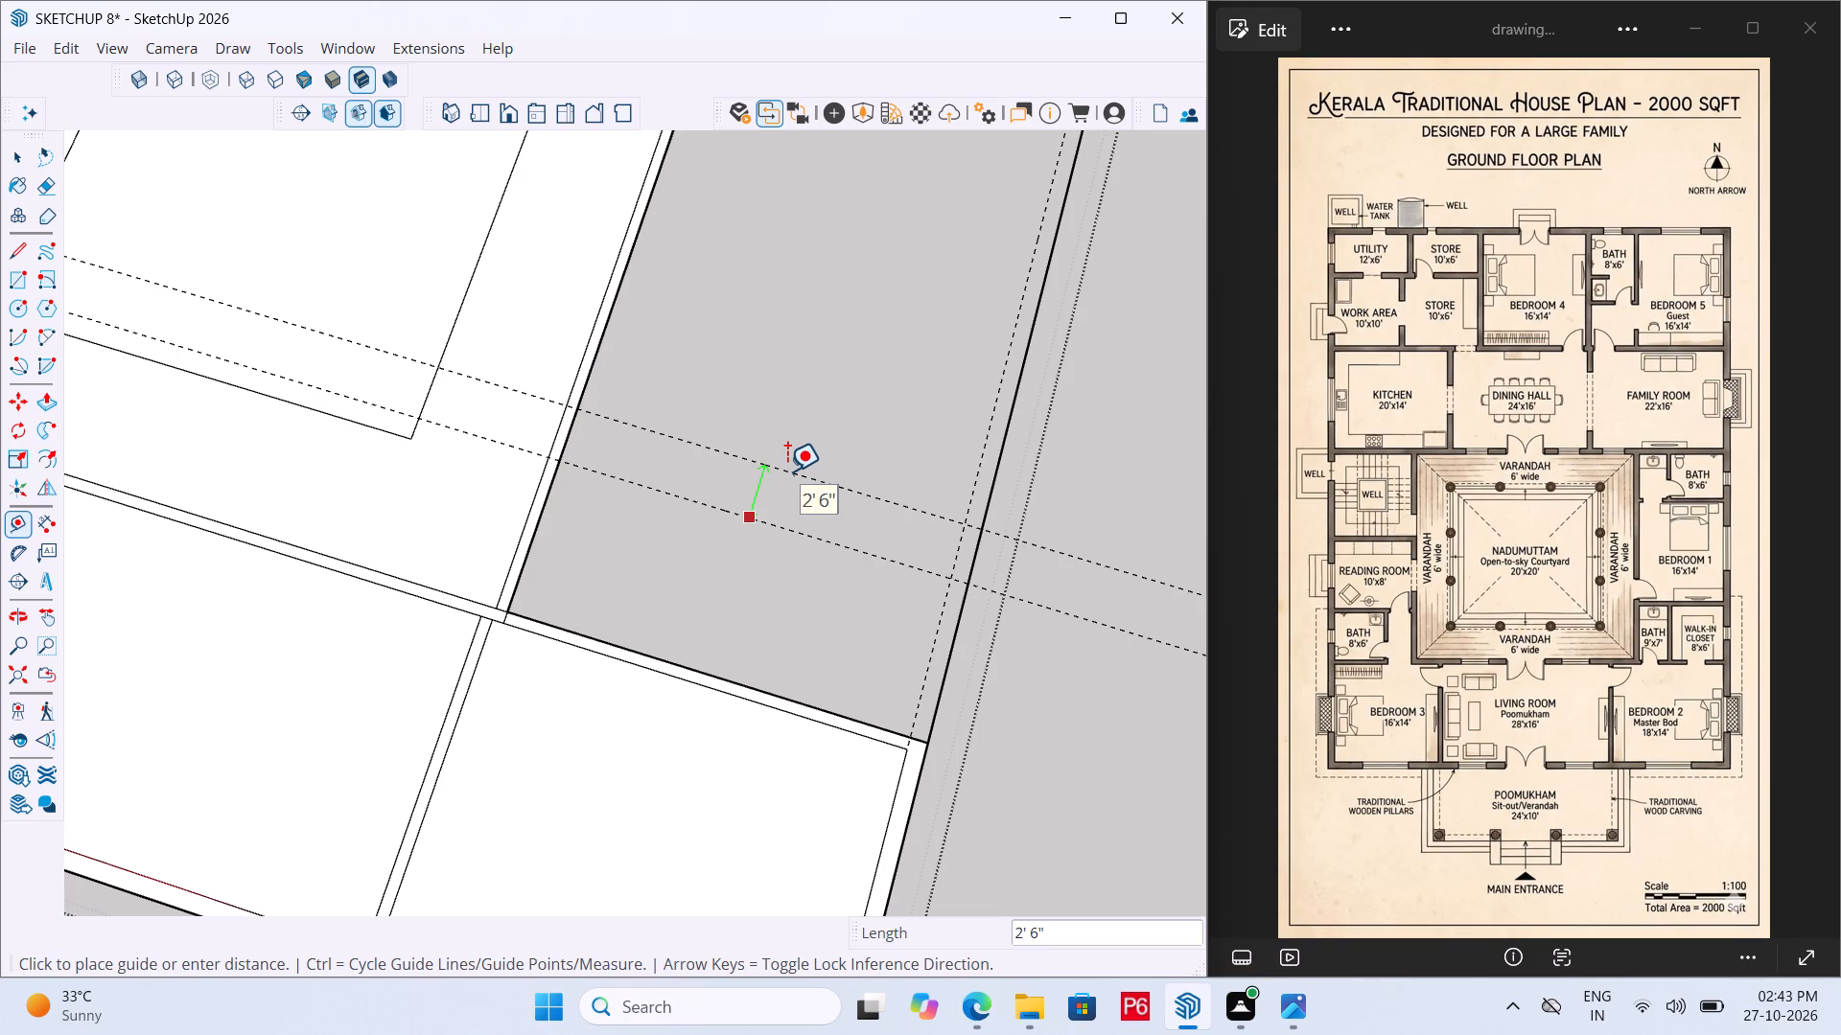
text(6")
key(space)
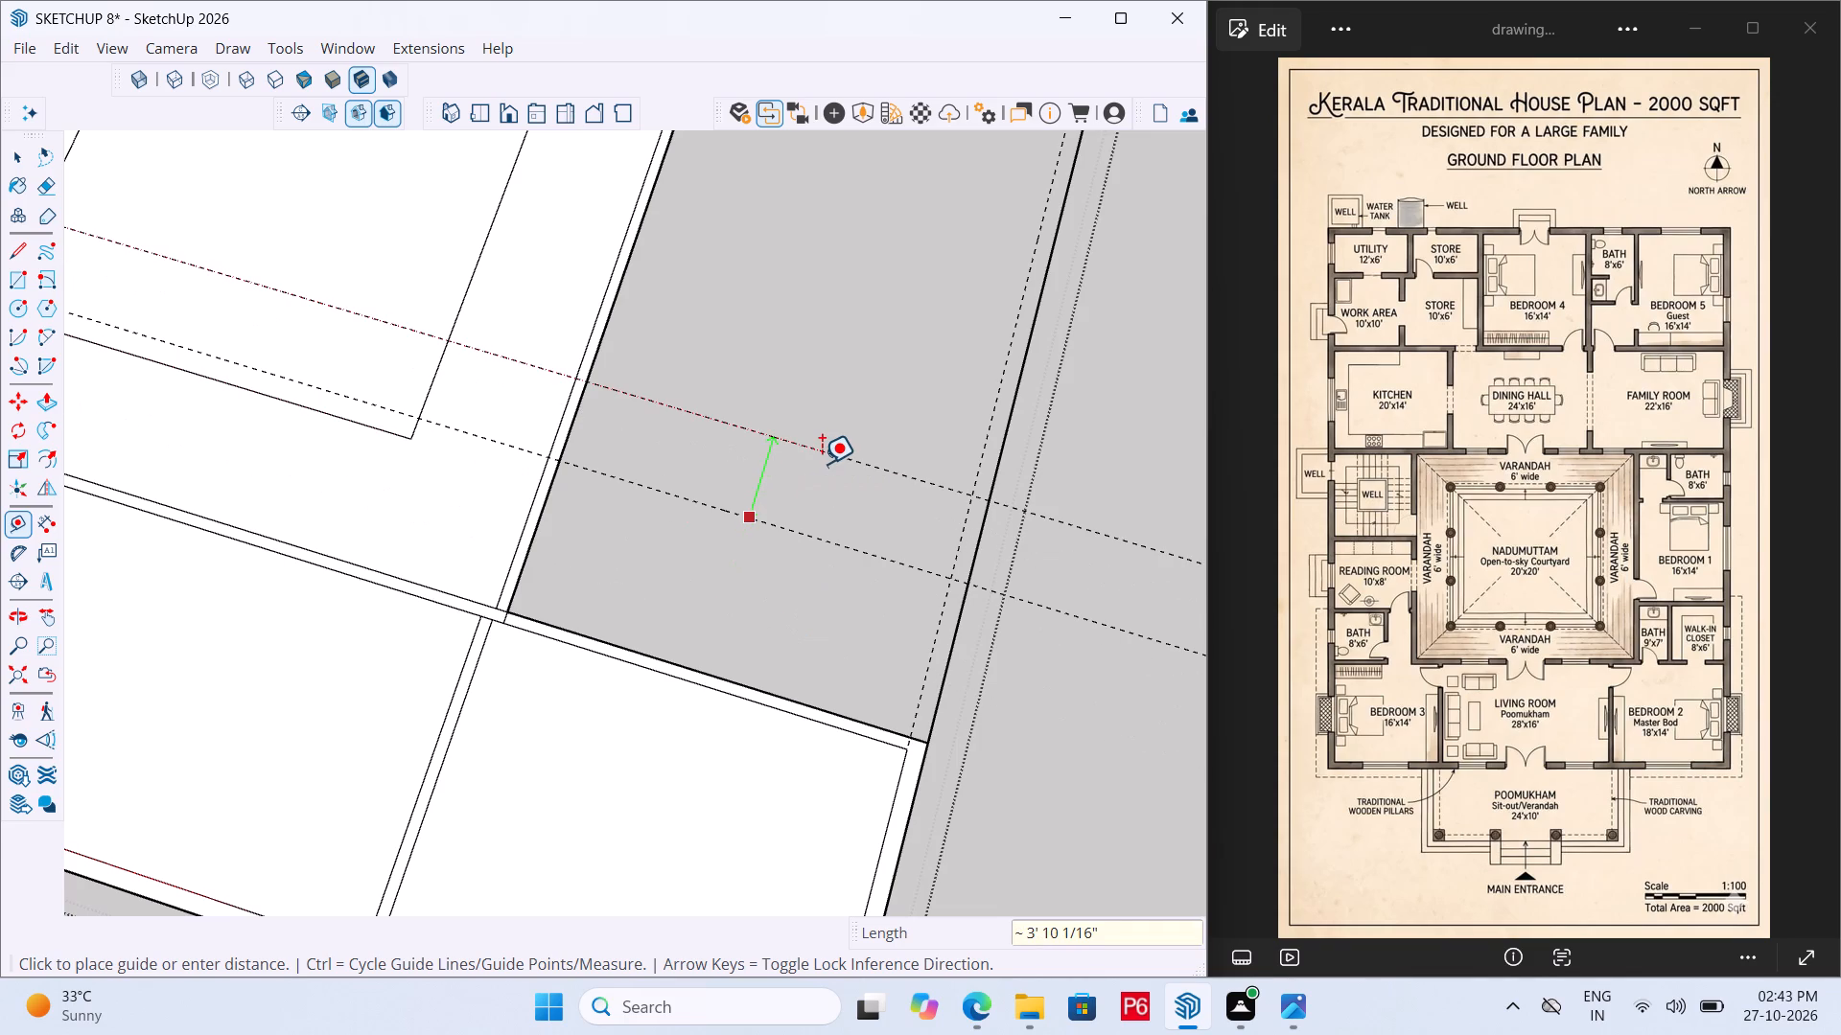
key(6)
key(shift+quotedbl)
key(Return)
key(Return)
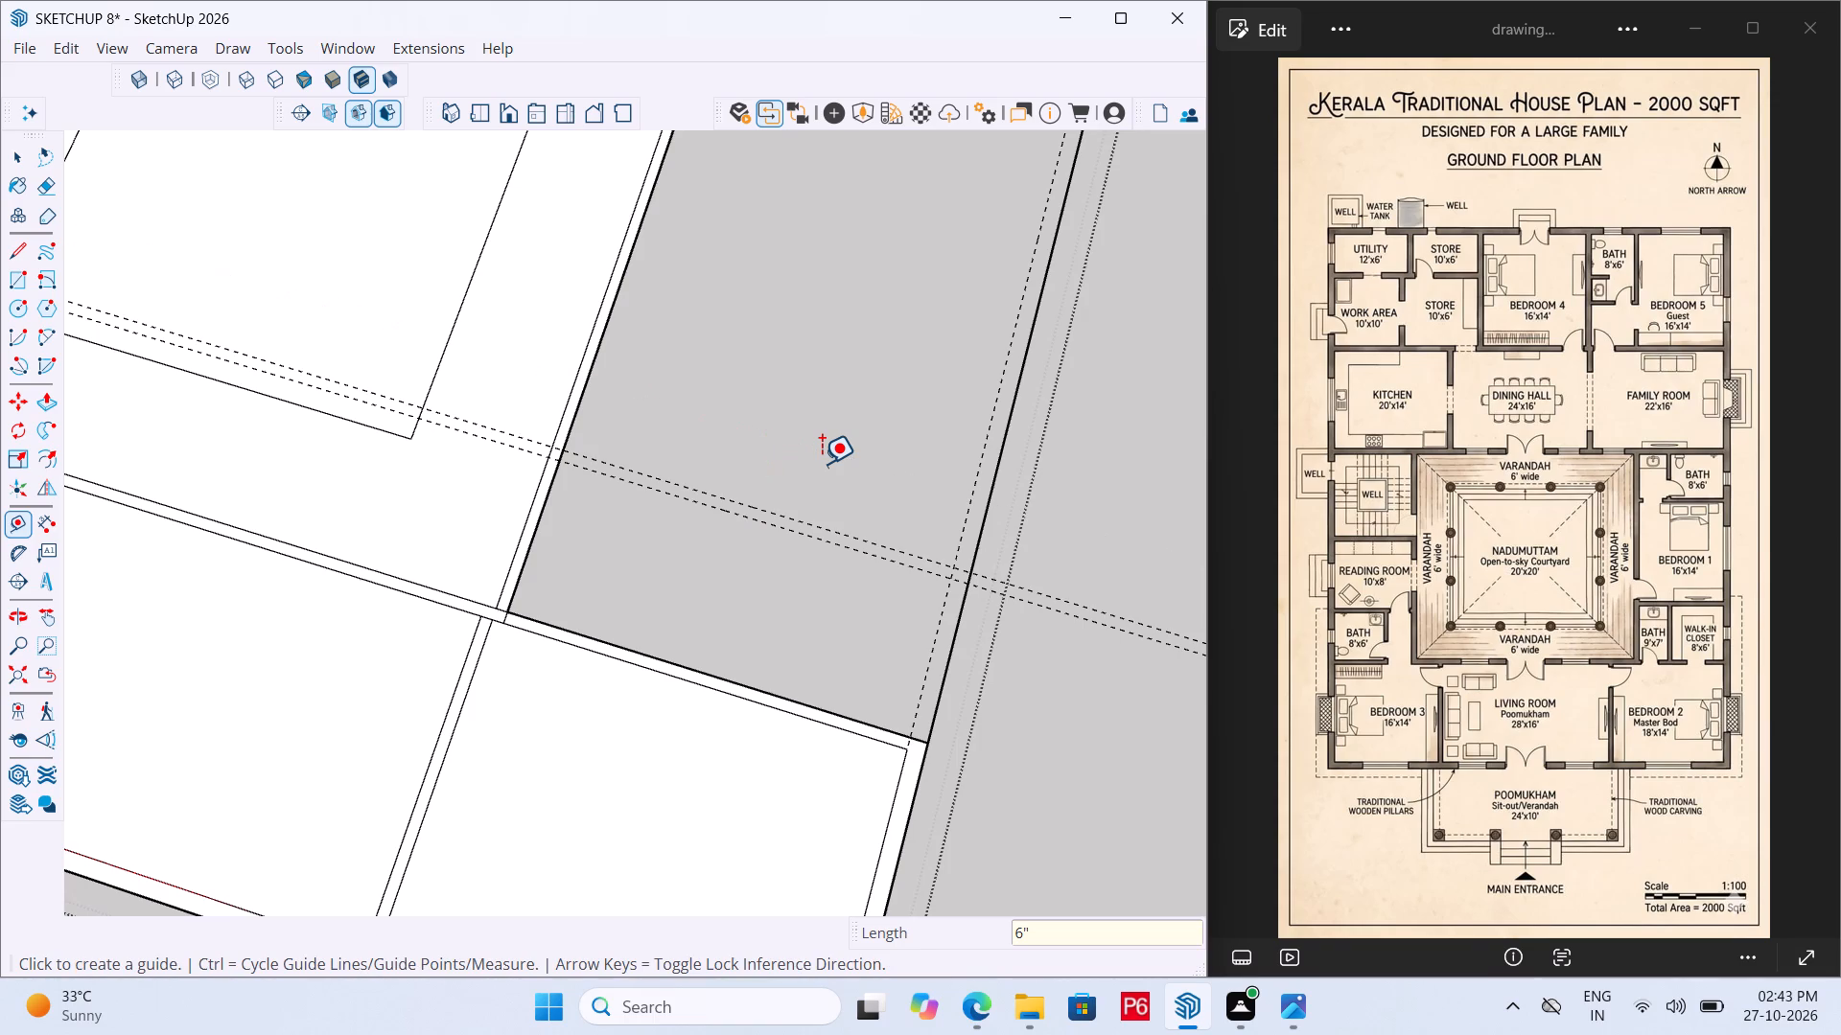
scroll(756, 696, down, 5)
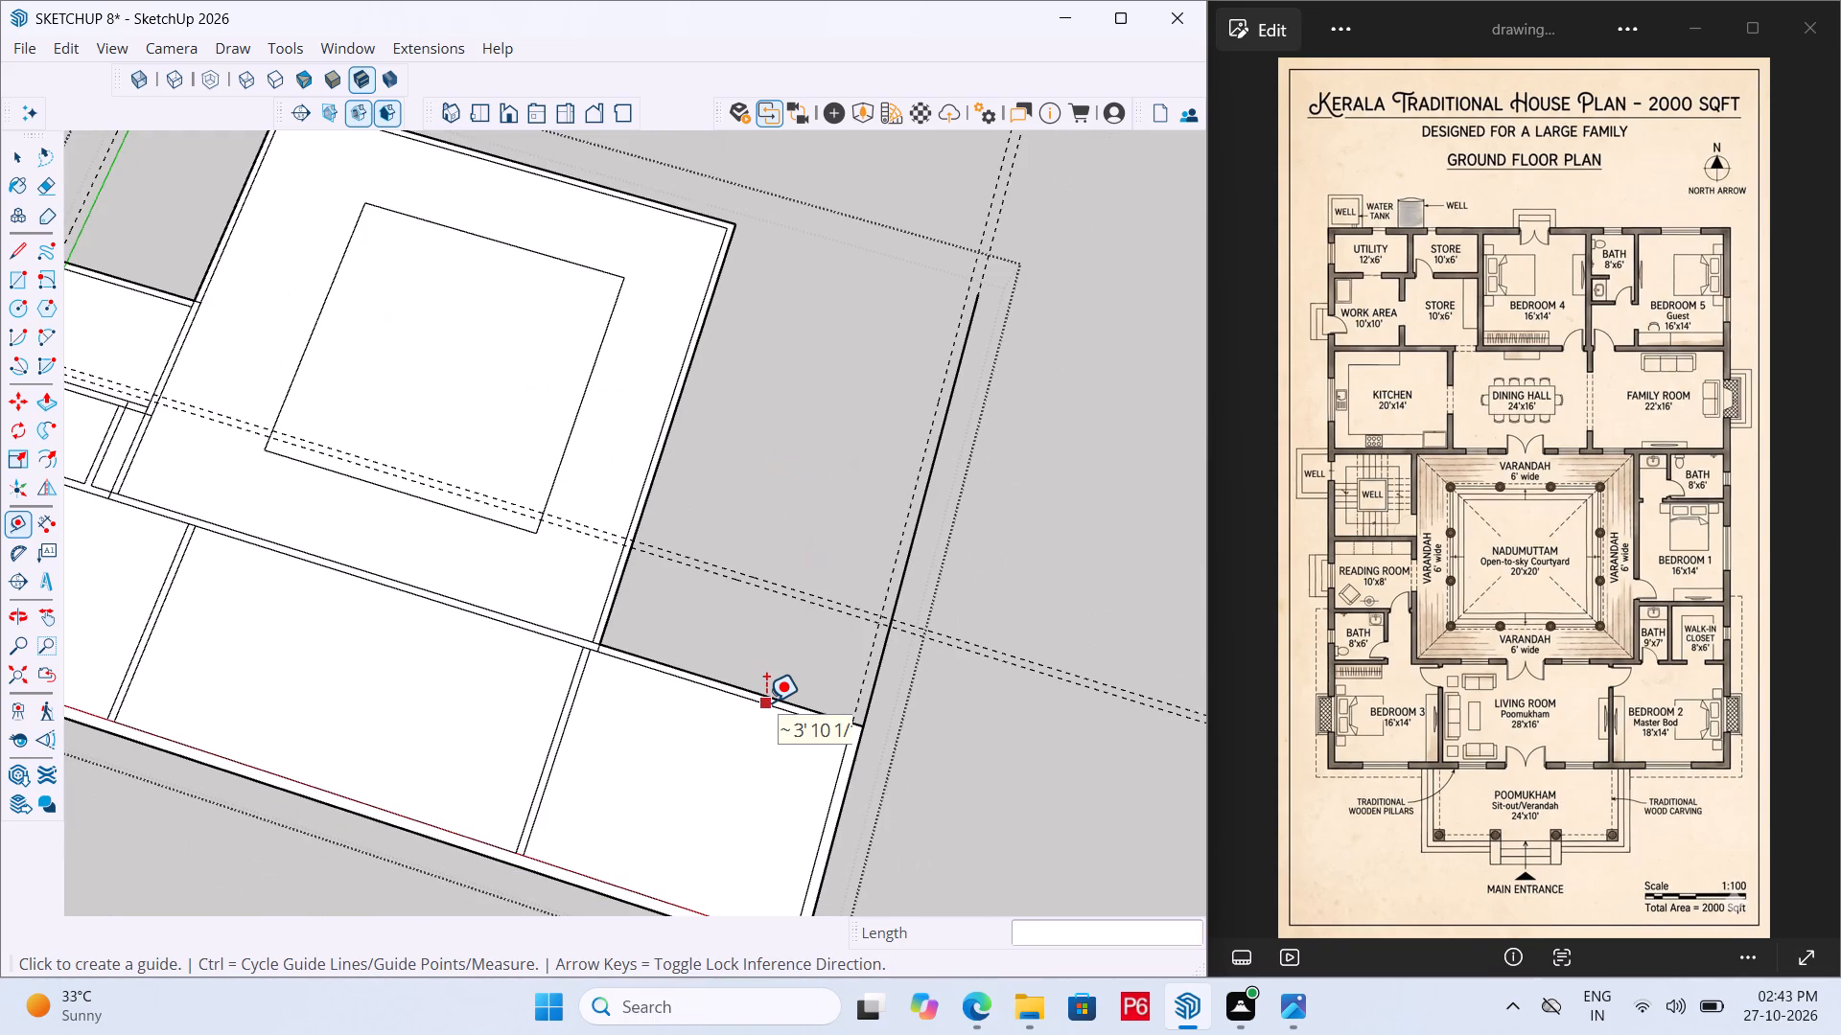
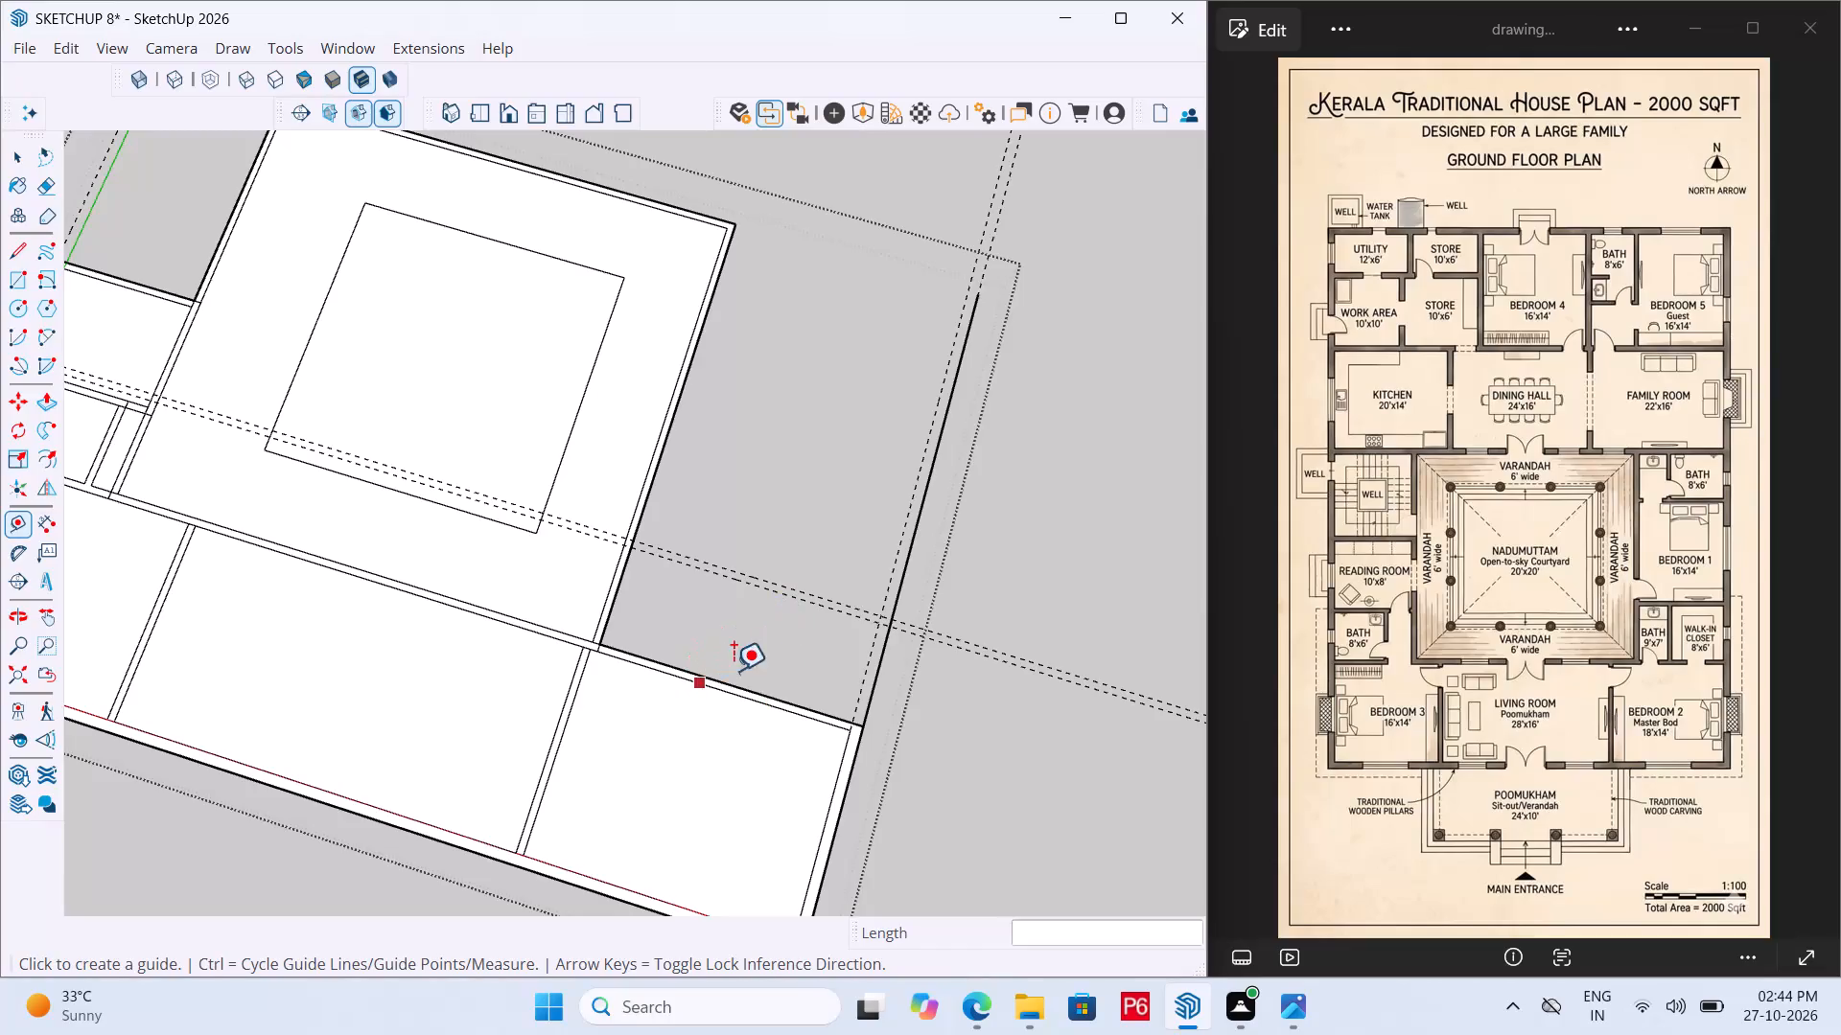
Place a guide 8' inward from the outer wall's inner-face guide behind bedroom 2, and another 6" further in for the partition.
scroll(800, 715, up, 9)
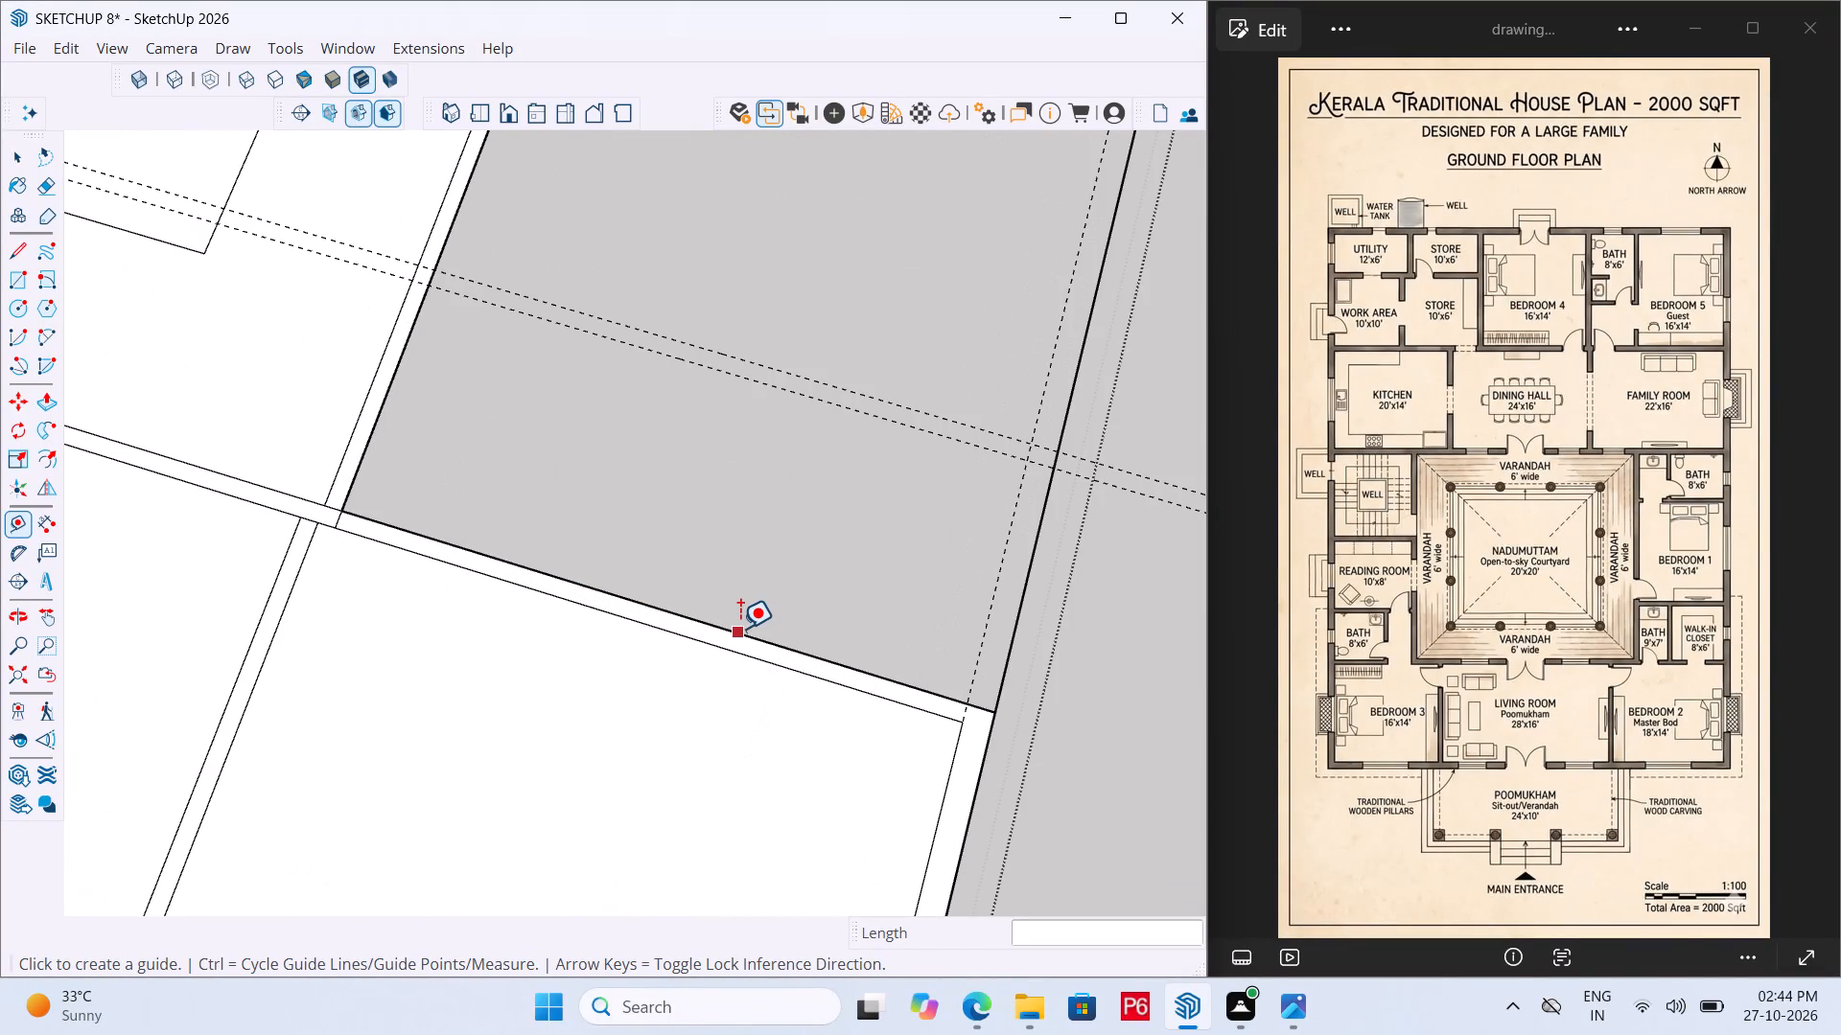
click(740, 629)
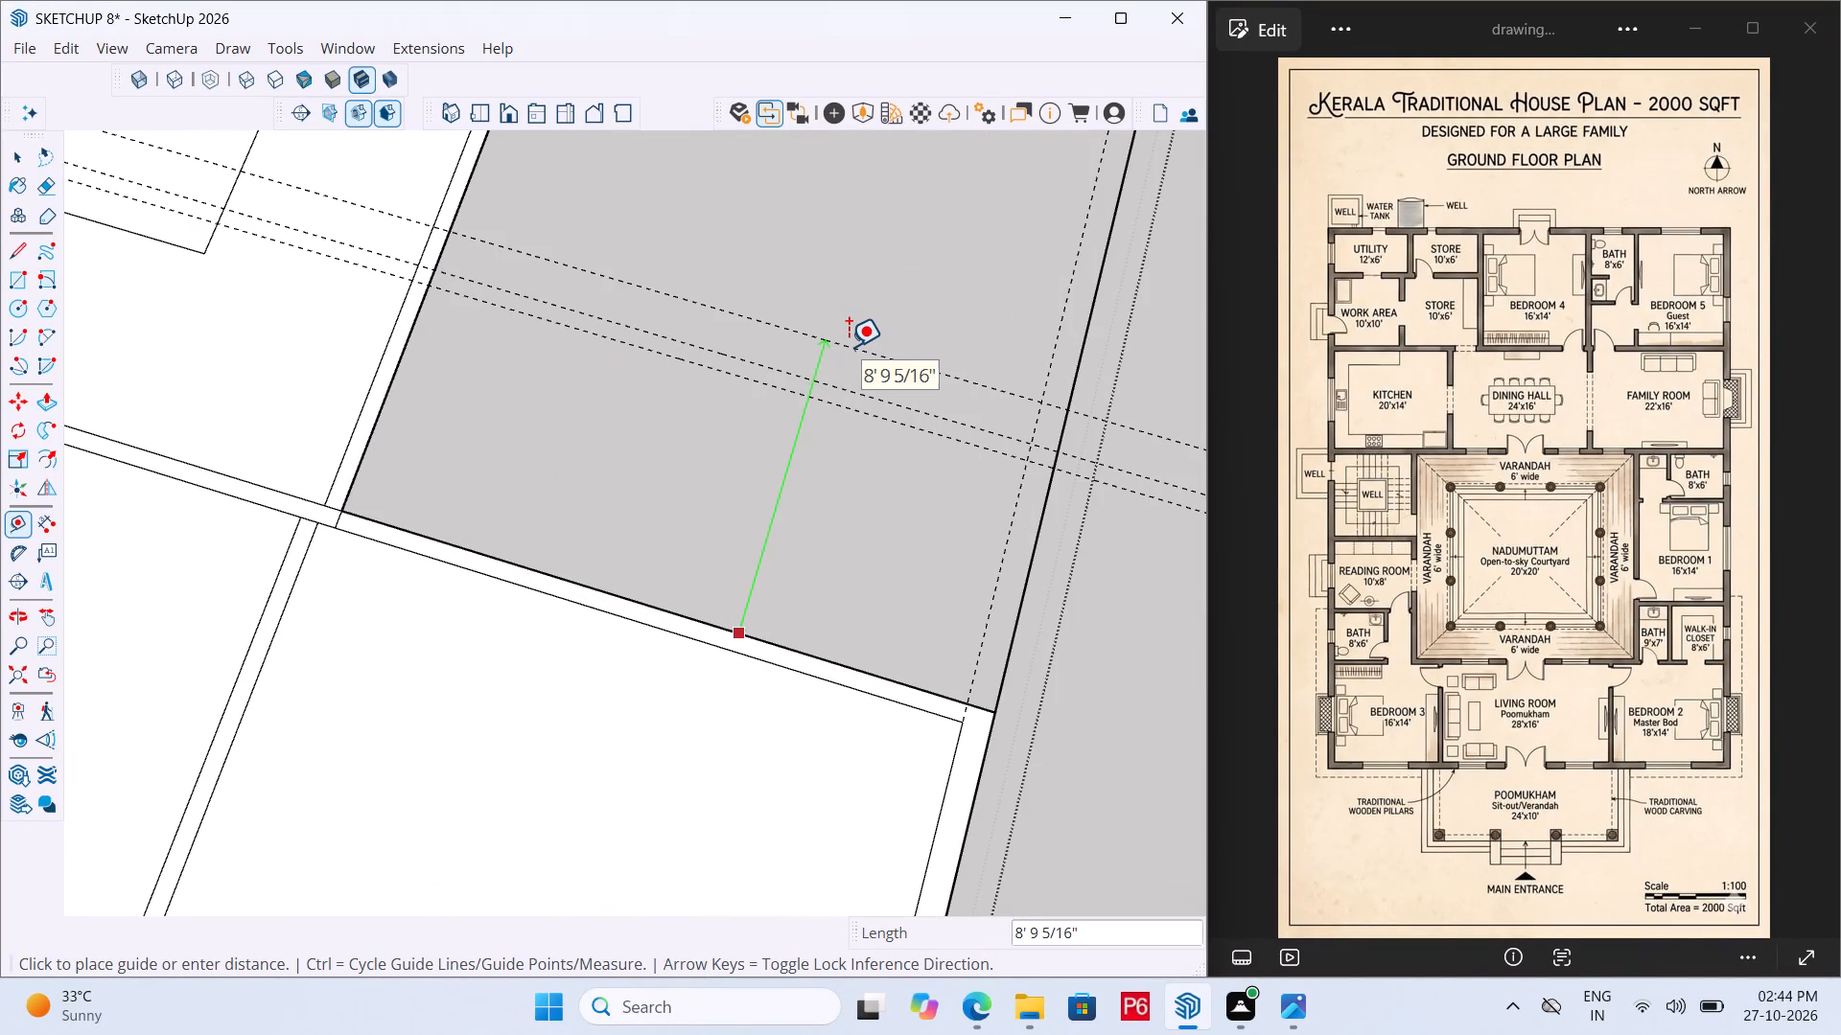
key(Escape)
click(998, 571)
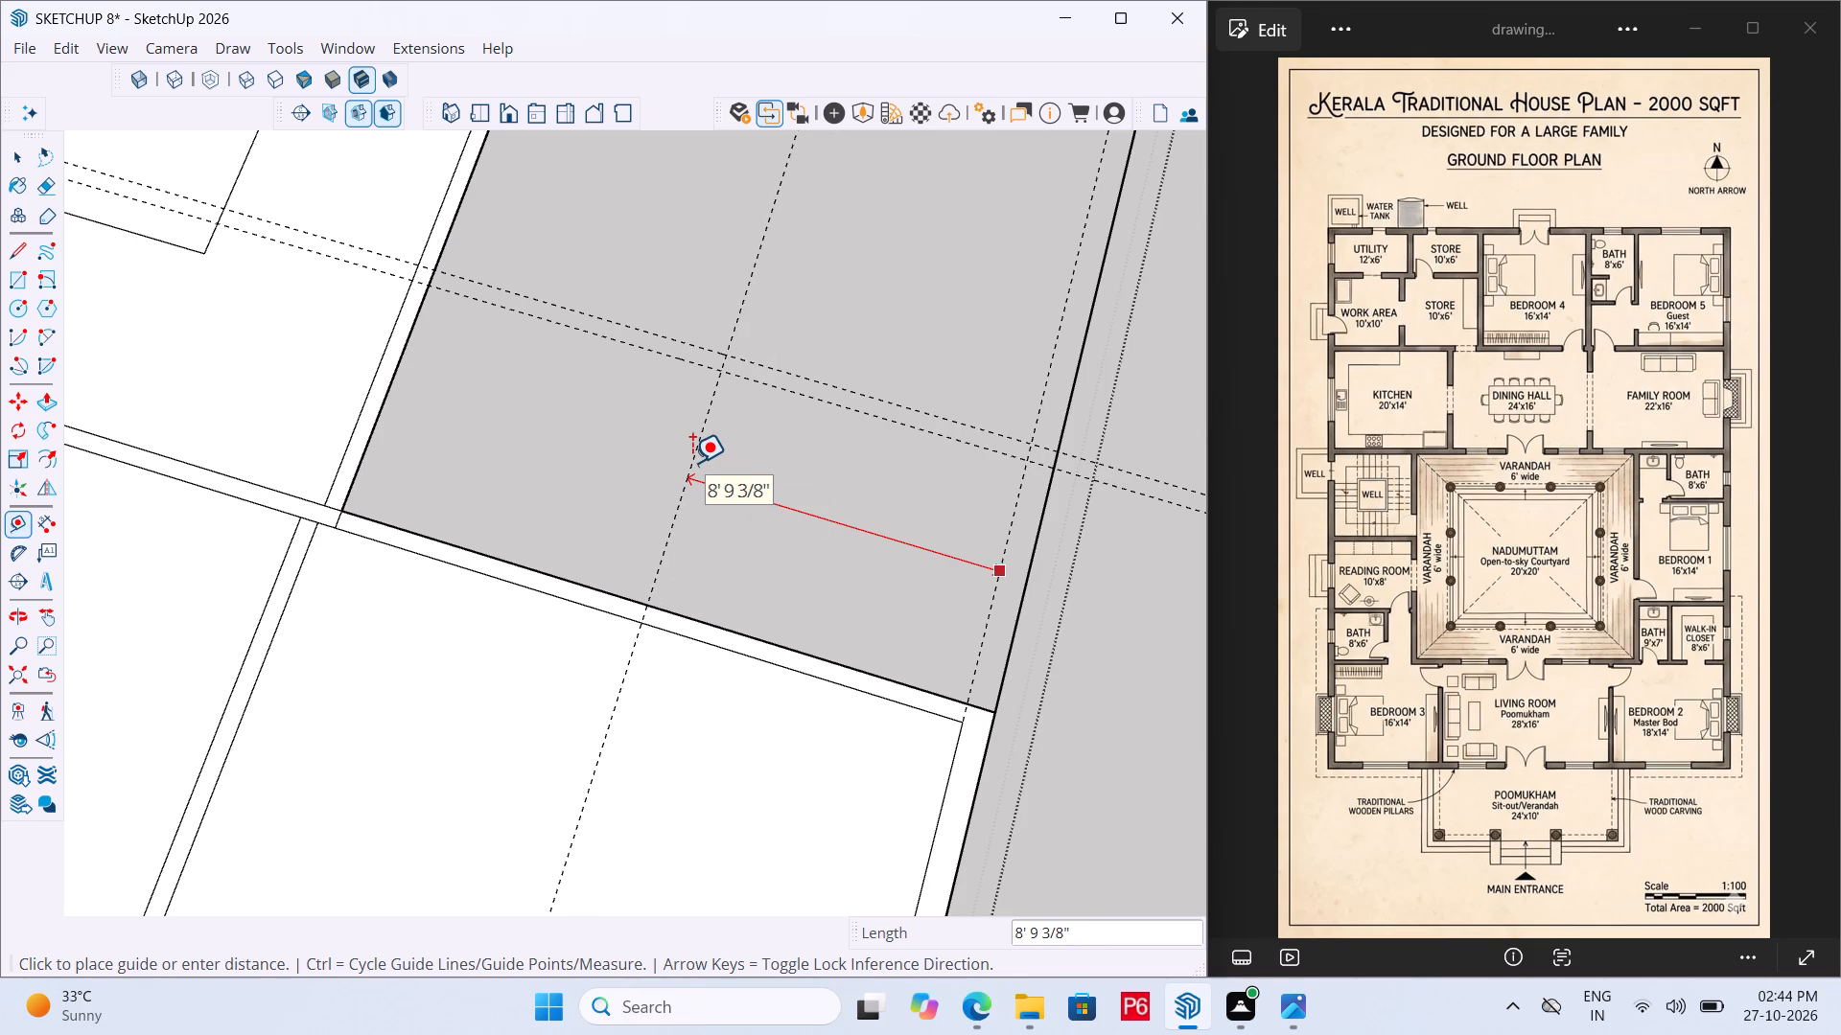
text(8')
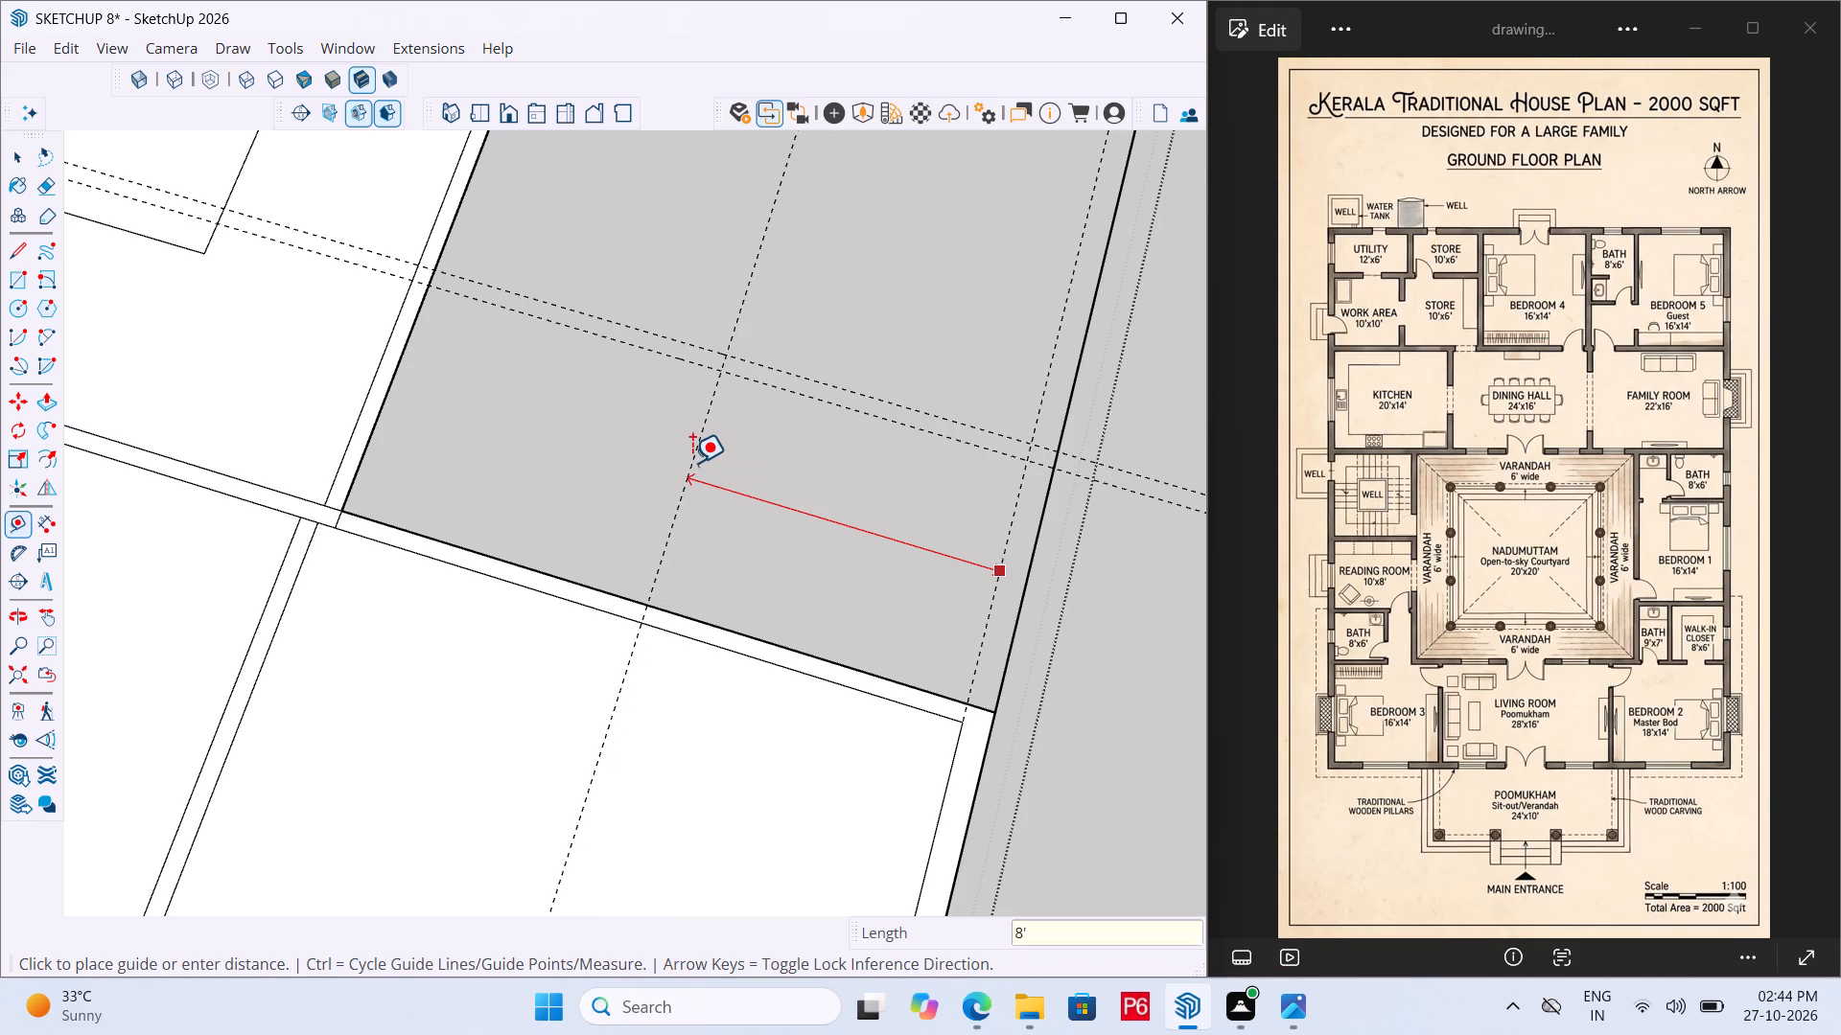
key(Return)
click(726, 450)
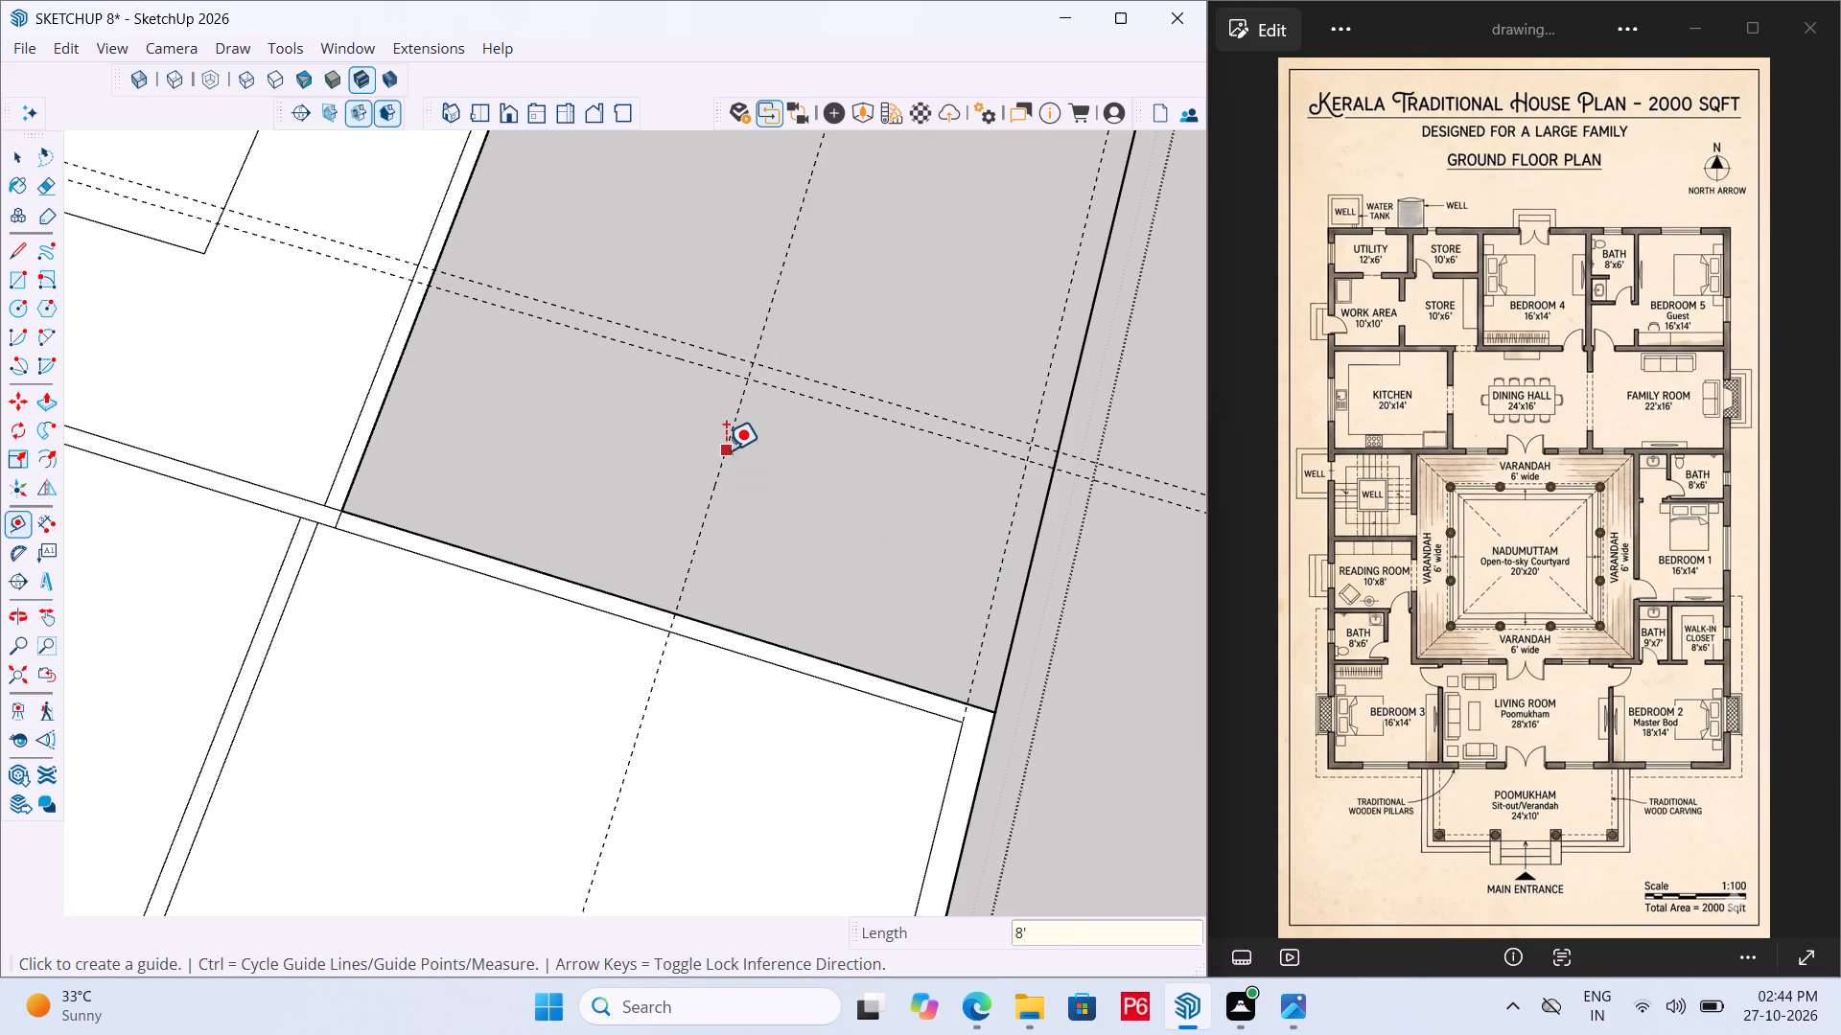
text(6")
key(Return)
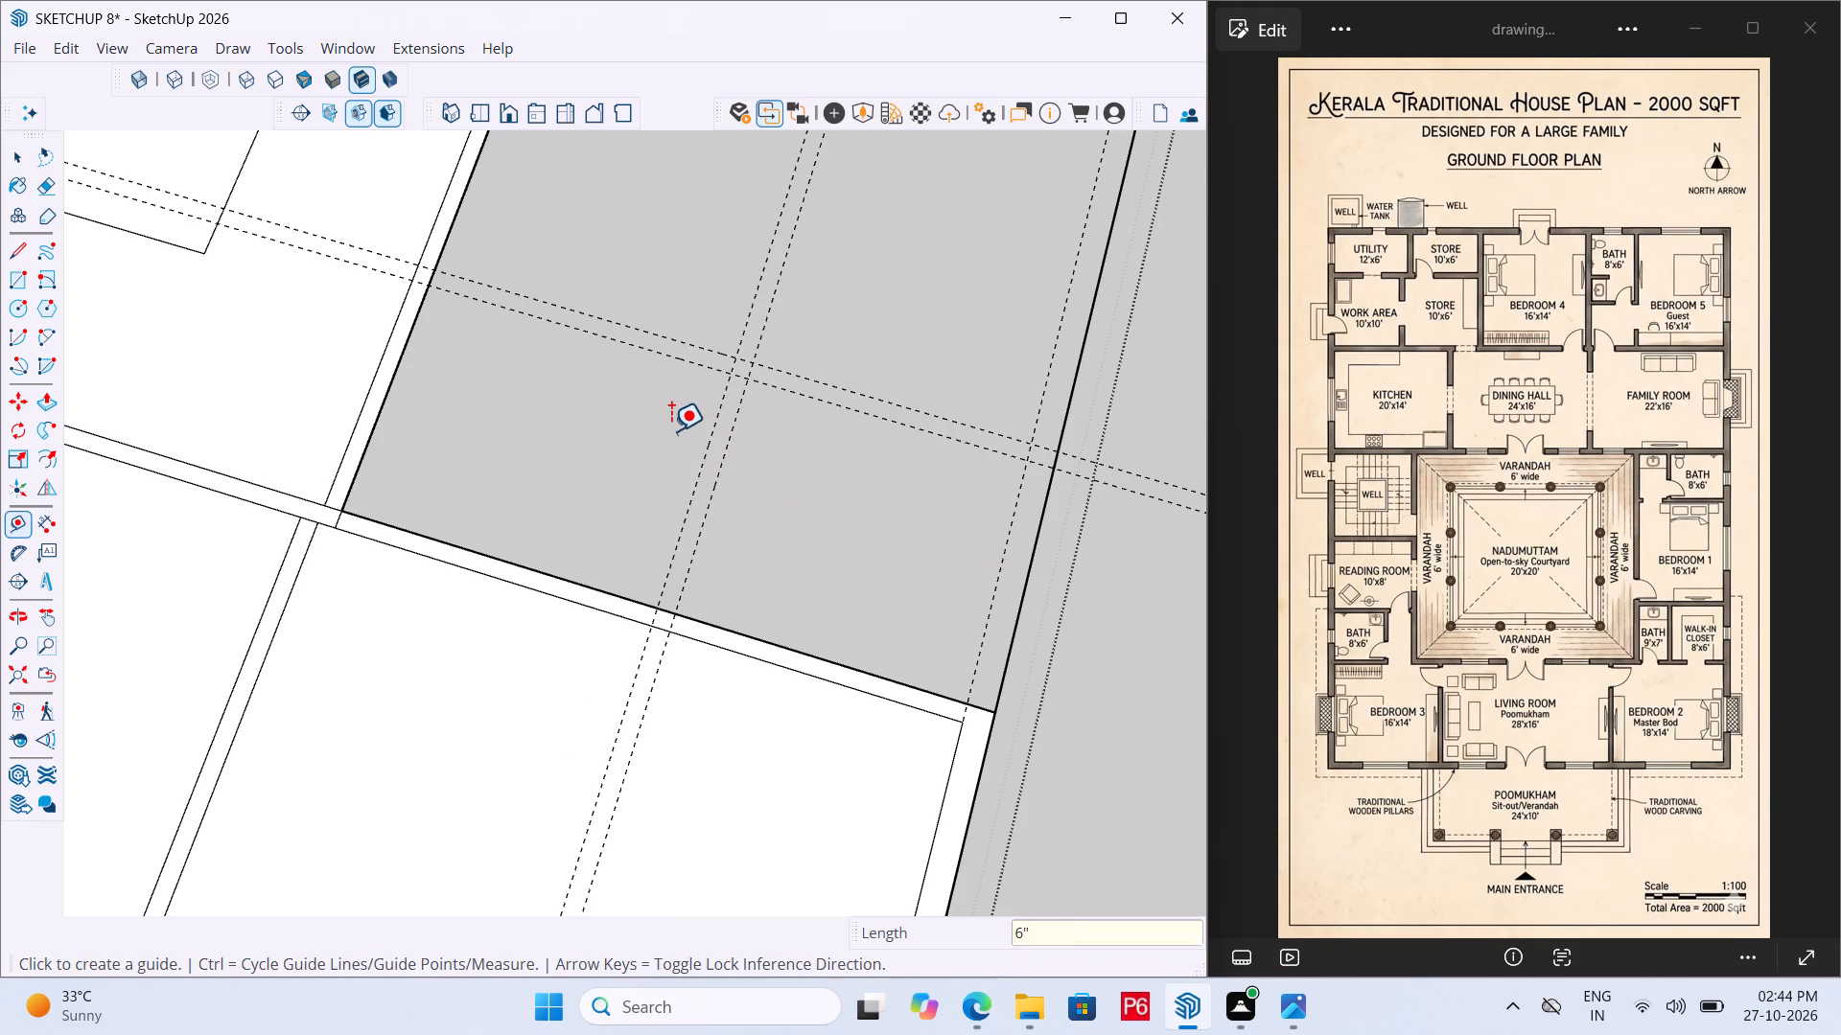
Draw the bath behind bedroom 2 as an 8' by 10' outer rectangle with a 7' by 9' rectangle inside it.
scroll(772, 601, down, 4)
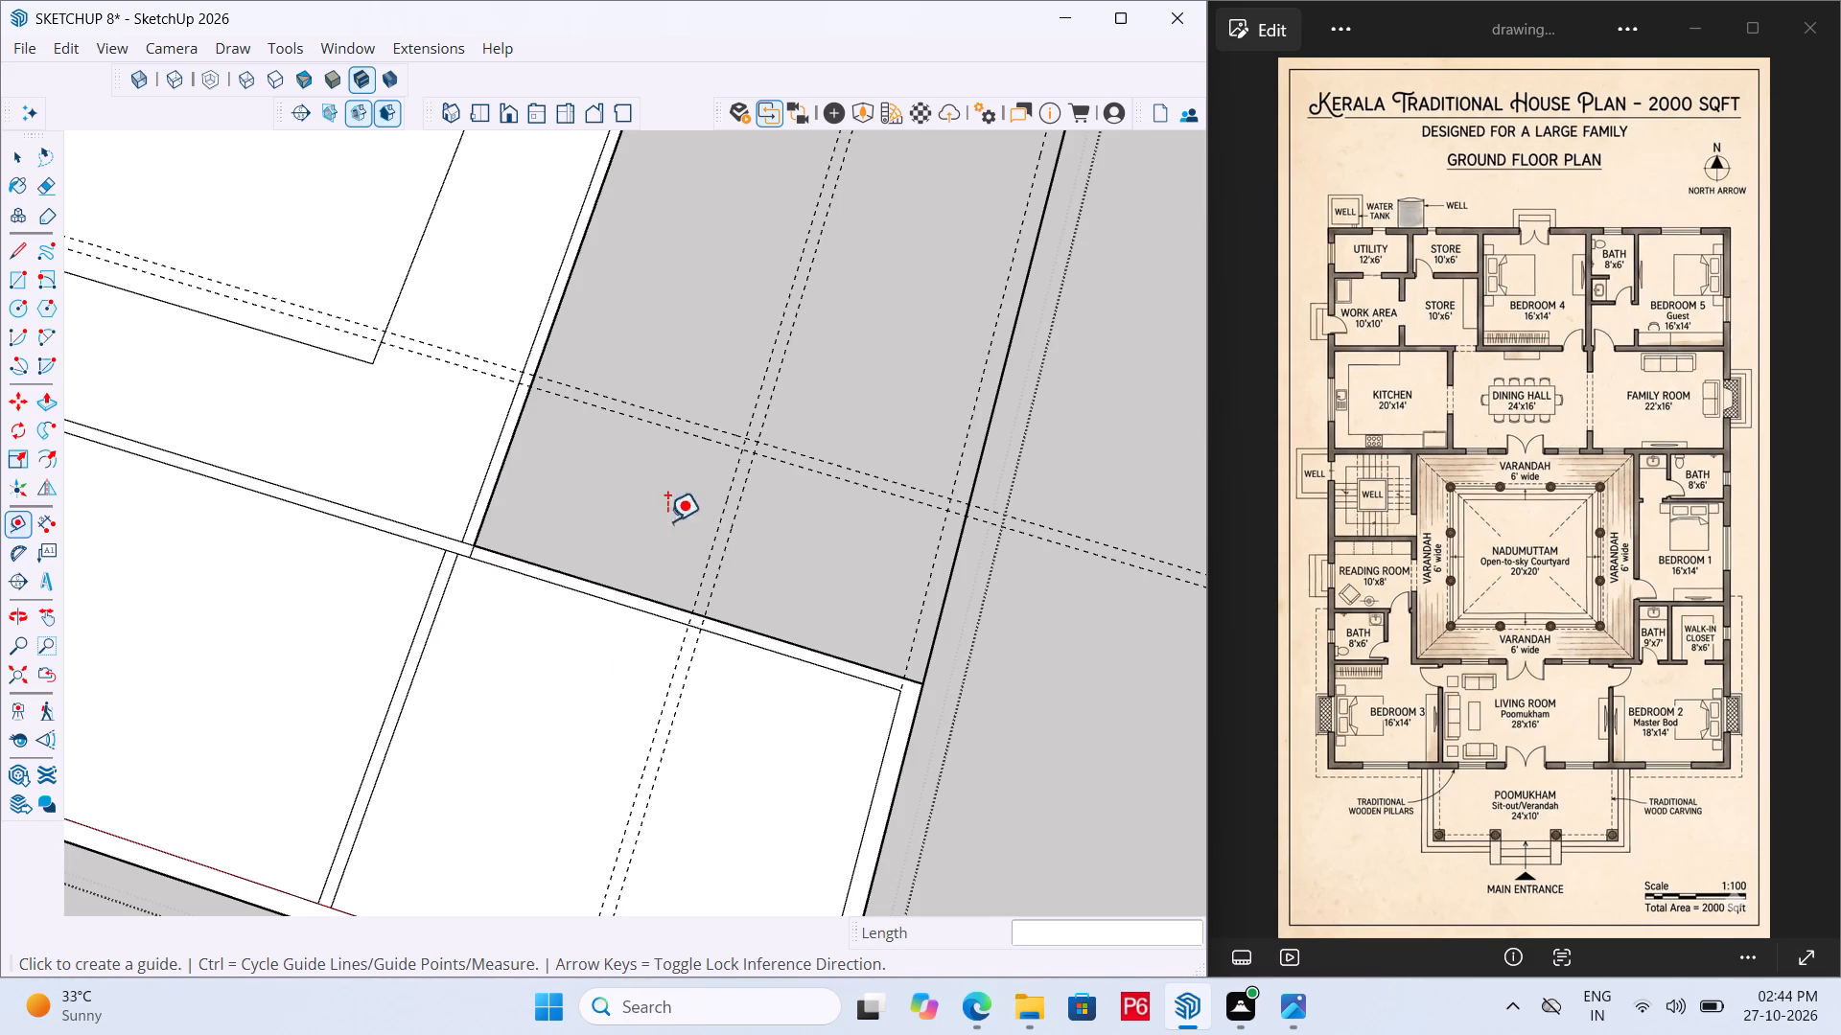
key(r)
scroll(539, 428, up, 5)
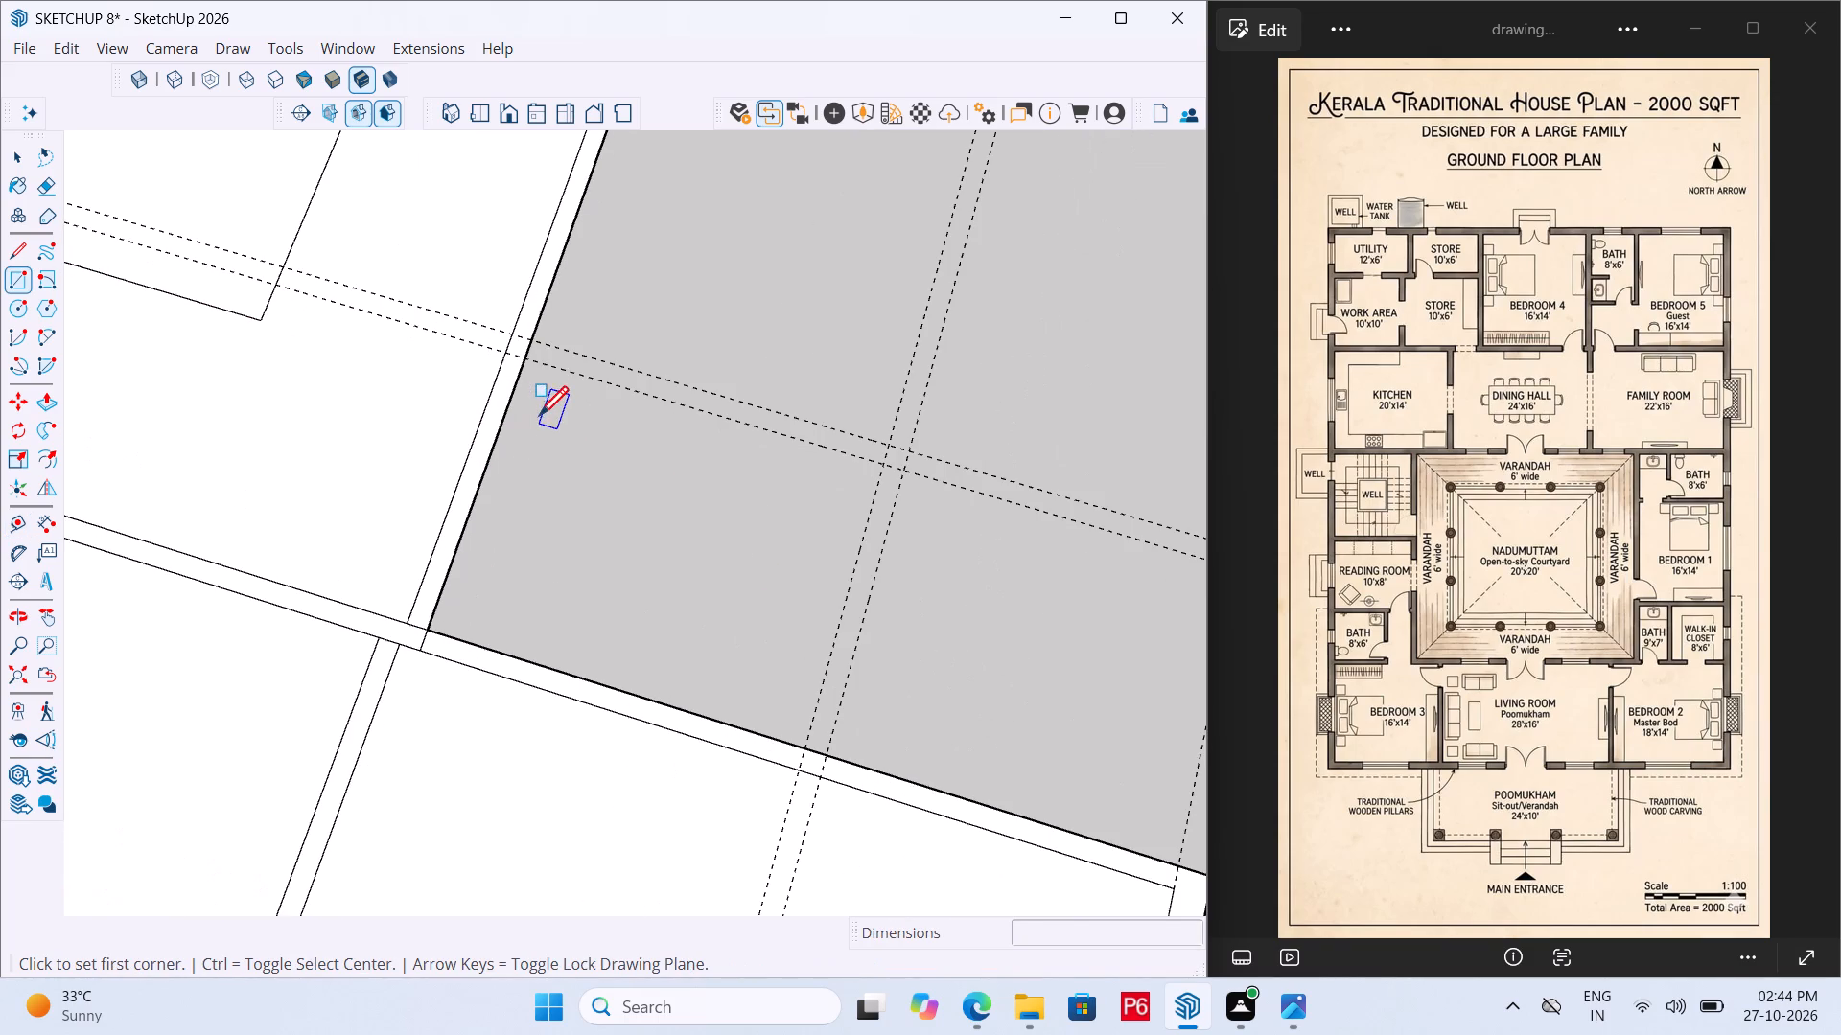
double_click(515, 336)
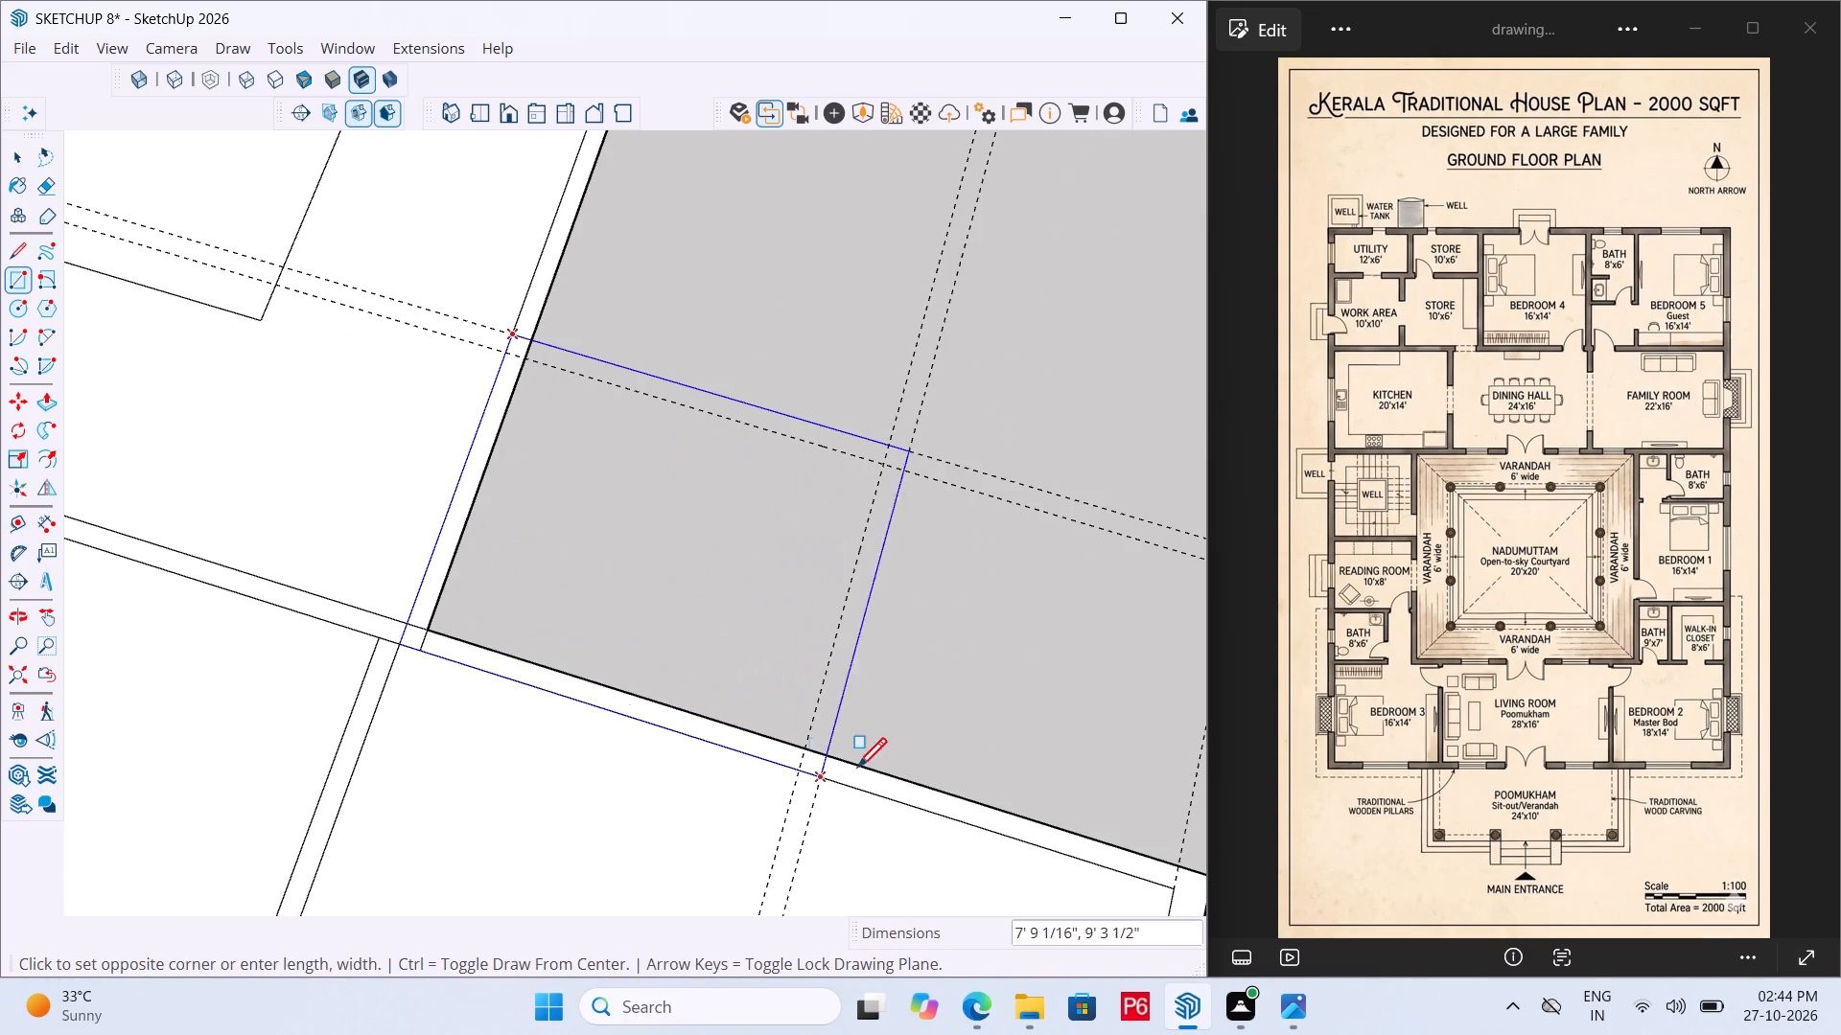
click(817, 781)
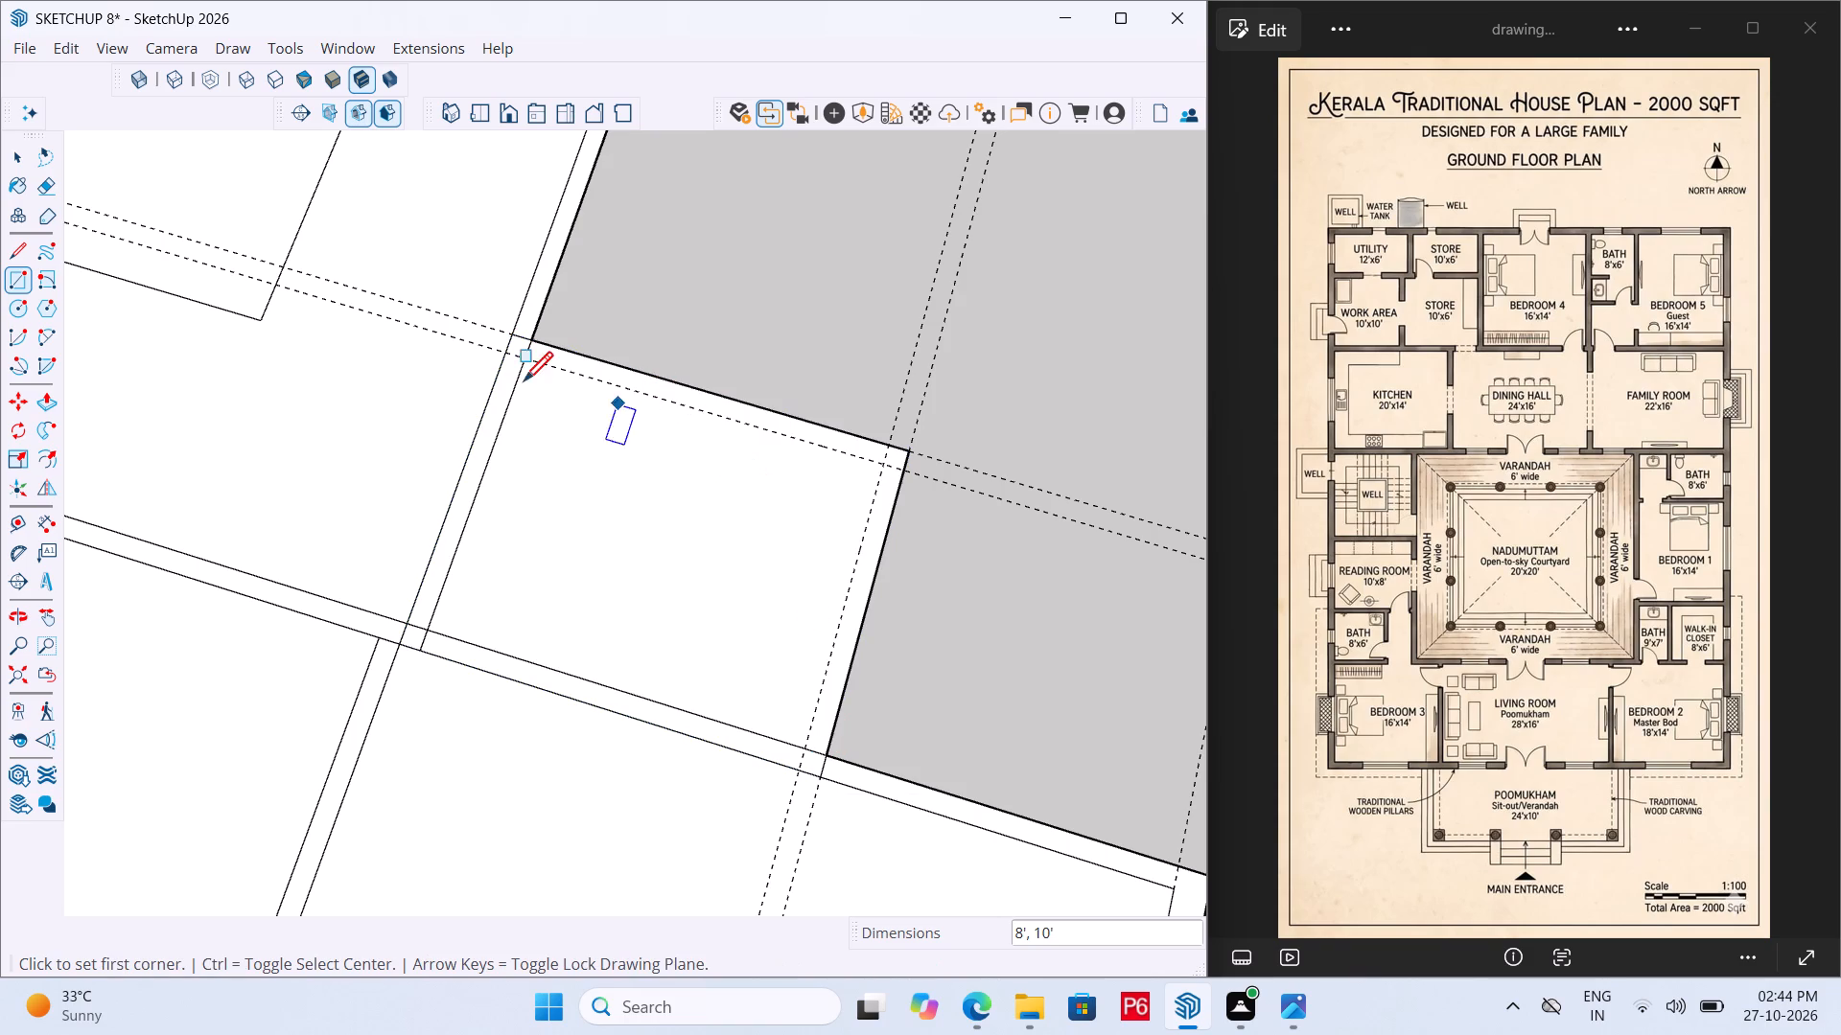
click(522, 362)
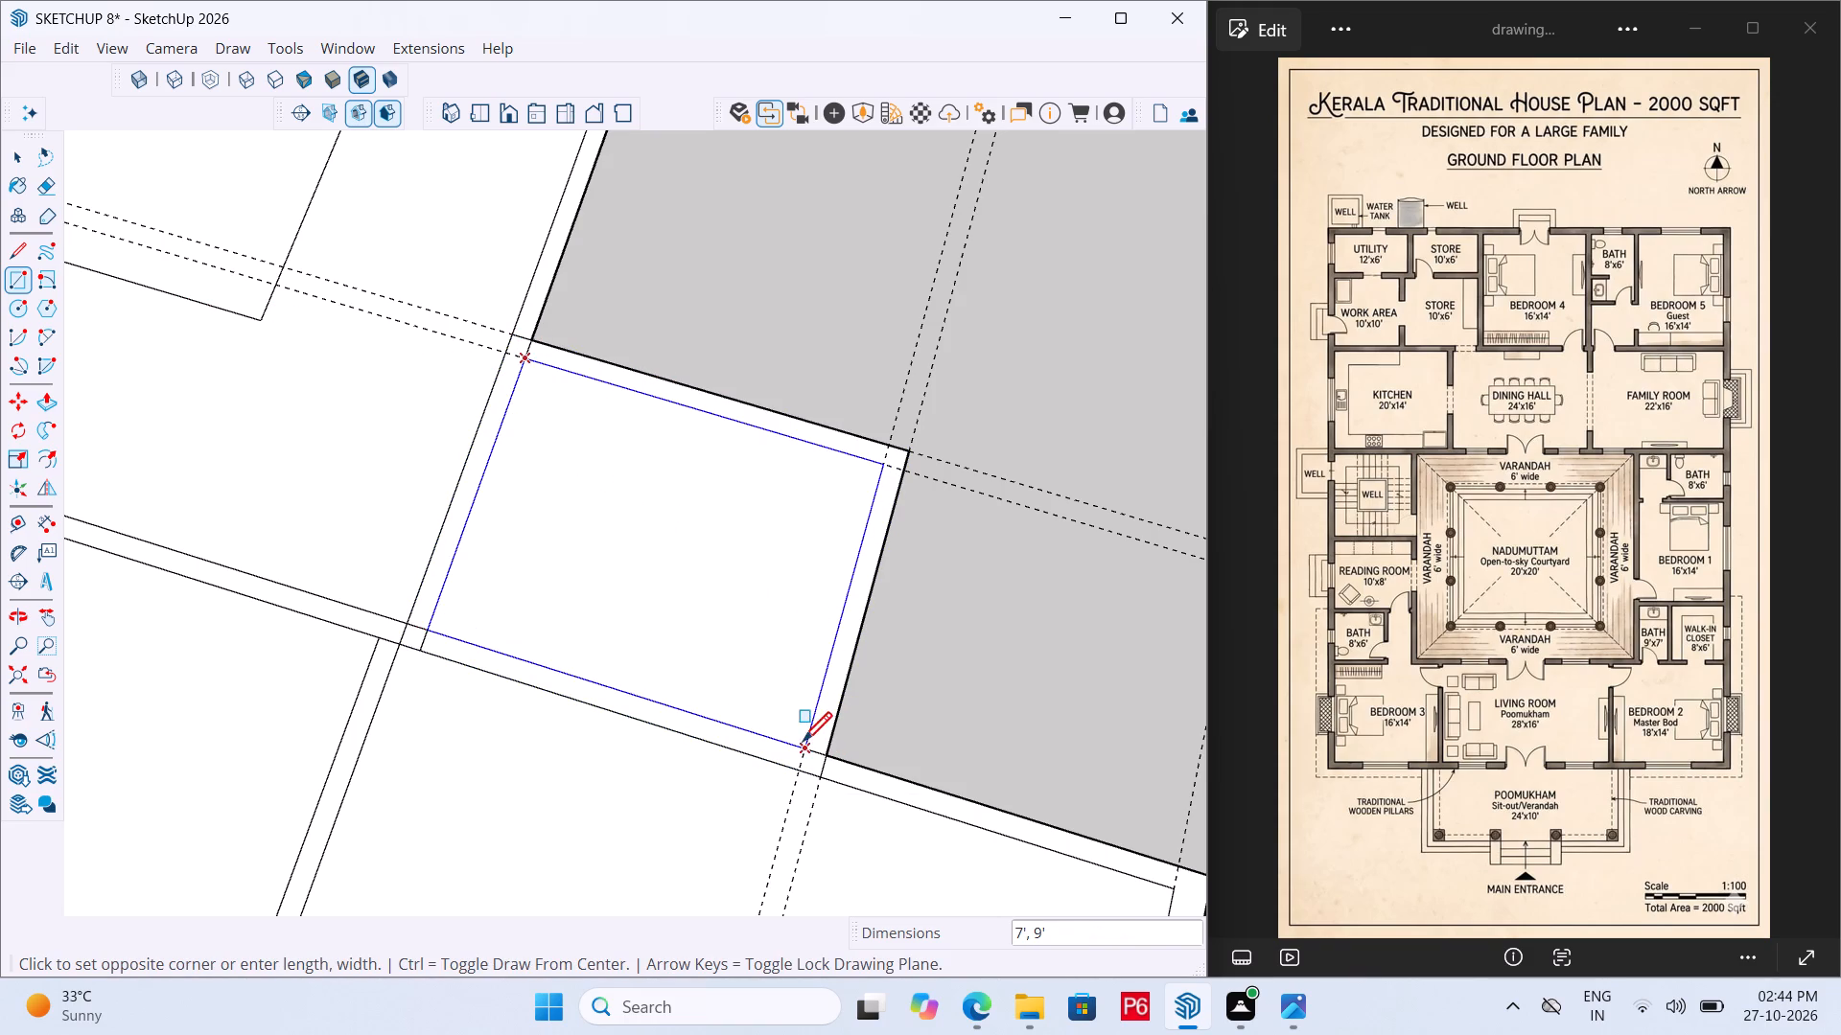
click(803, 745)
Draw the walk-in closet's 9'3" by 8' outer rectangle between the bath partition and the outer wall, overlapping bedroom 2's back wall.
scroll(364, 598, down, 7)
scroll(910, 822, up, 5)
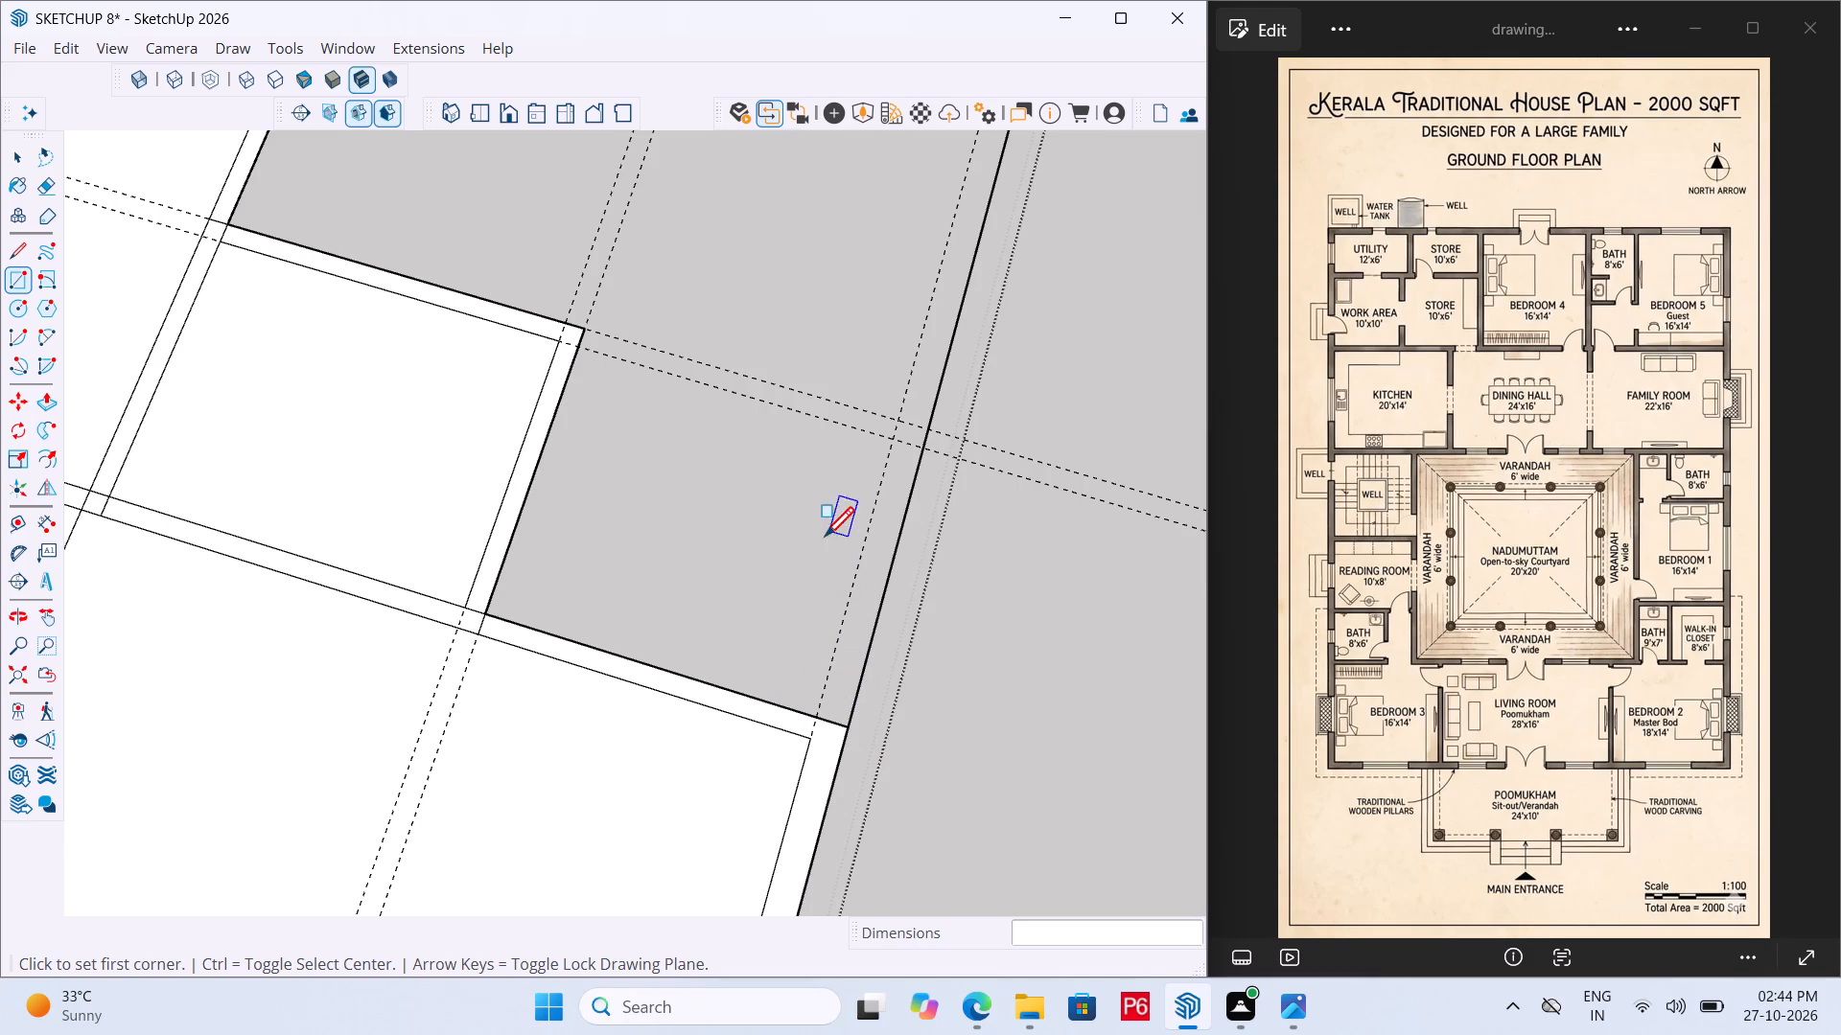
scroll(820, 568, down, 13)
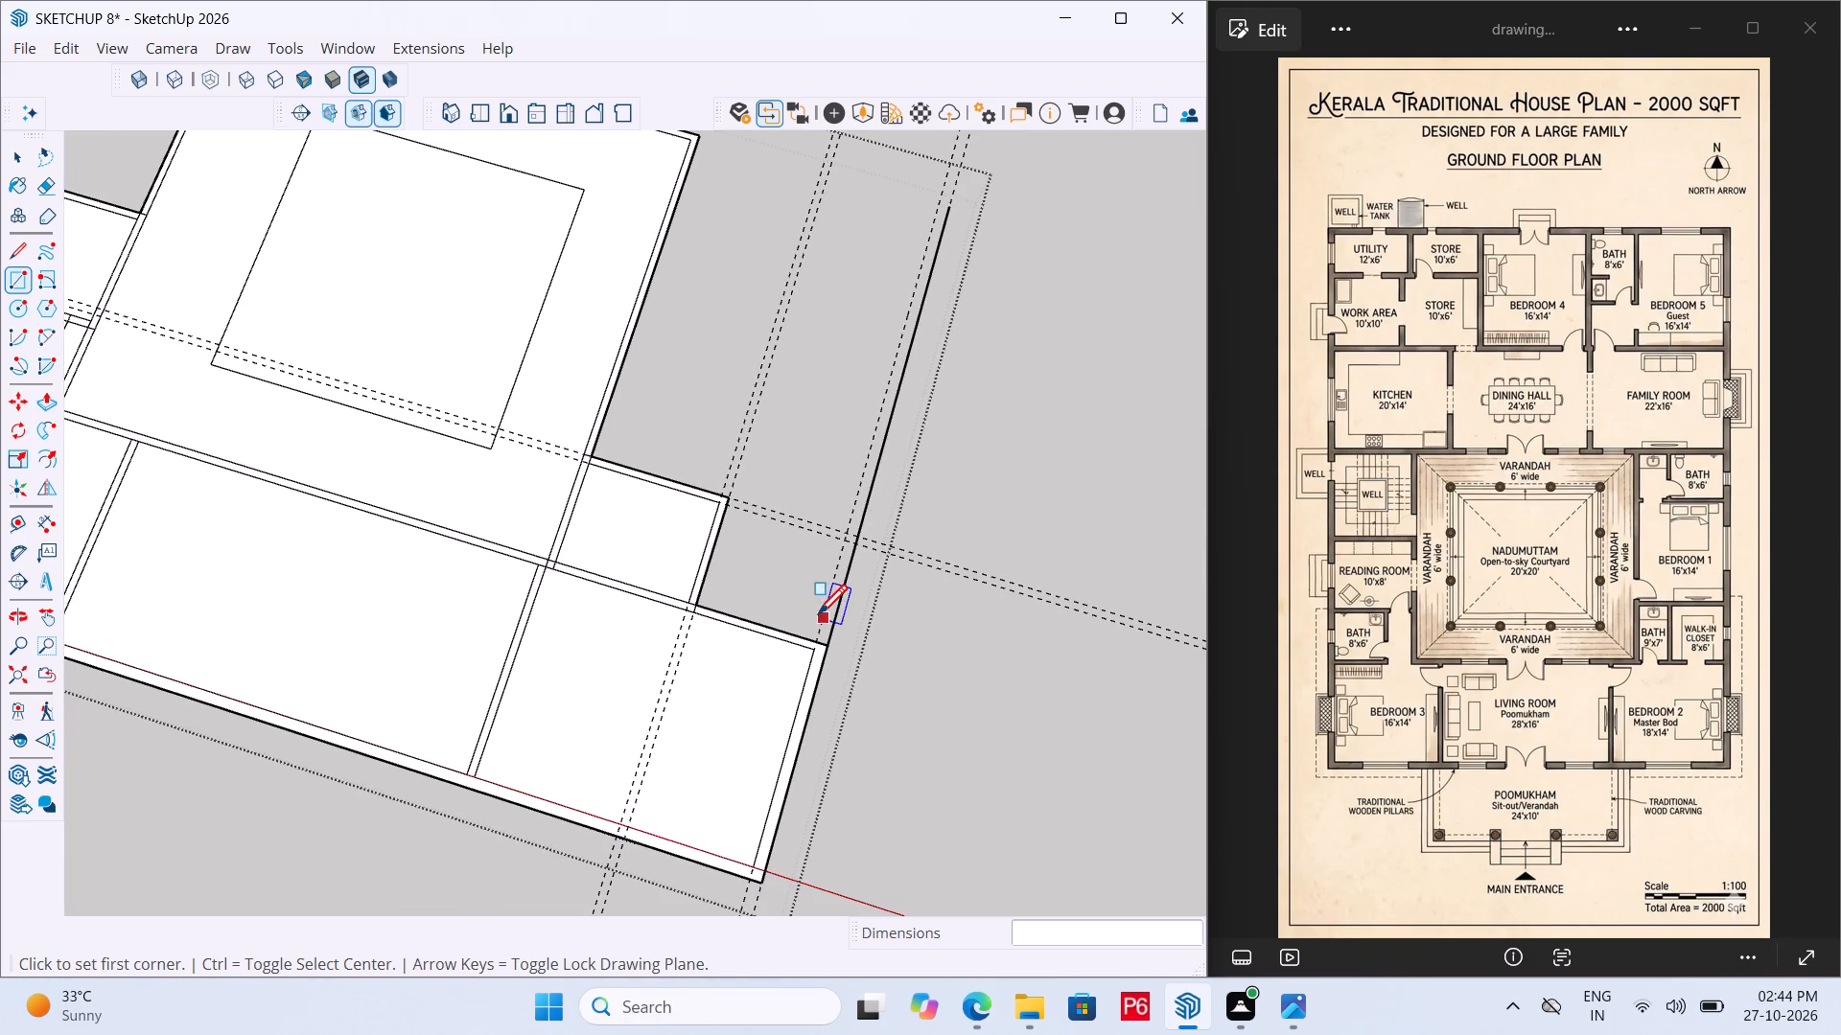
scroll(846, 653, up, 11)
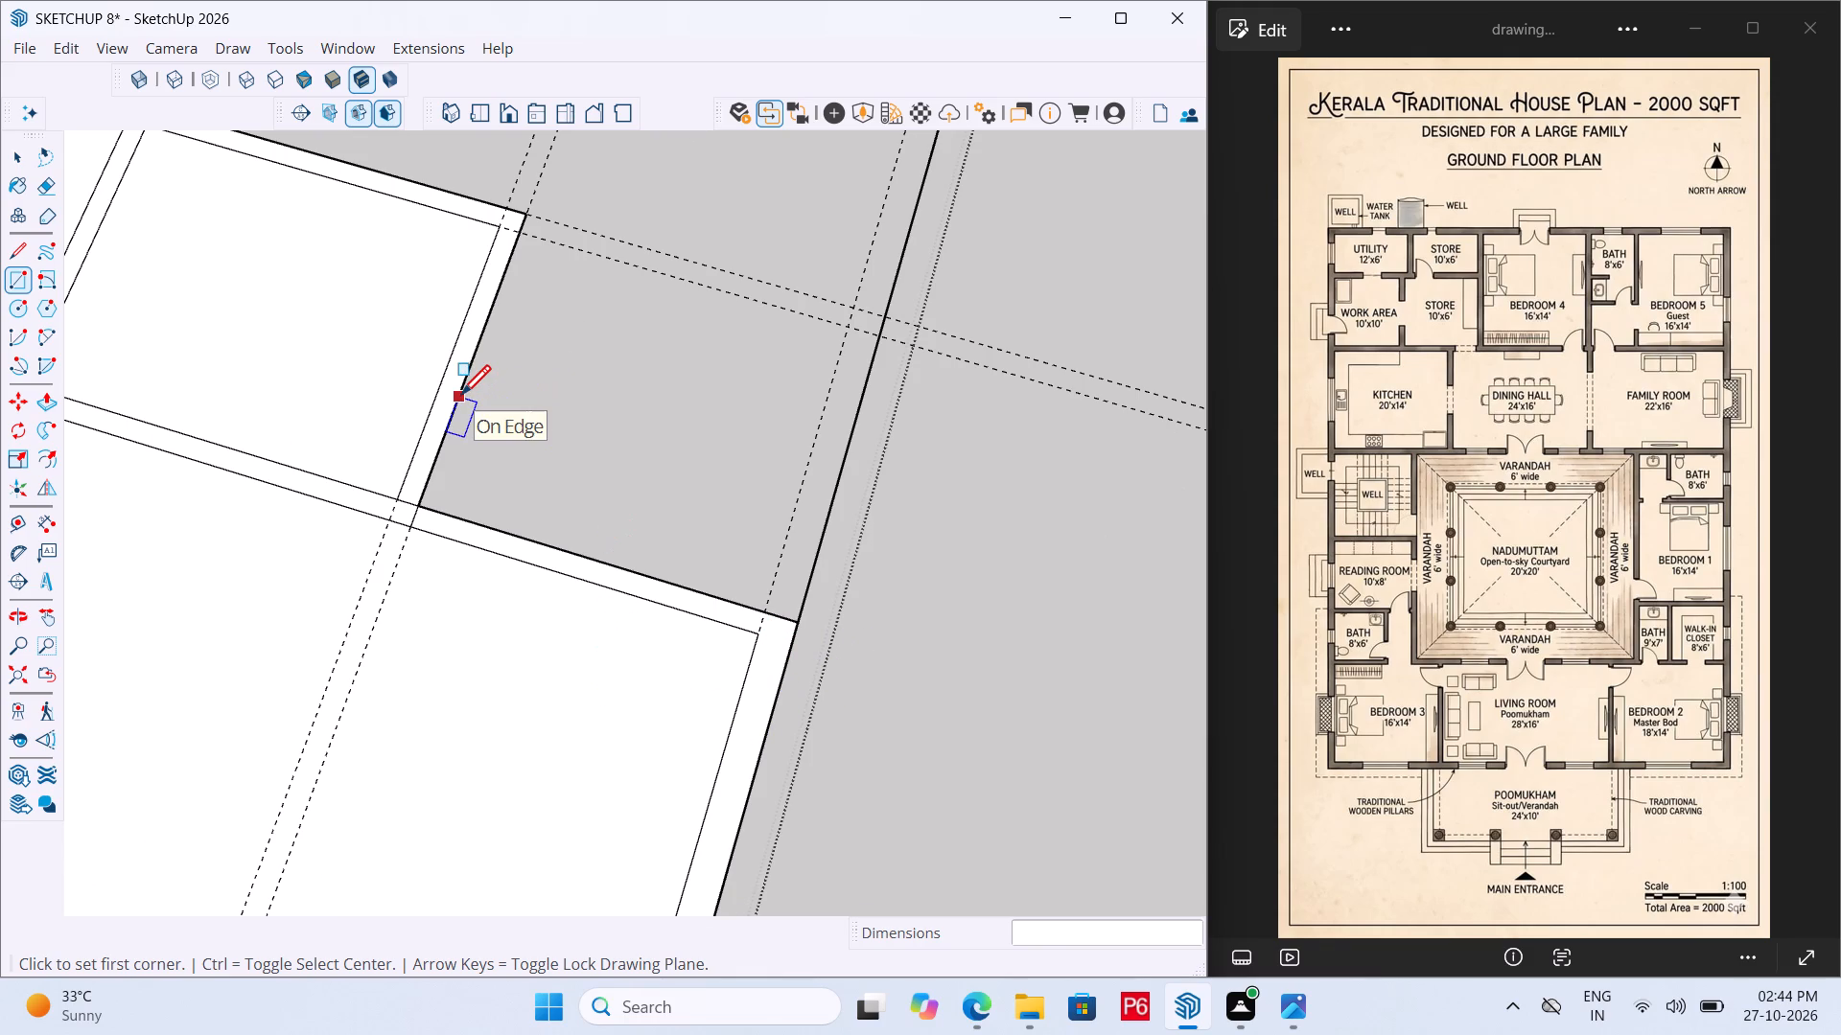
key(r)
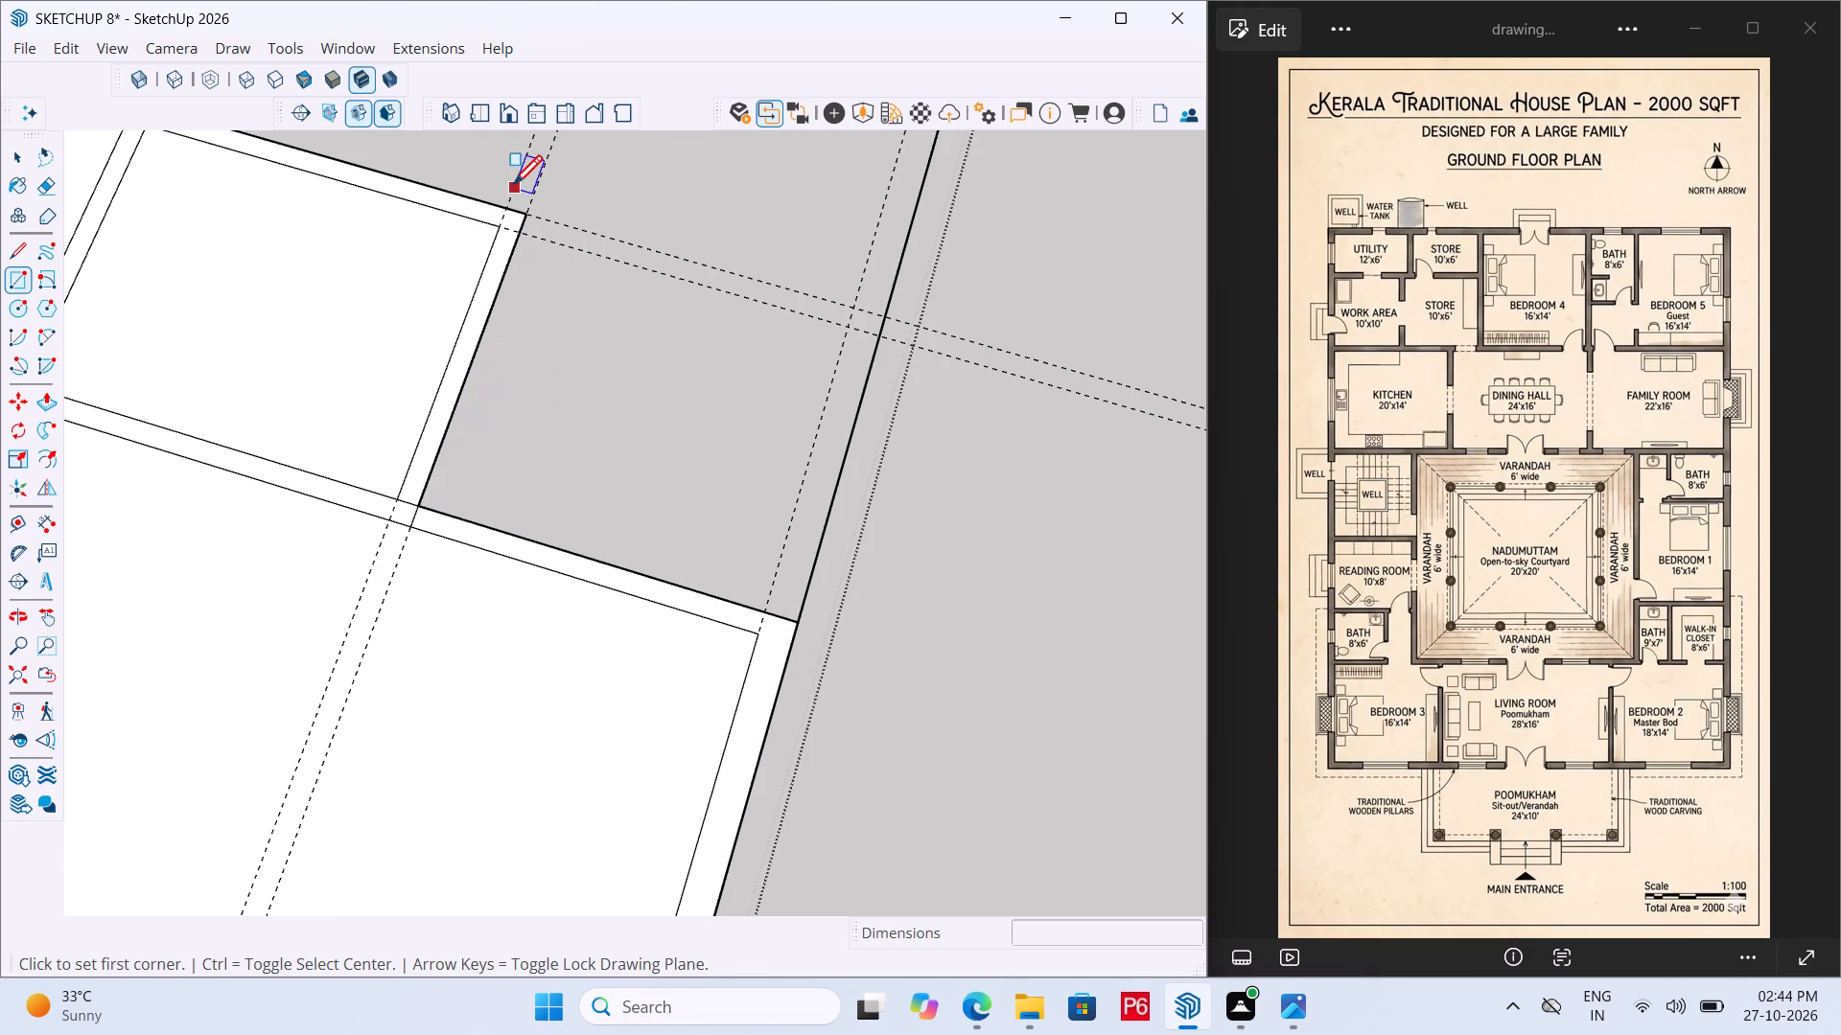
double_click(507, 215)
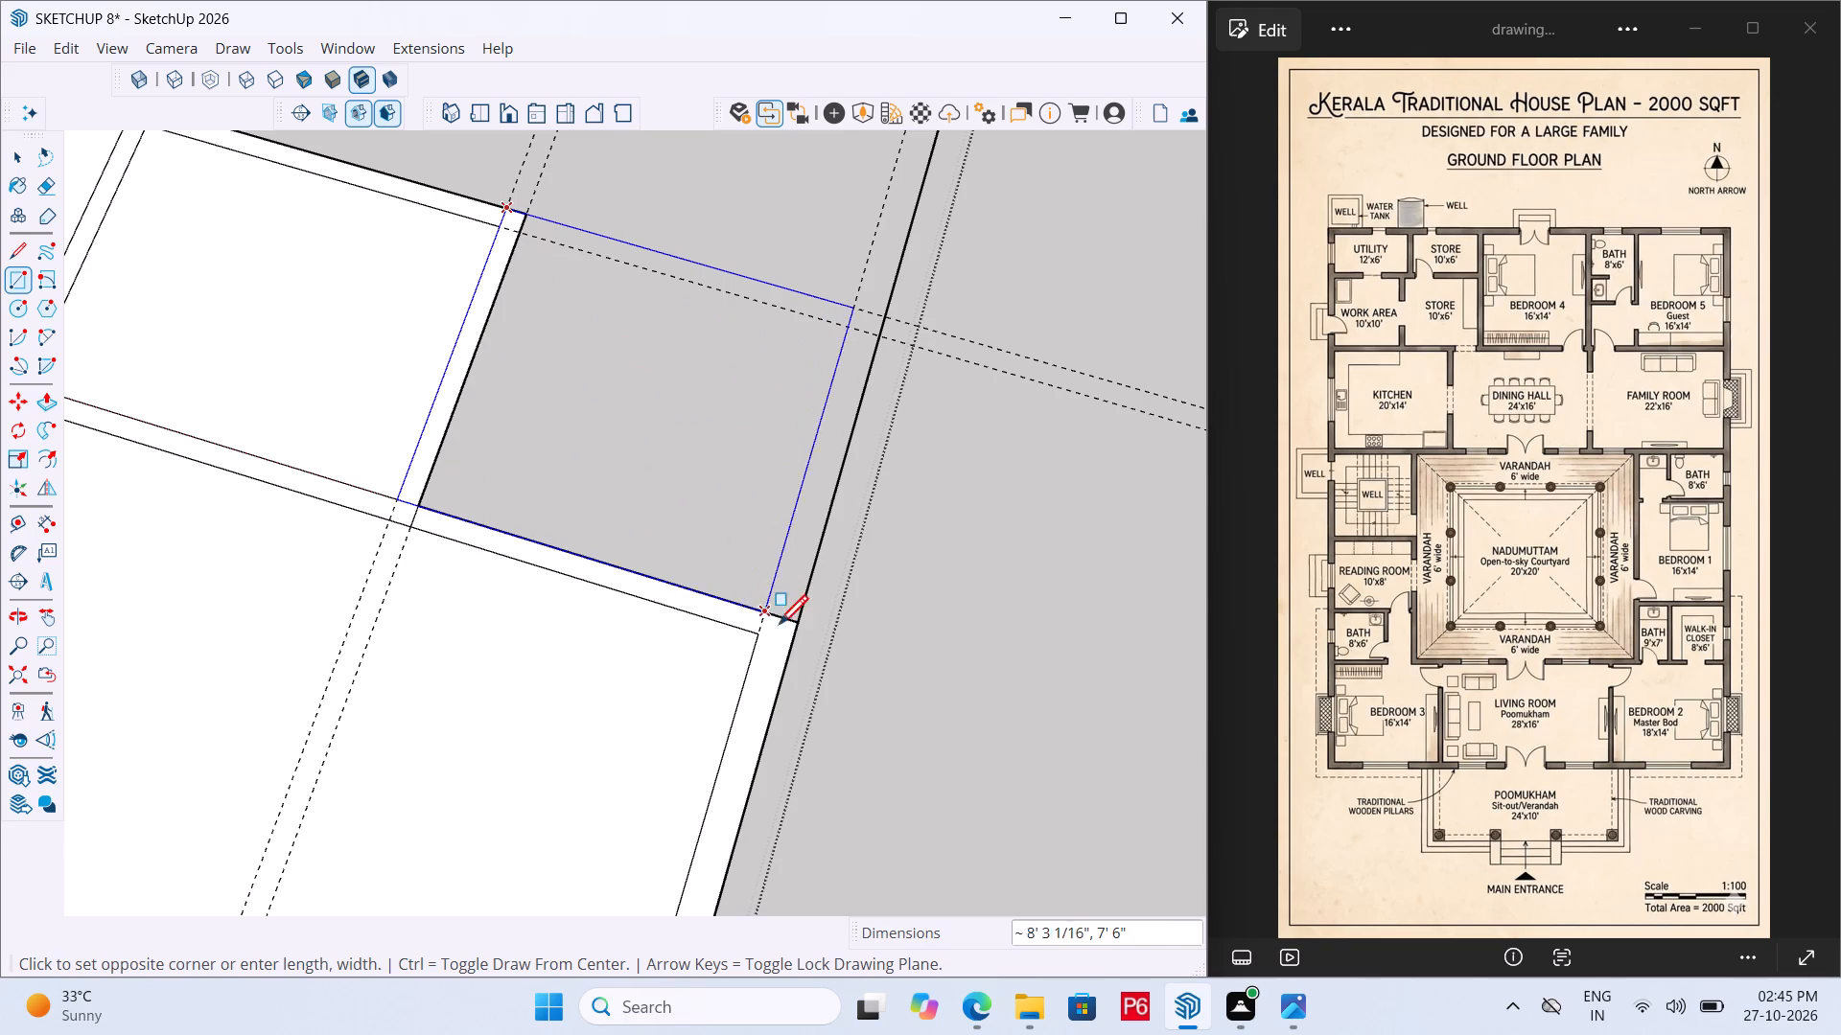
click(790, 644)
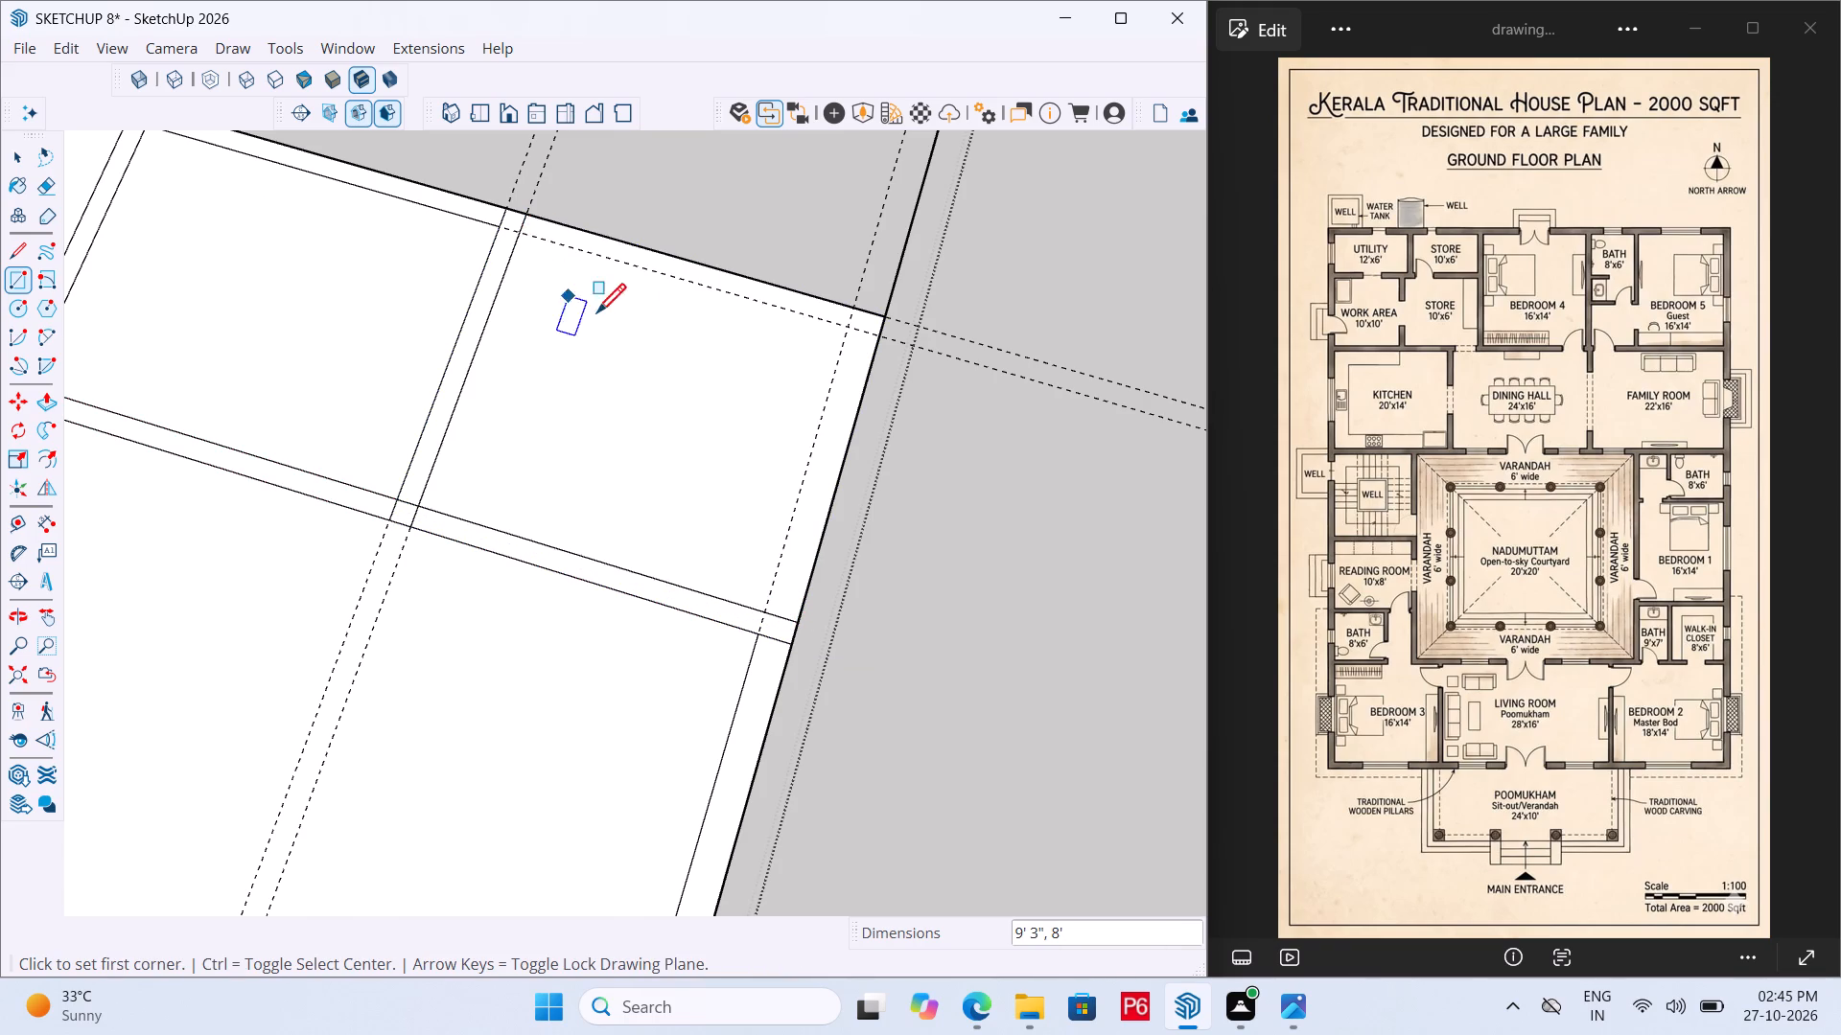
Save the model.
scroll(669, 346, down, 6)
scroll(757, 401, down, 4)
key(ctrl+s)
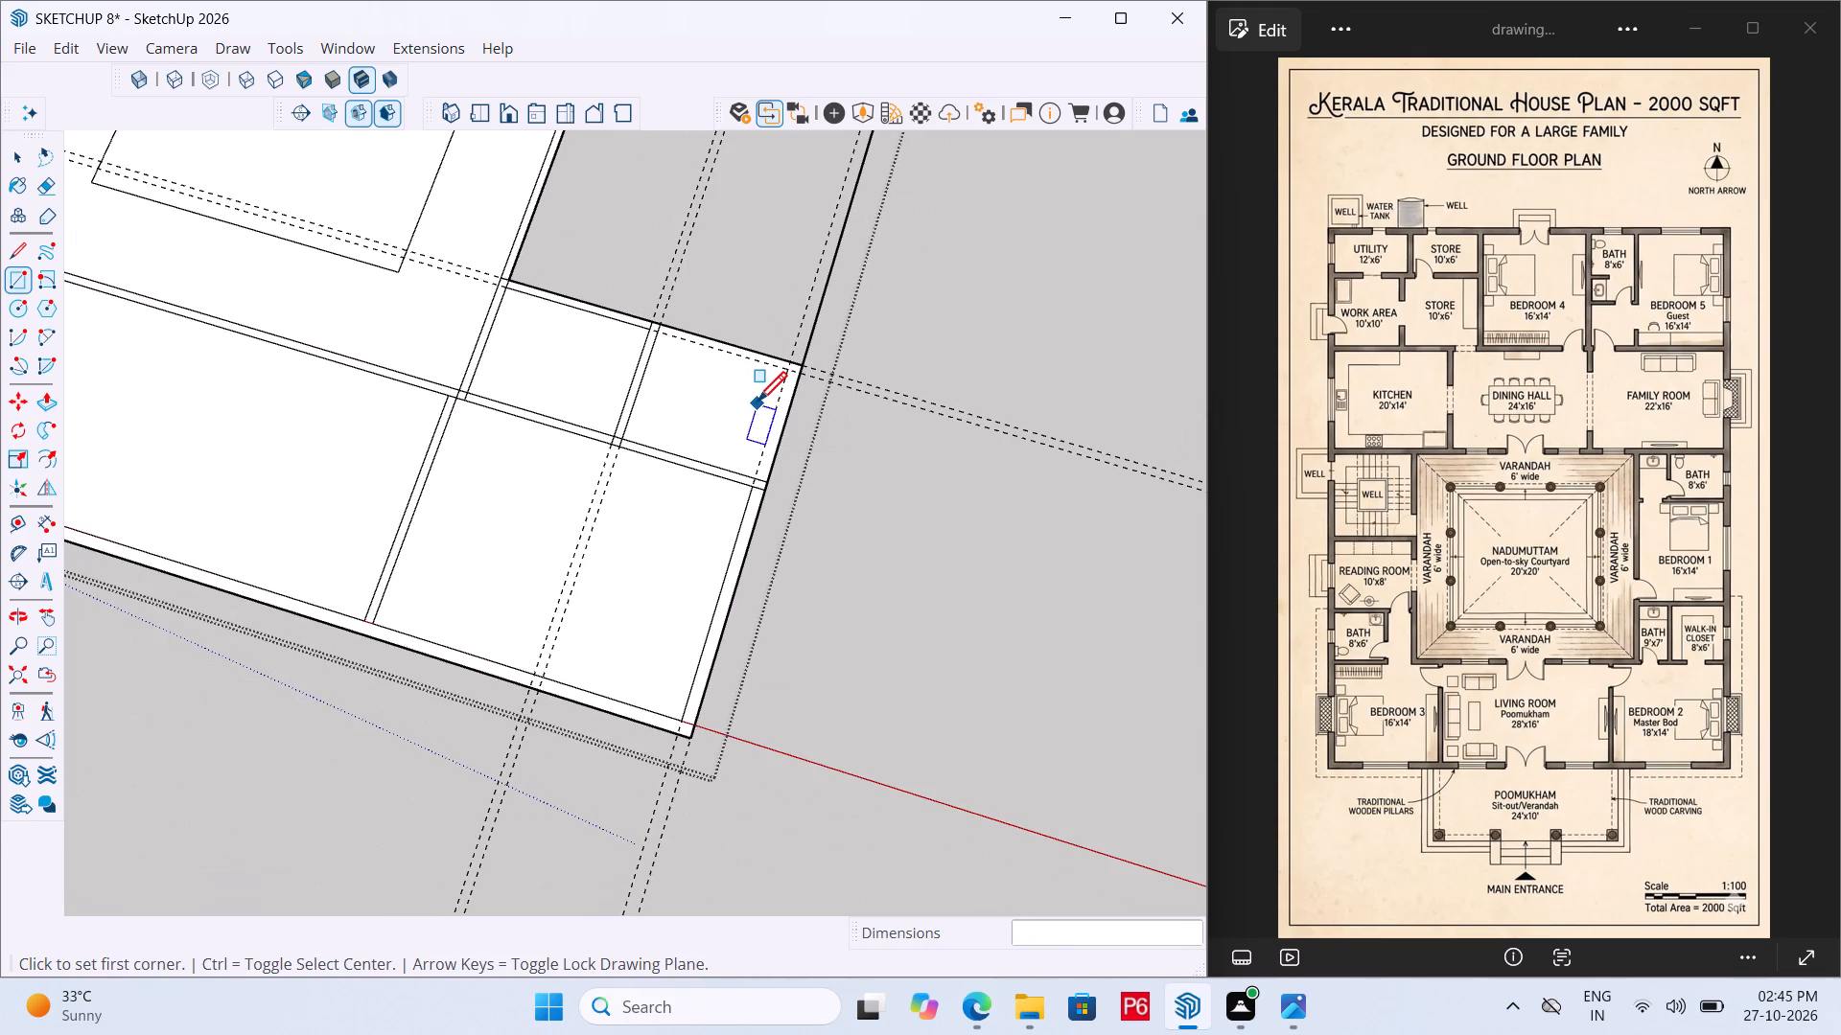
key(ctrl+s)
key(ctrl+s)
key(ctrl+s)
key(ctrl+s)
key(ctrl+s)
Draw the walk-in closet's inner rectangle between the partition, outer wall and depth guides.
scroll(816, 472, down, 5)
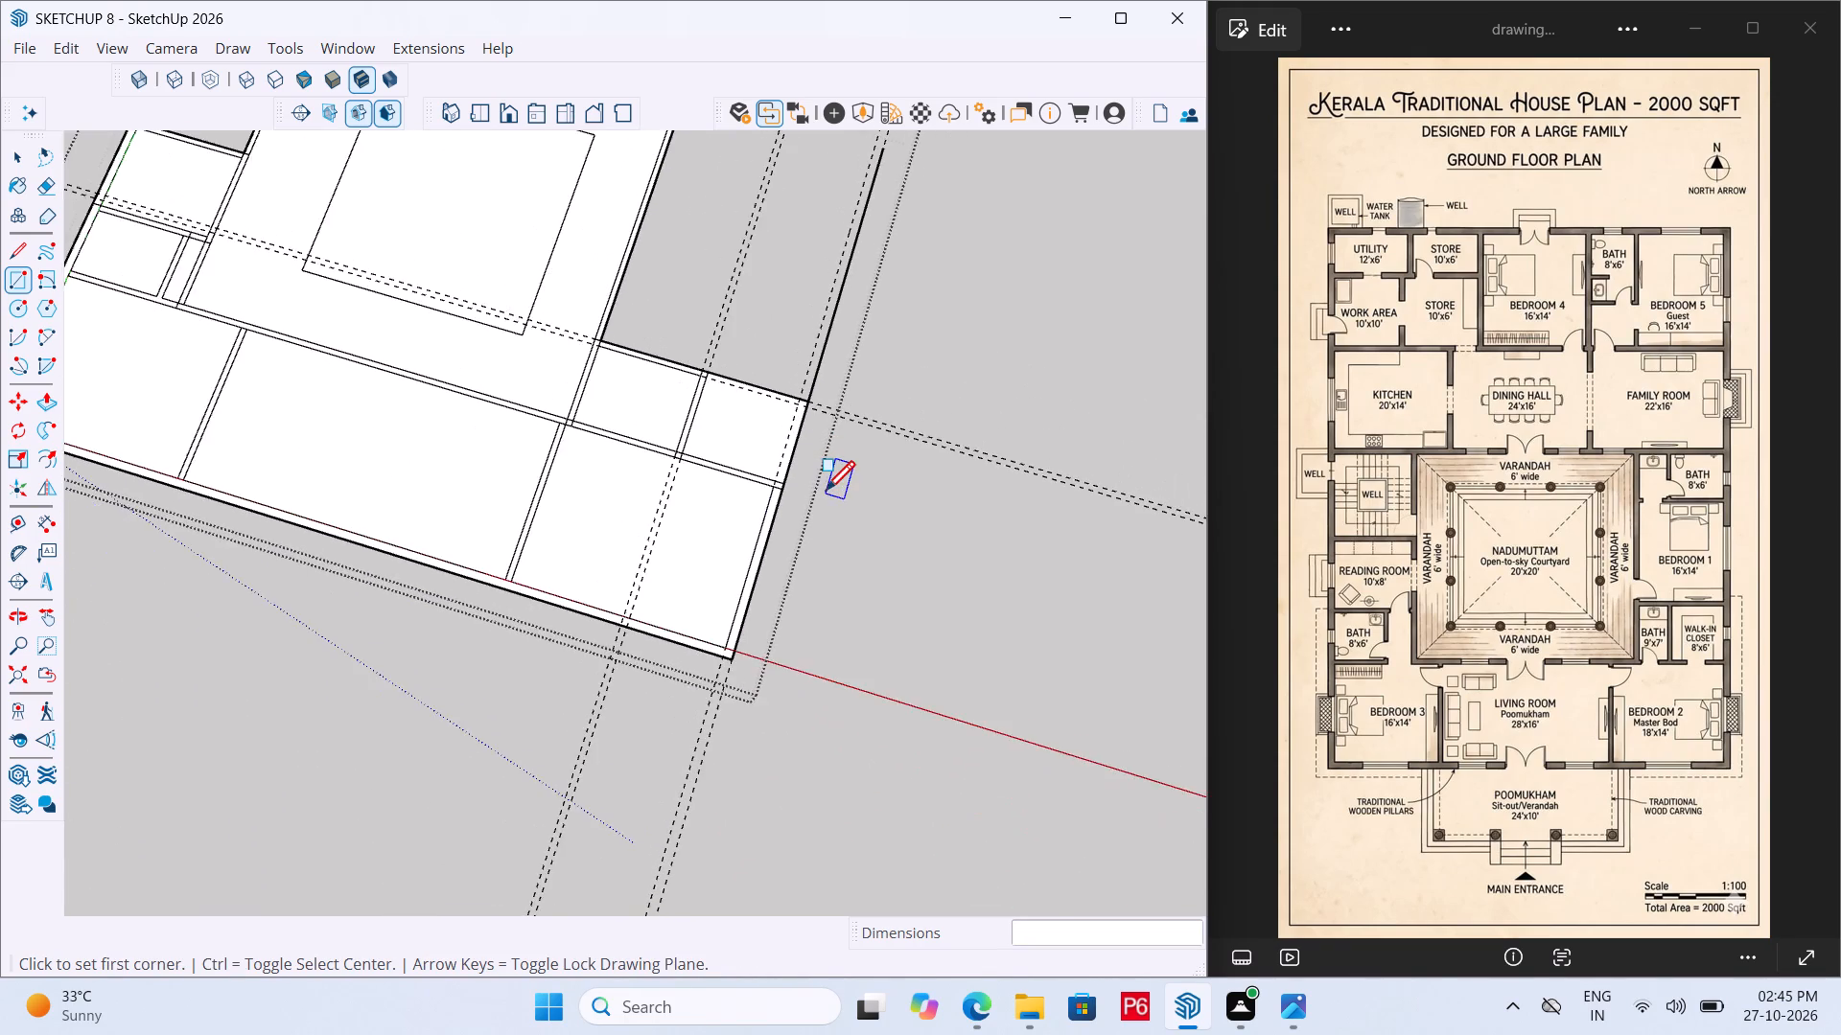
scroll(826, 494, up, 1)
scroll(724, 470, down, 3)
key(e)
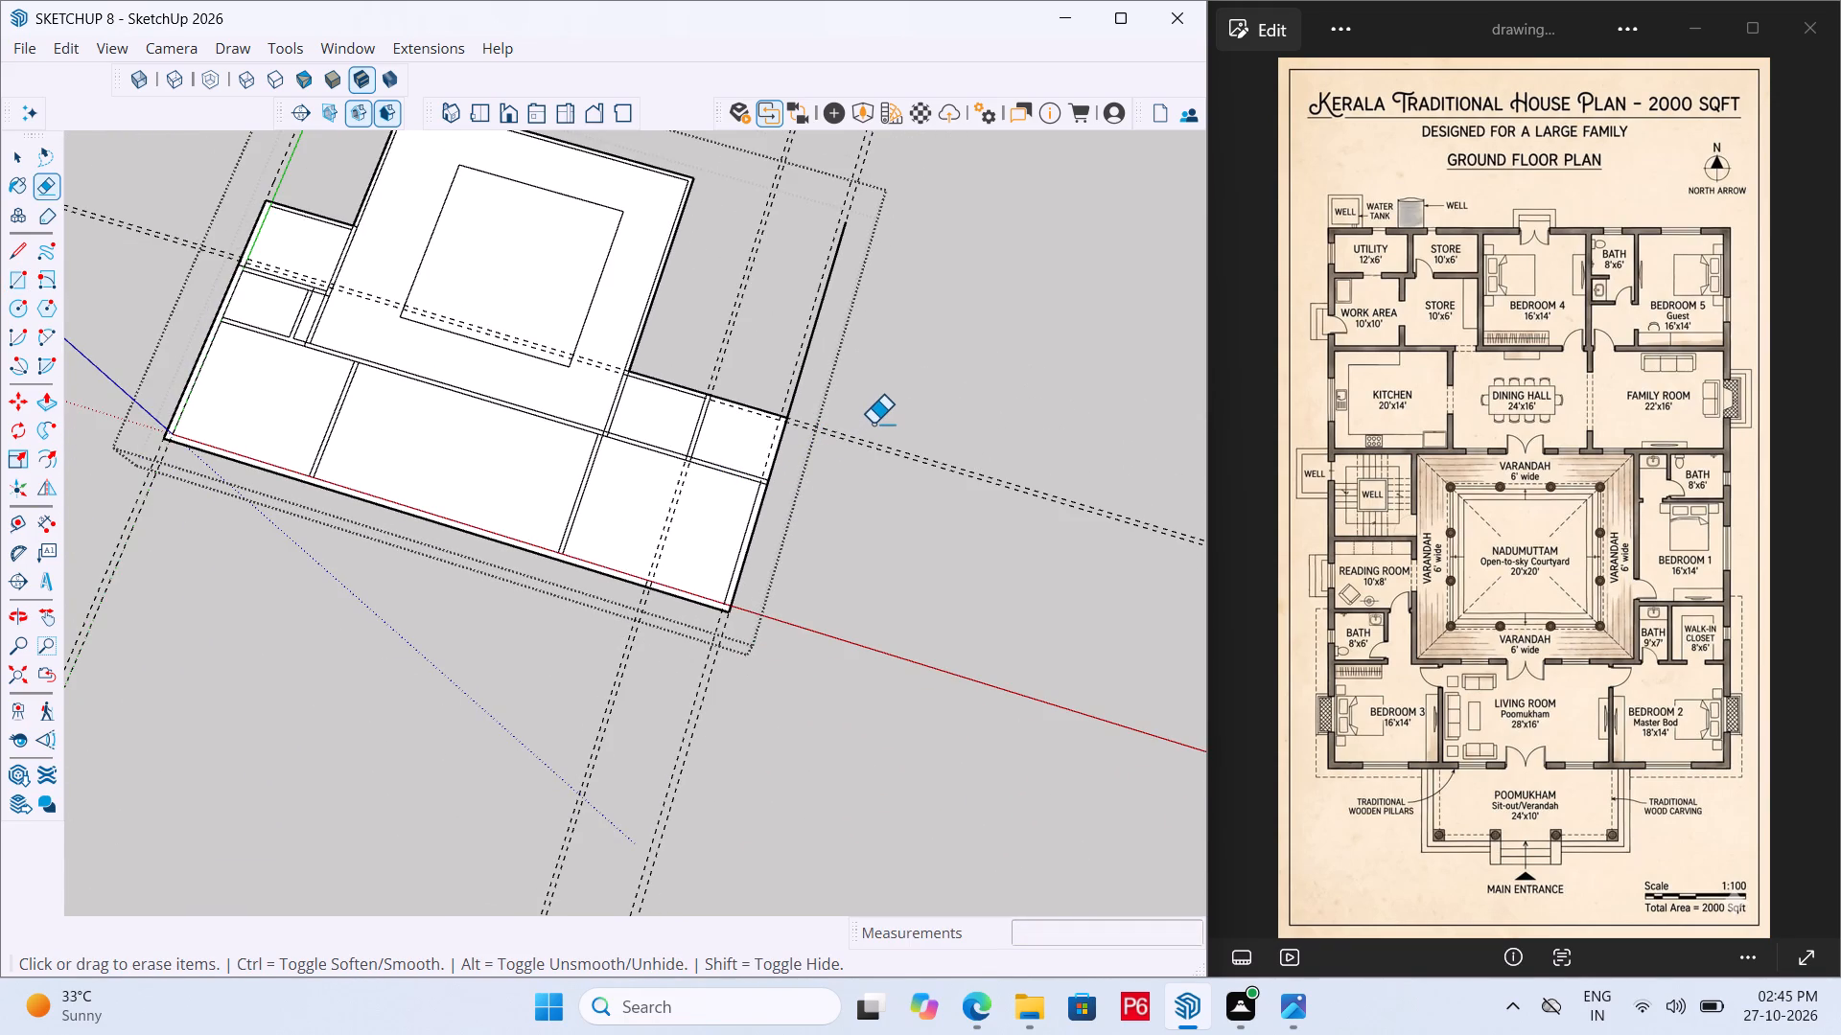
scroll(762, 442, up, 11)
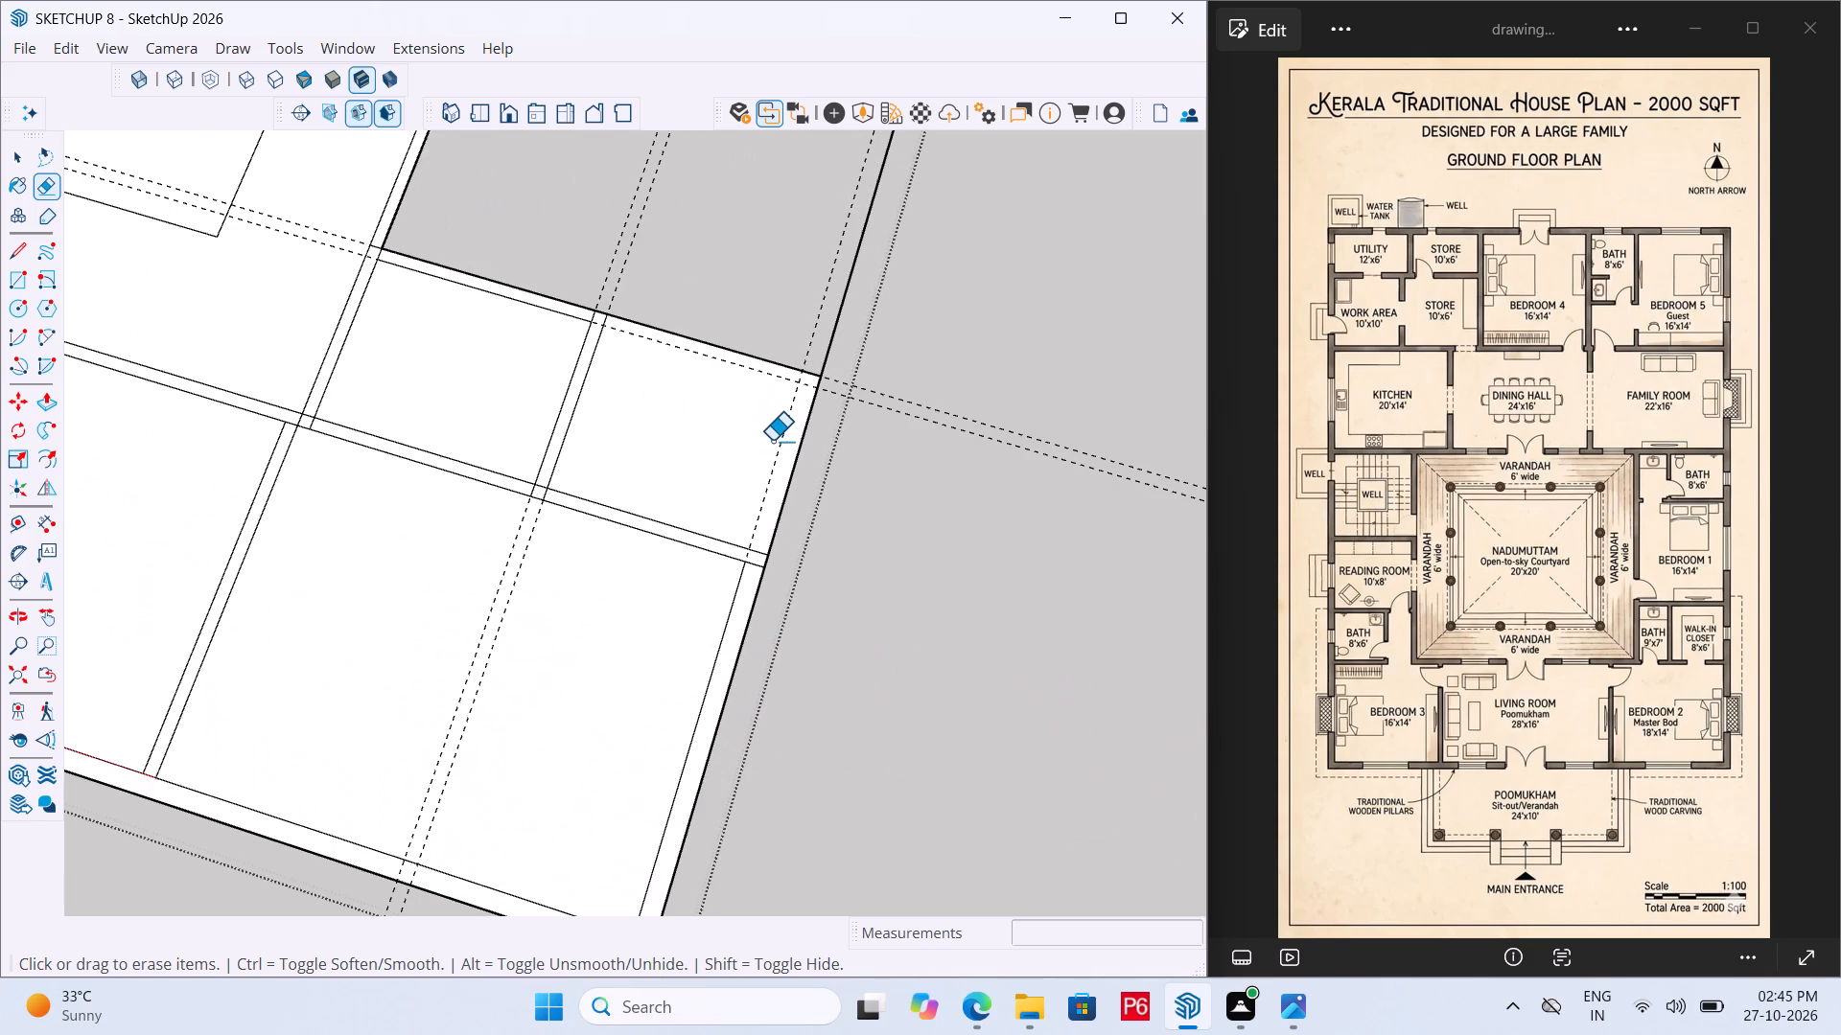
key(r)
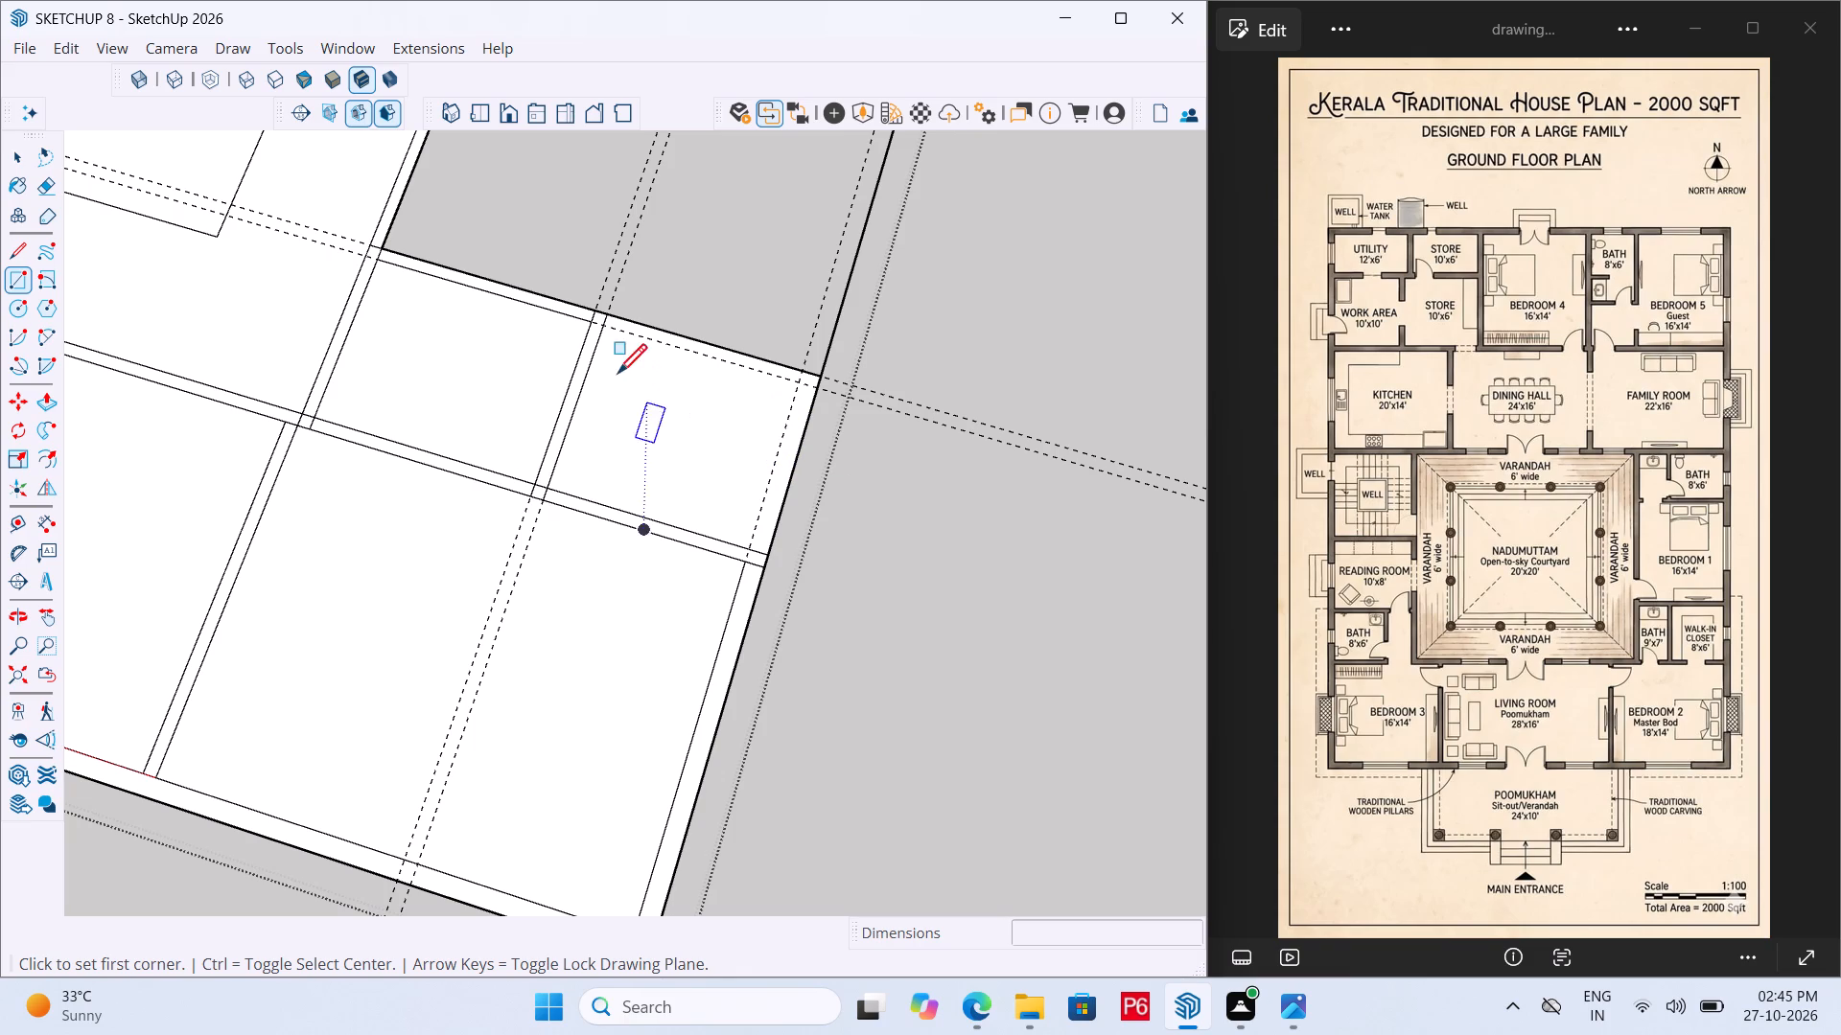
scroll(604, 342, up, 6)
click(599, 307)
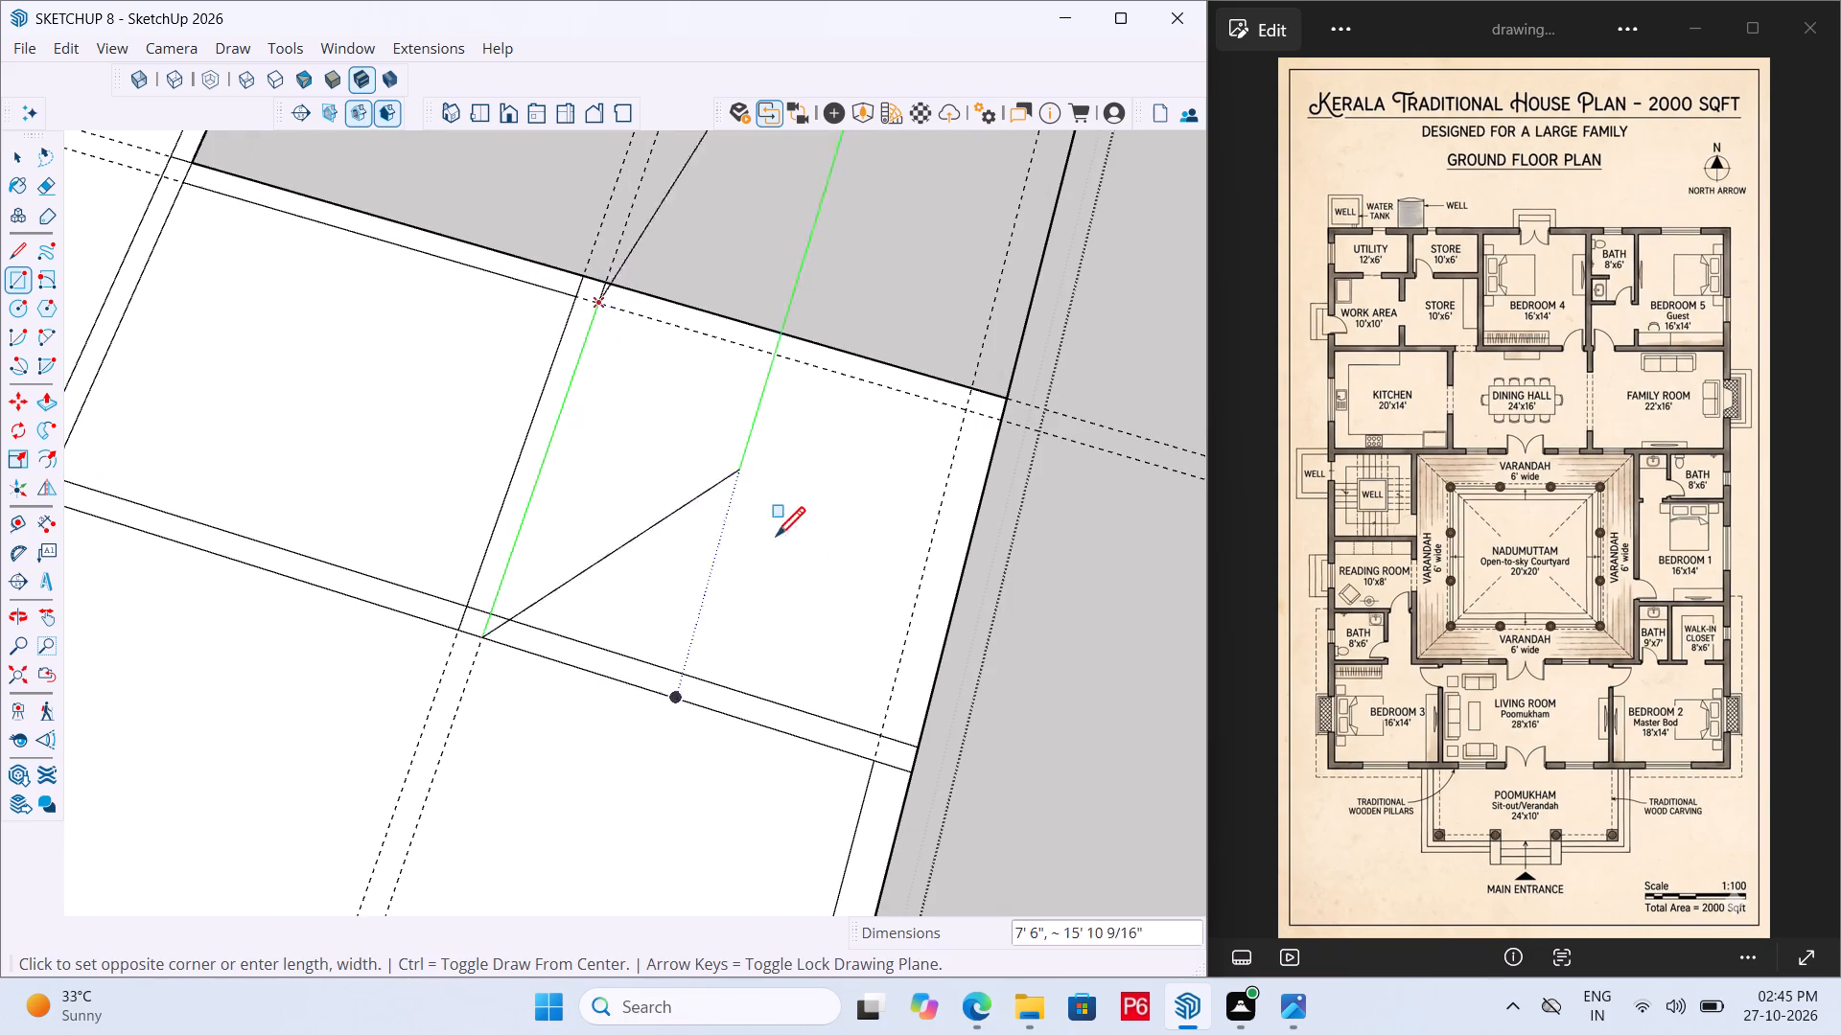
double_click(878, 731)
Erase the guides used to lay out the bath and walk-in closet behind bedroom 2.
scroll(833, 545, down, 11)
key(e)
drag(756, 340, 788, 352)
click(789, 352)
drag(860, 368, 922, 389)
click(922, 389)
drag(994, 481, 995, 546)
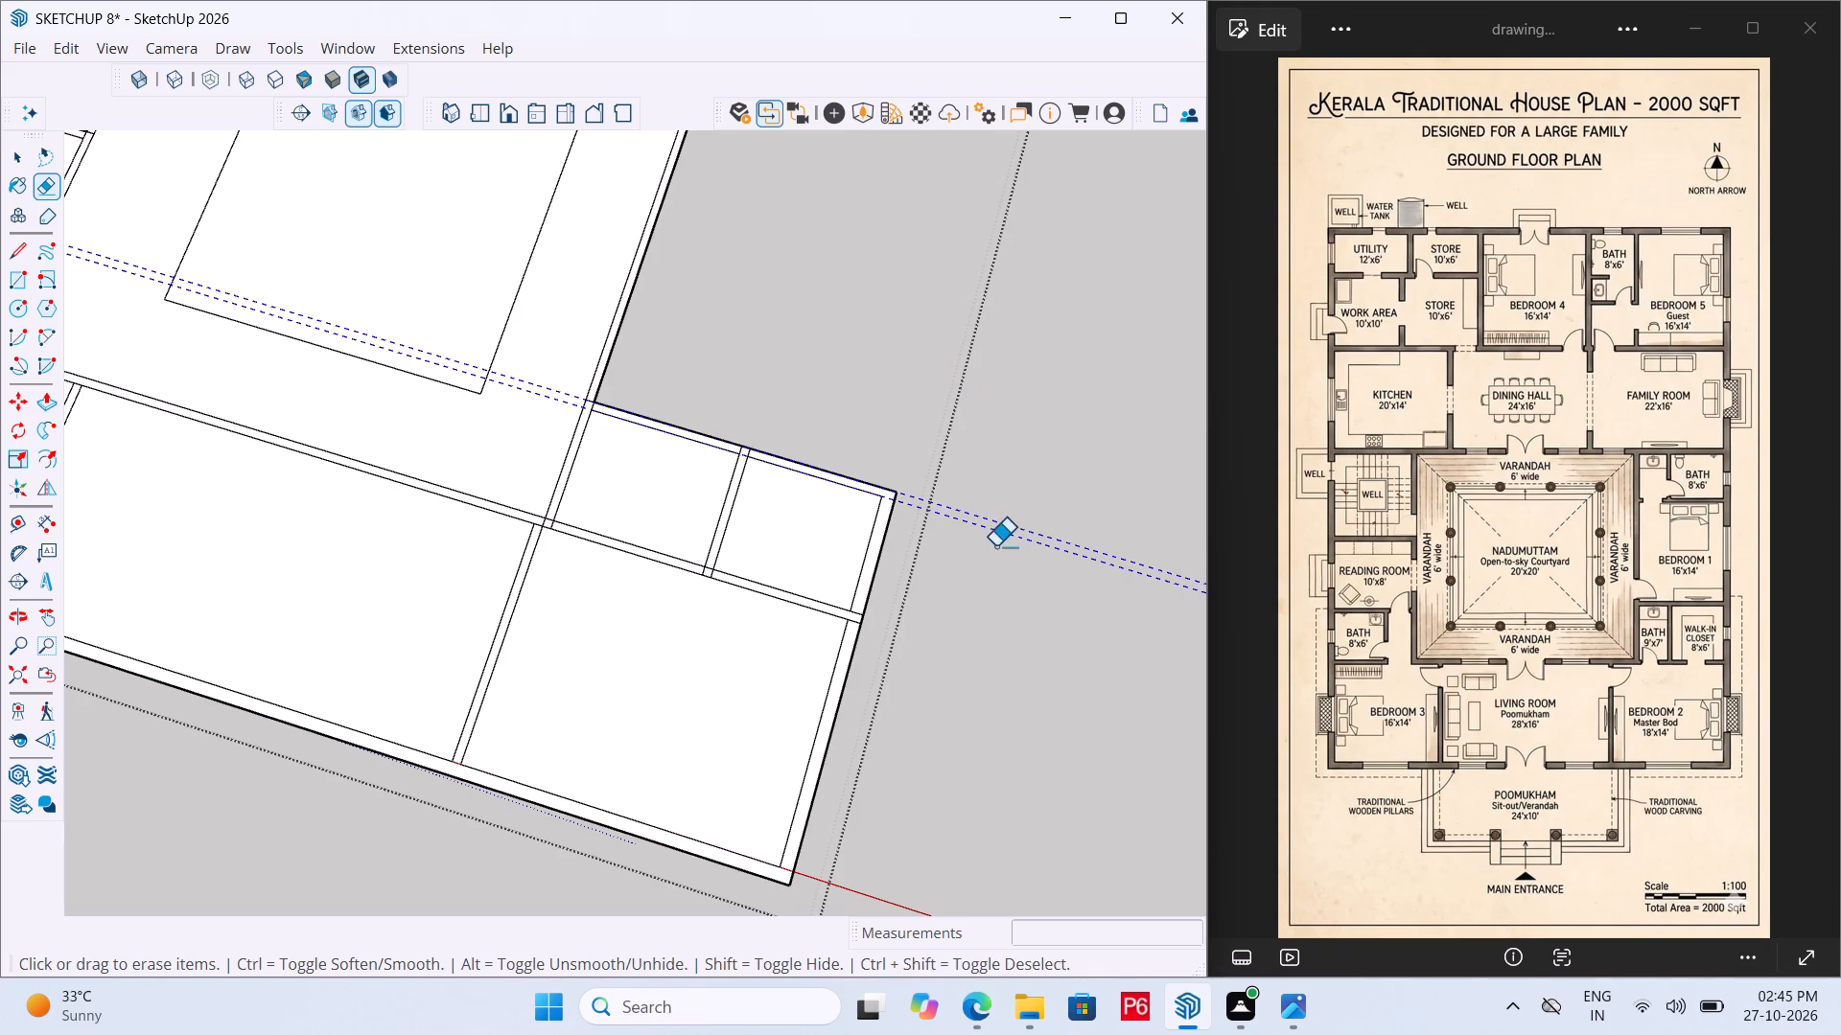
drag(995, 546, 993, 548)
scroll(835, 442, down, 4)
Save the model.
key(ctrl+s)
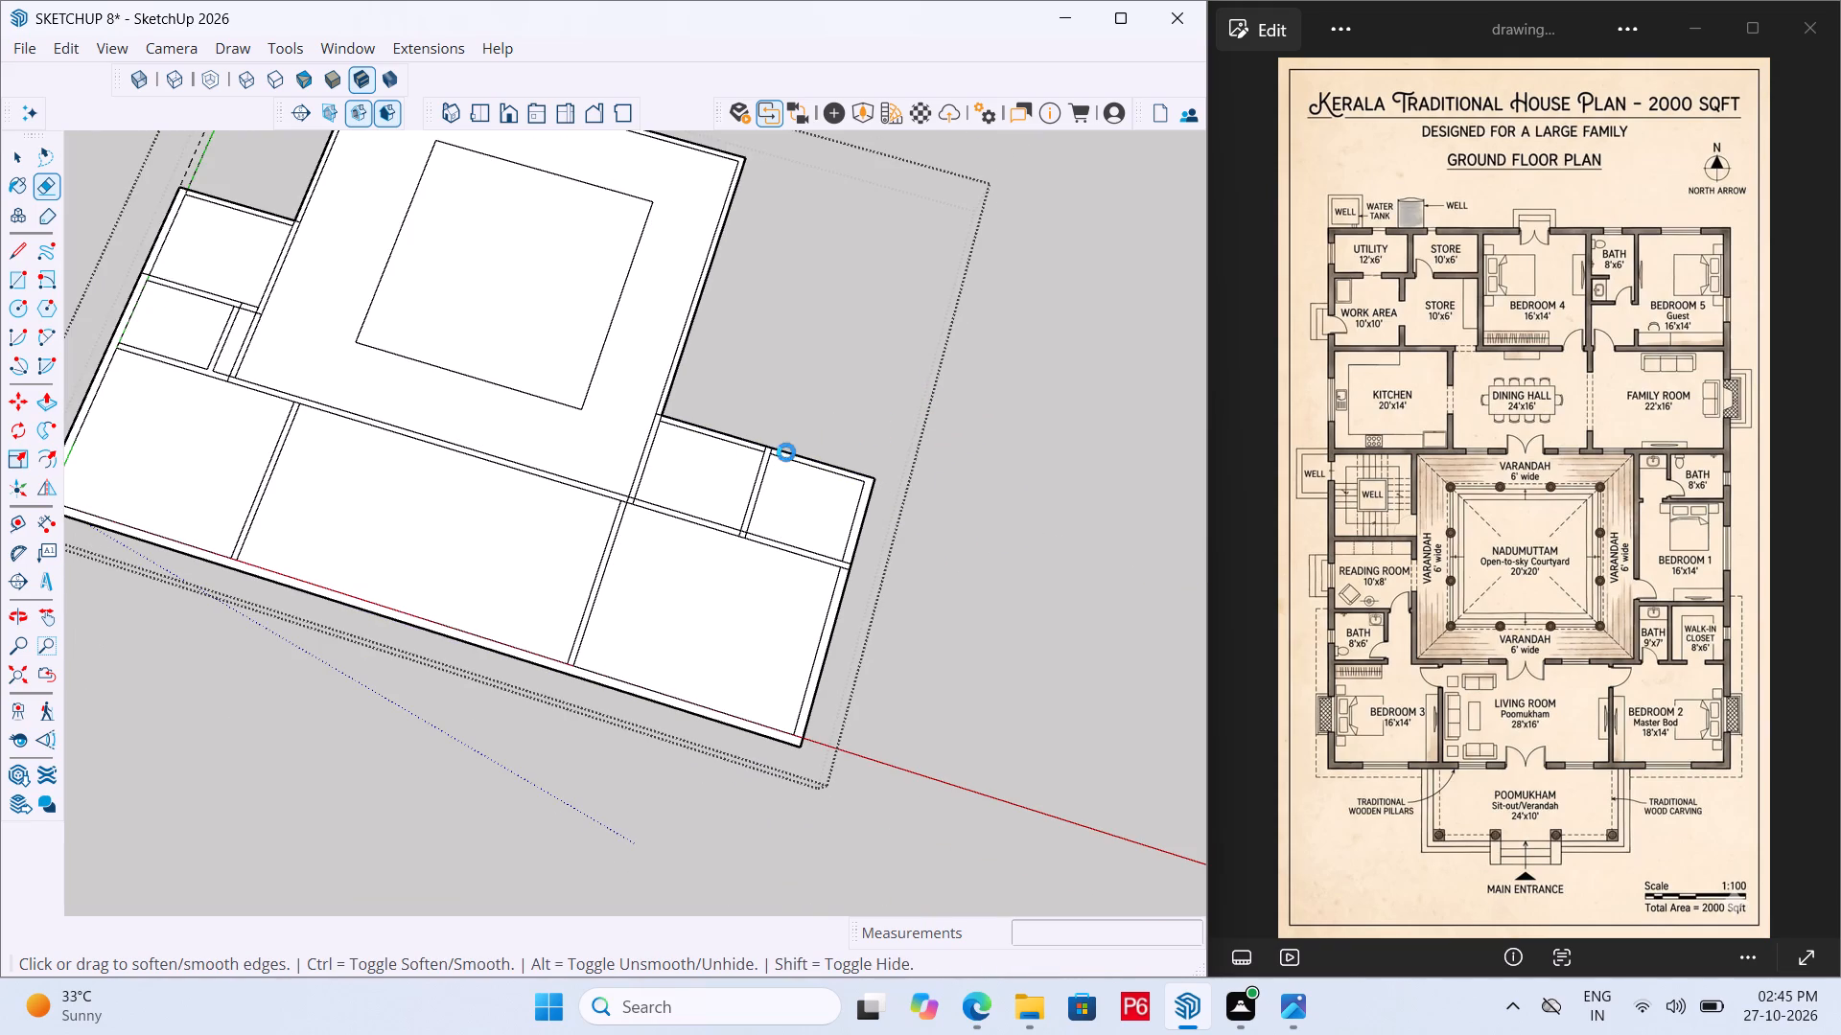
key(ctrl+s)
key(ctrl+s)
key(ctrl+s)
key(ctrl+s)
key(ctrl+s)
key(ctrl+s)
key(ctrl+s)
key(ctrl+s)
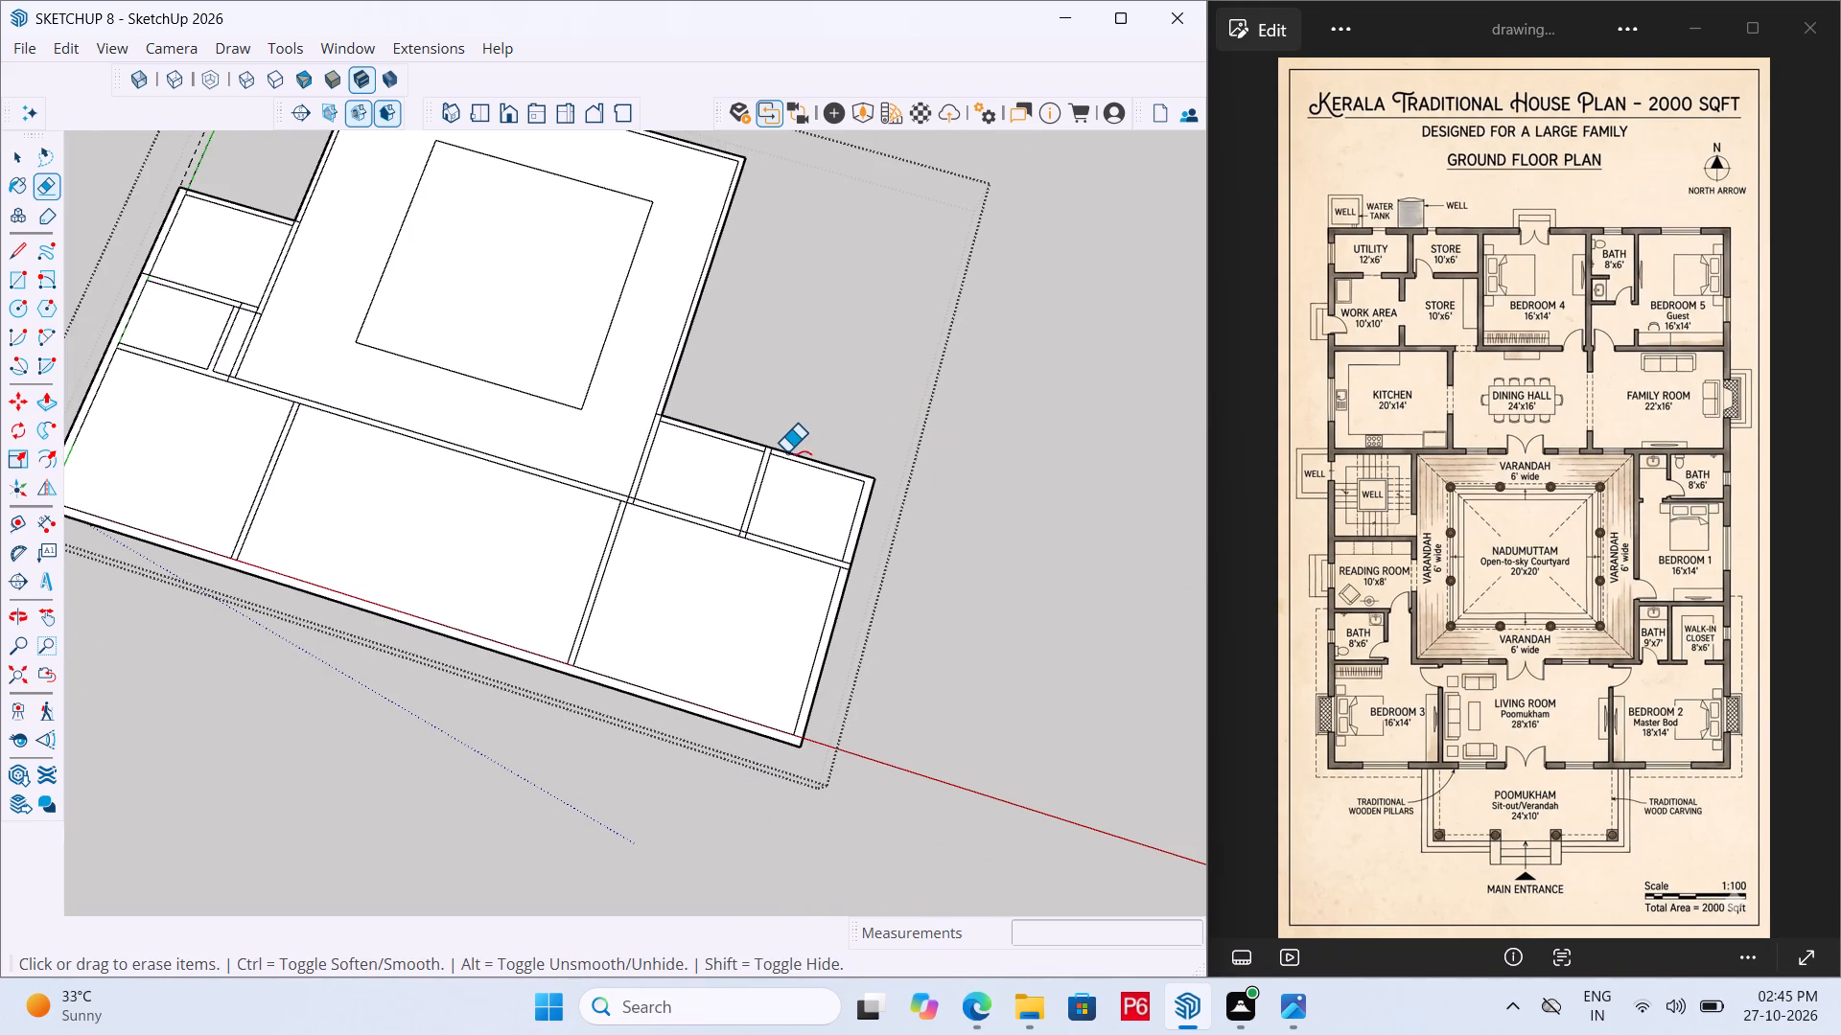
key(ctrl+s)
key(ctrl+s)
key(ctrl+s)
key(ctrl+s)
key(ctrl+s)
key(ctrl+s)
key(ctrl+s)
key(ctrl+s)
key(ctrl+s)
Erase the remaining guide along the inner face of bedroom 3's outer side wall.
scroll(153, 341, up, 5)
middle_drag(532, 481, 553, 498)
scroll(543, 491, down, 4)
click(298, 186)
scroll(226, 279, up, 5)
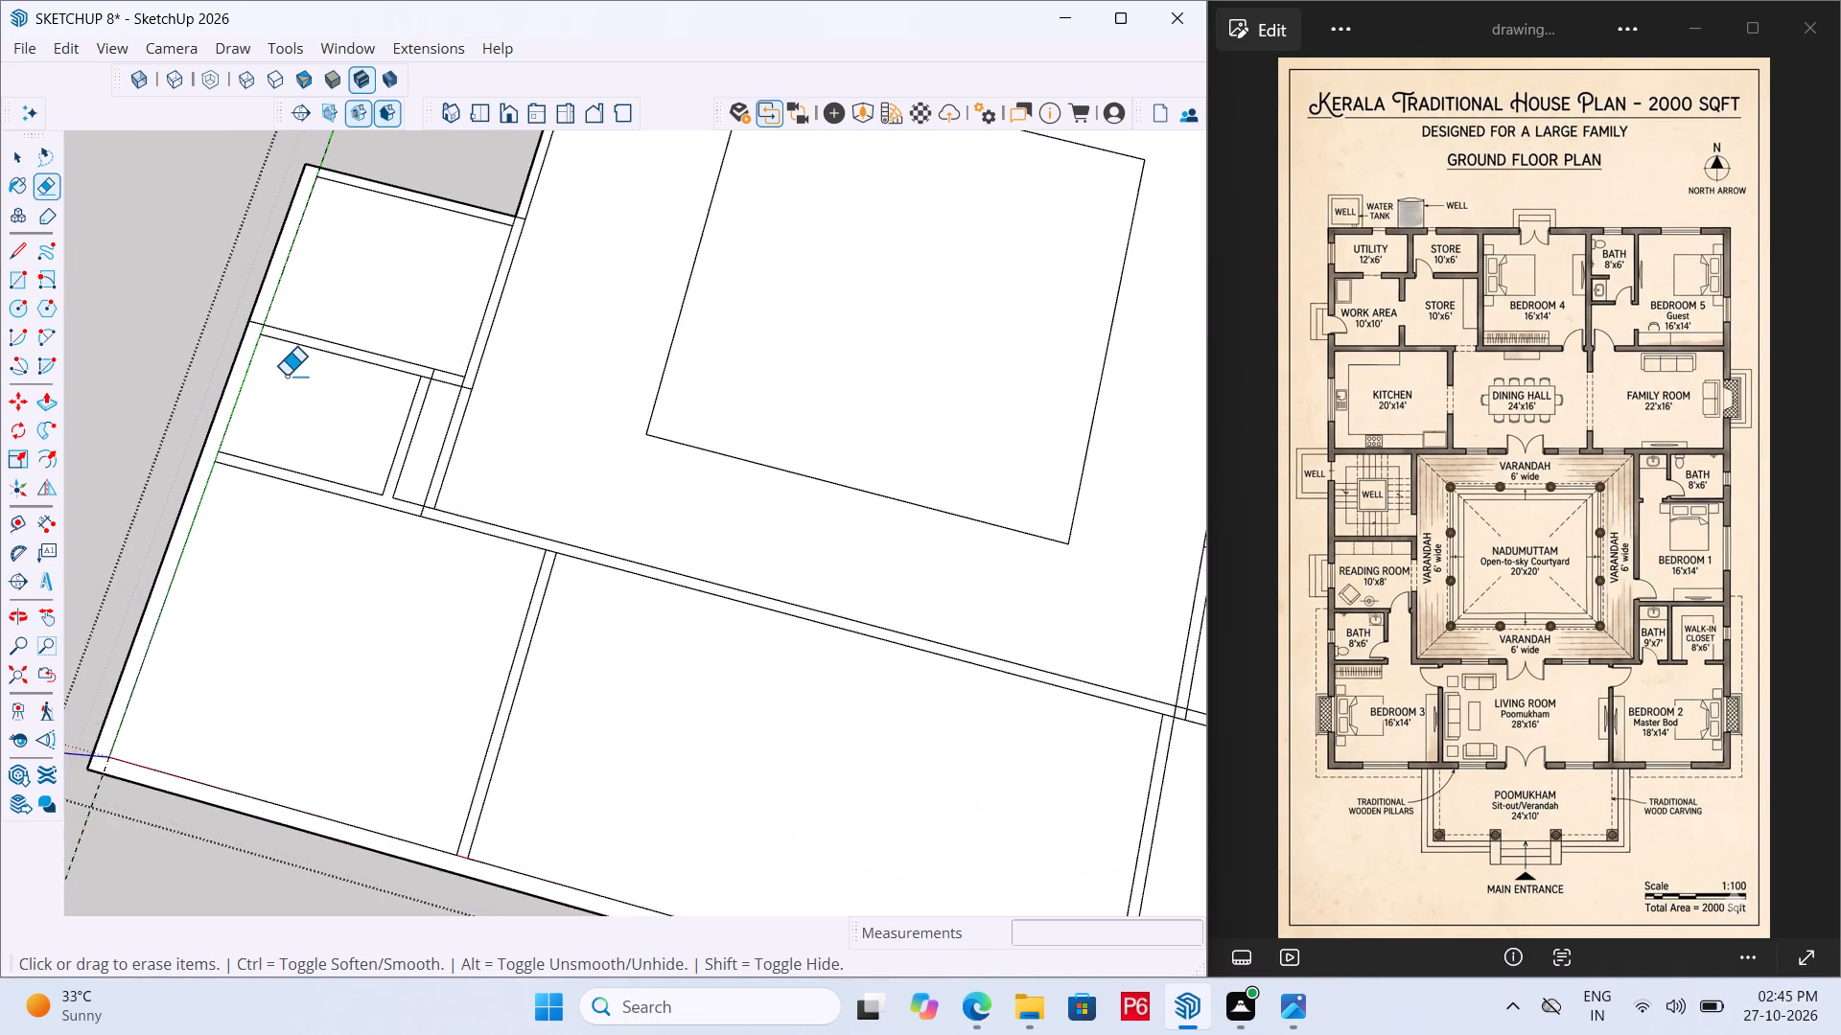
scroll(286, 376, up, 5)
scroll(328, 502, down, 6)
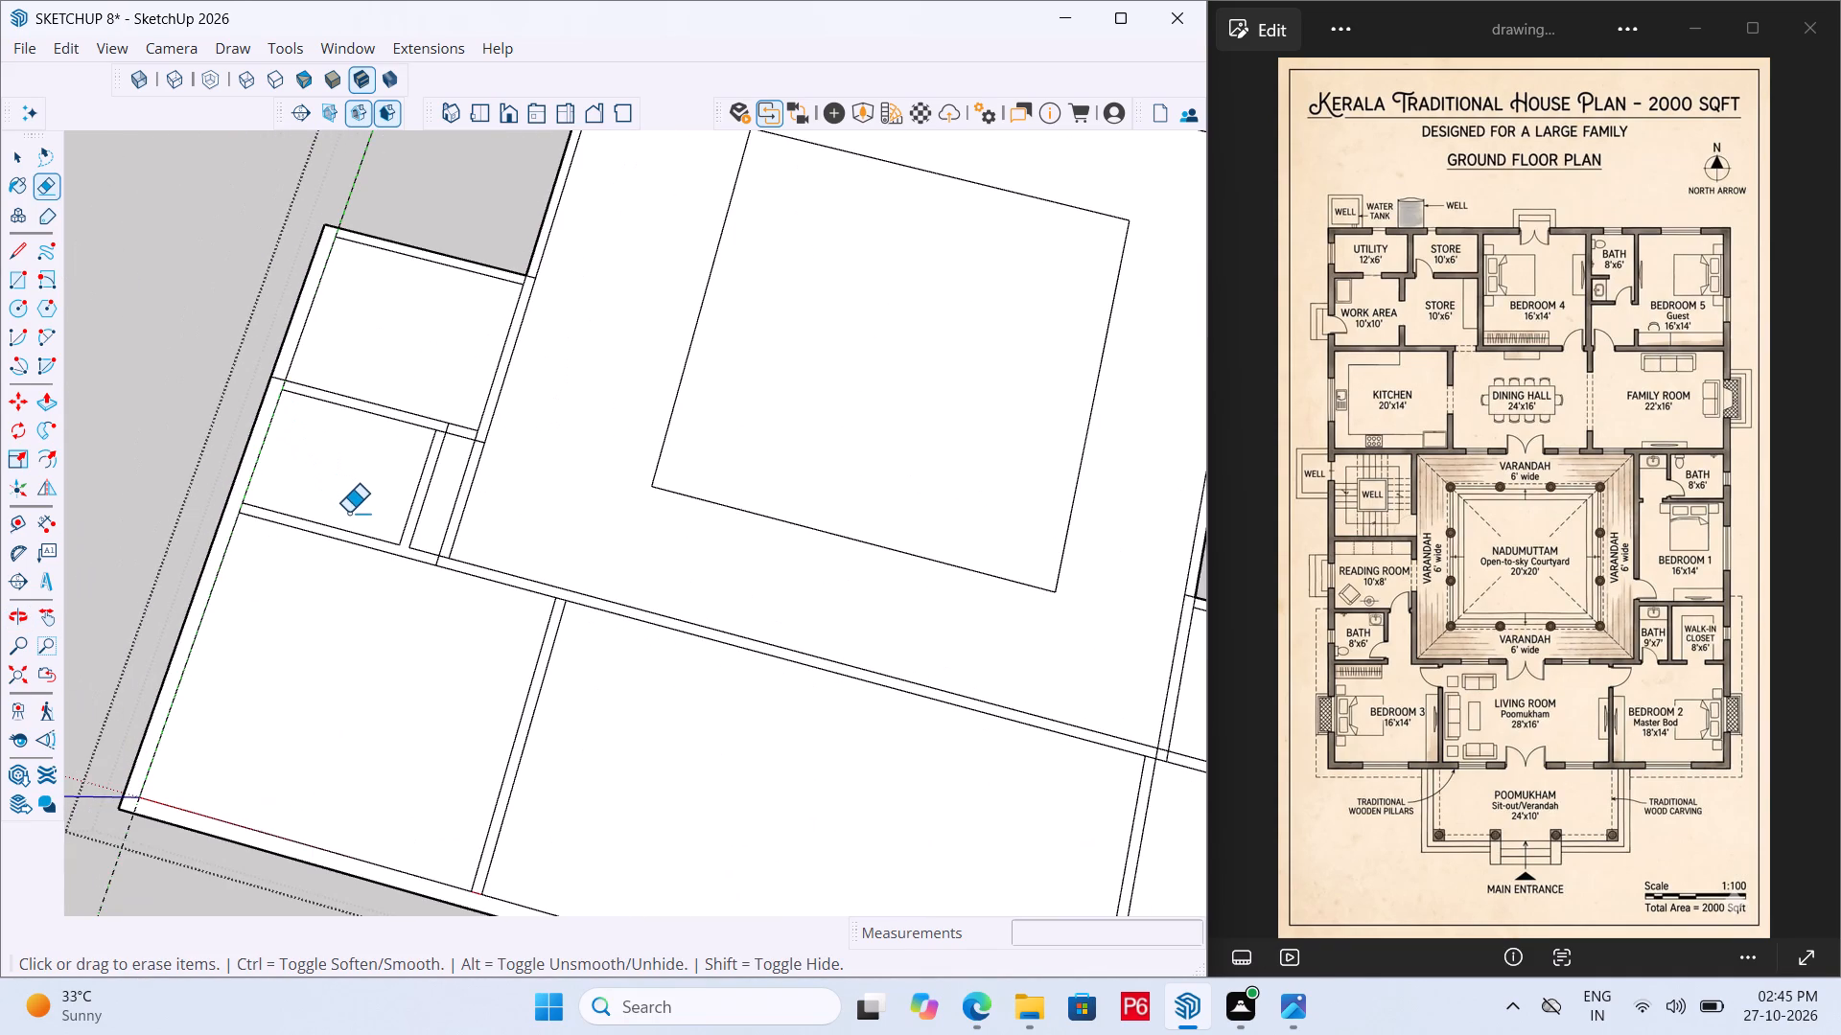
scroll(269, 472, down, 3)
drag(138, 815, 139, 769)
click(140, 761)
Draw lines along the outer wall's inner face, 14' long in bedroom 3 and 6' long in the adjoining bath.
scroll(181, 647, up, 2)
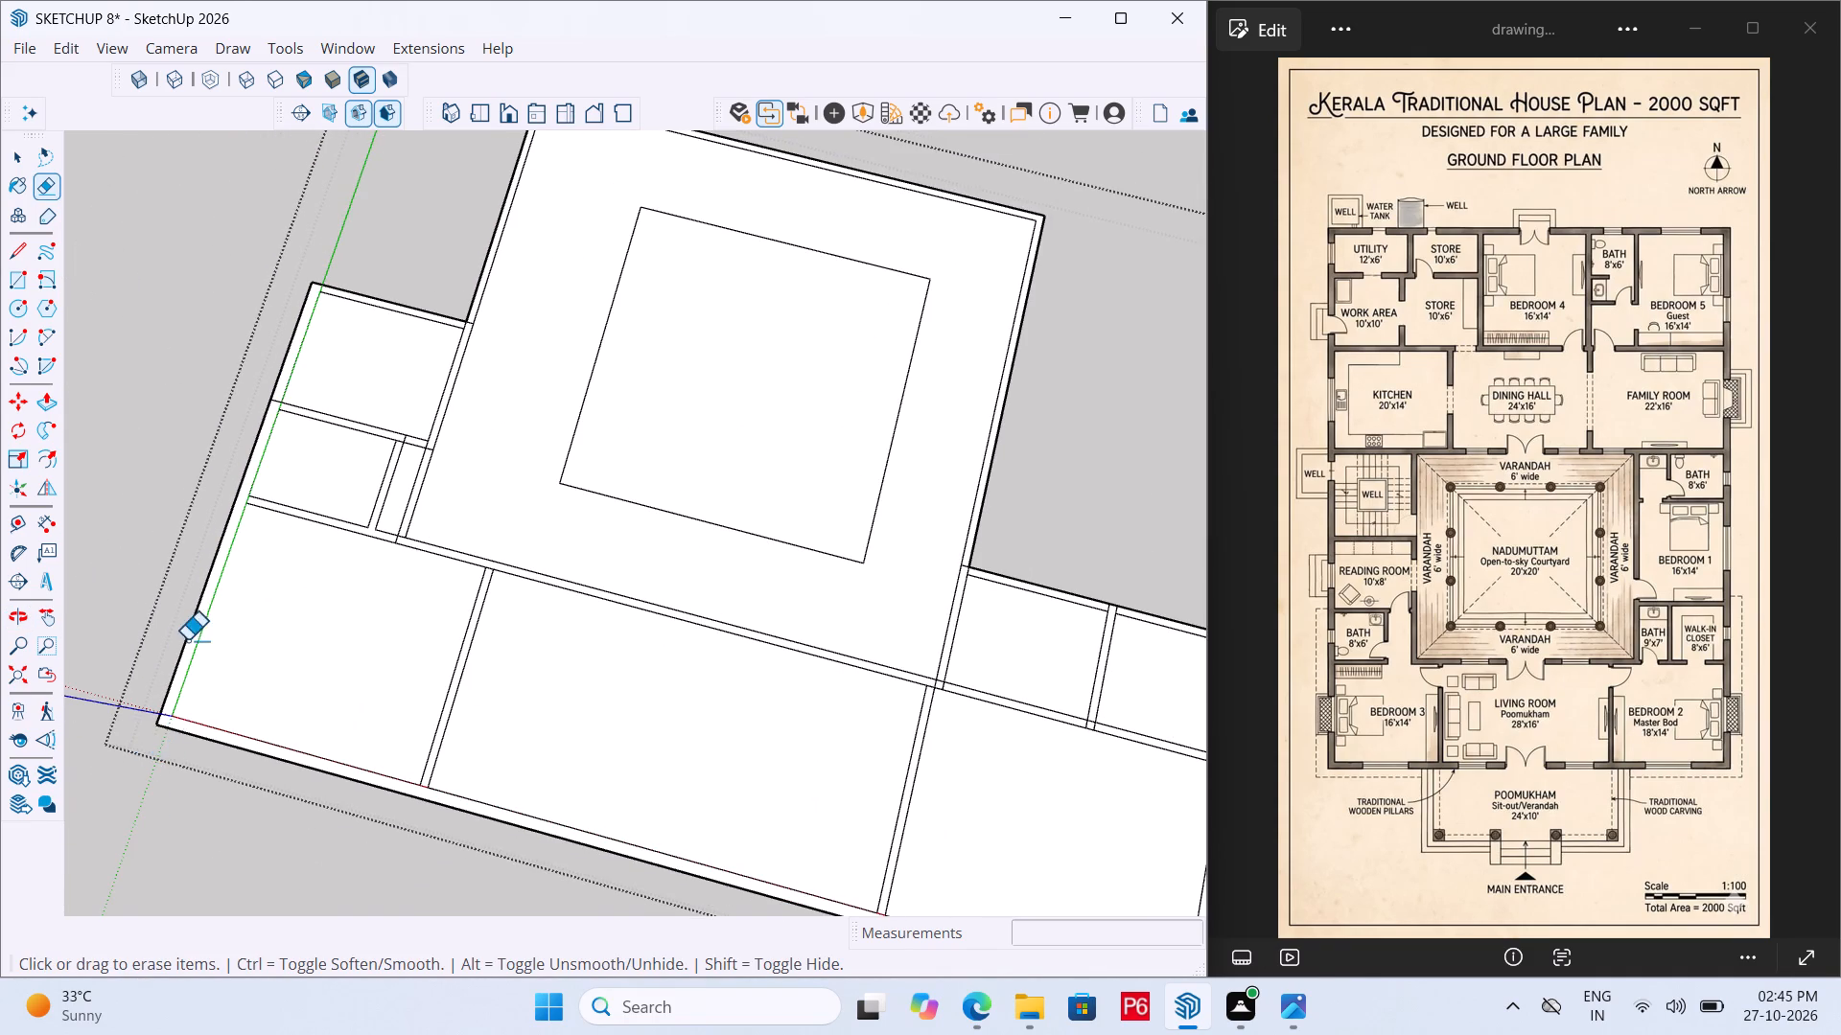
scroll(187, 640, up, 10)
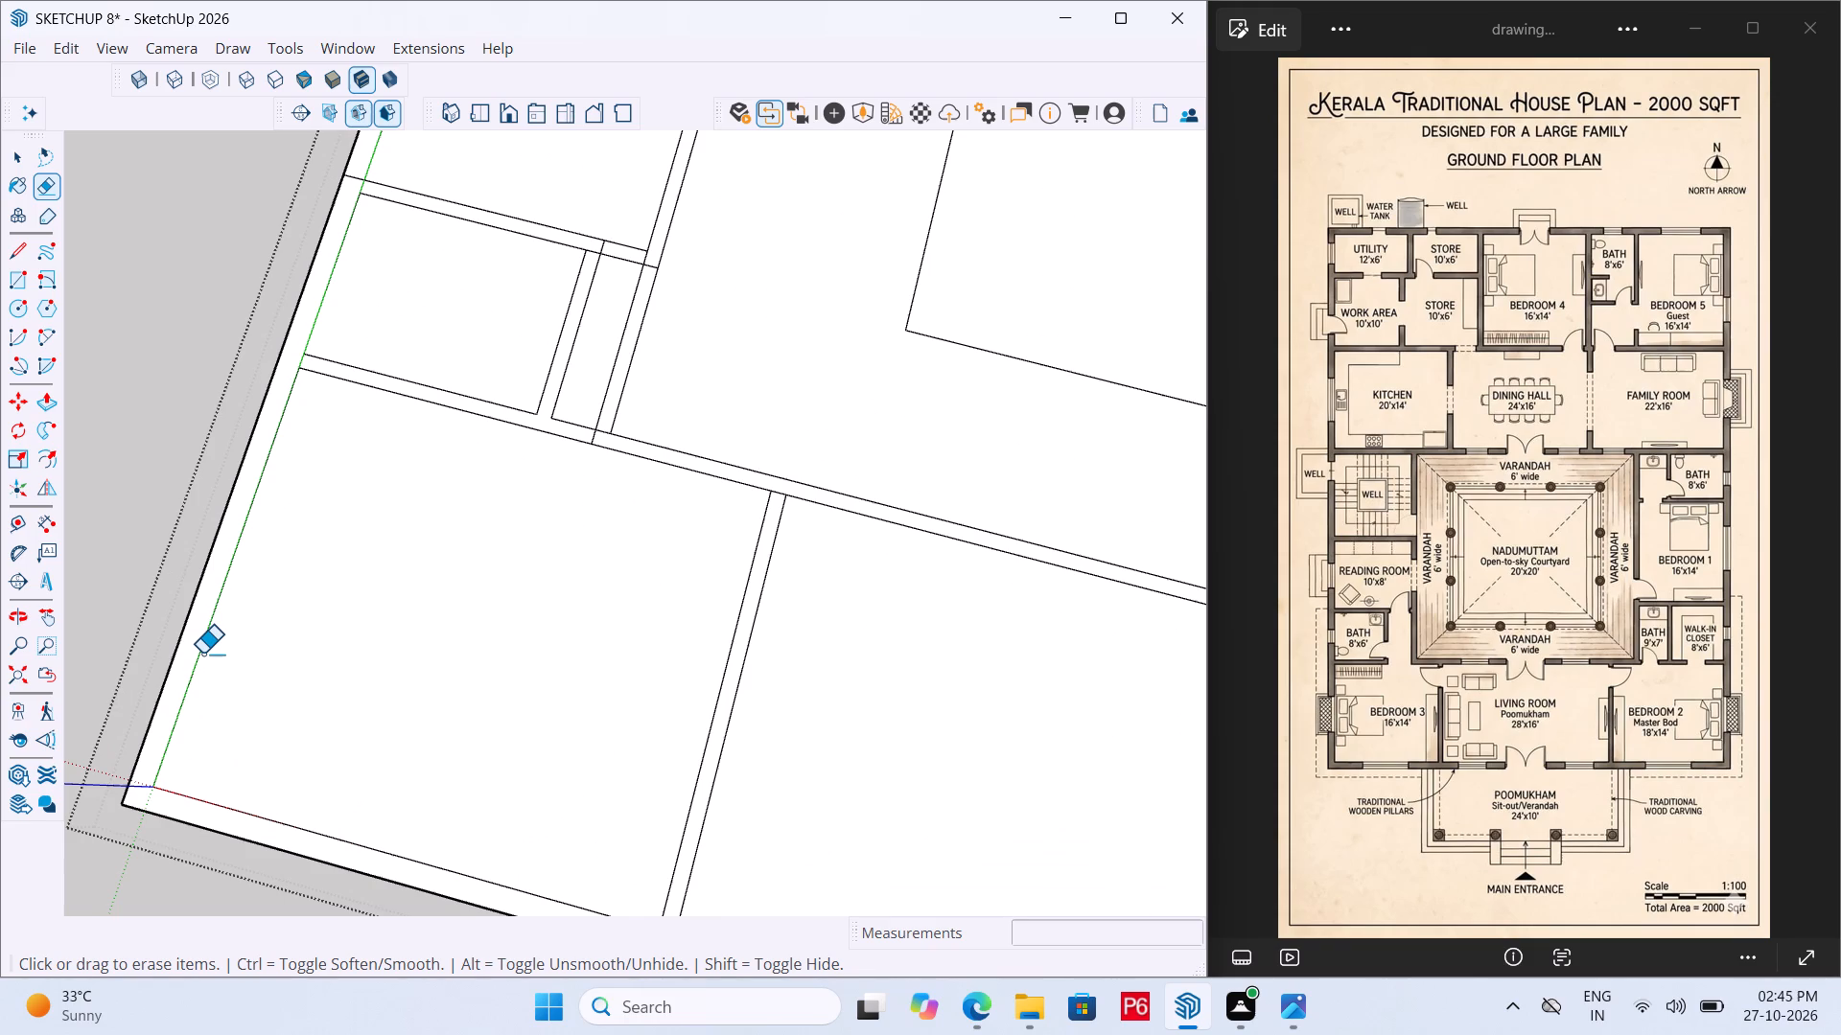
key(l)
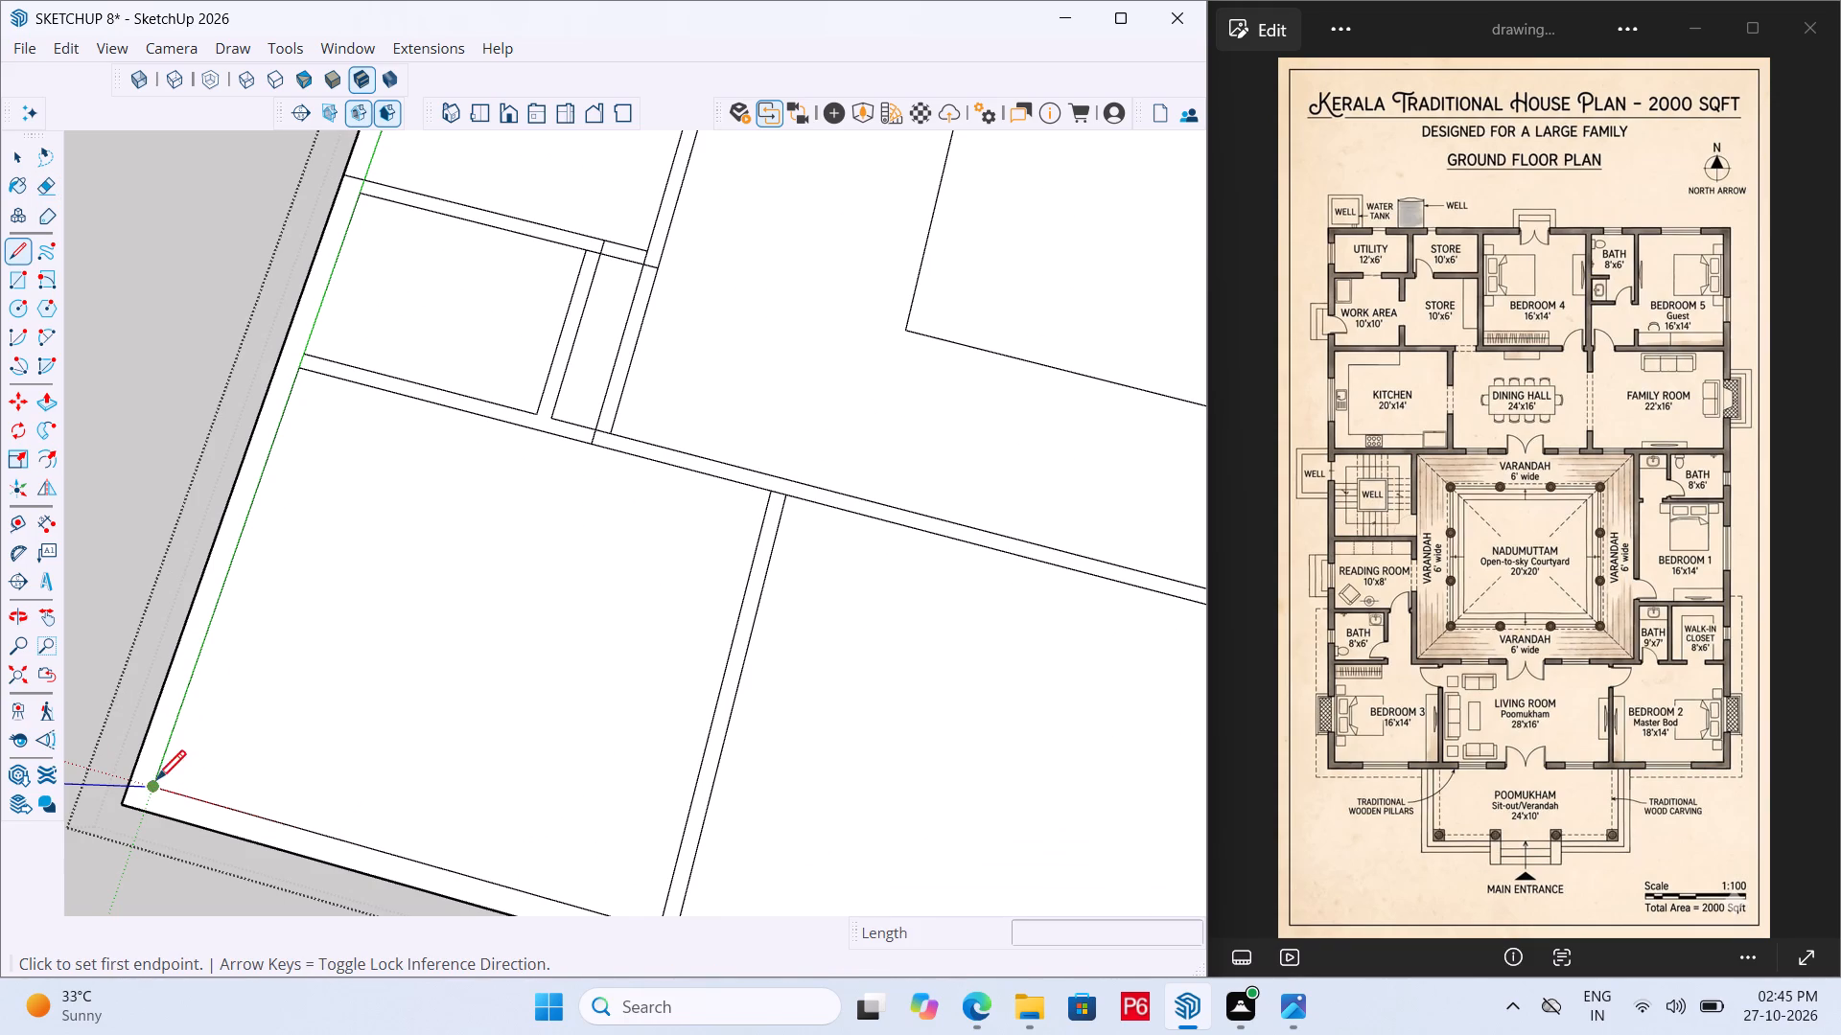
click(147, 786)
click(294, 374)
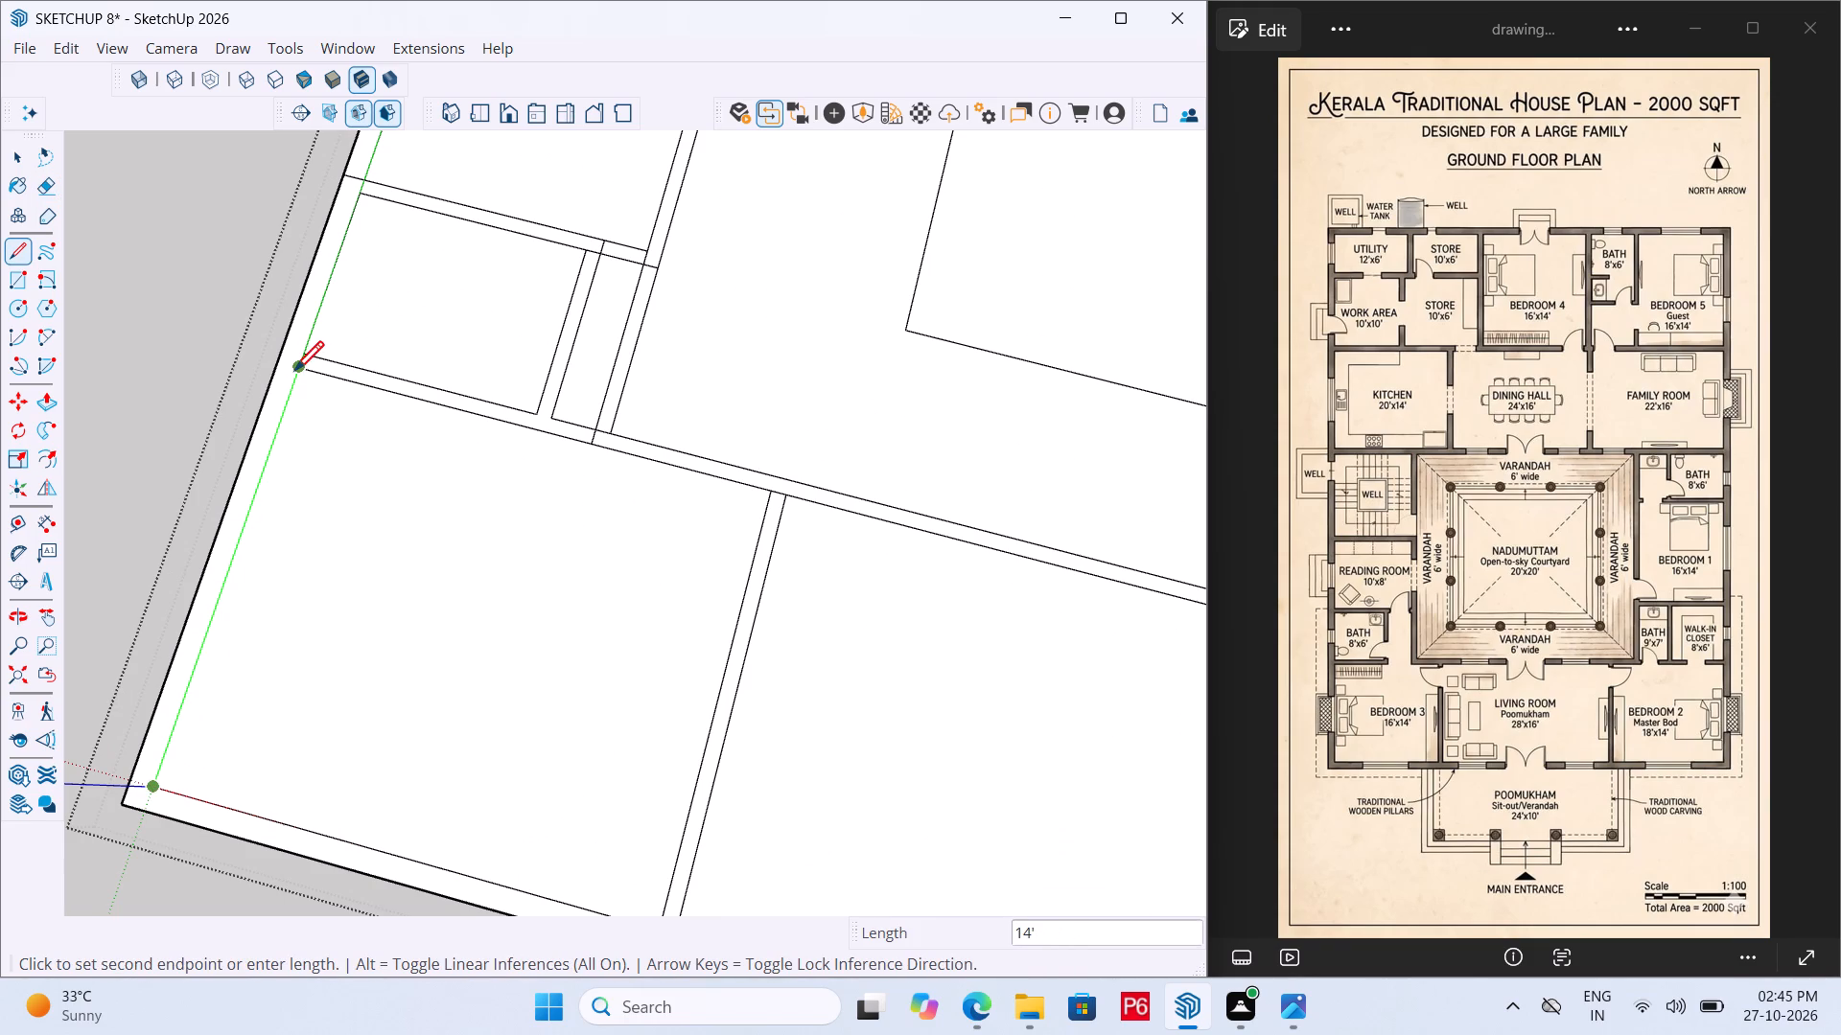
drag(307, 353, 314, 318)
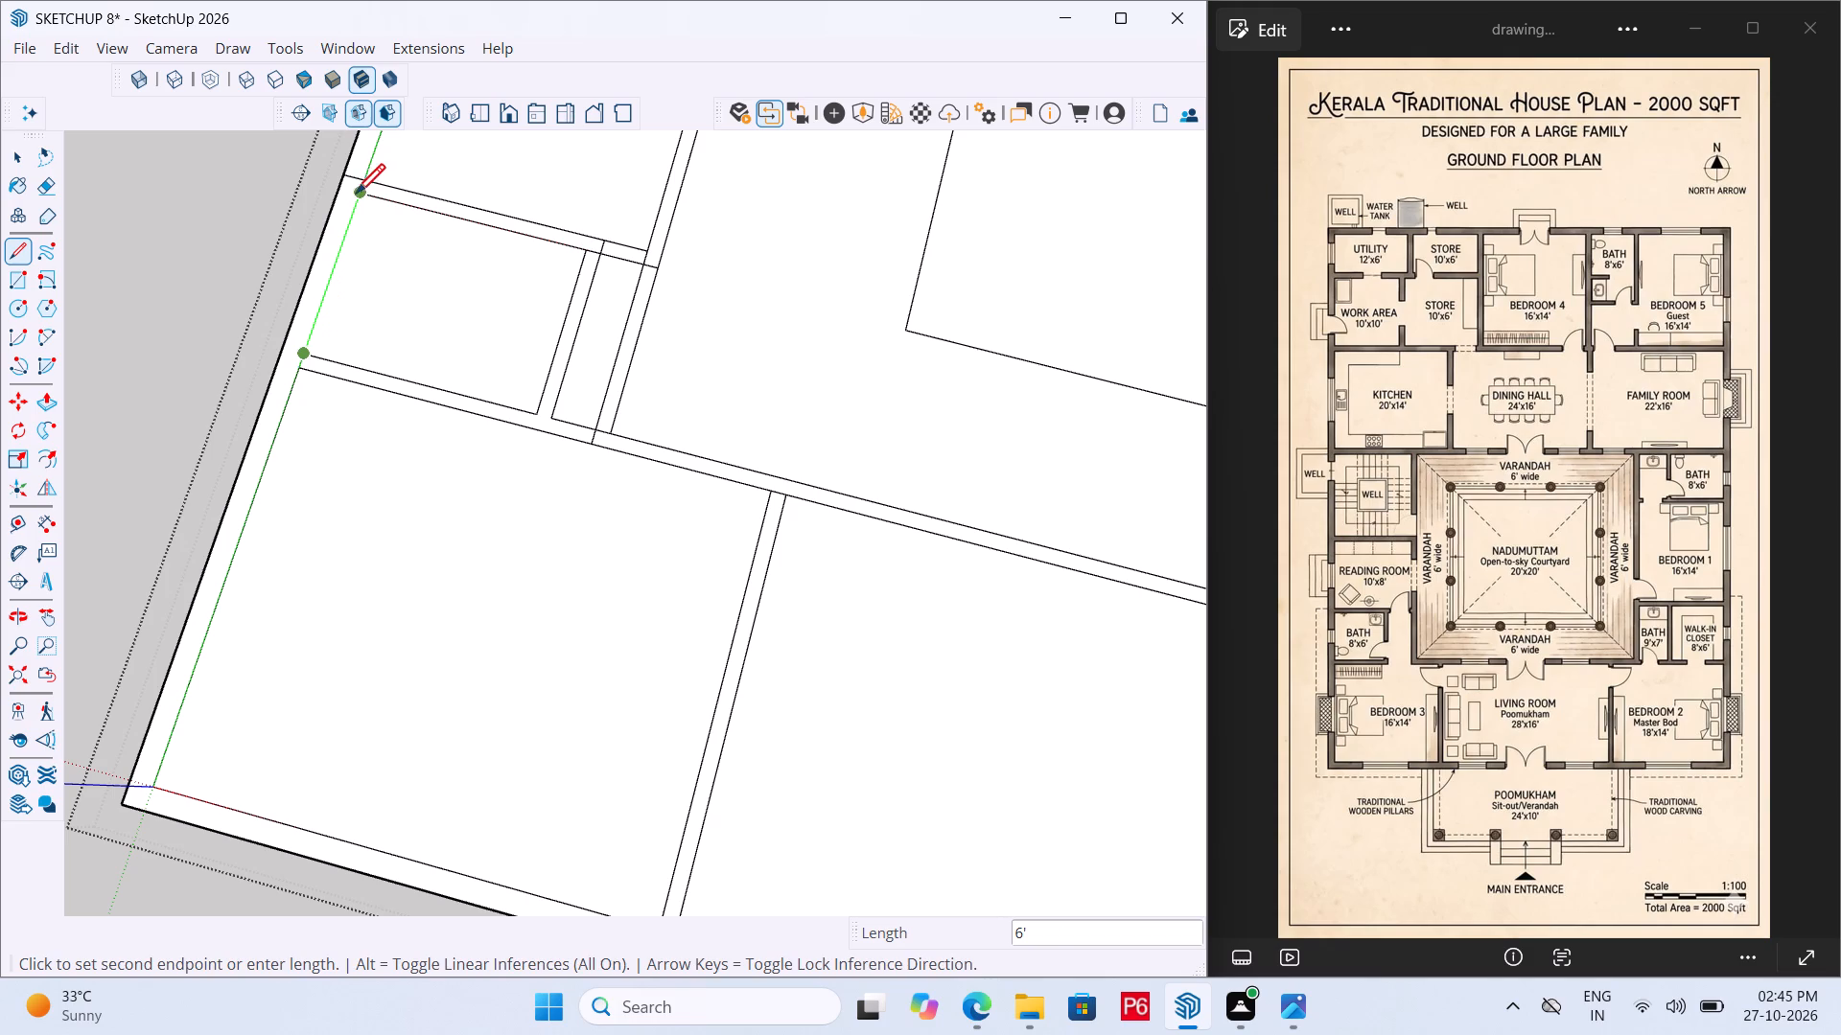
click(359, 195)
scroll(218, 732, down, 5)
scroll(396, 247, up, 5)
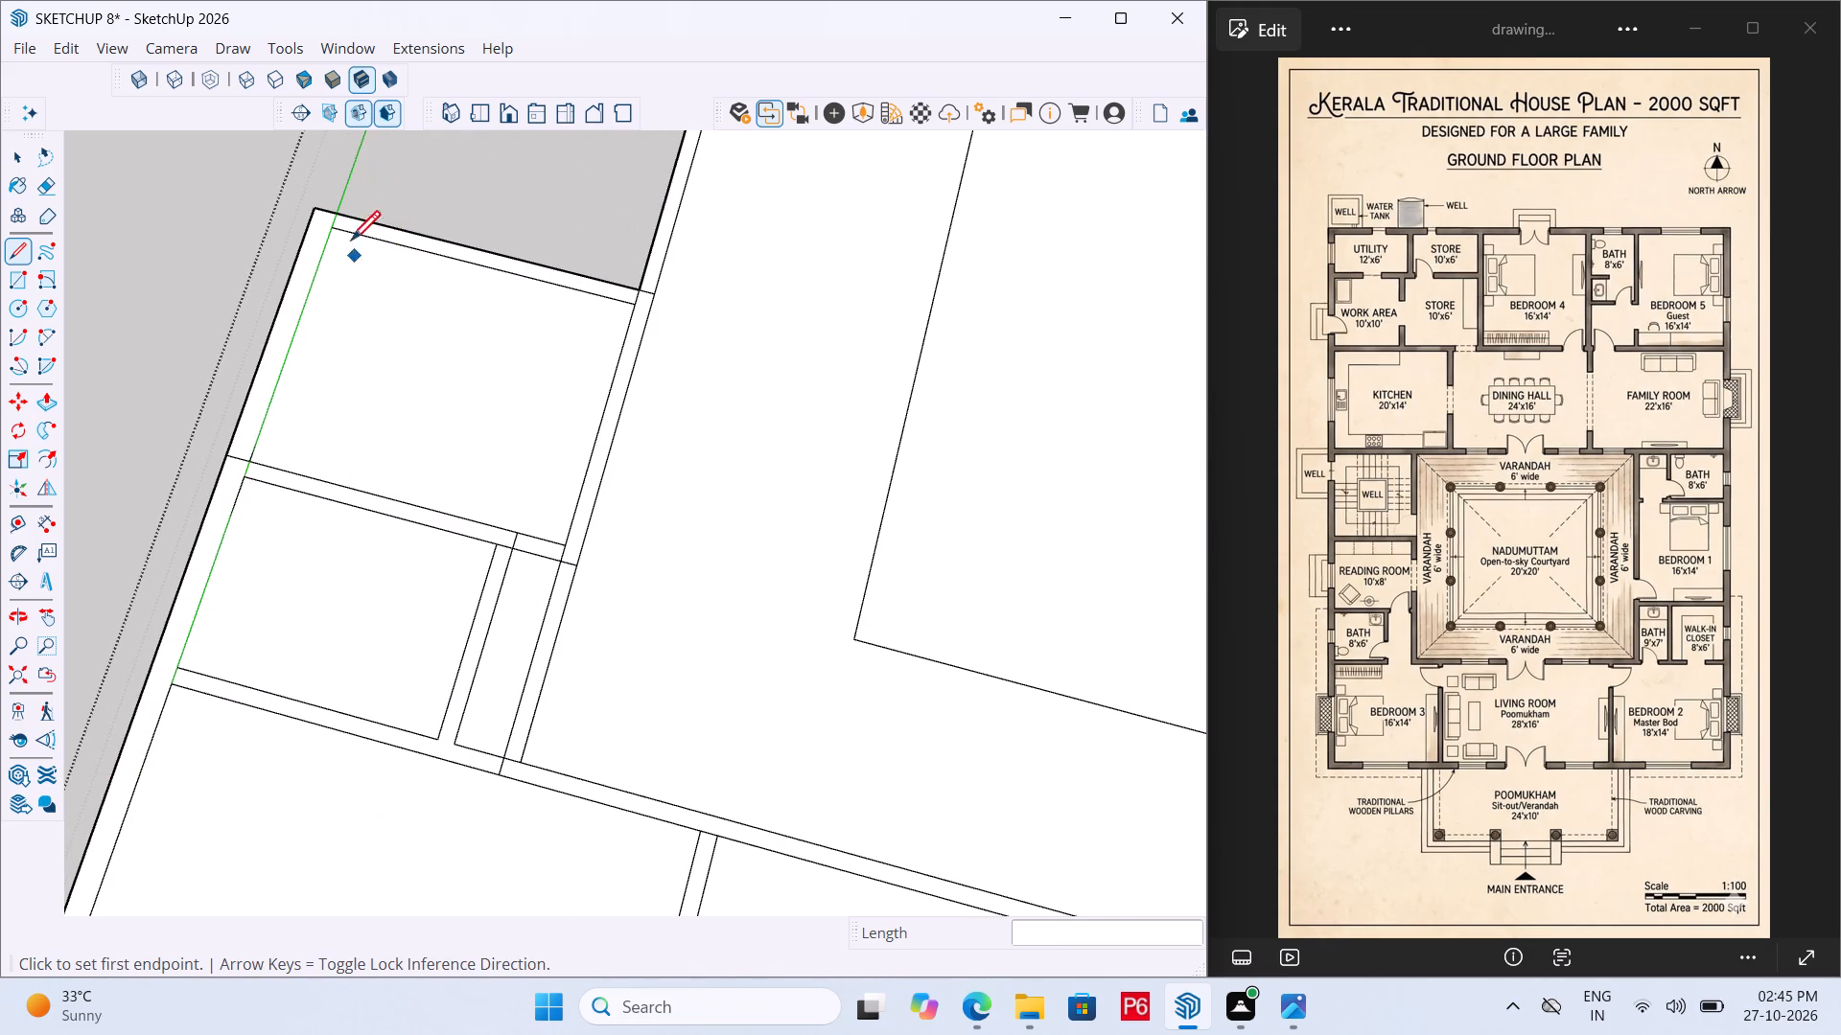
Draw an 8' line along the outer wall's inner face in the reading room.
click(332, 224)
click(258, 456)
Place a guide across the bath beside bedroom 3, 6' from the outer wall's inner face.
scroll(210, 365, down, 6)
scroll(296, 402, down, 4)
scroll(410, 504, up, 8)
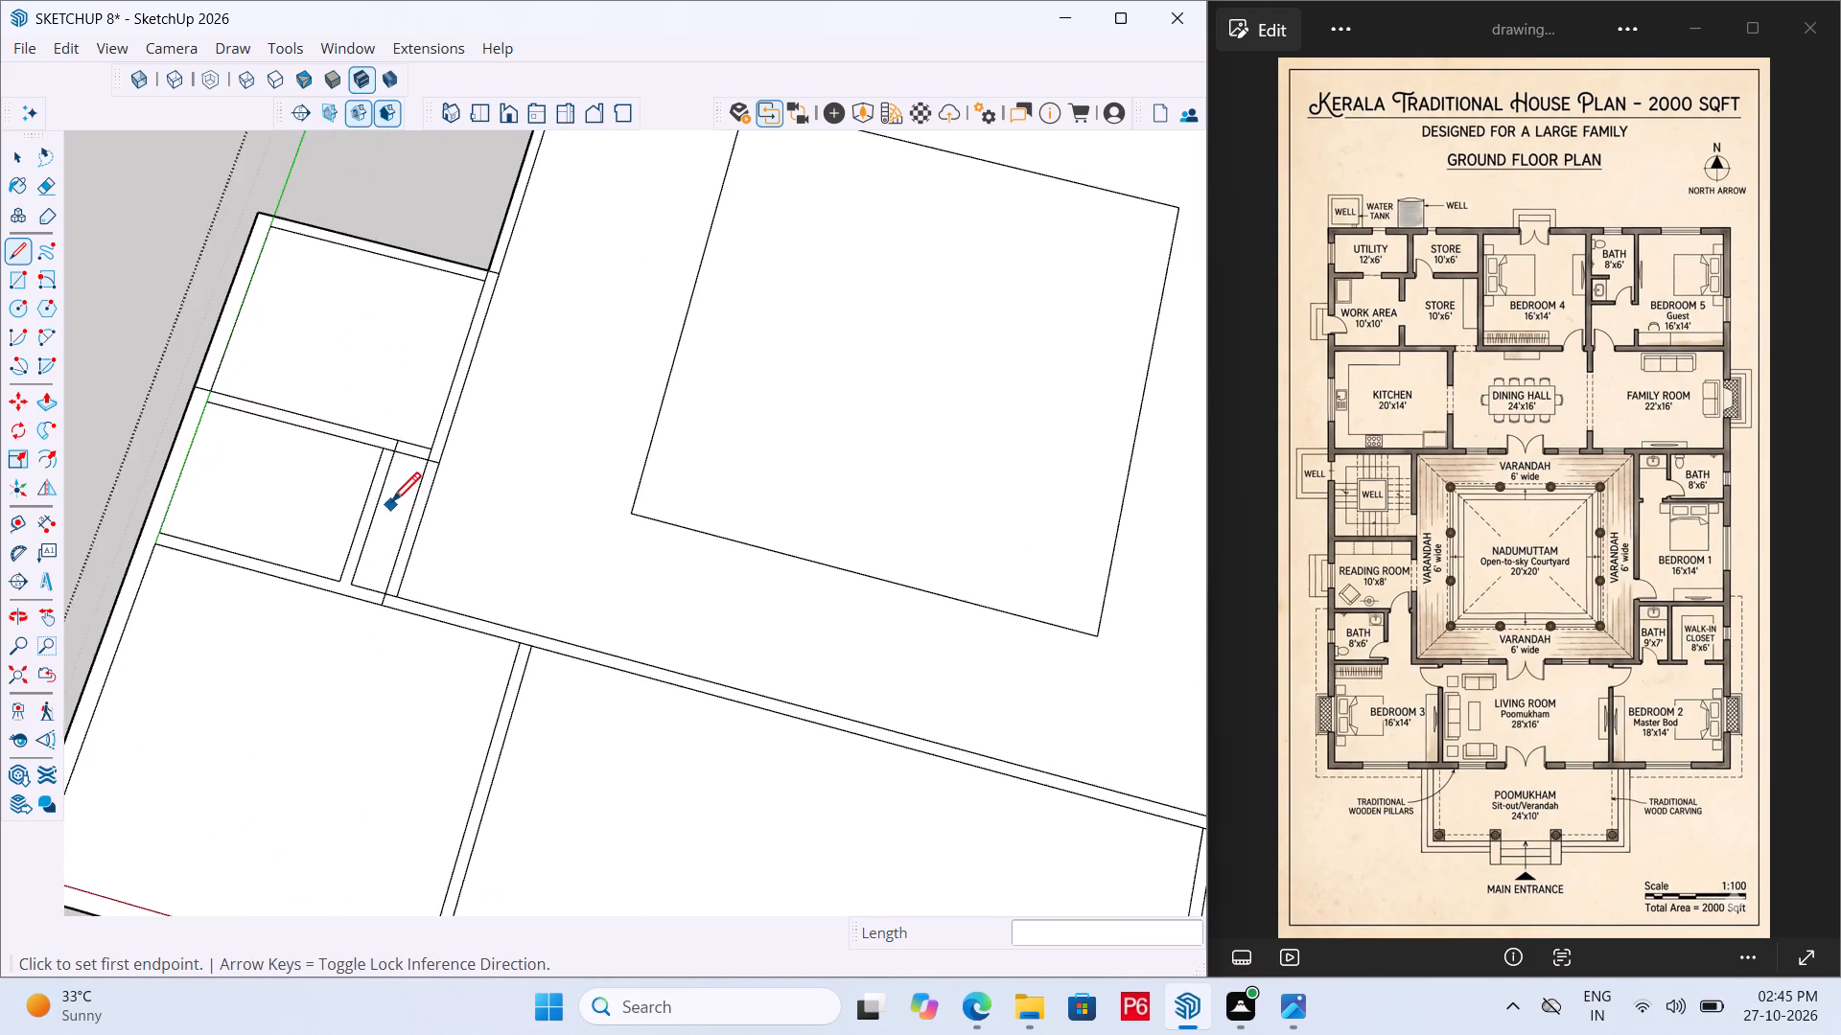
scroll(391, 505, up, 7)
key(e)
scroll(604, 565, down, 10)
key(space)
scroll(291, 548, up, 5)
key(e)
key(t)
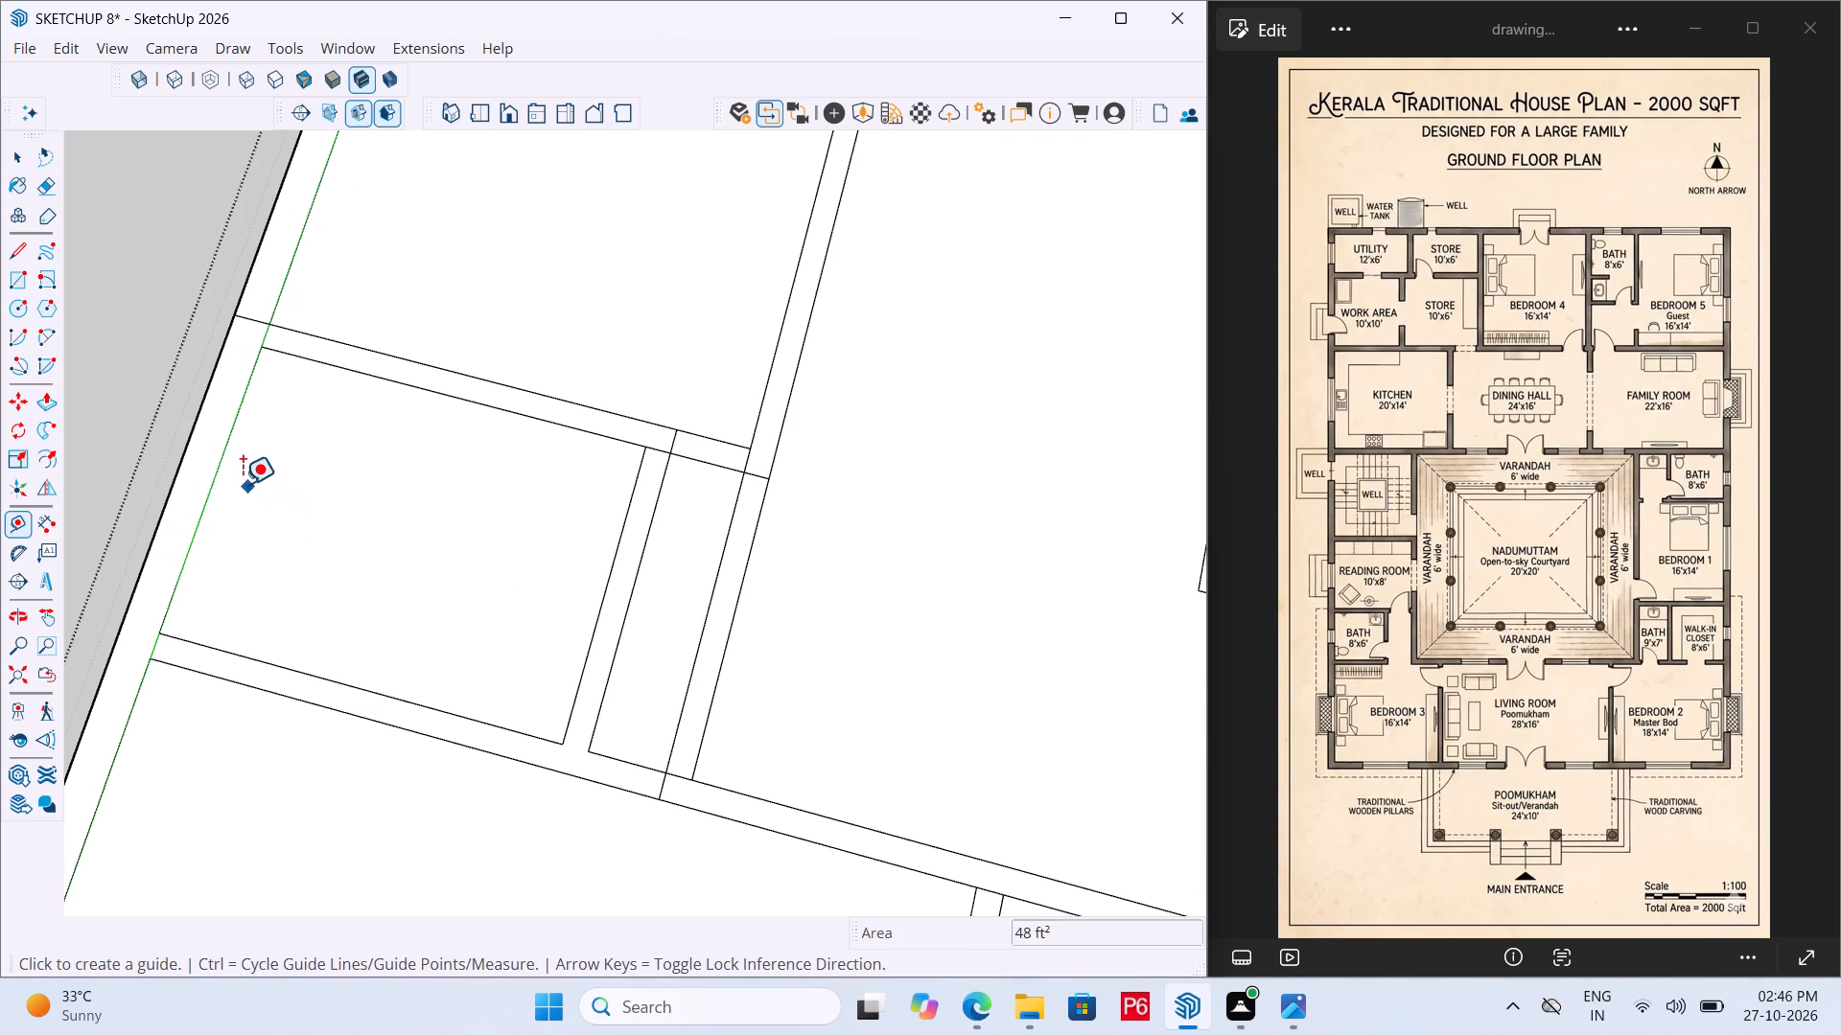
click(221, 464)
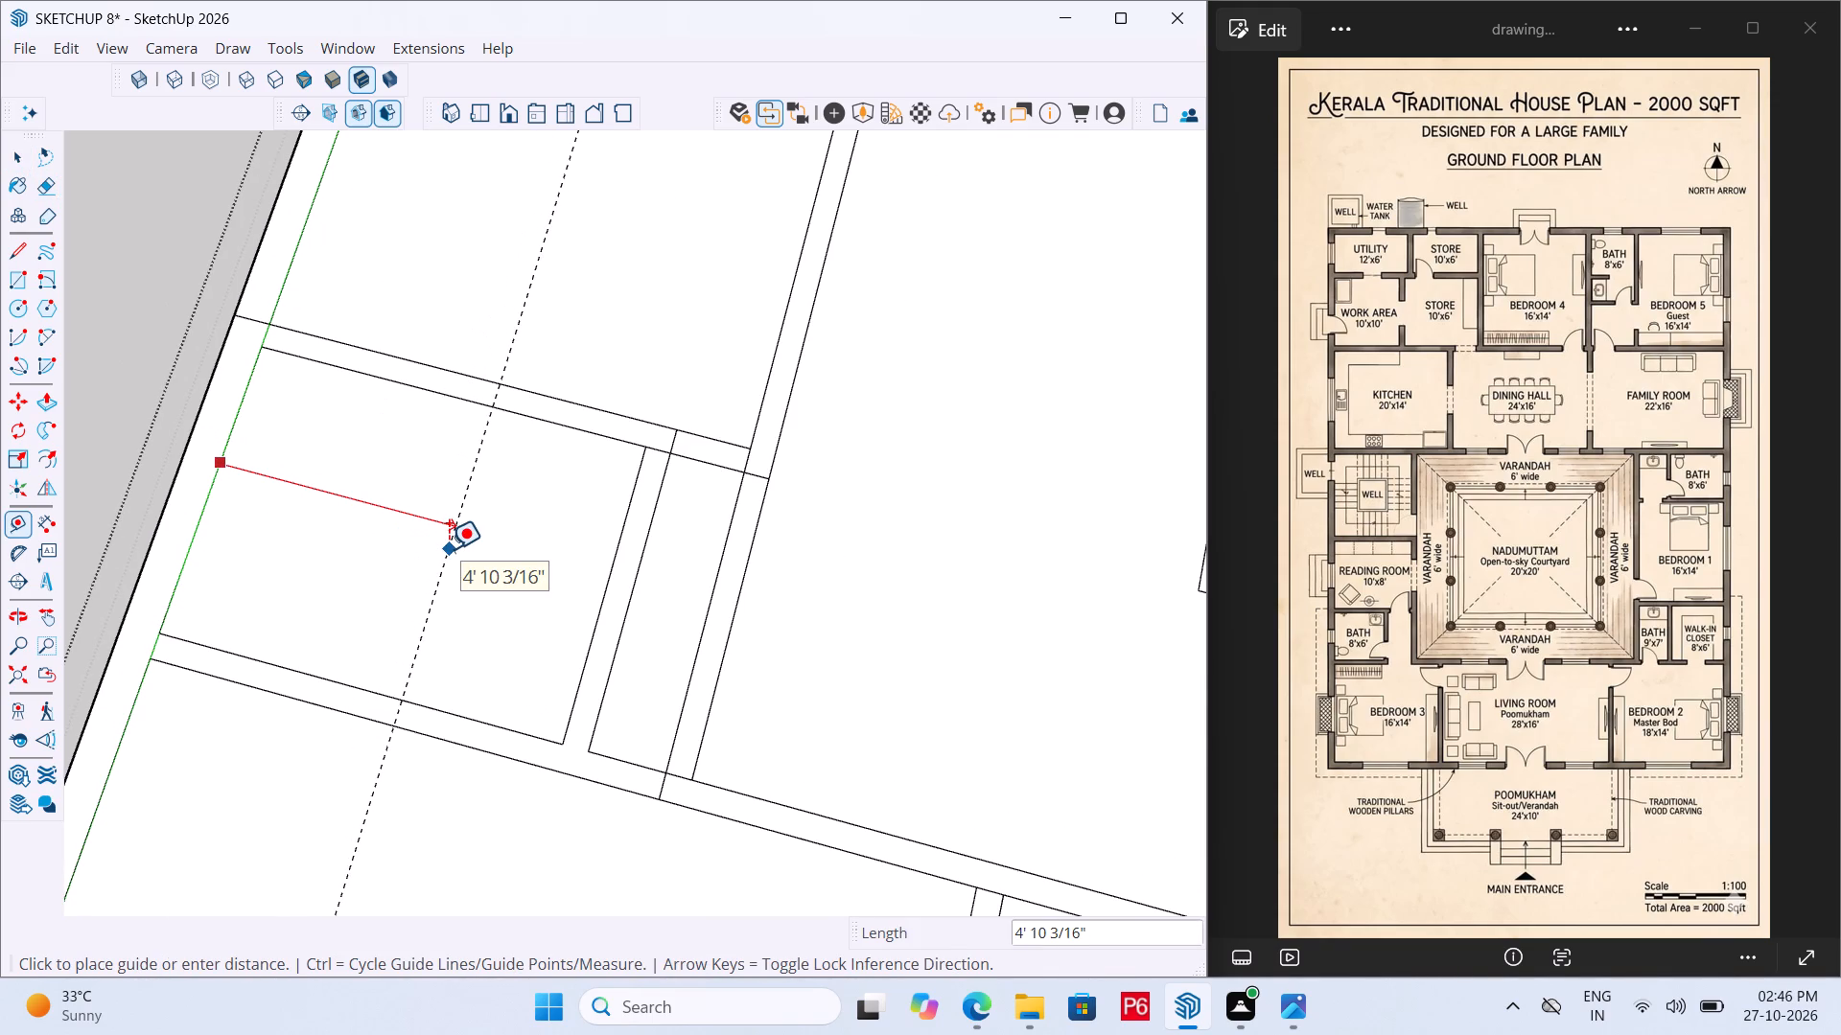
text(6')
key(Return)
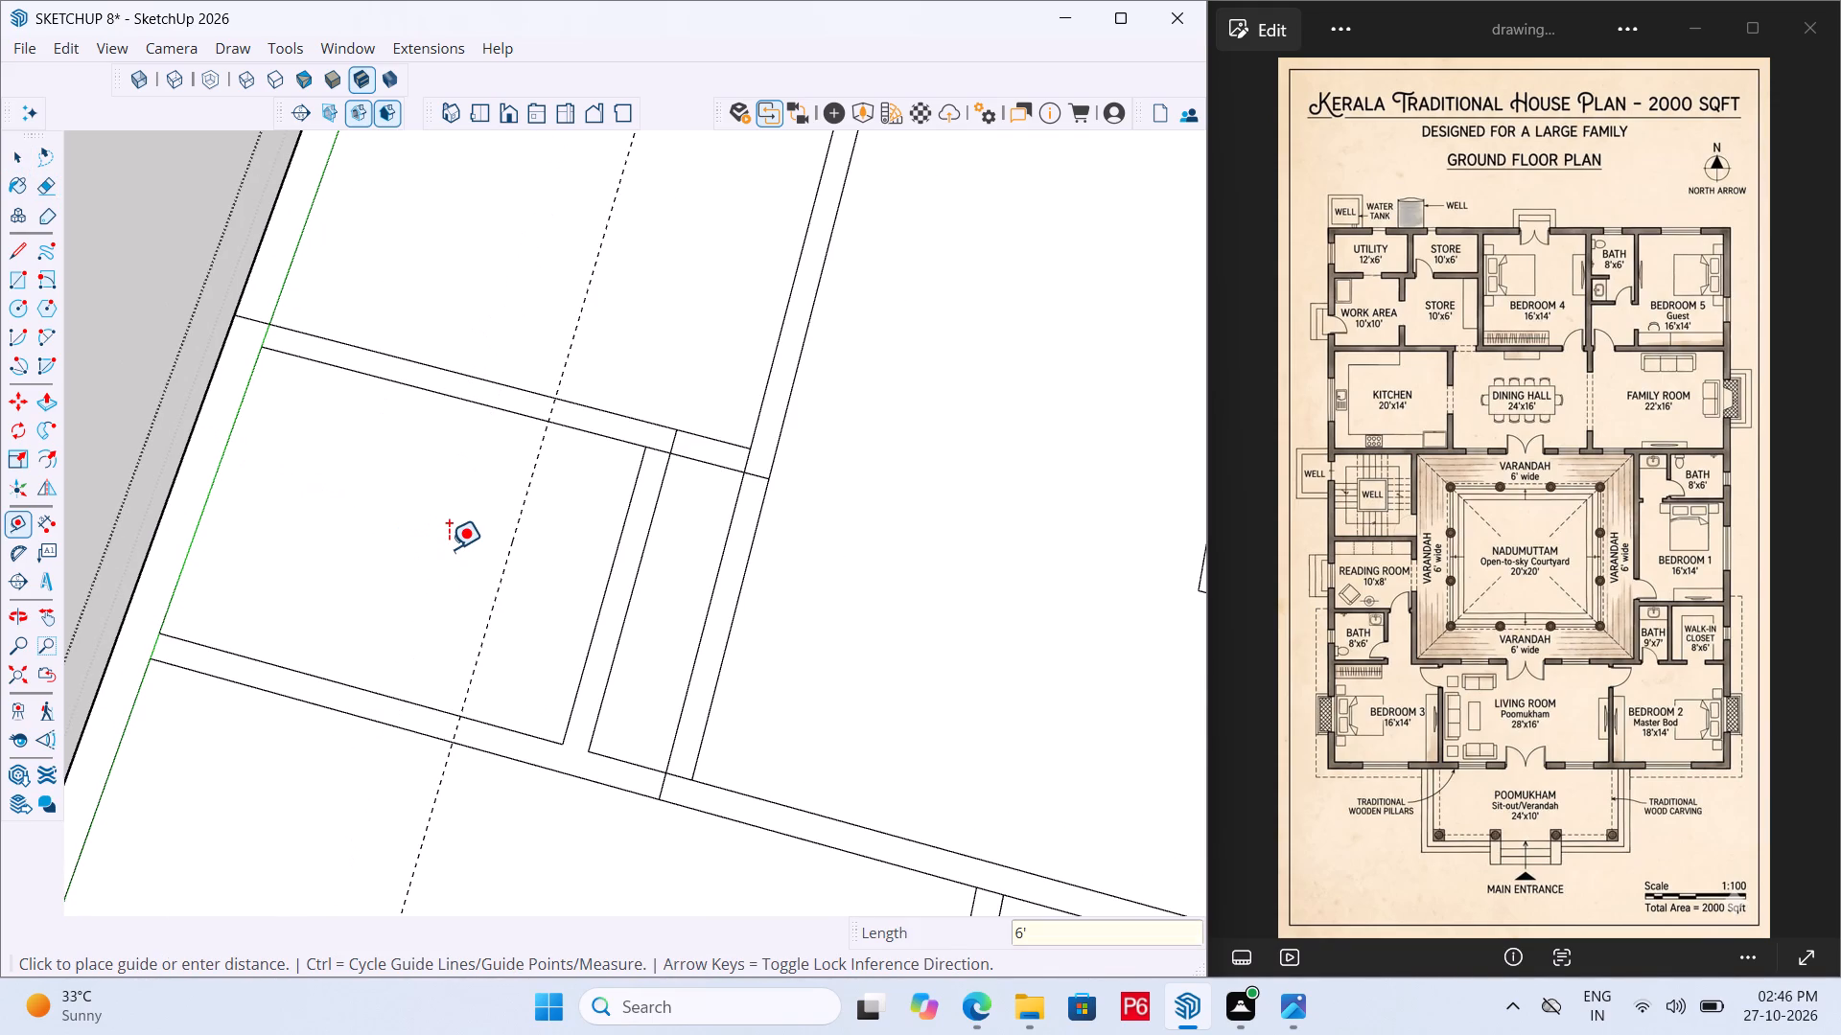
Place a second guide 6" from the bath guide, on the side away from the outer wall, to mark the partition thickness.
scroll(432, 538, down, 10)
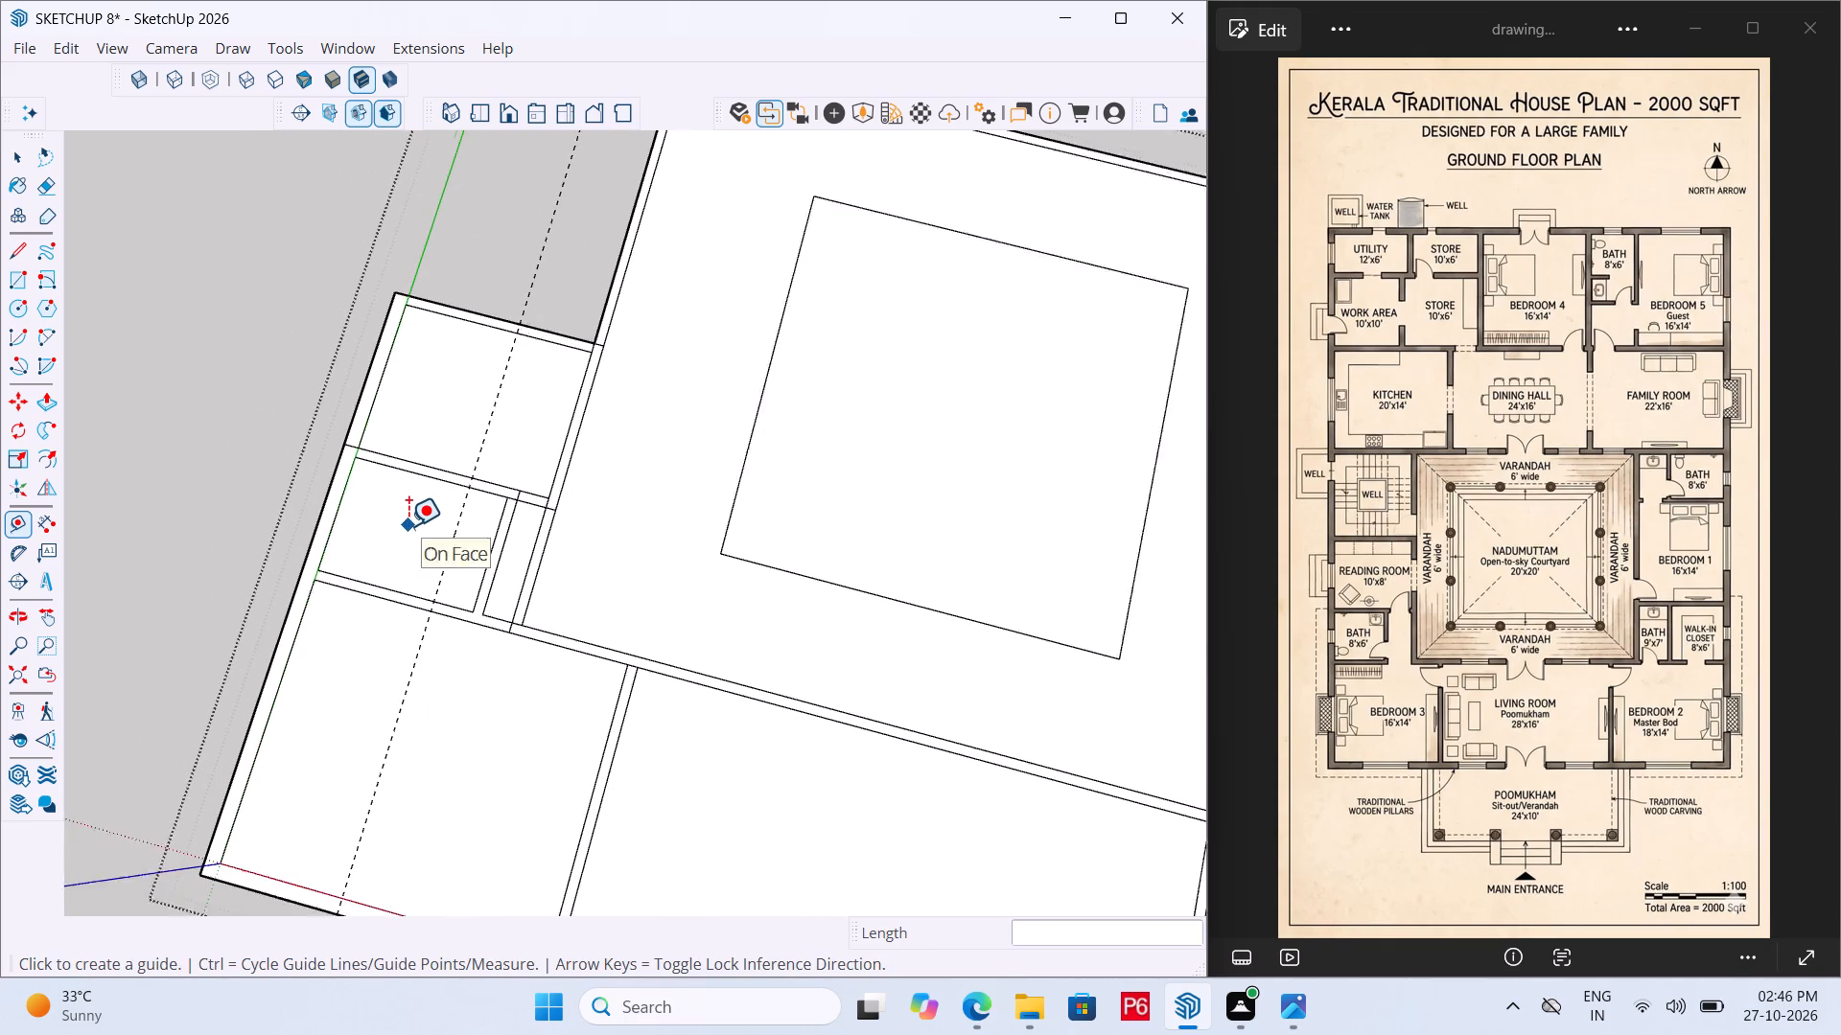
scroll(408, 526, down, 1)
scroll(421, 566, up, 10)
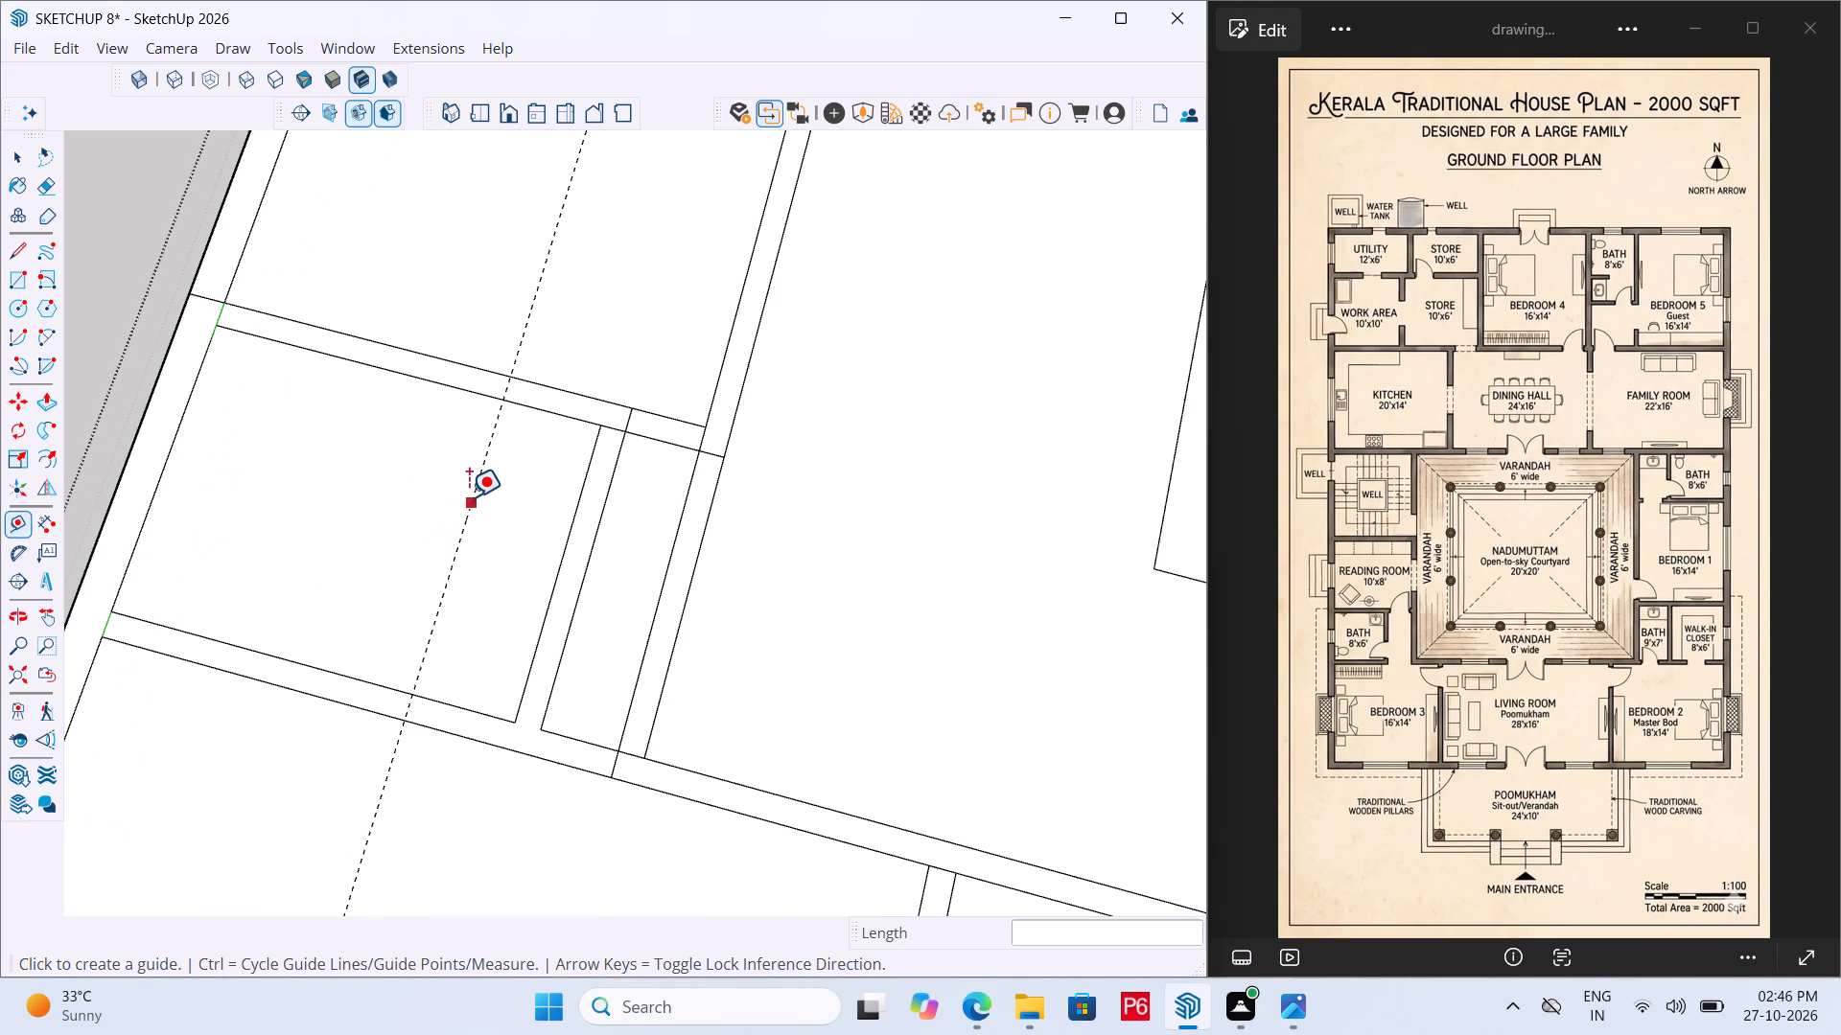
double_click(479, 471)
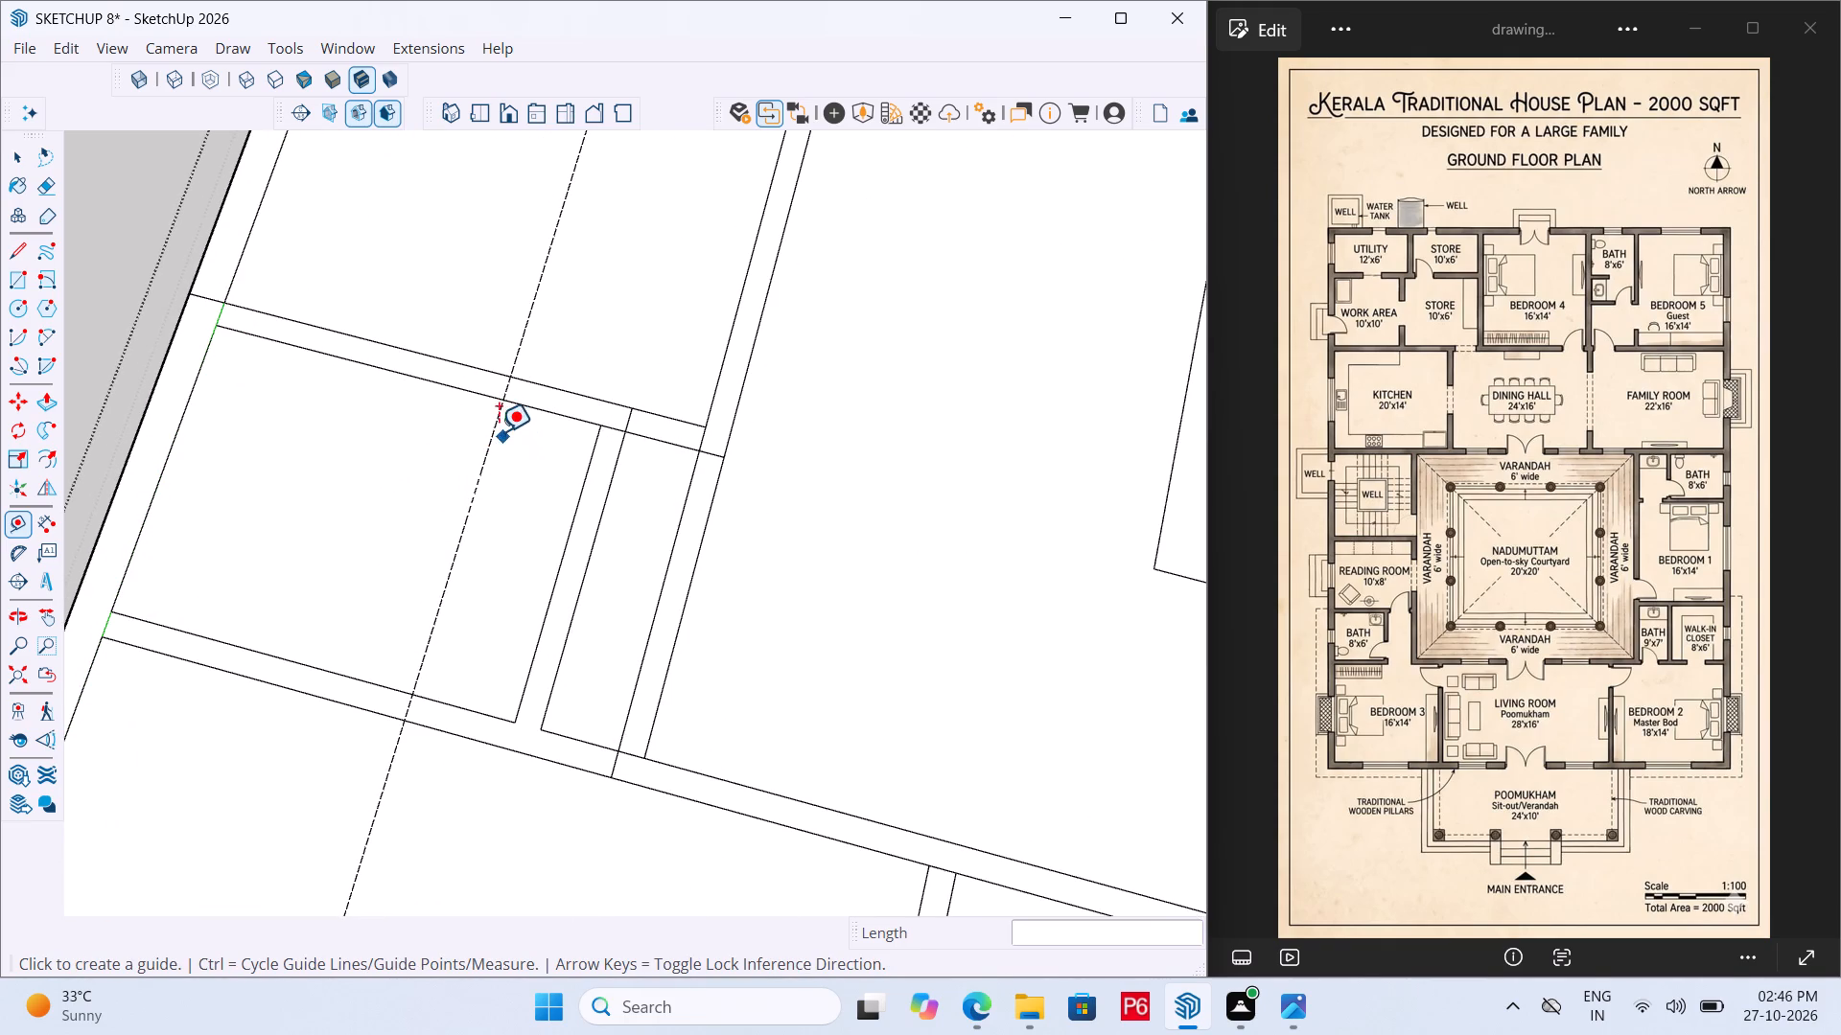
click(495, 427)
text(6")
key(Return)
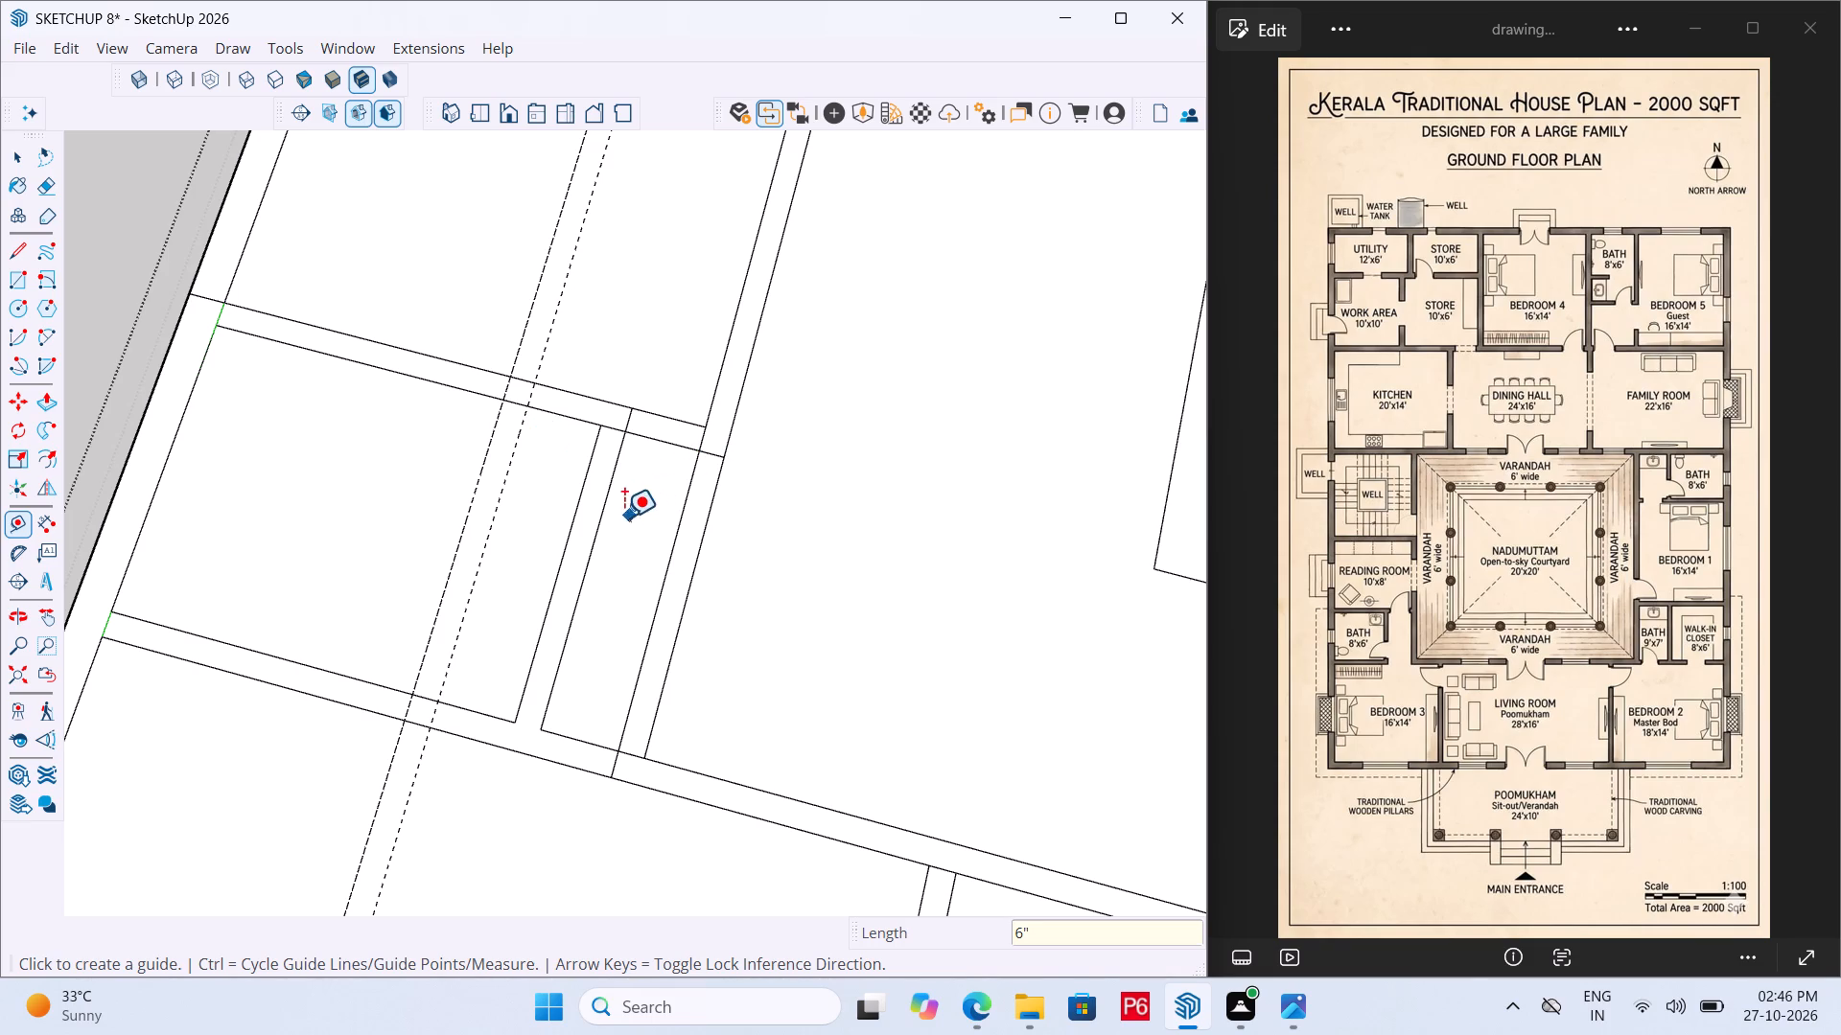
Draw a 6" by 7' rectangle between the two guides as the bath's new partition wall.
key(r)
scroll(472, 372, up, 3)
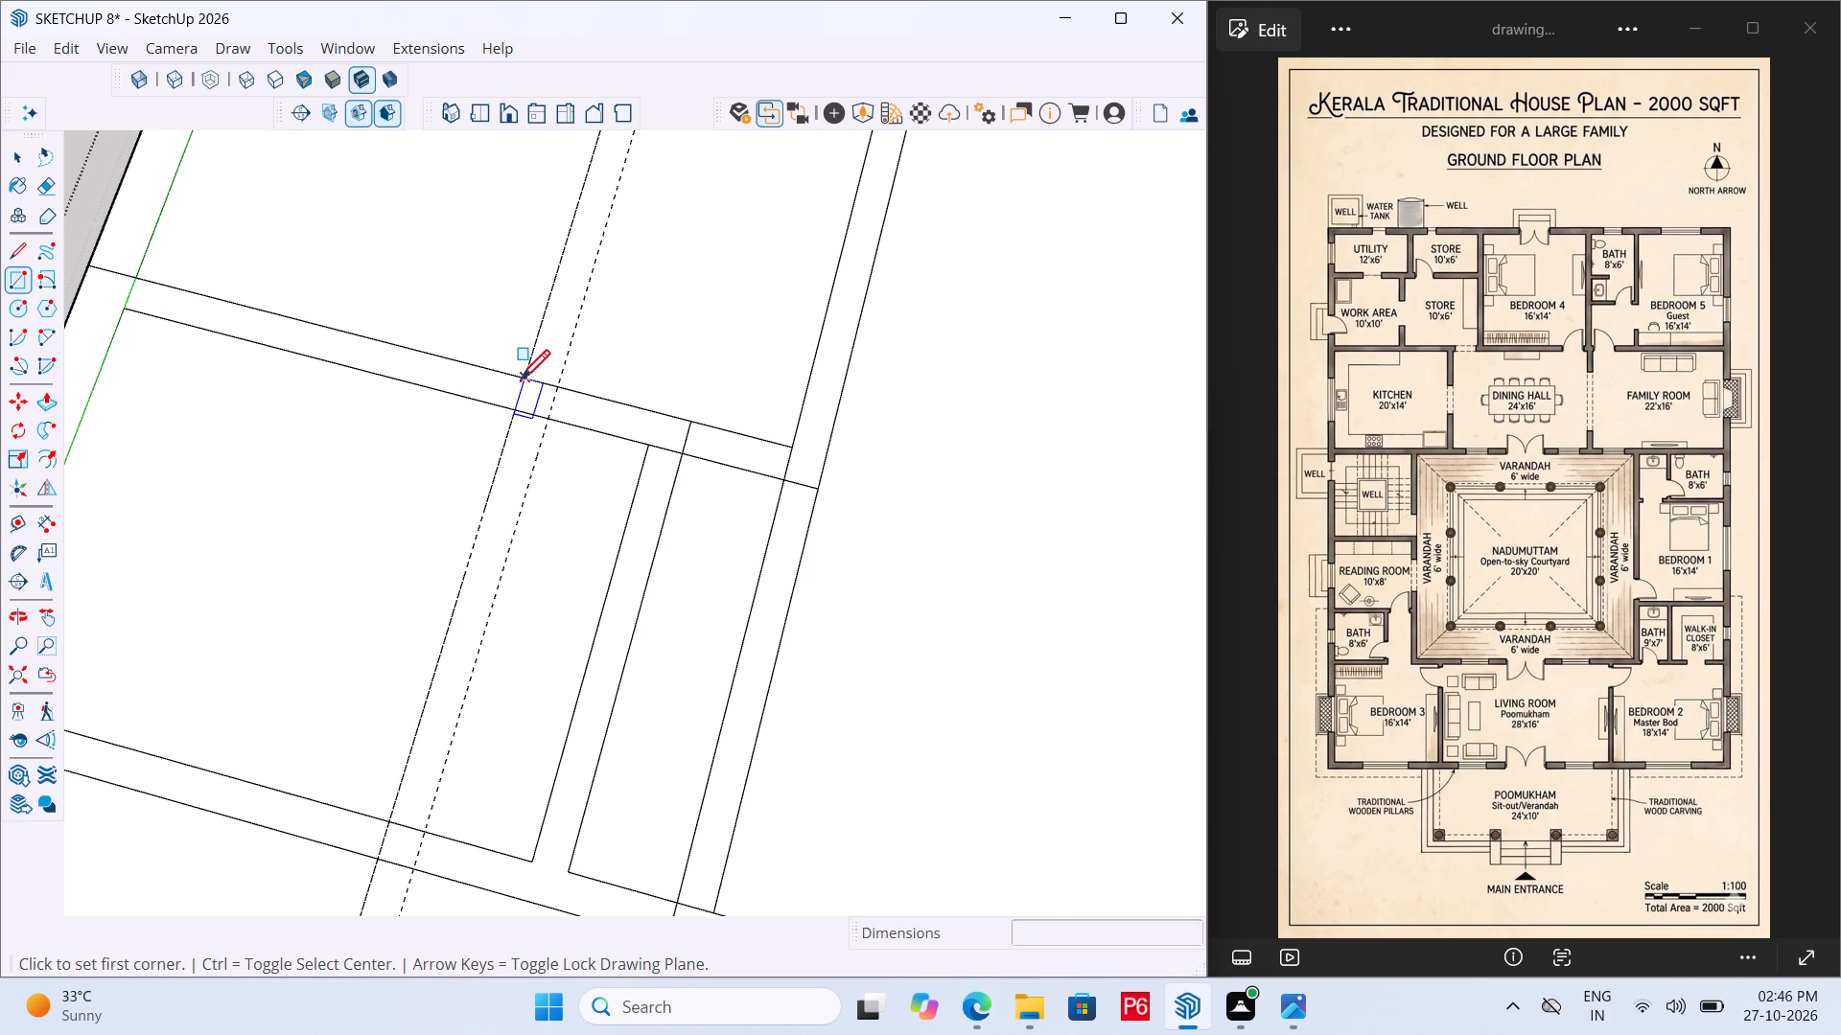
click(523, 384)
scroll(446, 790, down, 1)
click(417, 861)
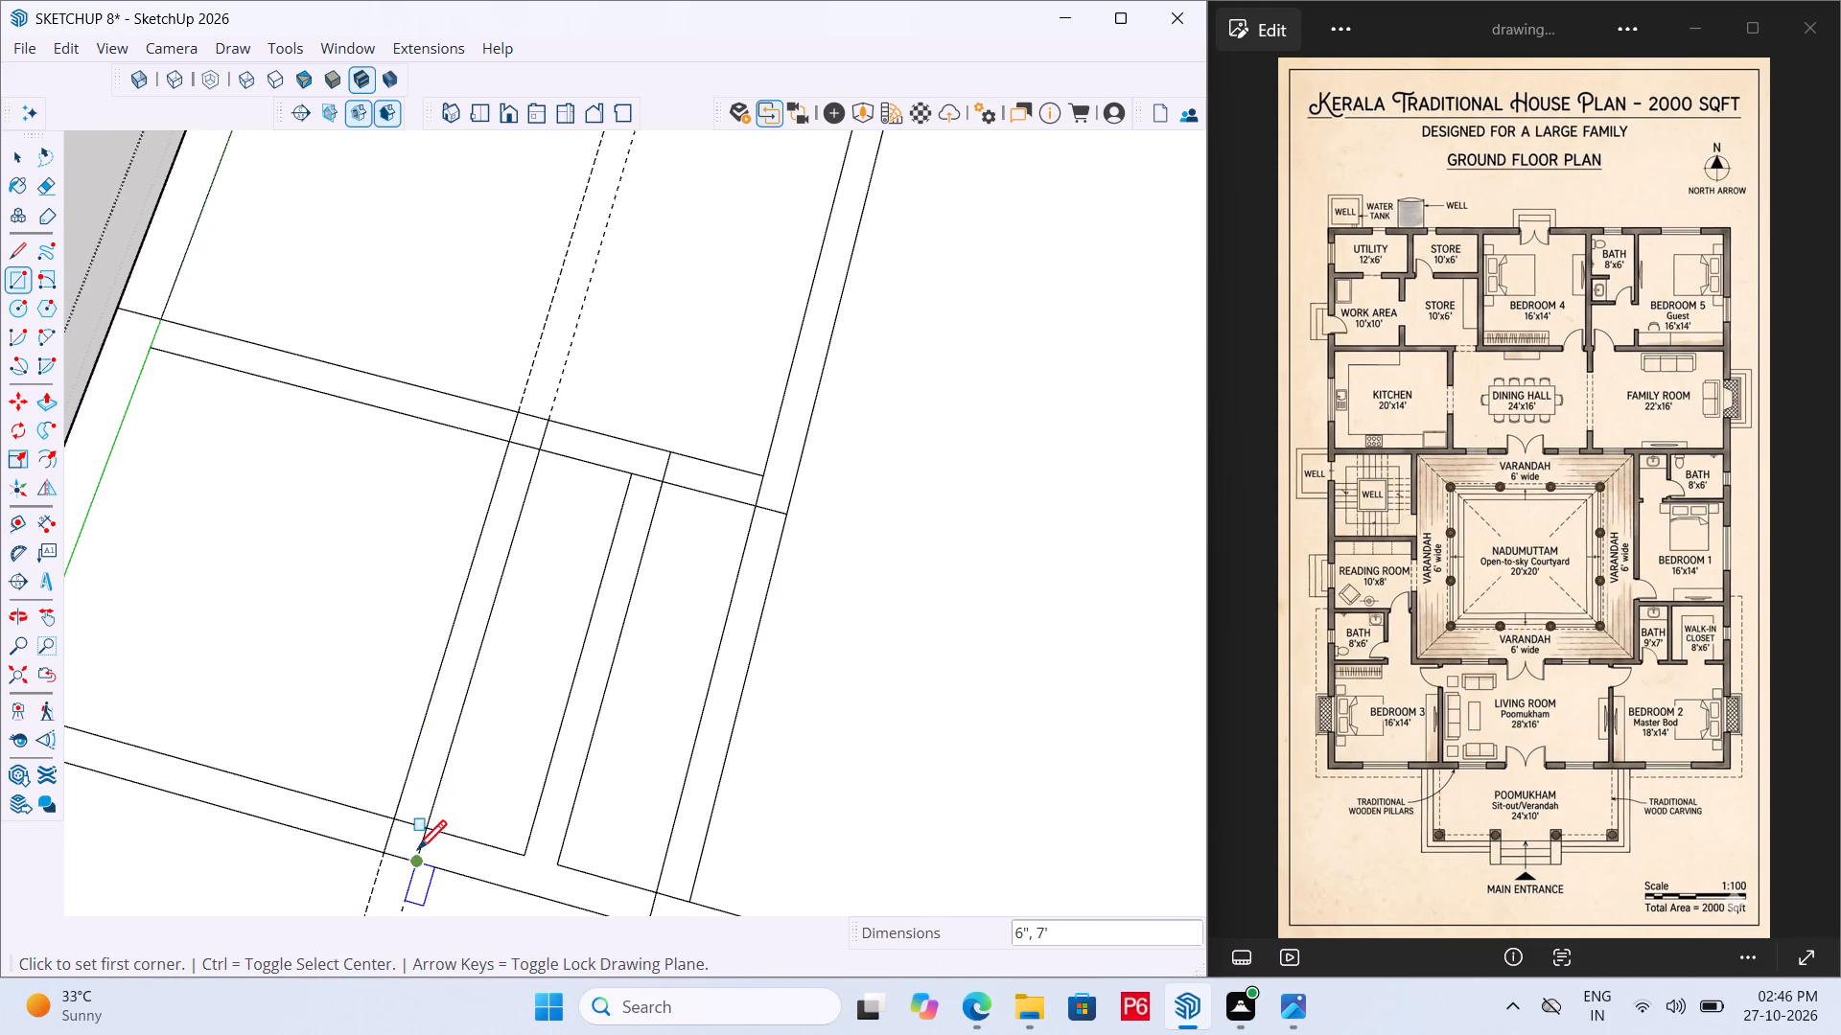
Erase the old bath partition's two lines and its short leftover edge in the reading room wall.
key(space)
key(e)
drag(554, 618, 643, 628)
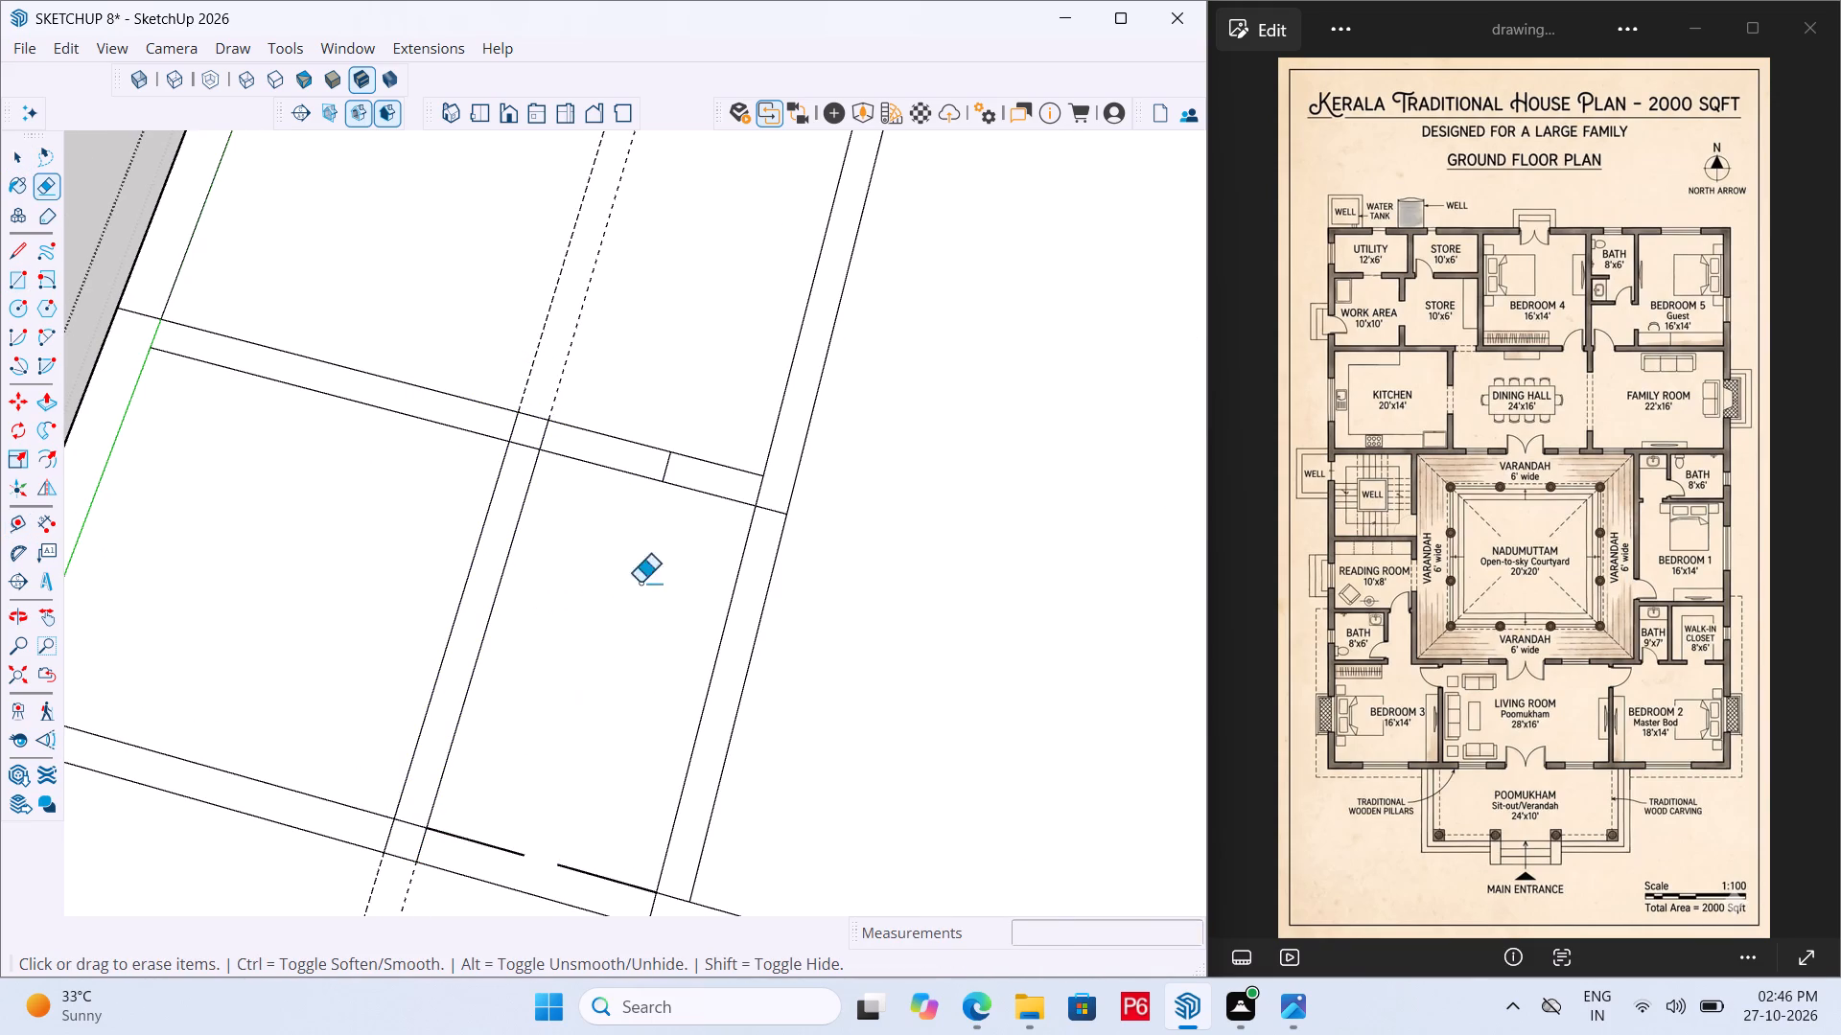
click(664, 469)
scroll(464, 703, down, 4)
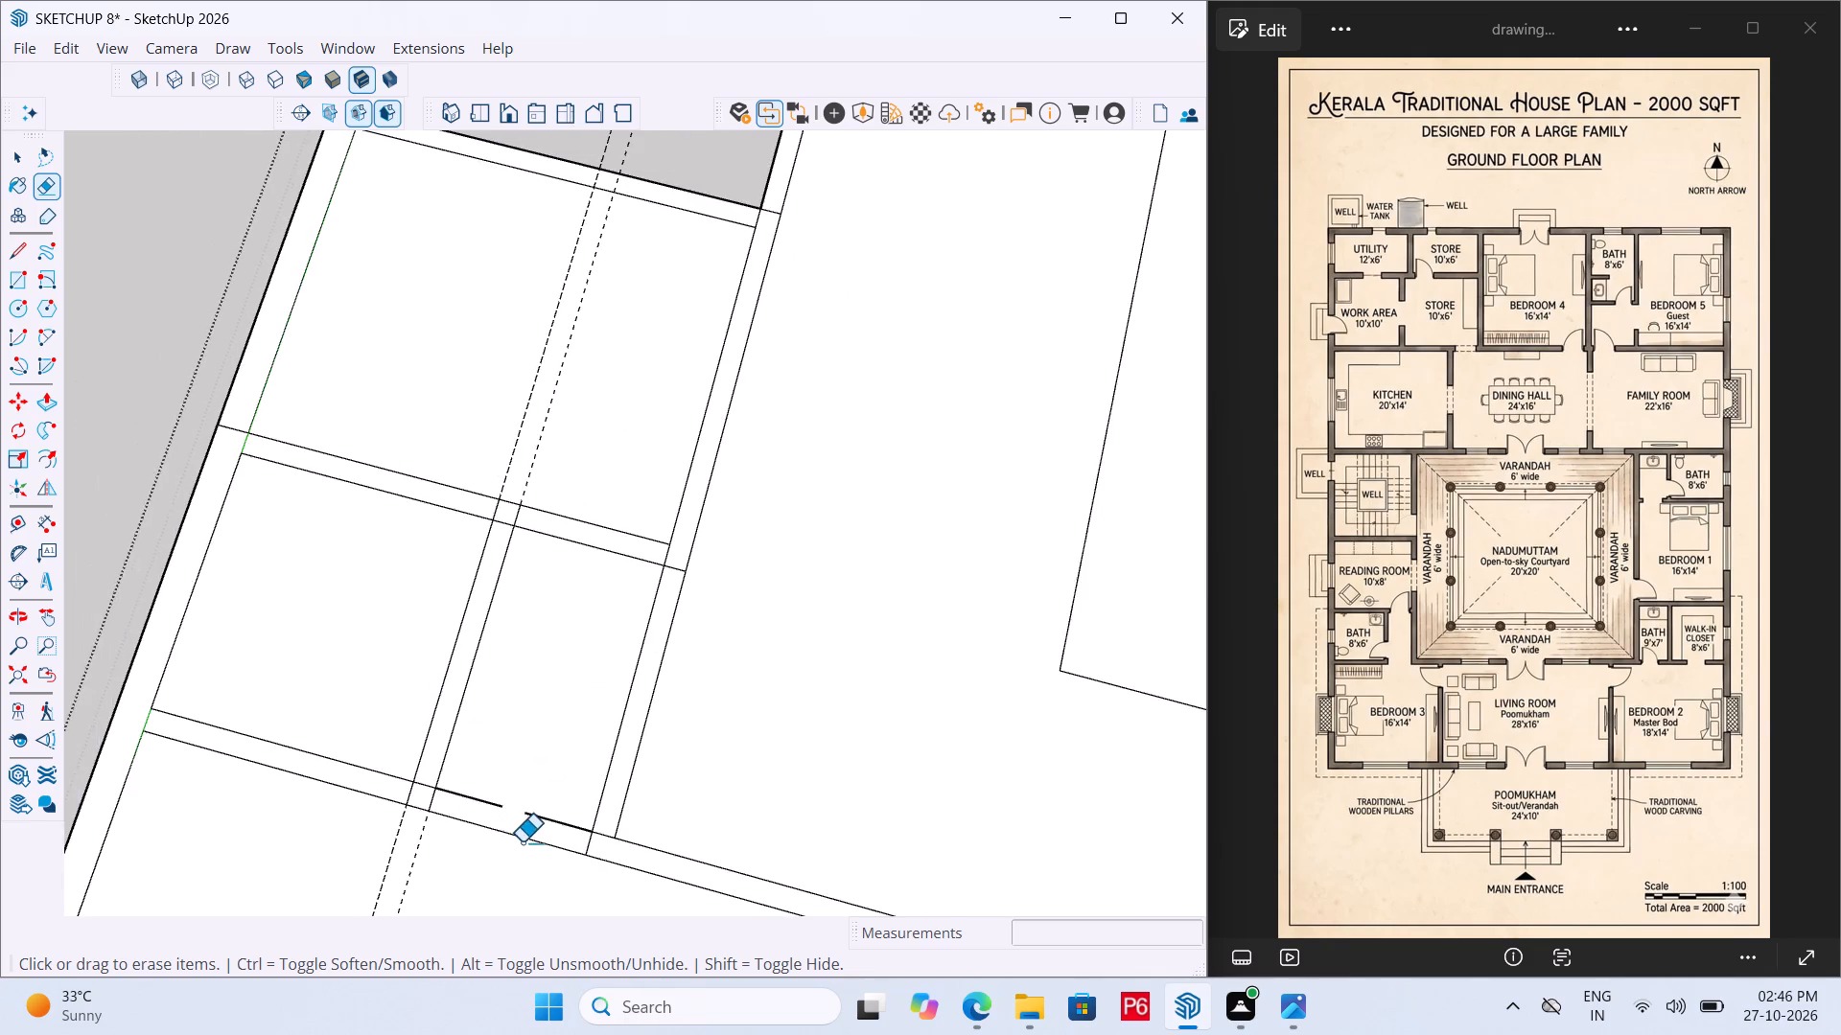
Draw a 6" line closing the gap the old partition left in the wall between the bath and bedroom 3.
scroll(520, 842, up, 5)
key(l)
drag(530, 787, 515, 779)
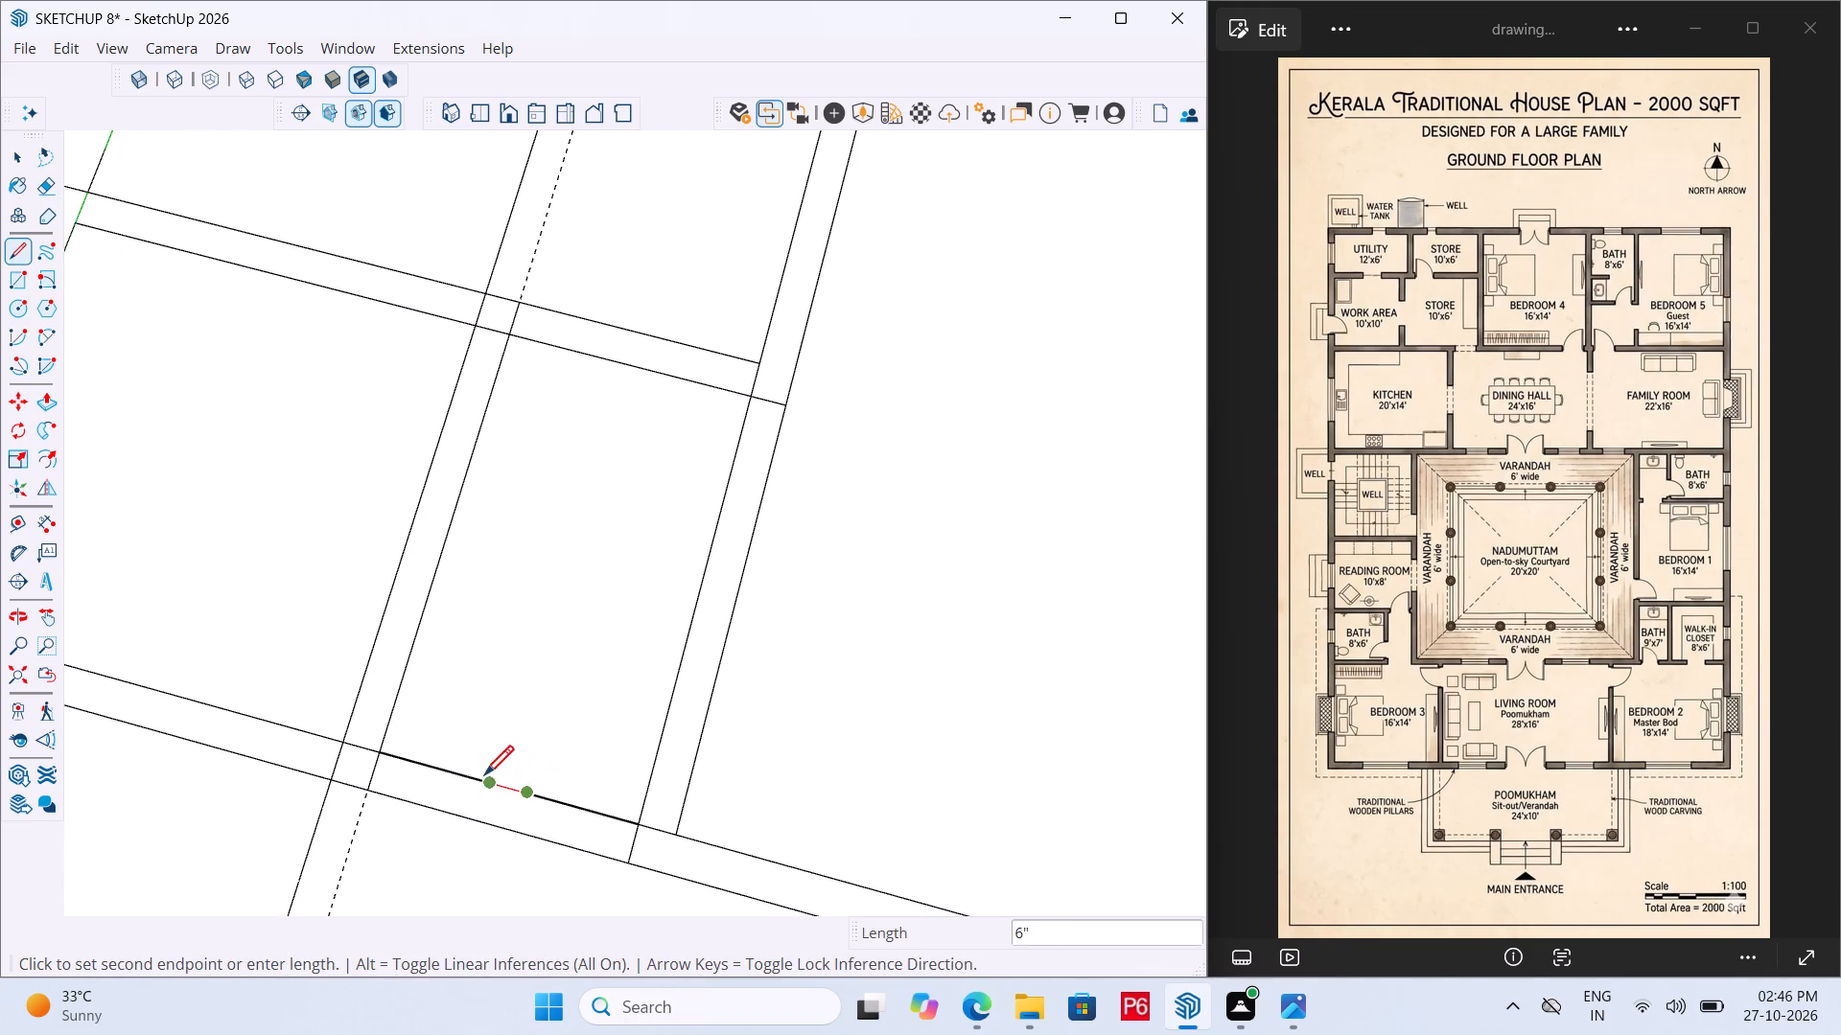
click(484, 778)
Erase the two guides used to lay out the bath partition.
scroll(595, 747, down, 1)
key(space)
key(e)
drag(451, 856, 329, 805)
Save the model.
key(ctrl+s)
key(ctrl+s)
key(ctrl+s)
key(ctrl+s)
key(ctrl+s)
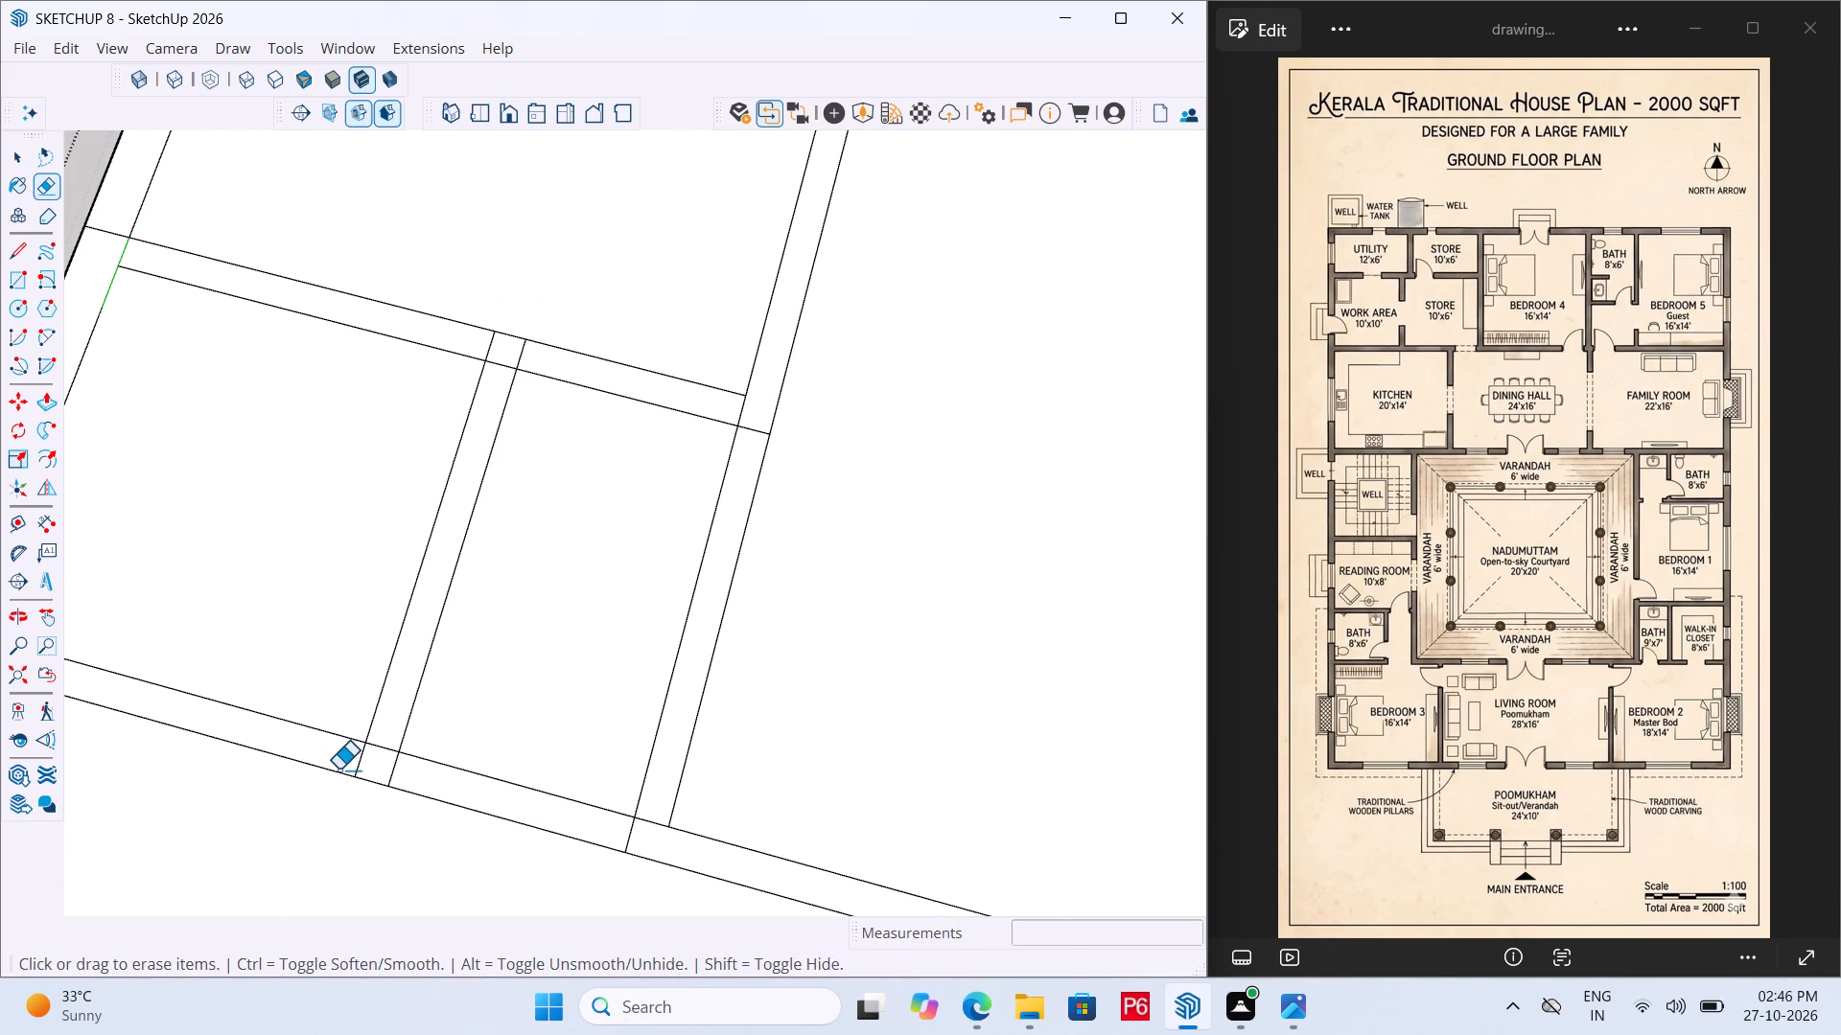
key(ctrl+s)
key(ctrl+s)
key(ctrl+s)
key(ctrl+s)
Erase both lines of bedroom 3's back wall between the bath partition and the varandah wall to open a passage.
scroll(374, 652, down, 7)
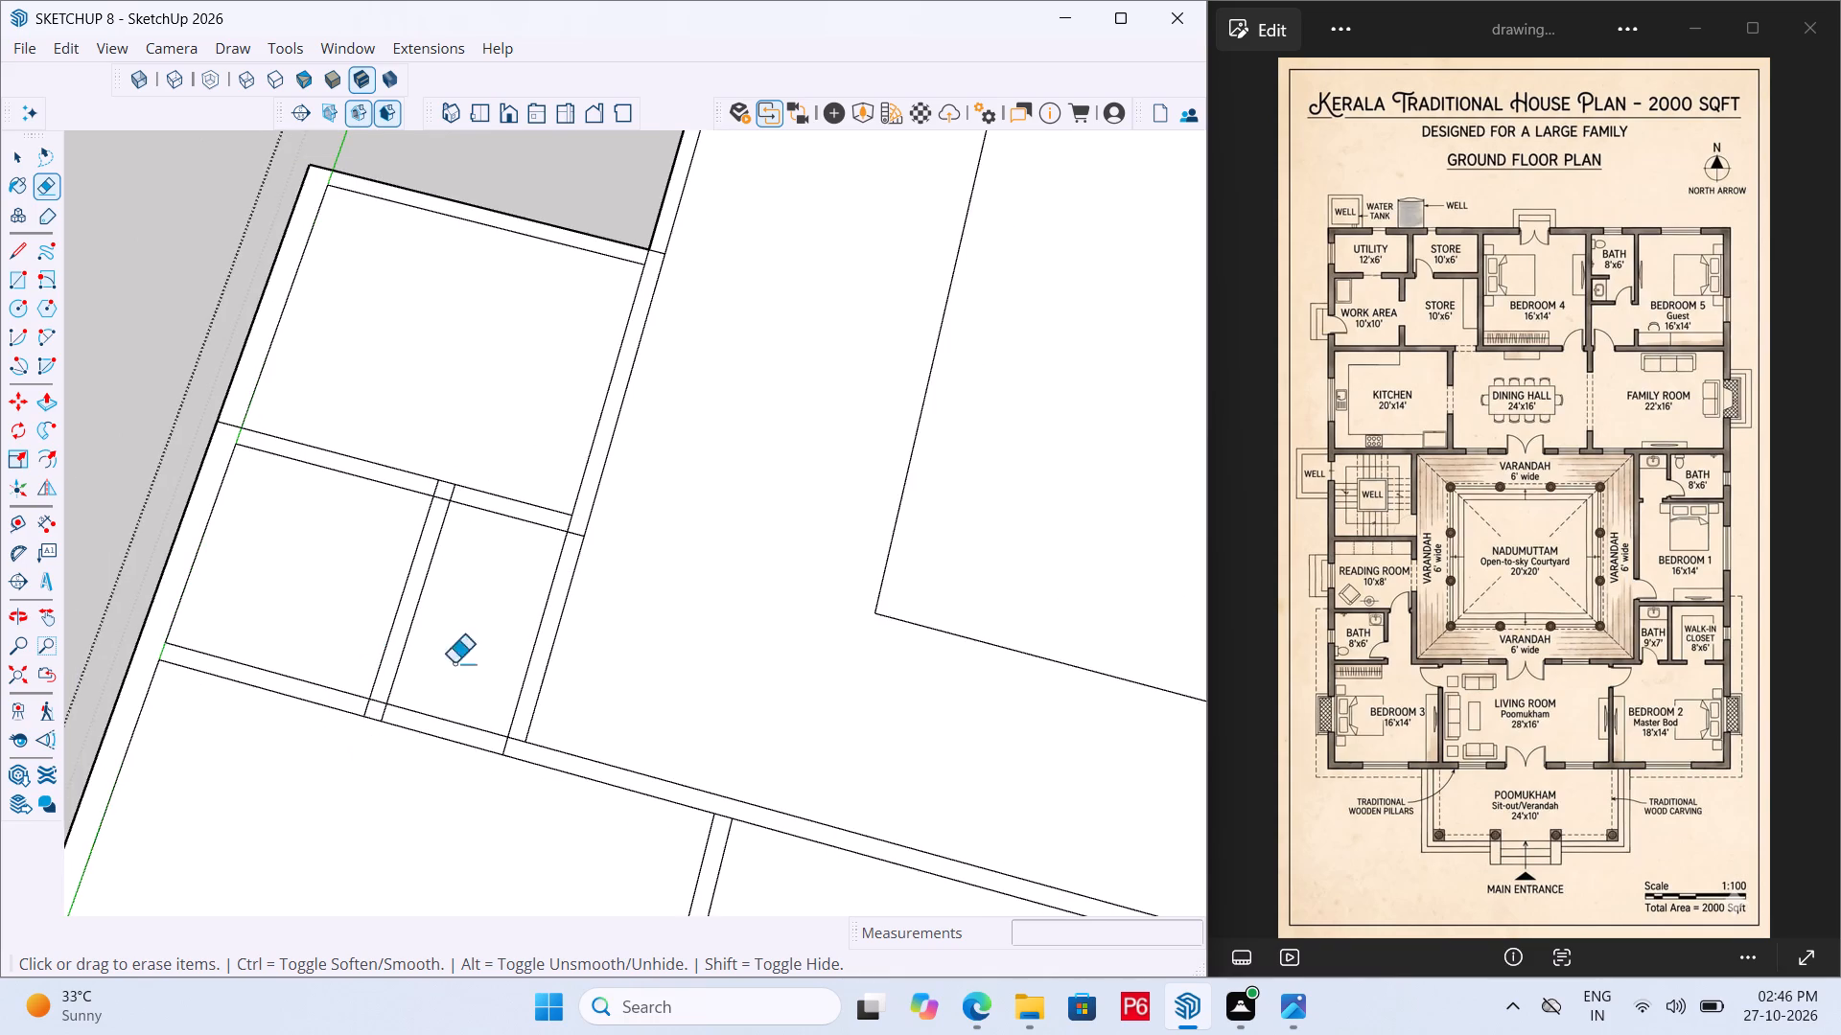
scroll(514, 639, down, 5)
middle_drag(484, 701, 463, 727)
scroll(473, 747, up, 4)
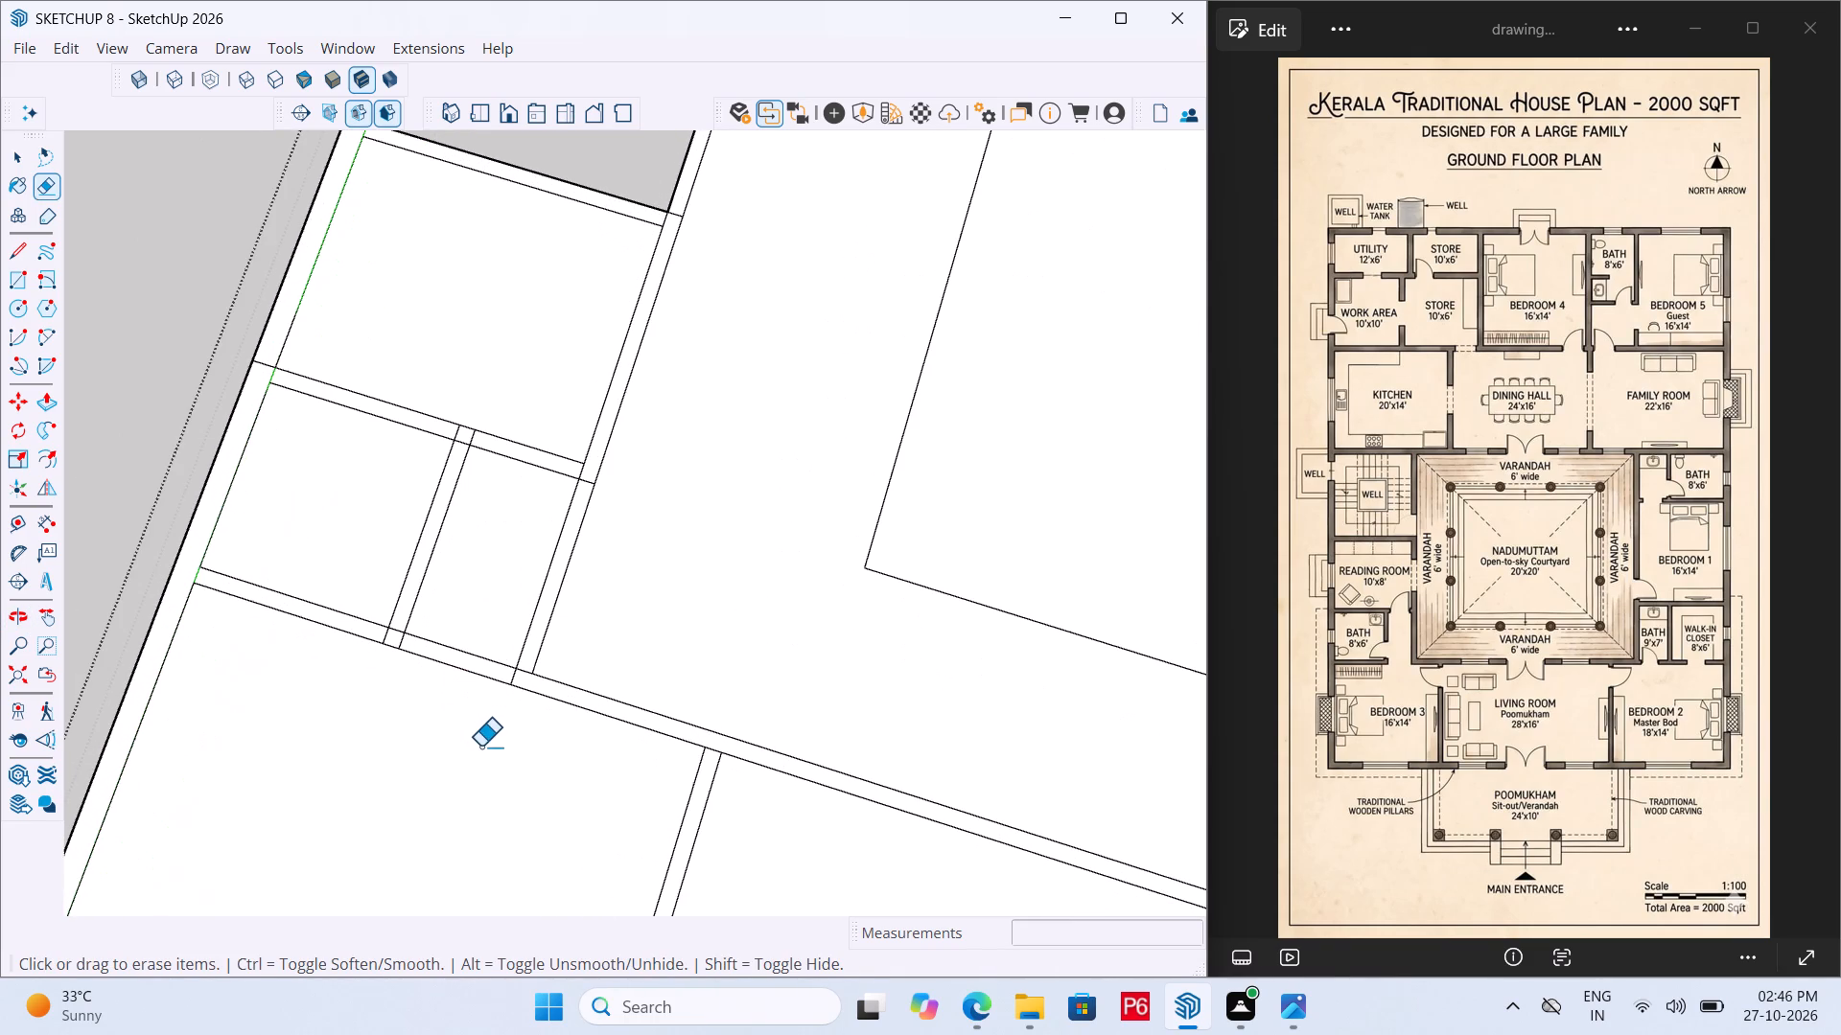
scroll(489, 678, up, 5)
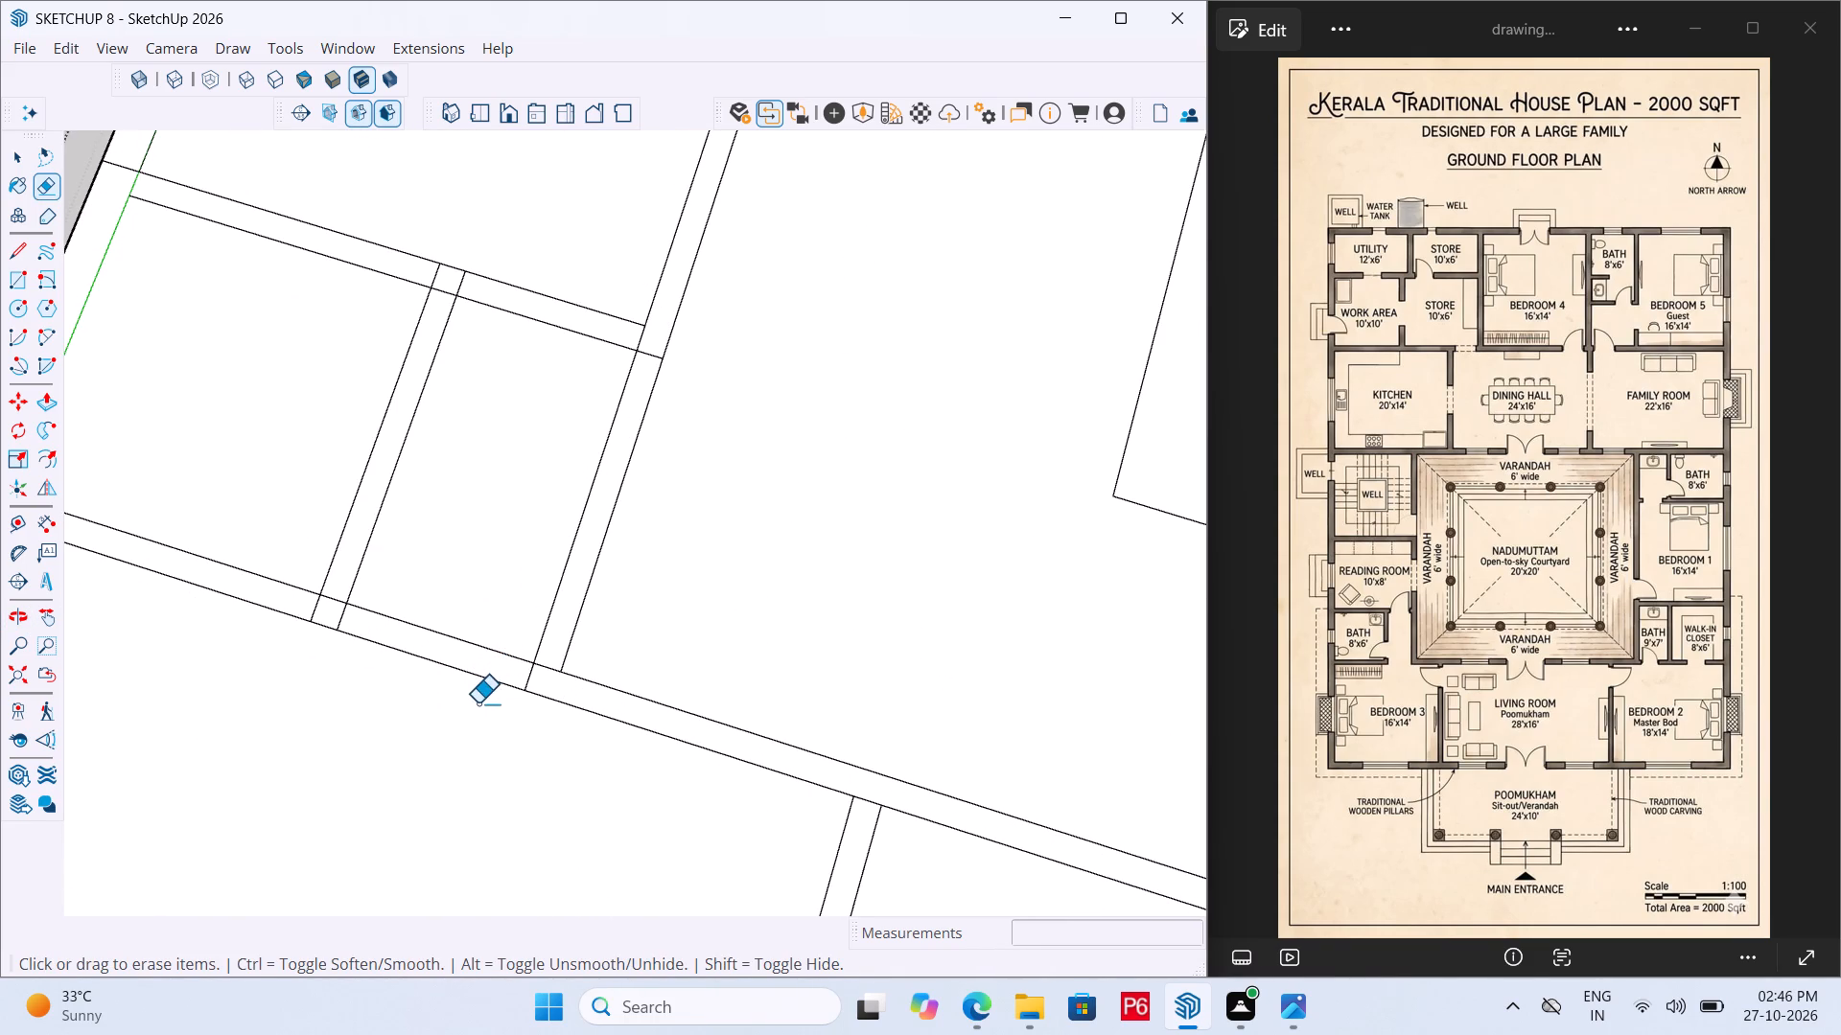
drag(478, 589, 446, 671)
double_click(446, 671)
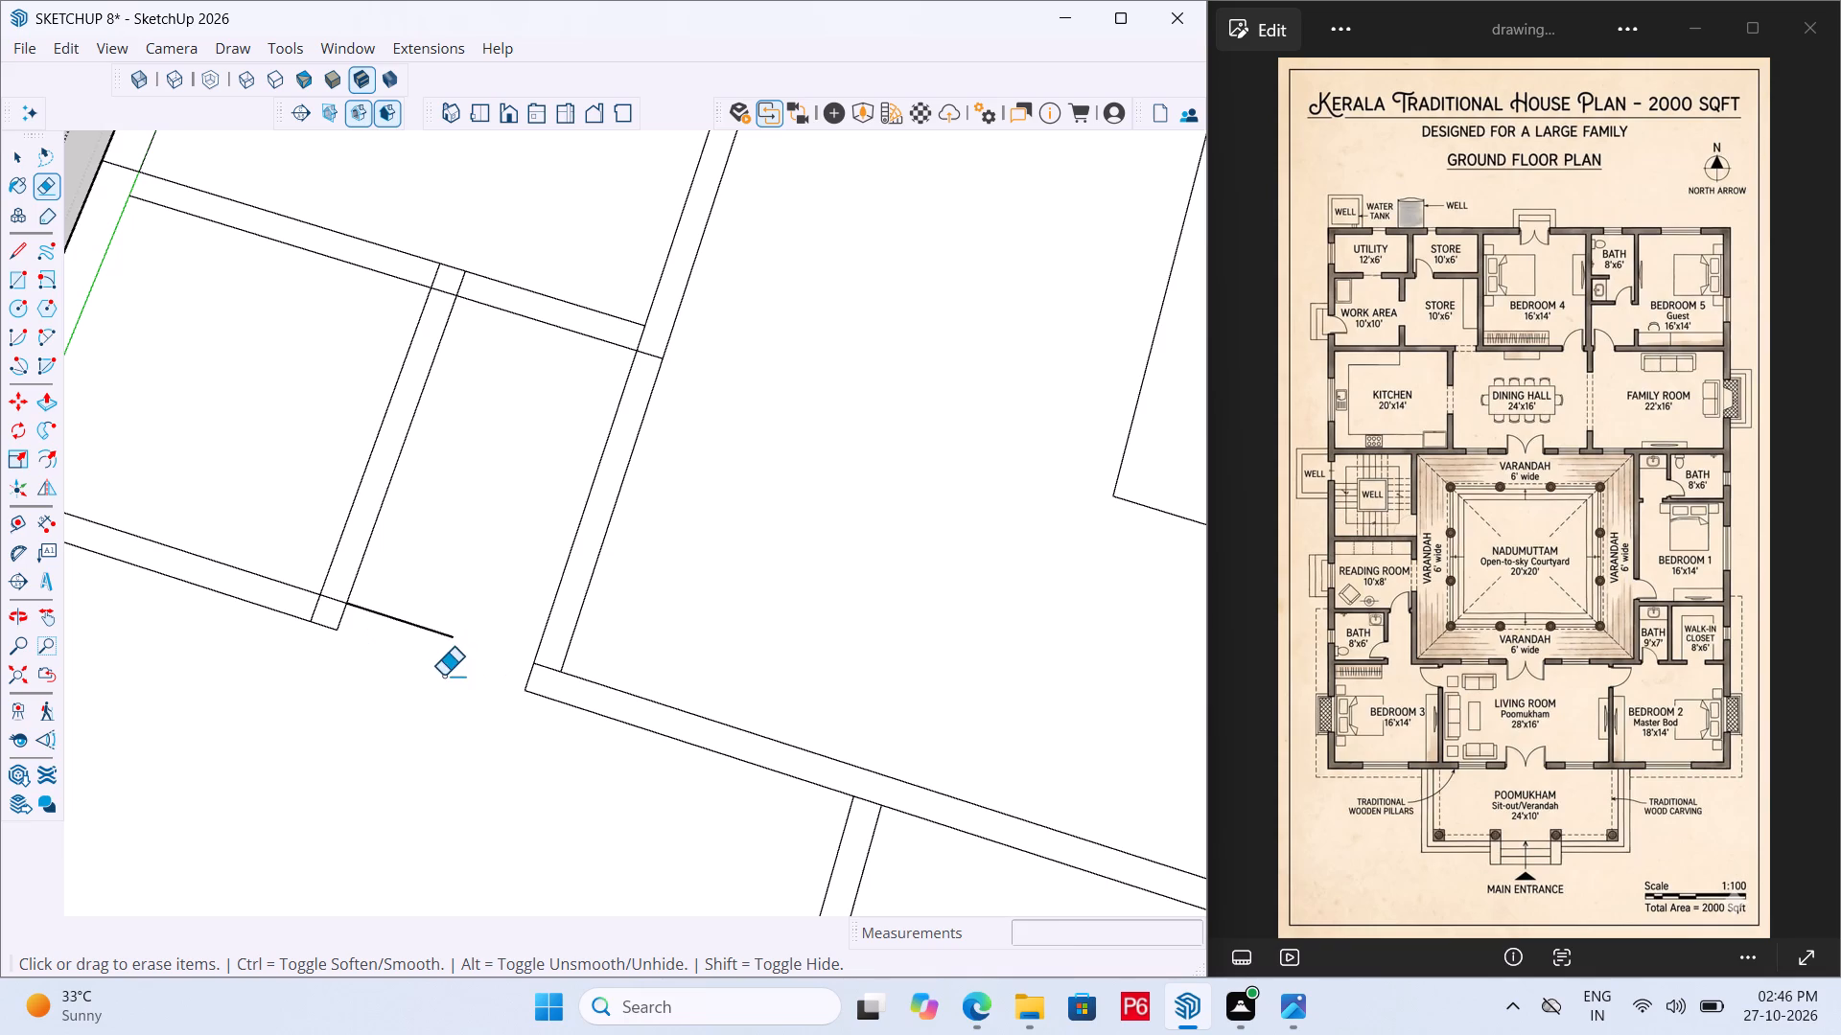
drag(454, 616, 450, 633)
drag(404, 608, 391, 626)
Erase the short overlapping edges where the wall between the reading room and bath meets the varandah wall.
scroll(446, 638, down, 6)
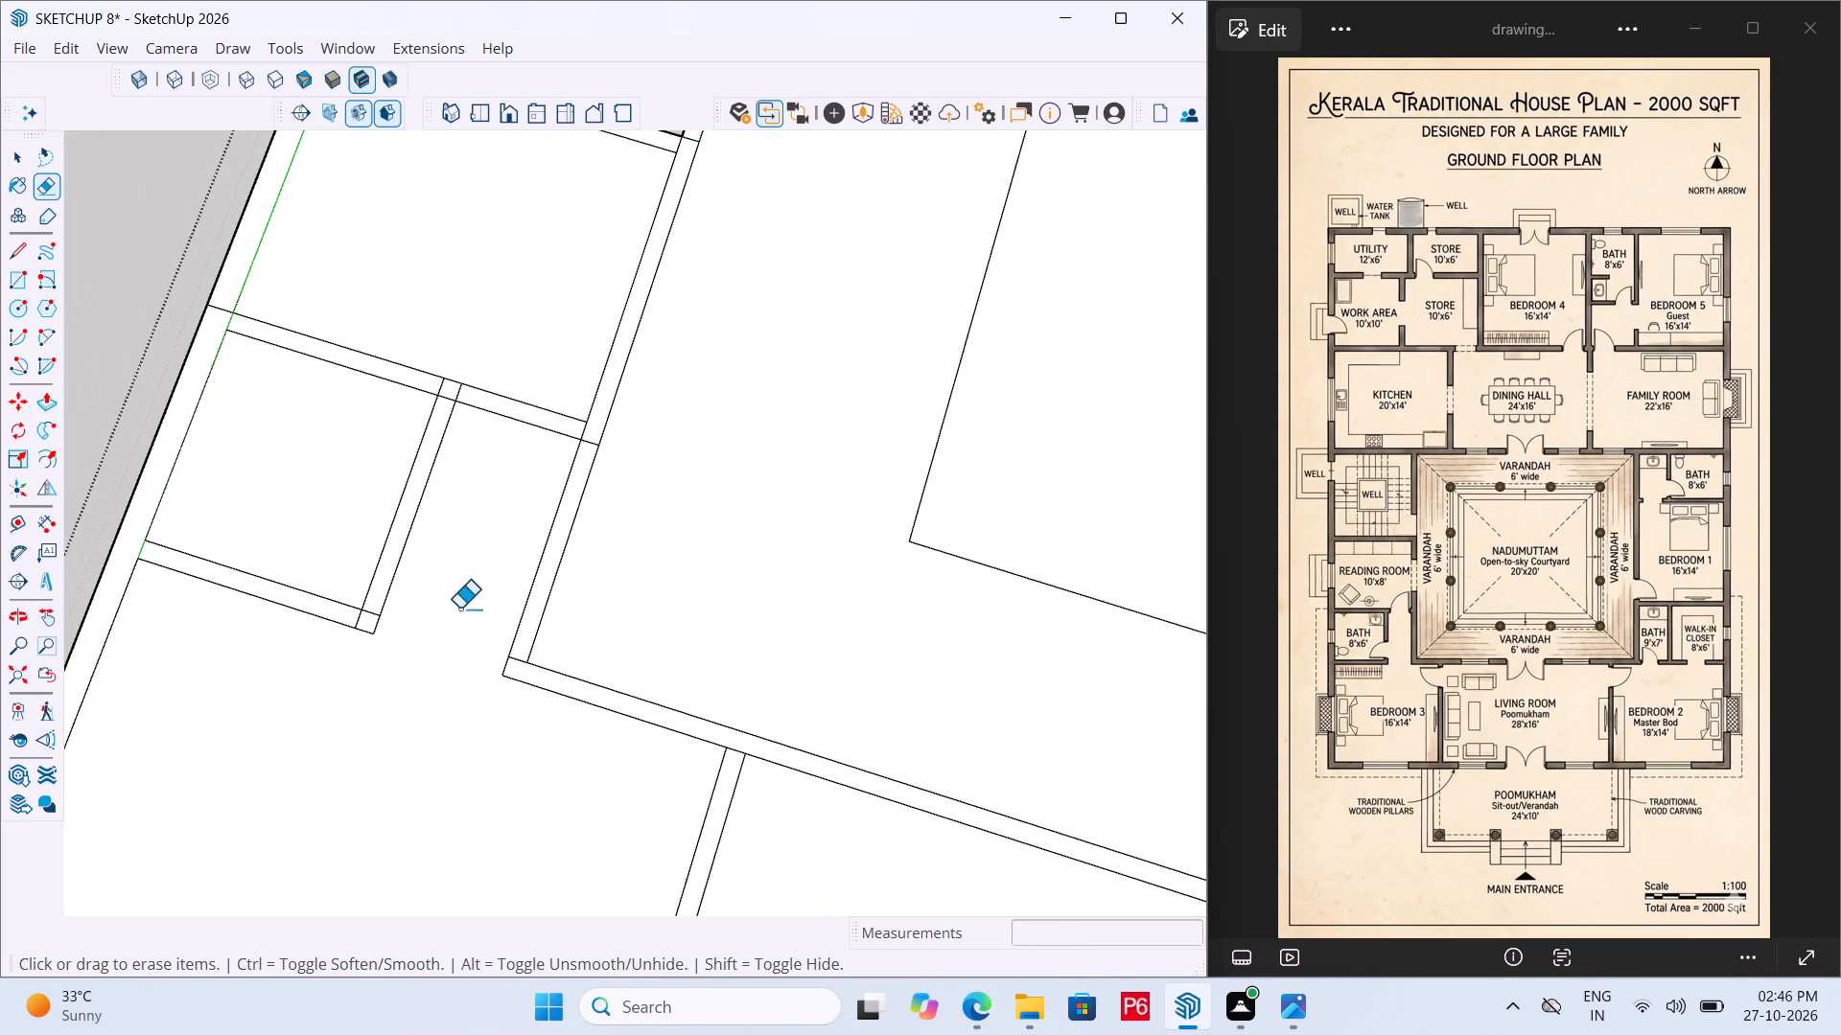
scroll(470, 594, down, 11)
middle_drag(464, 609, 462, 611)
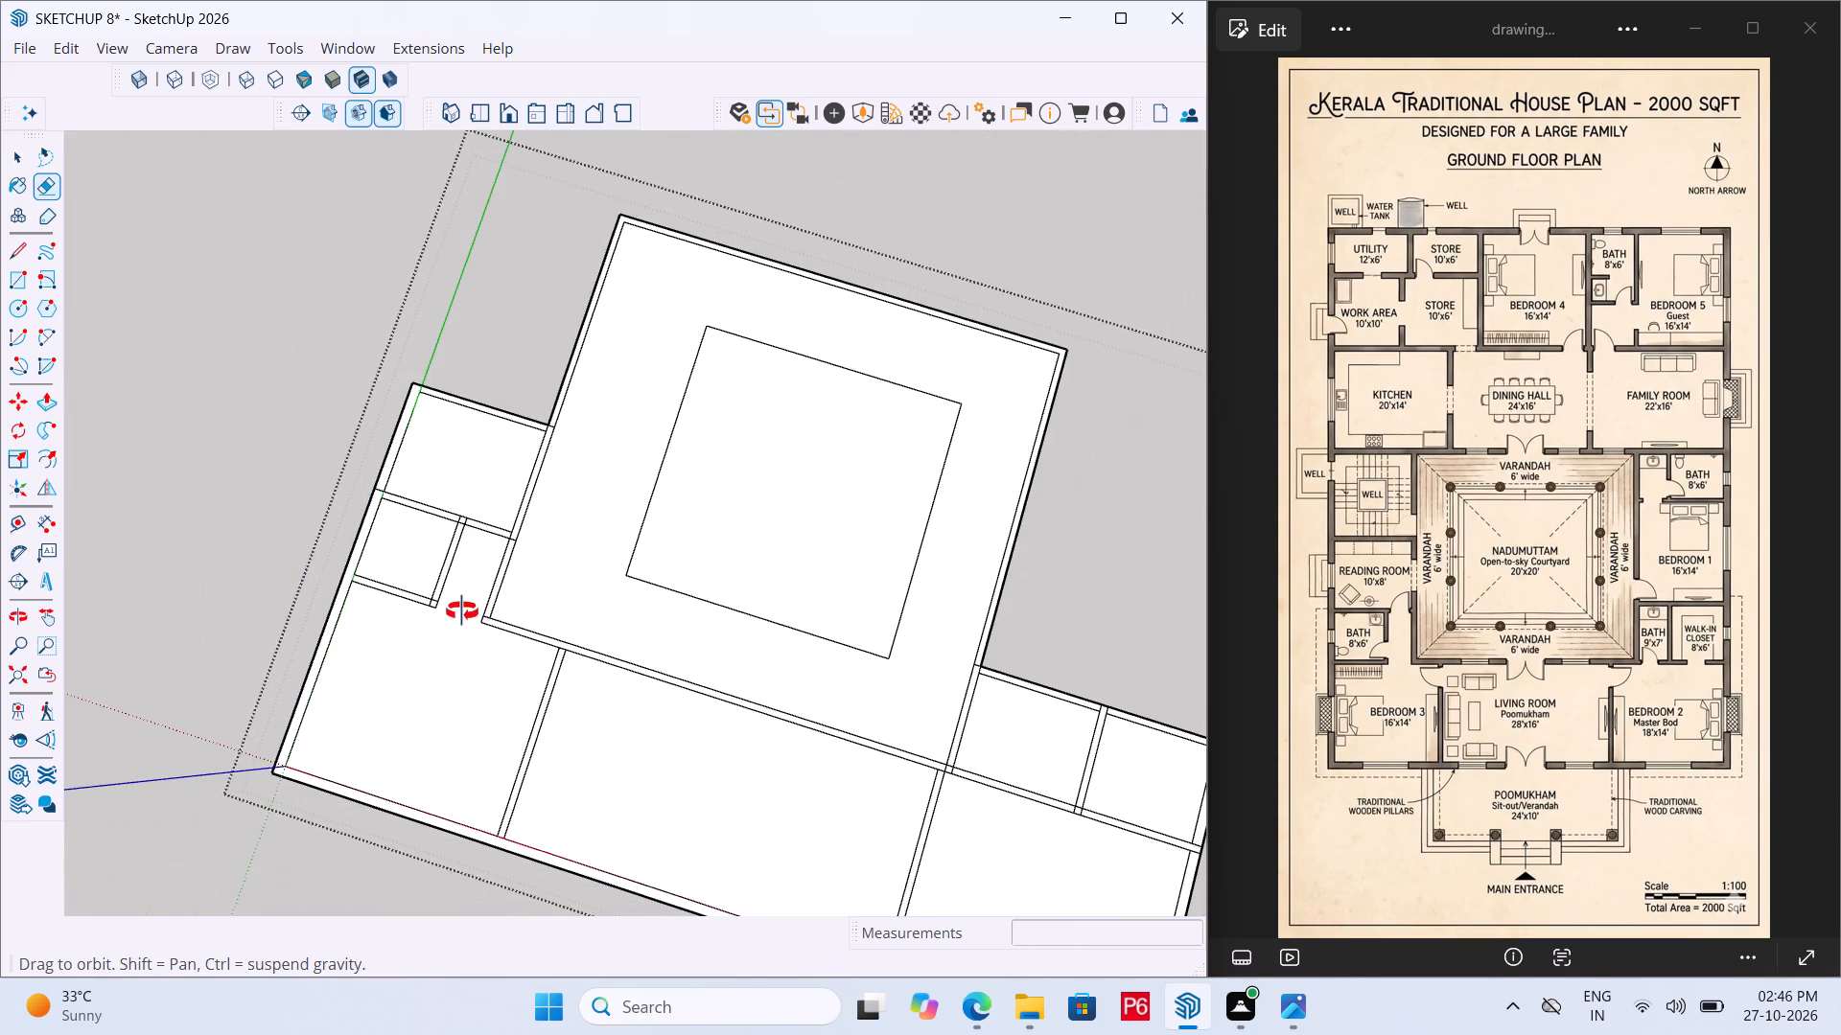
middle_drag(462, 611, 466, 563)
scroll(477, 544, up, 19)
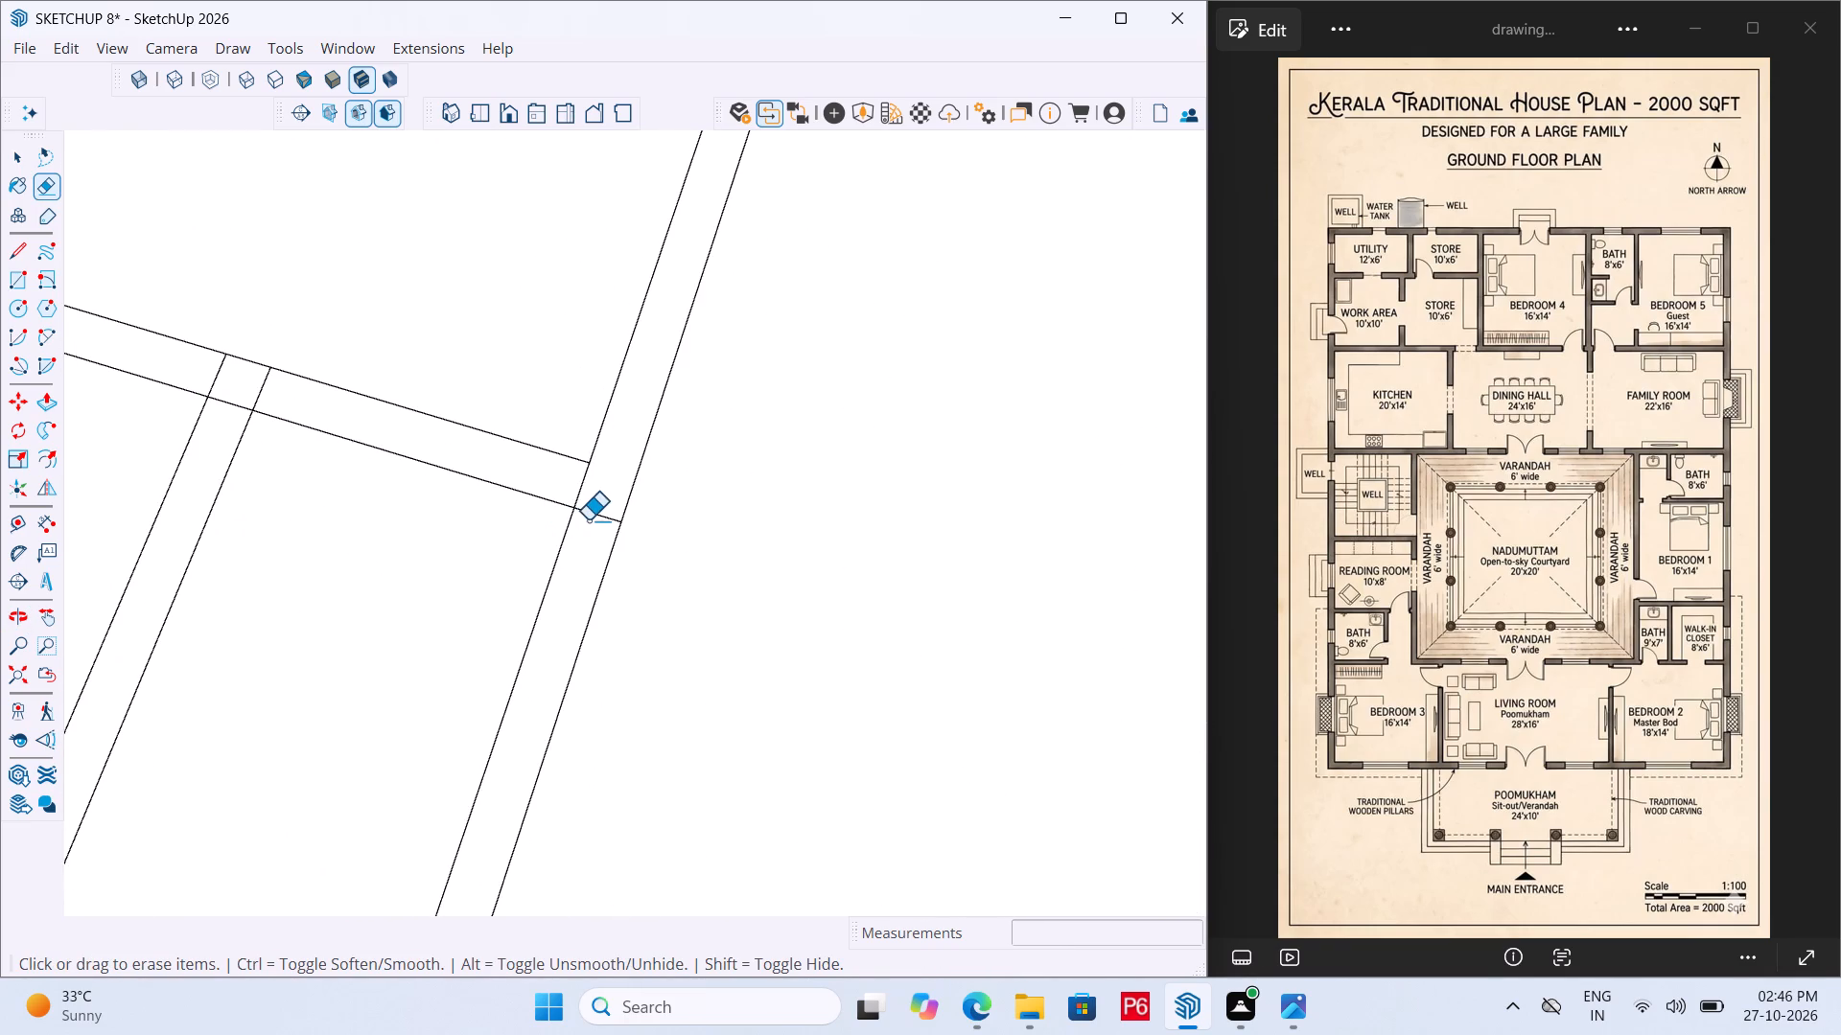
click(588, 520)
click(594, 519)
click(579, 495)
Erase the short edges where the new bath partition meets the reading room wall.
scroll(612, 609, down, 6)
scroll(462, 501, up, 6)
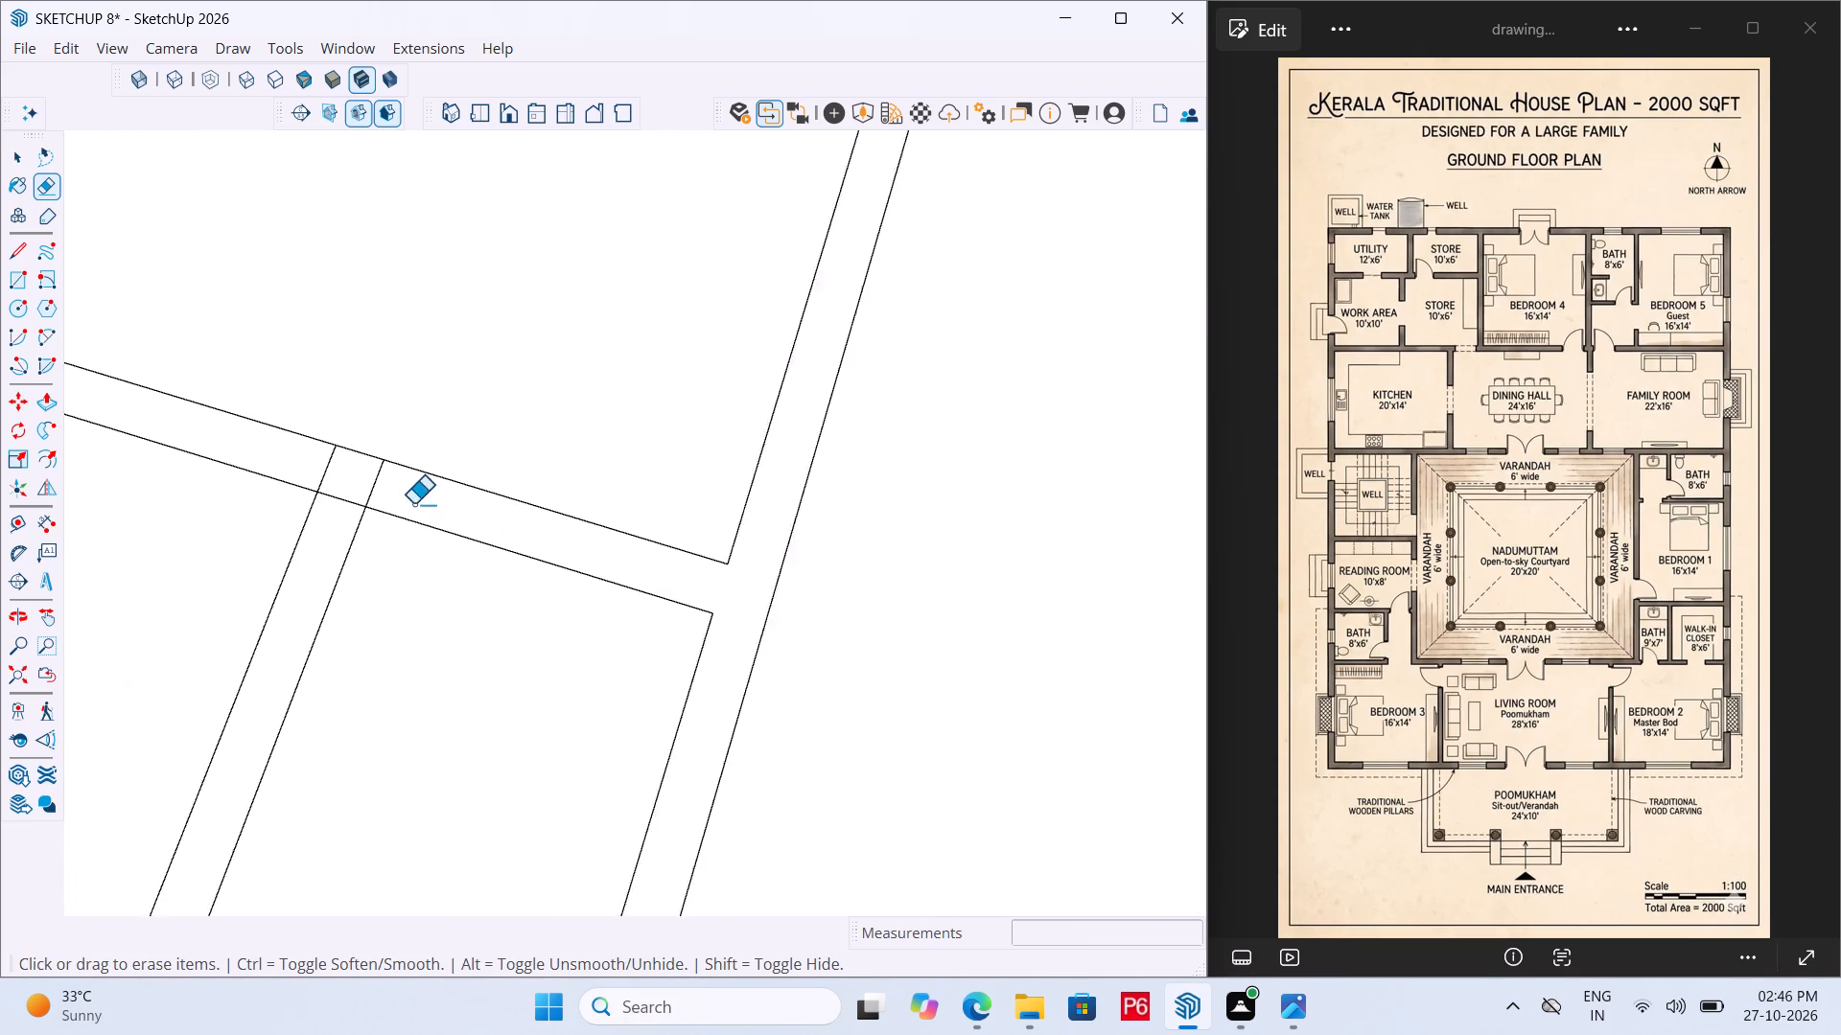
click(372, 503)
drag(367, 500, 332, 479)
click(311, 460)
drag(311, 460, 383, 484)
click(383, 484)
drag(327, 469, 317, 464)
drag(317, 464, 339, 469)
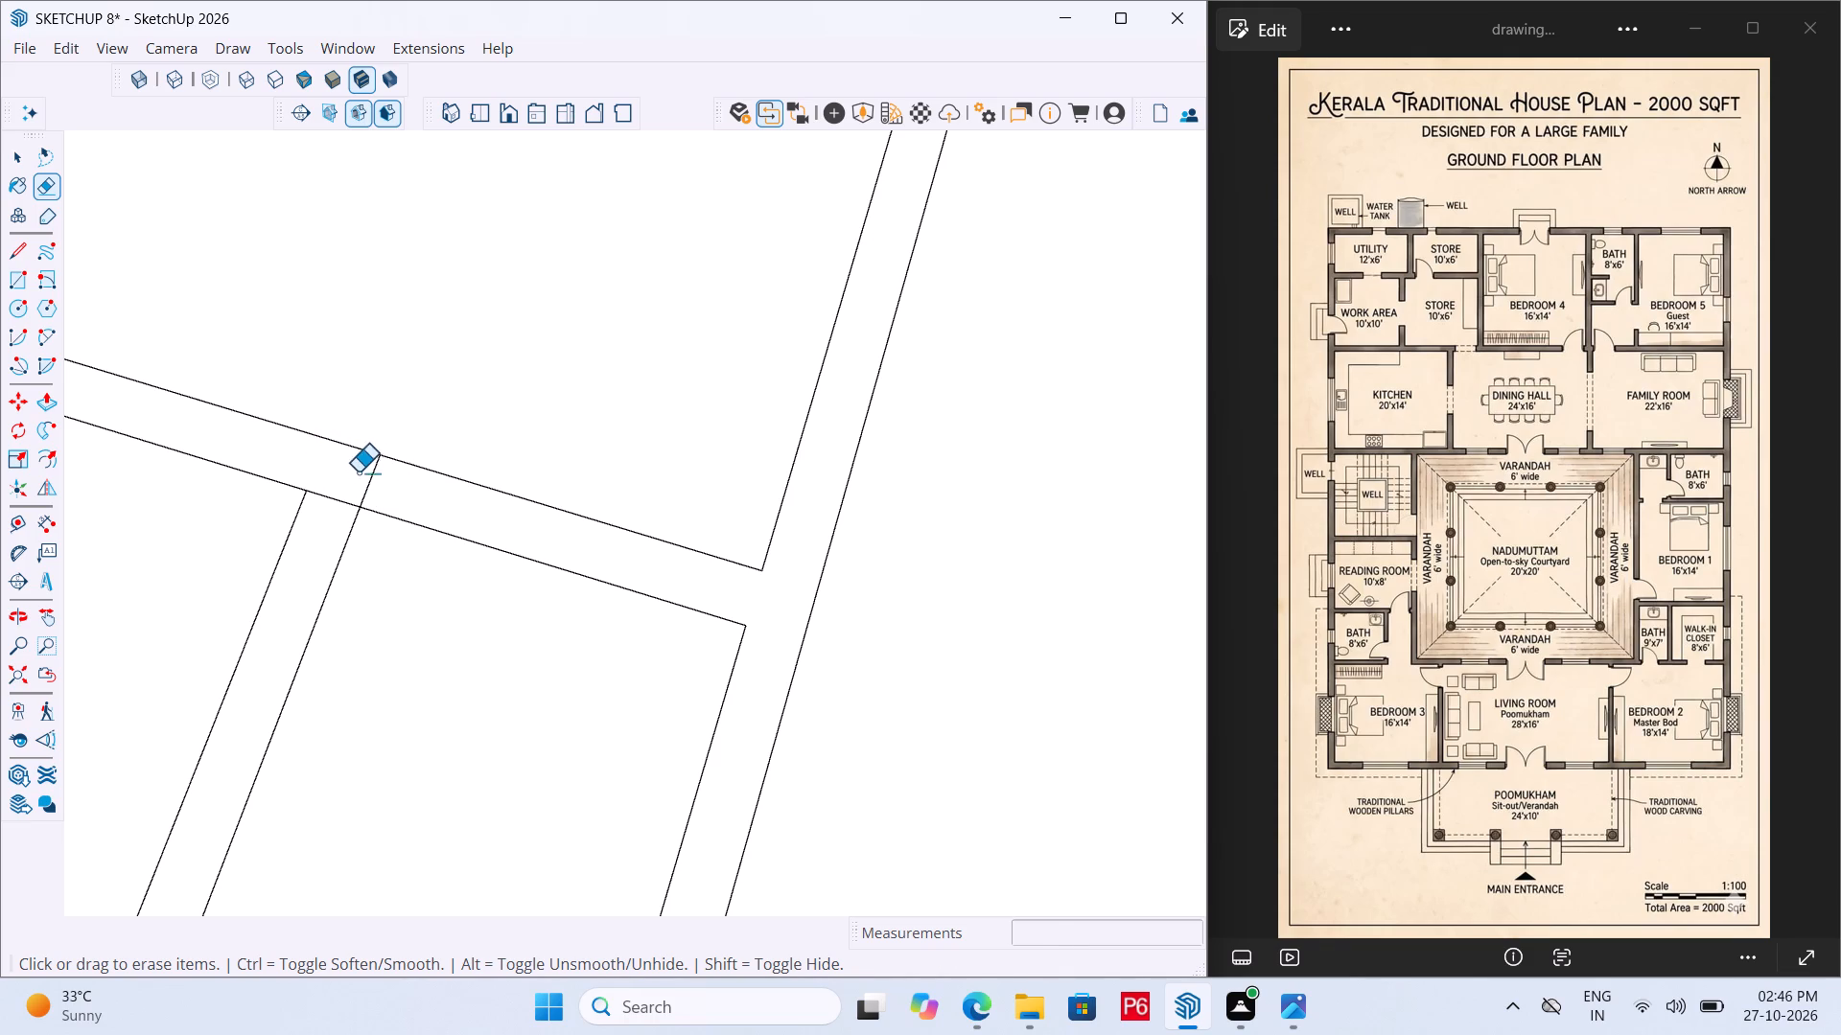
double_click(371, 477)
drag(325, 498, 337, 492)
Erase the overlapping edges inside the bath's wall corner beside the bedroom 3 passage.
scroll(652, 359, down, 10)
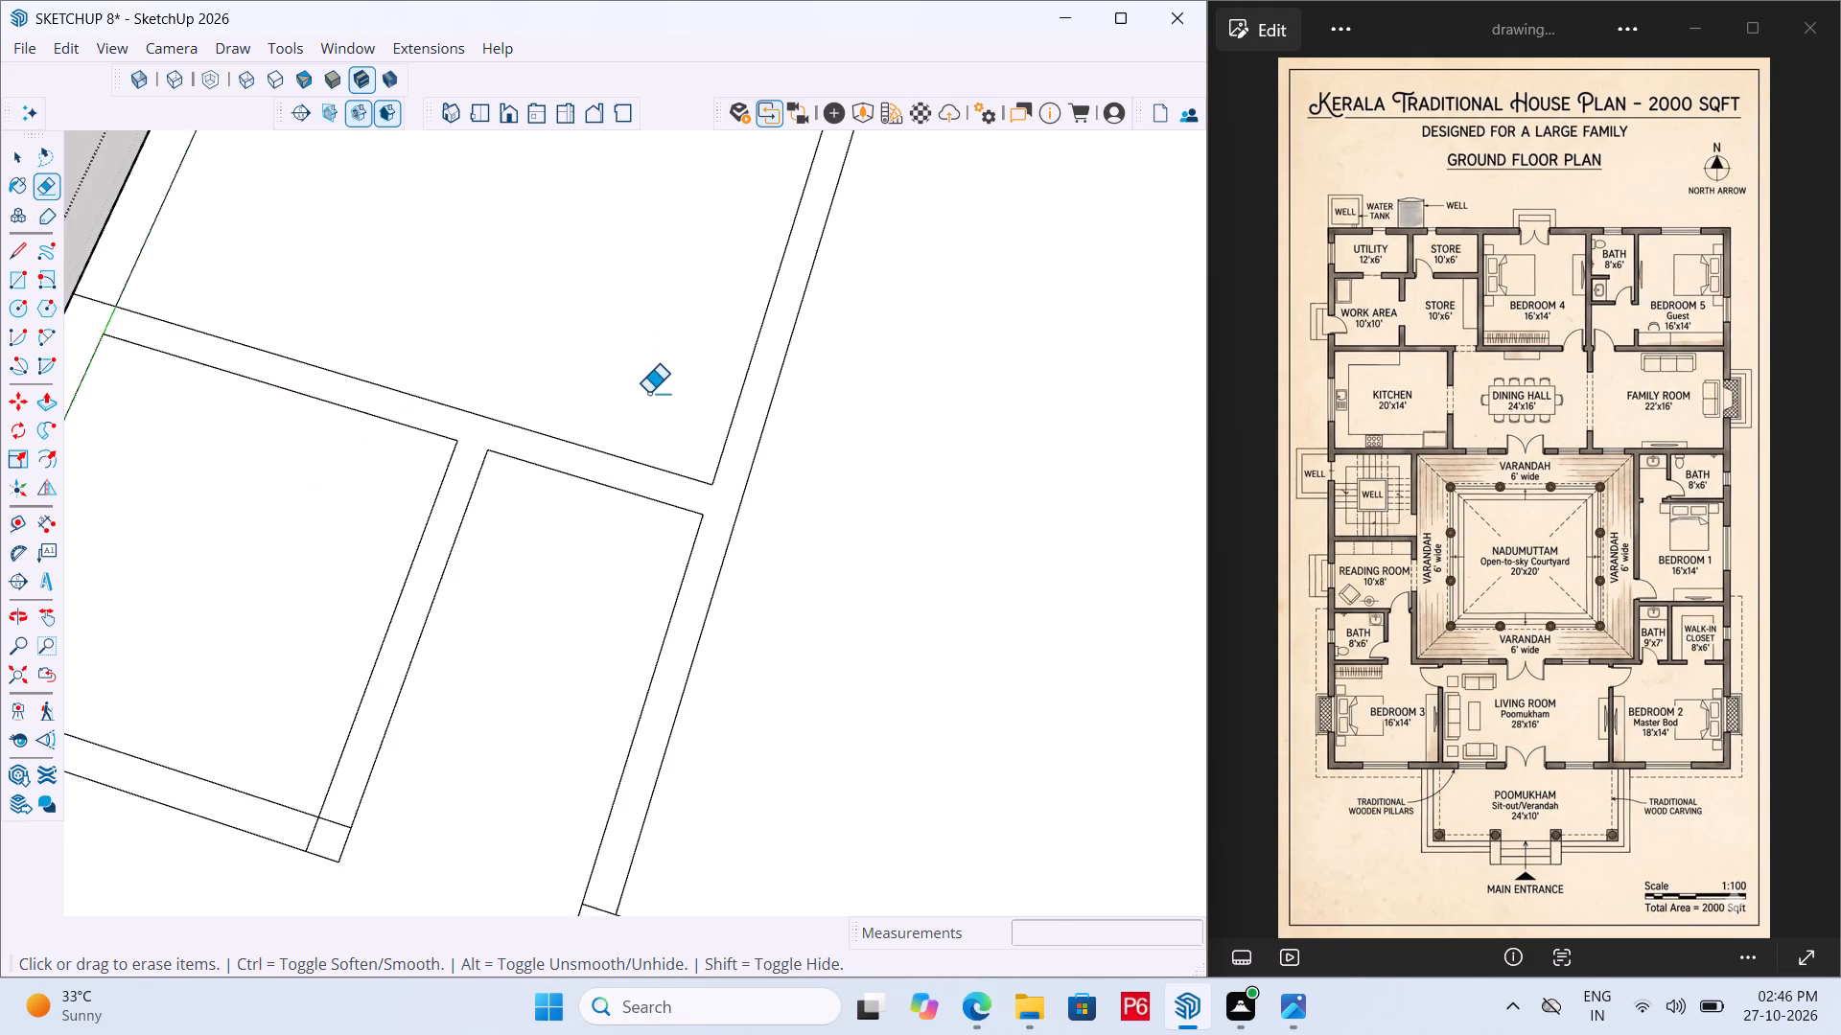
scroll(648, 394, down, 4)
scroll(510, 593, up, 10)
click(431, 713)
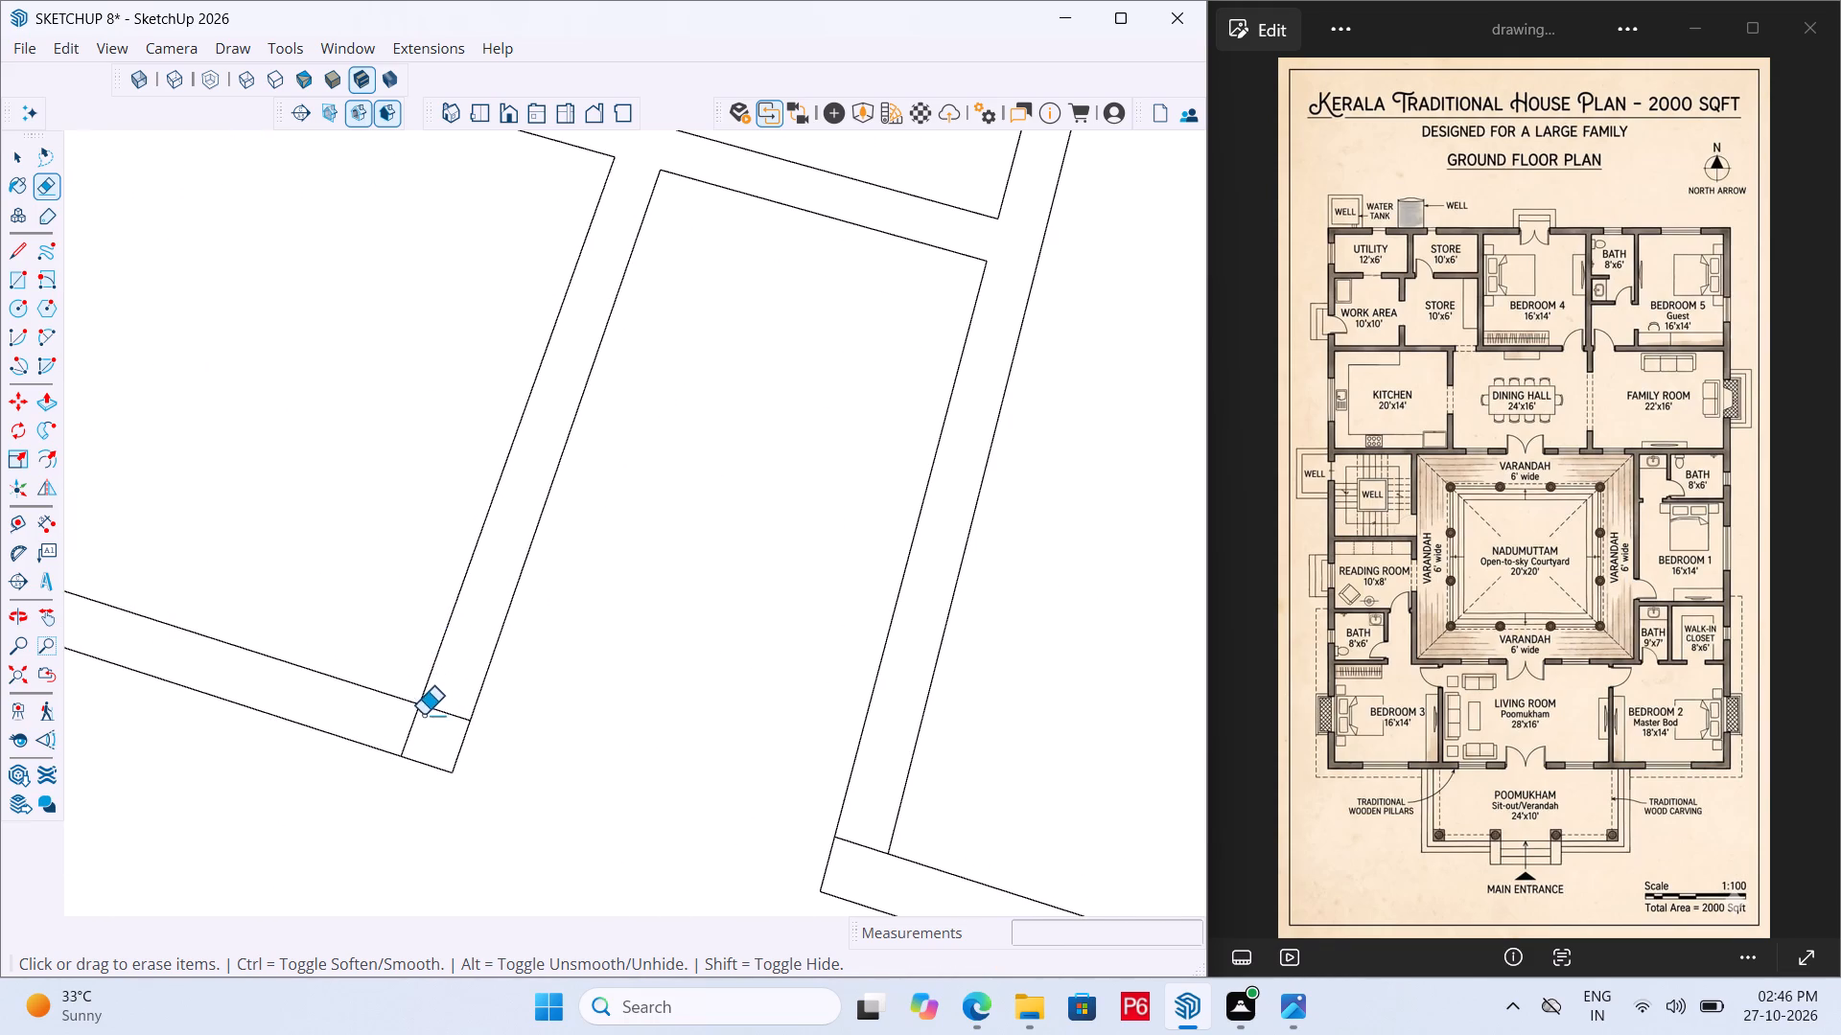
drag(413, 721, 430, 714)
click(431, 713)
click(442, 707)
Erase the short edges where the bath's two cross walls meet the outer wall.
scroll(619, 729, down, 6)
scroll(722, 738, down, 4)
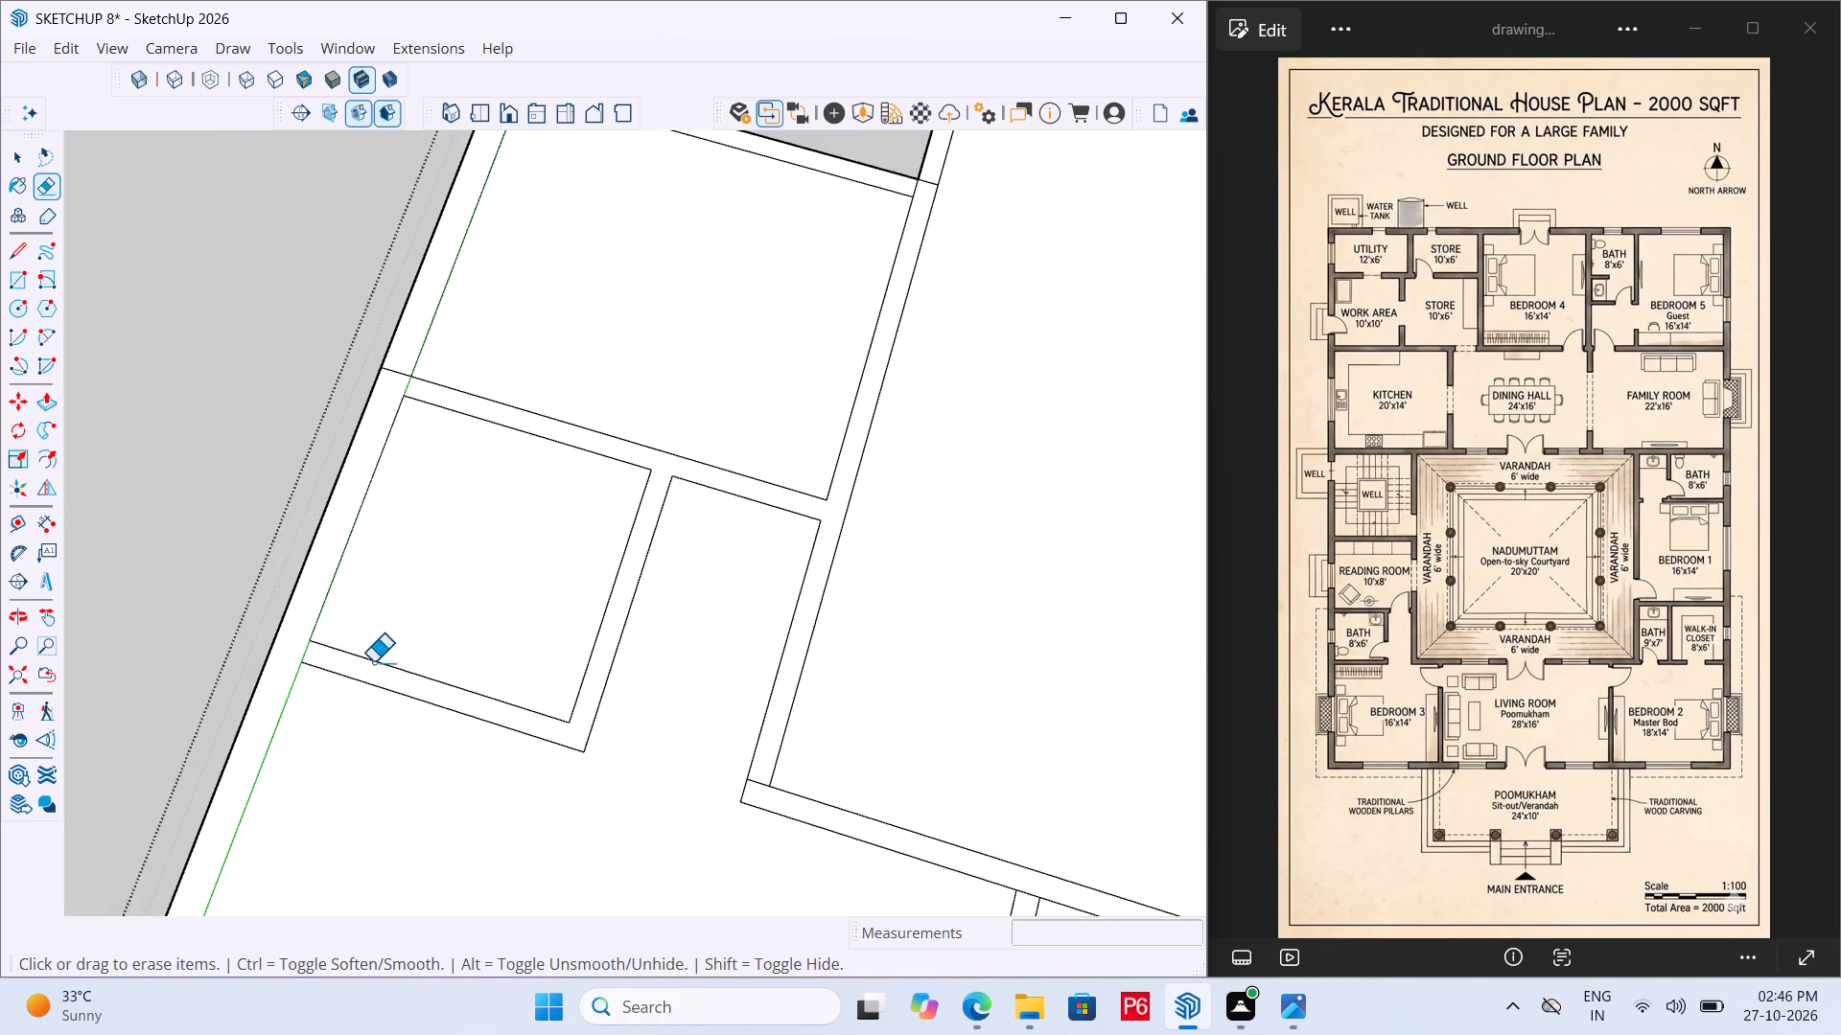
scroll(340, 662, up, 10)
click(280, 648)
click(267, 626)
scroll(368, 738, down, 7)
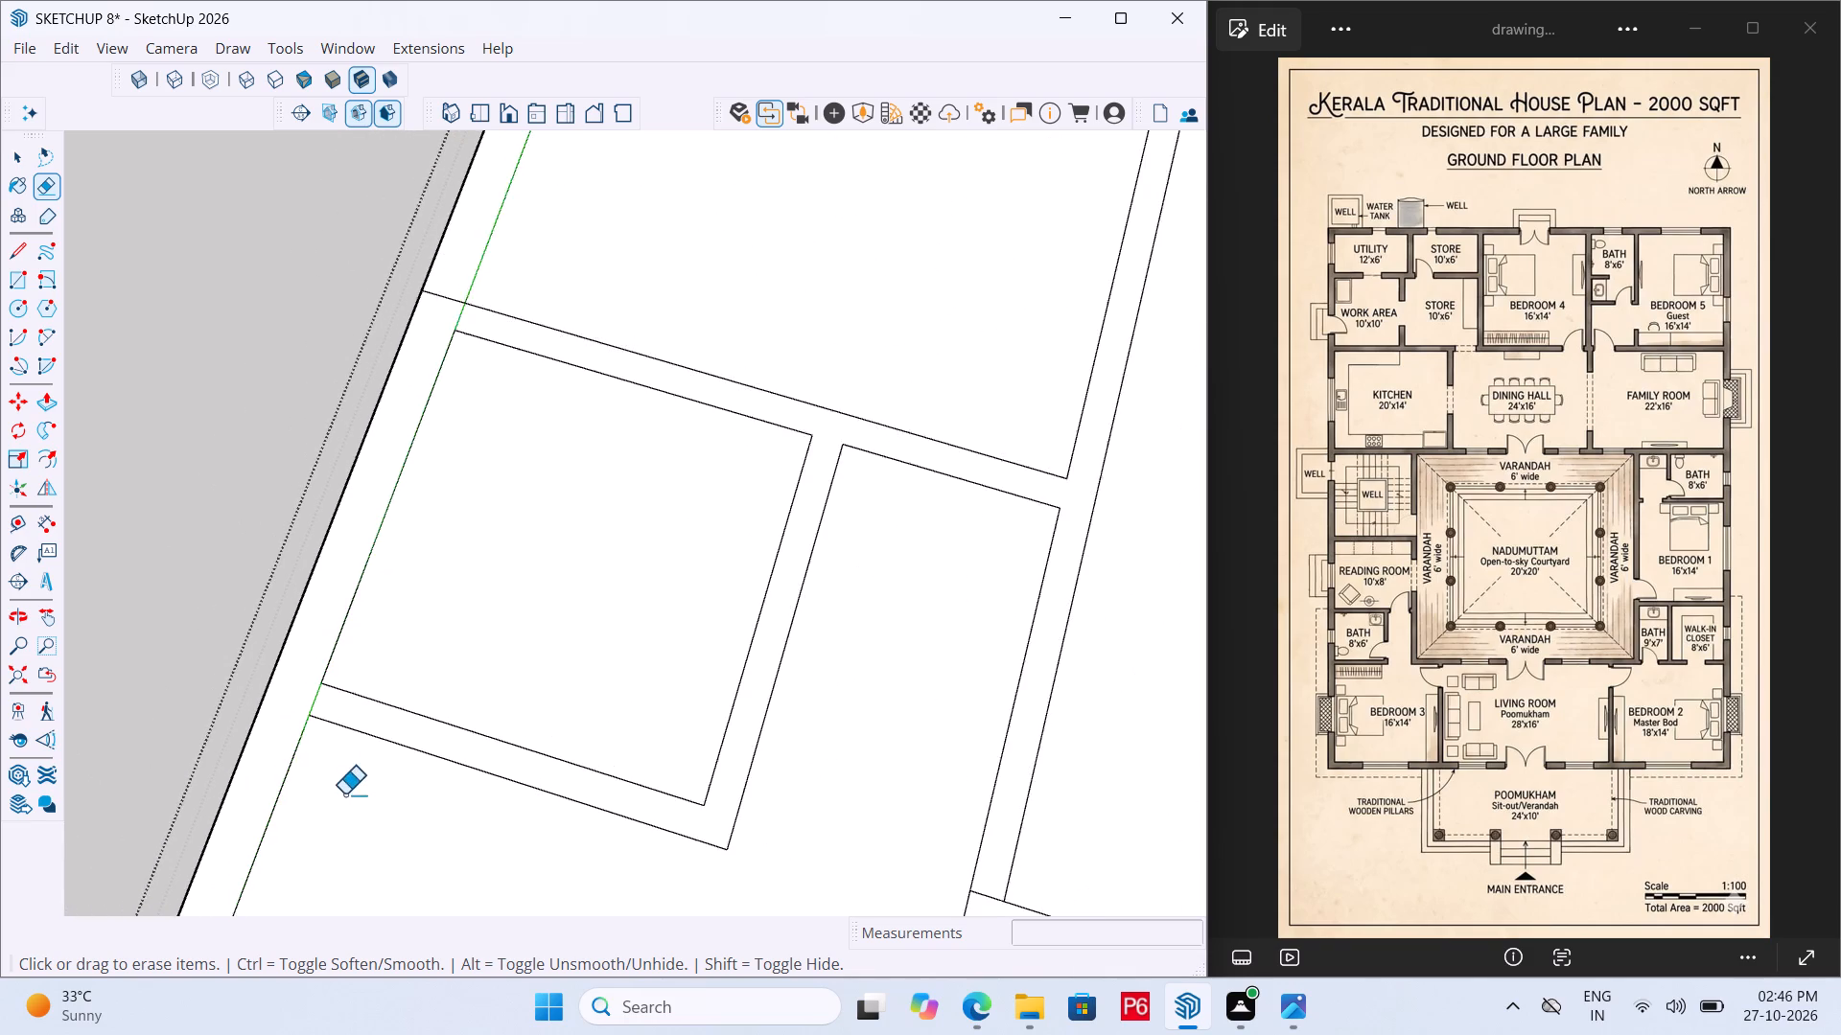
scroll(344, 794, down, 1)
scroll(429, 340, up, 5)
drag(434, 333, 445, 350)
drag(458, 360, 484, 365)
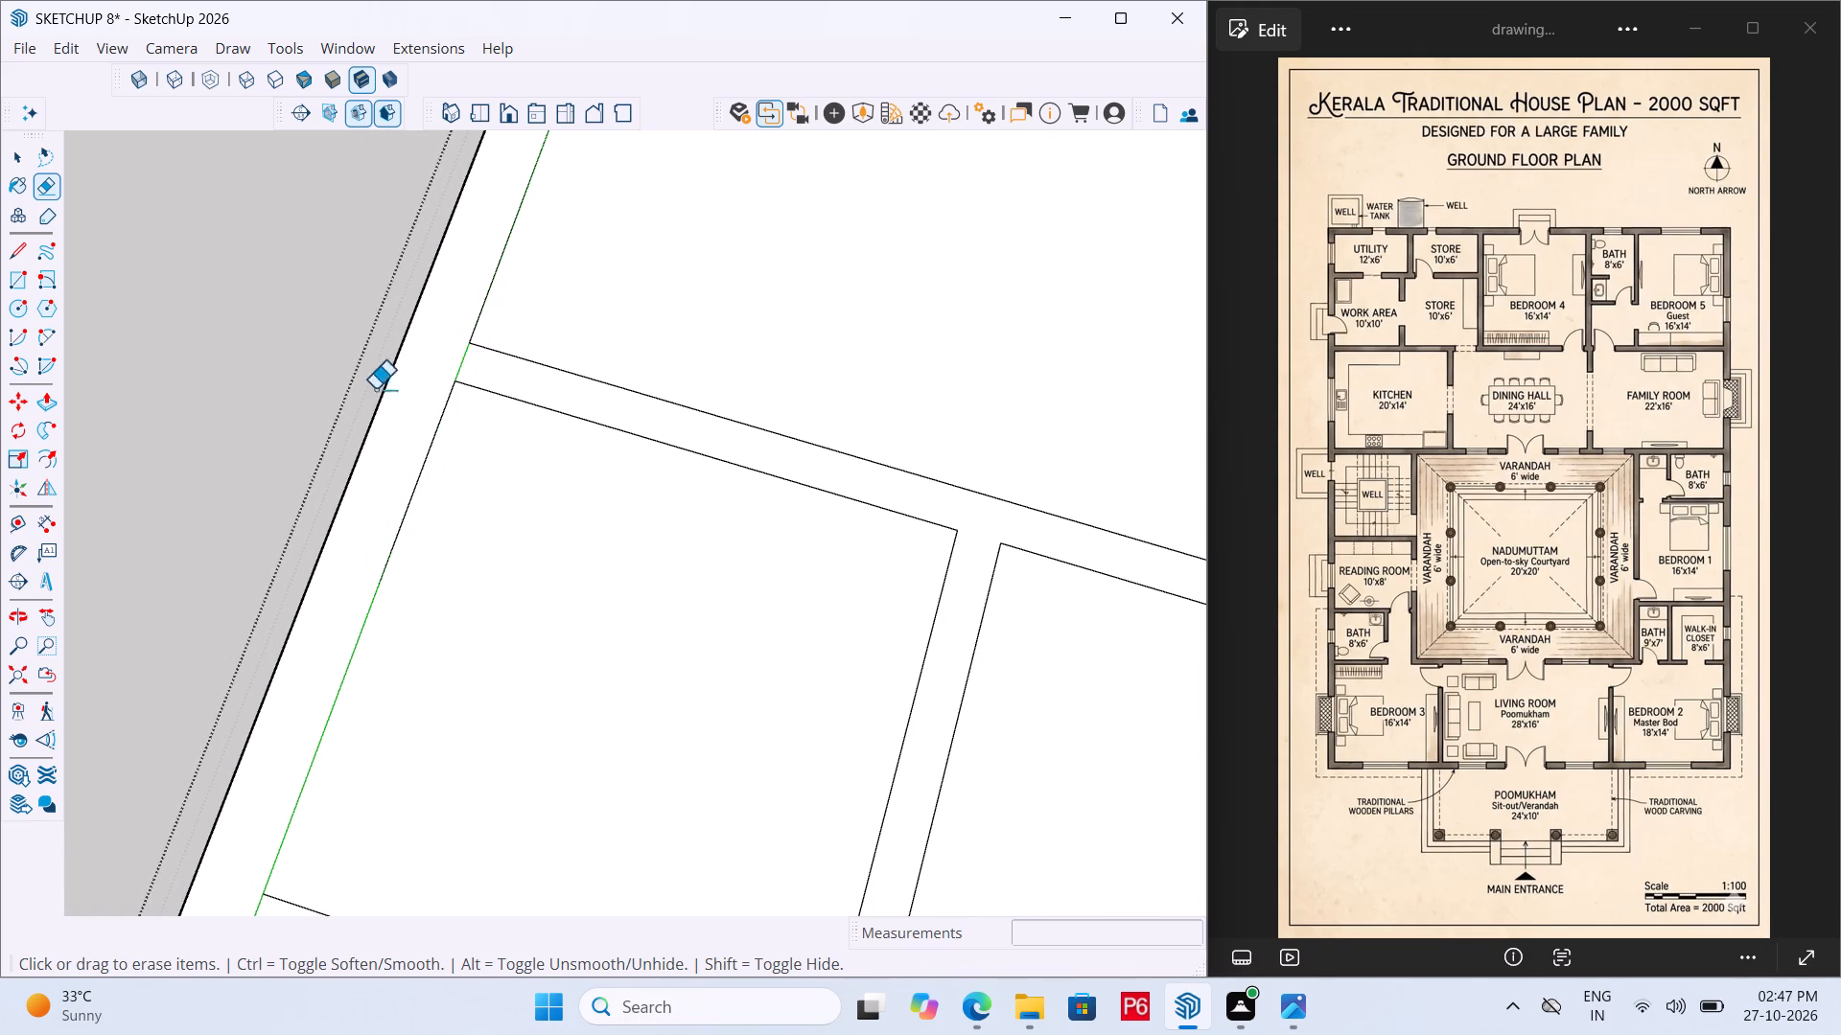
Erase the short edge across the varandah wall's corner at the bedroom 3 passage.
scroll(359, 394, down, 16)
scroll(405, 480, down, 4)
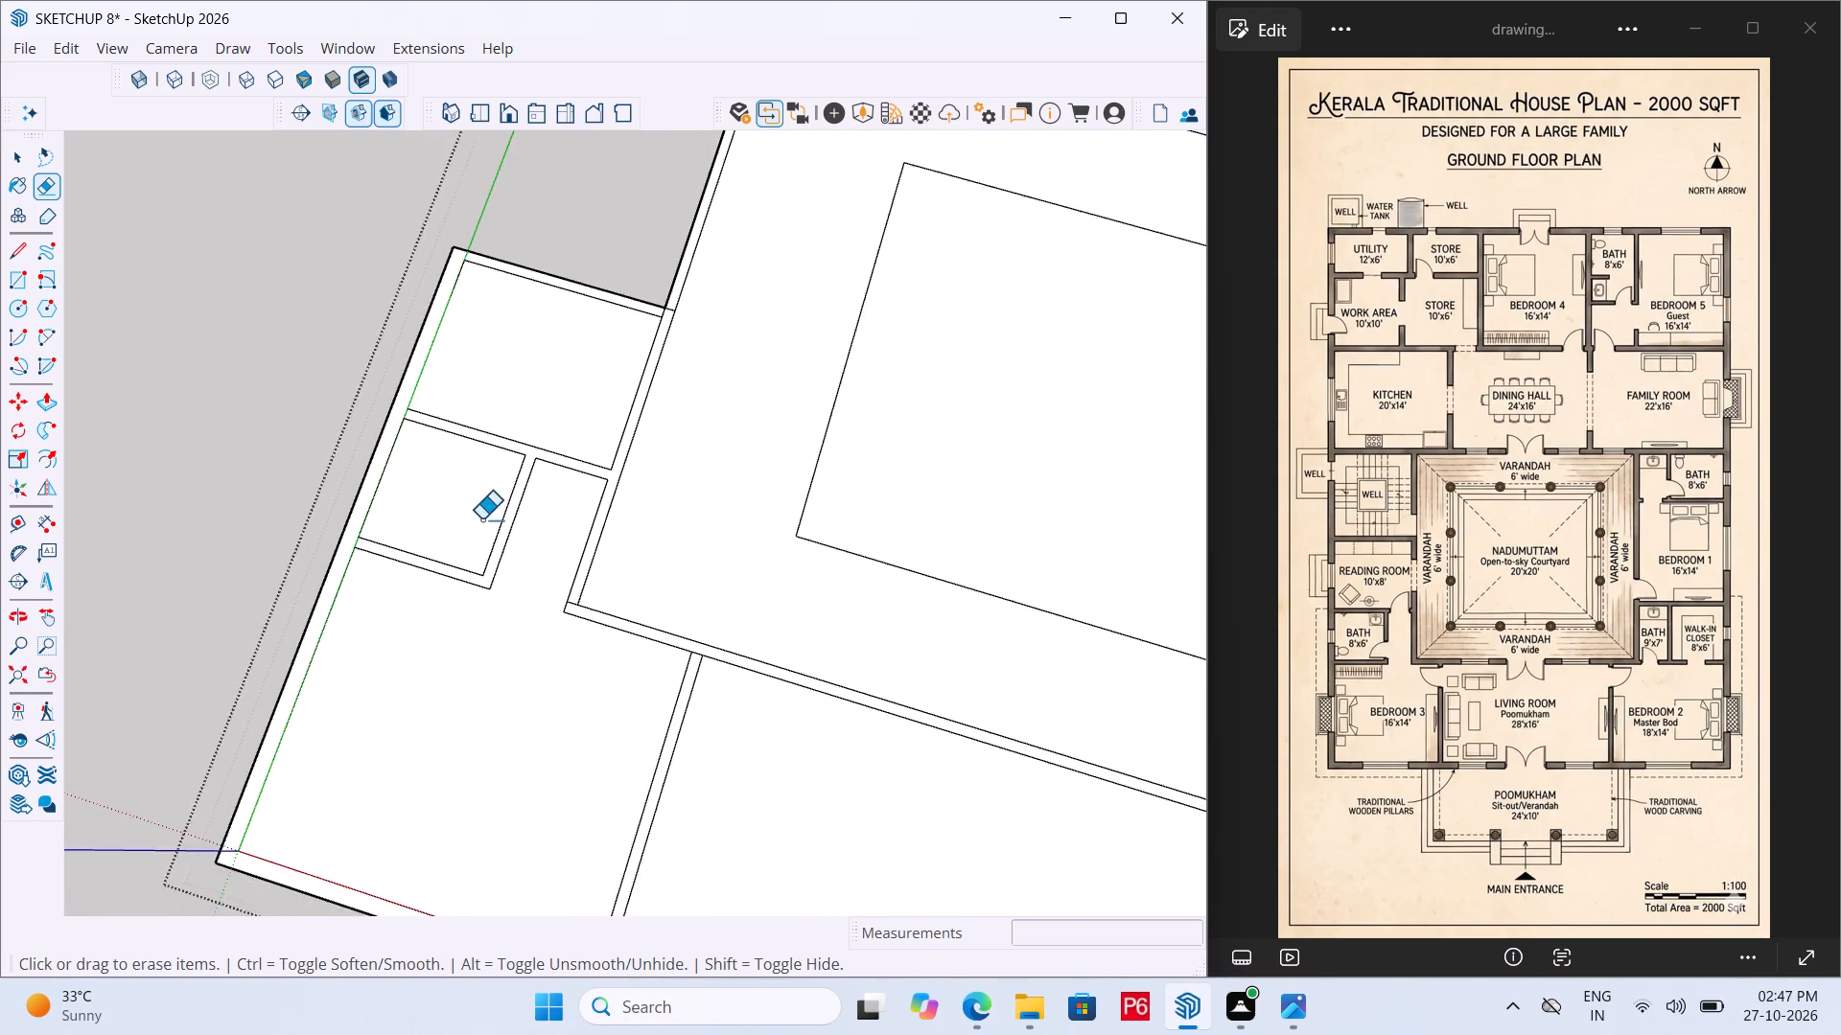
scroll(550, 533, down, 4)
scroll(671, 748, up, 8)
scroll(518, 393, up, 3)
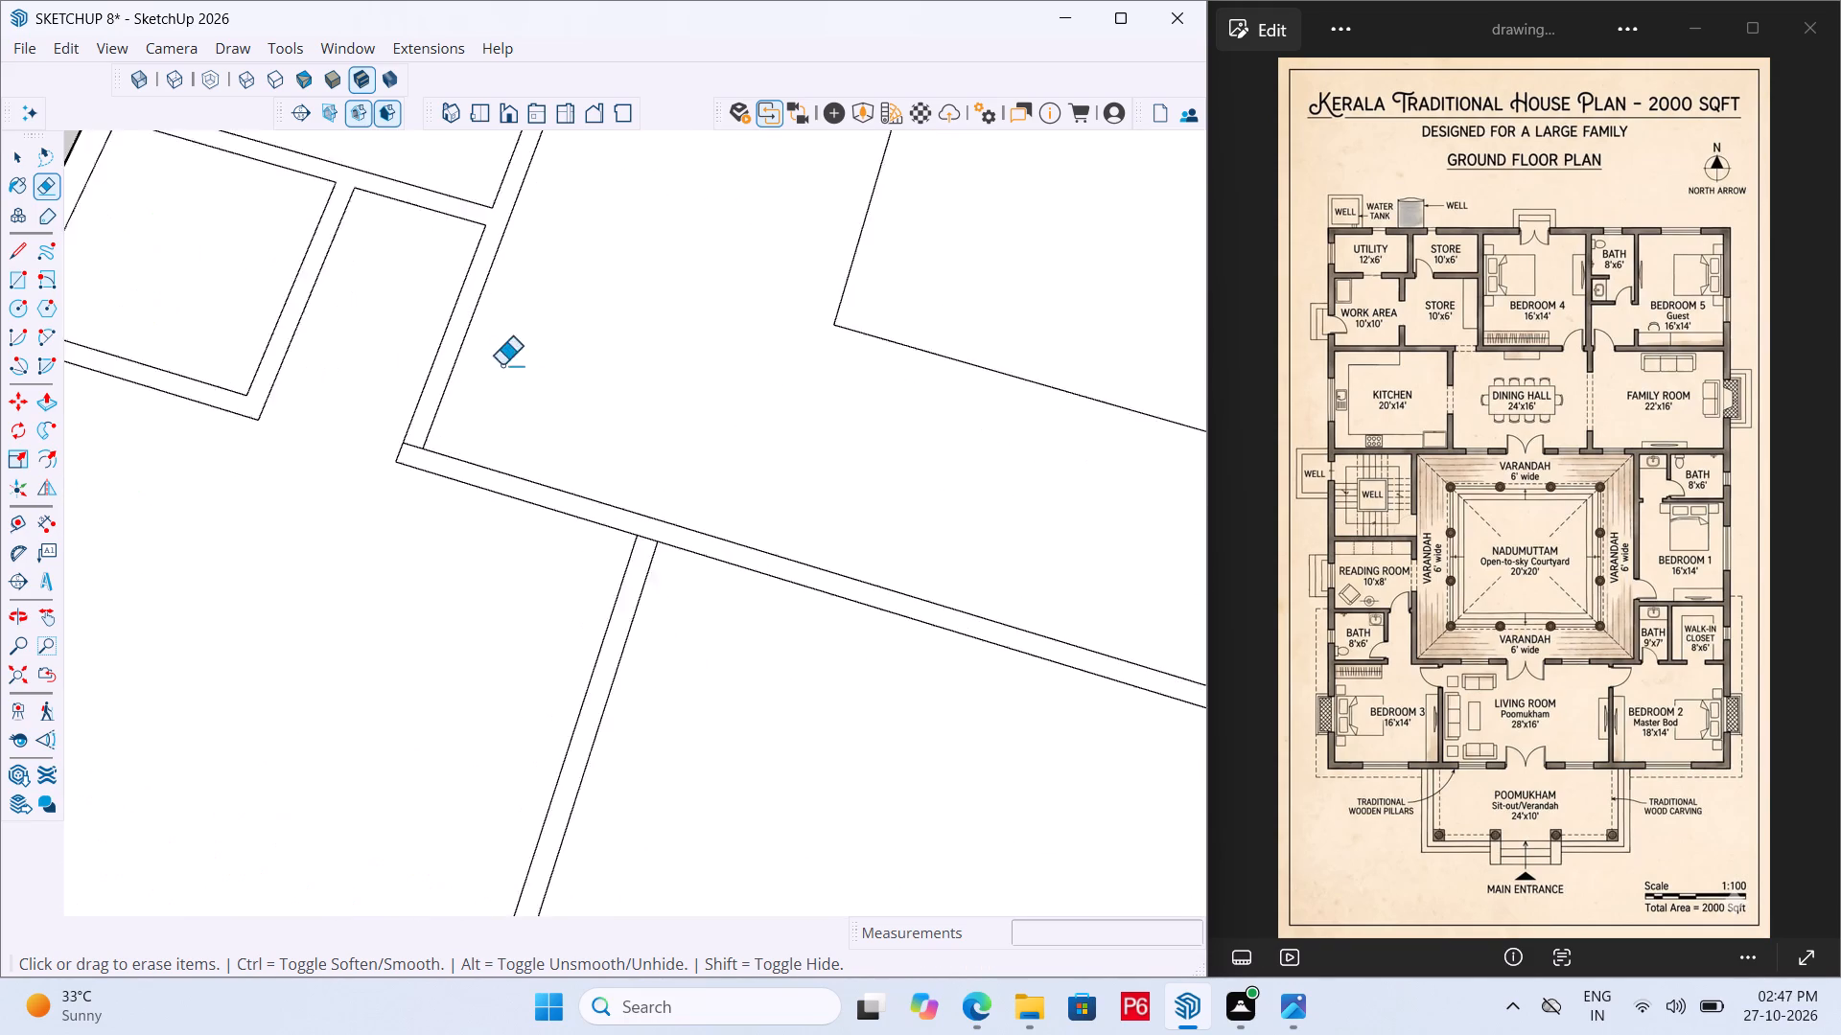
scroll(501, 365, up, 8)
drag(357, 494, 350, 509)
Erase the short edge where the partition between bedroom 3 and the living room meets the varandah wall.
scroll(325, 522, down, 1)
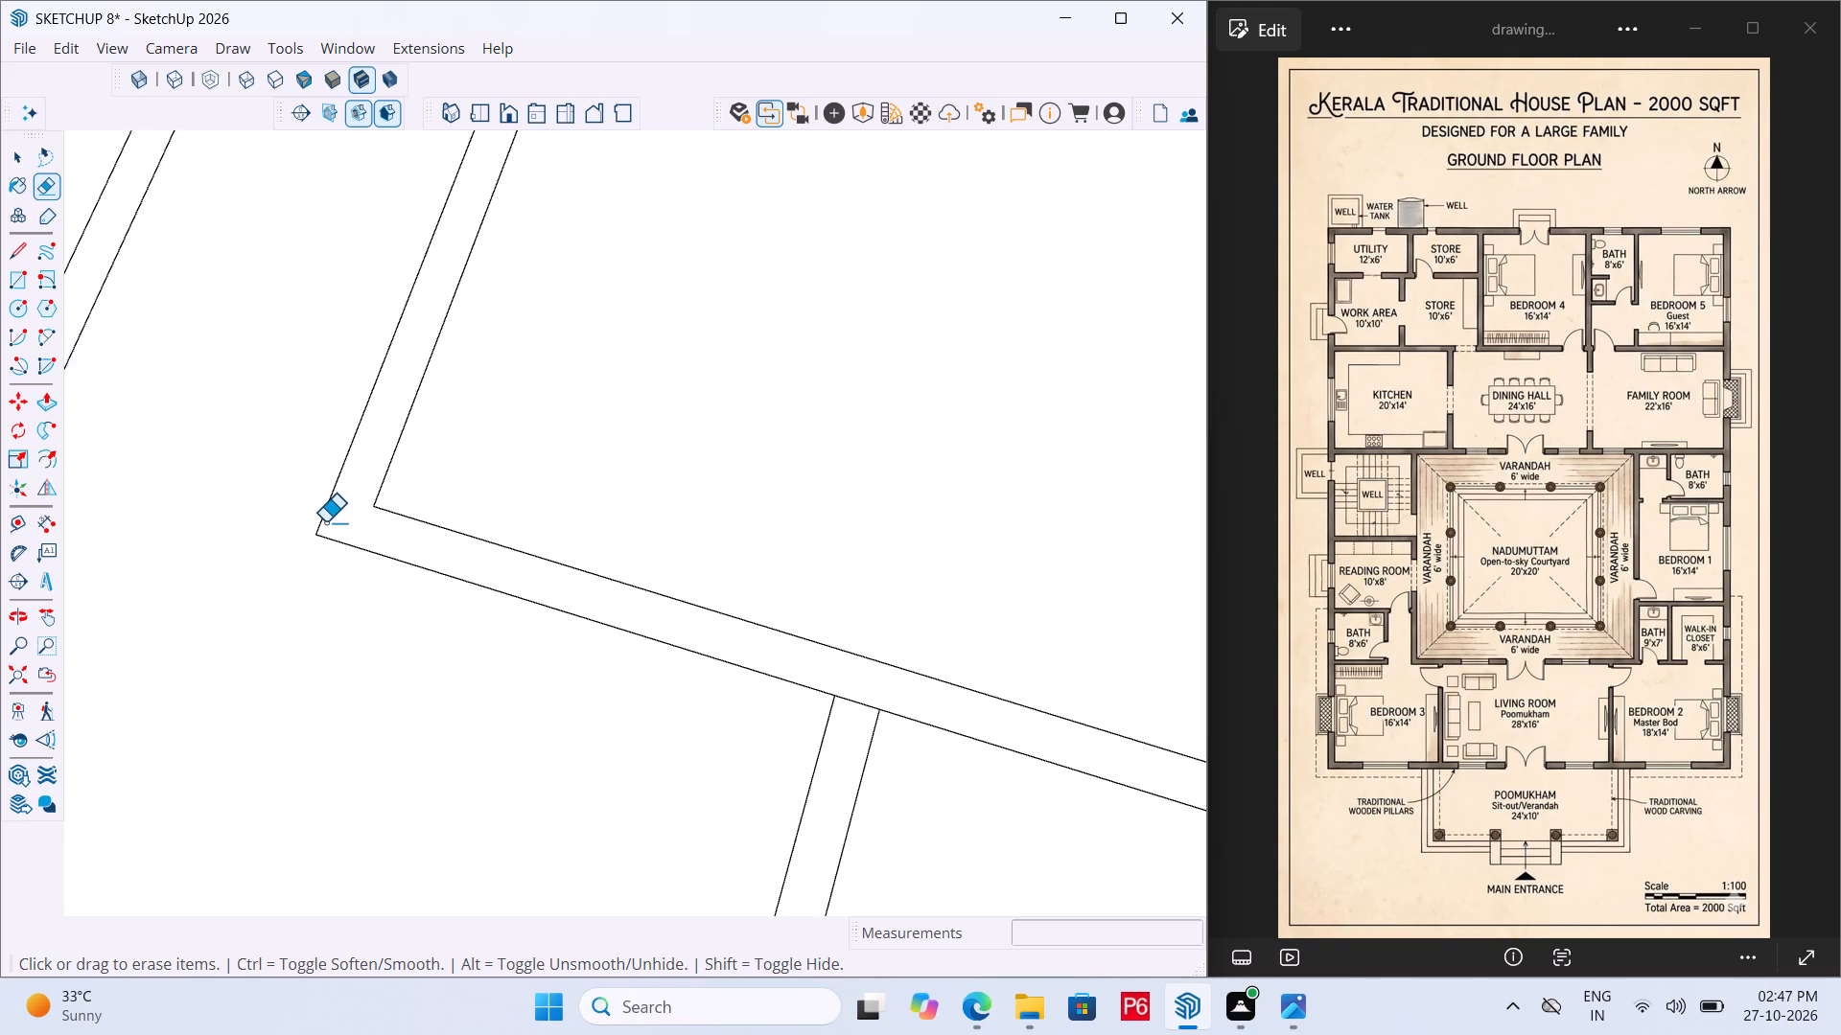
scroll(325, 522, down, 11)
scroll(551, 594, up, 11)
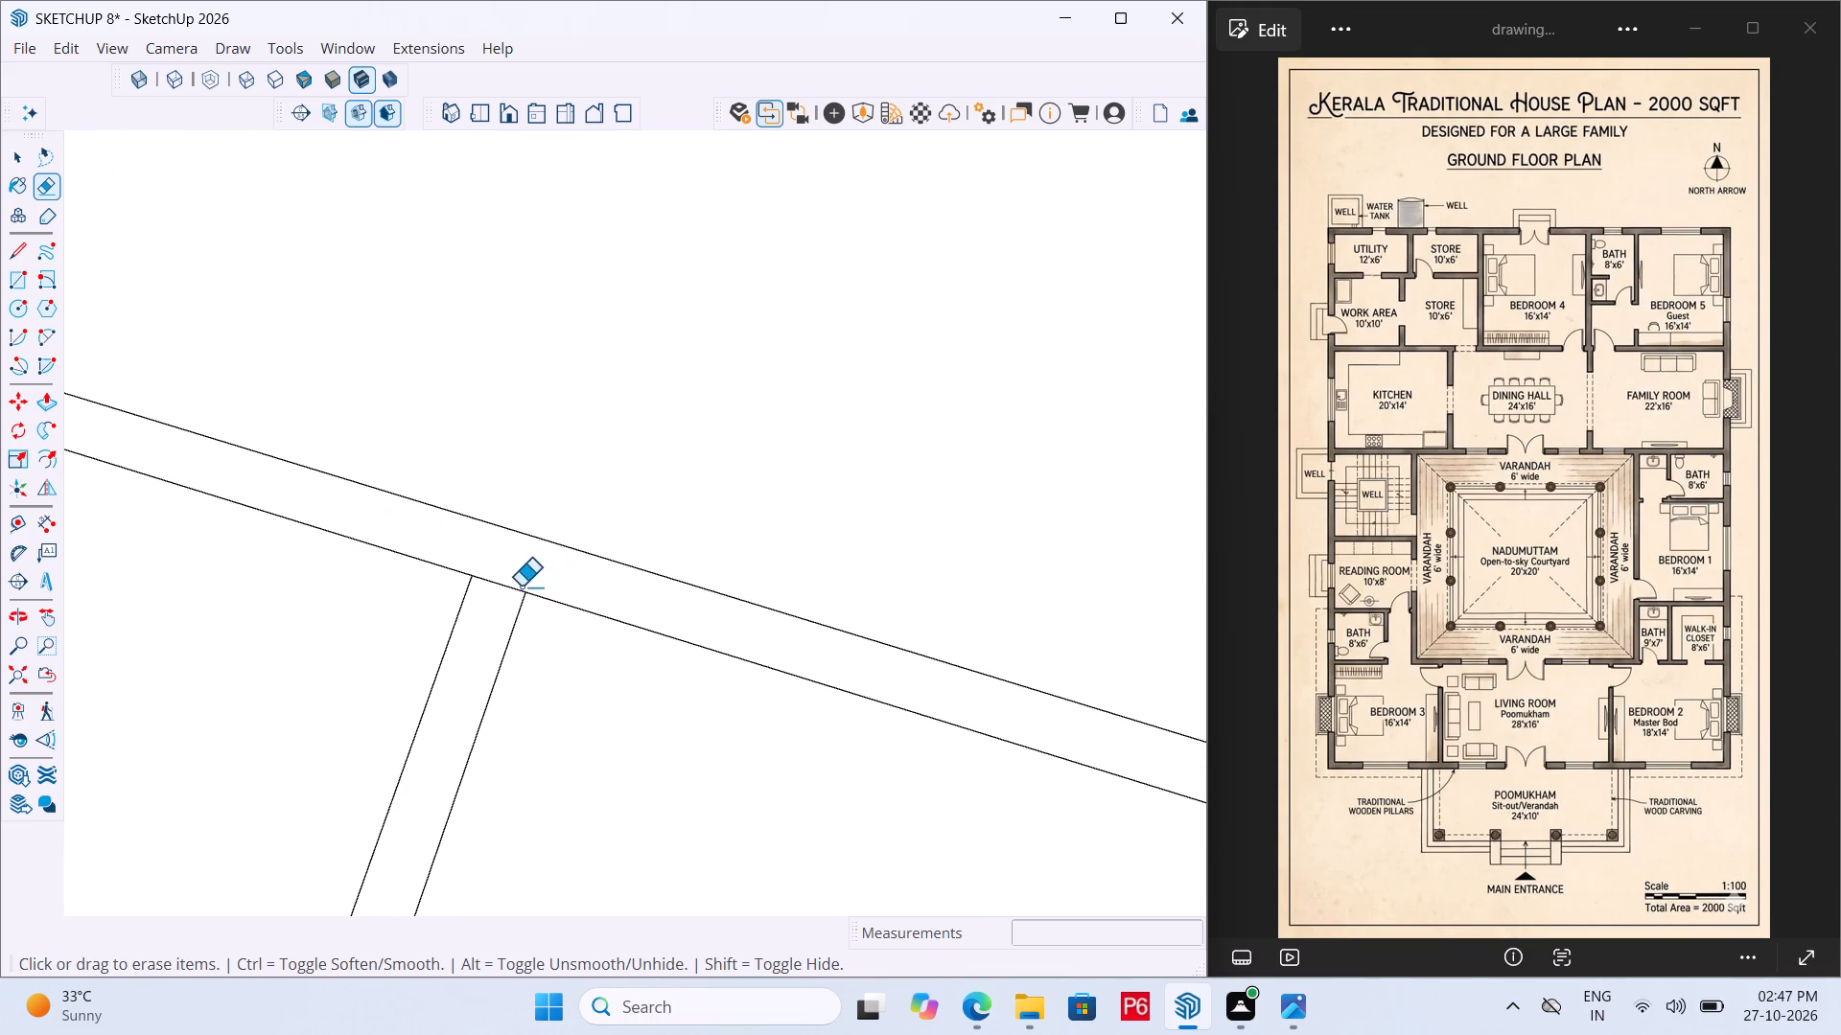
click(495, 580)
click(490, 590)
Erase the overlapping edges where the varandah wall meets the bedroom 2 bath wall and the living room partition.
scroll(426, 575, down, 6)
scroll(344, 543, down, 5)
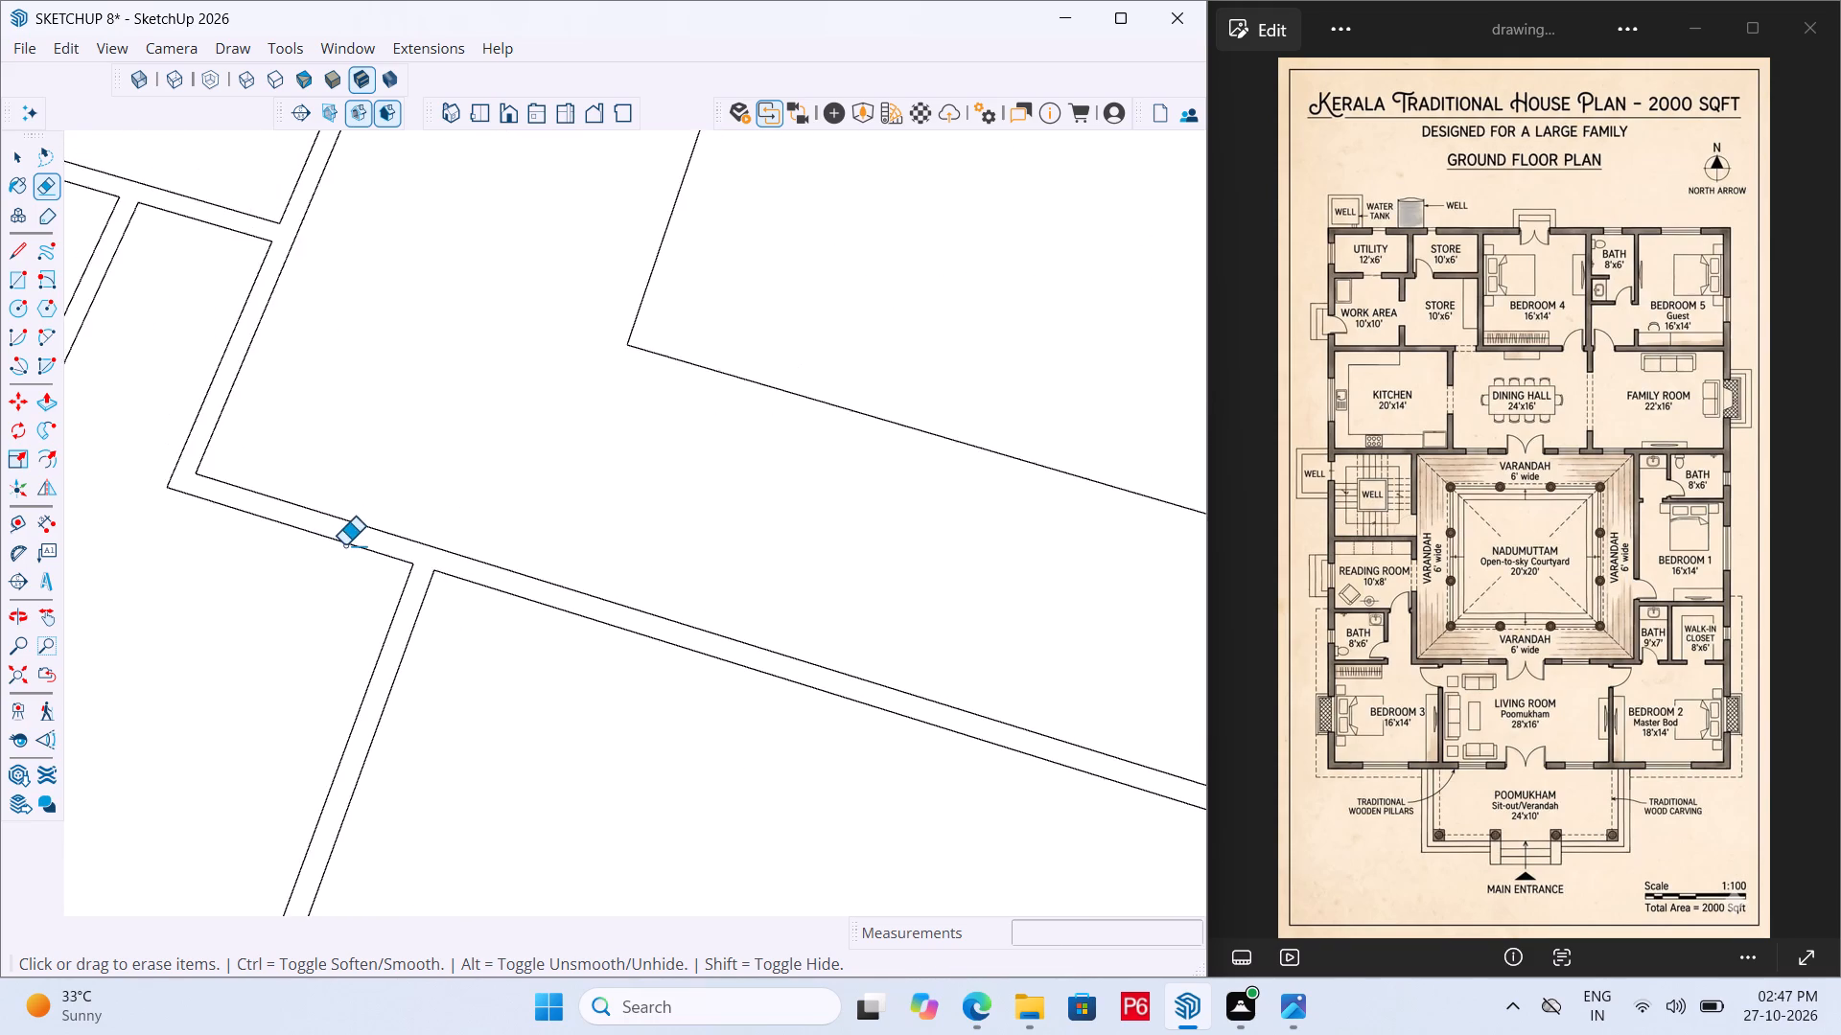
scroll(344, 545, down, 13)
scroll(739, 668, up, 19)
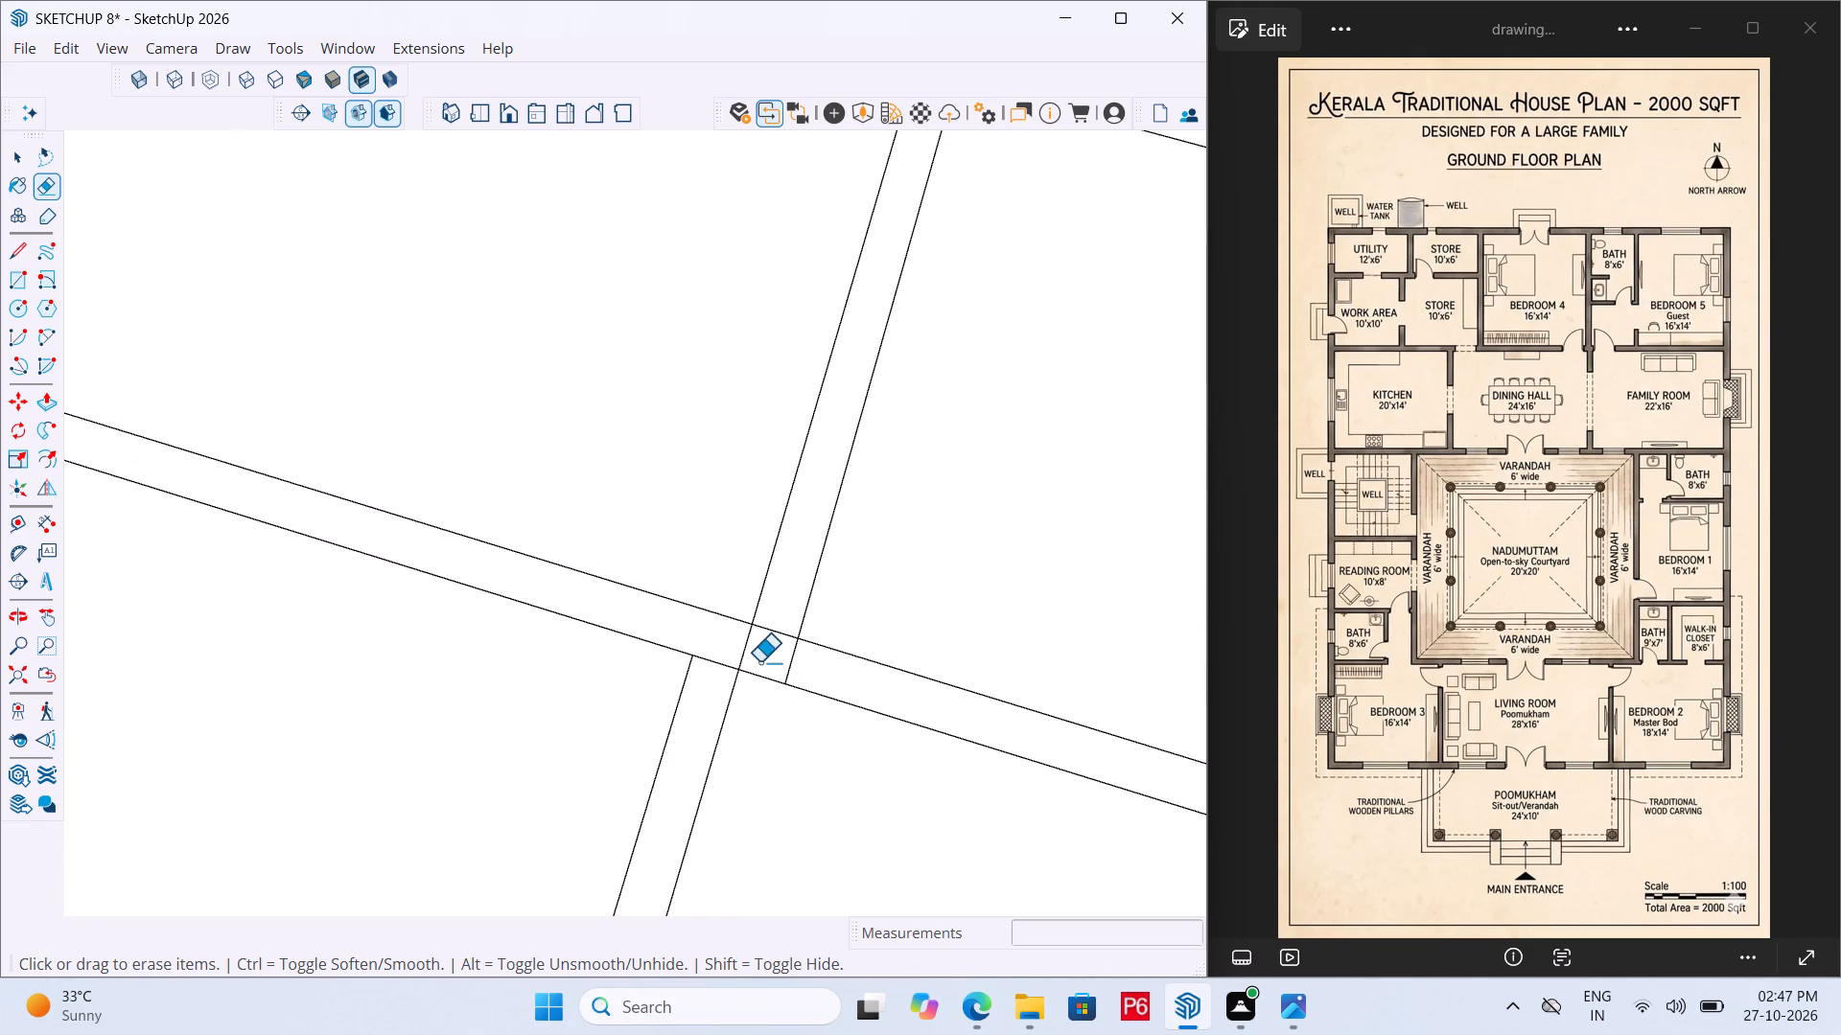
drag(712, 676, 717, 658)
click(718, 657)
drag(752, 650, 792, 652)
drag(792, 652, 710, 649)
drag(711, 649, 746, 646)
drag(746, 646, 758, 641)
drag(777, 626, 771, 637)
click(770, 640)
Erase the short edges where the partition between the bath and walk-in closet meets bedroom 2's wall.
scroll(685, 734, down, 11)
scroll(523, 665, down, 8)
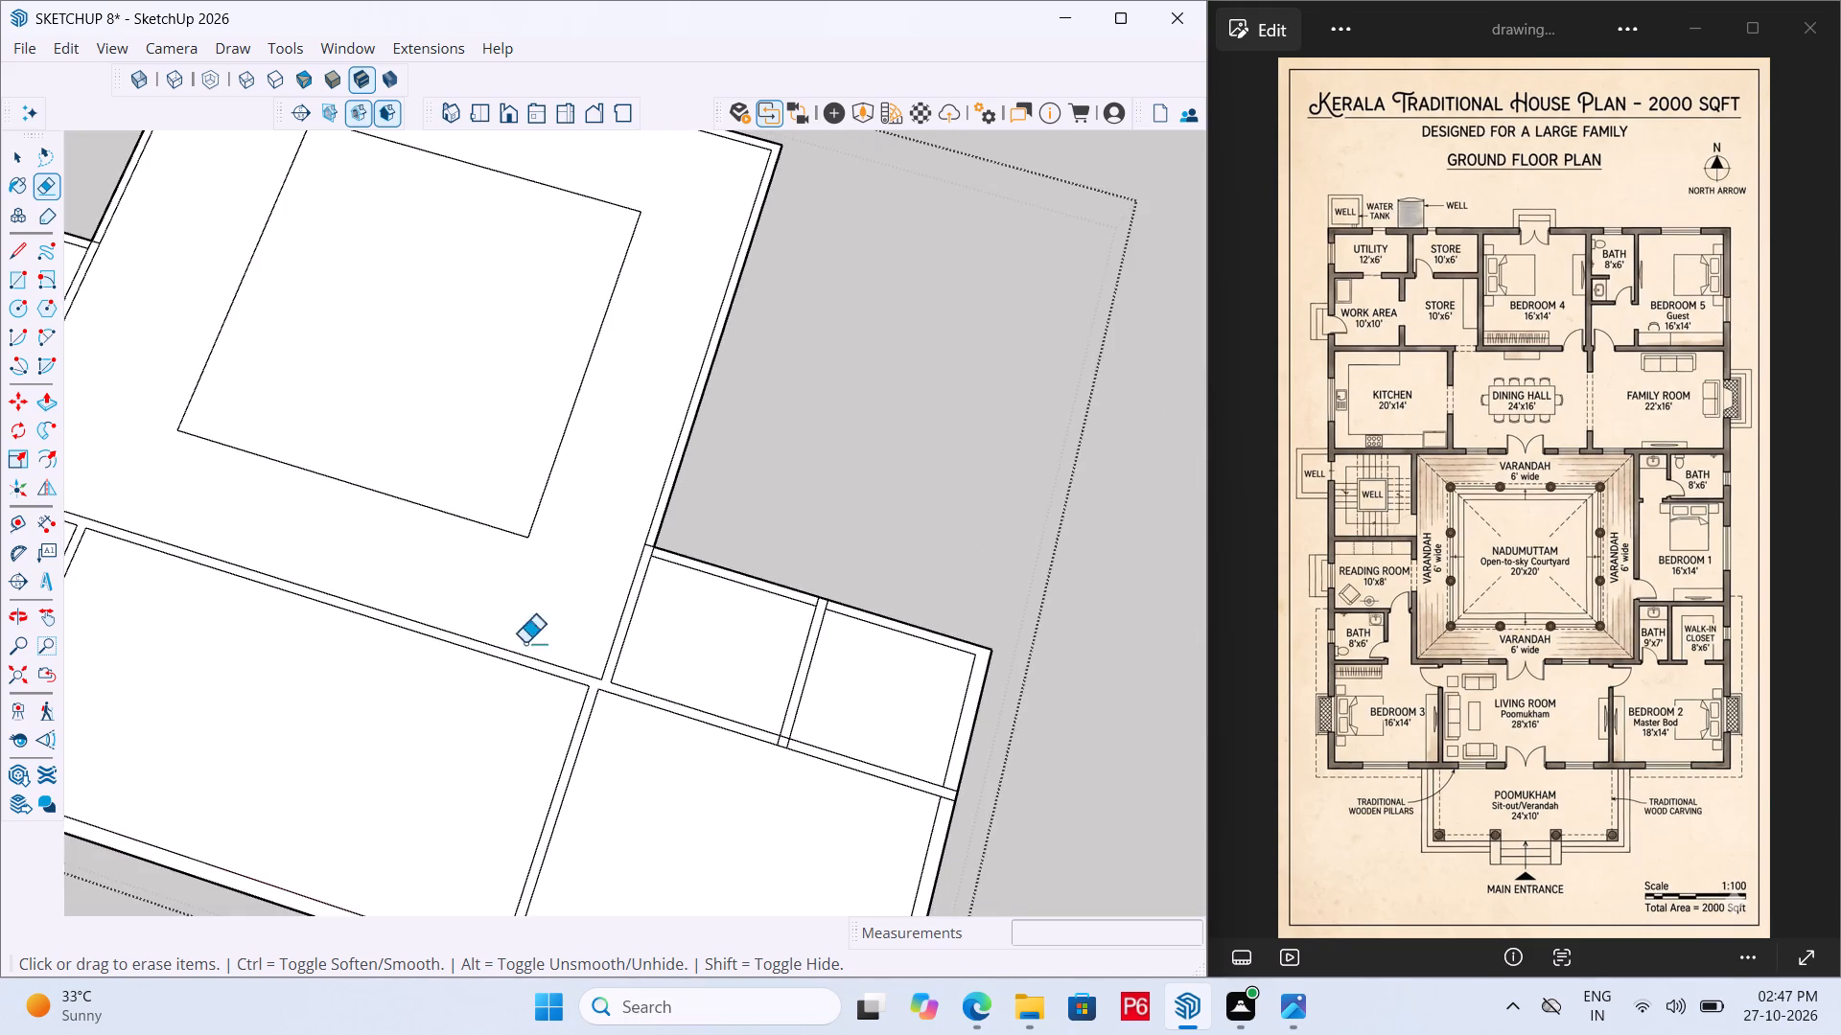
scroll(777, 797, up, 18)
drag(789, 613, 734, 571)
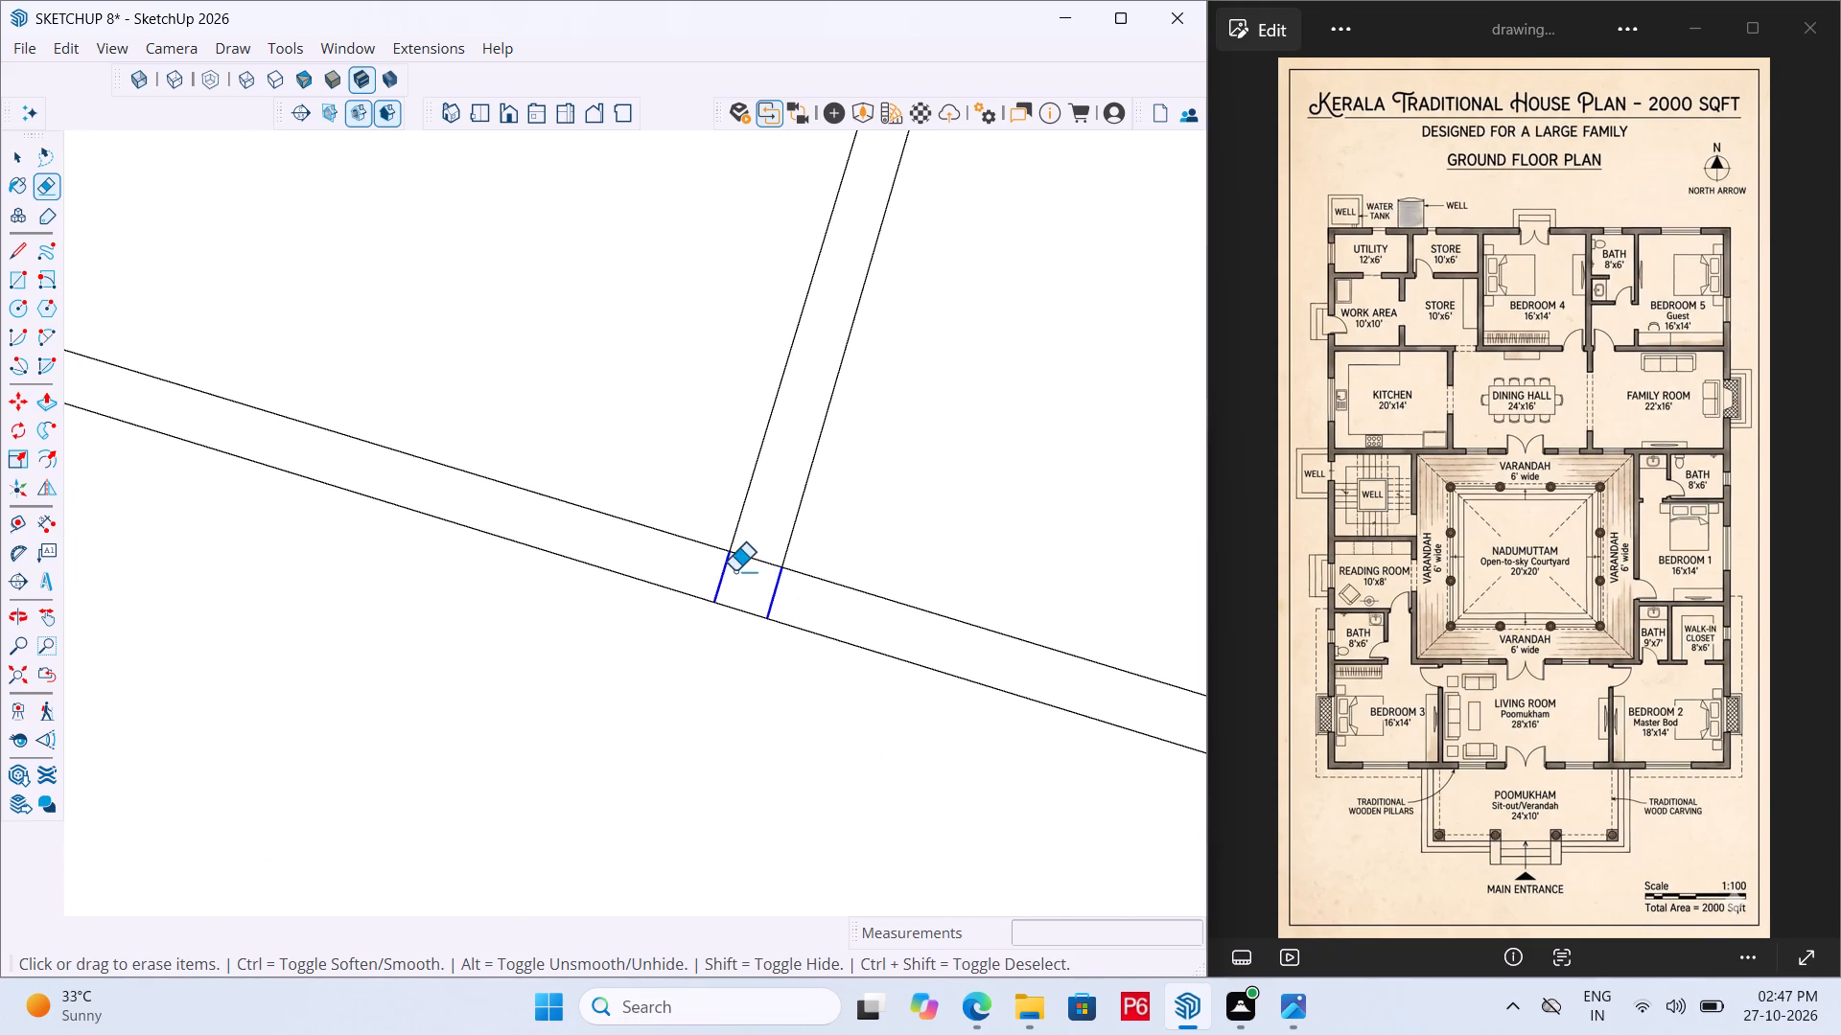
drag(734, 571, 752, 565)
click(752, 565)
drag(763, 546, 749, 568)
Erase the short edges where the wall between the walk-in closet and bedroom 2 meets the outer side wall.
scroll(579, 531, down, 11)
scroll(479, 540, down, 11)
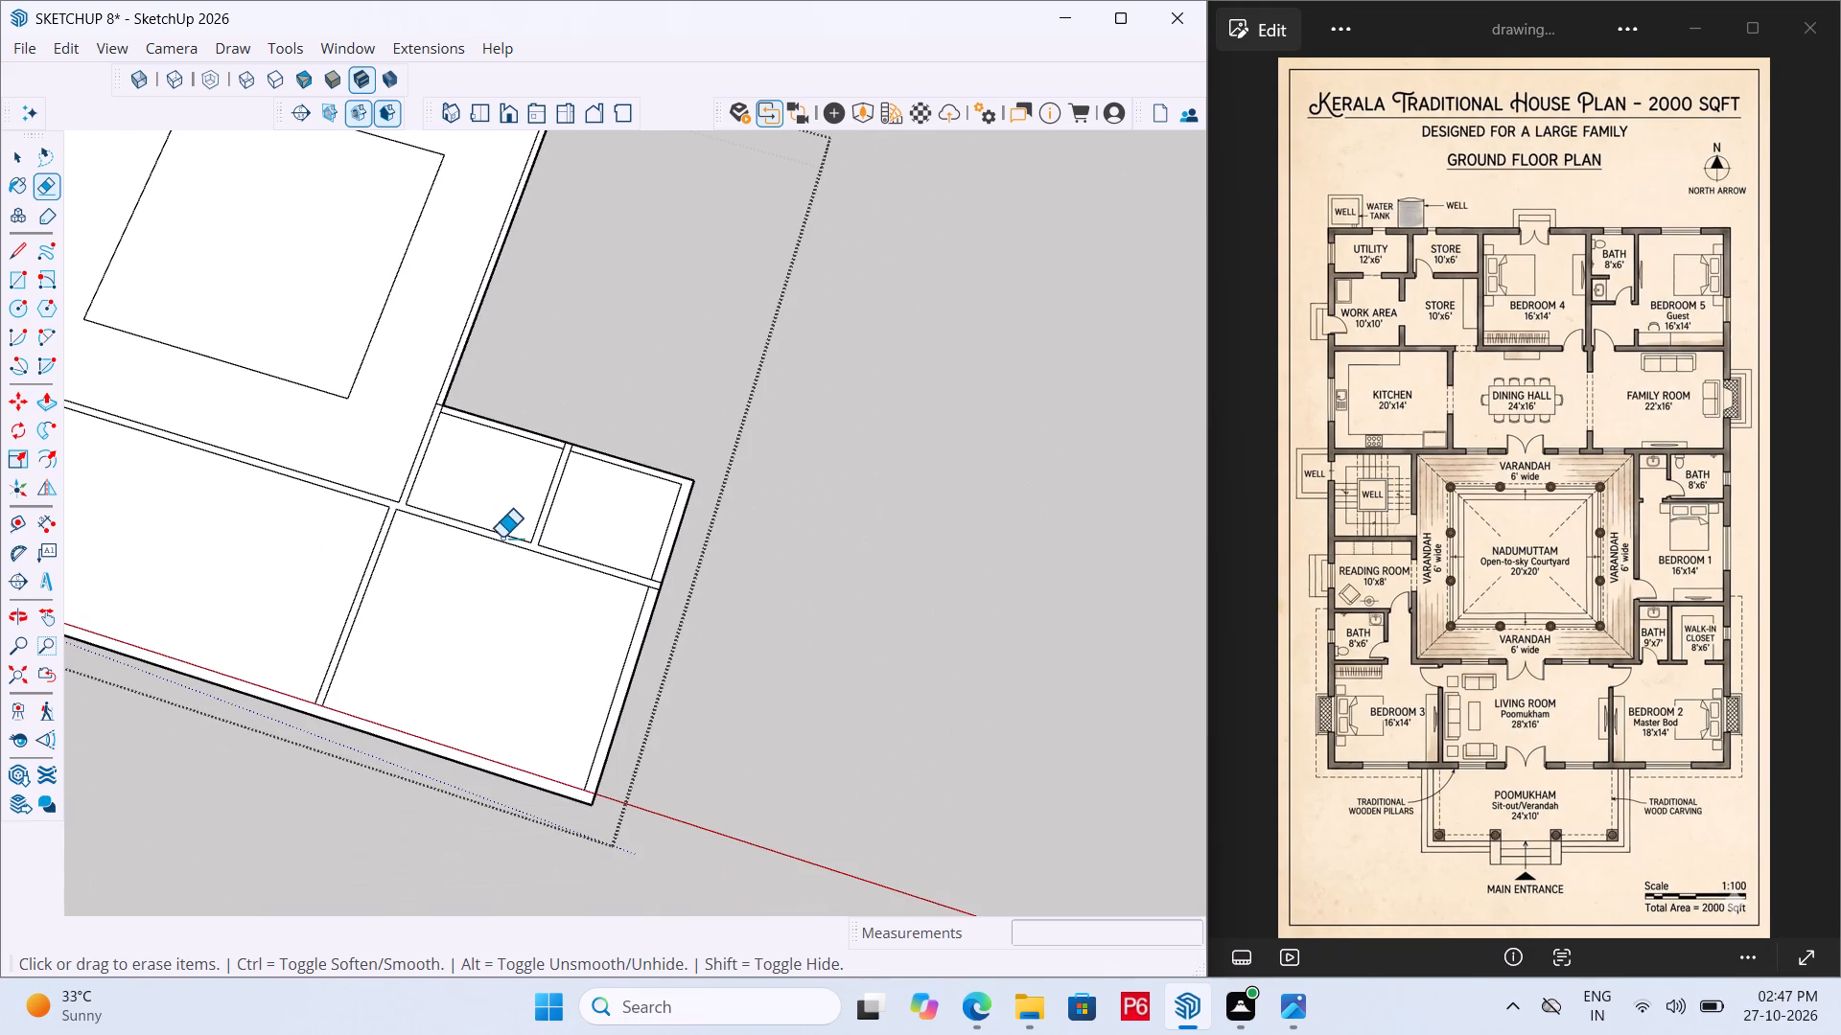
scroll(610, 737, up, 5)
scroll(670, 535, up, 10)
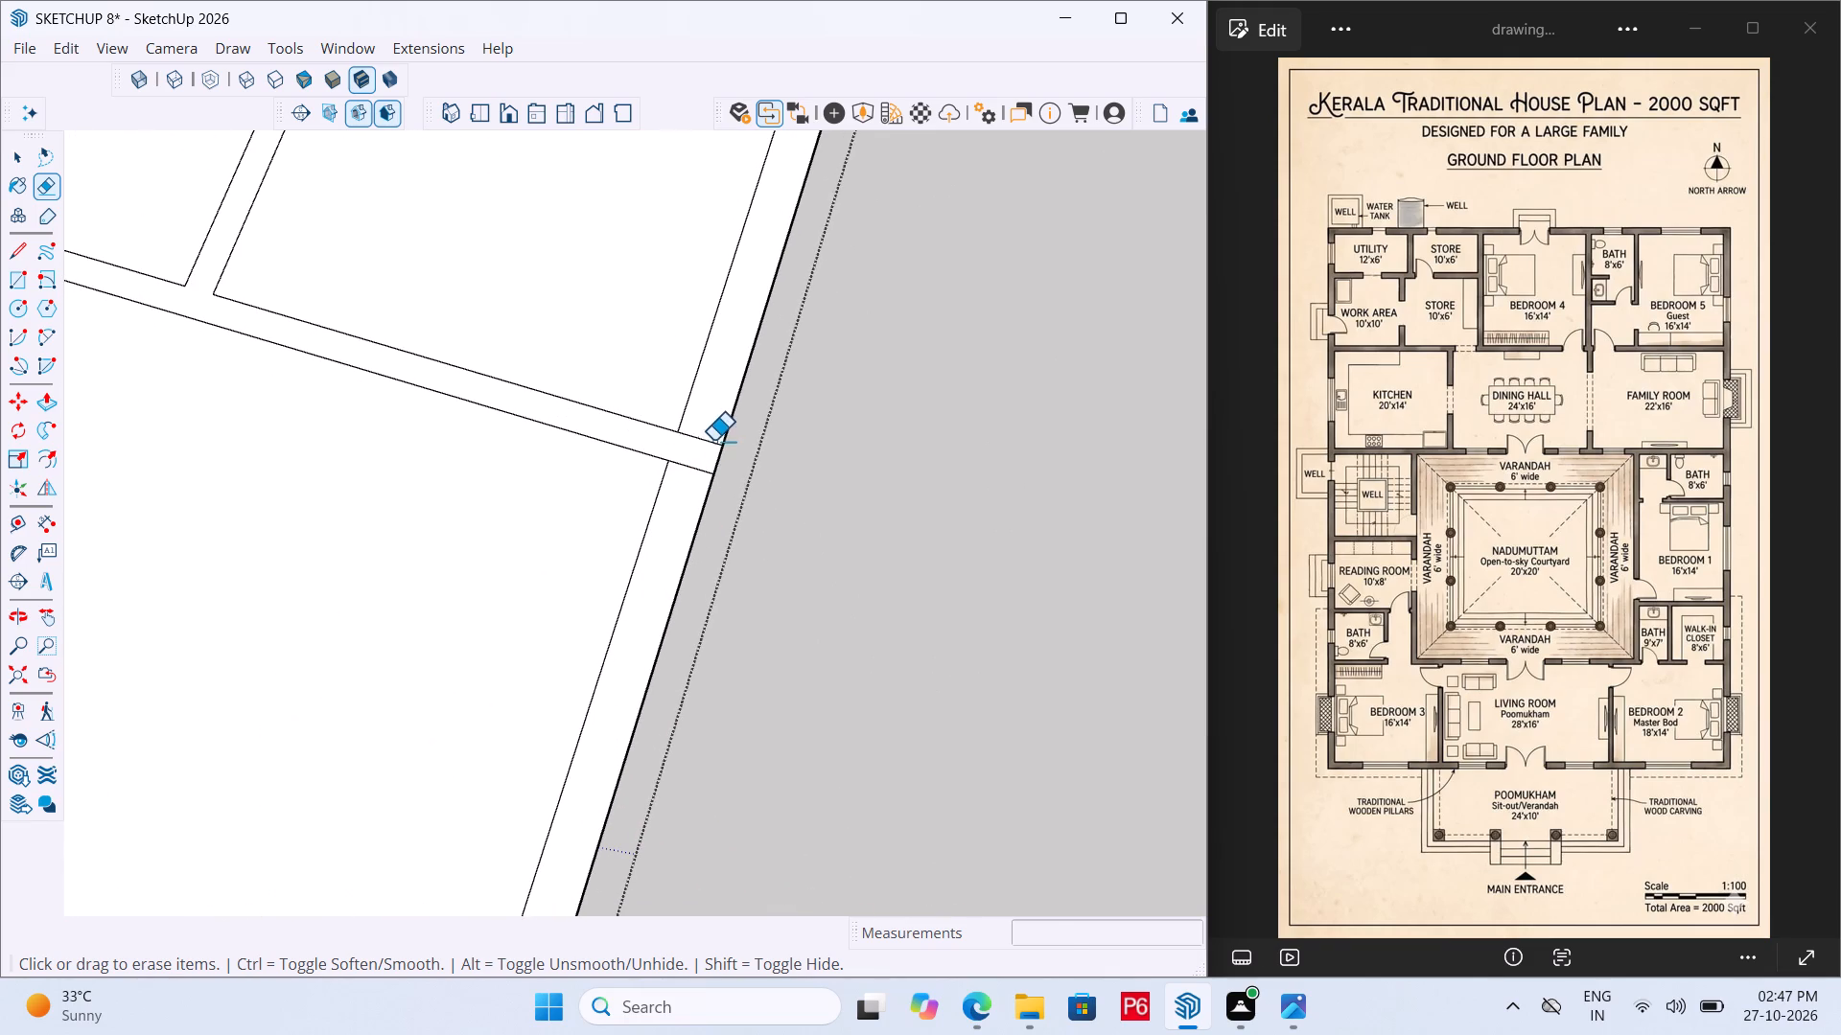
drag(712, 440, 690, 478)
Erase the short edges where the partition between the bath and walk-in closet meets the outer wall facing bedroom 1.
scroll(779, 548, down, 6)
scroll(788, 557, up, 1)
scroll(800, 557, down, 6)
scroll(672, 314, up, 15)
drag(541, 315, 481, 295)
click(479, 295)
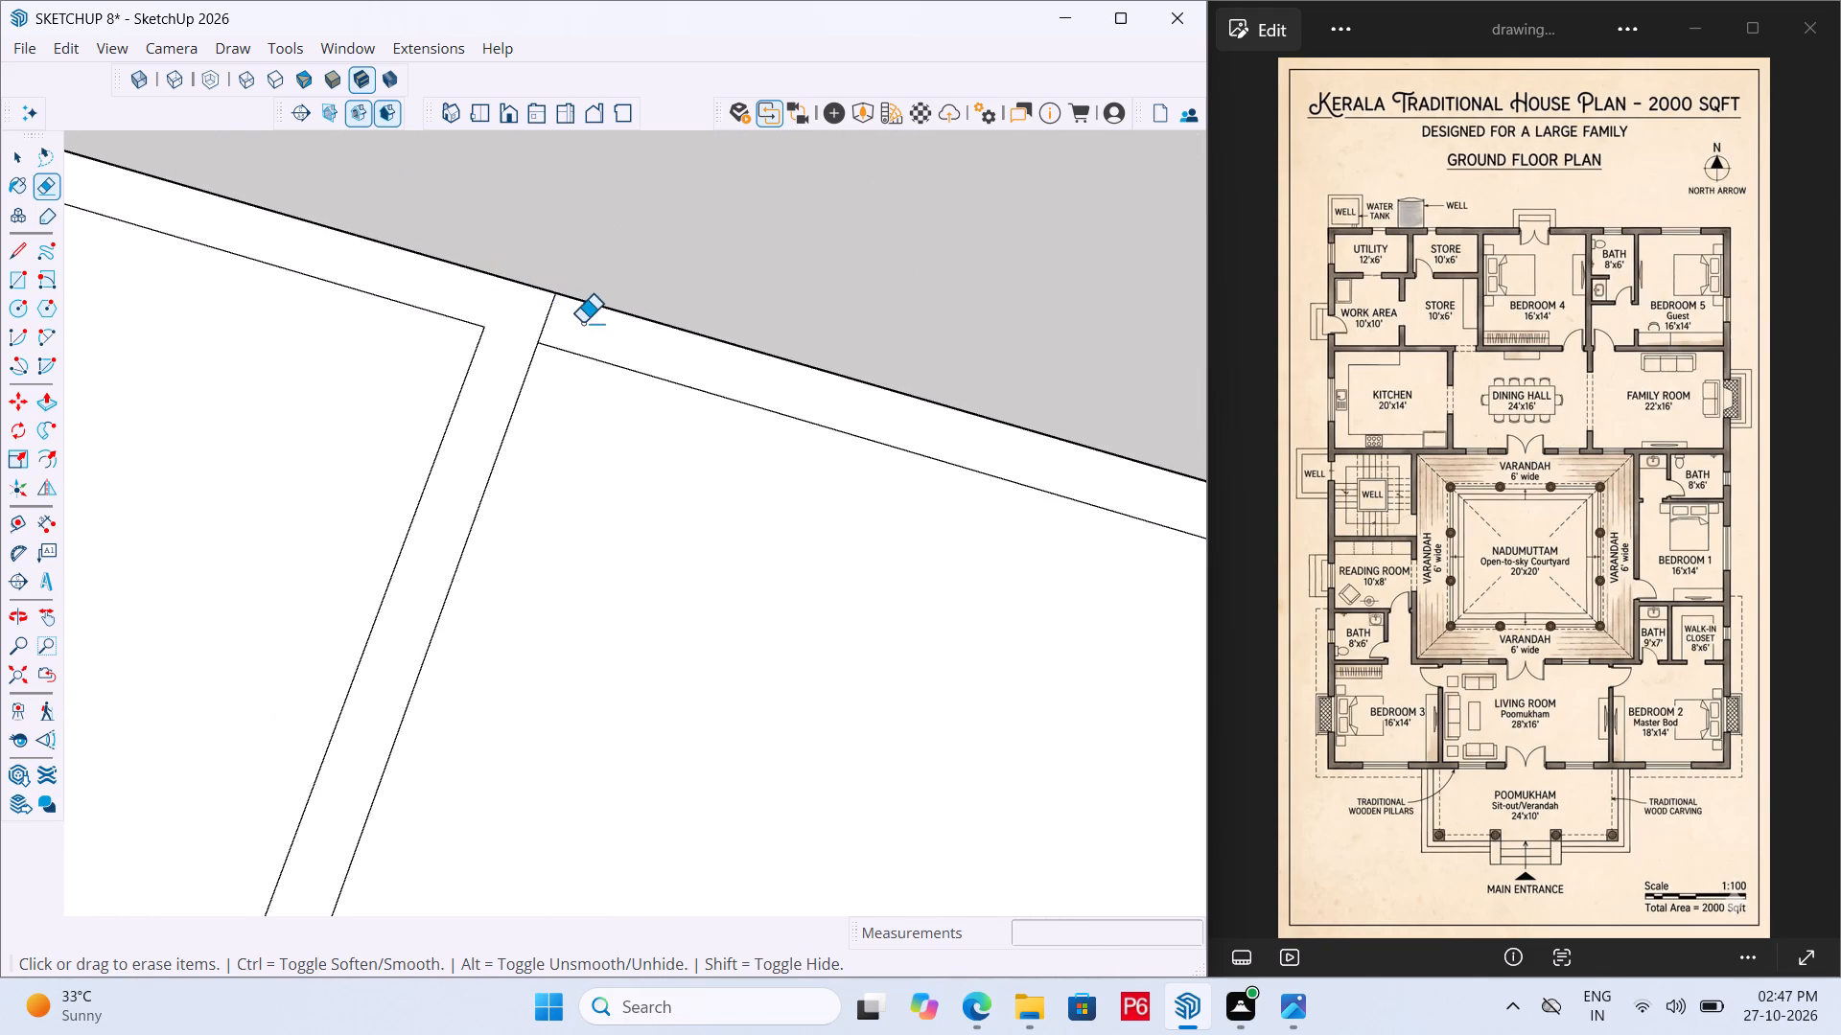
drag(564, 320, 543, 315)
click(543, 315)
Erase the short edges where the bedroom 2 bath's outer wall joins the varandah's side wall.
scroll(777, 517, down, 6)
scroll(827, 600, up, 1)
scroll(814, 607, down, 6)
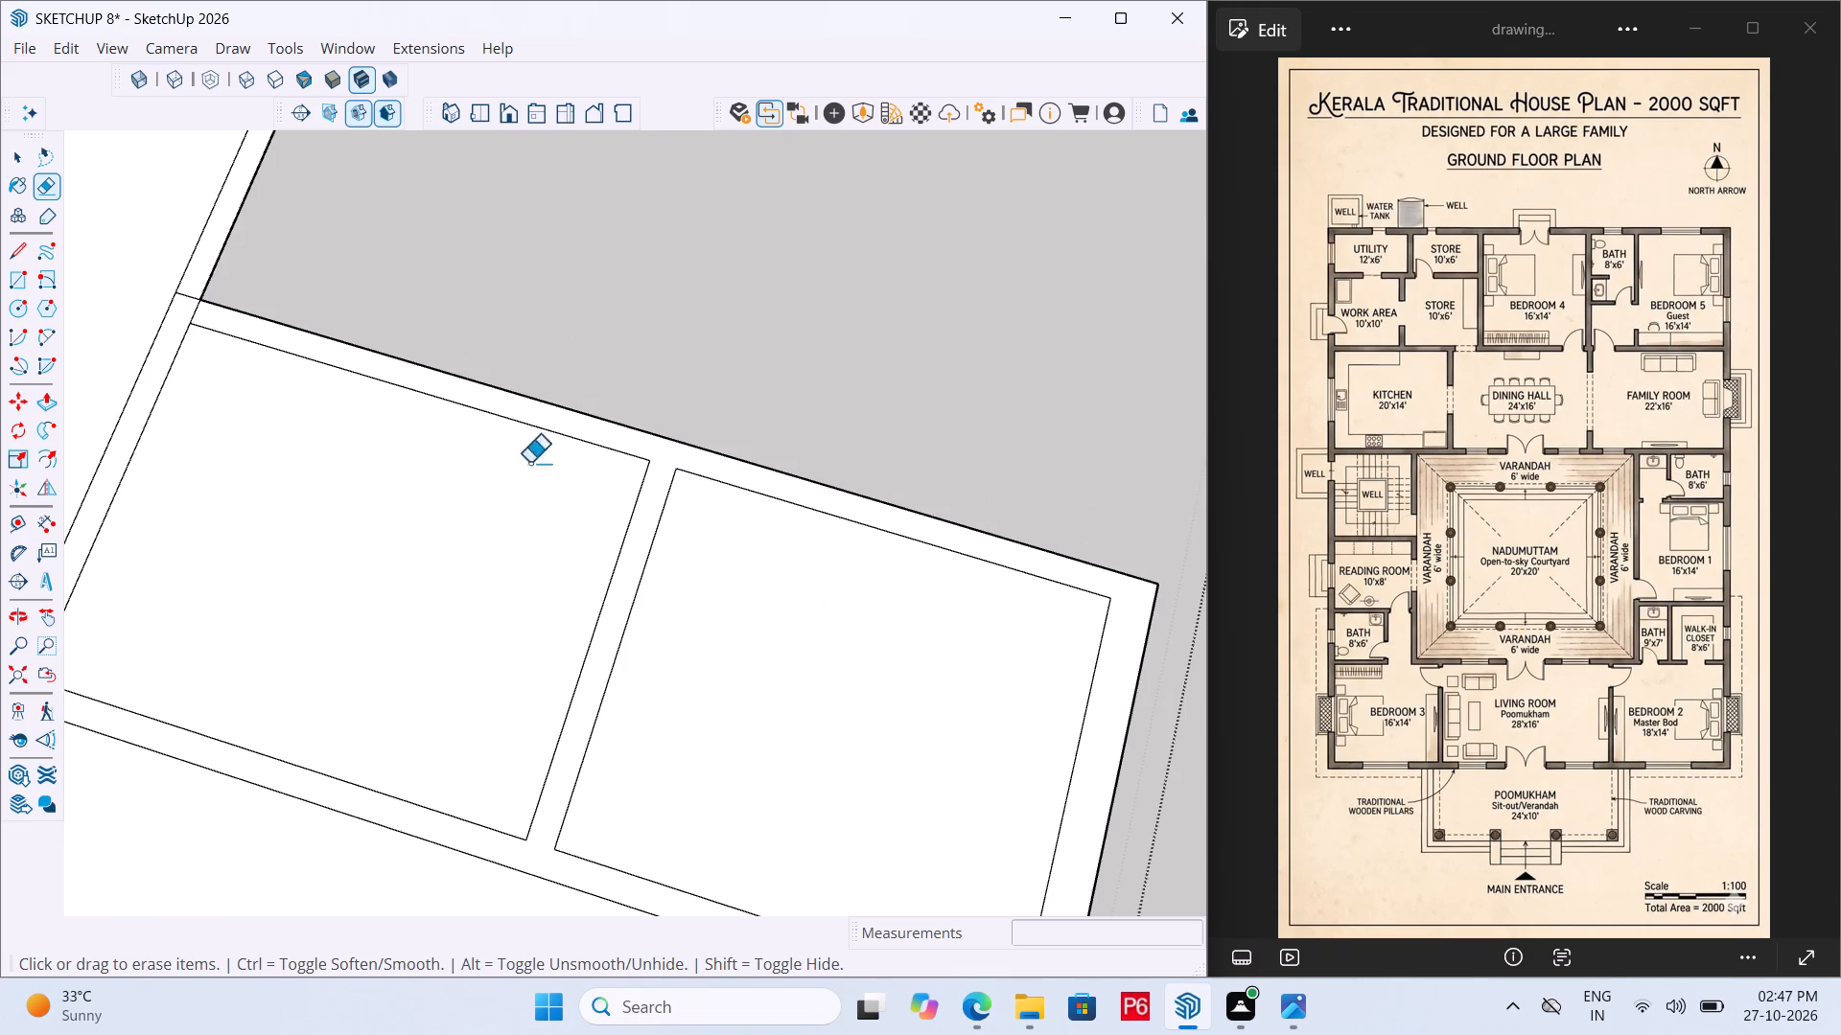
scroll(155, 271, up, 11)
drag(229, 321, 281, 371)
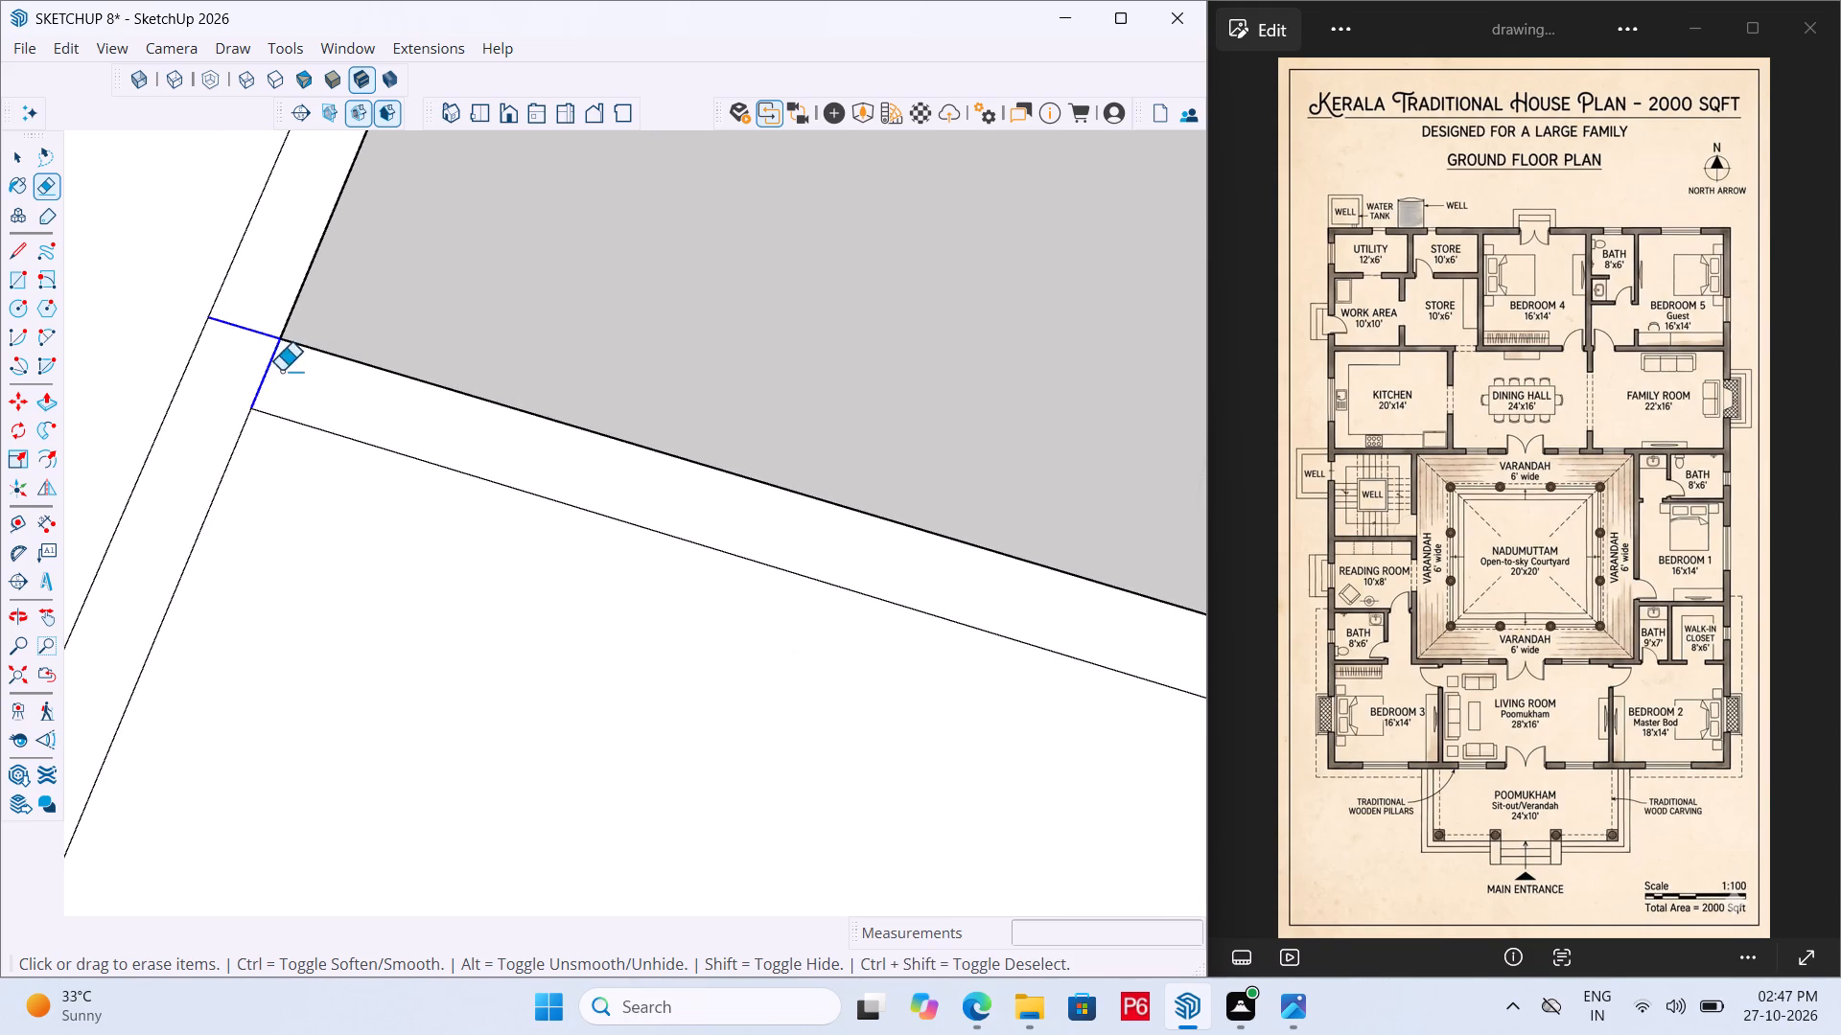
drag(281, 371, 282, 371)
Erase the short edge where the partition between the living room and bedroom 2 meets the front wall.
scroll(418, 306, down, 7)
scroll(418, 306, up, 1)
scroll(419, 305, down, 14)
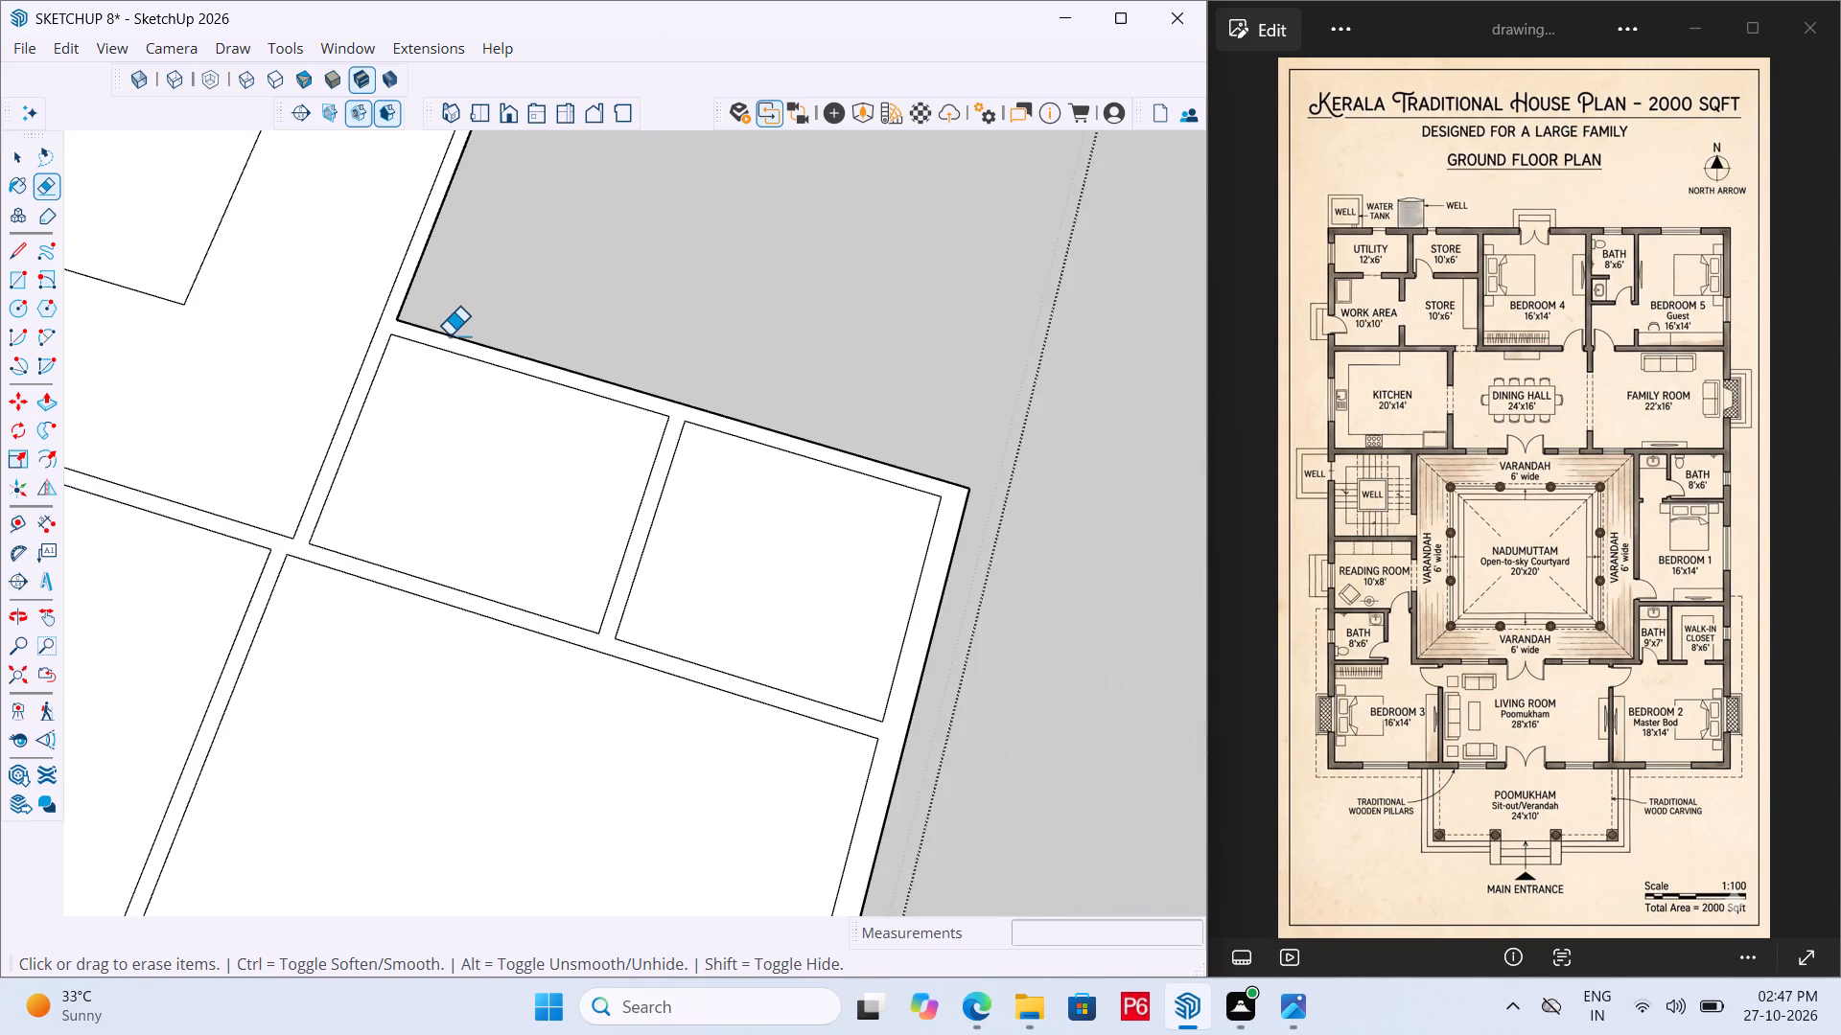
scroll(449, 335, down, 9)
scroll(294, 557, up, 20)
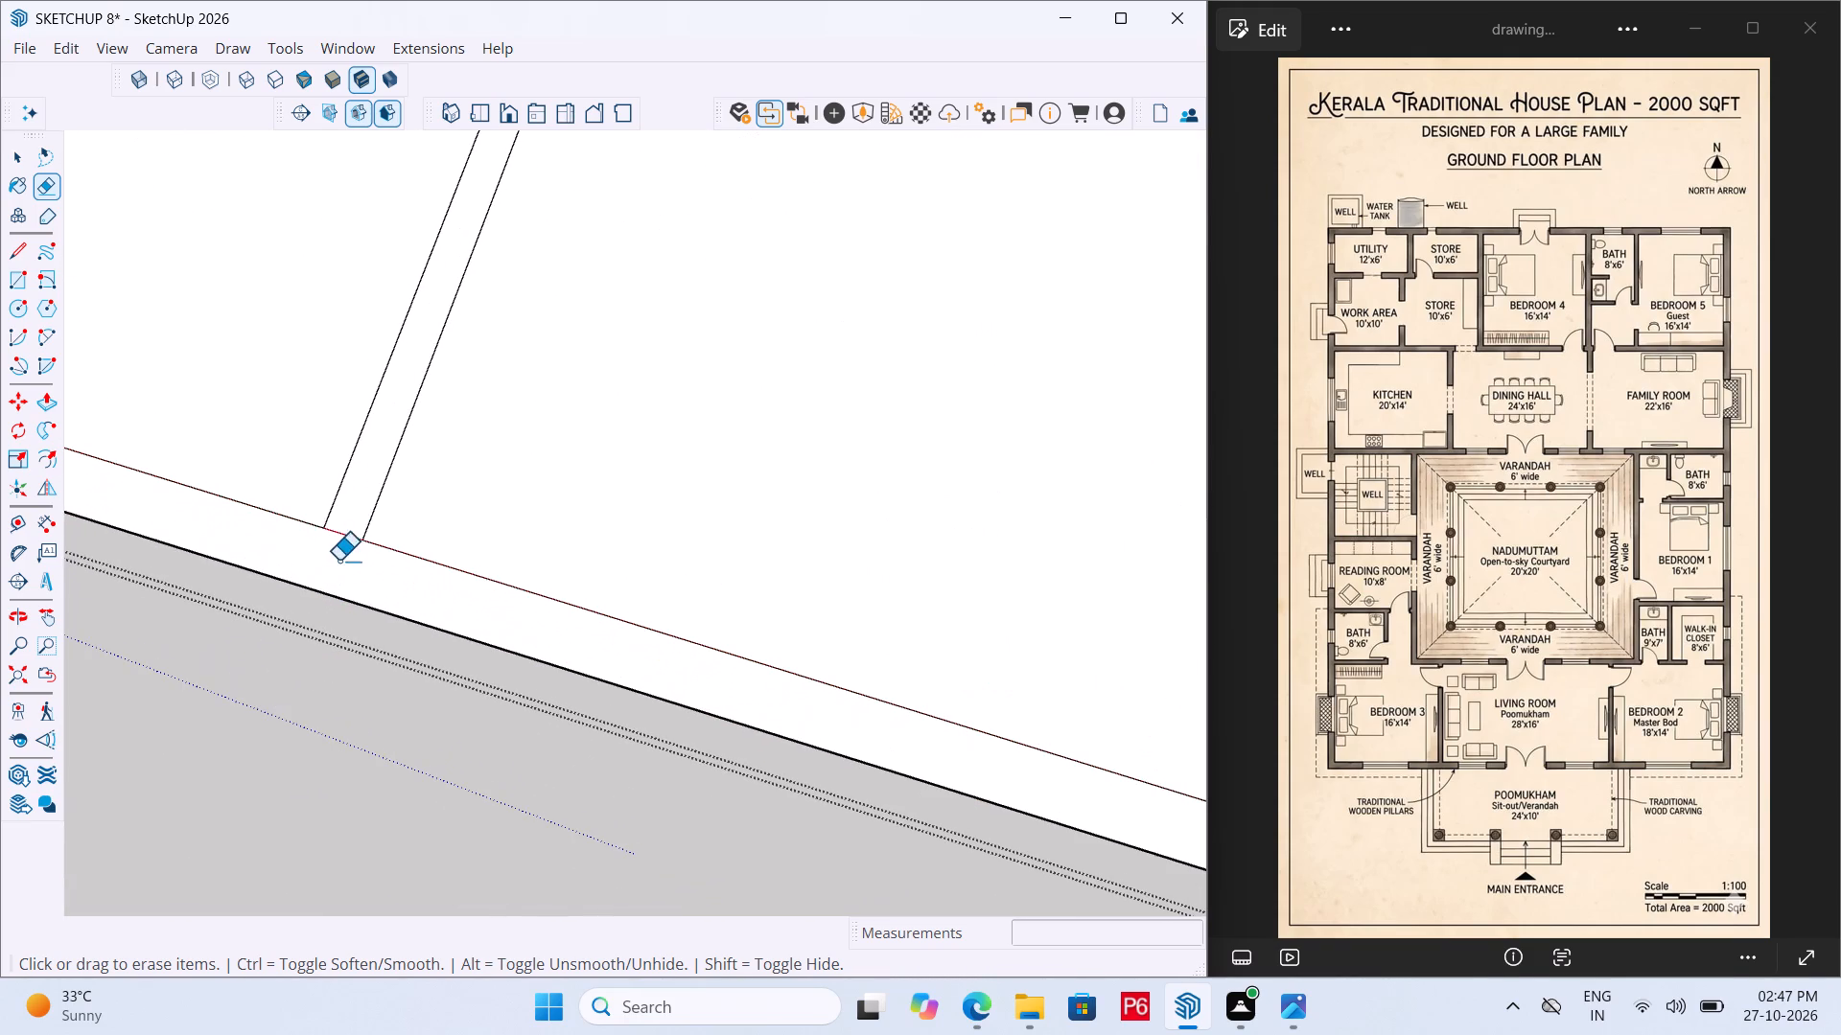
drag(351, 525, 338, 545)
double_click(338, 545)
drag(358, 518, 343, 559)
Erase the overlapping edges inside the front outer wall corner of bedroom 2.
scroll(434, 599, down, 13)
scroll(857, 764, up, 8)
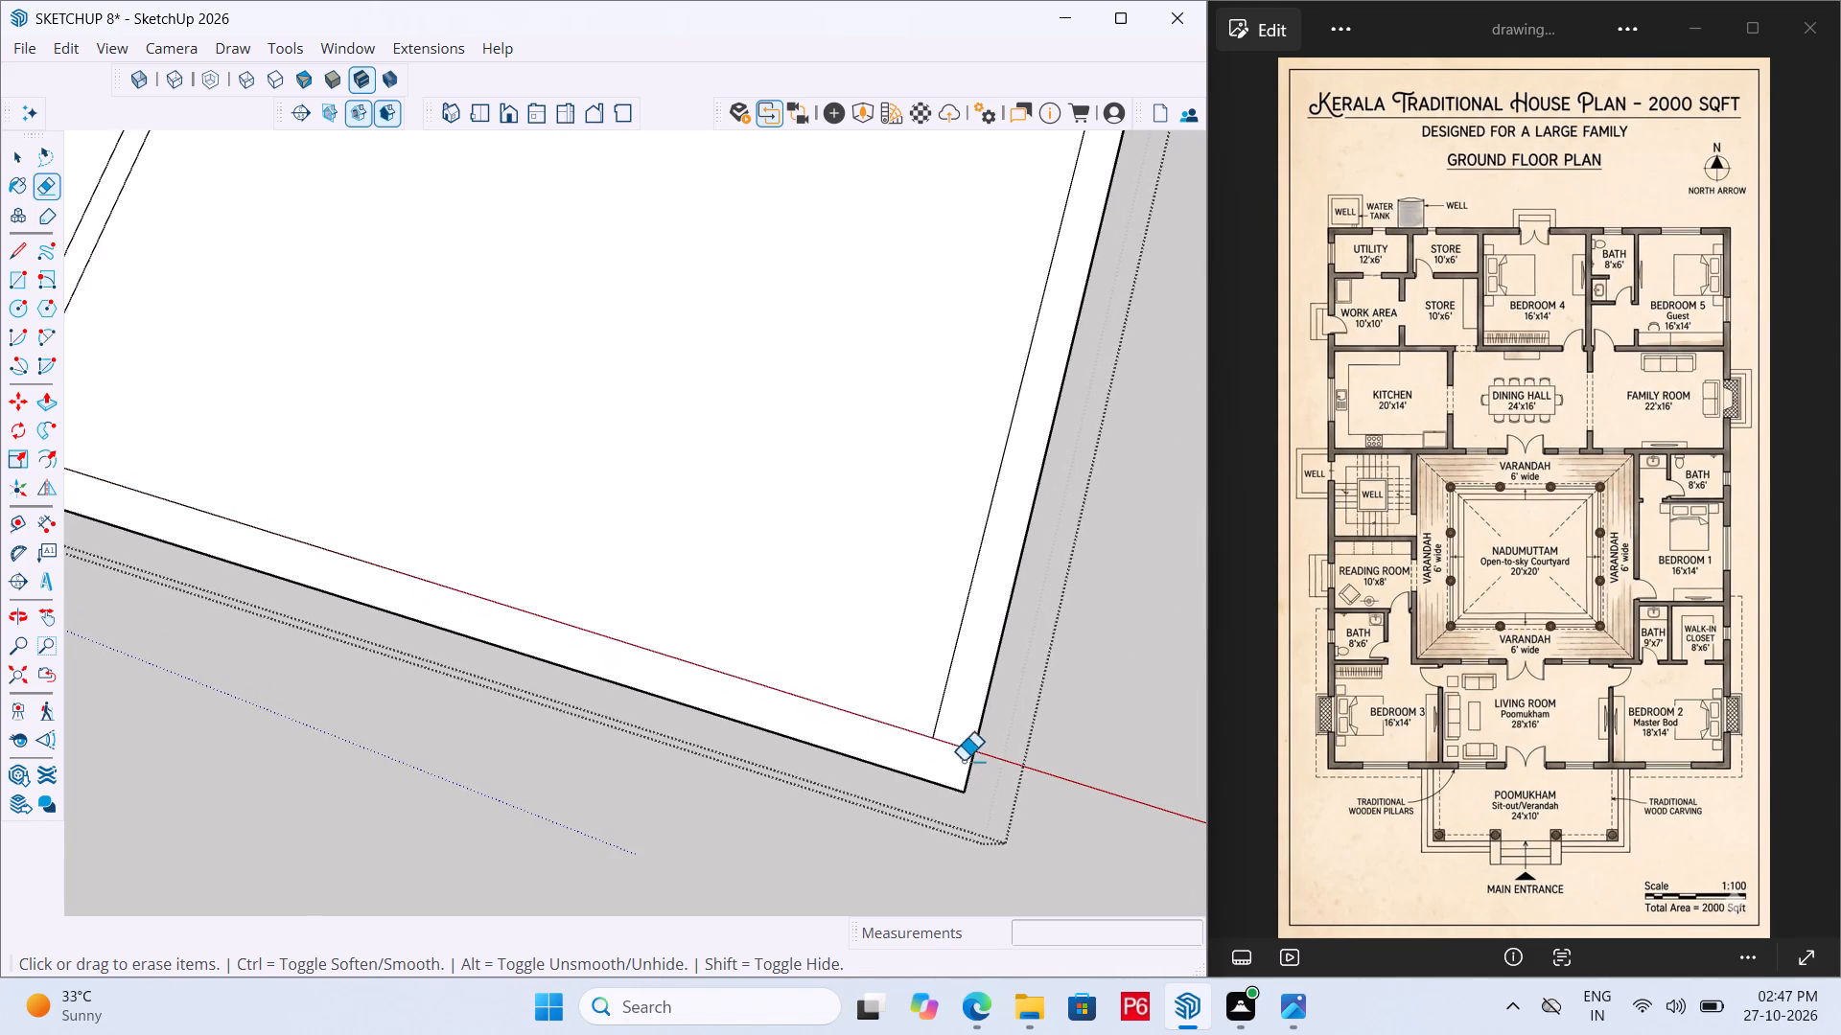
scroll(963, 761, up, 6)
drag(935, 719, 915, 736)
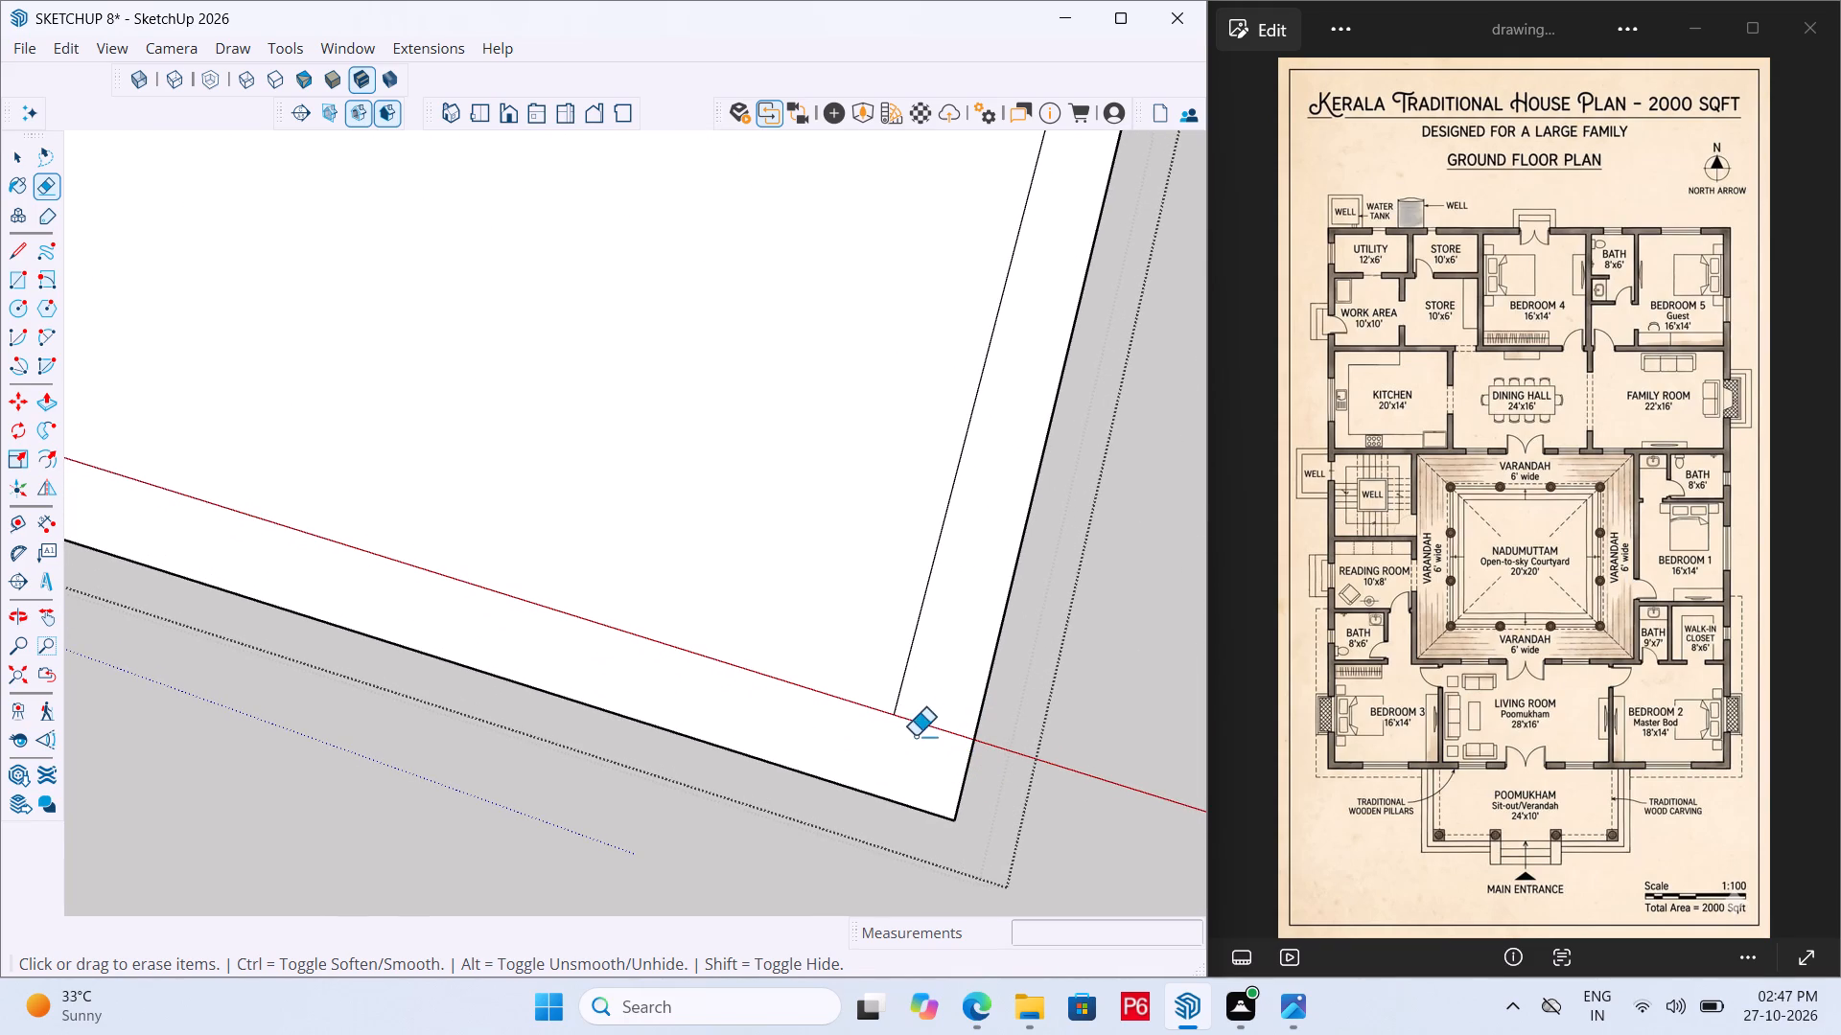
drag(915, 736, 922, 724)
drag(927, 707, 859, 760)
drag(851, 761, 837, 761)
Redraw the inner line of bedroom 2's front wall from its outer corner to the living room partition.
scroll(975, 804, down, 14)
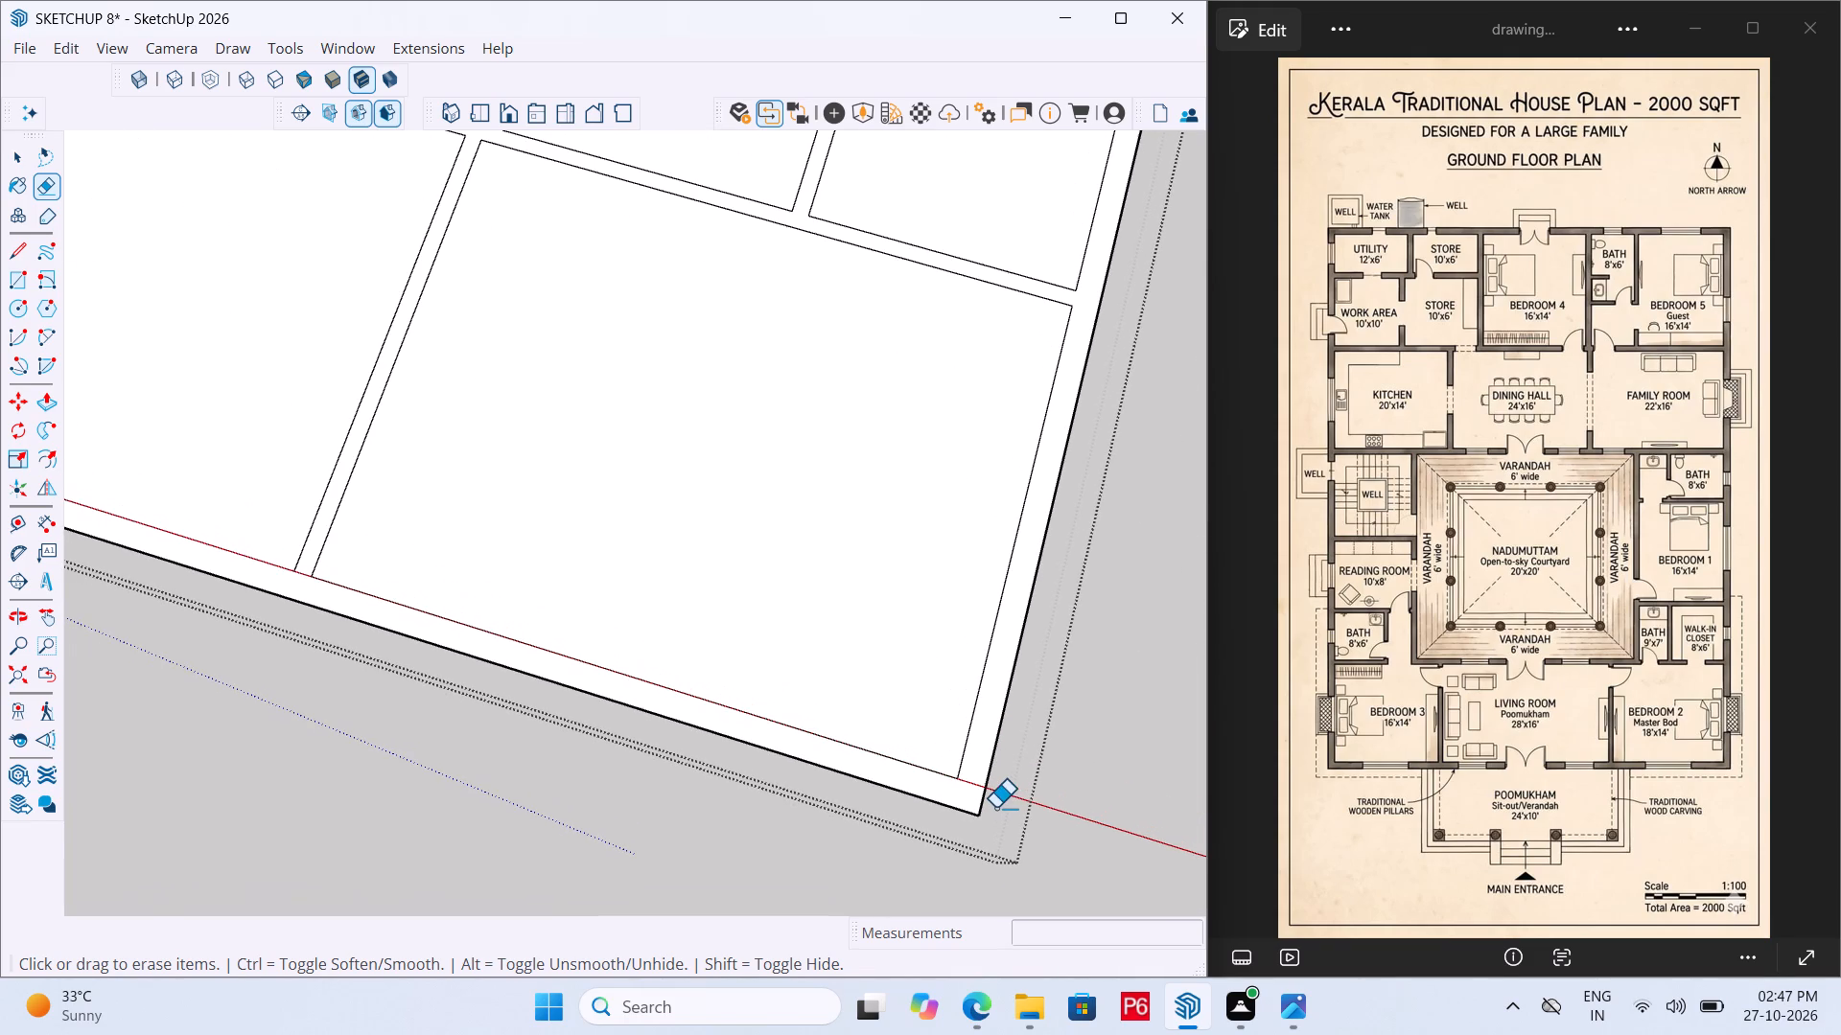
key(l)
click(961, 777)
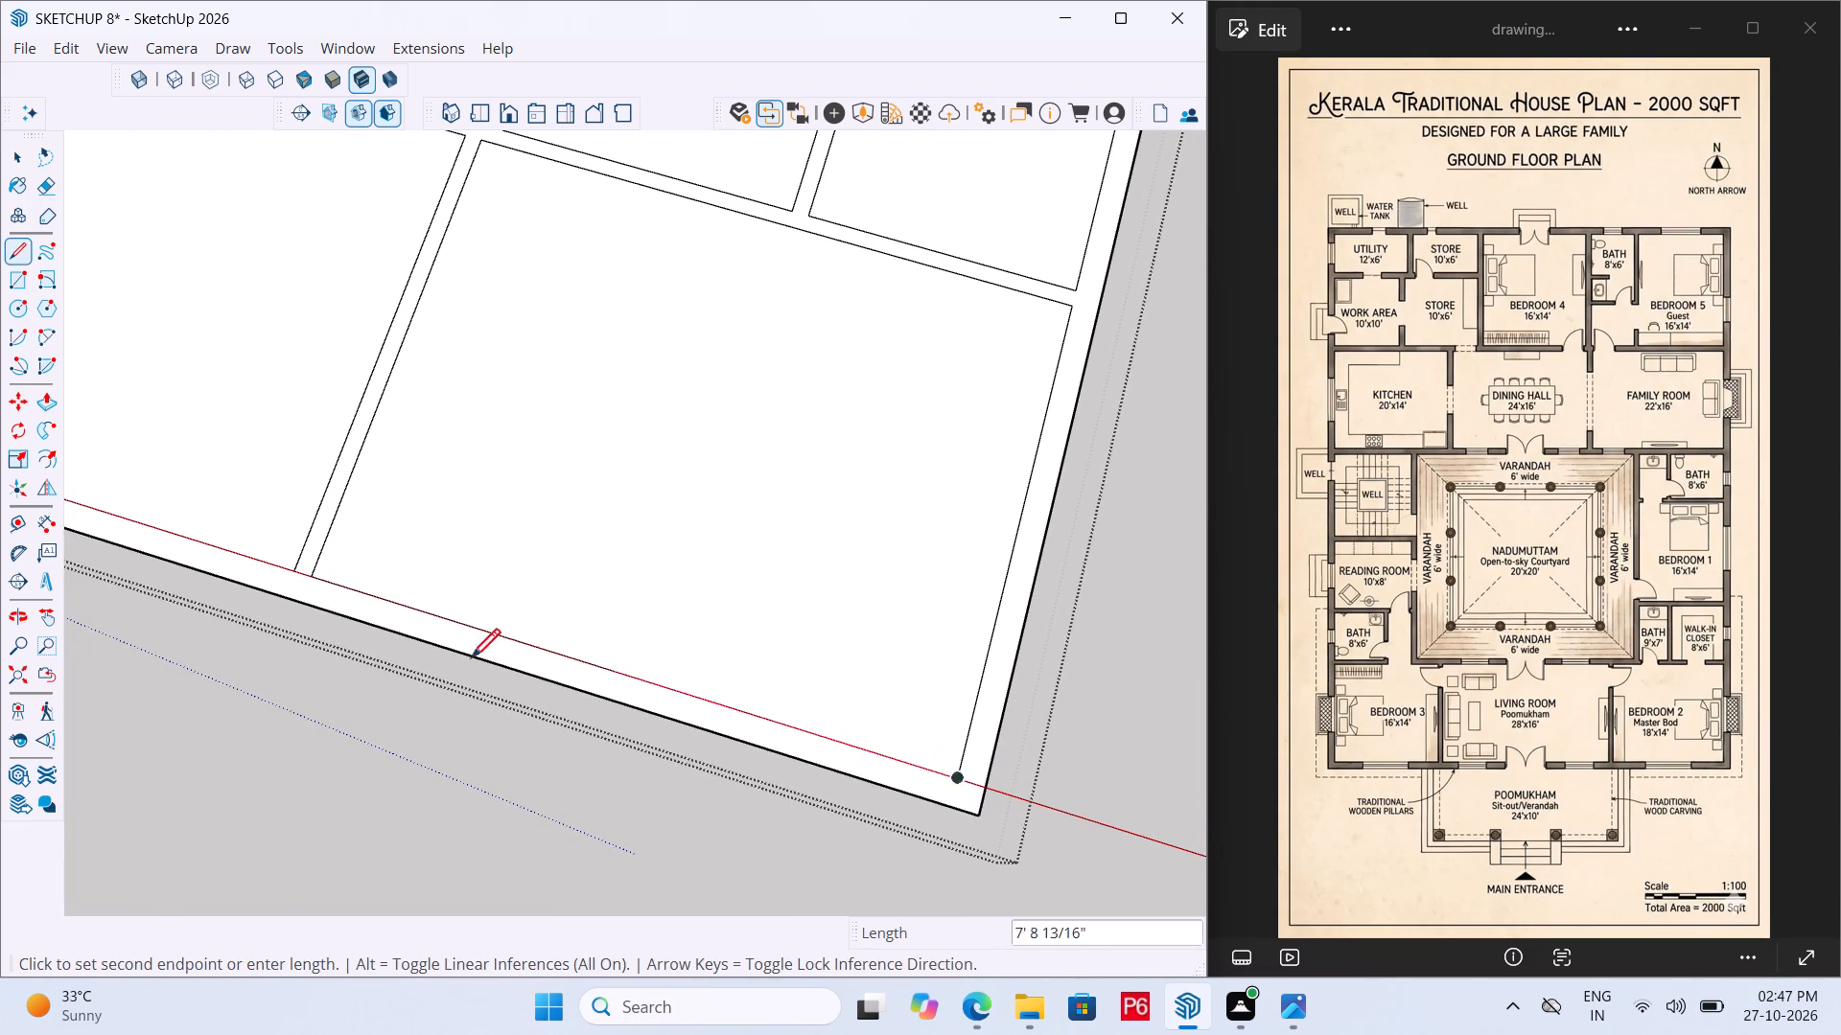
click(319, 575)
Erase the leftover short edge across the front end of the partition between the living room and bedroom 2.
scroll(818, 544, down, 5)
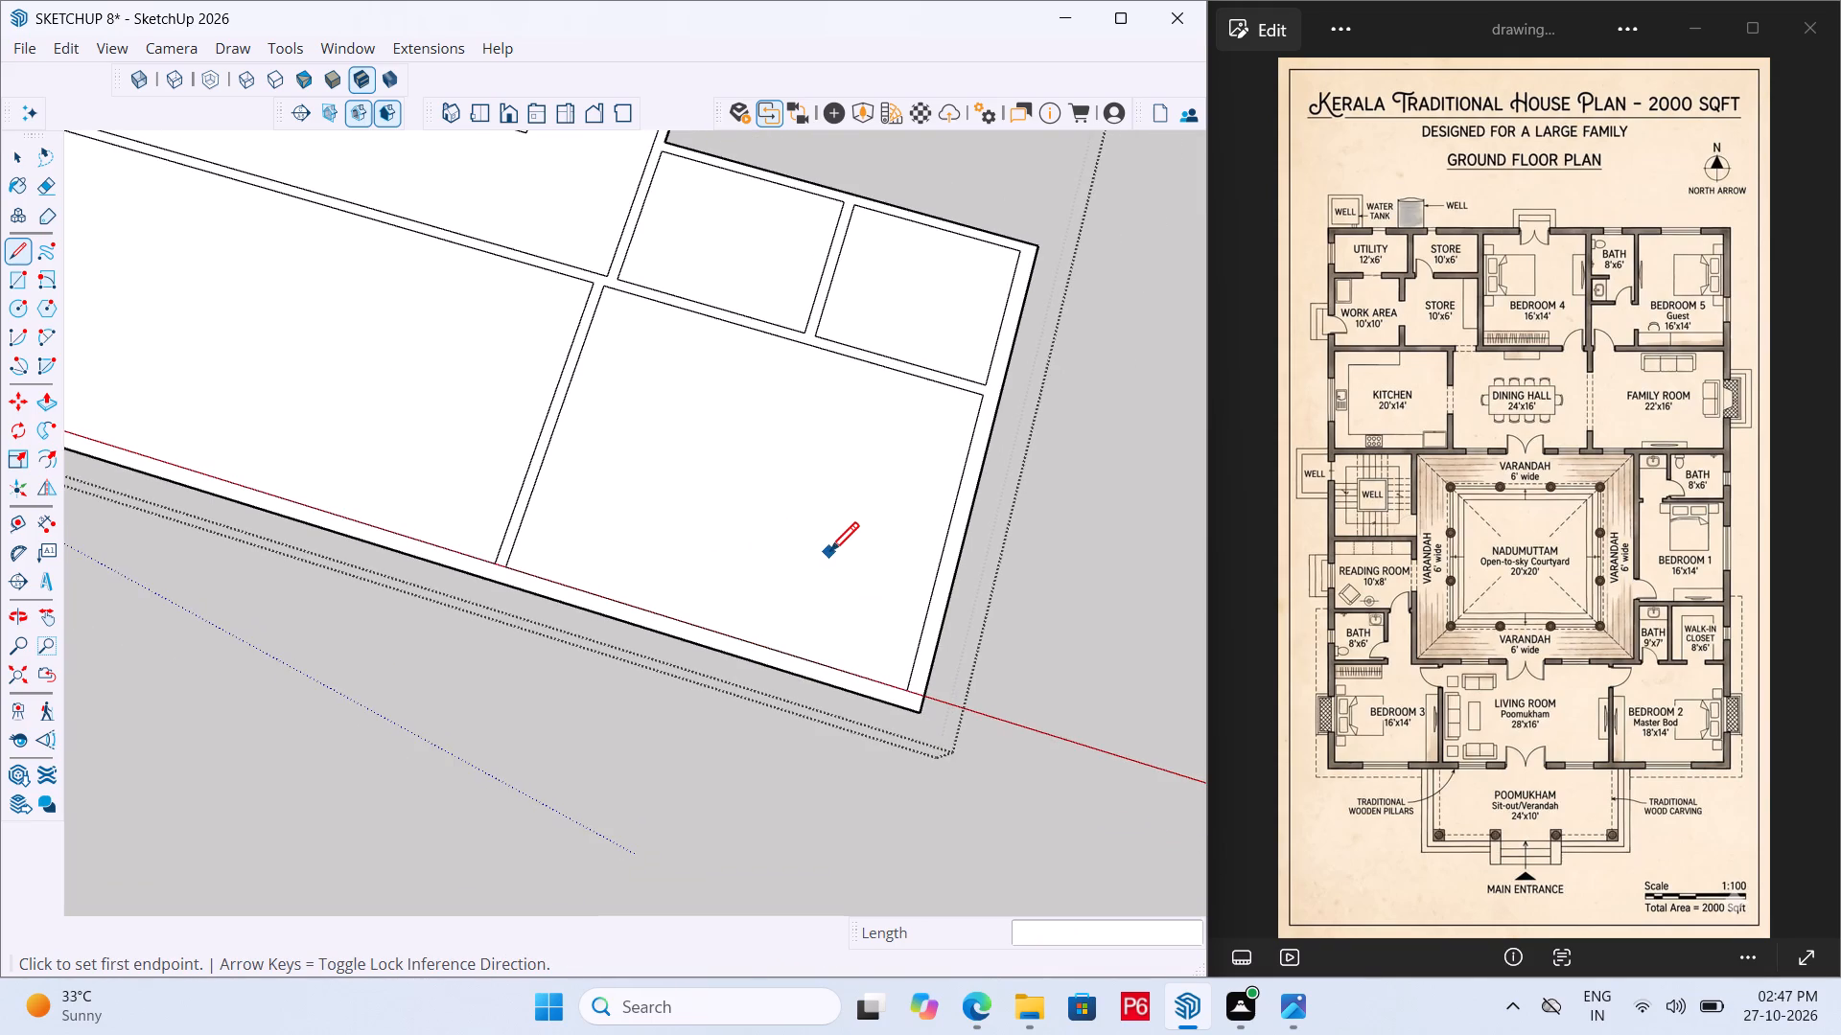
scroll(855, 601, down, 5)
scroll(191, 486, up, 13)
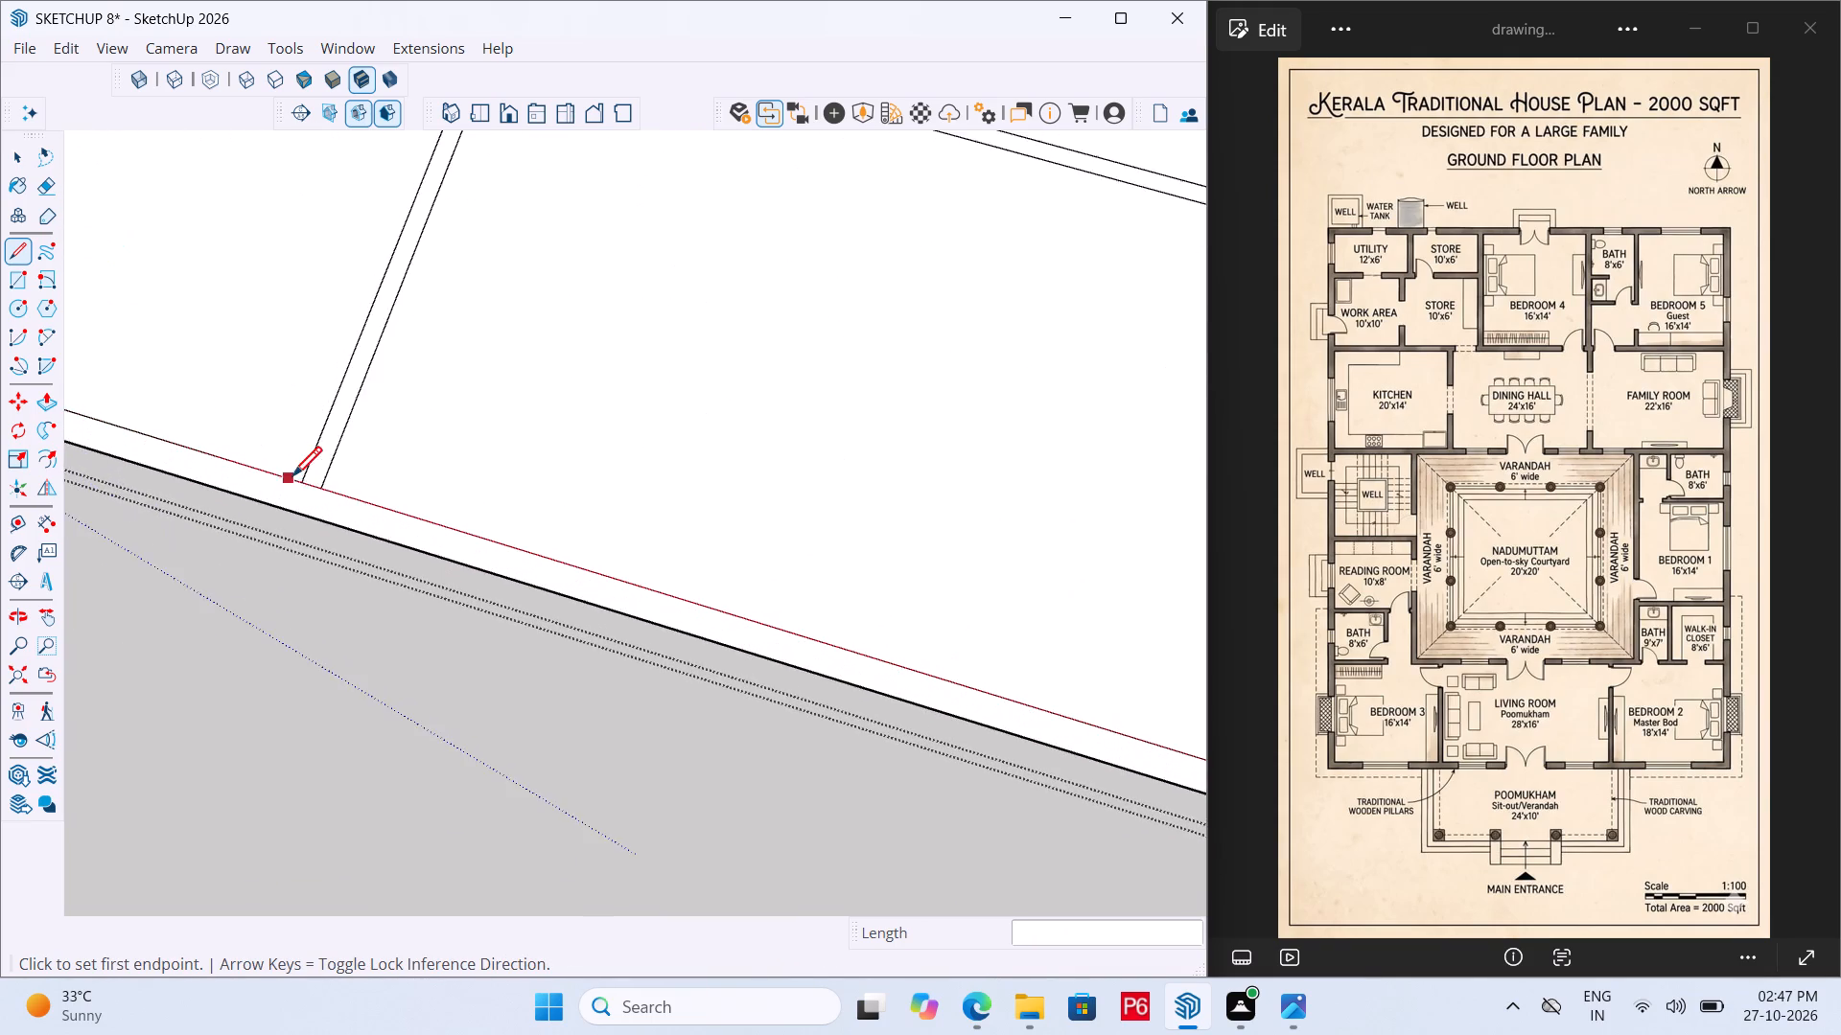
scroll(292, 479, up, 9)
key(e)
drag(340, 490, 333, 524)
drag(339, 510, 346, 531)
Place a guide line 6' inward from the varandah wall on the reading room side, parallel to that wall.
scroll(296, 620, down, 6)
scroll(430, 651, down, 7)
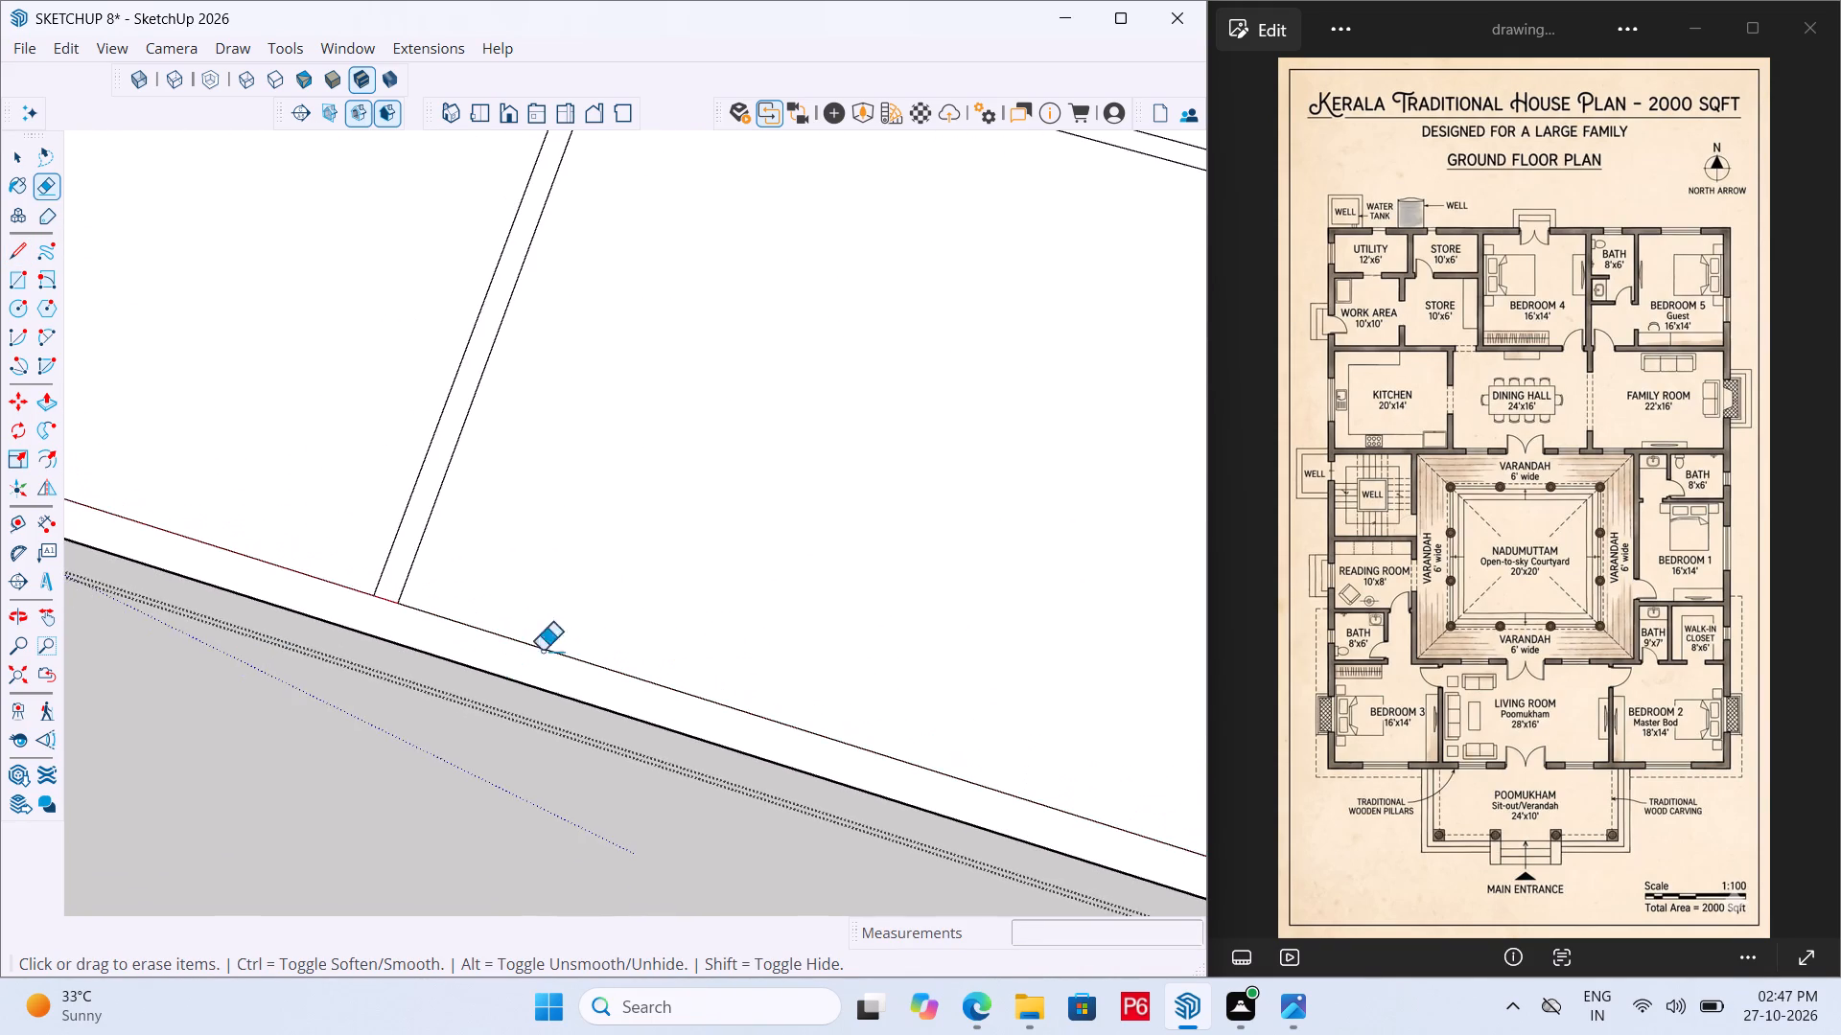
scroll(674, 645, down, 8)
scroll(407, 645, down, 5)
scroll(229, 651, down, 6)
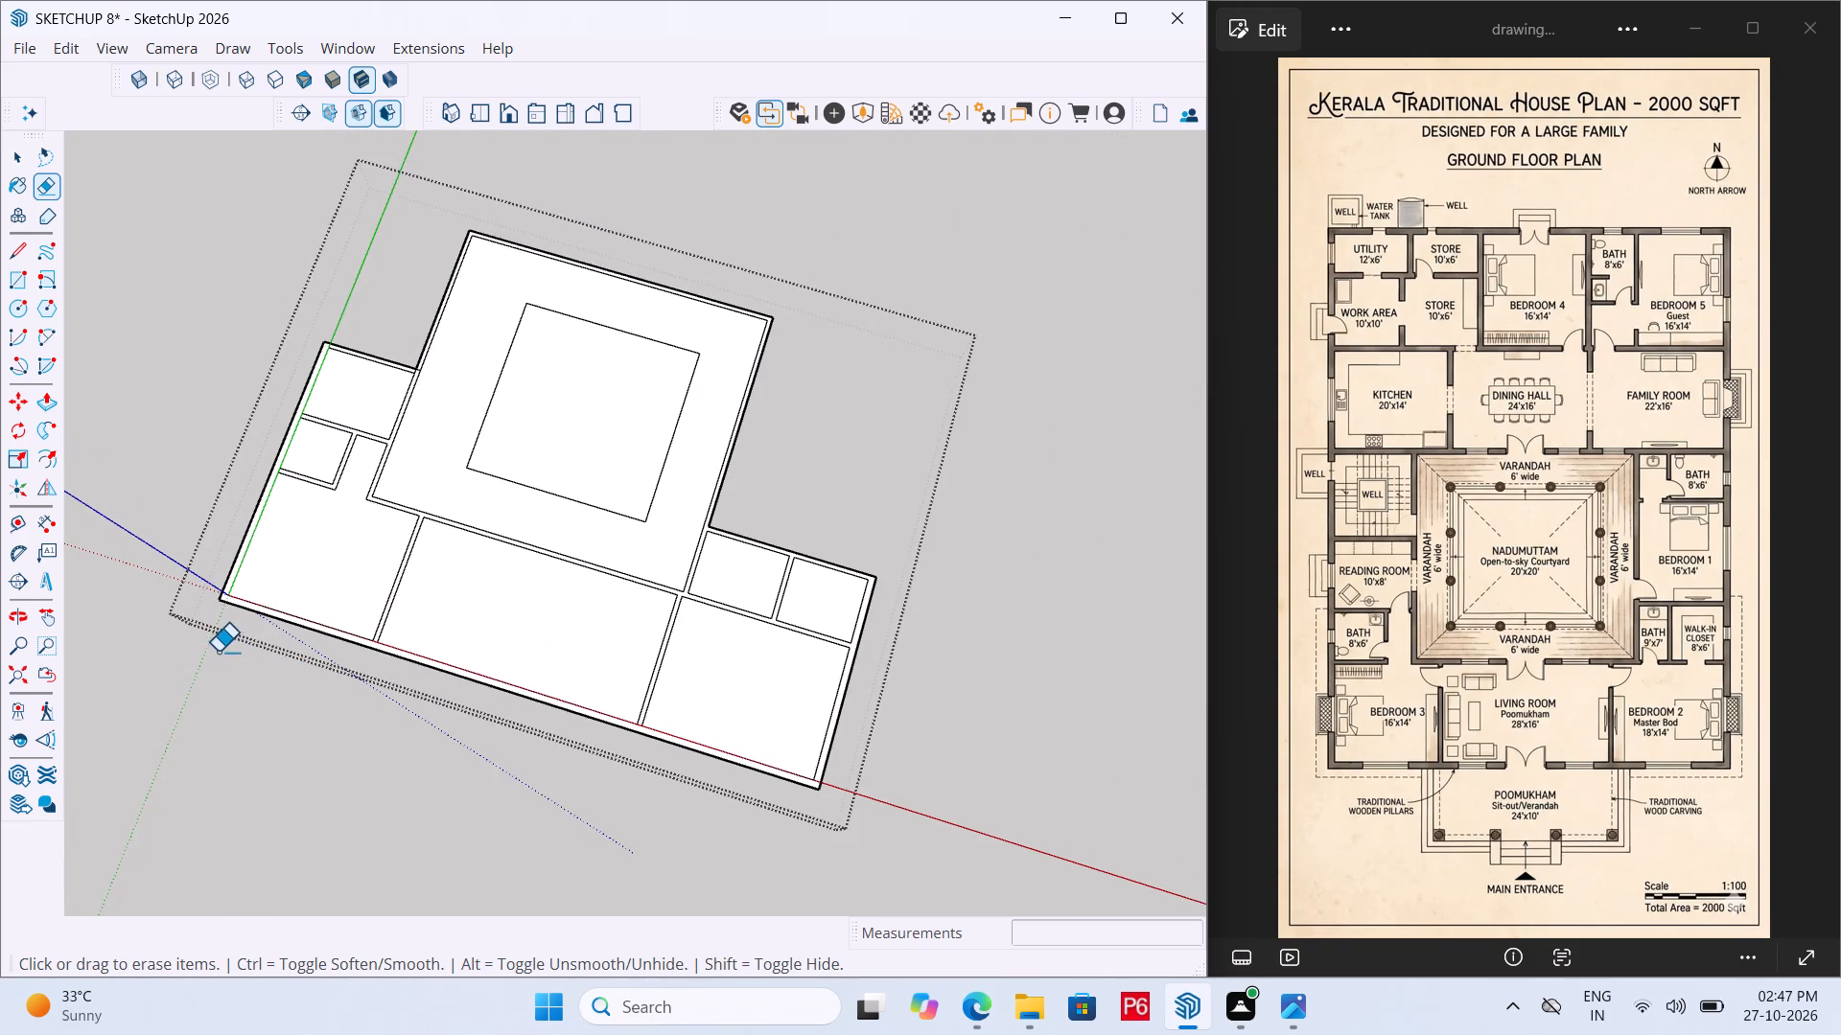
scroll(760, 486, up, 1)
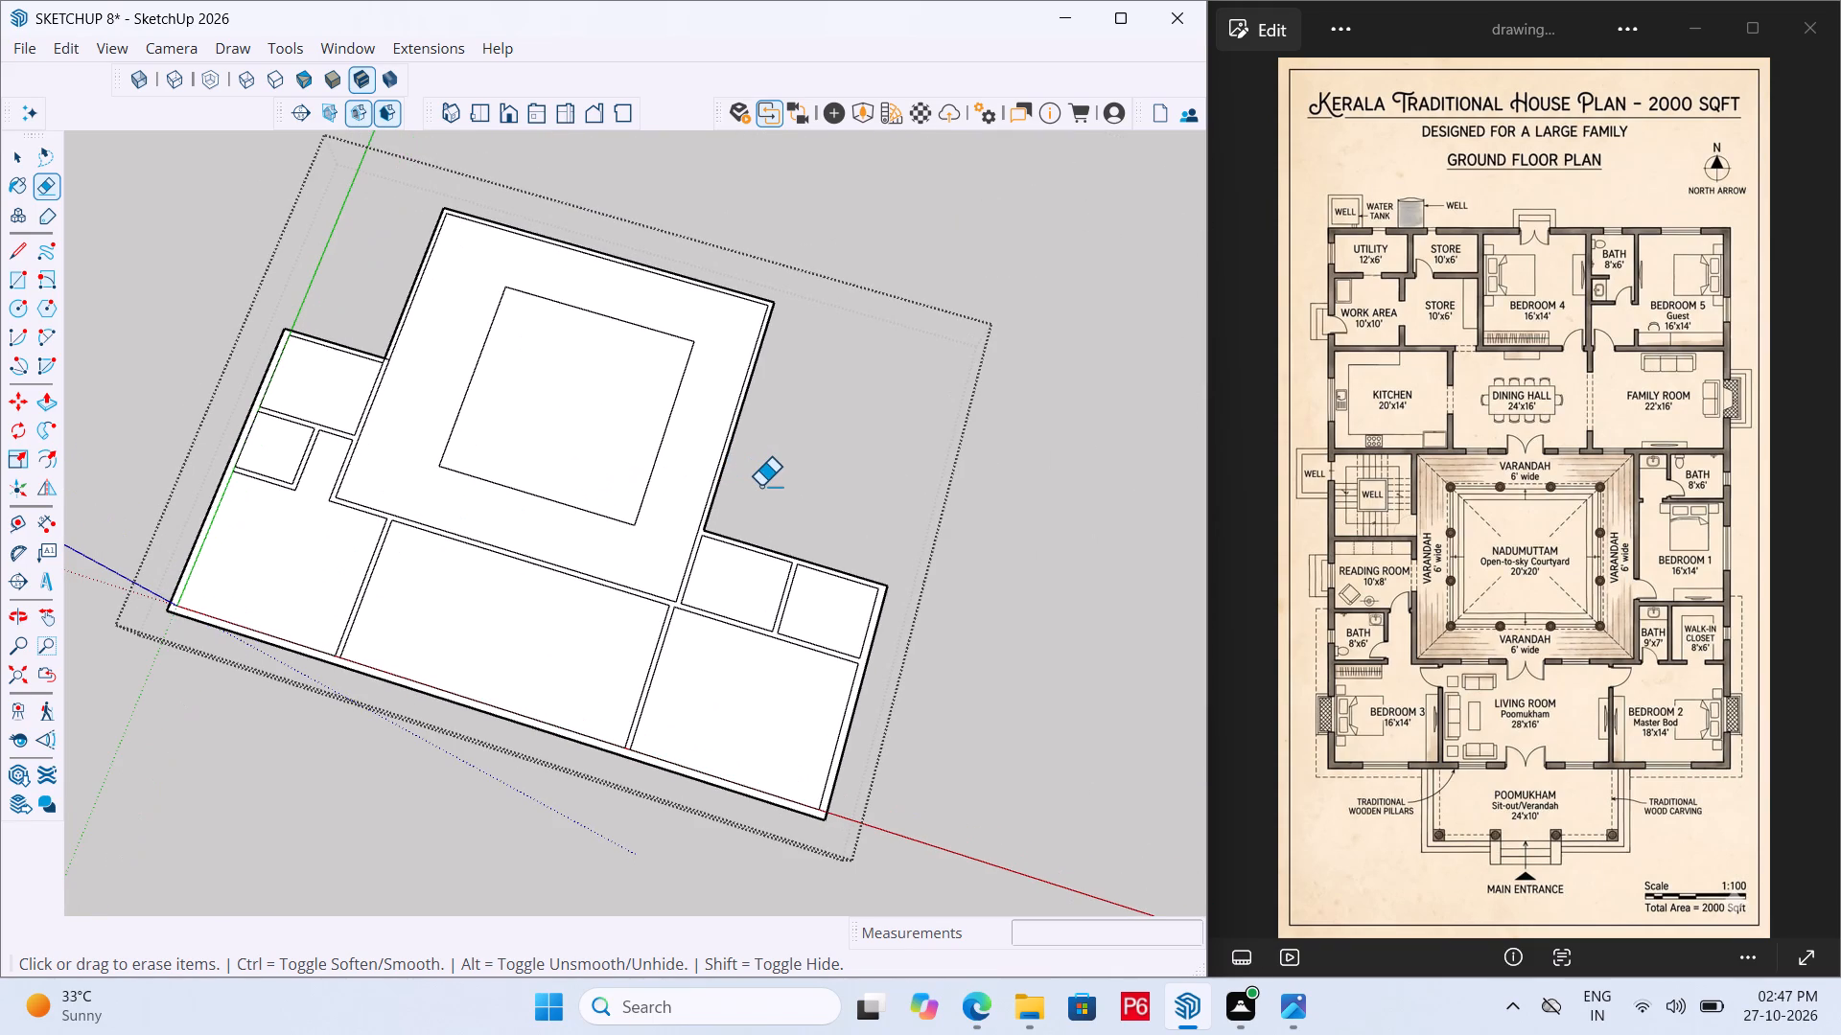
middle_drag(648, 457, 638, 582)
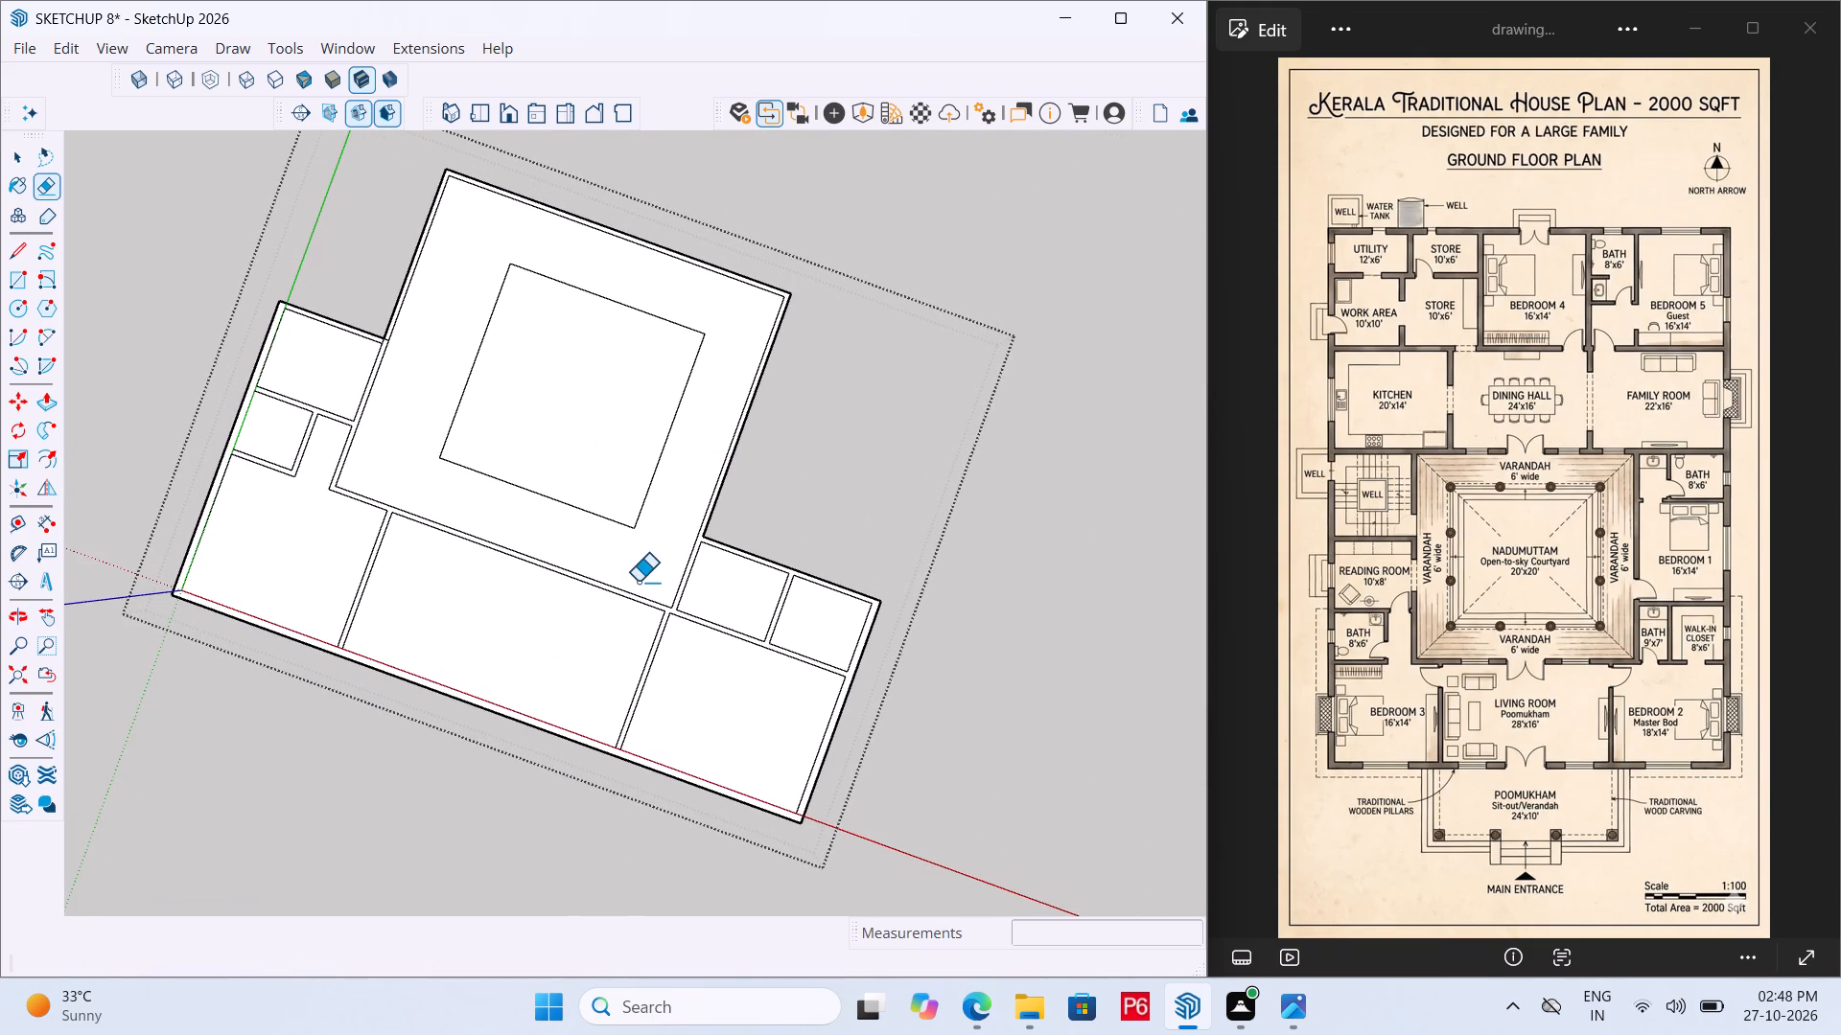
scroll(408, 391, up, 4)
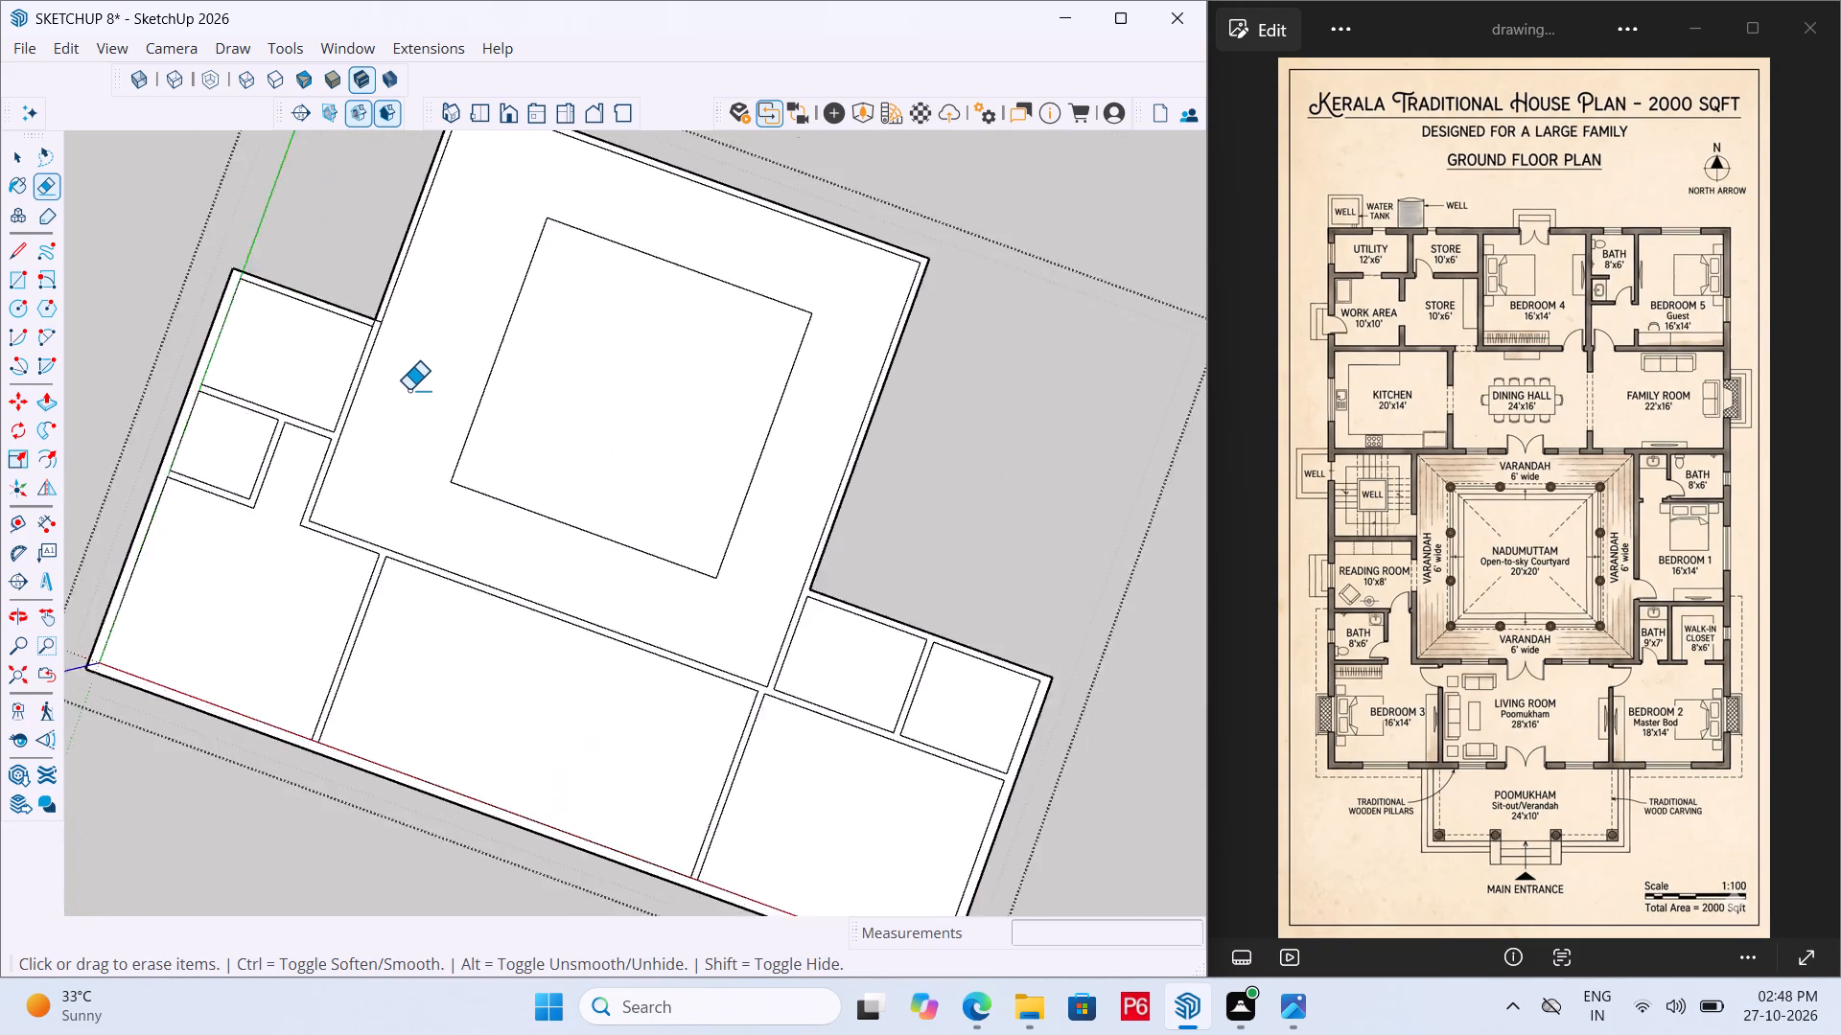
scroll(408, 390, up, 8)
scroll(334, 412, down, 11)
middle_drag(524, 548, 769, 474)
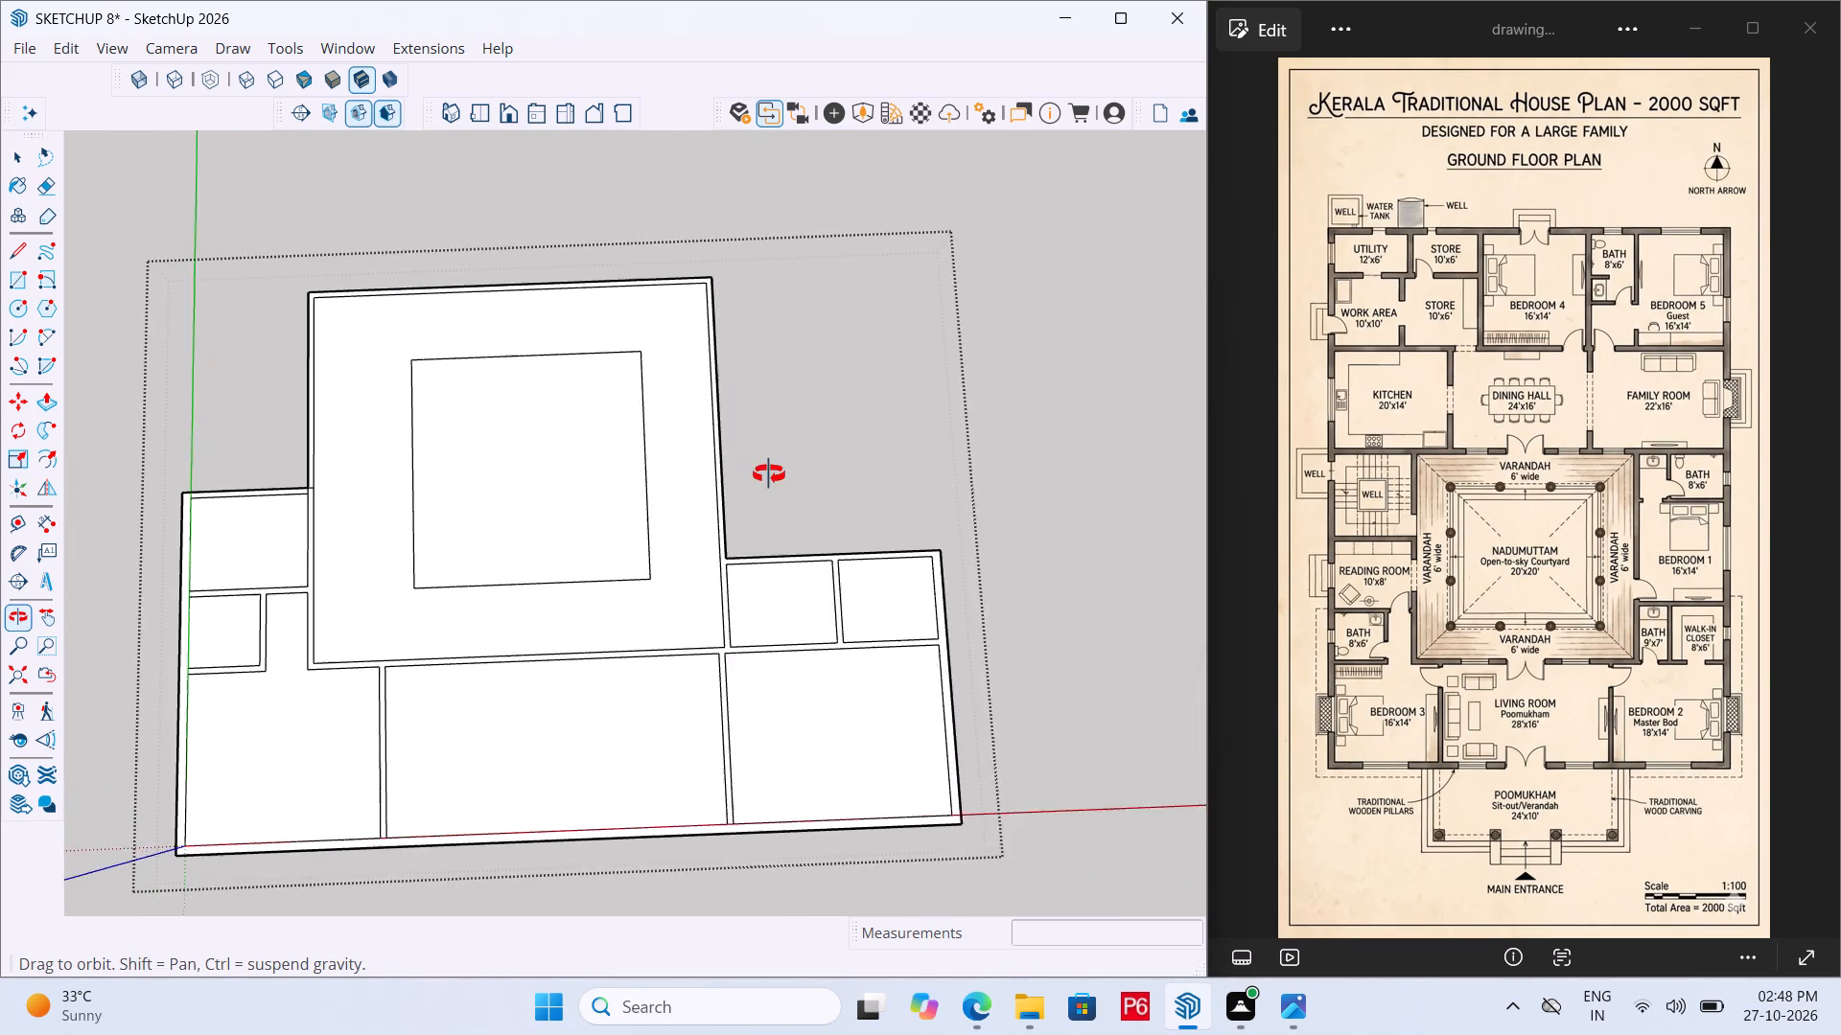
middle_drag(769, 474, 689, 493)
key(t)
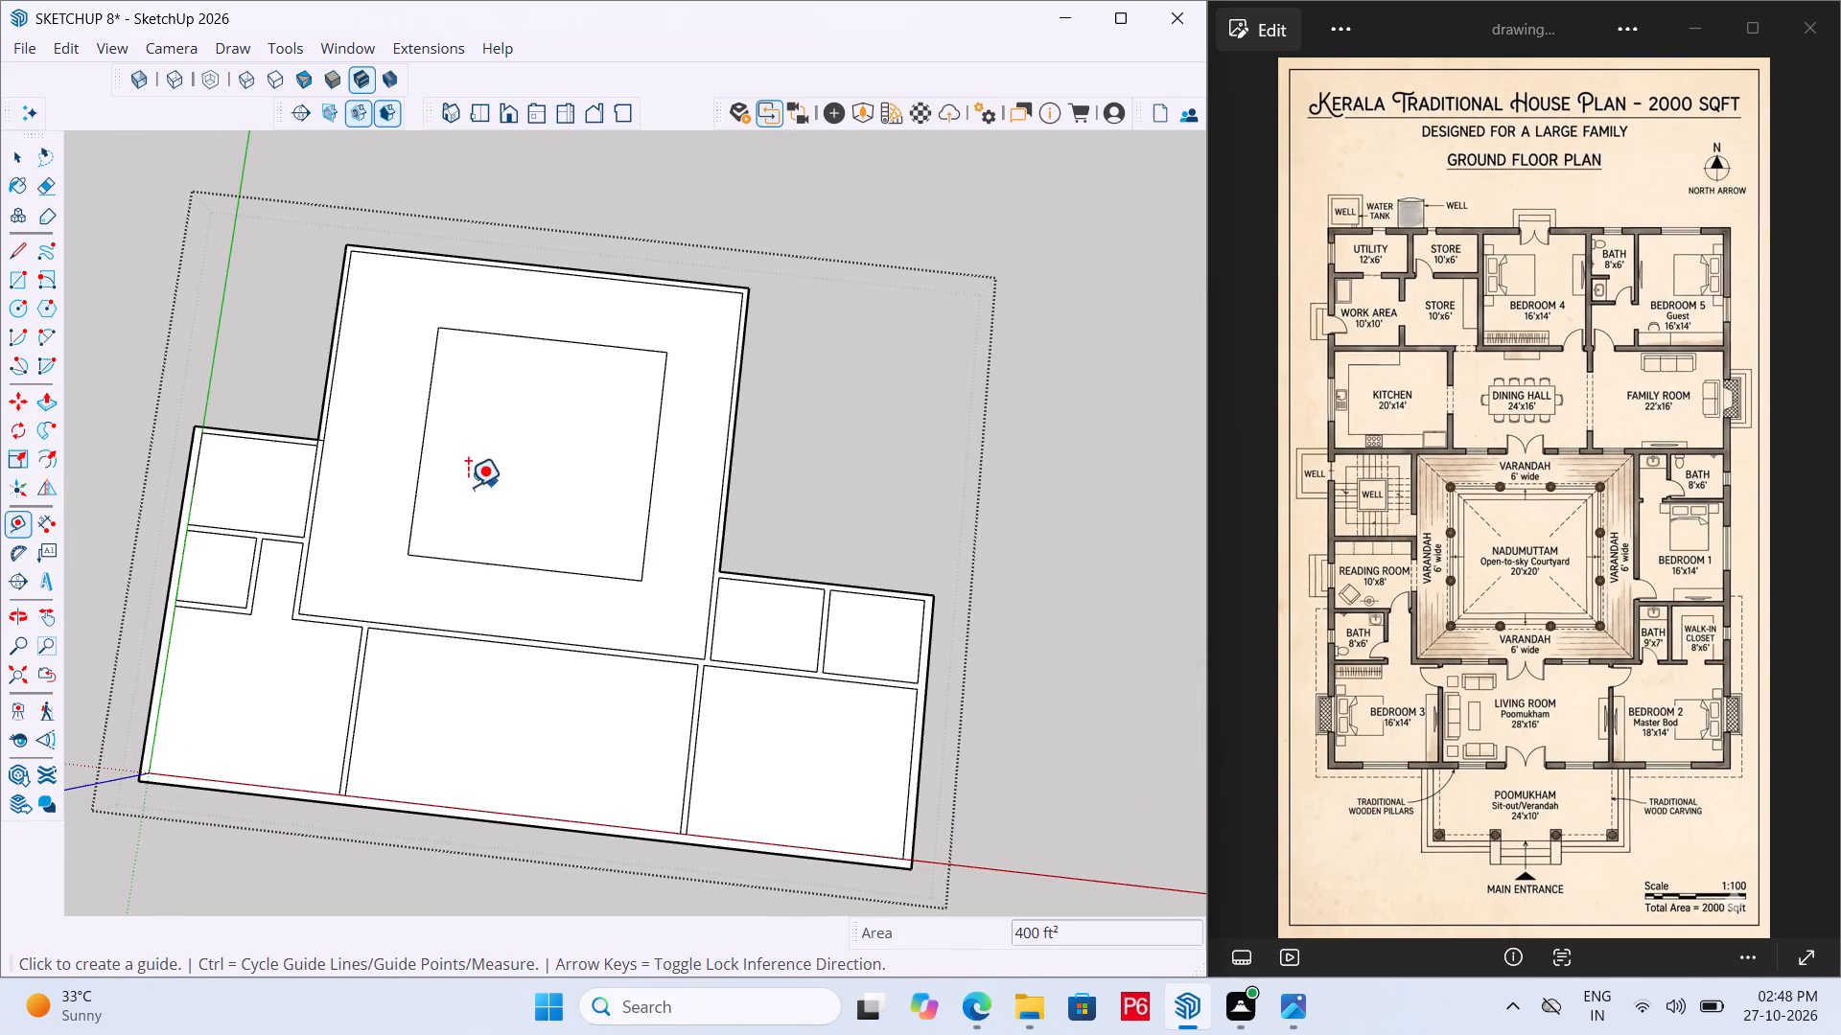
scroll(315, 479, up, 5)
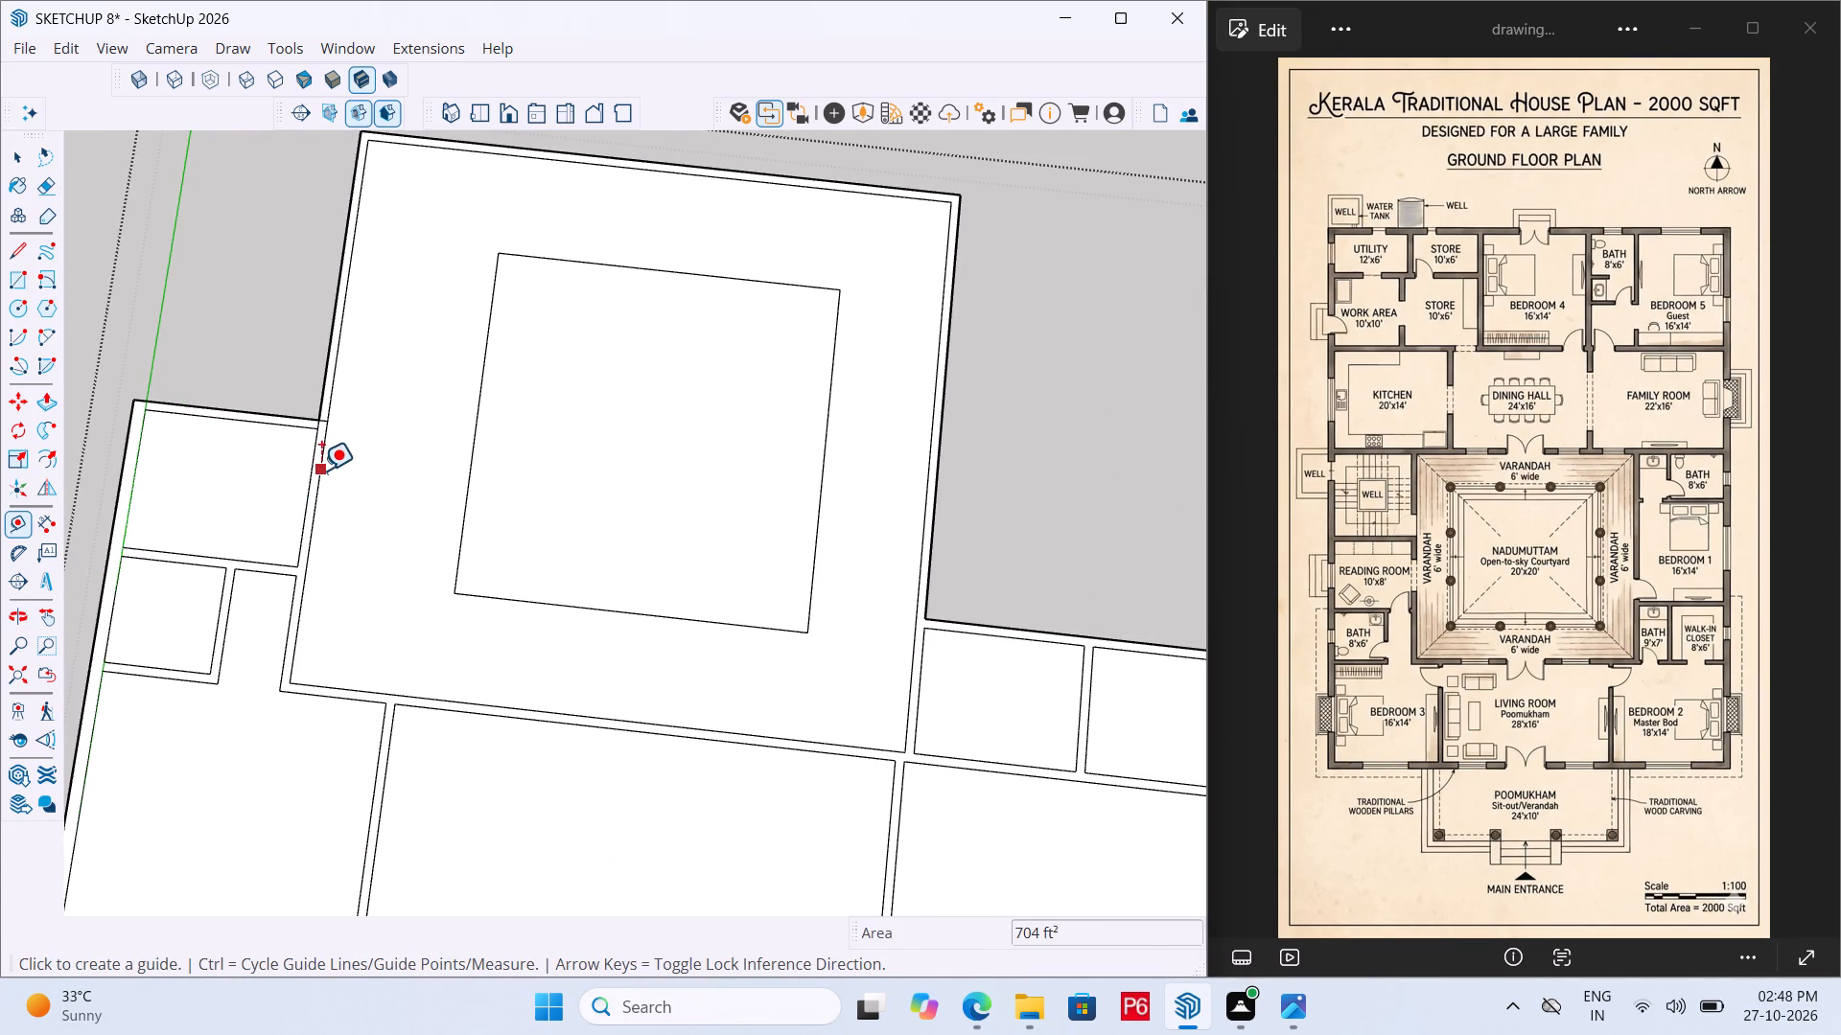
click(321, 471)
key(6)
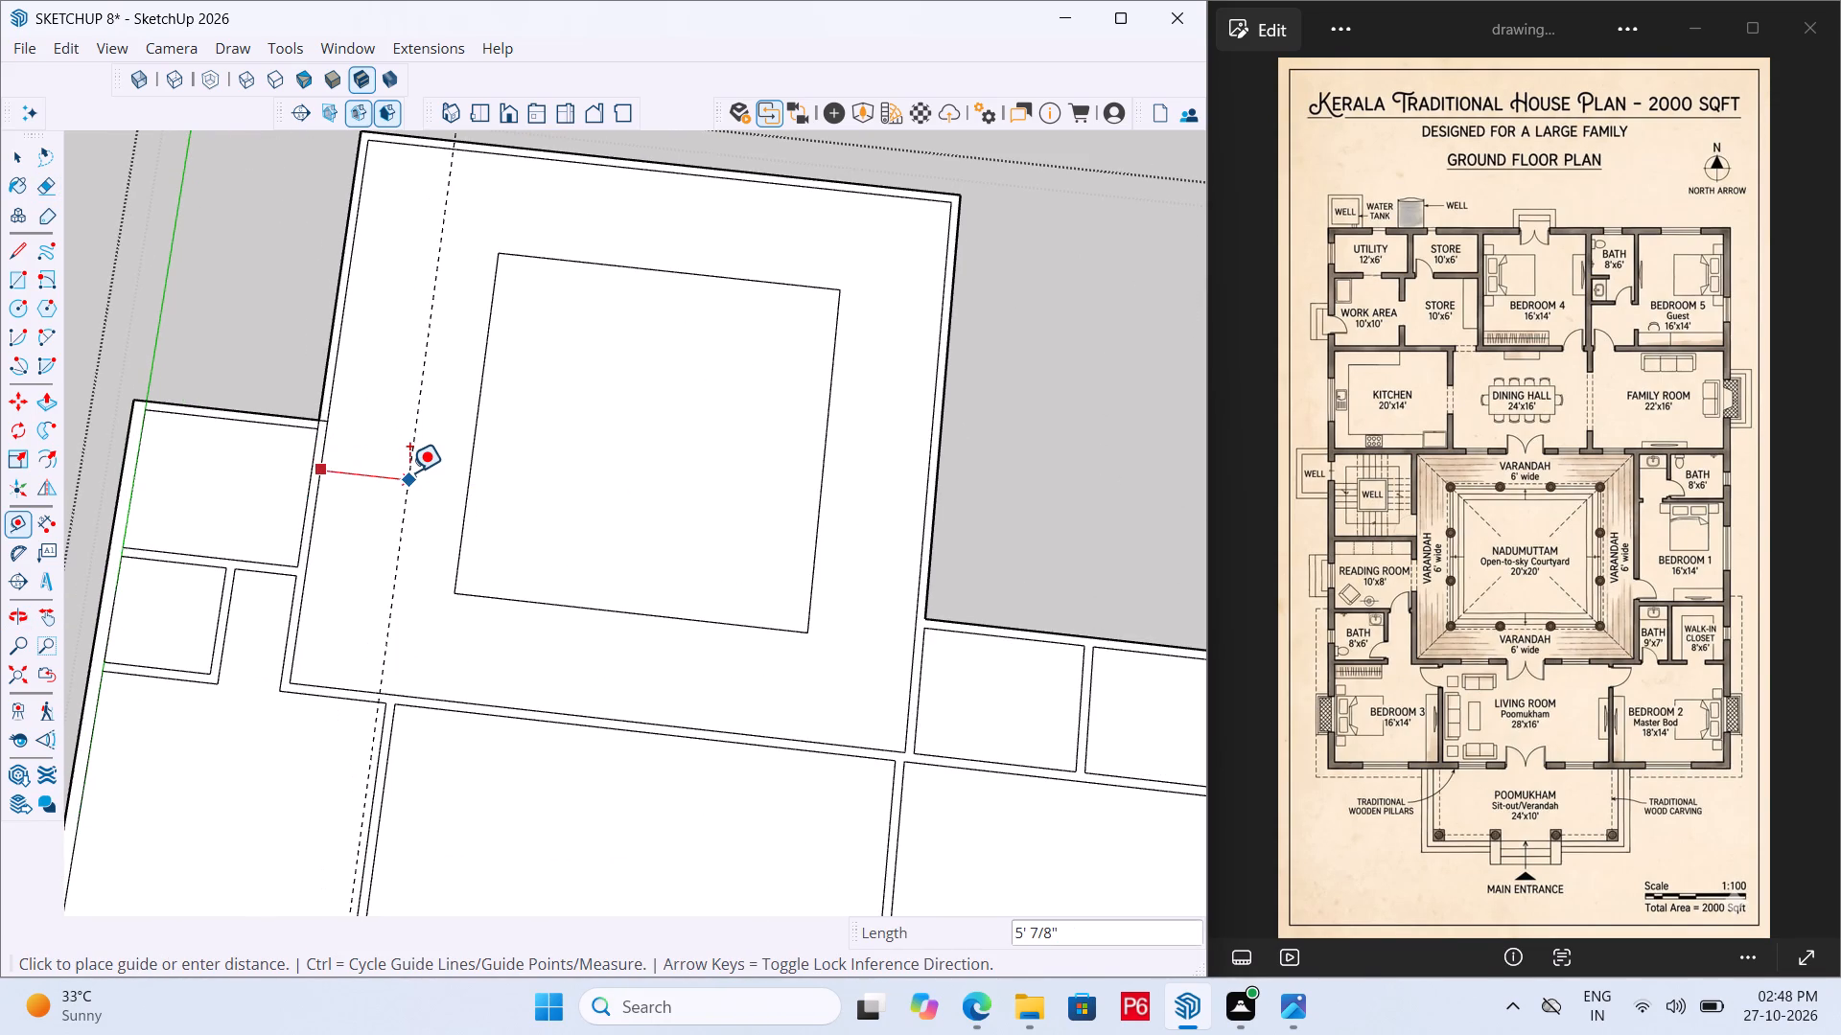
key(apostrophe)
key(Return)
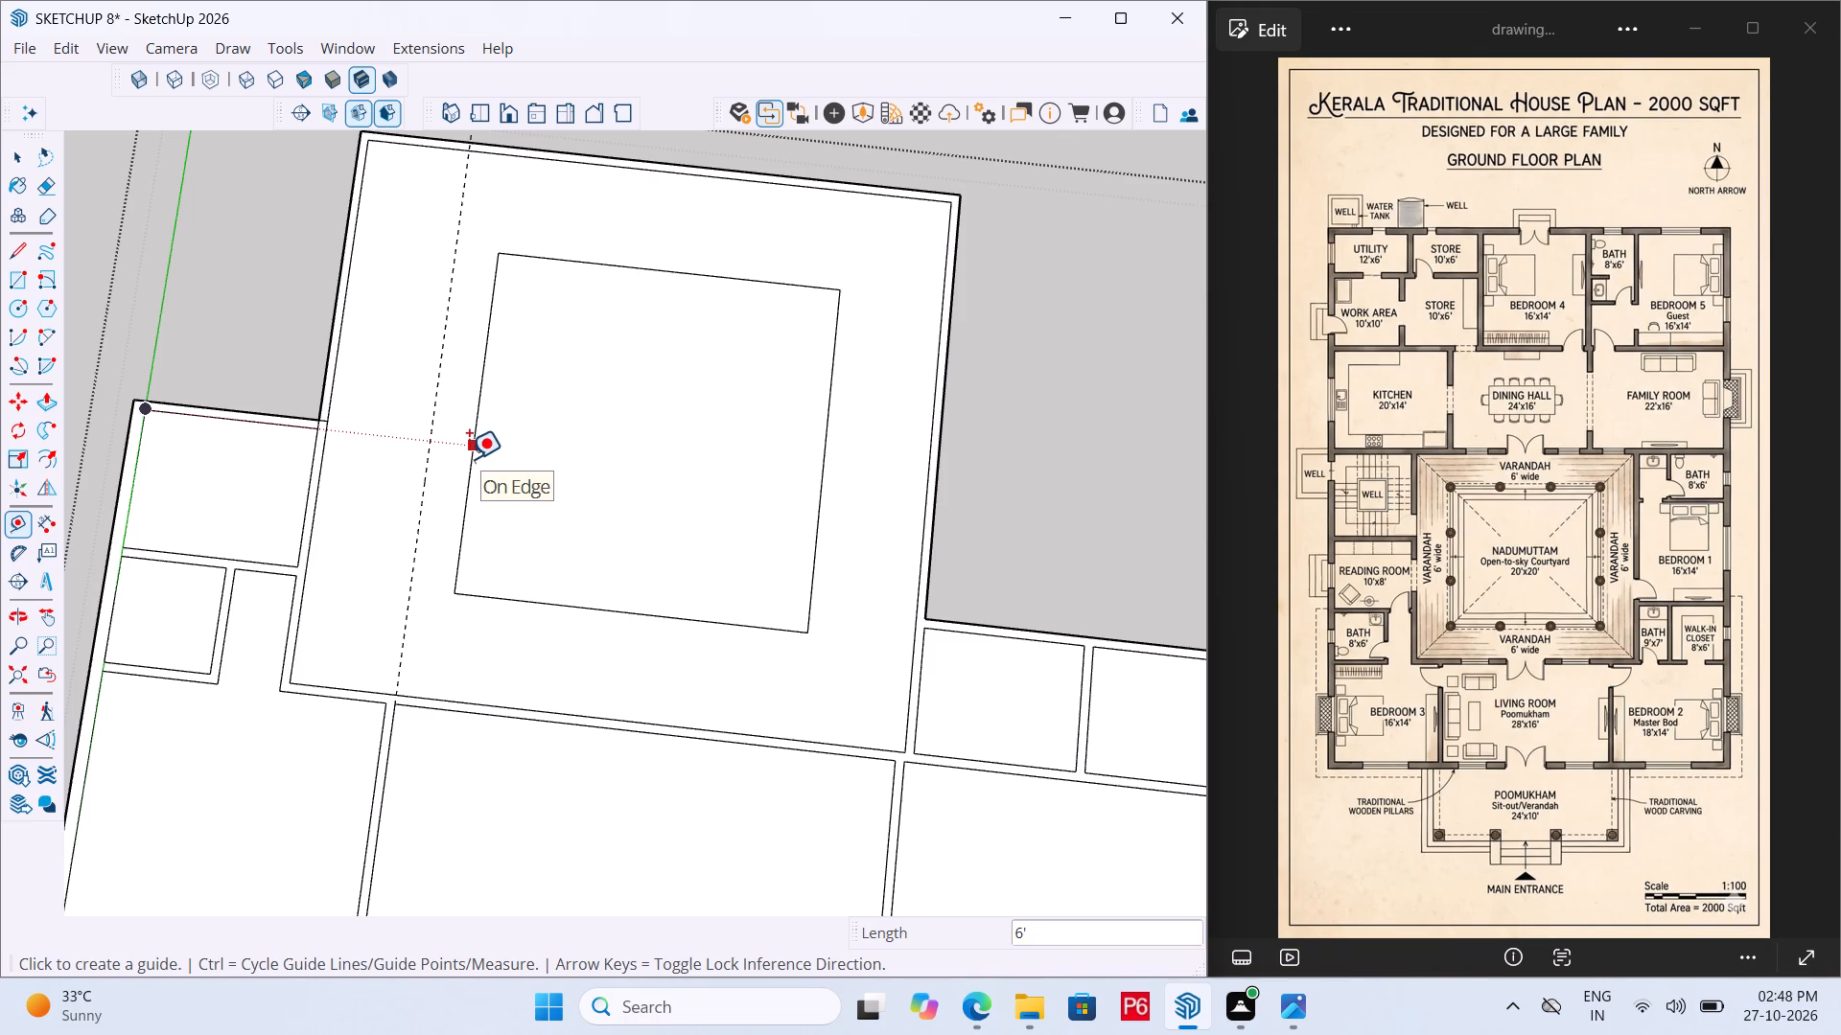
Extend the courtyard outline 2' 6" to the guide with two short lines and a 20' closing line.
key(l)
click(504, 253)
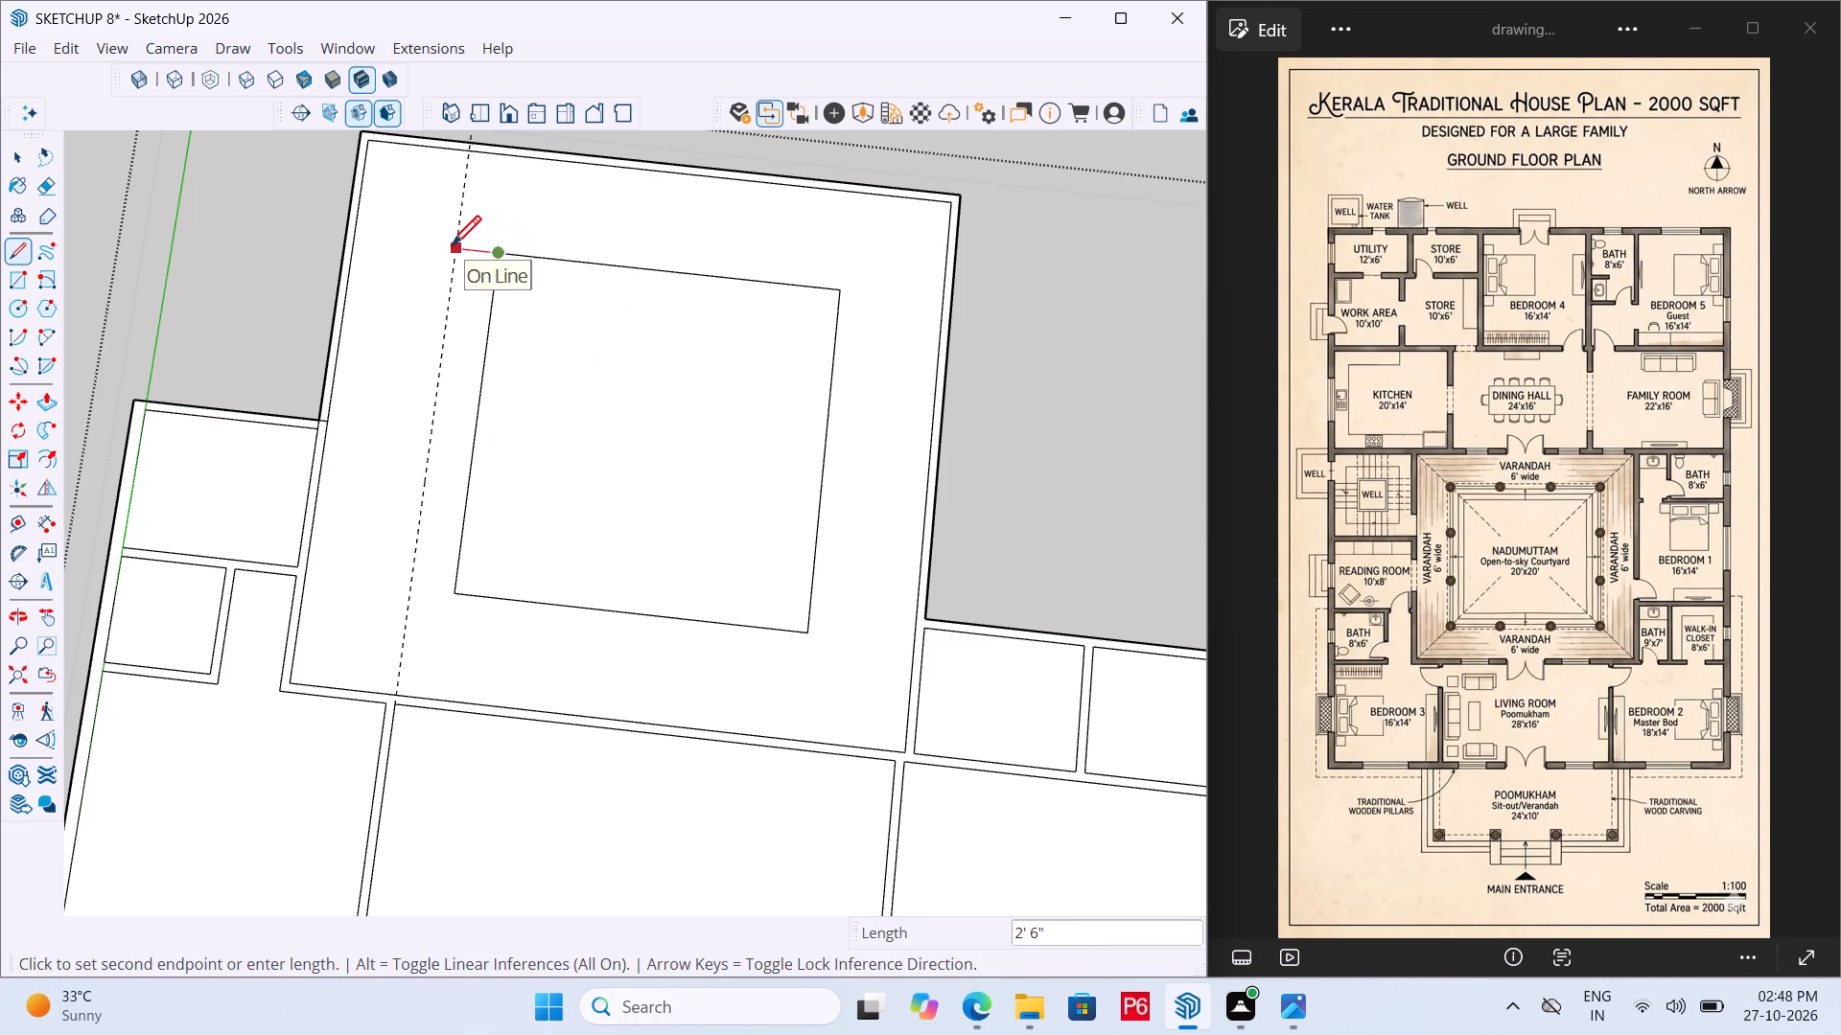
click(452, 248)
key(space)
key(l)
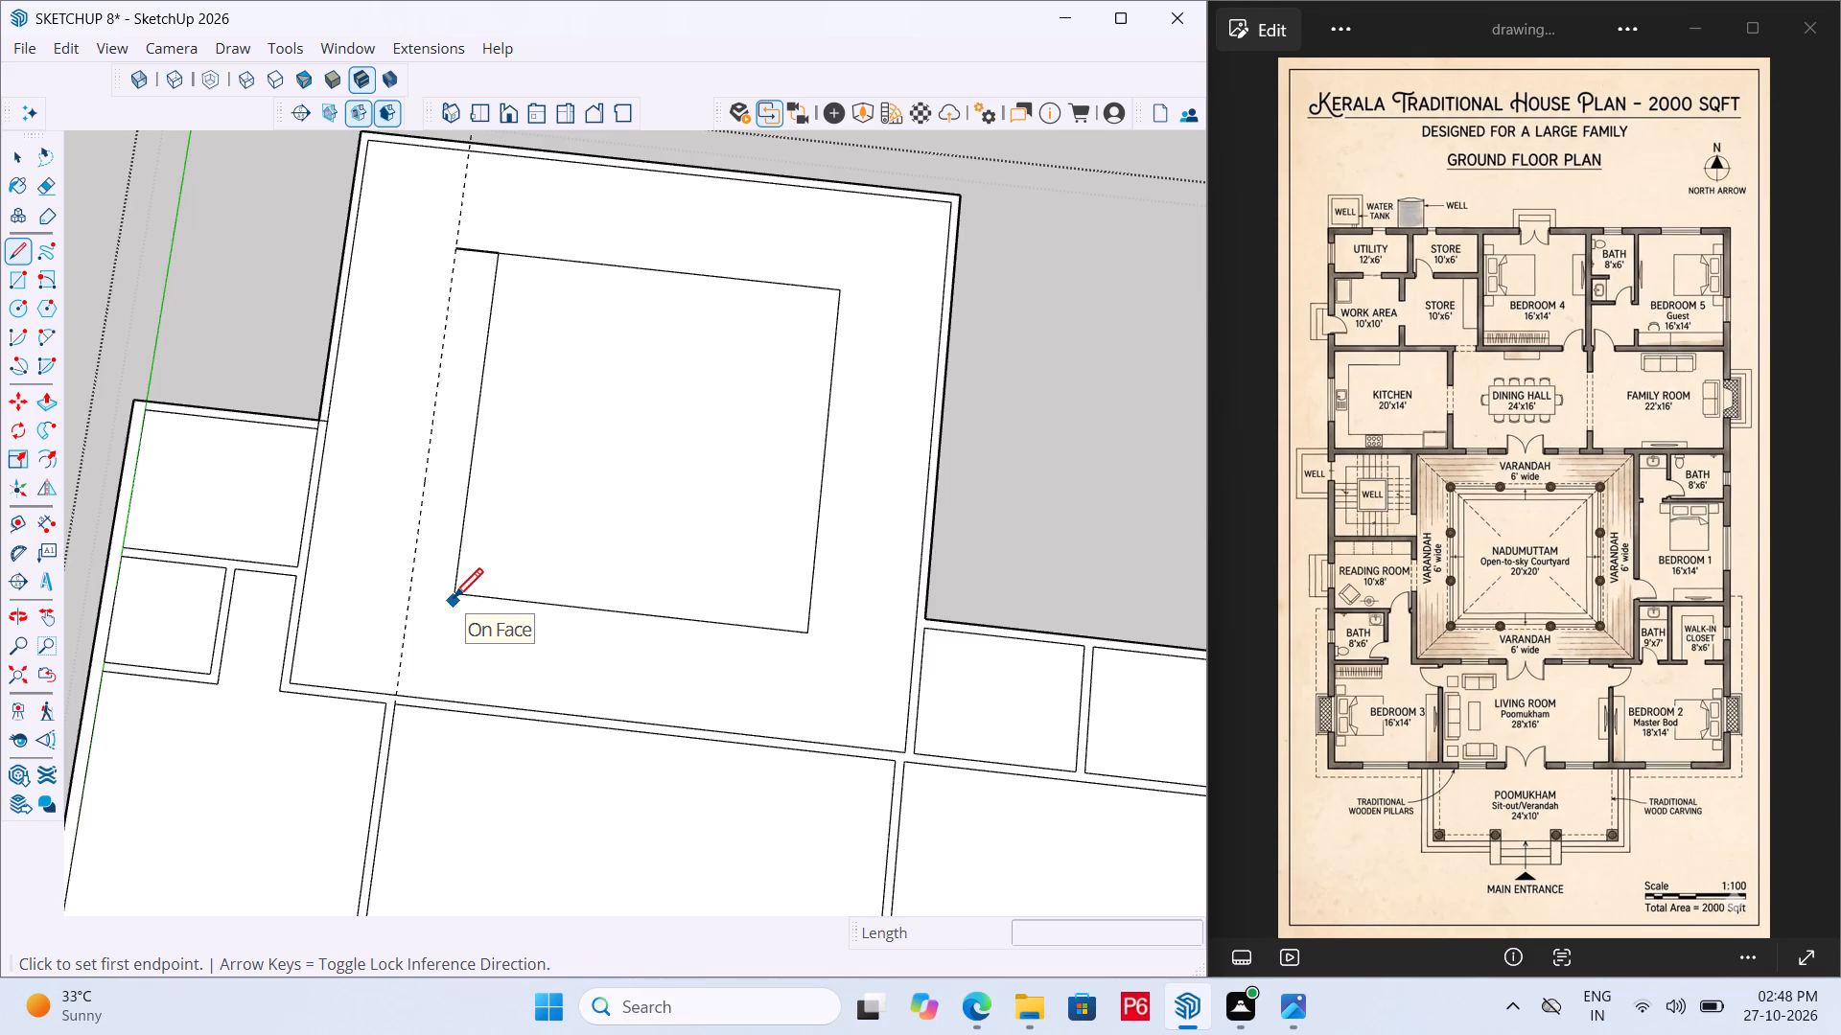
click(454, 596)
click(414, 593)
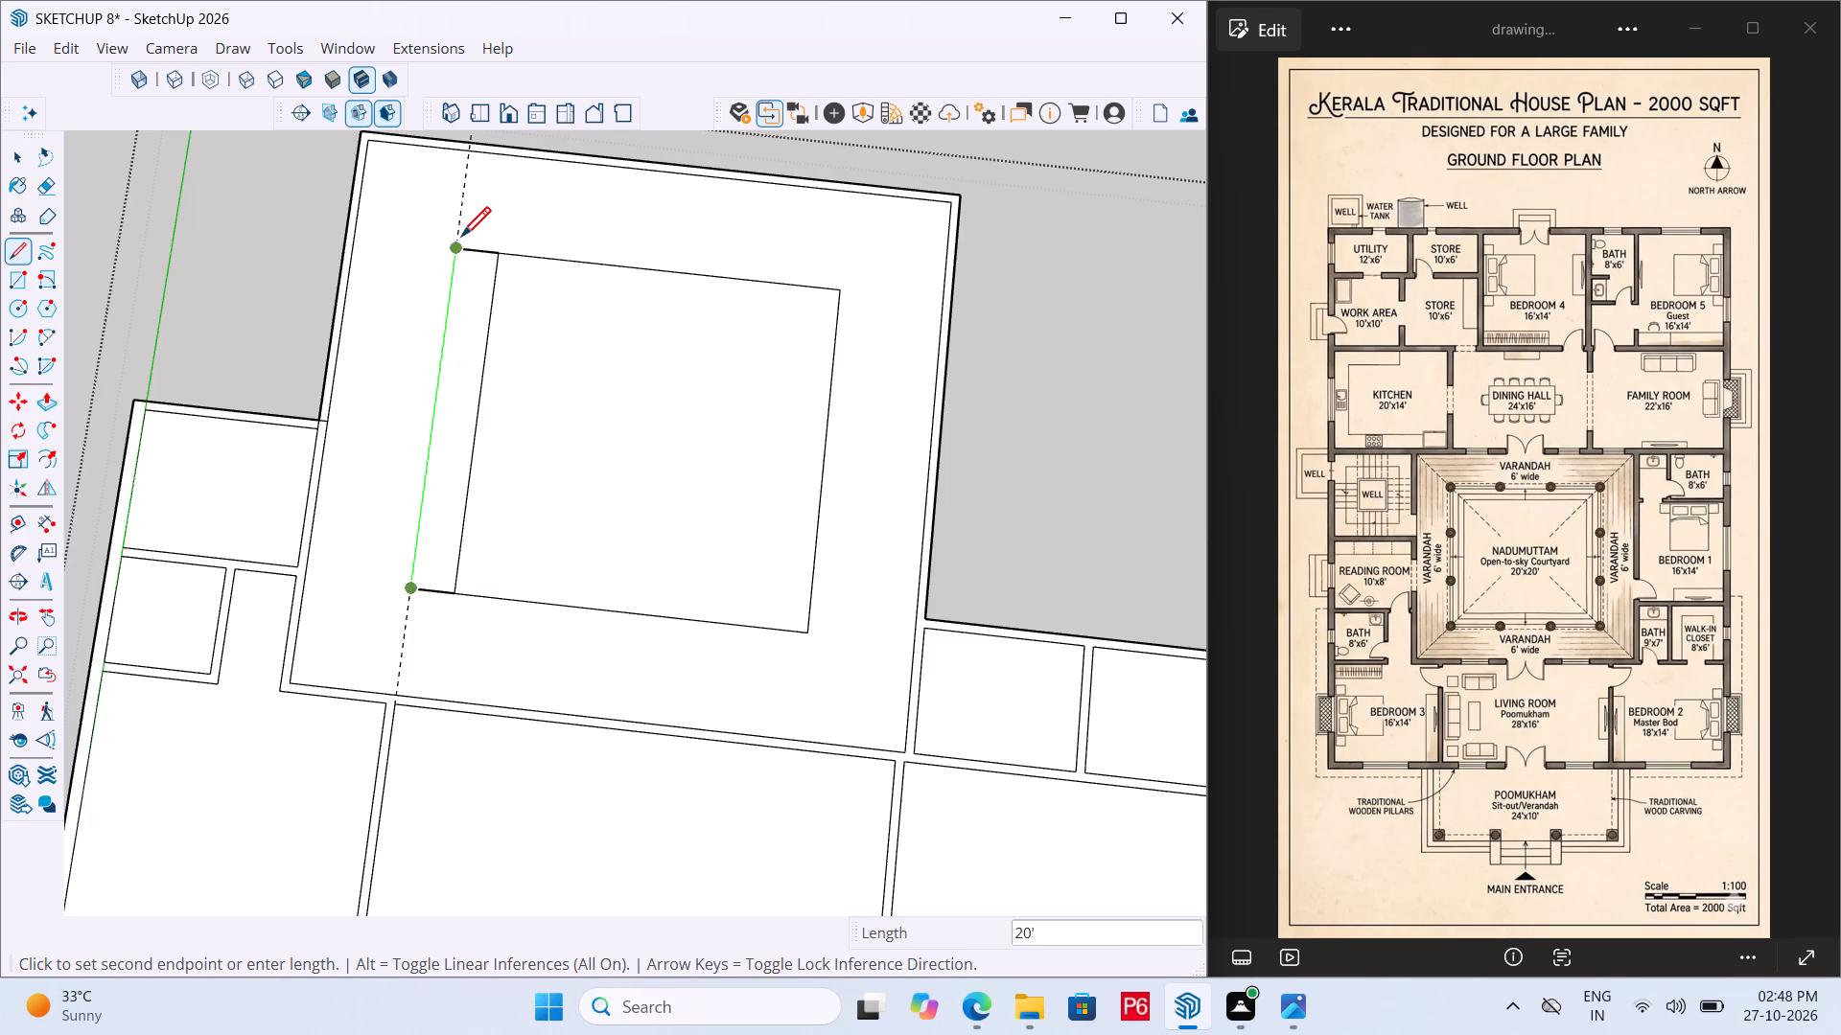
click(461, 240)
key(Escape)
Erase the courtyard's former side edge inside the extended outline and the varandah guide line.
key(e)
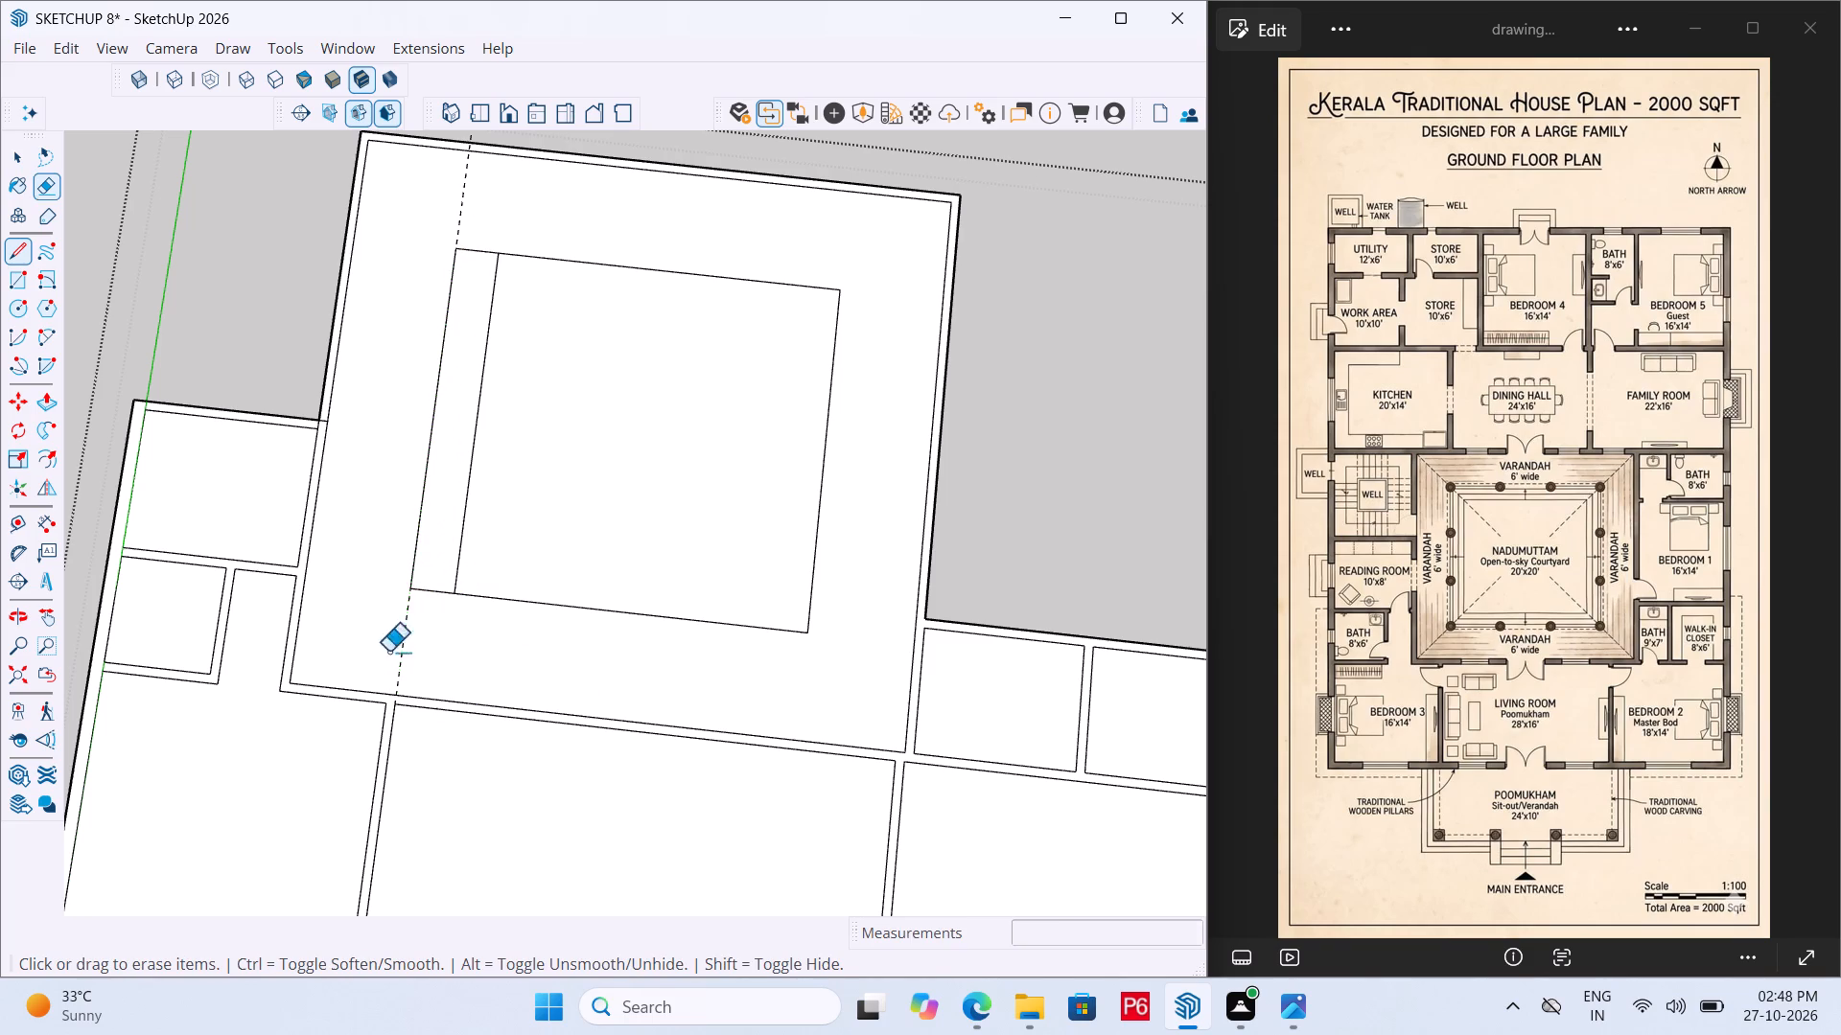
drag(459, 503, 485, 484)
drag(478, 194, 443, 194)
click(442, 194)
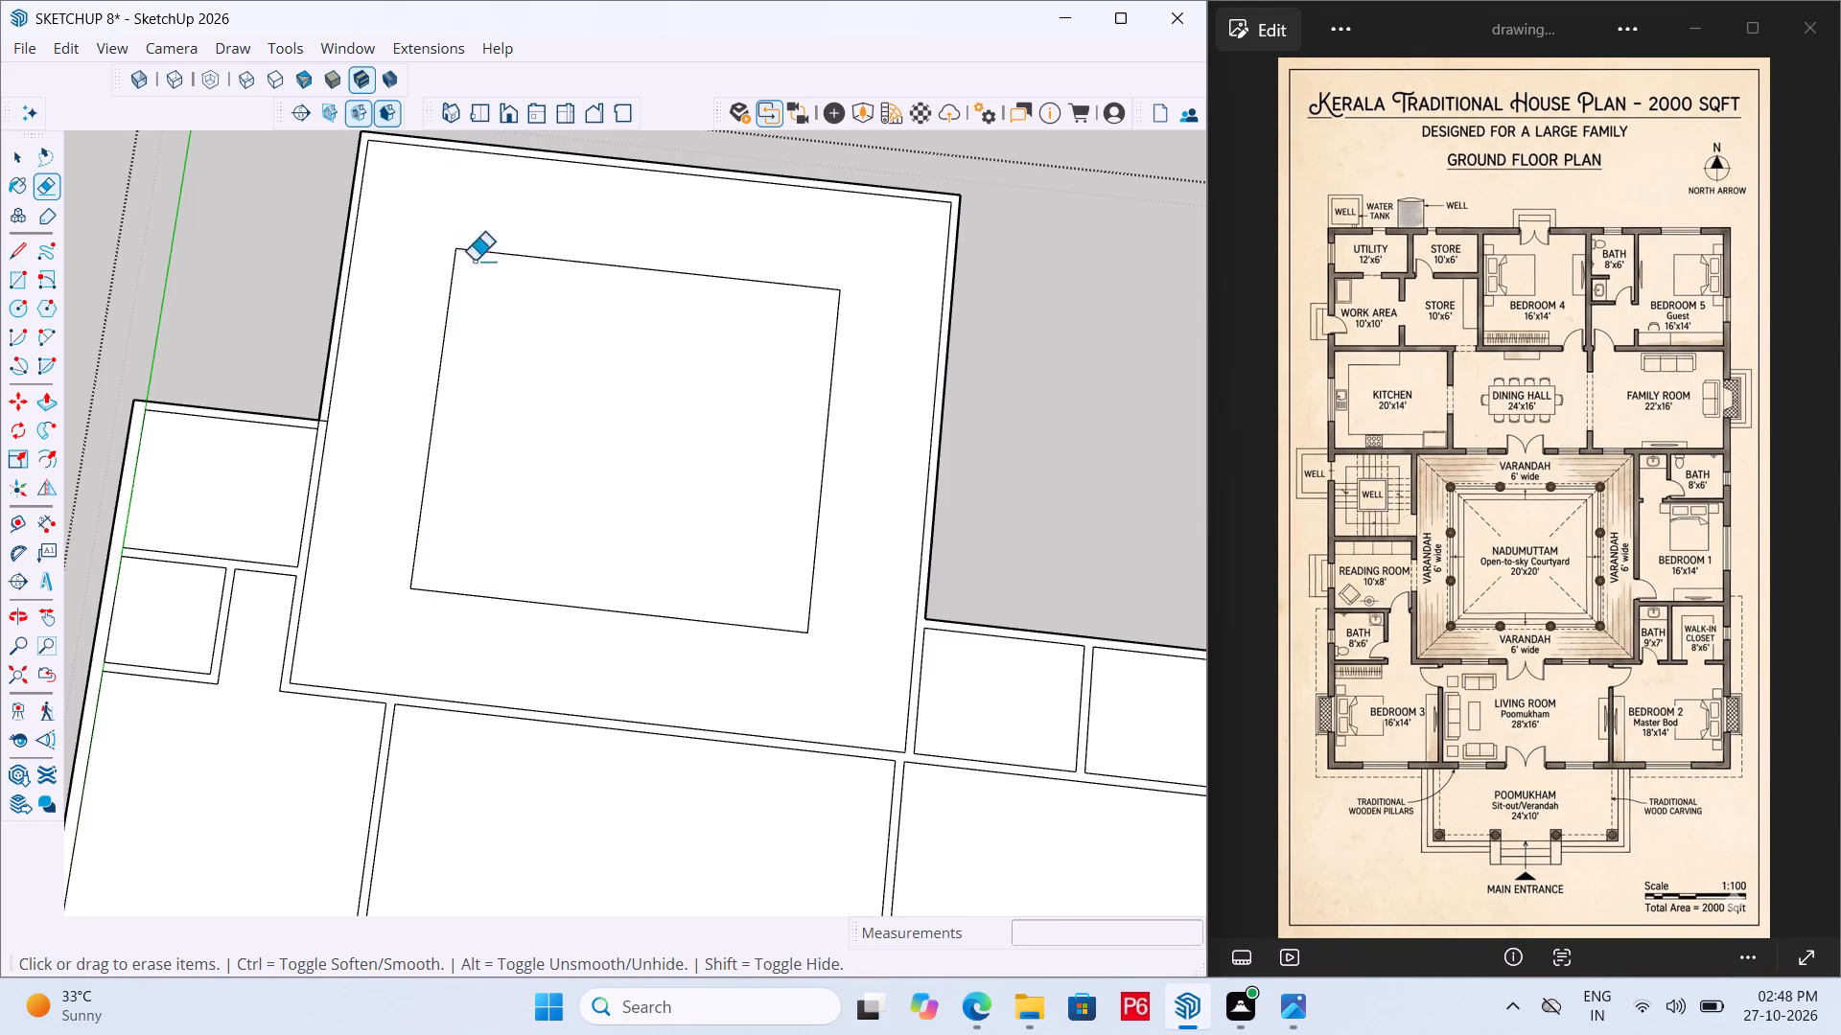
Save the model.
key(ctrl+s)
key(ctrl+s)
key(ctrl+s)
key(ctrl+s)
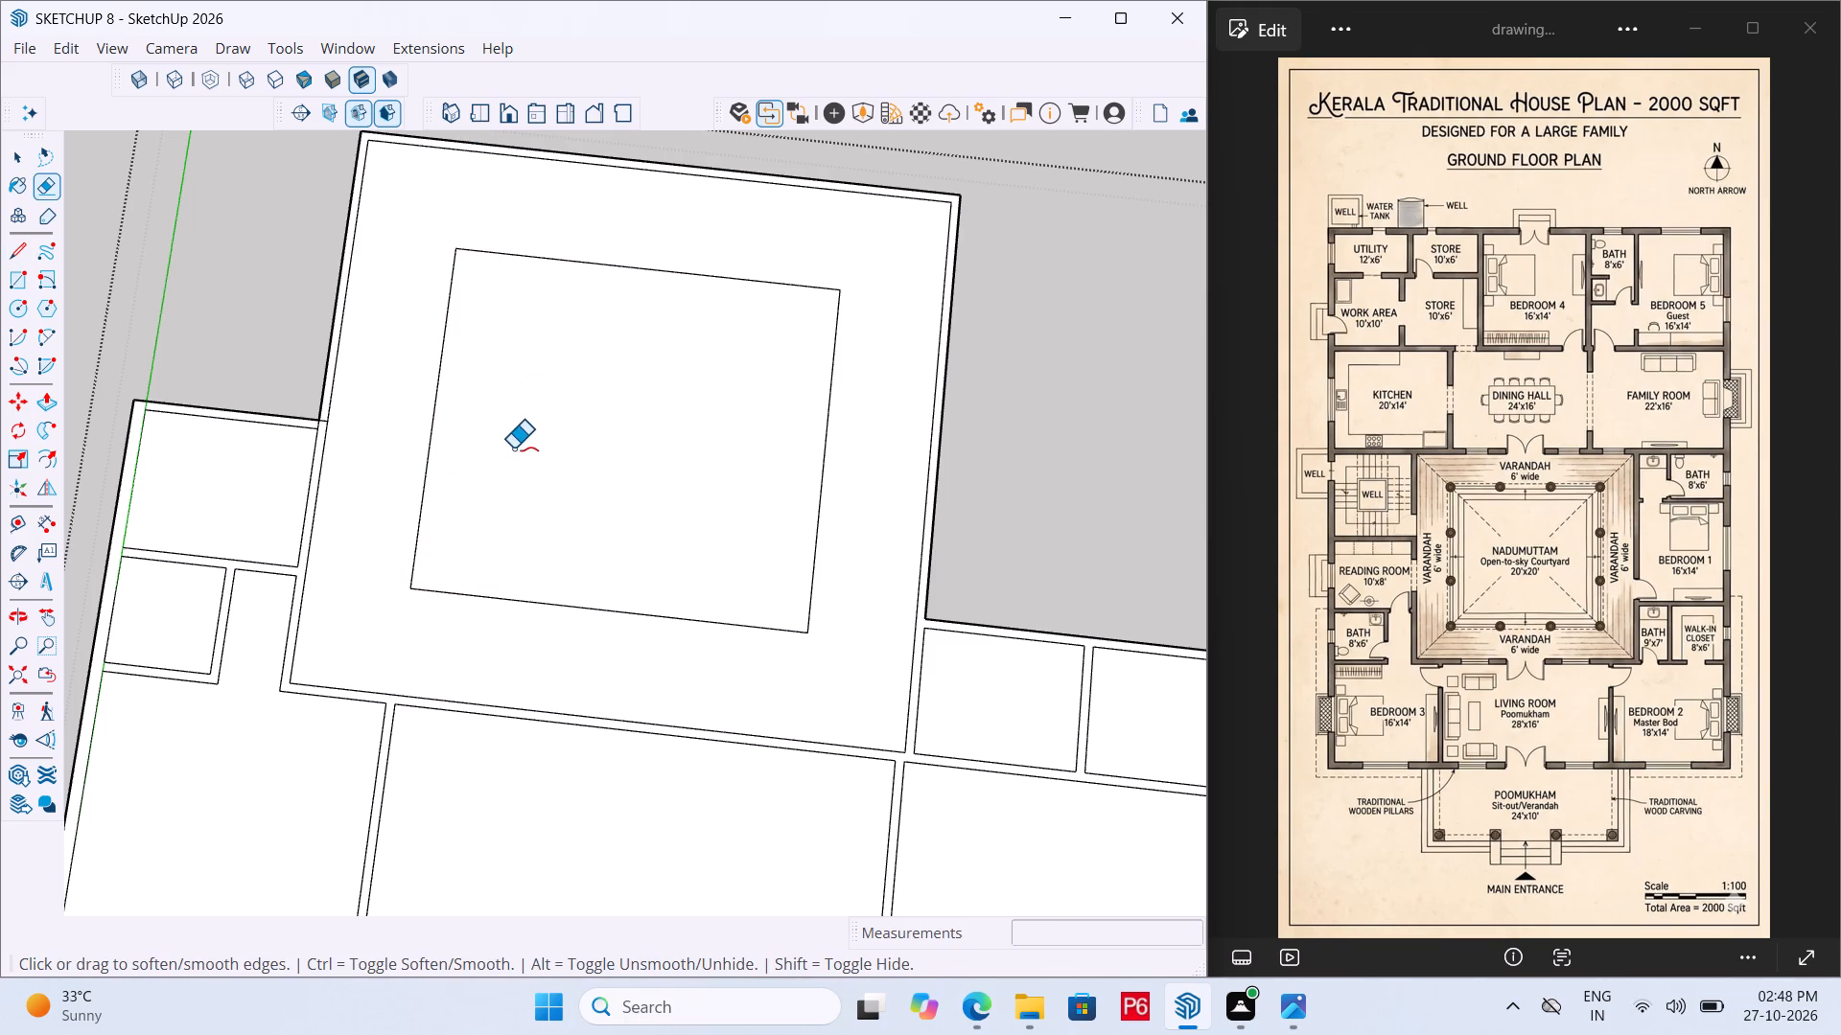
key(ctrl+s)
key(ctrl+s)
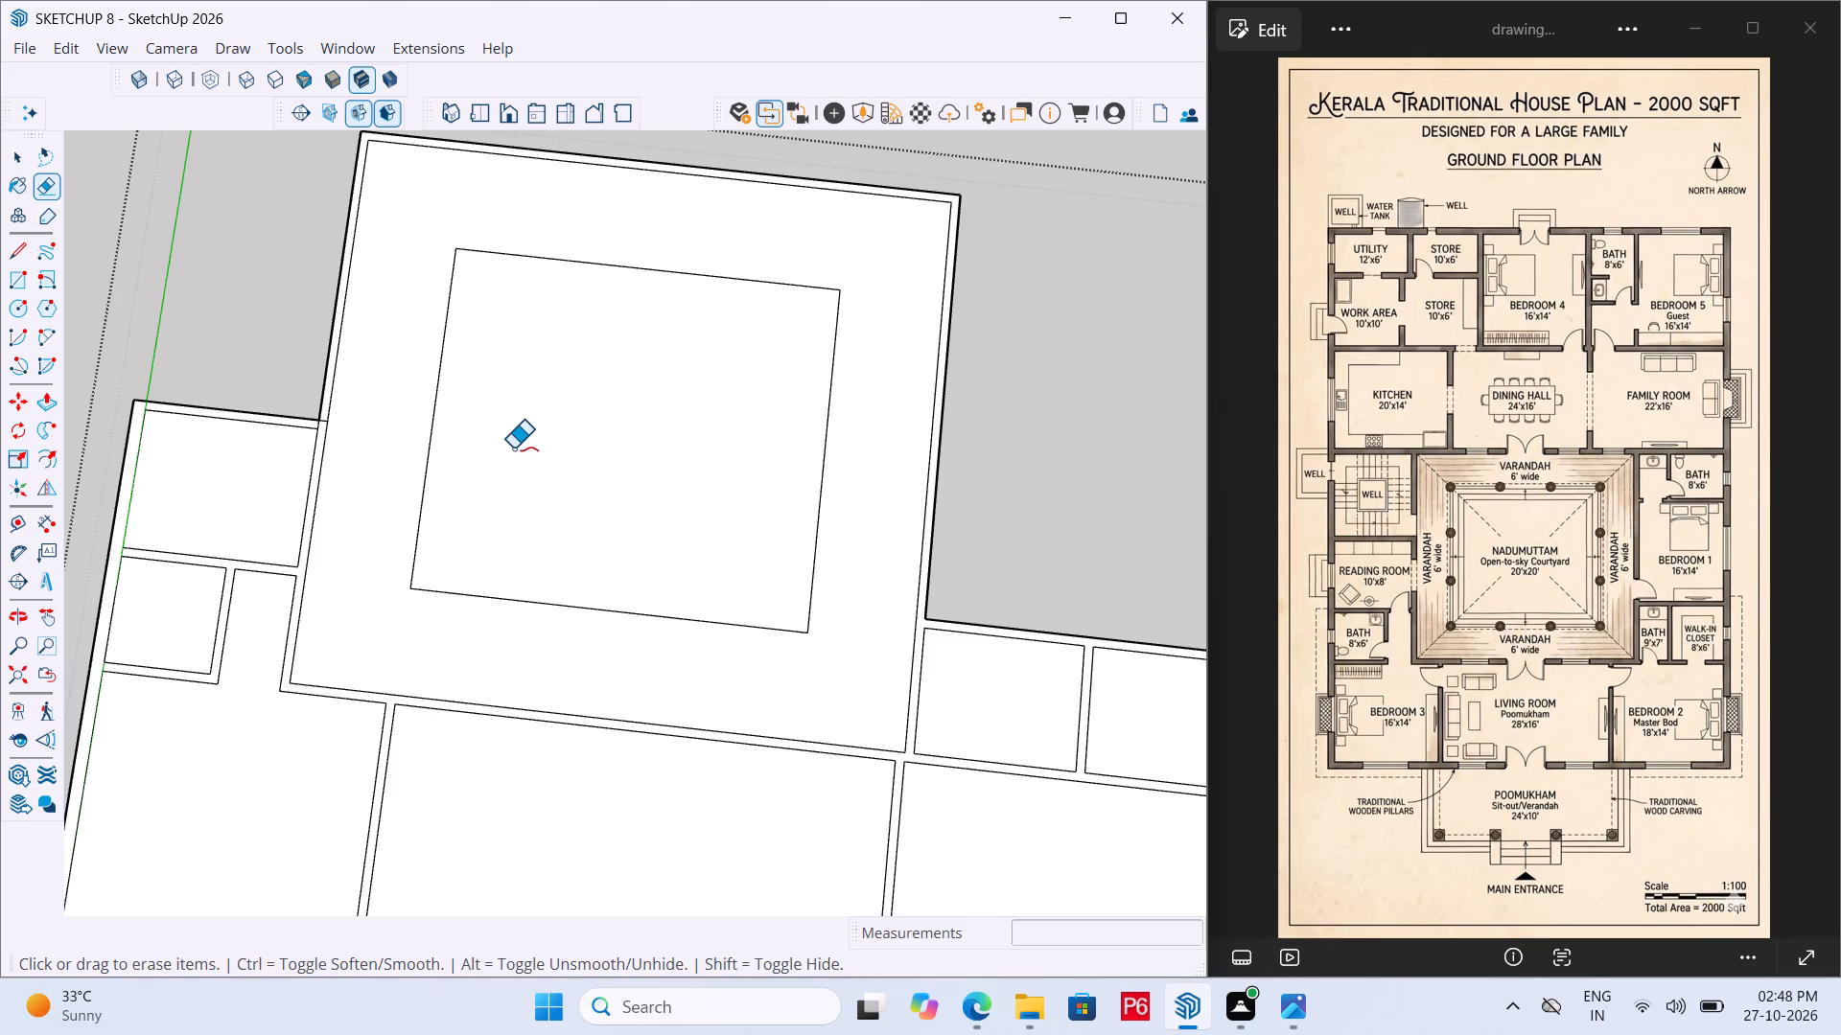
Save the model.
key(ctrl+s)
key(ctrl+s)
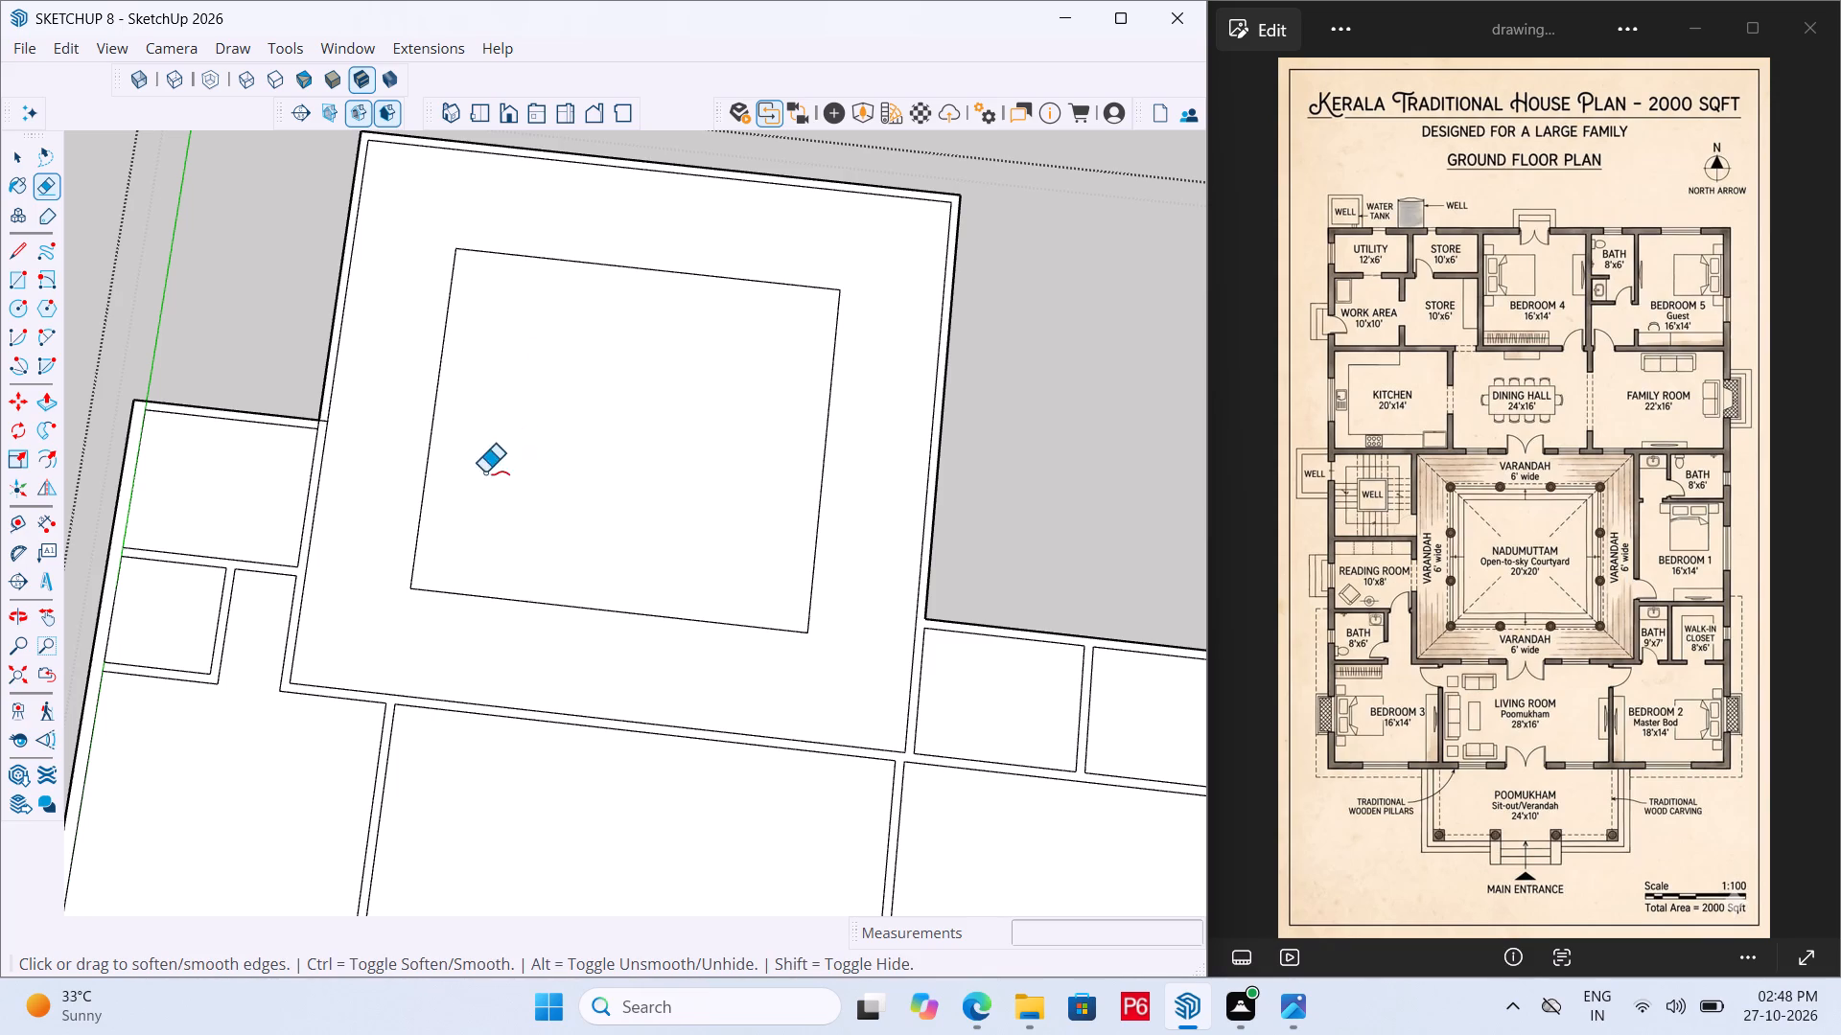
Place a guide line 17' 6" from the reading room's outer wall edge, through the varandah's far outer corner.
scroll(411, 493, down, 6)
middle_drag(665, 579, 591, 559)
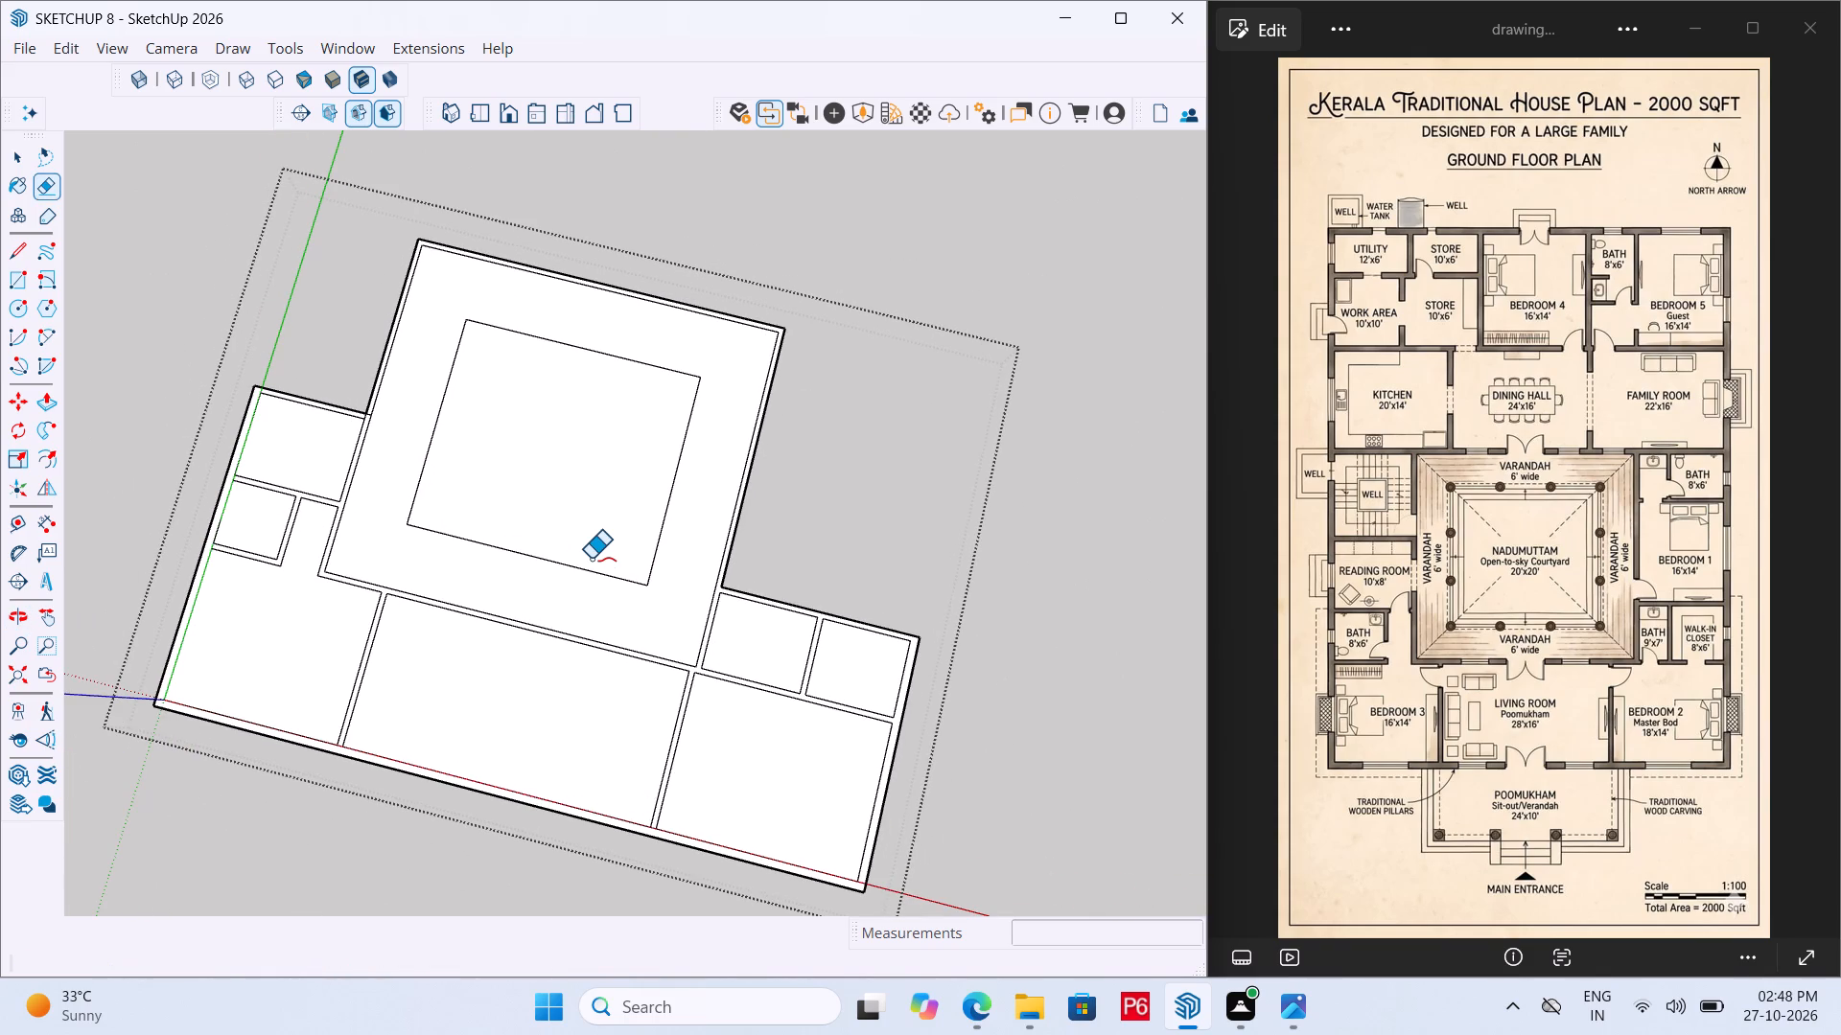
scroll(270, 425, down, 2)
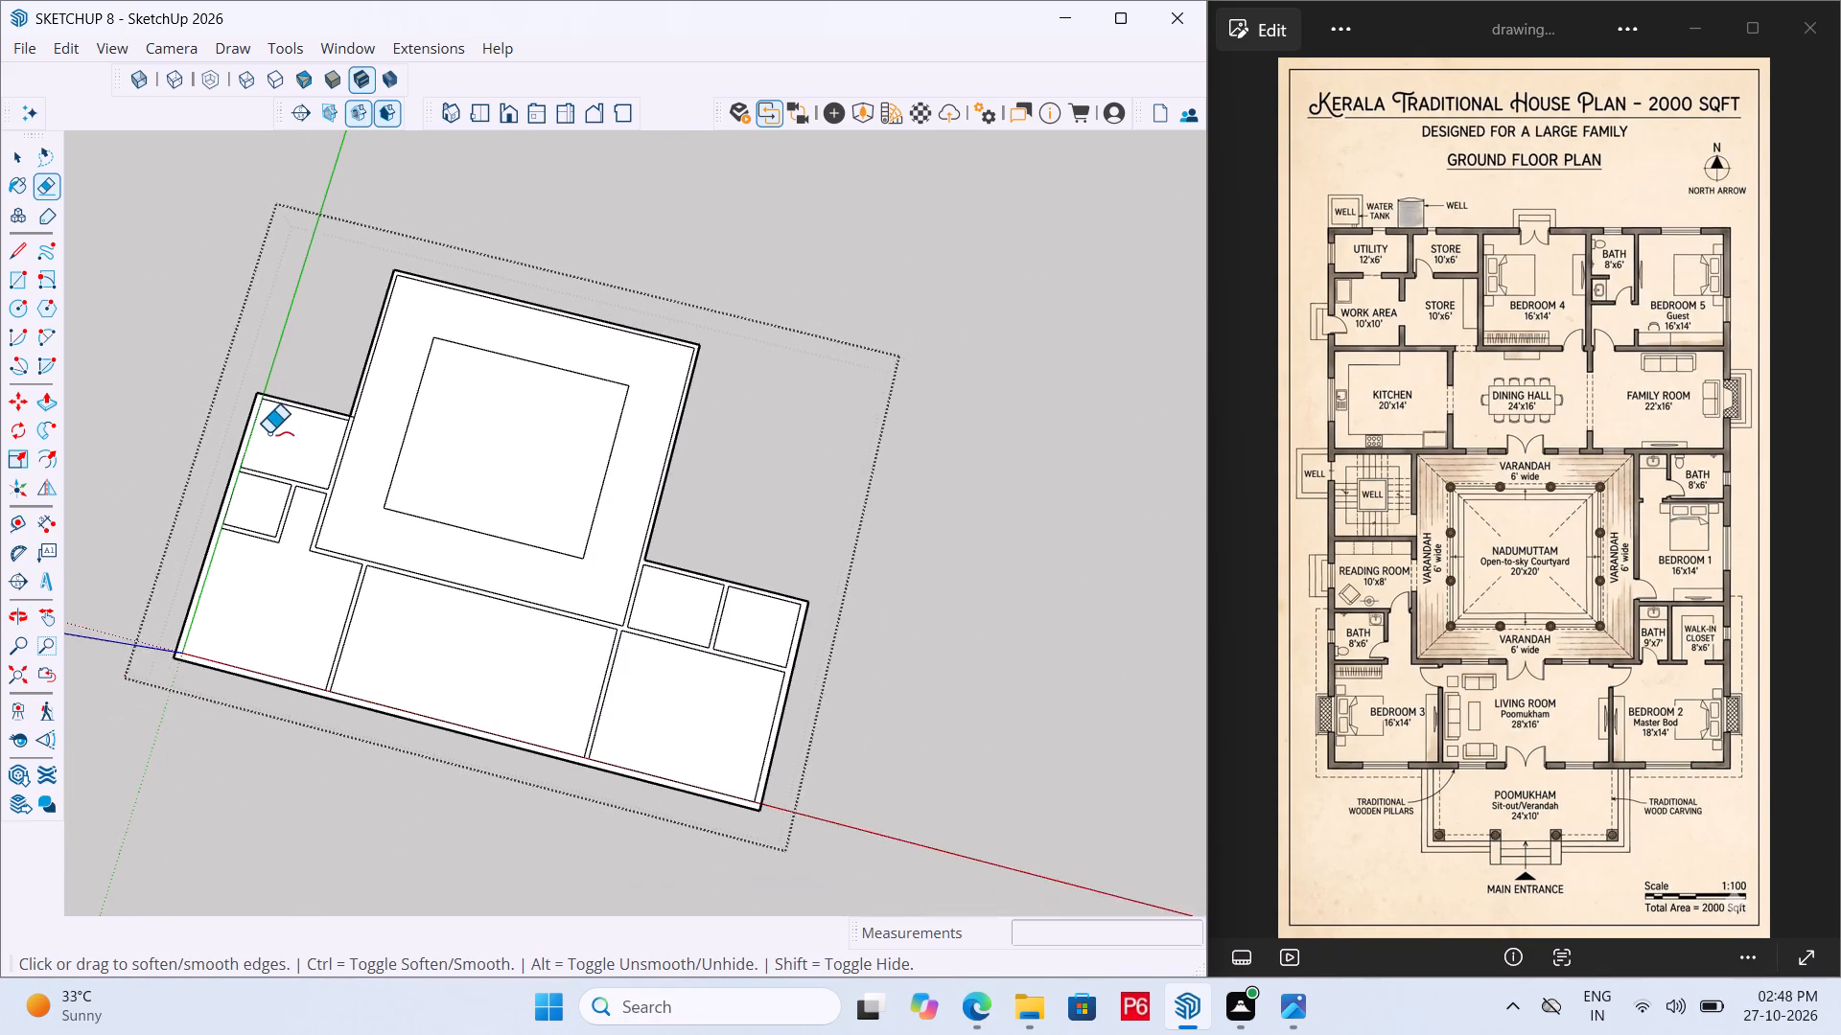
scroll(268, 433, down, 2)
scroll(186, 403, up, 12)
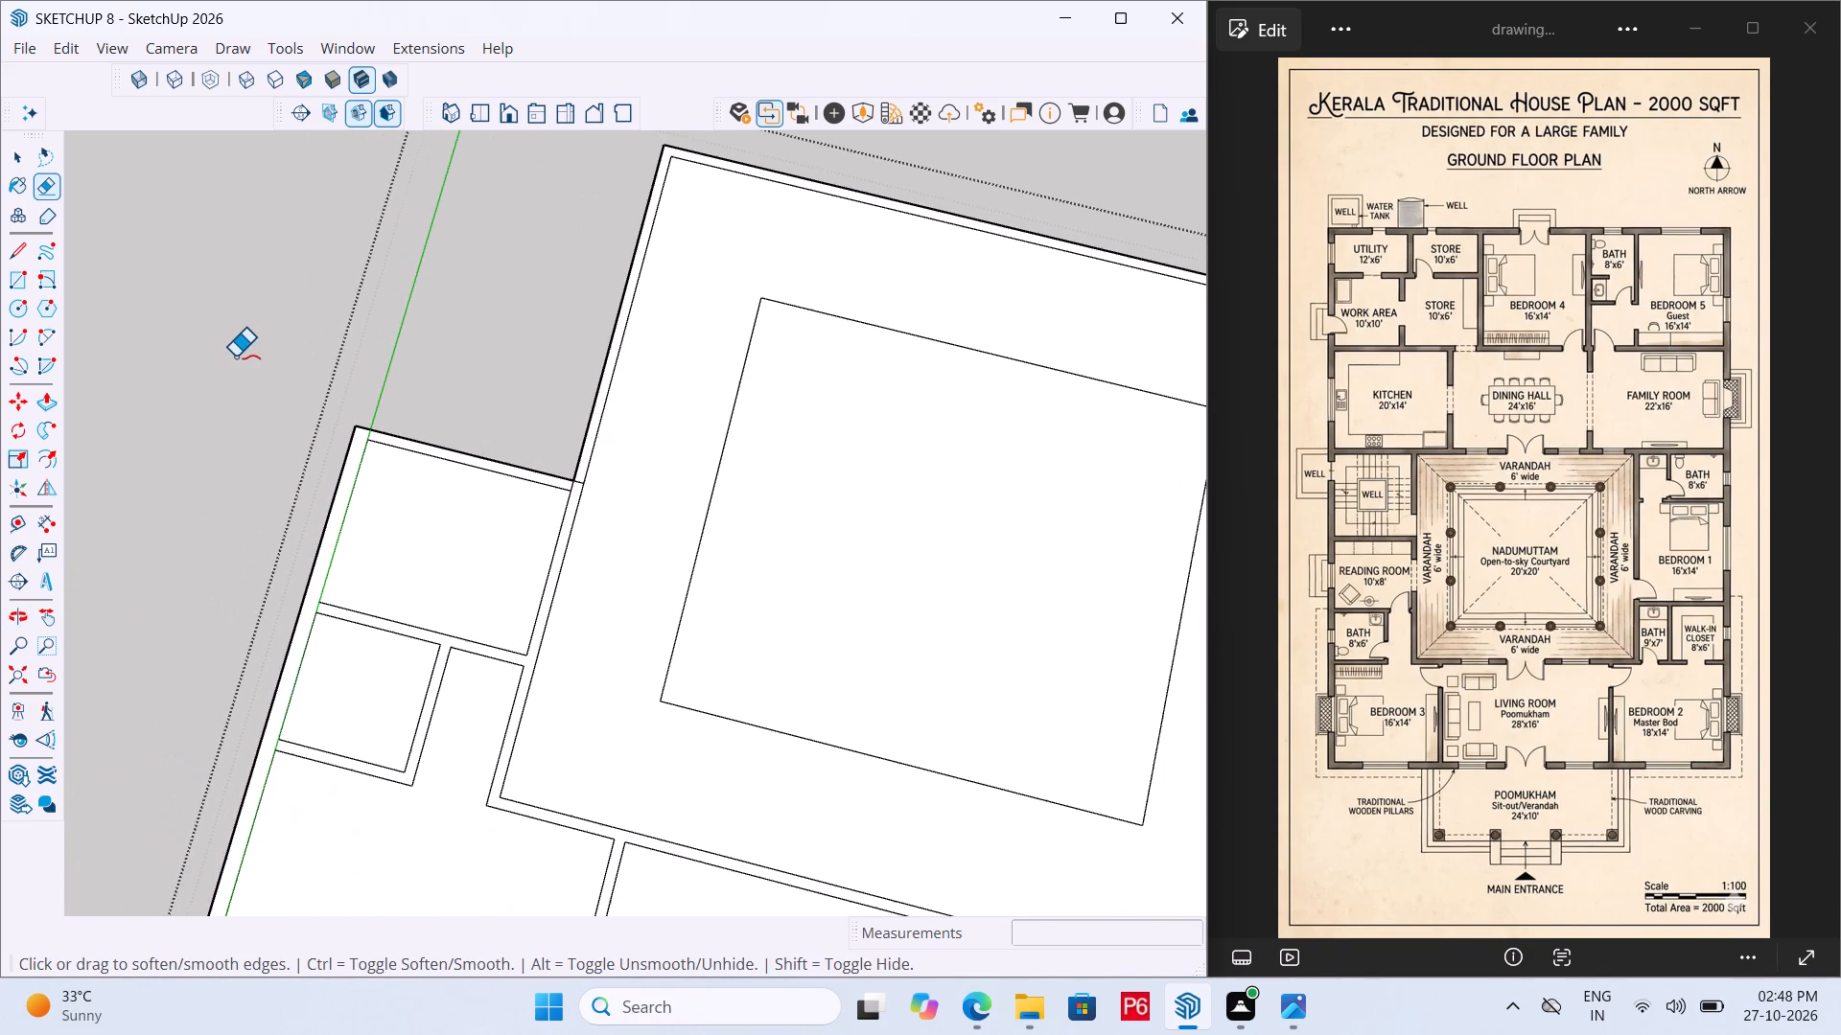
scroll(290, 454, down, 2)
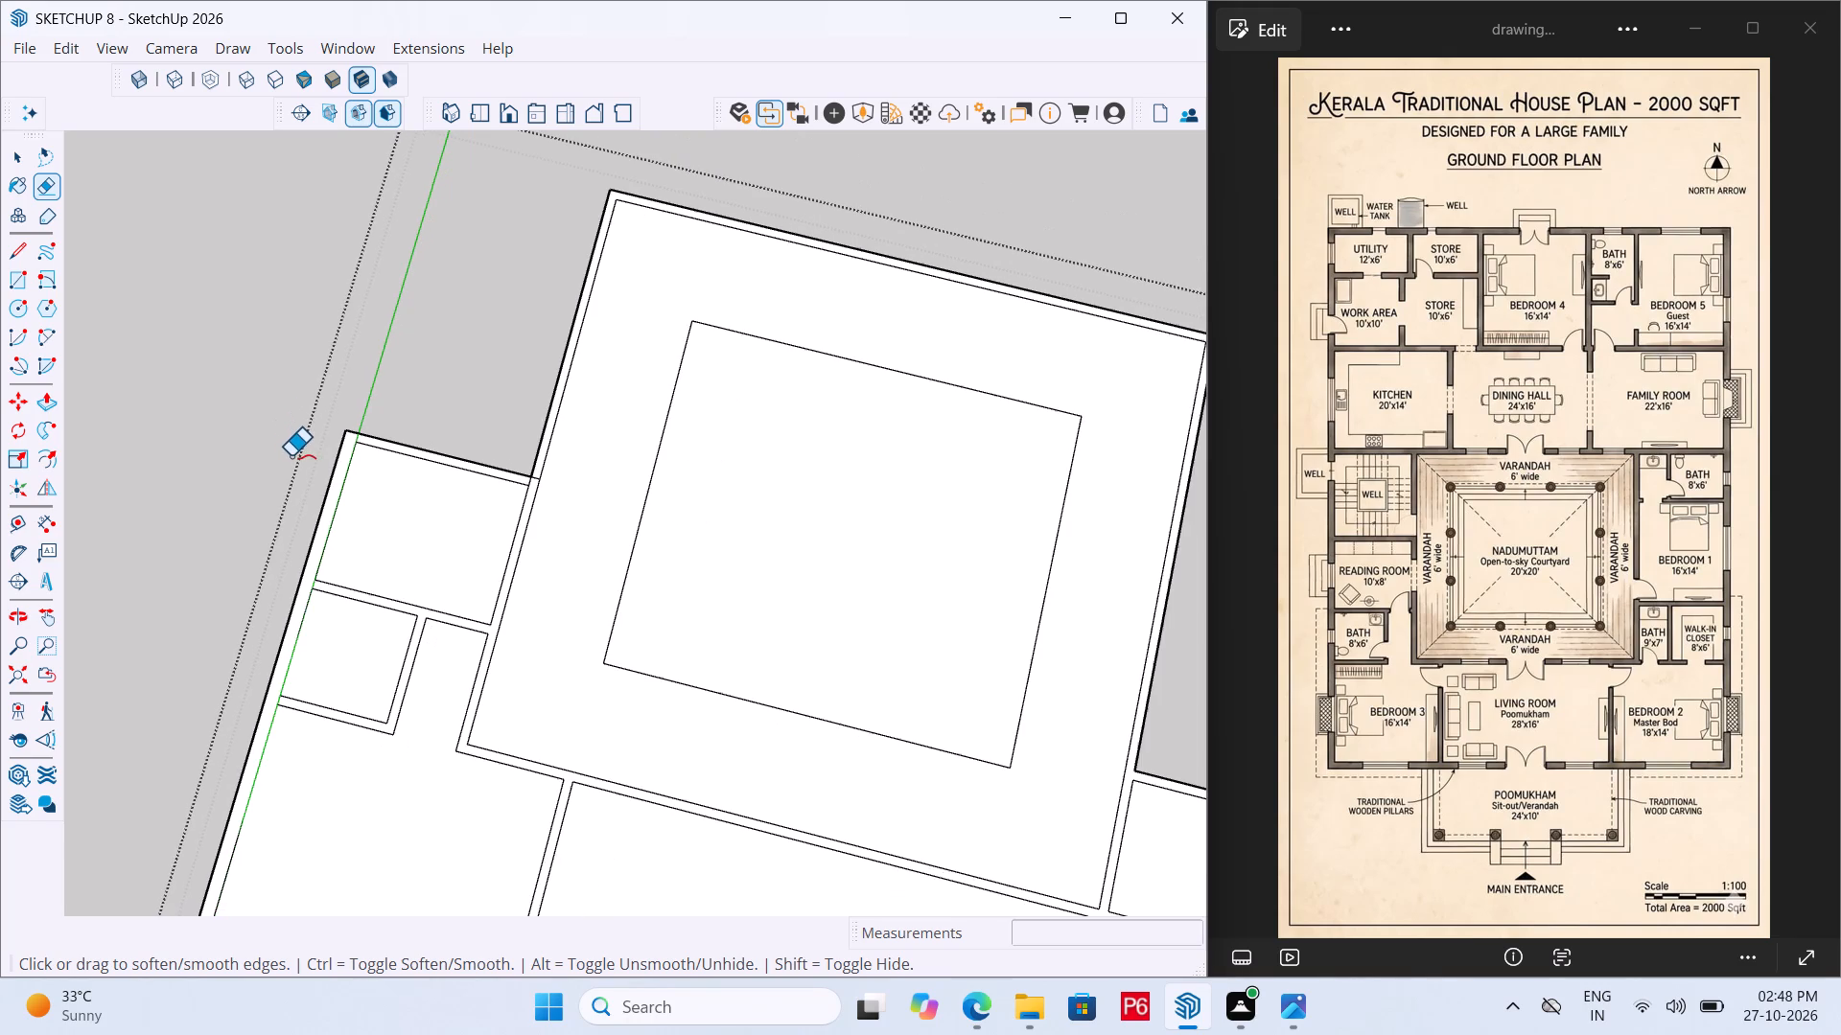
scroll(402, 332, up, 6)
scroll(368, 469, down, 3)
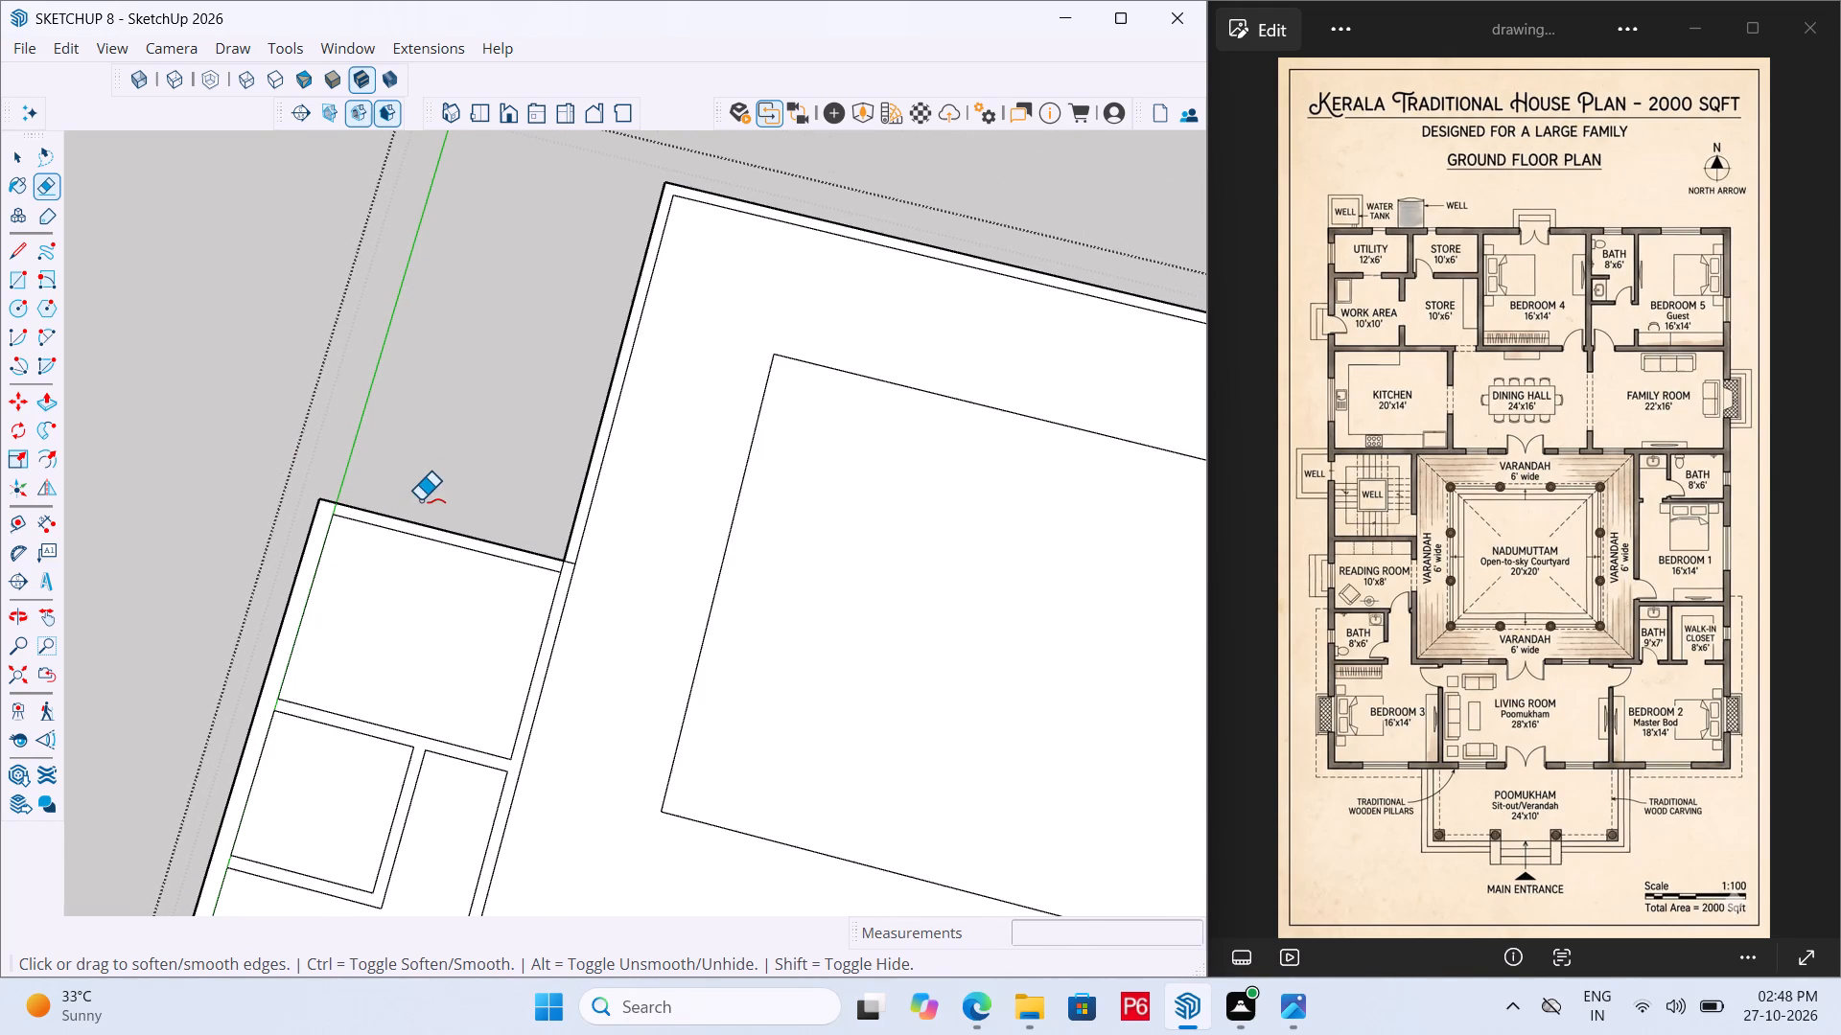
key(t)
click(499, 541)
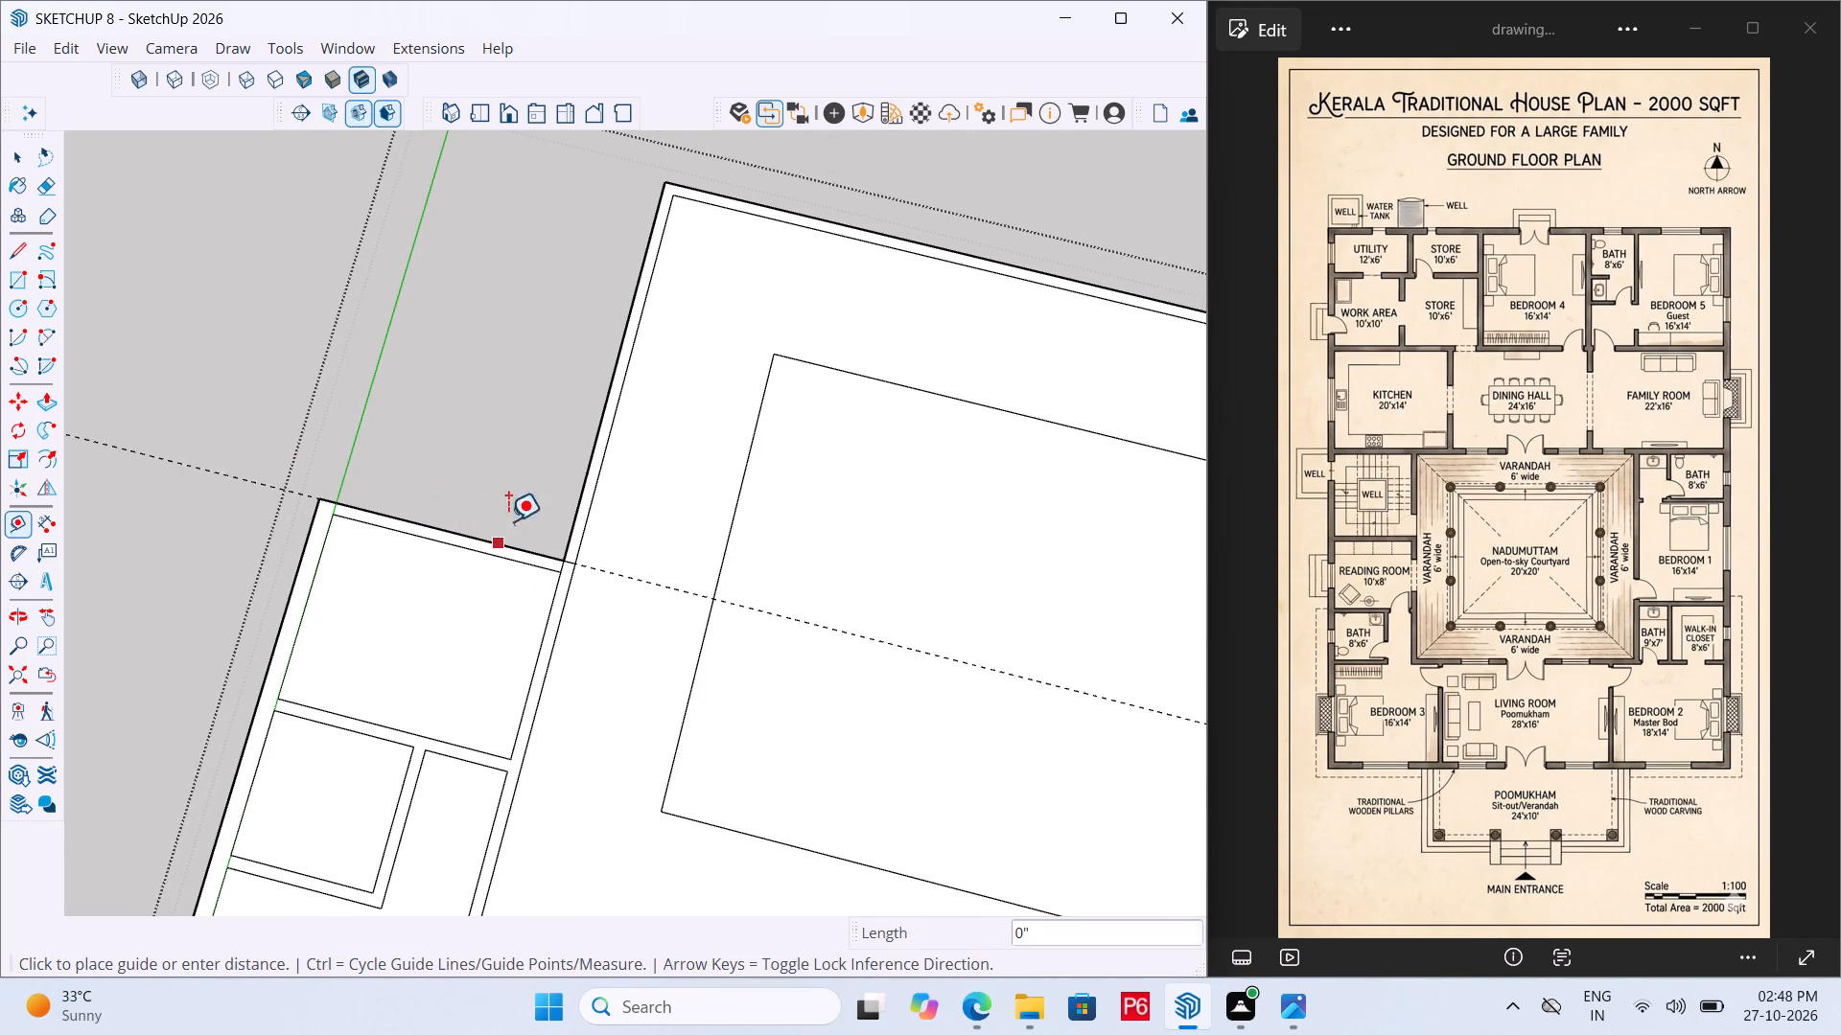
double_click(662, 176)
scroll(459, 344, down, 6)
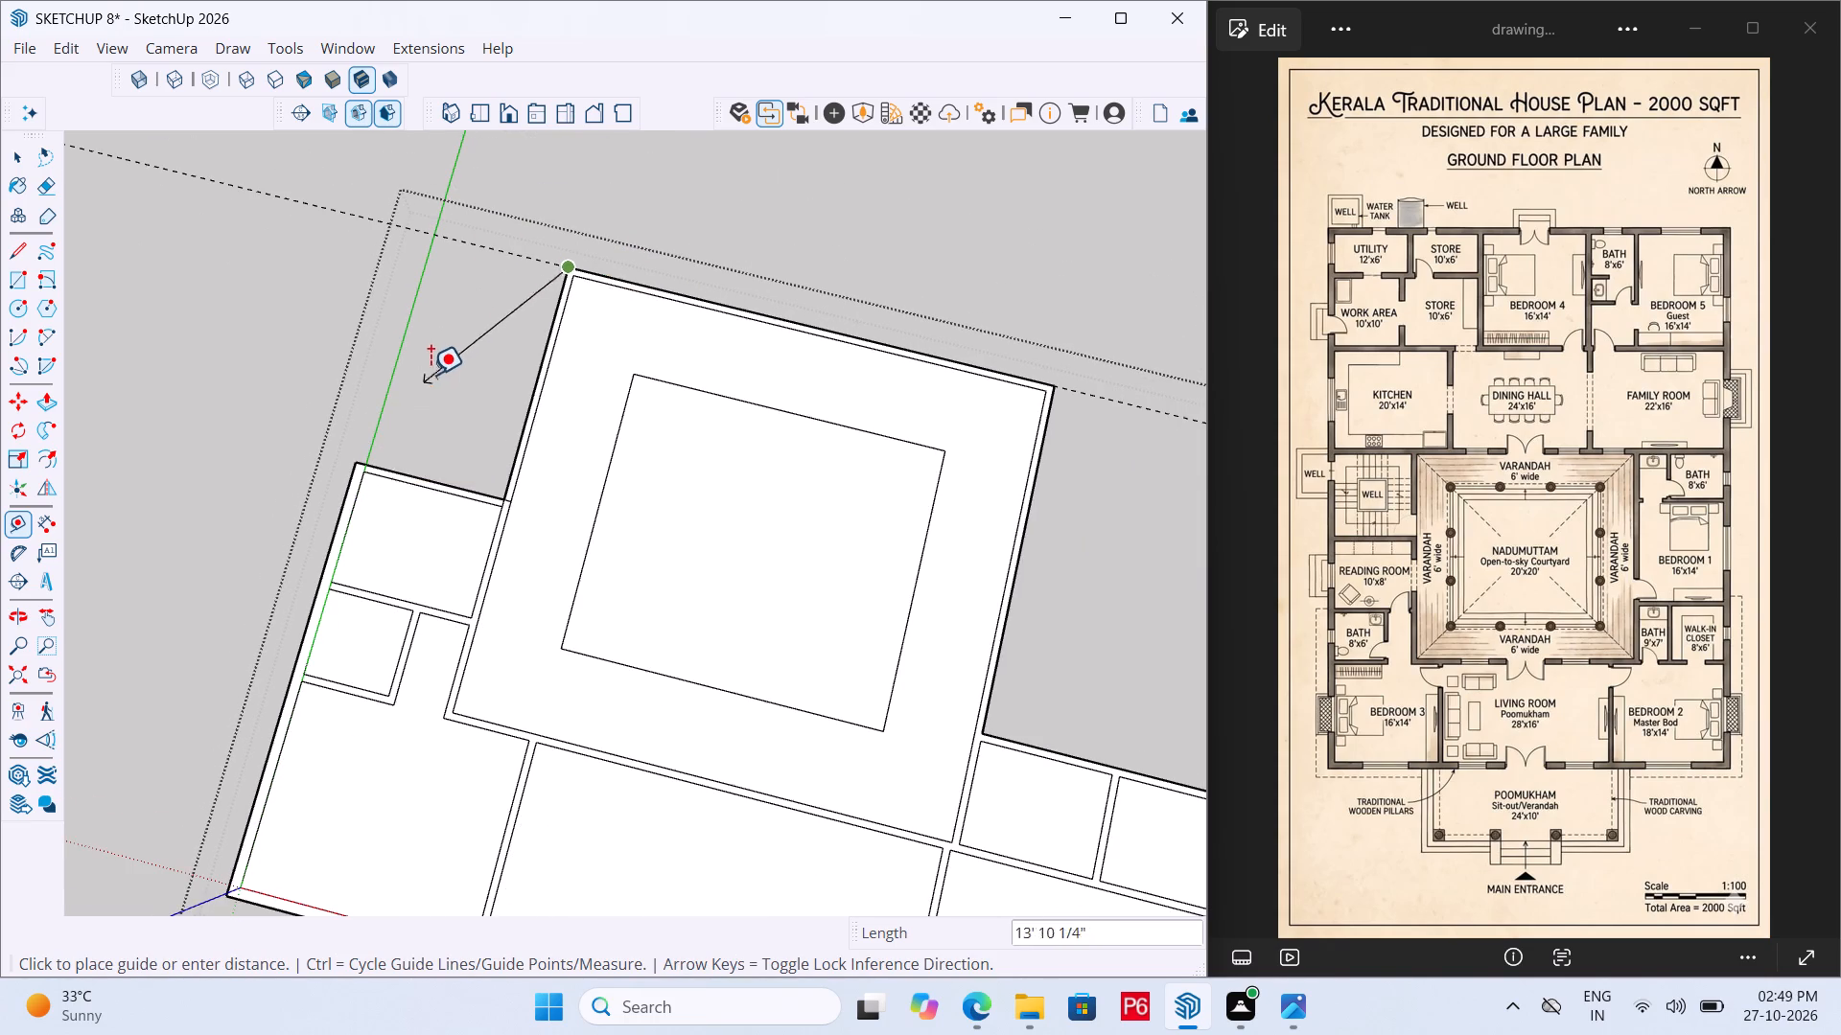
scroll(431, 375, down, 6)
key(space)
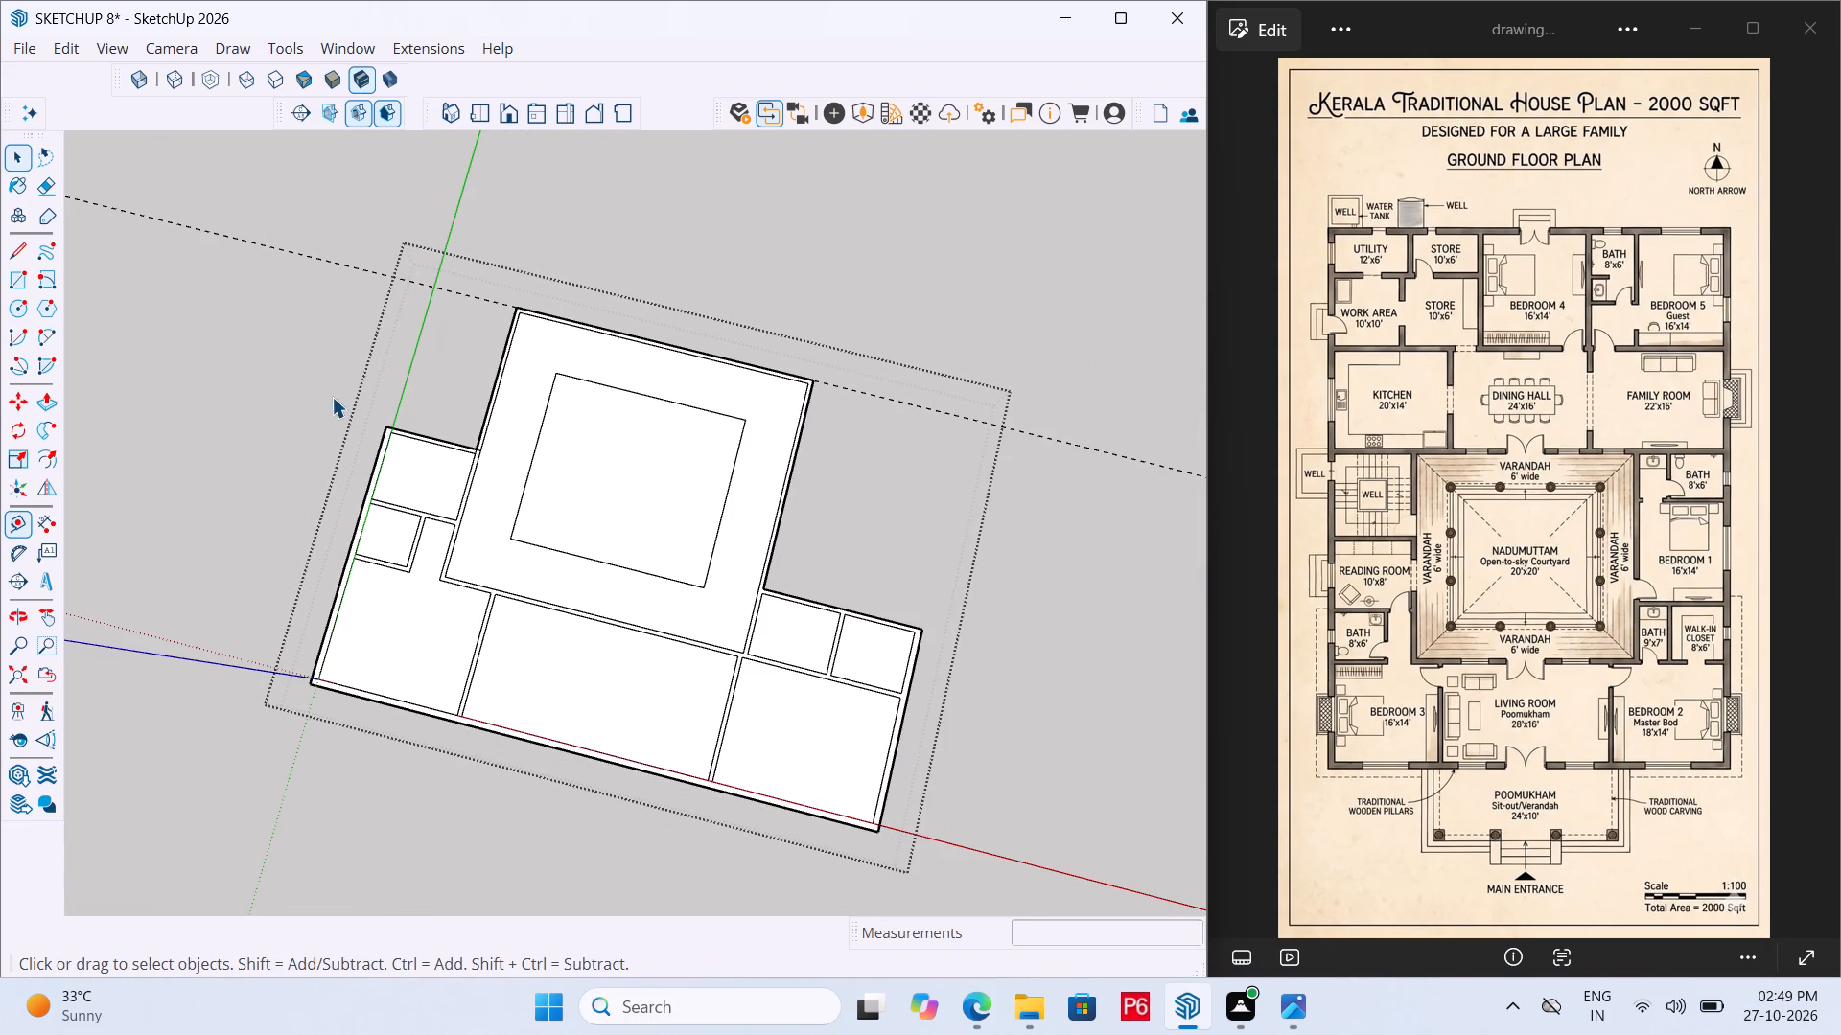
Measure the depths of the reading room, the bath beside it and bedroom 3 between their wall faces.
scroll(329, 413, up, 7)
scroll(505, 251, up, 2)
middle_drag(508, 255, 531, 292)
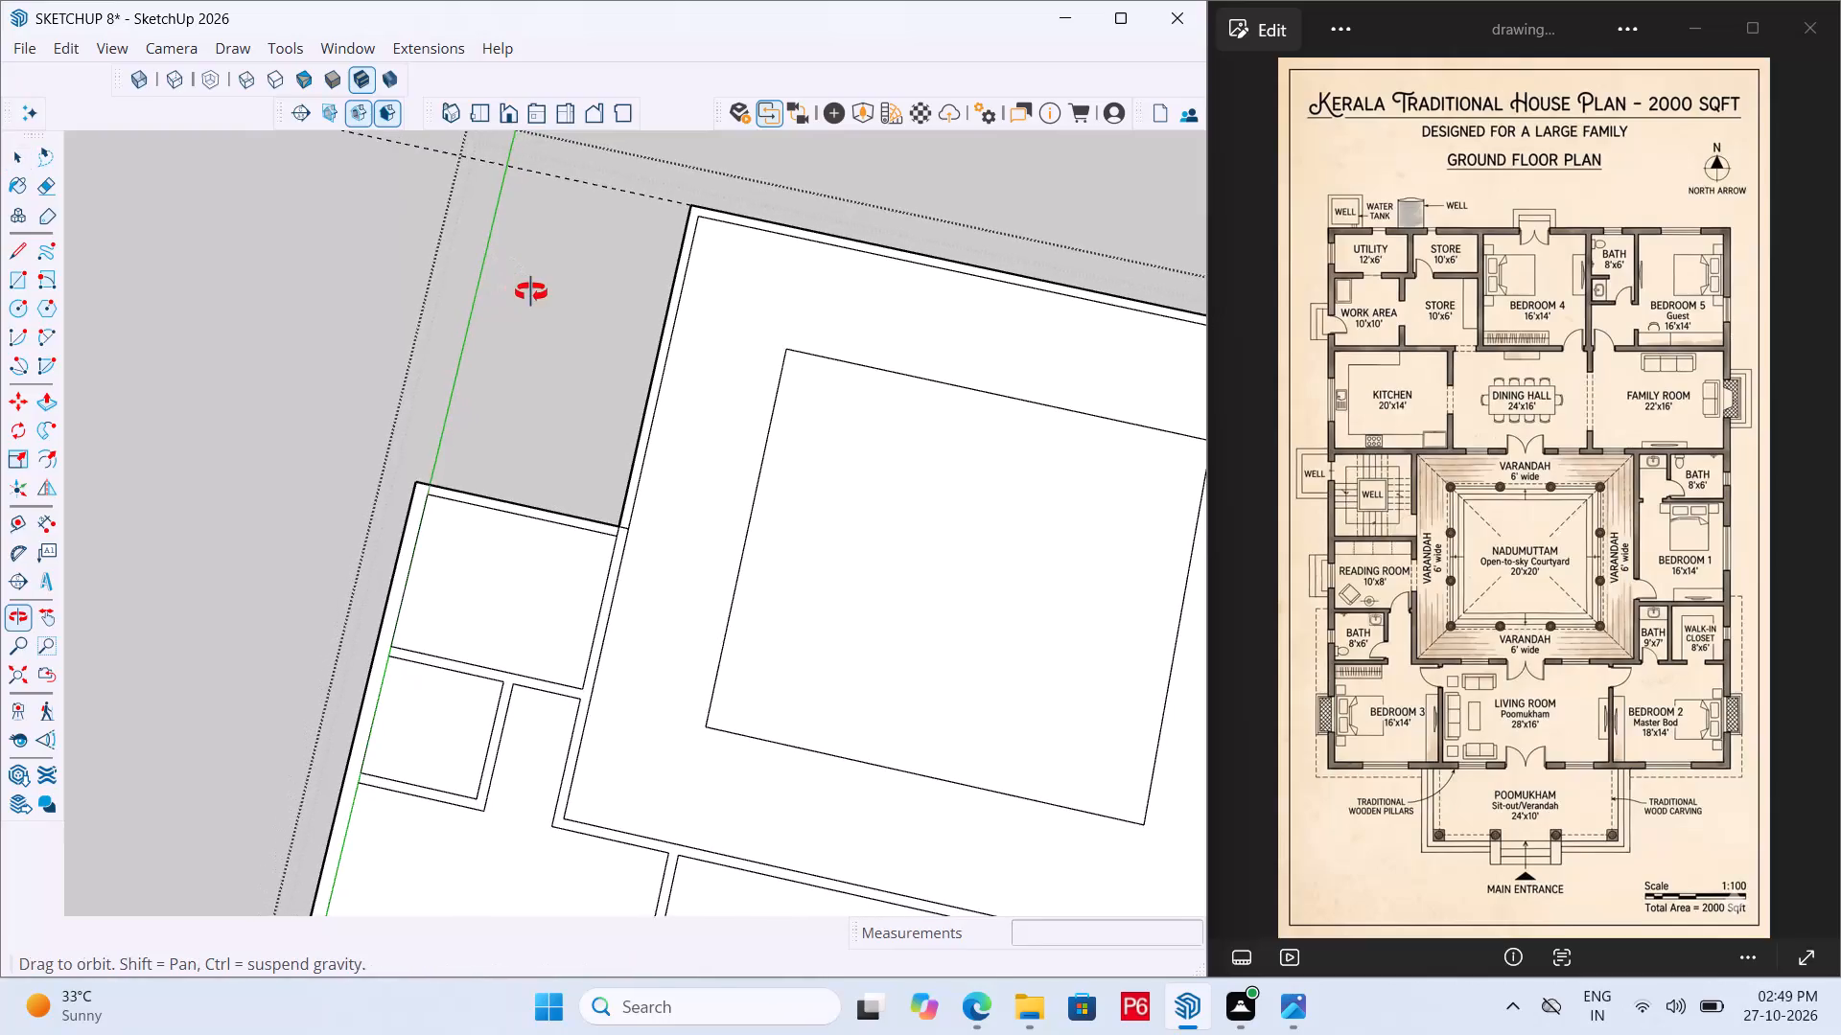
middle_drag(531, 292, 534, 295)
scroll(584, 436, down, 4)
scroll(539, 566, up, 1)
middle_drag(528, 543, 517, 497)
scroll(477, 548, up, 3)
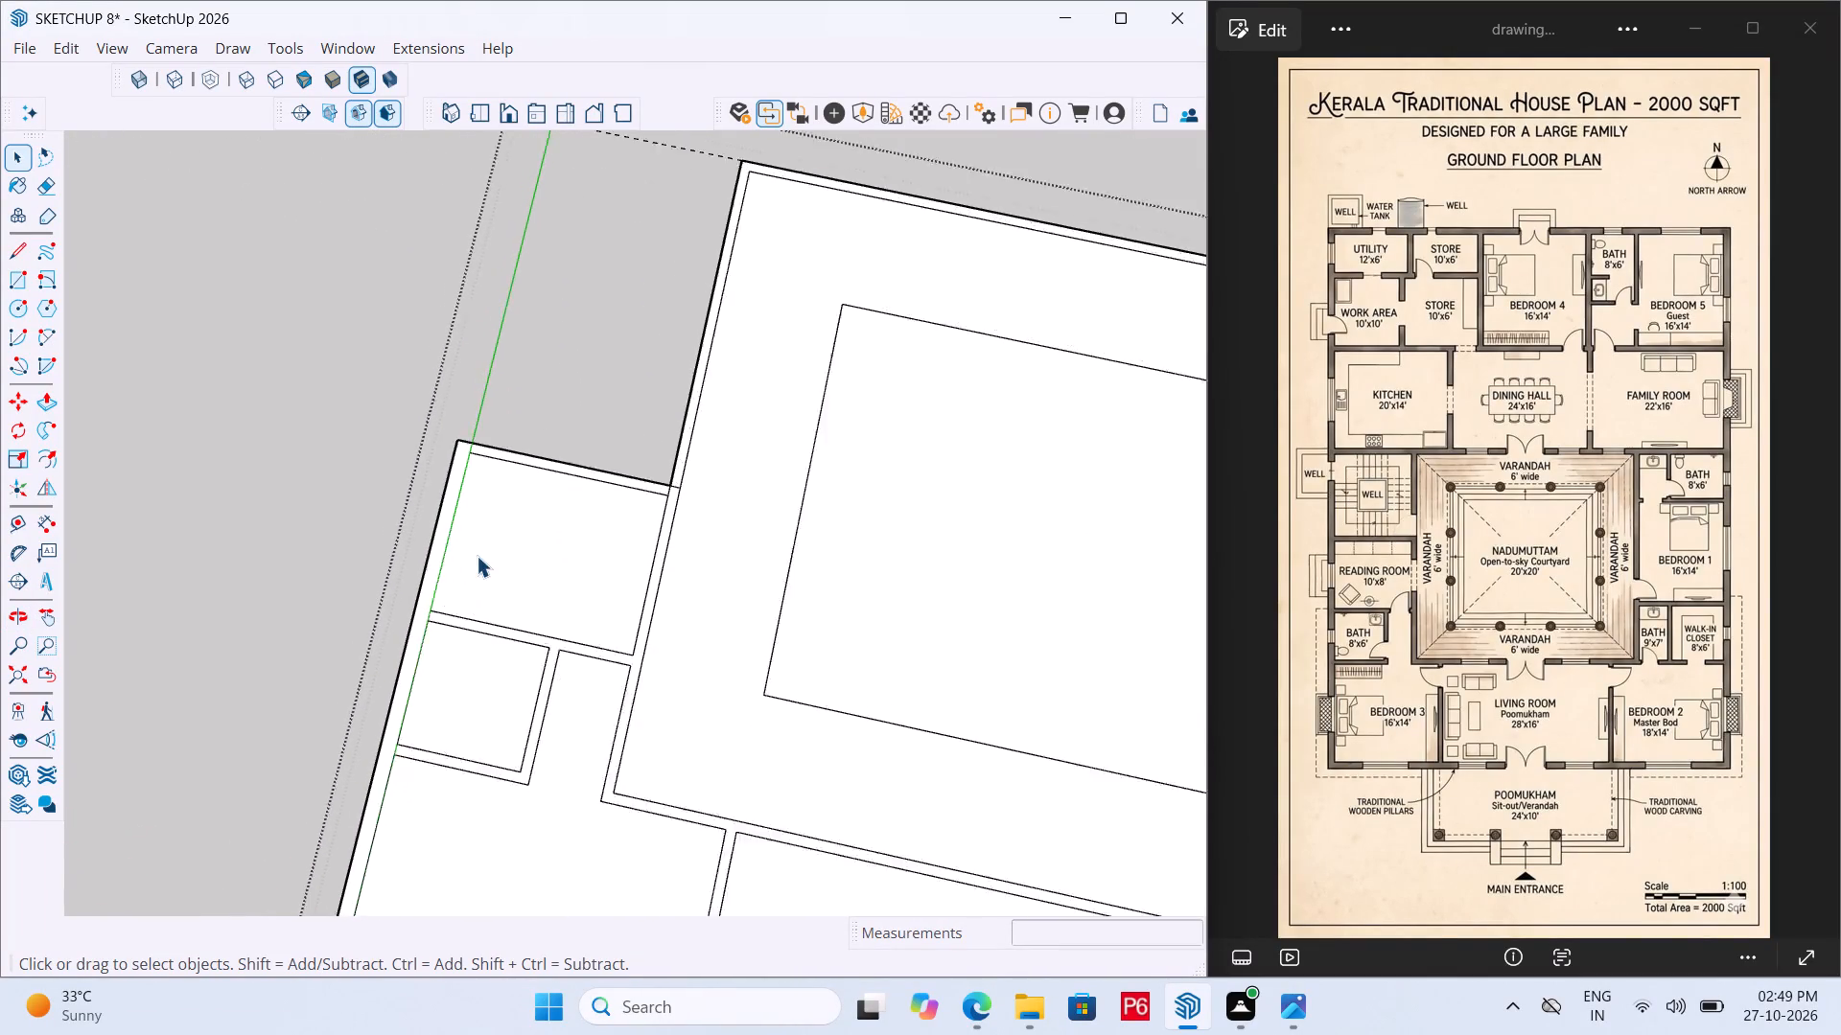
scroll(477, 556, up, 4)
key(t)
drag(533, 662, 541, 636)
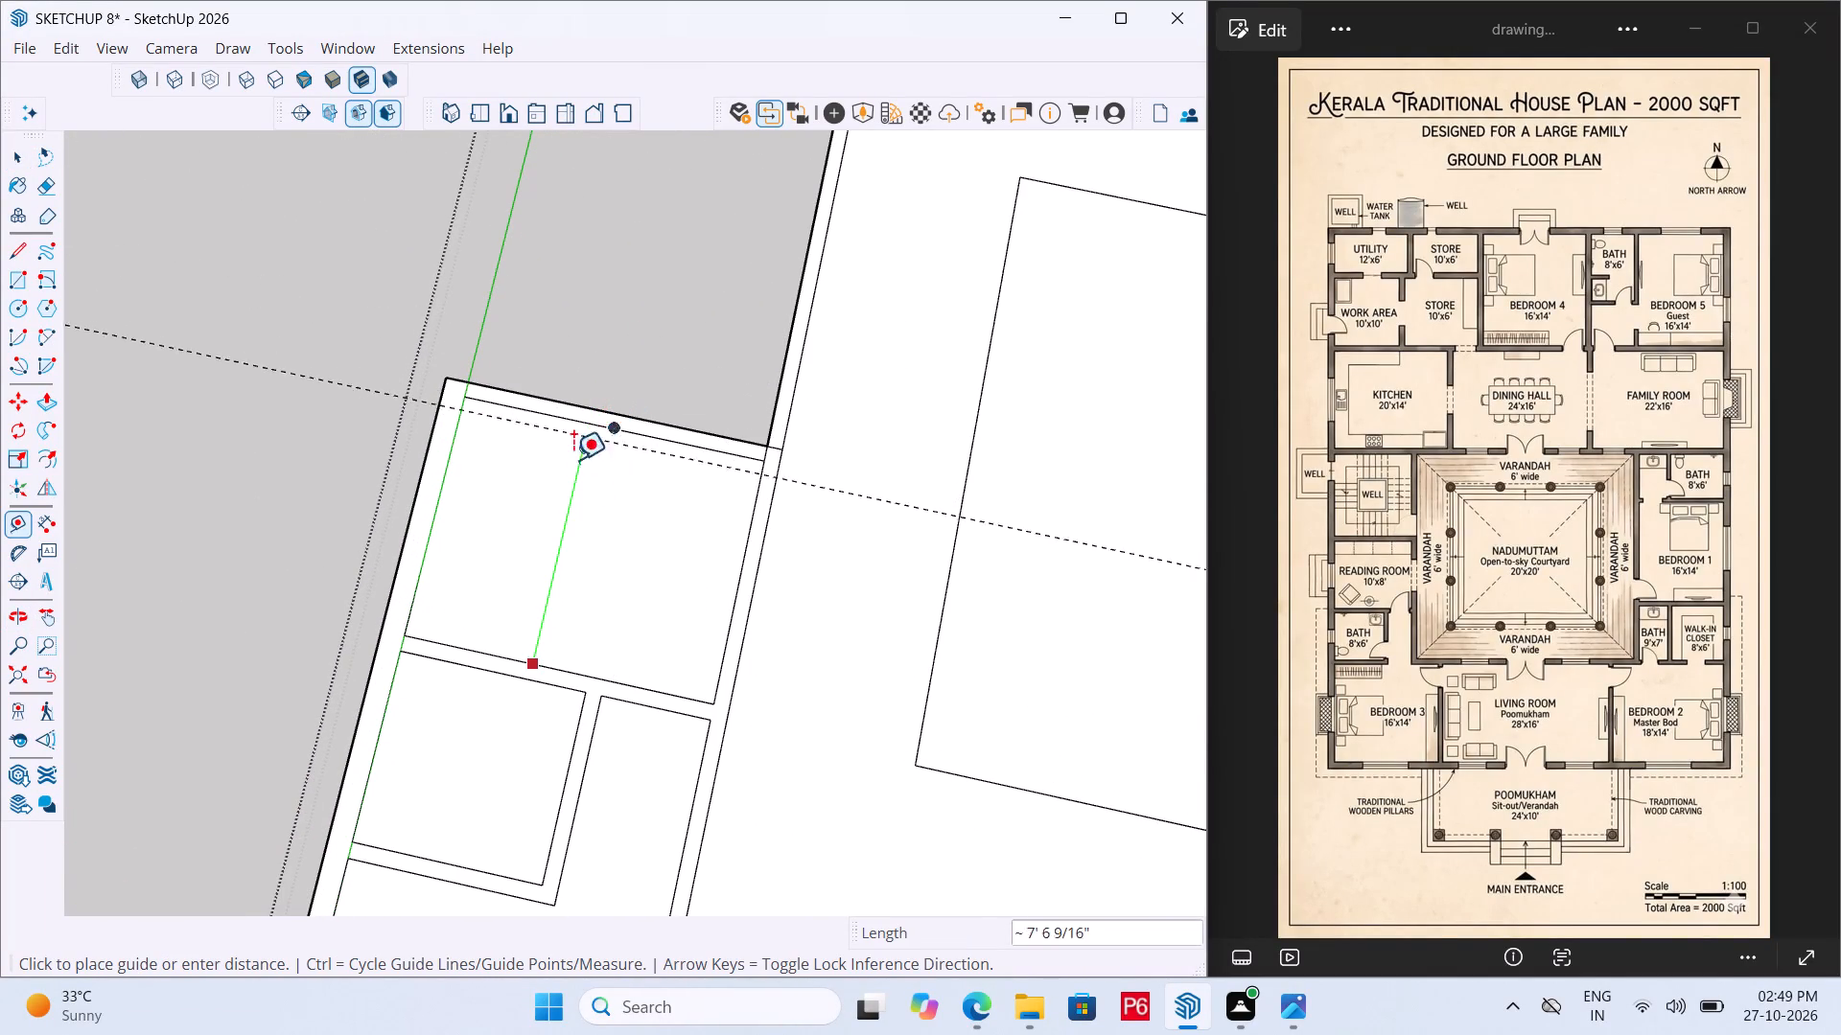
scroll(565, 364, down, 6)
key(space)
key(t)
scroll(469, 720, up, 5)
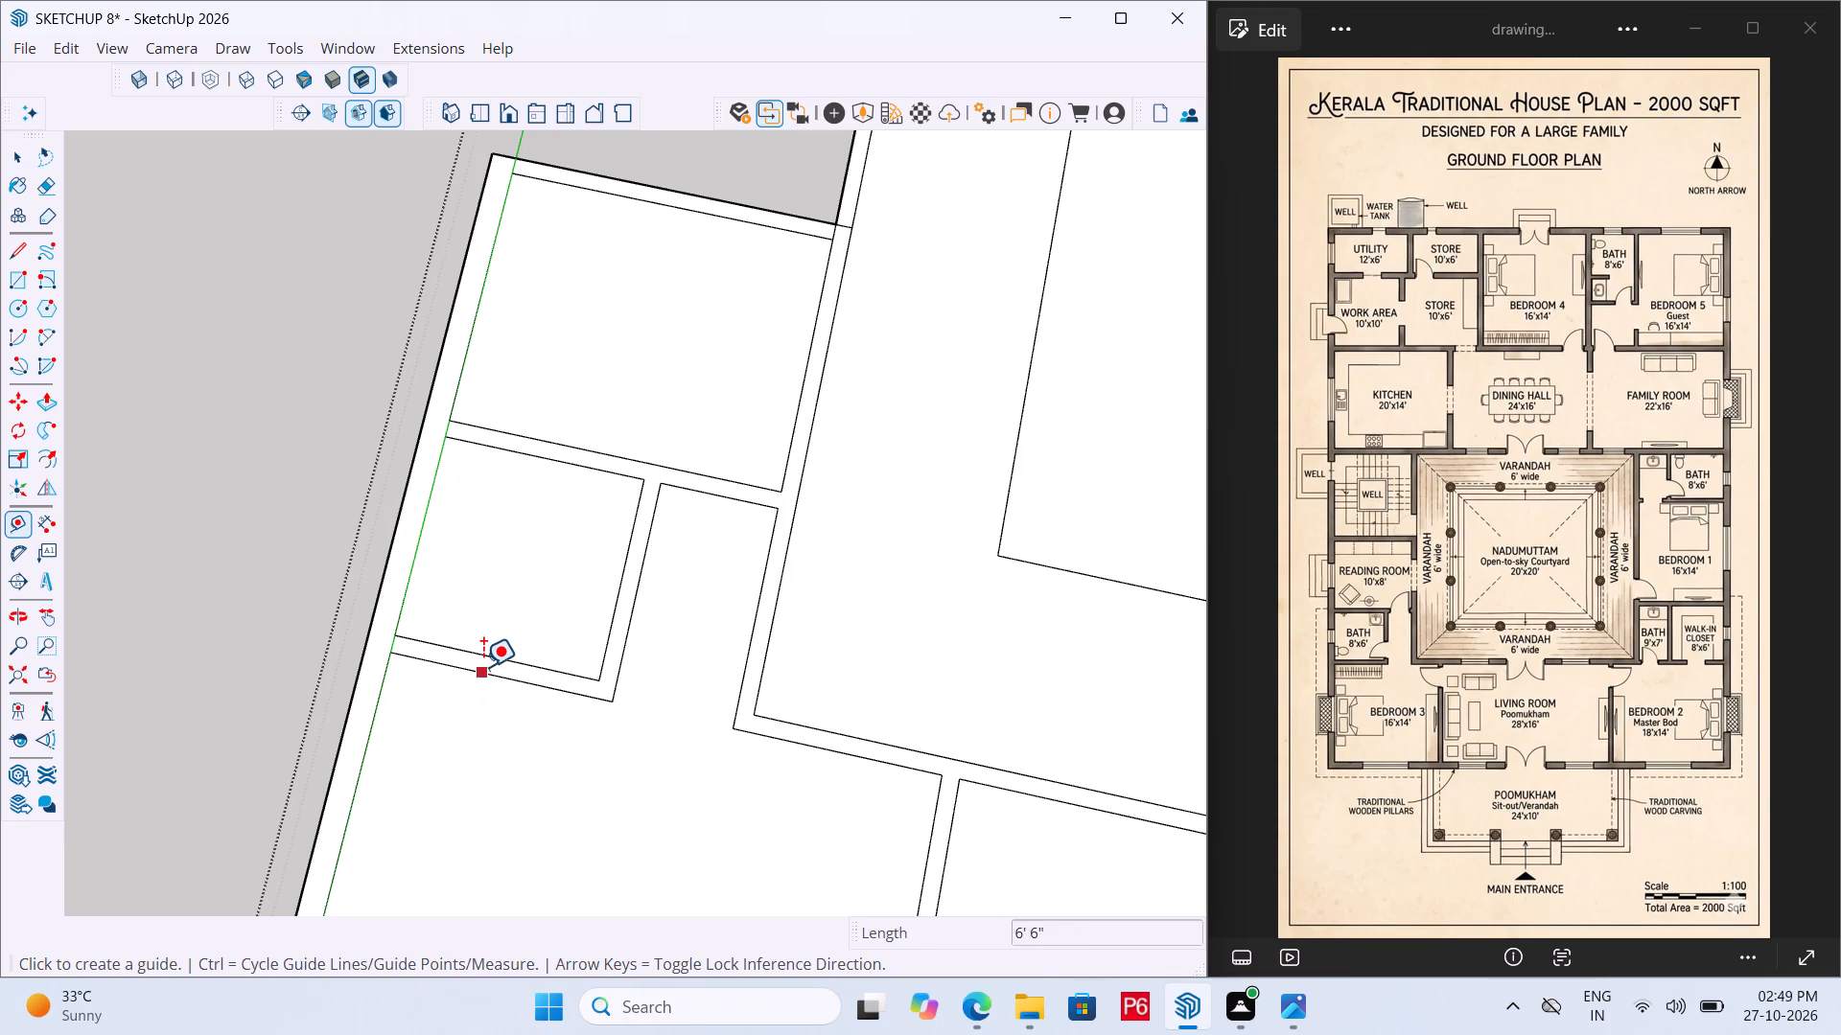
click(489, 658)
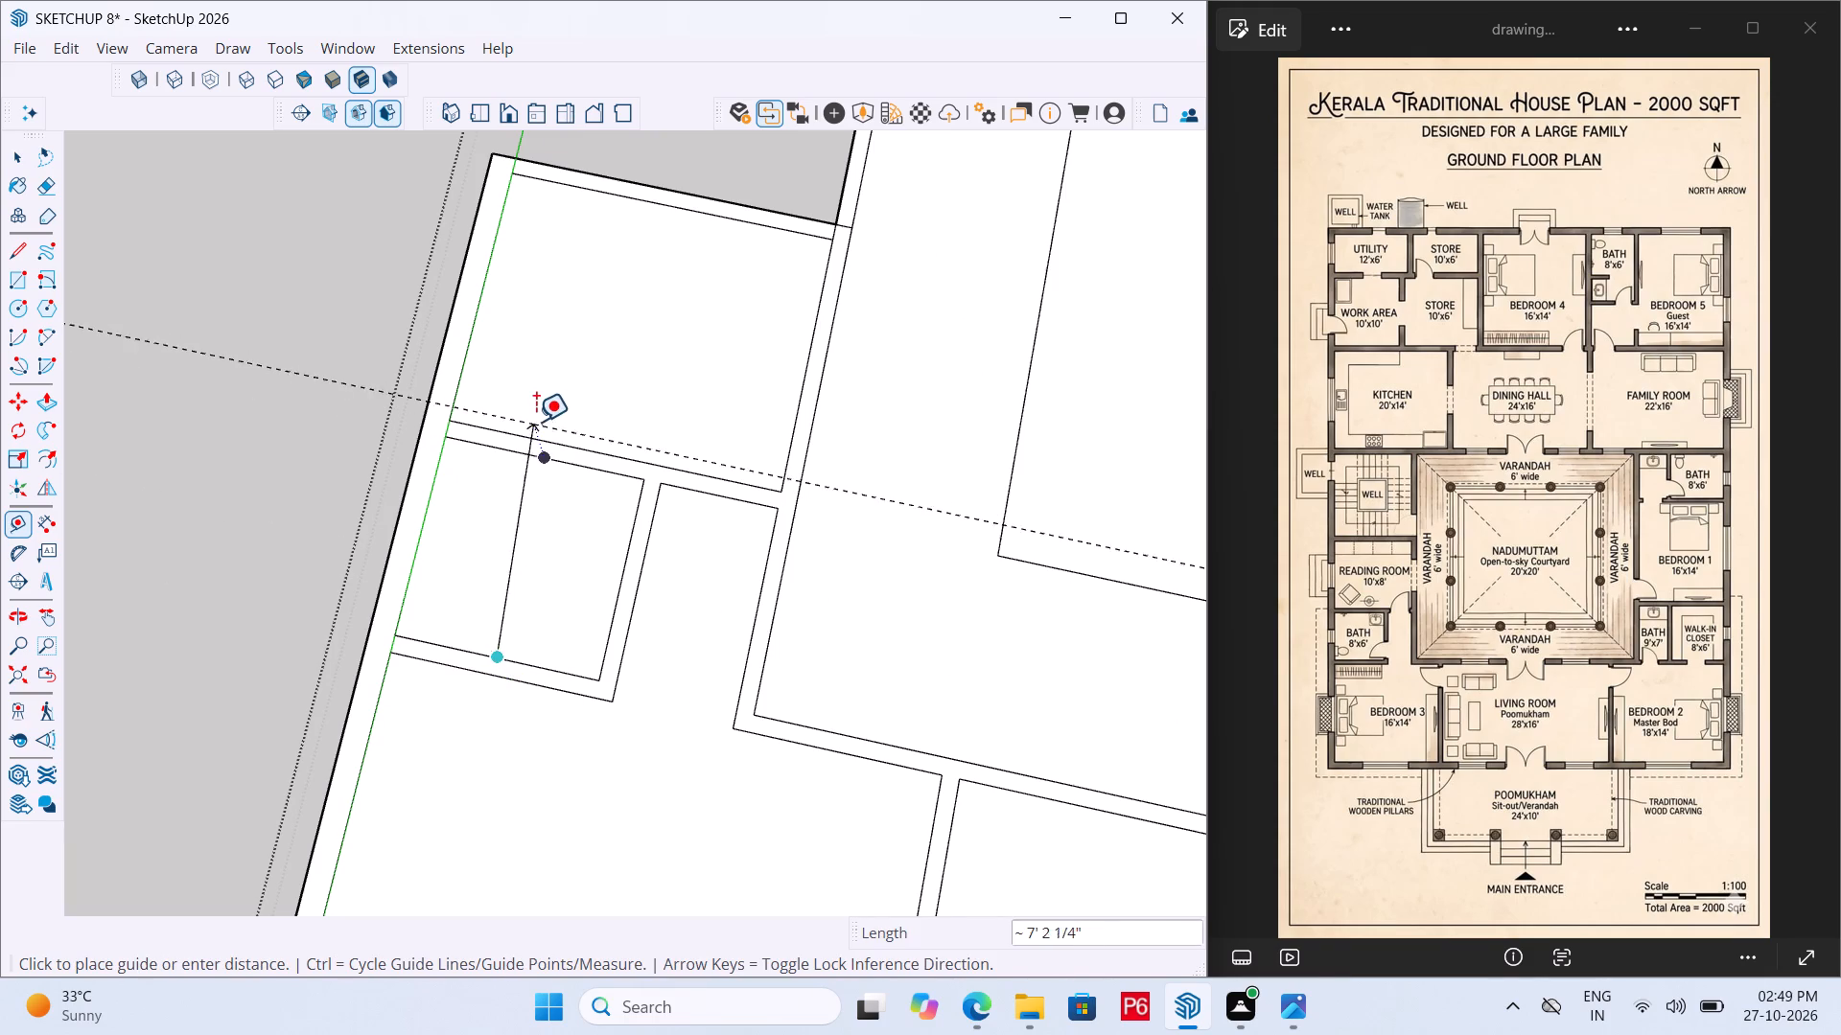
scroll(524, 409, down, 7)
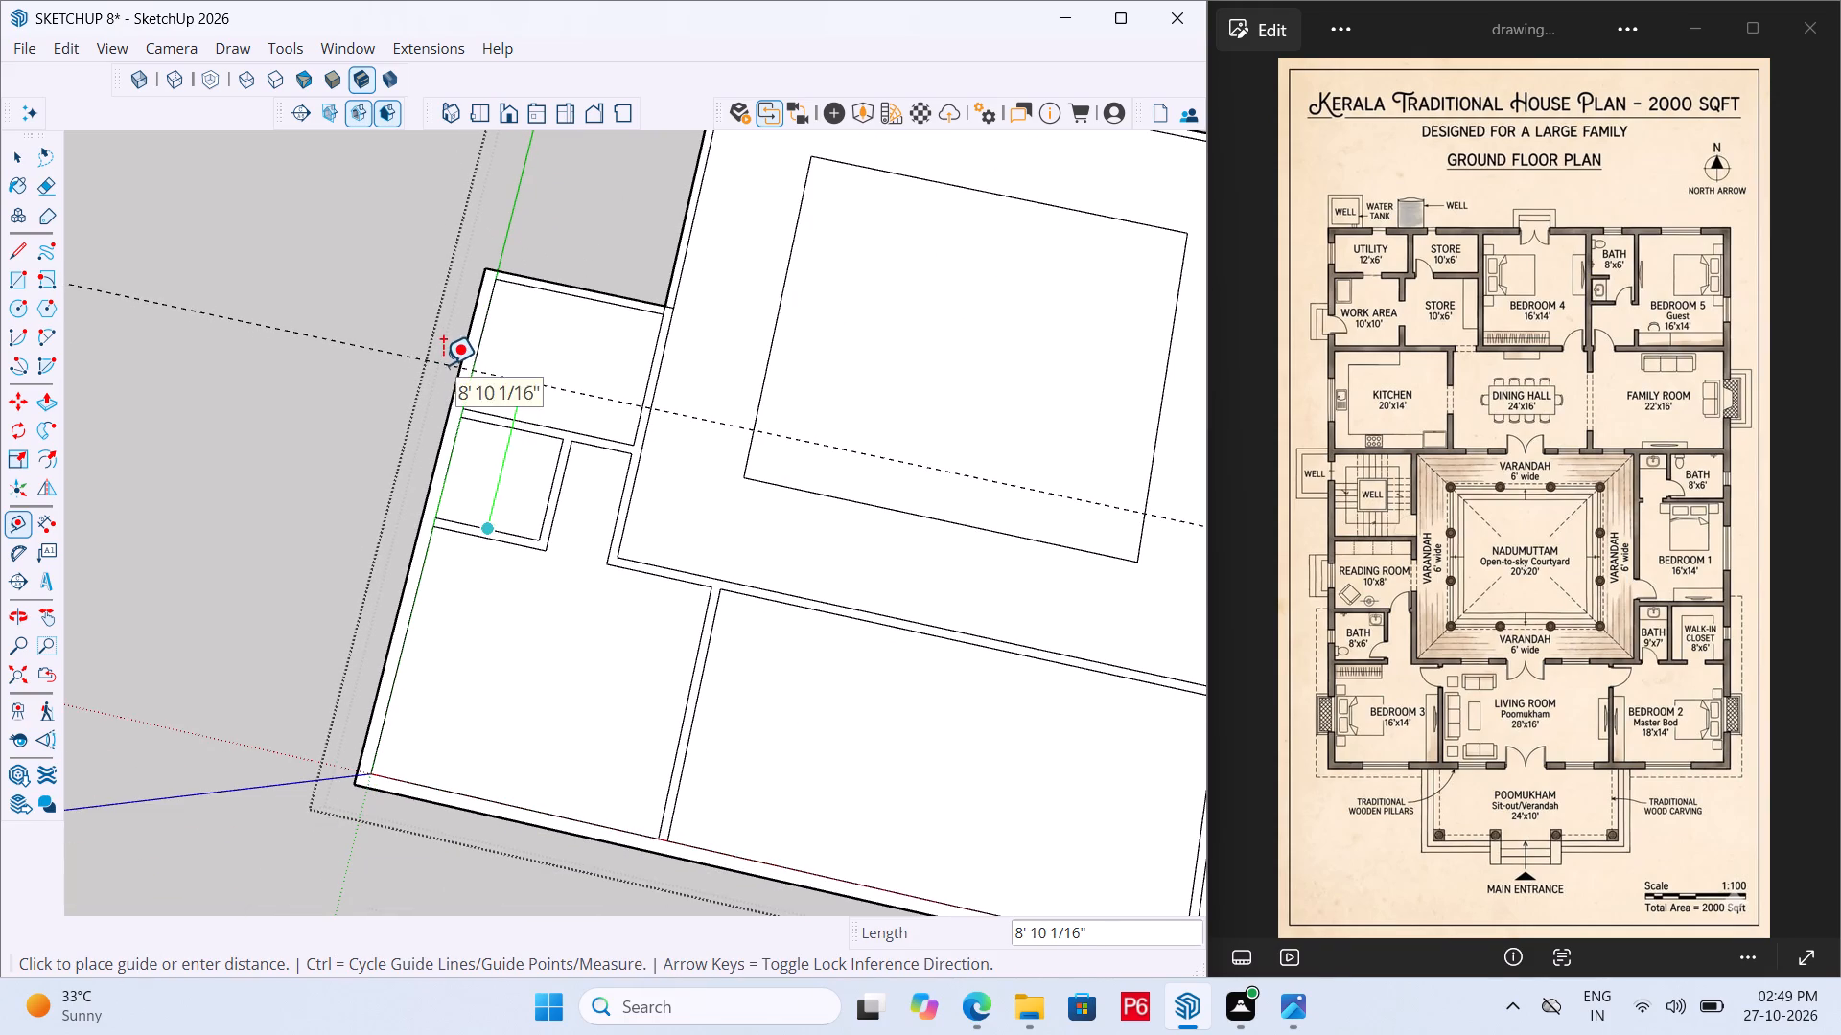
key(space)
key(t)
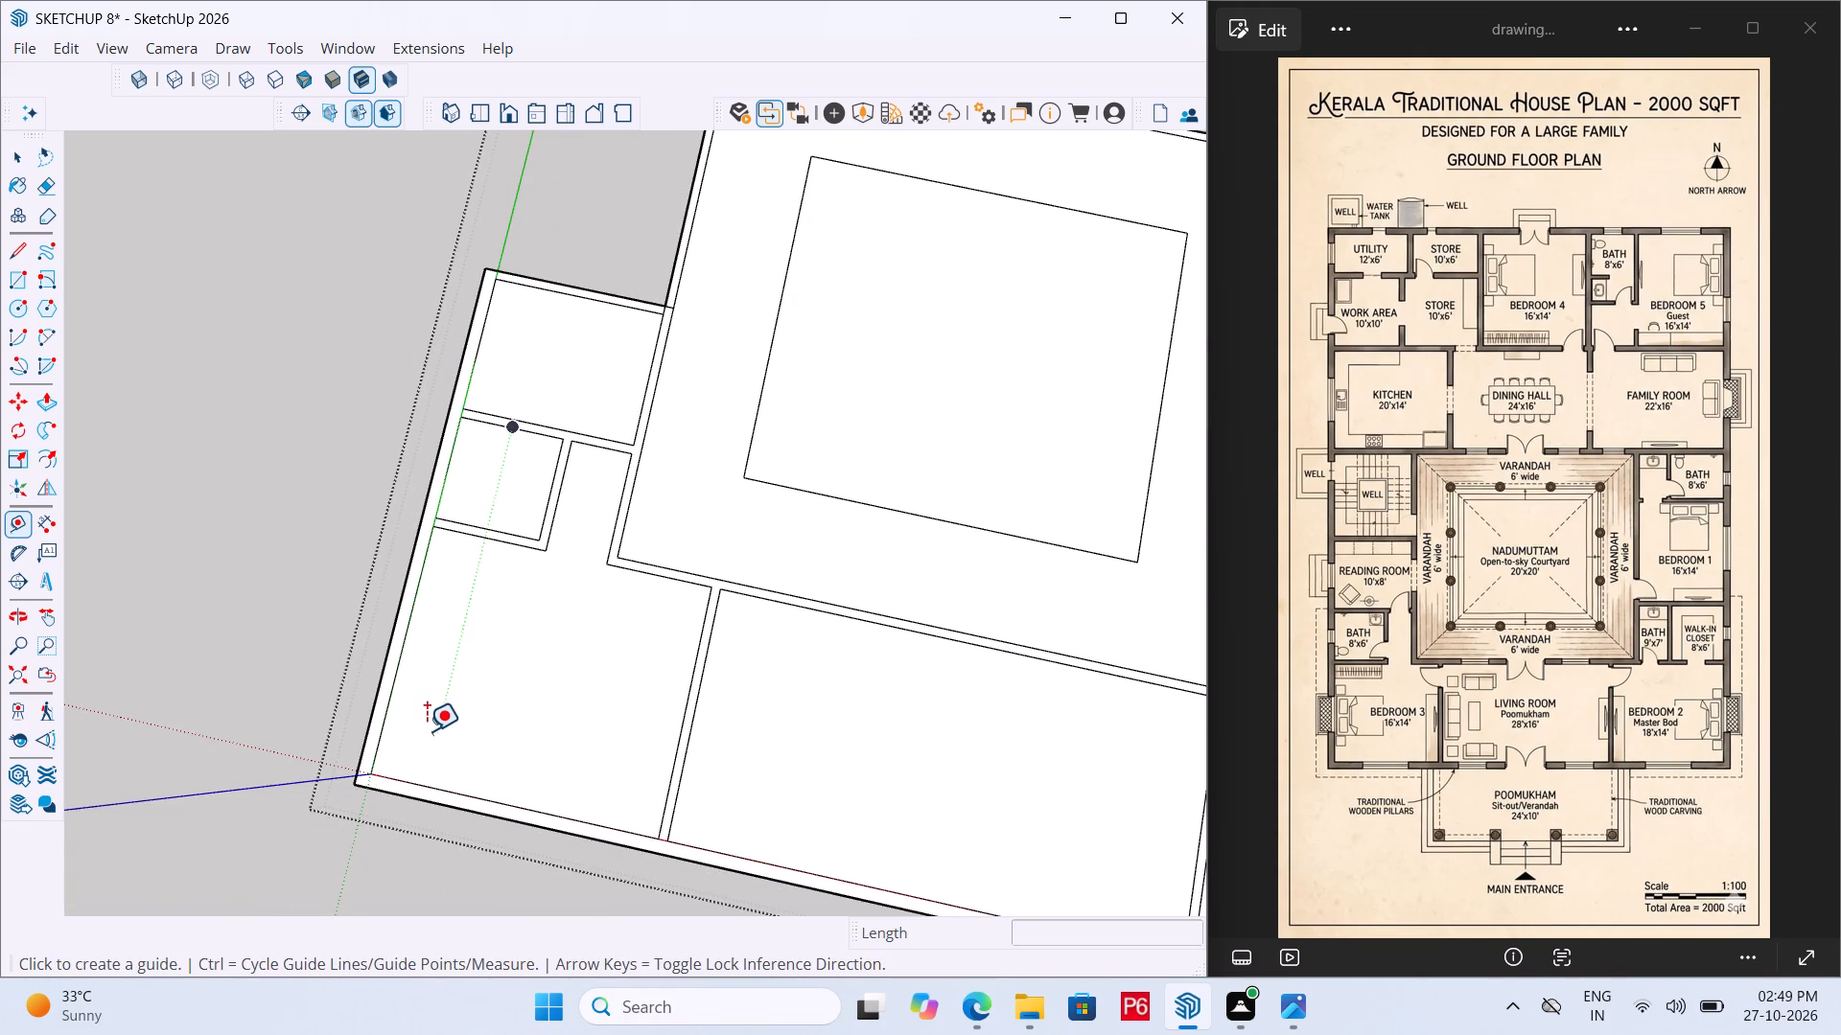
scroll(427, 731, up, 5)
click(445, 825)
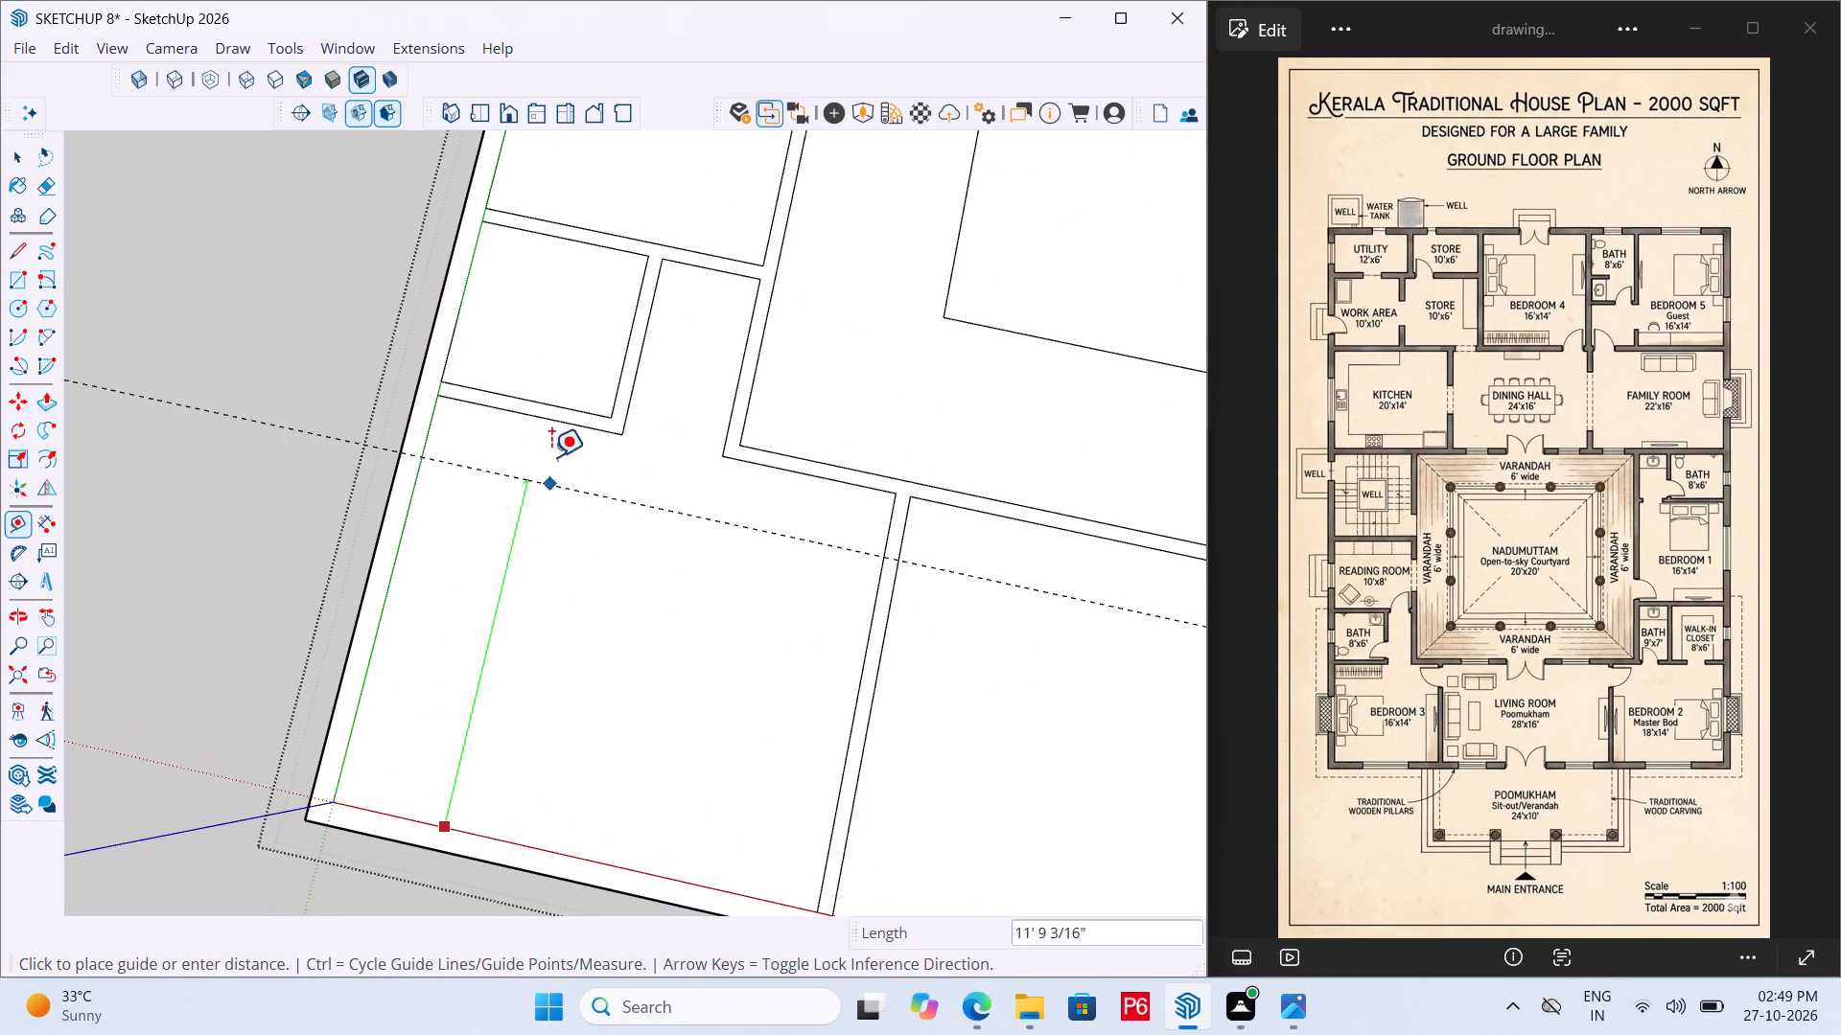
scroll(481, 732, down, 3)
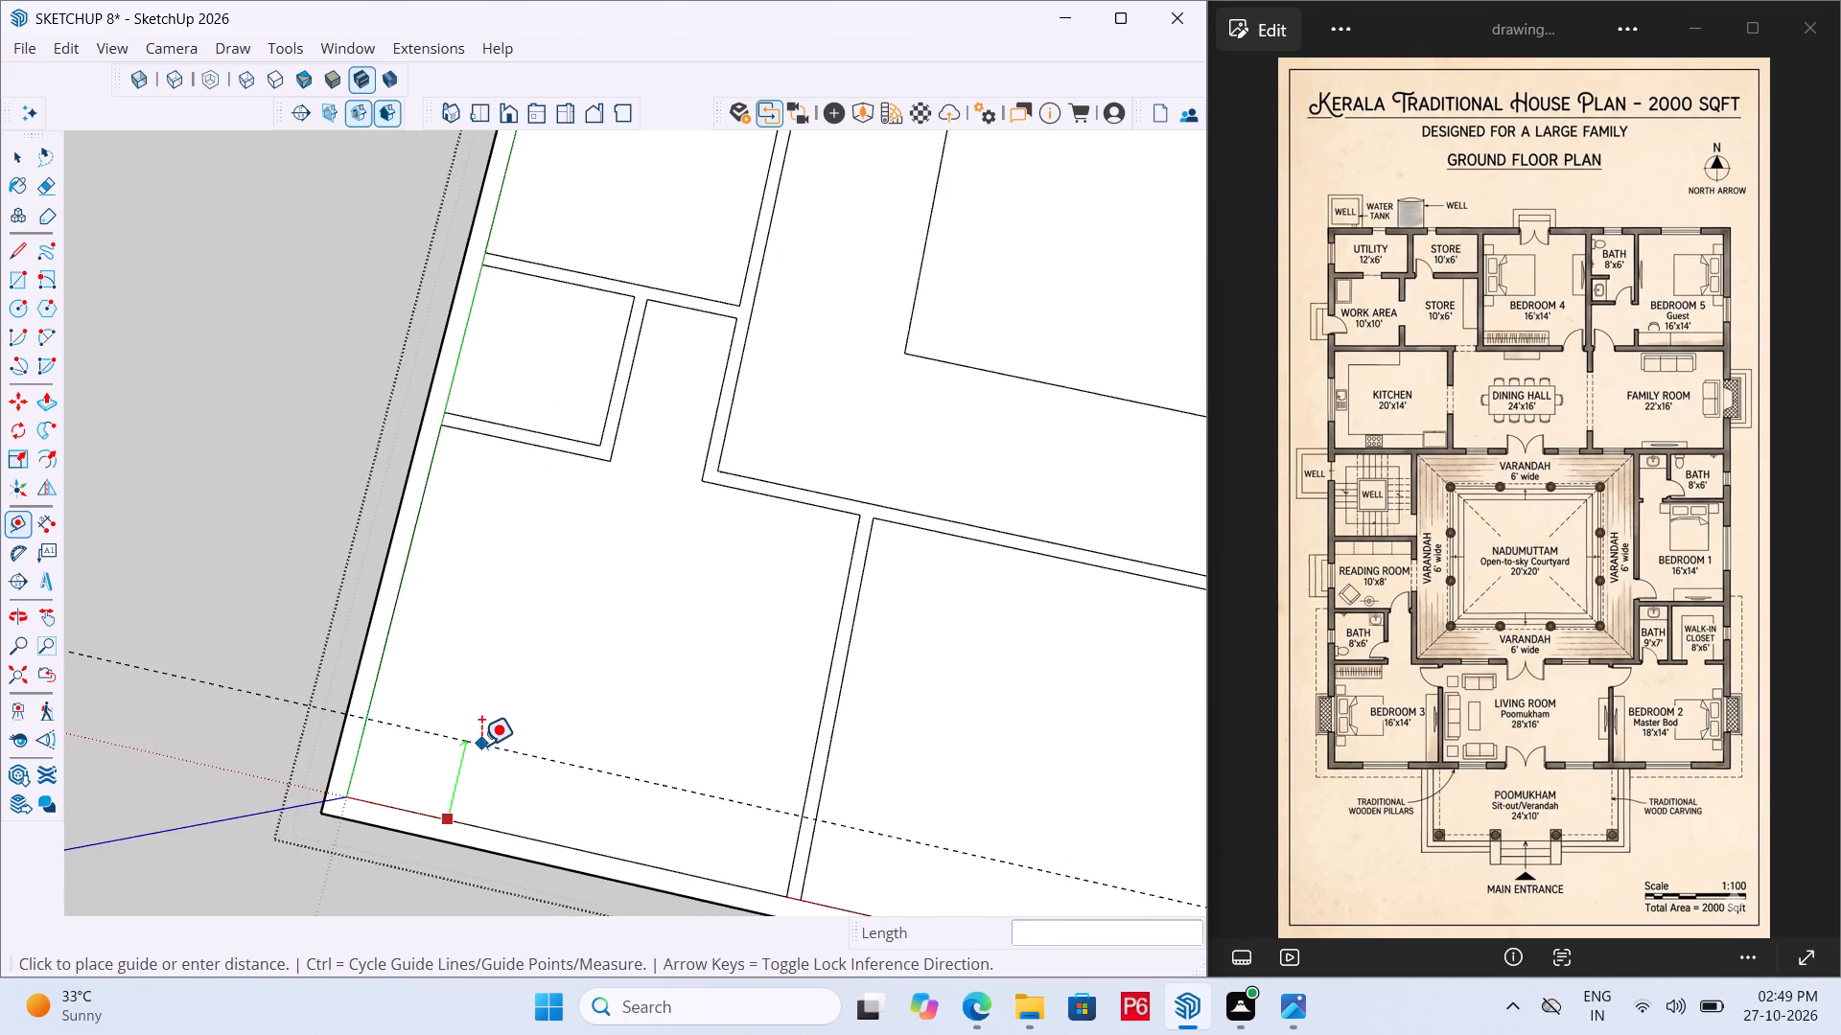
scroll(481, 746, down, 4)
key(space)
scroll(538, 490, down, 6)
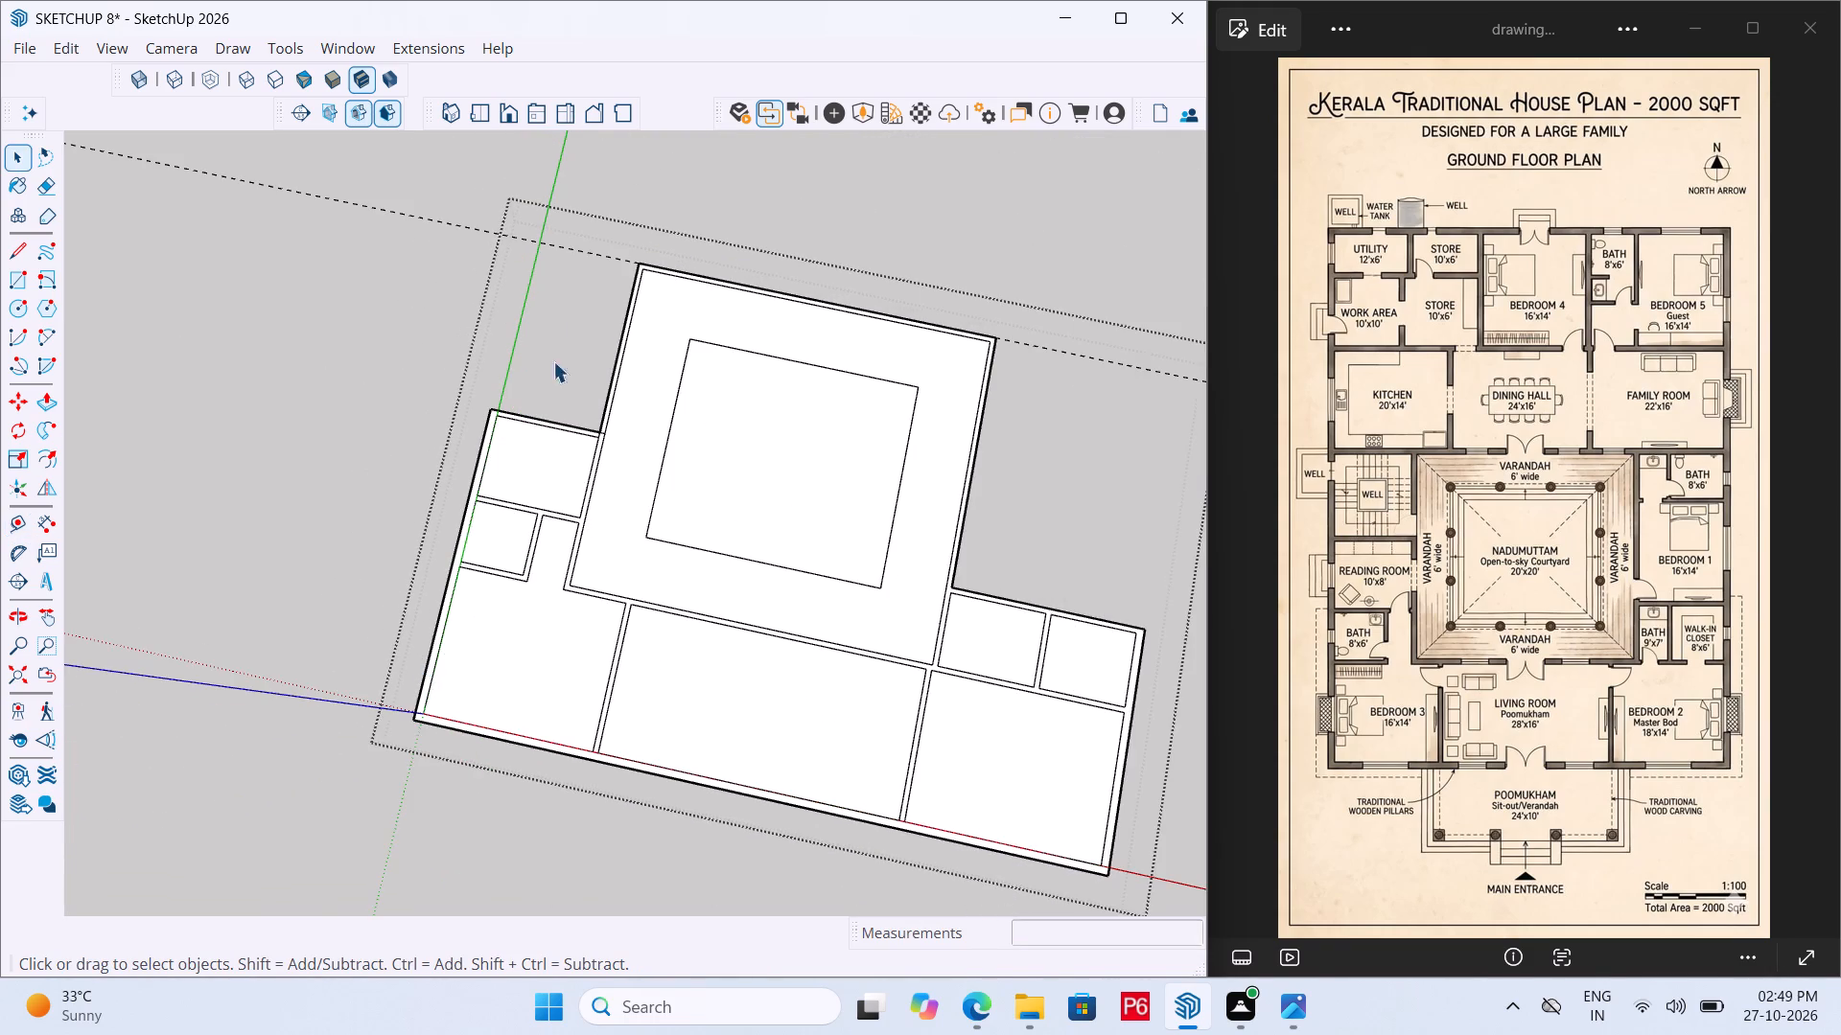
Place a guide line parallel to the varandah's side wall, aligned with the reading room's outer side wall face.
scroll(608, 264, up, 4)
scroll(628, 377, up, 4)
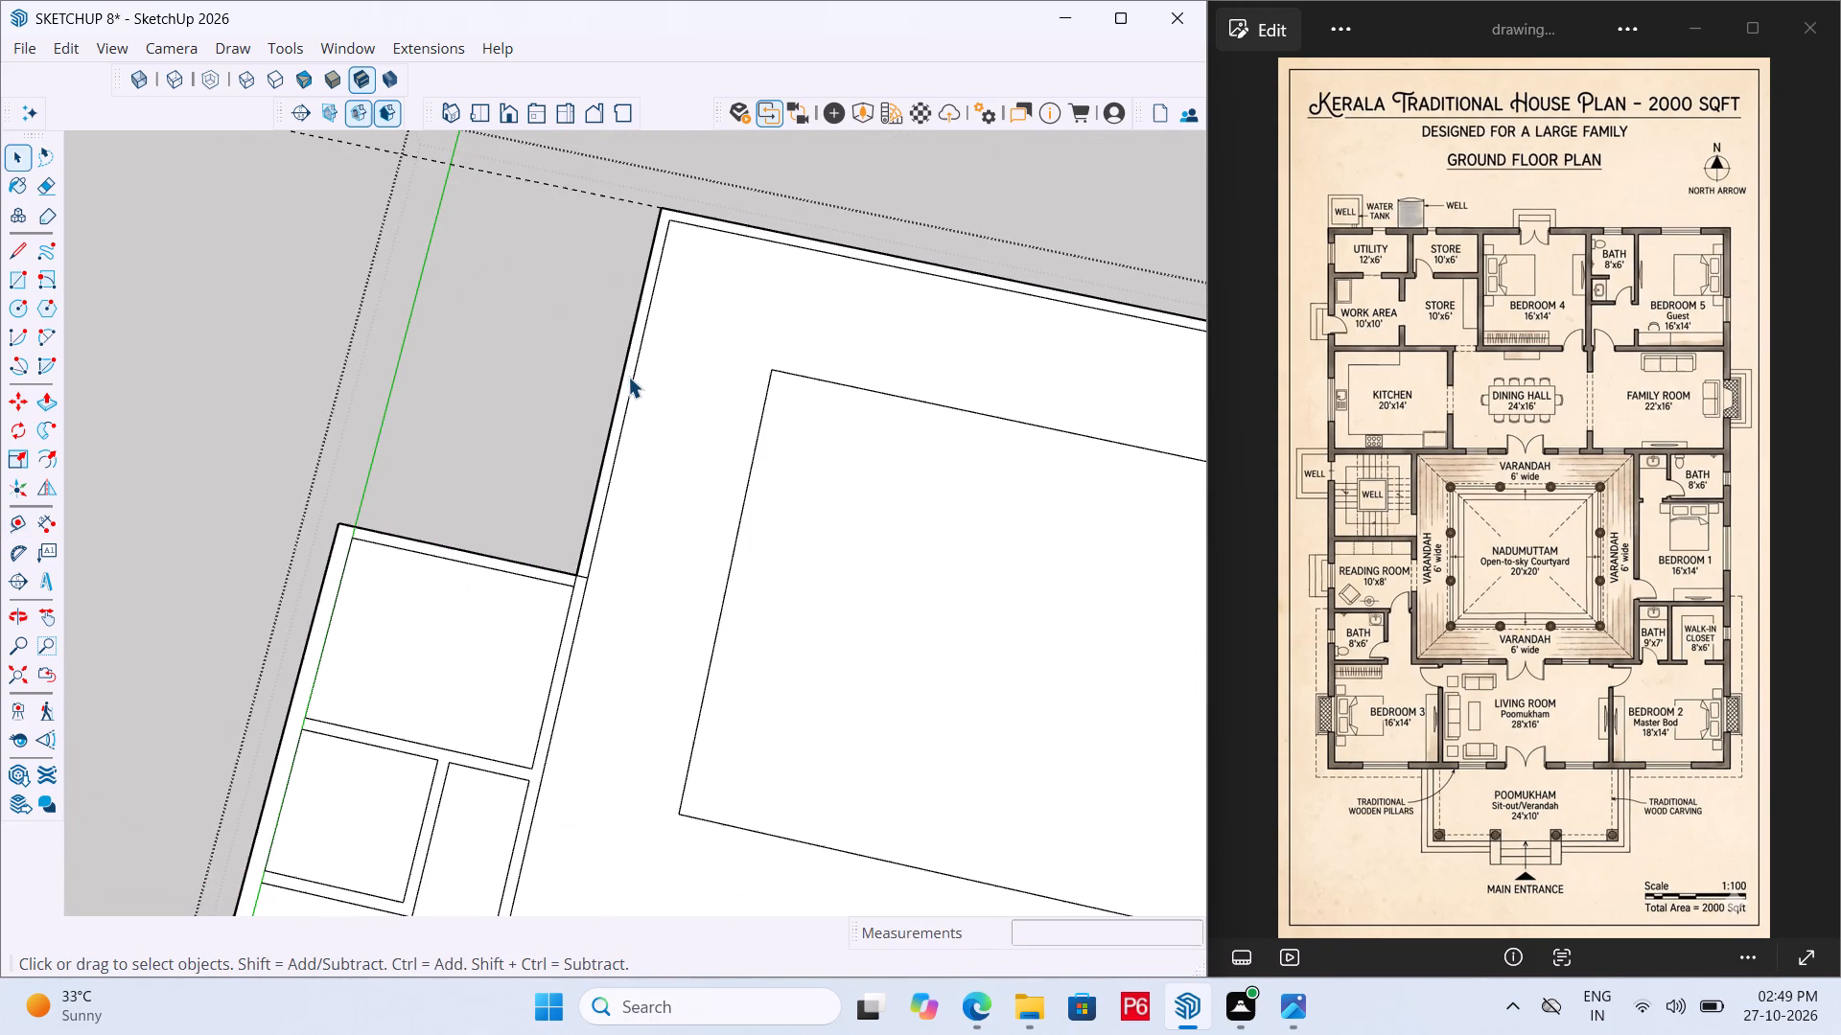
key(t)
click(615, 379)
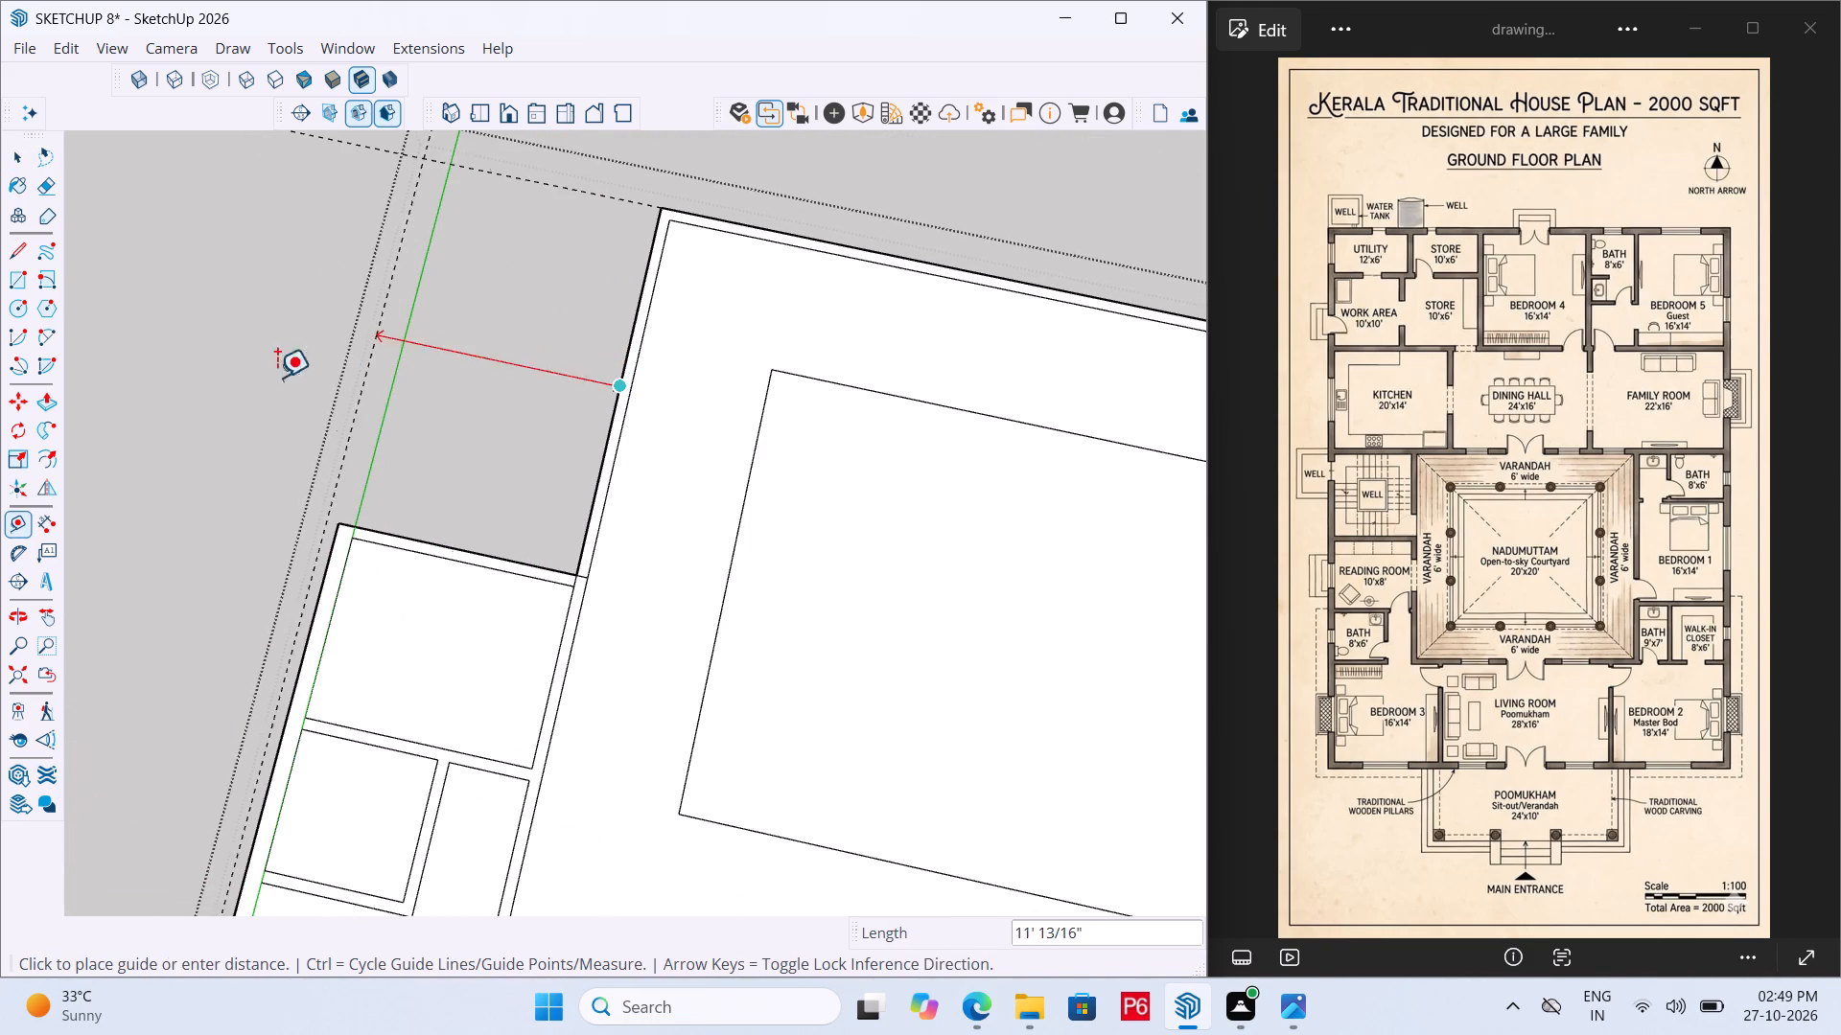
click(332, 553)
key(space)
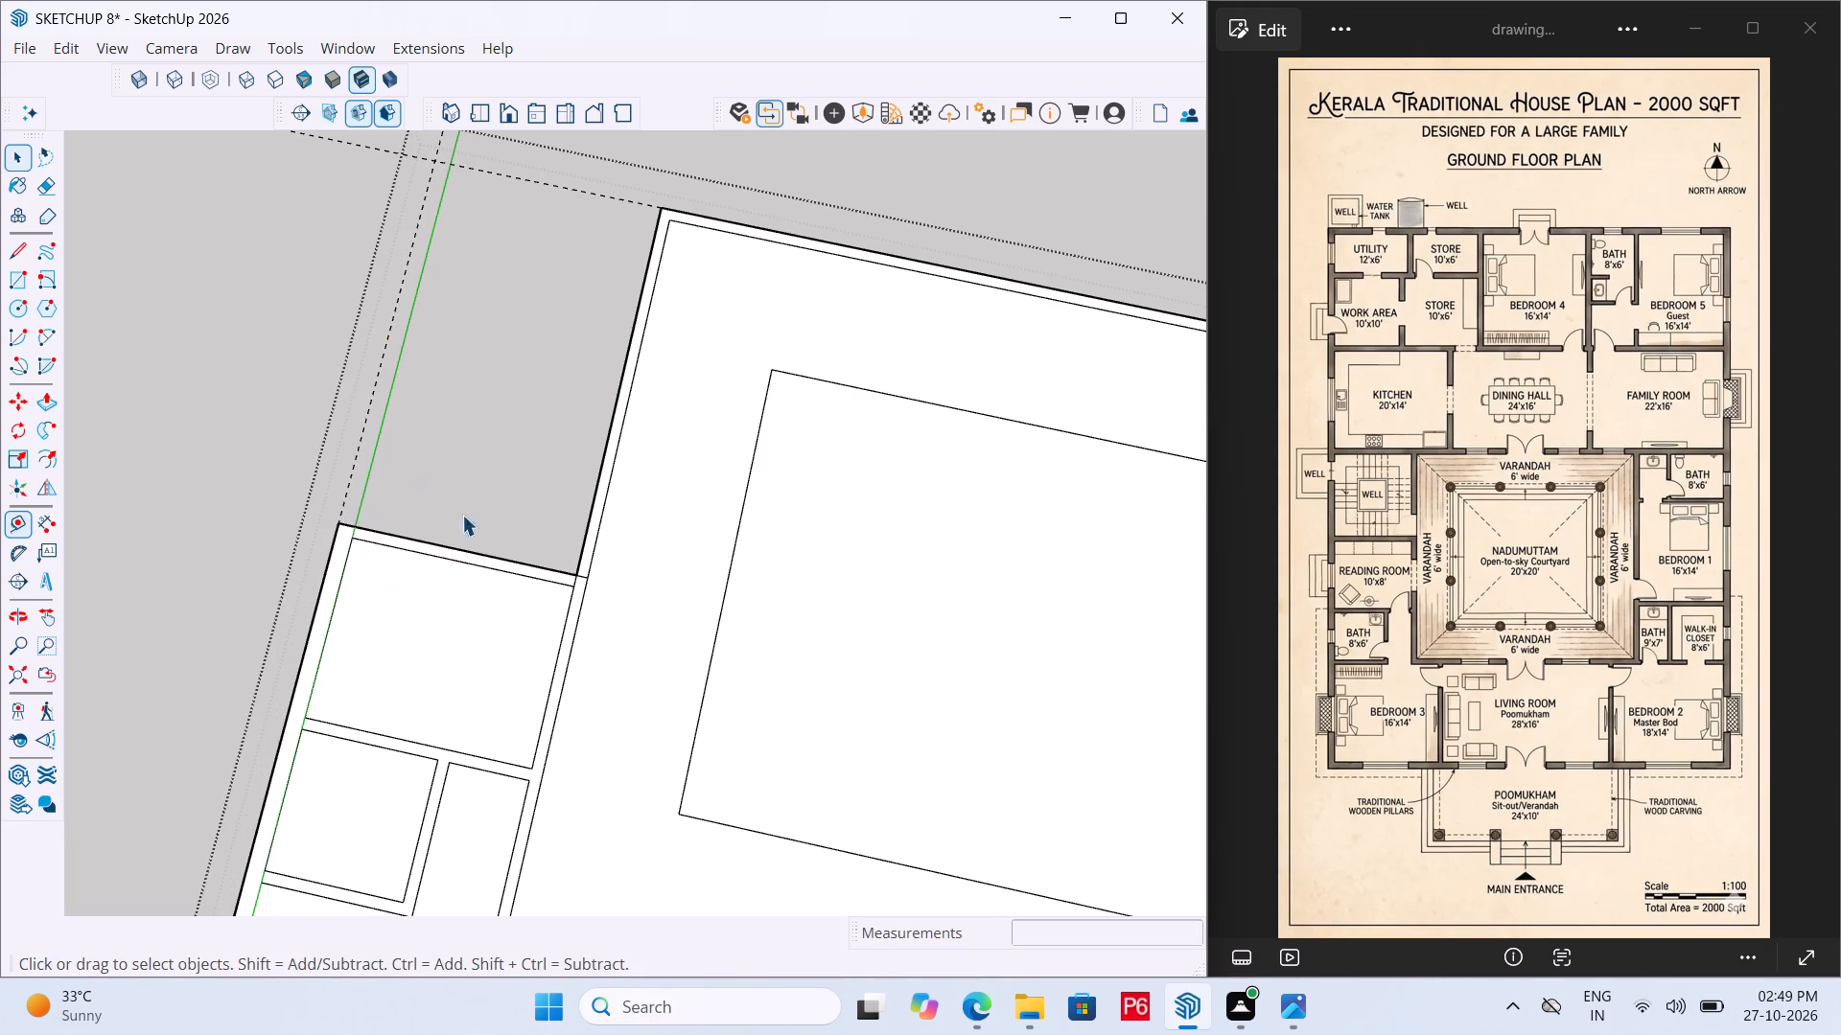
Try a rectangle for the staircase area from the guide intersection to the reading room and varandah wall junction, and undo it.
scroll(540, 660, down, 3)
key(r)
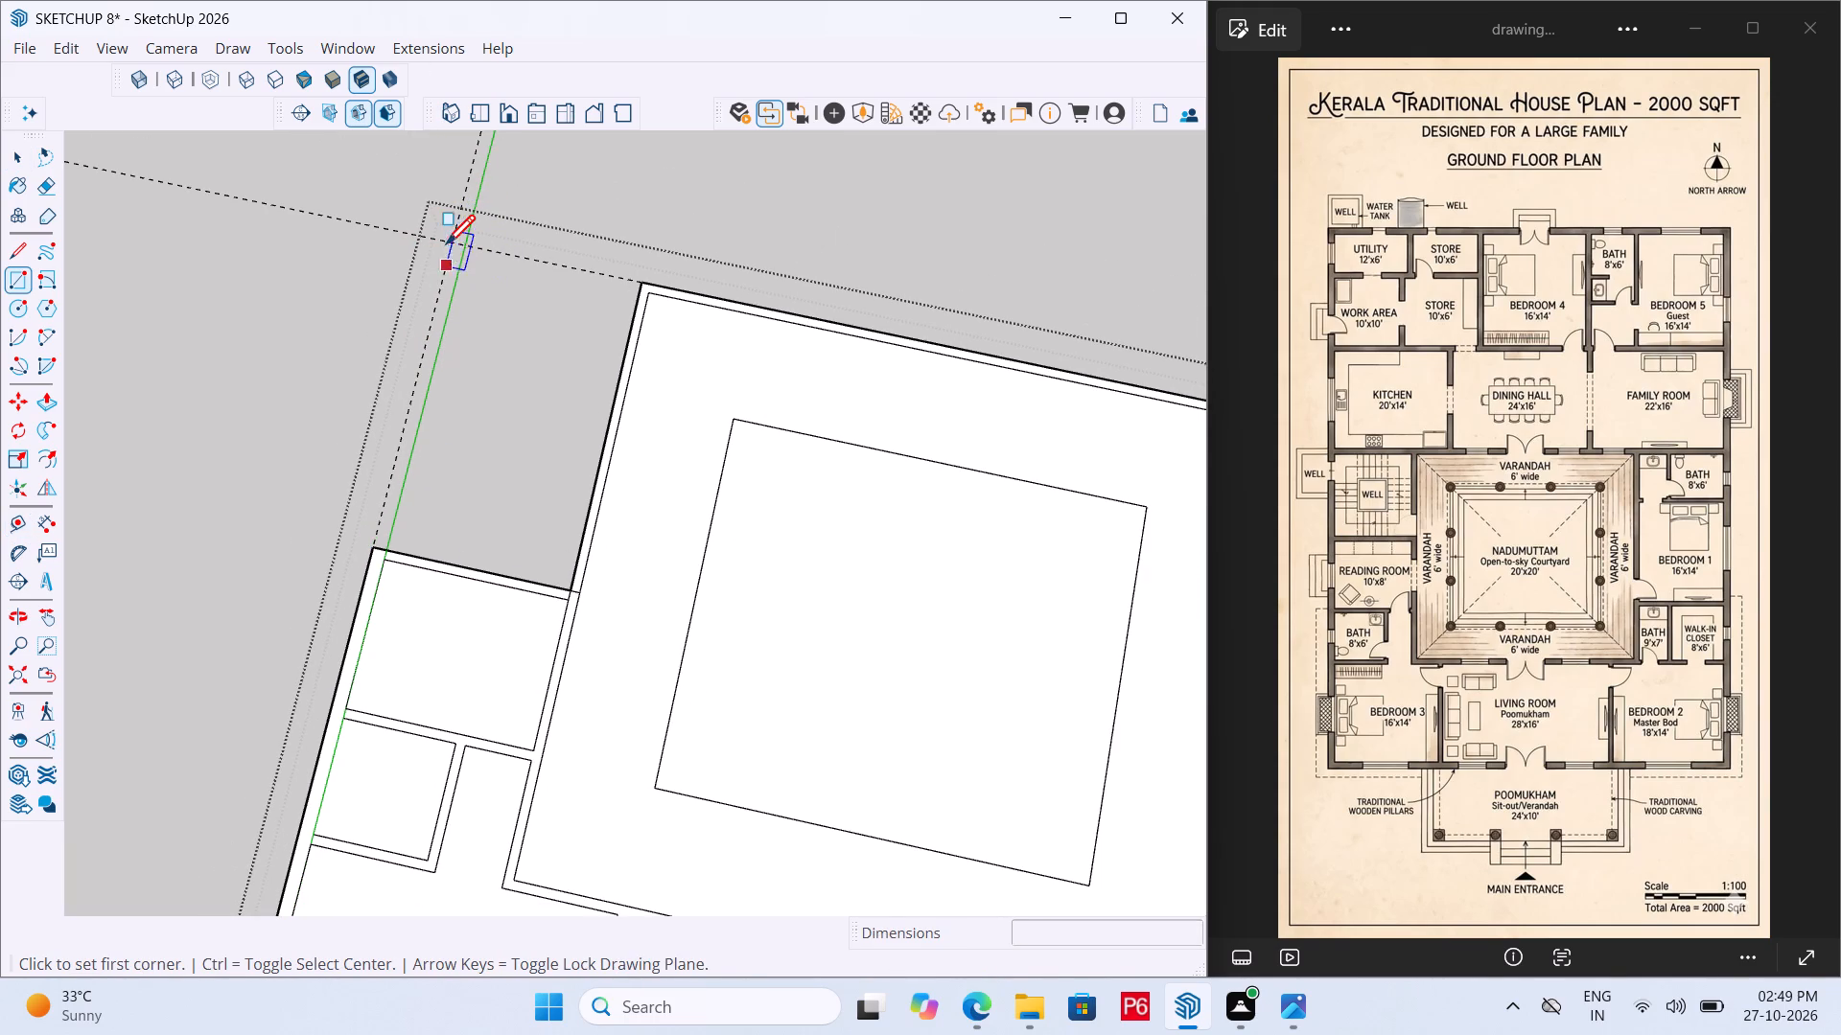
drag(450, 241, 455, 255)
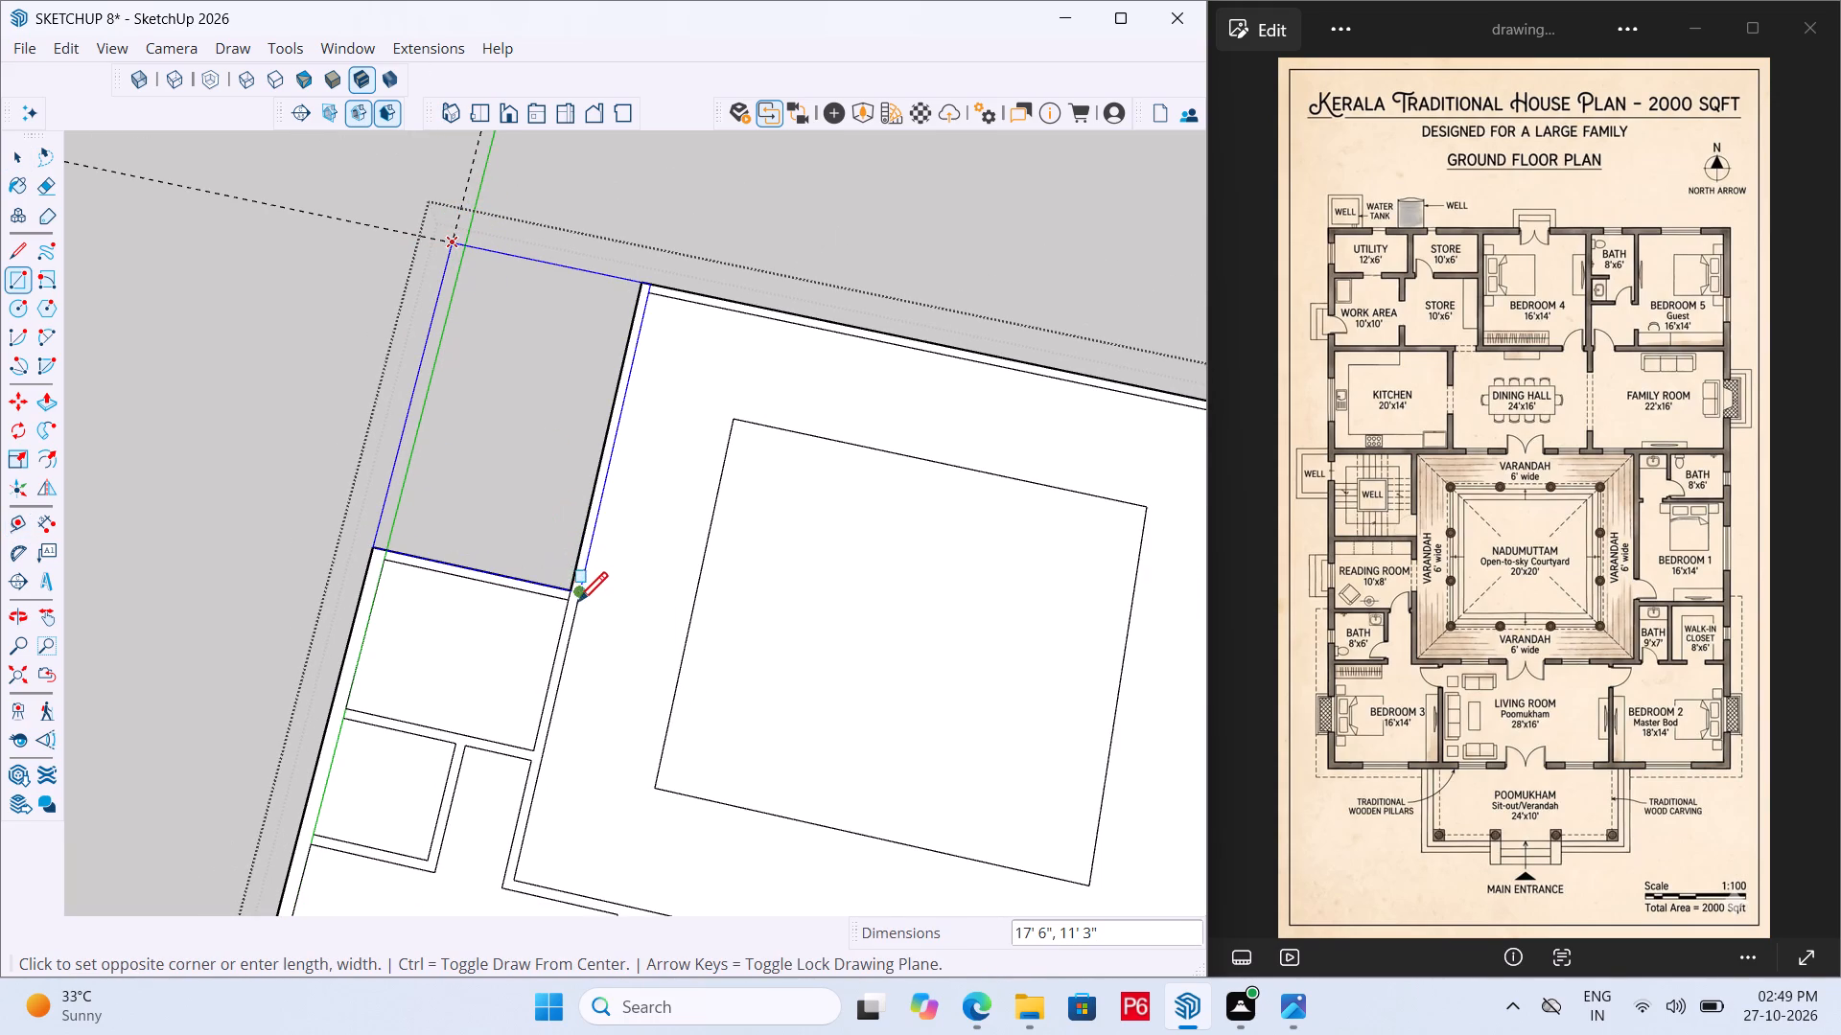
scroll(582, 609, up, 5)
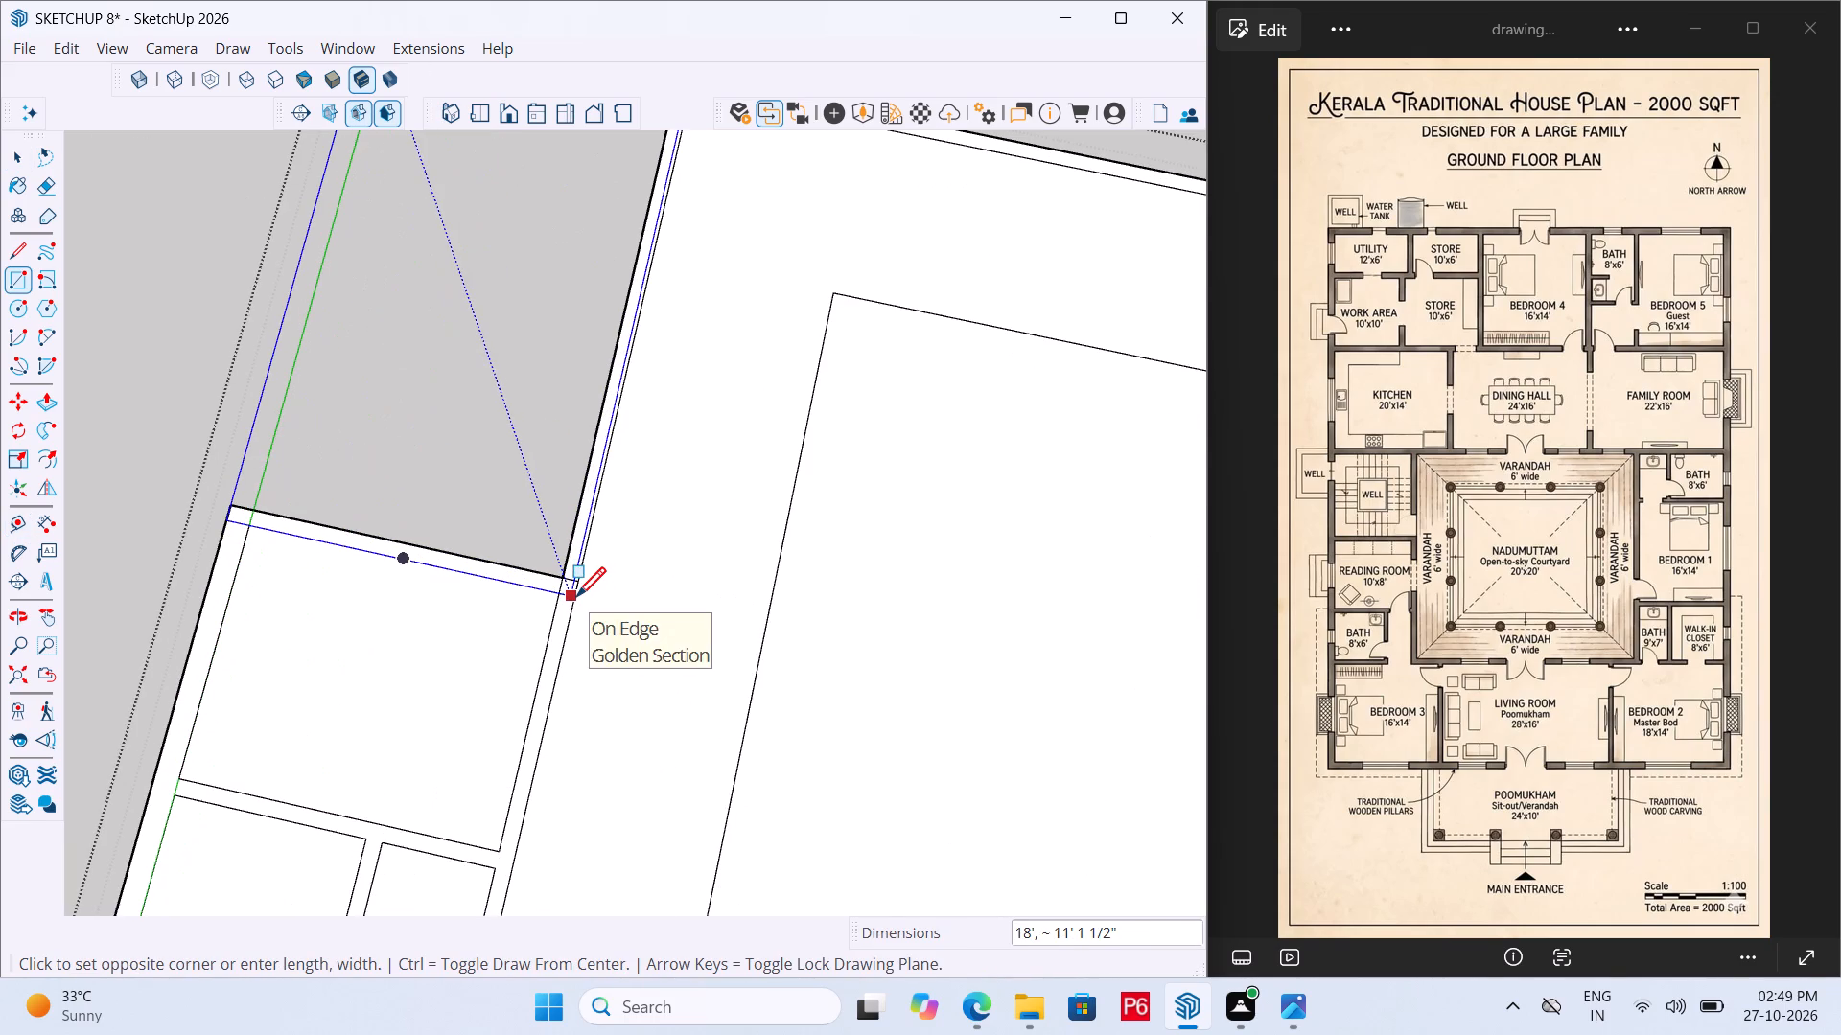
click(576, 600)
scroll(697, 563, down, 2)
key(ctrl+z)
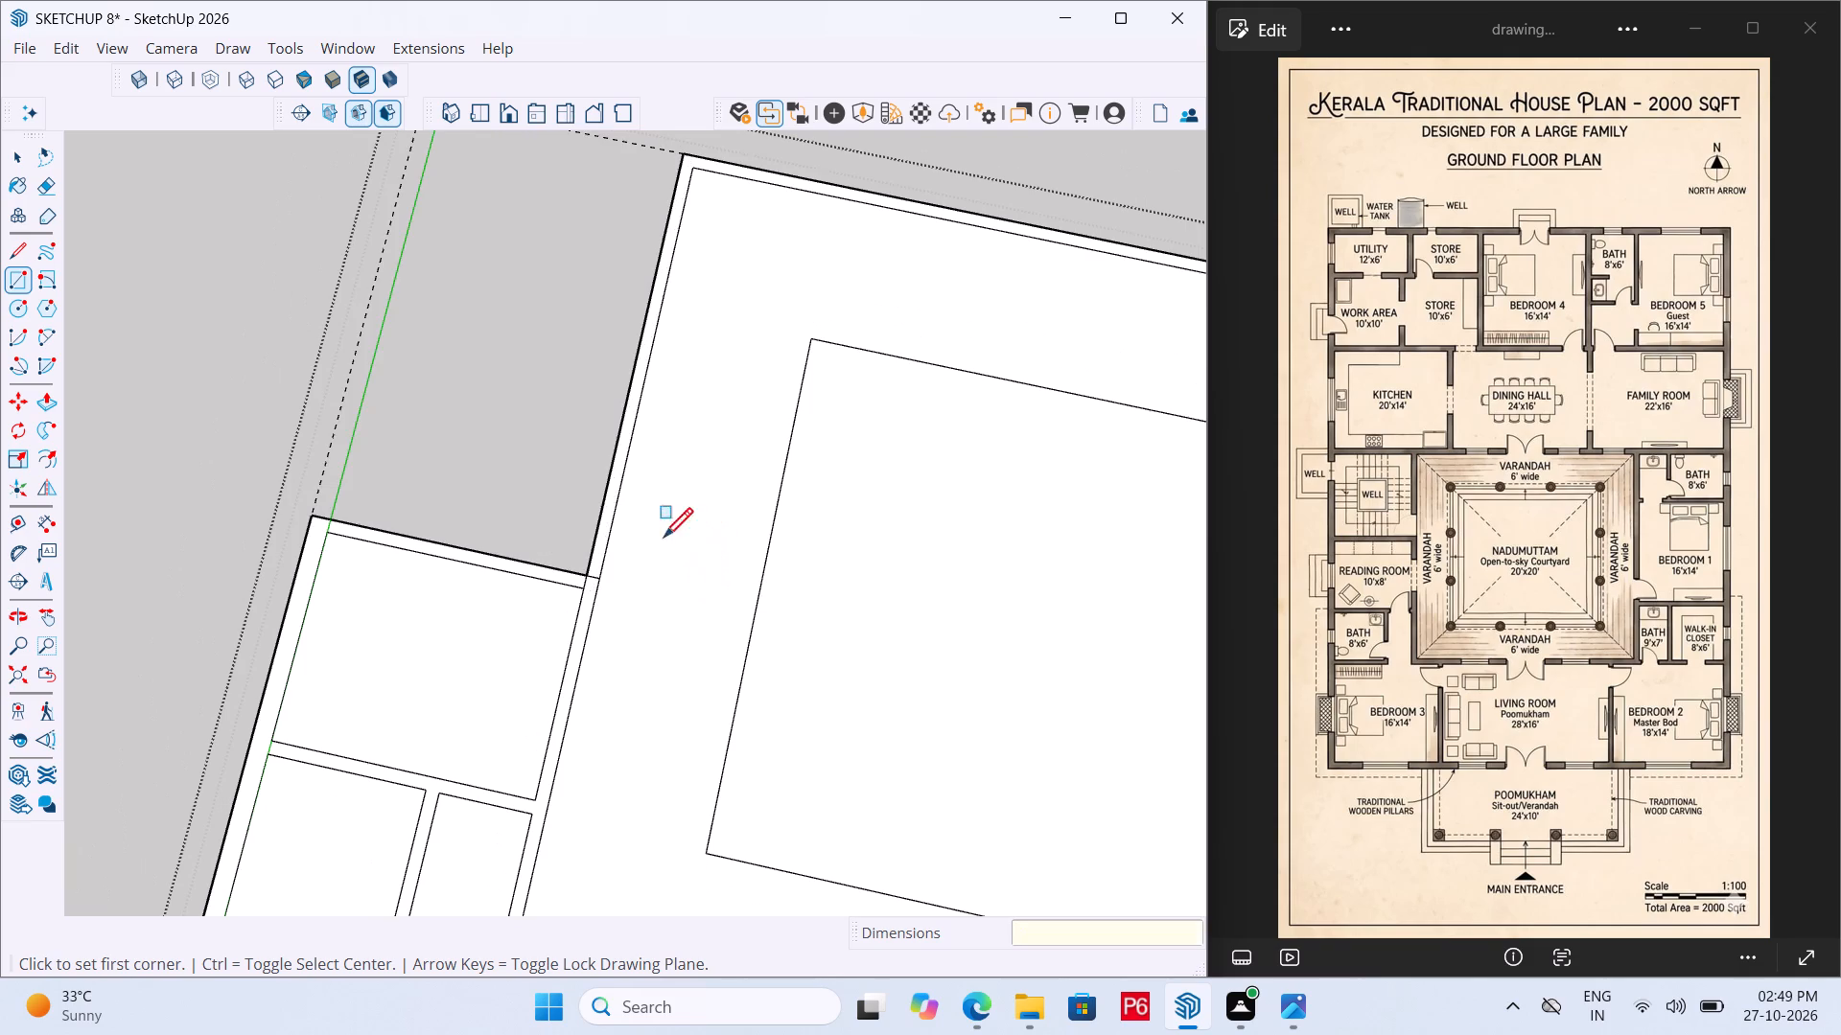
Extend the reading room wall's inner edge across the varandah wall and erase the two leftover short edges at that junction.
scroll(565, 520, up, 6)
scroll(663, 631, up, 5)
key(l)
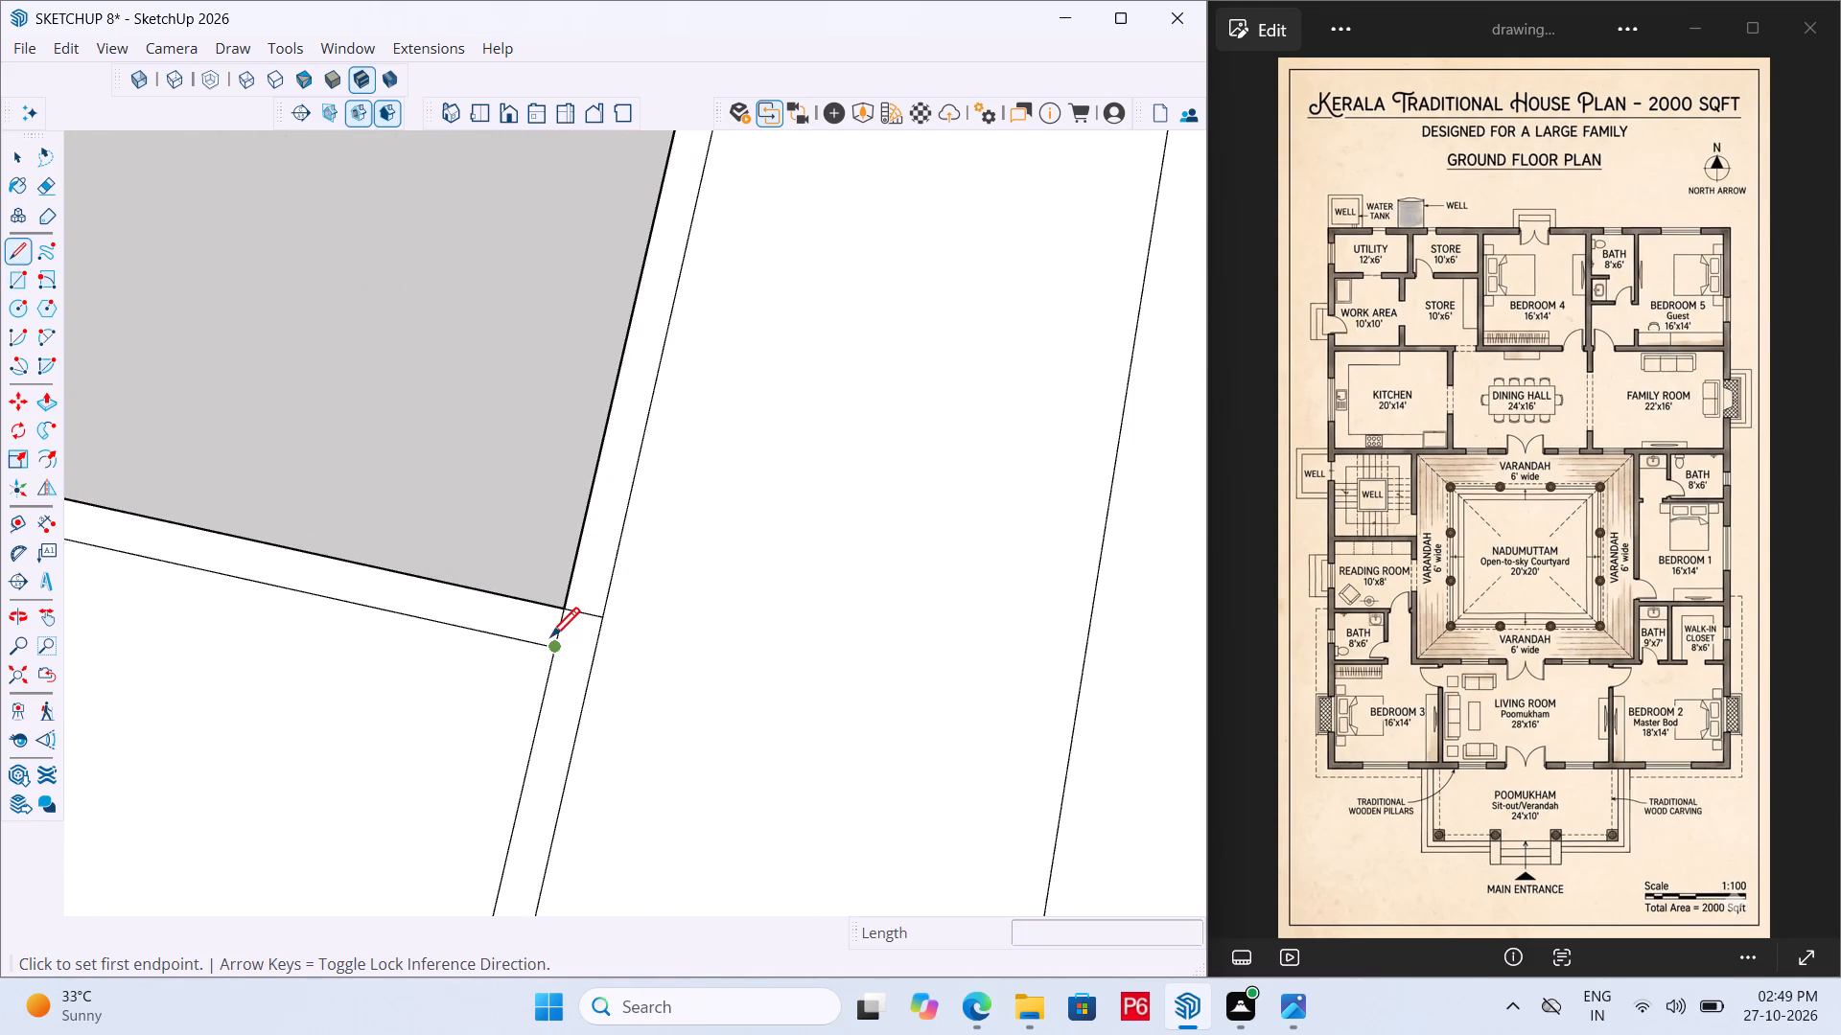
drag(548, 644, 564, 646)
click(590, 659)
scroll(607, 635, up, 3)
key(e)
drag(556, 632, 546, 623)
click(546, 623)
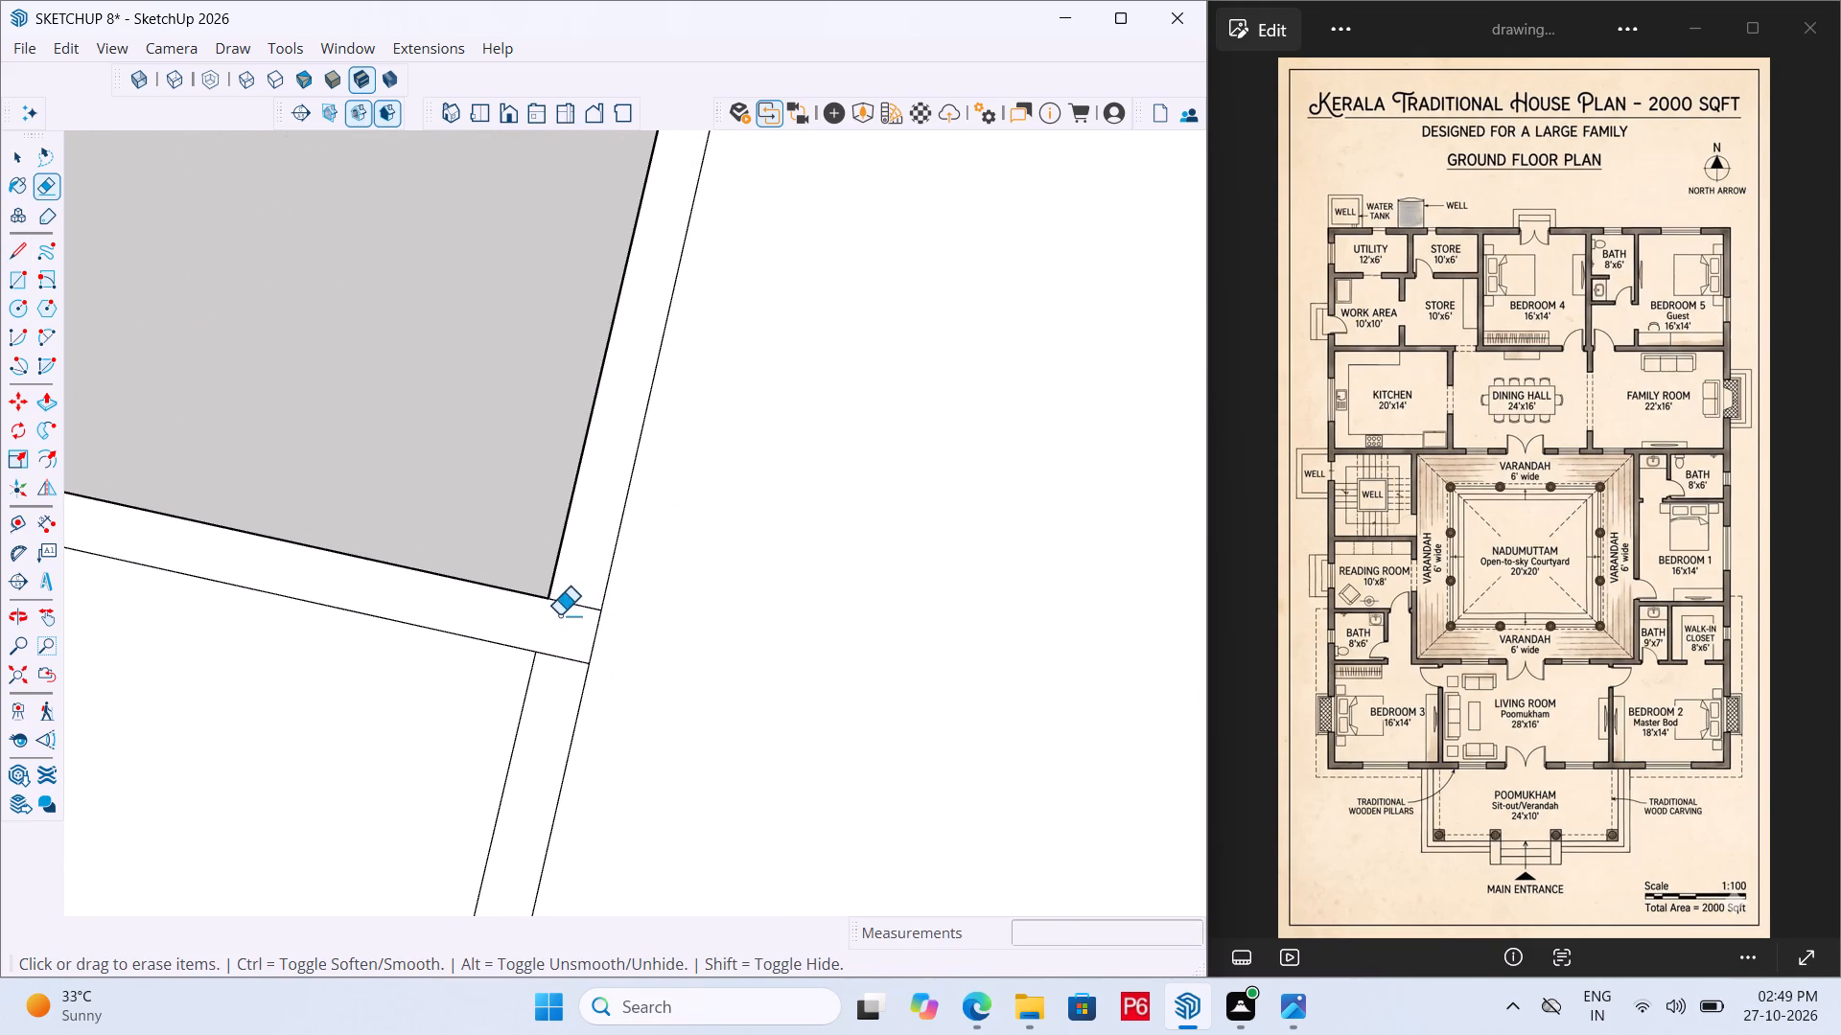
drag(559, 615, 579, 599)
click(579, 599)
scroll(578, 585, down, 6)
scroll(690, 632, down, 11)
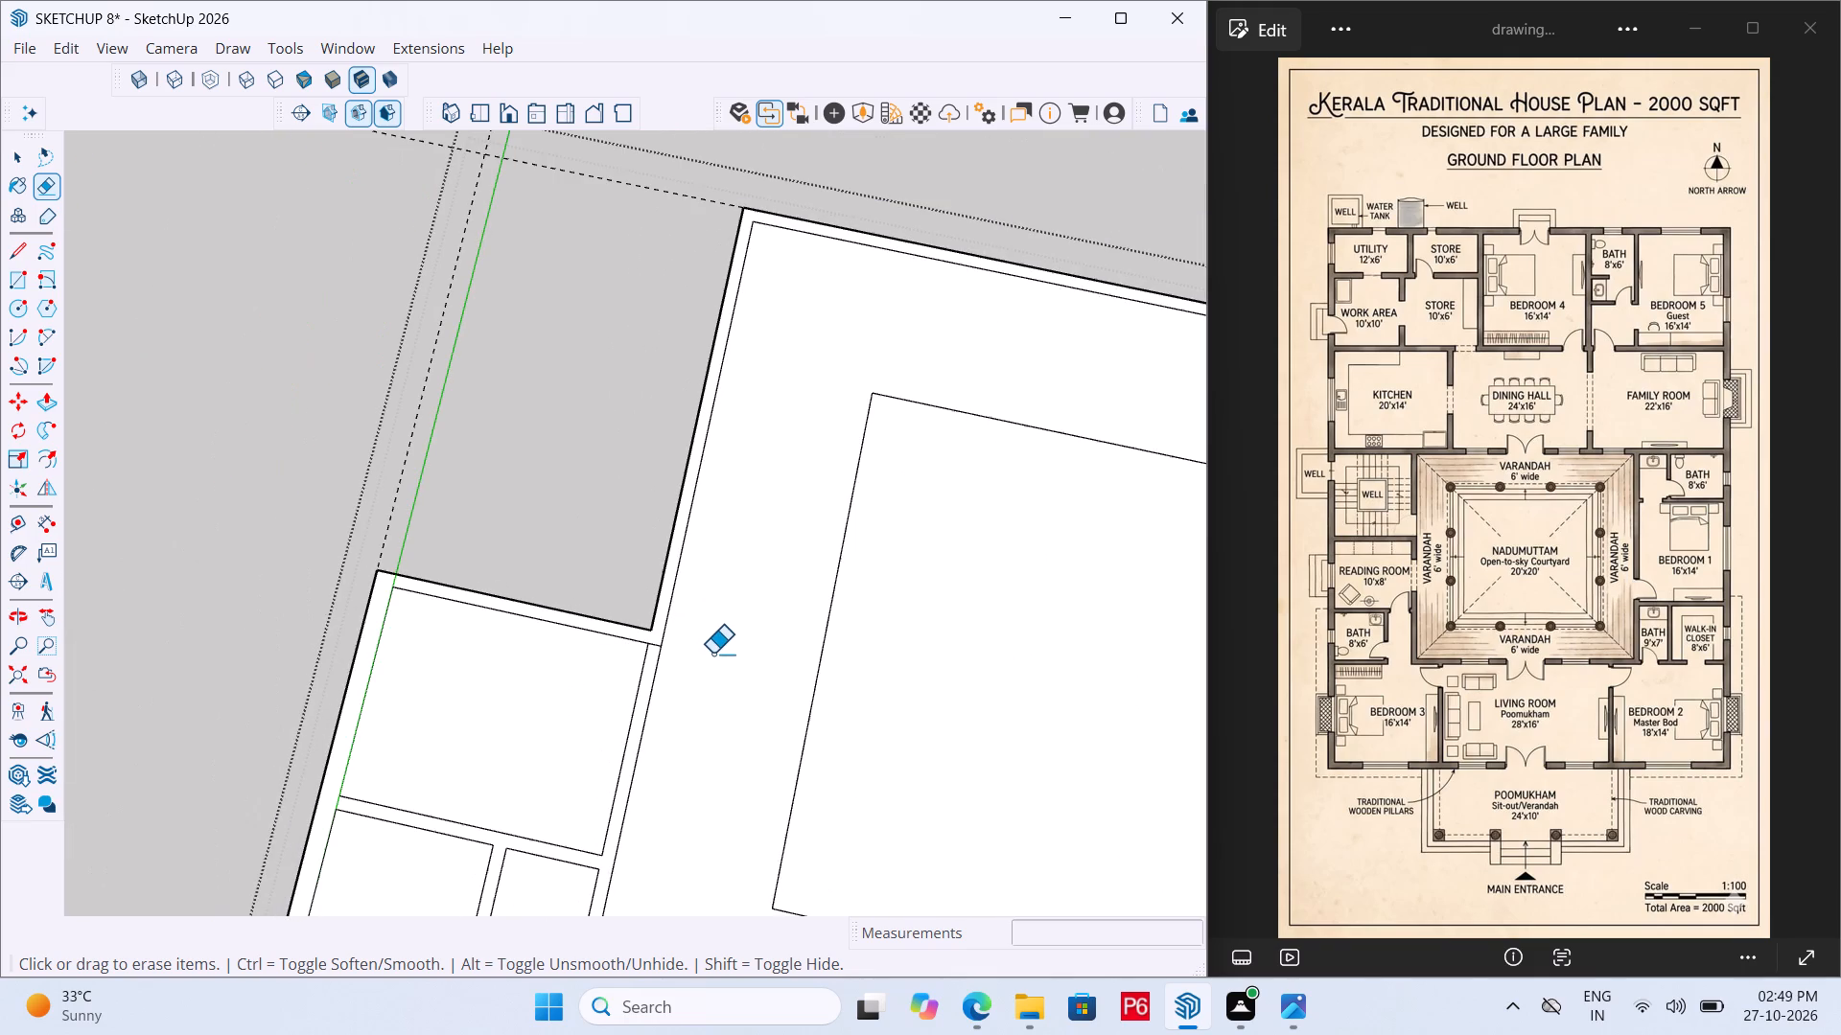
Place a guide line 9" inward from the outer side wall guide of the staircase area.
scroll(602, 676, down, 3)
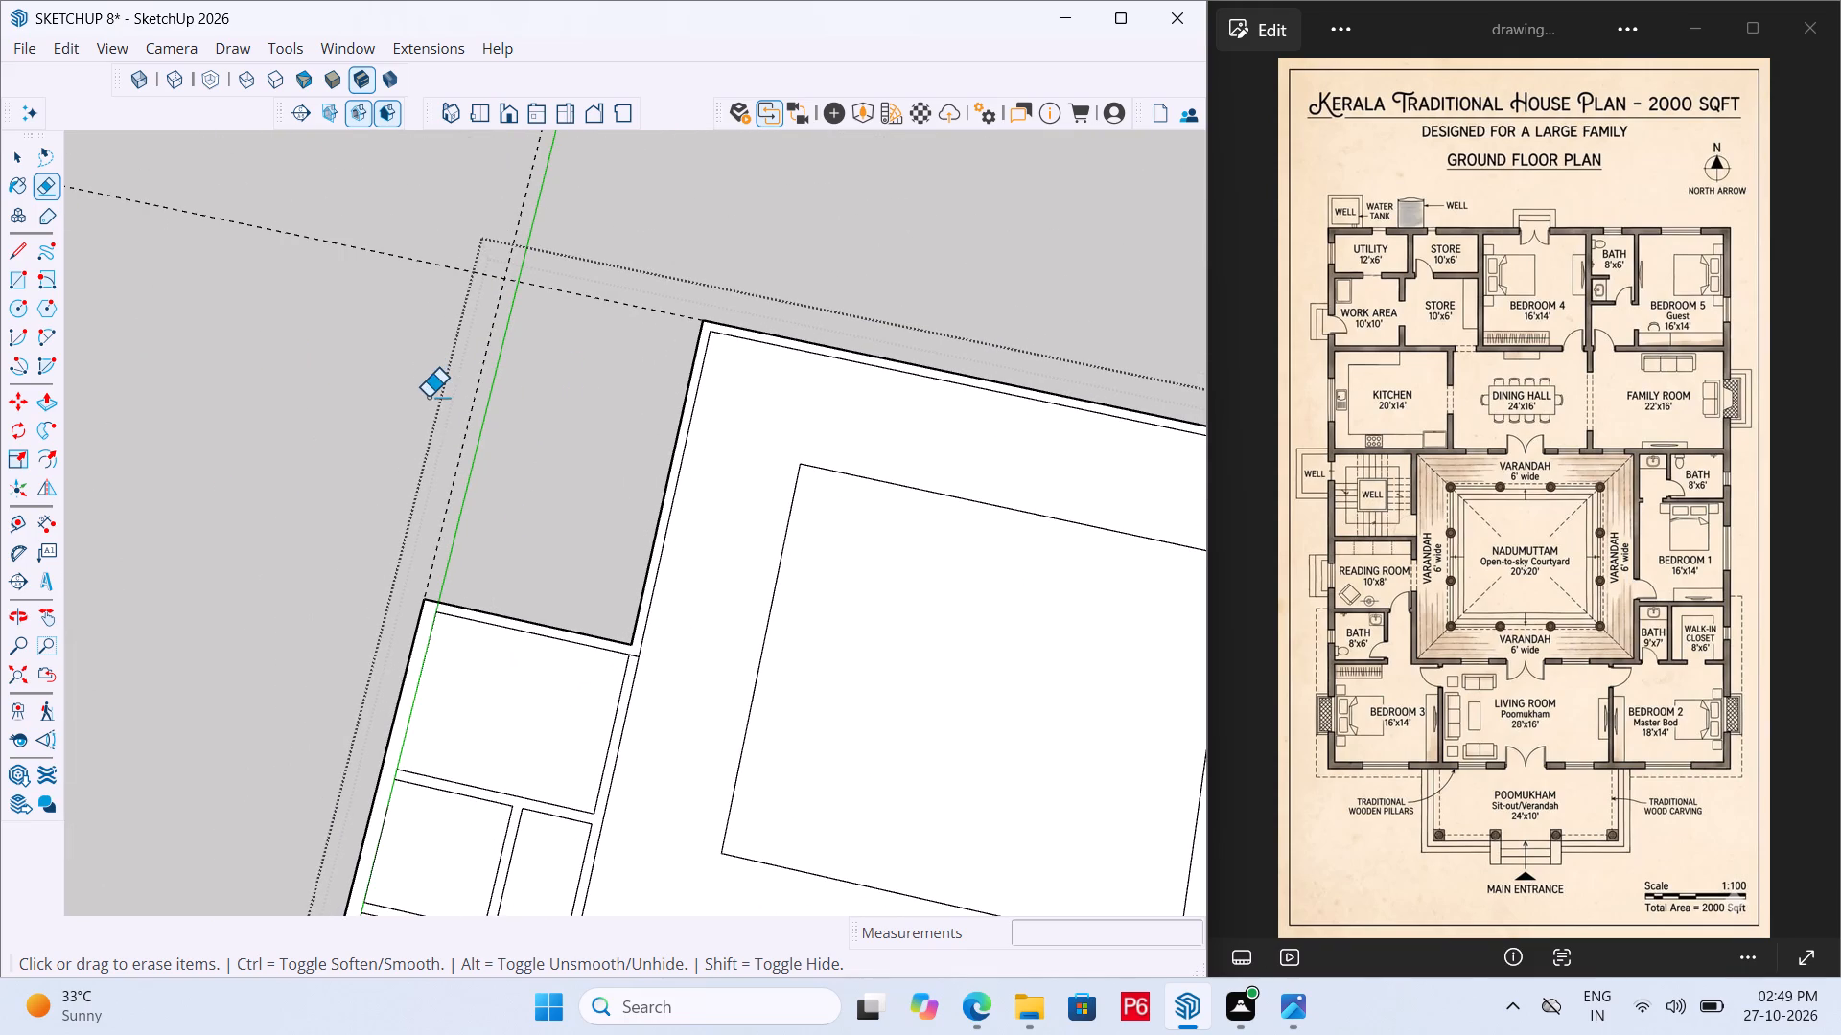
key(t)
click(471, 404)
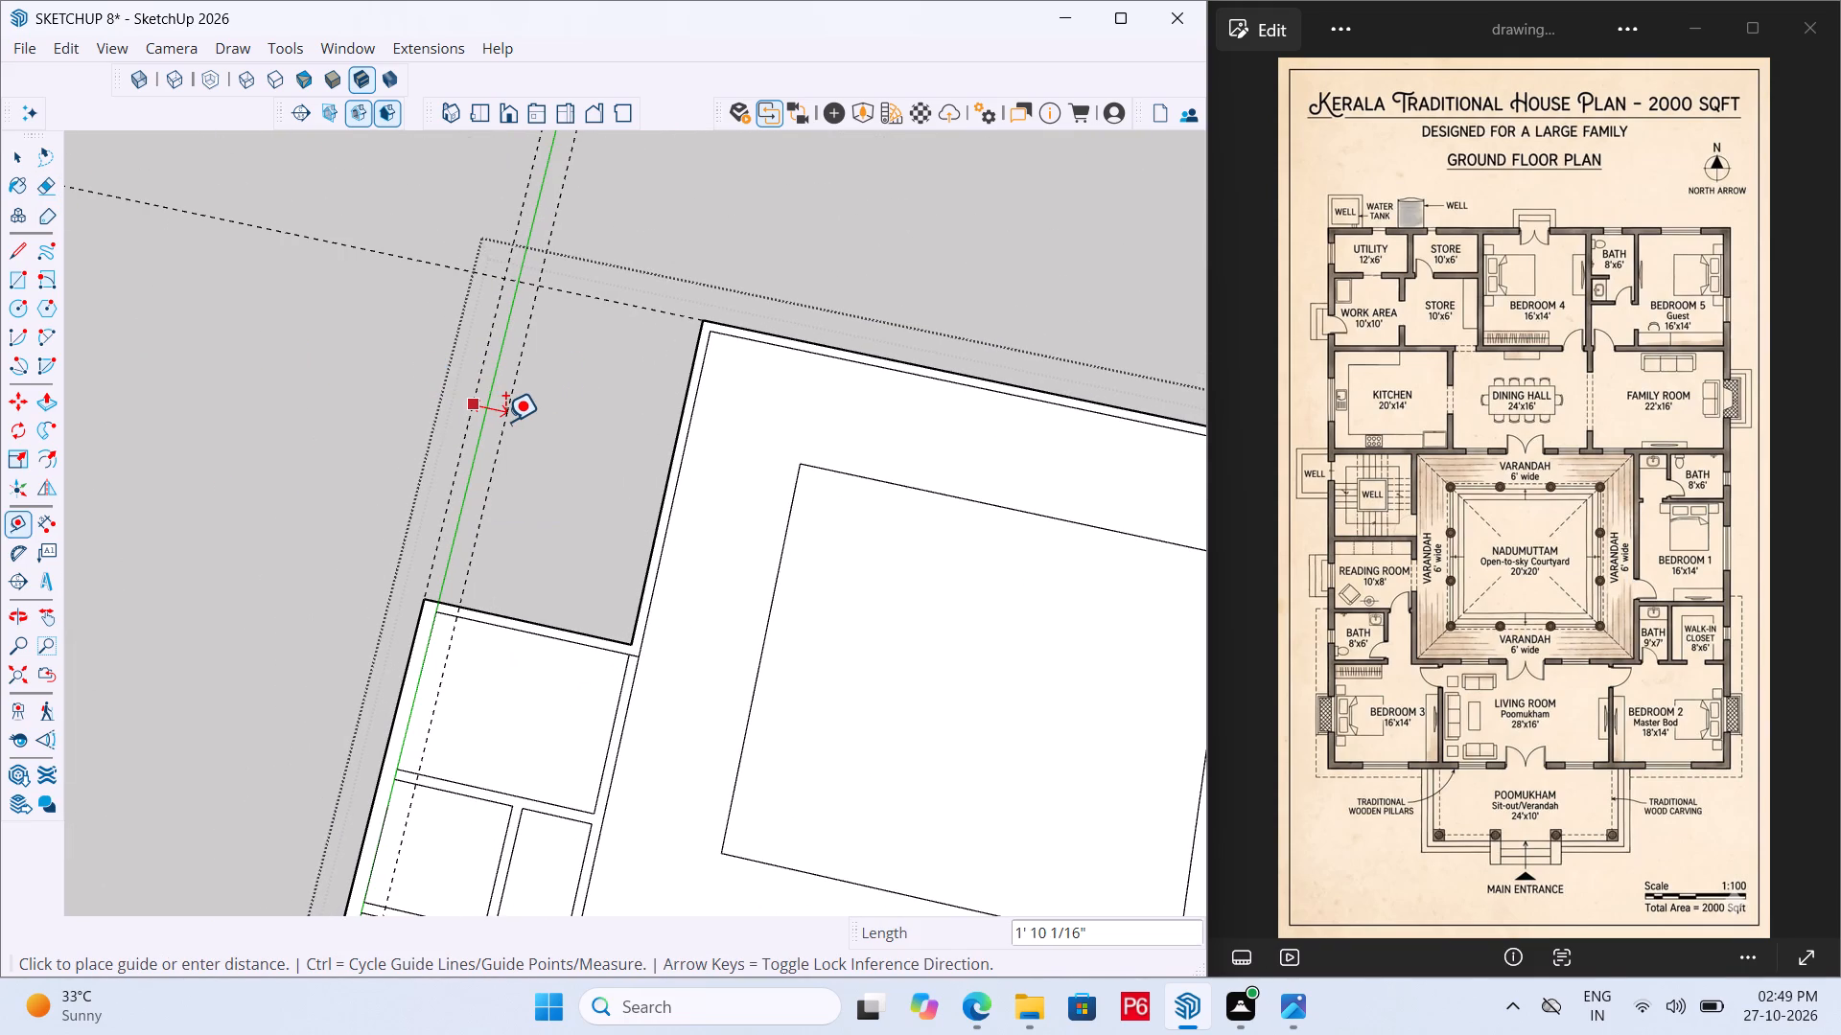
key(9)
key(shift+quotedbl)
key(Return)
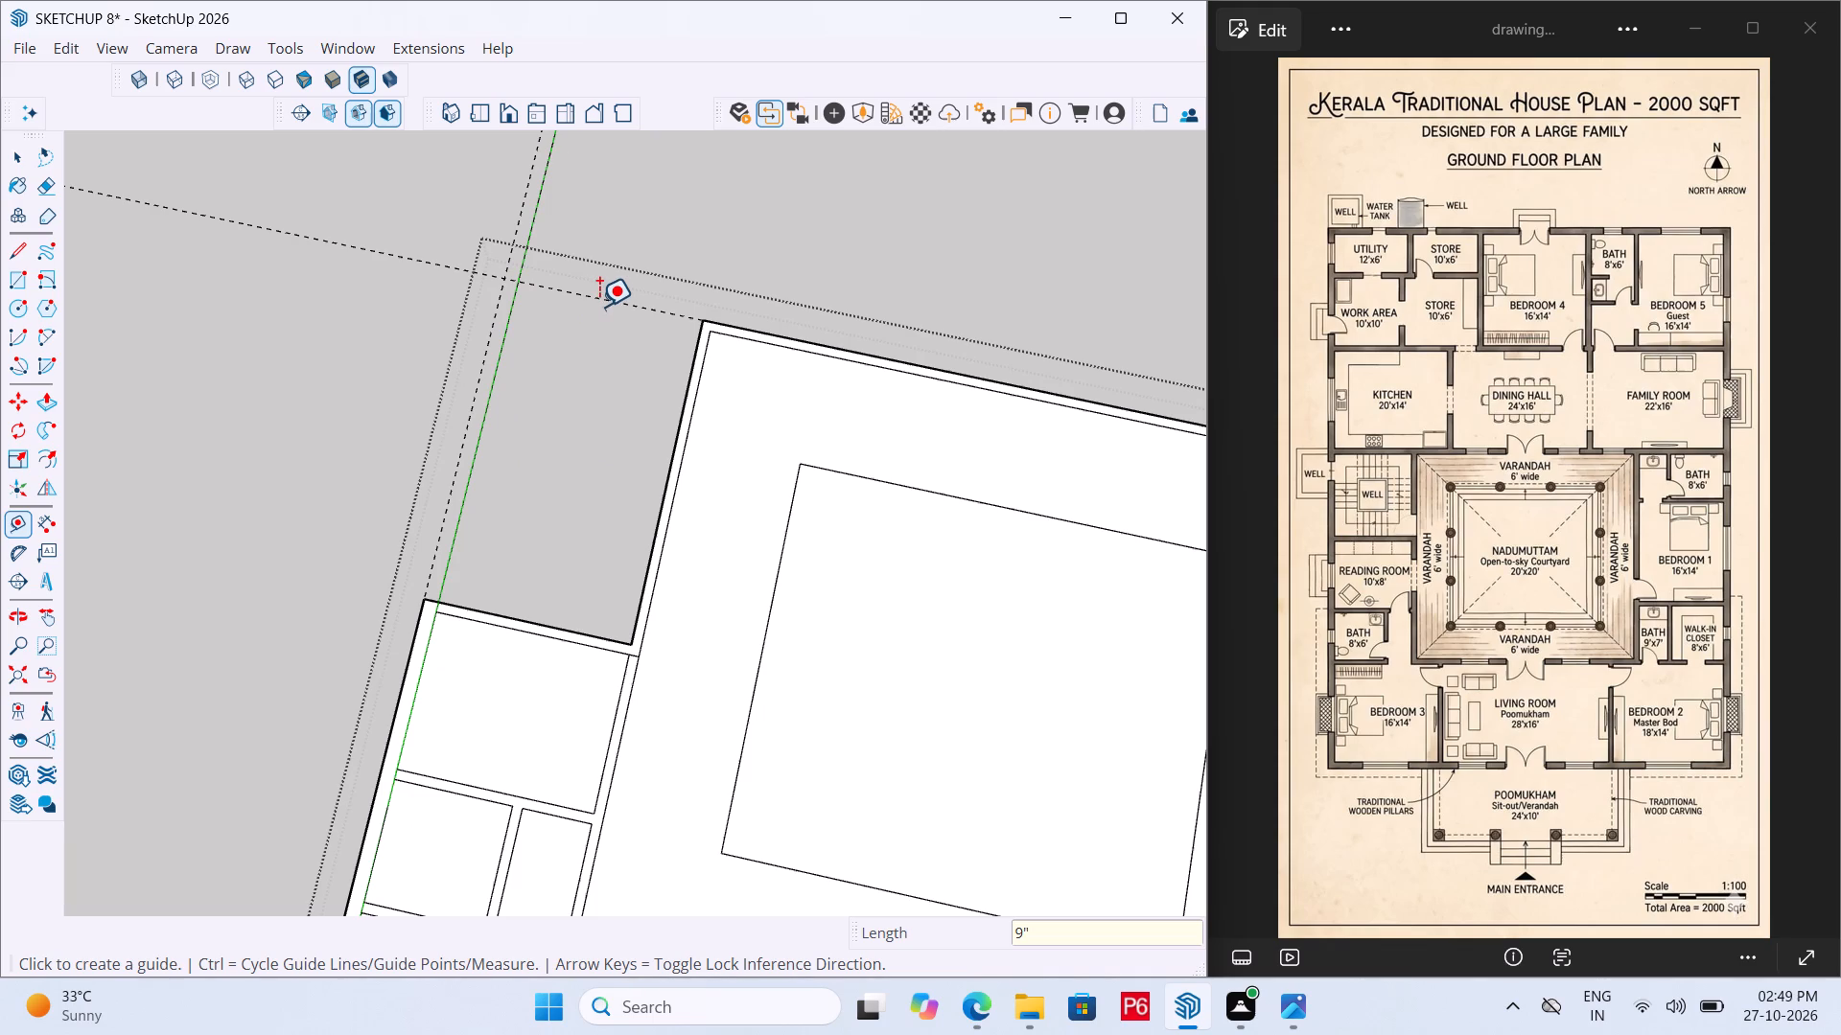
Place a guide line 6" inward from the guide through the varandah's far outer corner, on the staircase area side.
click(614, 301)
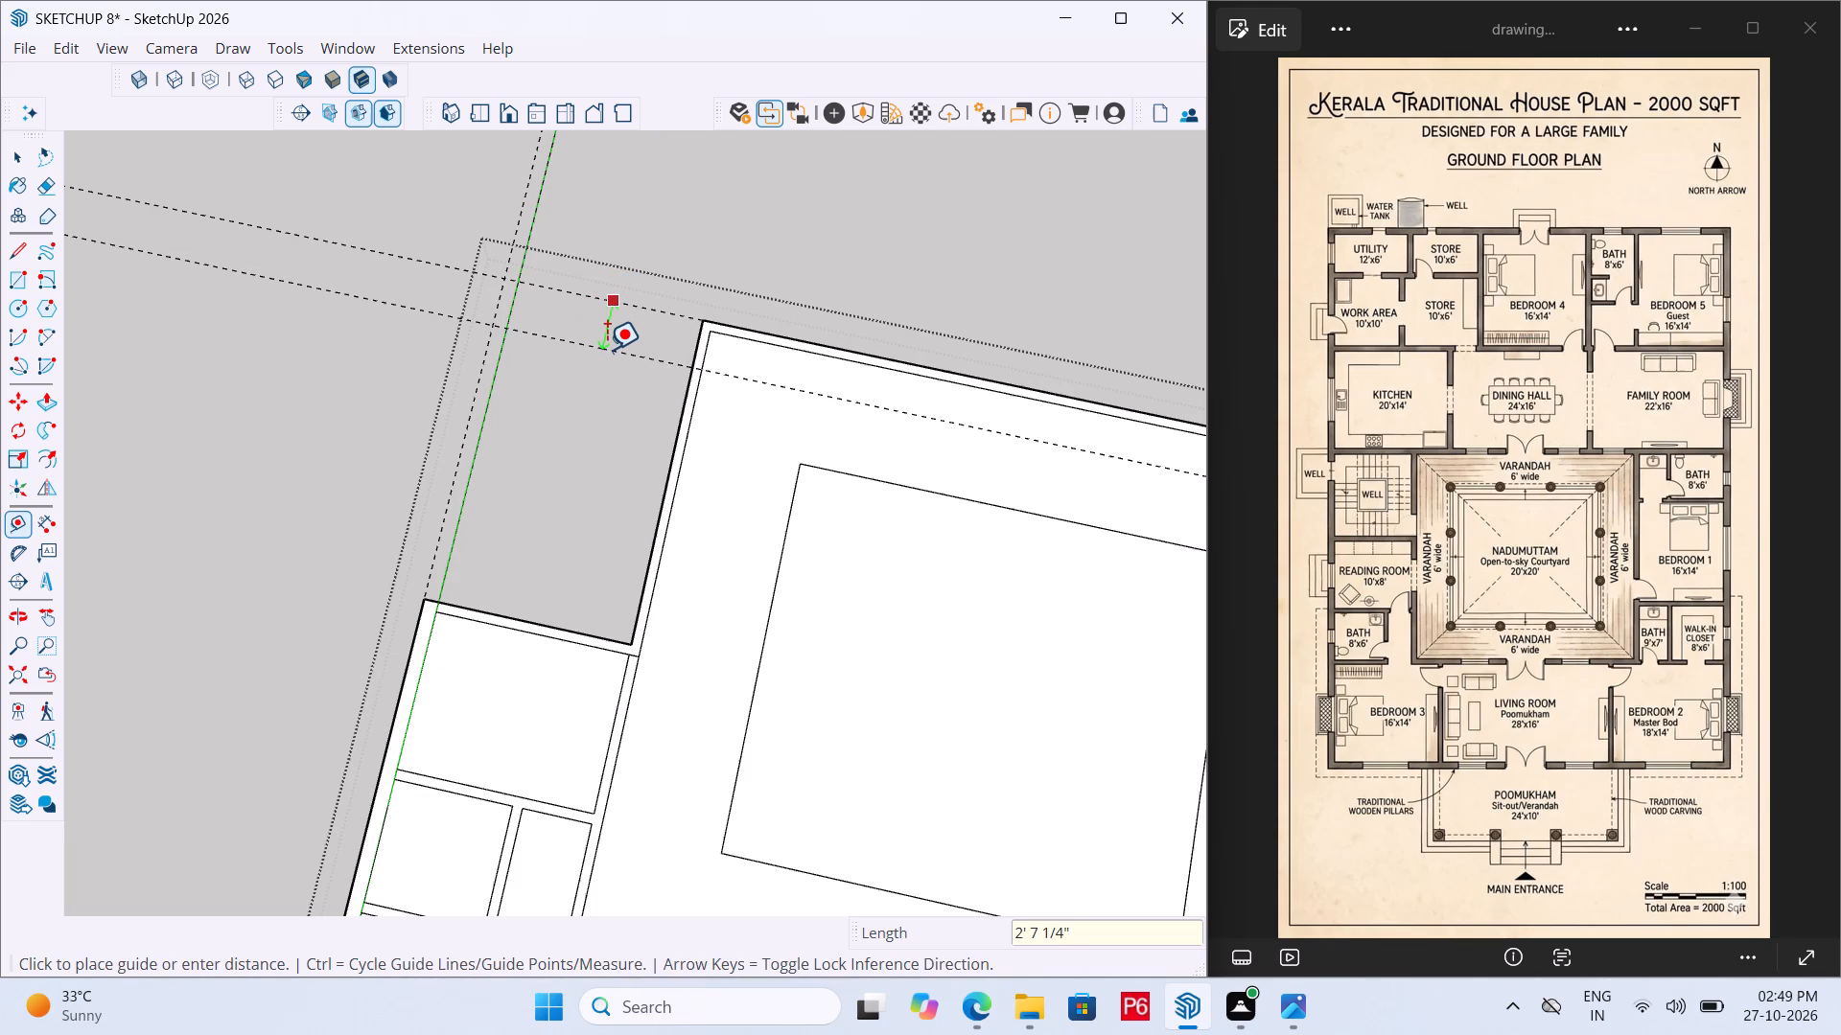
key(6)
key(shift+quotedbl)
key(Return)
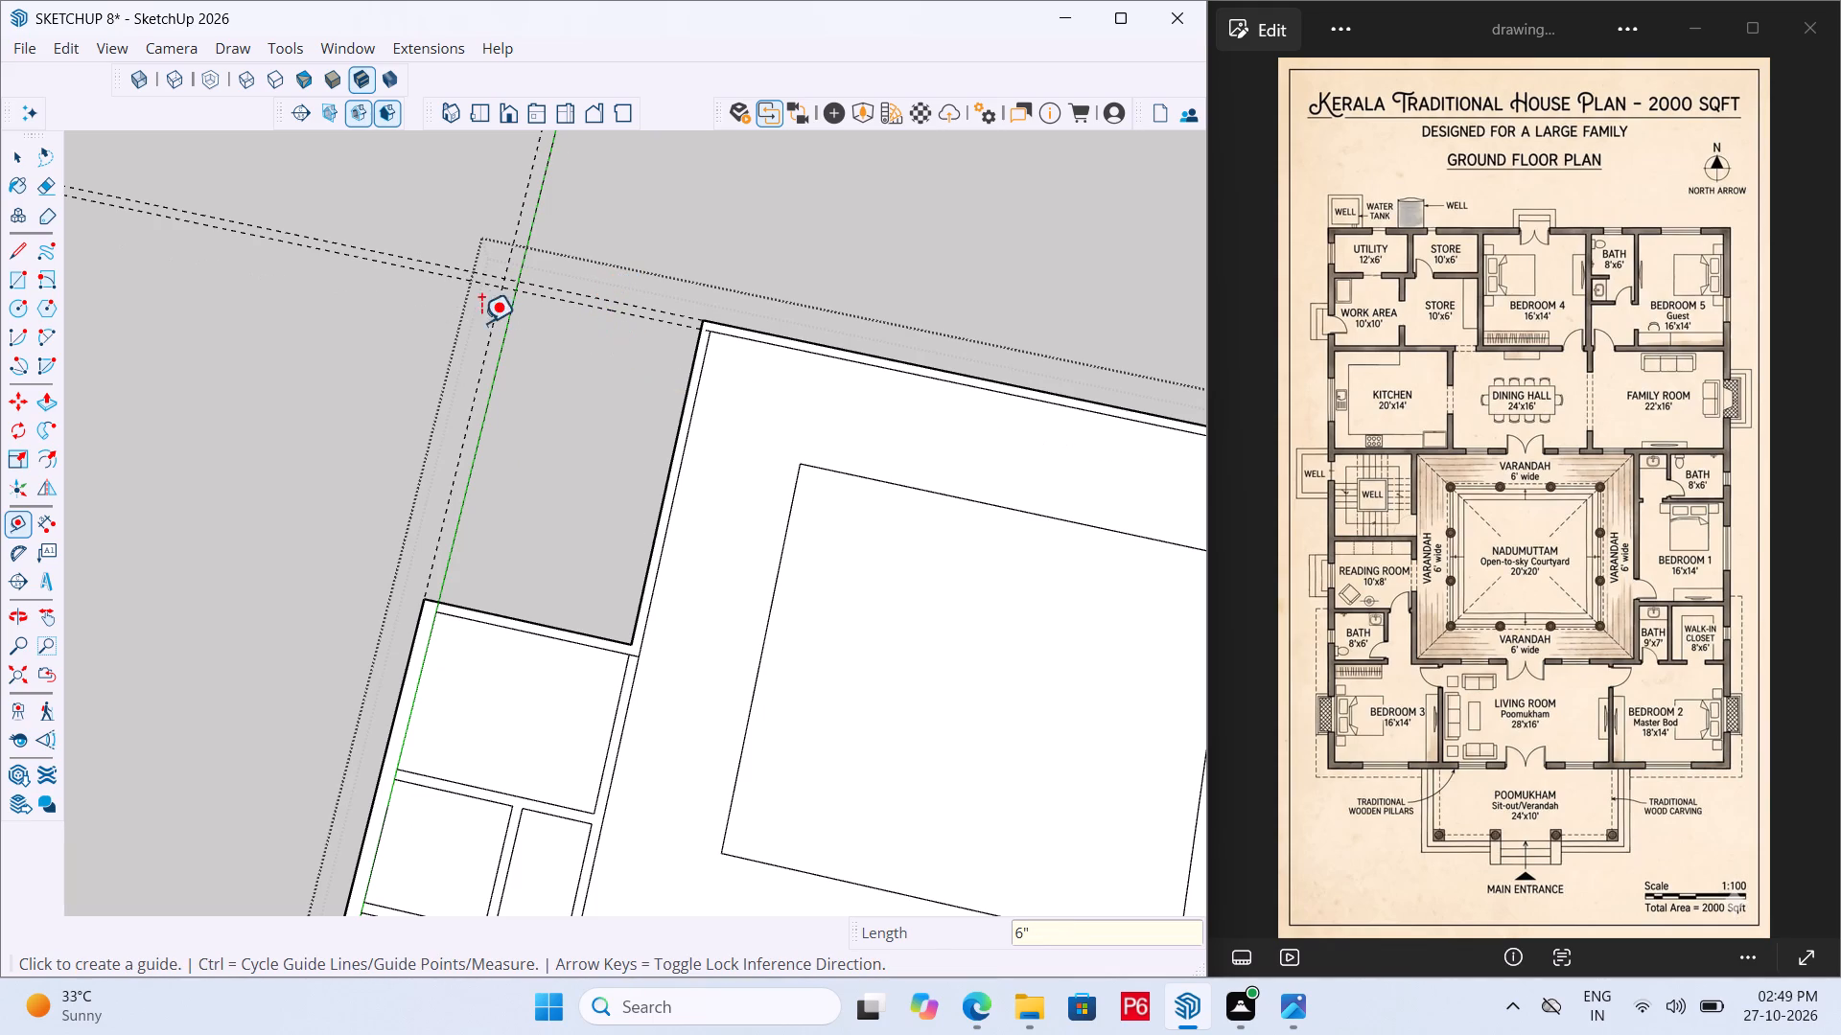
scroll(573, 381, up, 5)
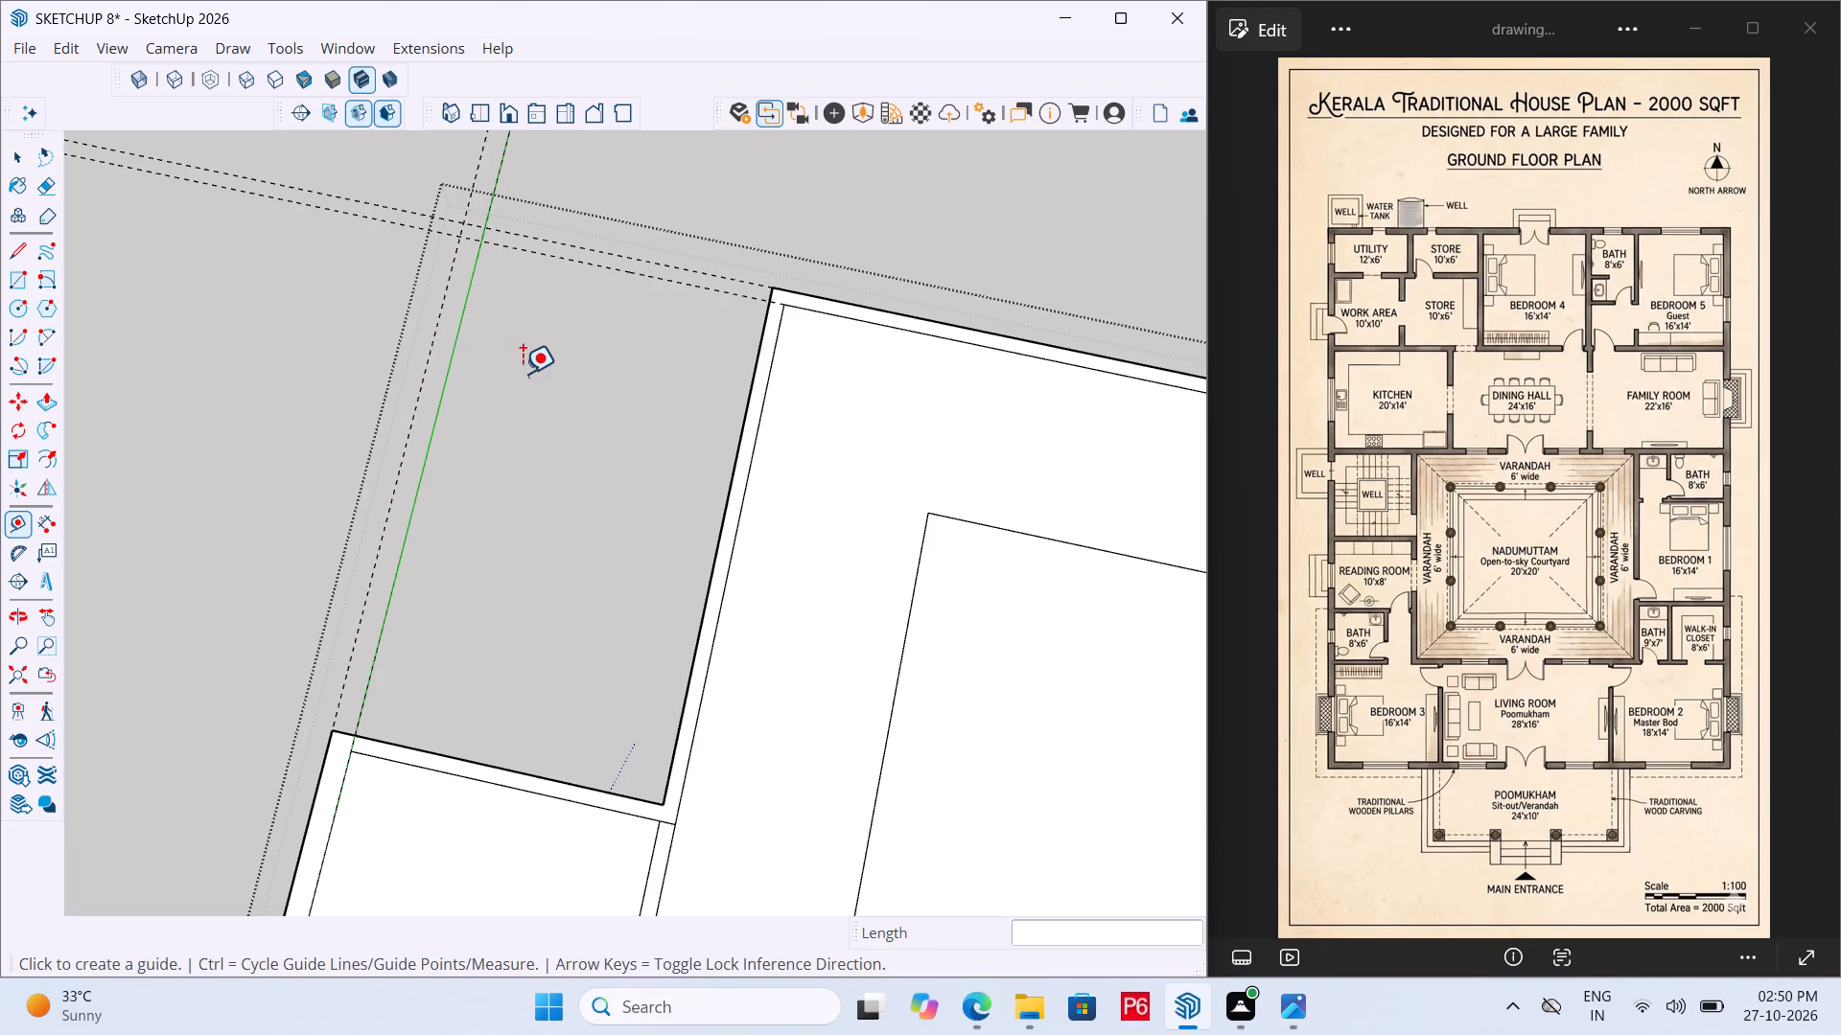
Draw the staircase area's outer rectangle to the reading room and varandah wall junction, and its inner rectangle about 16' 2" by 10'.
key(r)
click(462, 224)
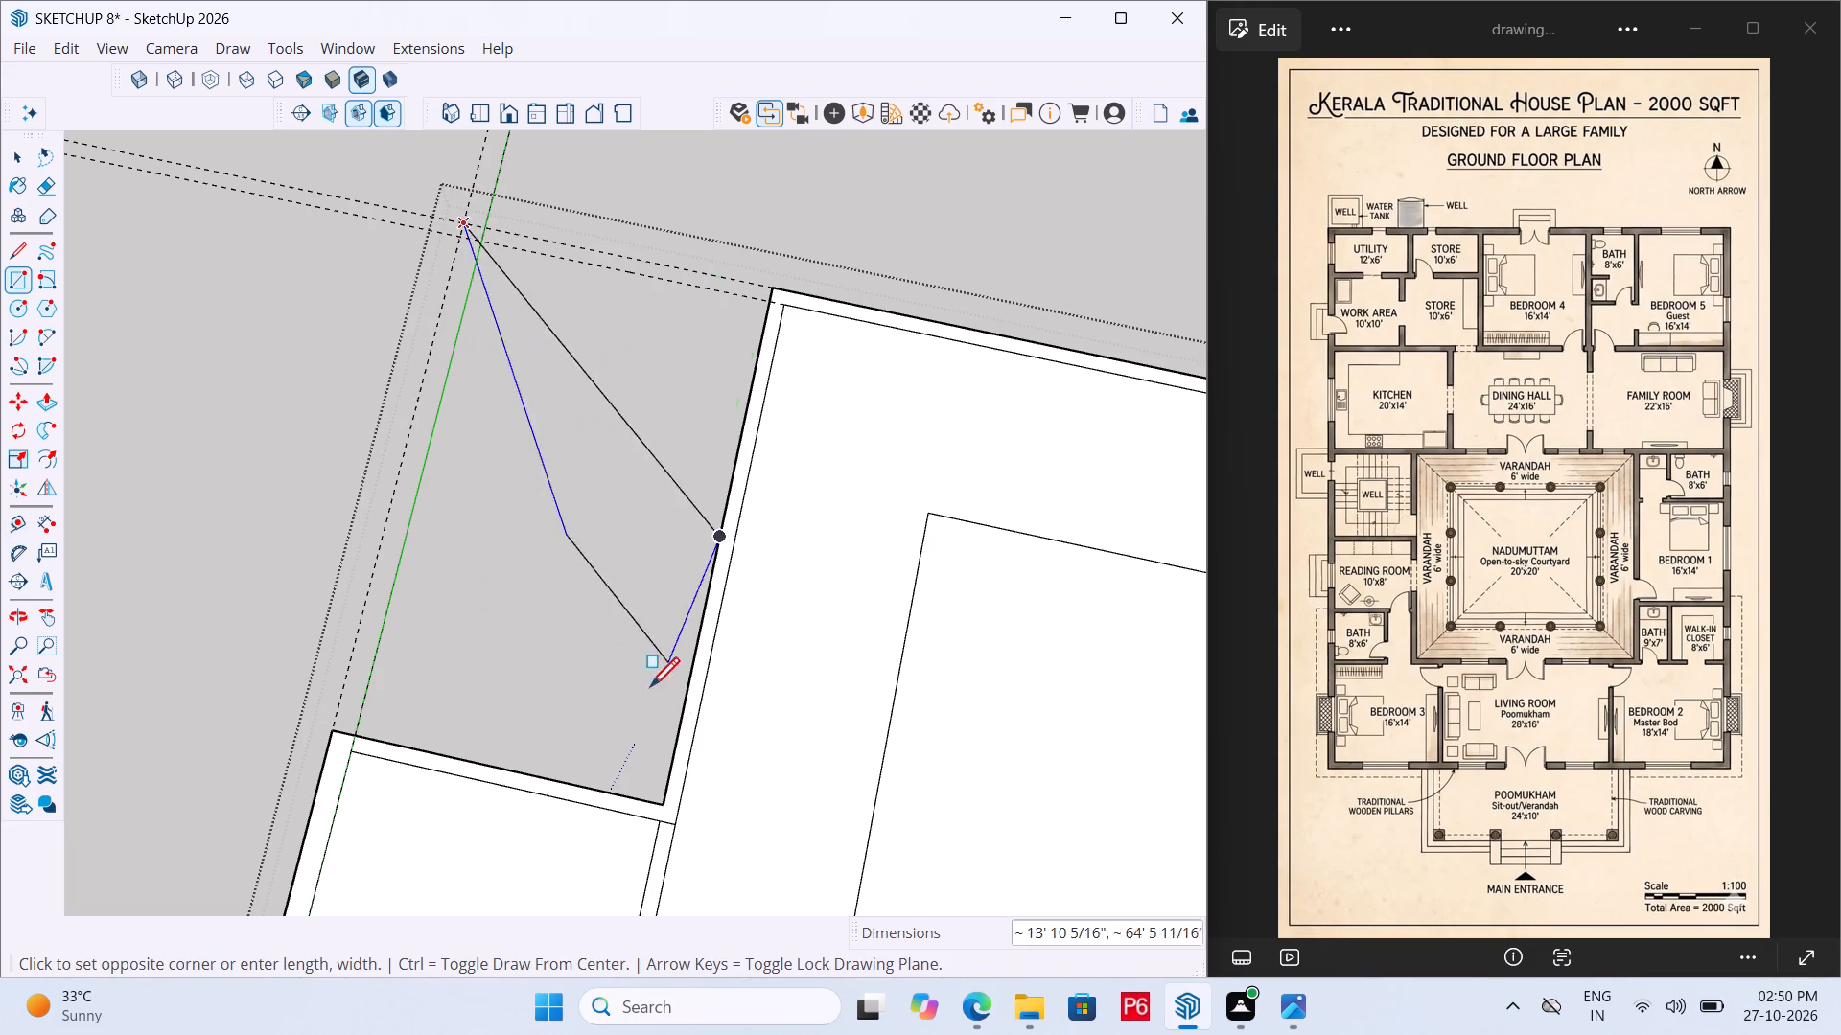
click(680, 823)
scroll(354, 349, down, 5)
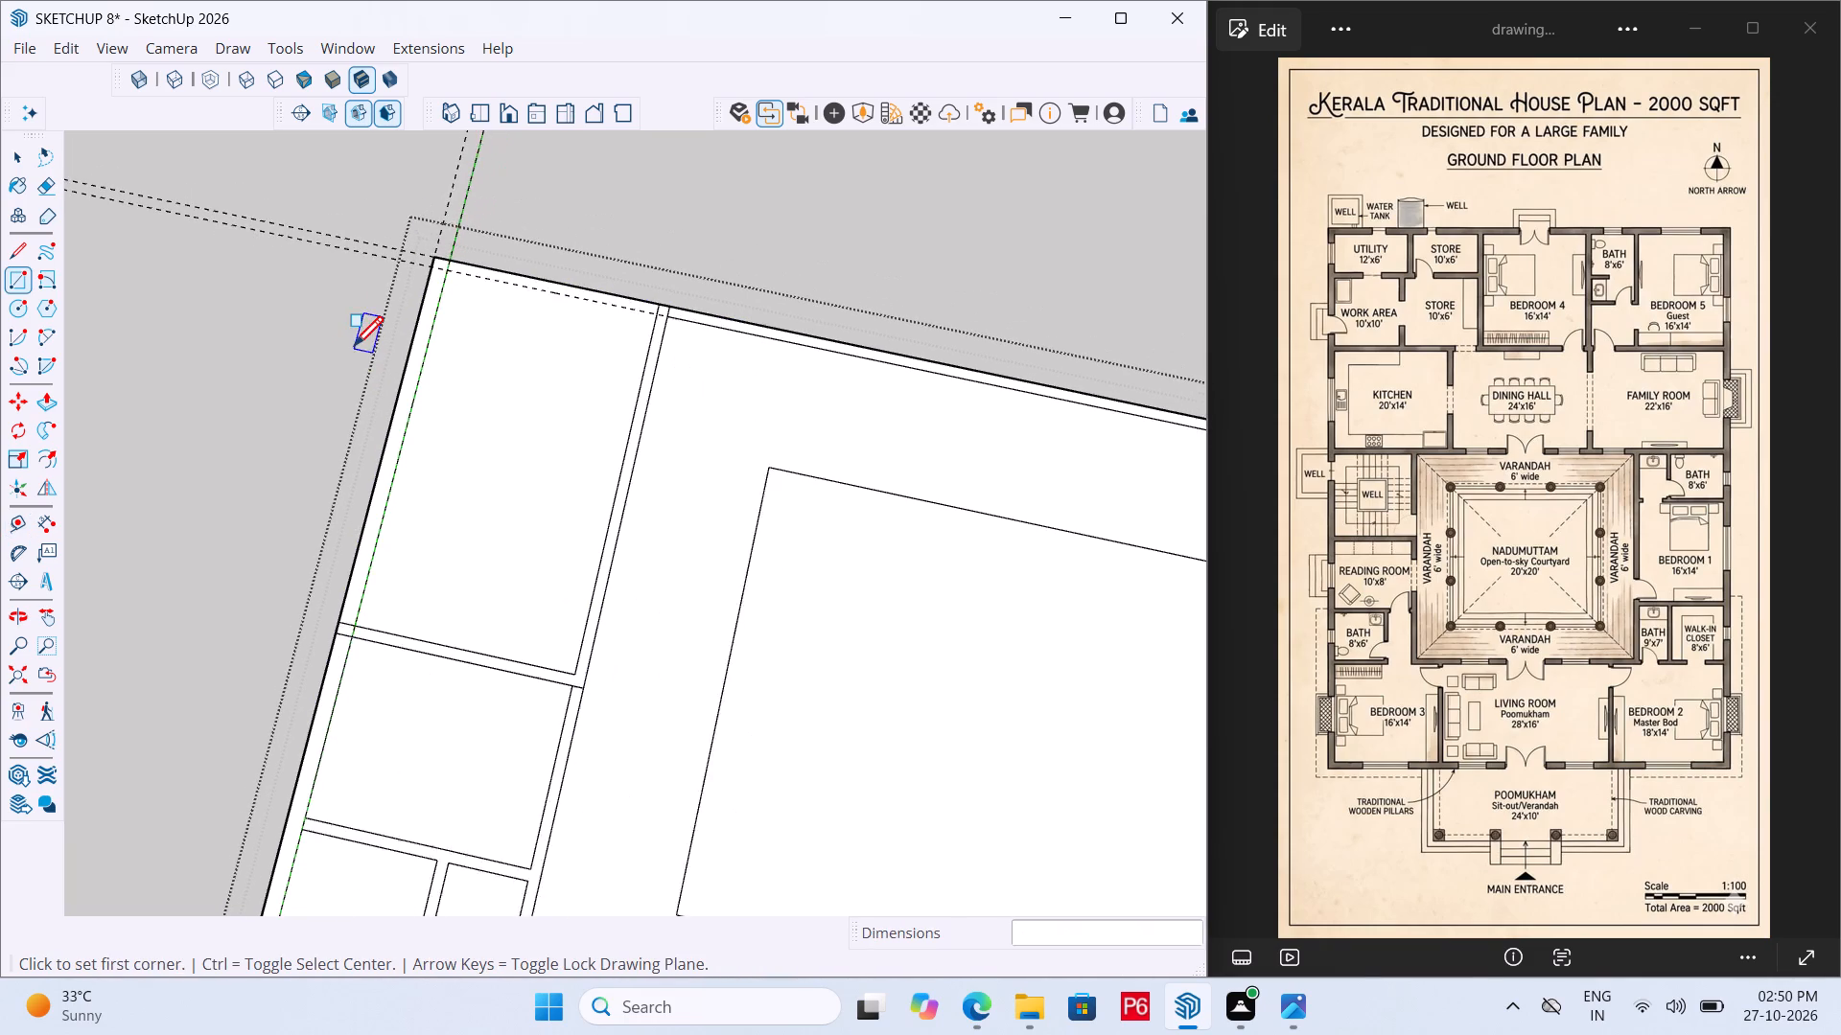
click(438, 281)
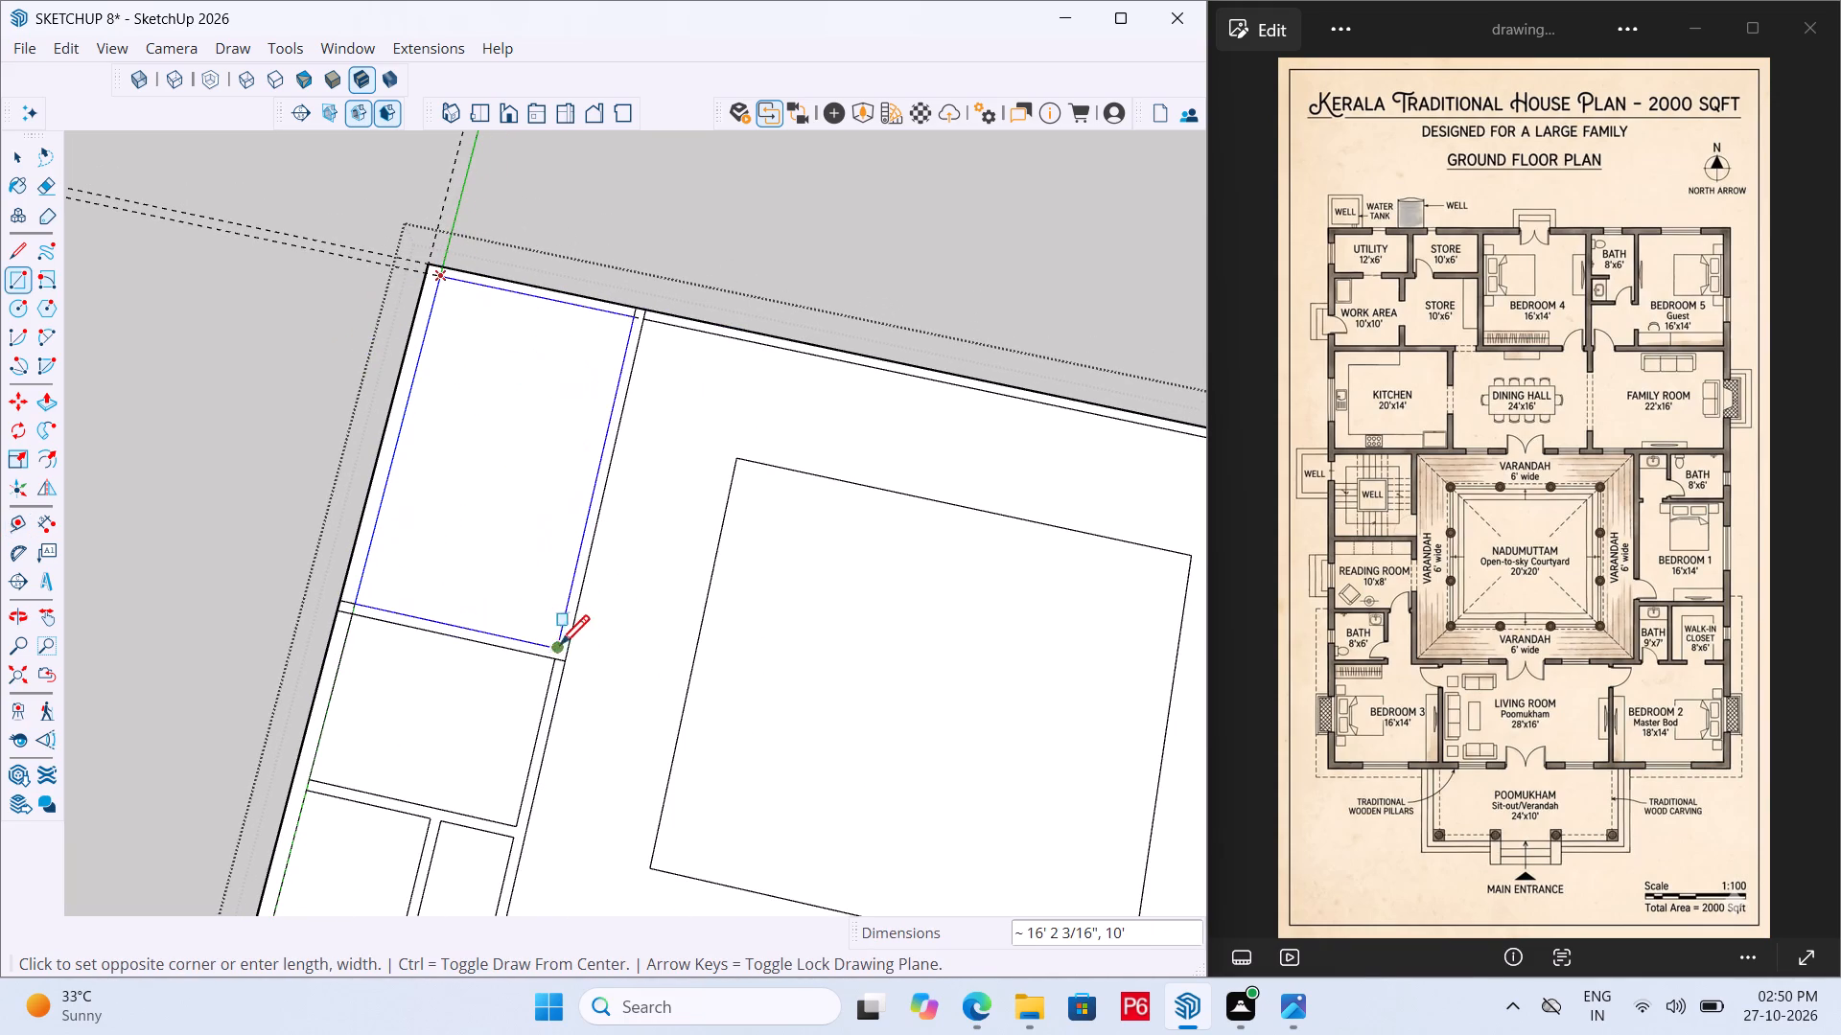
click(563, 647)
scroll(421, 639, up, 2)
key(space)
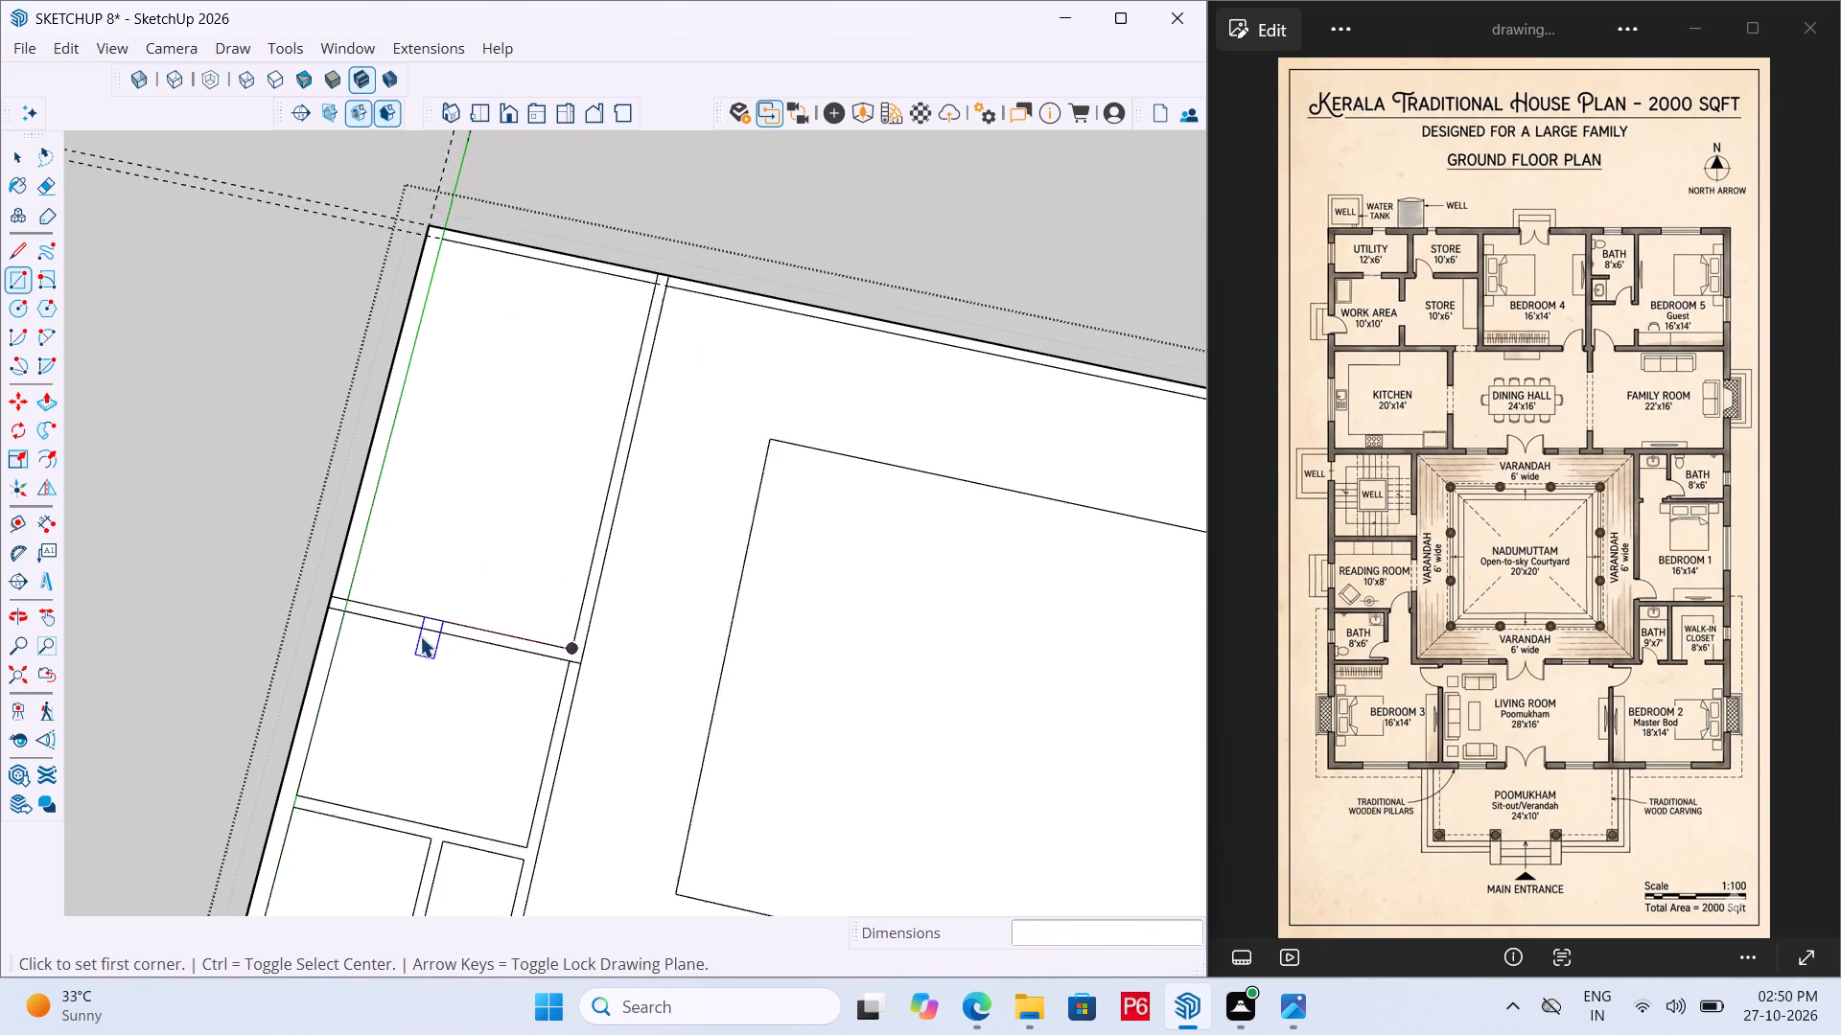
Erase the construction guide lines around the staircase area's outer corner.
scroll(420, 636, up, 1)
key(e)
scroll(391, 520, down, 4)
drag(335, 224, 332, 229)
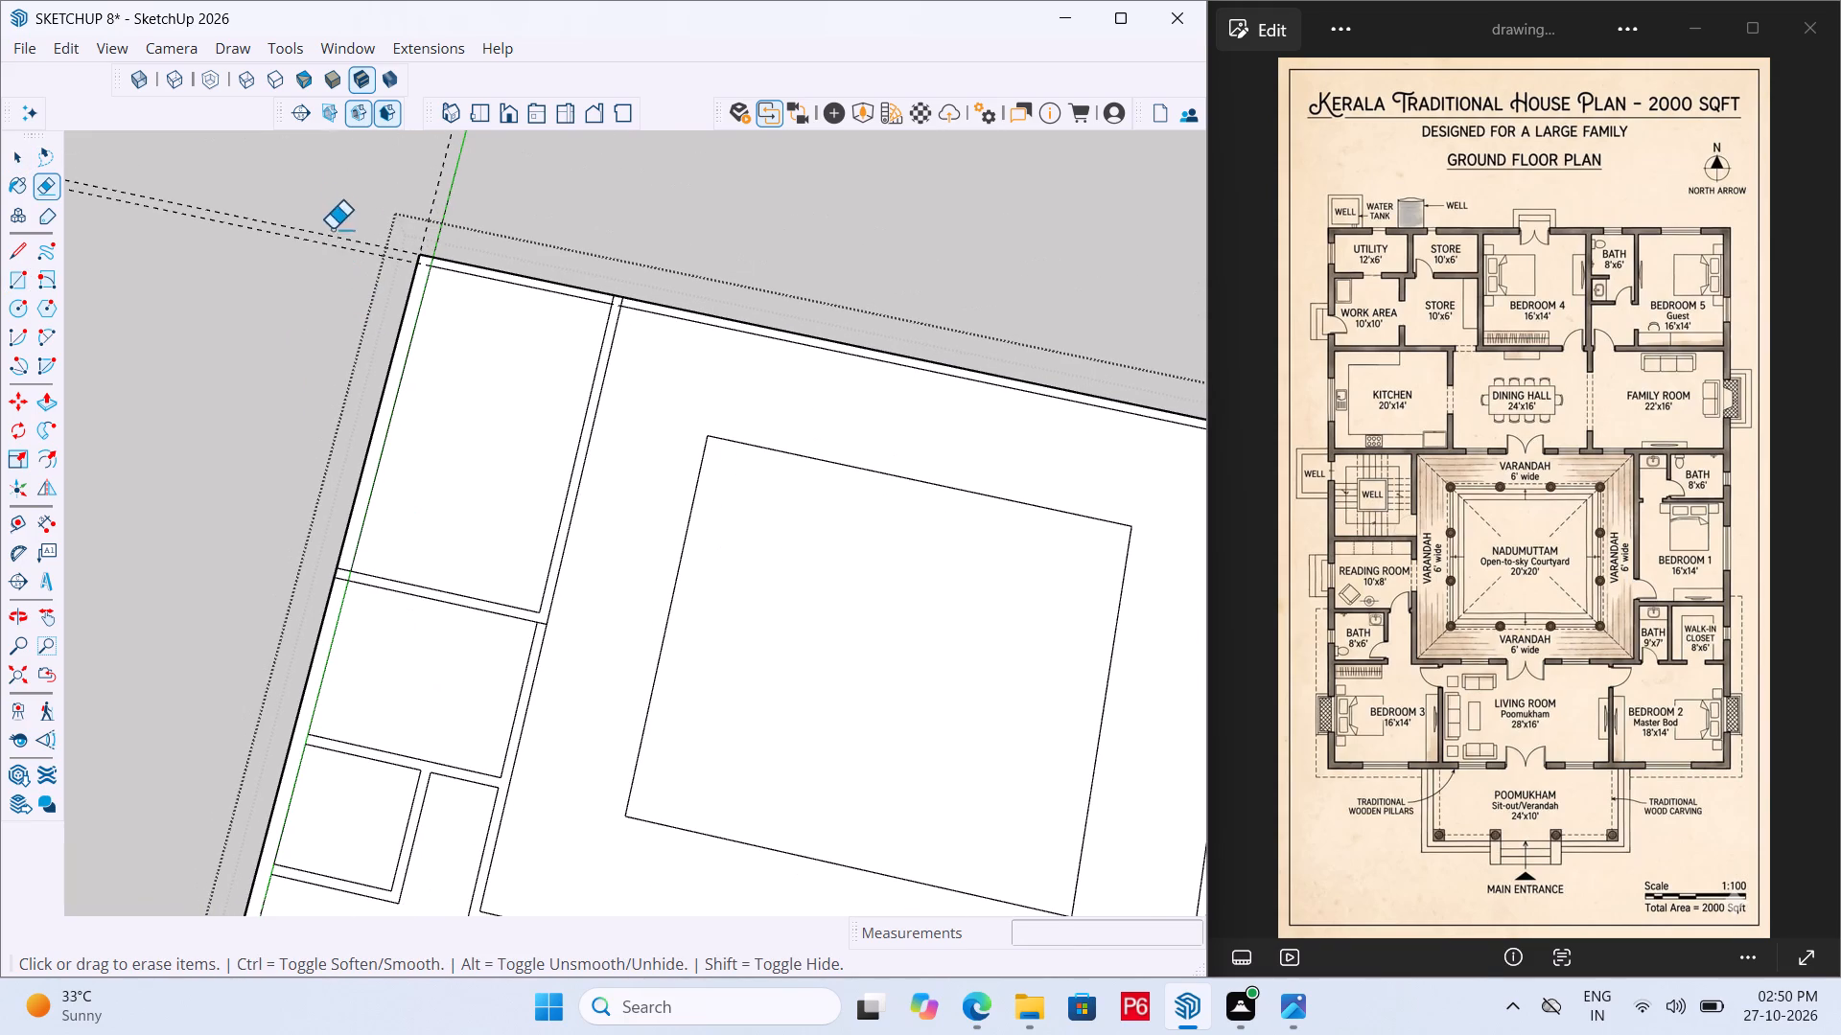
drag(332, 229, 318, 258)
drag(318, 258, 349, 221)
drag(441, 181, 462, 181)
Erase the leftover short edges at both ends of the wall between the staircase area and the reading room.
scroll(385, 197, down, 5)
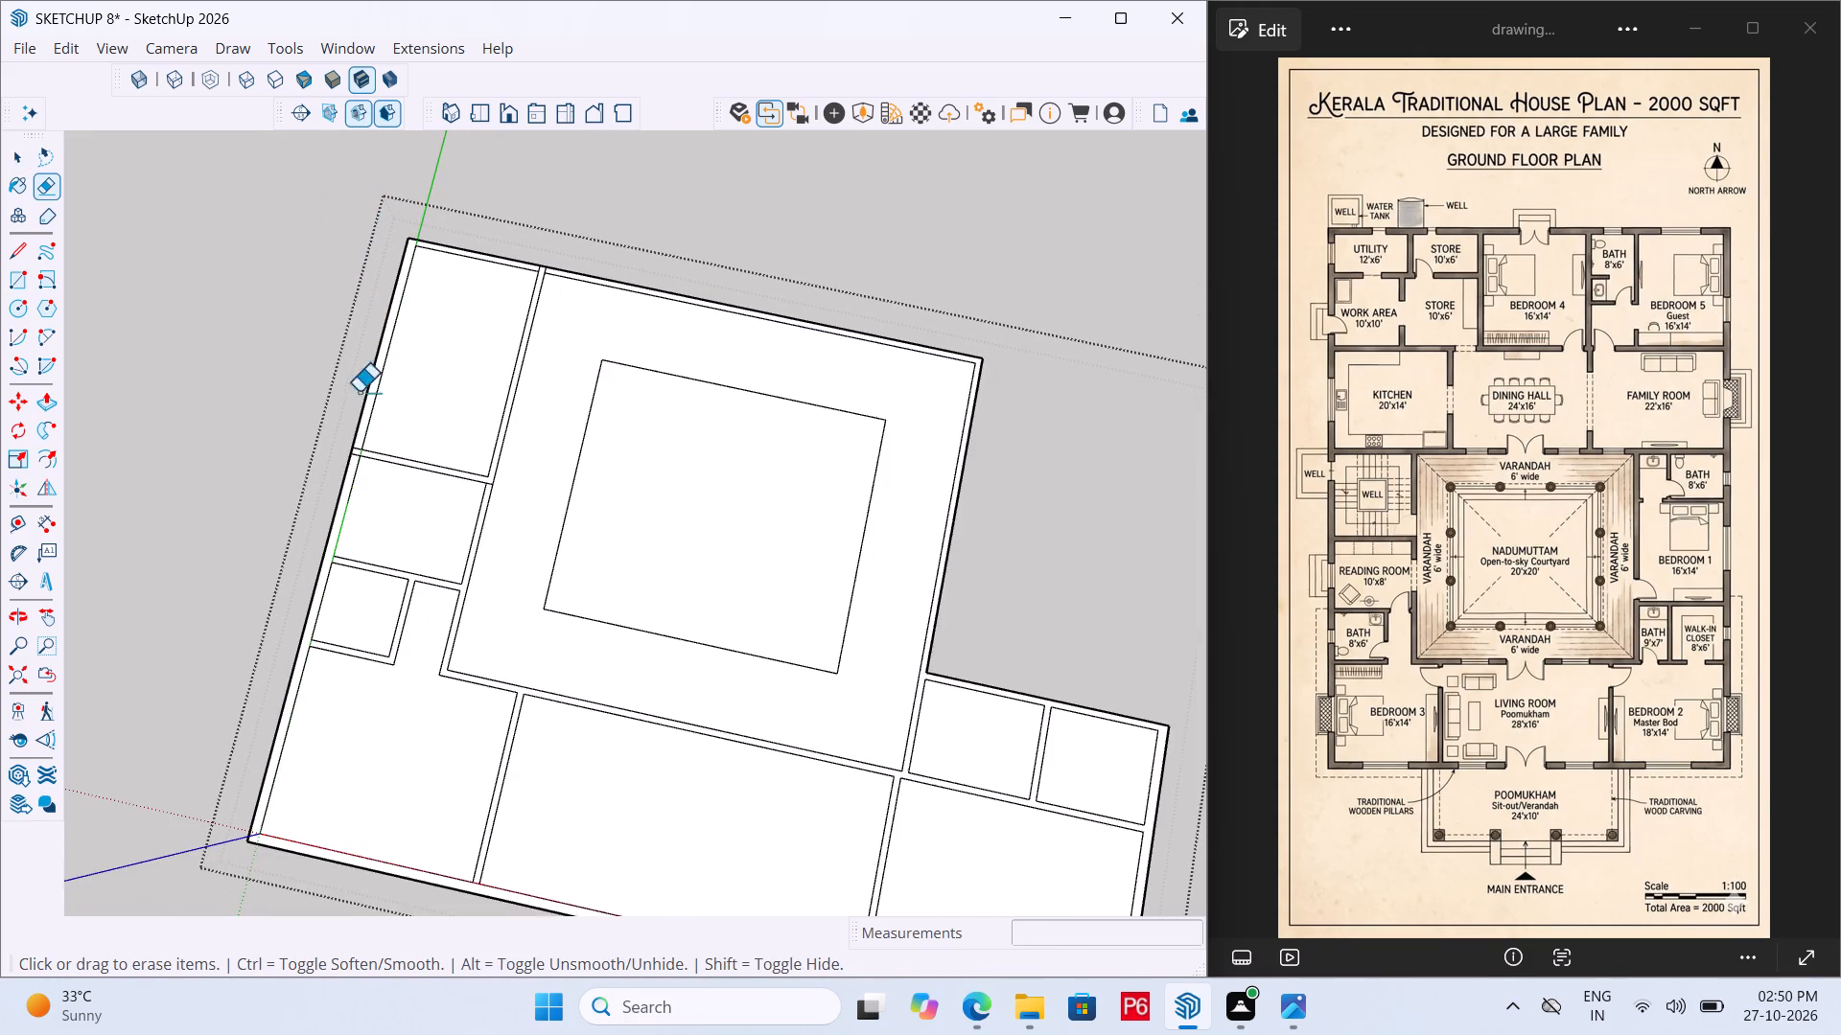
scroll(358, 397, up, 19)
drag(342, 485, 338, 514)
drag(354, 471, 355, 489)
click(355, 489)
drag(372, 498, 381, 507)
scroll(150, 435, down, 7)
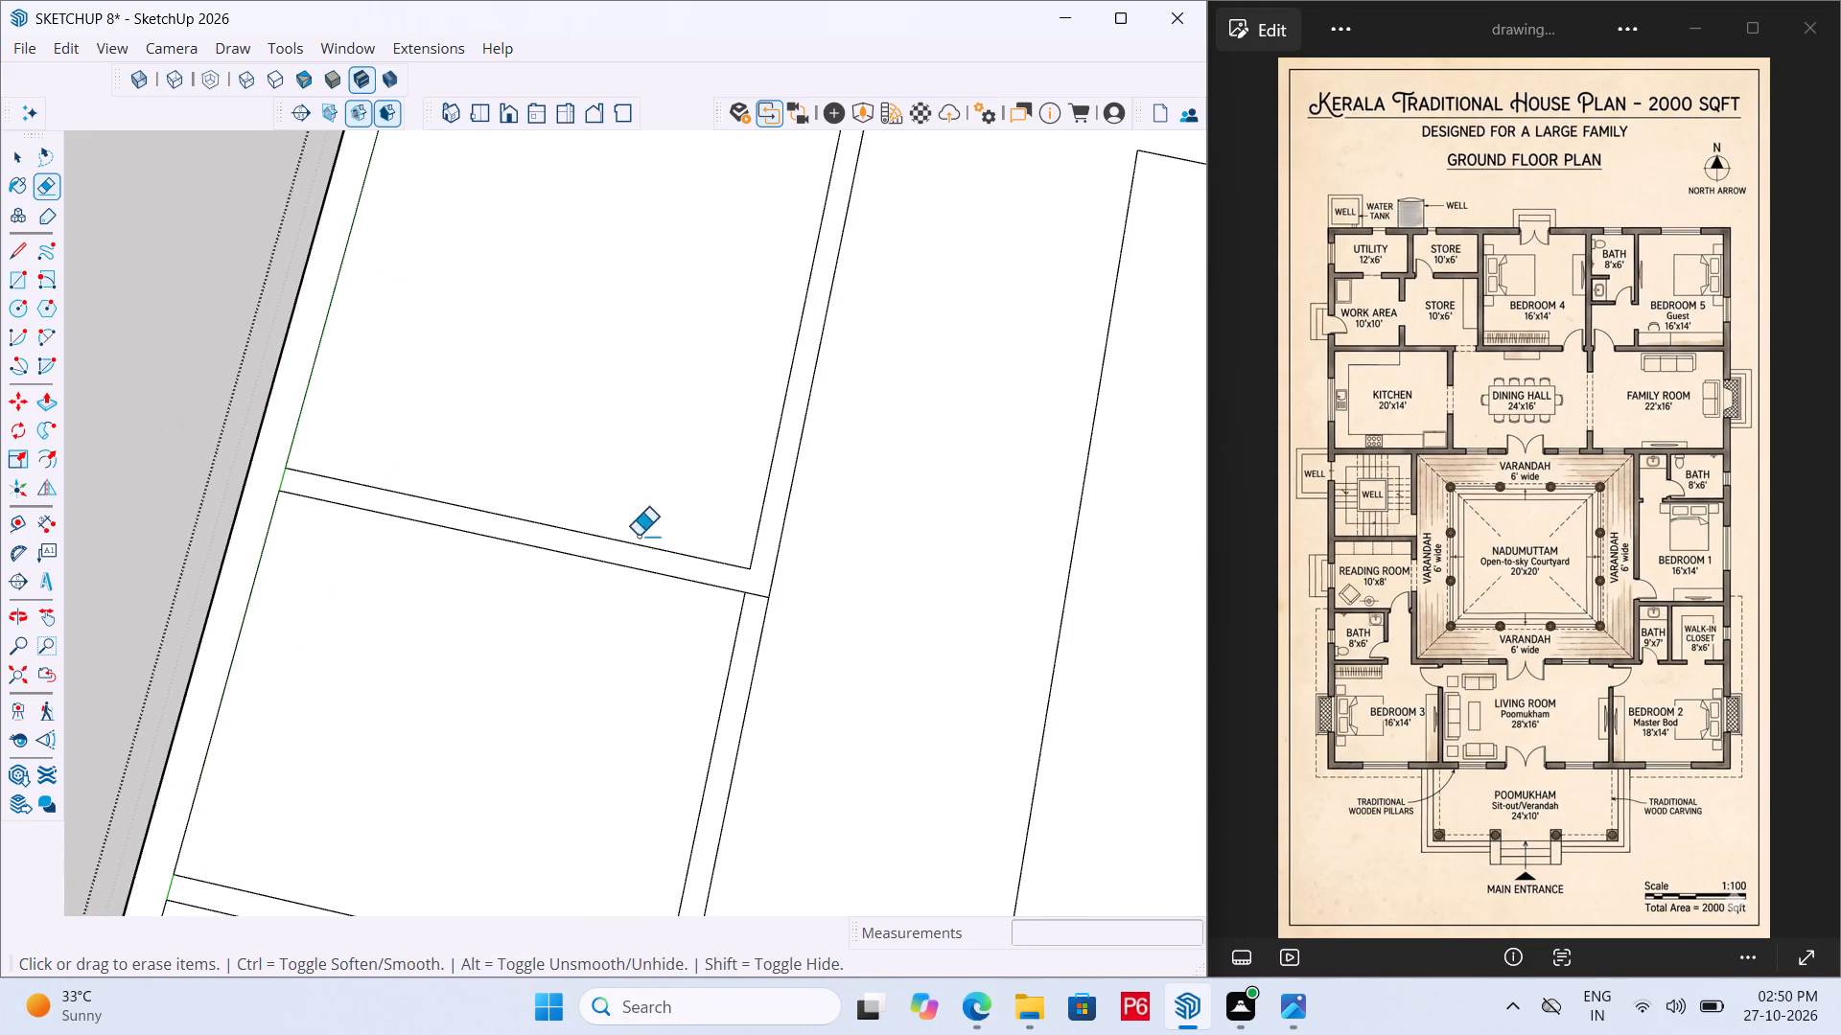
scroll(753, 589, up, 6)
drag(748, 592, 748, 602)
Clean up the leftover short edges where the staircase and varandah partition meets the outer wall, and at the staircase area's outer corner.
scroll(725, 604, up, 1)
scroll(707, 622, down, 7)
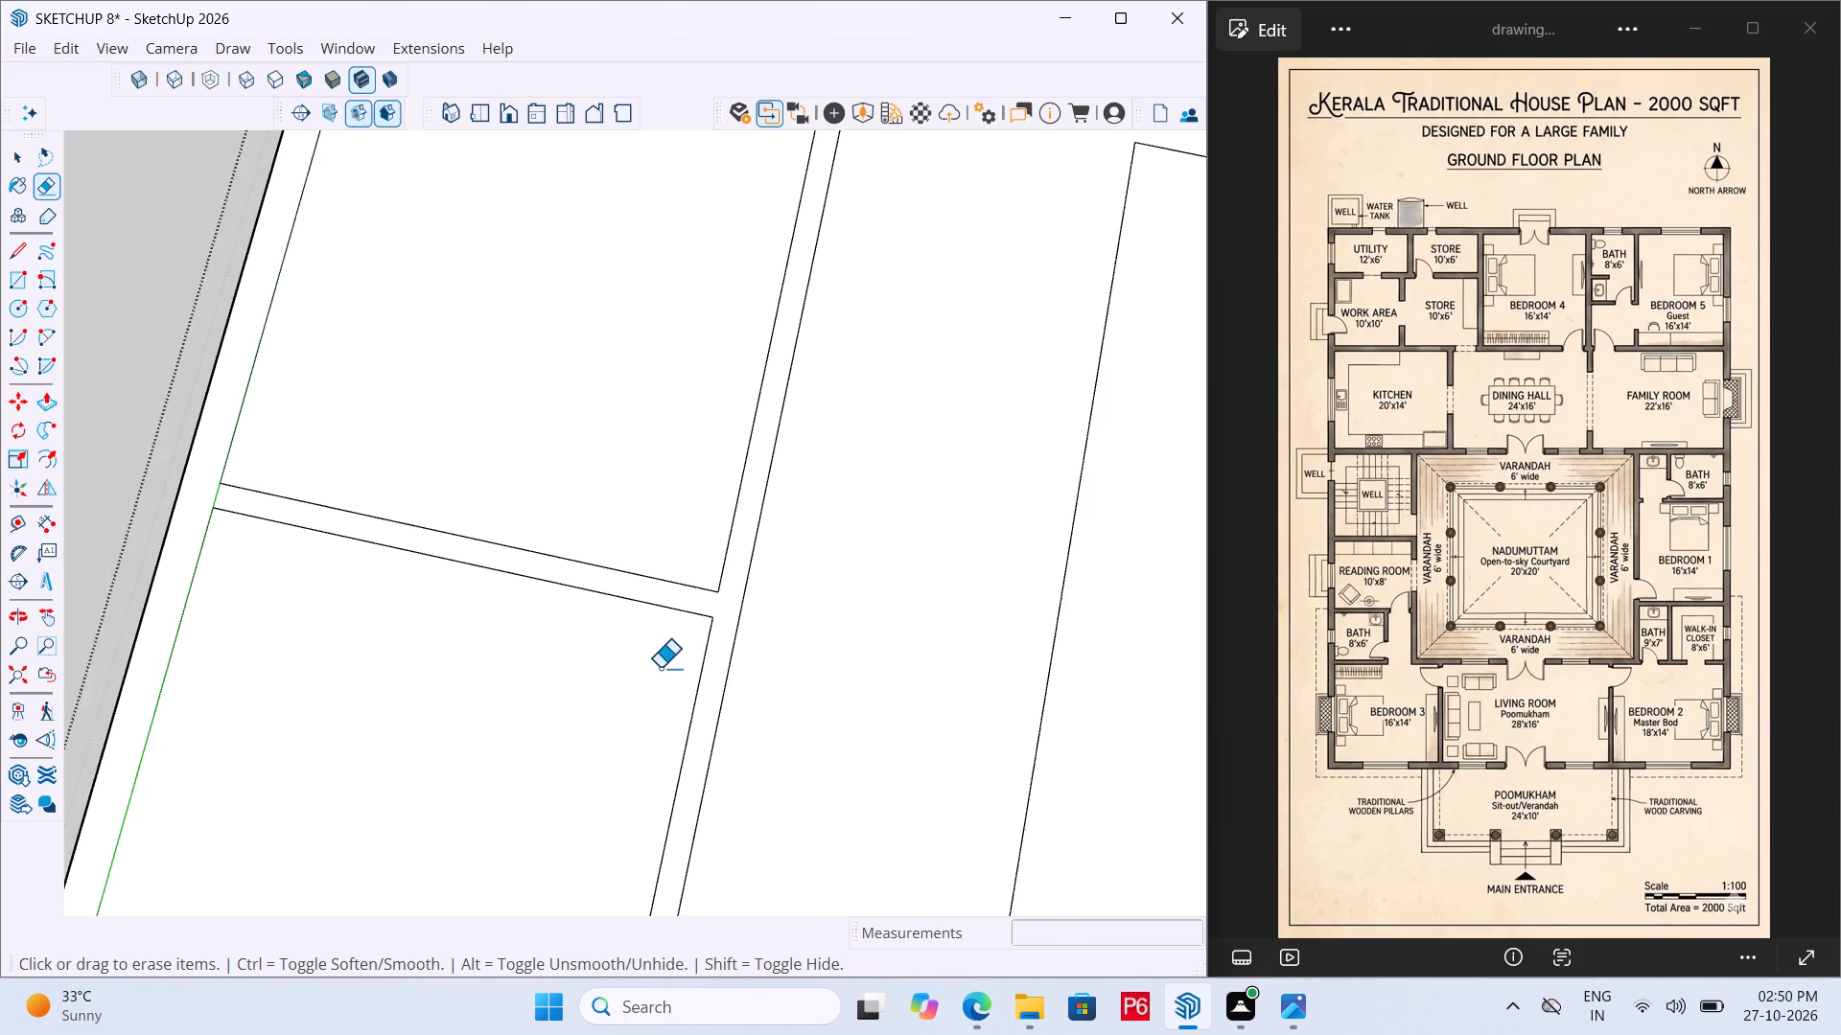
scroll(660, 668, down, 8)
scroll(761, 228, up, 12)
drag(816, 266, 769, 259)
scroll(800, 267, down, 7)
scroll(431, 178, up, 11)
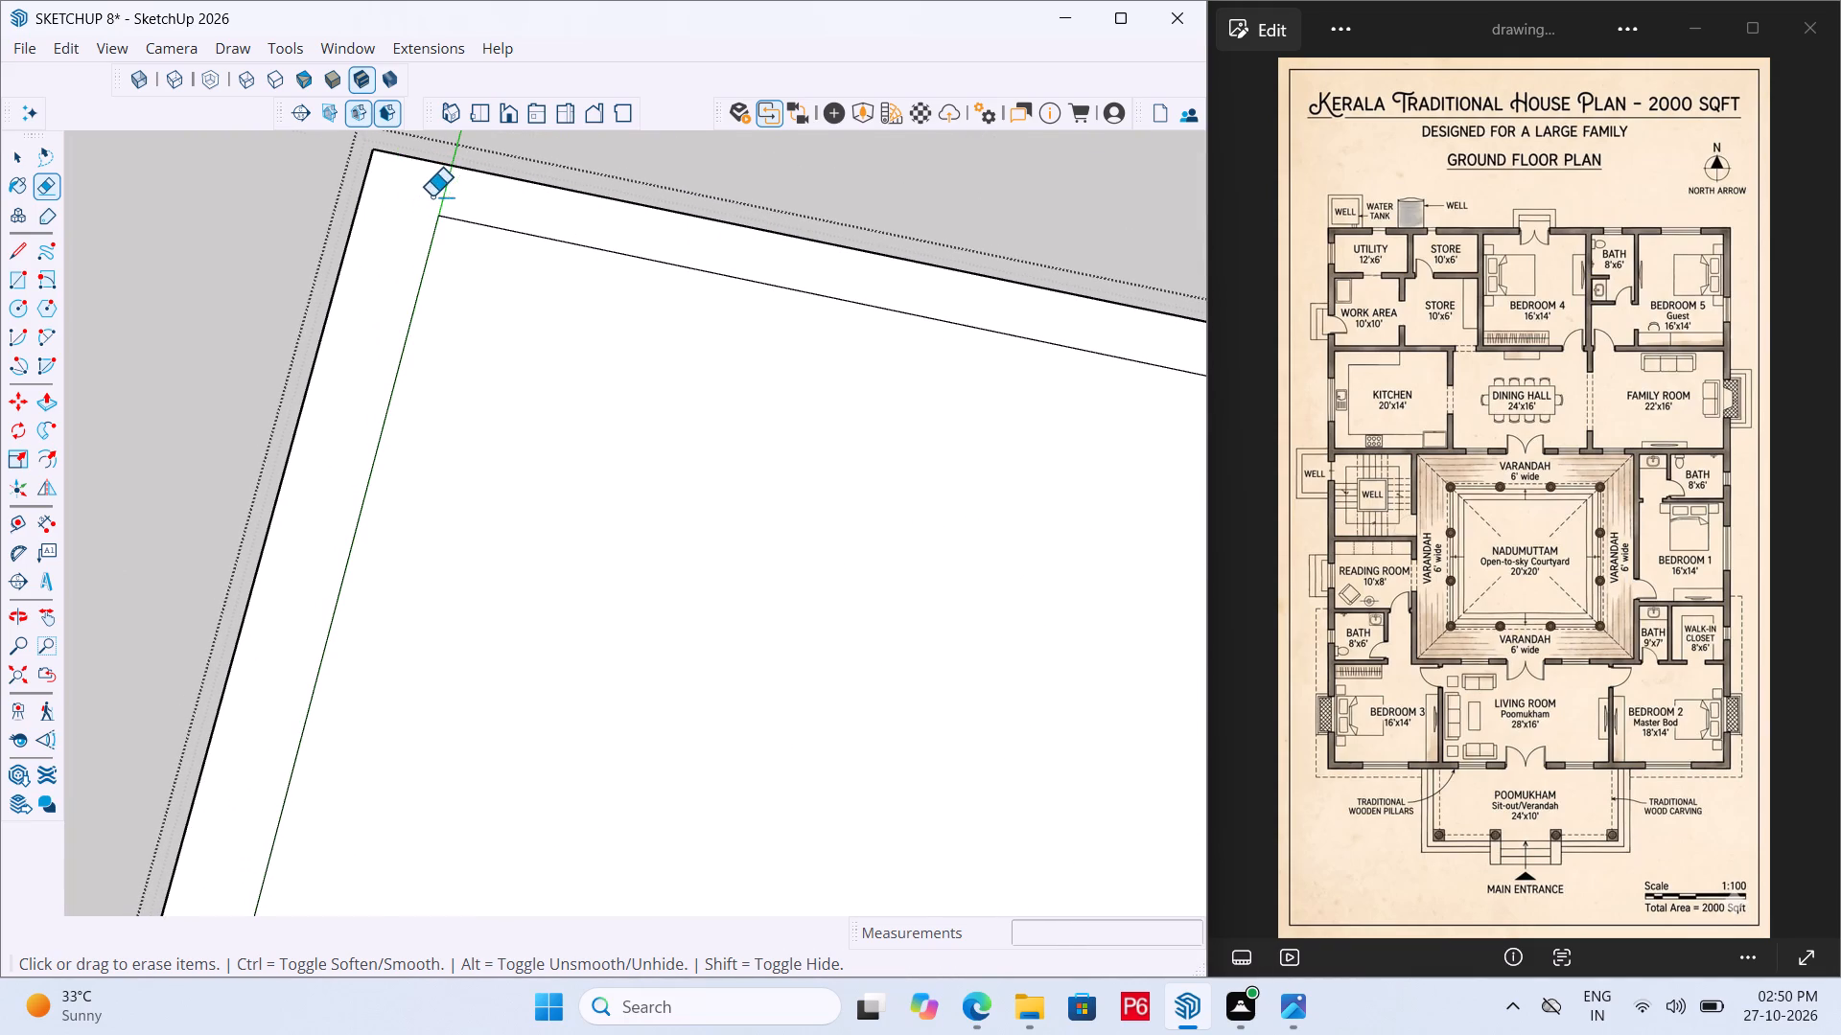
drag(435, 195, 458, 204)
click(459, 204)
drag(430, 200, 410, 241)
Place a guide line 14' out from the outer edge of the bath and walk-in closet wall for bedroom 1.
scroll(374, 238, down, 12)
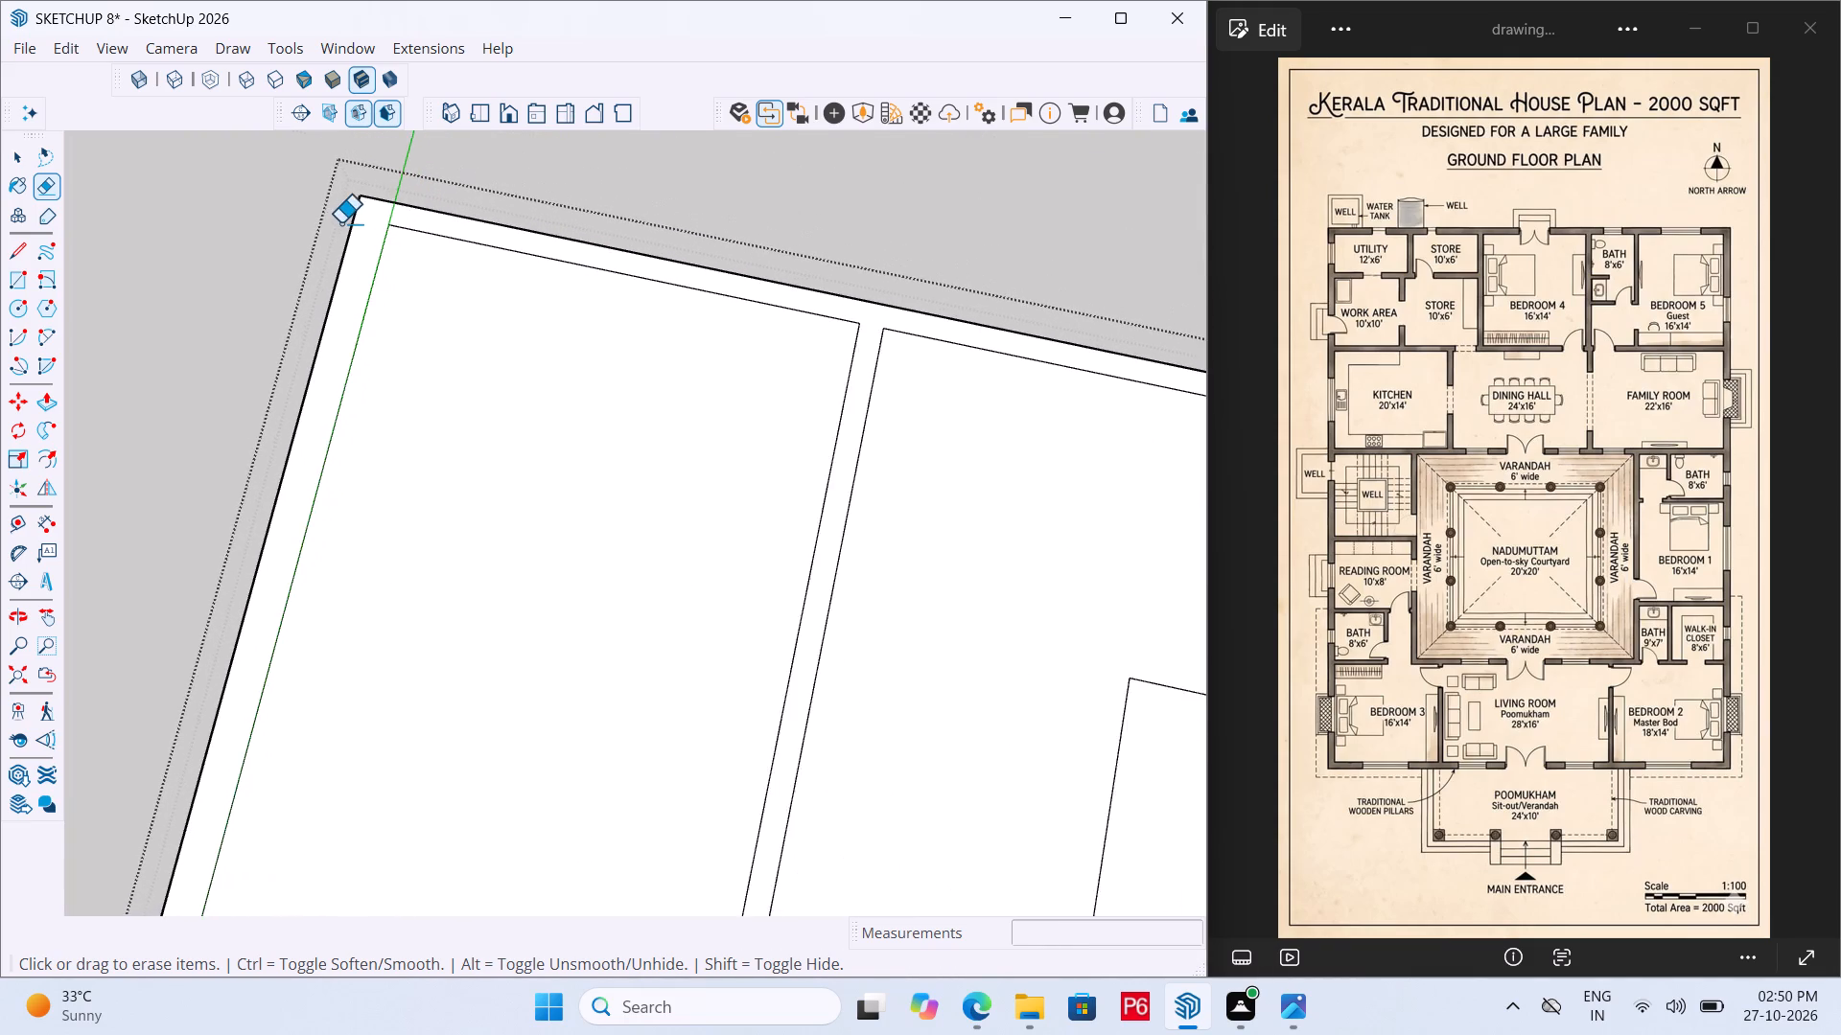
scroll(340, 223, down, 18)
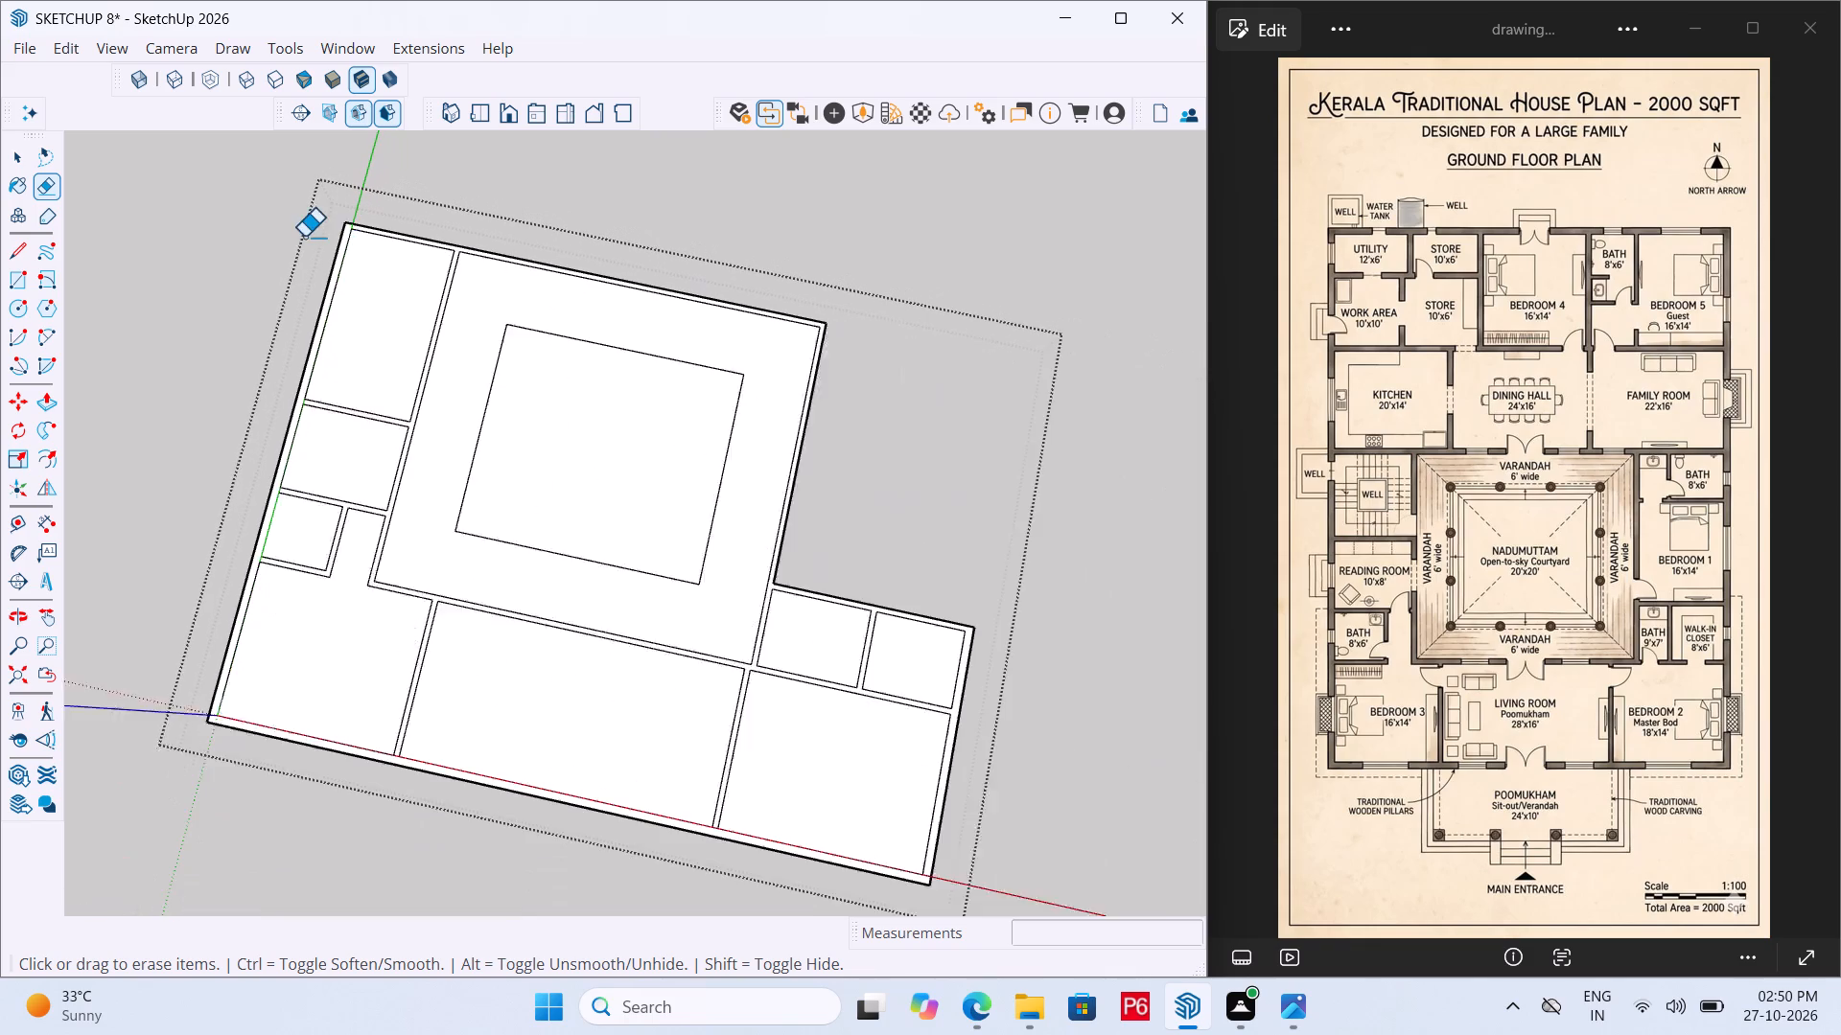
scroll(304, 237, down, 1)
scroll(955, 547, up, 7)
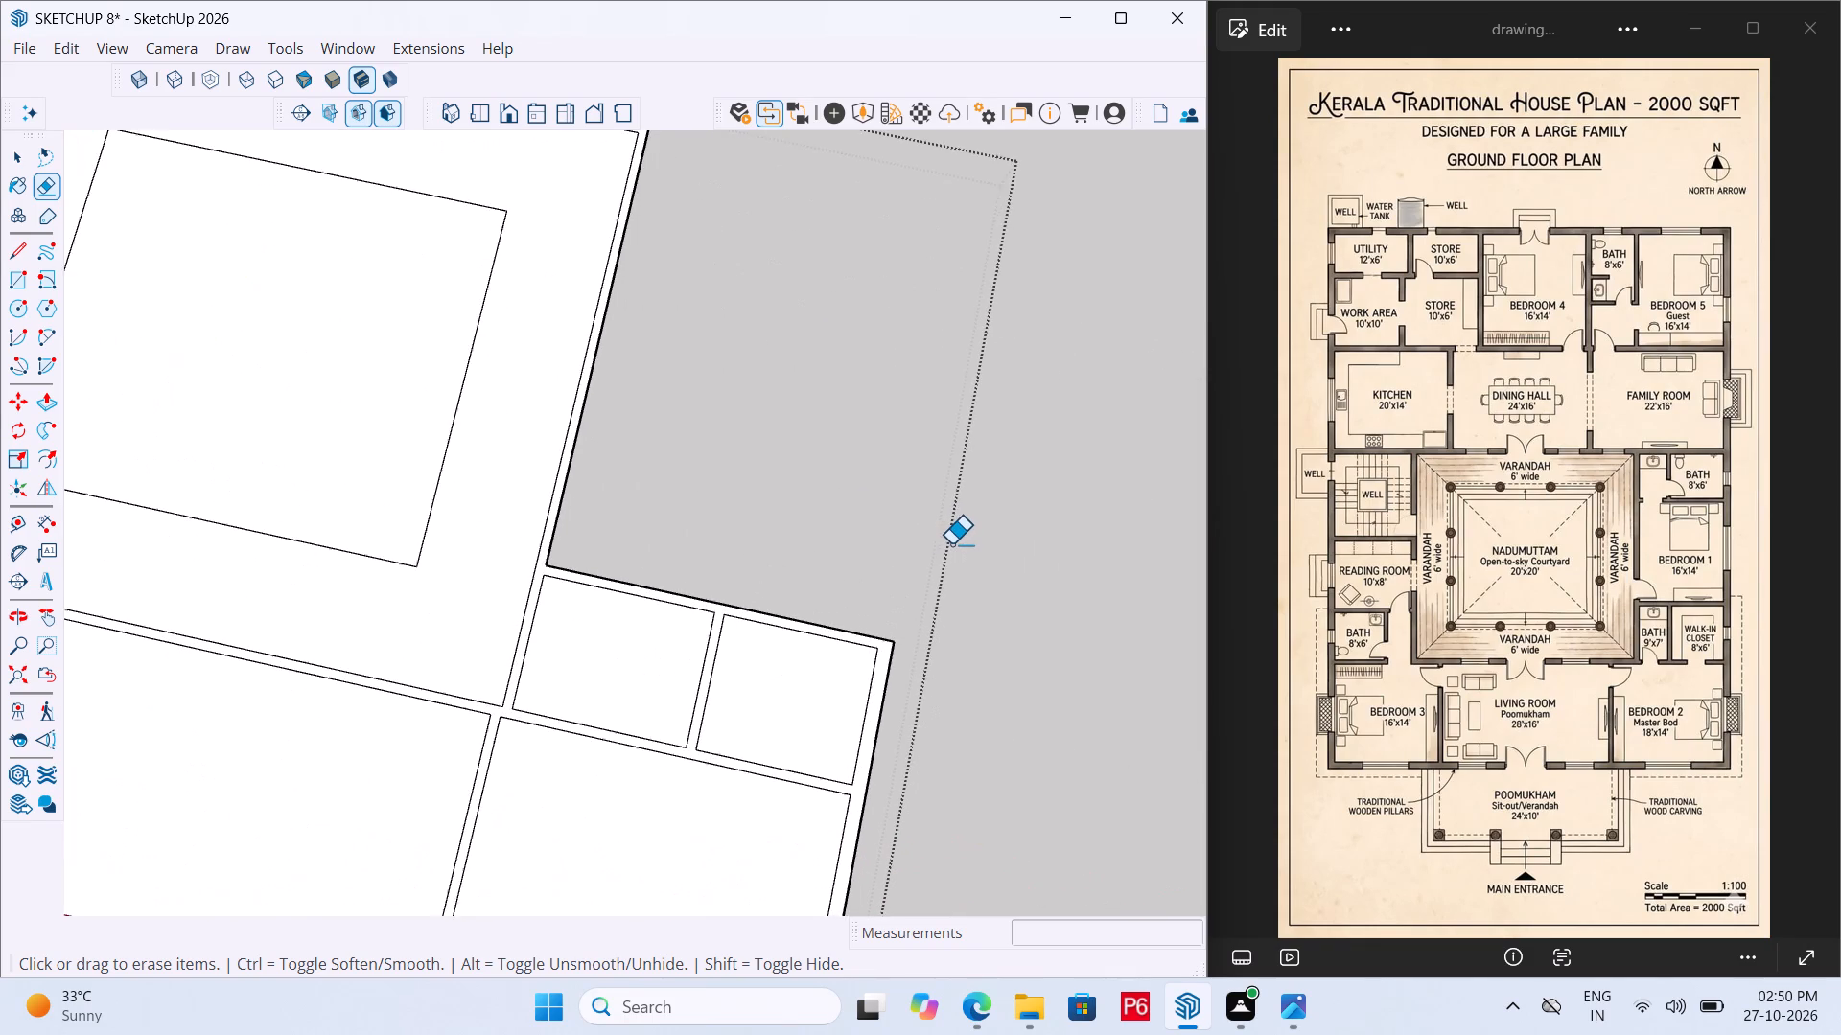
scroll(951, 544, up, 5)
scroll(713, 564, up, 4)
key(t)
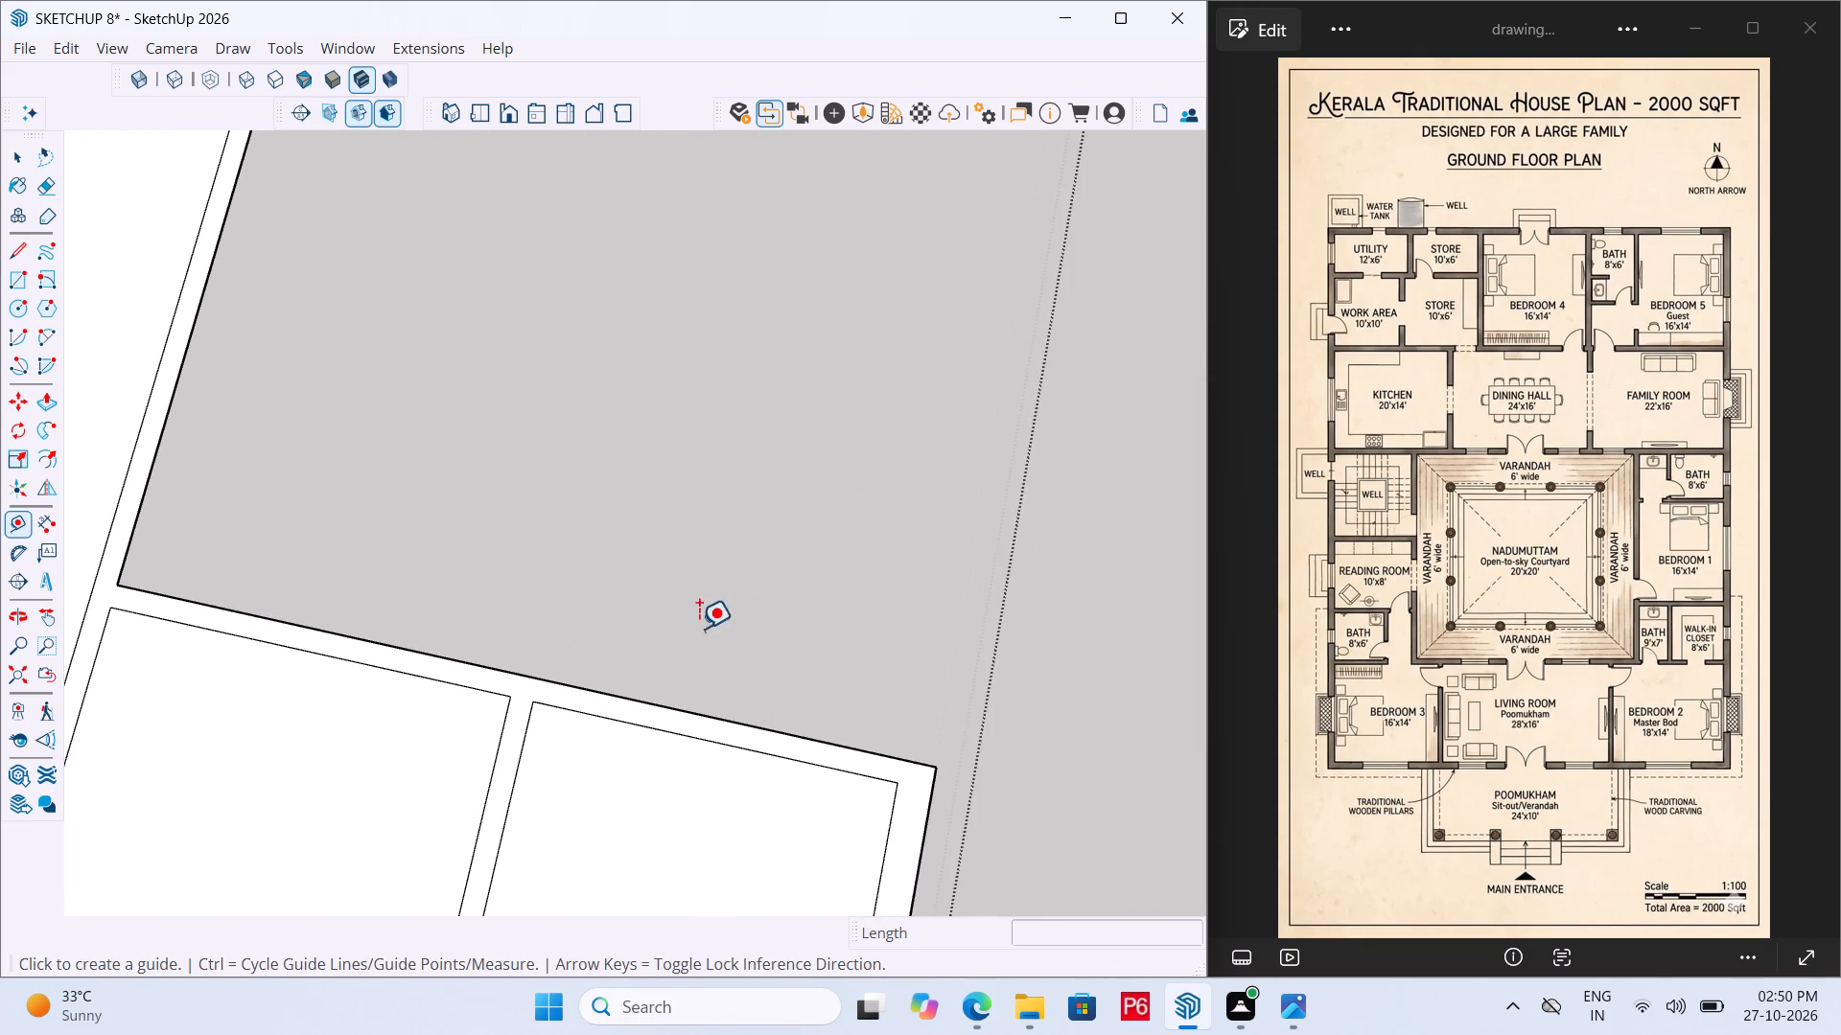
click(671, 707)
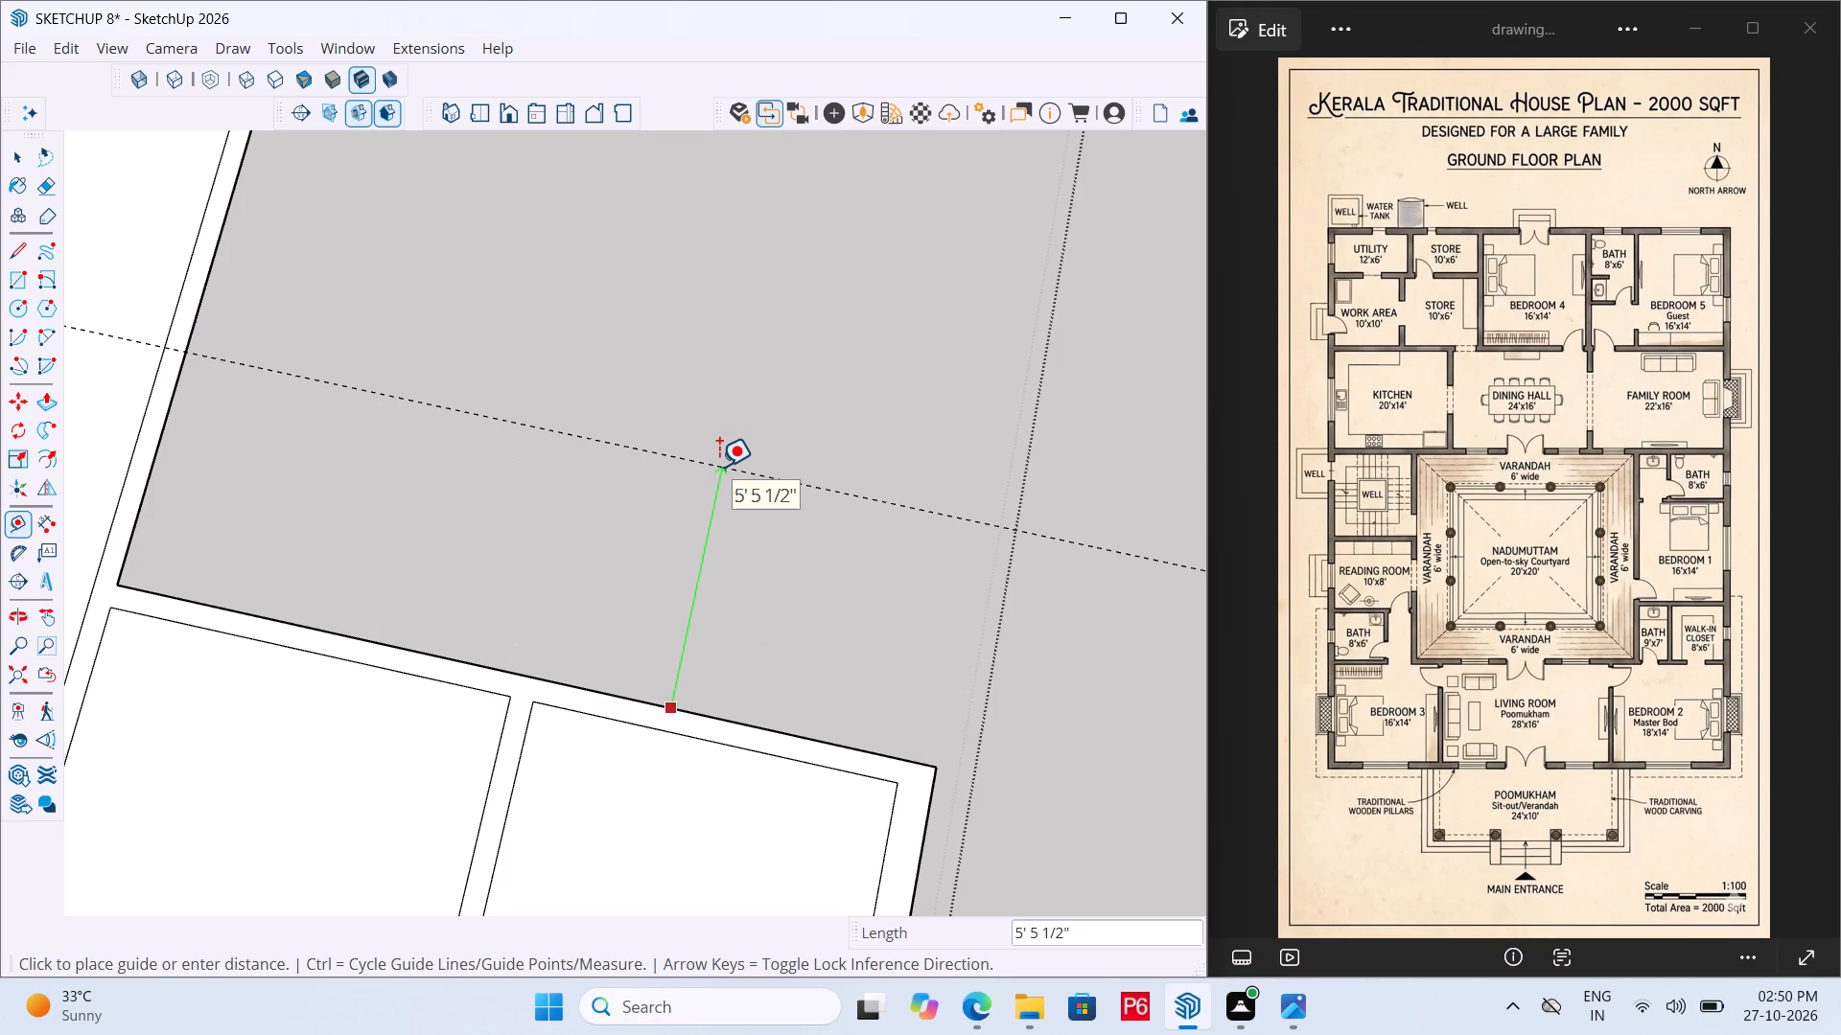
text(14')
key(Return)
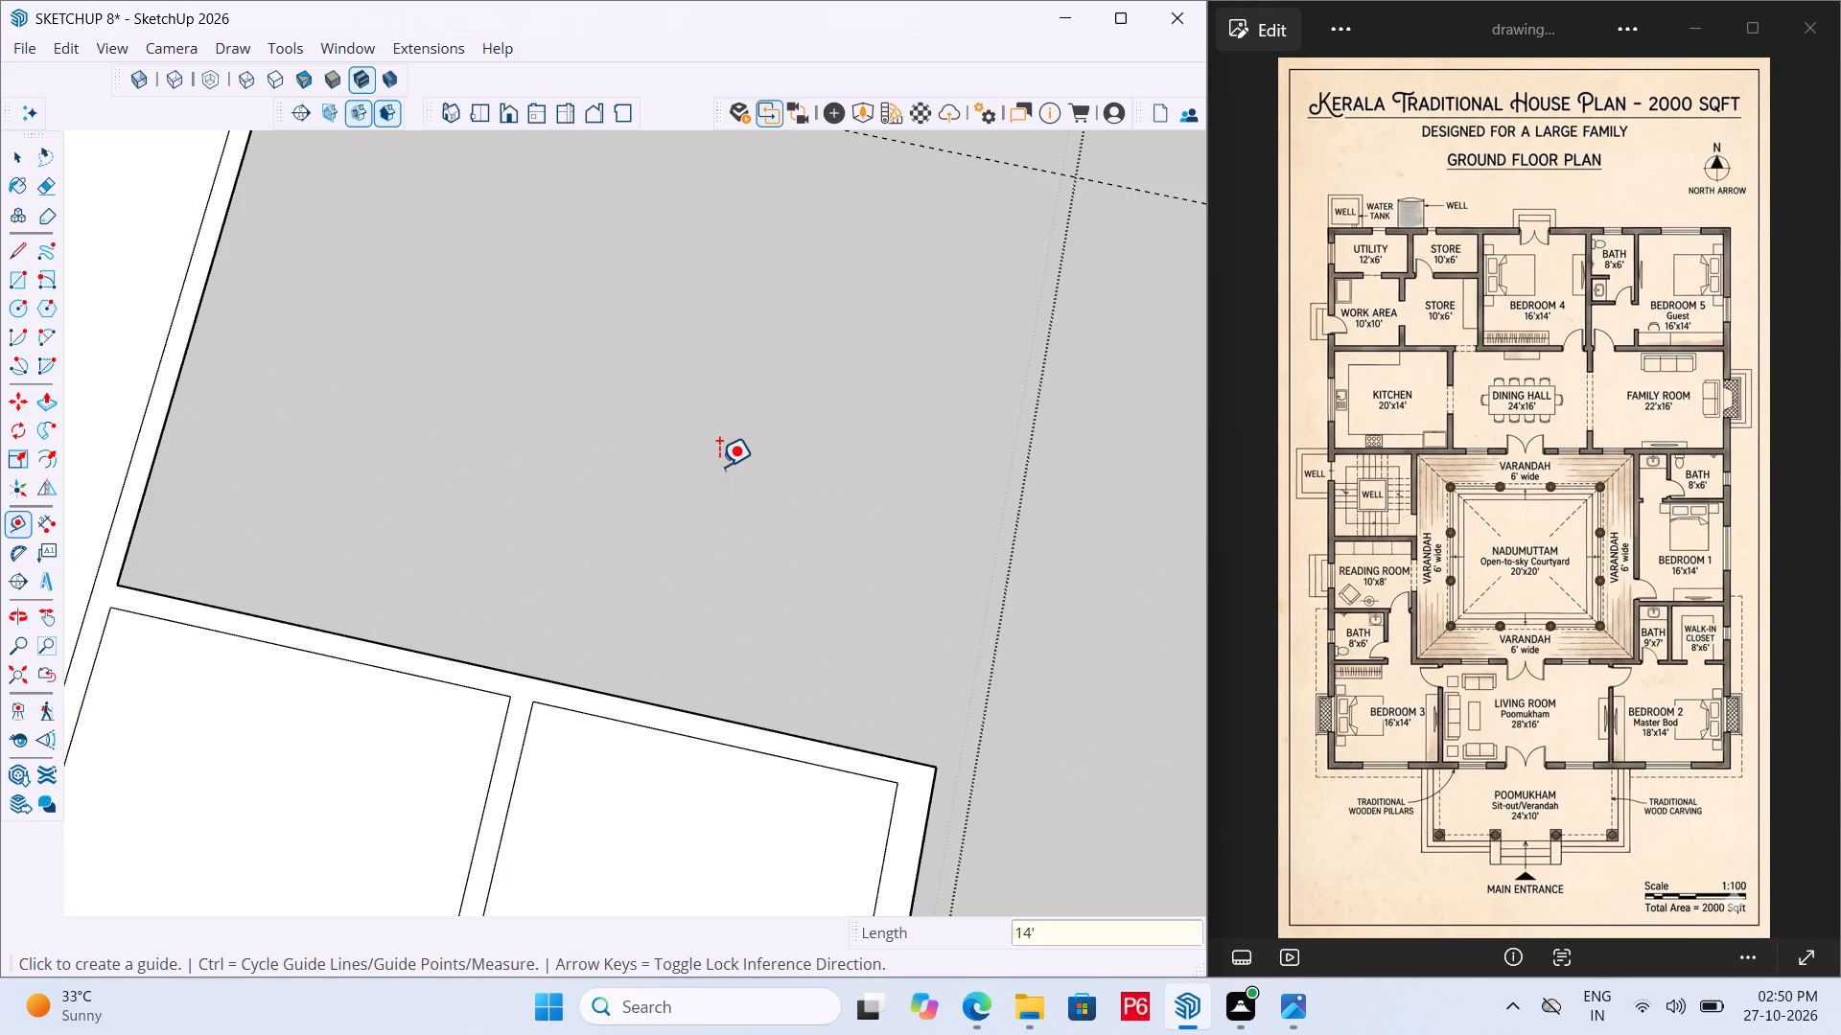
Place a guide line 6" beyond the 14' bedroom 1 guide for the wall thickness.
scroll(605, 589, down, 8)
scroll(559, 746, down, 2)
scroll(618, 446, up, 4)
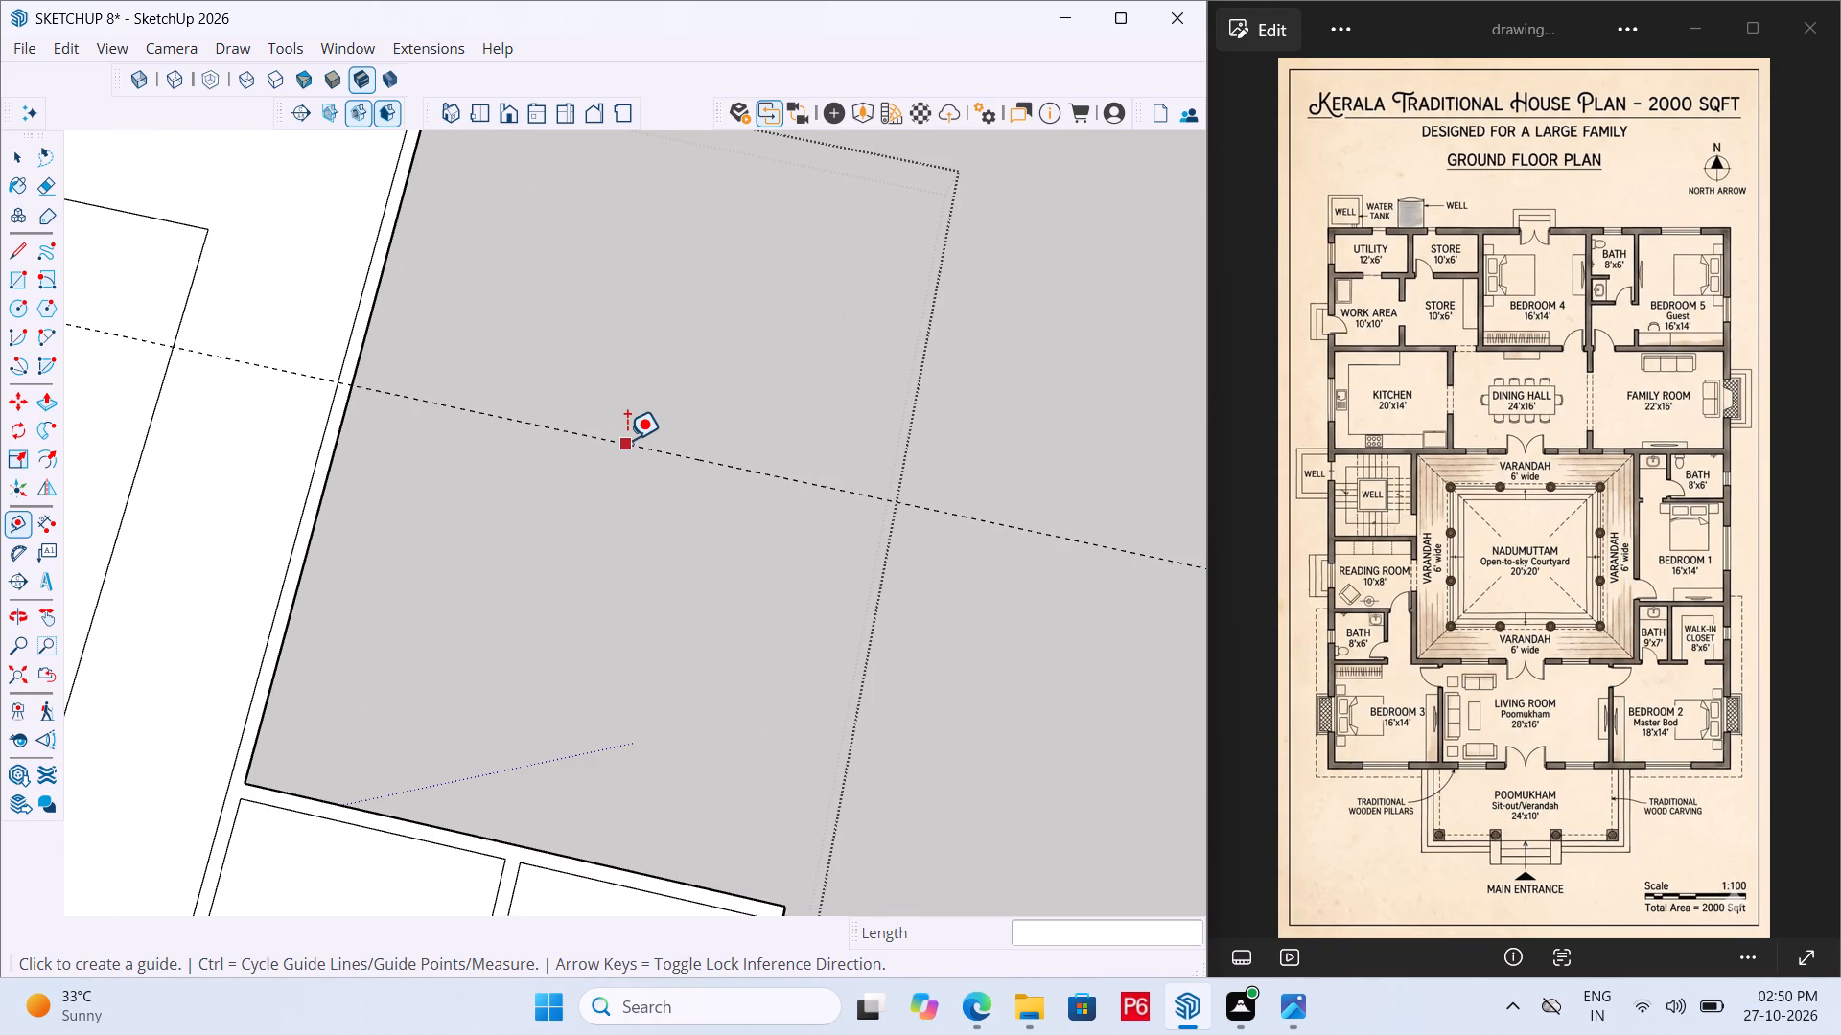
click(627, 440)
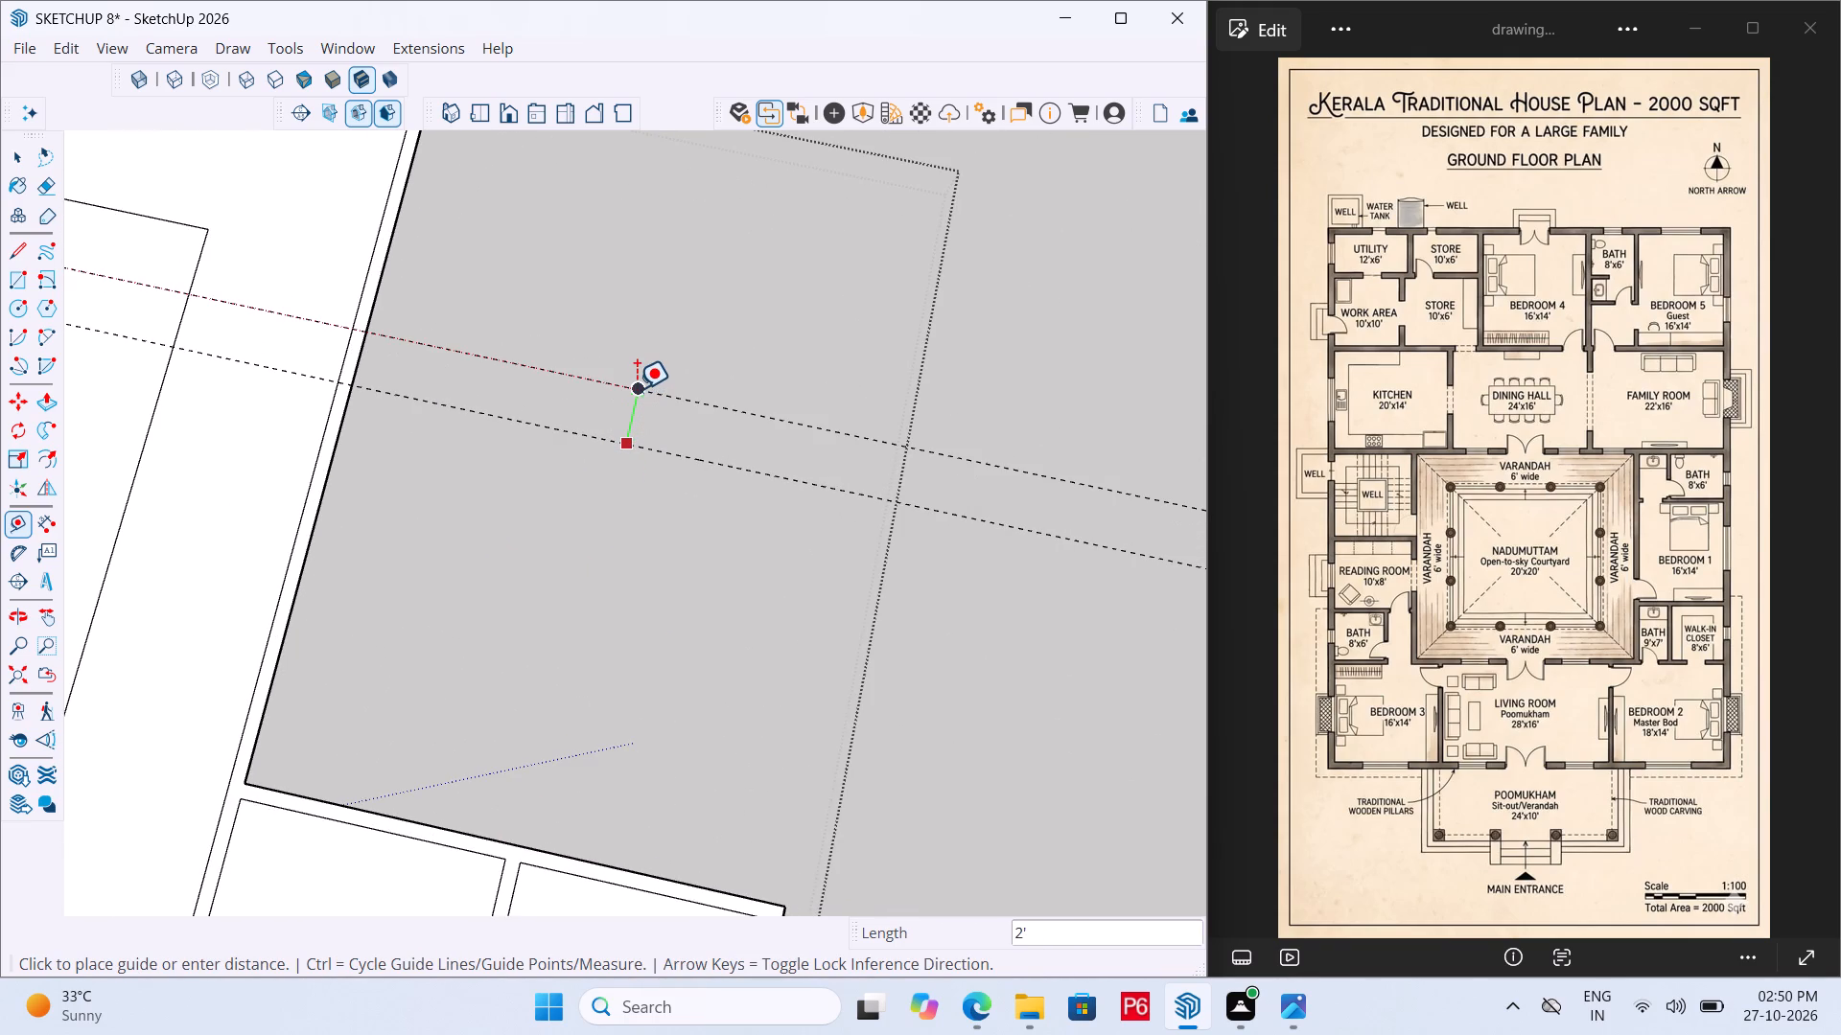
key(6)
key(shift+quotedbl)
key(Return)
Place a guide line 10' 6" from the bedroom 1 wall guide, through the varandah's outer corner, and undo the stray guide drawn from that corner.
scroll(568, 524, down, 3)
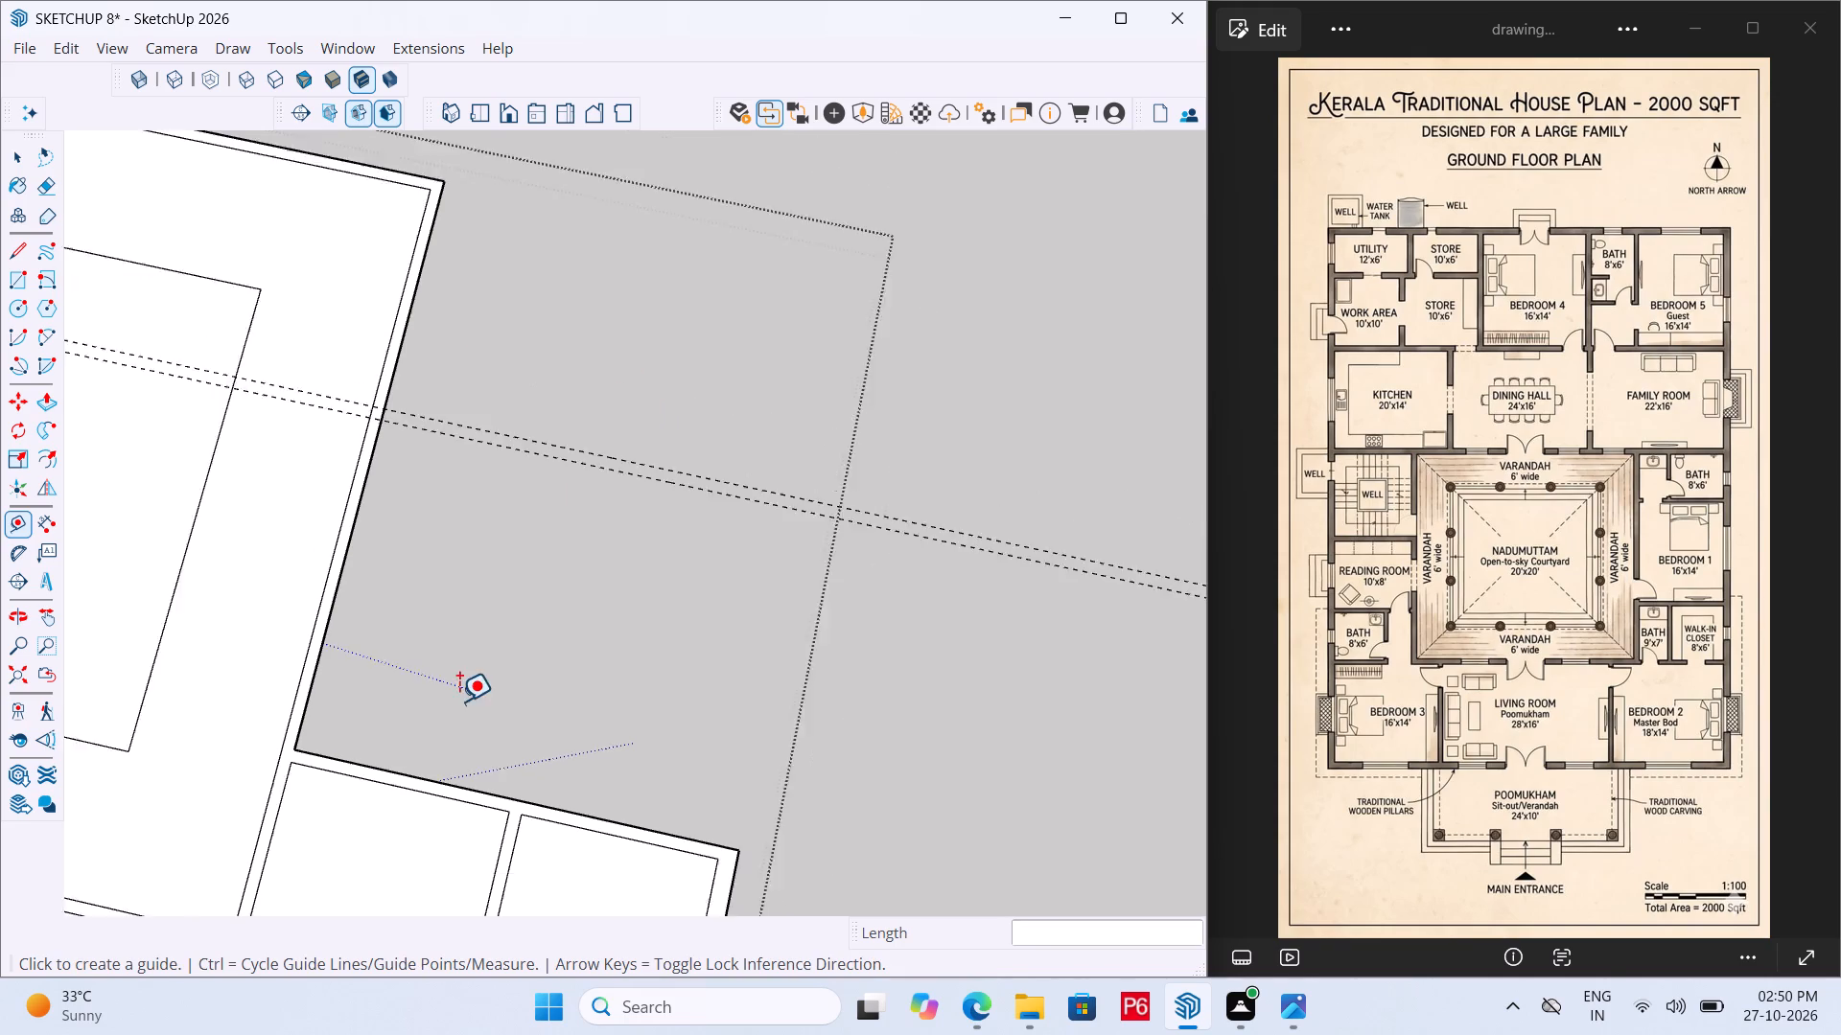
scroll(459, 701, down, 1)
scroll(649, 415, up, 3)
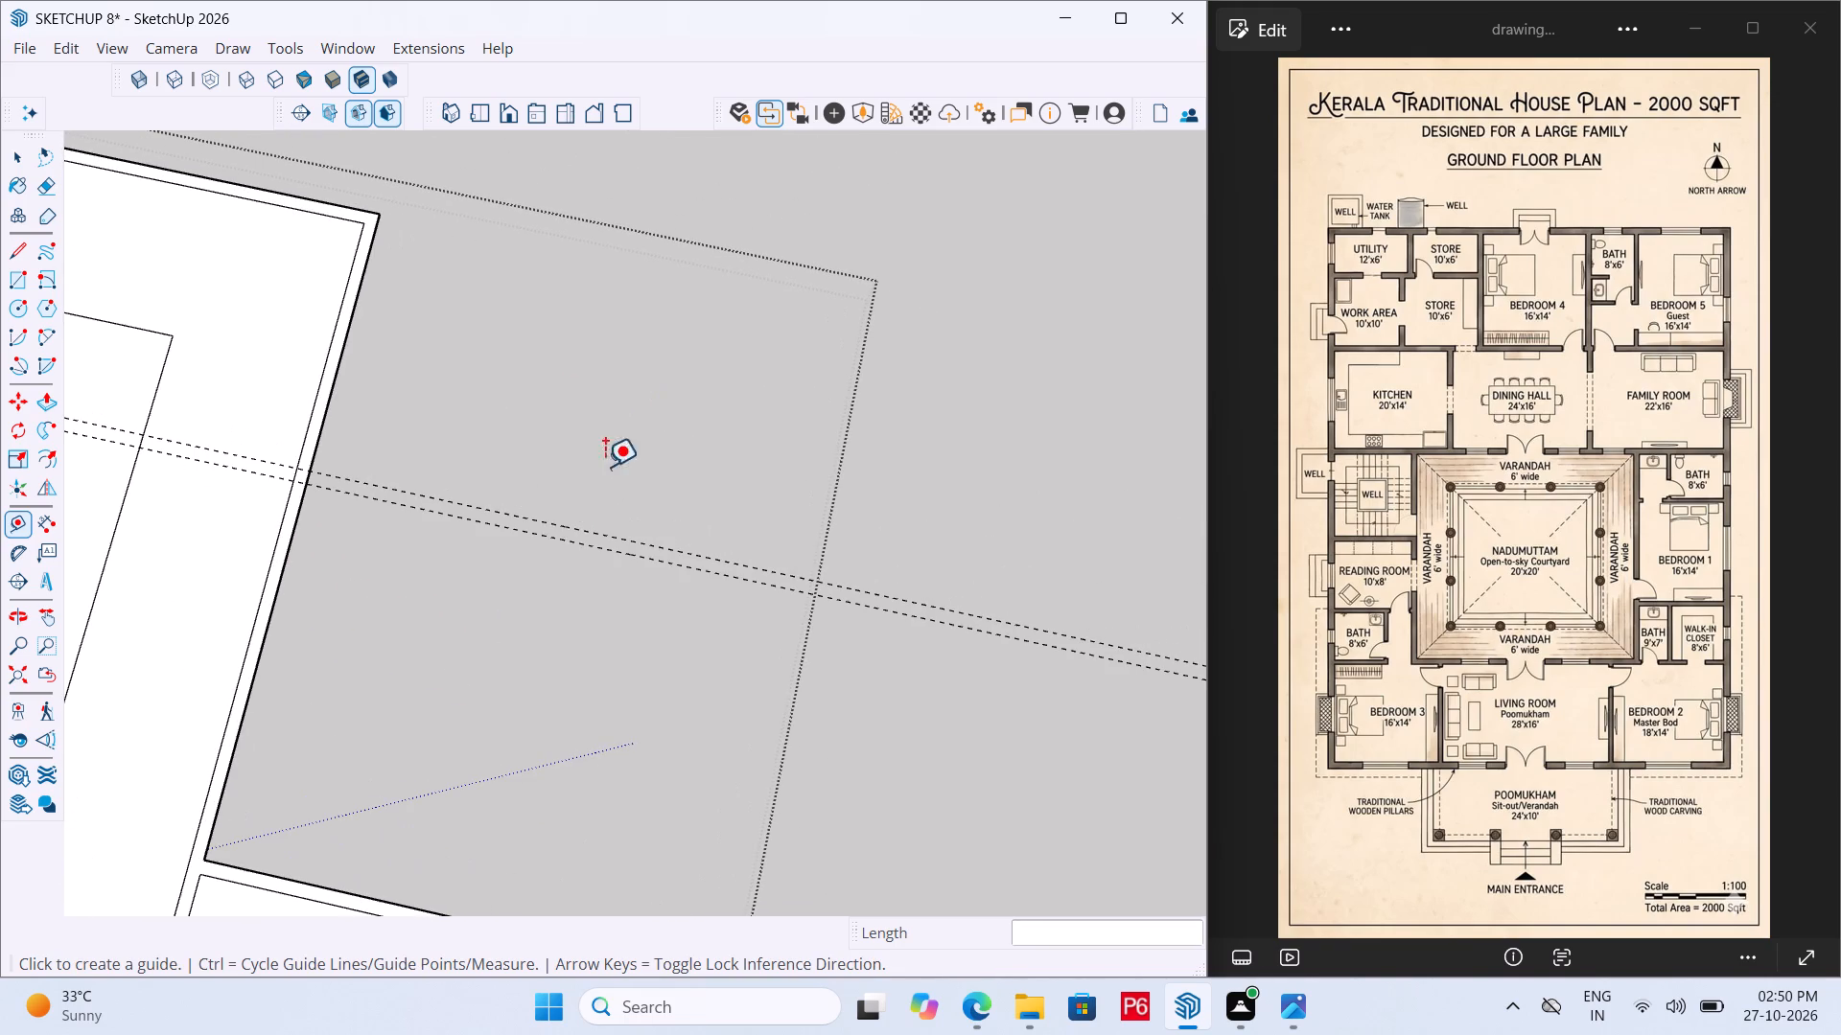
click(556, 524)
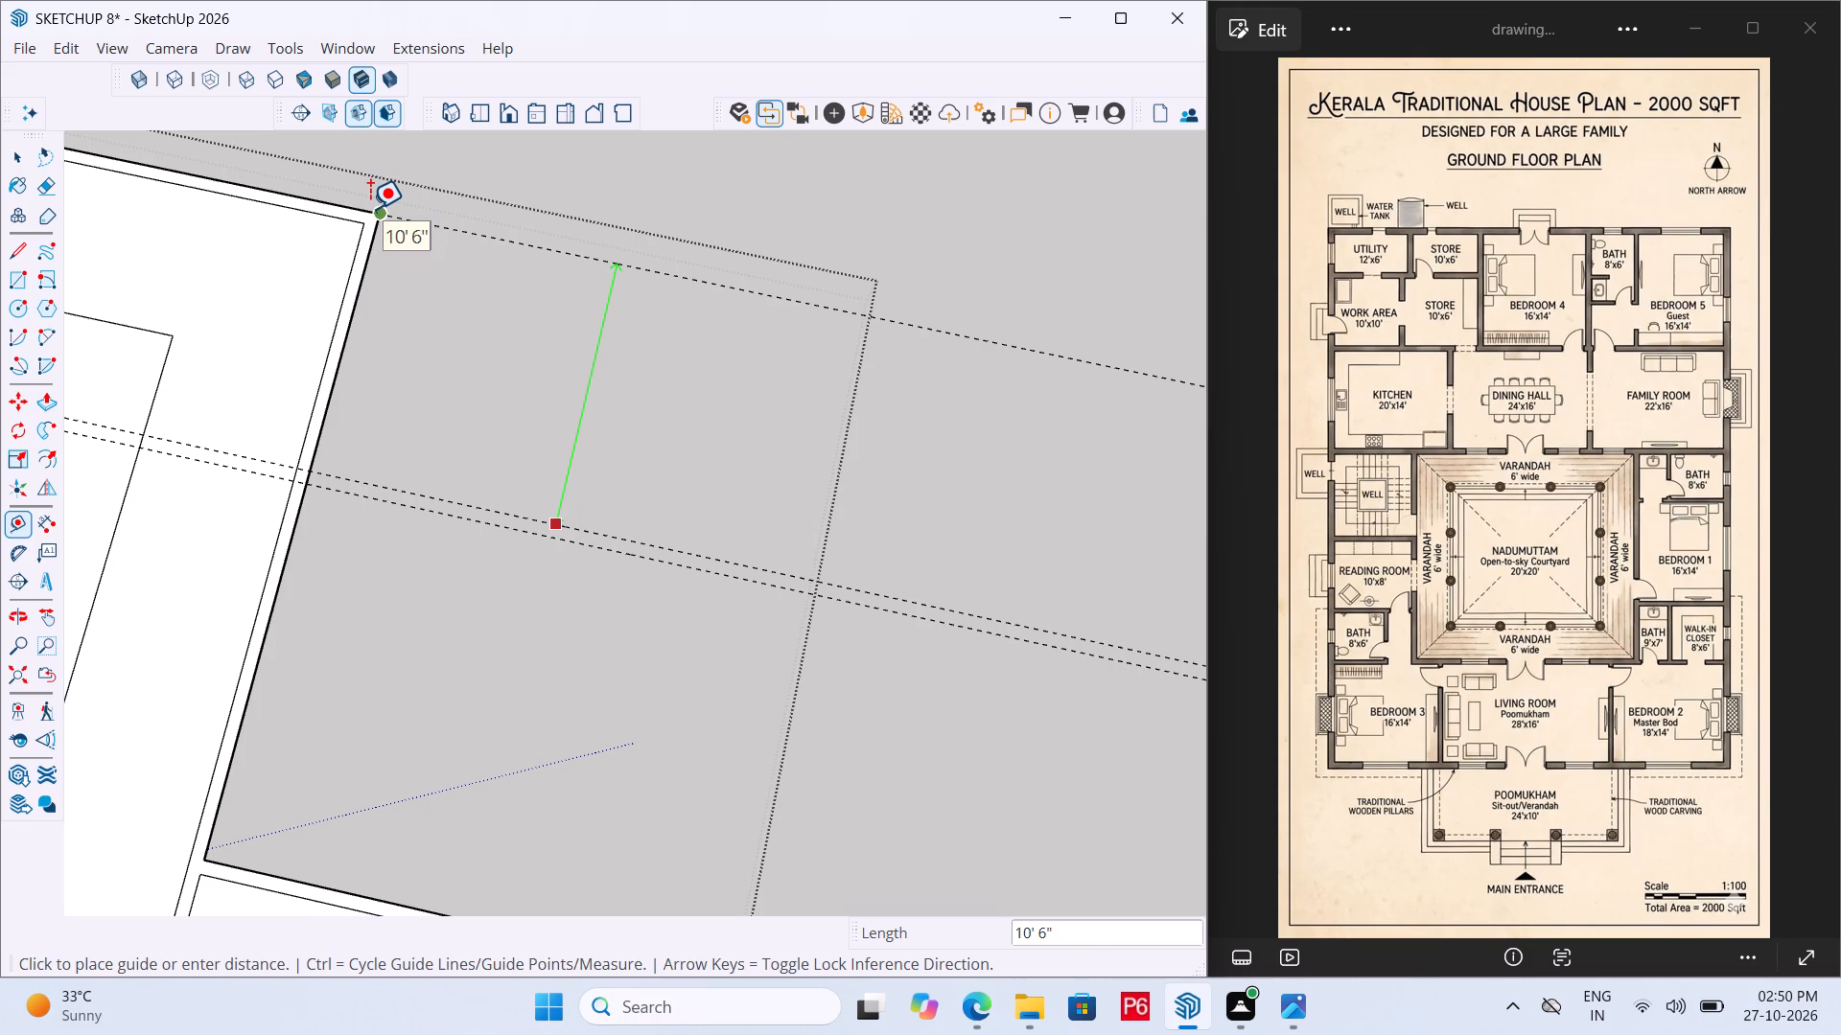
double_click(368, 212)
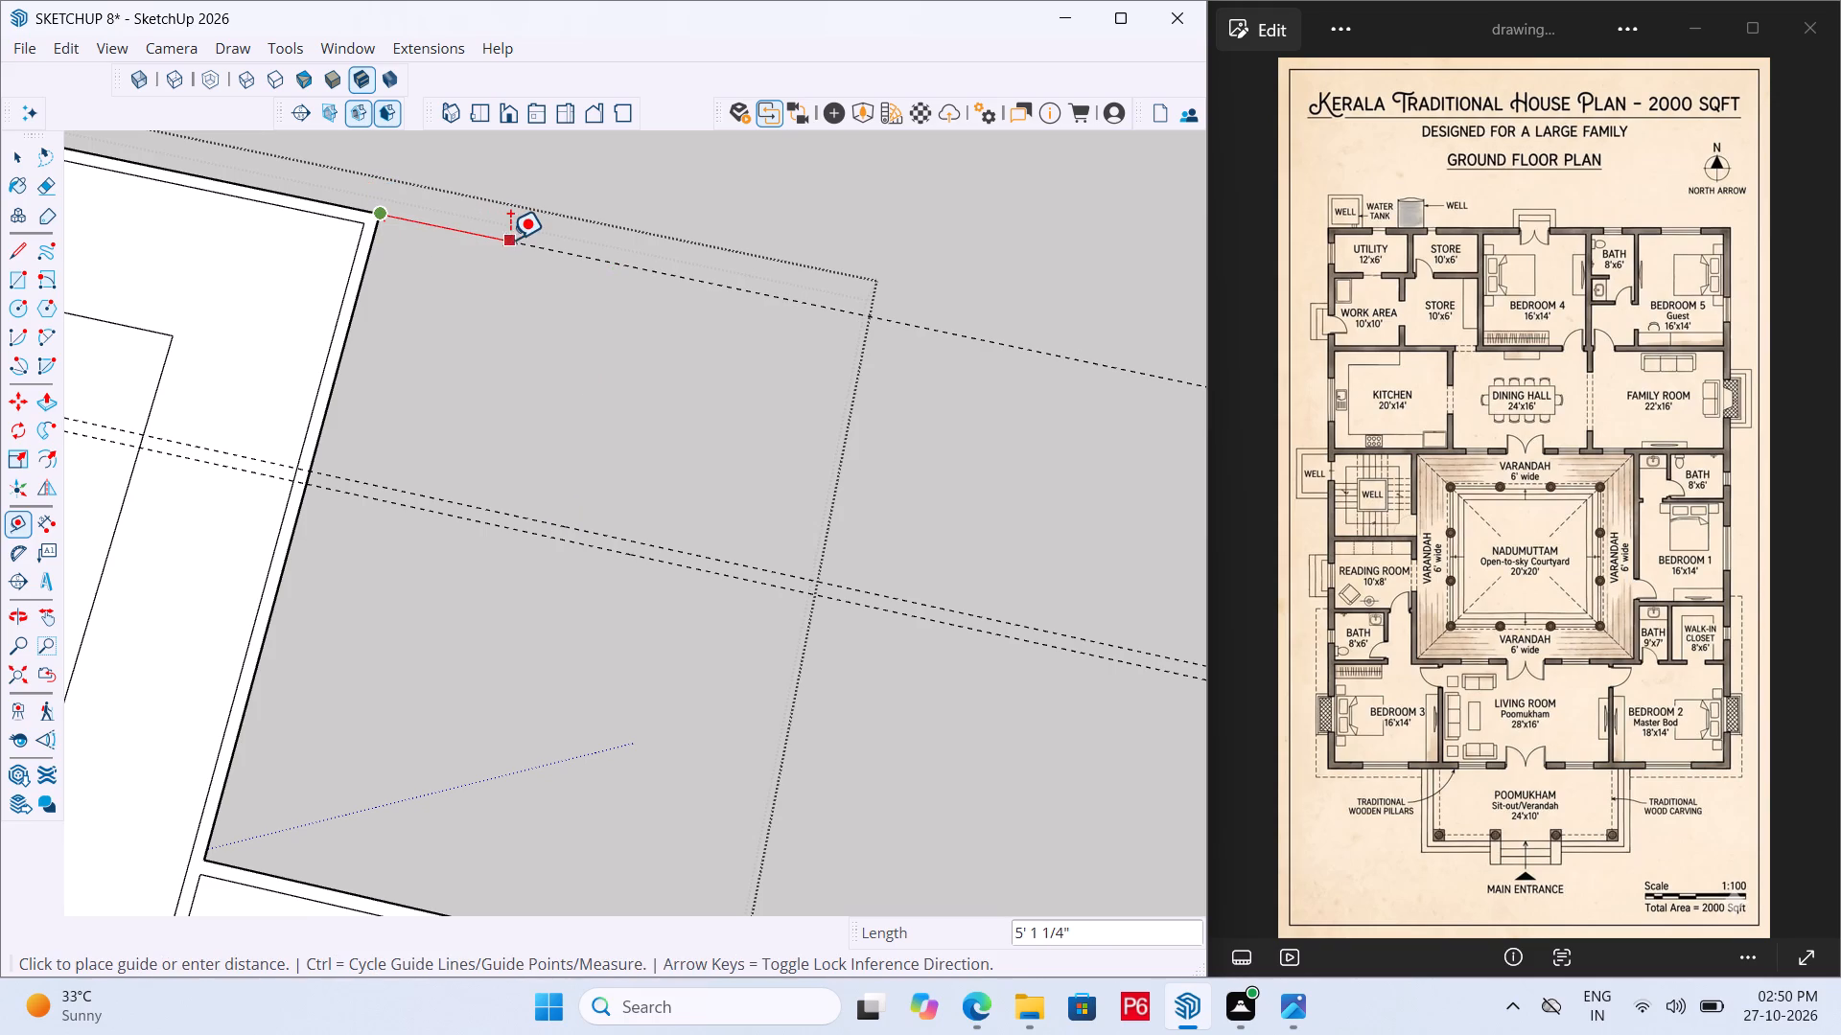
click(510, 240)
key(ctrl+z)
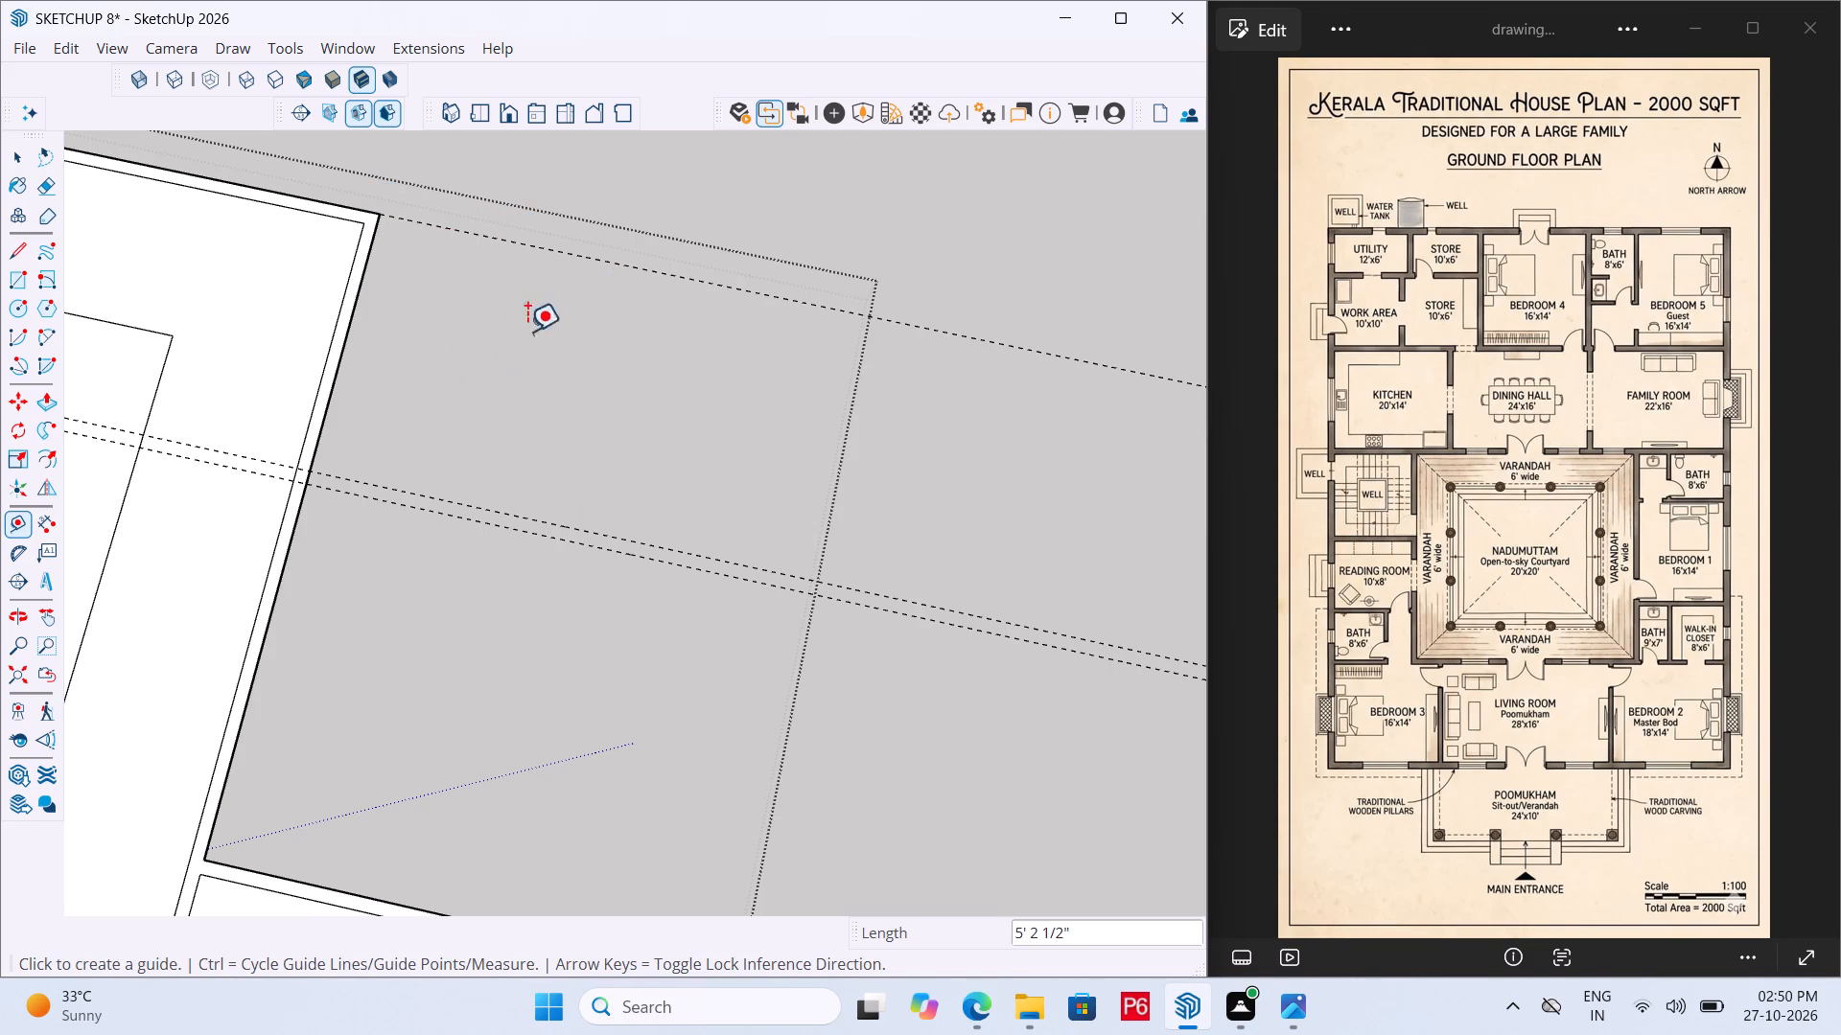
Place a guide line 6" inward from the guide through the varandah's outer corner.
click(588, 264)
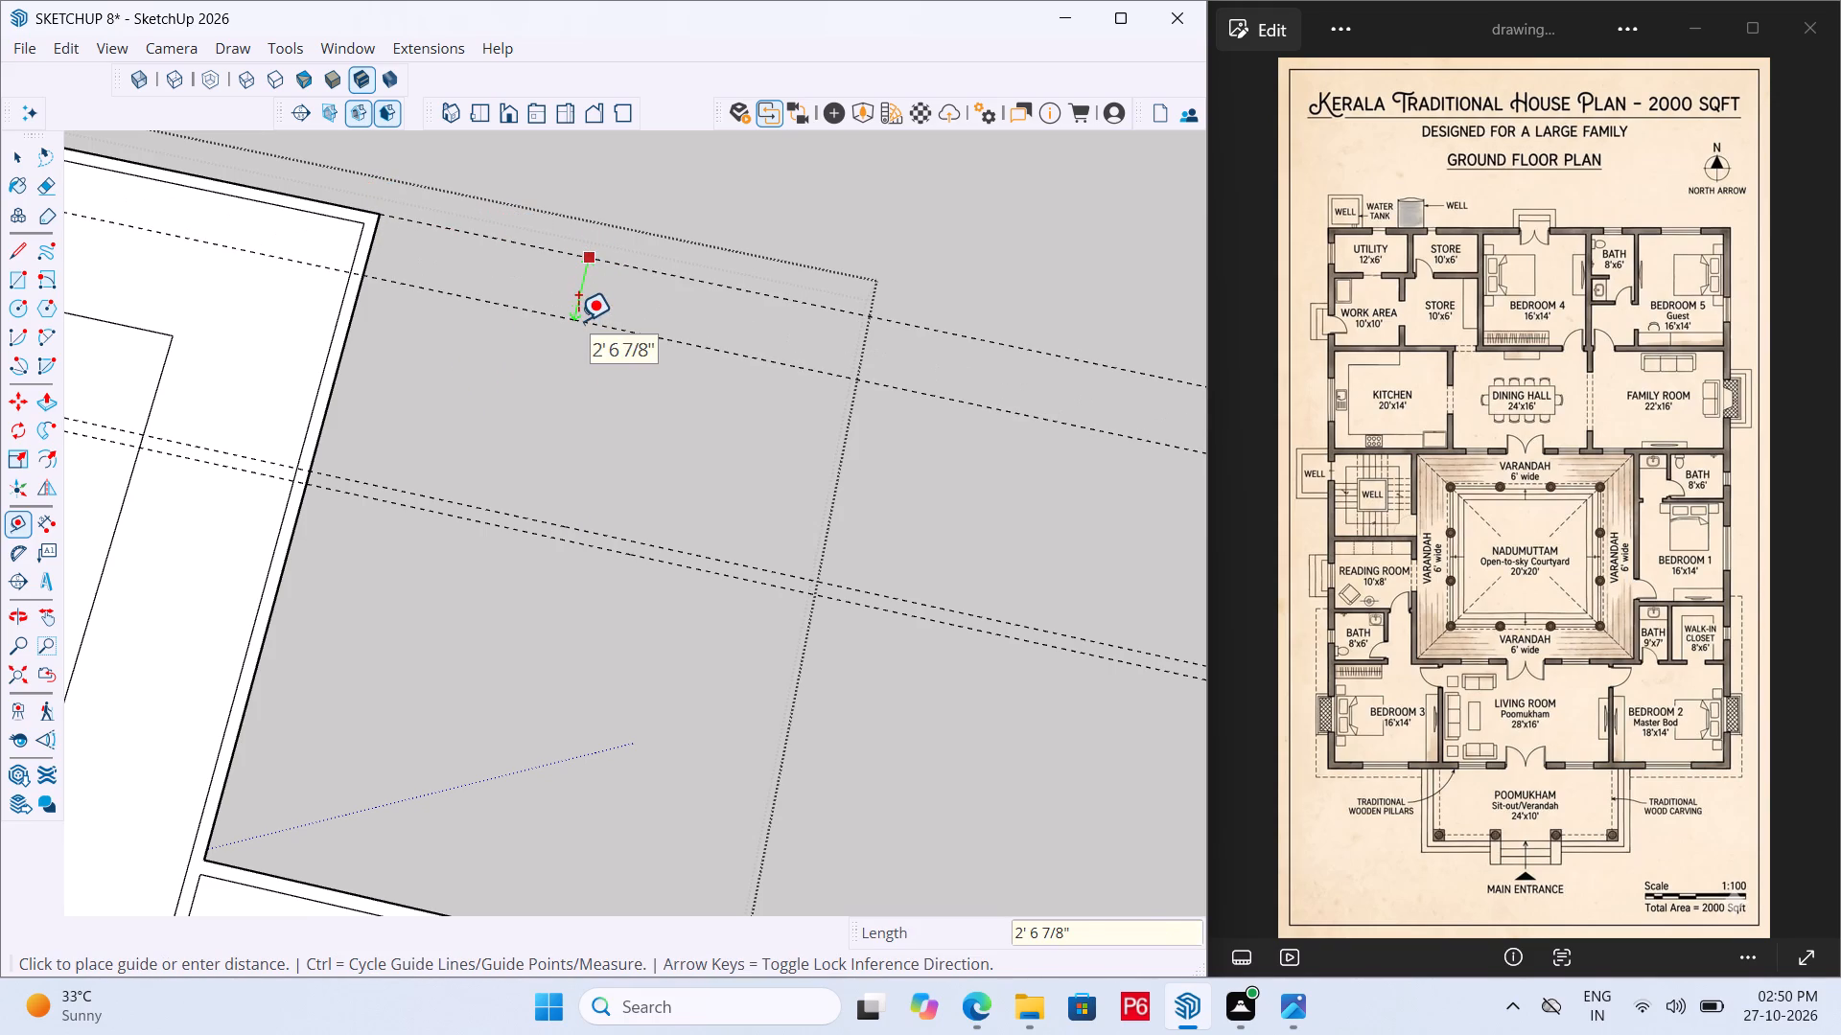
text(6")
key(Return)
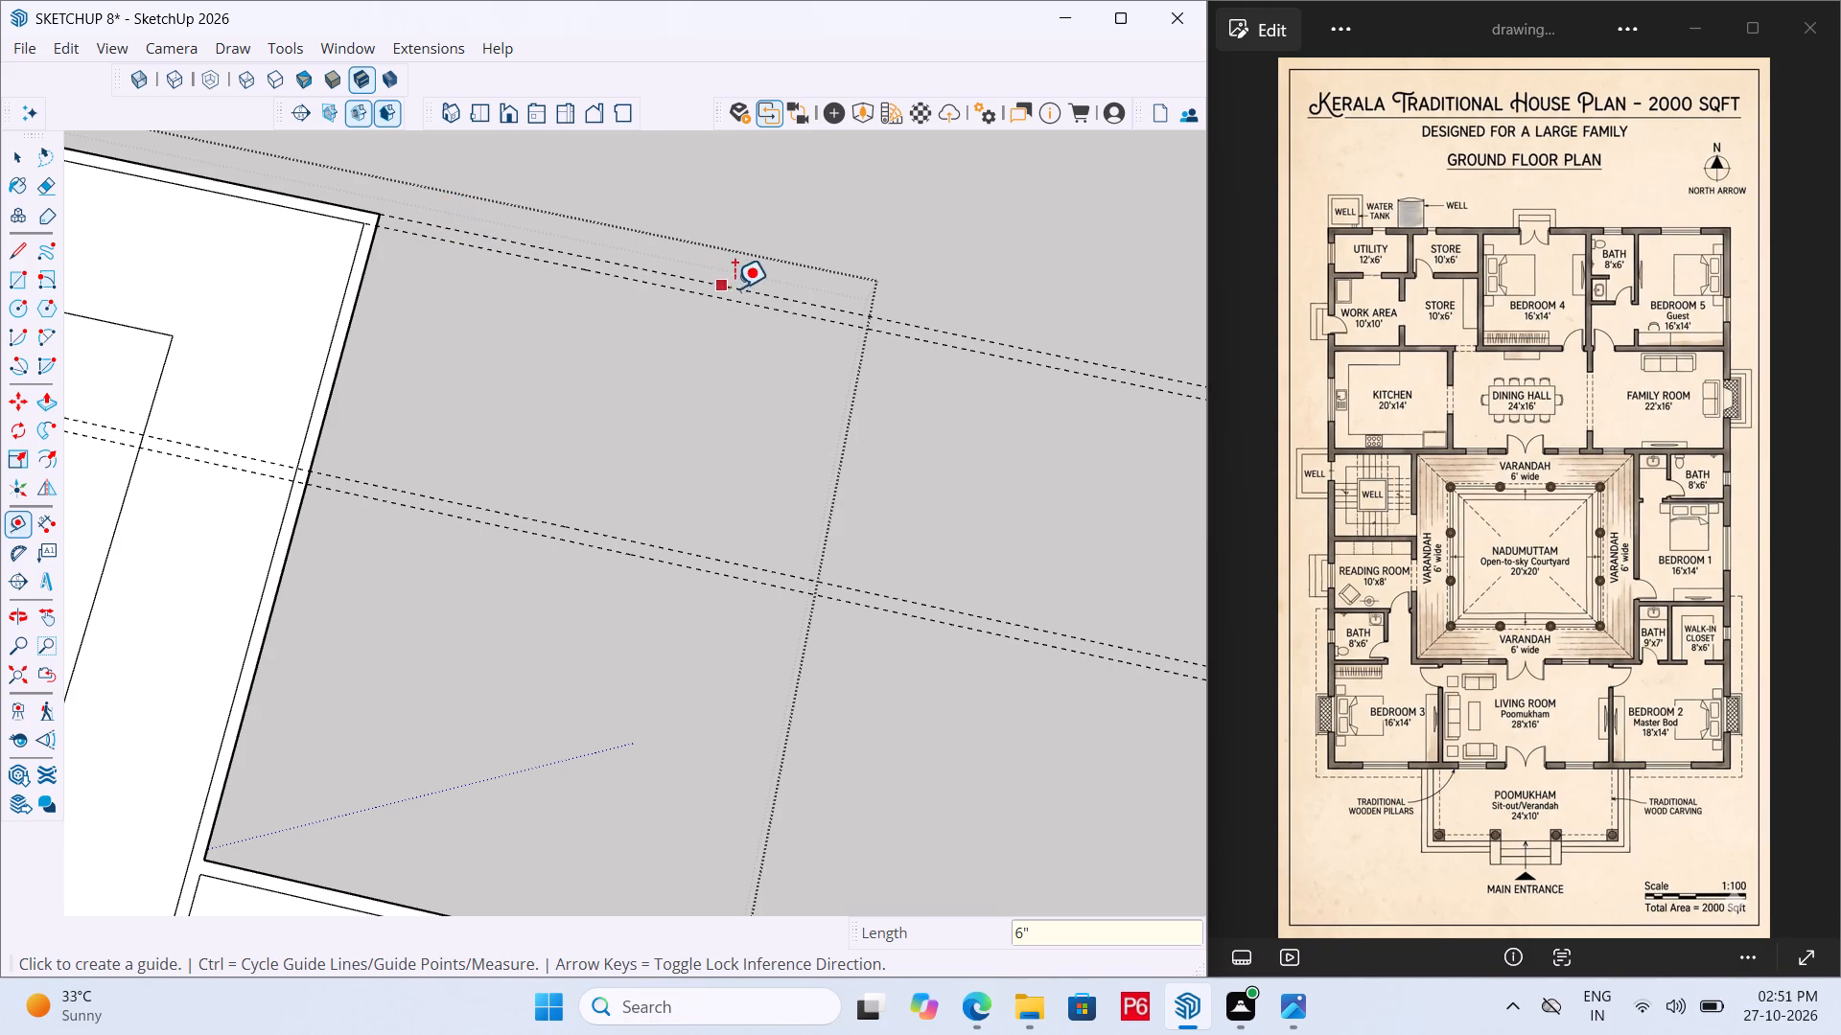
Place a guide line along the varandah wall's outer edge on the bedroom 1 side.
scroll(864, 414, up, 3)
scroll(732, 434, down, 3)
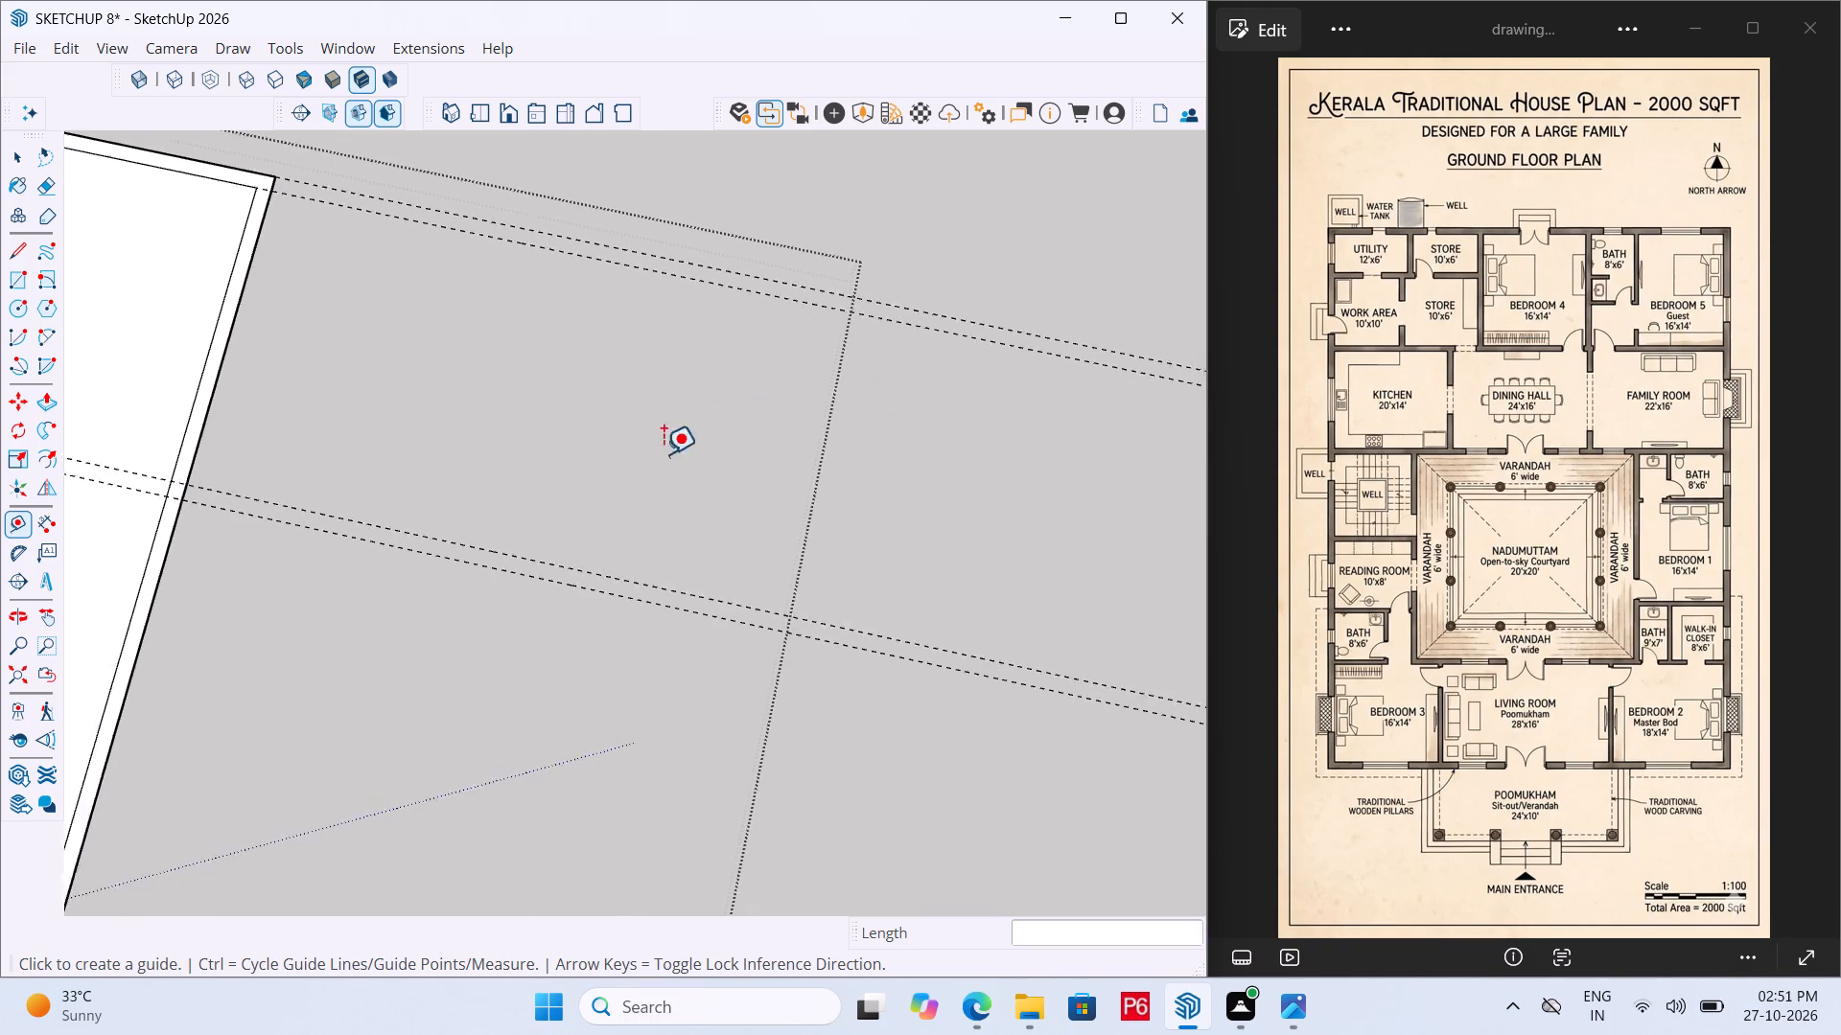
scroll(664, 454, down, 3)
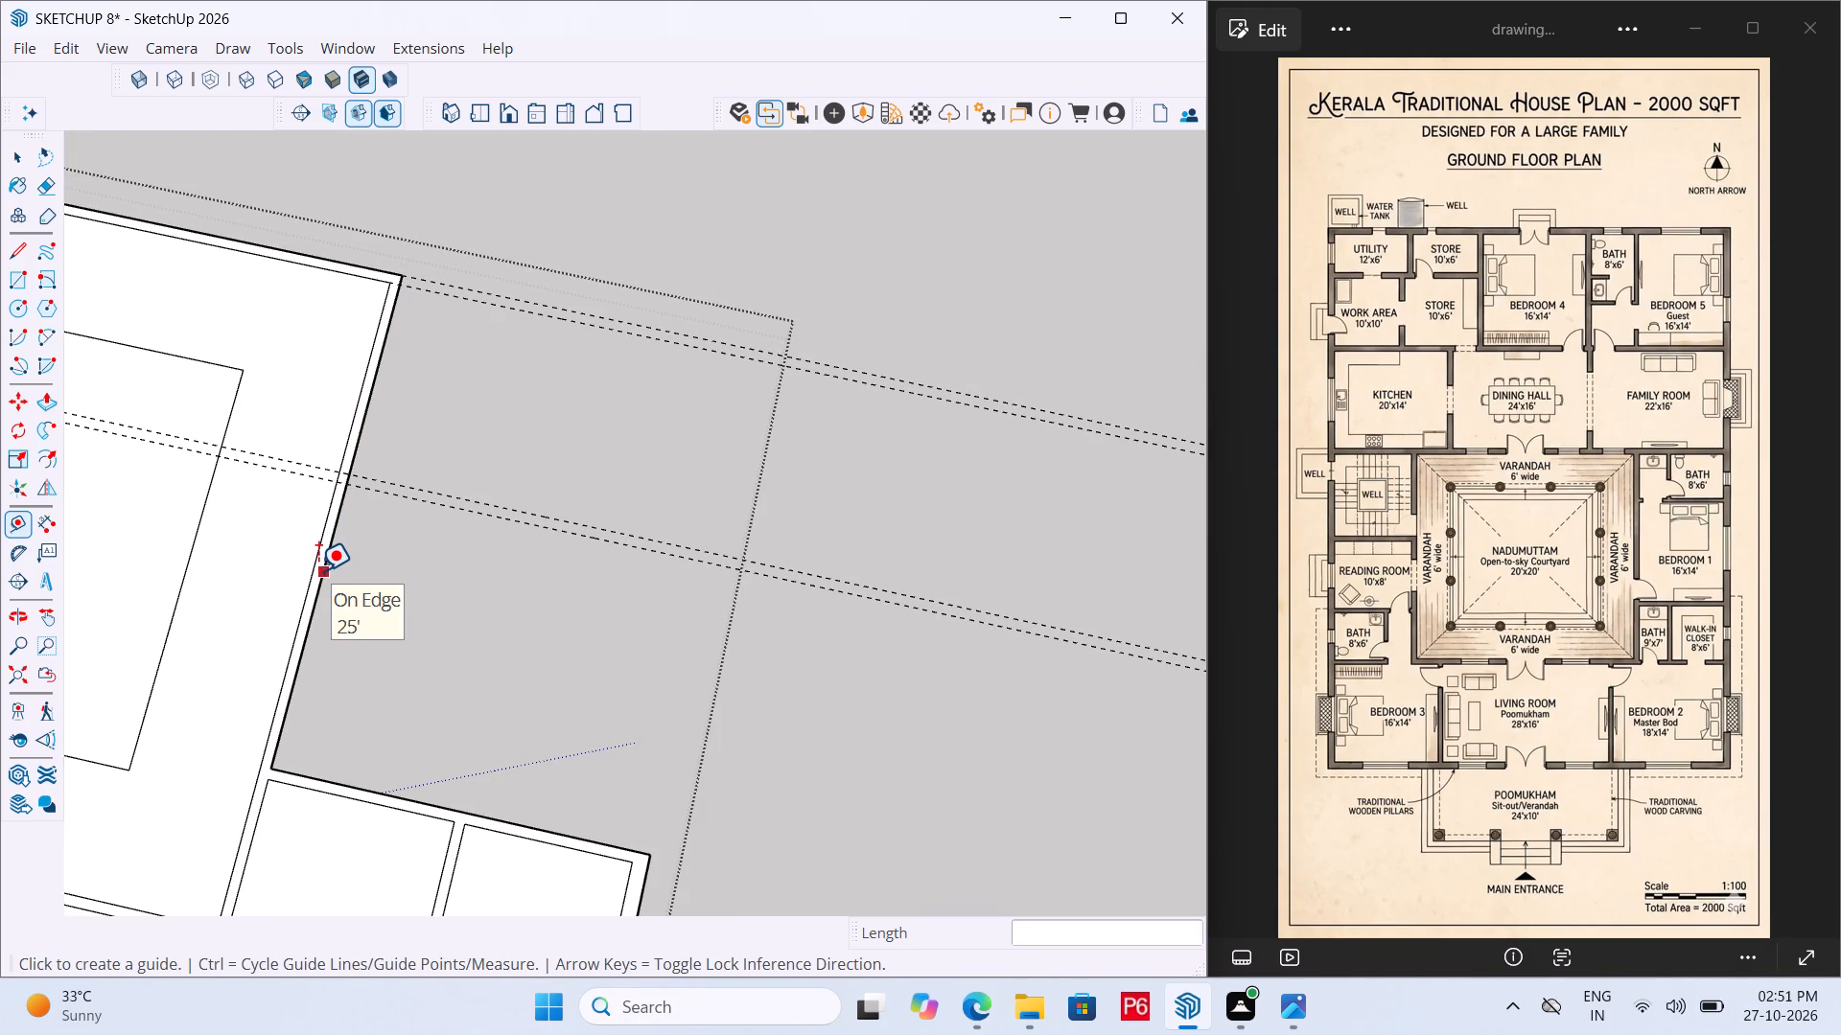
double_click(318, 571)
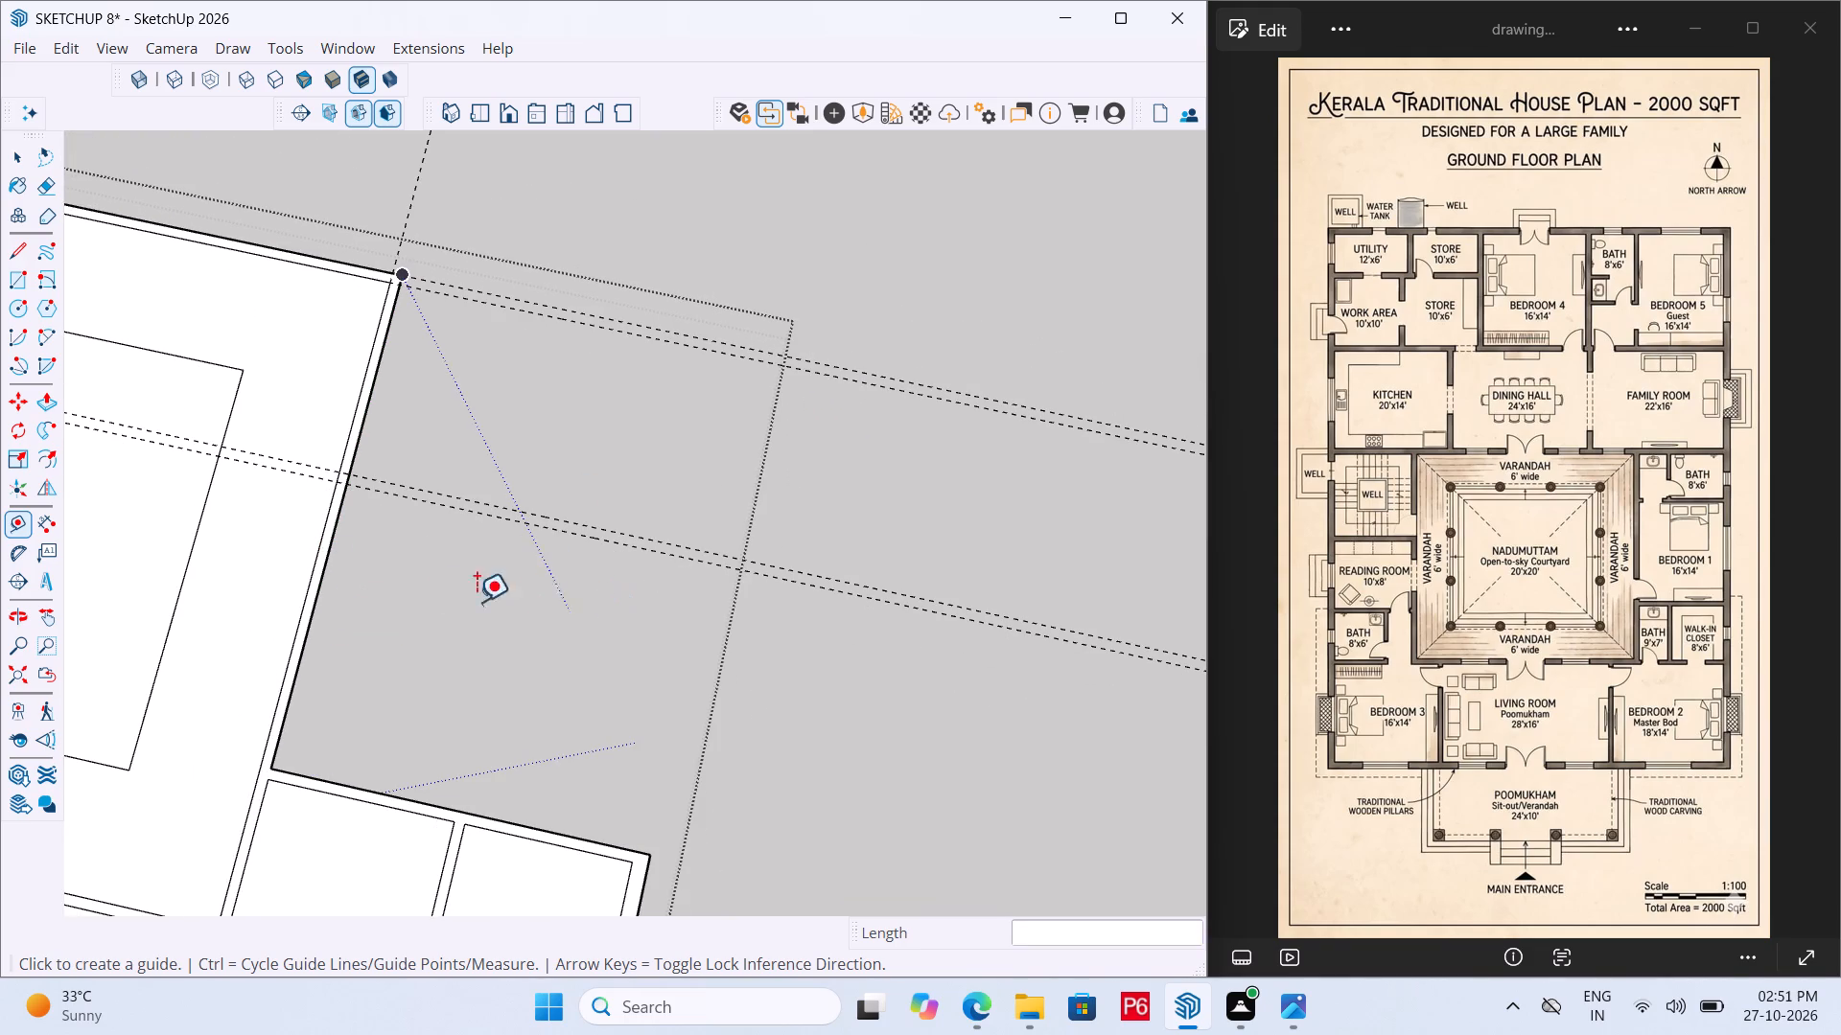
key(Escape)
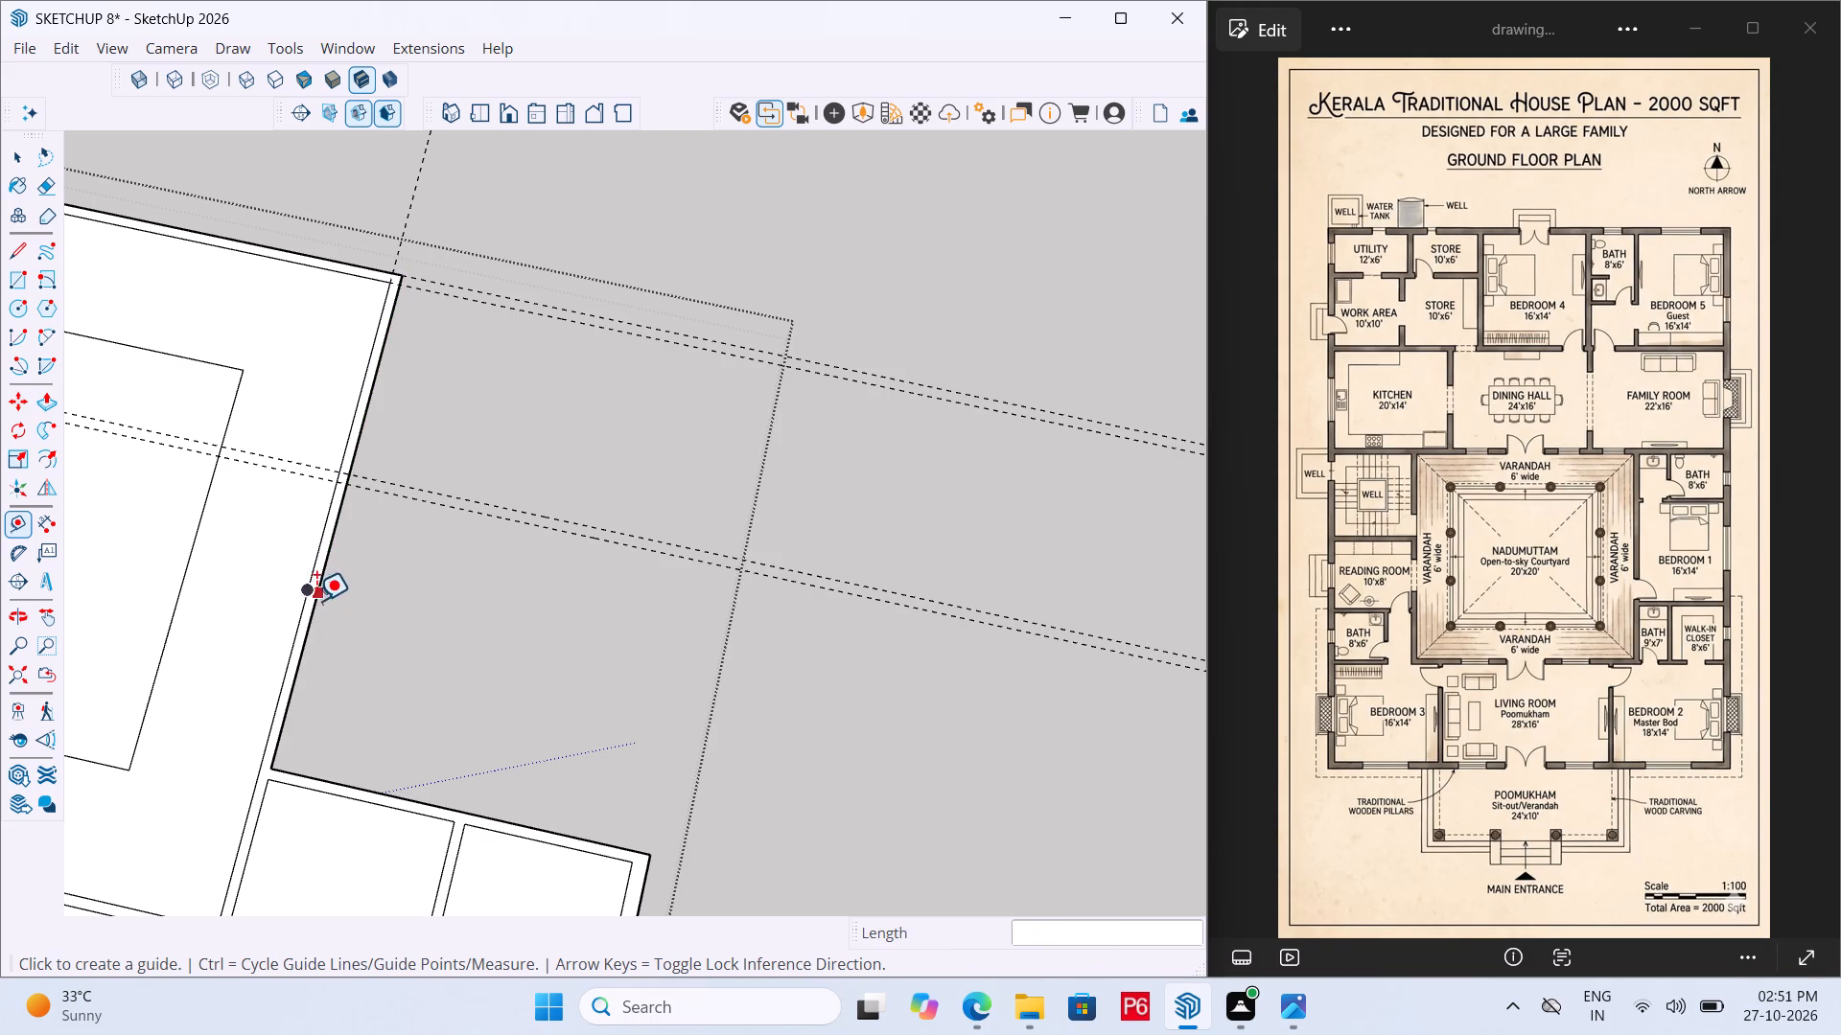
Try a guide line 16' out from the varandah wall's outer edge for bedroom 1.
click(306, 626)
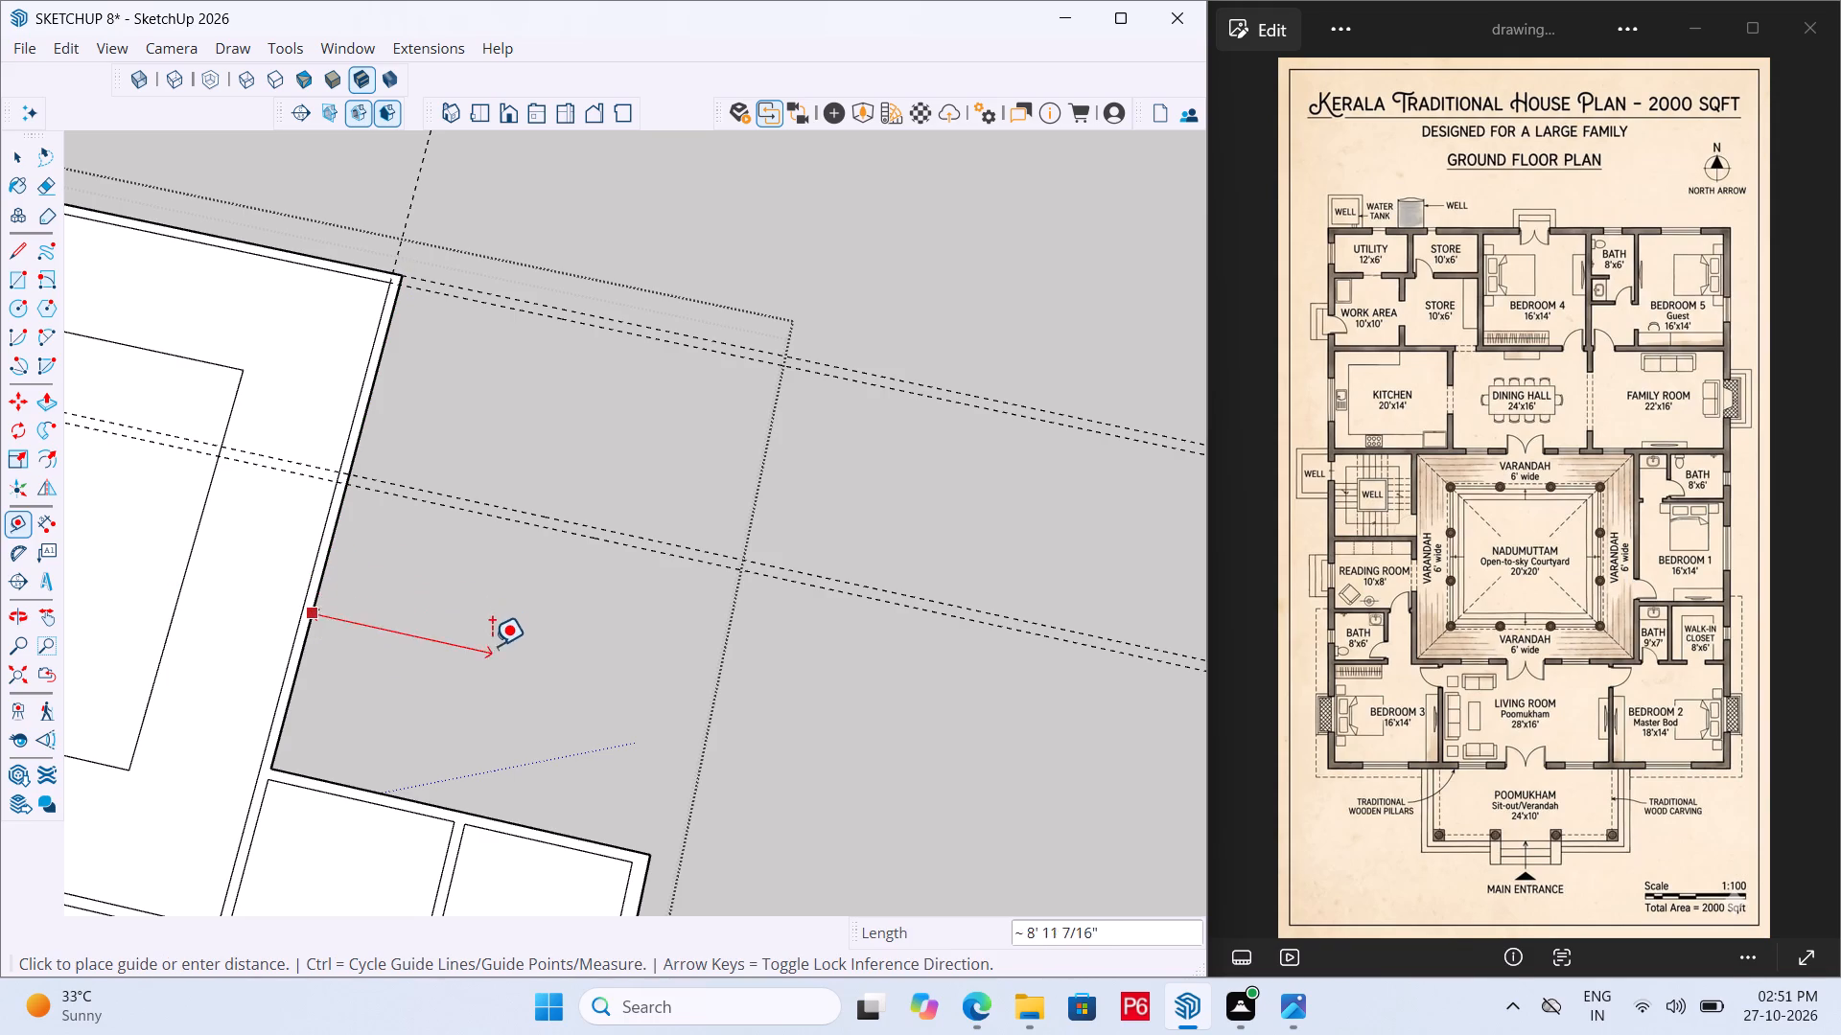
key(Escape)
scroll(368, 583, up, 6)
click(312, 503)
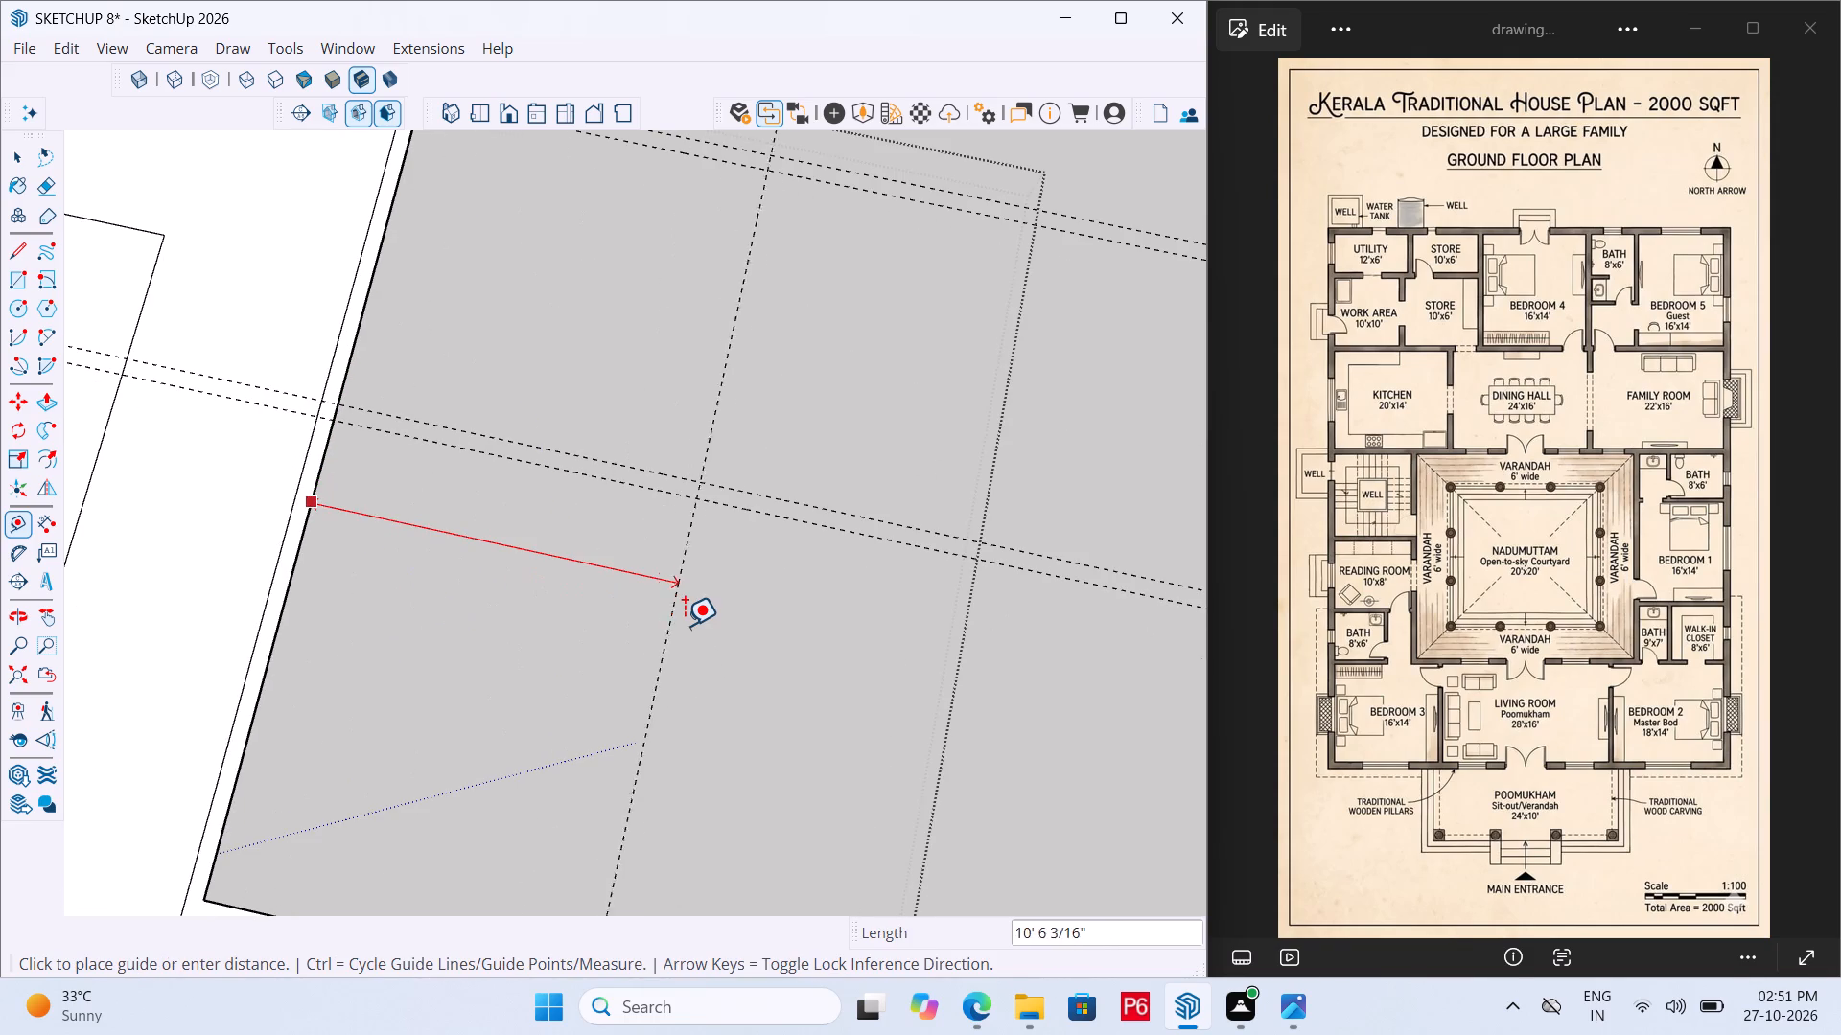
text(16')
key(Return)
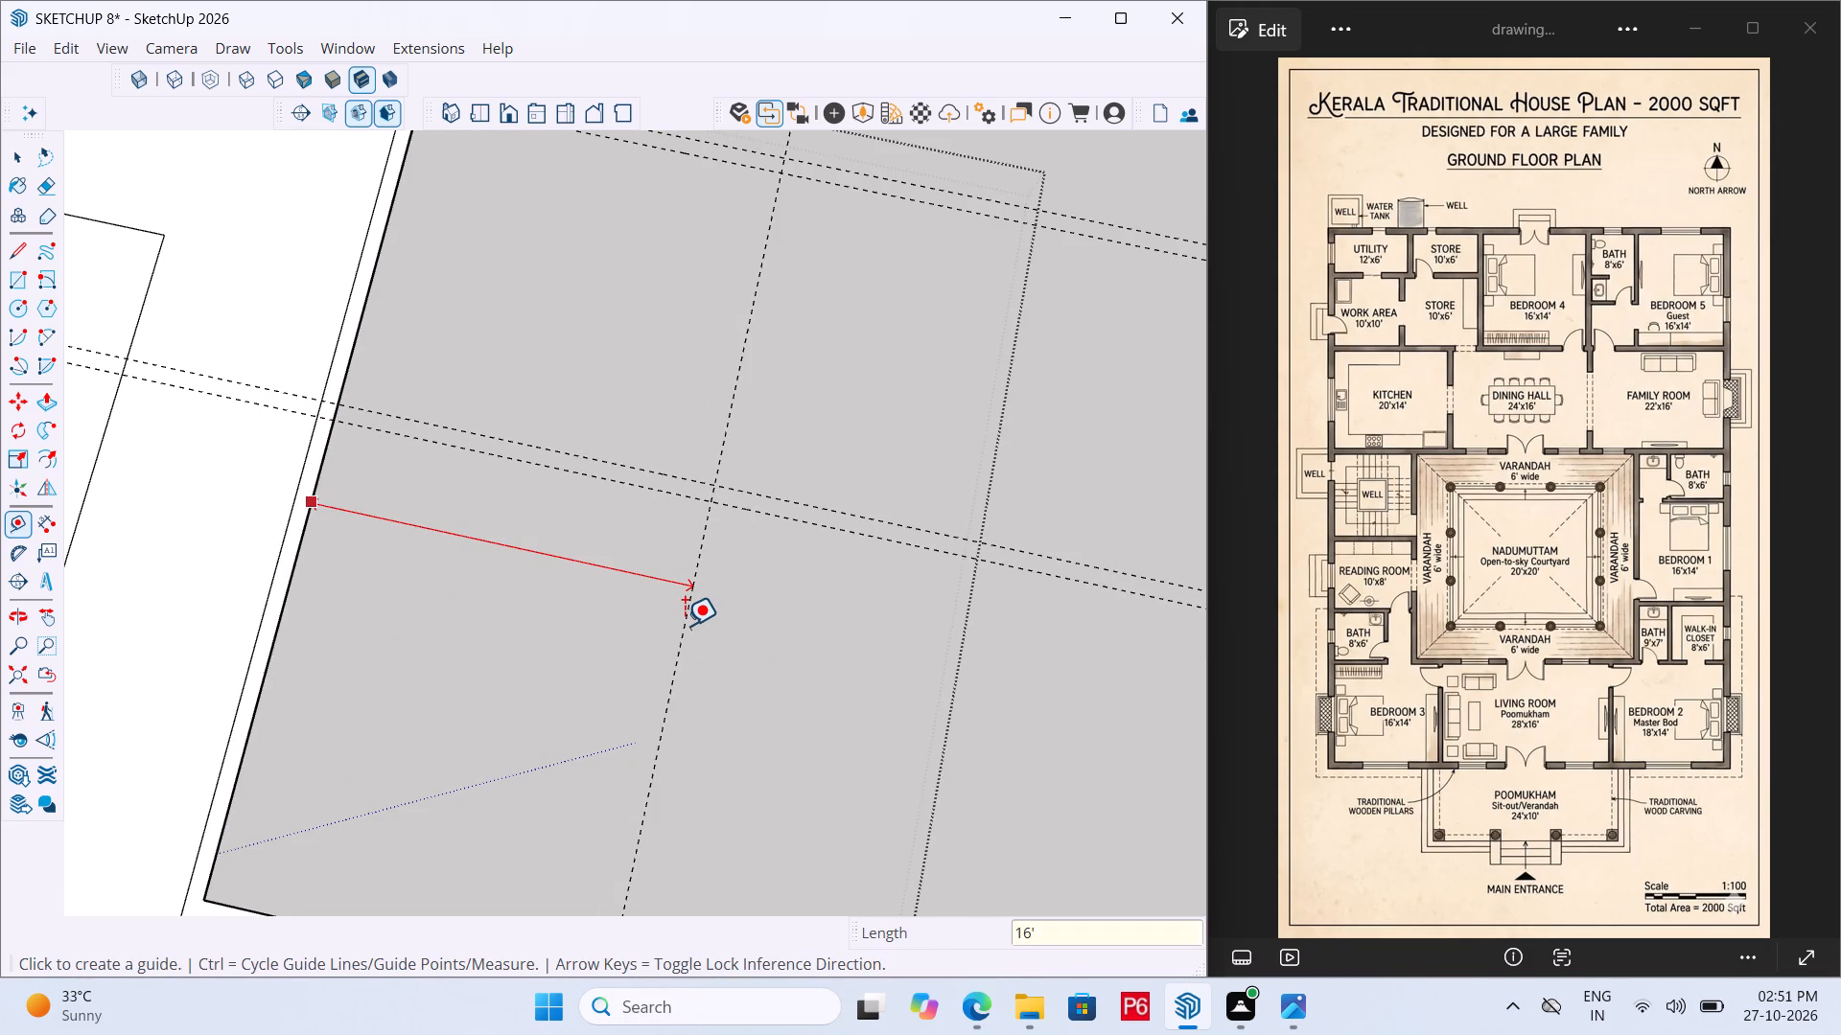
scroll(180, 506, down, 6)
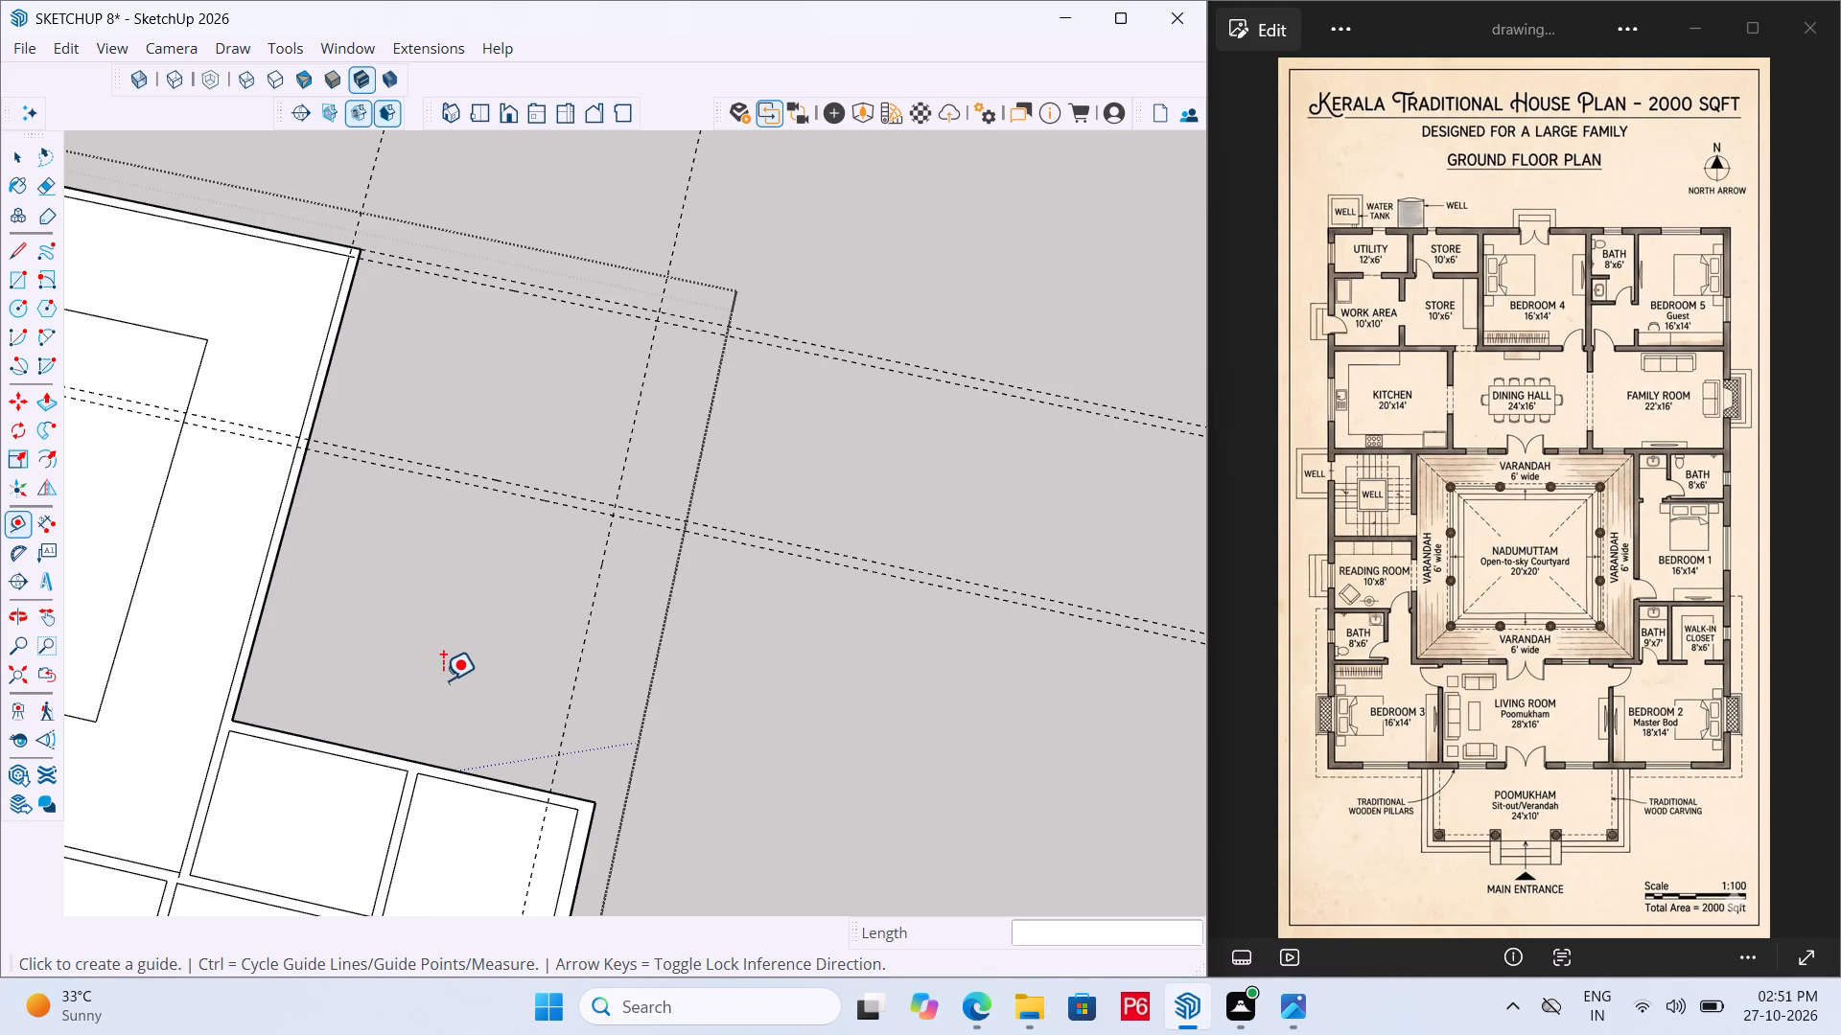
Save the model.
key(ctrl+s)
key(ctrl+s)
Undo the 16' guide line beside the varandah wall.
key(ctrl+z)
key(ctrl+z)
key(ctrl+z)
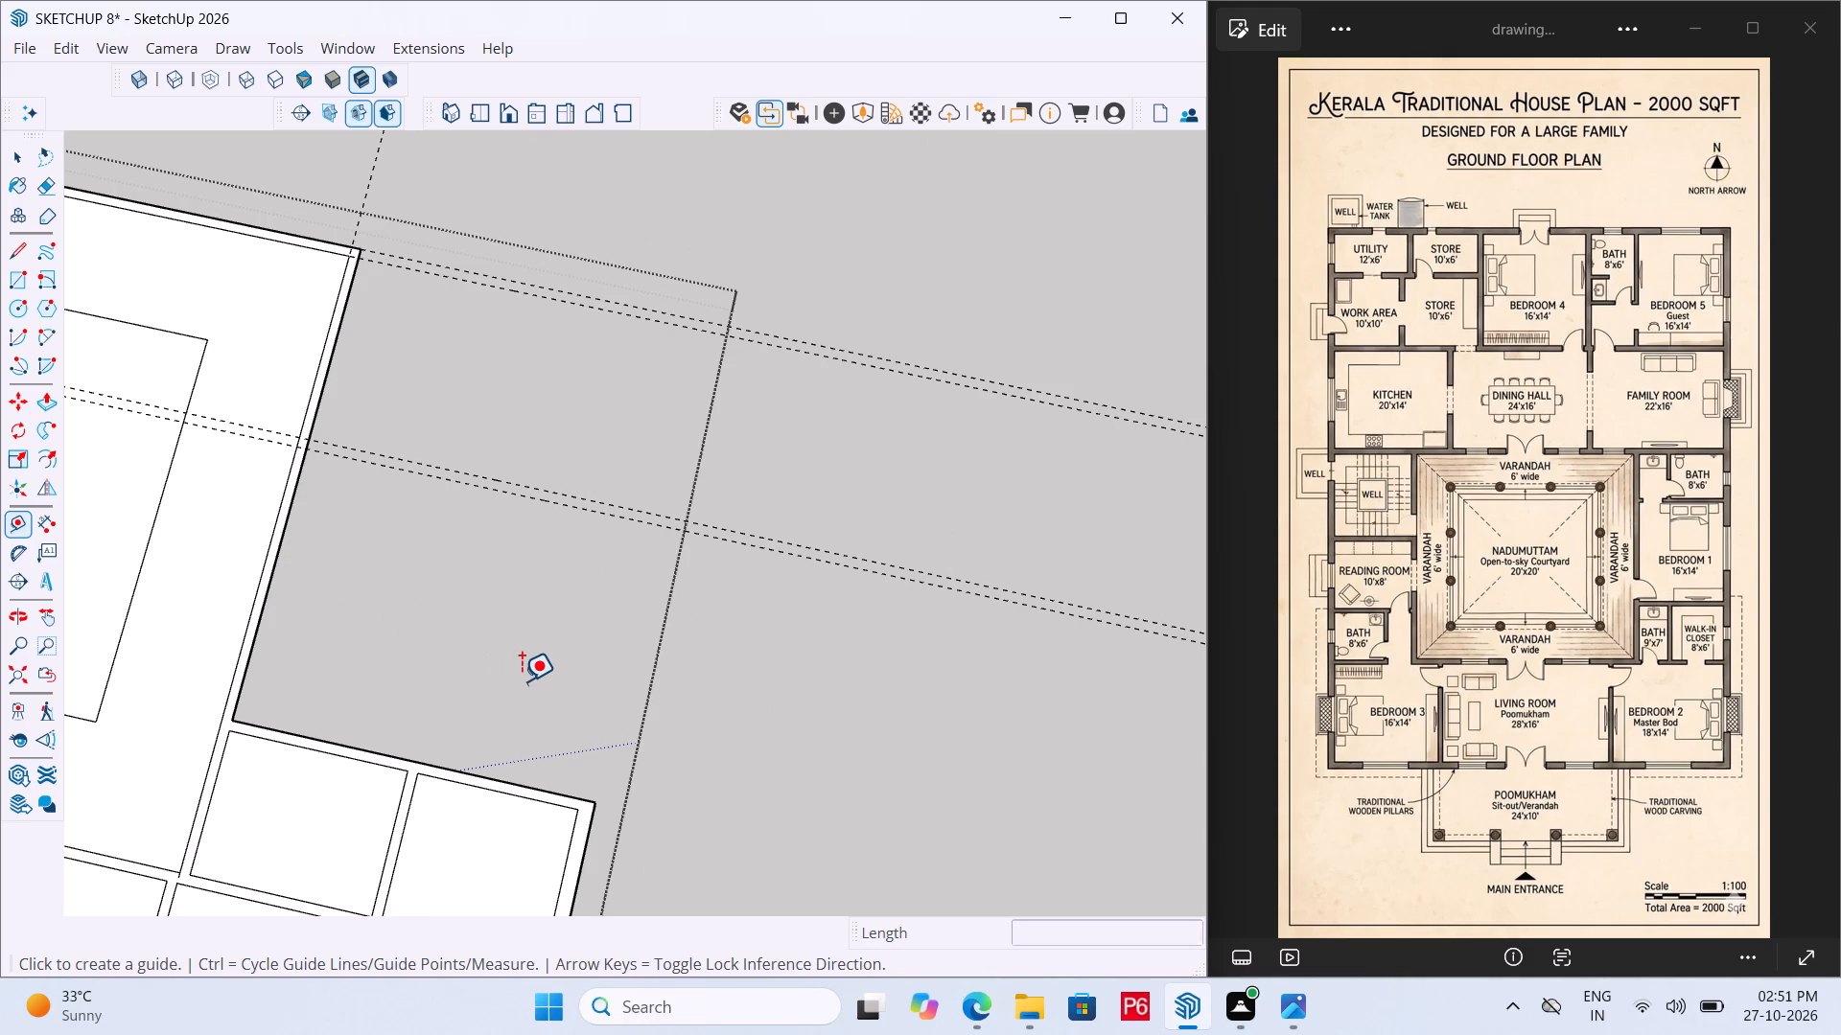
Place guide lines parallel to the varandah wall through the walk-in closet's outer corner, 18' 3" out, and its inner wall corner.
scroll(635, 814, up, 2)
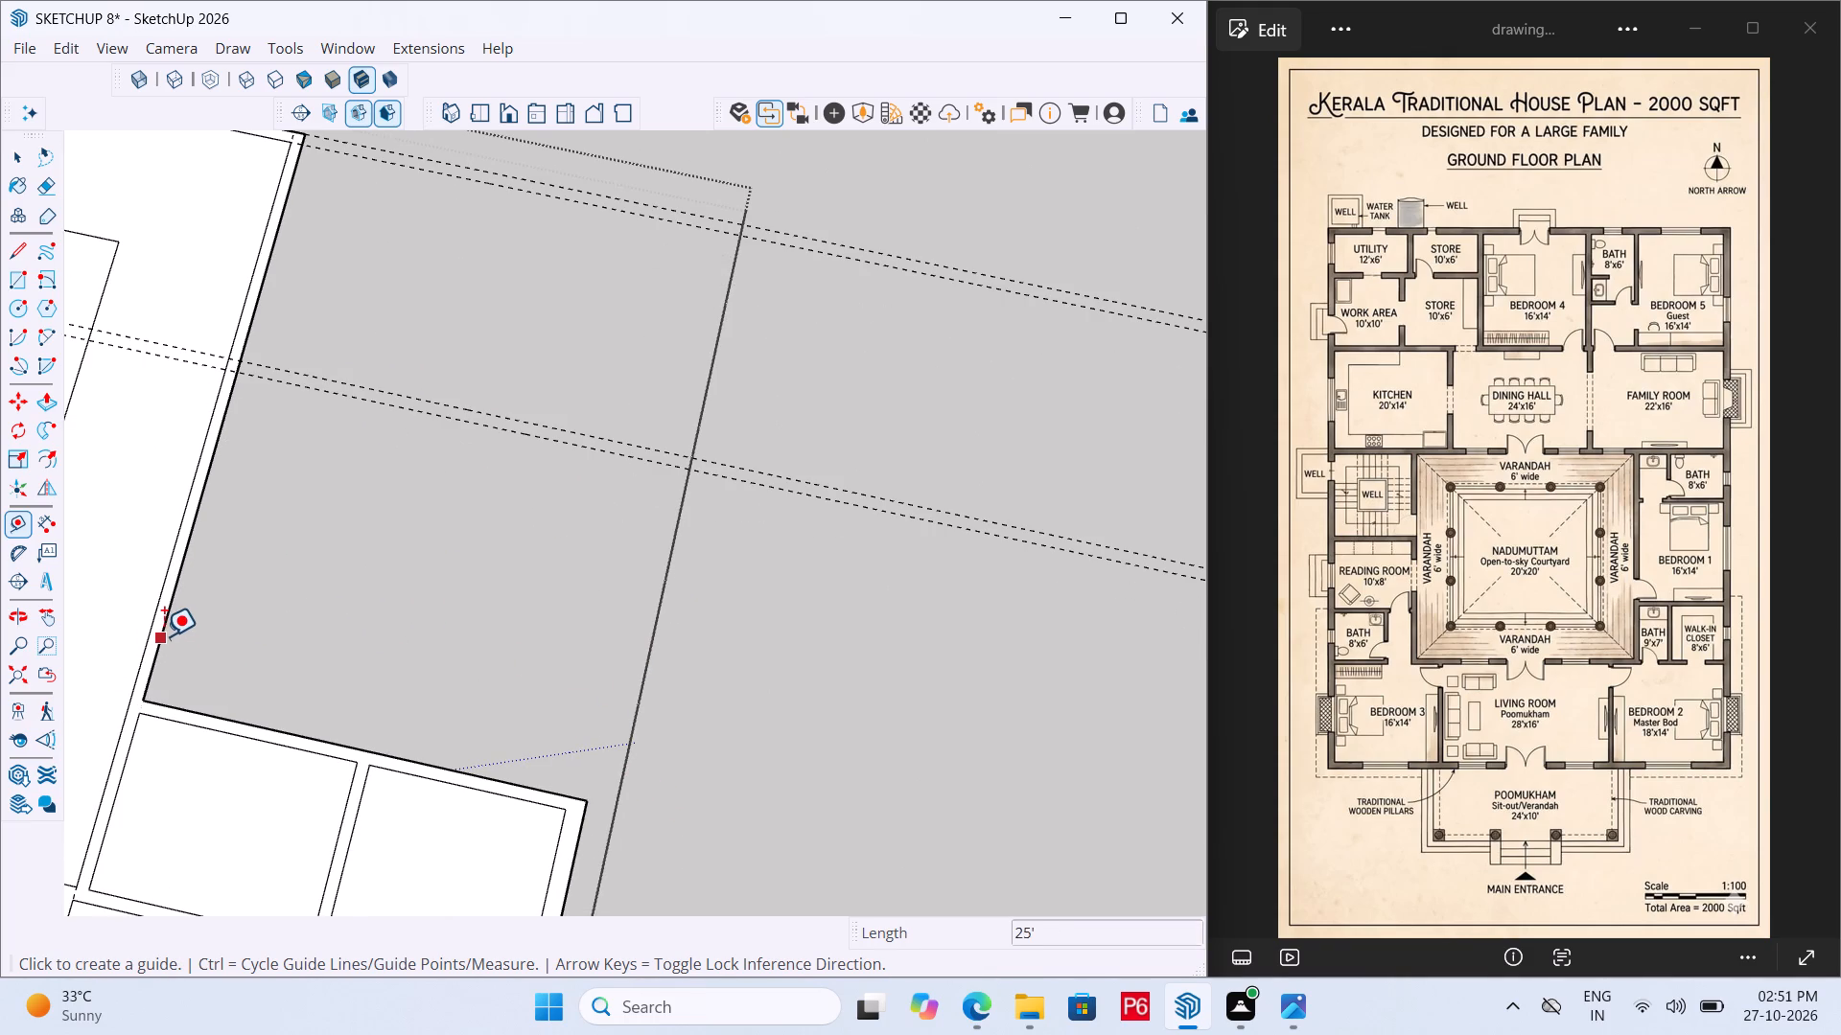
click(164, 635)
click(588, 814)
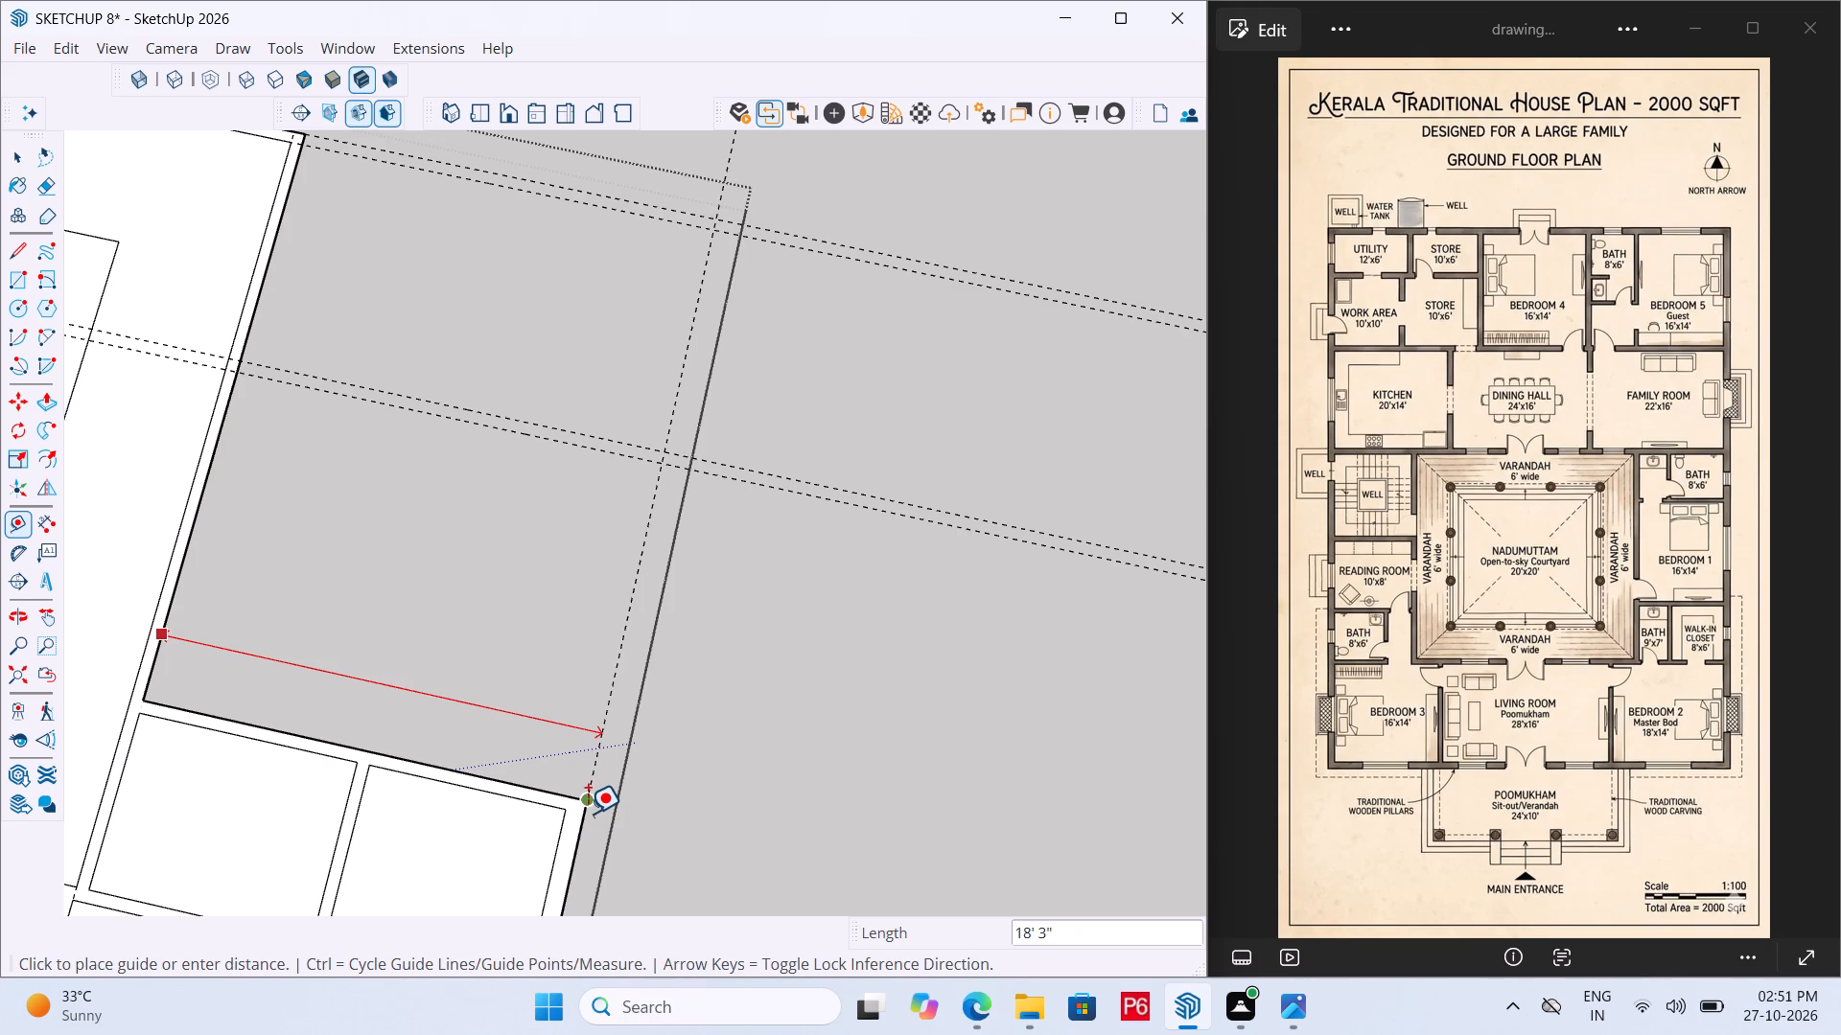
click(167, 626)
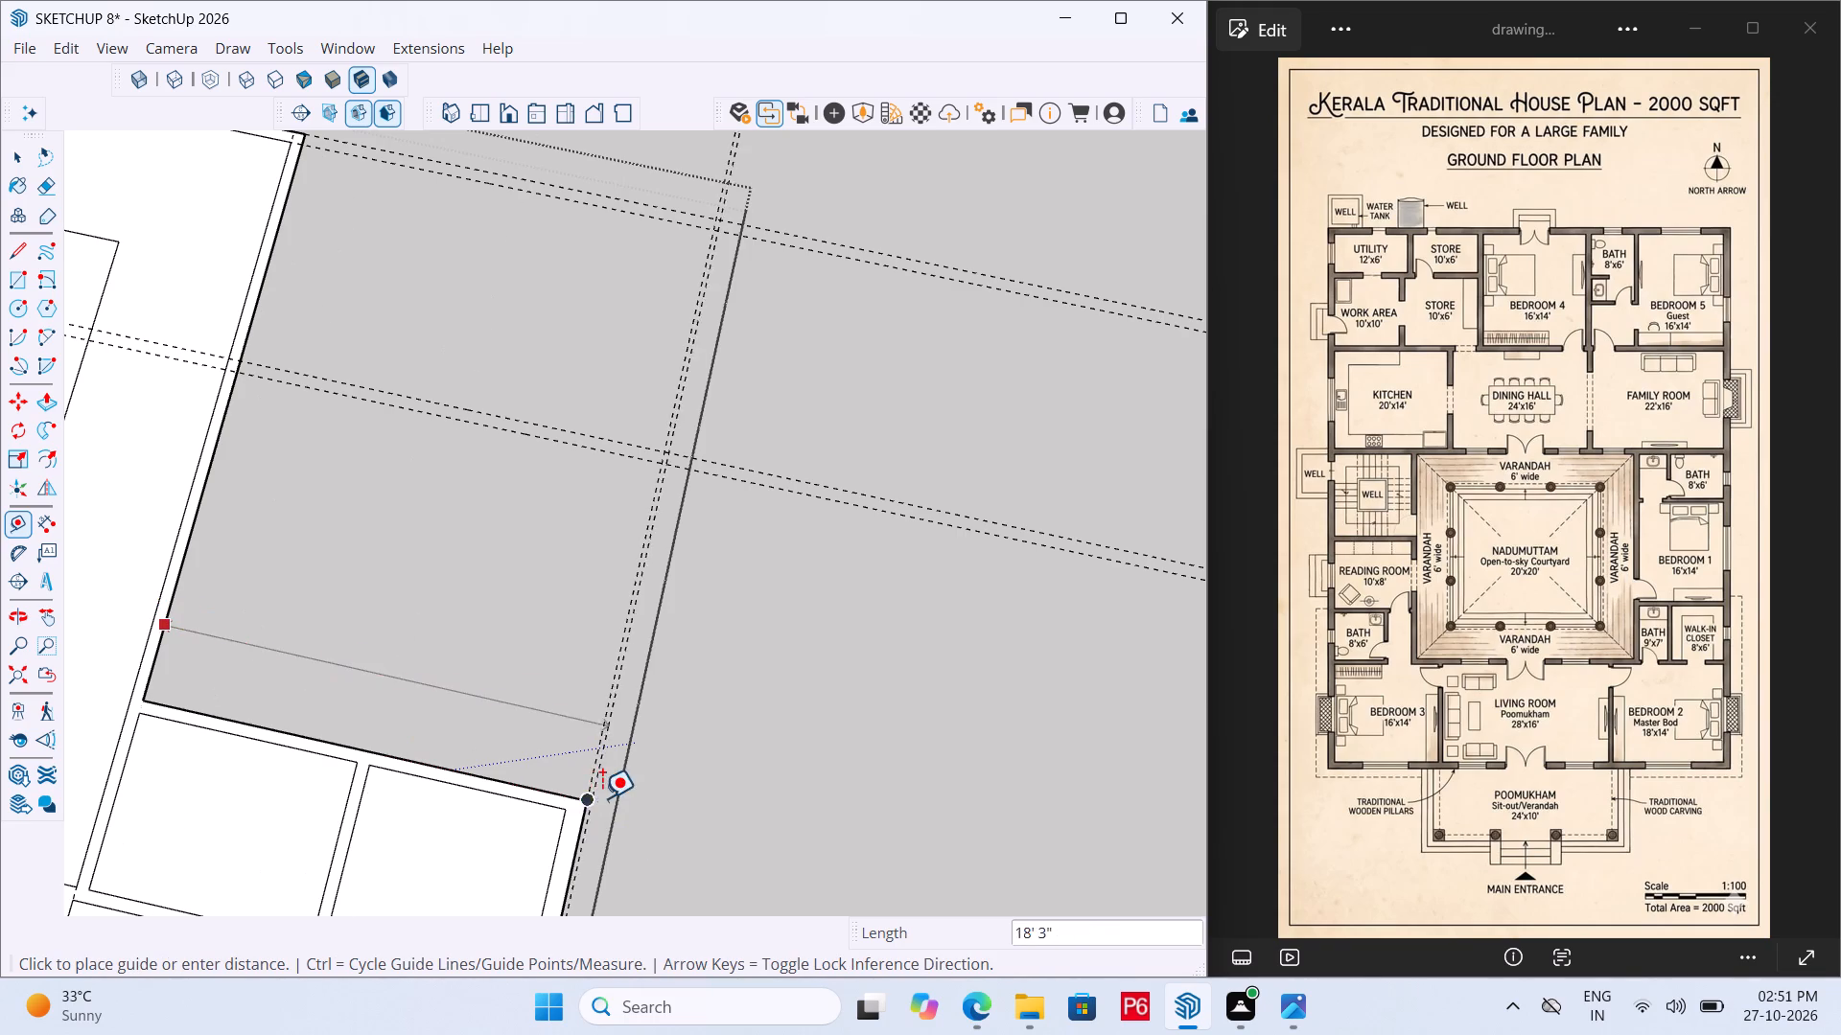
click(562, 813)
Draw bedroom 1's wall outline as a 15' by 18' 9" rectangle and its inner room rectangle of 14' by 17' 6".
scroll(604, 759, down, 4)
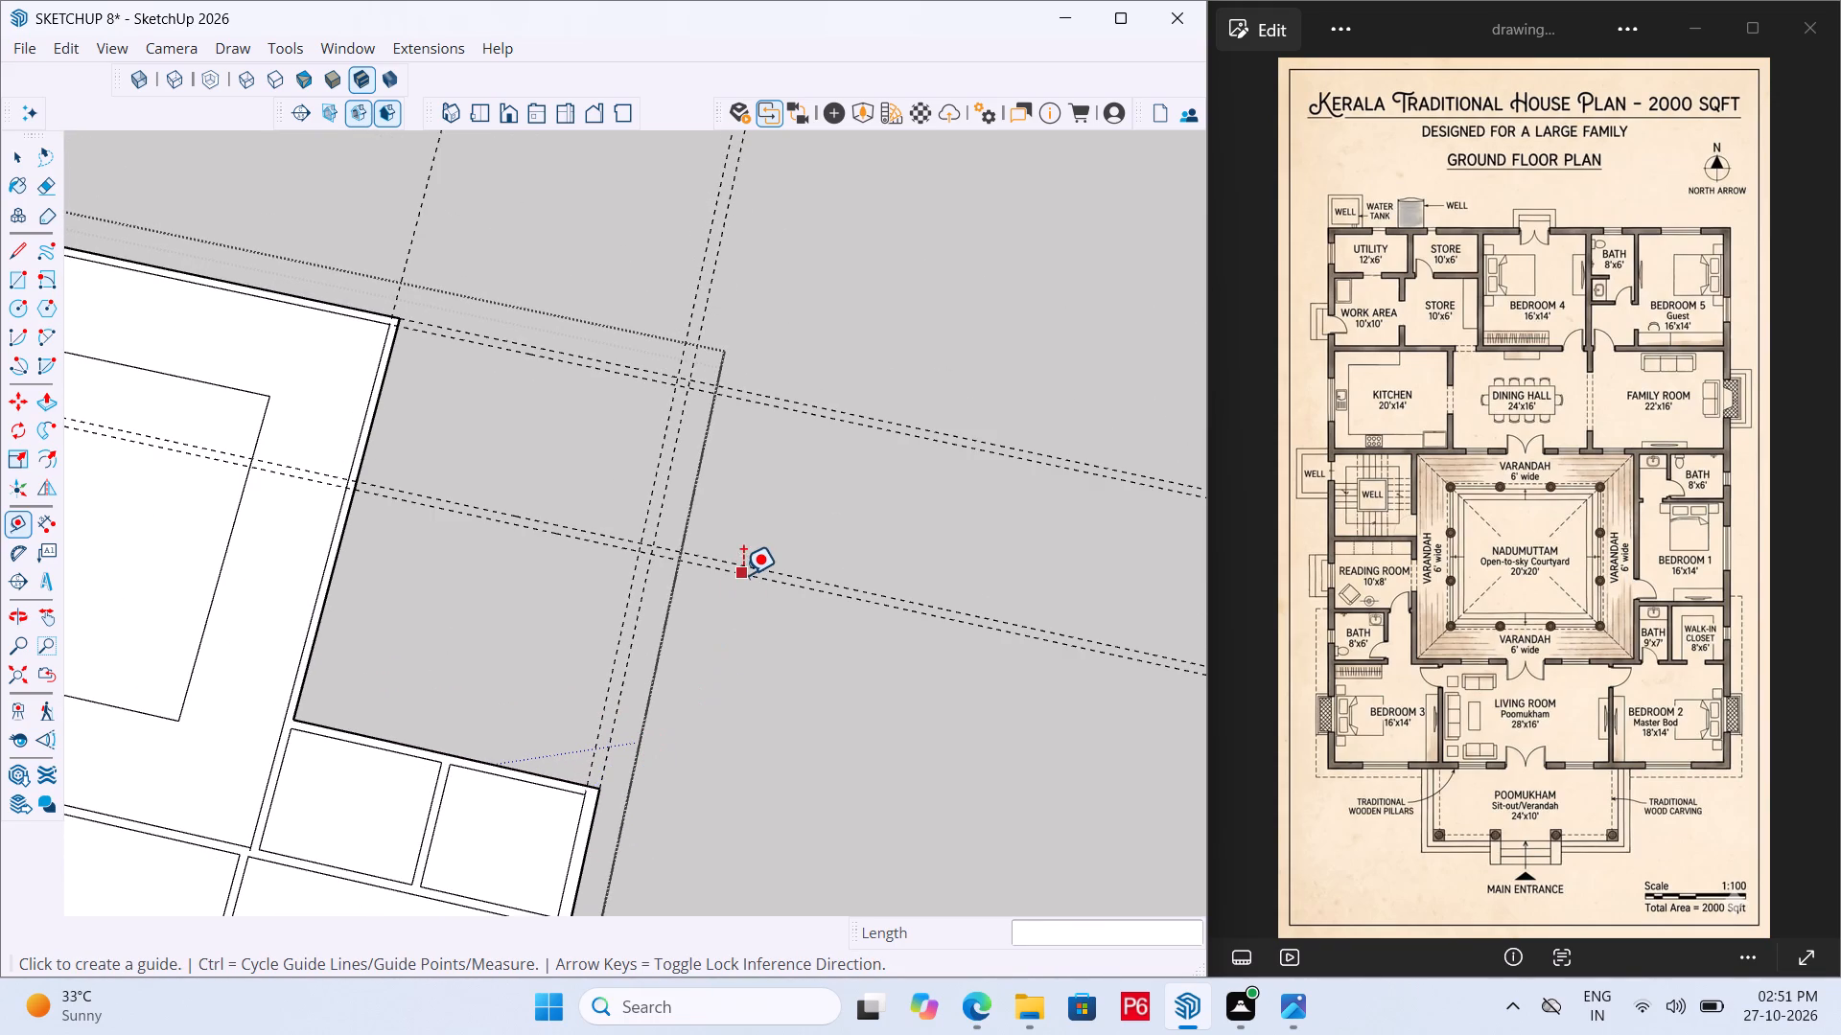
scroll(743, 575, up, 3)
key(r)
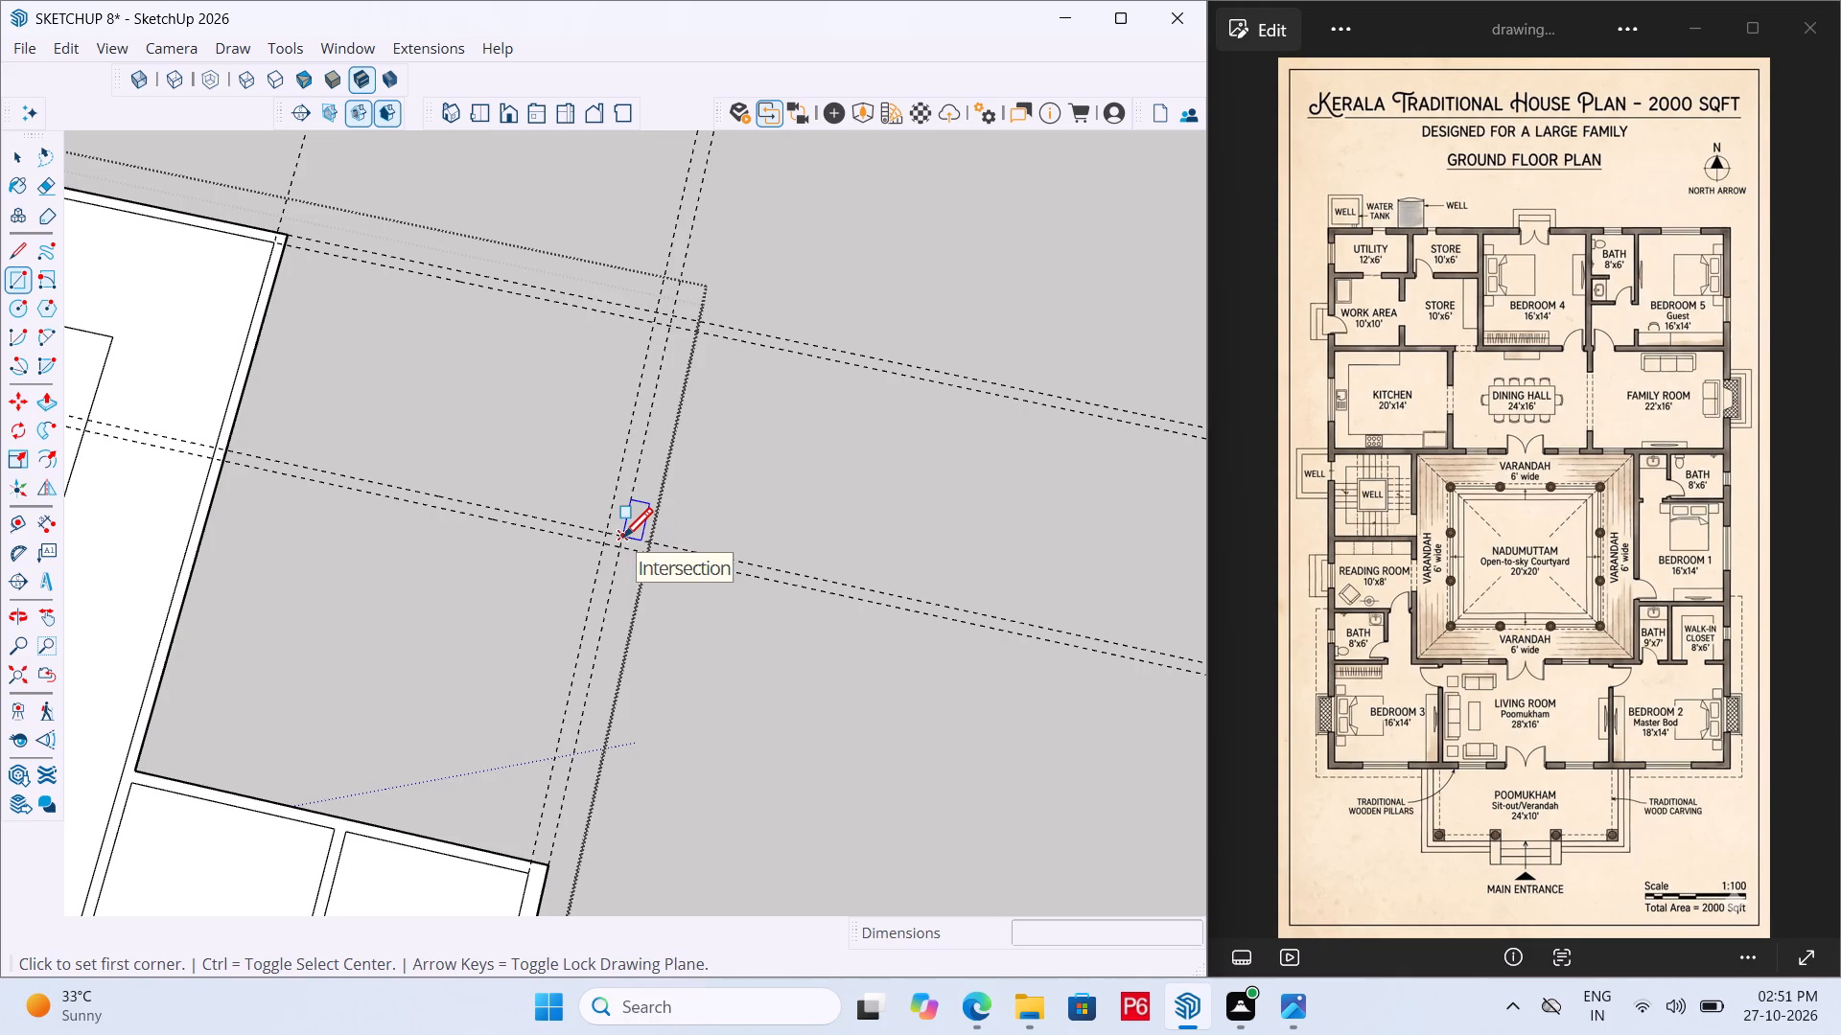
click(623, 540)
double_click(114, 783)
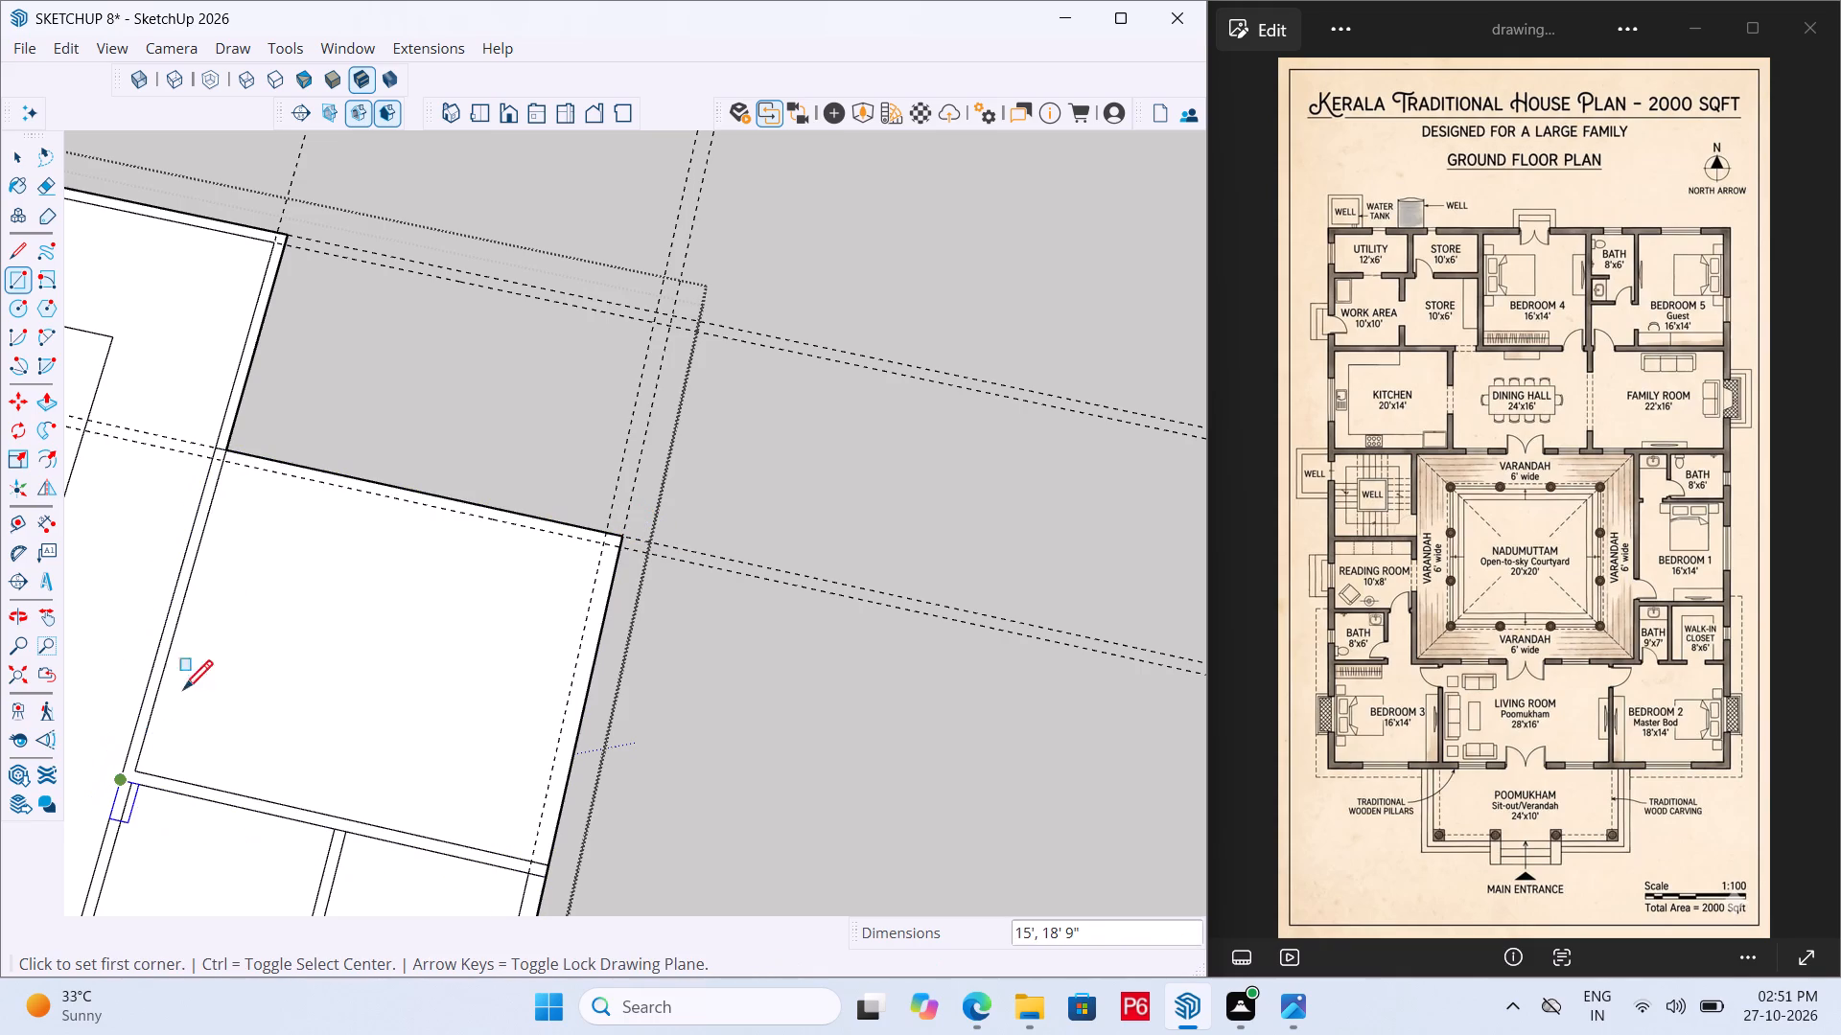
click(221, 465)
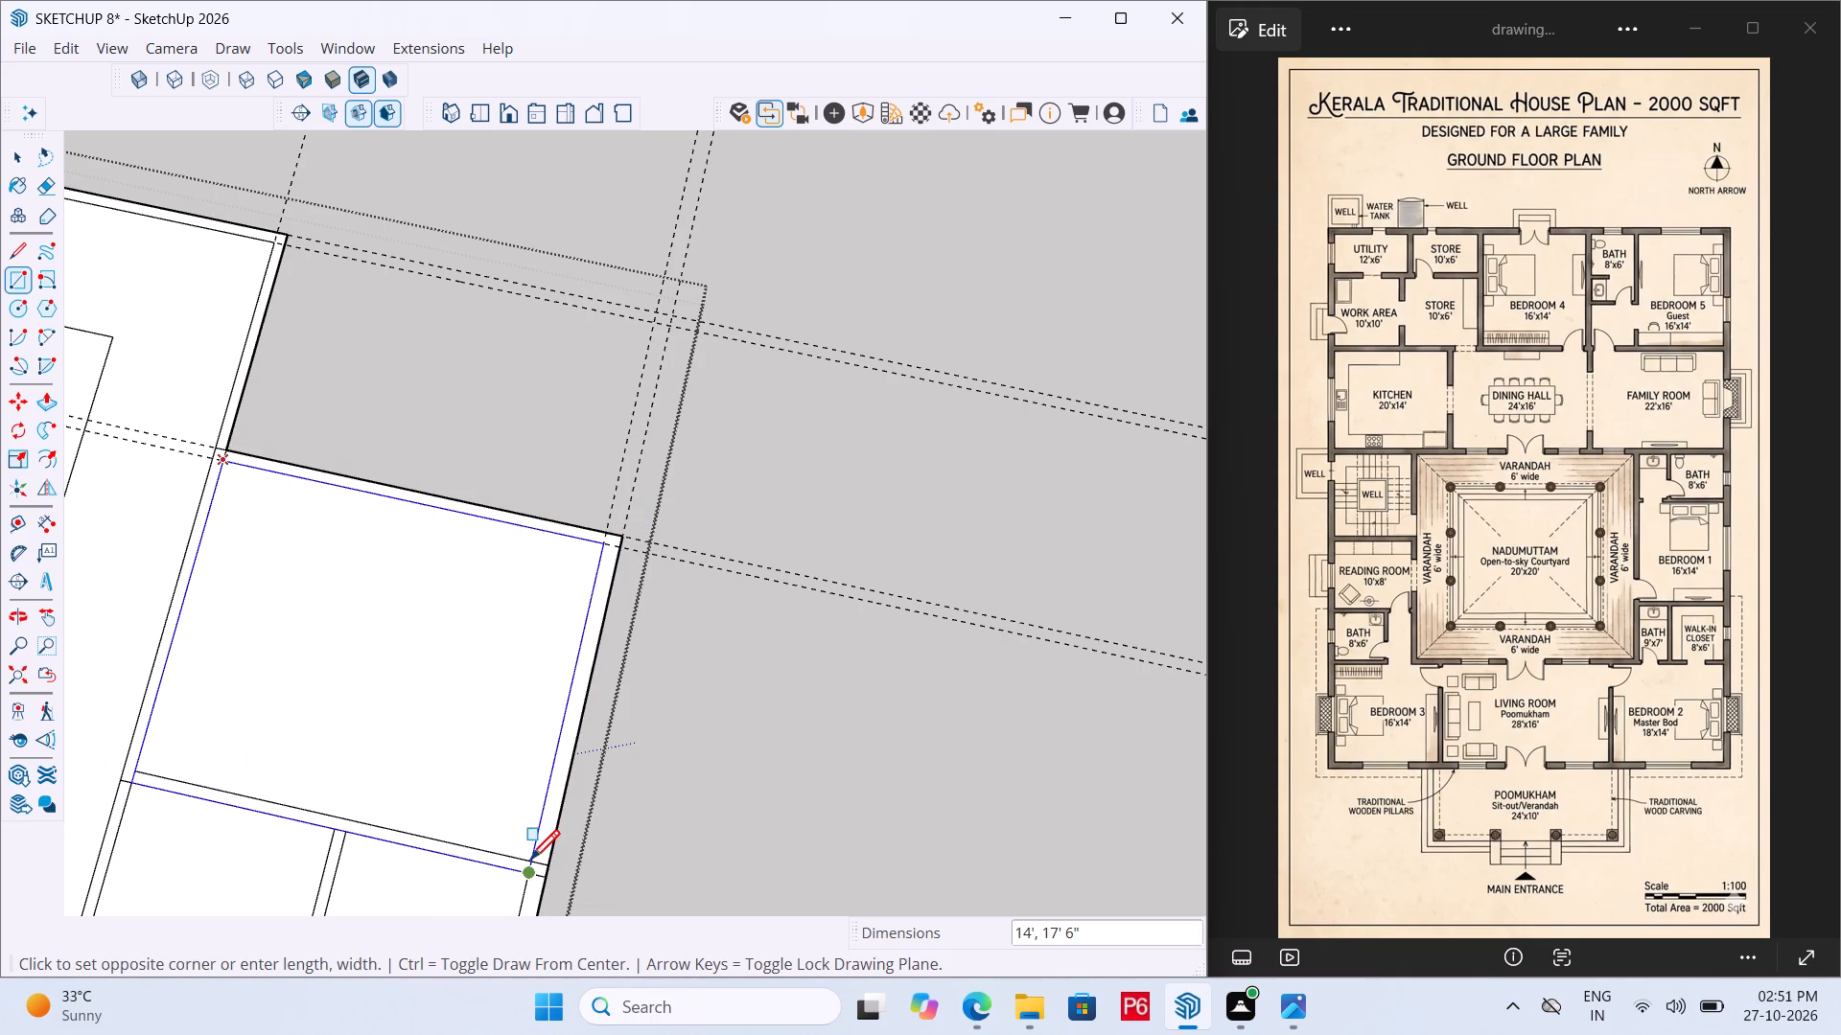
scroll(552, 916, up, 6)
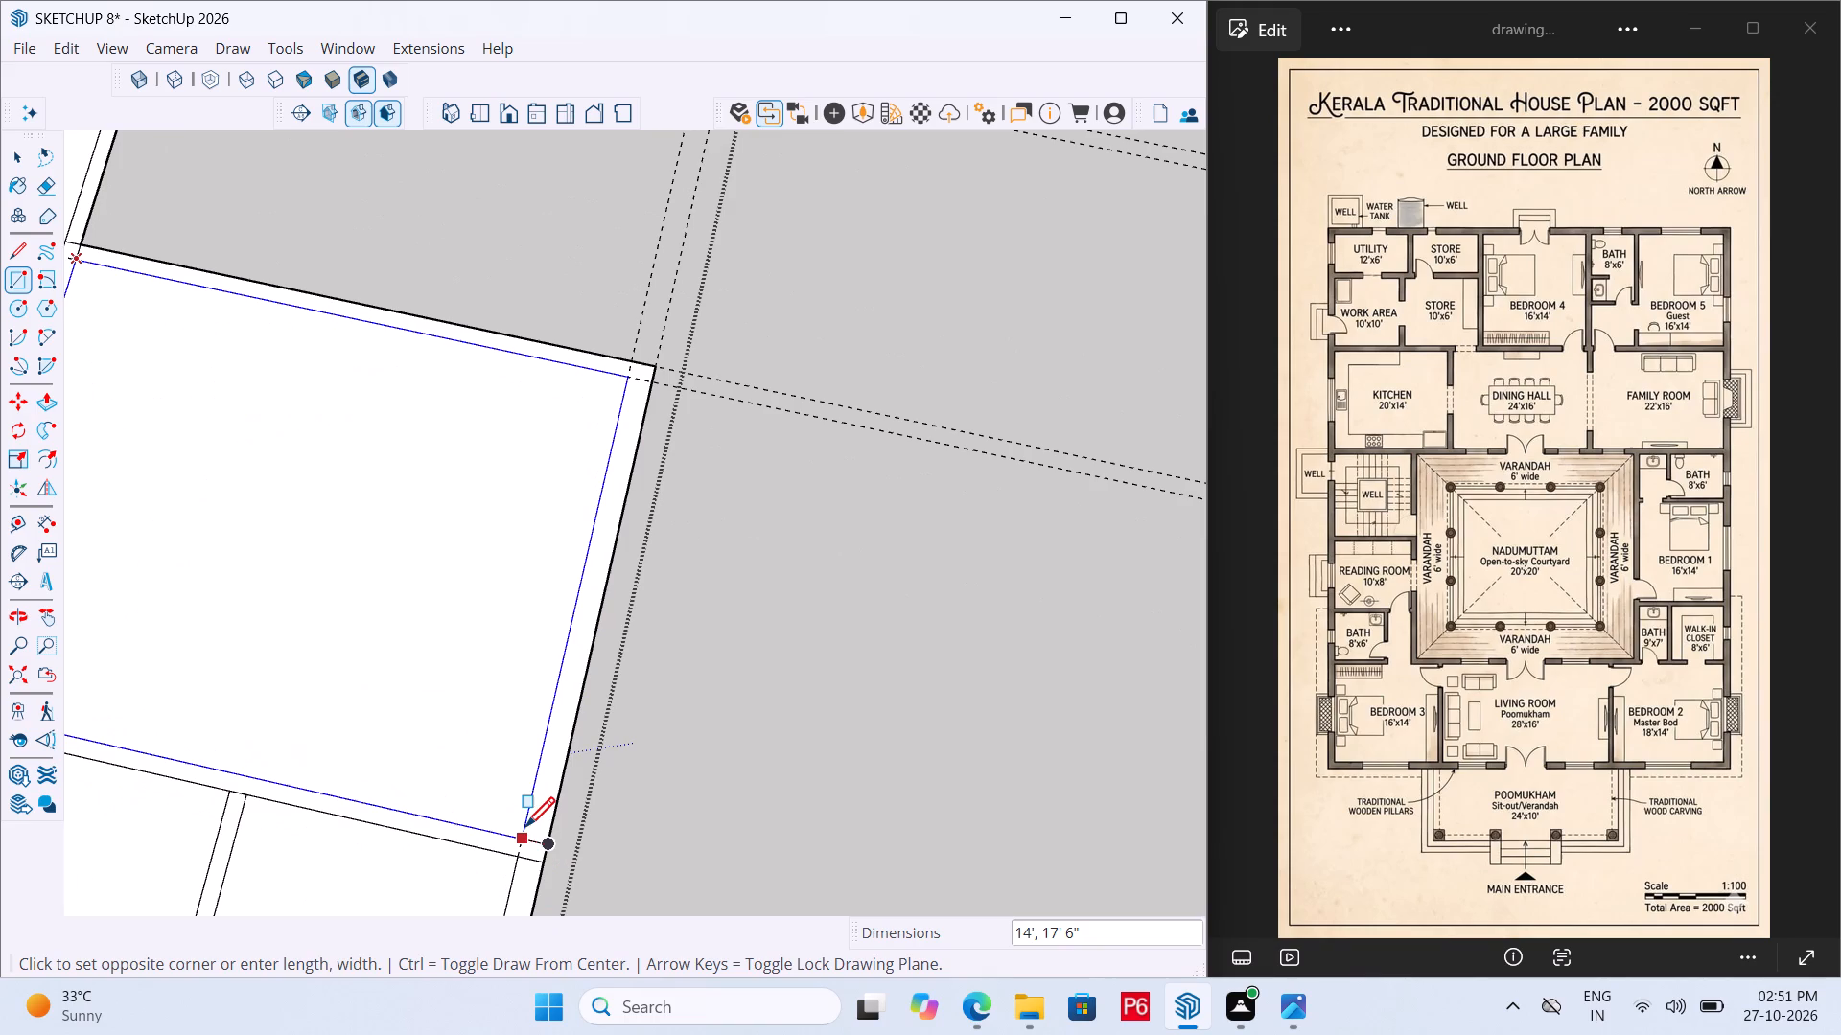
click(523, 838)
scroll(690, 897, down, 6)
key(space)
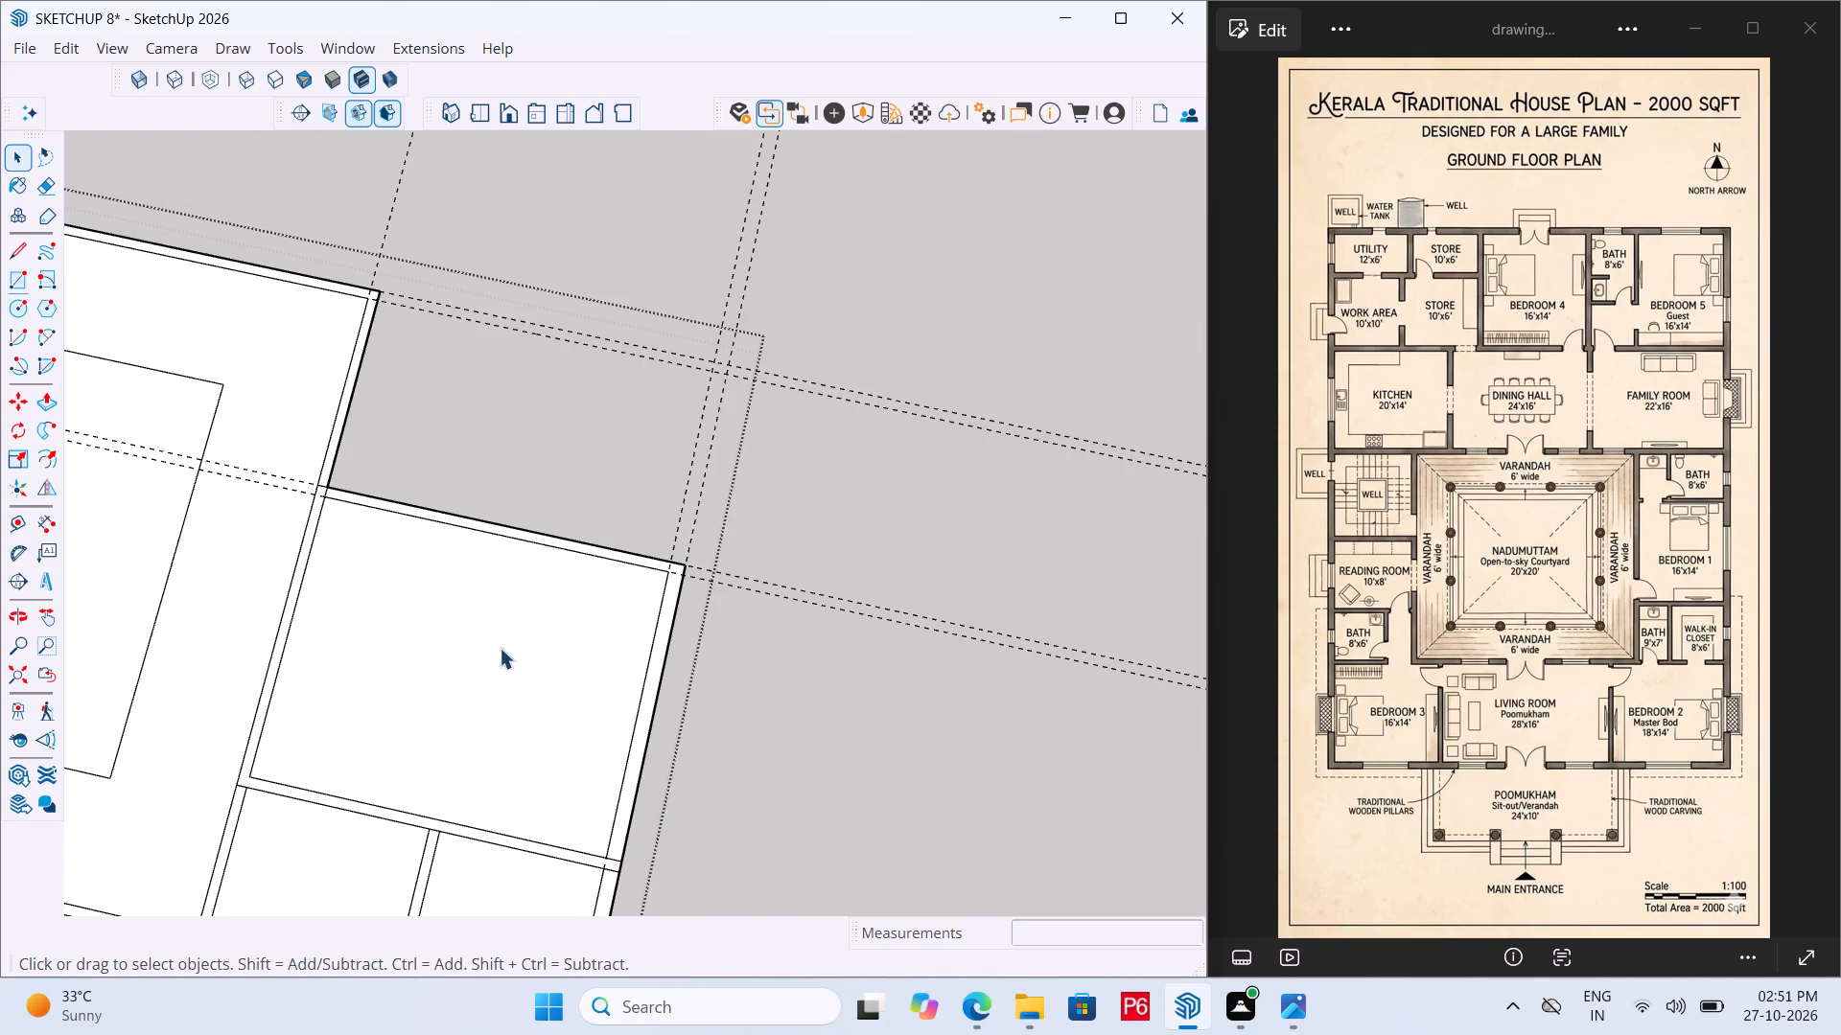
Place a guide line 8' inward from the outer wall's inner guide for the bath beside bedroom 1.
scroll(709, 310, up, 5)
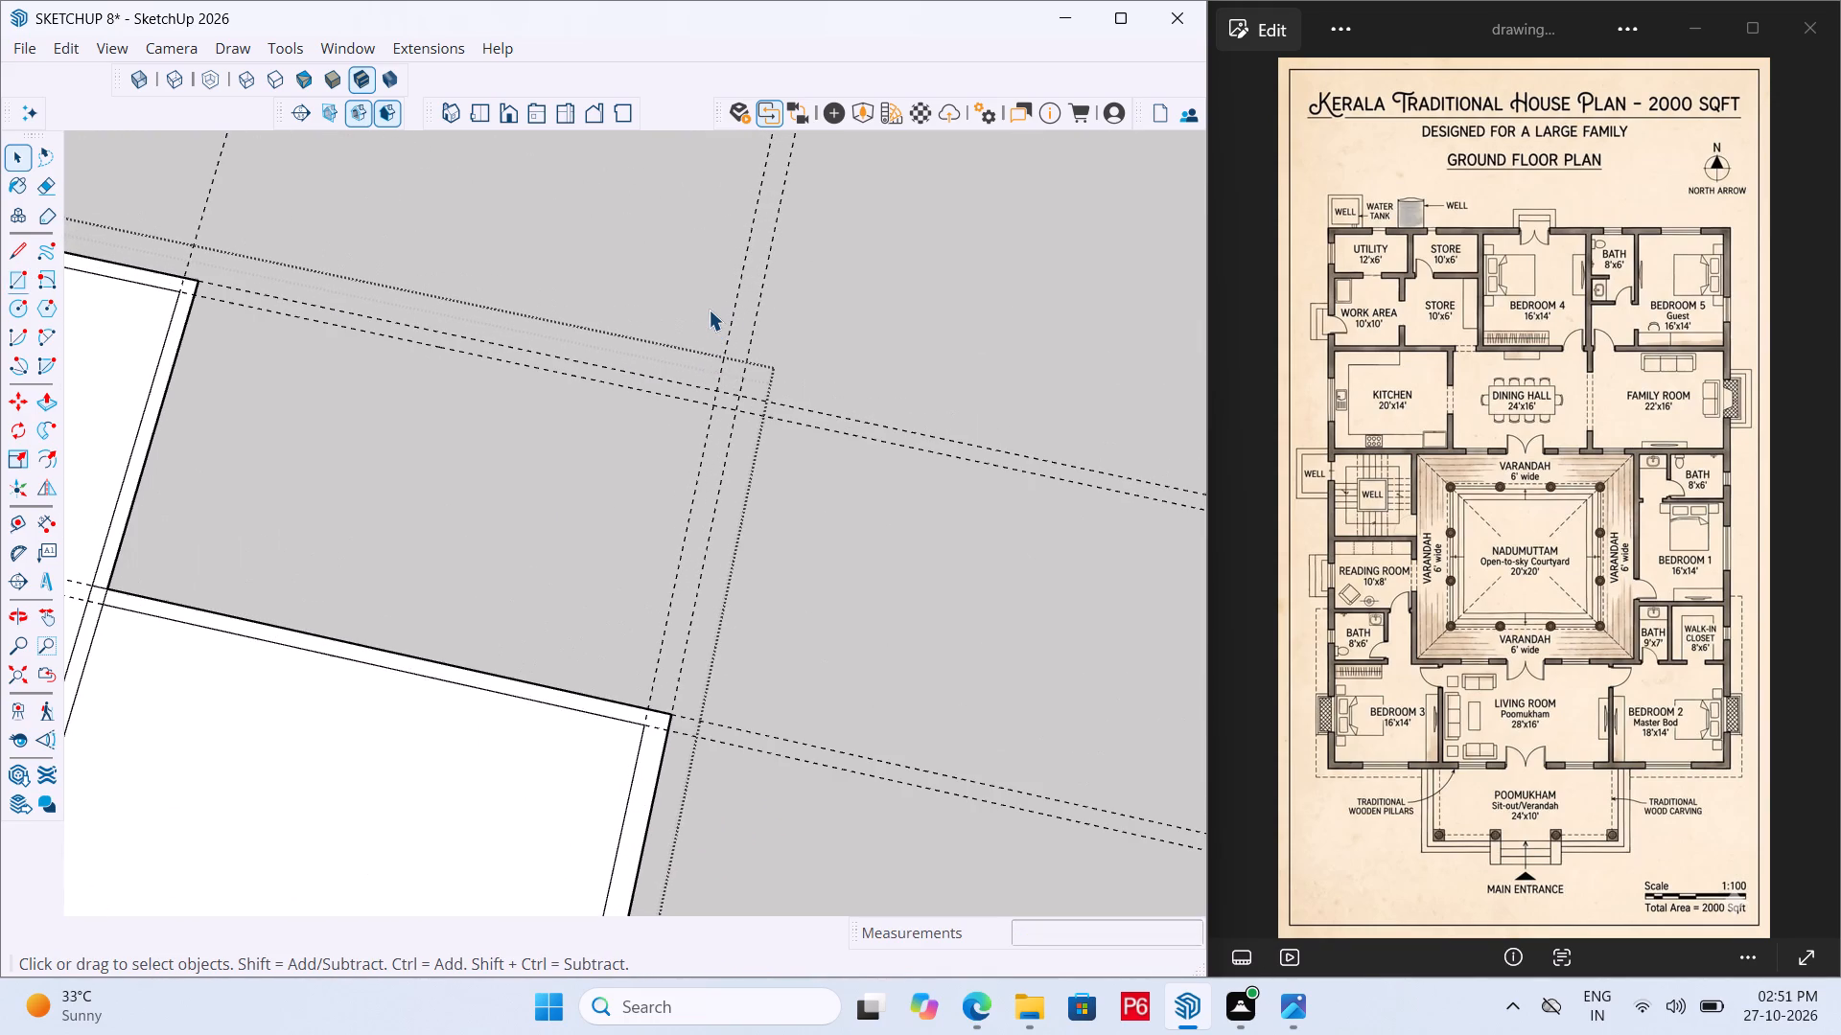
scroll(807, 543, down, 2)
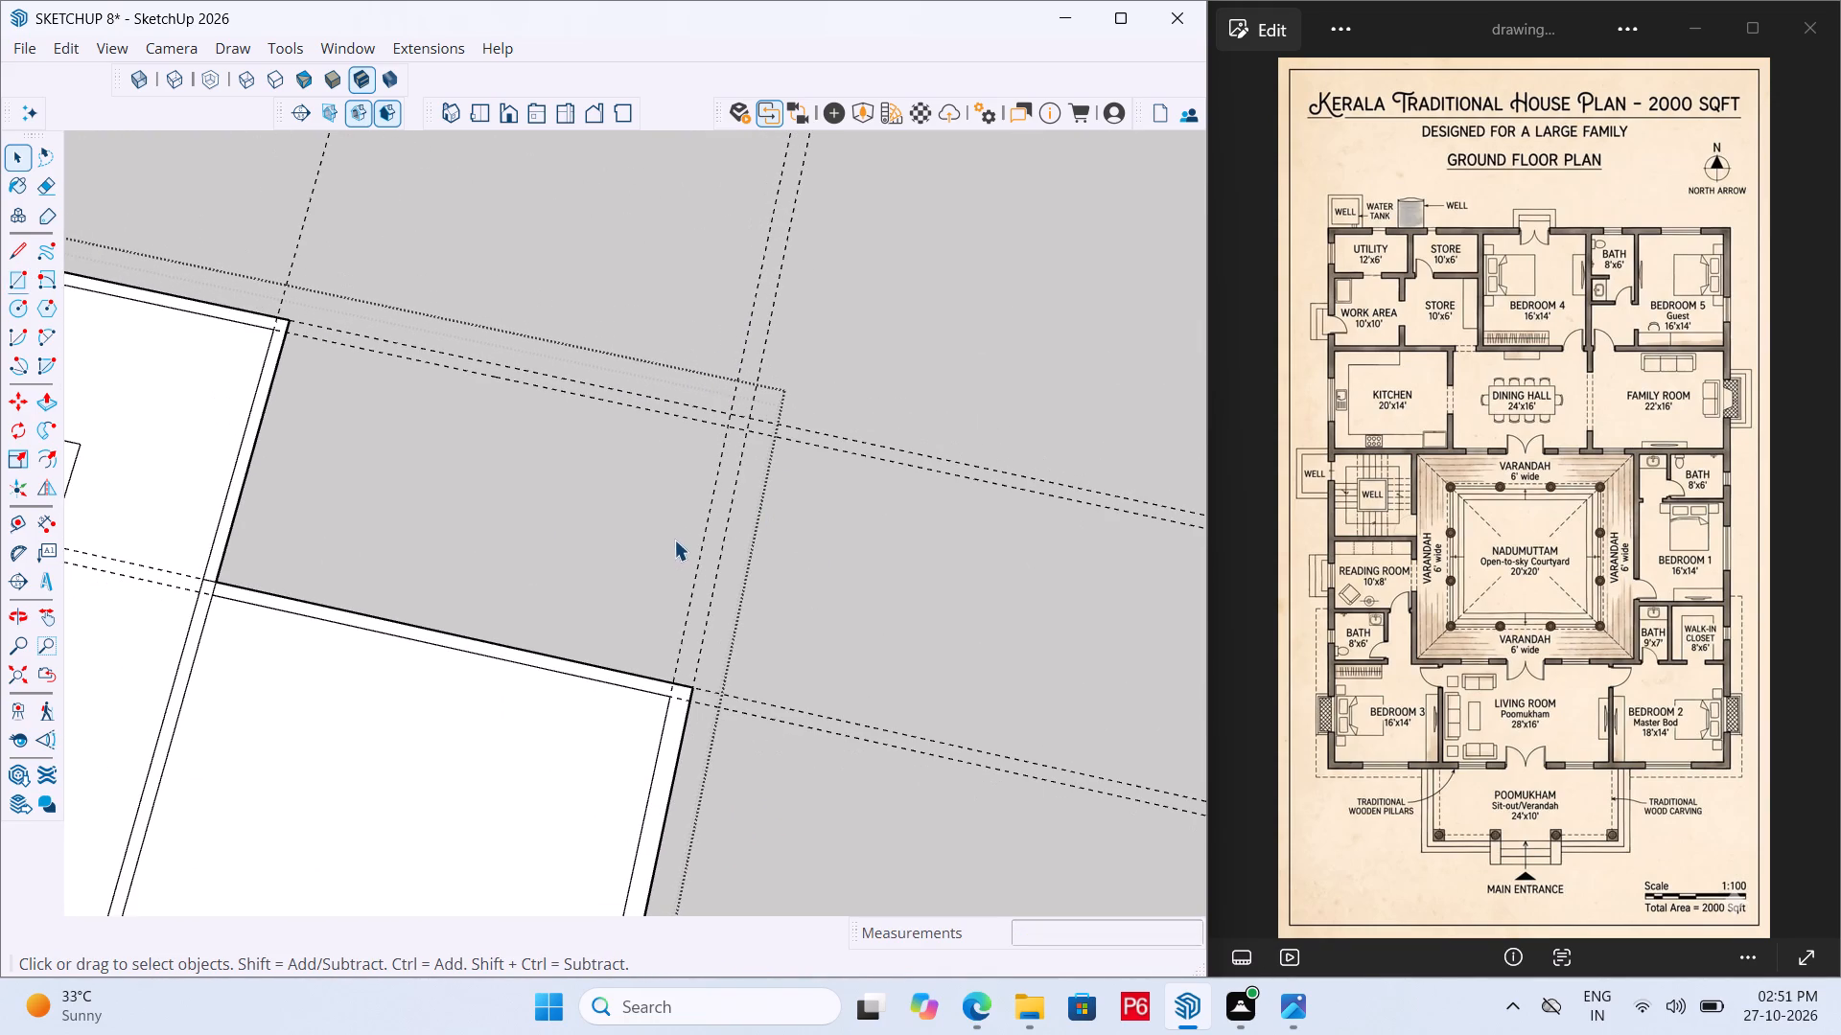
scroll(799, 548, down, 1)
scroll(640, 497, up, 4)
scroll(761, 557, down, 2)
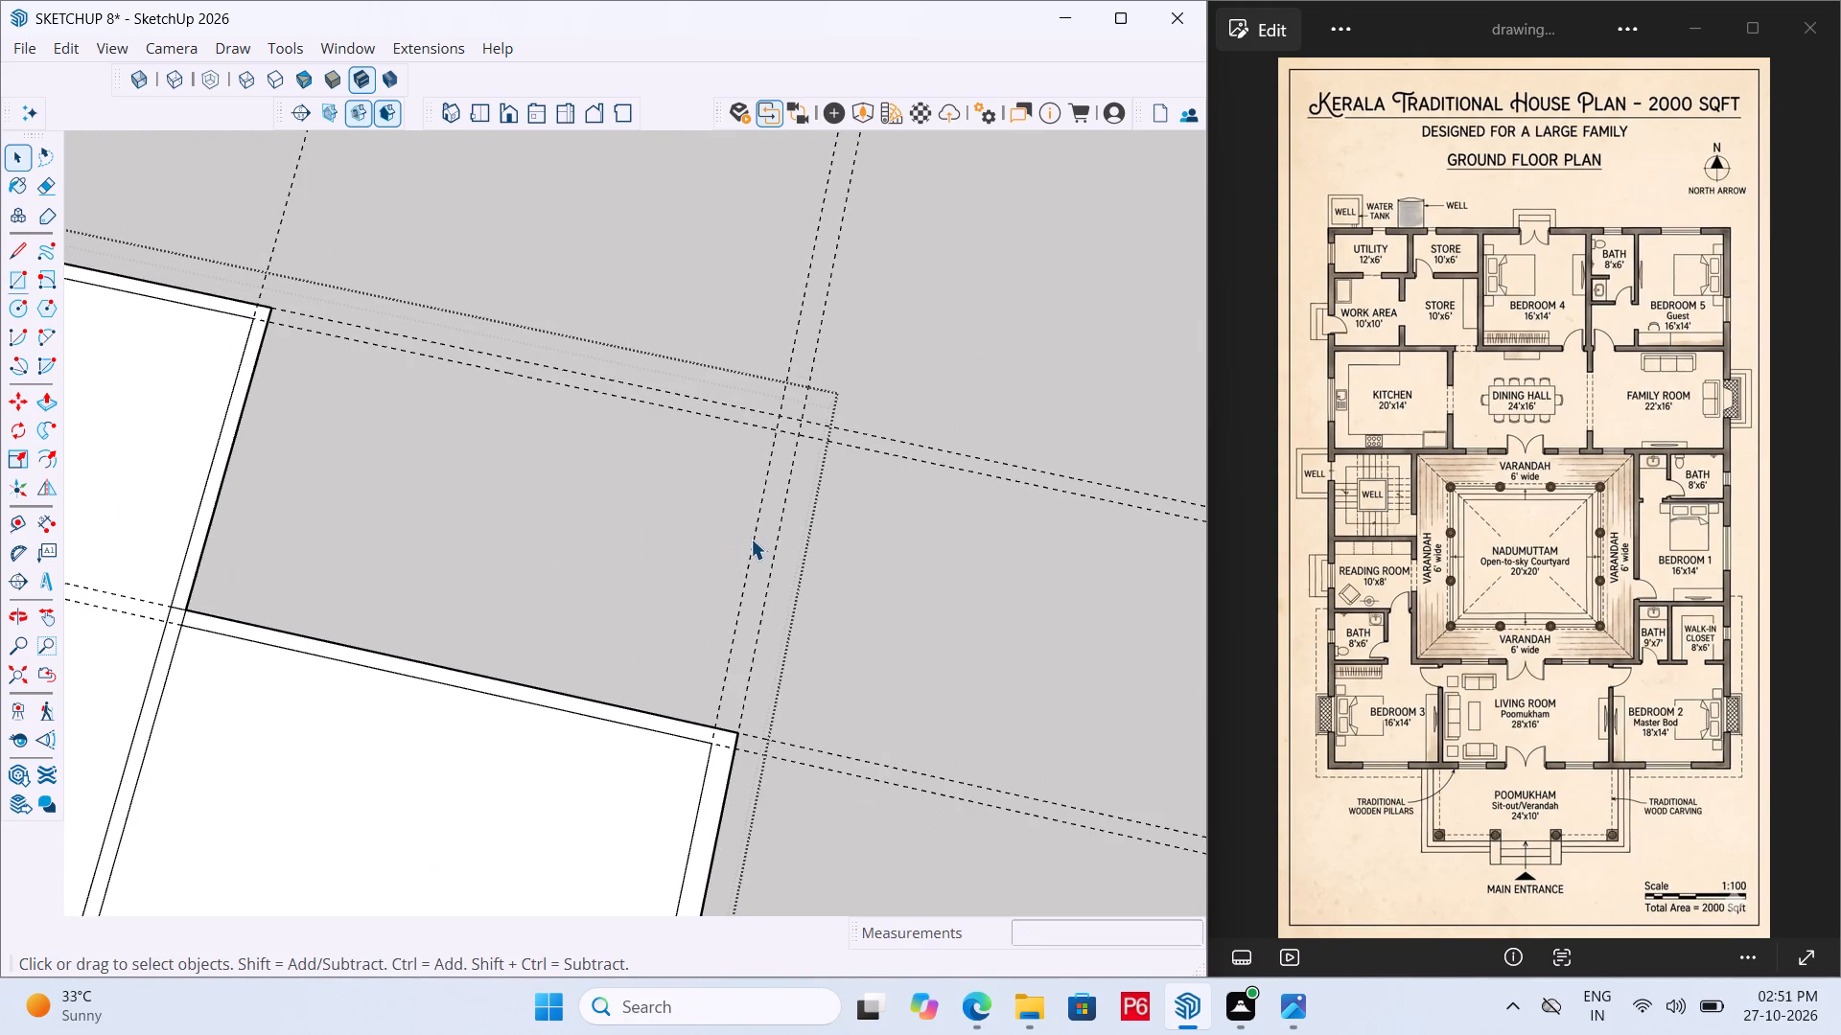
scroll(750, 539, up, 3)
key(t)
click(749, 567)
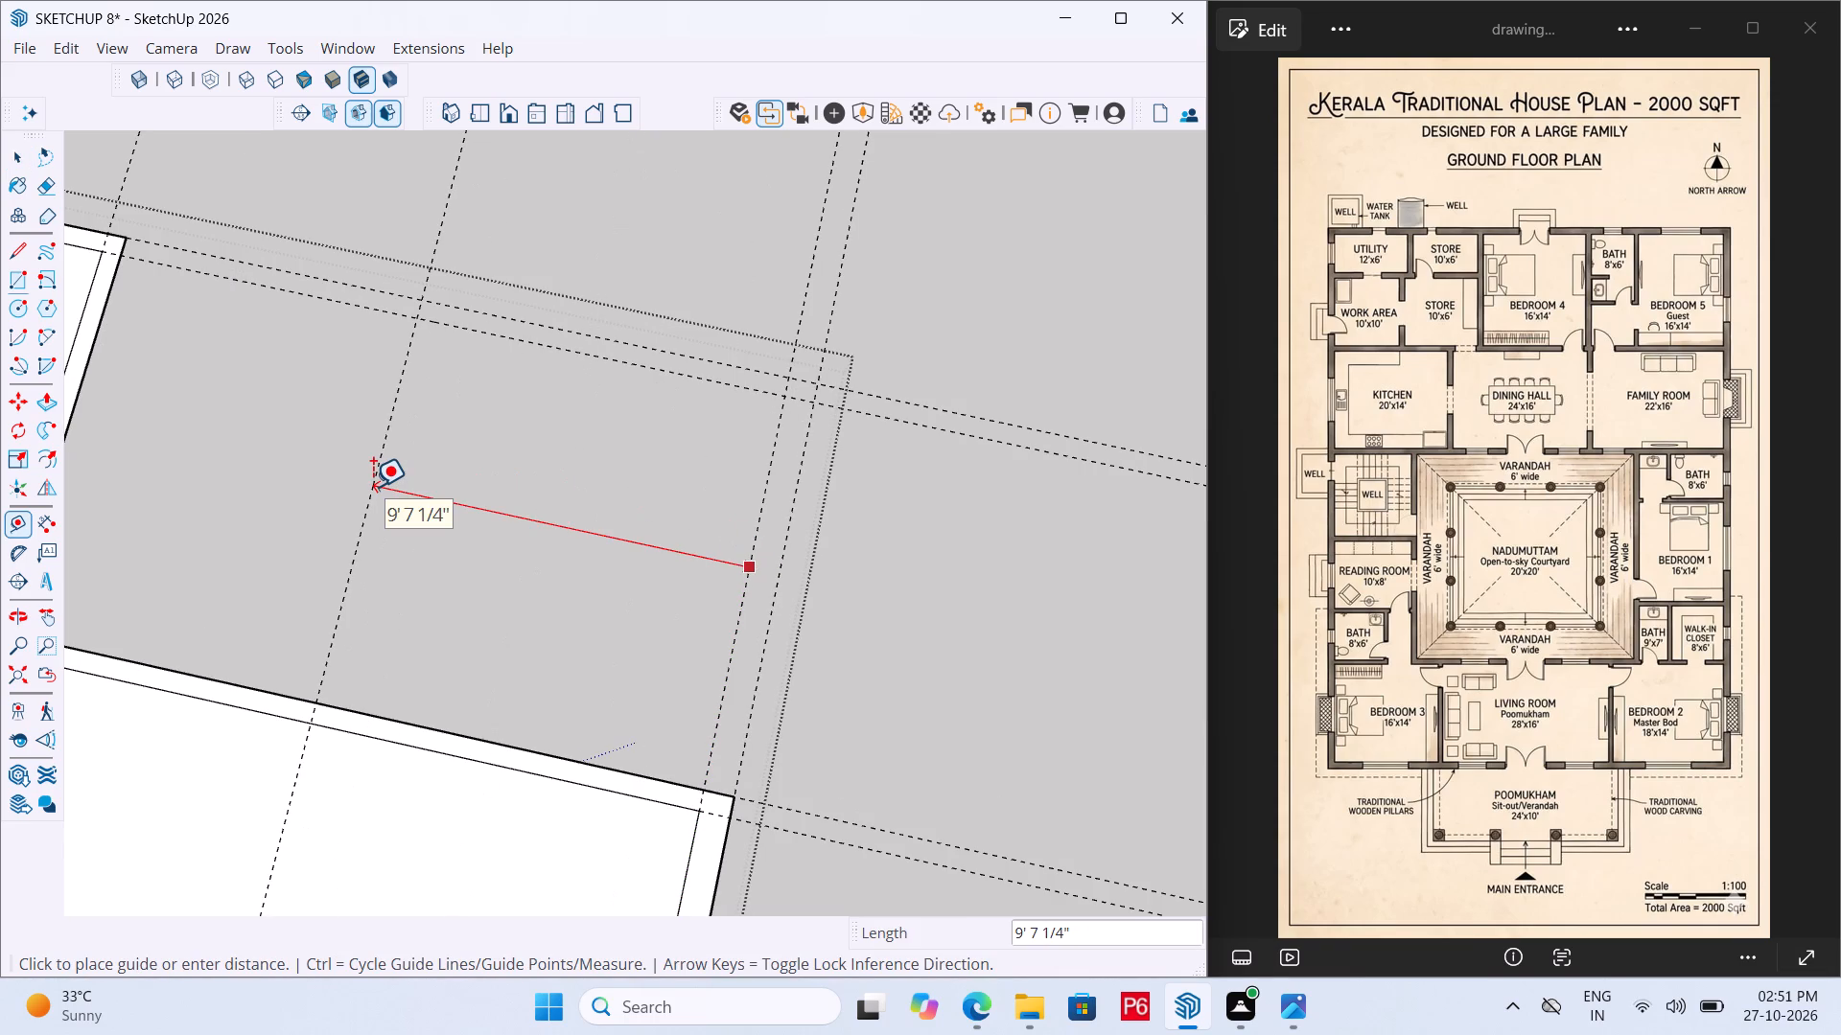
text(8')
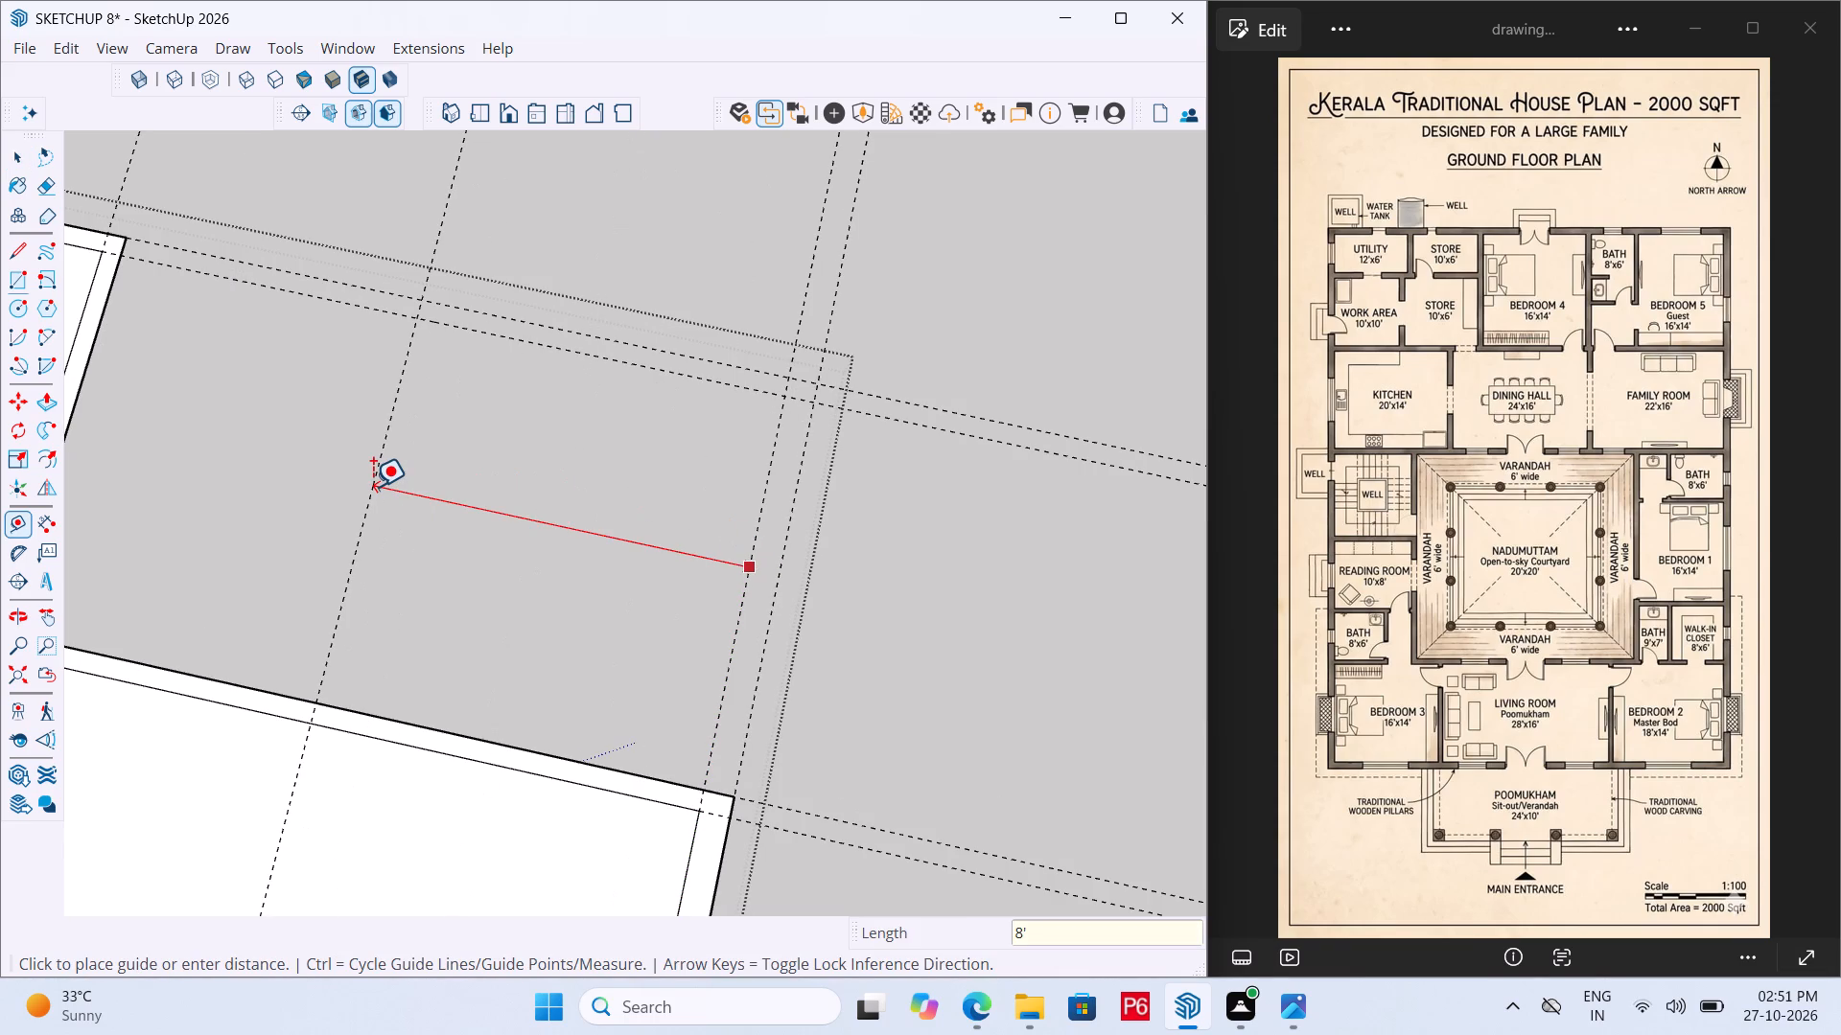
key(Return)
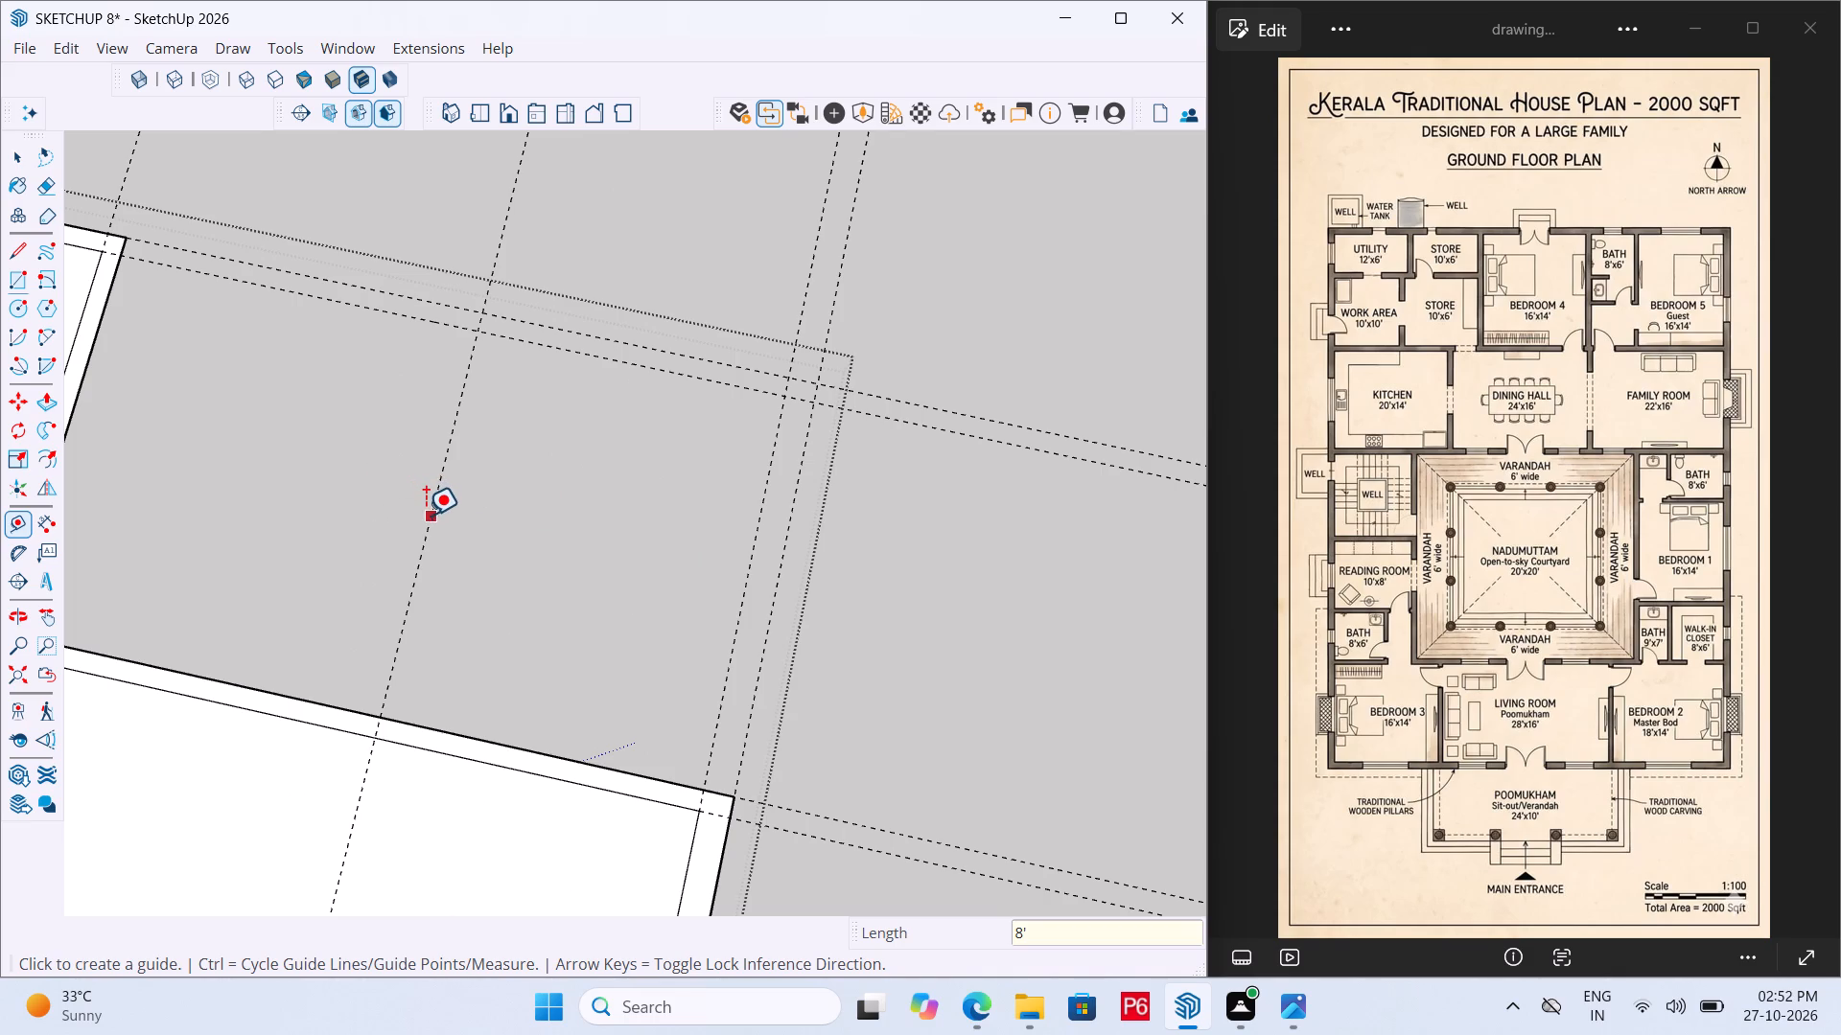
Offset a second guide line 6" from the 8' bath guide, toward the varandah, for the bath partition thickness.
double_click(426, 517)
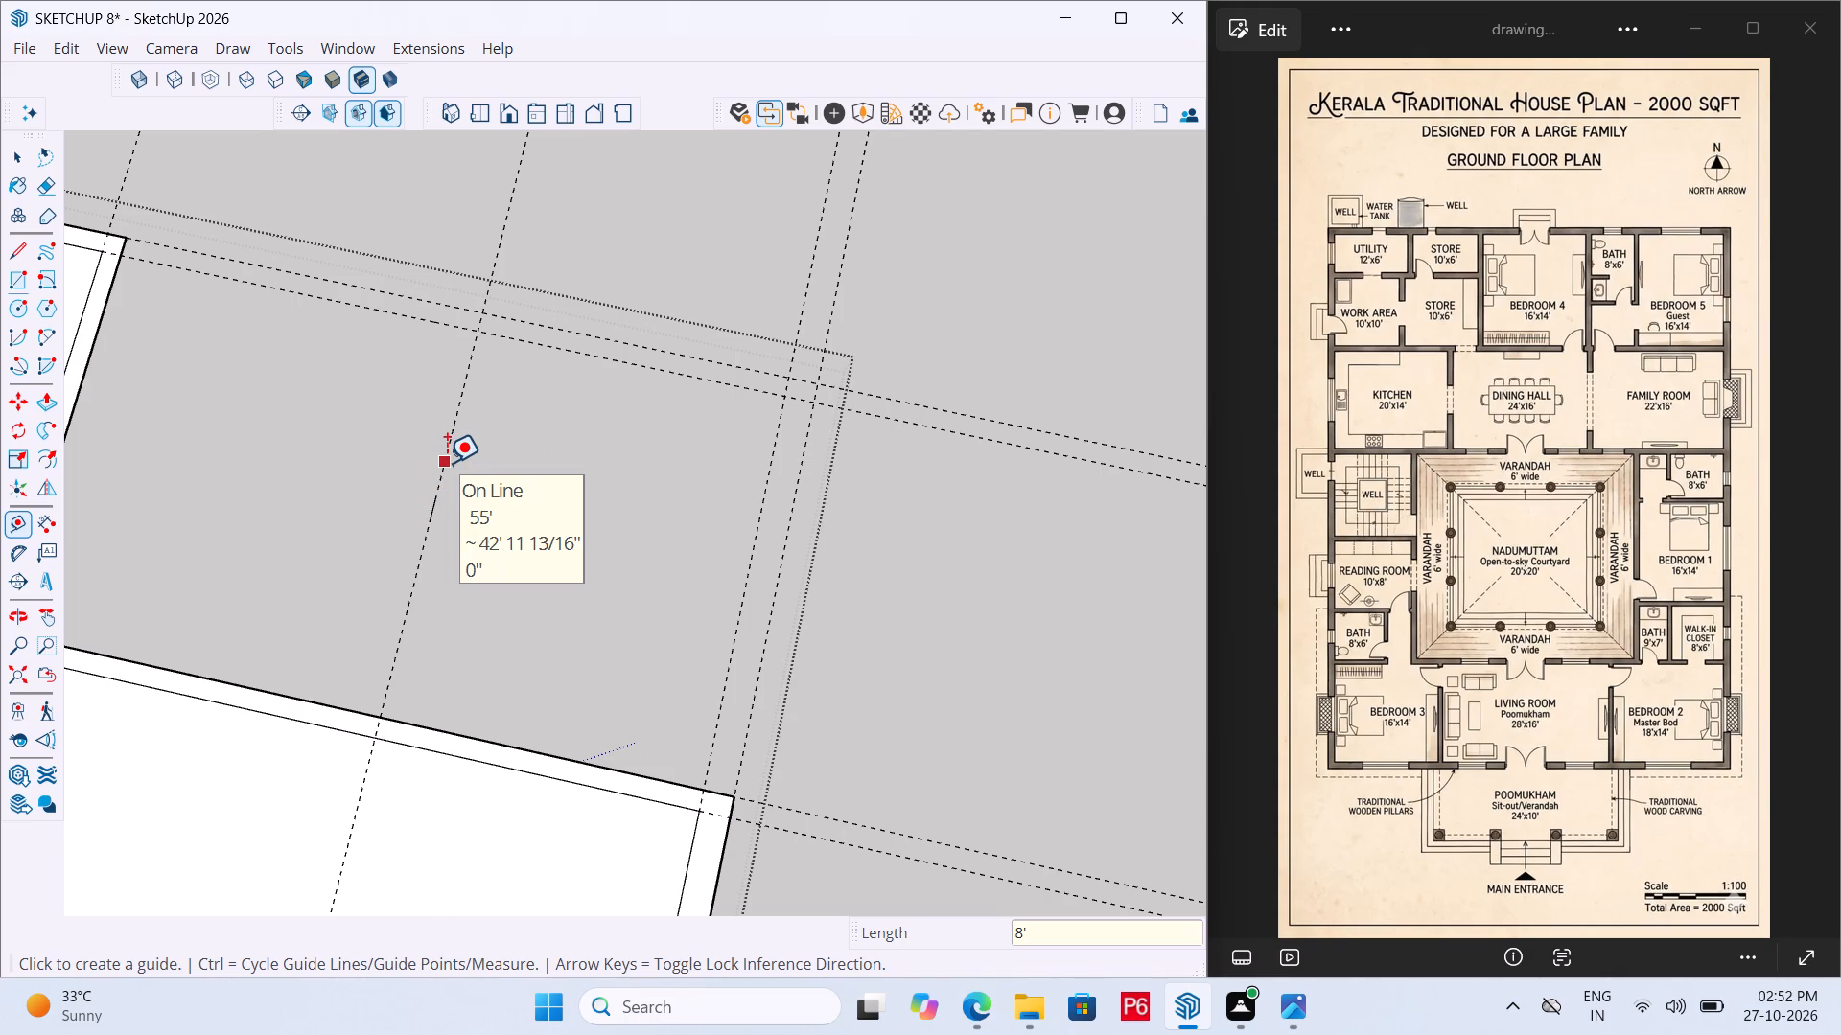
key(ctrl+z)
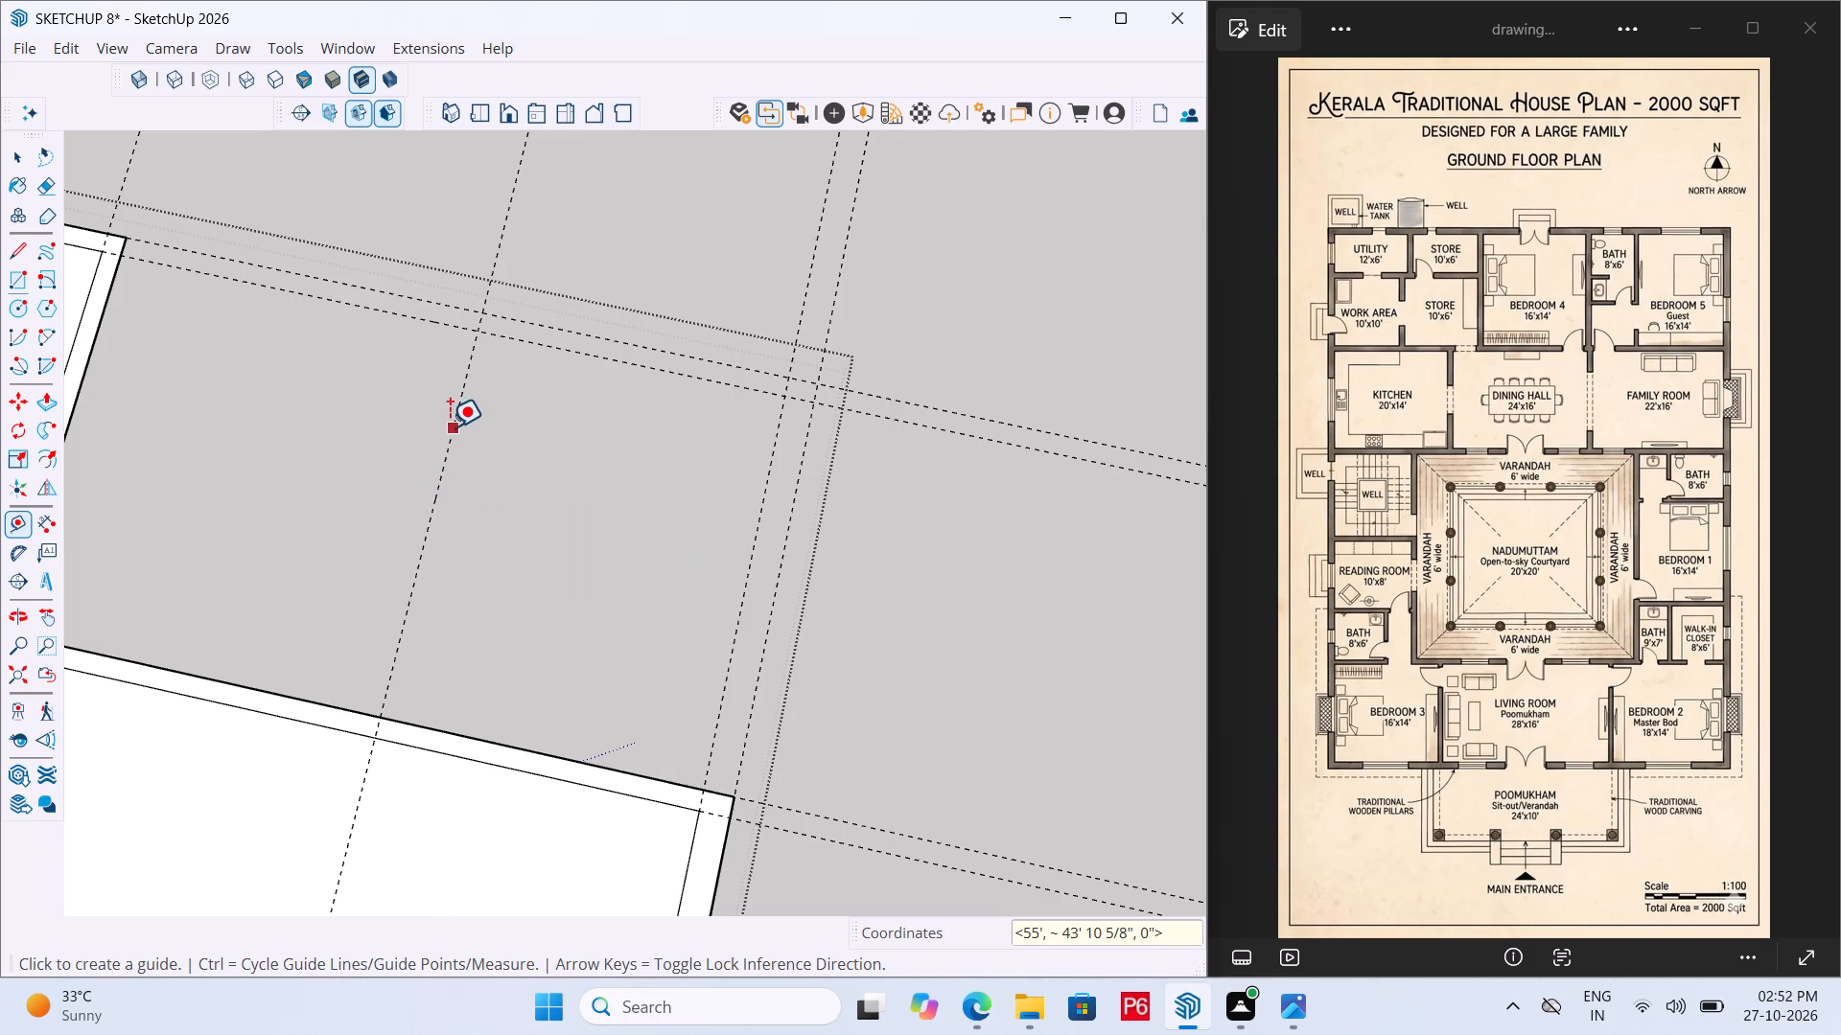
click(450, 427)
text(6")
key(Return)
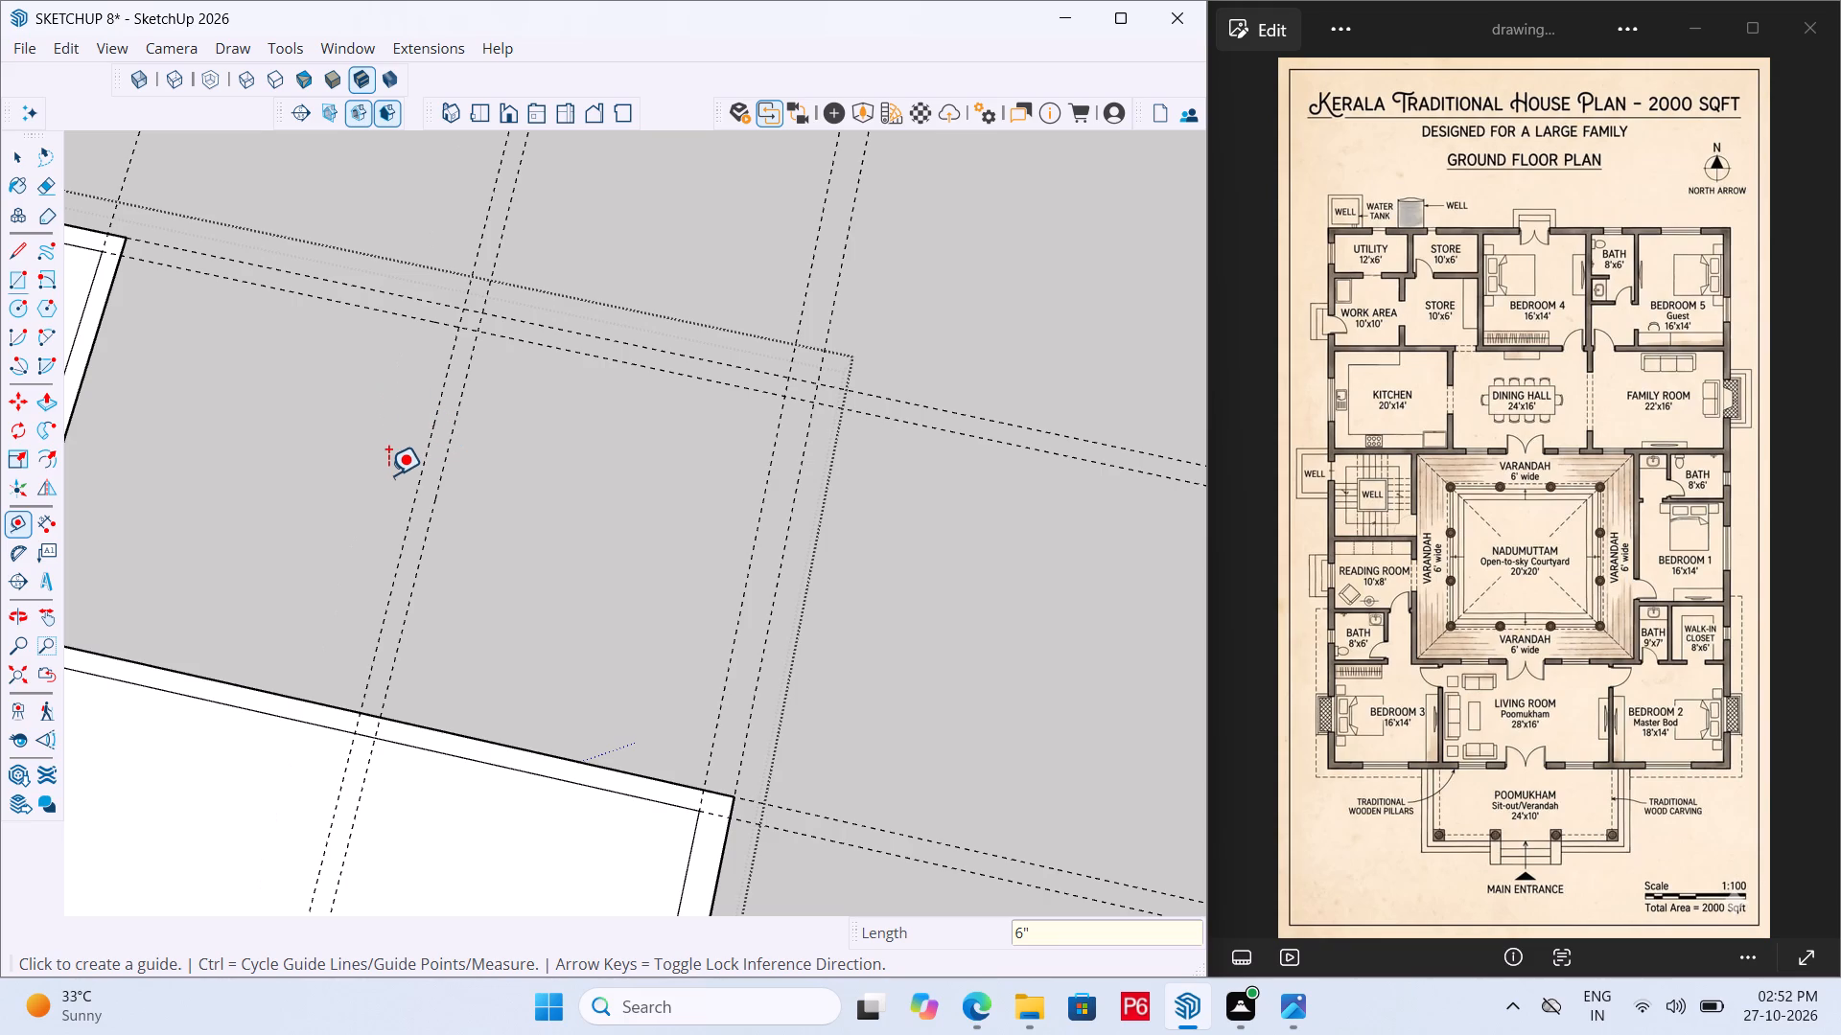
Draw the bath's outer rectangle, 11' by about 9', and its inner 8' by 10' rectangle above bedroom 1.
scroll(429, 488, down, 2)
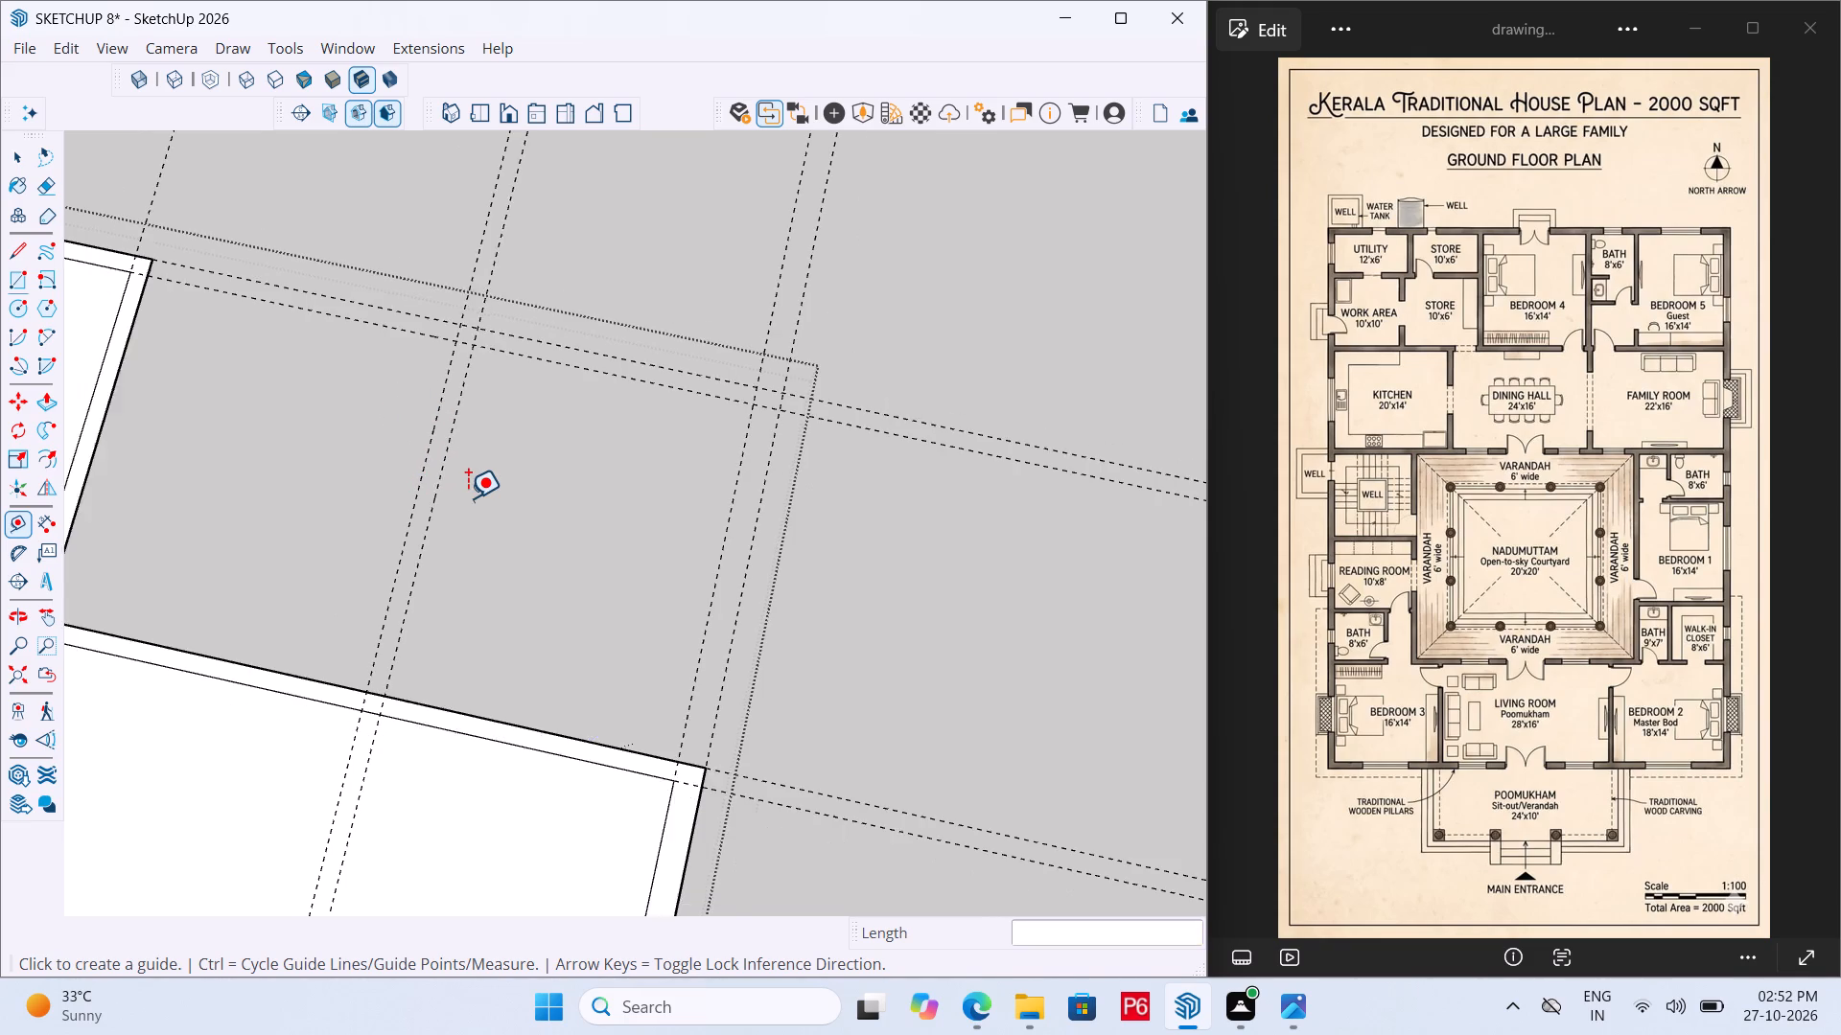
scroll(468, 498, down, 1)
key(r)
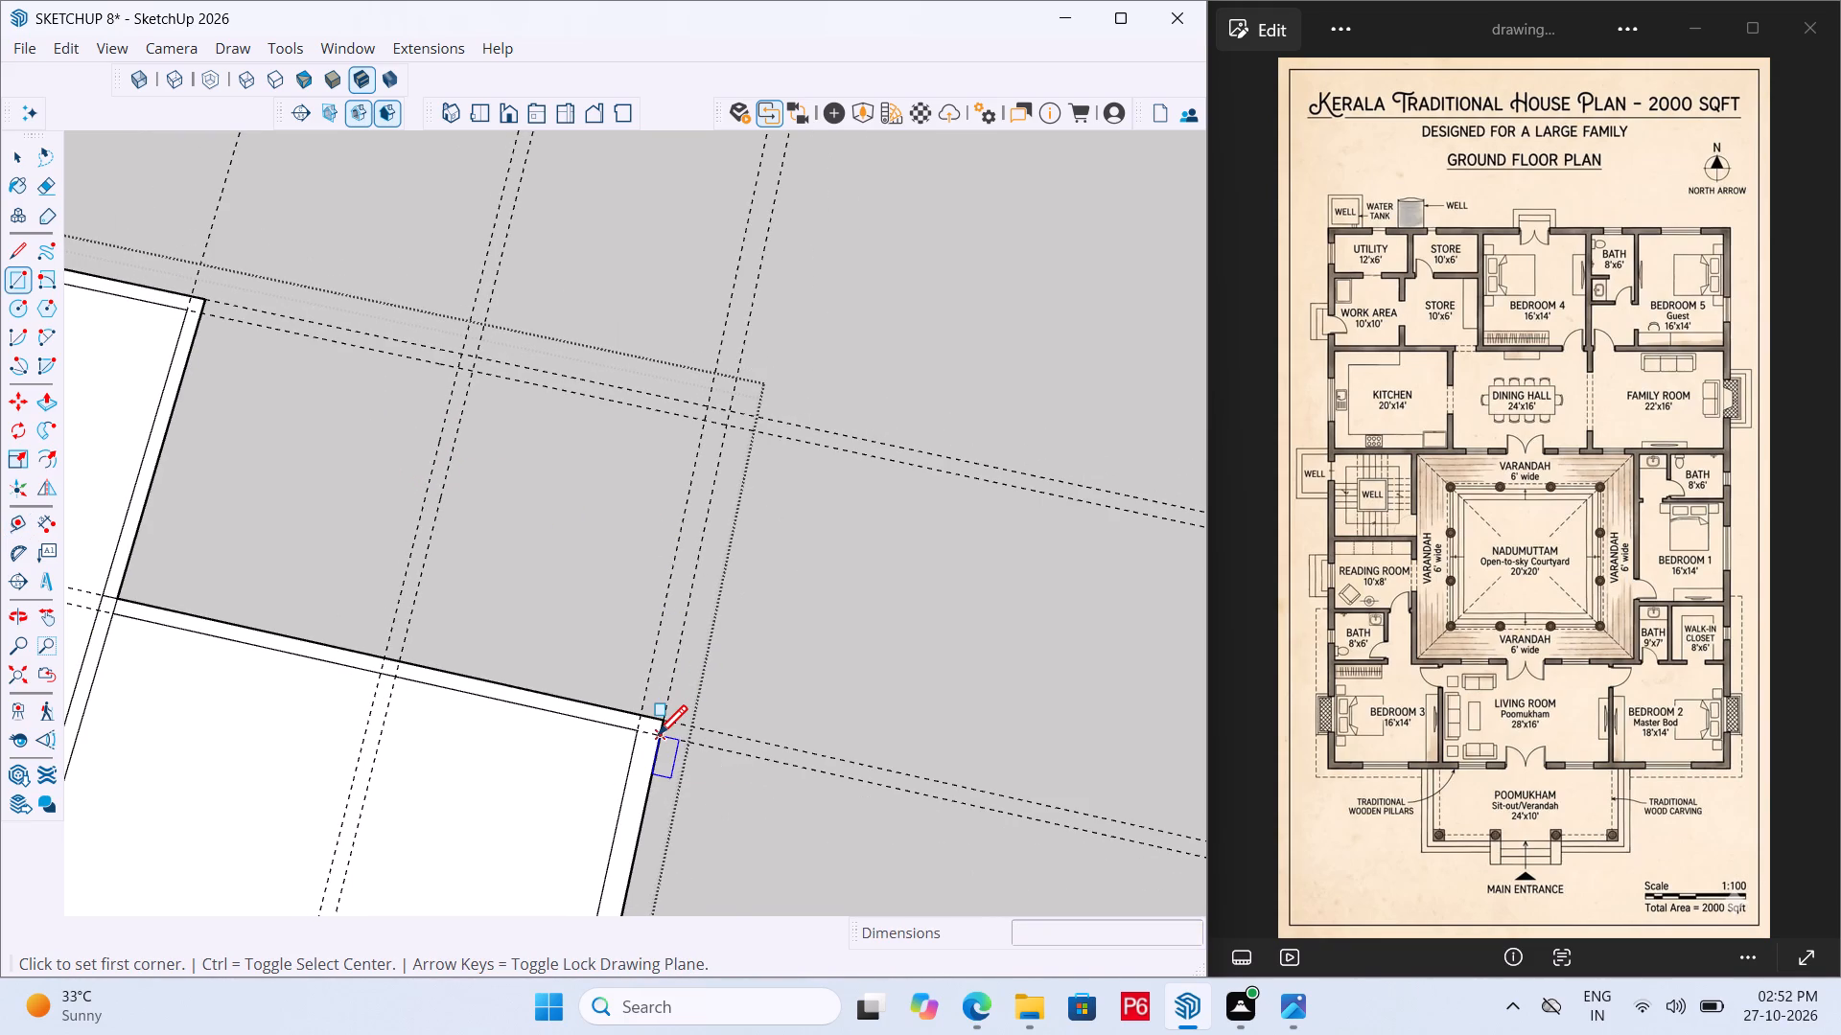
click(658, 738)
click(466, 352)
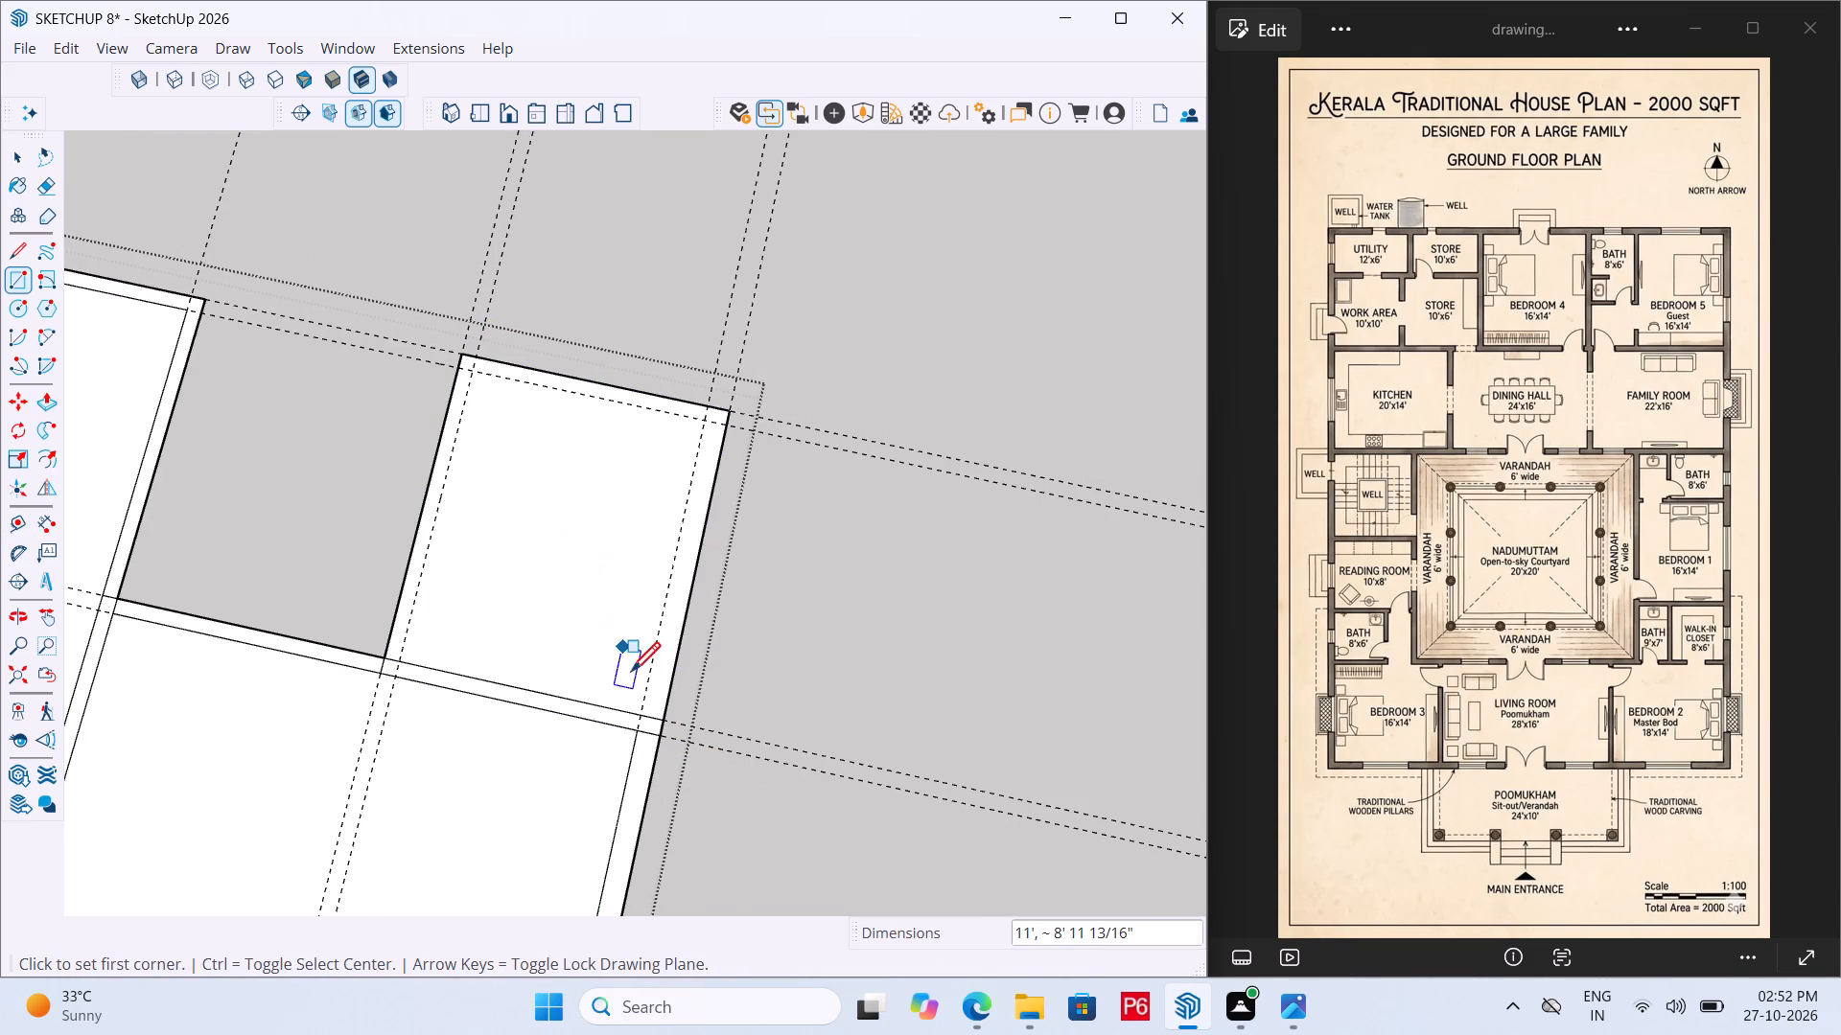
click(642, 713)
click(472, 370)
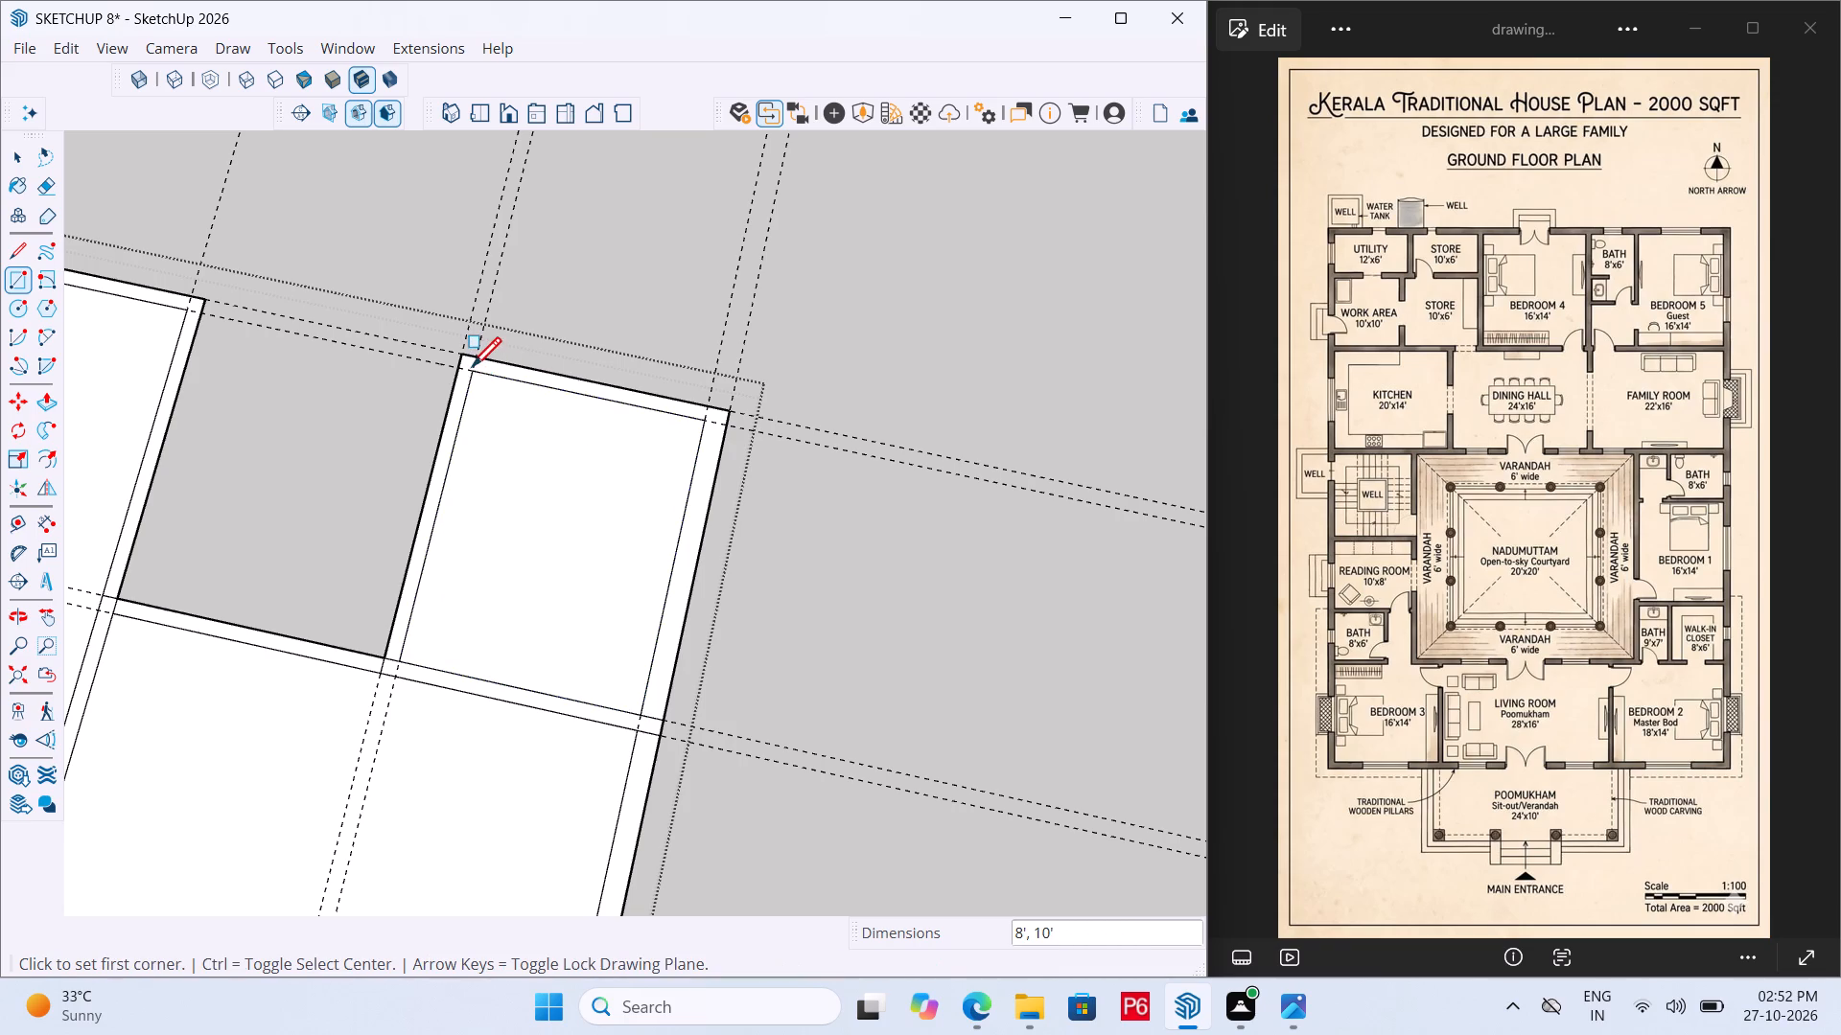
Draw a 10' by 11' outer rectangle between the bath and the varandah wall, plus the inner room rectangle inside it.
scroll(976, 629, down, 4)
scroll(303, 395, up, 5)
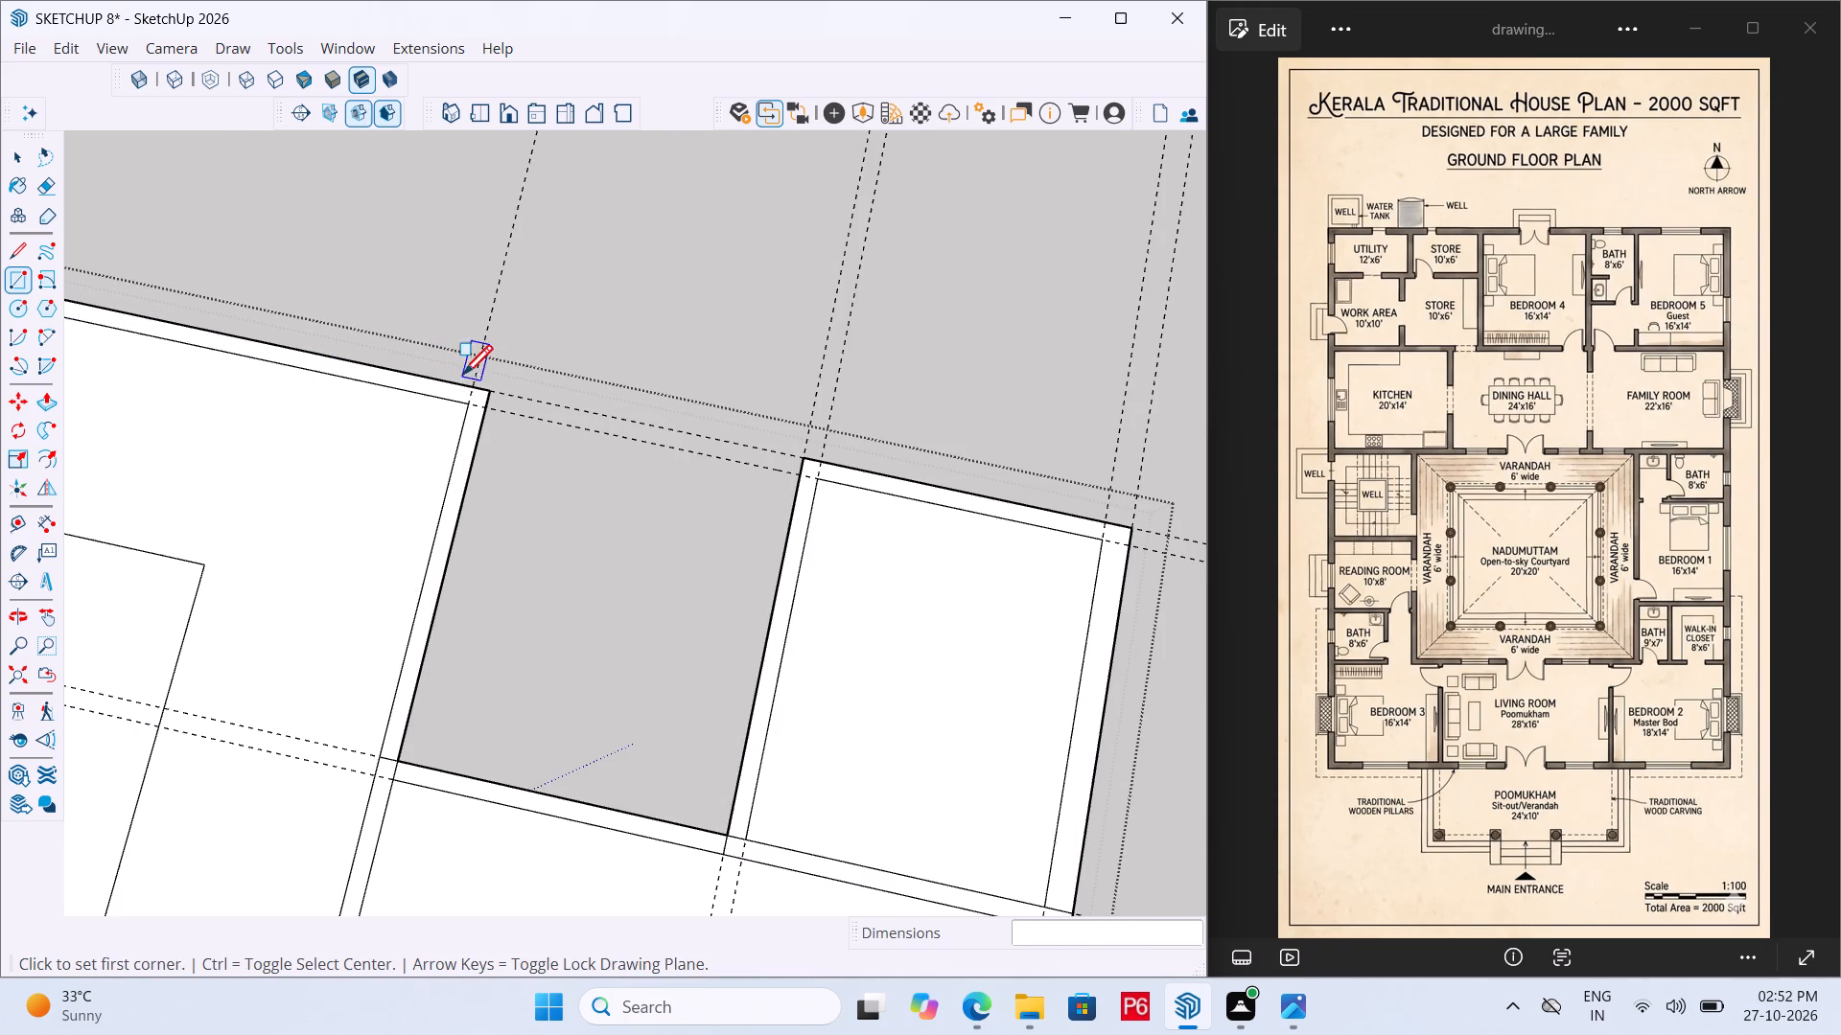
click(467, 389)
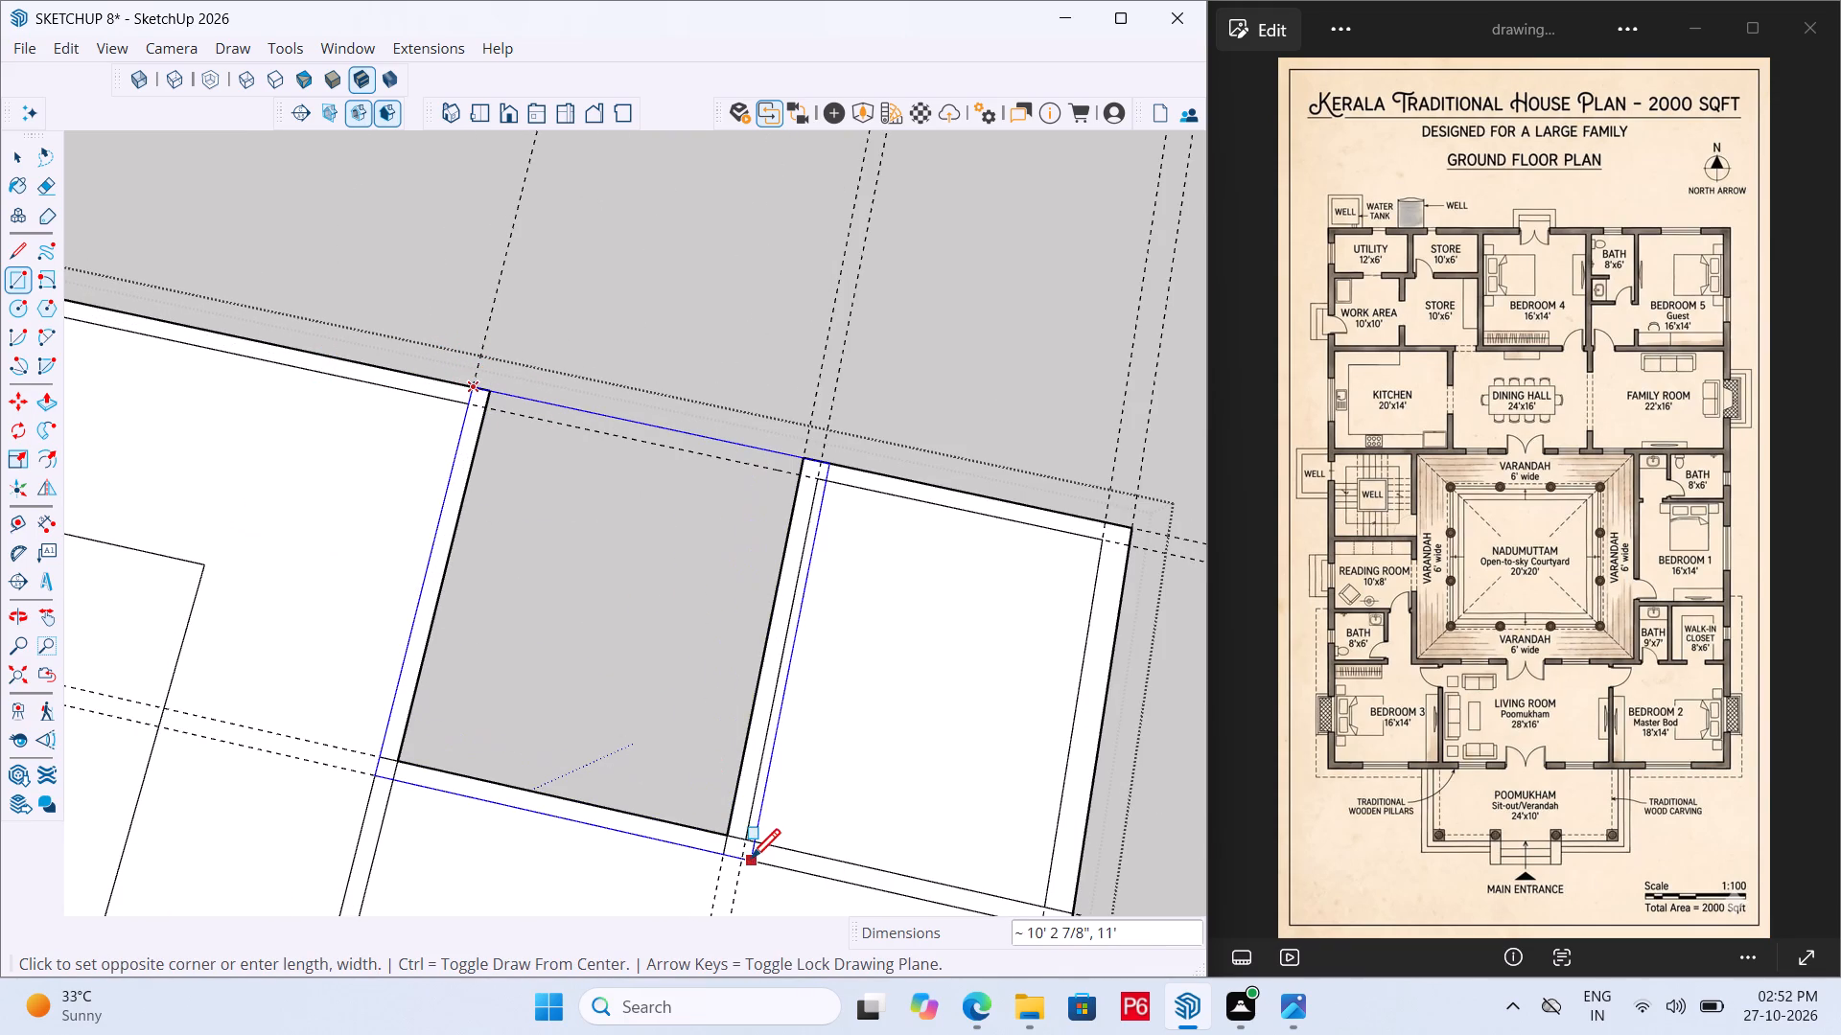
click(743, 856)
click(482, 412)
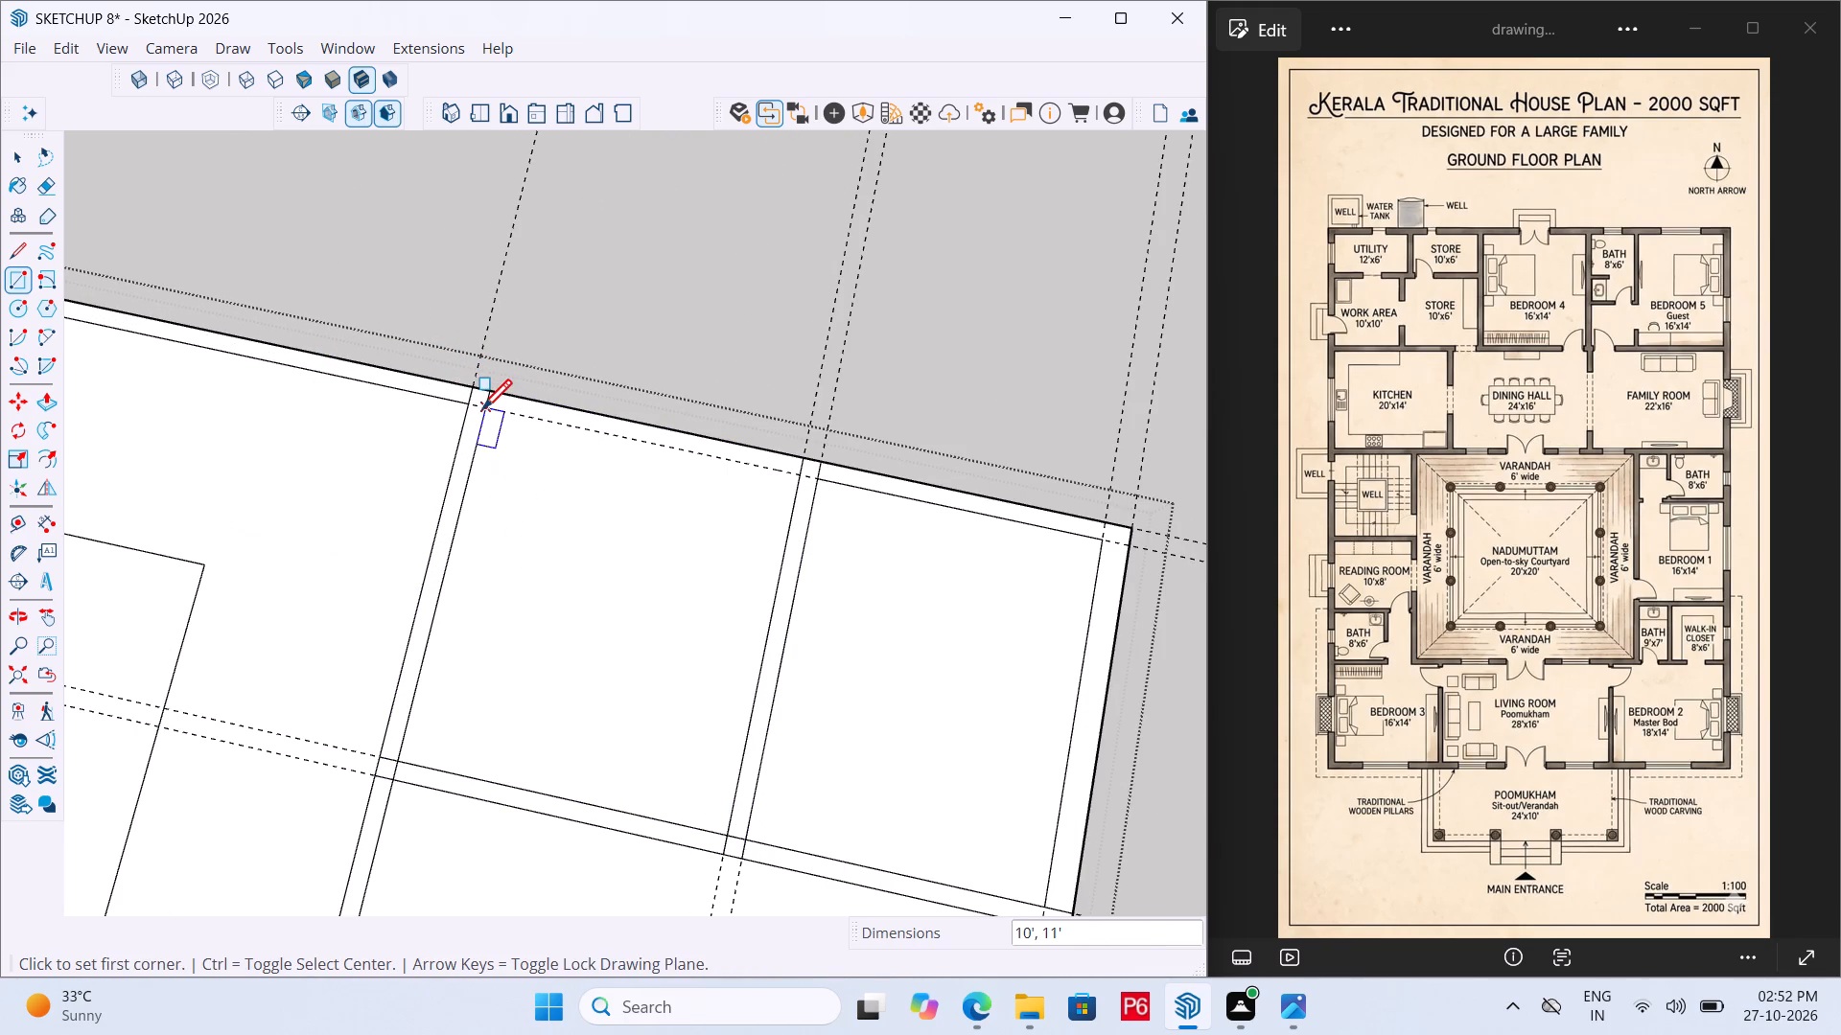
click(724, 838)
Erase the construction guide lines around bedroom 1 and its bath.
scroll(431, 578, down, 6)
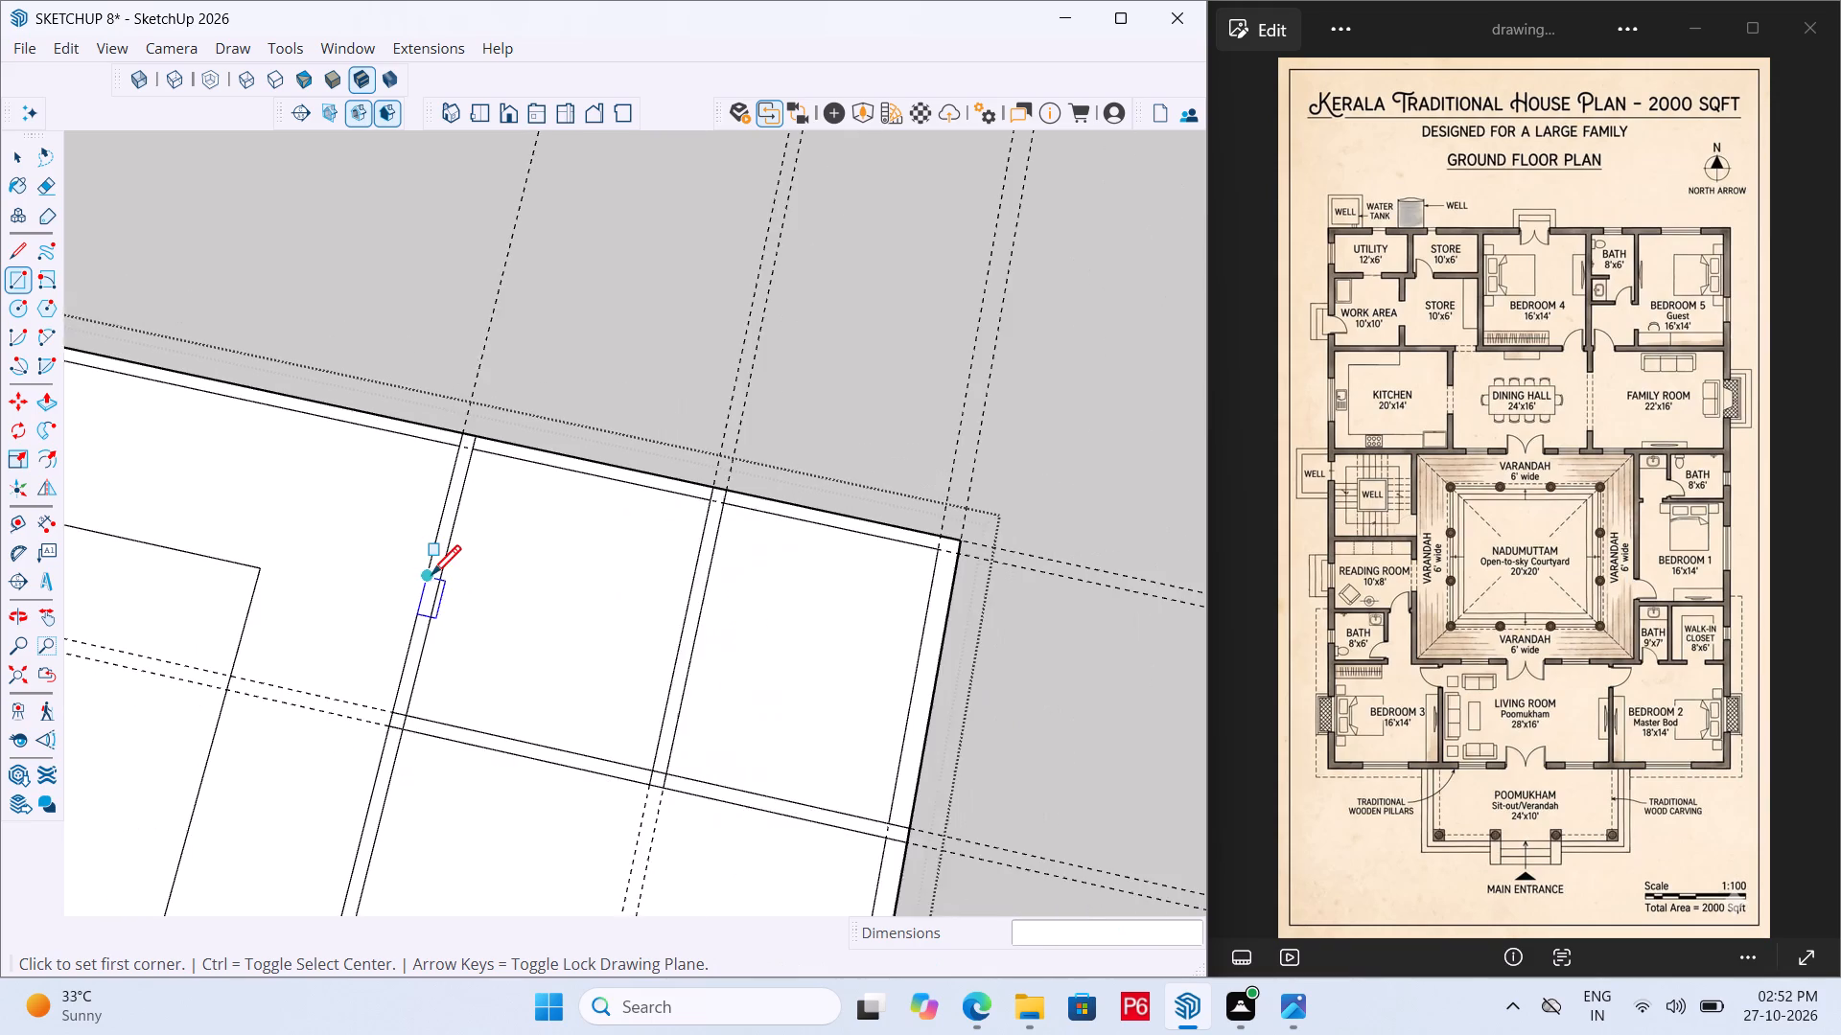
key(e)
drag(314, 666, 305, 706)
click(305, 706)
drag(439, 314, 1058, 395)
click(1058, 395)
drag(991, 552, 991, 639)
Save the model.
scroll(889, 205, down, 6)
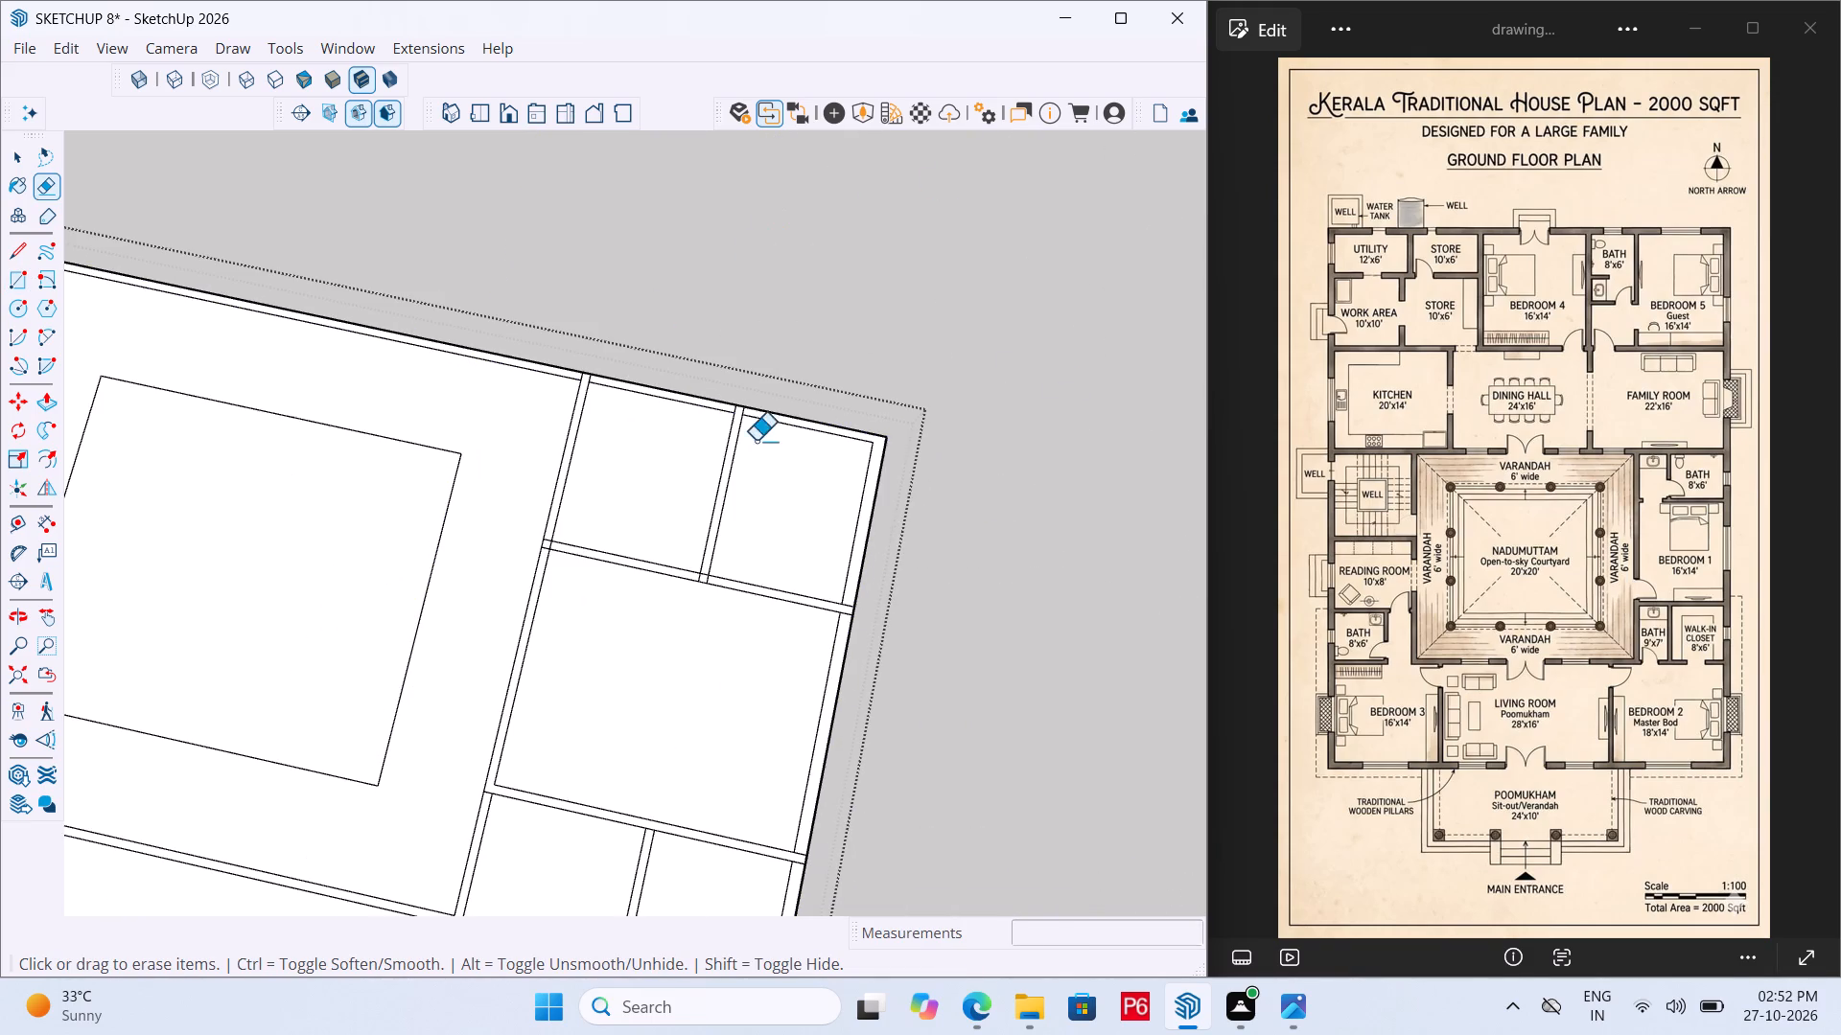
scroll(687, 359, down, 7)
scroll(724, 467, up, 6)
key(ctrl+s)
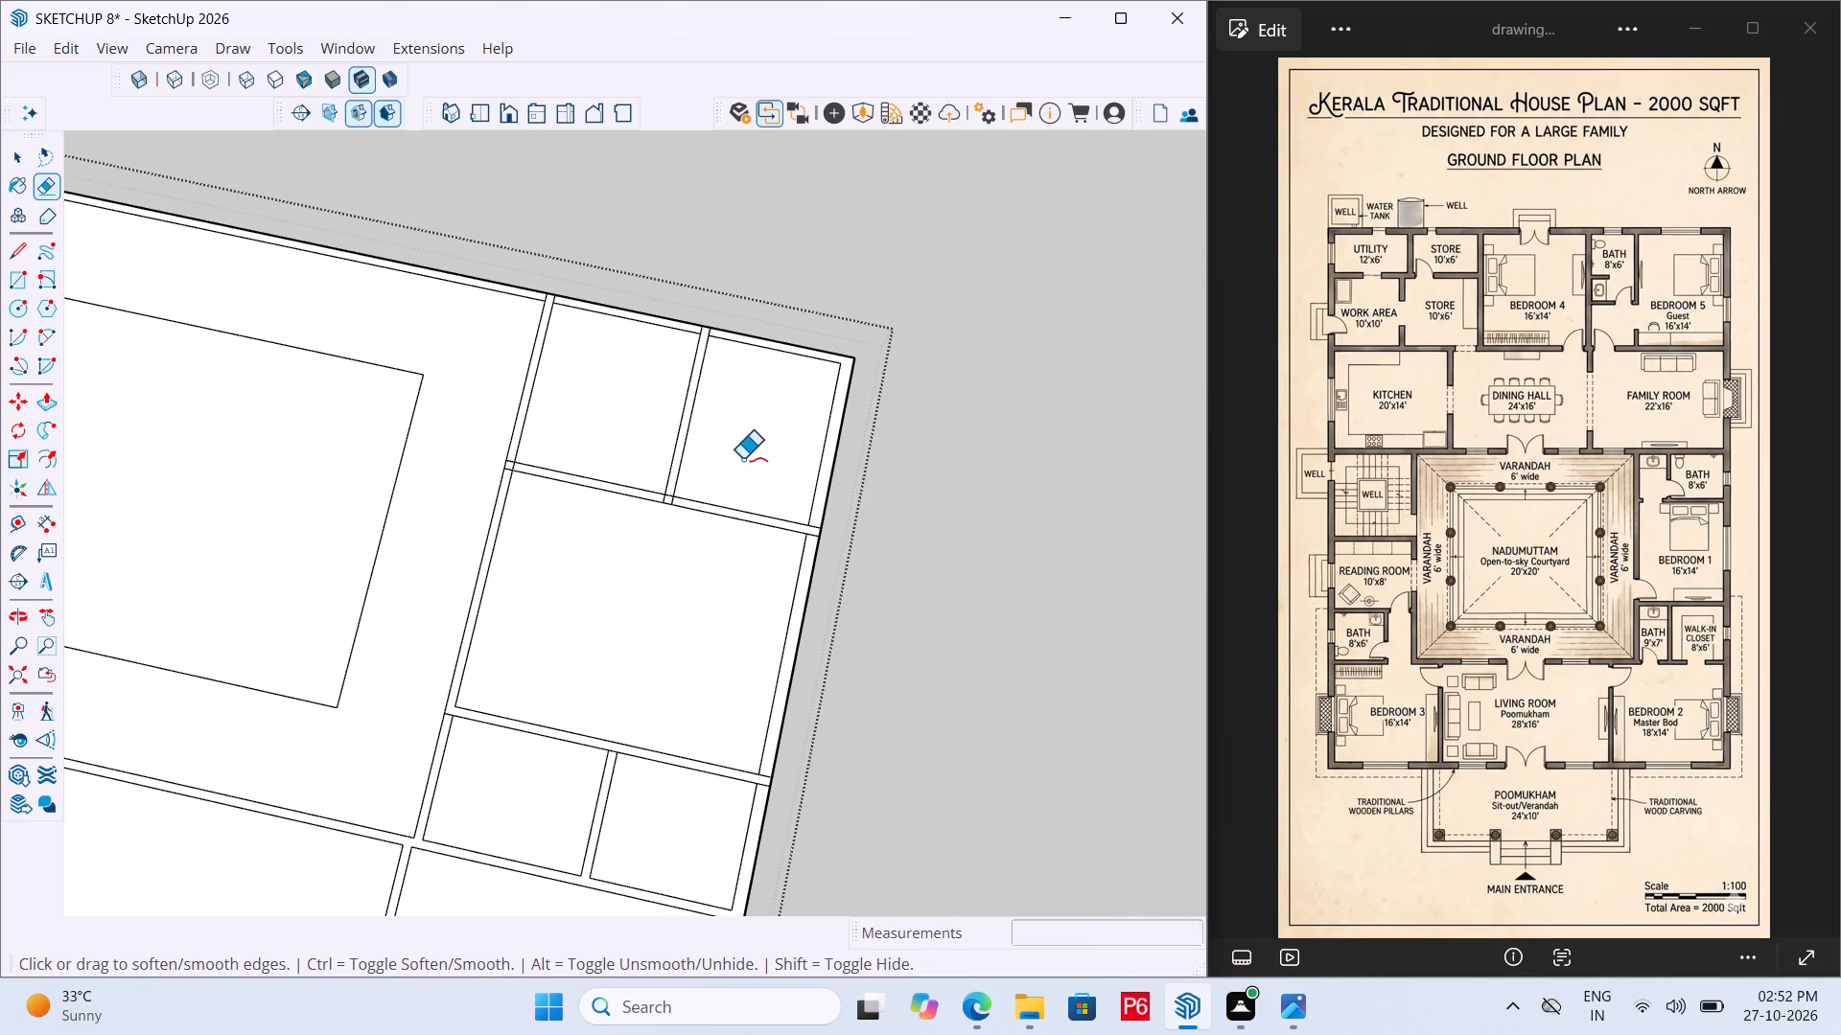
key(ctrl+s)
key(ctrl+s)
key(ctrl+s)
key(ctrl+s)
key(ctrl+s)
key(ctrl+s)
key(ctrl+s)
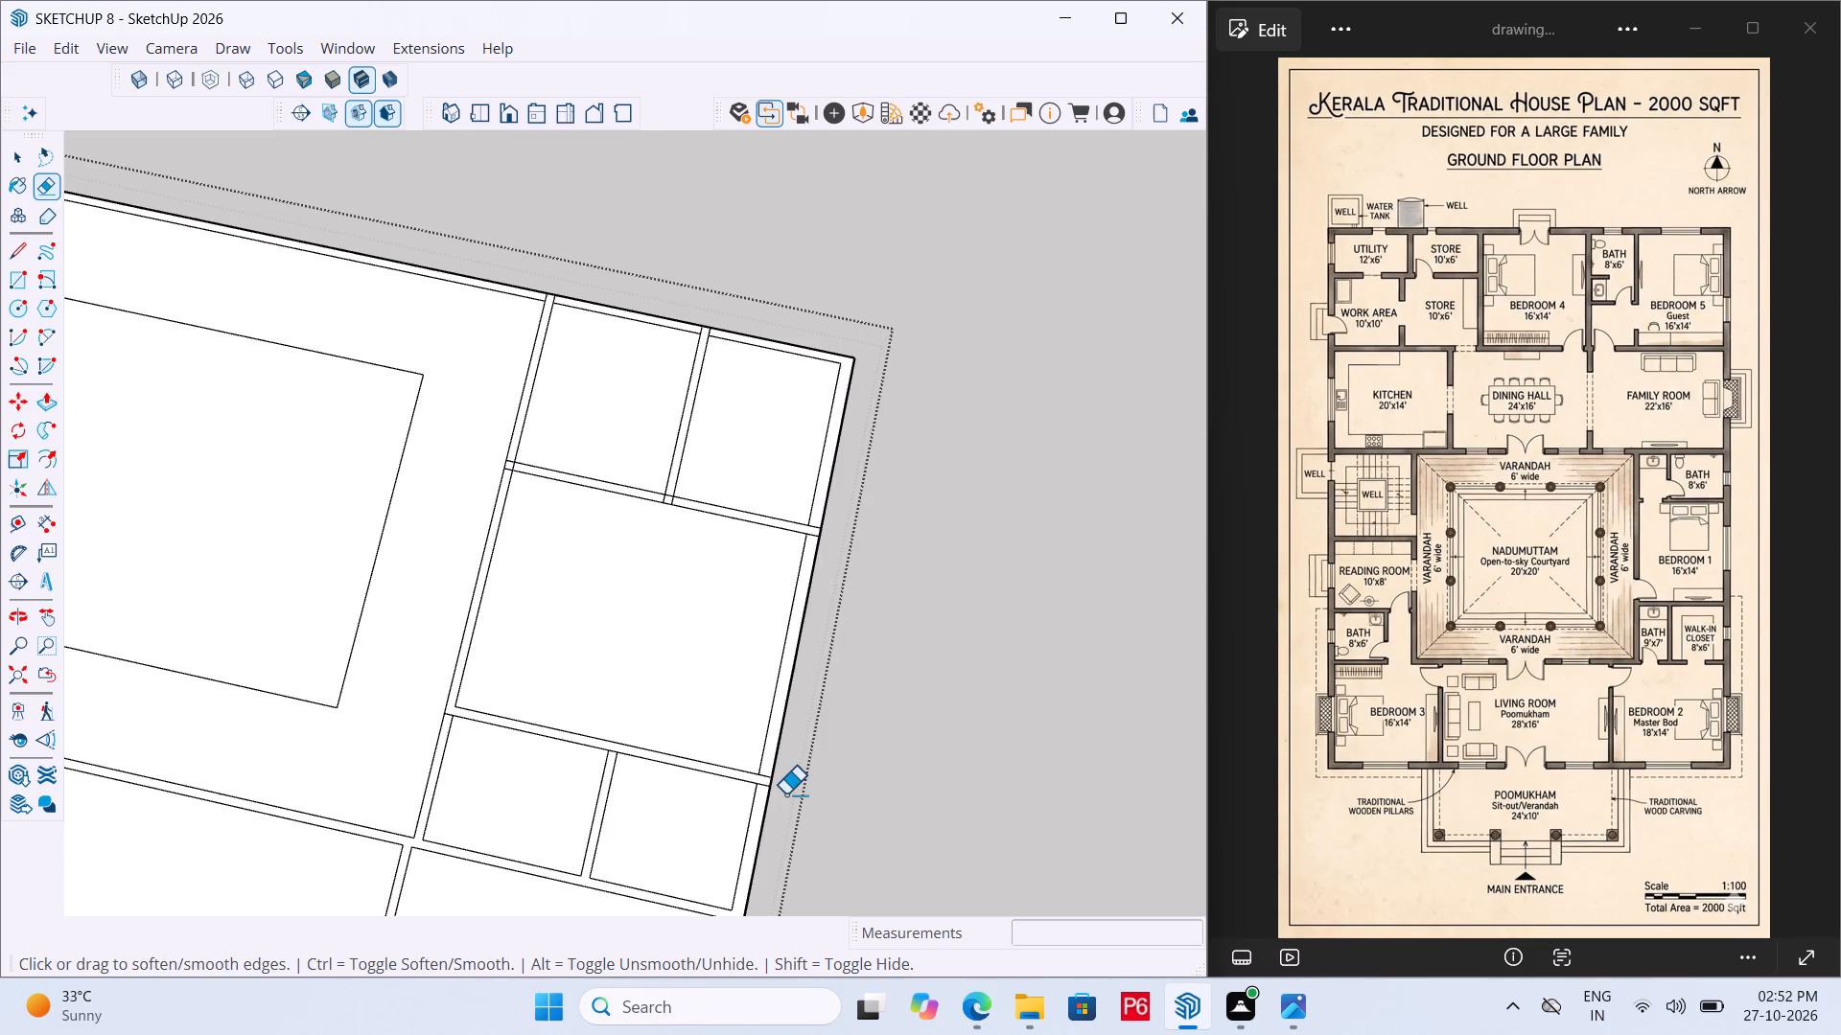
Erase leftover segments in the wall between bedroom 1 and the master bath and closet, at its outer-wall, partition and varandah-wall junctions.
scroll(784, 817, up, 12)
drag(760, 697, 754, 730)
click(754, 730)
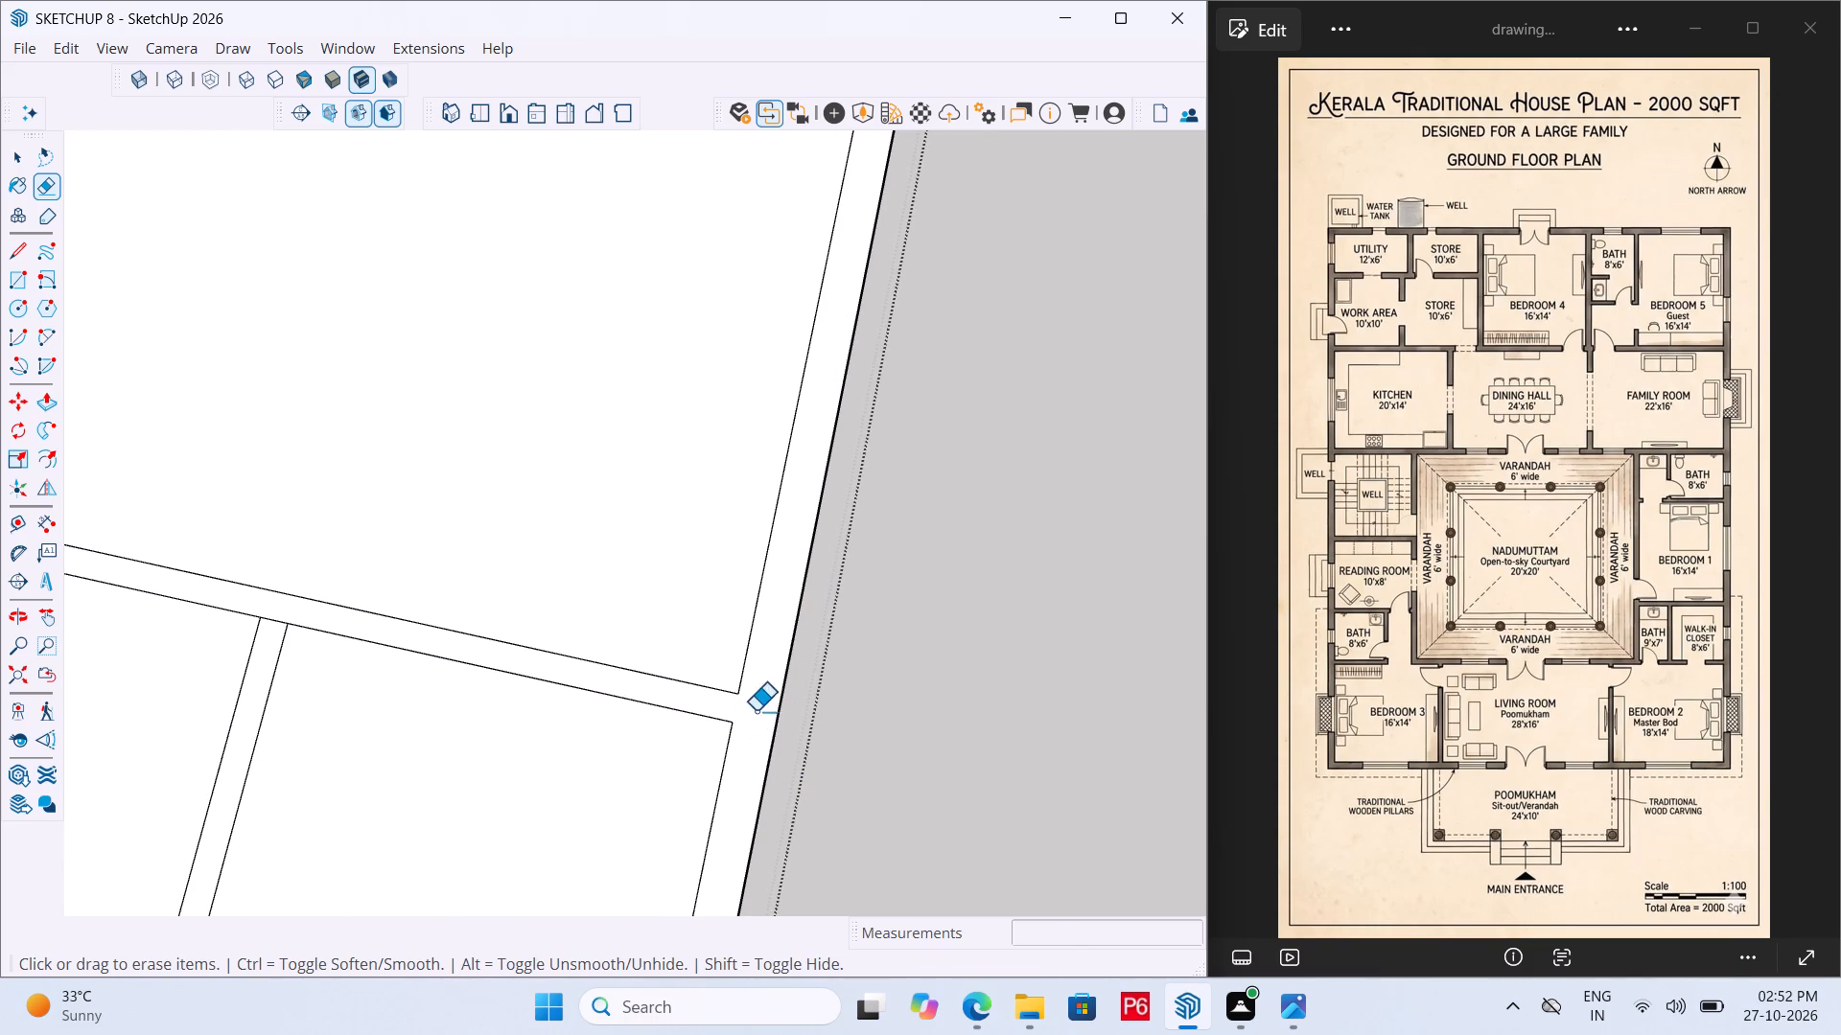
scroll(802, 541, down, 13)
scroll(634, 580, up, 4)
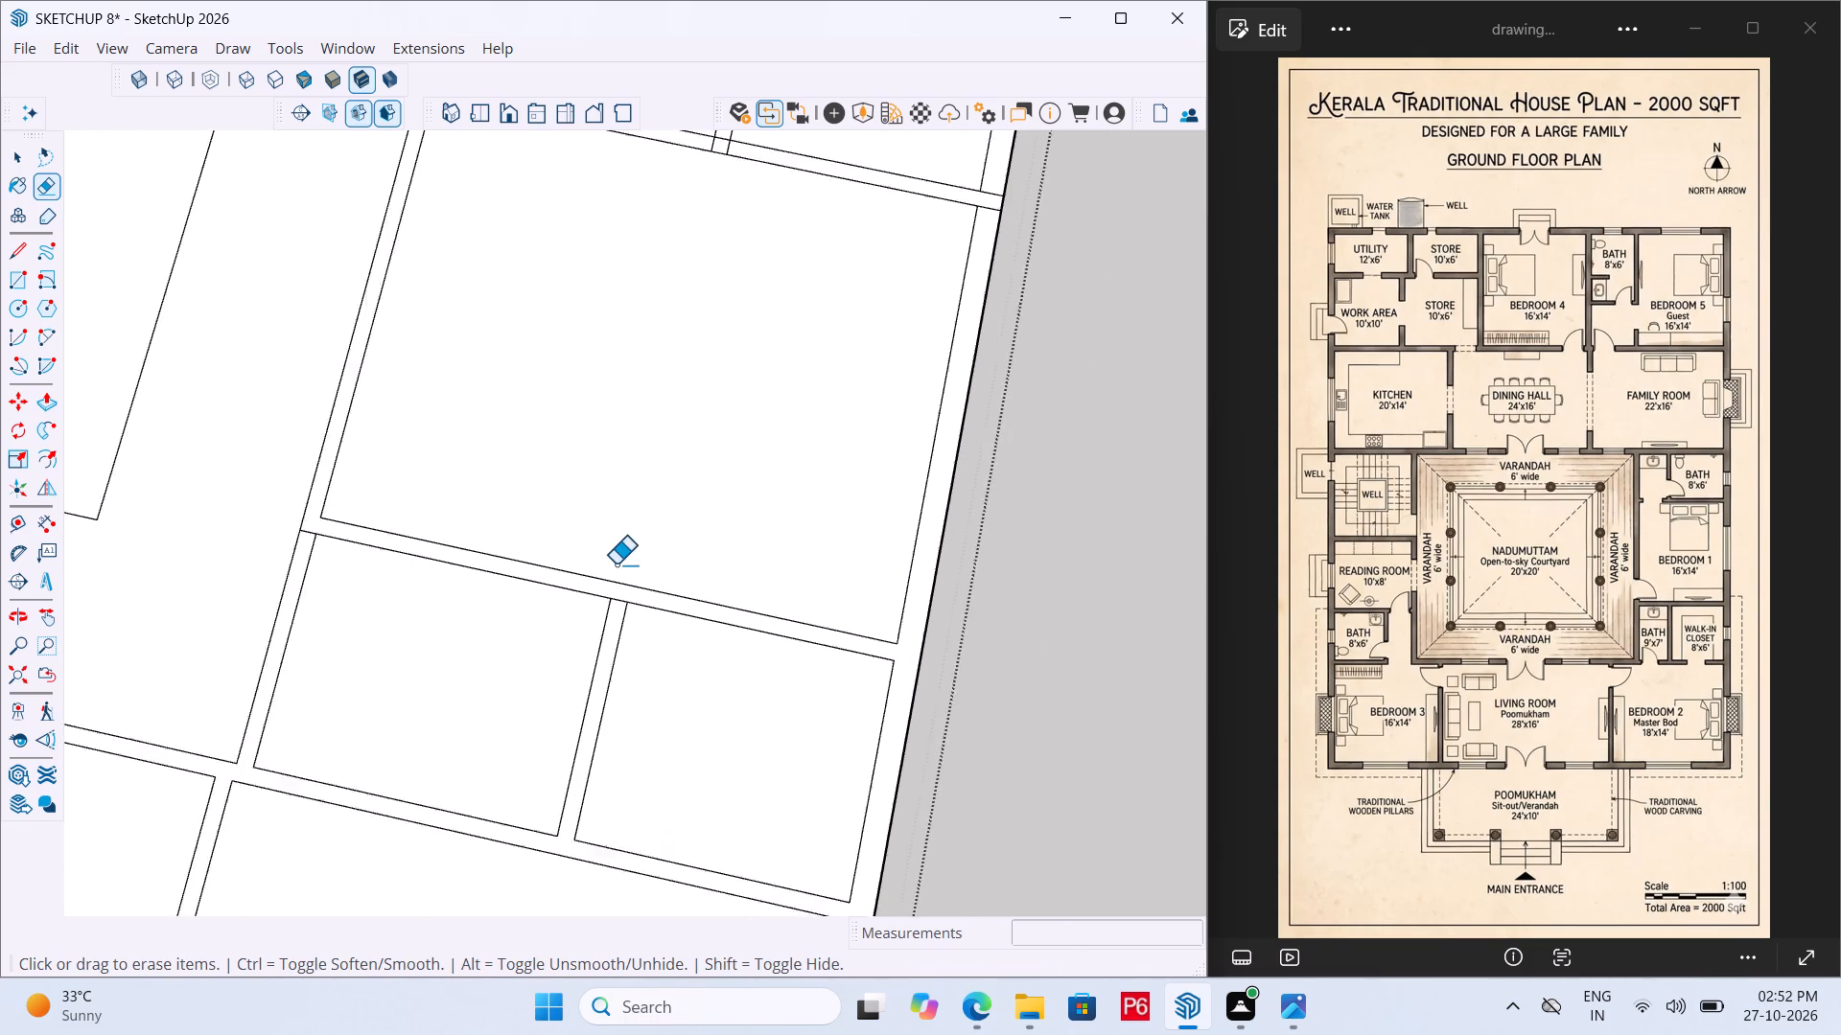
scroll(616, 564, up, 9)
drag(624, 613, 626, 625)
scroll(732, 595, down, 8)
scroll(235, 517, up, 7)
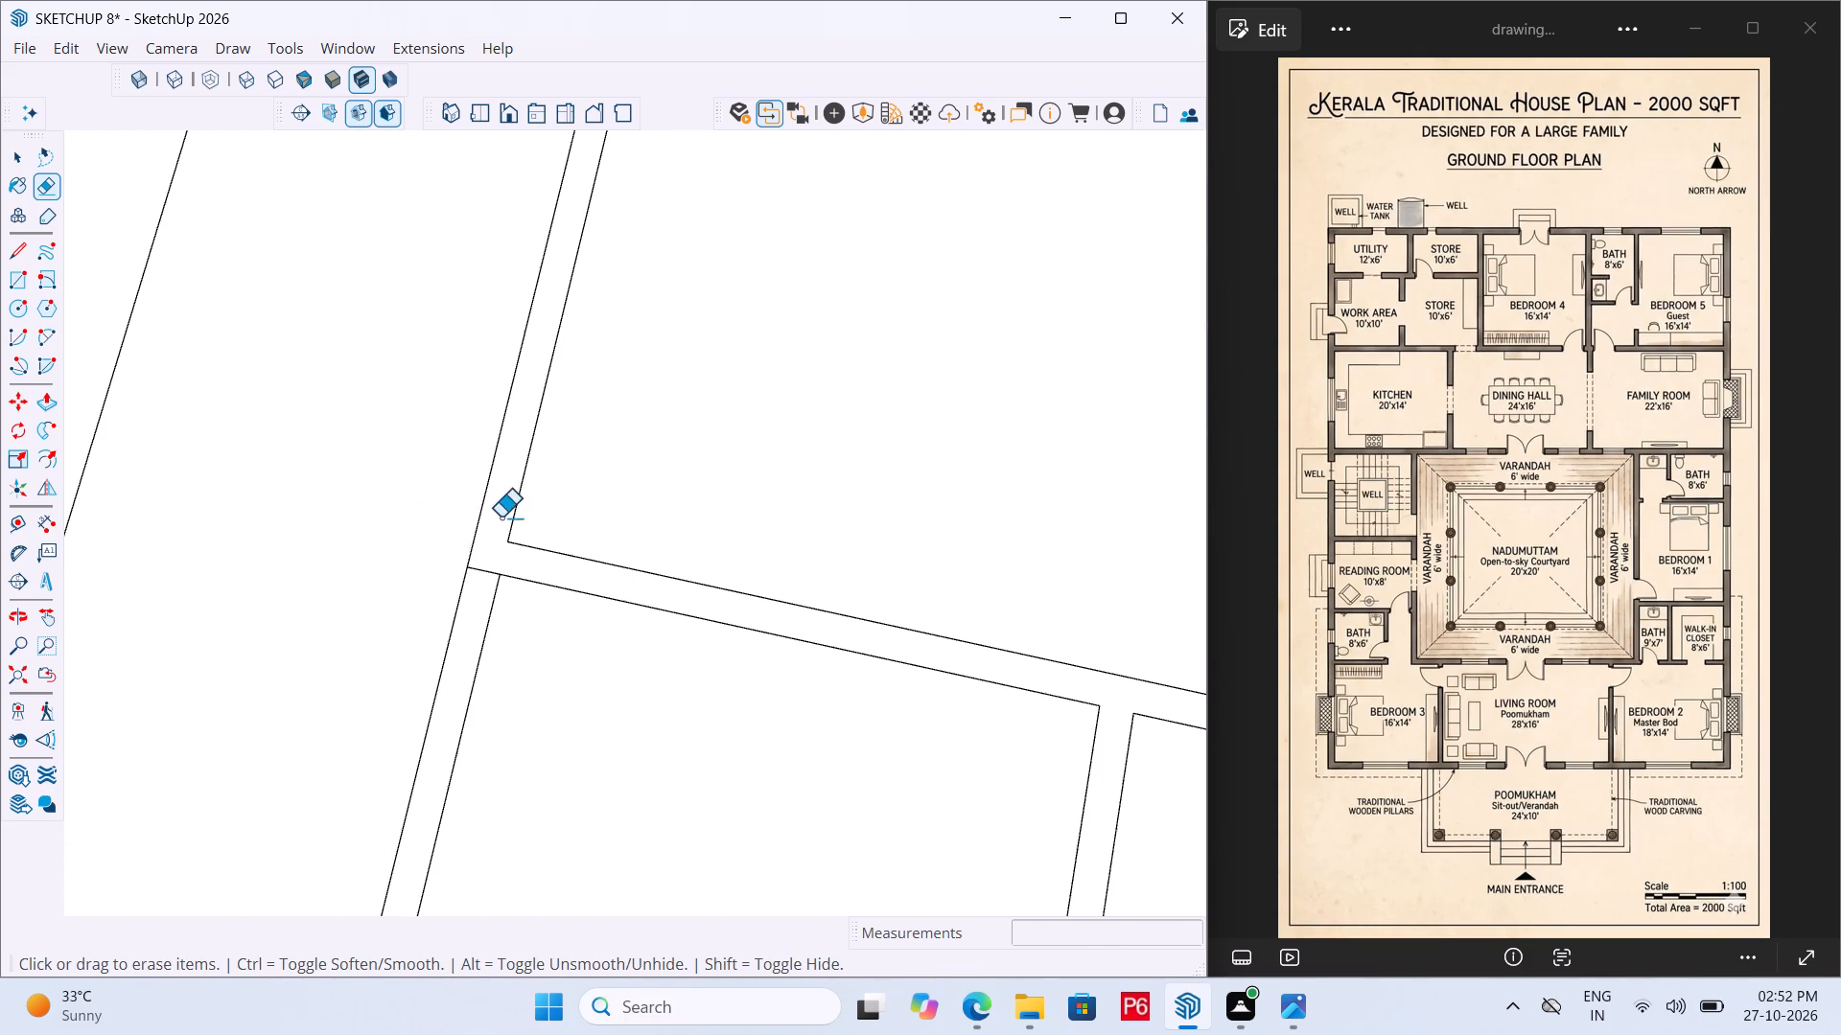
drag(483, 568, 483, 578)
Erase the leftover segments along the wall north of bedroom 1, at its varandah-wall, bath-partition and outer-wall junctions.
scroll(331, 661, down, 15)
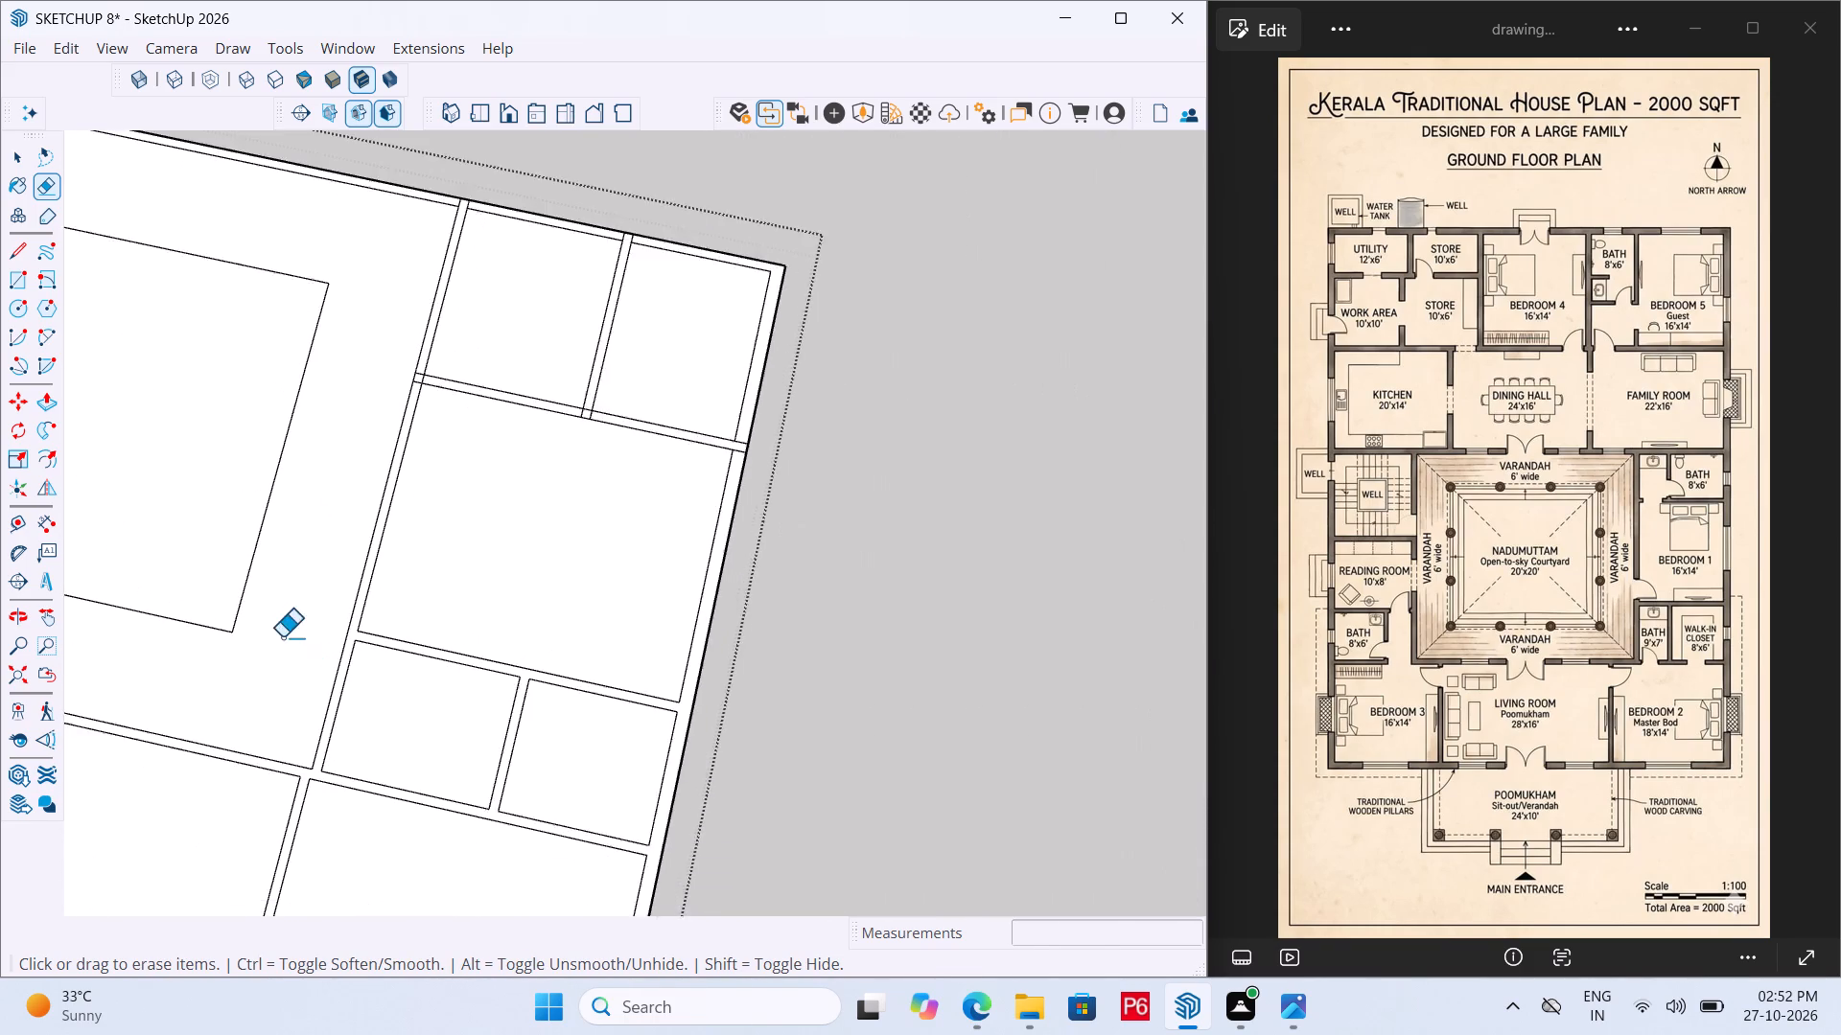
scroll(282, 637, down, 2)
scroll(416, 430, up, 17)
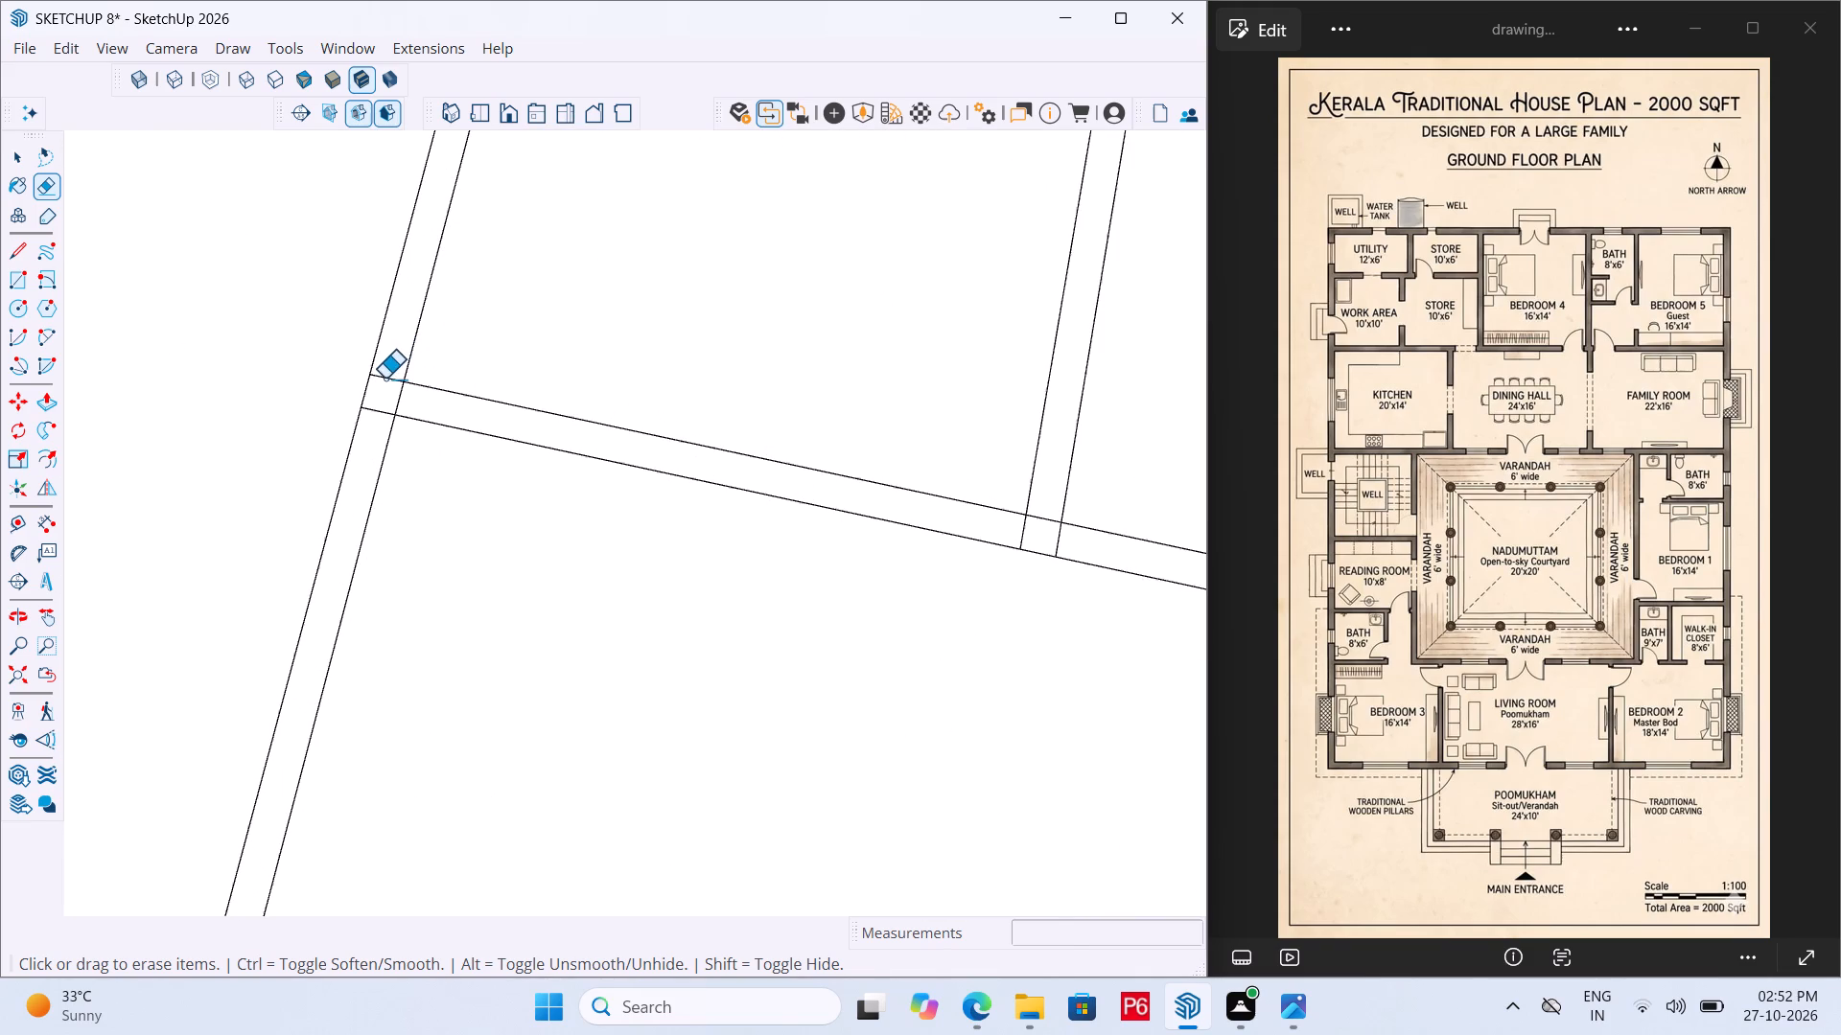
drag(385, 379, 375, 409)
drag(387, 401, 416, 402)
scroll(230, 333, down, 12)
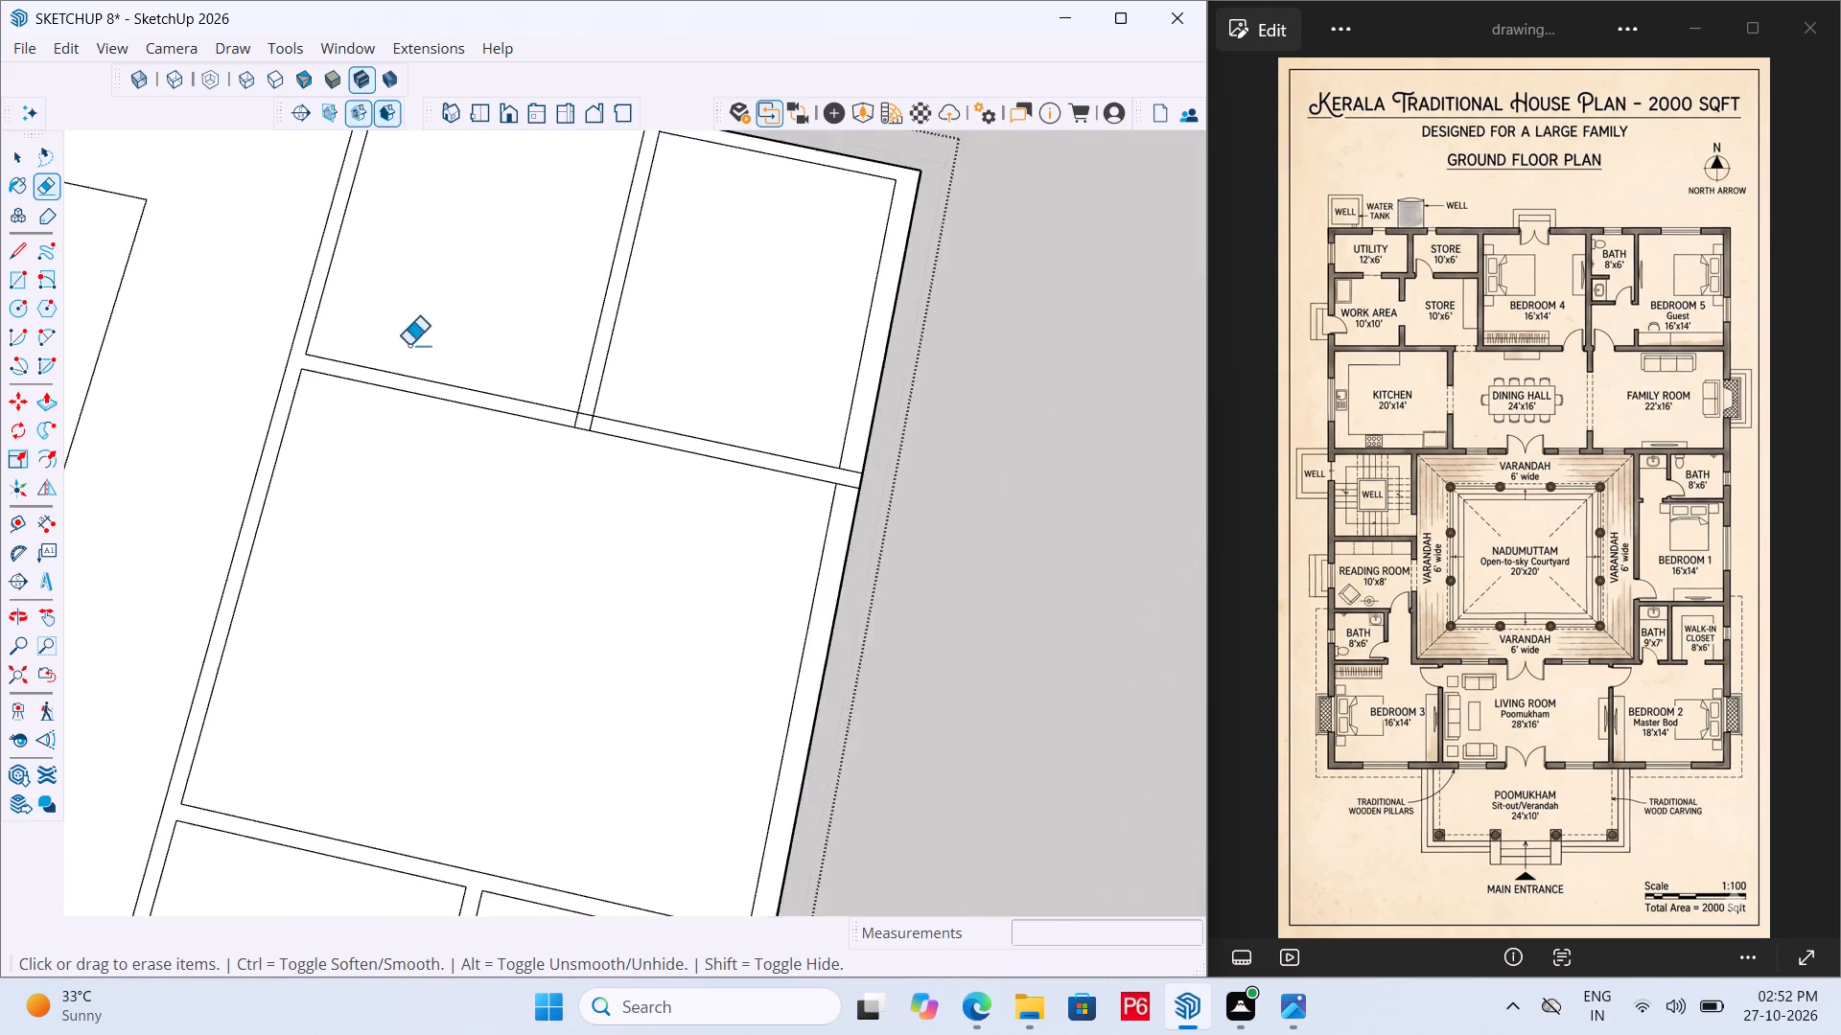
scroll(541, 393, up, 10)
drag(620, 421, 592, 424)
click(587, 423)
drag(571, 412, 585, 403)
click(595, 397)
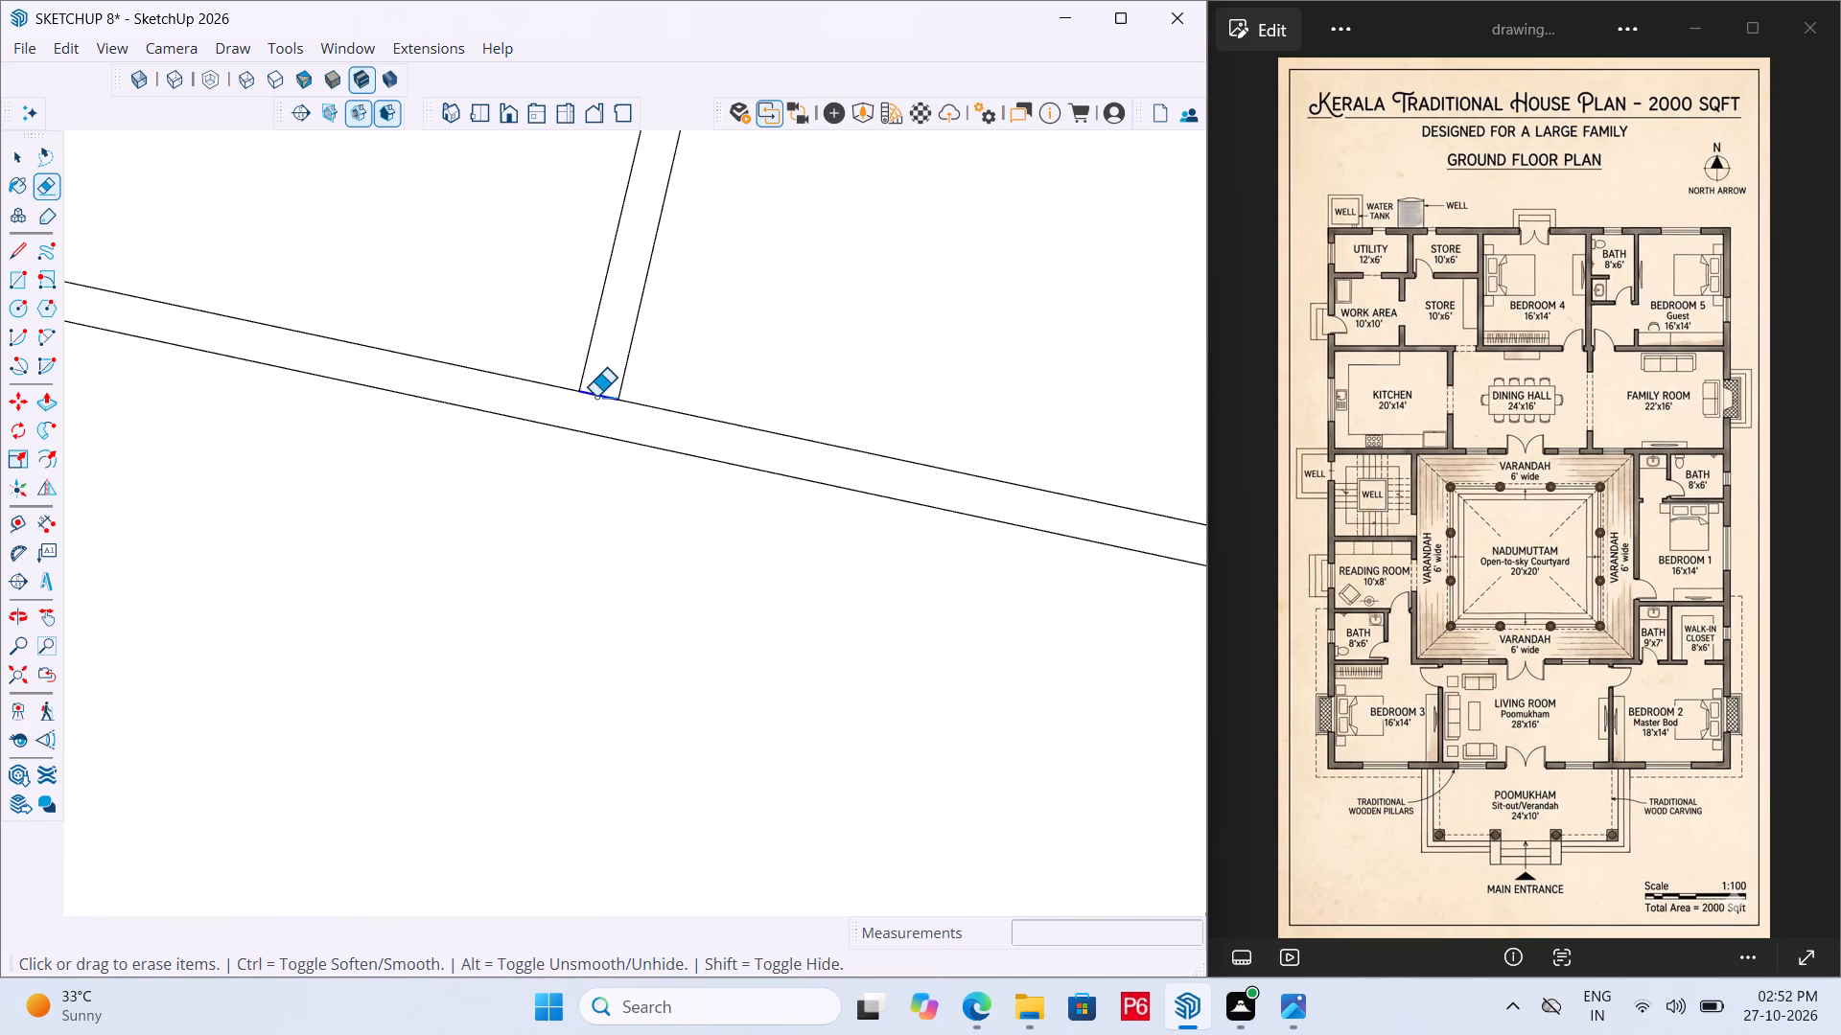
scroll(595, 397, down, 6)
scroll(478, 368, down, 6)
scroll(724, 396, up, 12)
drag(758, 455, 758, 464)
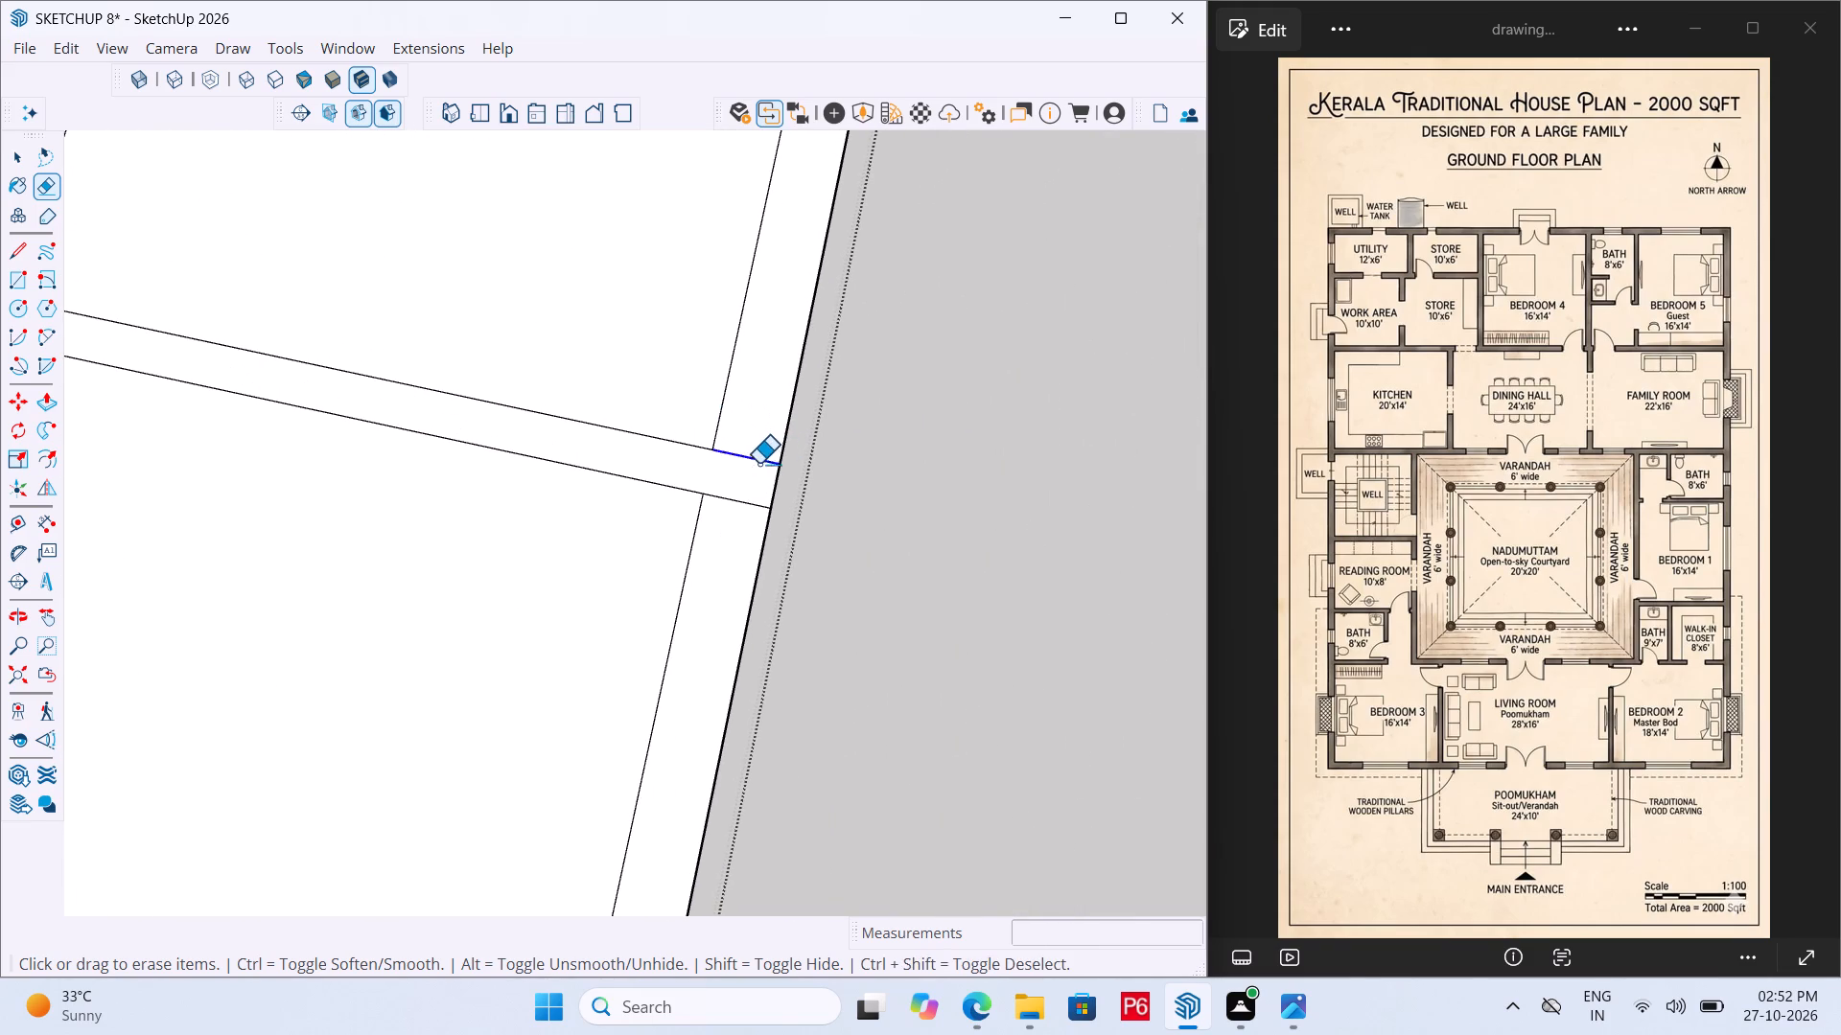
drag(758, 464, 749, 511)
Erase the leftover segments where the bath partition and the varandah wall meet the north outer wall.
scroll(748, 464, down, 14)
scroll(593, 216, up, 6)
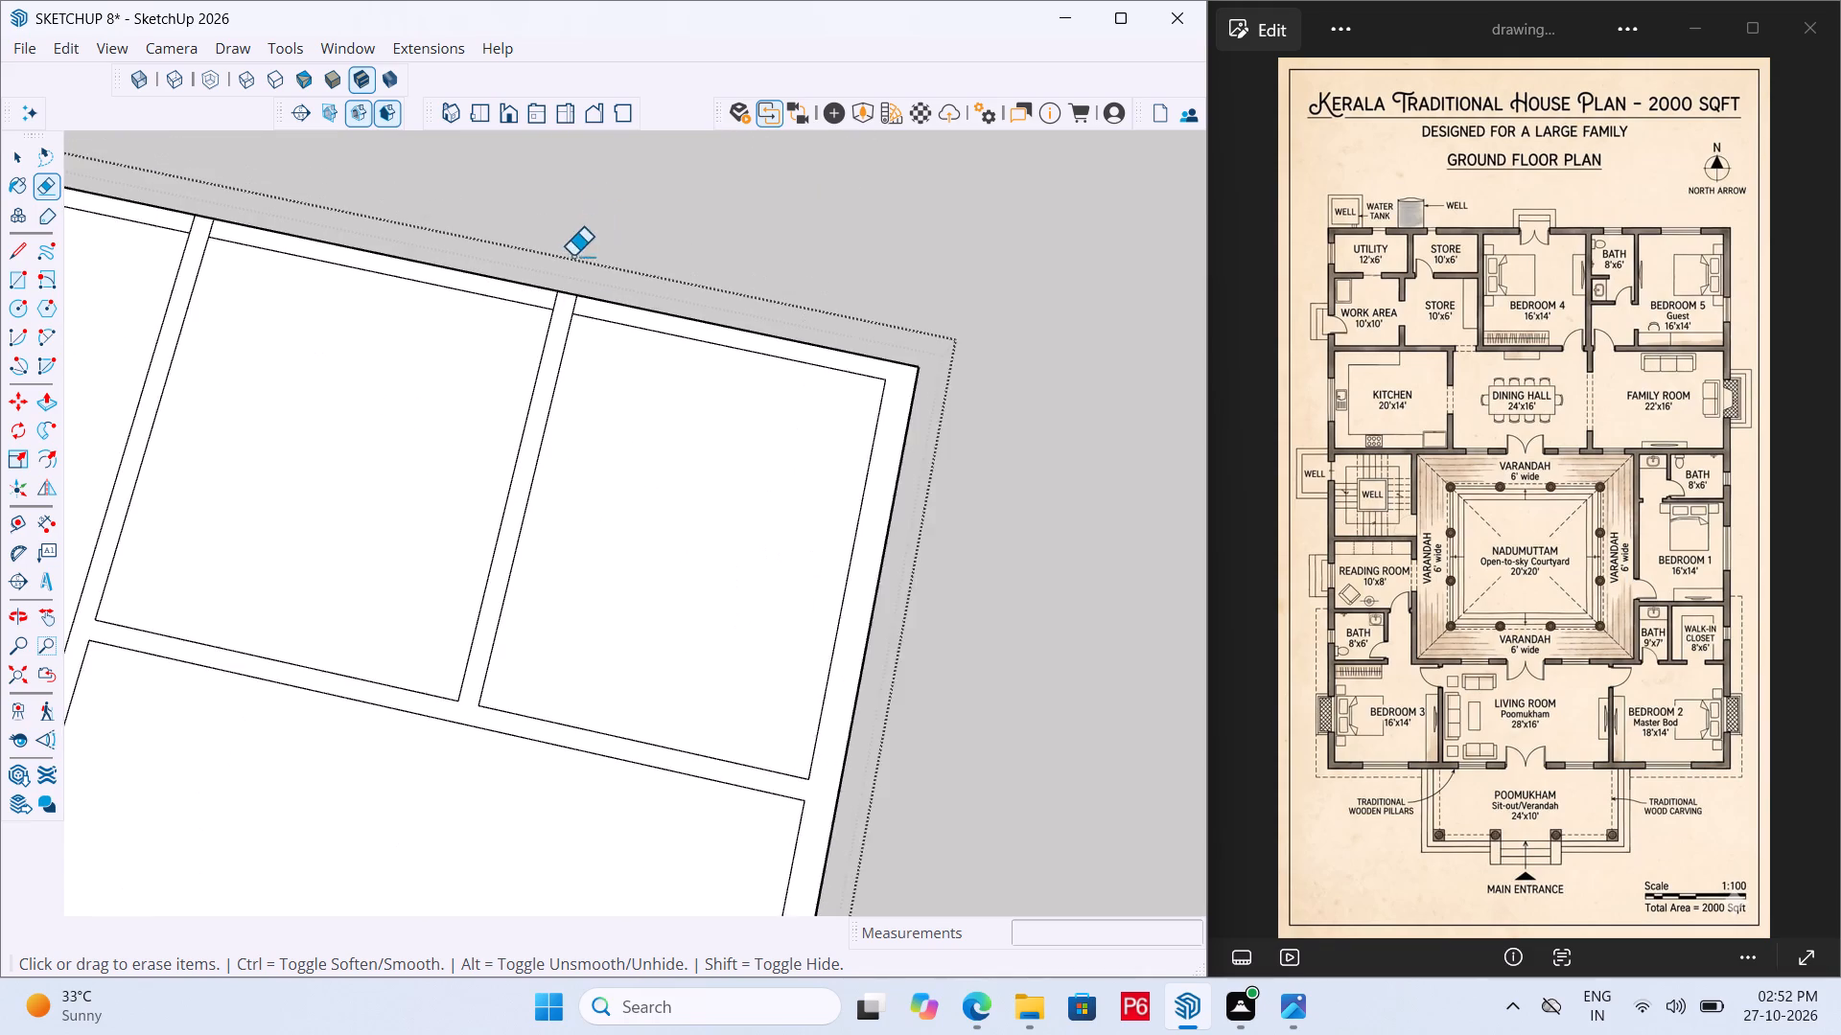
scroll(572, 256, up, 11)
drag(585, 321, 456, 294)
scroll(885, 359, down, 7)
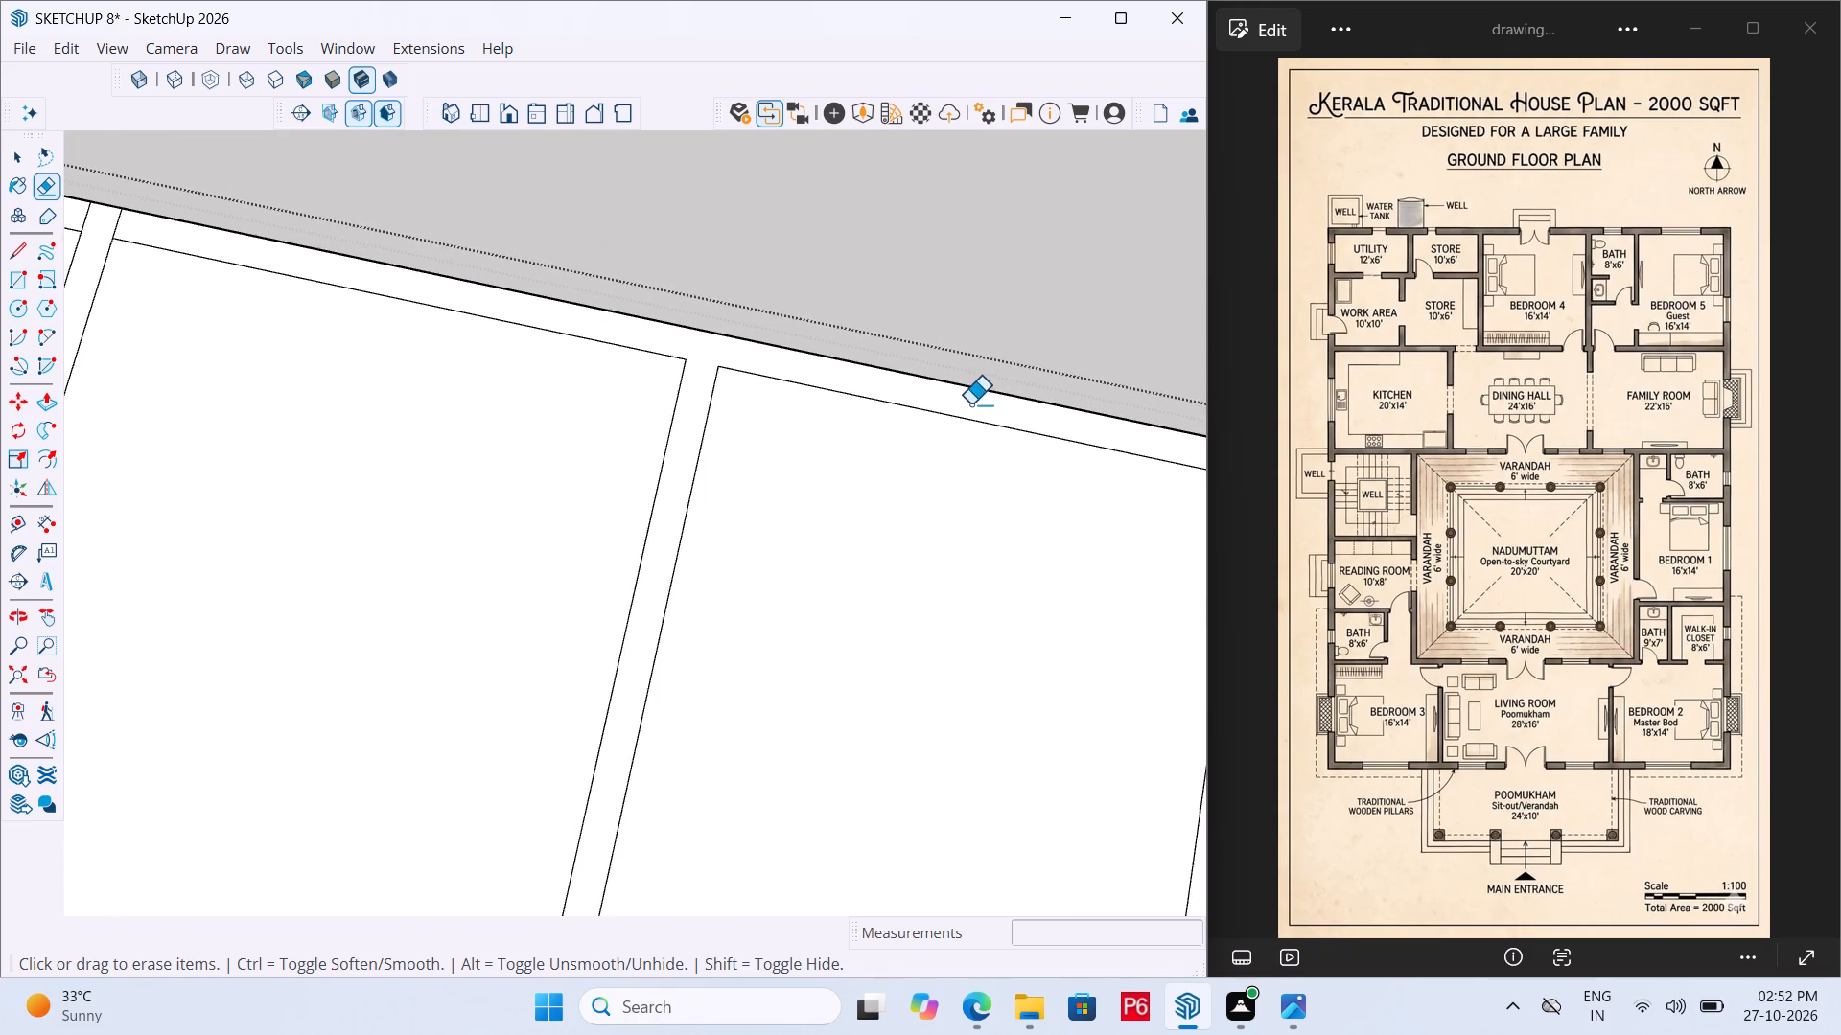
scroll(993, 422, down, 7)
scroll(355, 312, up, 12)
drag(579, 313, 651, 332)
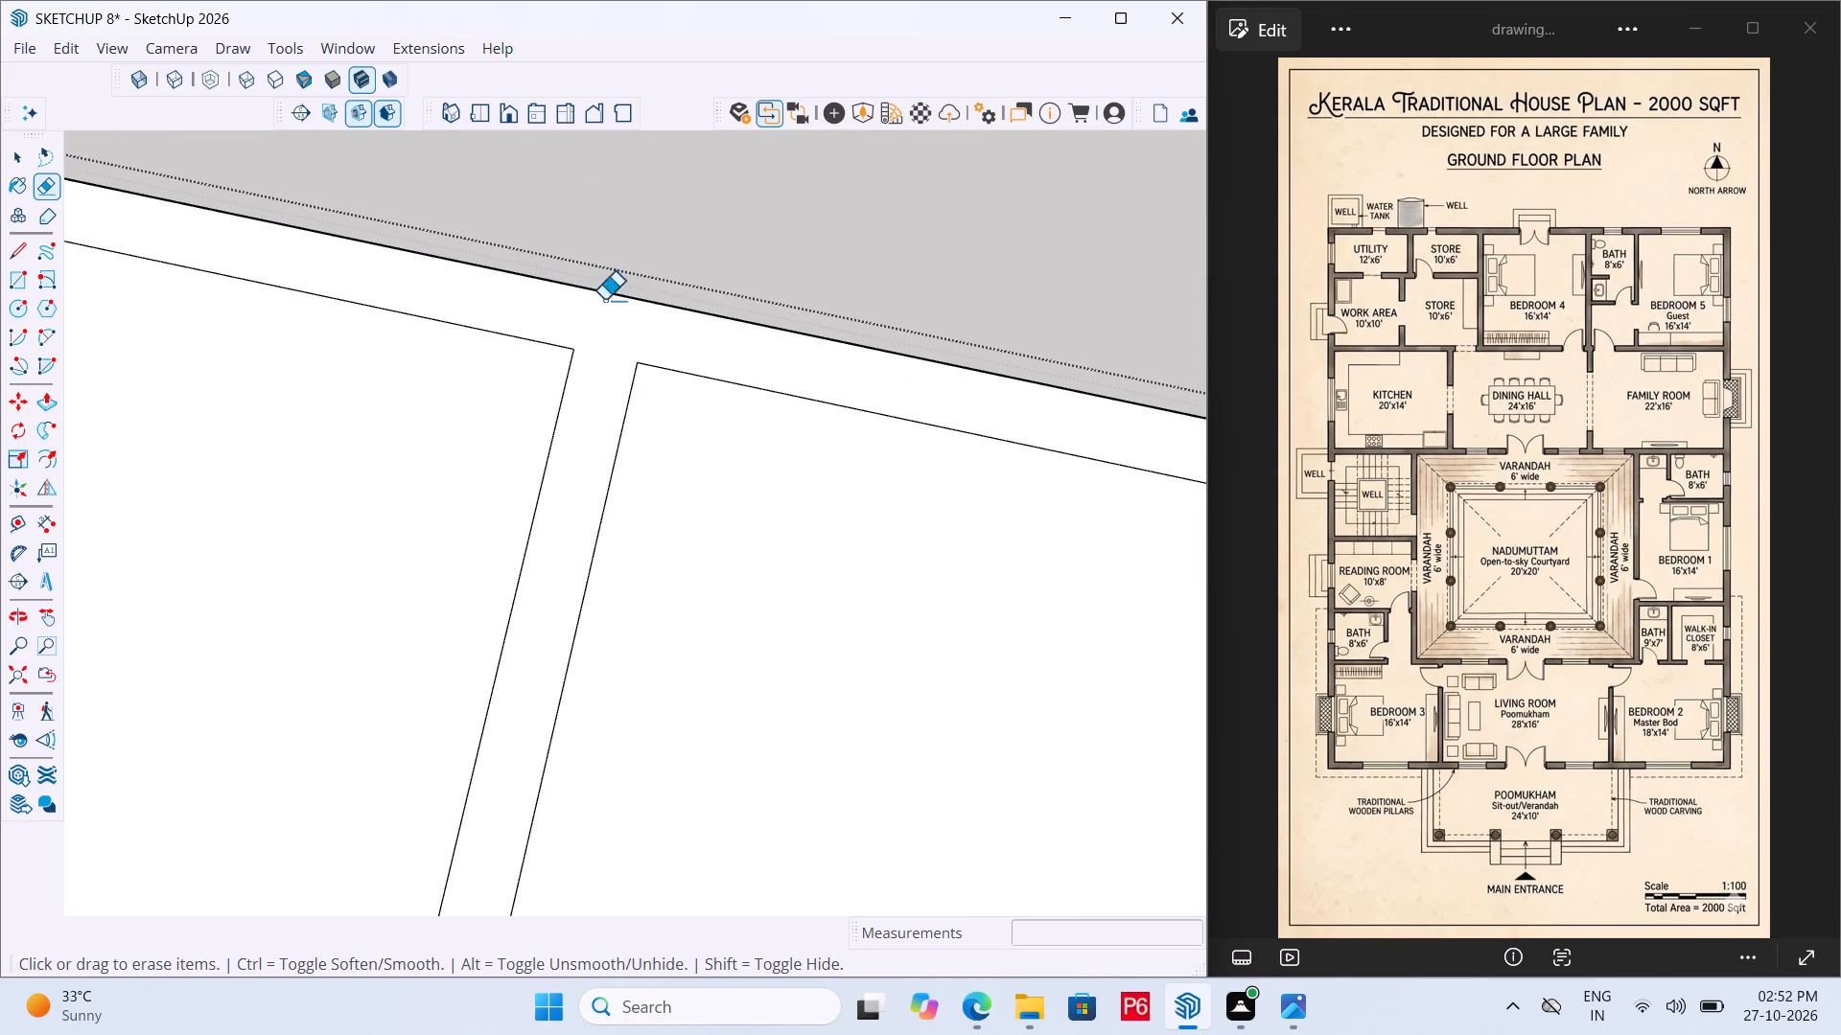
Save the model.
scroll(524, 283, down, 13)
scroll(408, 281, down, 16)
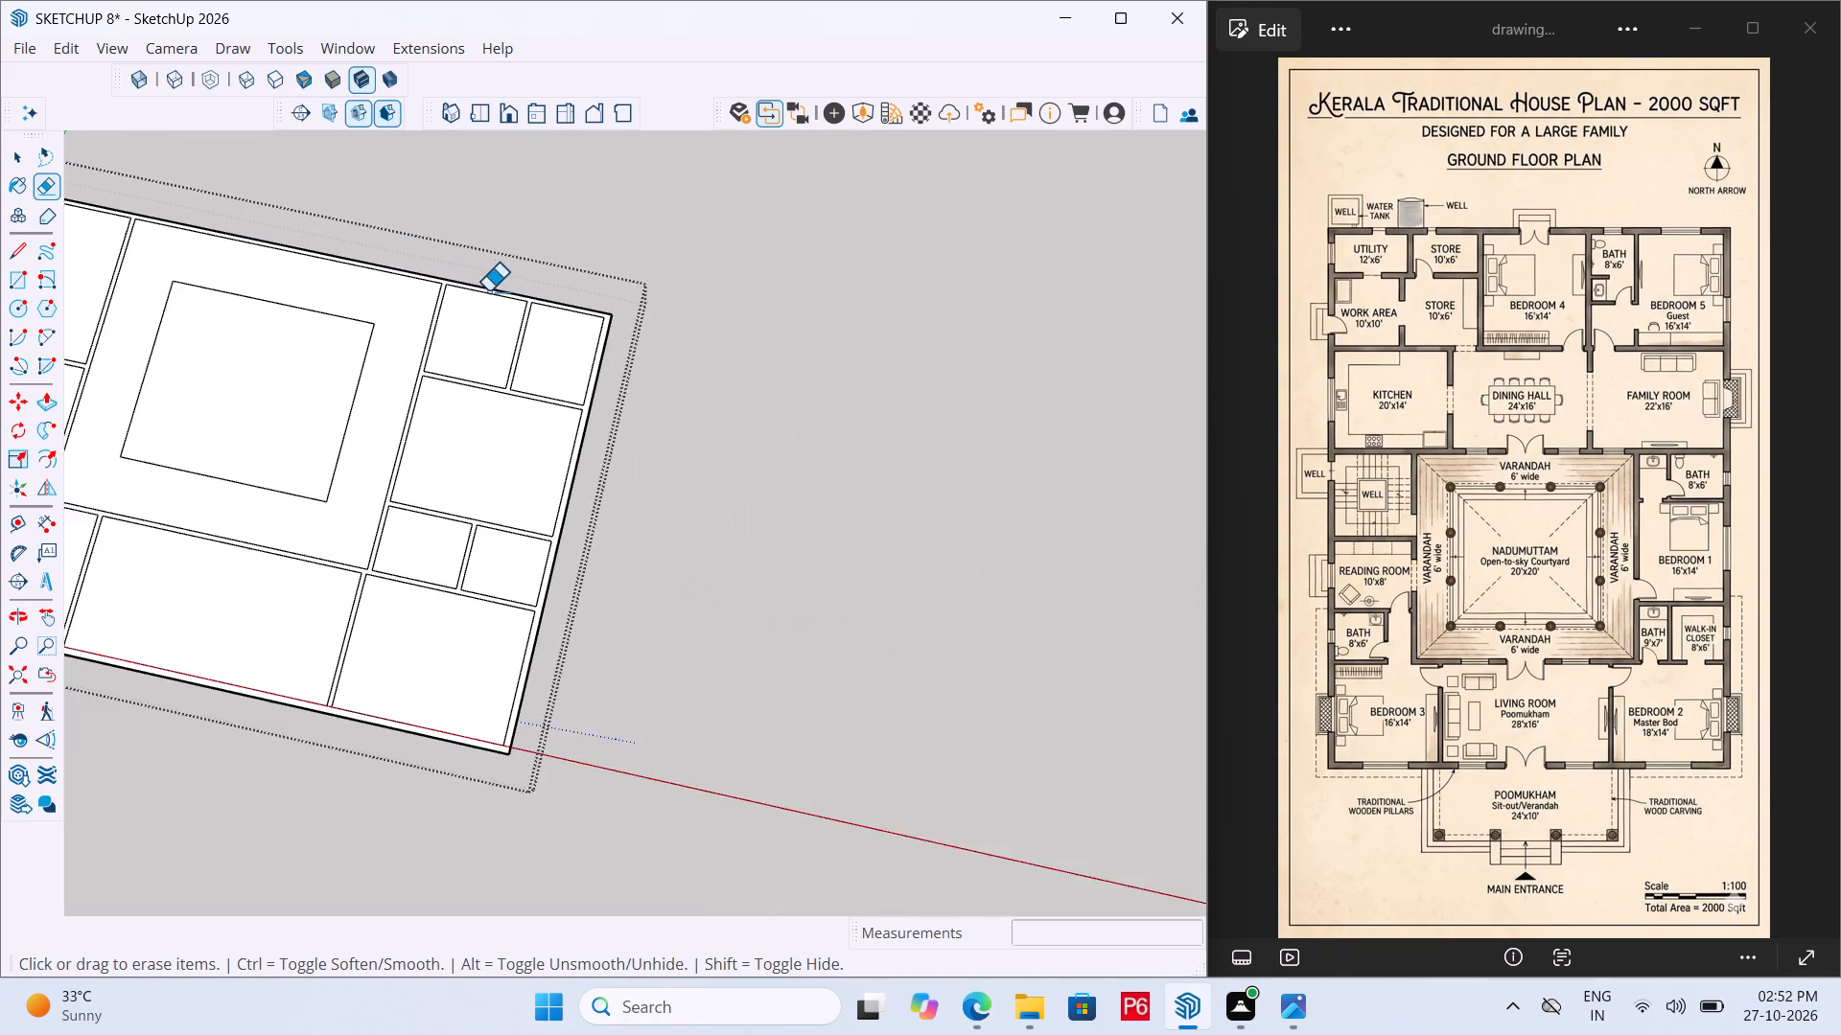
scroll(488, 291, down, 6)
middle_drag(563, 337, 523, 388)
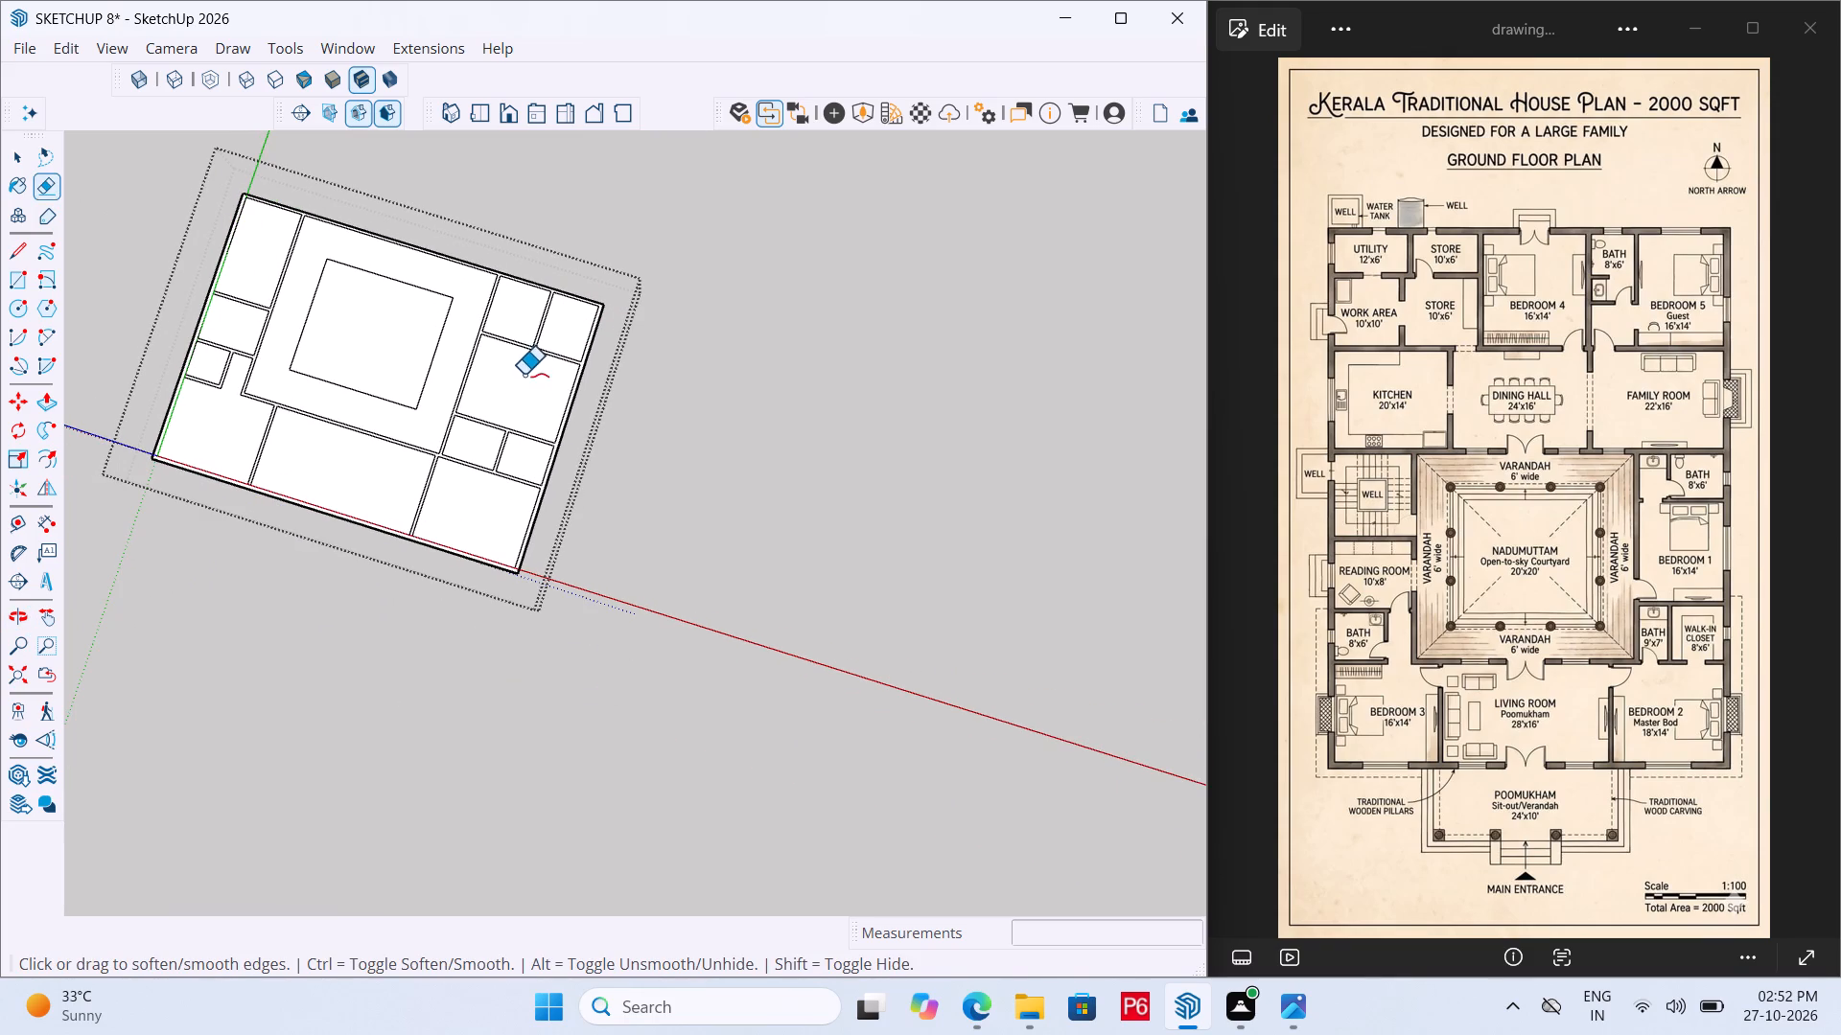
key(ctrl+s)
key(ctrl+s)
key(ctrl+s)
key(ctrl+s)
key(ctrl+s)
key(ctrl+s)
key(ctrl+s)
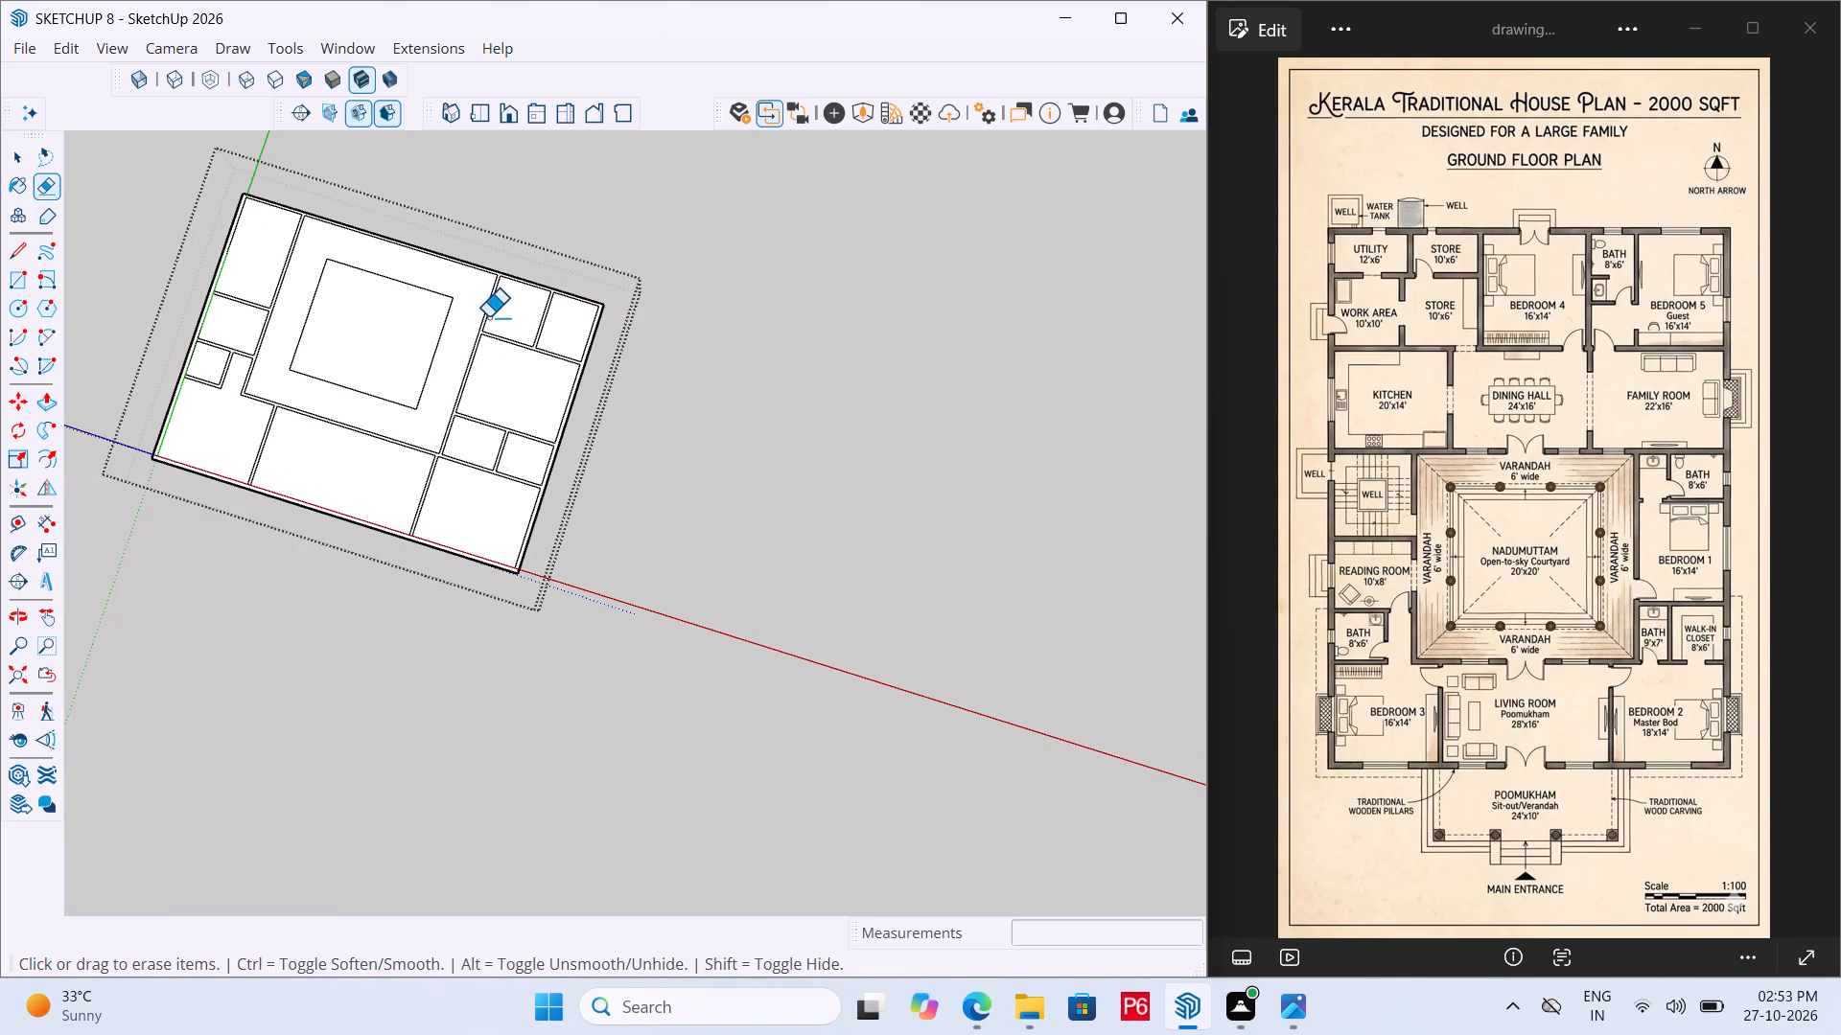
key(ctrl+s)
key(ctrl+s)
key(ctrl+s)
key(ctrl+s)
key(ctrl+s)
key(ctrl+s)
key(ctrl+s)
key(ctrl+s)
key(ctrl+s)
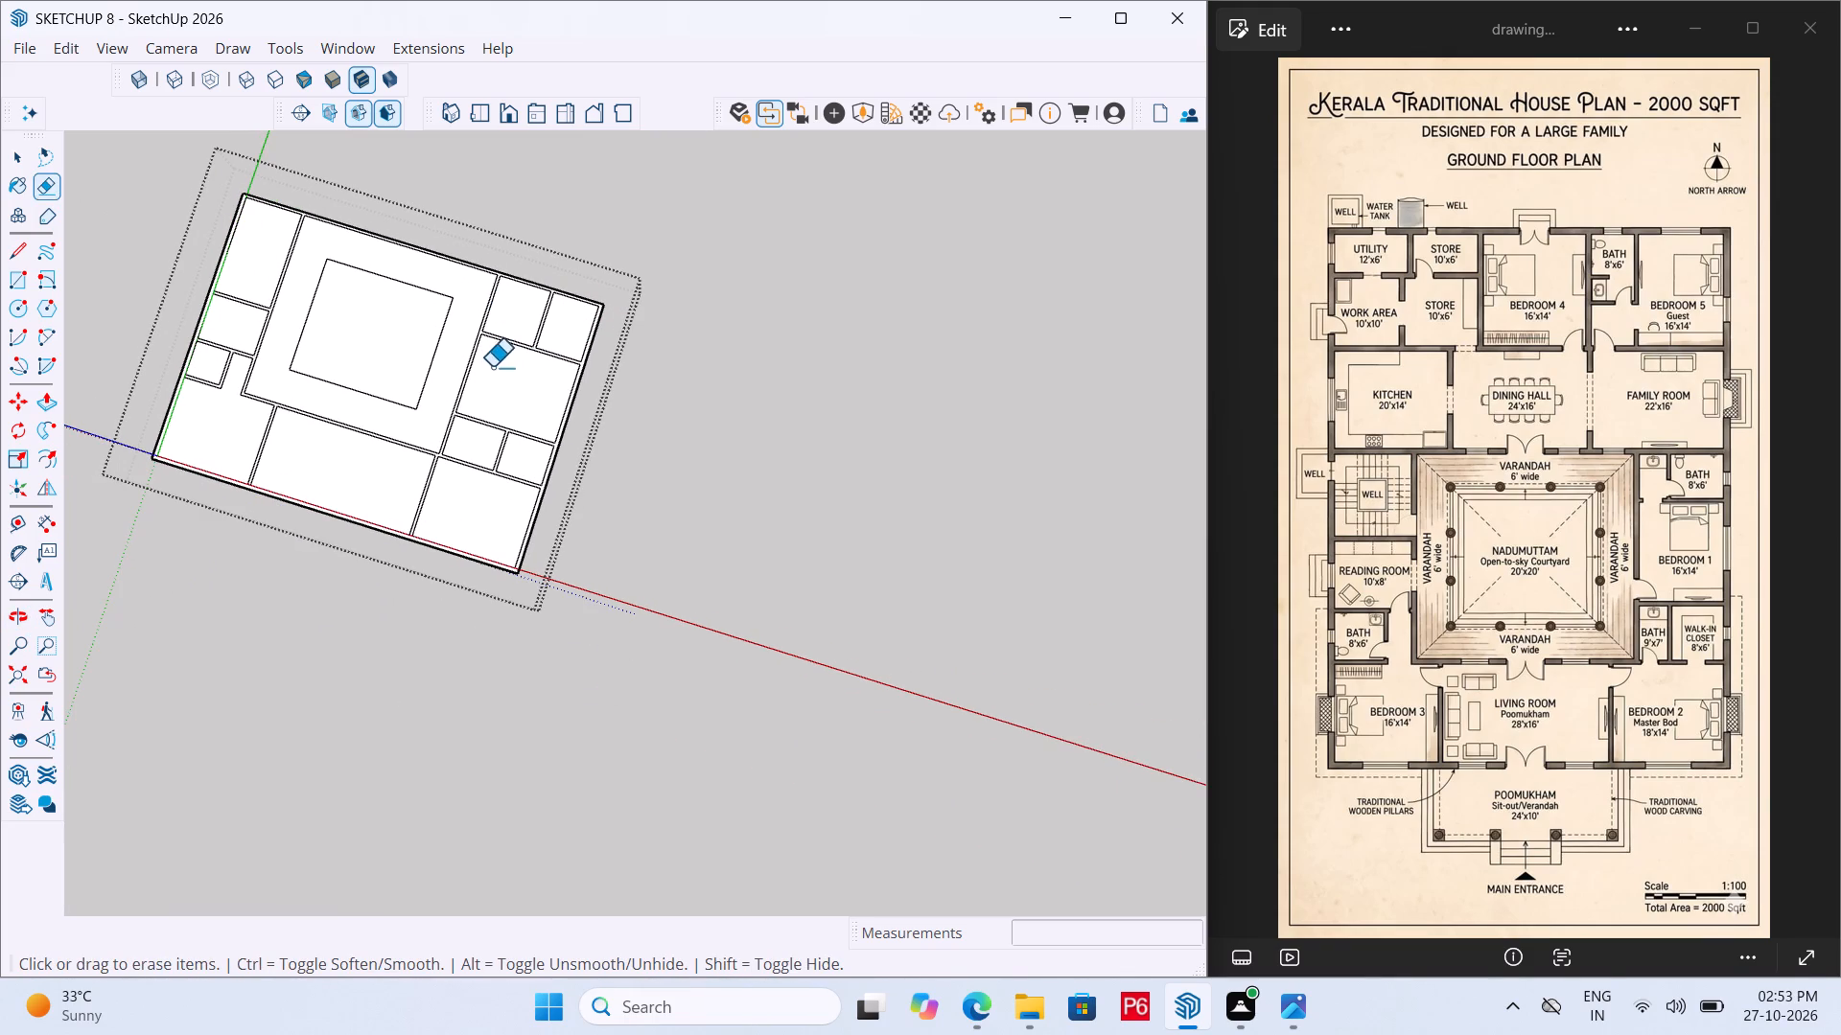
Place a guide 16' north of the north outer wall edge and a second guide 6" beyond it.
scroll(582, 439, down, 2)
scroll(485, 212, up, 2)
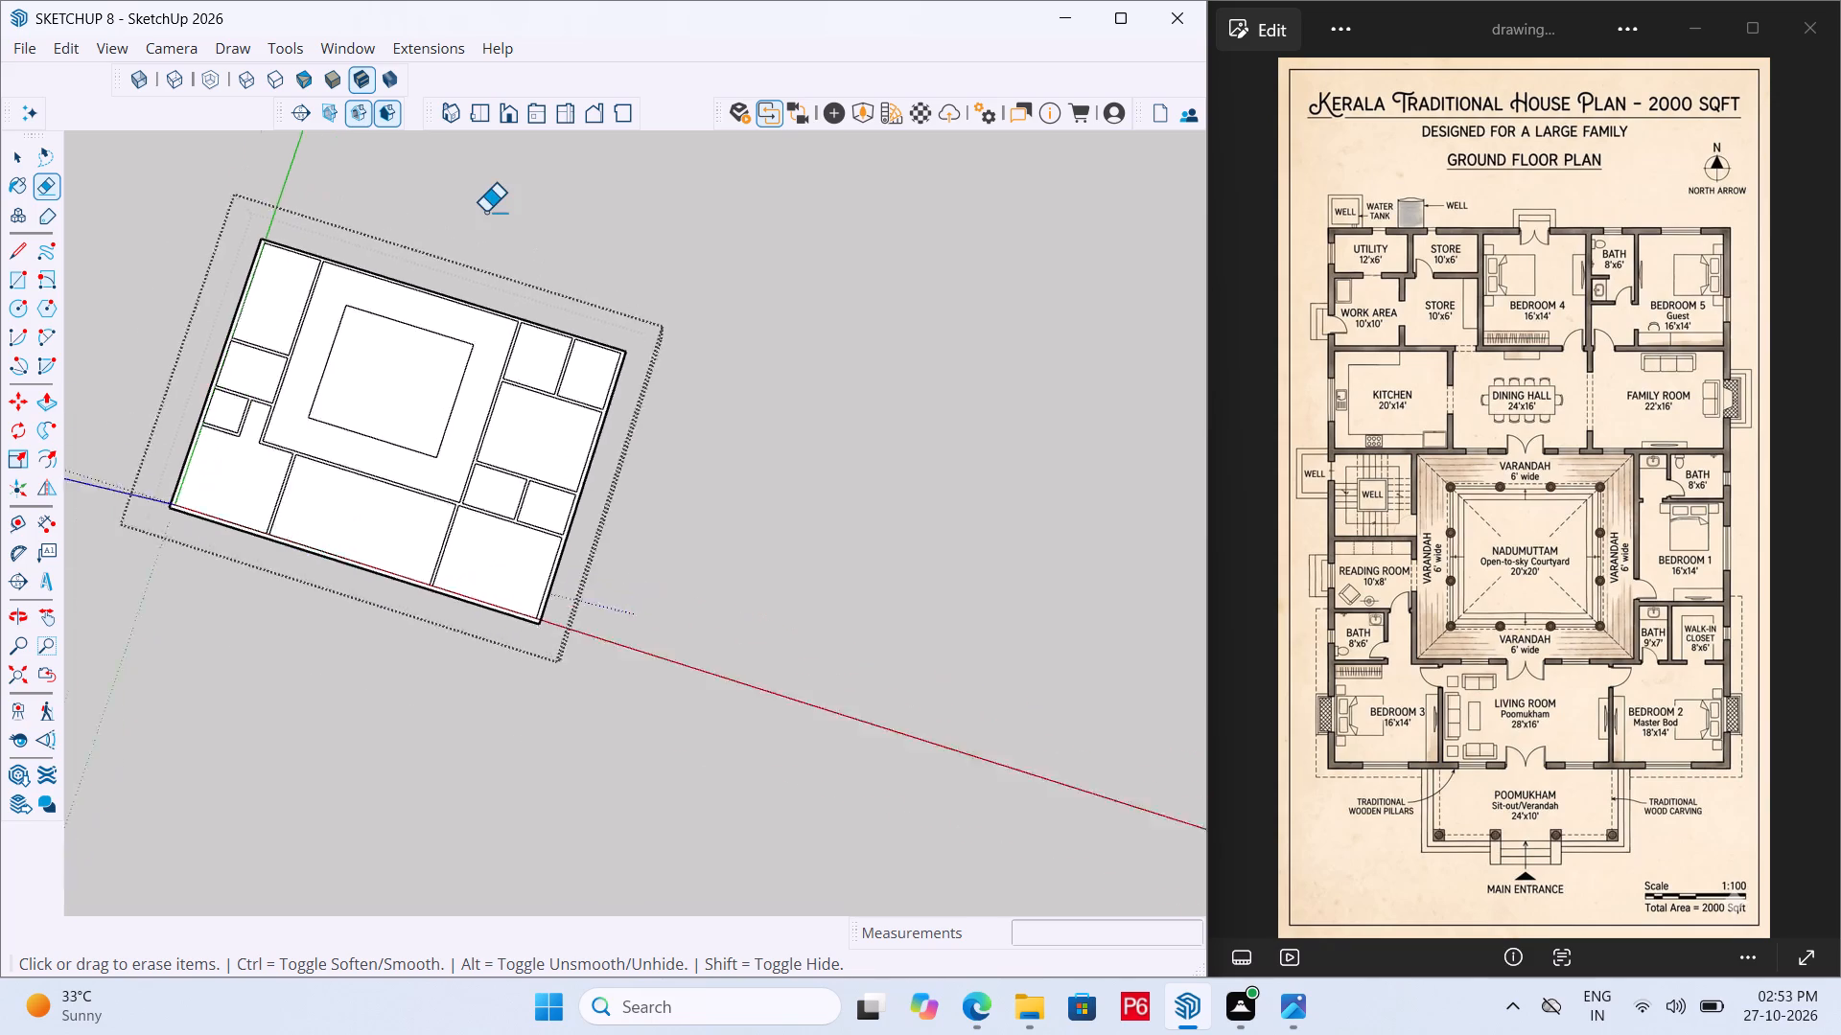
scroll(485, 212, up, 9)
scroll(426, 271, up, 4)
key(t)
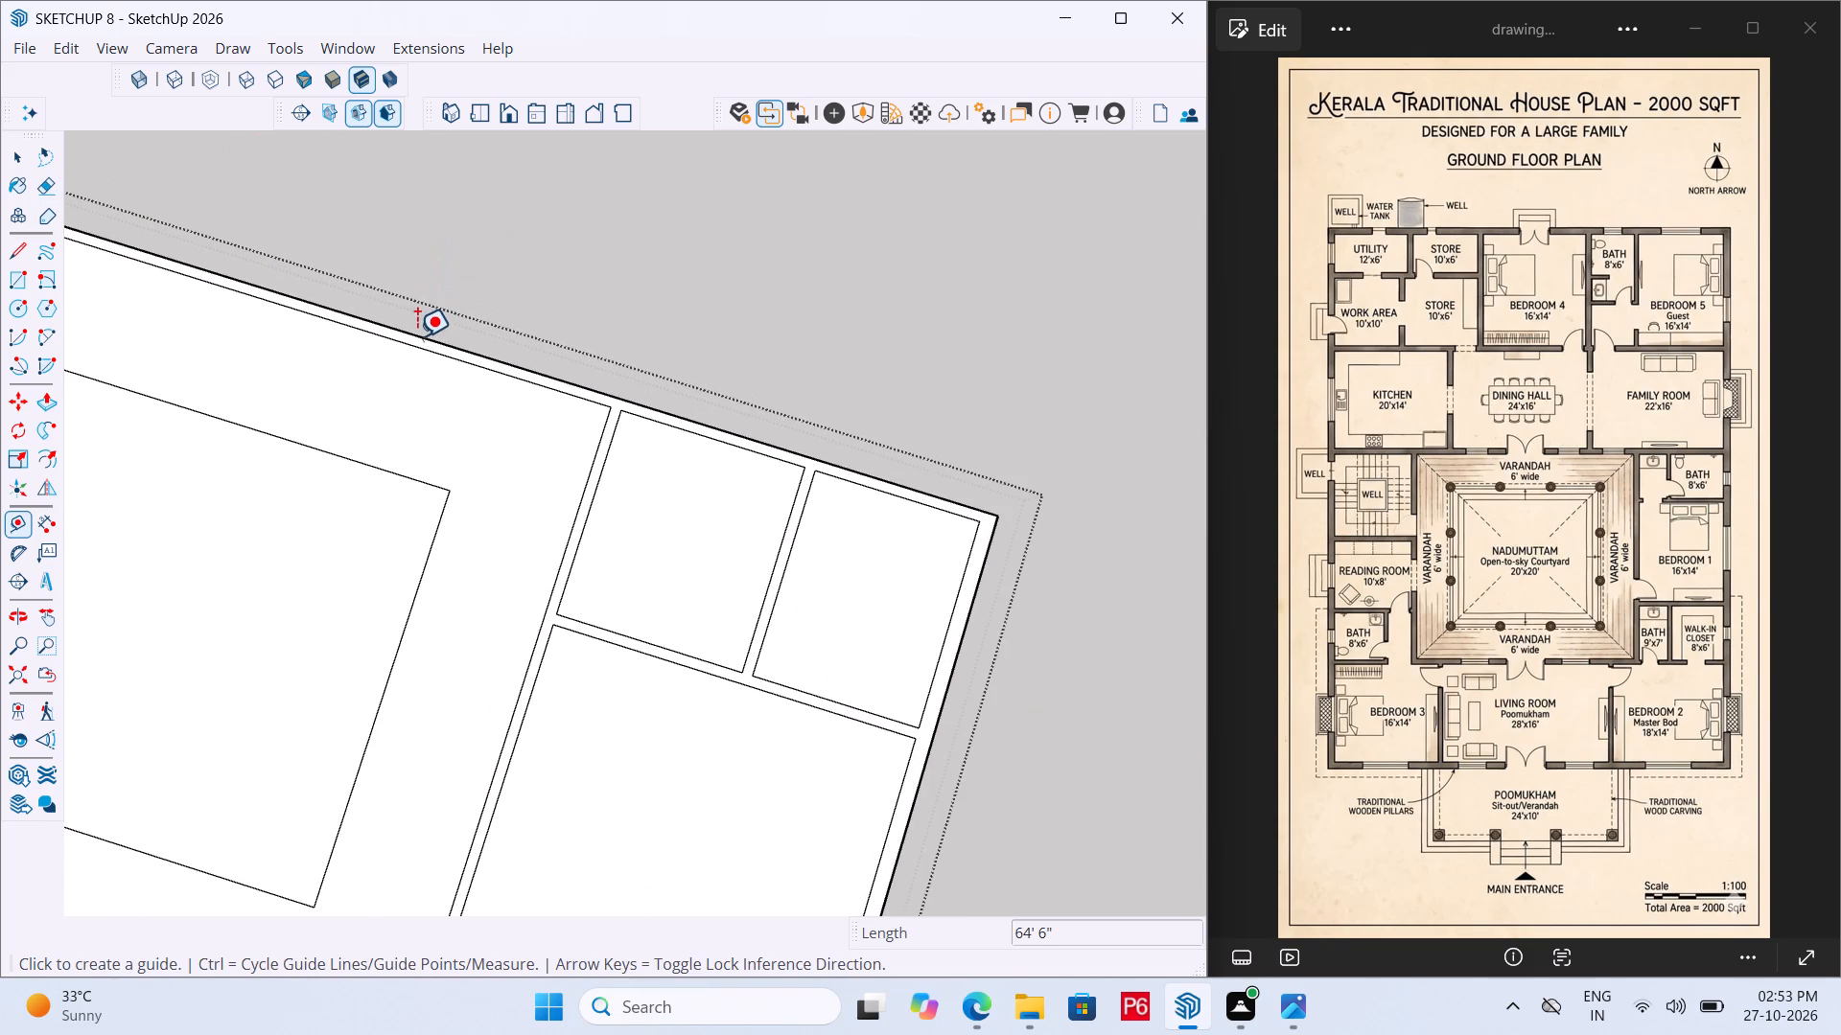
click(423, 332)
scroll(451, 355, down, 6)
scroll(357, 607, down, 7)
text(16')
key(Return)
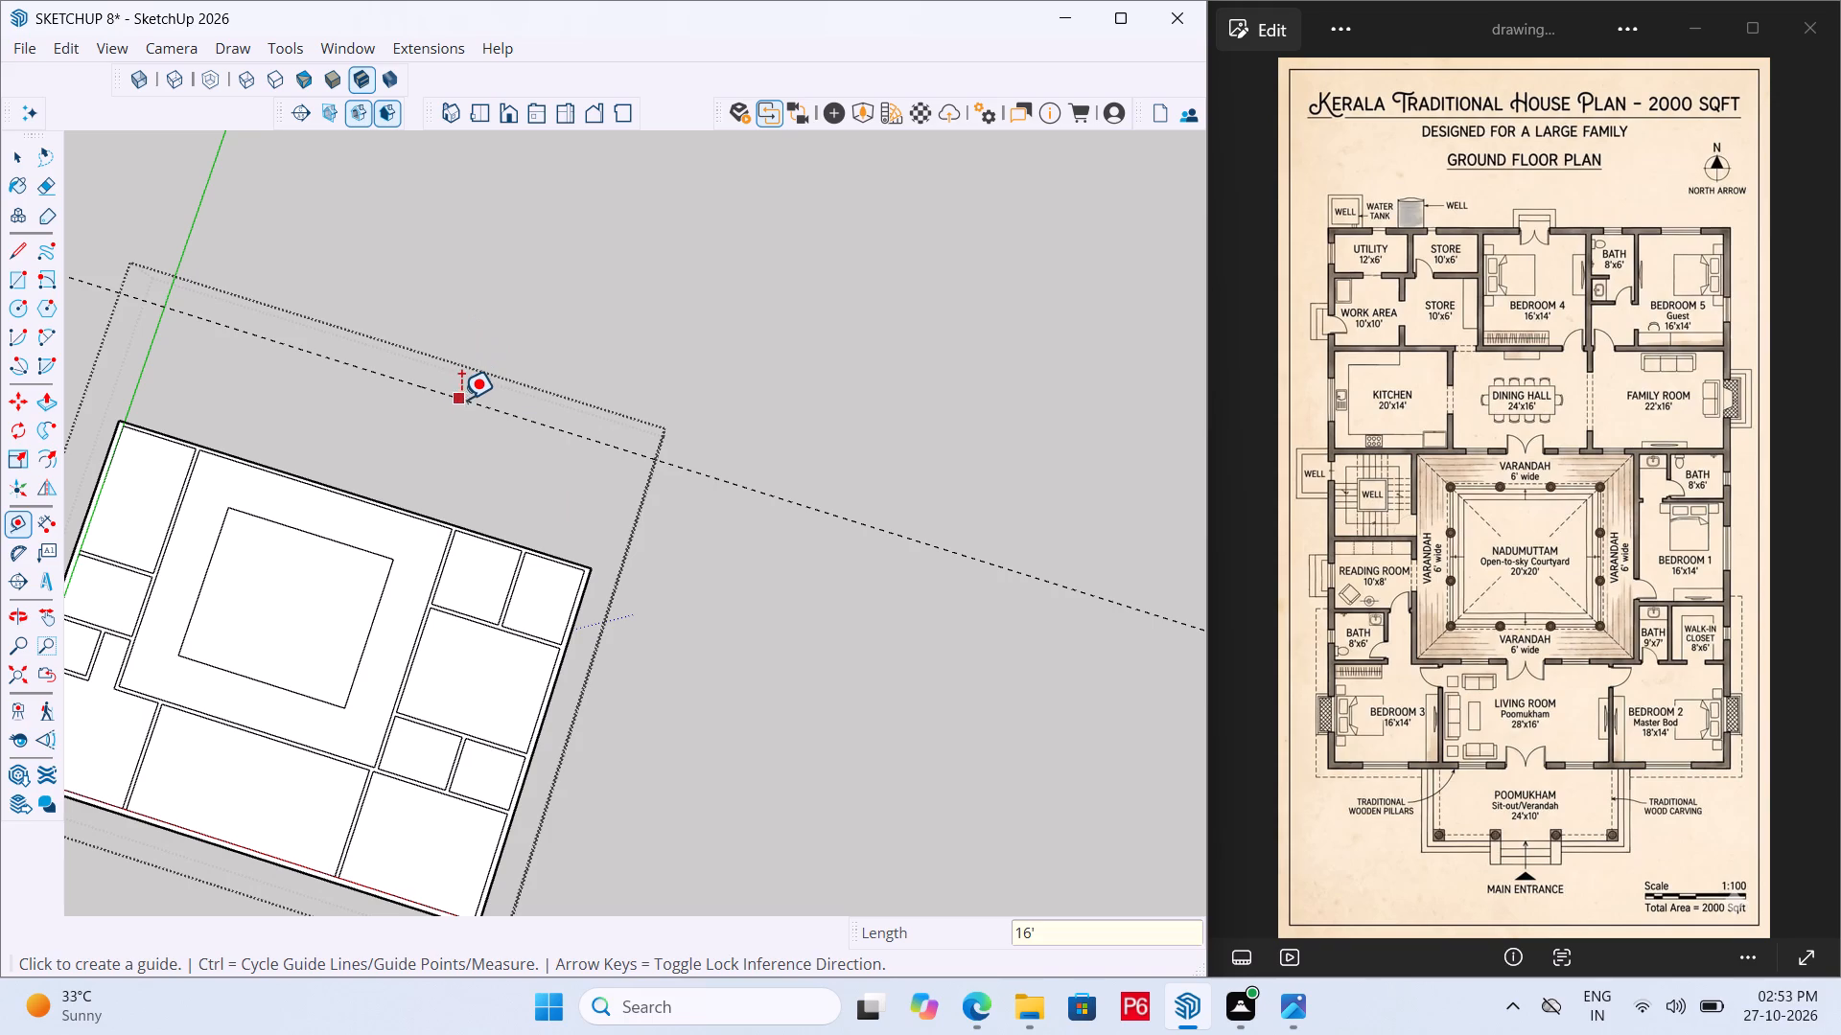
double_click(461, 400)
key(ctrl+z)
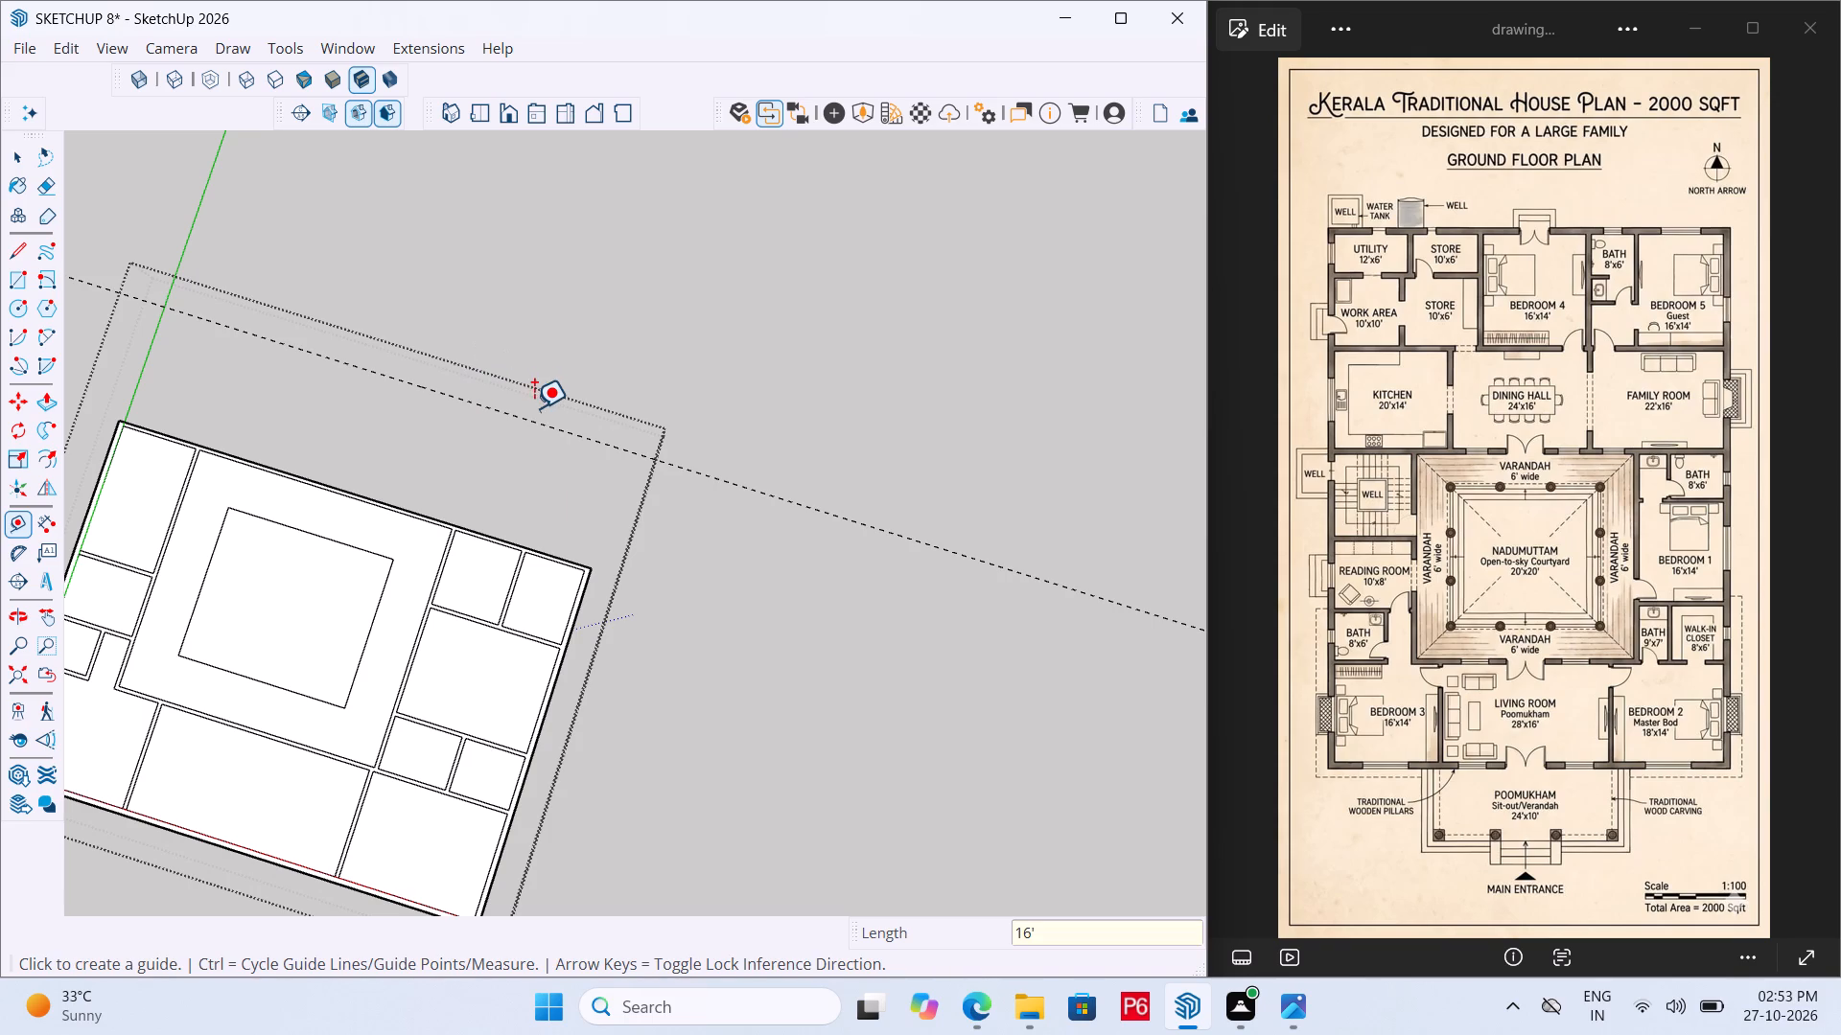
click(539, 423)
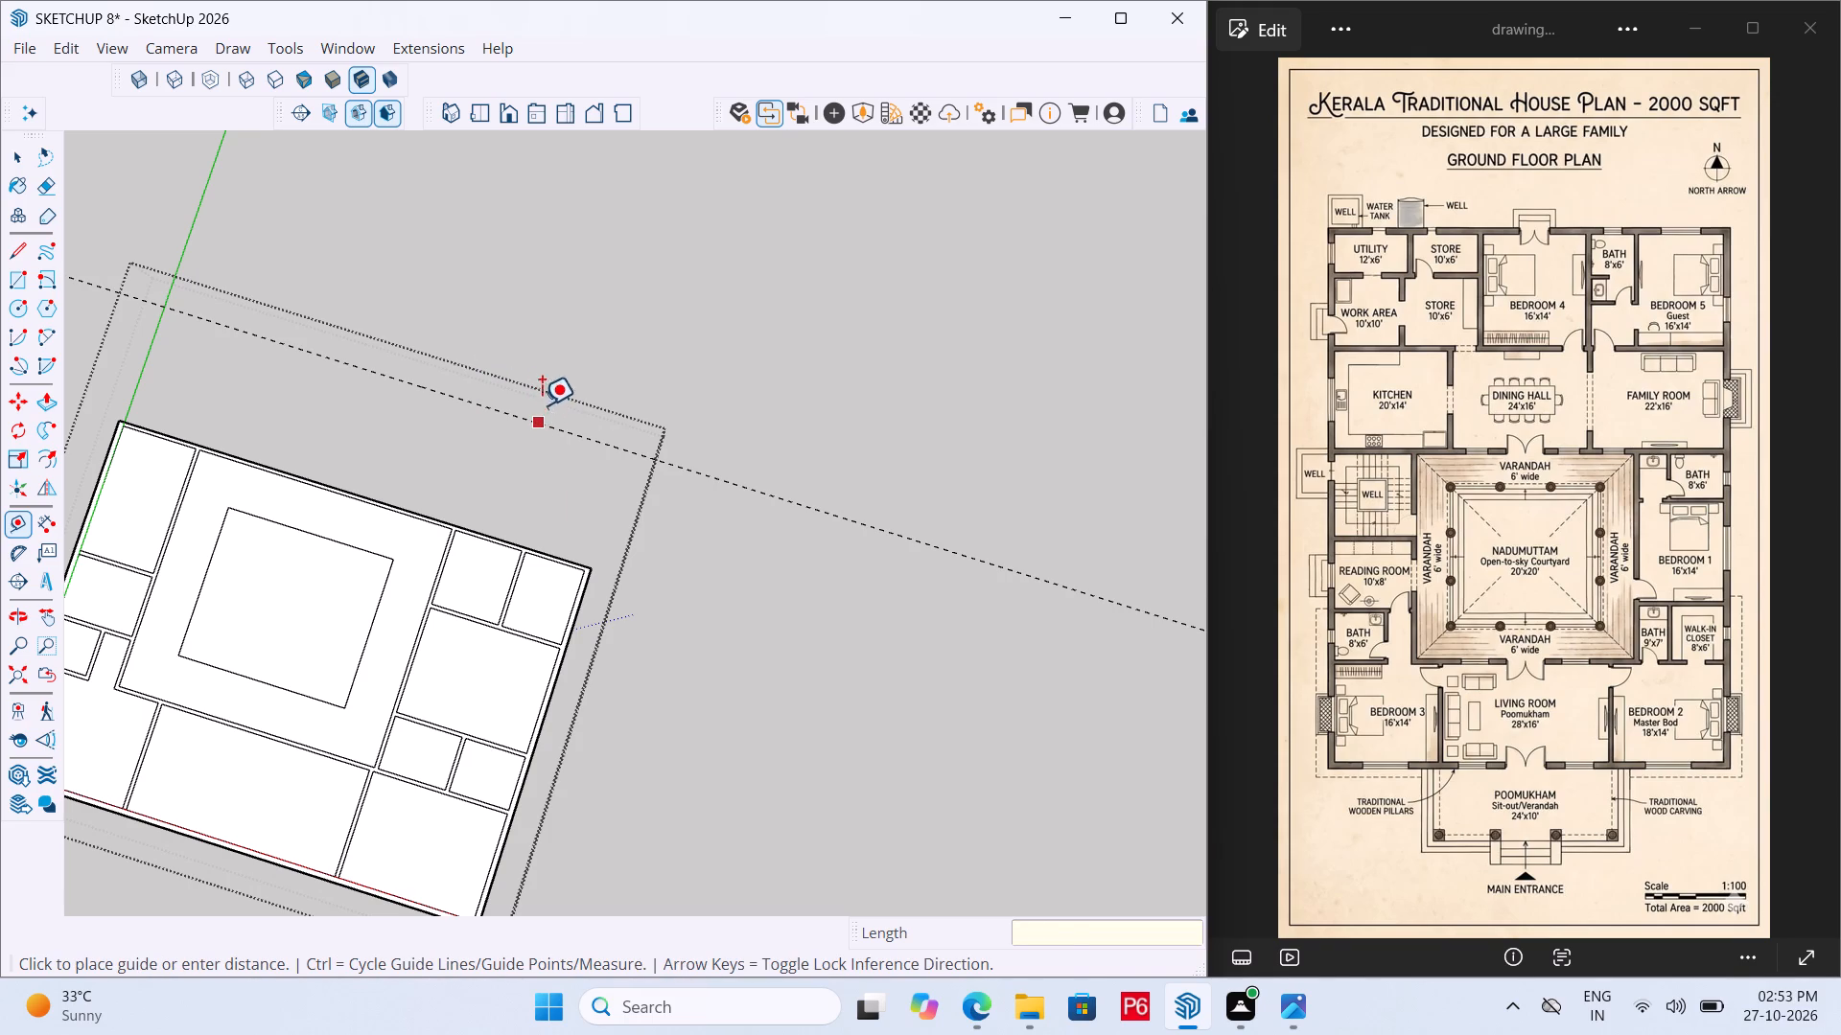
text(6")
key(Return)
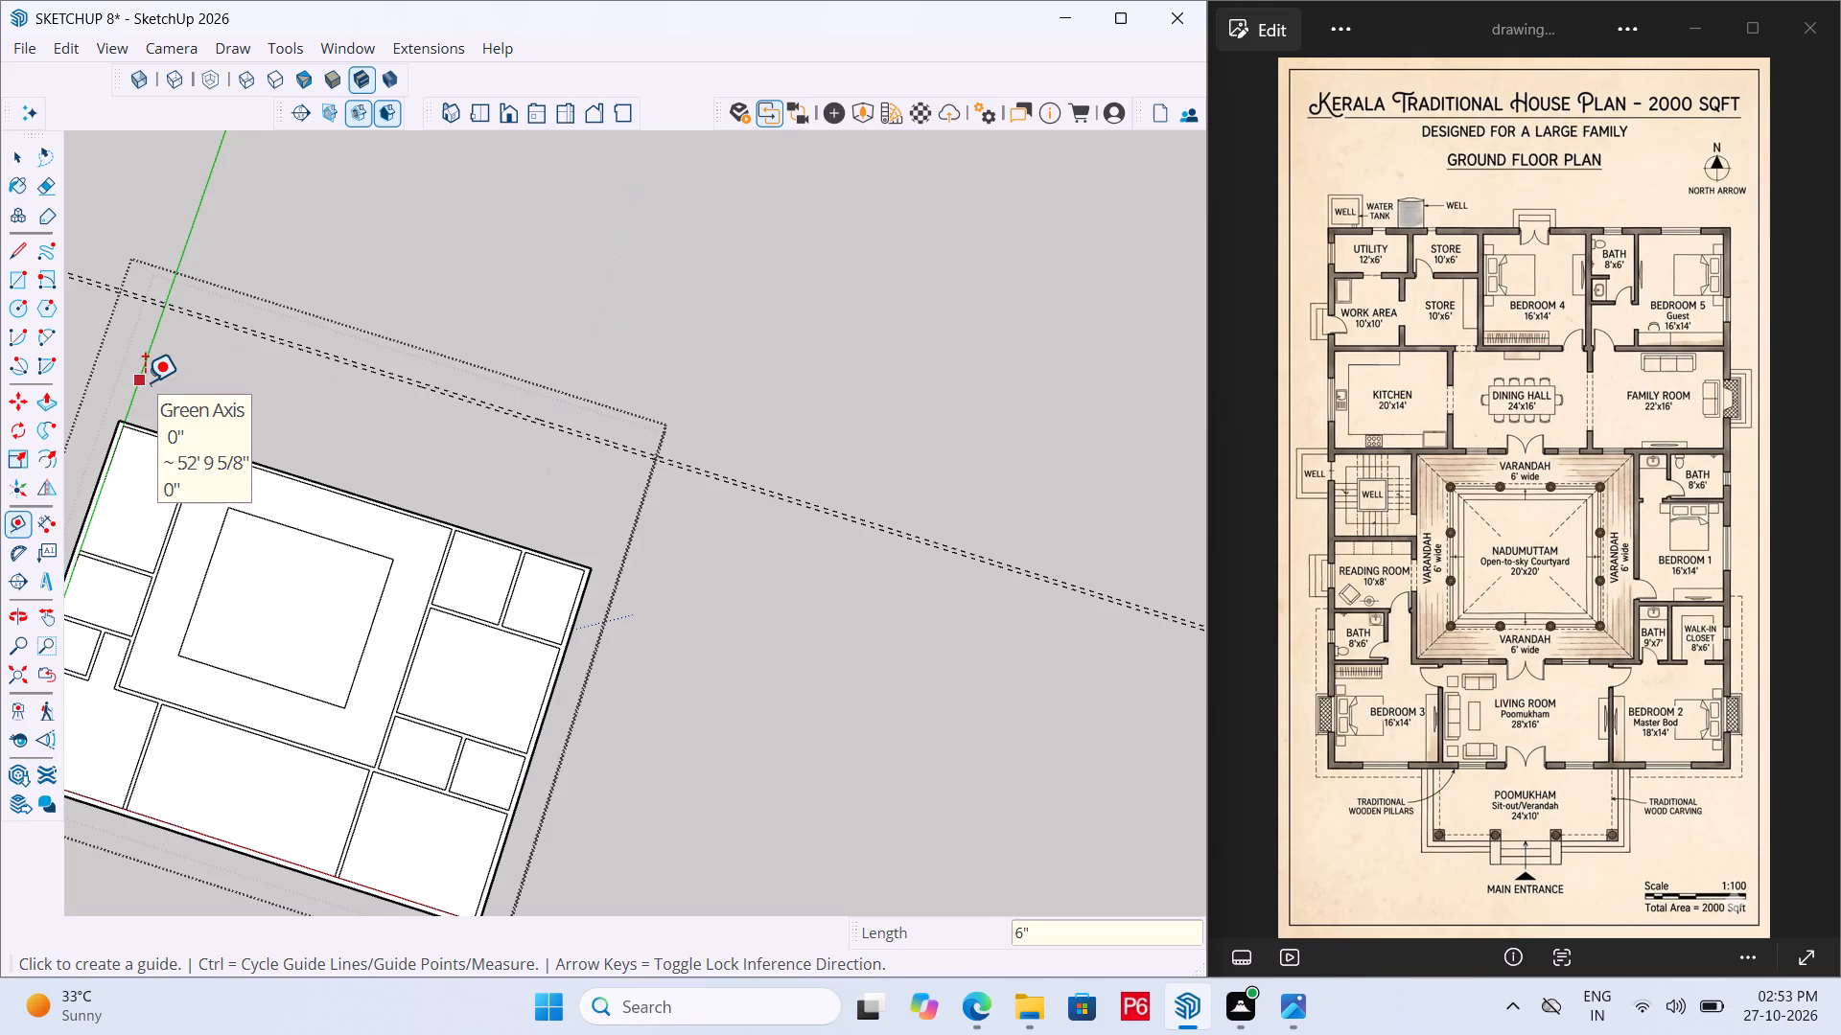
Draw a line about 17' long from the building's northwest corner, continuing the west outer wall north to the new guides.
scroll(660, 455, down, 3)
scroll(220, 491, up, 11)
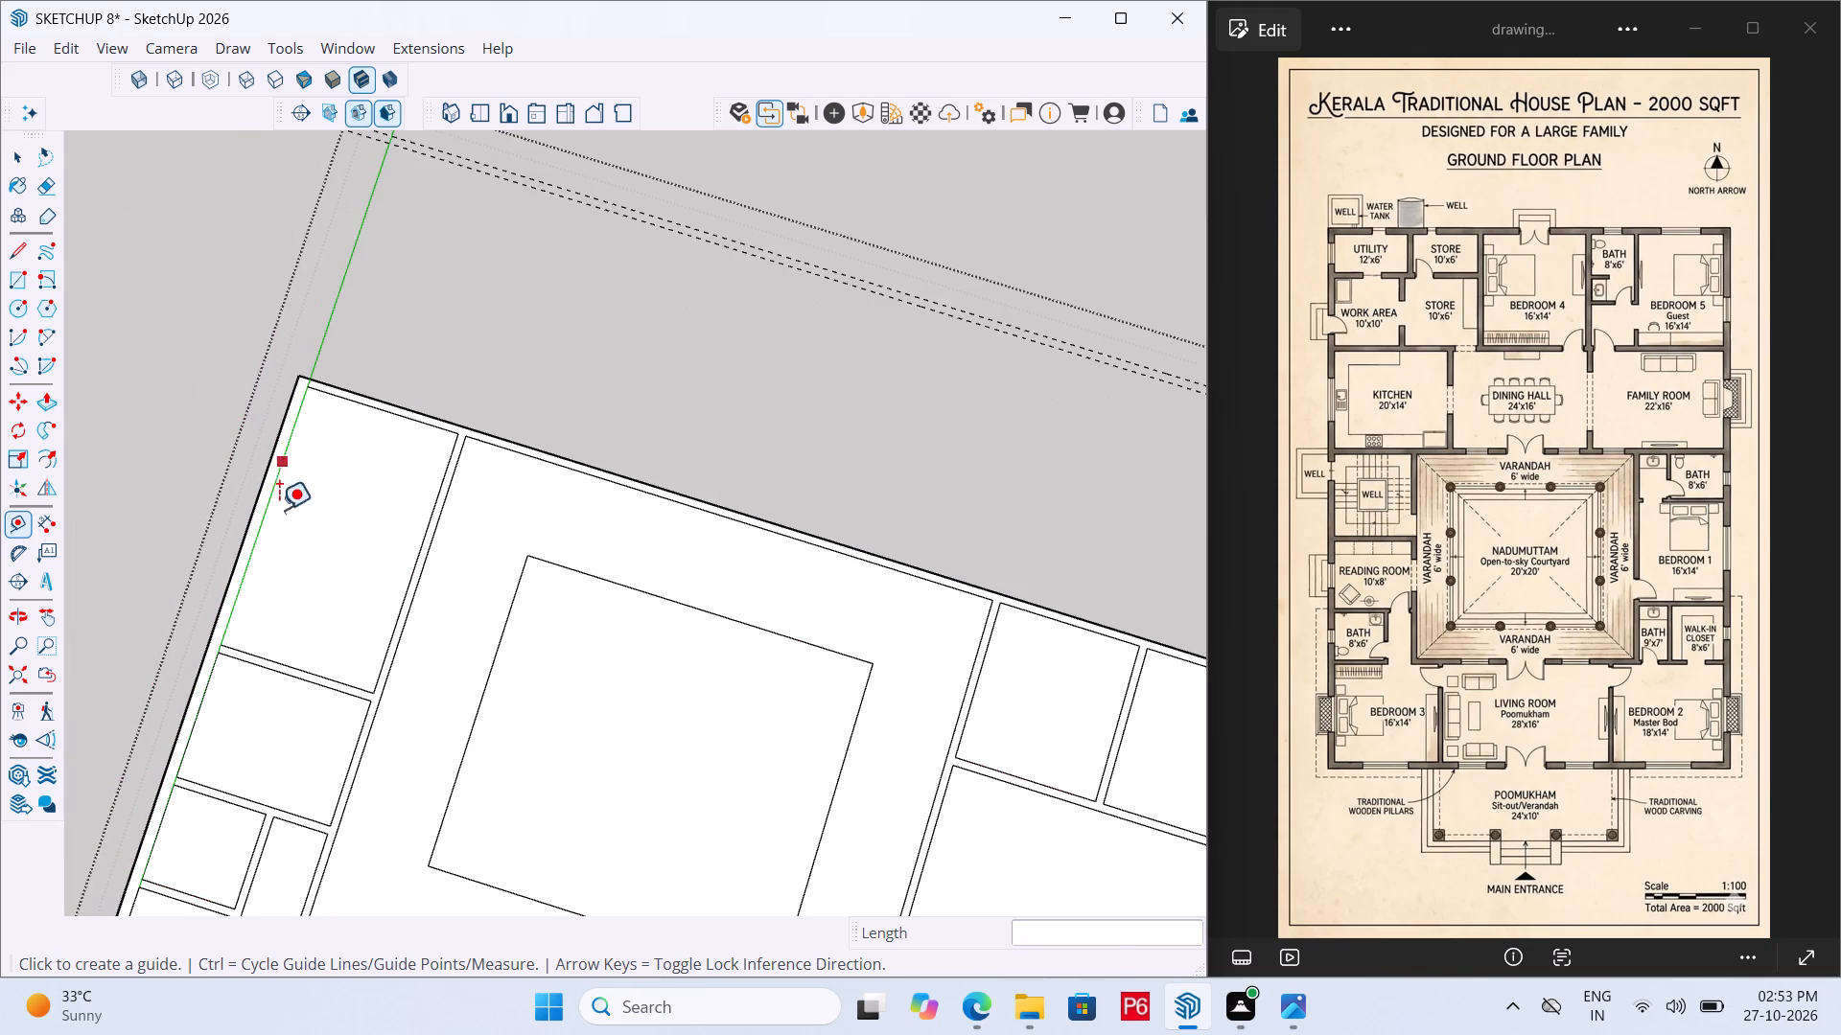
scroll(278, 623, down, 6)
key(l)
scroll(274, 436, up, 5)
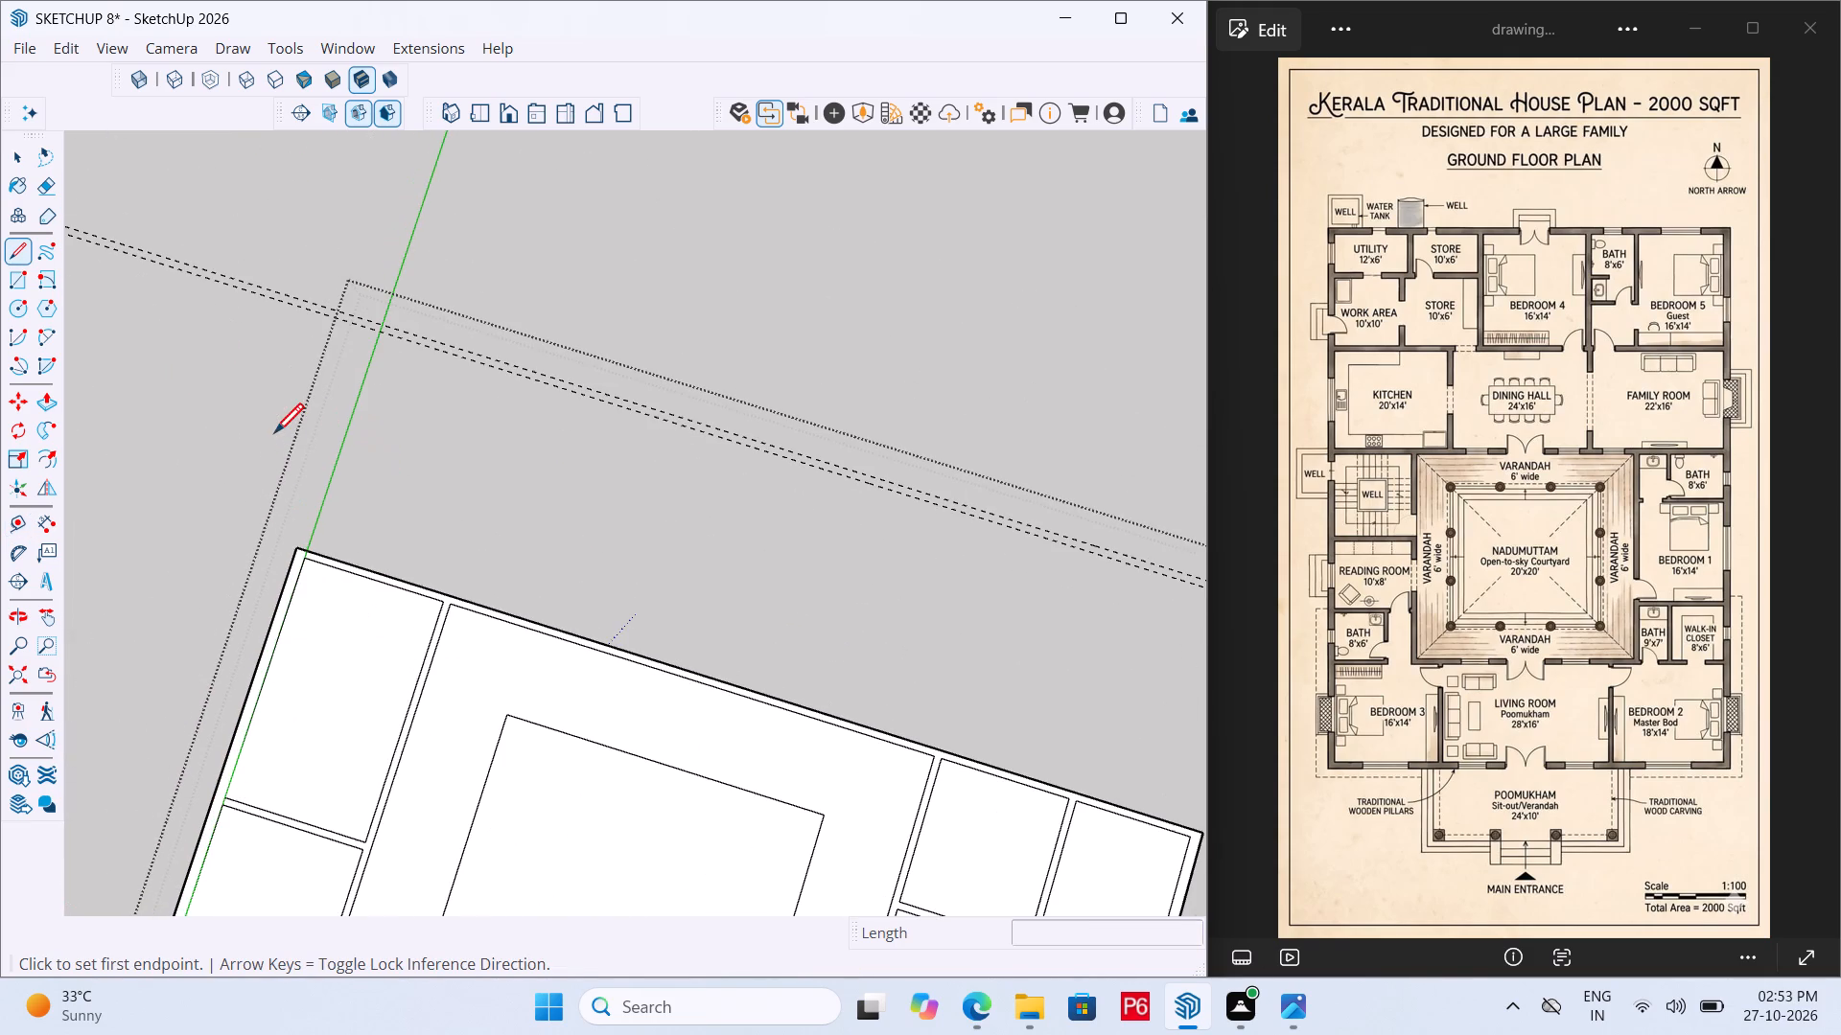
drag(296, 547, 300, 539)
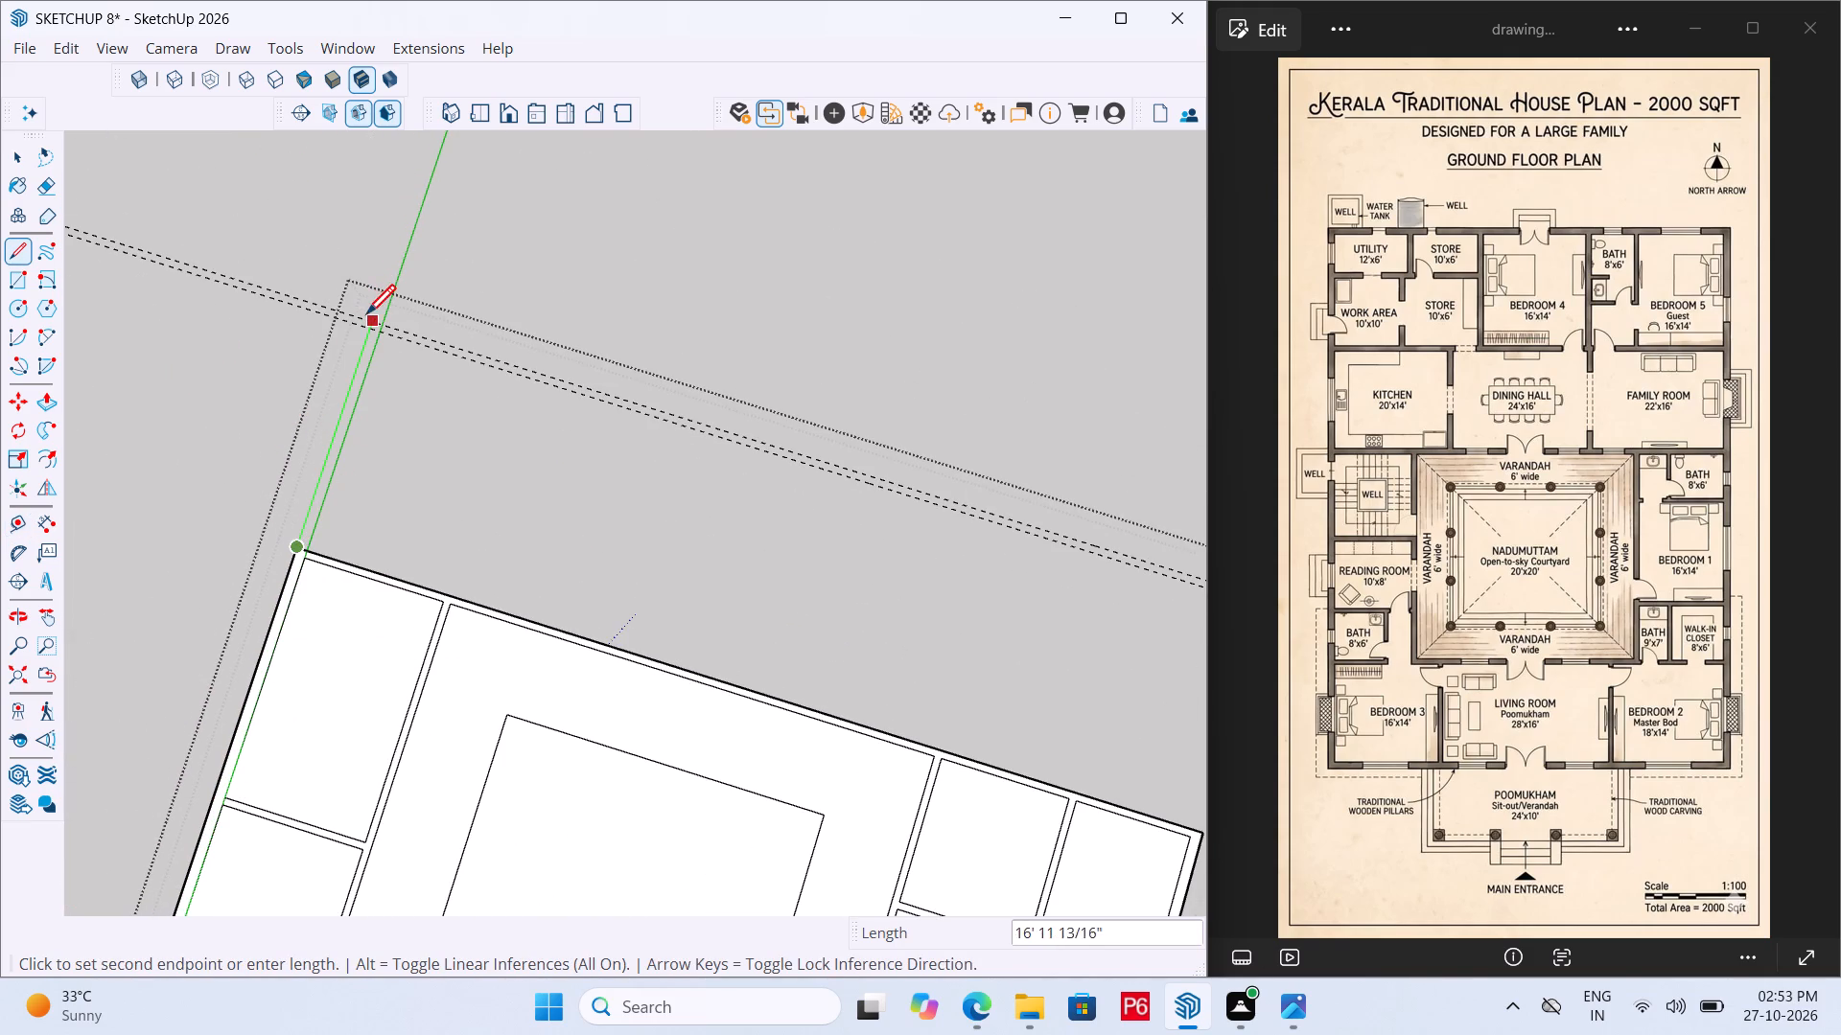
click(369, 321)
key(space)
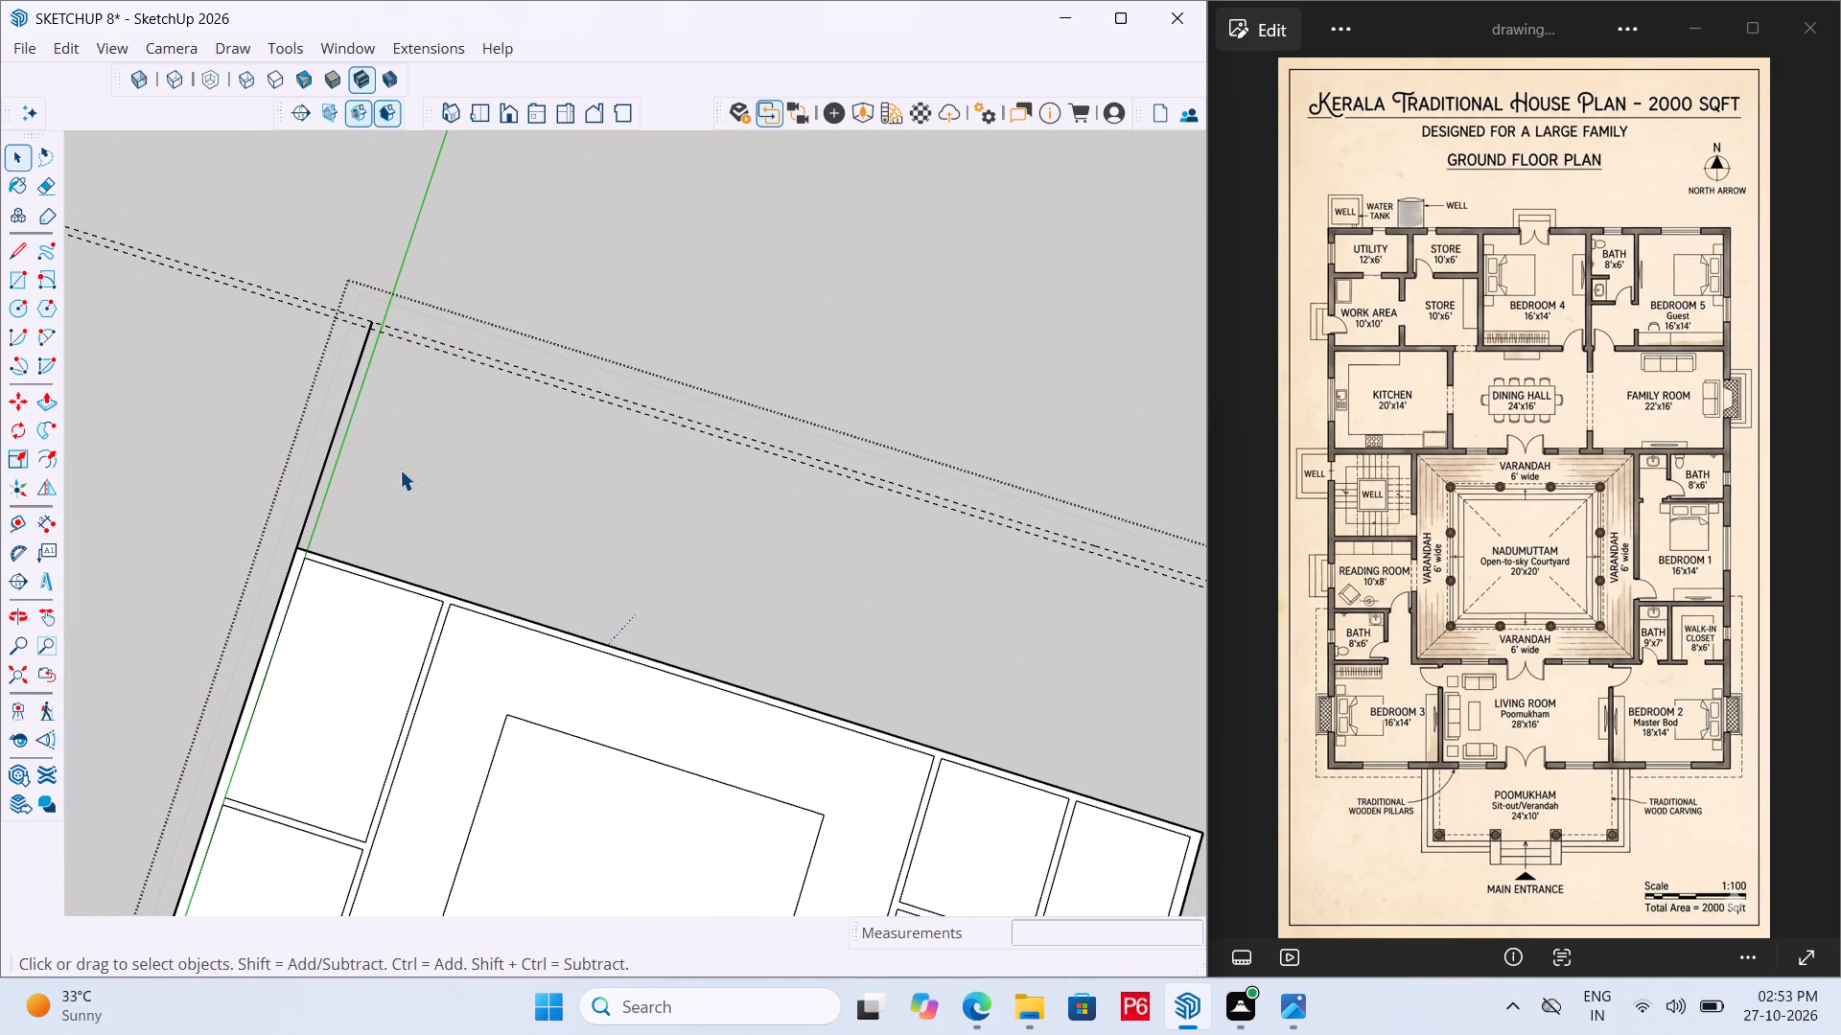
Place a guide 9" inside the new west wall line for the outer wall thickness.
scroll(400, 470, up, 6)
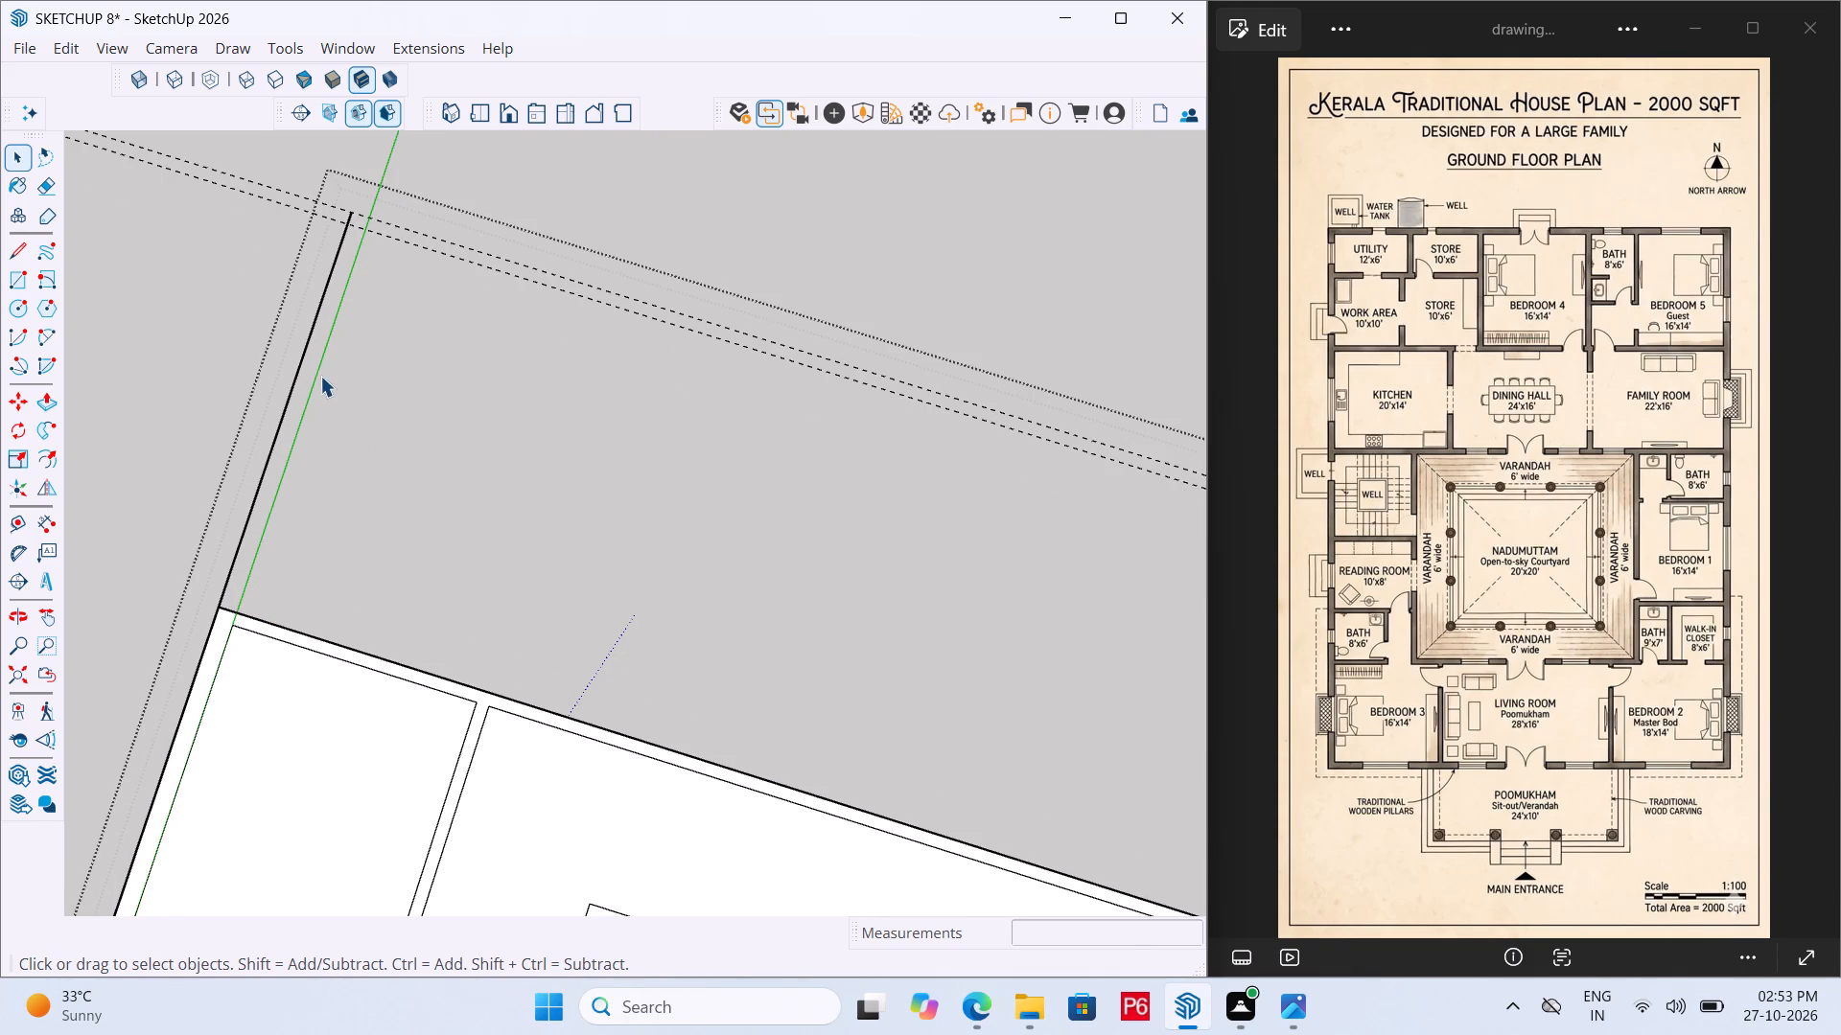
key(t)
click(291, 382)
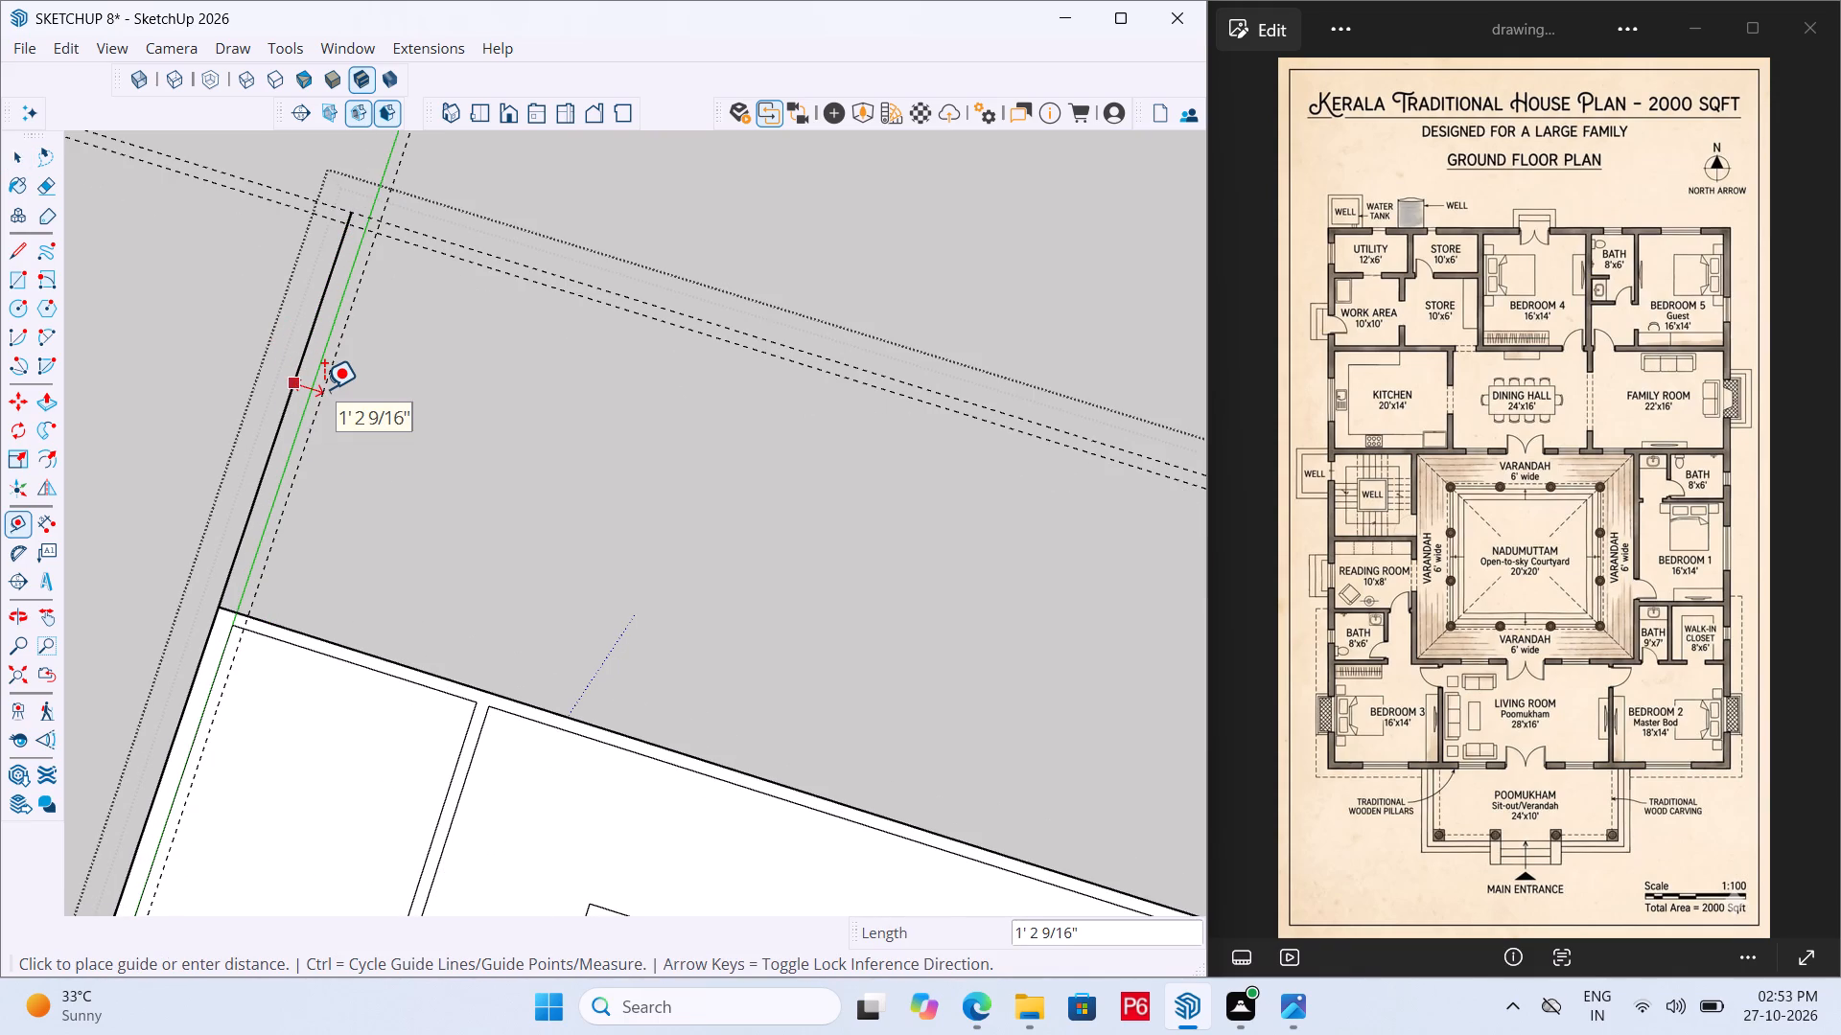
text(9")
key(Return)
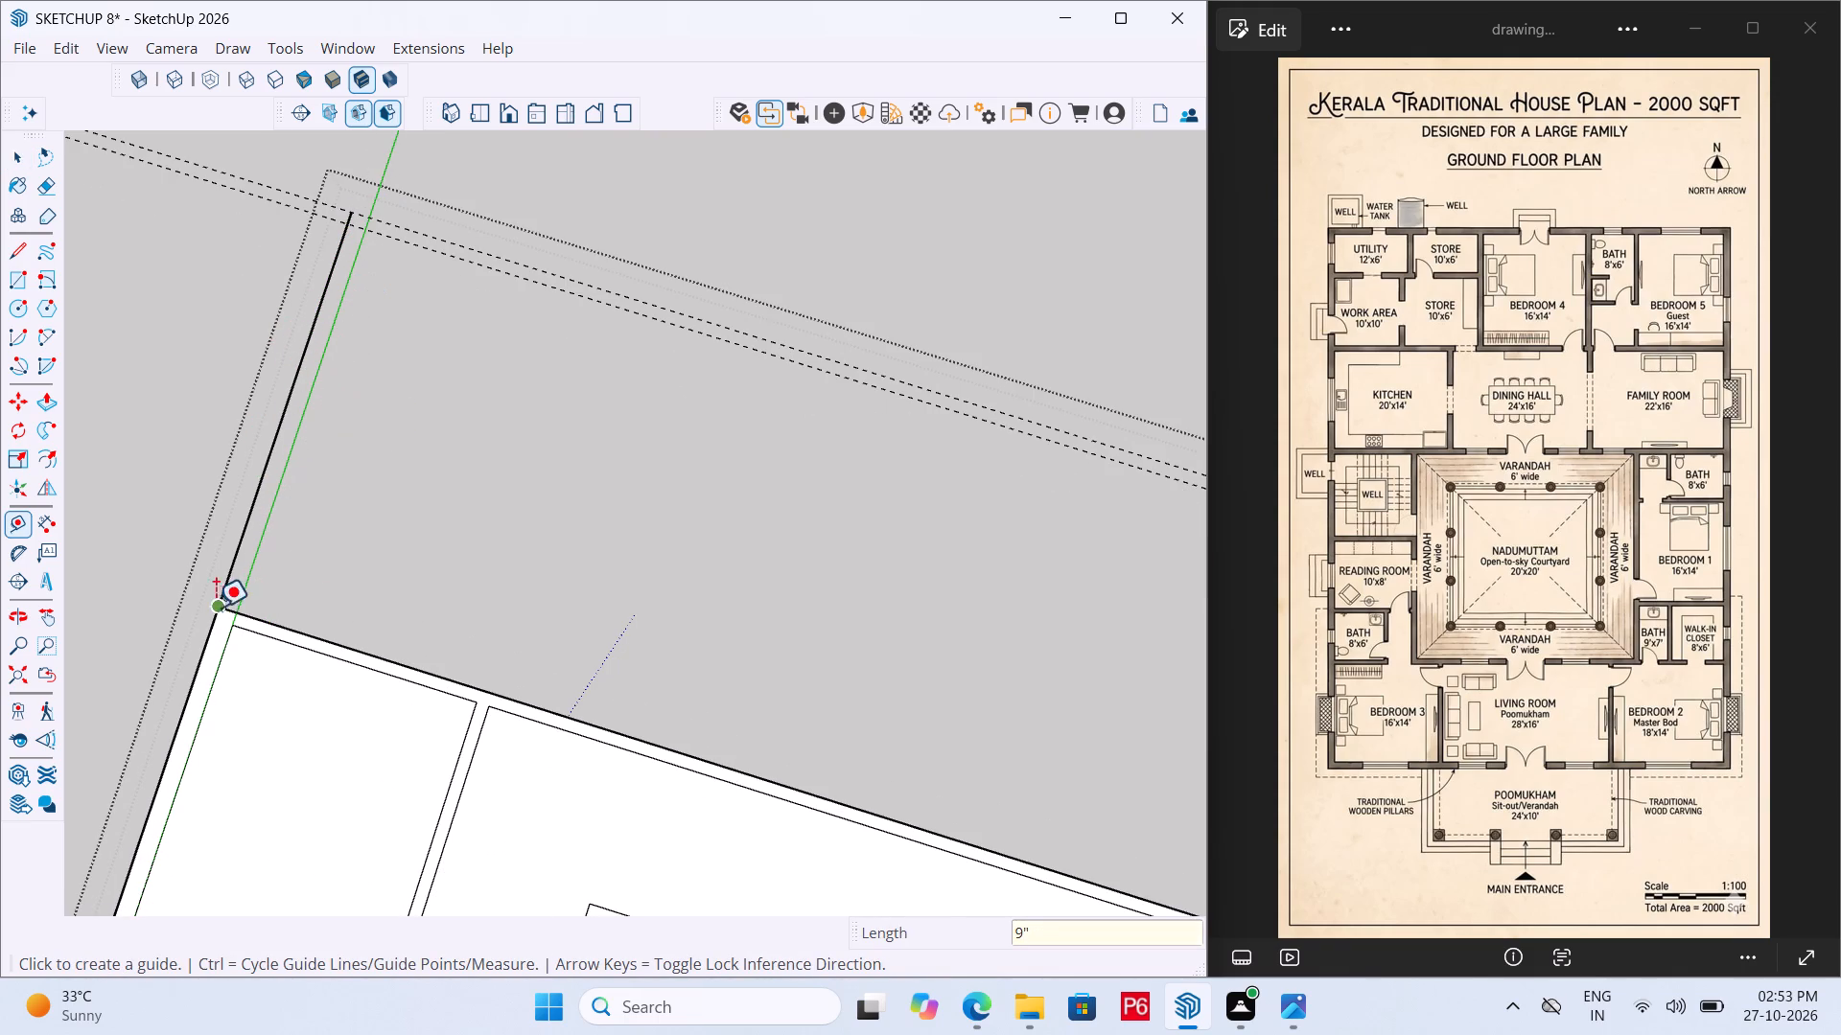
Place a guide 20' east of the west wall's inner-face guide and another 6" beyond it for the kitchen partition.
scroll(297, 565, up, 3)
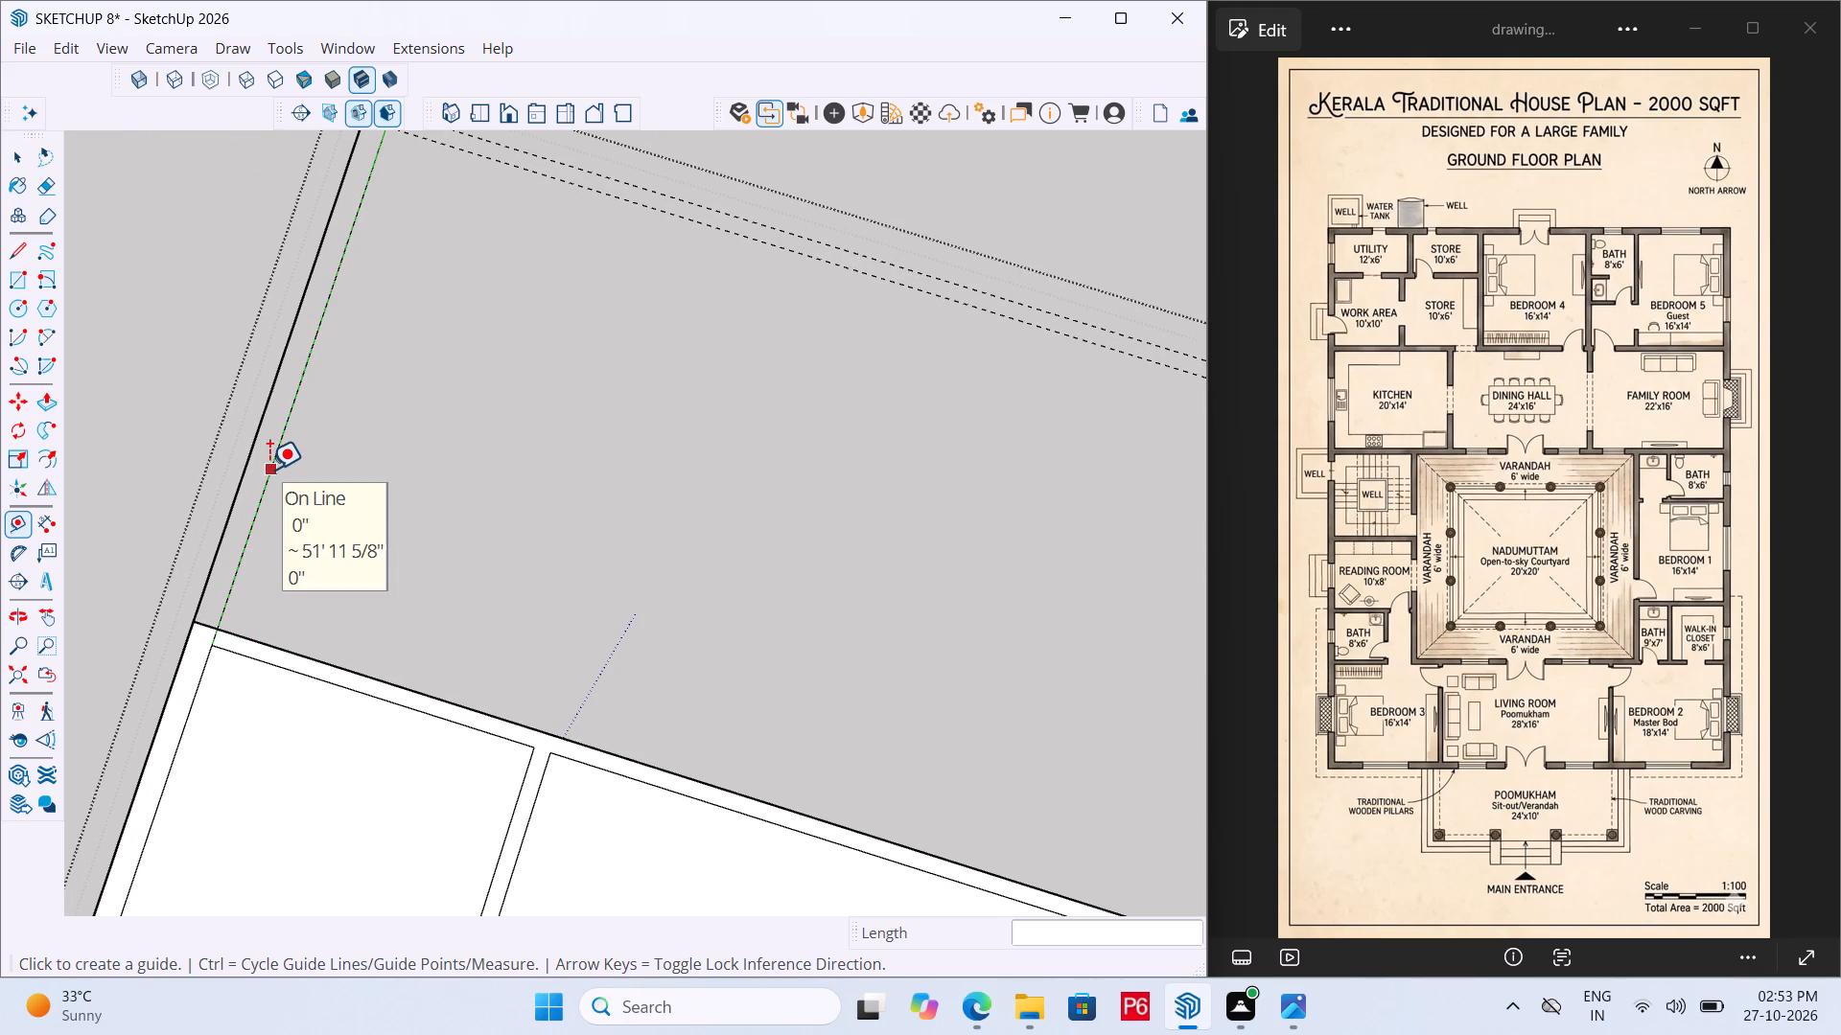
double_click(269, 470)
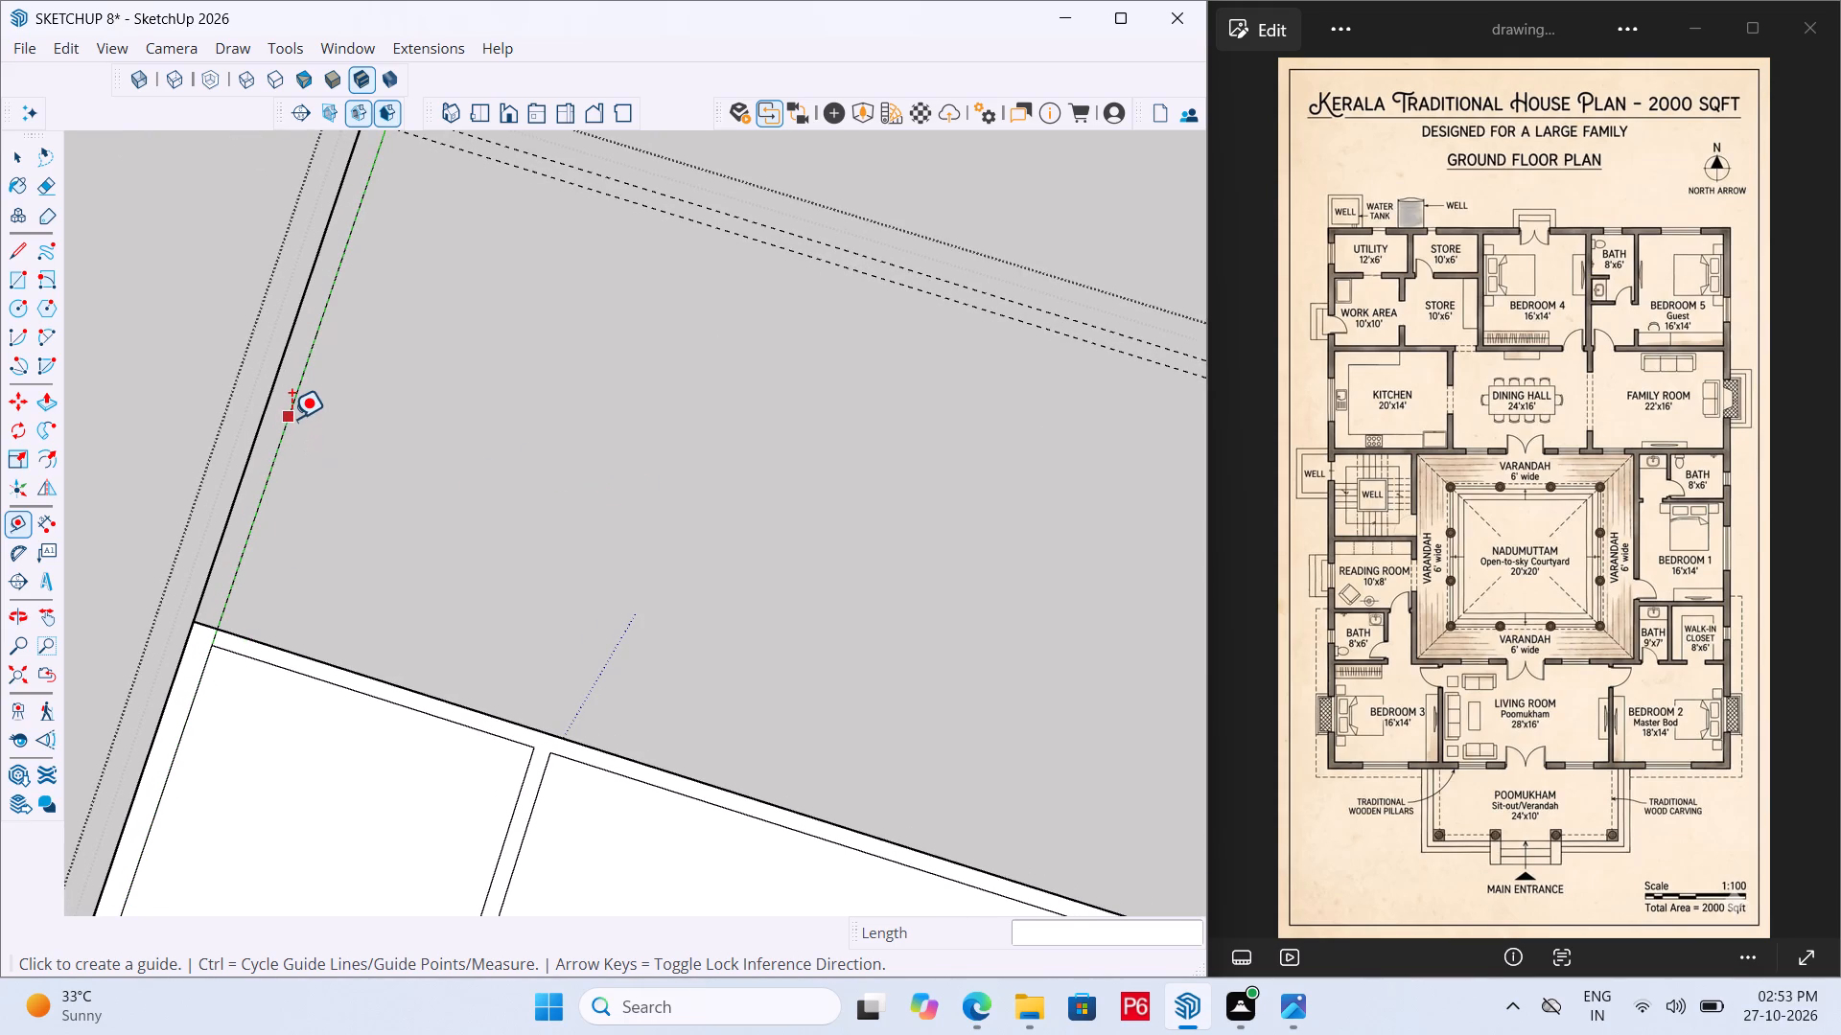
click(291, 419)
scroll(763, 465, down, 7)
scroll(454, 415, down, 4)
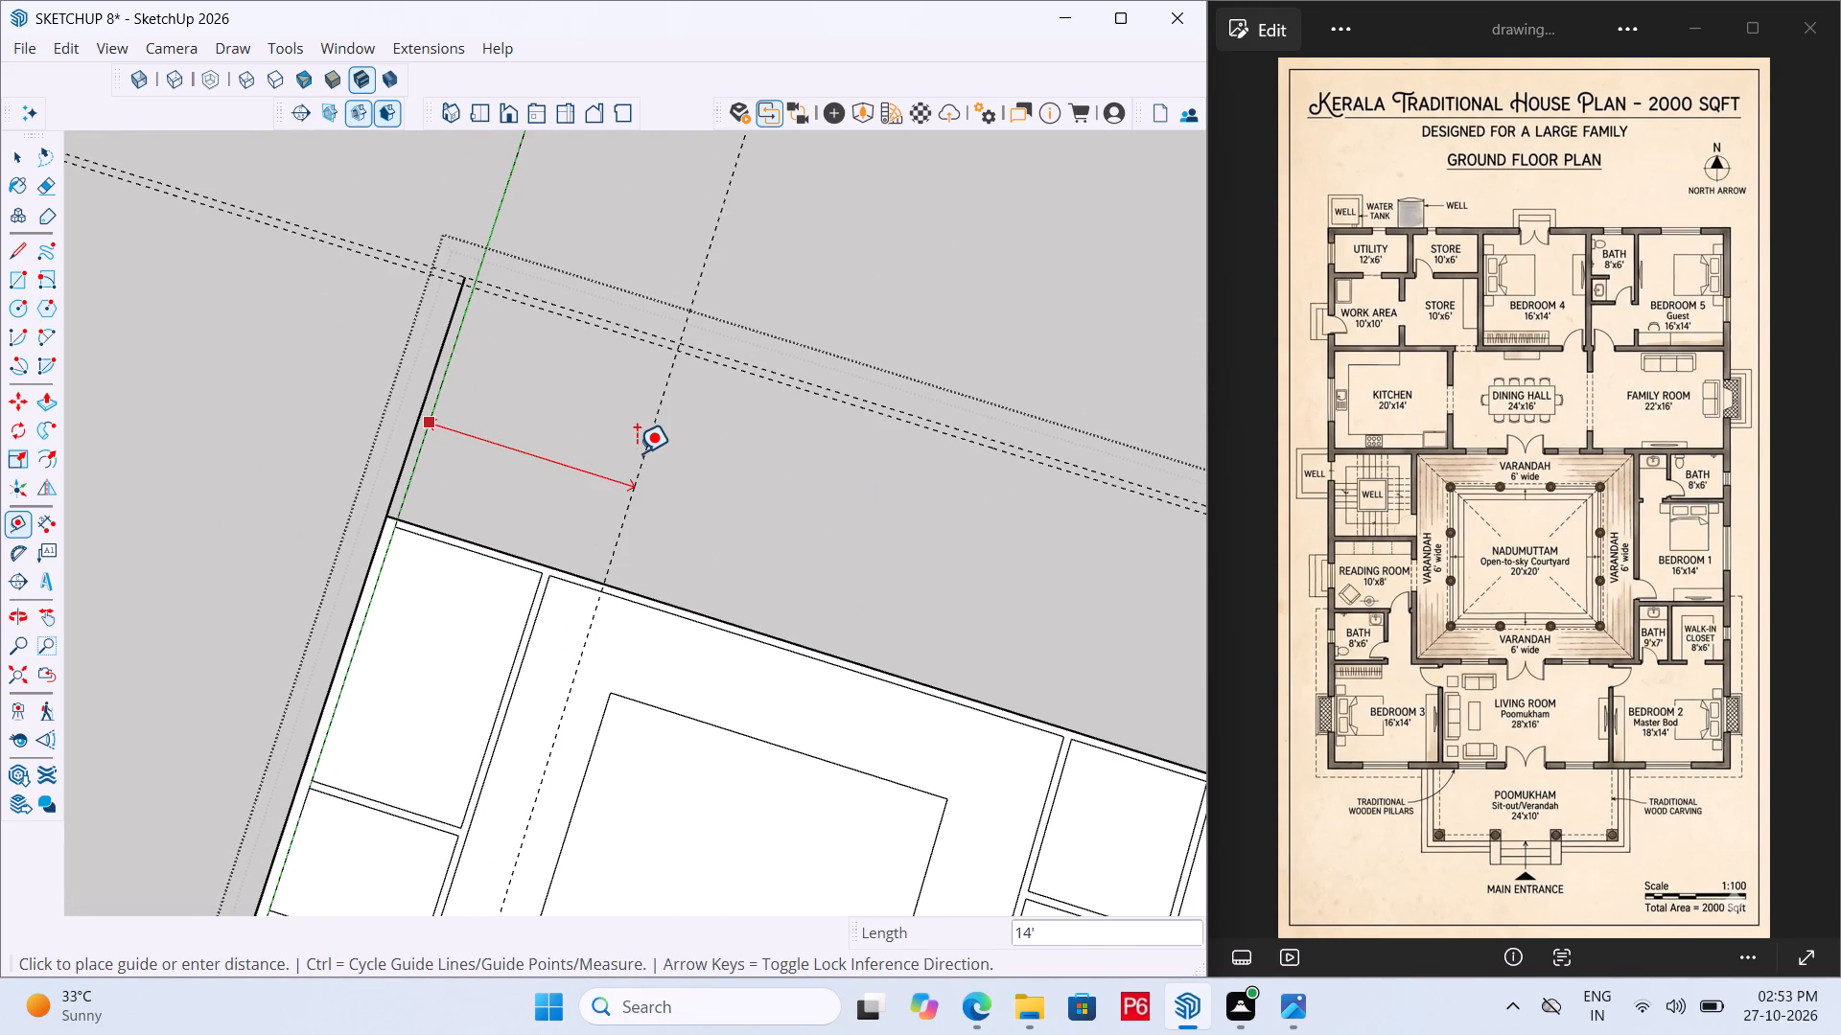
text(20')
key(Return)
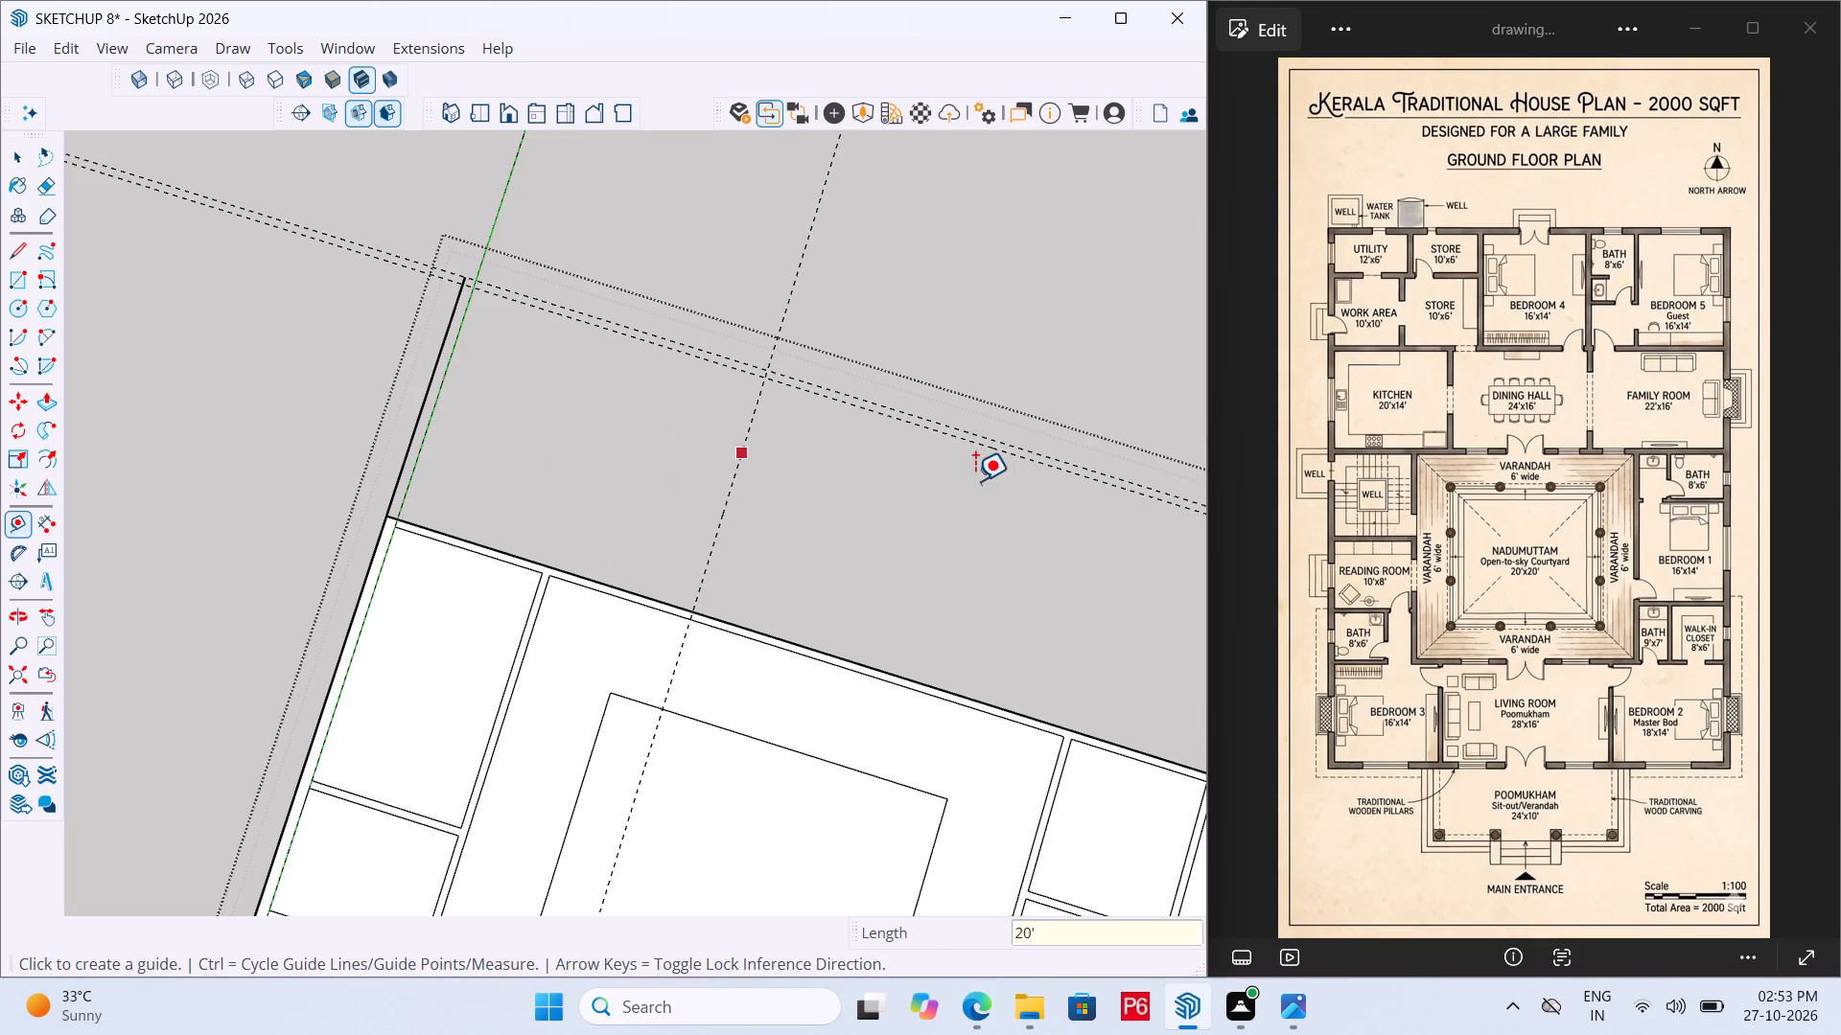
click(733, 469)
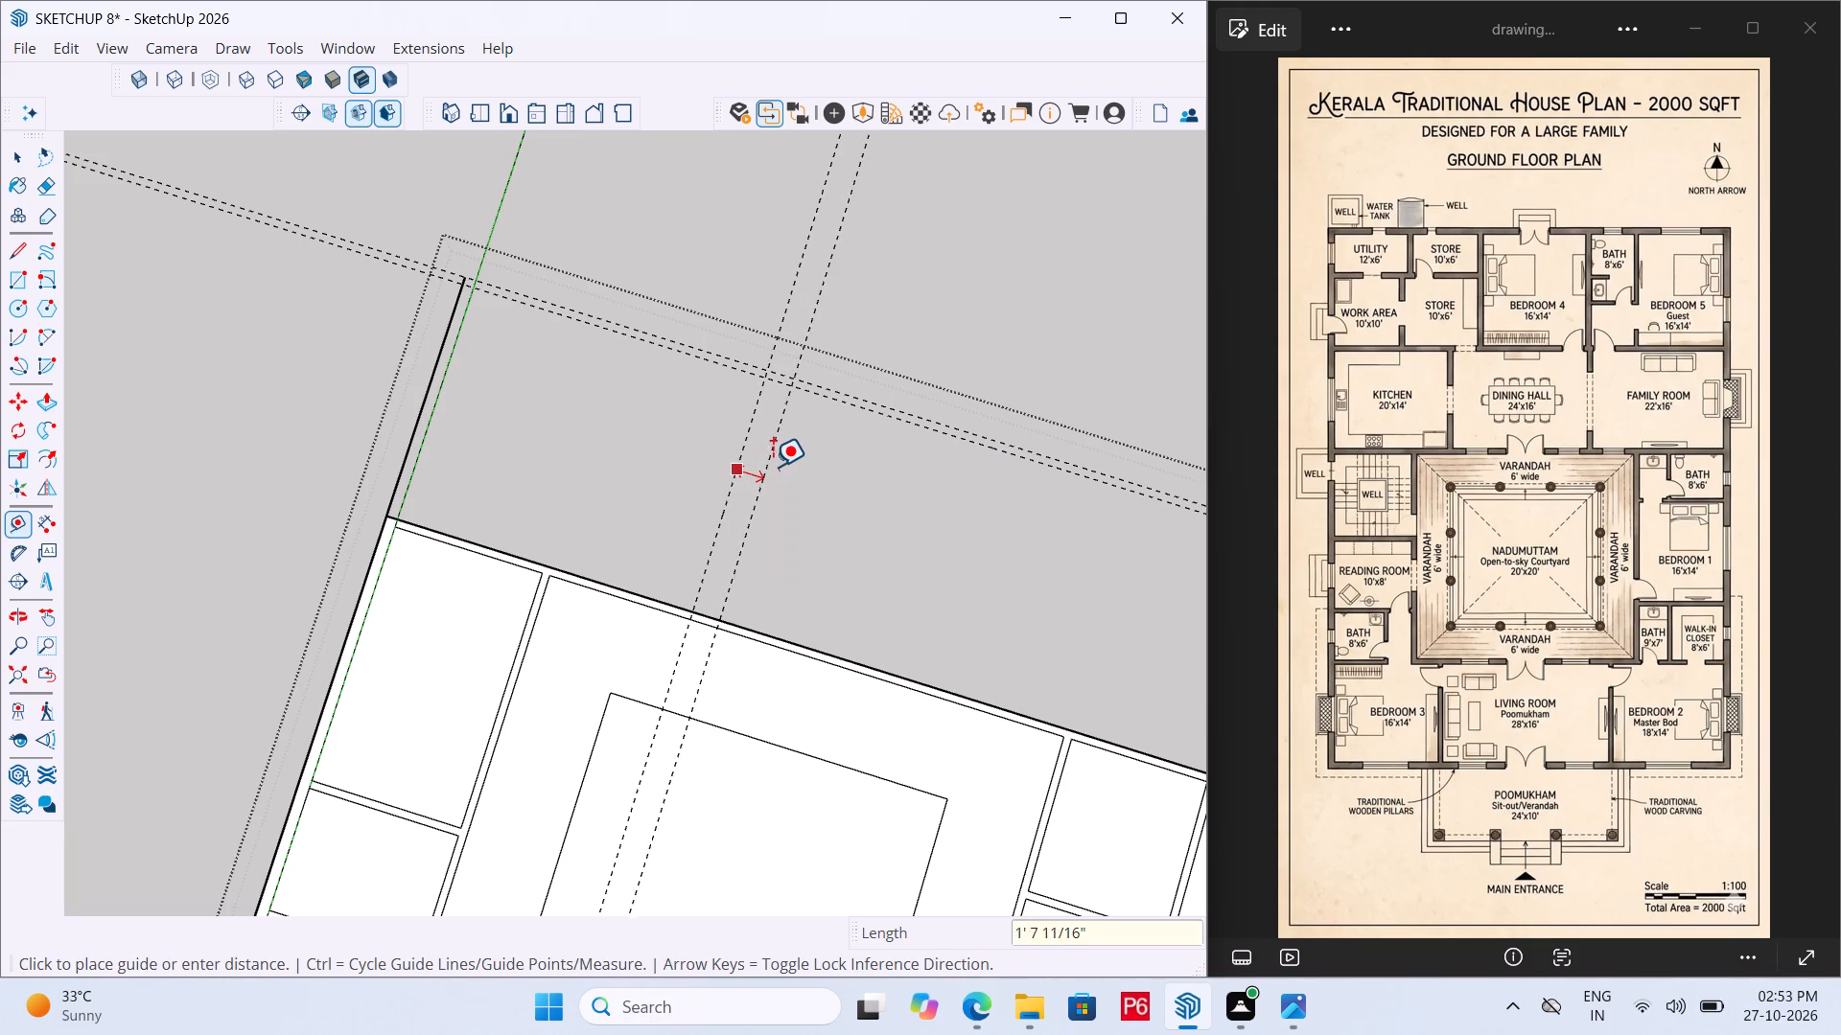
text(6")
key(Return)
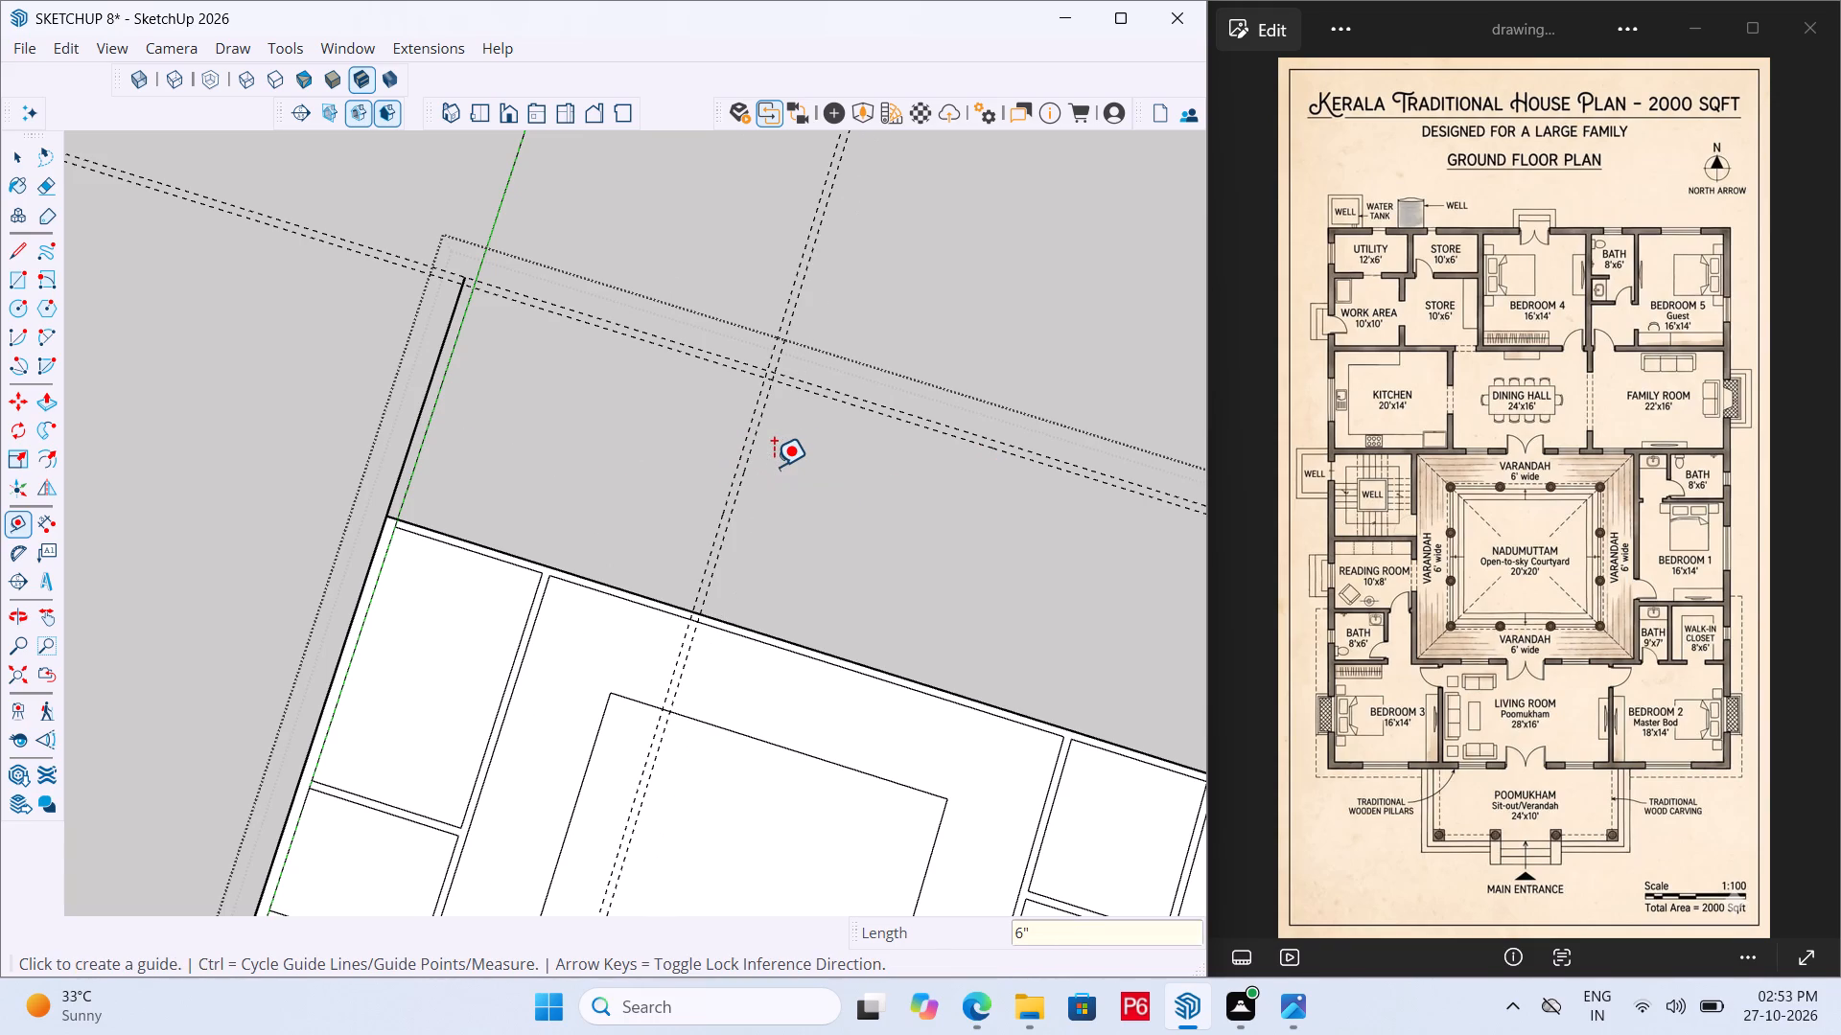
Draw a line from the building's northeast corner, continuing the east outer wall north past the horizontal guides.
scroll(195, 341, down, 6)
scroll(837, 572, up, 1)
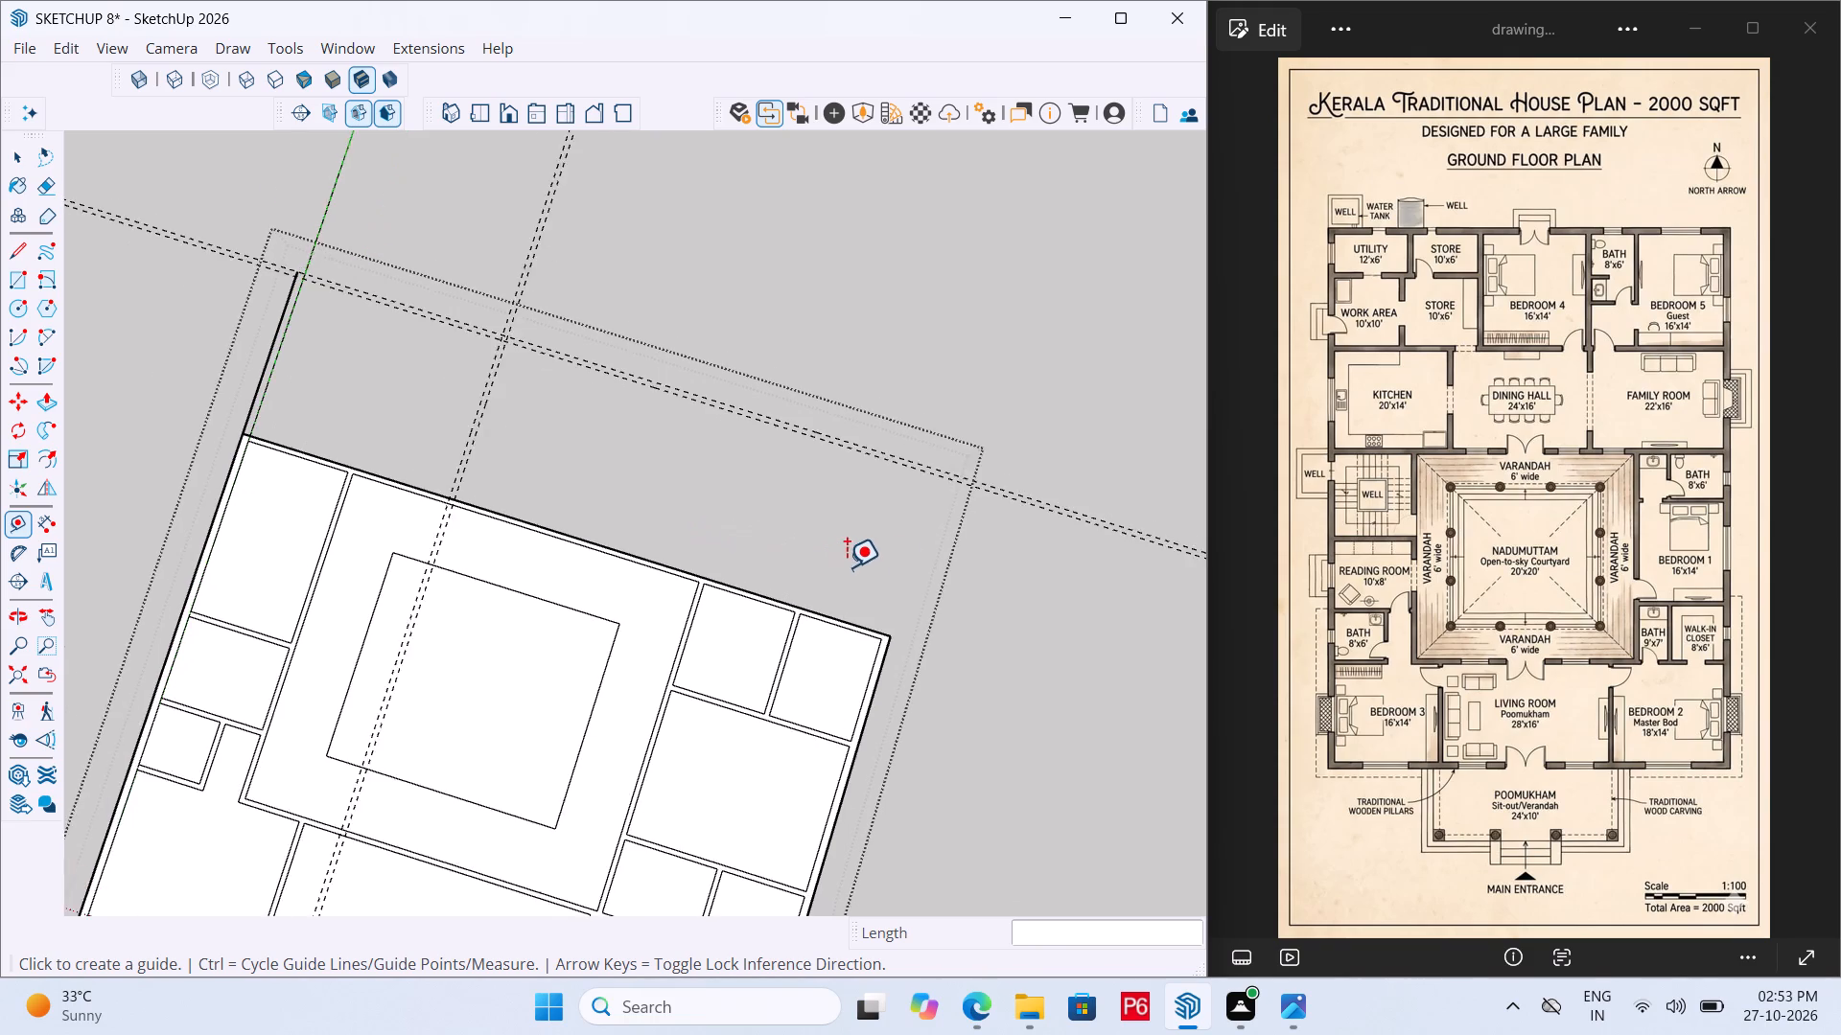
scroll(847, 567, up, 1)
key(l)
key(semicolon)
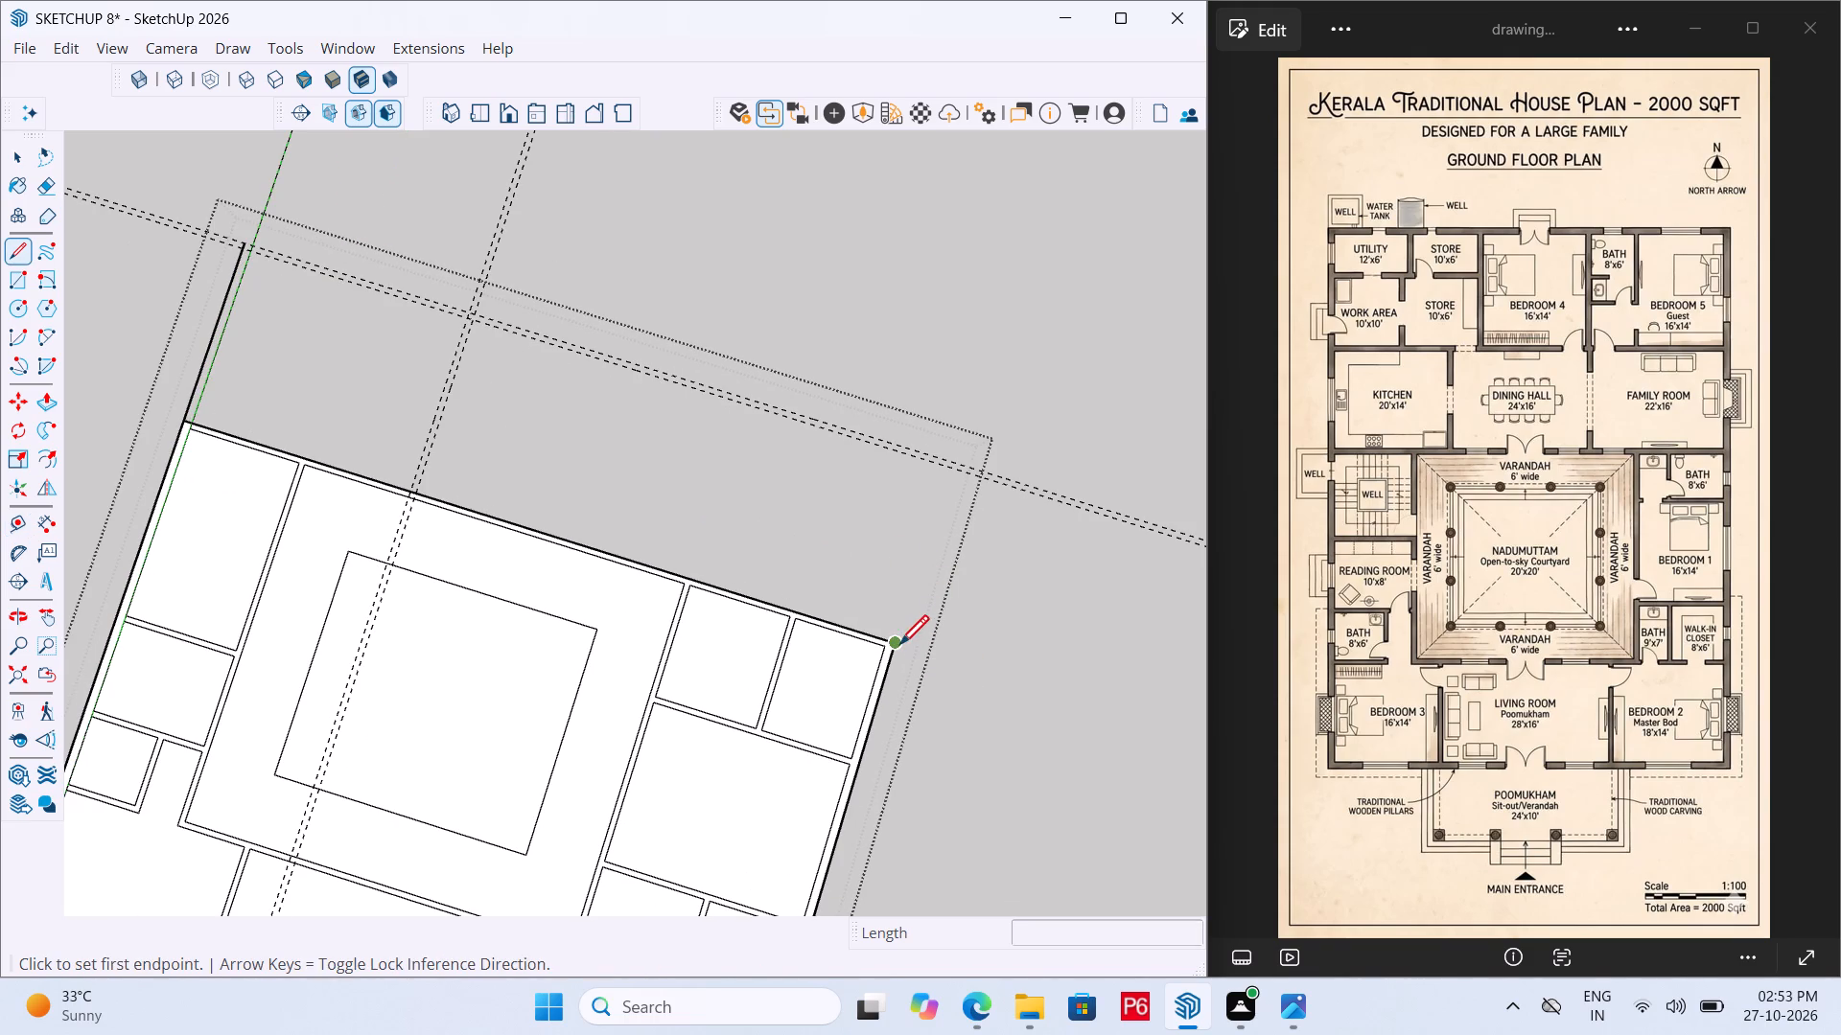
drag(899, 648, 905, 636)
click(1012, 313)
key(space)
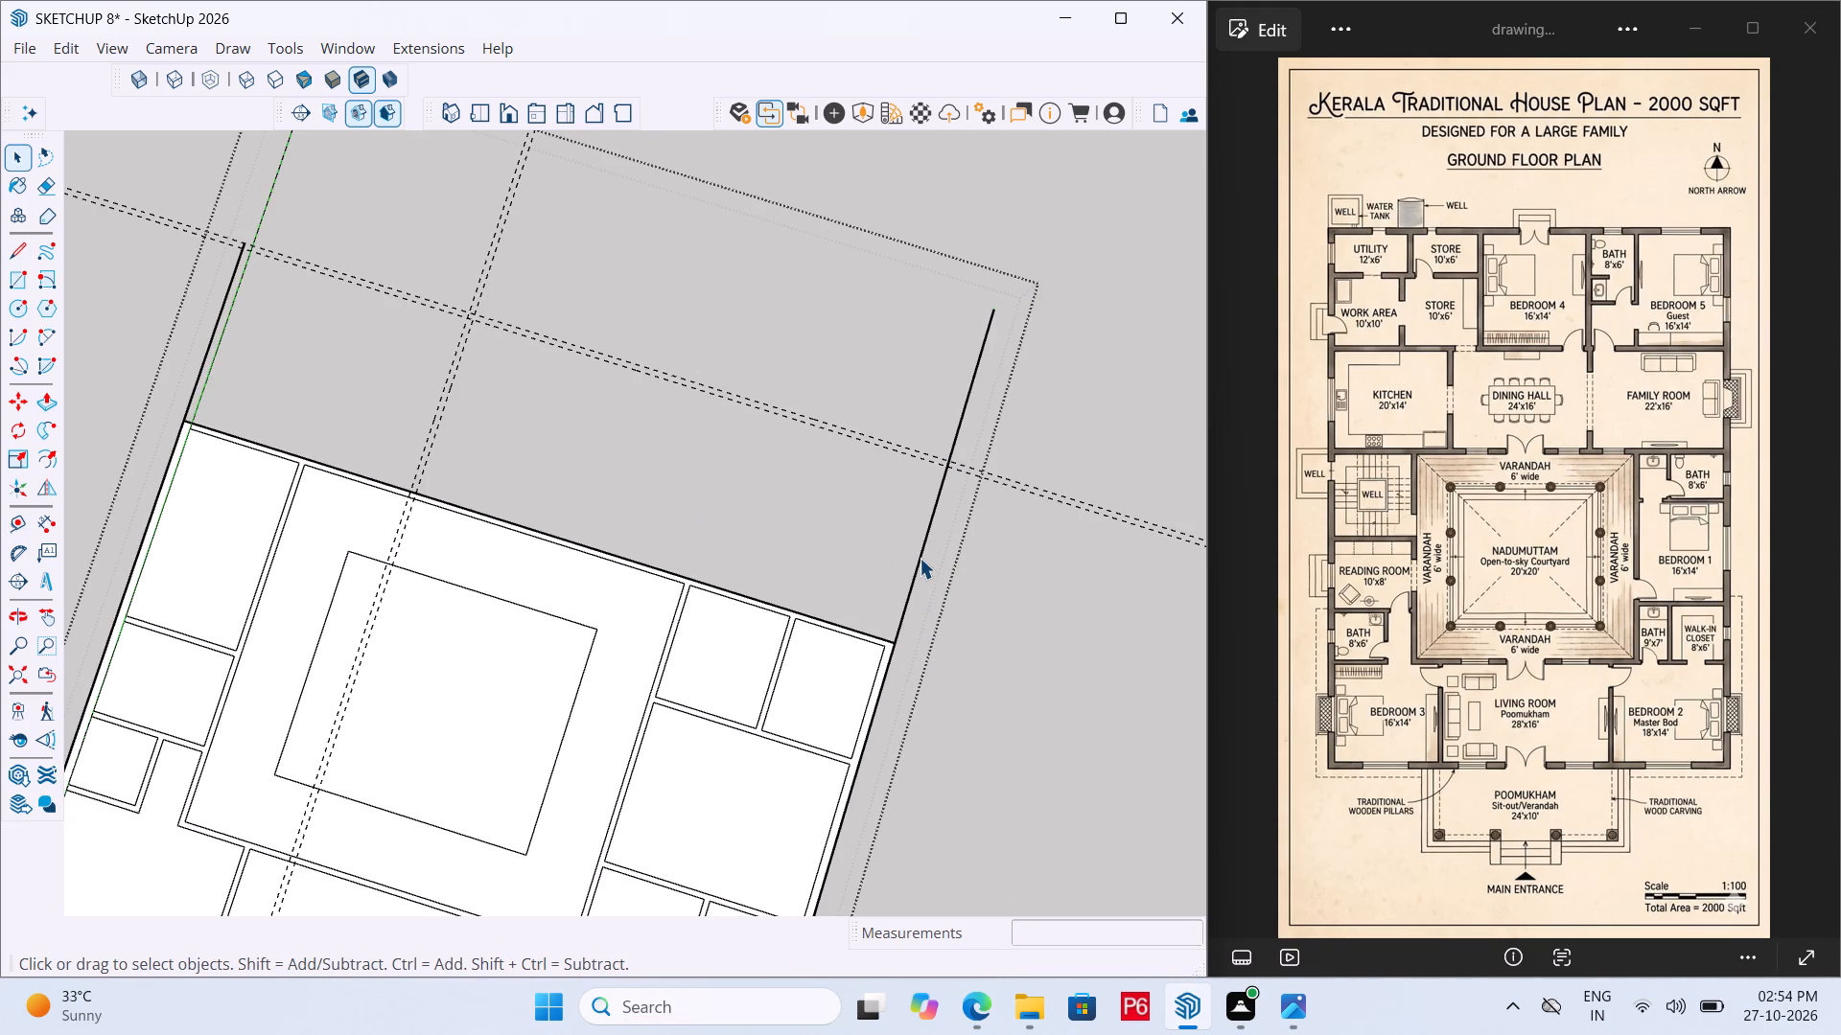
Place a guide parallel to the new east wall line, on its inner side.
key(t)
click(922, 547)
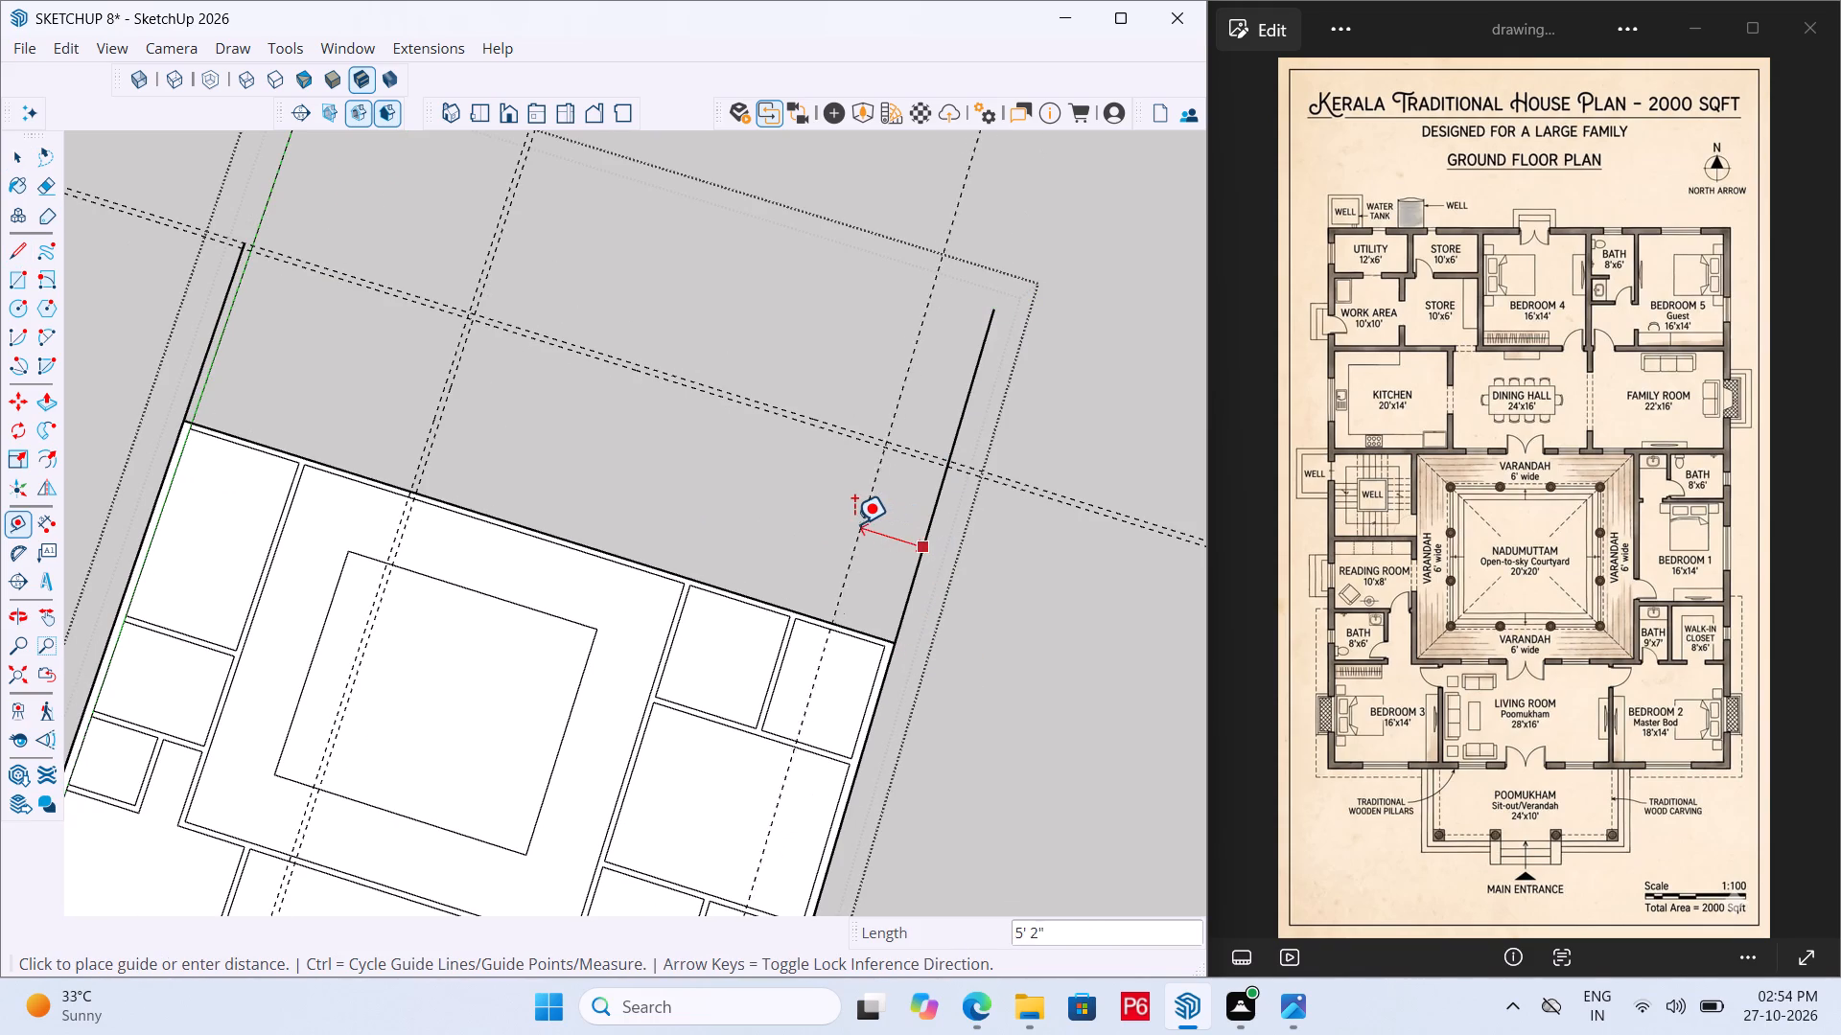
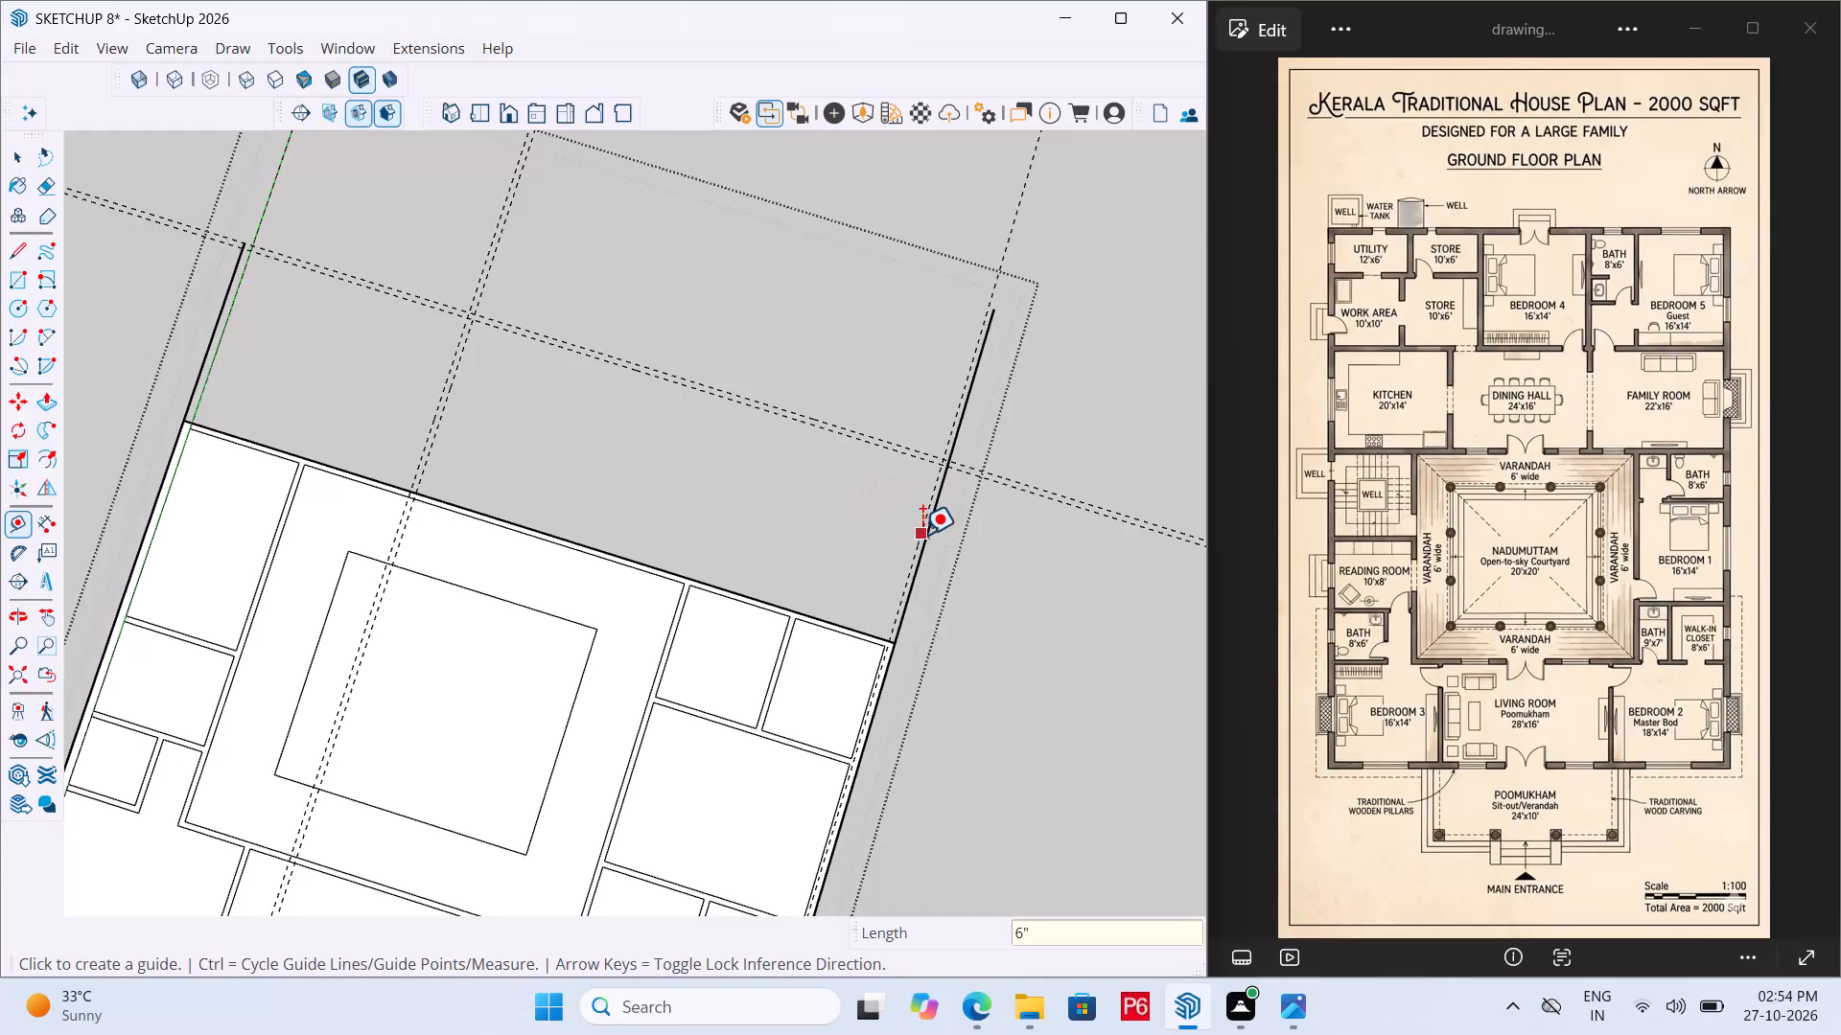
Undo the last guide and place a guide 9" inside the new east wall line for the outer wall thickness.
key(ctrl+z)
click(931, 507)
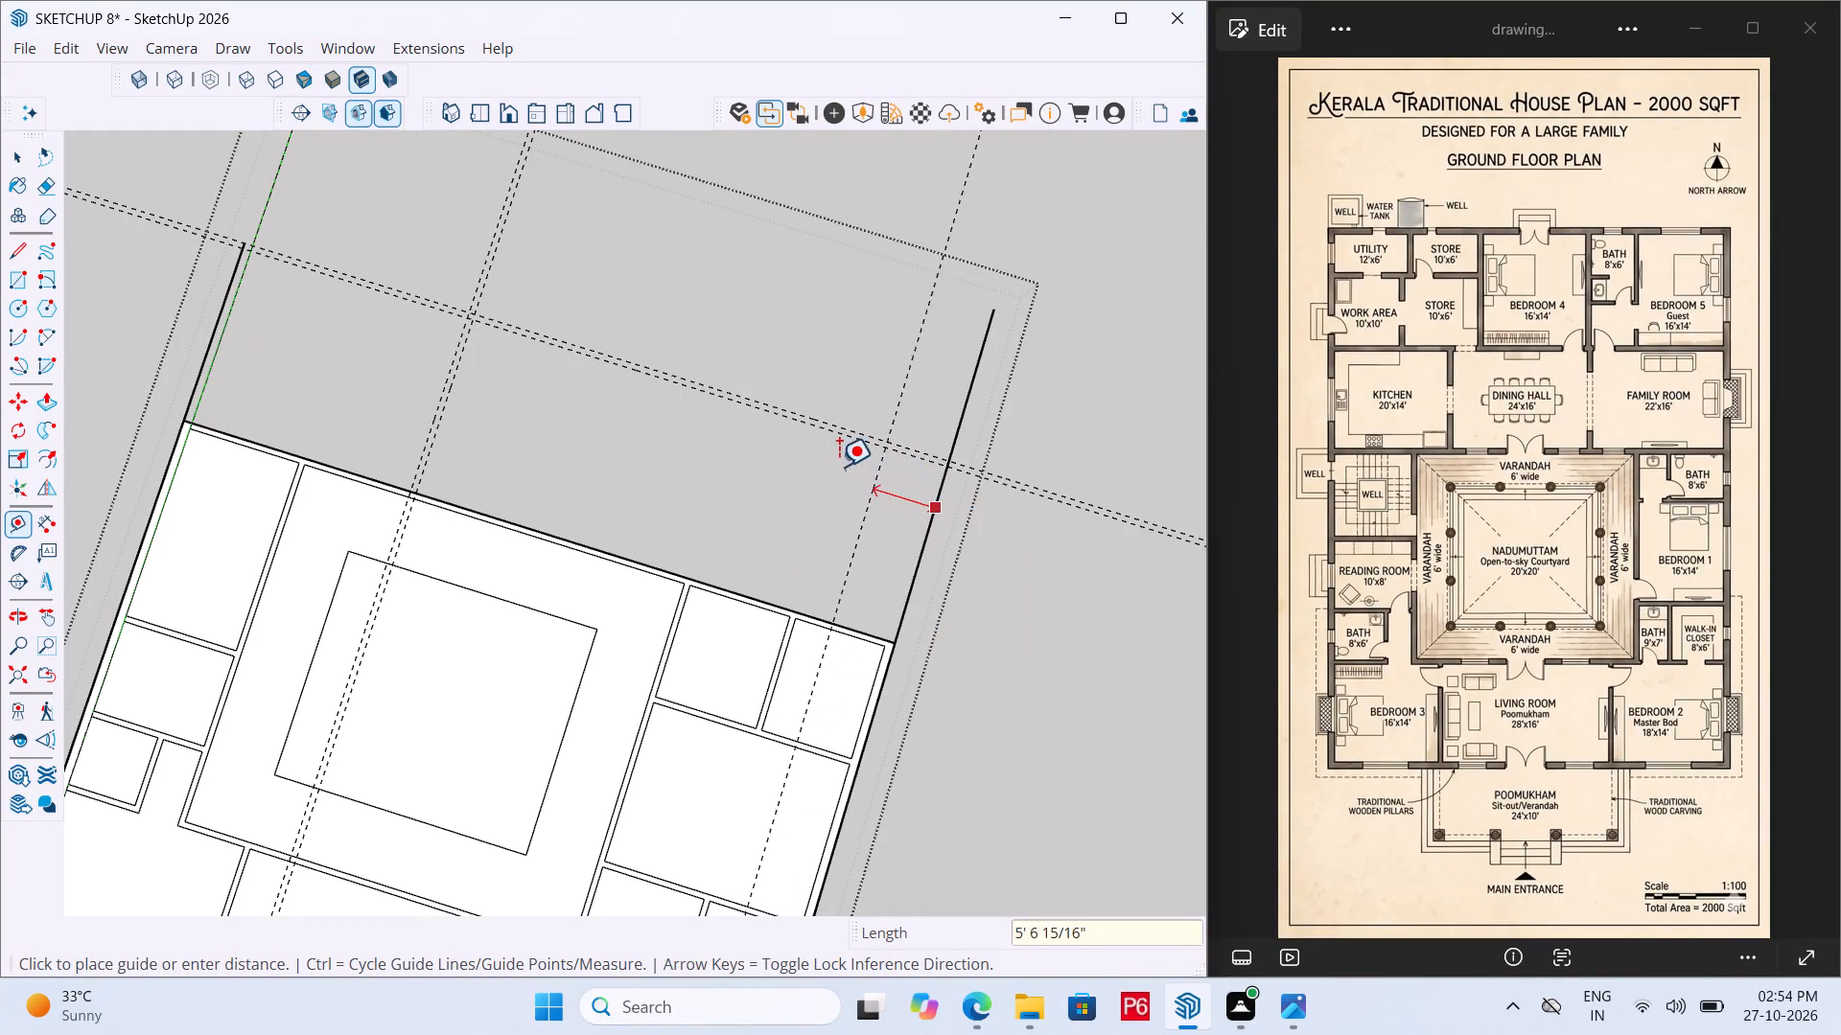
text(9+)
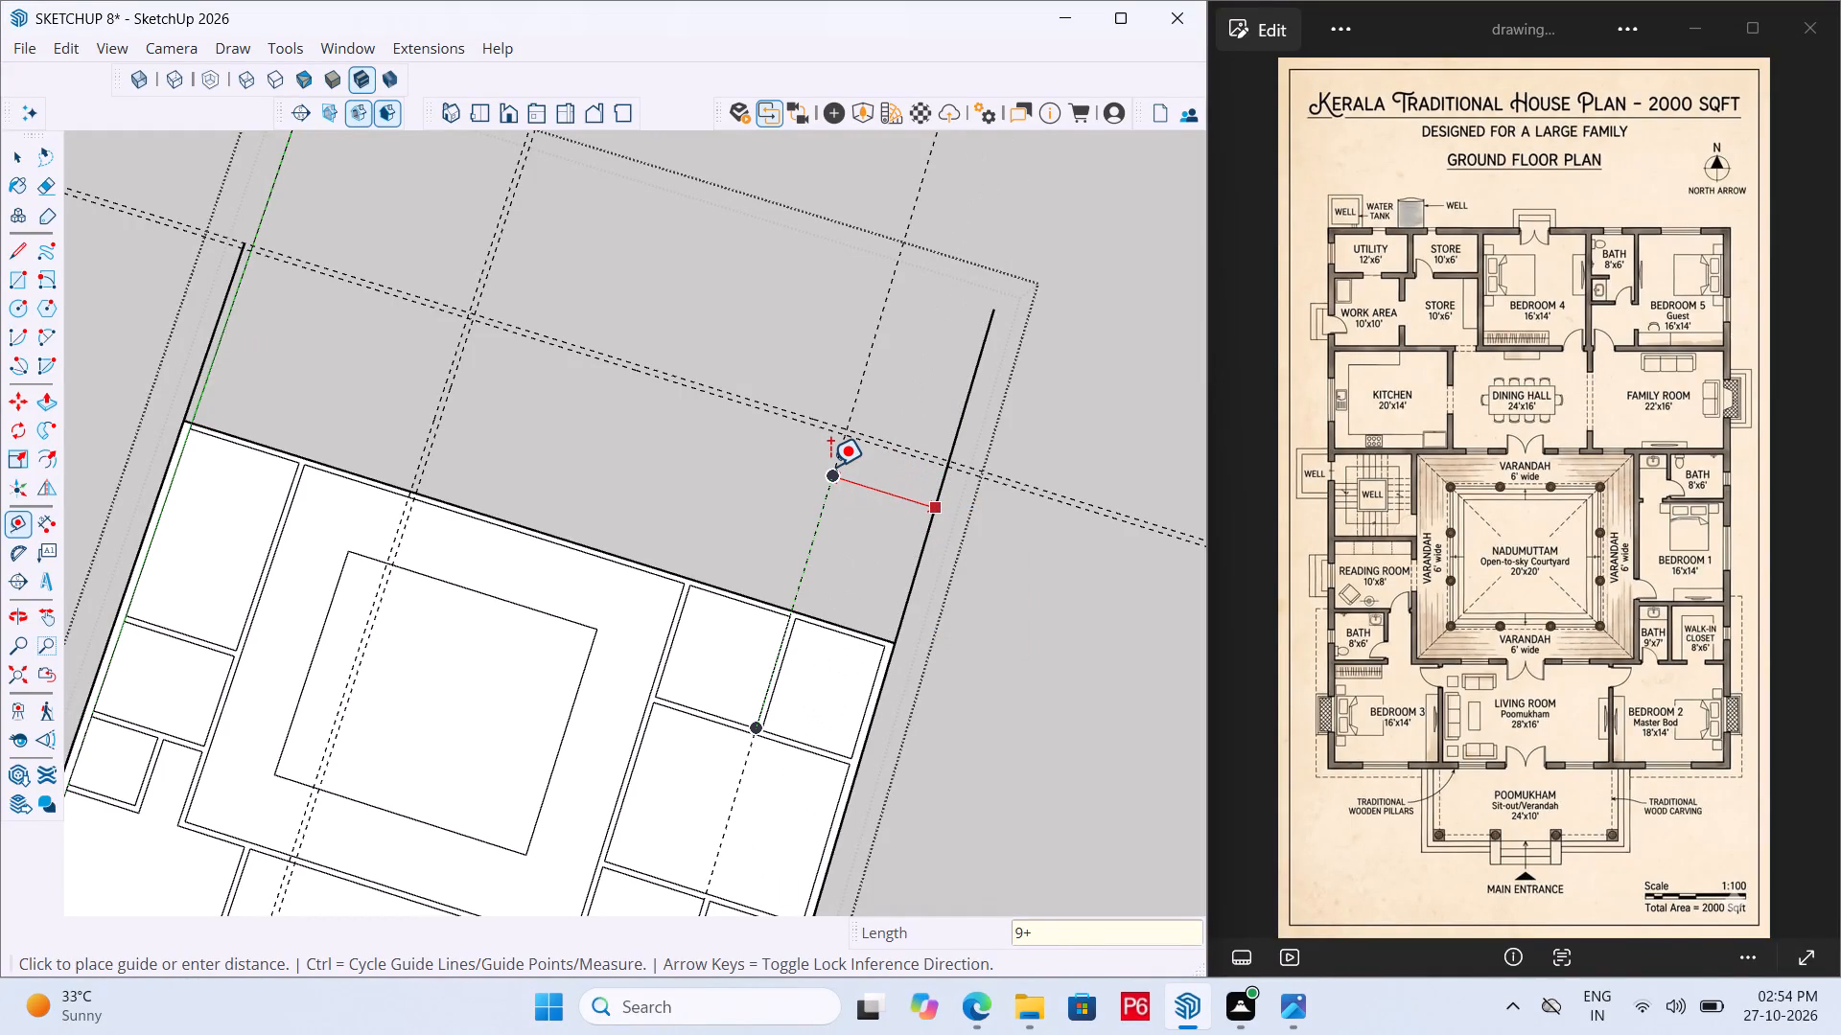
key(BackSpace)
key(shift+quotedbl)
key(Return)
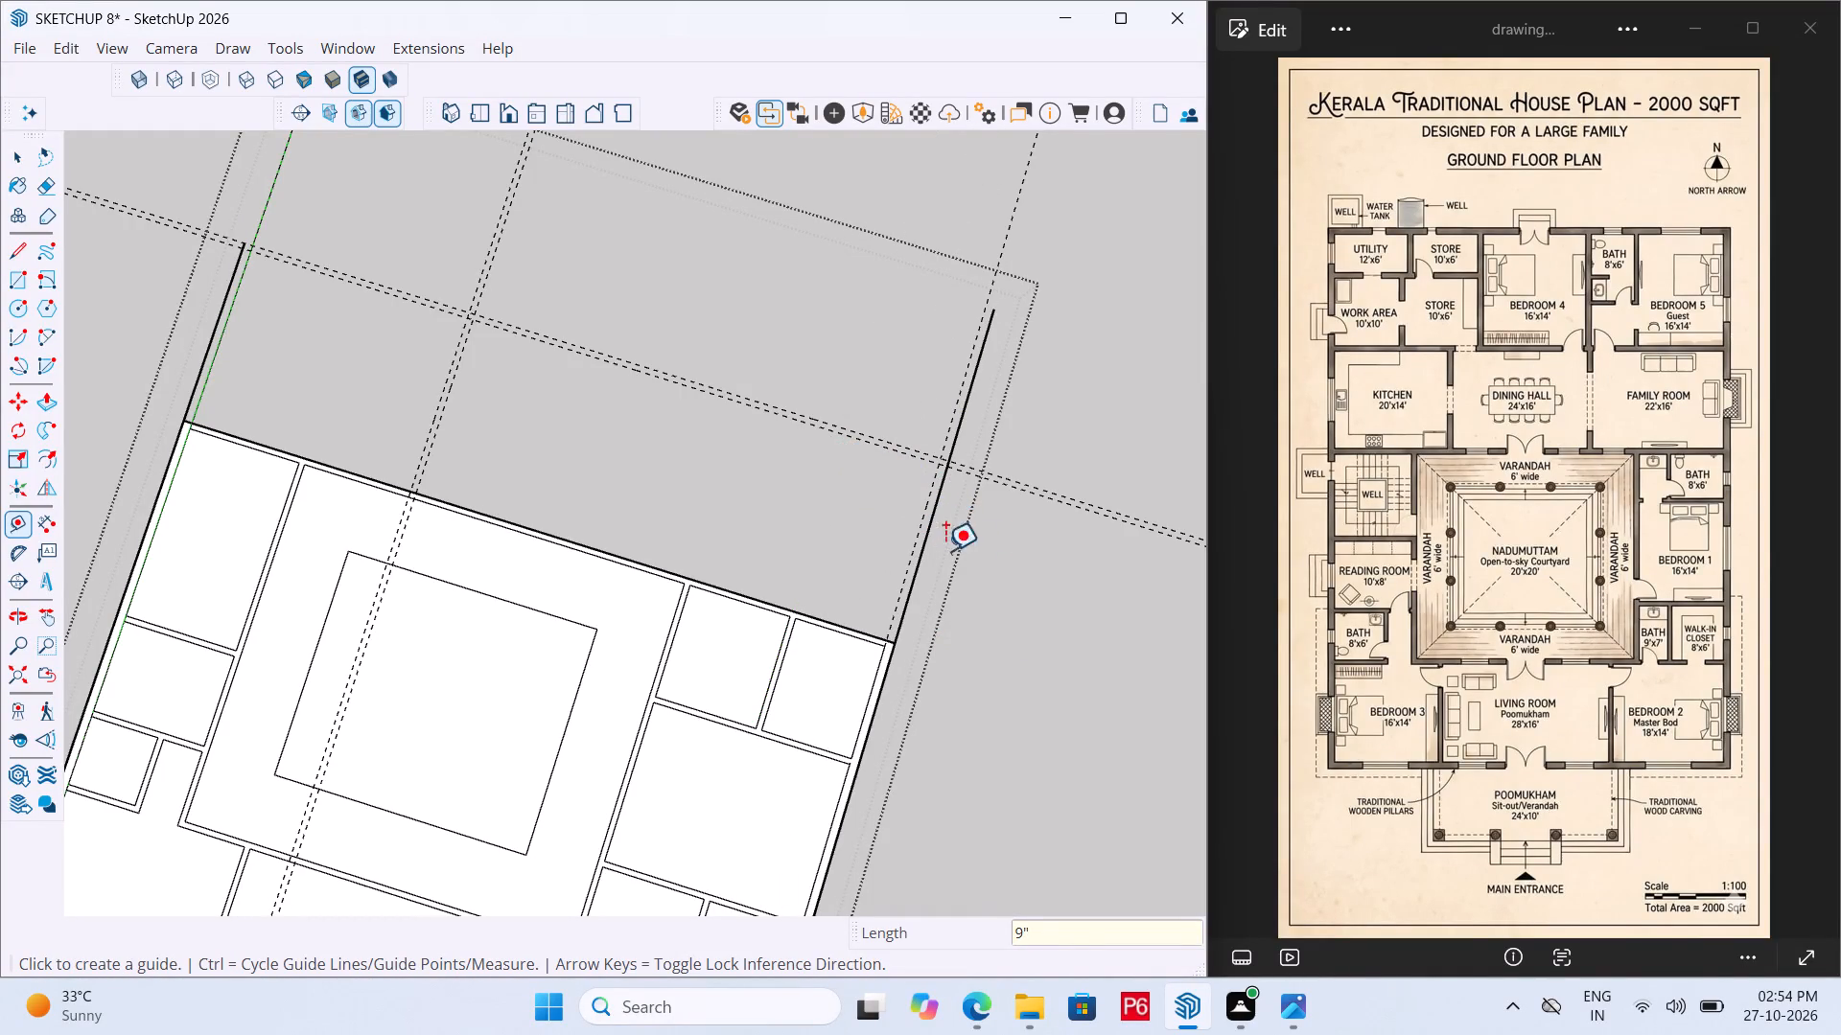
Place a guide 22' west of the east wall's inner-face guide and another 6" beyond it for the family room partition.
scroll(925, 541, up, 5)
click(914, 531)
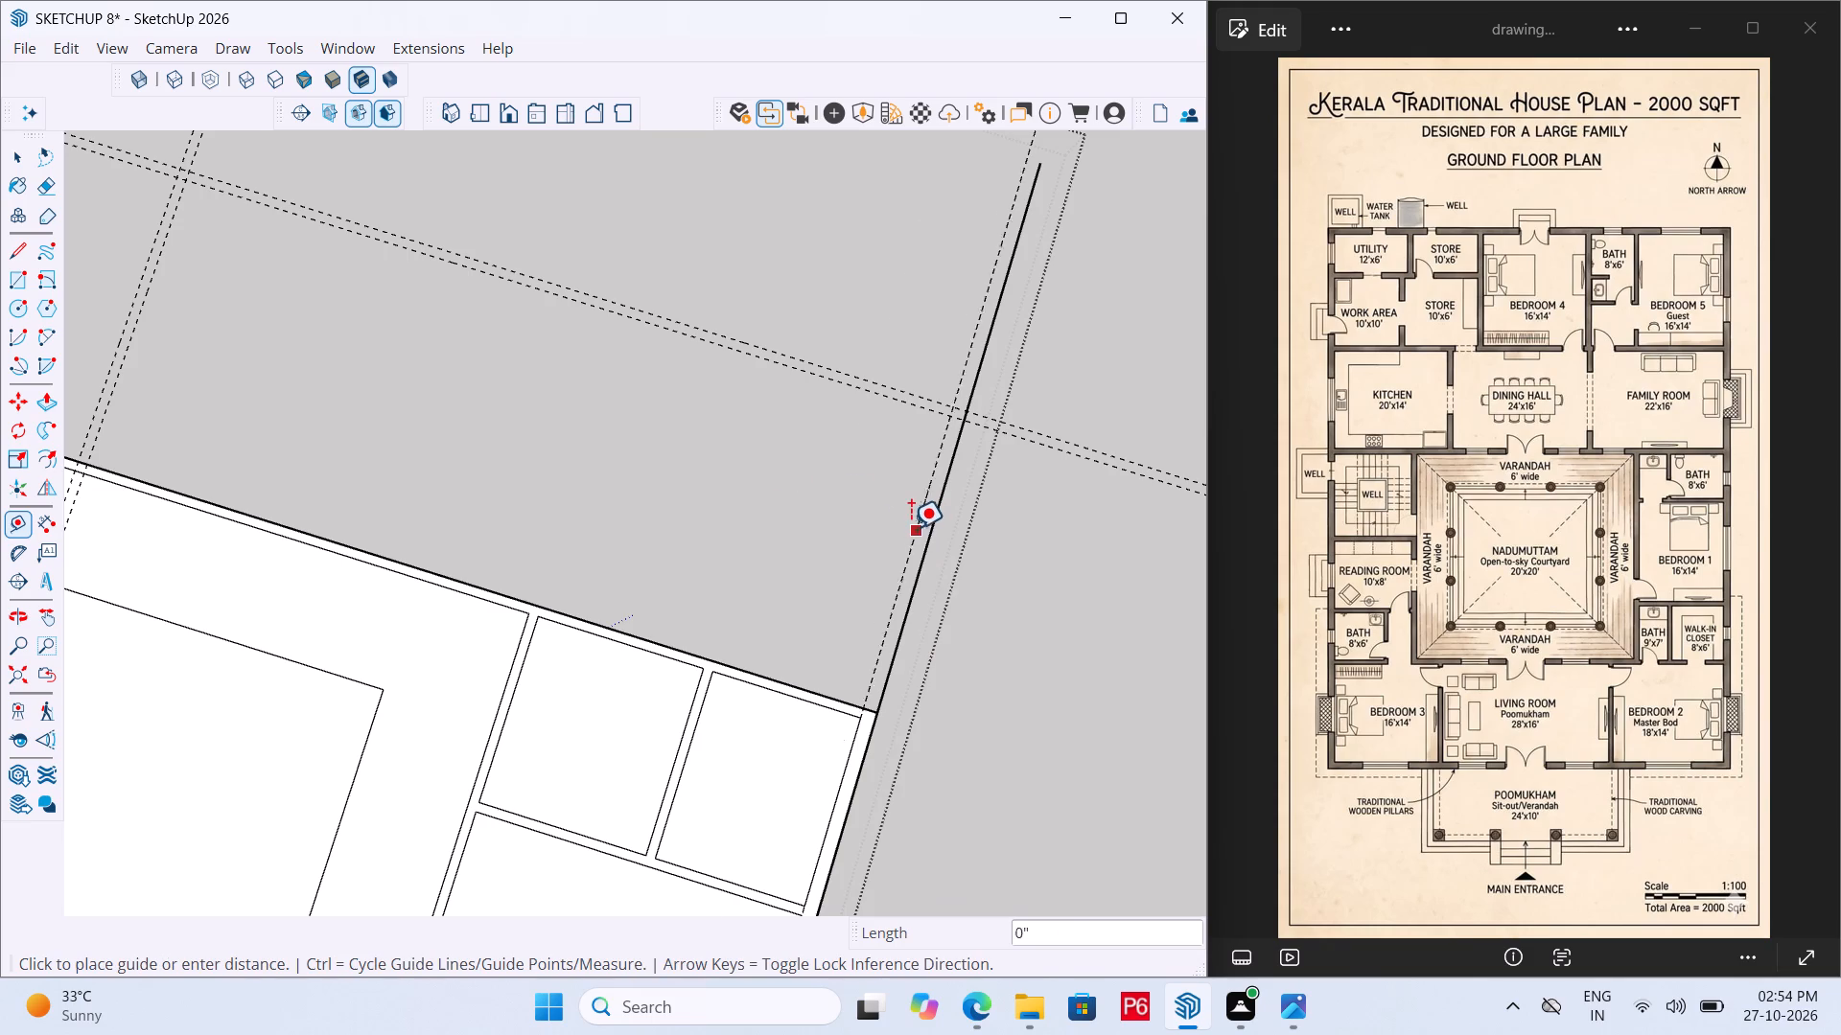
scroll(783, 476, down, 2)
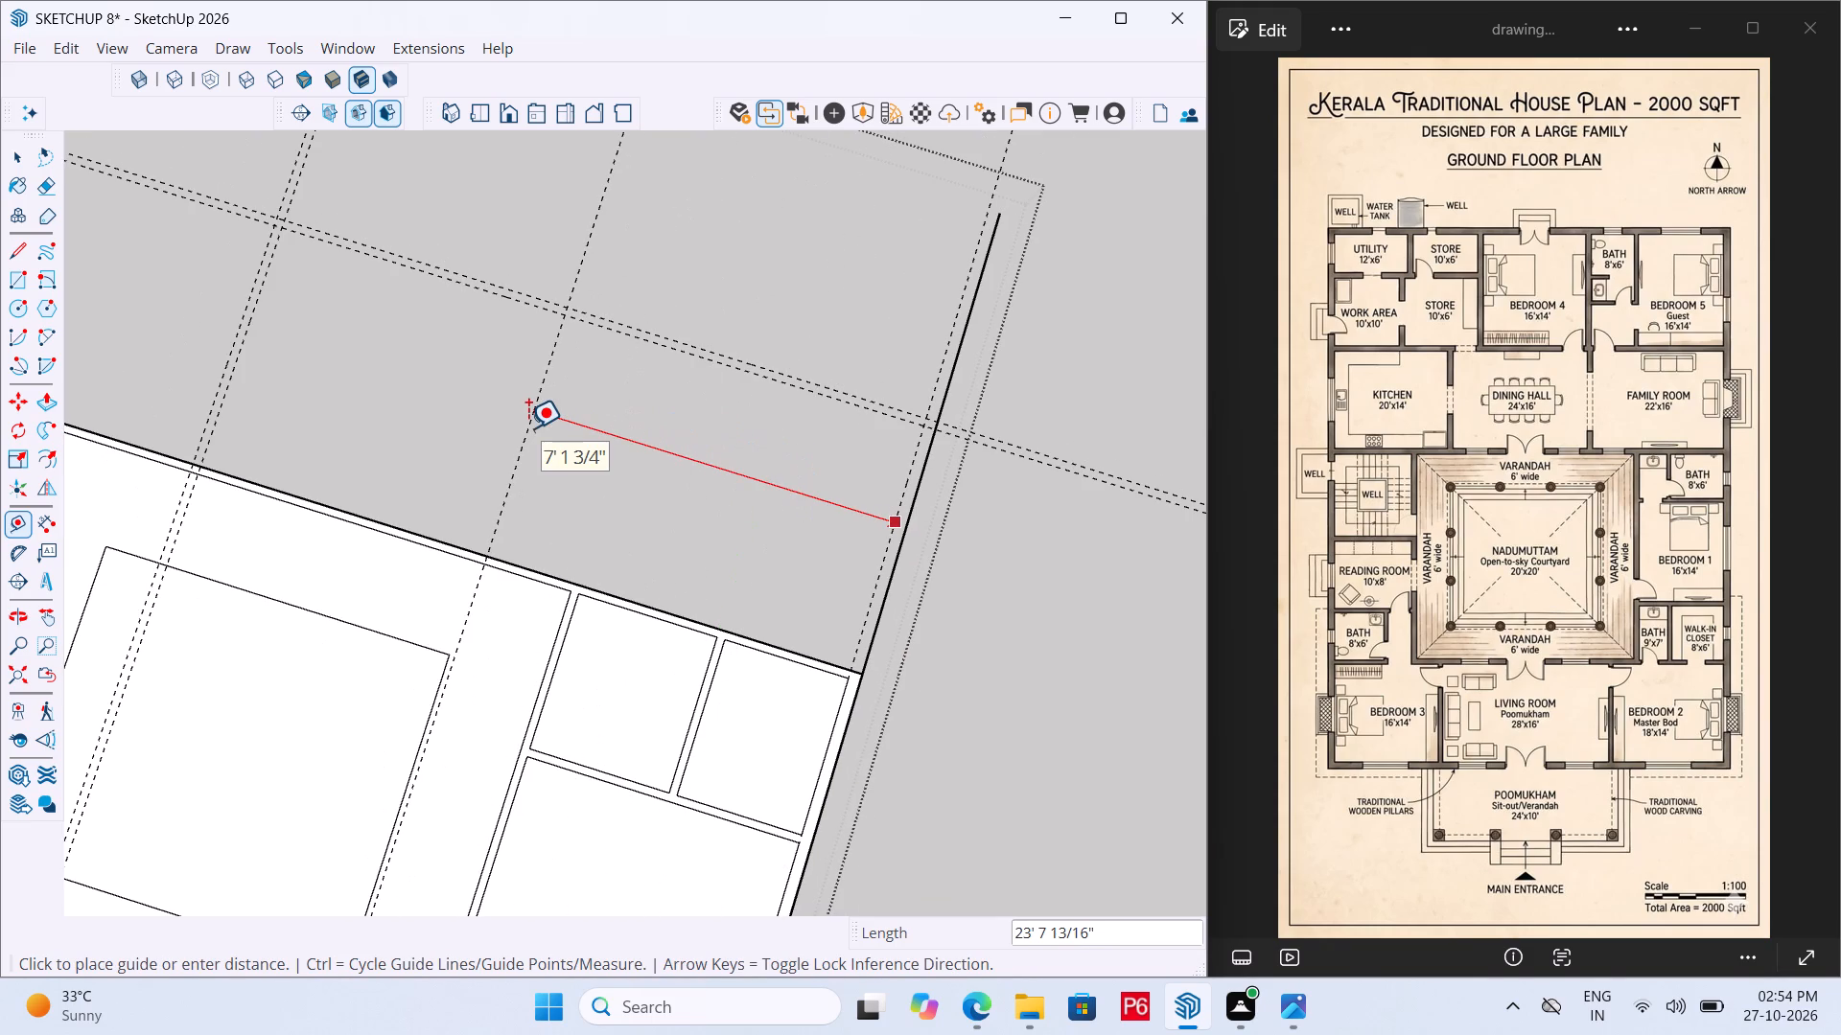
text(22')
key(Return)
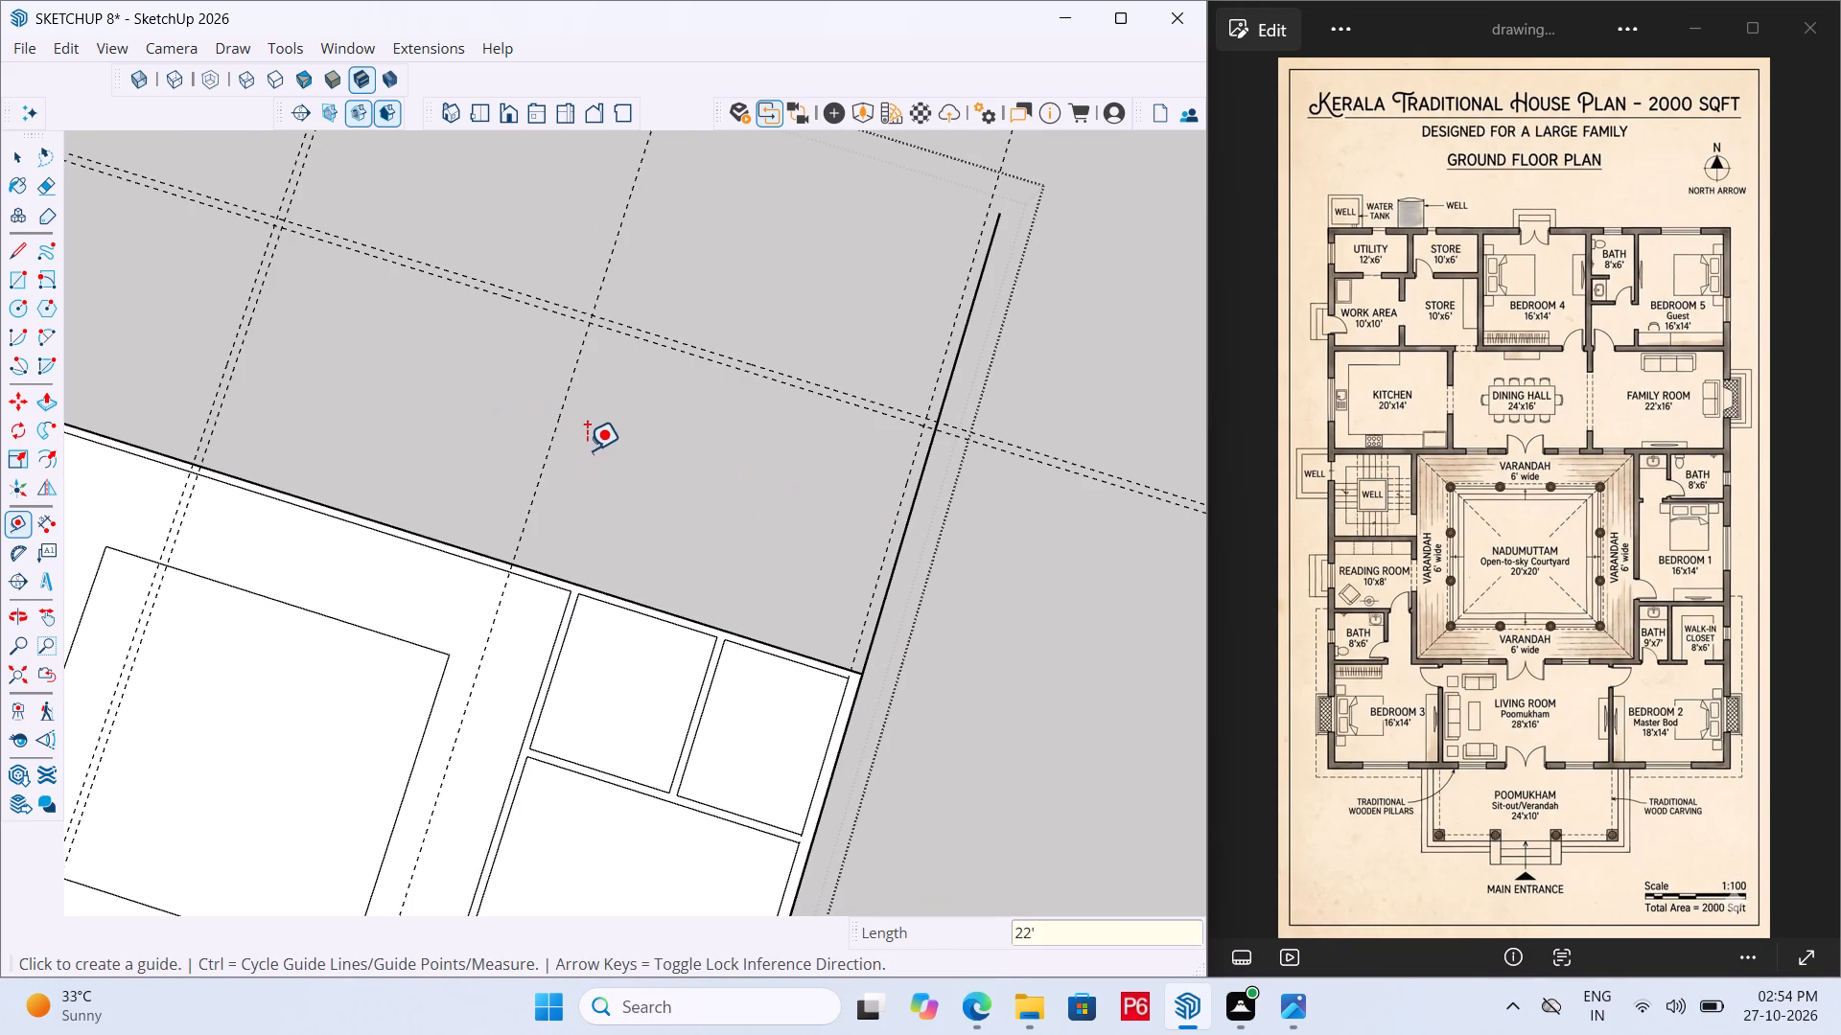
click(535, 482)
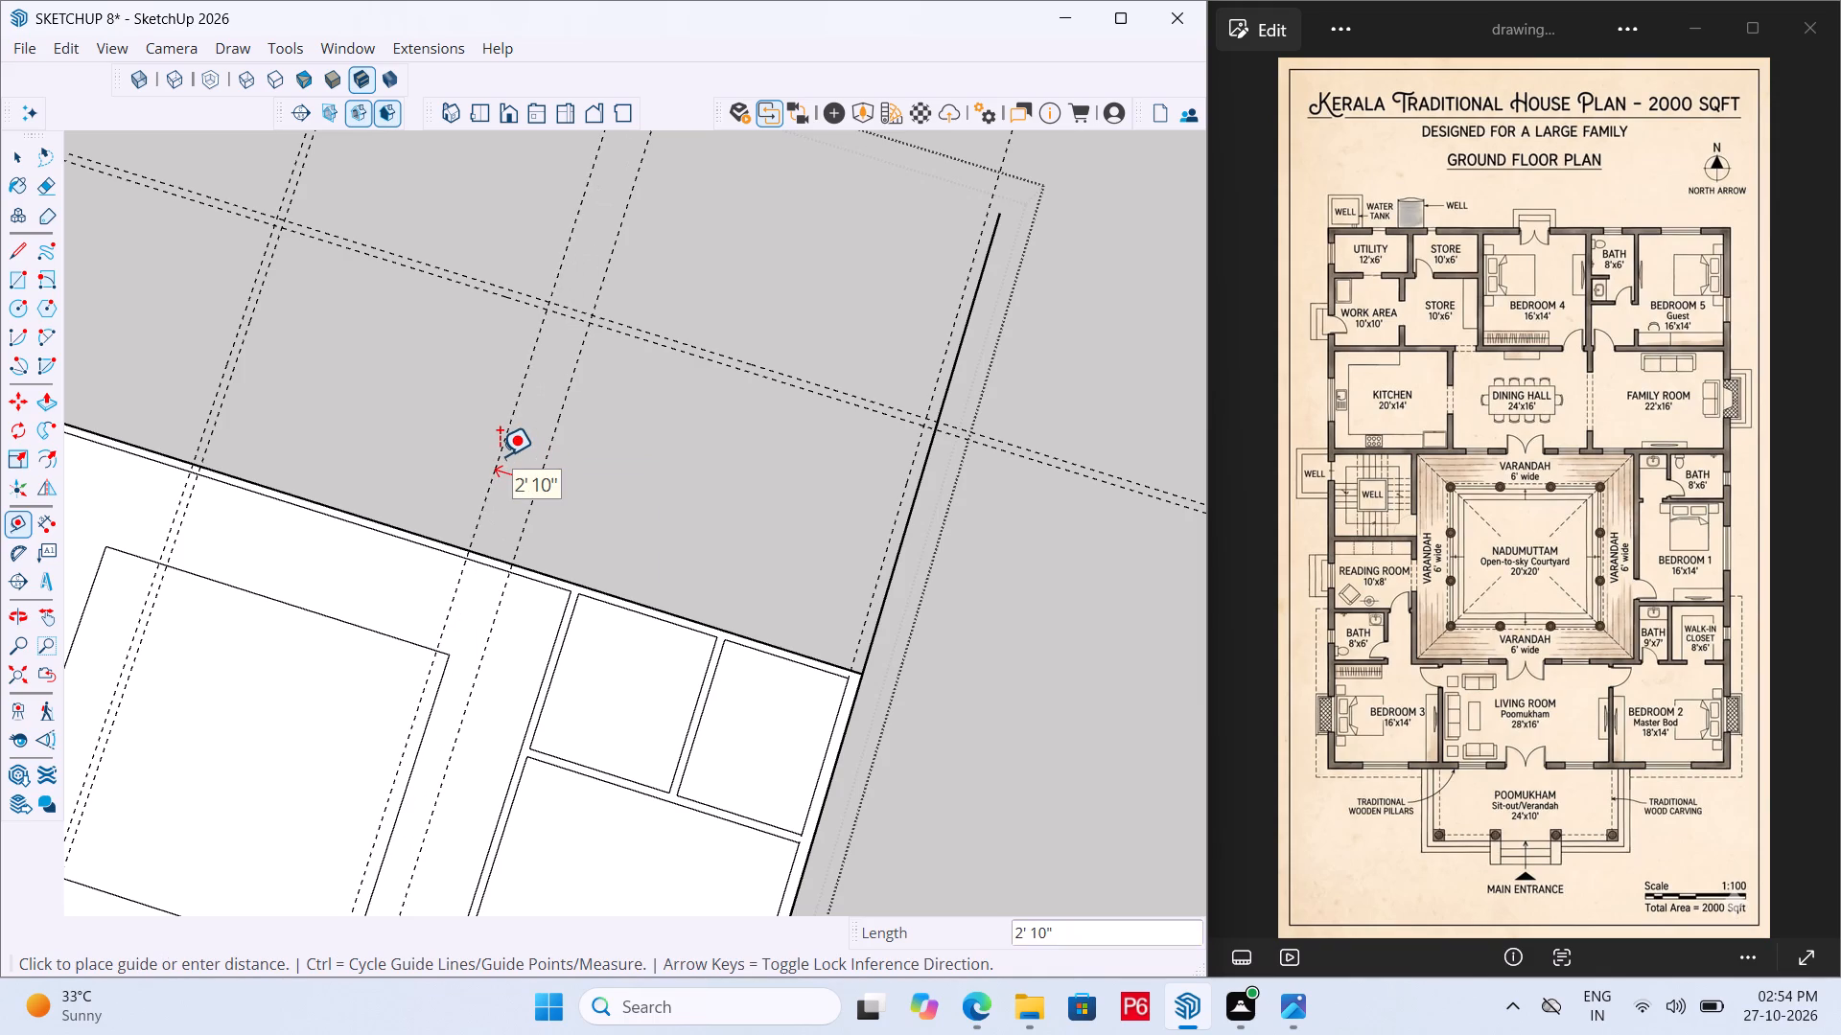
text(6")
key(Return)
Draw the kitchen's outer rectangle, 21'3" by 17', from the west wall's top end to the kitchen partition's outer guide on the existing north wall.
scroll(660, 472, down, 4)
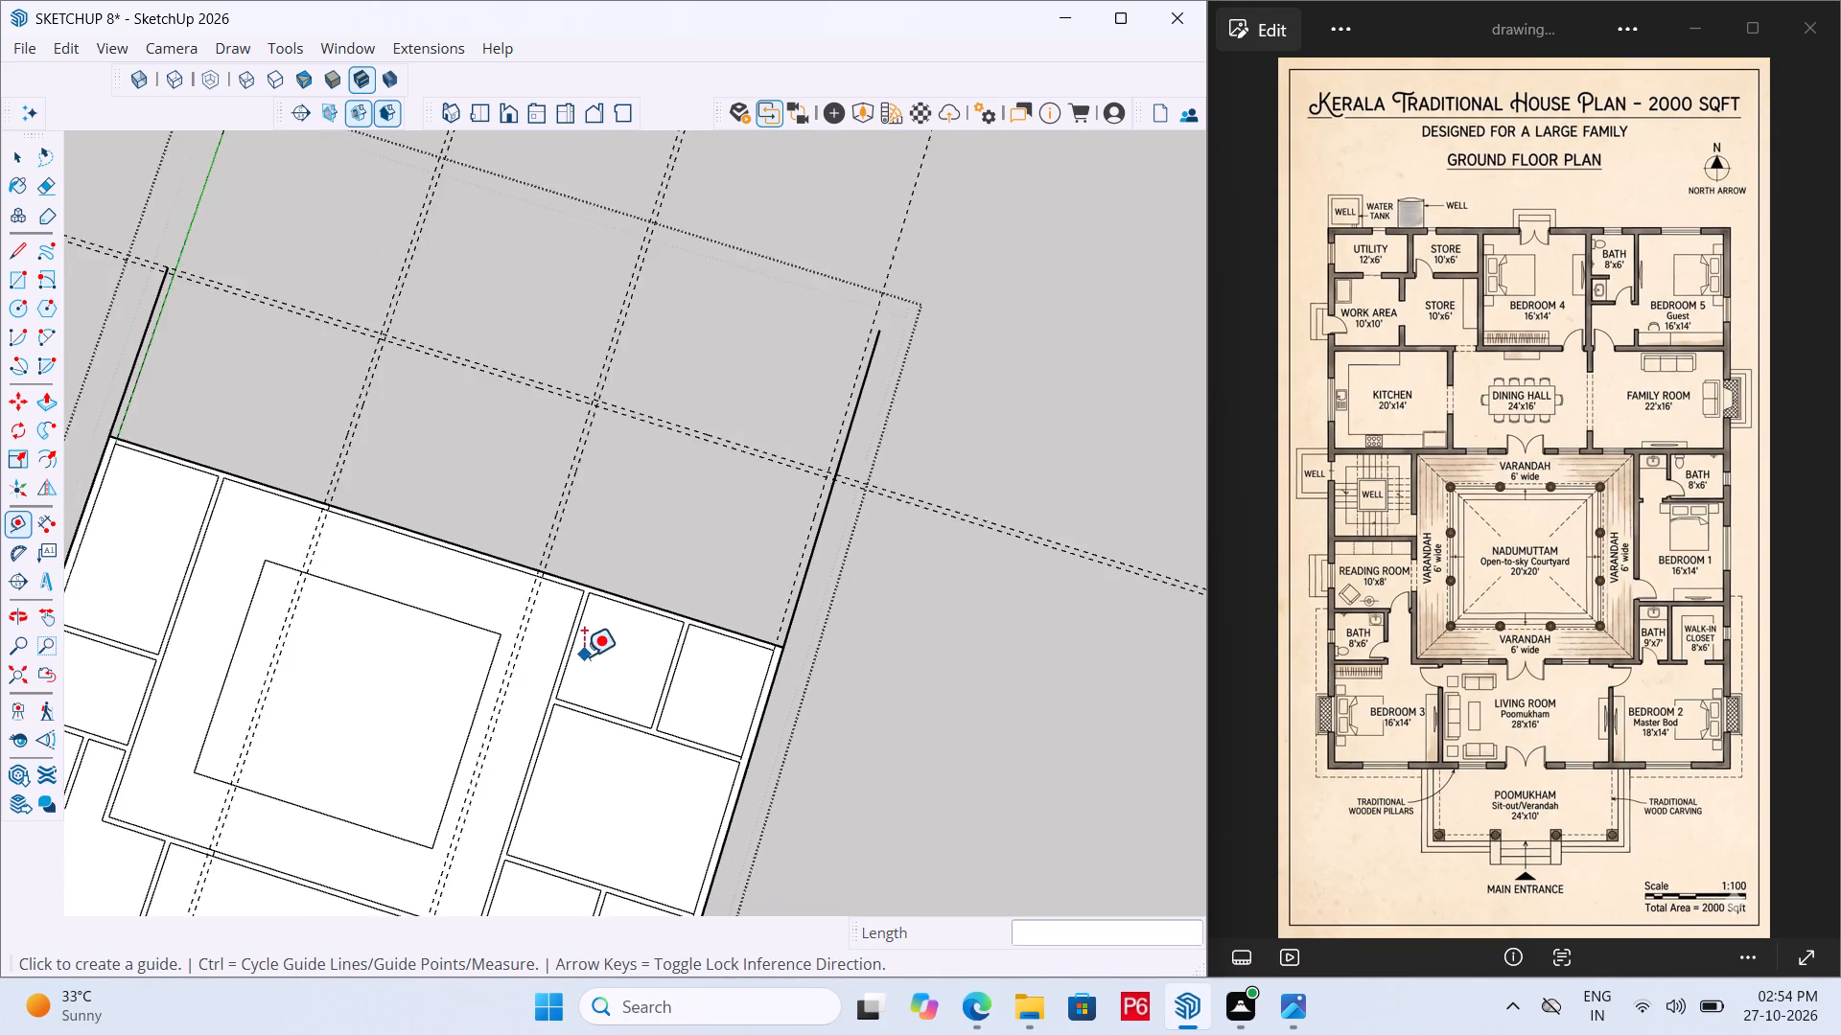
scroll(584, 656, down, 1)
scroll(209, 383, up, 6)
scroll(144, 252, up, 6)
scroll(594, 347, down, 4)
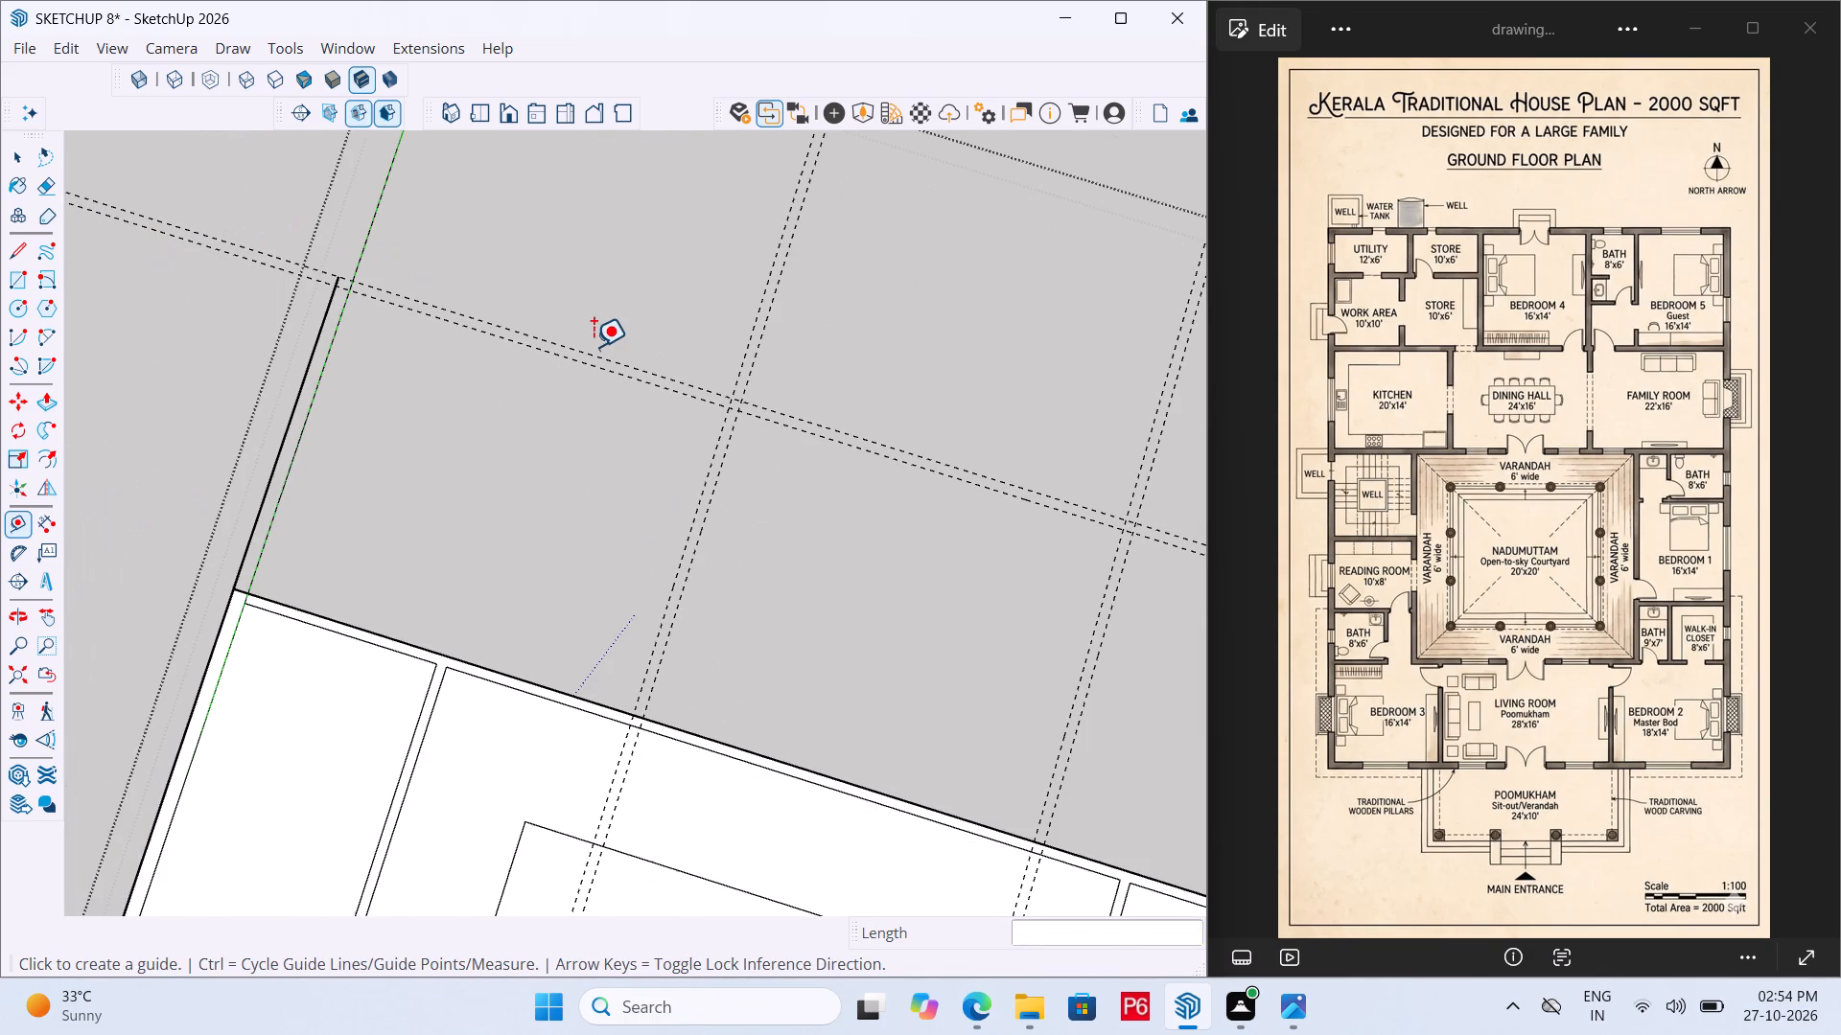
key(r)
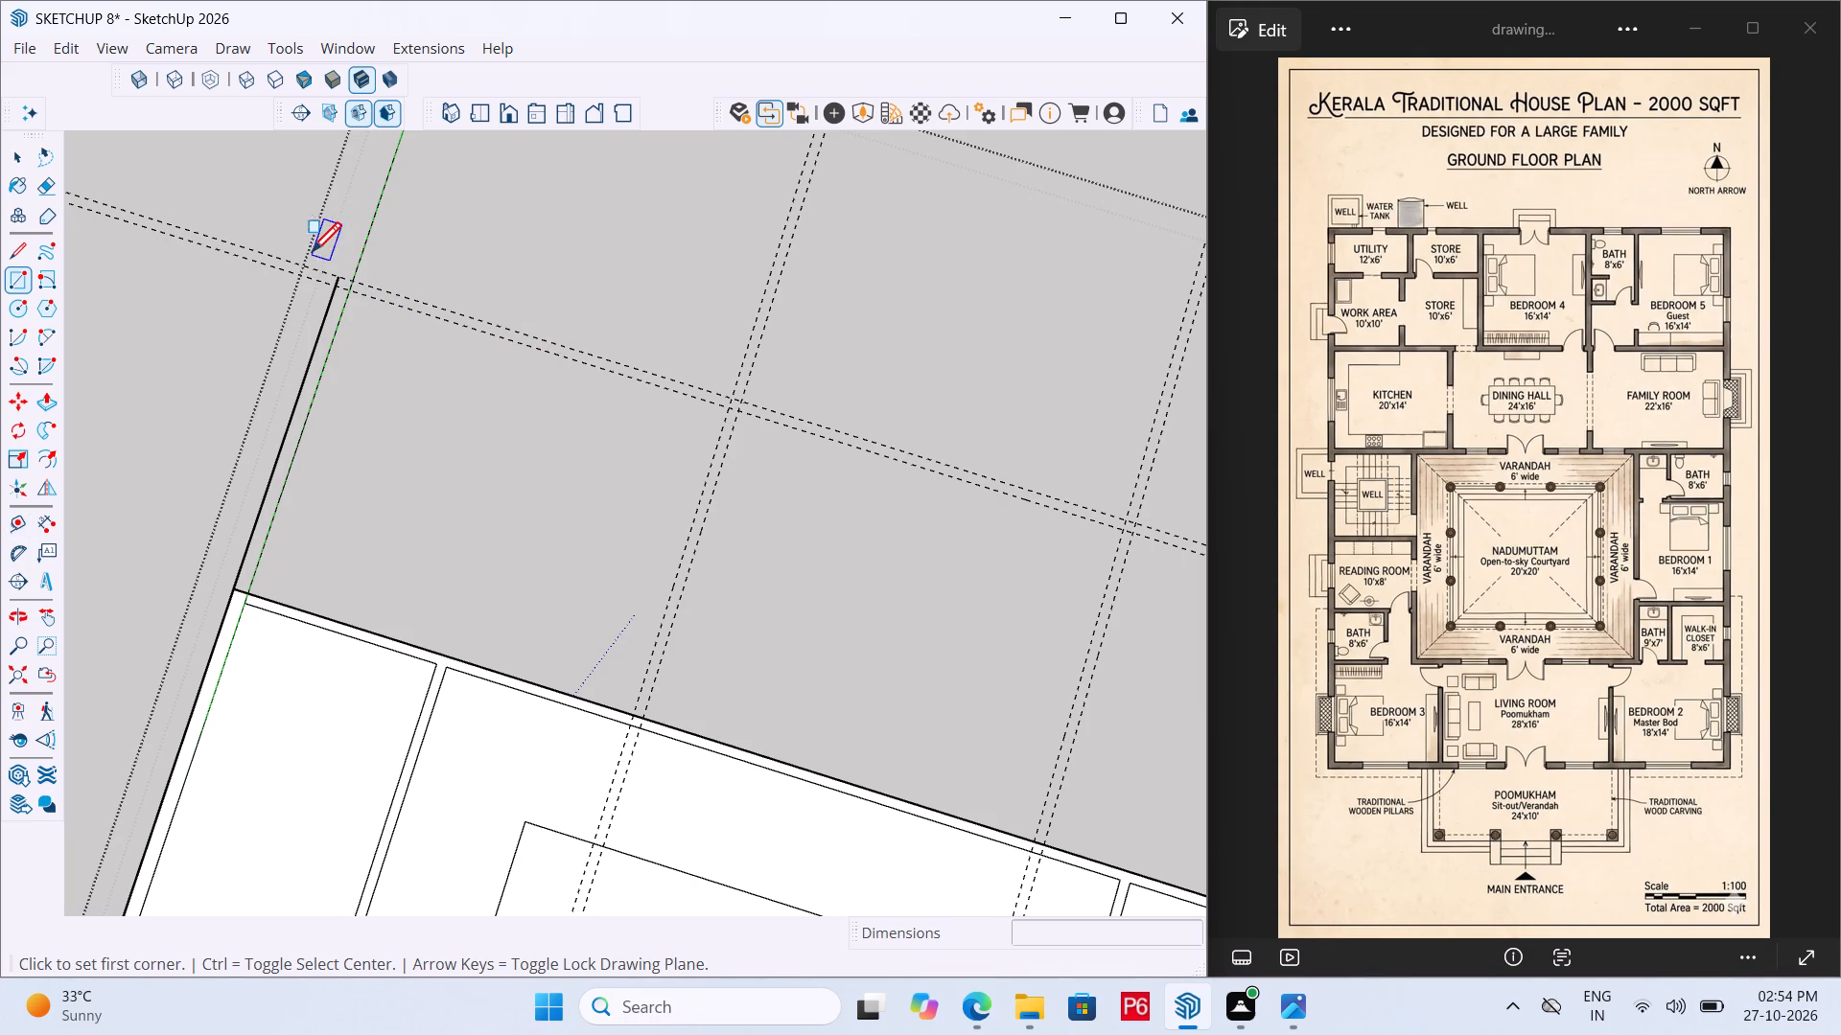
click(344, 276)
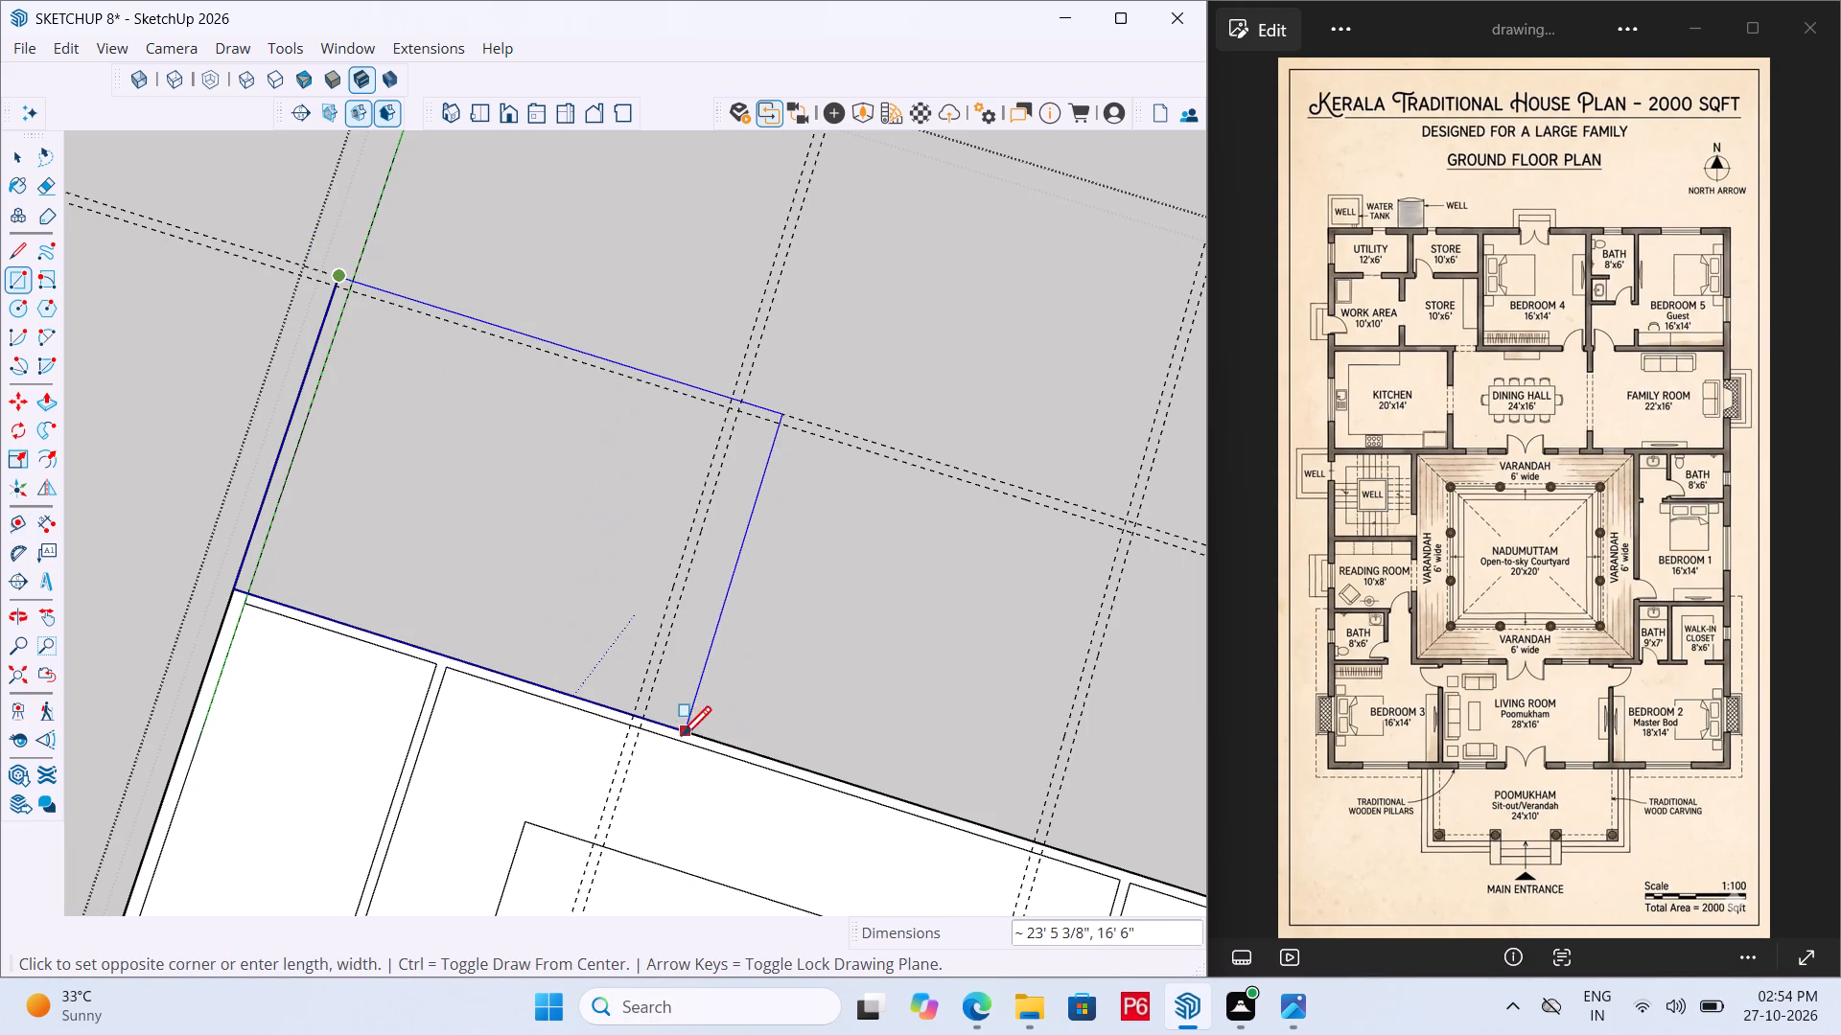
scroll(657, 747, up, 6)
click(624, 711)
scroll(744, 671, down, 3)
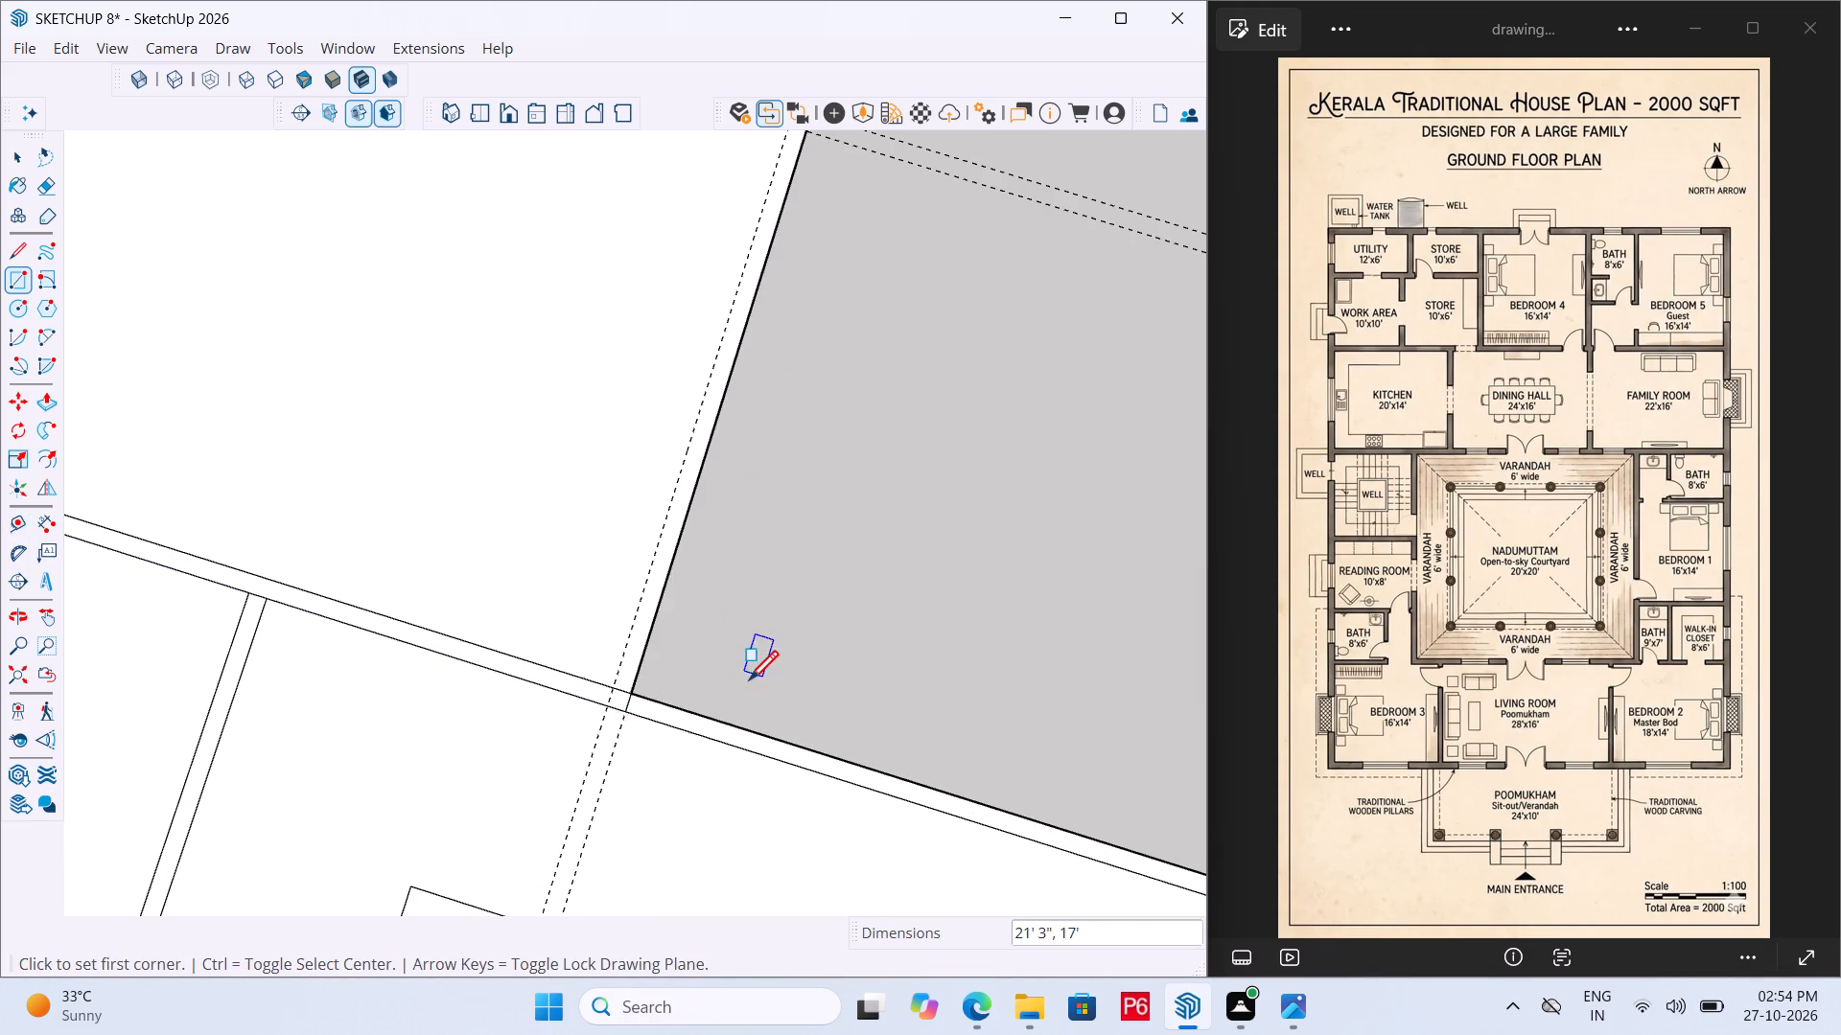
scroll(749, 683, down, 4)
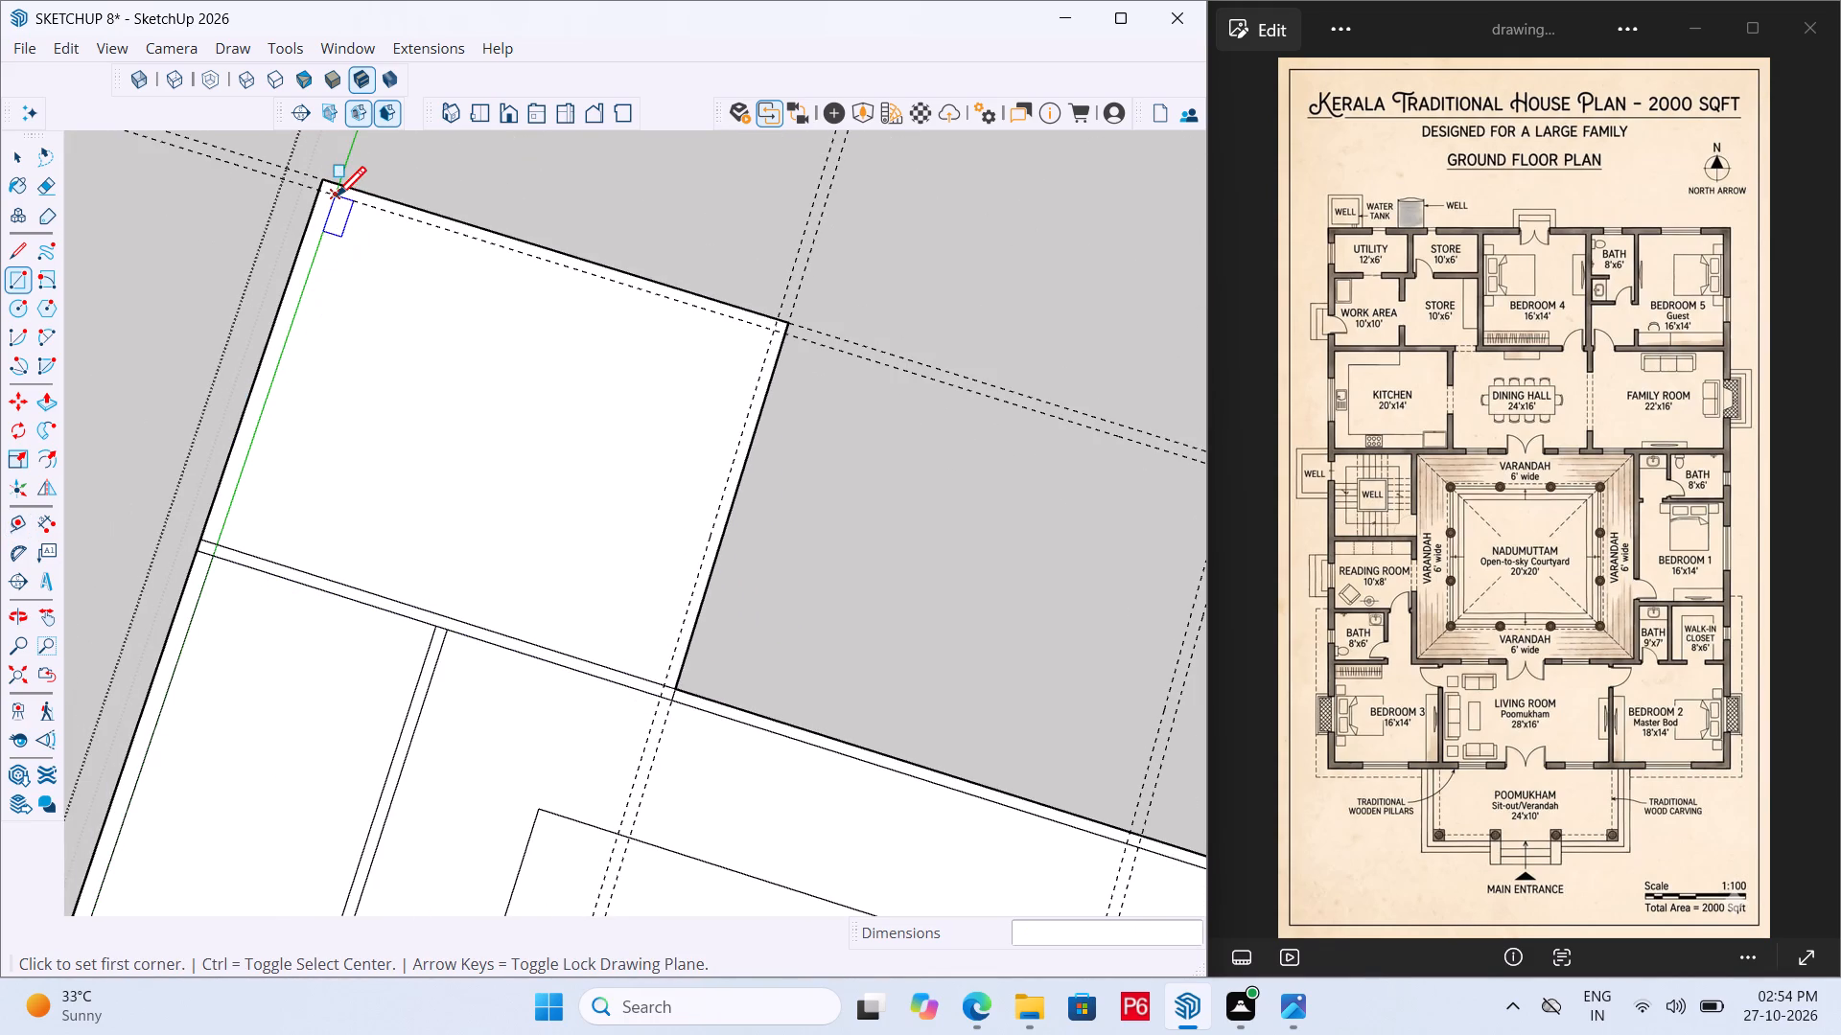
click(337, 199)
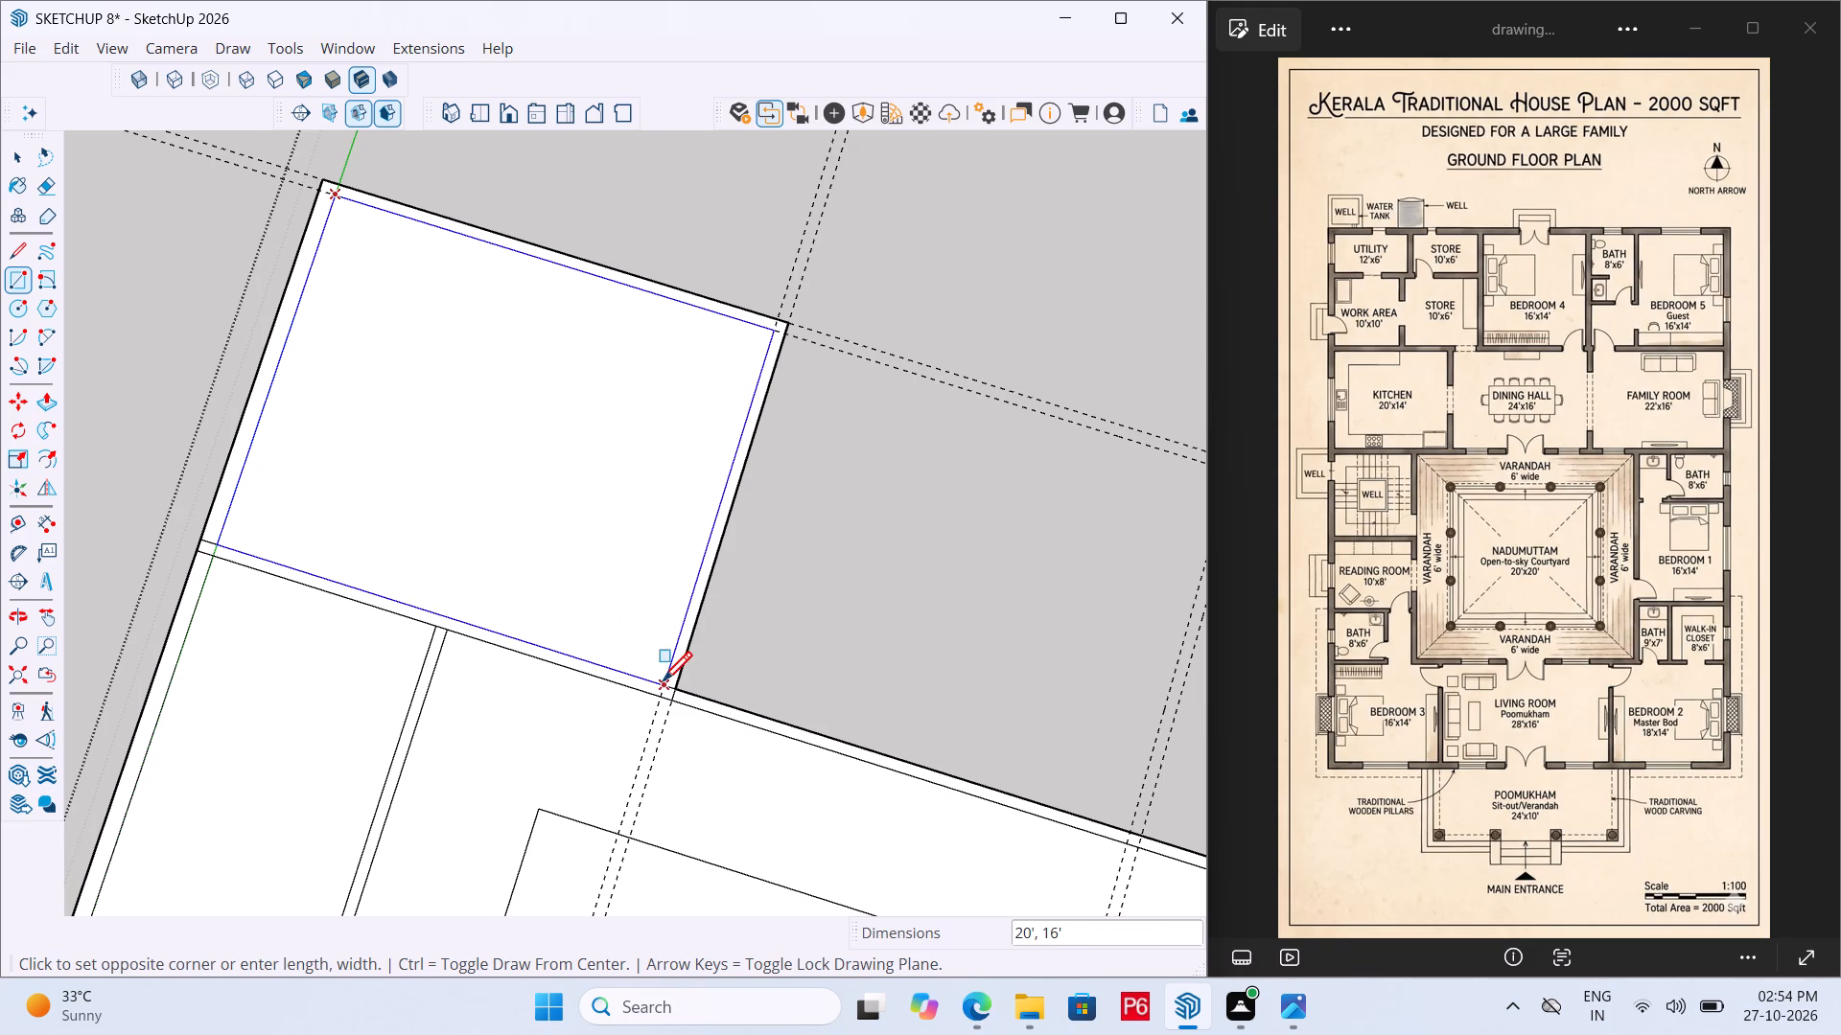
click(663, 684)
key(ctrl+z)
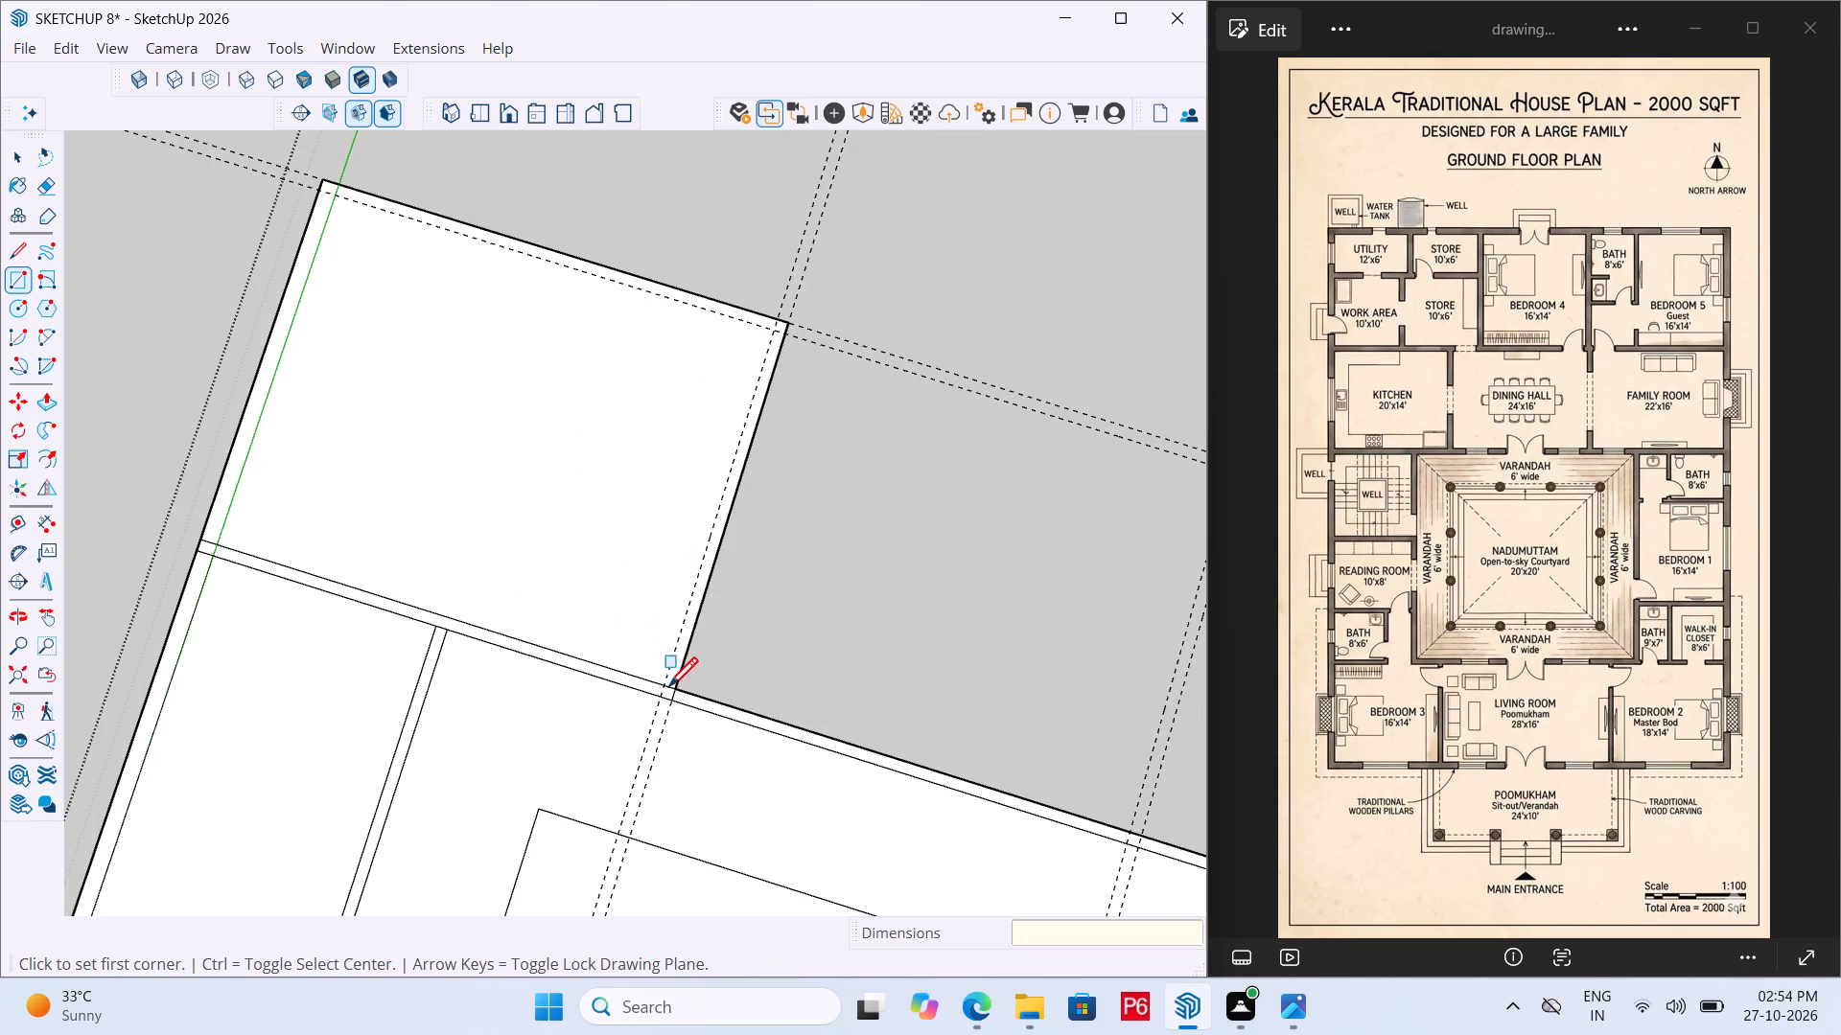
Draw the kitchen's inner rectangle, 20' by 16', between the inner-face guides.
click(335, 198)
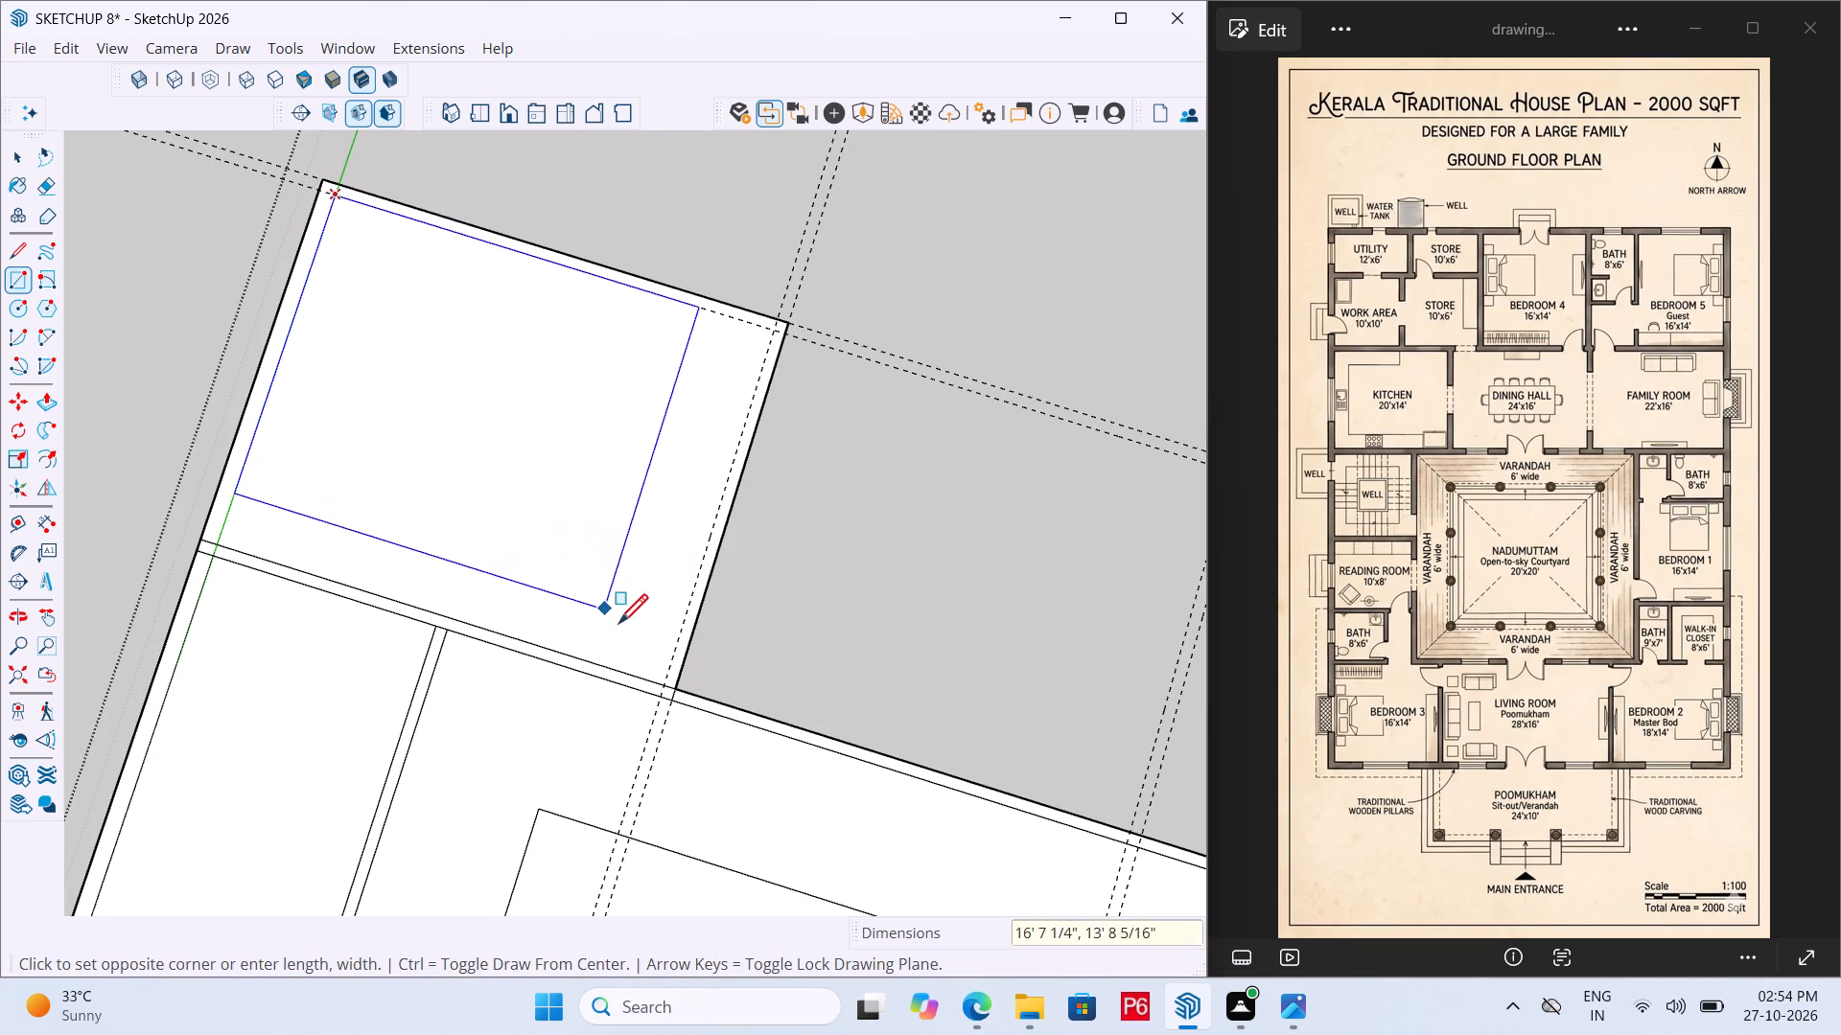
scroll(674, 694, up, 7)
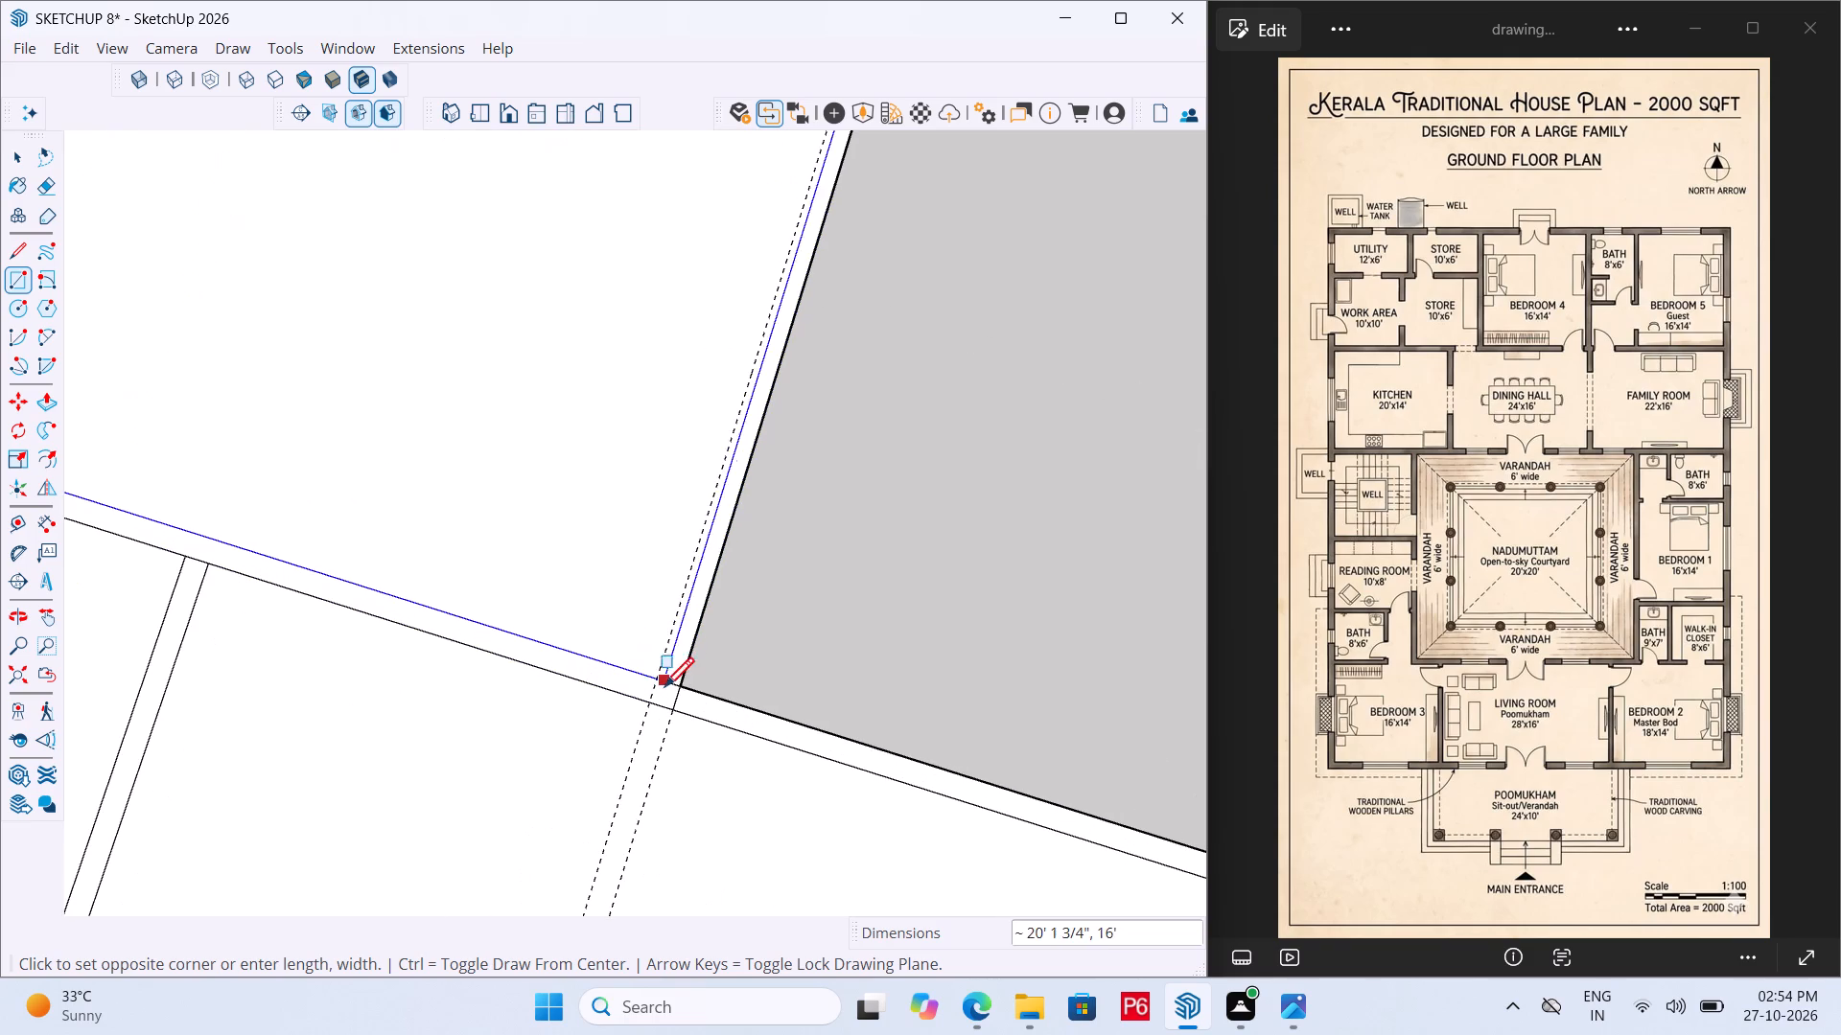
click(653, 680)
Draw the dining hall's outer rectangle from the kitchen partition's northern end to the family room partition's east guide on the existing north wall.
scroll(354, 540, down, 7)
scroll(279, 504, down, 7)
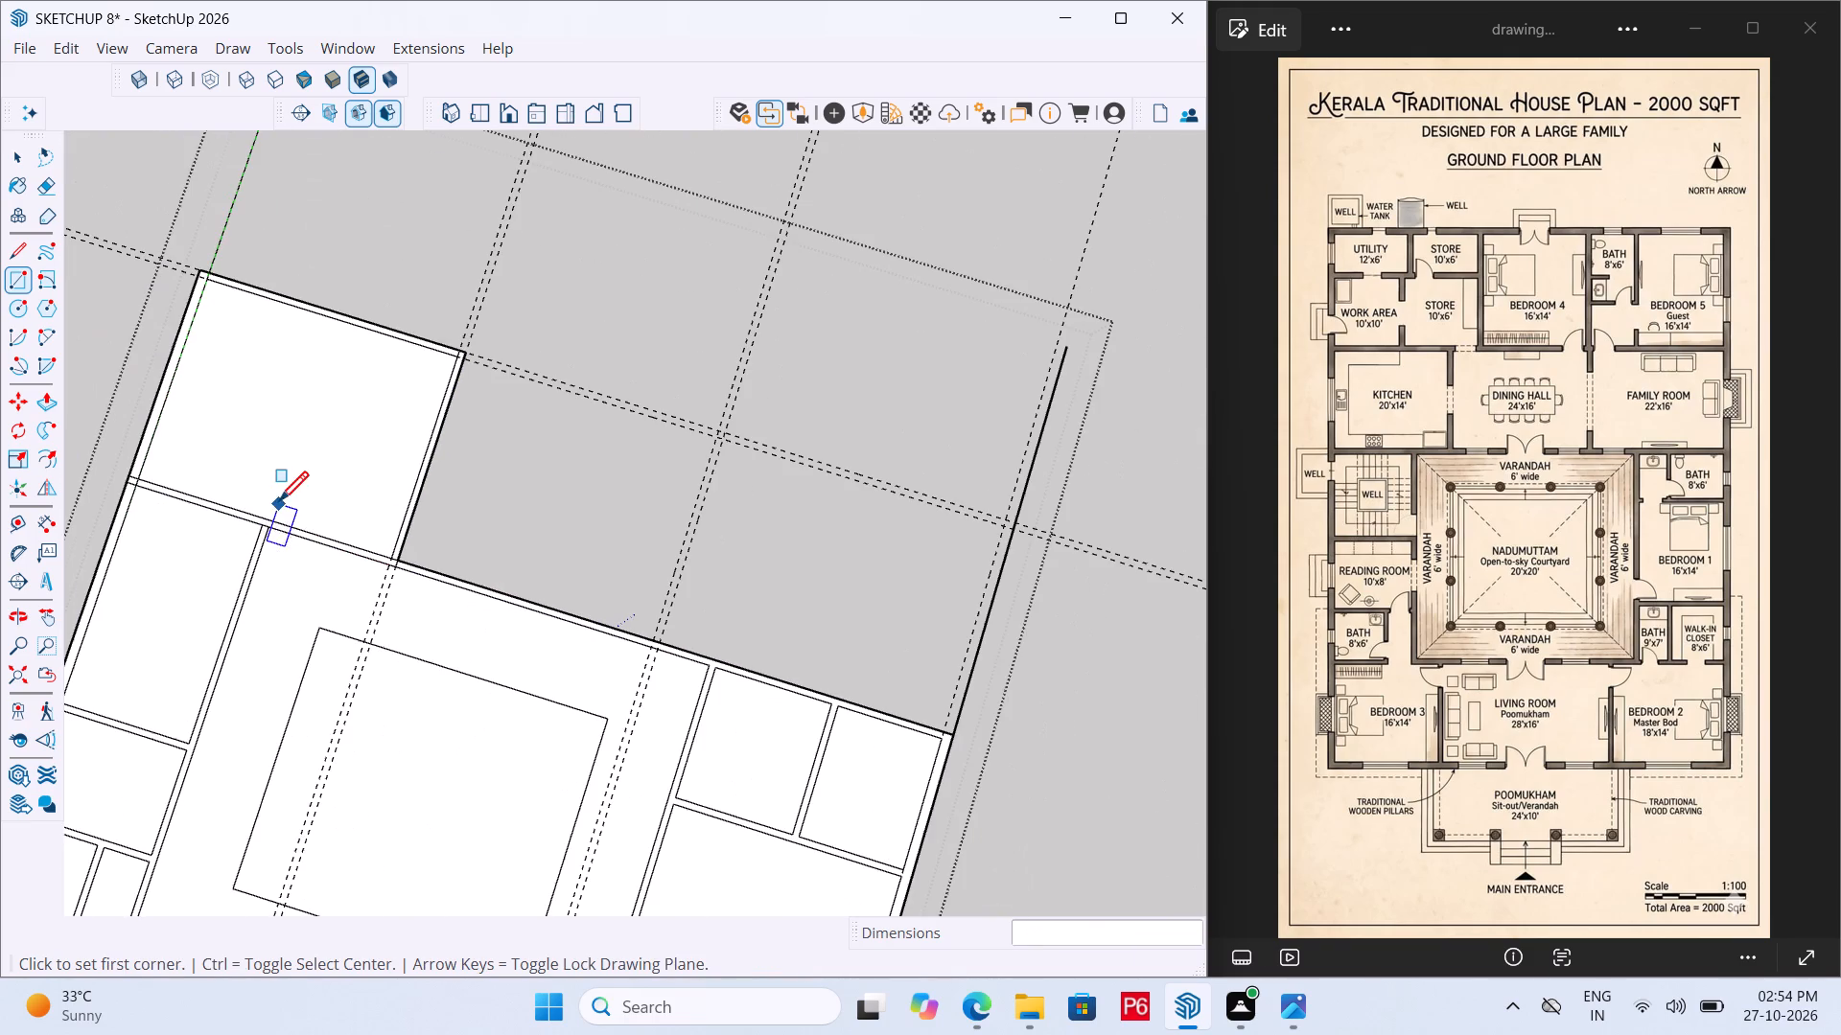
scroll(664, 633, up, 5)
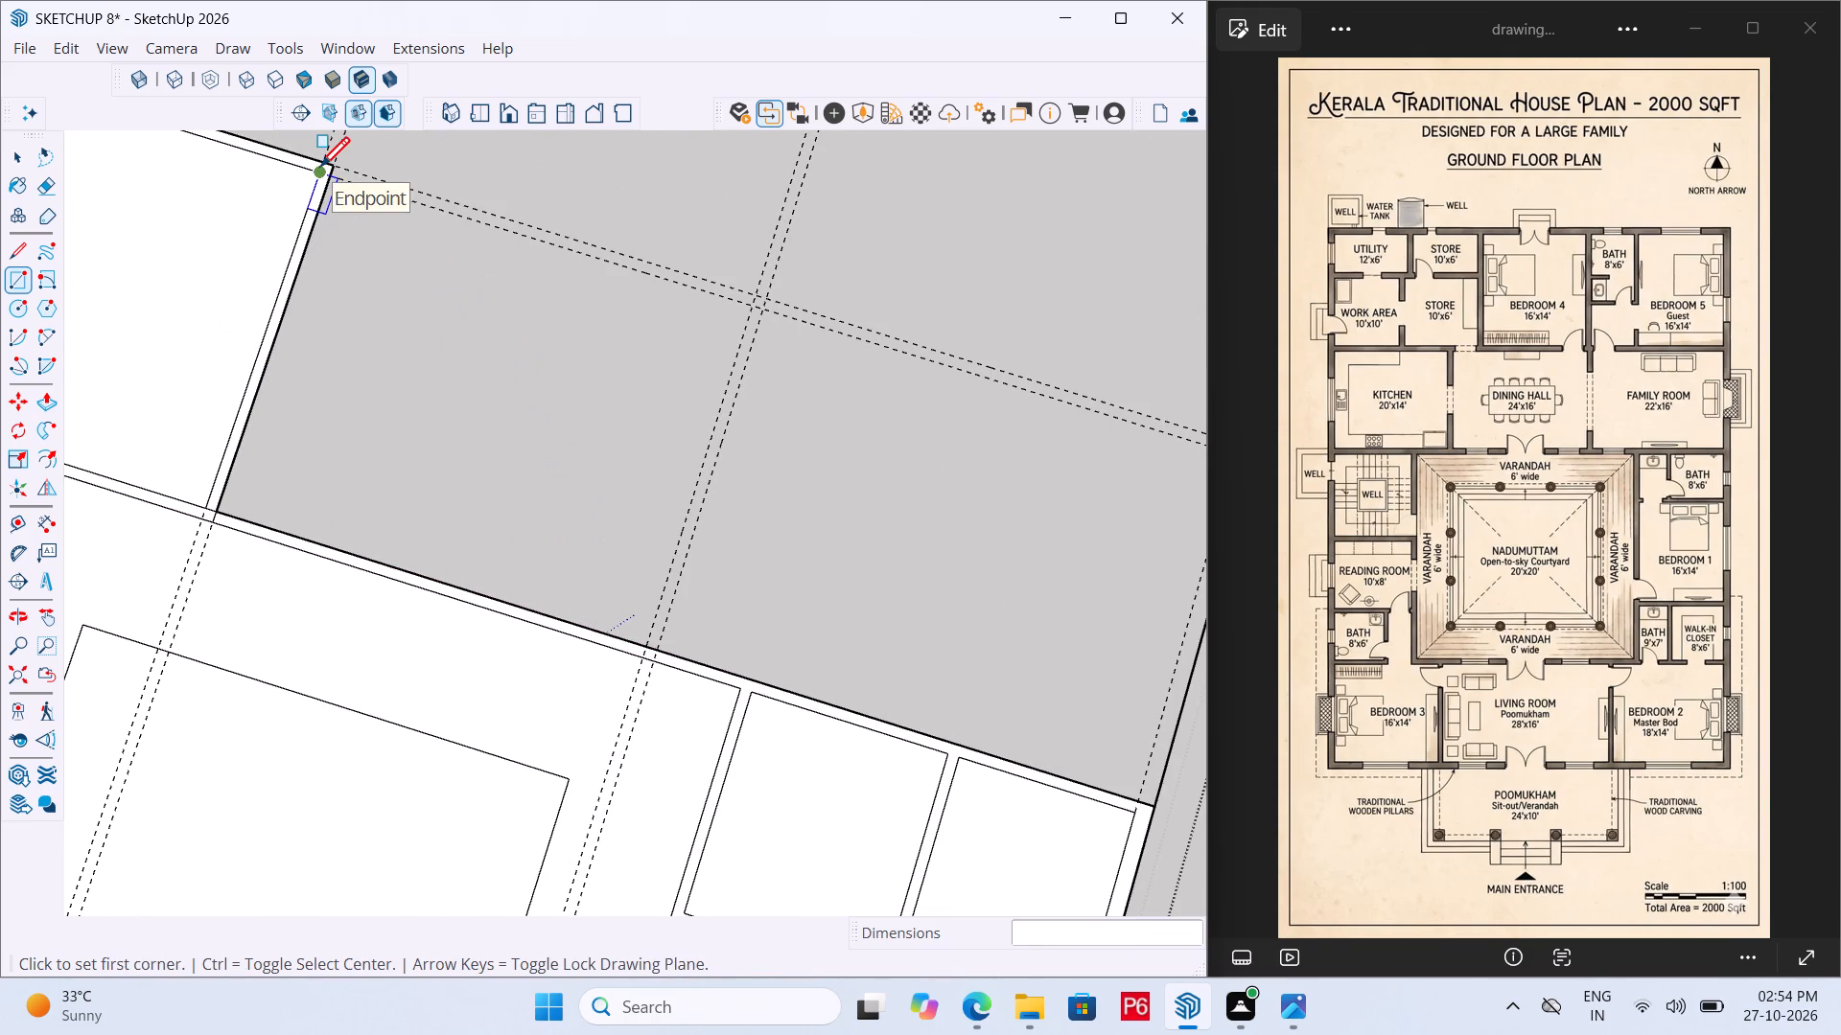
scroll(319, 168, up, 5)
click(329, 158)
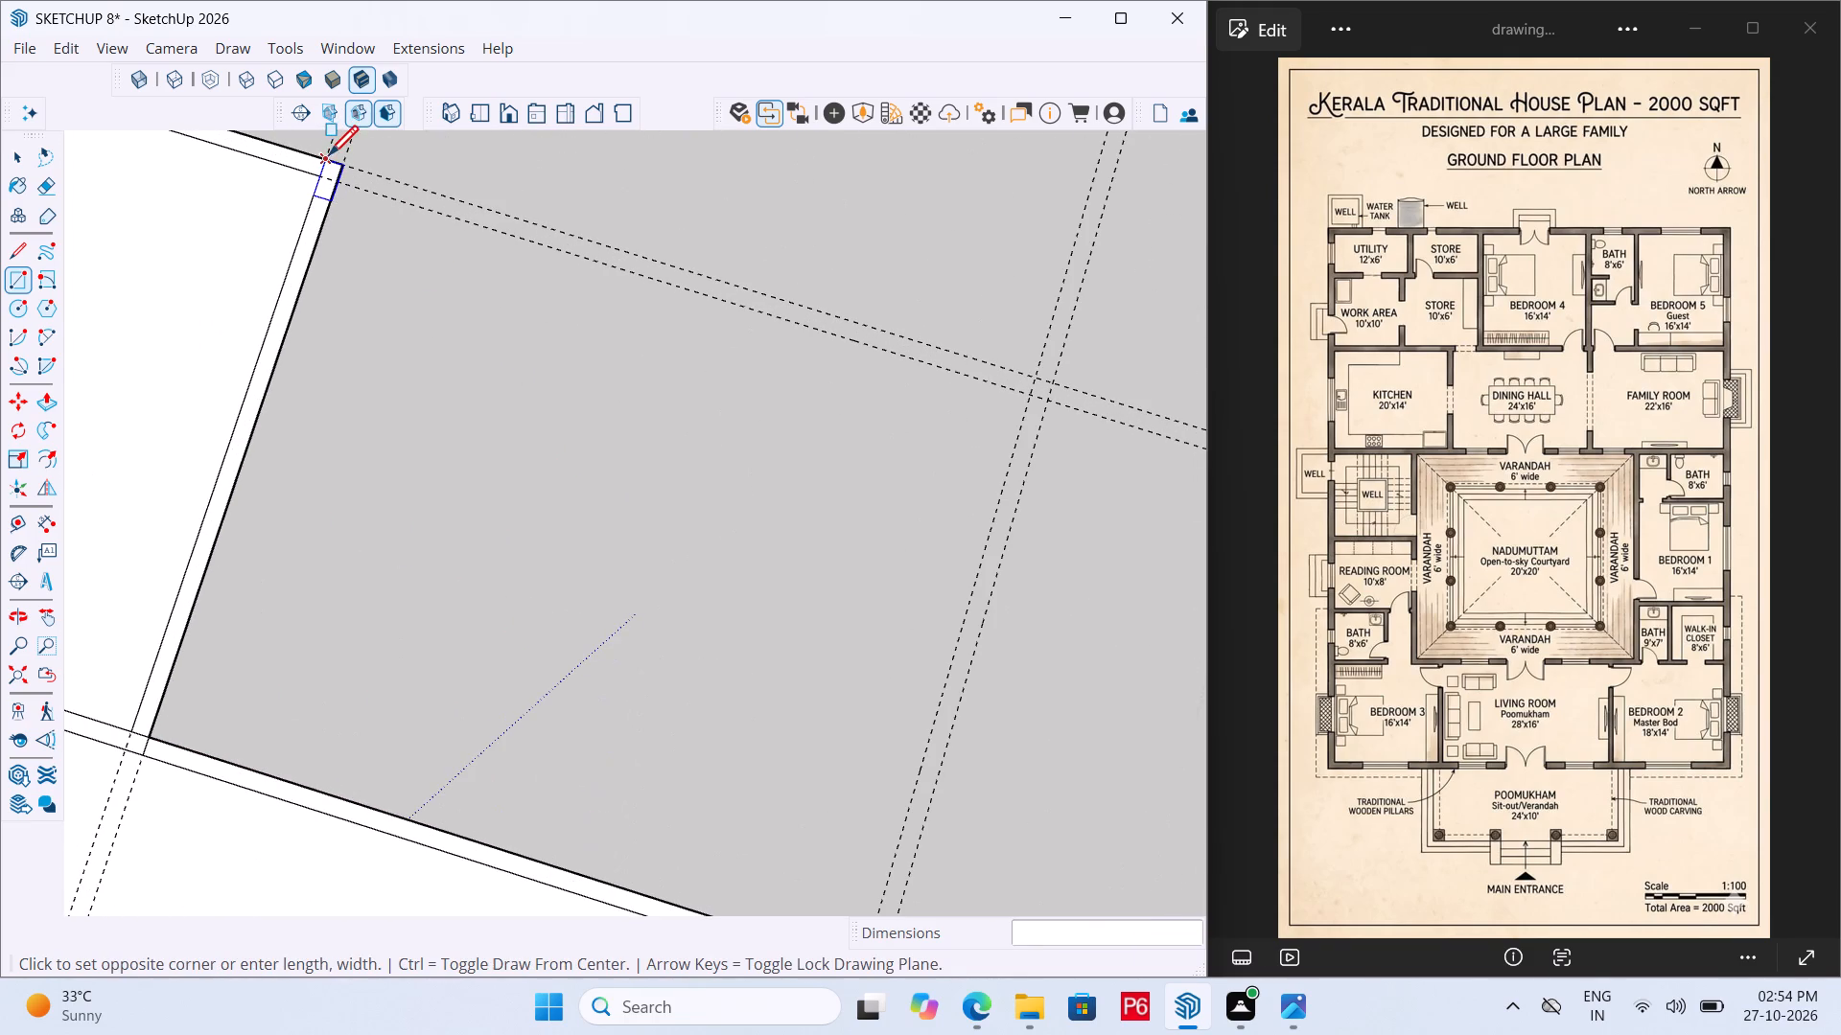
scroll(385, 383, down, 13)
scroll(535, 667, up, 6)
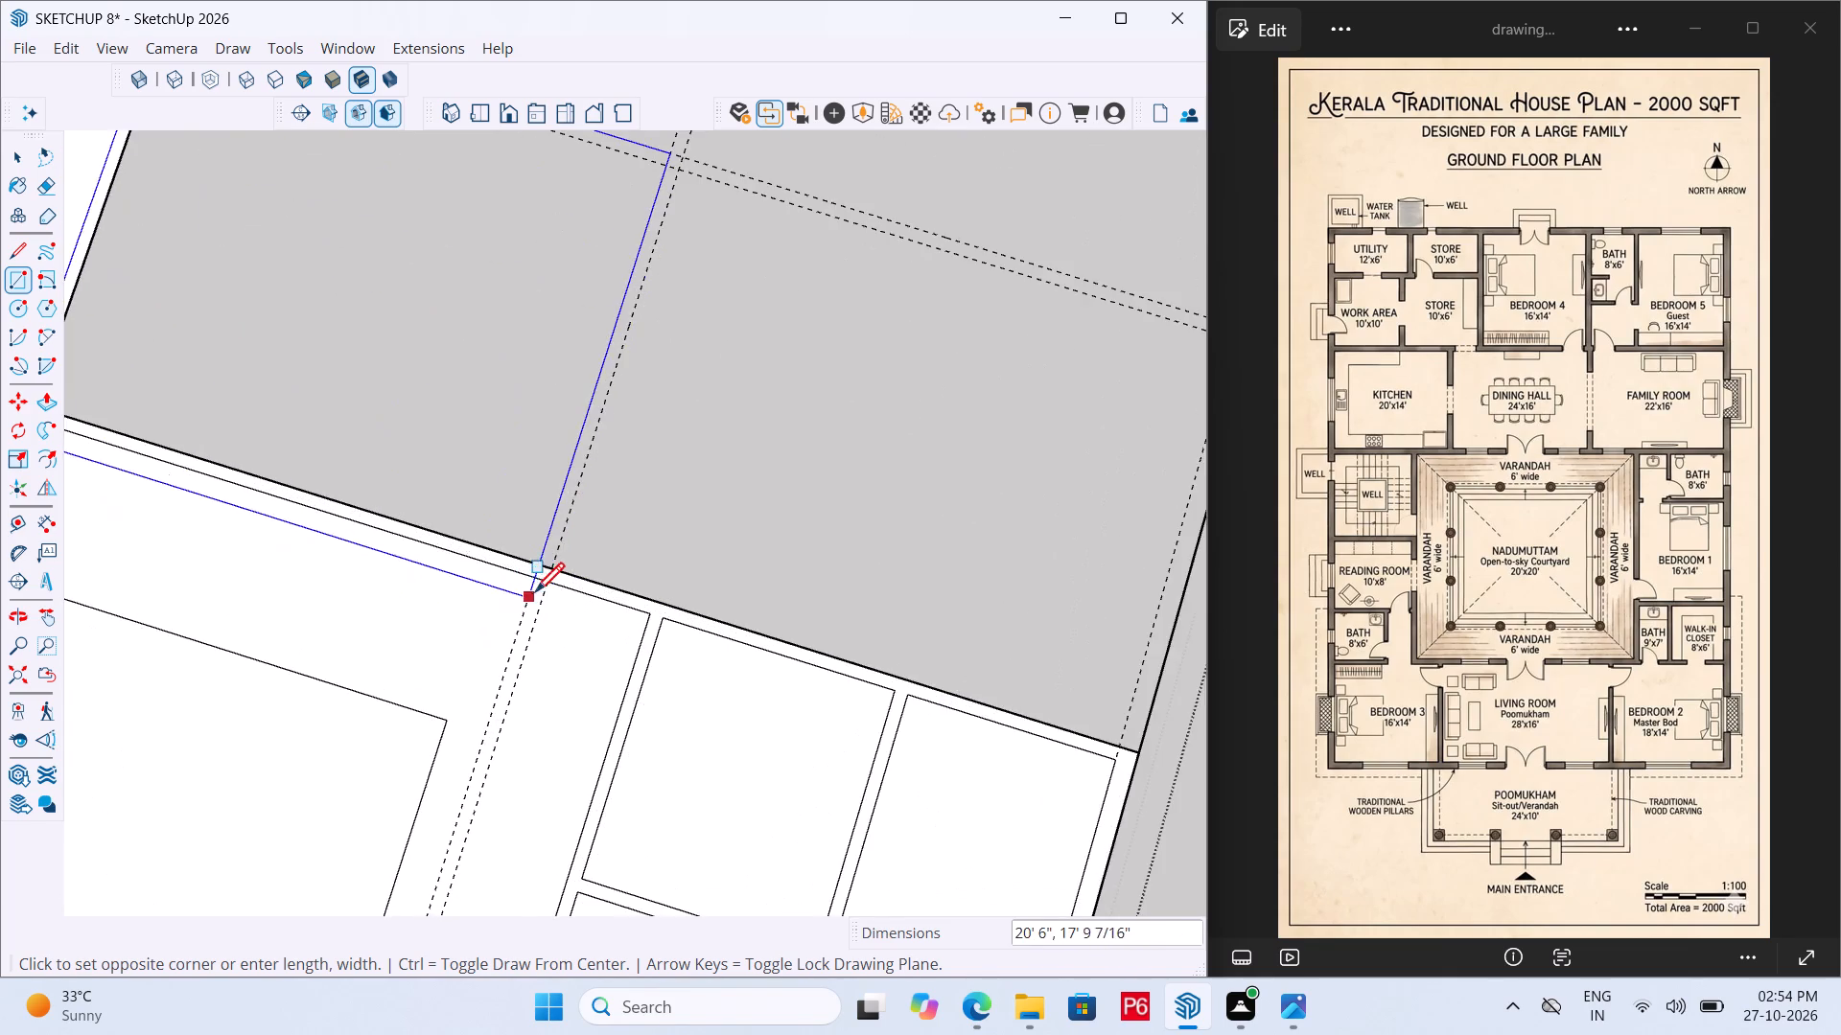
scroll(538, 591, up, 4)
click(550, 572)
Draw the dining hall's inner rectangle, about 19'10" by 16', between the inner faces of its surrounding walls.
scroll(716, 686, down, 9)
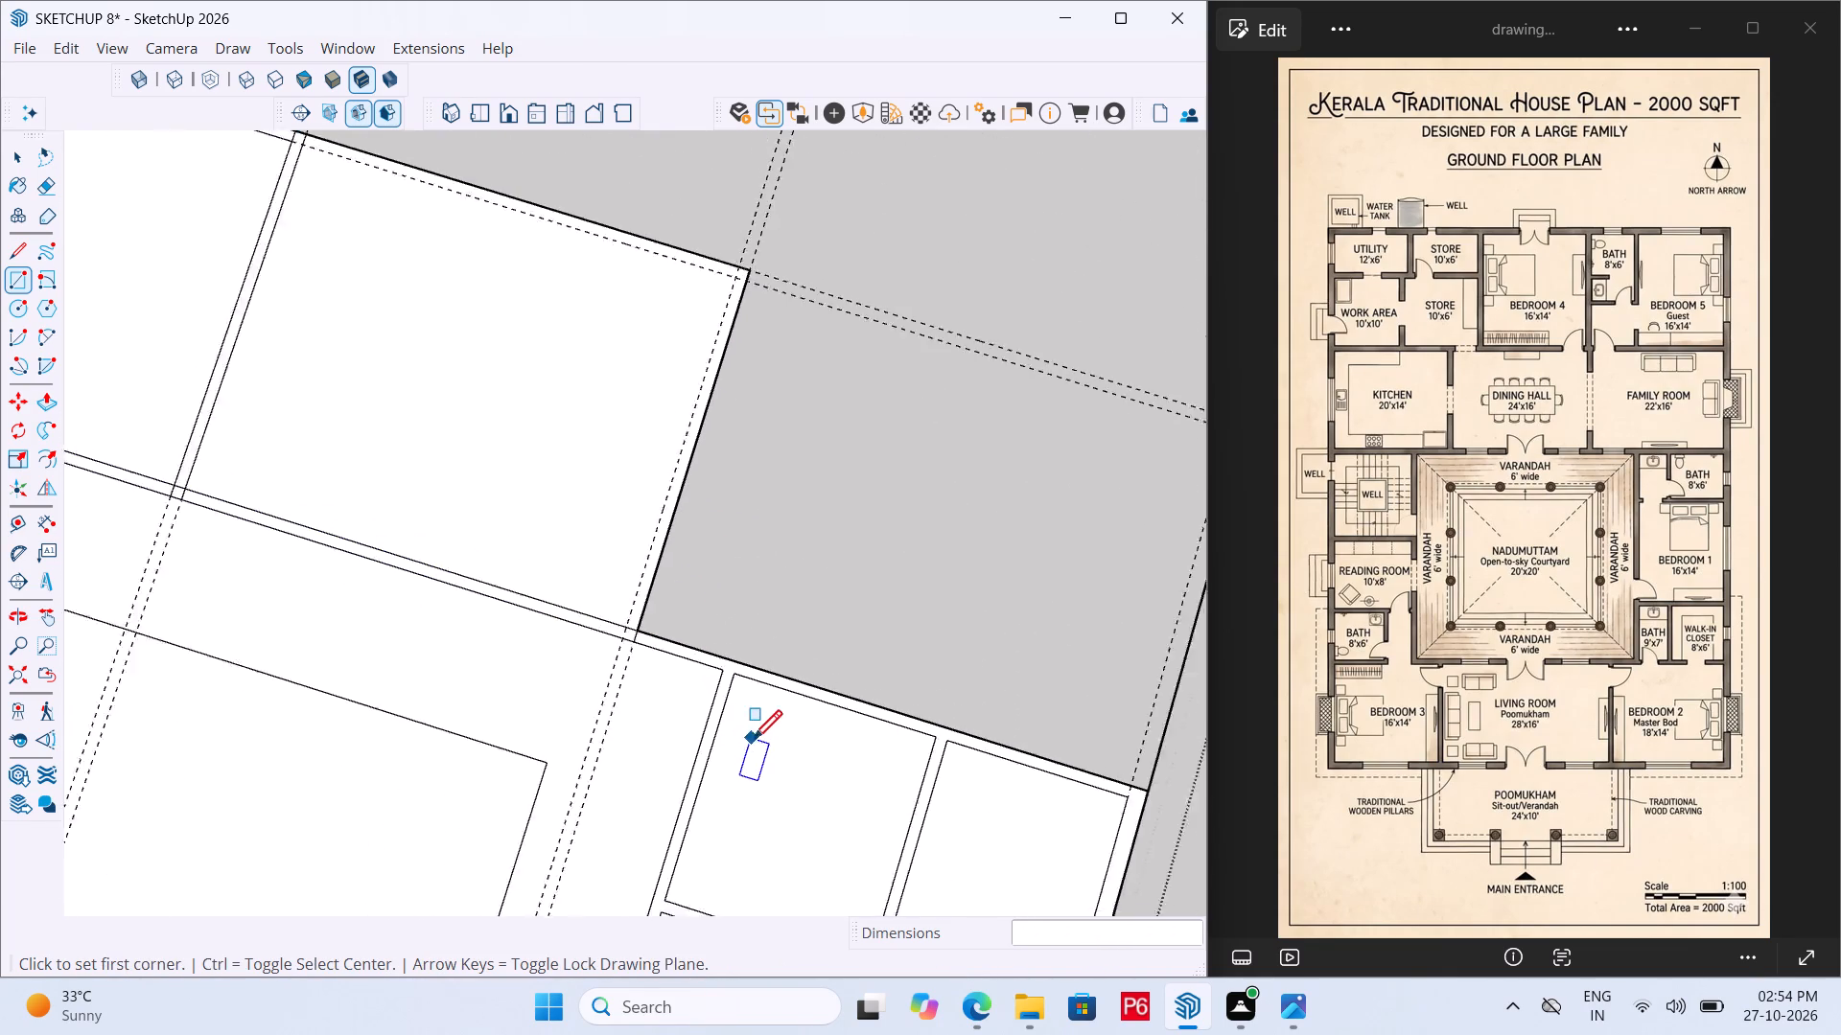
scroll(753, 743, down, 2)
scroll(480, 401, up, 5)
scroll(384, 235, up, 5)
click(377, 232)
scroll(424, 445, down, 12)
scroll(597, 674, up, 10)
click(617, 707)
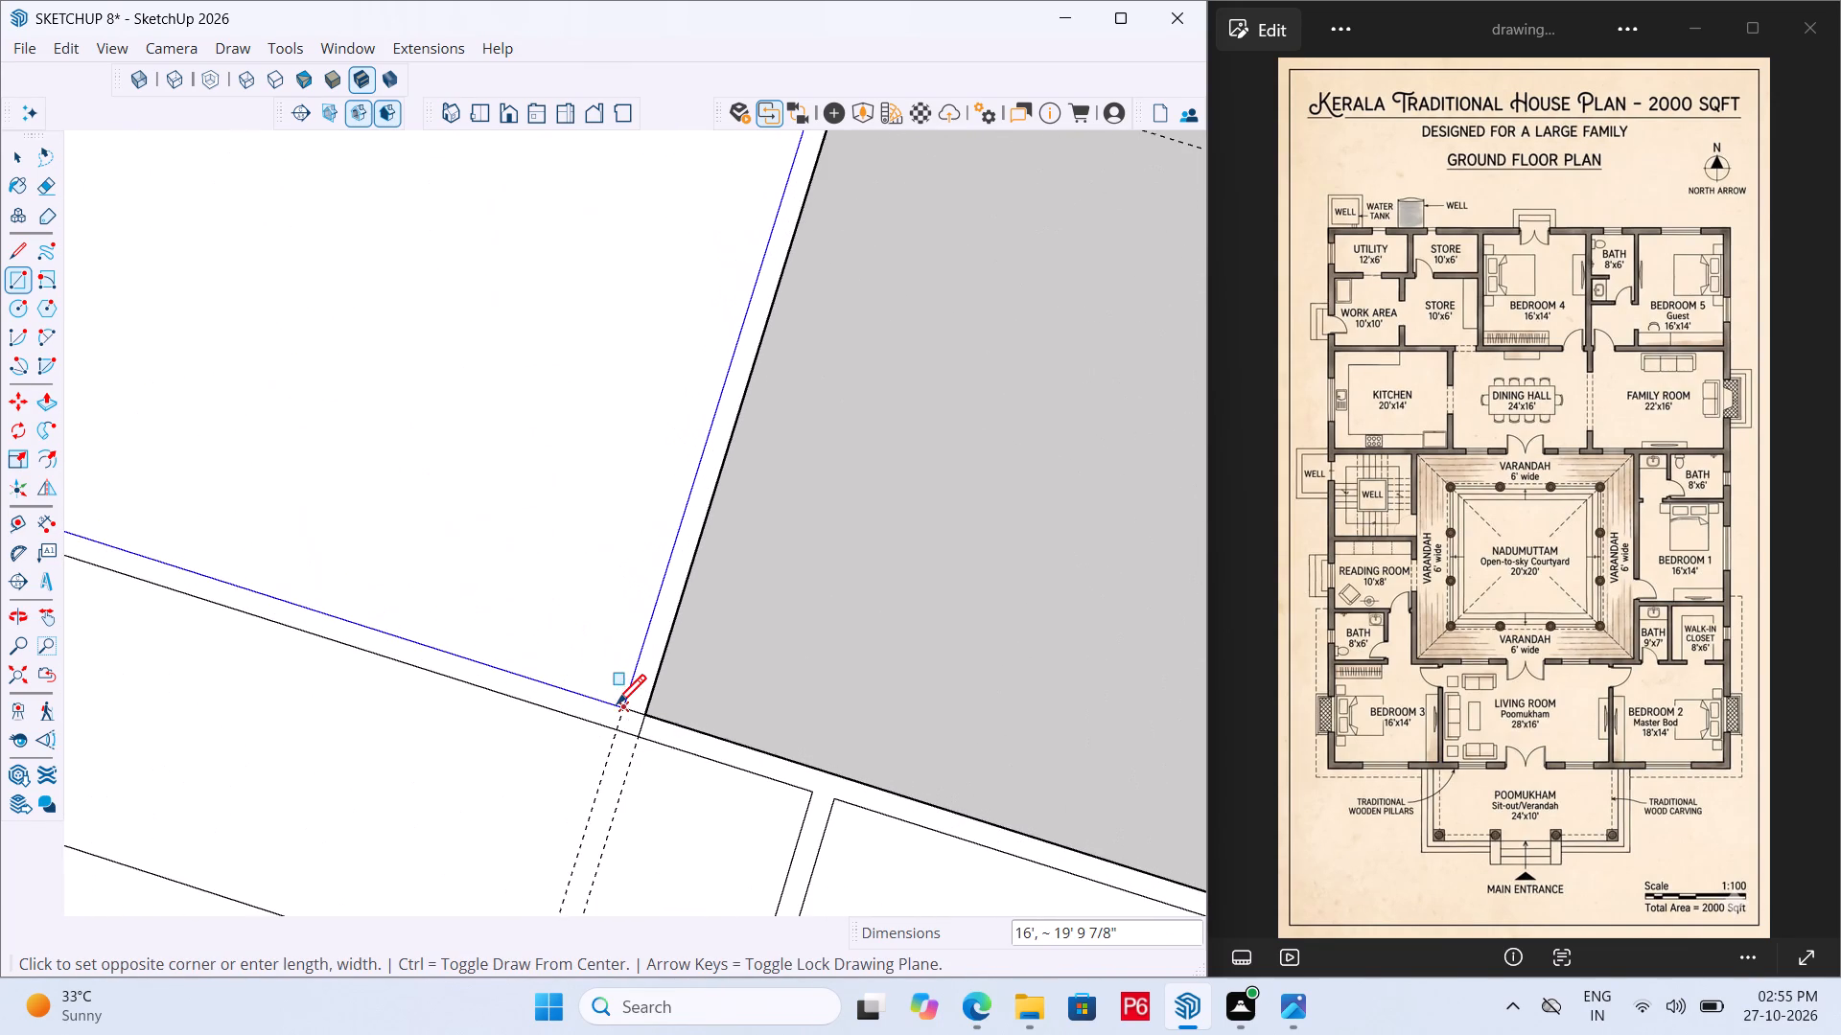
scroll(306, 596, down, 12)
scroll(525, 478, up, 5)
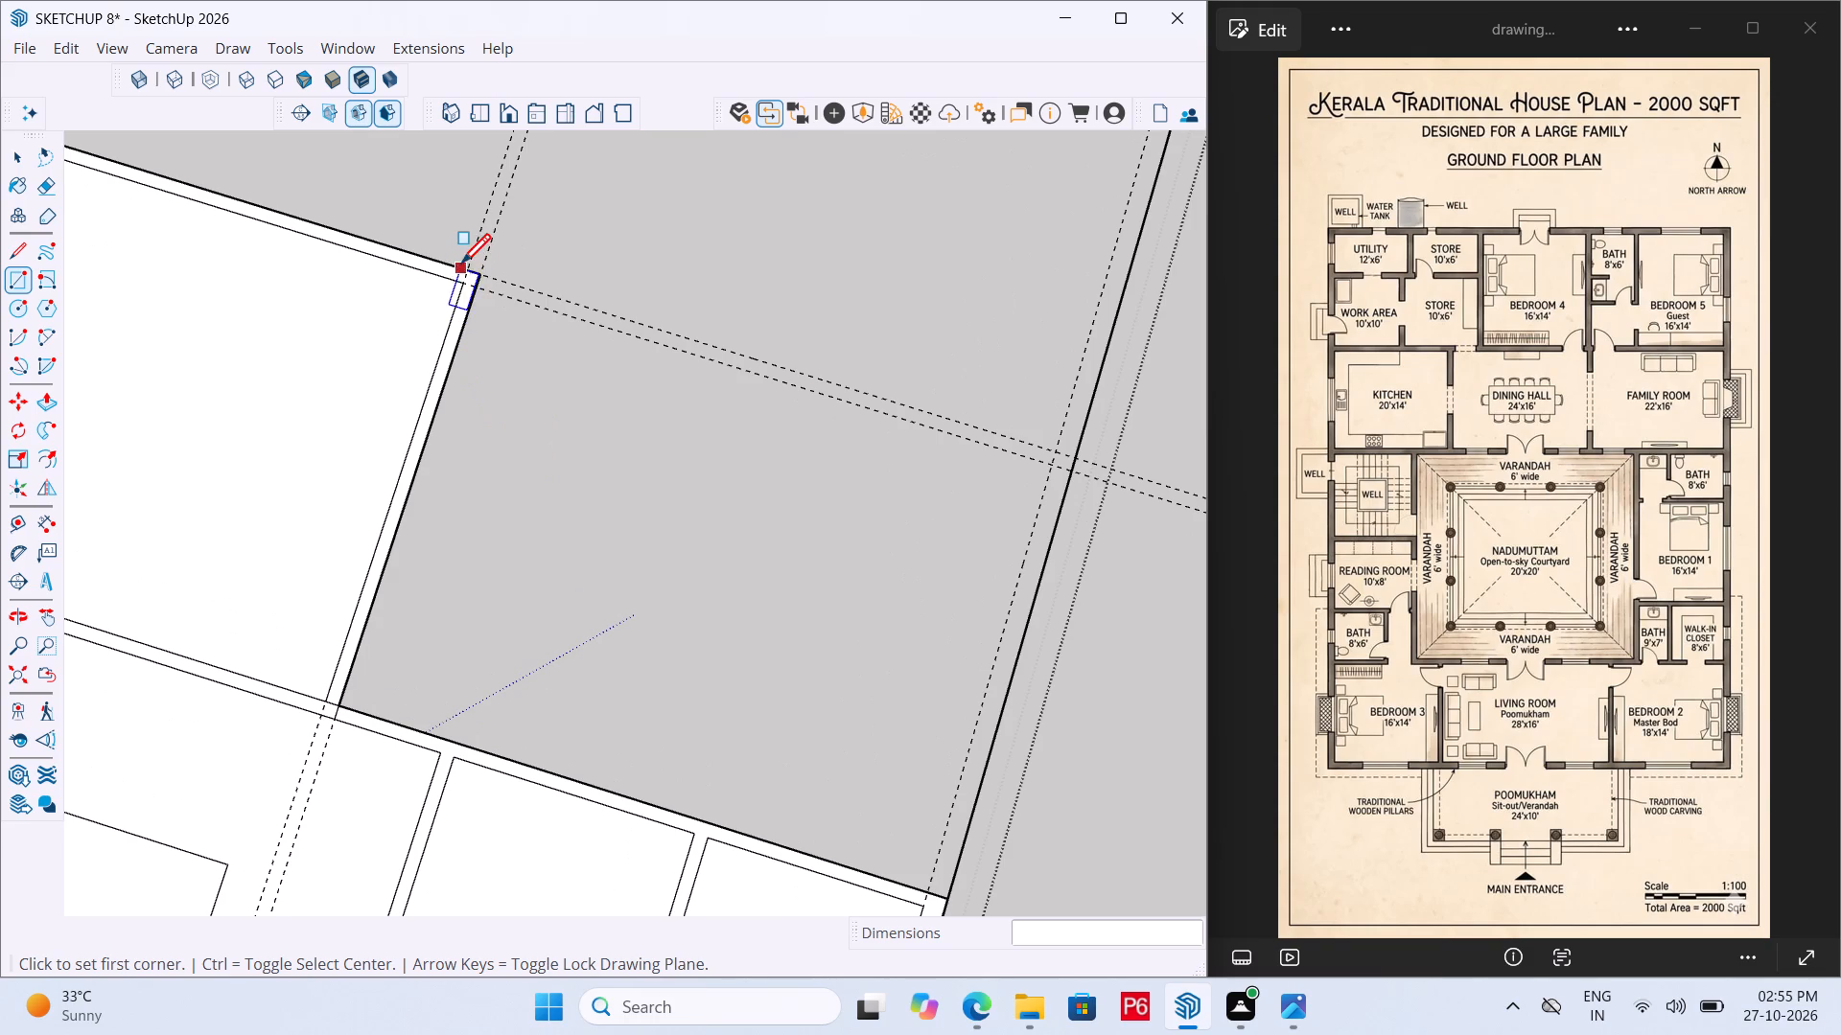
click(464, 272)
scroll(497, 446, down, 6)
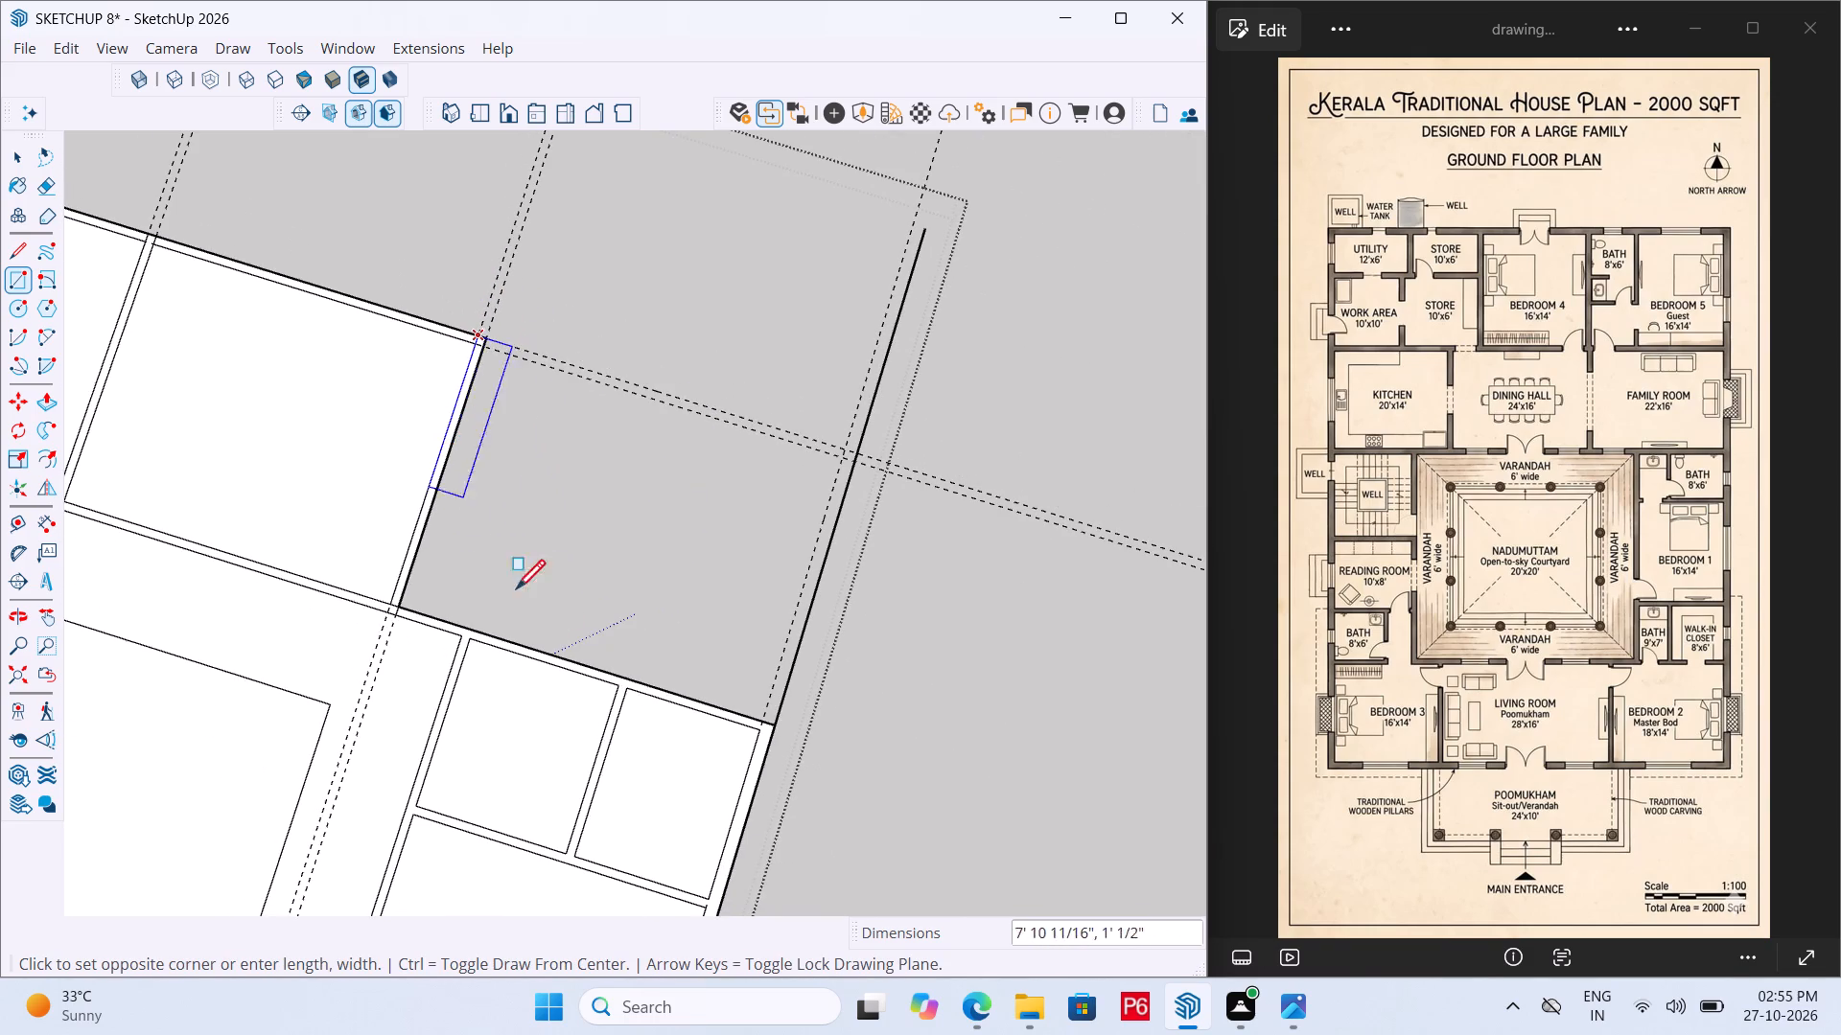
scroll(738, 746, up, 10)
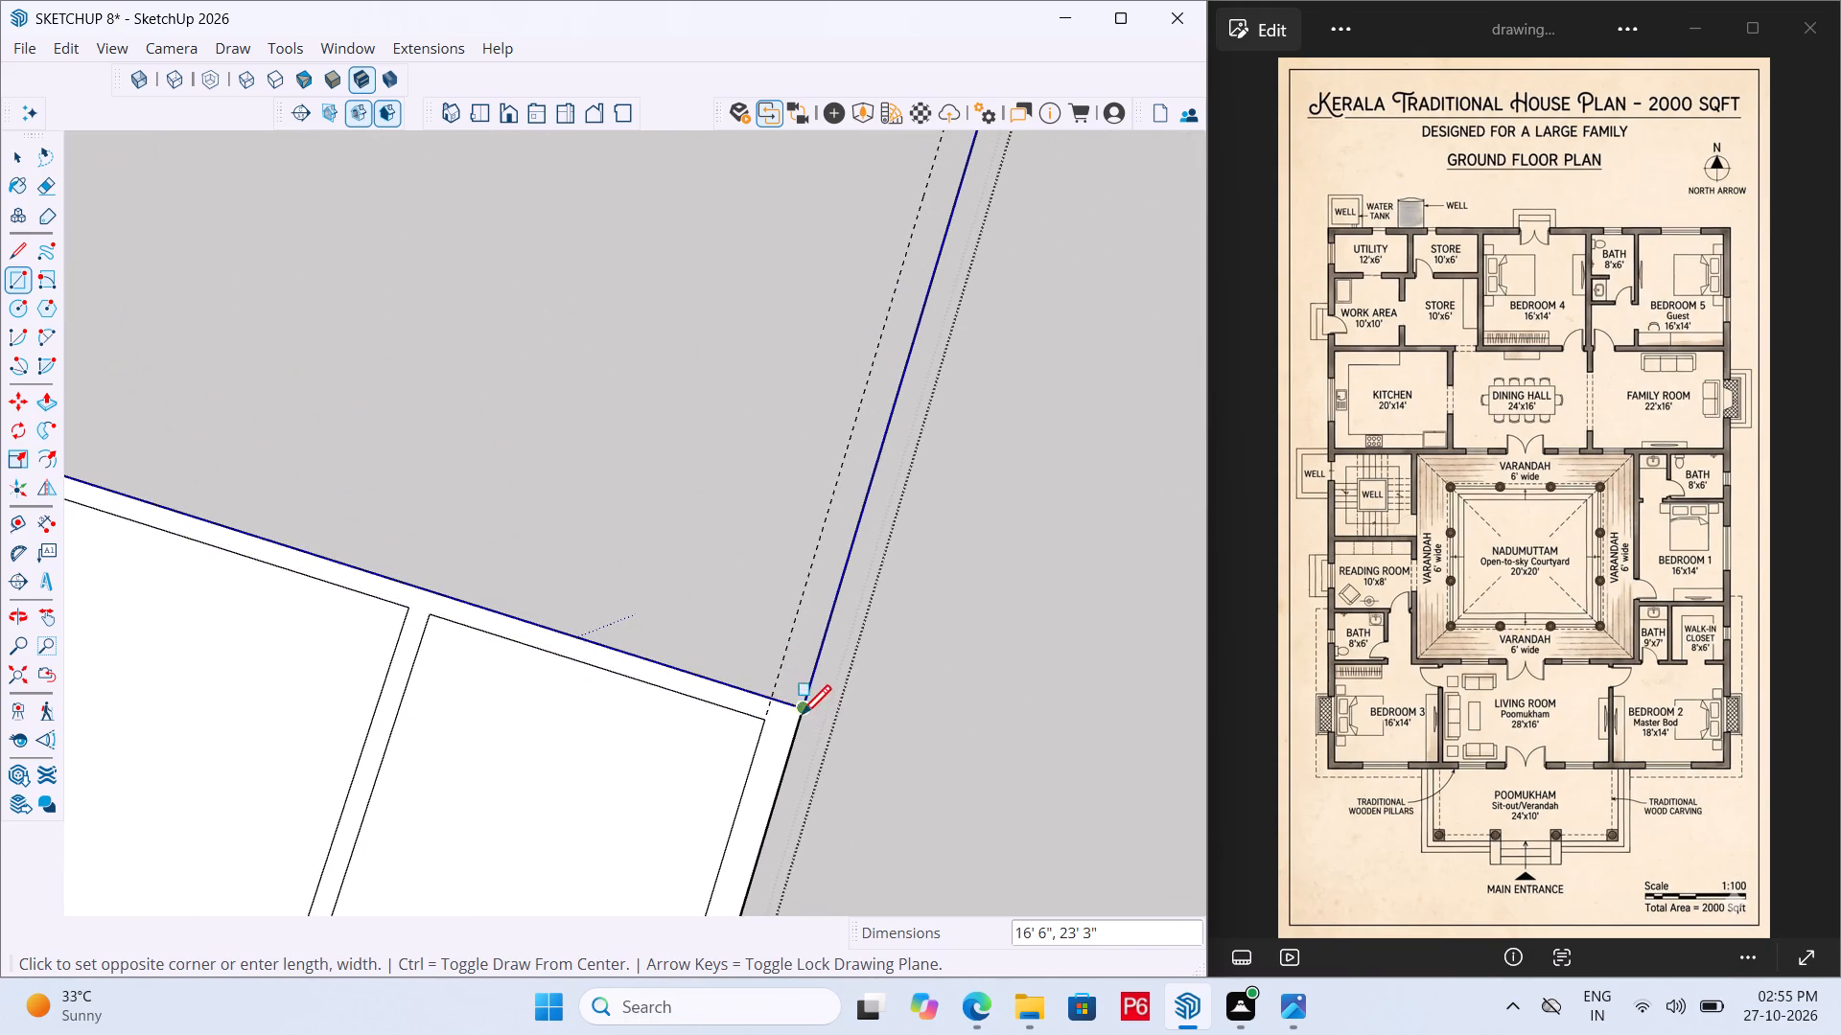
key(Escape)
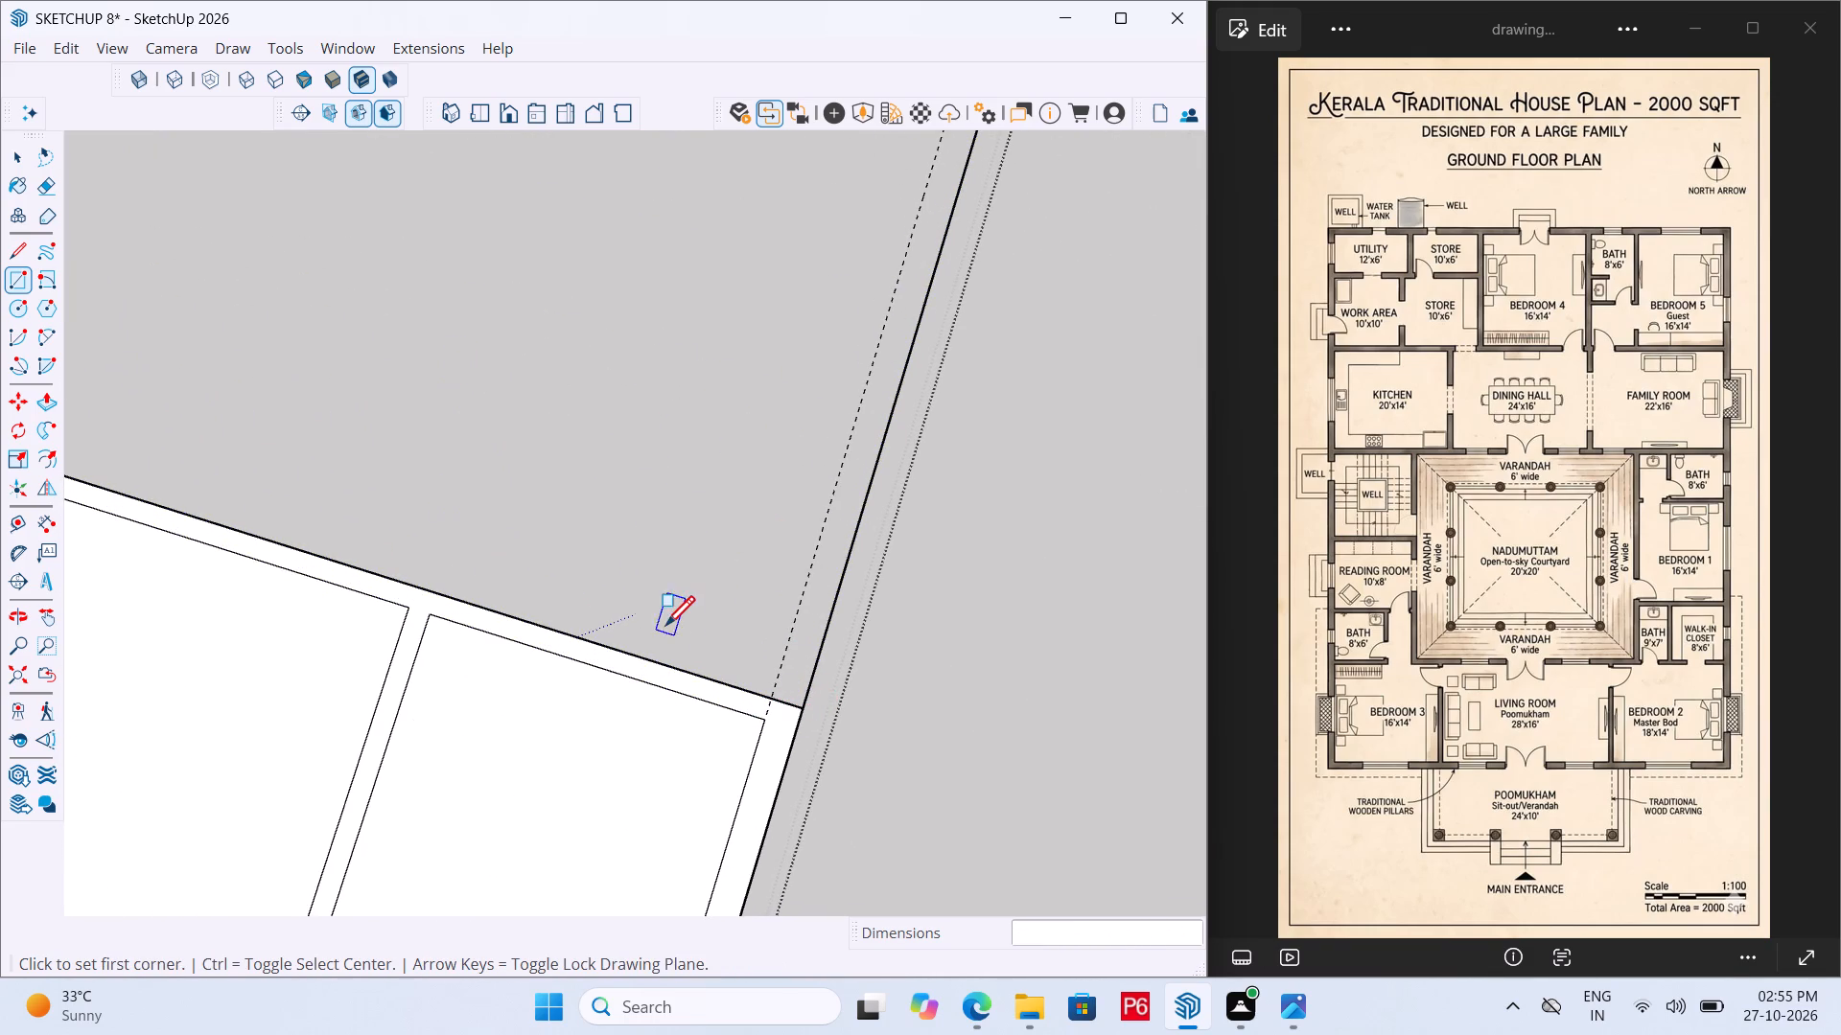
Place a guide 6" south of the existing block's north wall line, near its northeast corner.
key(t)
click(731, 689)
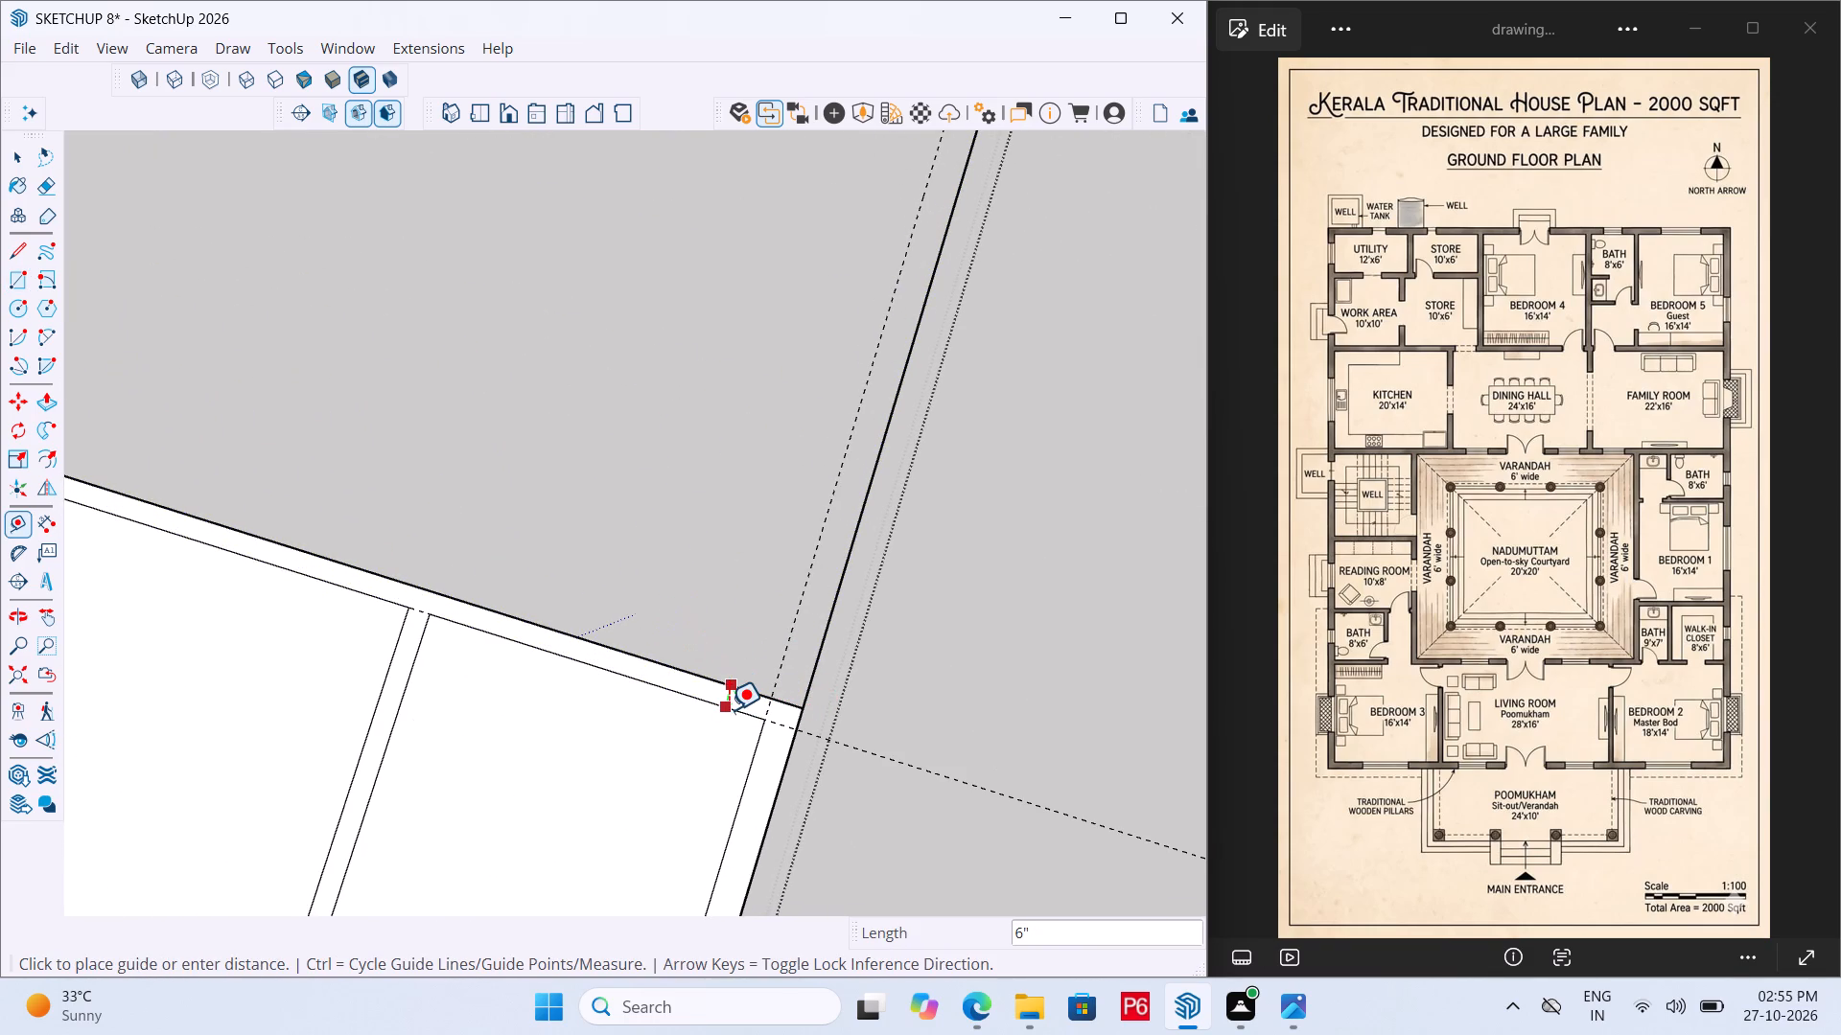
click(729, 710)
scroll(1088, 876, down, 4)
key(space)
Draw the family room's outer rectangle, 23'3" by 17', from the dining partition's northern end to the 6" guide on the east wall line.
scroll(821, 791, down, 2)
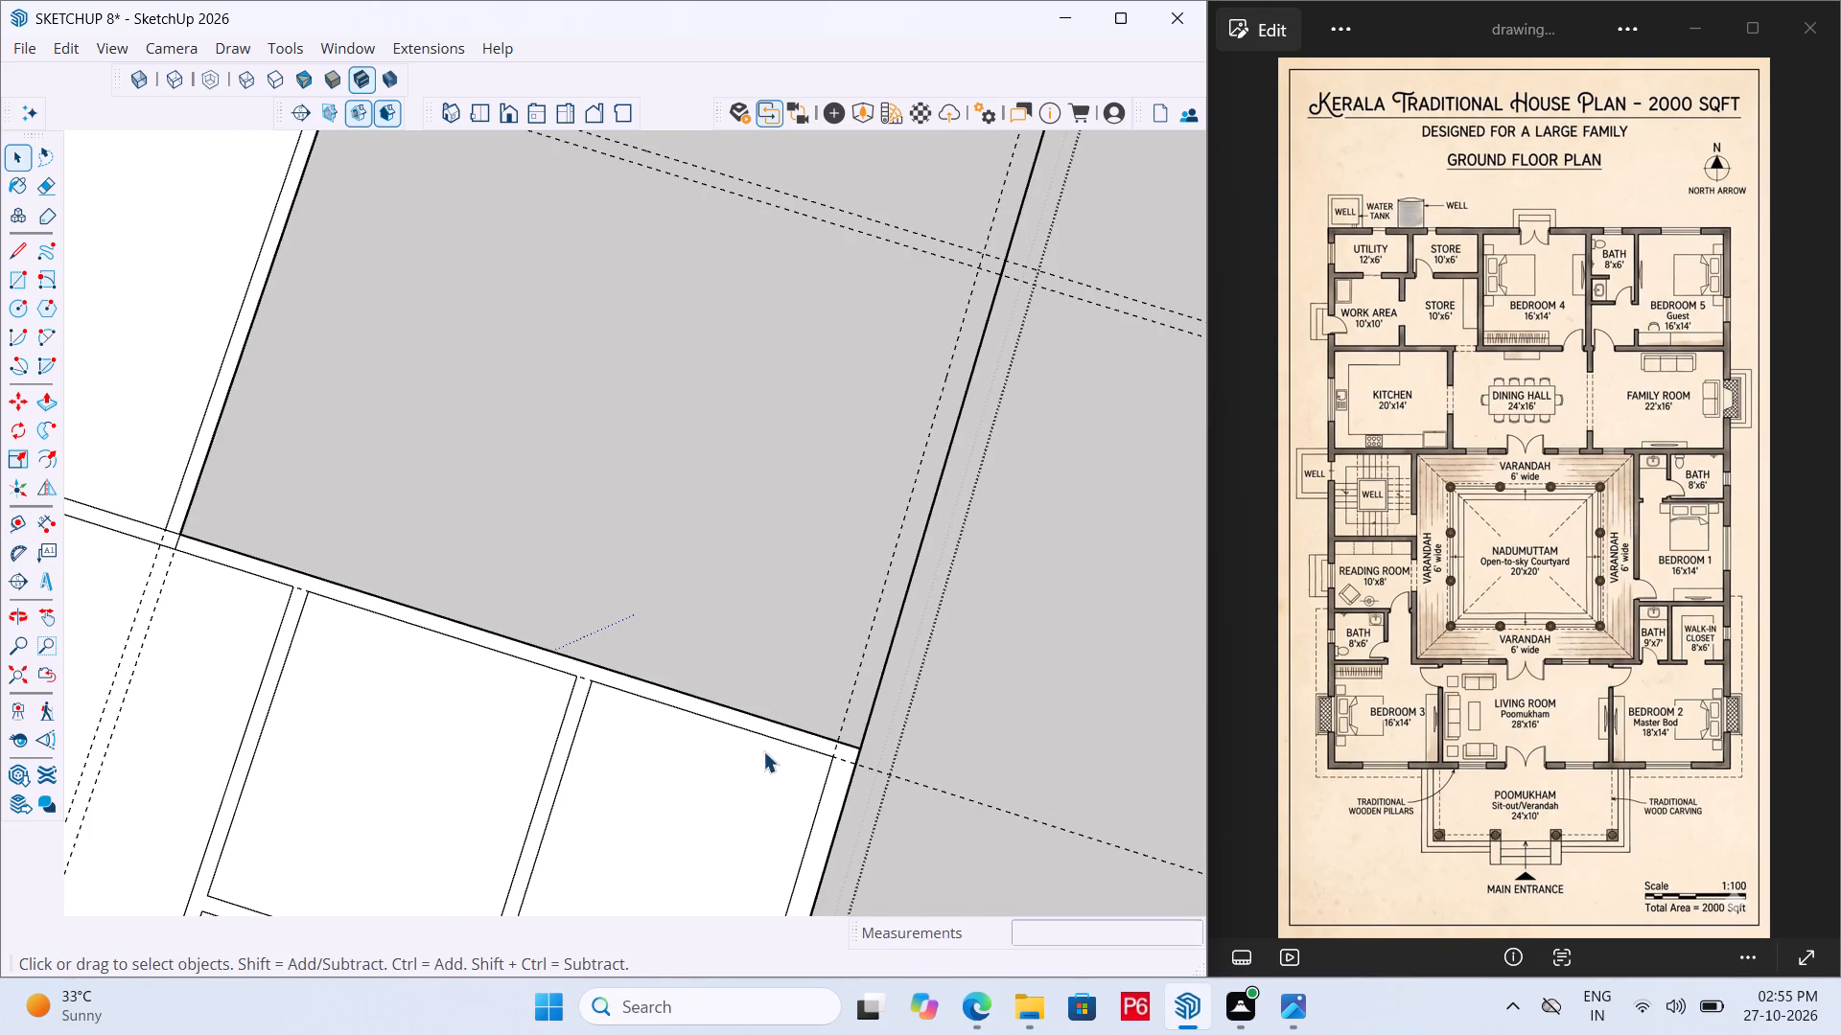
key(r)
scroll(501, 586, down, 2)
scroll(426, 214, up, 4)
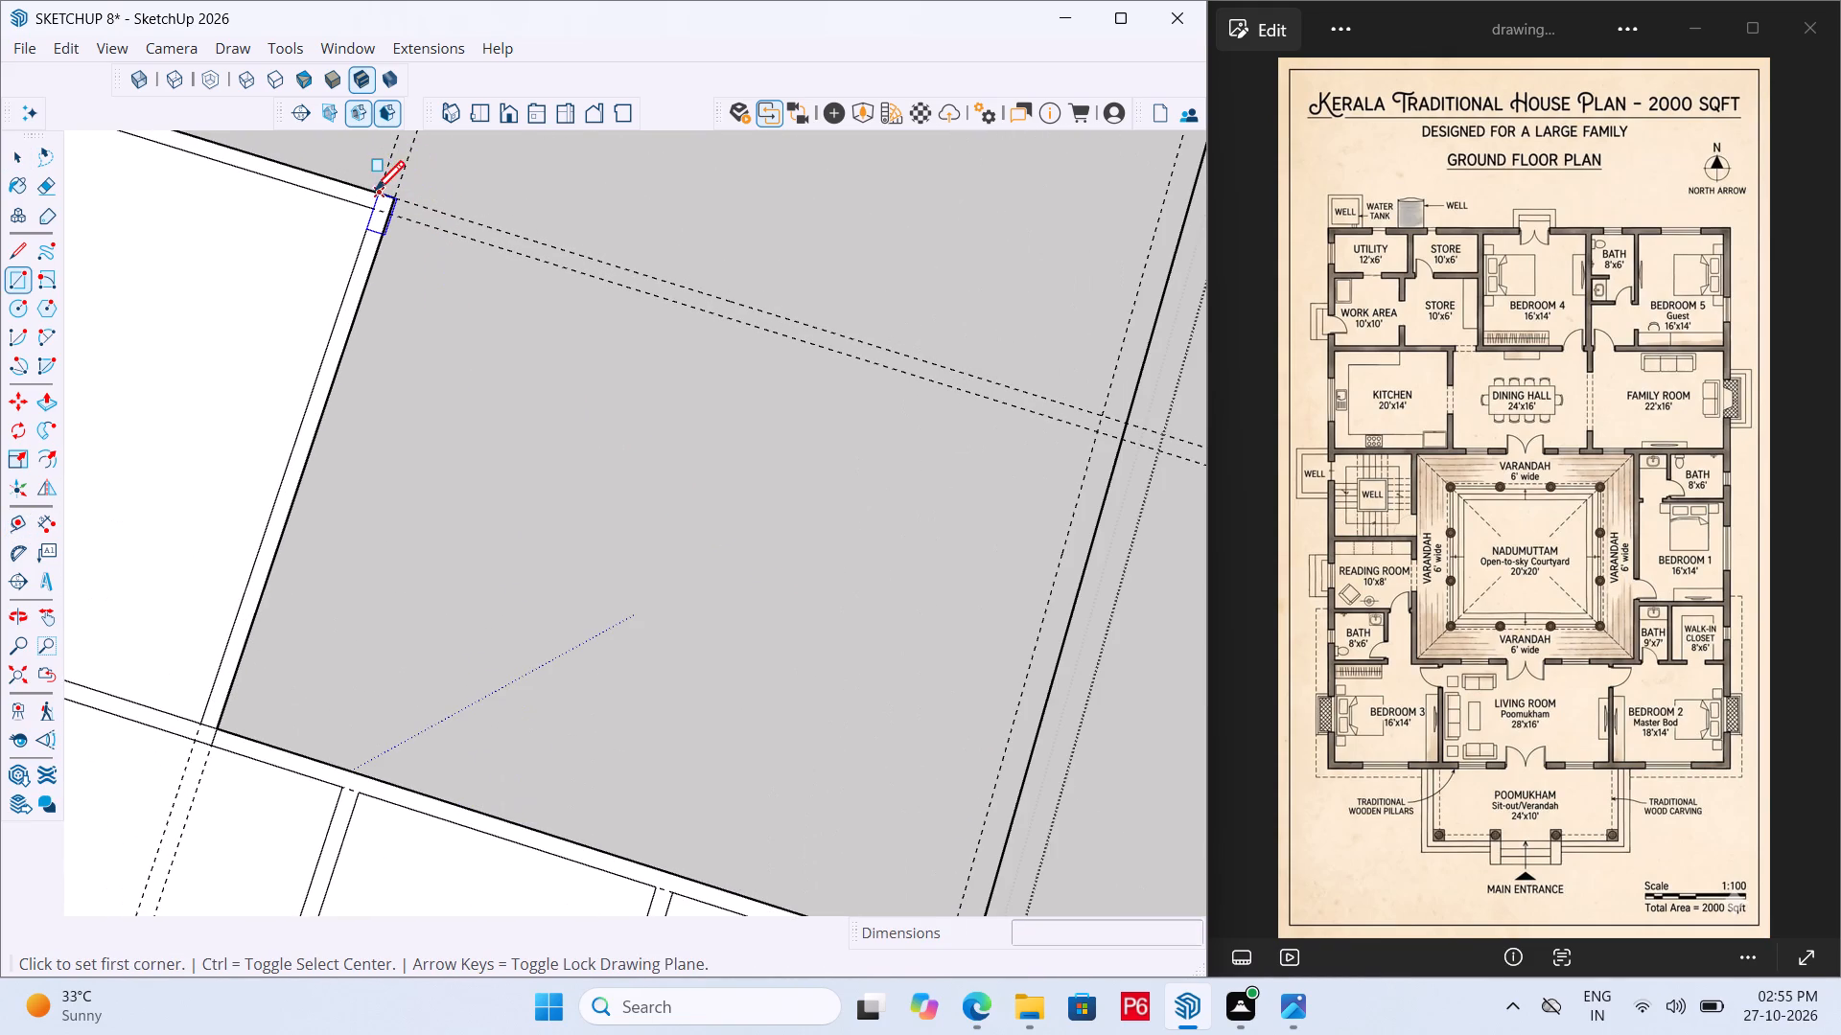
click(375, 194)
scroll(496, 505, down, 3)
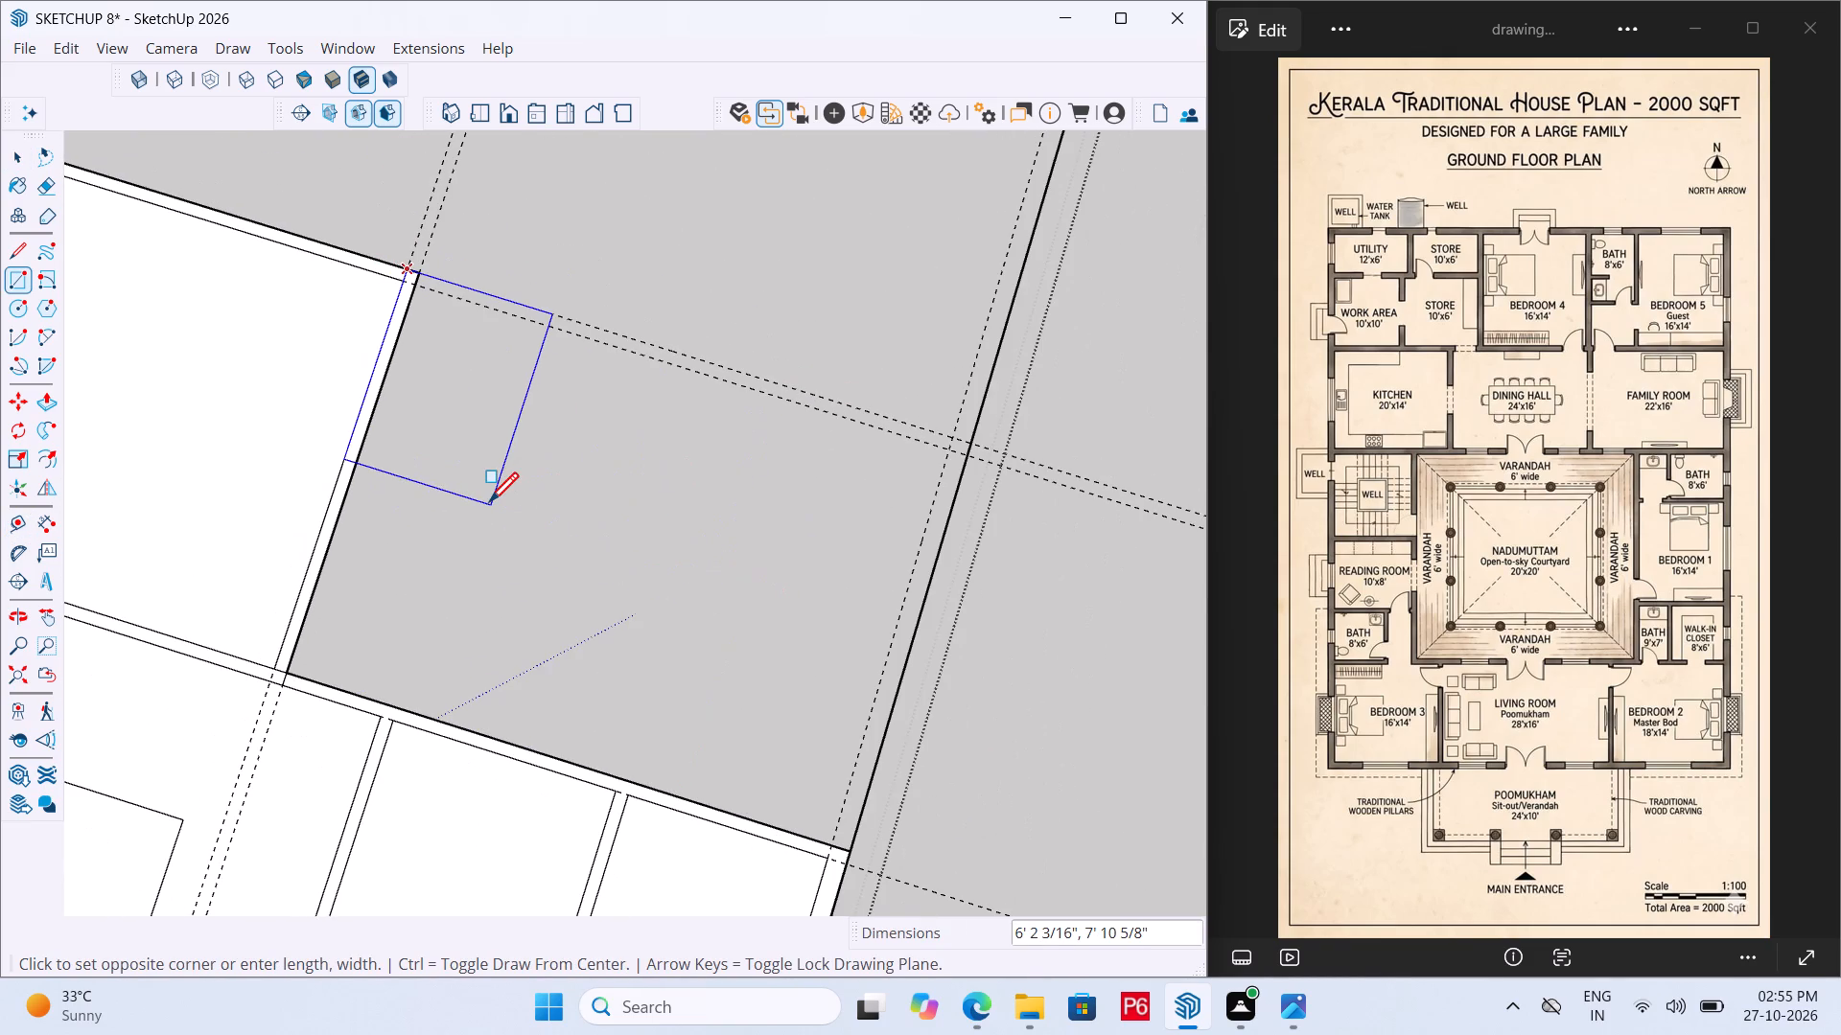
scroll(498, 526, down, 4)
scroll(728, 744, up, 5)
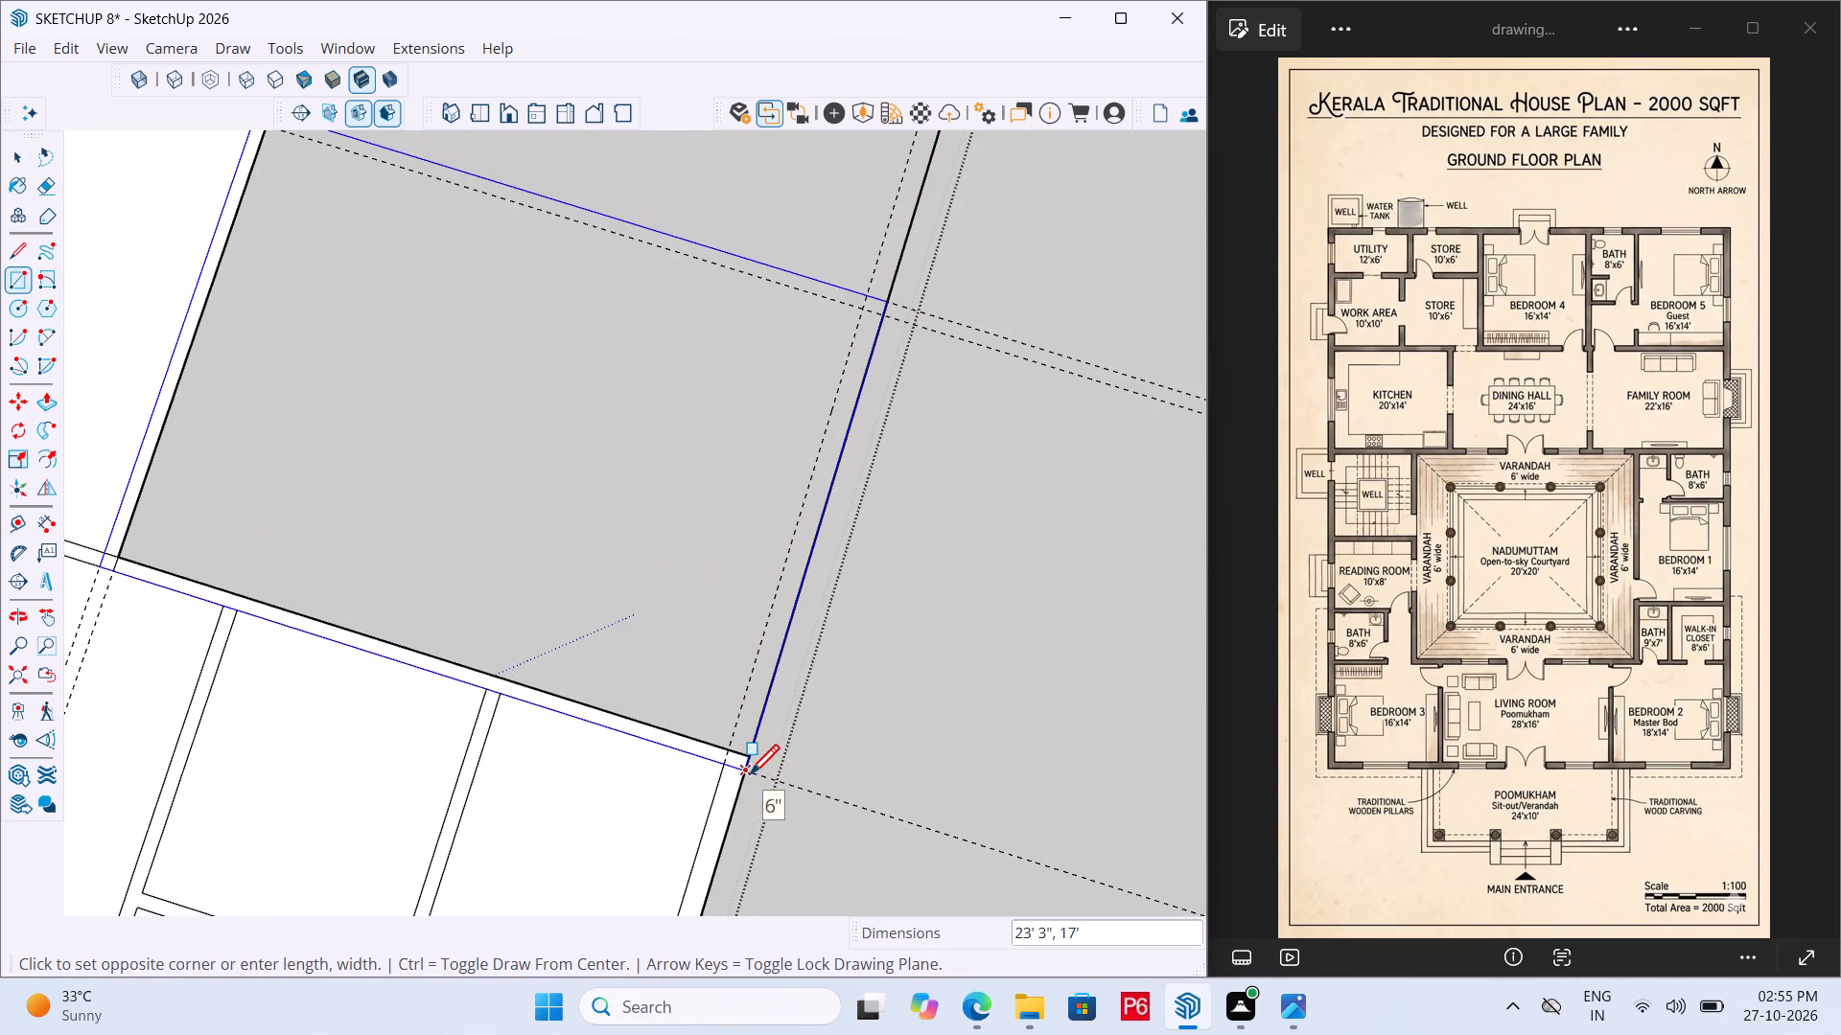
click(750, 777)
Draw the family room's inner rectangle, 16' by 22', between the inner faces of its surrounding walls.
scroll(464, 519, down, 2)
scroll(290, 204, up, 4)
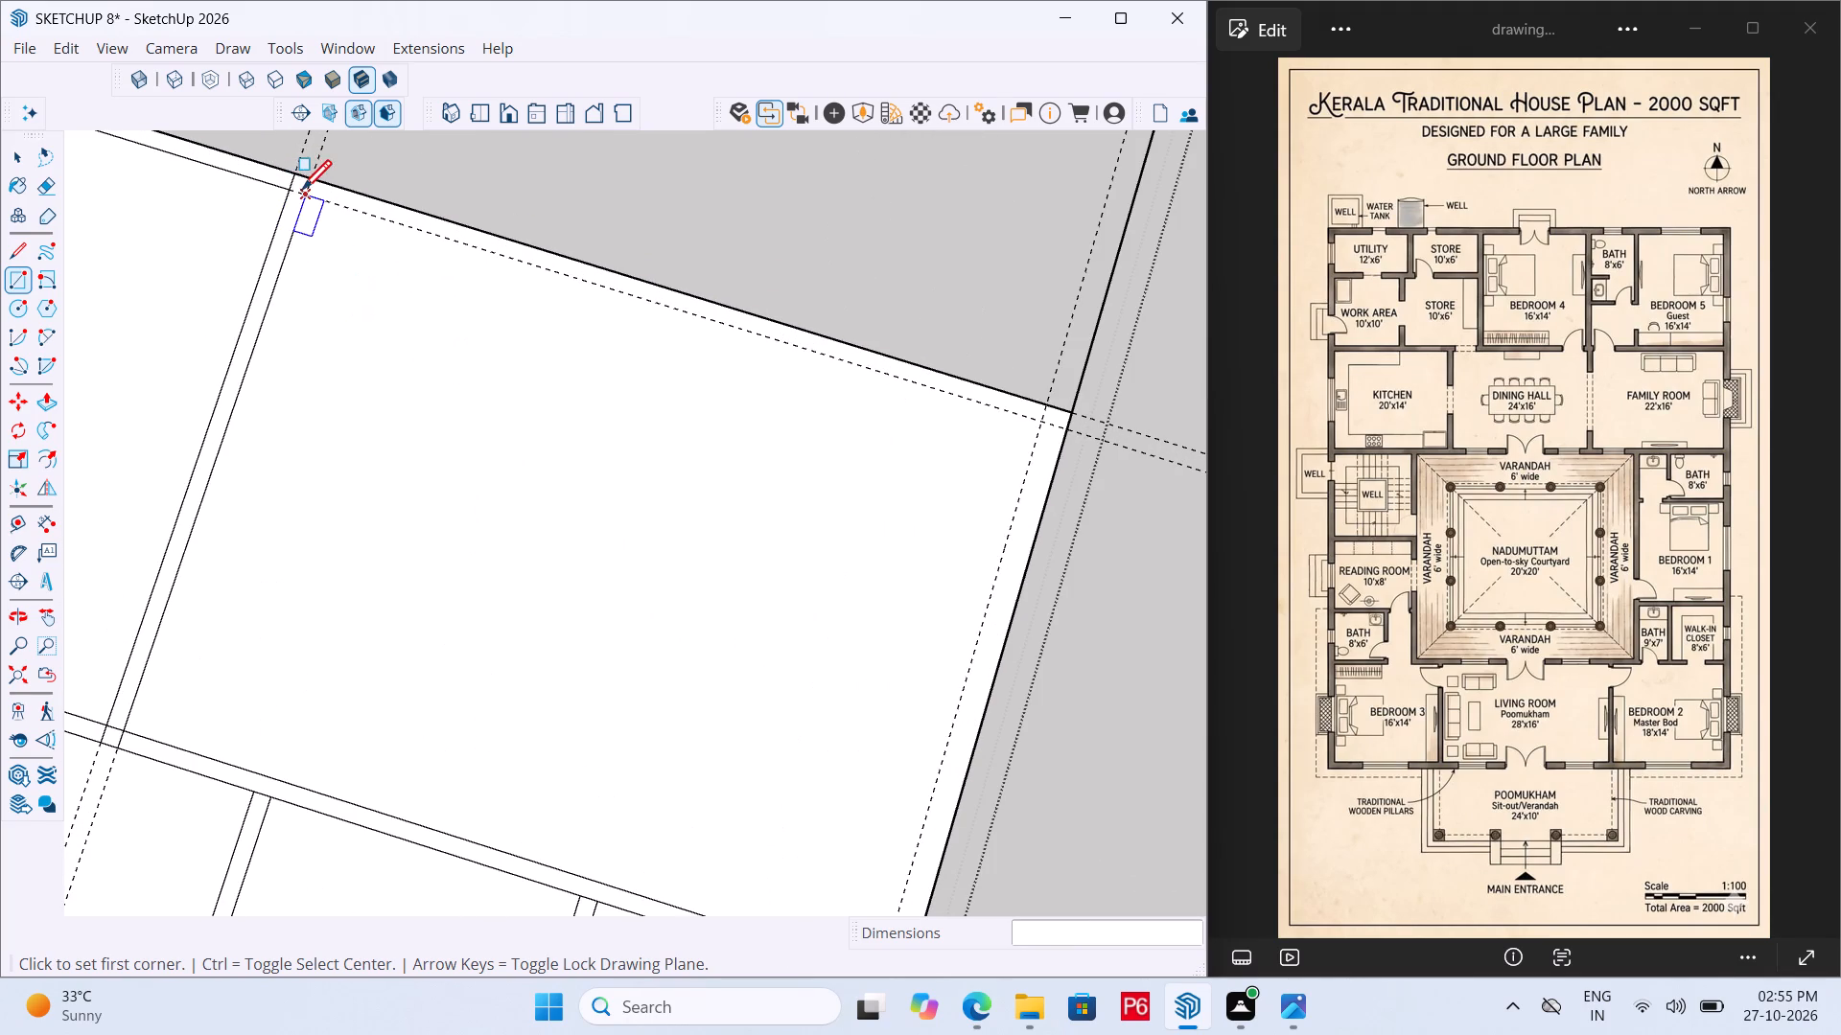
click(304, 195)
scroll(494, 551, down, 7)
scroll(648, 724, up, 6)
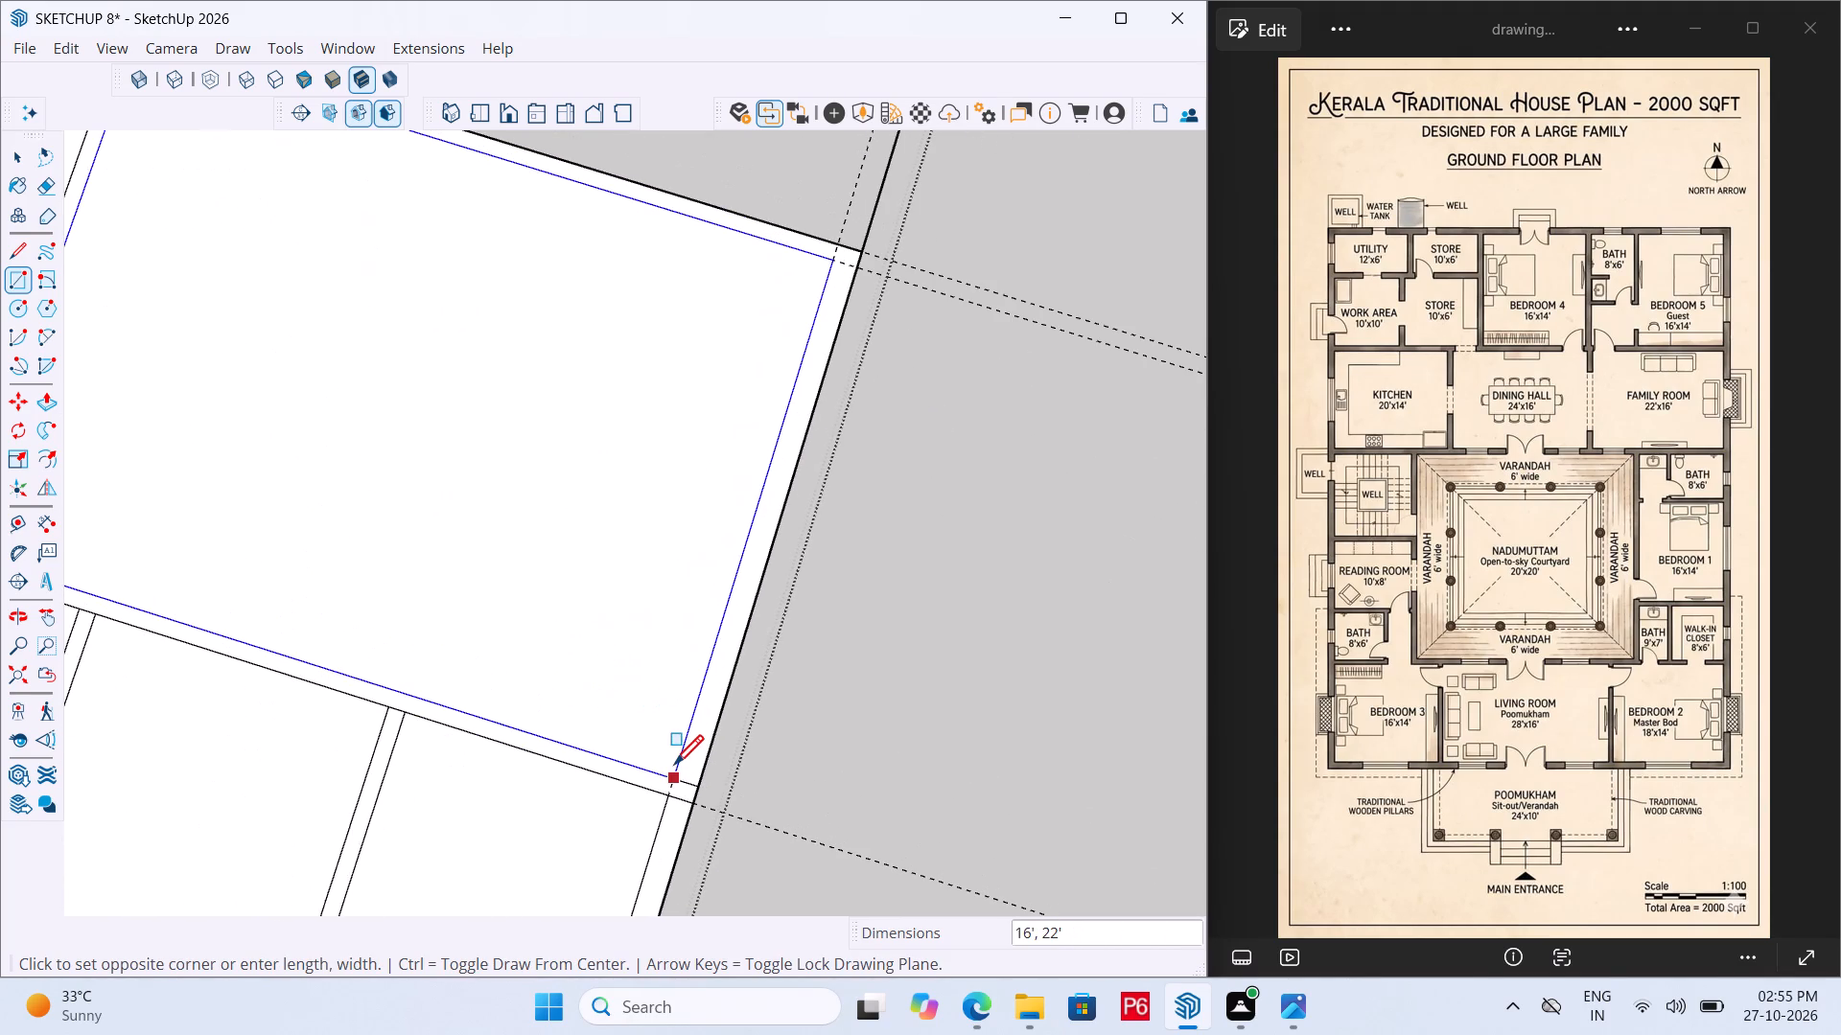
double_click(674, 776)
Erase the construction guides running through and beyond the kitchen, dining hall and family room.
scroll(531, 602, down, 6)
key(e)
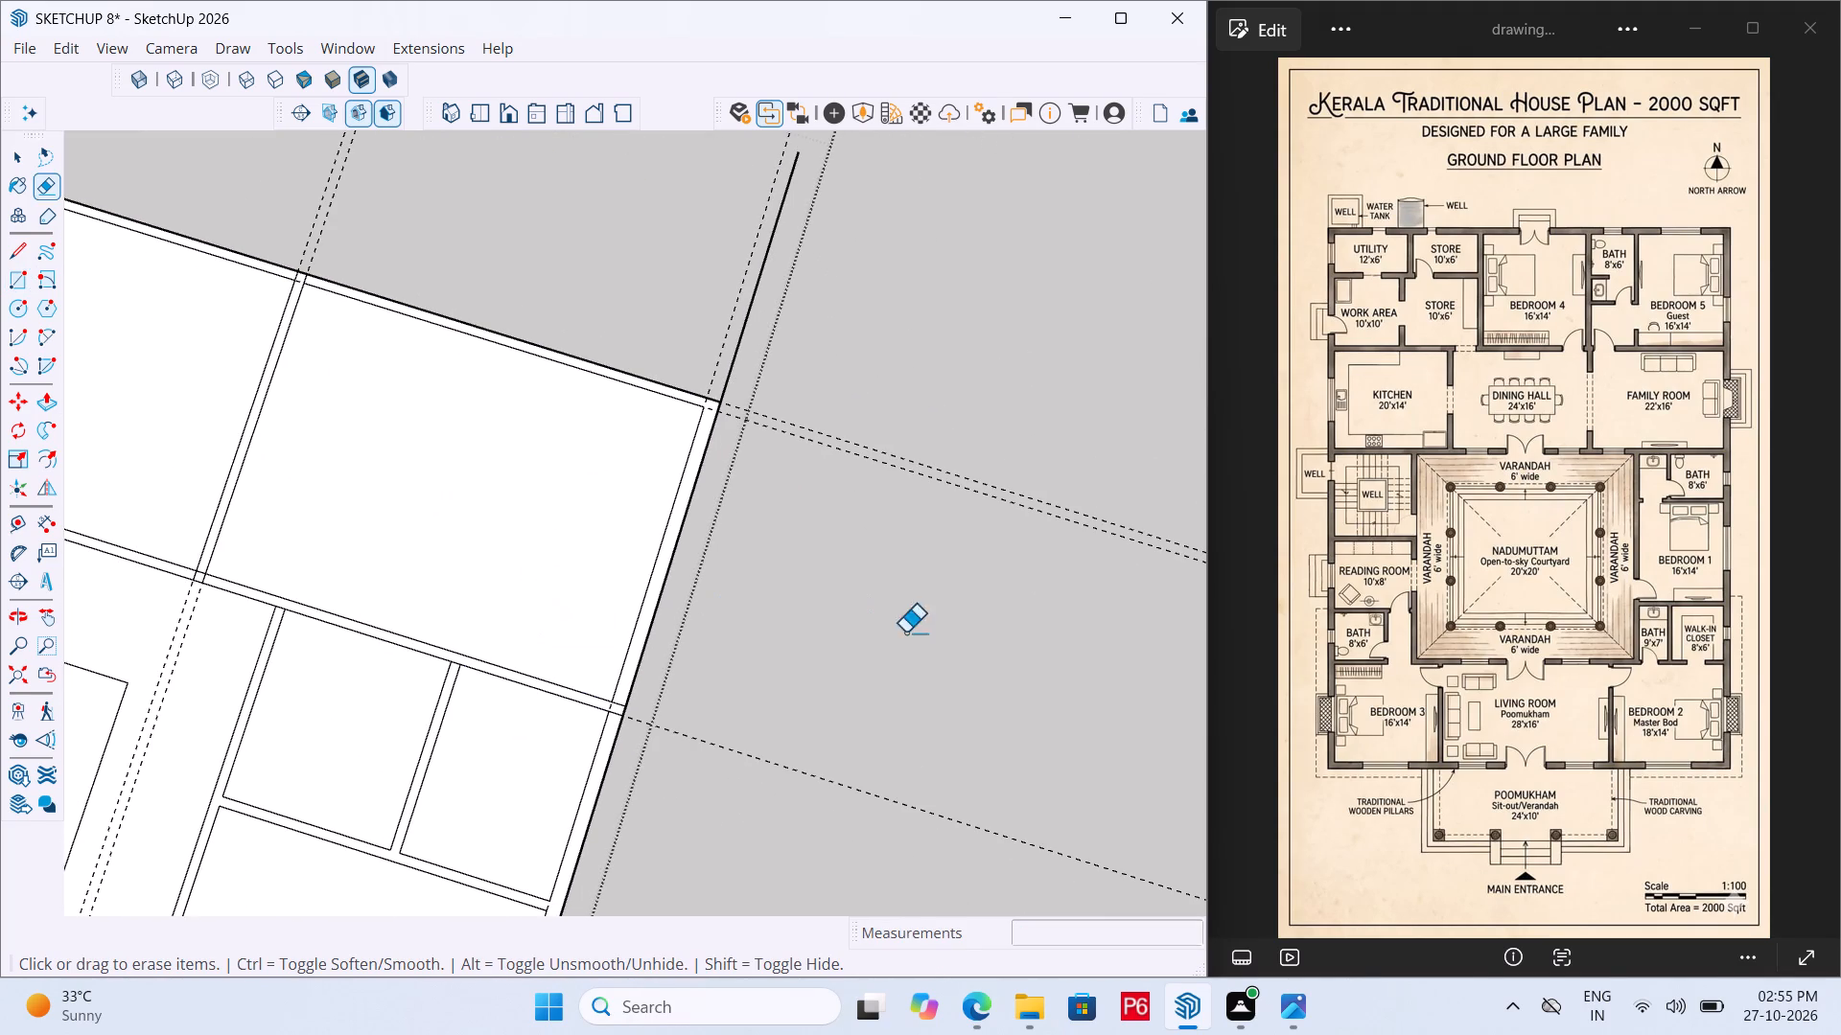
drag(947, 477, 821, 779)
click(725, 320)
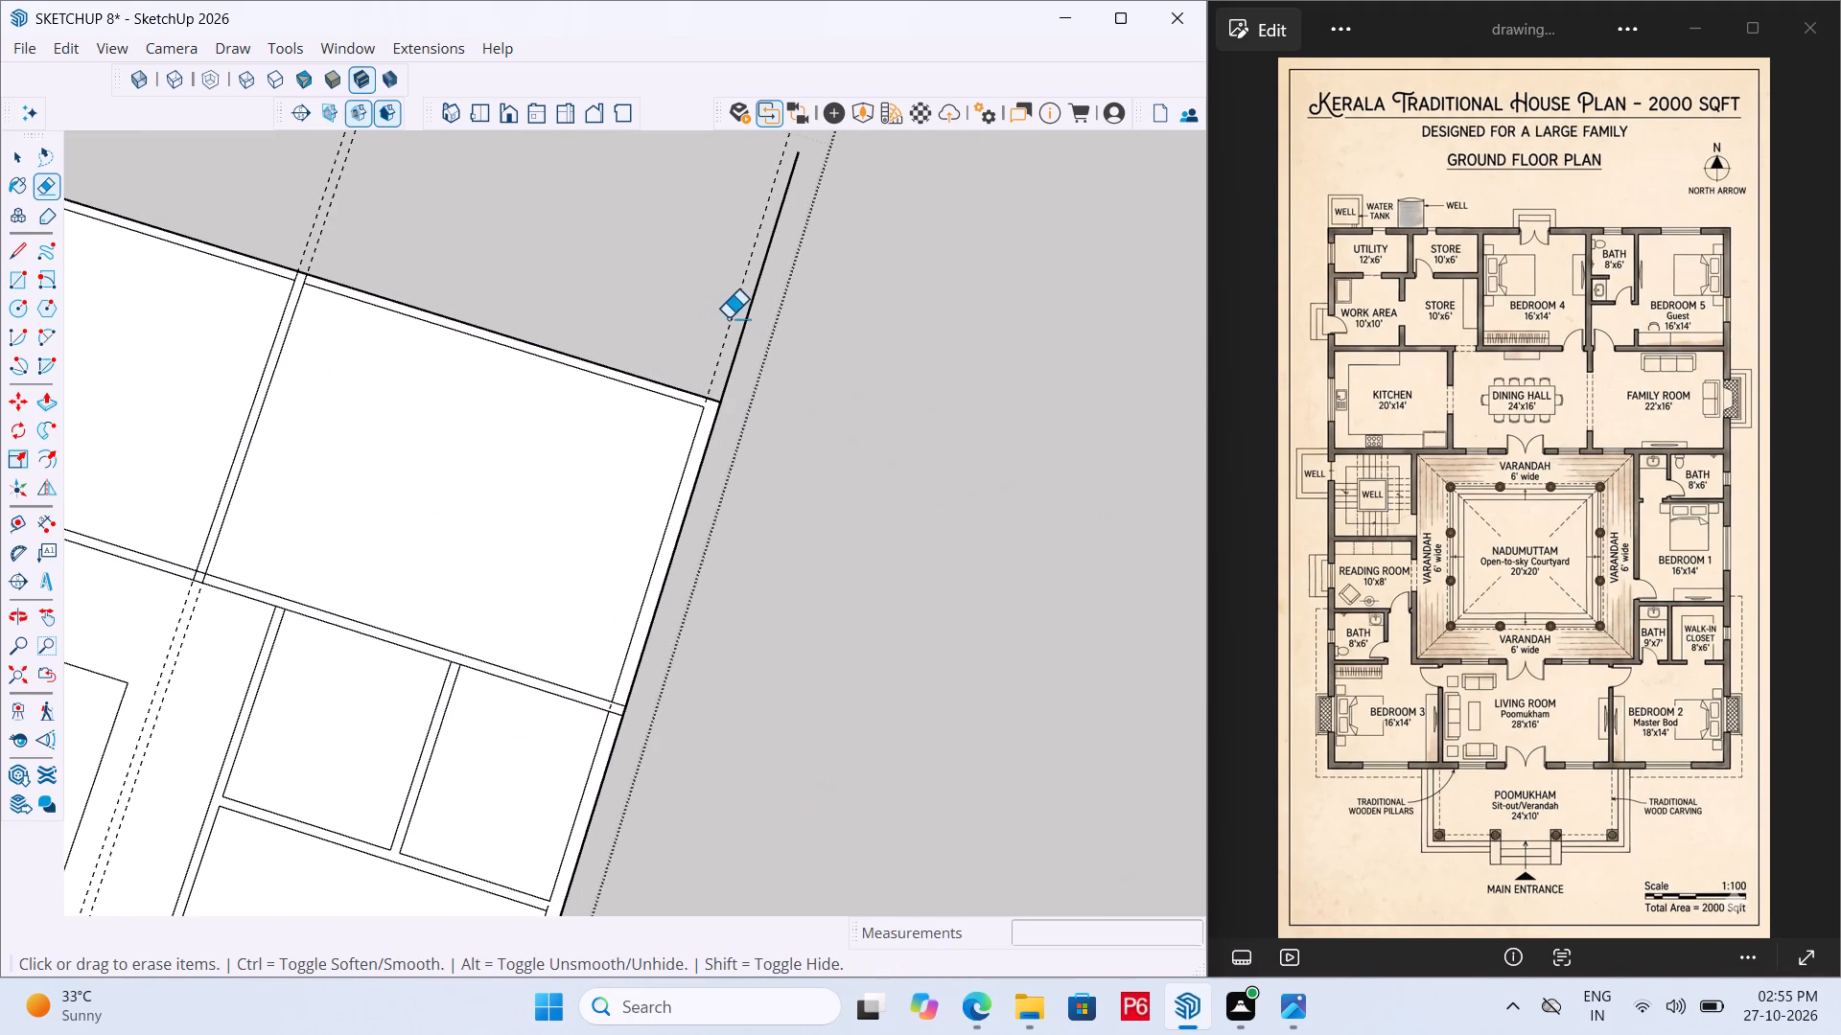
drag(282, 205, 392, 209)
click(395, 211)
scroll(775, 633, down, 6)
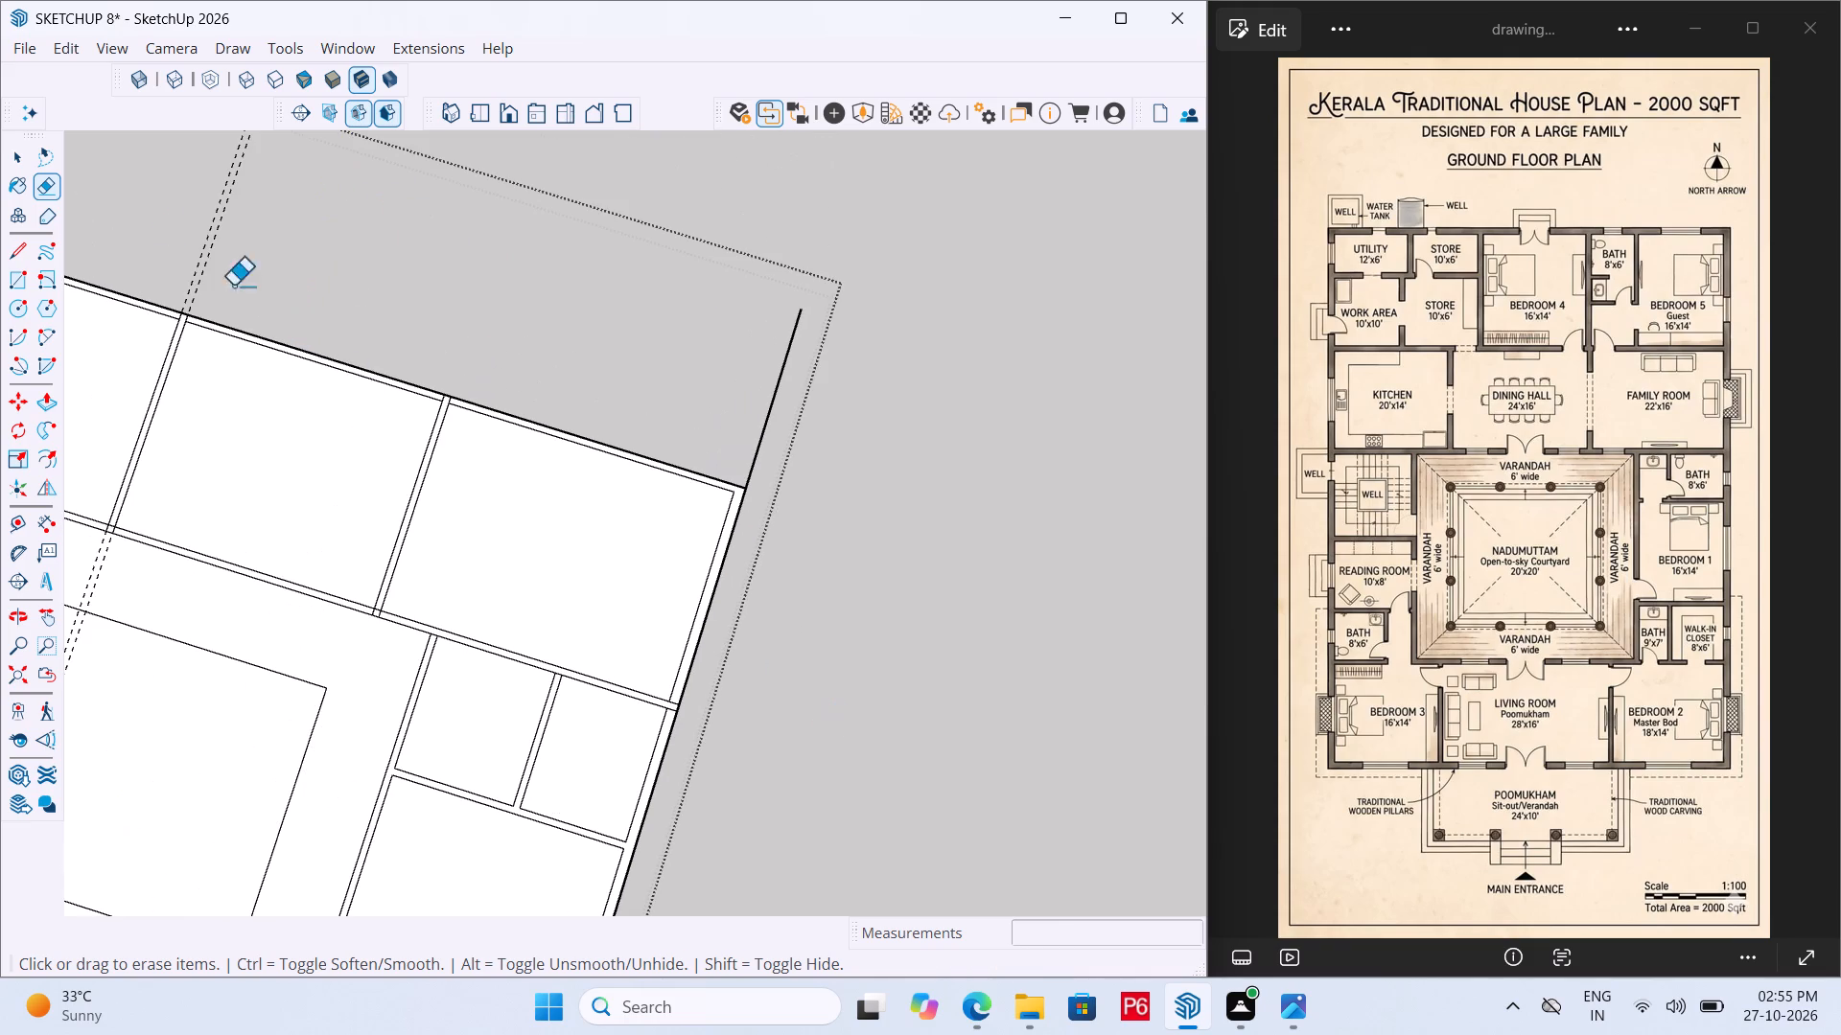
drag(199, 232, 335, 254)
scroll(878, 592, down, 6)
drag(114, 186, 245, 214)
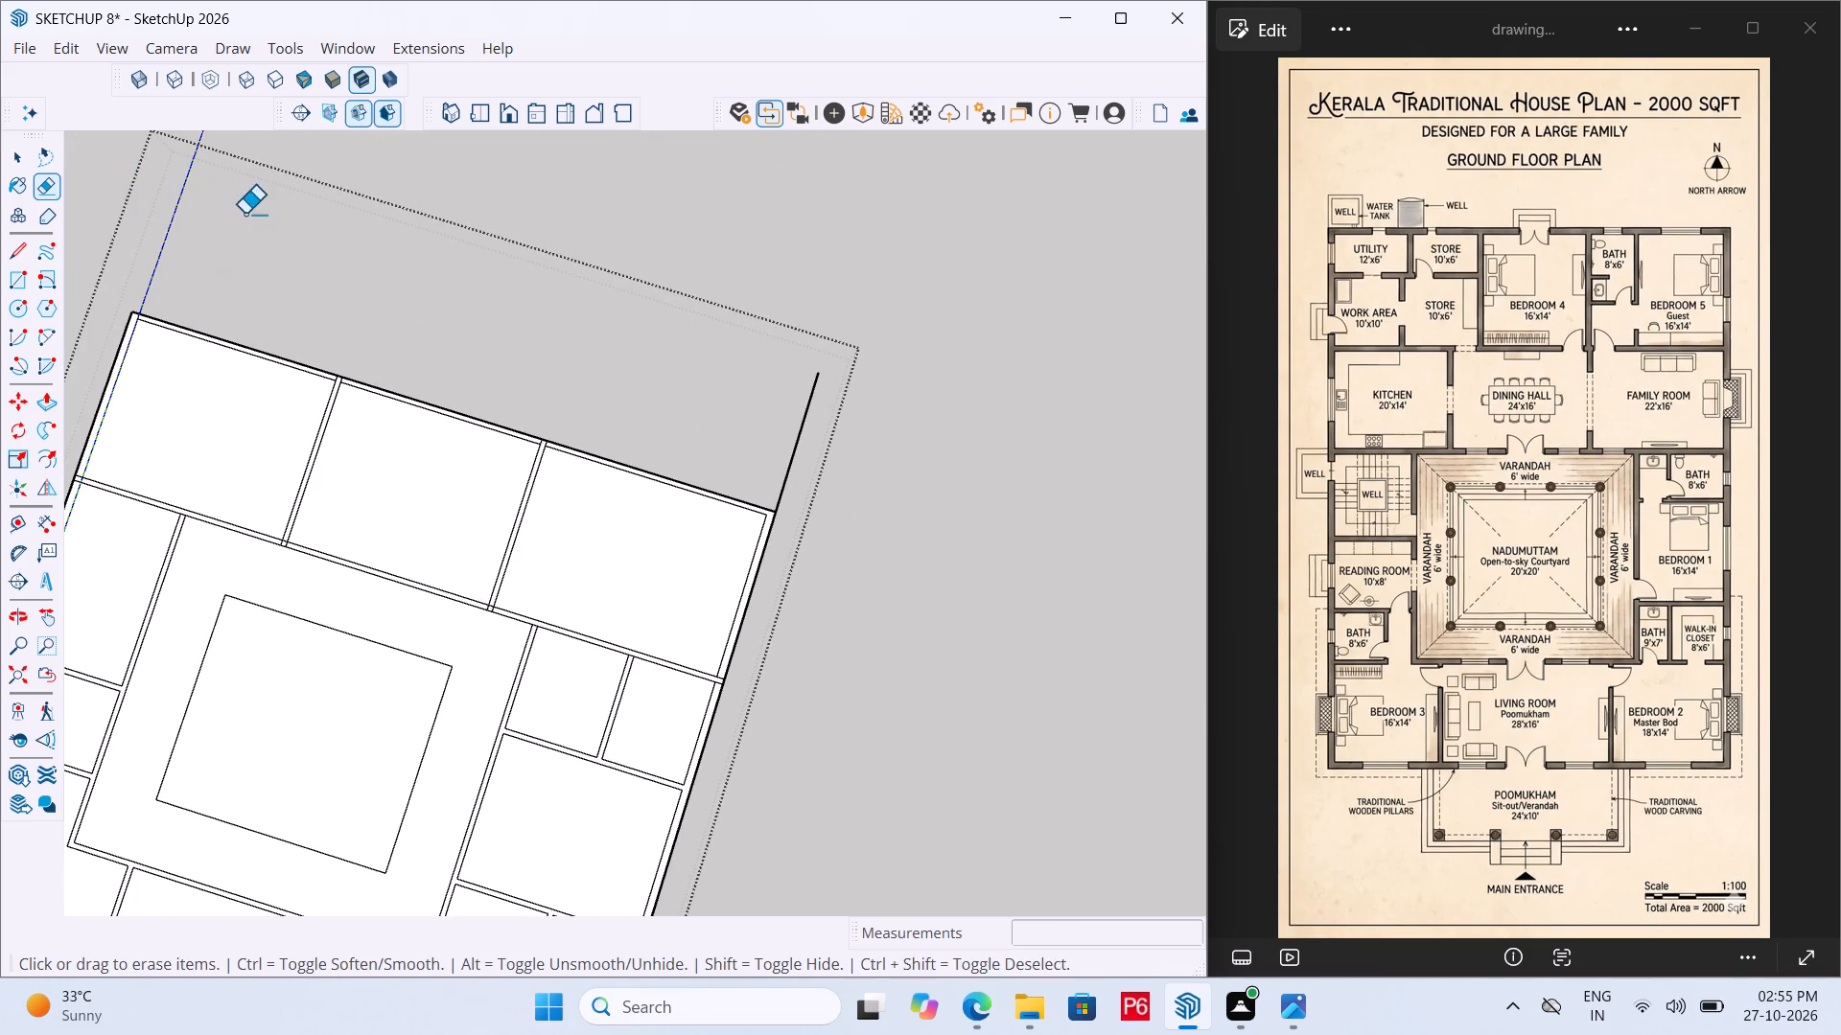
drag(245, 214, 275, 221)
click(286, 224)
drag(117, 206, 381, 260)
Erase the leftover wall lines where the kitchen's south wall meets the west outer wall and the stairwell partition.
scroll(0, 293, up, 6)
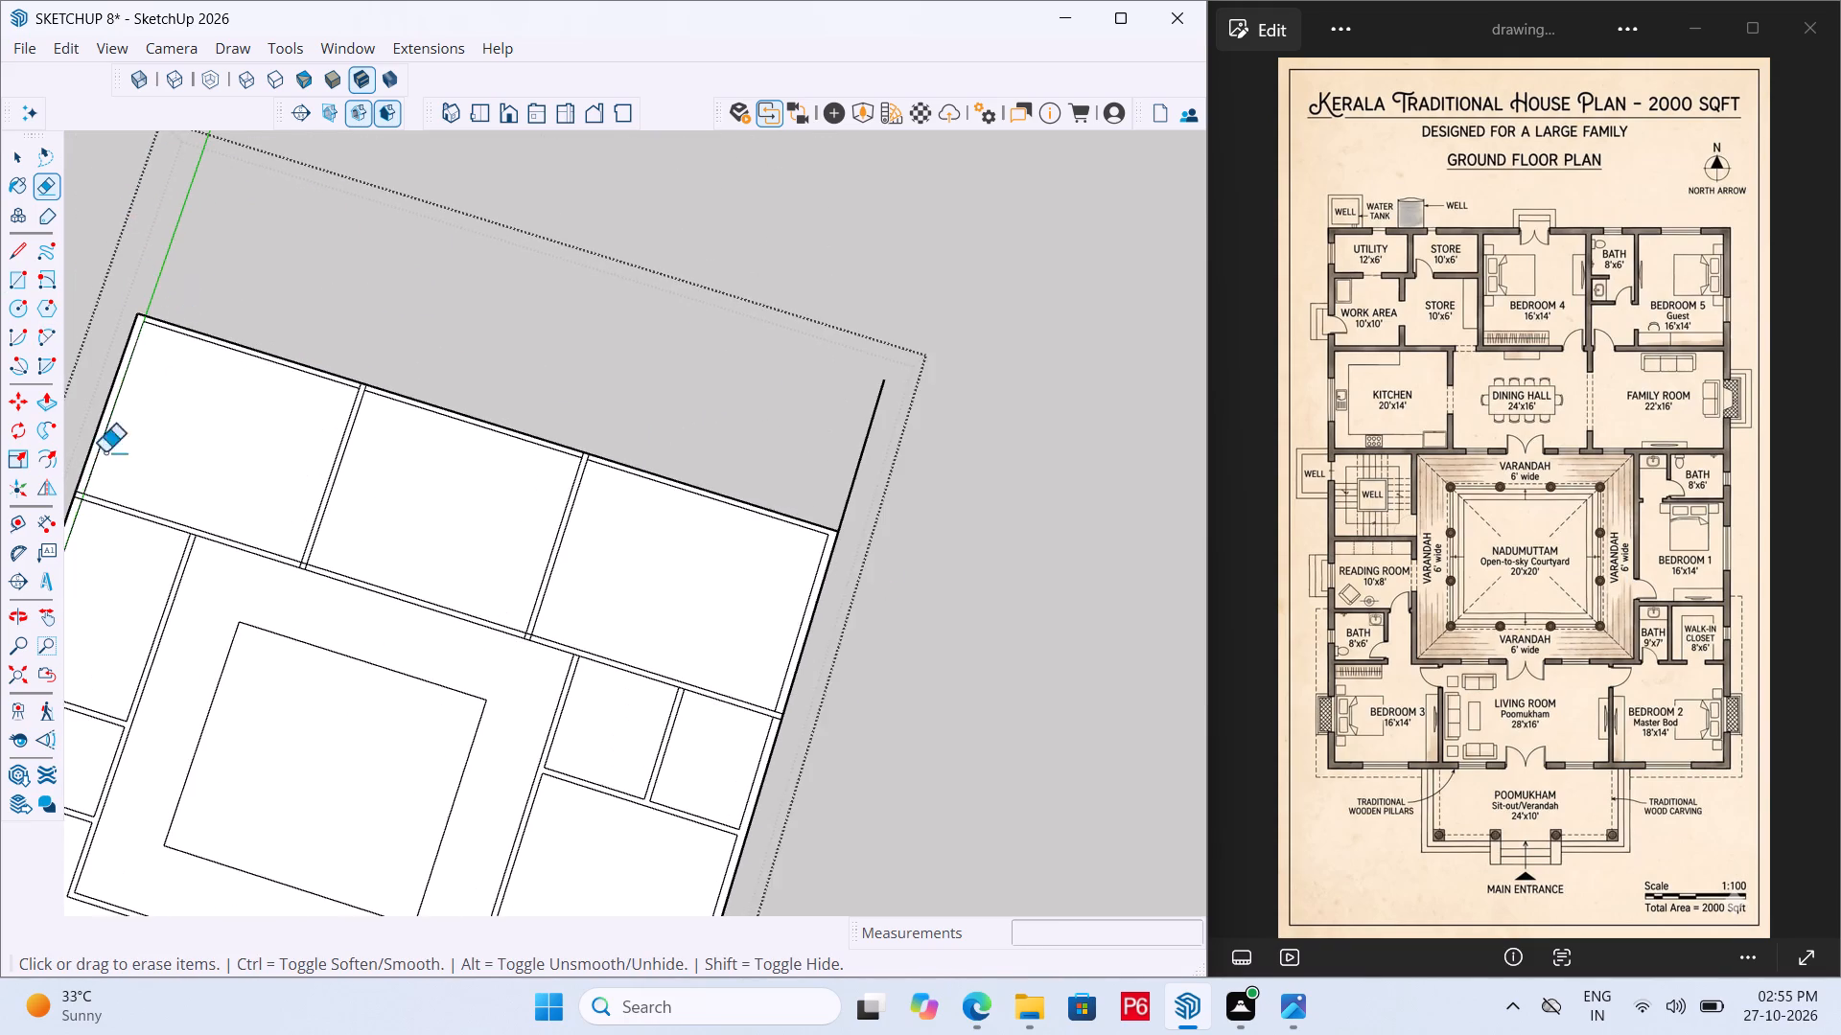
scroll(80, 515, up, 6)
scroll(548, 490, down, 6)
scroll(261, 507, up, 17)
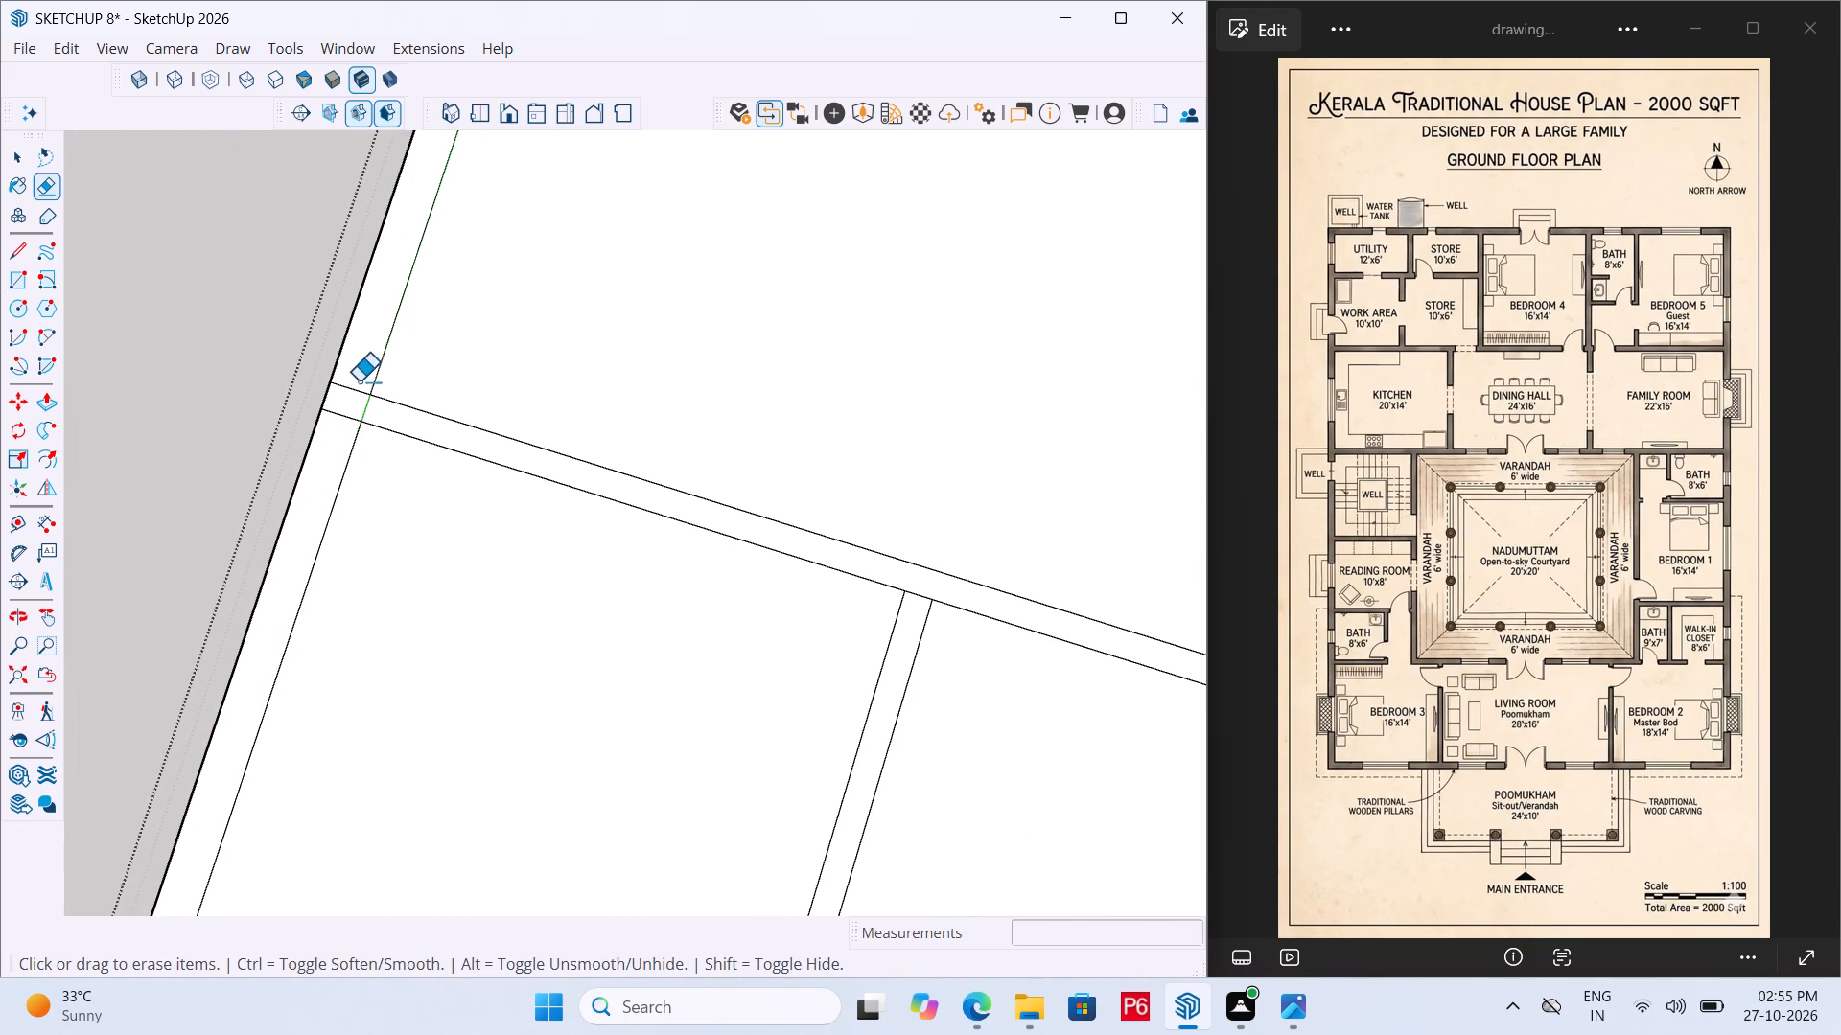
drag(346, 381, 340, 416)
double_click(340, 416)
drag(360, 411, 374, 411)
scroll(312, 363, down, 12)
scroll(631, 487, up, 10)
drag(592, 480, 591, 491)
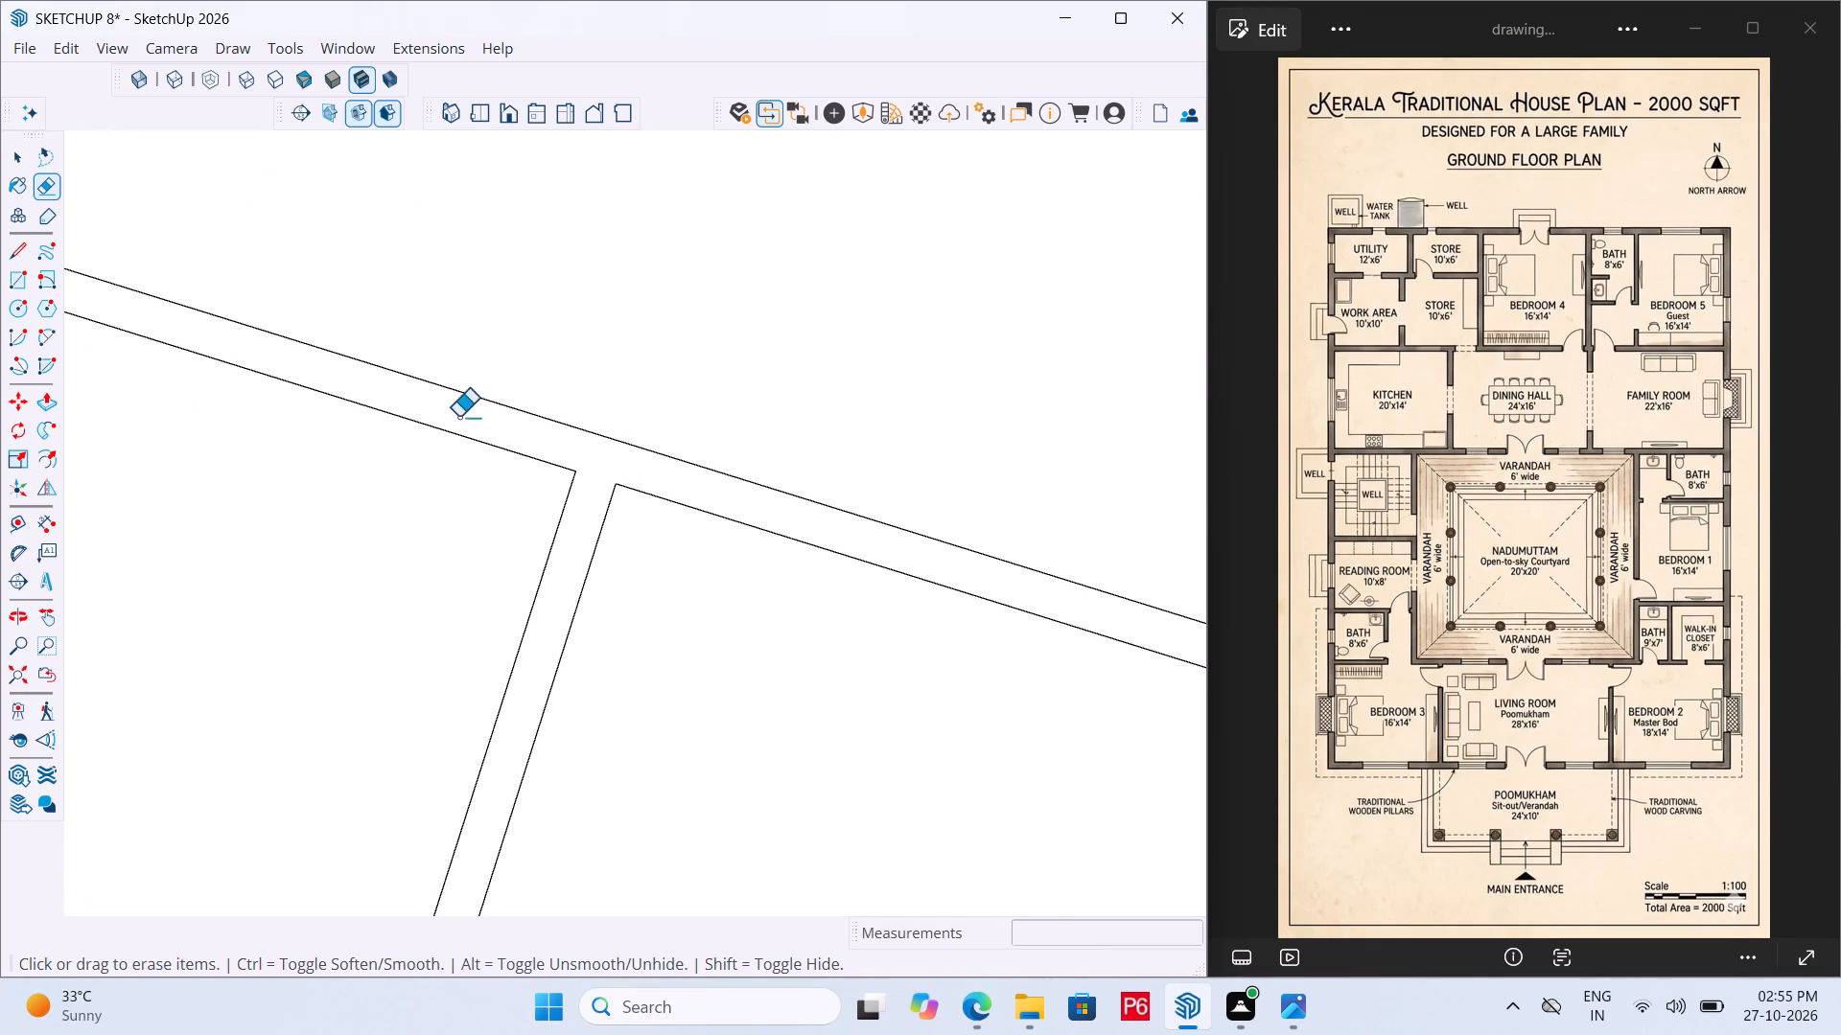
Erase the leftover lines closing the southern ends of the kitchen–dining and dining–family room partitions.
scroll(434, 416, down, 12)
scroll(518, 411, down, 7)
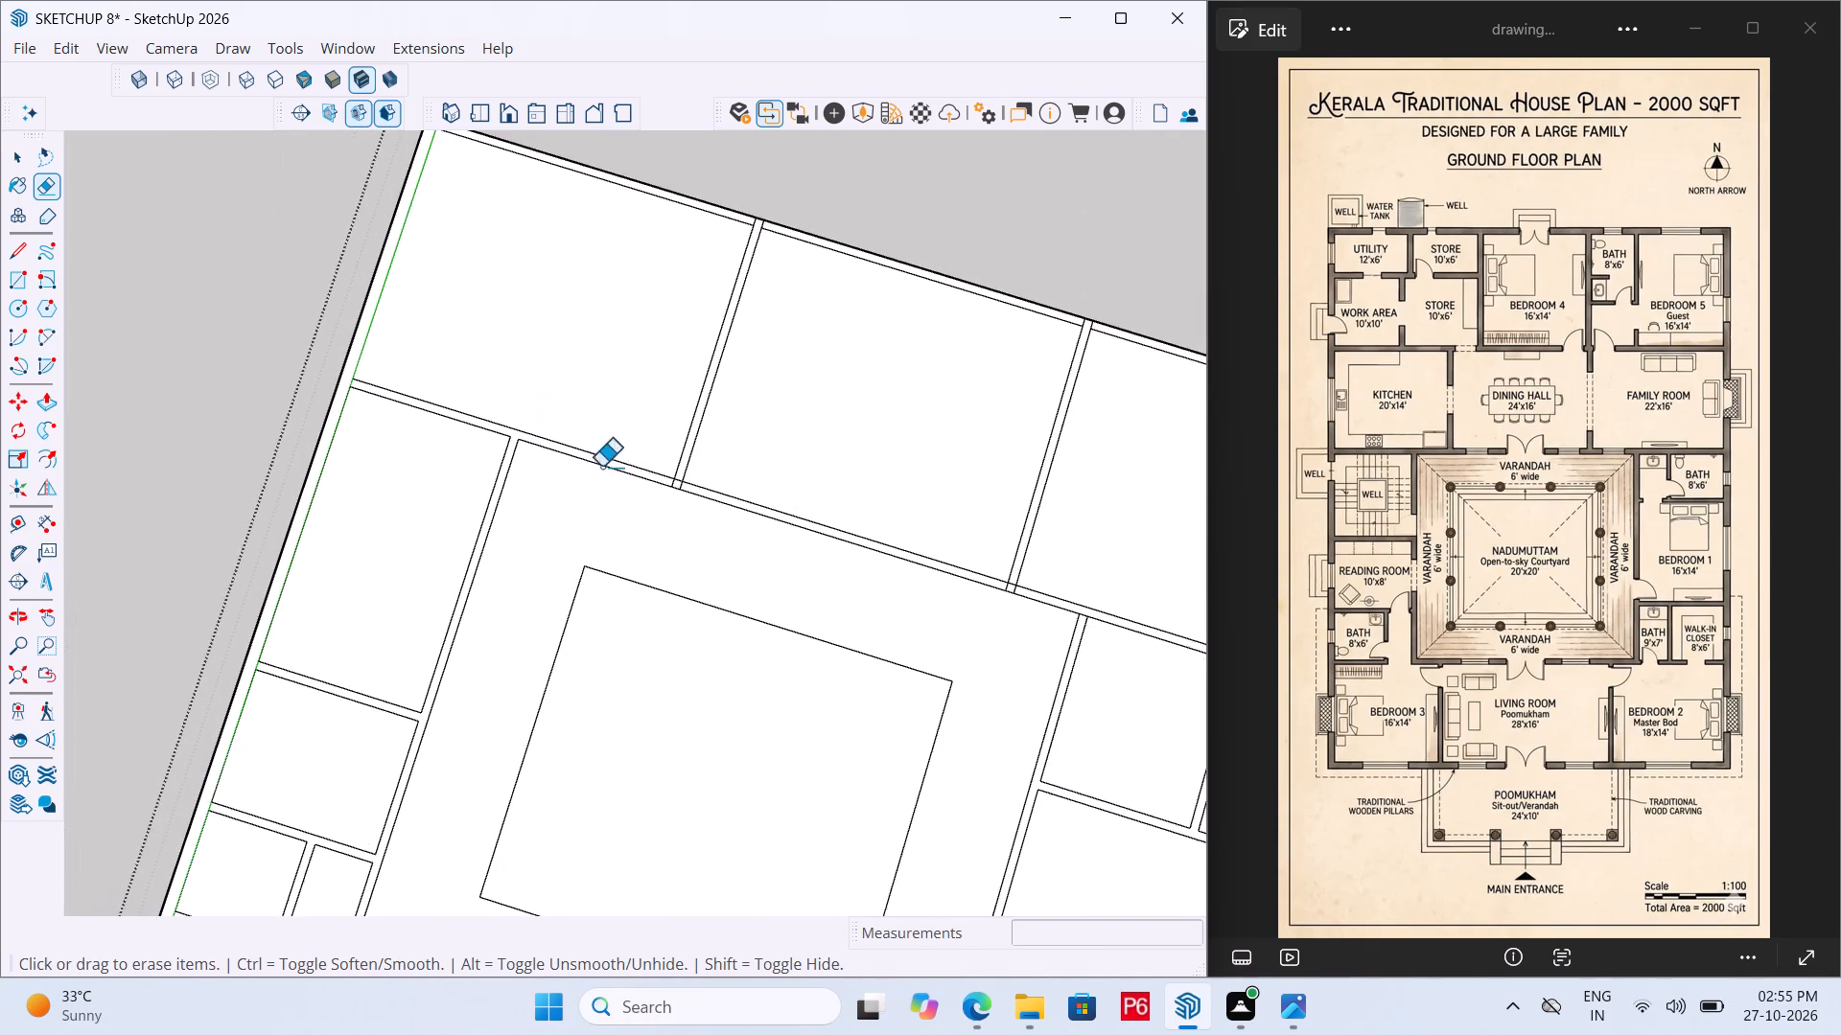
scroll(716, 467, up, 17)
drag(688, 494, 671, 510)
drag(660, 512, 645, 512)
drag(642, 512, 730, 531)
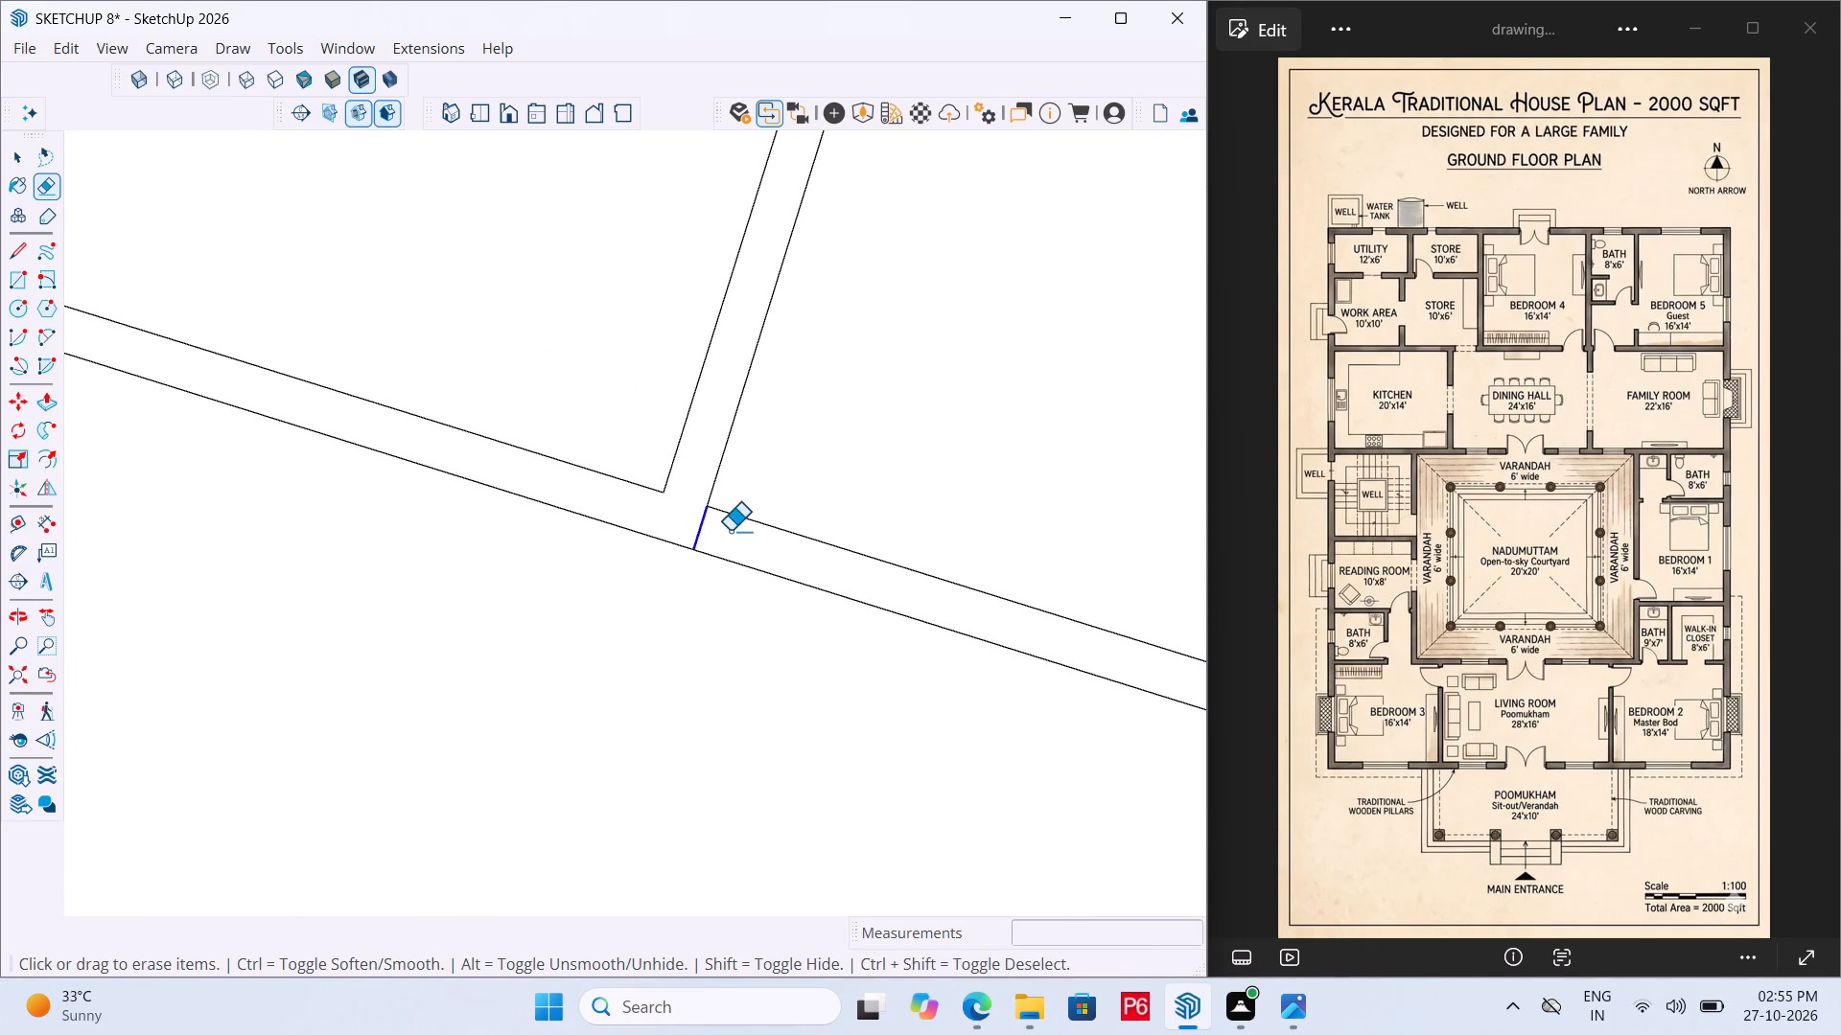
drag(730, 531, 683, 524)
click(683, 524)
scroll(531, 501, down, 7)
scroll(408, 441, down, 12)
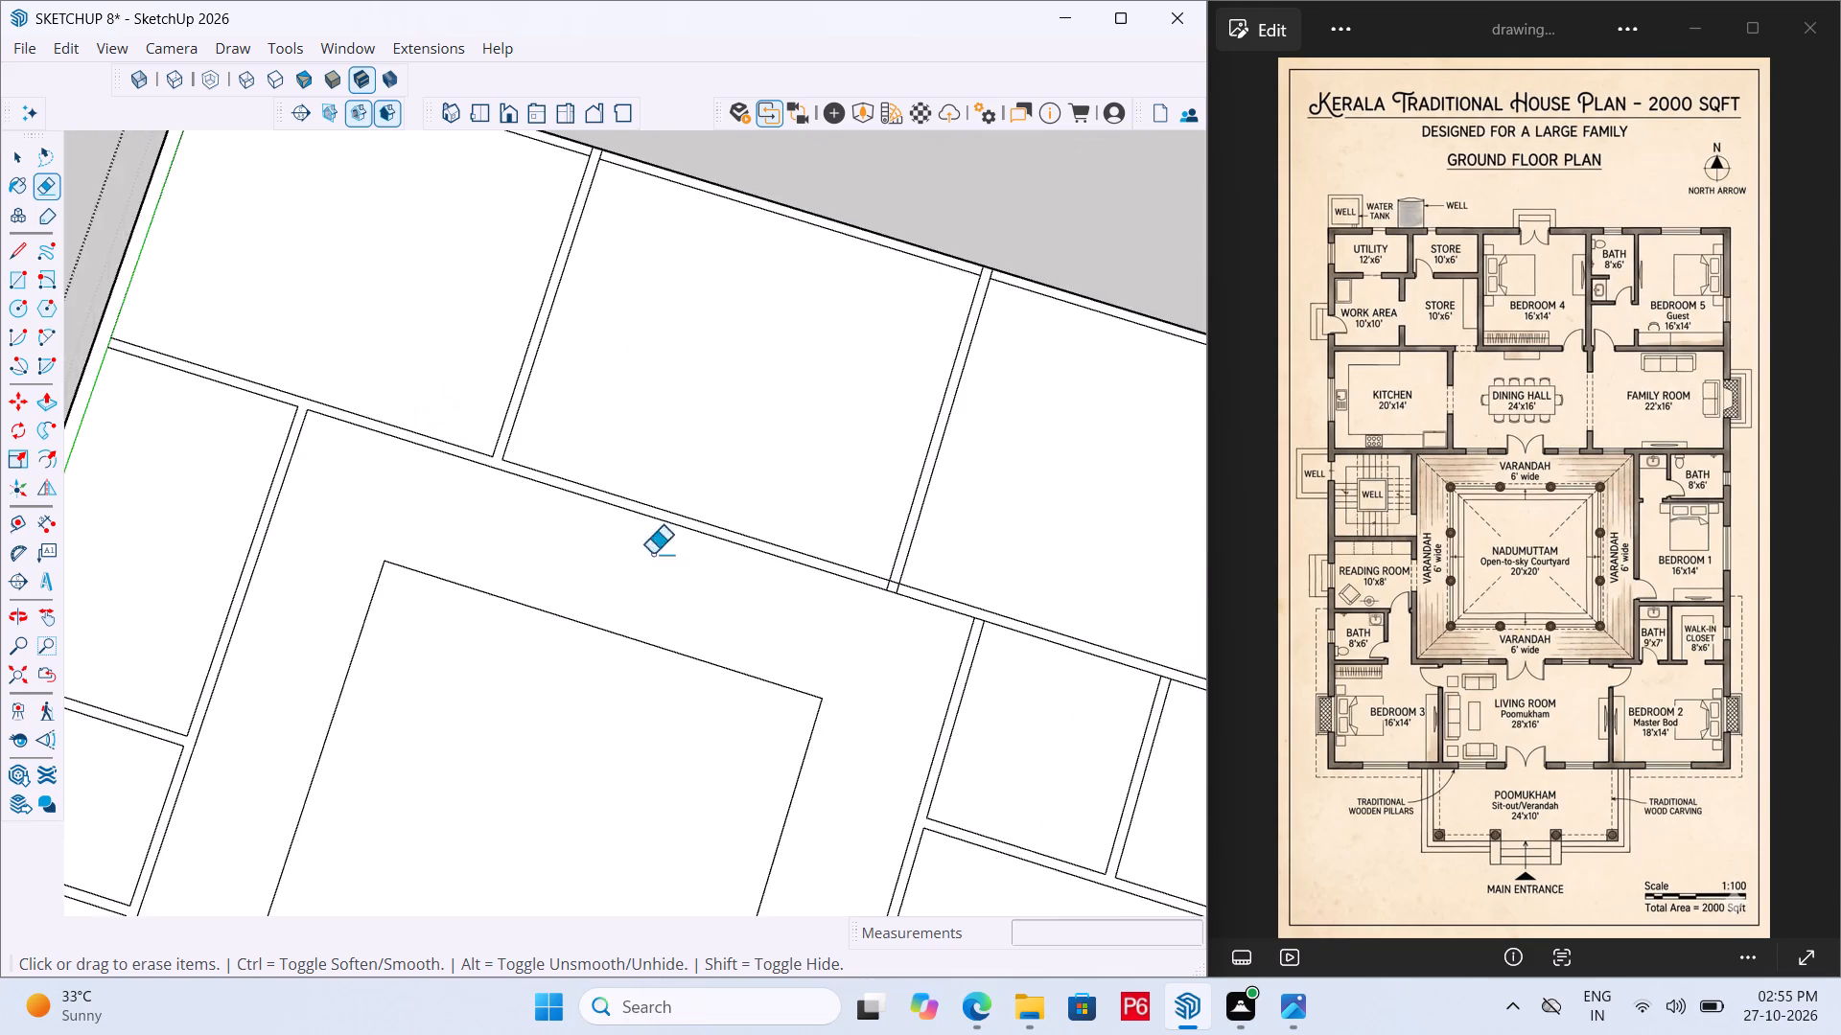
scroll(990, 652, up, 19)
drag(774, 506, 811, 506)
click(804, 496)
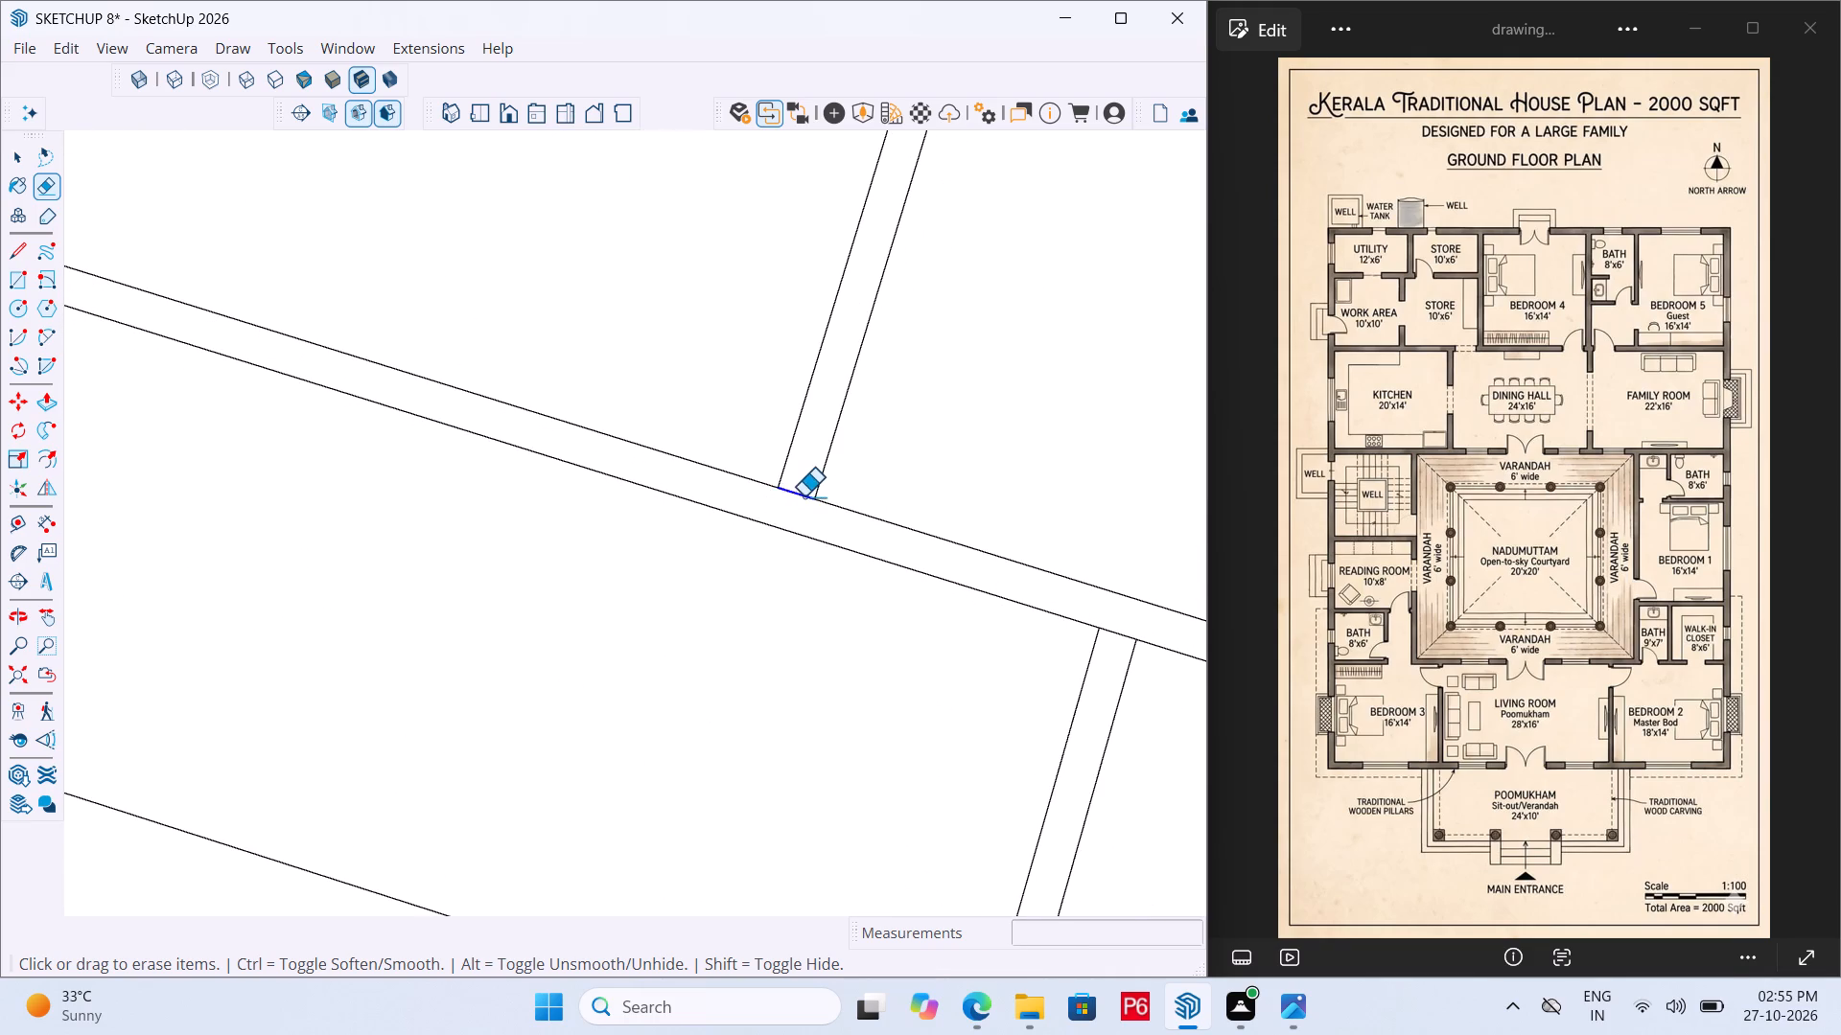
Erase the leftover lines where the two partitions south of the family room meet its south wall.
scroll(634, 471, down, 18)
scroll(721, 533, up, 10)
click(737, 514)
scroll(566, 511, down, 6)
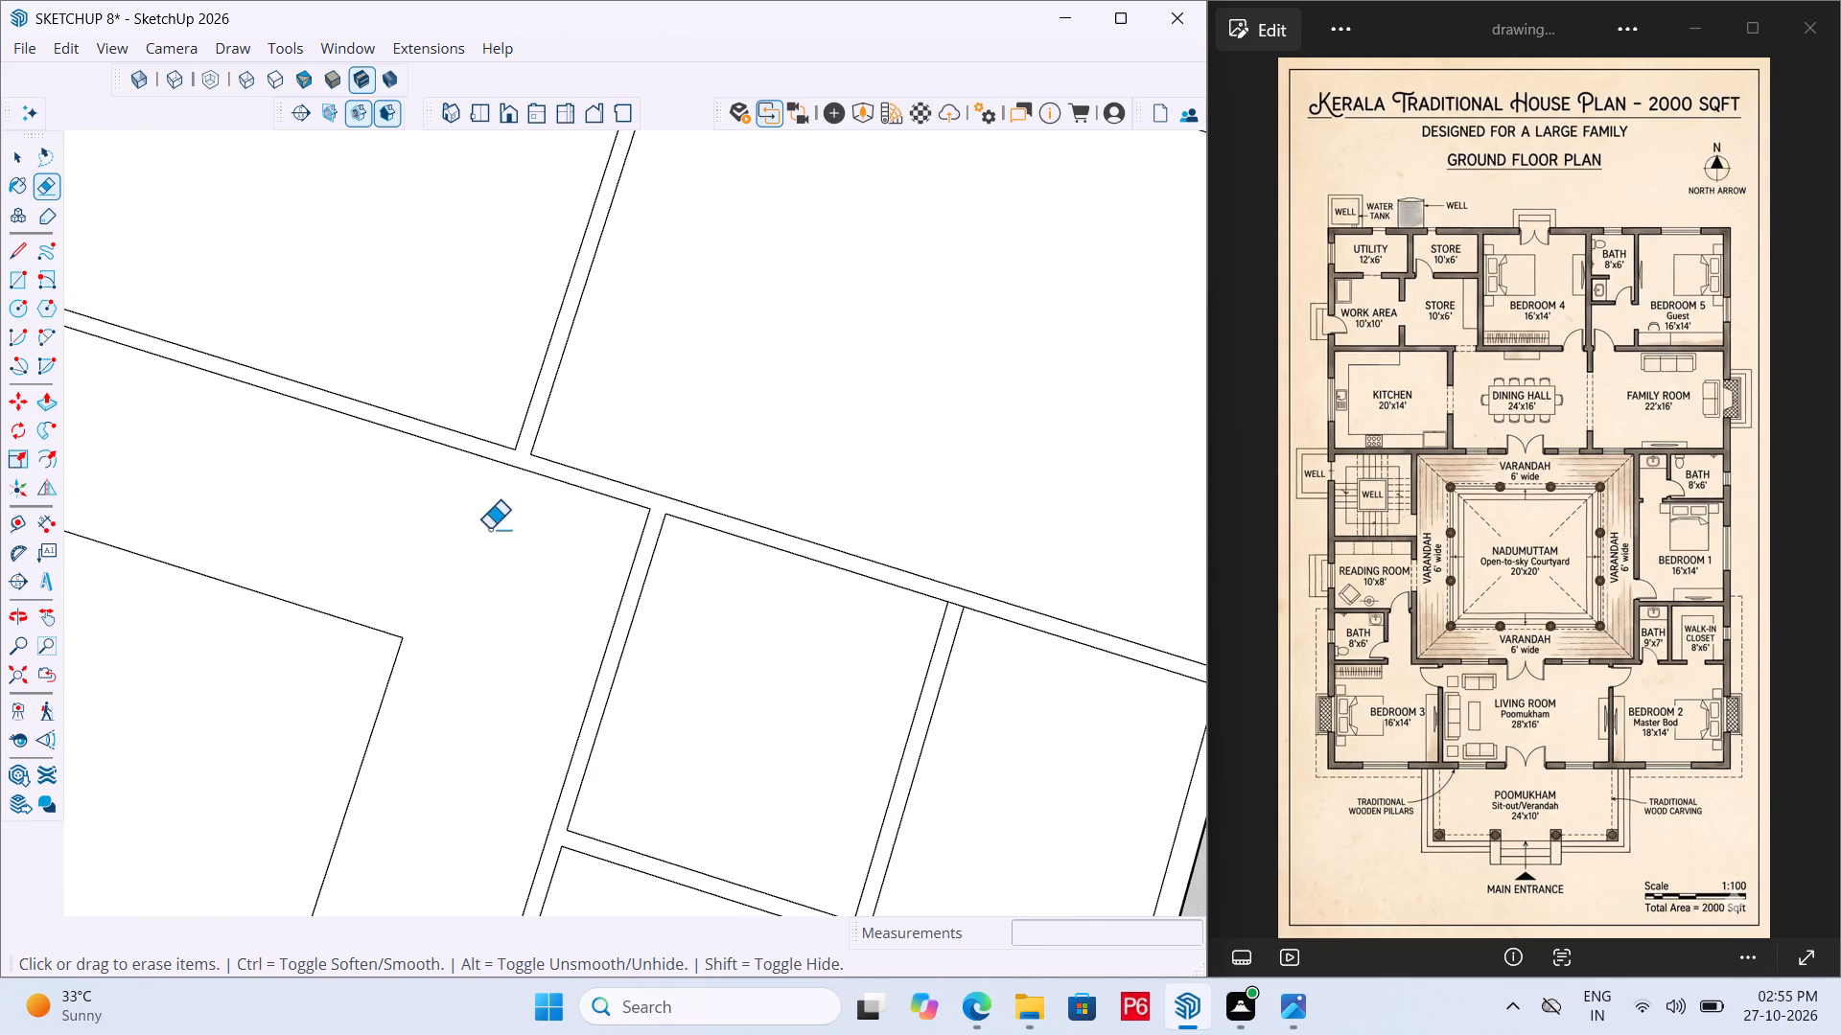
scroll(433, 535, down, 4)
scroll(801, 596, up, 4)
double_click(788, 576)
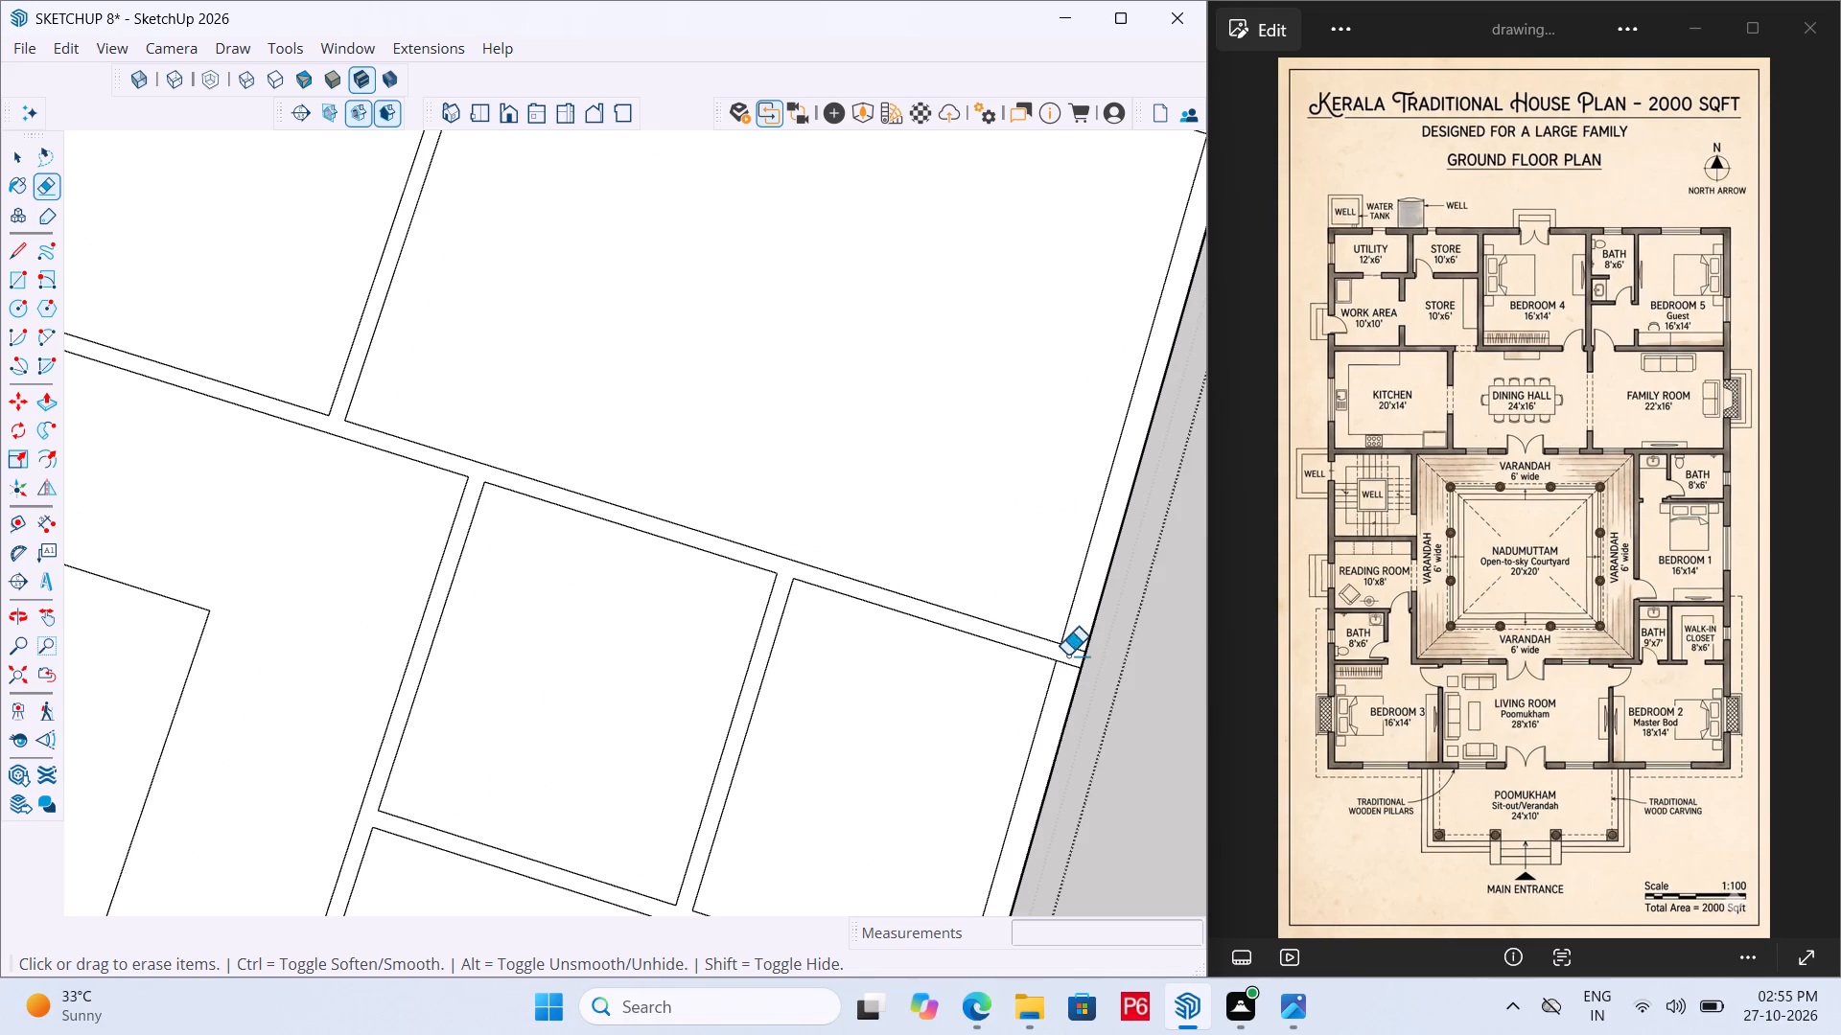
Erase the leftover lines where the family room's south wall meets the east outer wall, undoing any wrongly erased wall line.
scroll(1114, 673, up, 6)
drag(1049, 632, 1033, 668)
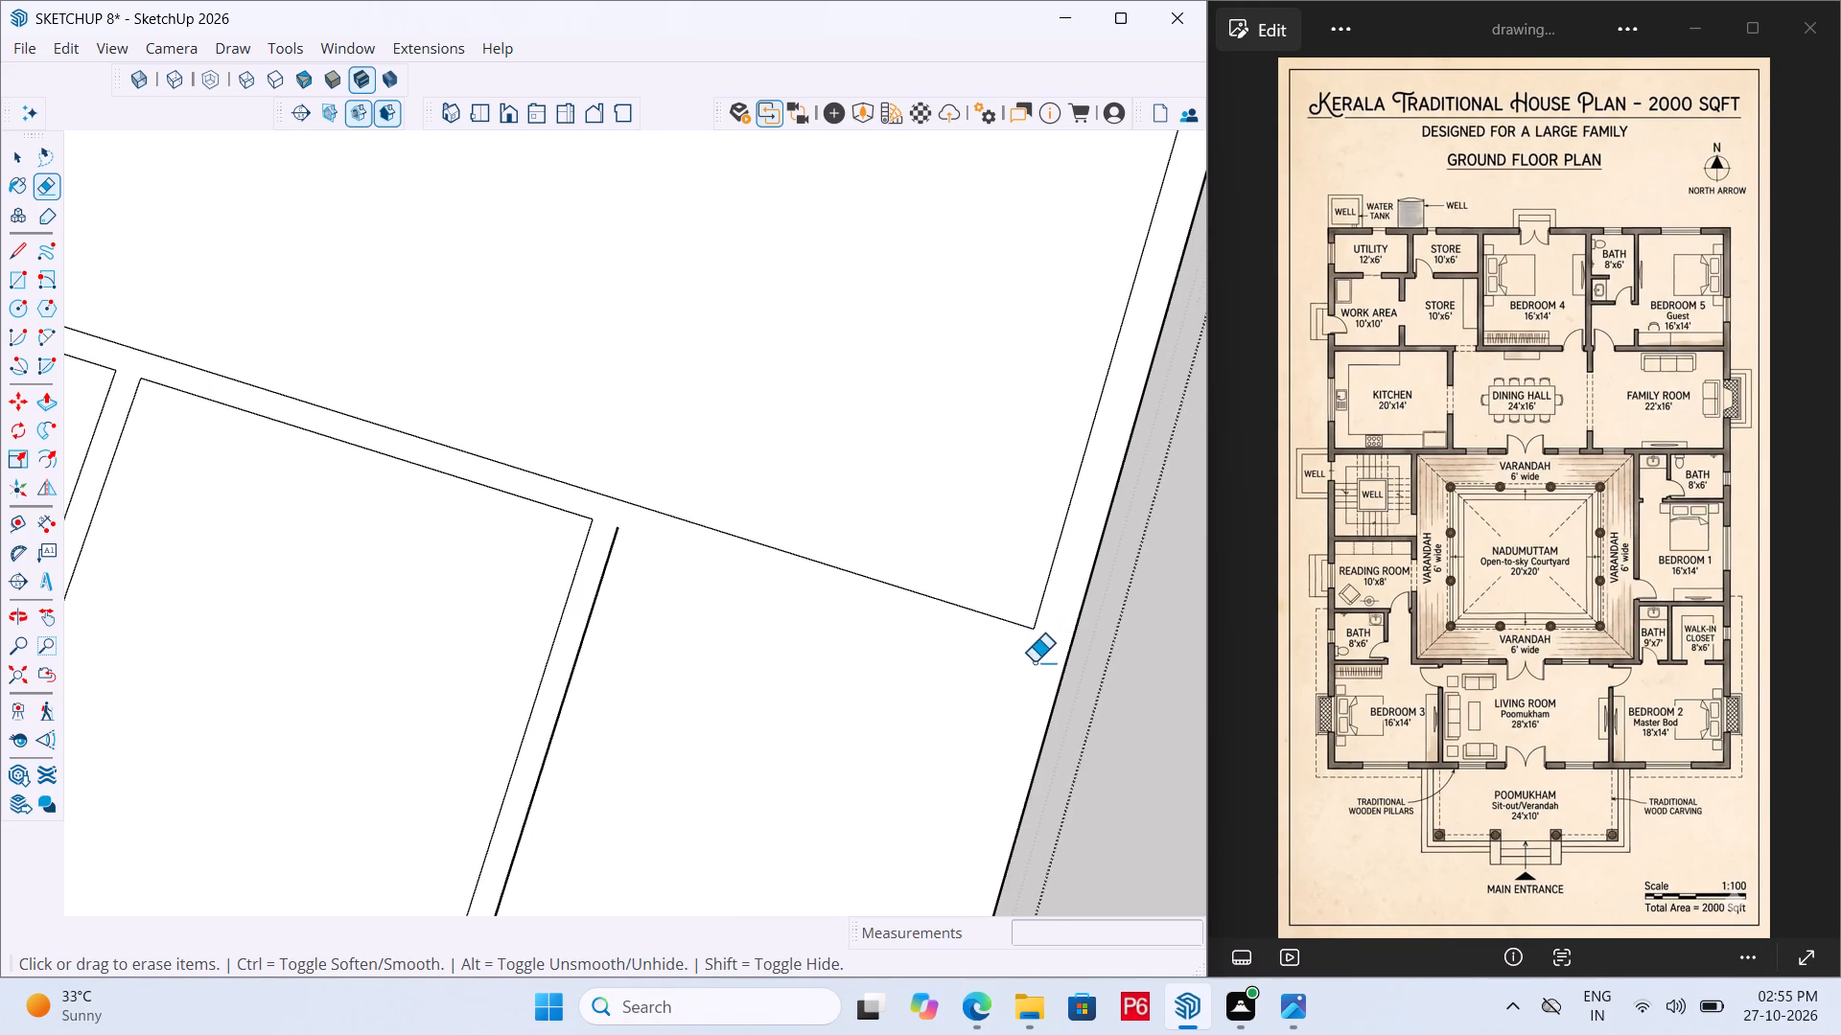
key(ctrl+z)
drag(1060, 625, 1049, 671)
scroll(843, 724, down, 9)
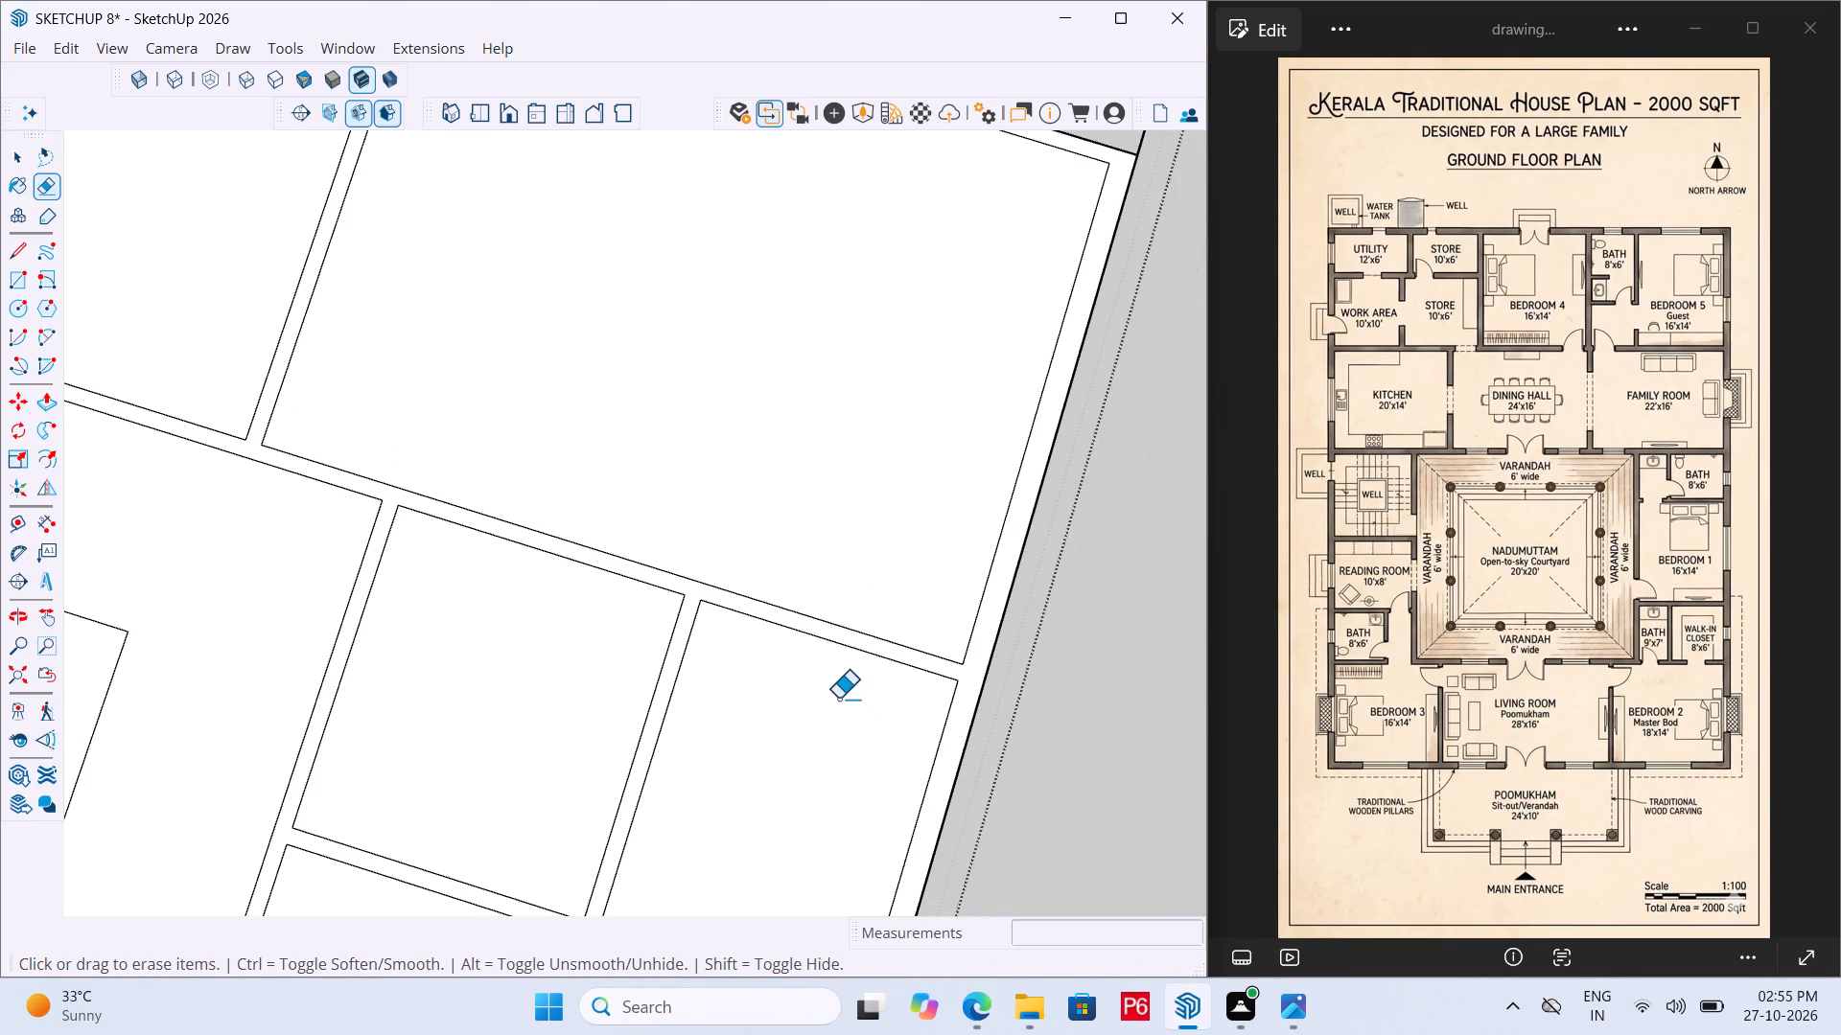
scroll(838, 699, down, 7)
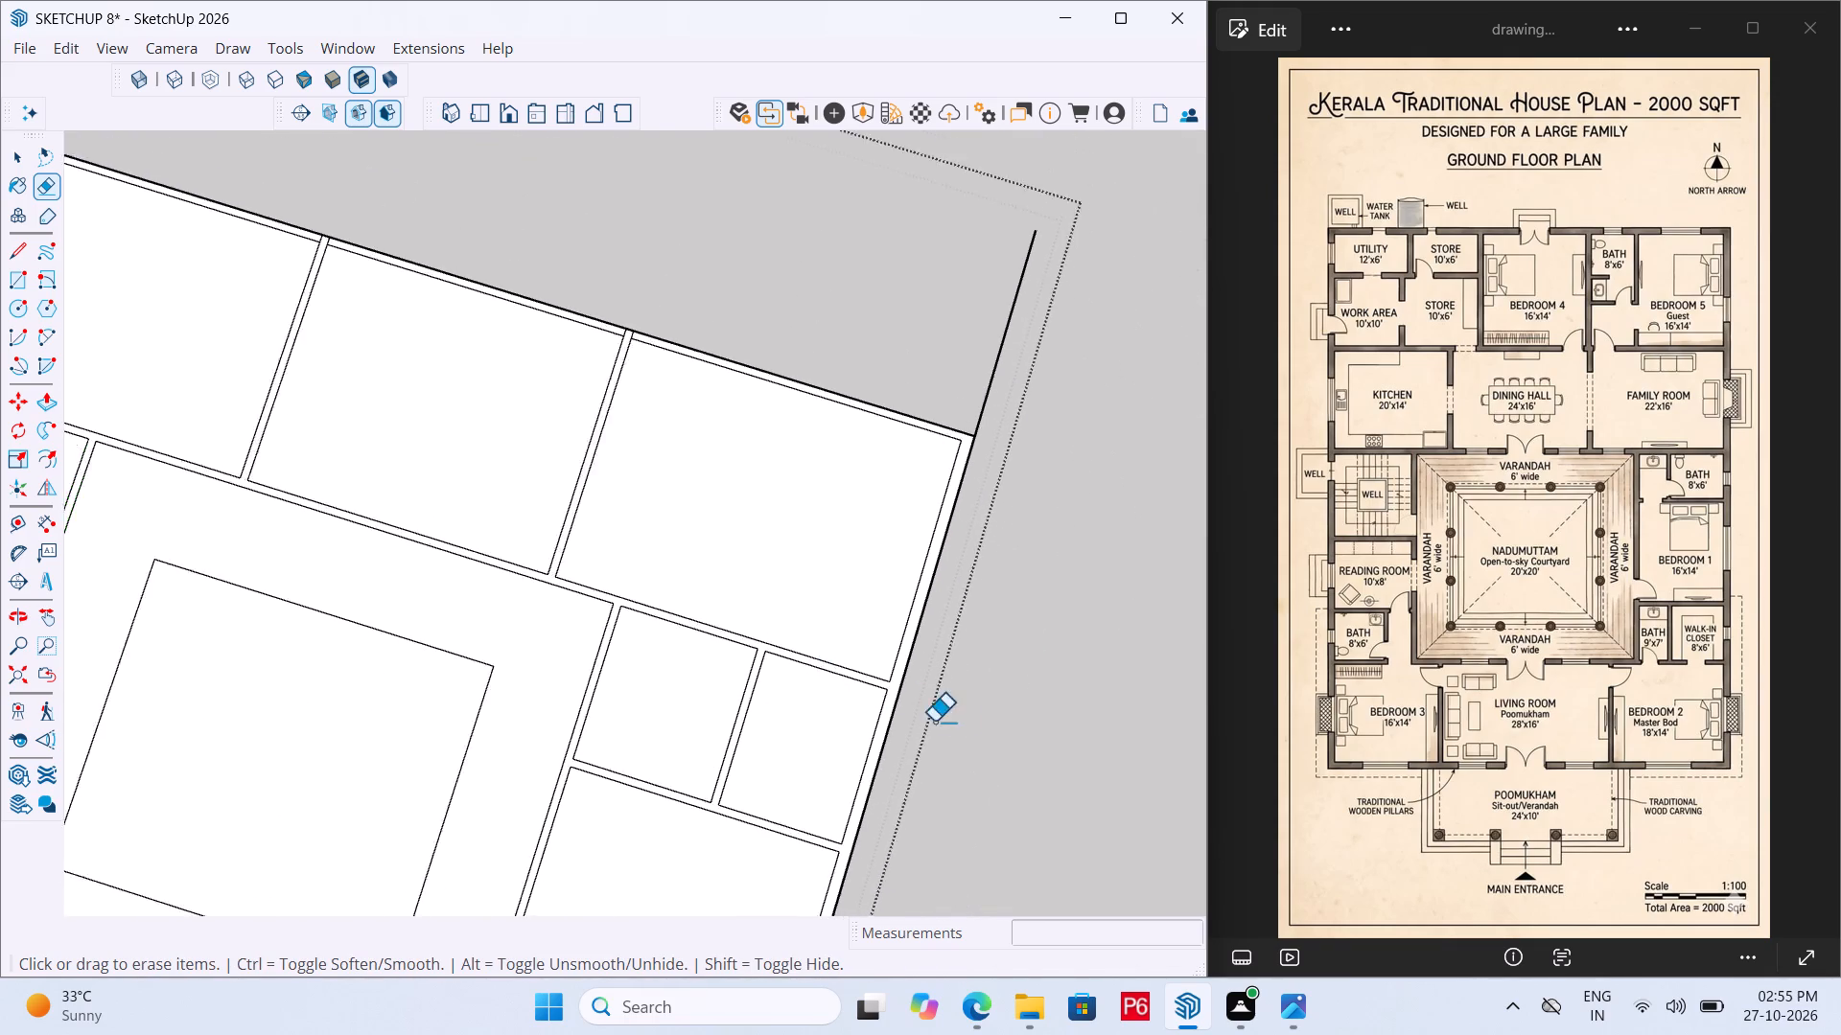
Erase the leftover lines where the dining–family room and kitchen–dining partitions meet the north wall.
scroll(934, 722, down, 3)
scroll(422, 377, up, 17)
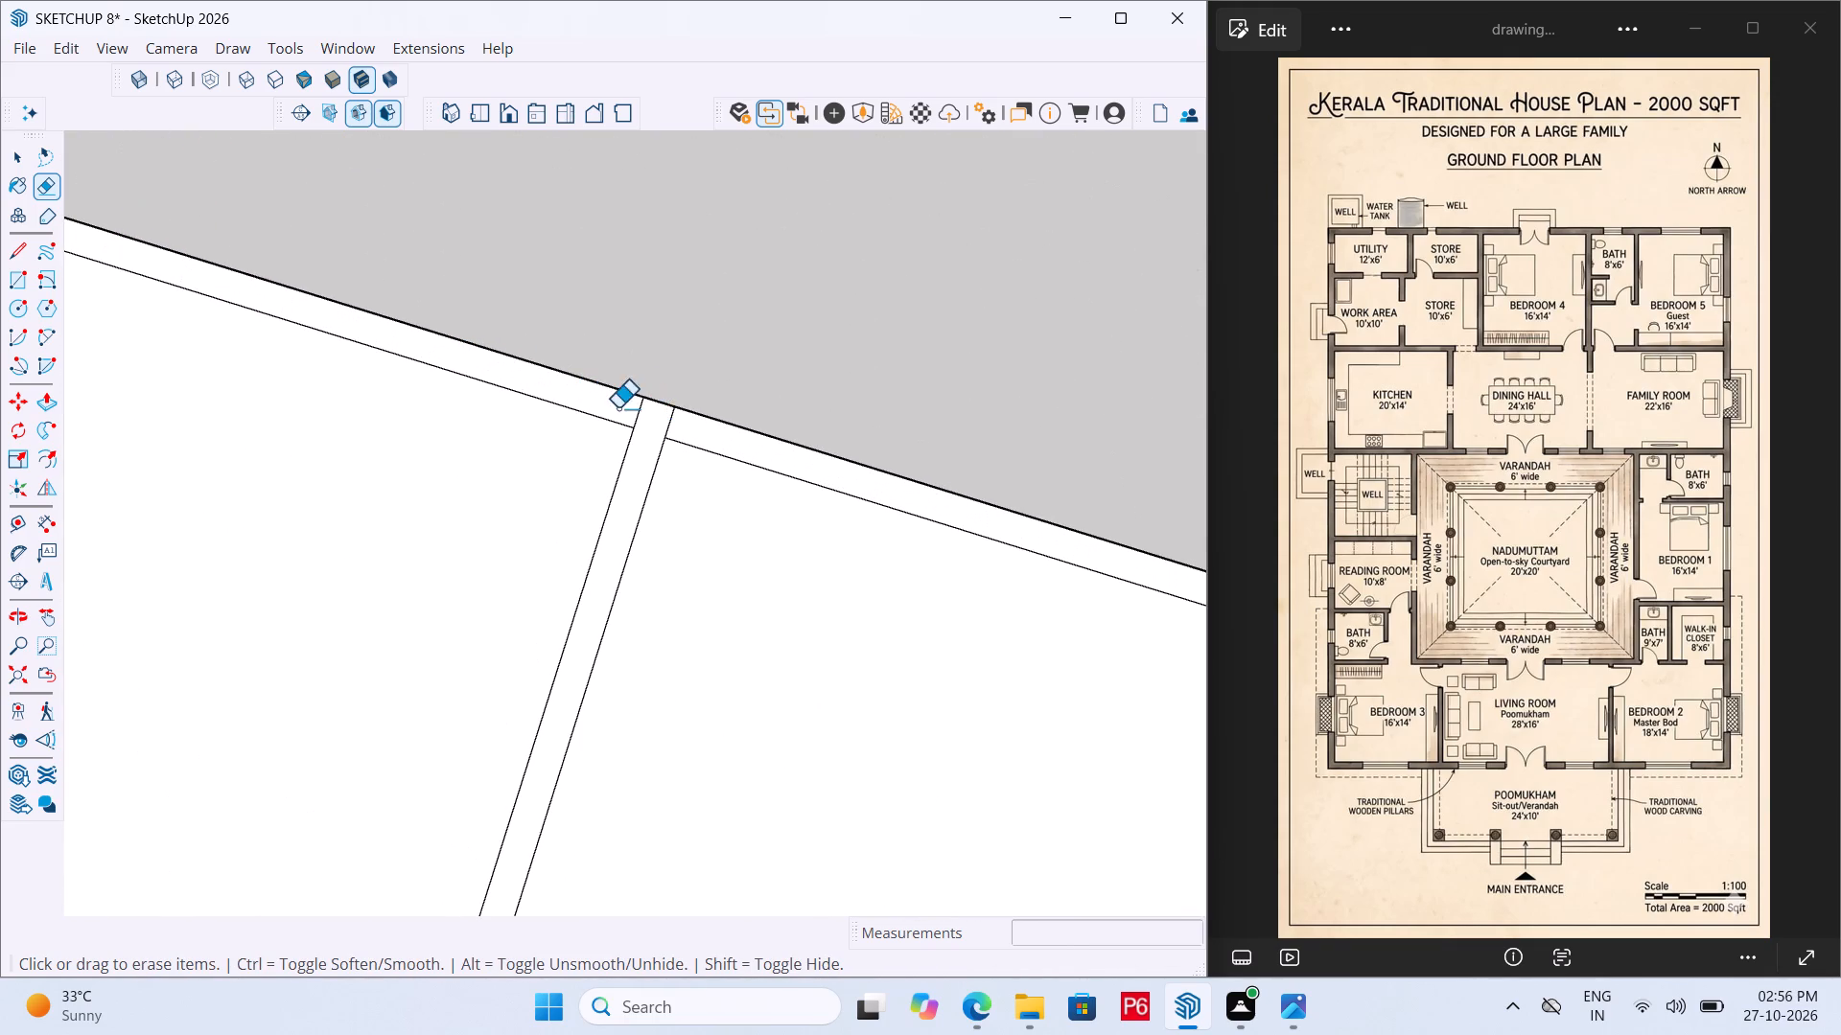
drag(664, 410, 691, 420)
drag(645, 408, 632, 404)
scroll(425, 421, down, 6)
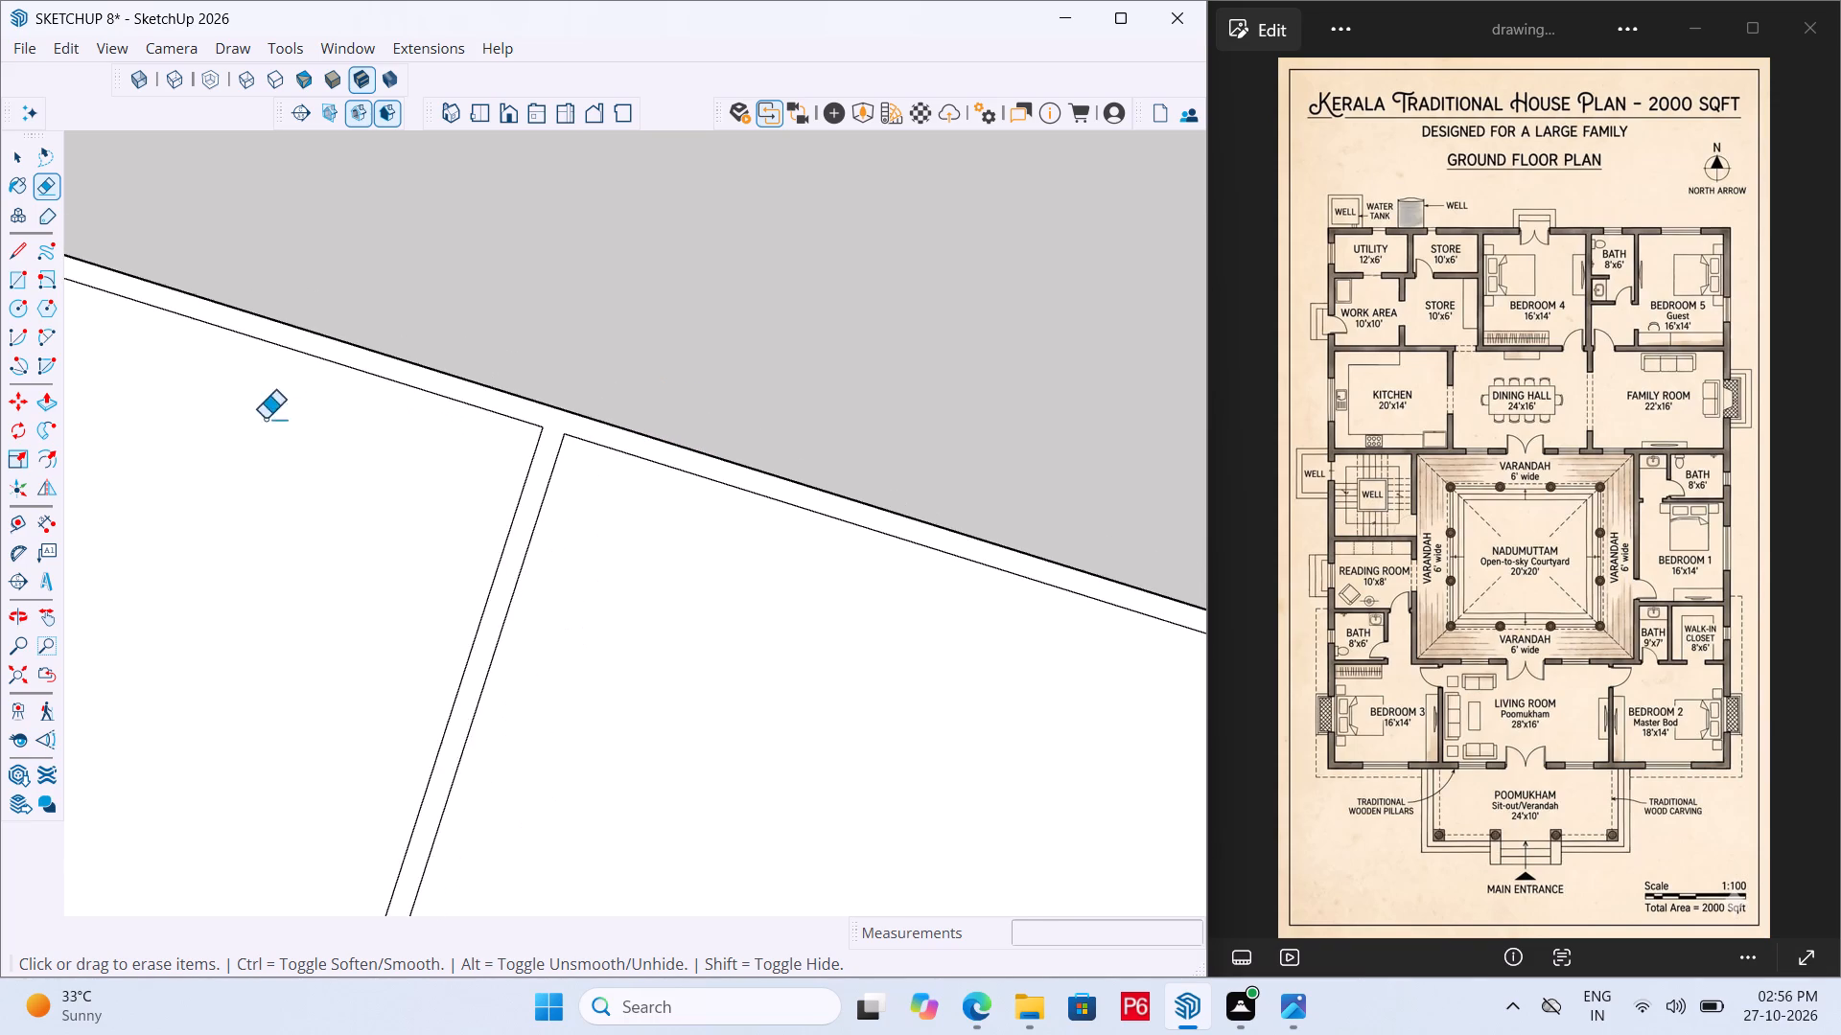
scroll(288, 435, down, 12)
scroll(847, 560, up, 17)
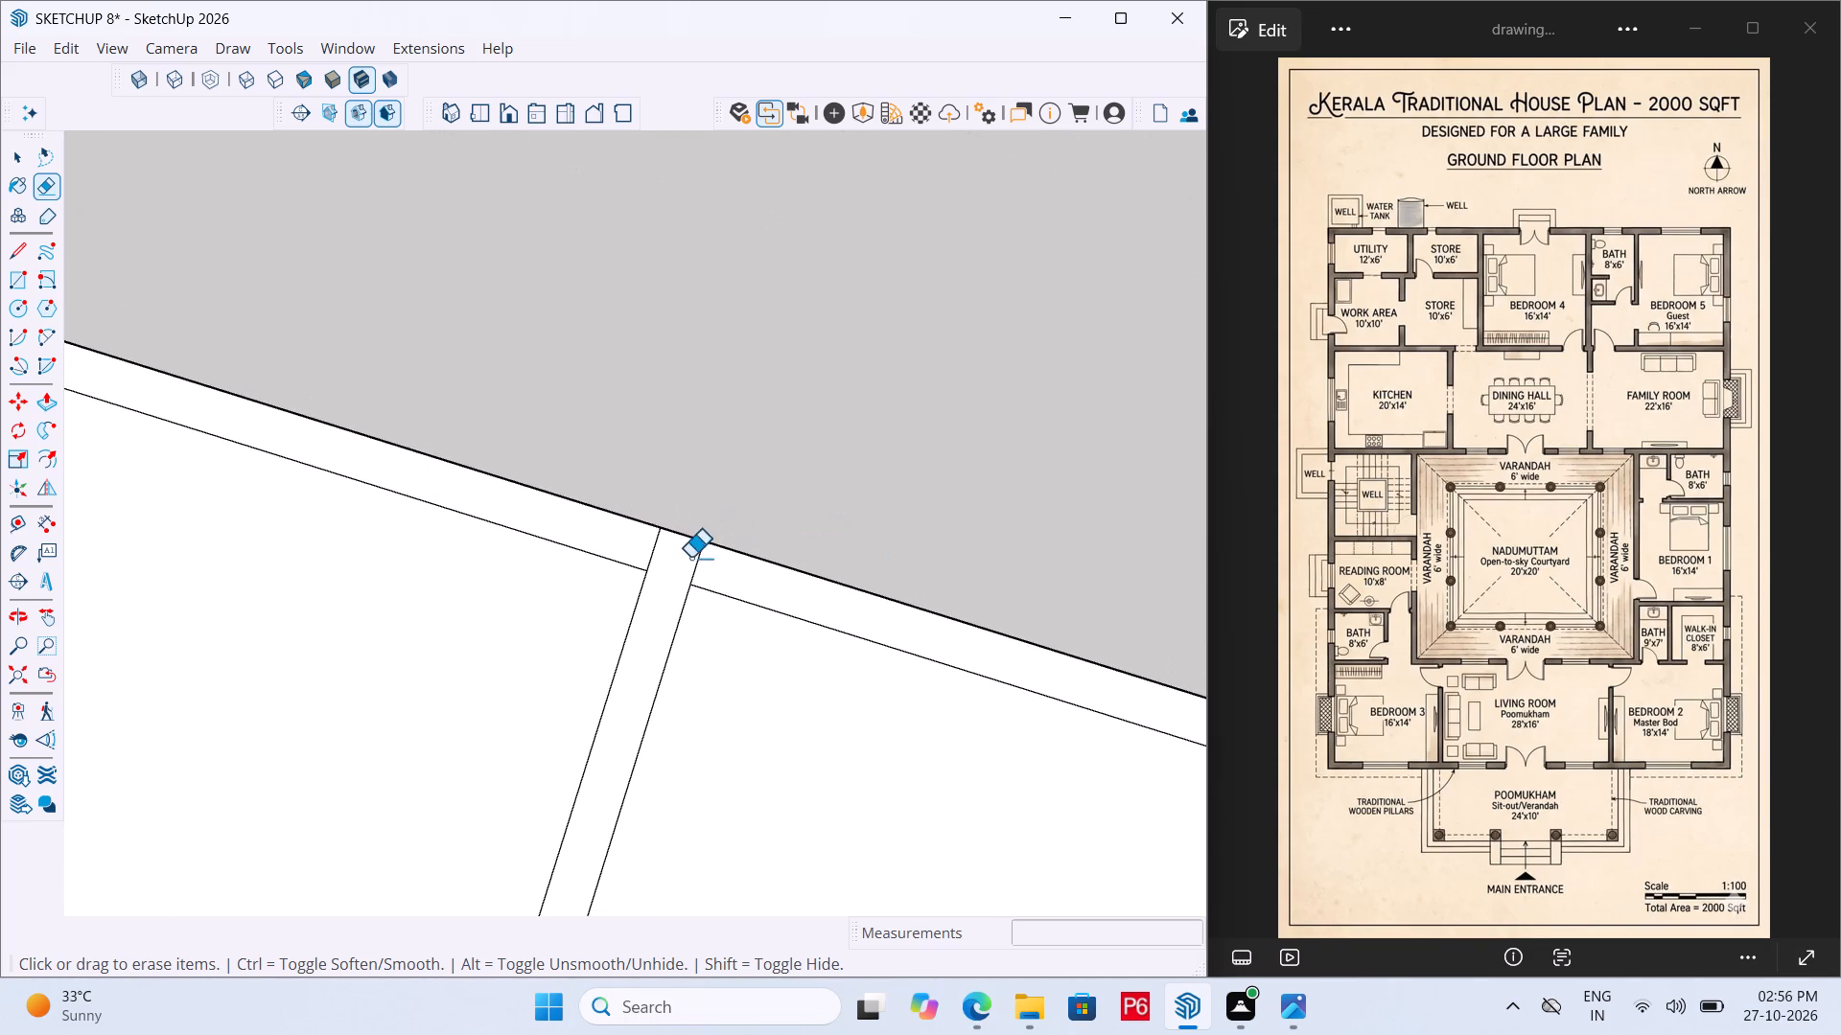
click(689, 567)
click(697, 564)
drag(697, 564, 677, 555)
click(655, 550)
click(648, 545)
Save the model.
scroll(731, 548, down, 14)
scroll(889, 580, down, 9)
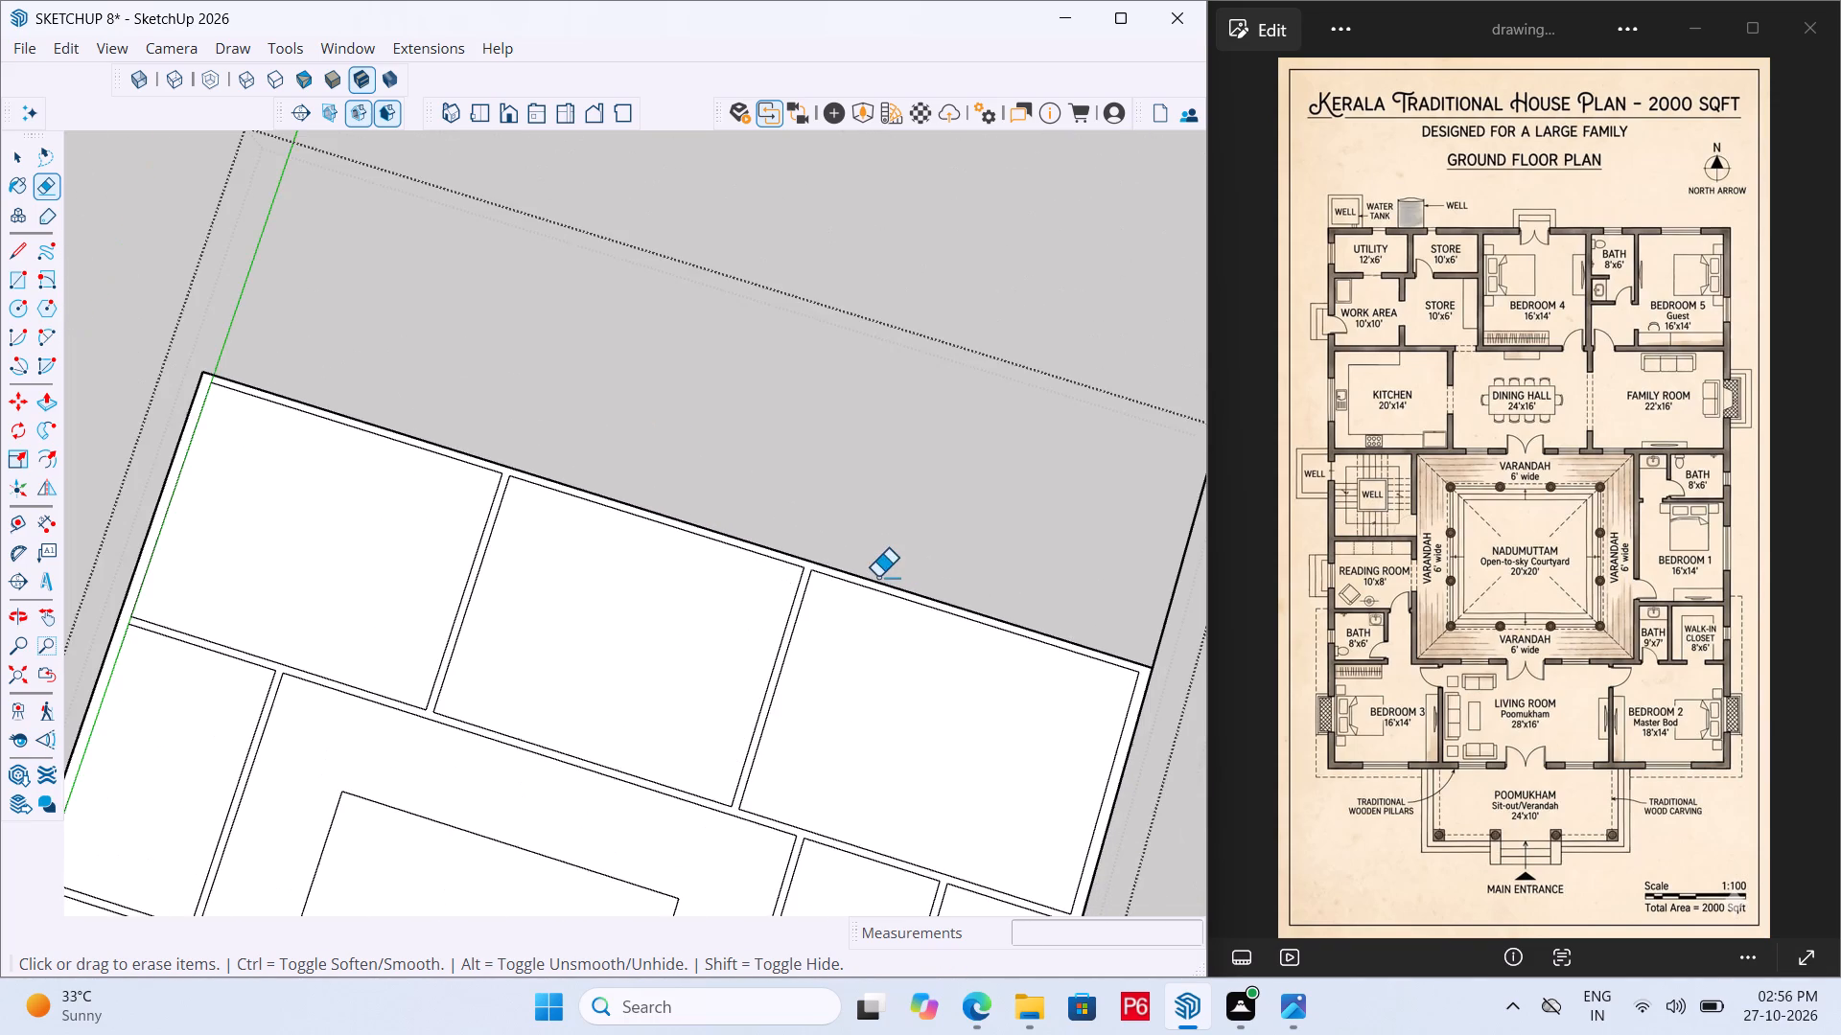
key(ctrl+s)
key(ctrl+s)
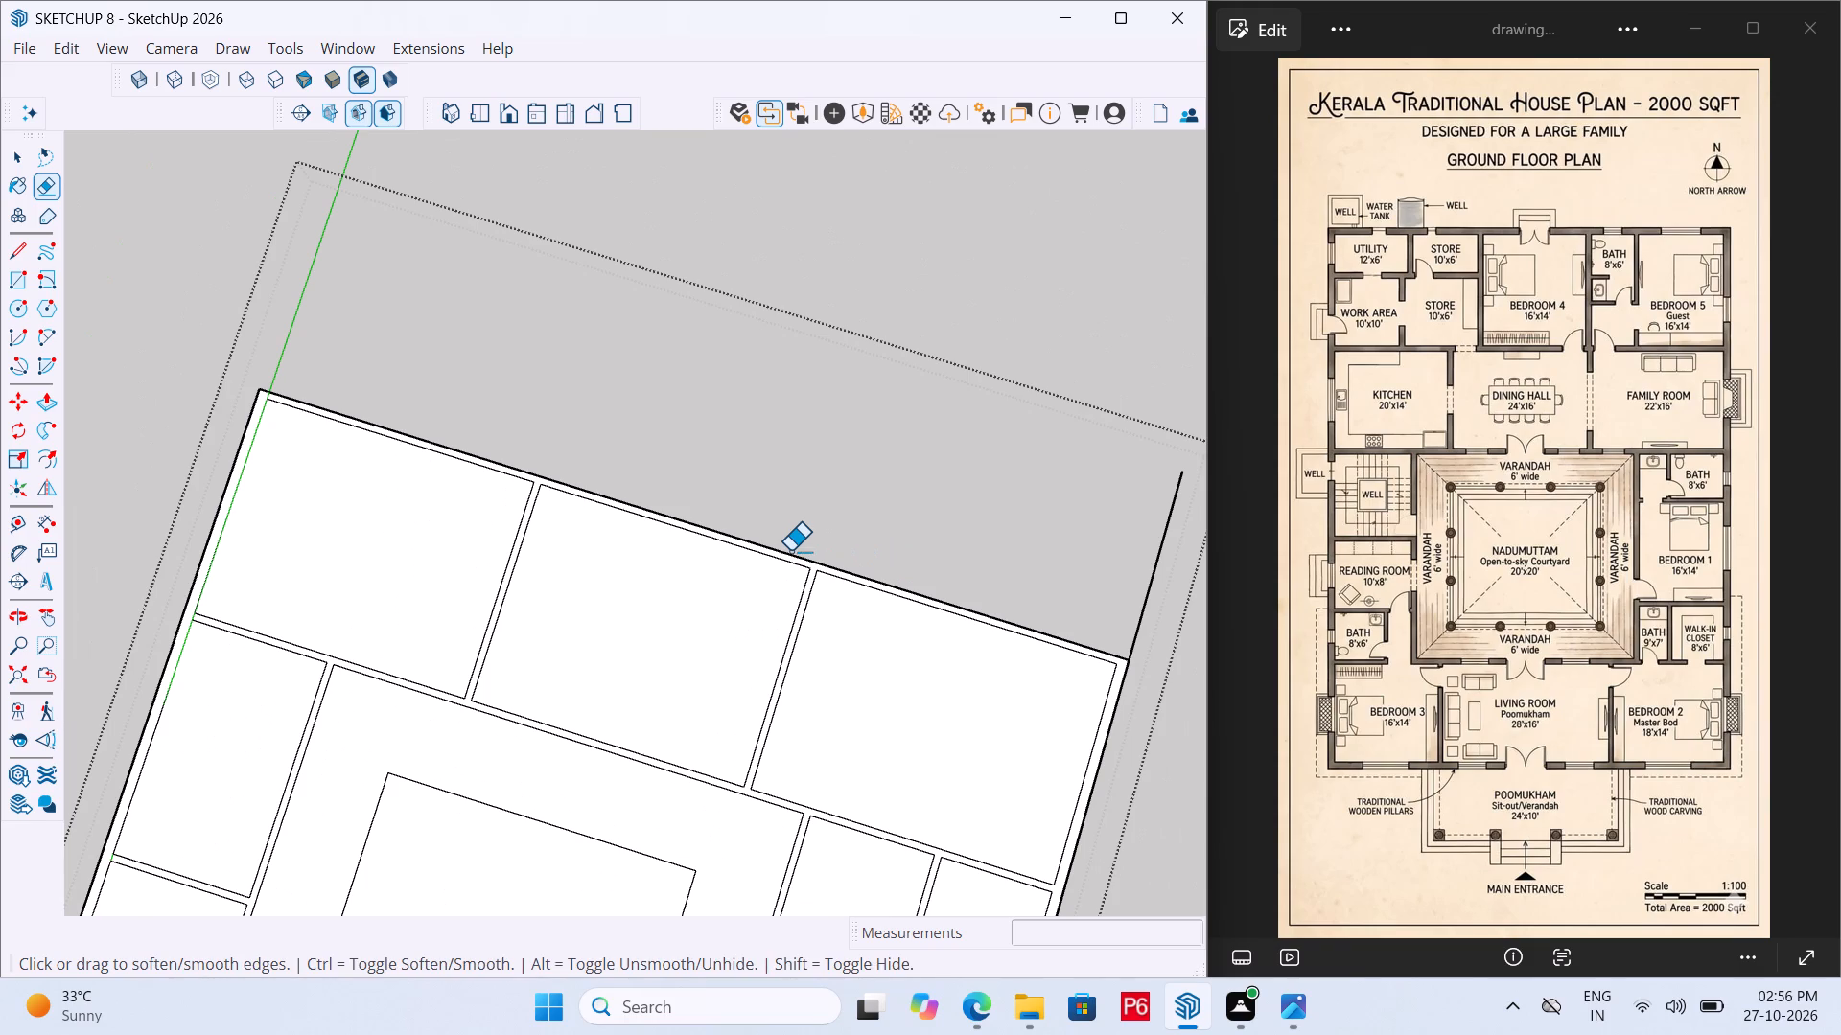
key(ctrl+s)
key(ctrl+s)
key(ctrl+s)
key(ctrl+s)
key(ctrl+s)
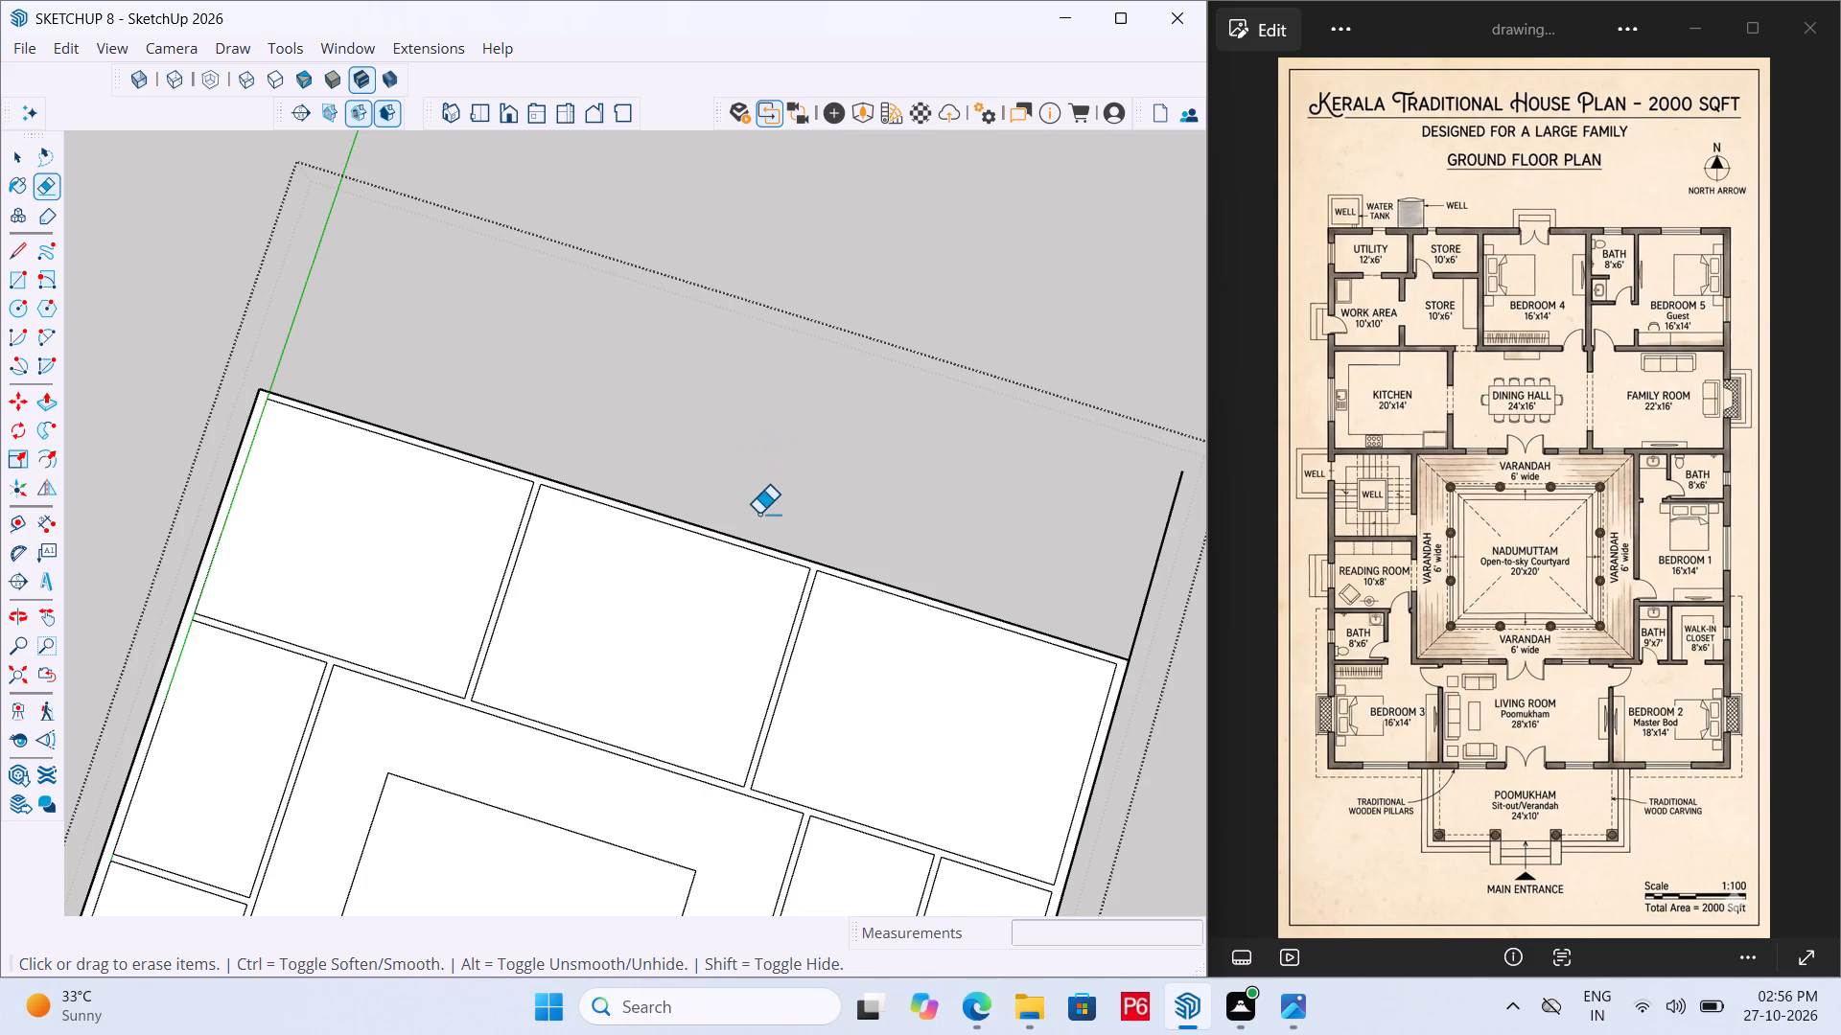
Place a guide 14' north of the dining hall's north wall line and another 6" beyond that guide.
key(t)
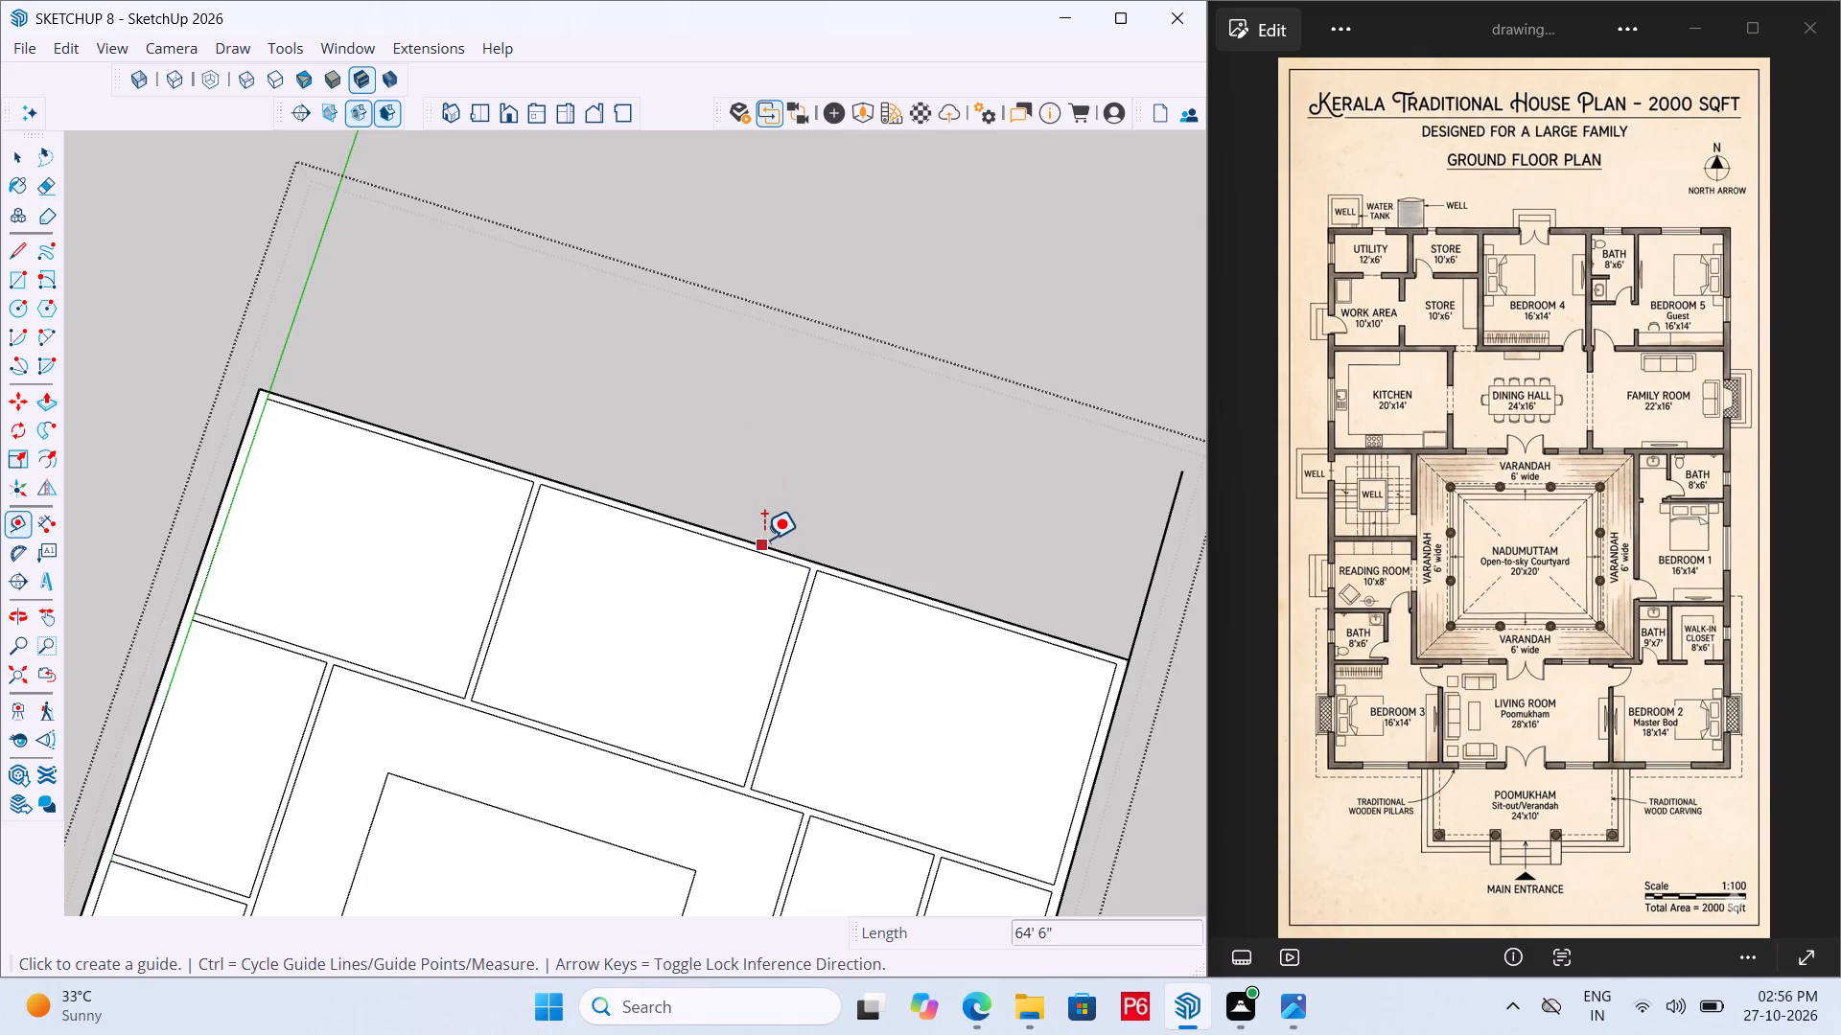
click(764, 540)
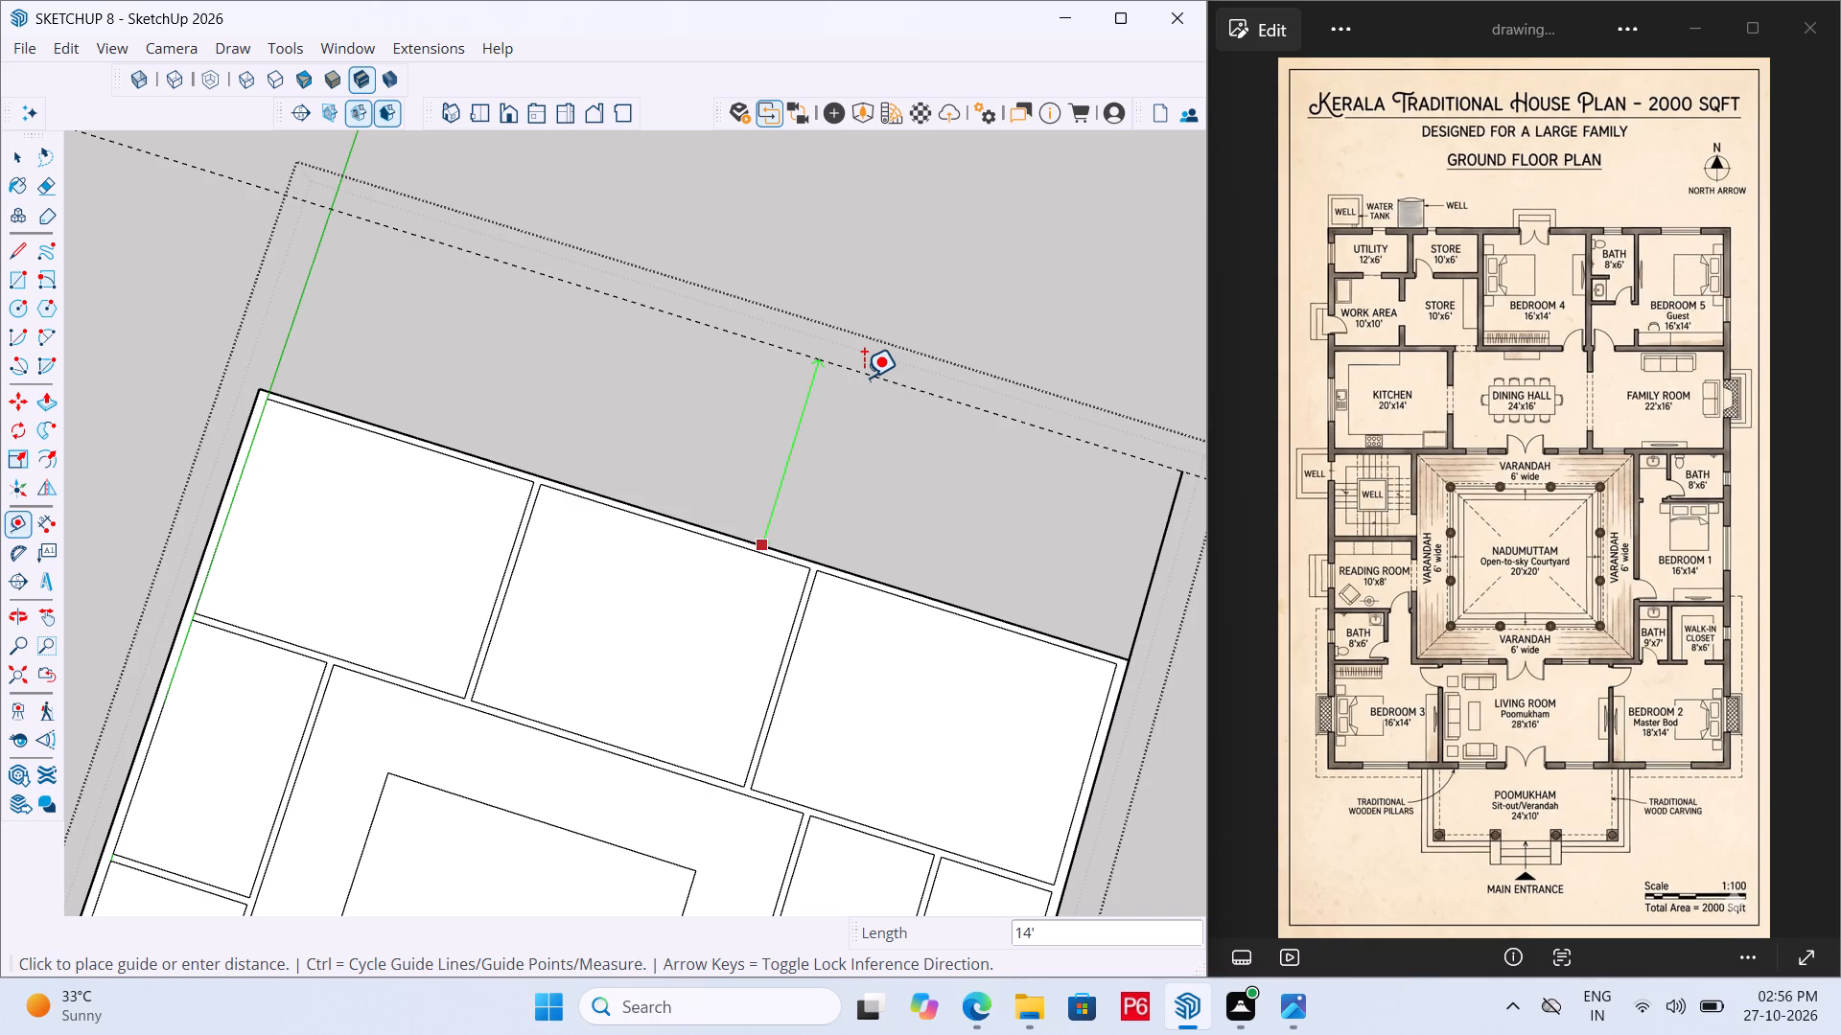
text(14')
key(Return)
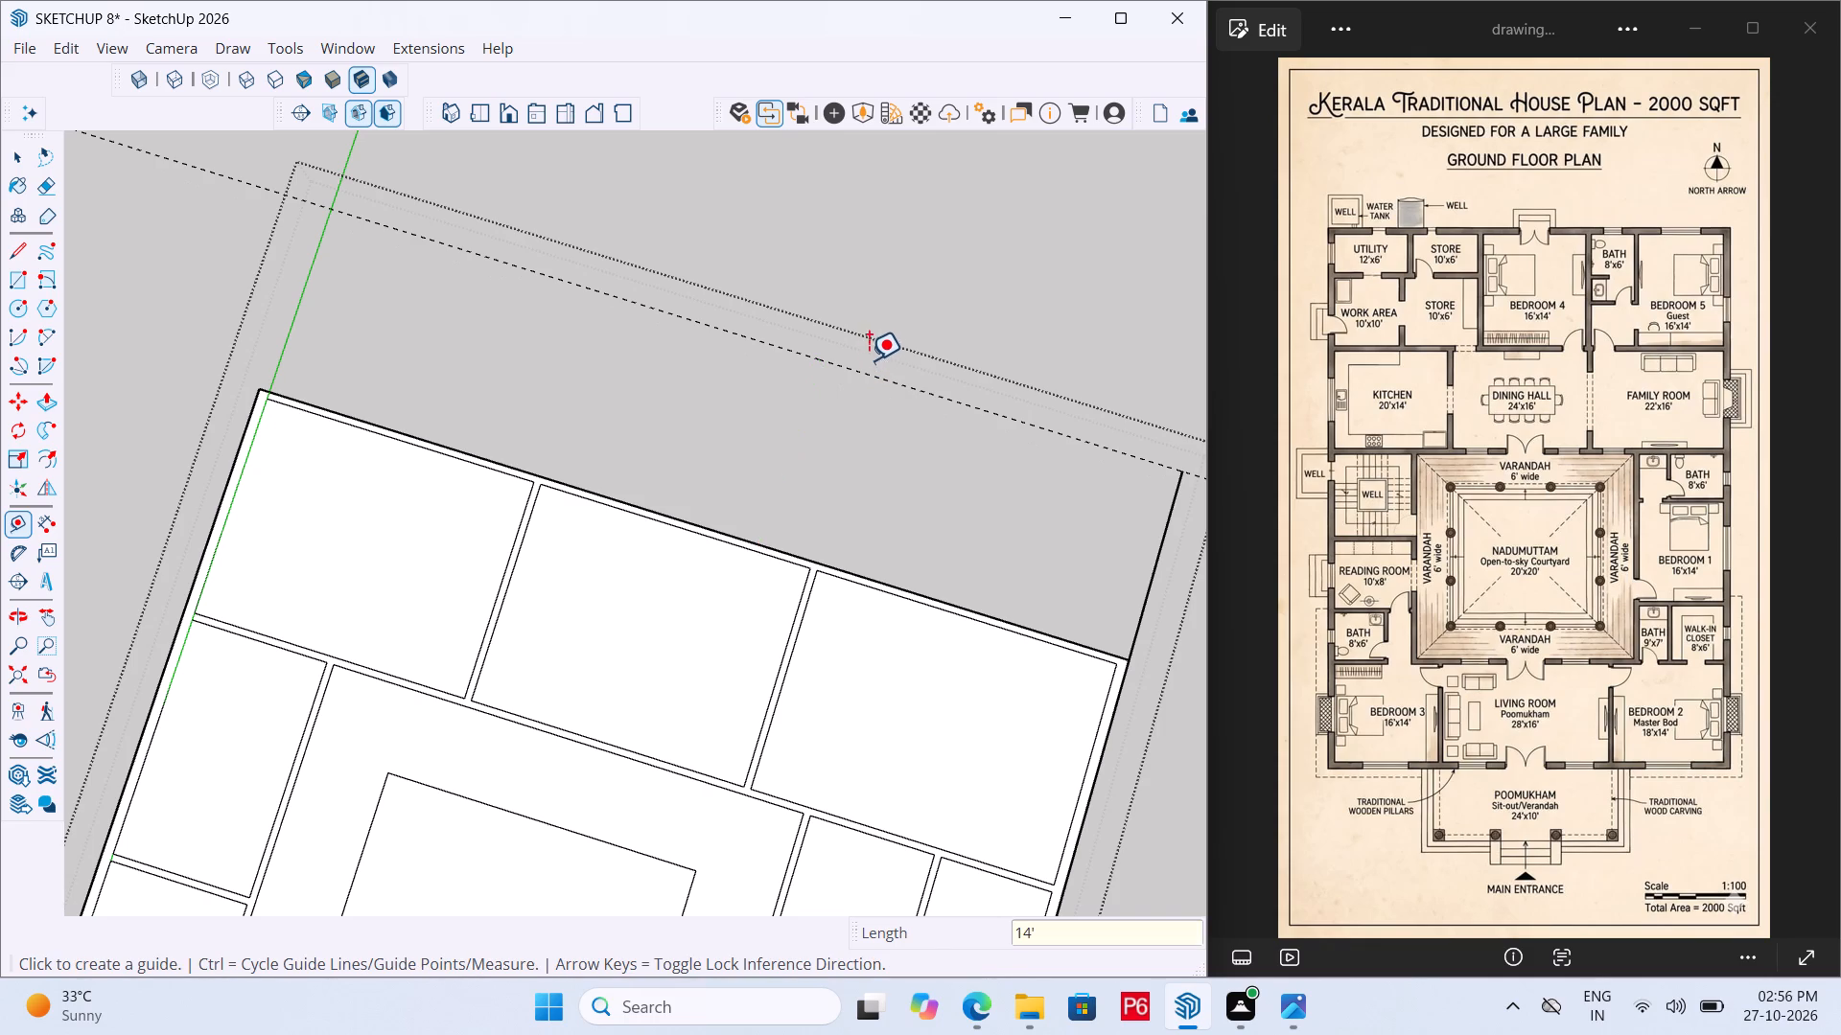
click(834, 364)
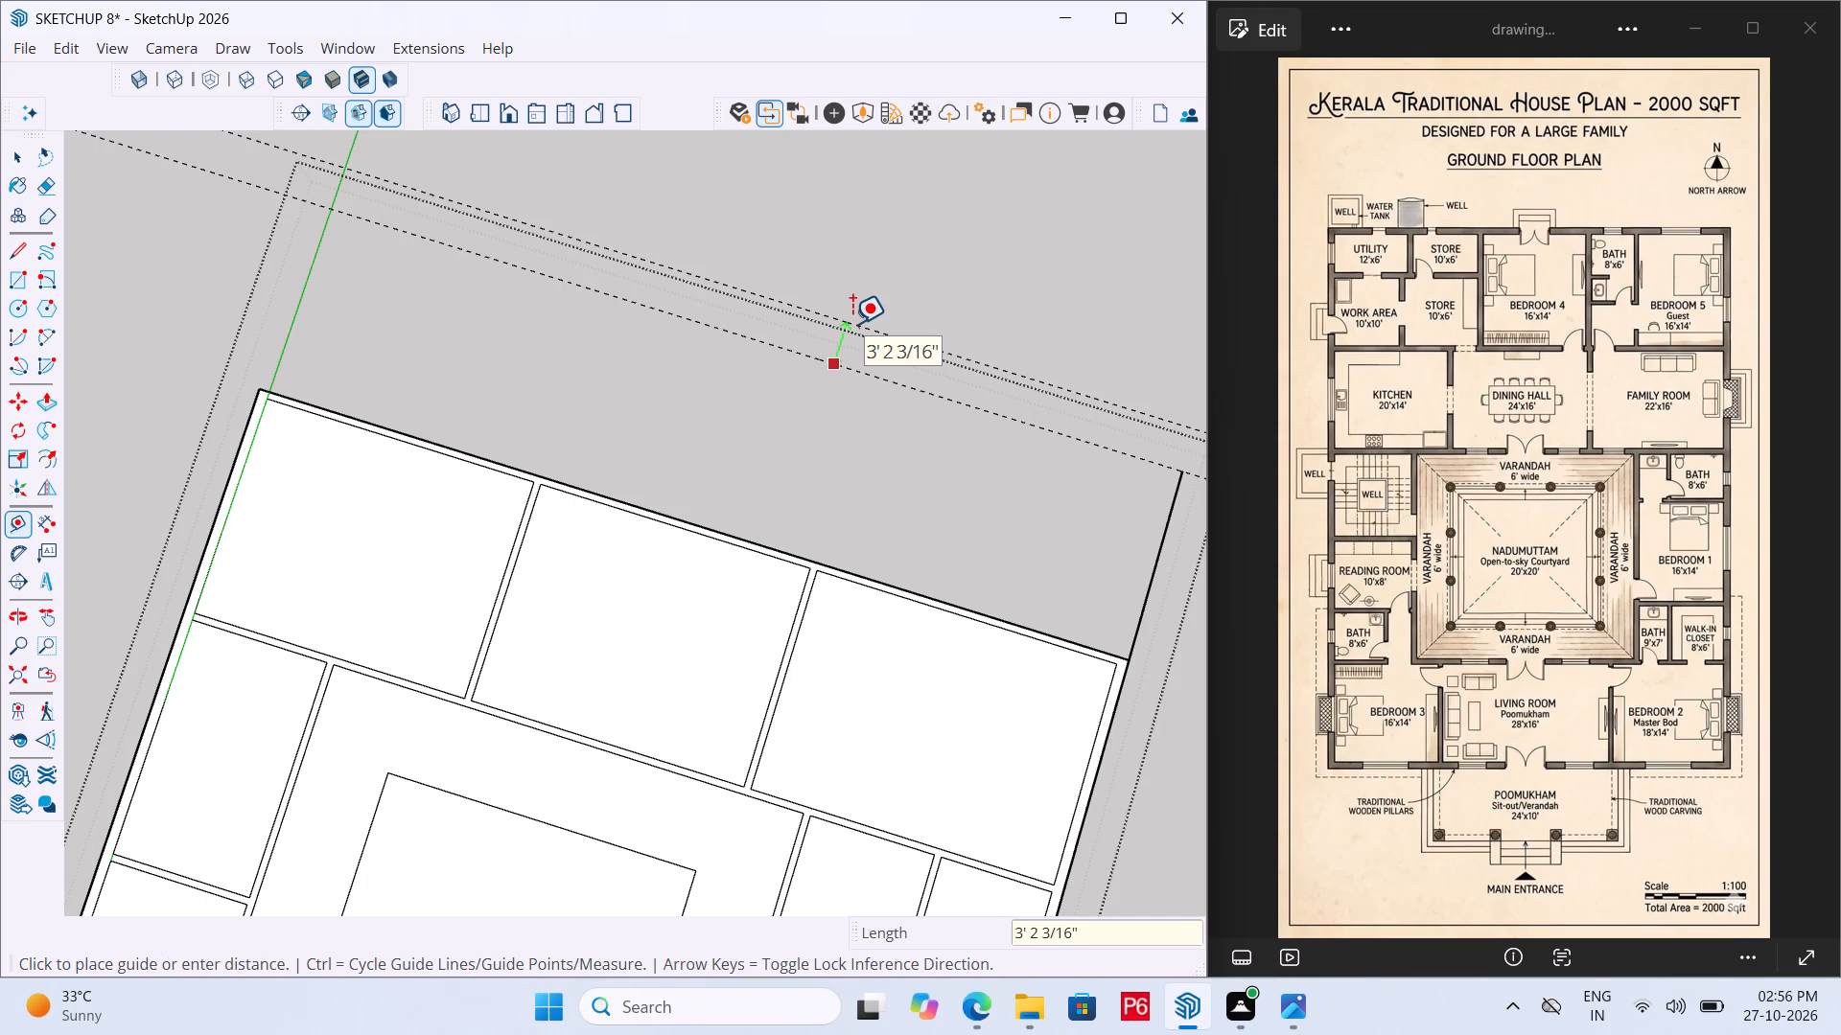
text(6")
key(Return)
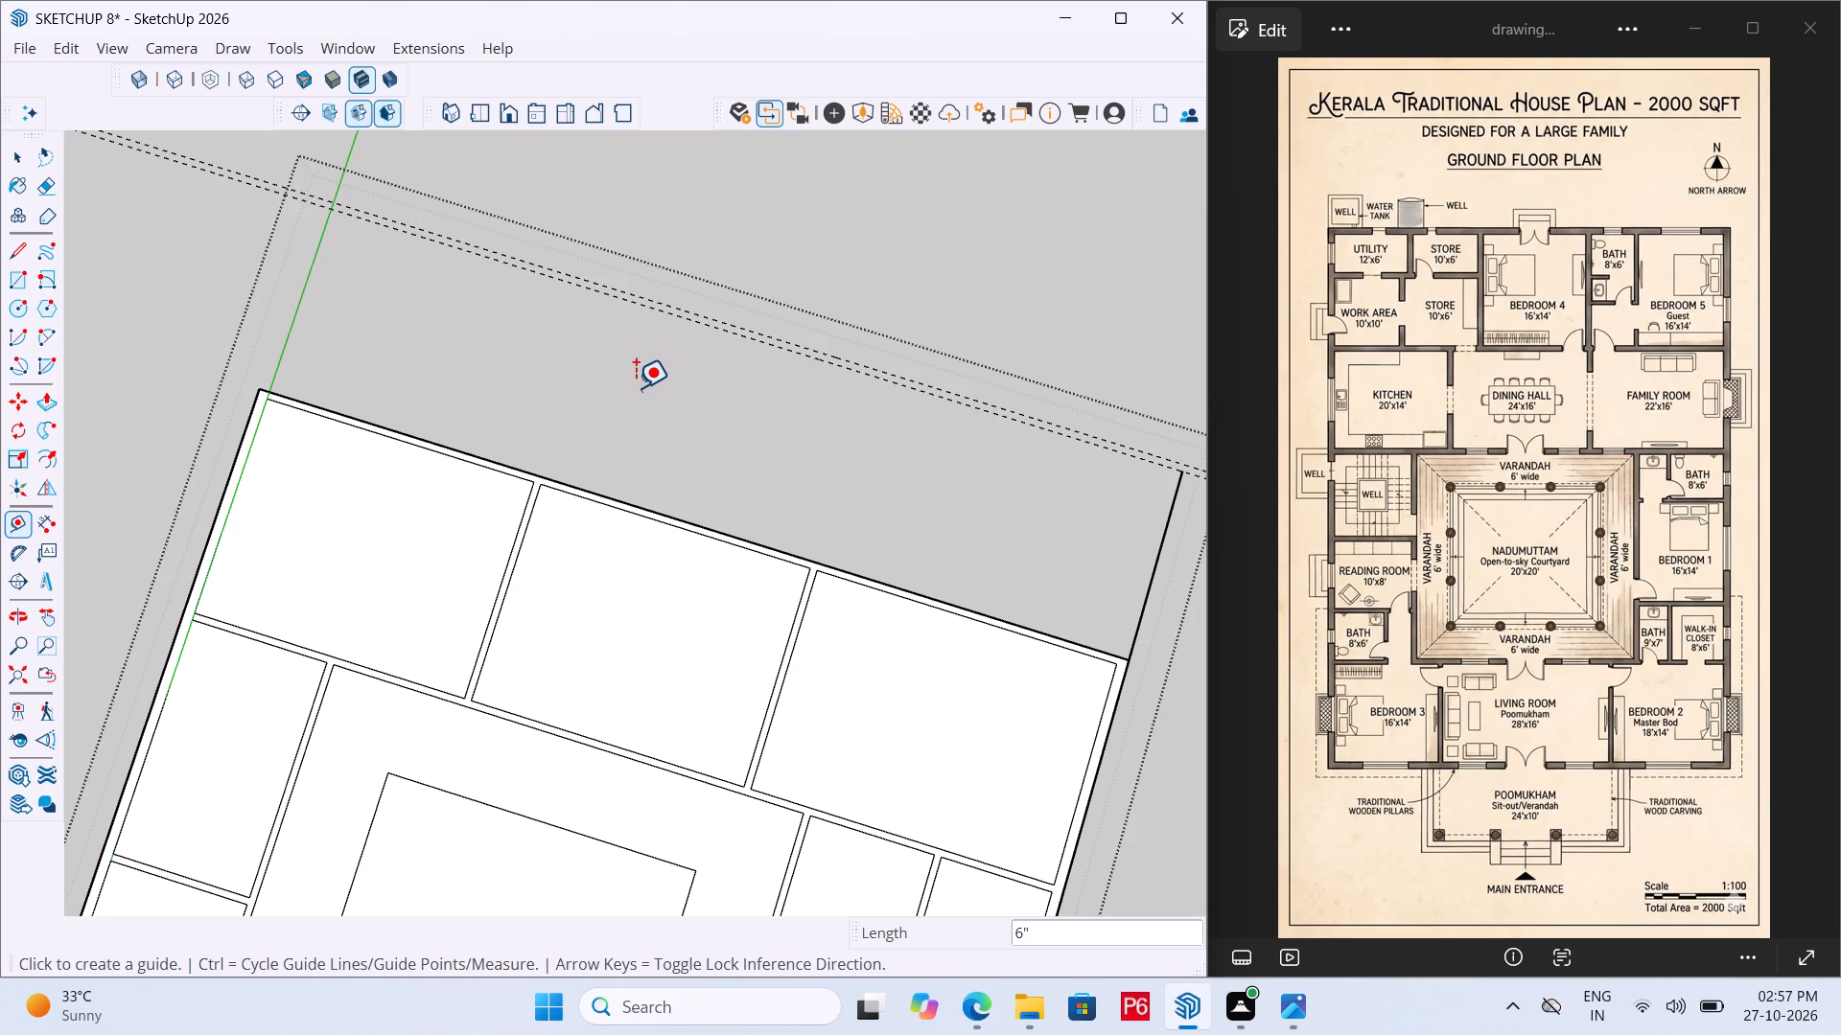
Place a guide 9" west of the east wall line that extends north of the family room.
scroll(564, 414, down, 2)
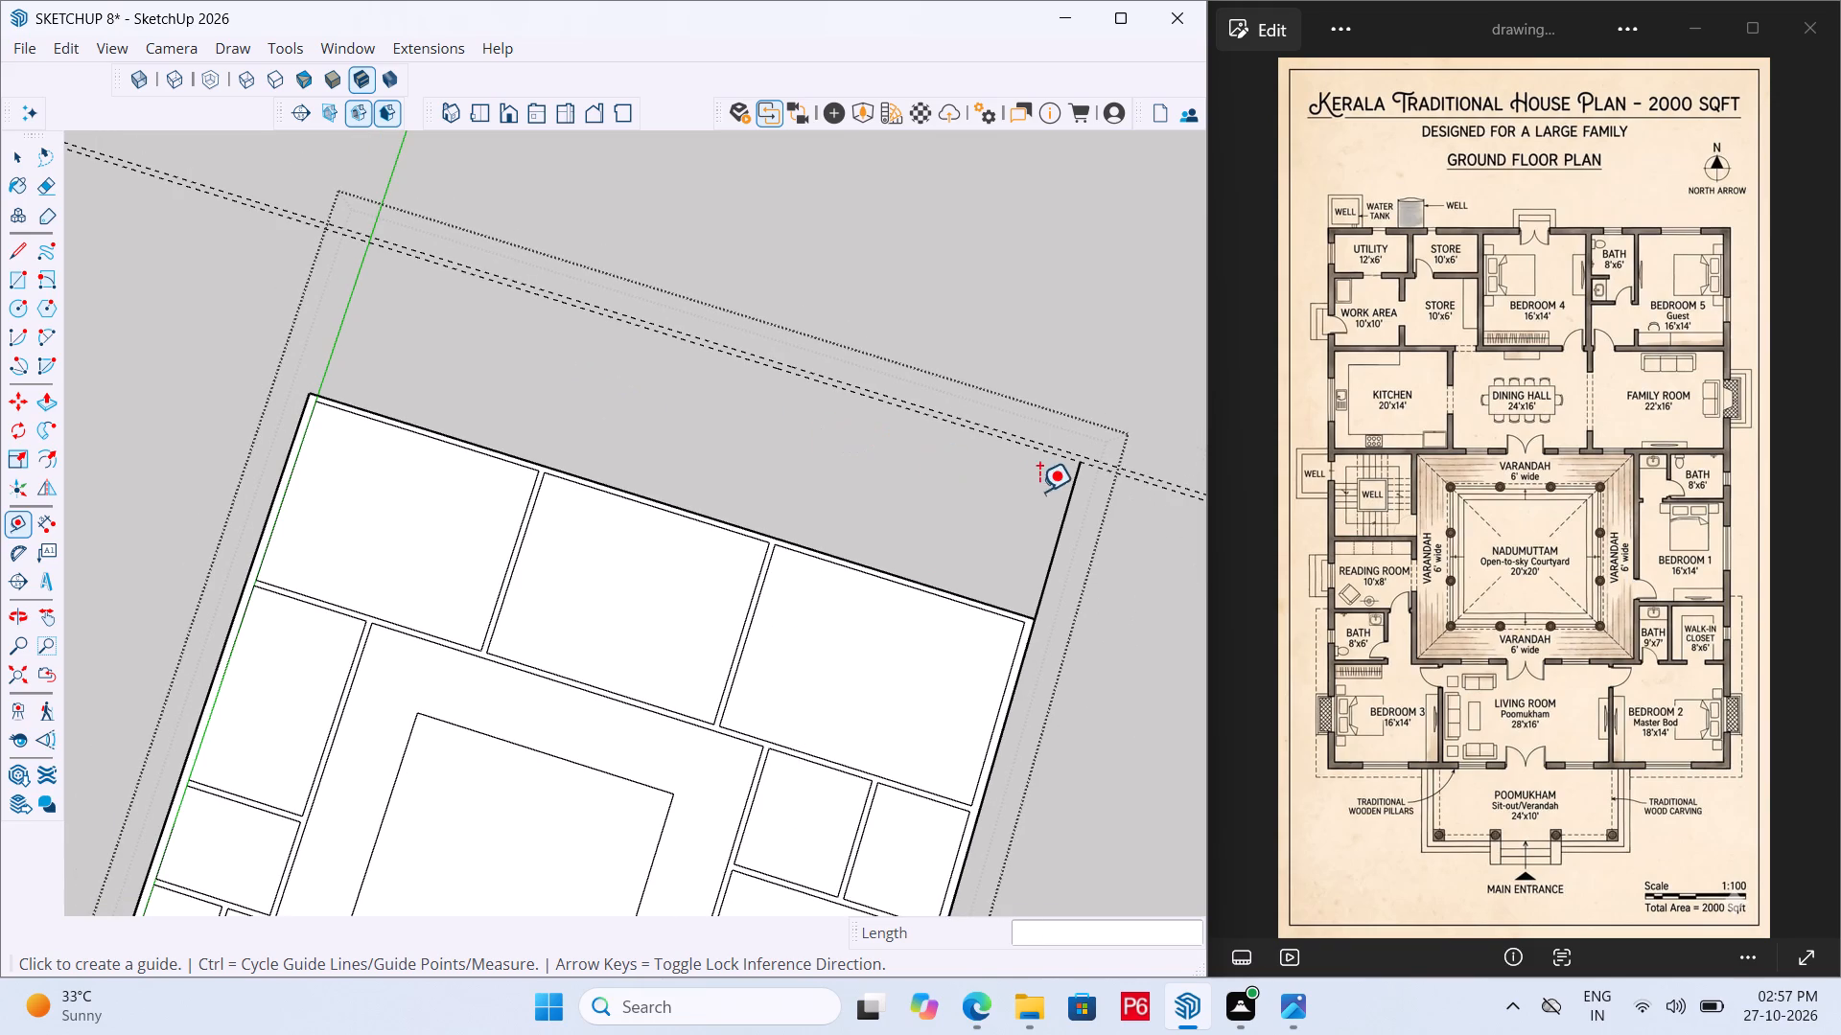
scroll(1071, 554, up, 5)
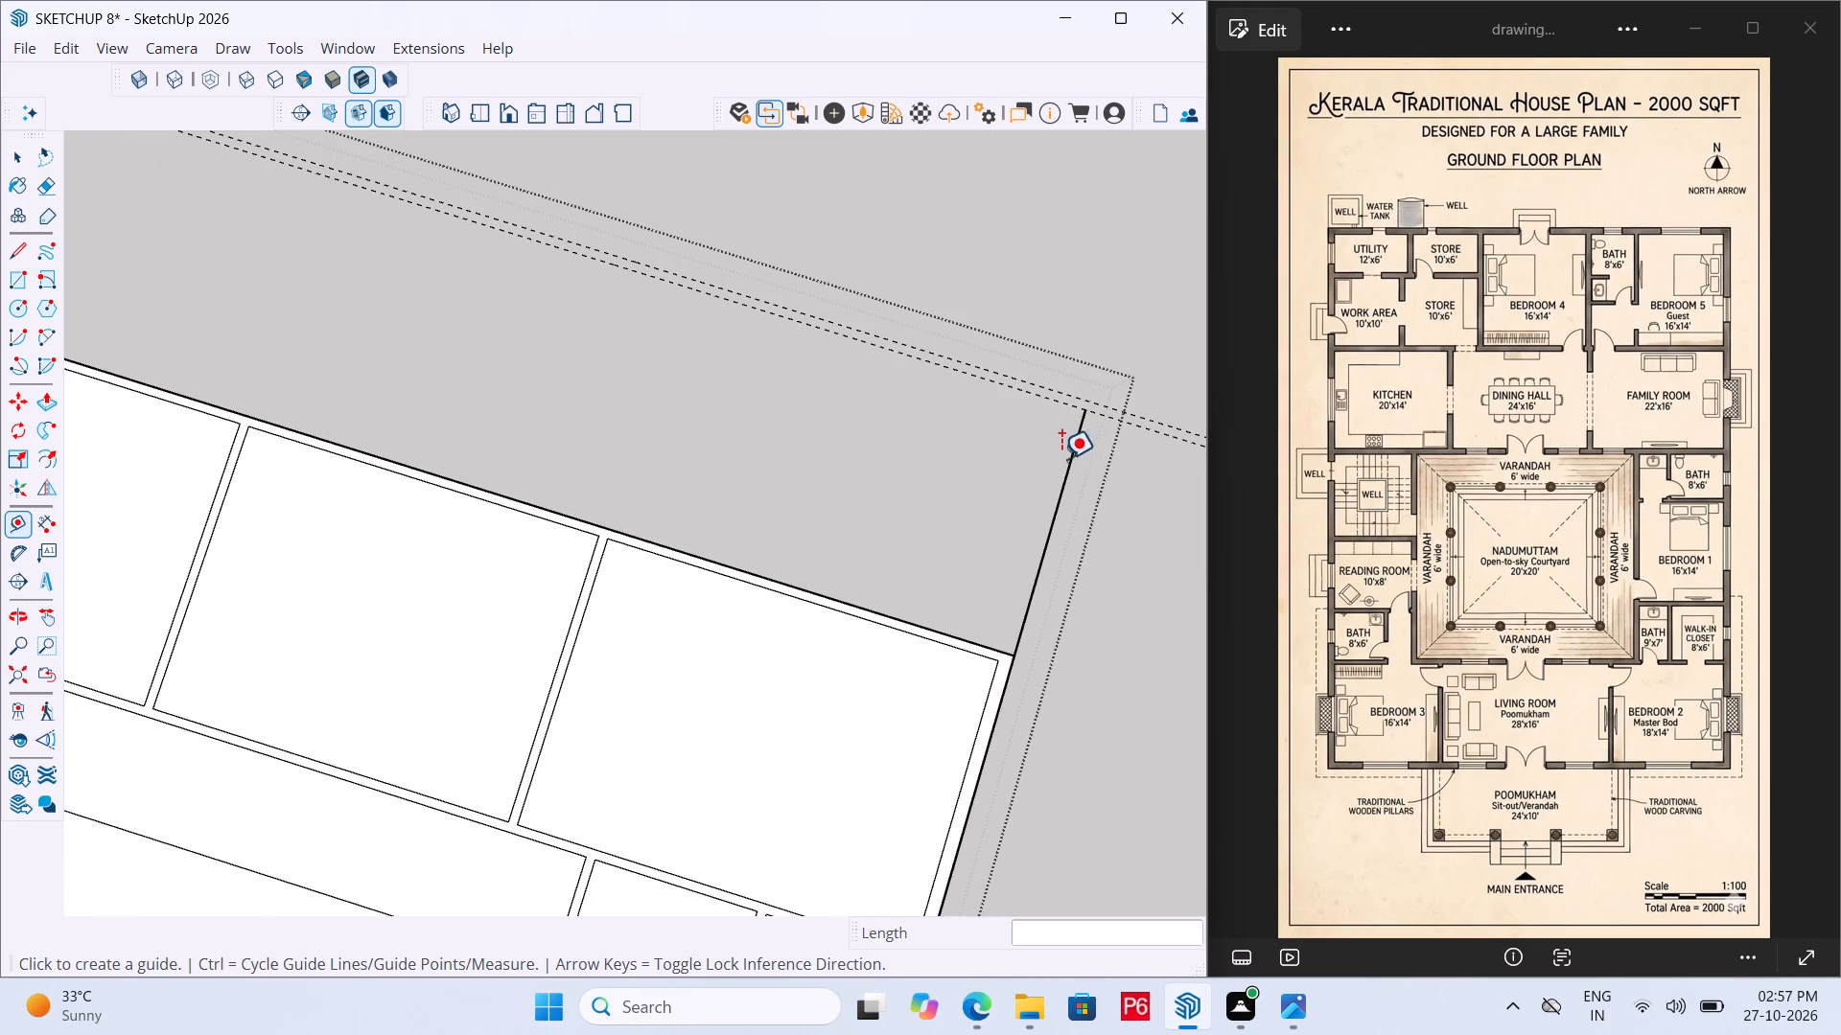
click(1073, 454)
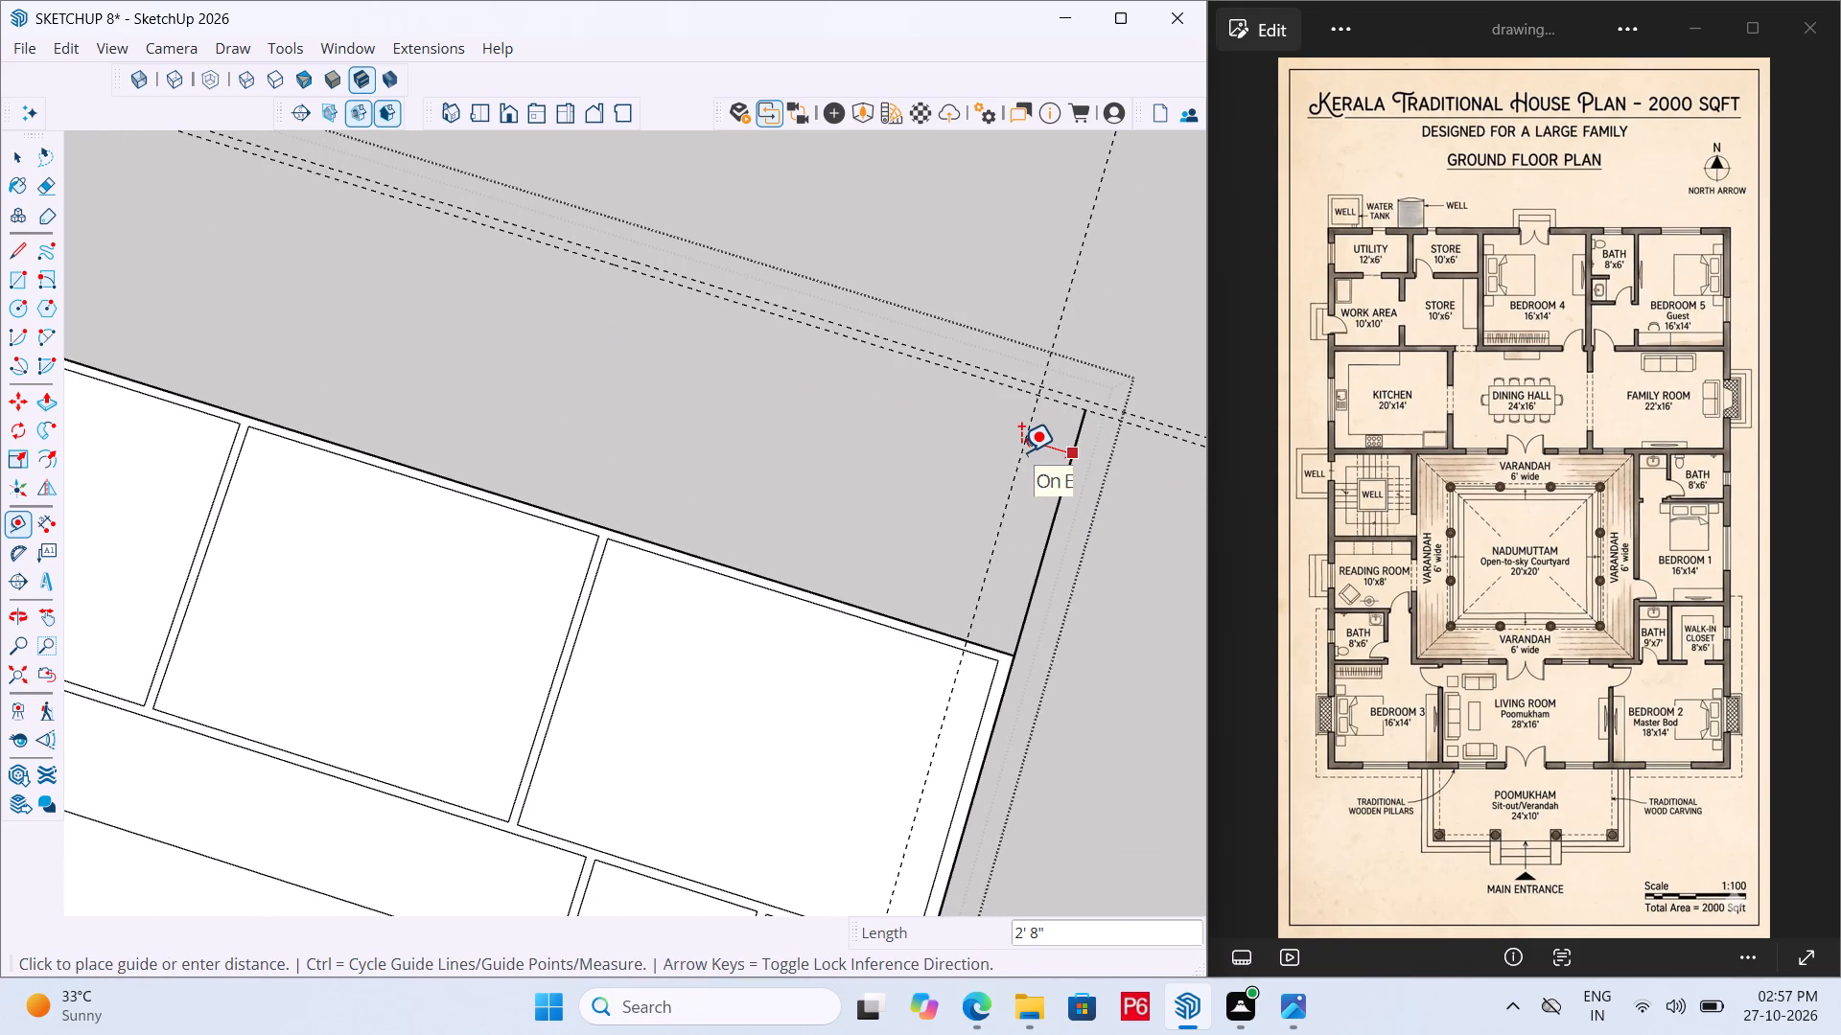
text(9")
key(Return)
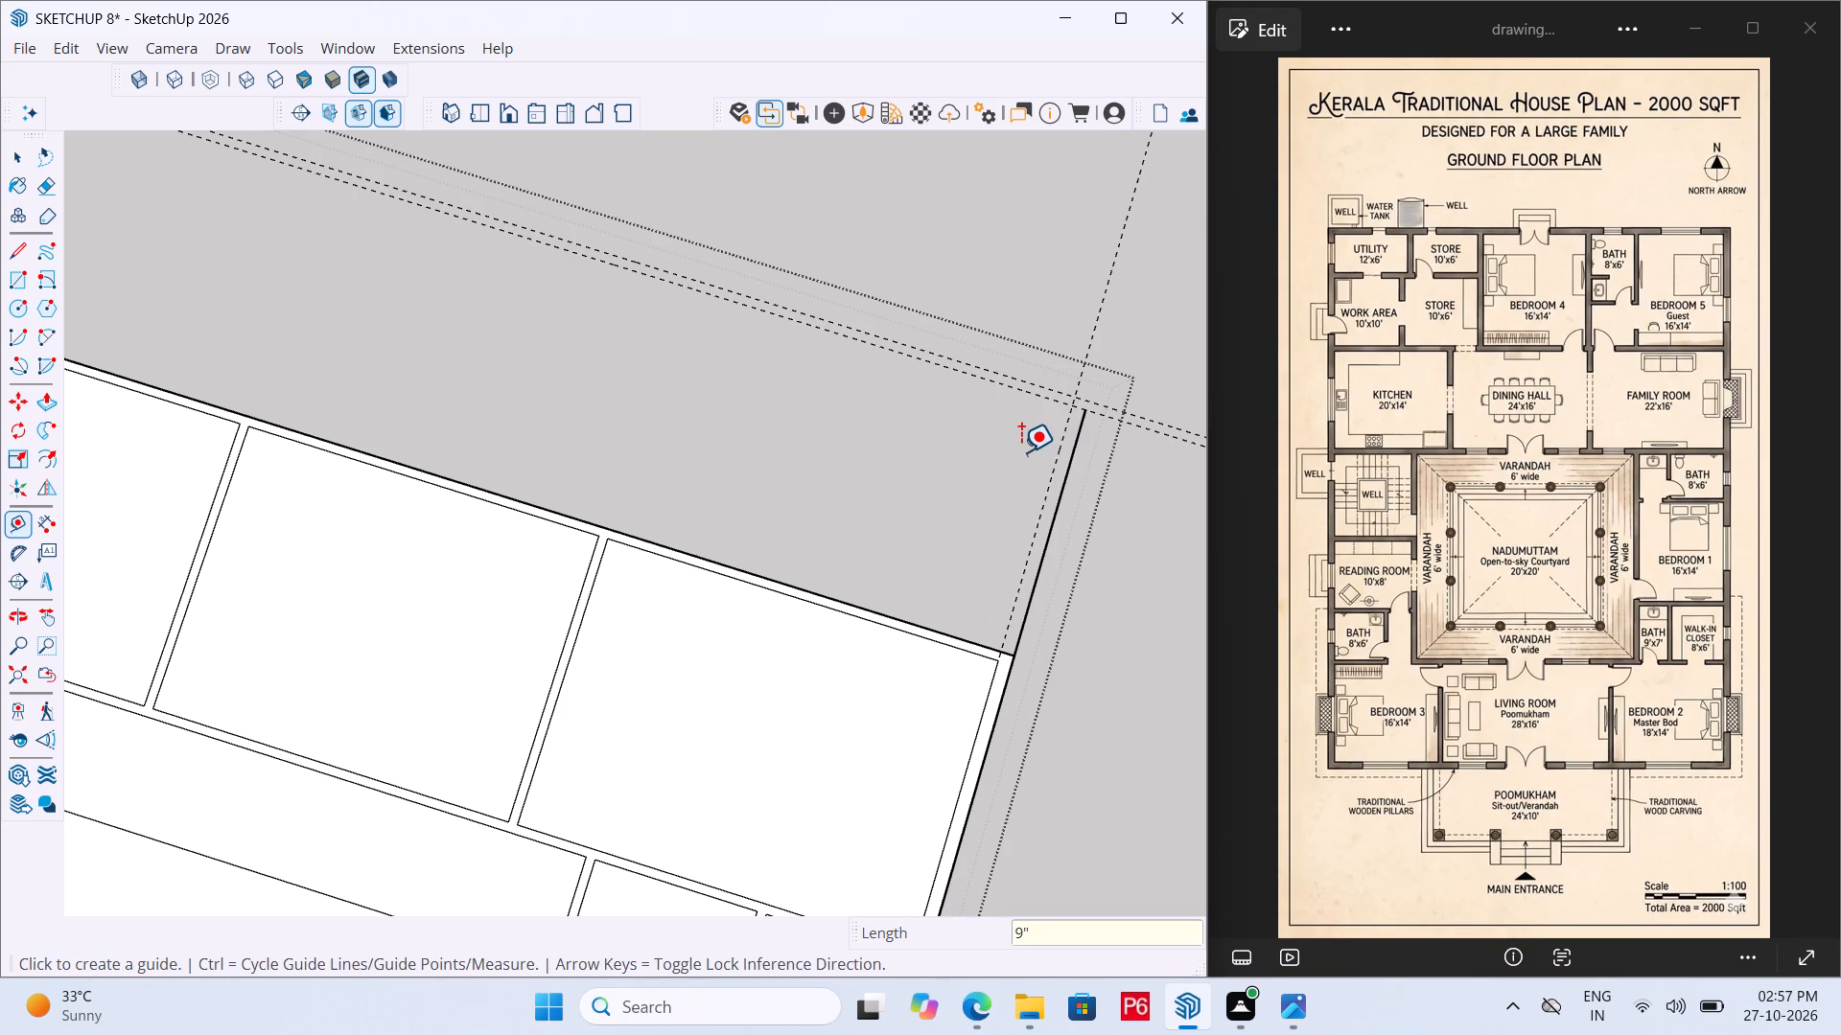
Extend the east wall line north with the Line tool to the outer of the two north wall guides.
scroll(1154, 414, up, 10)
key(l)
scroll(1038, 398, up, 2)
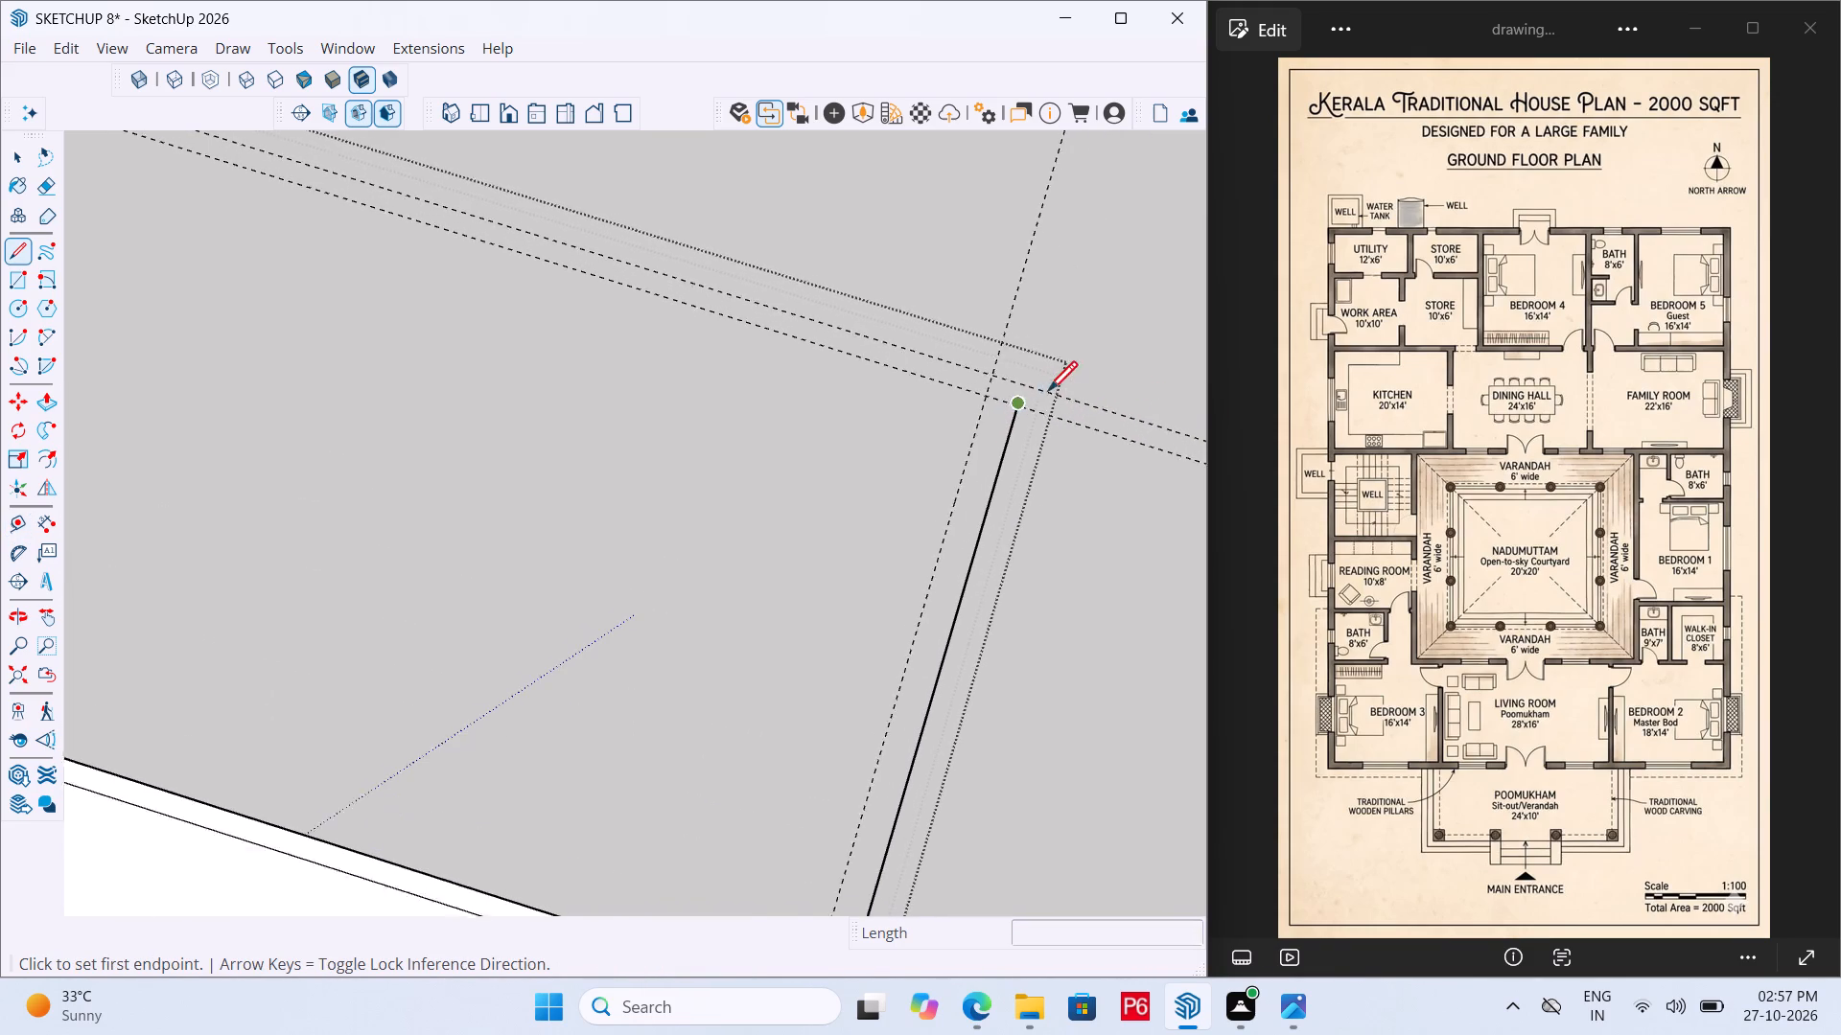
scroll(1048, 394, up, 2)
click(1014, 413)
click(1021, 388)
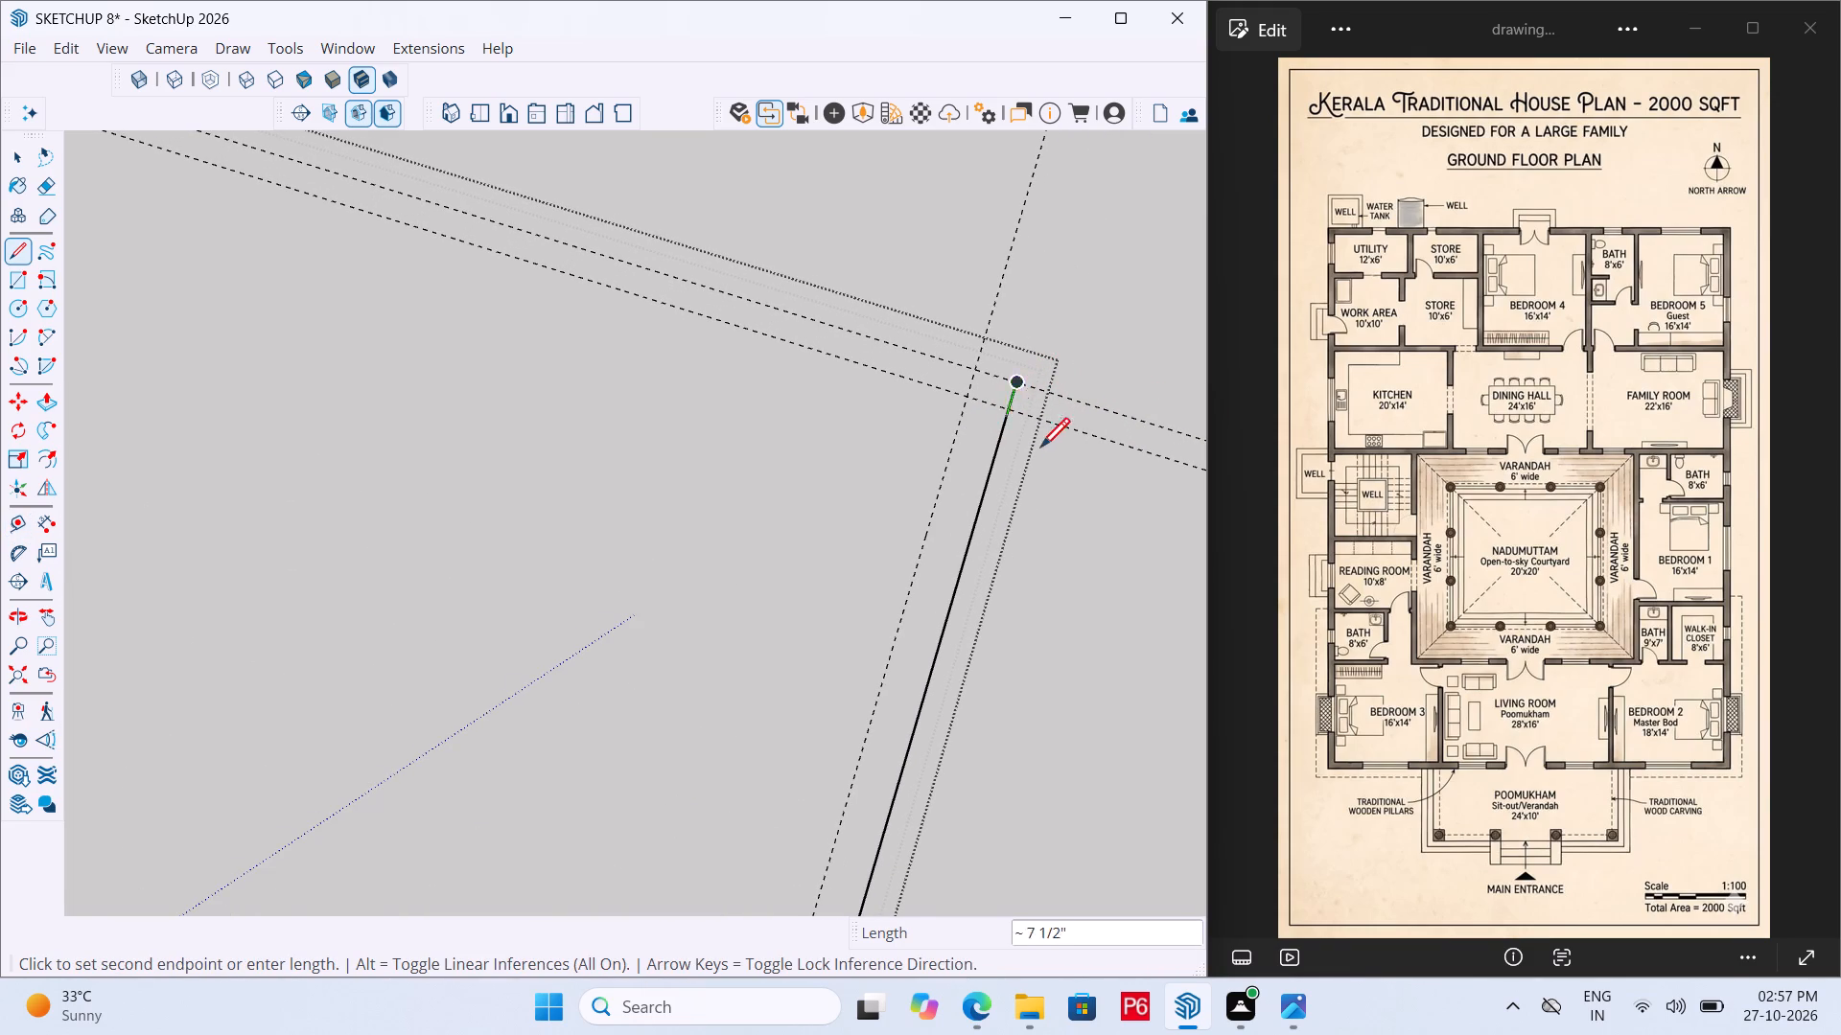
scroll(1044, 460, down, 7)
key(space)
Place a guide 16' west of the inner east wall guide and another 6" farther west for Bedroom 5's west partition.
scroll(1098, 444, down, 6)
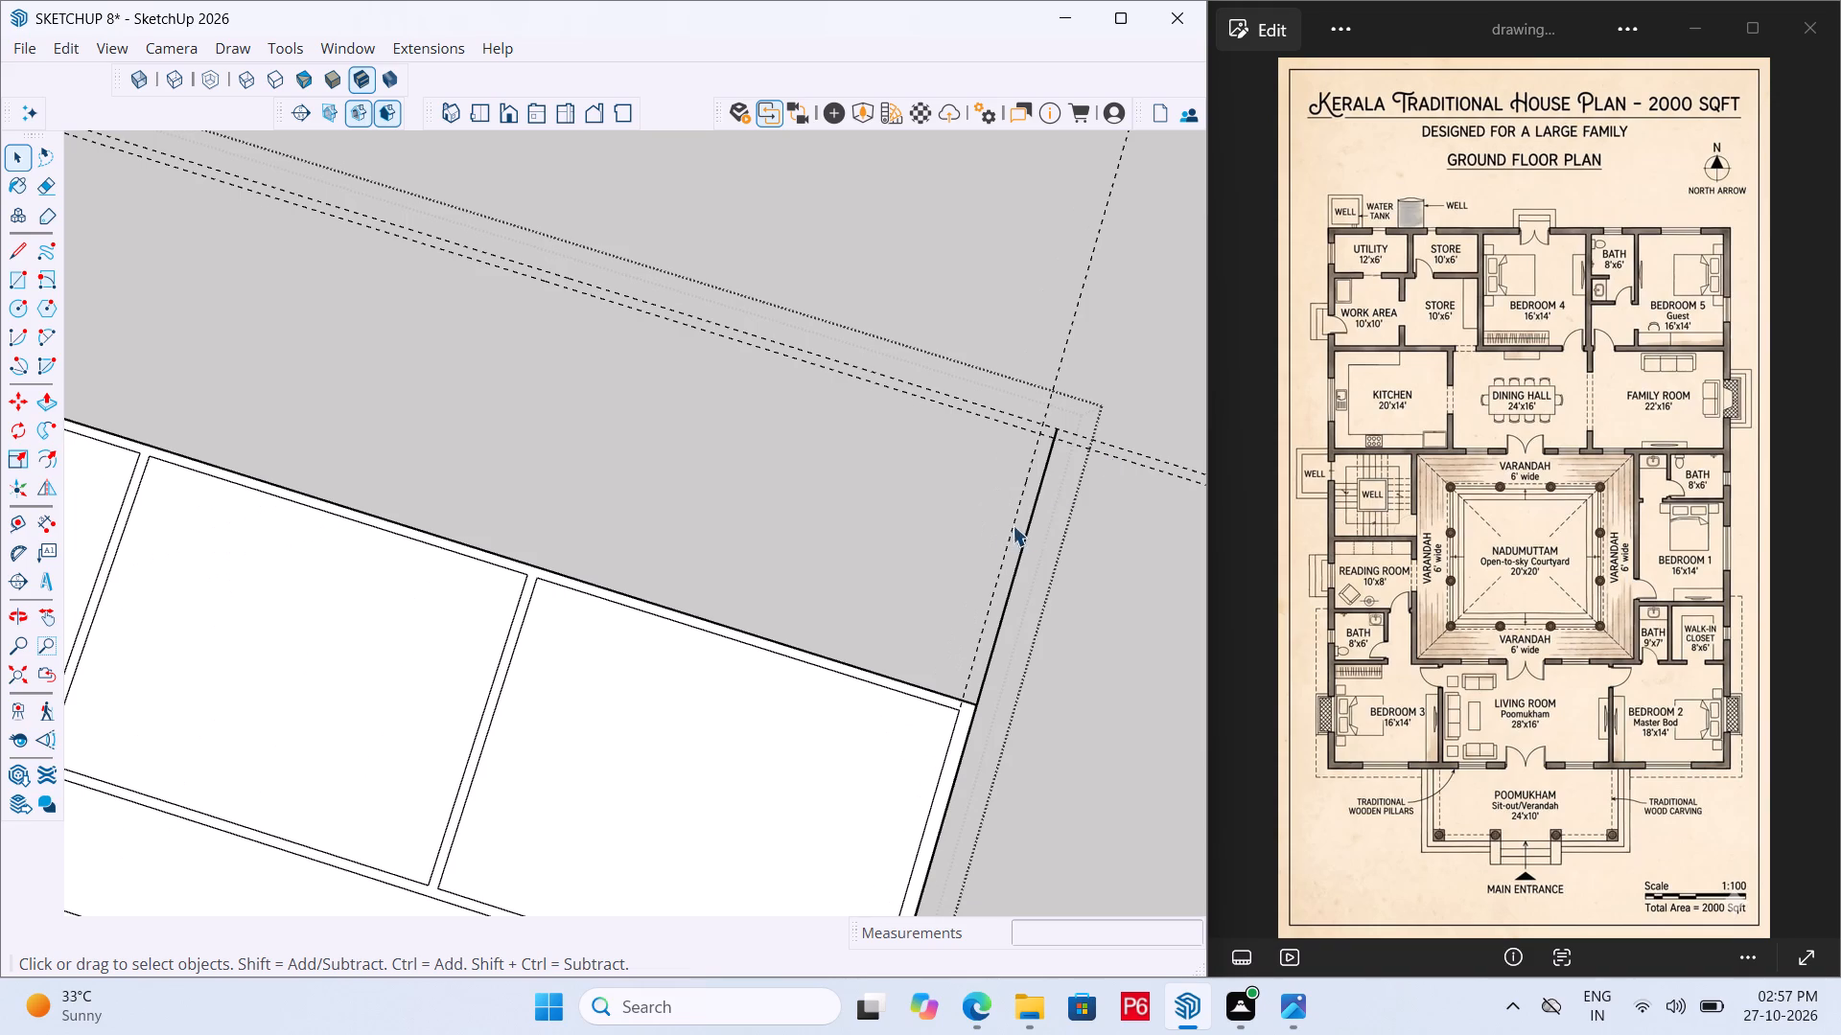
scroll(1027, 530, down, 1)
scroll(928, 566, up, 6)
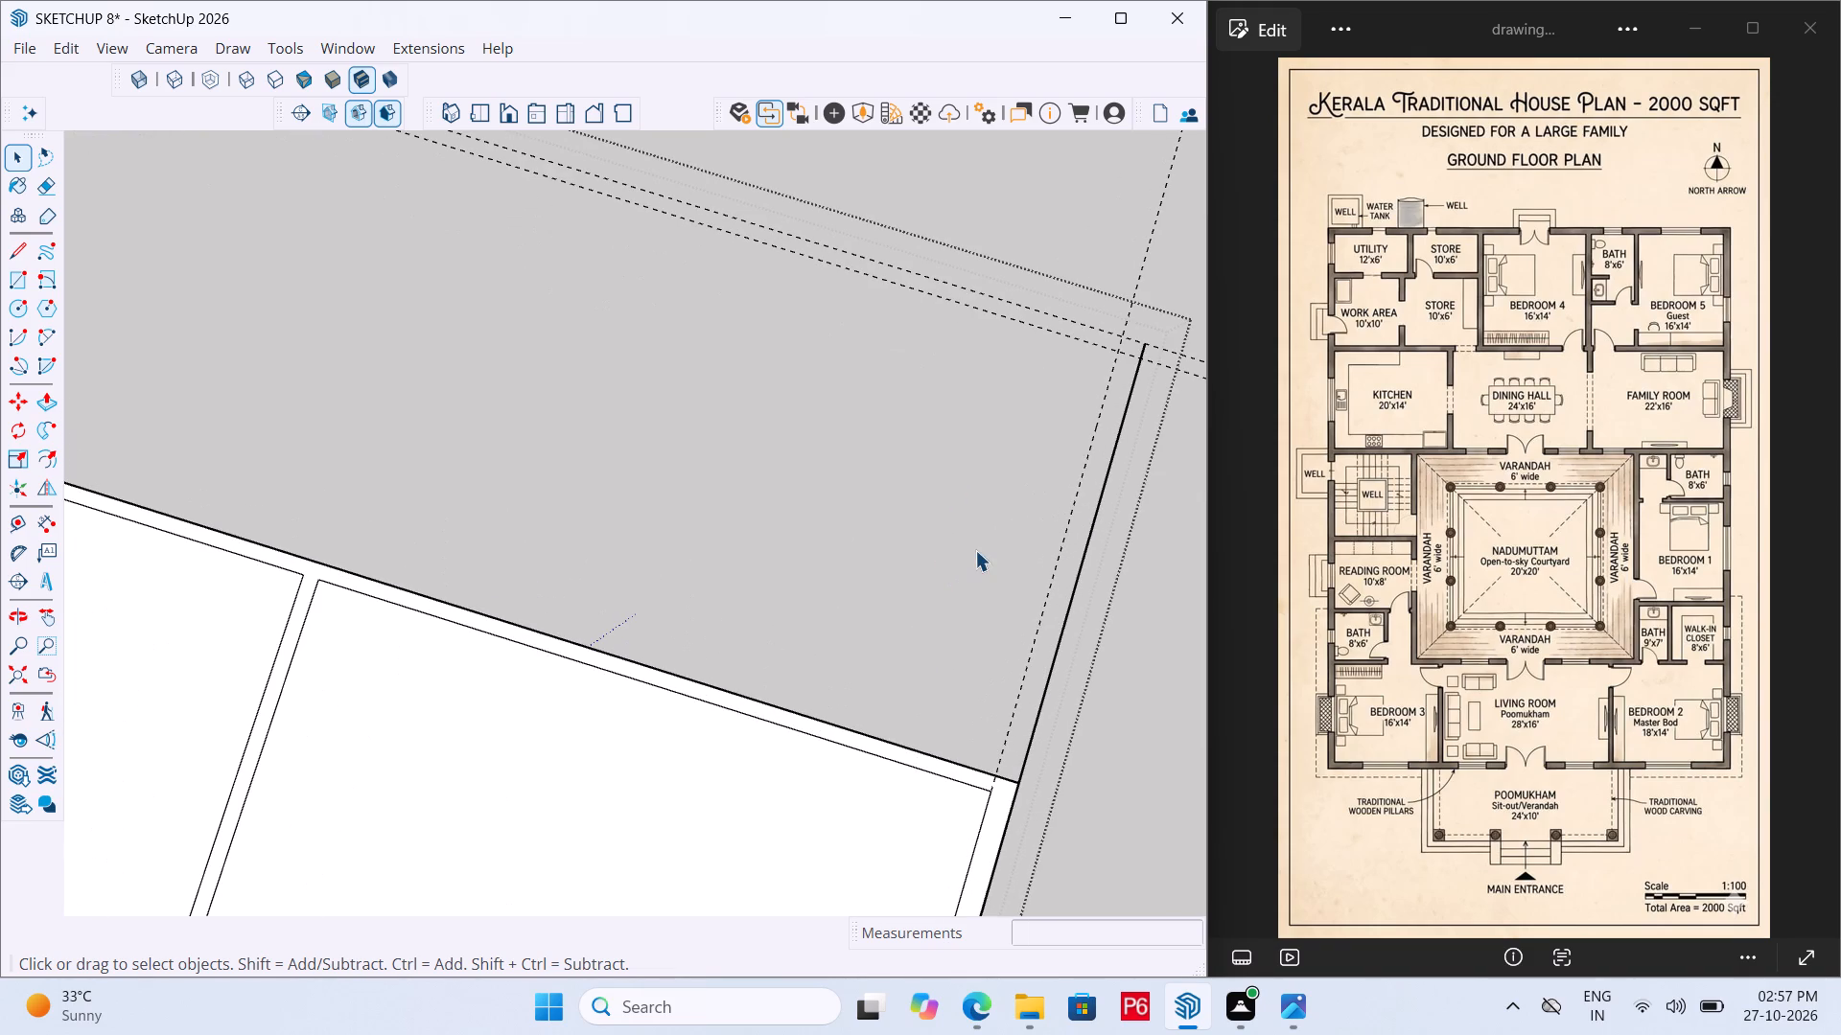
key(t)
click(1059, 551)
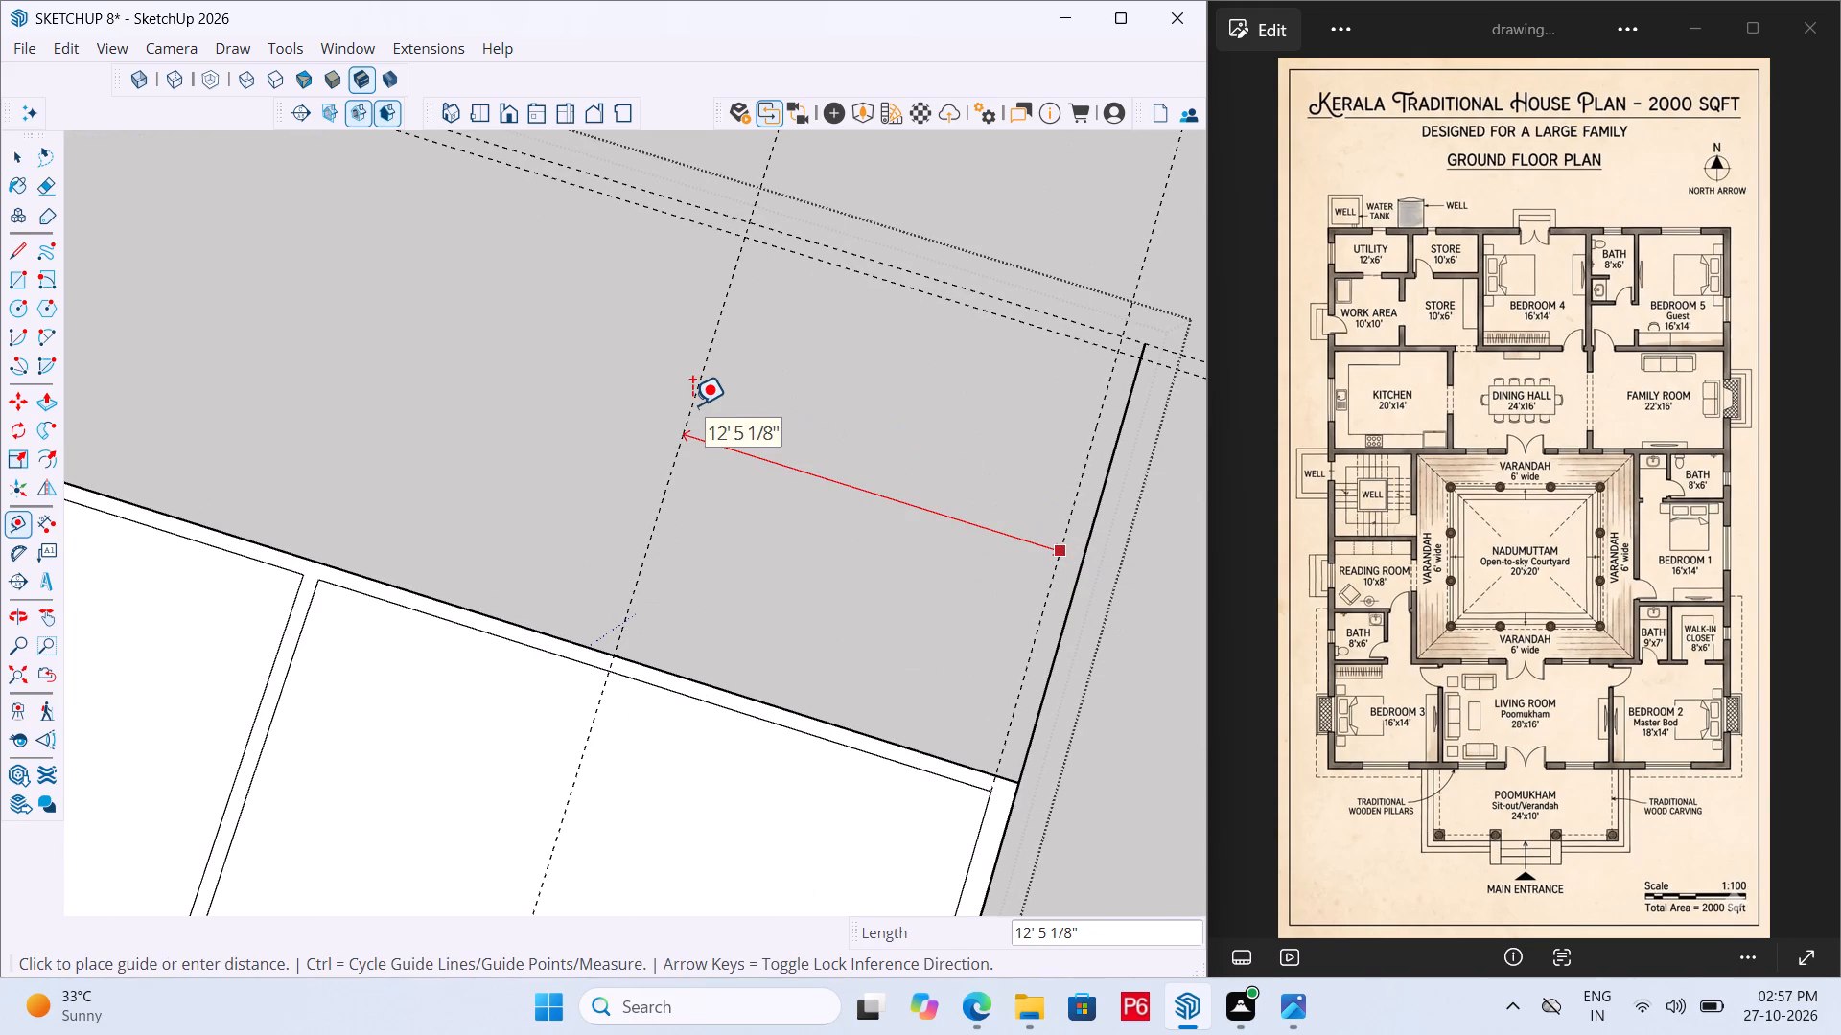
text(16')
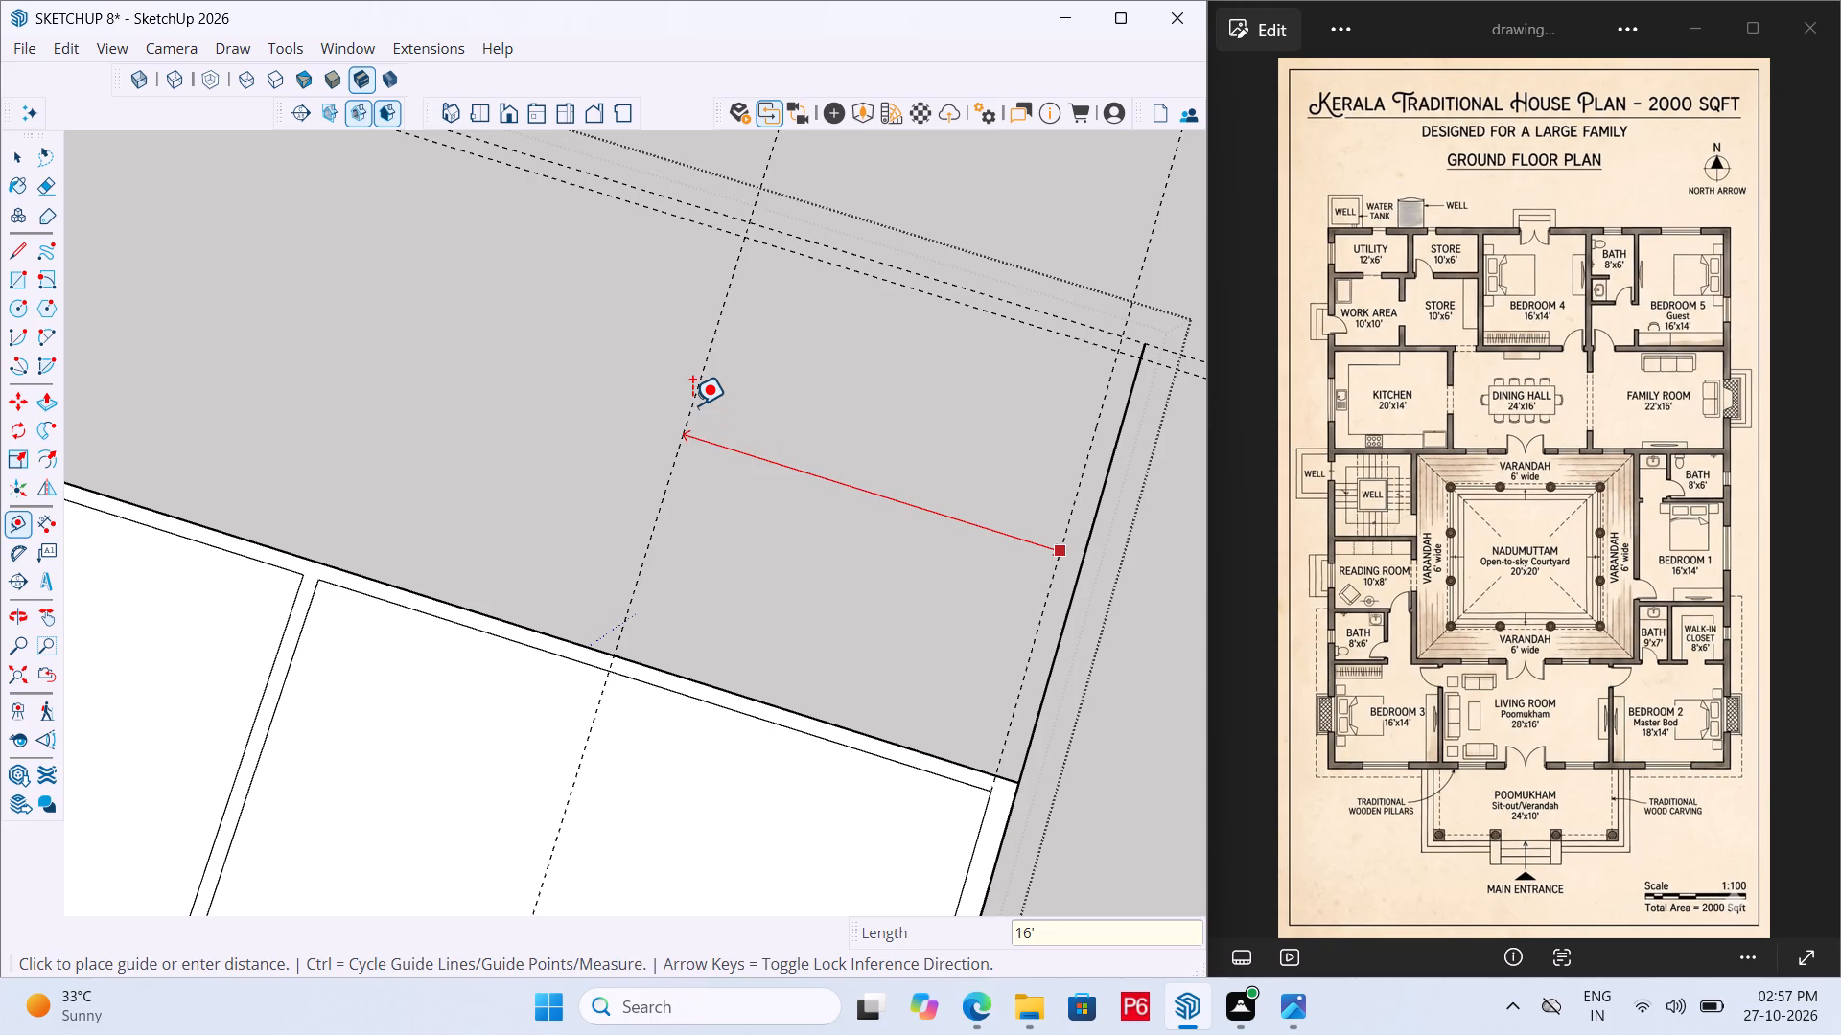
key(Return)
scroll(802, 565, down, 3)
scroll(447, 476, up, 2)
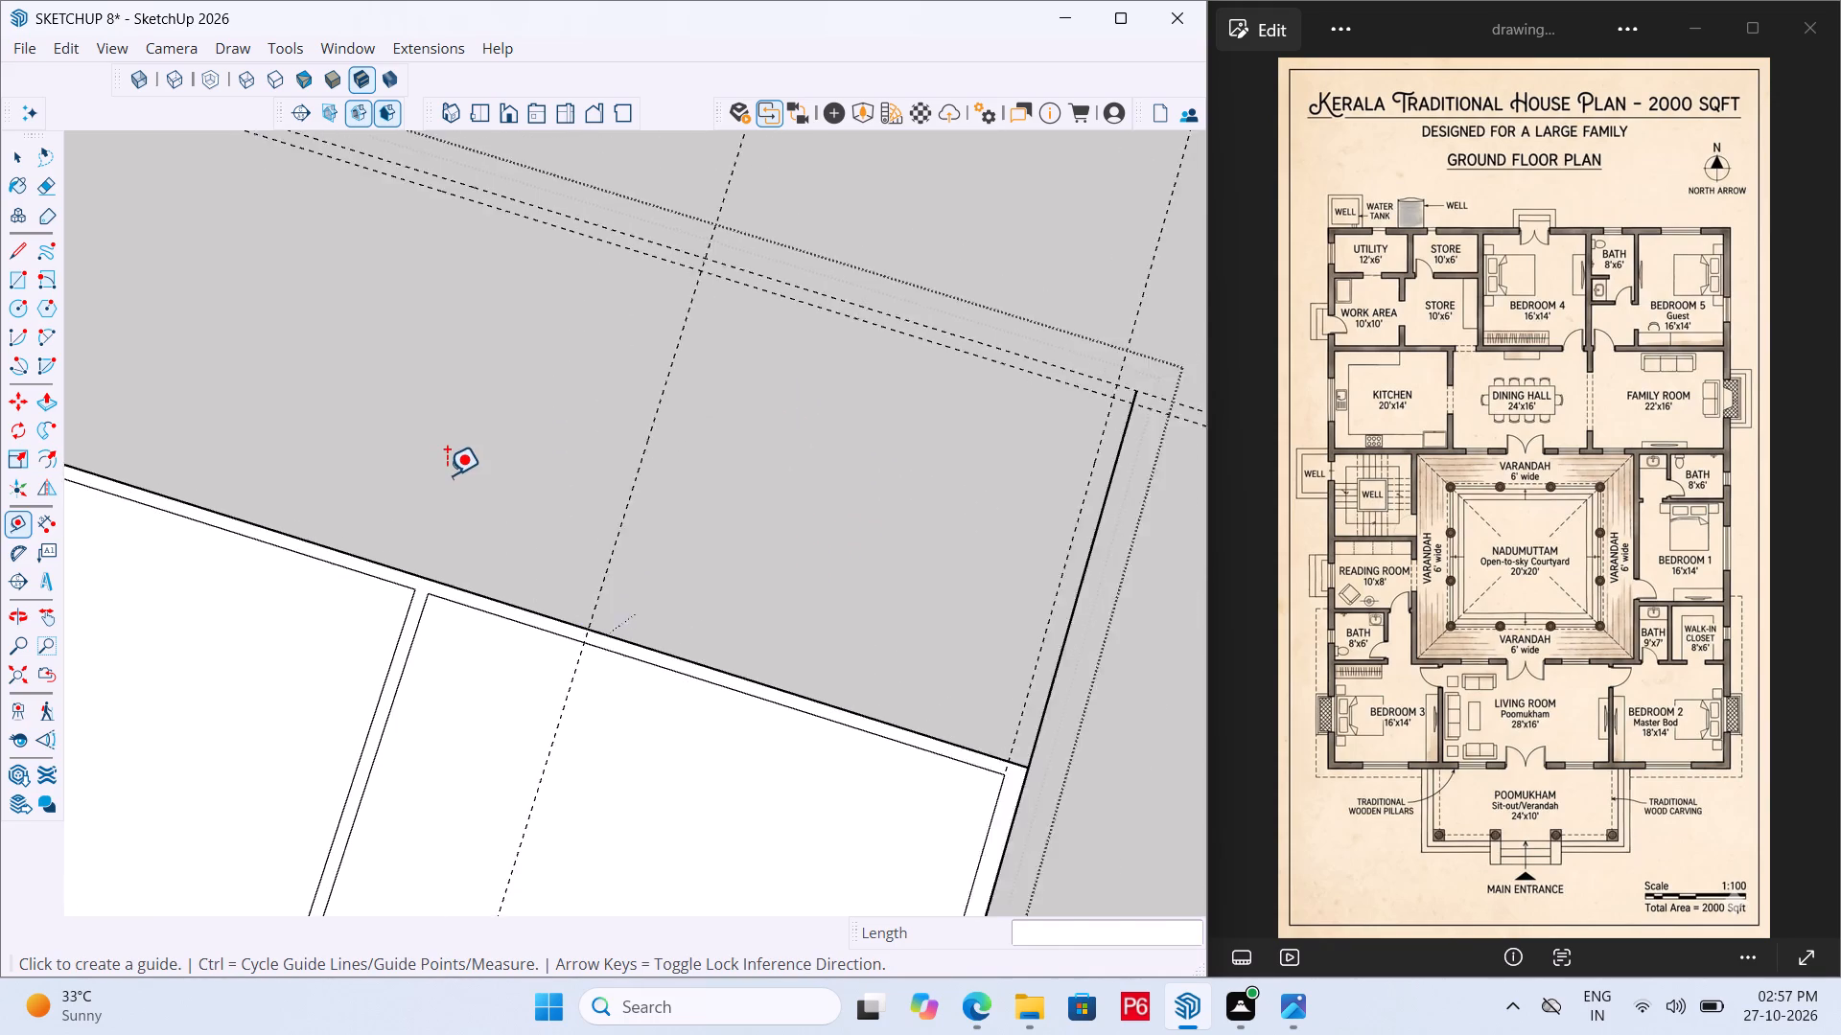
scroll(447, 475, up, 2)
click(705, 493)
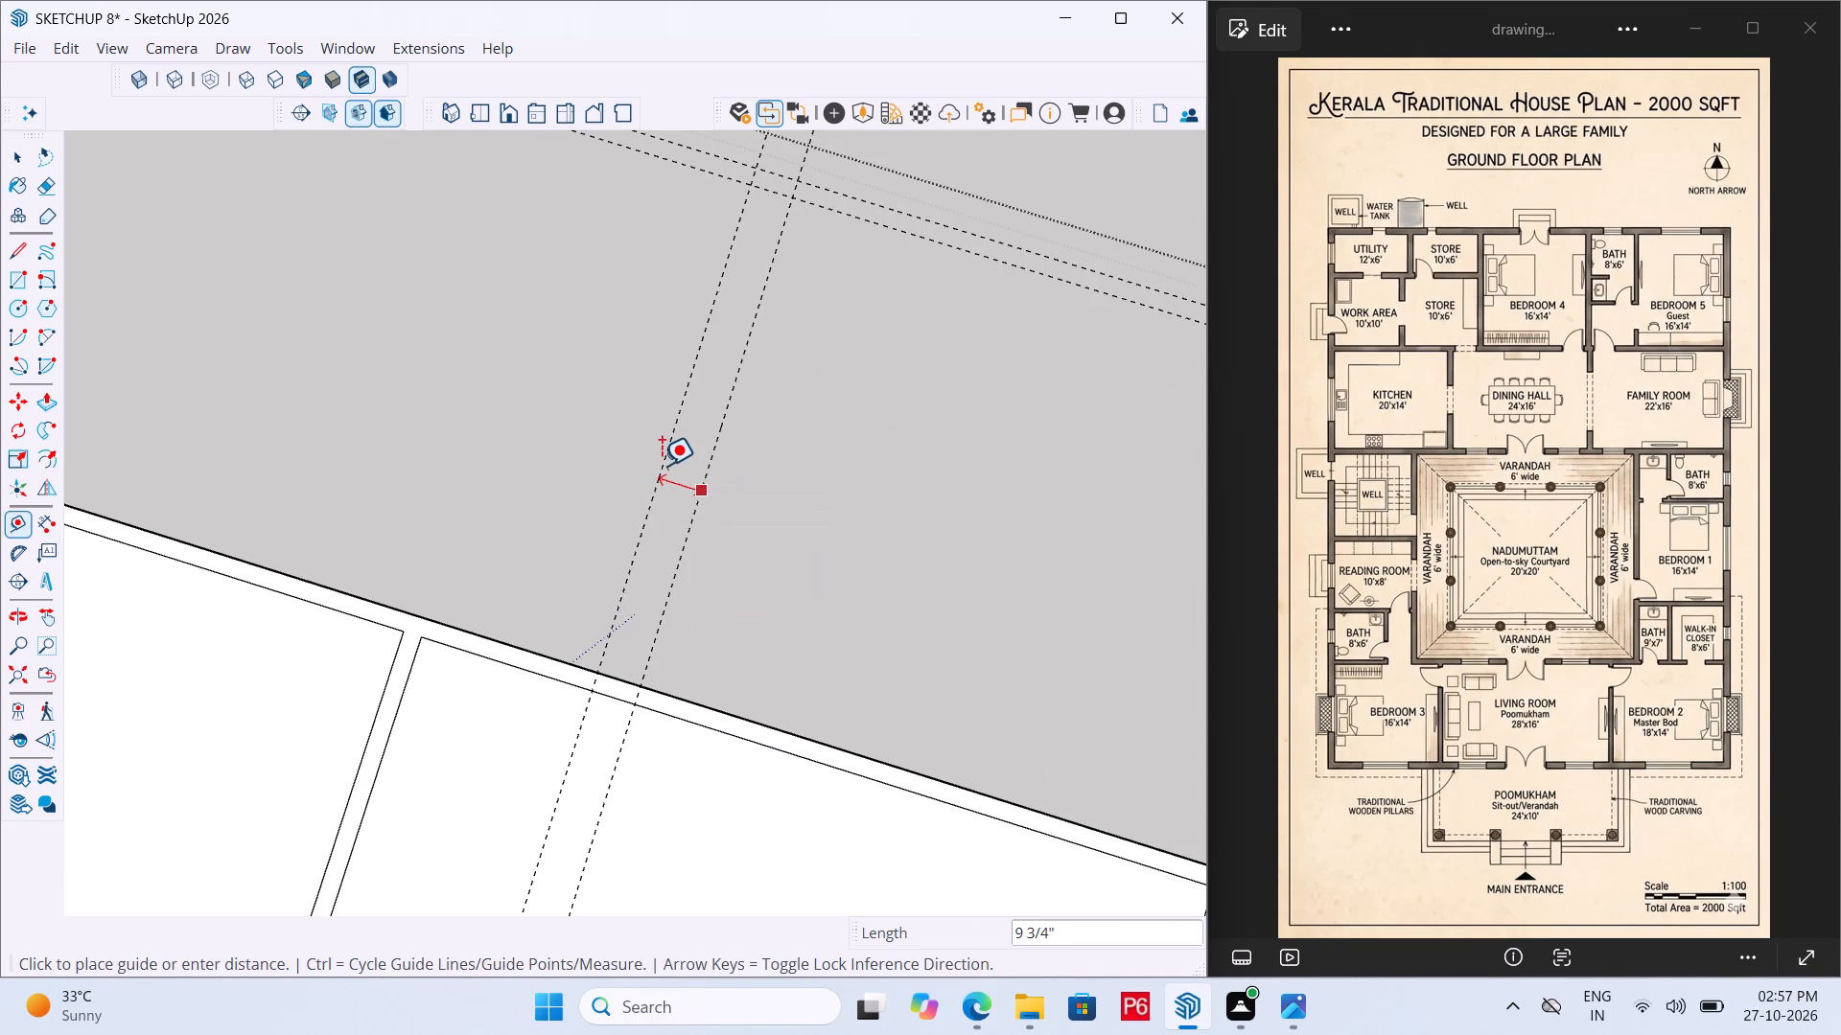
text(6")
key(Return)
key(Return)
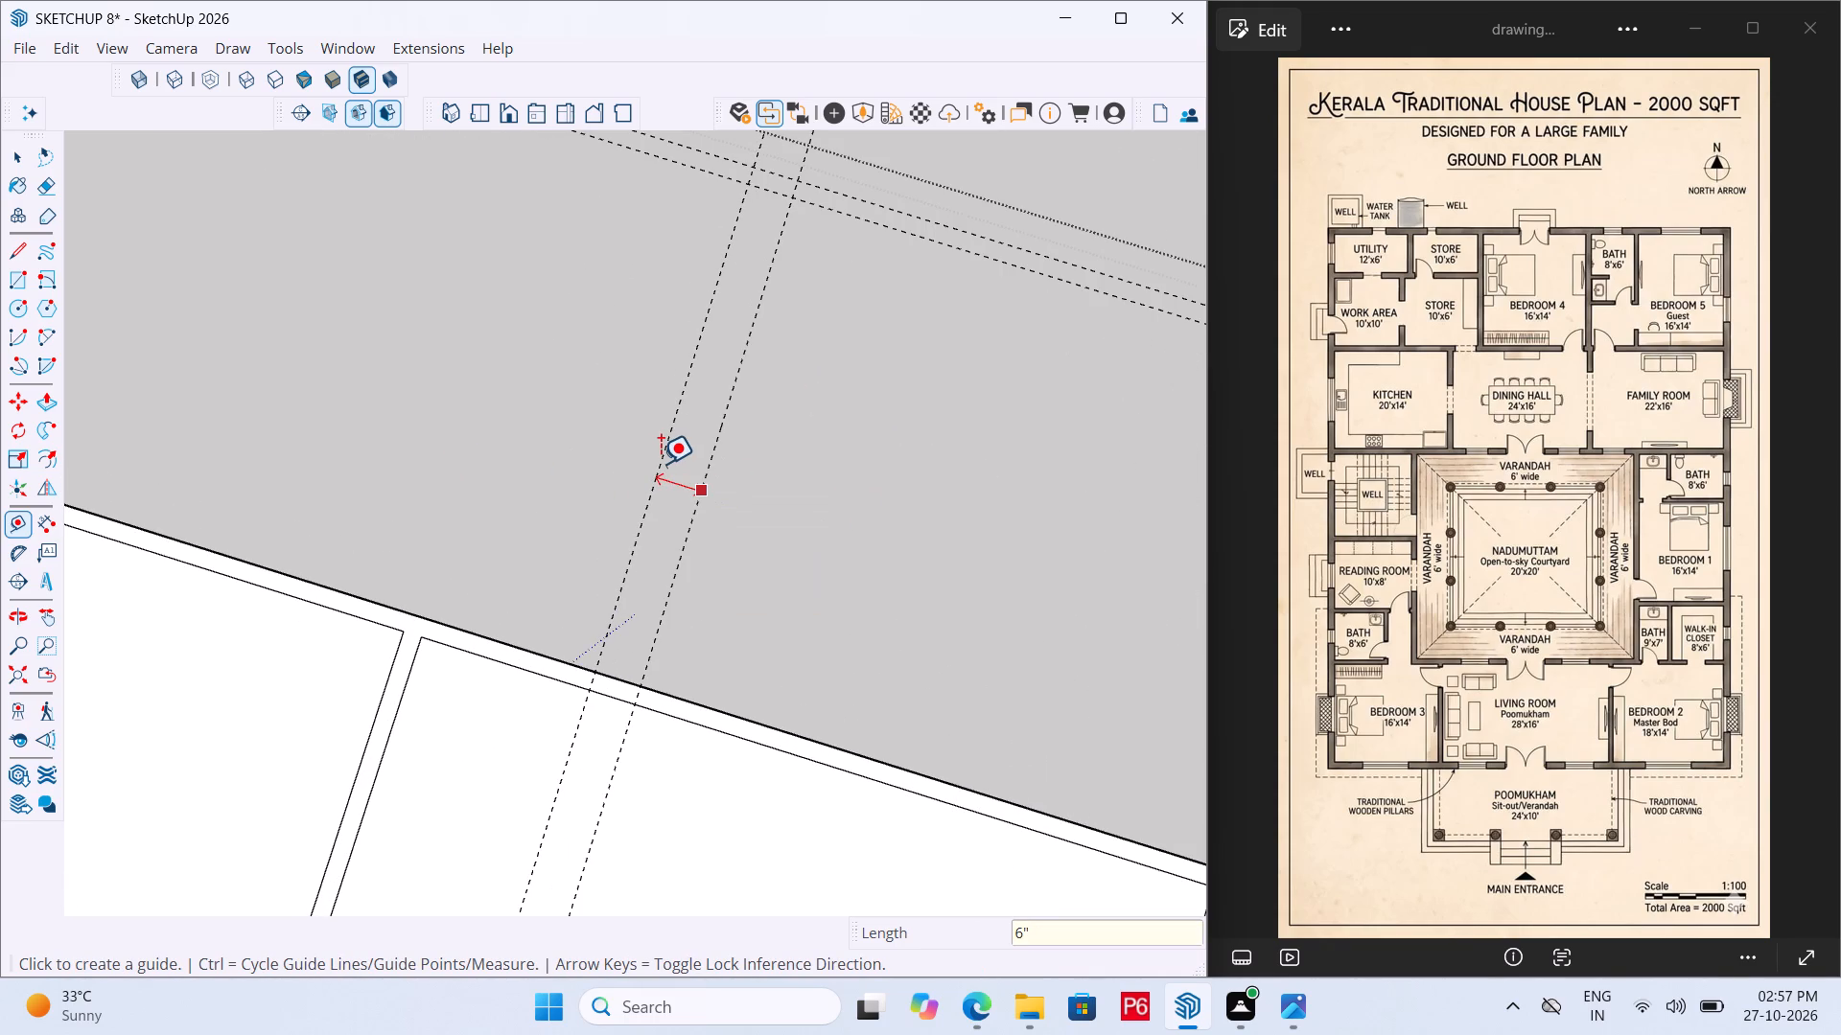
Place two guides aligned with the west and east faces of the dining–family room partition, offset 6' and 5'6" from Bedroom 5's west guide.
scroll(788, 473, down, 4)
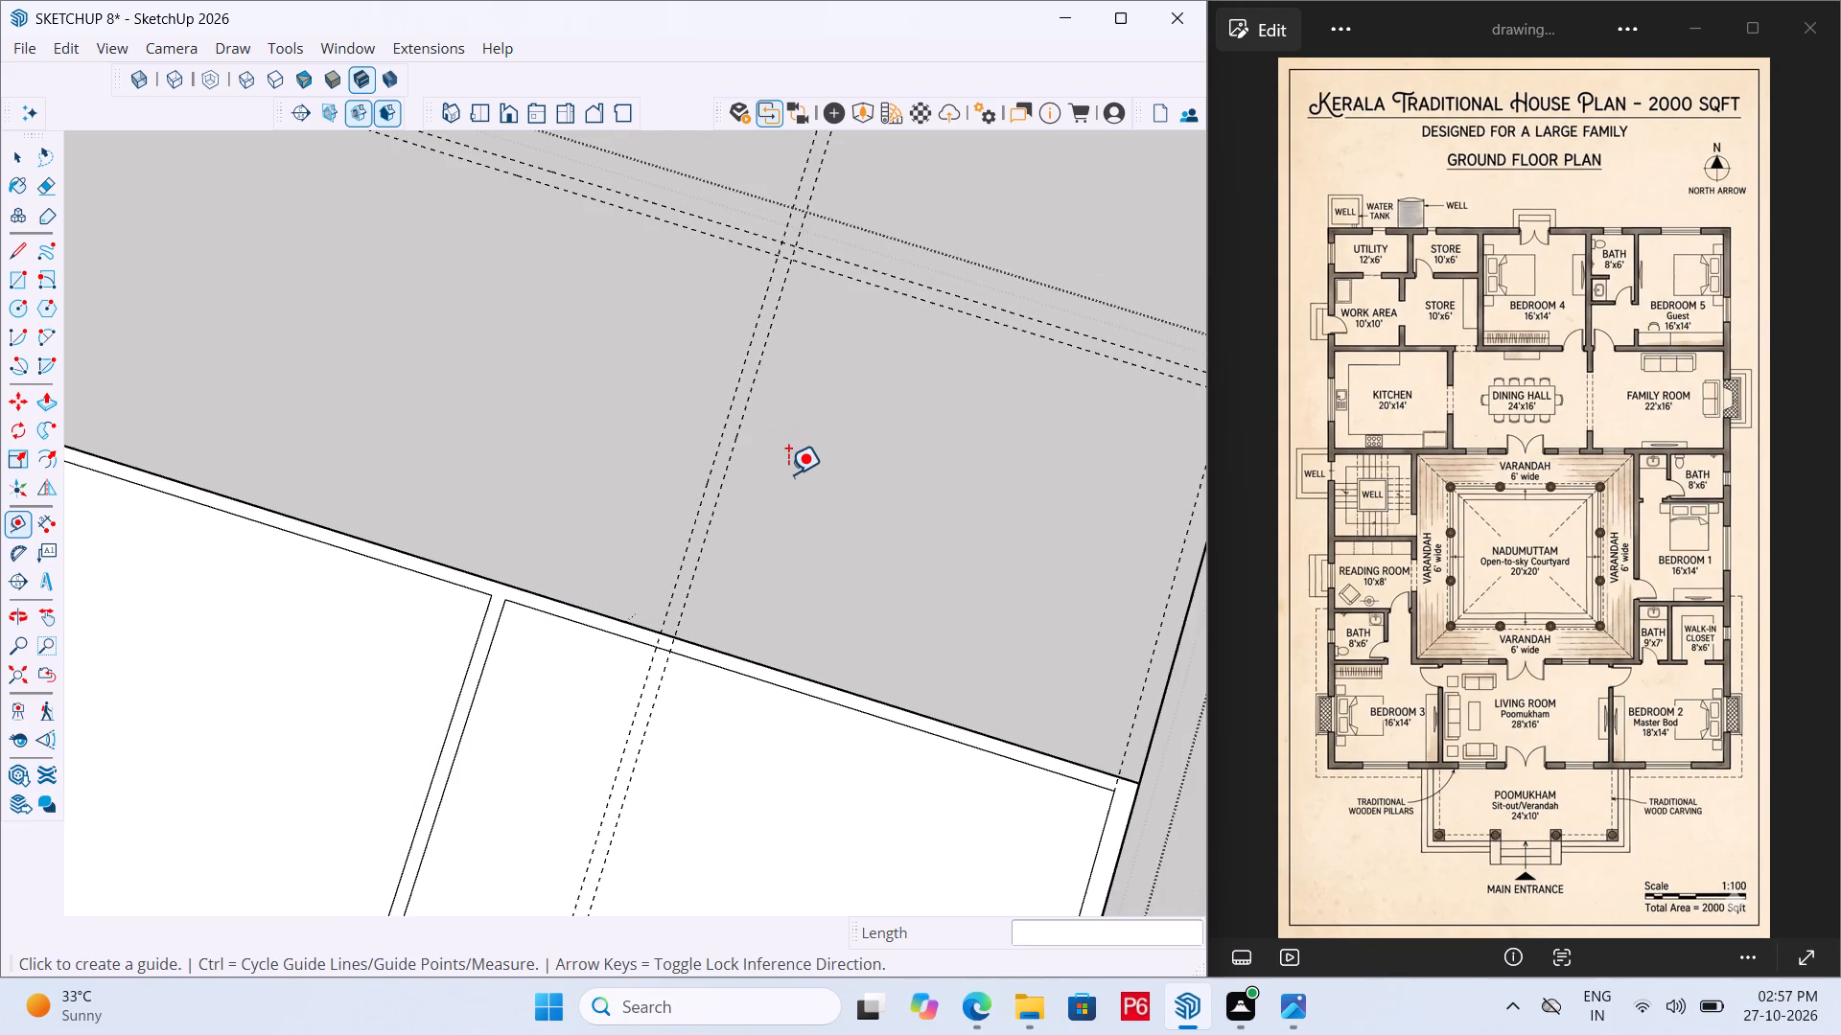
scroll(834, 499, down, 2)
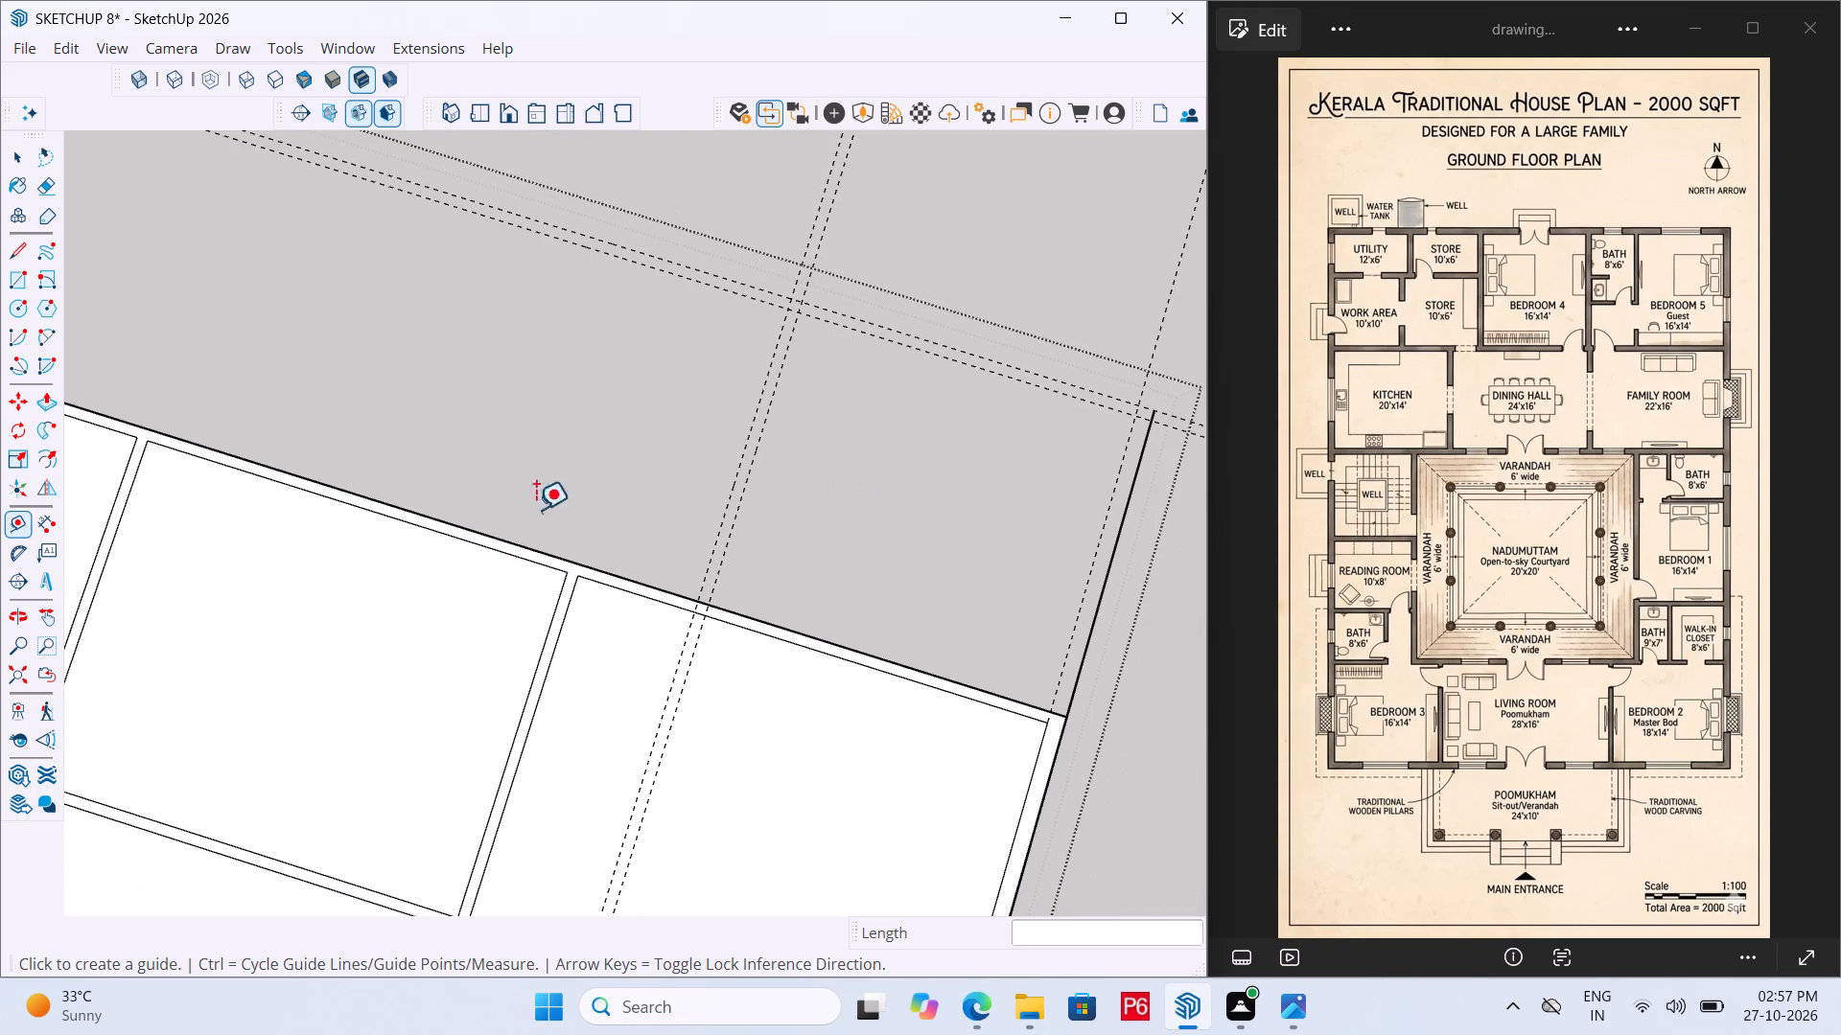
scroll(485, 499, up, 6)
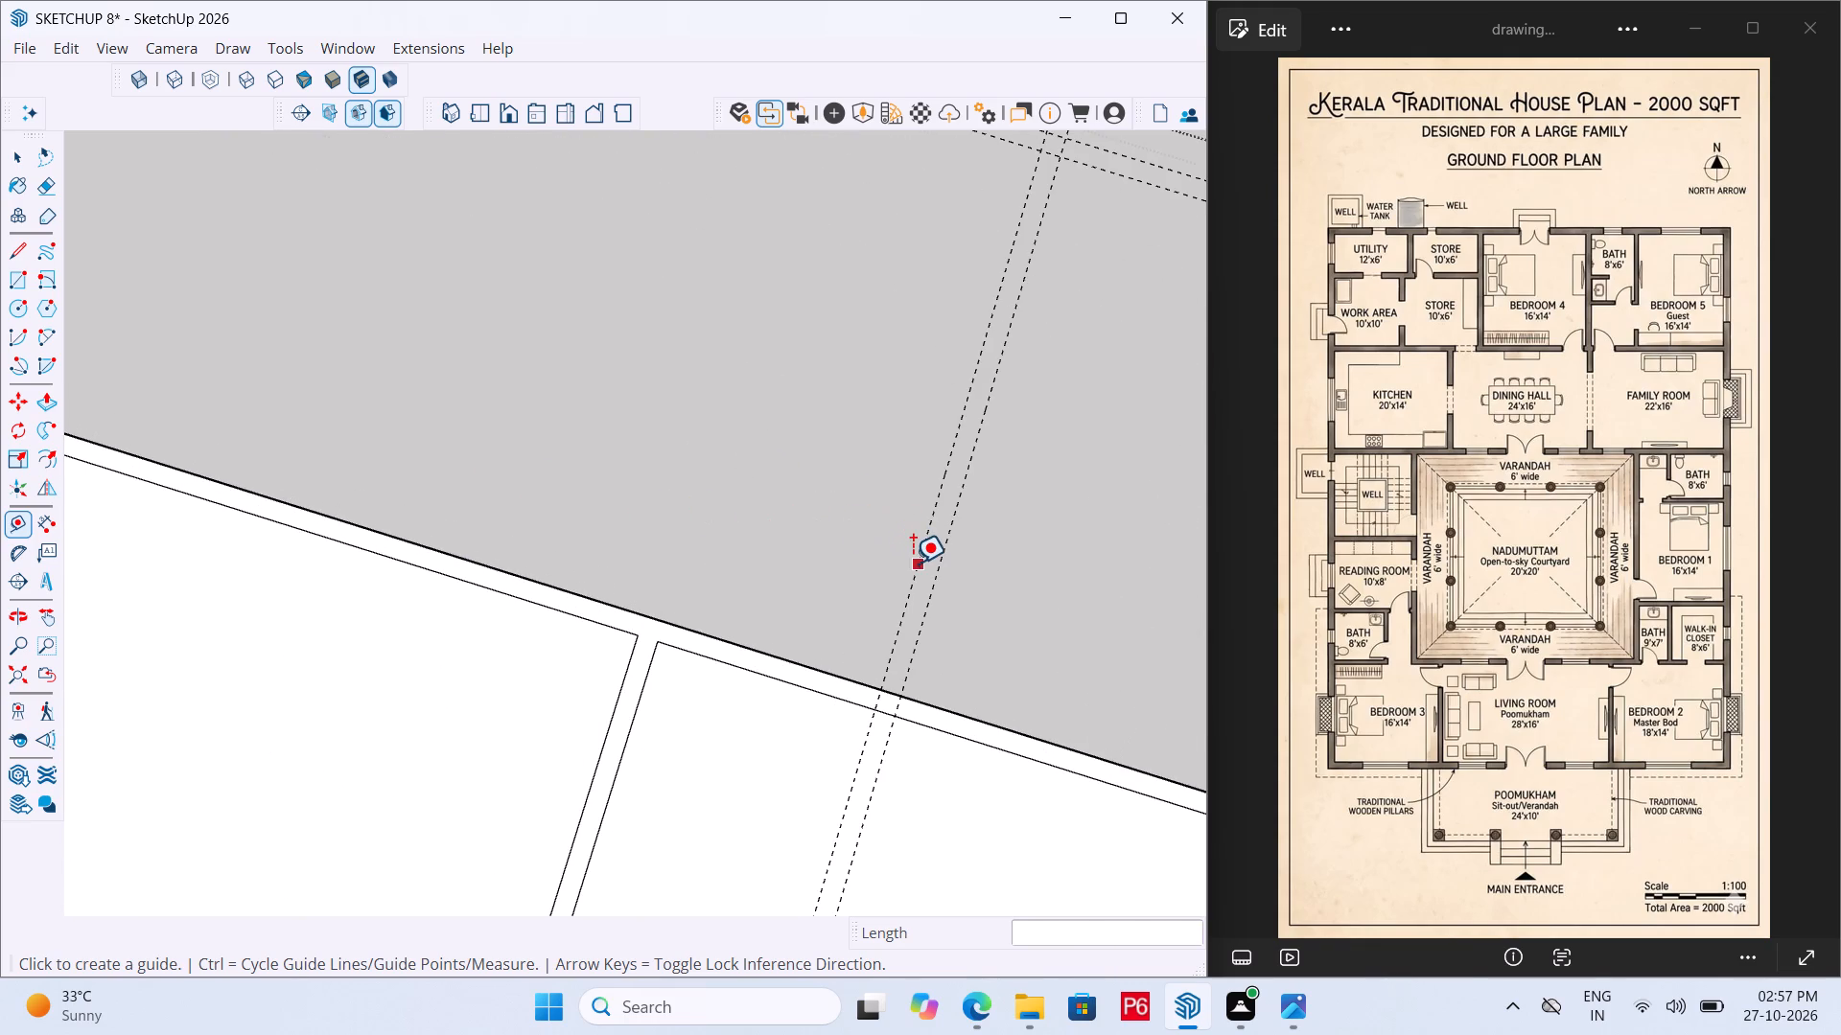
click(913, 563)
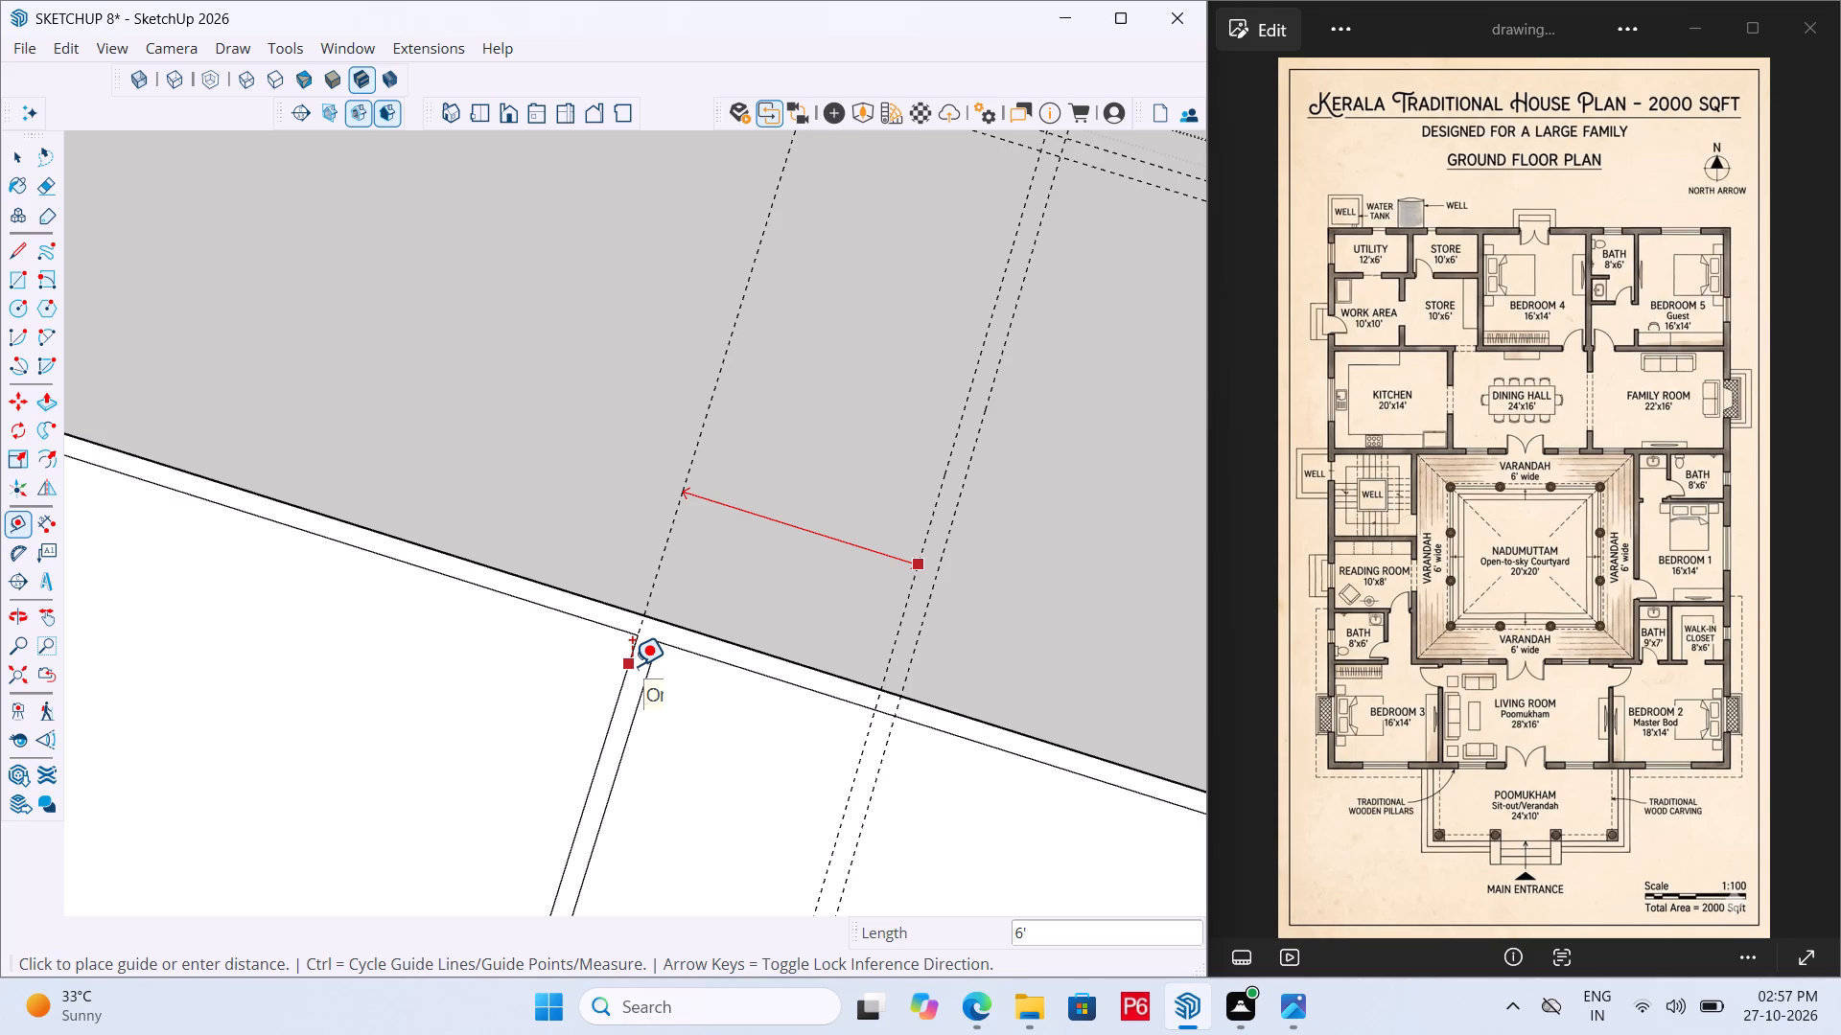
click(632, 666)
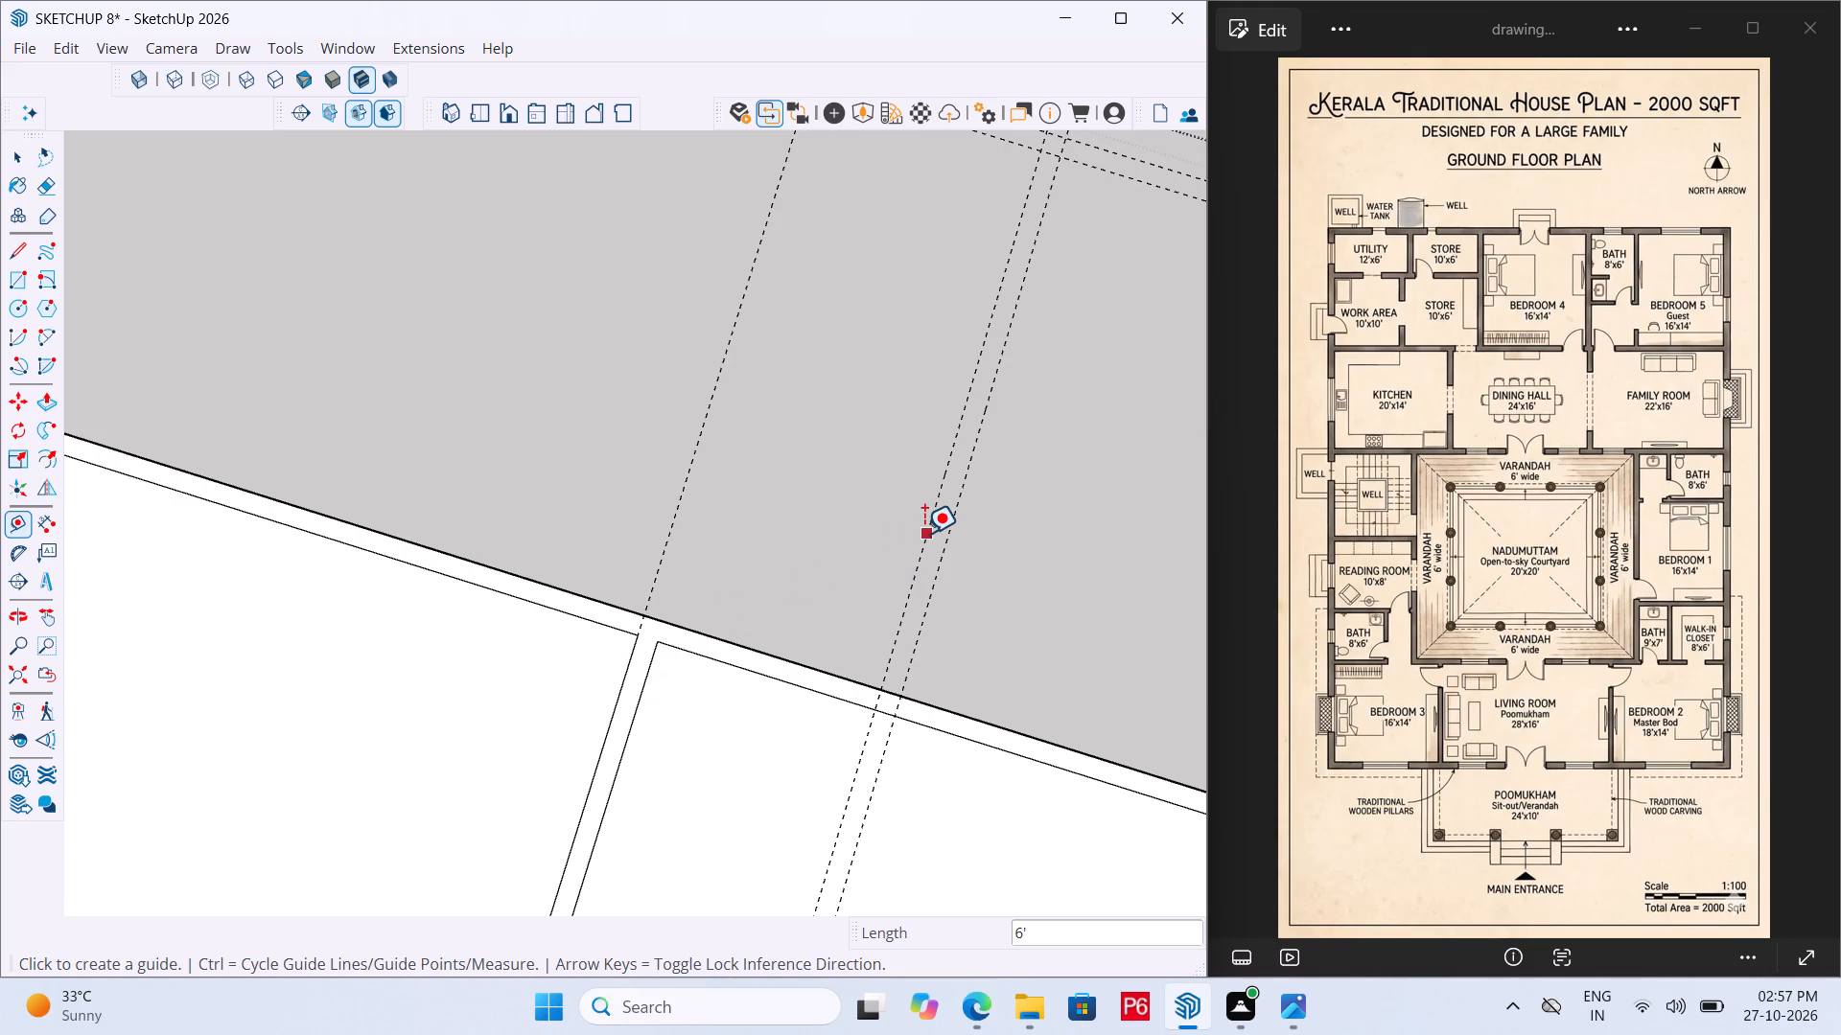
click(924, 534)
click(647, 660)
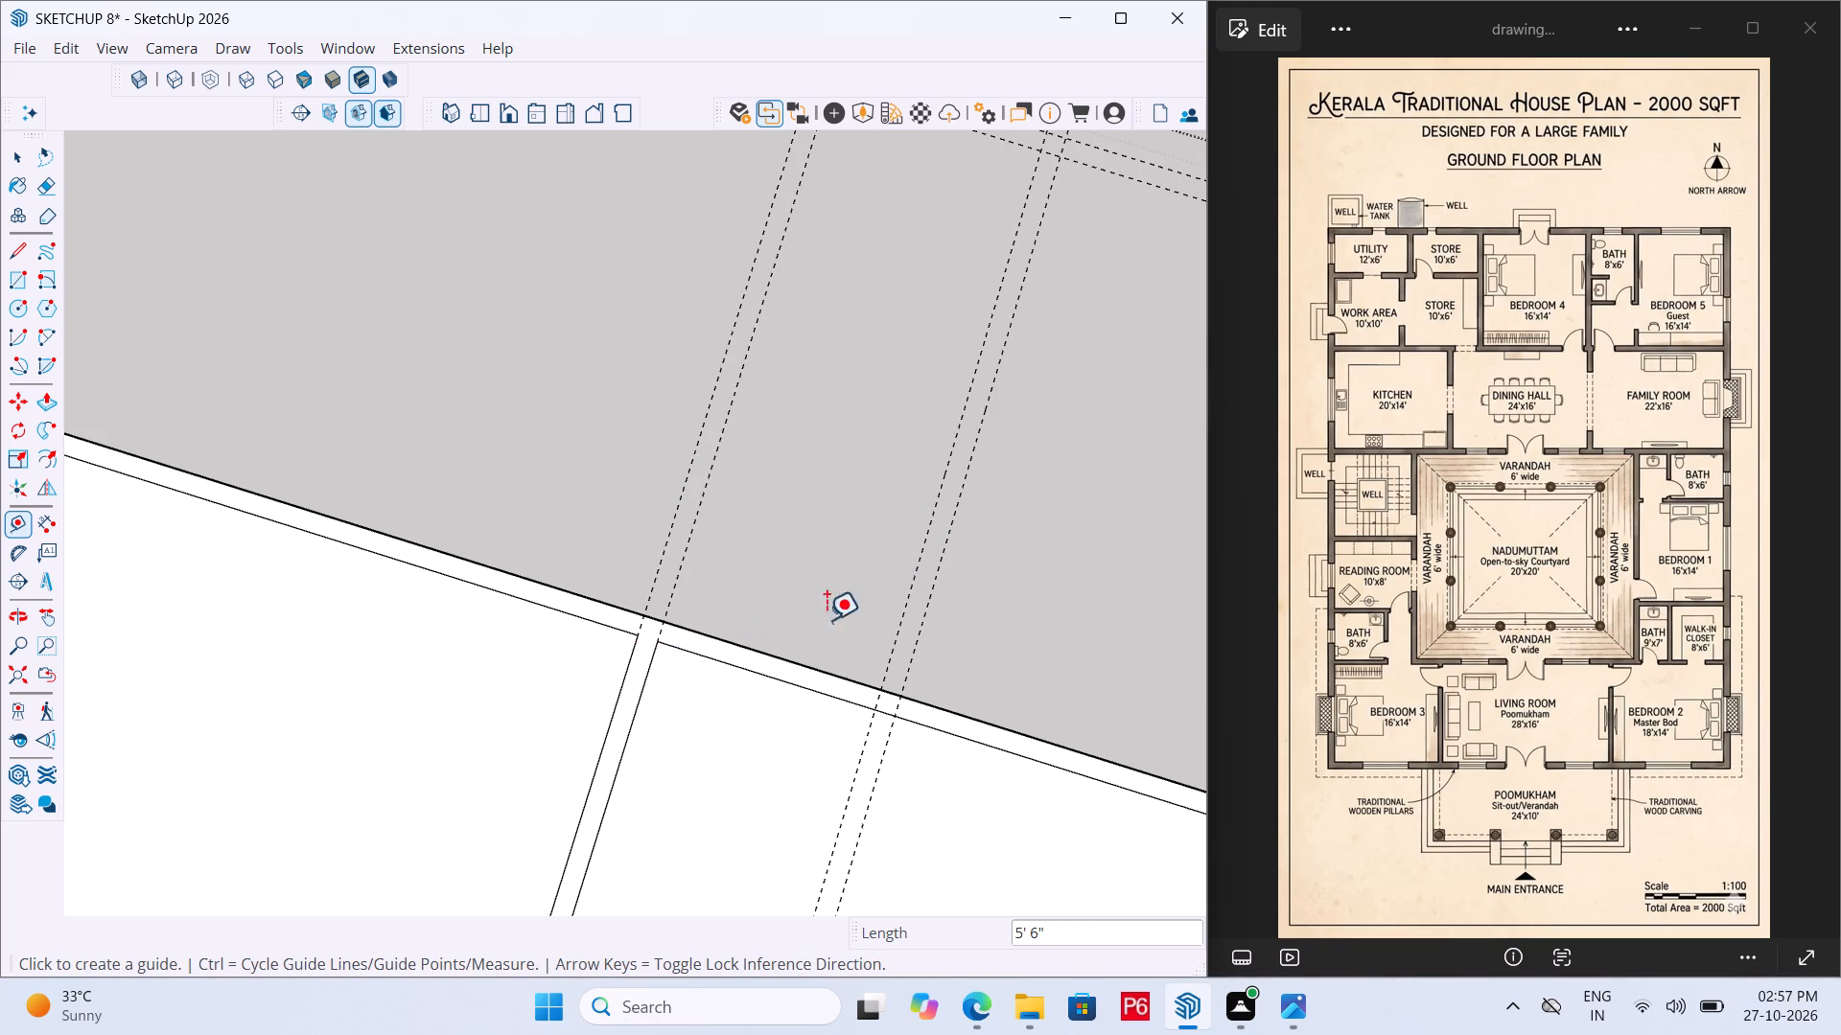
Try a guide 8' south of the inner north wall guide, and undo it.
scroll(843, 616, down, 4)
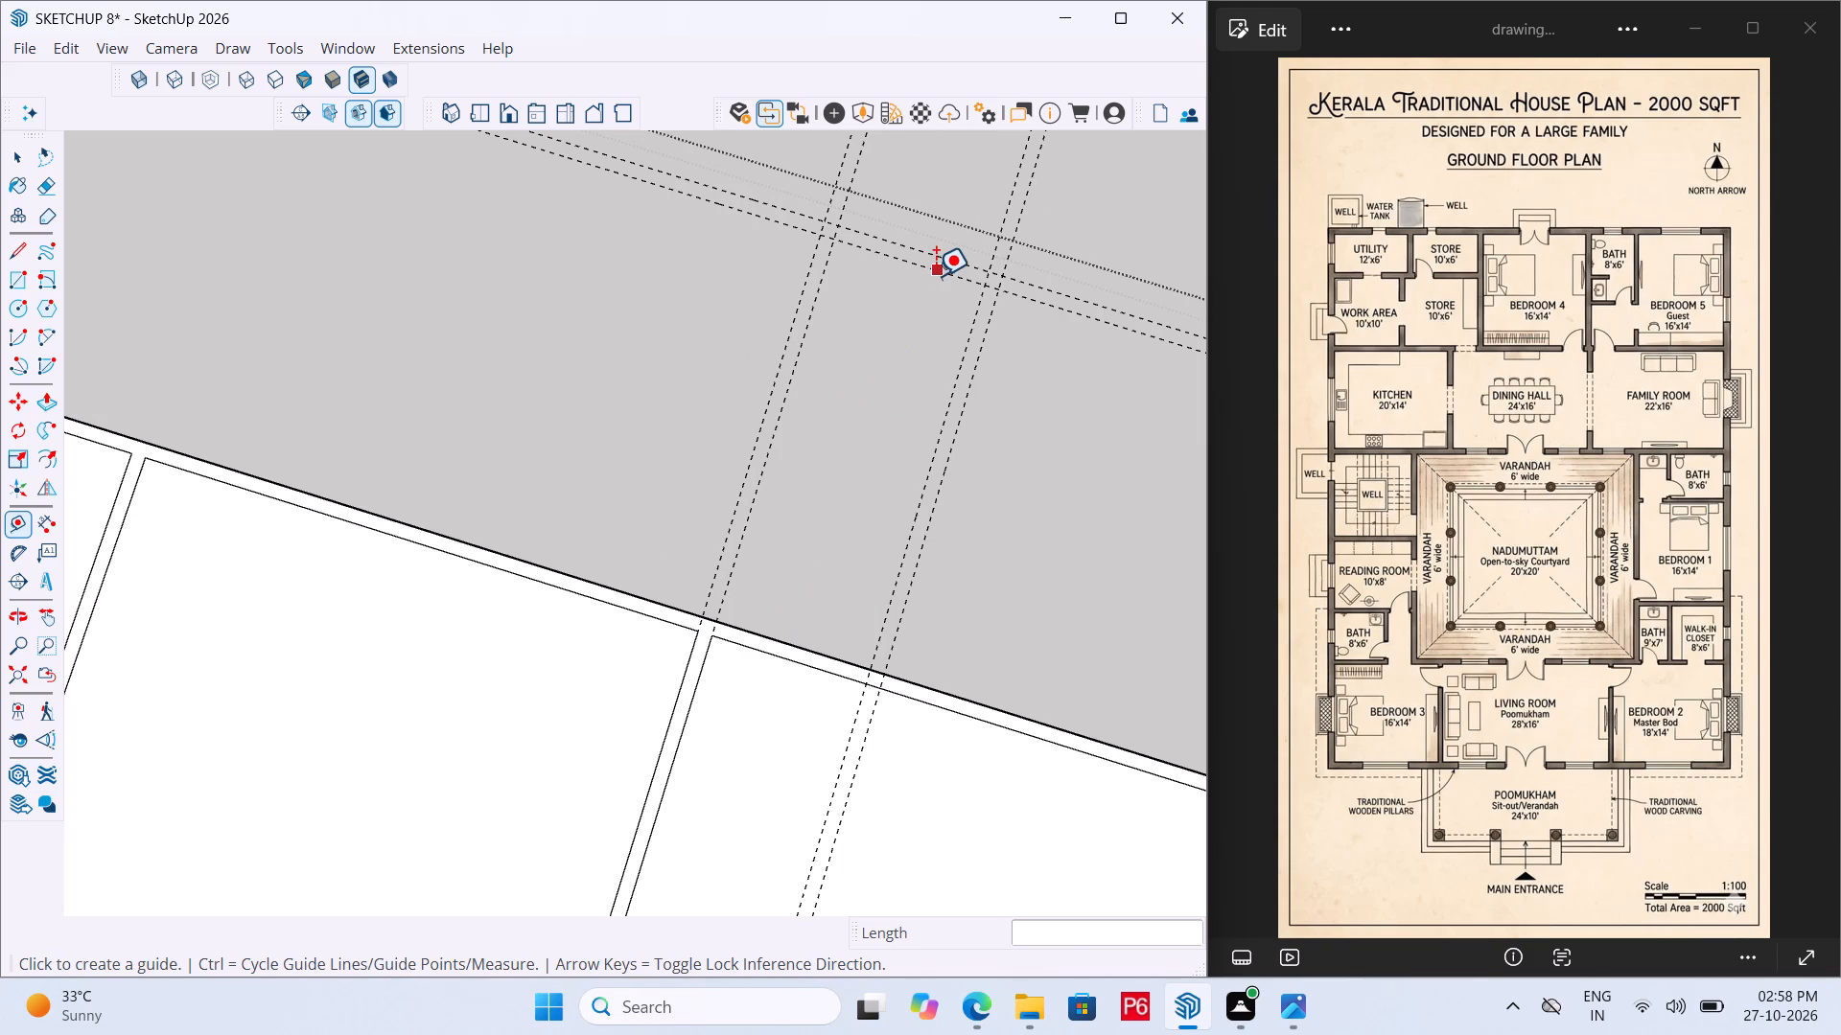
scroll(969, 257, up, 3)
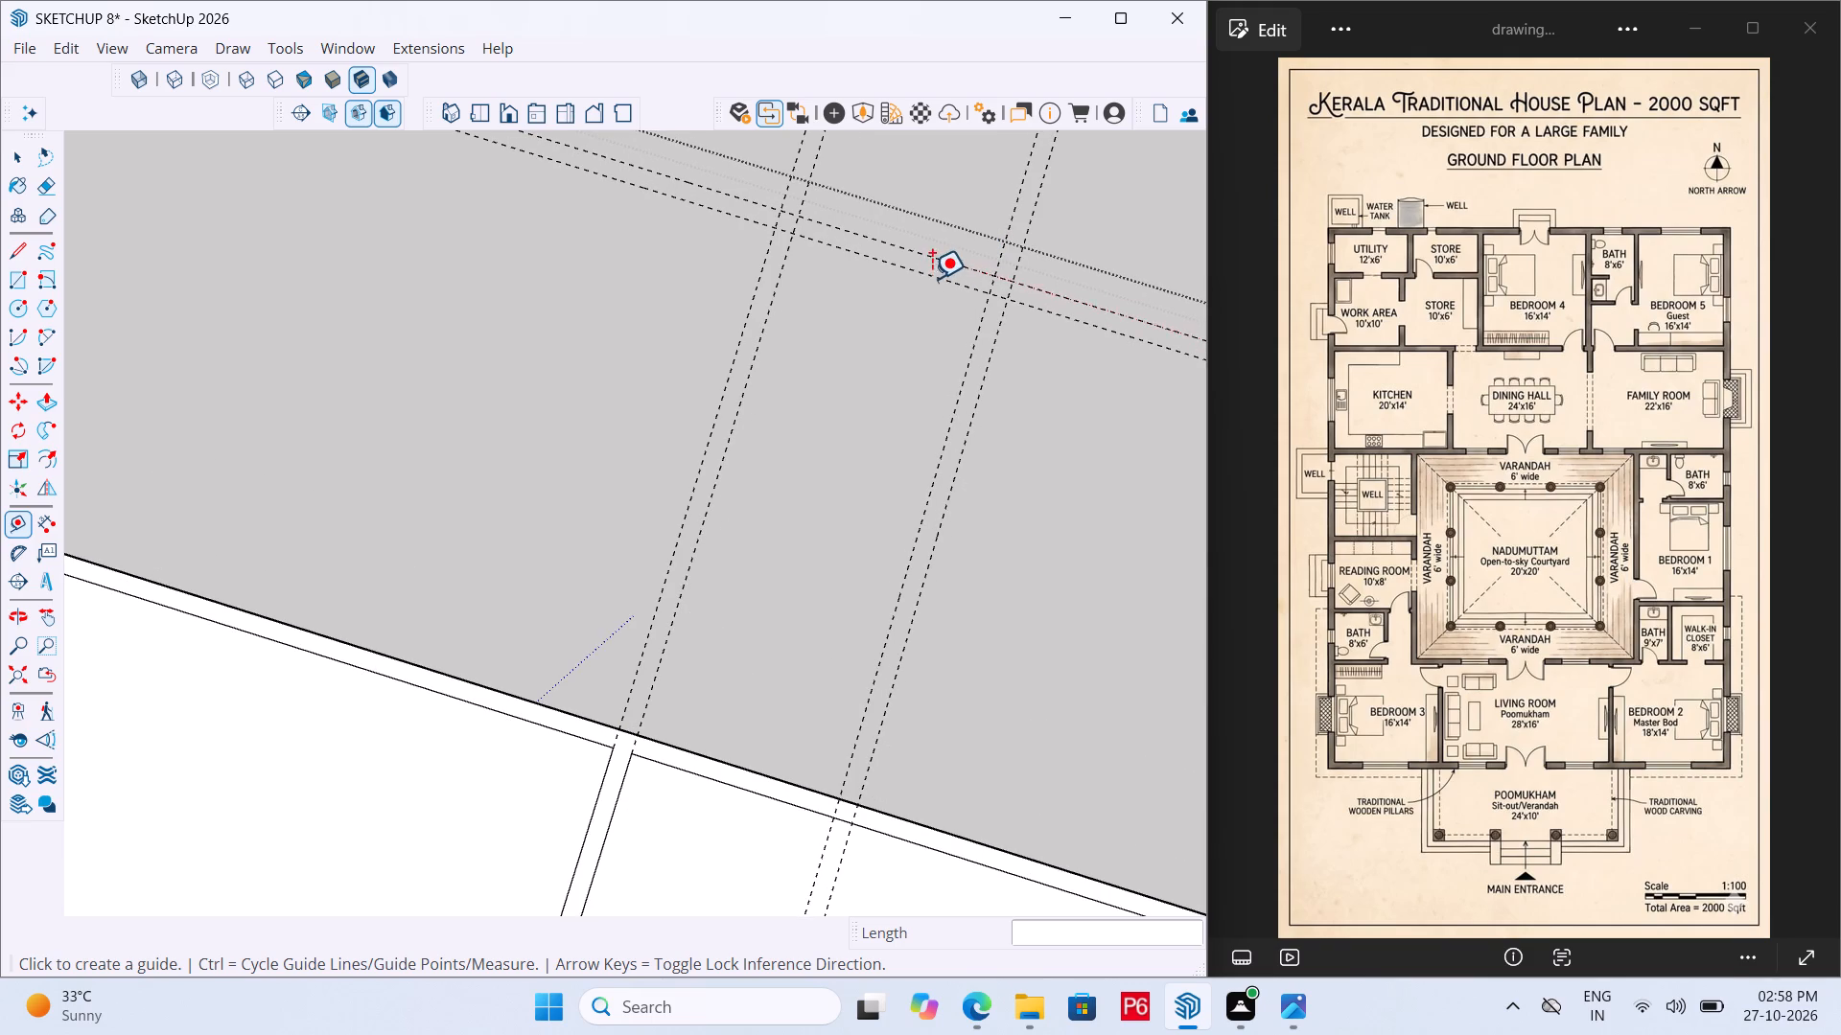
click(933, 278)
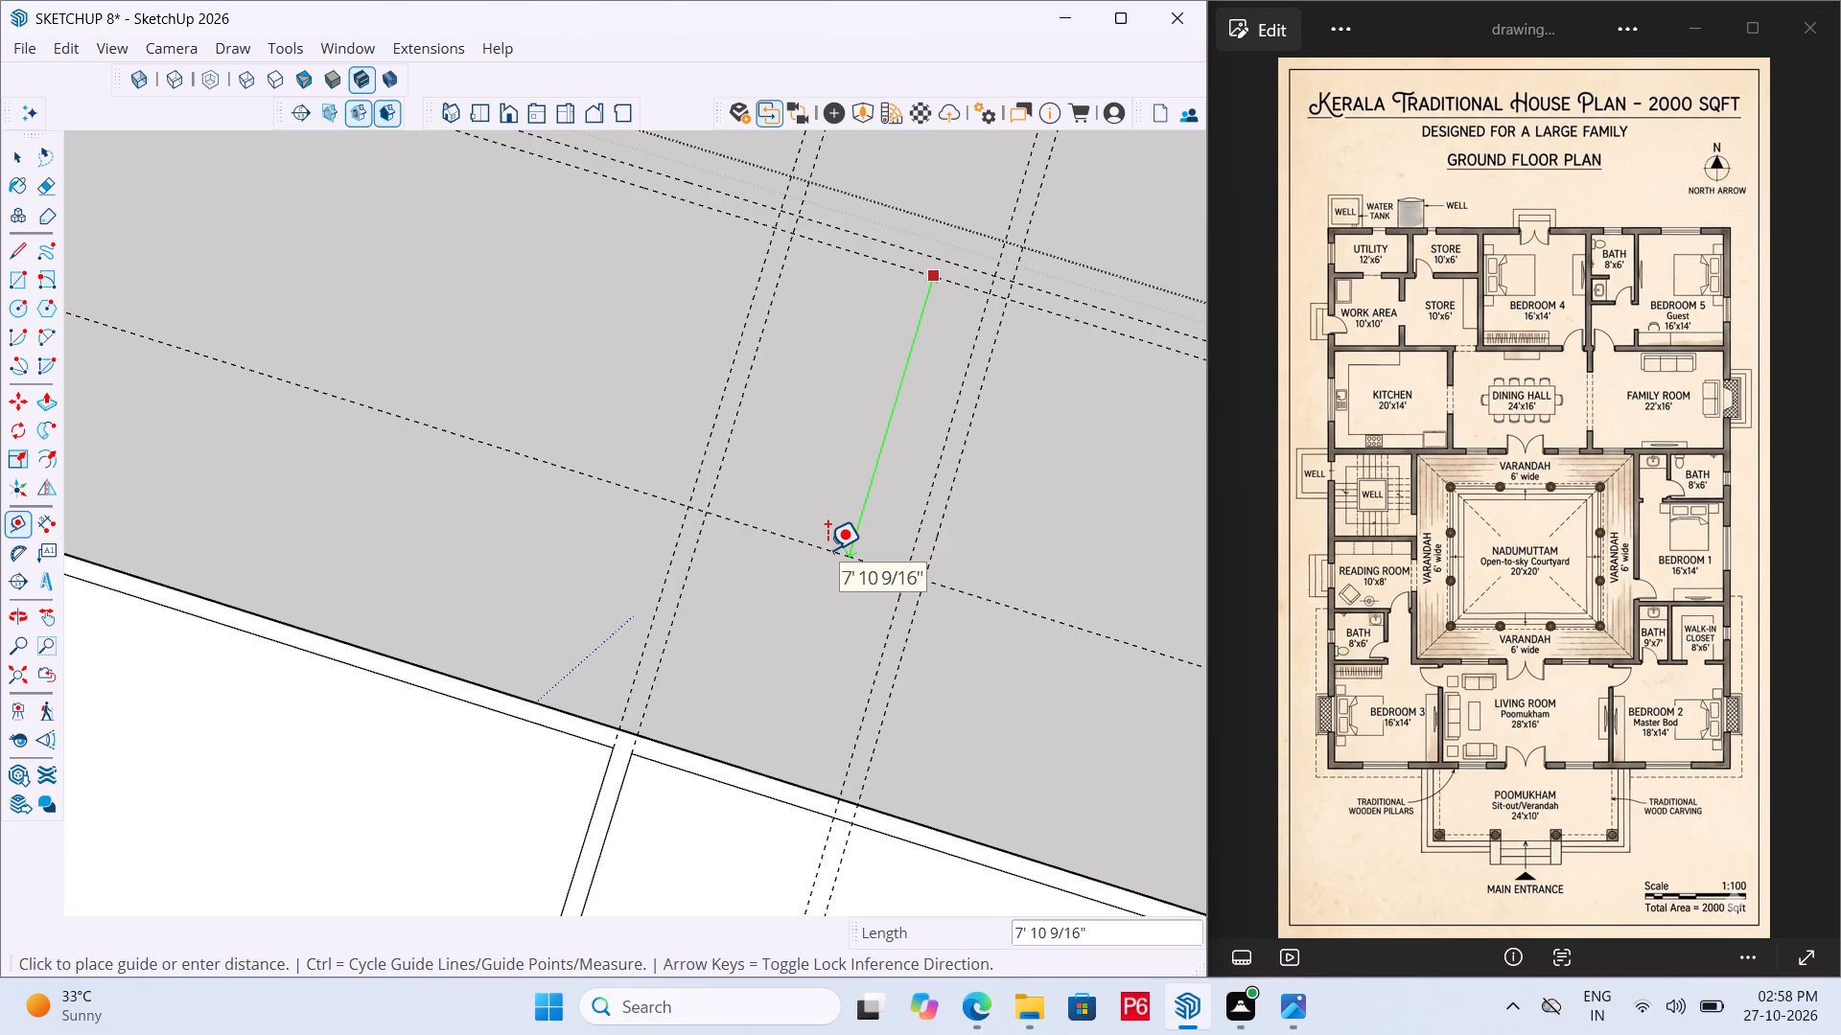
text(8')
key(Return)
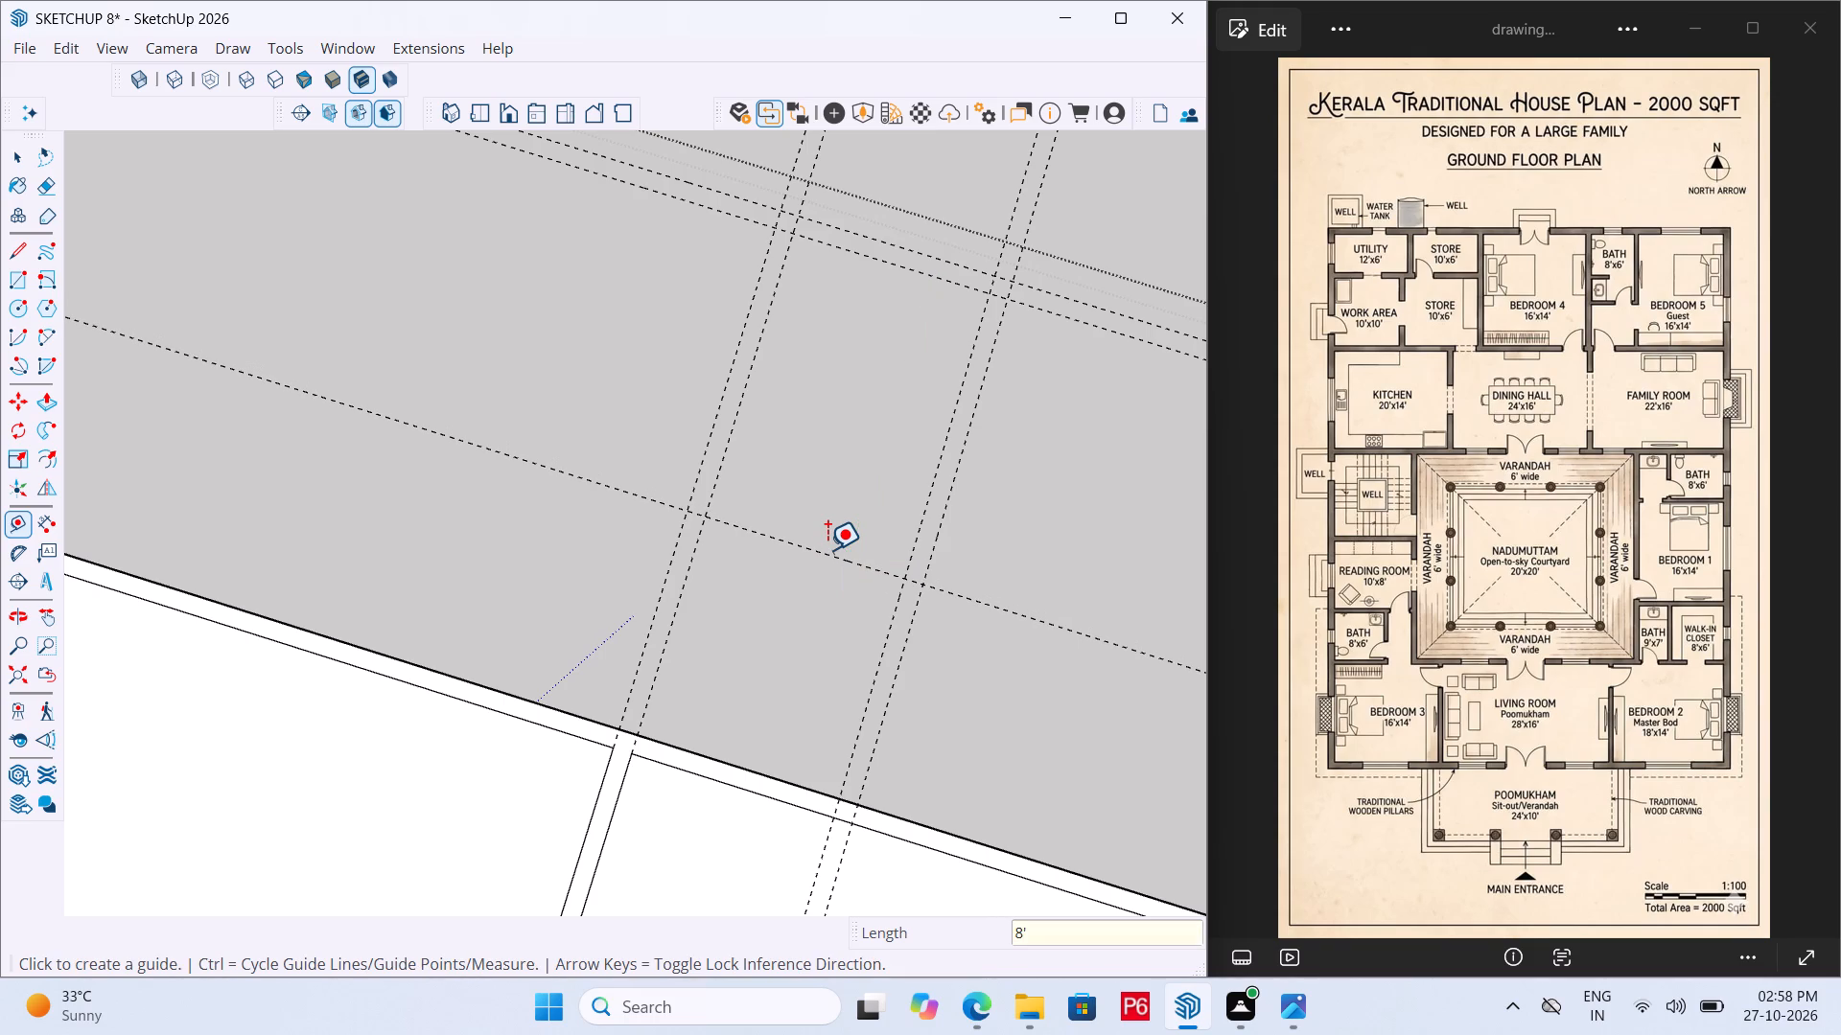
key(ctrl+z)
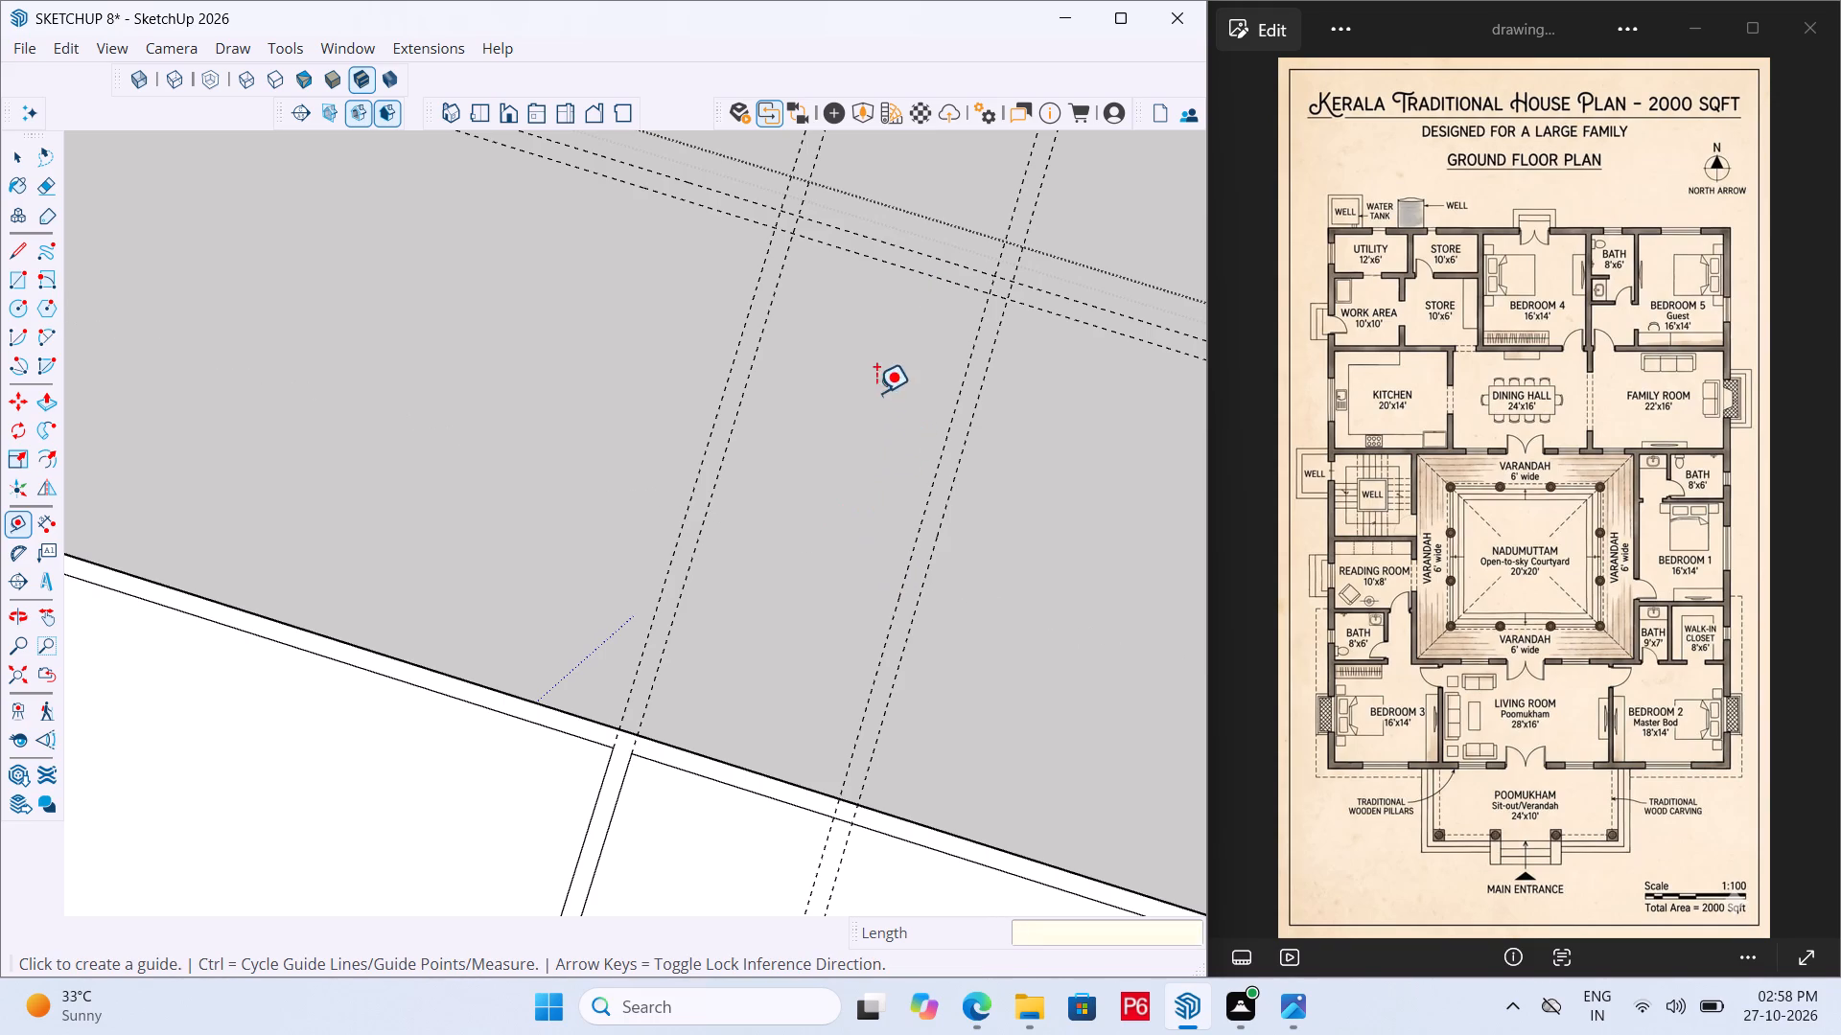
Place a guide 6' south of the inner north wall guide and another 6" farther south for the bath wall.
click(940, 283)
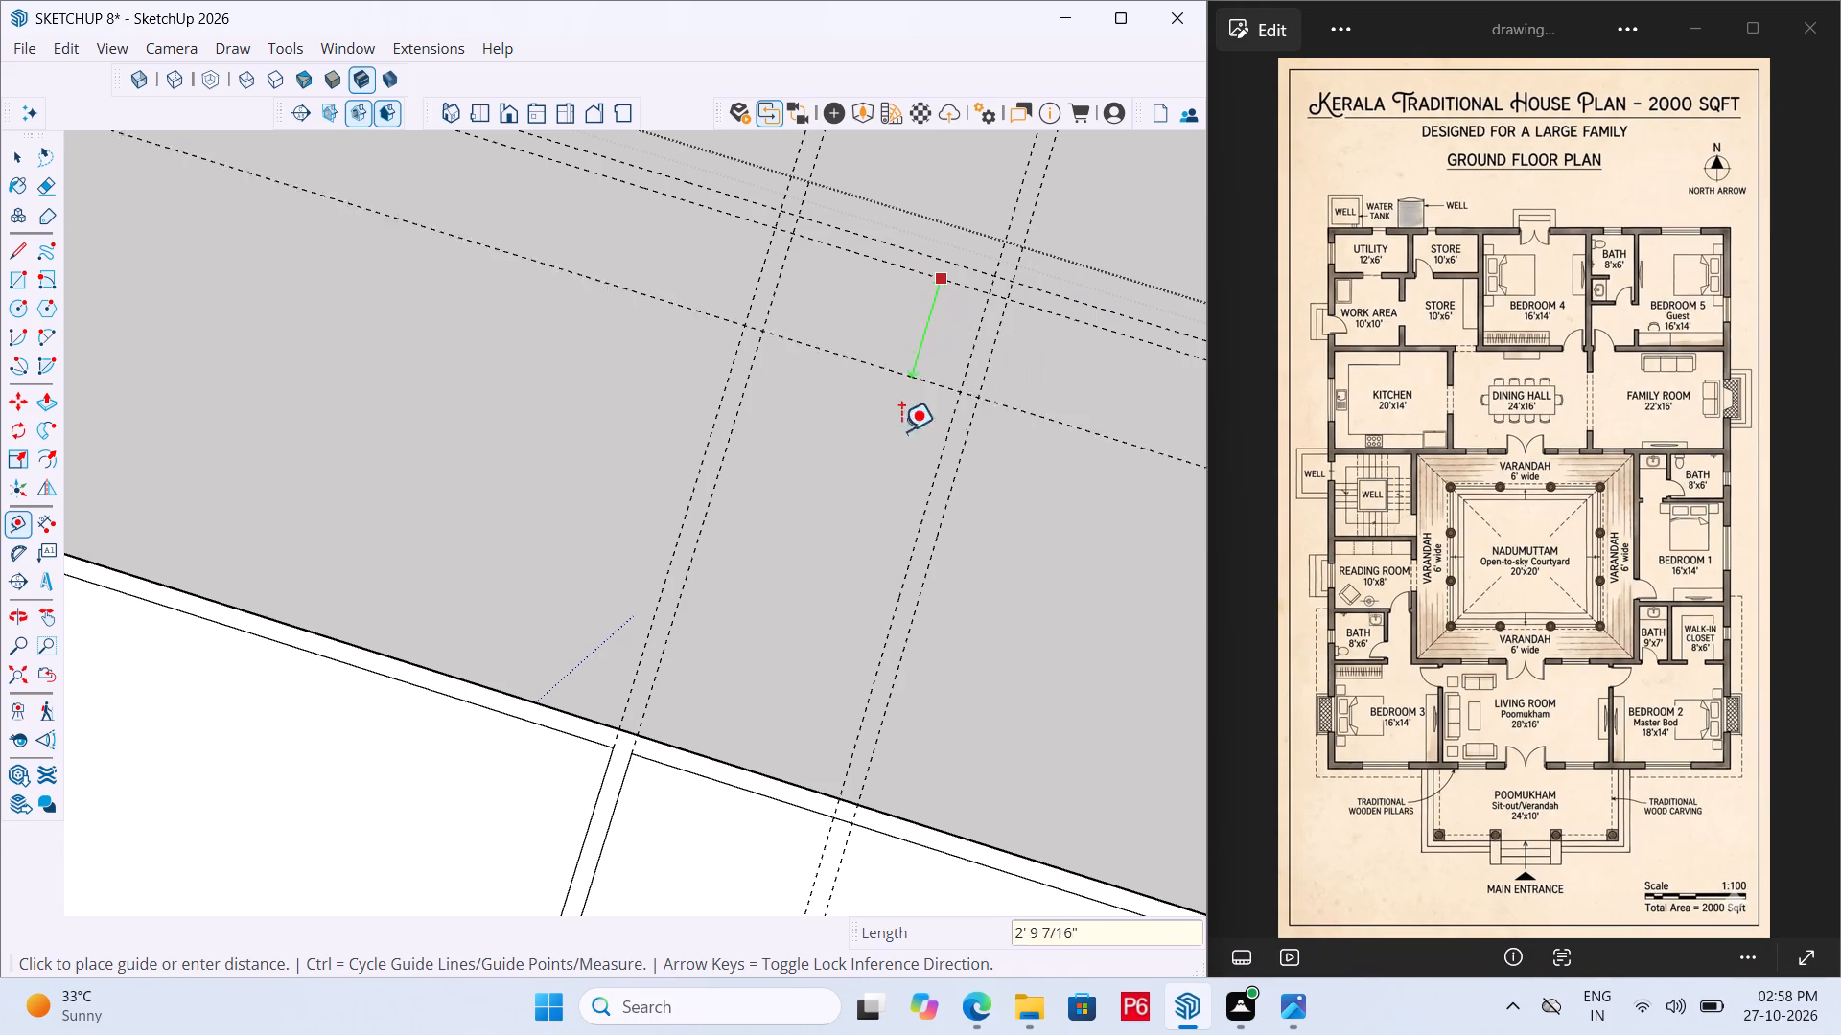
text(6')
key(Return)
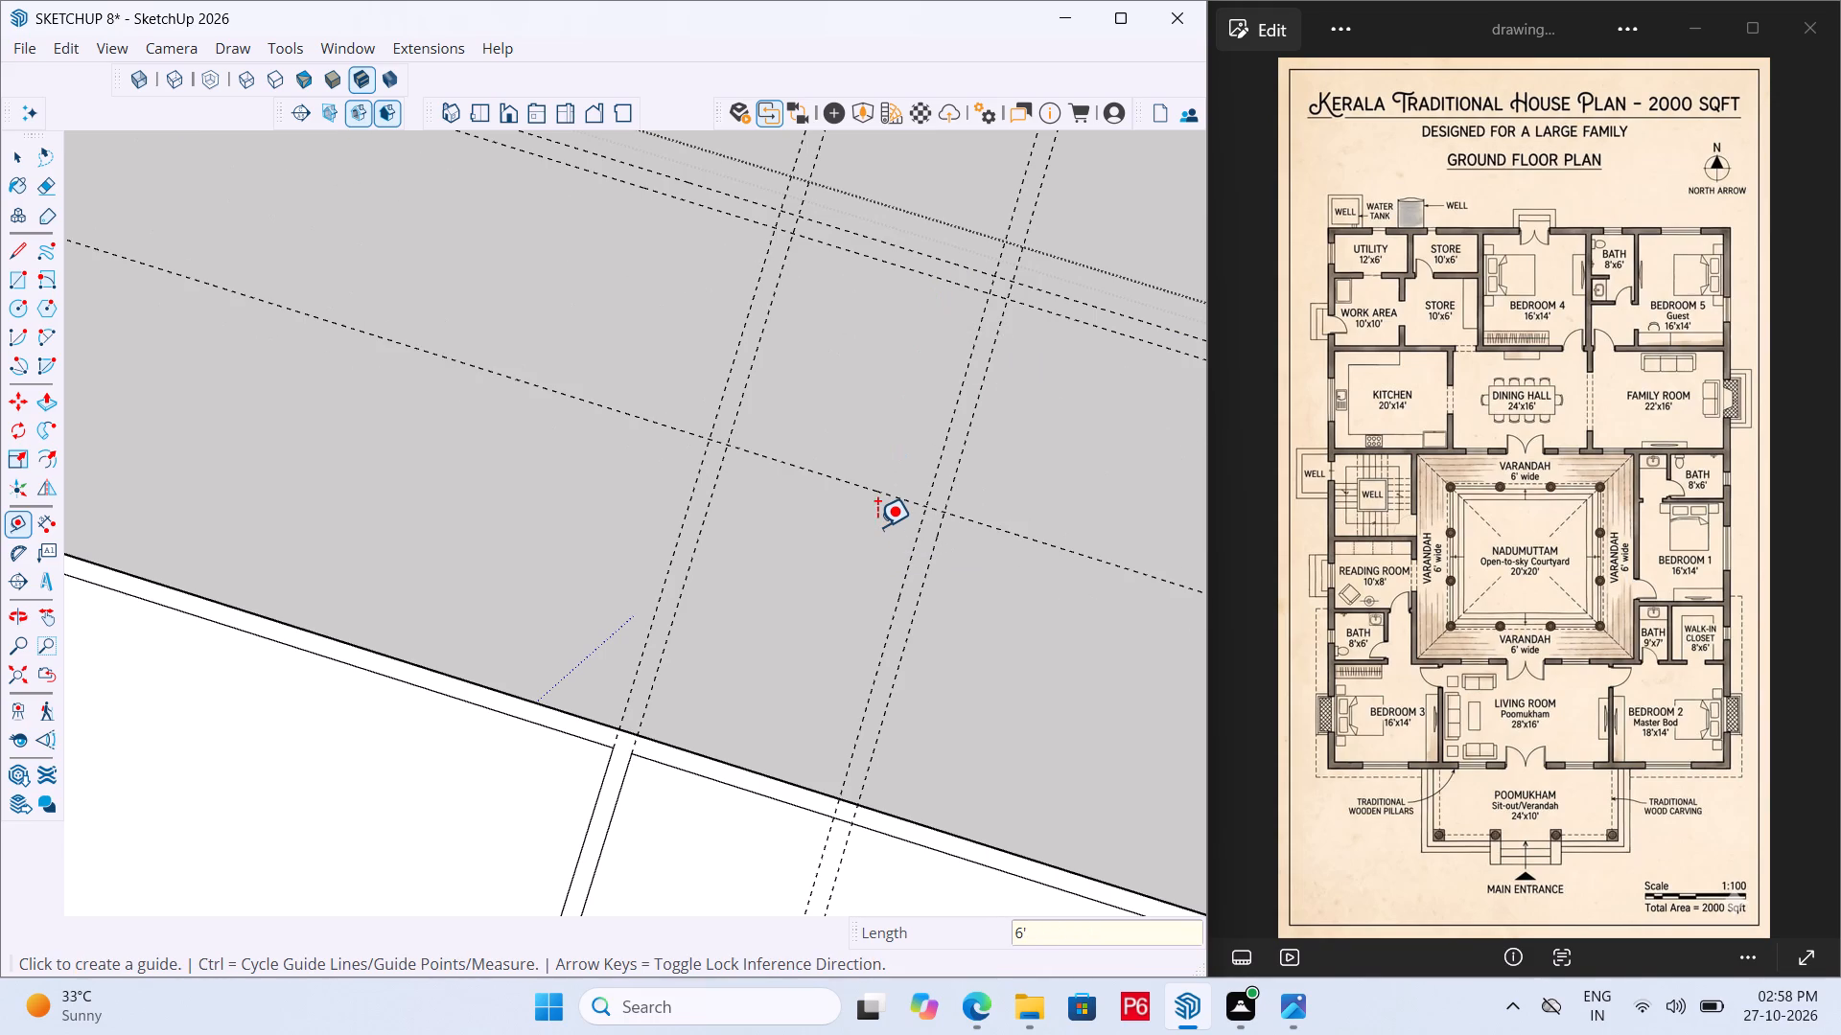
click(828, 480)
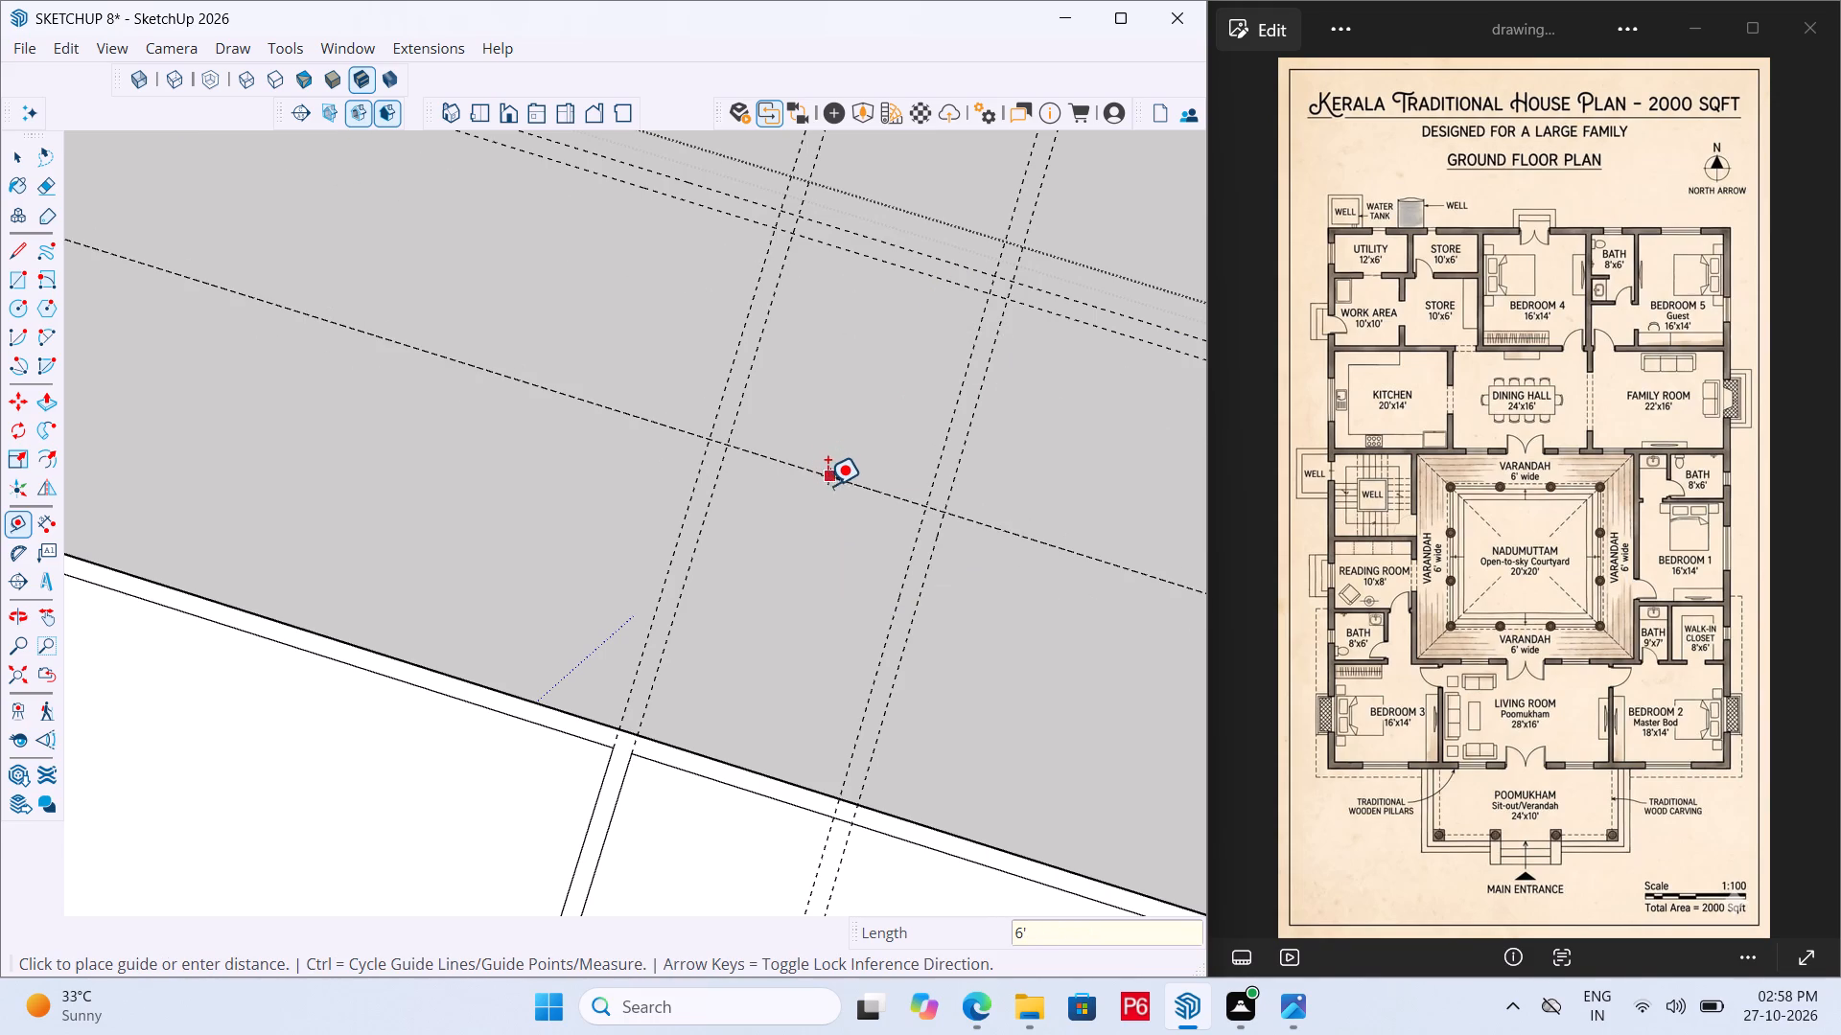
text(6")
key(Return)
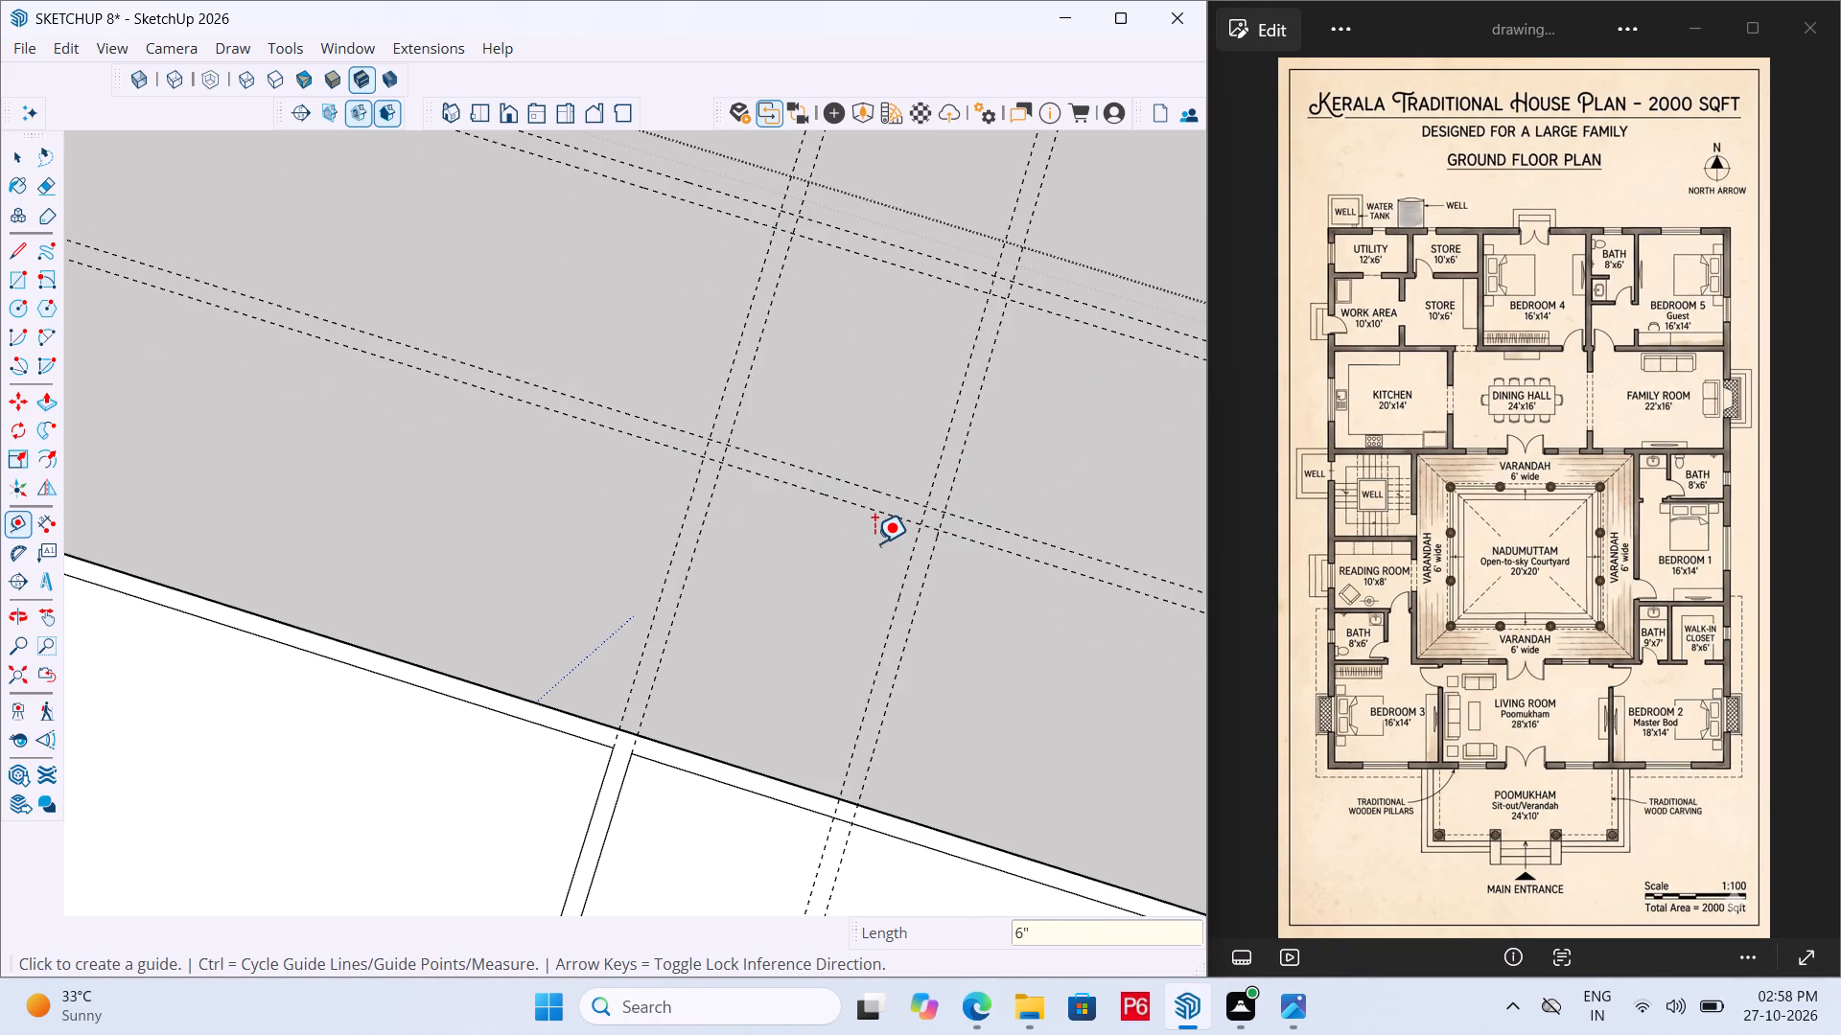
Place a guide 16' west of the guide on the dining–family partition's west face and another 6" farther west for Bedroom 4.
scroll(919, 605, down, 3)
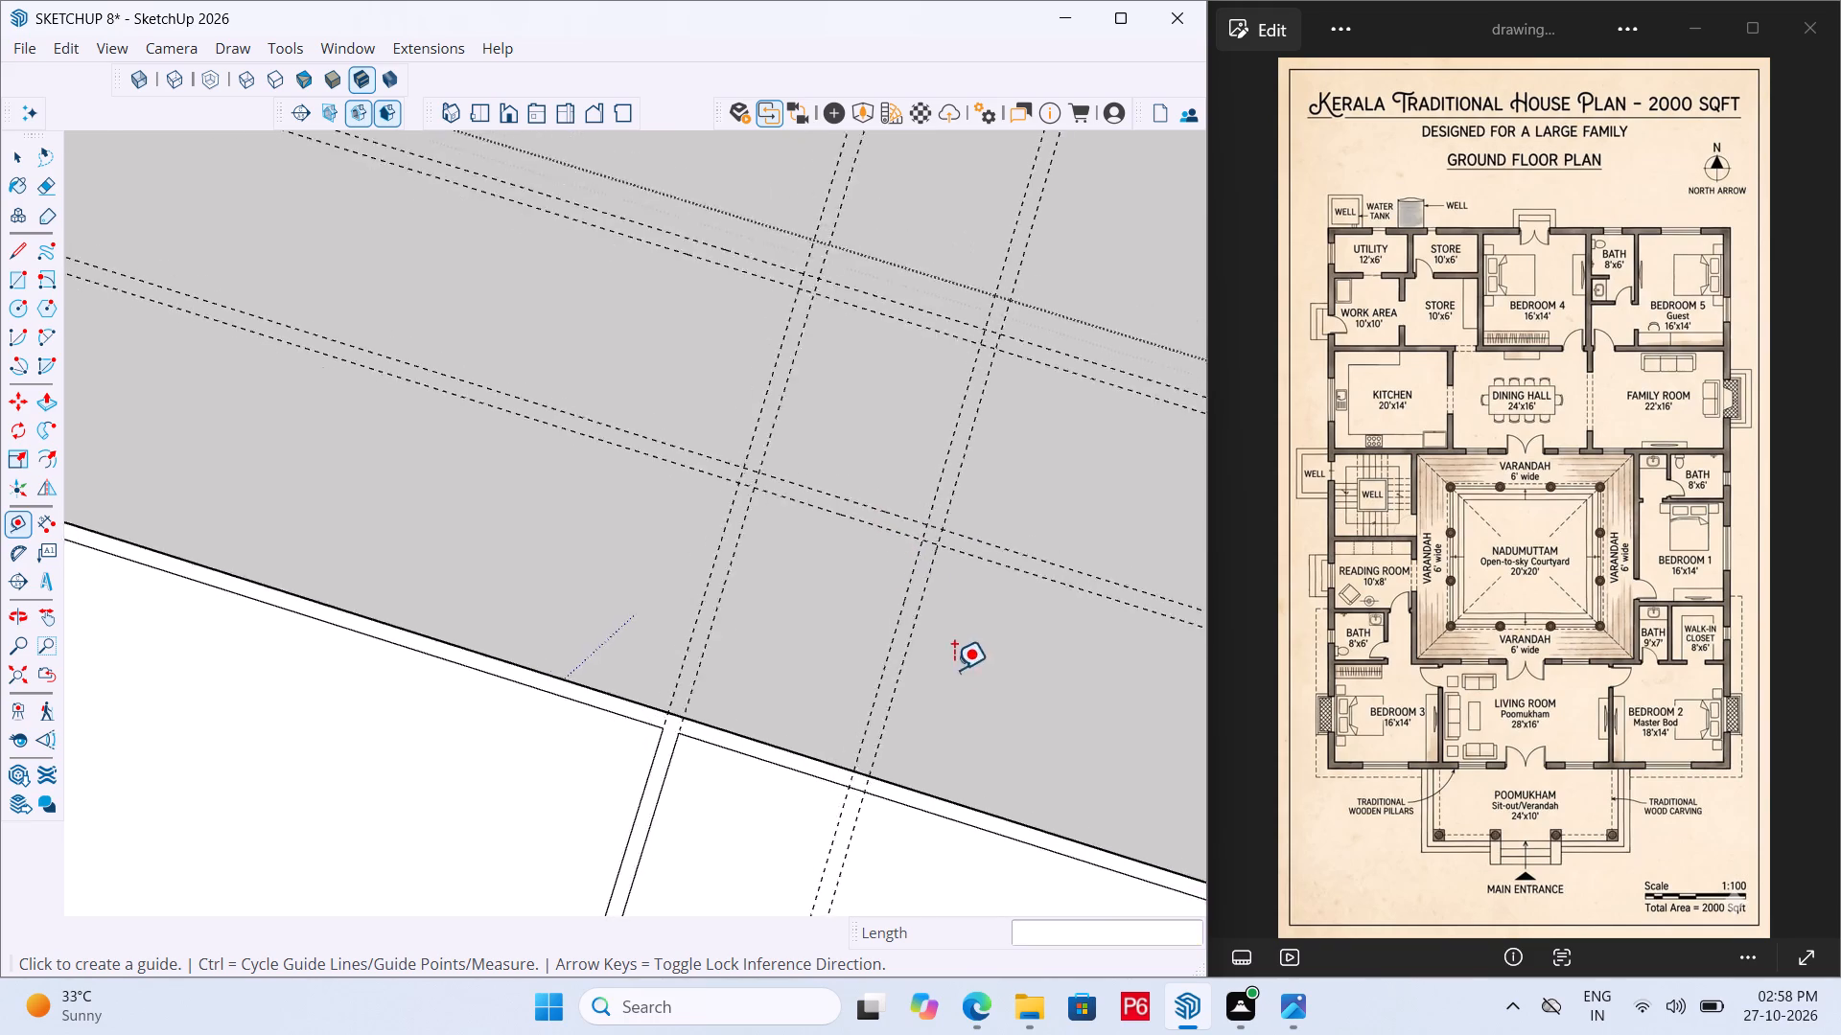
scroll(954, 670, down, 2)
scroll(925, 590, down, 8)
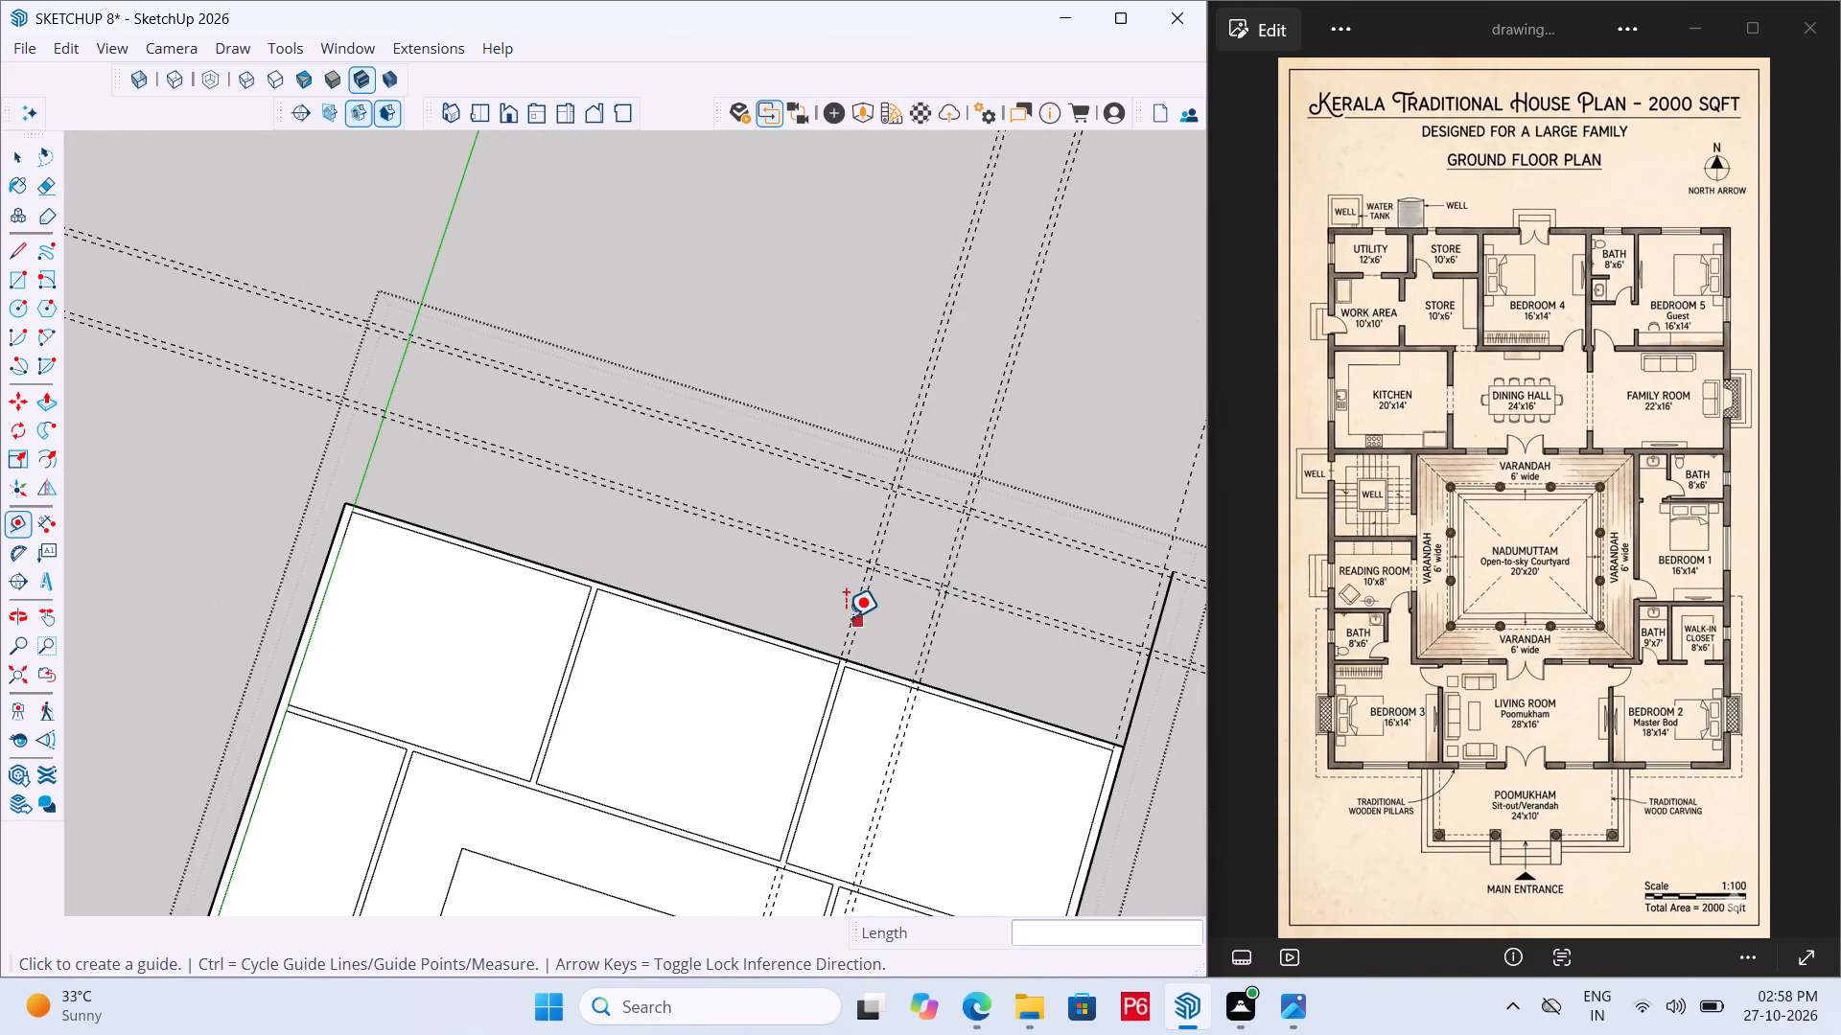
scroll(826, 599, up, 7)
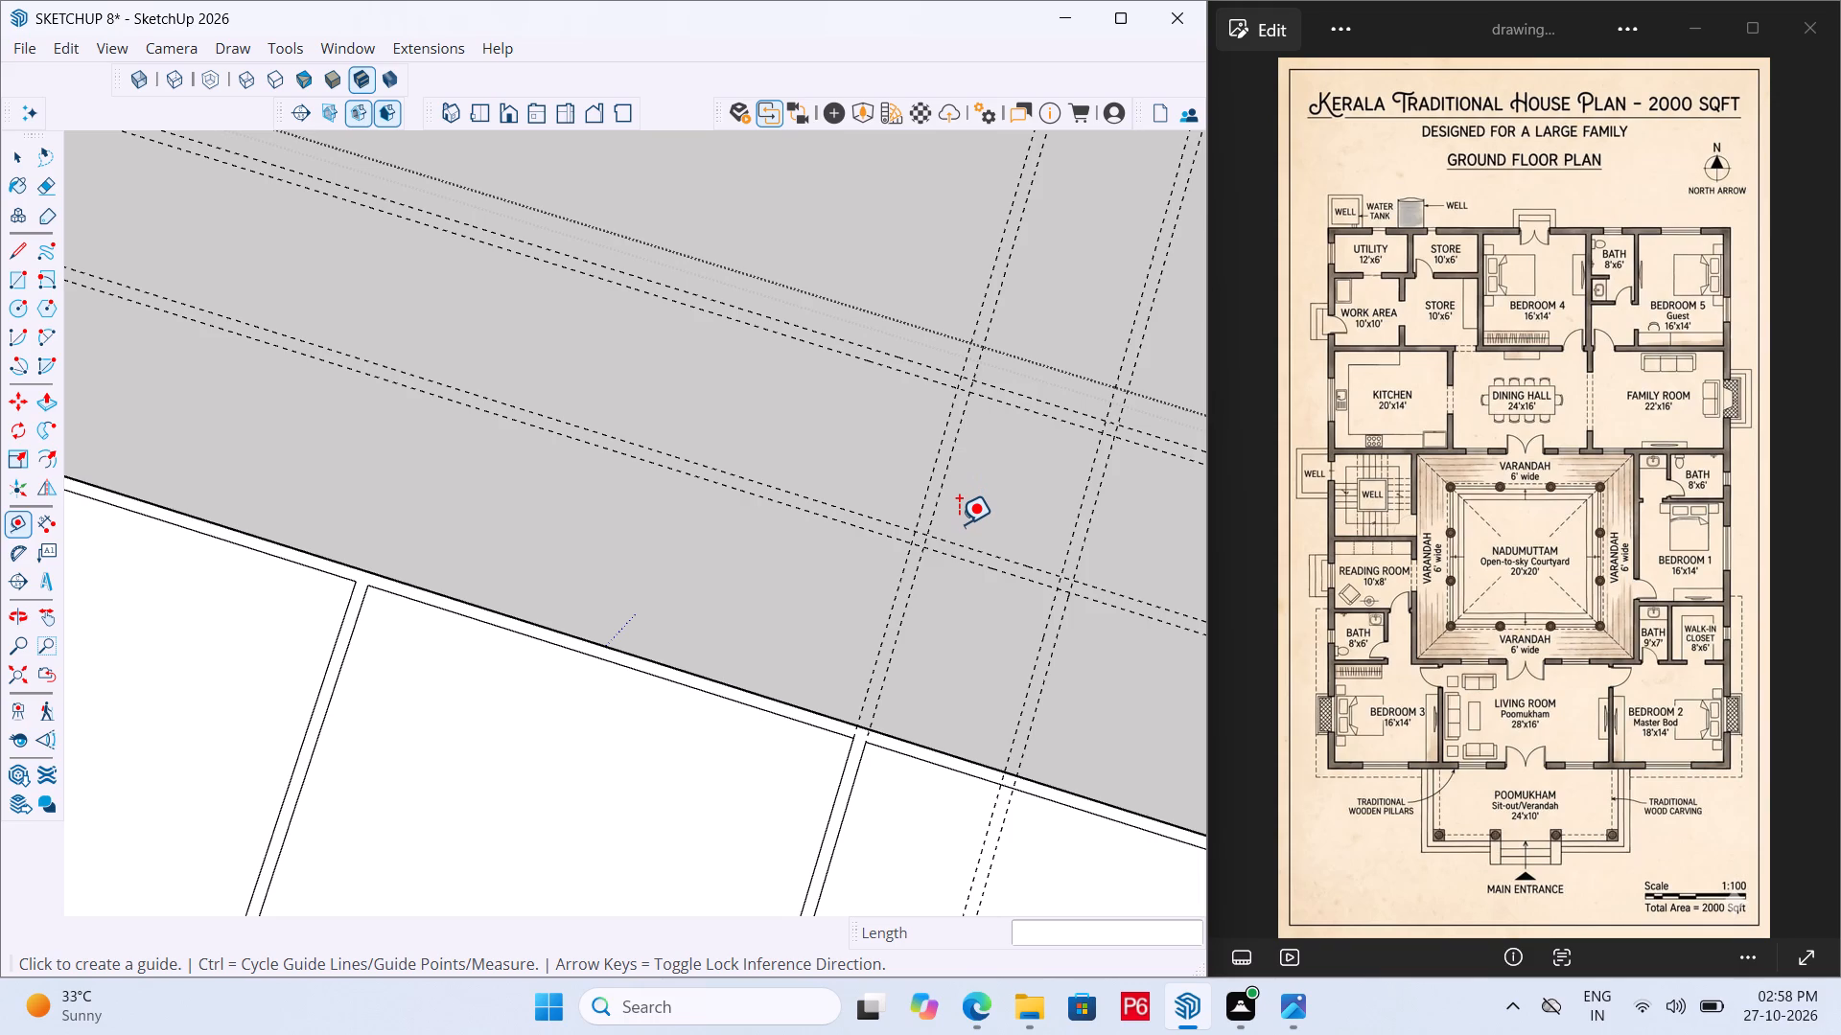
scroll(948, 522, down, 5)
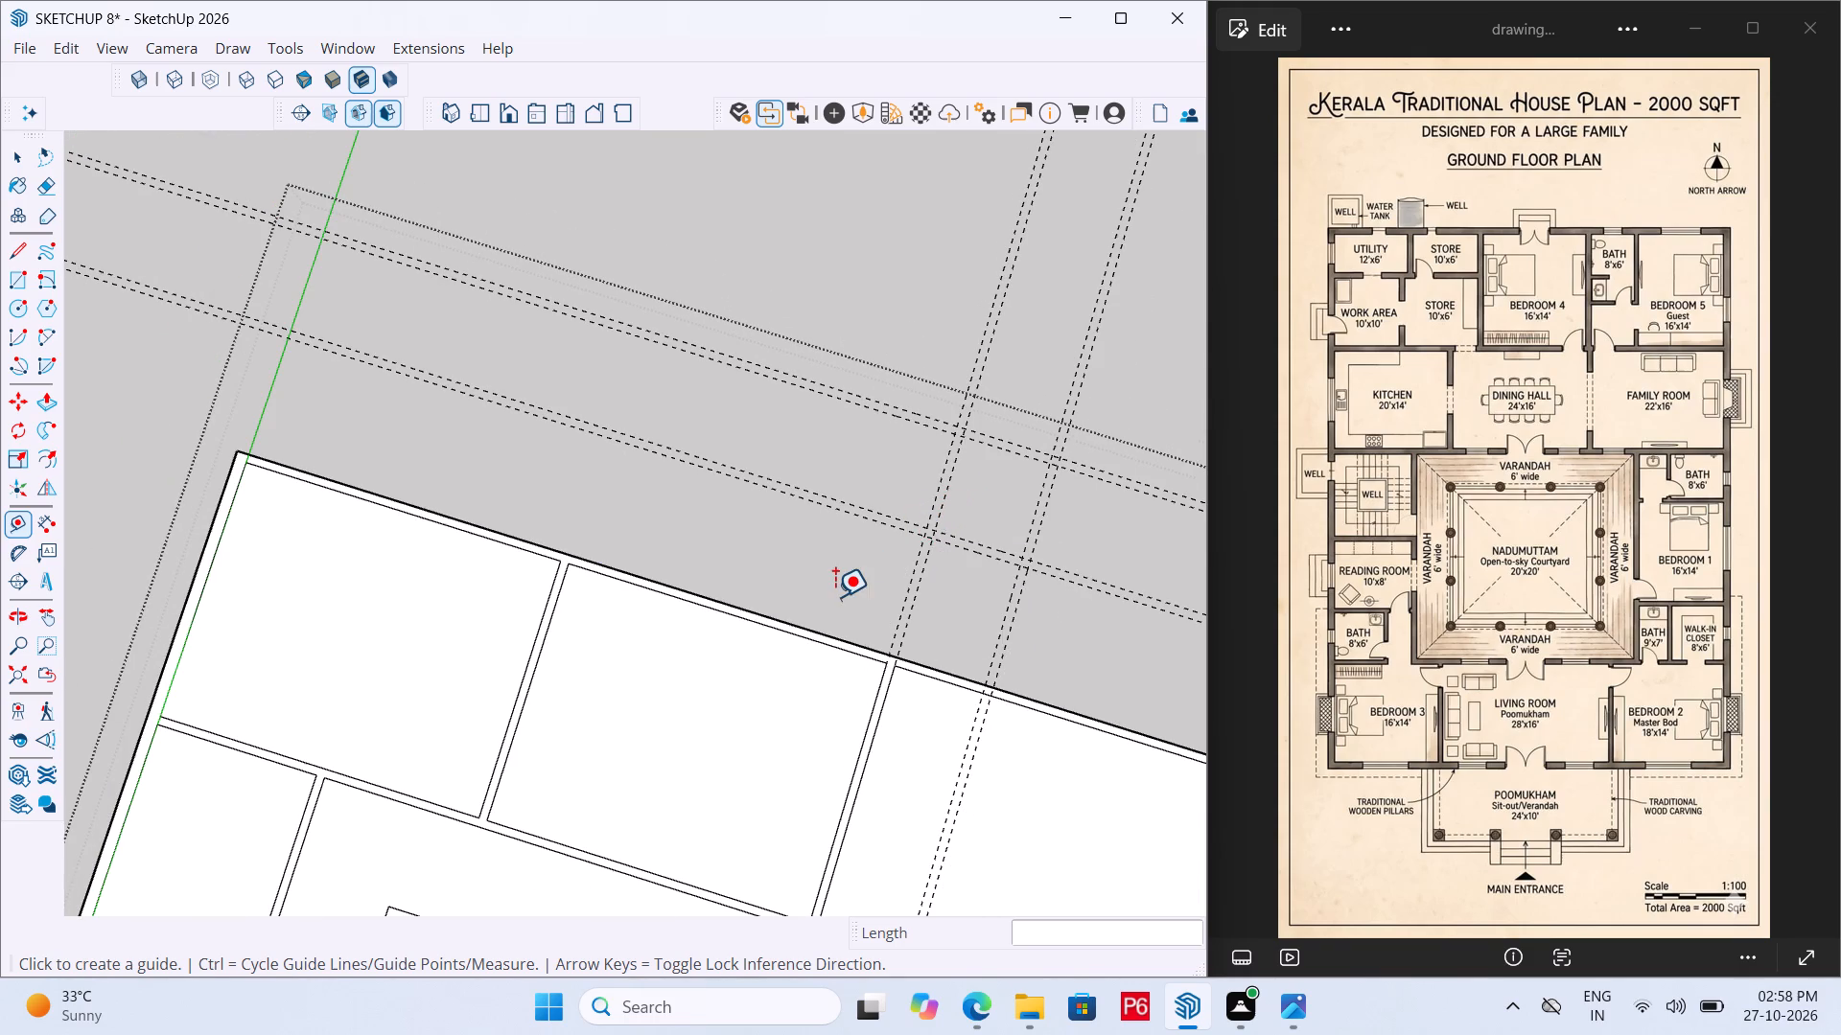
scroll(834, 597, up, 5)
scroll(909, 736, down, 3)
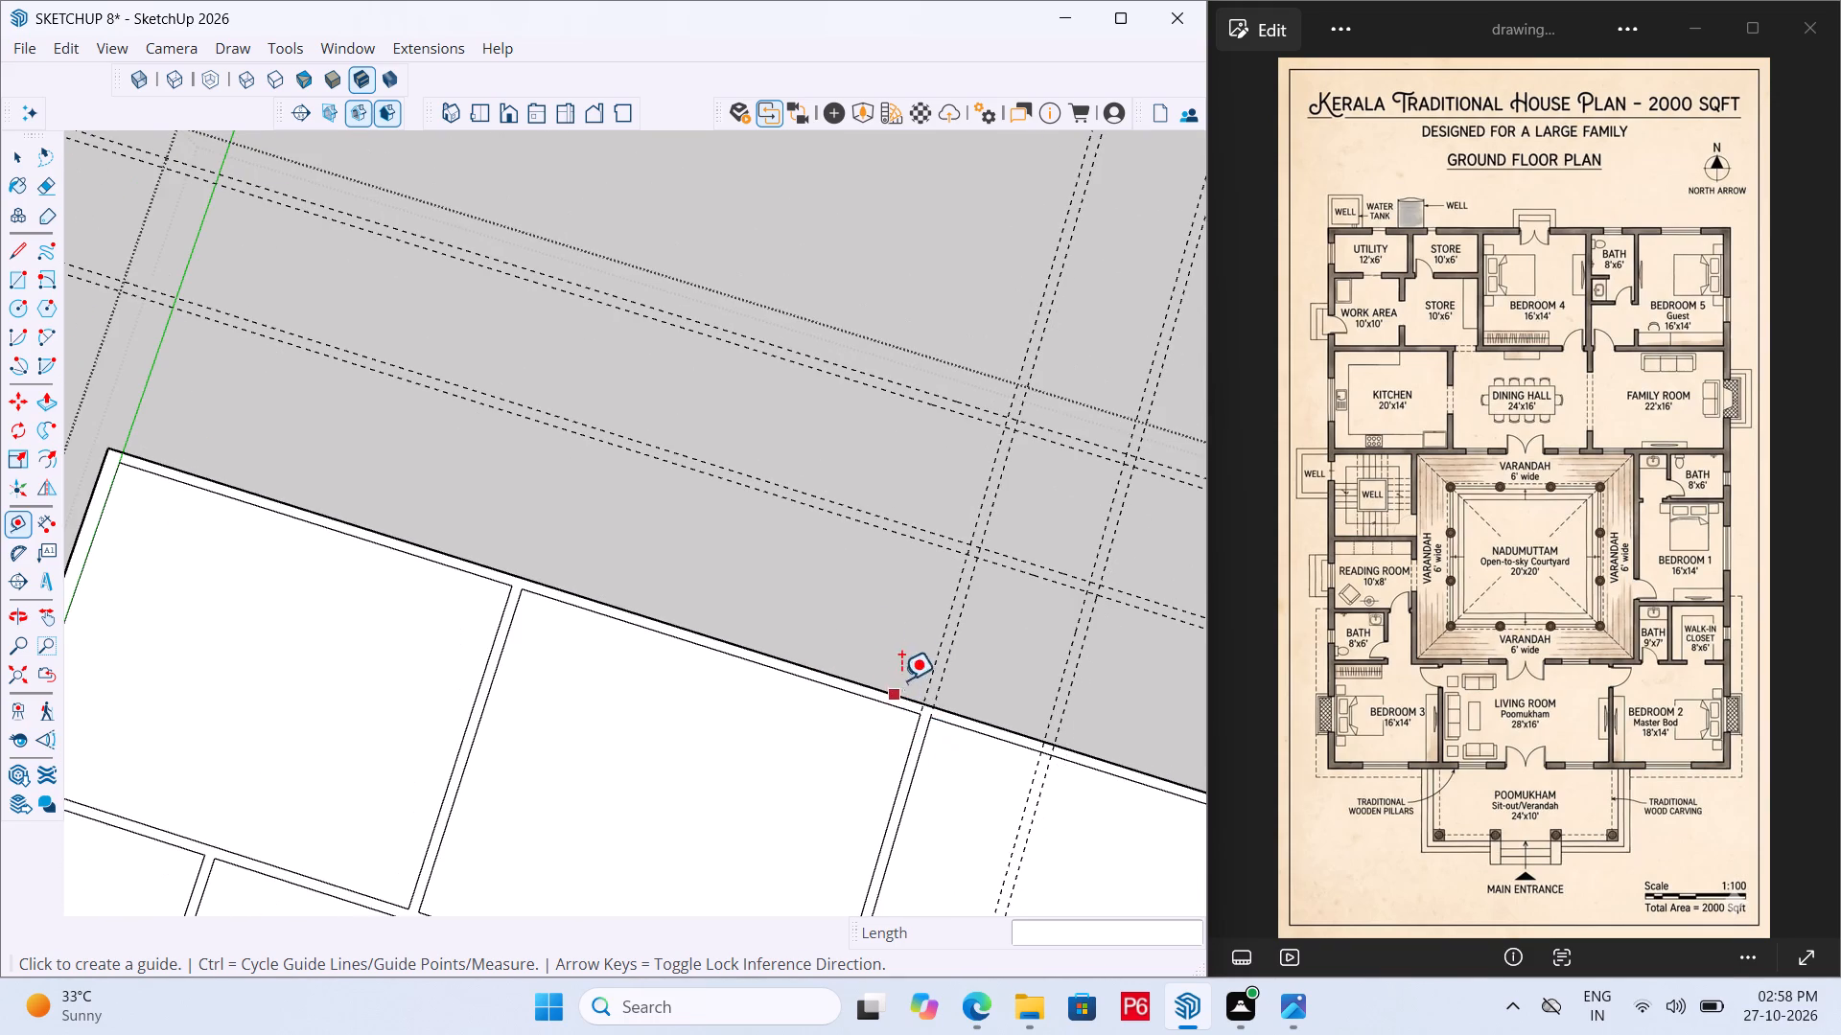
scroll(921, 650, up, 6)
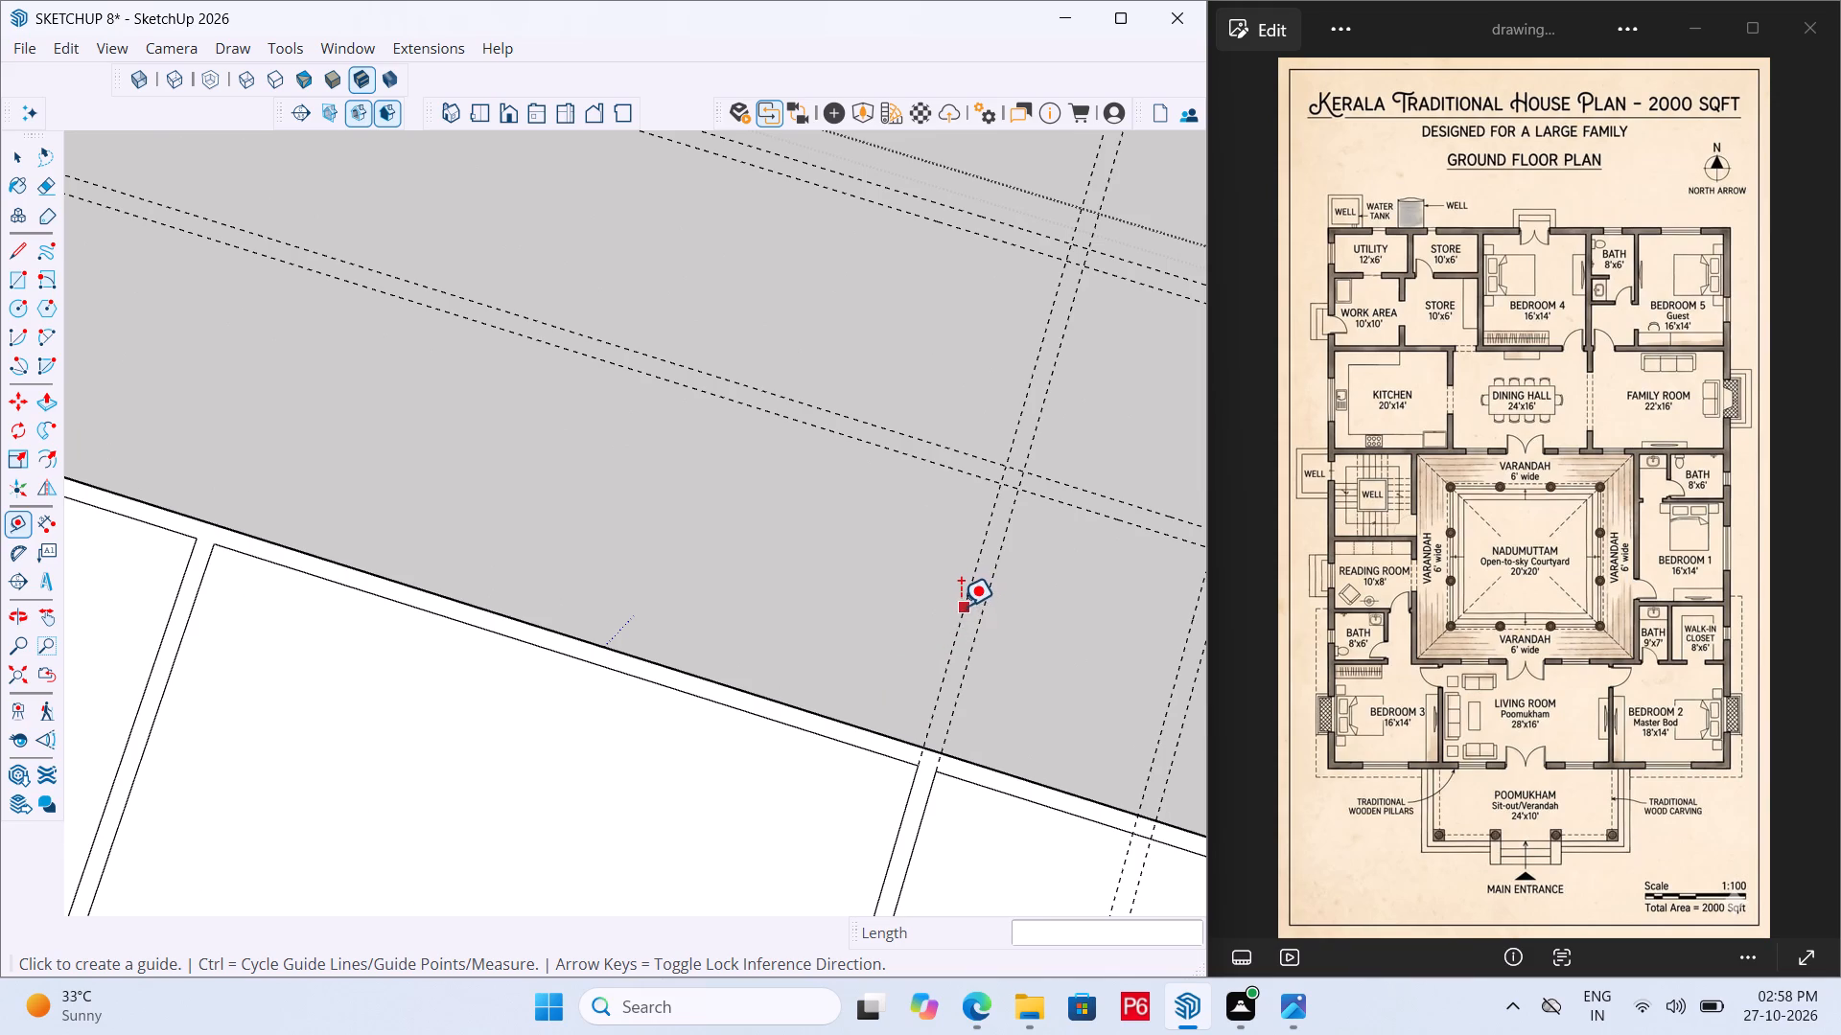
click(961, 605)
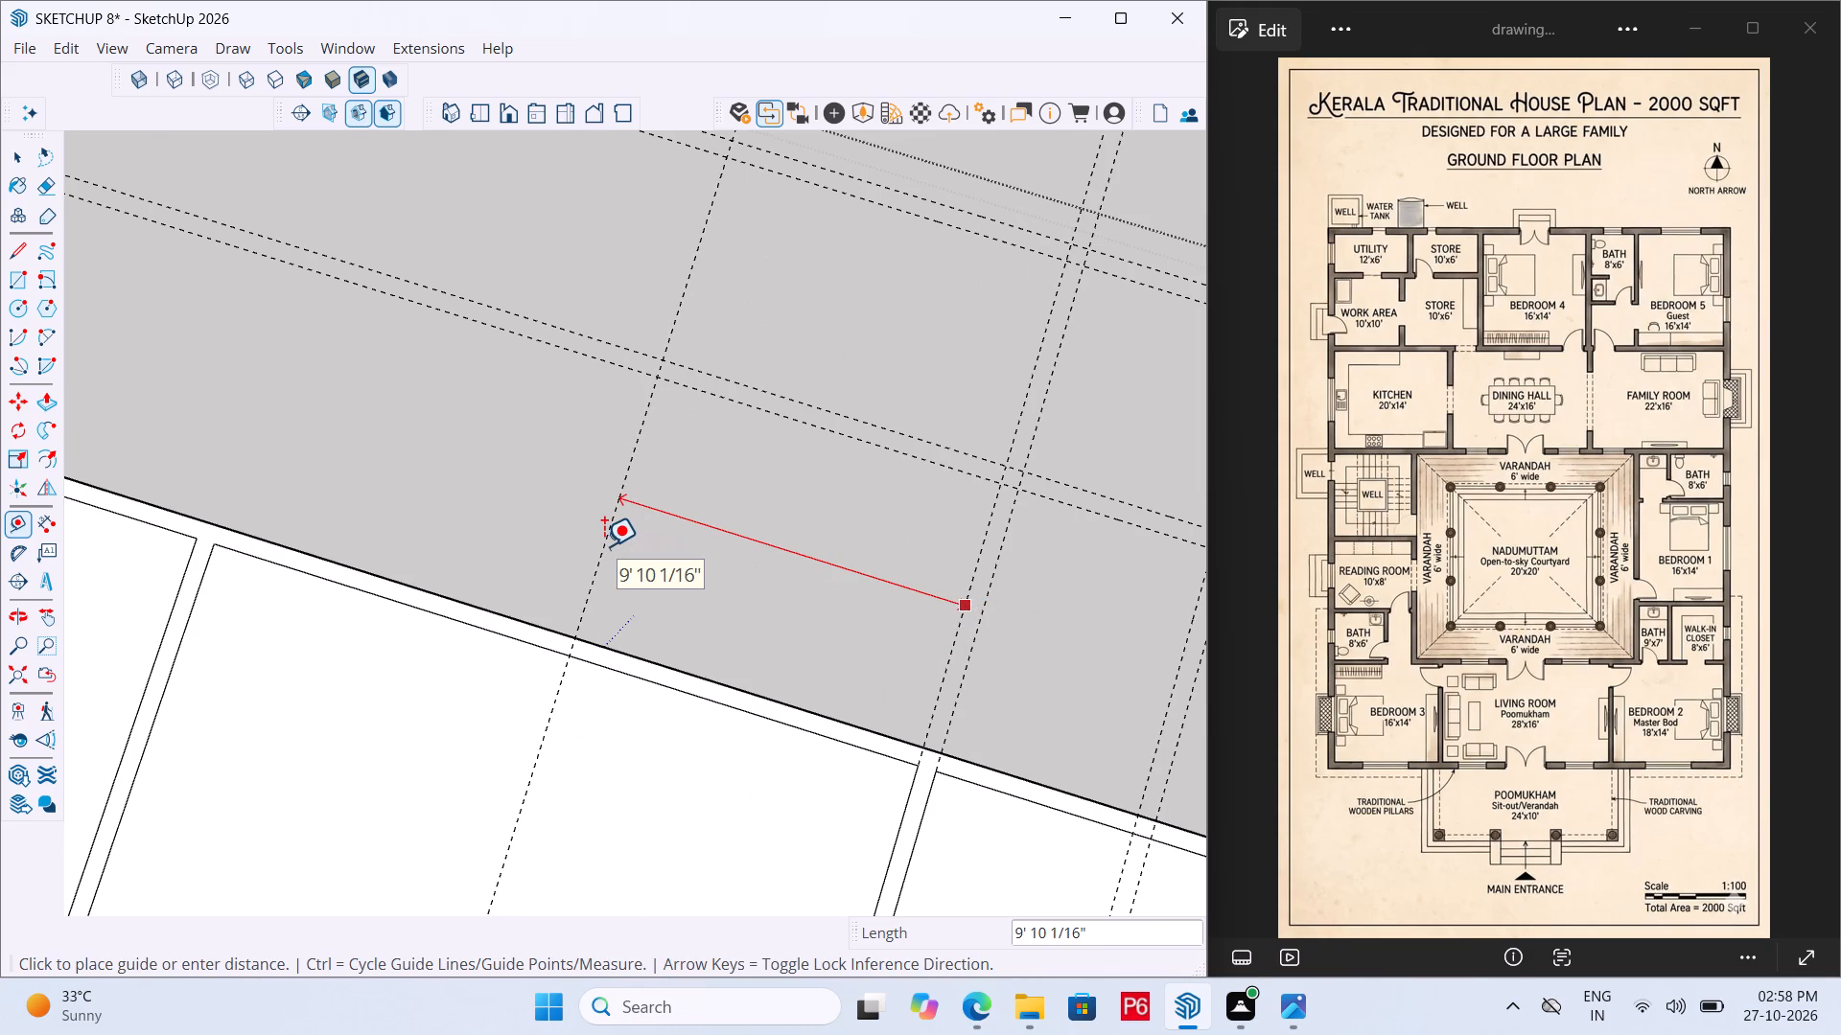
text(16')
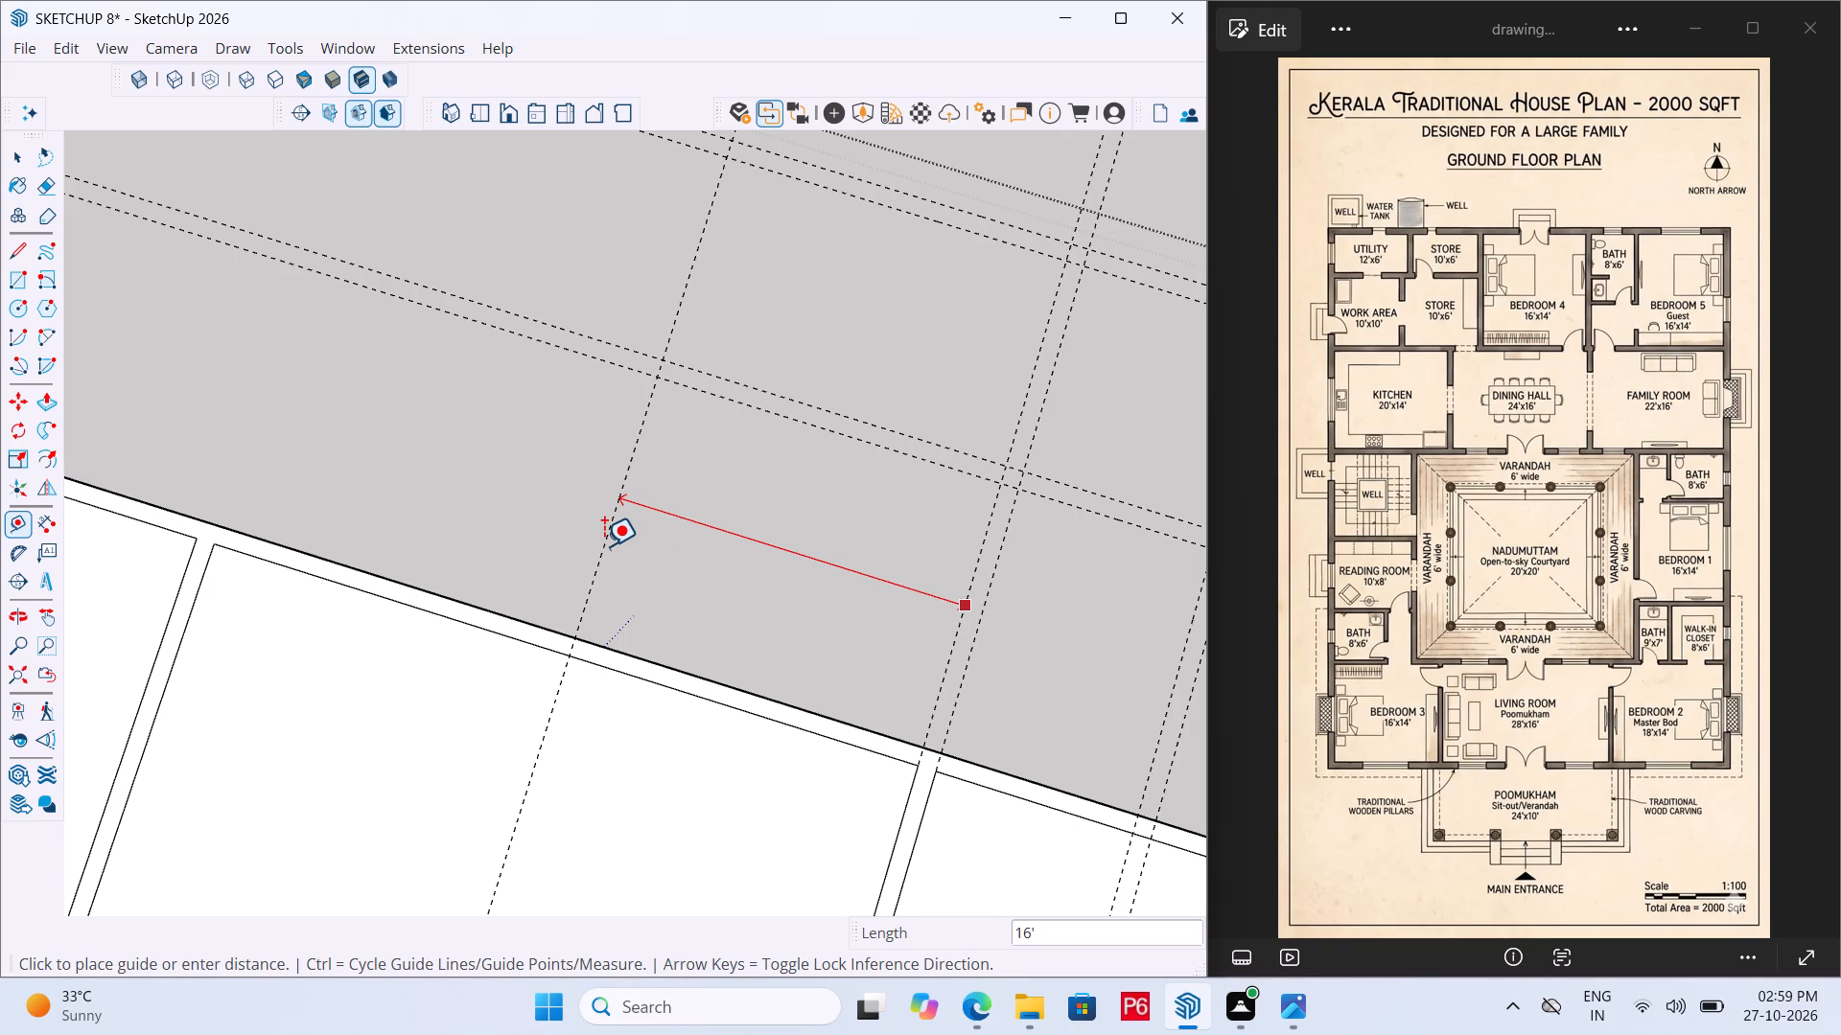
key(Return)
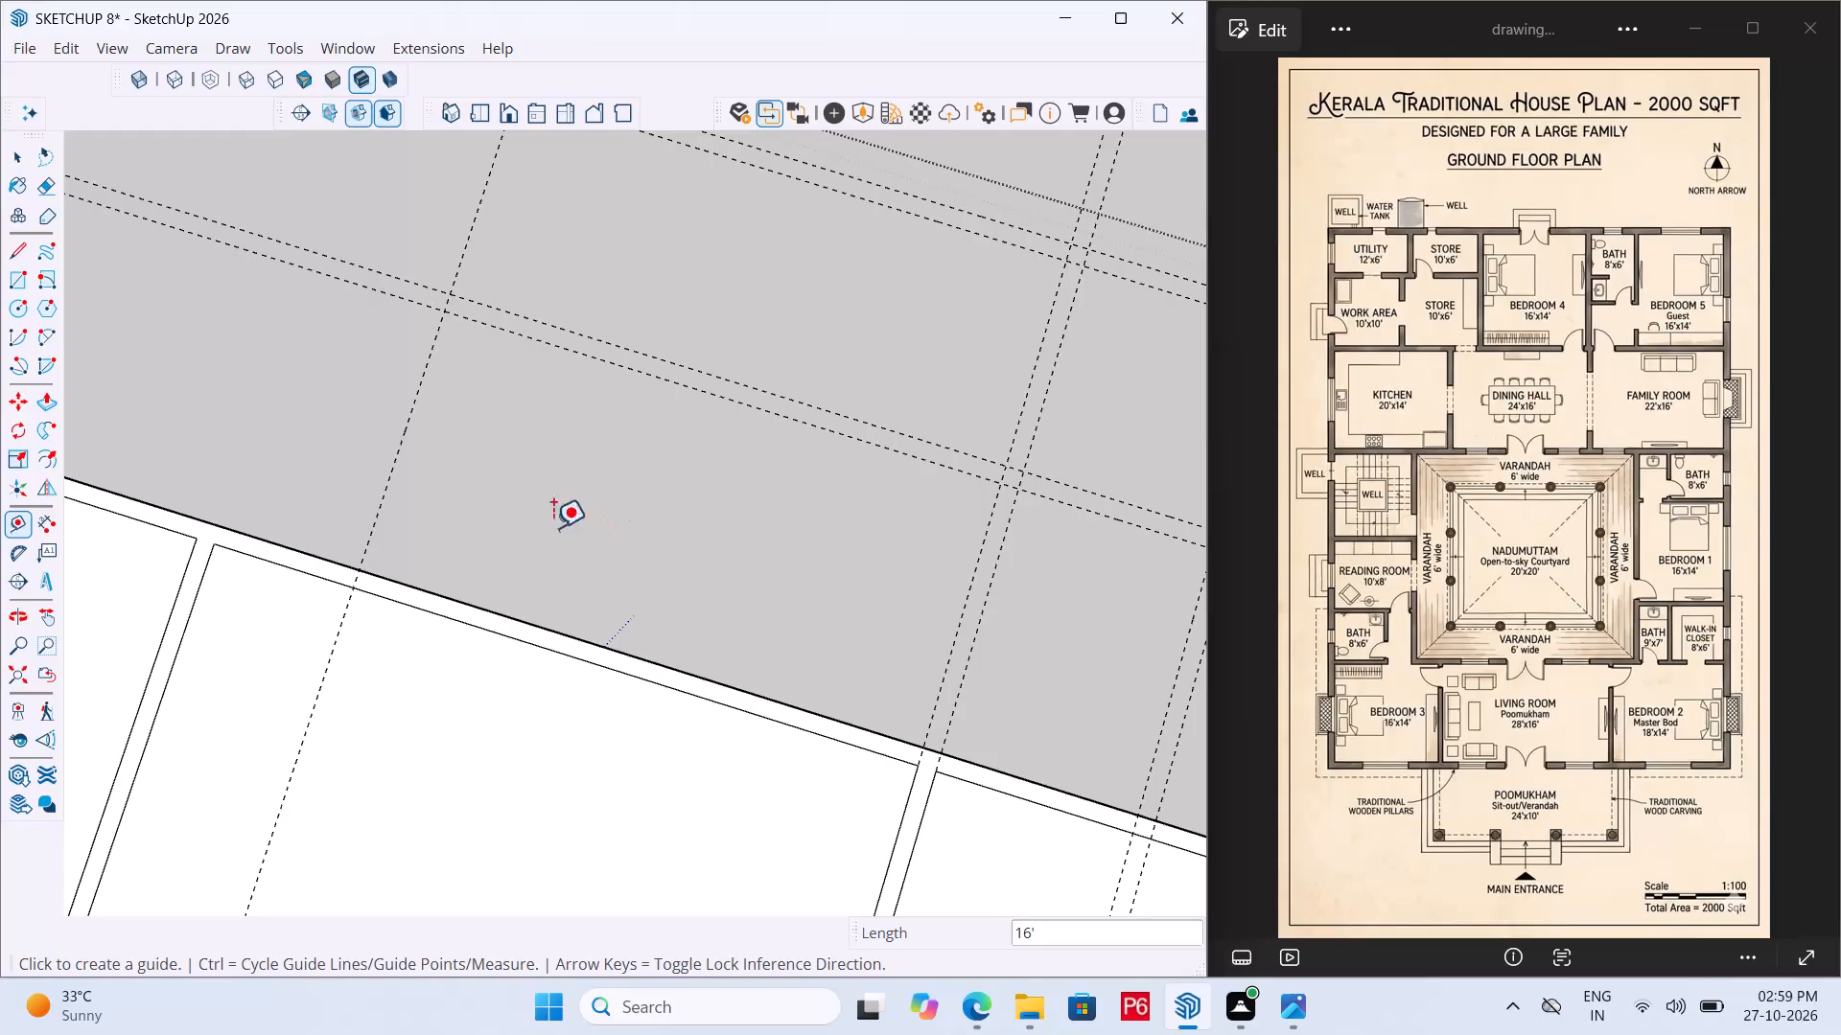
click(396, 438)
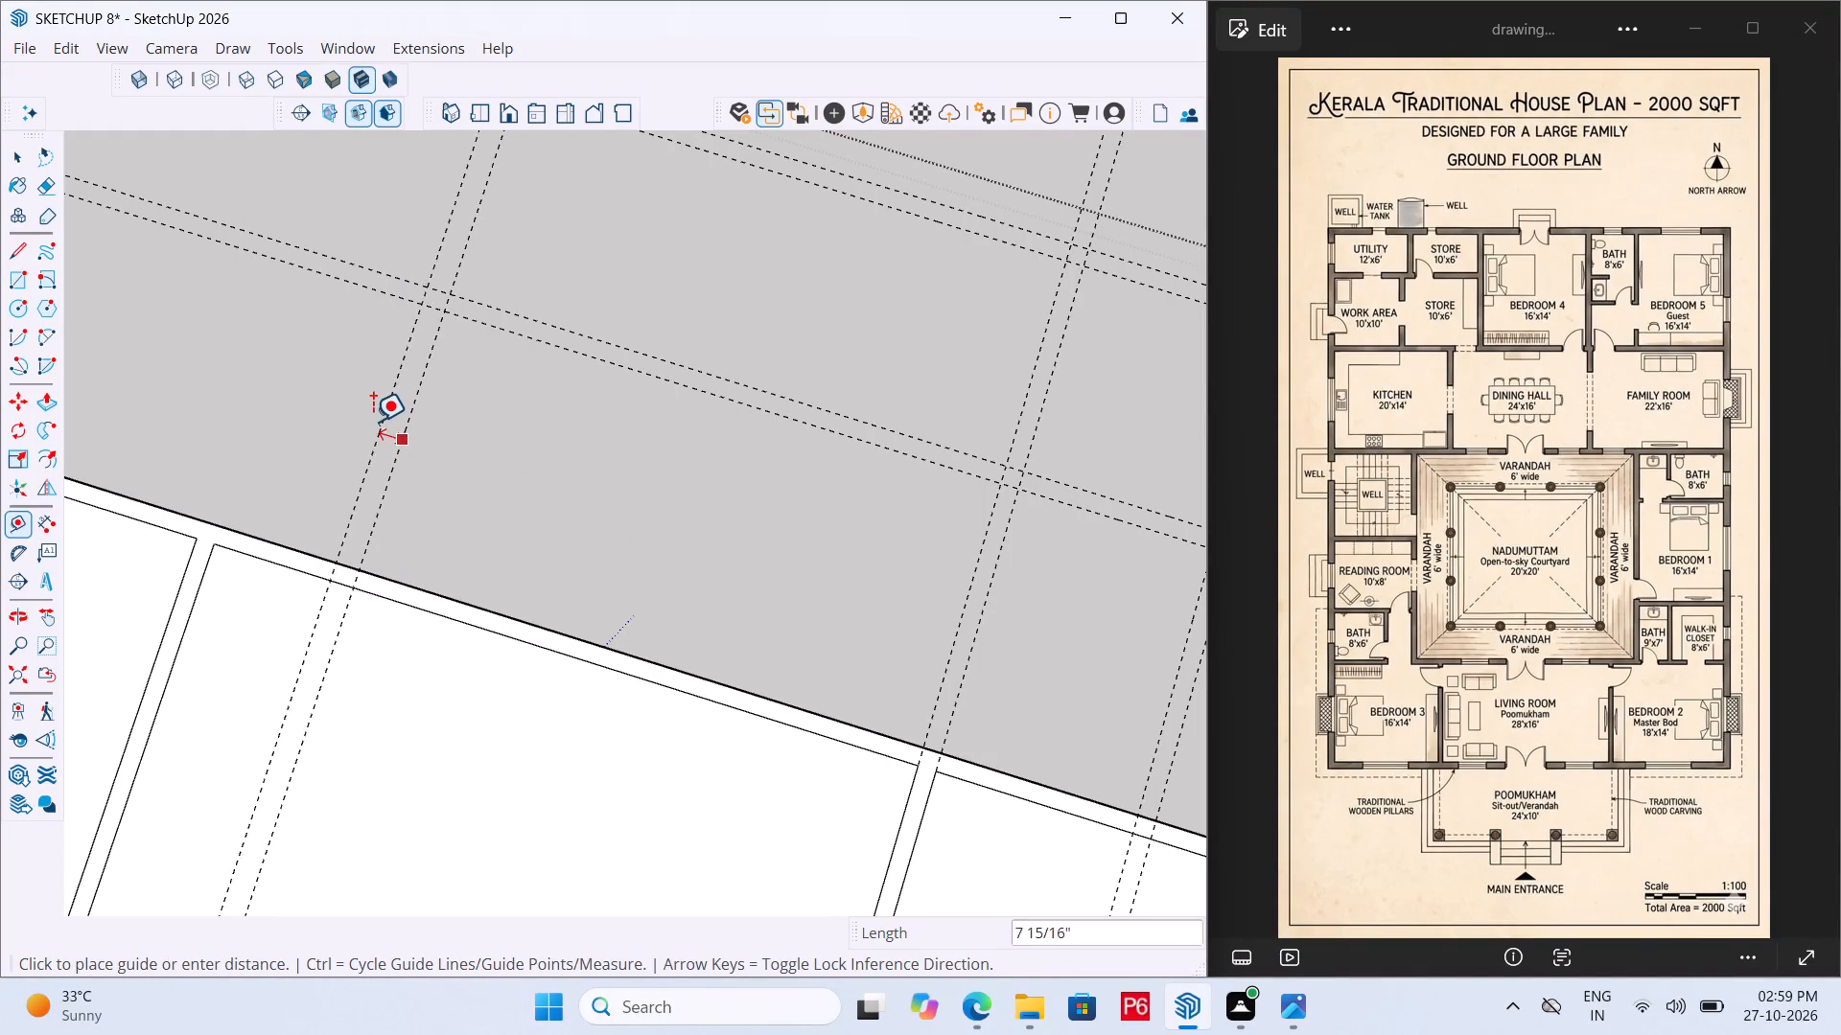
text(6")
key(Return)
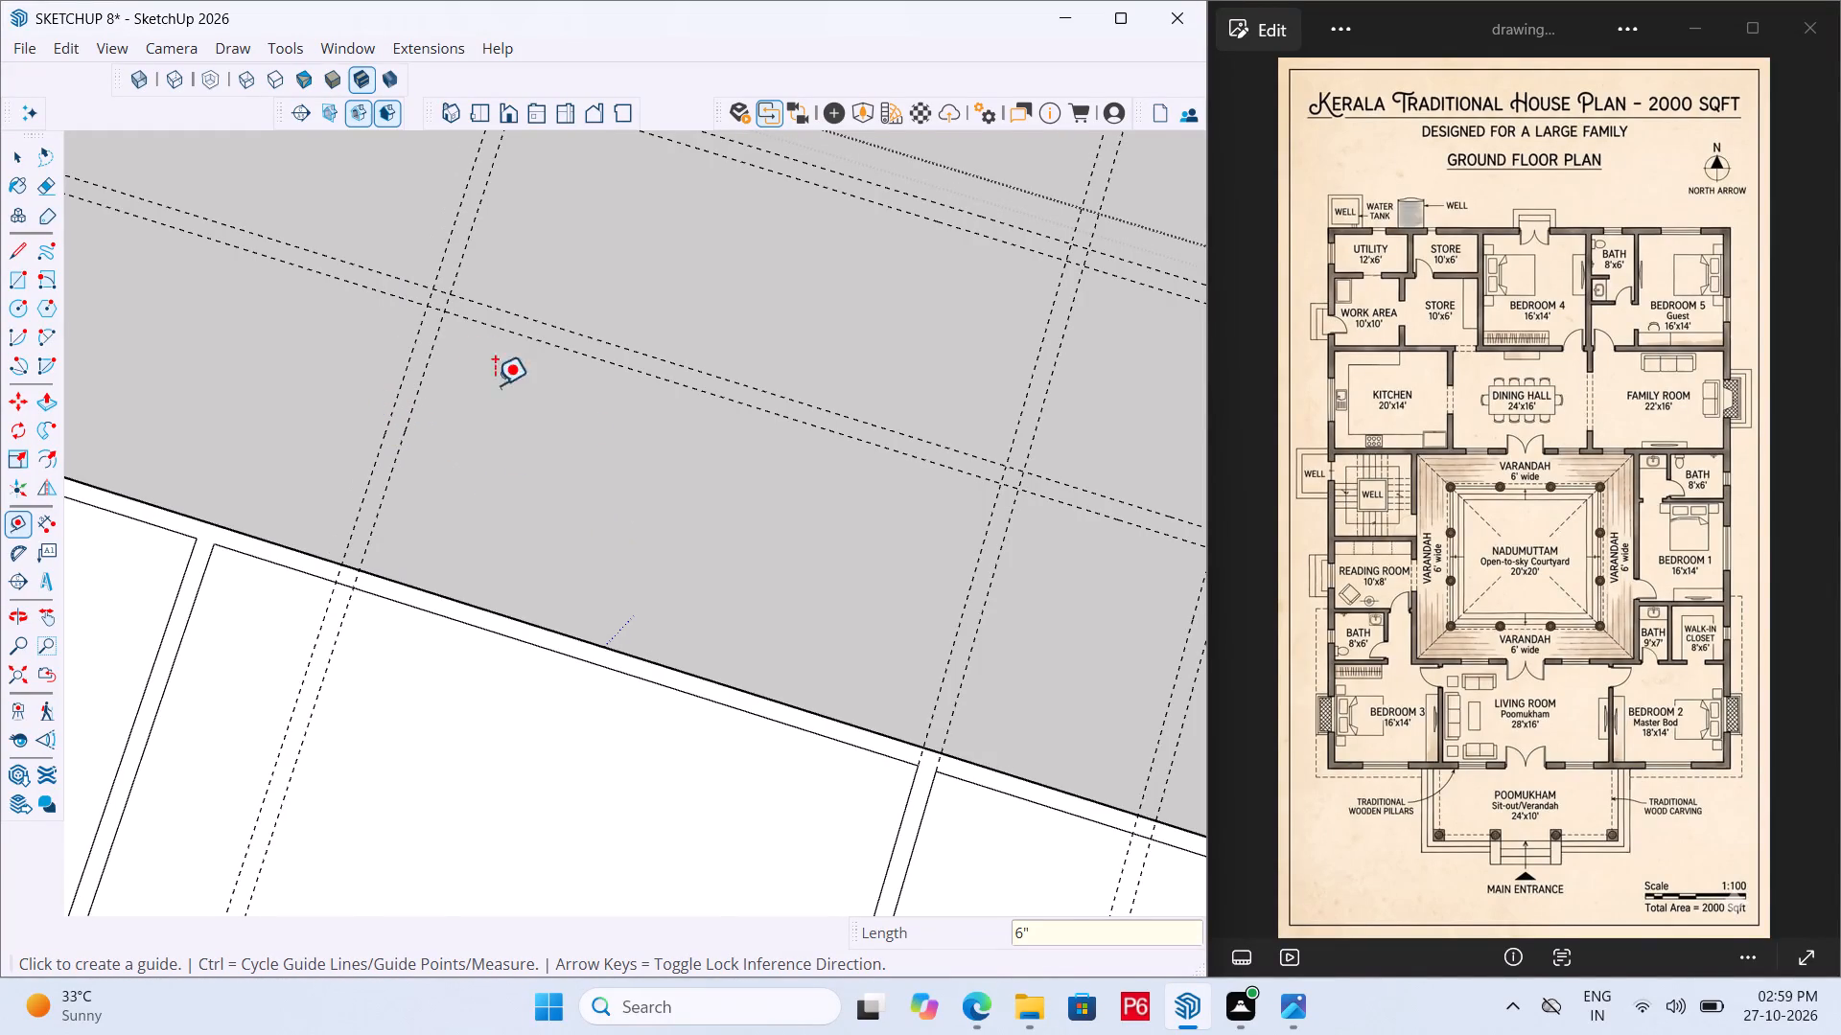
Place a guide 10' west of Bedroom 4's westernmost guide and another 6" farther west for the store's west wall.
scroll(760, 683, down, 6)
scroll(432, 670, up, 6)
scroll(851, 624, down, 6)
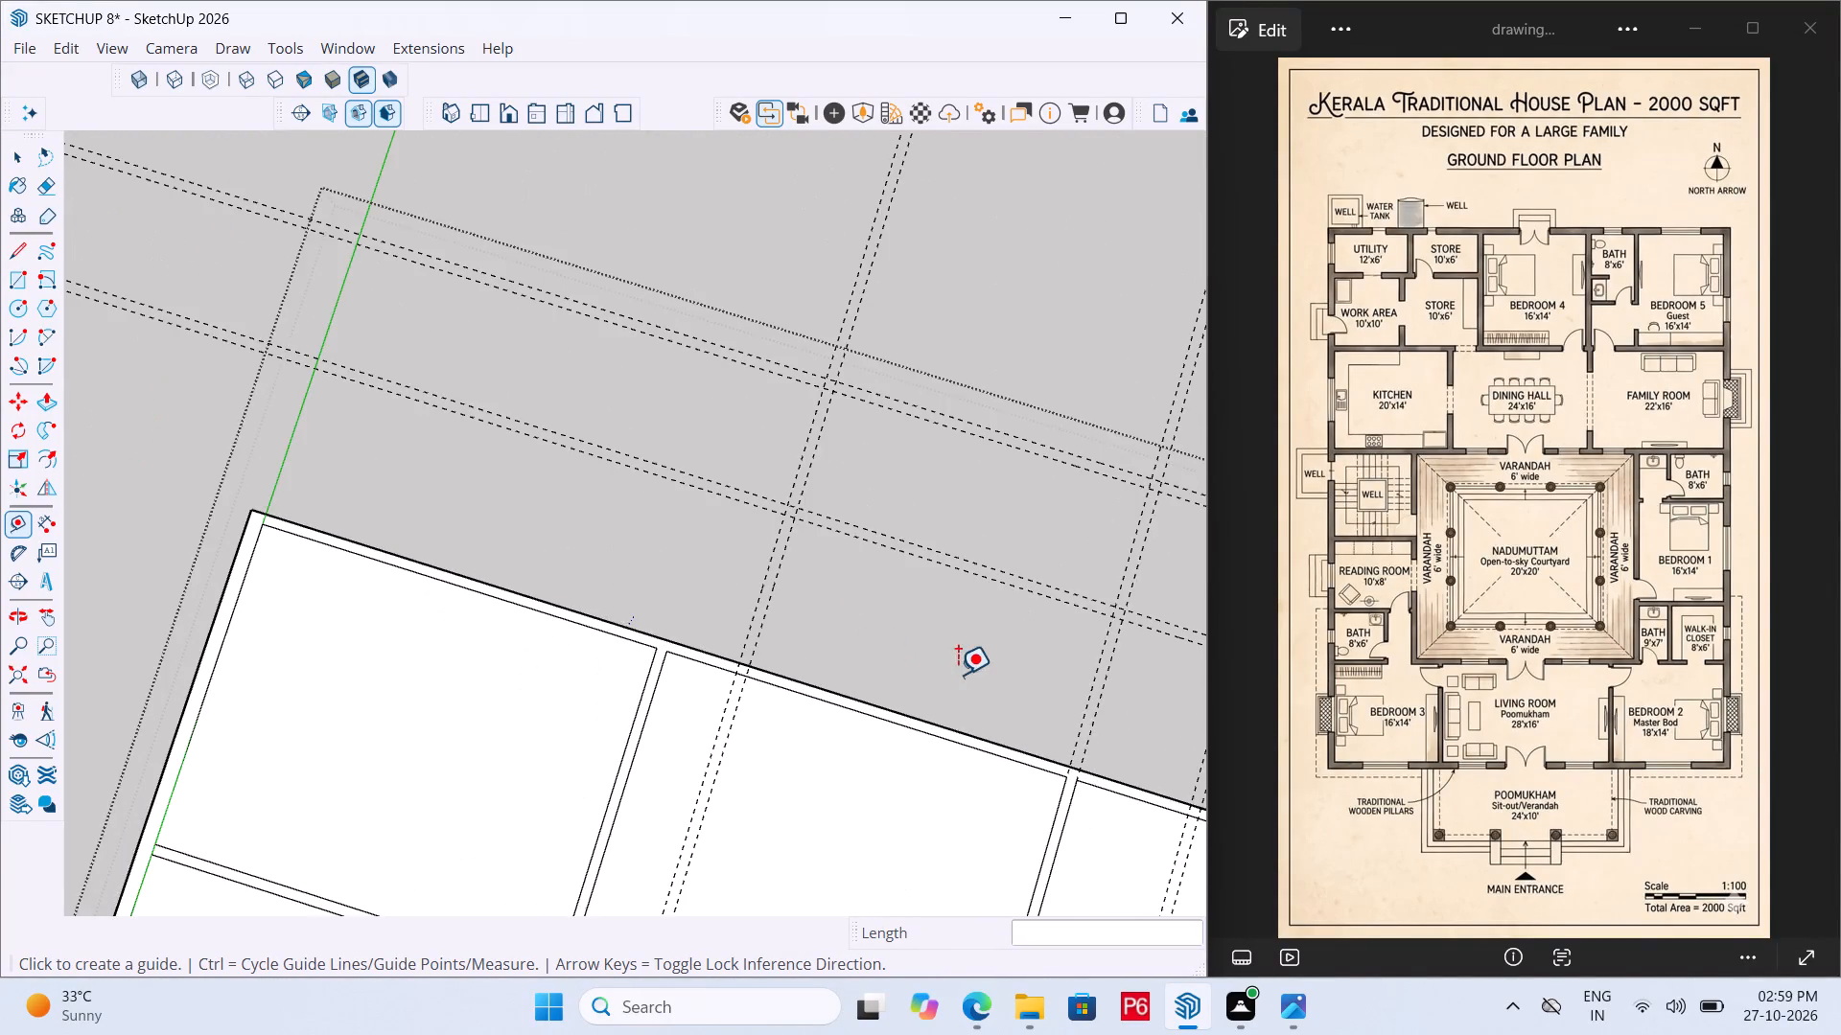
scroll(668, 604, up, 4)
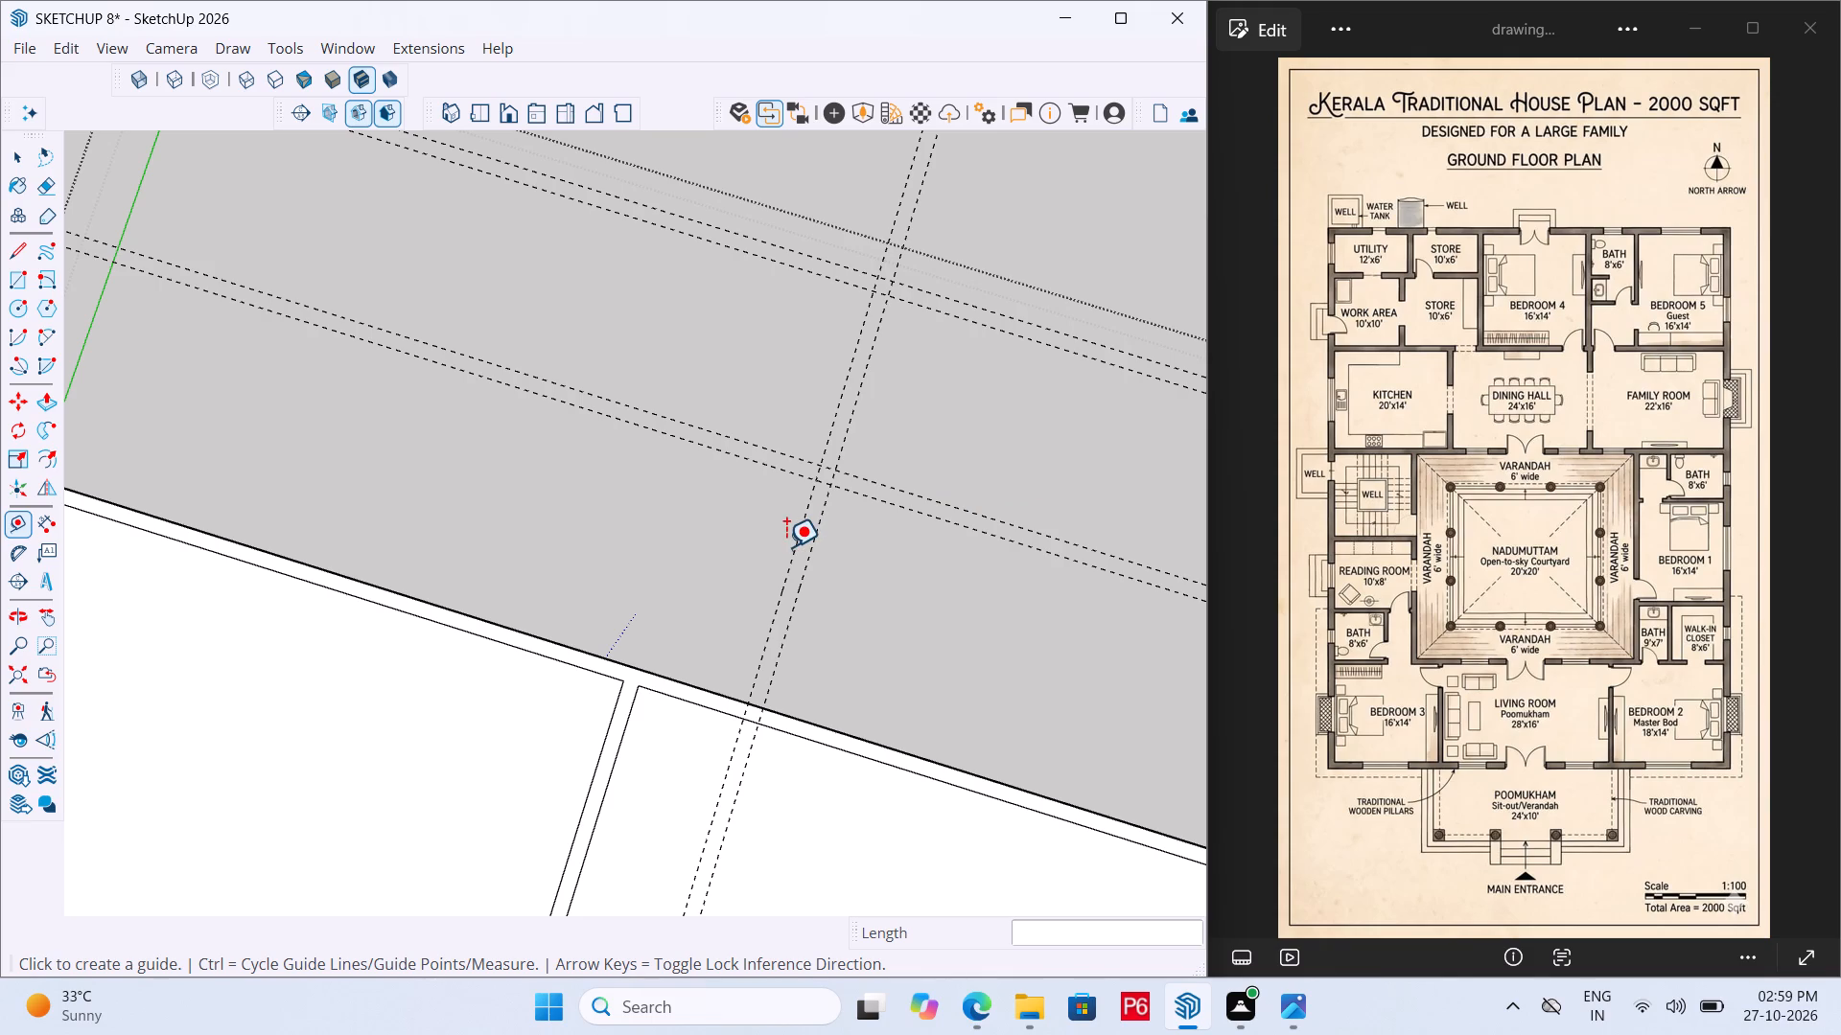
click(805, 523)
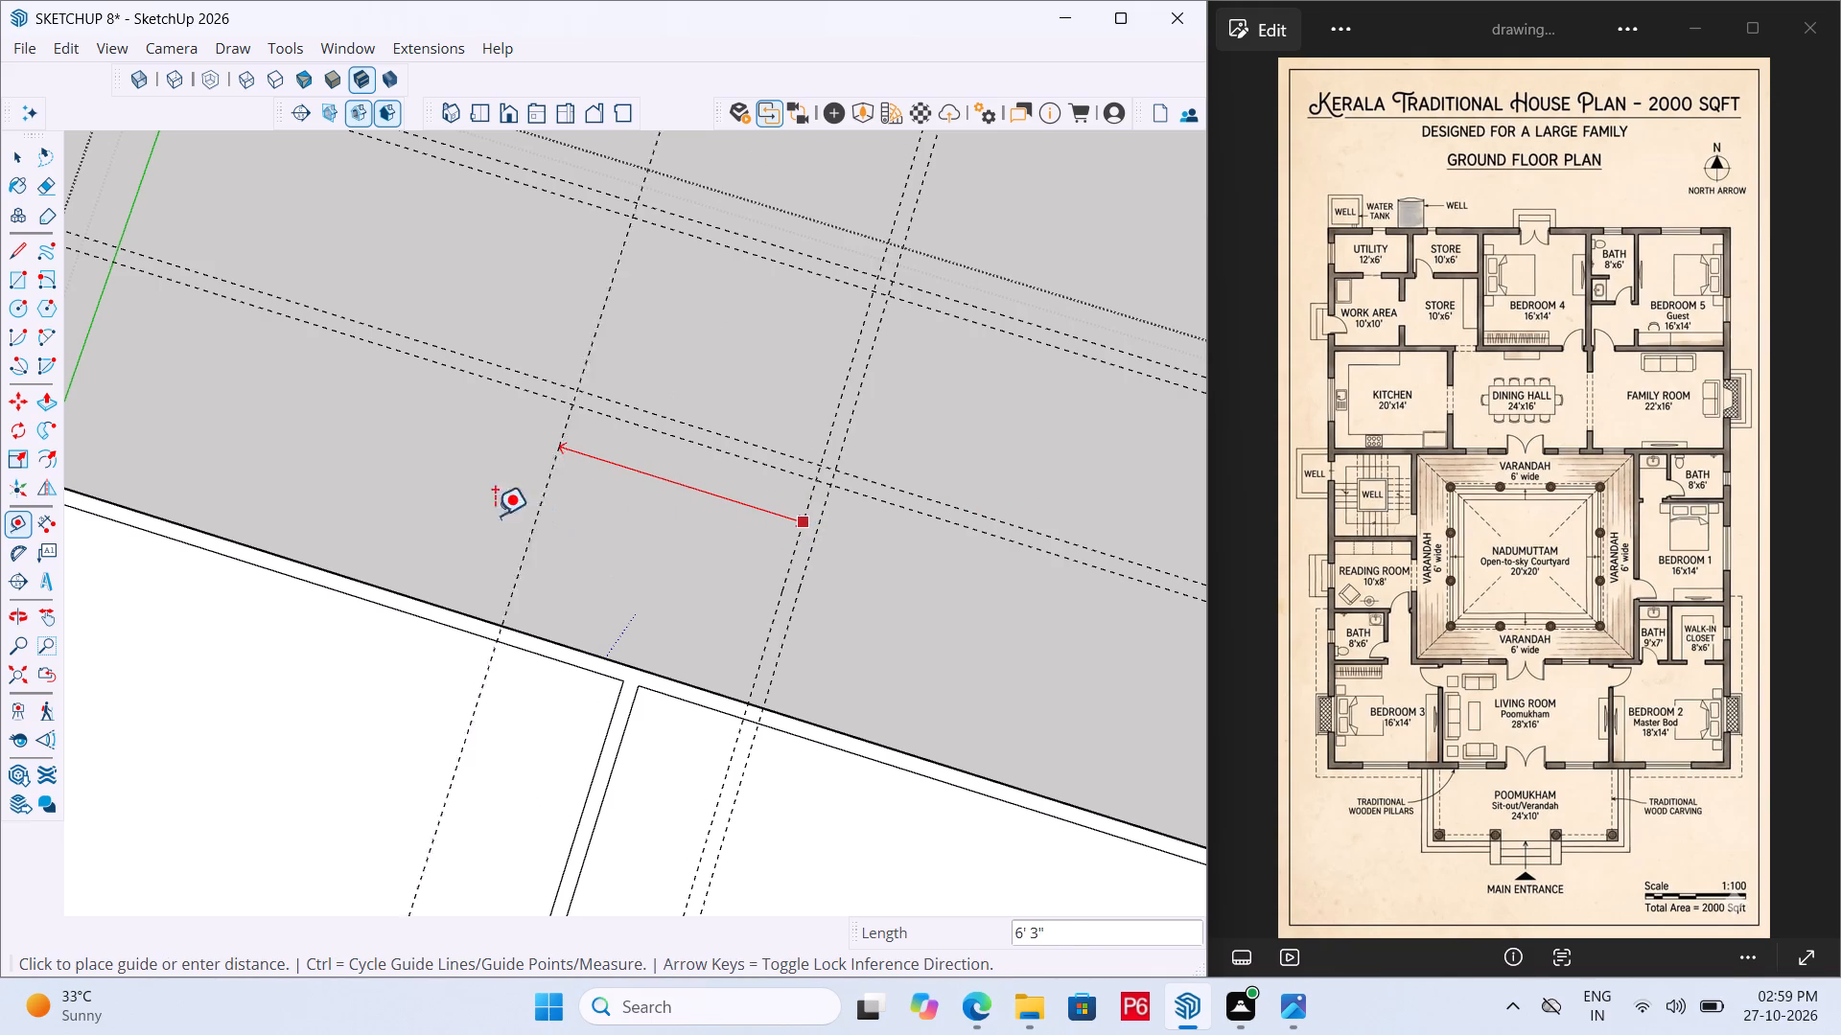
text(10')
key(Return)
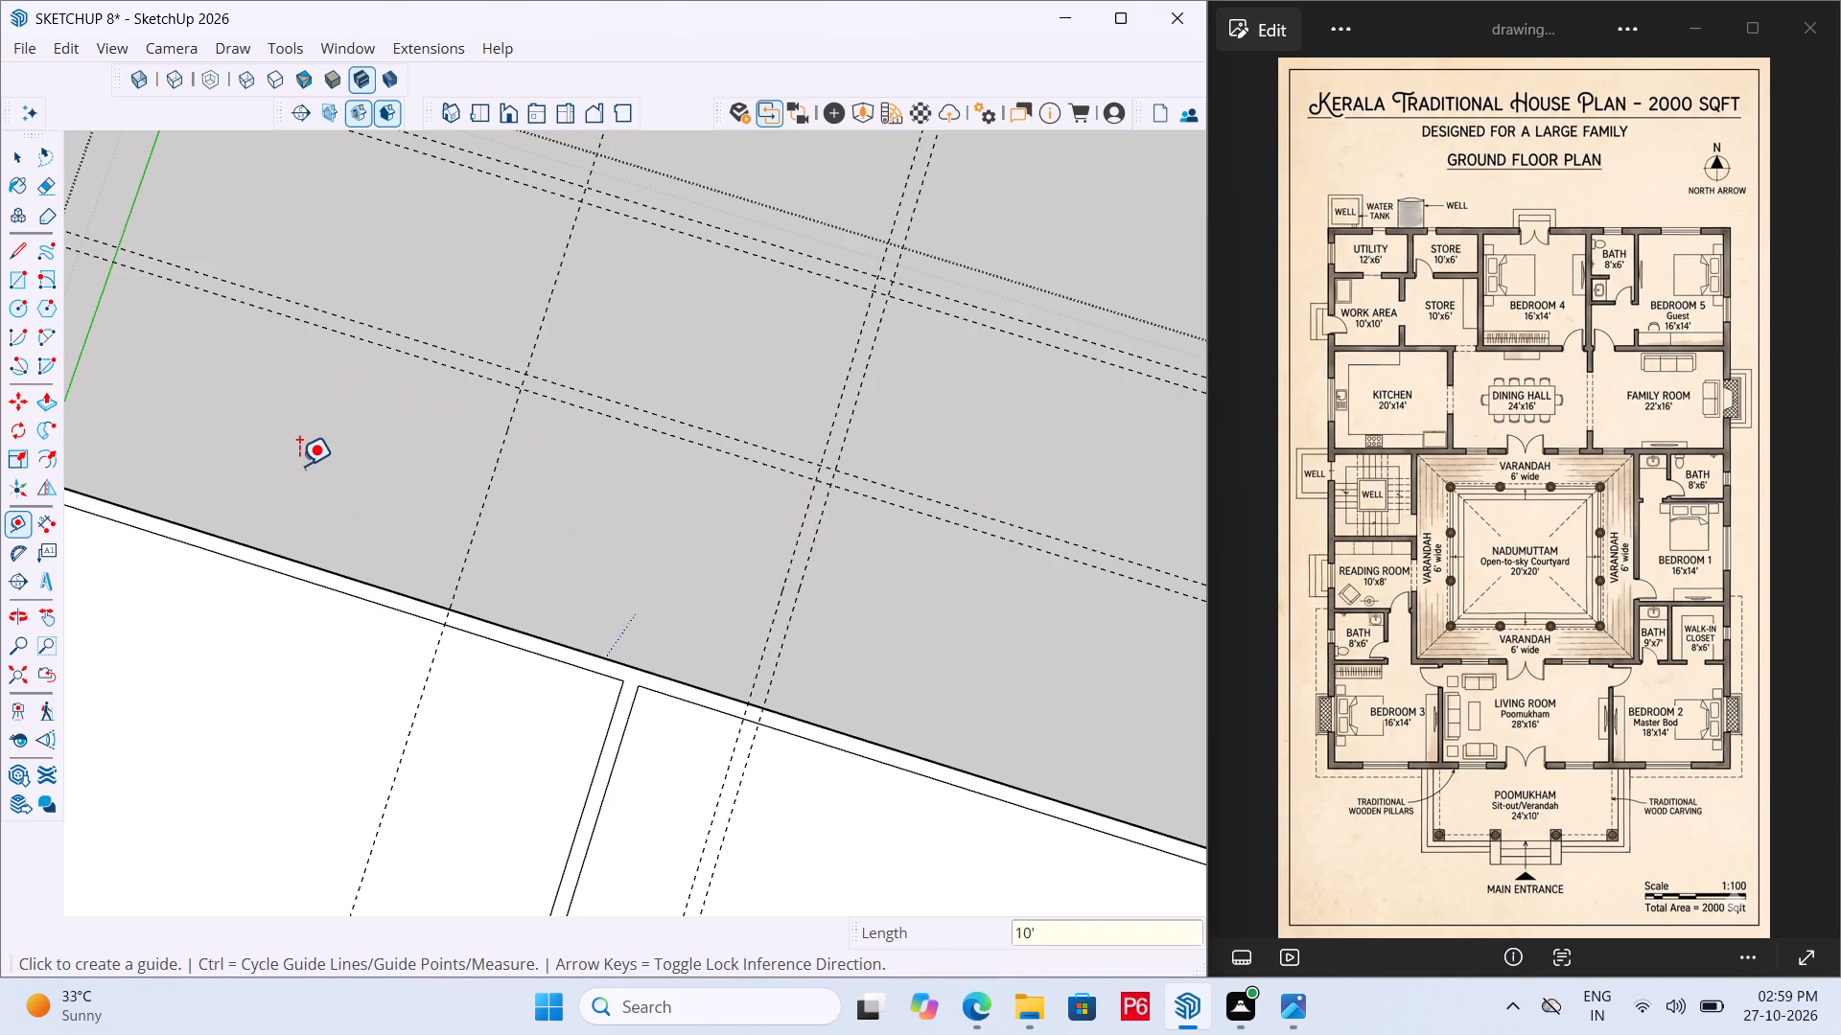
scroll(578, 603, down, 2)
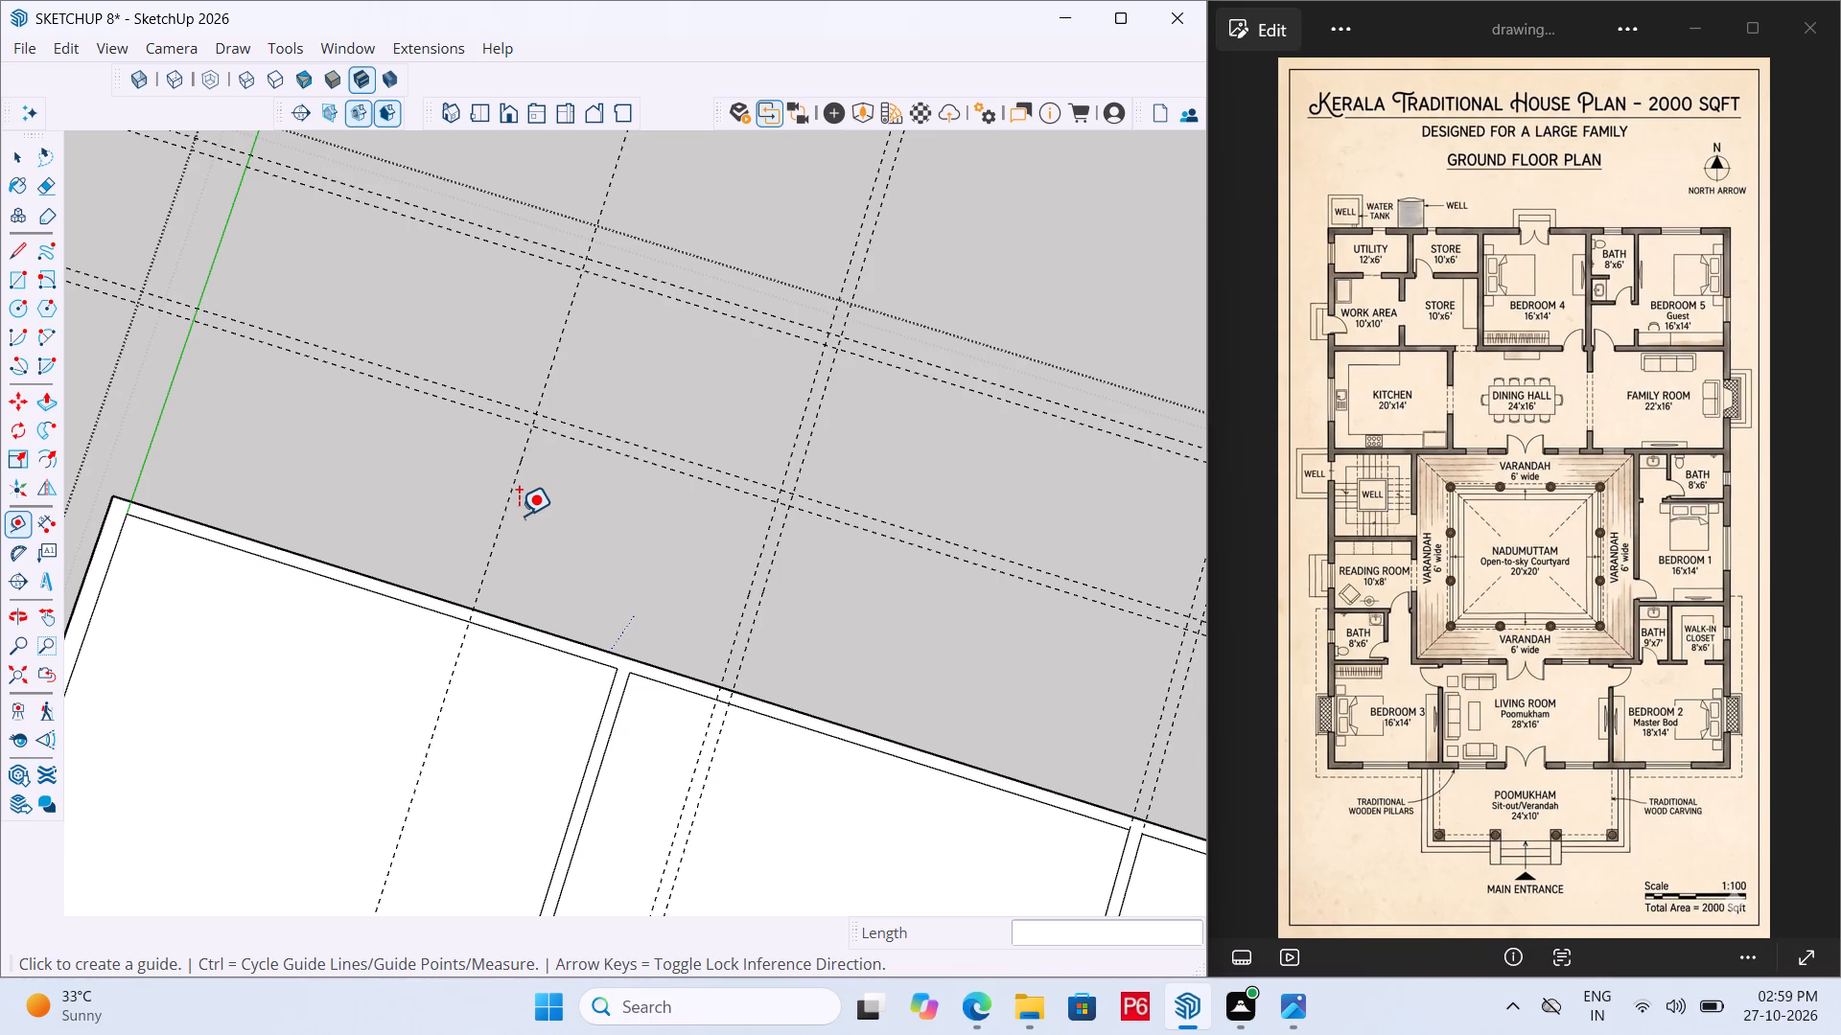
click(510, 496)
text(6")
key(Return)
scroll(897, 744, down, 3)
scroll(165, 571, up, 2)
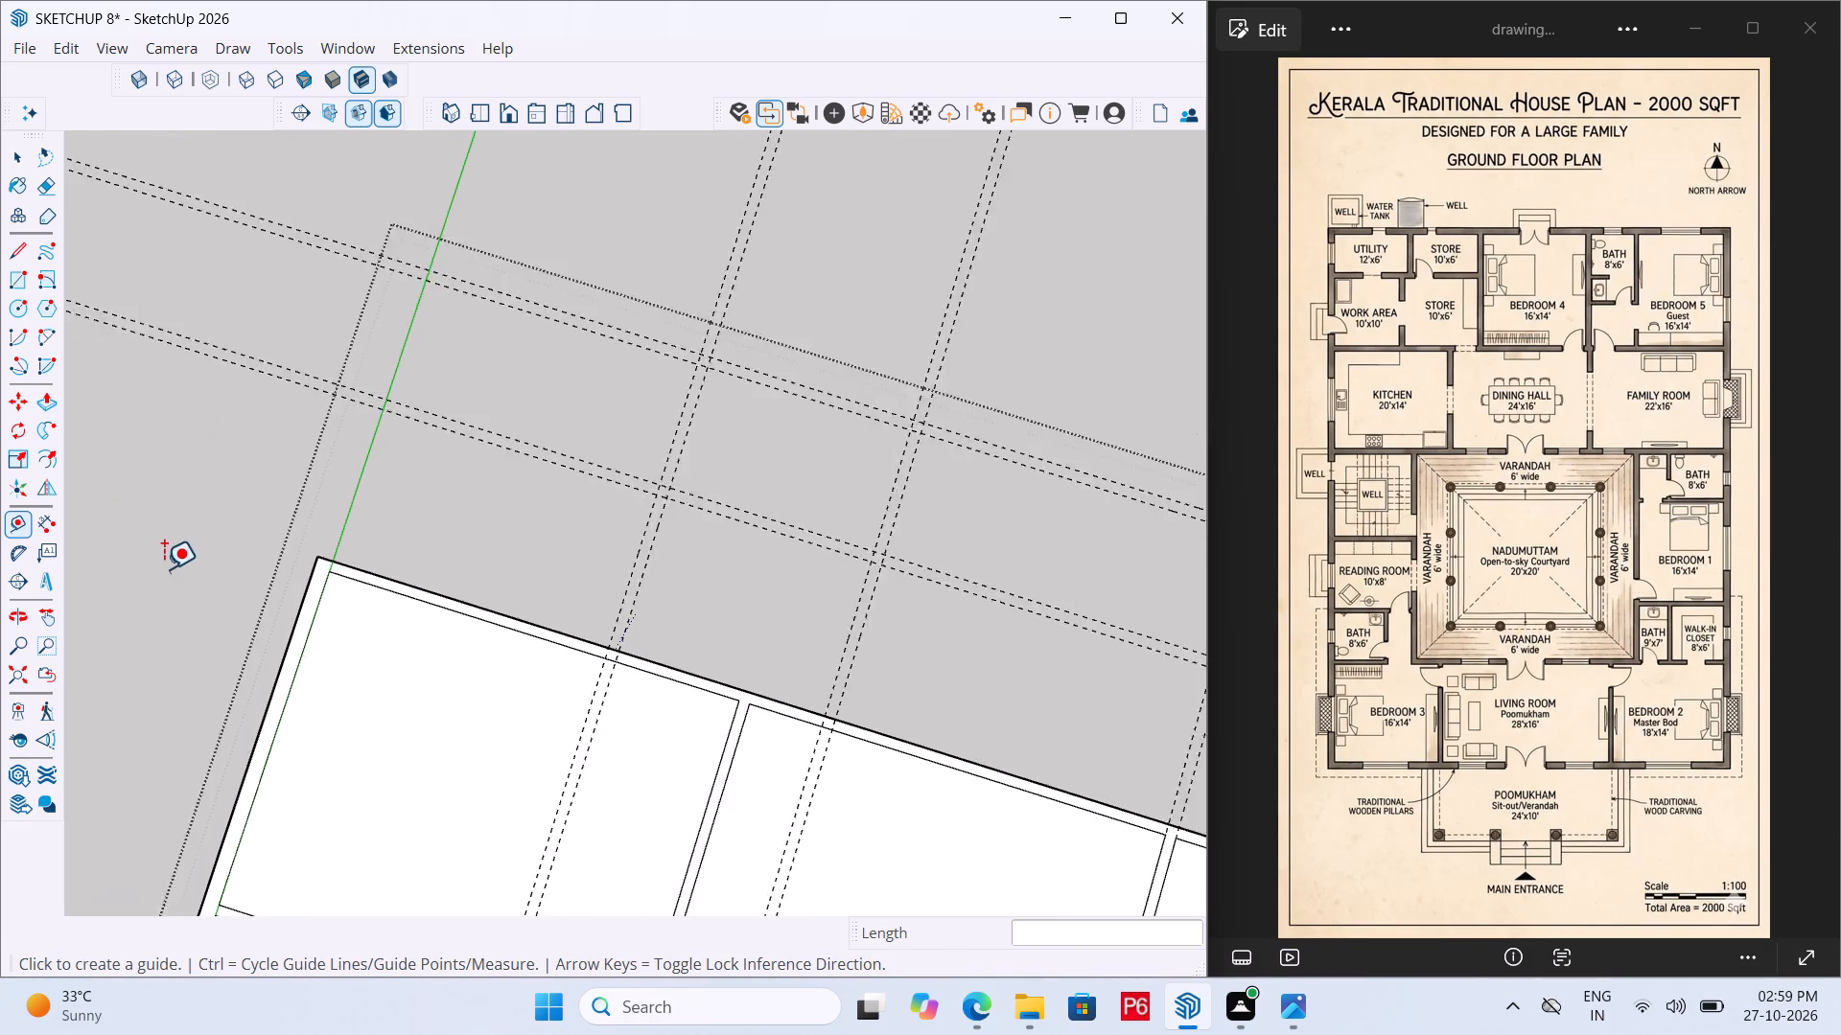
Place a guide on the house's outer west wall face, 14'3" from the store's west guide, and another 9" inside it.
scroll(164, 569, up, 3)
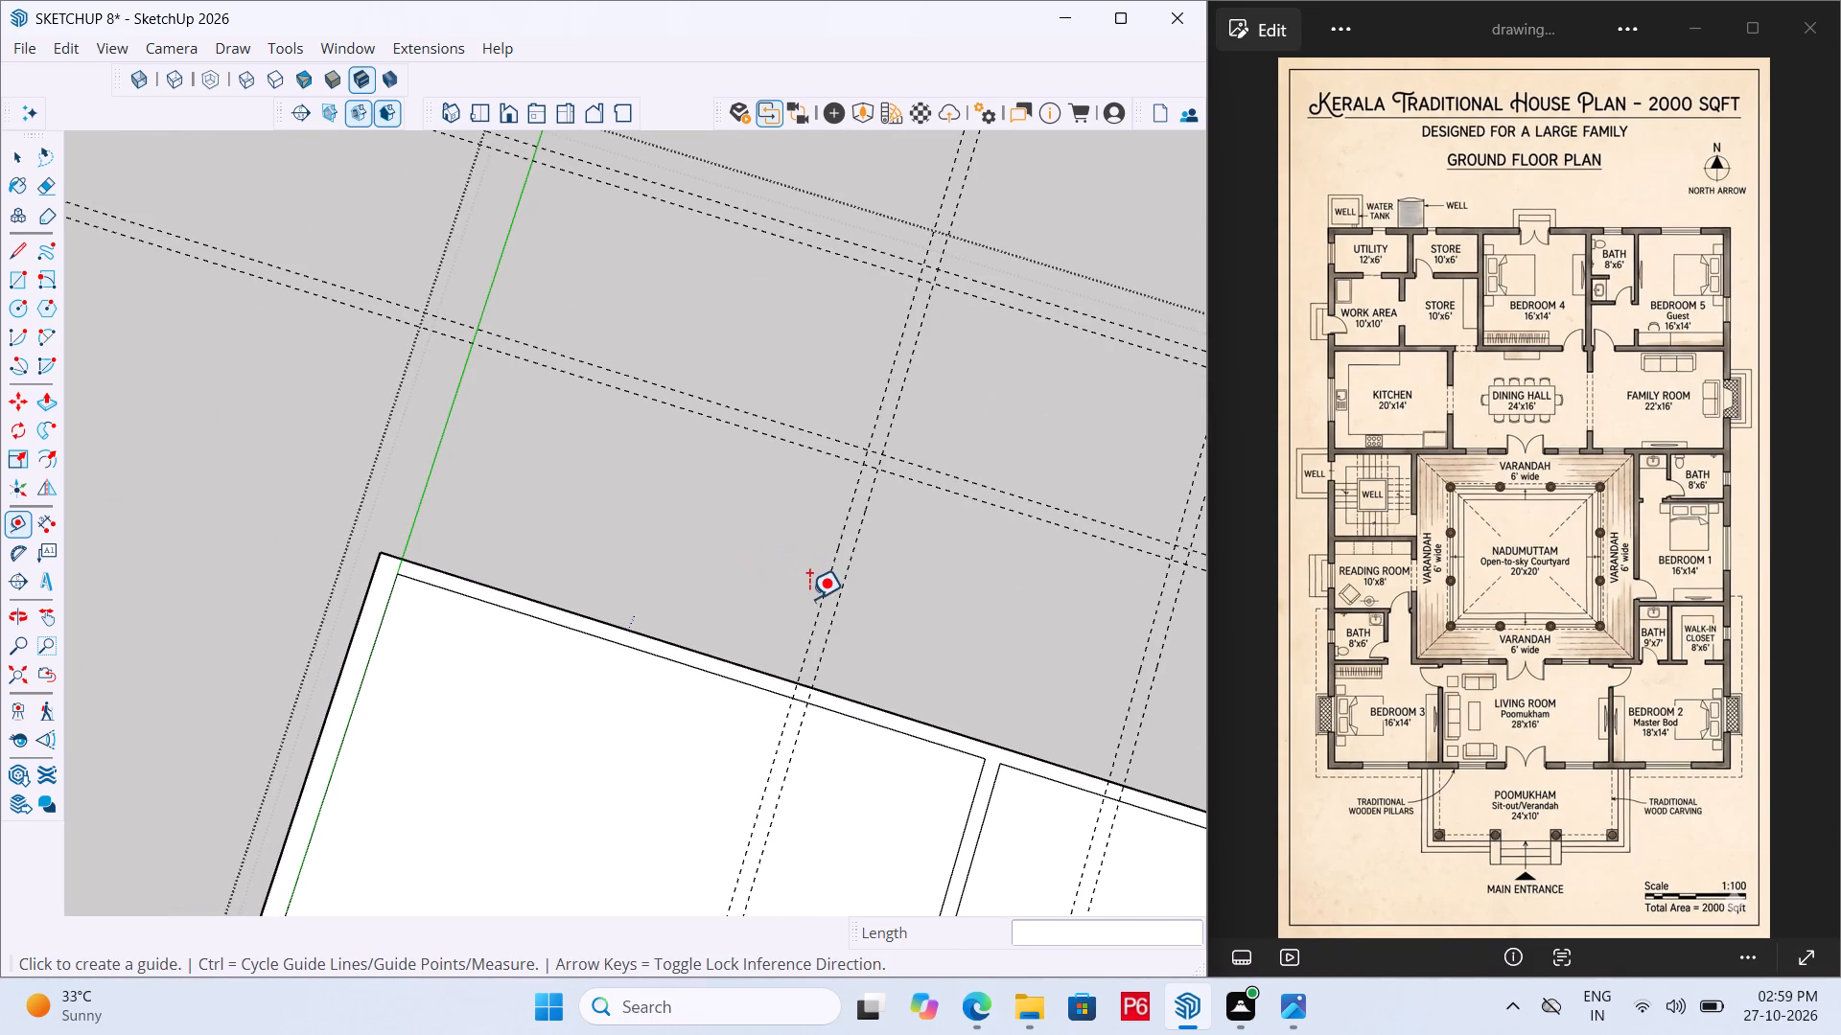
click(818, 603)
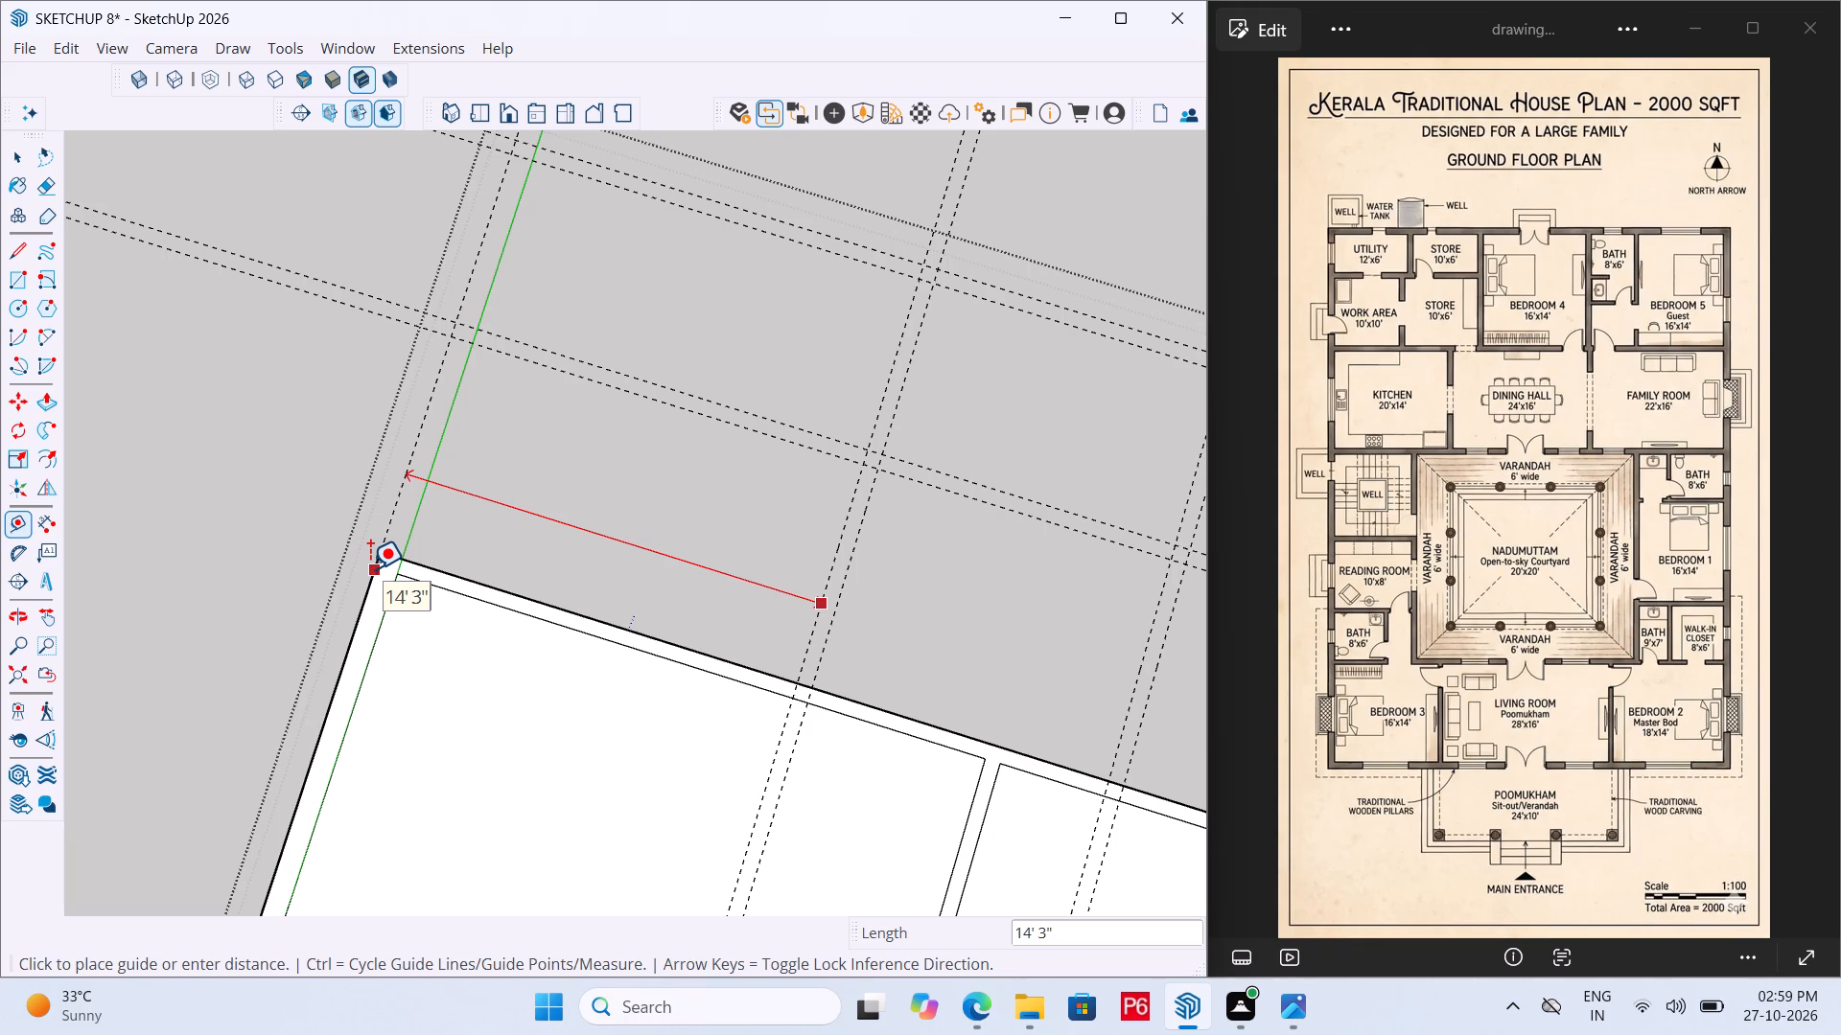
double_click(370, 569)
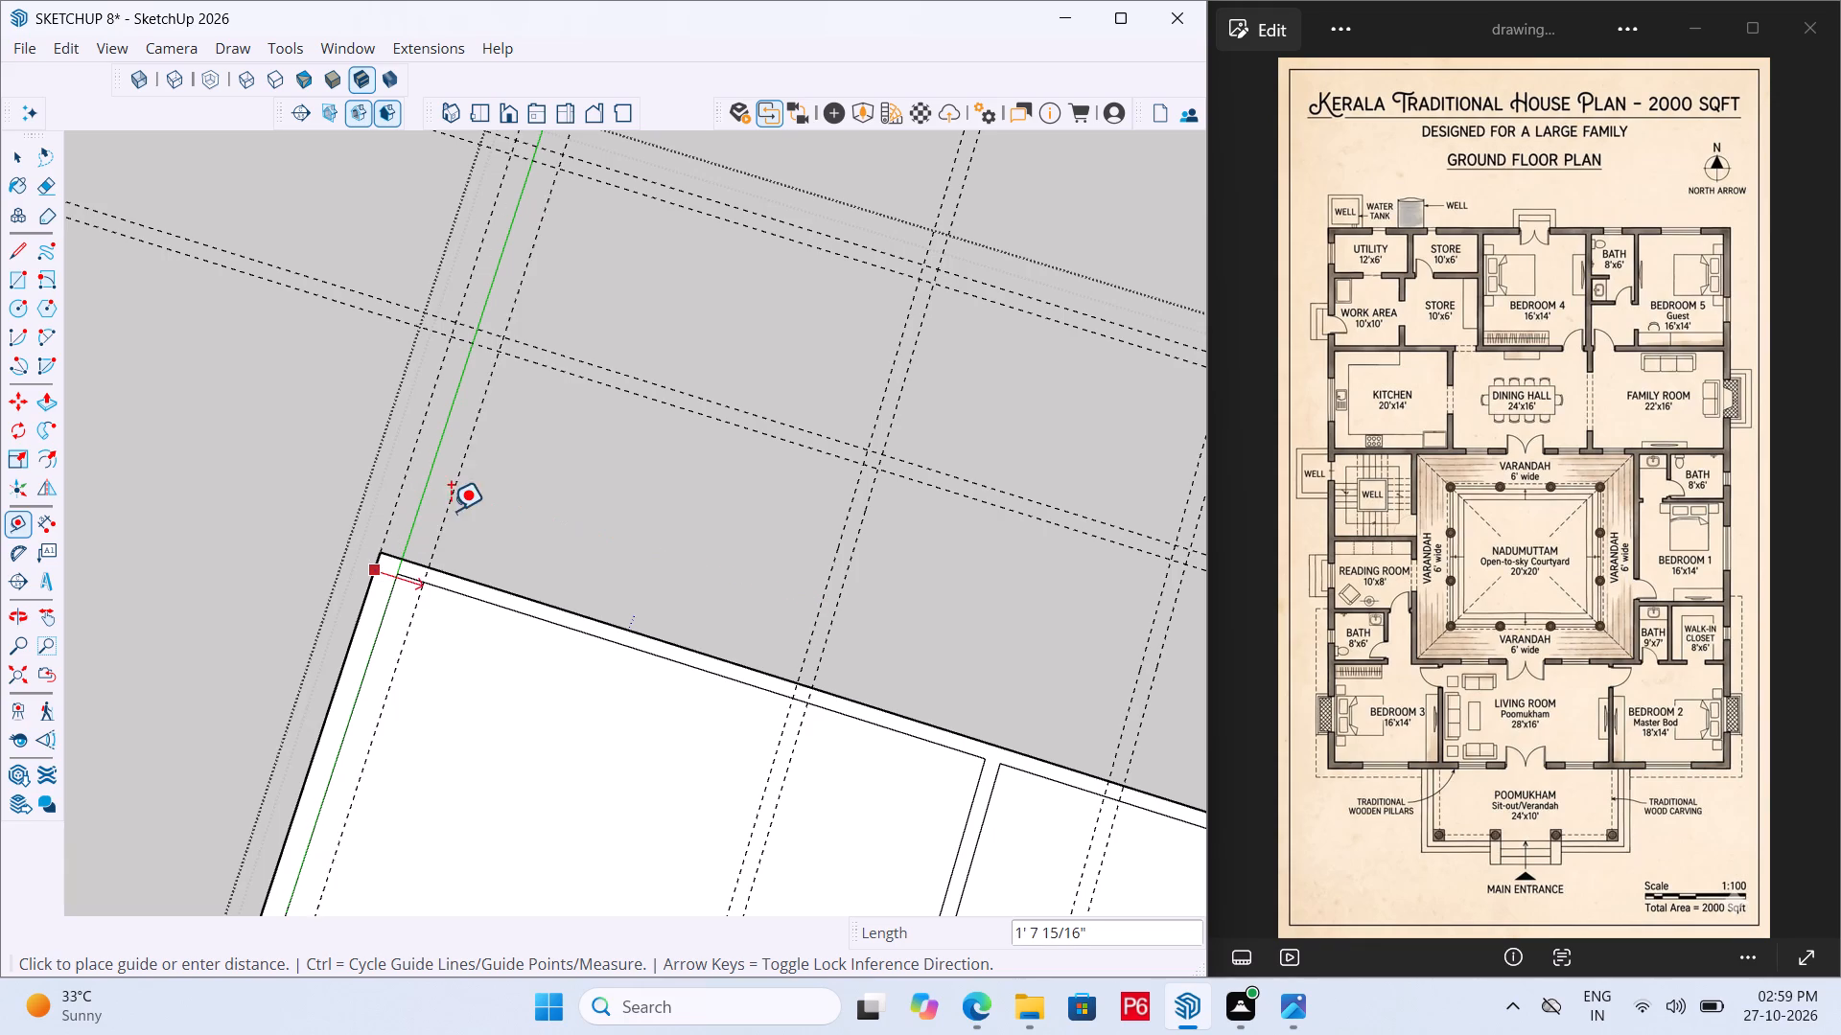
click(413, 527)
Draw the utility room walls at the northwest corner as two nested rectangles, 14'9" by 7' outside and 13'6" by 6' inside.
scroll(364, 692, down, 2)
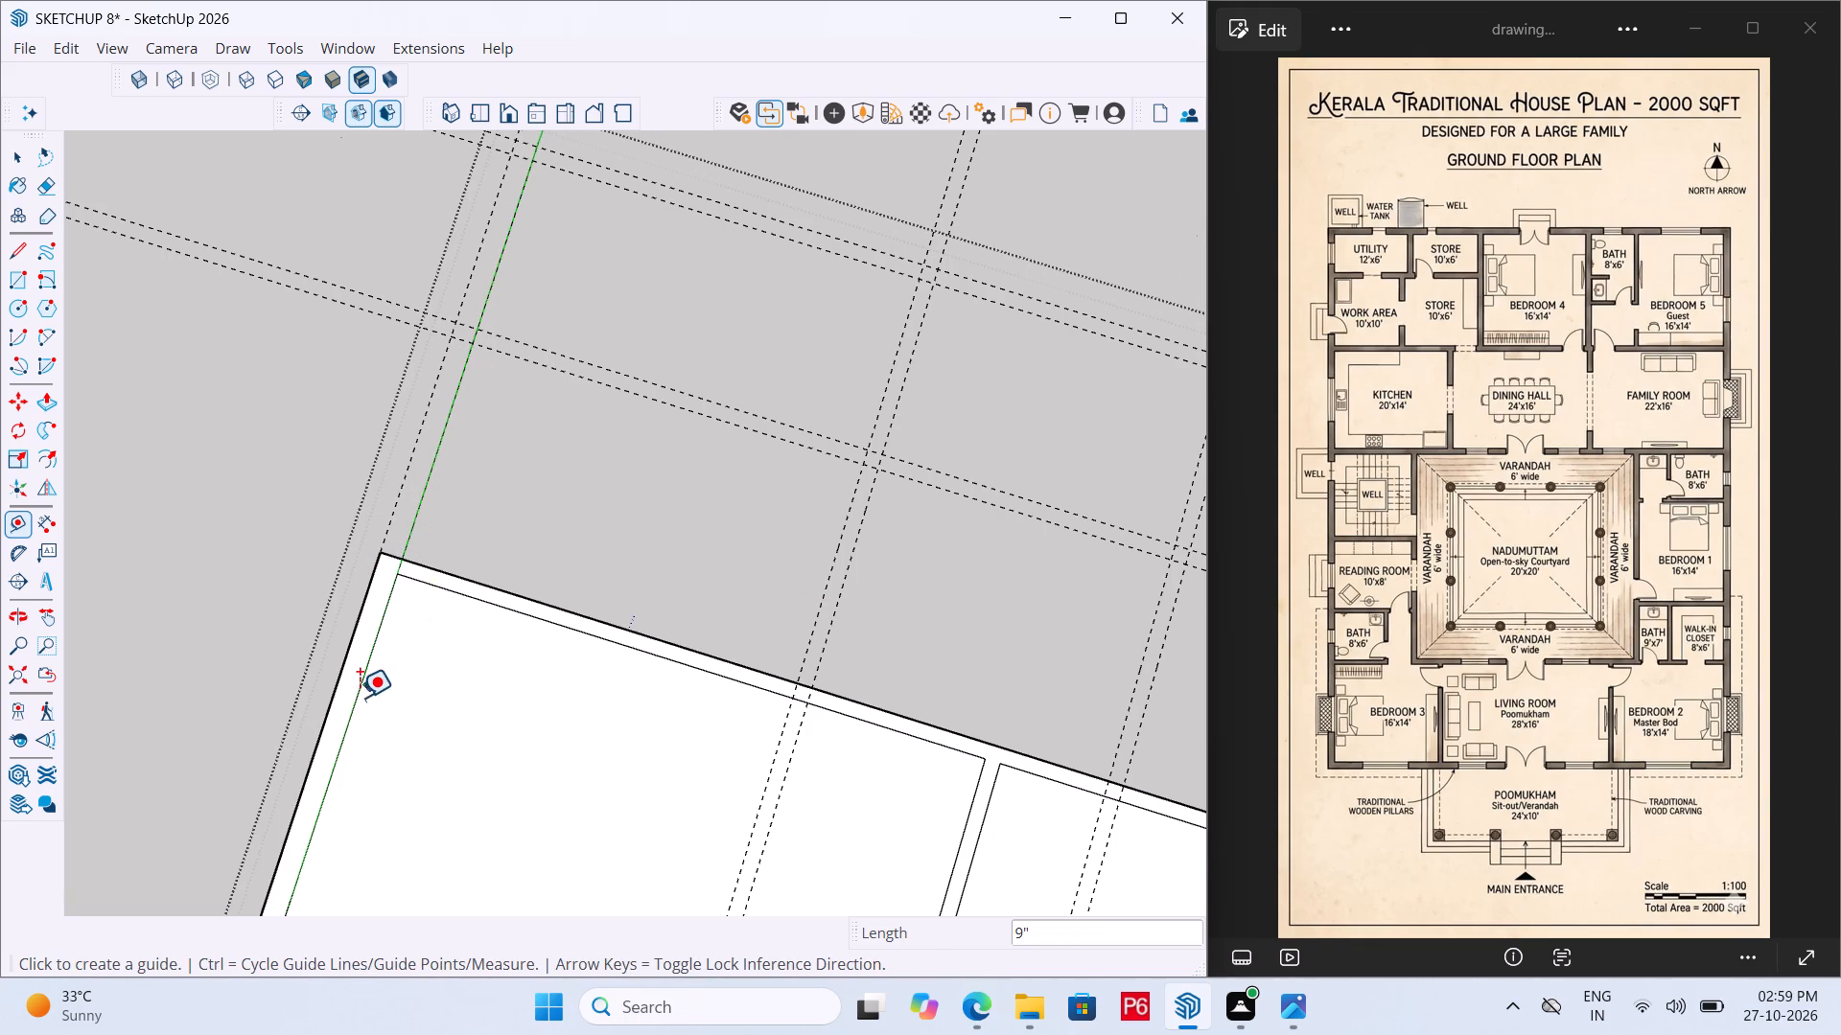
scroll(360, 698, down, 1)
scroll(204, 678, down, 3)
scroll(402, 354, up, 3)
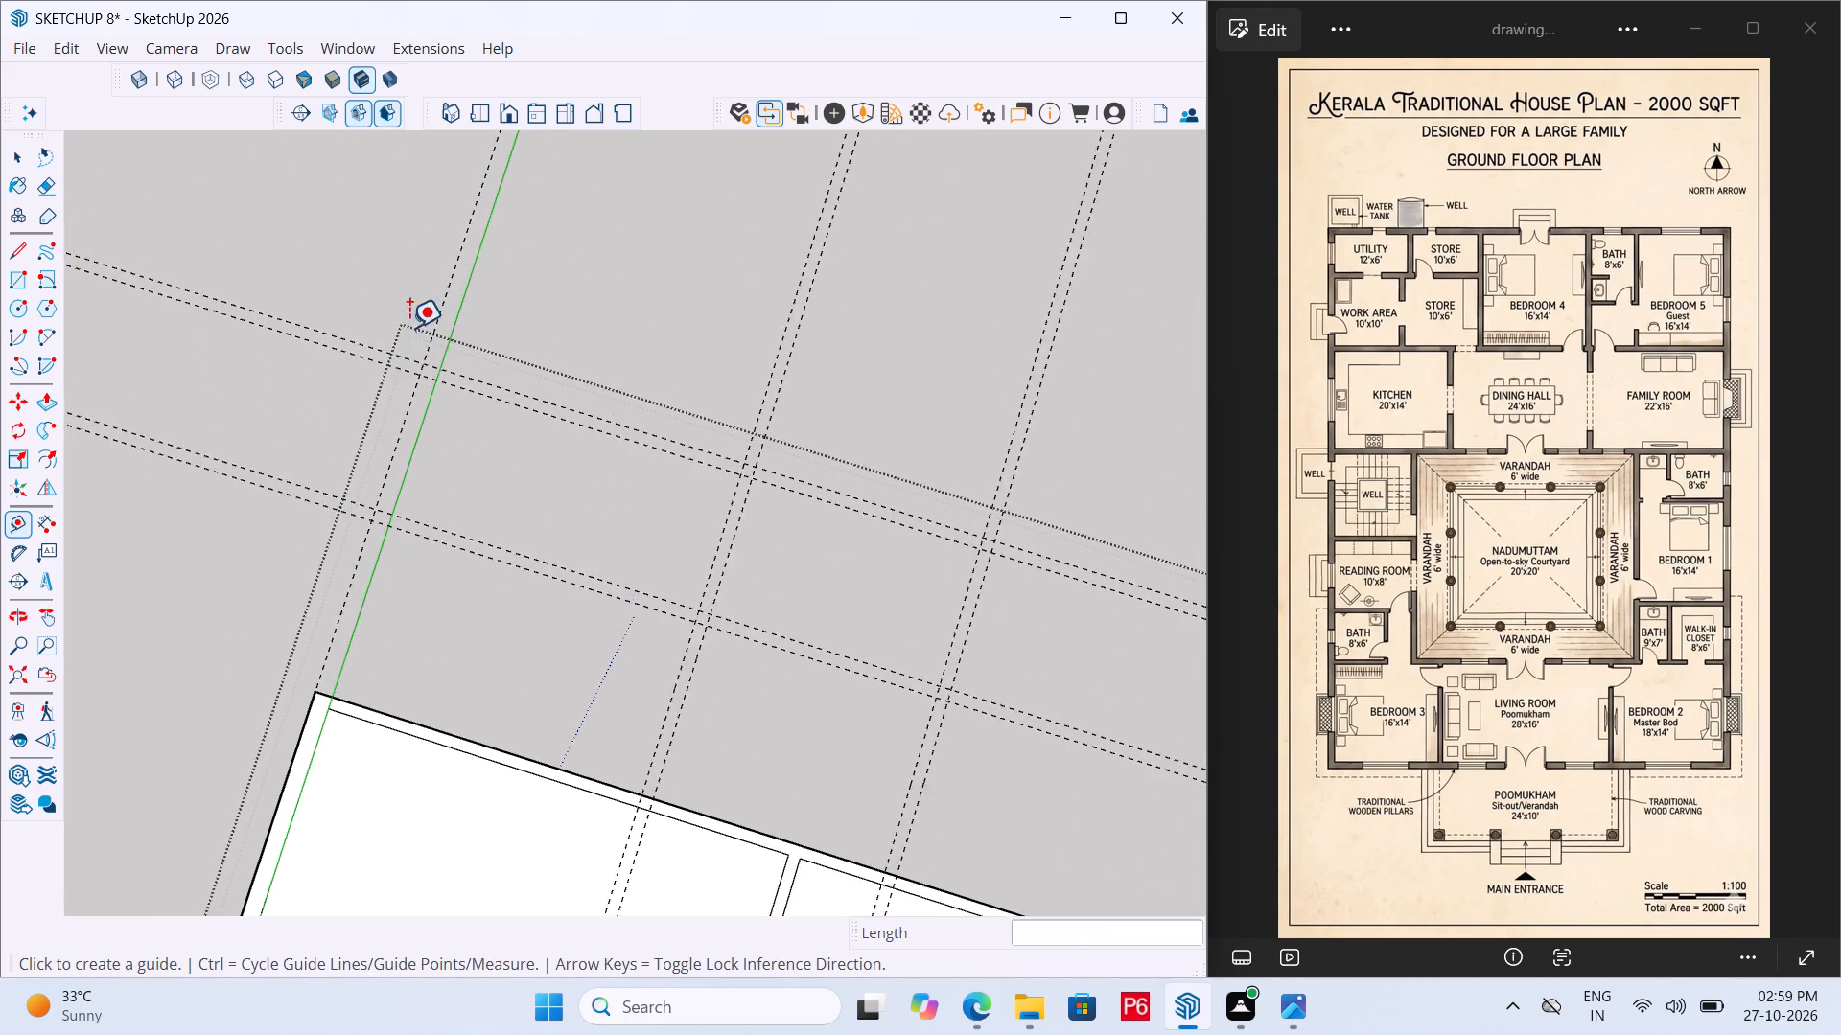
scroll(409, 328, up, 8)
scroll(380, 271, down, 5)
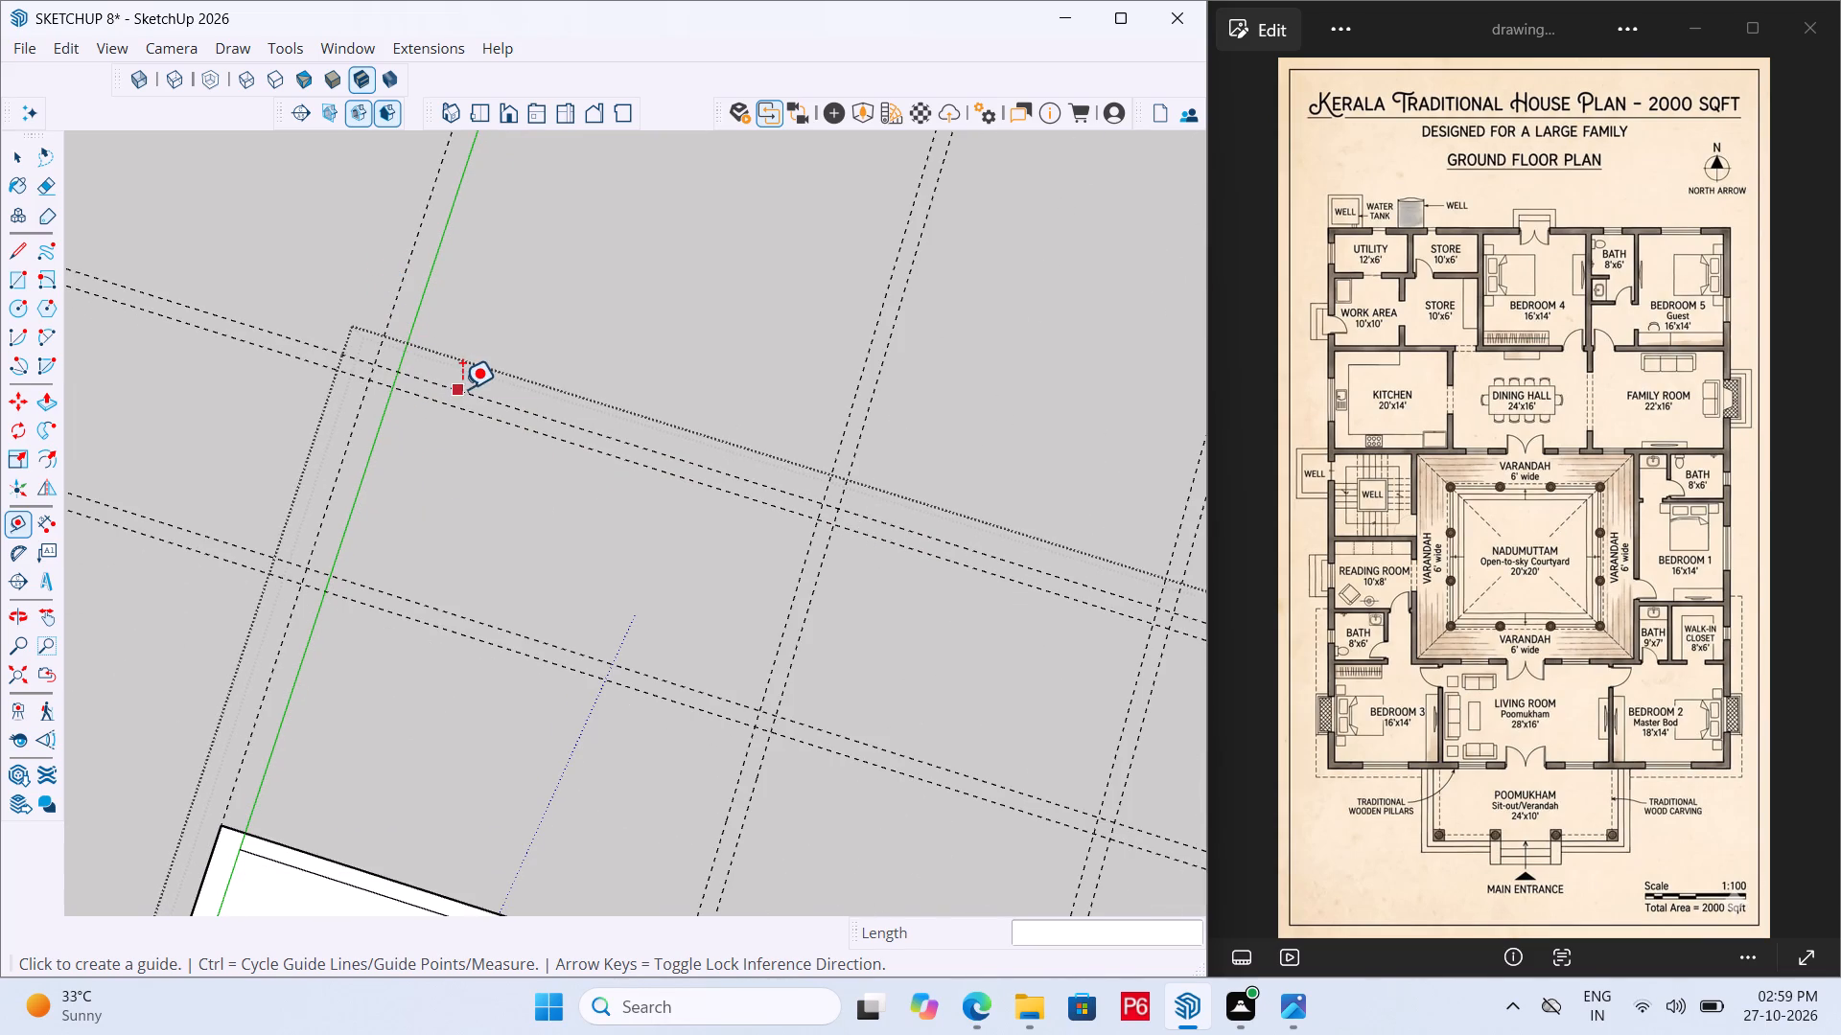
key(r)
click(375, 355)
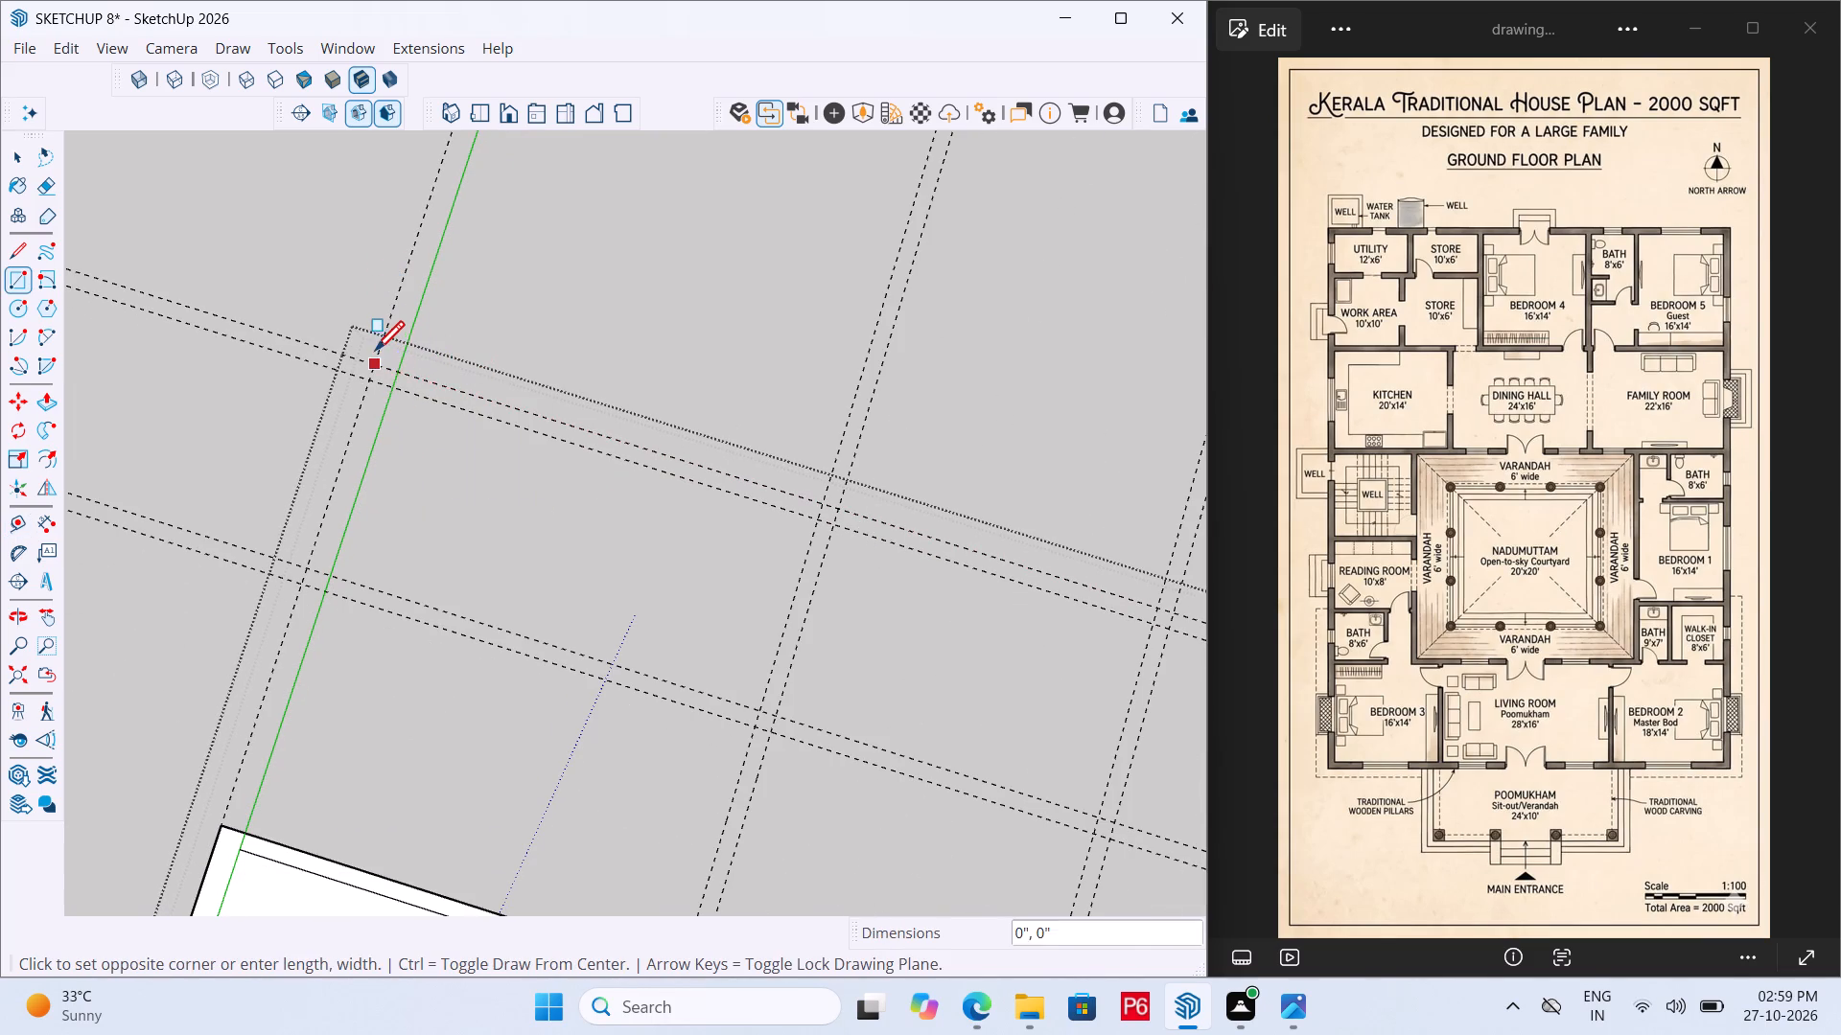
key(Escape)
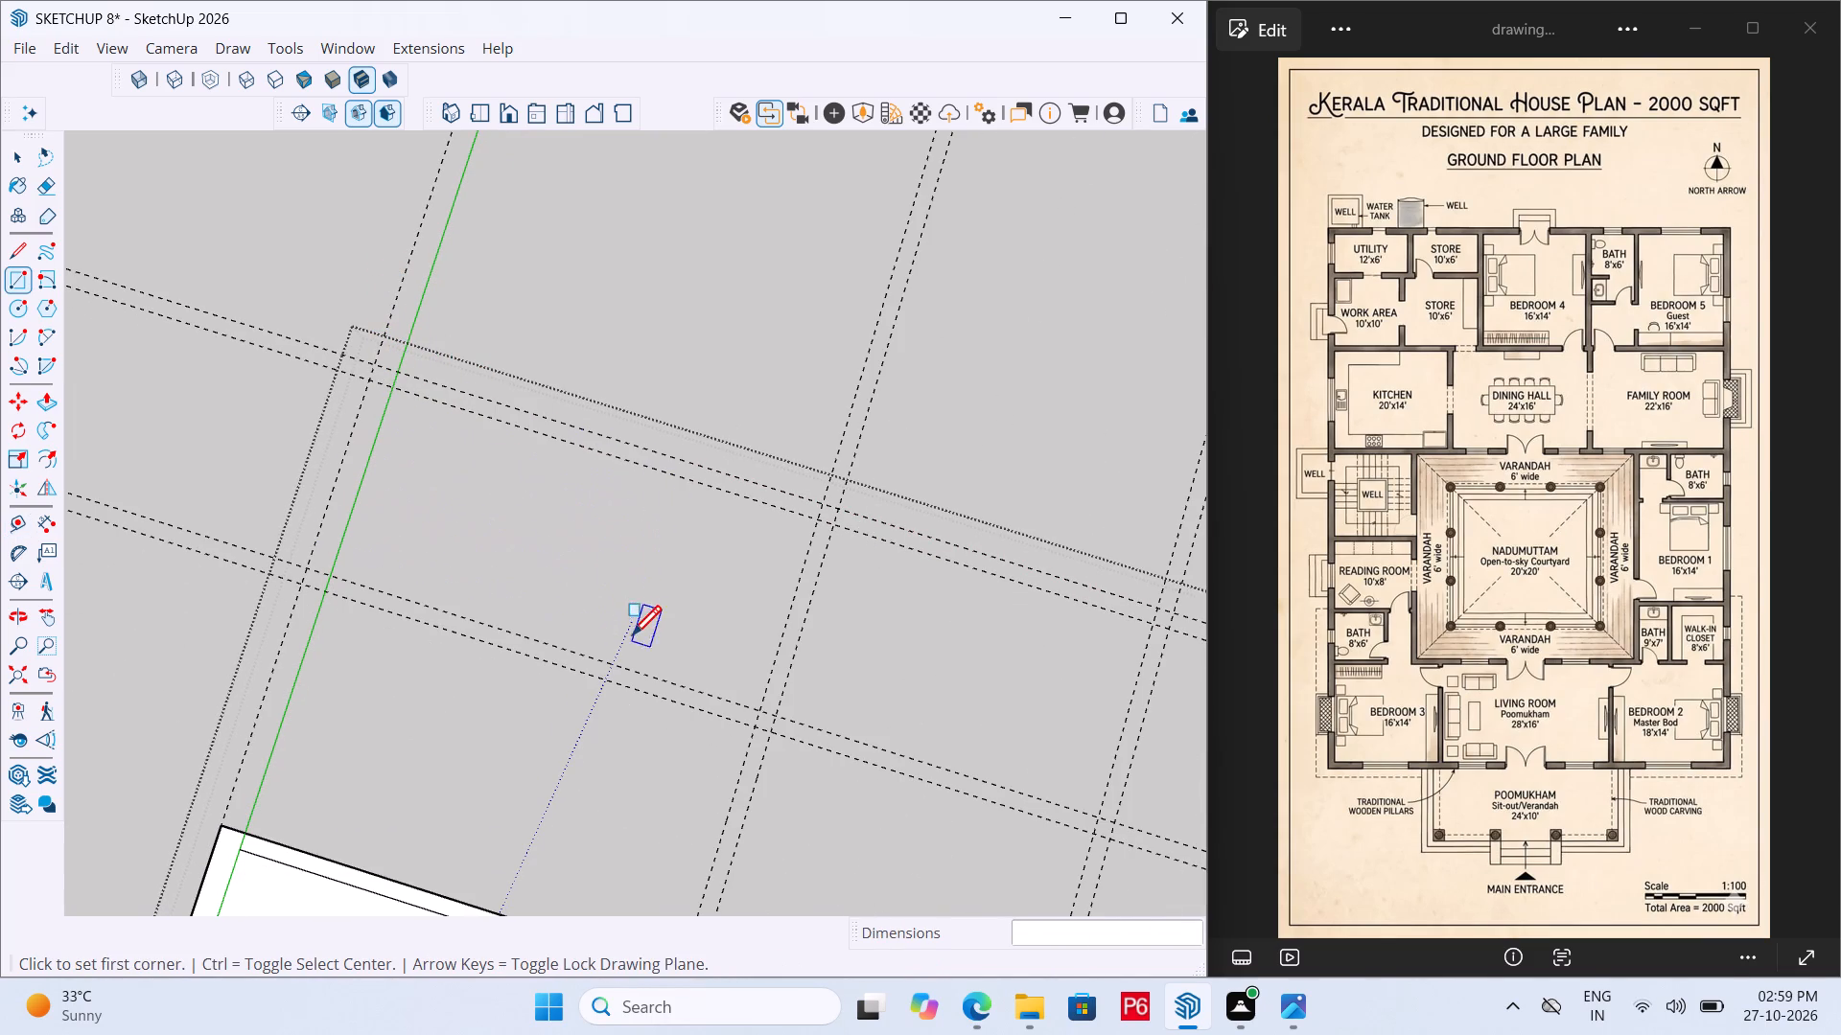
scroll(422, 456, down, 9)
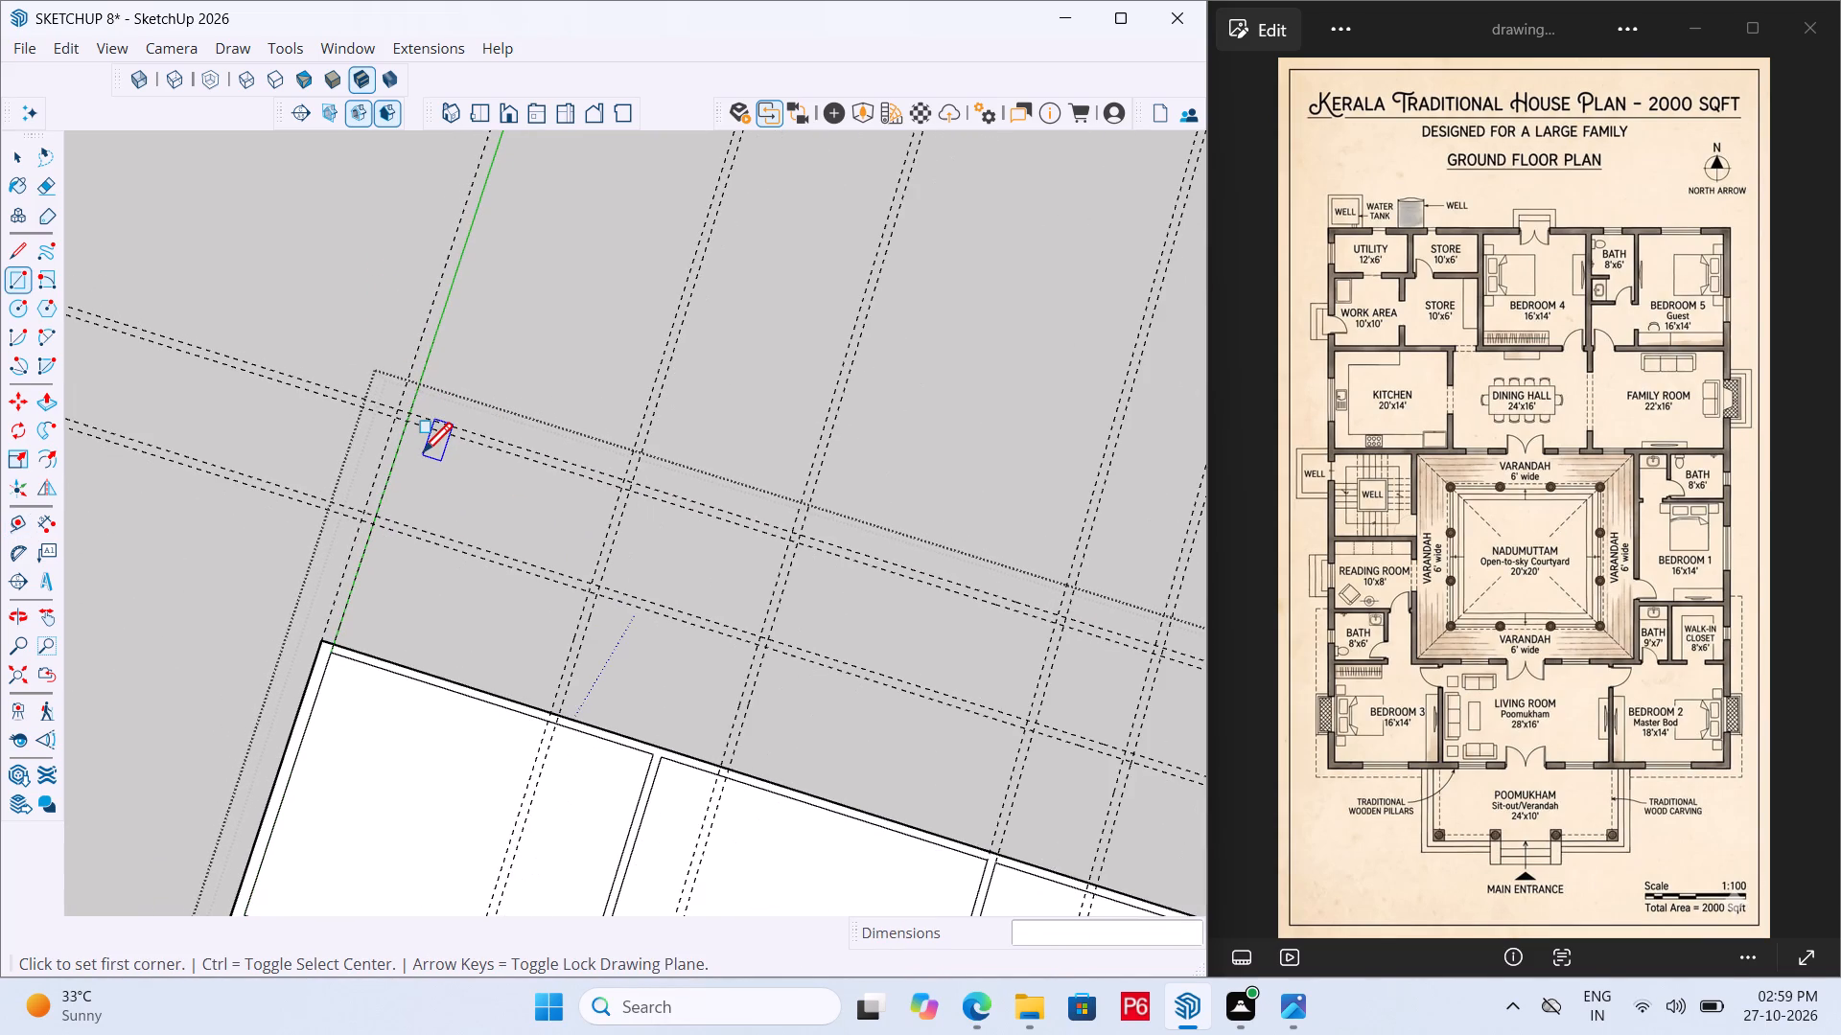
scroll(423, 455, down, 5)
scroll(424, 458, up, 4)
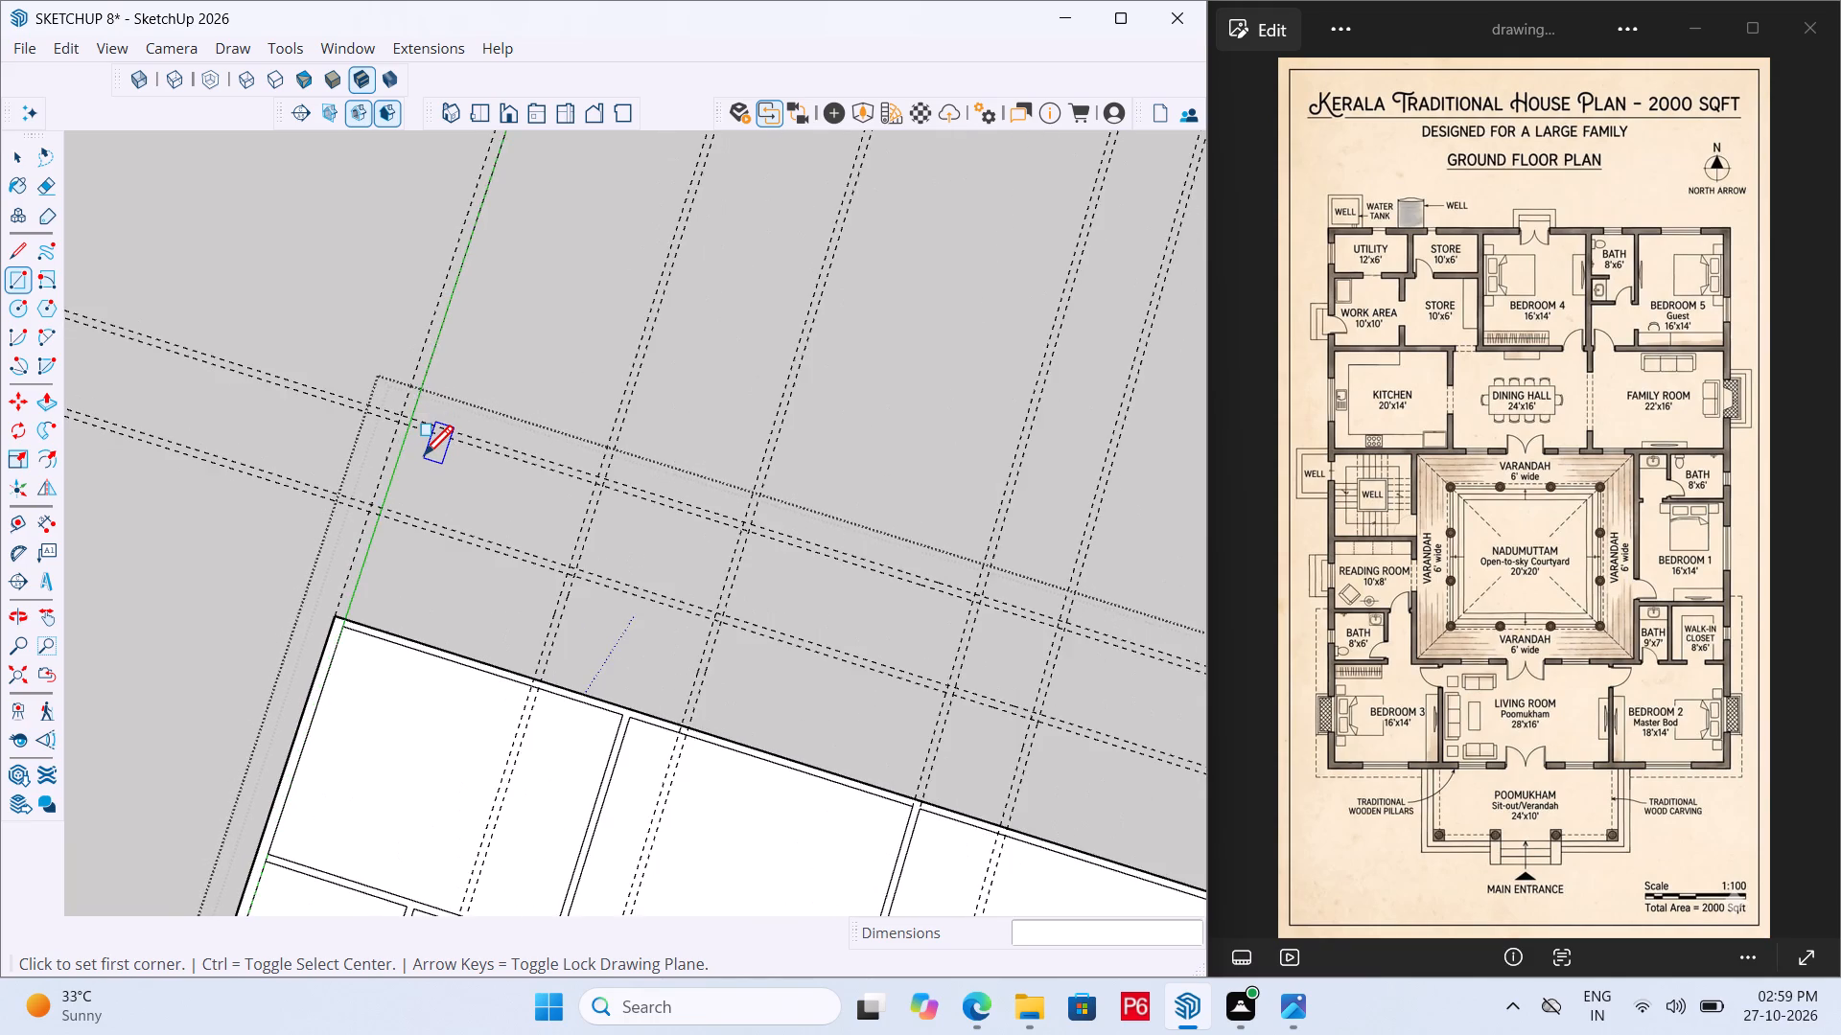
scroll(424, 458, up, 11)
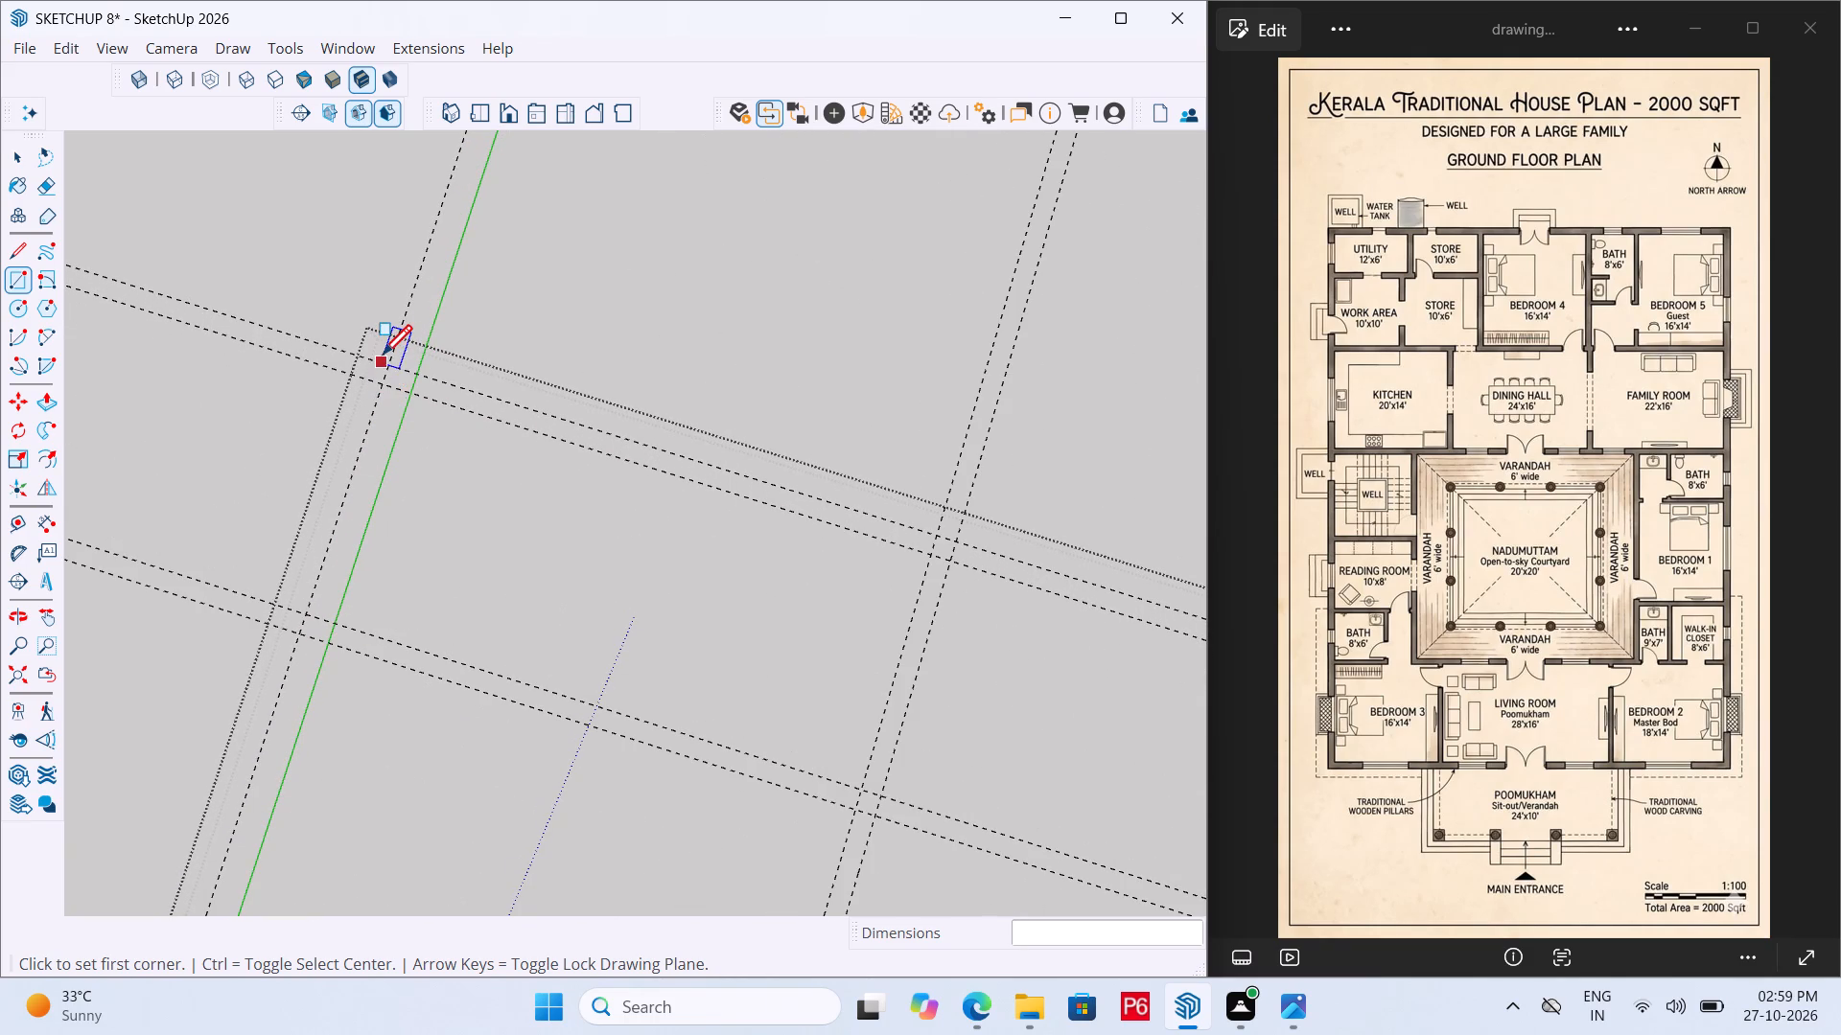
click(386, 365)
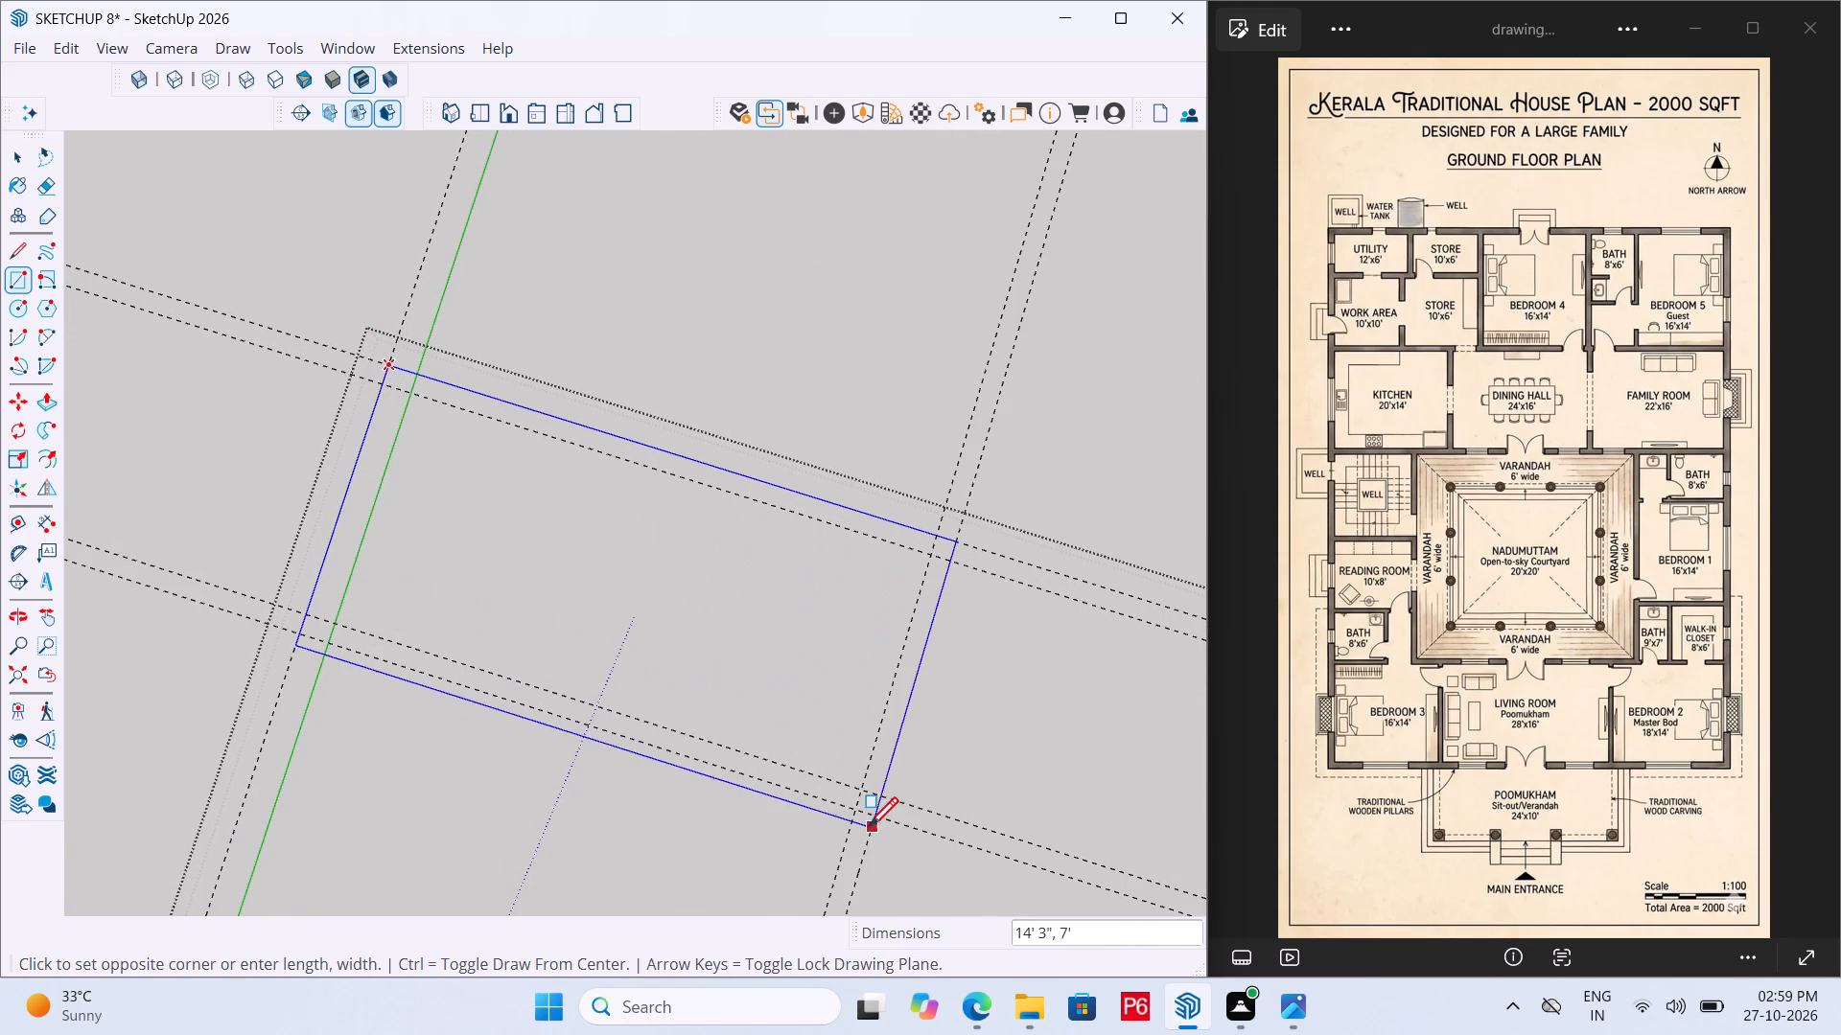
click(875, 820)
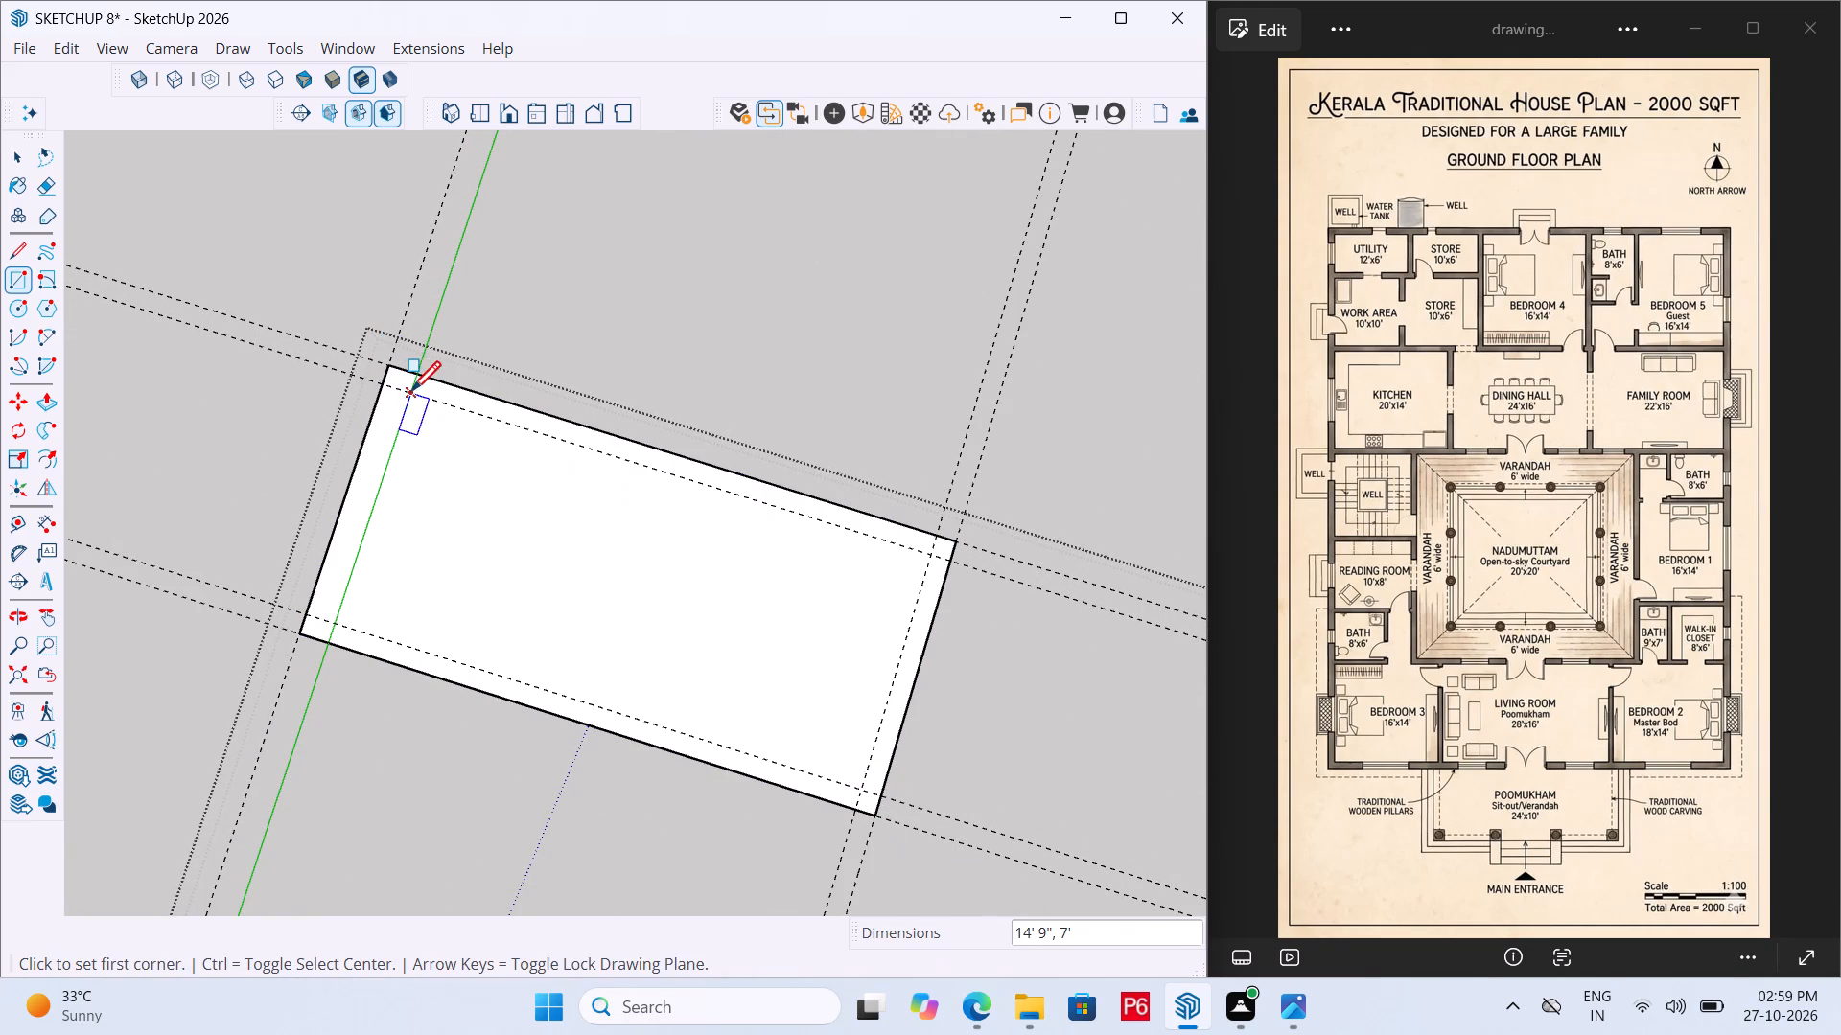
click(413, 394)
click(862, 789)
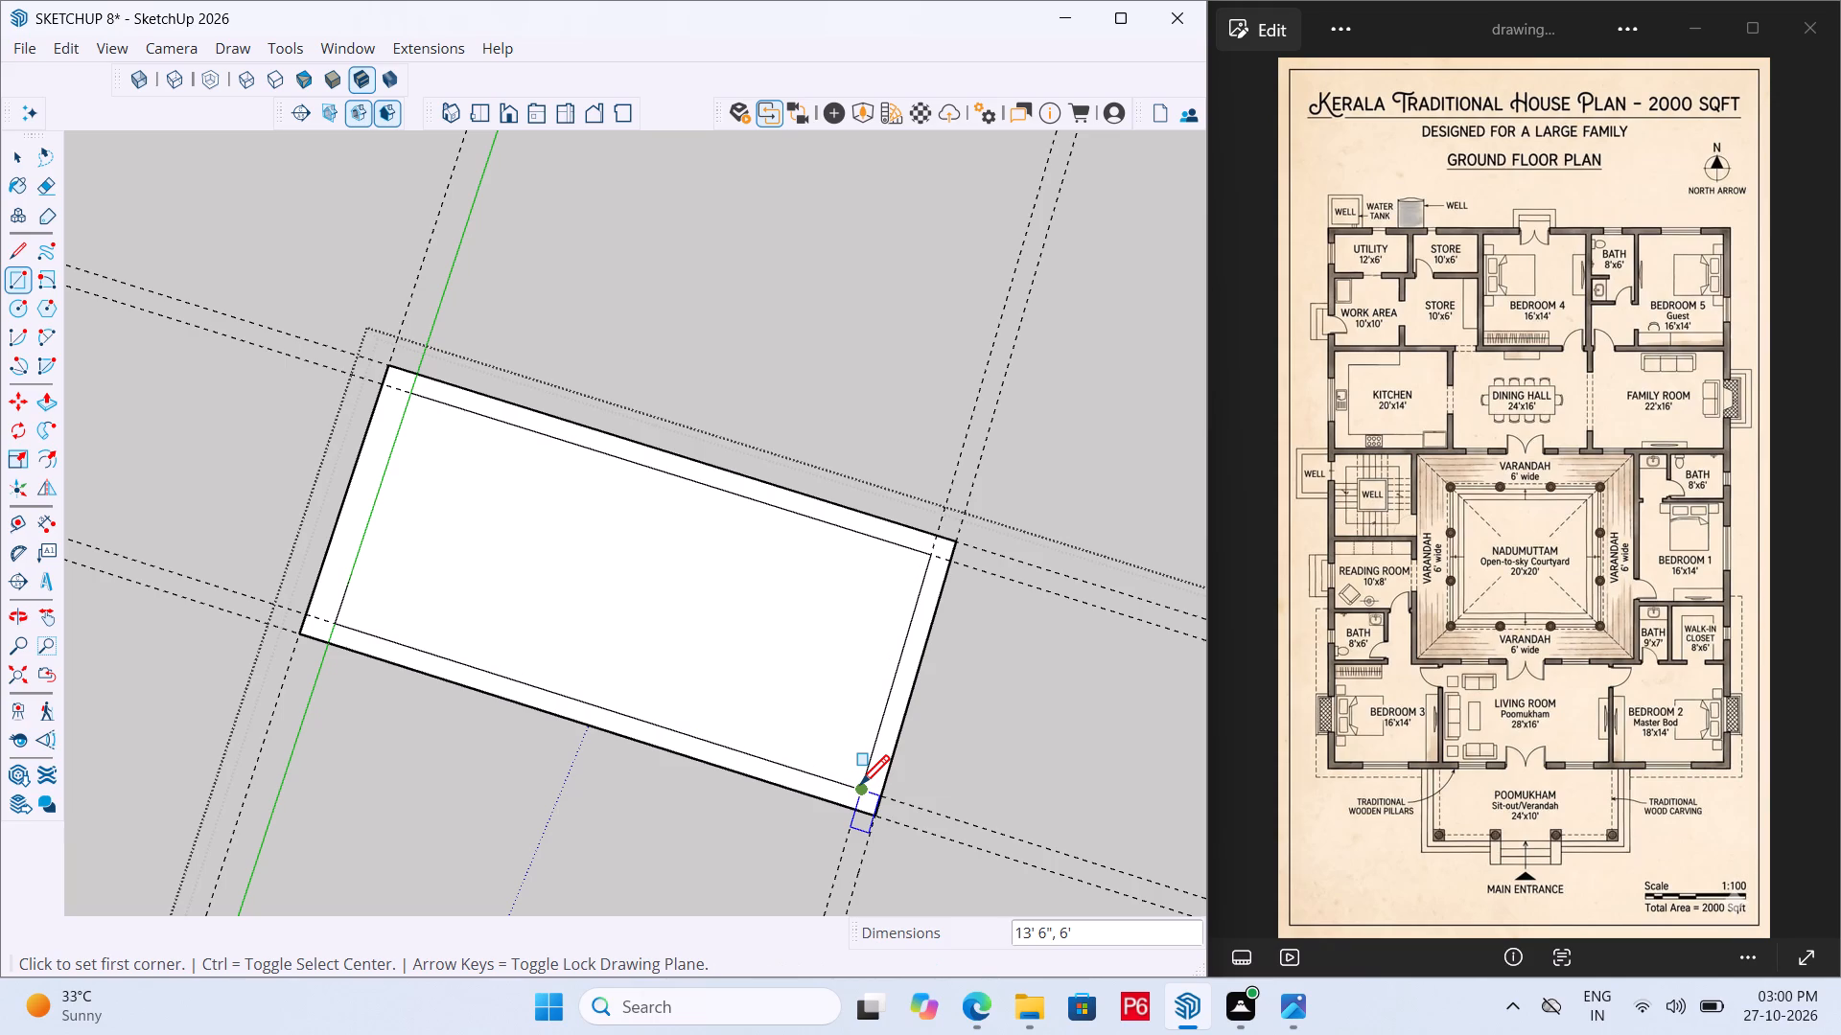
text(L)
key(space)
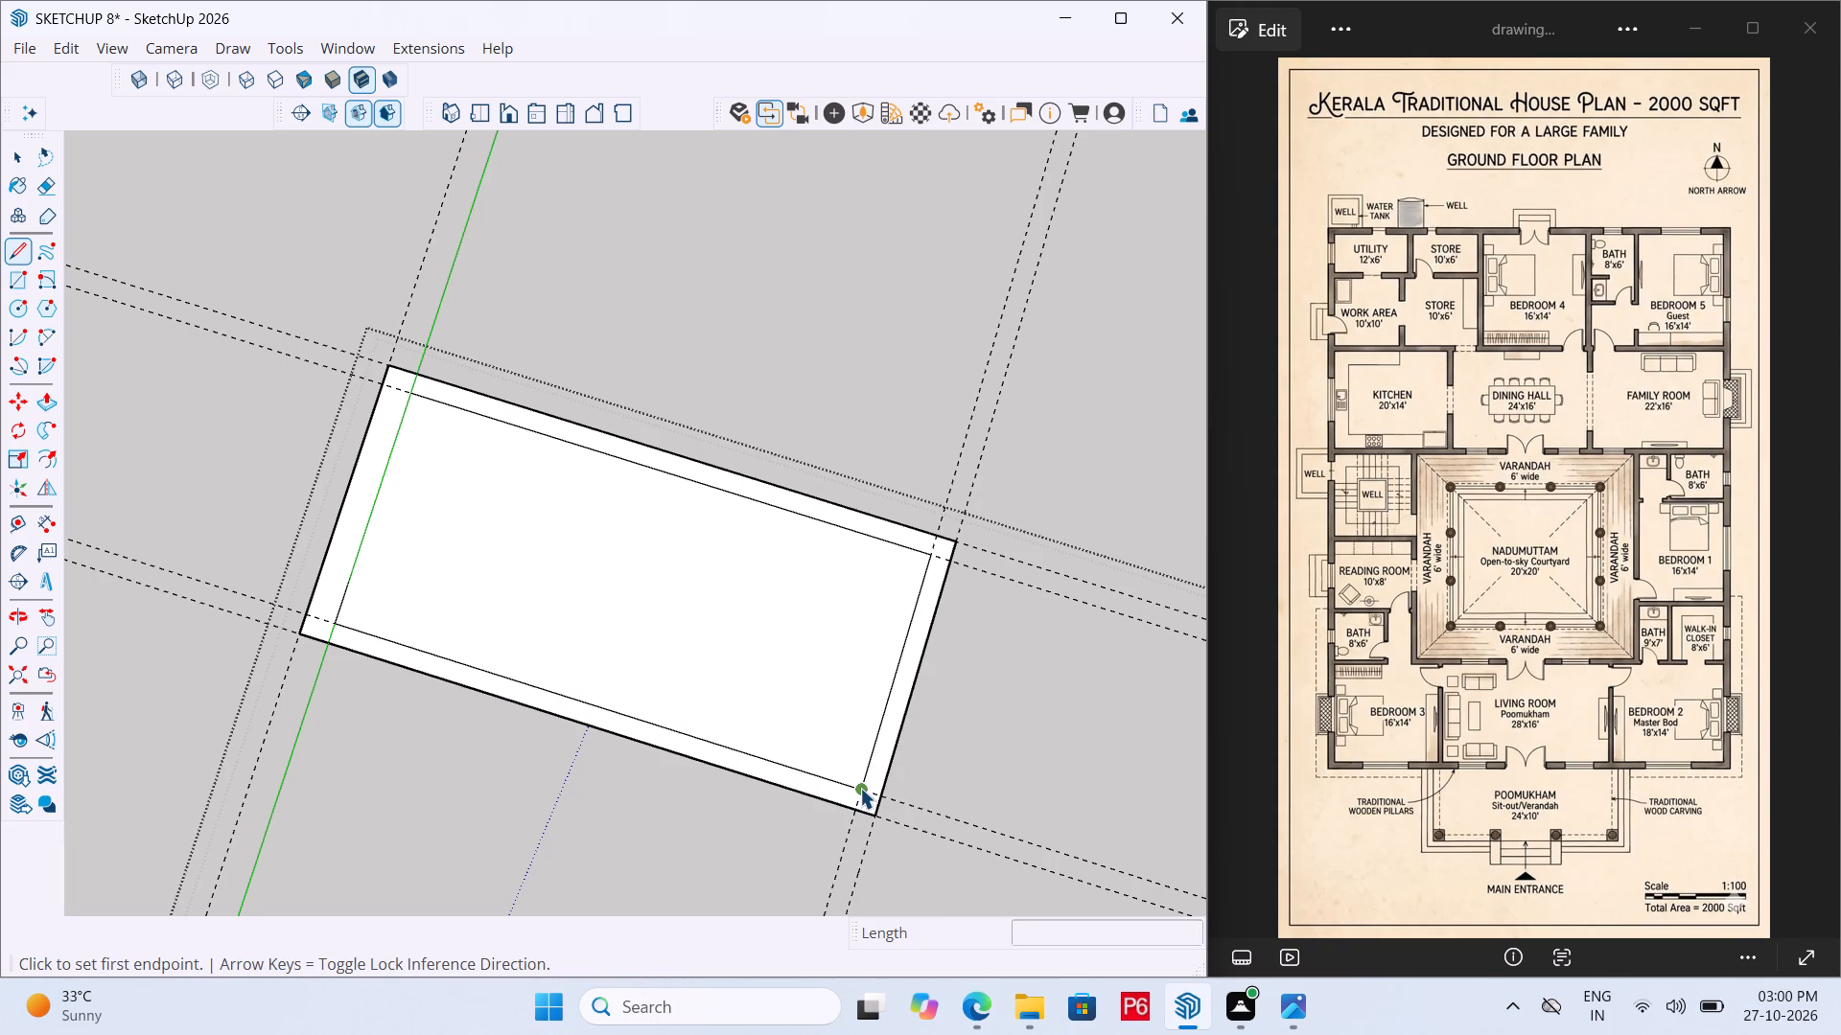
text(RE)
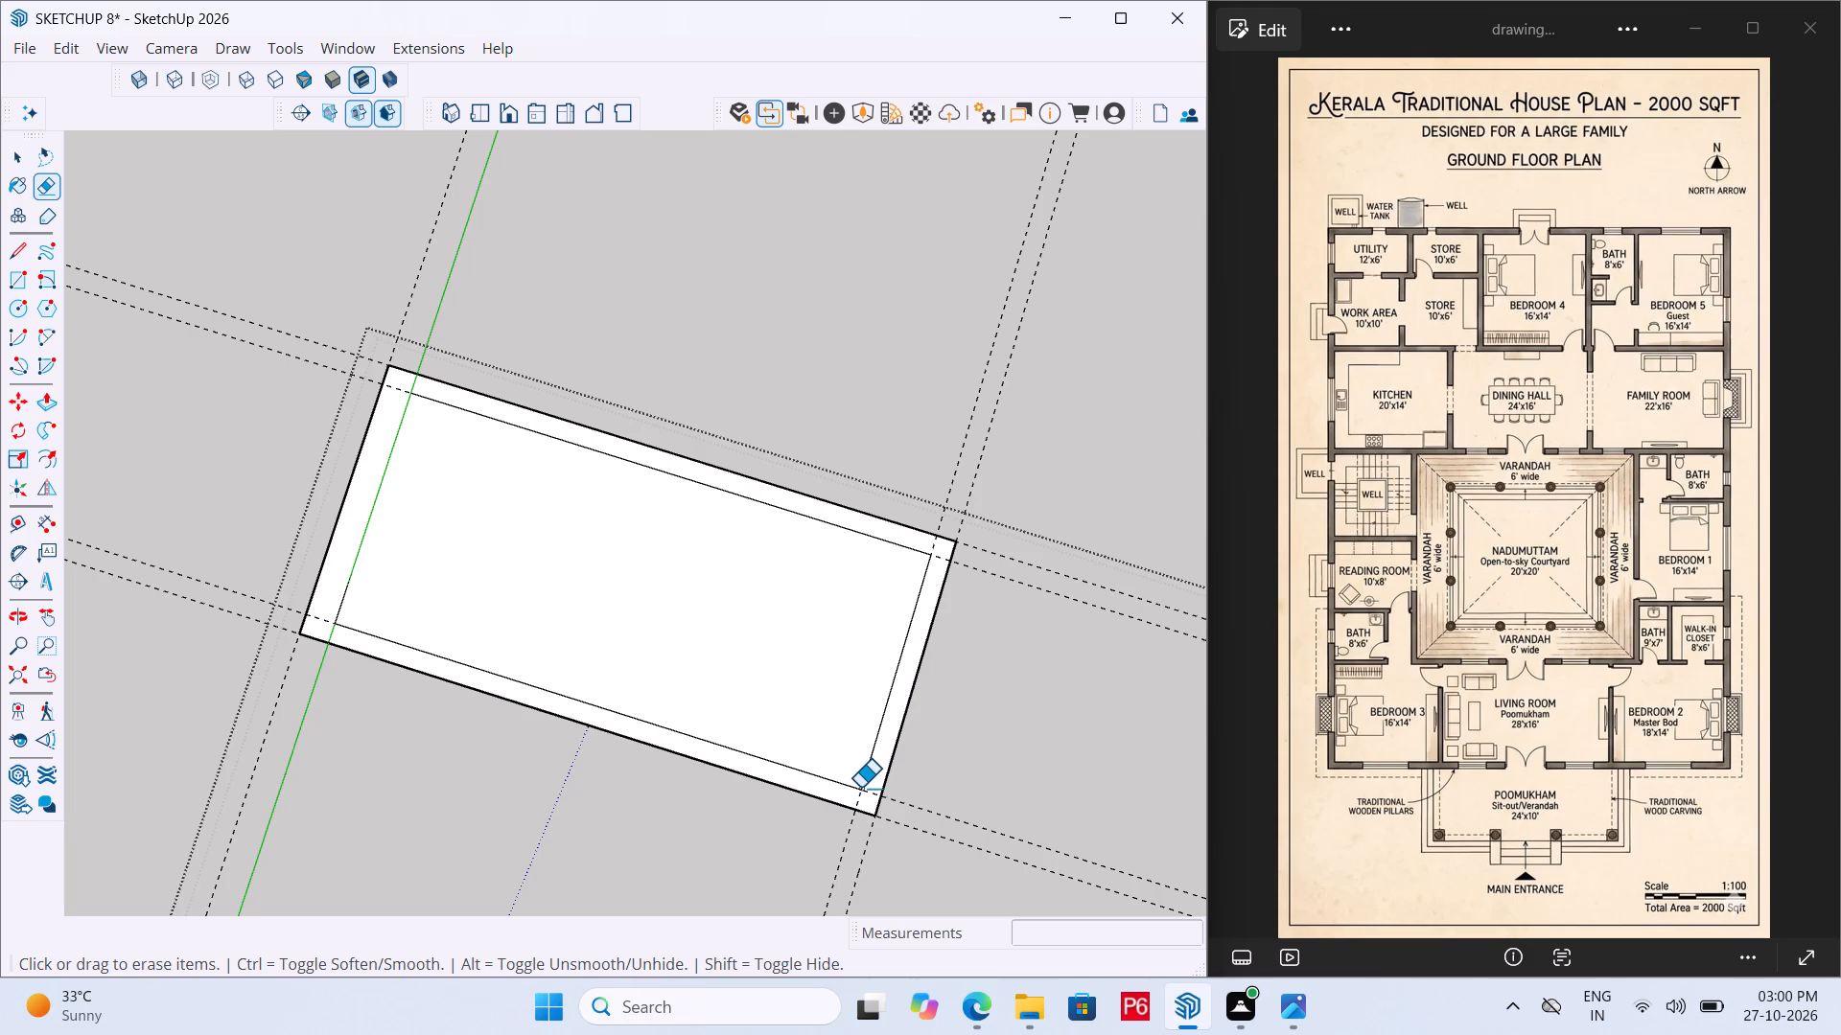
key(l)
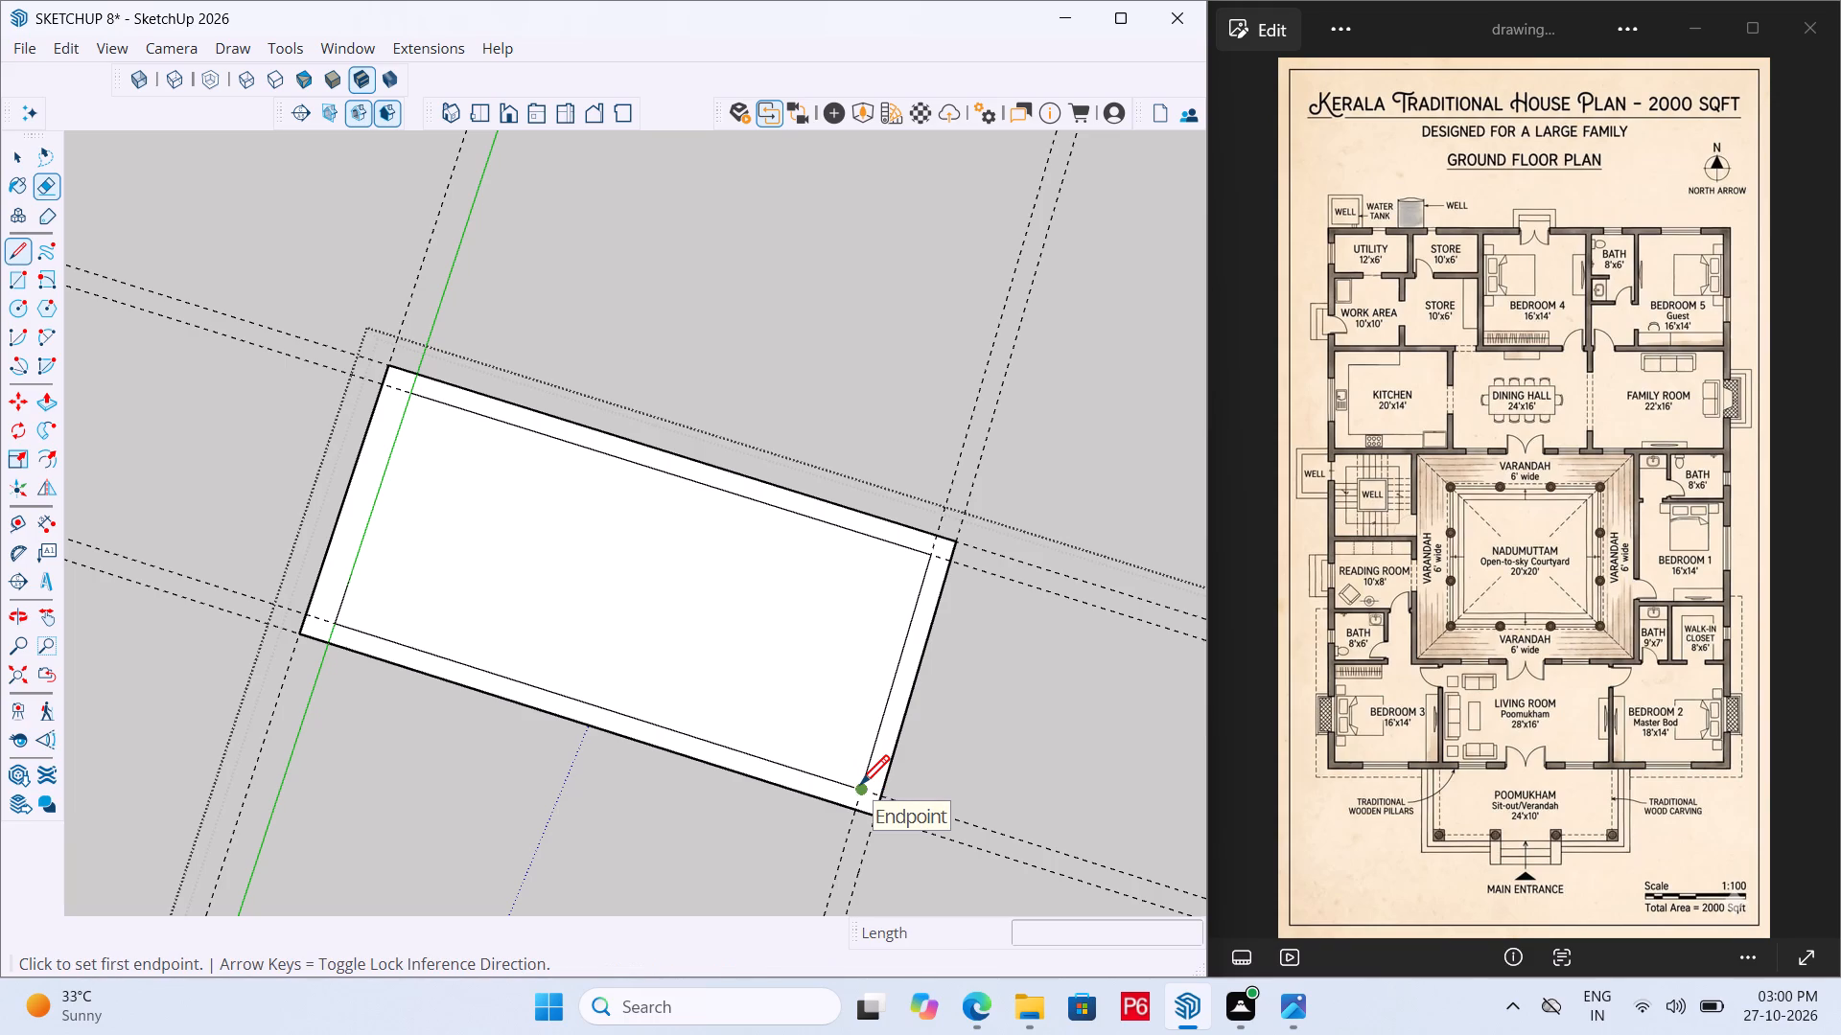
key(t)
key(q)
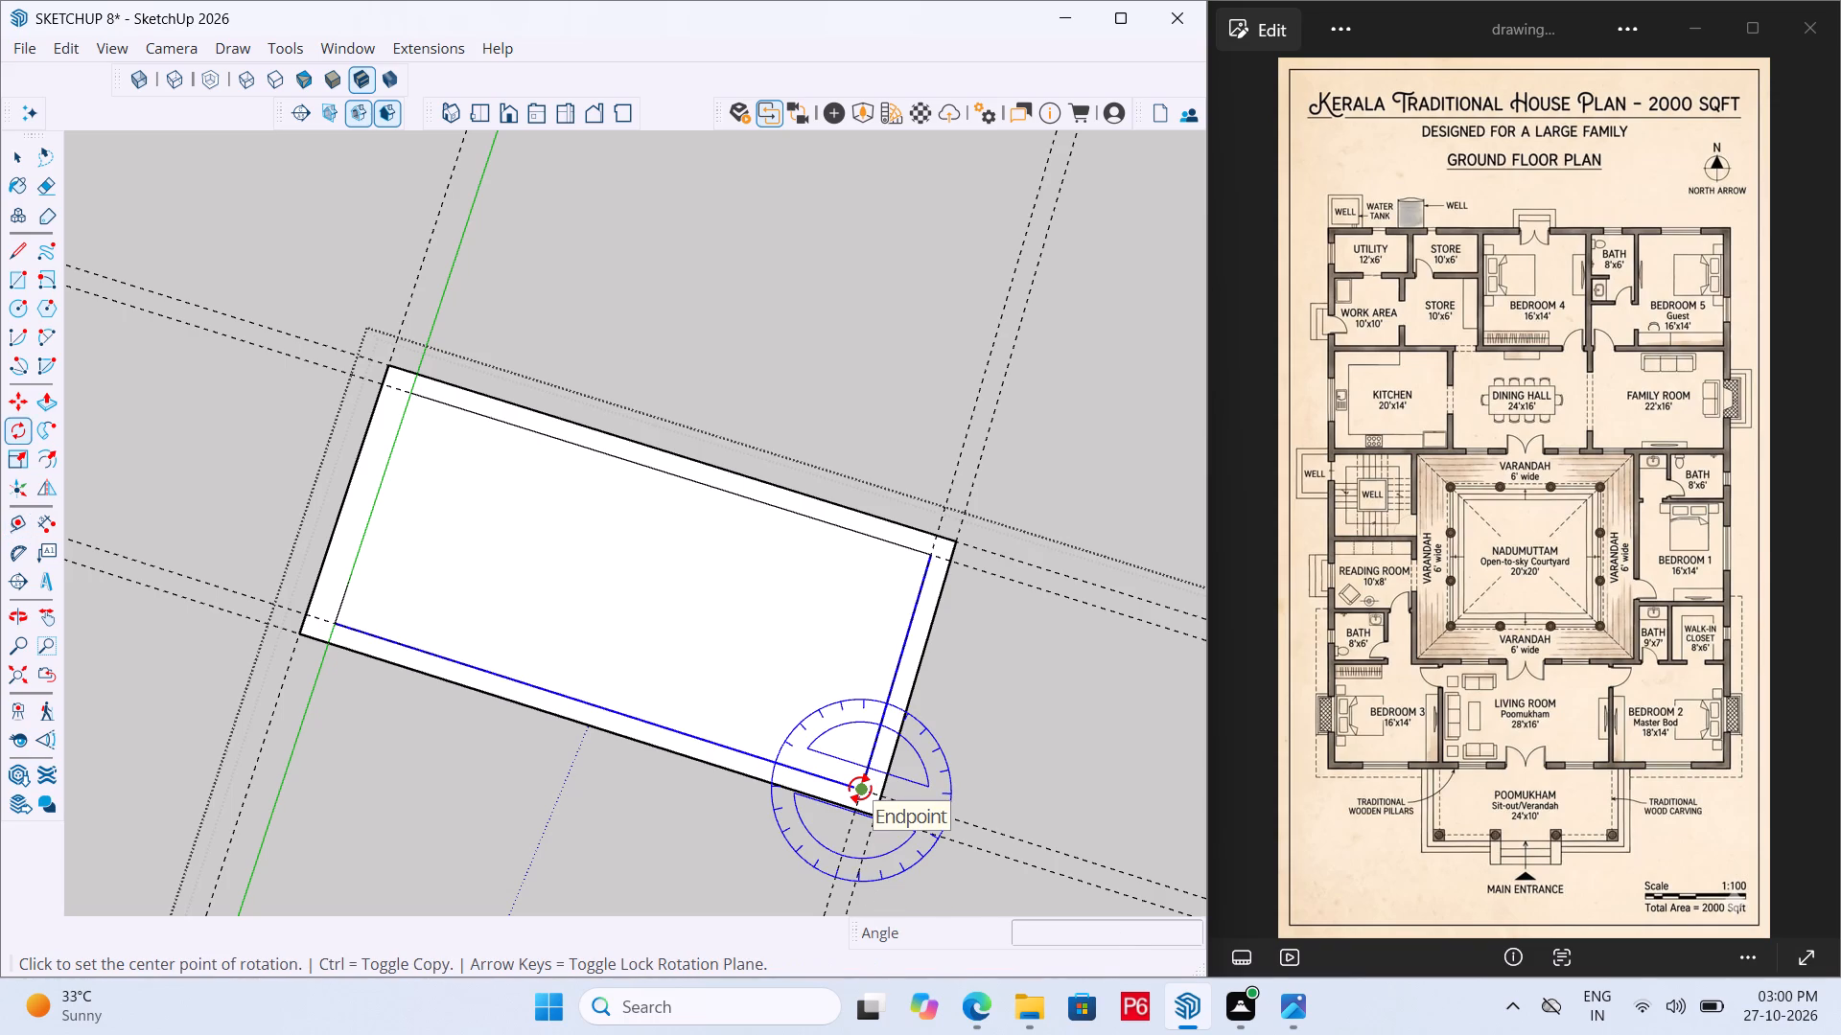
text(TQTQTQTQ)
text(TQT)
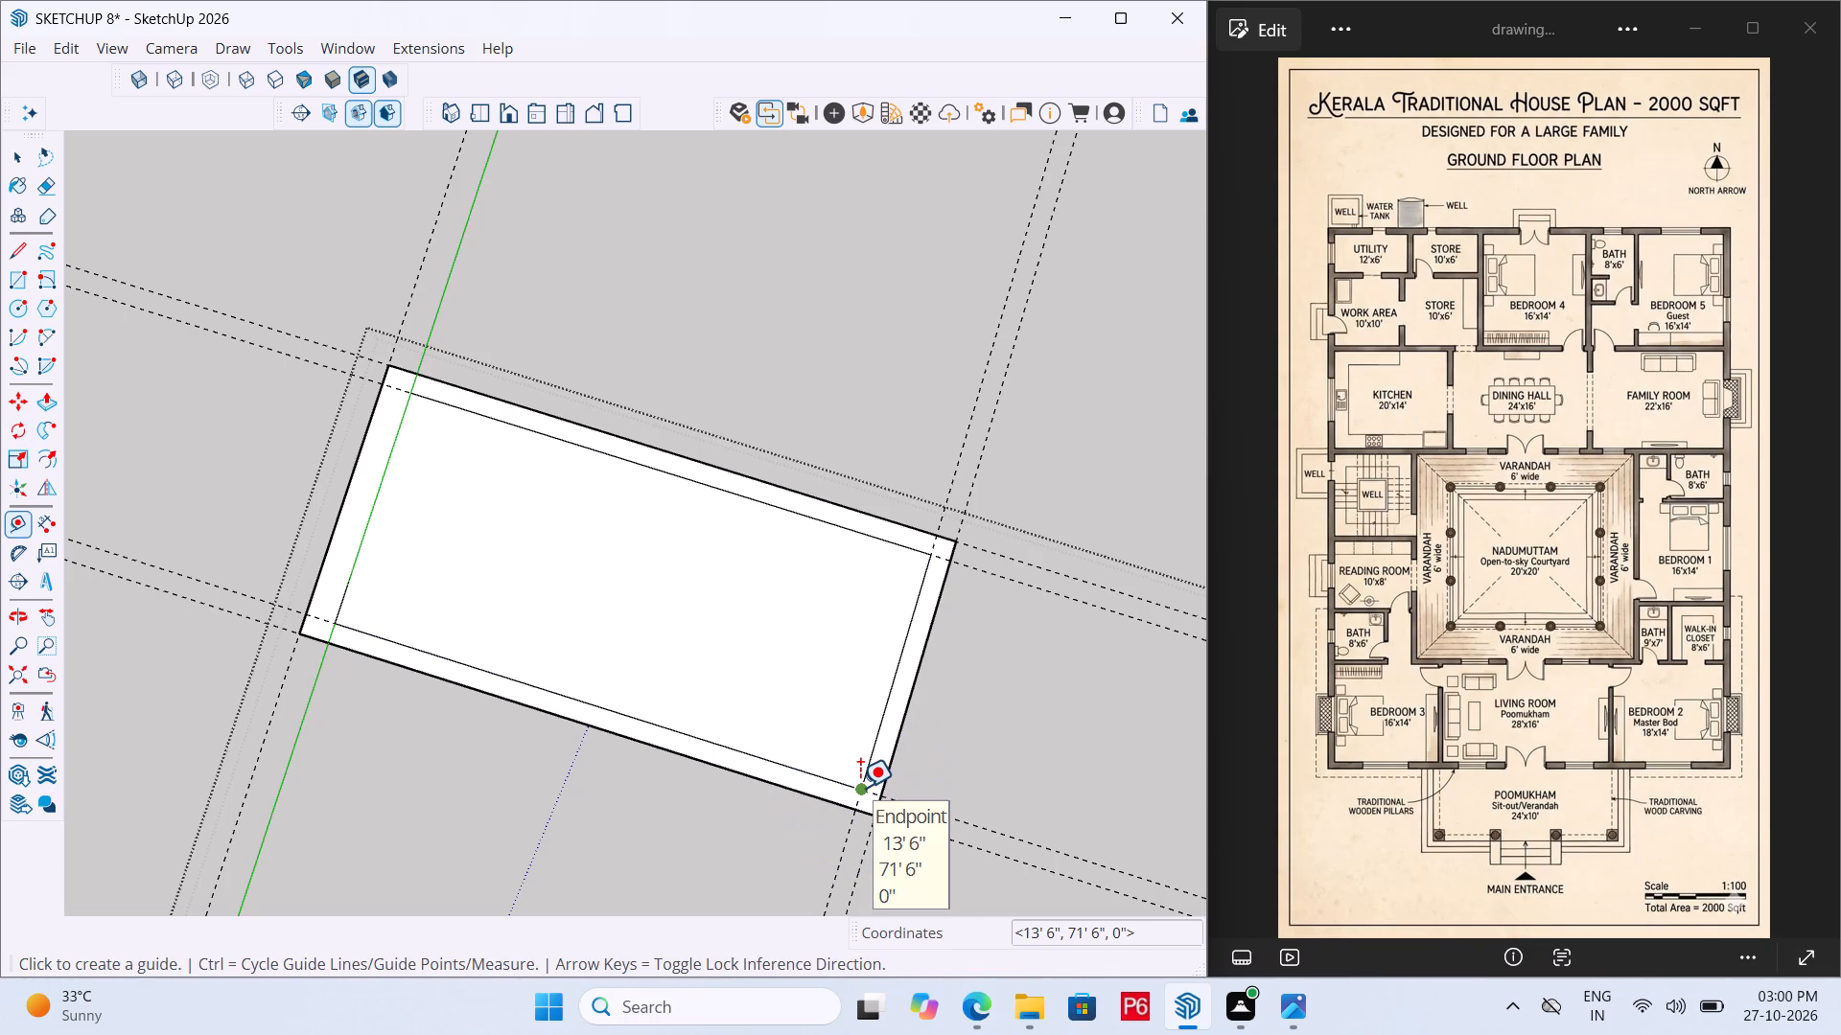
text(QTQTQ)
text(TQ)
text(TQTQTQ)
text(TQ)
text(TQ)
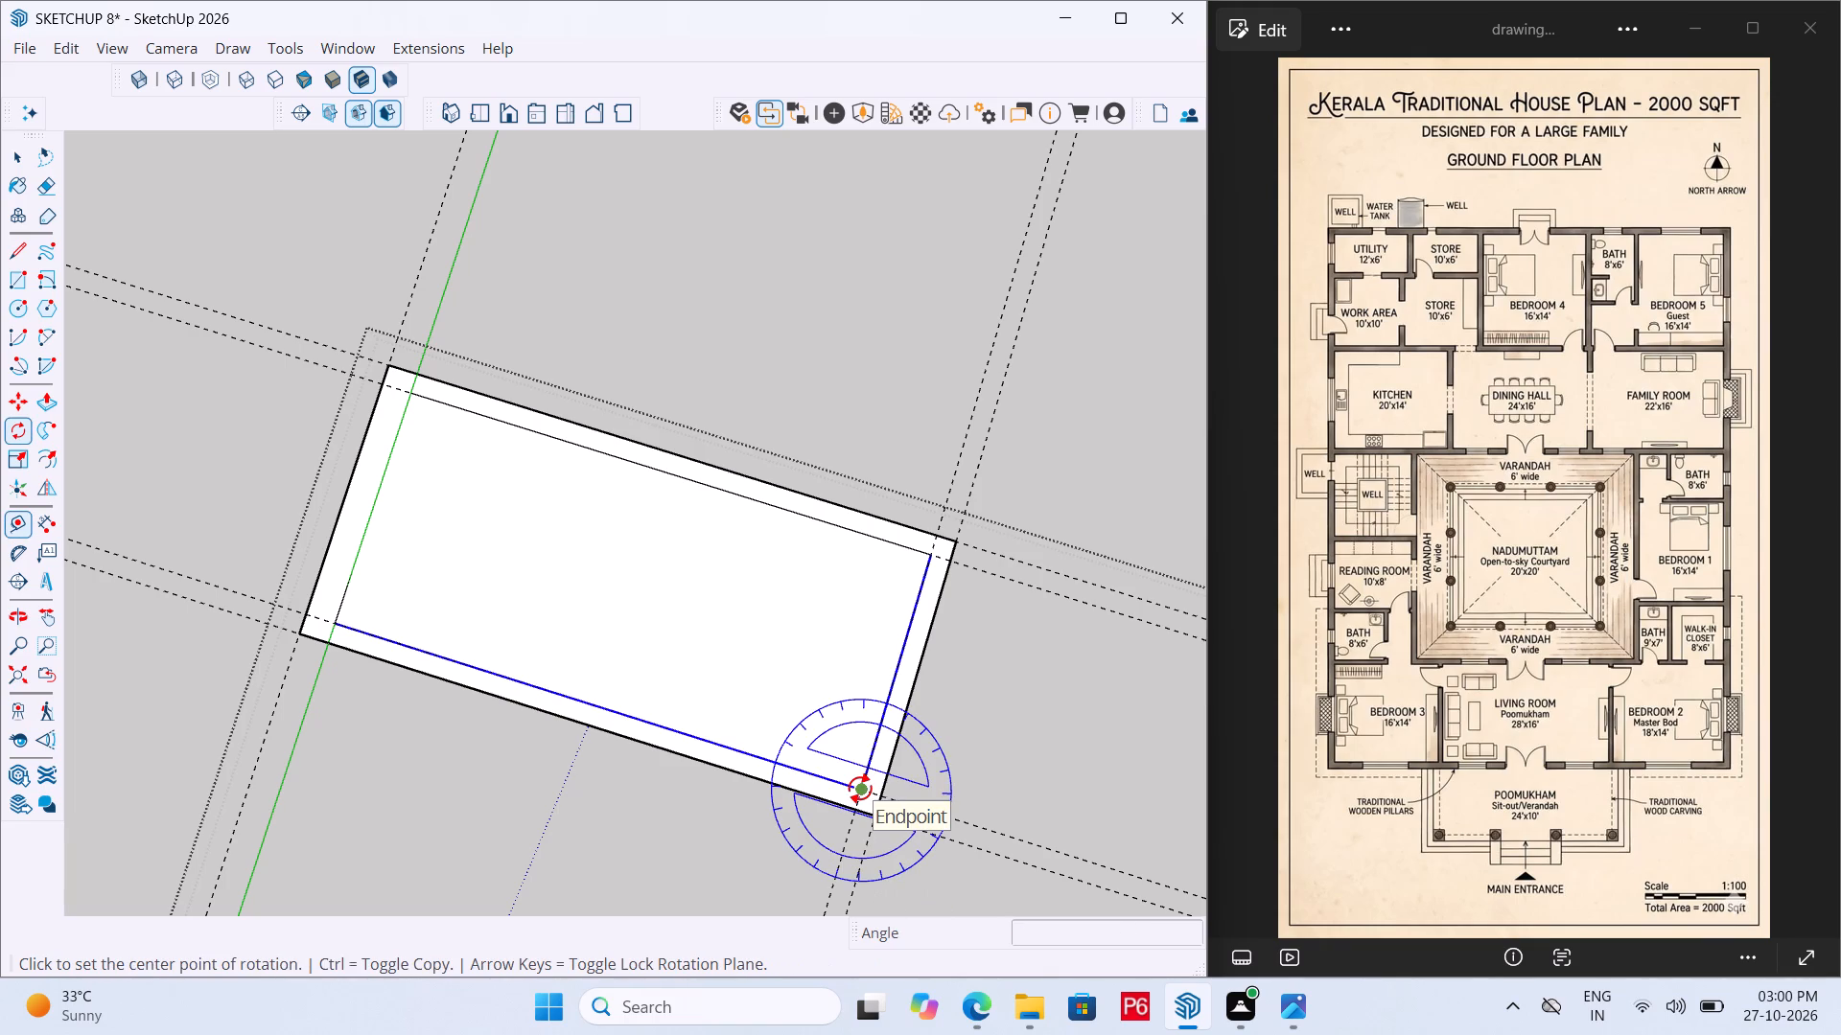
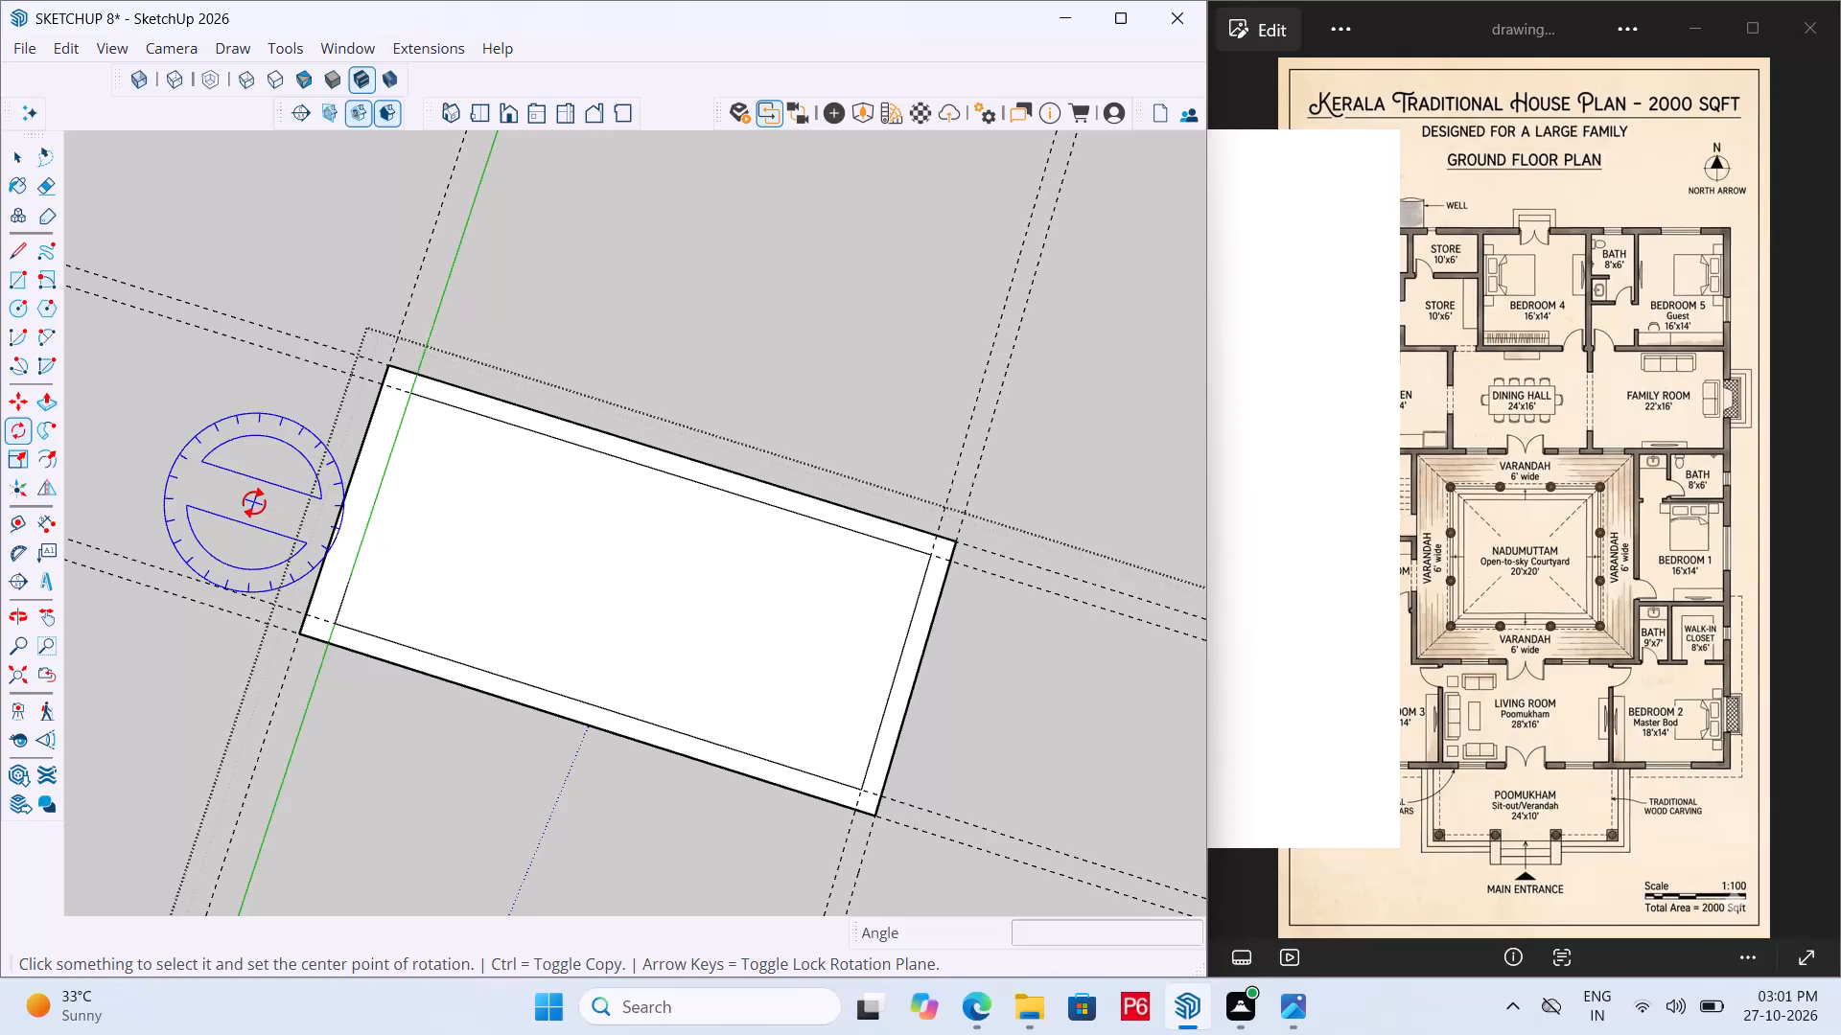
Draw the work area walls south of the utility as two nested rectangles over the guides, 14'9" by 8'6" outside.
scroll(394, 427, down, 2)
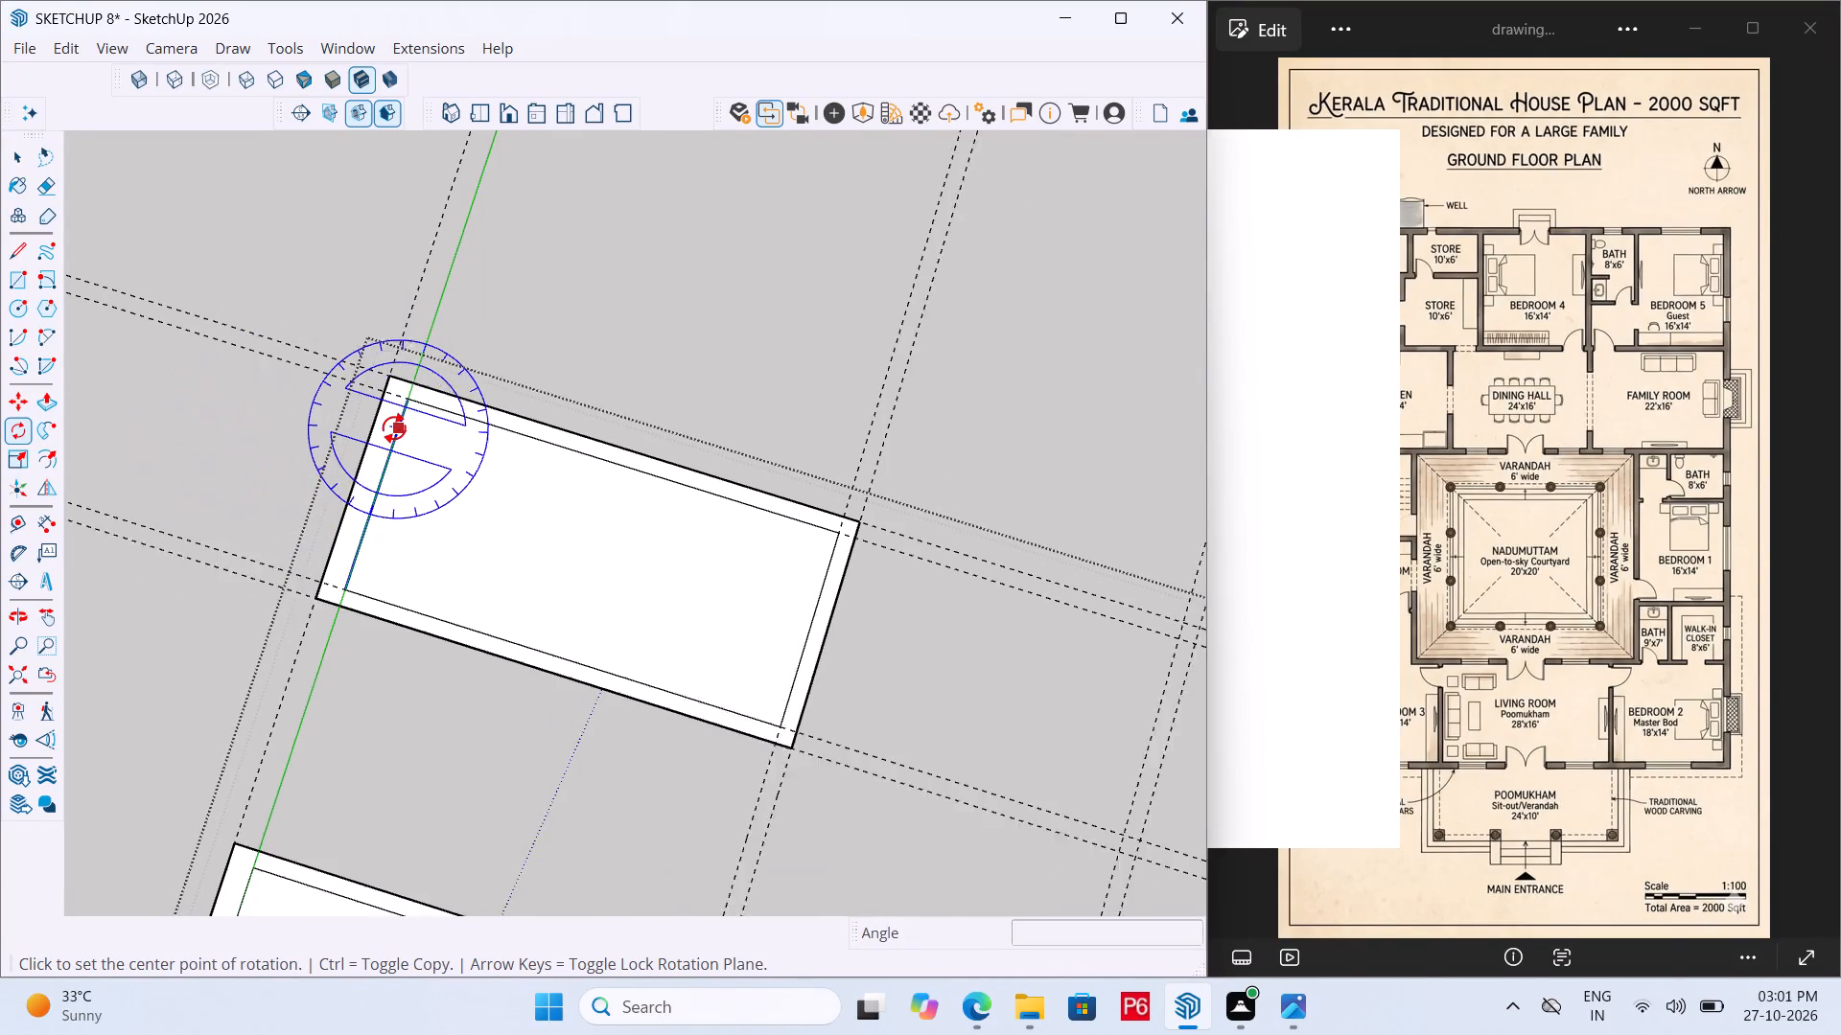
scroll(394, 427, down, 2)
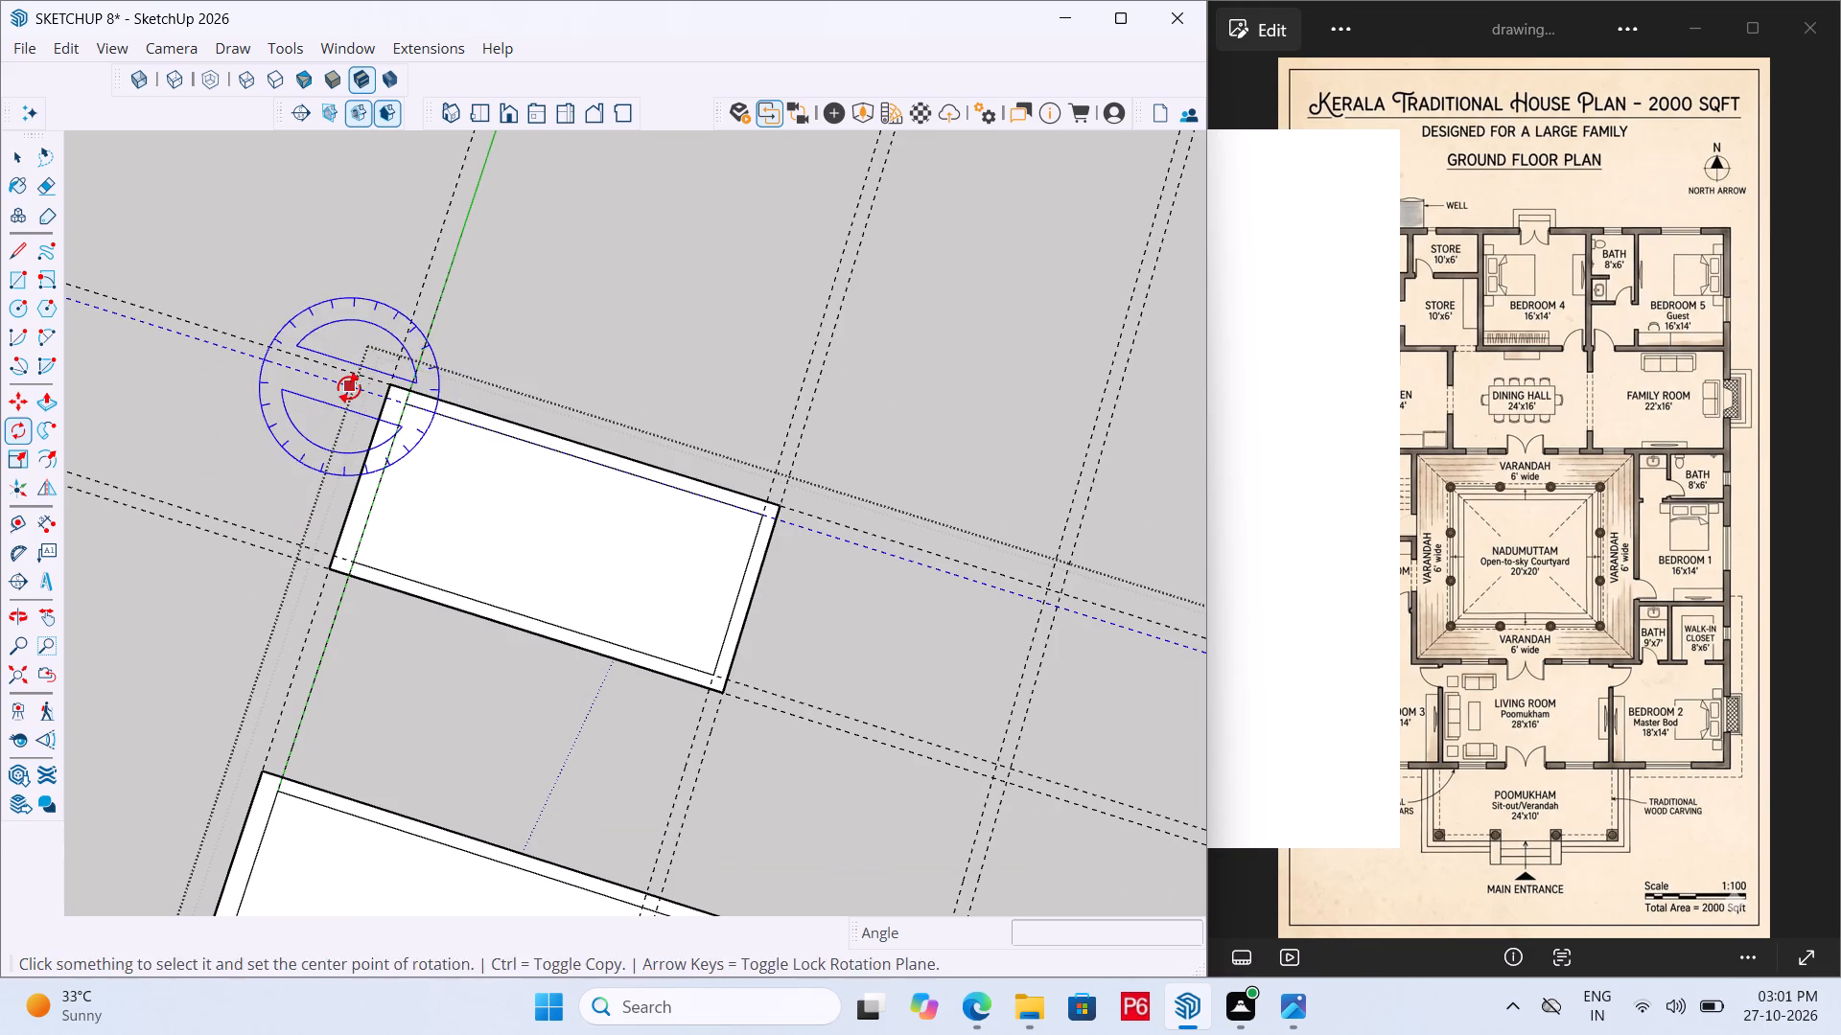
scroll(378, 360, down, 3)
scroll(581, 582, up, 1)
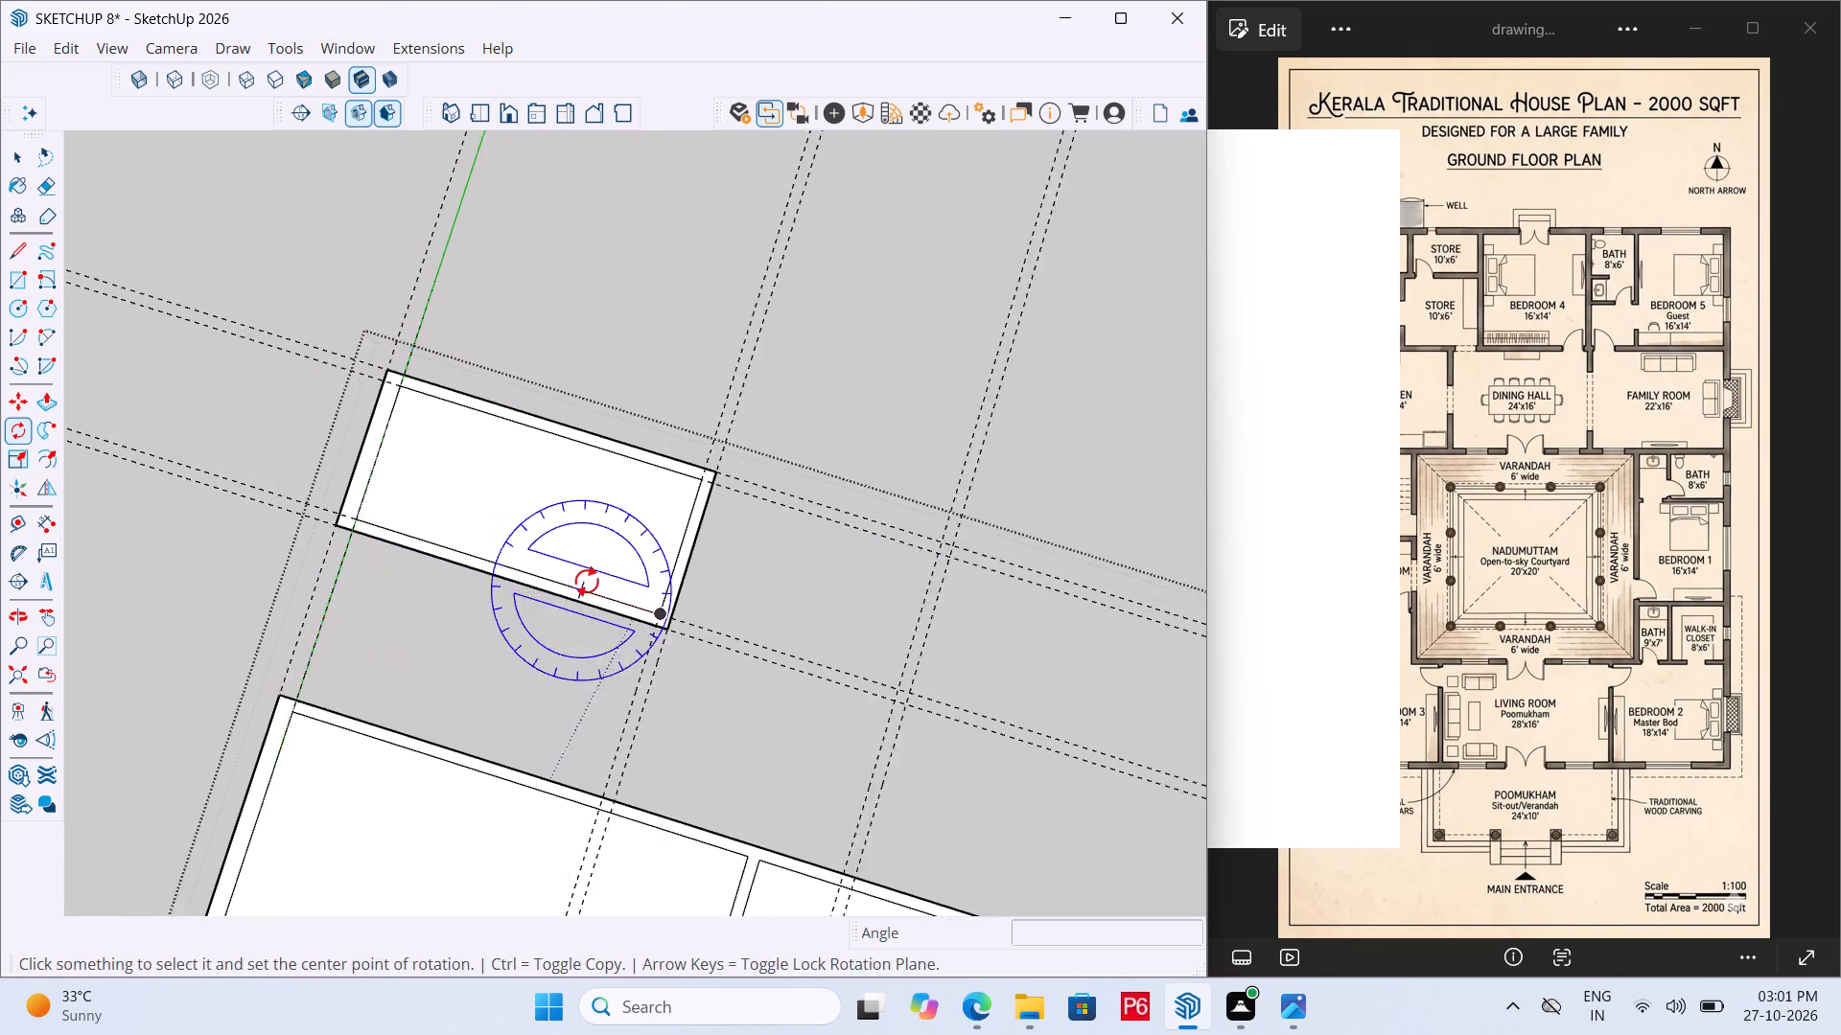
scroll(587, 581, up, 1)
key(r)
scroll(326, 523, up, 3)
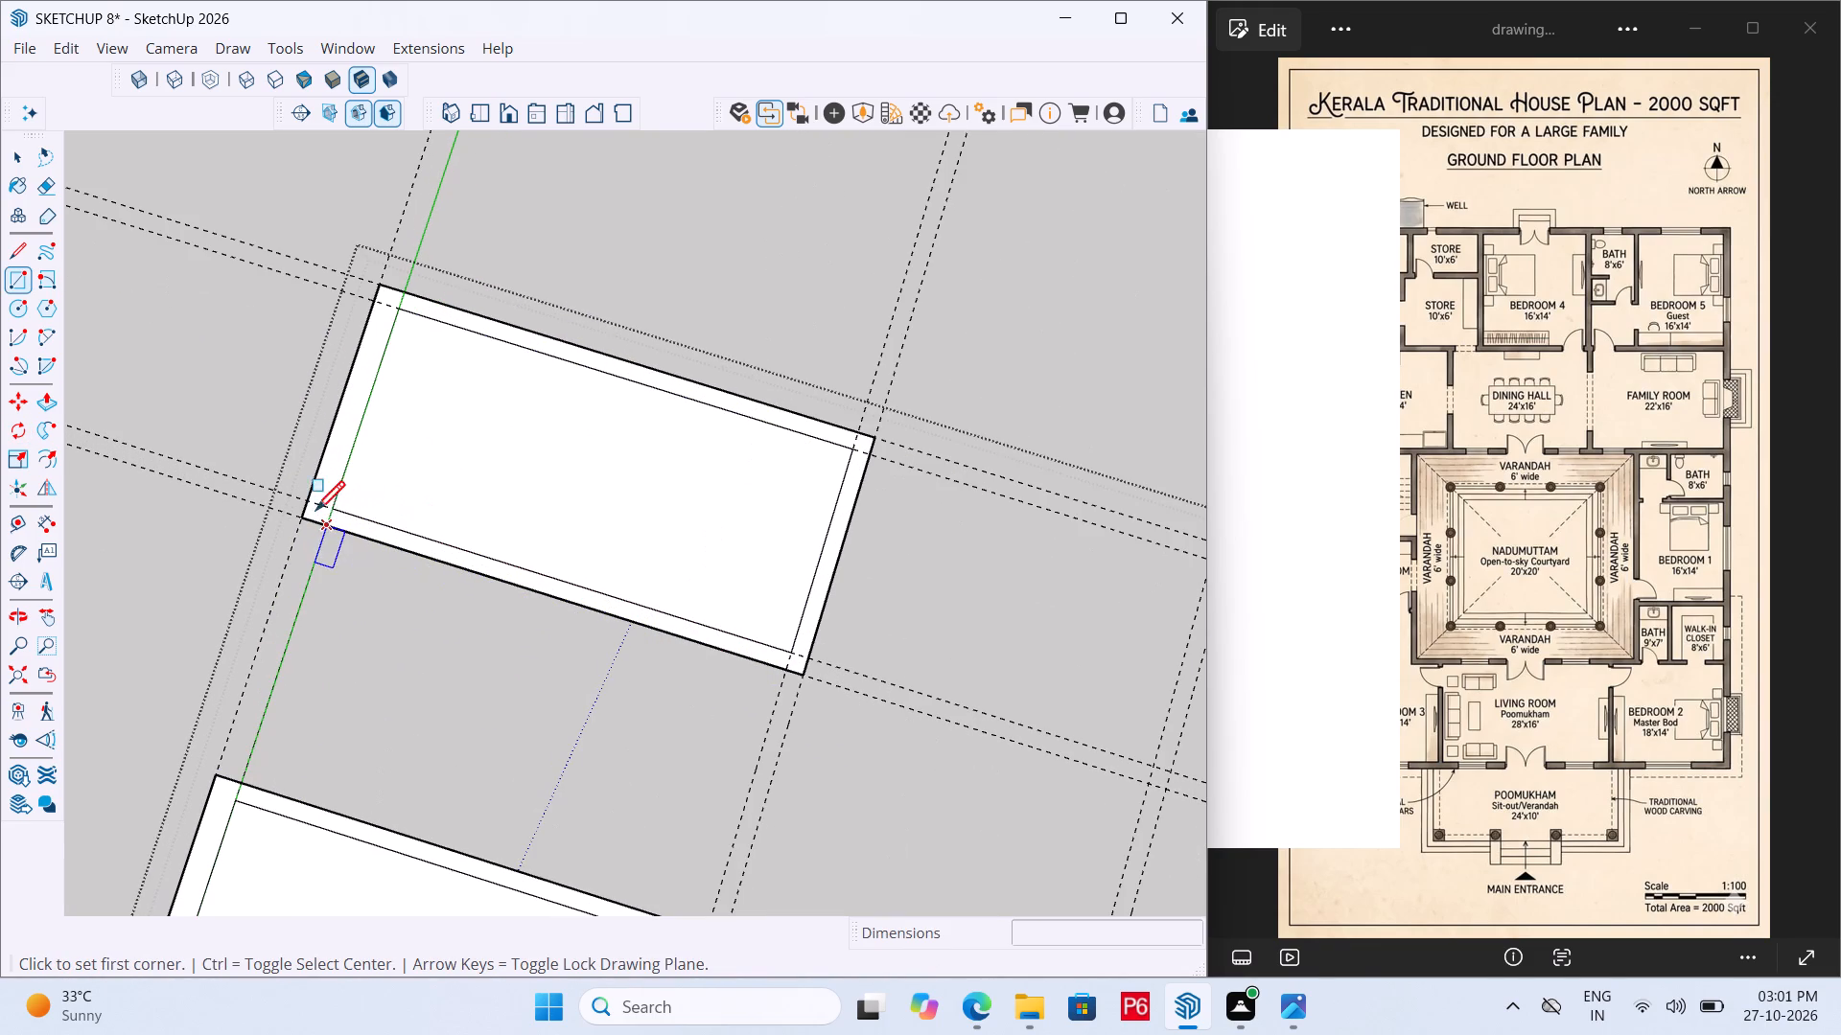
click(307, 499)
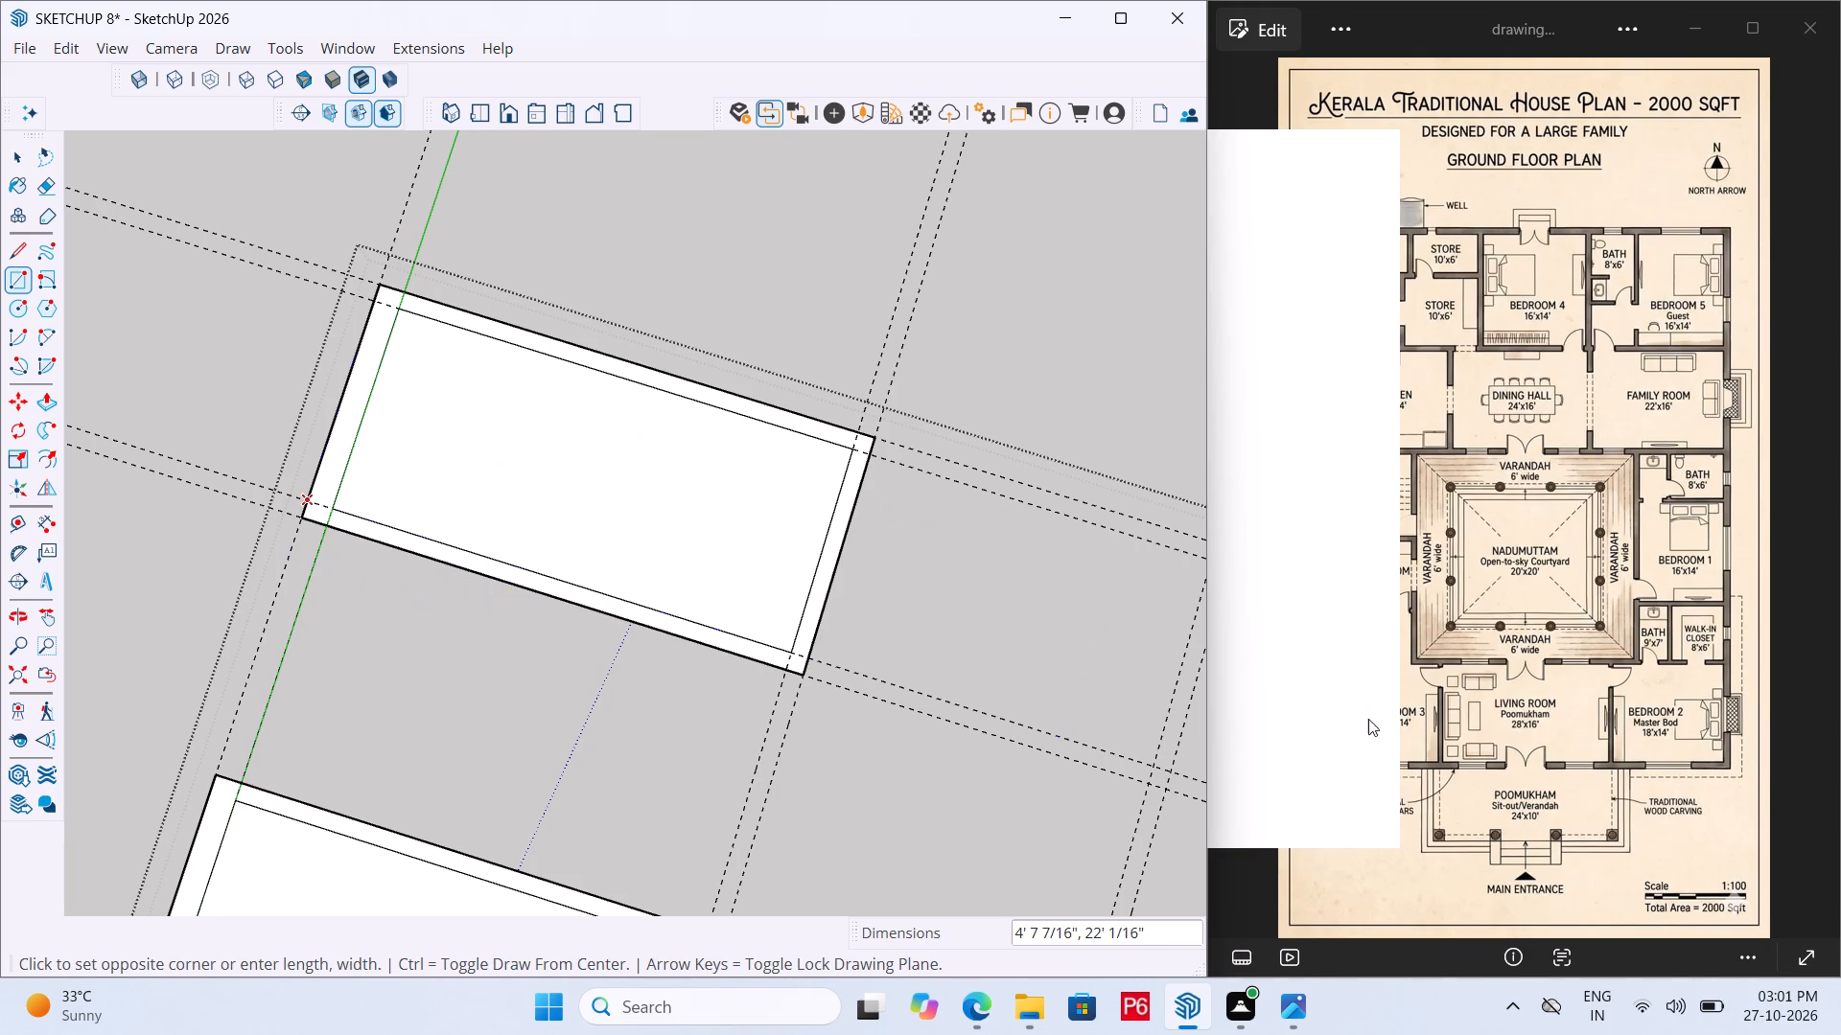
click(1559, 626)
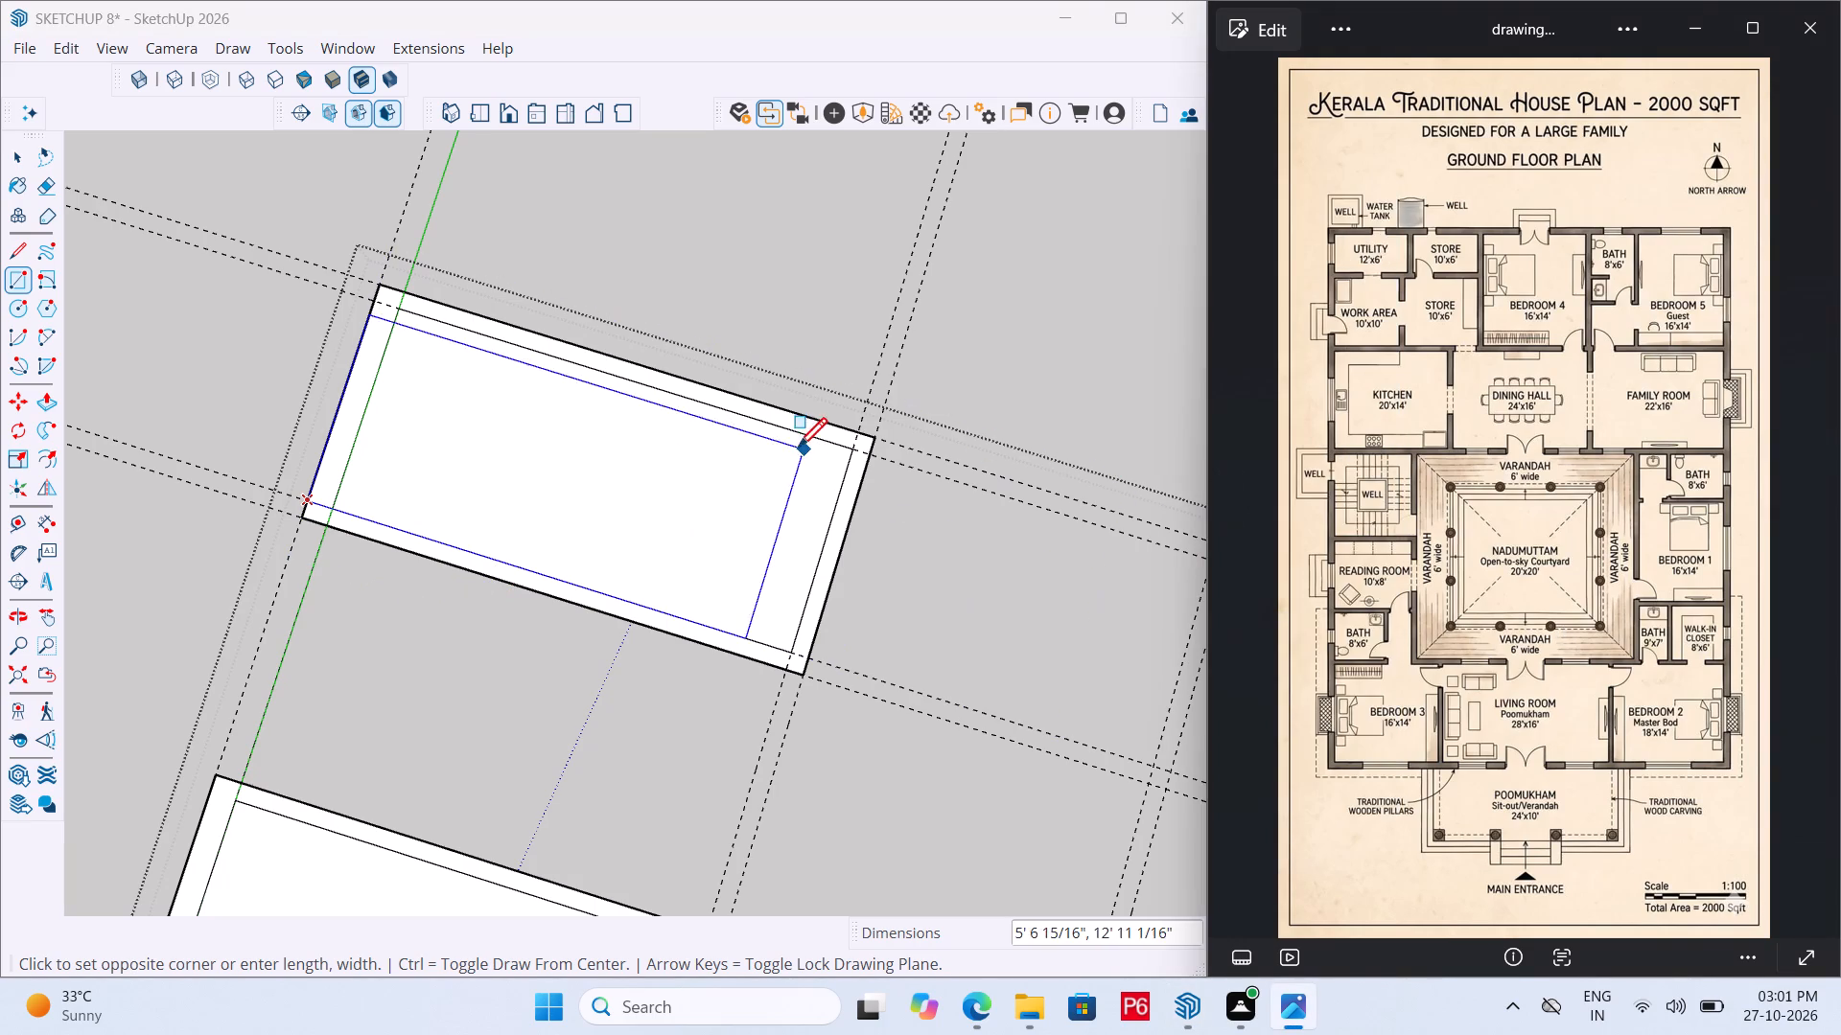
scroll(770, 427, down, 3)
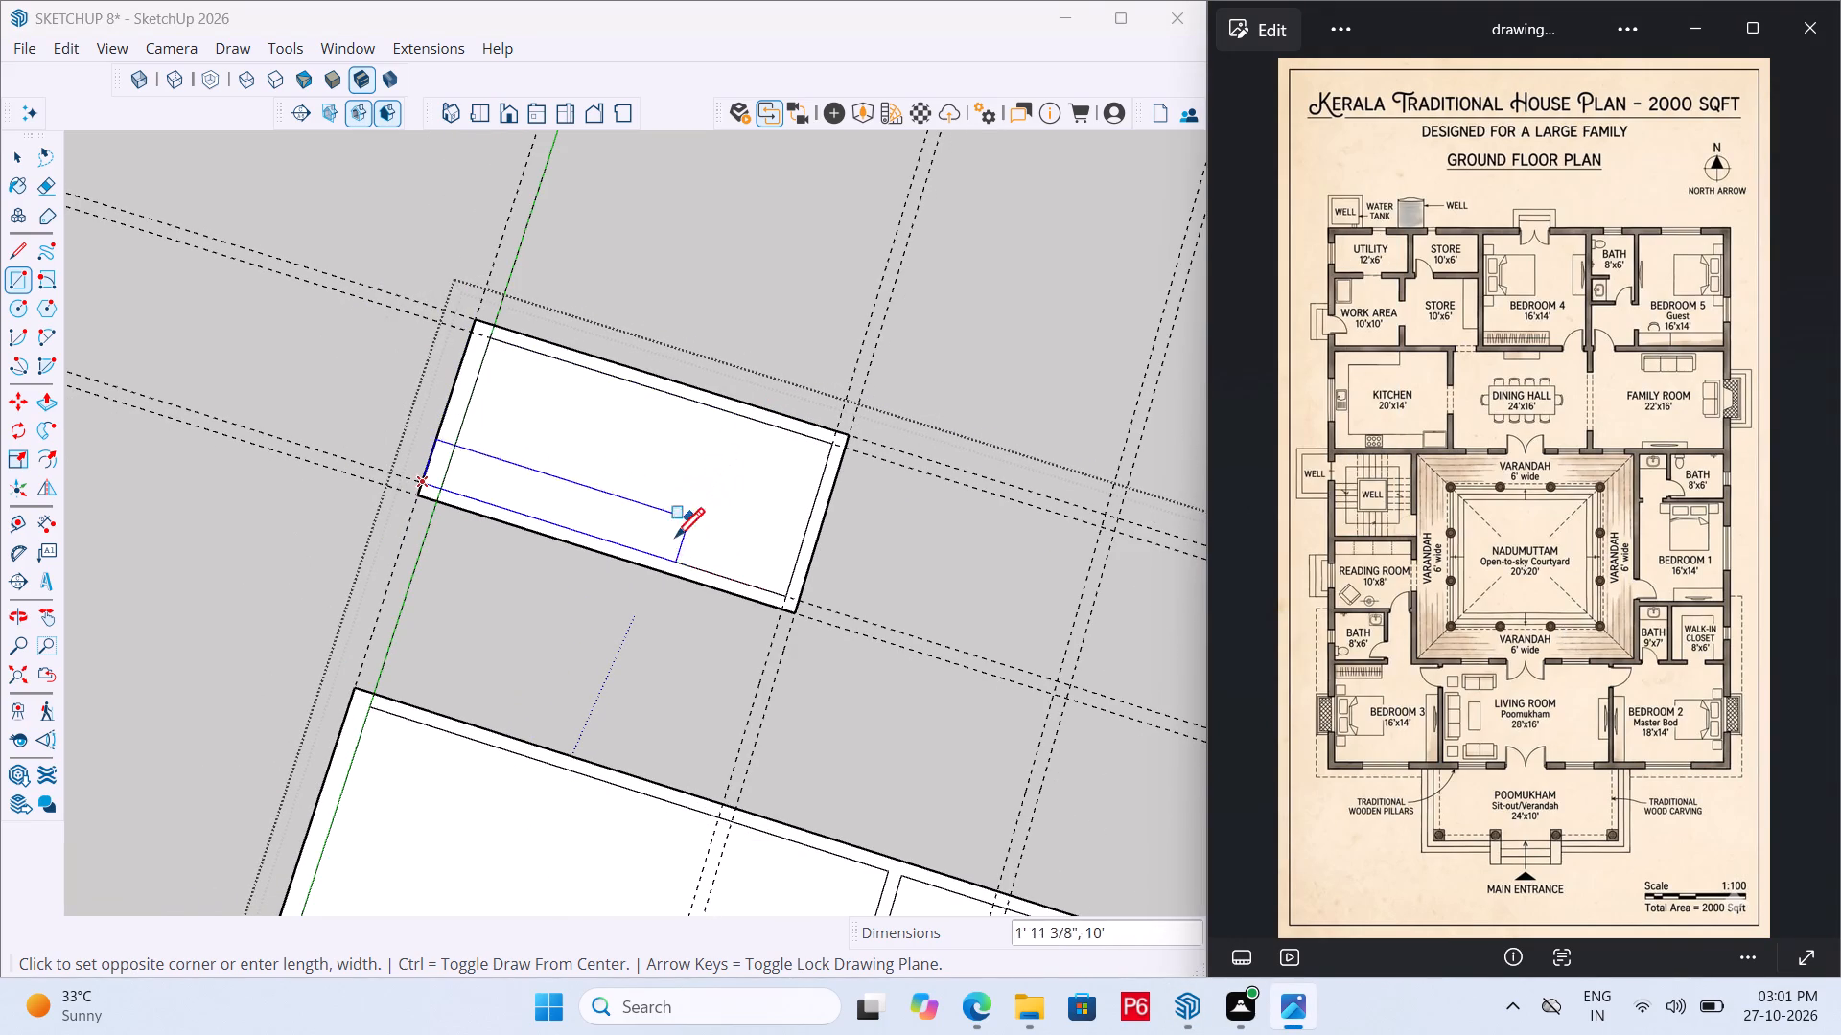
double_click(735, 829)
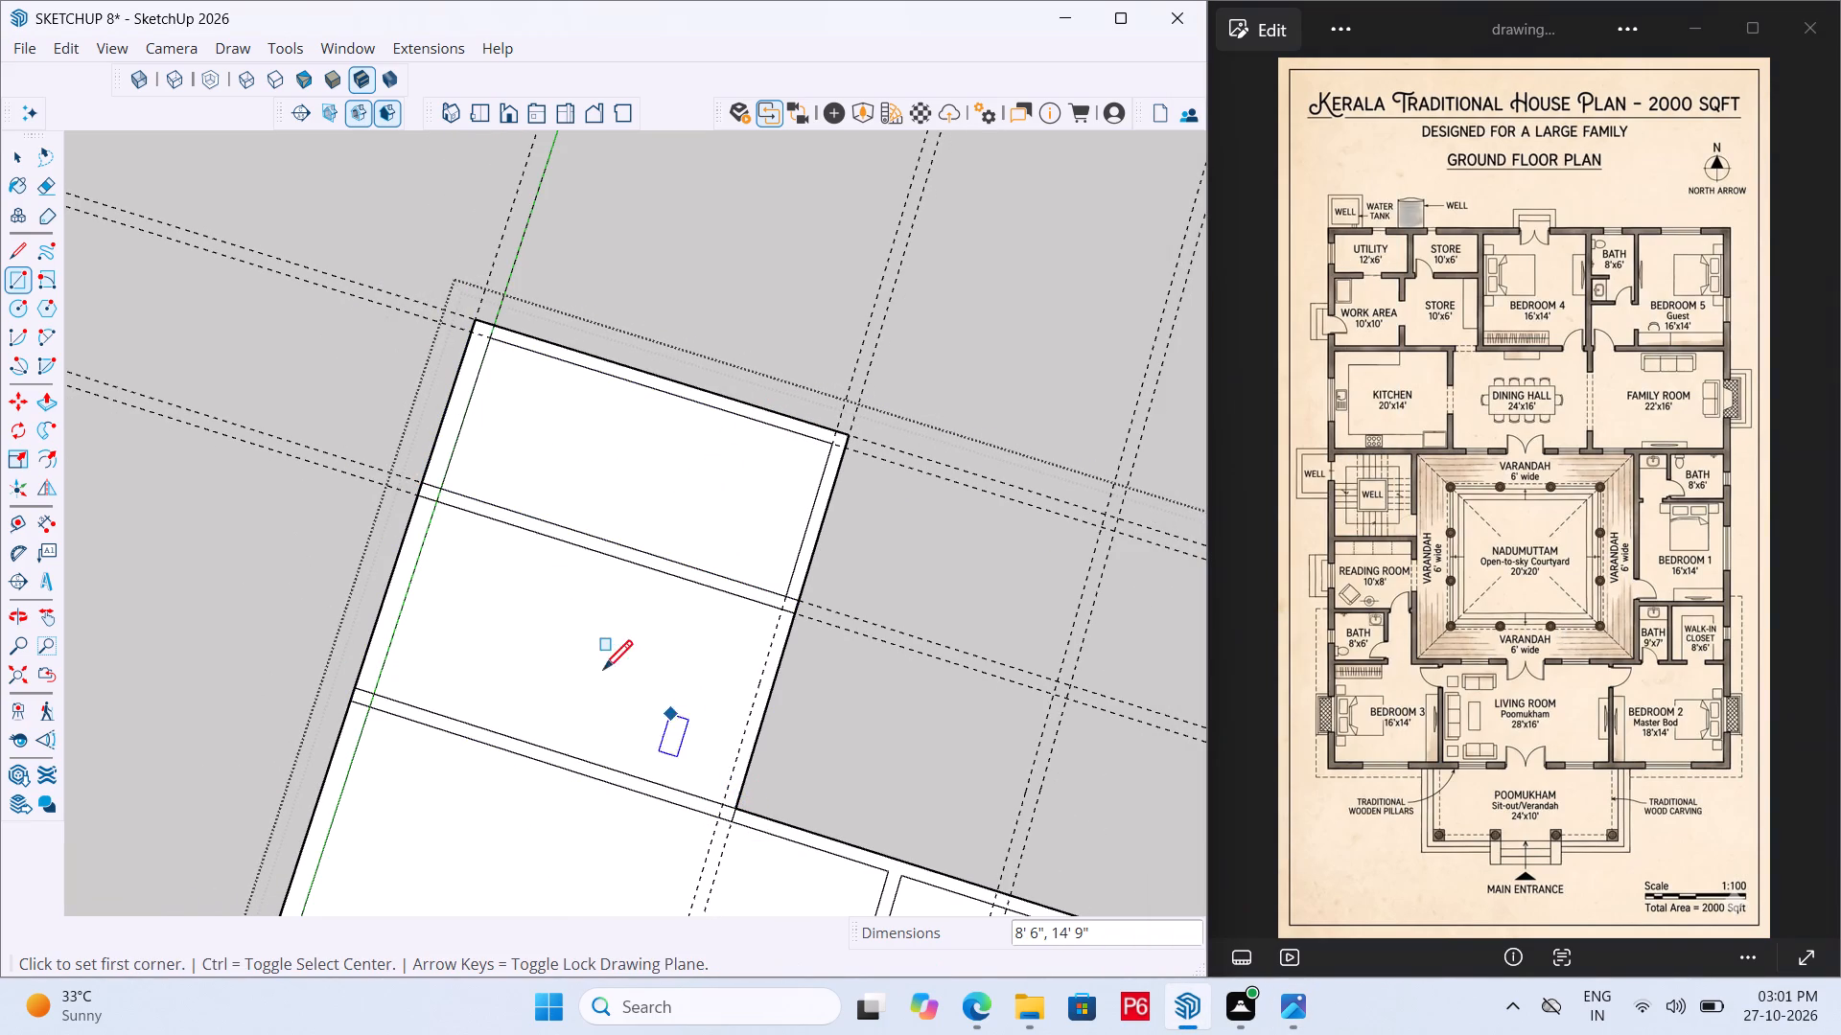
click(435, 508)
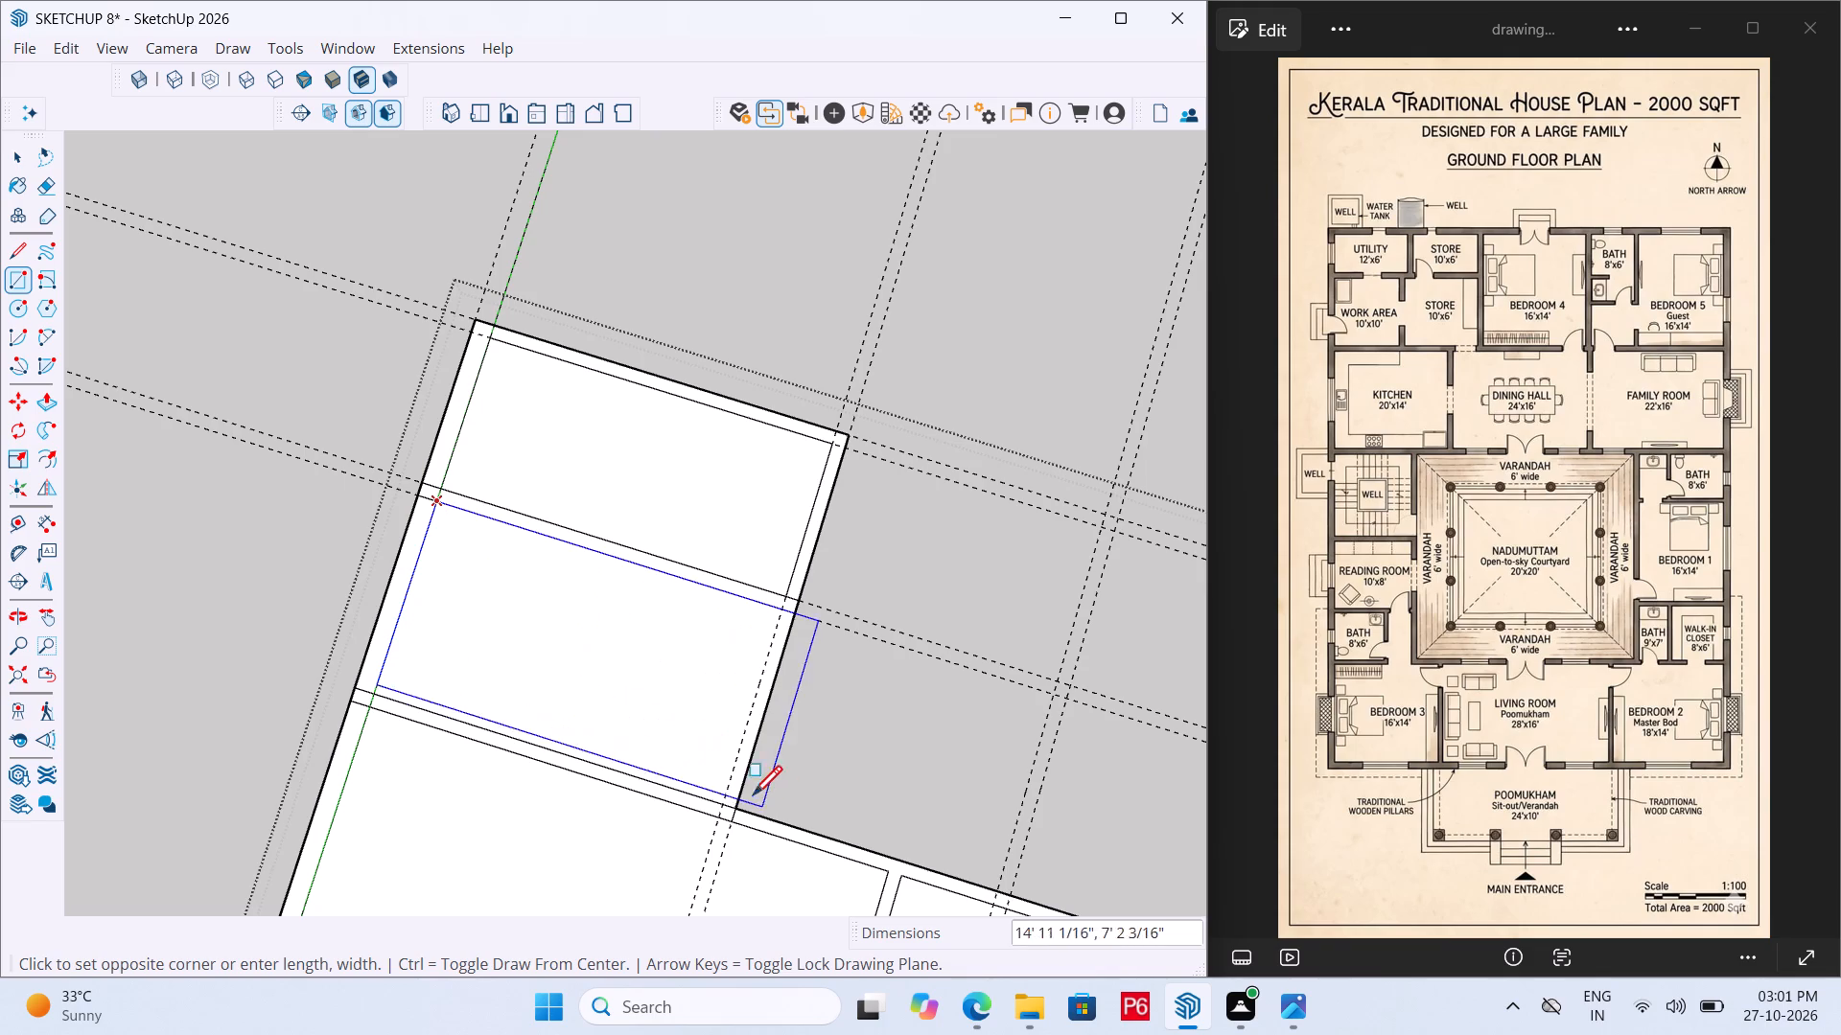
click(721, 805)
Draw the northern store's walls east of the utility as two nested rectangles, 11' by 7' outside and 10' by 6' inside.
scroll(588, 608, down, 5)
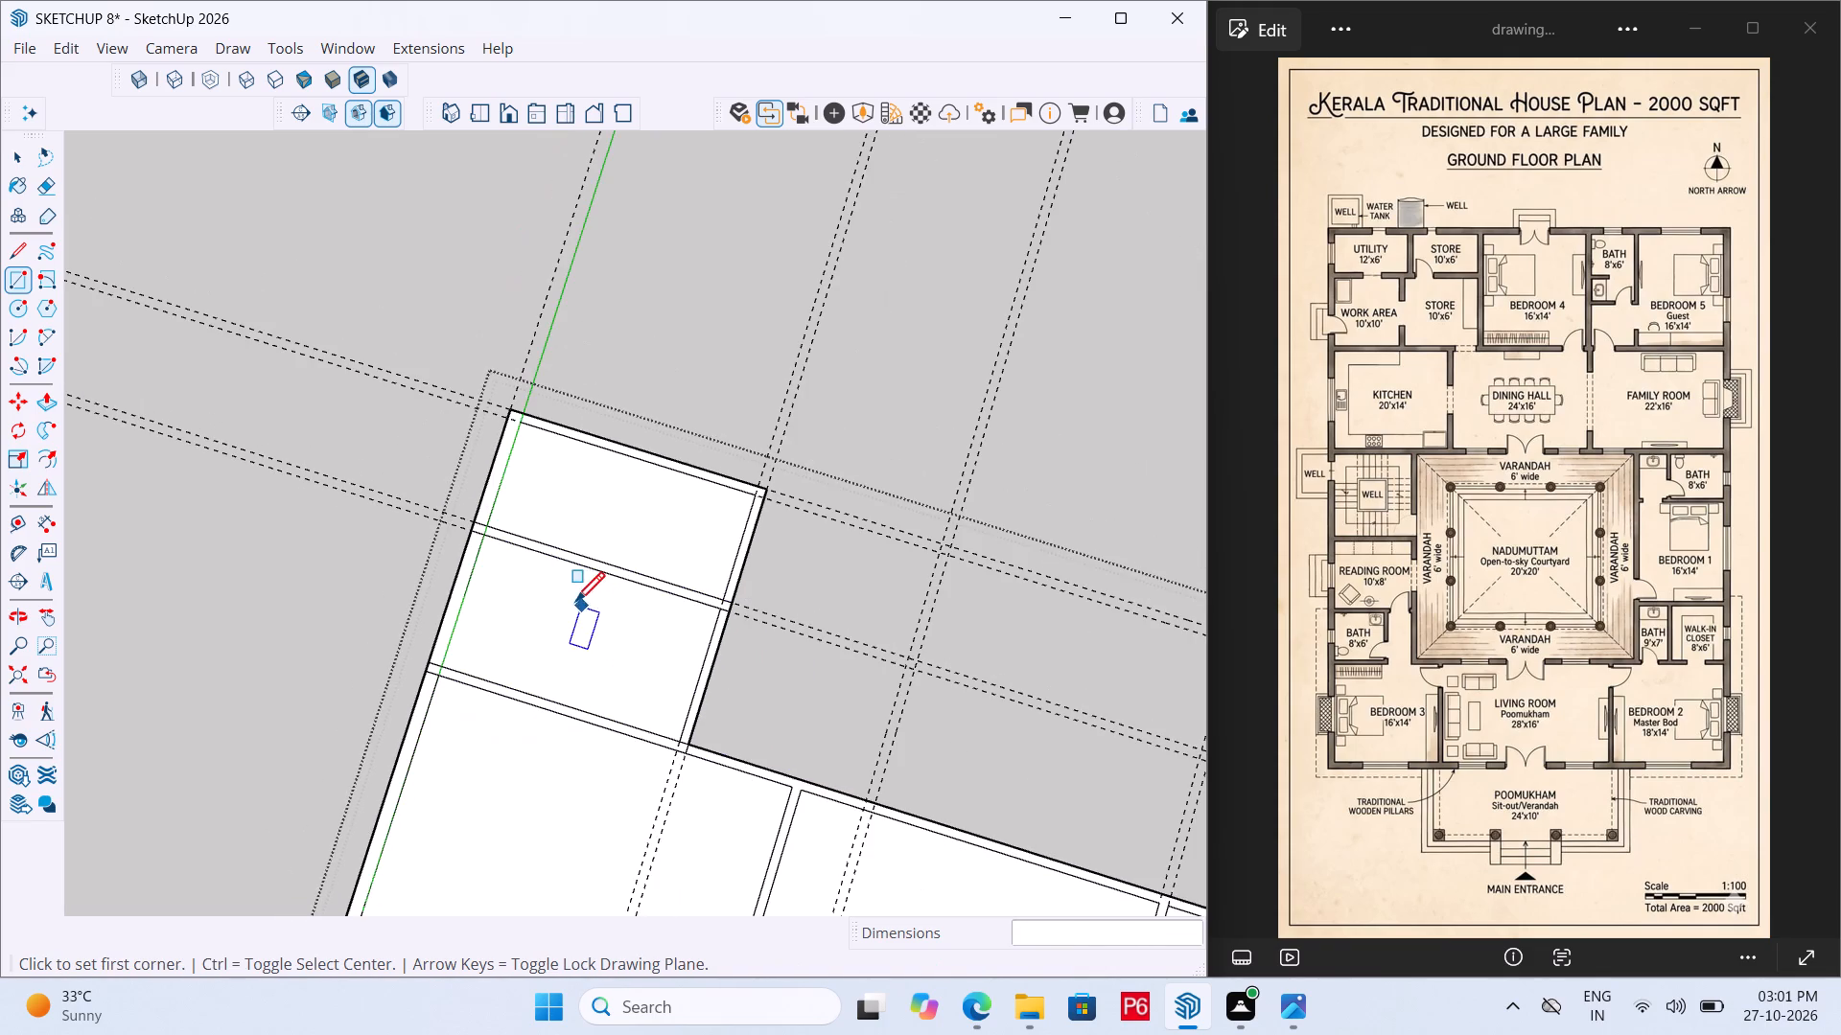
scroll(579, 548, down, 4)
scroll(860, 714, up, 5)
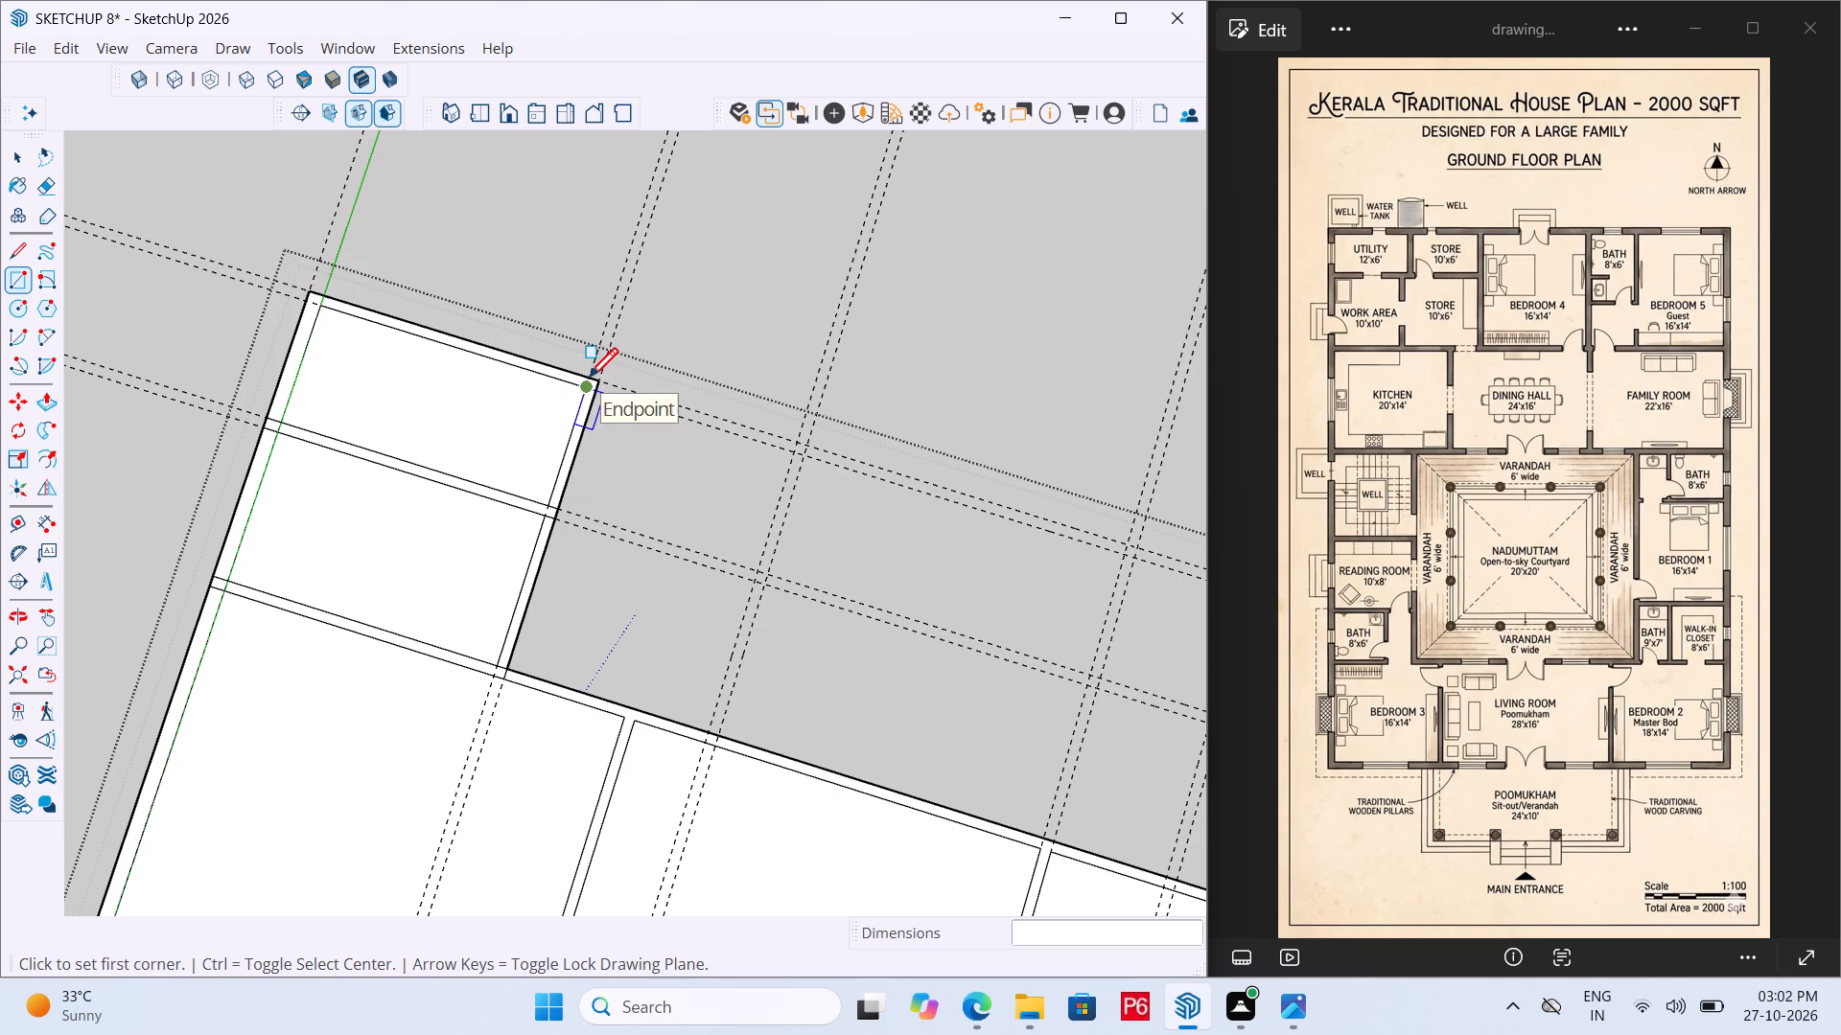
scroll(635, 506, up, 4)
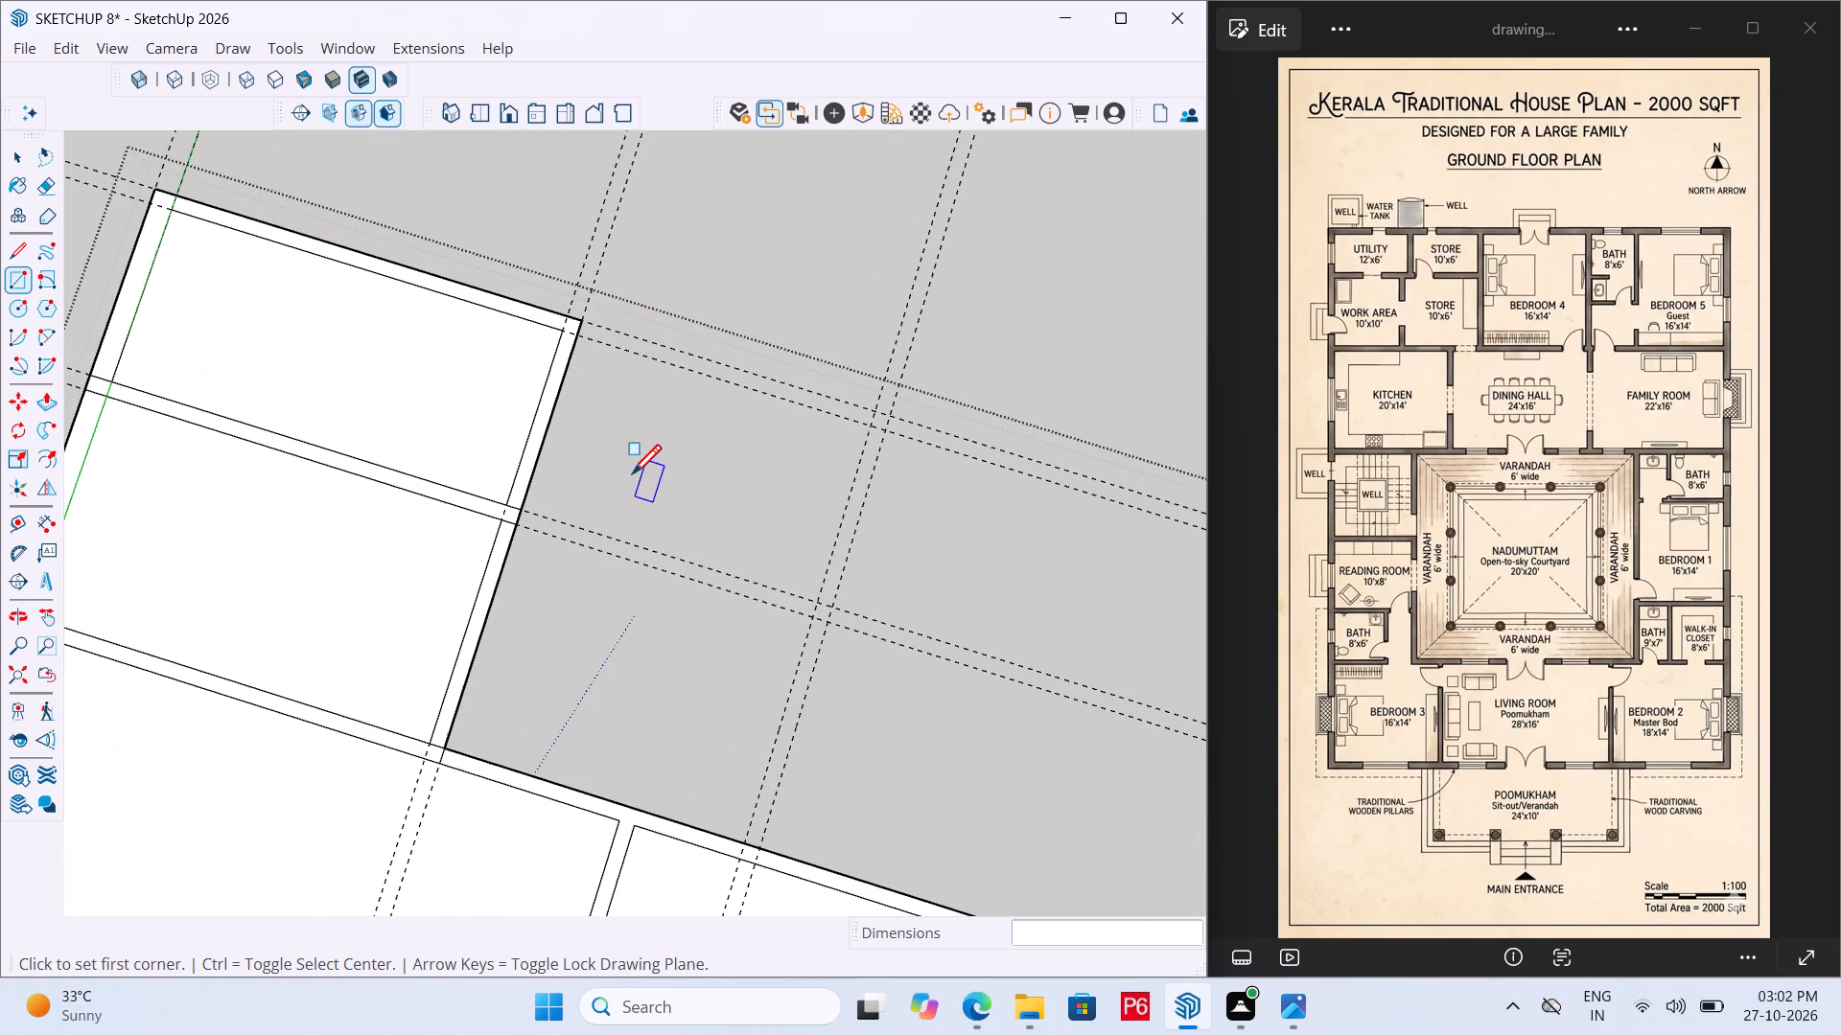
click(567, 317)
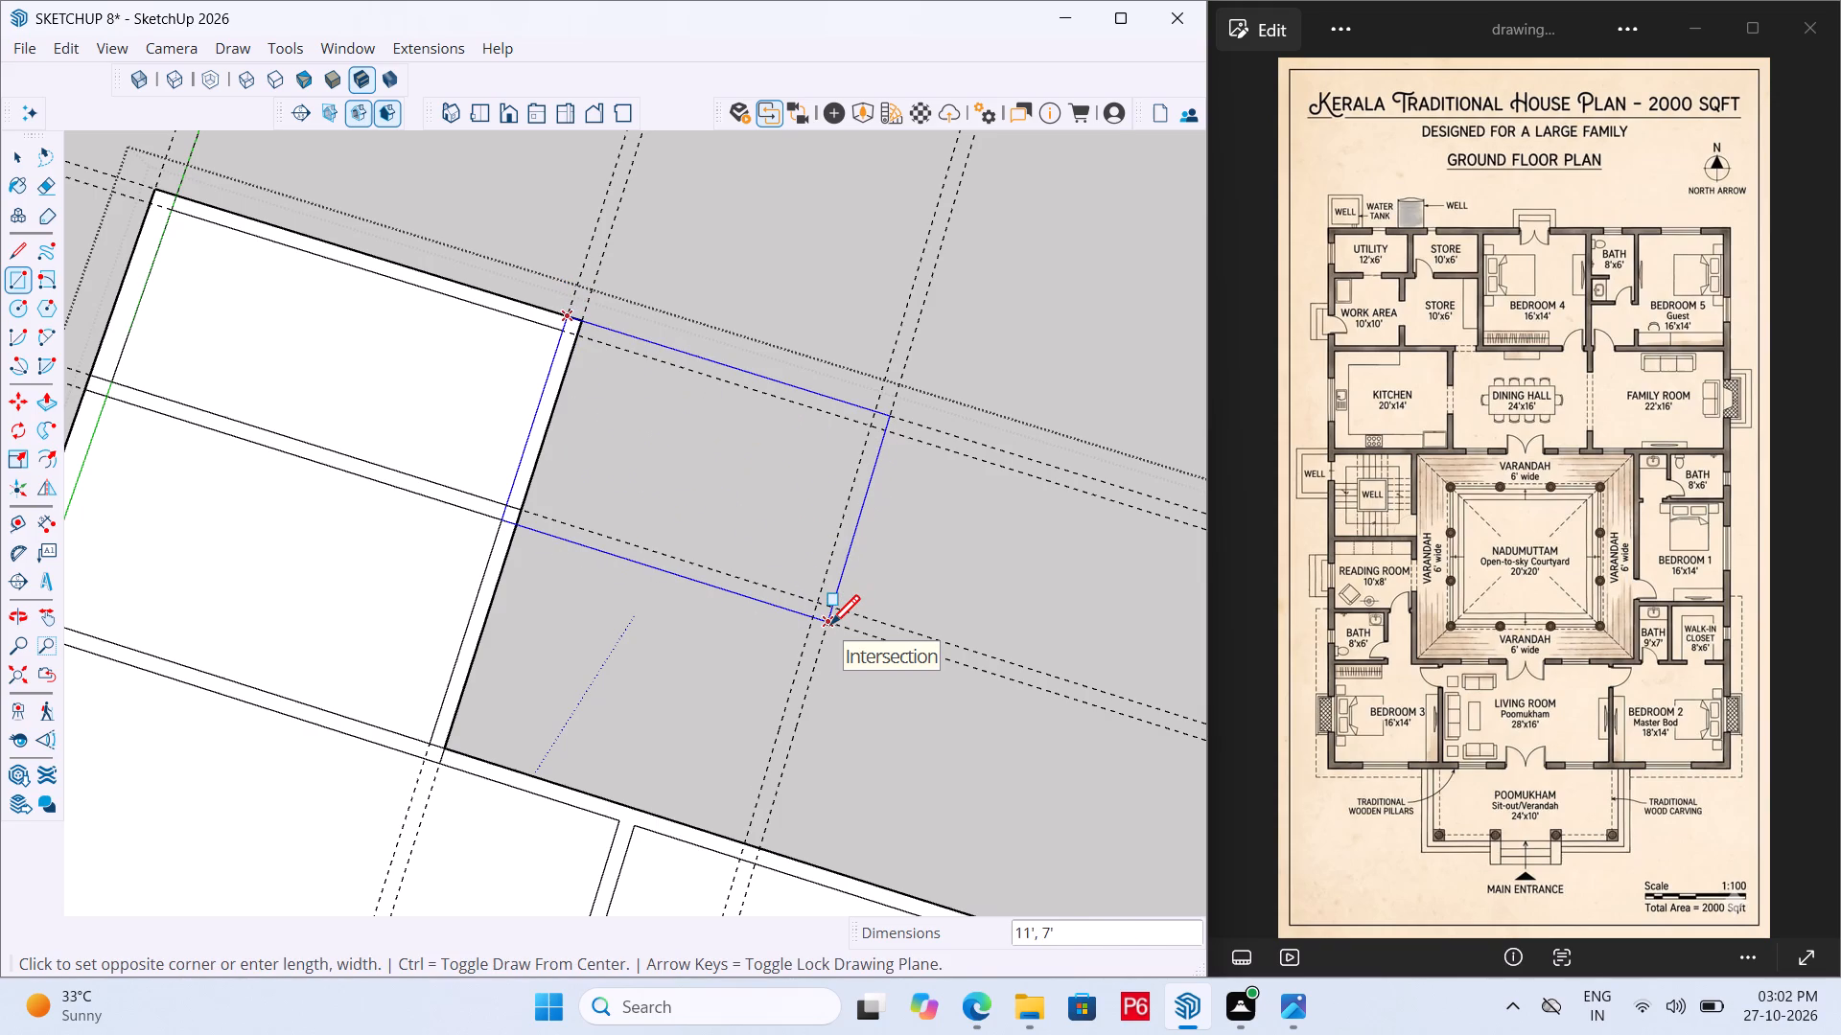
click(830, 628)
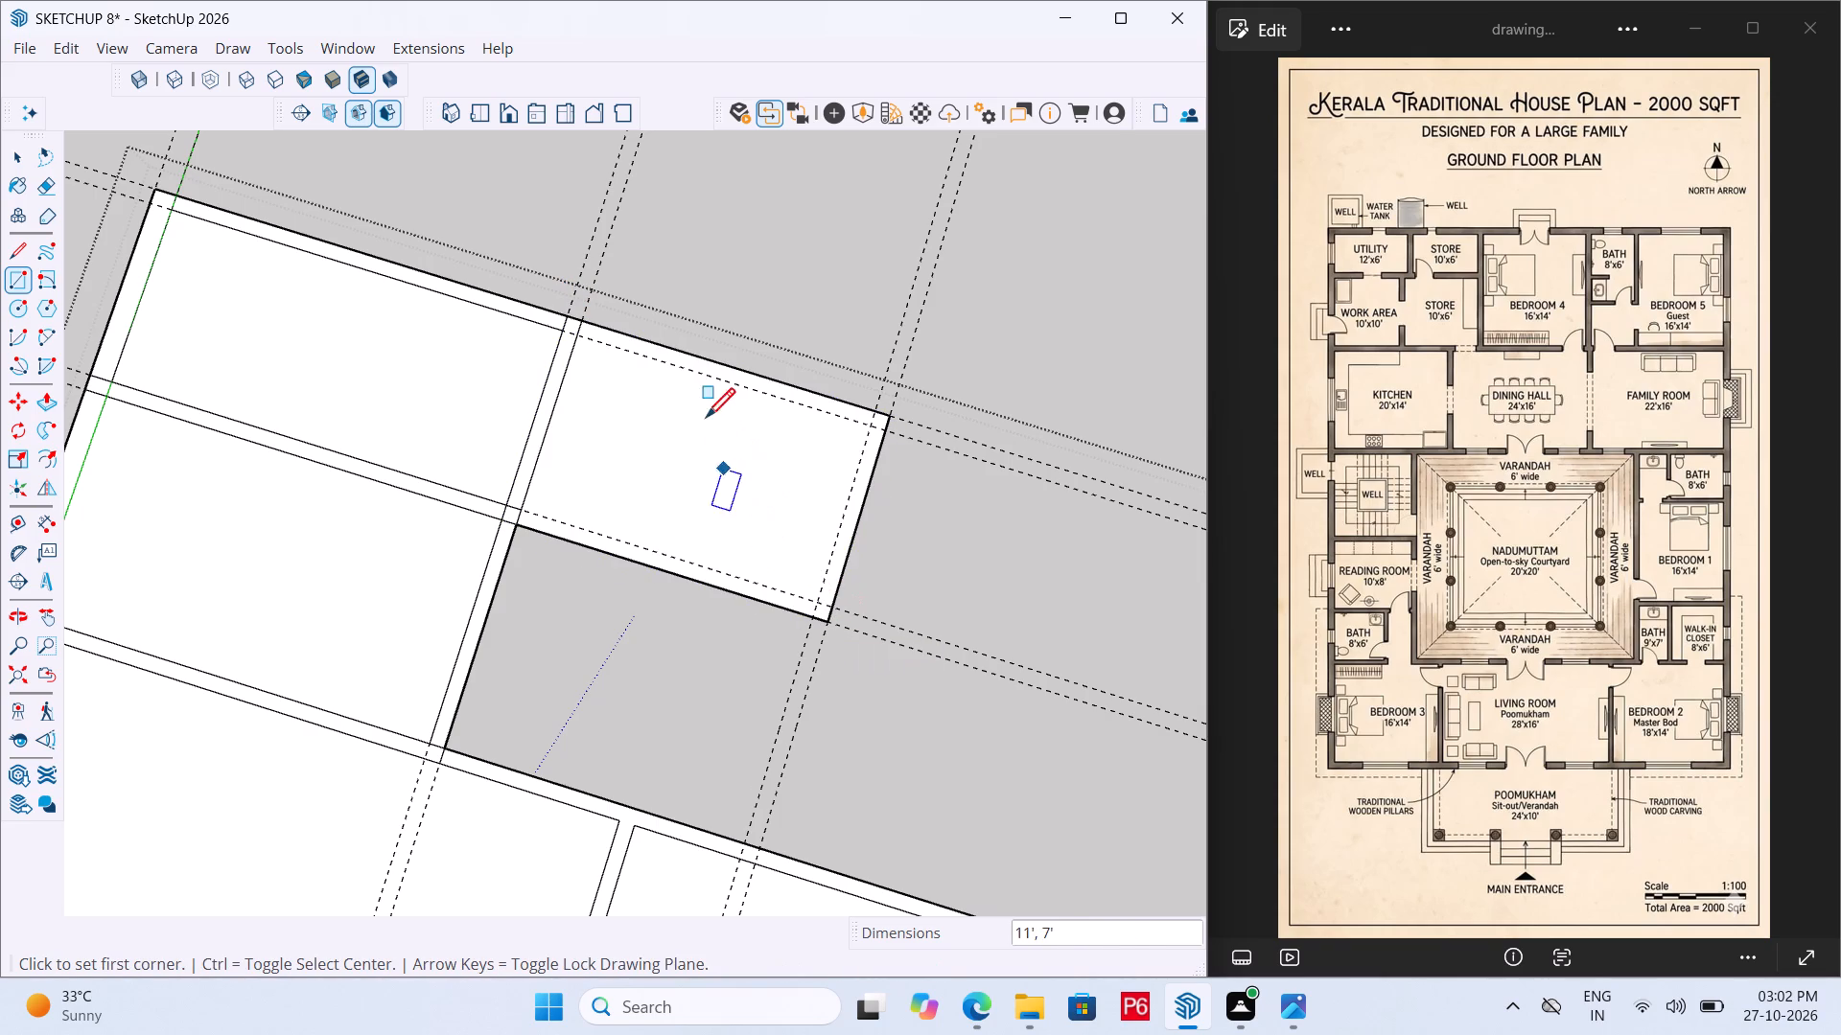
click(582, 341)
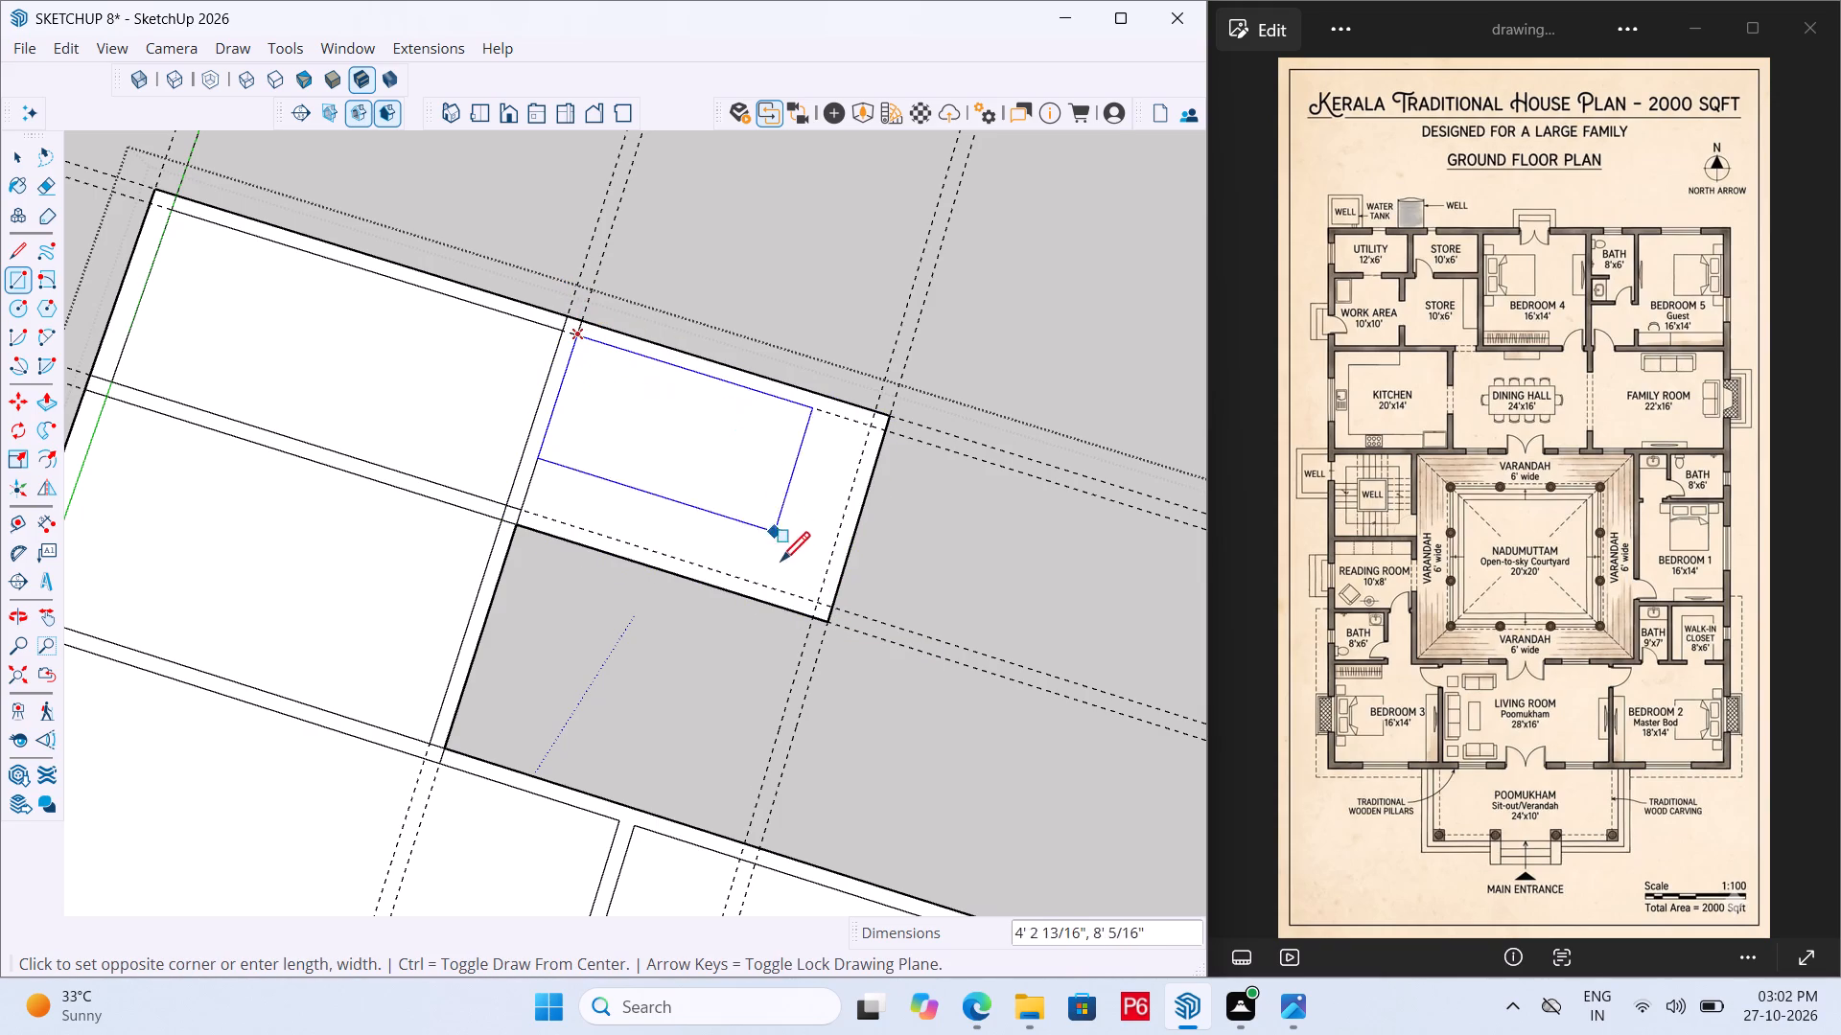
click(816, 603)
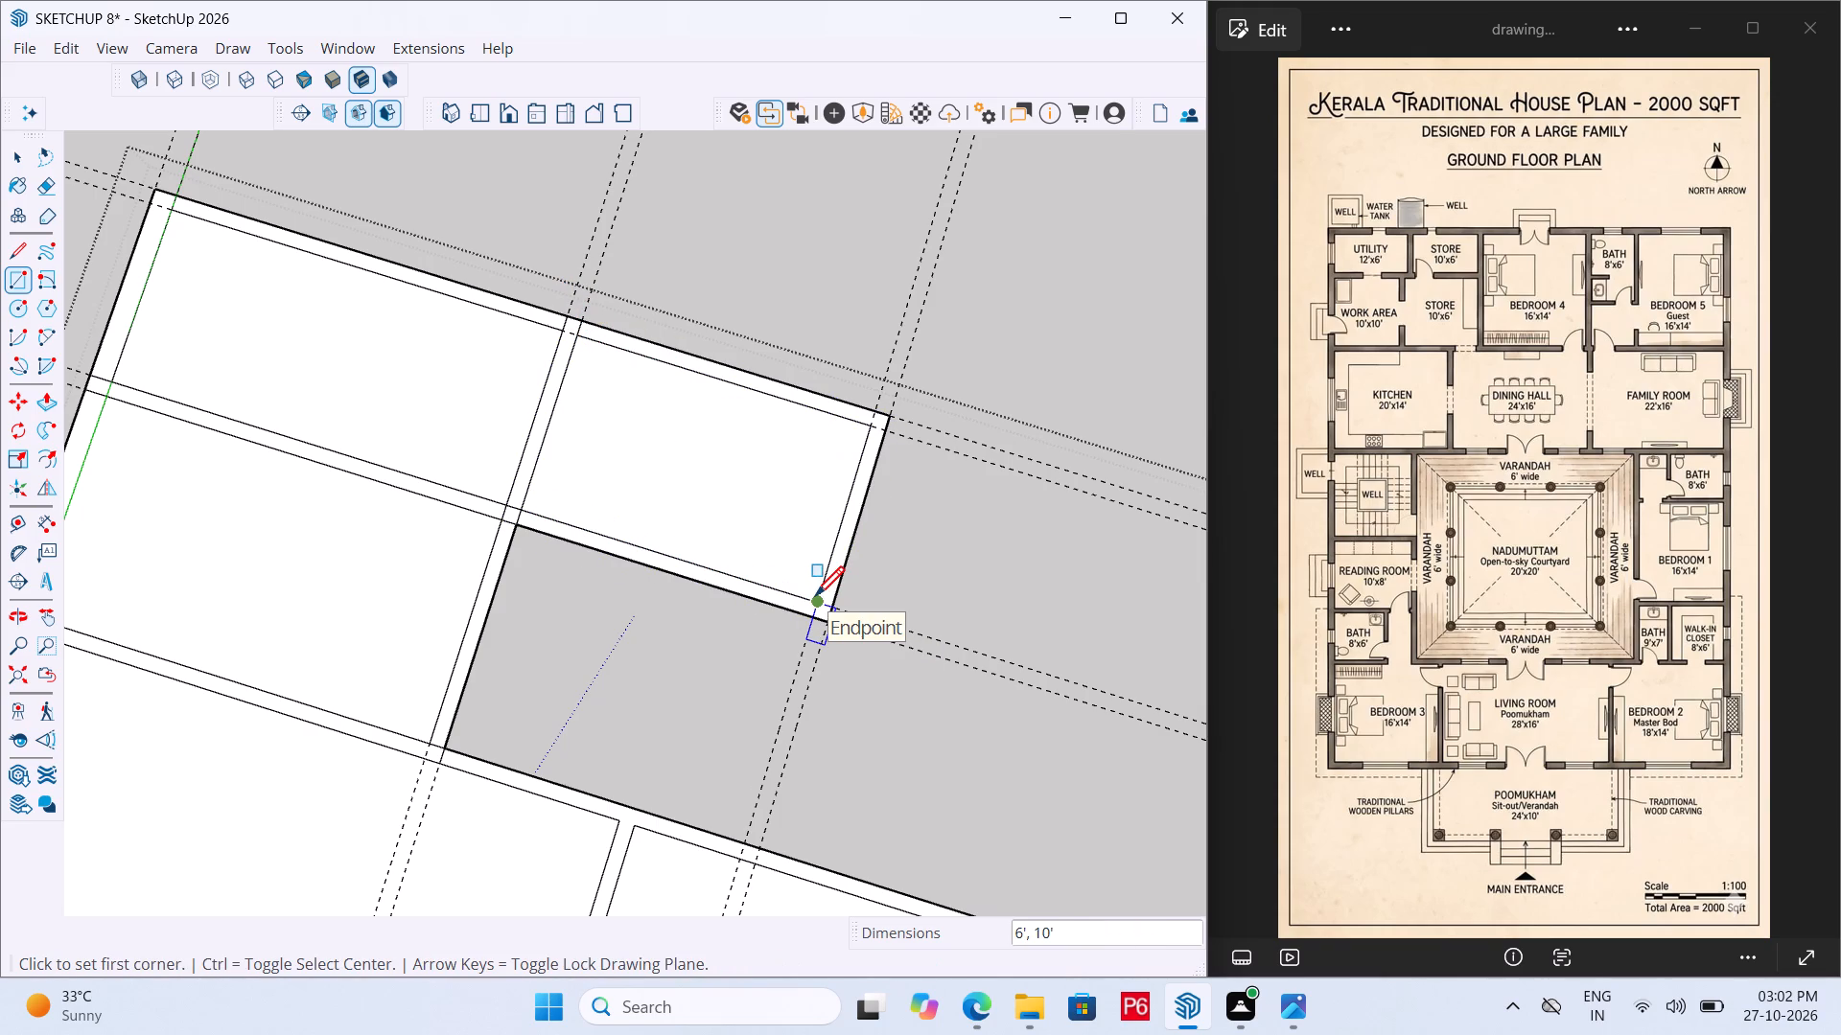
Save the model.
key(ctrl+s)
key(ctrl+s)
key(ctrl+s)
key(ctrl+s)
key(ctrl+s)
key(ctrl+s)
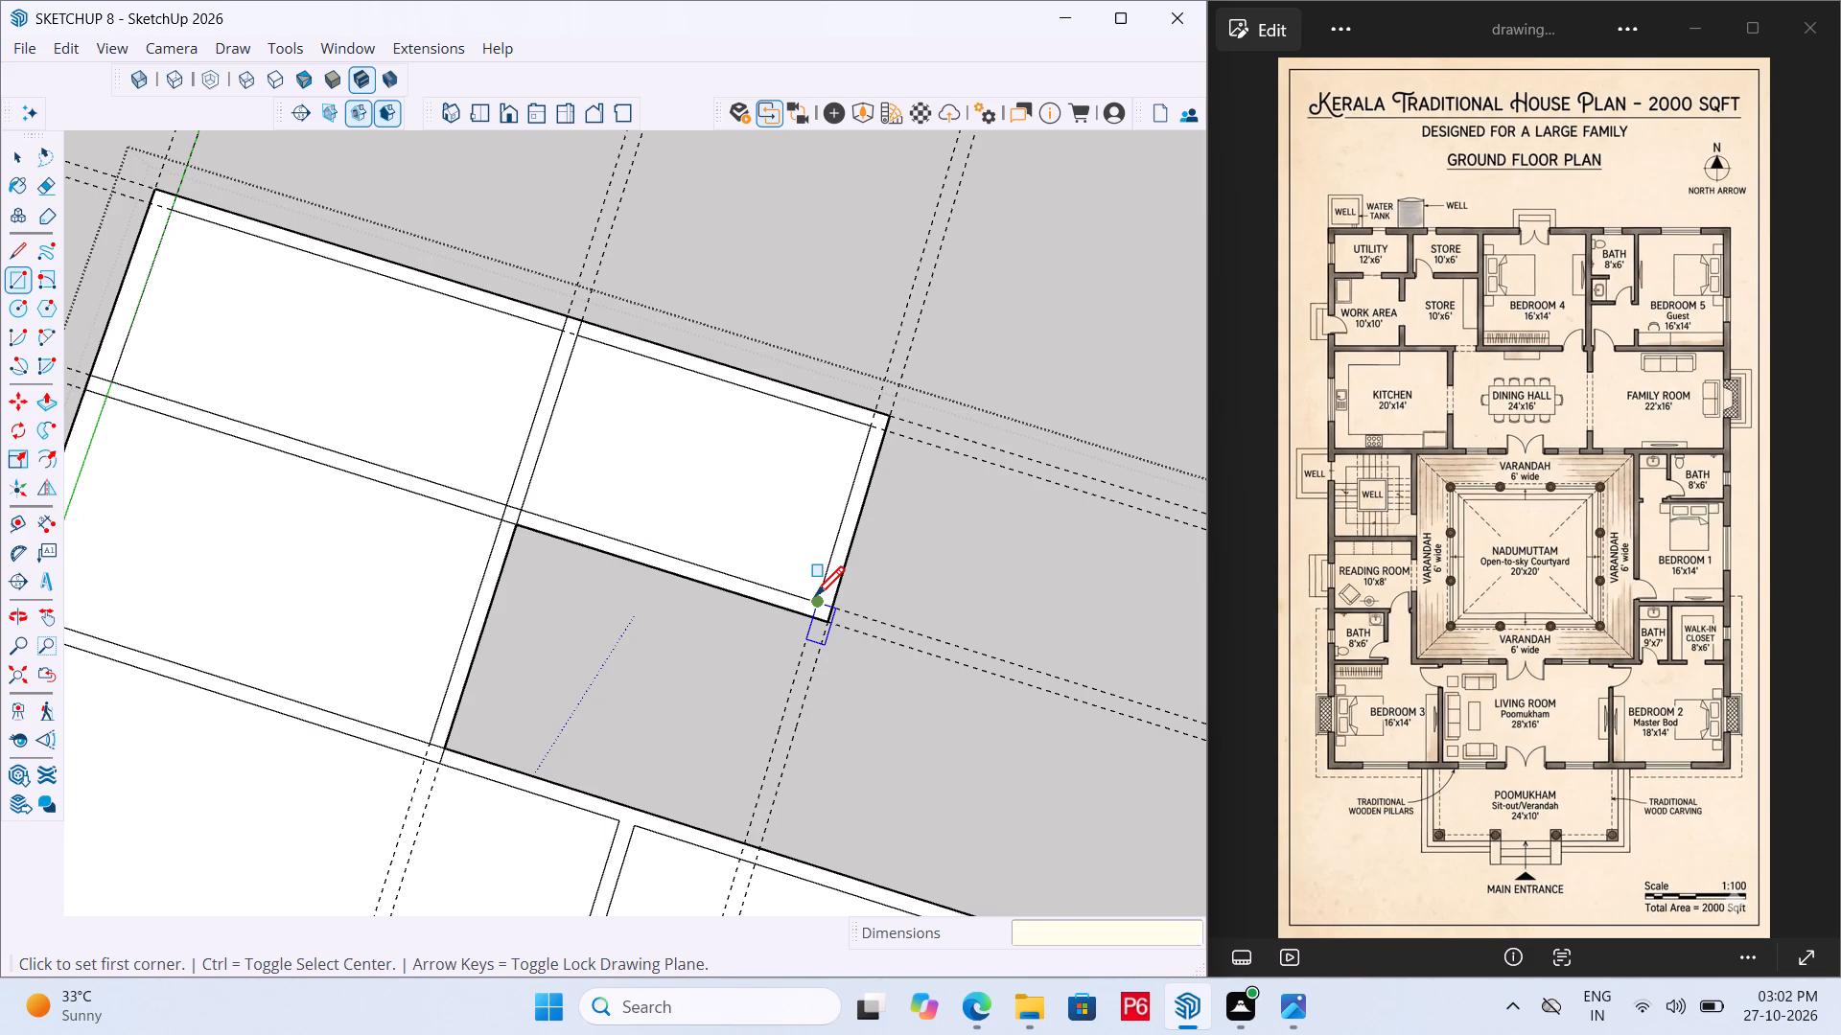
key(F11)
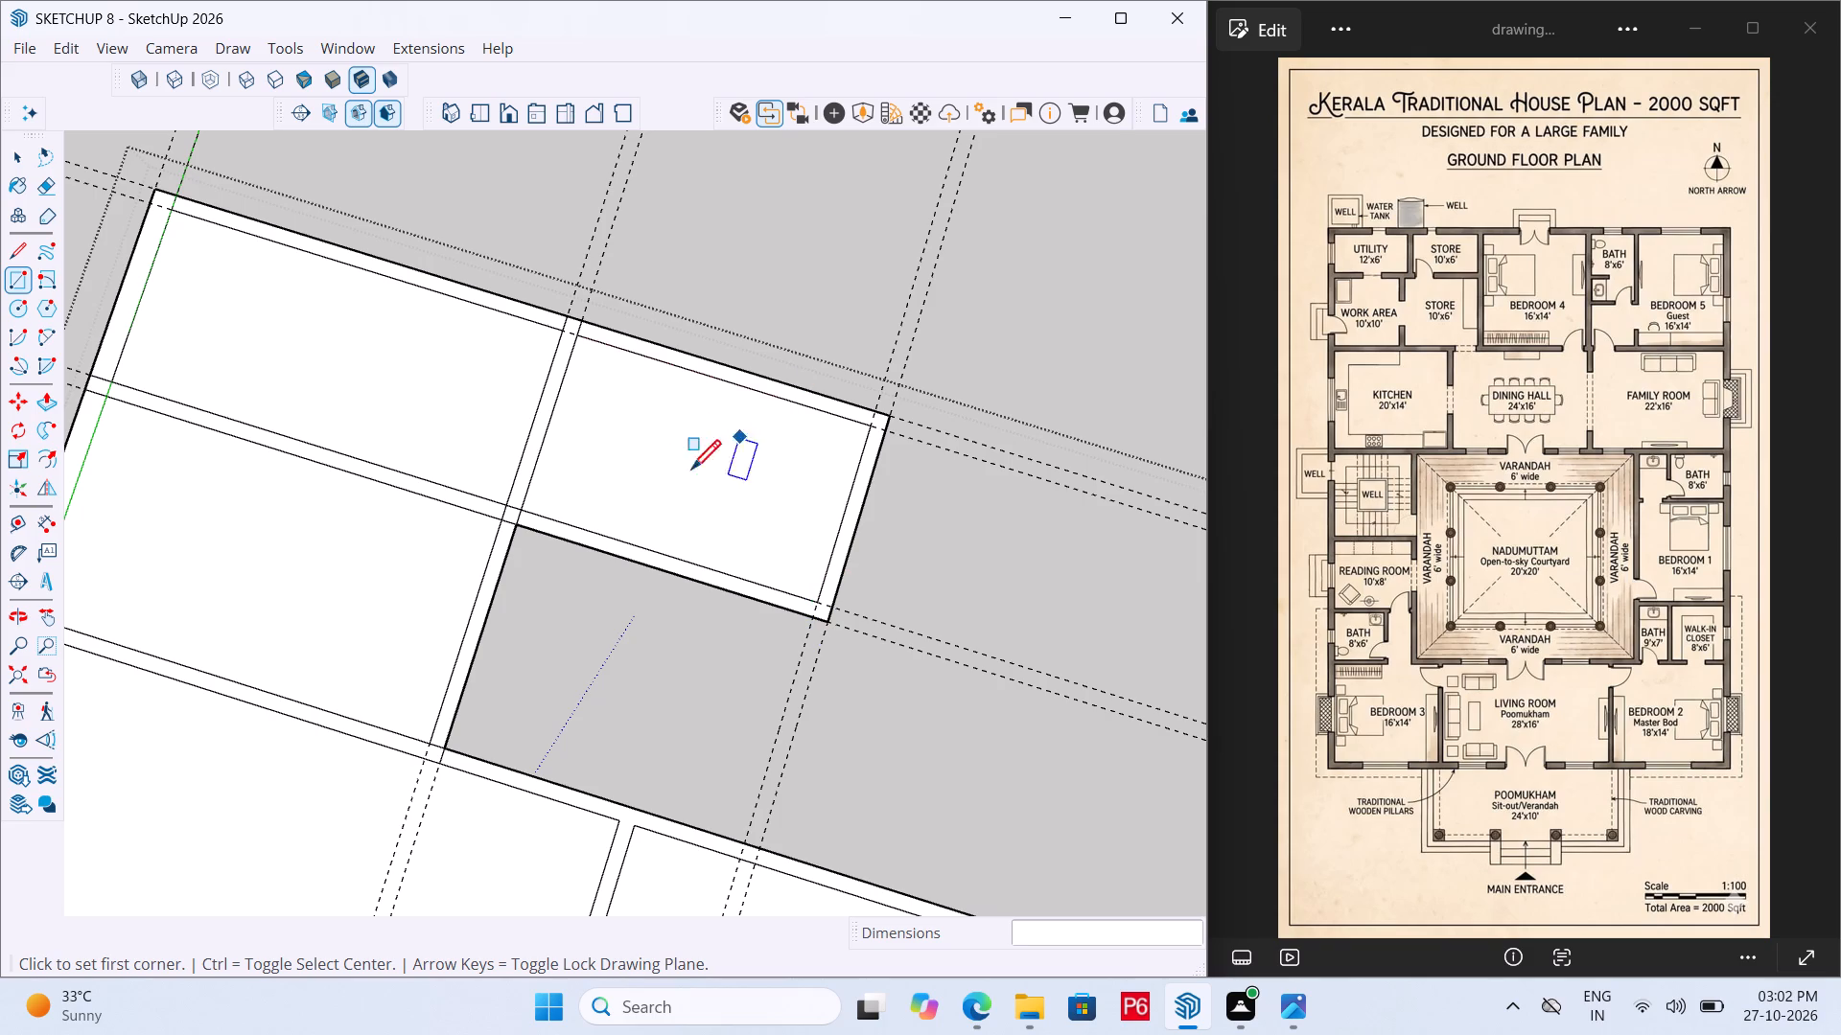
Draw the southern store's walls east of the work area as two nested rectangles, 11' by 8'6" outside and 10' by 7'6" inside.
scroll(474, 412, down, 4)
scroll(726, 742, up, 5)
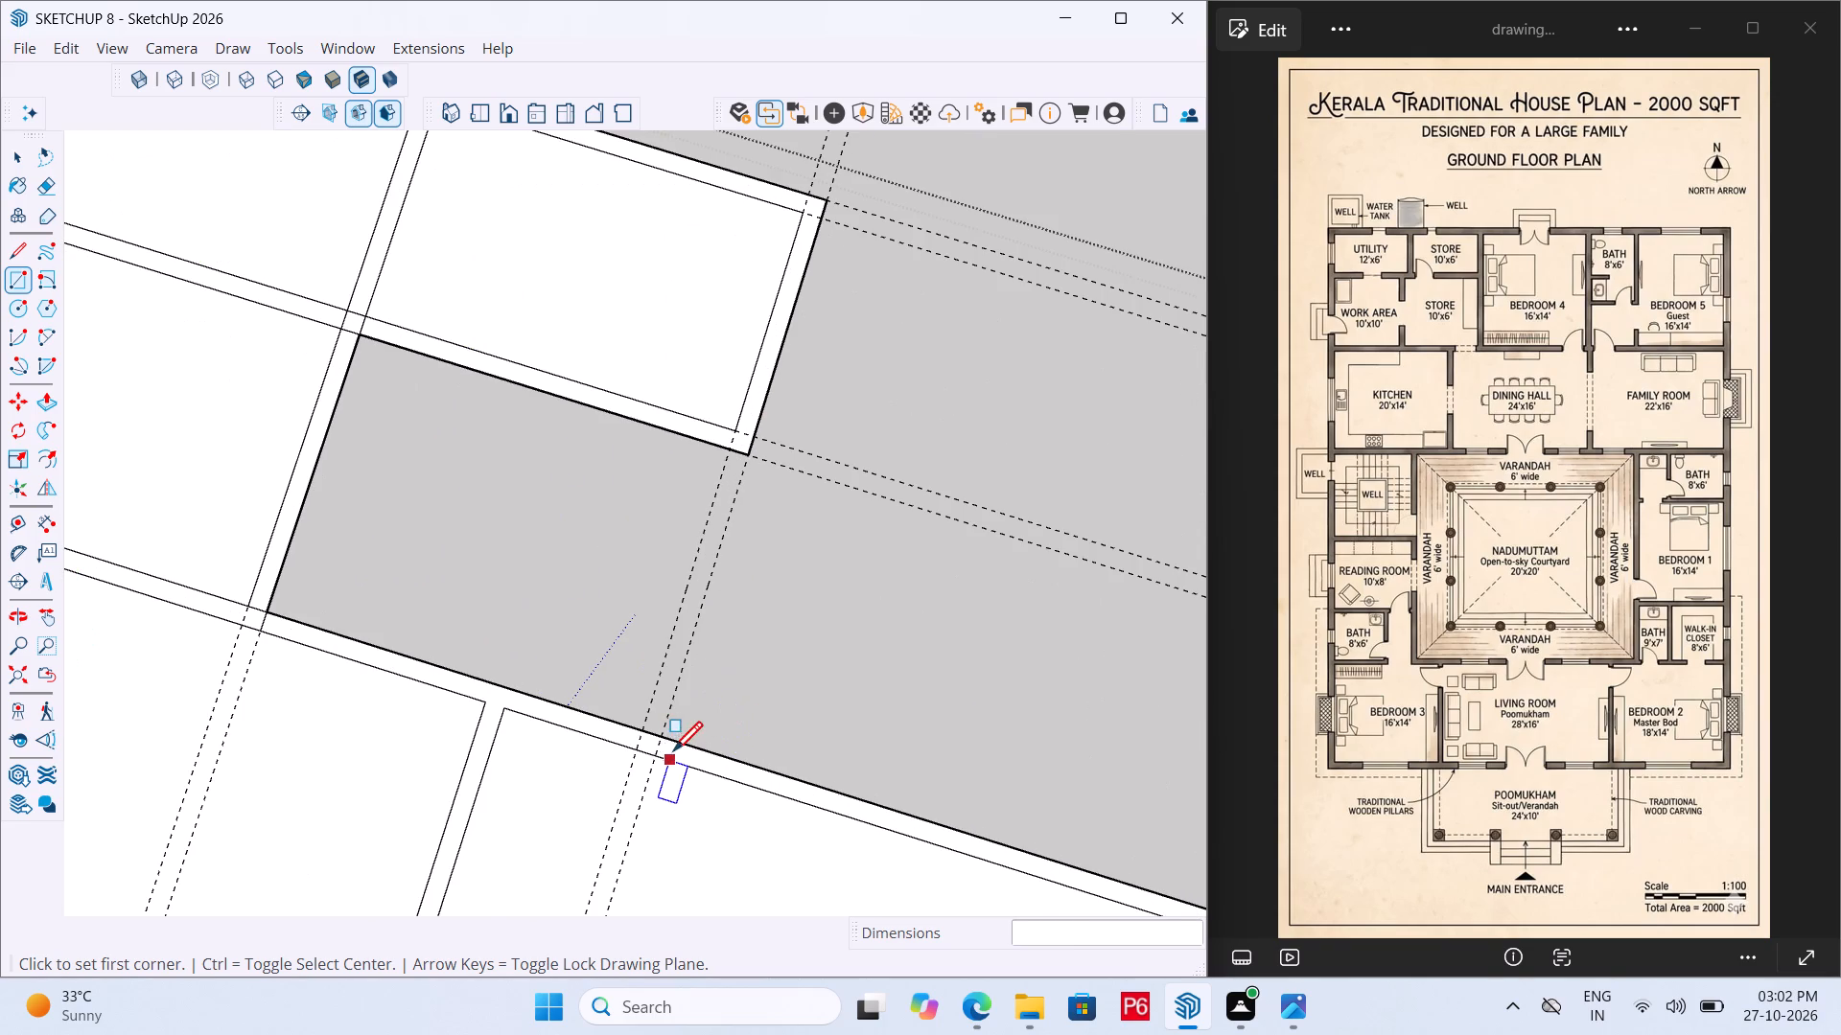
click(658, 759)
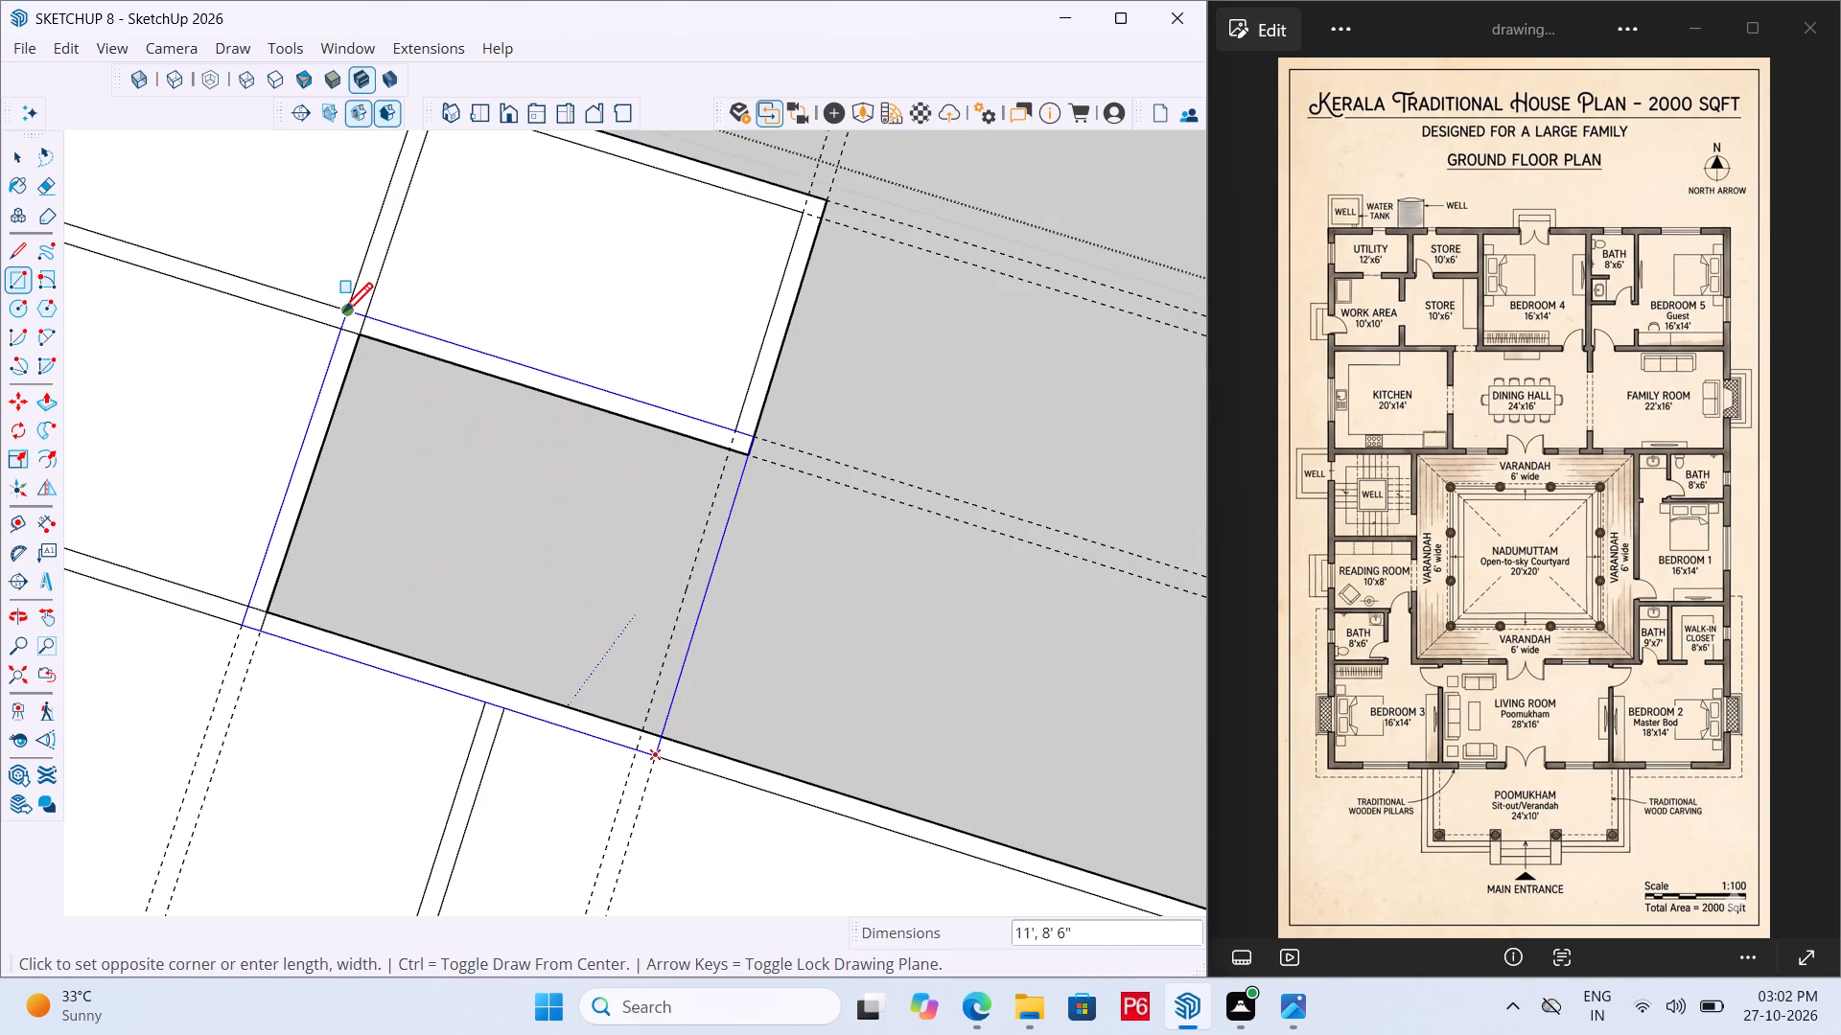
double_click(343, 315)
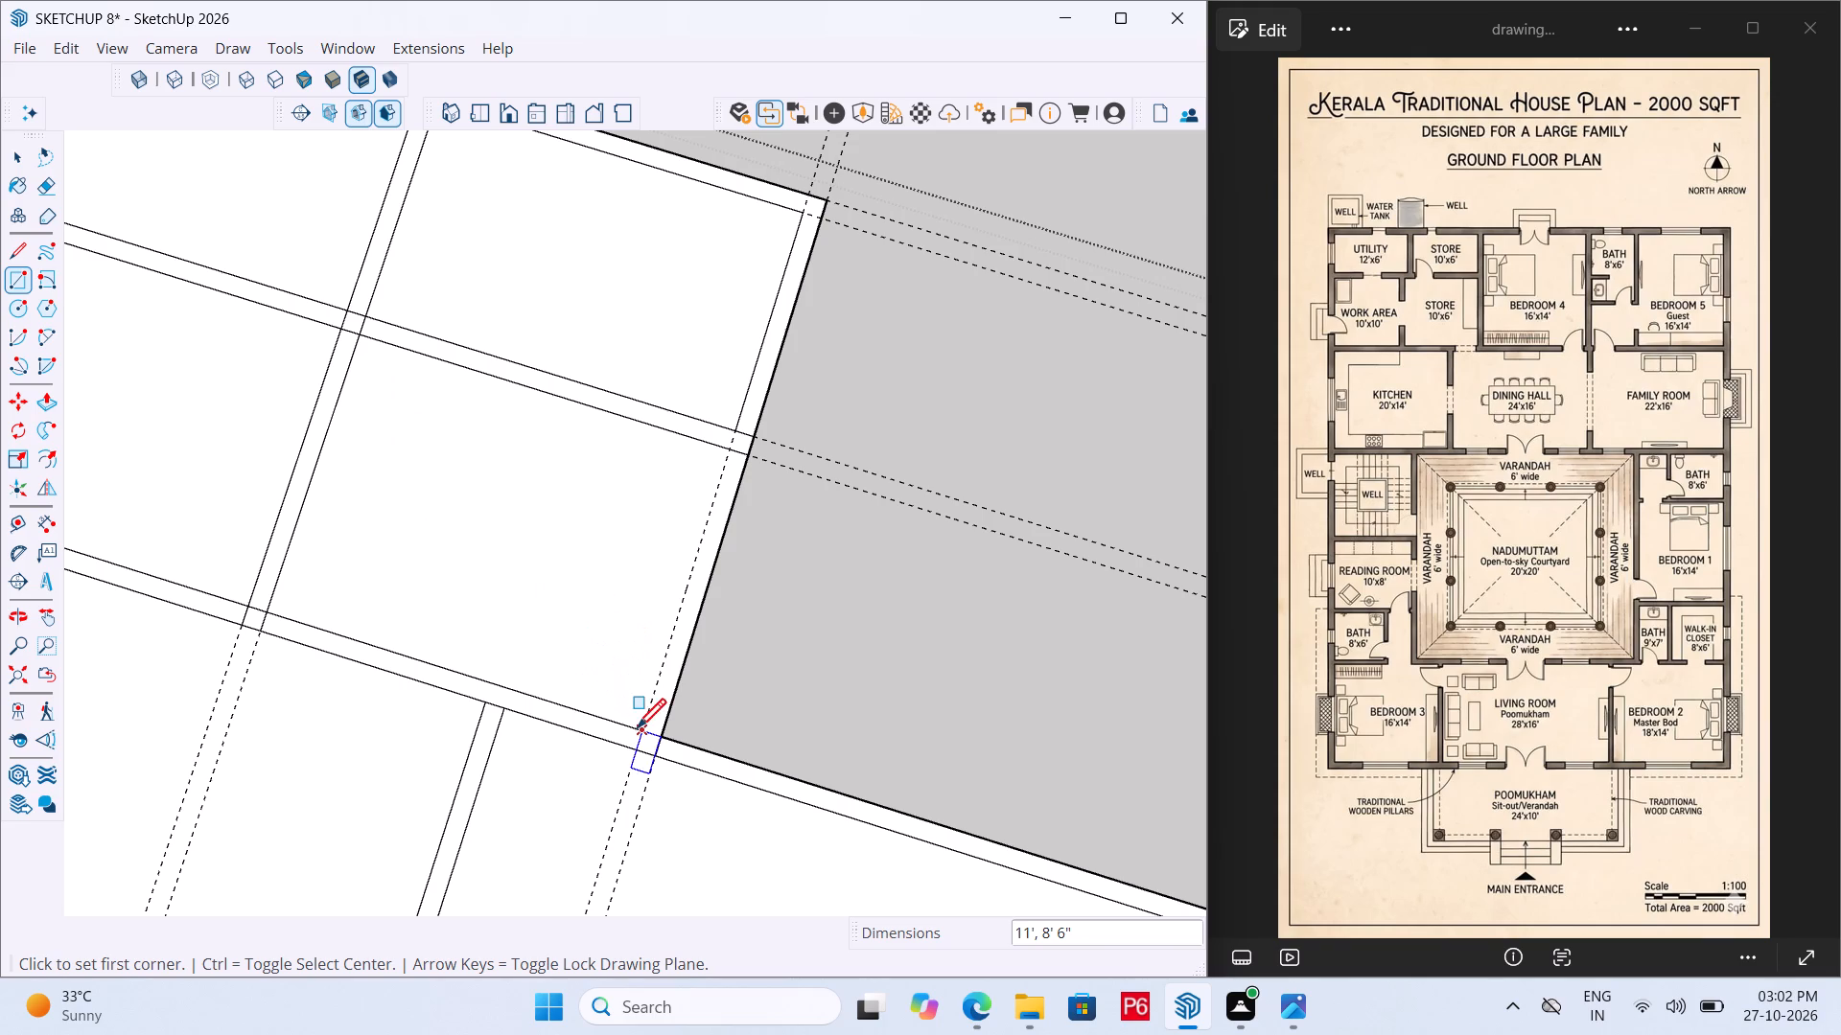
click(640, 730)
click(360, 339)
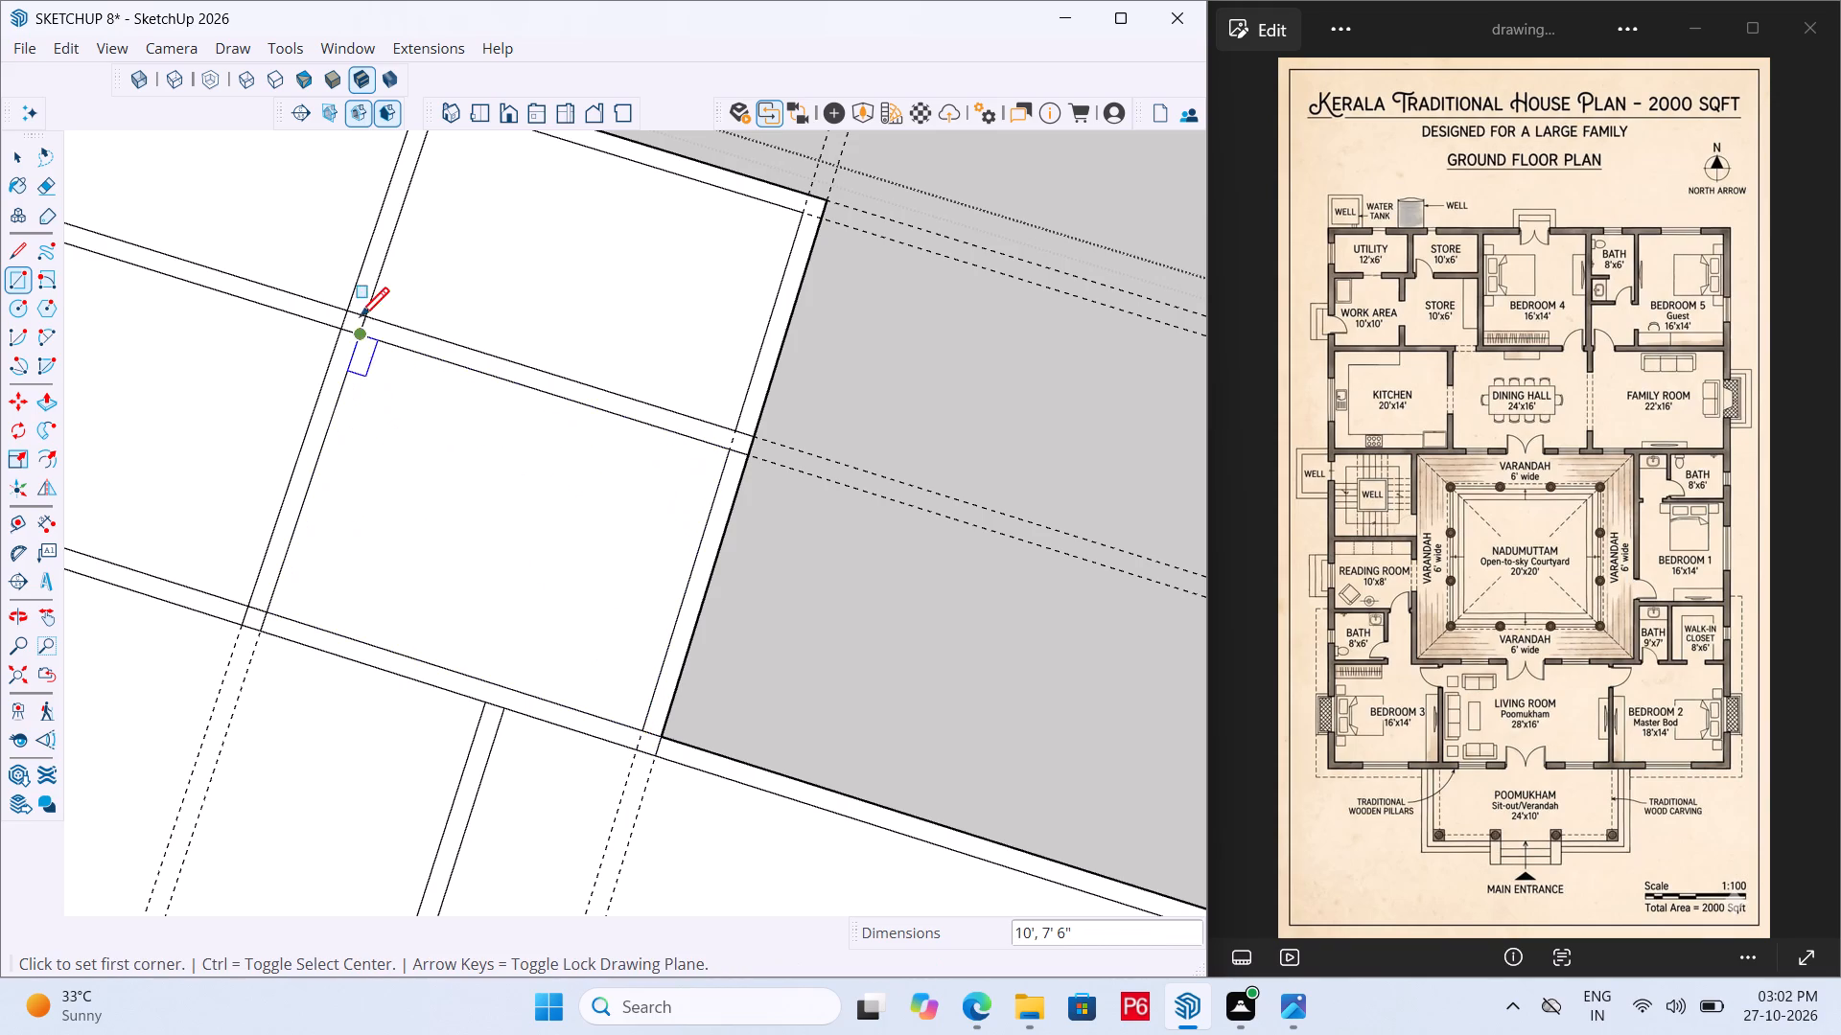
Draw the Bedroom 4 walls east of the stores as two nested rectangles over the guides, 17' by 15' outside.
scroll(358, 309, down, 11)
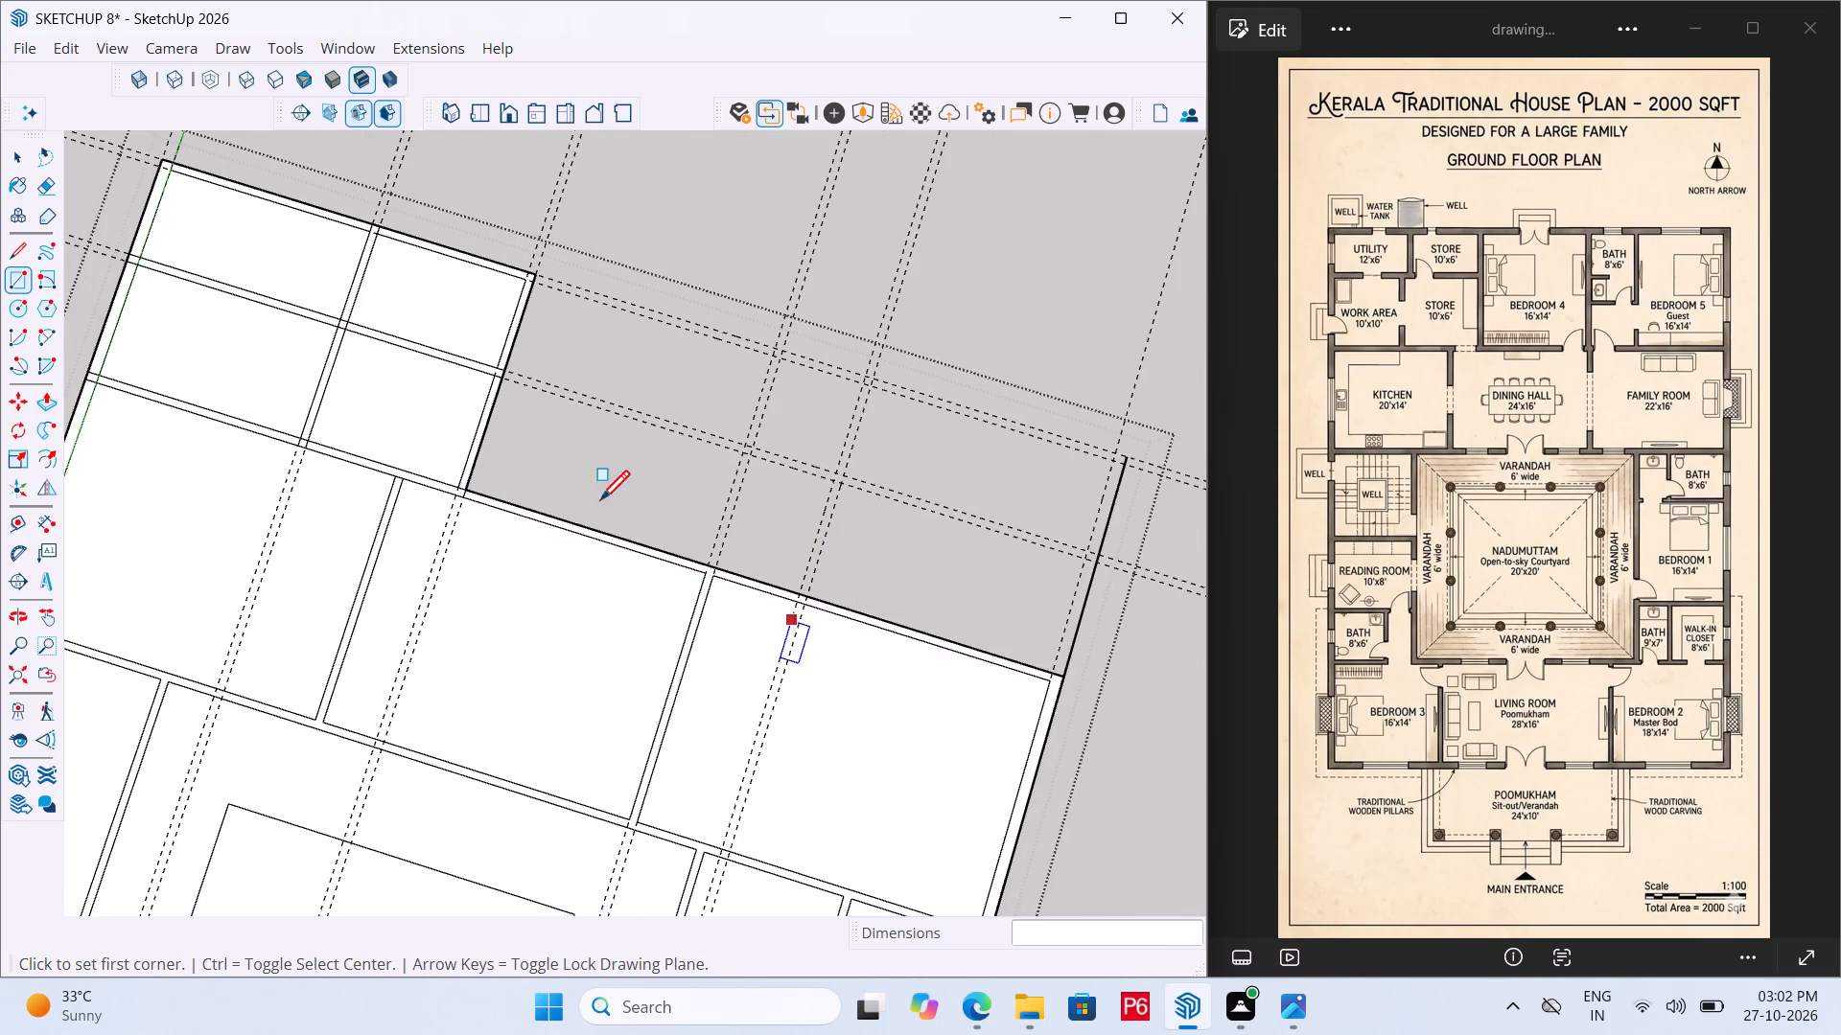
scroll(357, 448, down, 6)
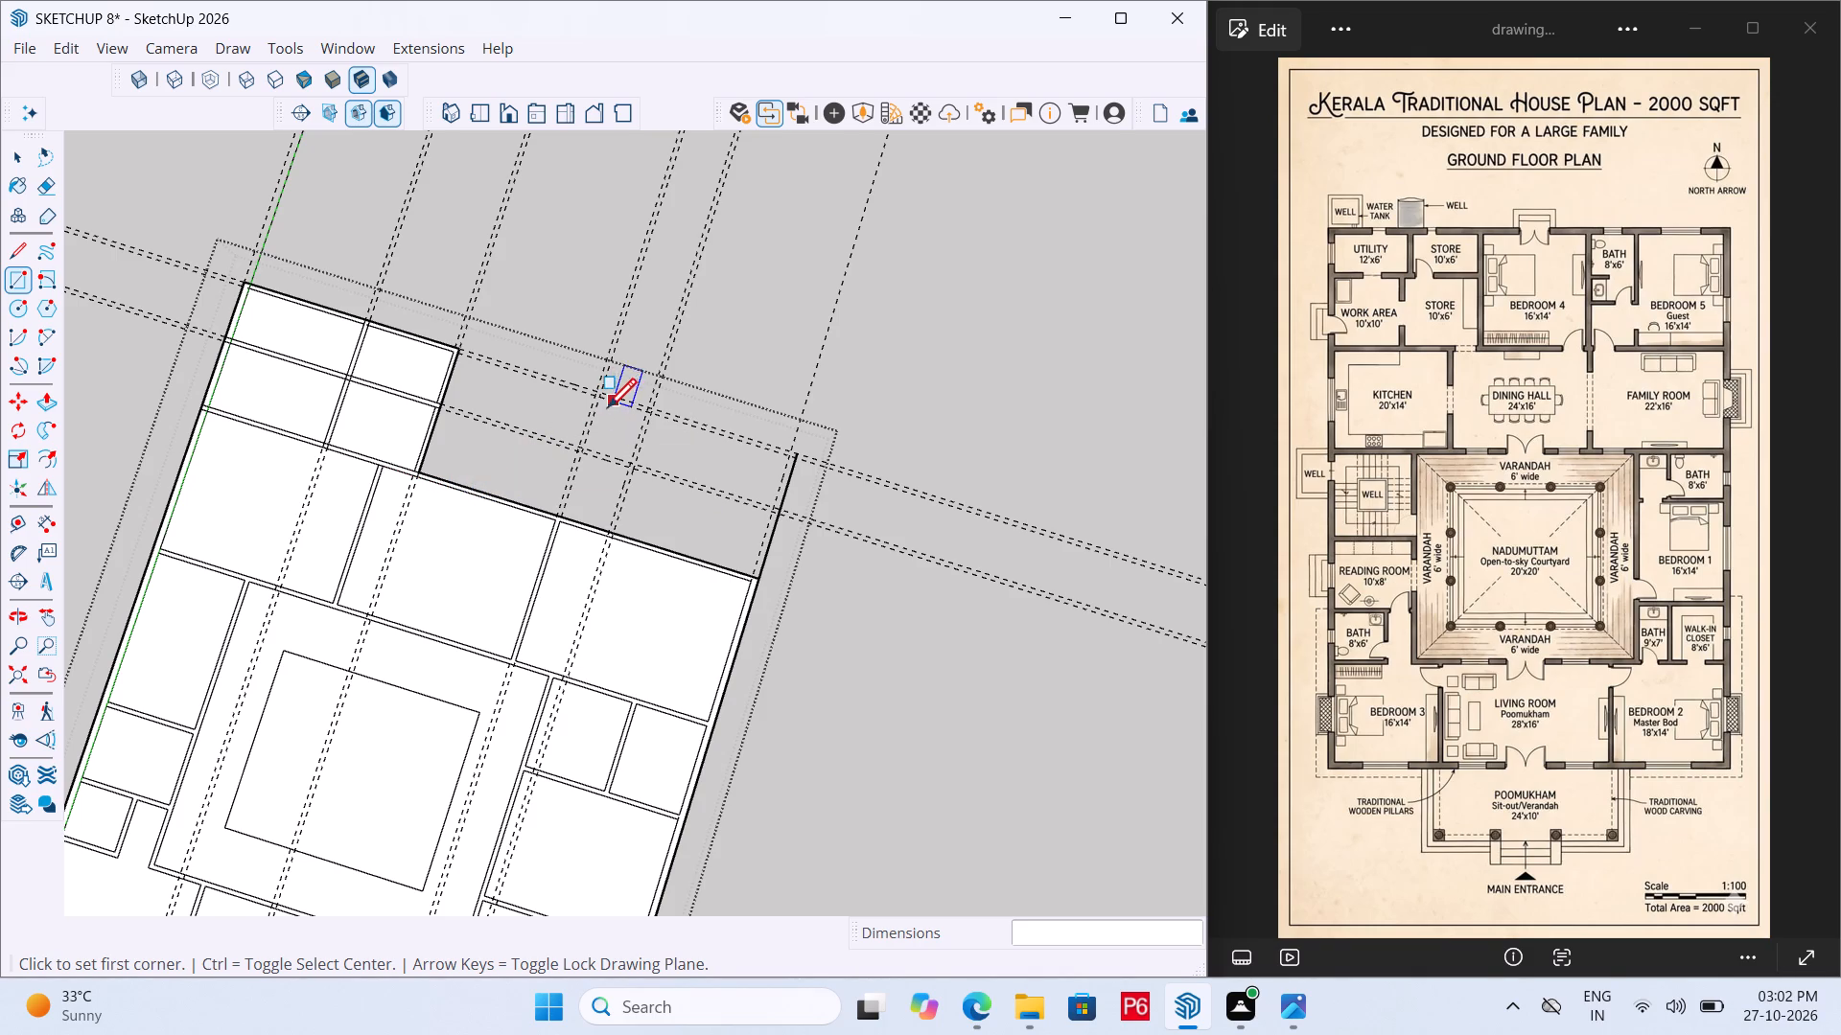
scroll(464, 425, up, 3)
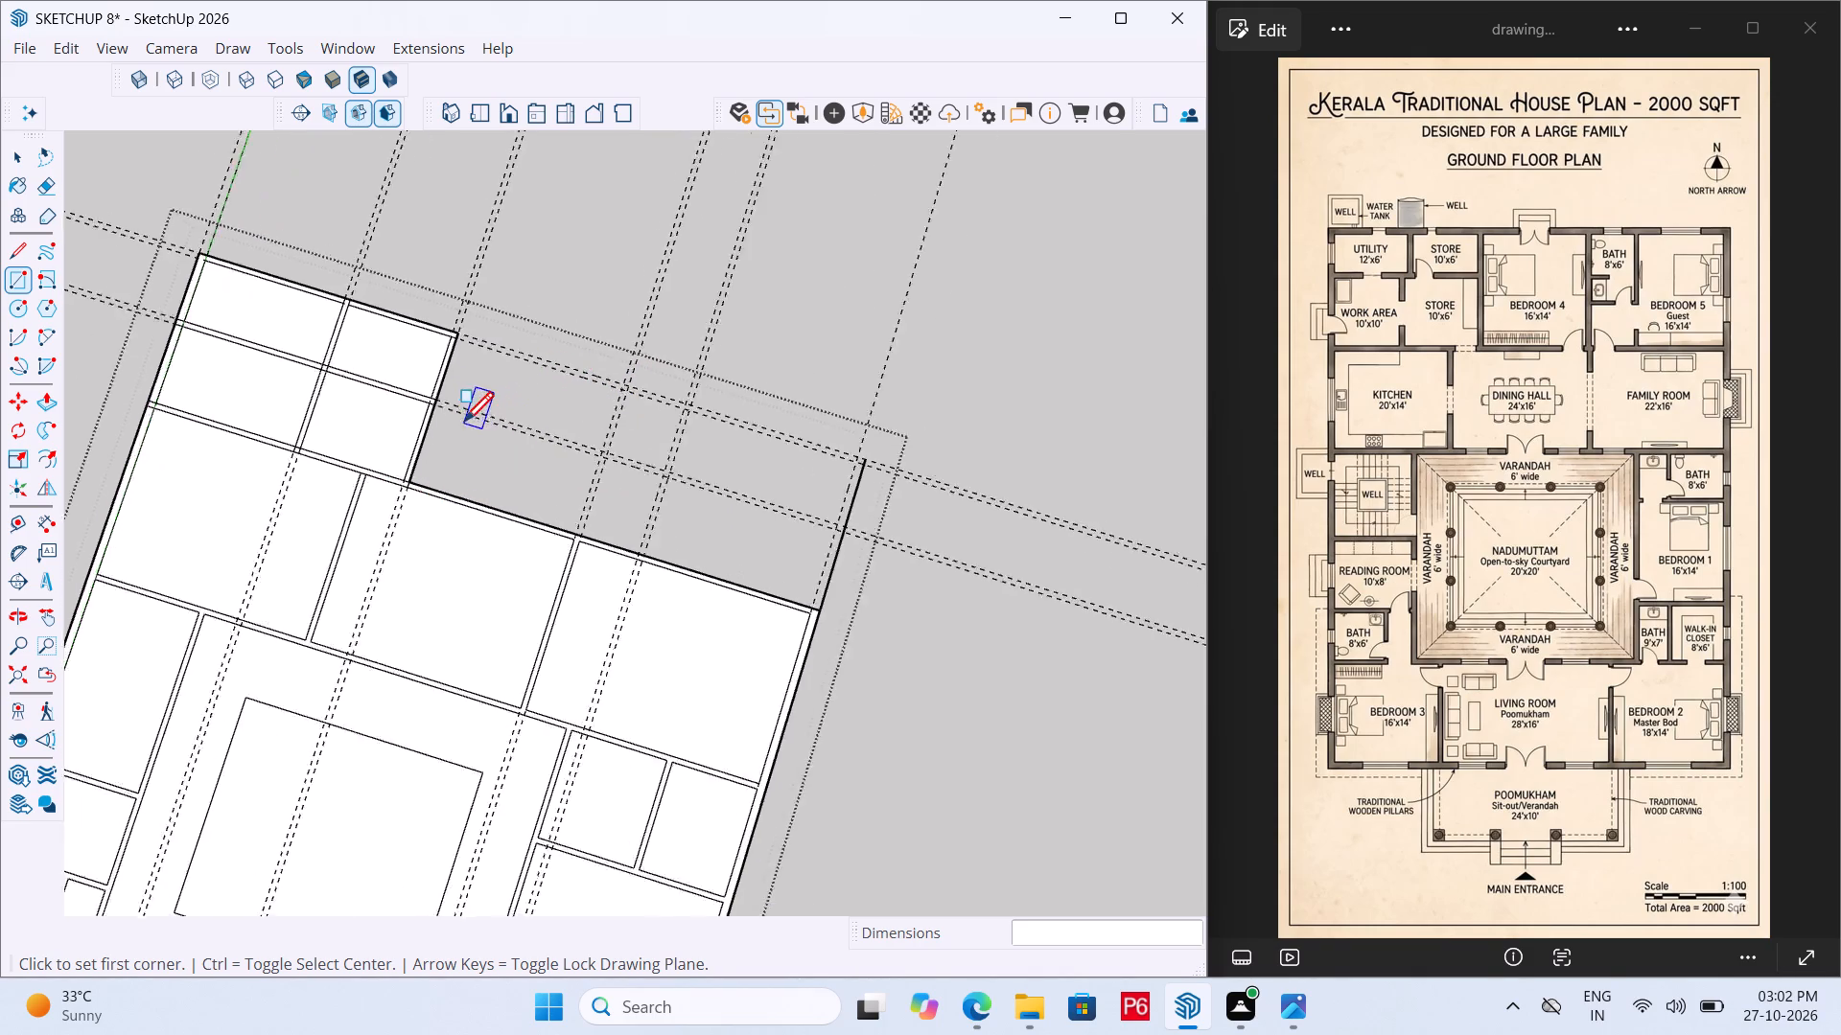
scroll(464, 425, up, 2)
scroll(445, 304, up, 4)
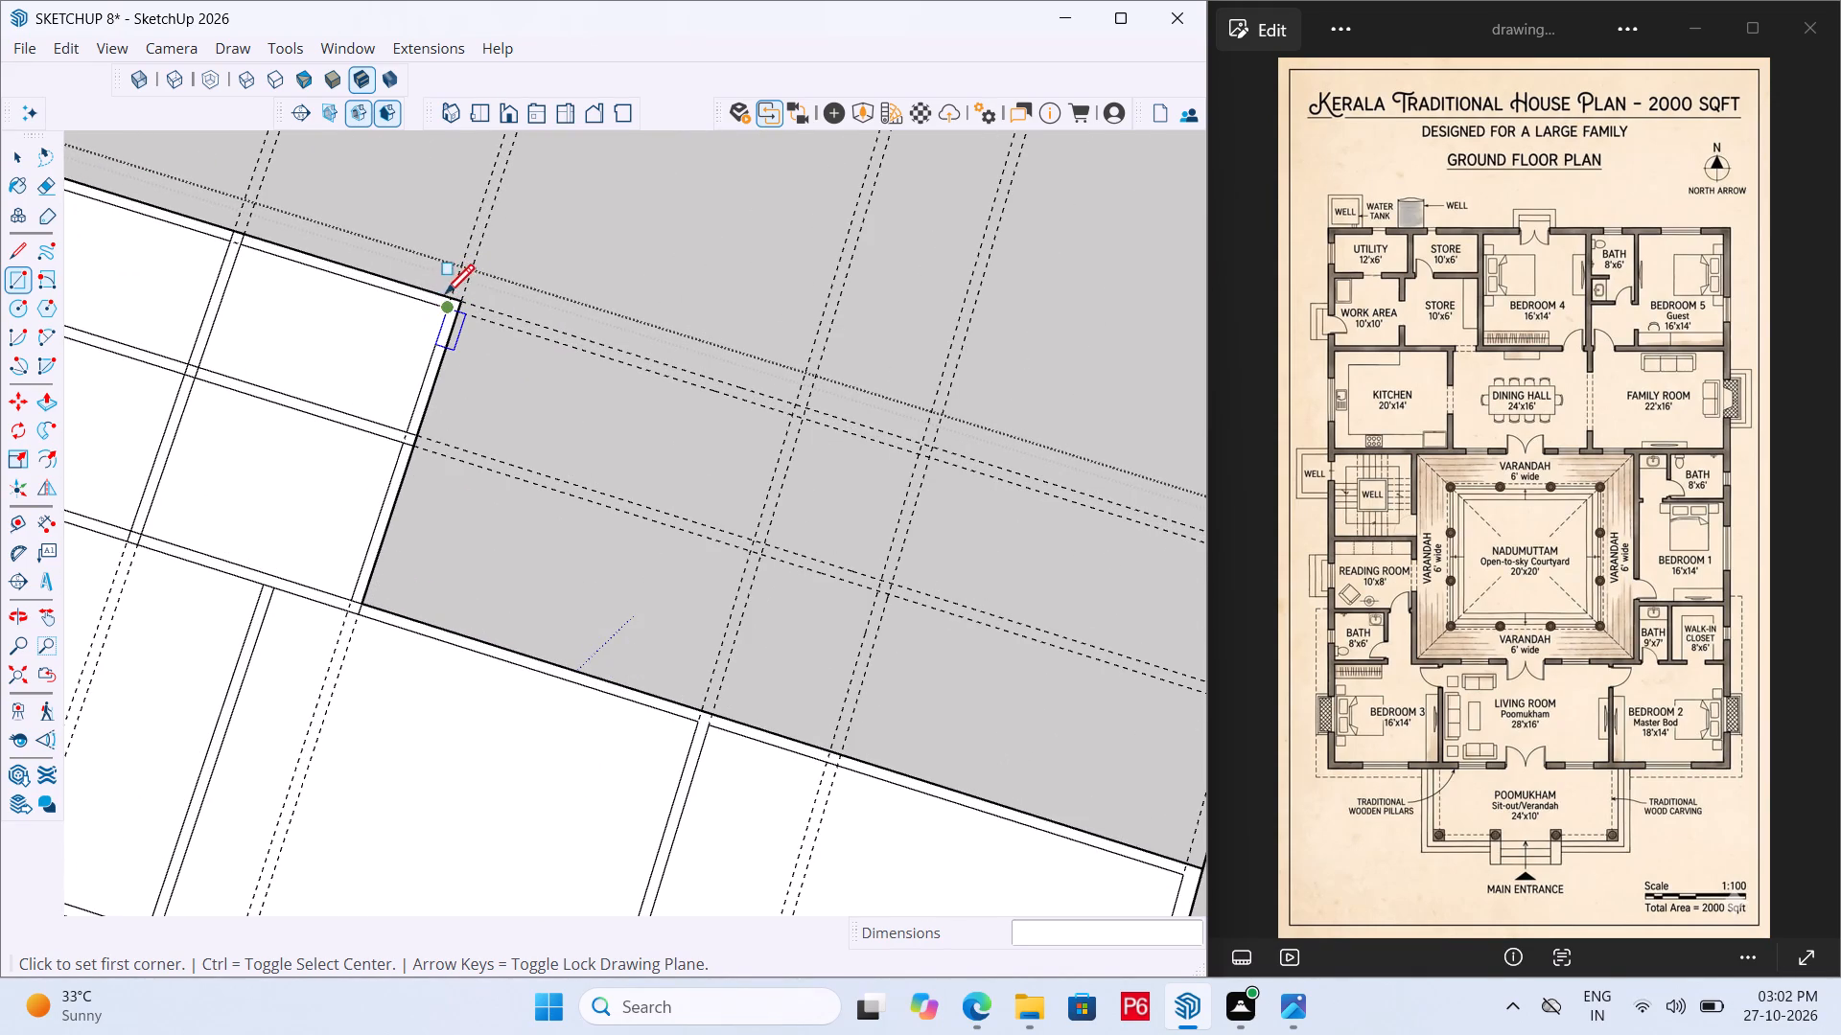
scroll(450, 298, up, 4)
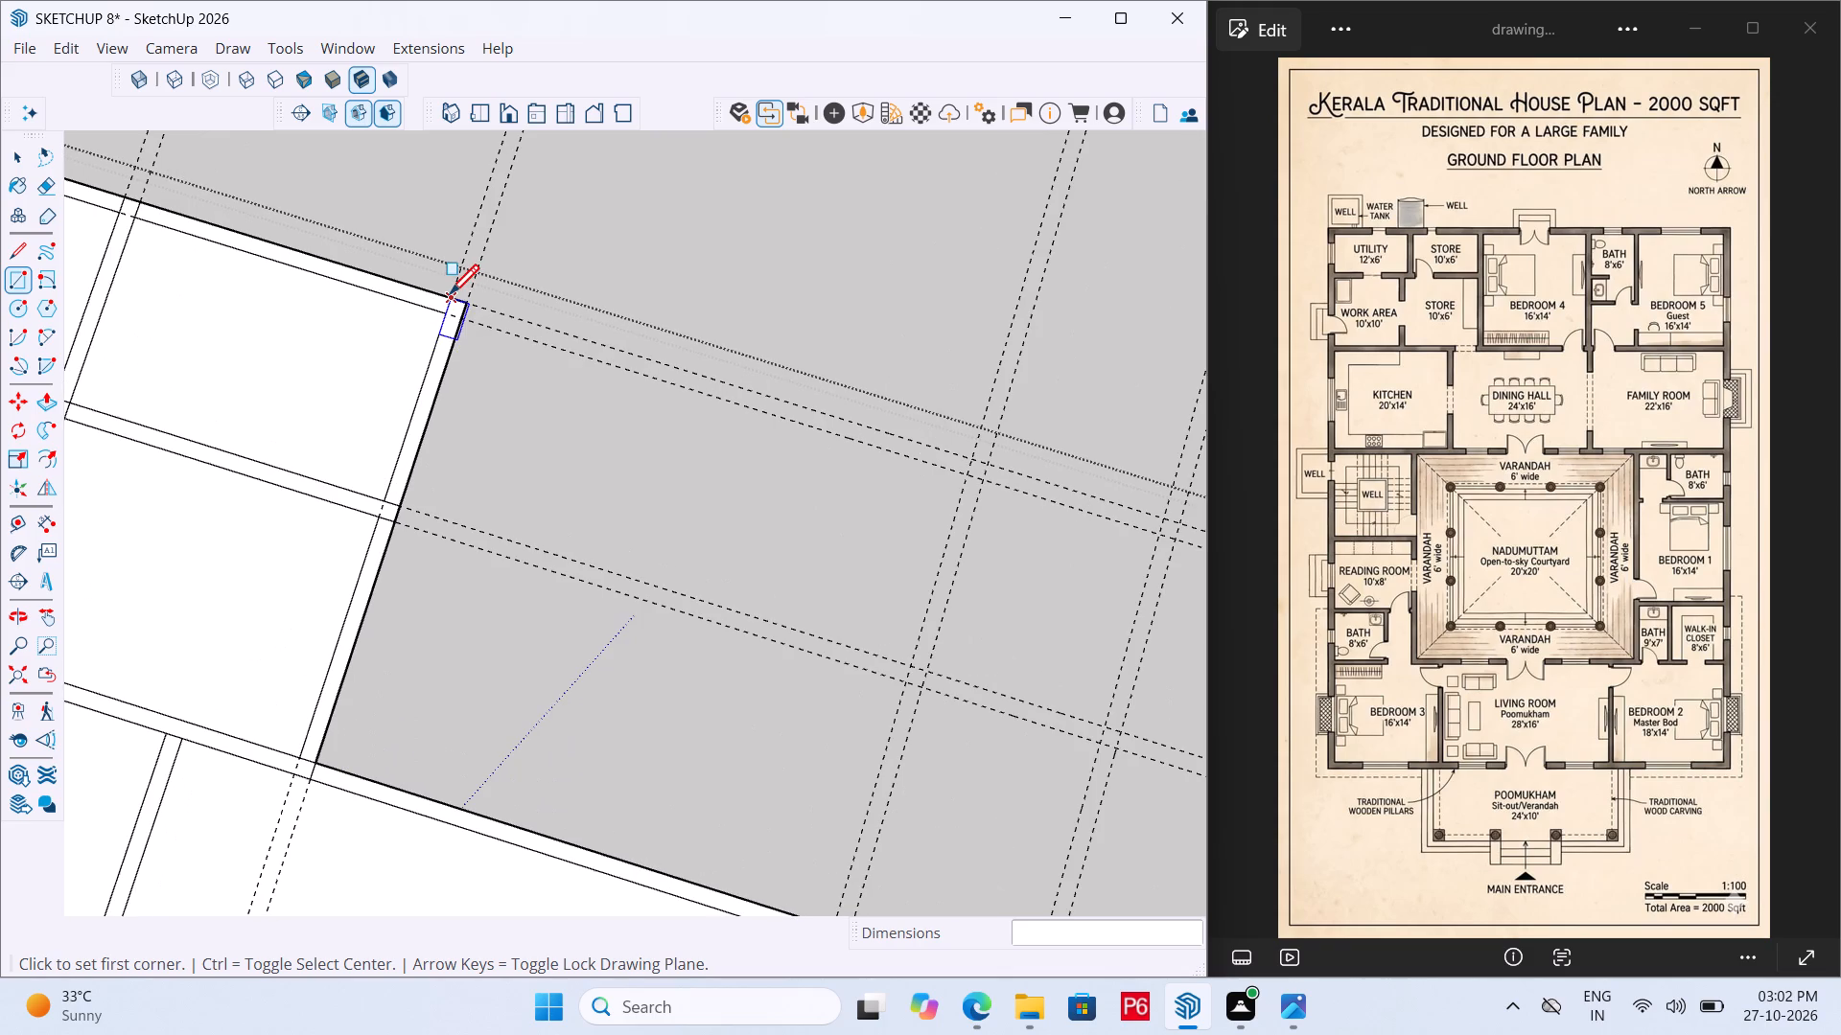
click(453, 295)
scroll(475, 325, down, 6)
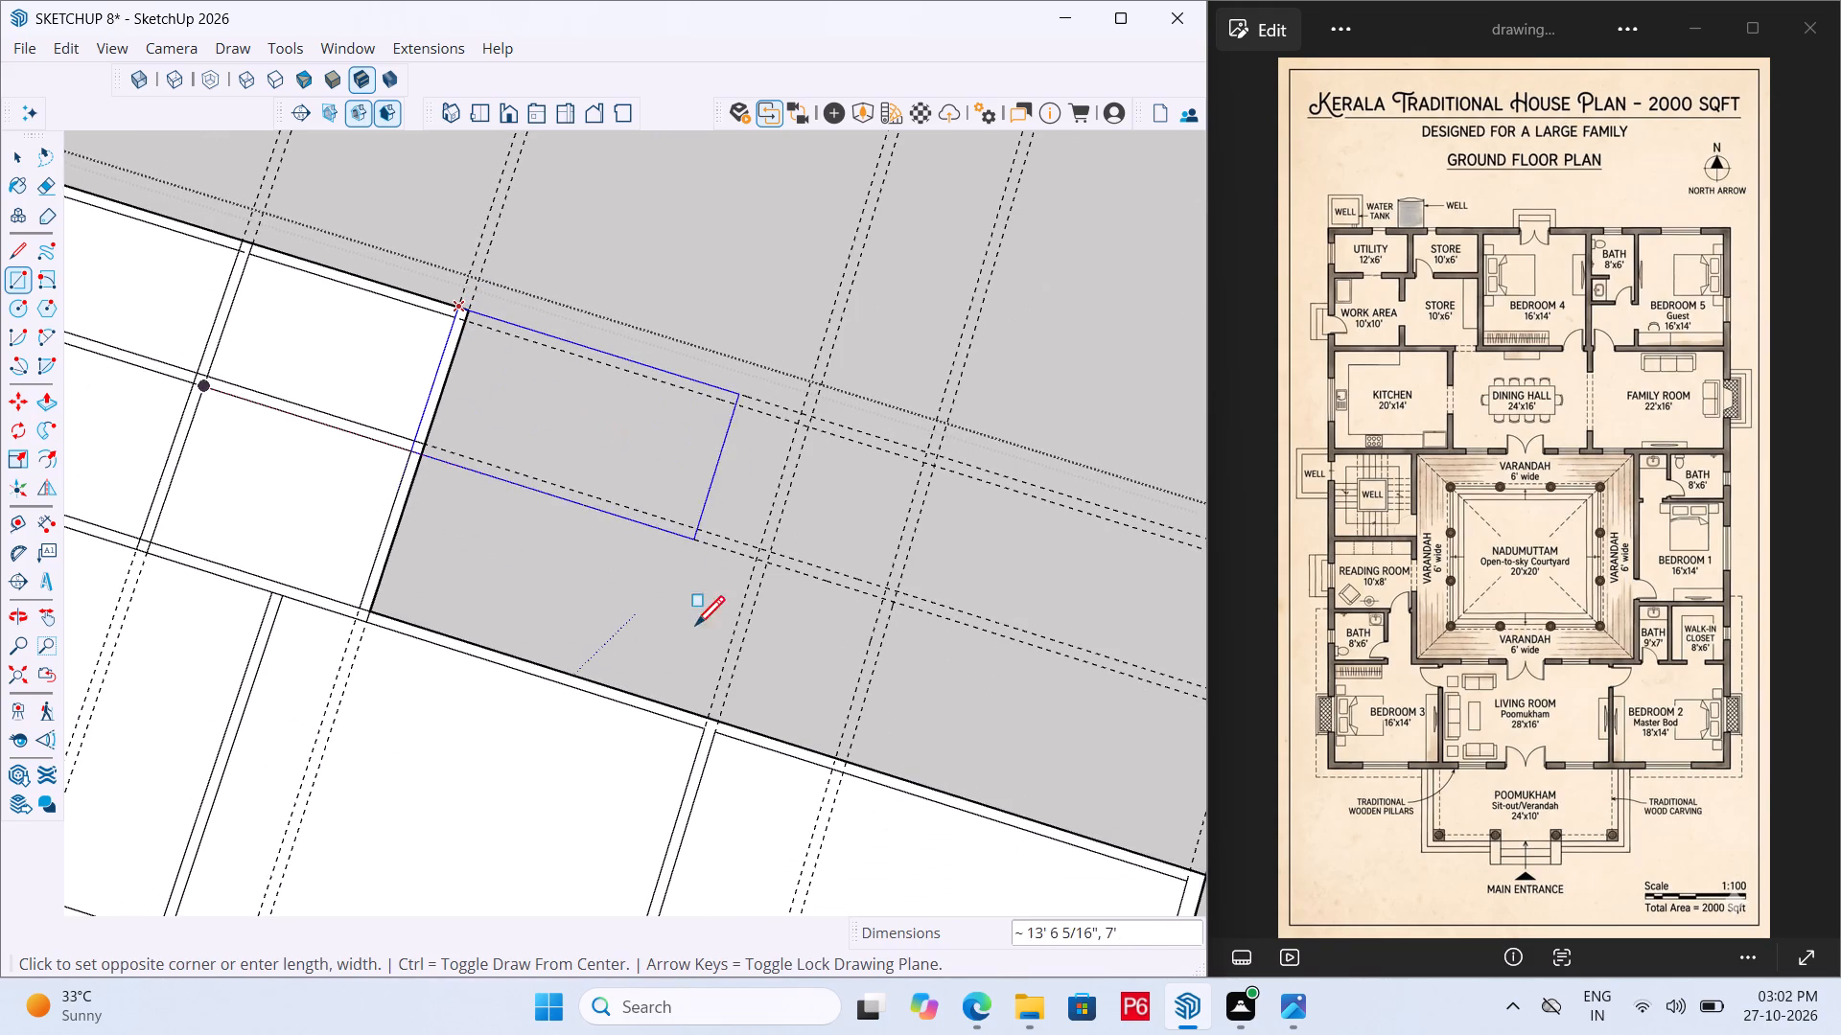
scroll(724, 737, up, 3)
click(716, 741)
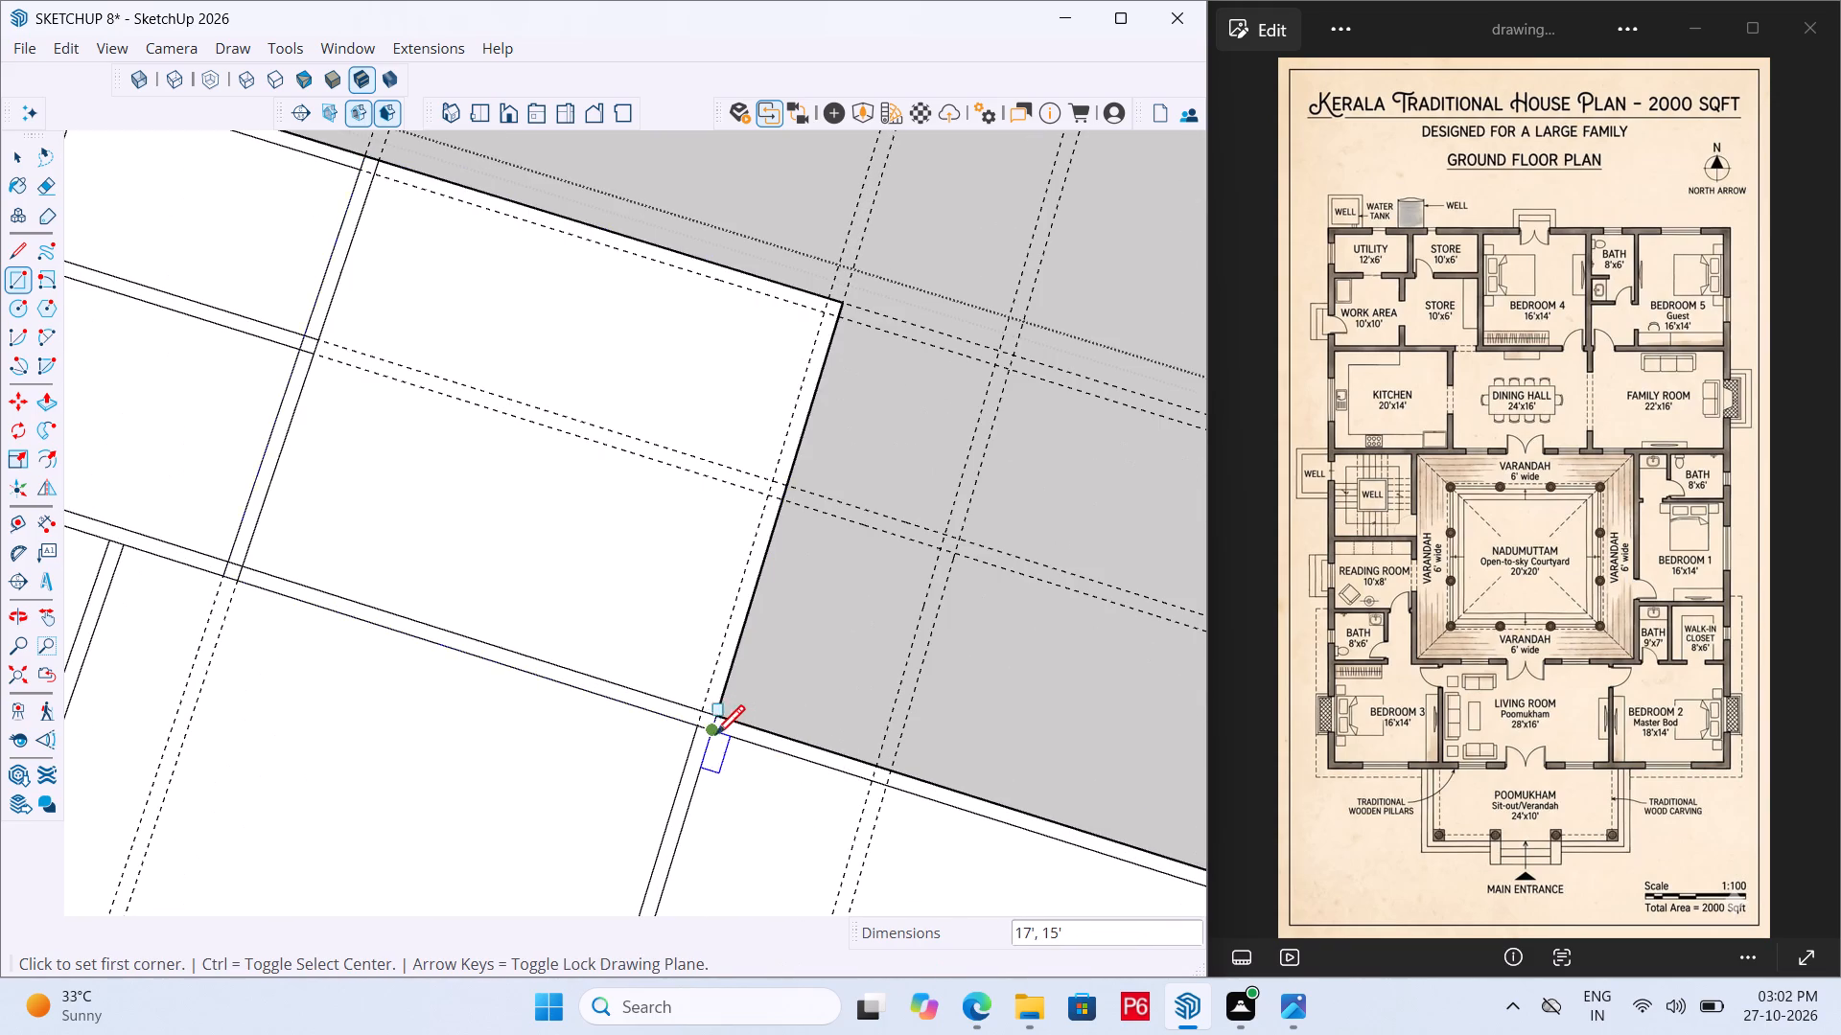
scroll(635, 665, down, 6)
scroll(479, 372, up, 11)
click(494, 393)
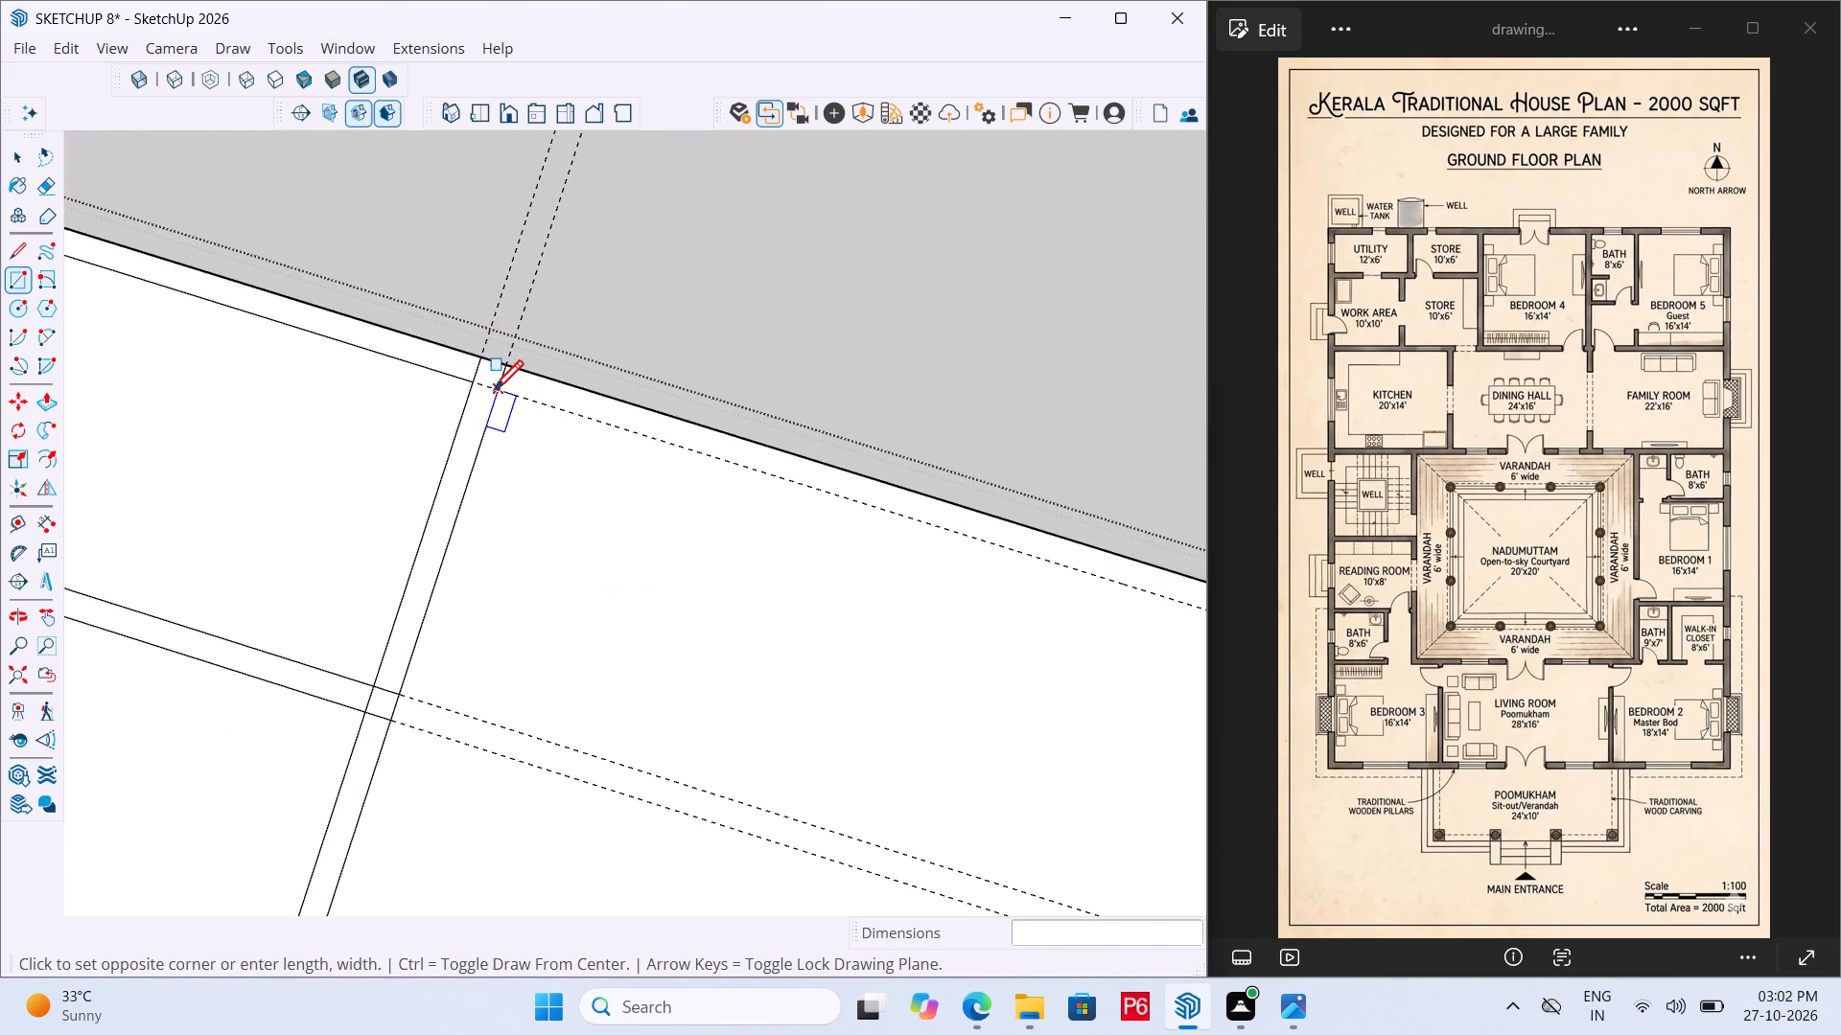
scroll(482, 368, down, 12)
scroll(679, 665, up, 6)
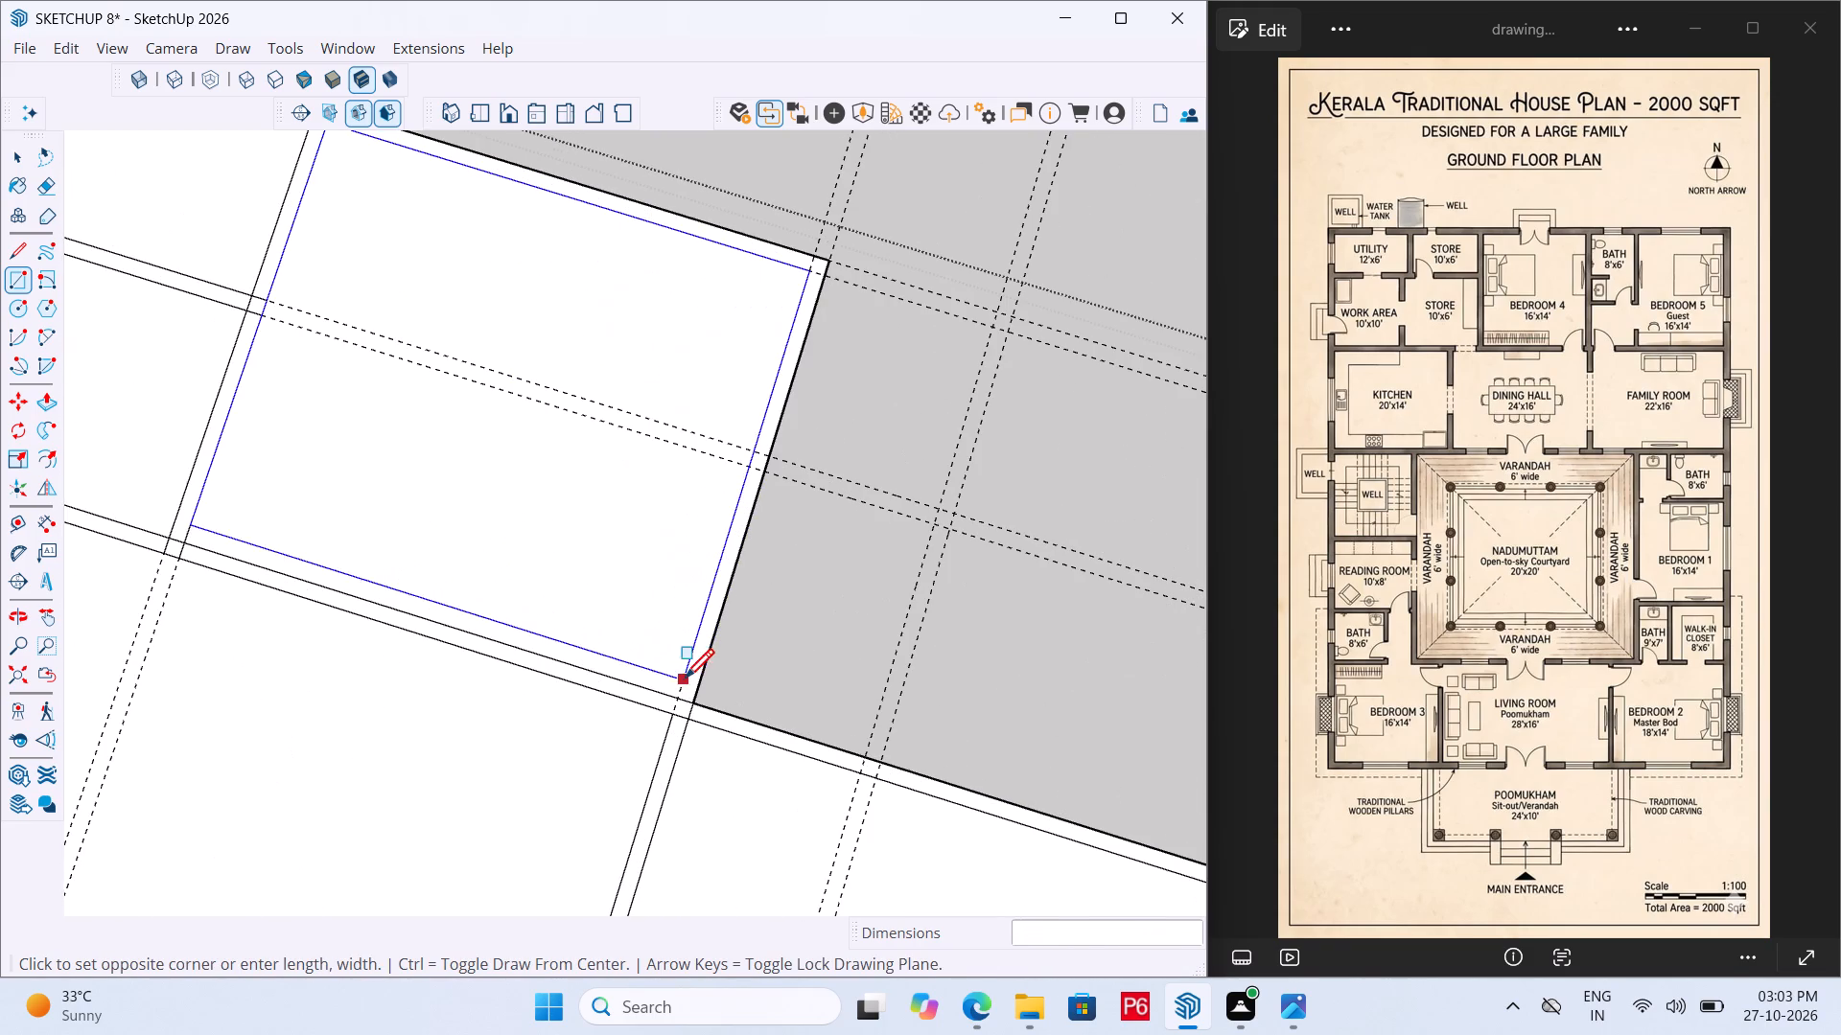
click(677, 698)
Draw Bedroom 5's bath walls east of Bedroom 4 as two nested rectangles, 6'6" by 7' outside and 5'6" by 6' inside.
scroll(497, 549, down, 7)
scroll(399, 451, down, 4)
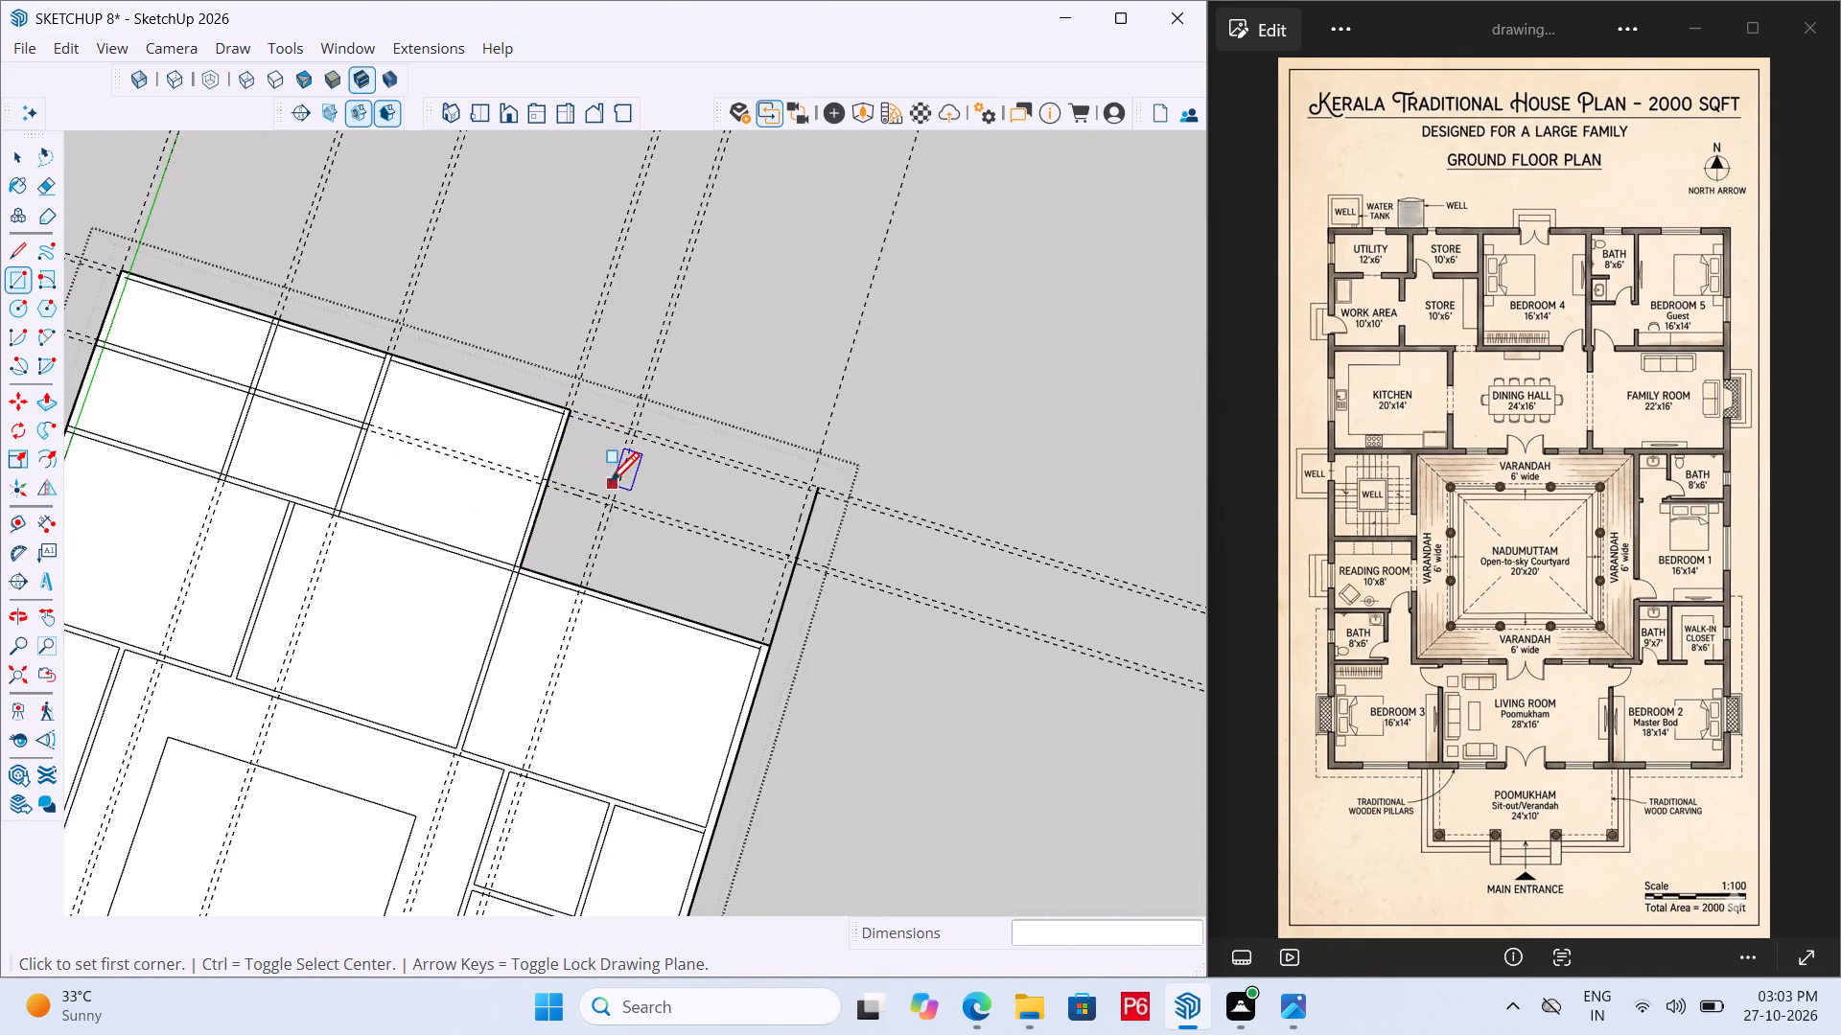
scroll(610, 523, up, 6)
scroll(541, 319, up, 2)
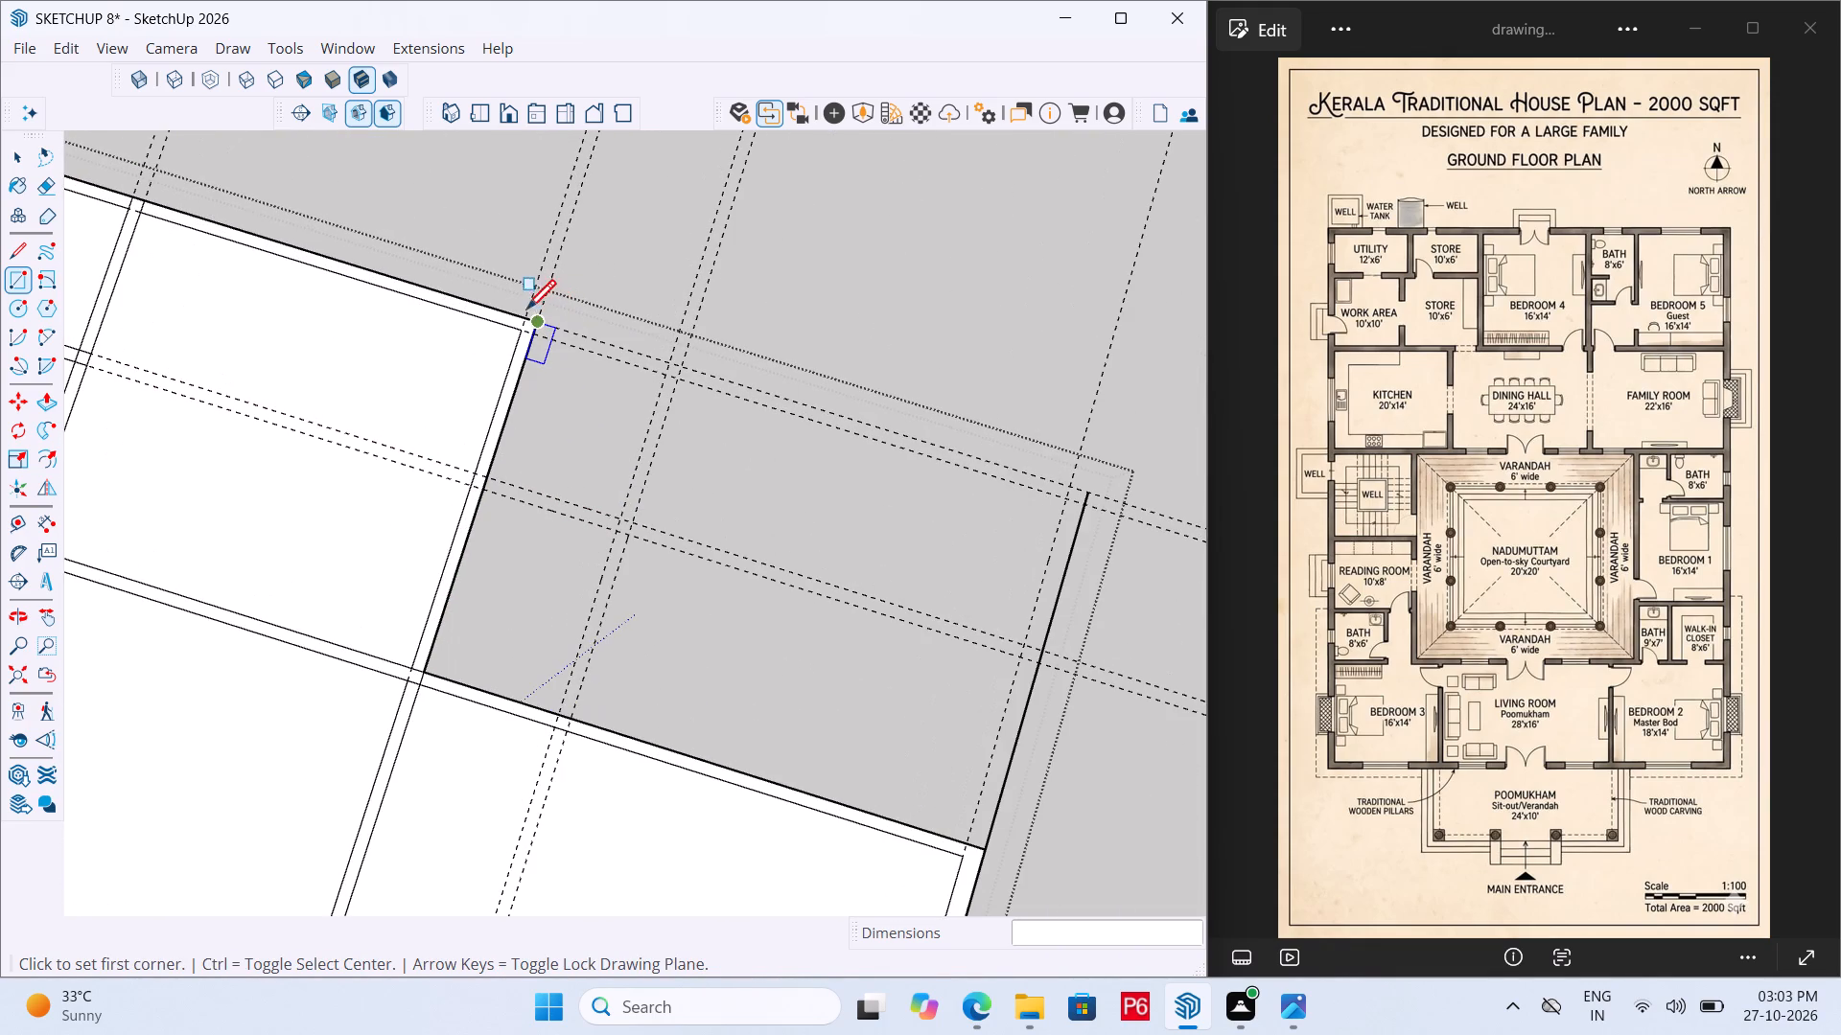
scroll(492, 292, up, 3)
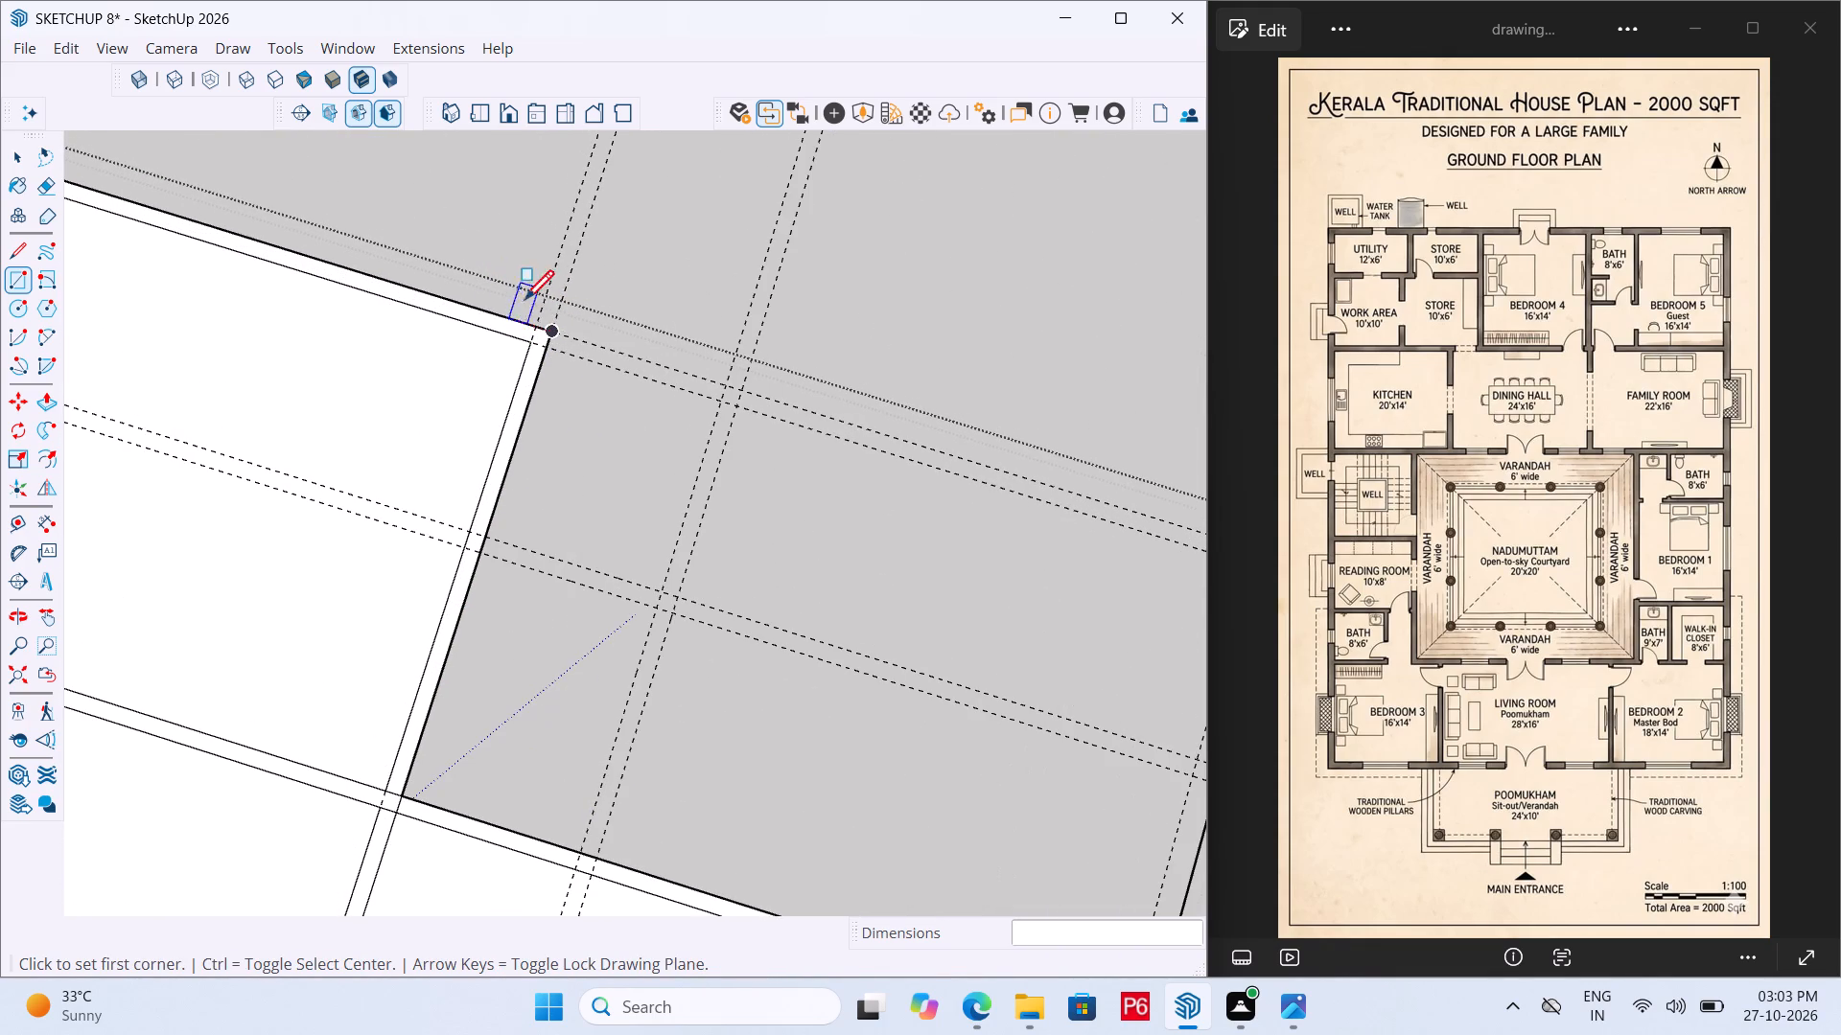
click(537, 328)
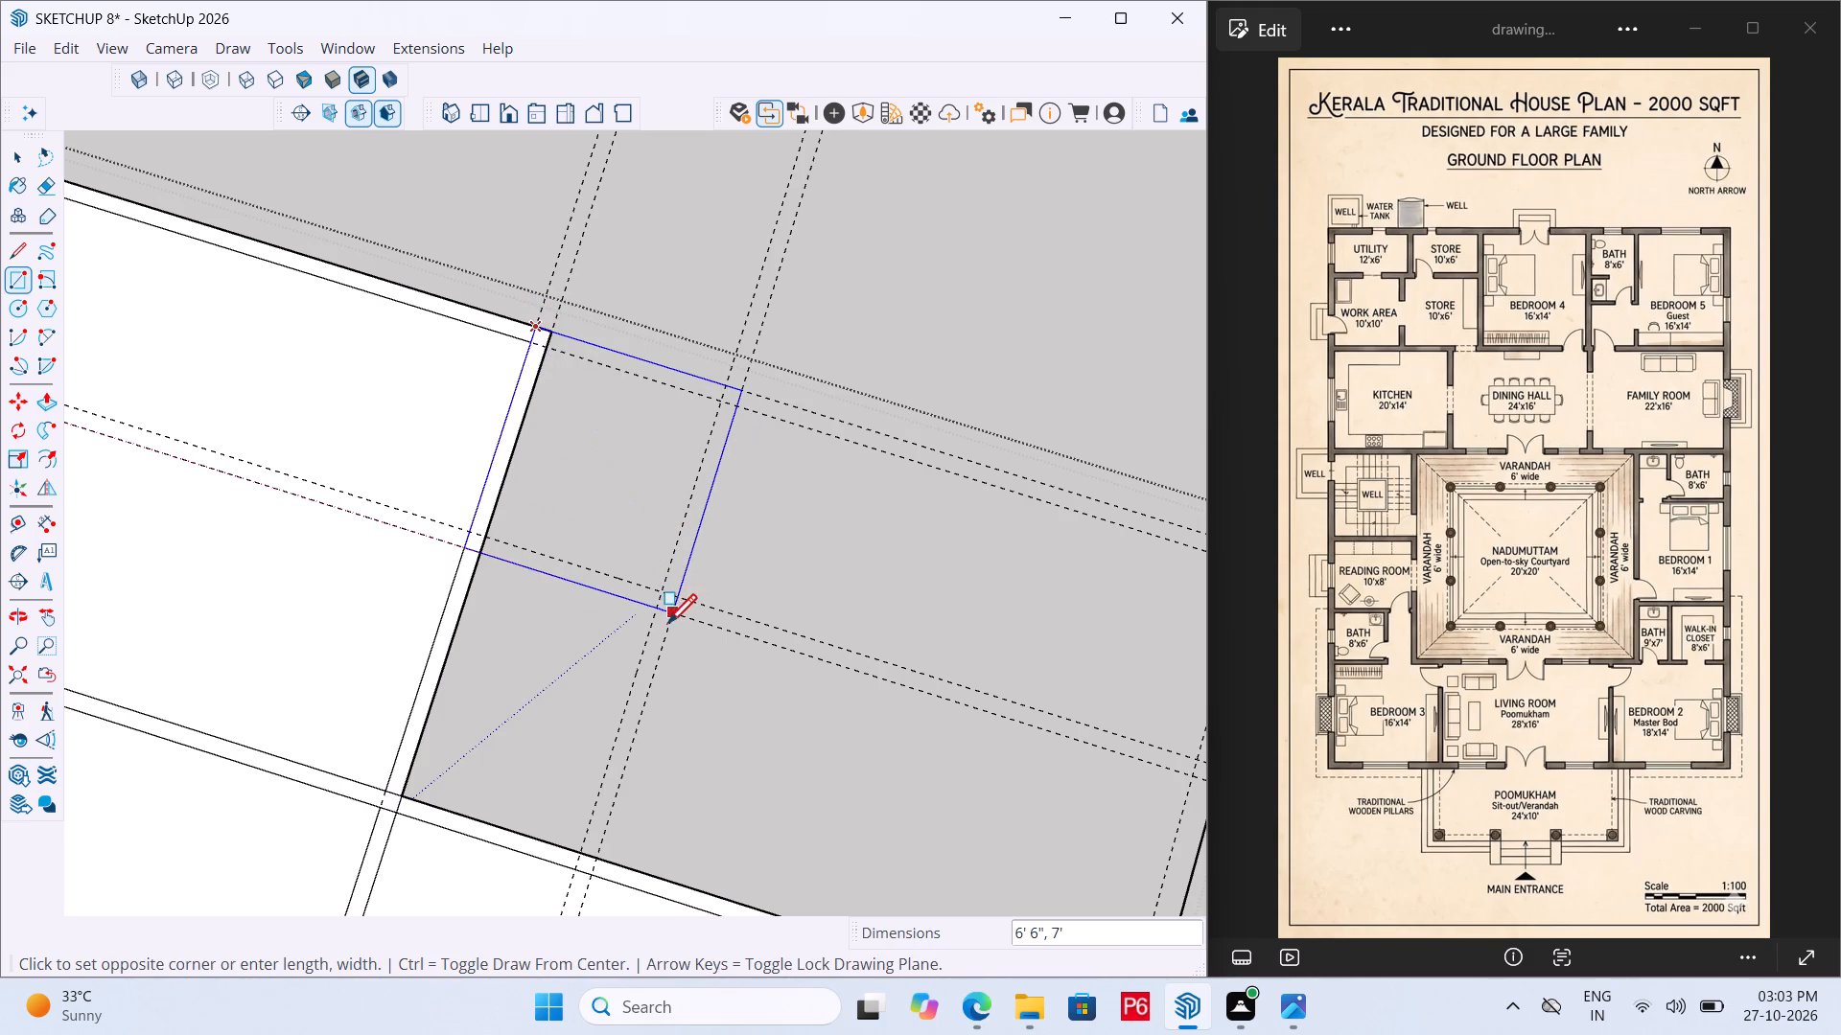
click(673, 622)
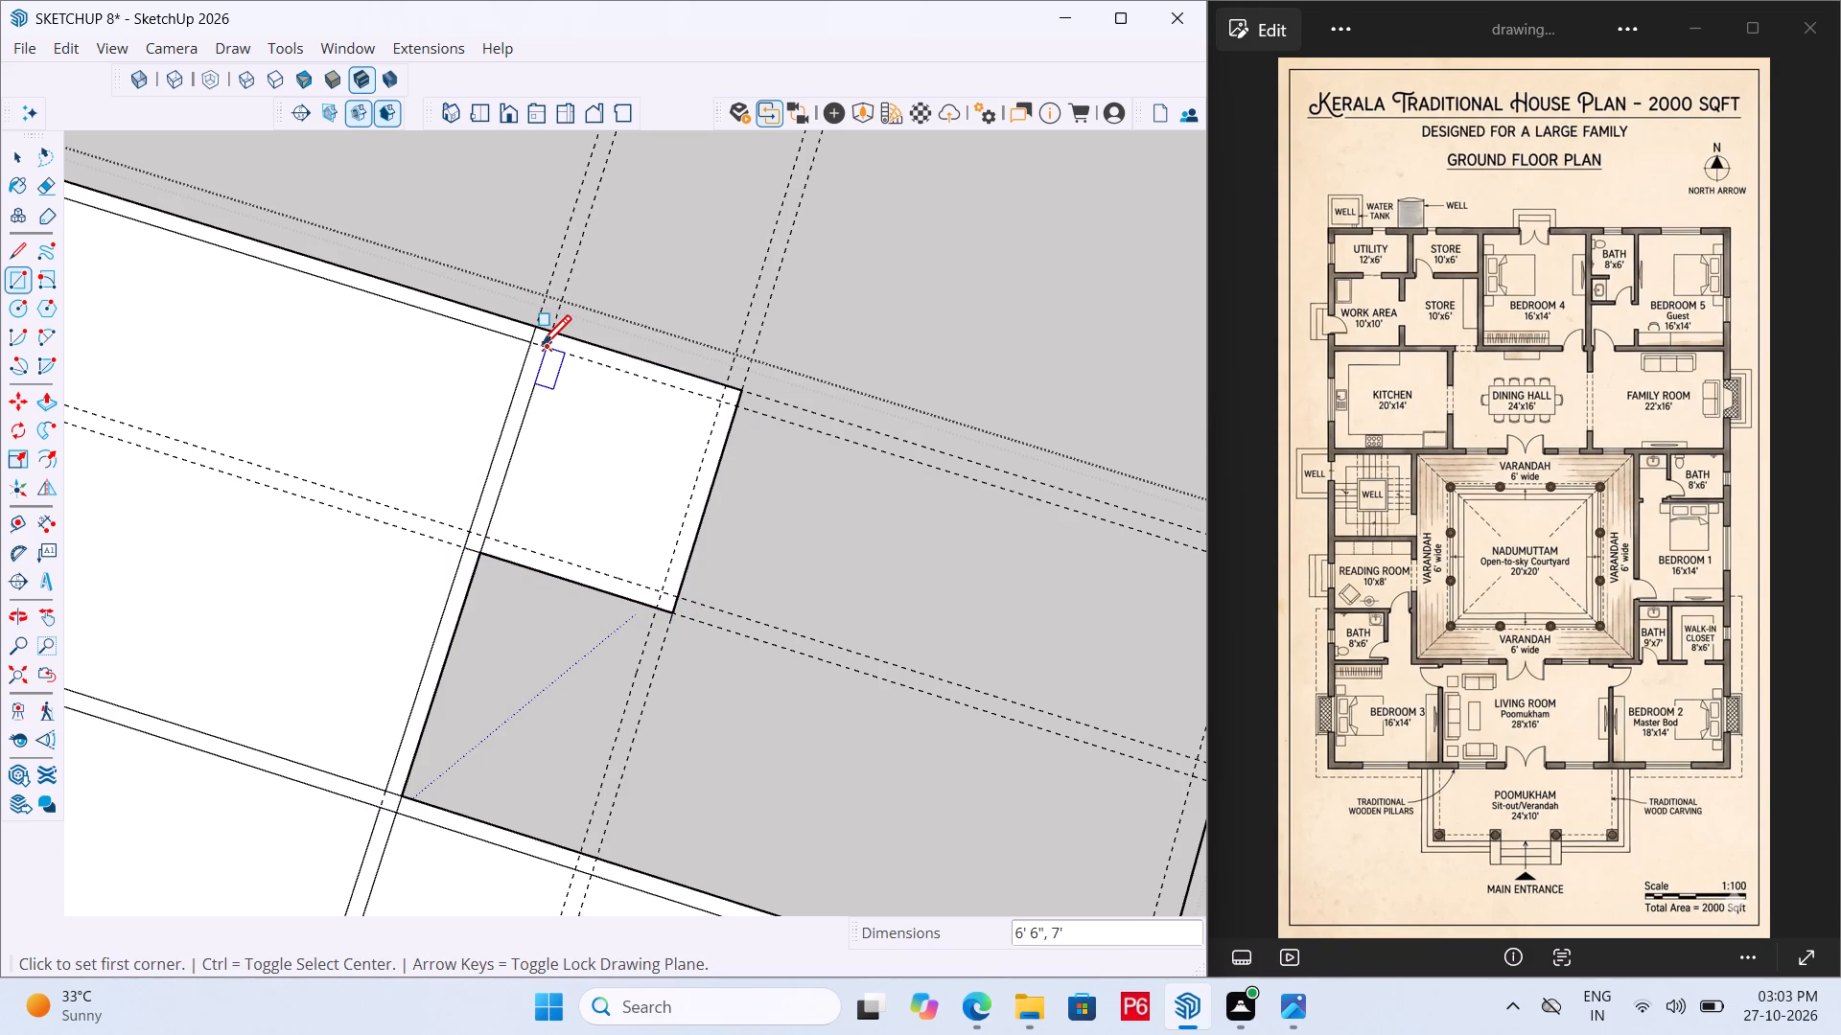
click(542, 348)
click(664, 587)
Draw the walls of the space south of Bedroom 5's bath as two nested rectangles, 6'6" by 8'6" outside and 5'6" by 7'6" inside.
scroll(585, 318, down, 2)
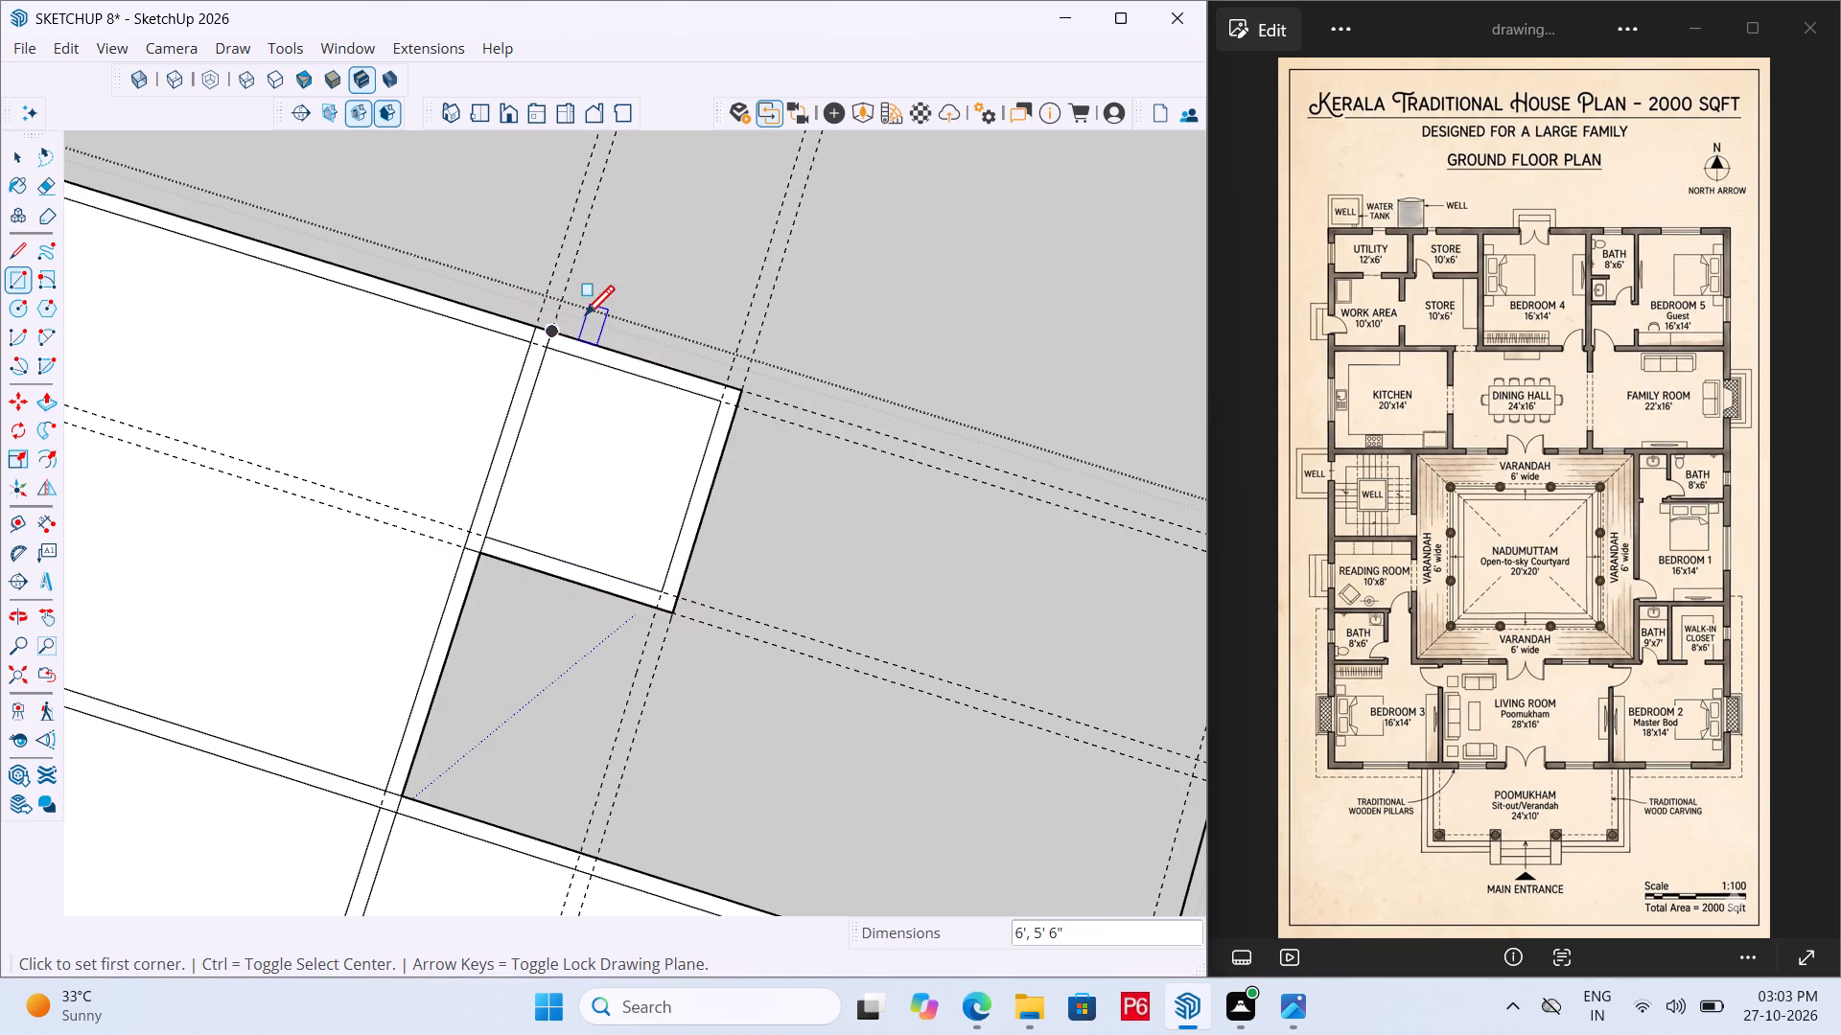
scroll(585, 318, down, 4)
scroll(585, 630, up, 5)
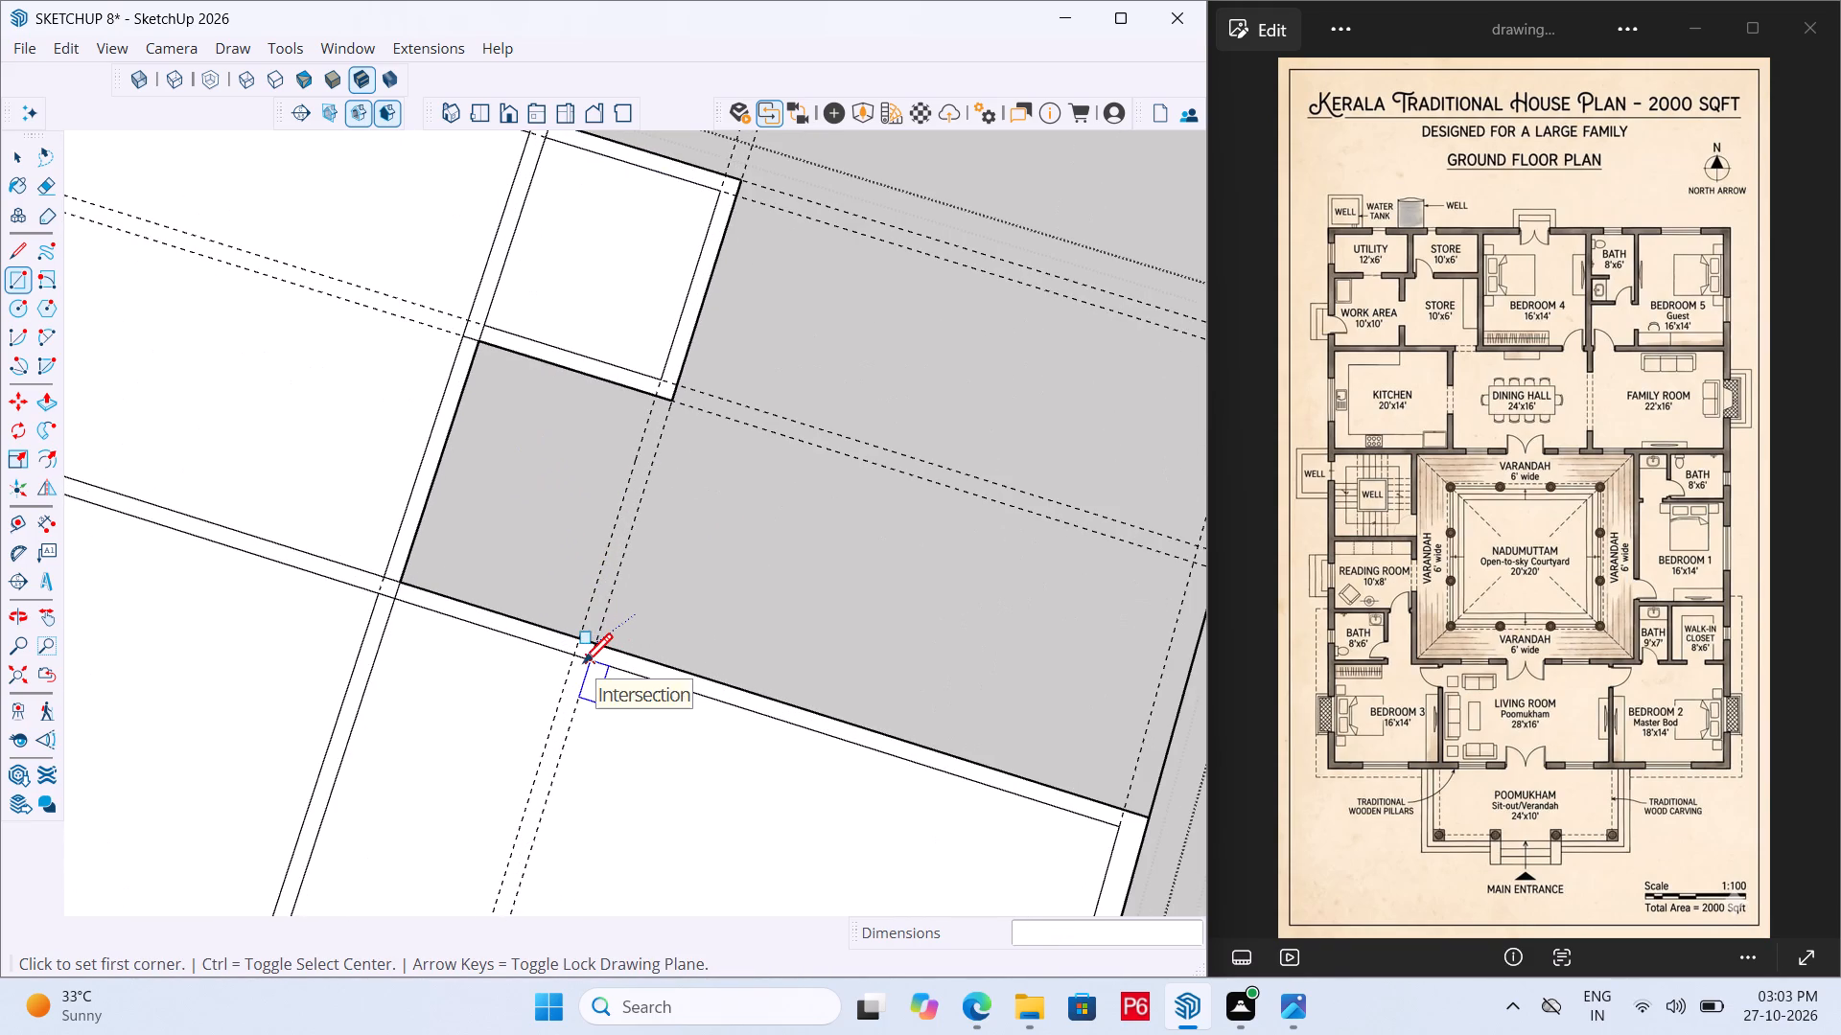
drag(583, 666, 581, 645)
click(463, 320)
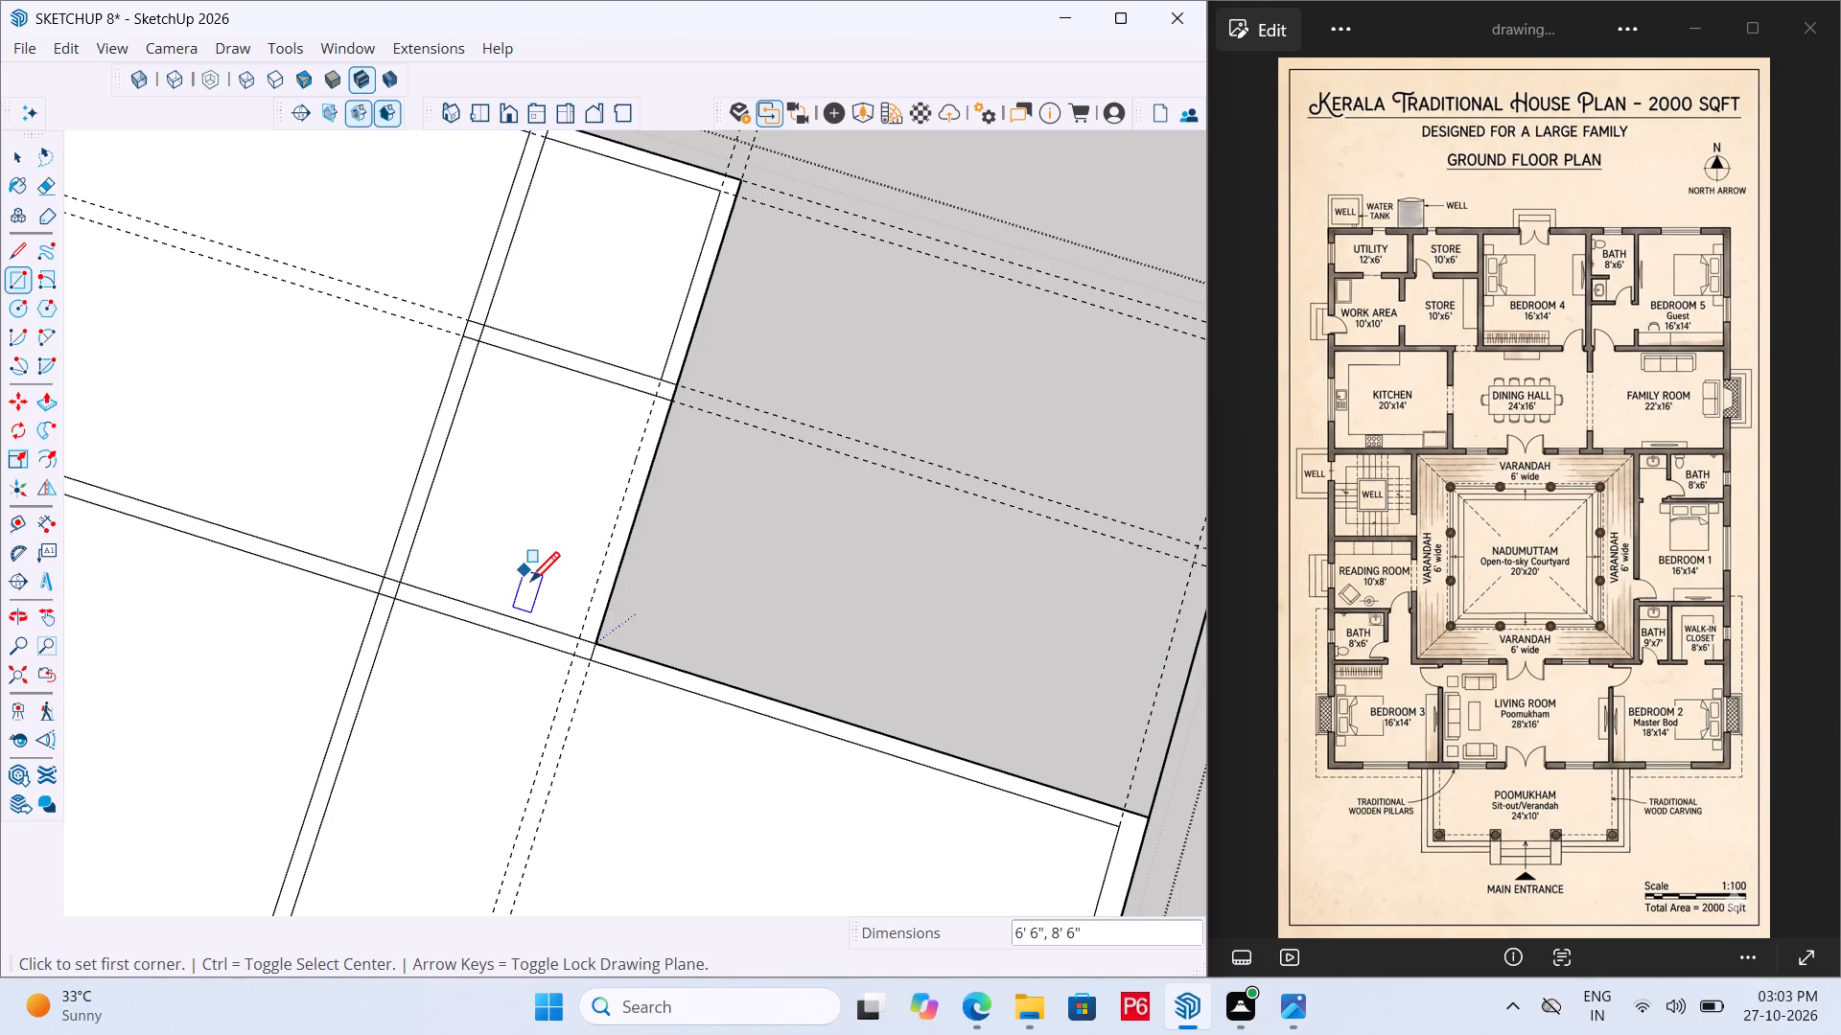
drag(576, 638, 576, 609)
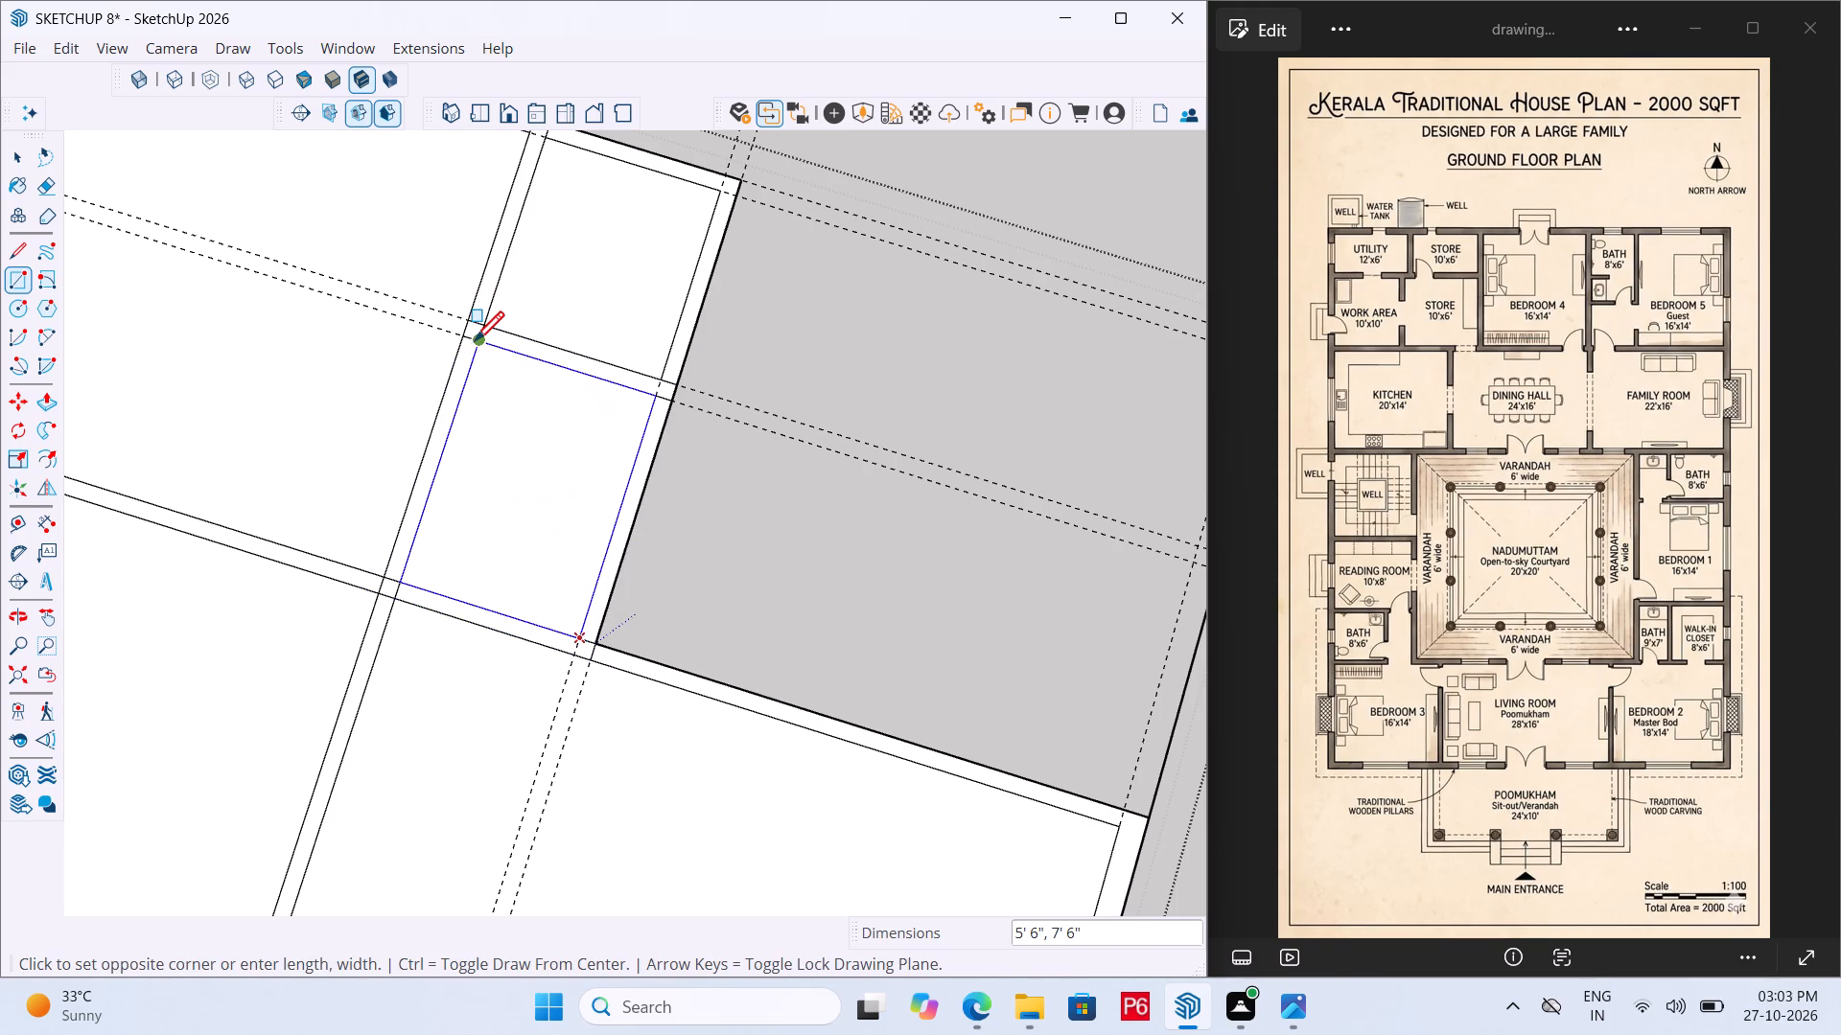
click(475, 344)
Draw a 9" line from the family room's inner northeast corner across the wall to the building's east outer edge.
scroll(381, 301, down, 6)
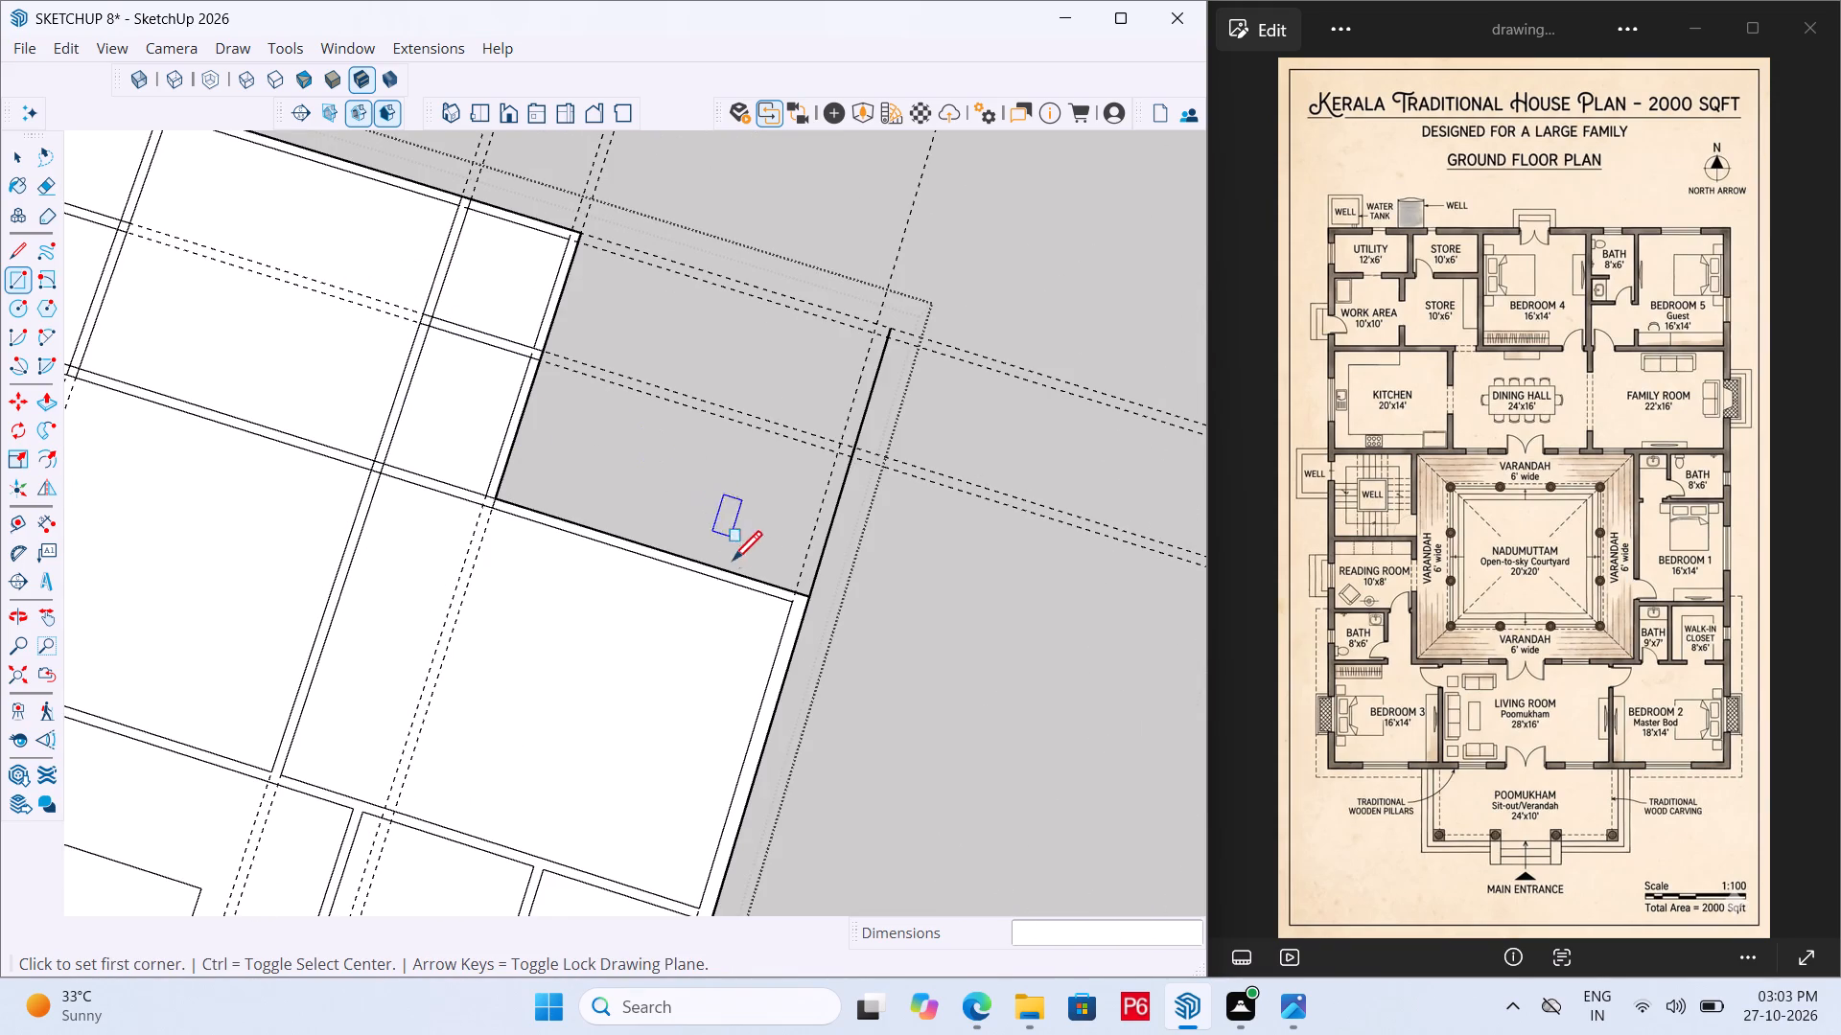
scroll(783, 594, up, 5)
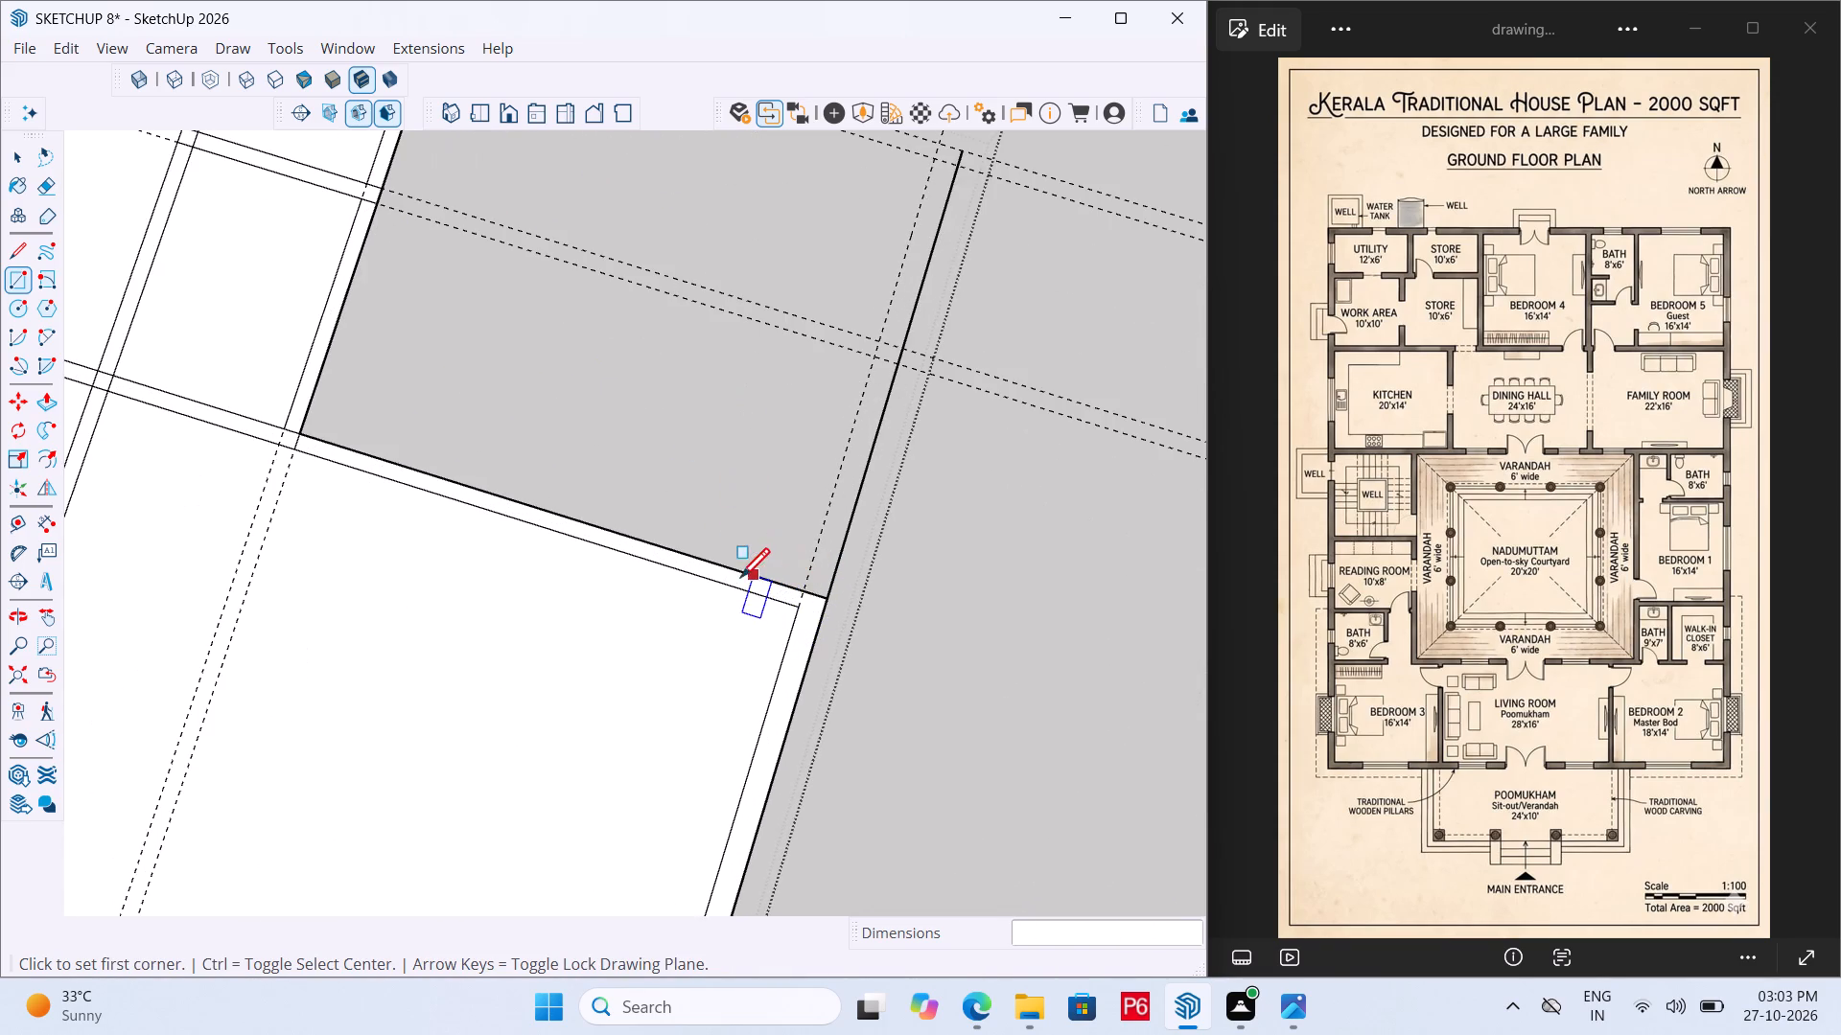
key(l)
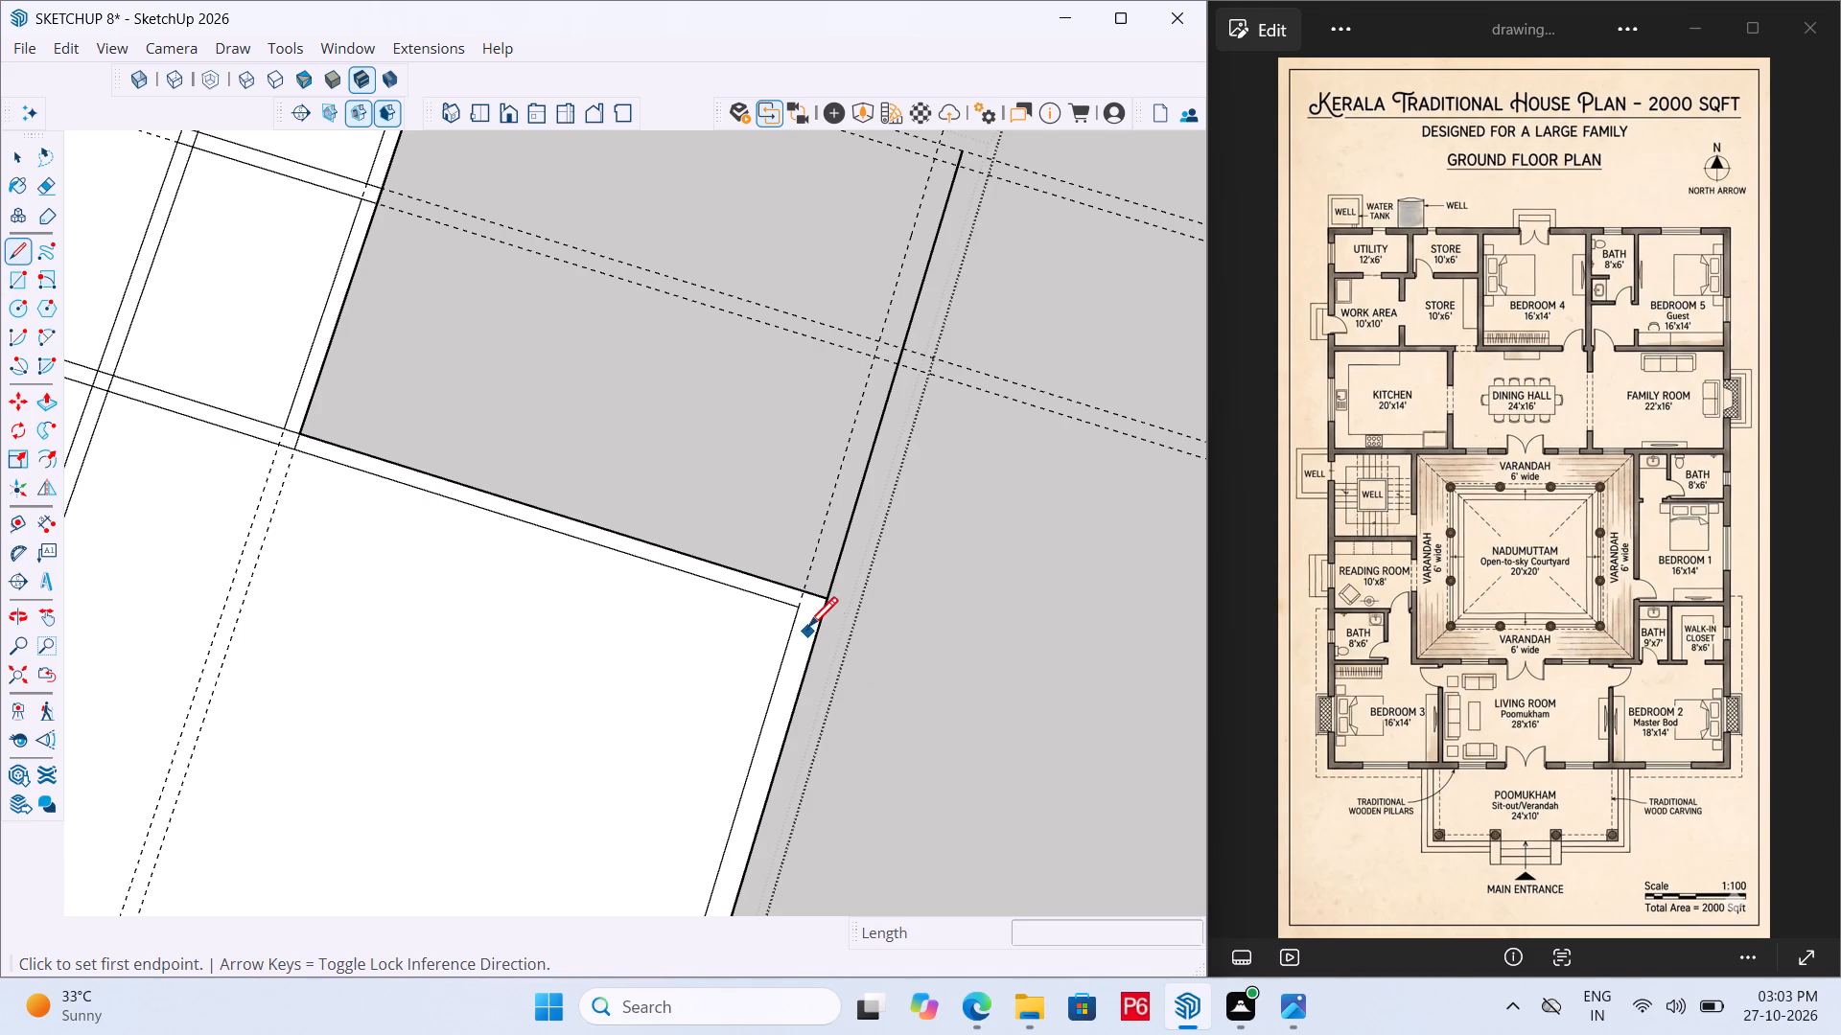
click(797, 609)
click(819, 624)
Draw the Bedroom 5 walls in the northeast corner as two nested rectangles over the guides, 17'3" by 15' outside.
scroll(713, 755, down, 4)
key(r)
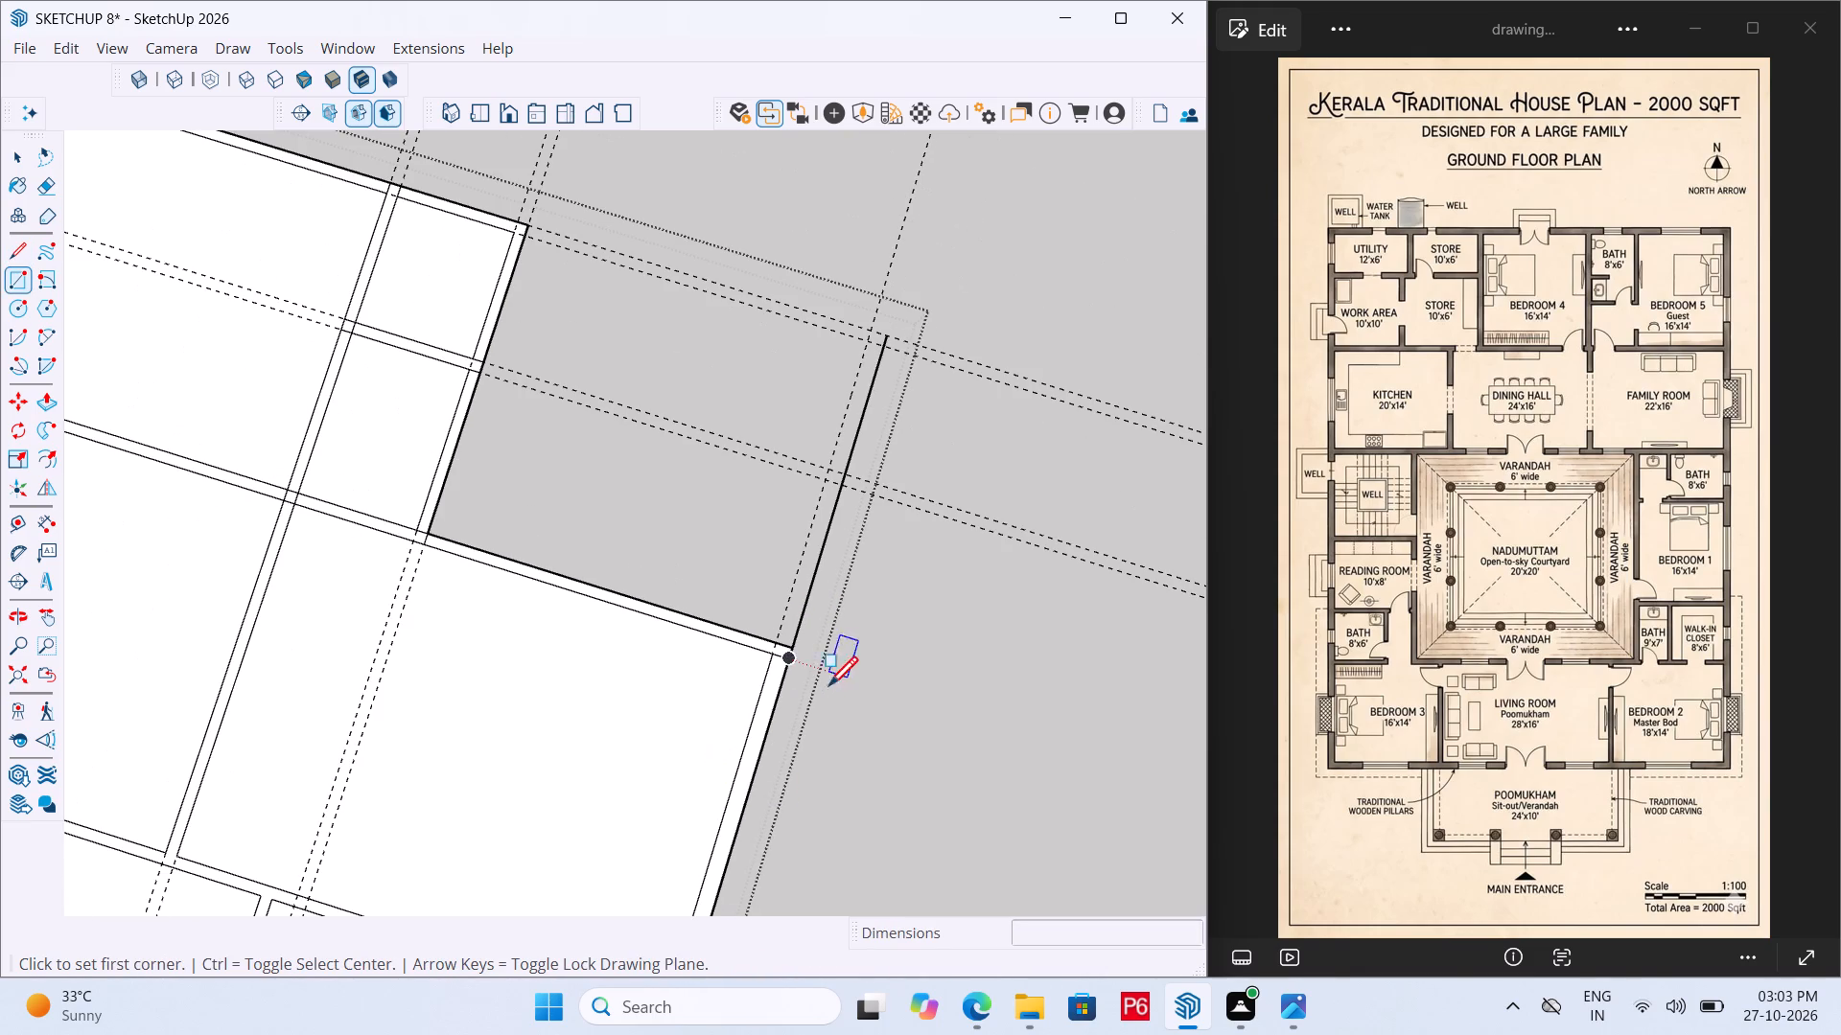
click(786, 667)
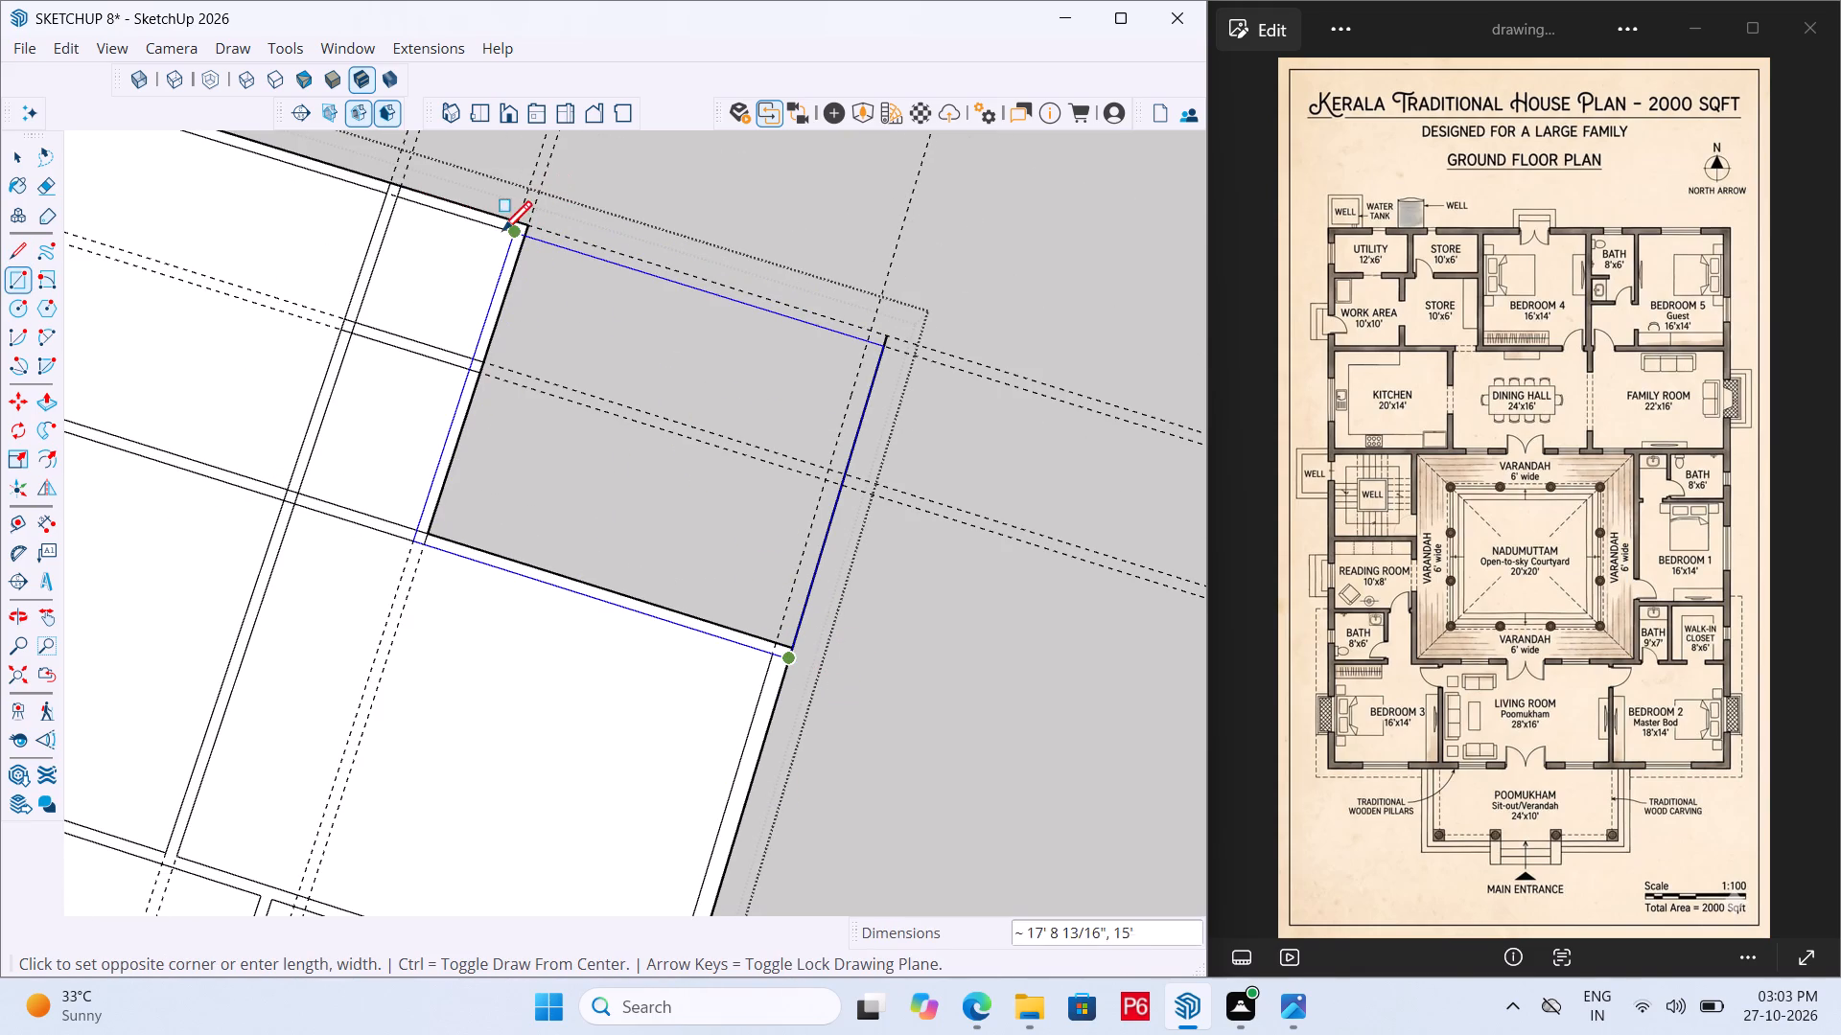
scroll(525, 269, up, 5)
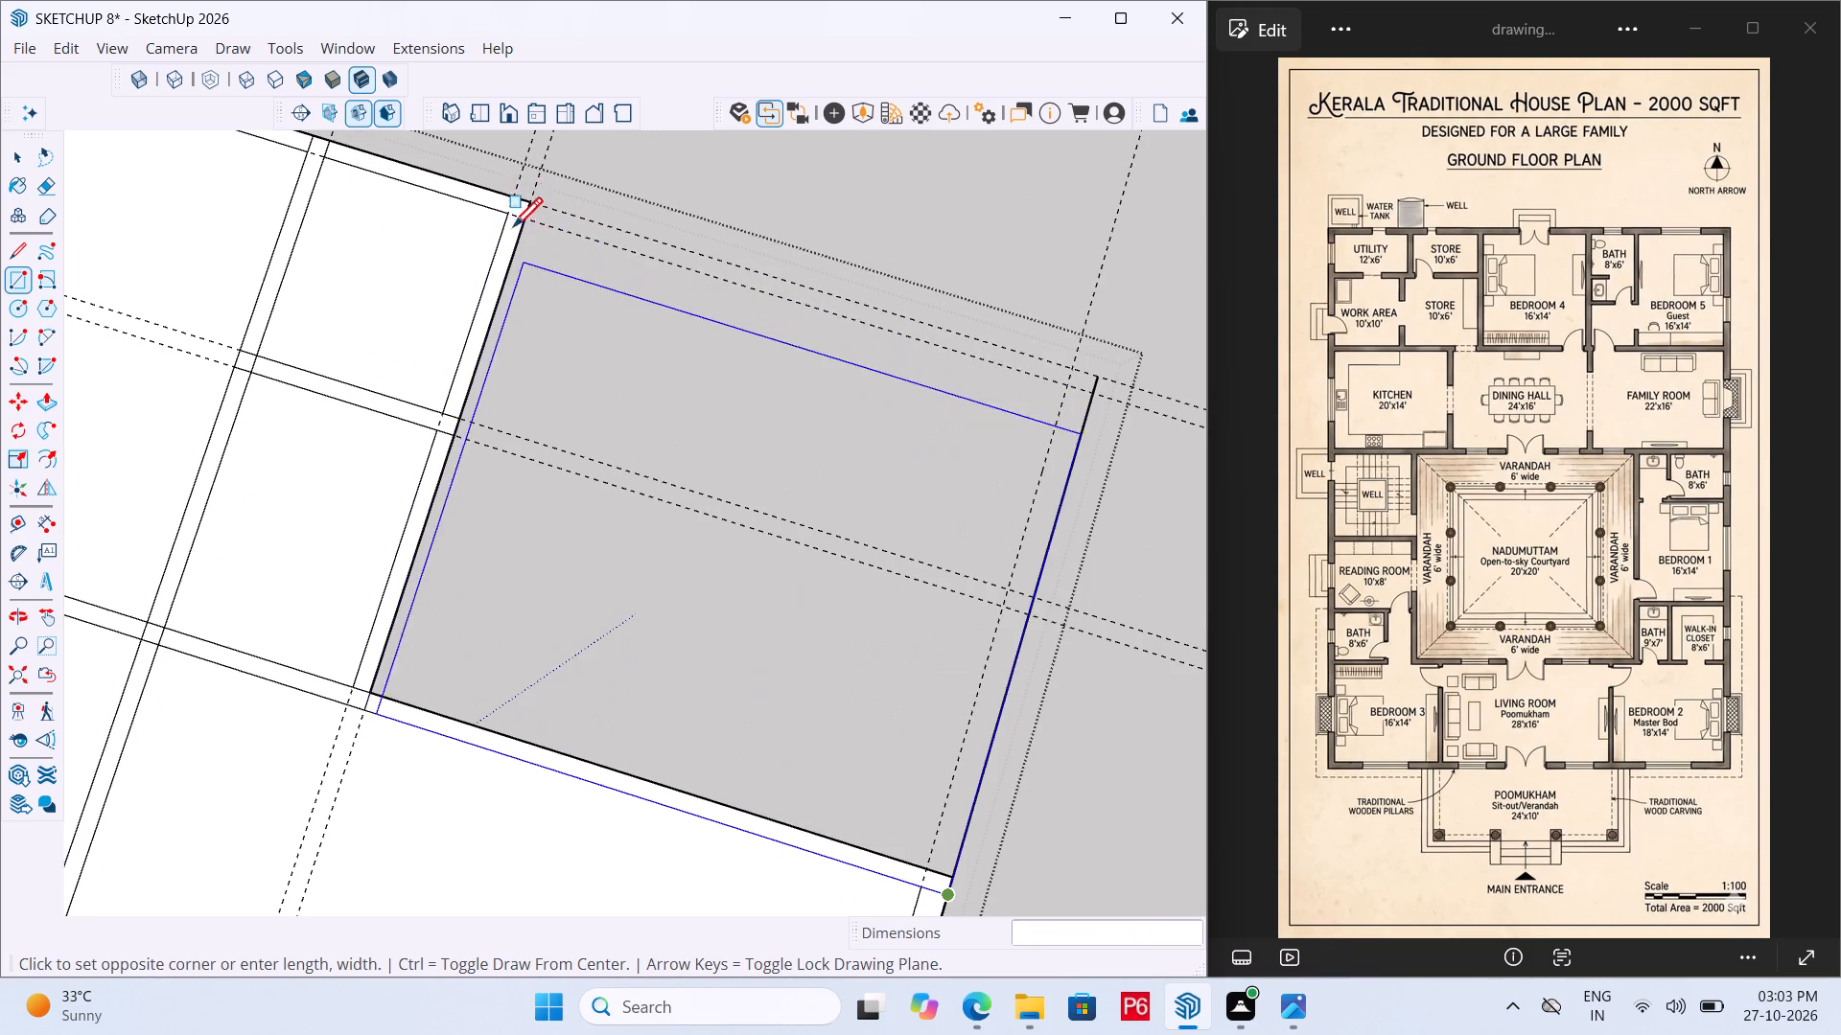
double_click(509, 196)
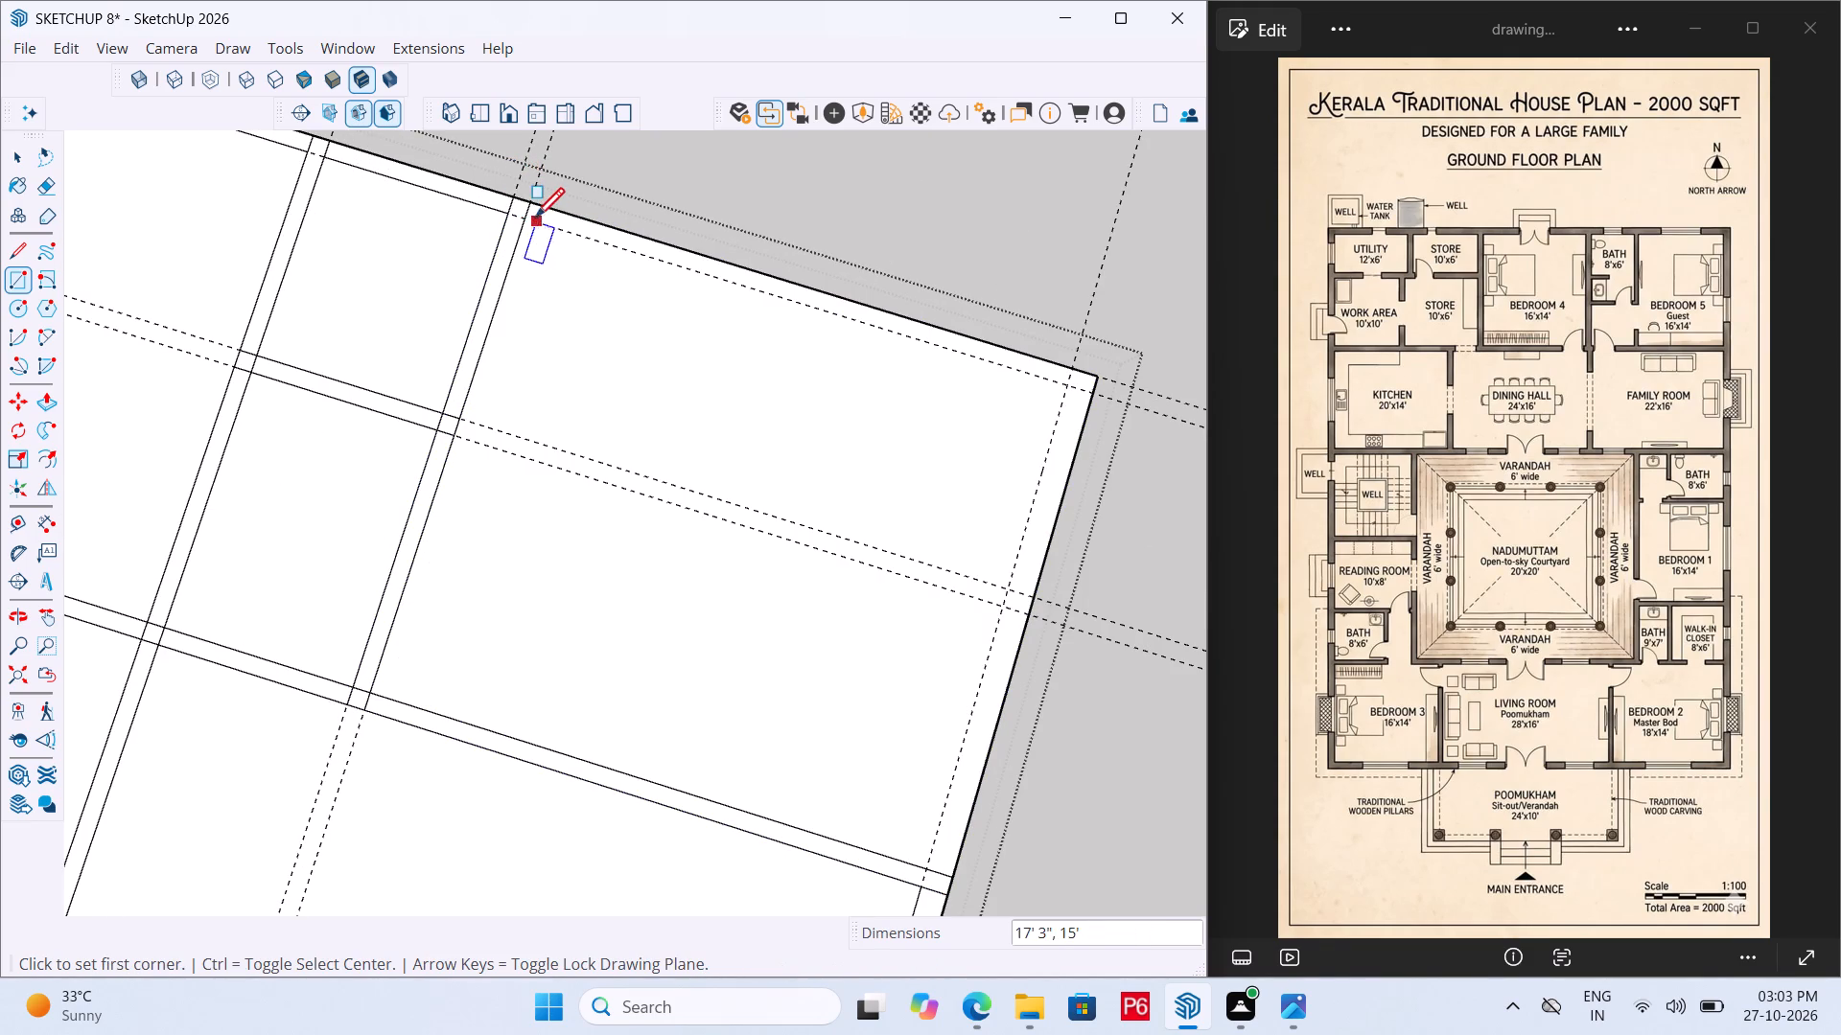
drag(525, 222, 534, 239)
scroll(504, 391, down, 4)
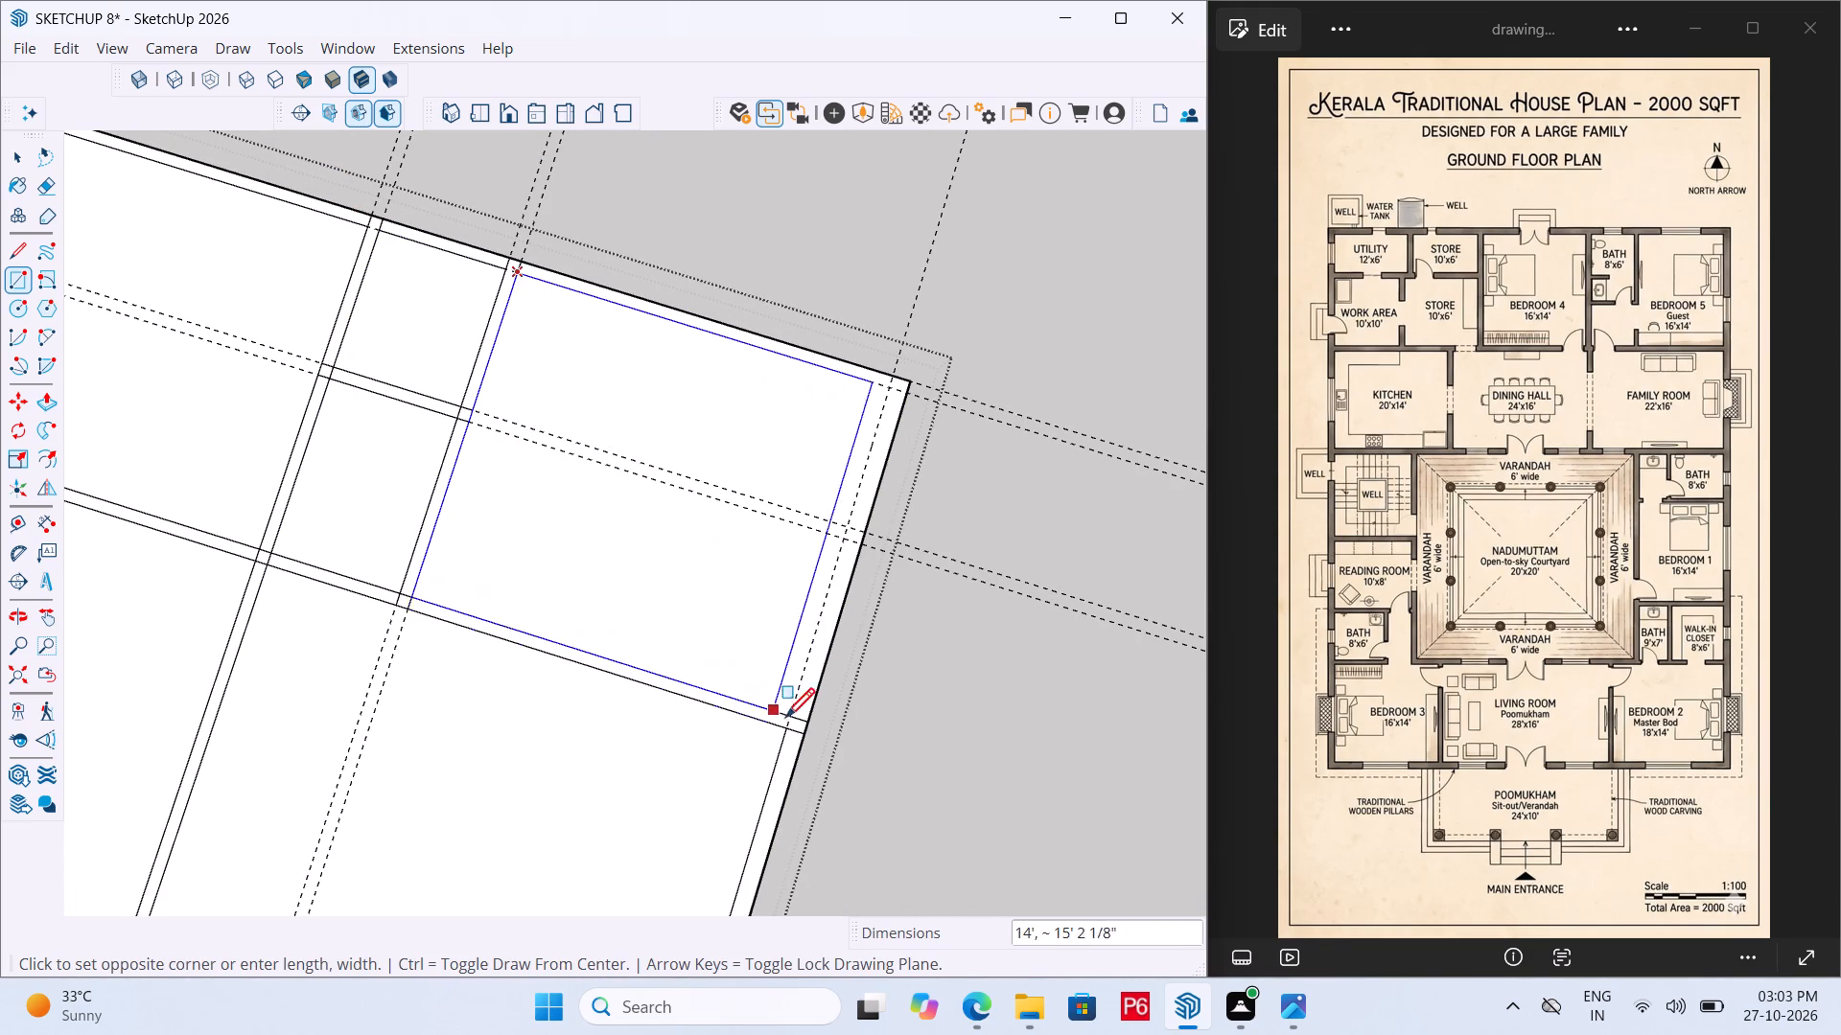
click(790, 713)
Erase the remaining construction guides running through and beyond the northern rooms.
scroll(674, 509, down, 6)
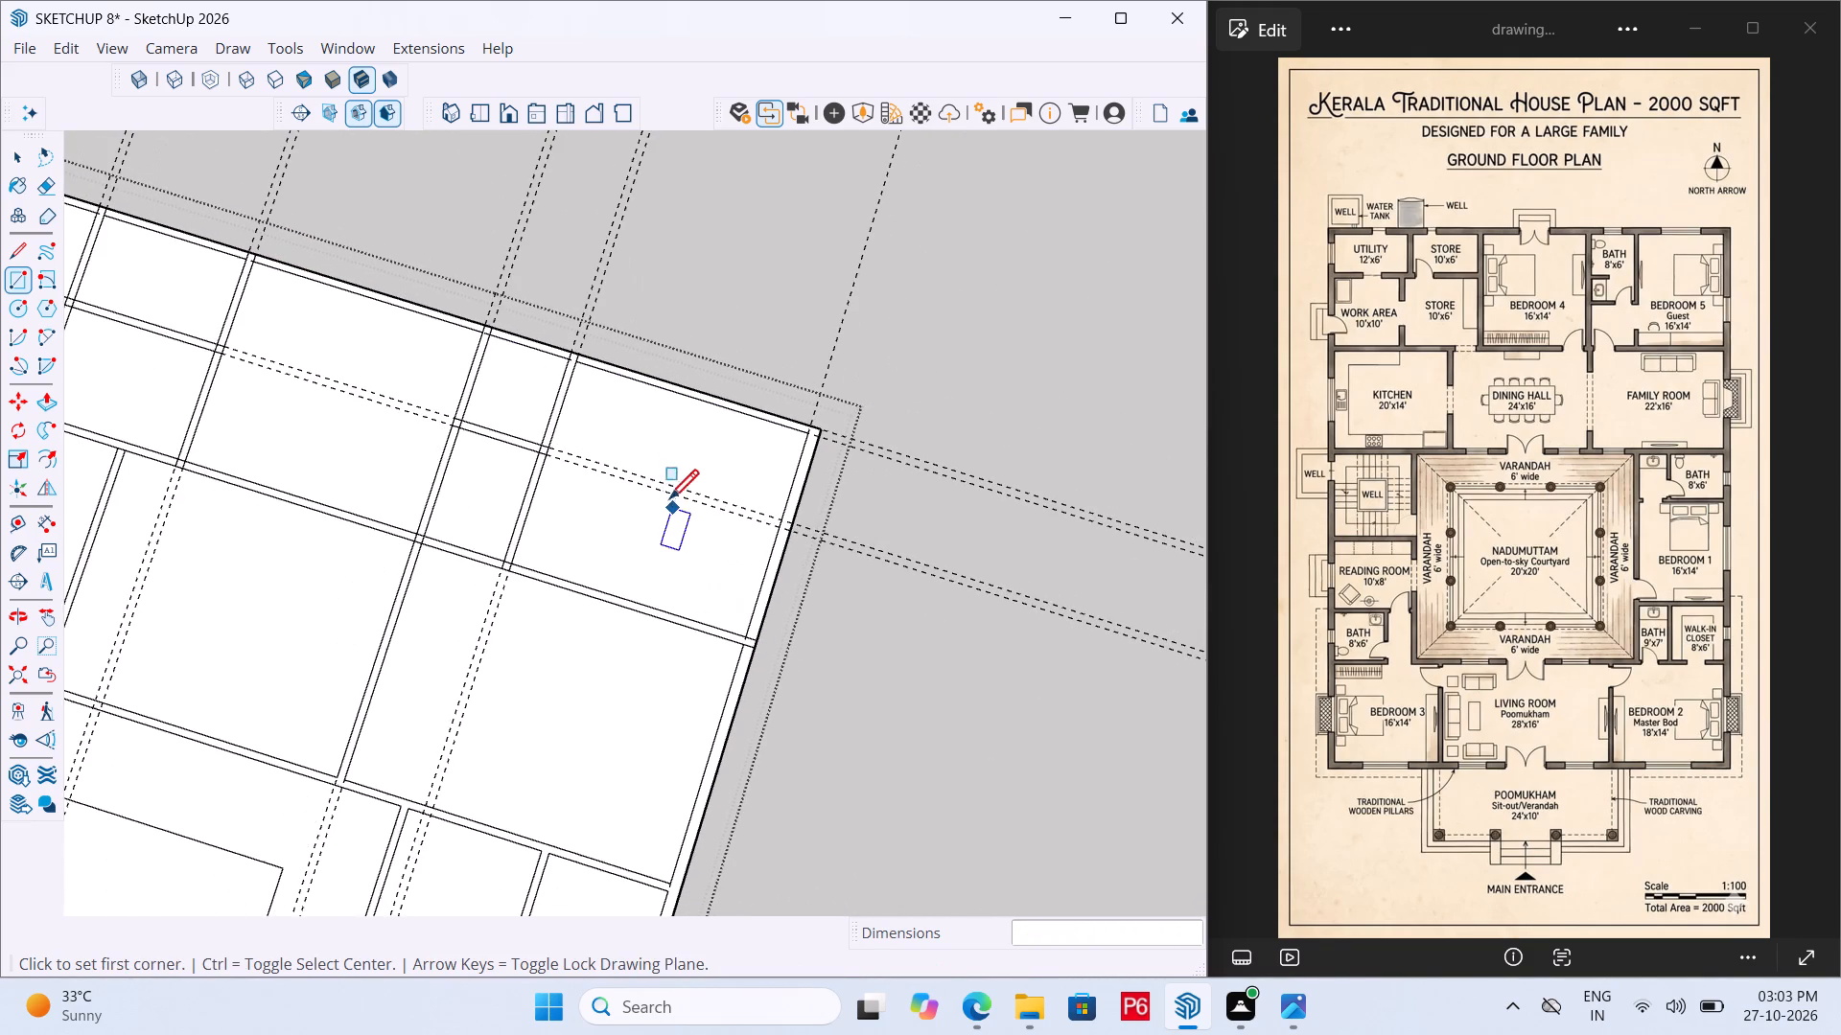
scroll(663, 490, down, 2)
key(e)
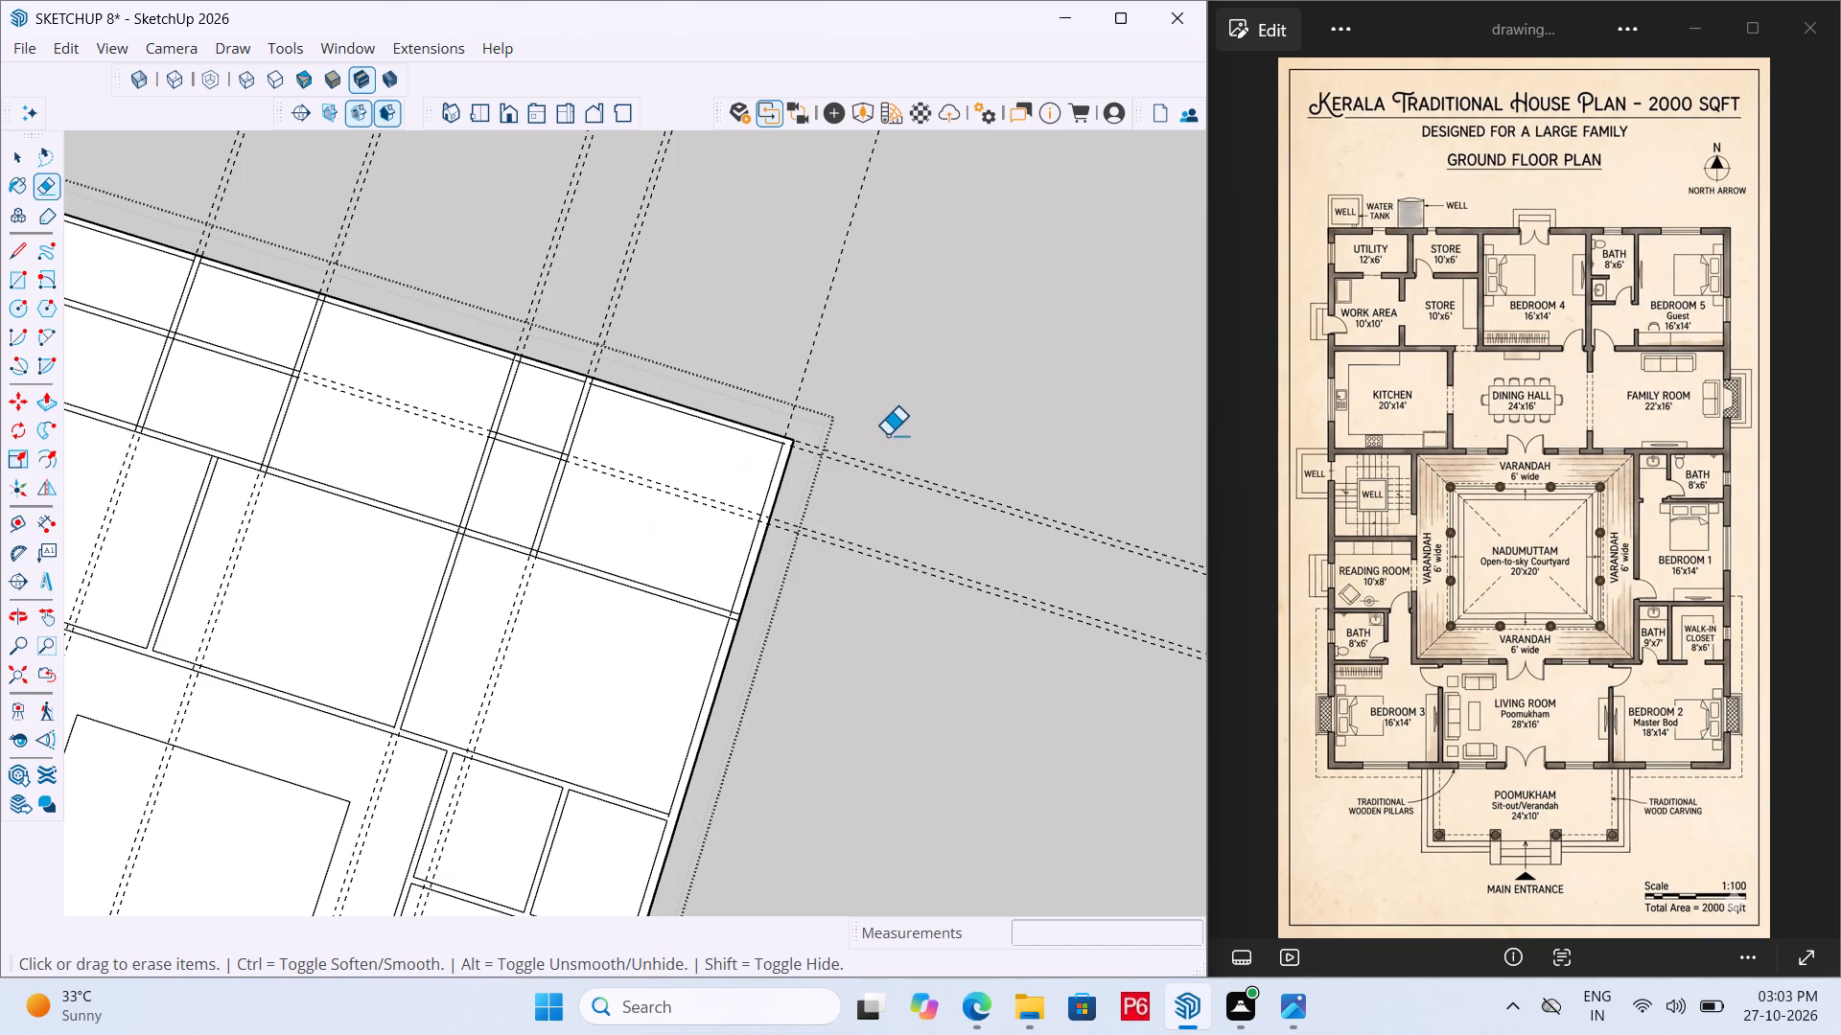
drag(892, 448, 864, 514)
drag(732, 310, 520, 246)
drag(768, 303, 914, 319)
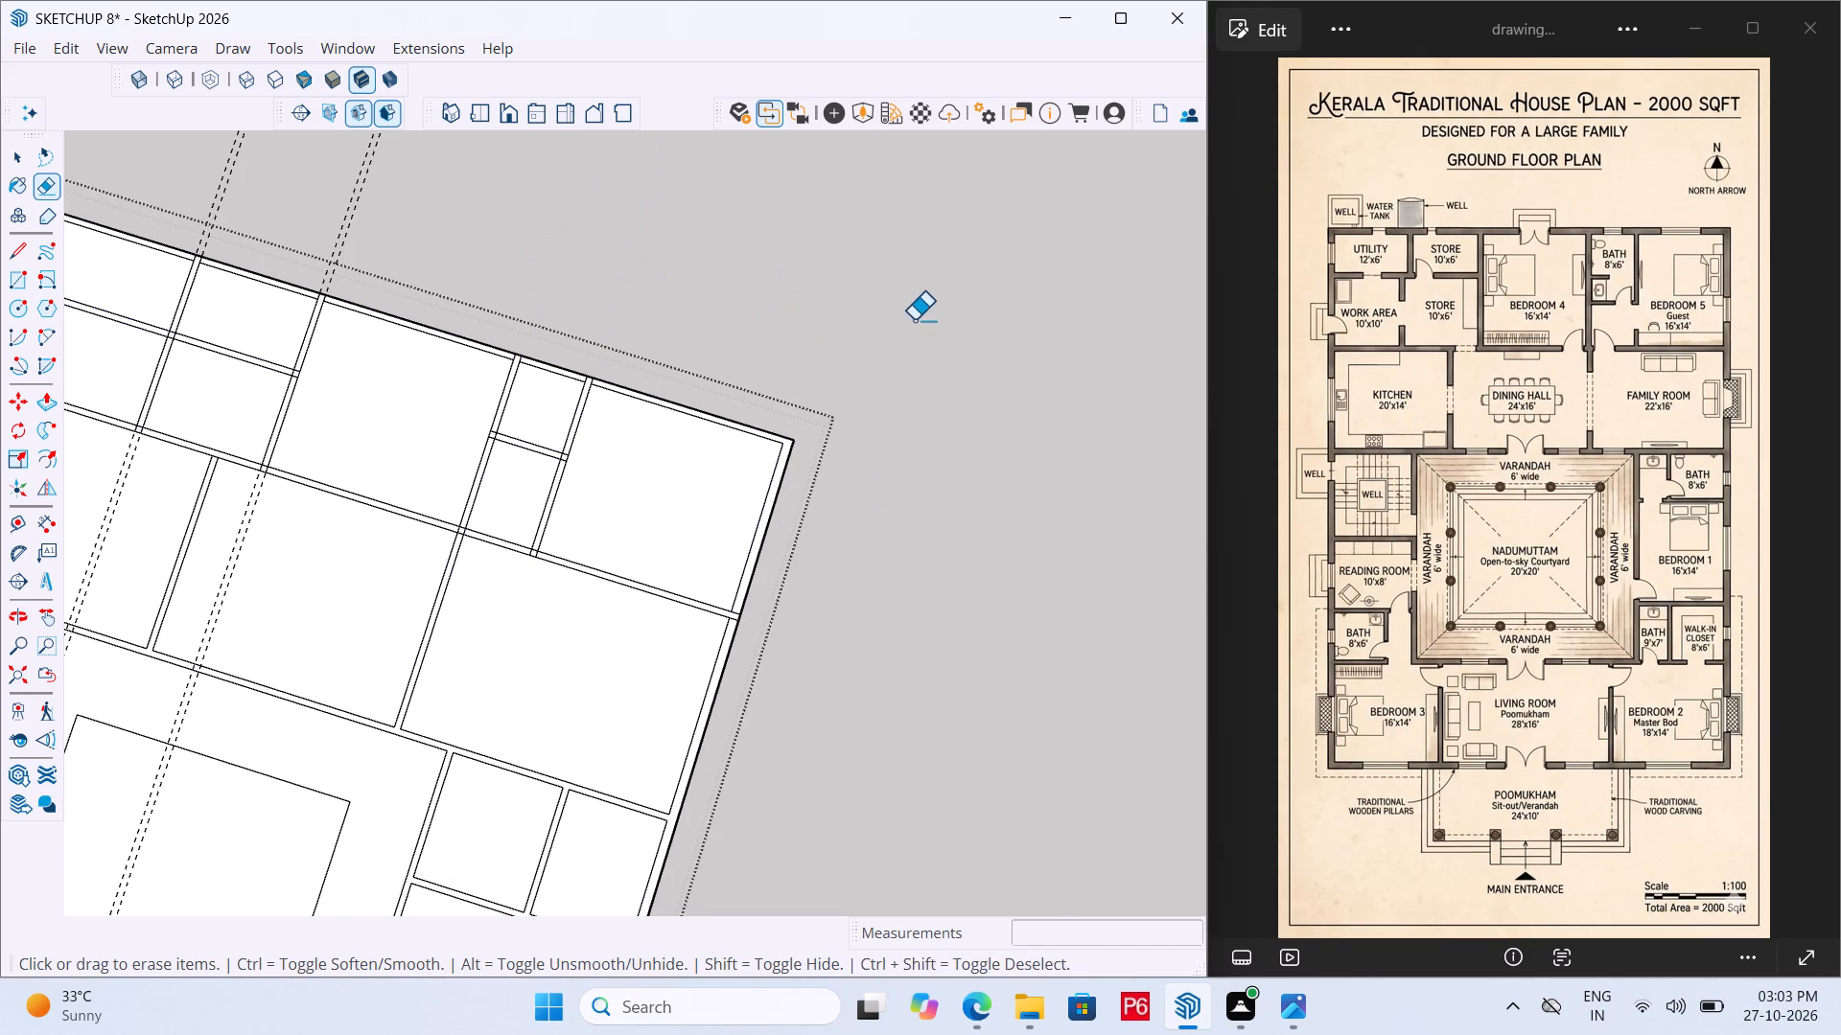
scroll(909, 400, down, 4)
drag(548, 254, 319, 185)
click(302, 179)
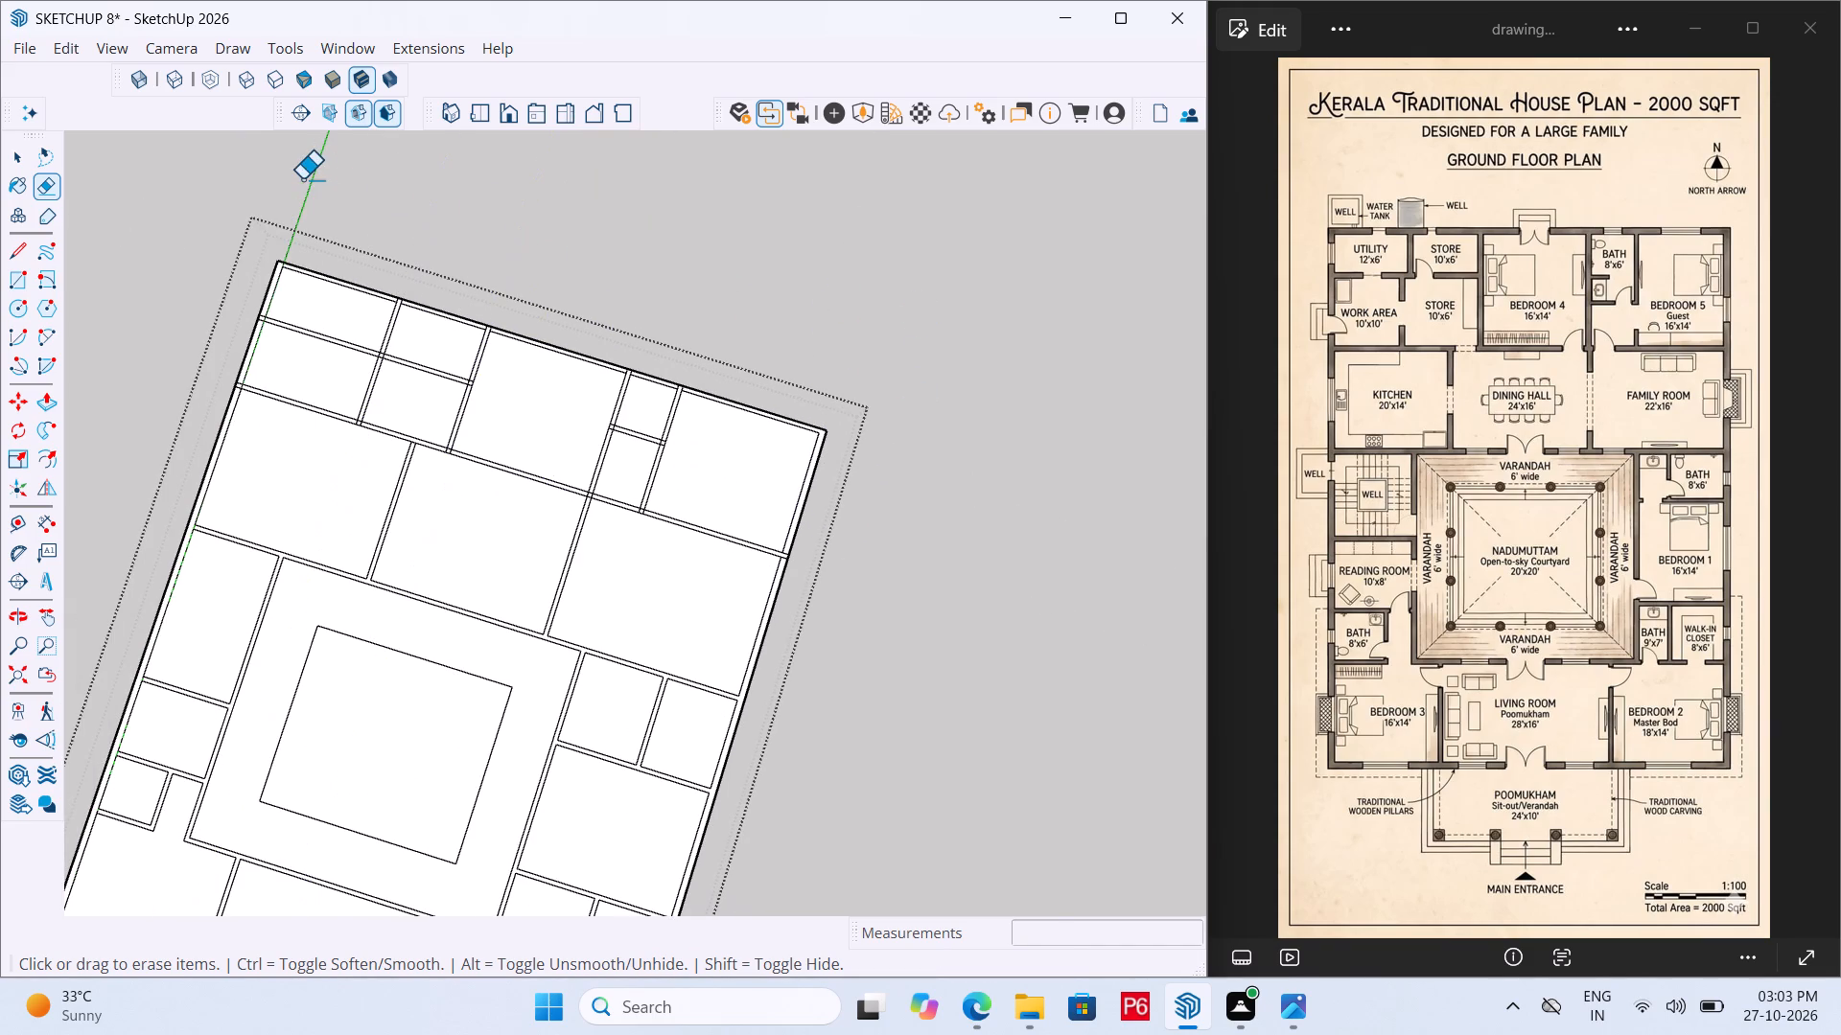
Save the model.
key(ctrl+s)
key(ctrl+s)
key(ctrl+s)
key(ctrl+s)
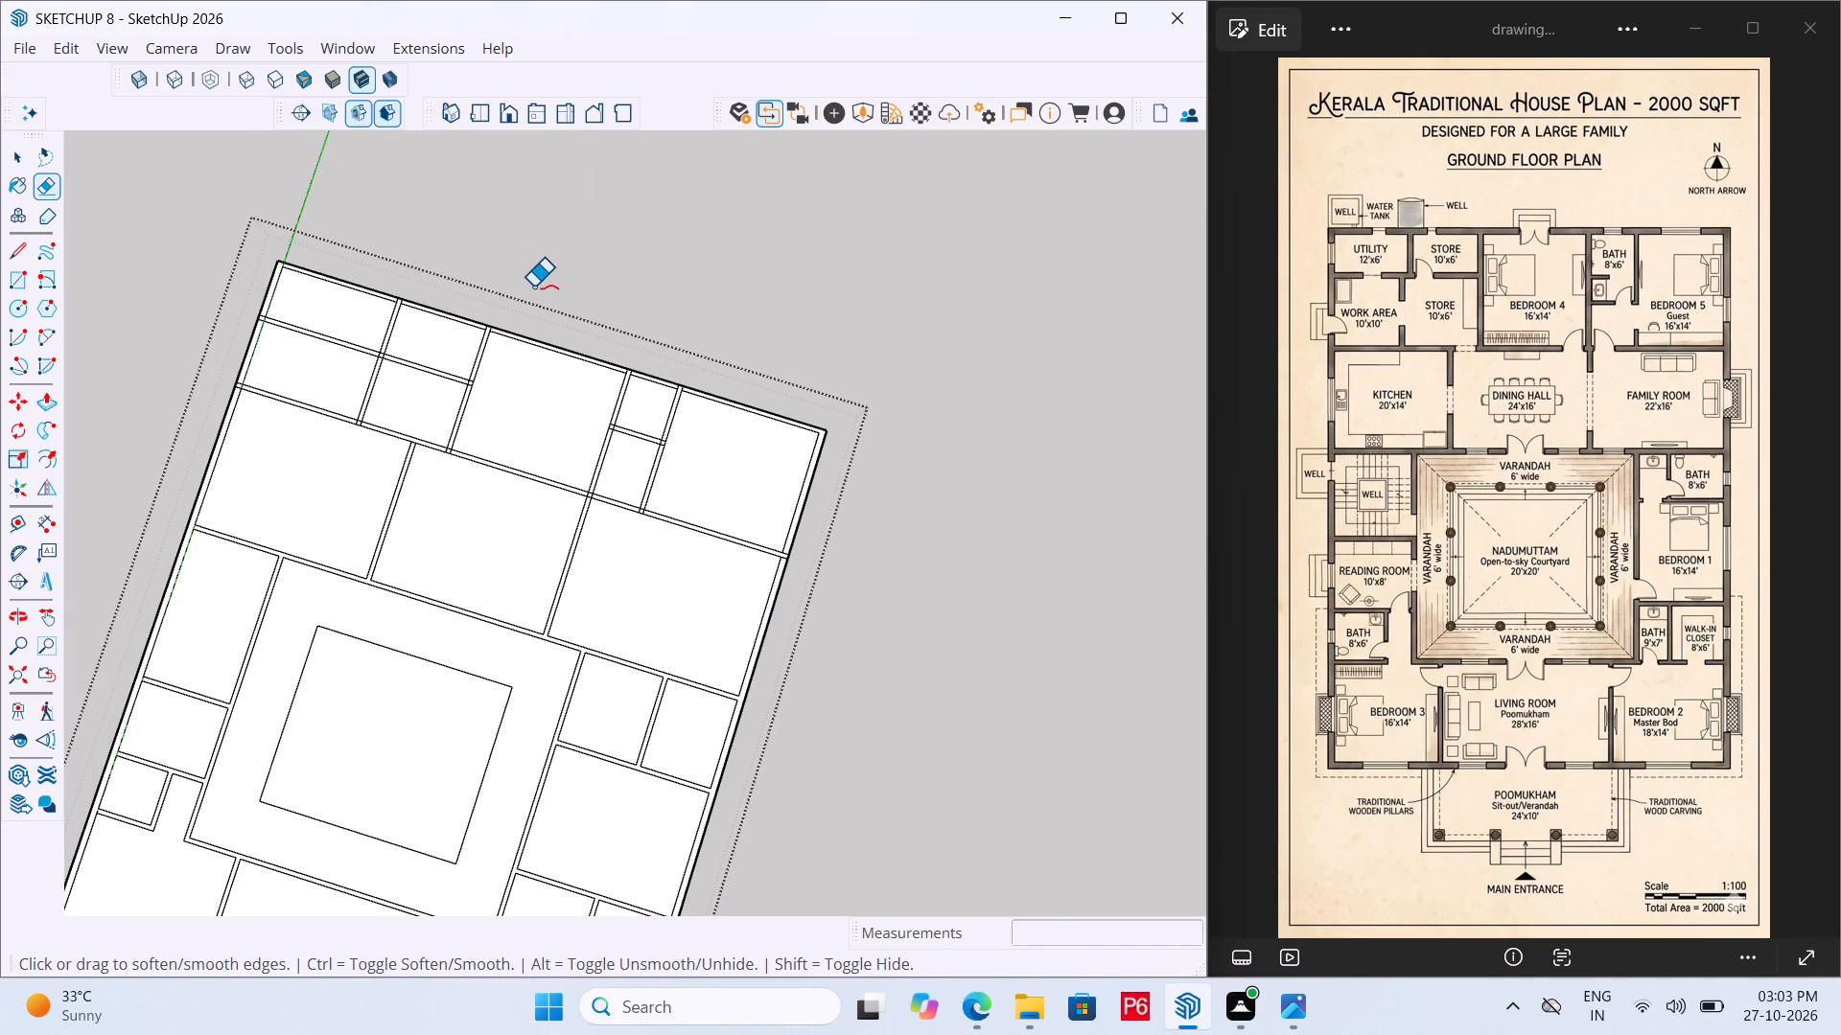
key(ctrl+s)
key(ctrl+s)
key(ctrl+s)
key(ctrl+s)
key(ctrl+s)
key(ctrl+s)
key(ctrl+s)
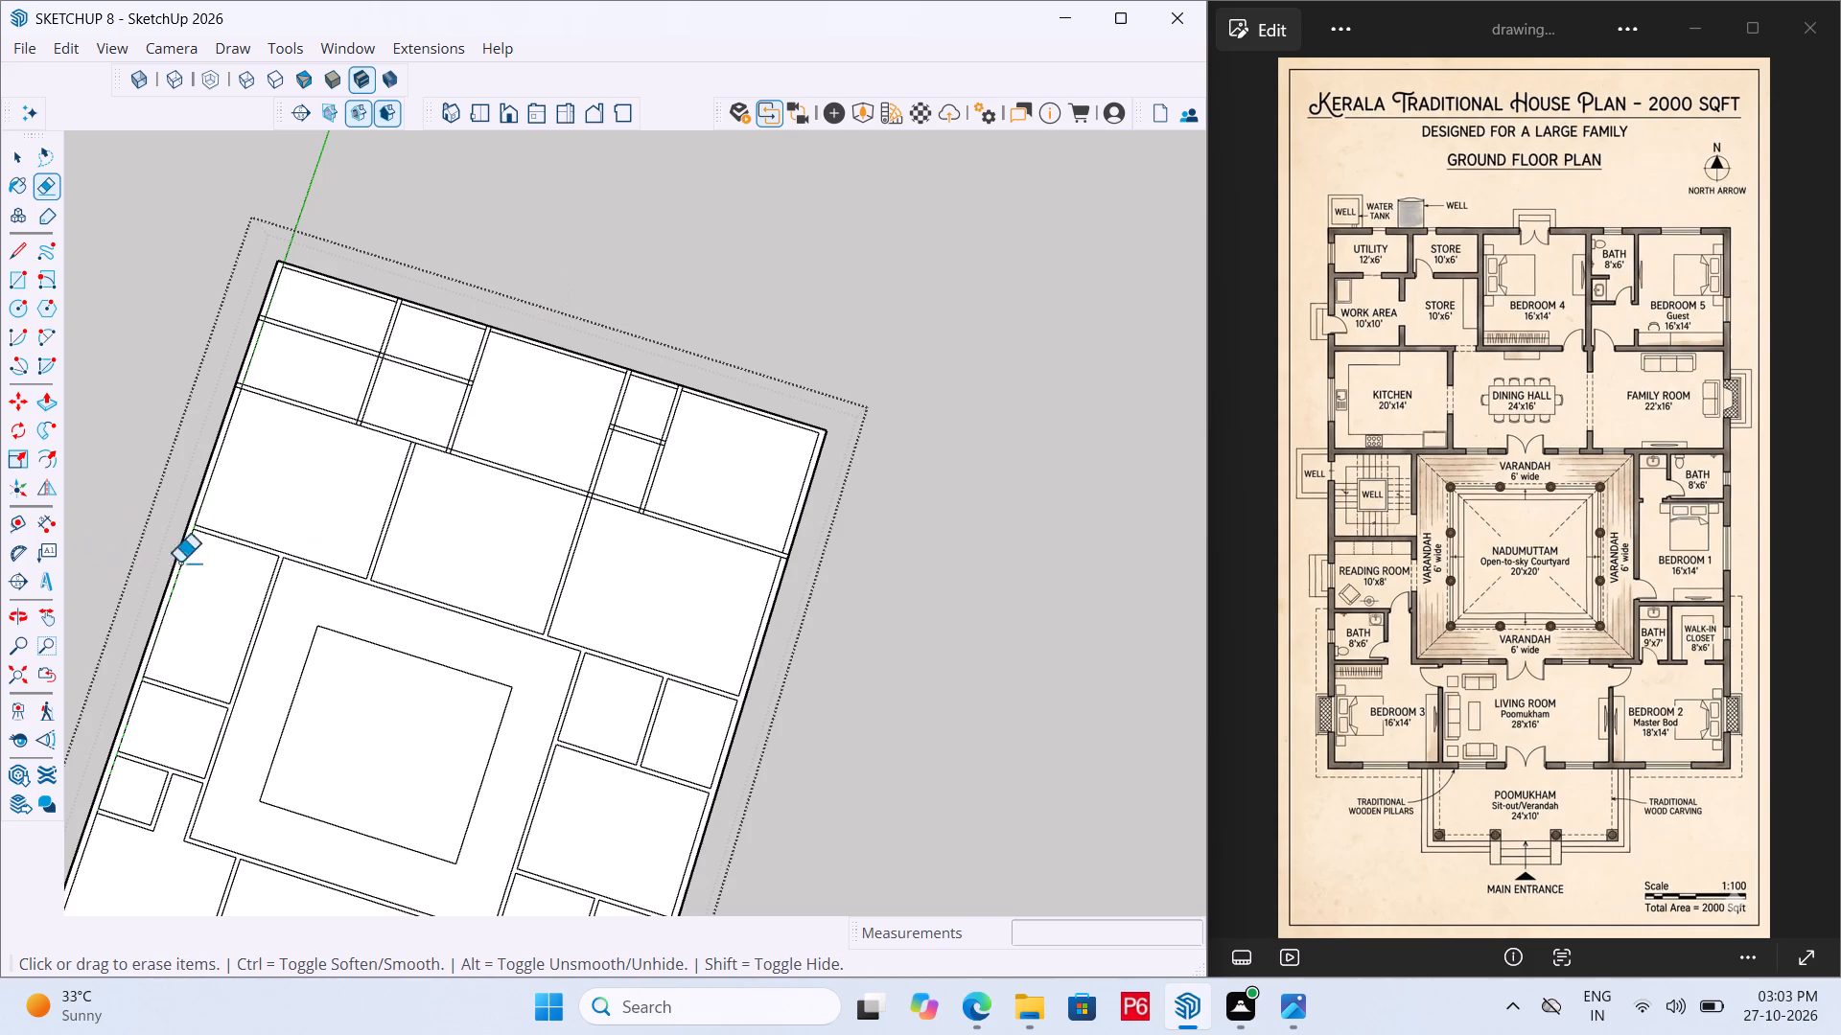
Erase the short lines crossing the west outer wall at the work area and kitchen partition, undoing the excess erasure.
scroll(290, 449, up, 5)
scroll(223, 357, up, 12)
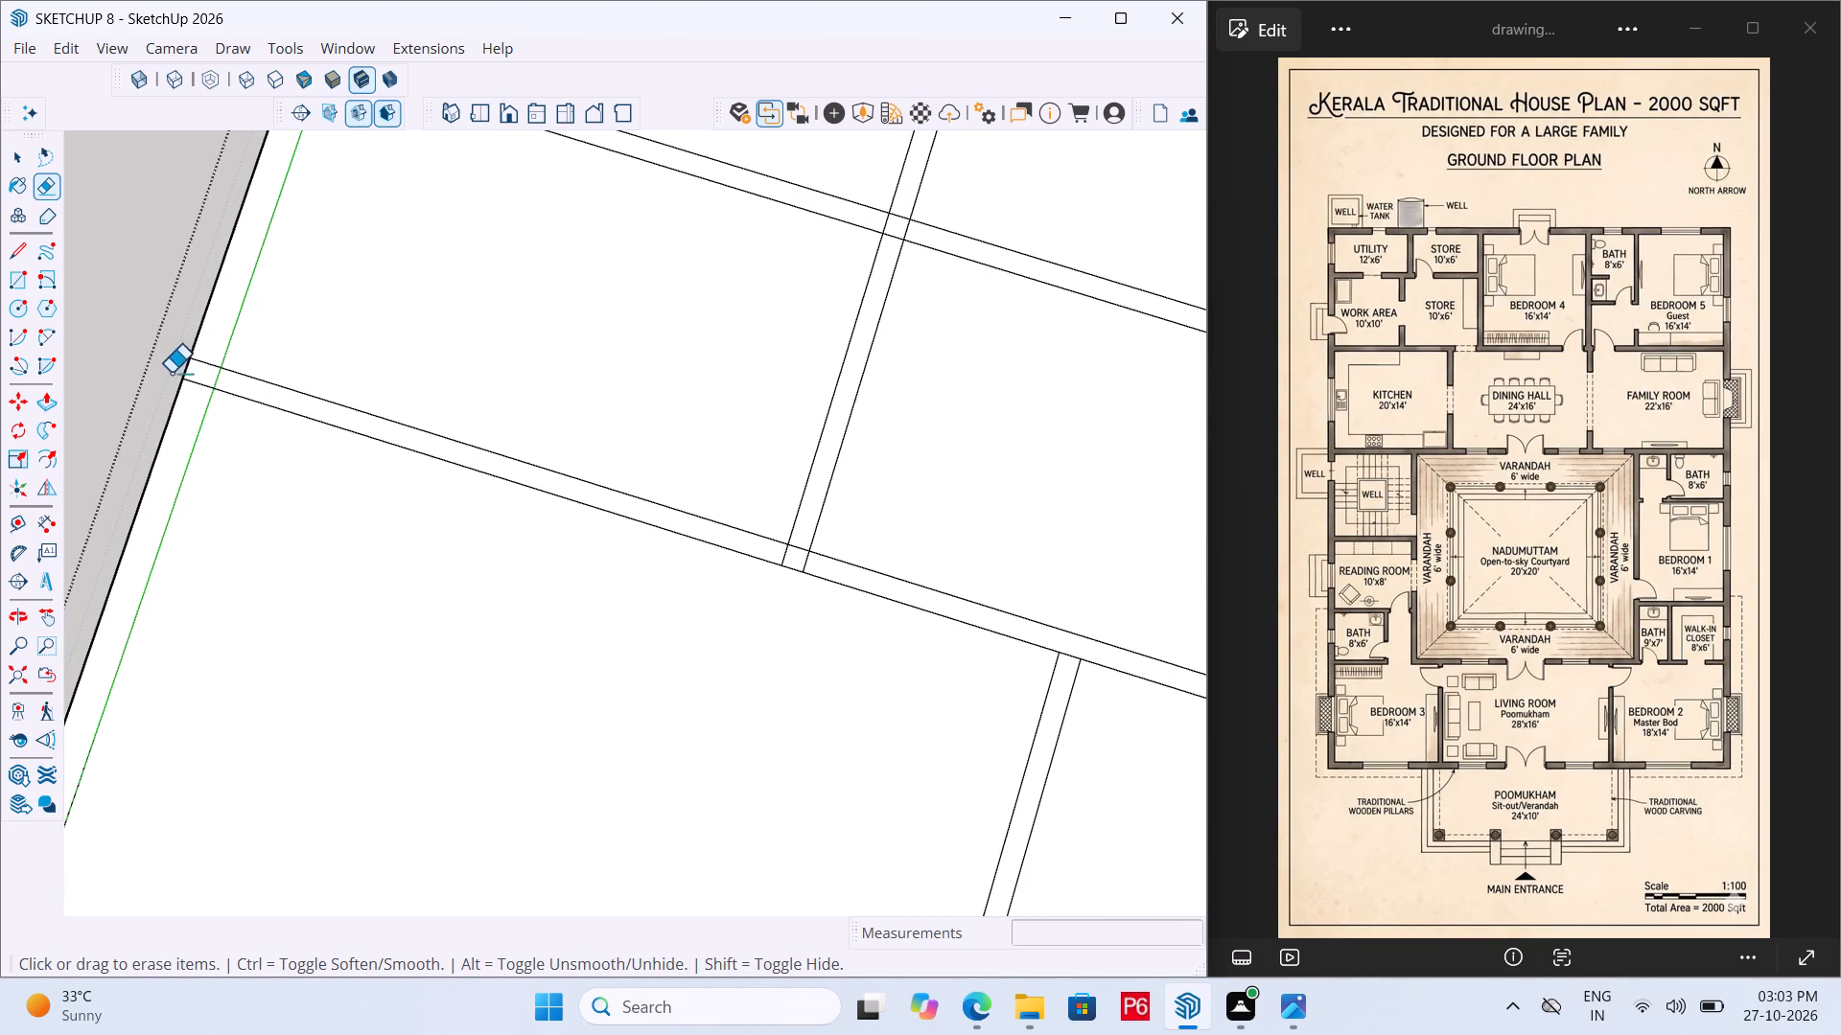
scroll(172, 379, up, 3)
drag(220, 353, 213, 401)
double_click(213, 401)
drag(230, 402, 211, 412)
click(211, 412)
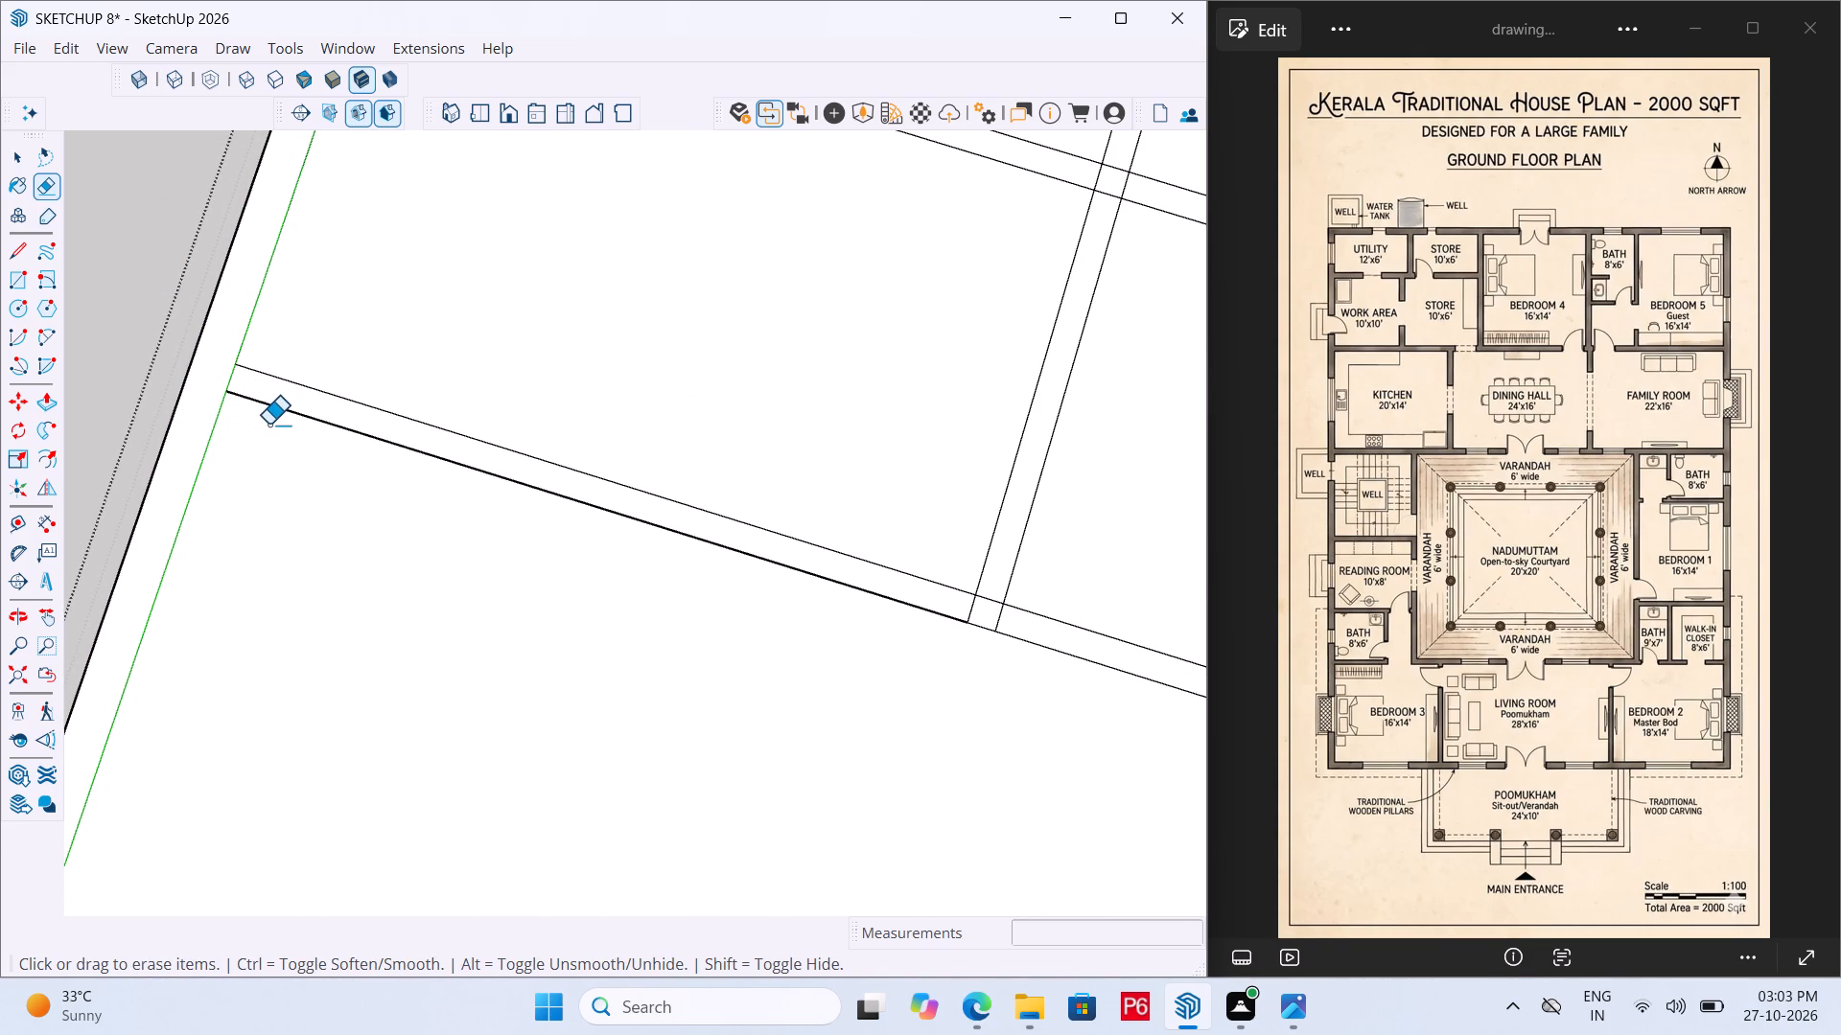
key(ctrl+z)
scroll(348, 496, down, 6)
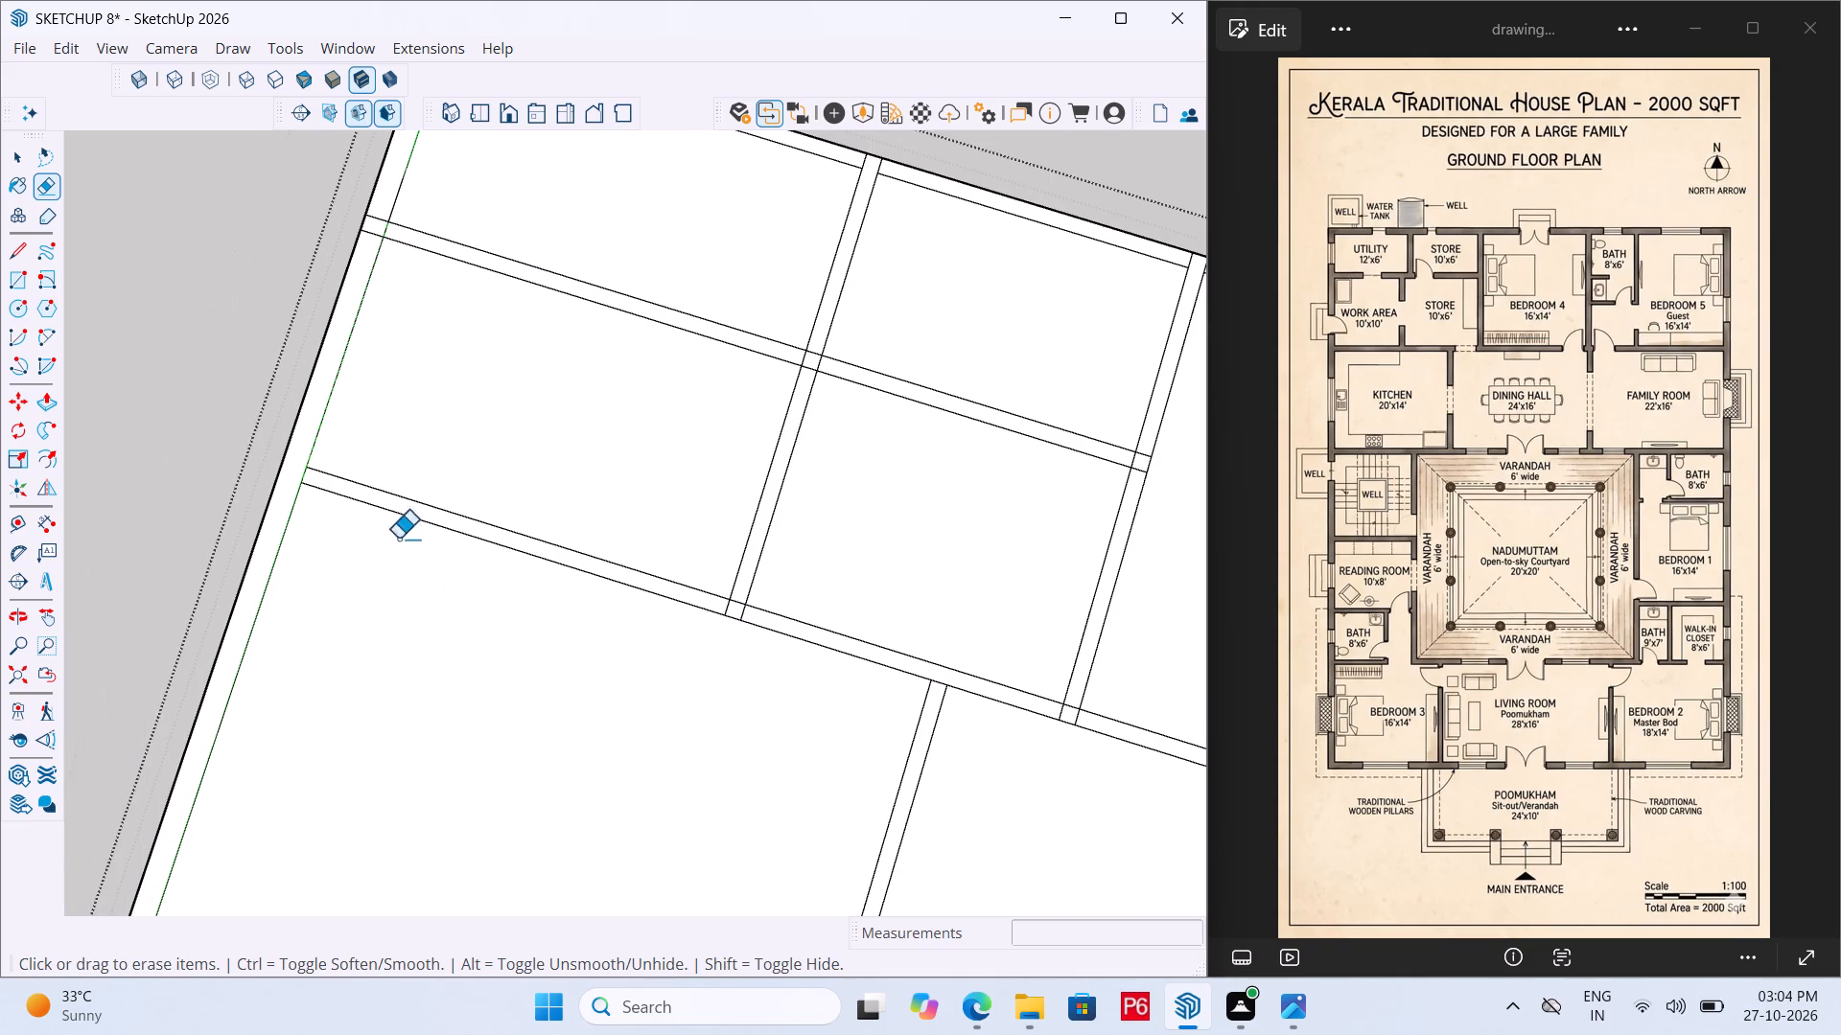
scroll(296, 454, up, 6)
drag(308, 472, 321, 475)
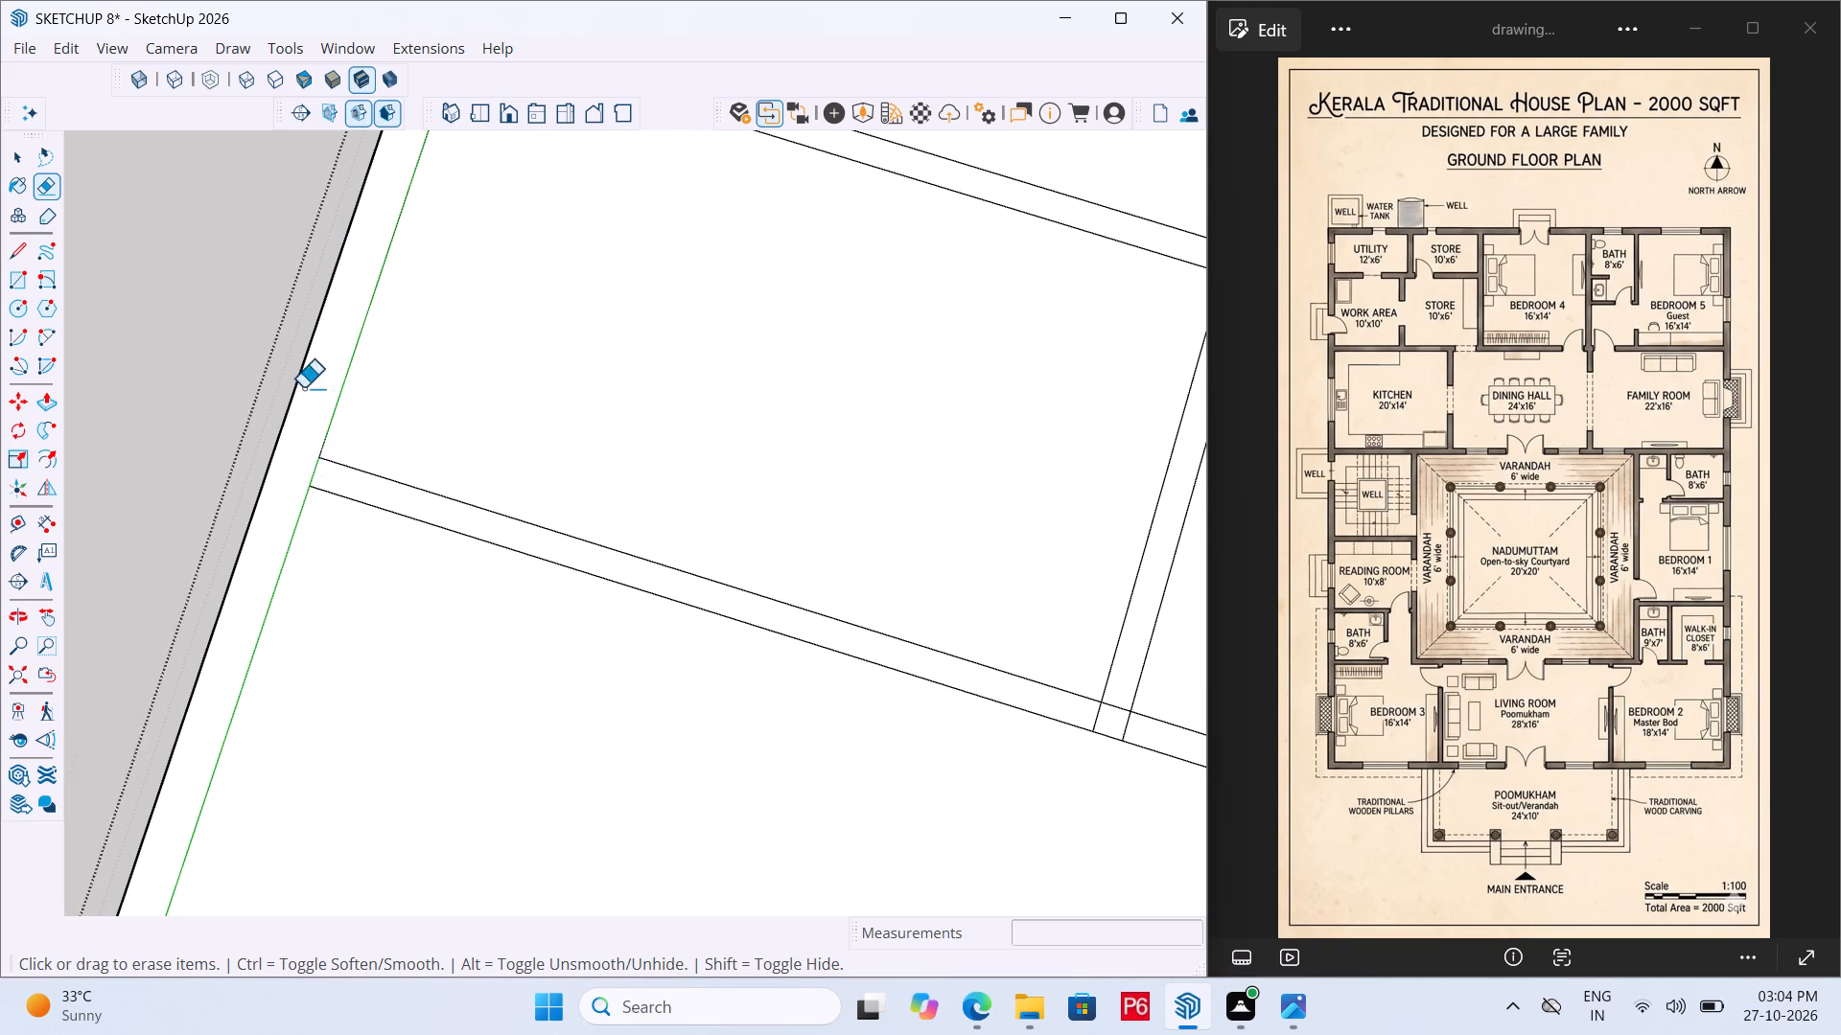
Erase the leftover short lines in the west outer wall at the utility and work area partition and the utility's northwest corner.
scroll(314, 404, down, 9)
scroll(397, 312, up, 10)
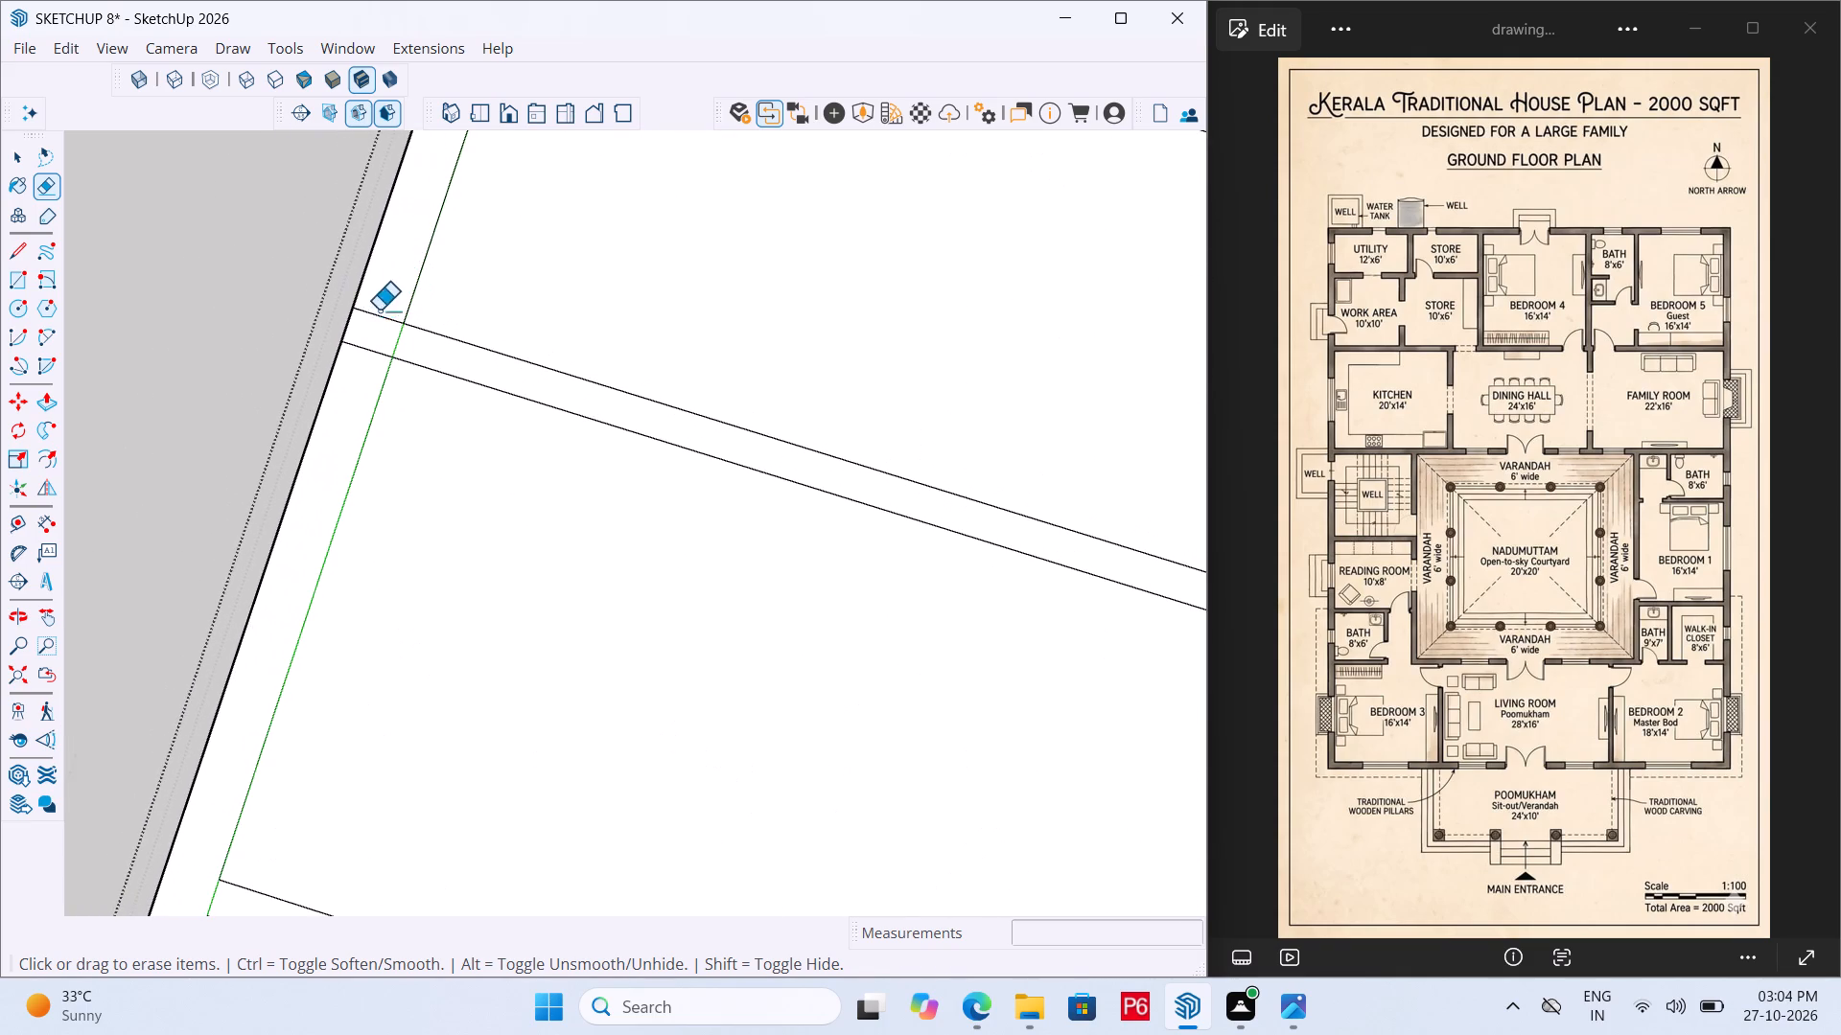
drag(380, 313, 362, 353)
drag(382, 339, 412, 344)
scroll(347, 335, down, 7)
scroll(291, 434, down, 5)
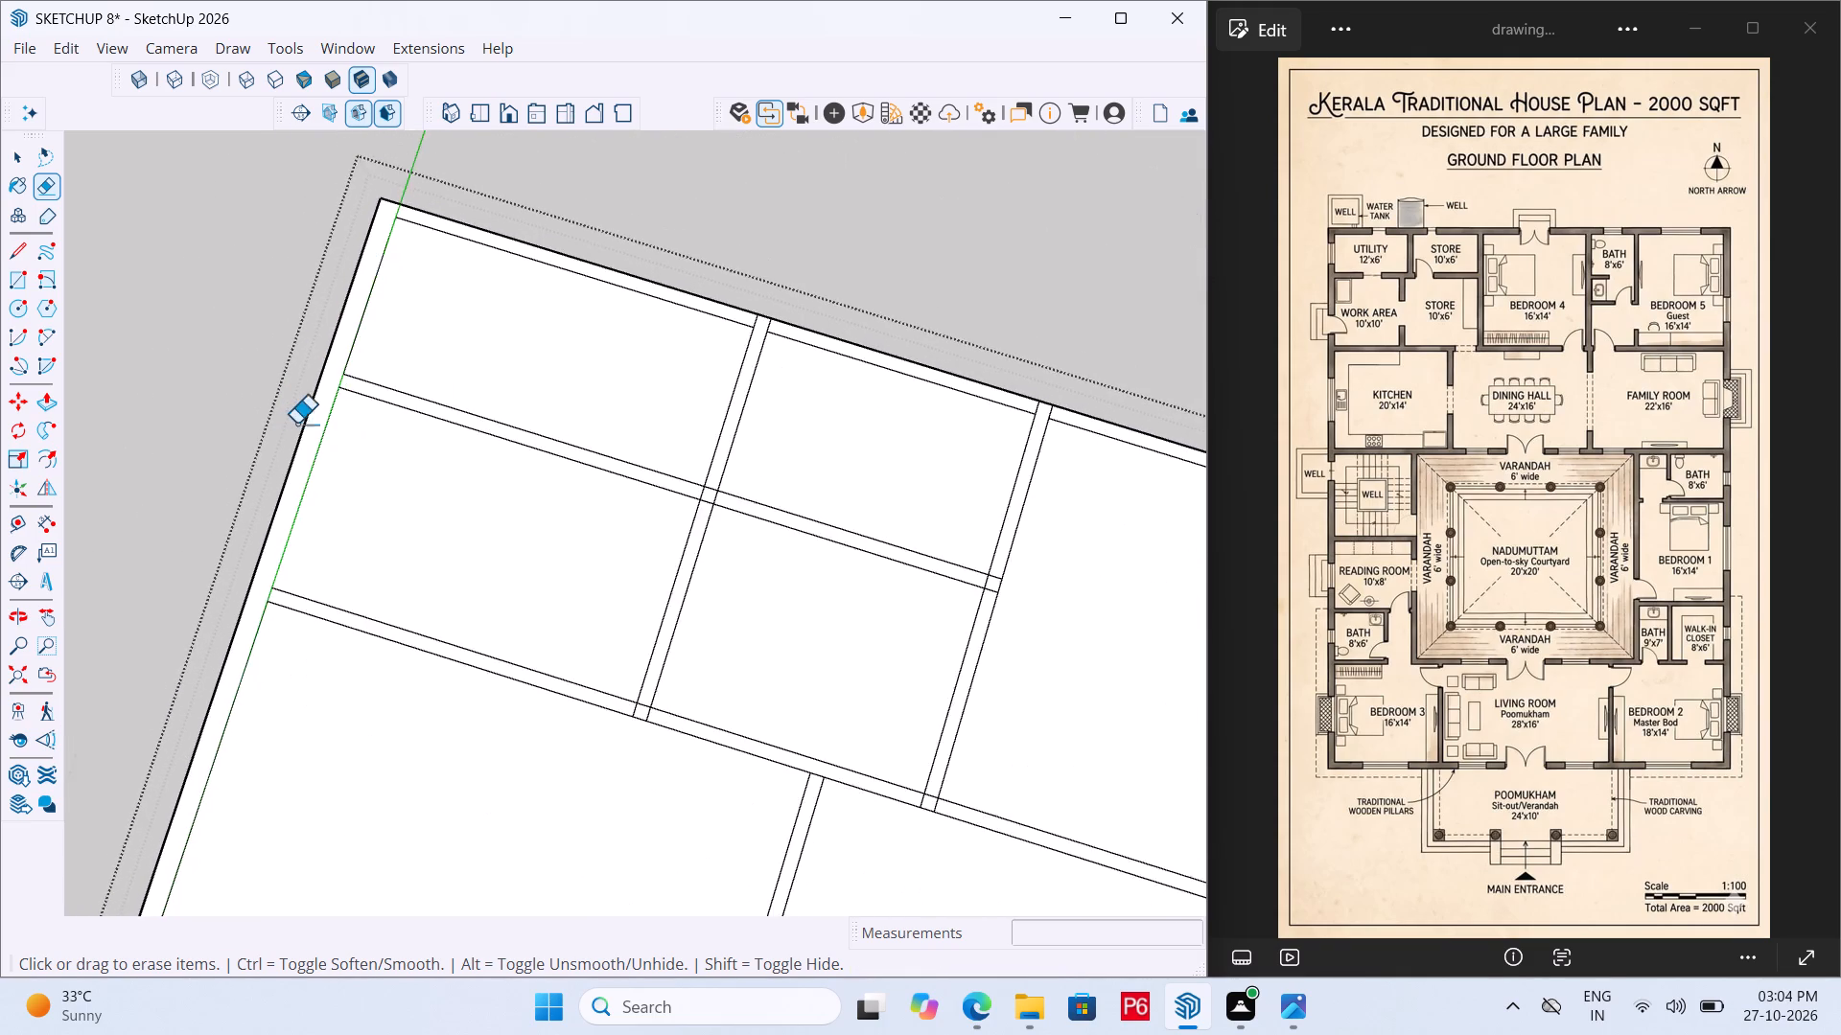
scroll(383, 198, up, 10)
drag(408, 217, 420, 221)
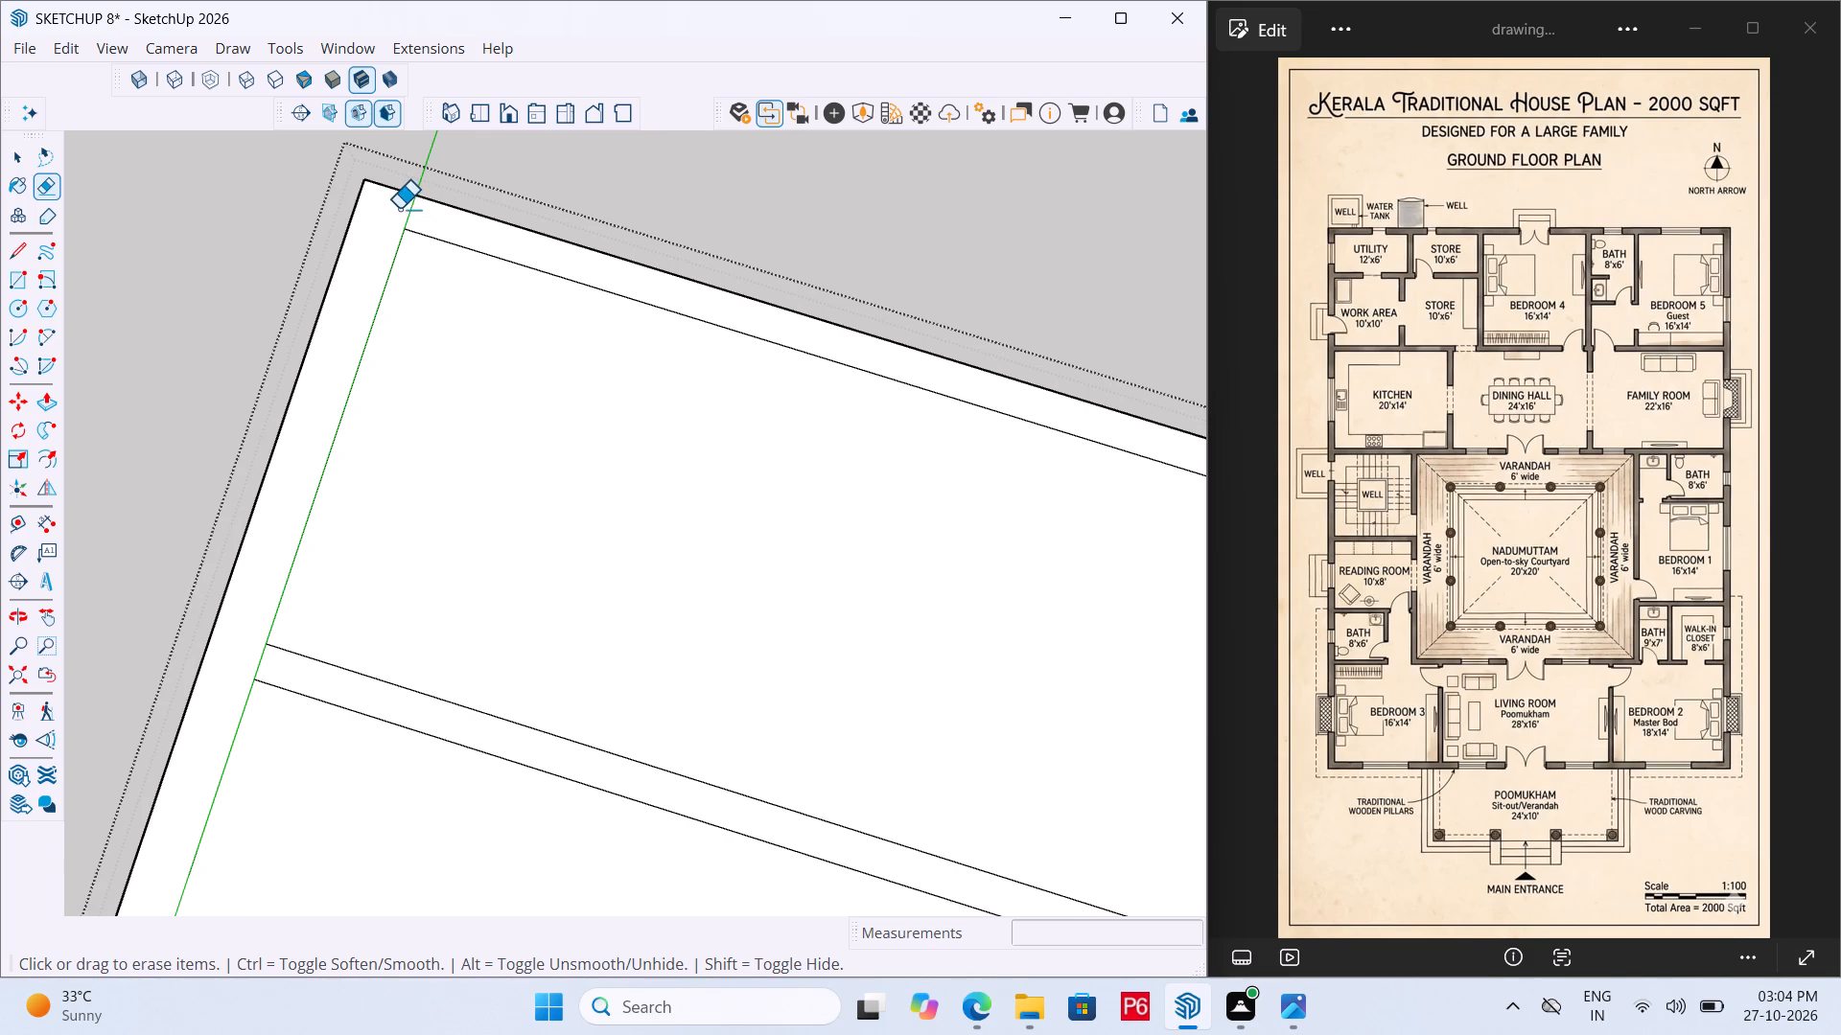
Draw a line about 30' 6" long down the west wall's inner face, from the utility's northwest inner corner to the kitchen's south partition.
key(l)
click(407, 235)
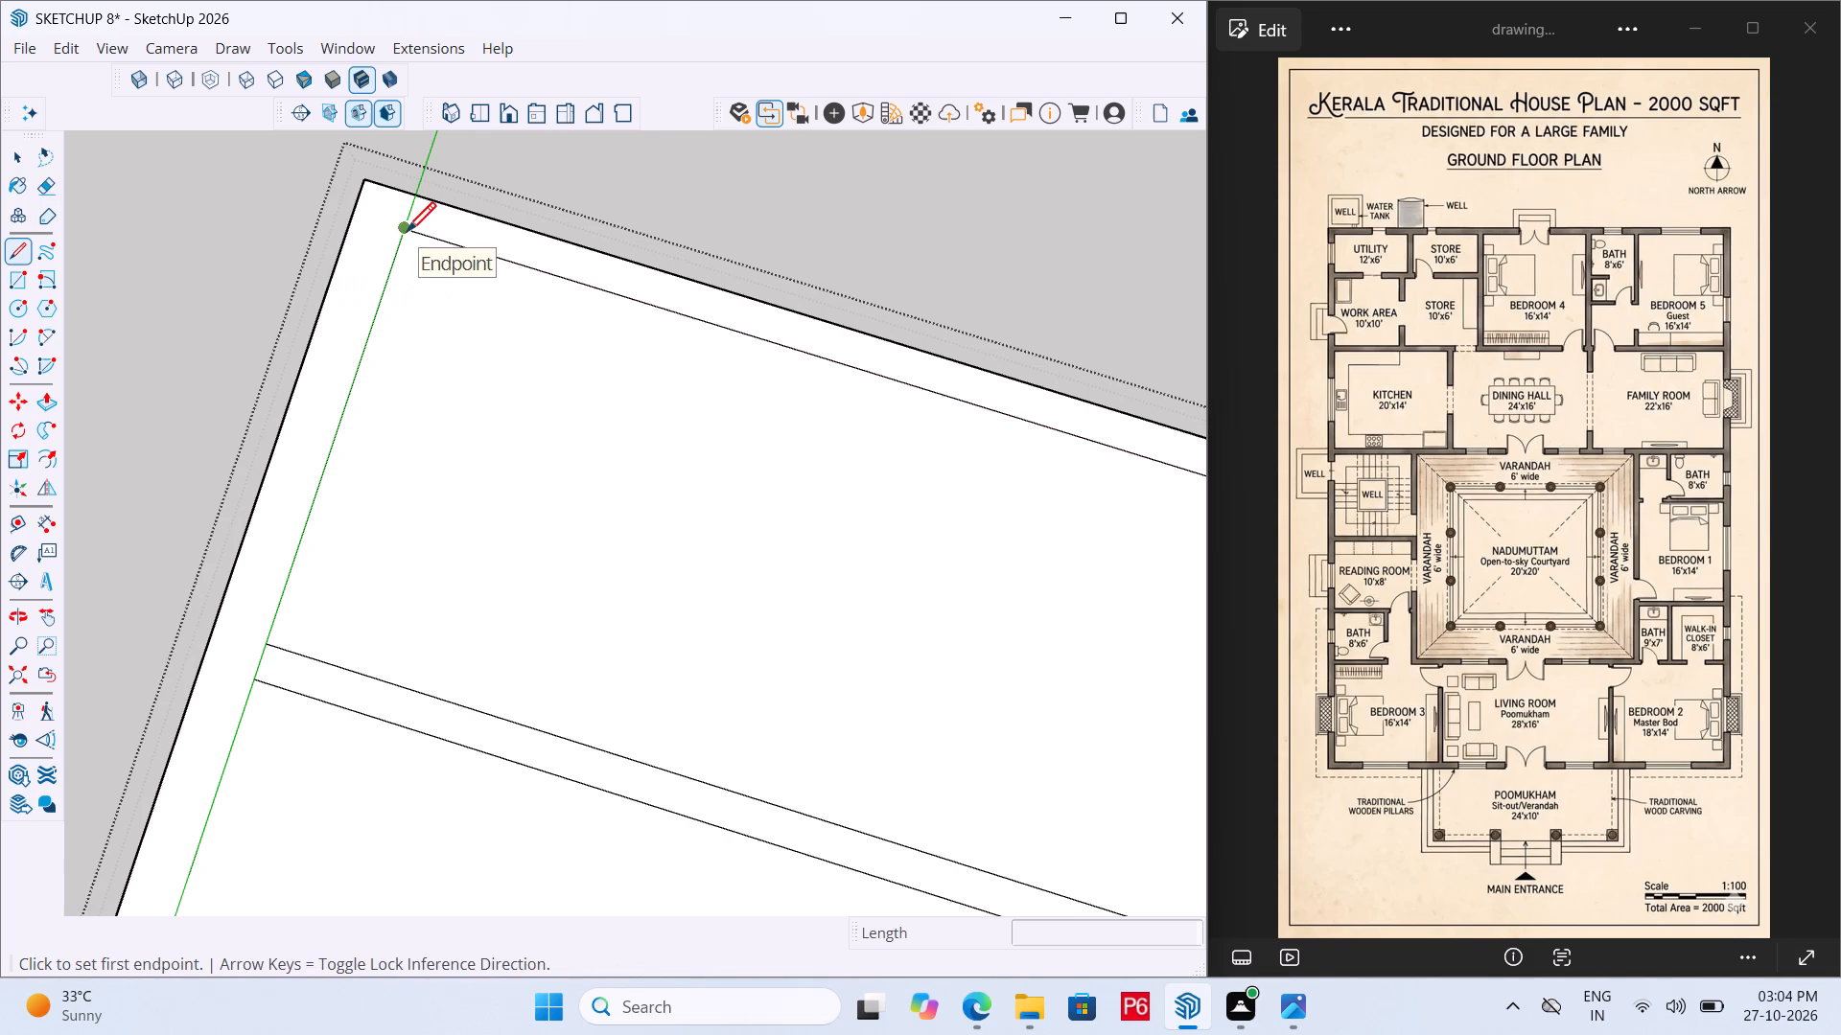
scroll(418, 372, down, 7)
scroll(559, 221, down, 12)
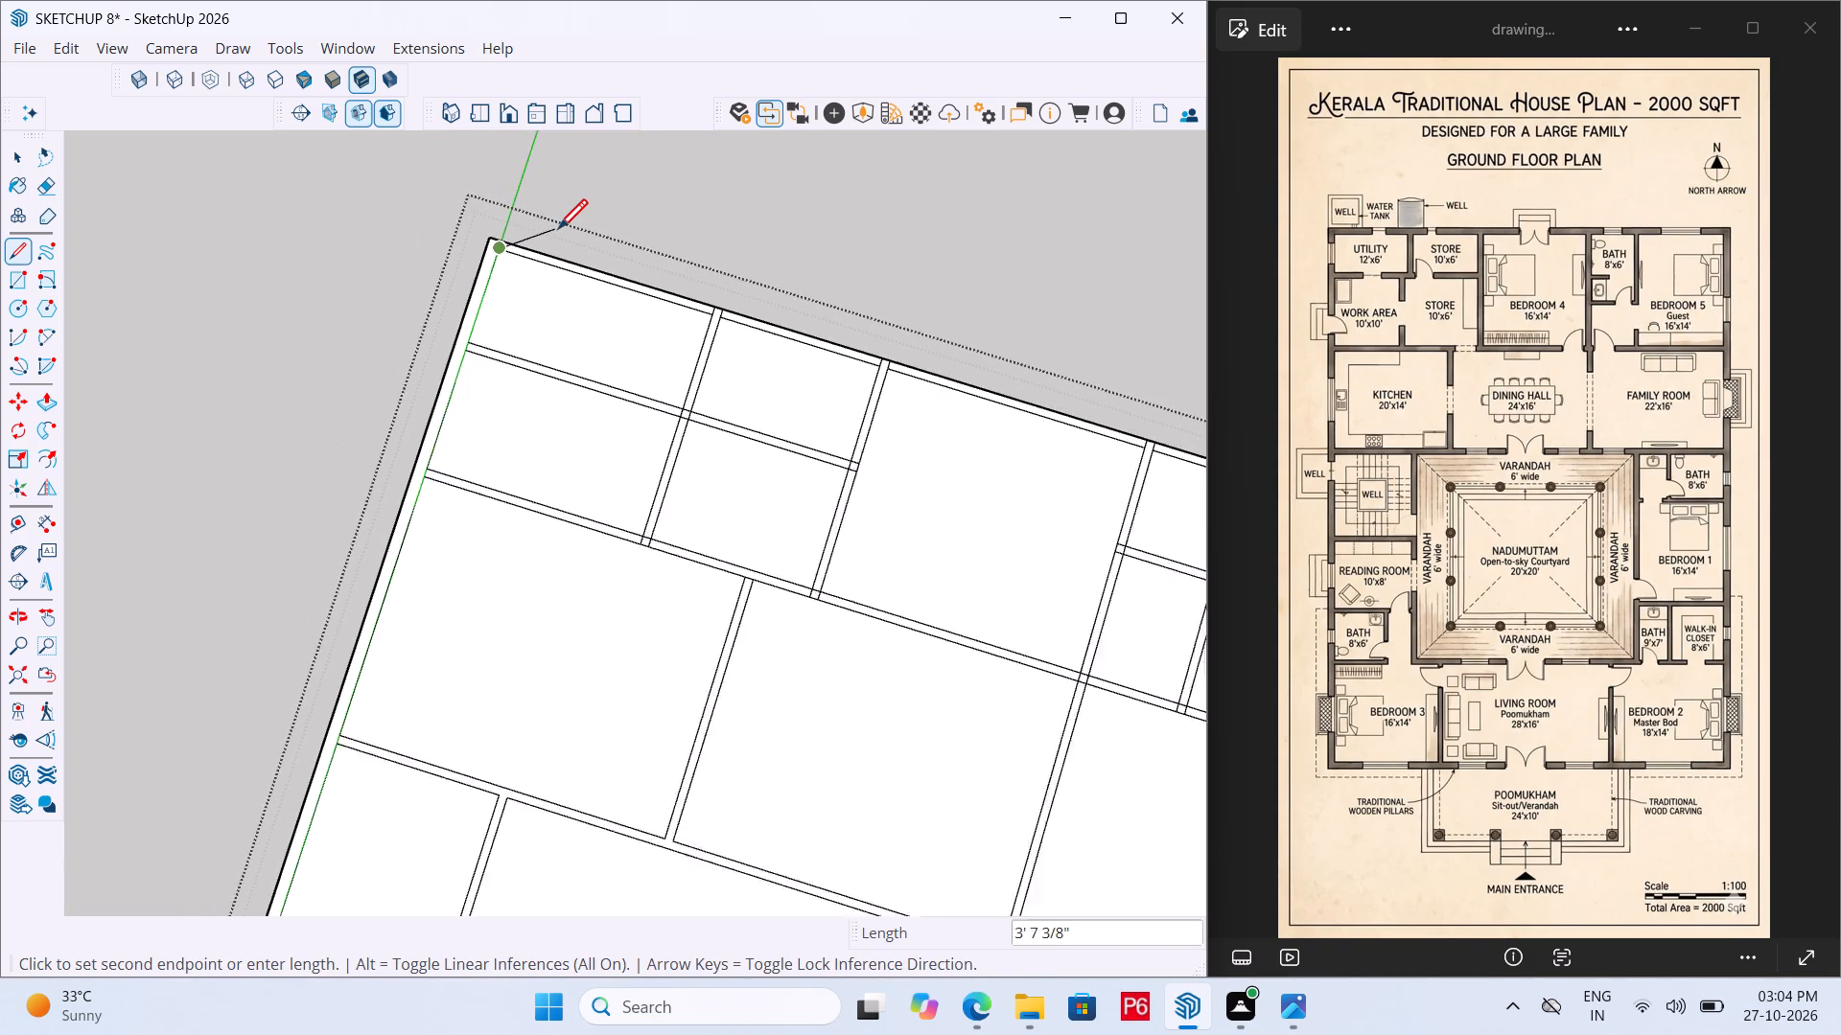
scroll(558, 232, down, 2)
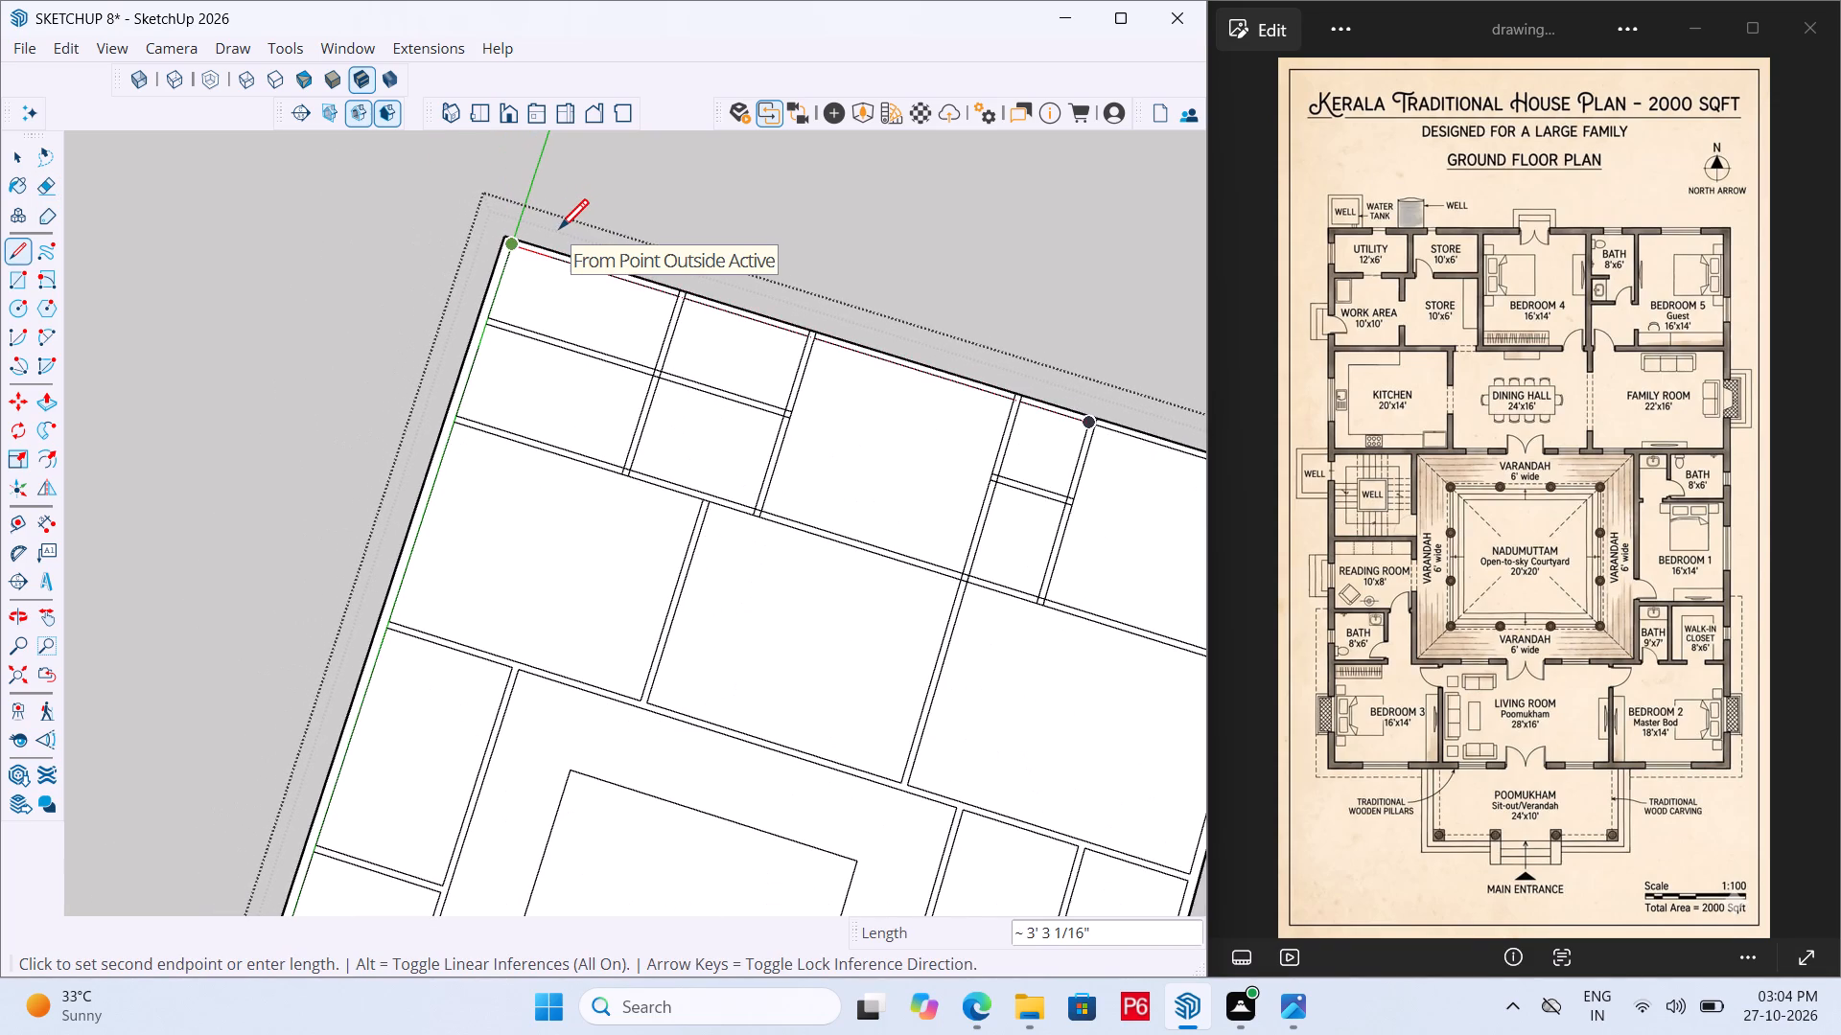
scroll(559, 232, down, 5)
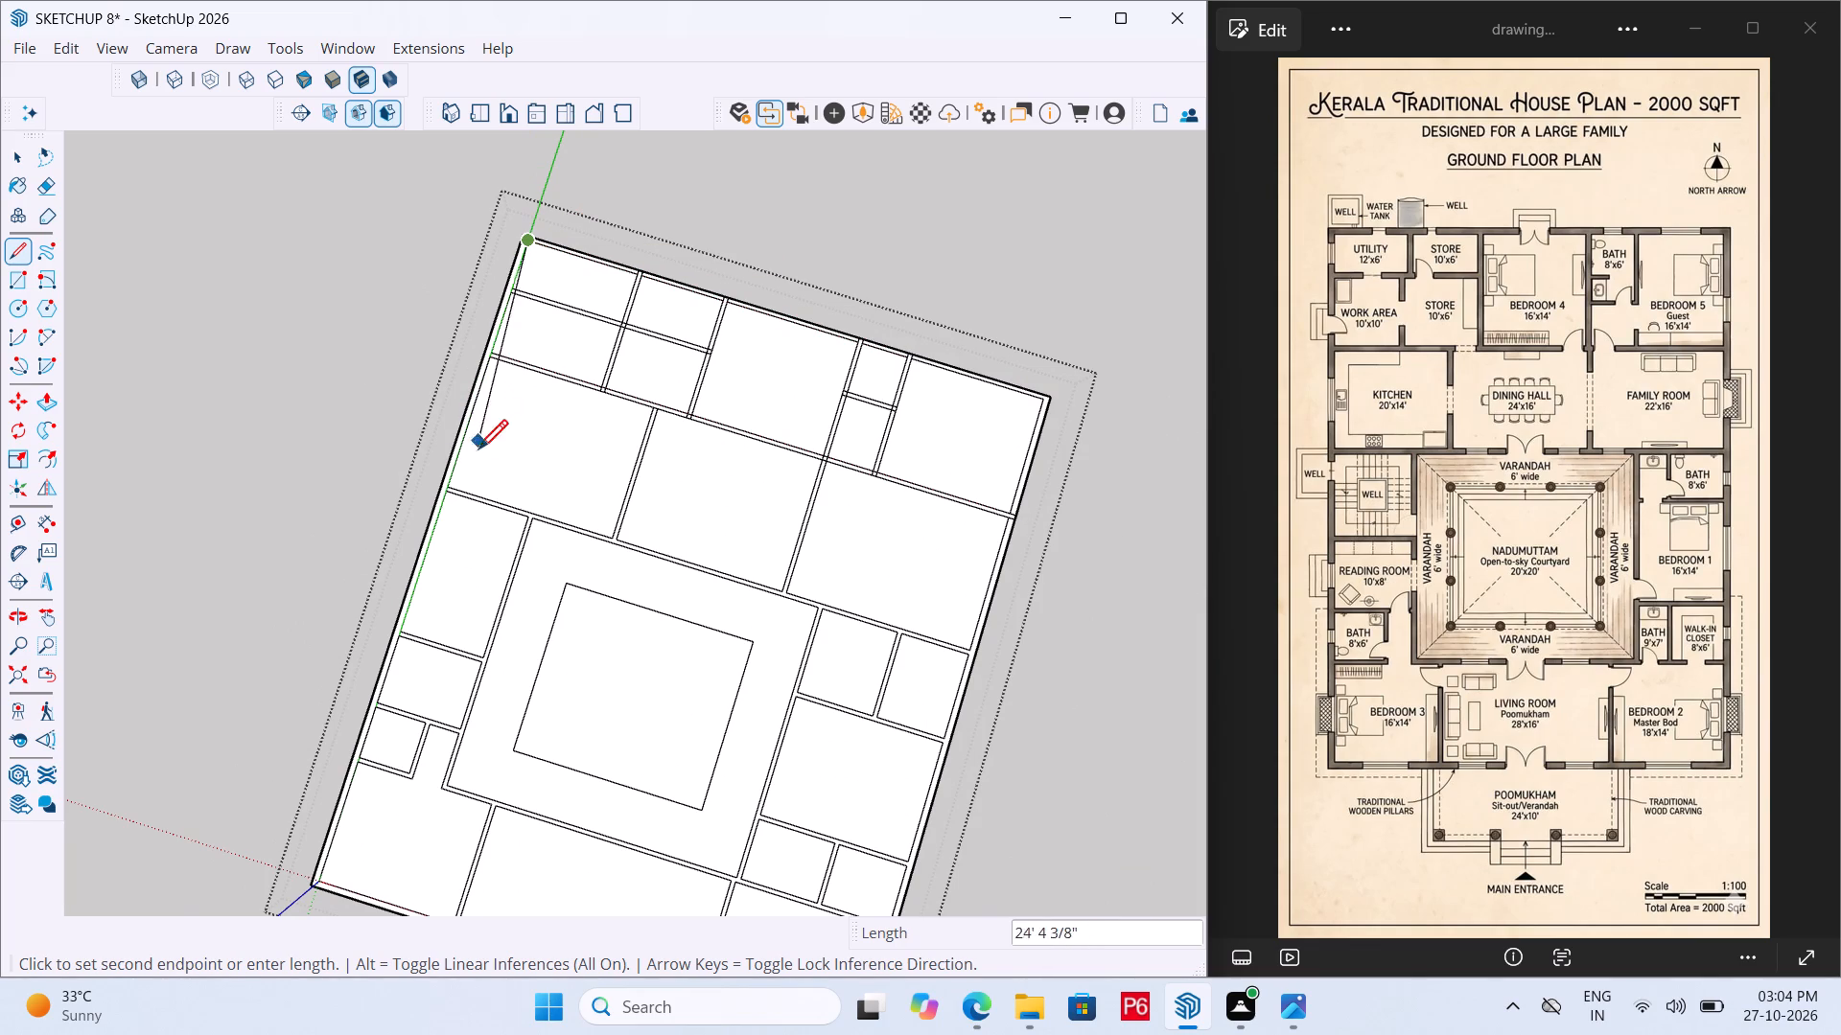
scroll(468, 479, up, 6)
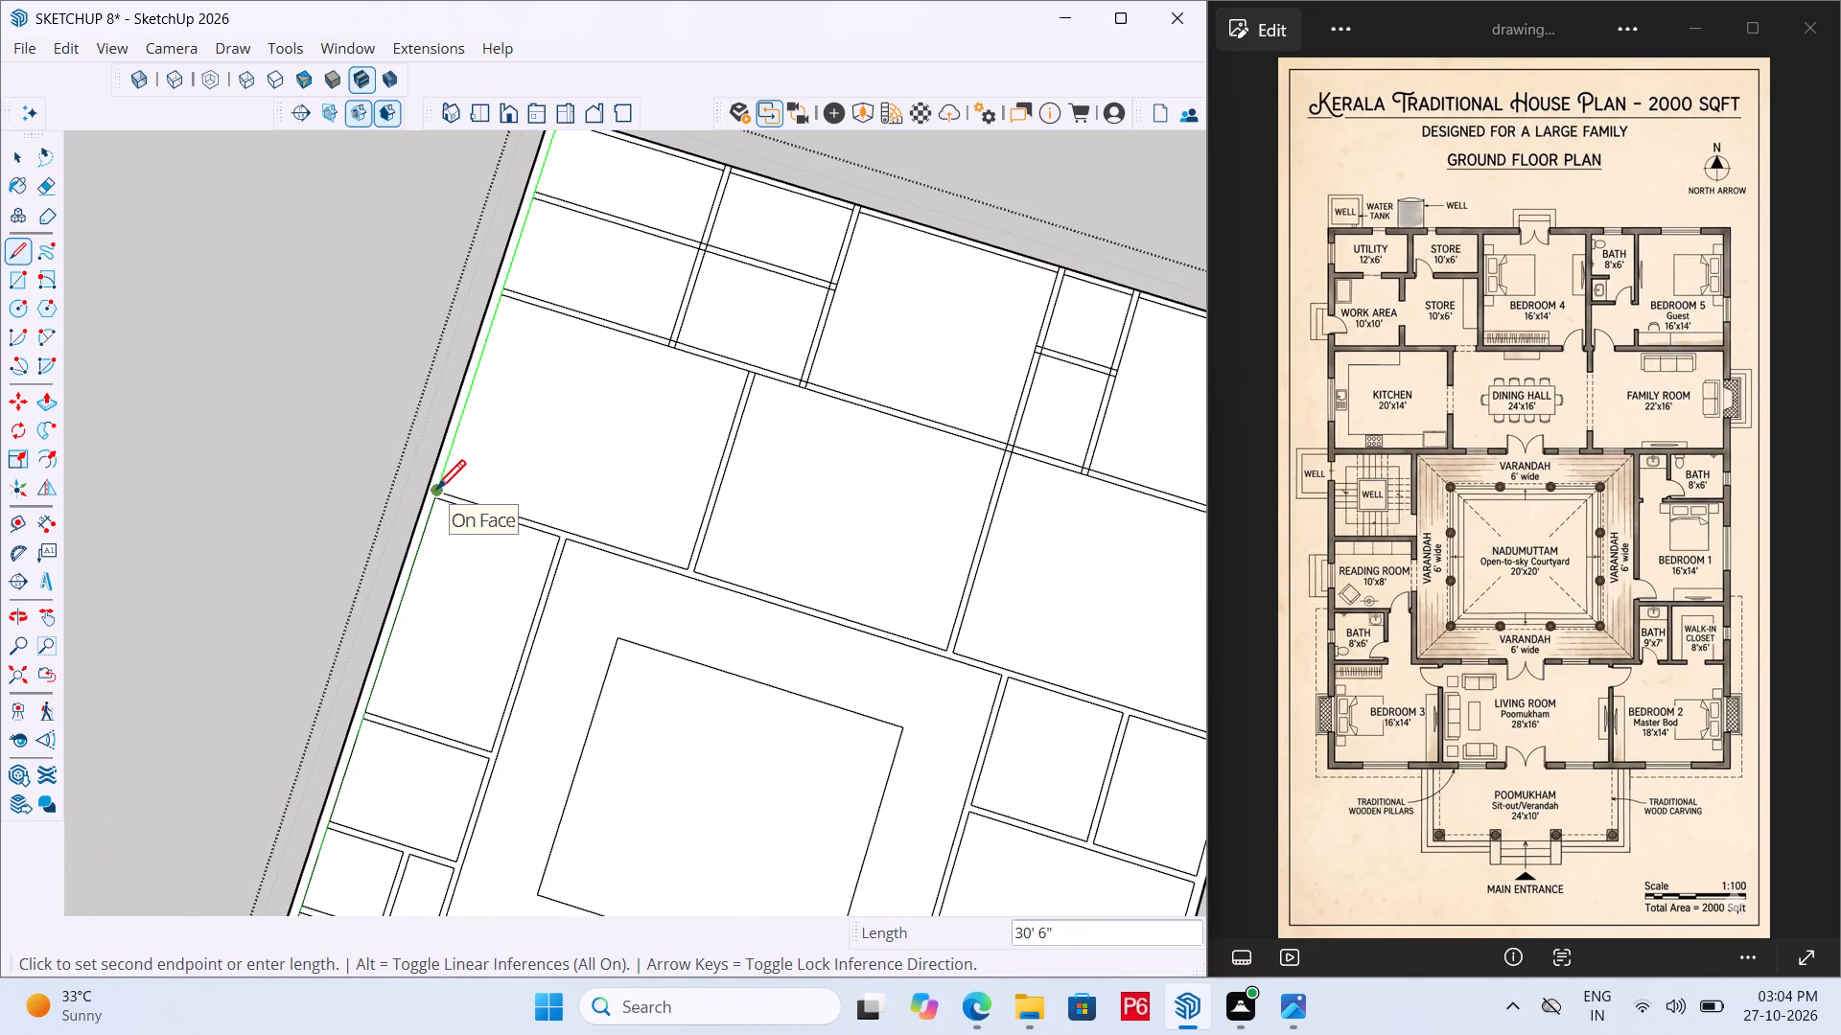
click(436, 493)
Erase the short line across the west end of the work area and kitchen partition where it meets the outer wall.
scroll(460, 394, up, 5)
scroll(506, 217, up, 4)
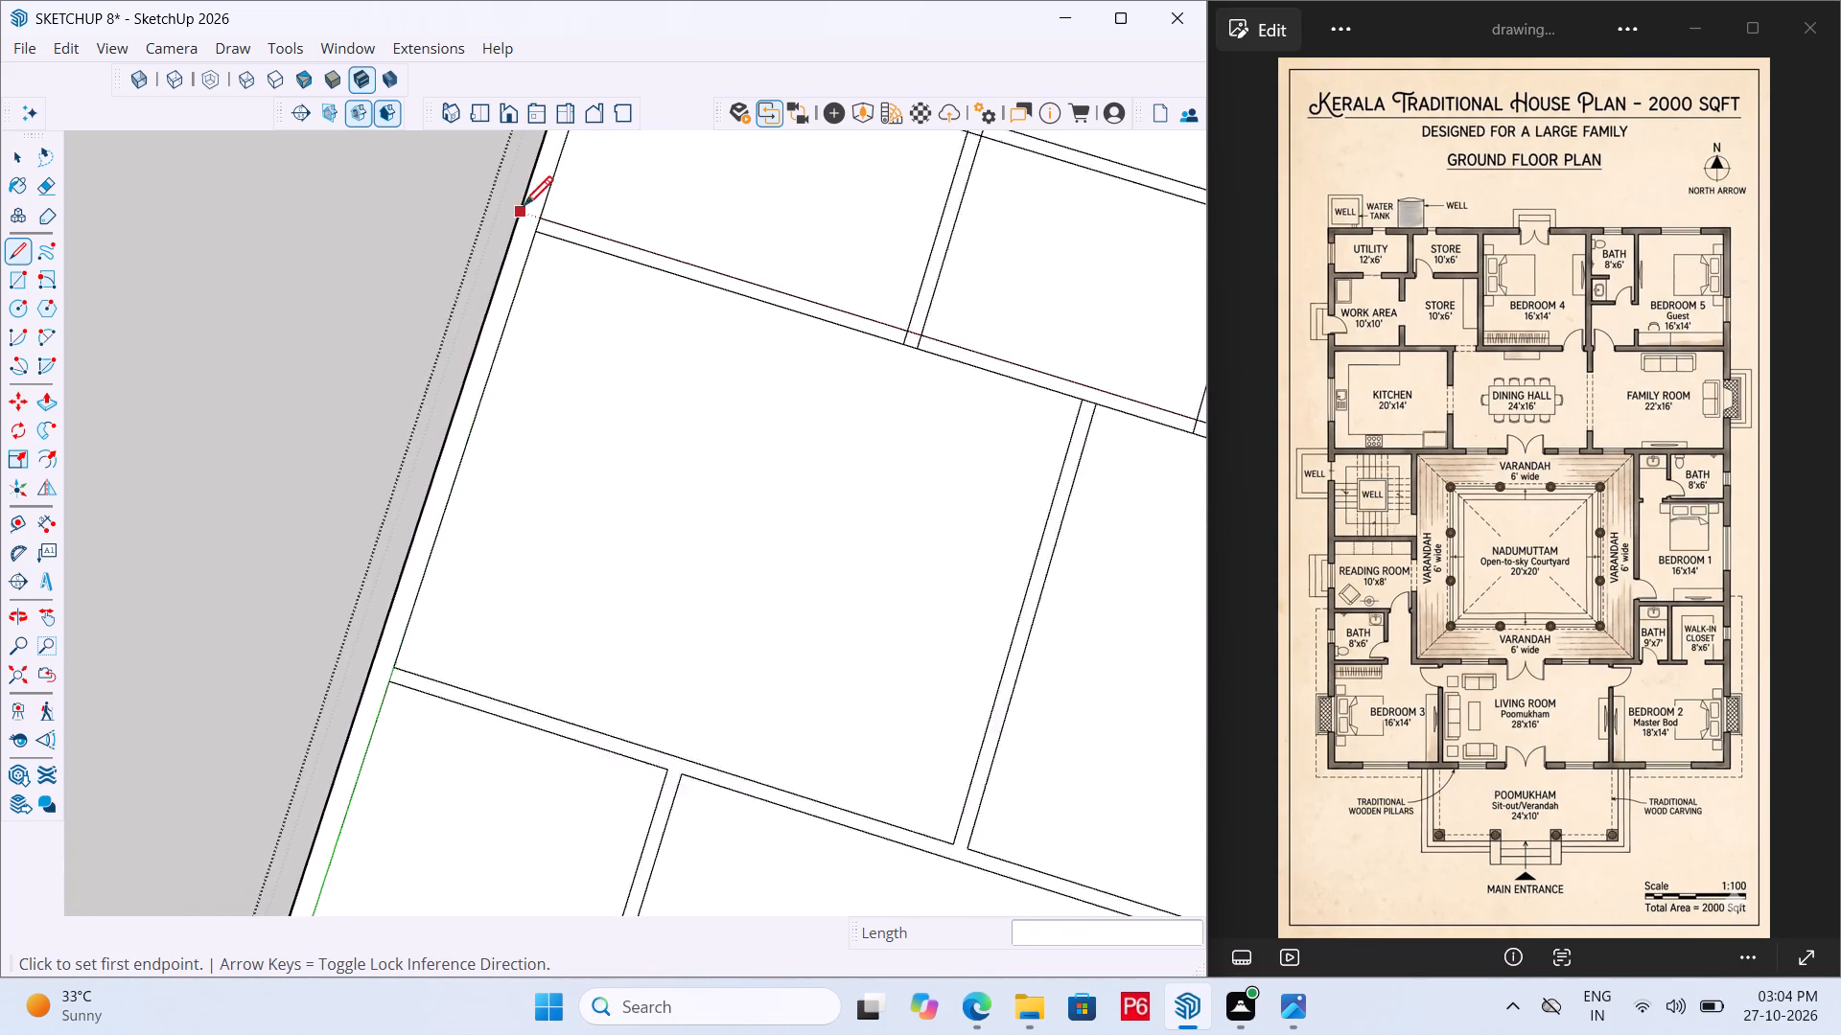
scroll(548, 211, up, 8)
key(e)
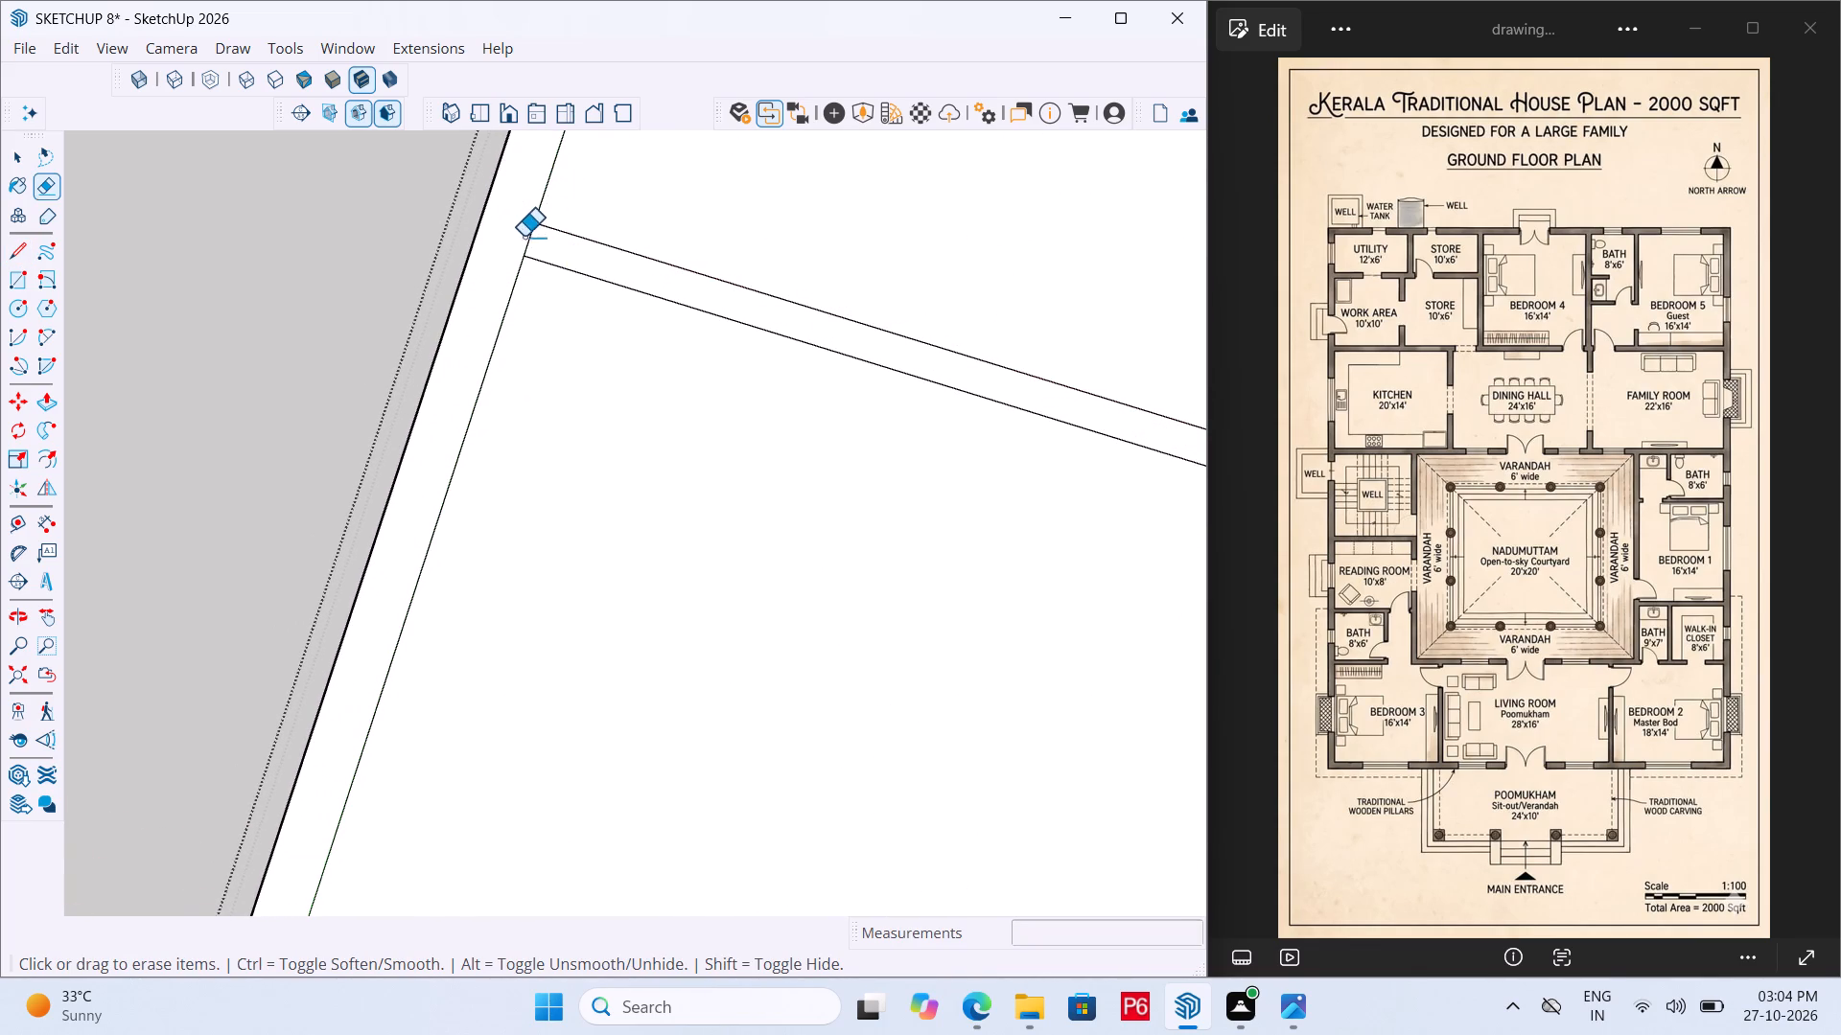
click(548, 250)
click(526, 231)
click(533, 236)
Erase the short lines at the west end of the utility and work area partition and at the utility's northwest corner.
scroll(427, 469, down, 3)
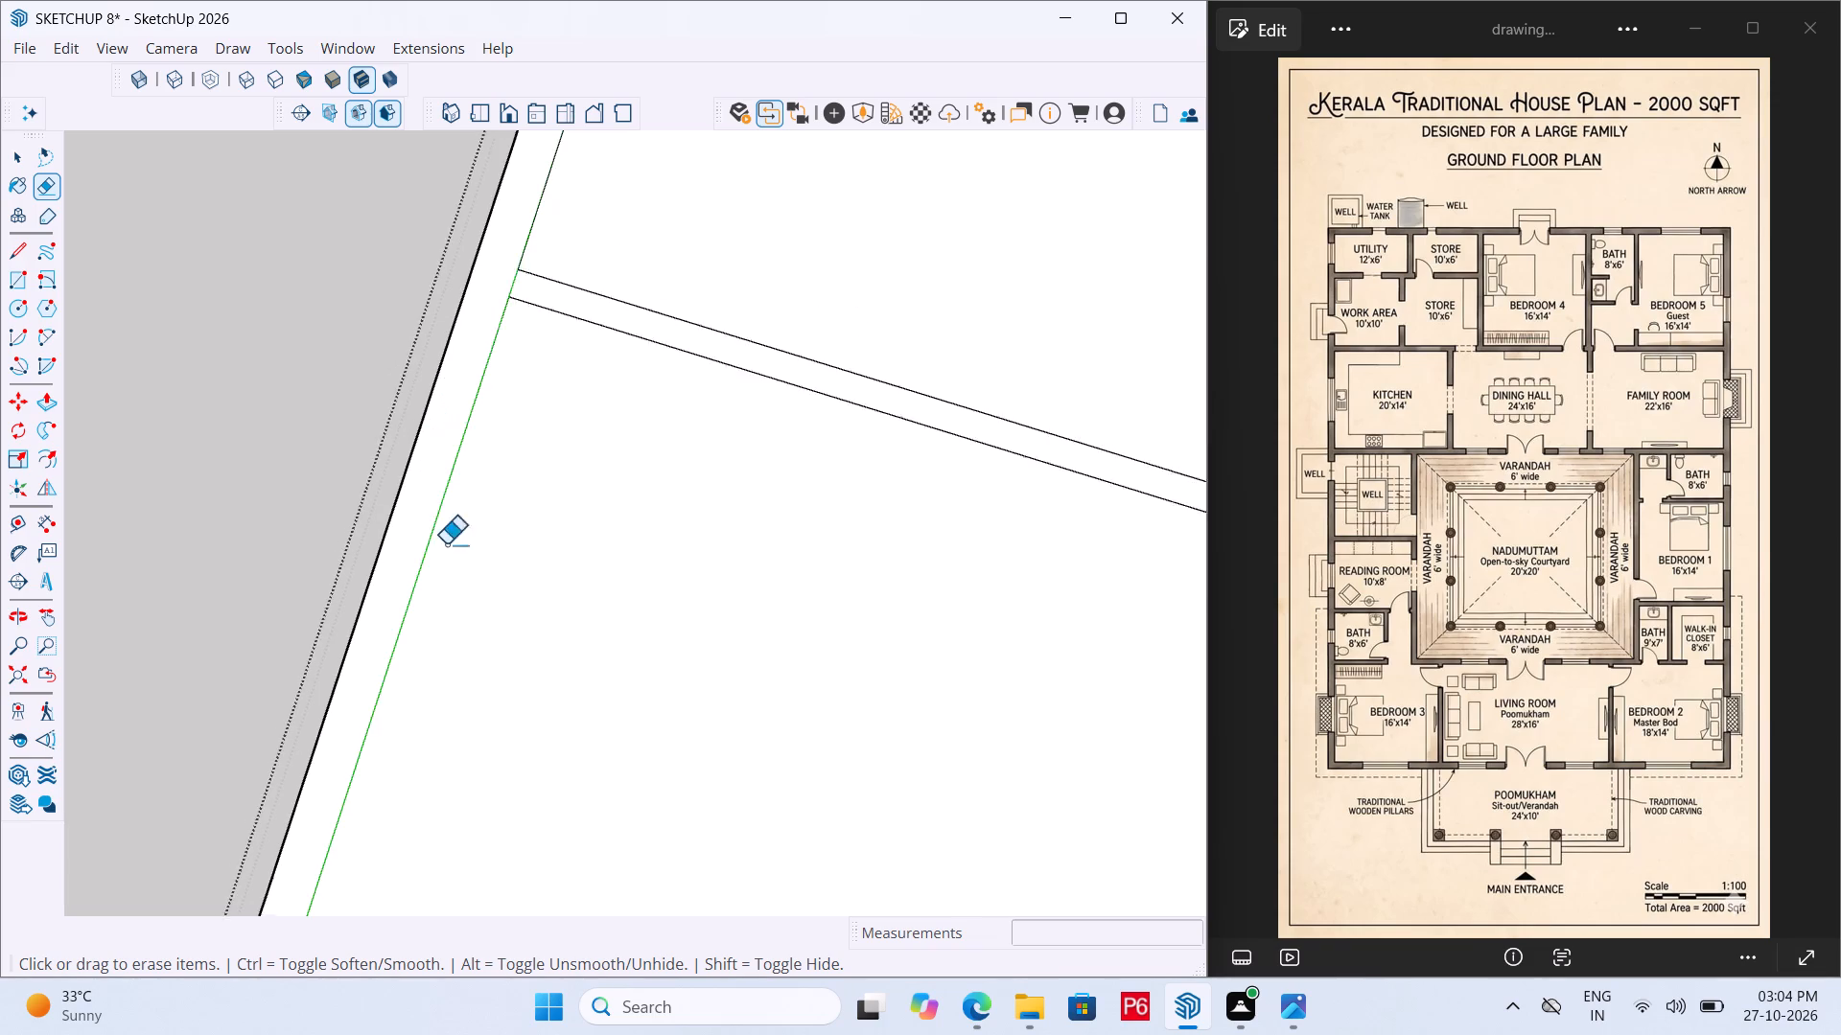
scroll(446, 544, down, 10)
scroll(559, 291, up, 11)
click(460, 283)
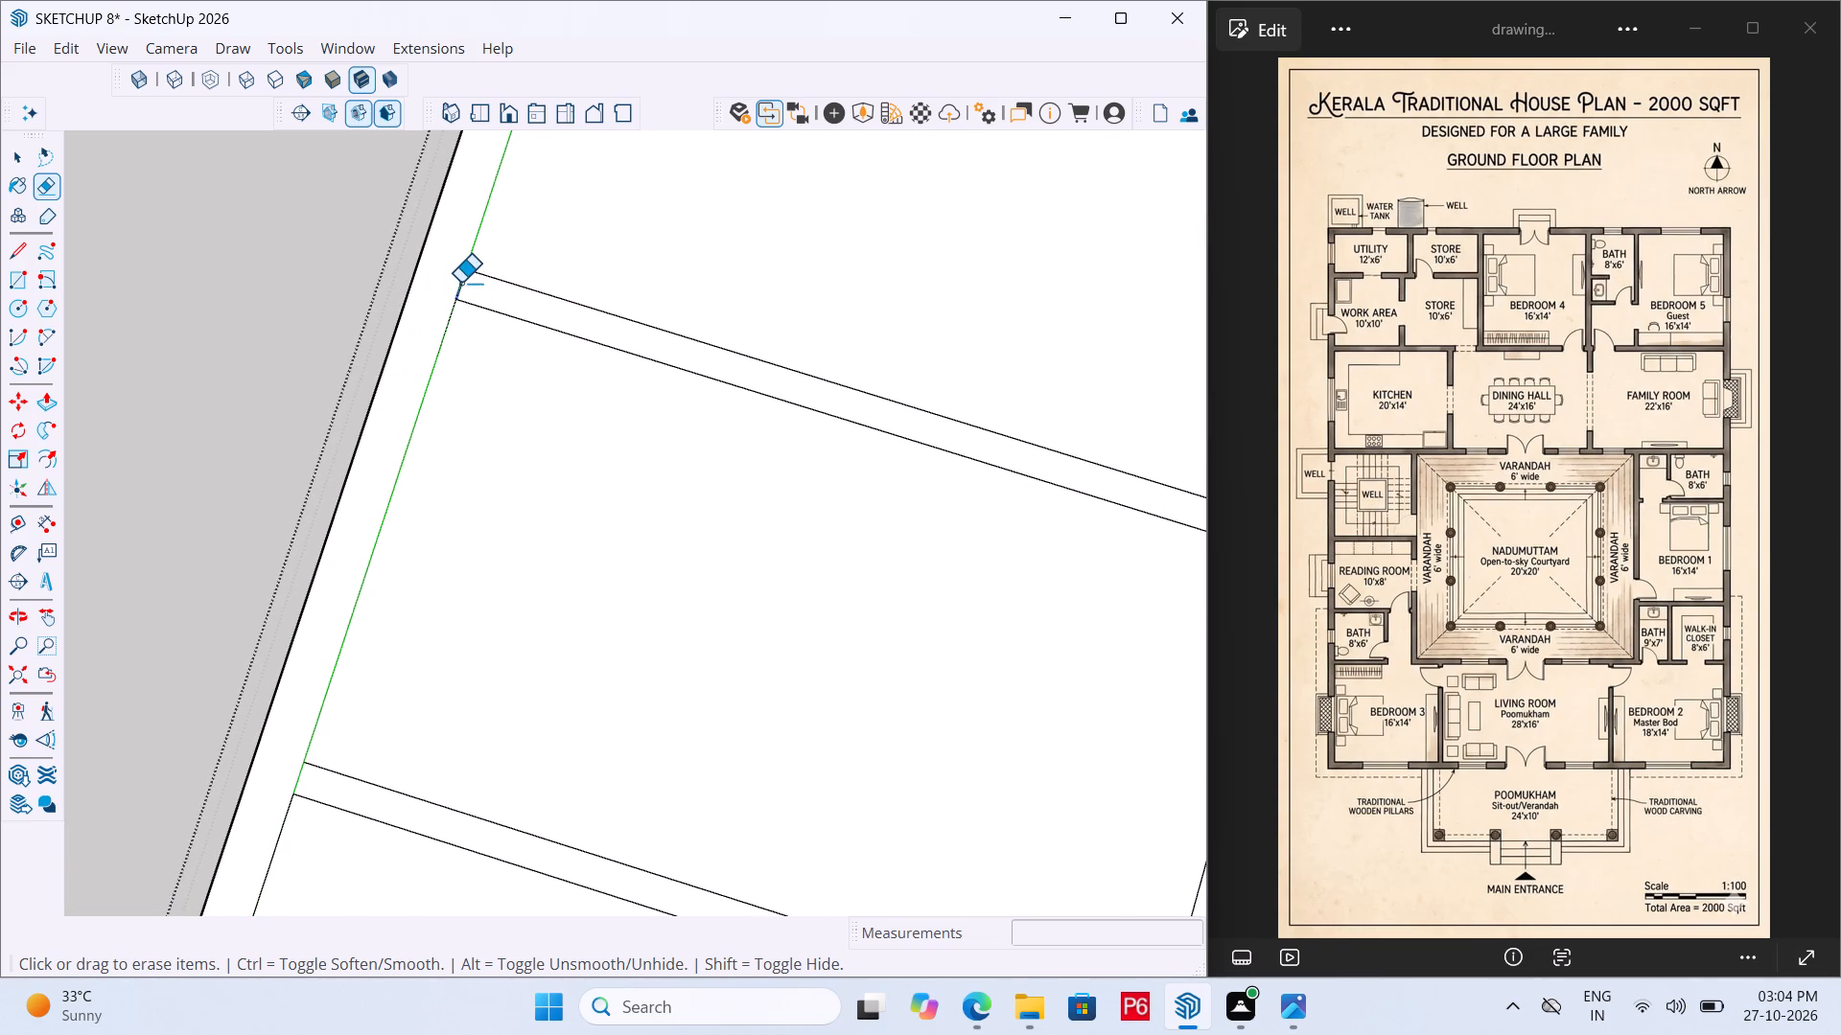
click(454, 278)
scroll(381, 588, down, 5)
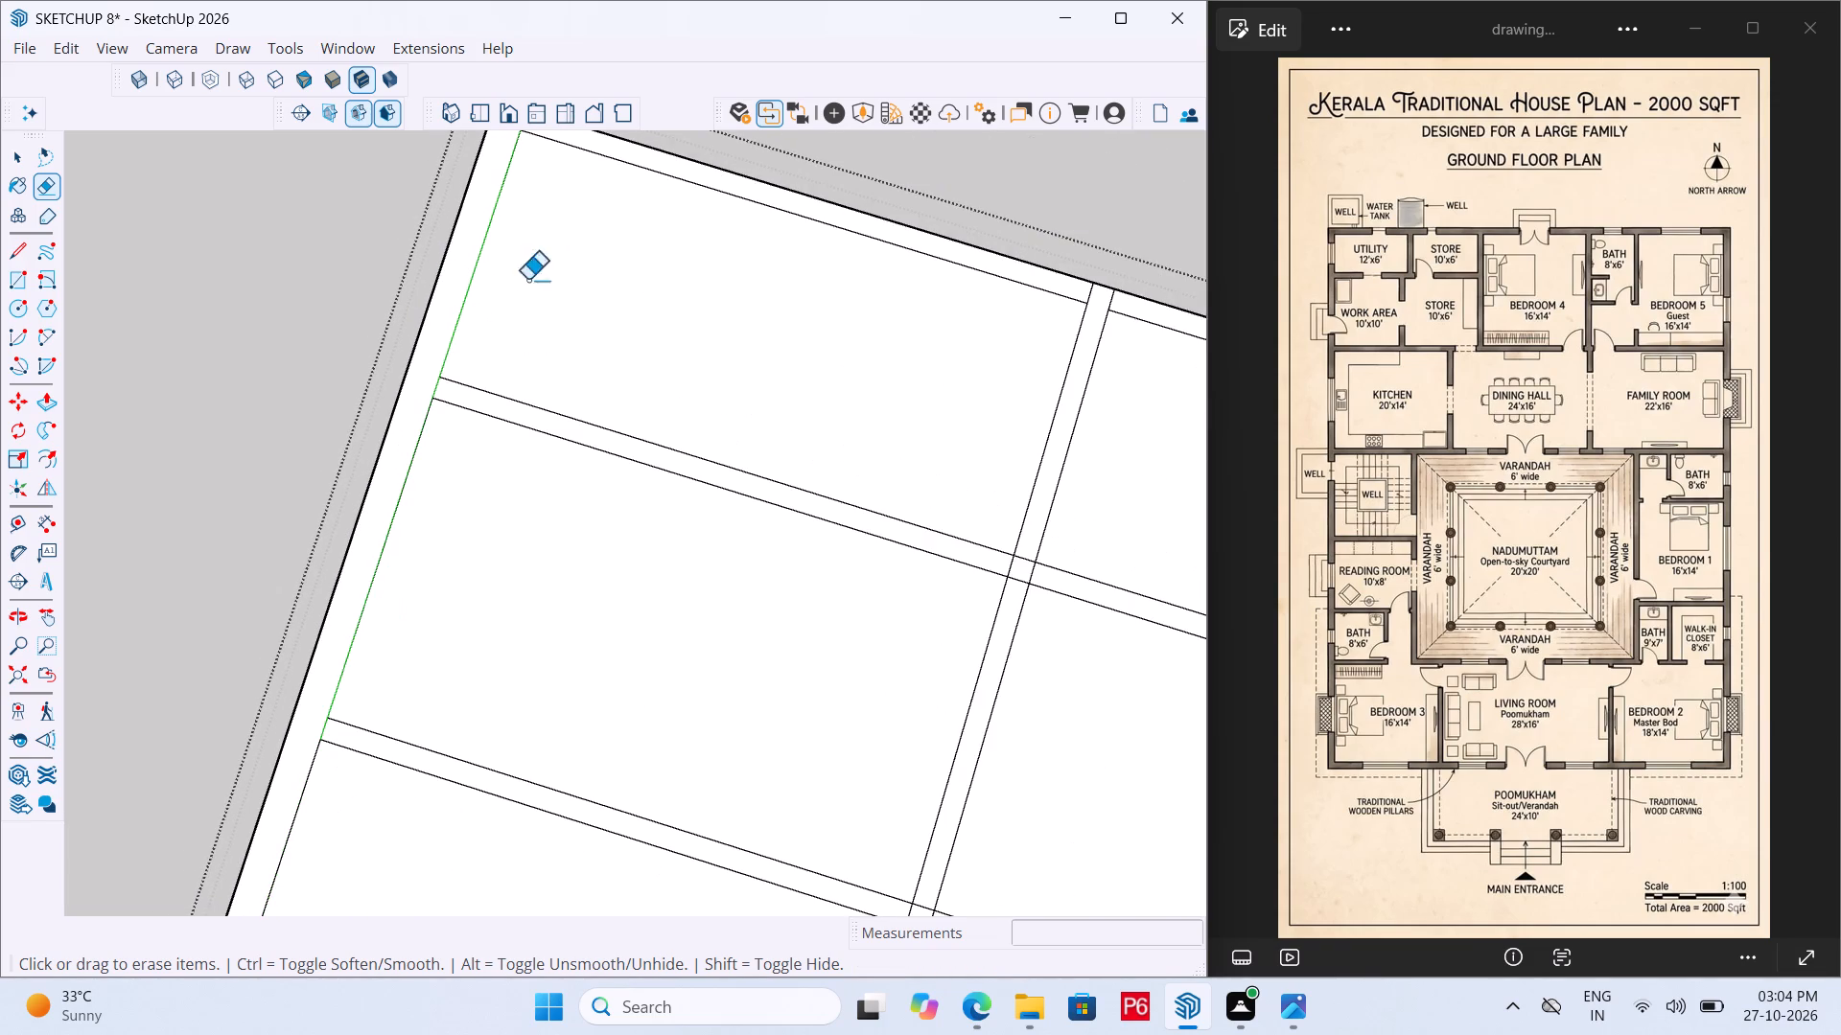
scroll(423, 514, down, 4)
scroll(475, 201, up, 10)
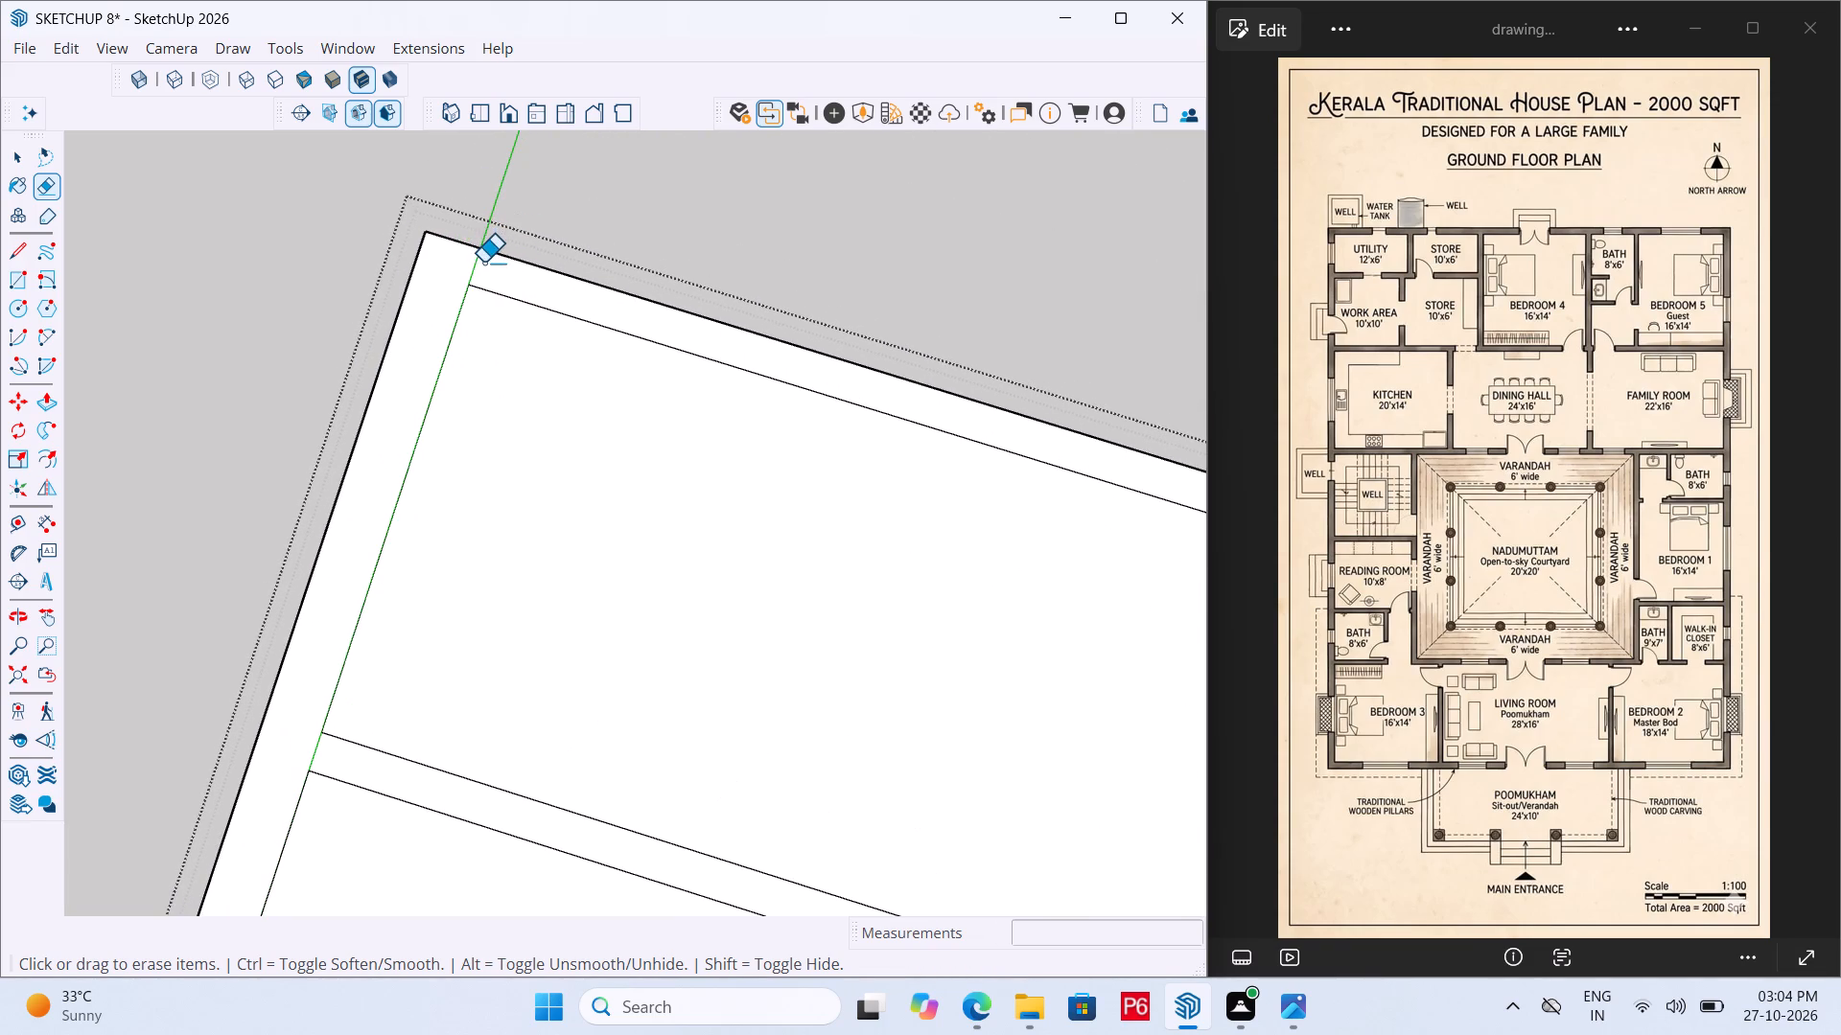
drag(481, 262, 501, 270)
Erase the short lines crossing the north outer wall at the utility and store partition.
scroll(384, 264, down, 12)
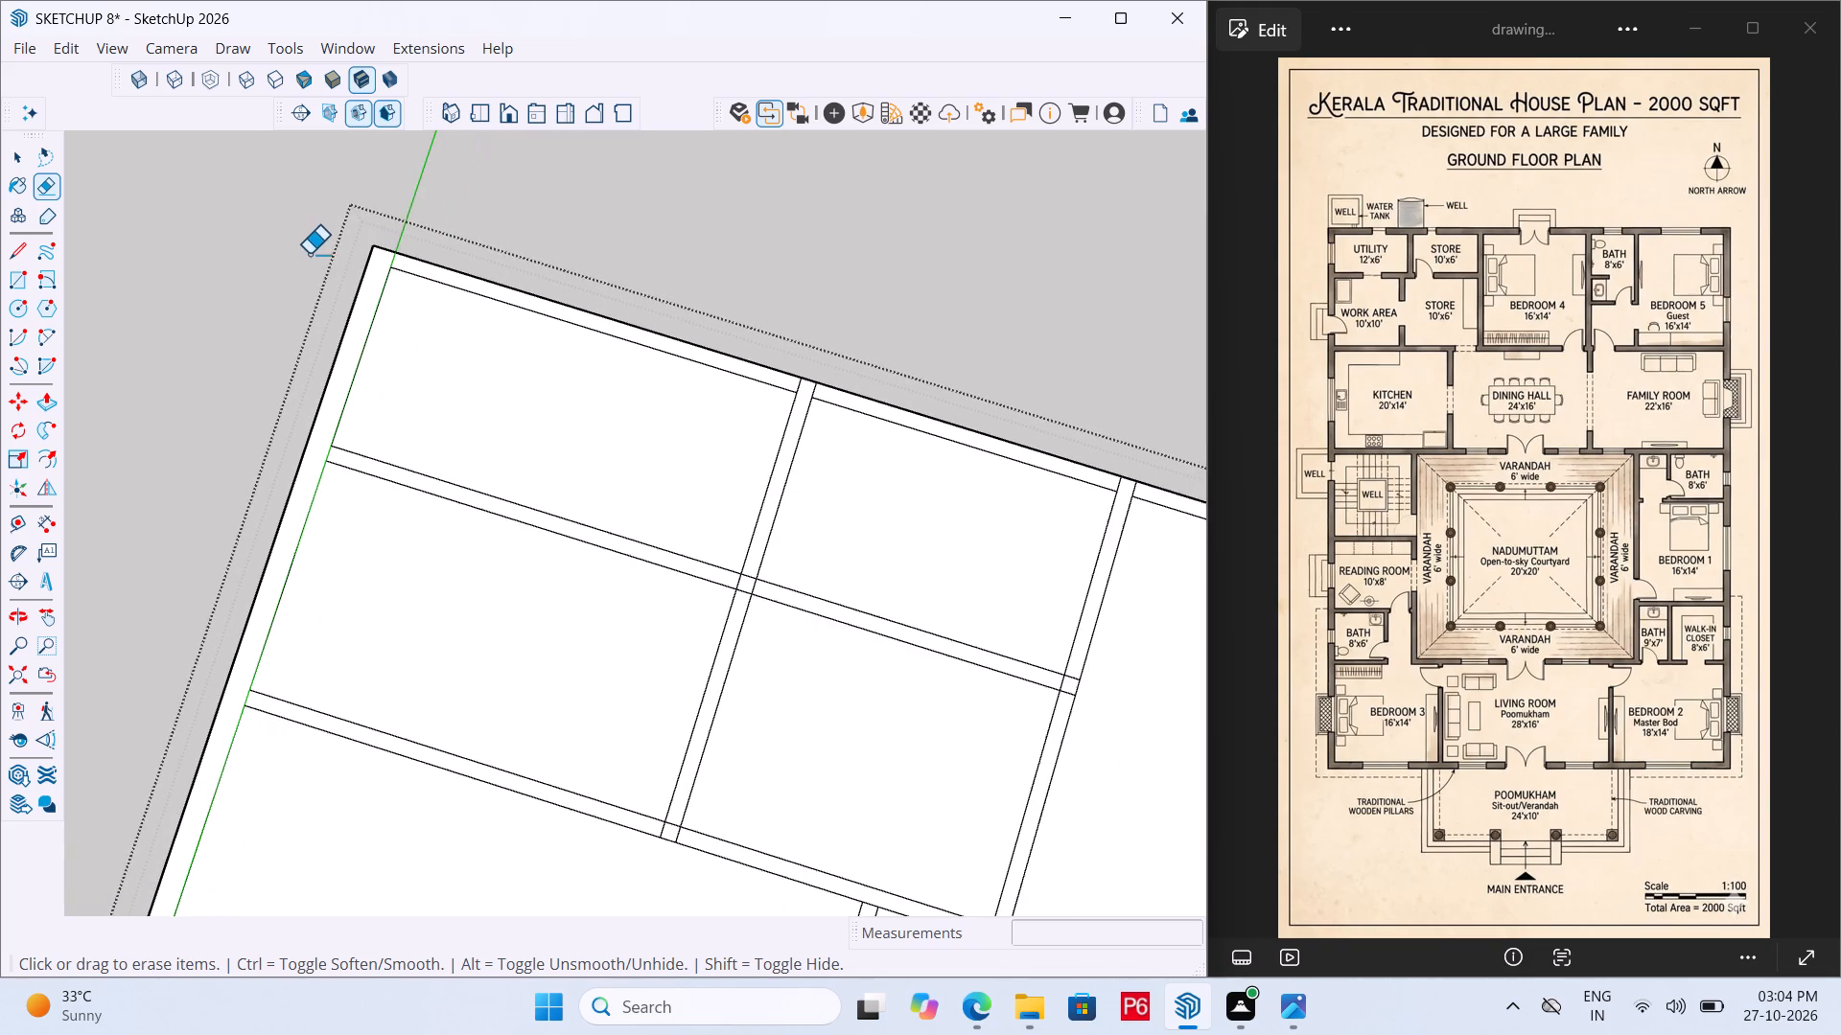
scroll(310, 260, down, 6)
scroll(562, 333, up, 15)
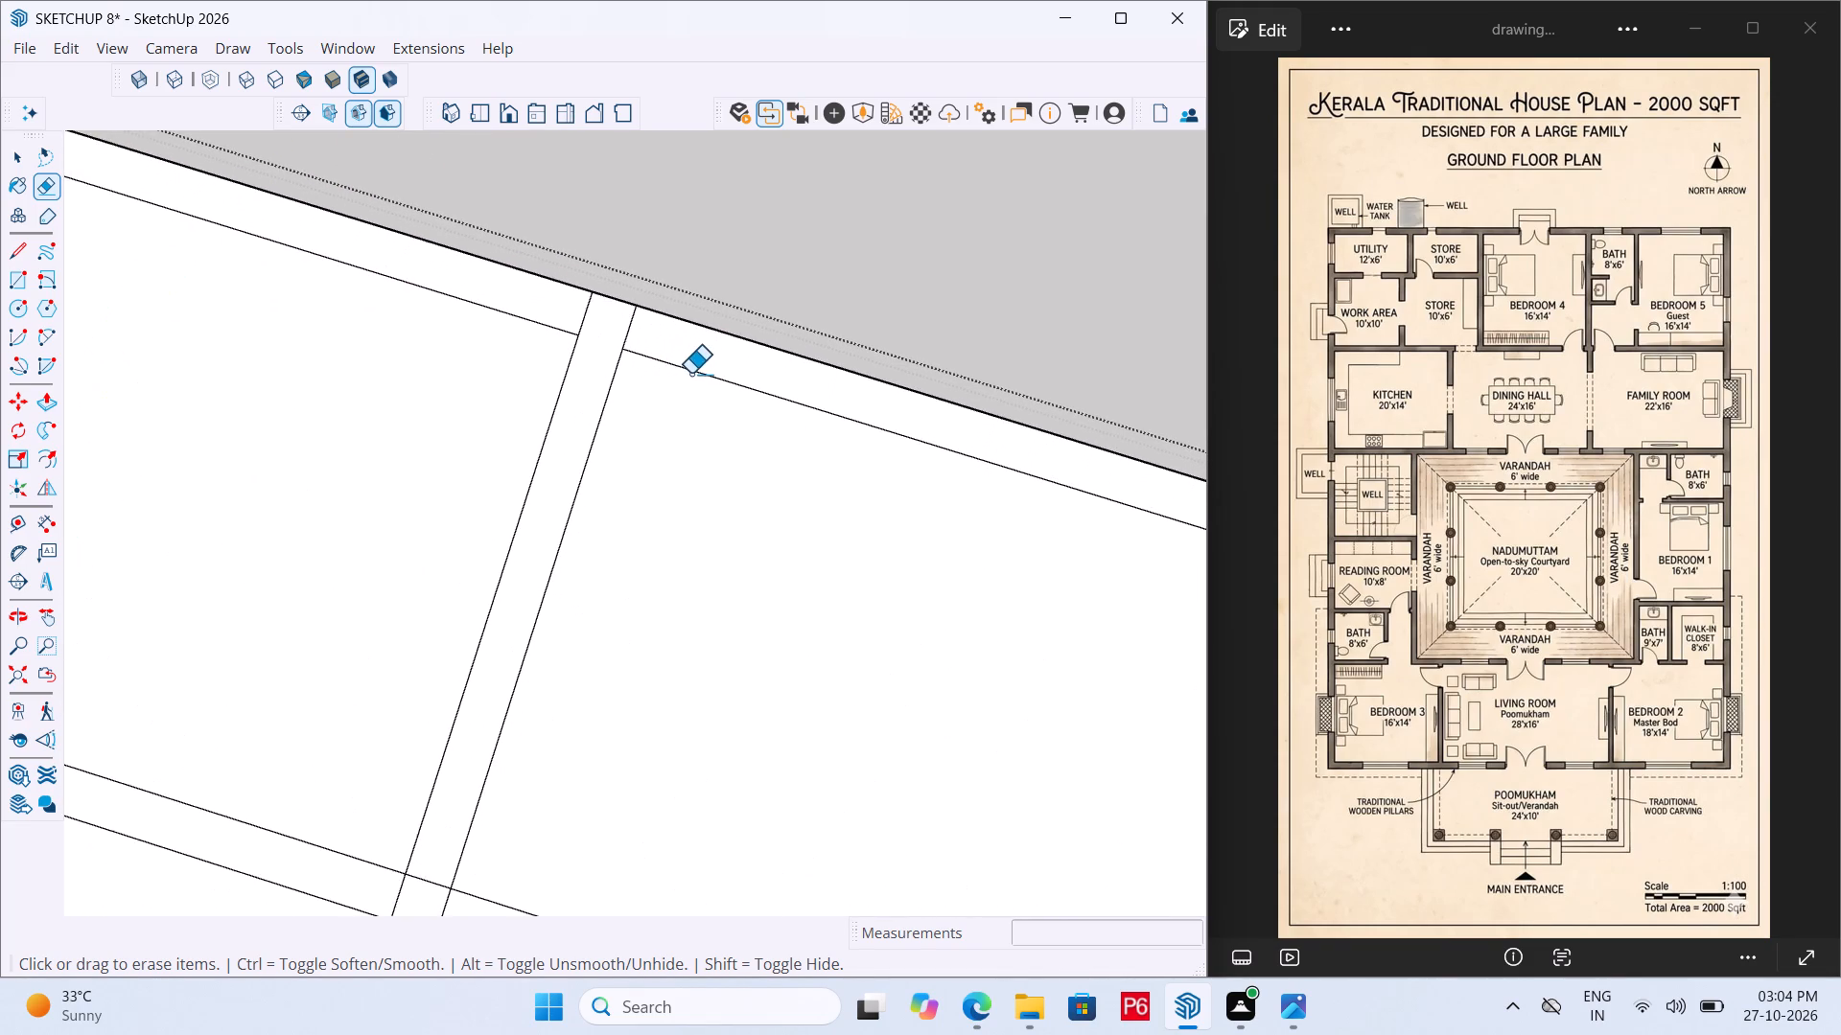
scroll(647, 323, up, 5)
drag(633, 324, 539, 298)
Erase the crossing line segments inside the wall intersection between the utility, work area and two stores.
scroll(544, 250, down, 6)
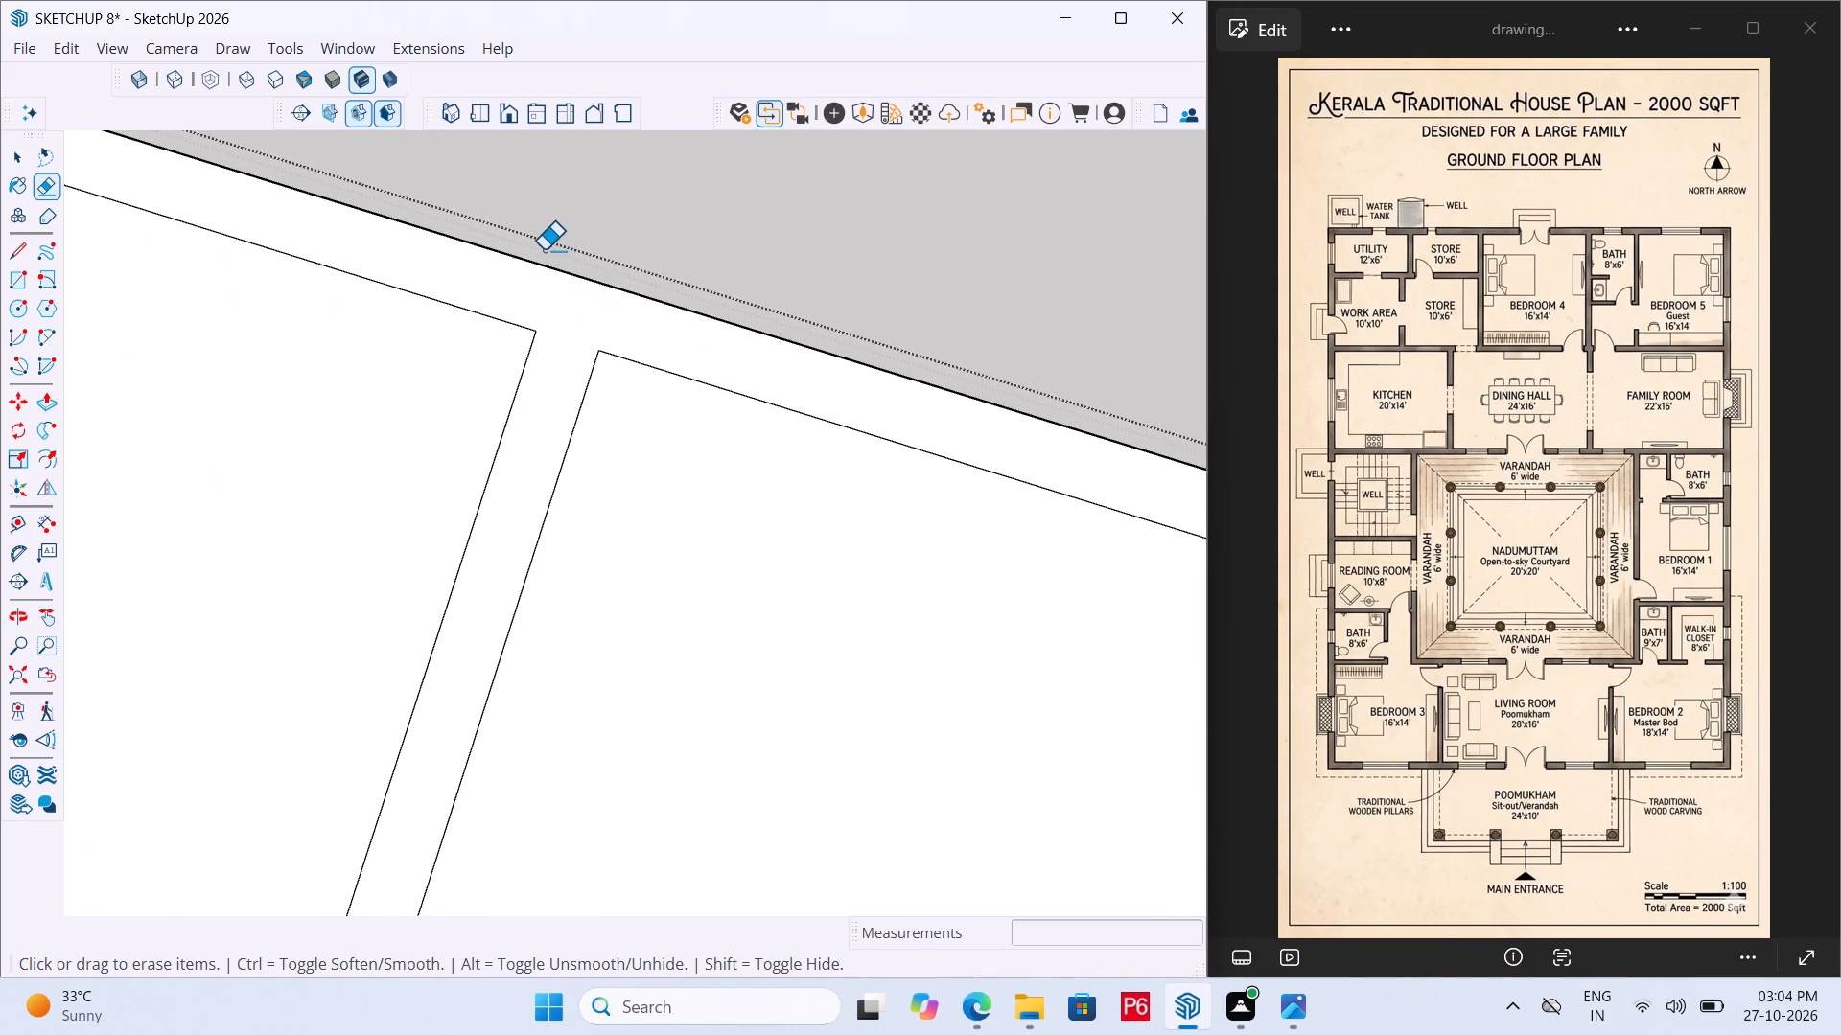
scroll(553, 240, down, 10)
scroll(452, 609, up, 7)
drag(471, 597, 493, 541)
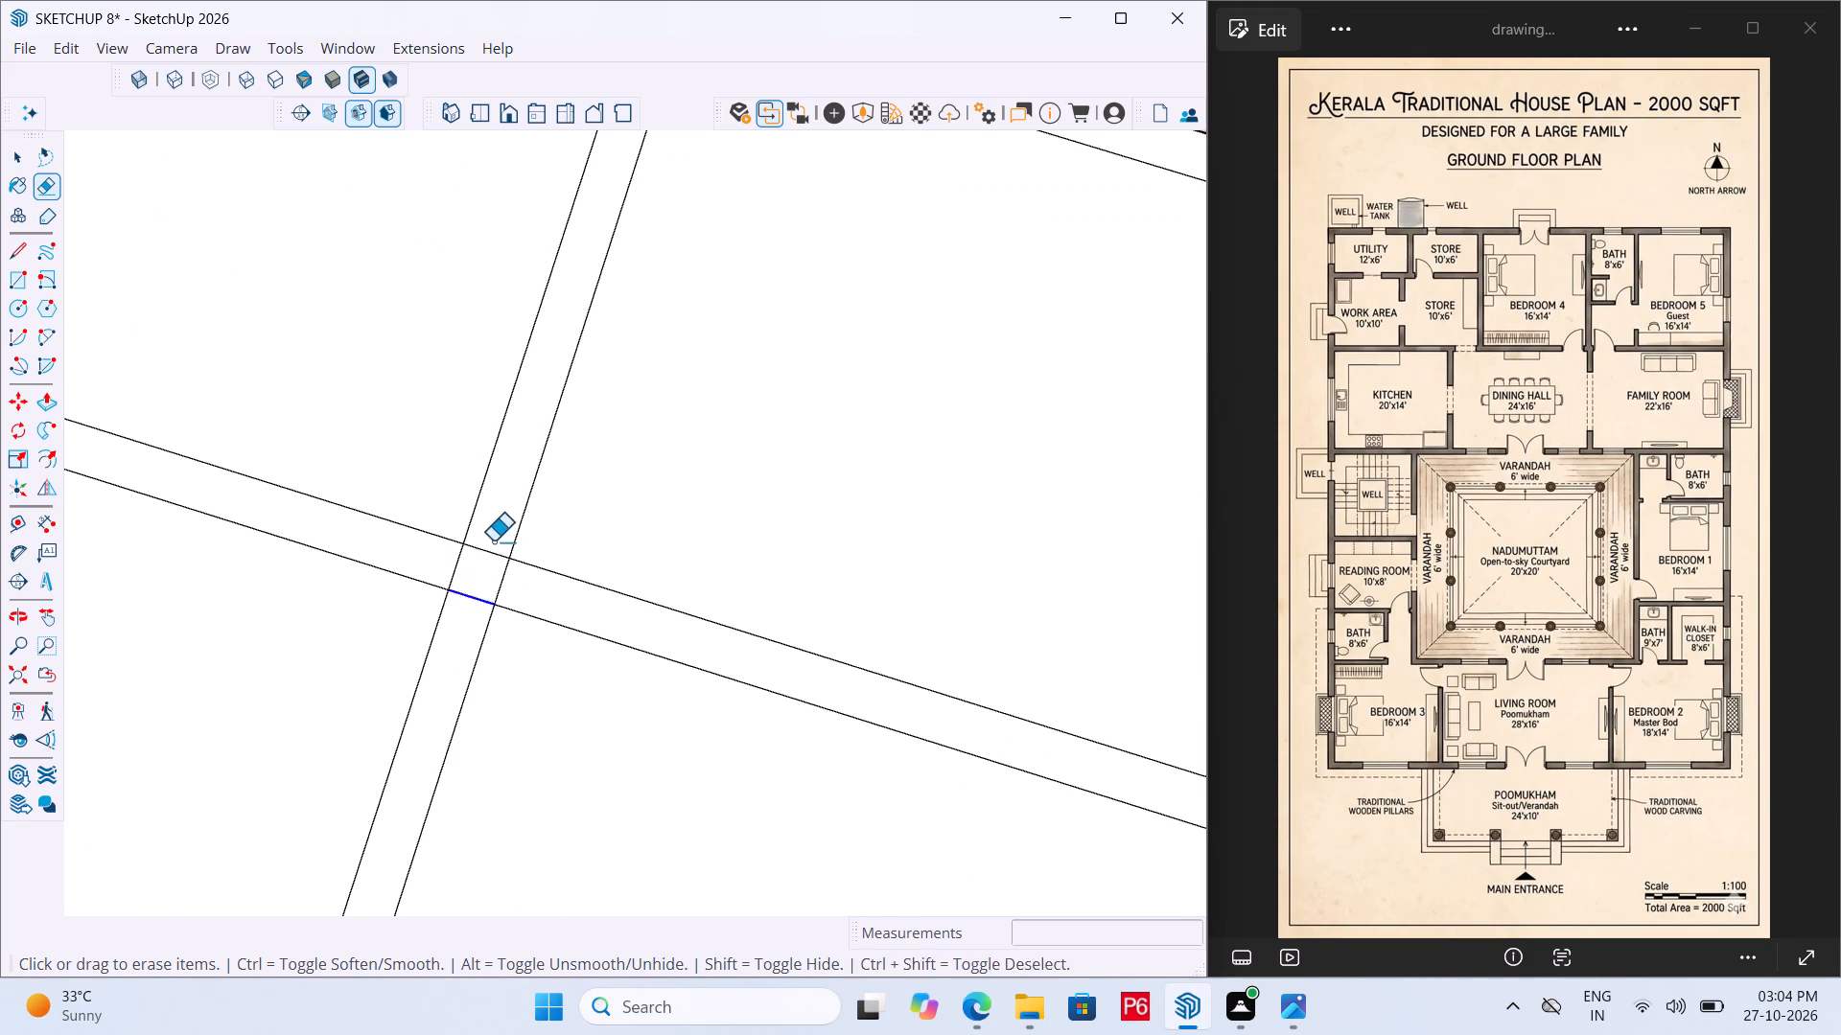
drag(493, 541, 492, 543)
click(496, 535)
click(494, 548)
double_click(461, 563)
drag(511, 585, 495, 574)
click(495, 574)
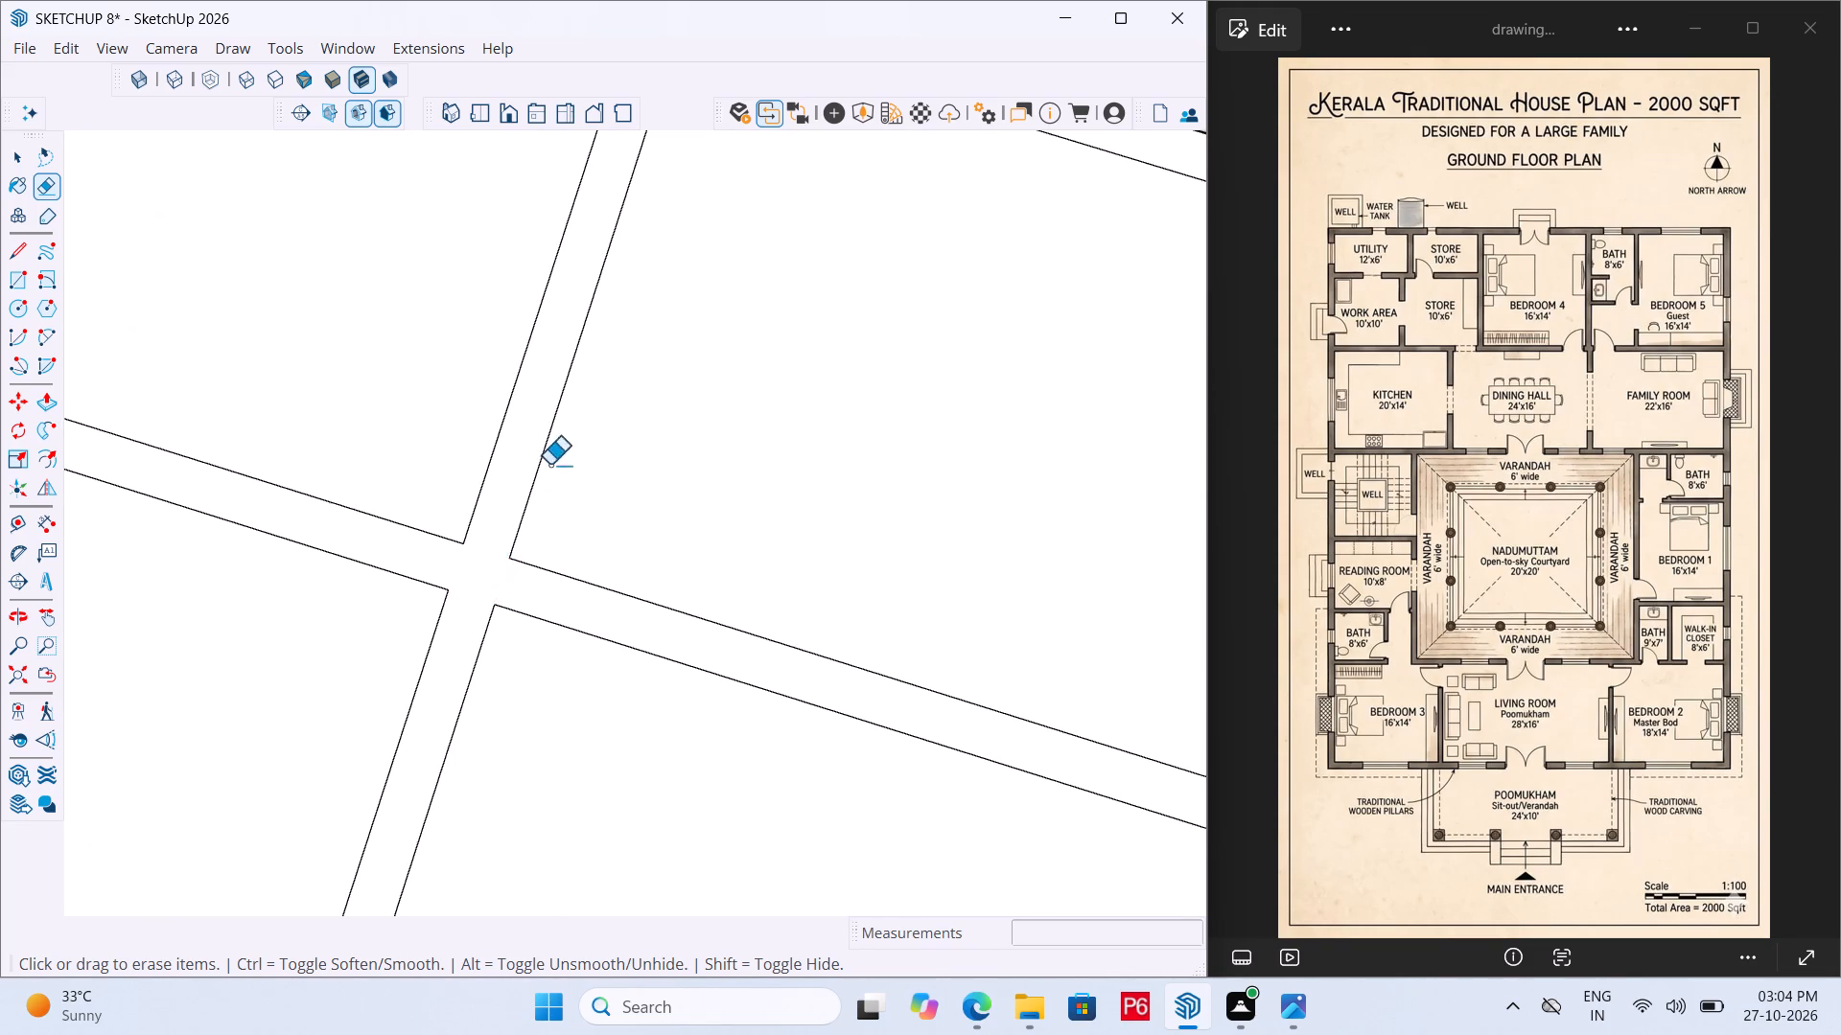
Erase the overlapping line segments where the work area and store partition meets the kitchen's north wall.
scroll(549, 465, down, 7)
scroll(492, 364, down, 6)
scroll(464, 741, up, 13)
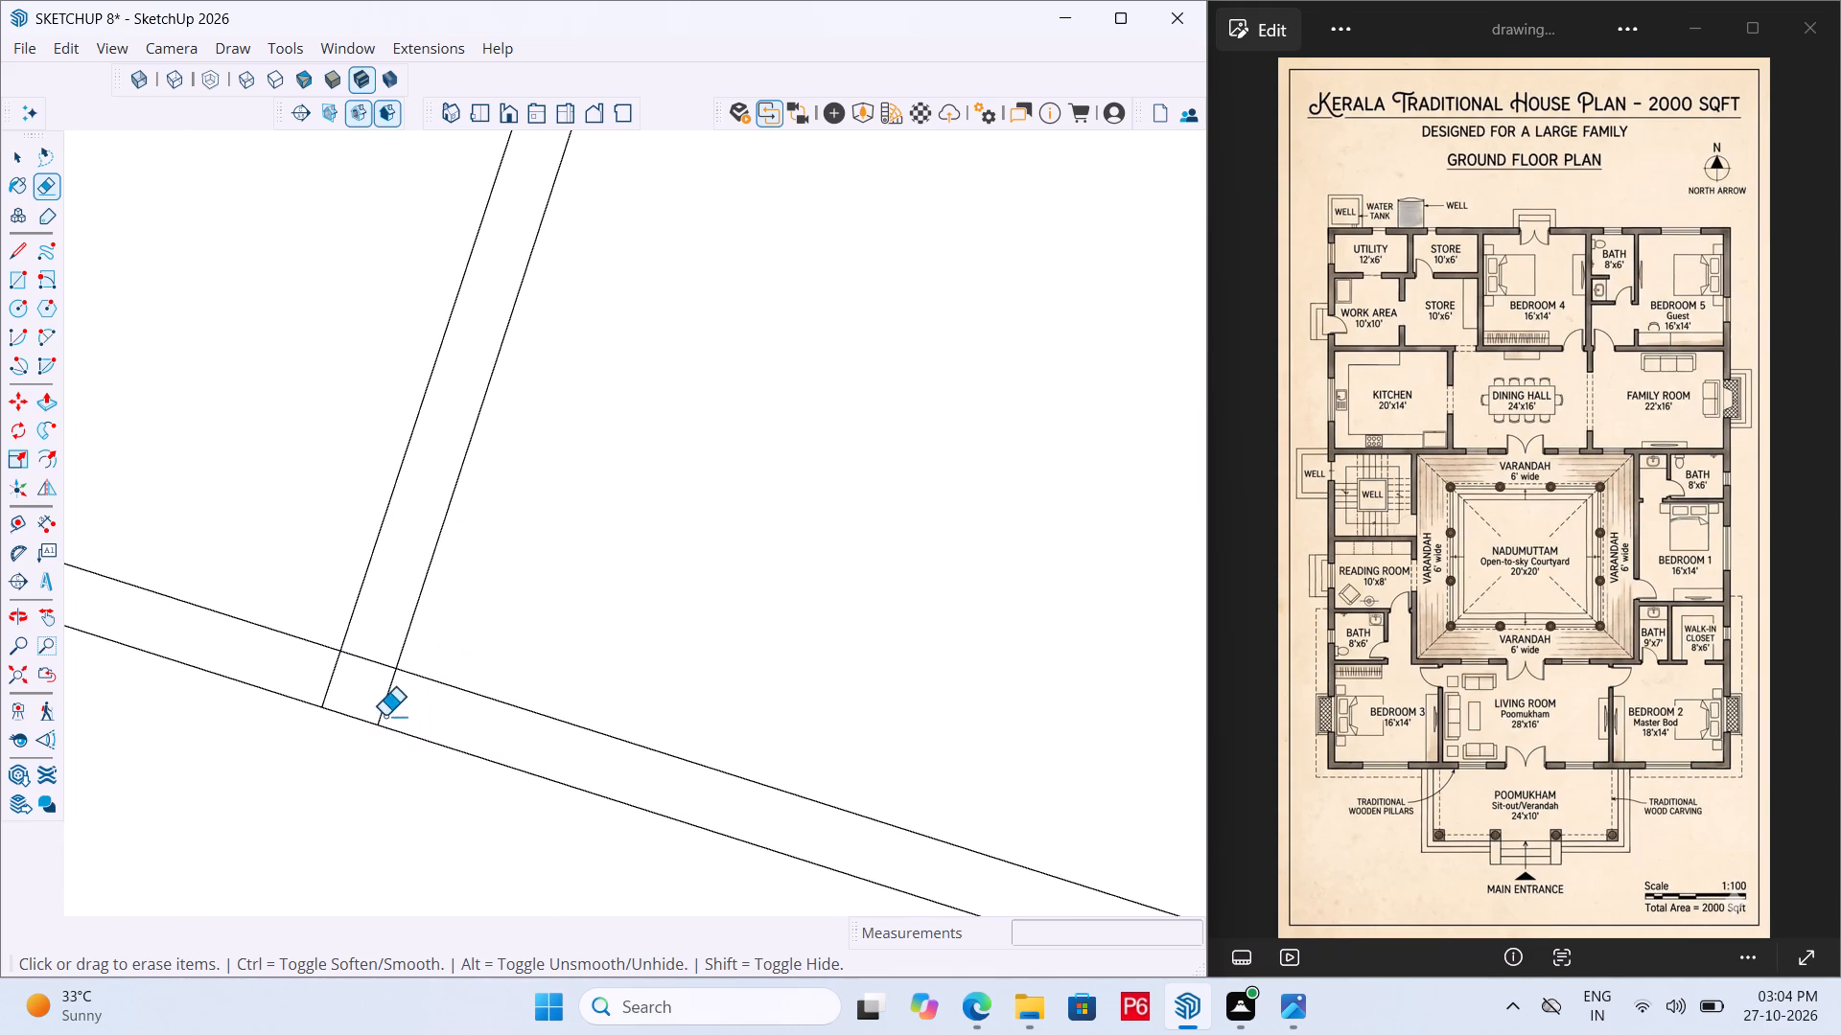
drag(385, 716, 328, 689)
drag(318, 687, 359, 678)
click(367, 667)
drag(361, 646, 353, 664)
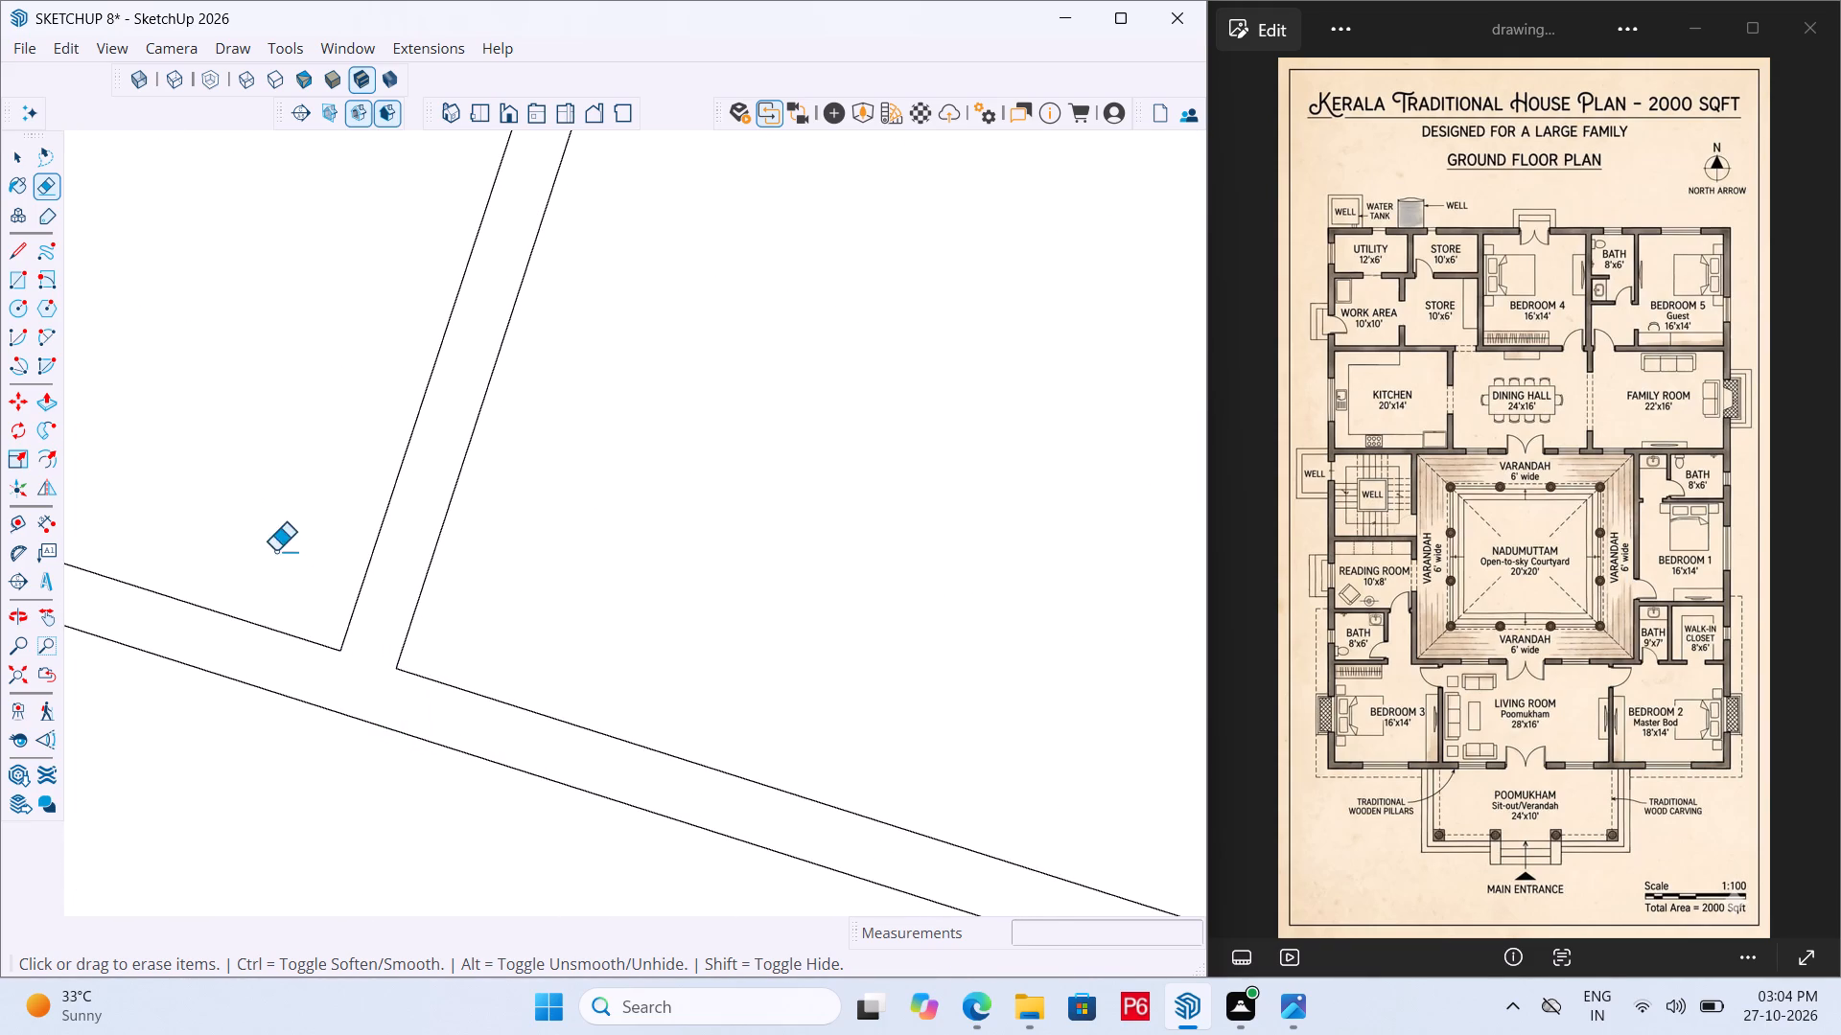
Erase the overlapping segments in the dining hall's north wall at the kitchen partition and at the store and Bedroom 4 partition.
scroll(275, 551, down, 13)
scroll(464, 667, up, 10)
drag(510, 627, 510, 640)
scroll(414, 598, down, 7)
scroll(664, 715, up, 11)
drag(680, 611, 603, 578)
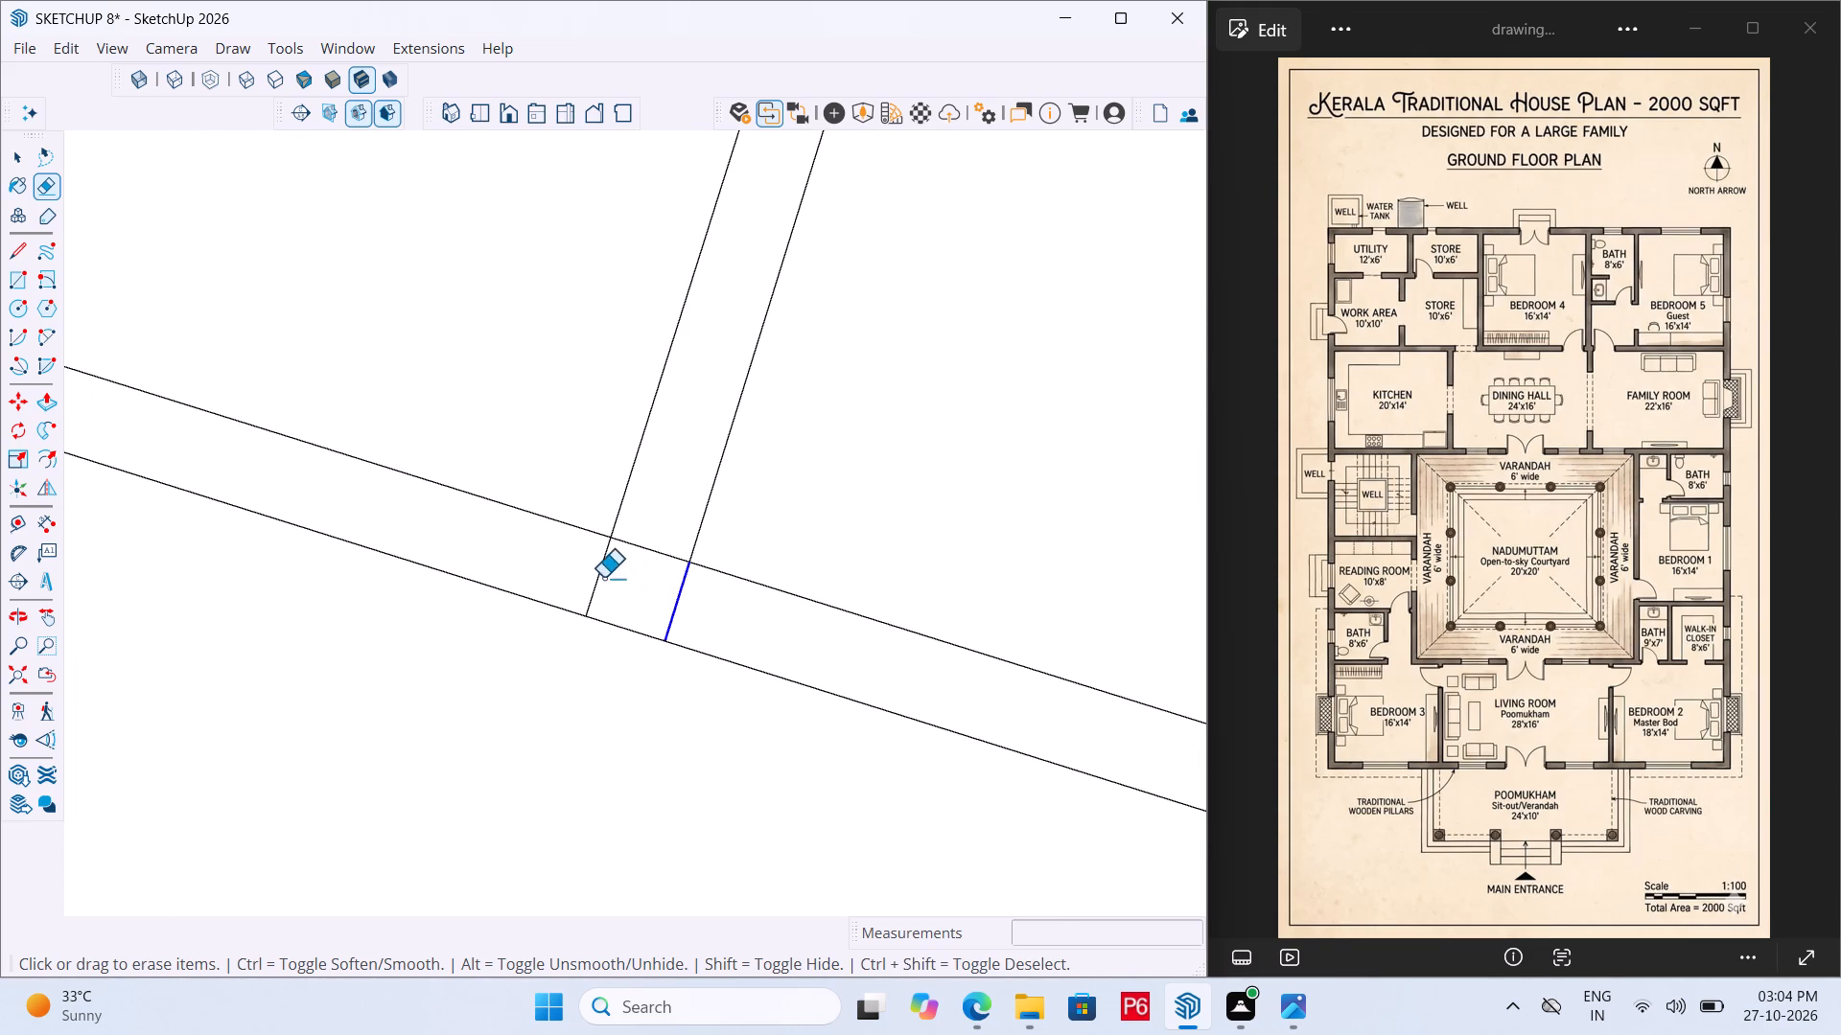
drag(603, 578, 665, 544)
Erase the overlapping segments where the partition between the two stores meets Bedroom 4's west wall.
scroll(560, 750, down, 15)
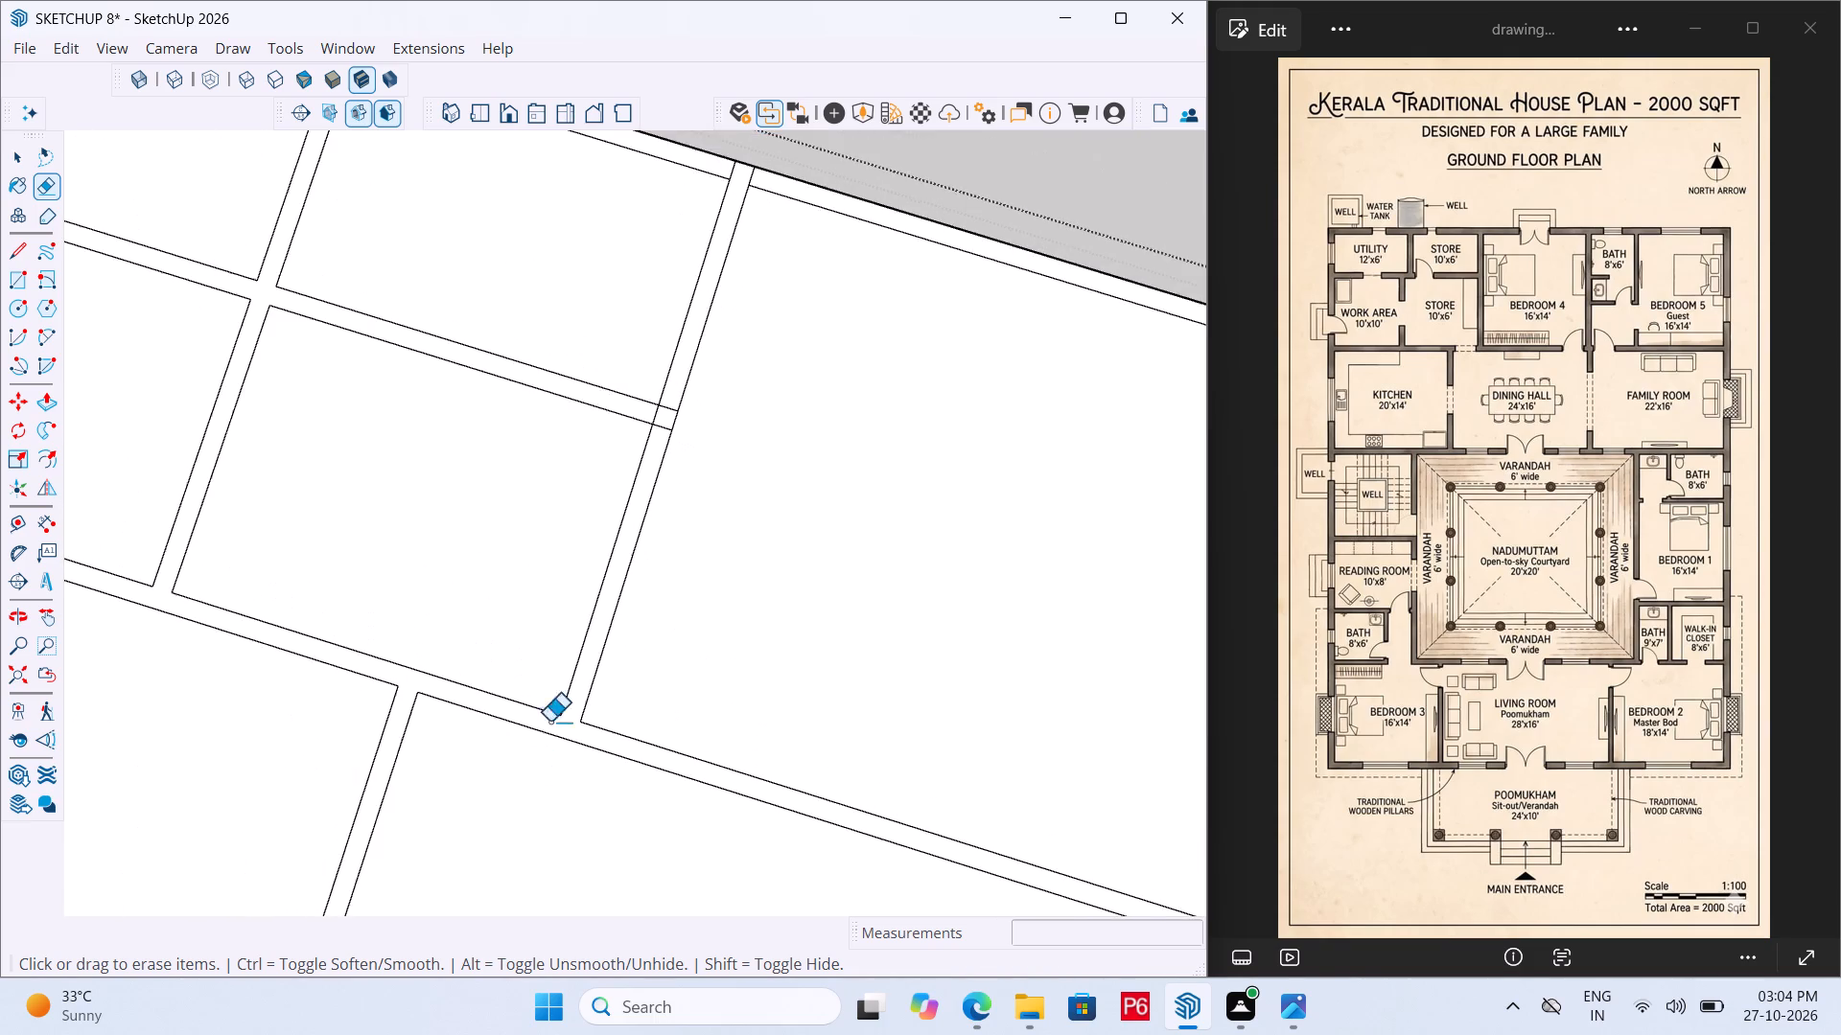
scroll(667, 385, up, 10)
drag(671, 434, 655, 487)
double_click(655, 487)
drag(651, 498, 651, 477)
drag(668, 440, 669, 438)
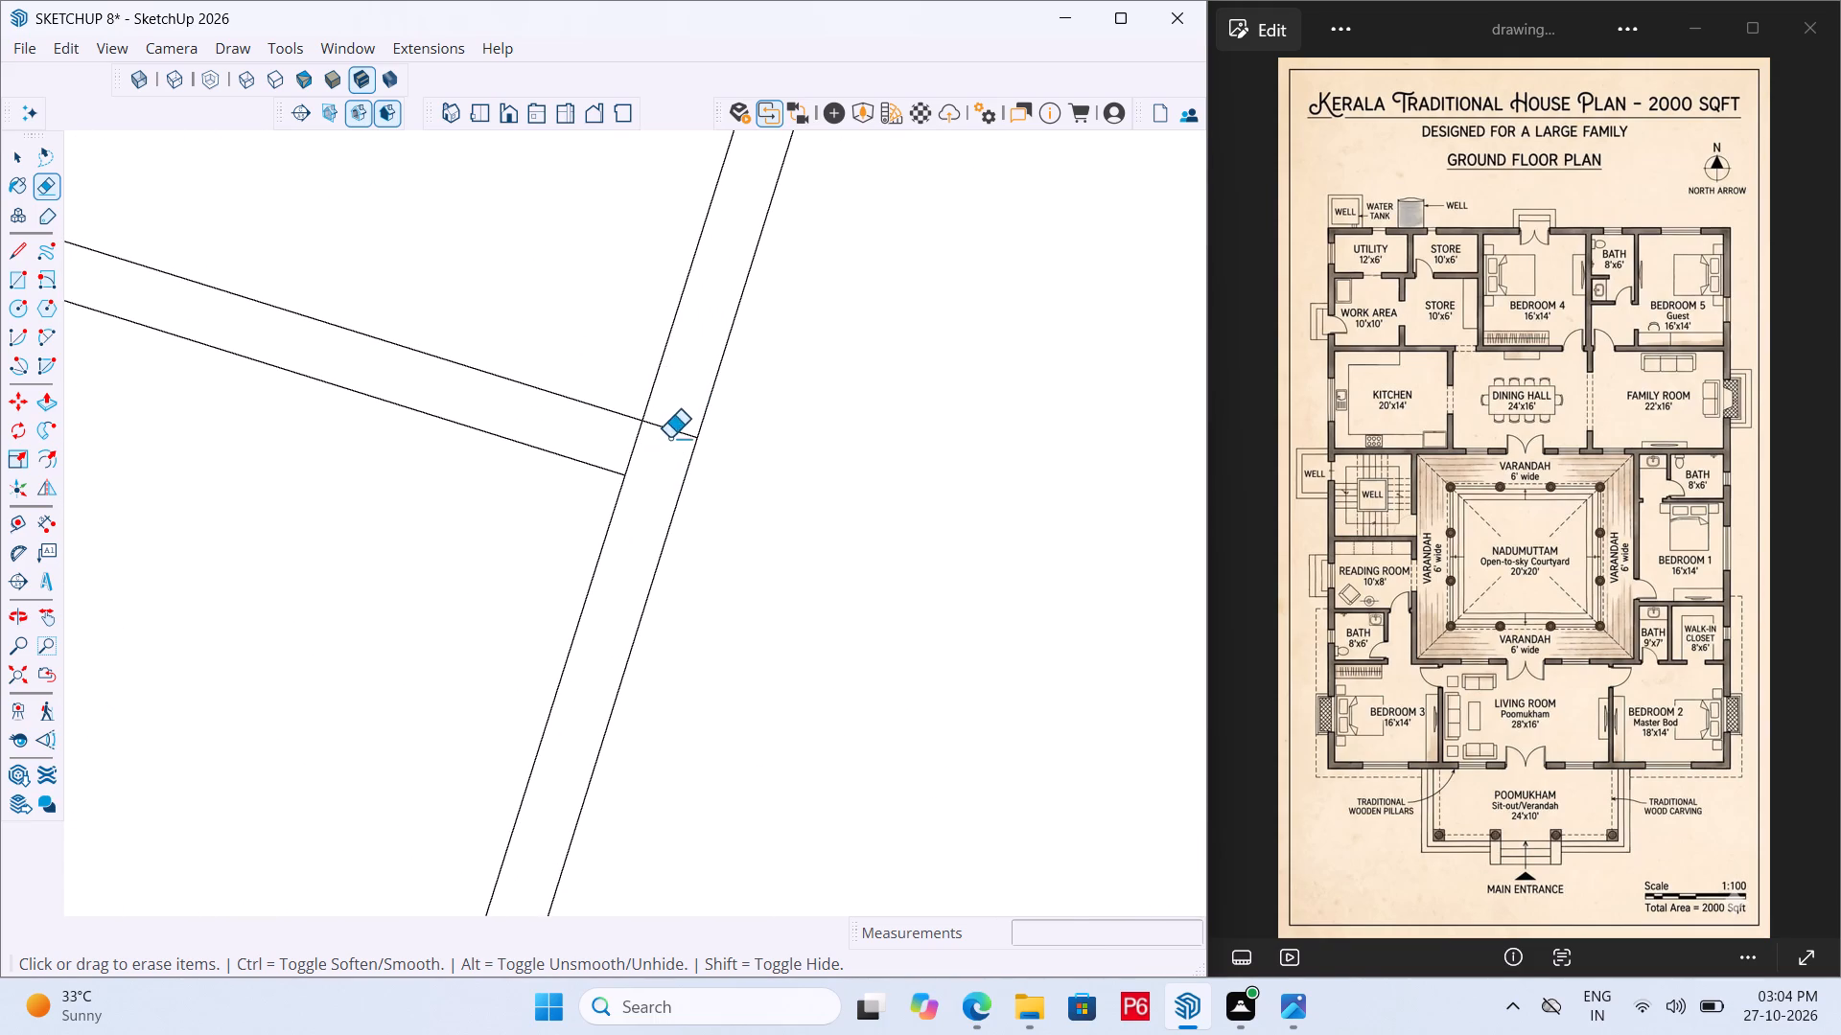
drag(669, 438, 675, 427)
click(640, 446)
click(631, 444)
Erase the short lines crossing the north outer wall at the store and Bedroom 4 partition.
scroll(731, 518, down, 6)
scroll(793, 567, down, 6)
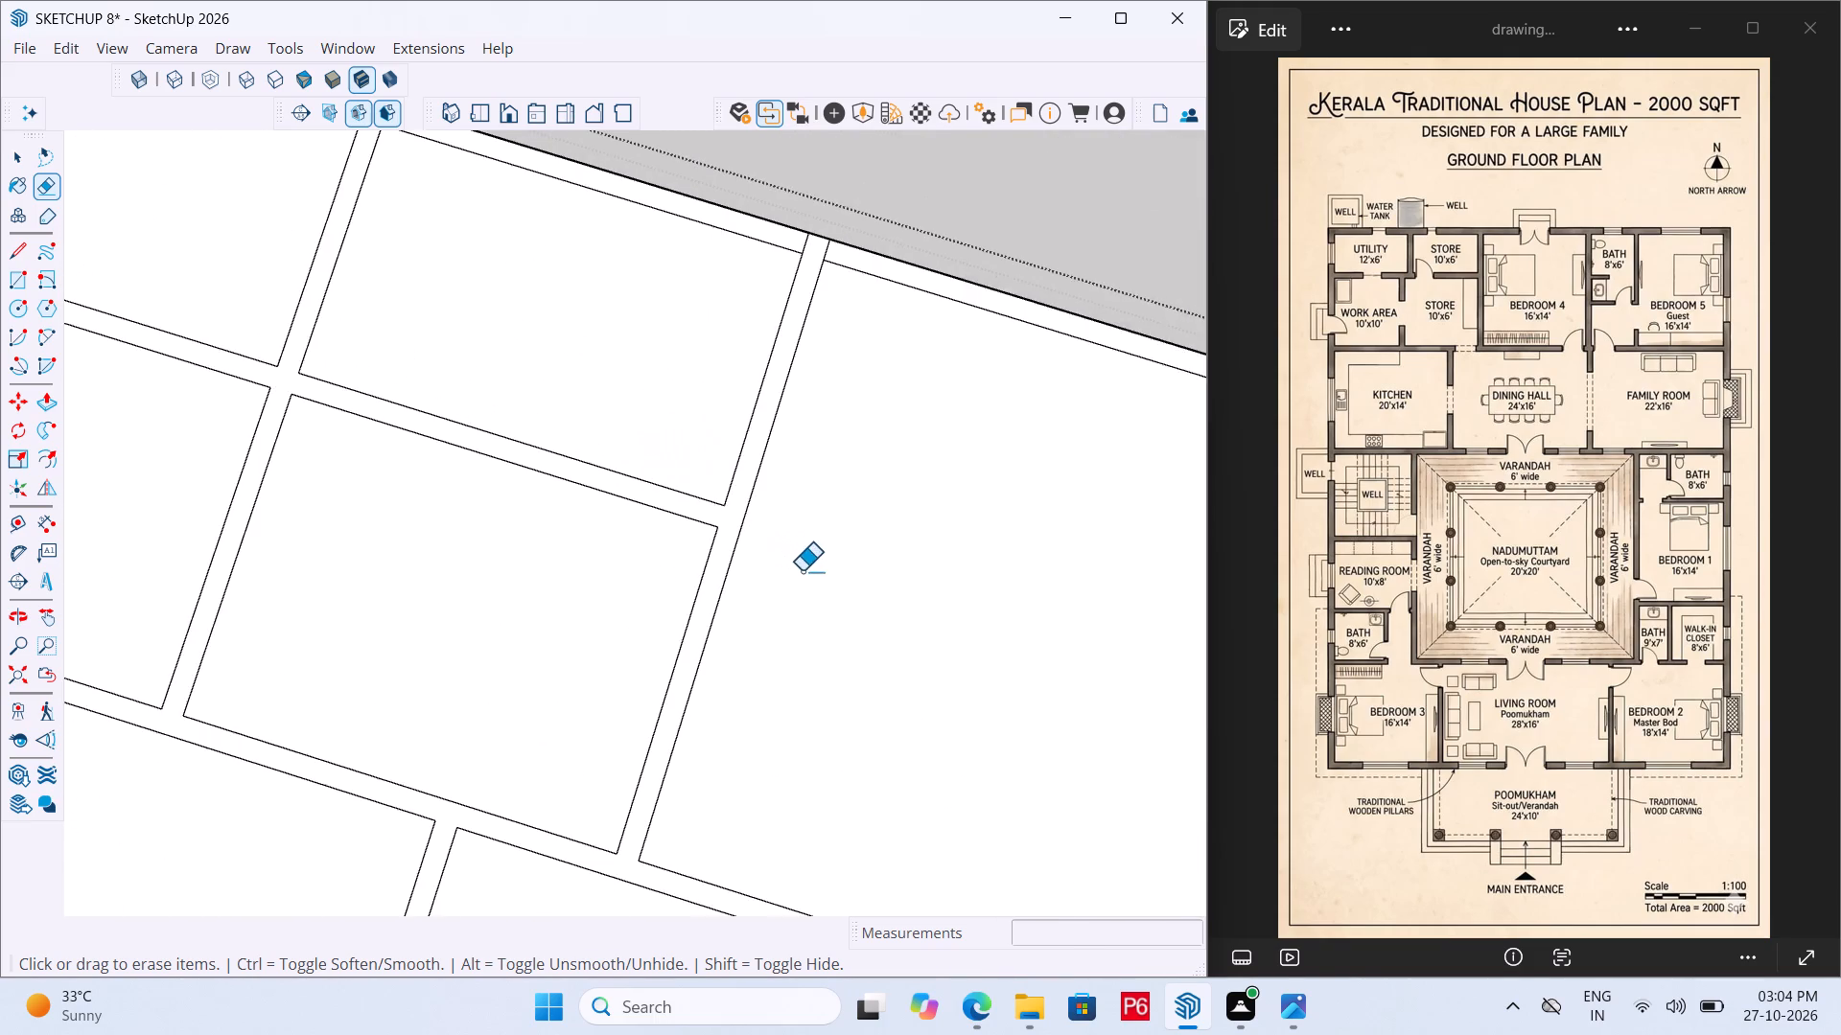
scroll(798, 572, down, 3)
scroll(822, 352, up, 11)
drag(804, 318, 781, 306)
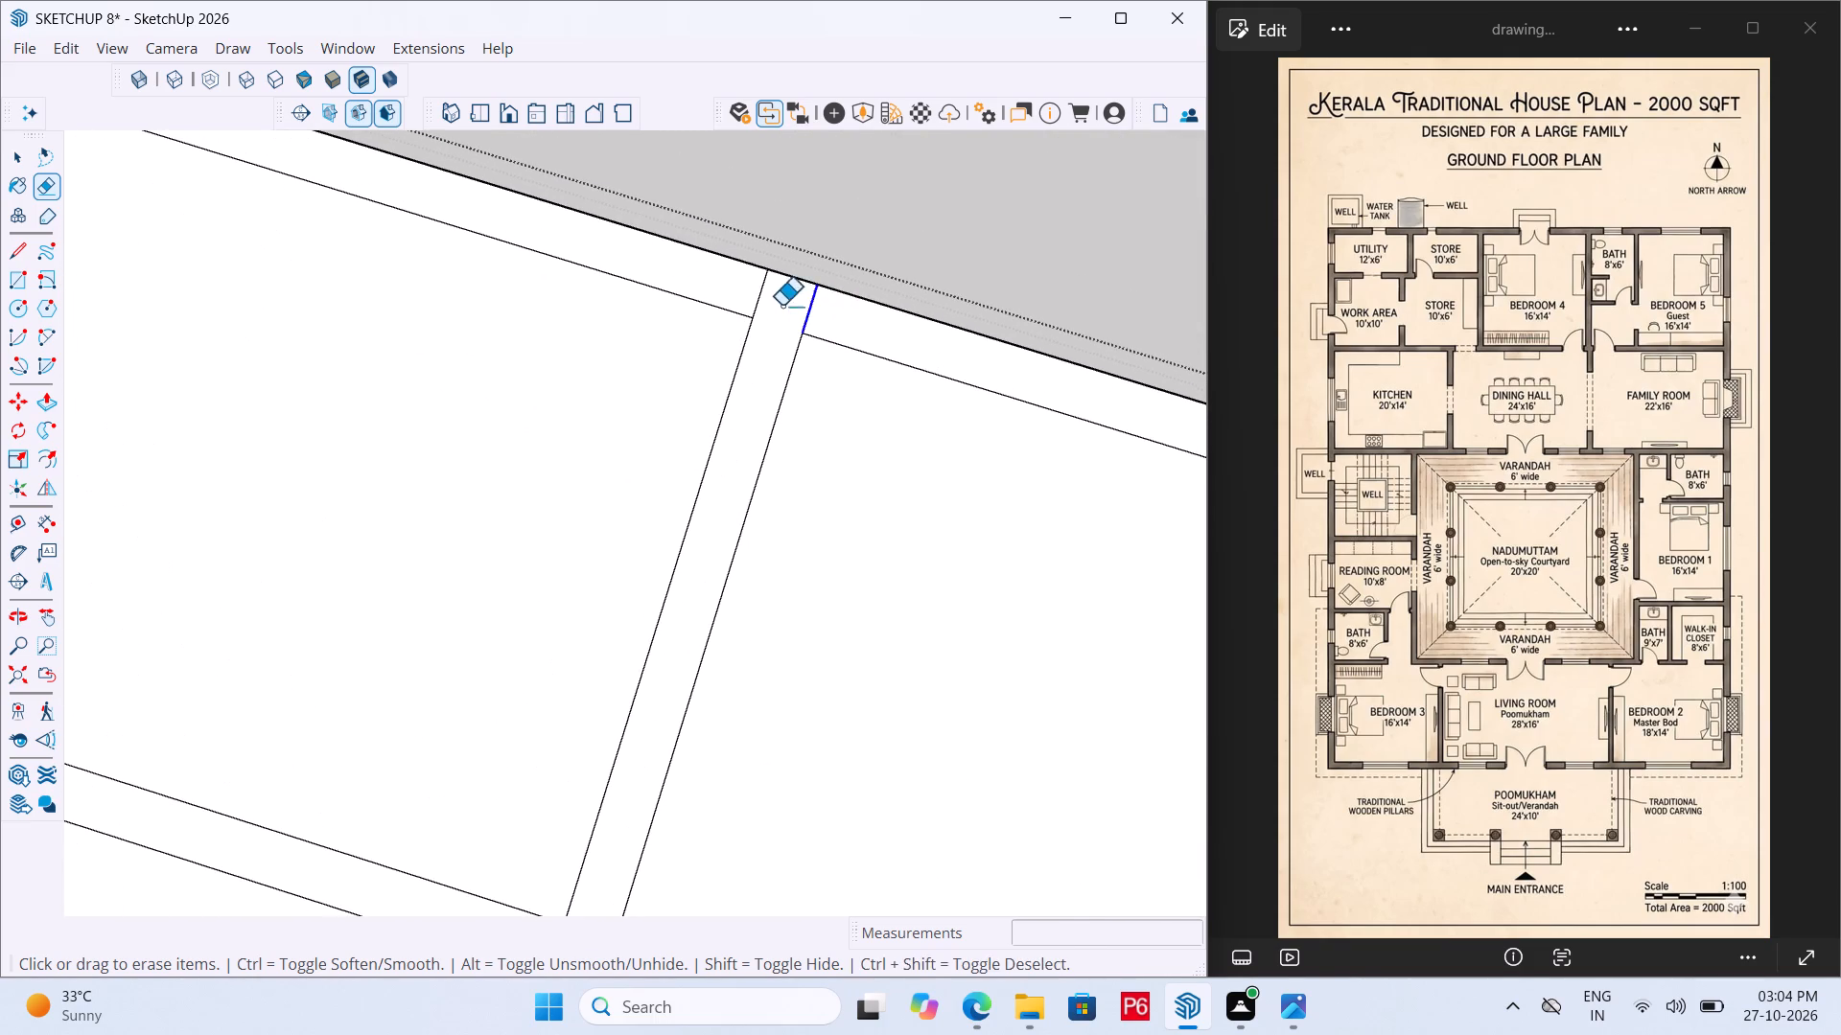
drag(781, 306, 798, 298)
Erase the short lines crossing the east outer wall at the Bedroom 5 and family room partition.
scroll(636, 324, down, 11)
scroll(750, 278, down, 5)
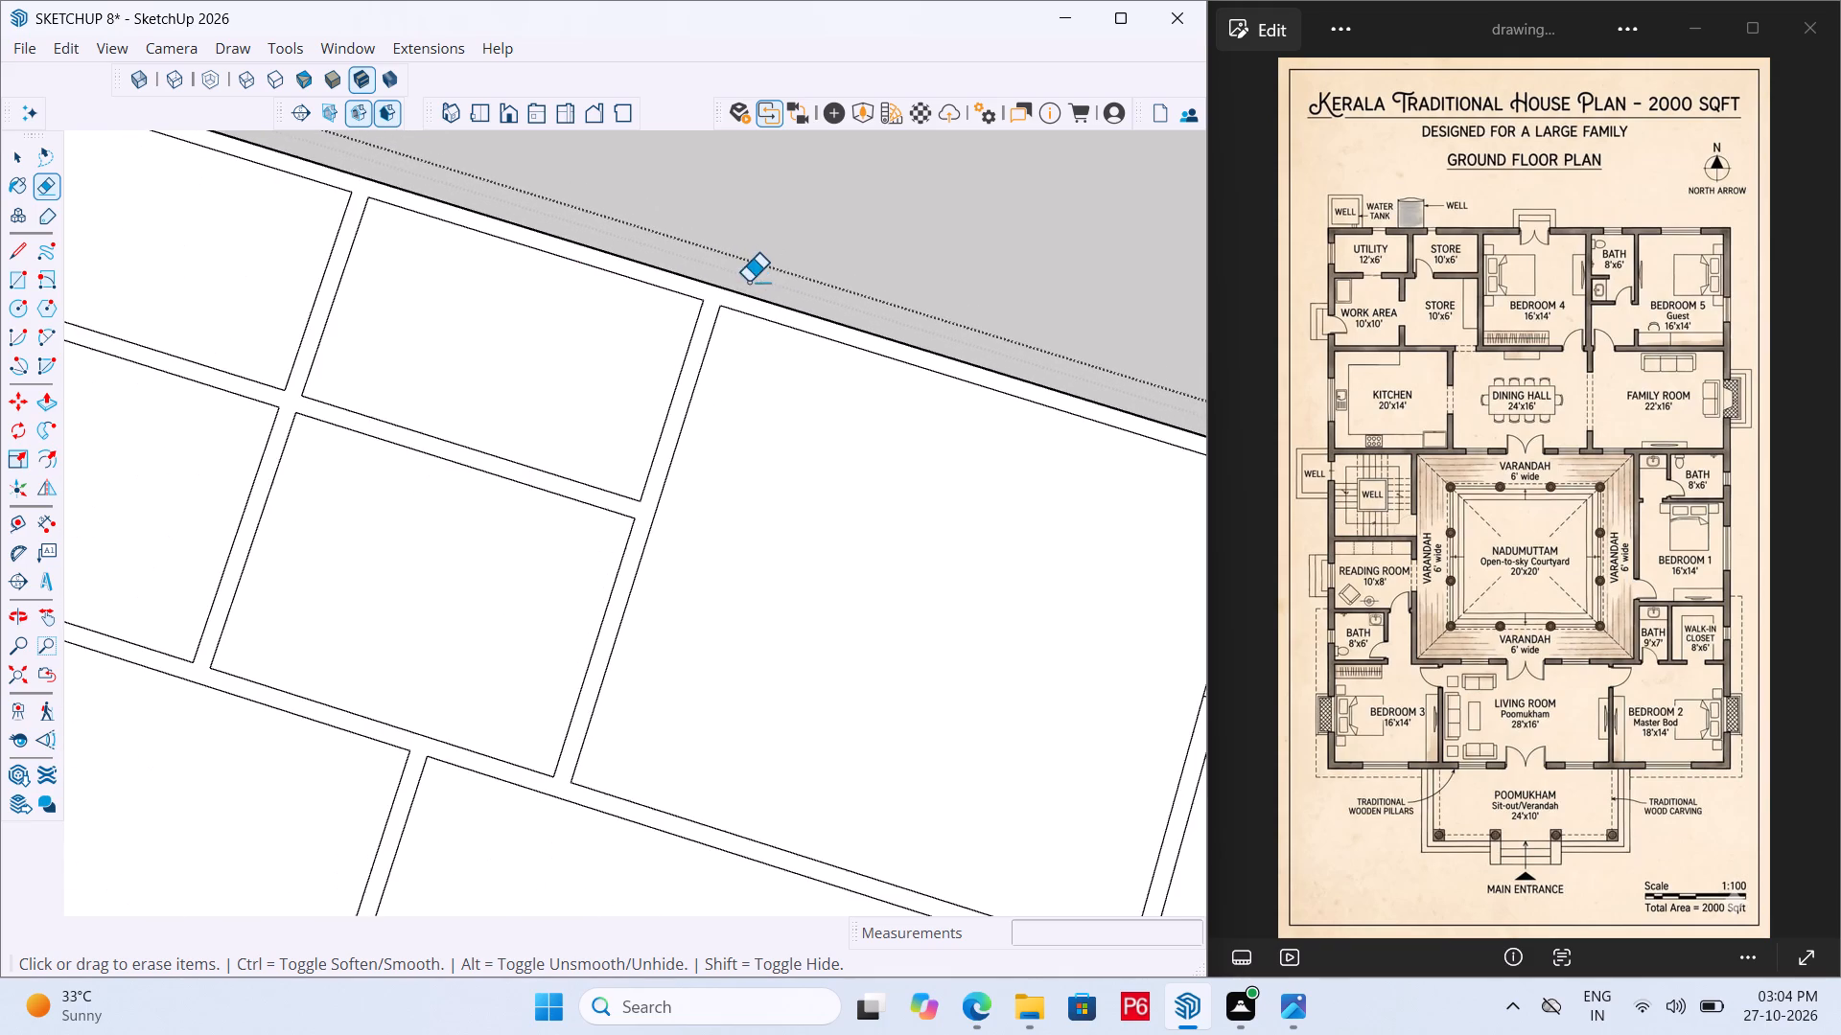
scroll(663, 312, down, 12)
scroll(472, 366, down, 5)
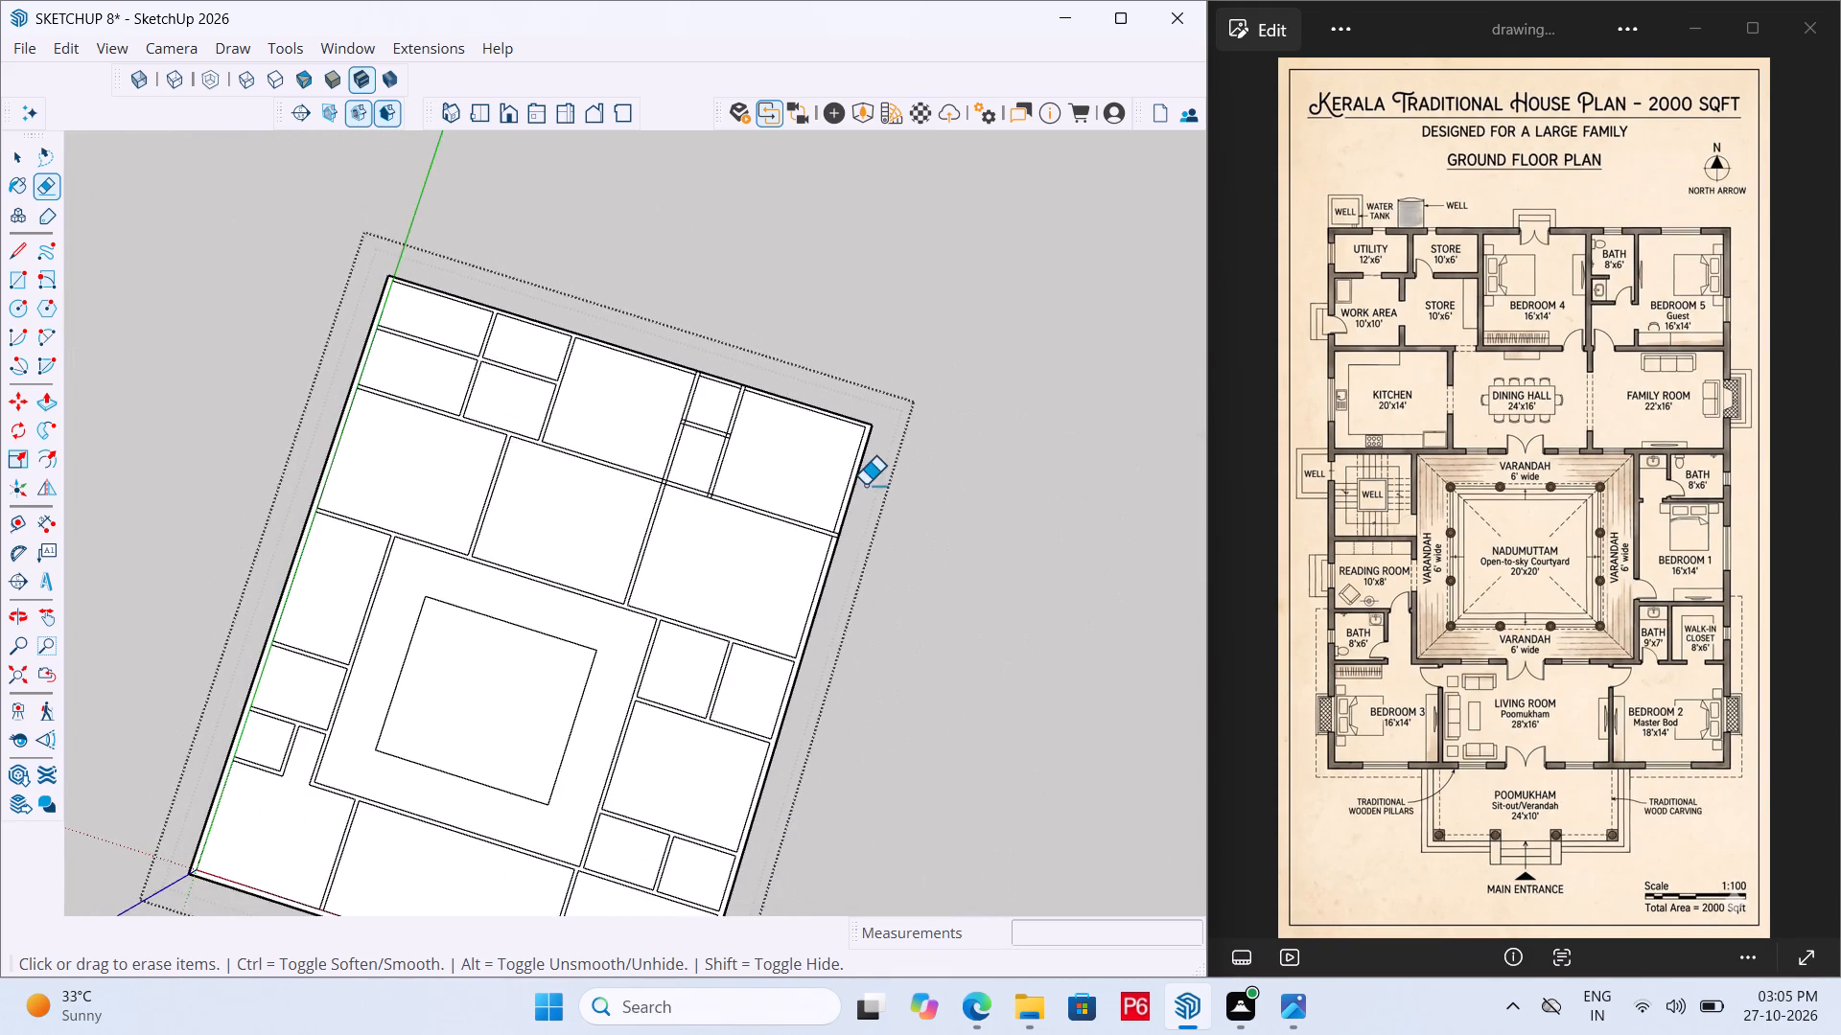
scroll(865, 485, up, 6)
scroll(827, 610, up, 13)
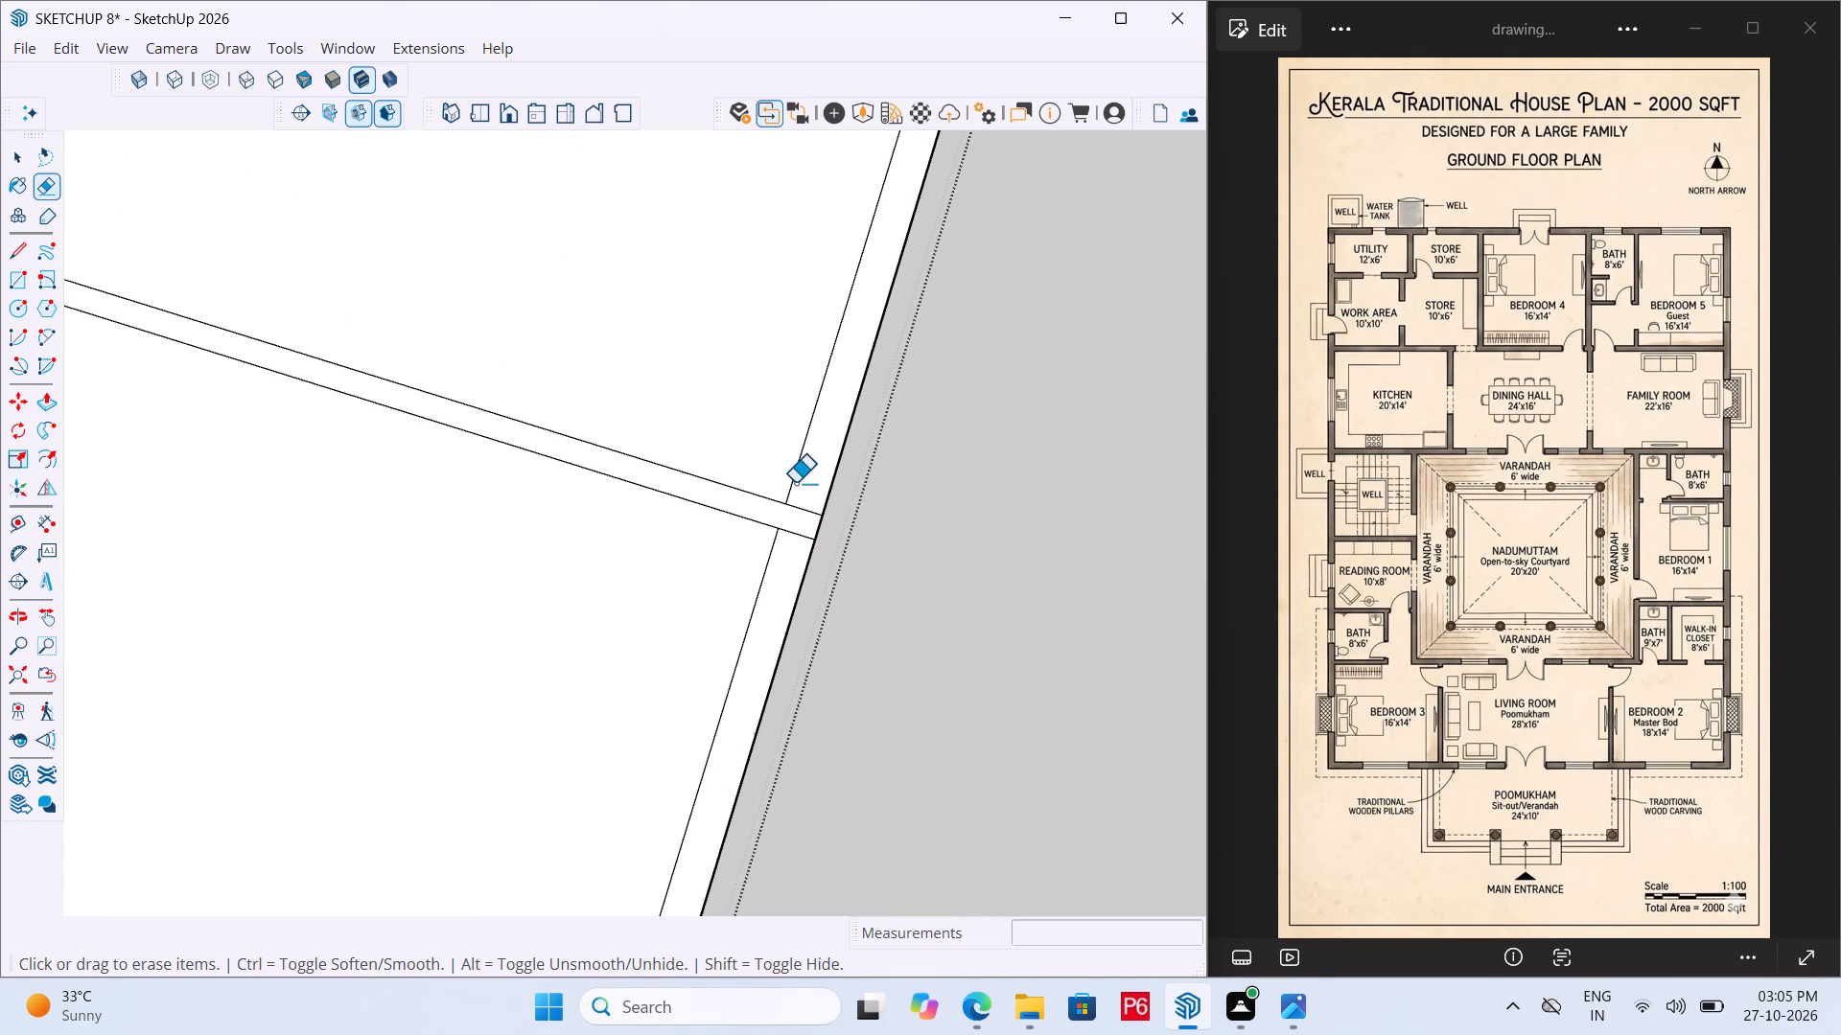
drag(801, 517, 796, 535)
click(796, 535)
scroll(824, 574, down, 5)
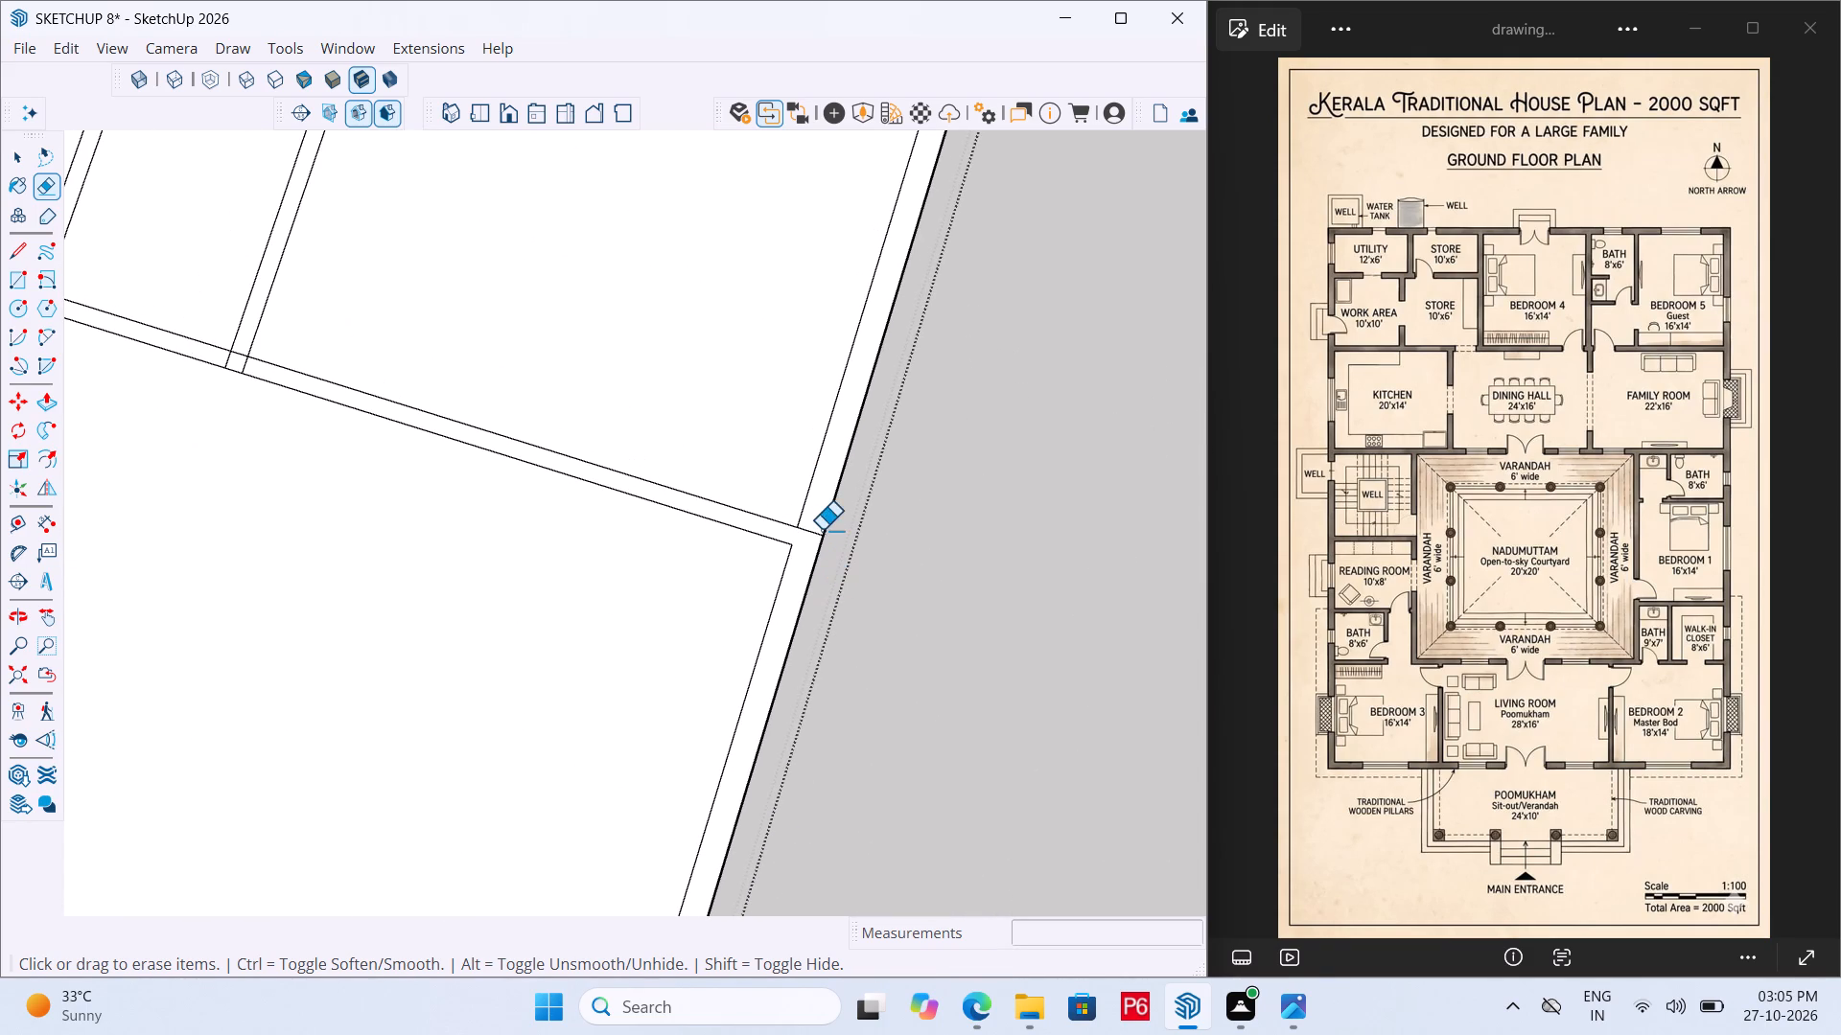
double_click(809, 530)
Erase the overlapping segments where the partition west of Bedroom 5 meets the family room's north wall.
scroll(833, 546, down, 4)
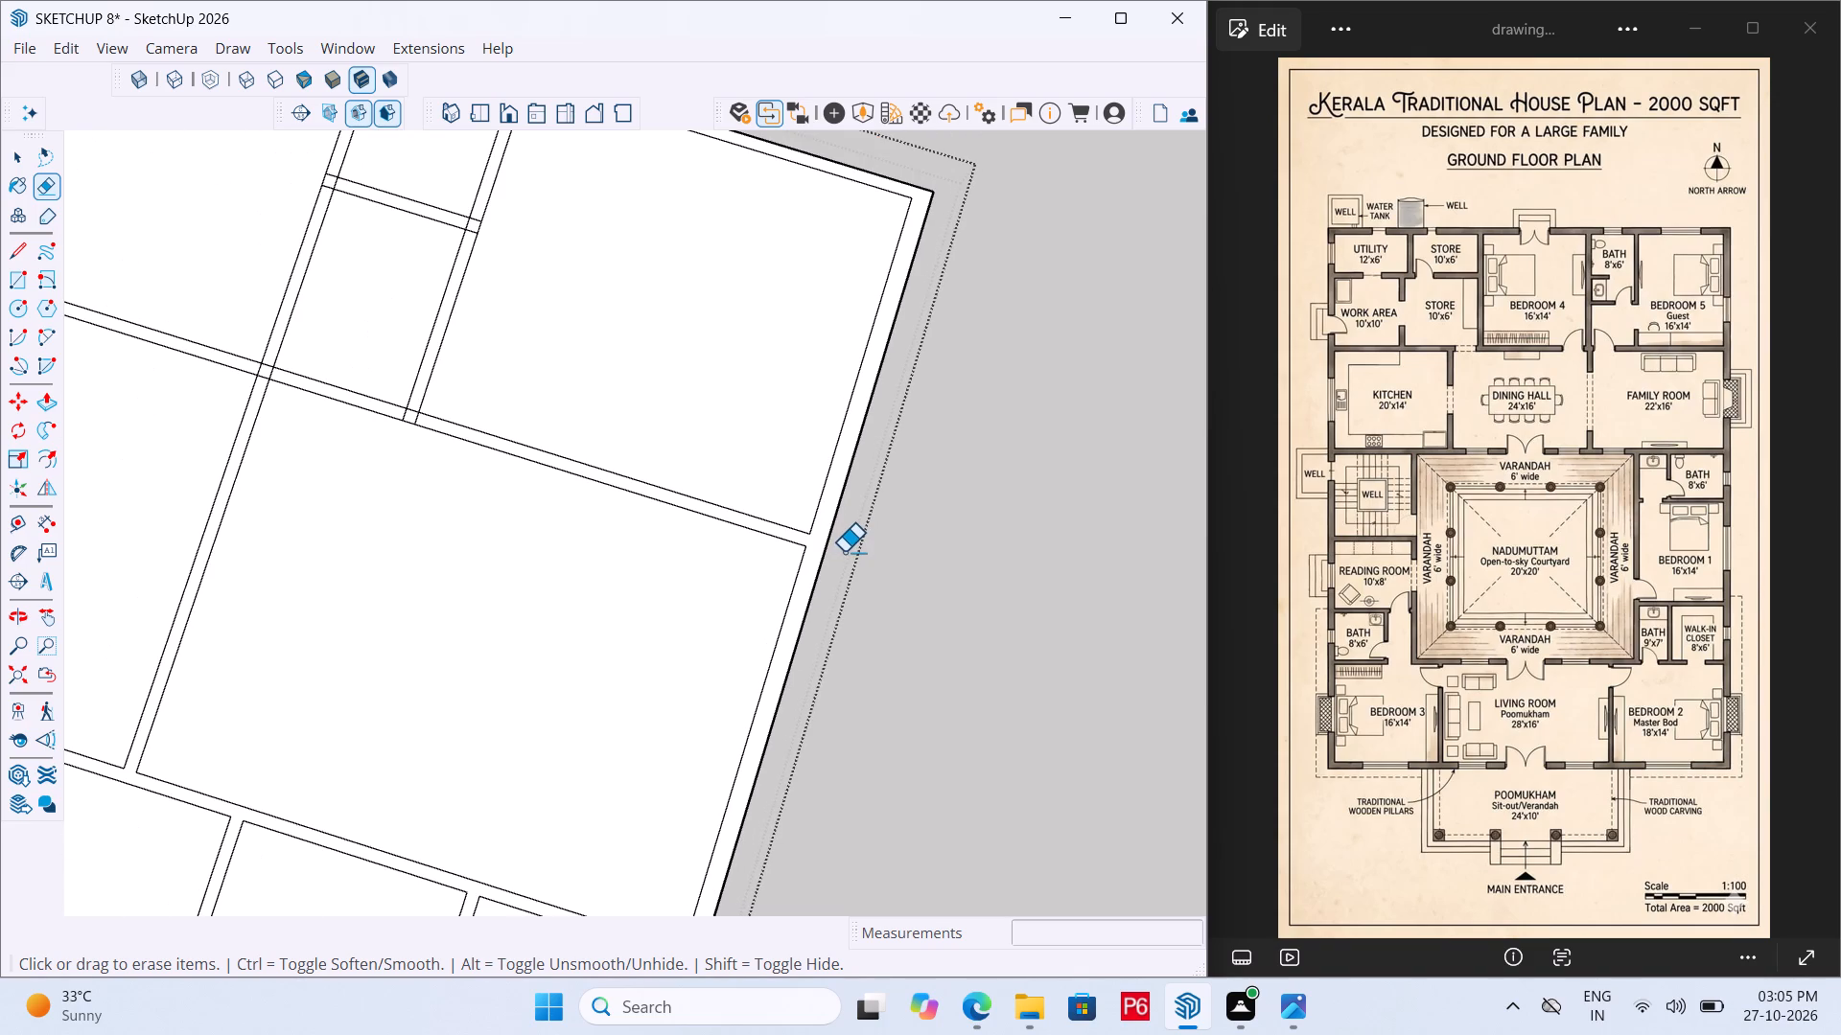
scroll(841, 552, down, 4)
scroll(535, 412, up, 6)
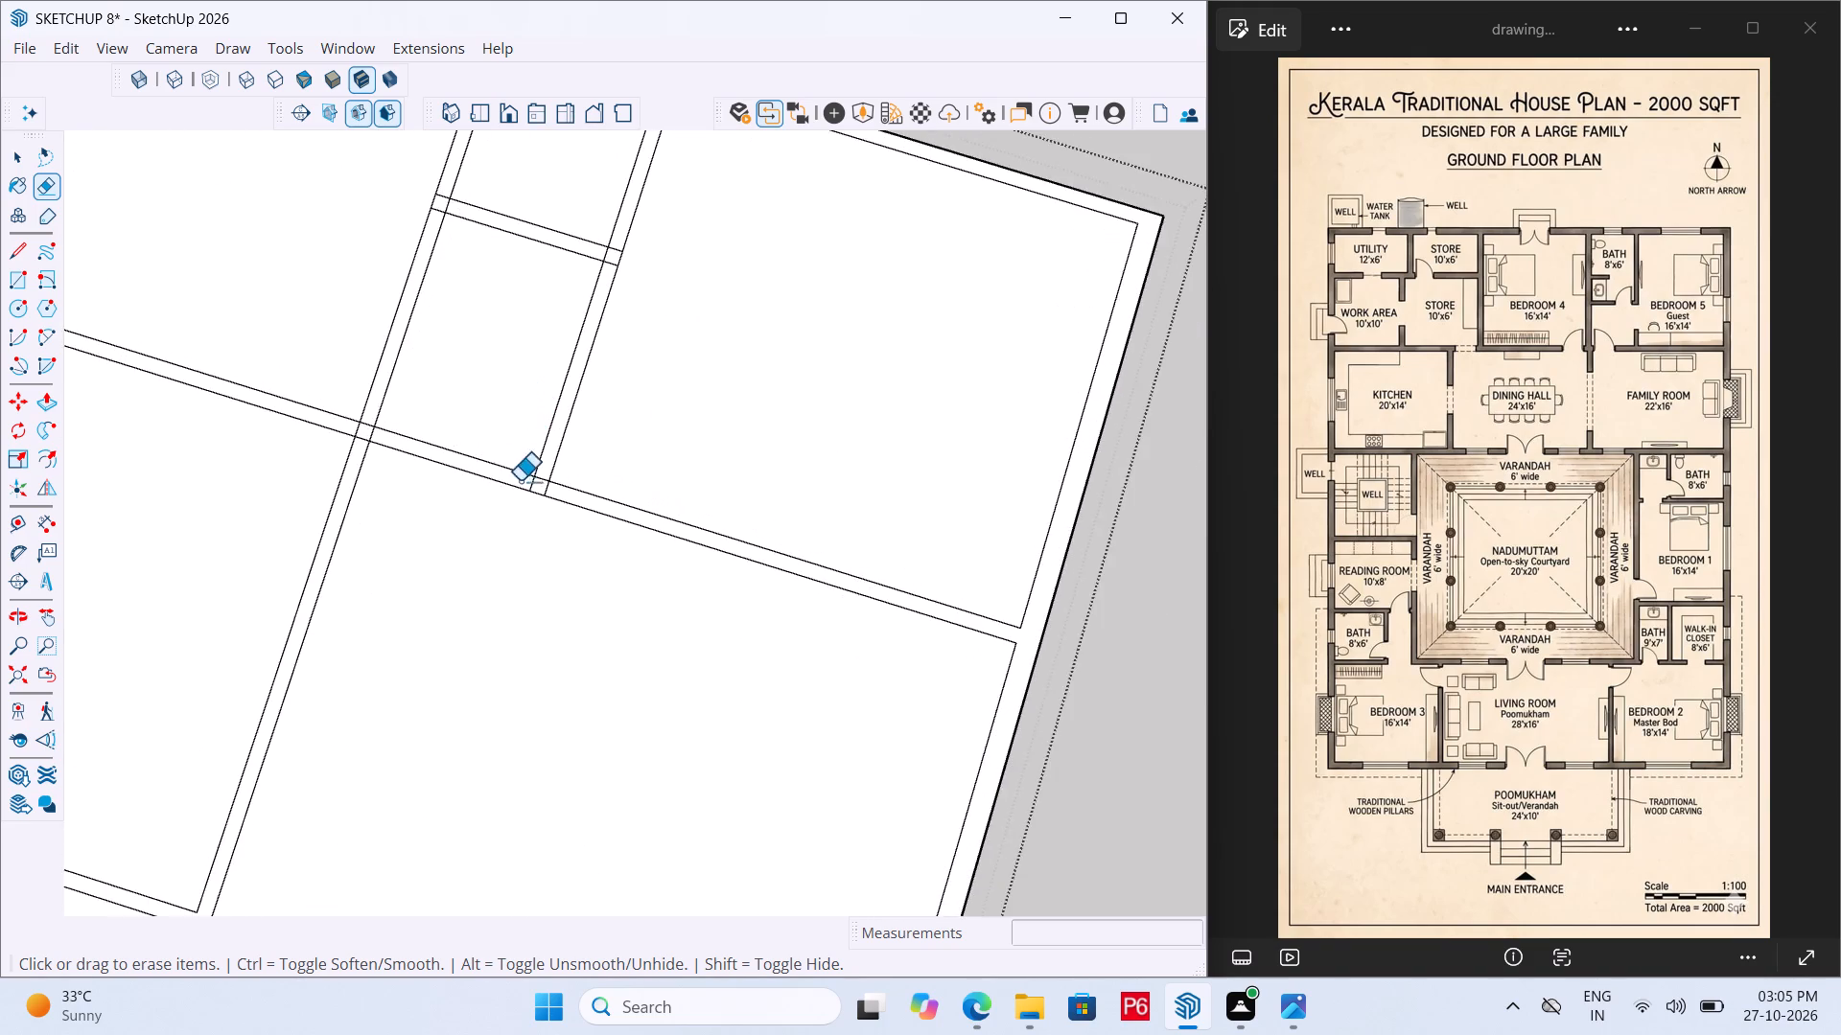
scroll(520, 481, up, 9)
drag(541, 482, 496, 462)
click(523, 448)
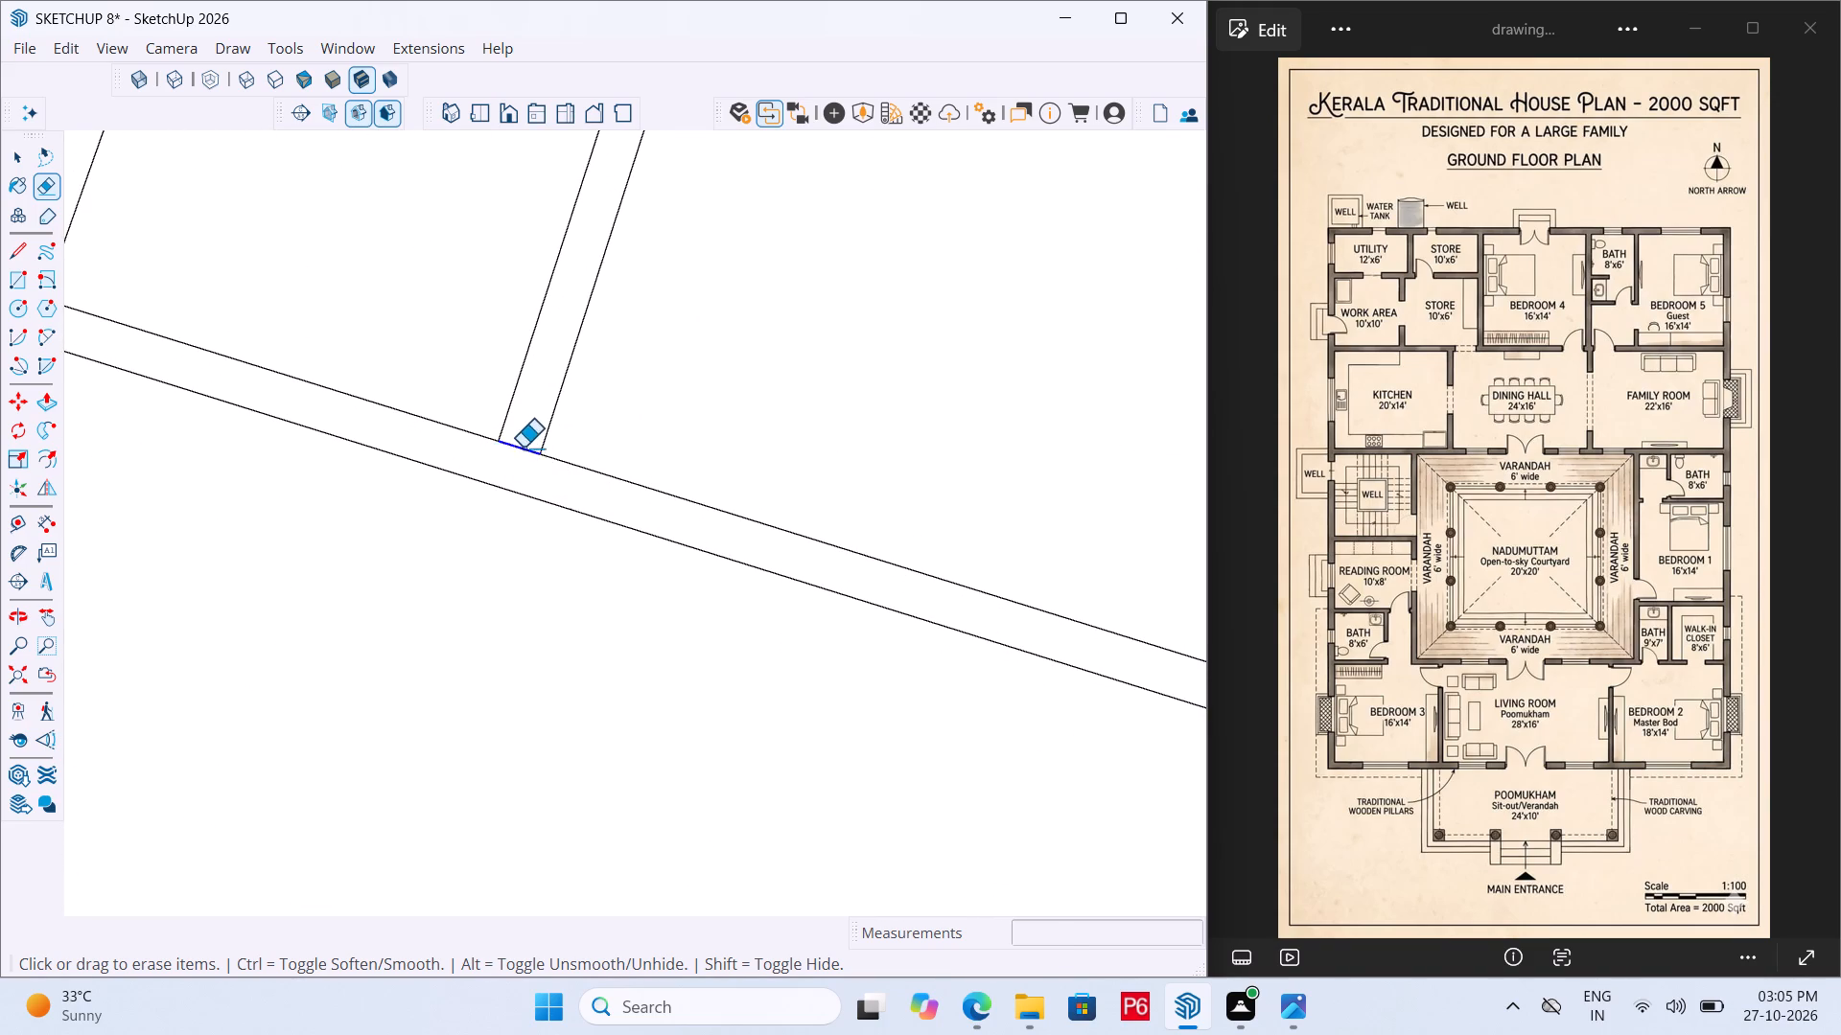
Erase the crossing line segments inside the wall intersection between Bedroom 4, the bath side, dining hall and family room.
scroll(750, 574, down, 7)
scroll(408, 472, up, 5)
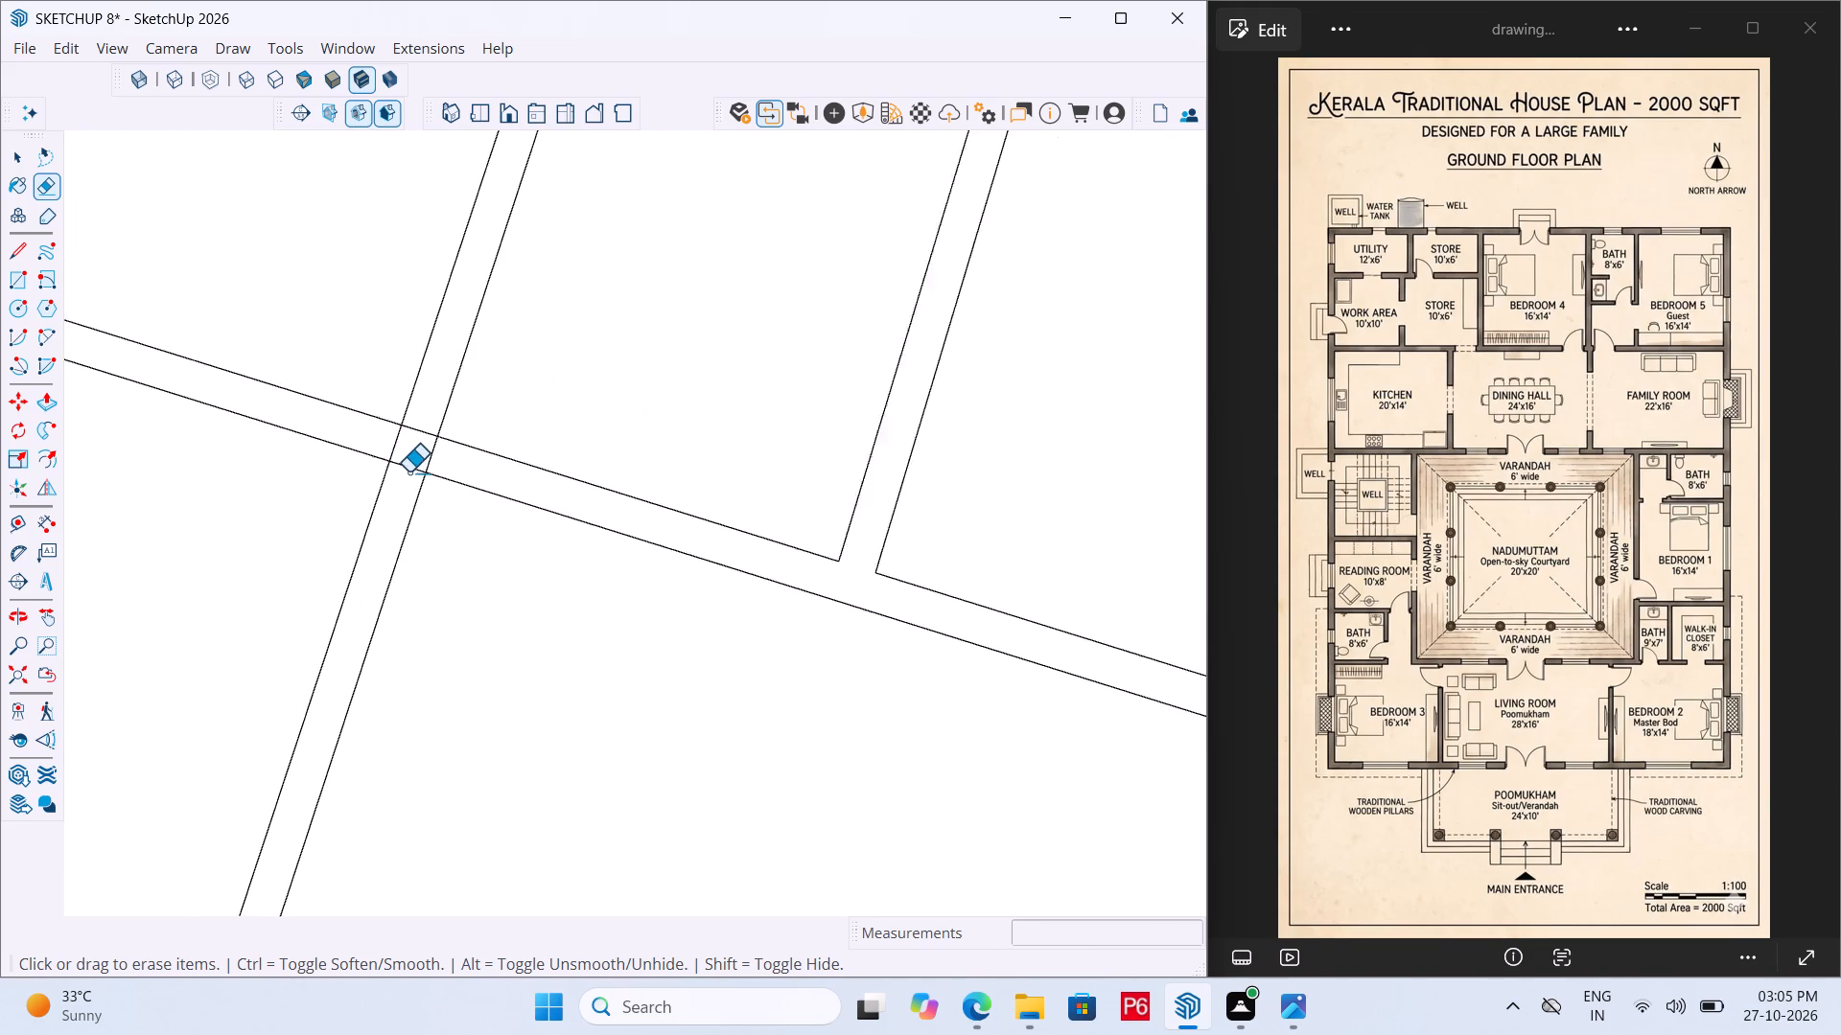
scroll(408, 472, up, 7)
drag(418, 440, 446, 383)
click(446, 383)
drag(431, 402, 430, 403)
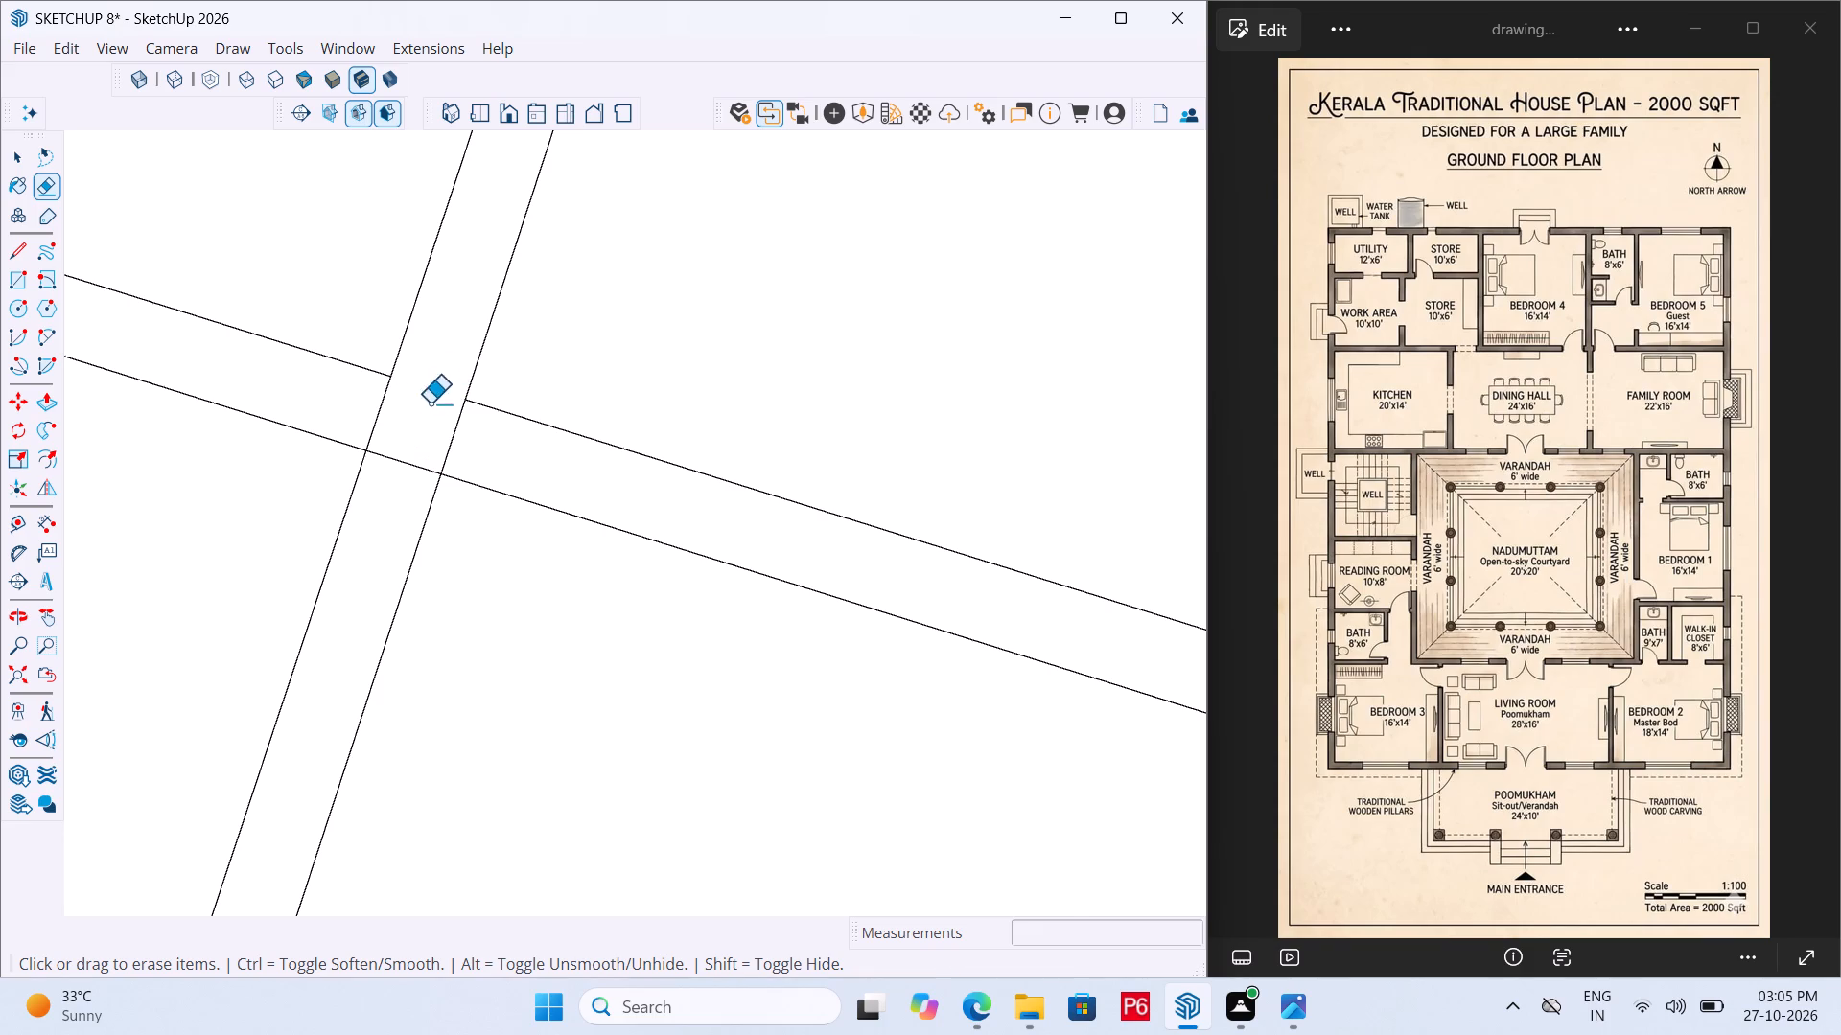
drag(430, 403, 385, 458)
drag(384, 446, 375, 424)
drag(373, 421, 461, 442)
Erase the overlapping segments where the northern bath's south partition meets Bedroom 4's east wall.
scroll(377, 539, down, 6)
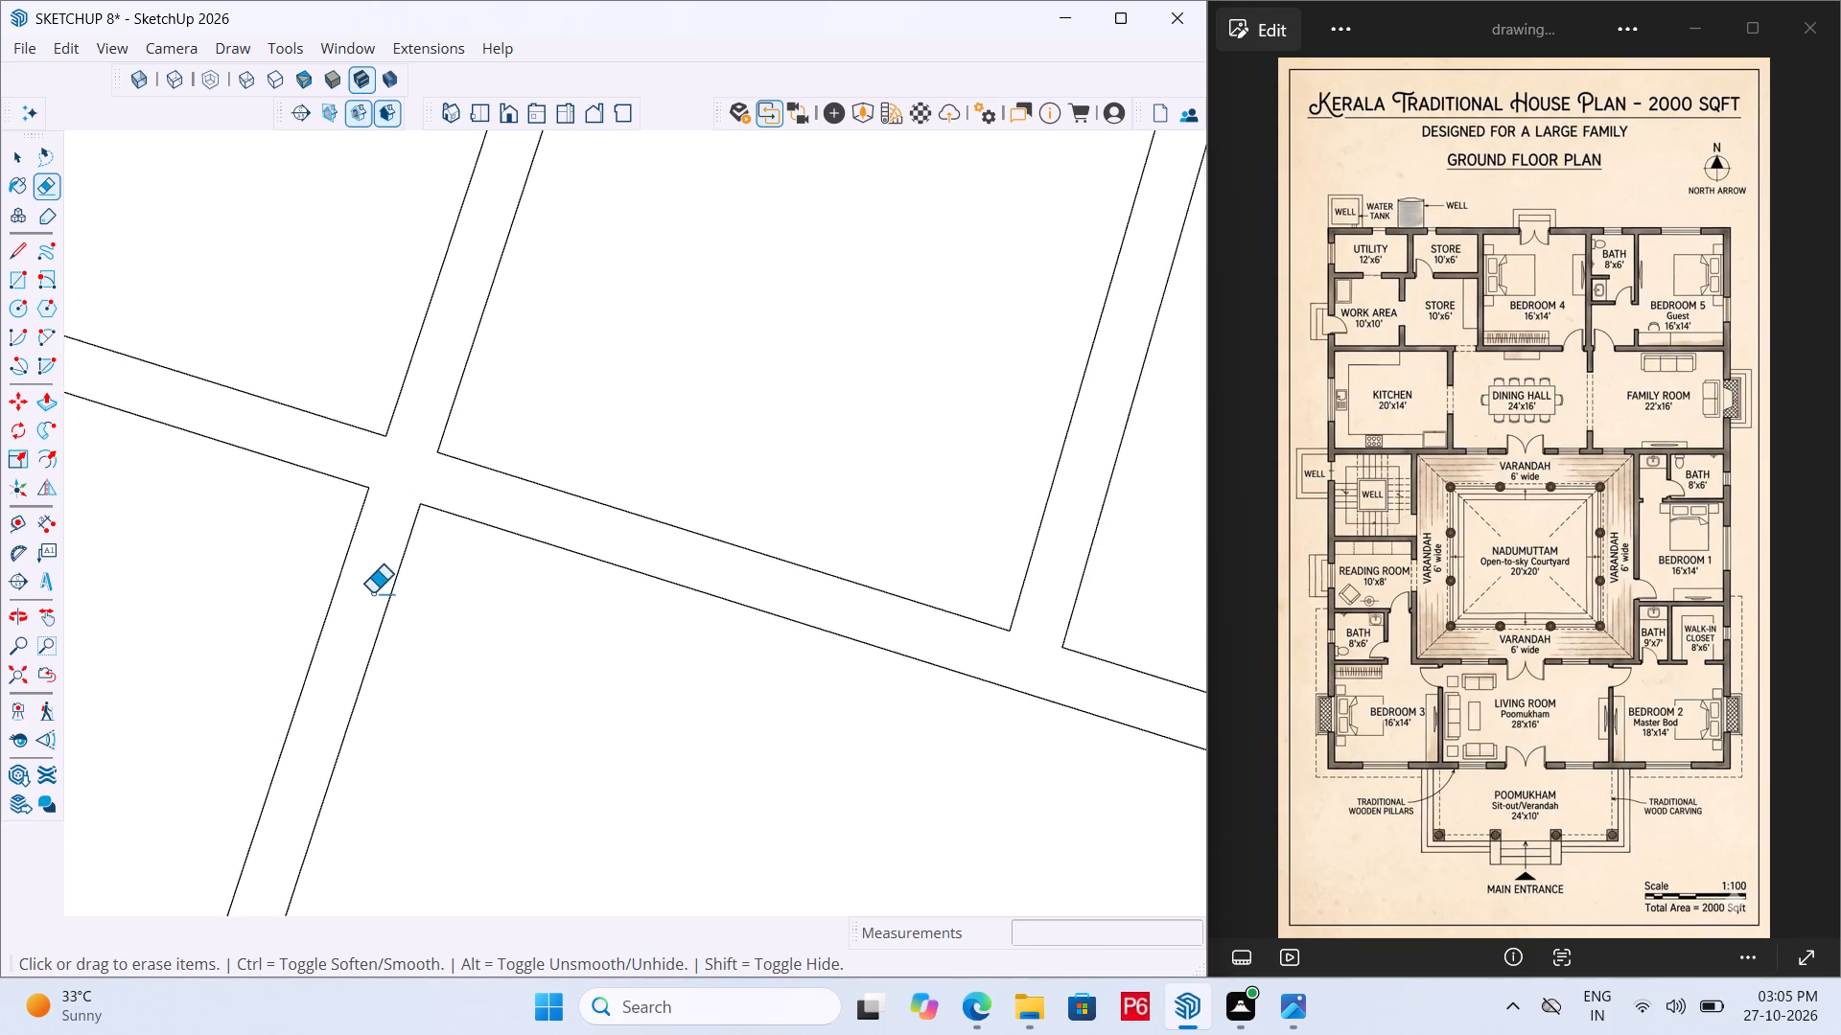
scroll(371, 594, down, 12)
scroll(455, 306, up, 10)
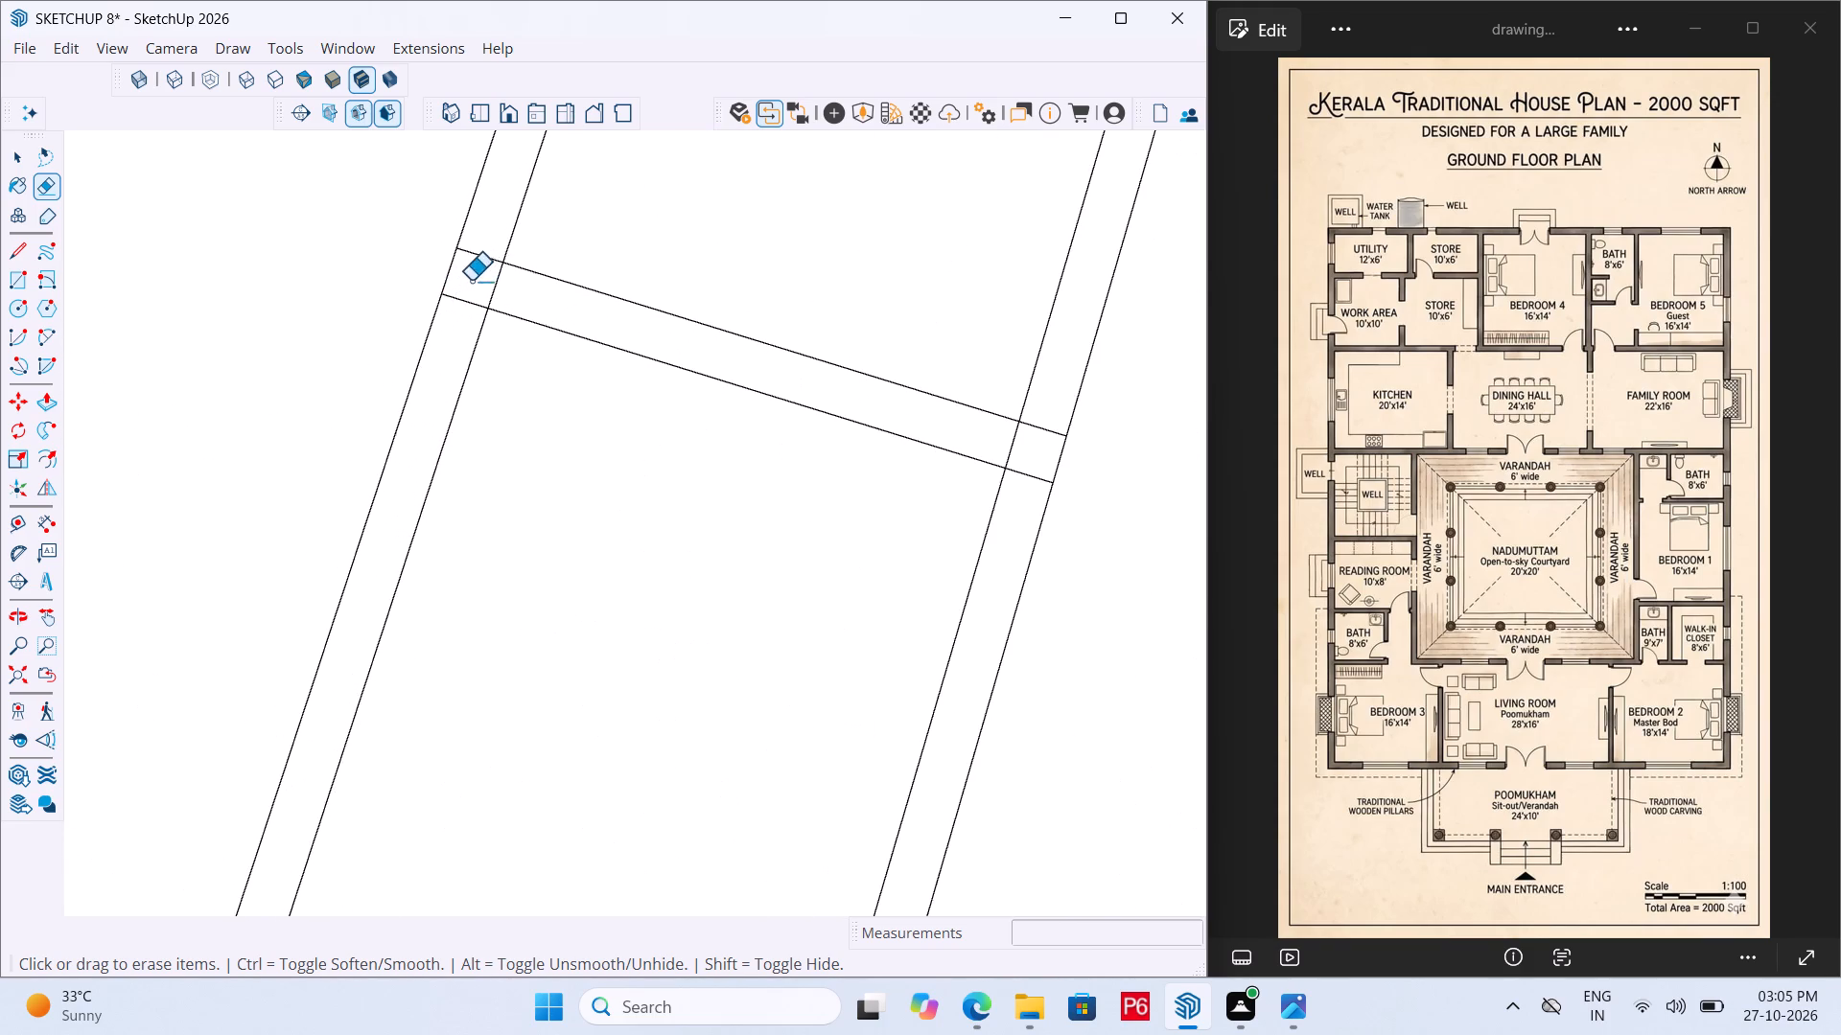
drag(486, 255, 456, 302)
click(464, 292)
drag(469, 288, 508, 290)
scroll(370, 337, down, 2)
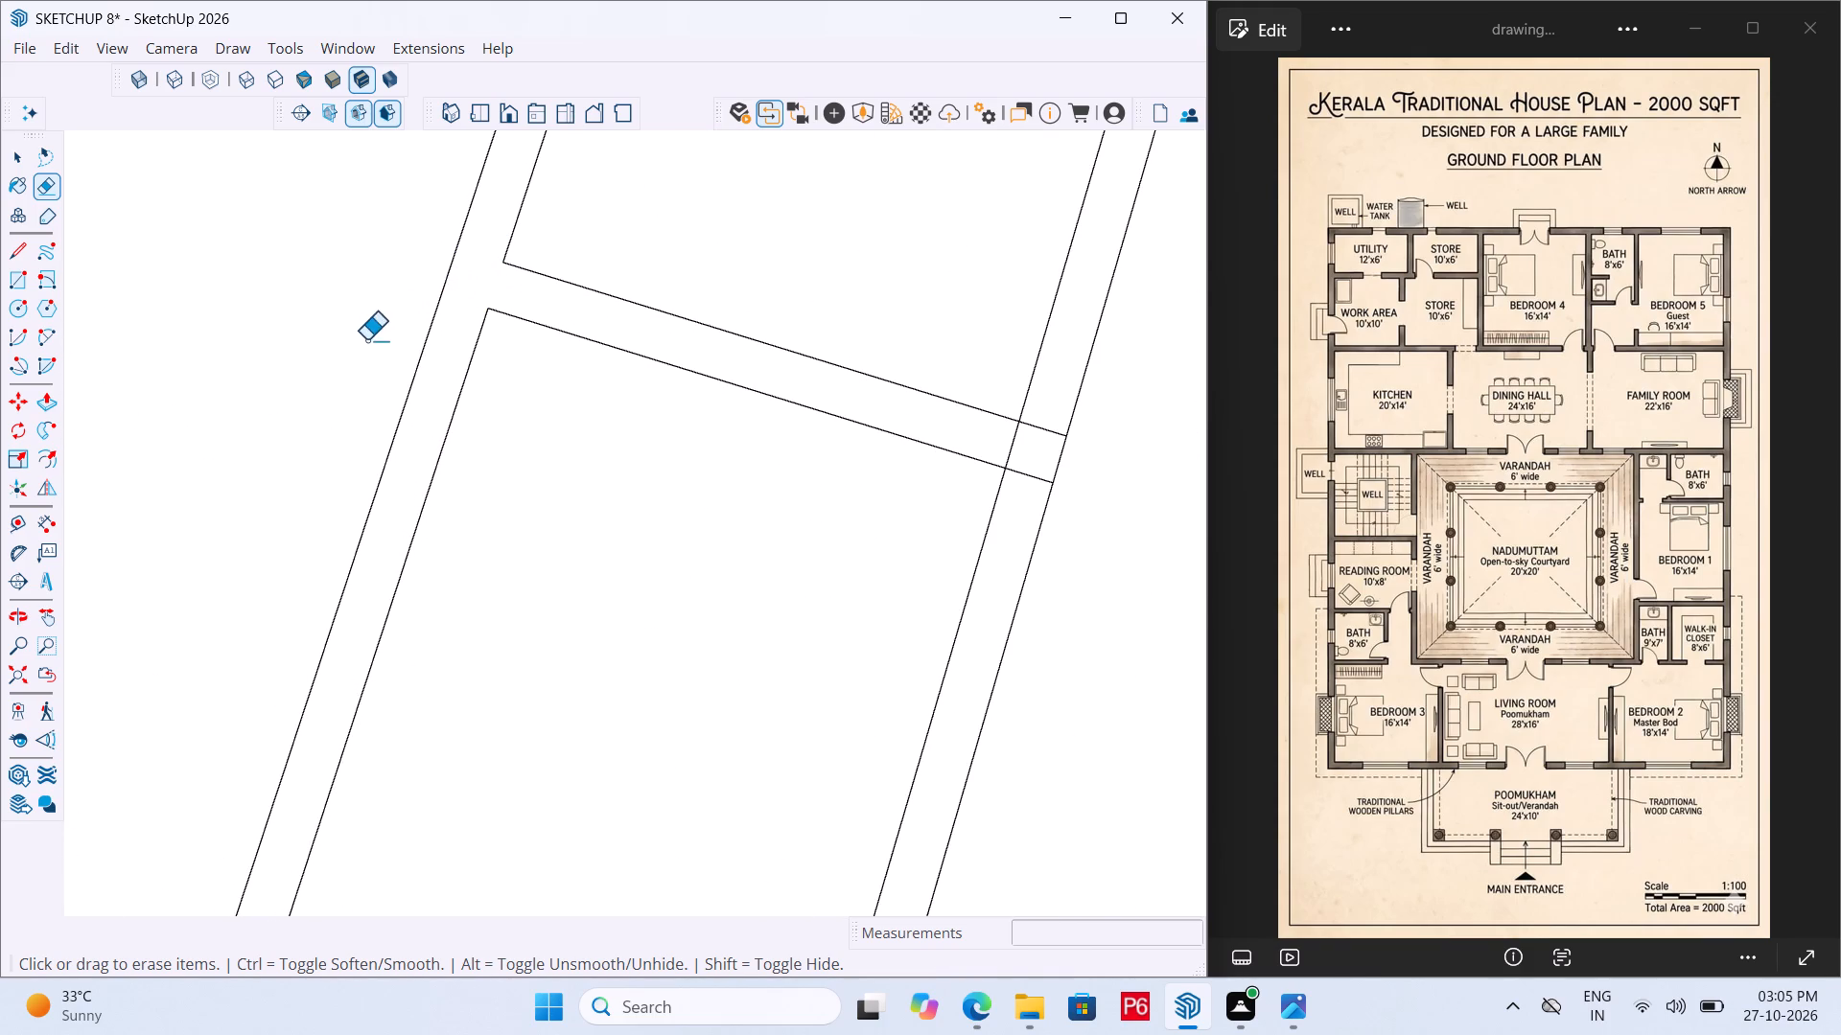
Erase the overlapping segments where the northern bath's south partition meets the partition west of Bedroom 5.
scroll(366, 340, down, 4)
scroll(815, 424, up, 10)
drag(779, 357, 723, 443)
drag(725, 438, 731, 419)
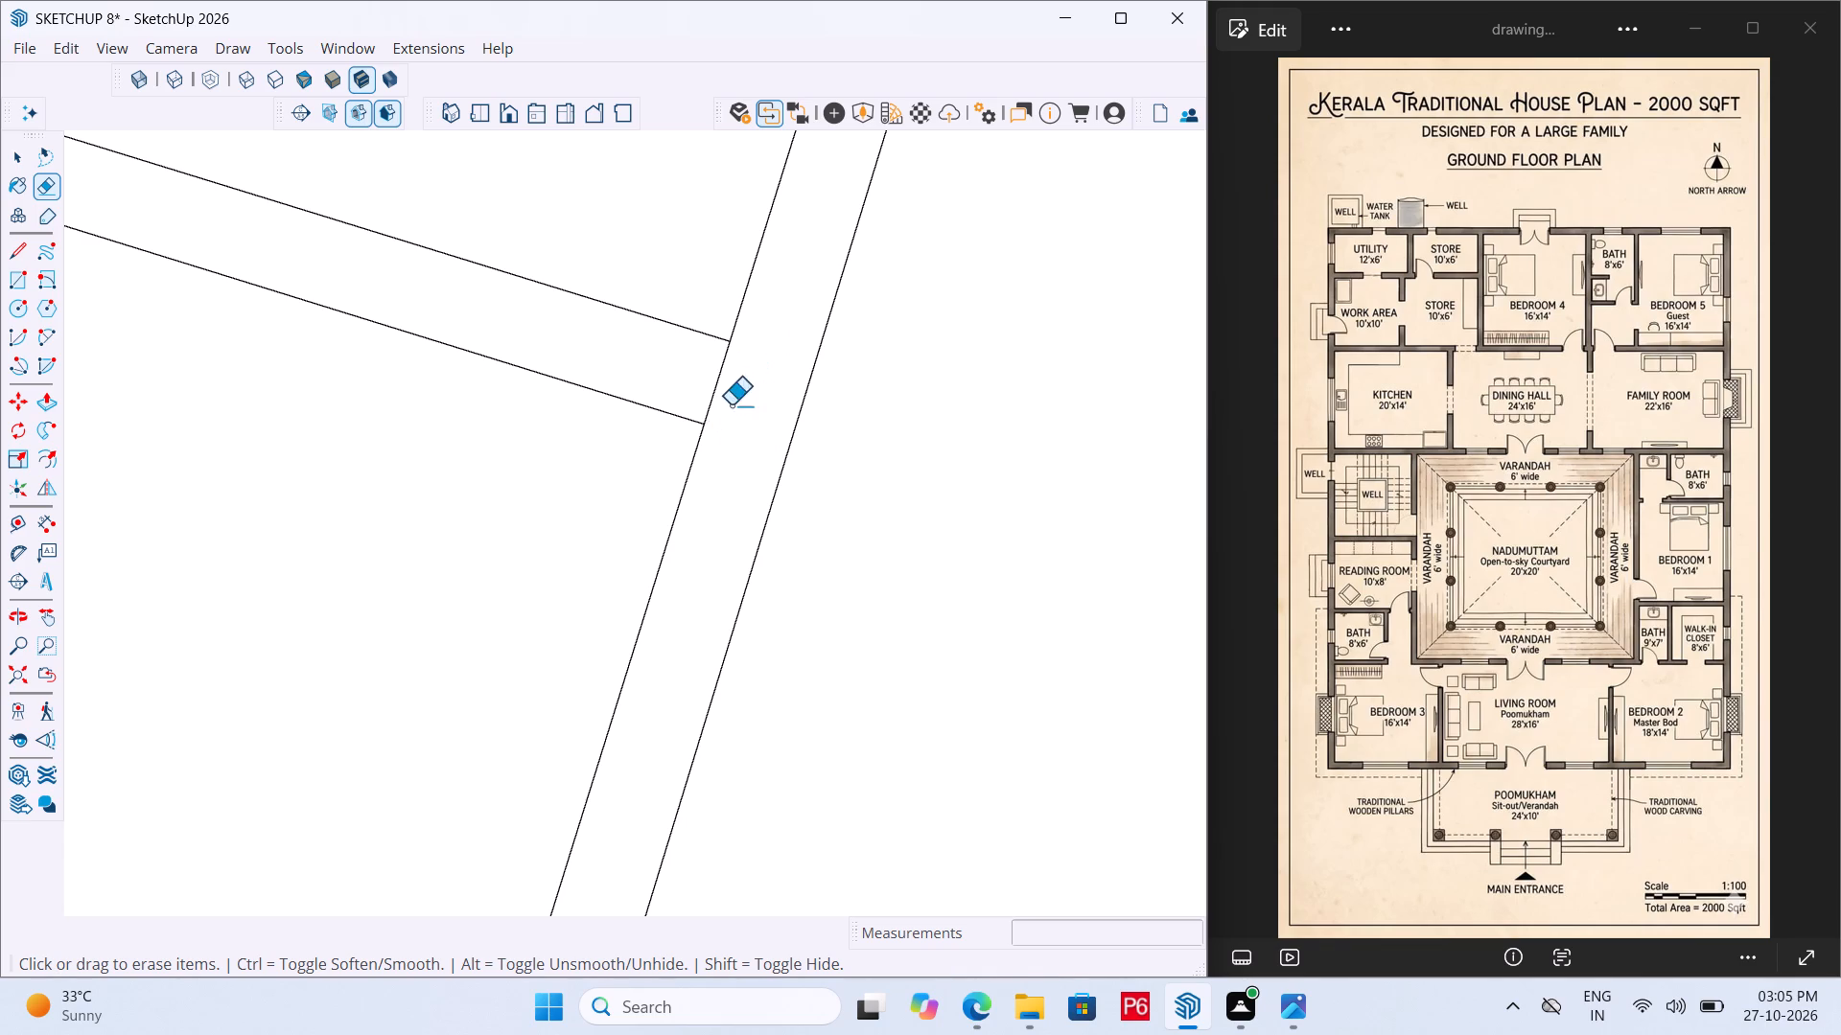
click(713, 386)
Erase the crossing segments where the northern bath's west and east partitions meet the north outer wall.
scroll(620, 576, down, 6)
scroll(537, 690, down, 4)
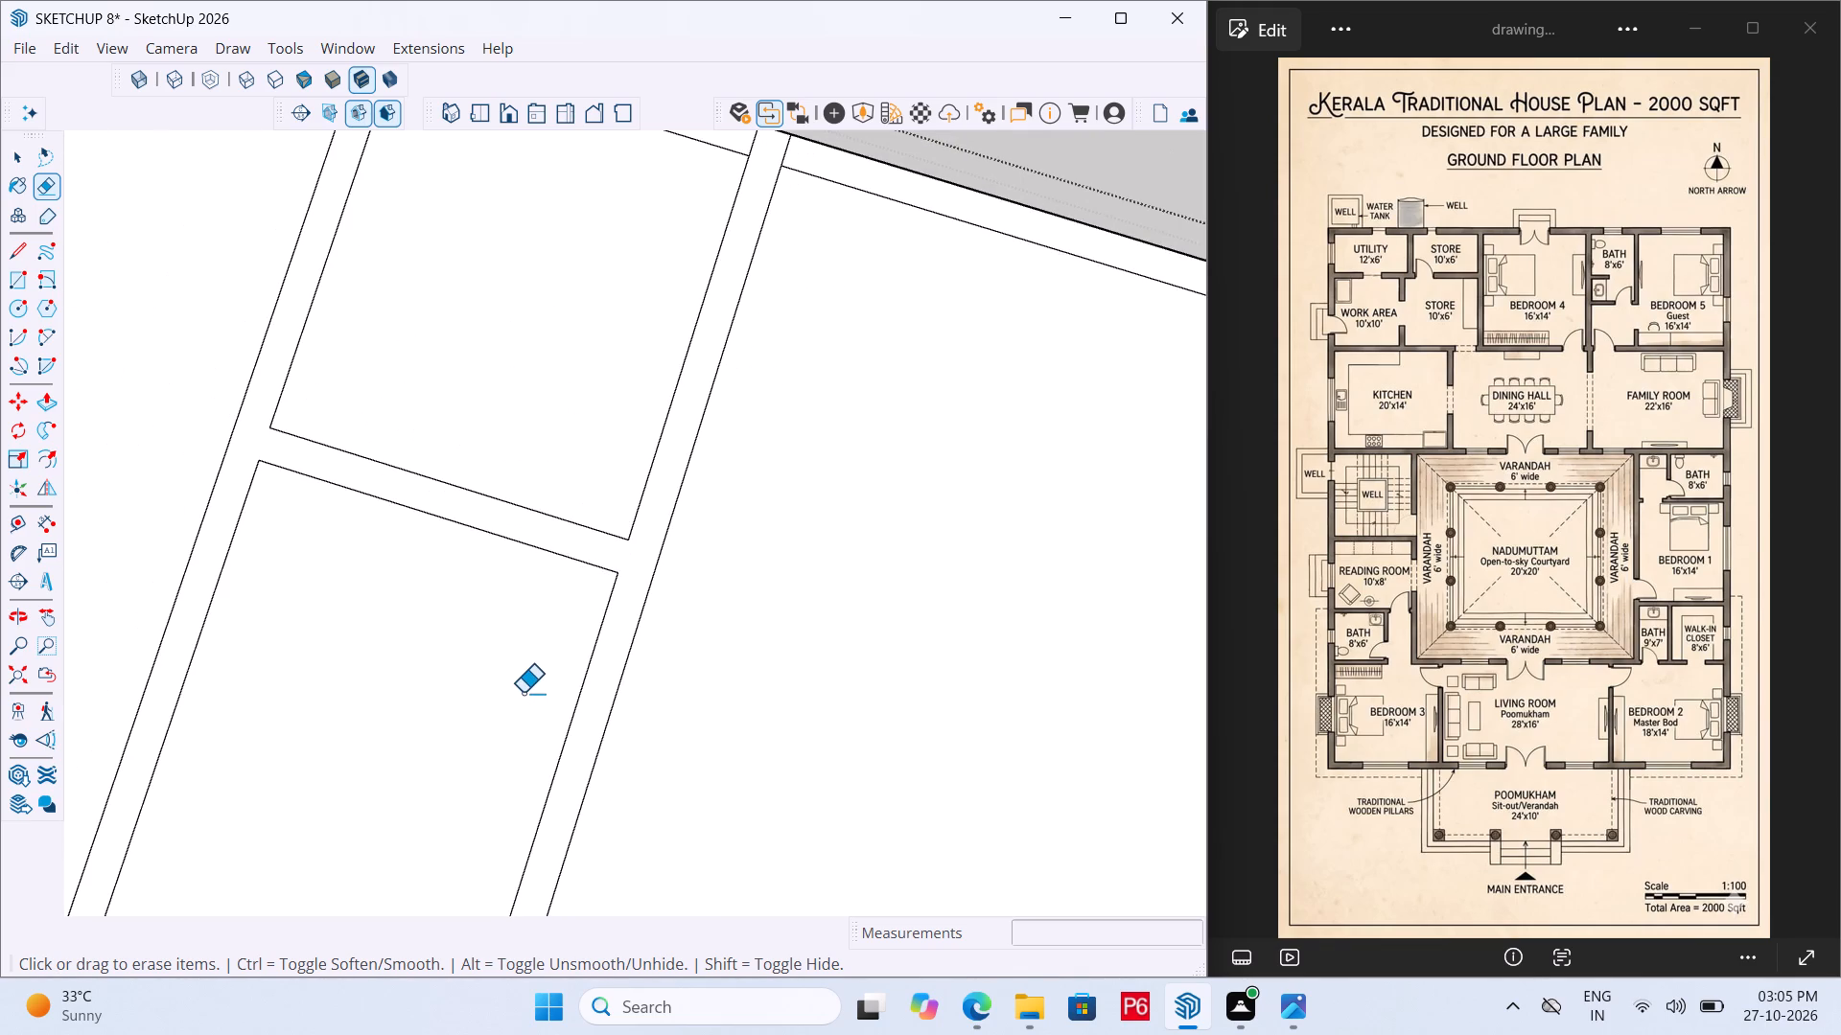
scroll(523, 693, down, 3)
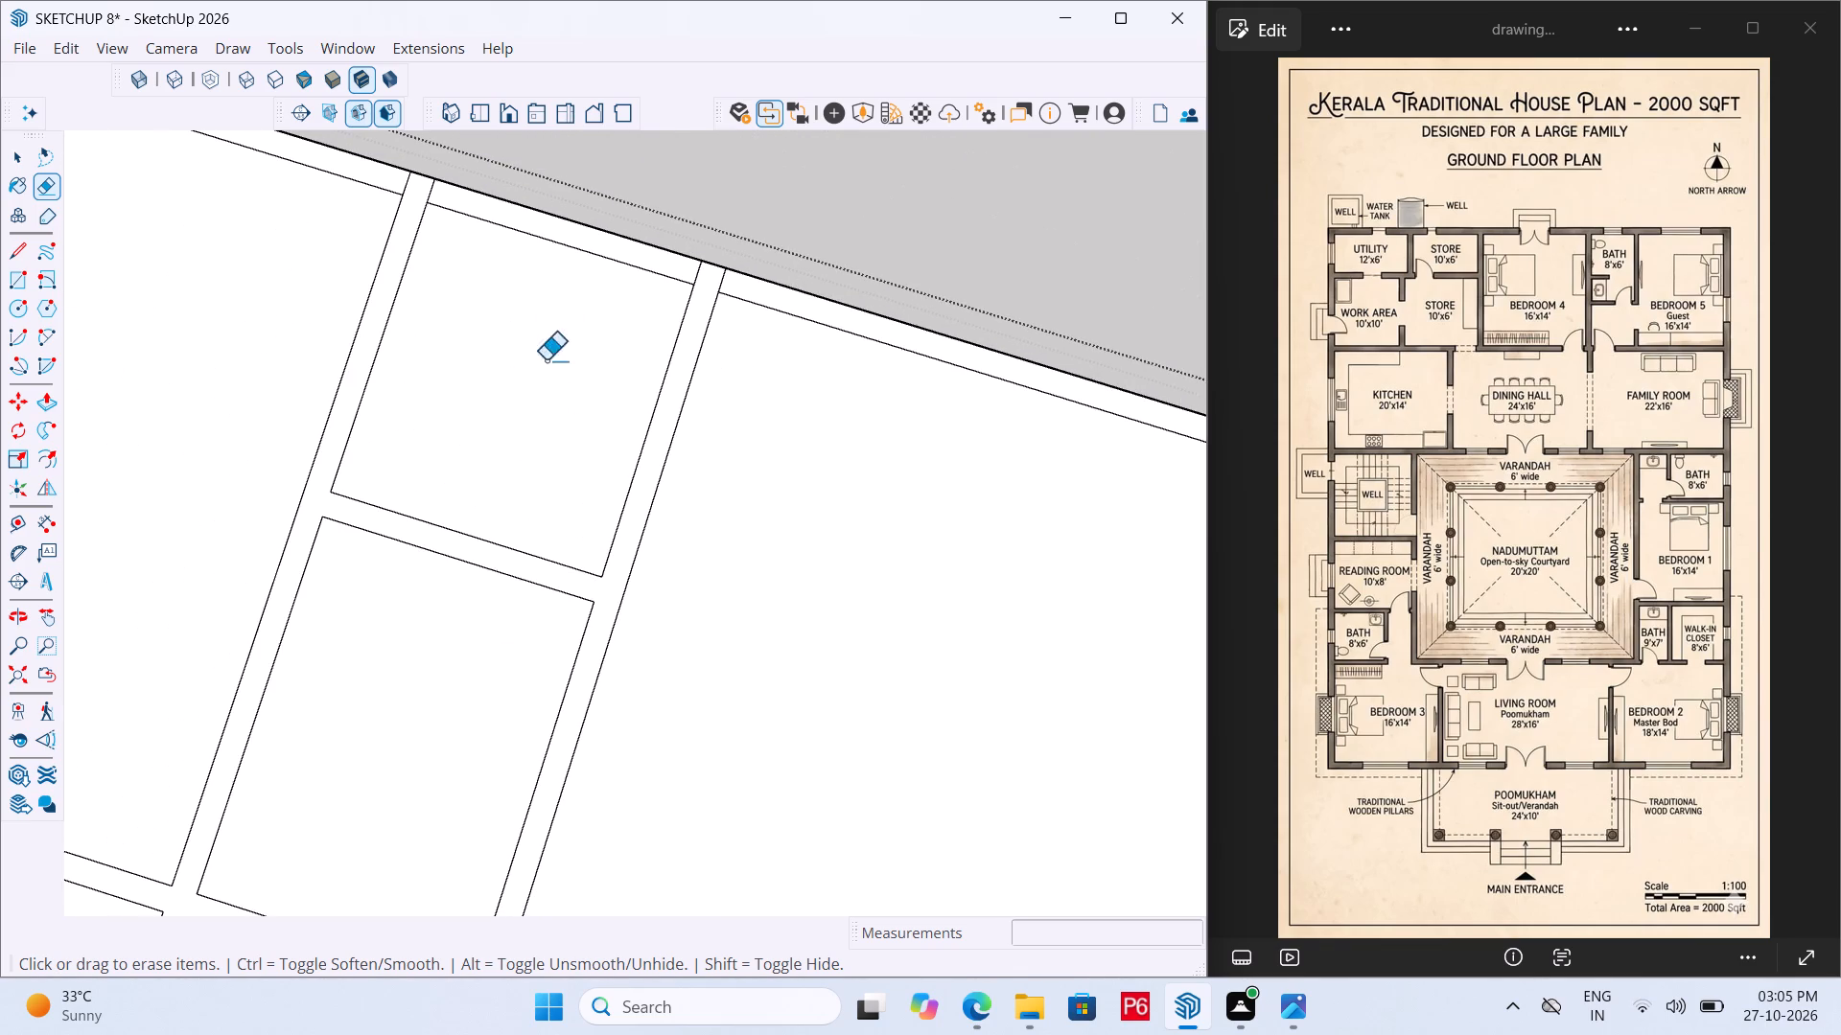
scroll(489, 214, up, 3)
scroll(534, 141, up, 5)
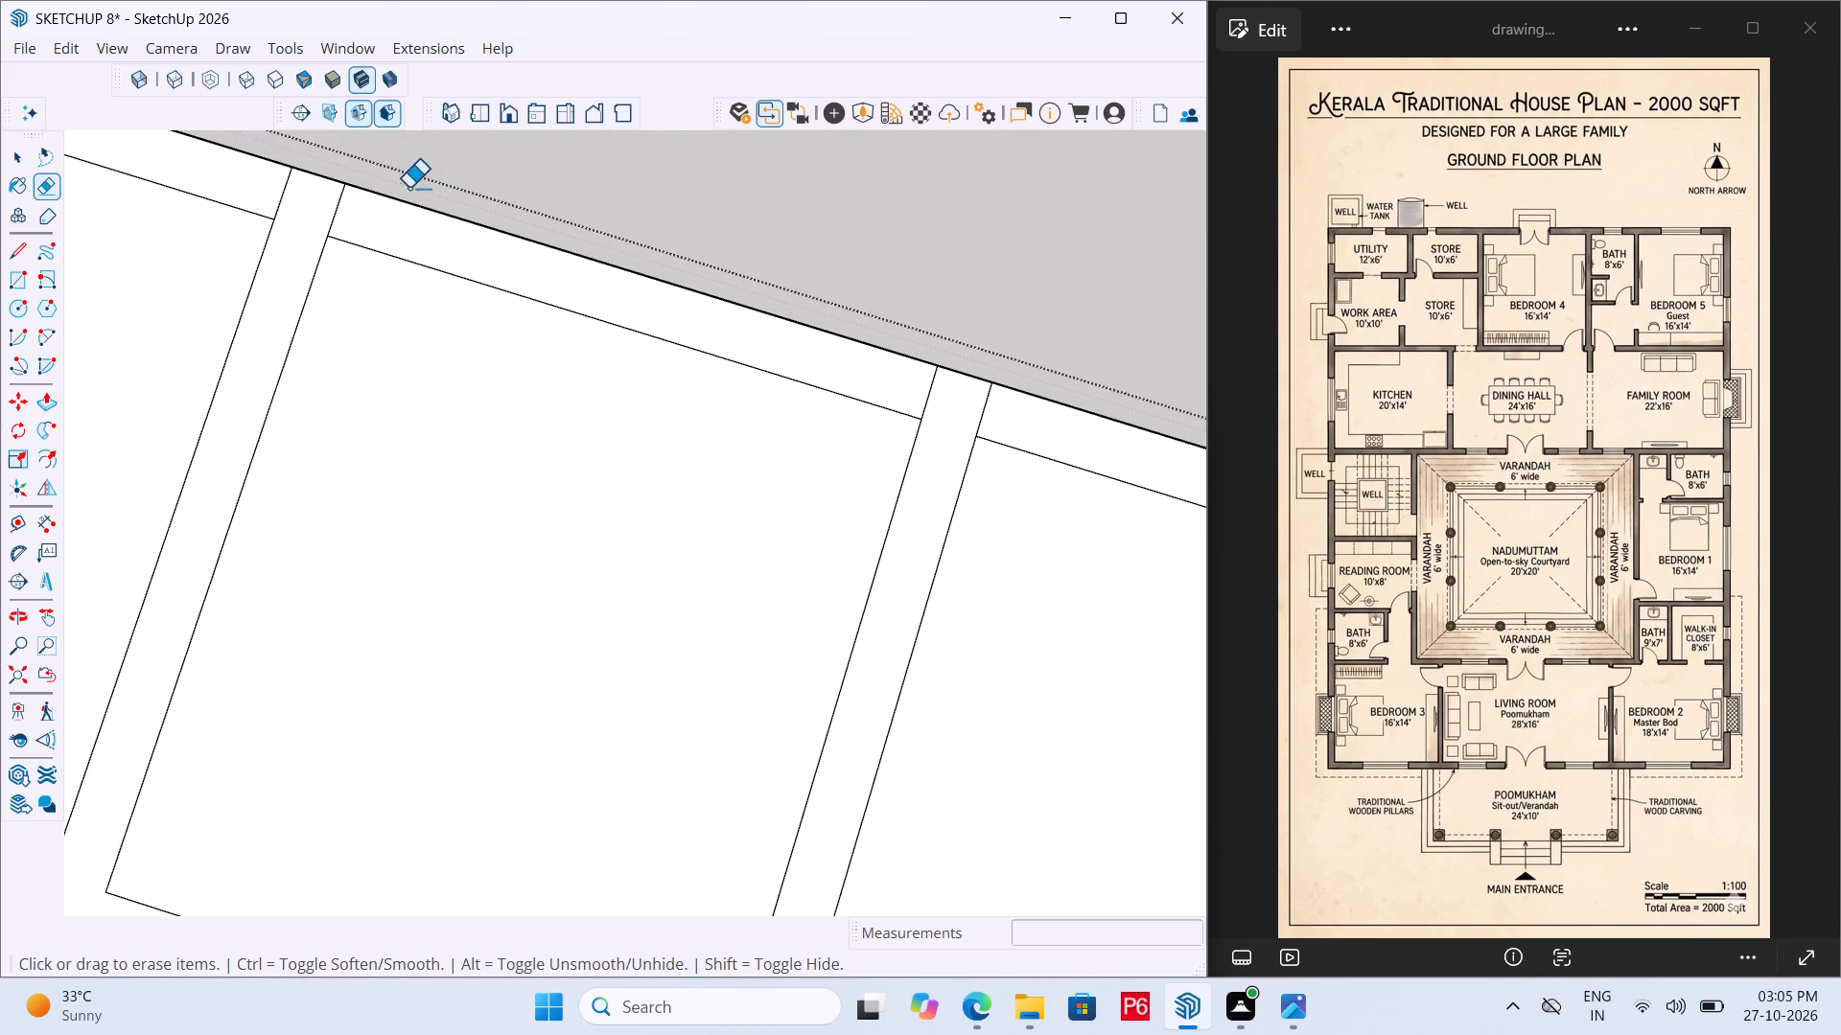
drag(279, 192, 322, 221)
click(322, 221)
double_click(329, 222)
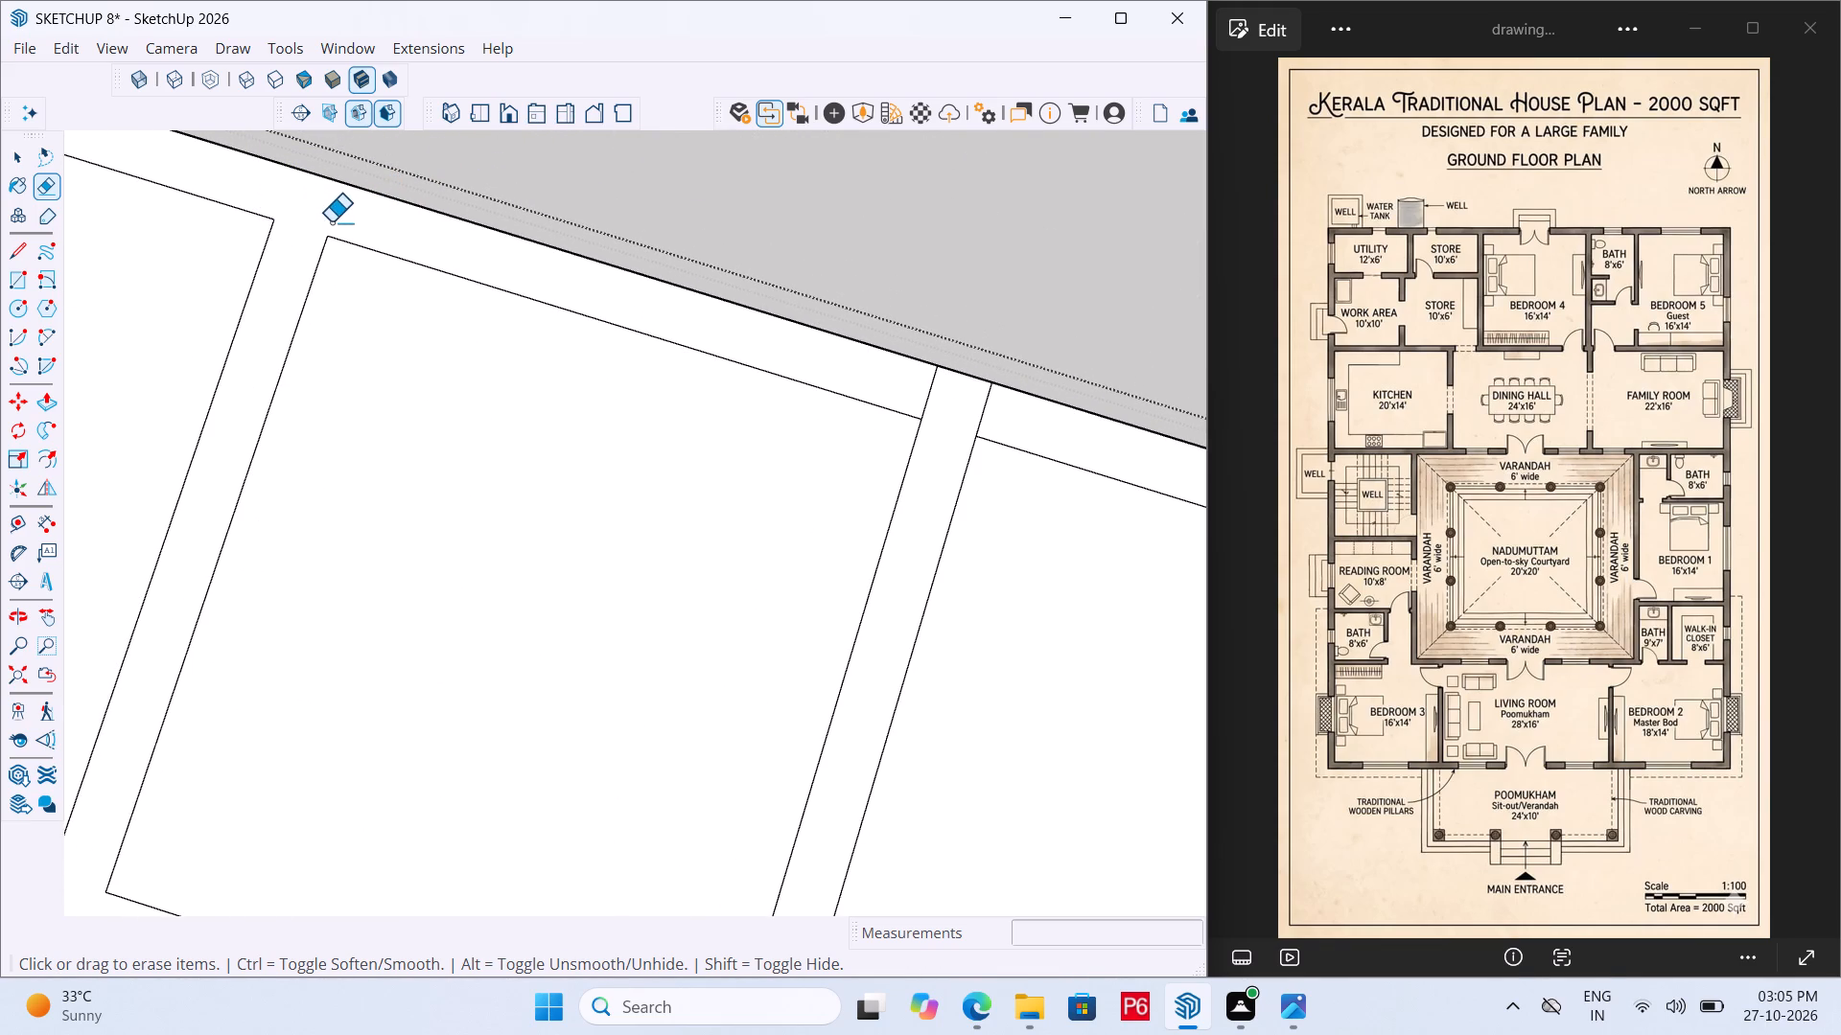
scroll(312, 235, down, 11)
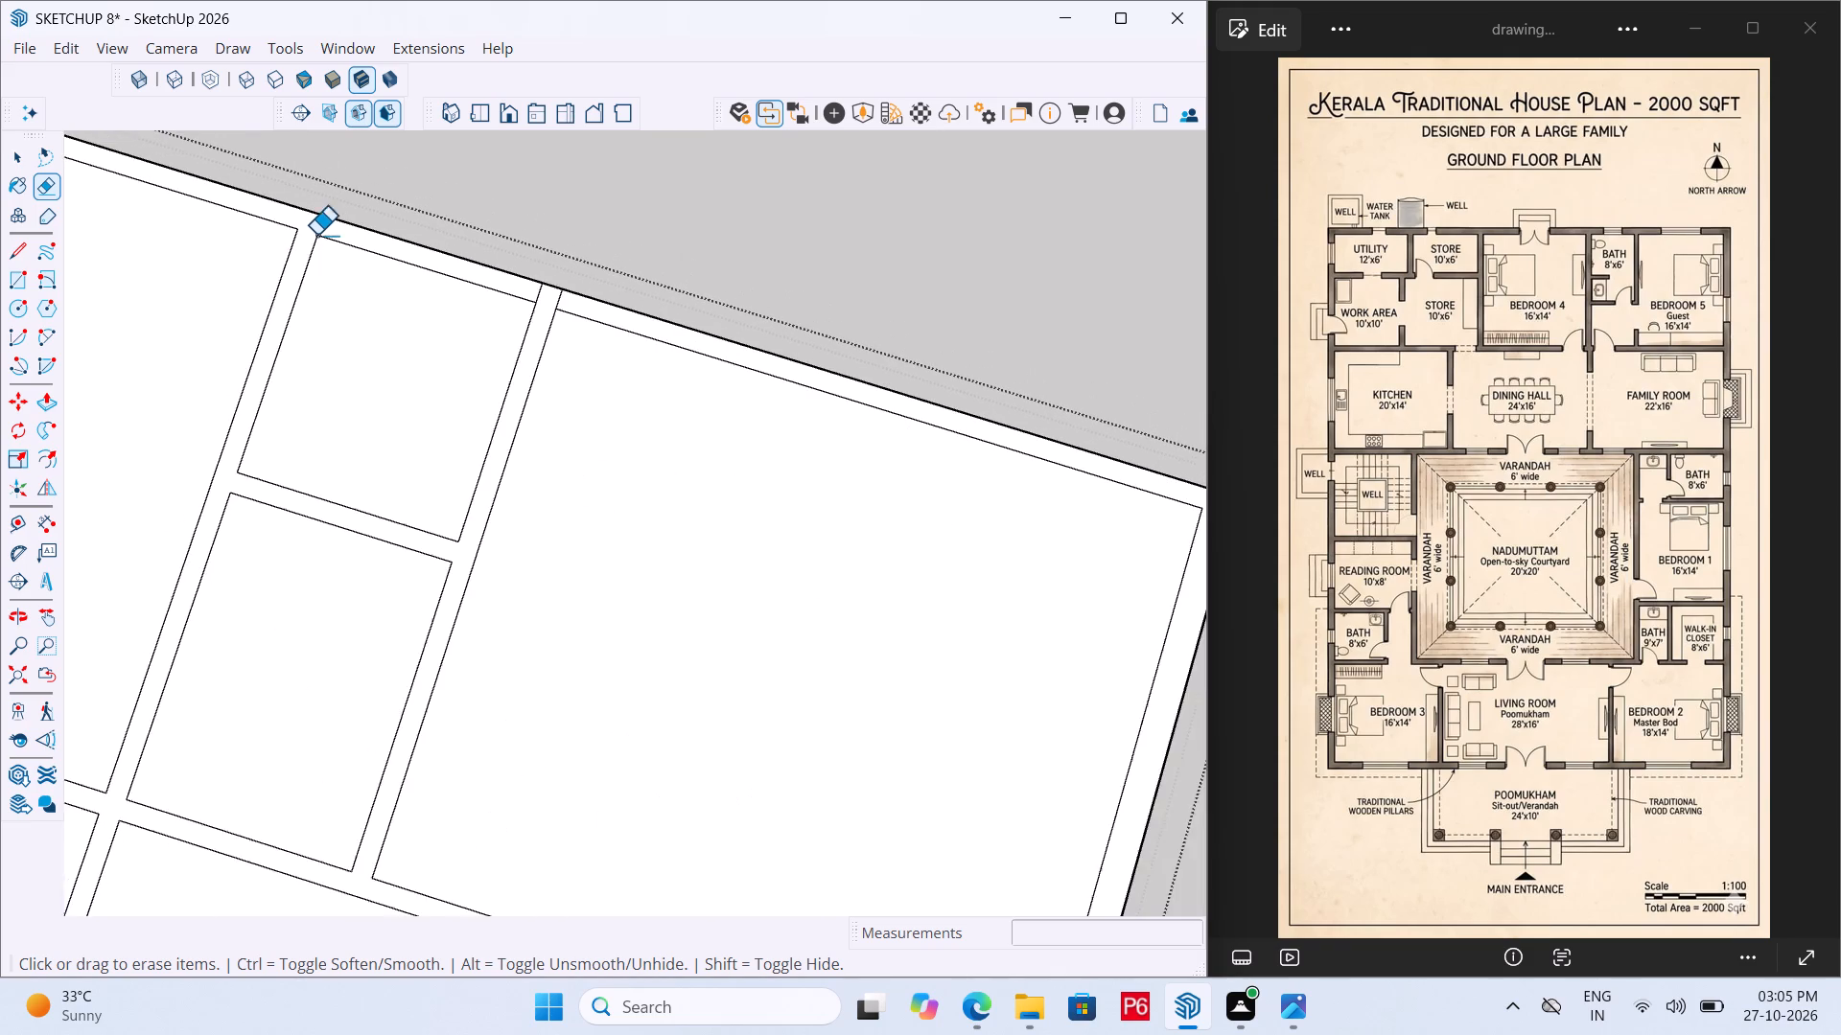
scroll(485, 255, up, 11)
drag(602, 281, 522, 261)
click(517, 258)
scroll(504, 253, down, 4)
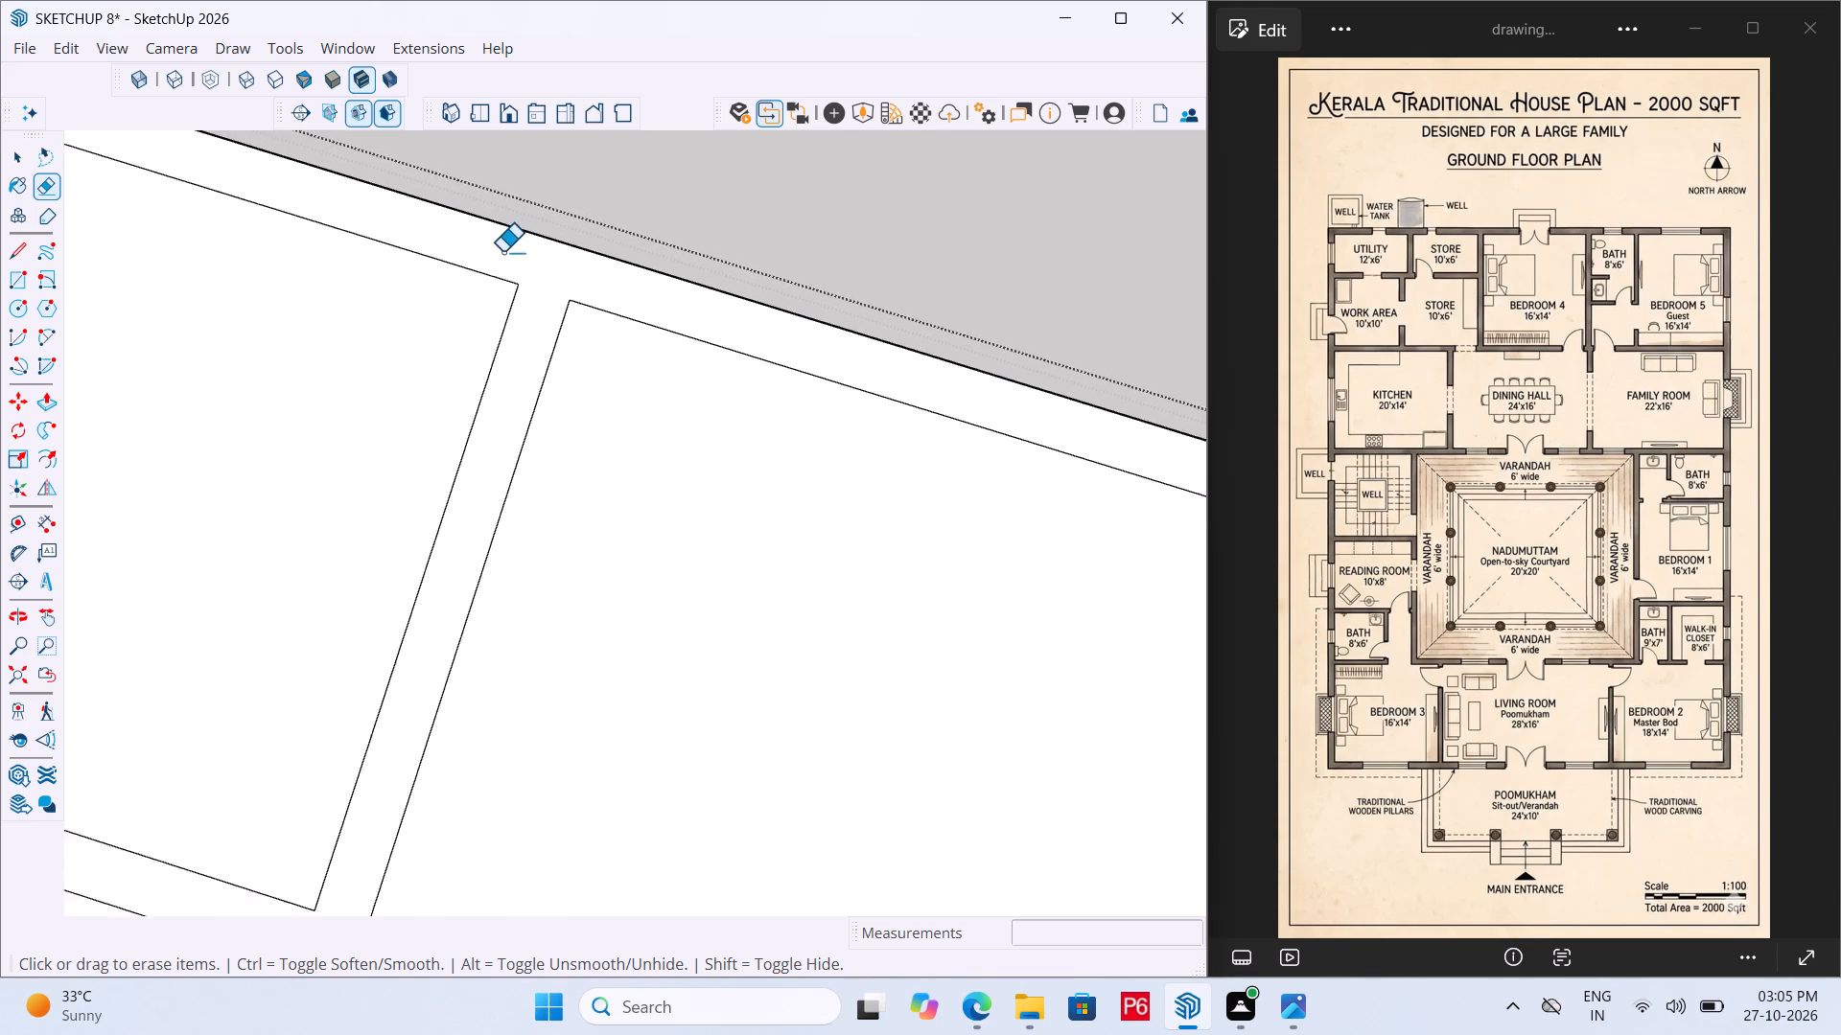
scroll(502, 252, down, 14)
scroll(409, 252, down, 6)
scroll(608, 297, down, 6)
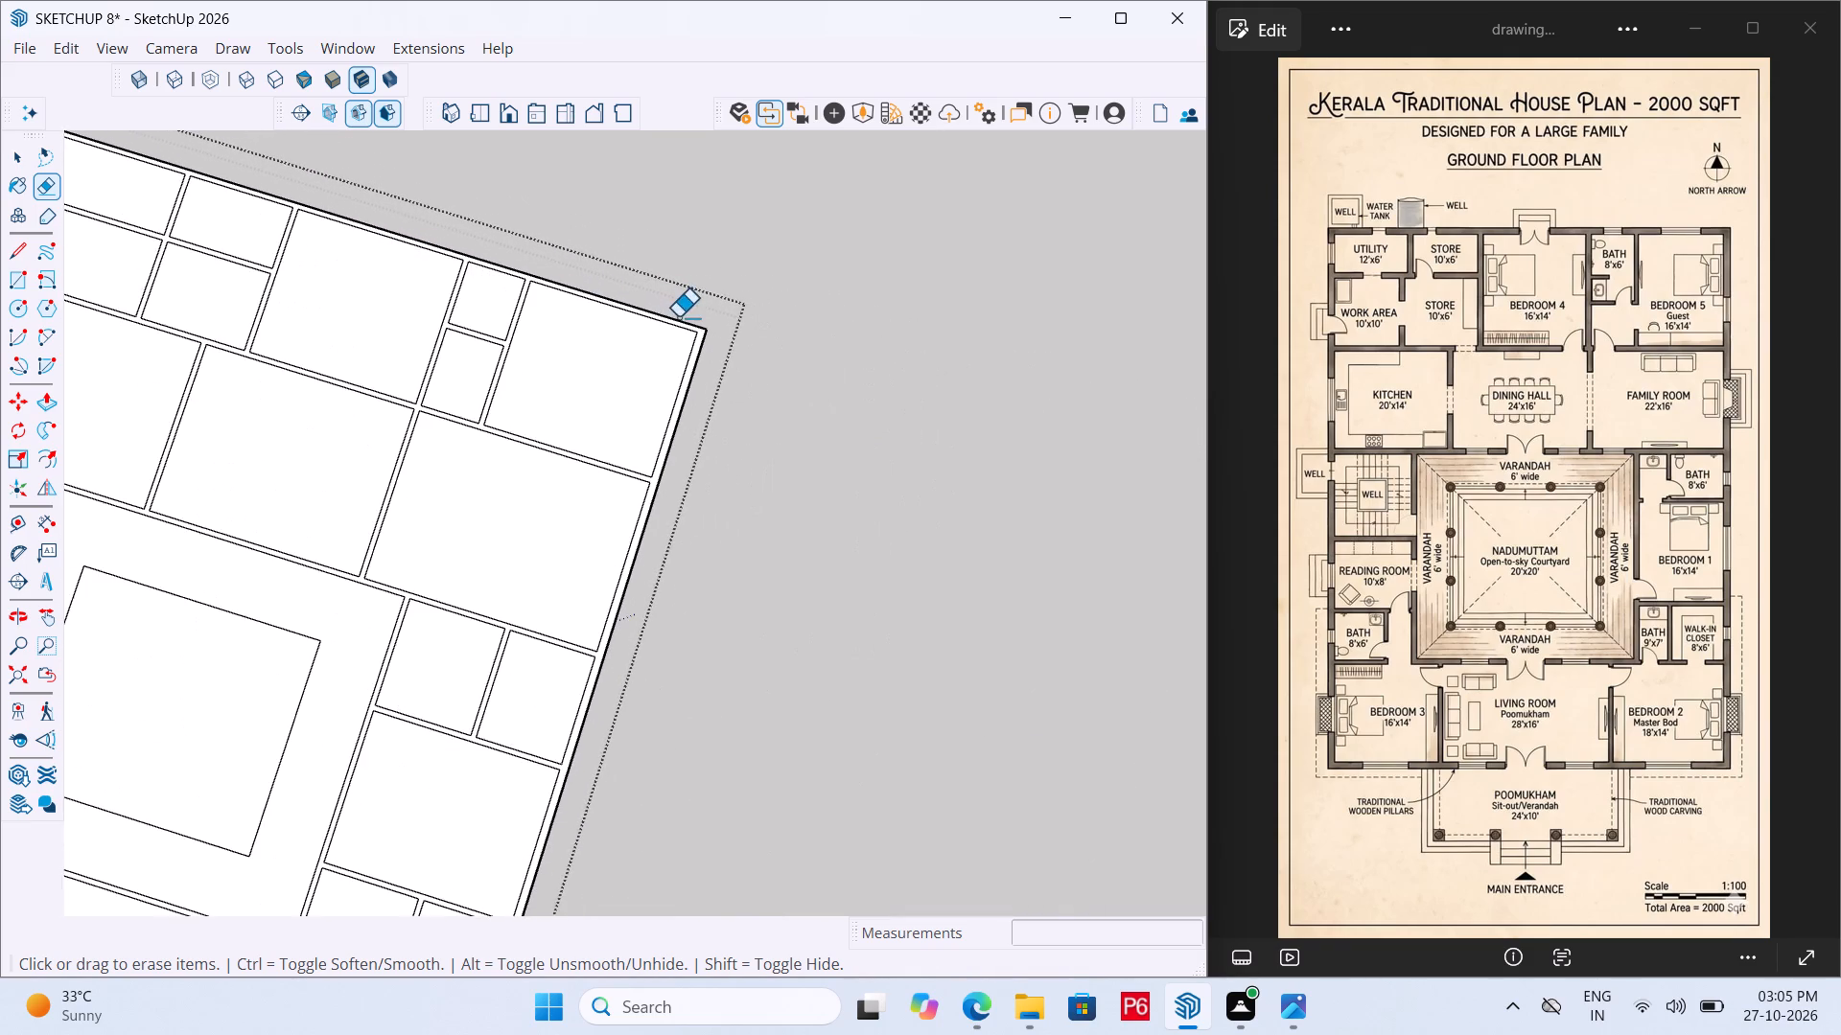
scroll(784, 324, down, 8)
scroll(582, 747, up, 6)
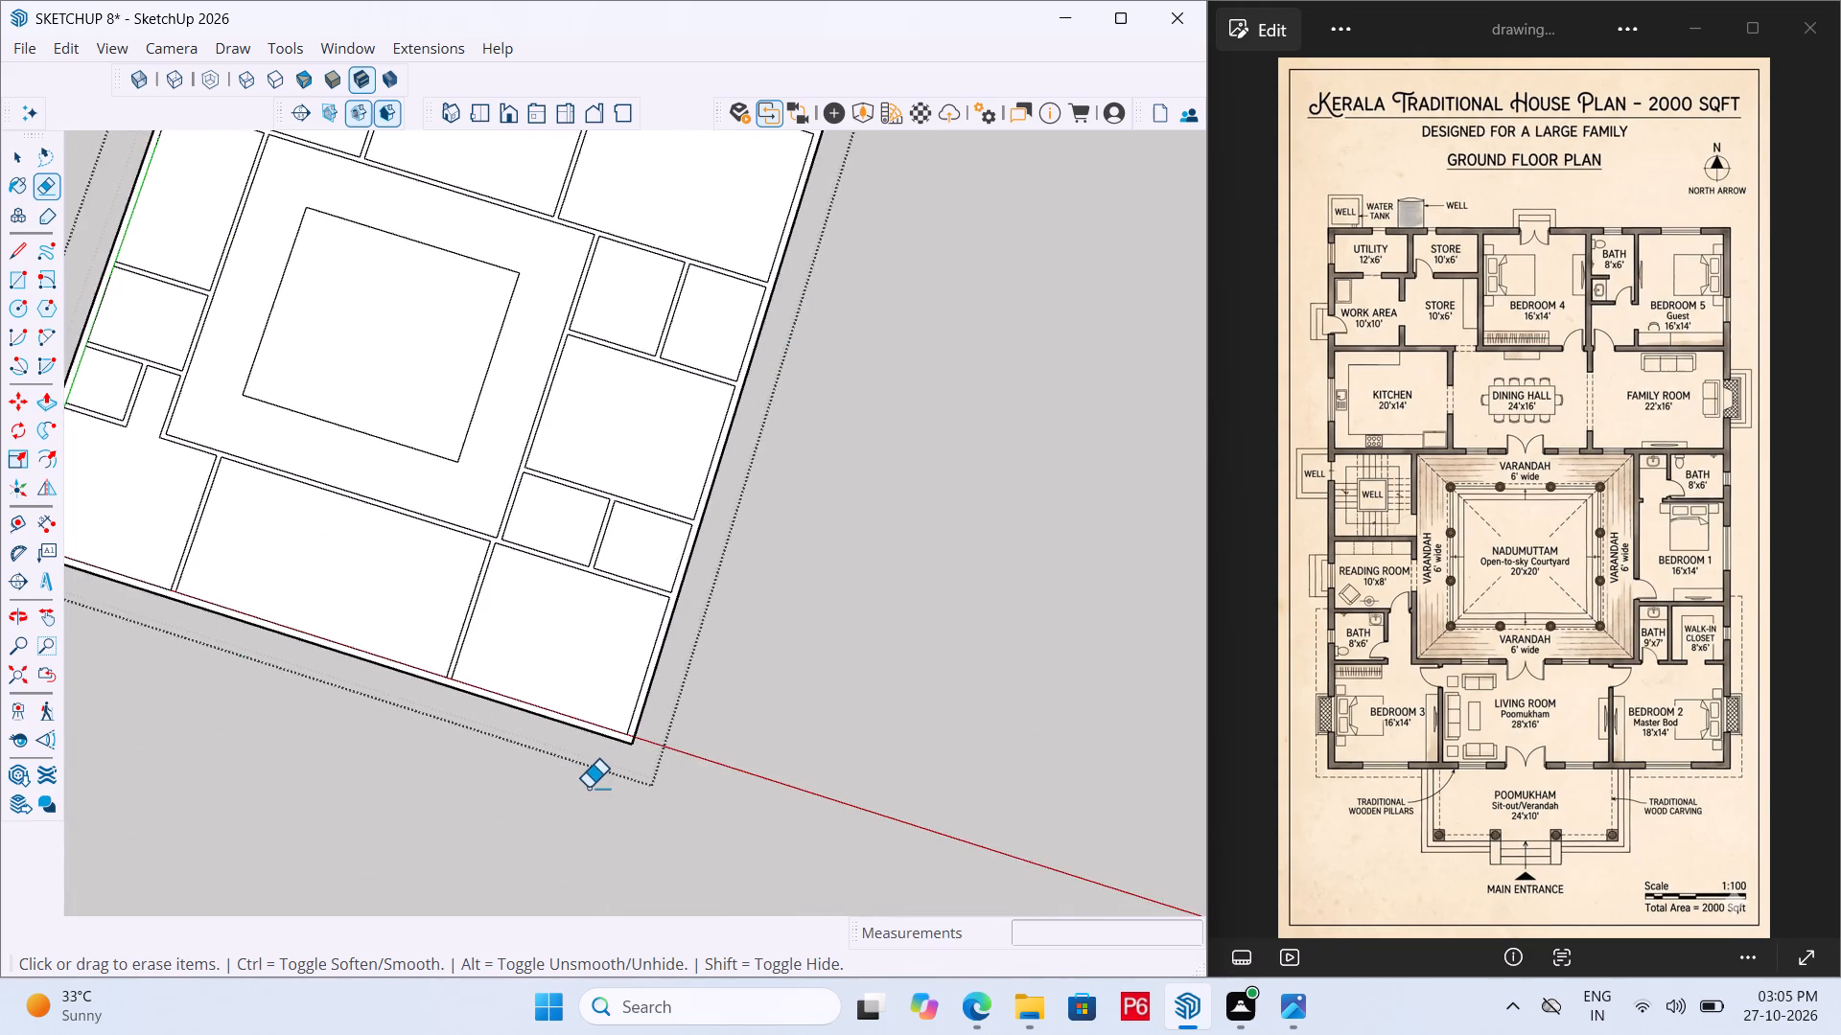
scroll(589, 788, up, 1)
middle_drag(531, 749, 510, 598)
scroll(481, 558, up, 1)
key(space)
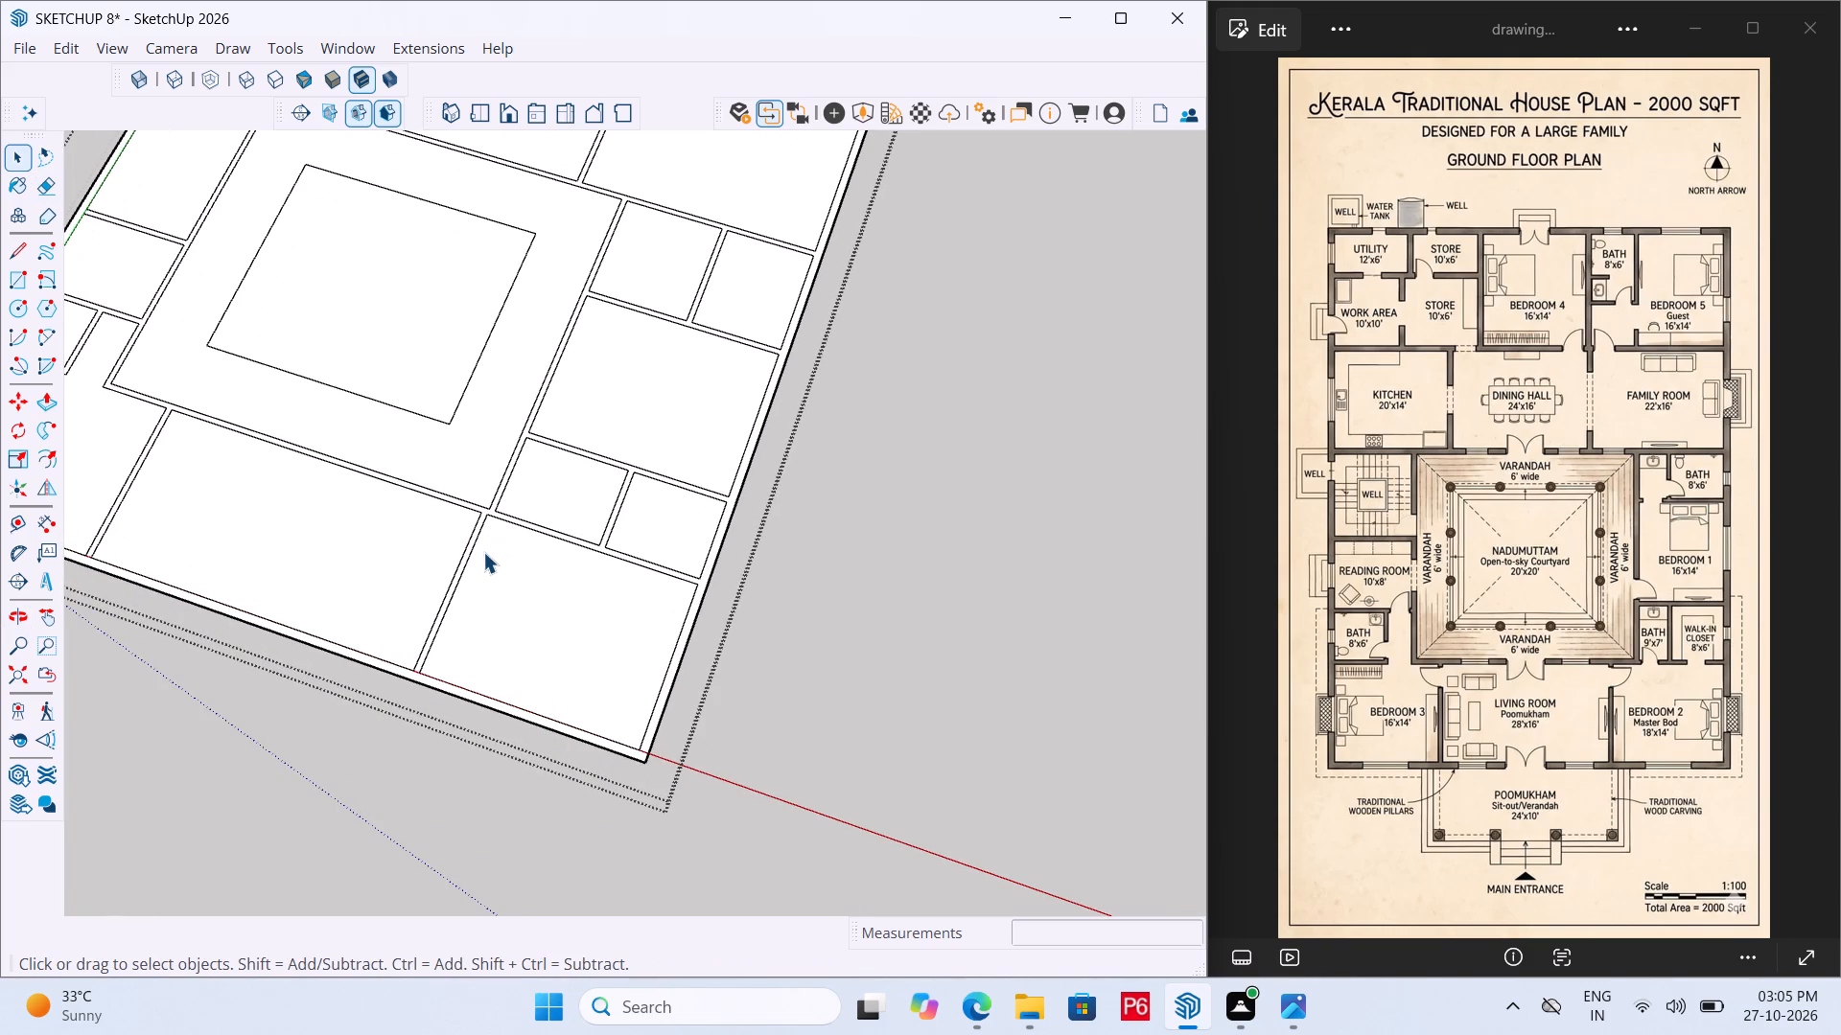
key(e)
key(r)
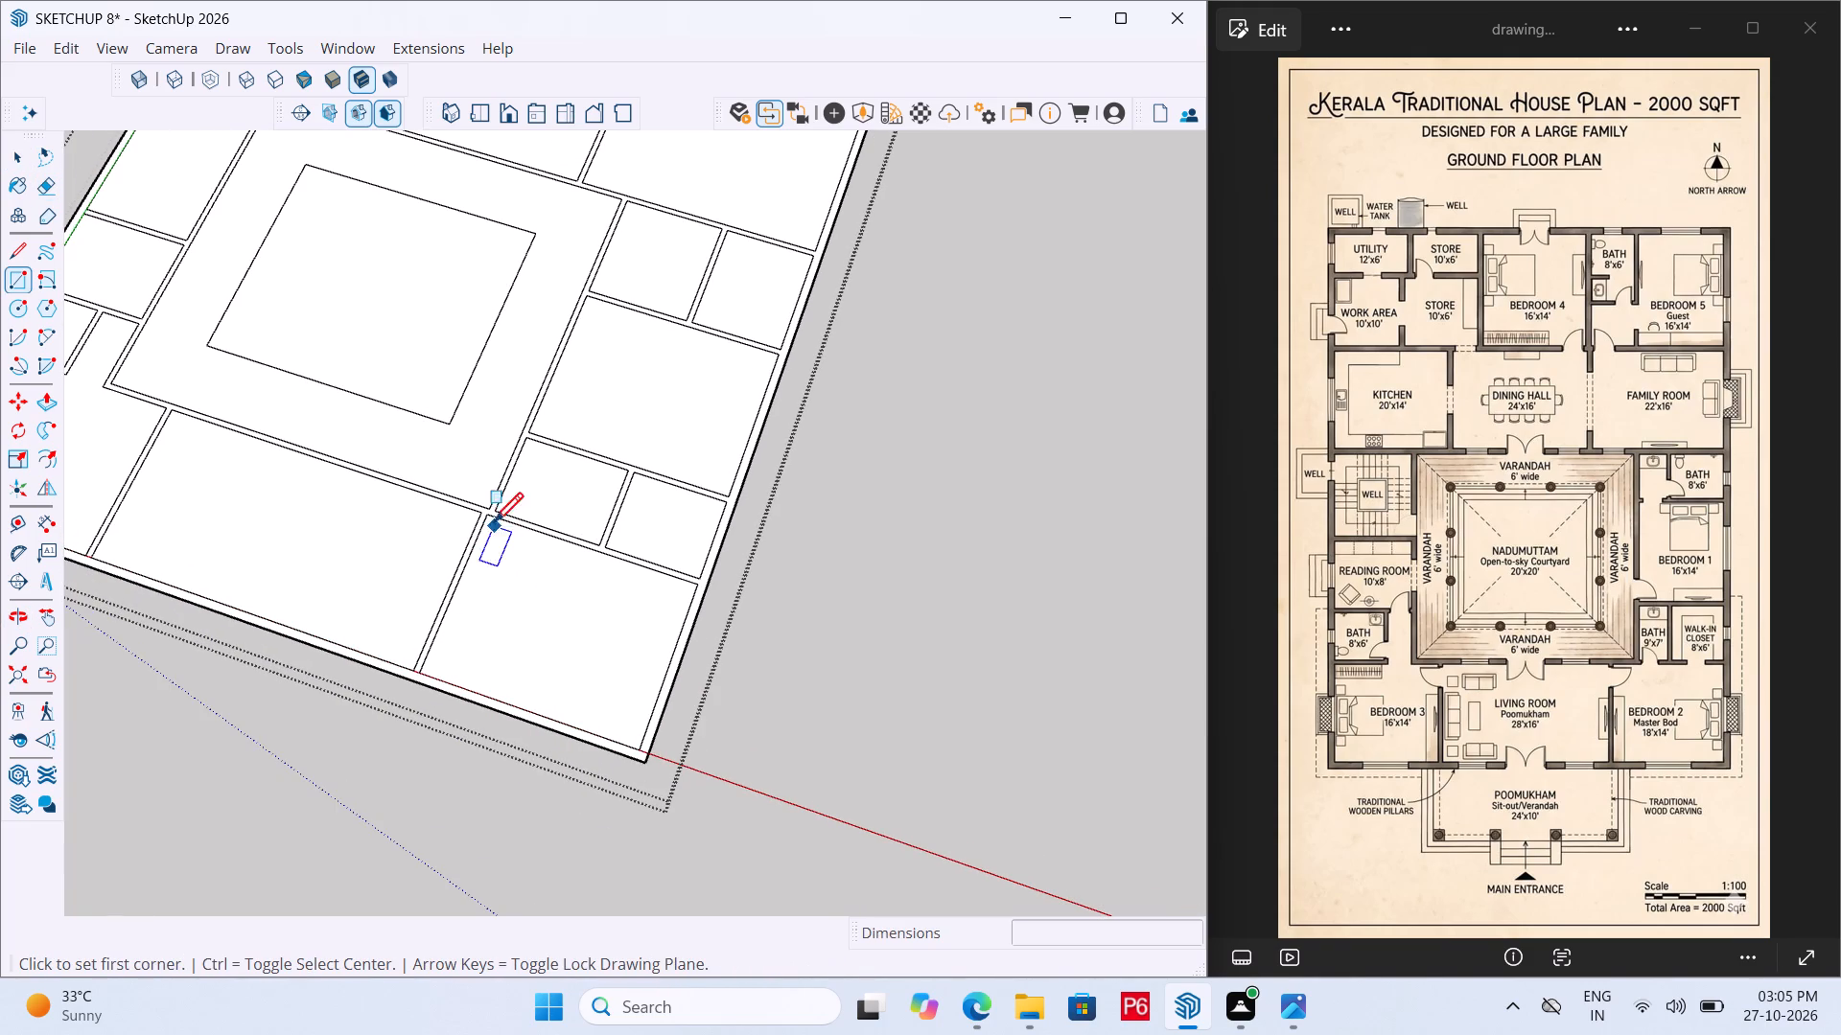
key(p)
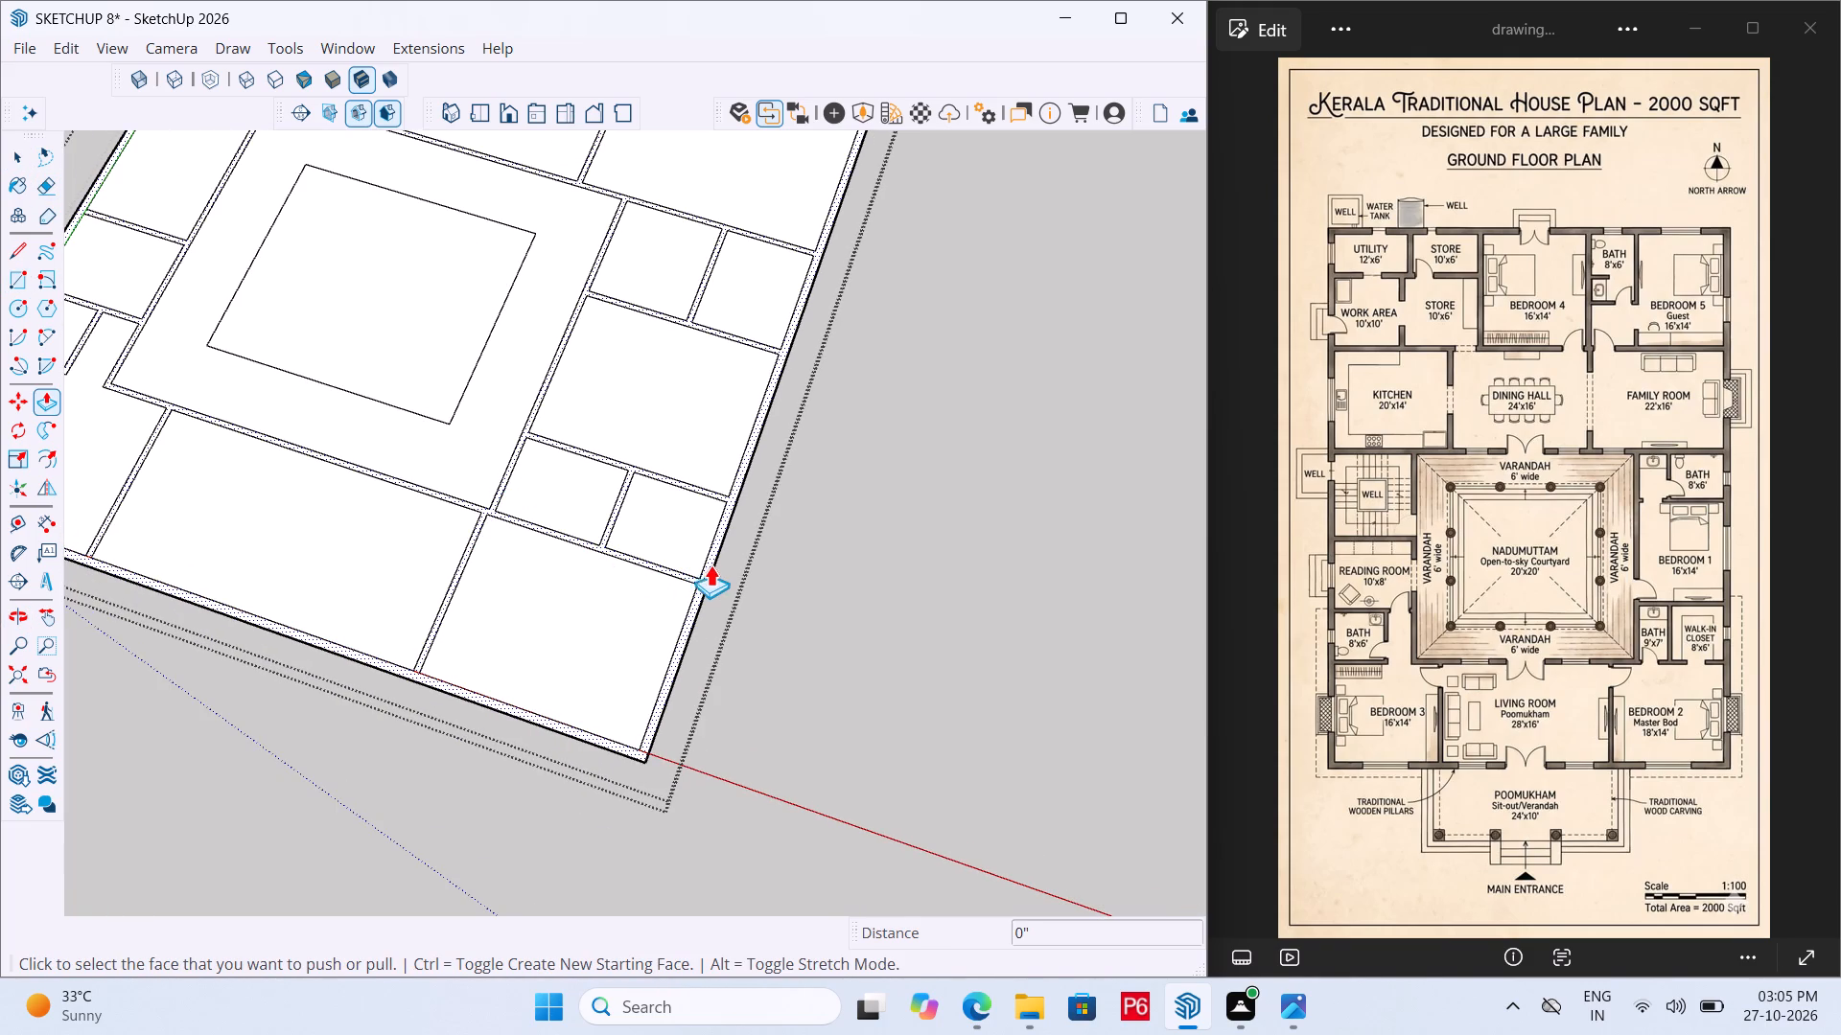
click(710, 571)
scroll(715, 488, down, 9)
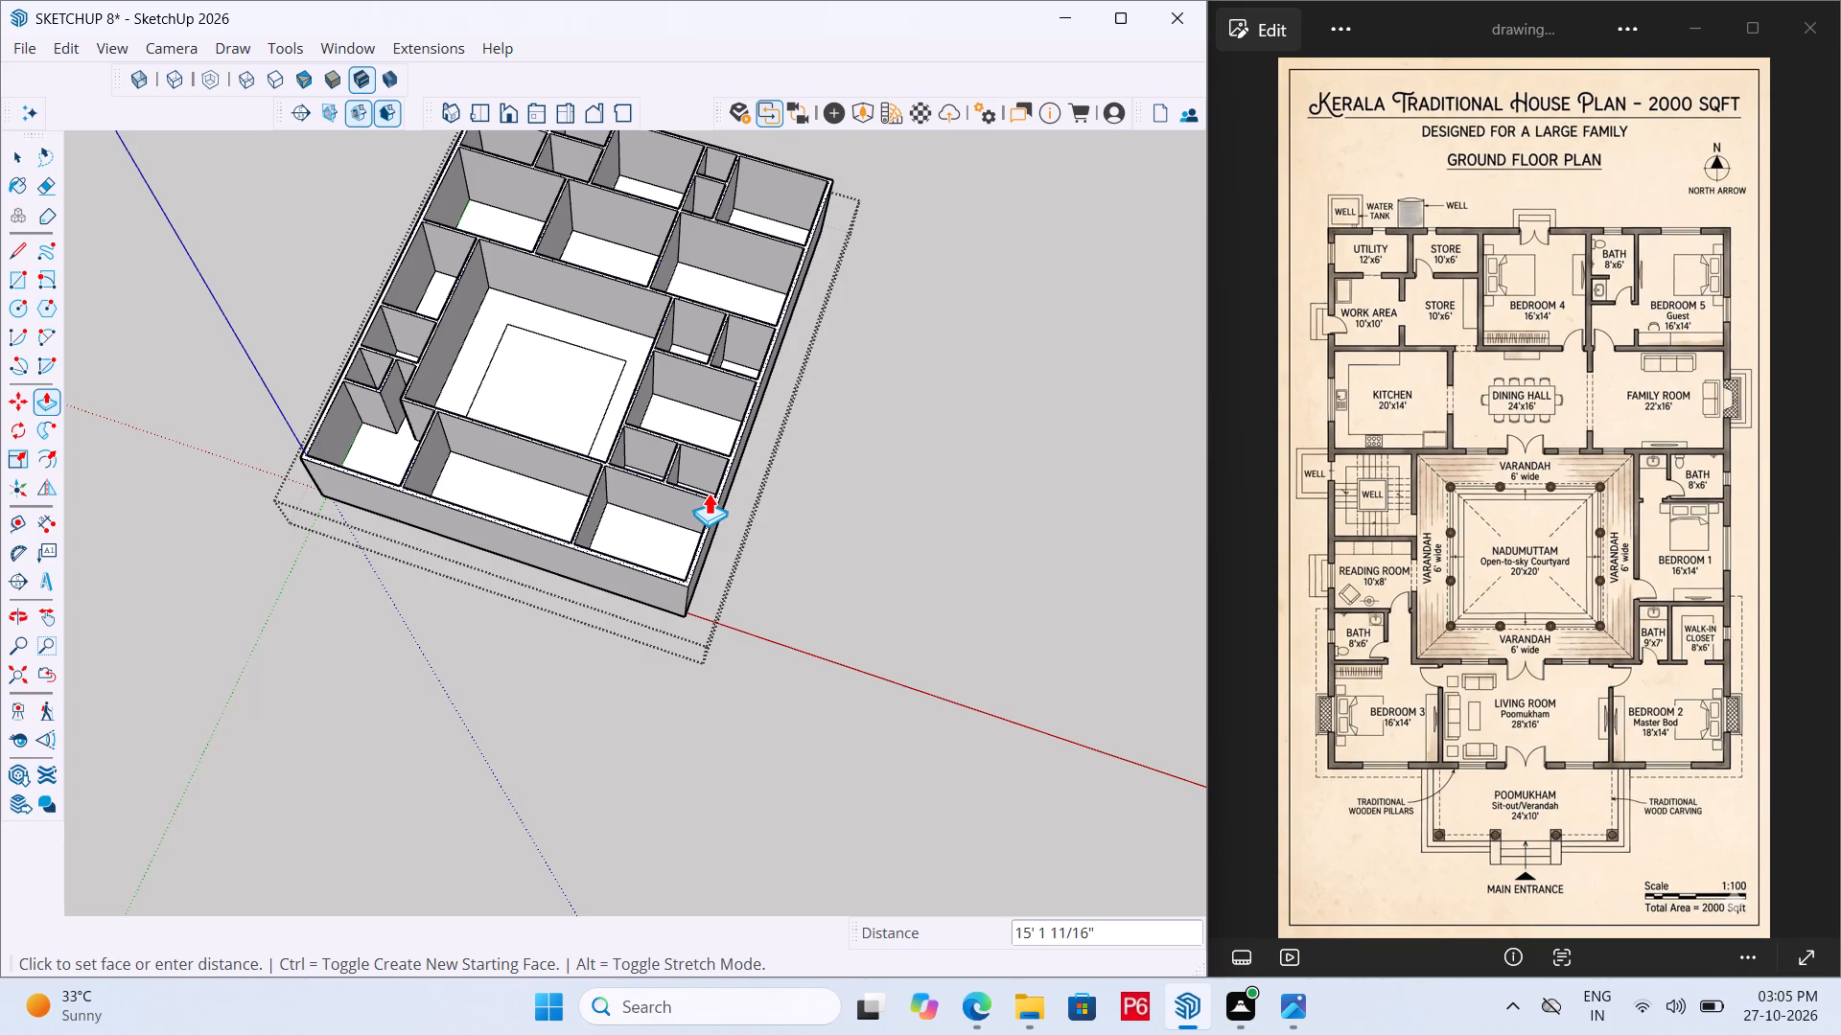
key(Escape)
Save the model.
key(ctrl+s)
key(ctrl+s)
key(ctrl+s)
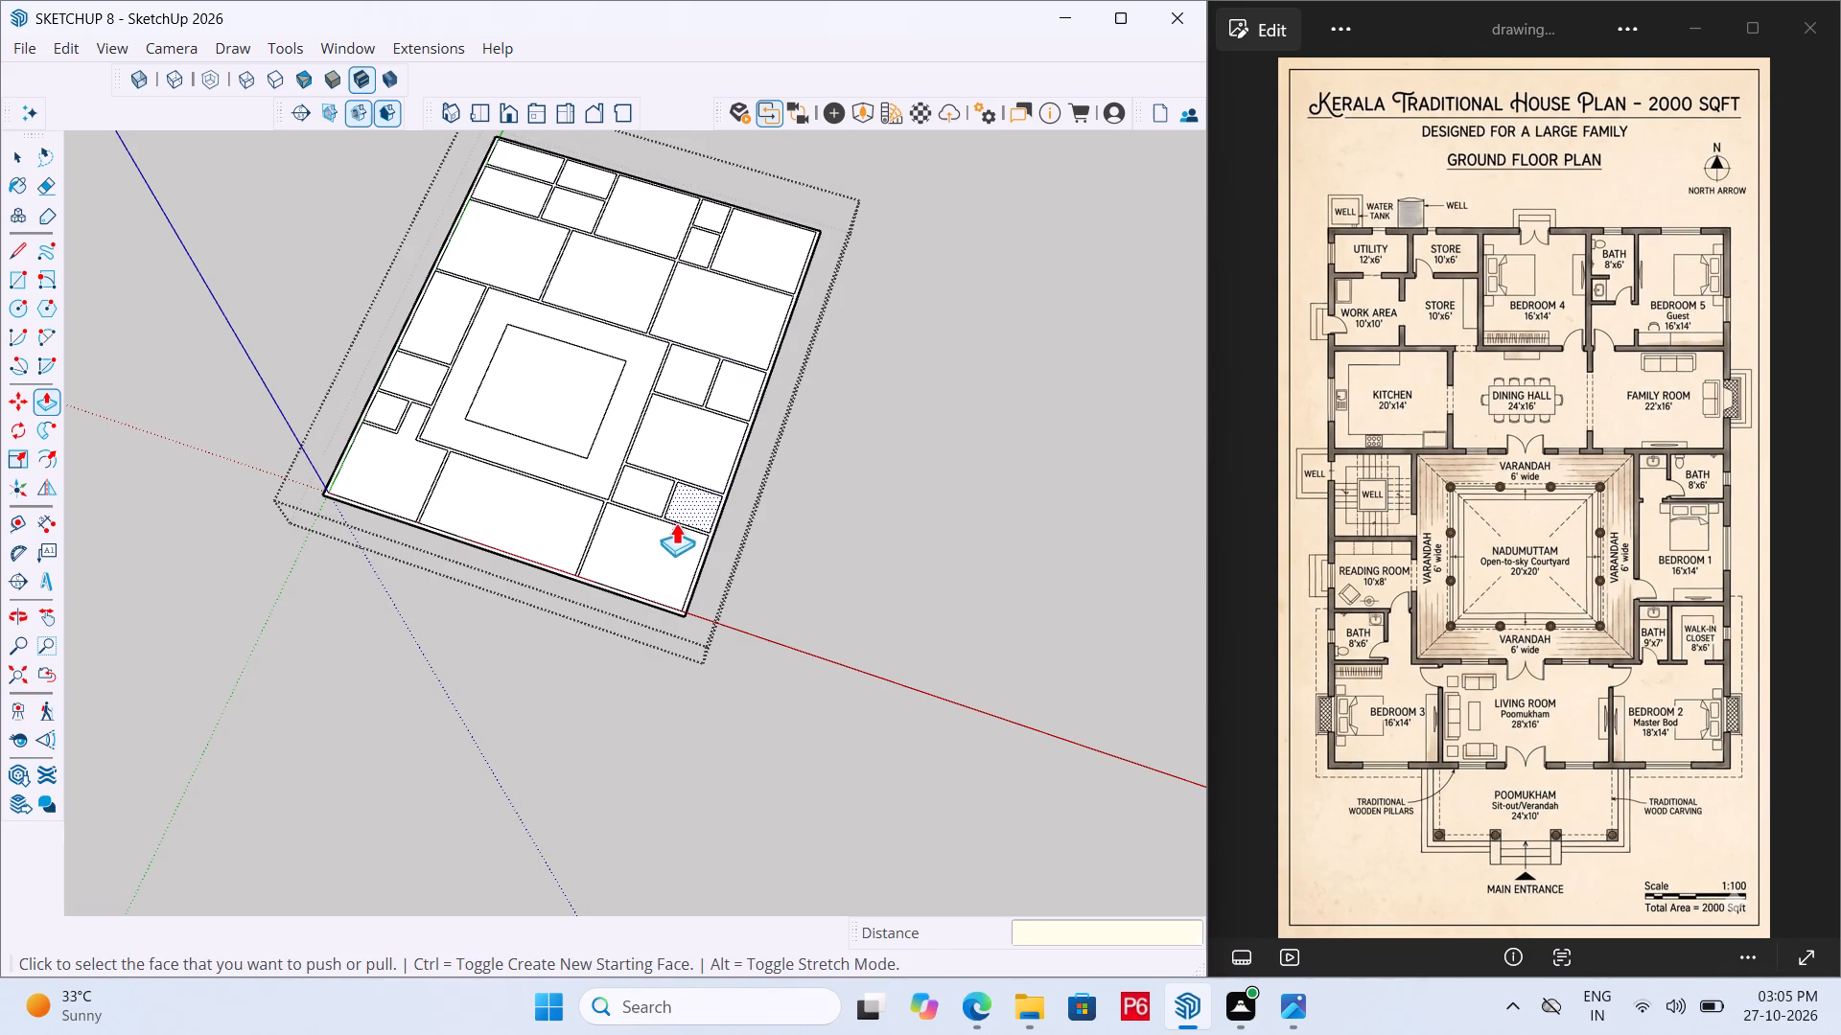
Push/Pull the connected wall face of the whole ground floor up by 2'.
middle_drag(636, 571, 501, 162)
middle_drag(616, 625, 621, 190)
middle_drag(620, 295, 620, 302)
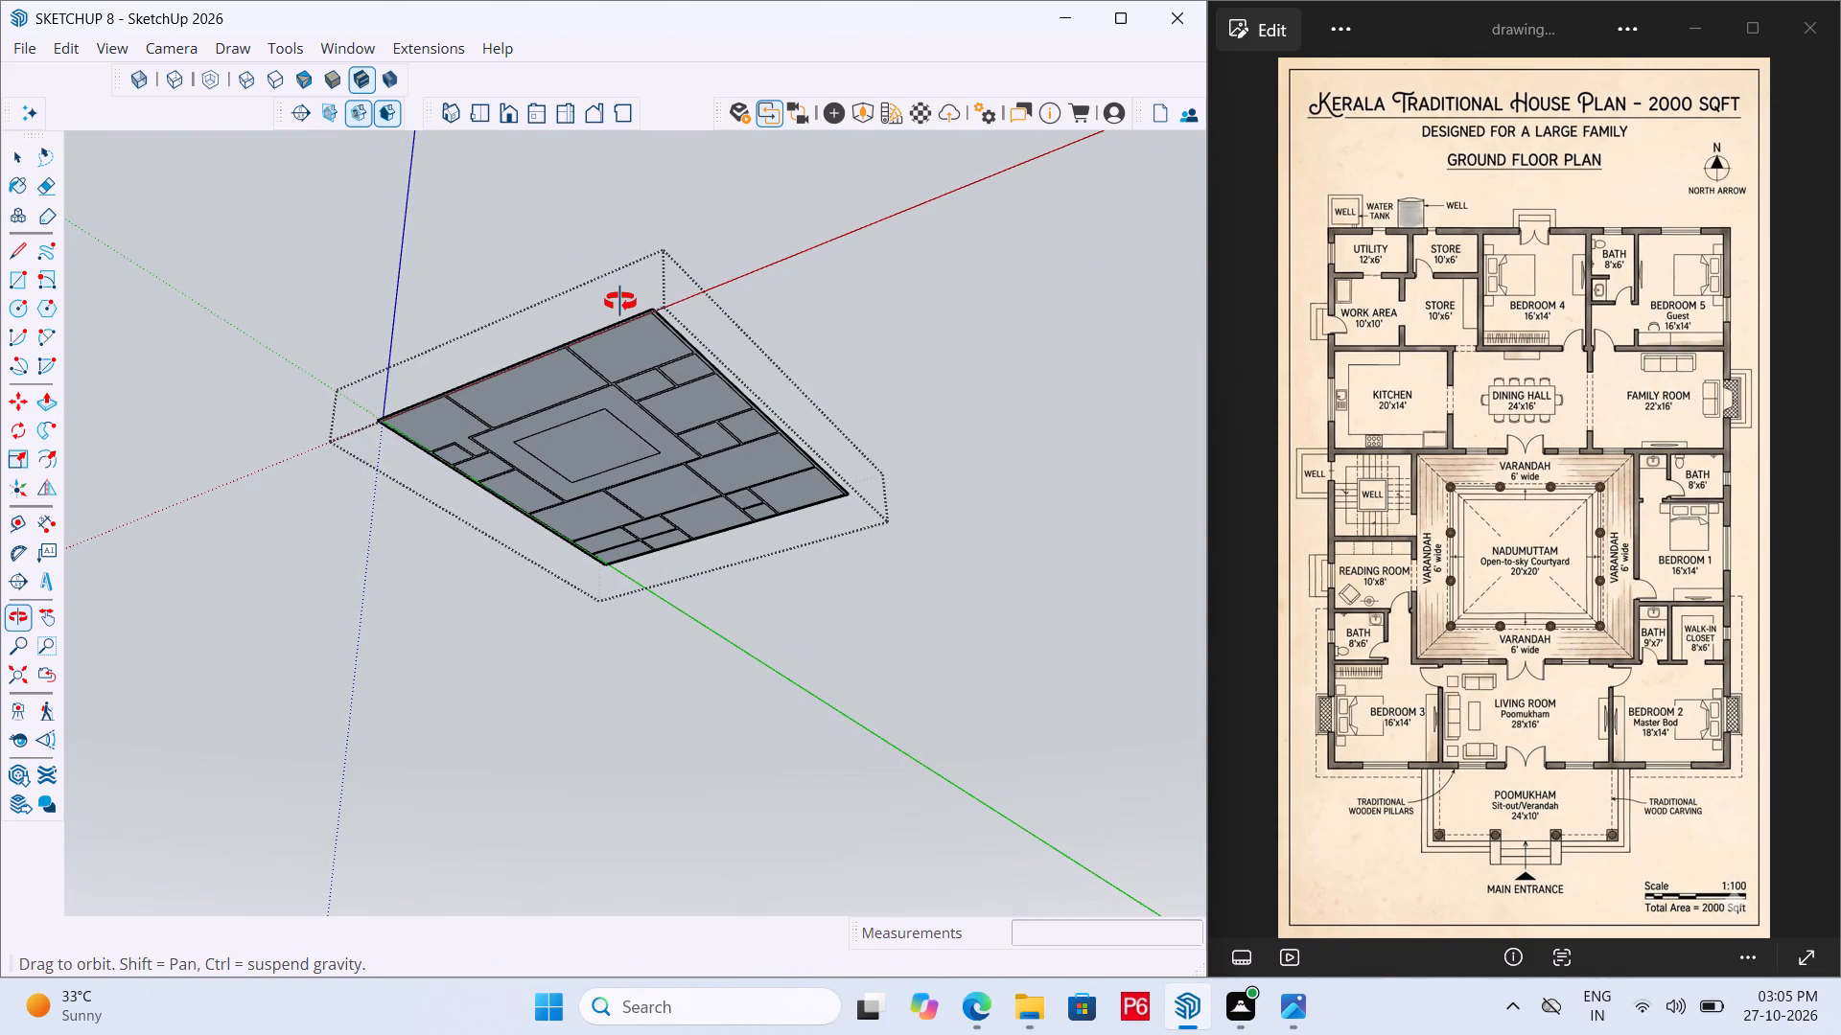
middle_drag(620, 302, 589, 731)
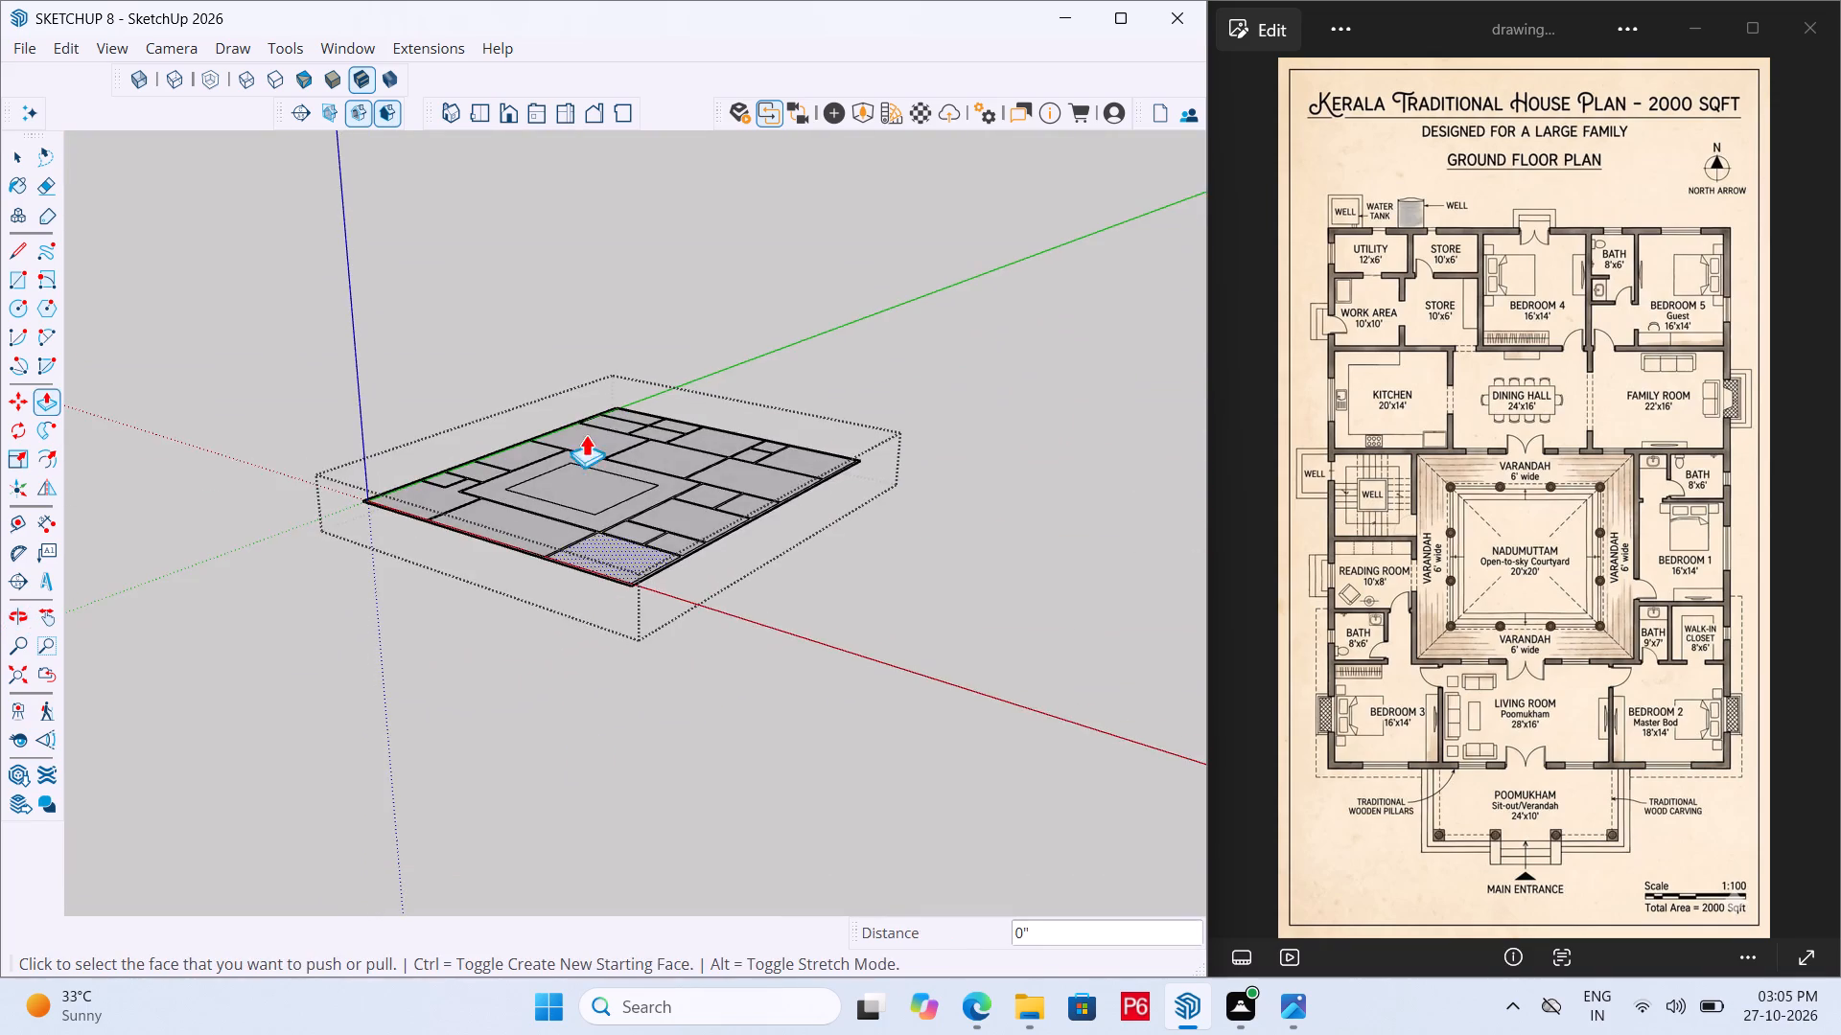
middle_drag(597, 464, 611, 637)
scroll(650, 655, up, 6)
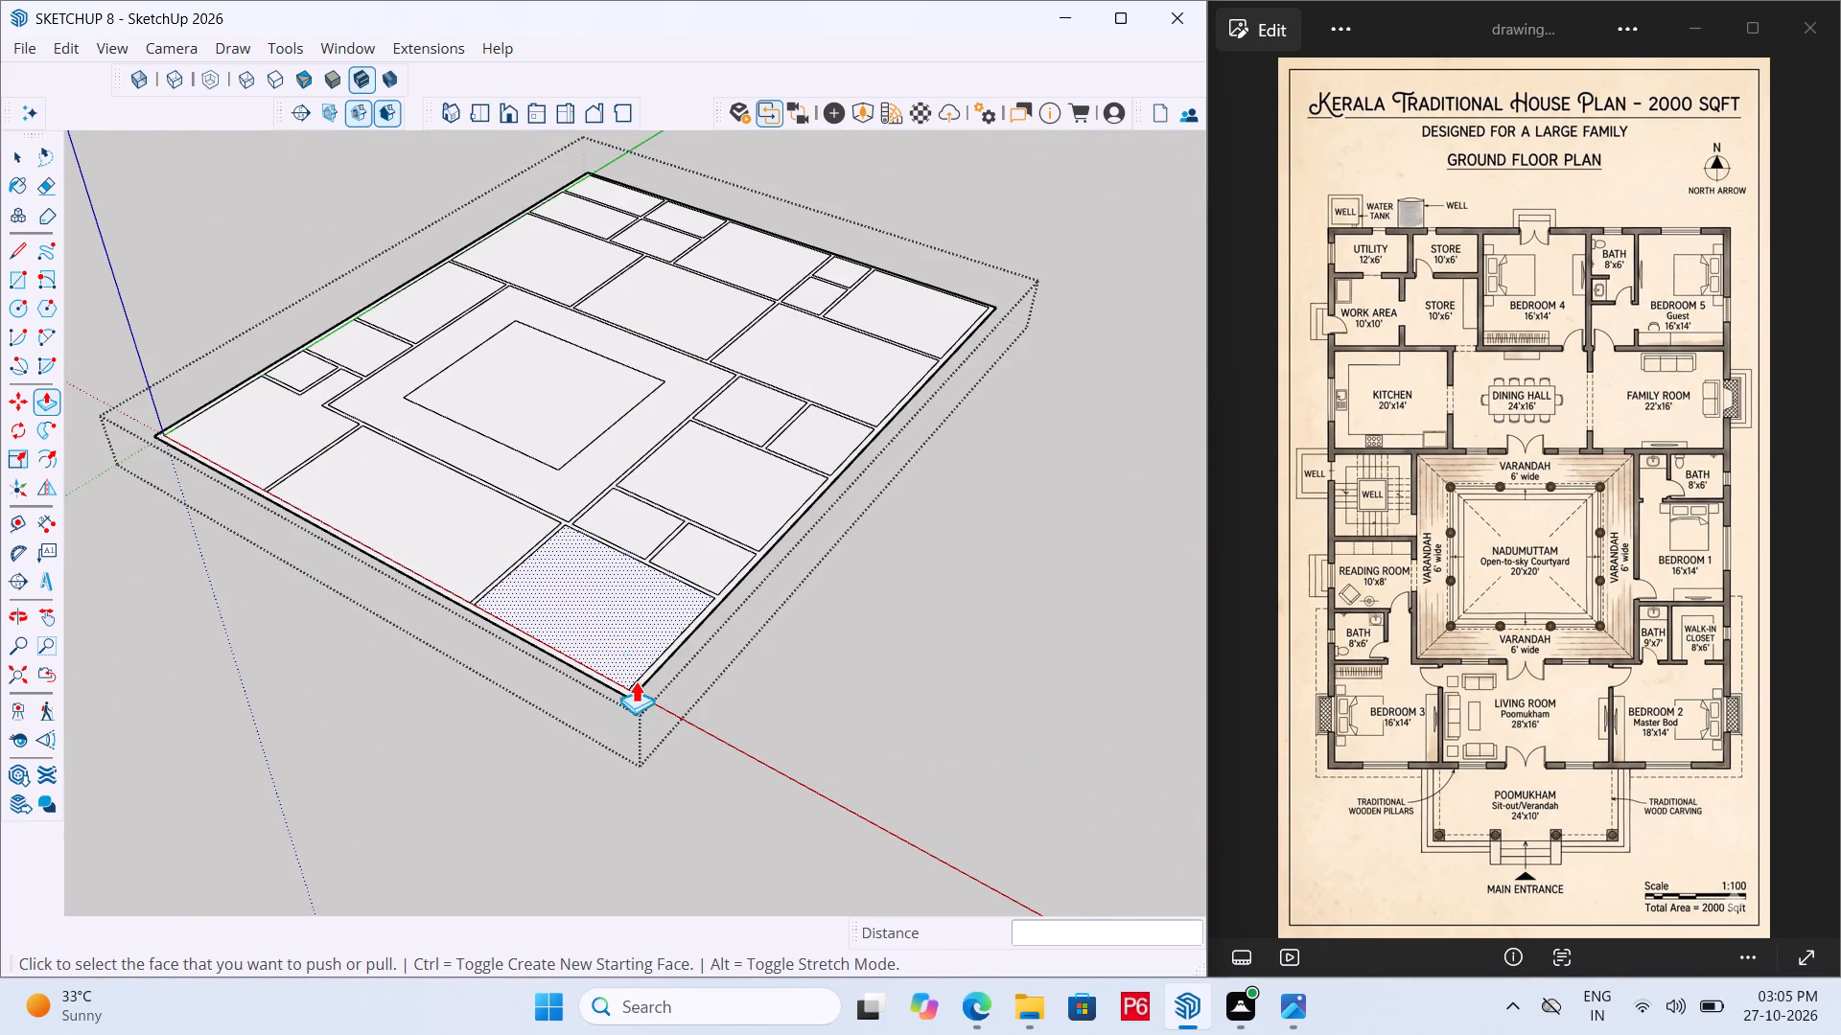
scroll(636, 692, up, 12)
click(620, 694)
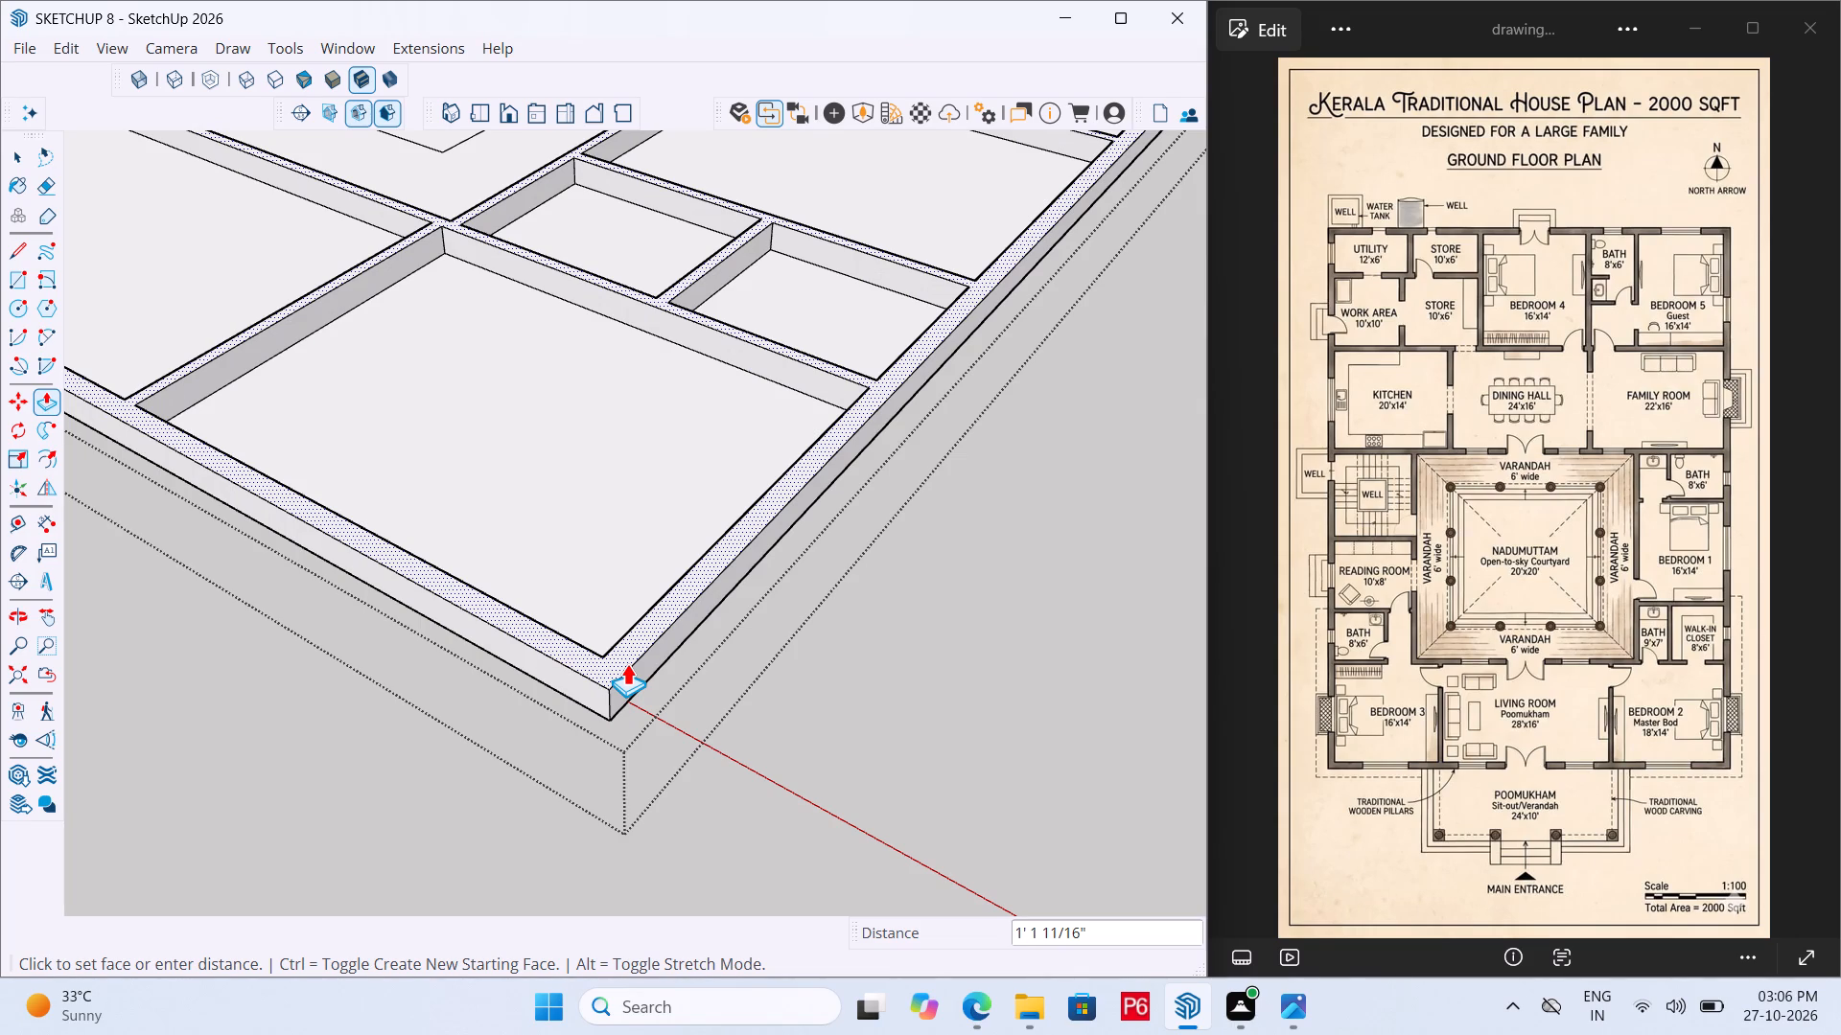
text(2')
key(Return)
Raise the floor faces of the living room, Bedroom 2 and Bedroom 3 by 2' to the wall tops.
scroll(809, 667, down, 6)
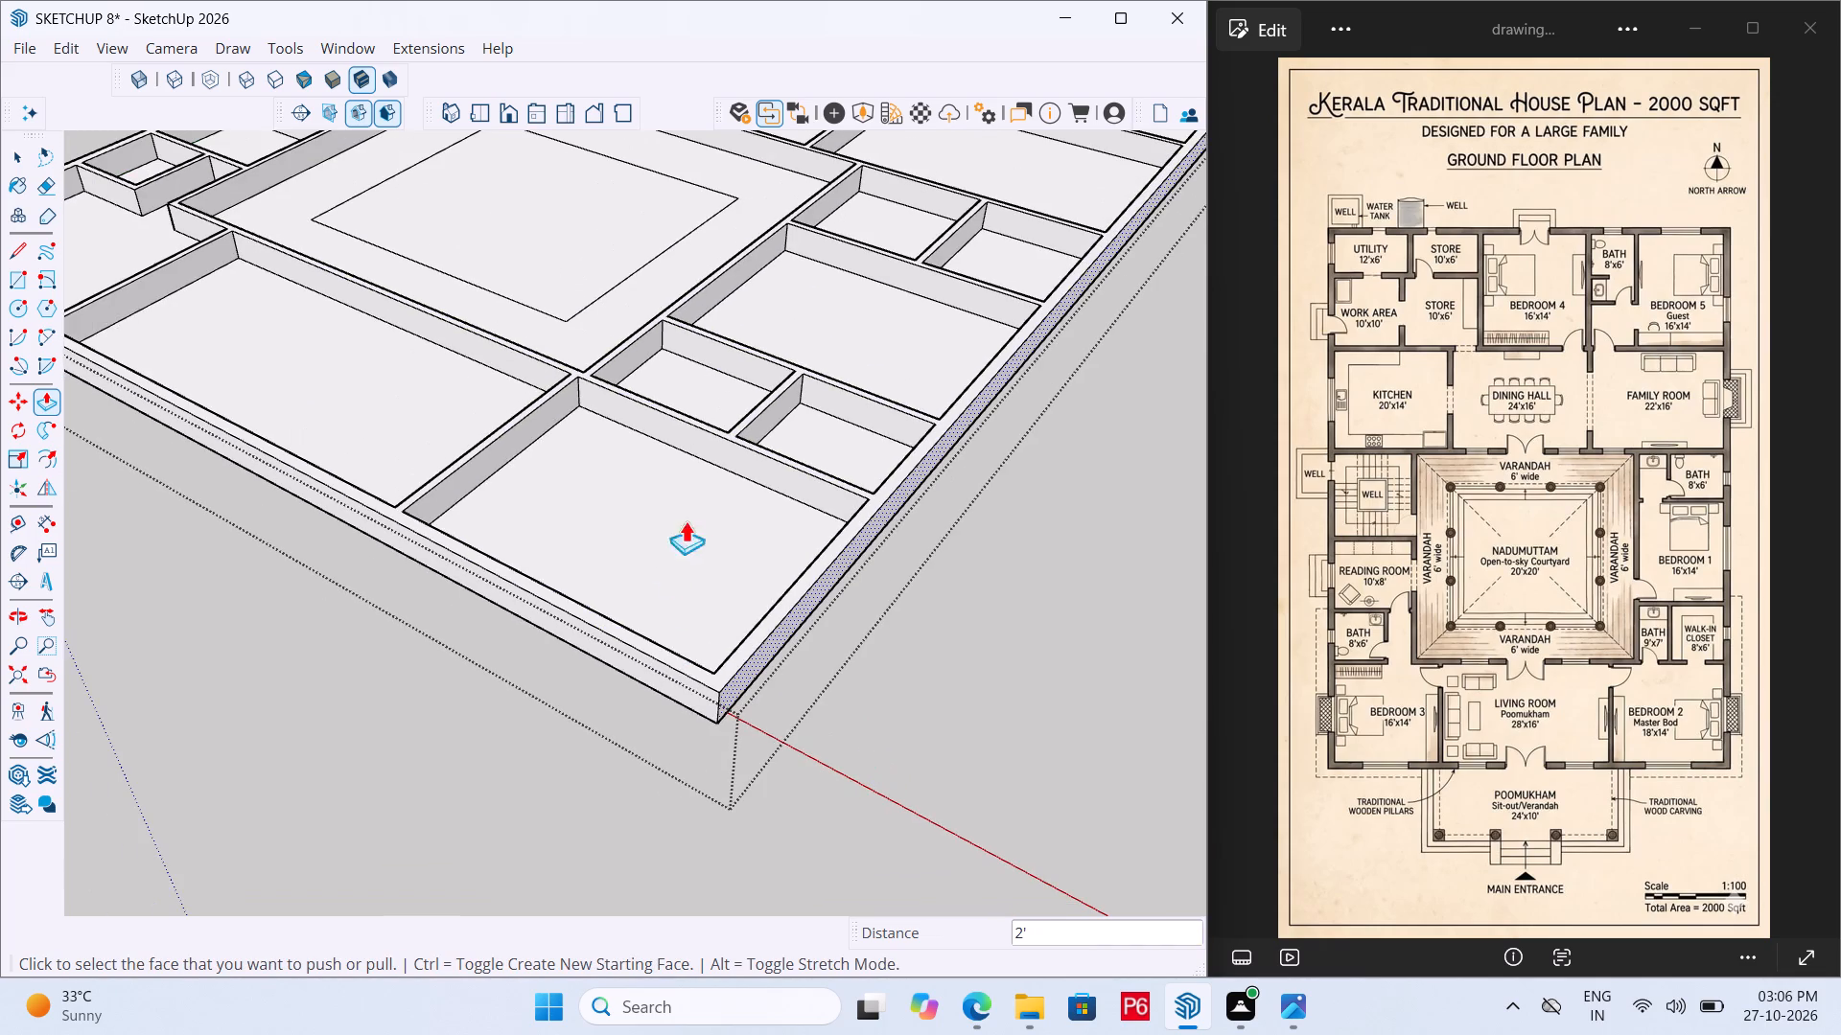
scroll(699, 741, down, 7)
middle_click(646, 546)
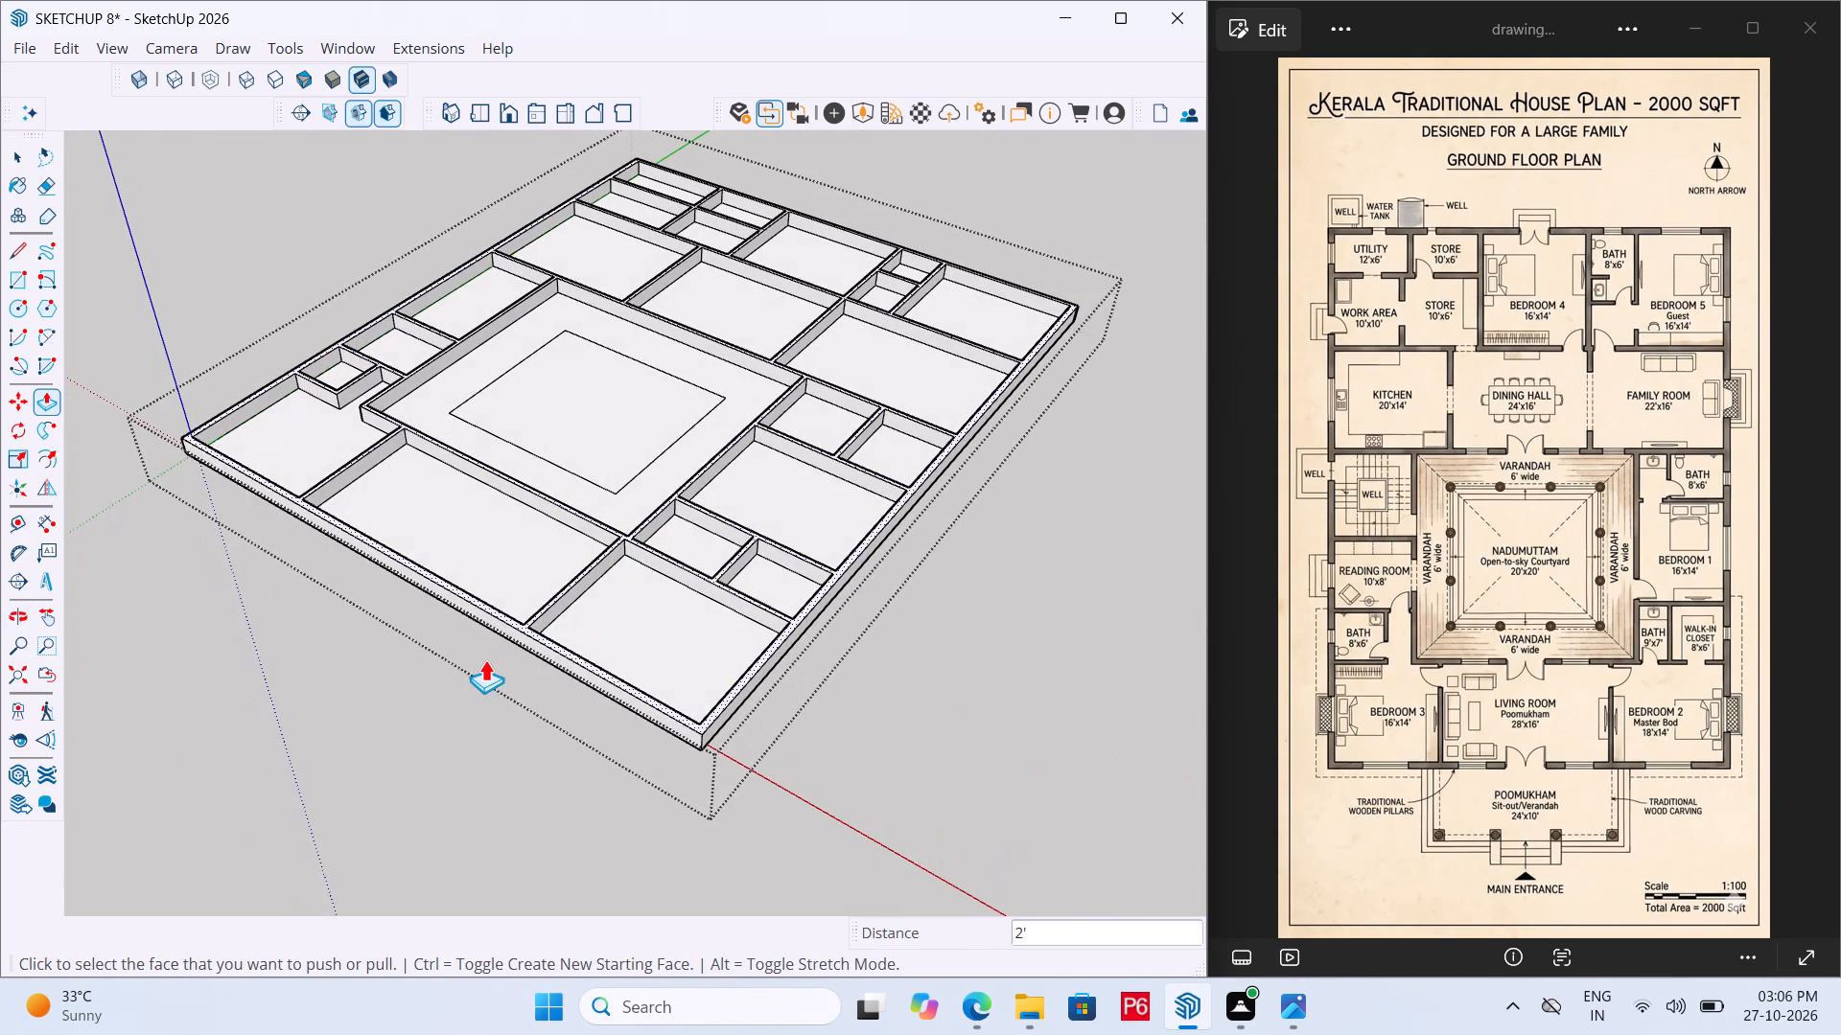
scroll(457, 644, up, 5)
double_click(560, 464)
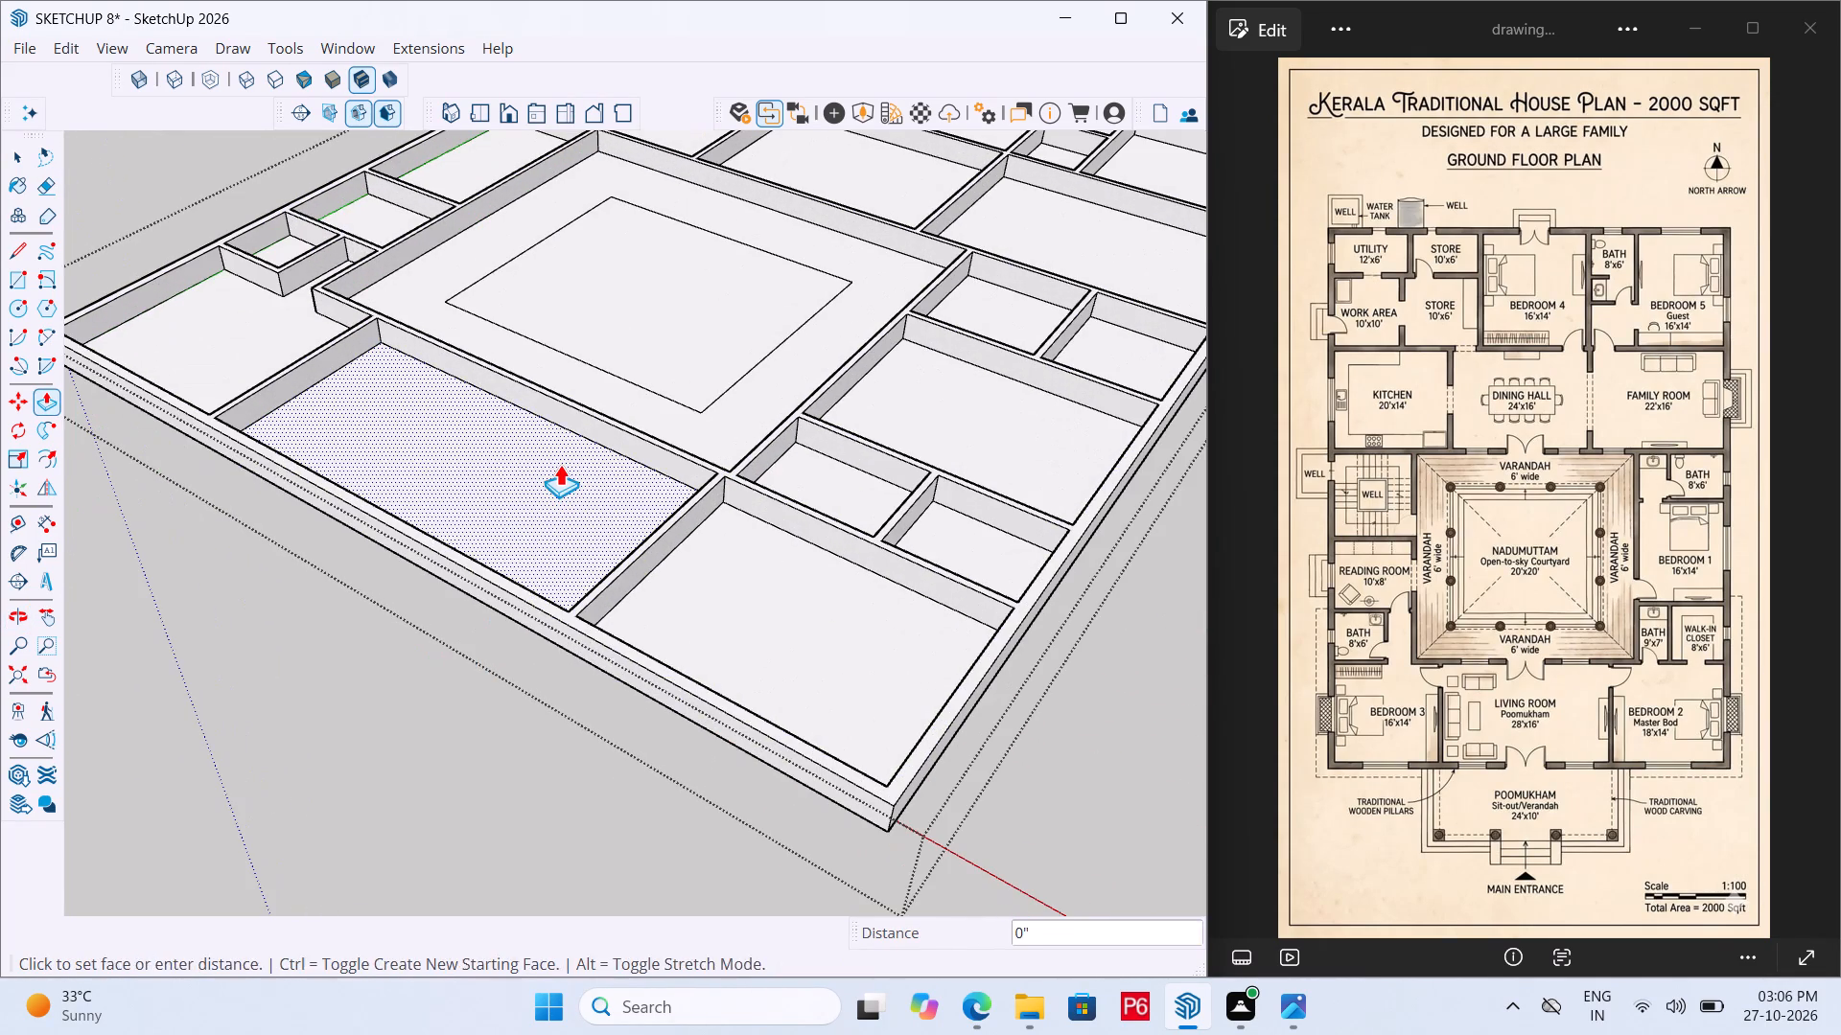
triple_click(738, 594)
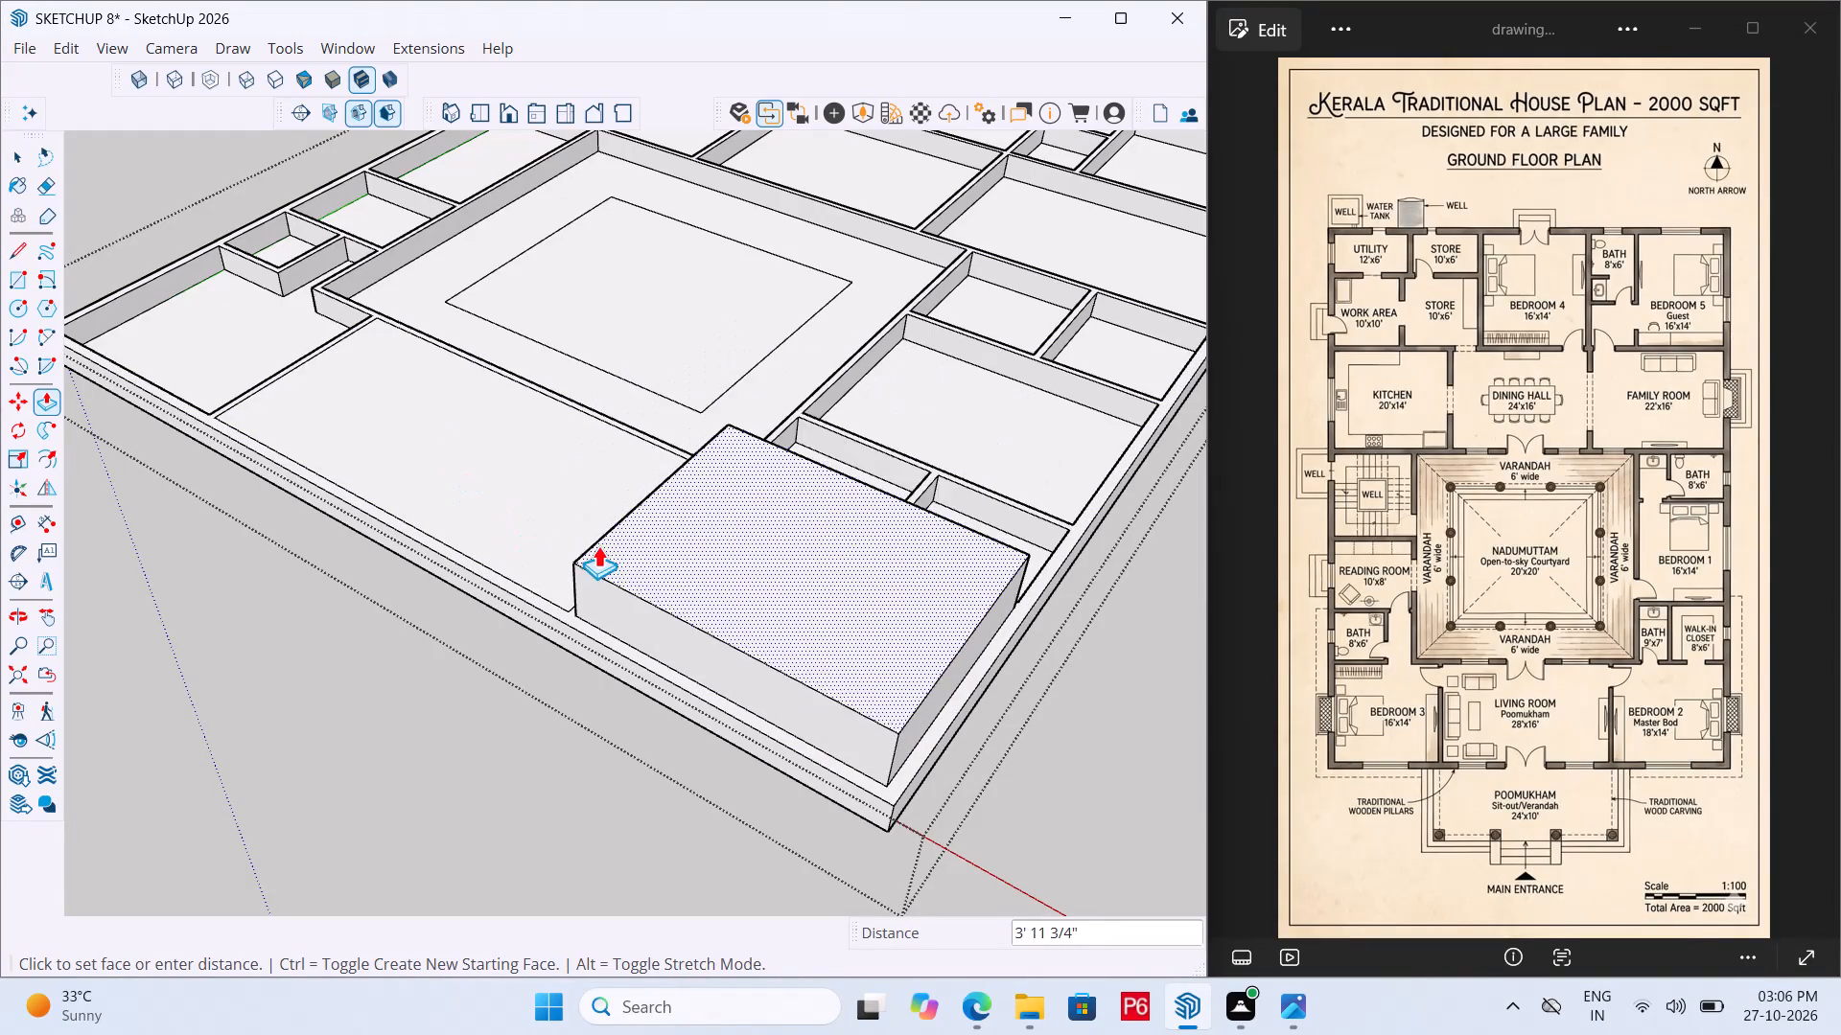
click(431, 444)
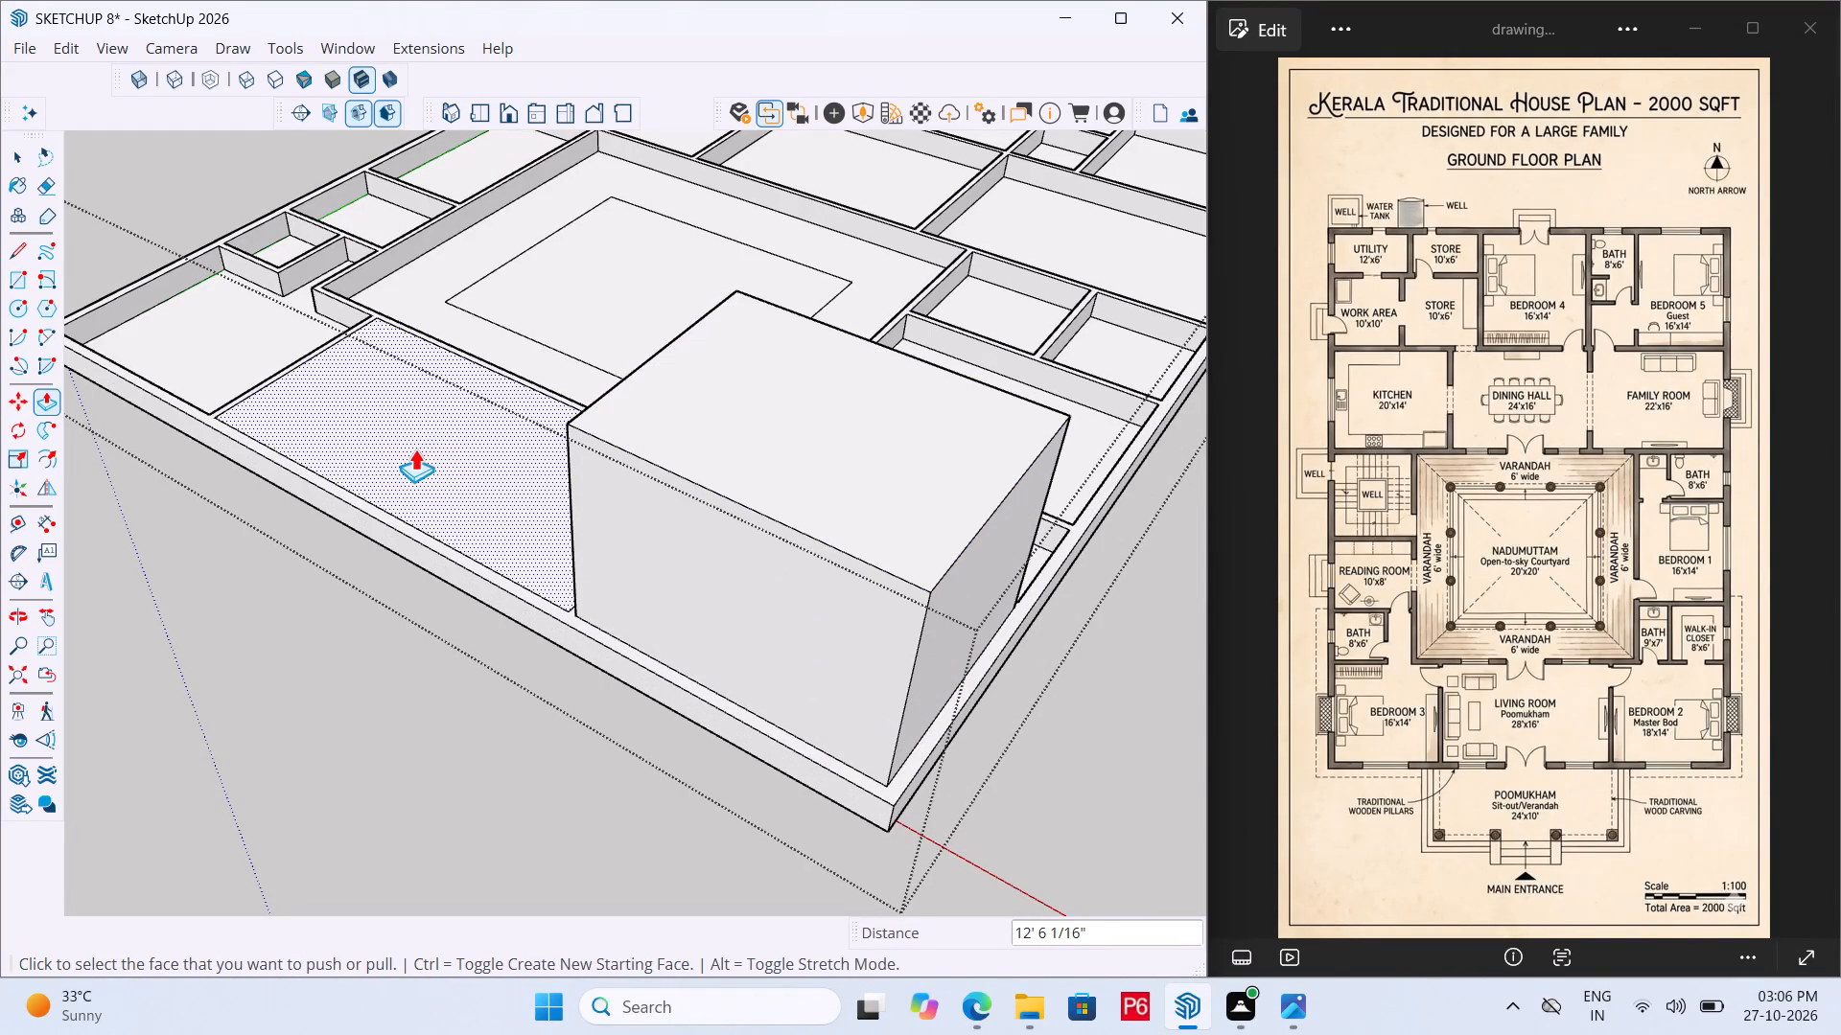
key(ctrl+z)
click(205, 307)
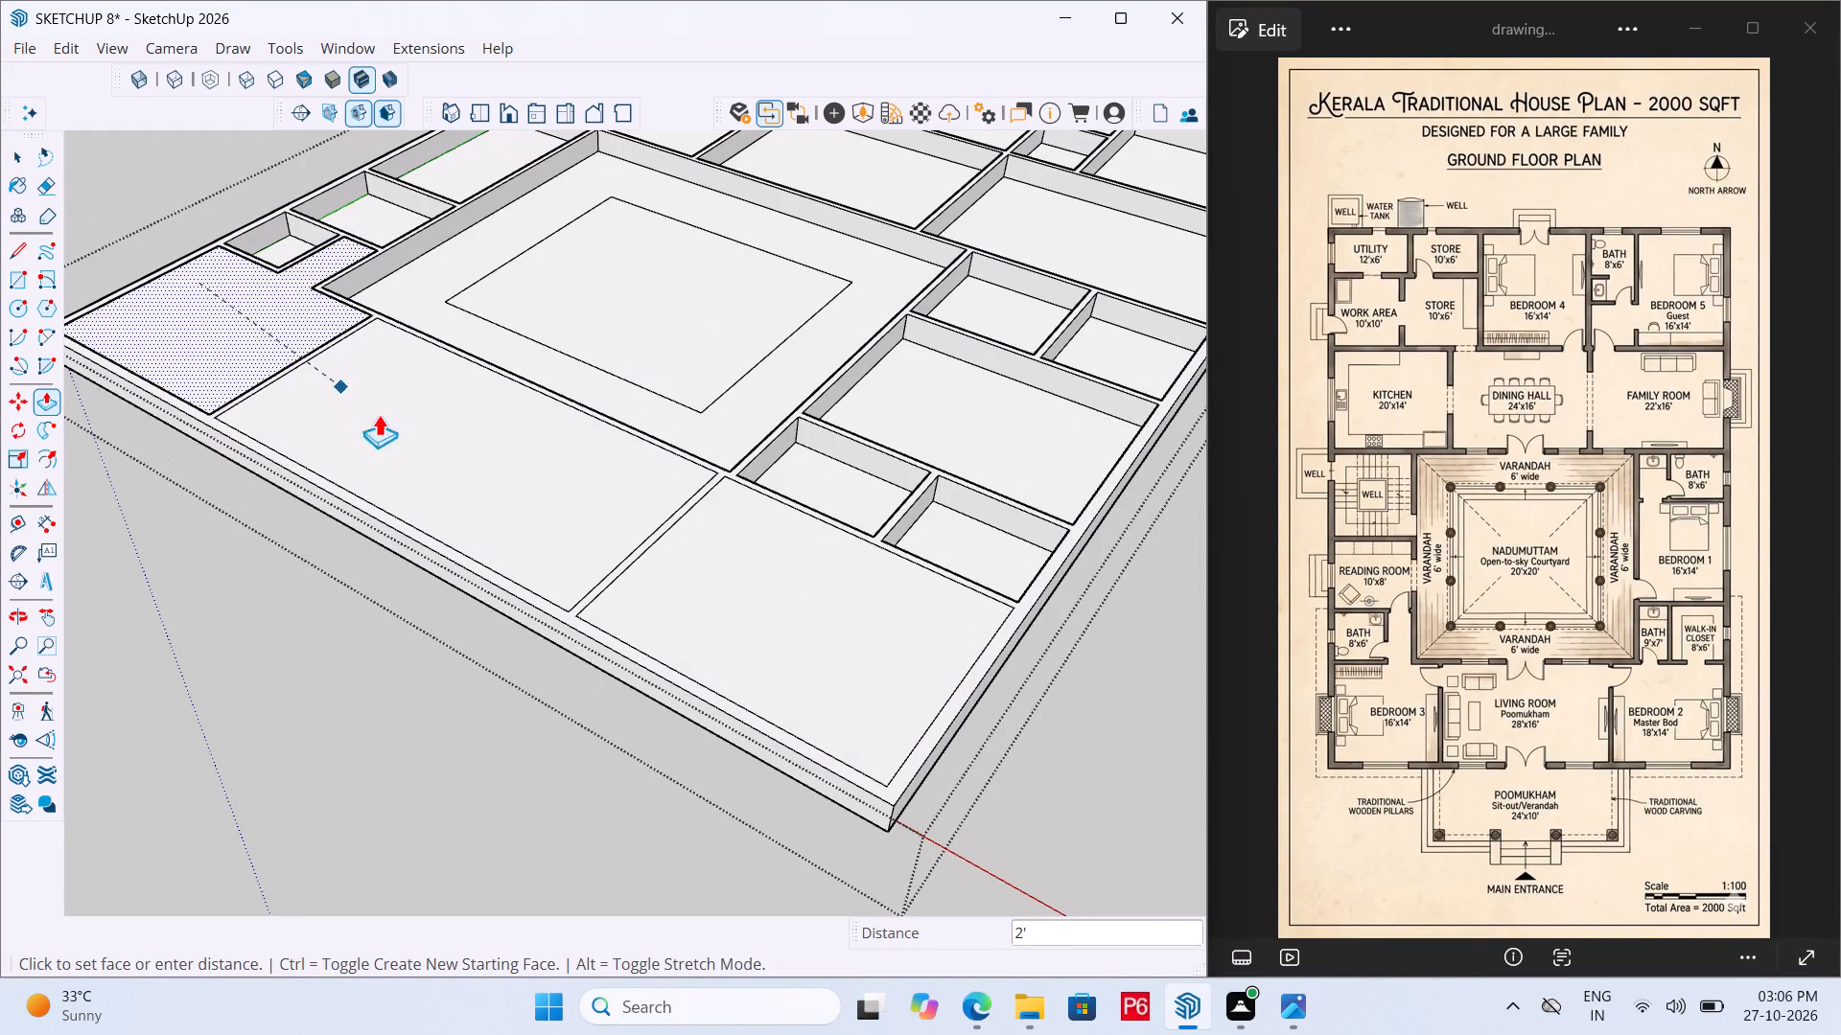
click(423, 446)
Raise the floor faces of the bath north of Bedroom 3, the reading room and the western well room by 2'.
scroll(276, 116, up, 5)
scroll(397, 597, down, 6)
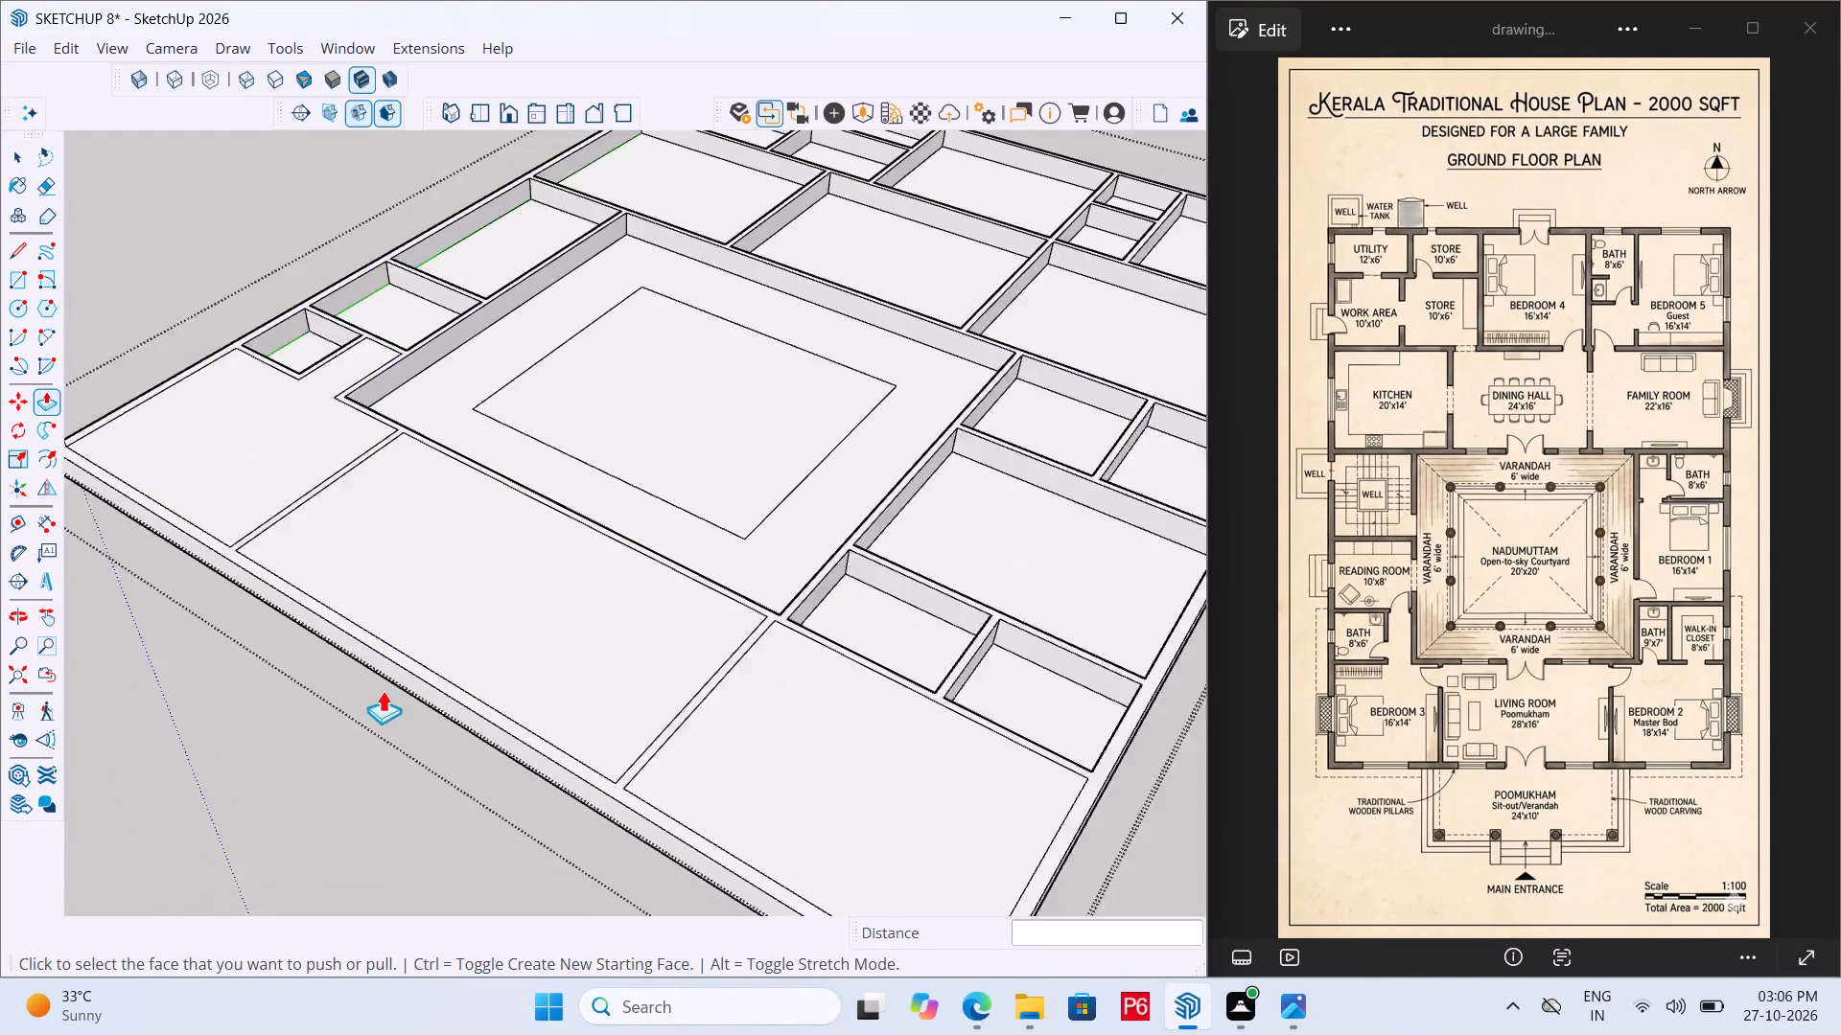
scroll(383, 690, down, 1)
scroll(374, 190, up, 5)
double_click(260, 495)
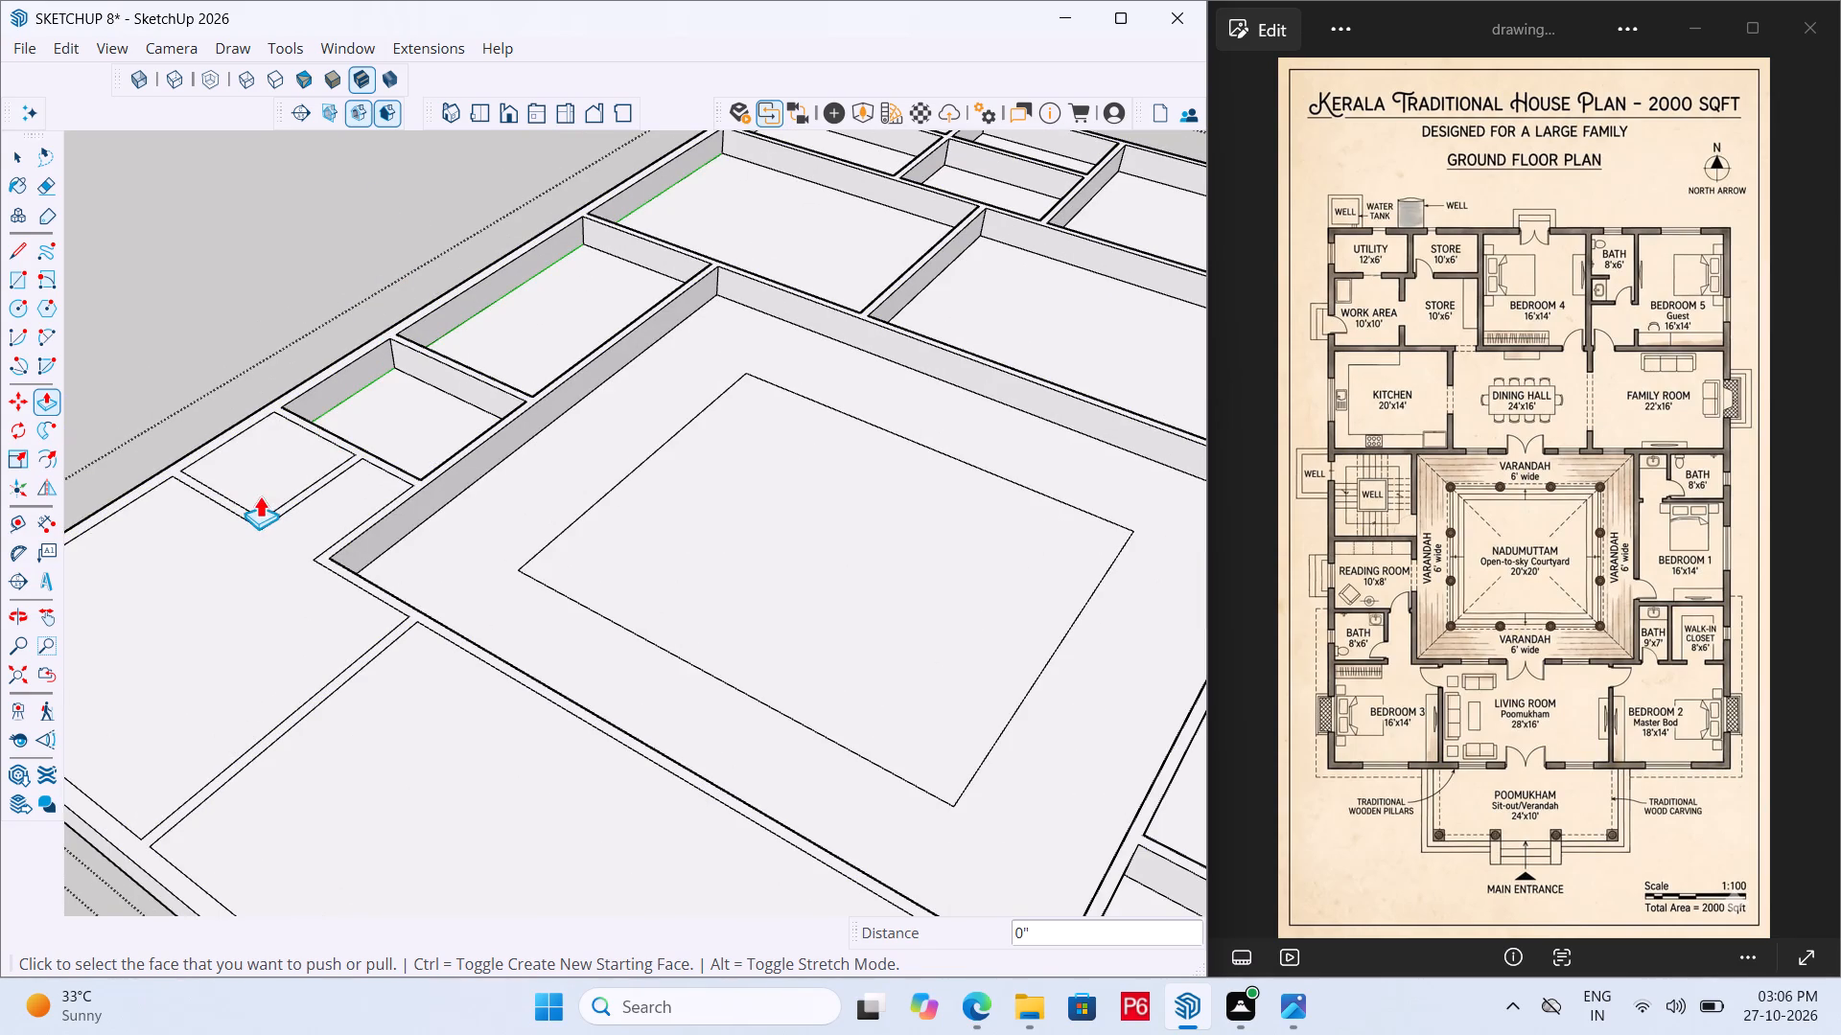
double_click(419, 427)
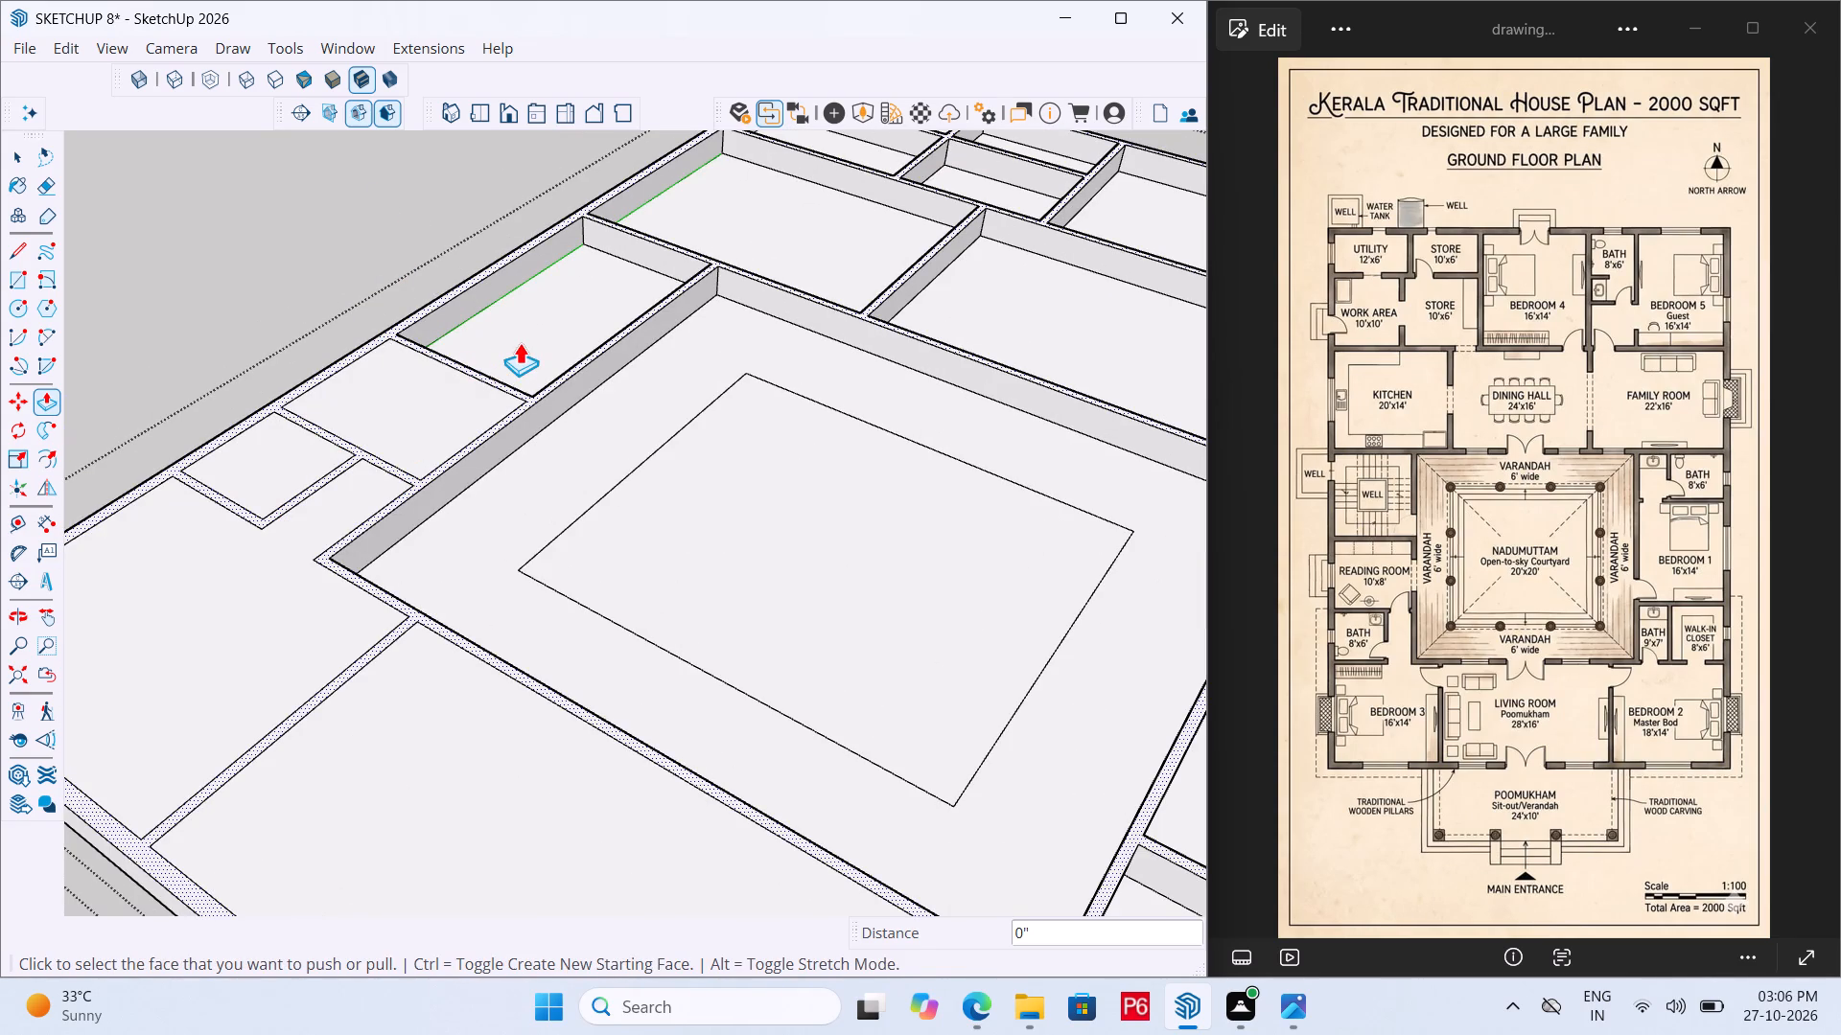
double_click(520, 342)
Raise the varandah face and the central Nadumuttam courtyard face by 2' to the wall tops.
double_click(552, 500)
scroll(341, 448, down, 5)
triple_click(711, 534)
scroll(544, 431, down, 4)
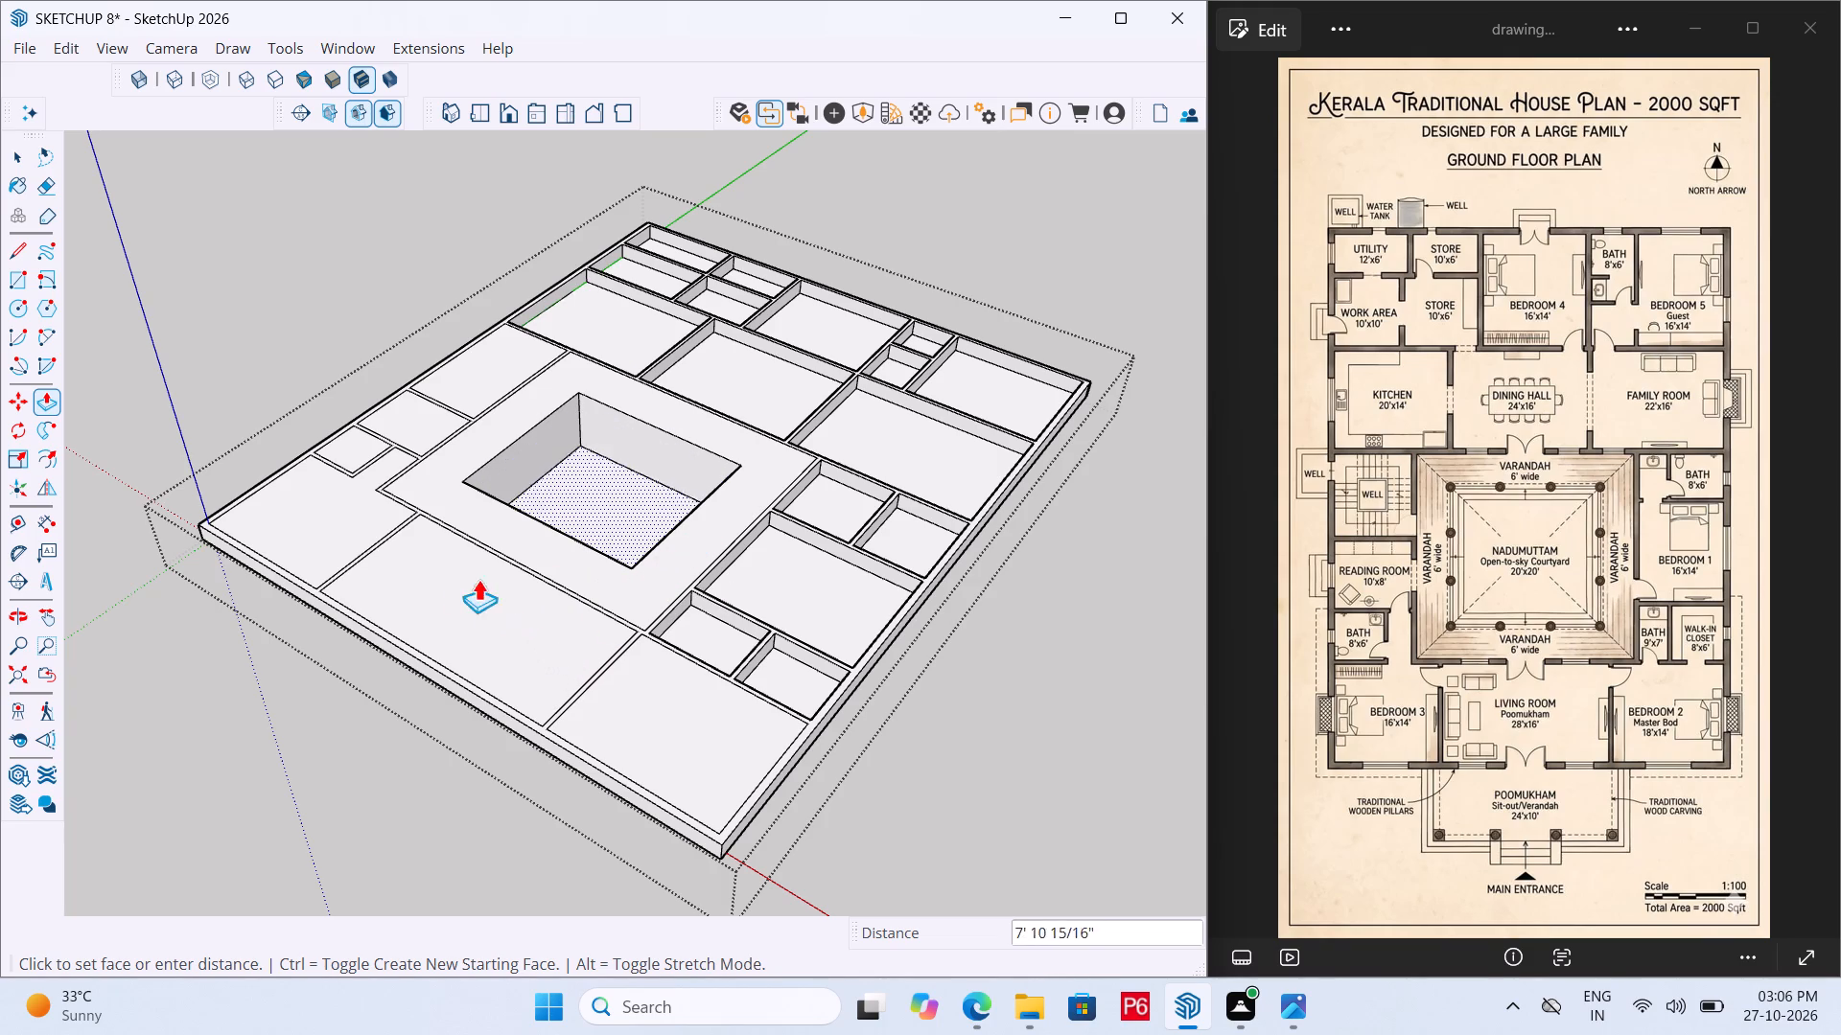
key(Escape)
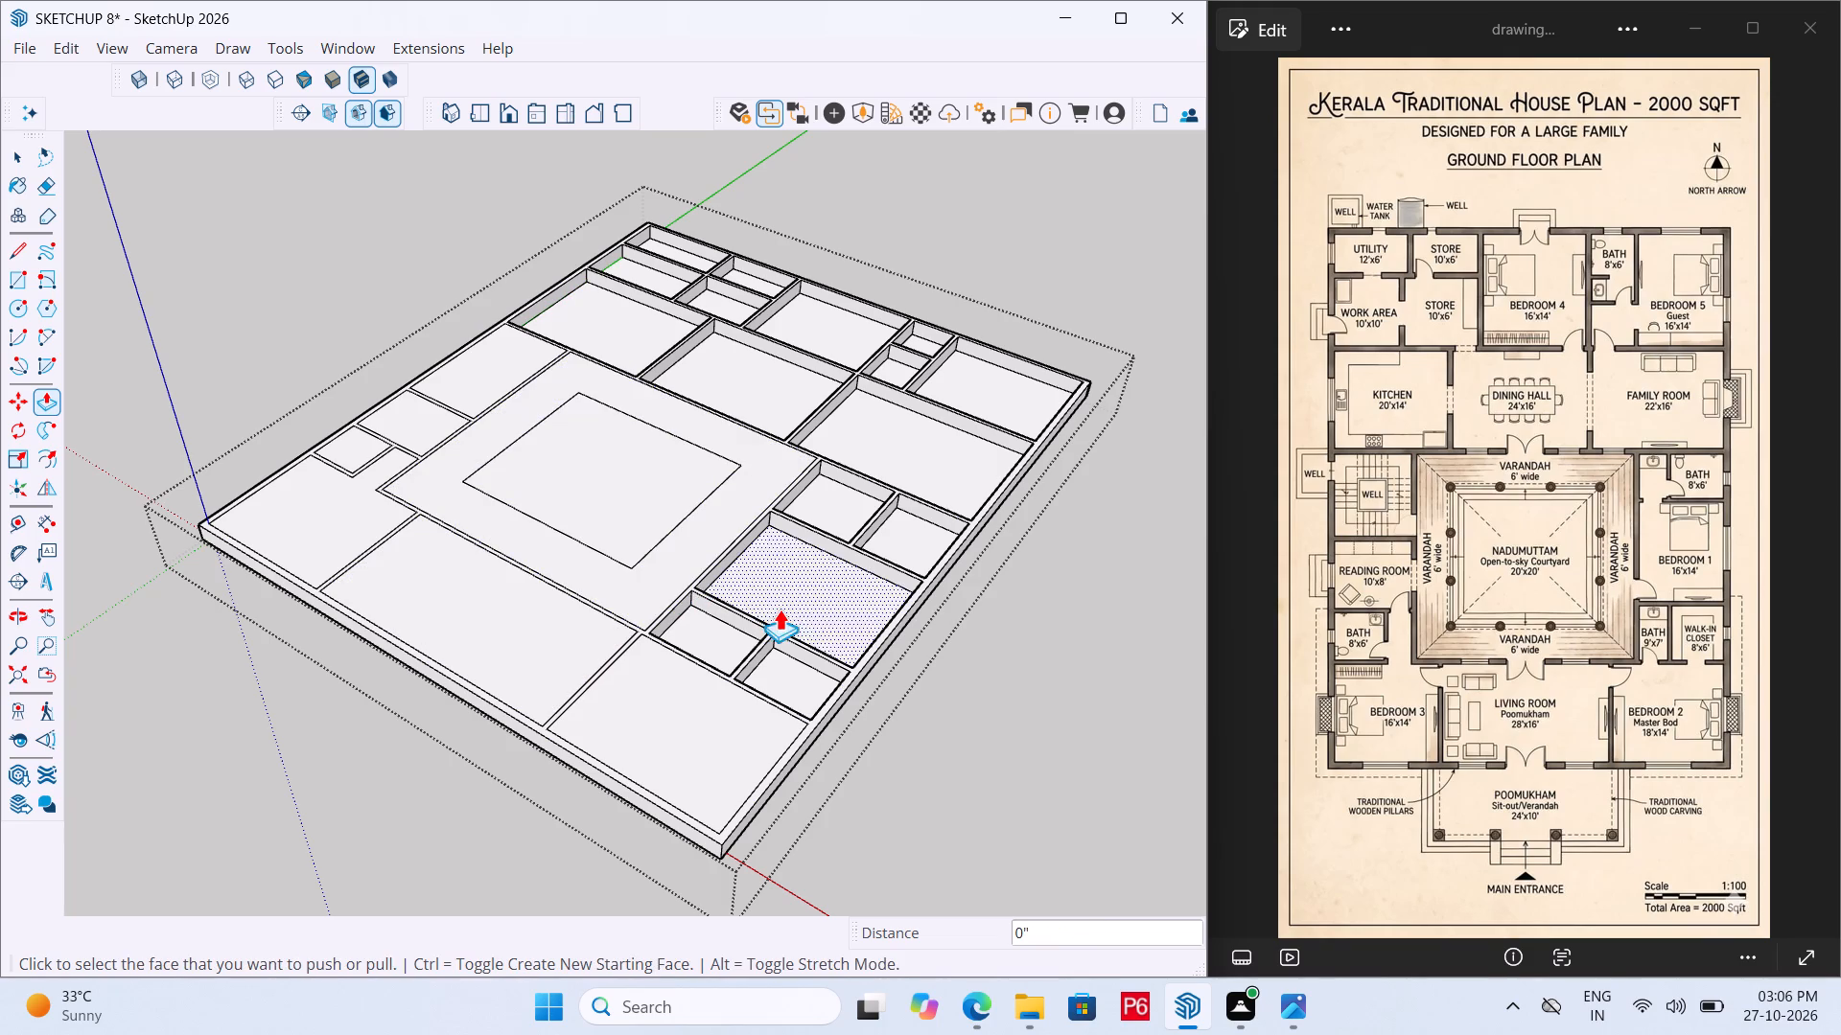
Raise the floor faces of the walk-in closet, the bath beside it and Bedroom 1 by 2' to the wall tops.
scroll(868, 672, up, 9)
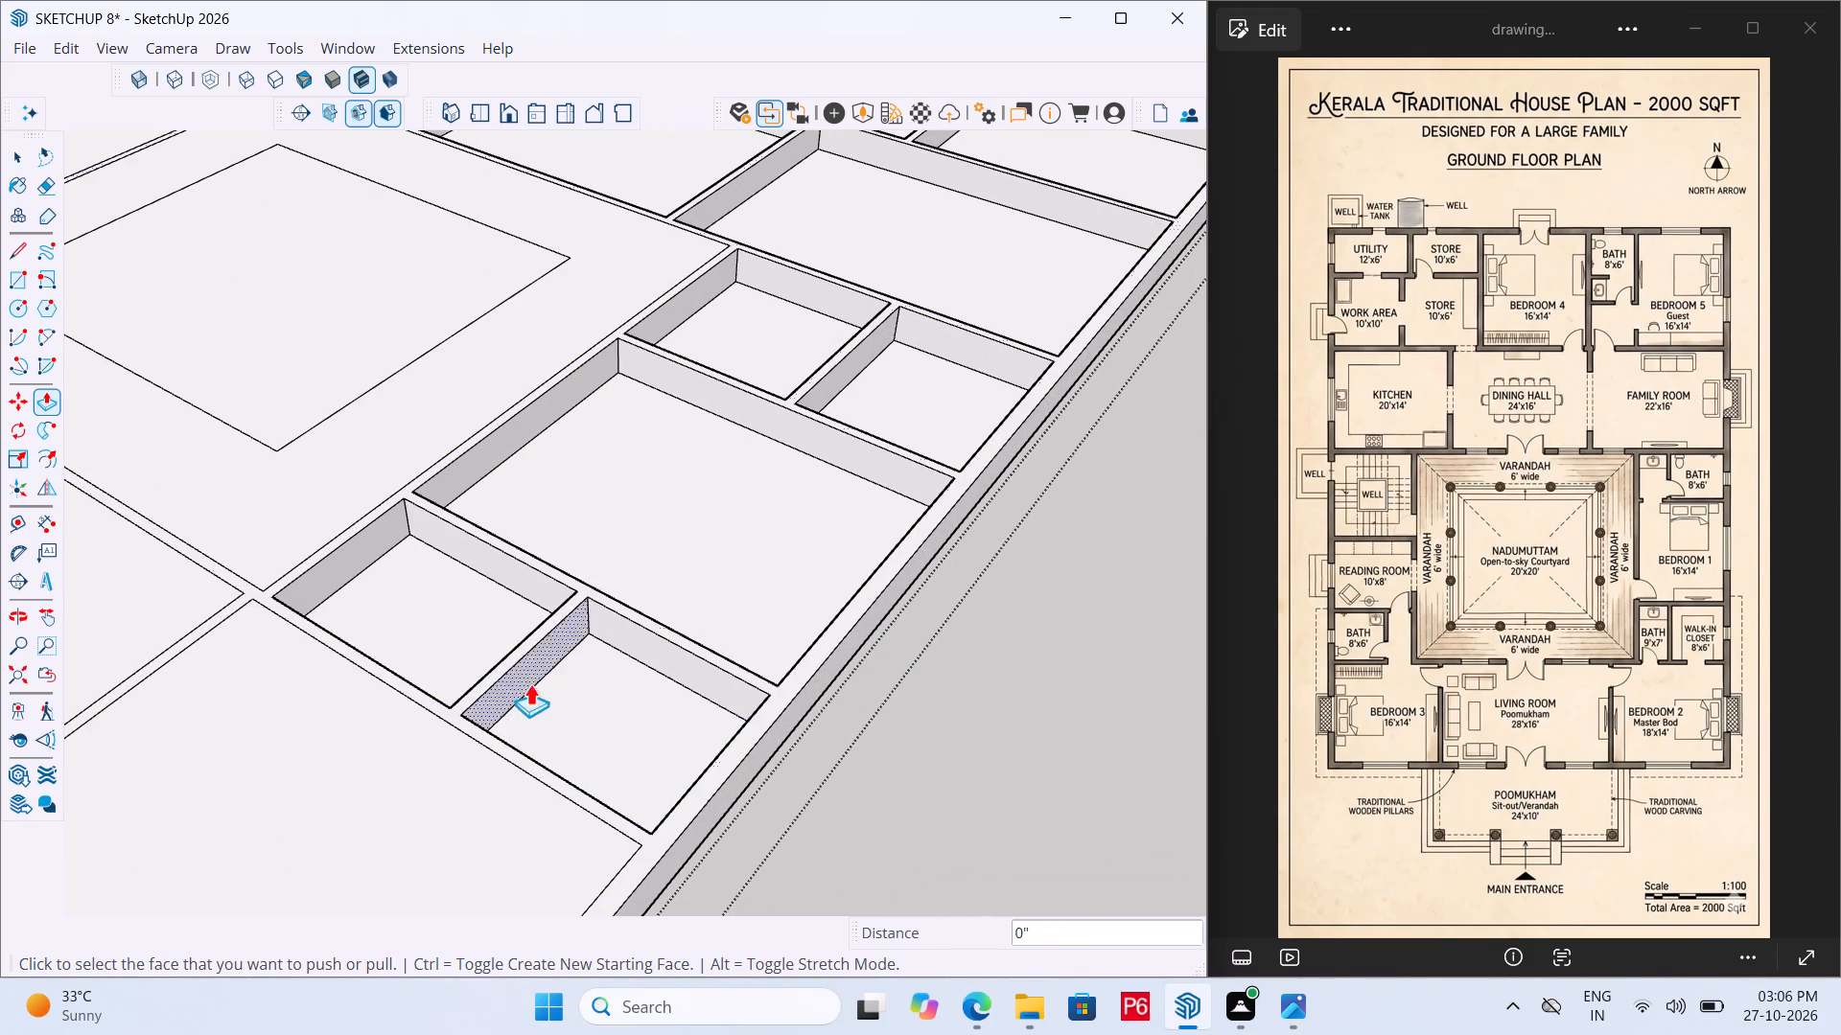
click(584, 714)
click(405, 765)
double_click(444, 595)
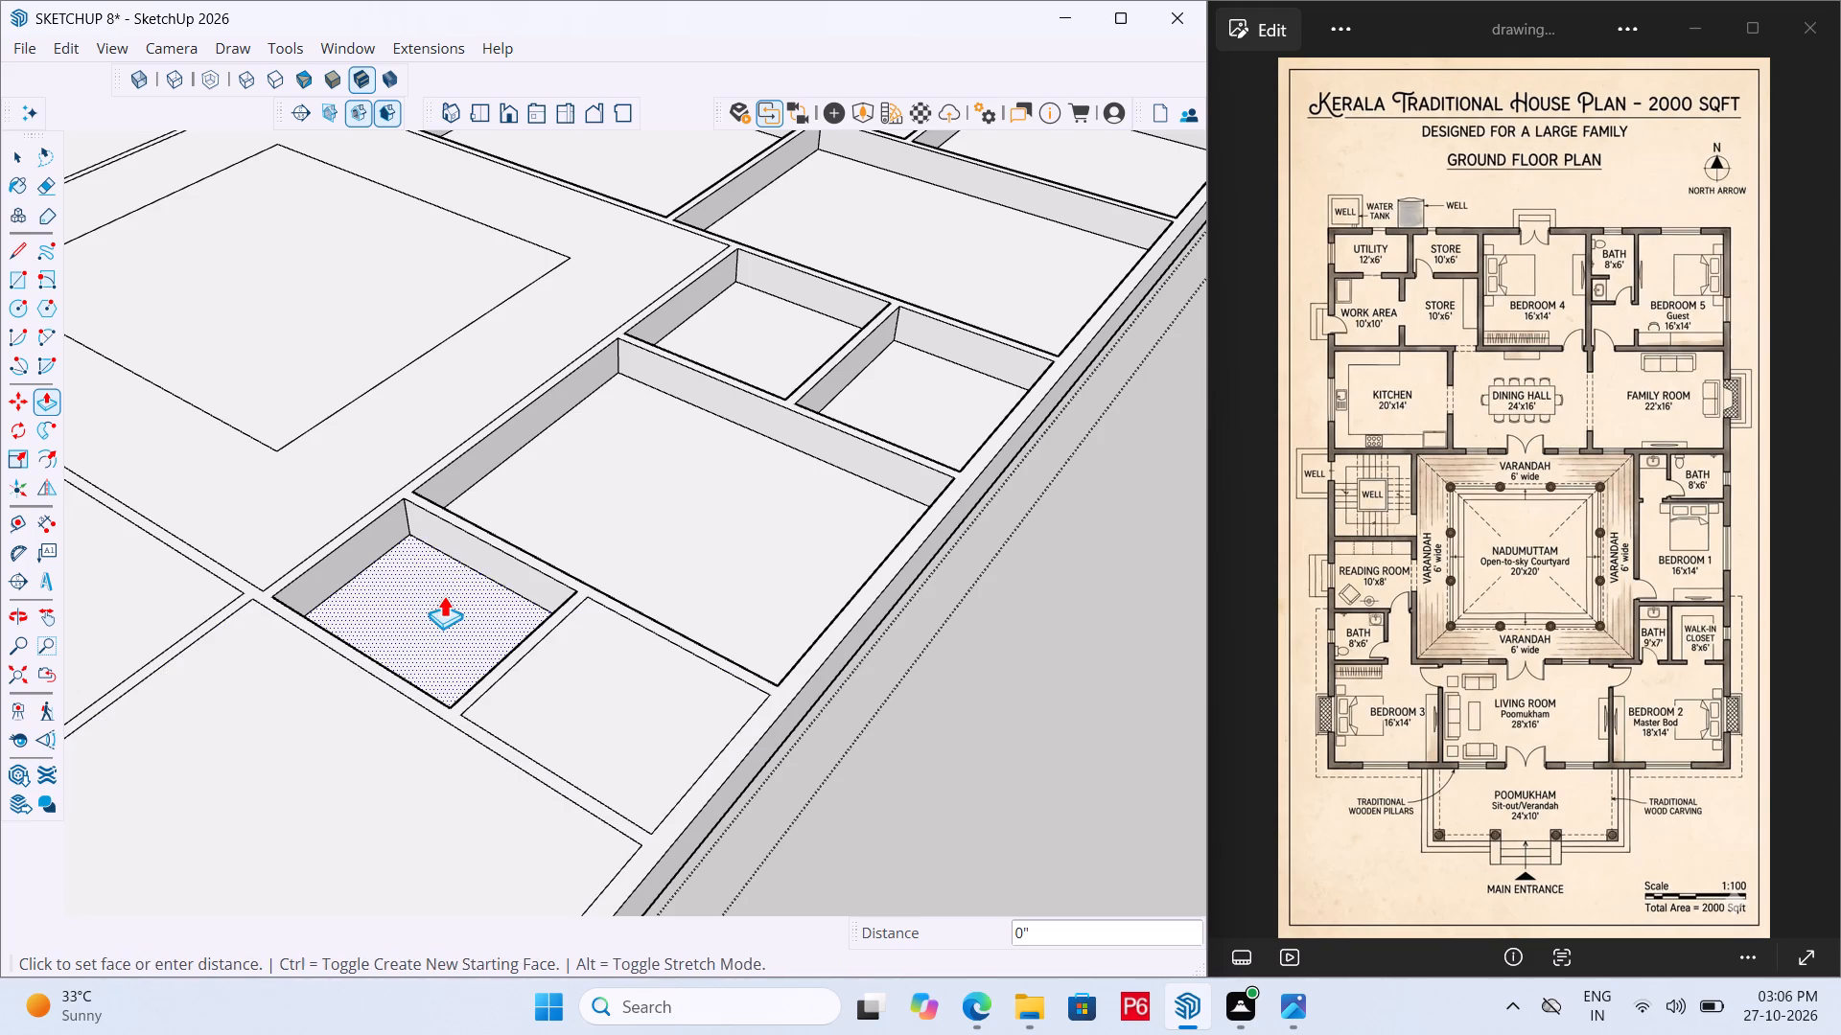
double_click(681, 523)
Raise the floor faces of the bath north of Bedroom 1, the small room beside it and the family room by 2'.
scroll(188, 786, down, 4)
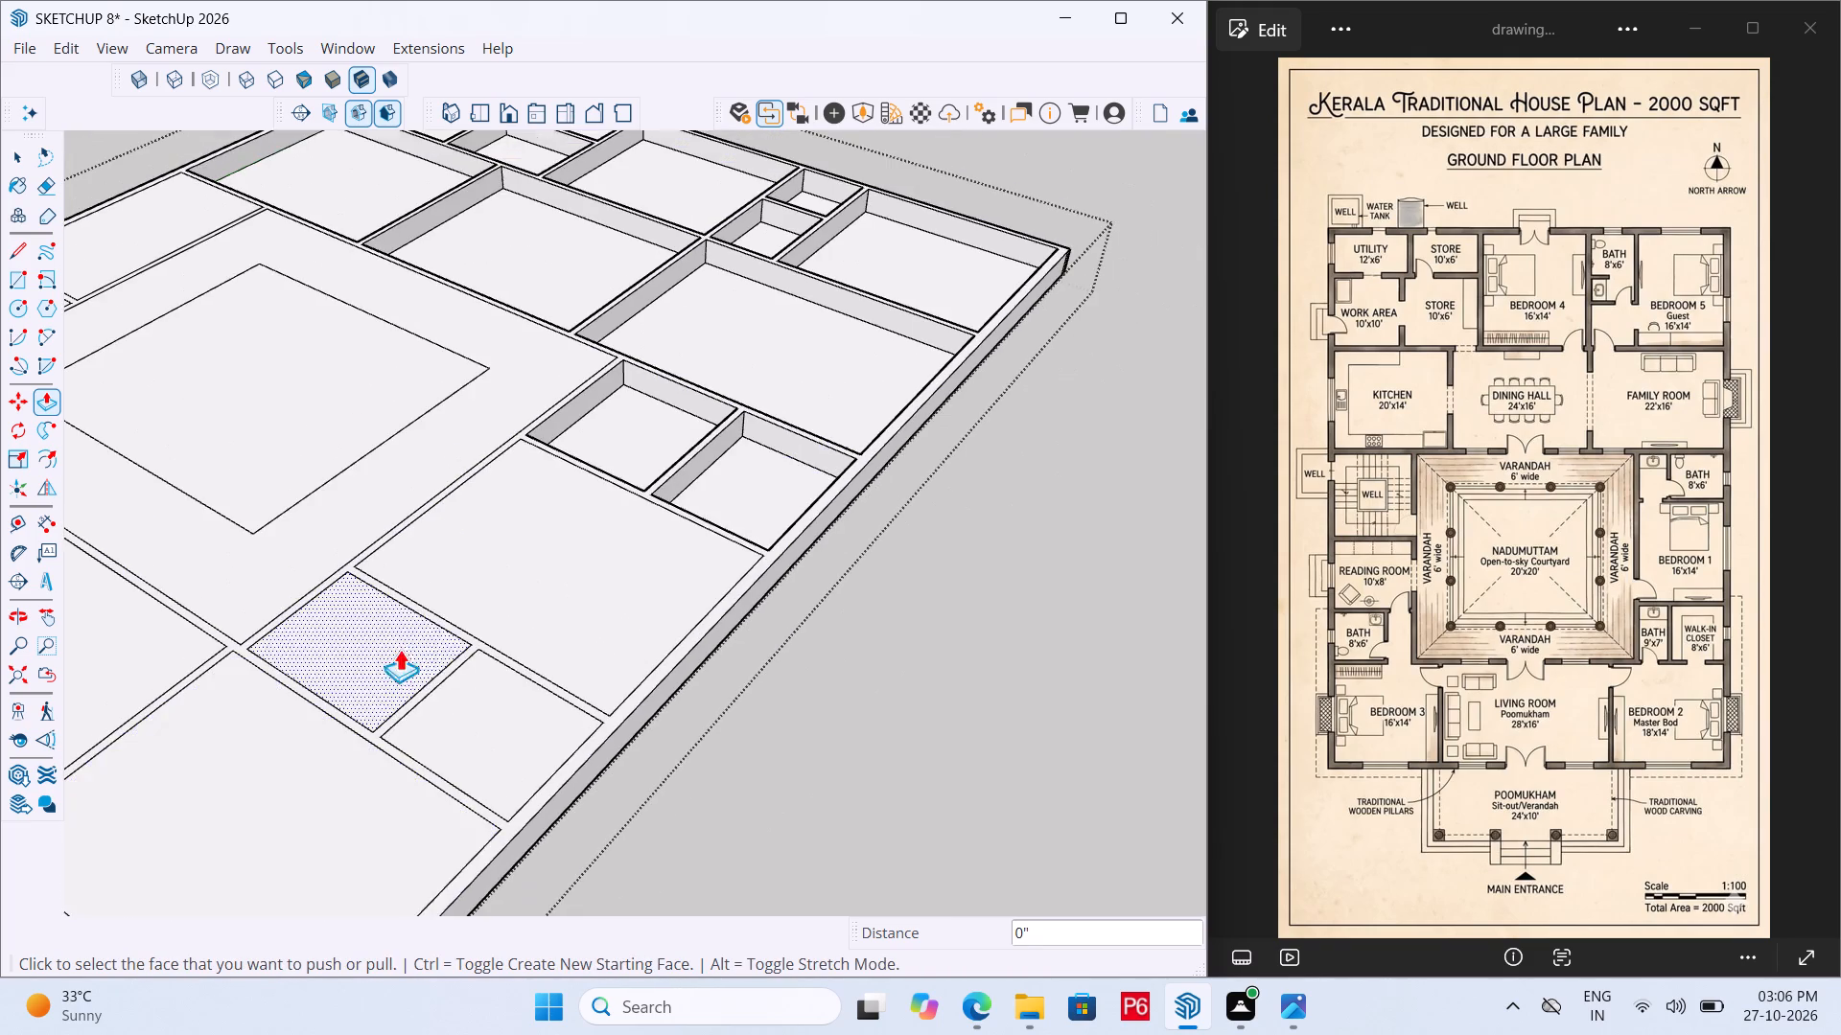
scroll(771, 445, up, 3)
double_click(732, 497)
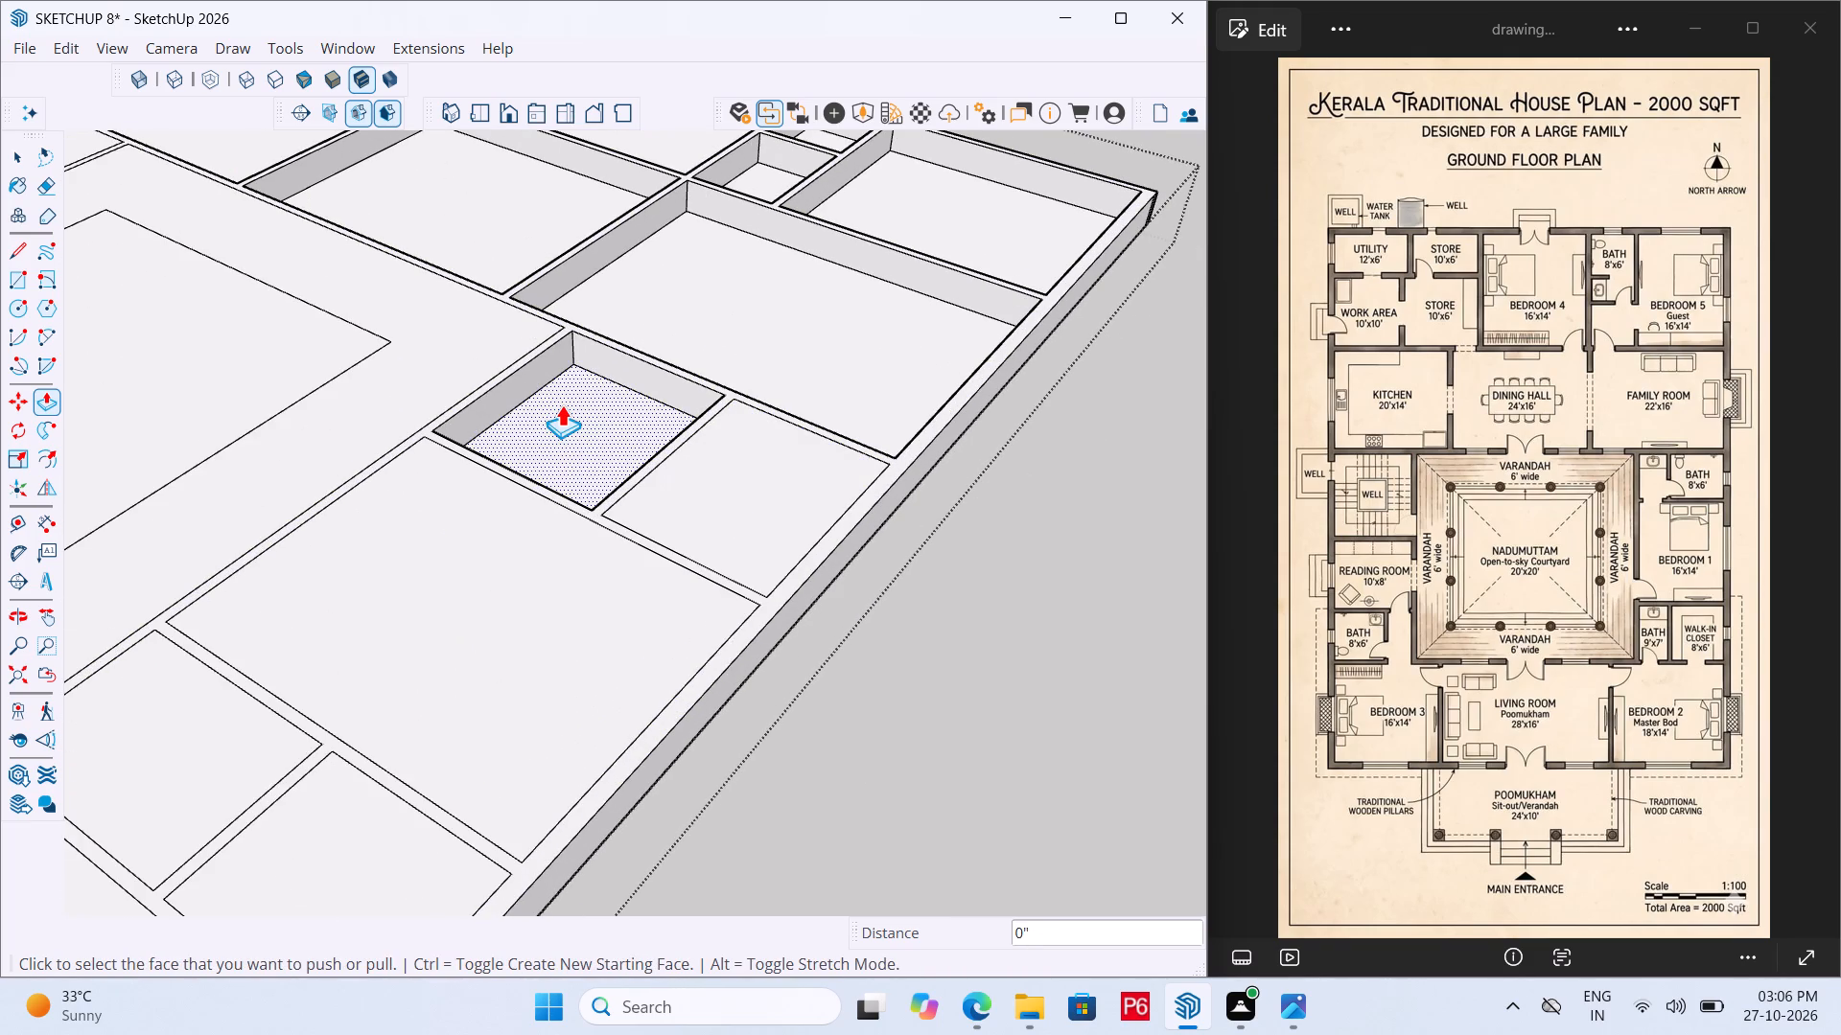
double_click(562, 404)
double_click(811, 304)
scroll(547, 626, down, 5)
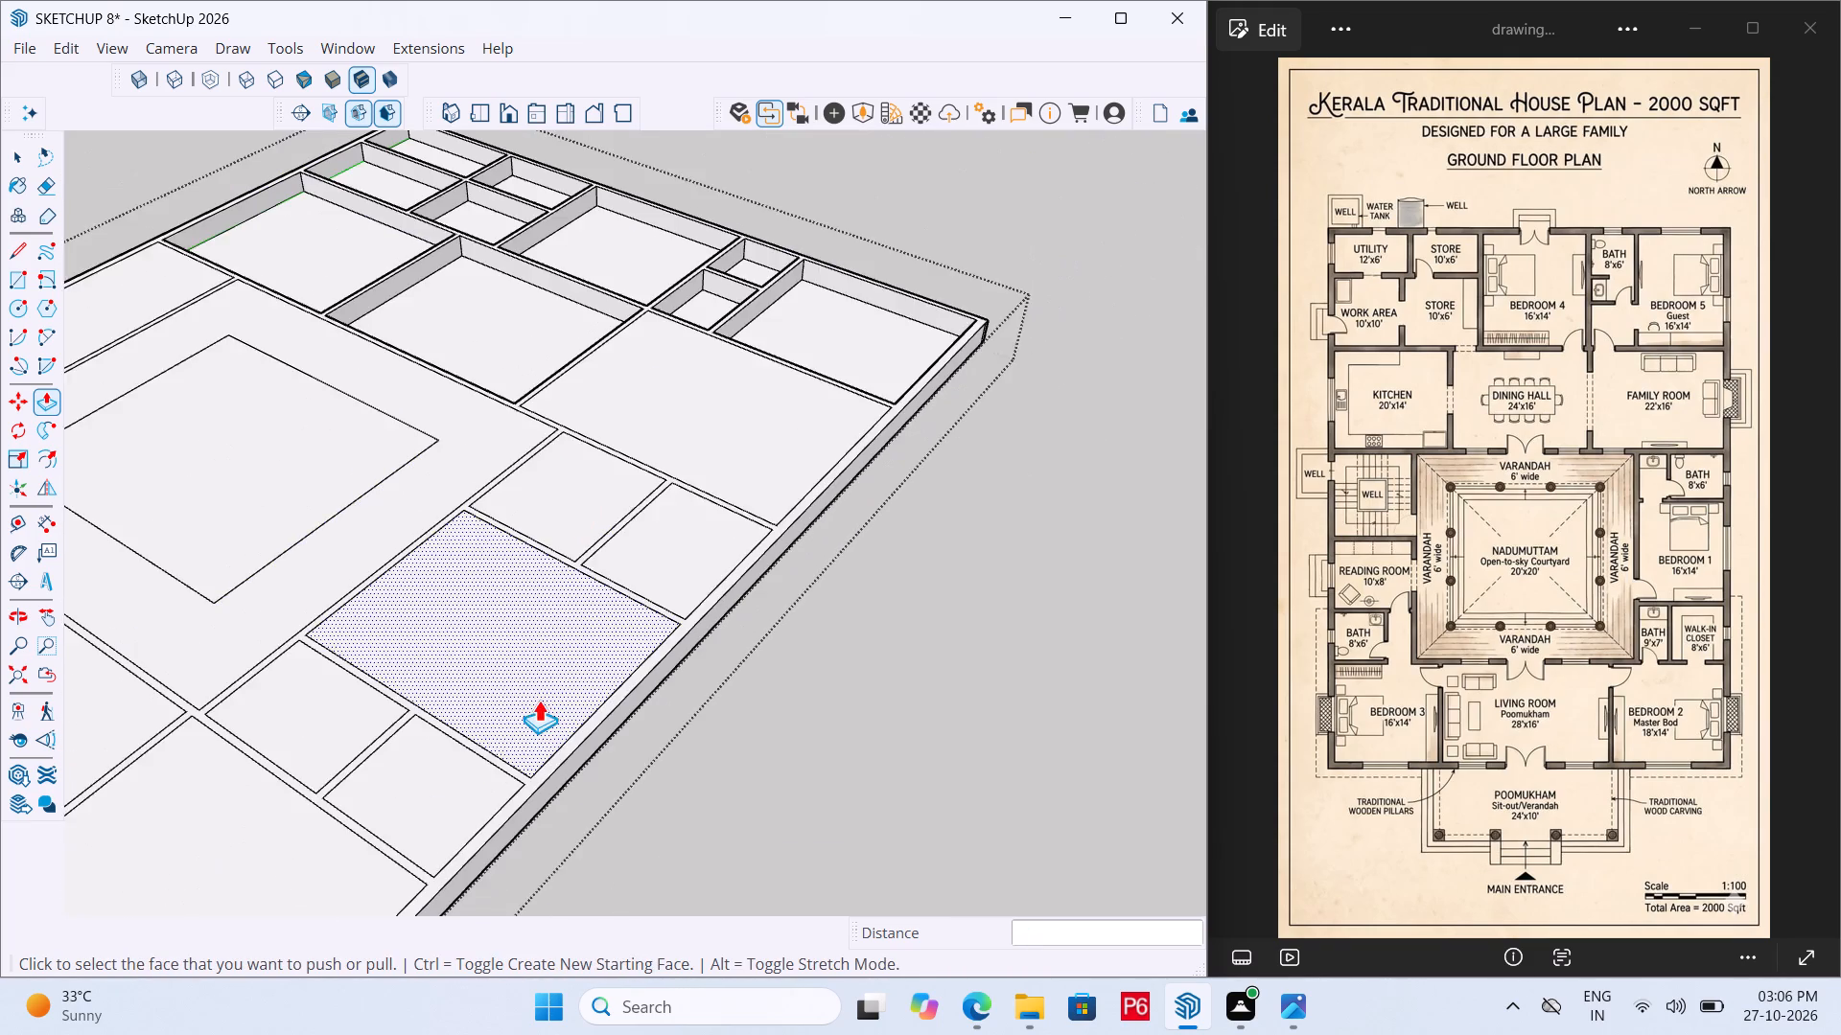
Raise the floor faces of Bedroom 5, the dining hall and the kitchen by 2' to the wall tops.
scroll(539, 700, down, 1)
double_click(814, 333)
double_click(502, 329)
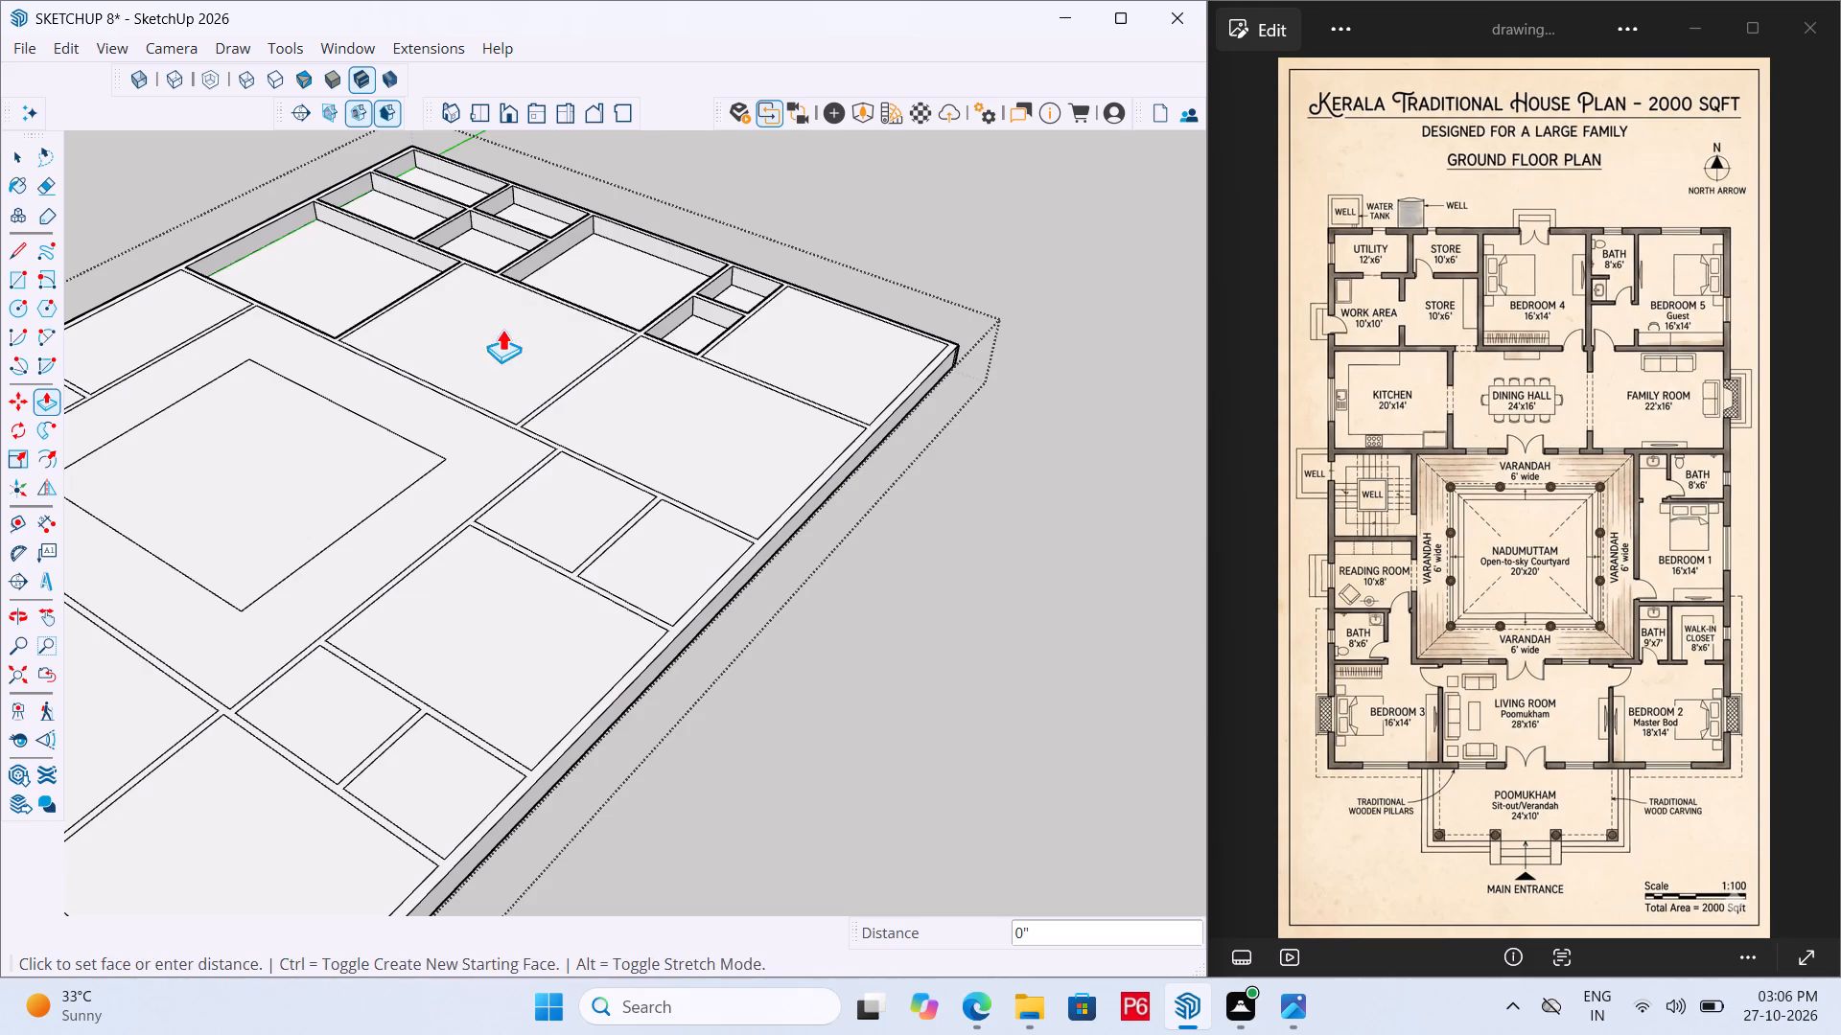
double_click(331, 258)
Raise the floor faces of the work area, the utility and both stores by 2' to the wall tops.
scroll(403, 507, down, 6)
scroll(422, 339, up, 5)
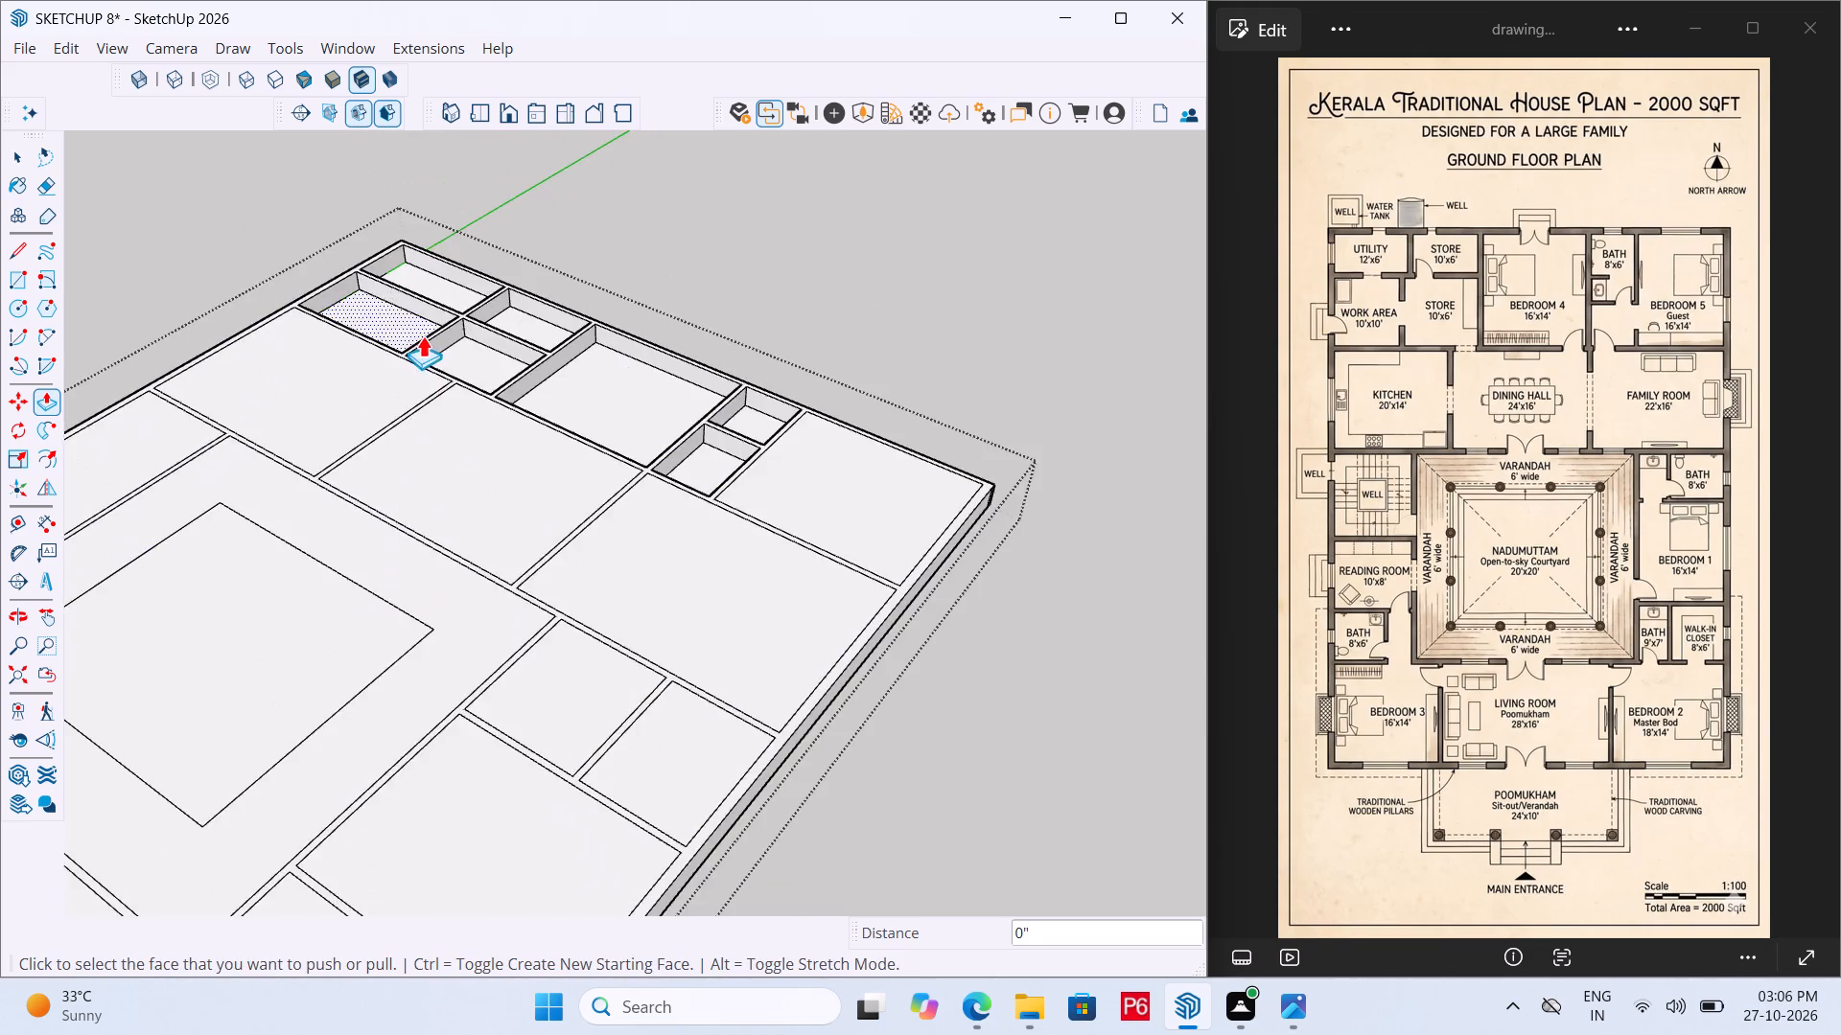
scroll(423, 335, up, 6)
triple_click(377, 355)
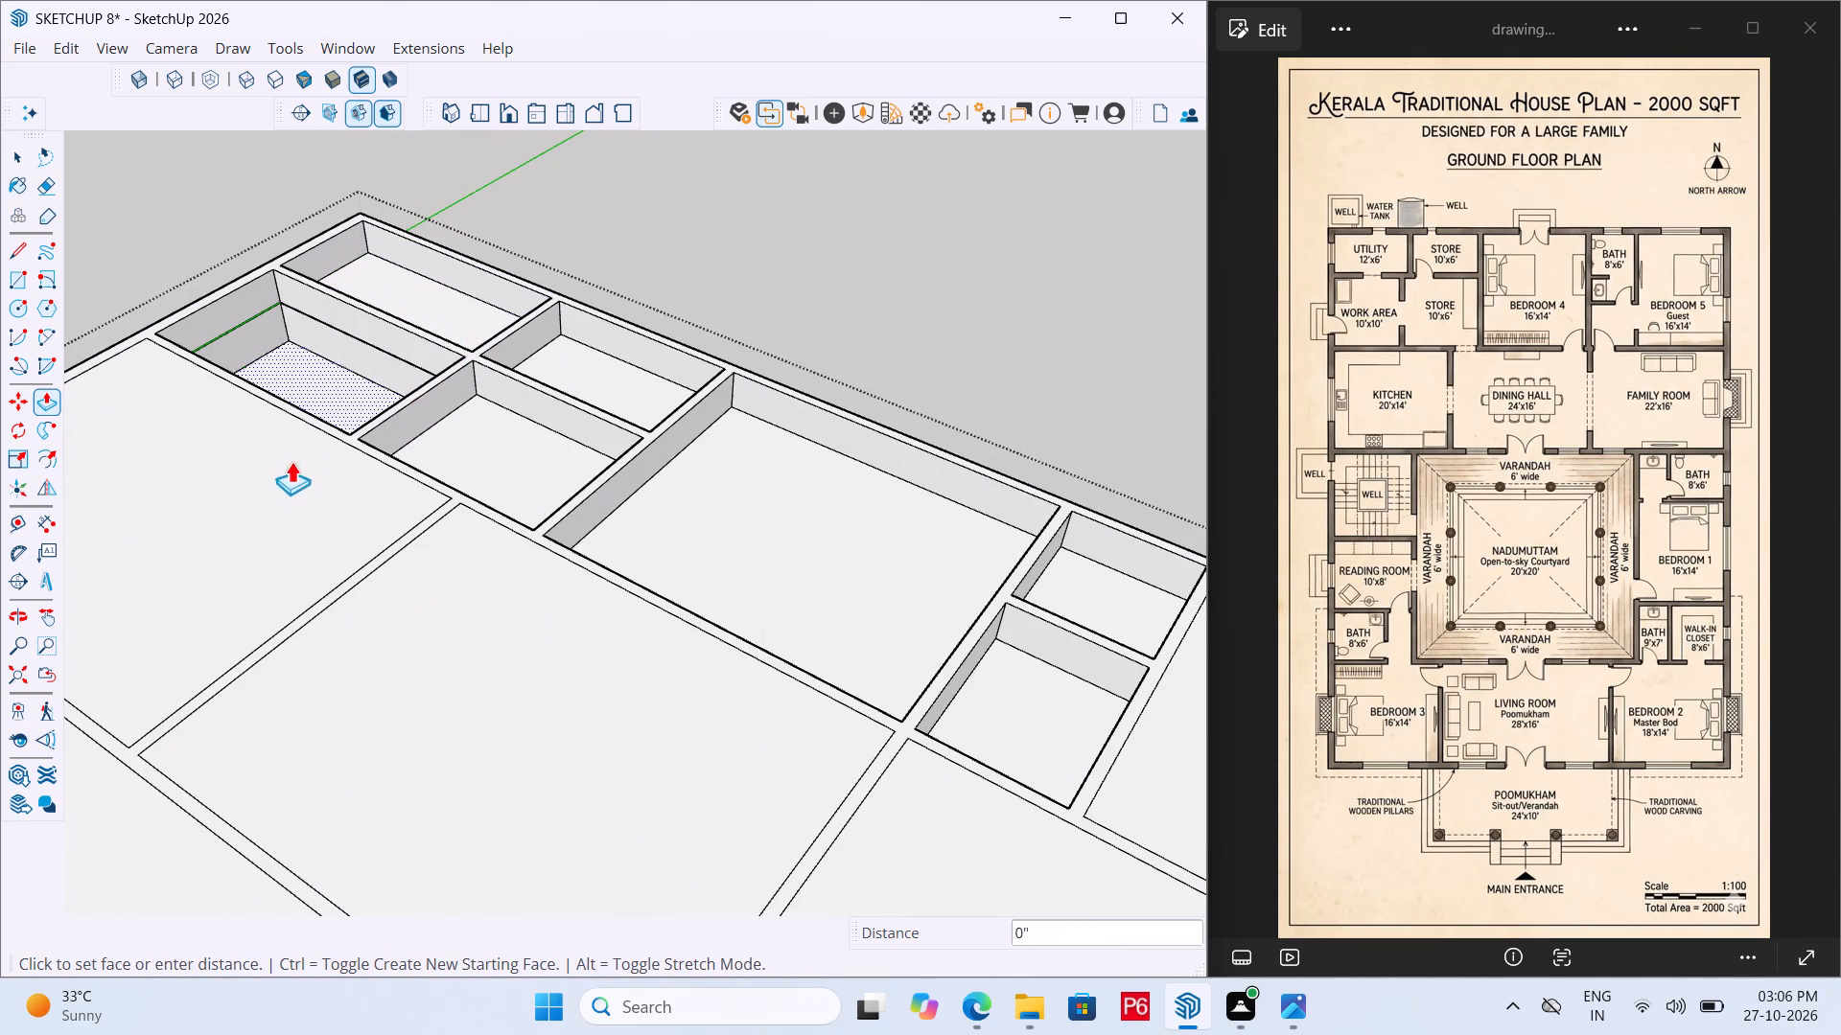
key(Escape)
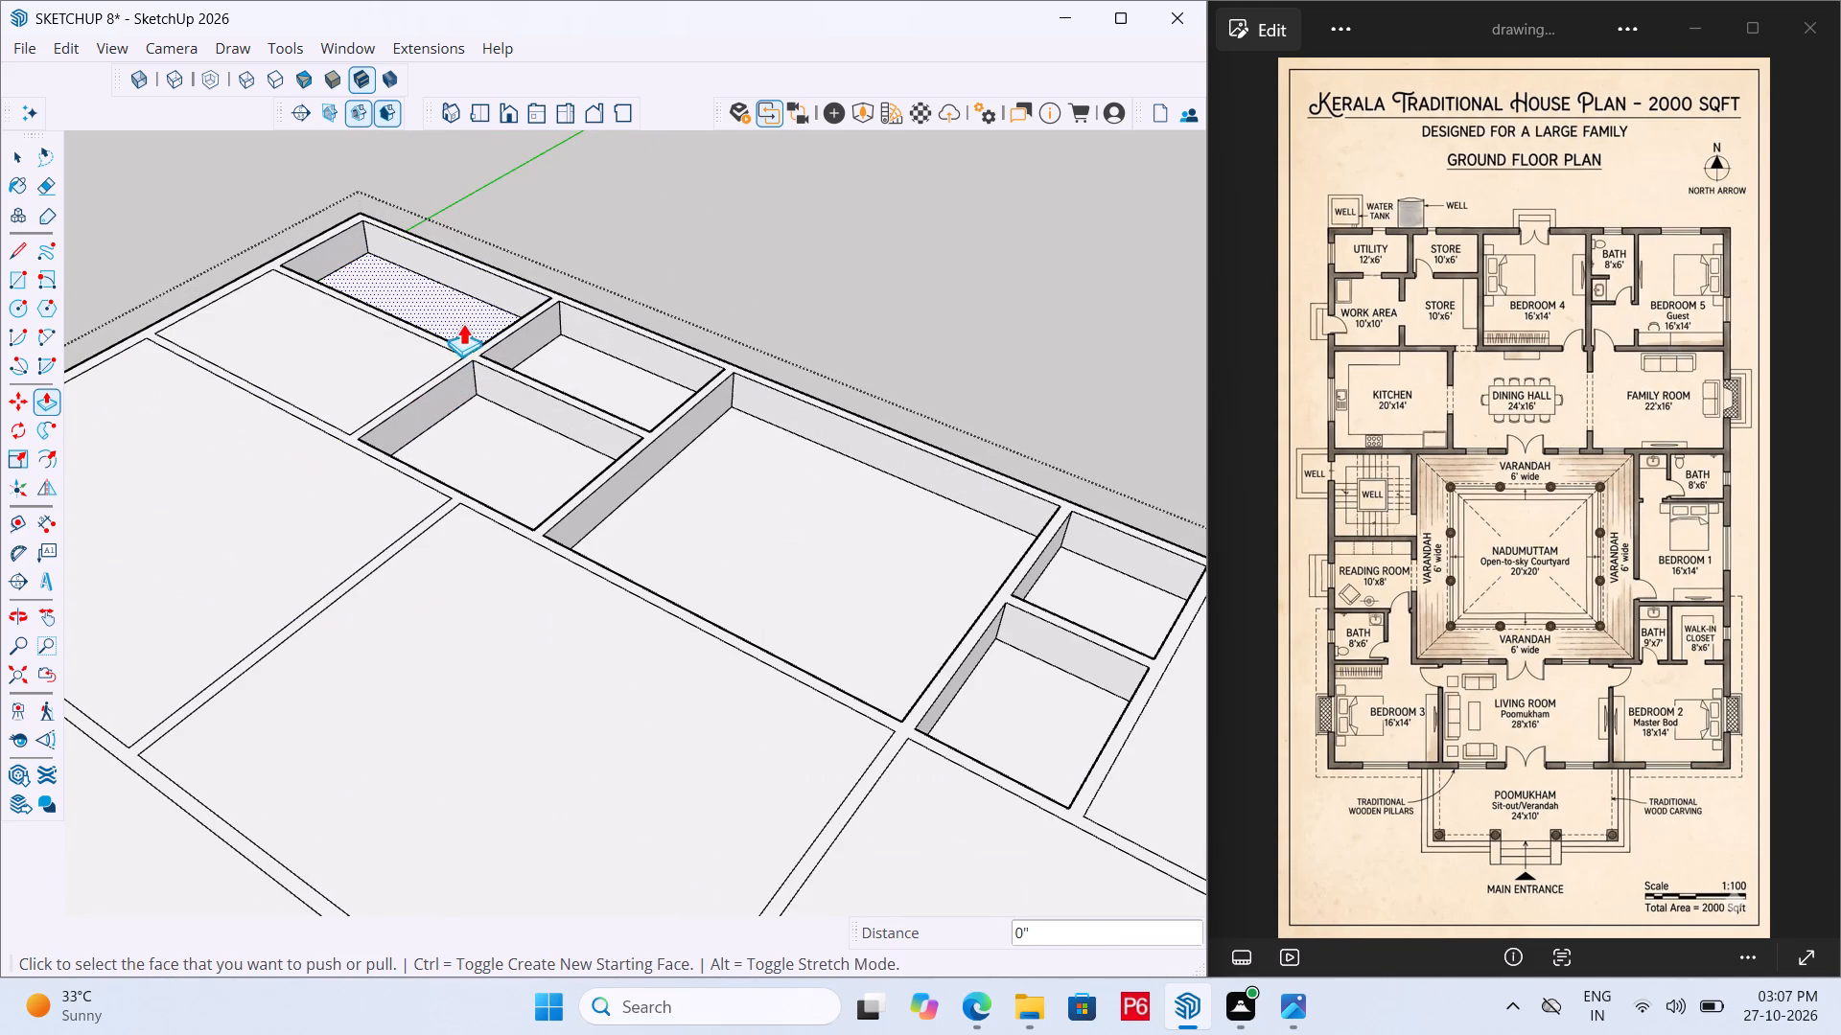
click(454, 300)
double_click(357, 336)
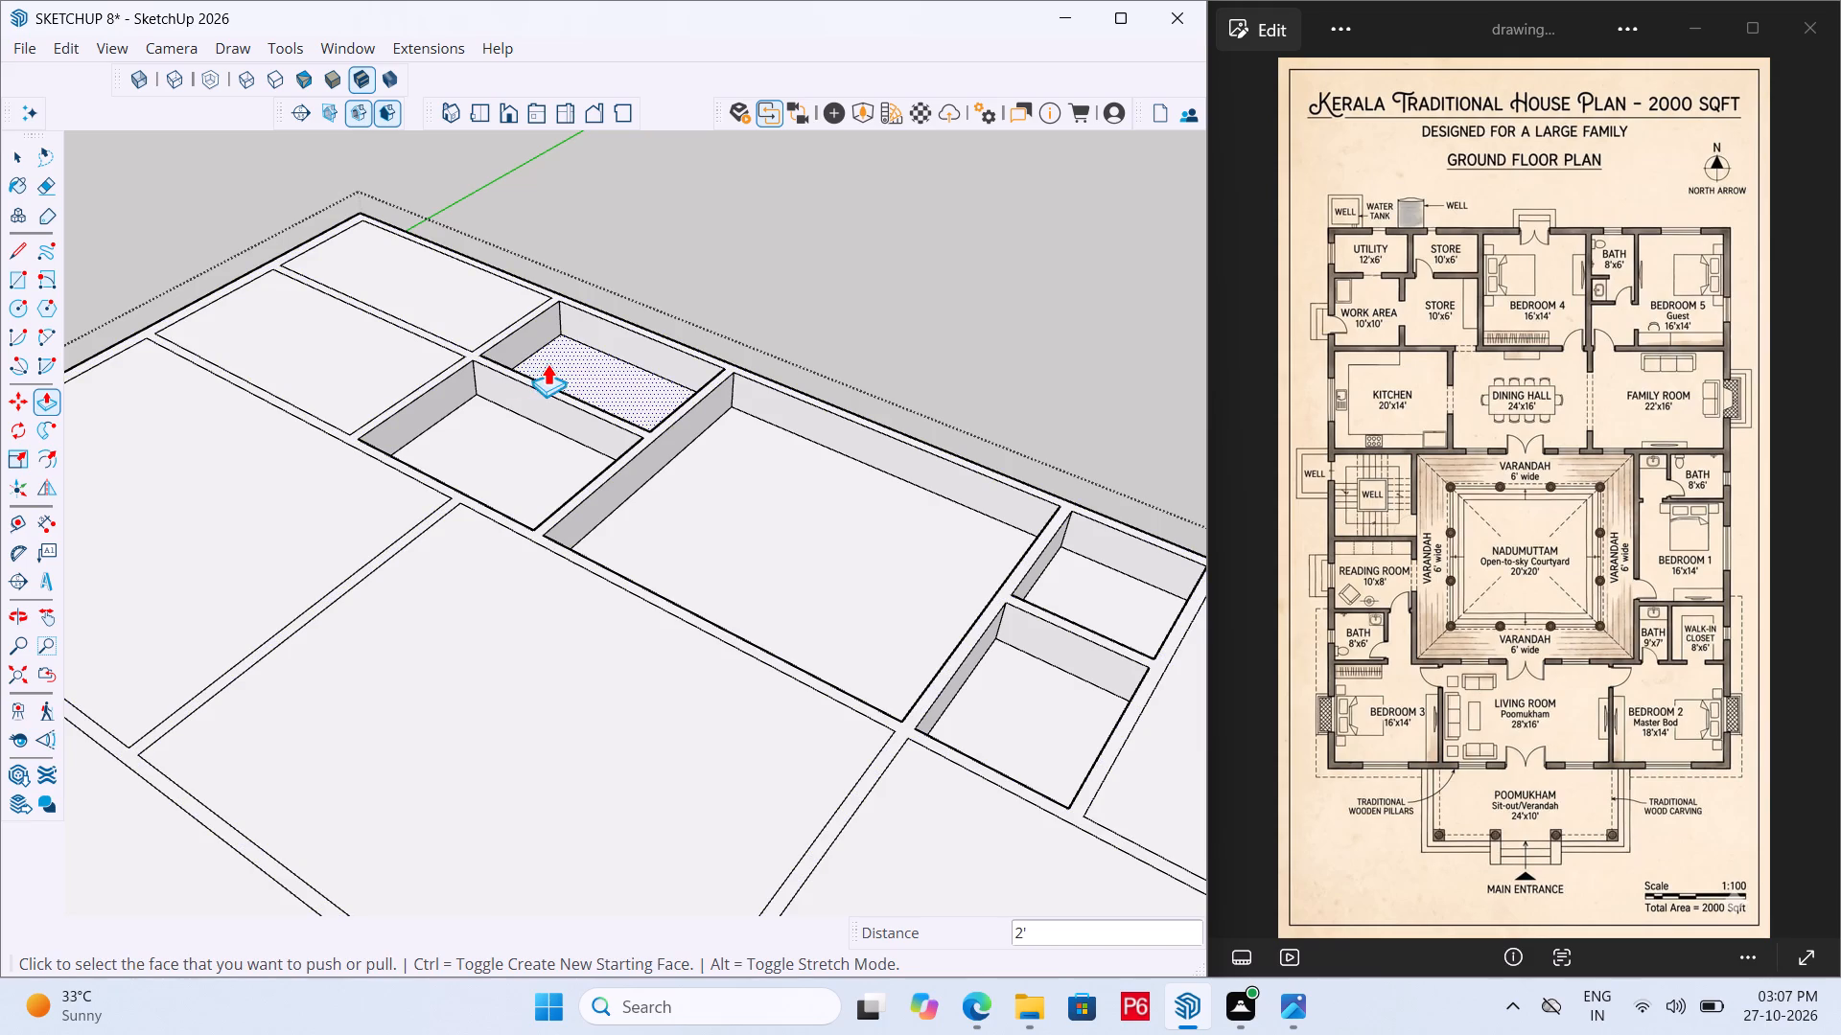
double_click(559, 365)
triple_click(471, 443)
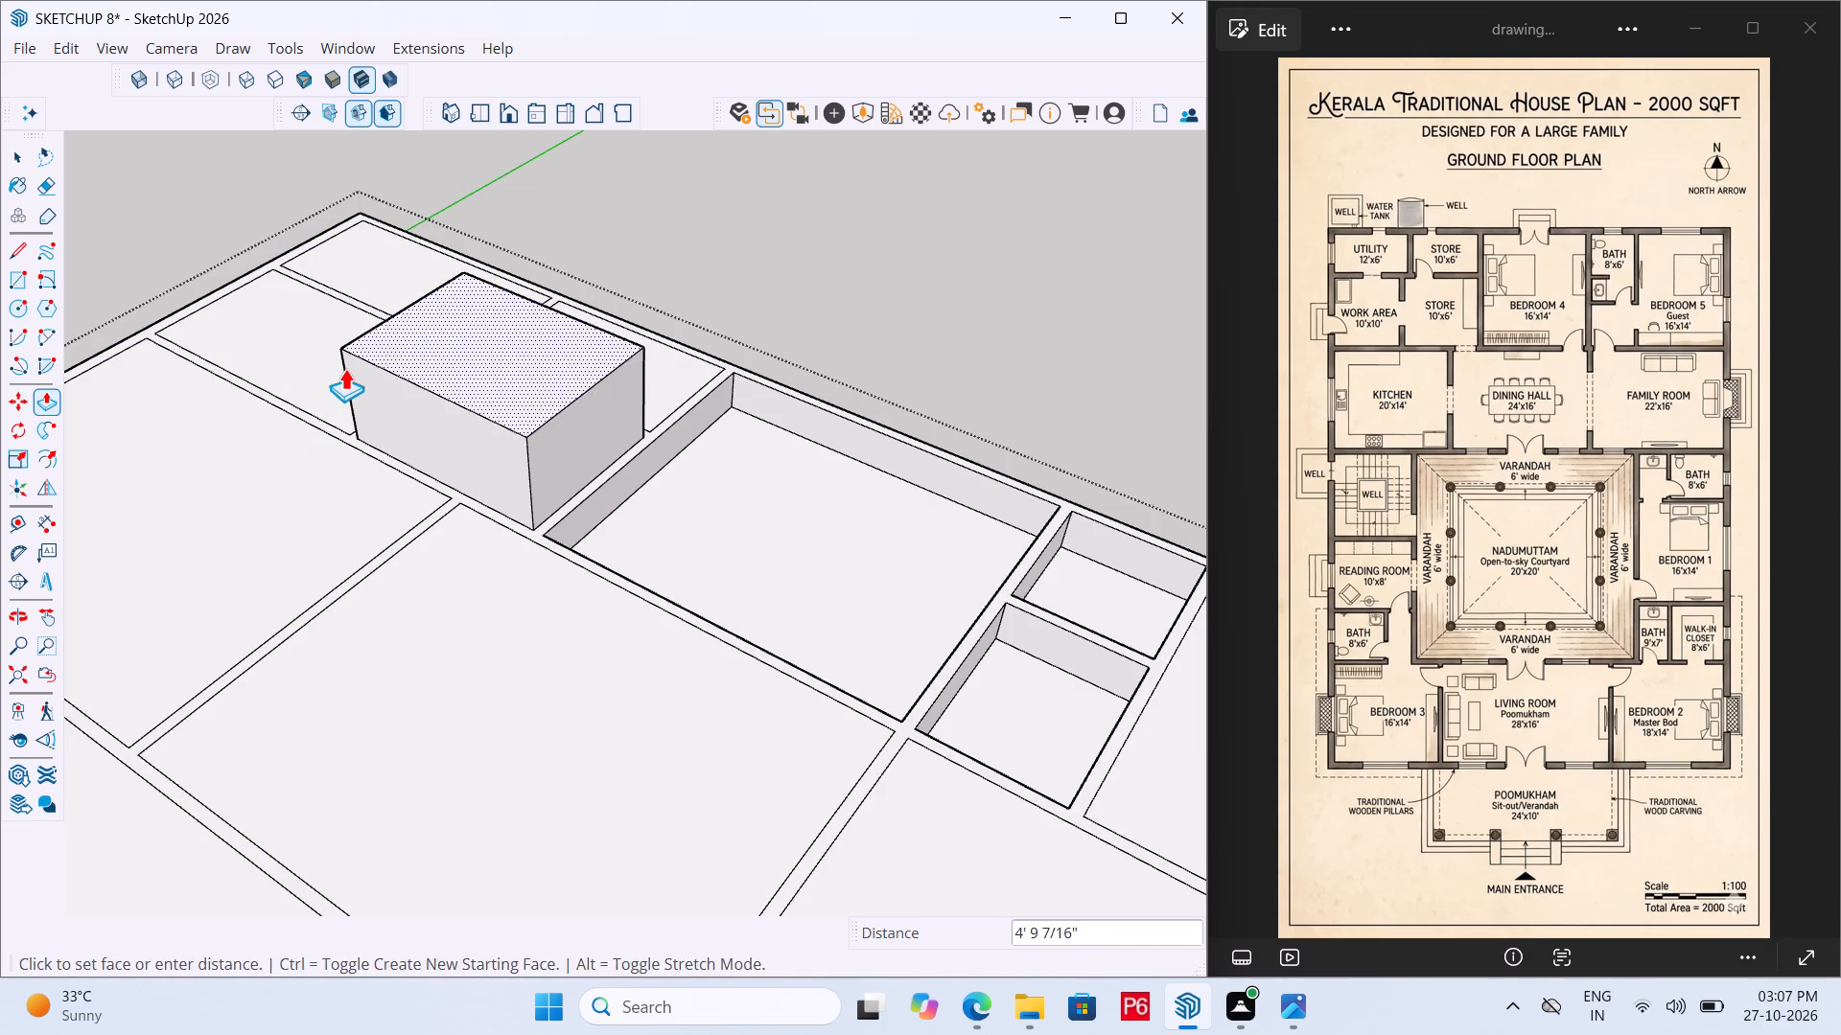
key(Escape)
Raise the floor faces of Bedroom 4 and the two small bath rooms beside Bedroom 5 flush with the wall tops.
double_click(732, 496)
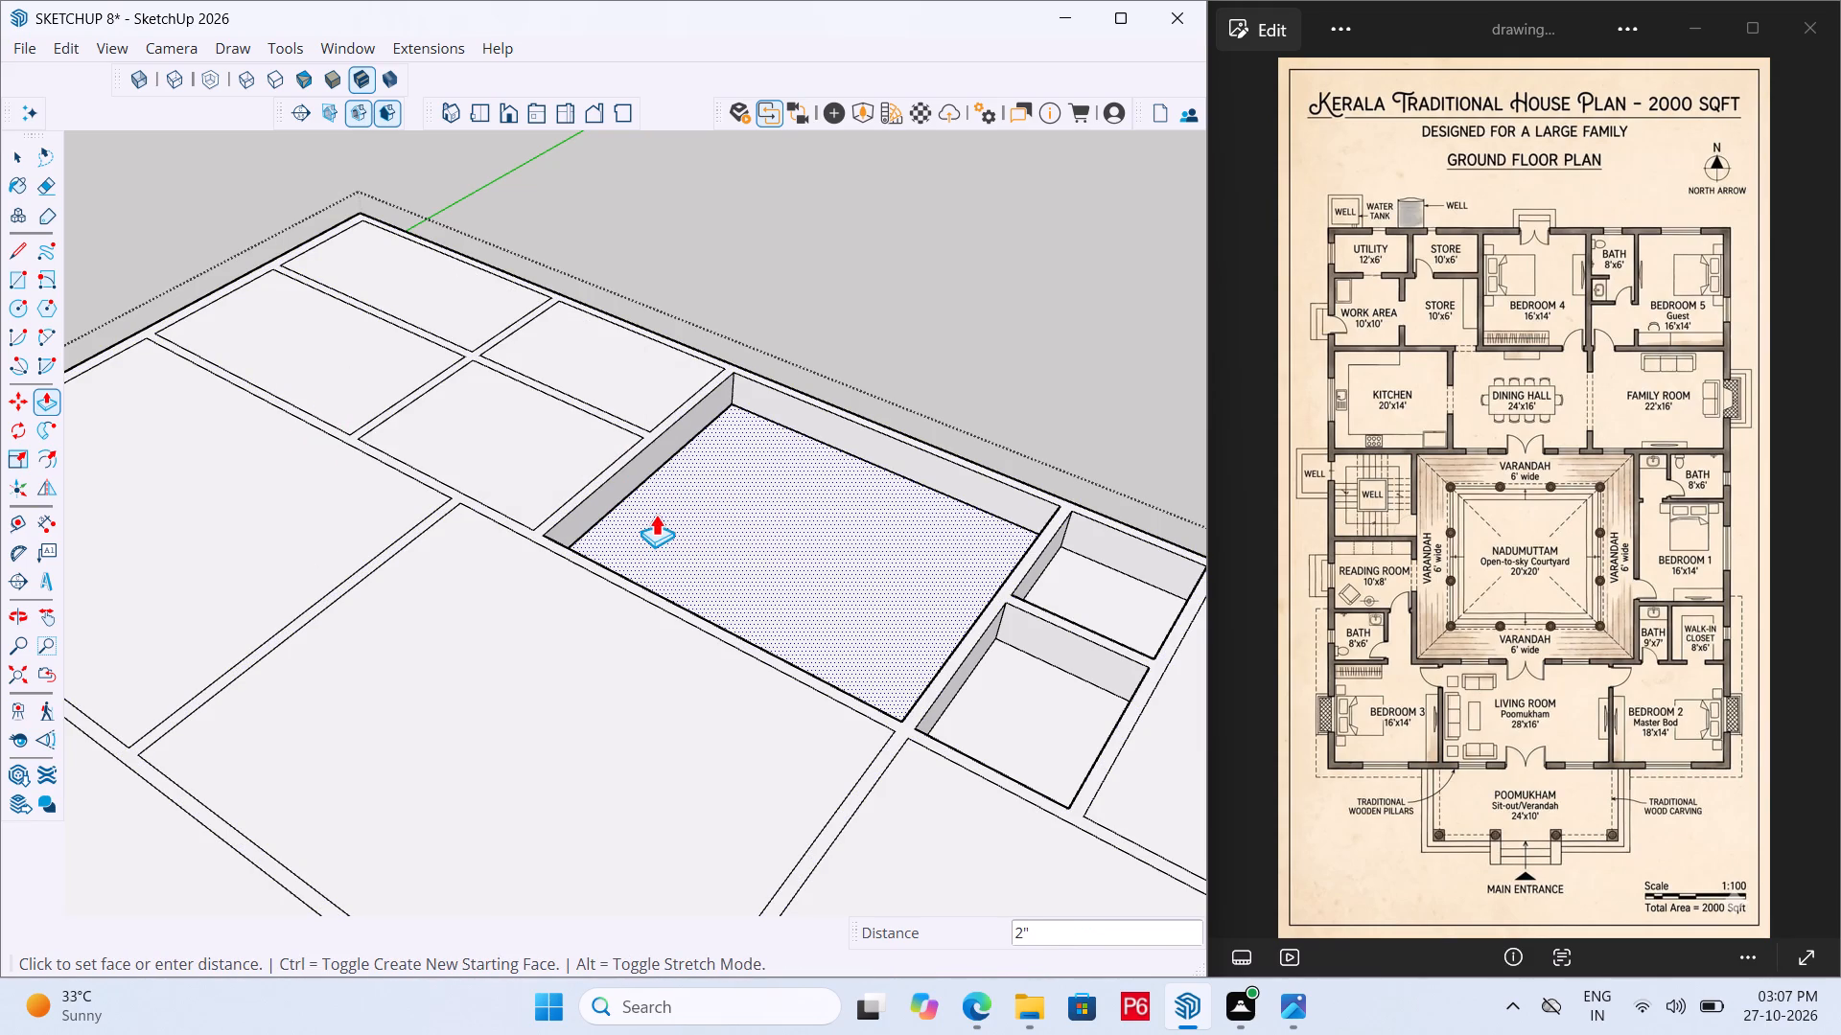
click(656, 514)
click(466, 594)
scroll(420, 444, down, 8)
scroll(773, 540, up, 6)
double_click(646, 448)
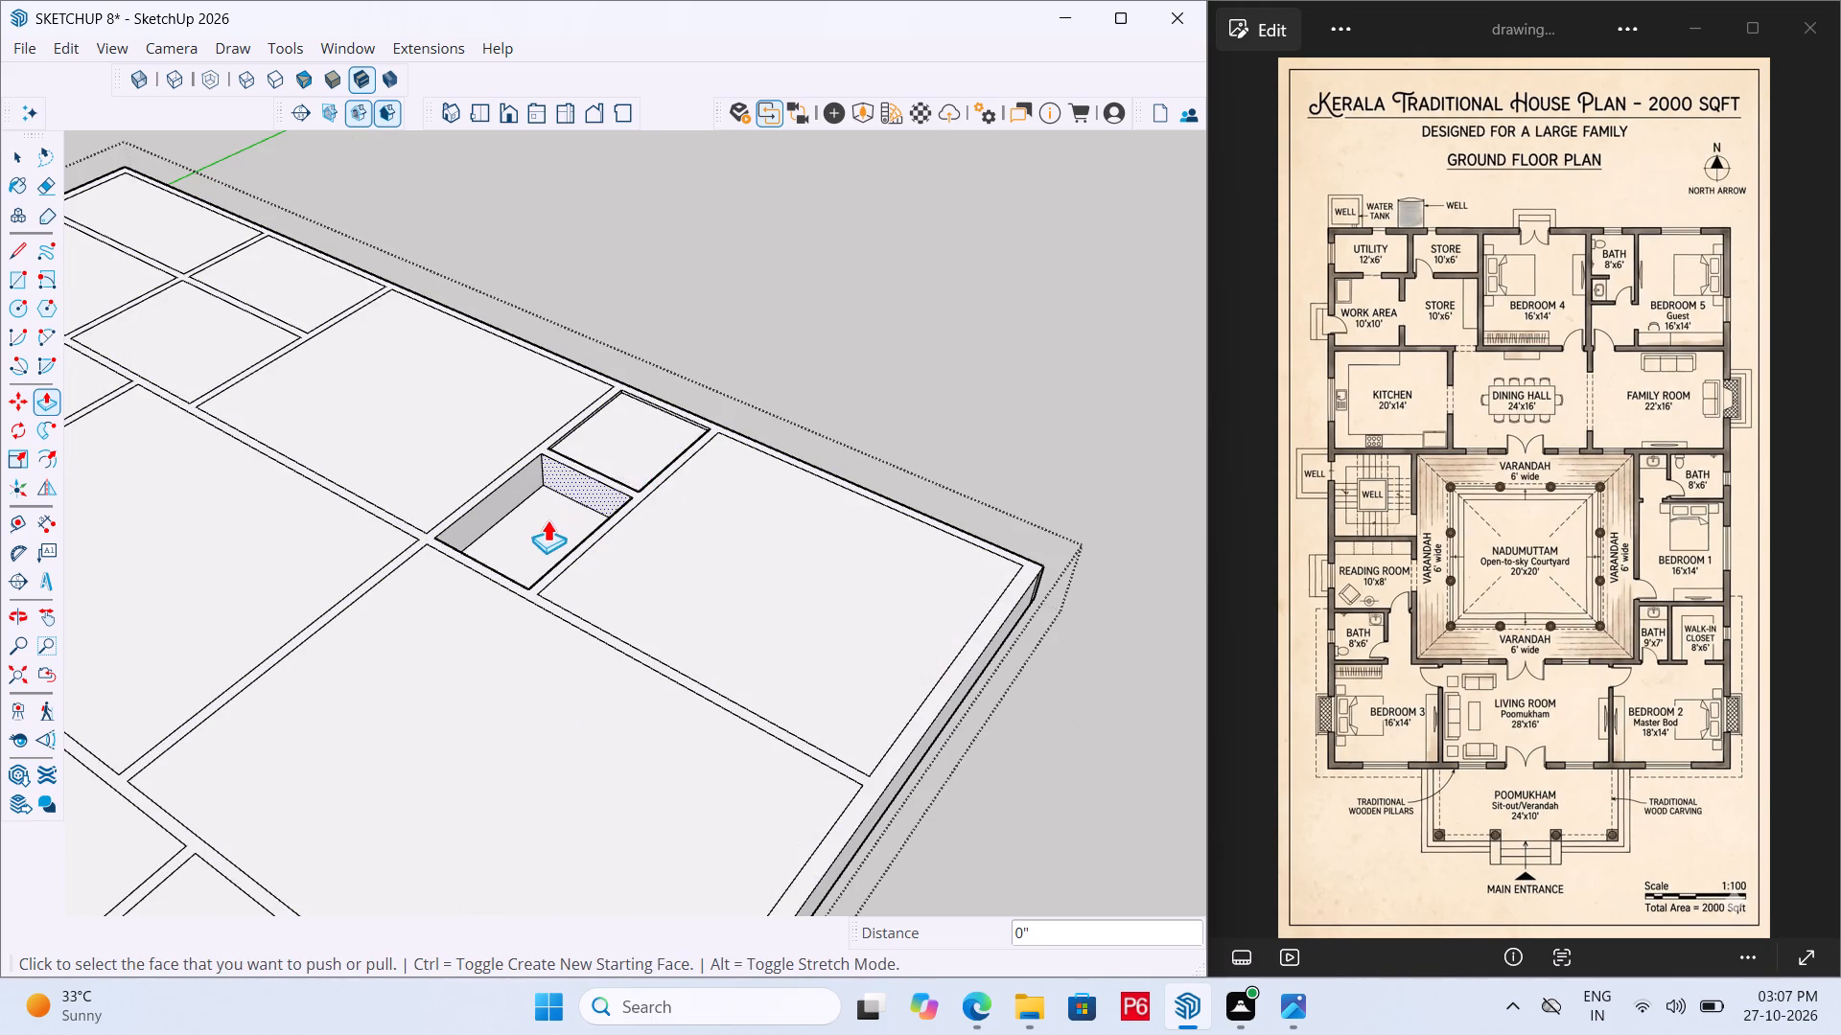
click(642, 436)
click(741, 518)
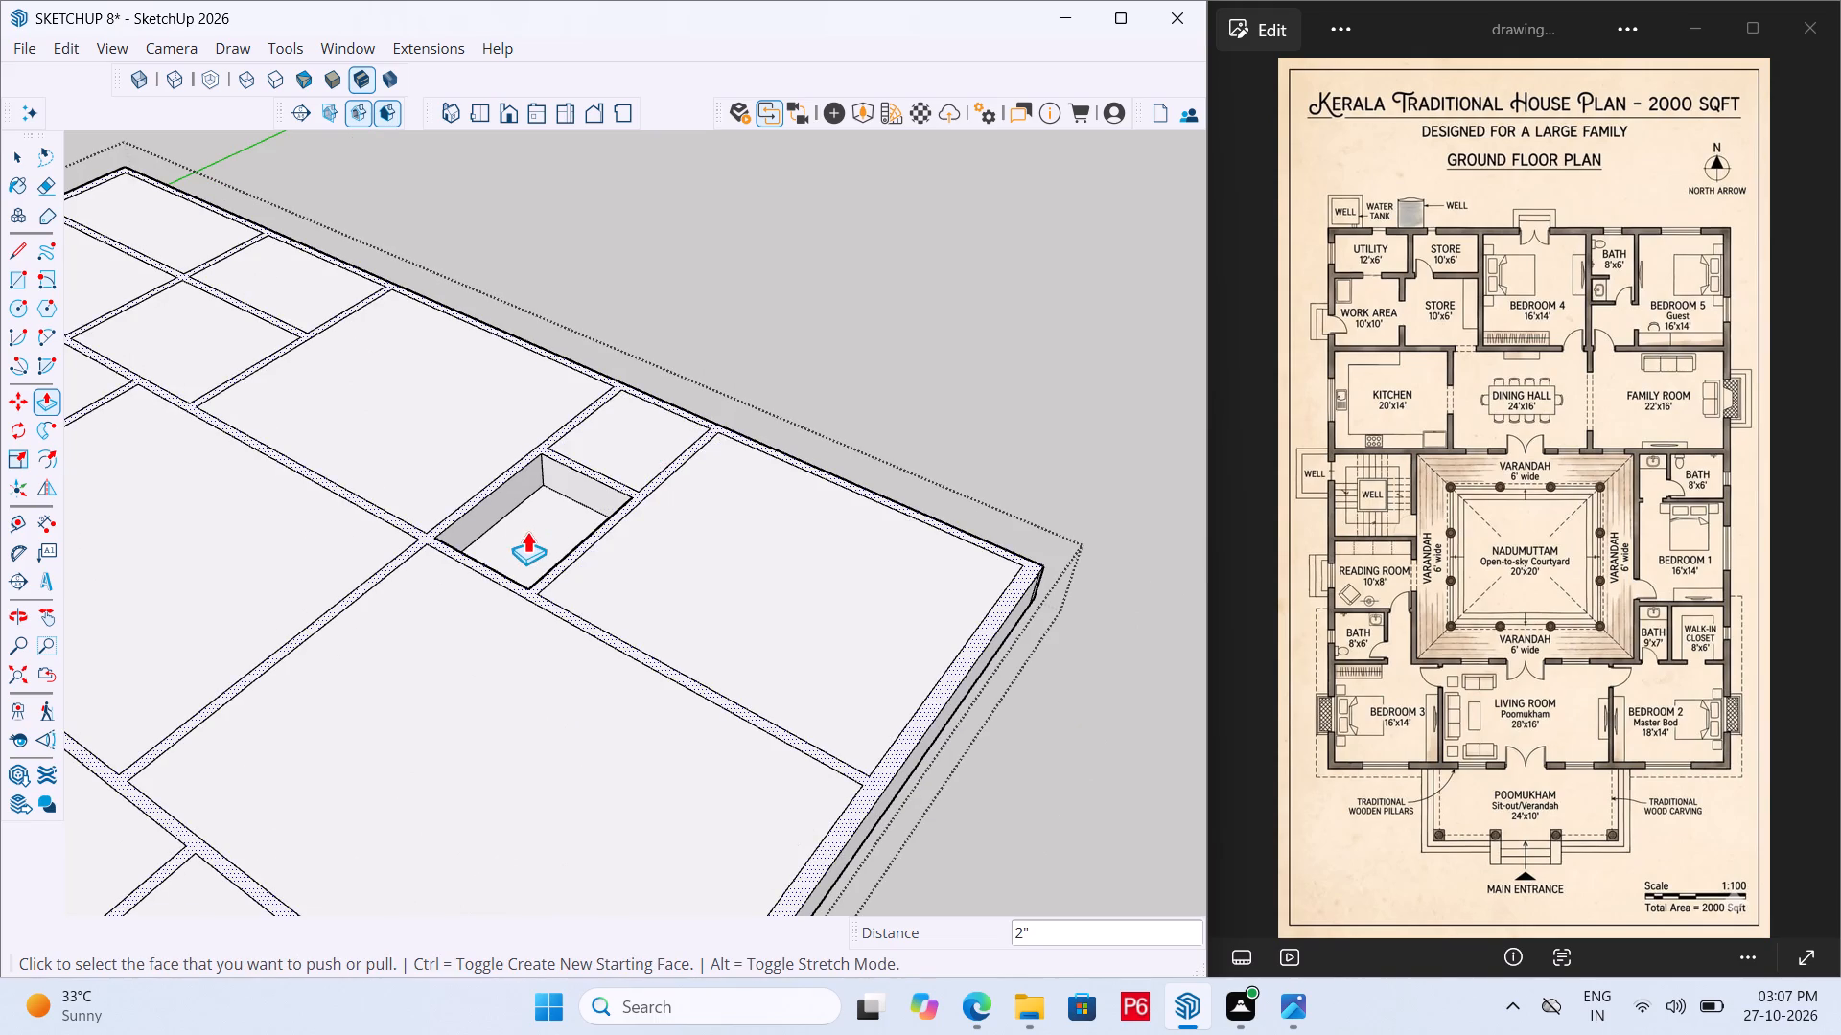
double_click(527, 531)
click(554, 534)
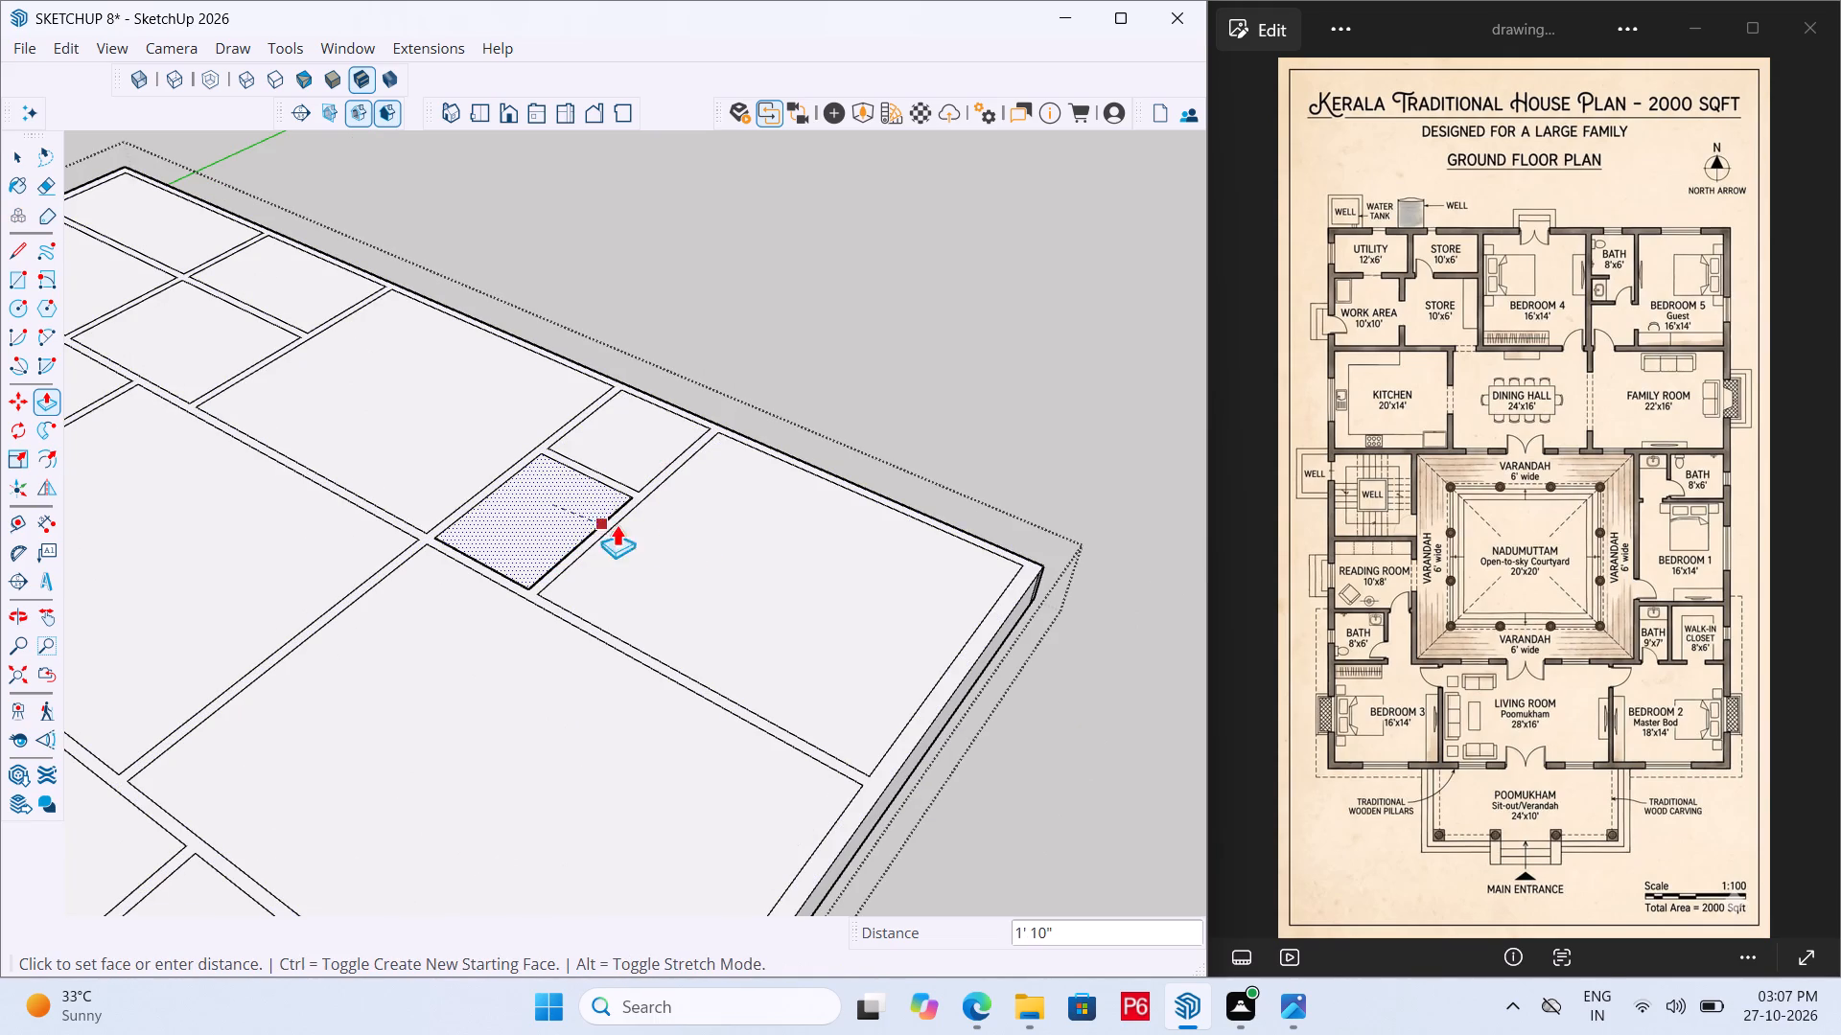
click(718, 529)
Save the model with the completed plinth.
scroll(814, 517, down, 6)
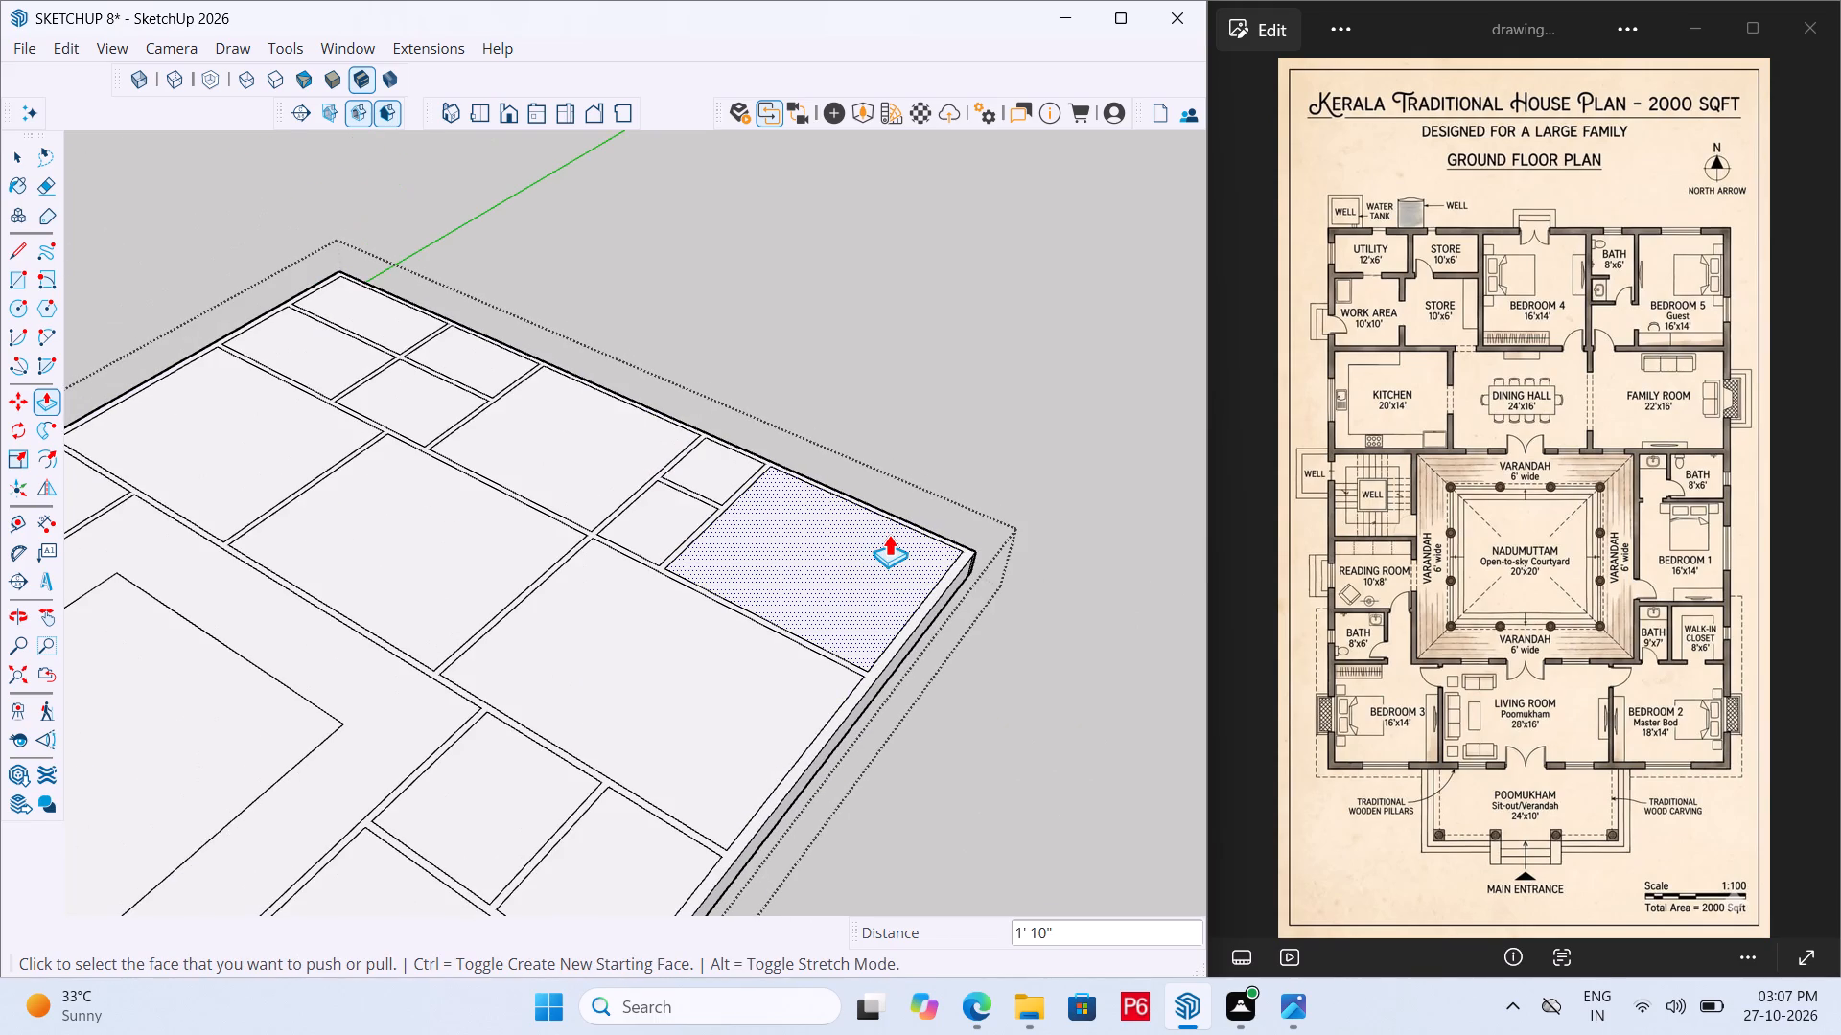
key(ctrl+s)
key(ctrl+s)
key(ctrl+s)
key(ctrl+s)
key(ctrl+s)
key(ctrl+s)
key(ctrl+s)
key(ctrl+s)
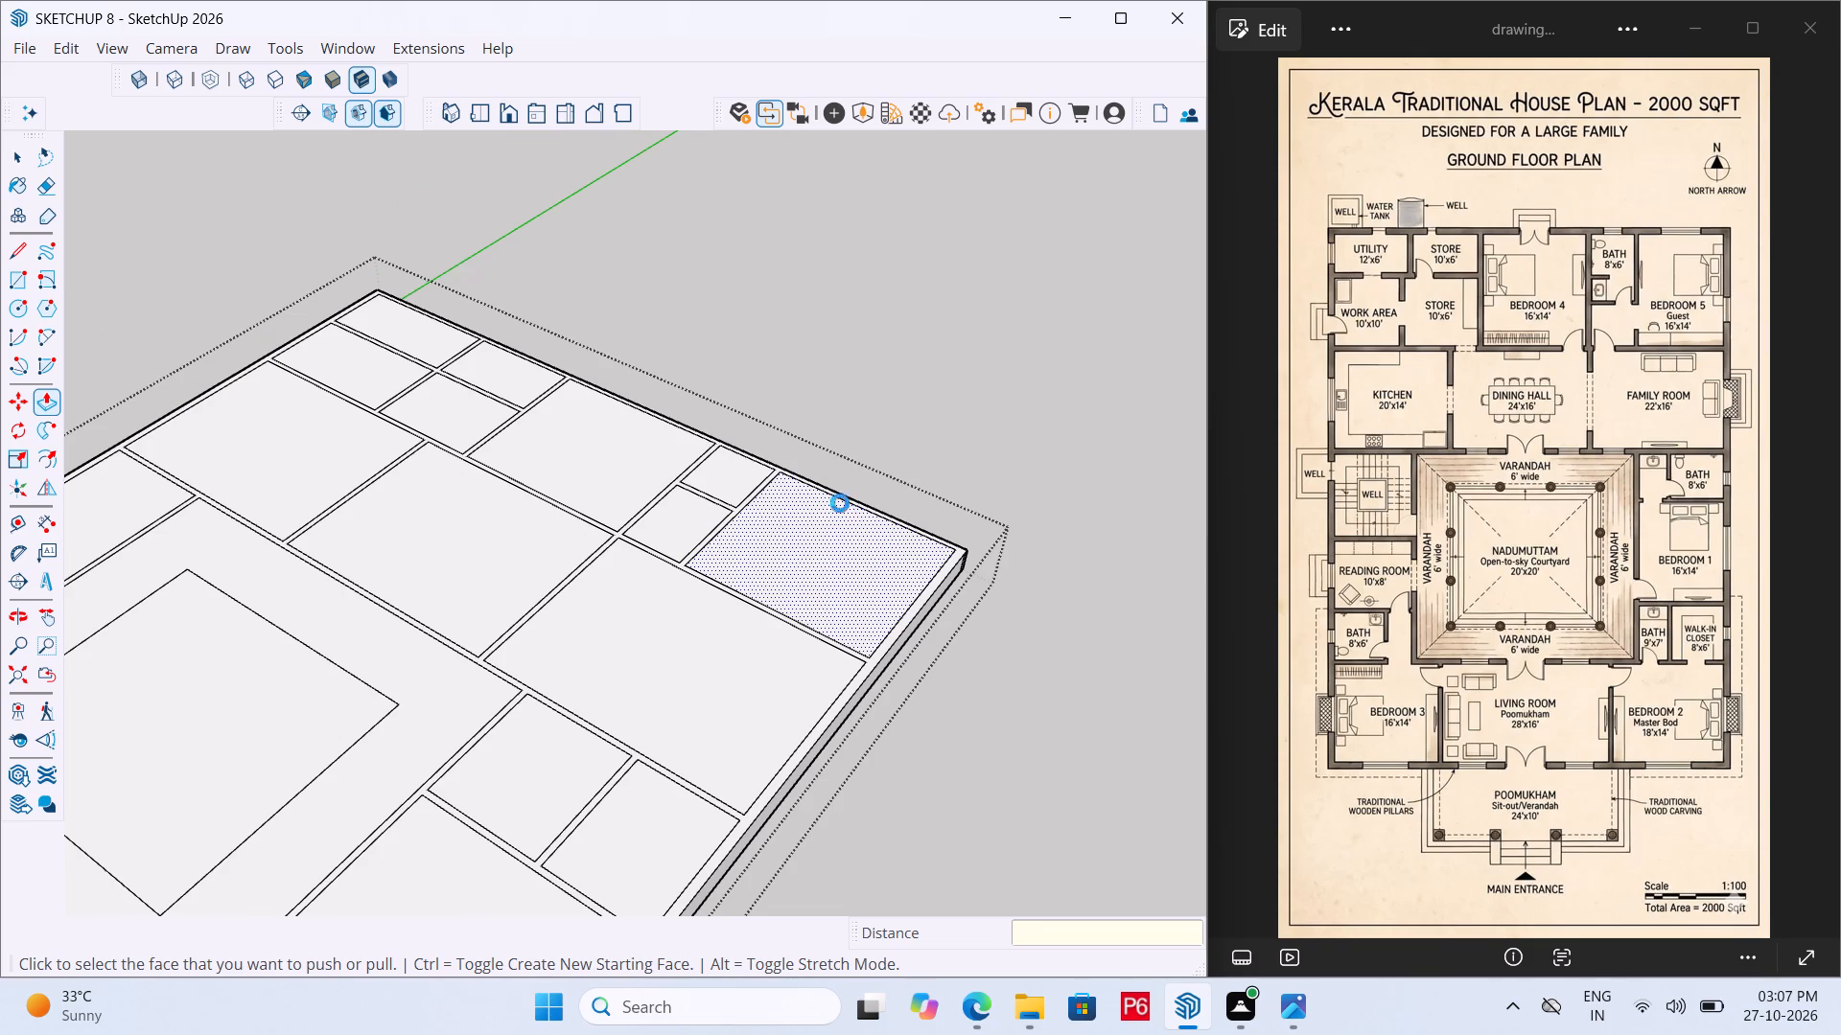
key(ctrl+s)
Place a guide line 10' out from the plinth's front bottom edge for the poomukham depth.
scroll(836, 448, down, 5)
scroll(943, 399, down, 6)
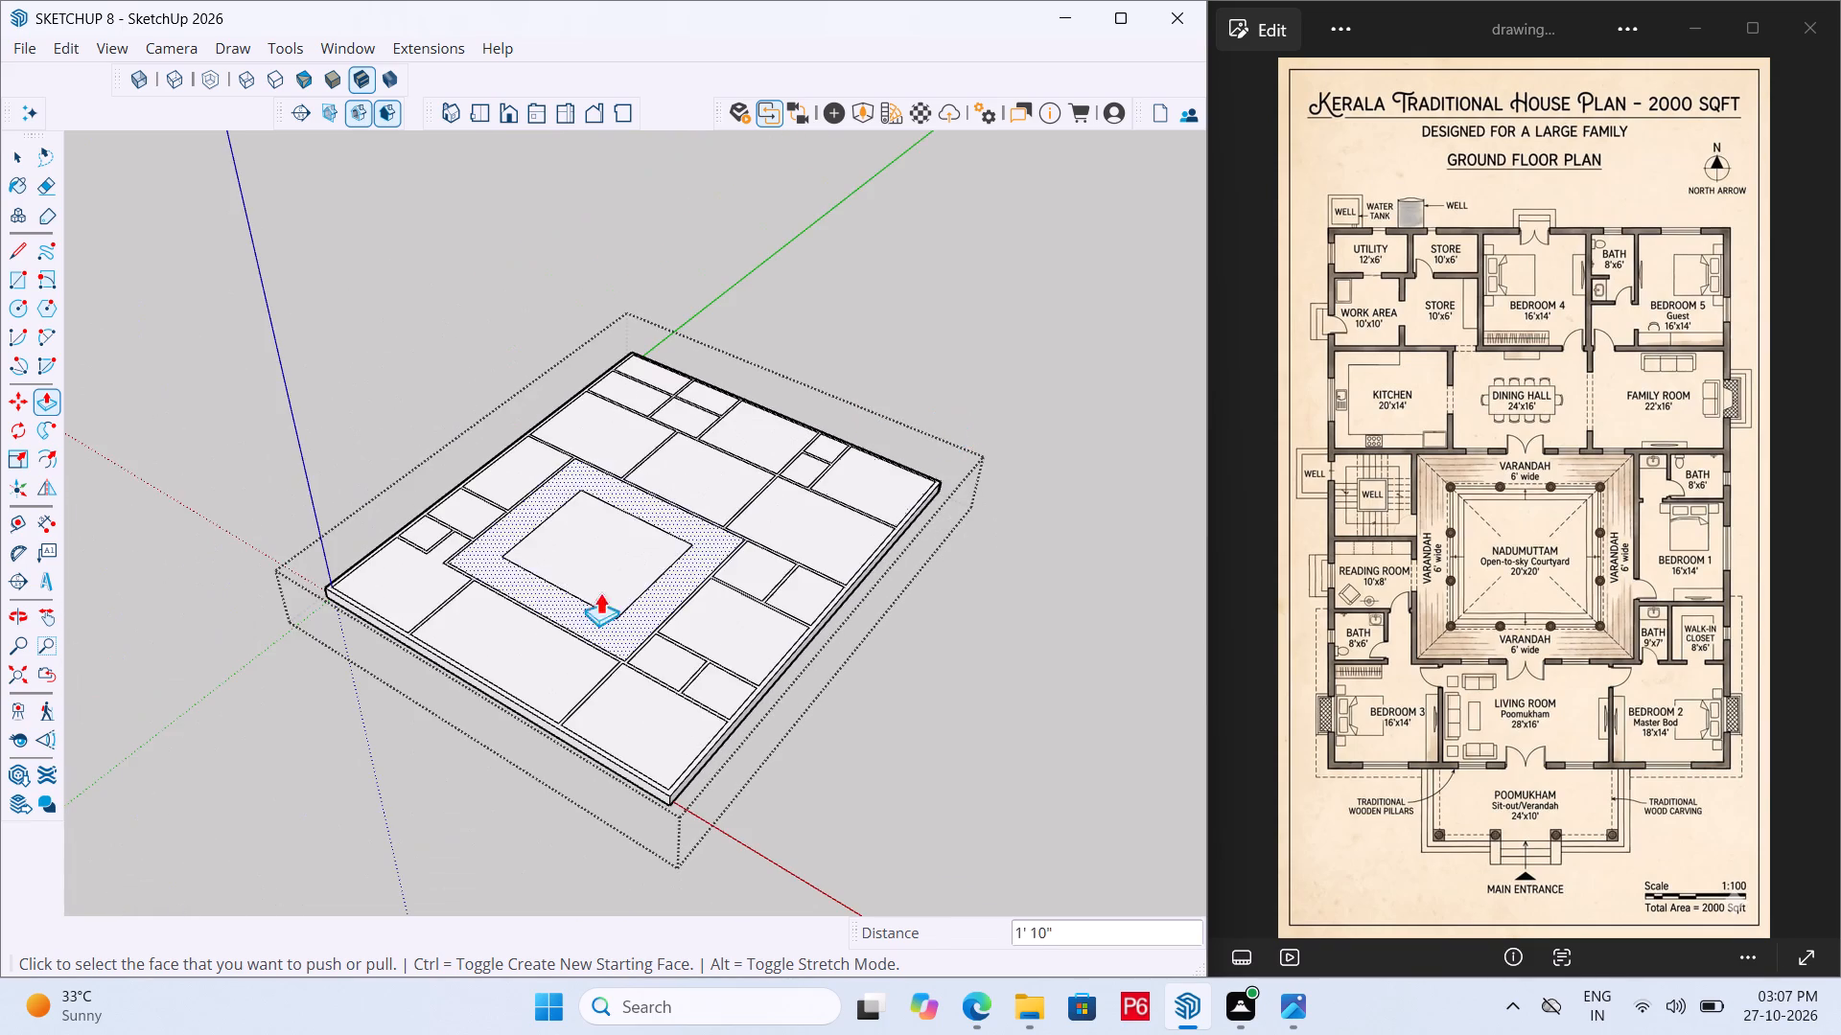
middle_drag(553, 625, 734, 537)
scroll(476, 743, up, 6)
middle_drag(541, 649, 482, 655)
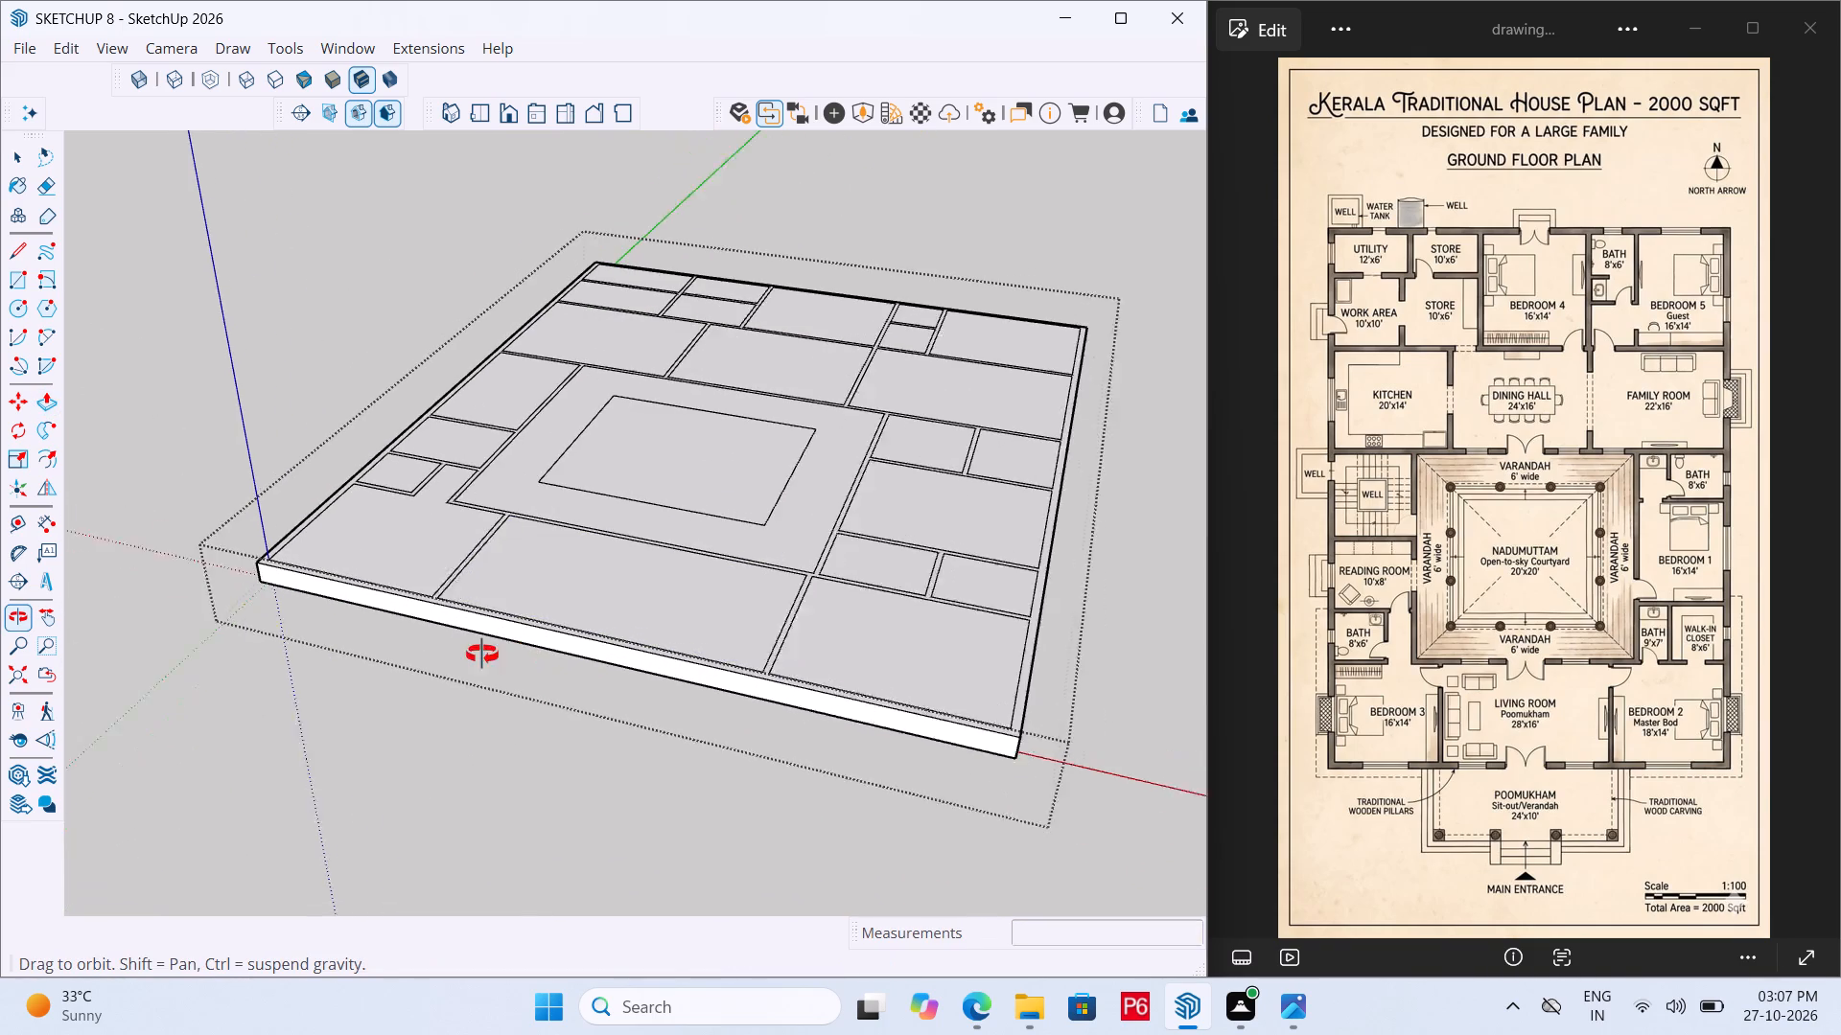
middle_drag(482, 655, 457, 676)
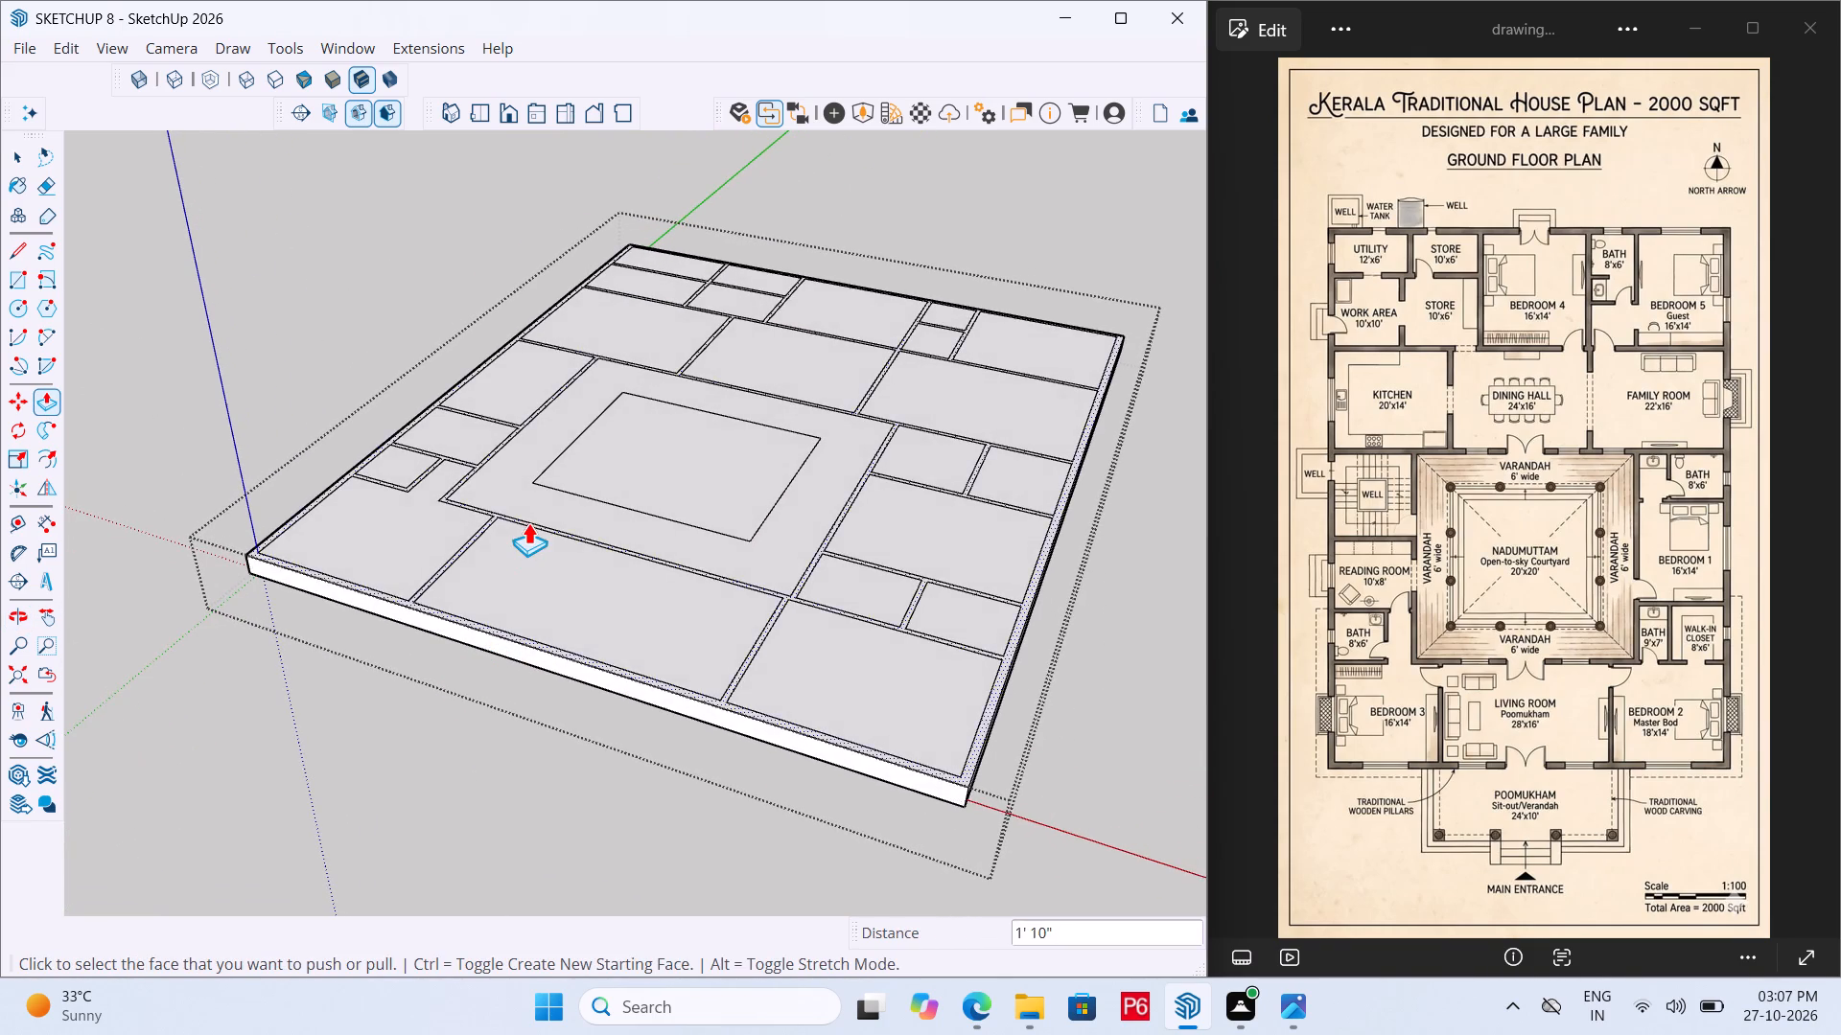
scroll(528, 522, down, 4)
middle_drag(555, 619, 488, 658)
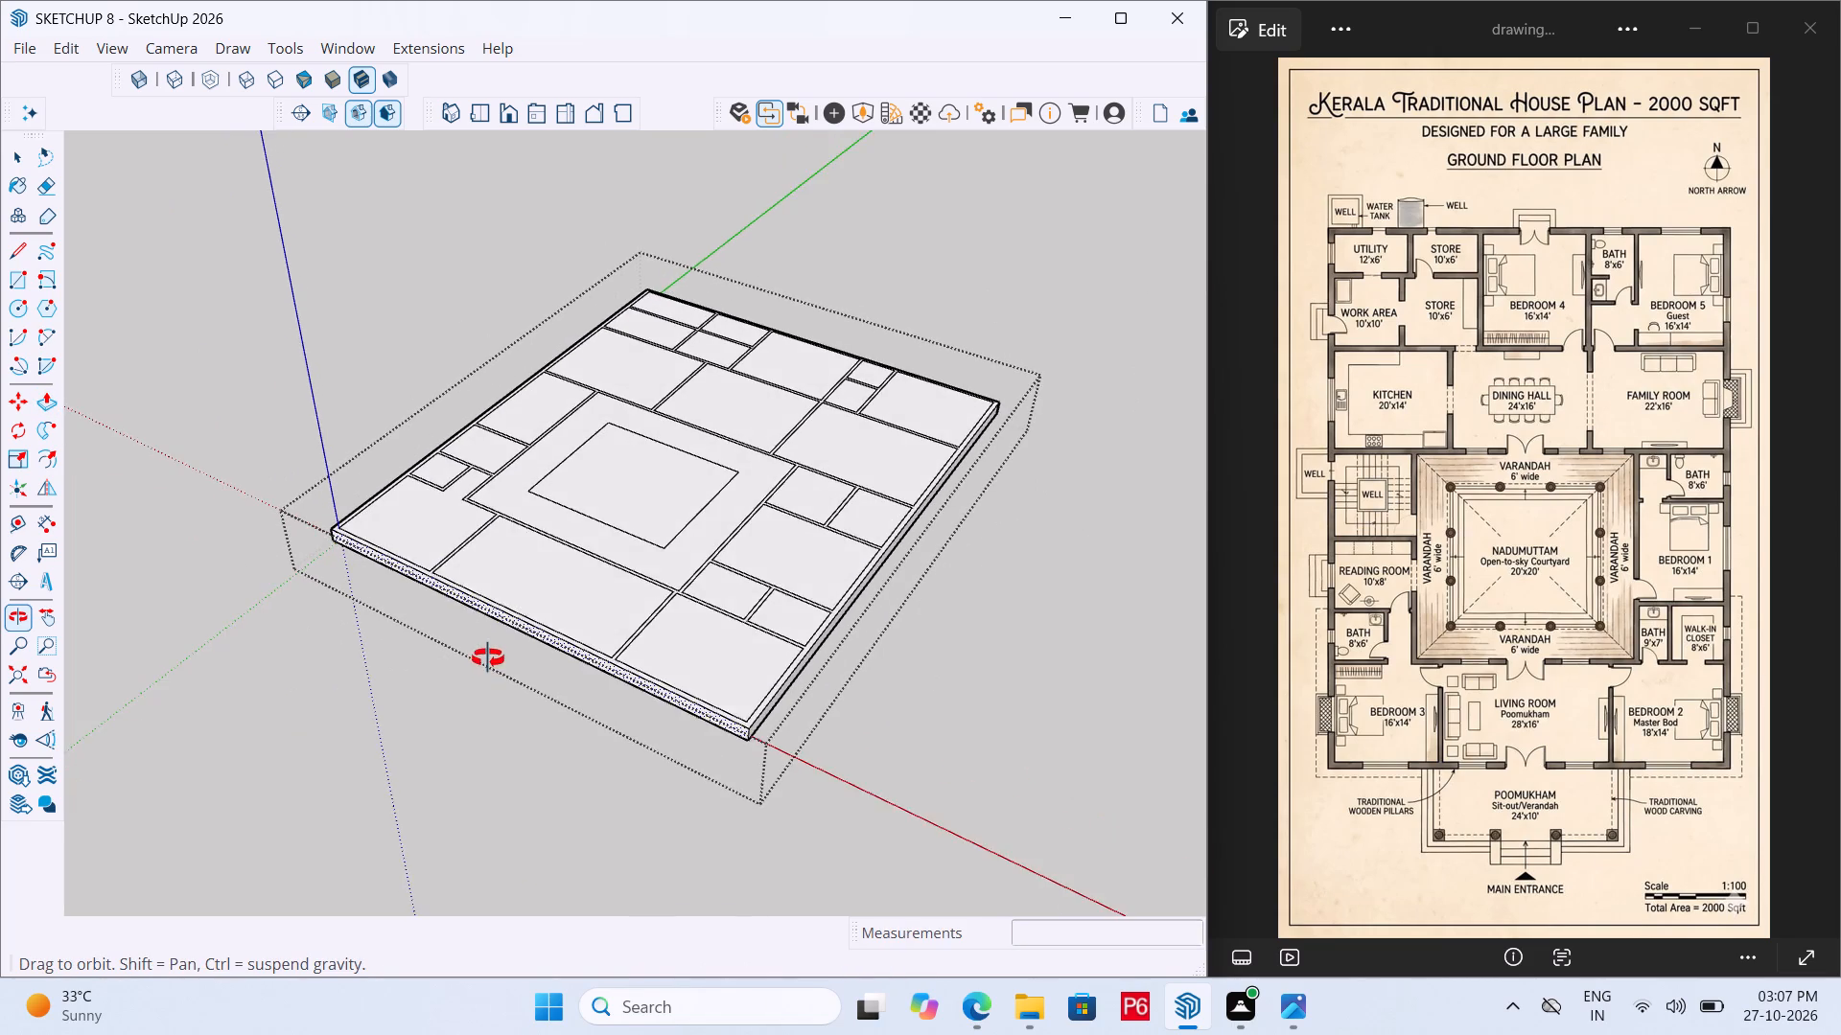
middle_drag(488, 658, 511, 621)
key(t)
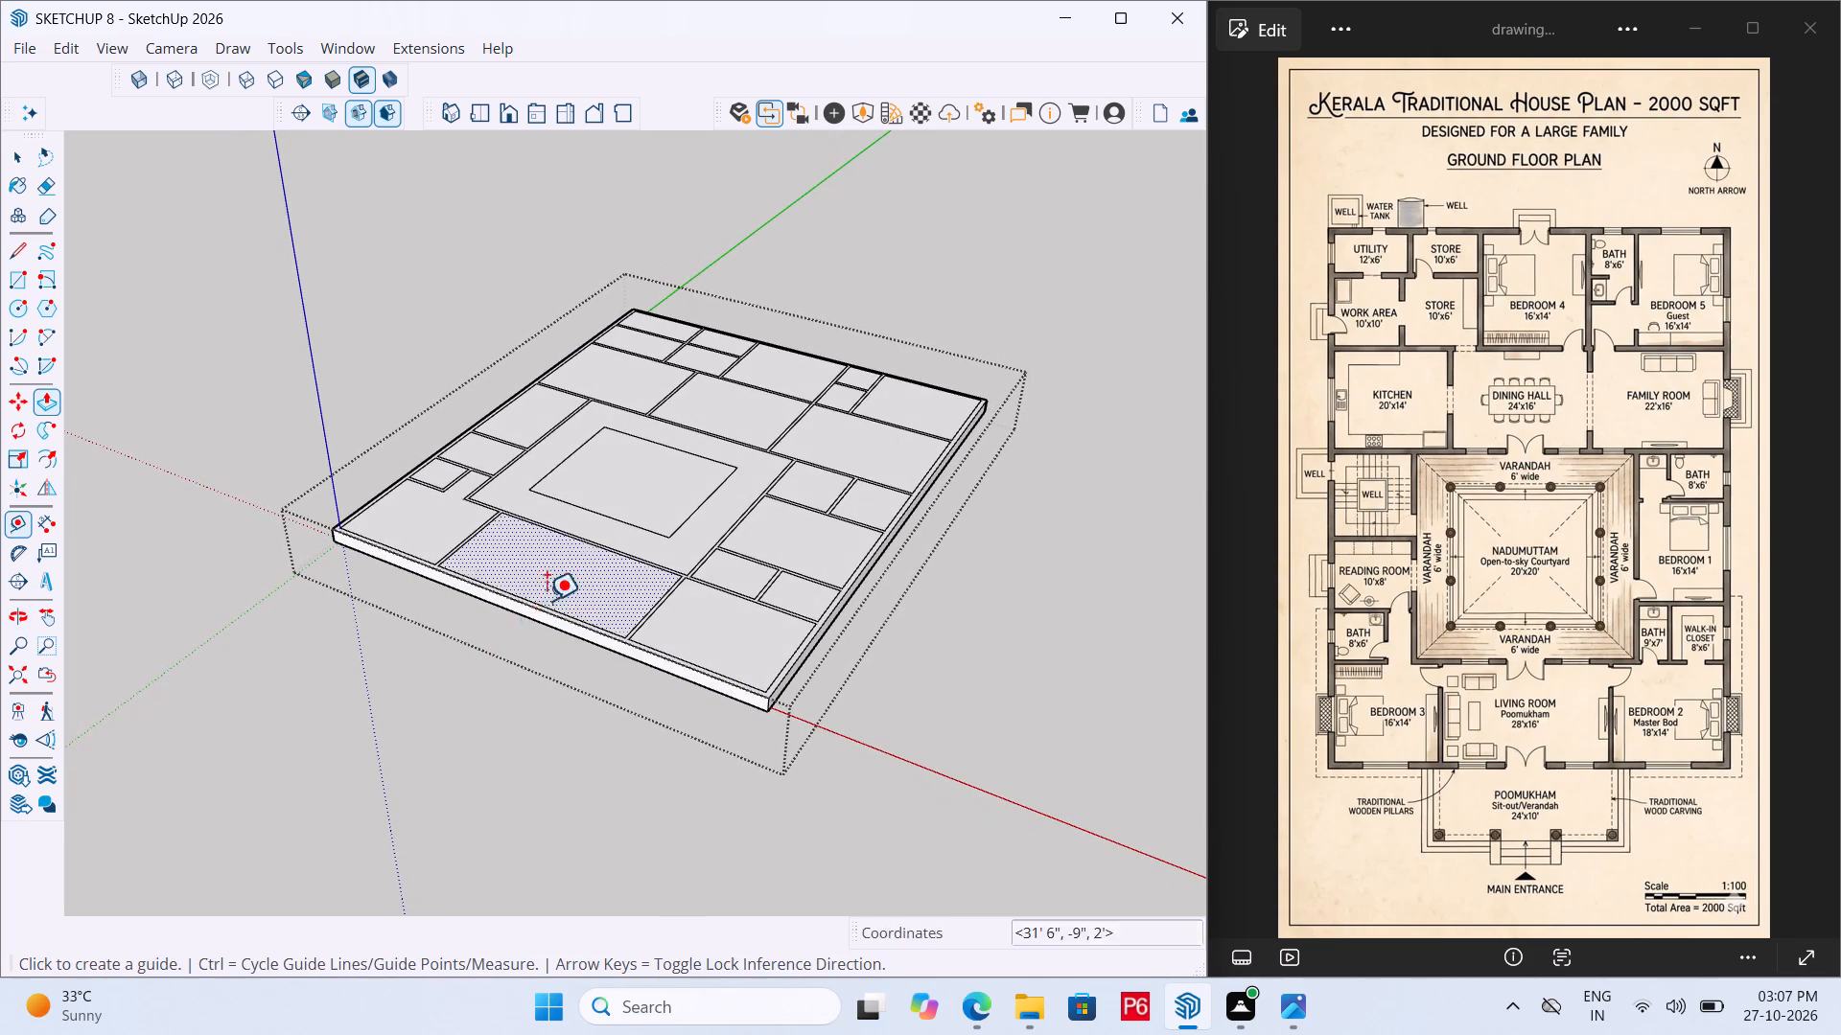
scroll(553, 633, up, 2)
click(540, 620)
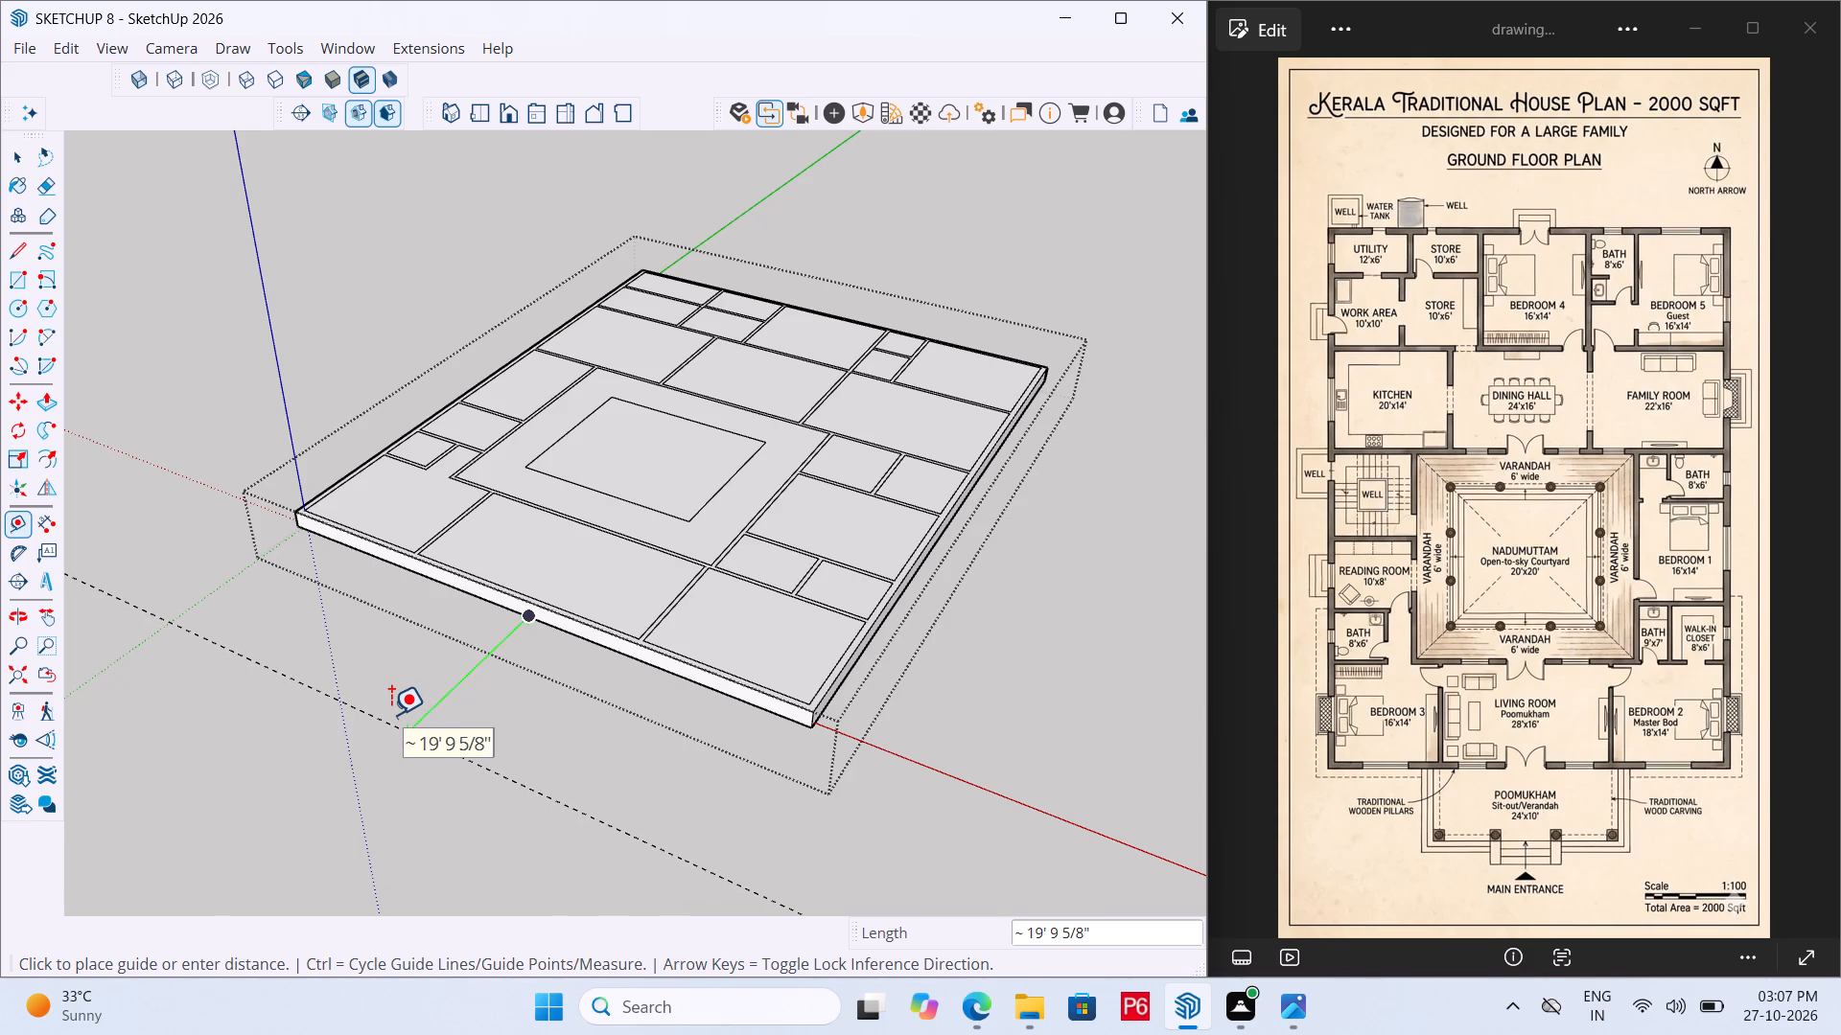
text(10')
key(Return)
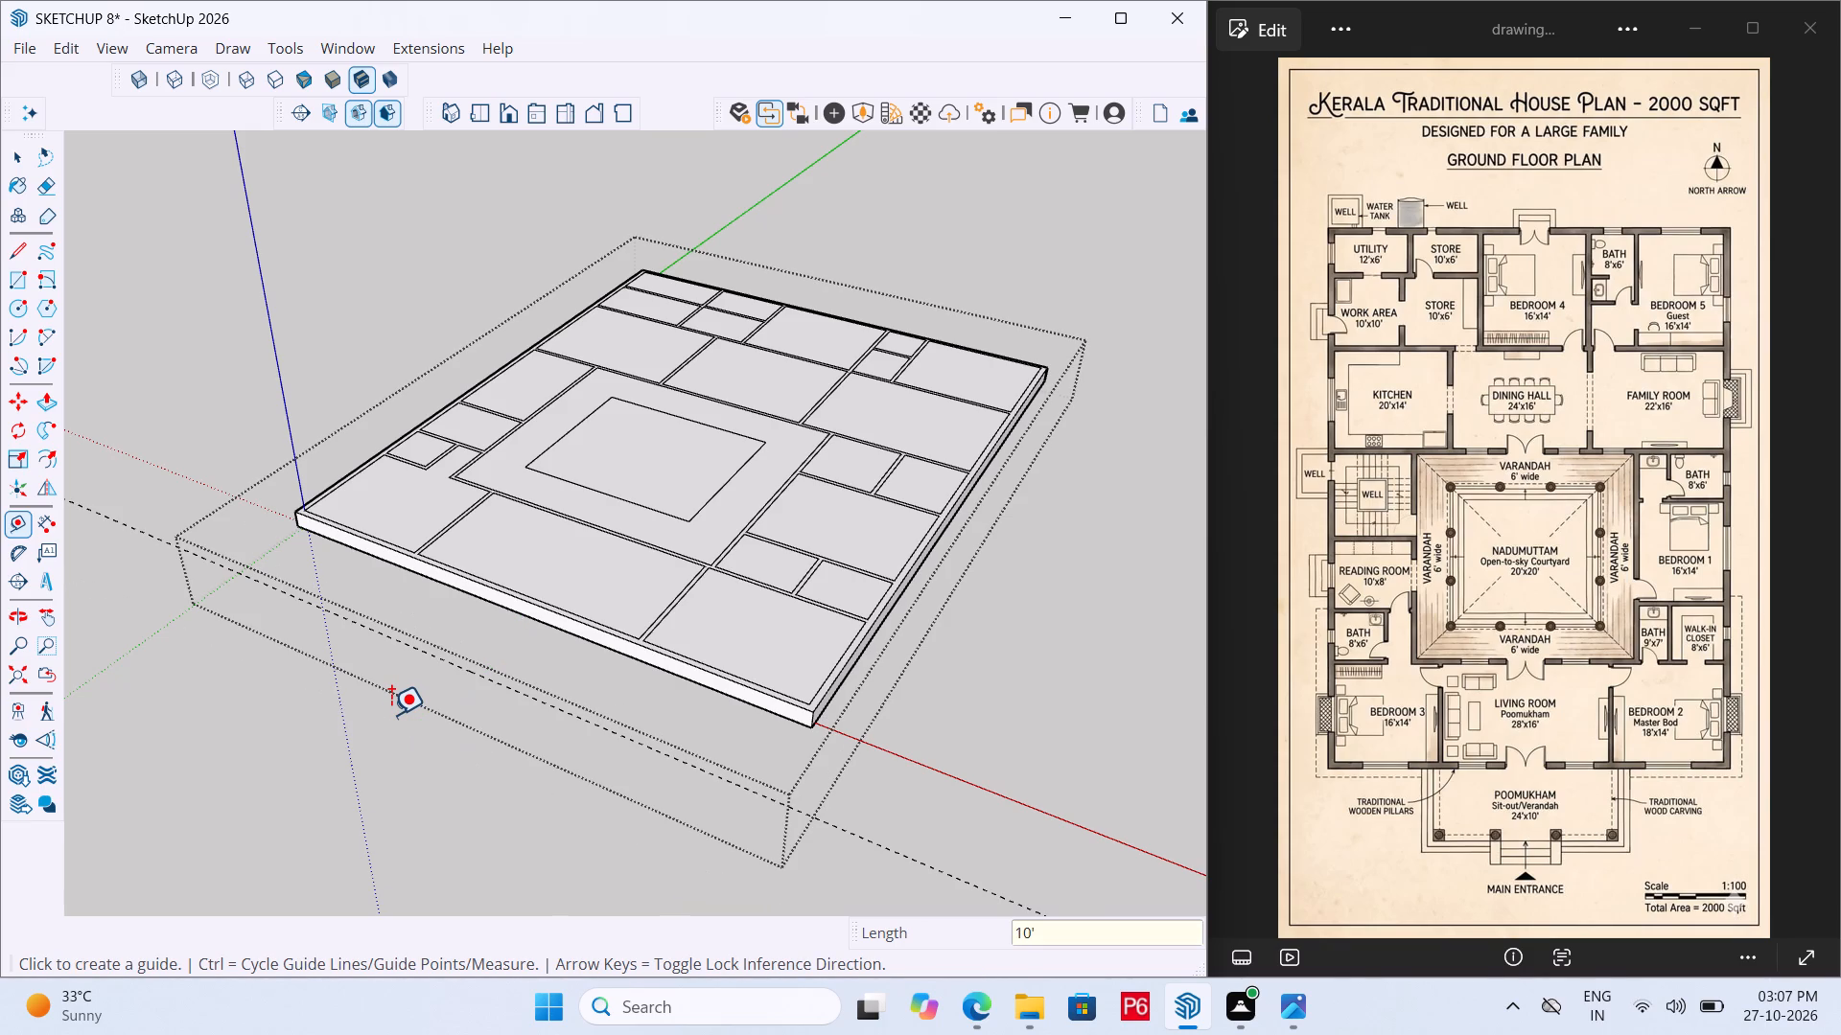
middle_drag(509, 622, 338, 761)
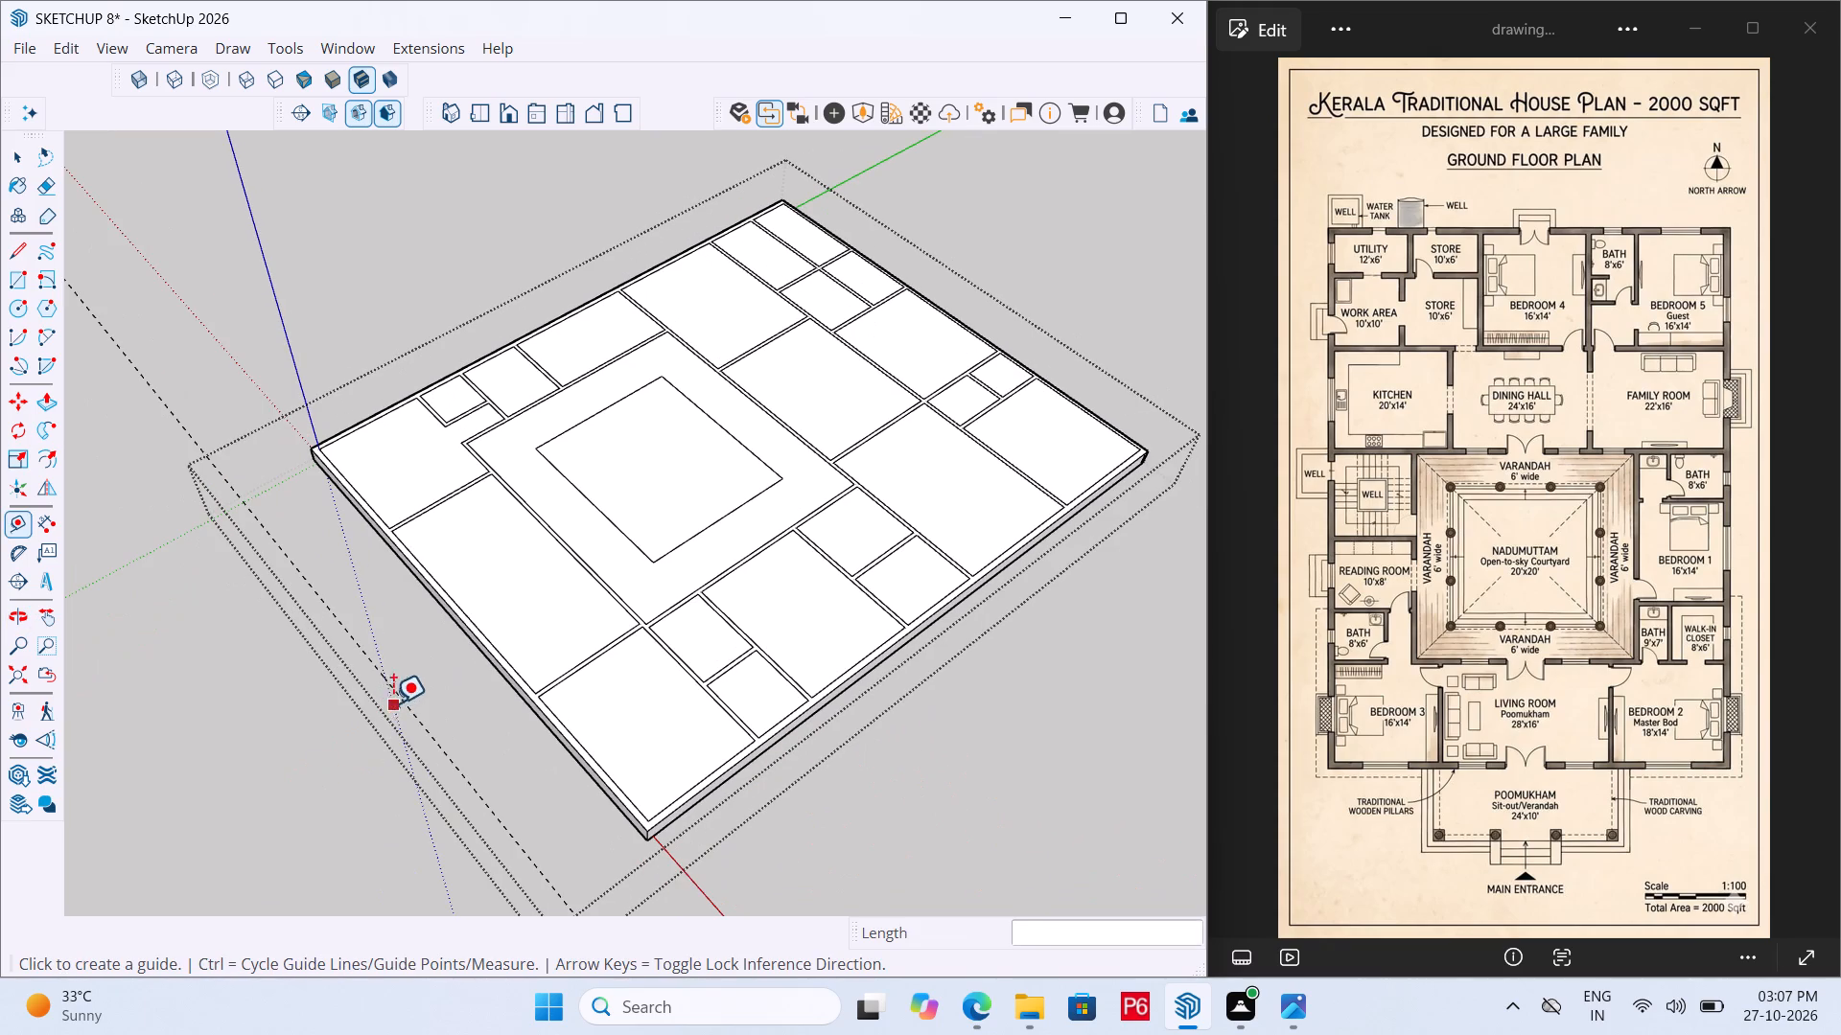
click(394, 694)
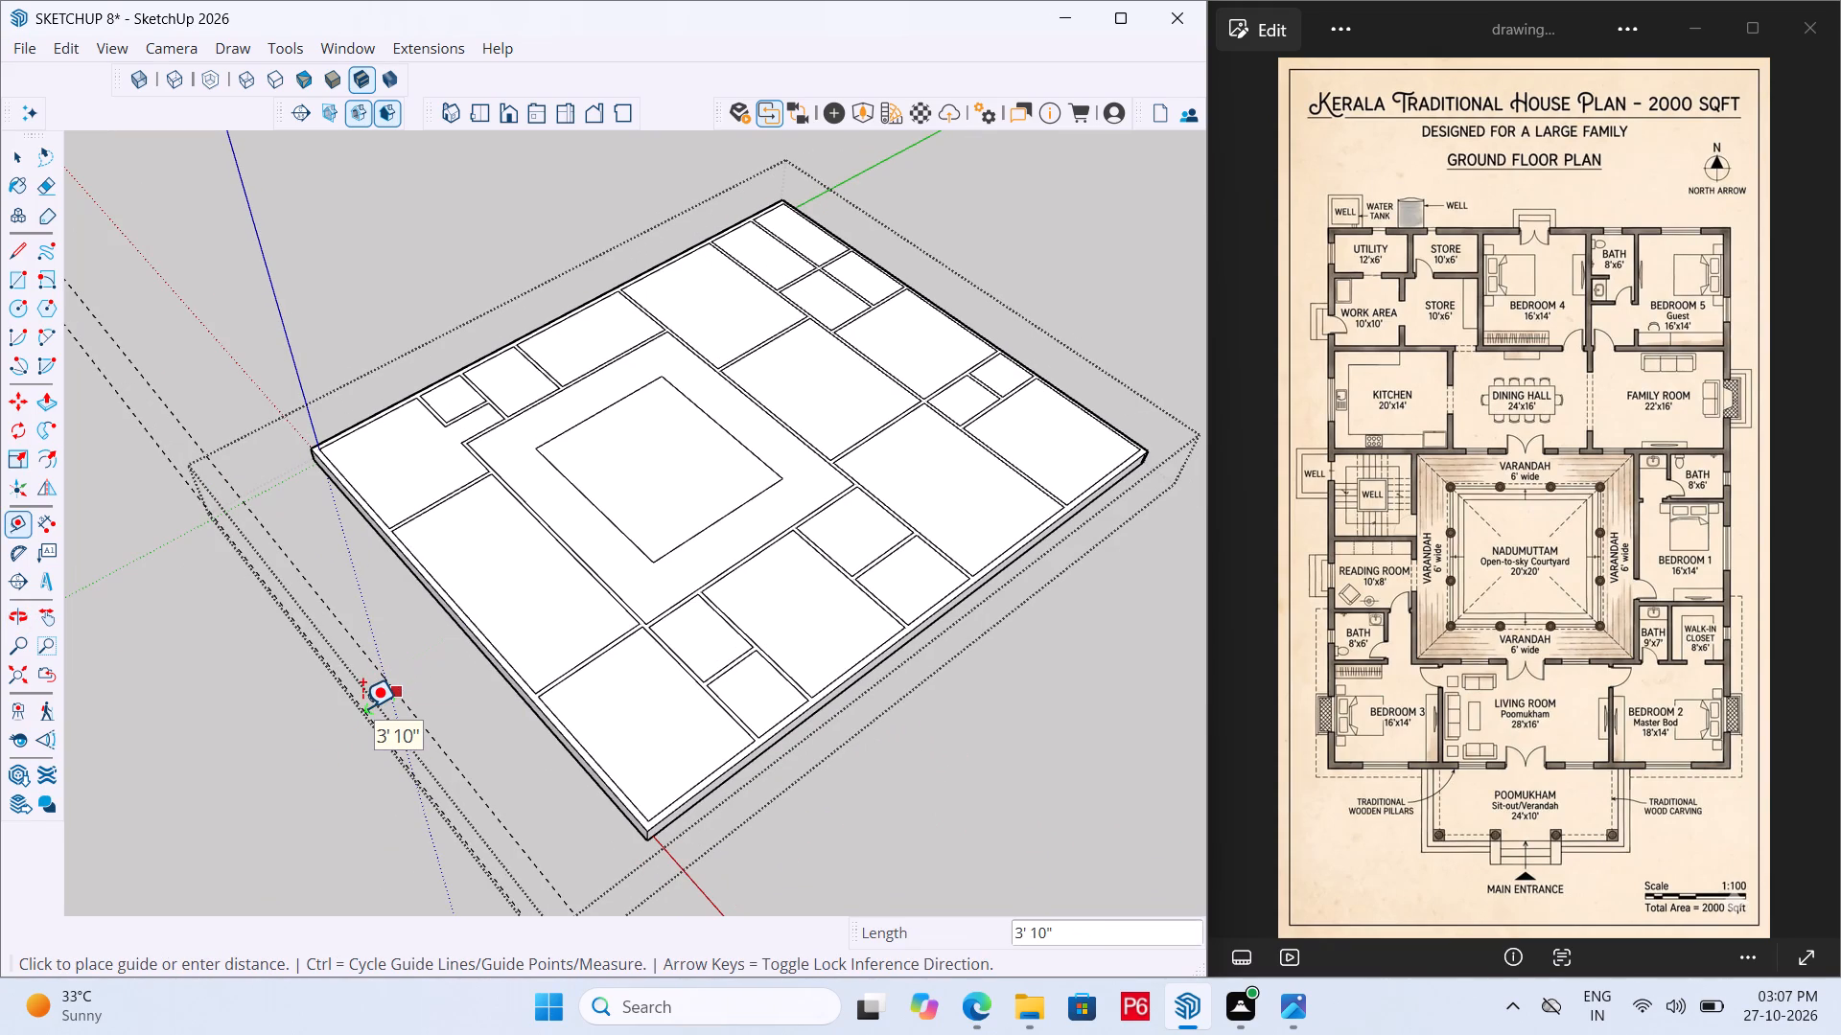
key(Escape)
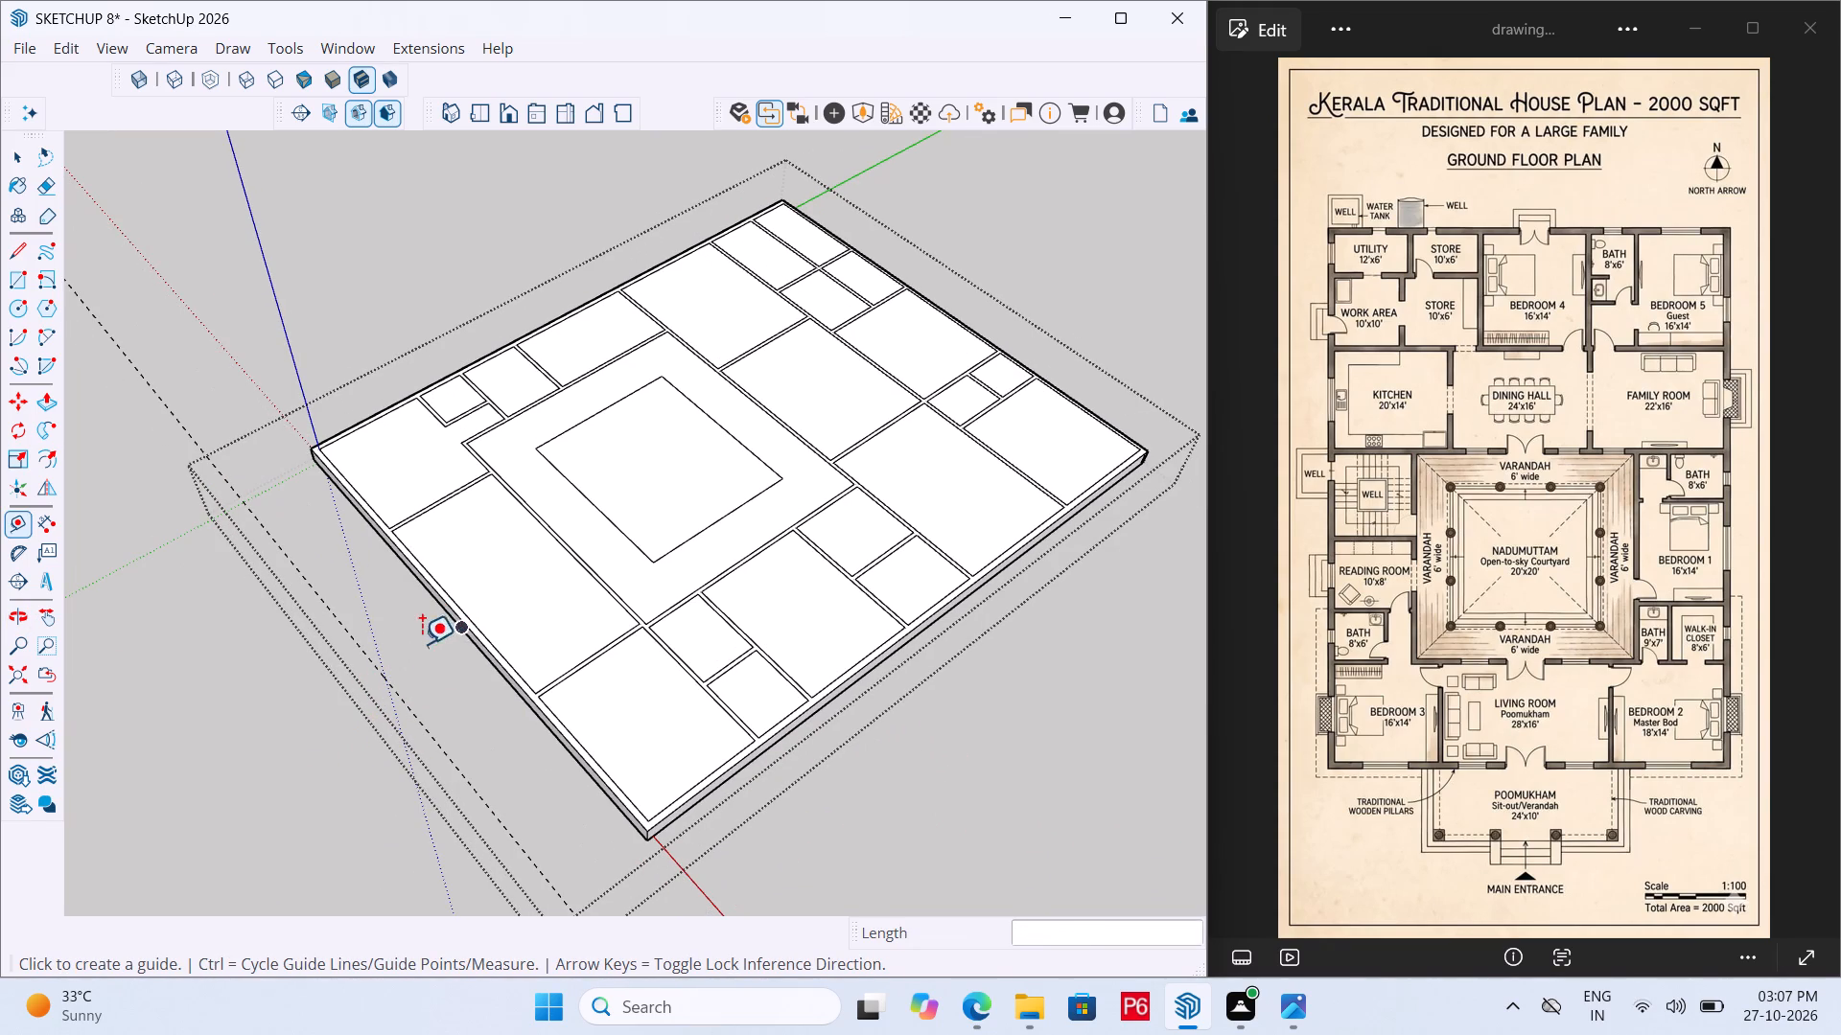
Add guide lines along the outer faces of the two living room side walls, on the Bedroom 3 and Bedroom 2 sides.
scroll(440, 648, up, 1)
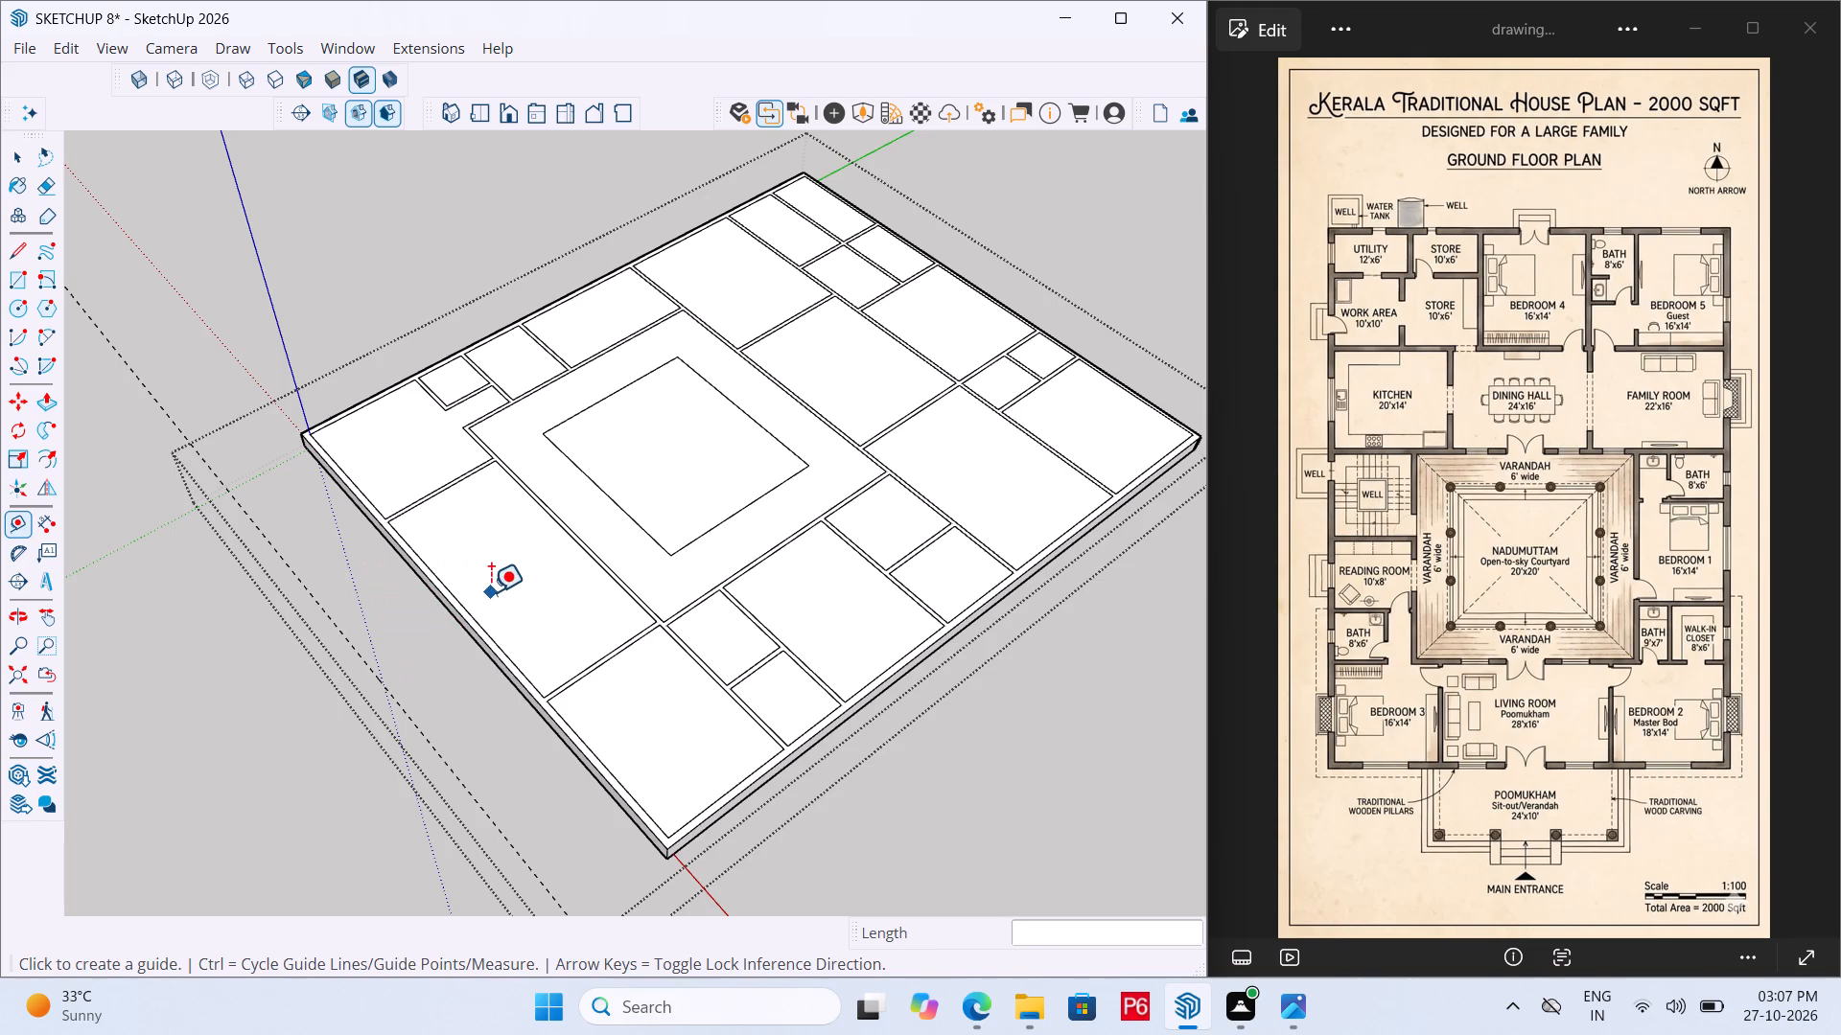
middle_drag(485, 600, 967, 763)
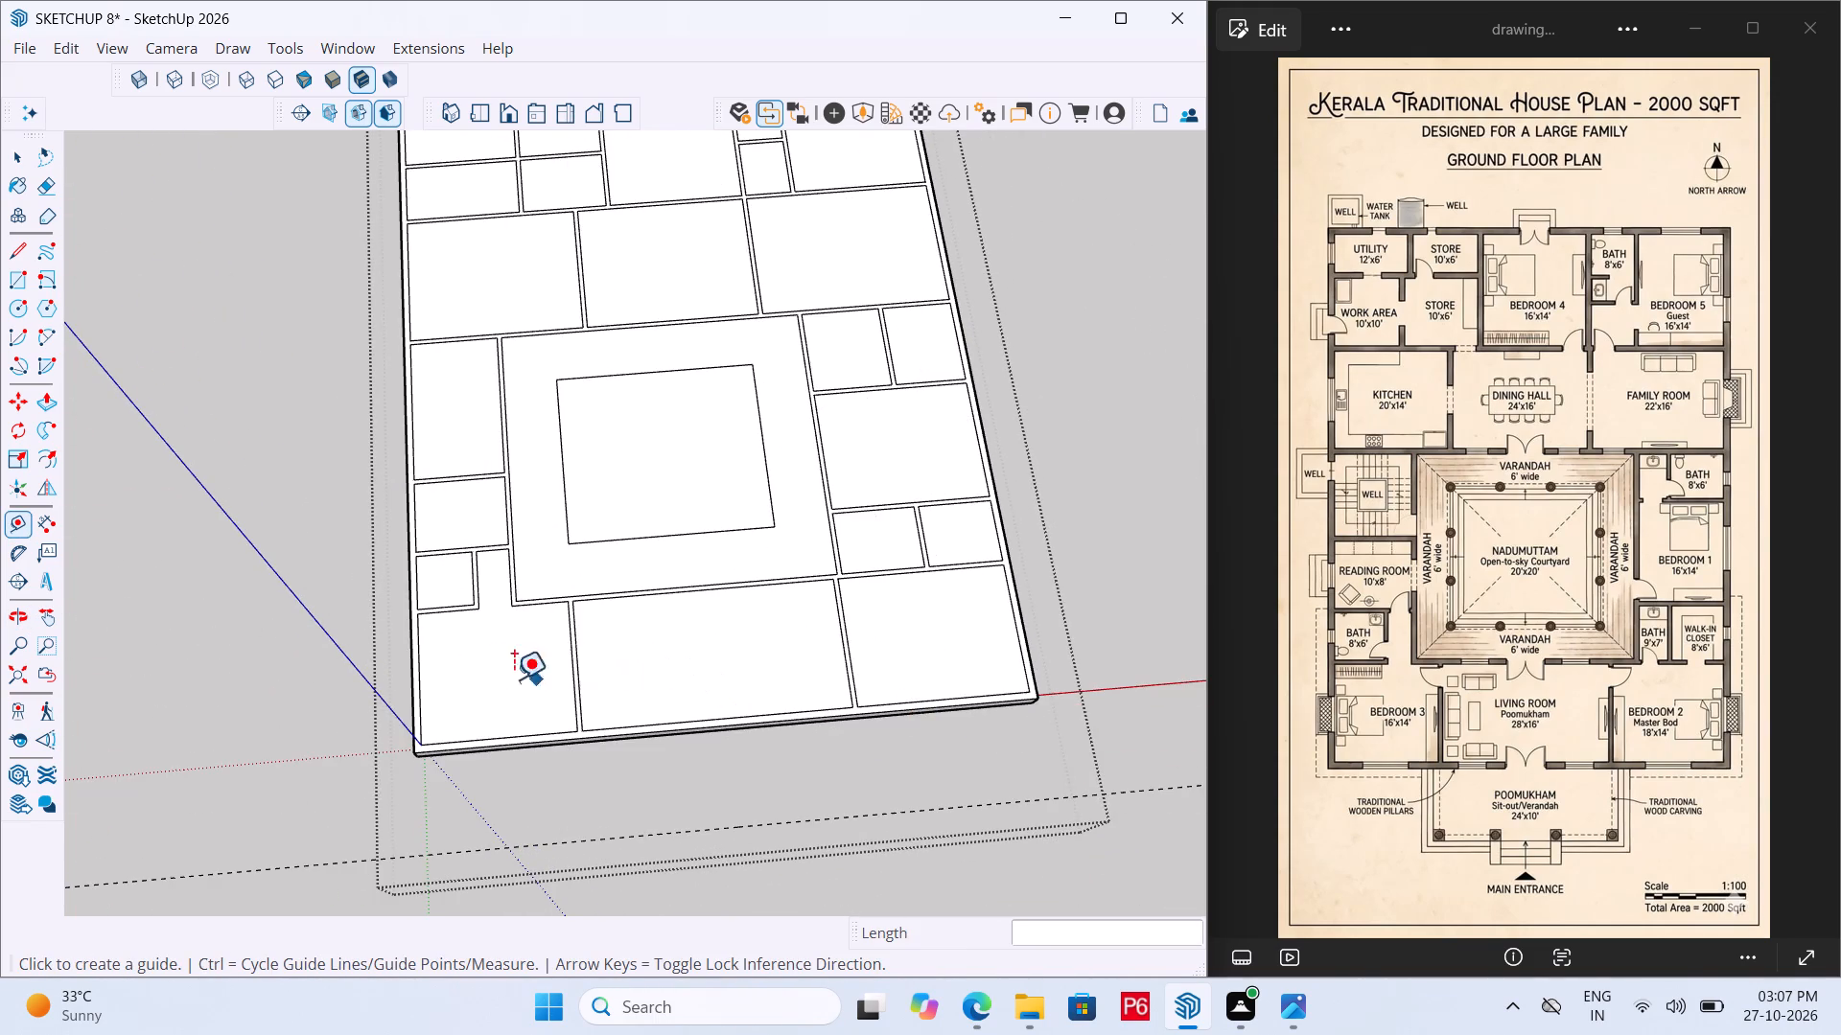
scroll(503, 679, down, 2)
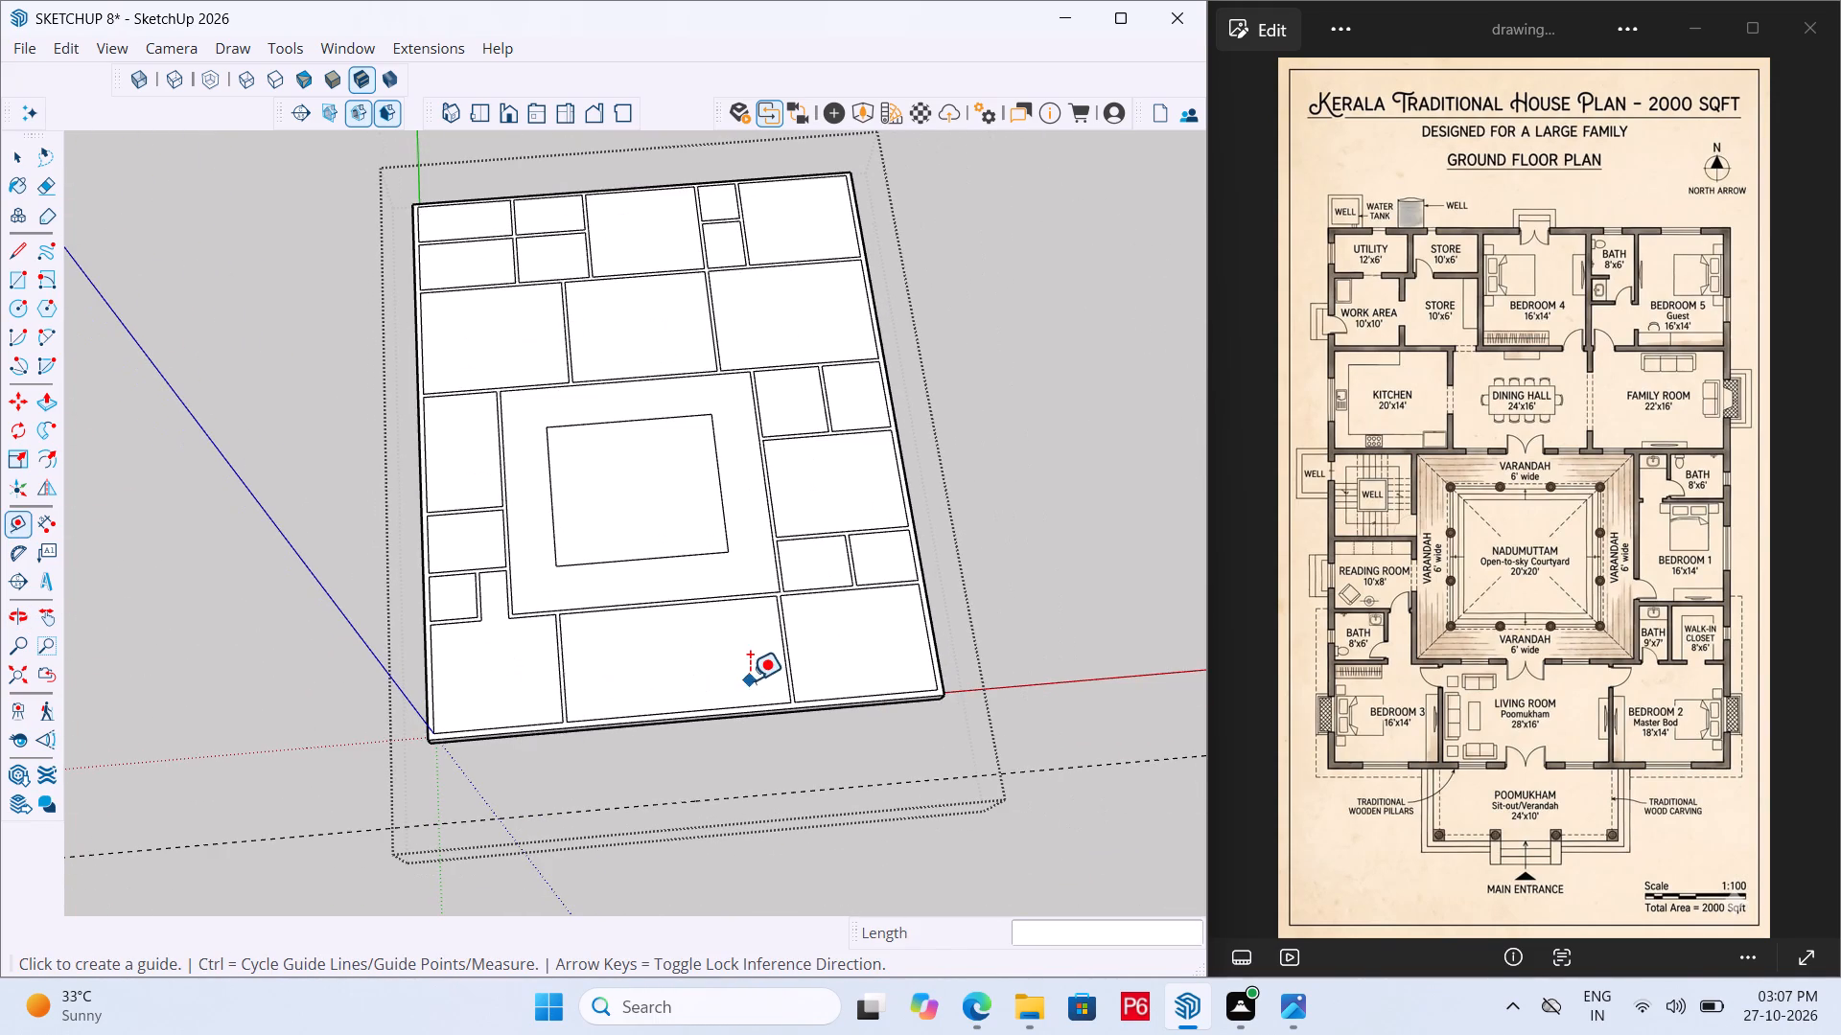
middle_drag(746, 681, 713, 767)
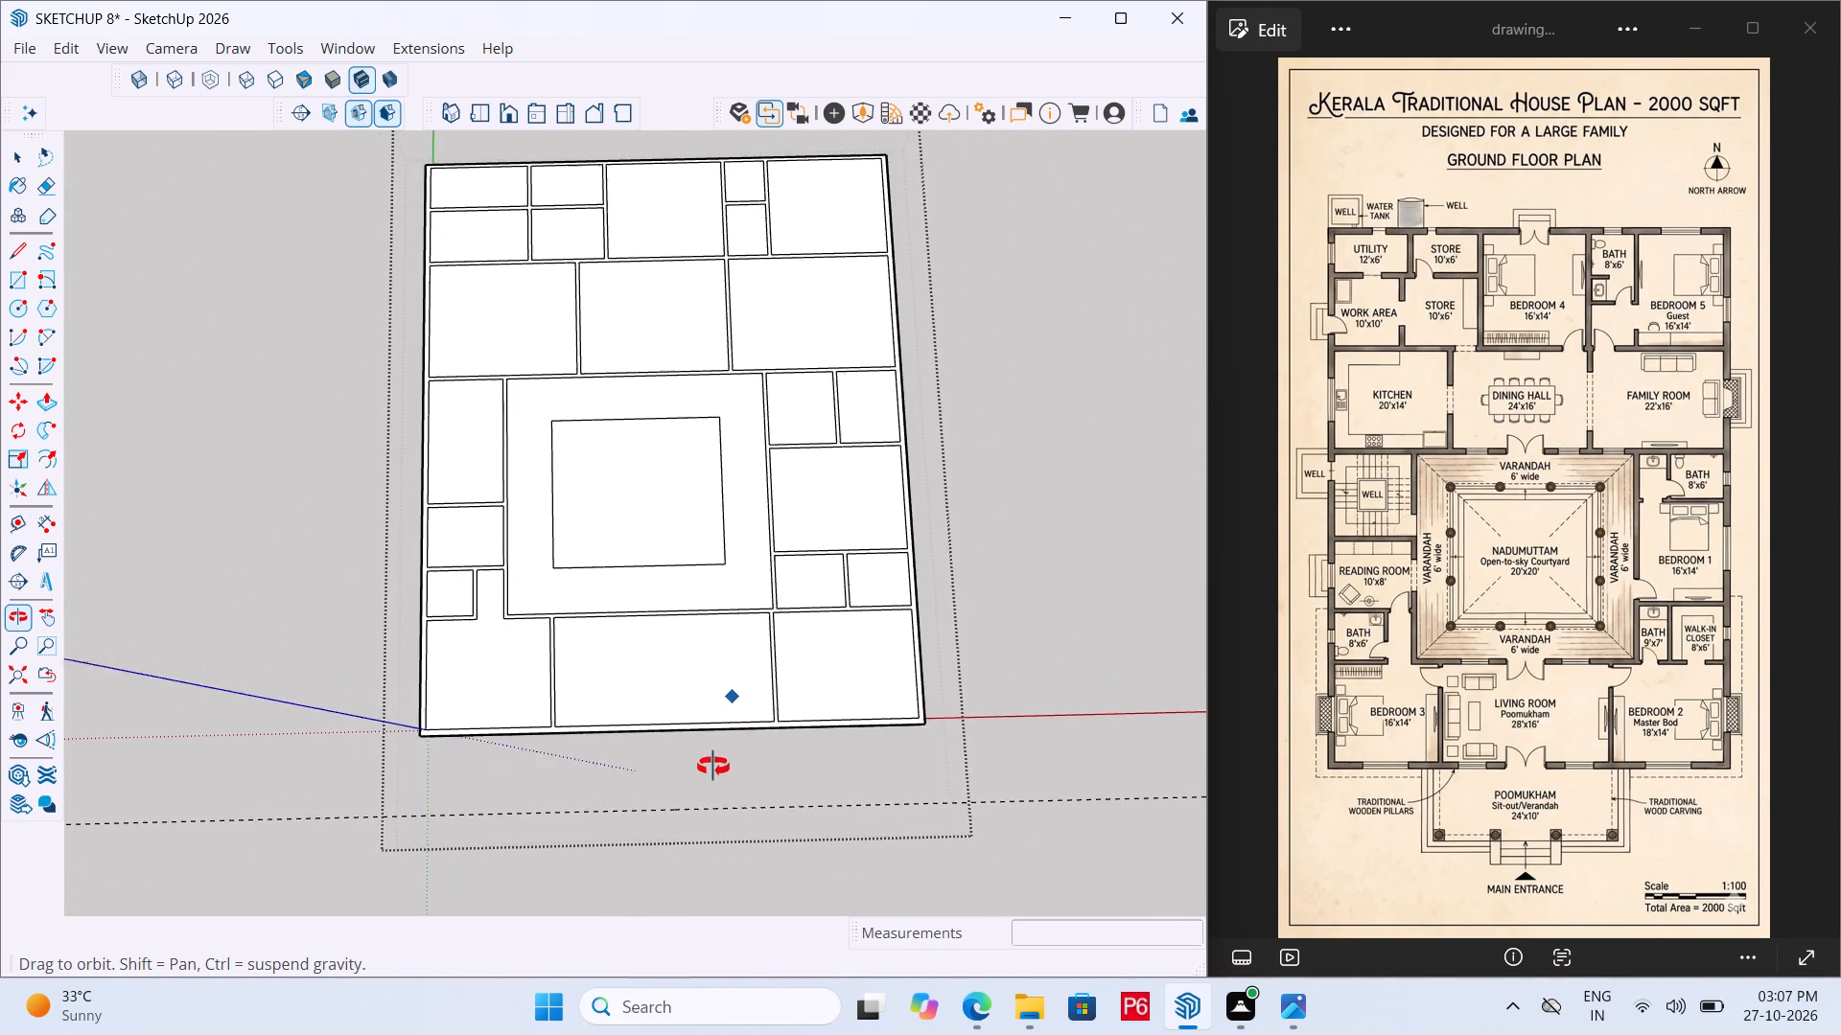
middle_drag(713, 767, 691, 778)
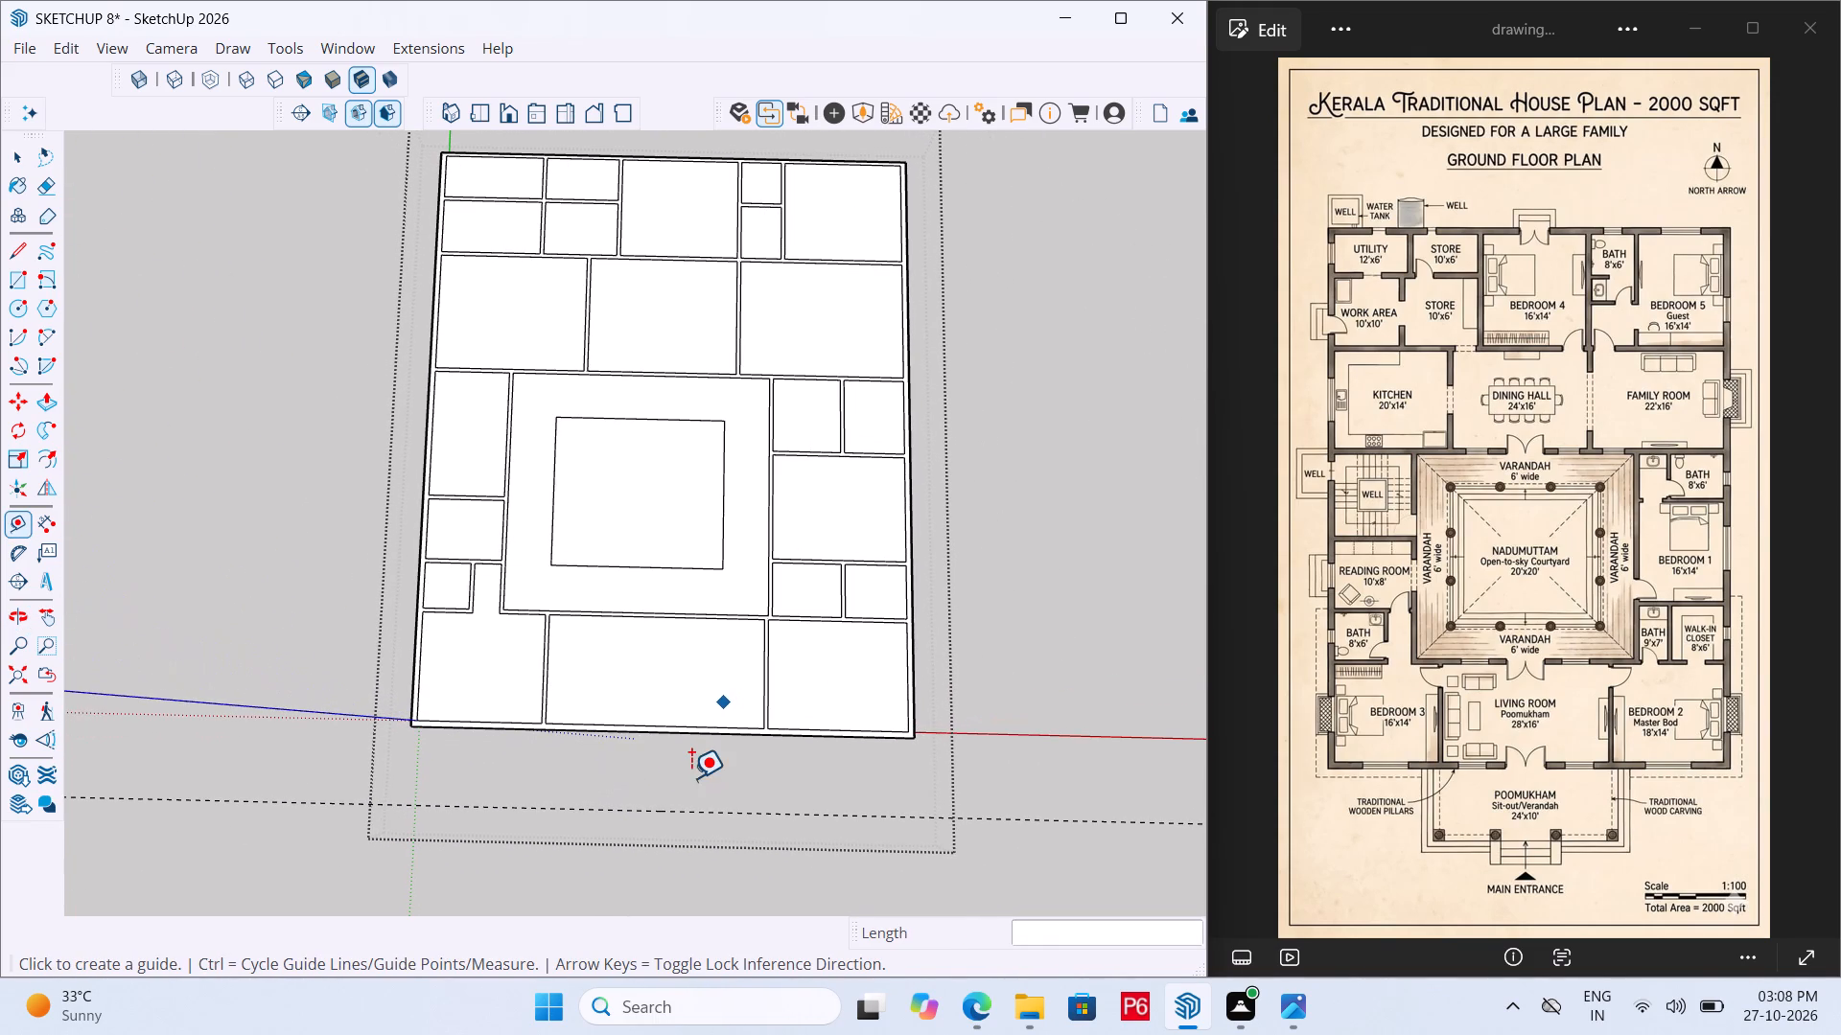
scroll(476, 723, up, 3)
scroll(549, 745, up, 6)
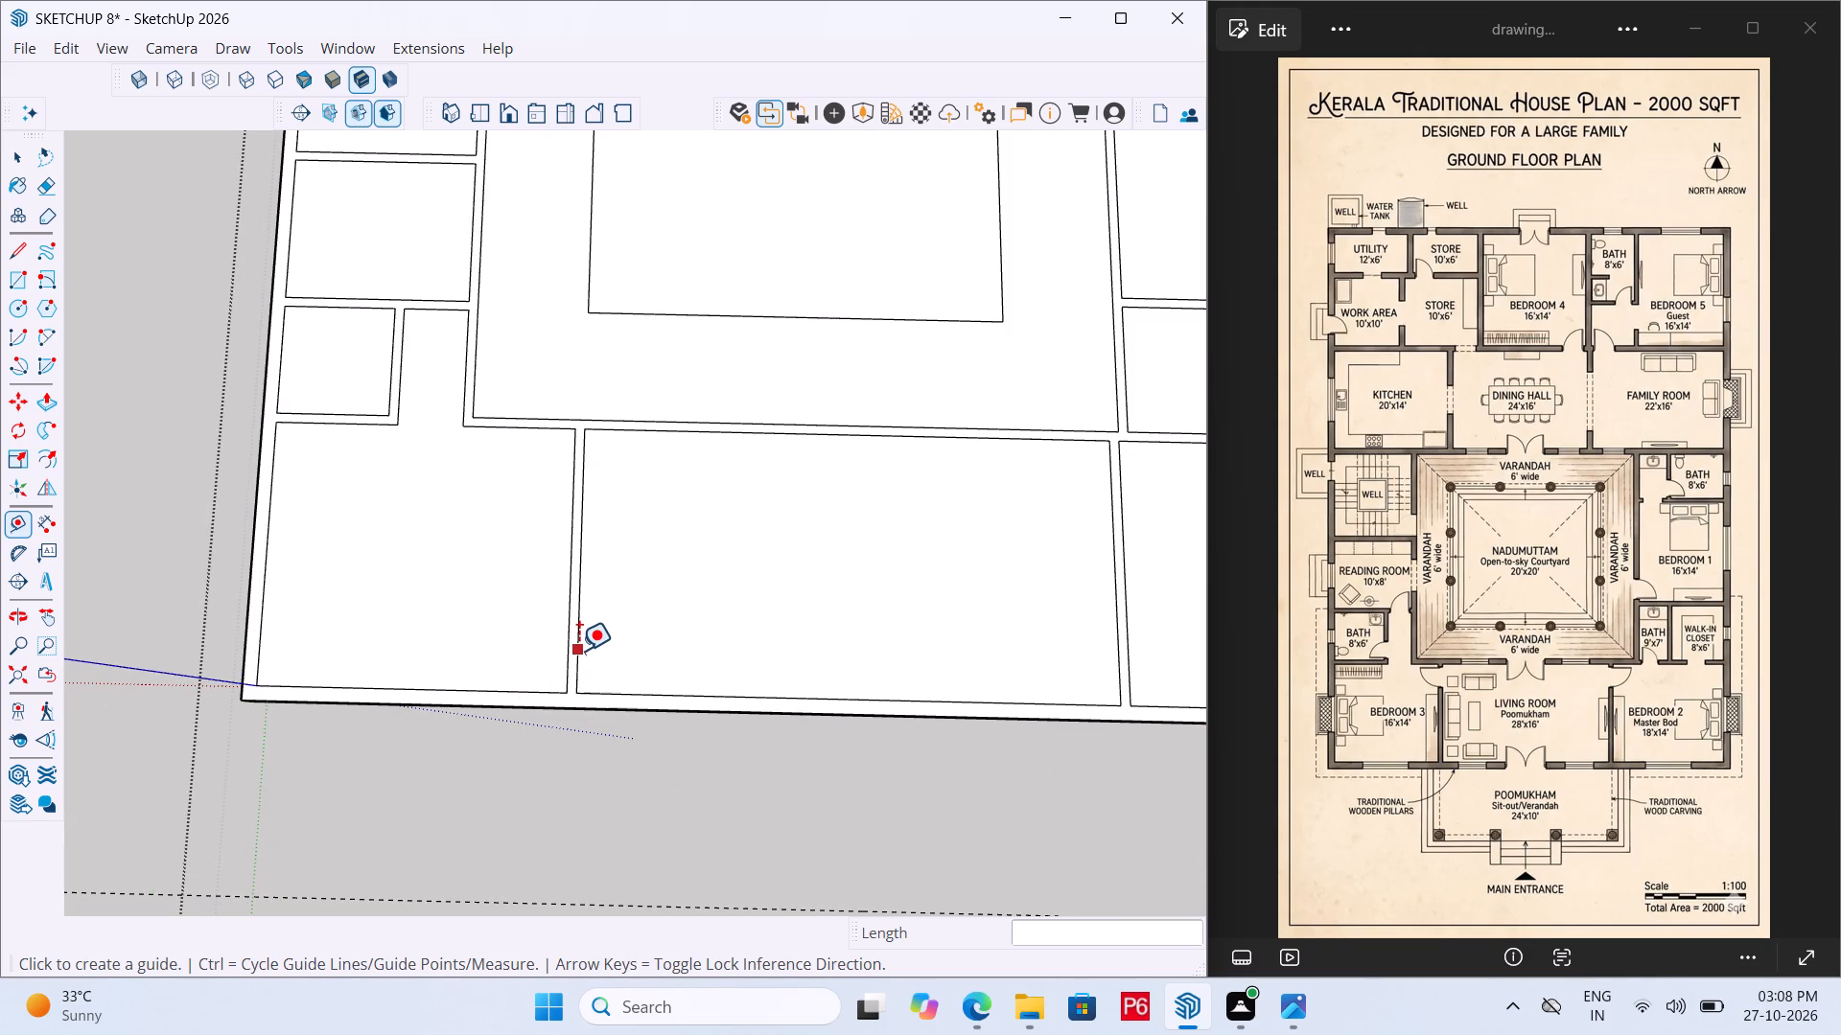
click(579, 651)
click(565, 634)
scroll(398, 576, down, 4)
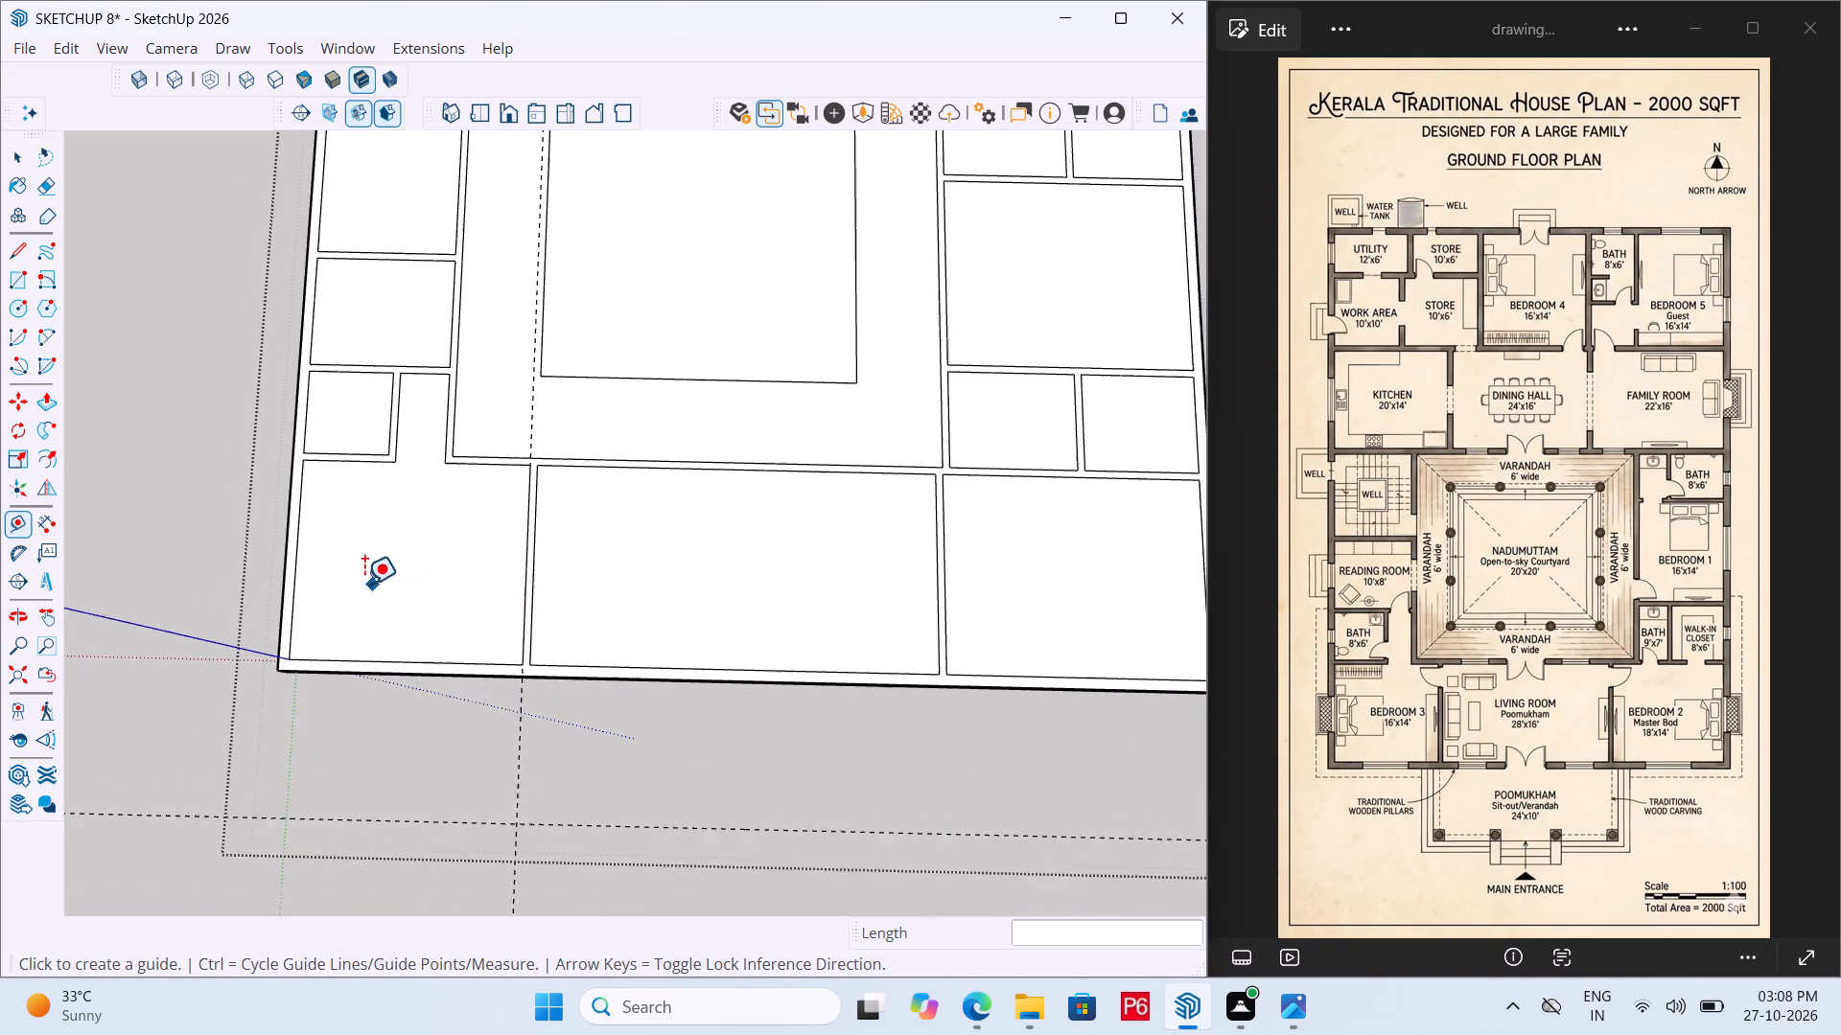
scroll(978, 650, up, 9)
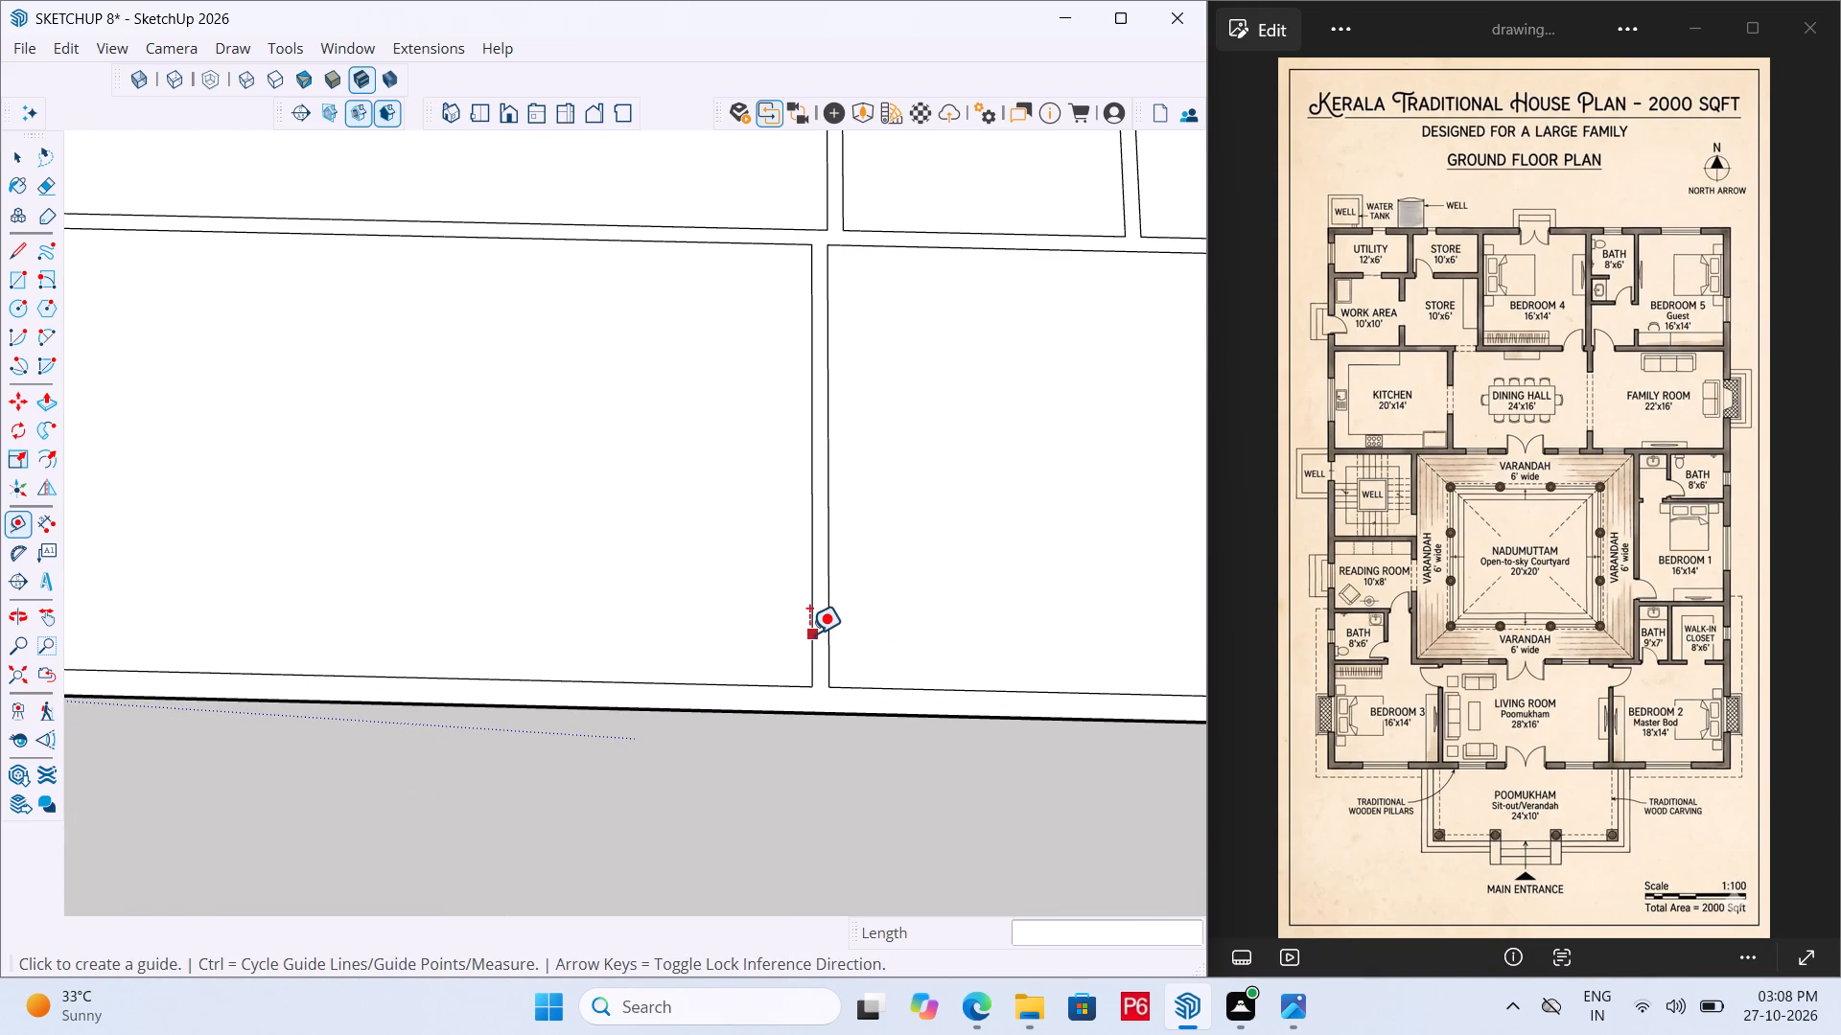
click(809, 634)
click(827, 631)
scroll(853, 513, down, 9)
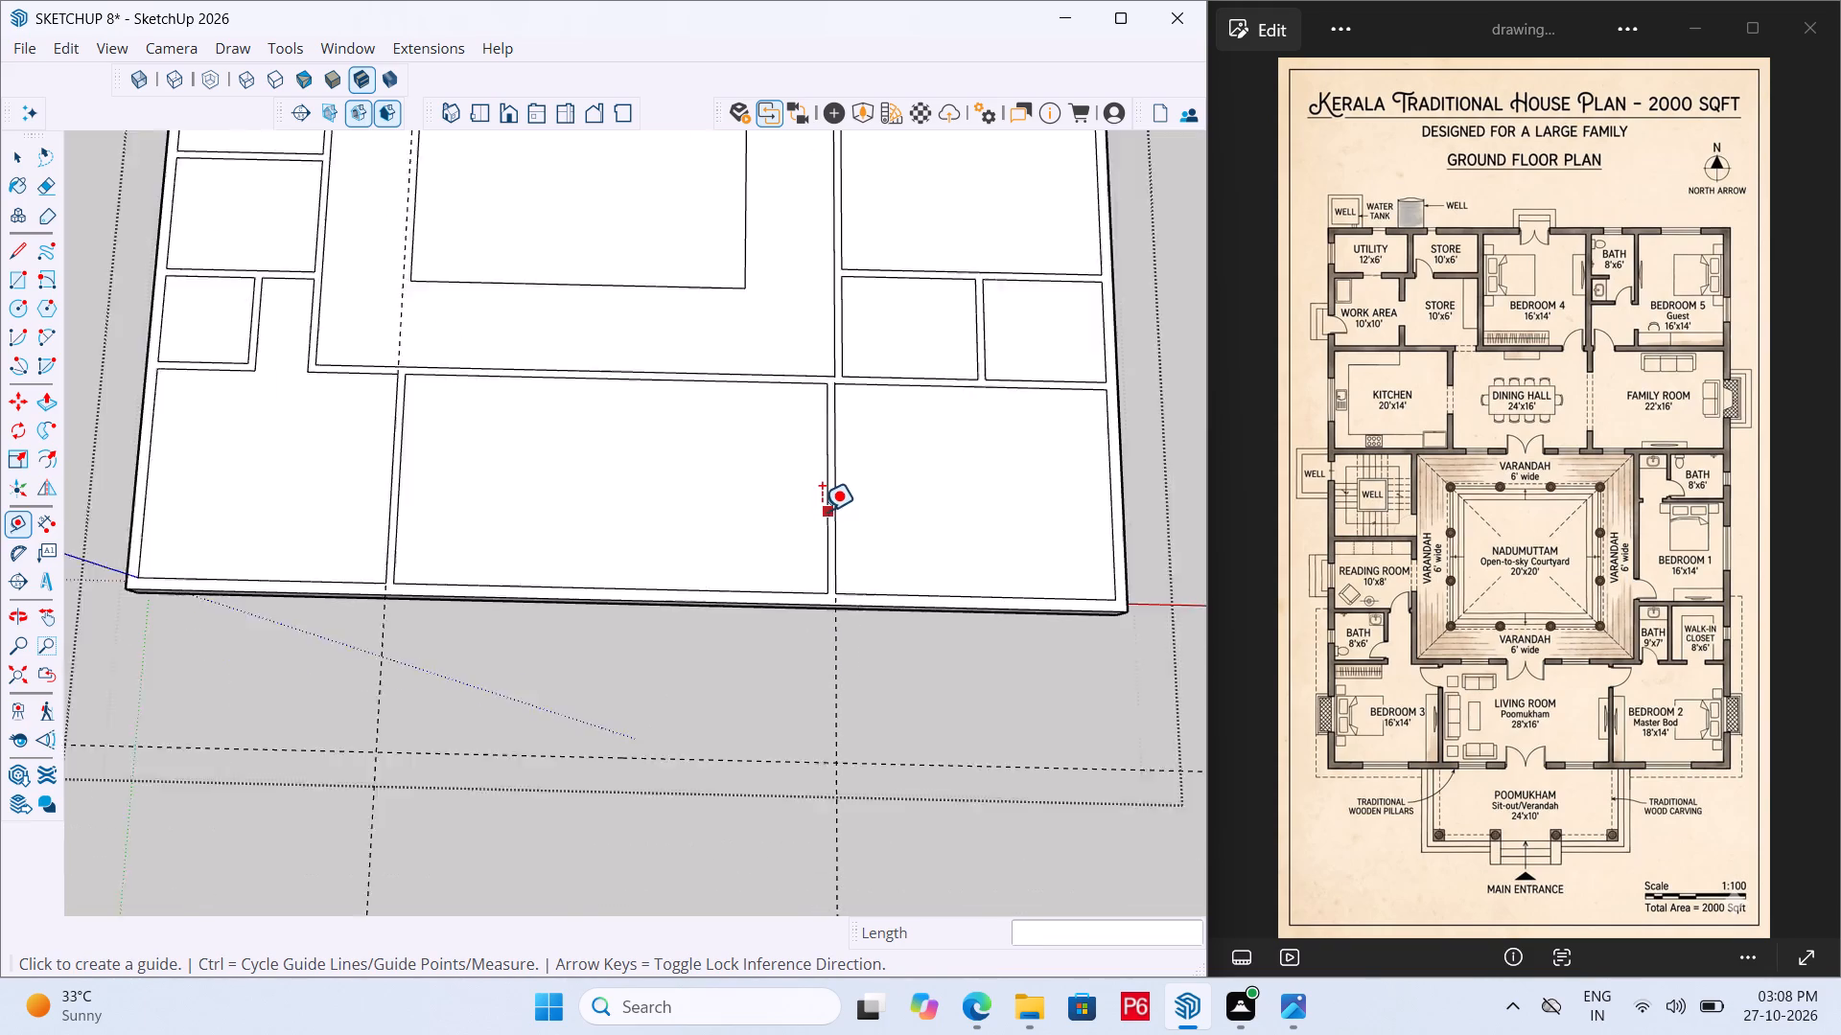
Add another guide line 10' out from the plinth's front top edge, in front of the living room.
scroll(822, 512, down, 2)
scroll(374, 600, down, 6)
scroll(507, 720, up, 1)
middle_drag(506, 717, 475, 459)
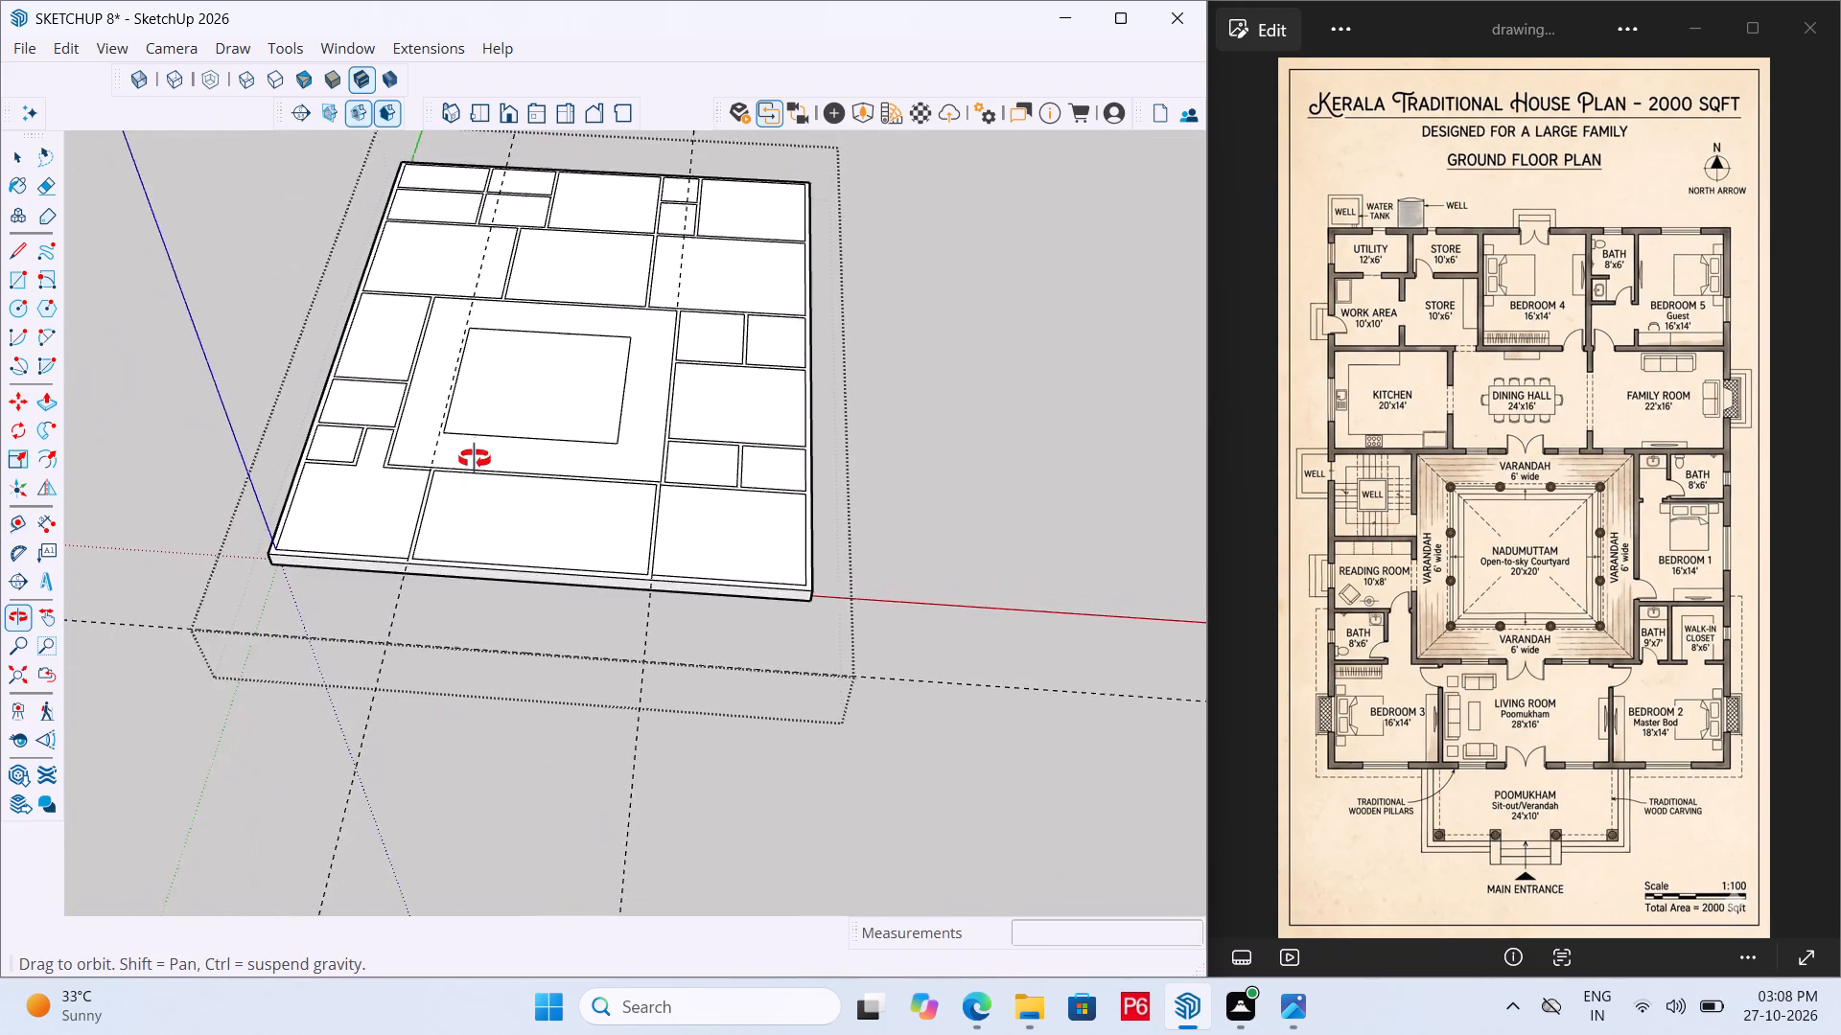
middle_drag(475, 459, 699, 89)
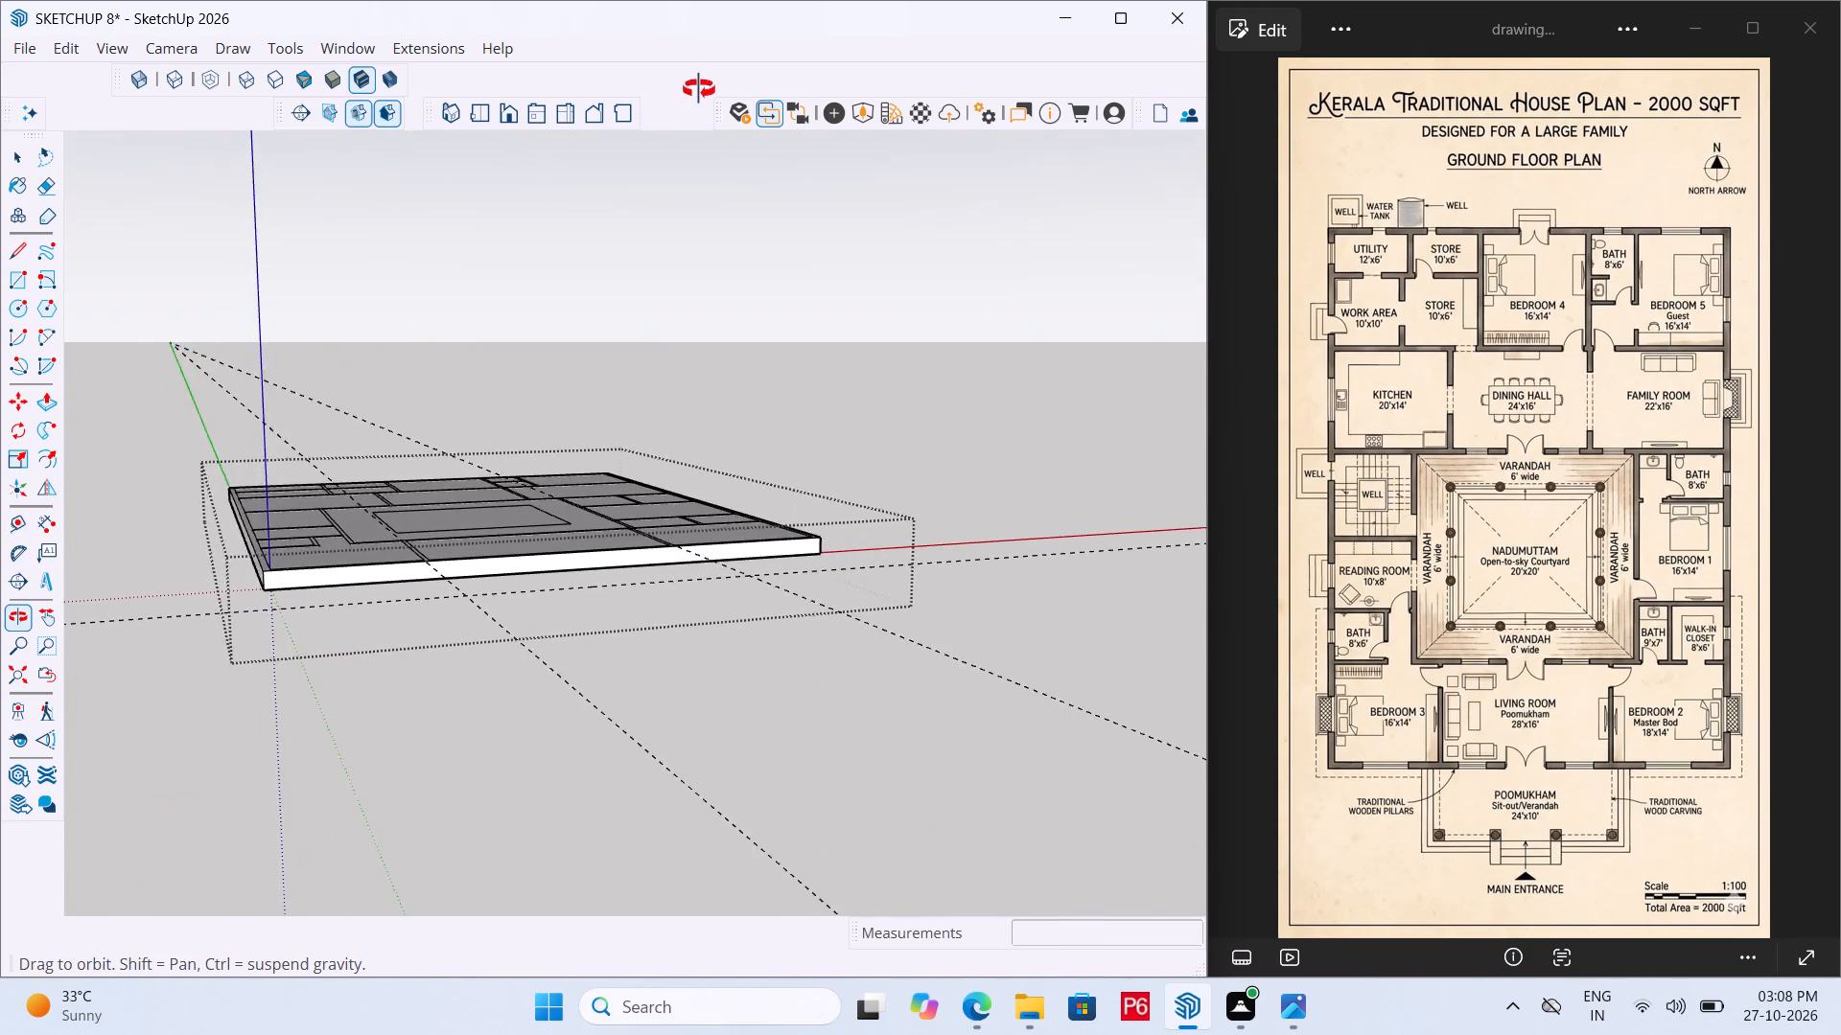
middle_drag(699, 89, 439, 521)
middle_drag(410, 579, 409, 557)
scroll(509, 565, up, 6)
click(520, 557)
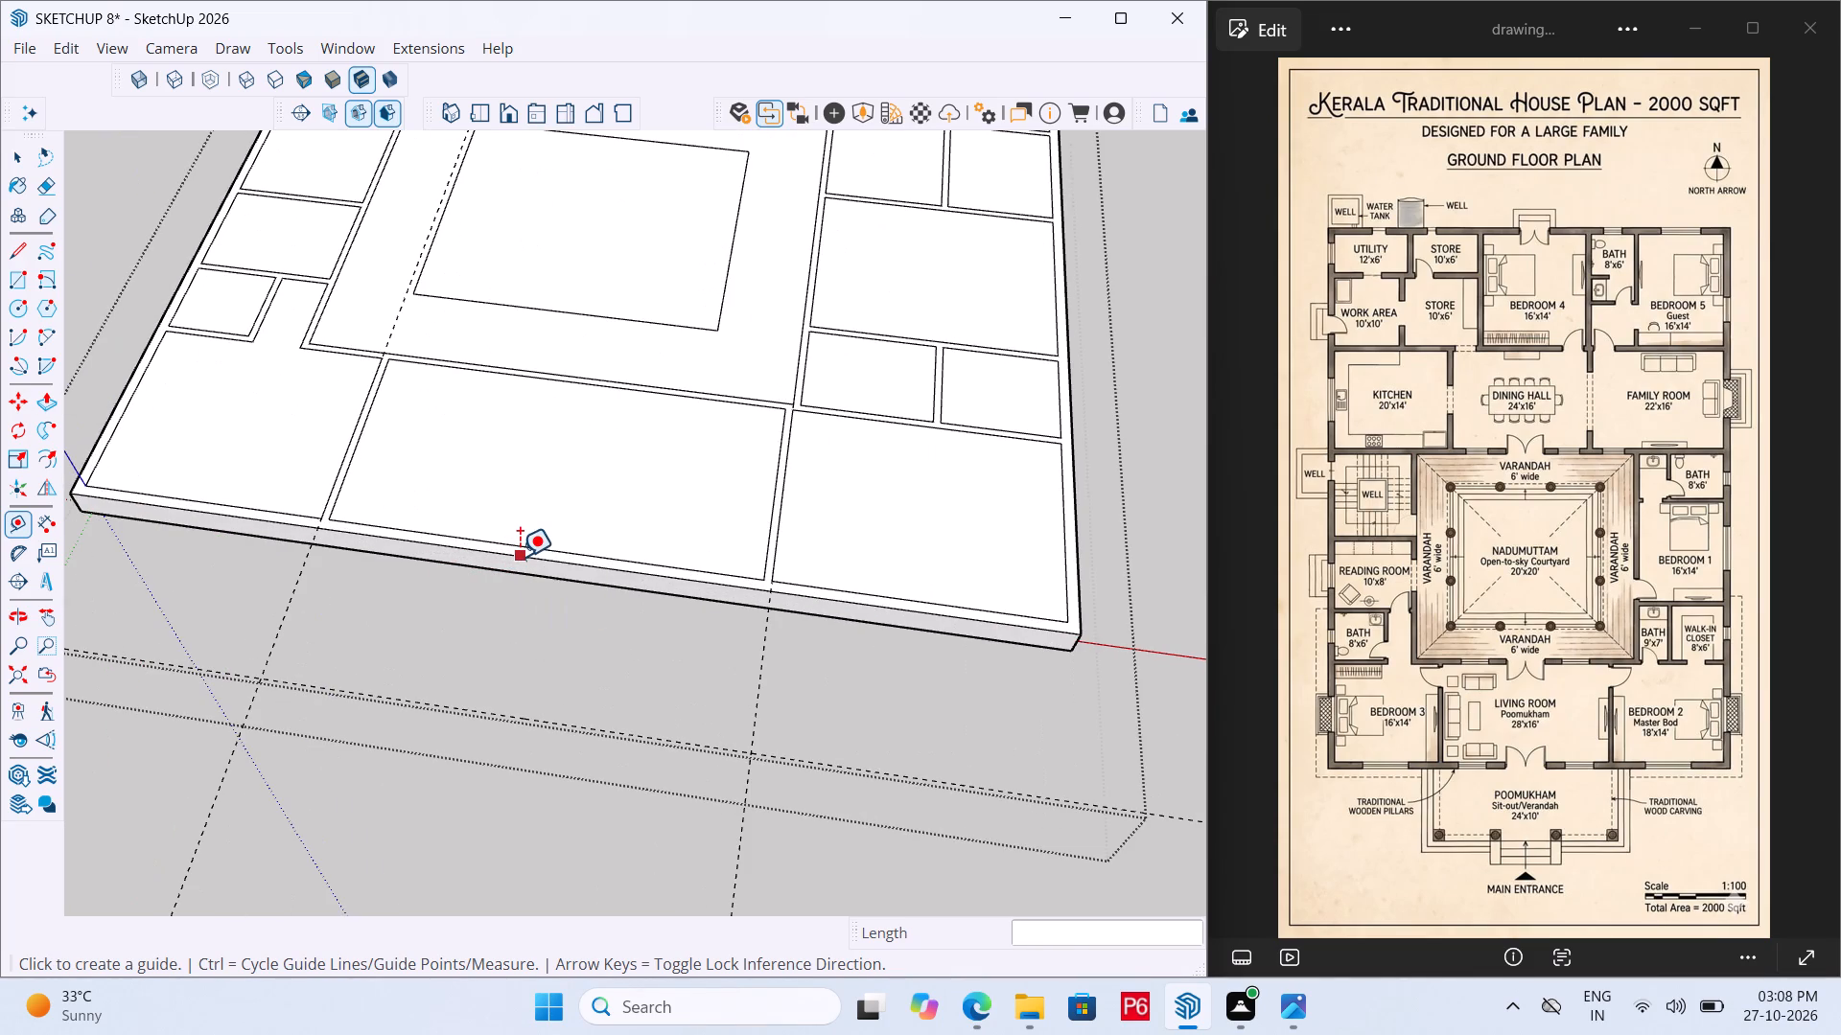
text(10')
key(Return)
middle_drag(521, 824, 555, 594)
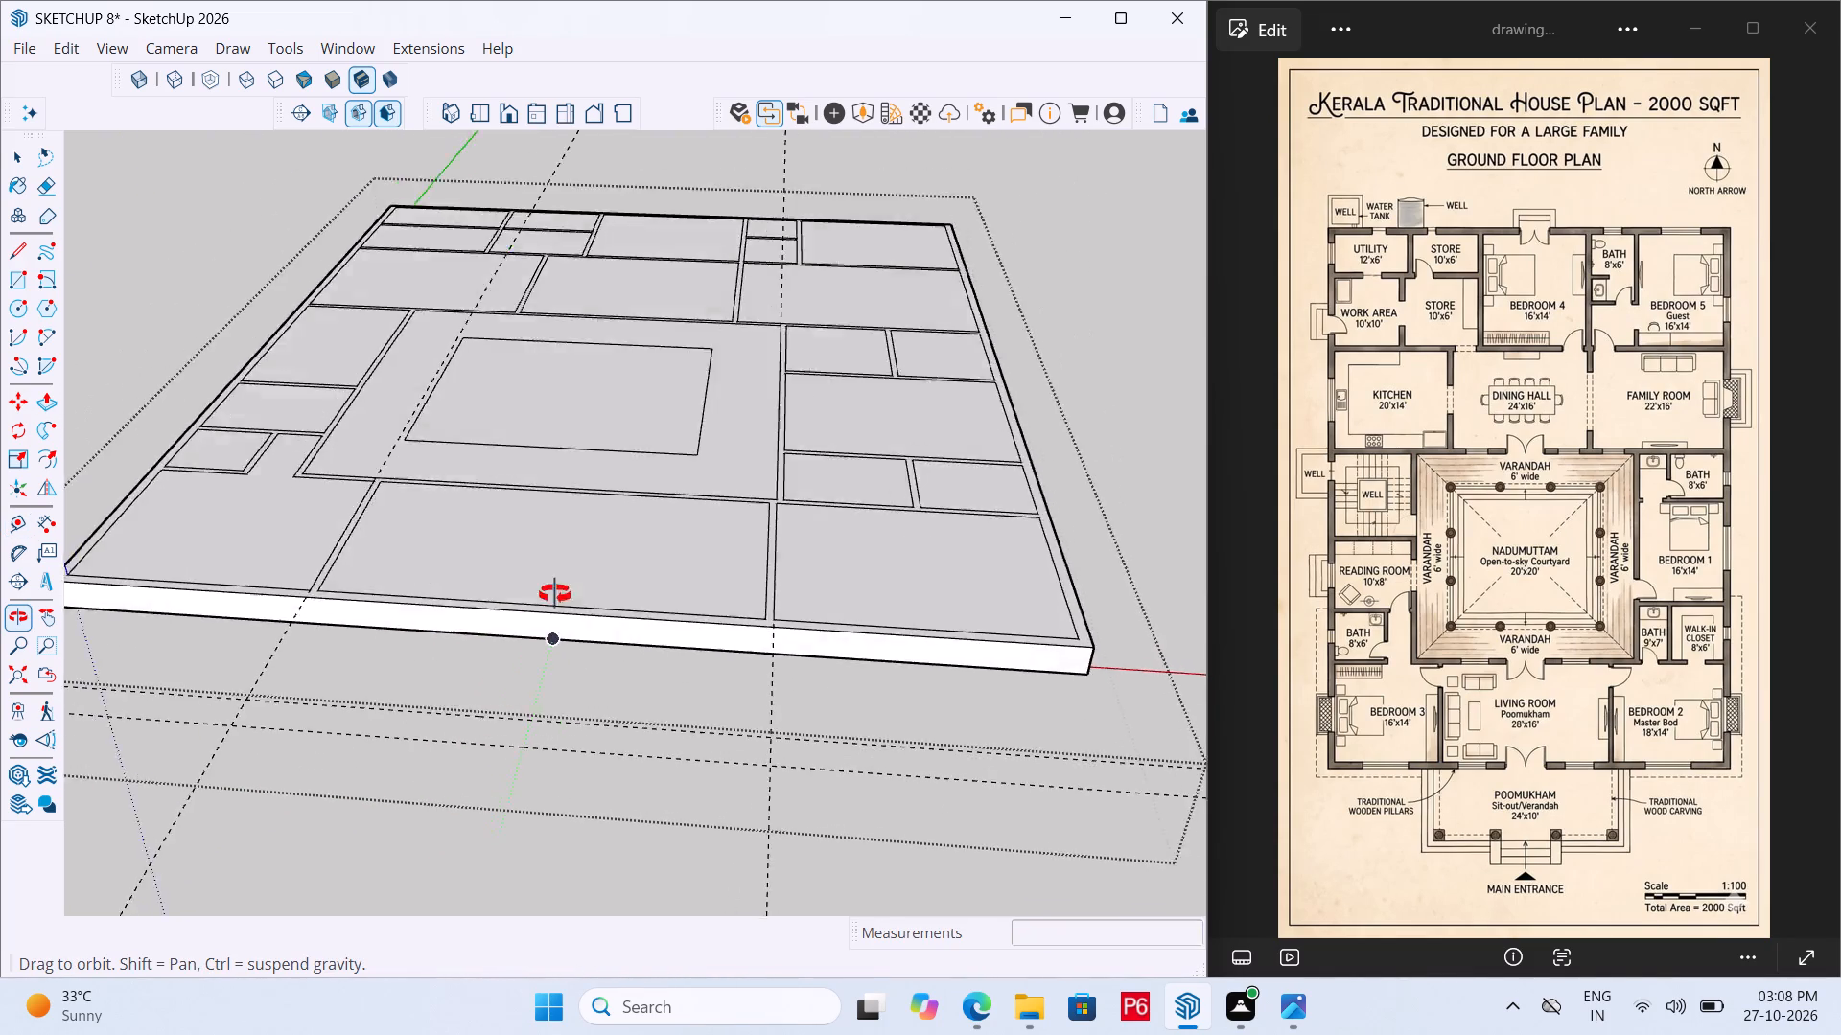
Undo the last guide line and erase the remaining 10' guide running along the front of the plinth.
middle_drag(555, 594, 601, 464)
middle_drag(415, 863, 400, 681)
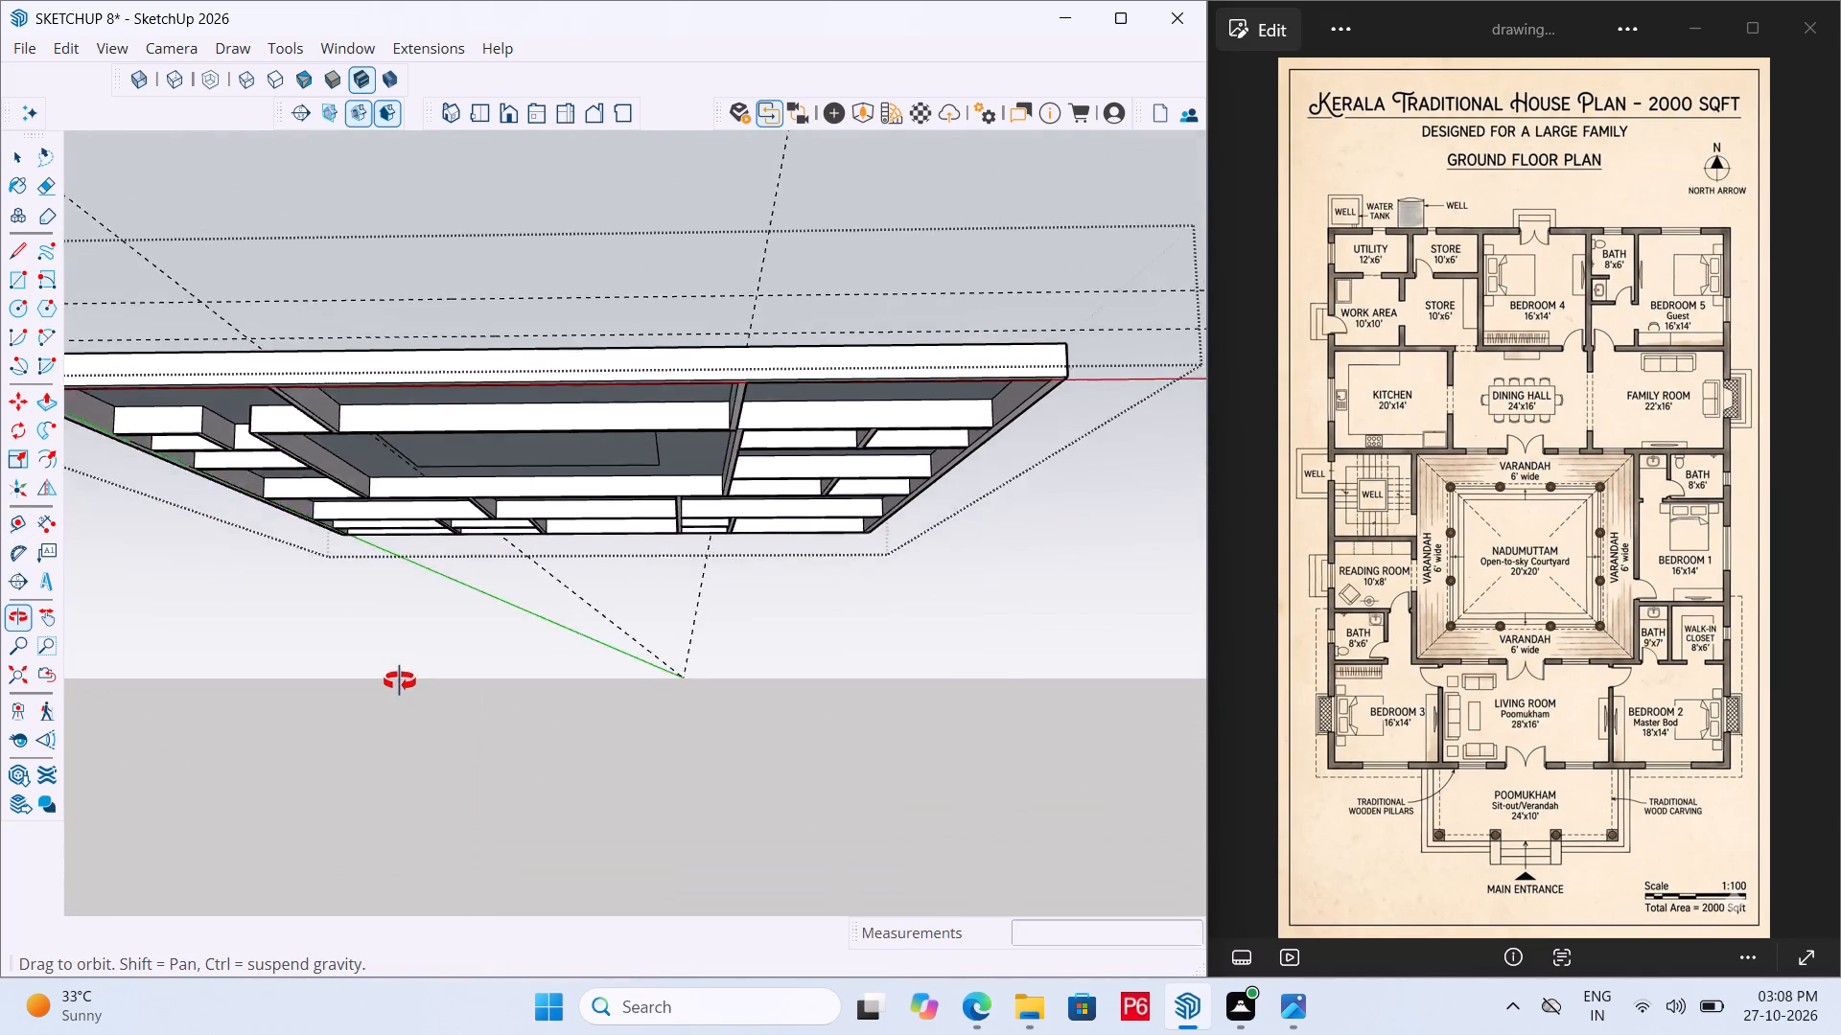
middle_drag(400, 681, 470, 798)
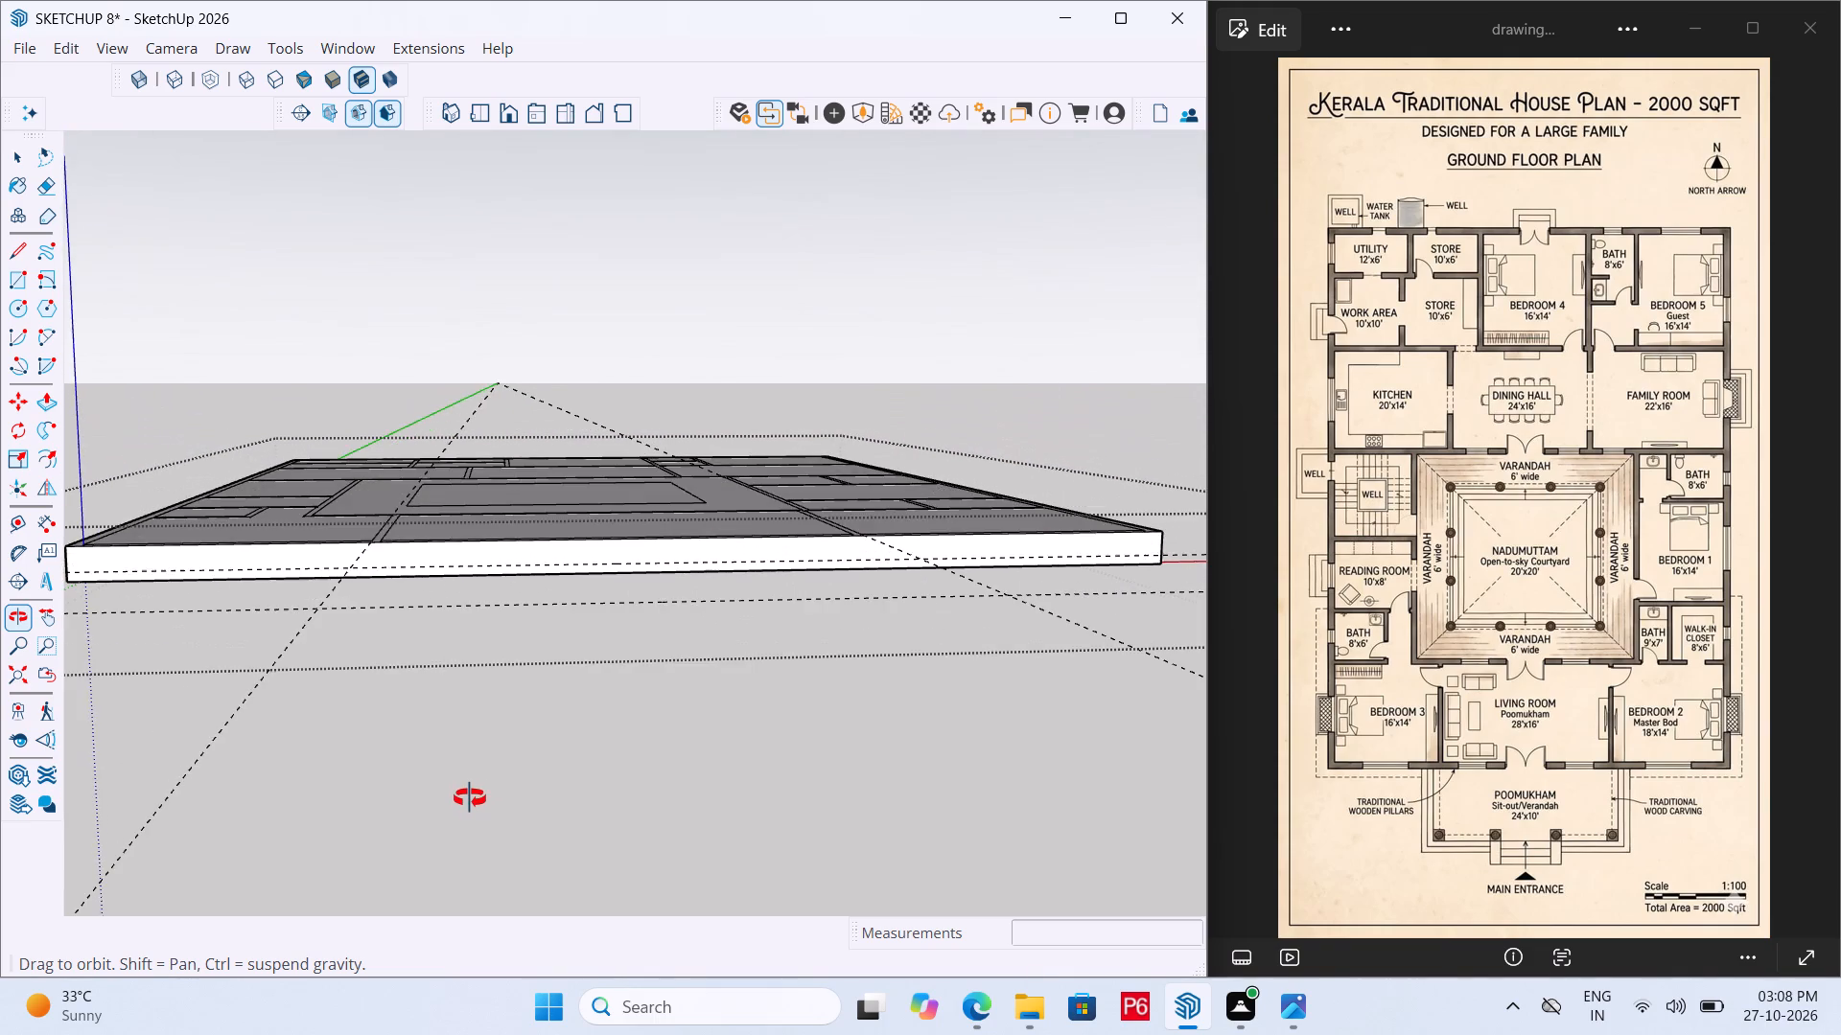
middle_drag(470, 798, 426, 710)
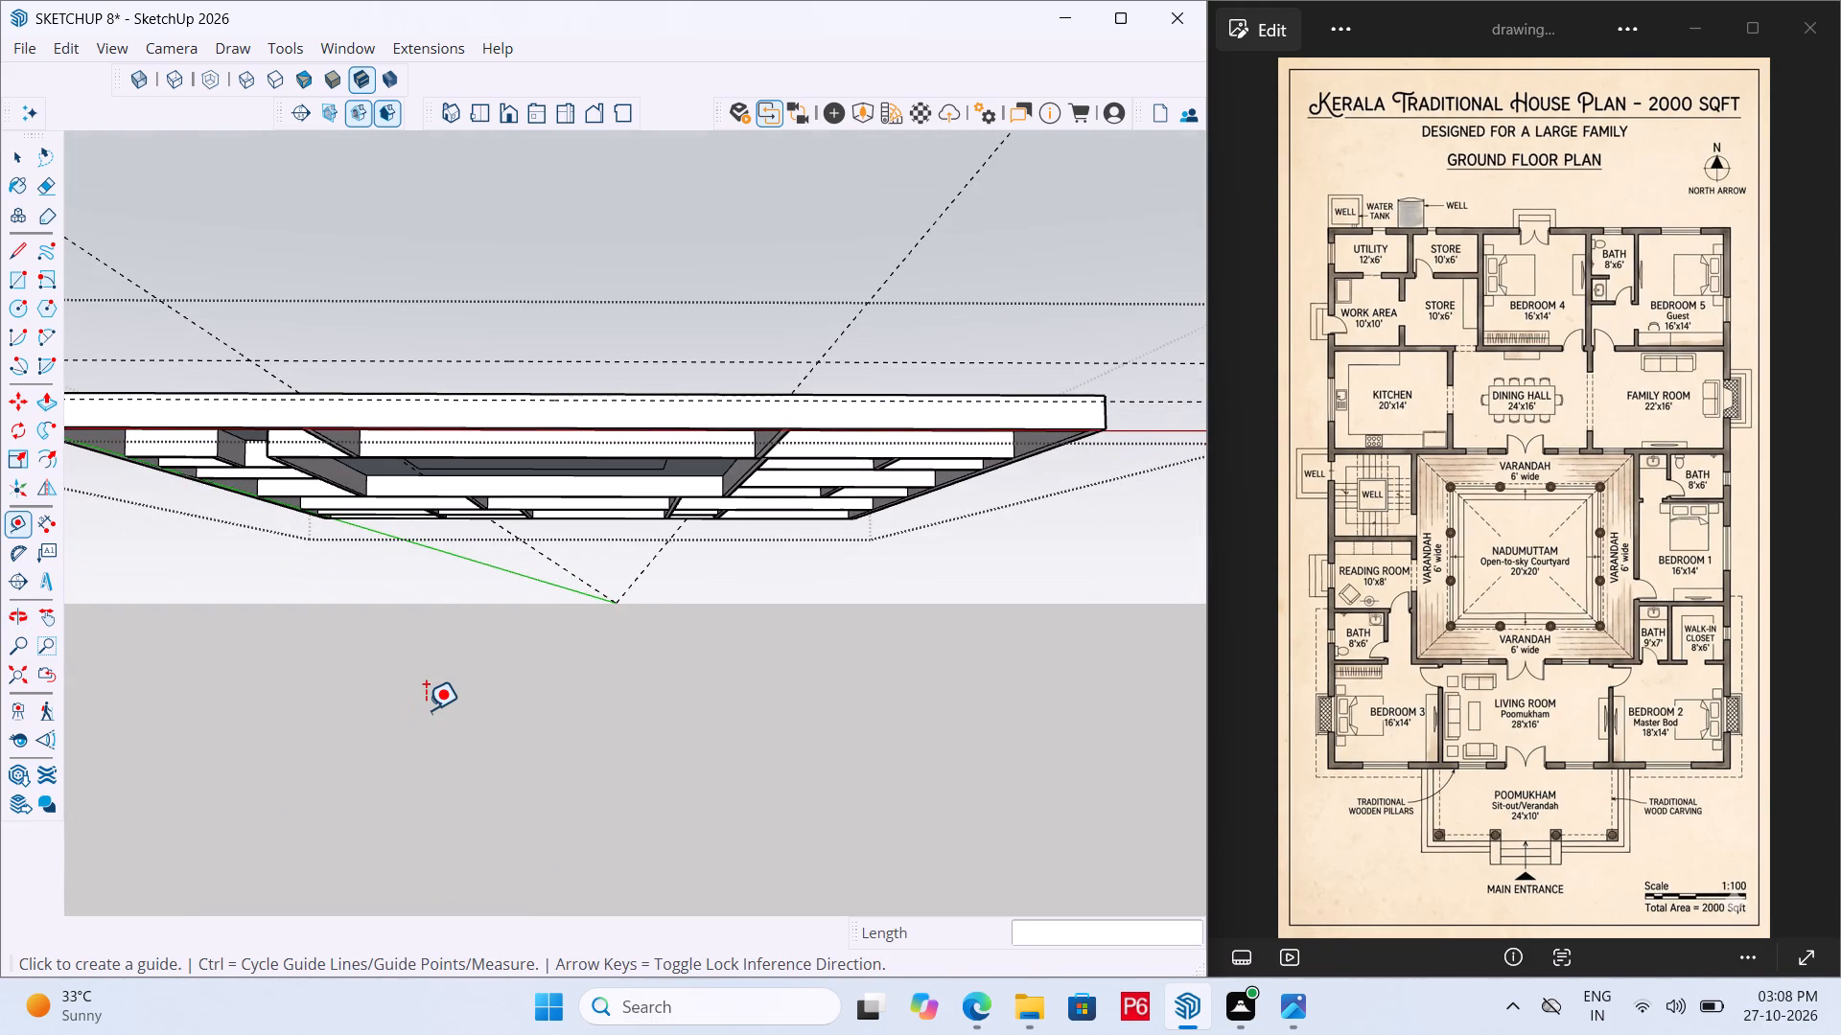
key(ctrl+z)
middle_drag(432, 714, 536, 951)
scroll(334, 651, down, 5)
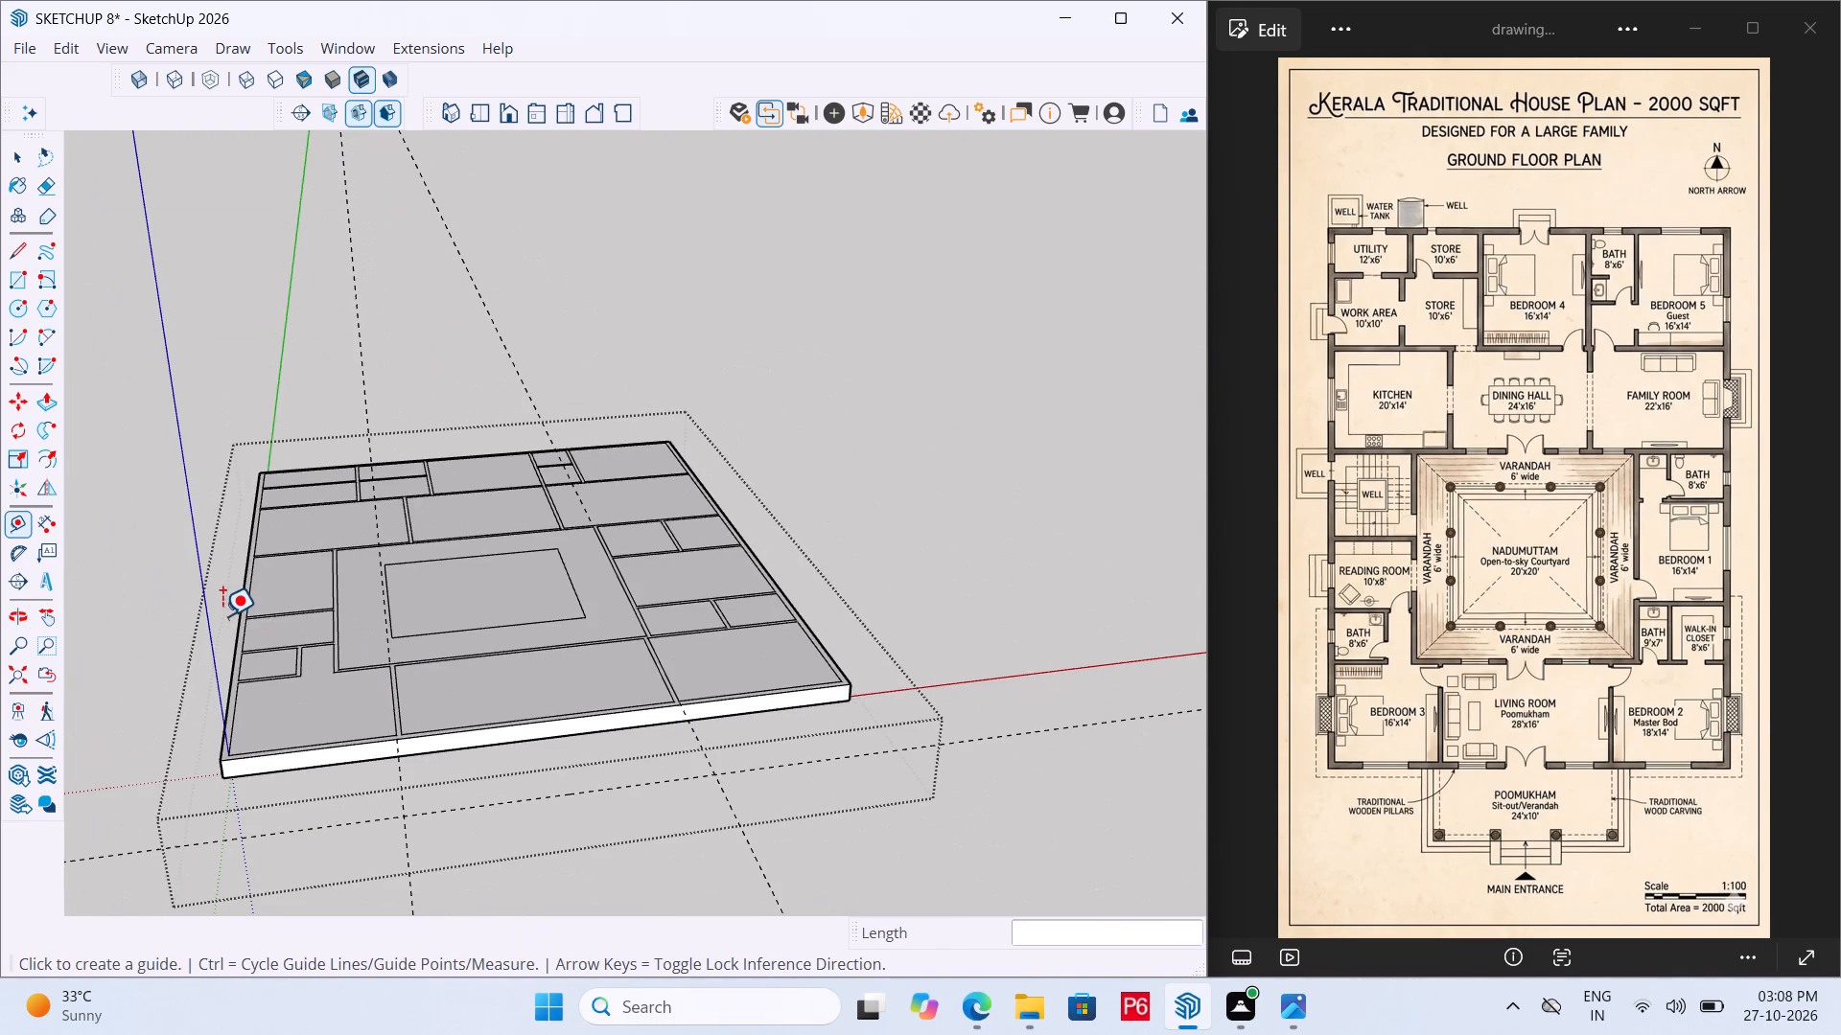
key(e)
drag(497, 800, 500, 811)
middle_drag(509, 810, 420, 850)
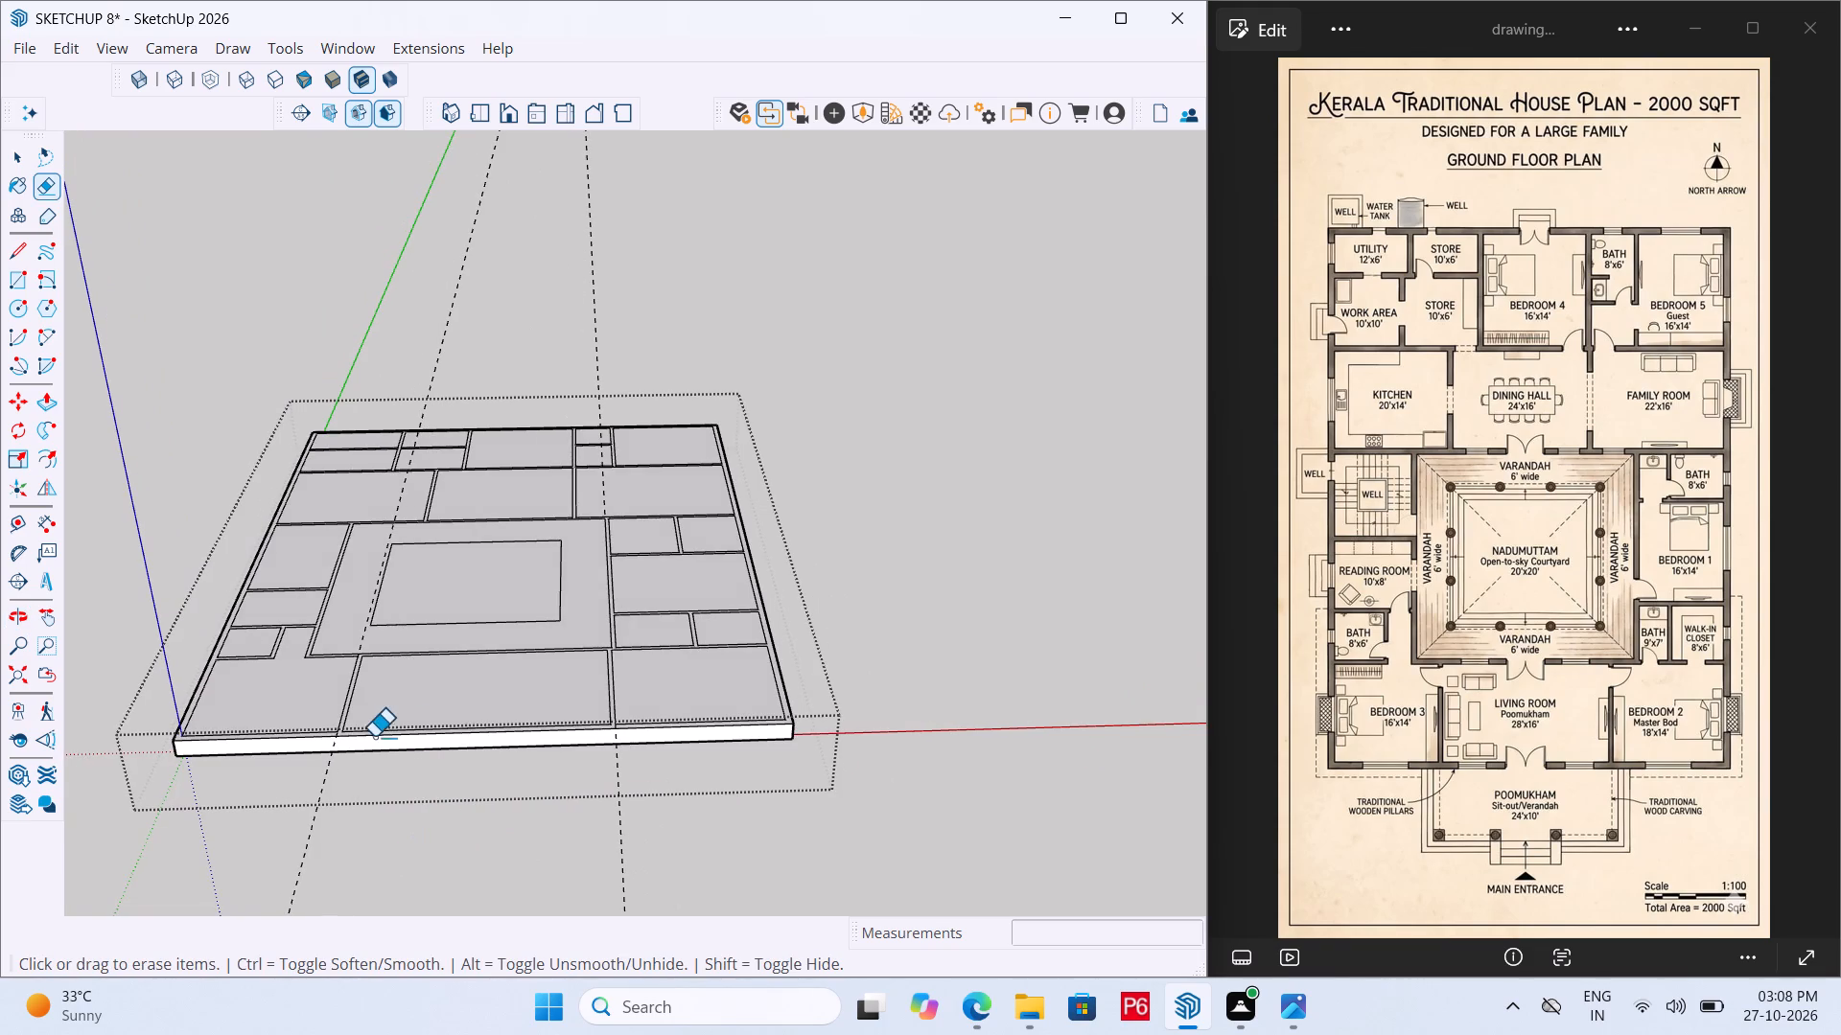
Place a guide line 10' out from the plinth's front top edge for the poomukham depth.
scroll(367, 737, up, 6)
scroll(551, 647, down, 6)
middle_drag(542, 659, 508, 727)
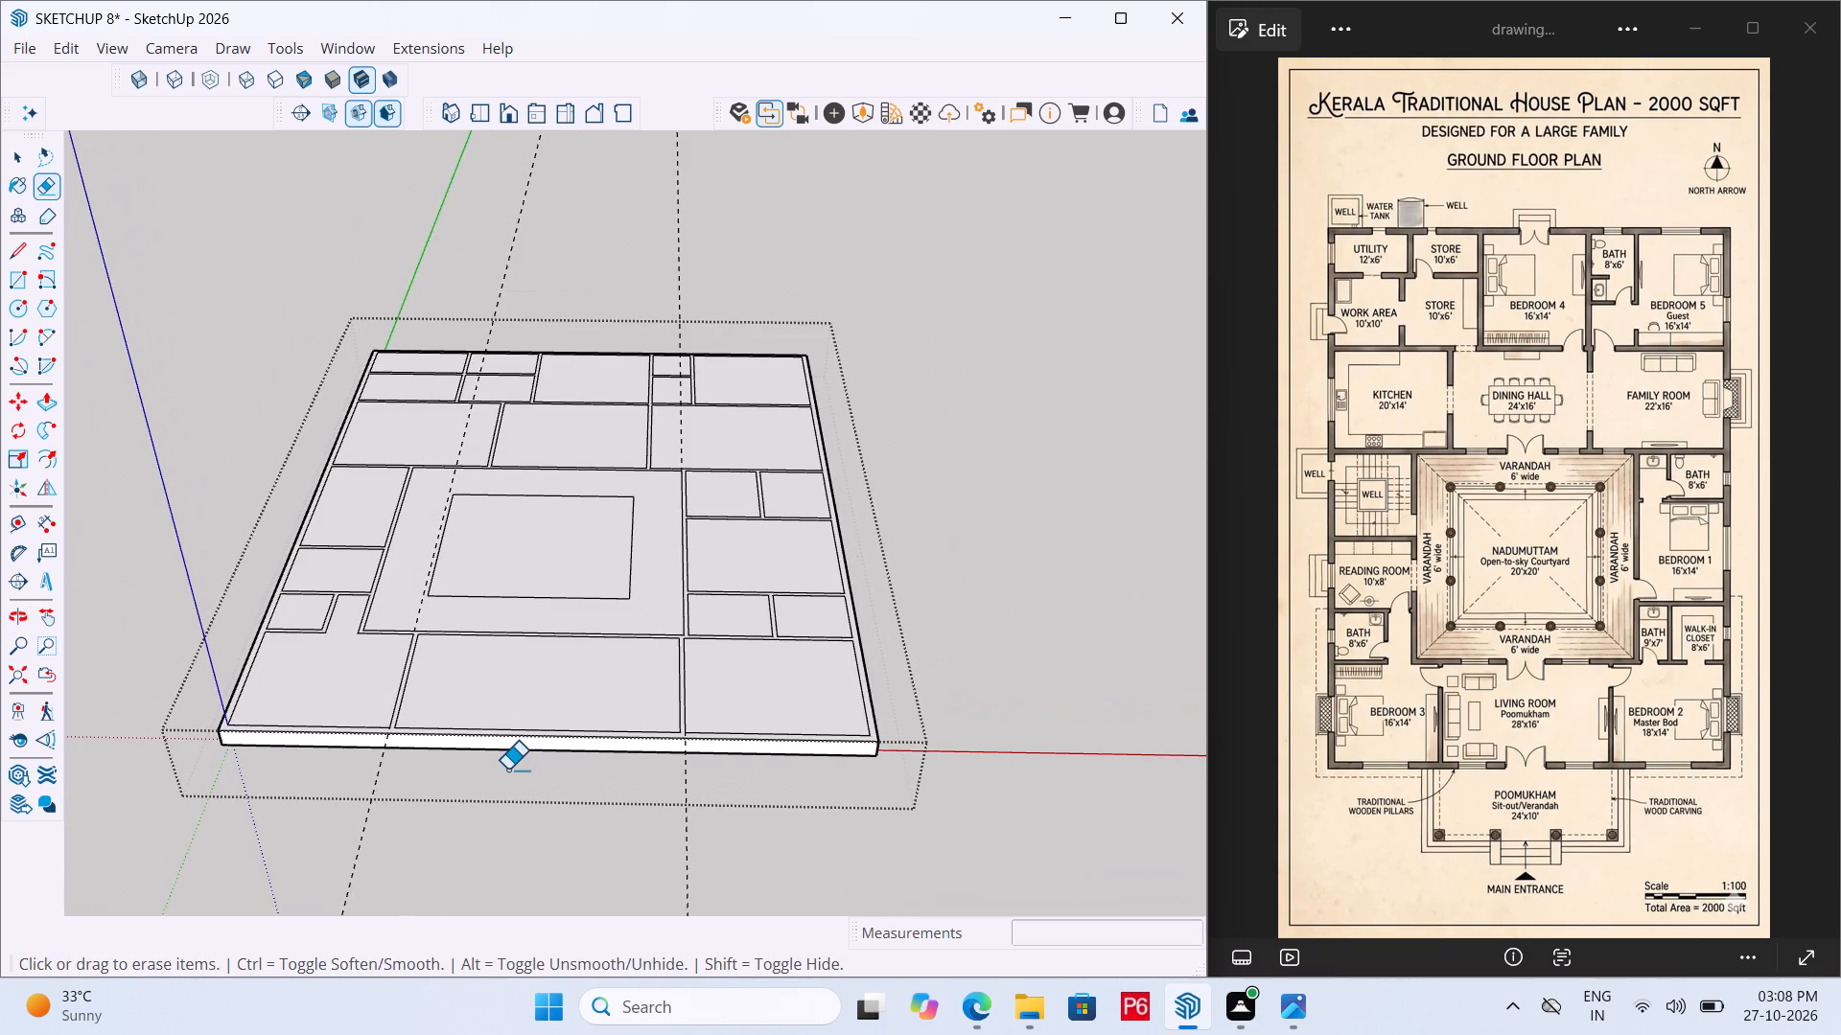
key(t)
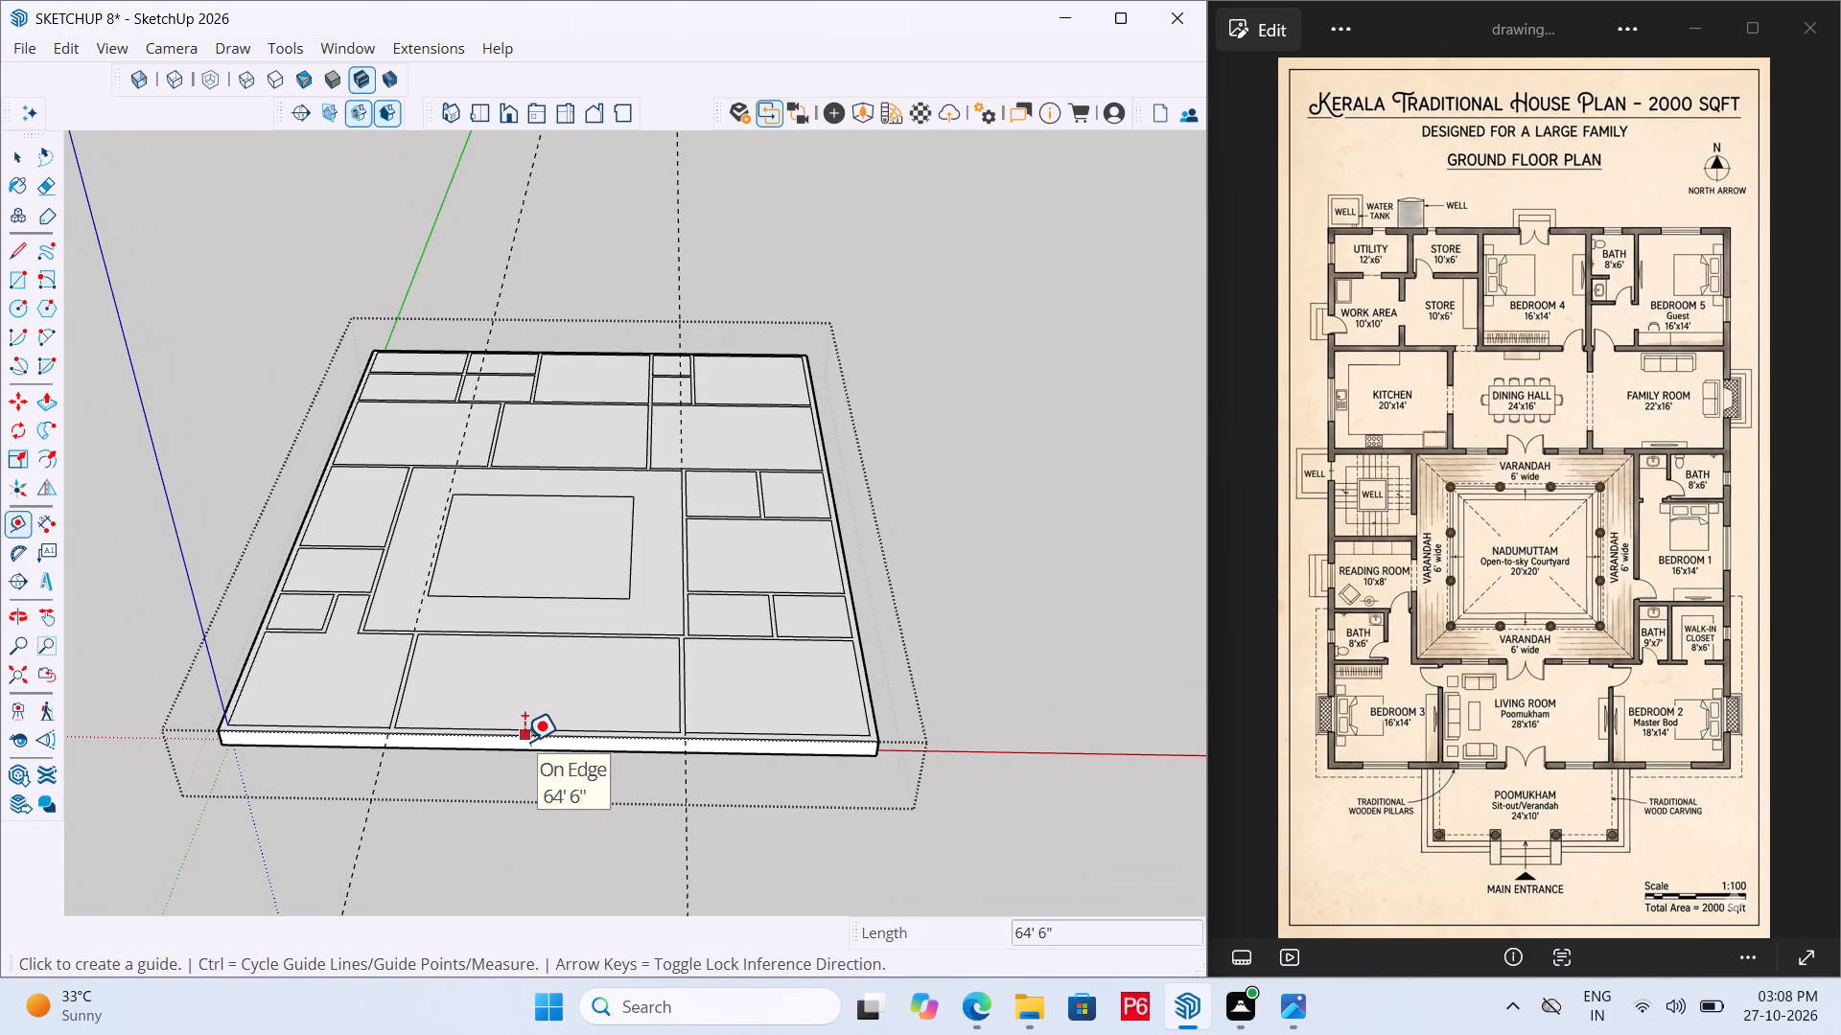
click(524, 742)
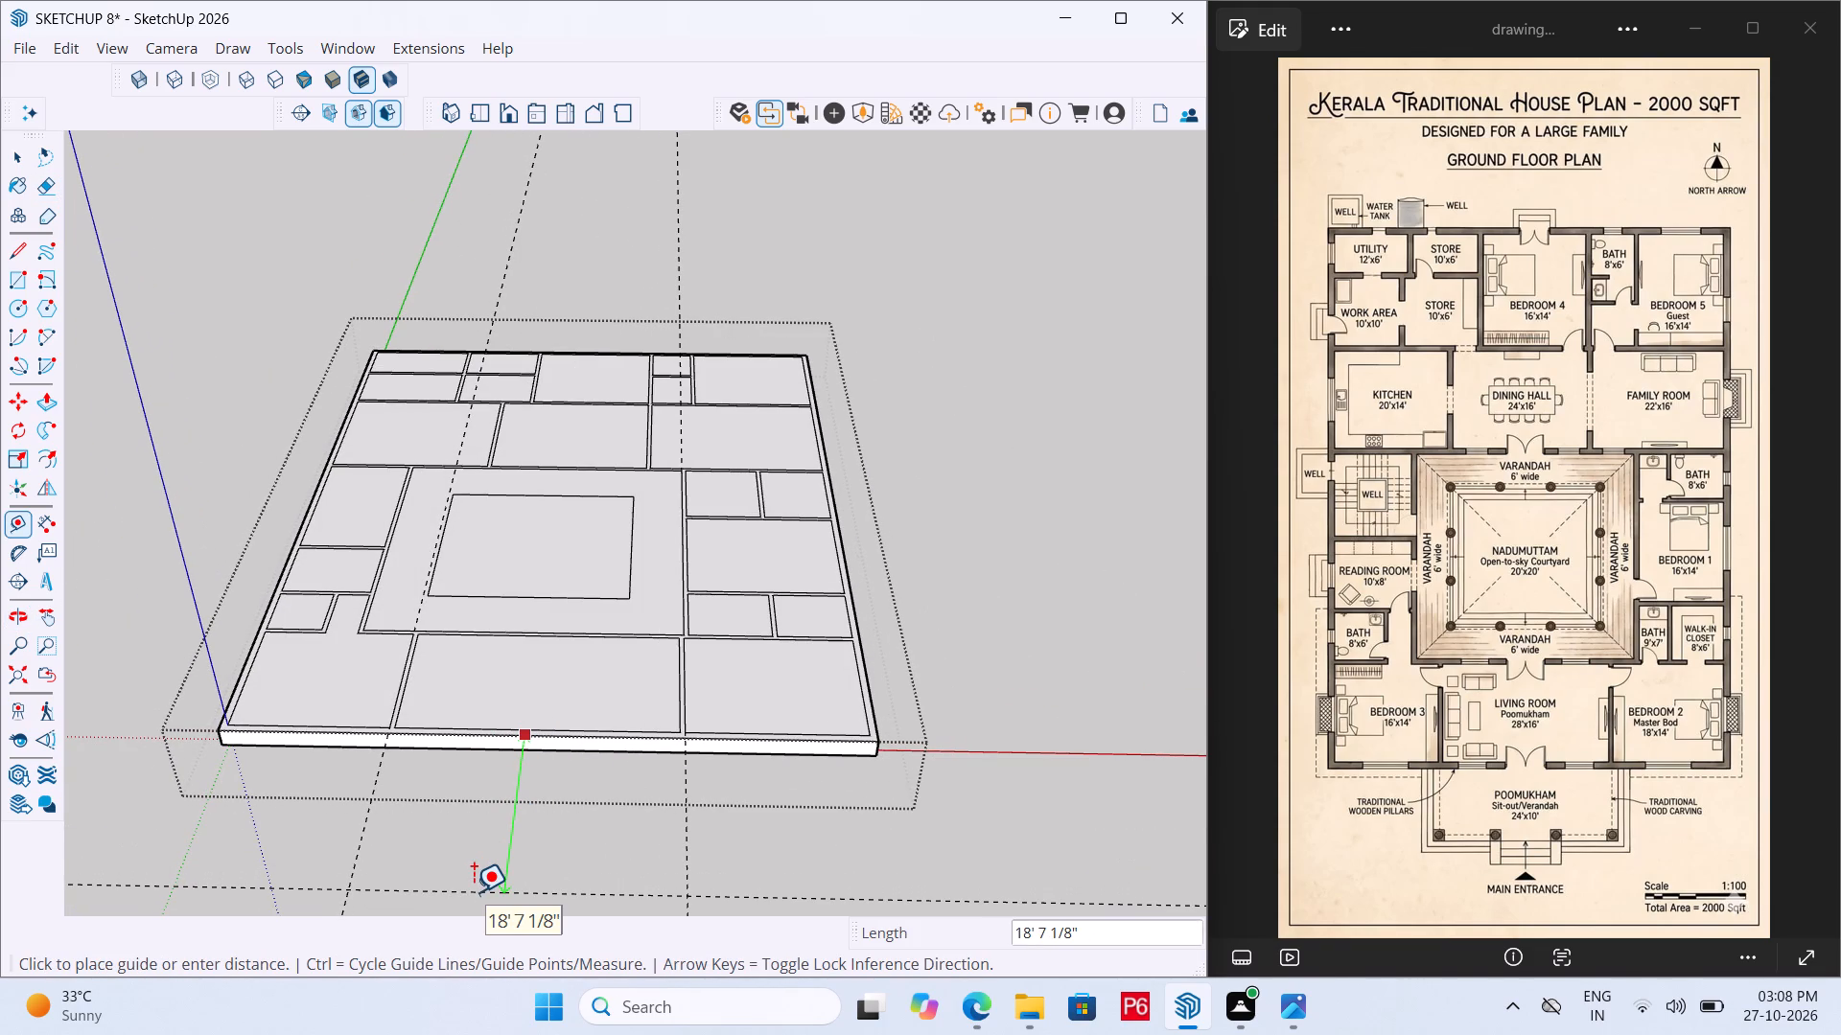
text(10')
key(Return)
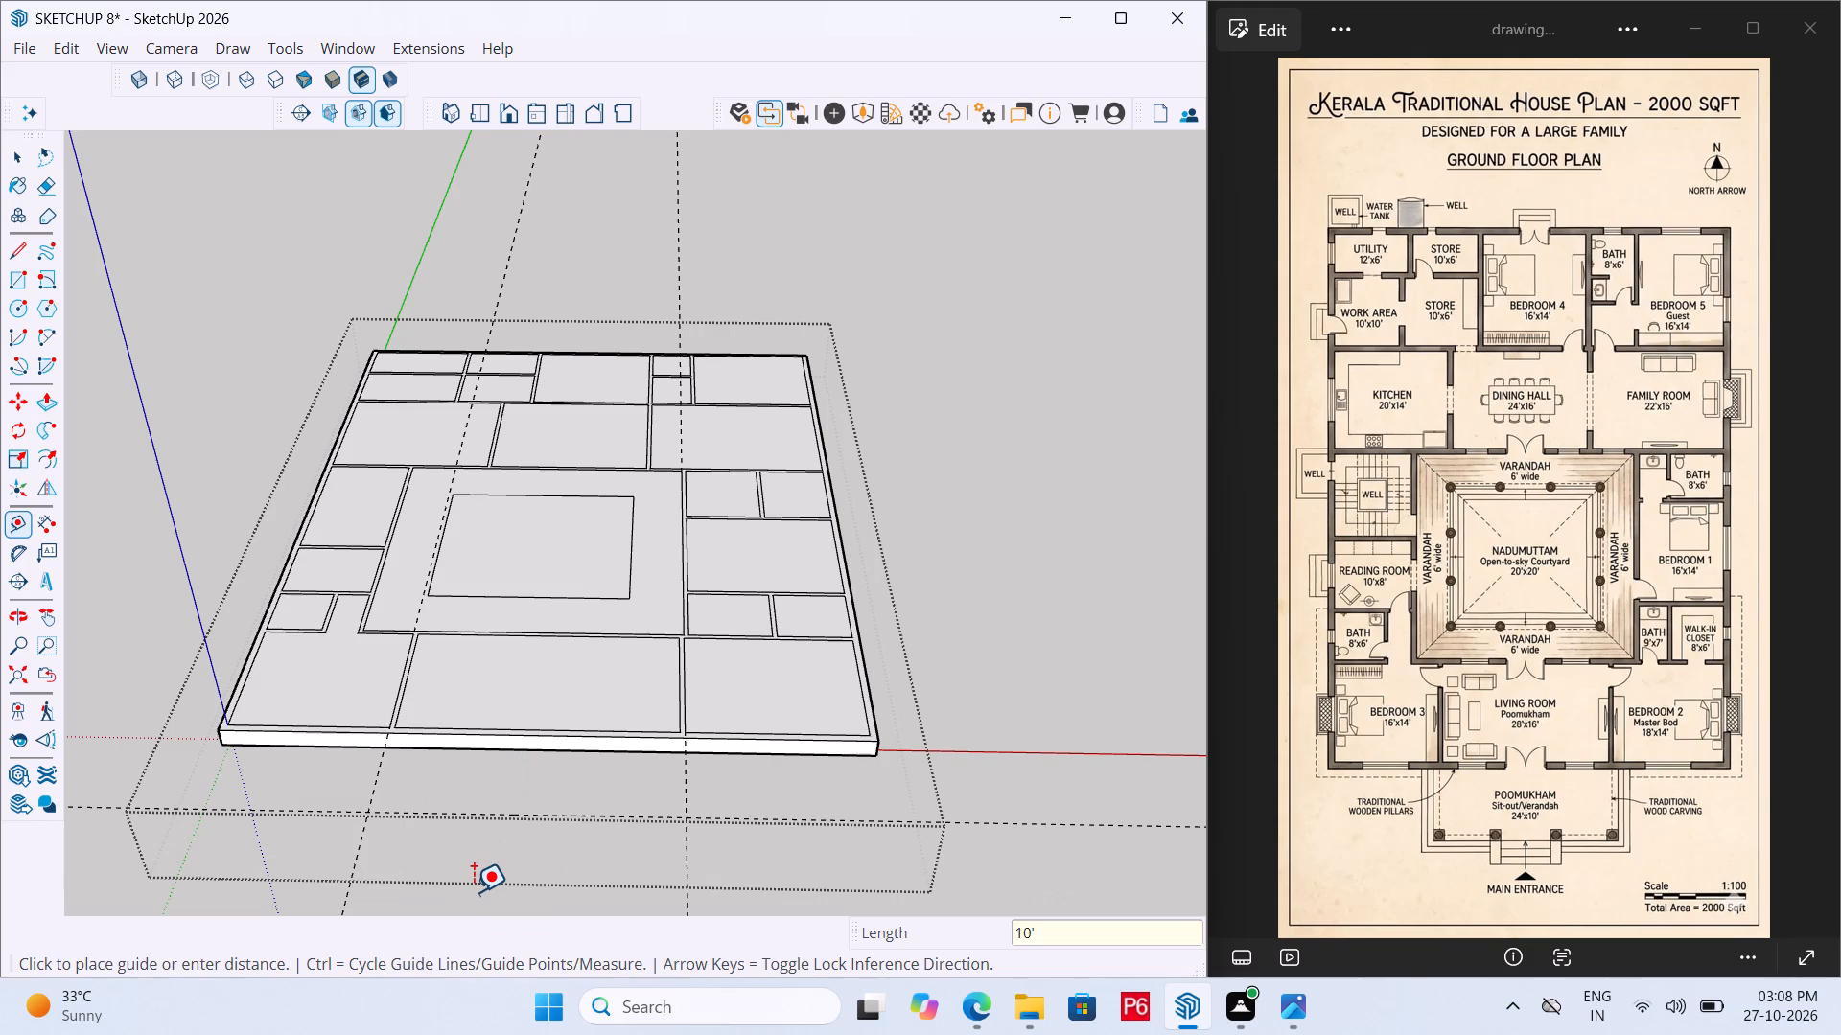
Draw a 29' by 10' poomukham rectangle from the plinth's front top edge between the two living room side guides out to the front guide.
scroll(415, 728, down, 3)
middle_drag(389, 811, 385, 875)
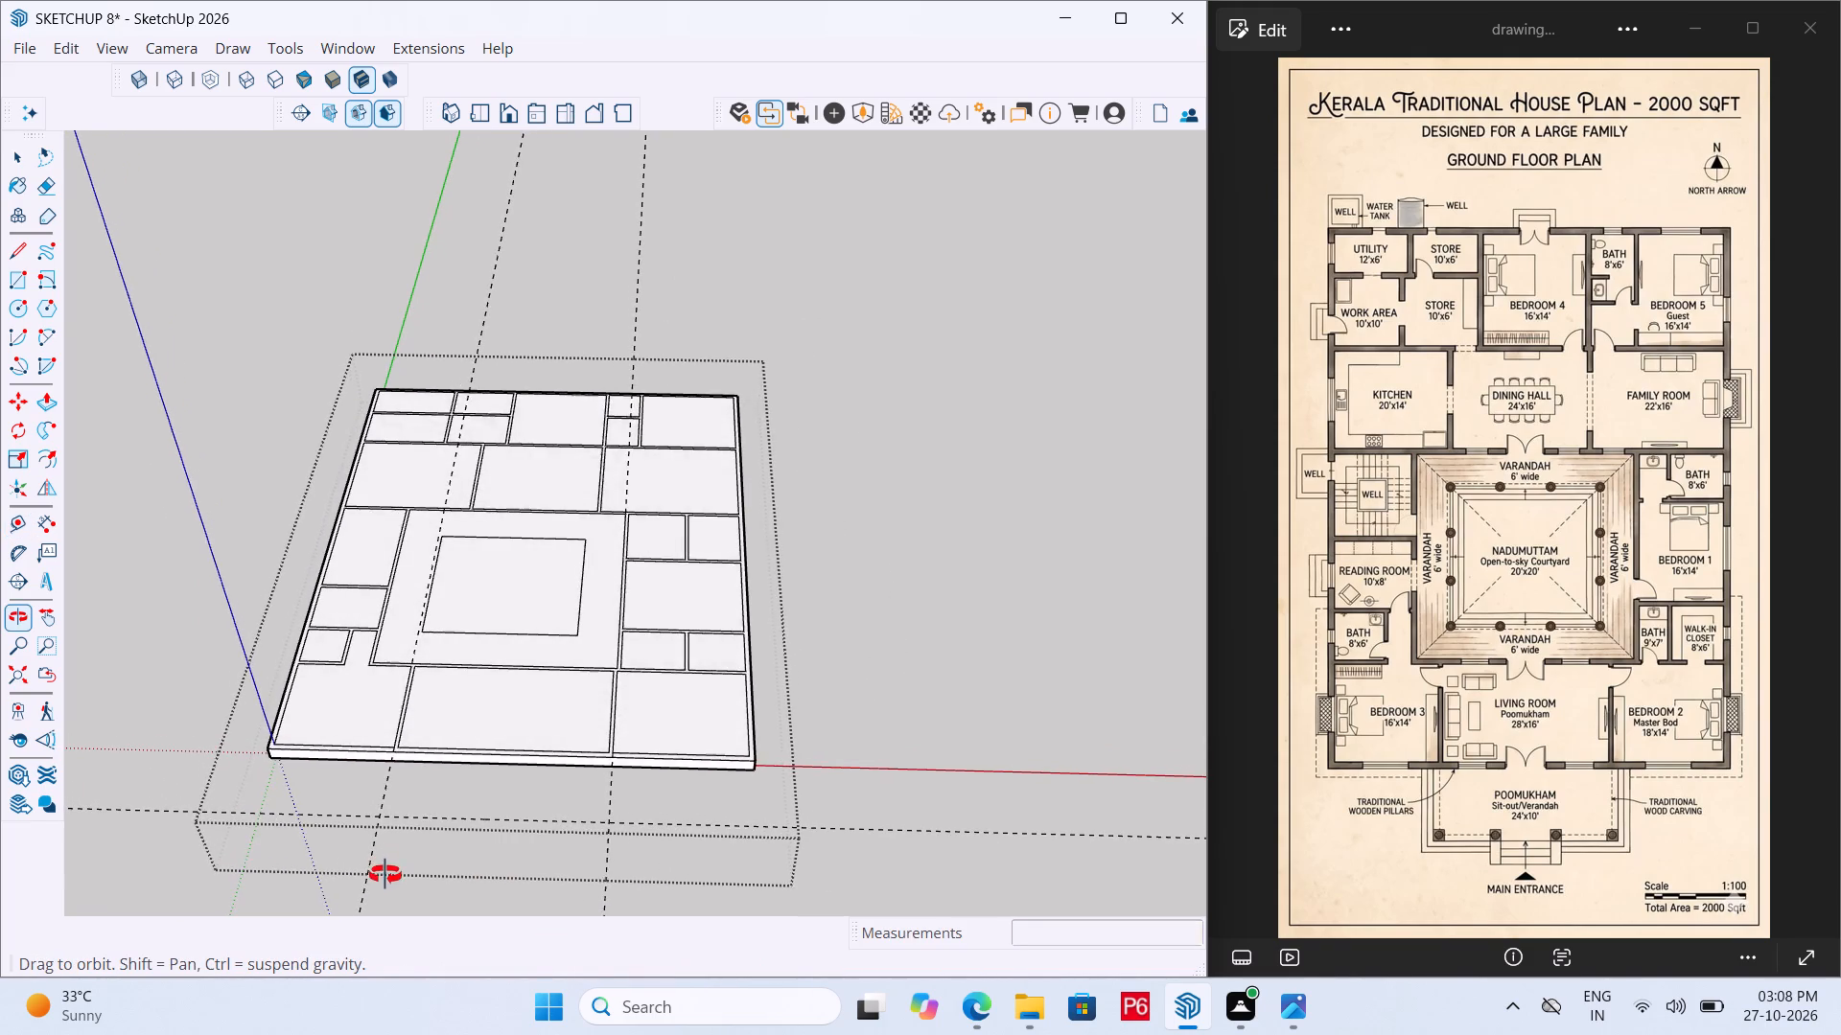
middle_drag(385, 875, 385, 877)
scroll(512, 888, up, 6)
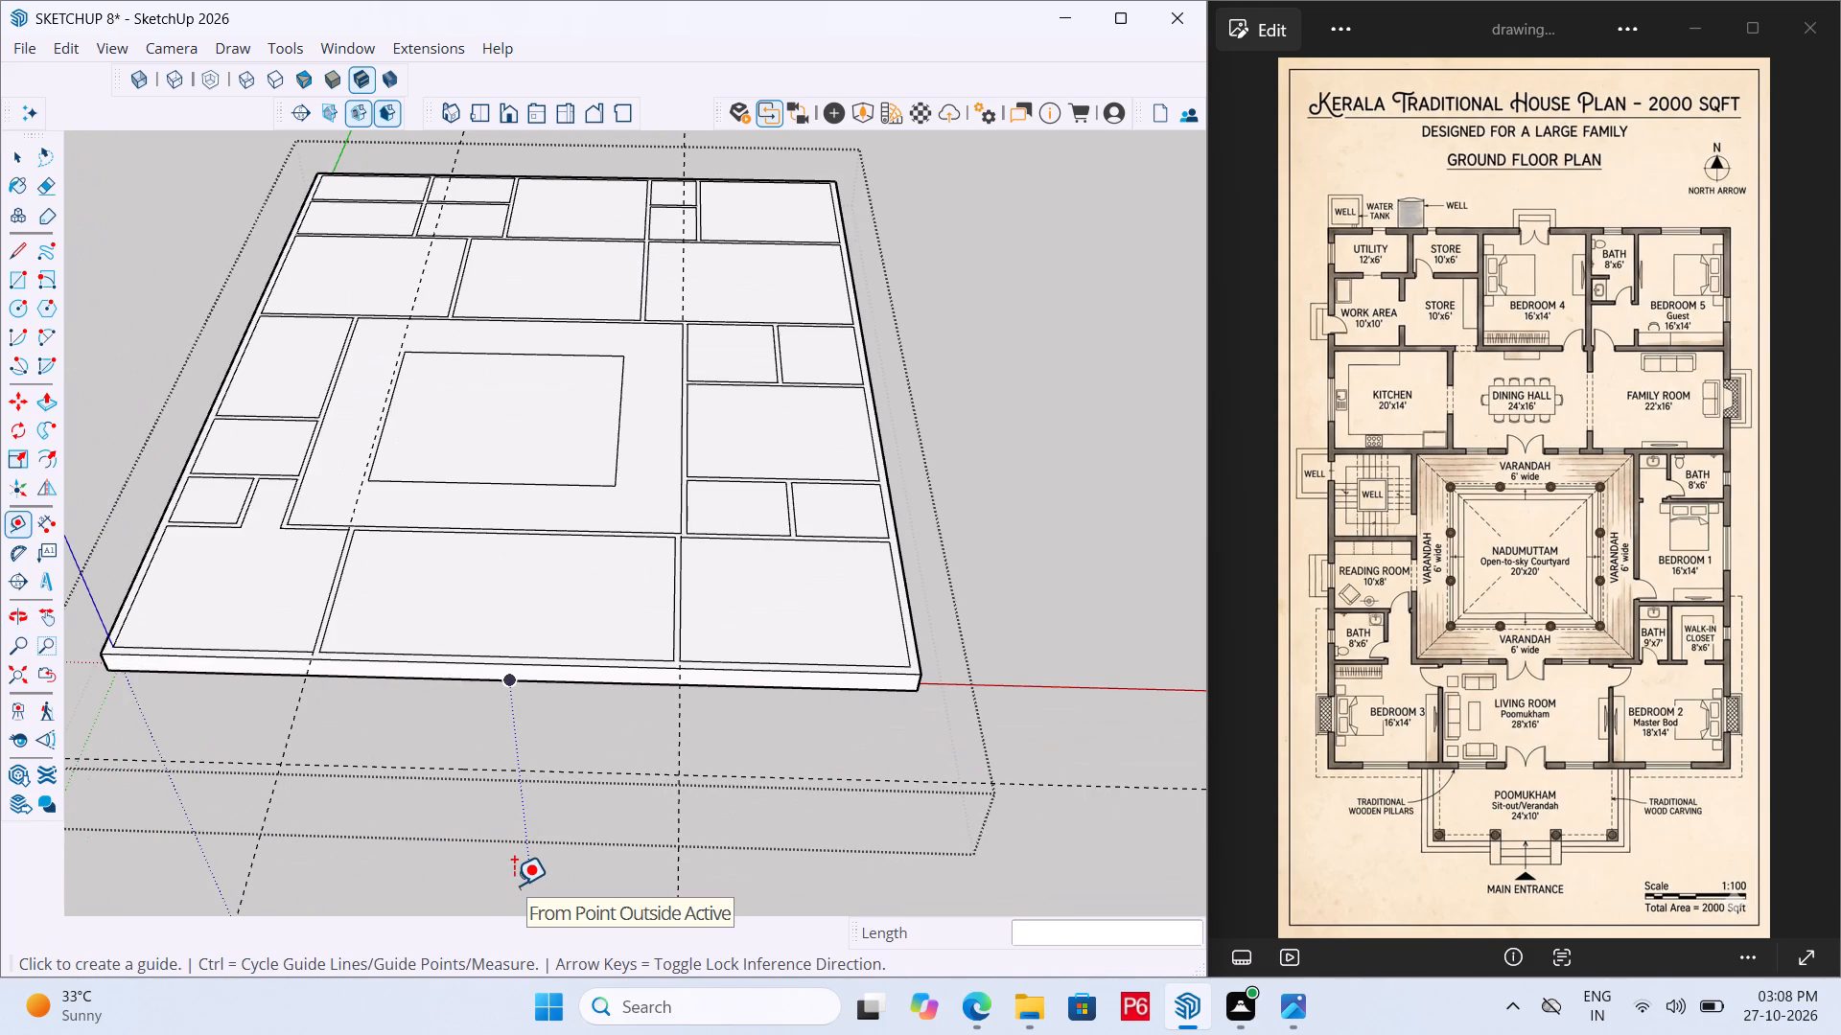
key(e)
key(r)
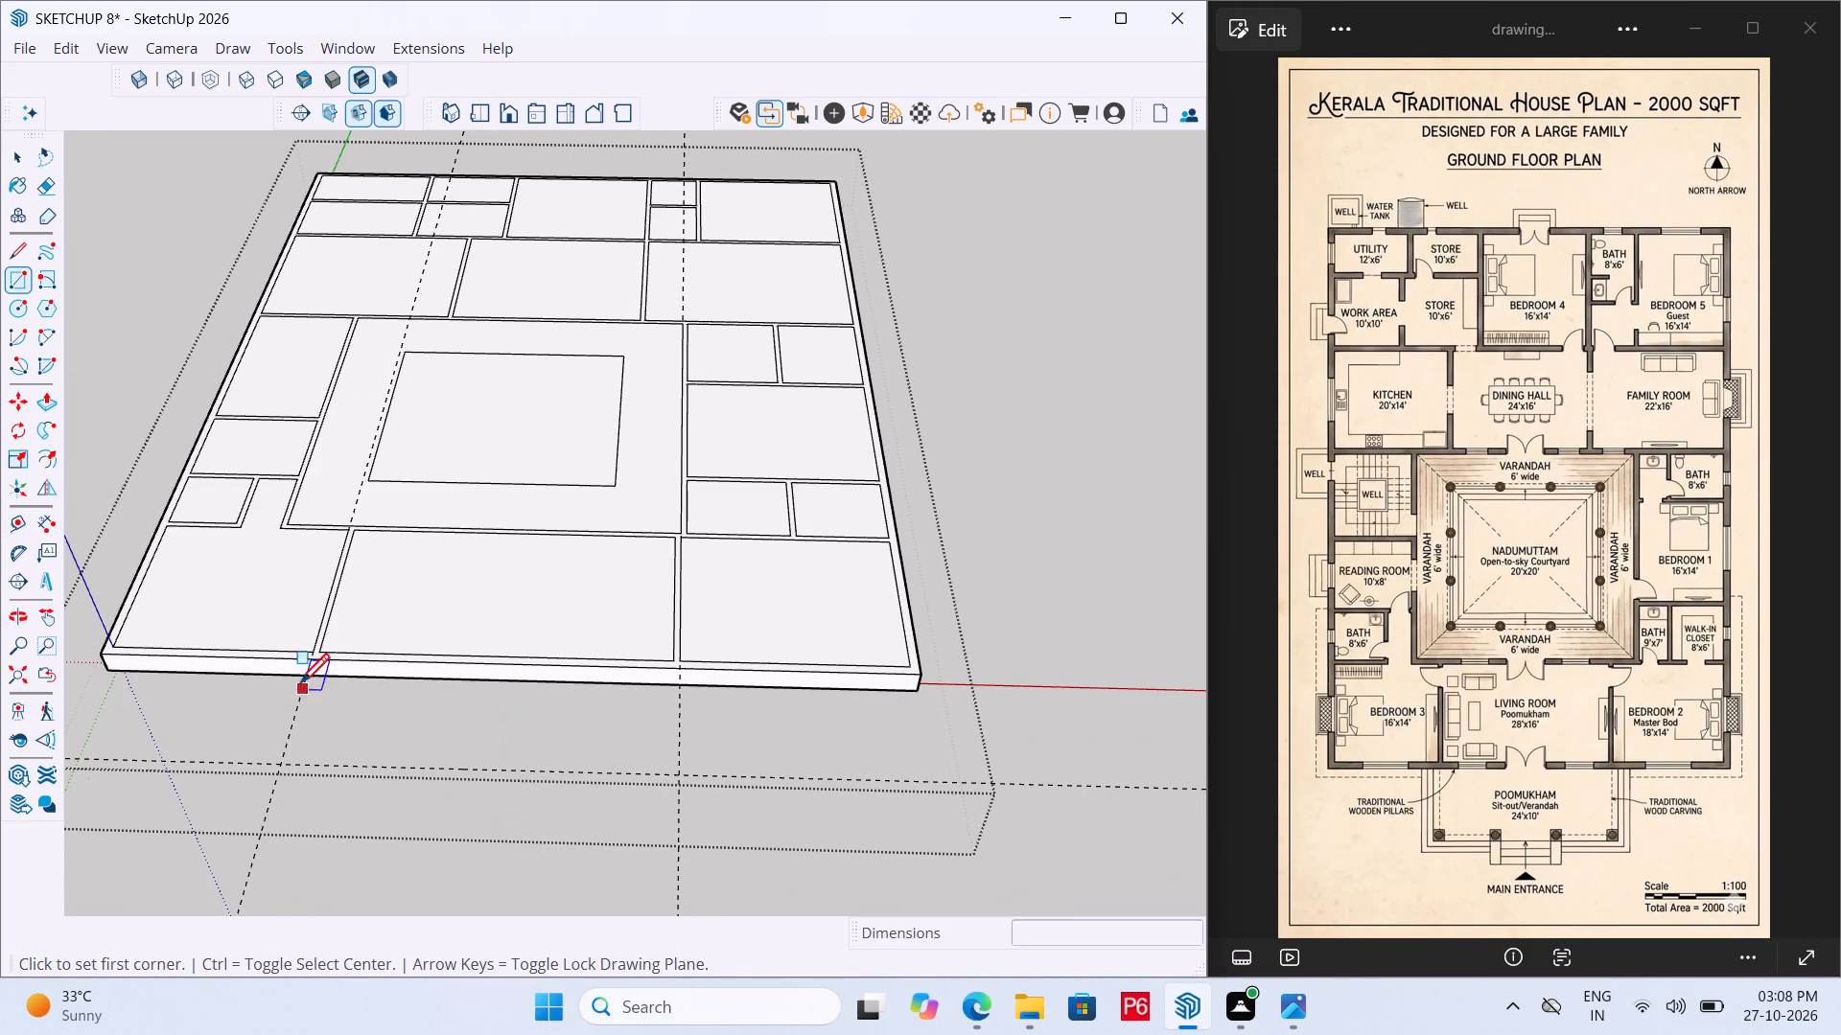
scroll(356, 676, up, 10)
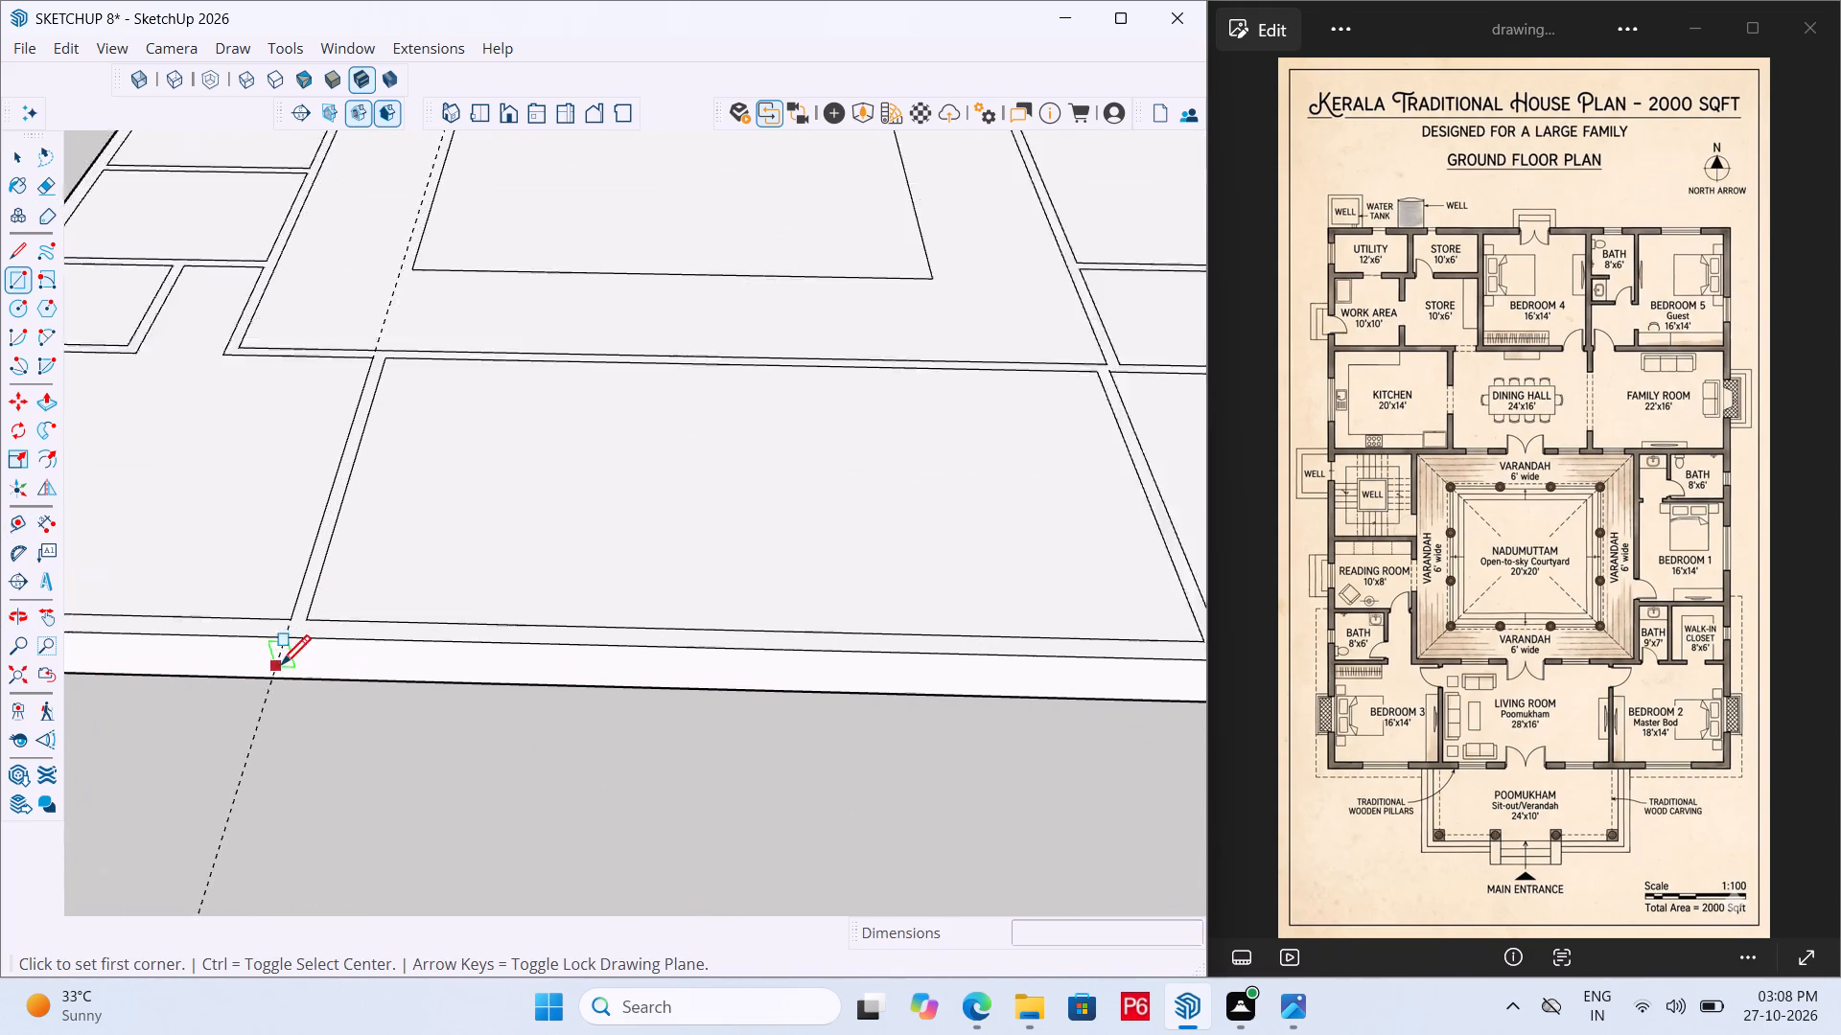
scroll(281, 668, up, 2)
click(286, 632)
scroll(301, 723, down, 17)
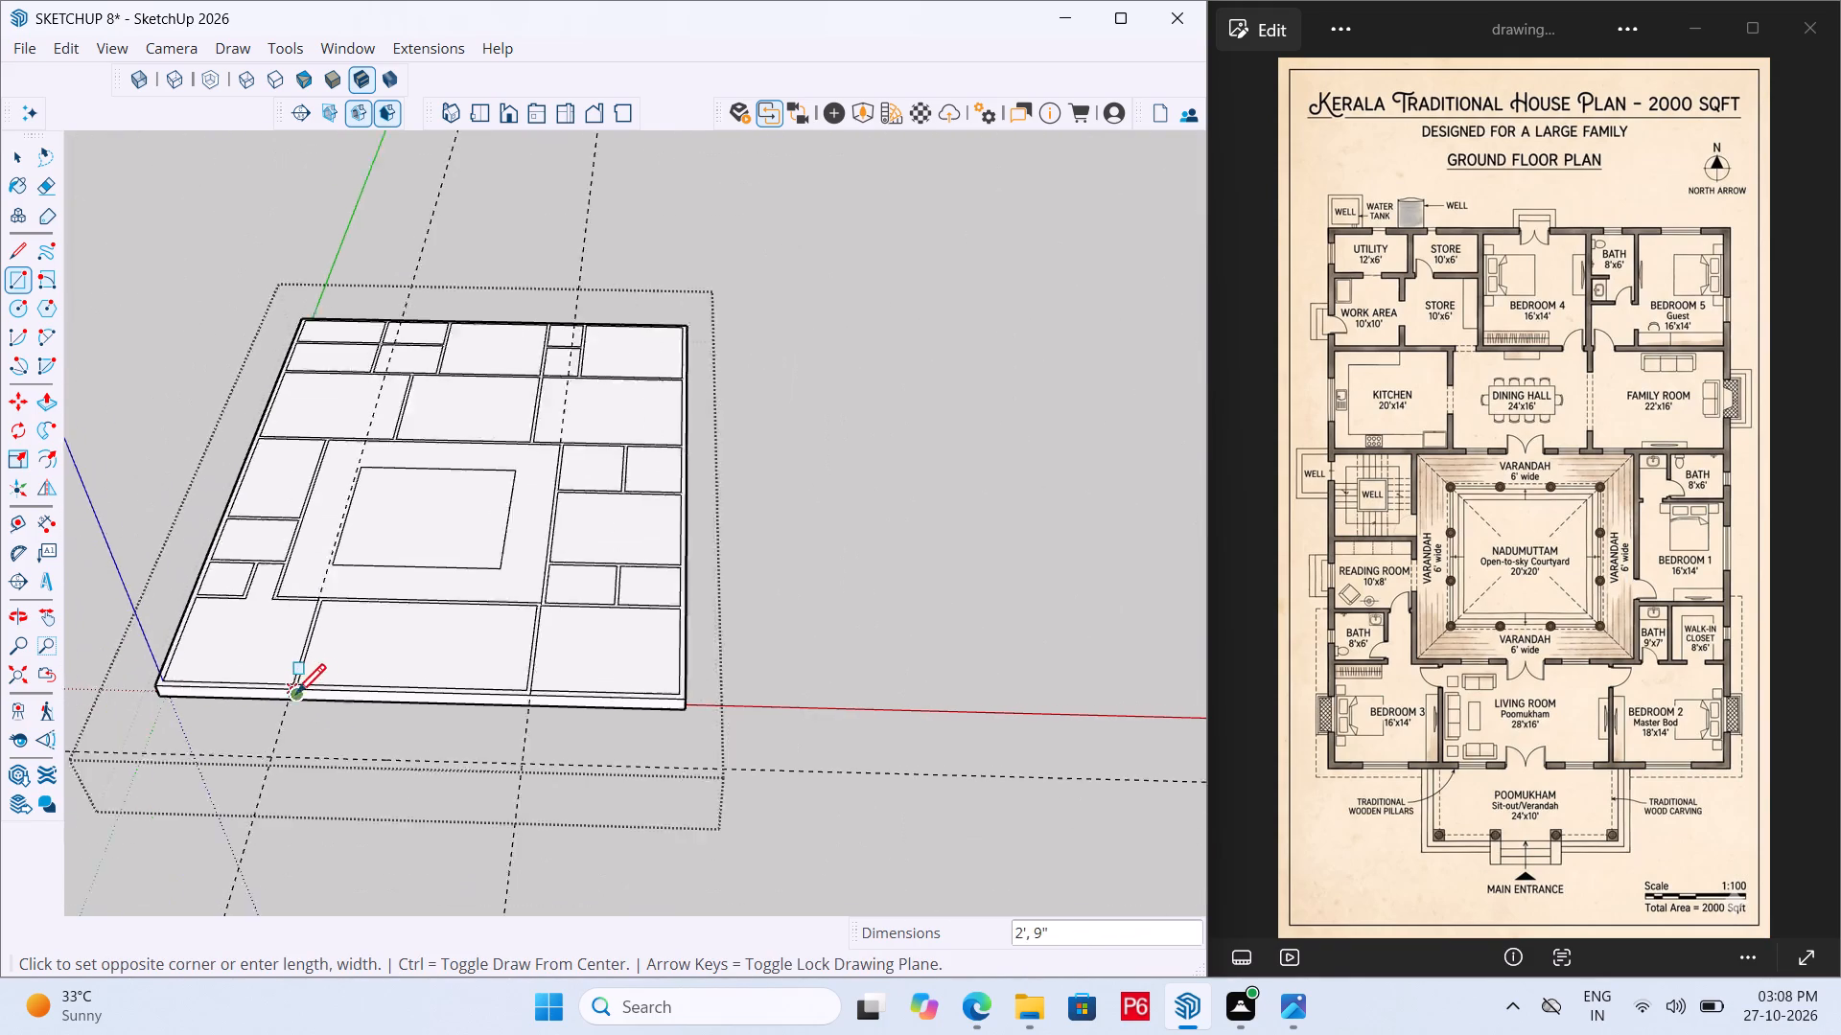
scroll(296, 697, down, 1)
scroll(499, 748, up, 5)
click(507, 764)
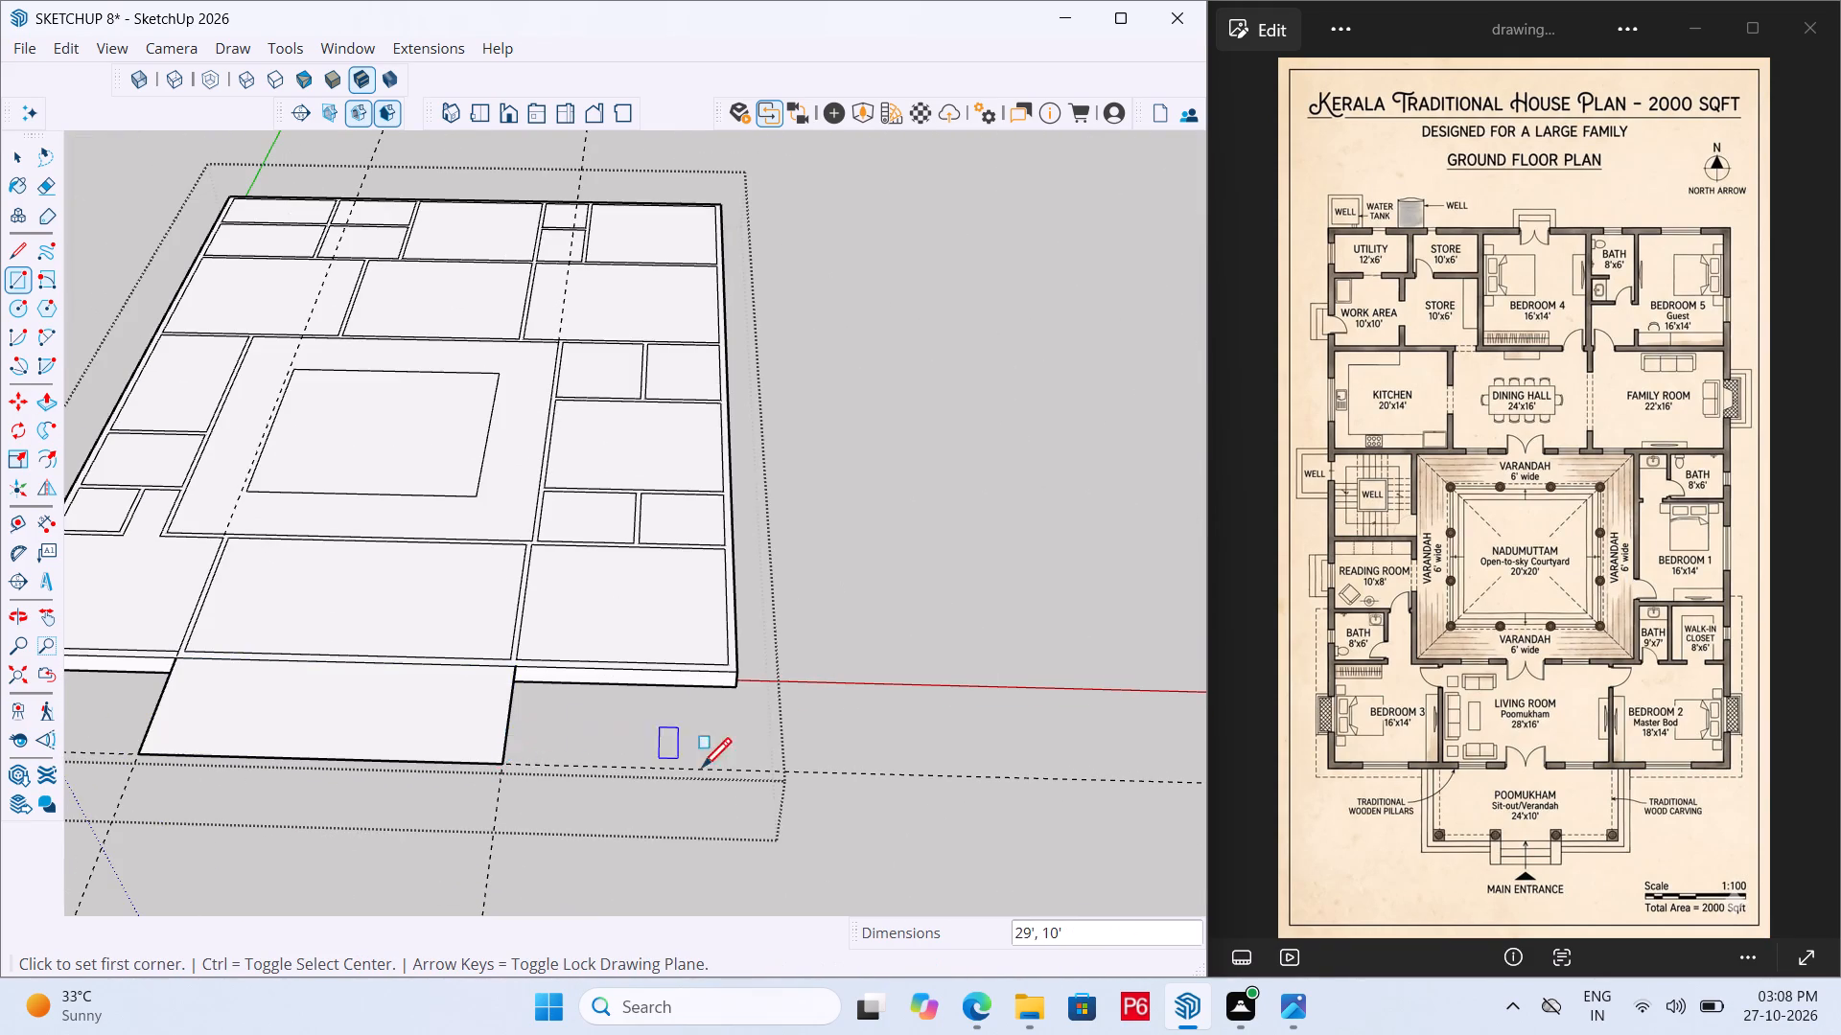
Erase the front guide line and the two living room side guide lines around the poomukham rectangle.
scroll(696, 770, down, 5)
middle_click(560, 798)
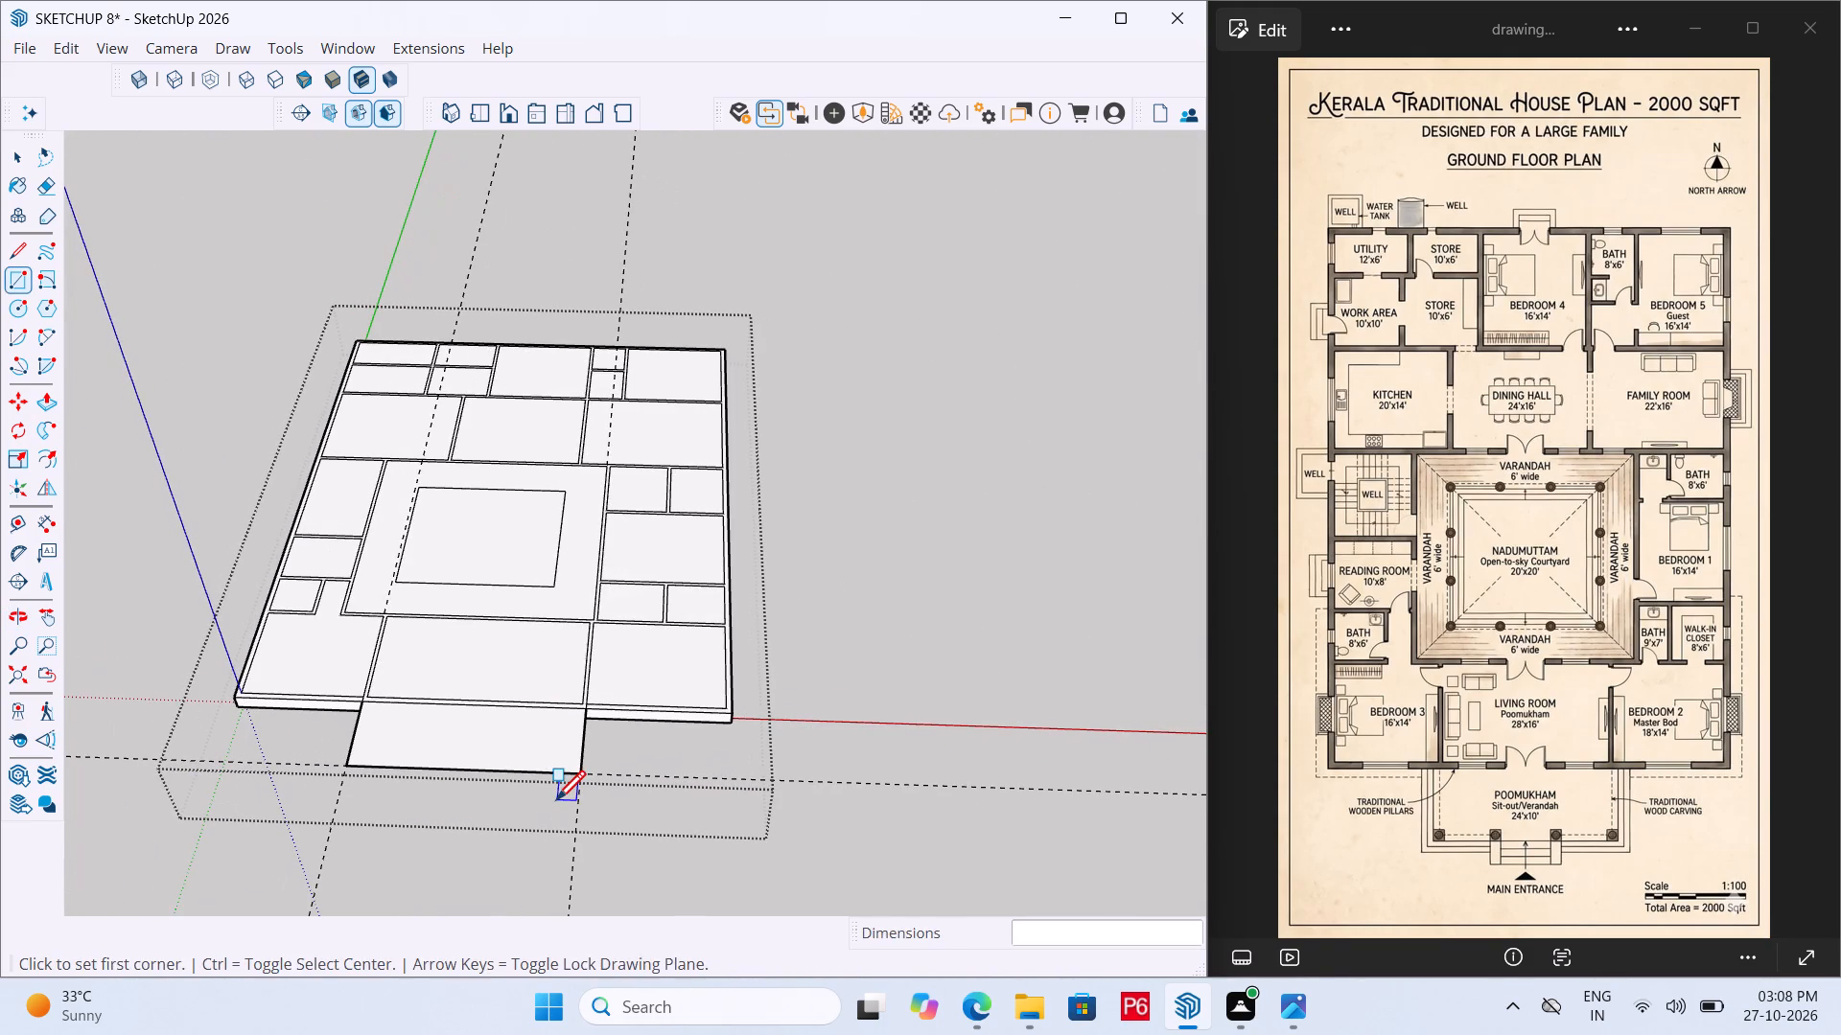
key(e)
drag(280, 761, 308, 789)
click(373, 839)
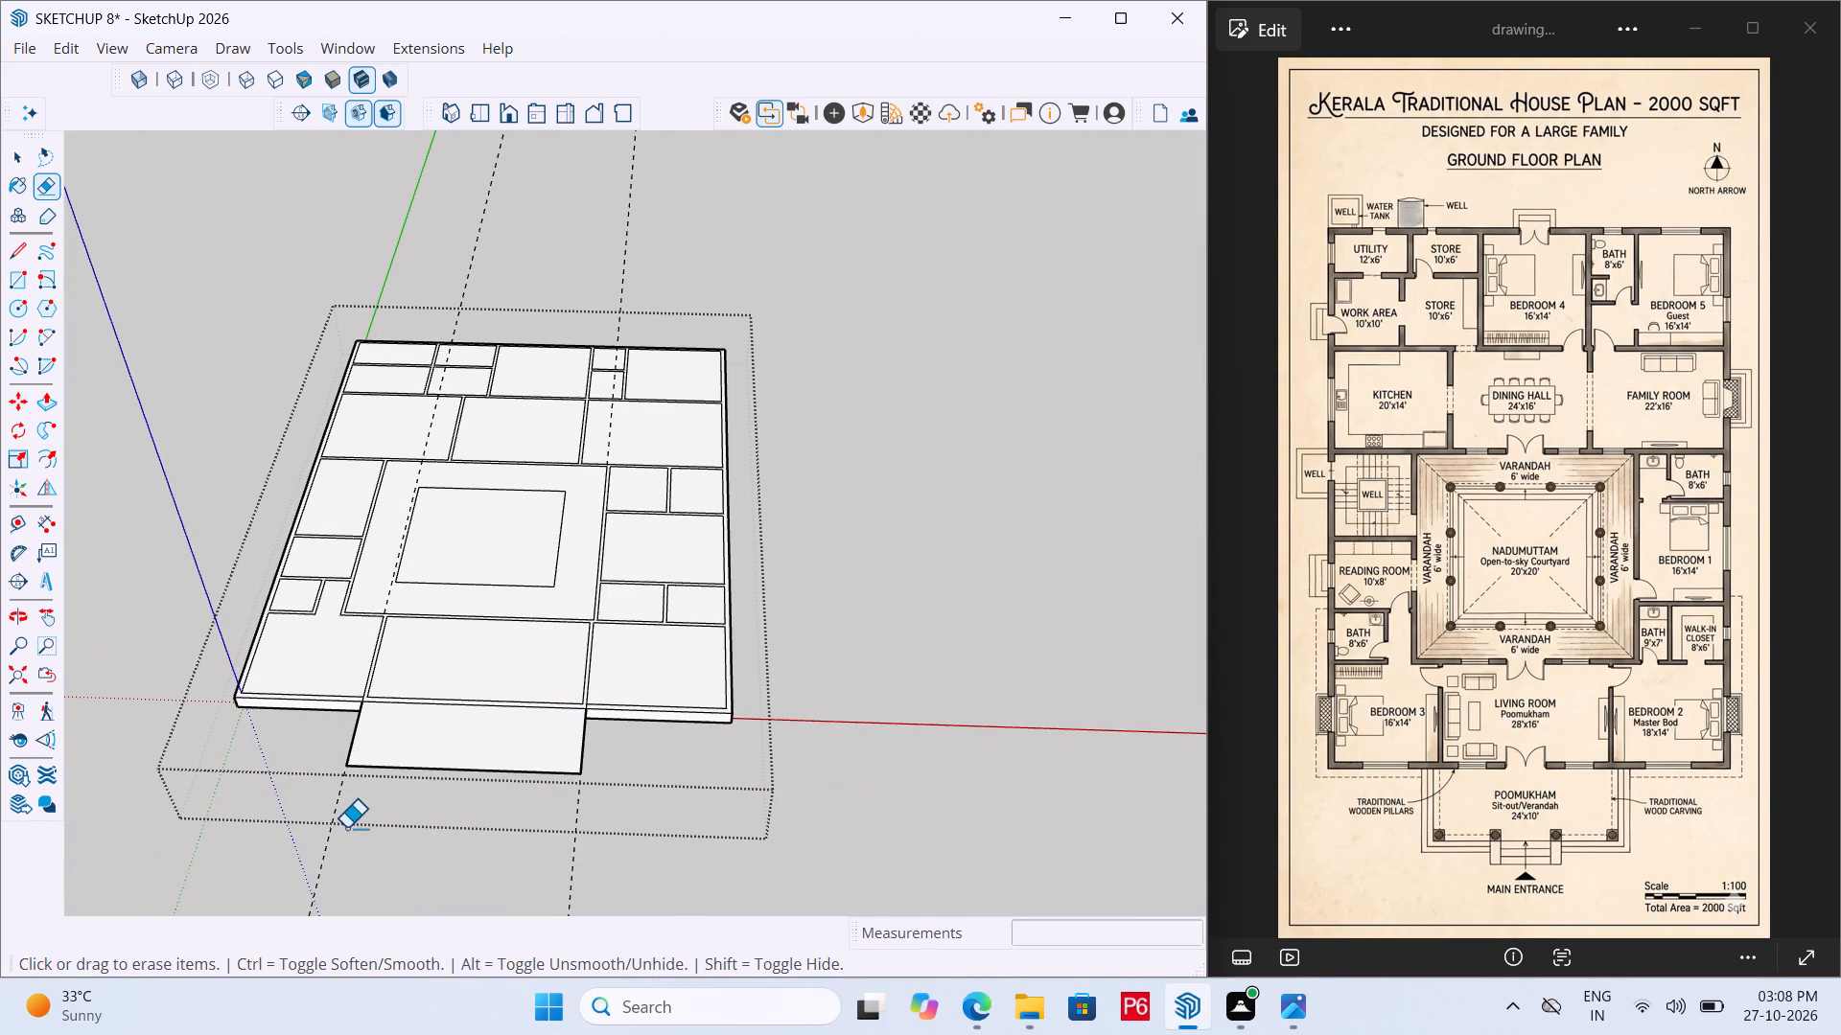
drag(345, 827, 587, 854)
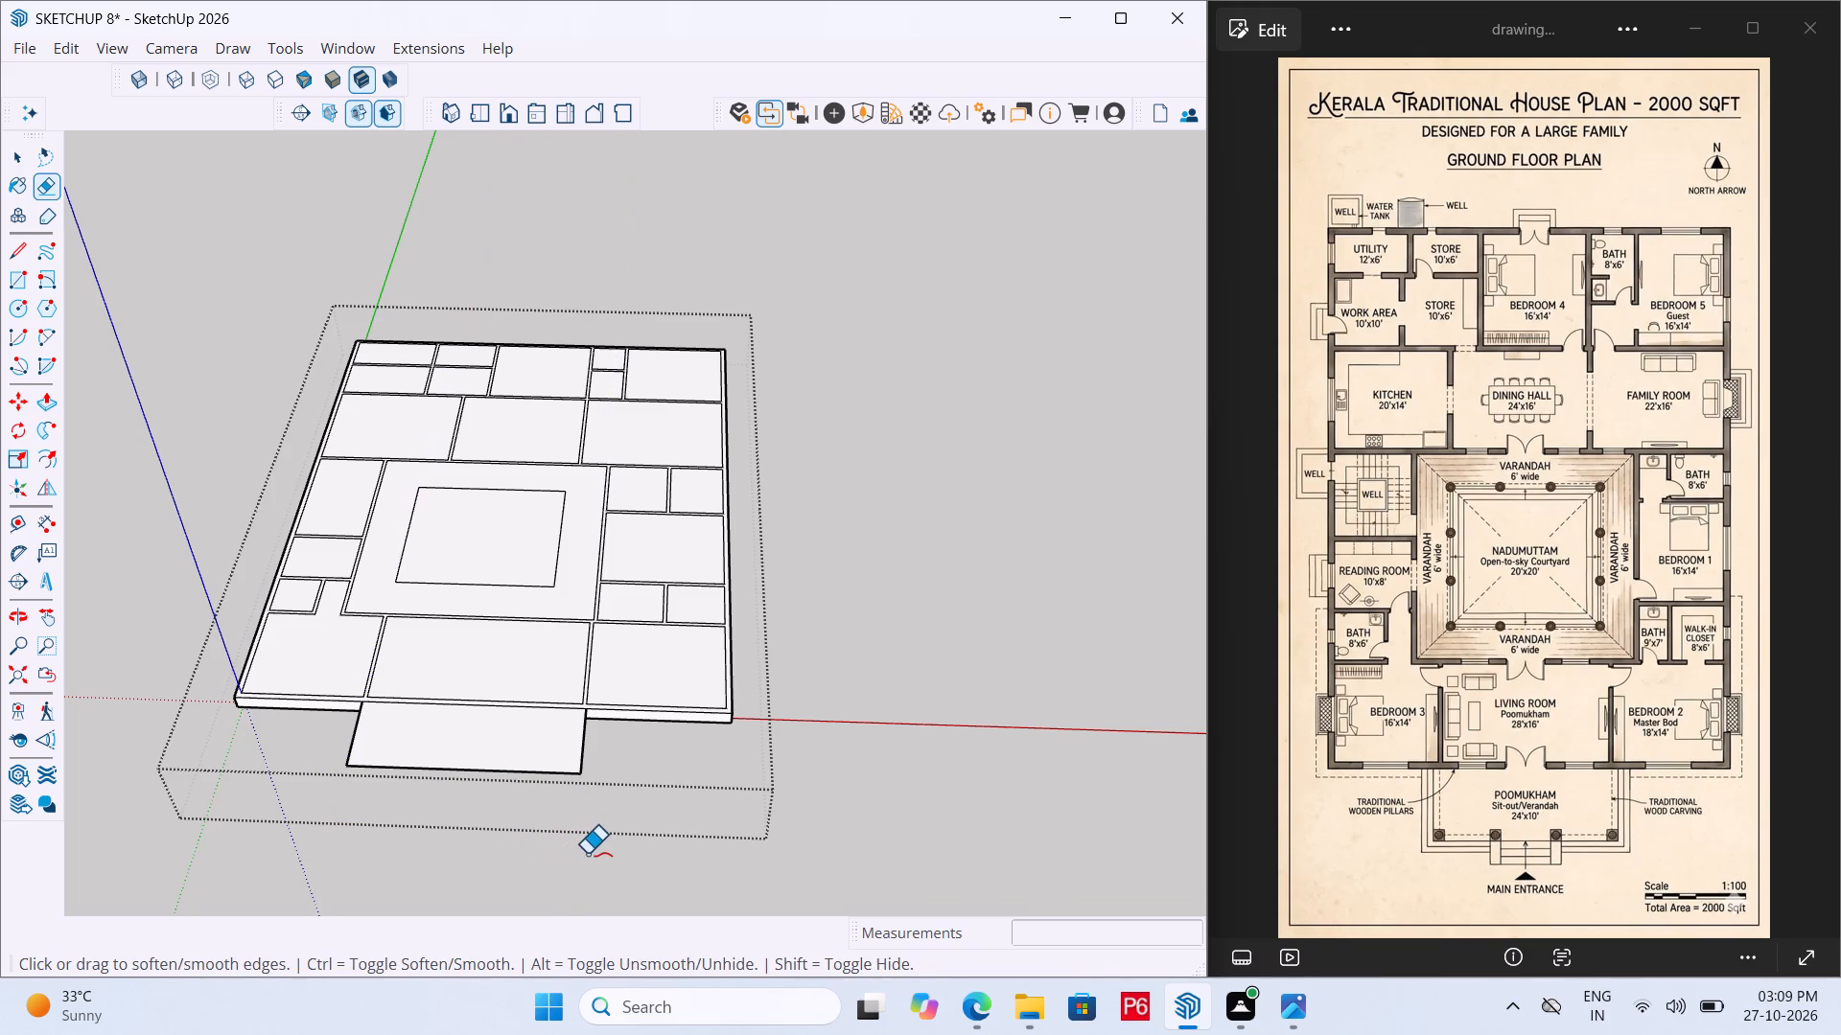
Save the model with the poomukham rectangle added.
key(ctrl+s)
key(ctrl+s)
key(ctrl+s)
key(ctrl+s)
key(ctrl+s)
key(ctrl+s)
key(ctrl+s)
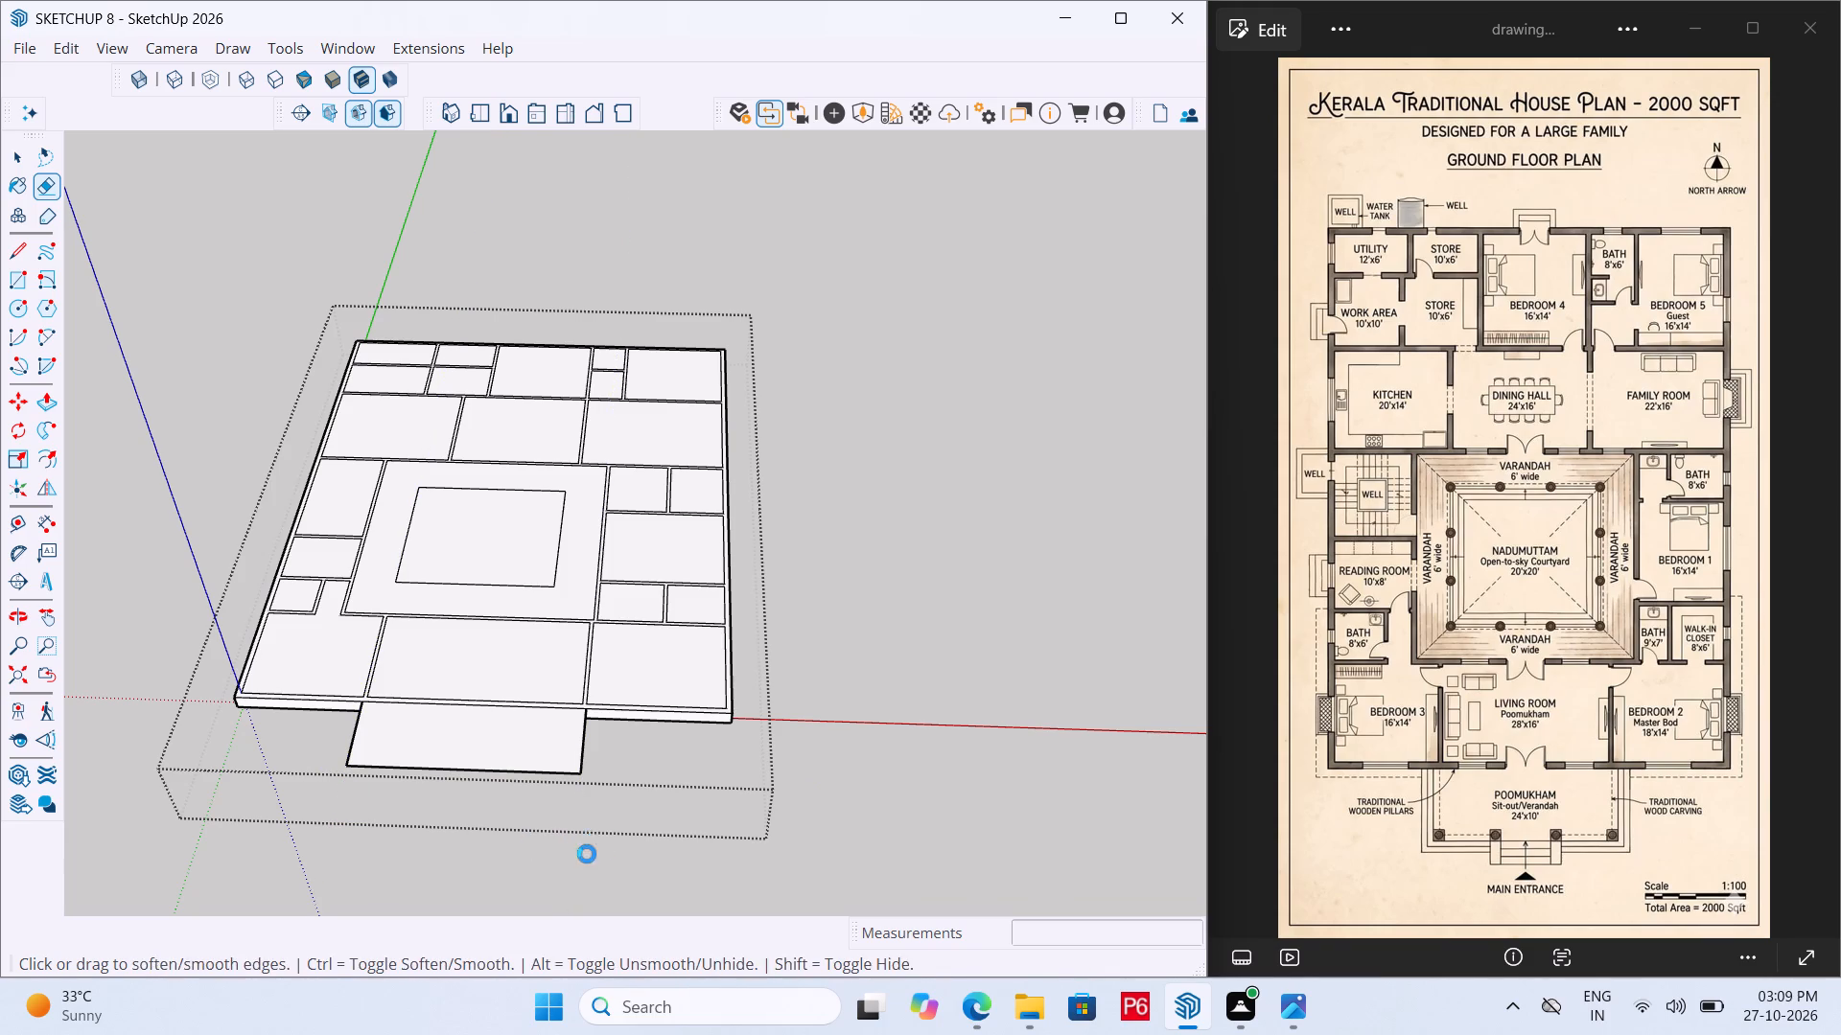
key(ctrl+s)
key(ctrl+s)
key(ctrl+s)
key(ctrl+s)
key(ctrl+s)
key(ctrl+s)
key(ctrl+s)
key(ctrl+s)
key(ctrl+s)
key(ctrl+s)
key(ctrl+s)
Push/Pull the poomukham rectangle's underside down 2' to the plinth's bottom edge.
middle_drag(493, 767, 594, 475)
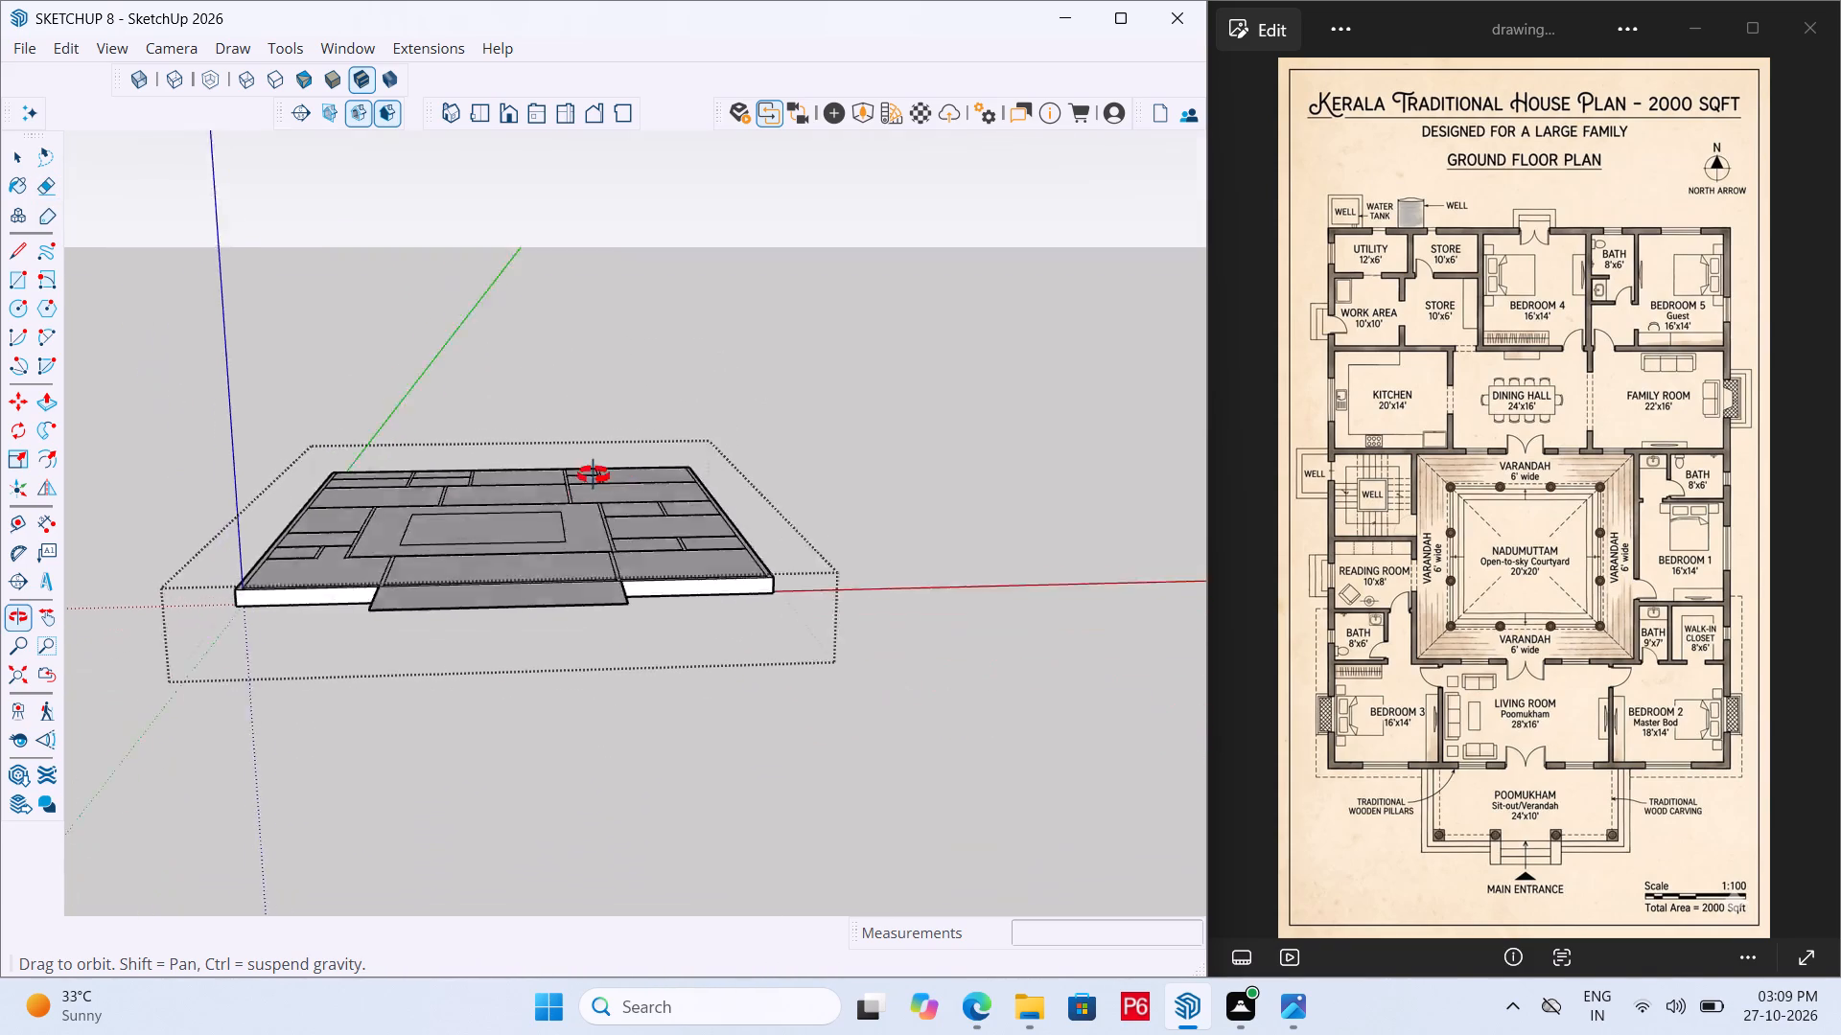
middle_drag(594, 475, 597, 473)
middle_drag(471, 658, 547, 384)
scroll(547, 384, up, 1)
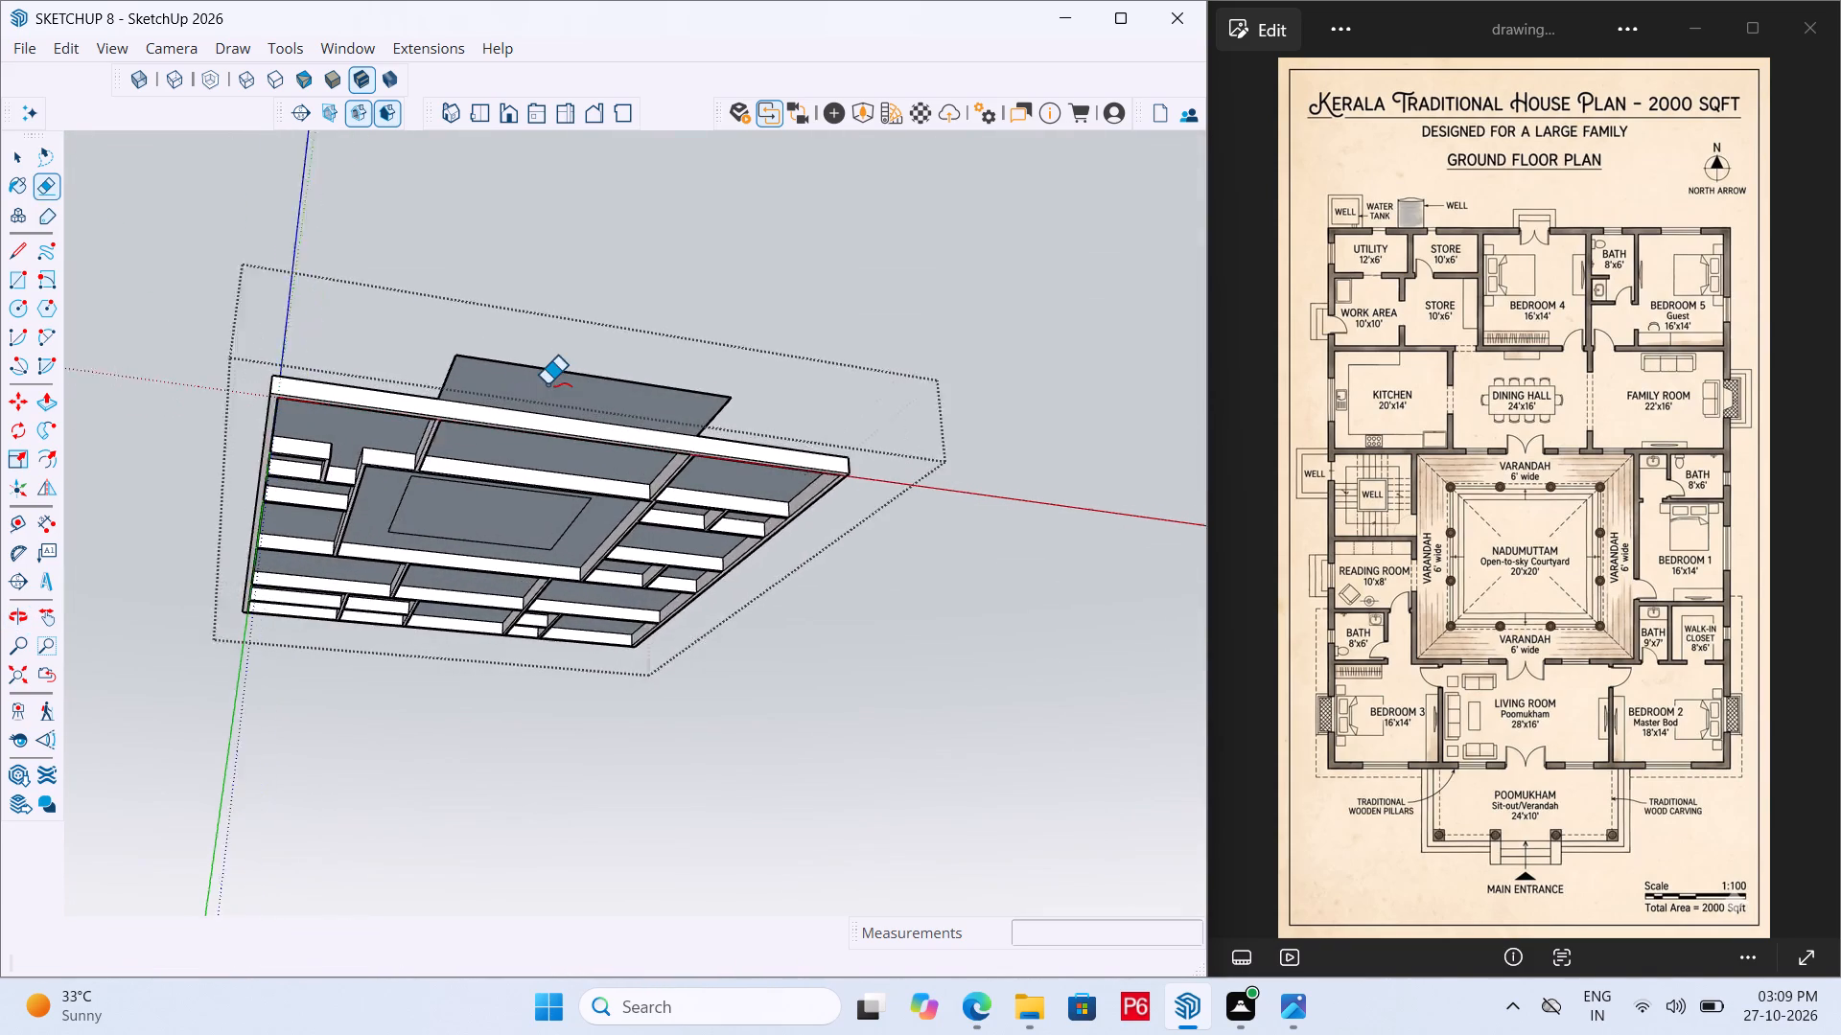
scroll(547, 384, up, 5)
key(p)
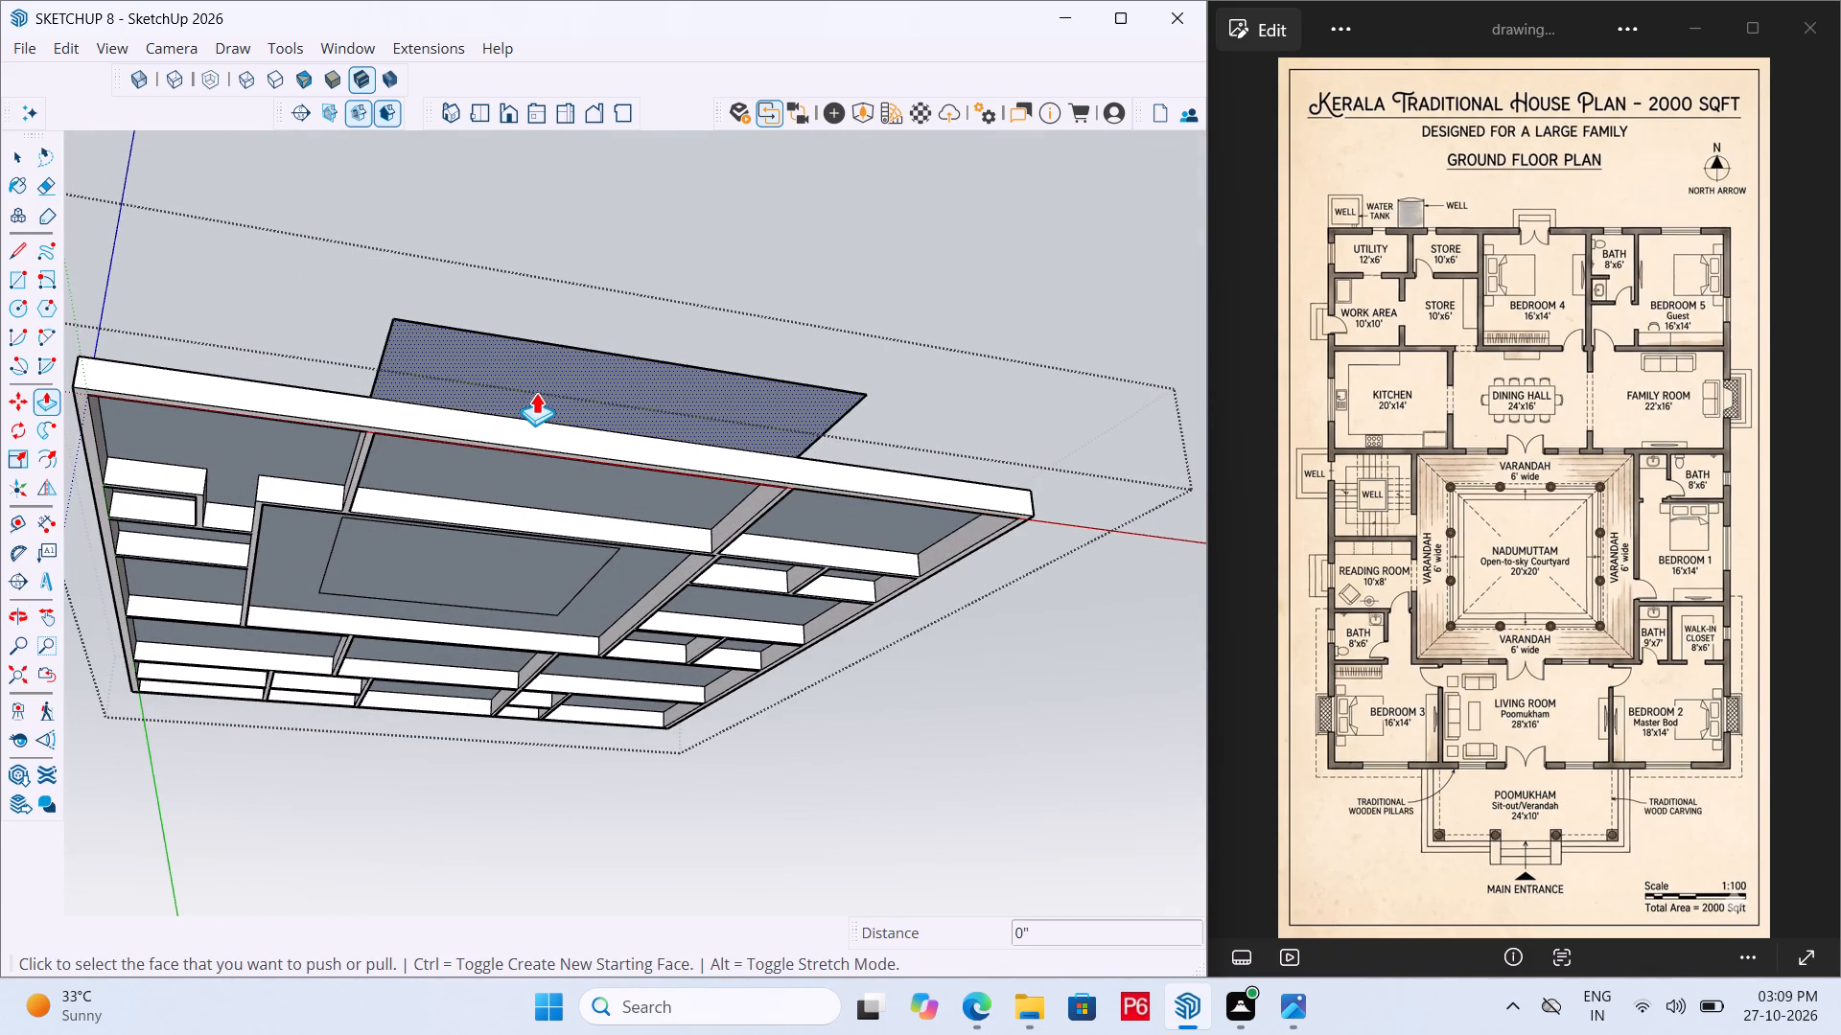
click(536, 392)
middle_drag(326, 399, 474, 540)
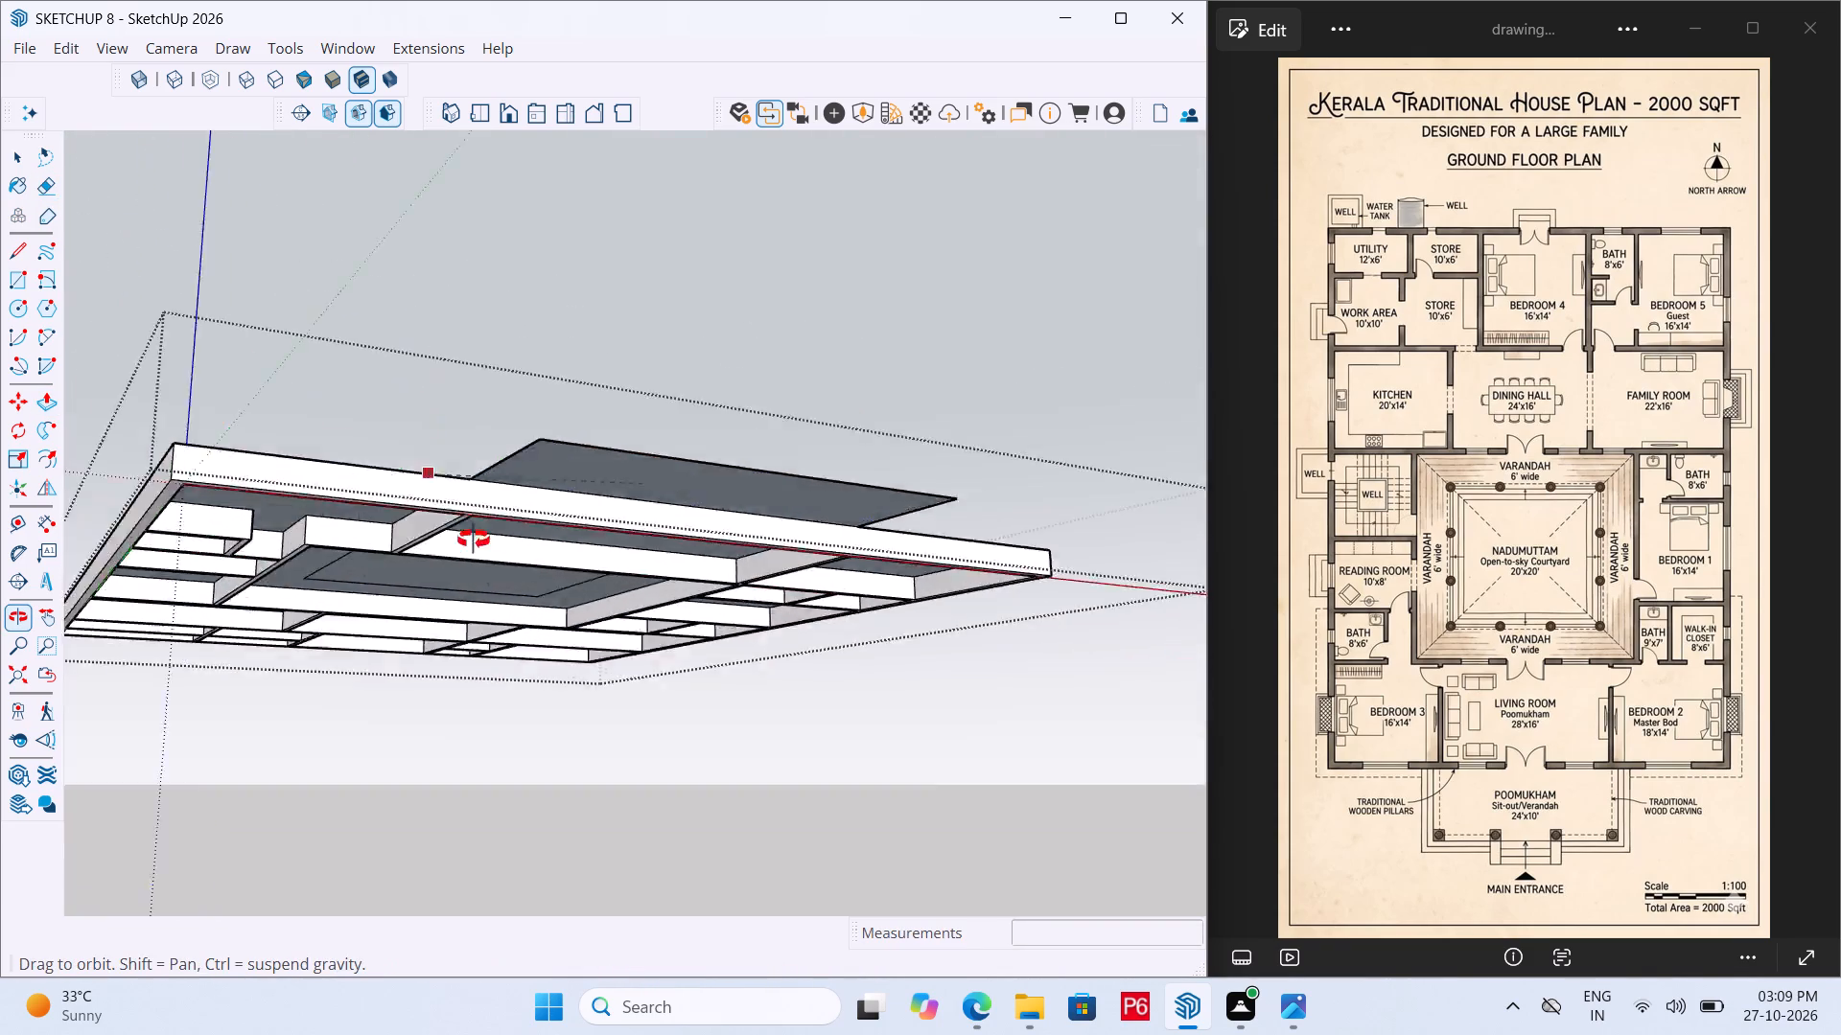
middle_drag(474, 540, 594, 687)
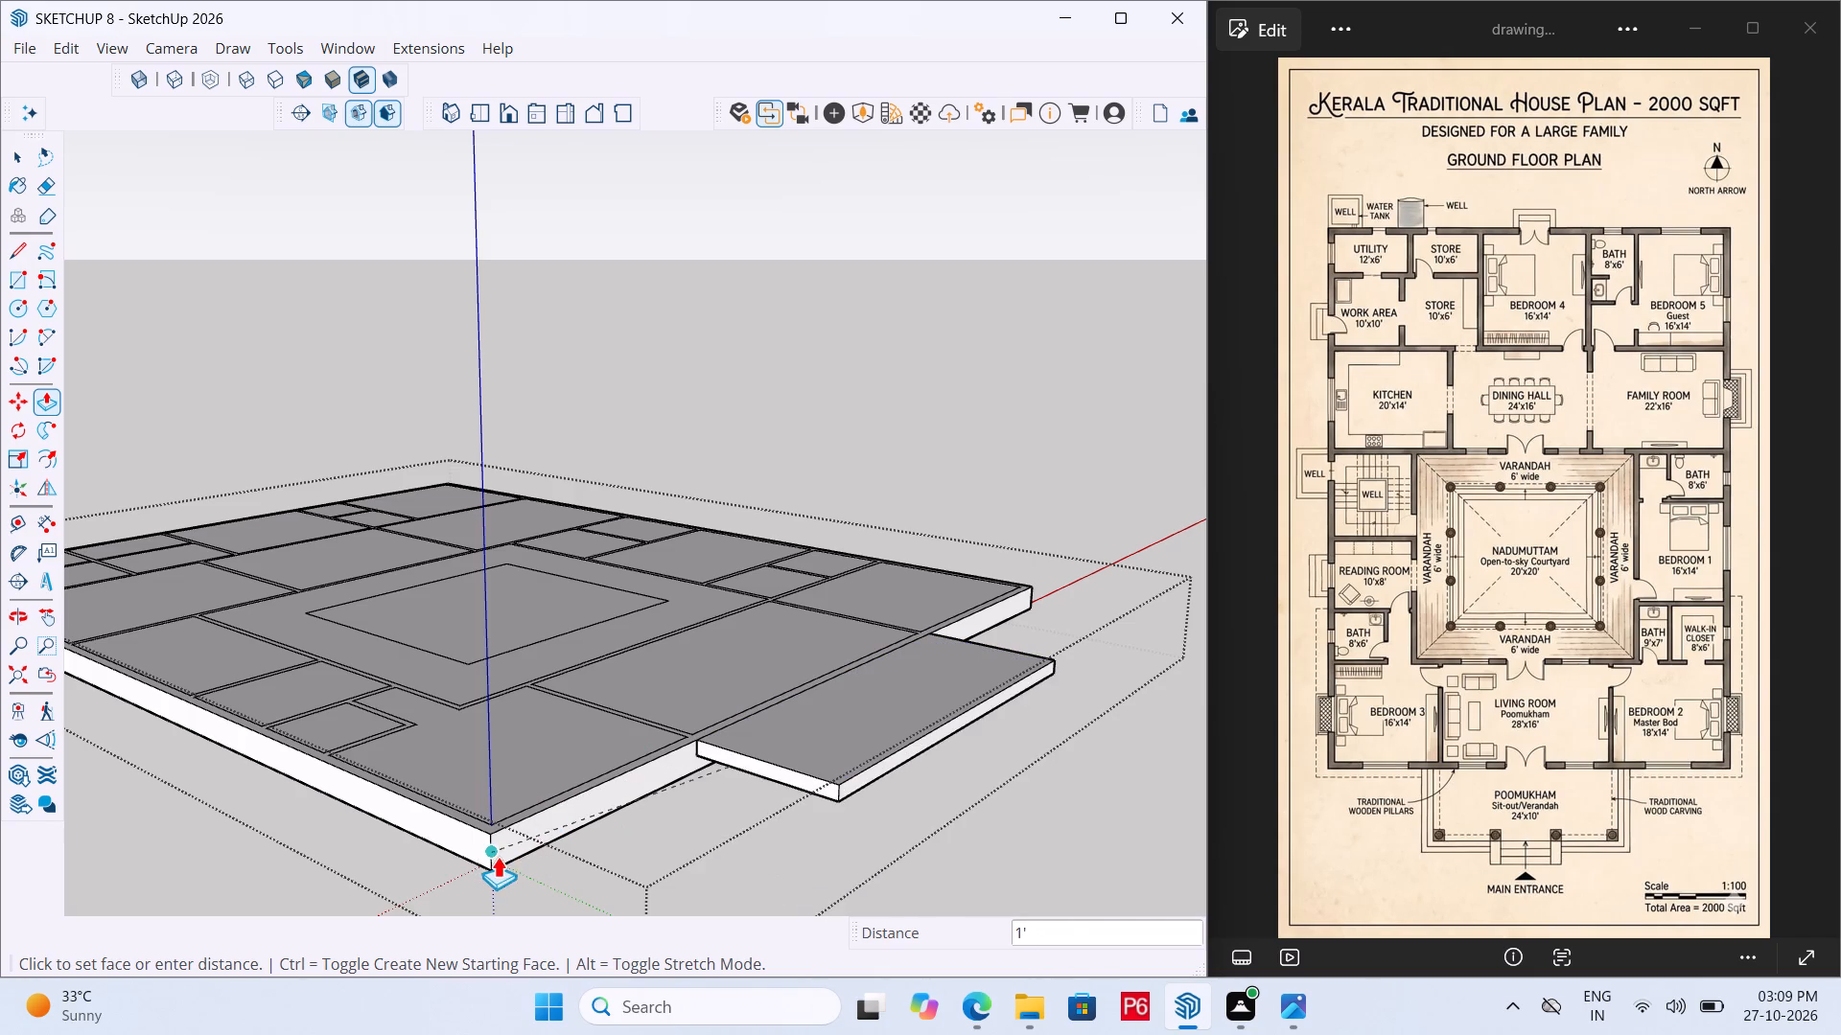
scroll(582, 810, up, 11)
click(711, 767)
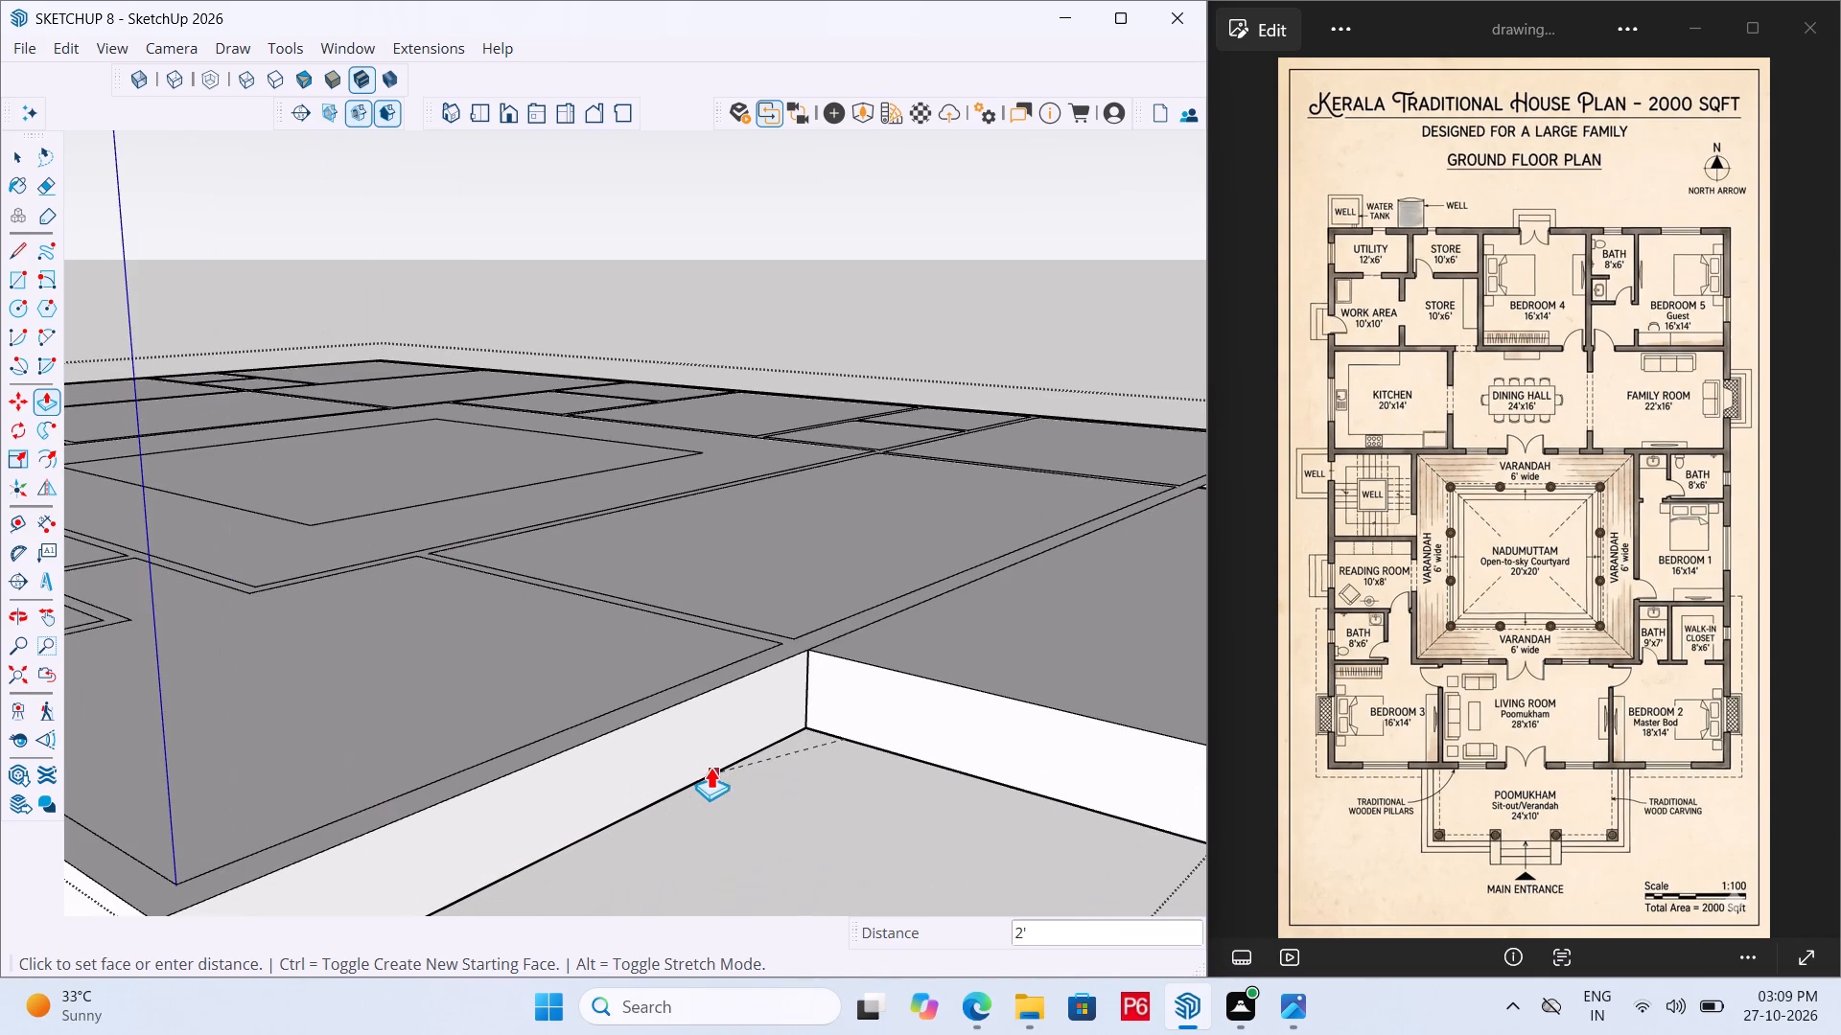
Place a guide line 6" below the top edge on the poomukham's front face for the entrance steps.
scroll(458, 698, down, 7)
scroll(379, 646, down, 11)
middle_drag(723, 659, 621, 727)
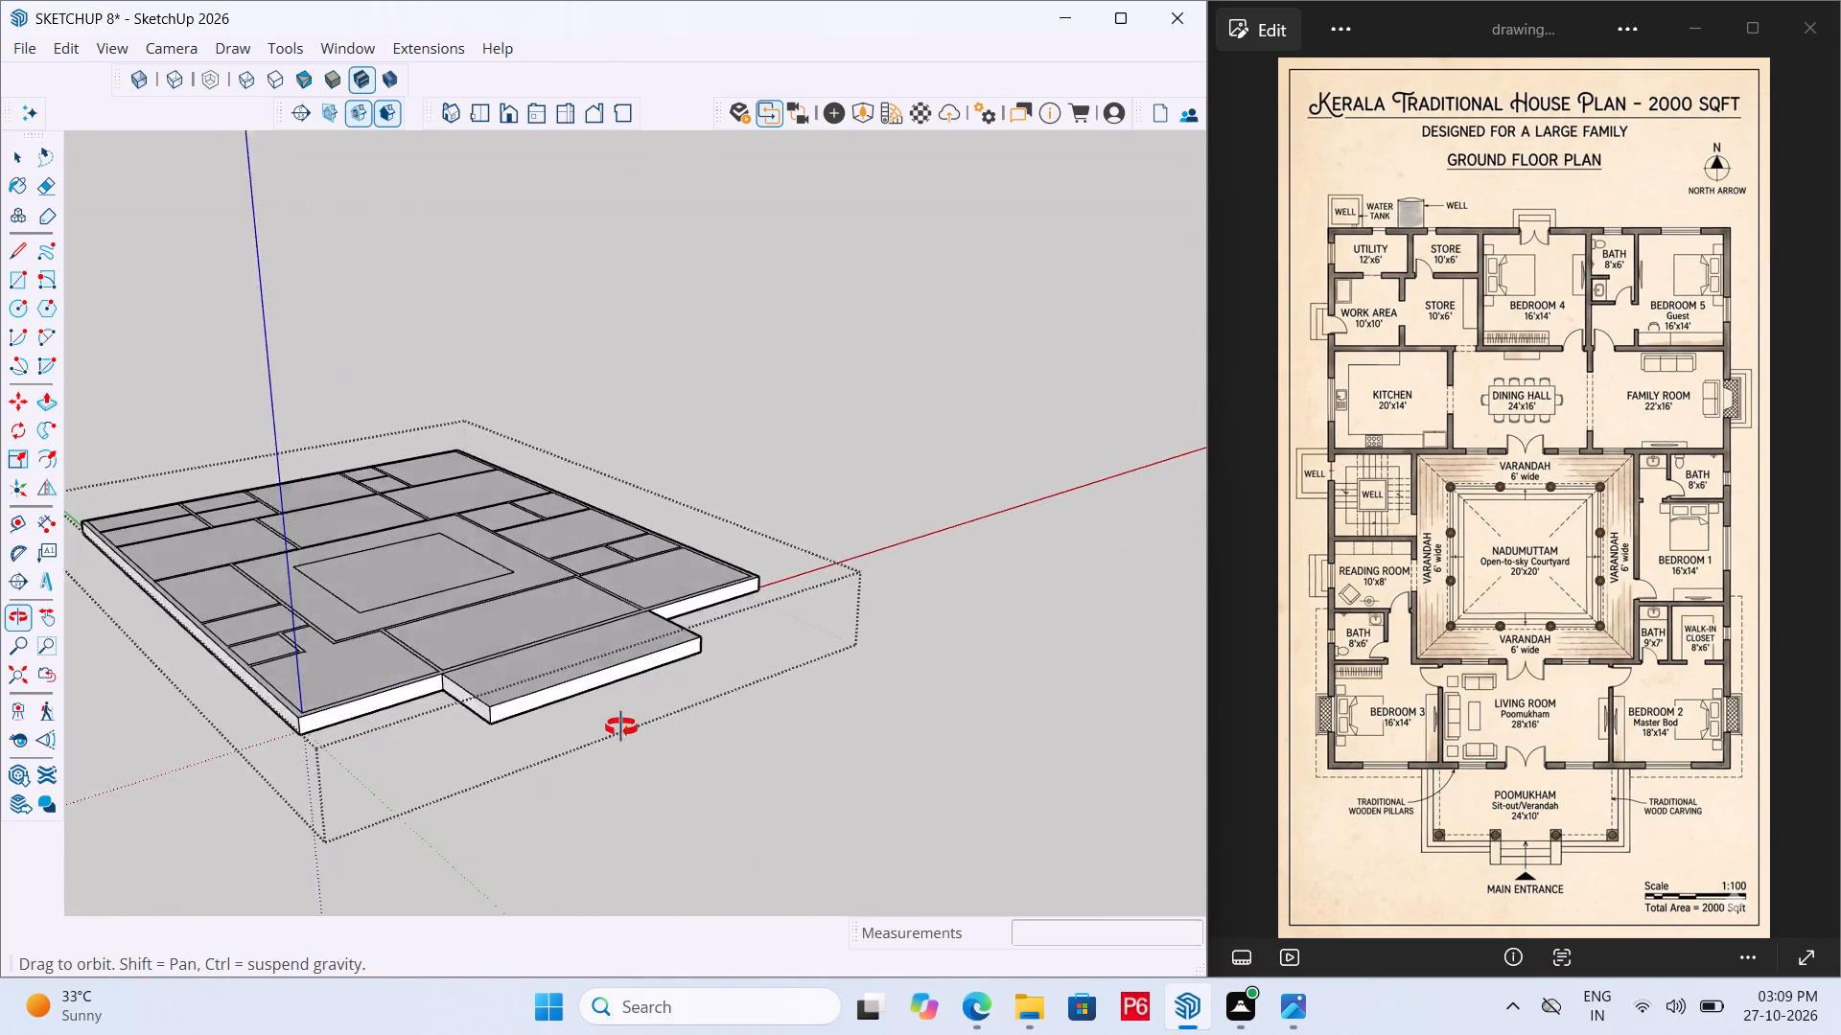
middle_drag(621, 727, 516, 859)
scroll(432, 823, up, 1)
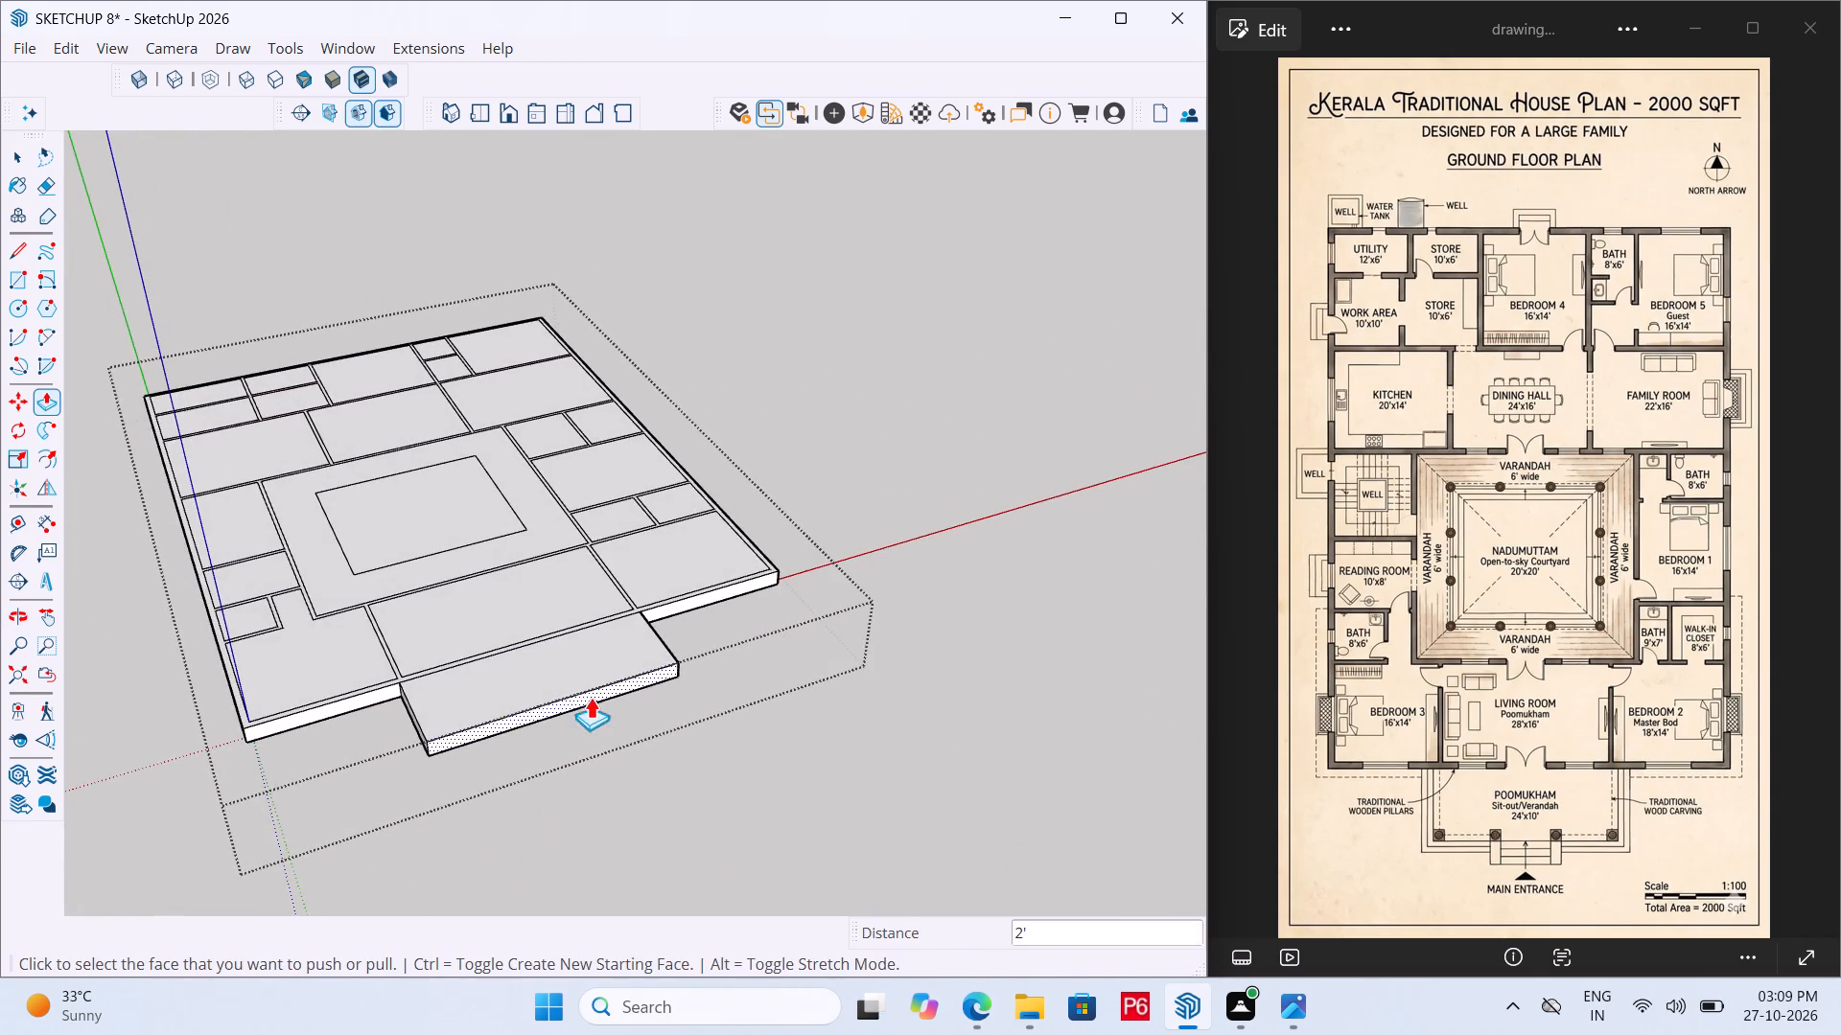
middle_drag(591, 697, 509, 782)
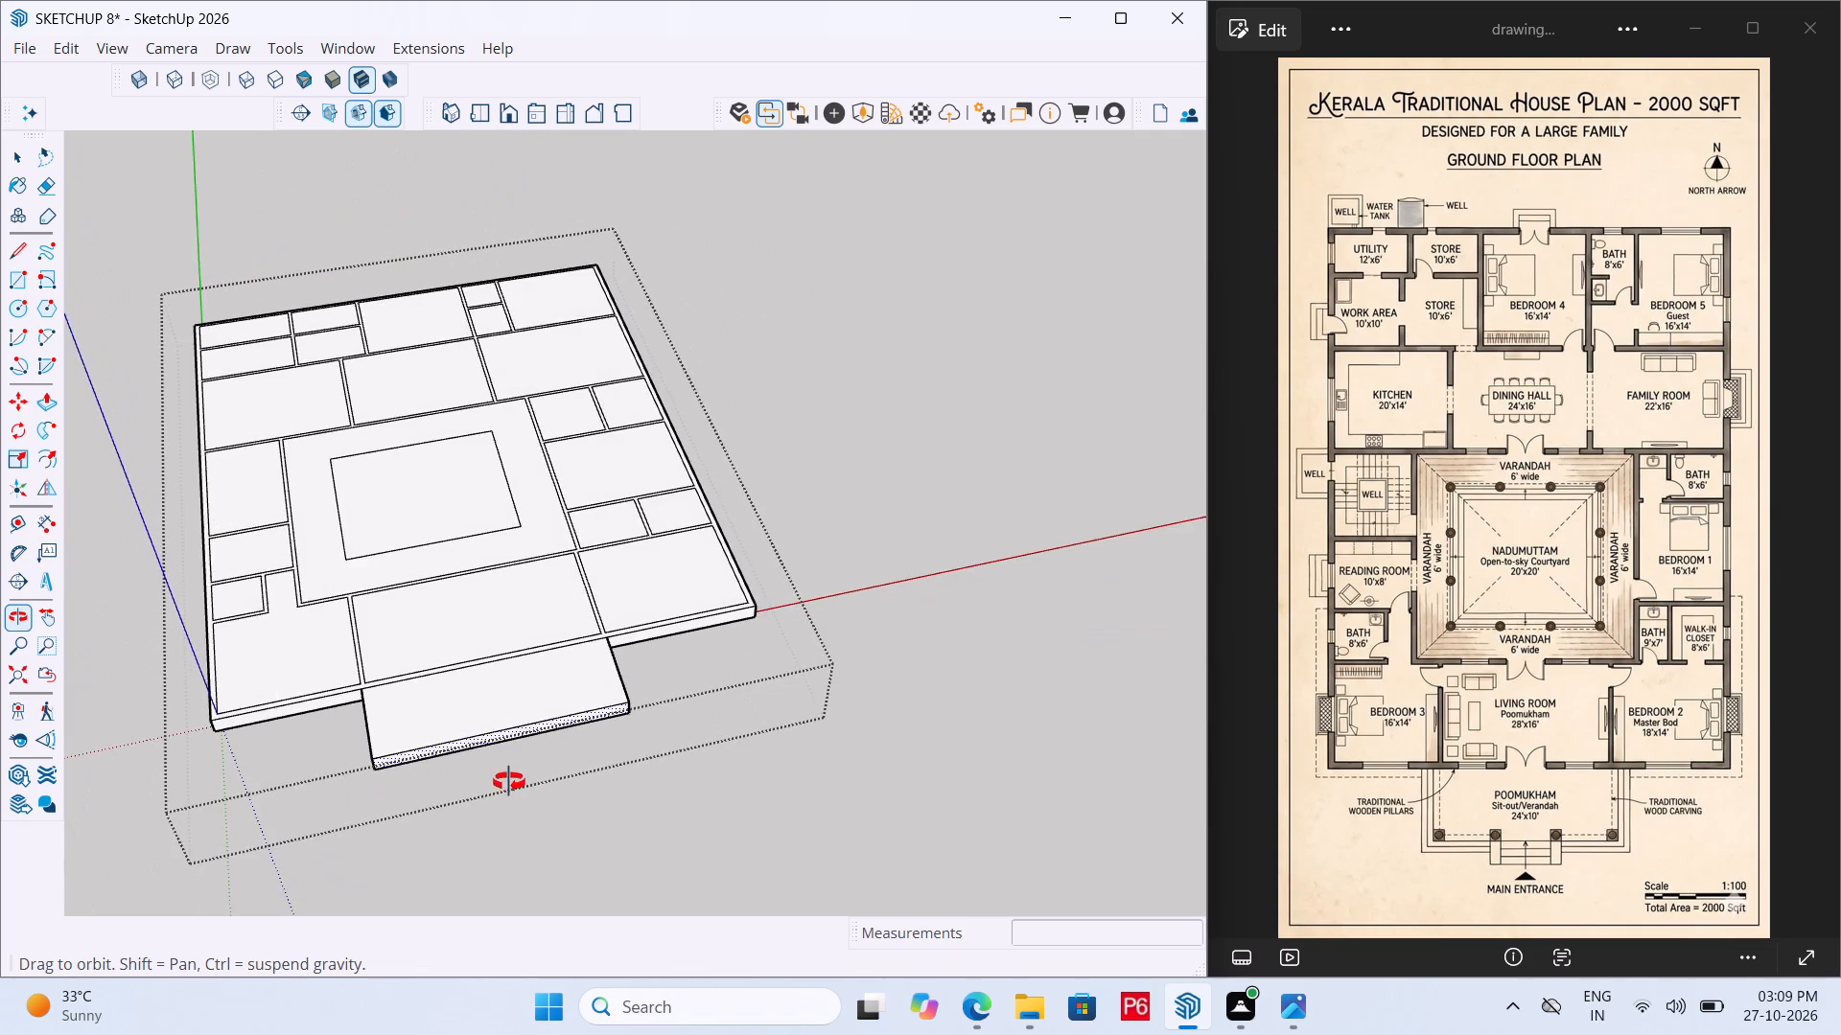
middle_drag(509, 782, 487, 780)
scroll(448, 730, up, 3)
middle_drag(448, 728, 431, 610)
scroll(522, 616, up, 8)
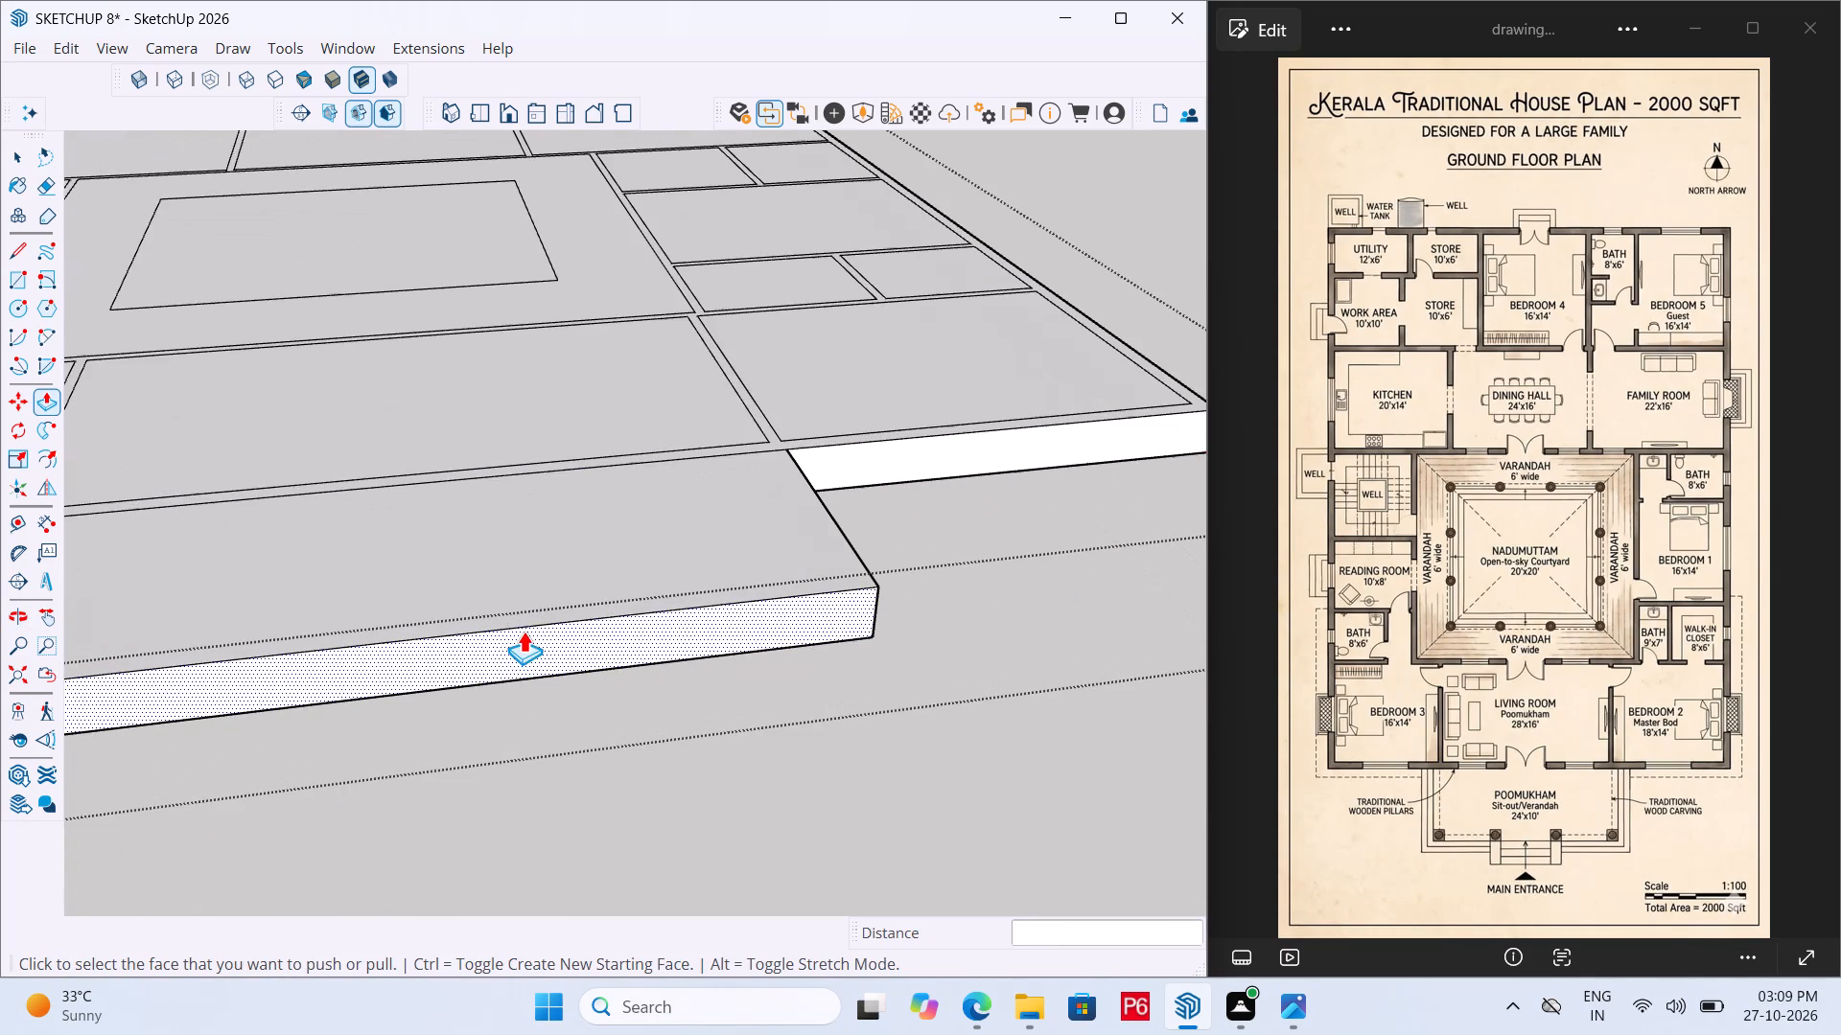
scroll(524, 631, up, 2)
key(t)
click(529, 621)
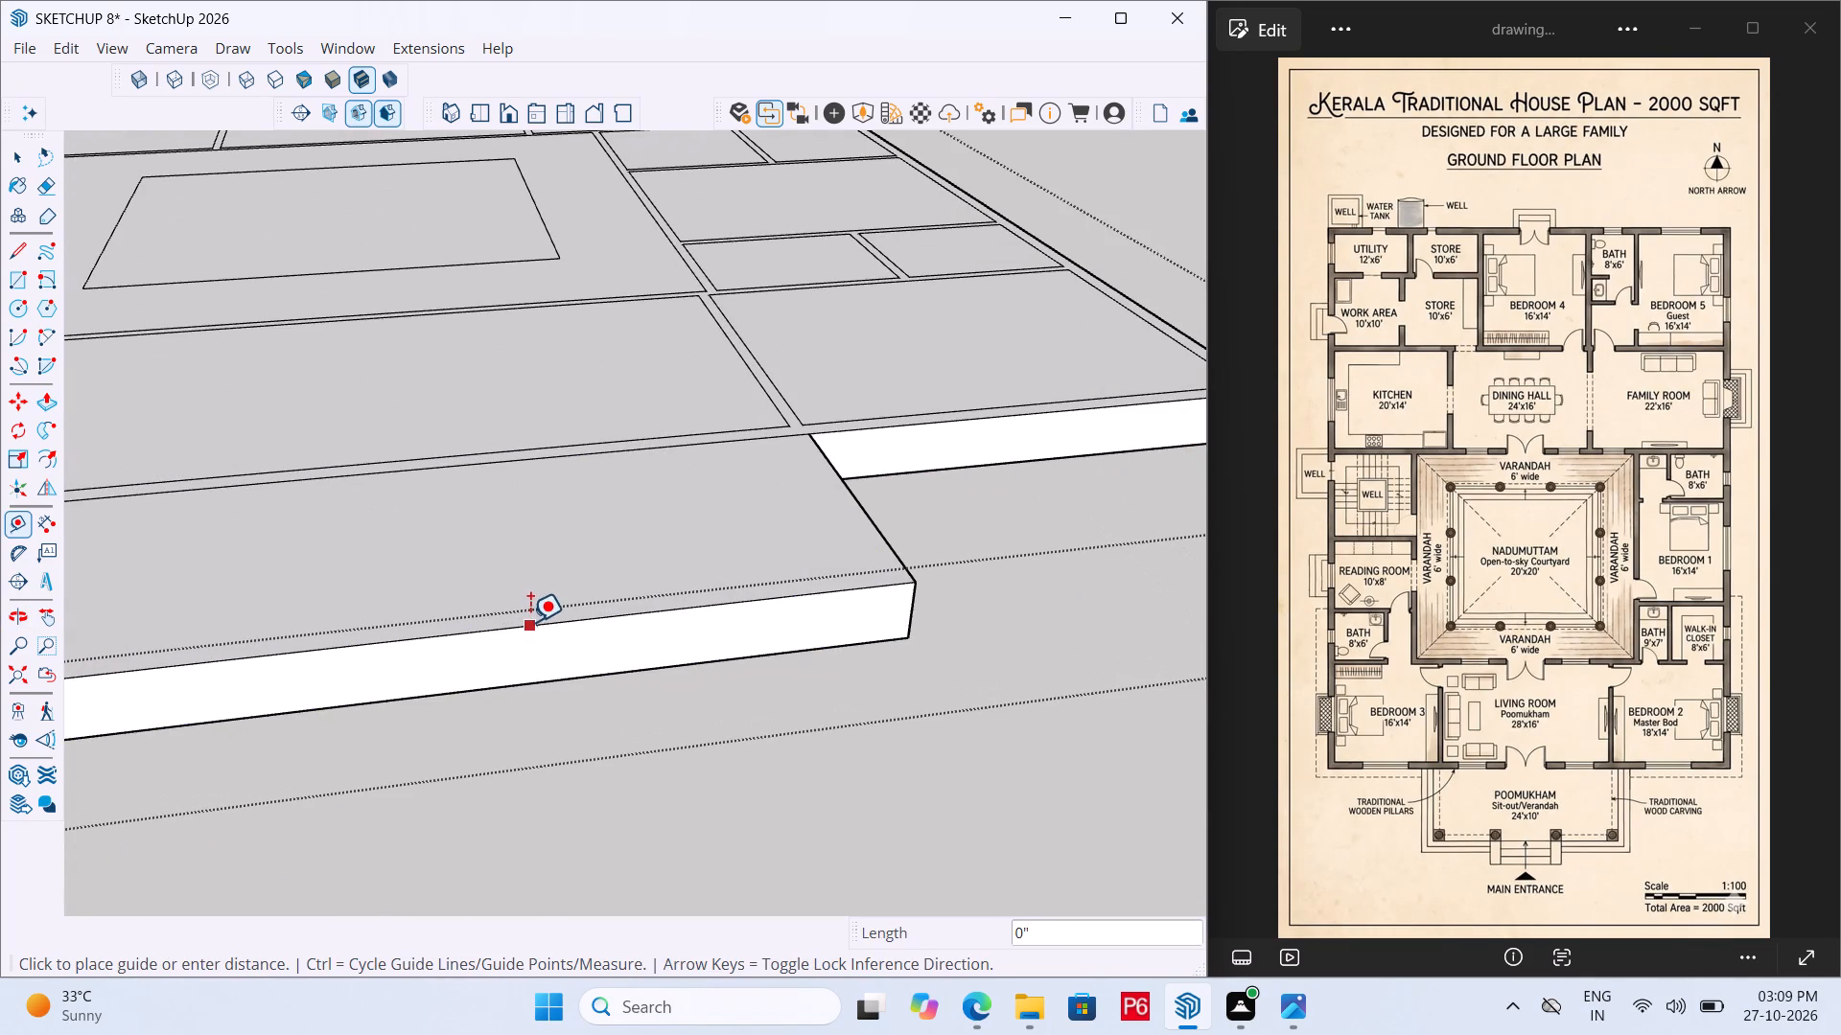
text(6")
key(Return)
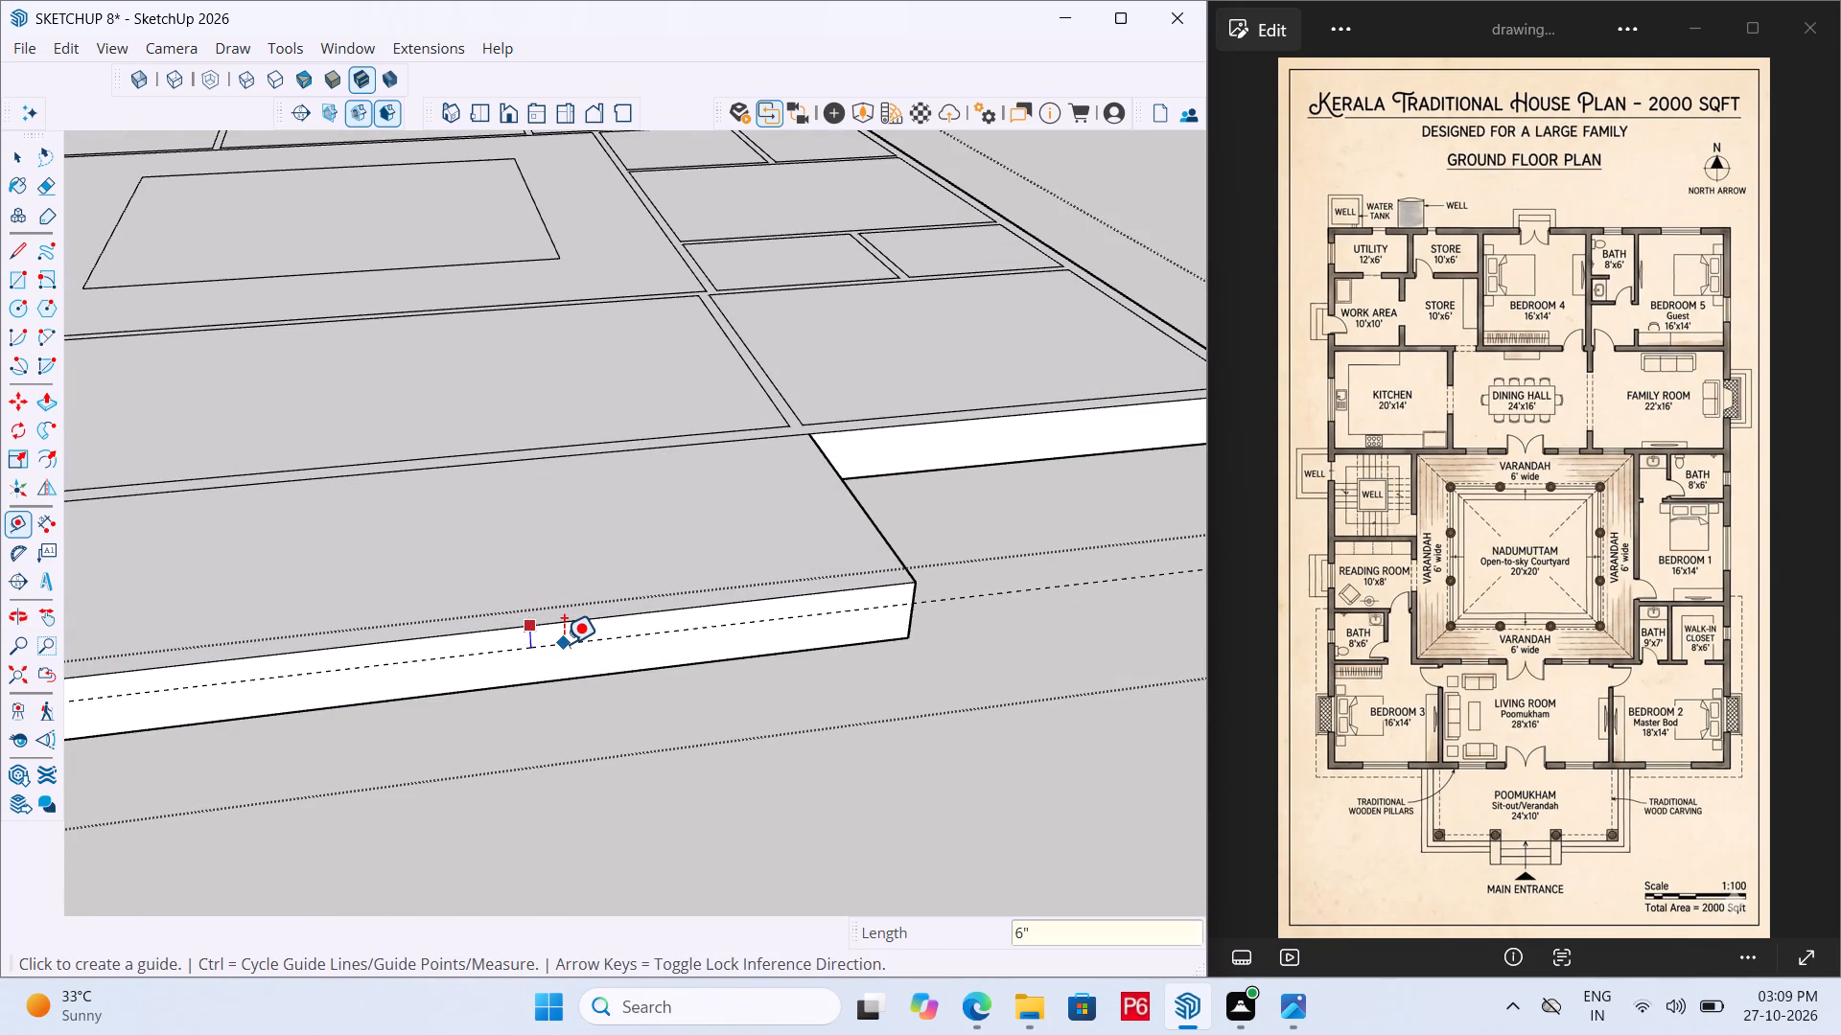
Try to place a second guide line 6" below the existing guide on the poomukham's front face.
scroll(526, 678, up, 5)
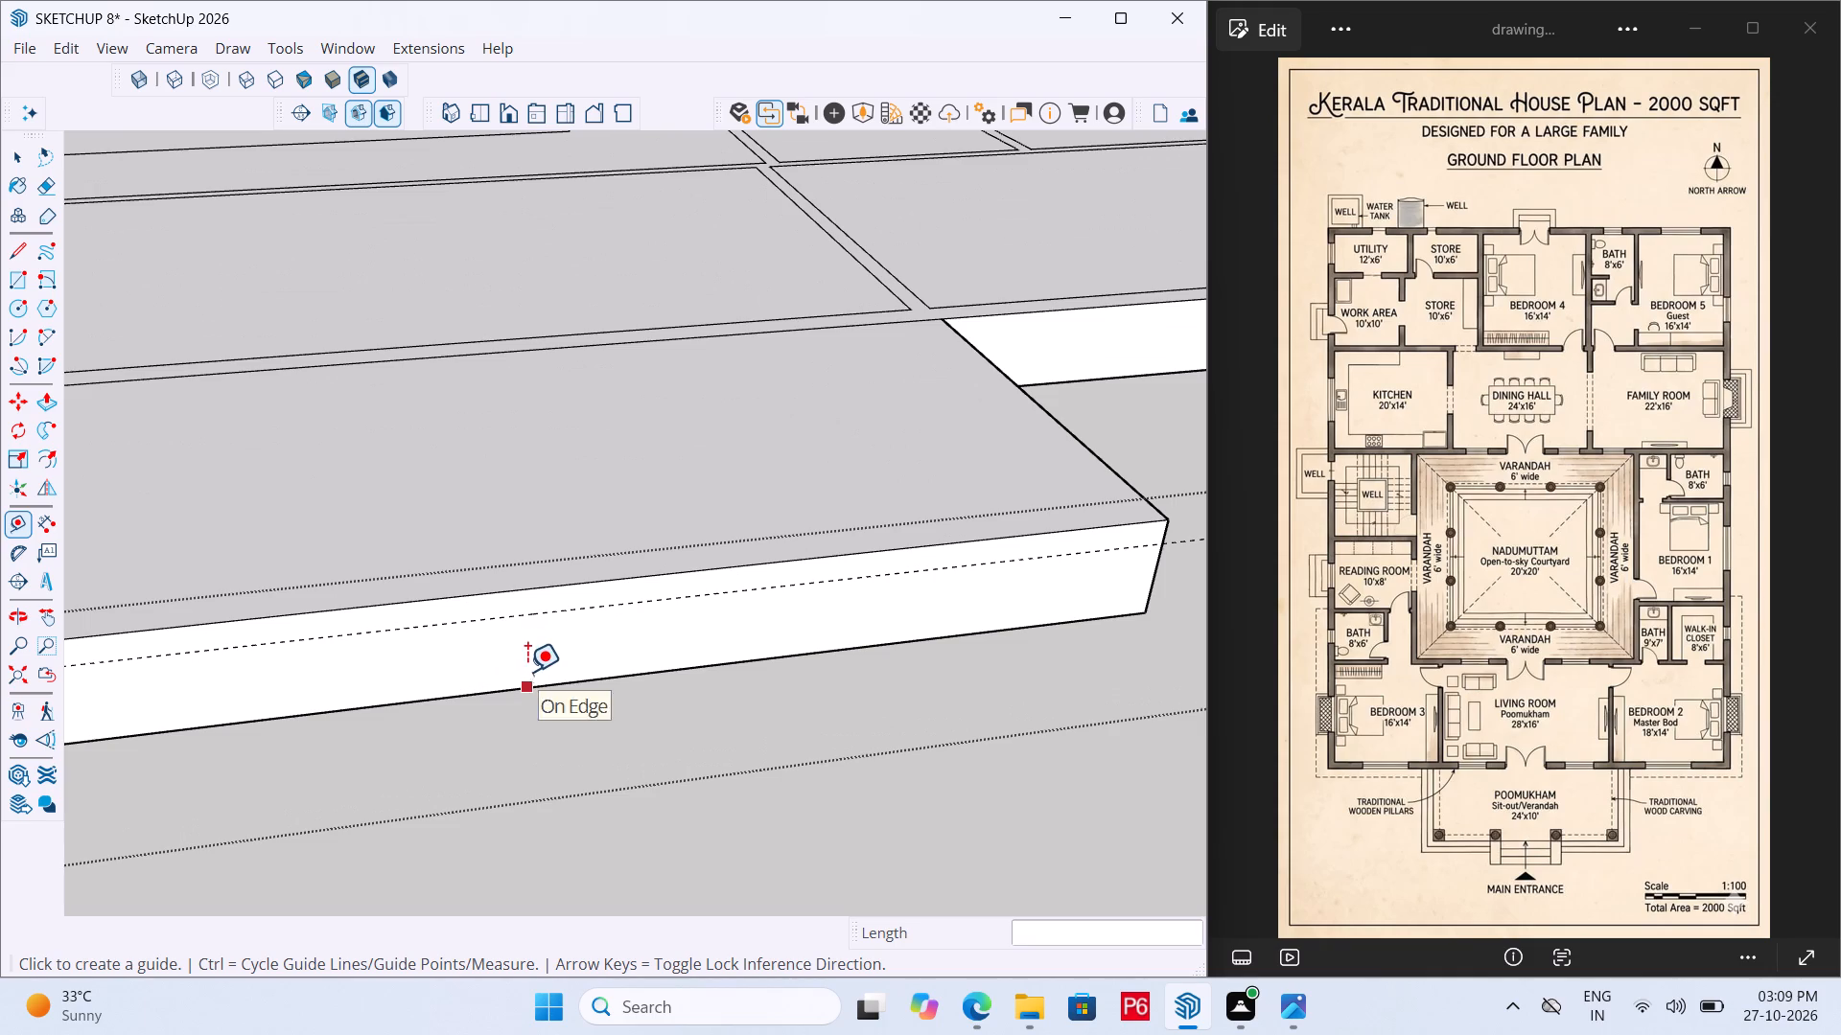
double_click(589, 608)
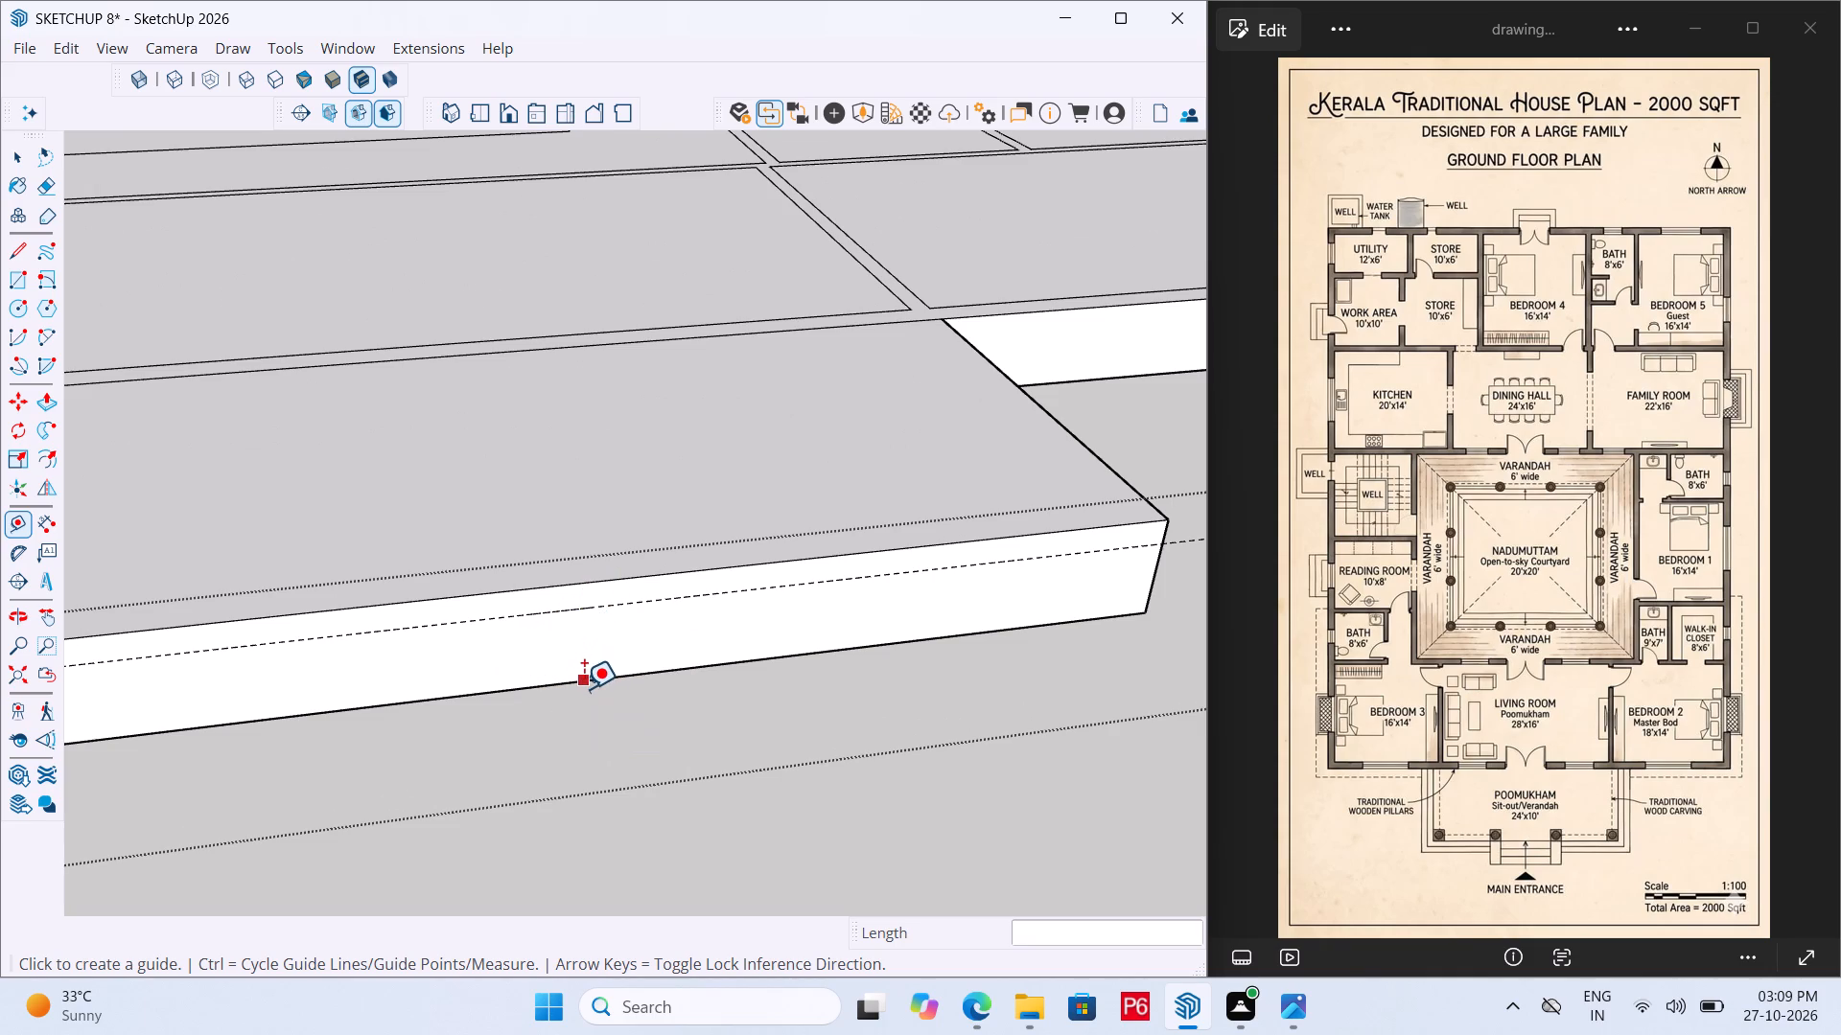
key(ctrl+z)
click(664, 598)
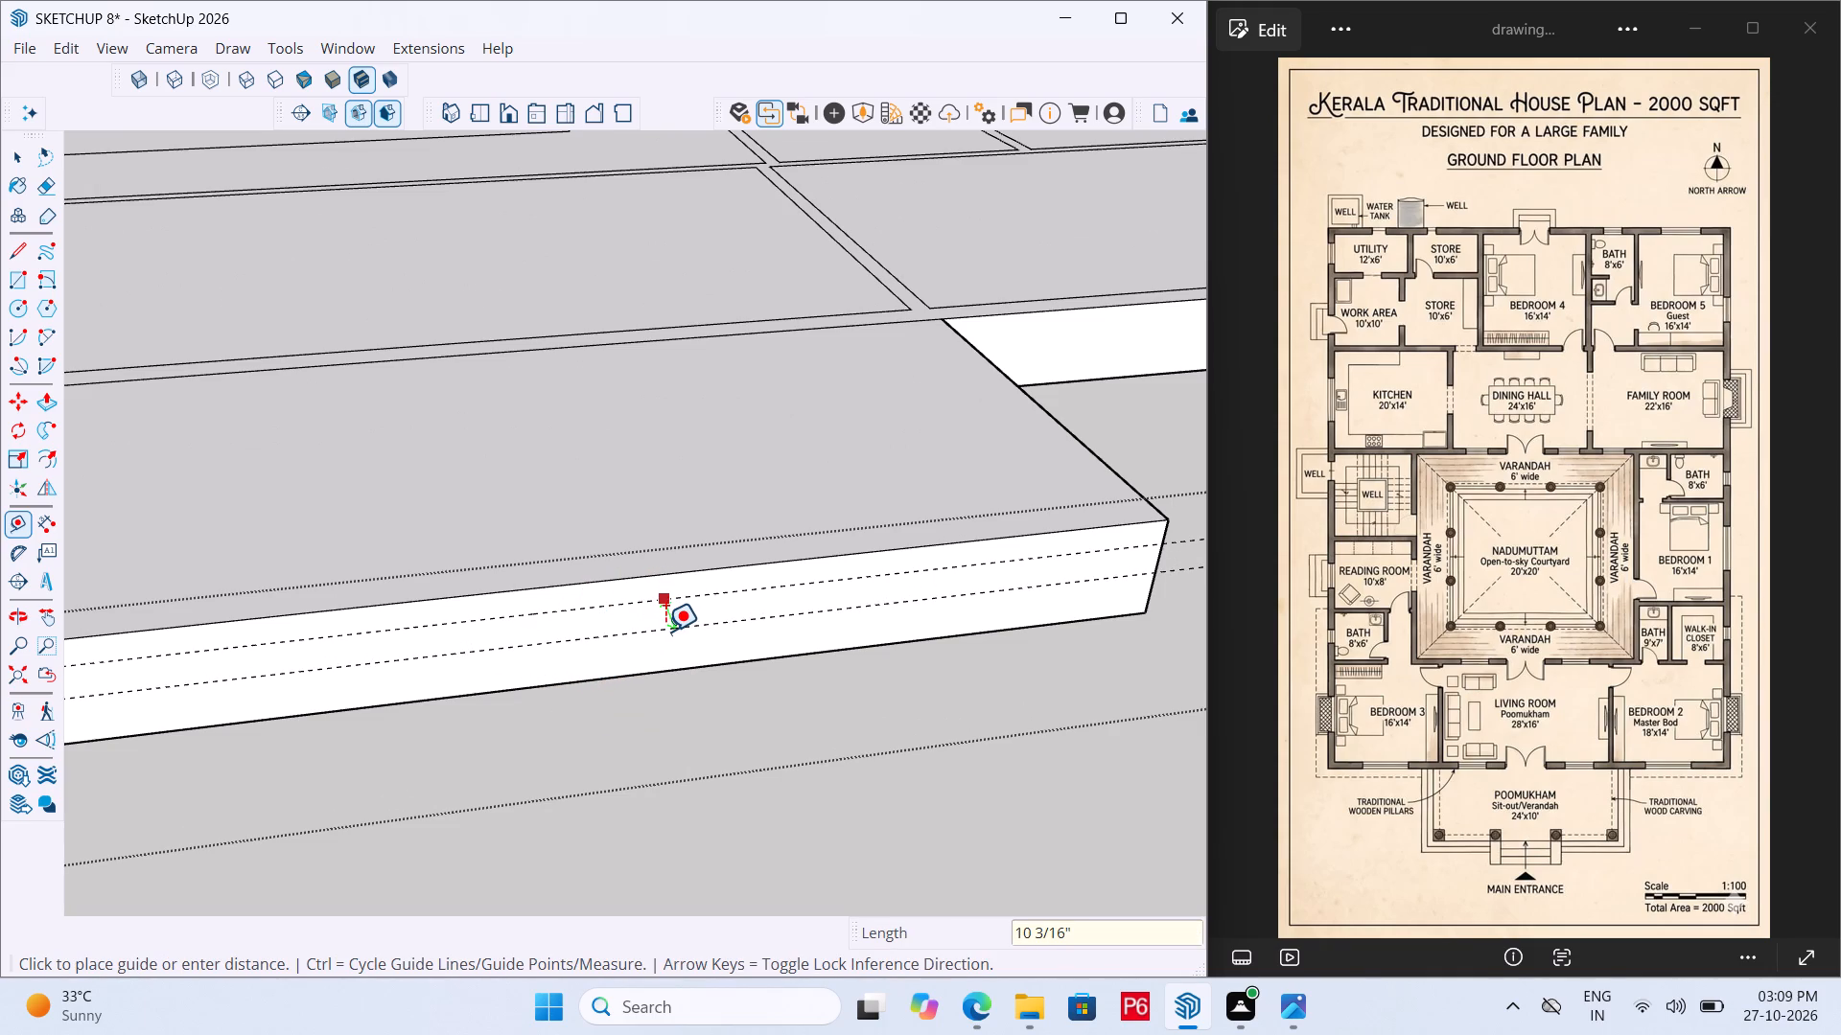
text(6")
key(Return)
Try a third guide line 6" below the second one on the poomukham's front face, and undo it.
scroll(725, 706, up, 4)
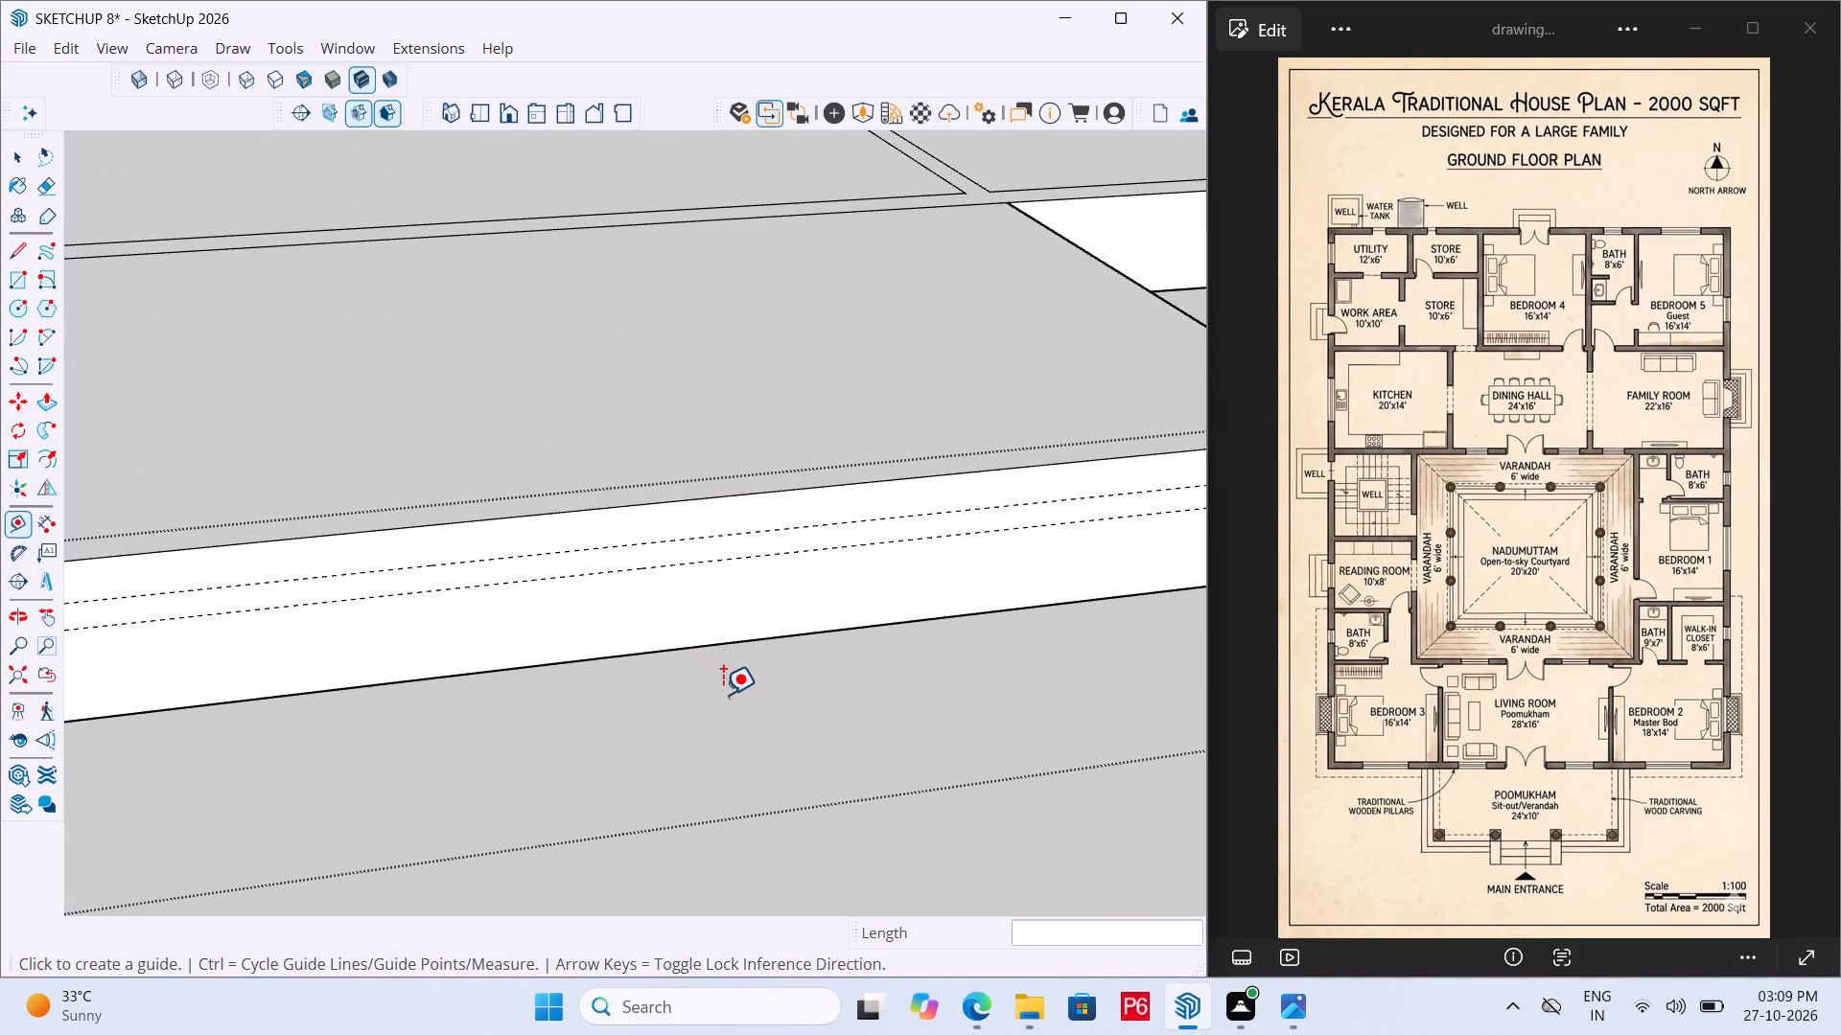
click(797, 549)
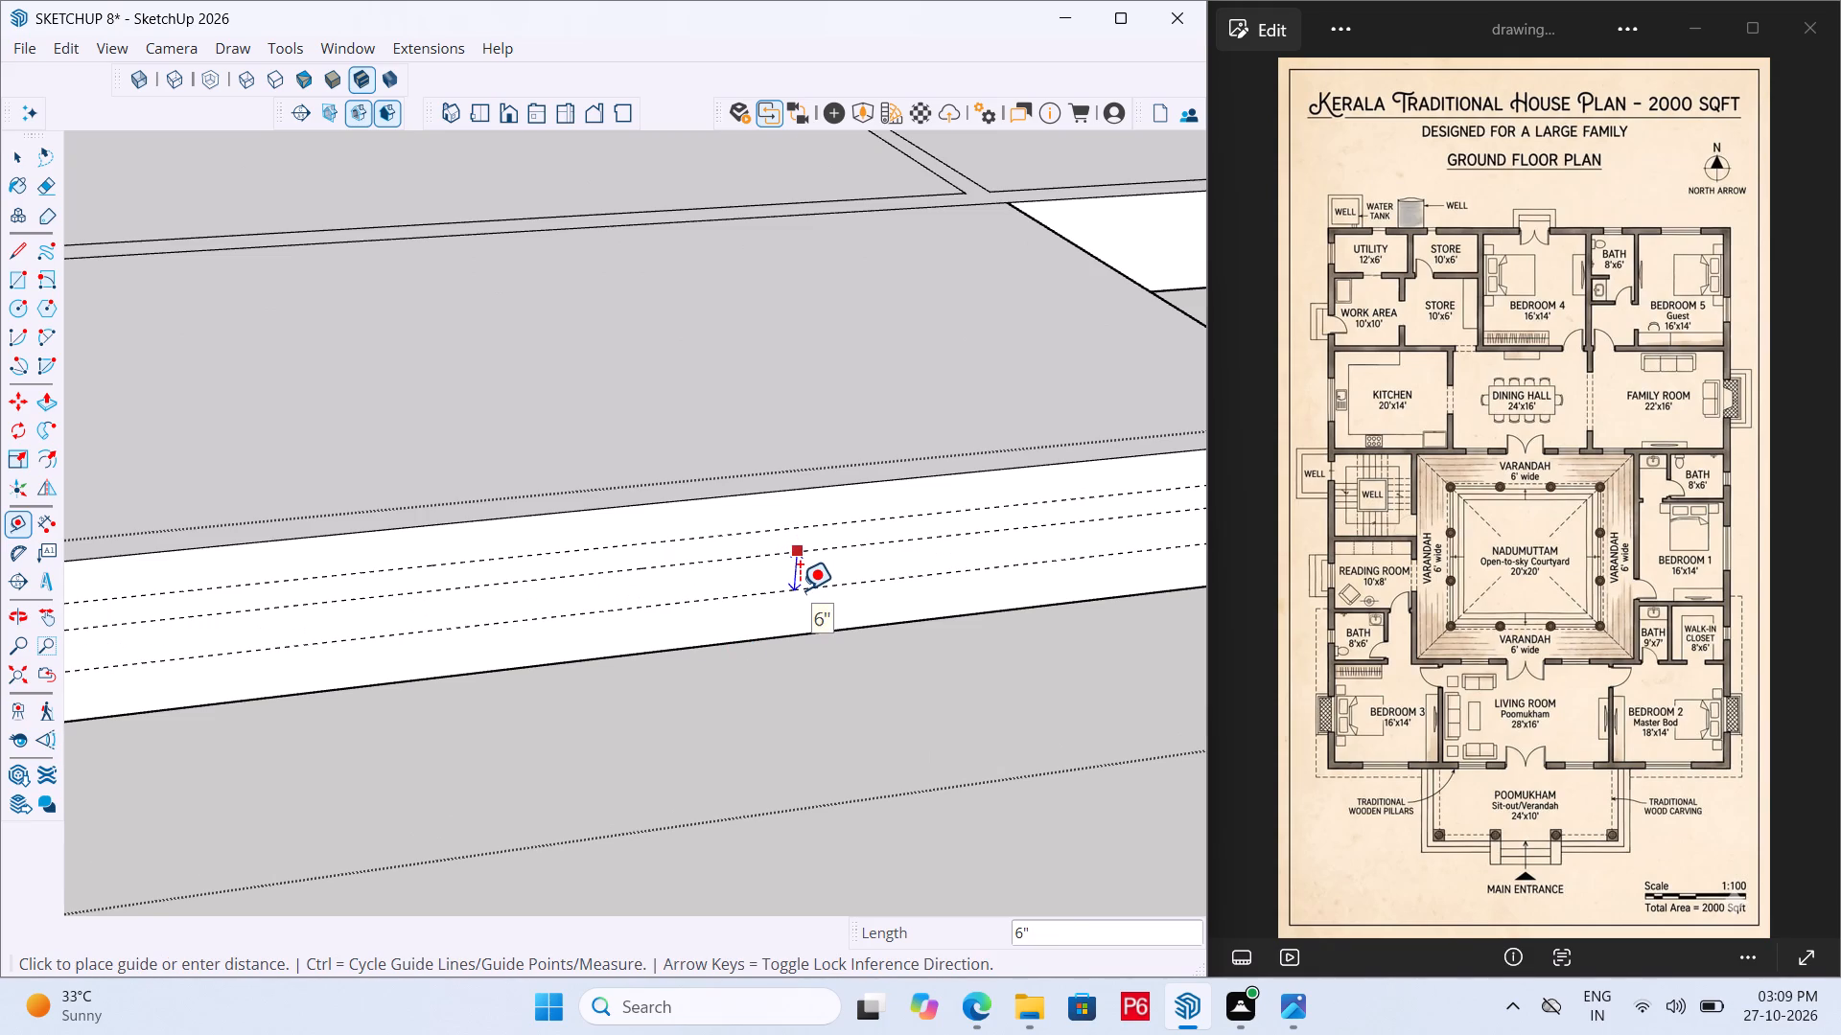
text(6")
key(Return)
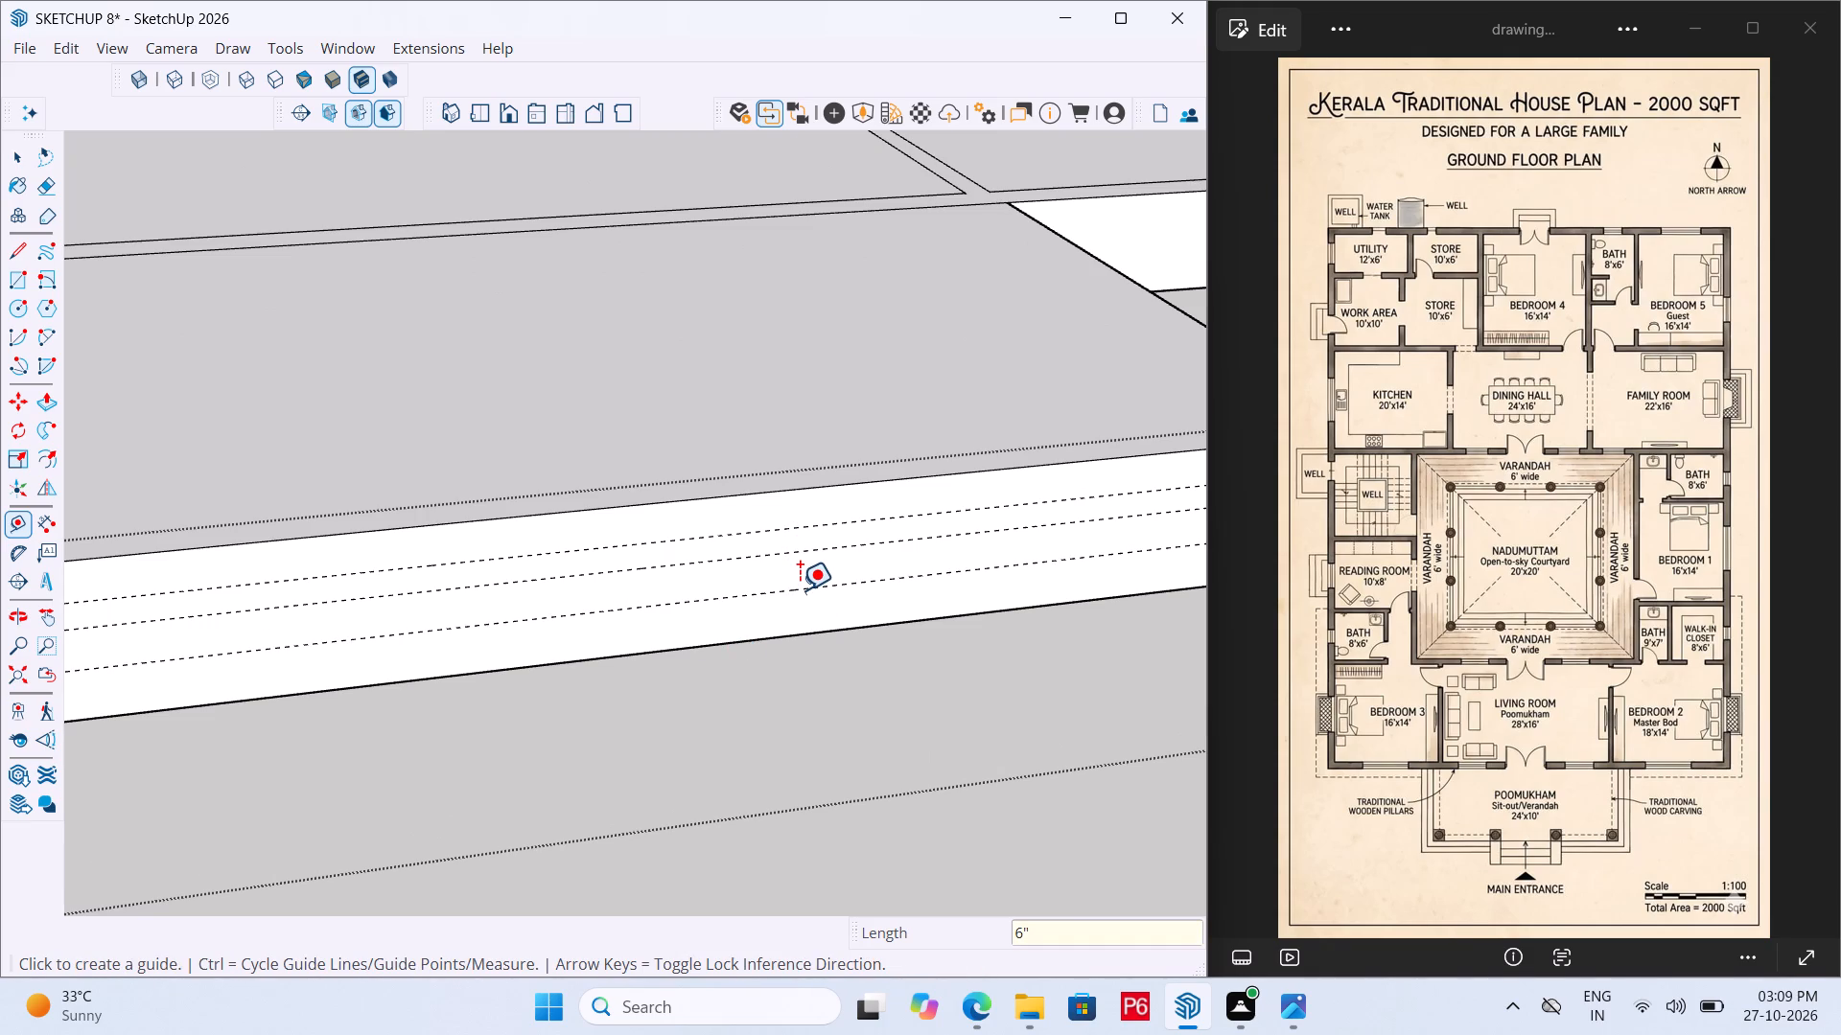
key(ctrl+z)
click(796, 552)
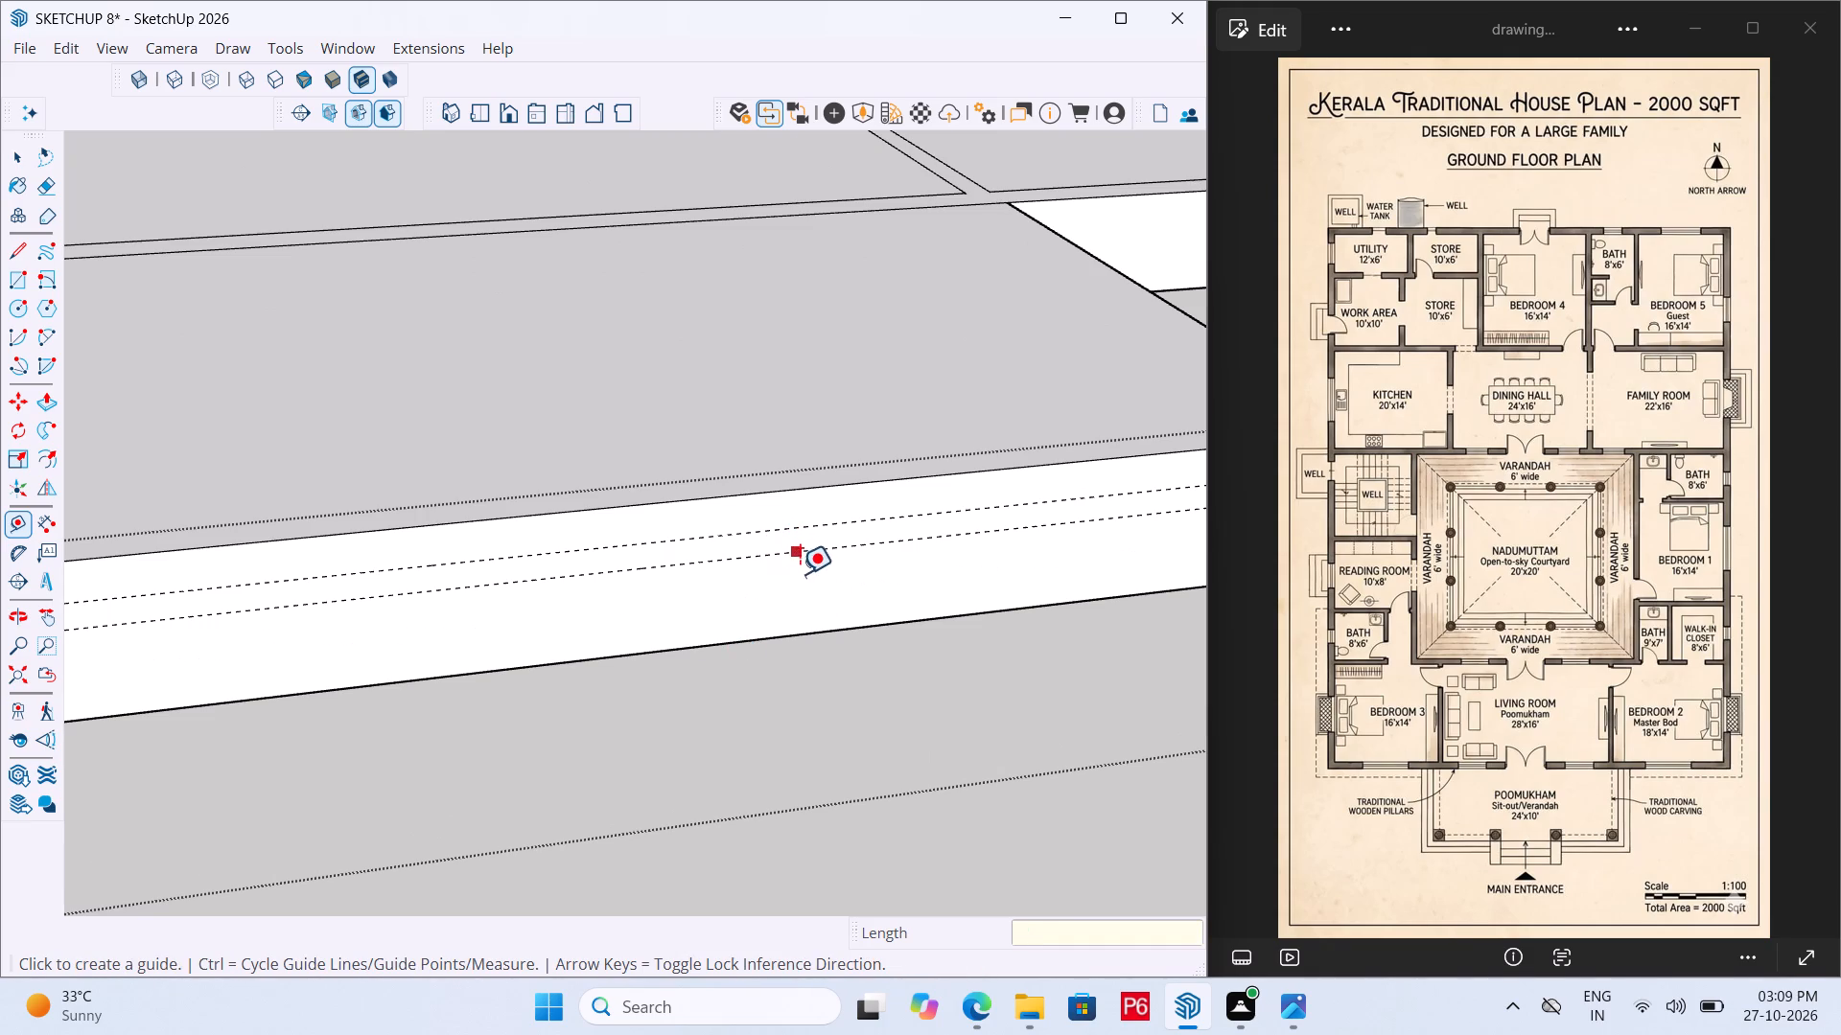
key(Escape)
Place a guide line 6" above the bottom edge of the poomukham's front face.
click(760, 638)
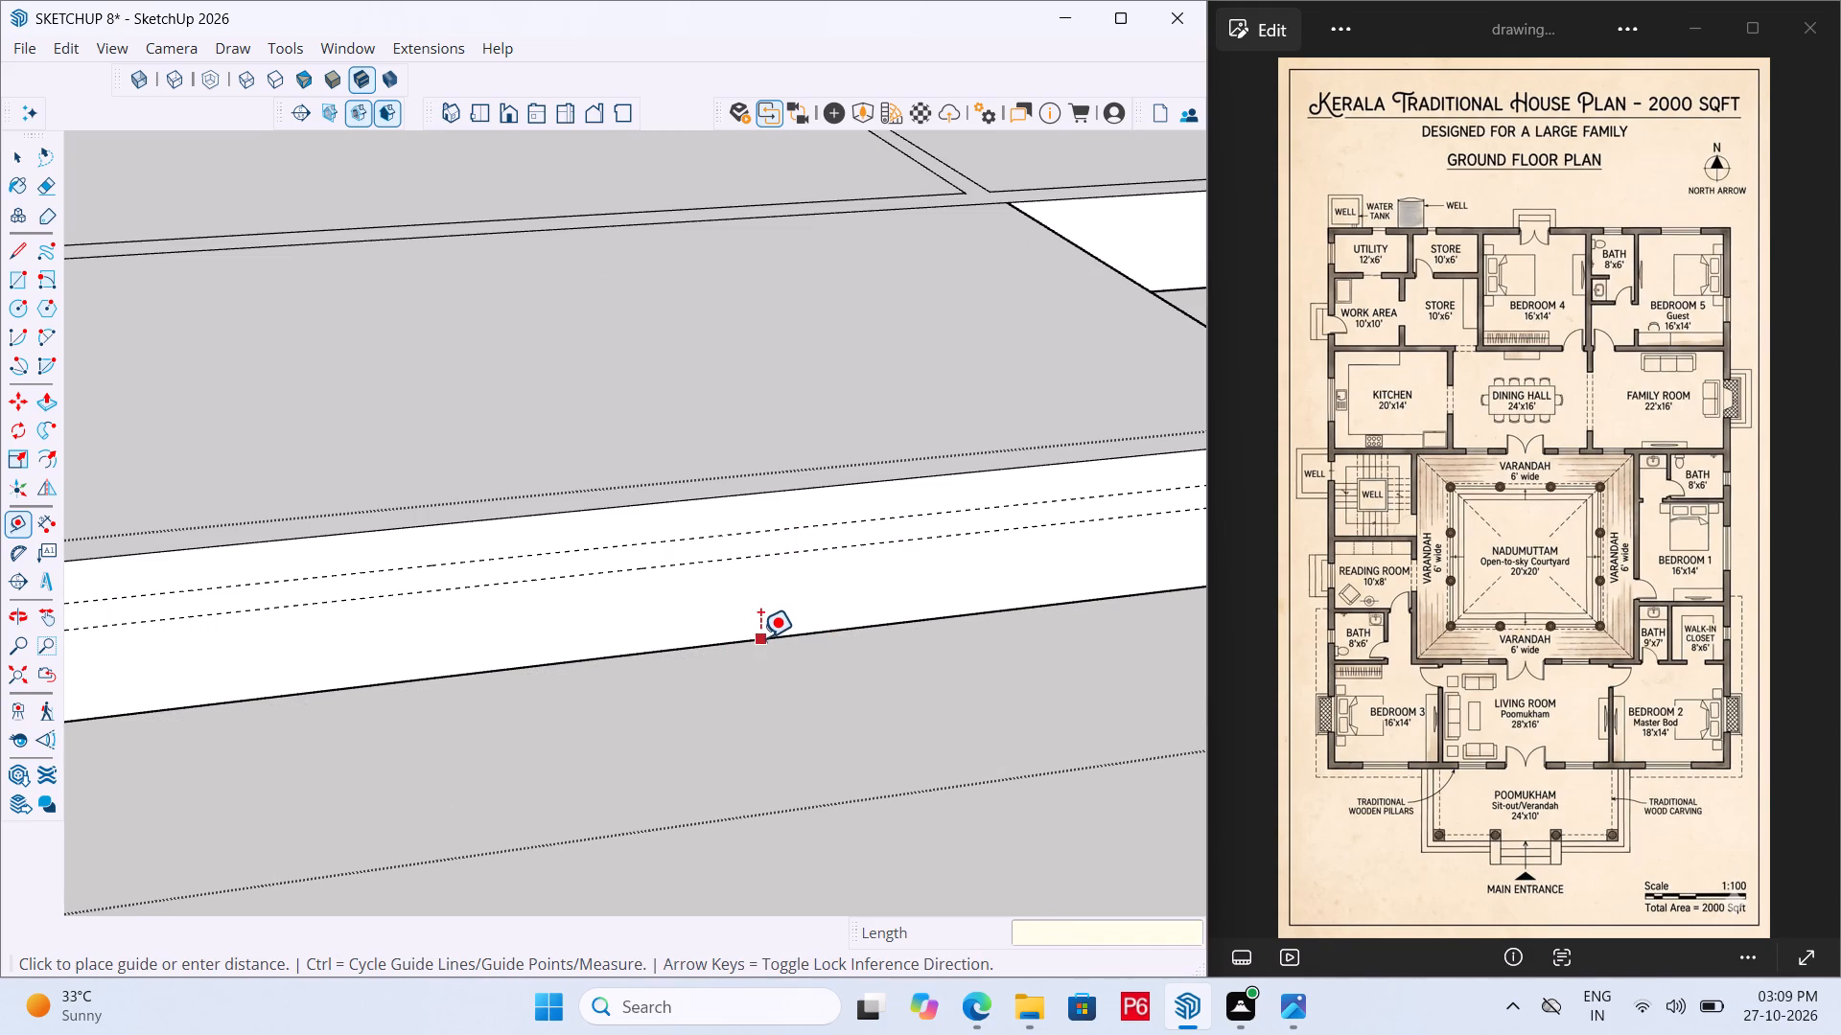
text(6")
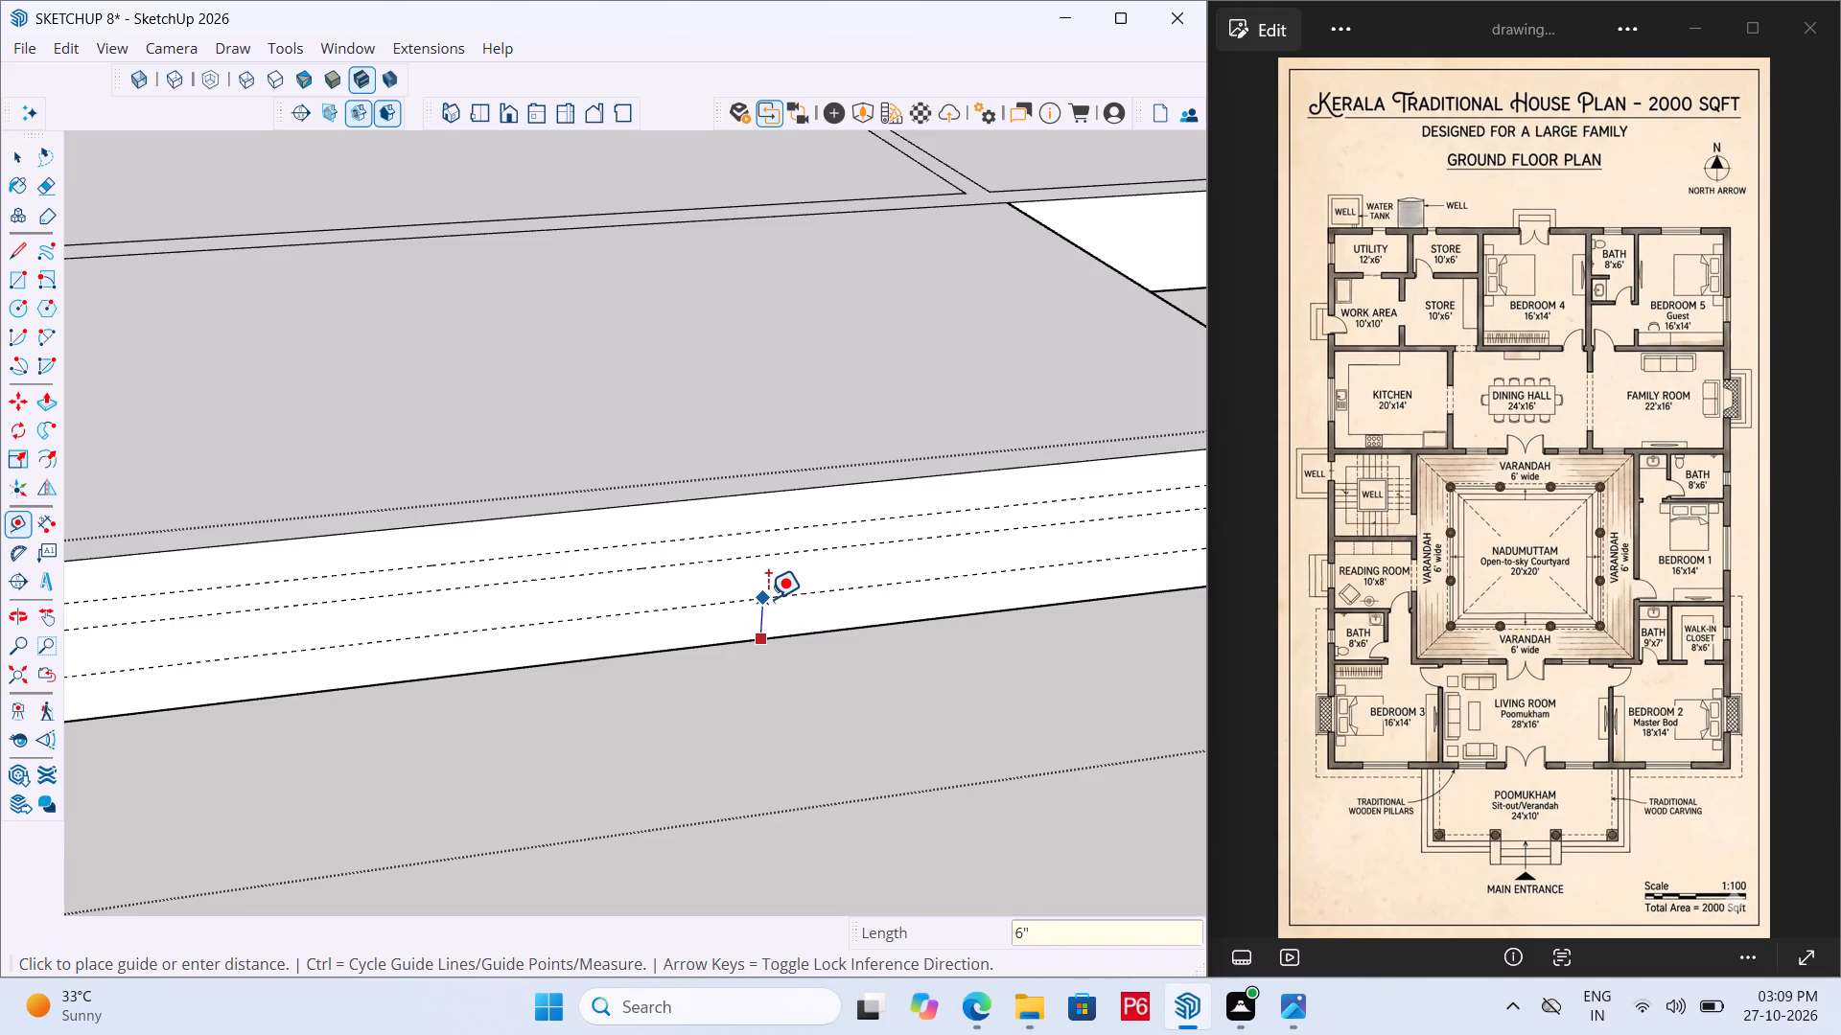
key(Return)
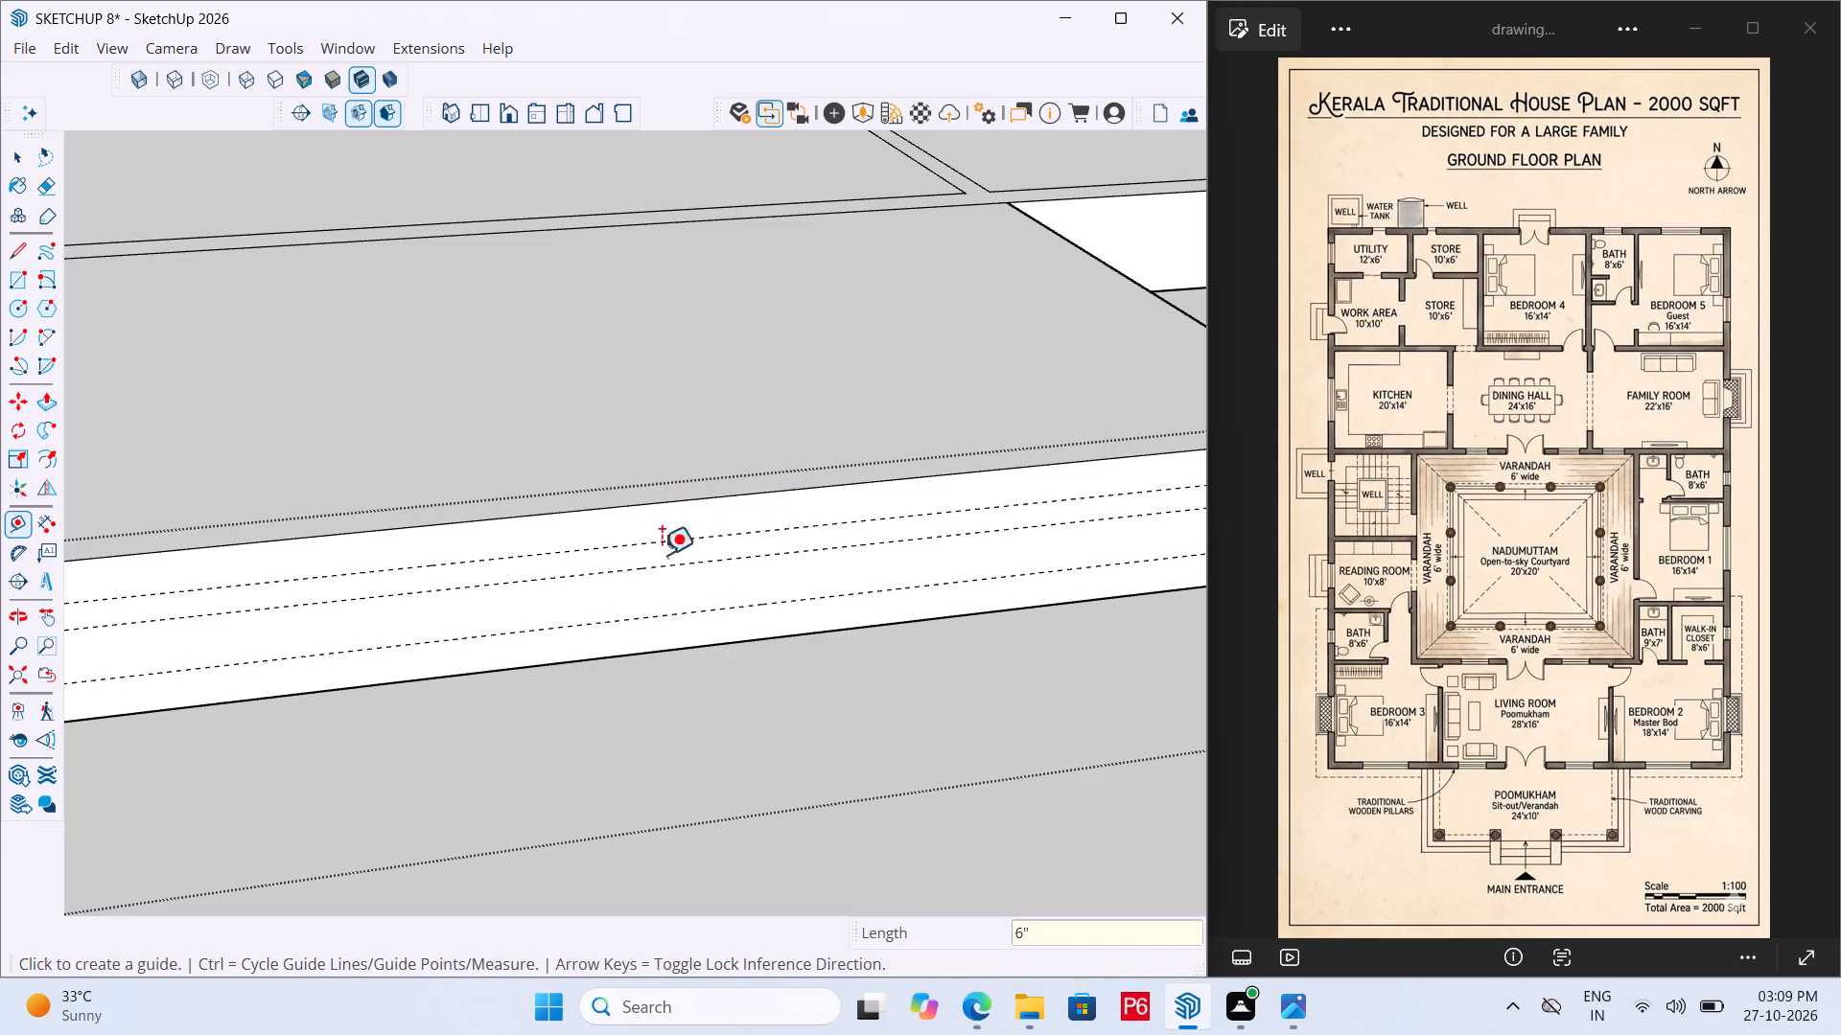
Erase the two upper guide lines on the poomukham's front face, keeping the lowest one.
key(e)
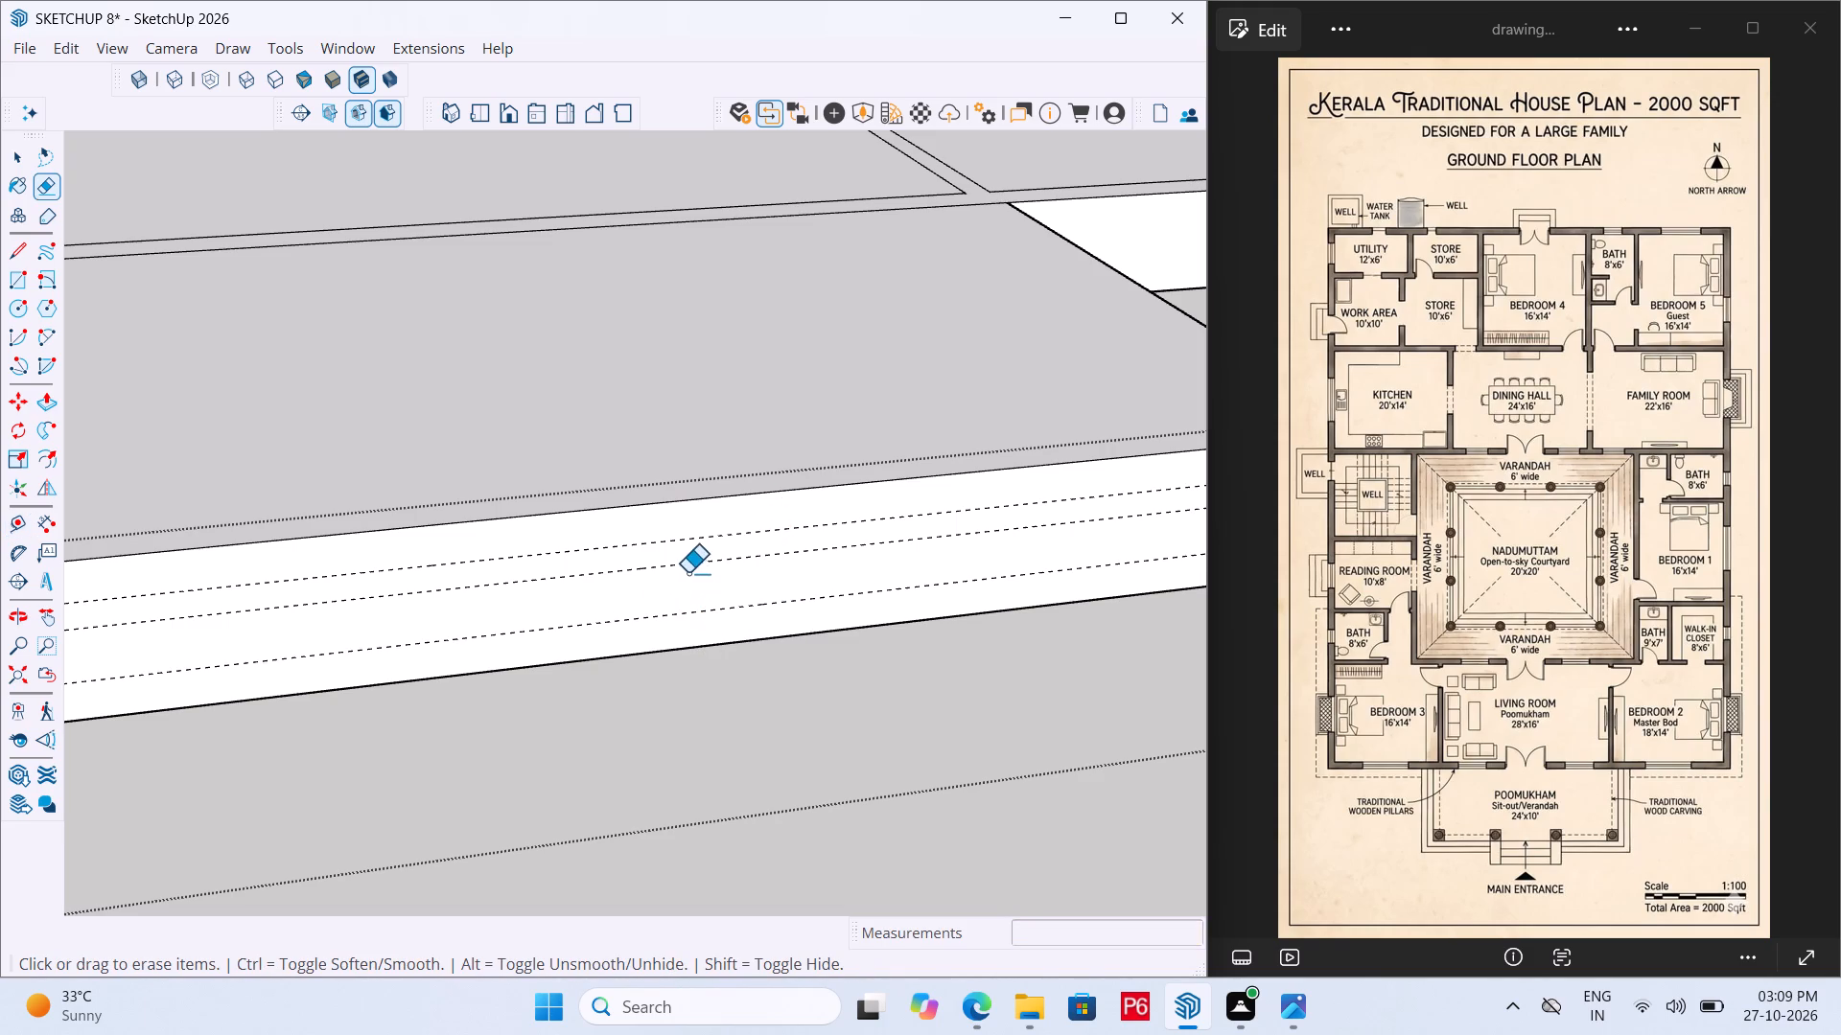
click(688, 566)
click(695, 560)
drag(687, 538, 686, 555)
click(686, 555)
Place two guide lines on the poomukham's front face, one 6" below the top edge and another 6" below that.
key(t)
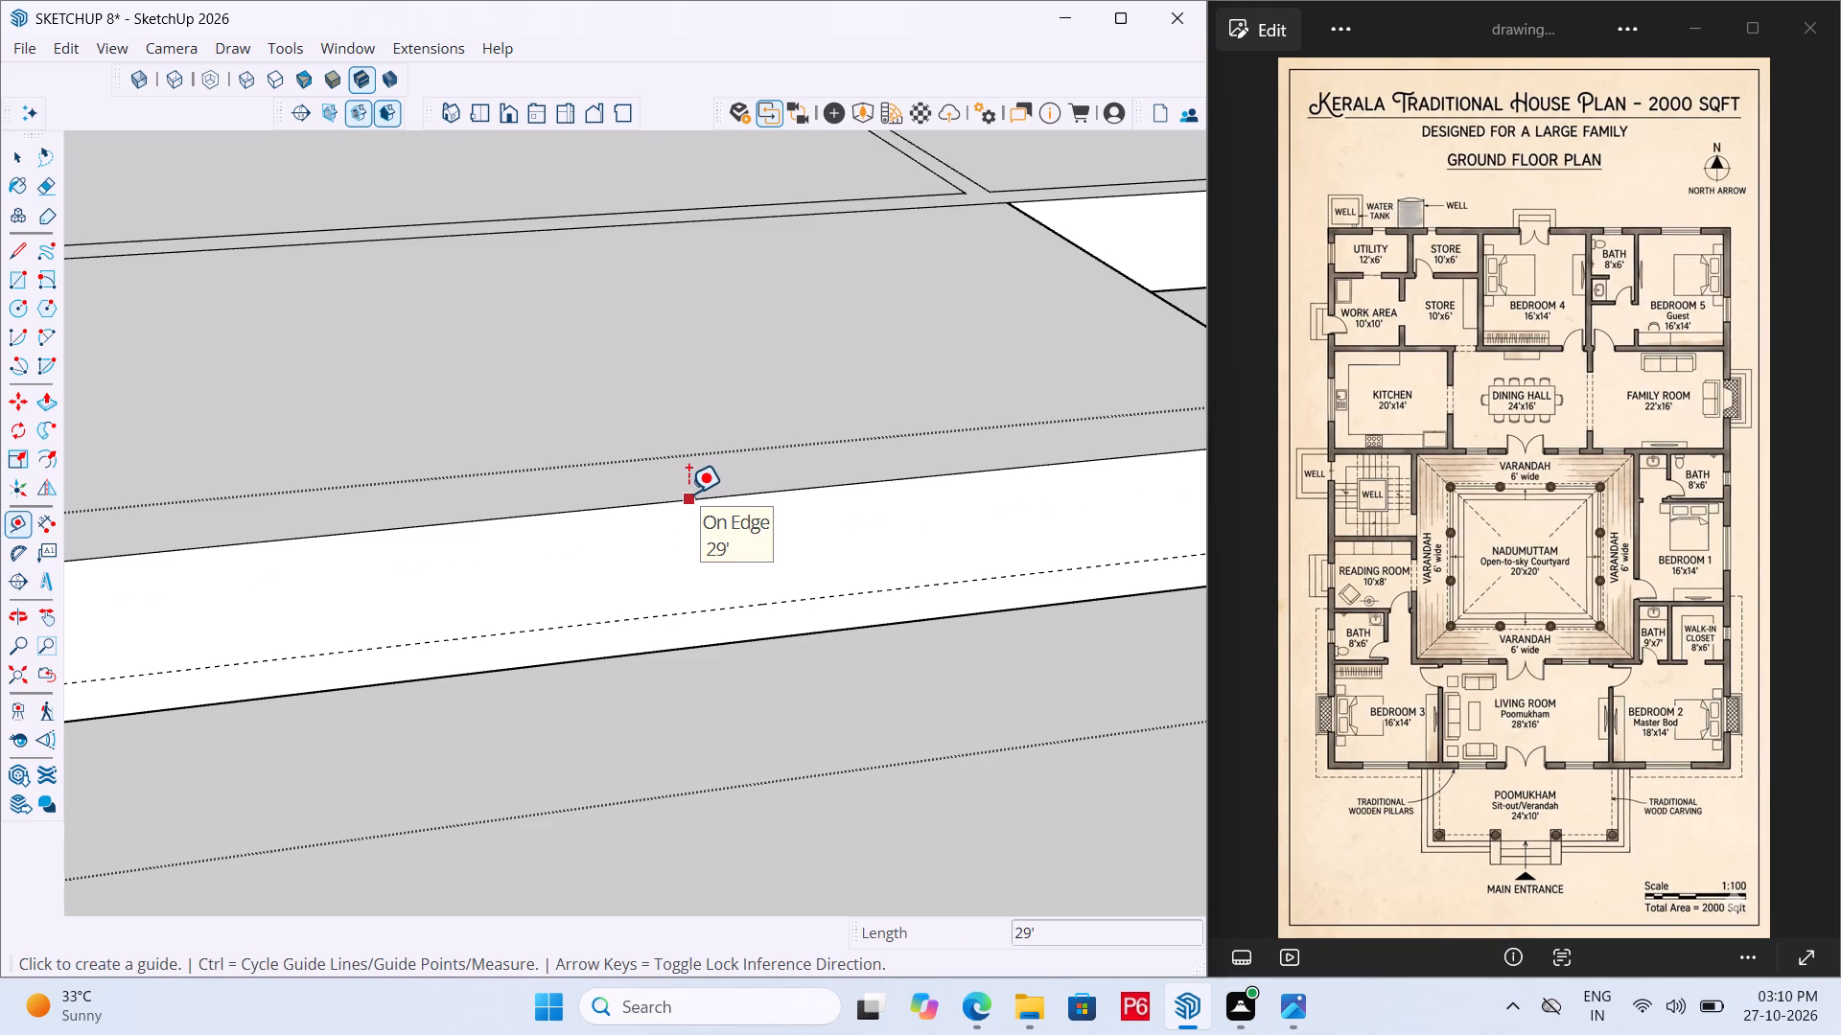
click(695, 493)
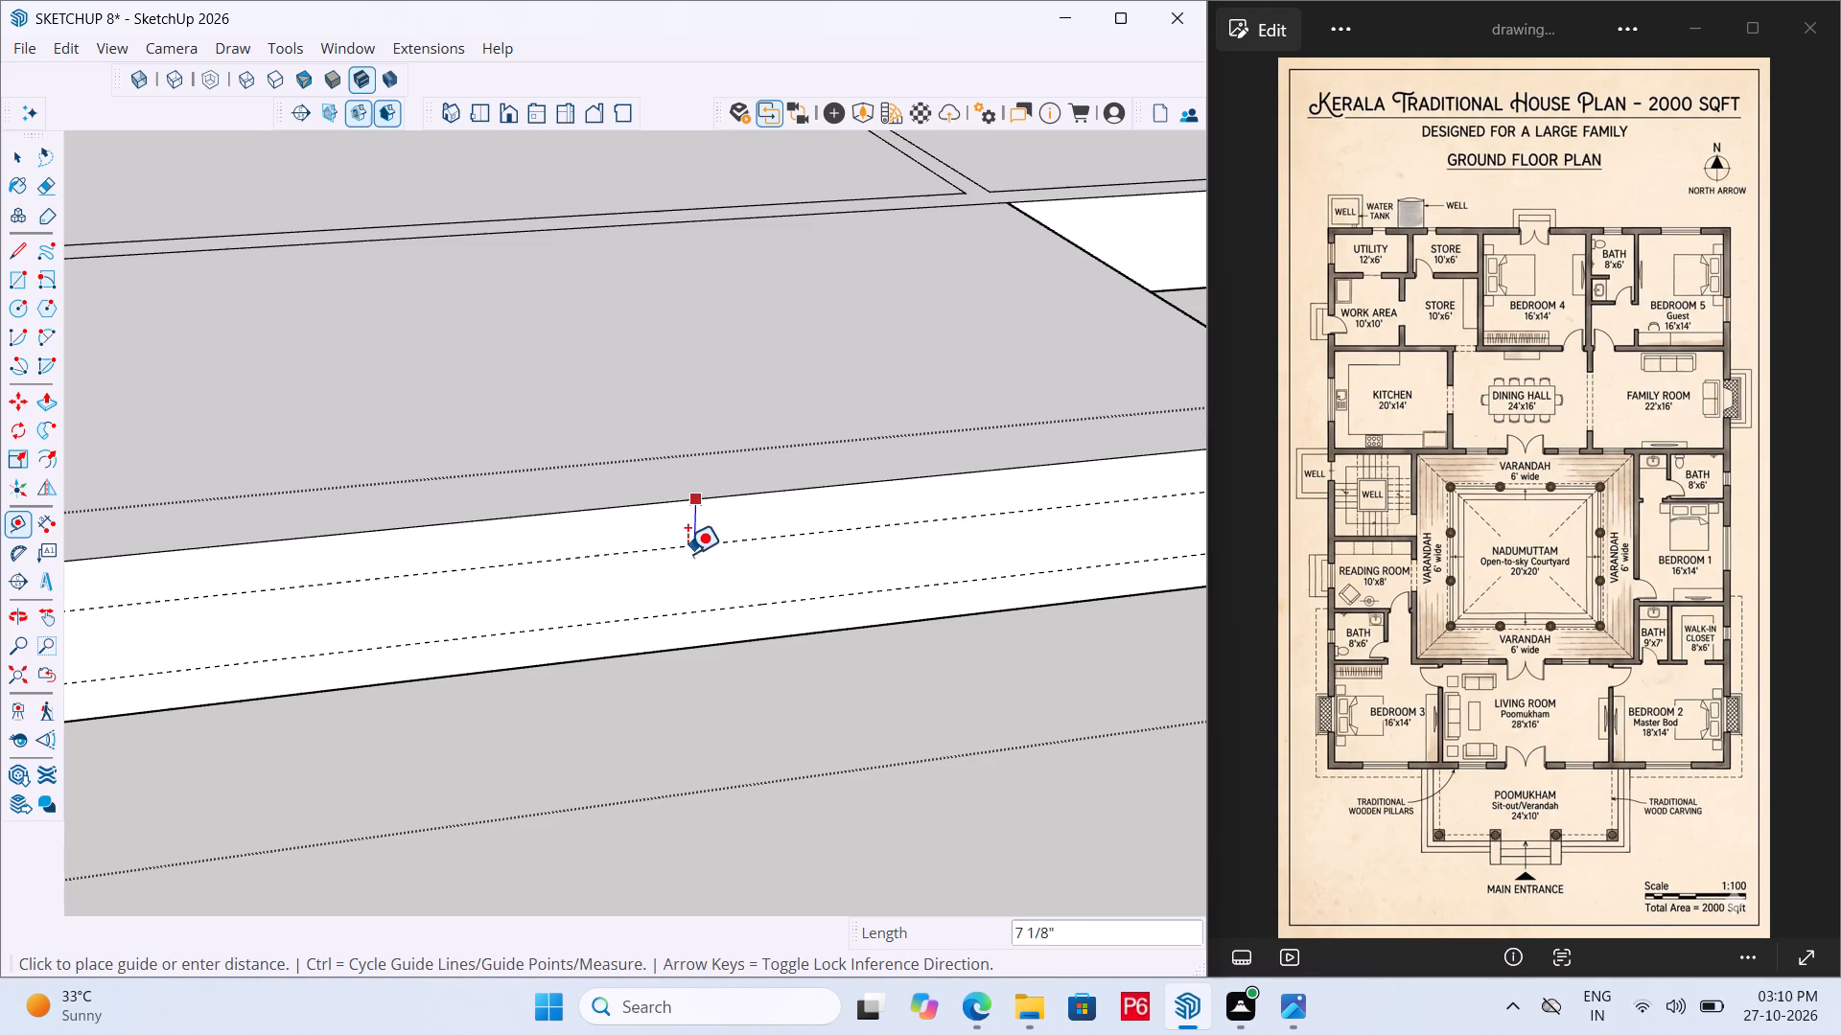
text(6")
key(Return)
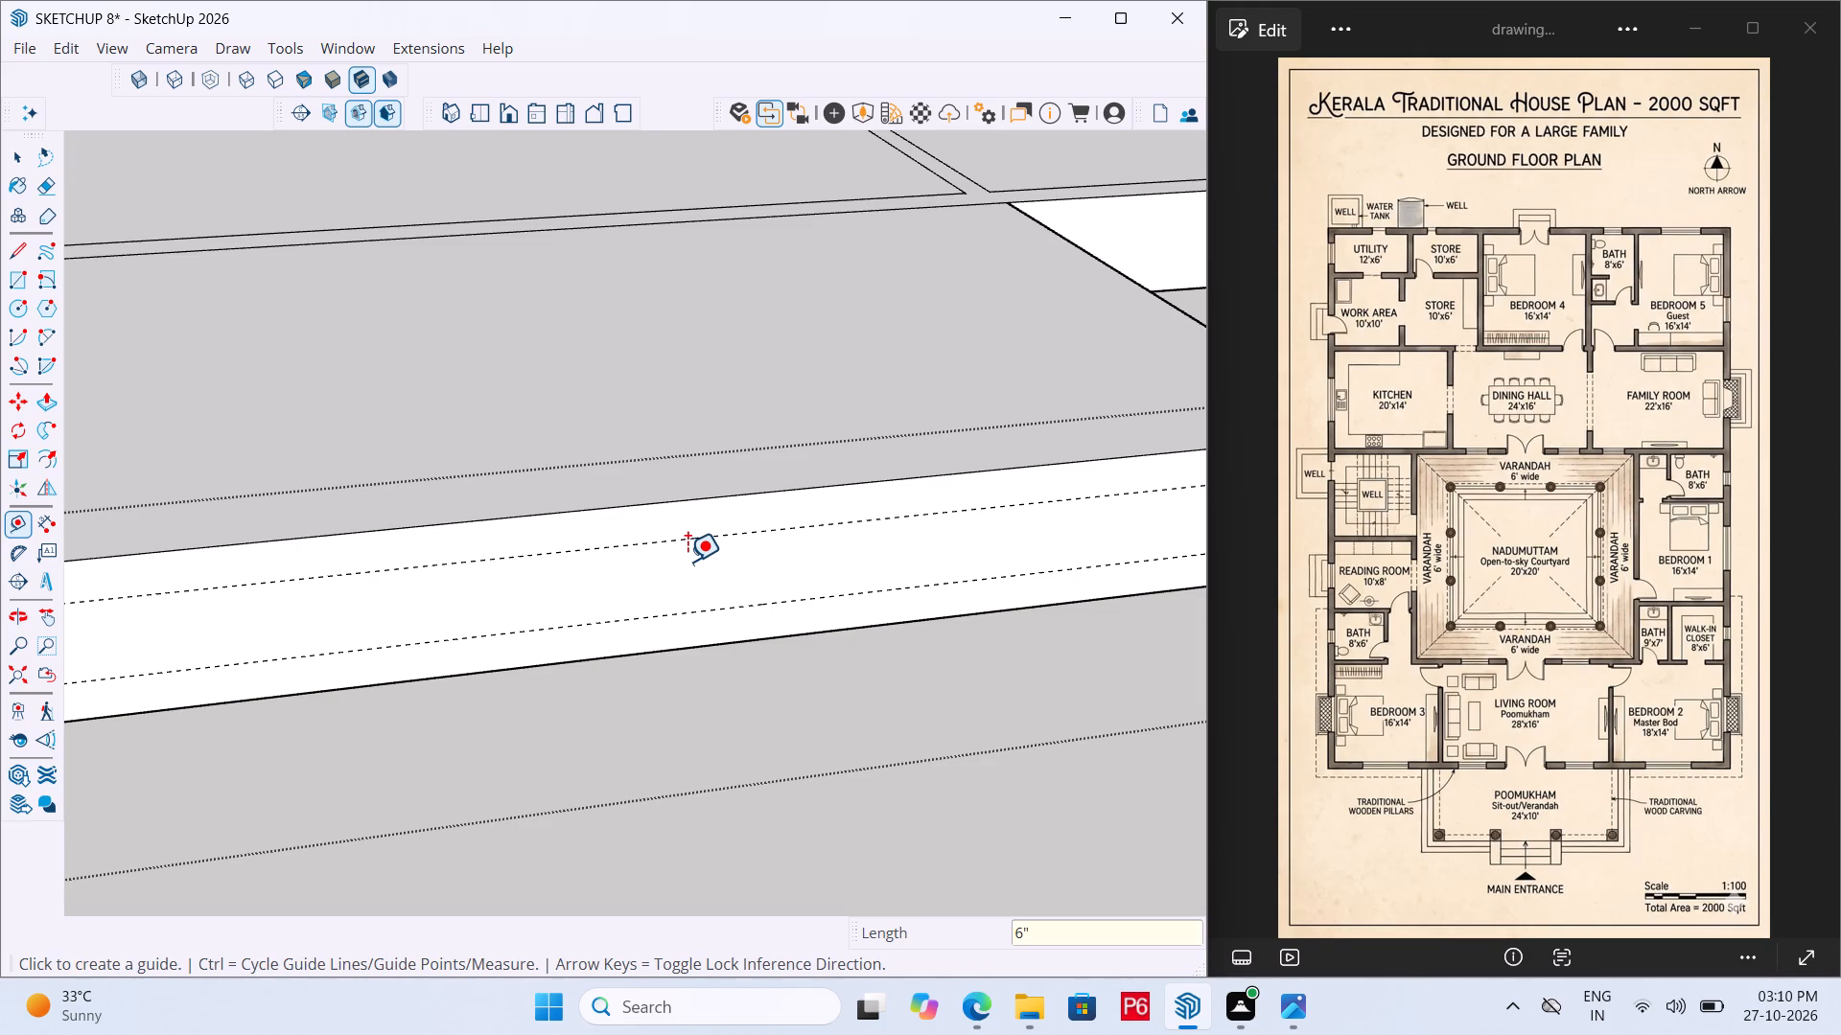
click(739, 535)
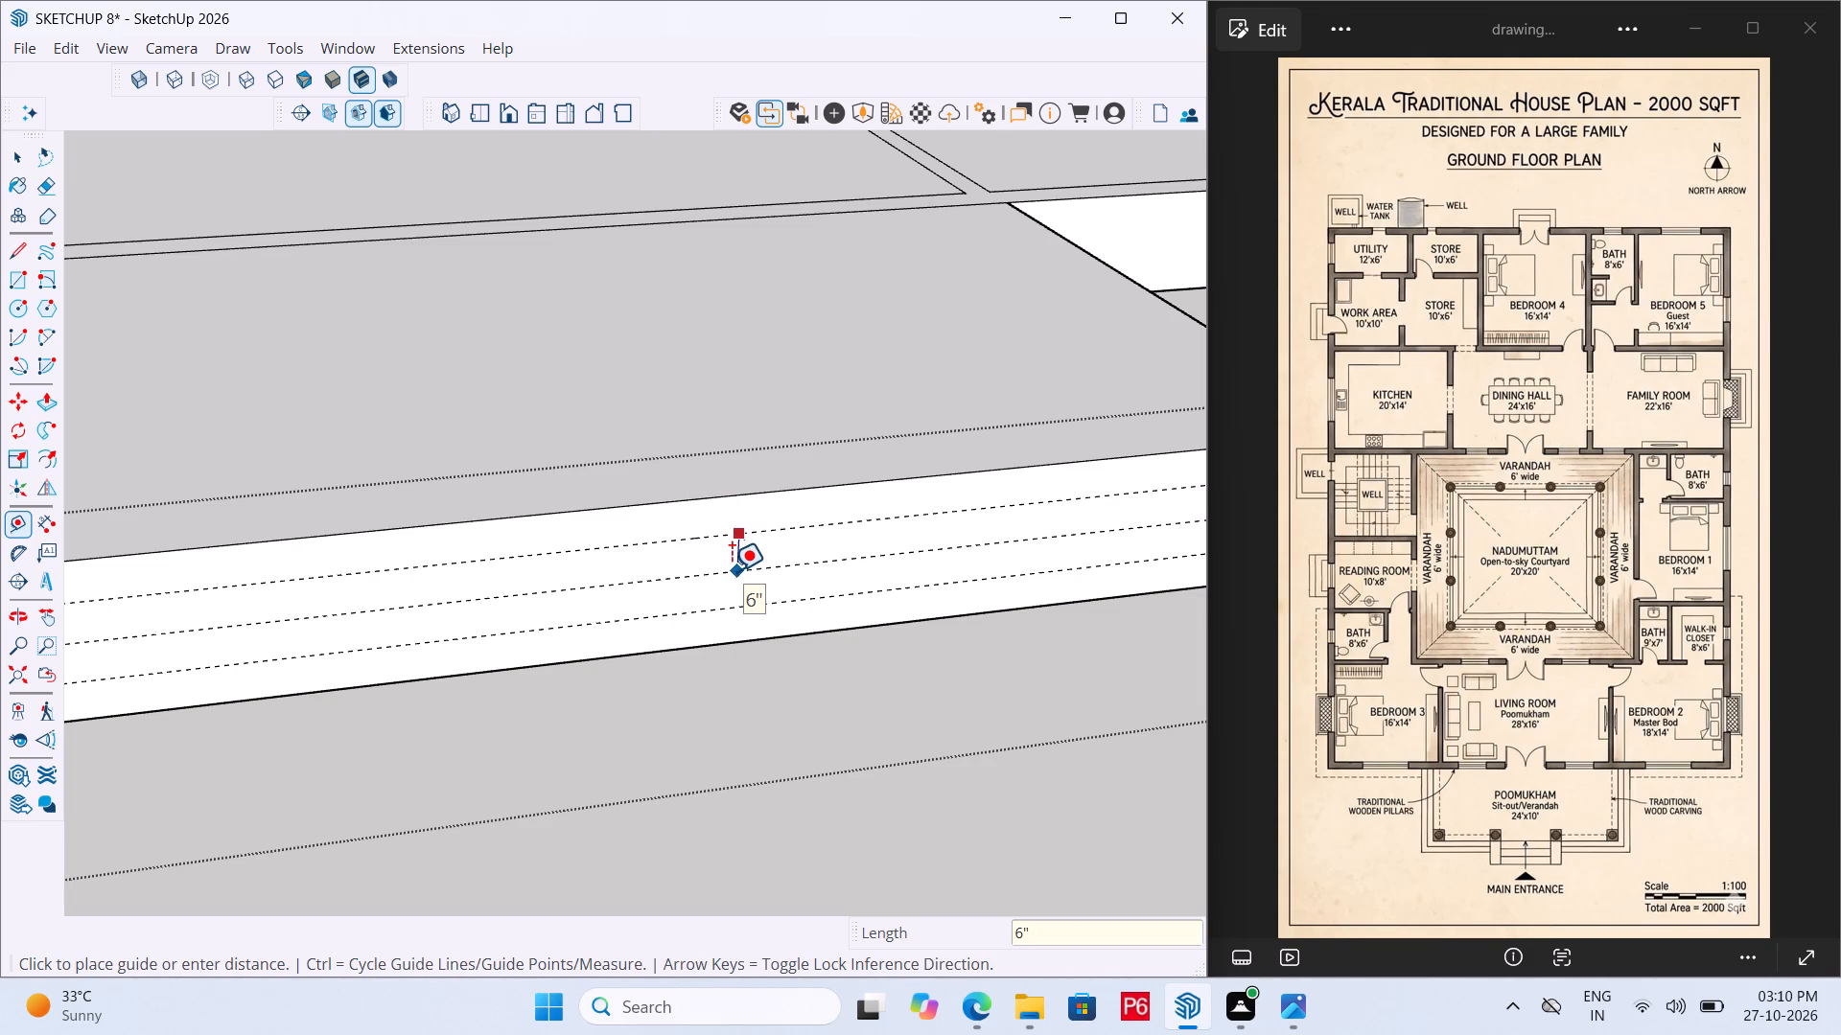
text(6")
key(Return)
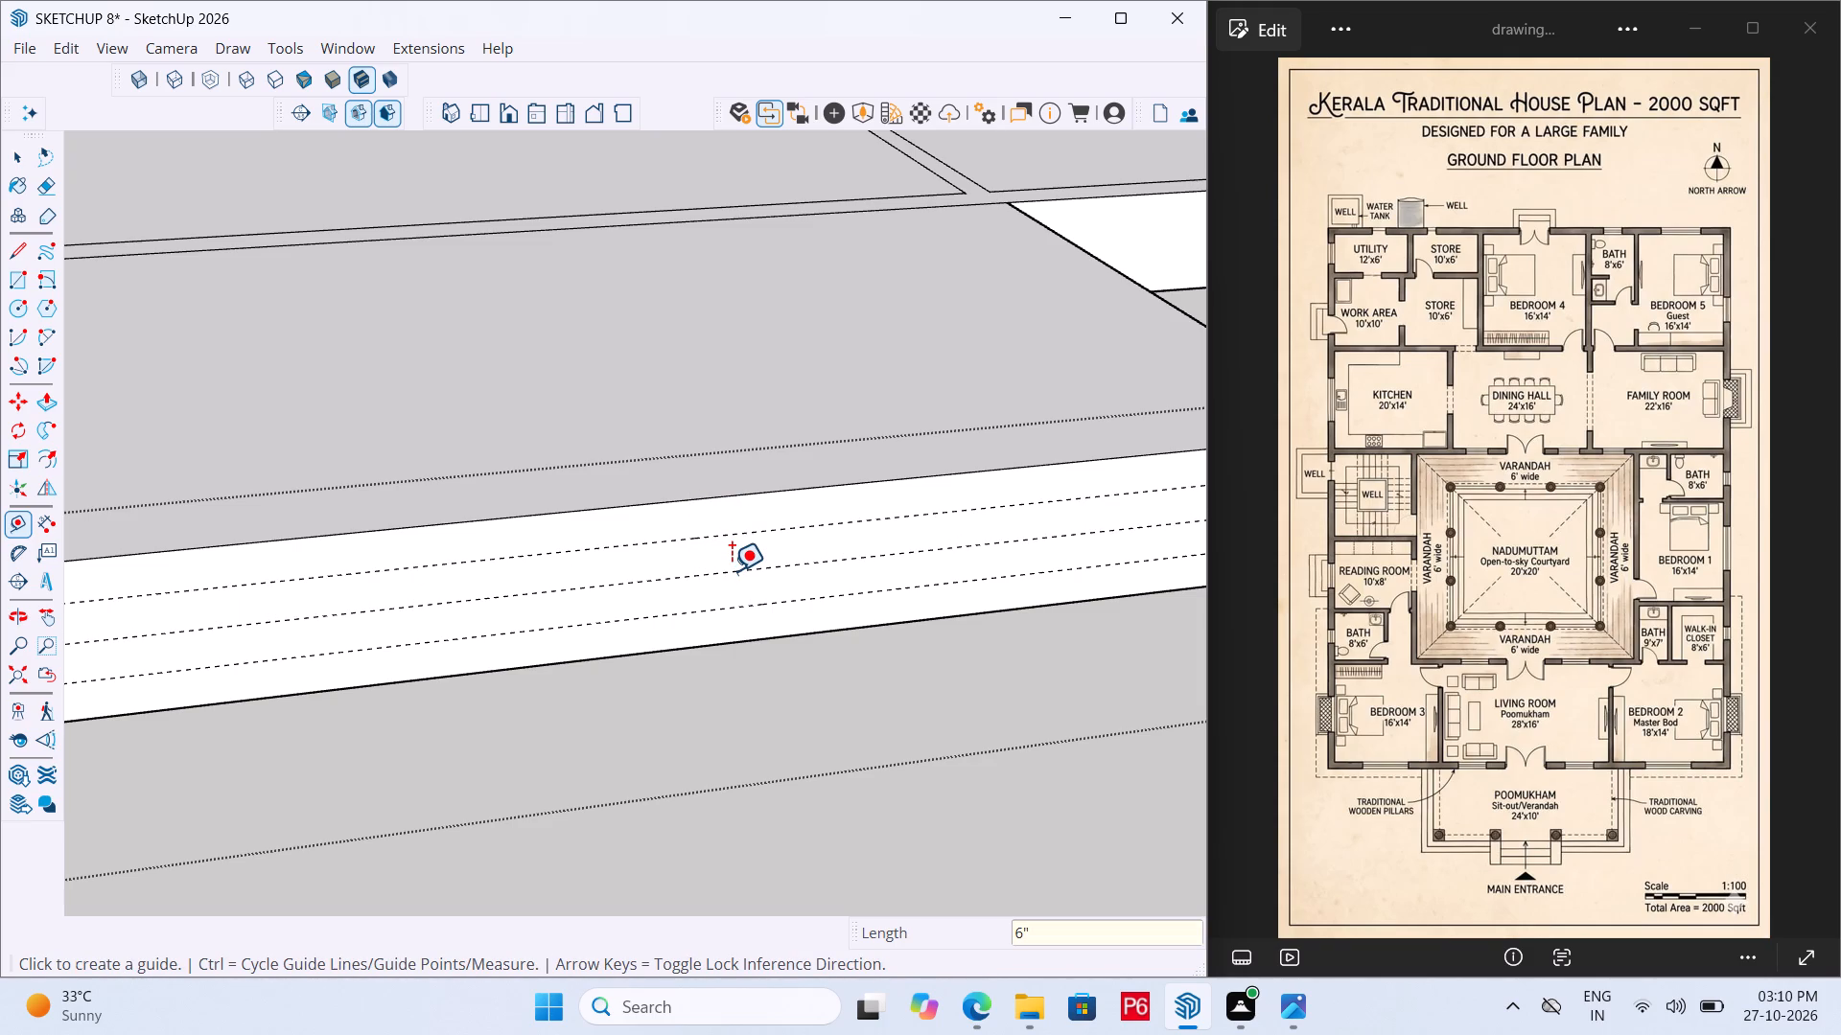
Draw a 29' line along the uppermost guide across the full width of the poomukham's front face.
scroll(735, 443, down, 13)
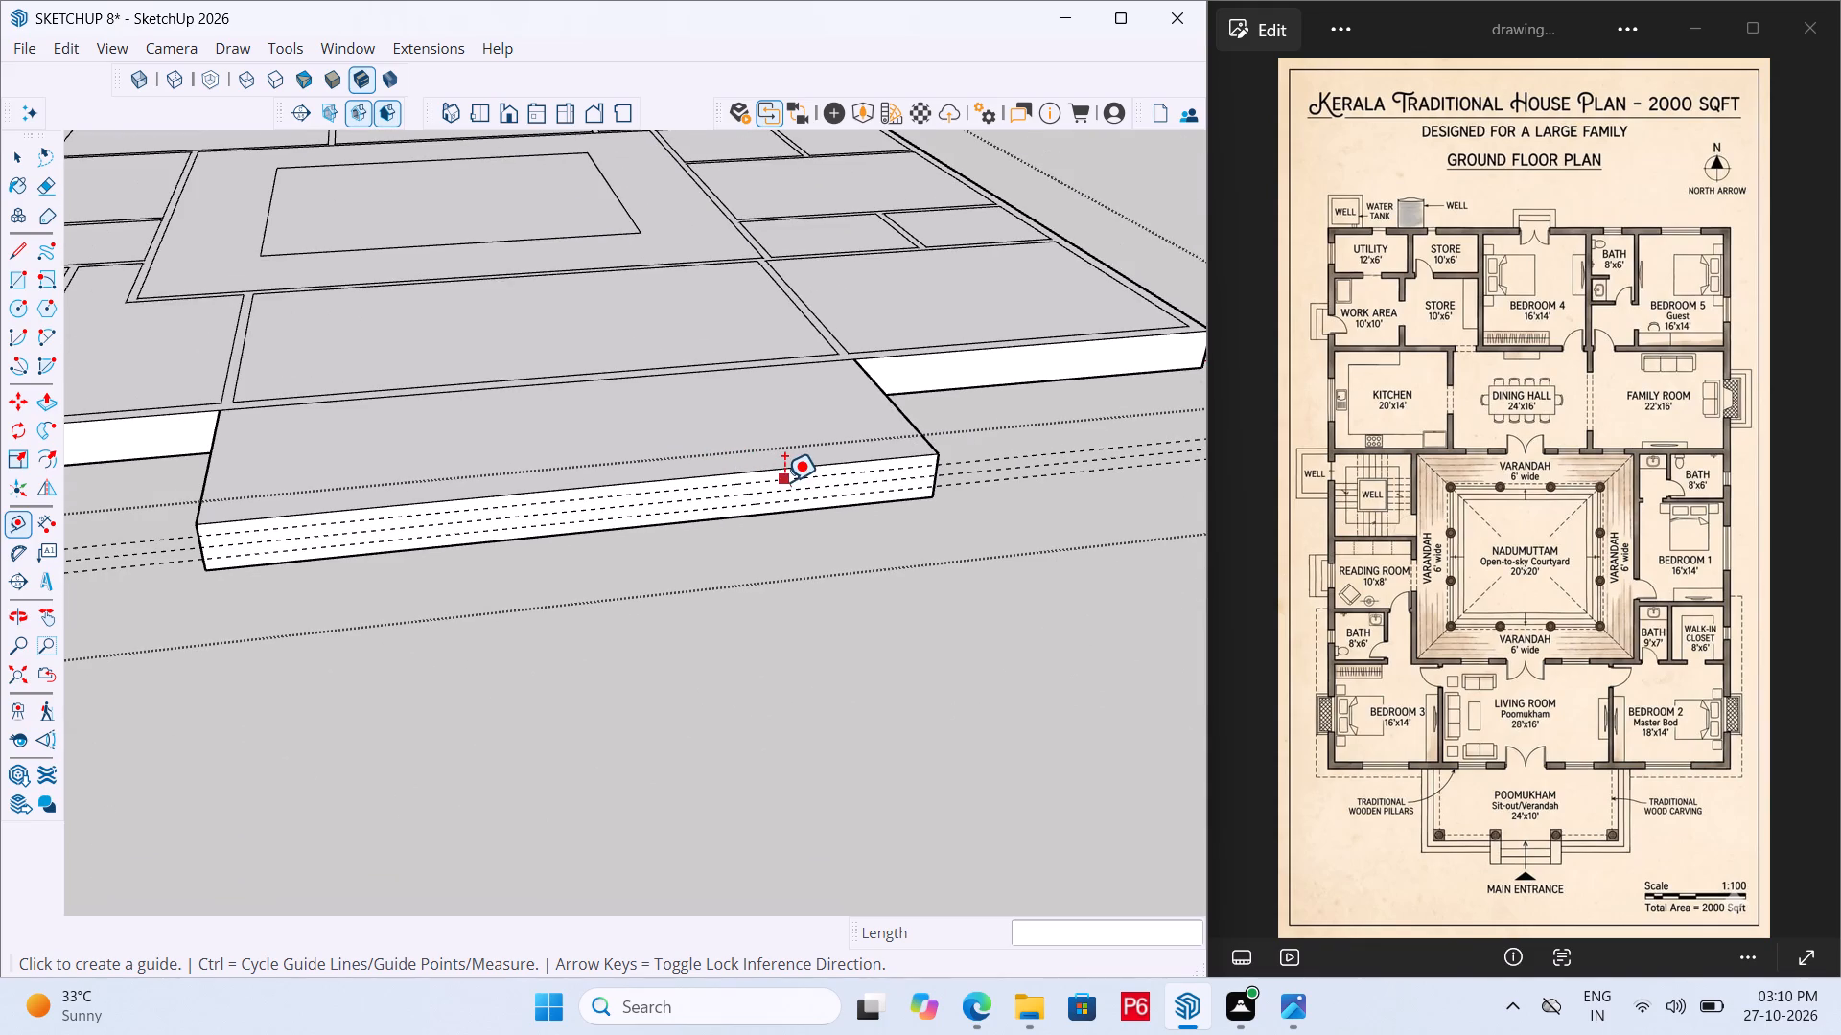
scroll(162, 576, up, 9)
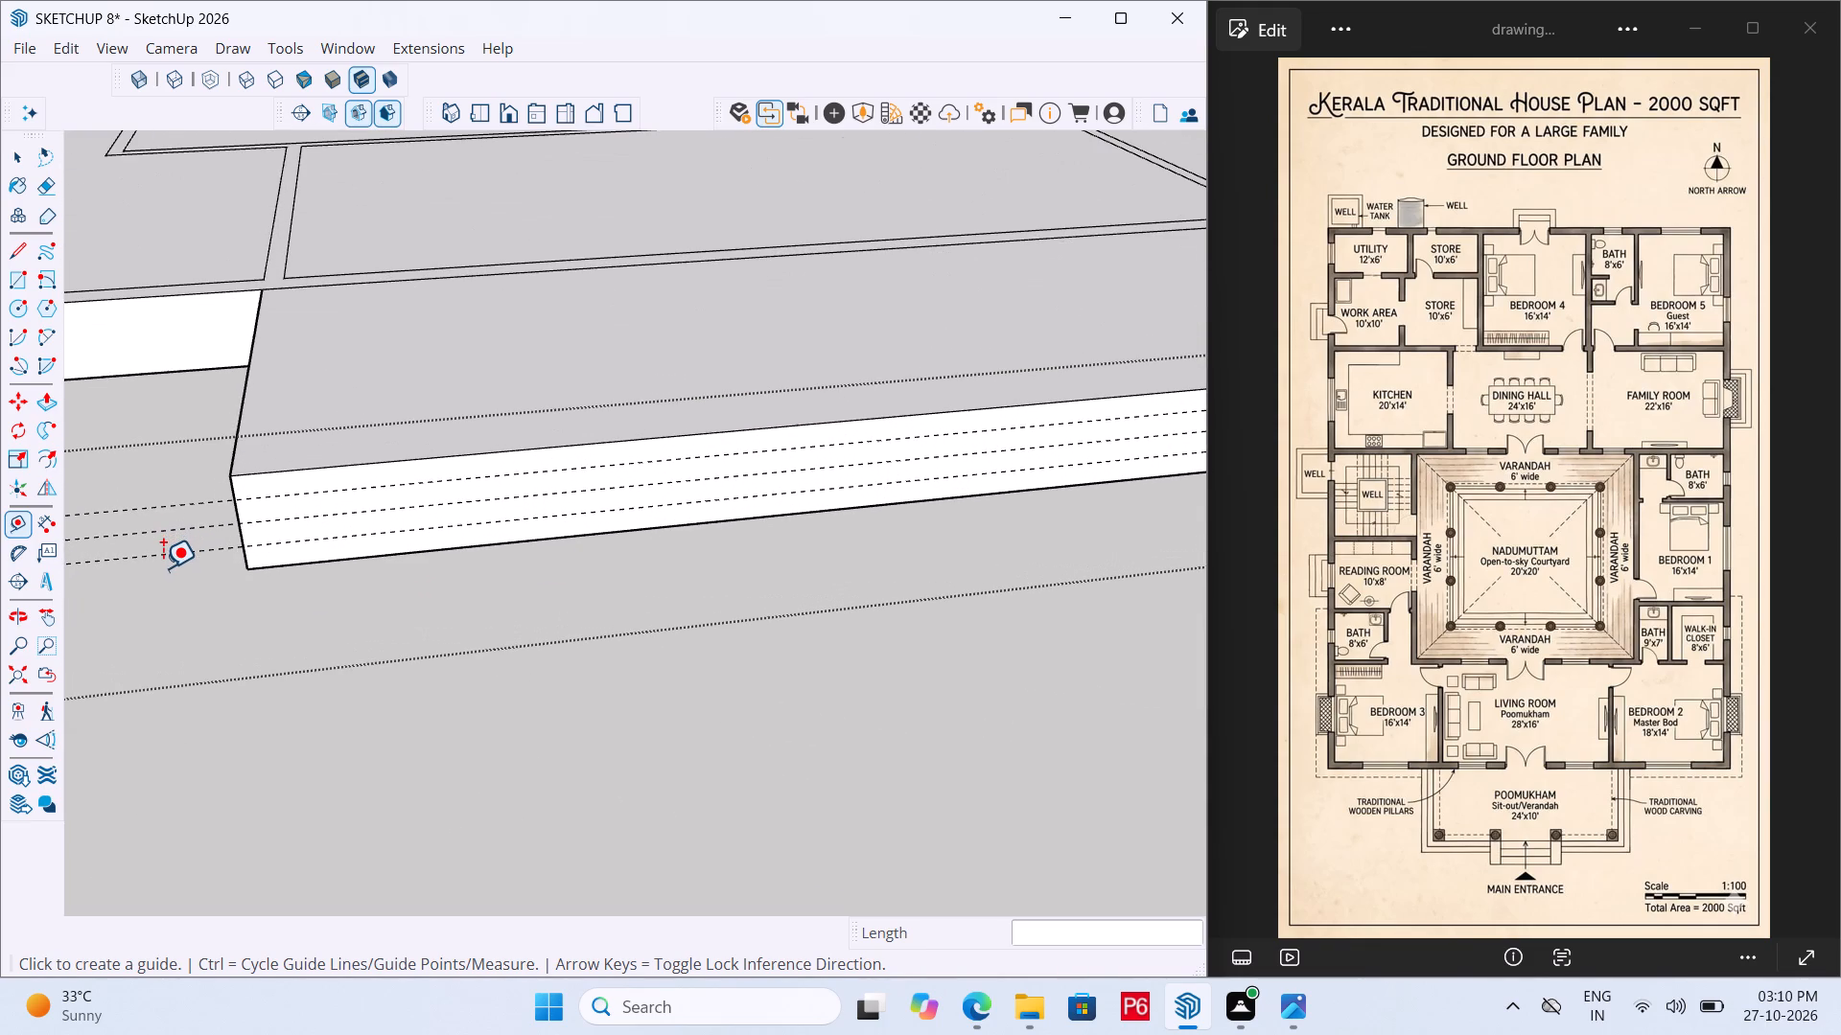
key(l)
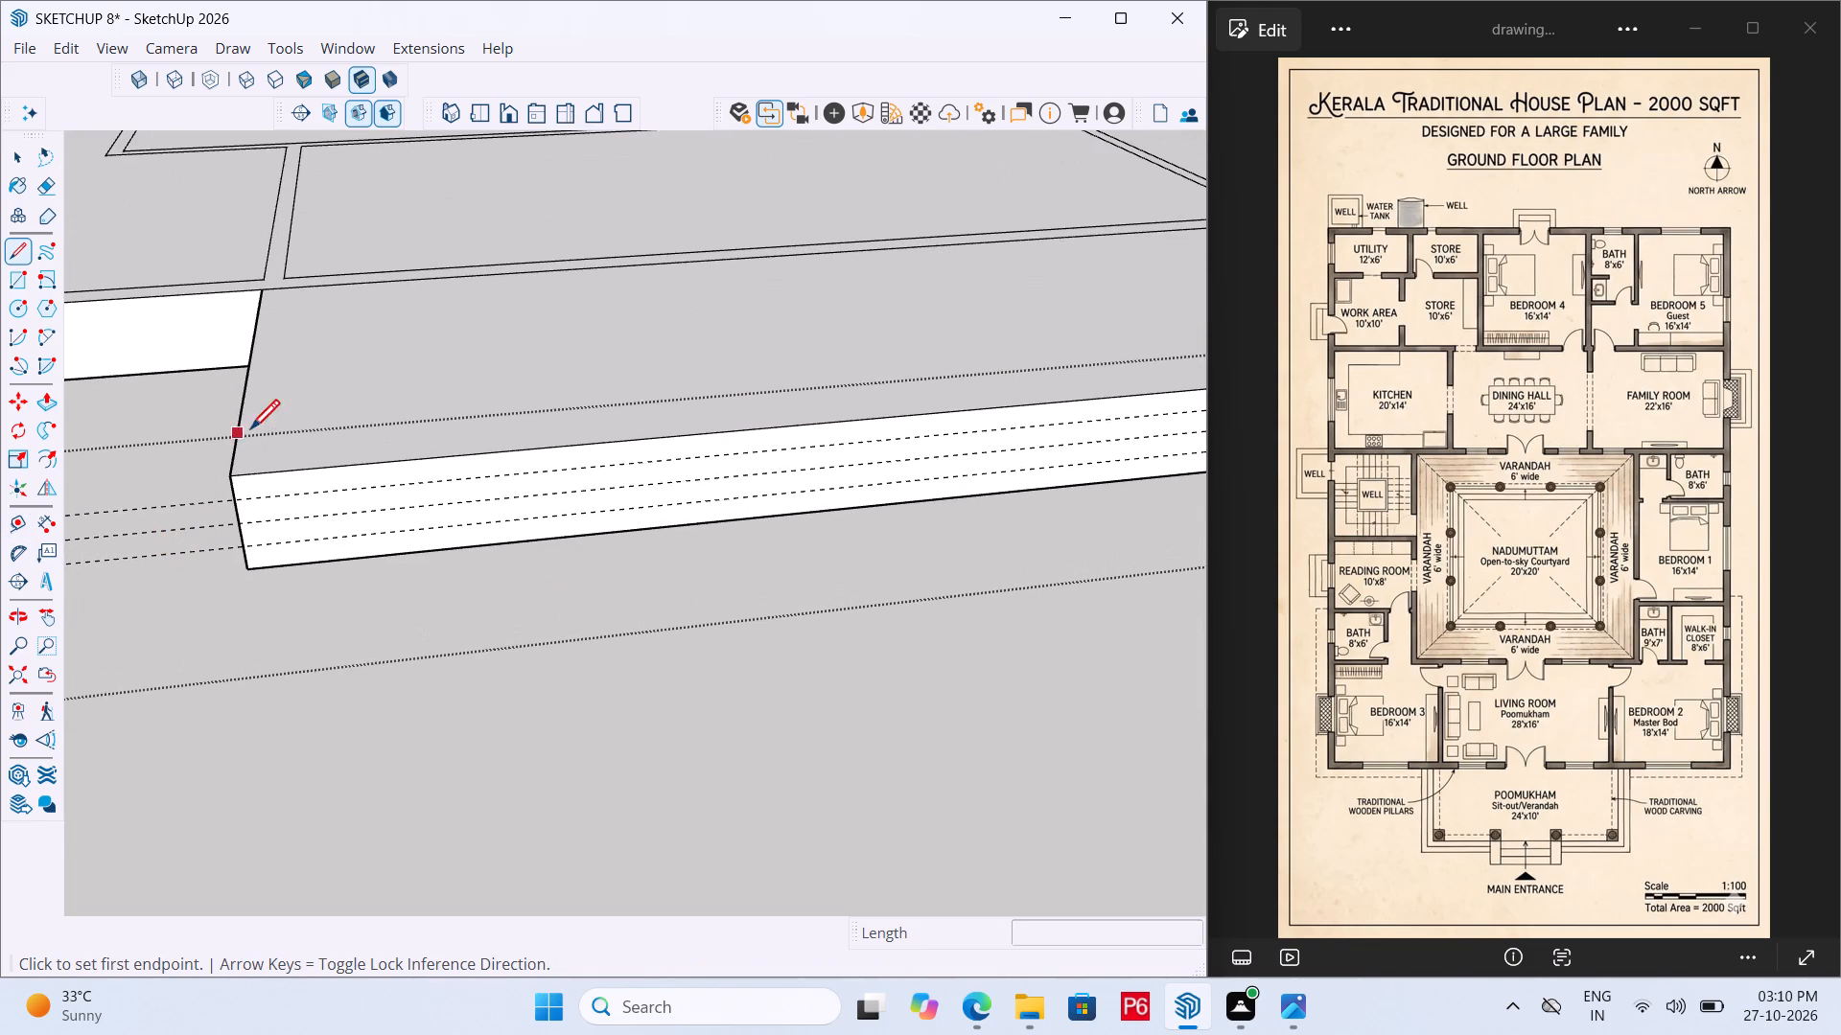
scroll(274, 425, up, 4)
click(210, 545)
scroll(243, 640, down, 2)
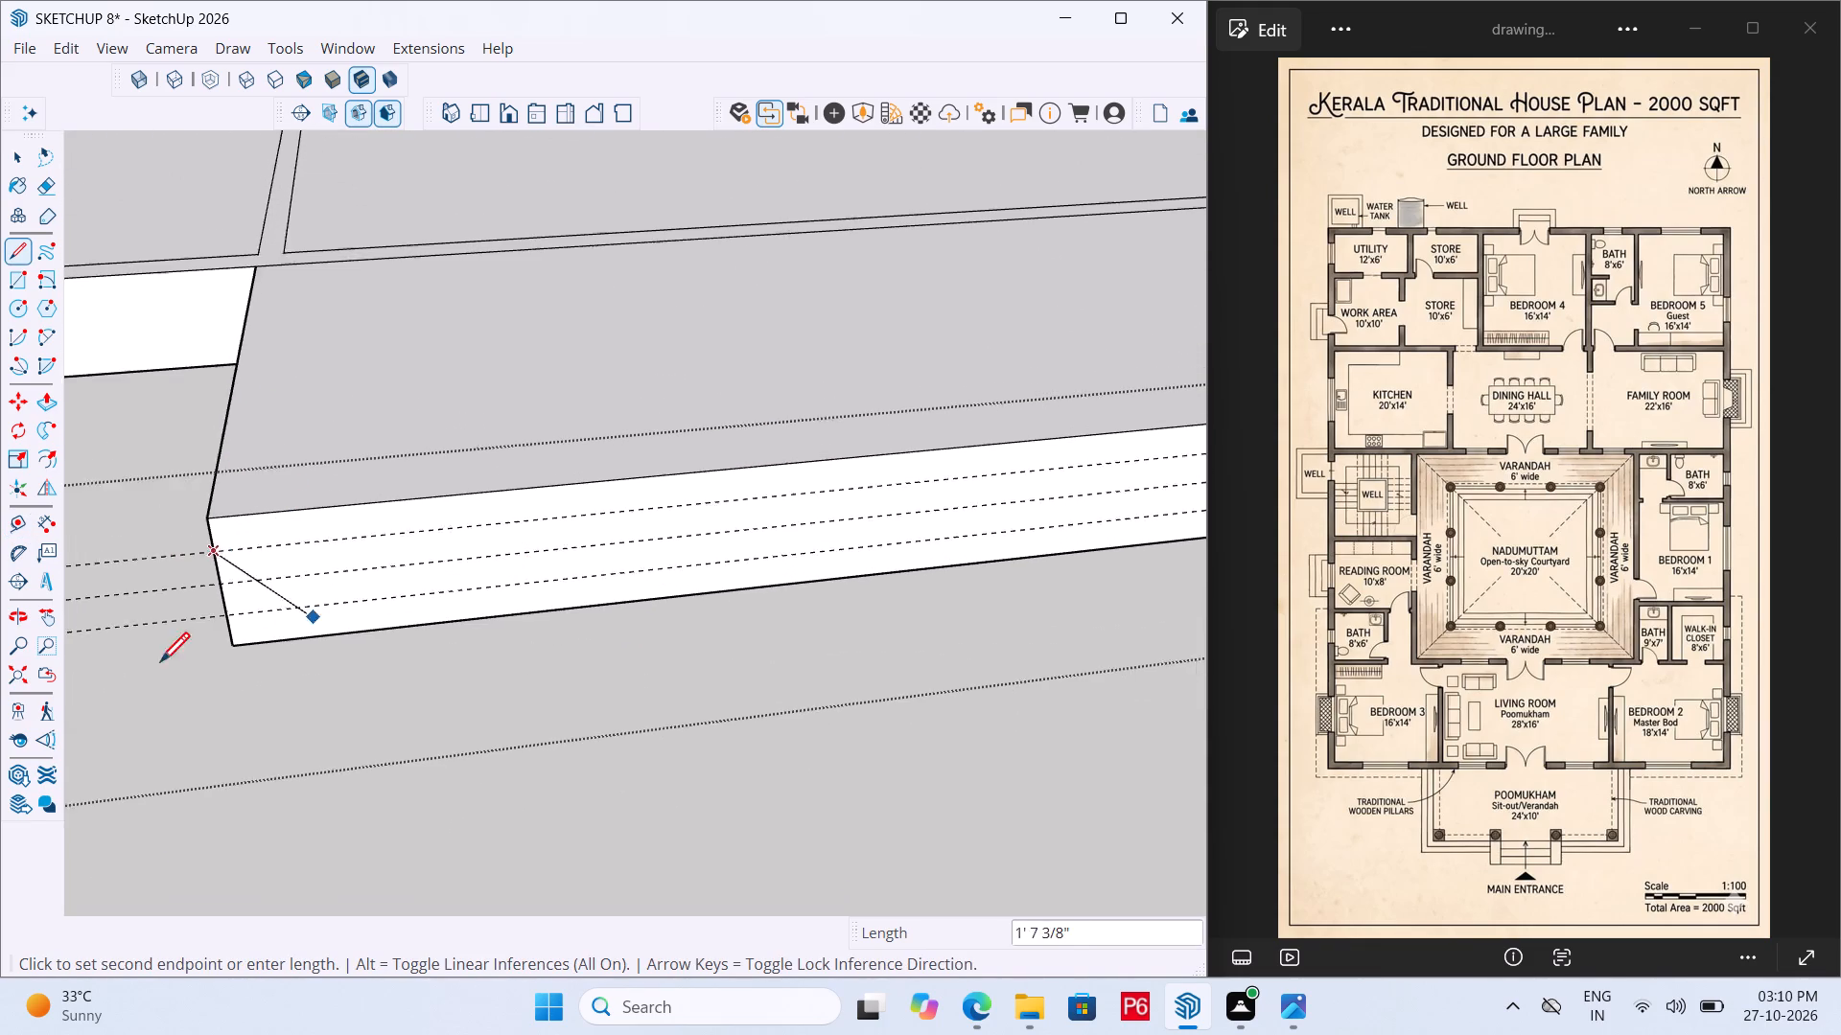
scroll(160, 665, down, 14)
scroll(692, 577, up, 7)
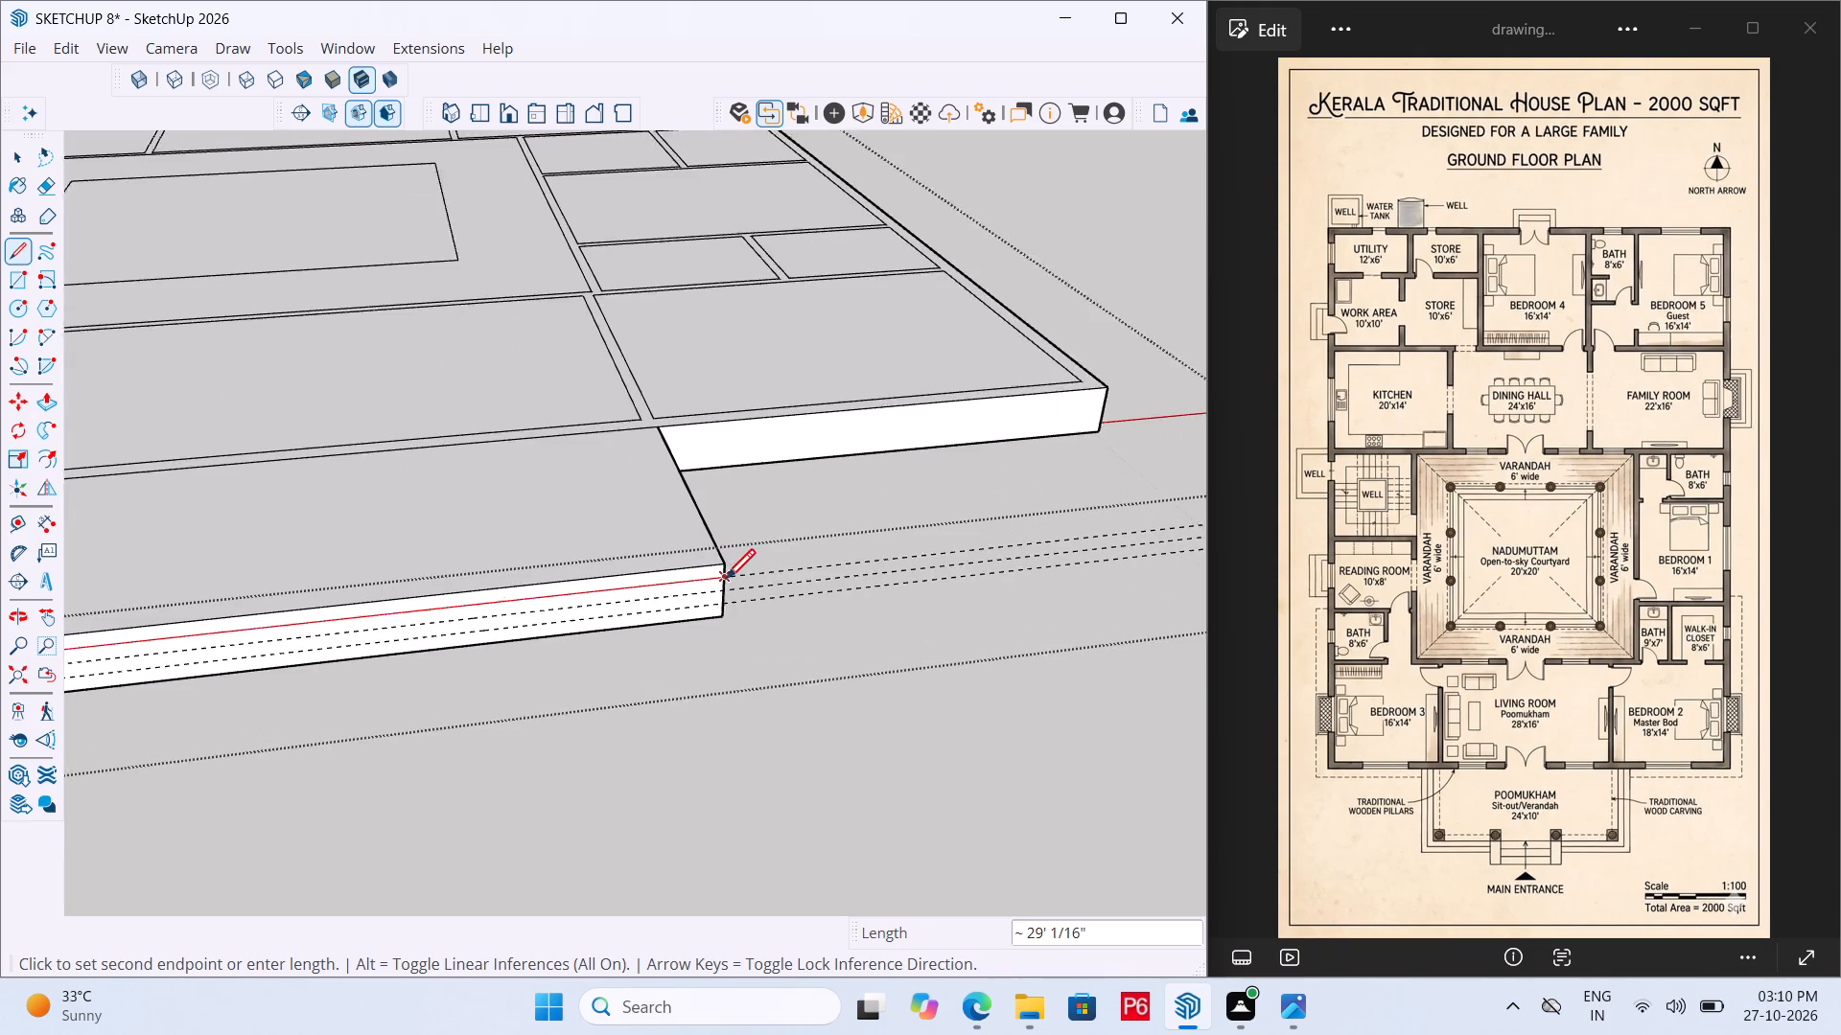
scroll(726, 582, up, 4)
drag(719, 577, 740, 569)
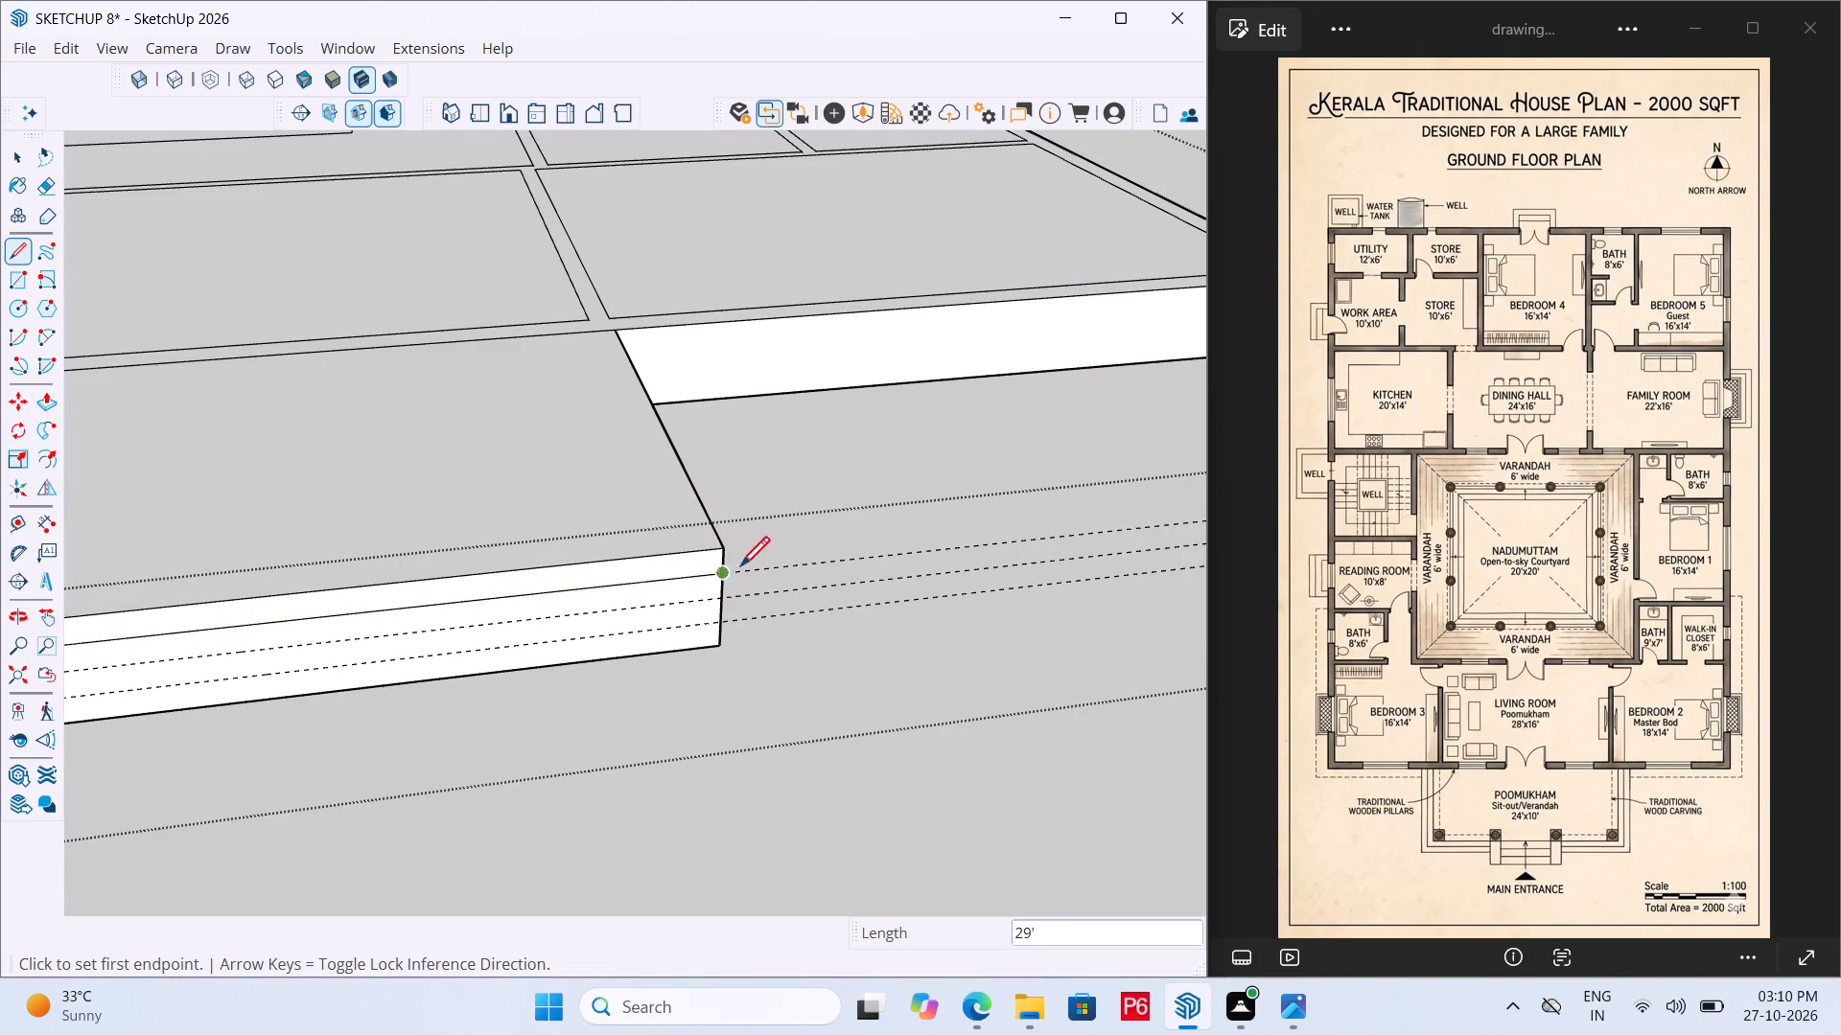
drag(740, 569, 730, 575)
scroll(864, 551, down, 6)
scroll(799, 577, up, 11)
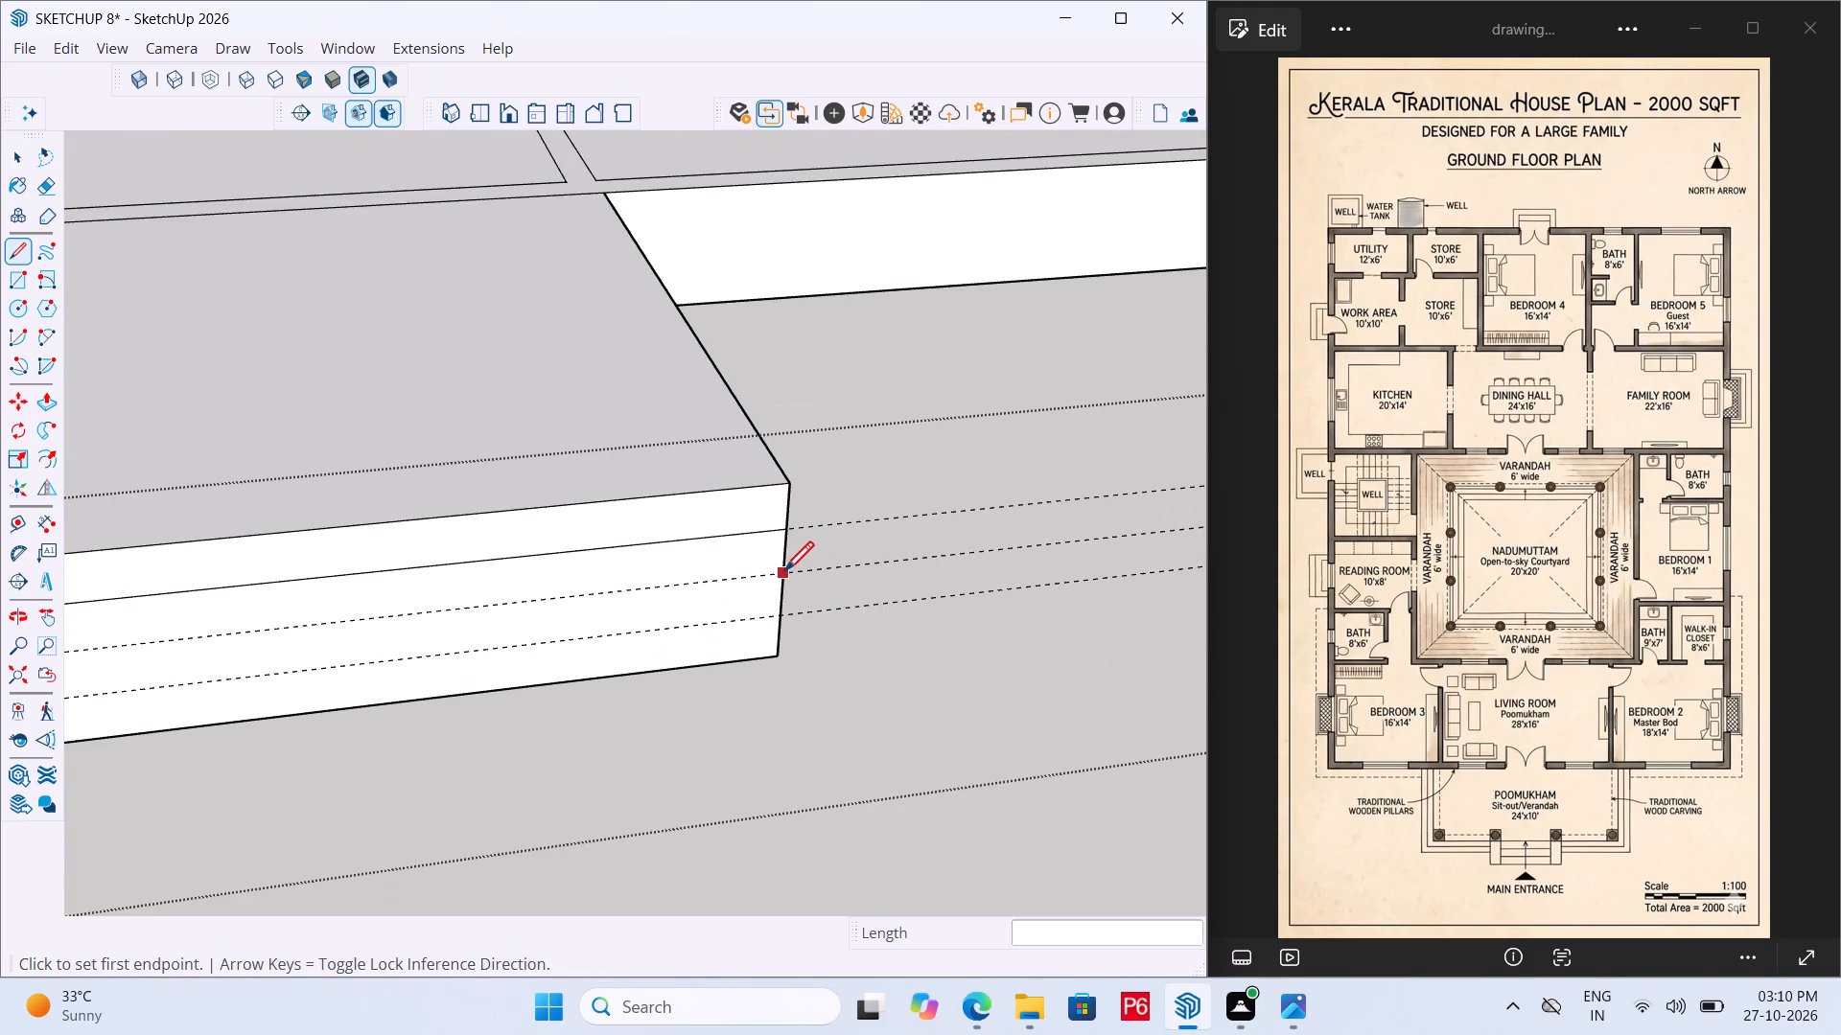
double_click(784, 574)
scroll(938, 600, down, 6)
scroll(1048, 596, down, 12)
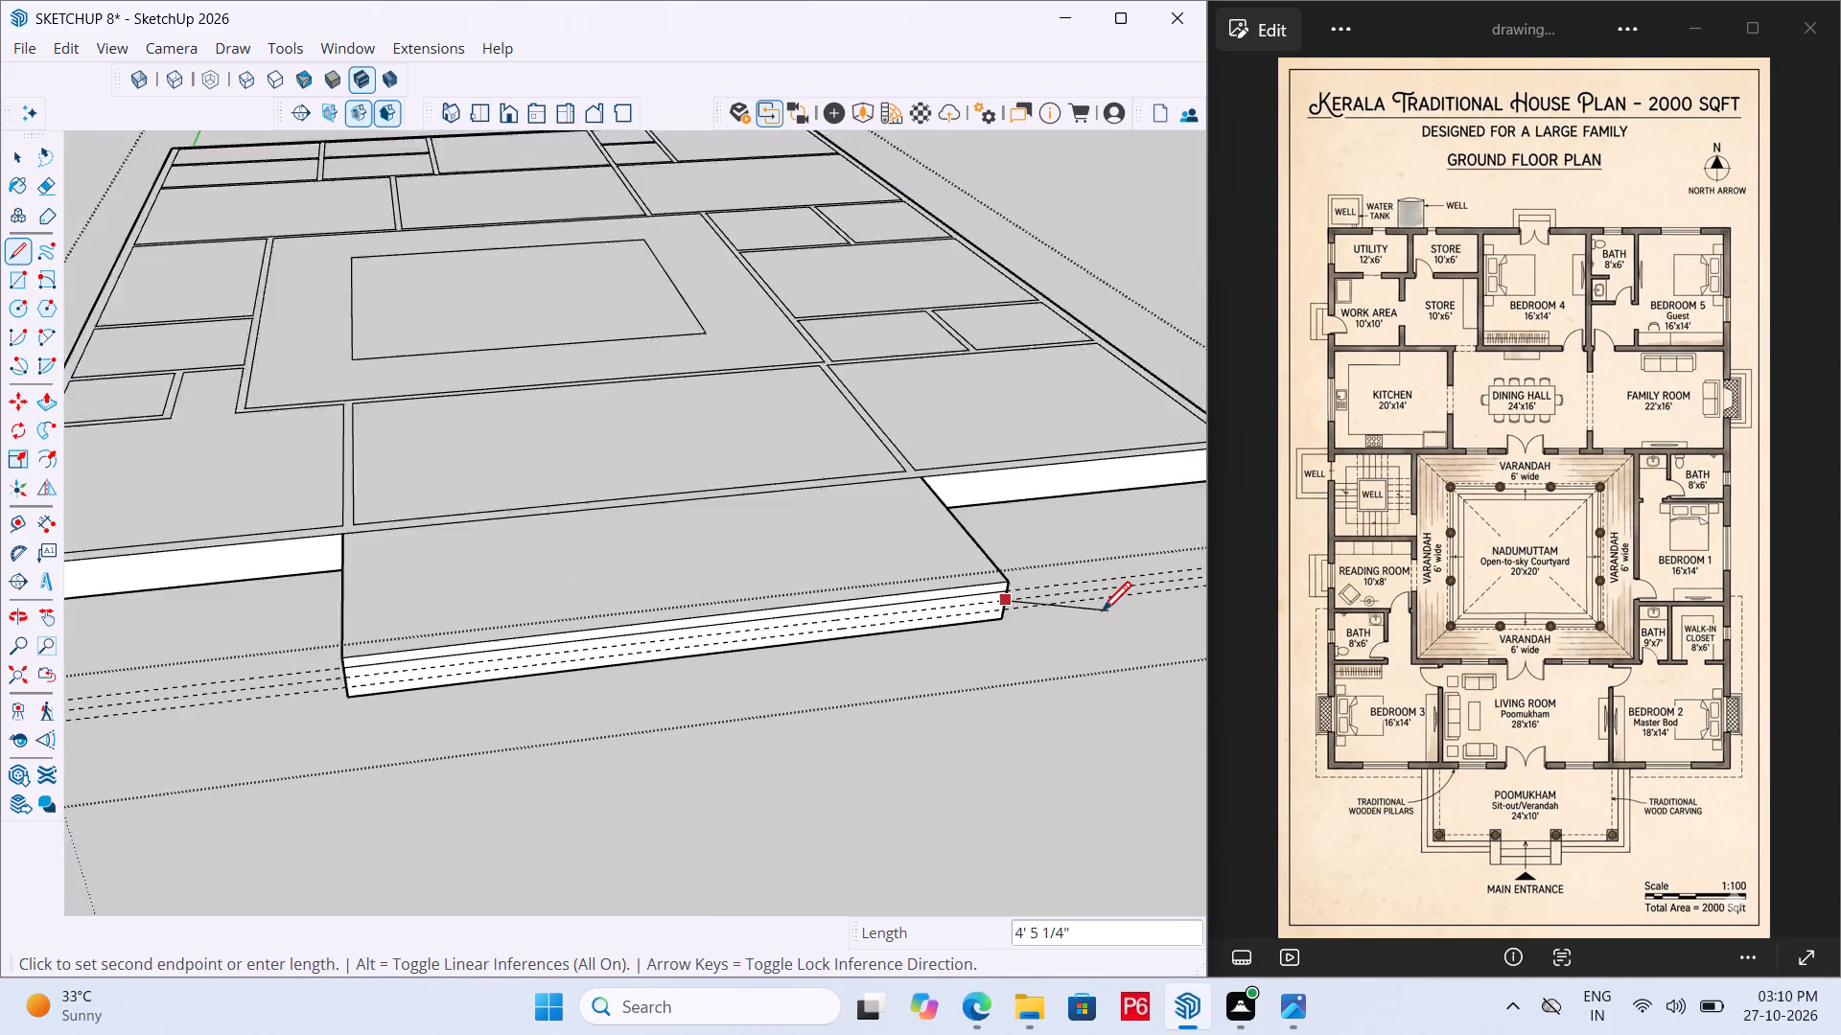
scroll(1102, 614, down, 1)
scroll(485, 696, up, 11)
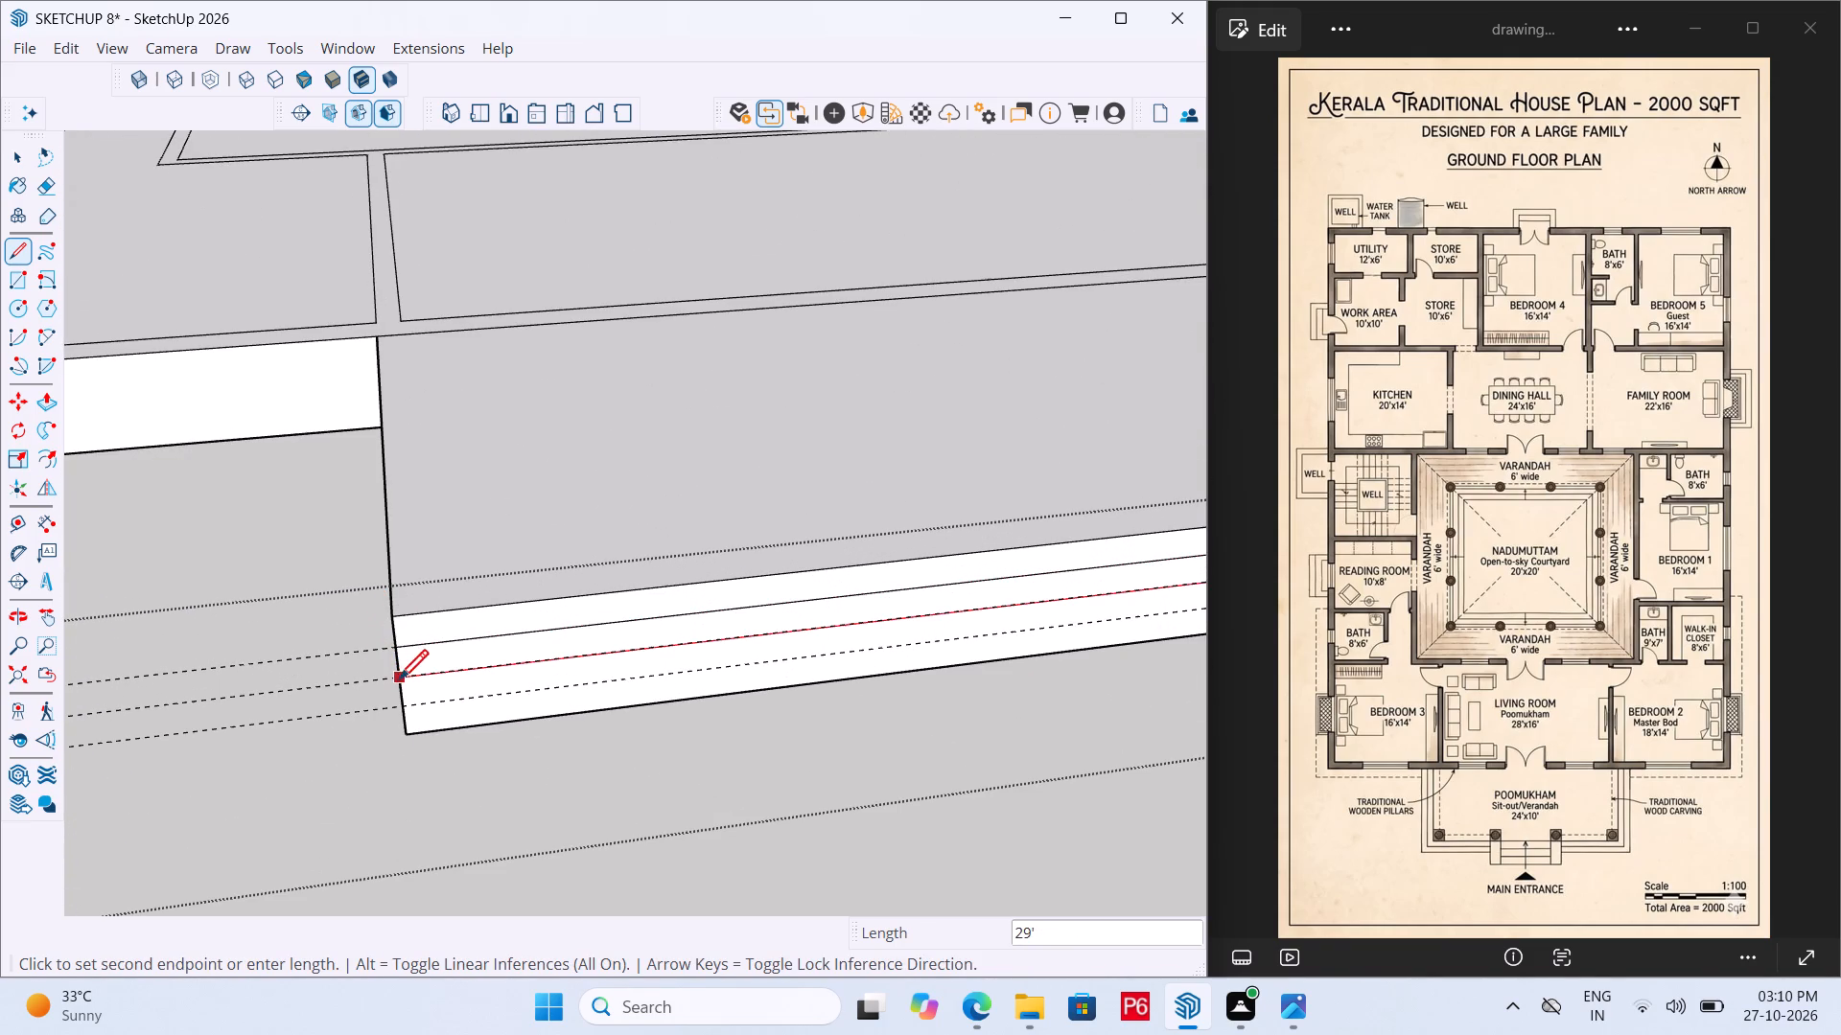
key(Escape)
Draw a 29' line along the middle guide across the full width of the poomukham's front face.
scroll(579, 706, up, 4)
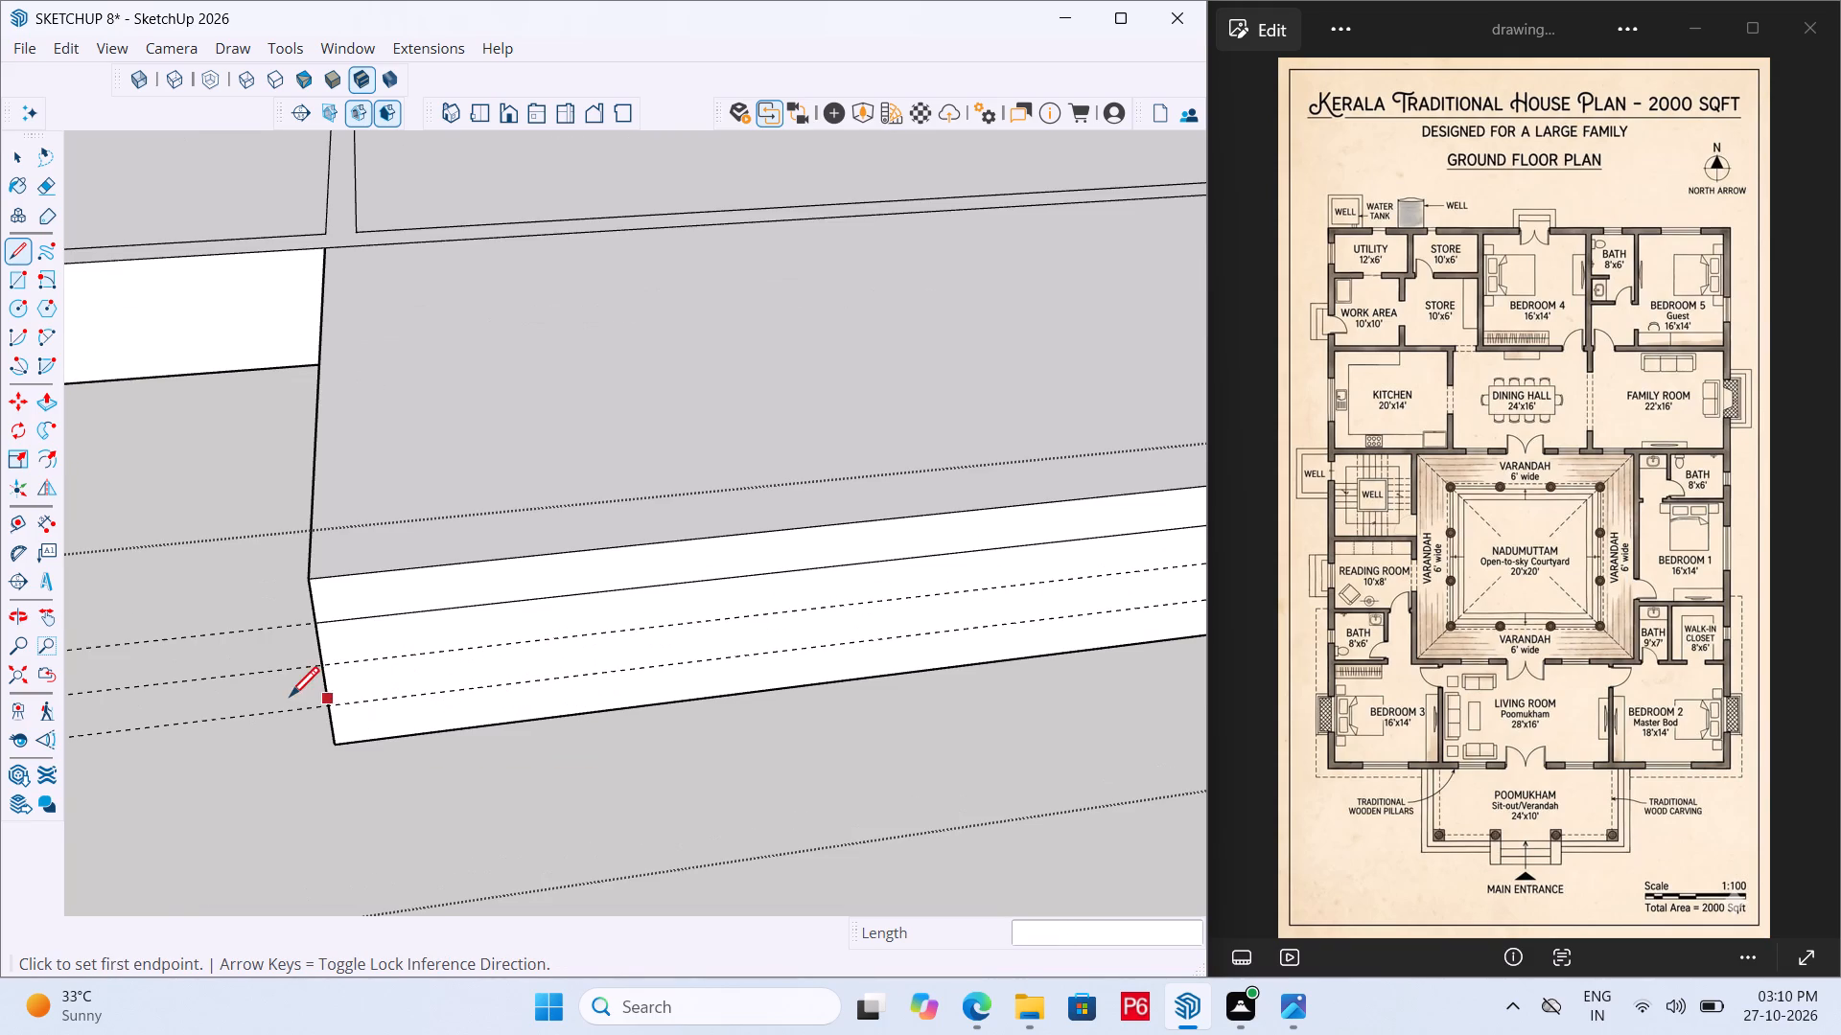
click(324, 665)
scroll(275, 711, down, 10)
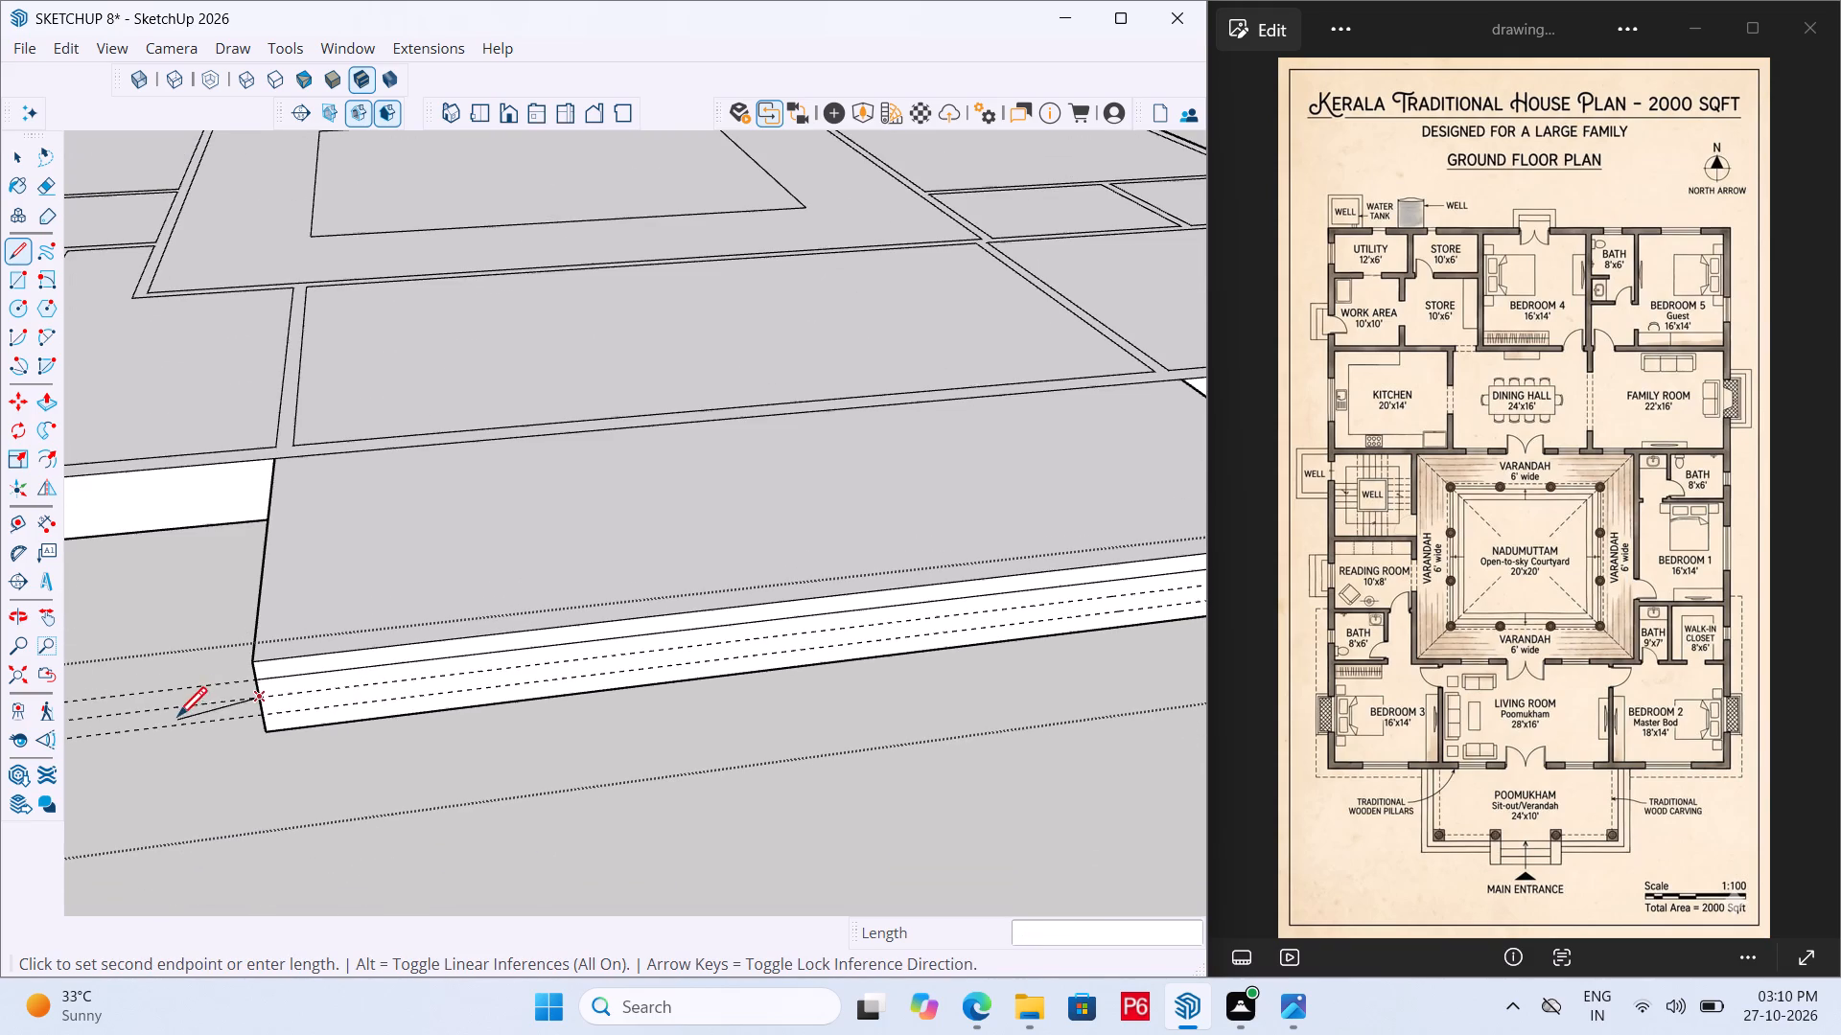
scroll(51, 704, down, 6)
scroll(241, 691, down, 6)
scroll(162, 699, down, 3)
scroll(728, 657, up, 14)
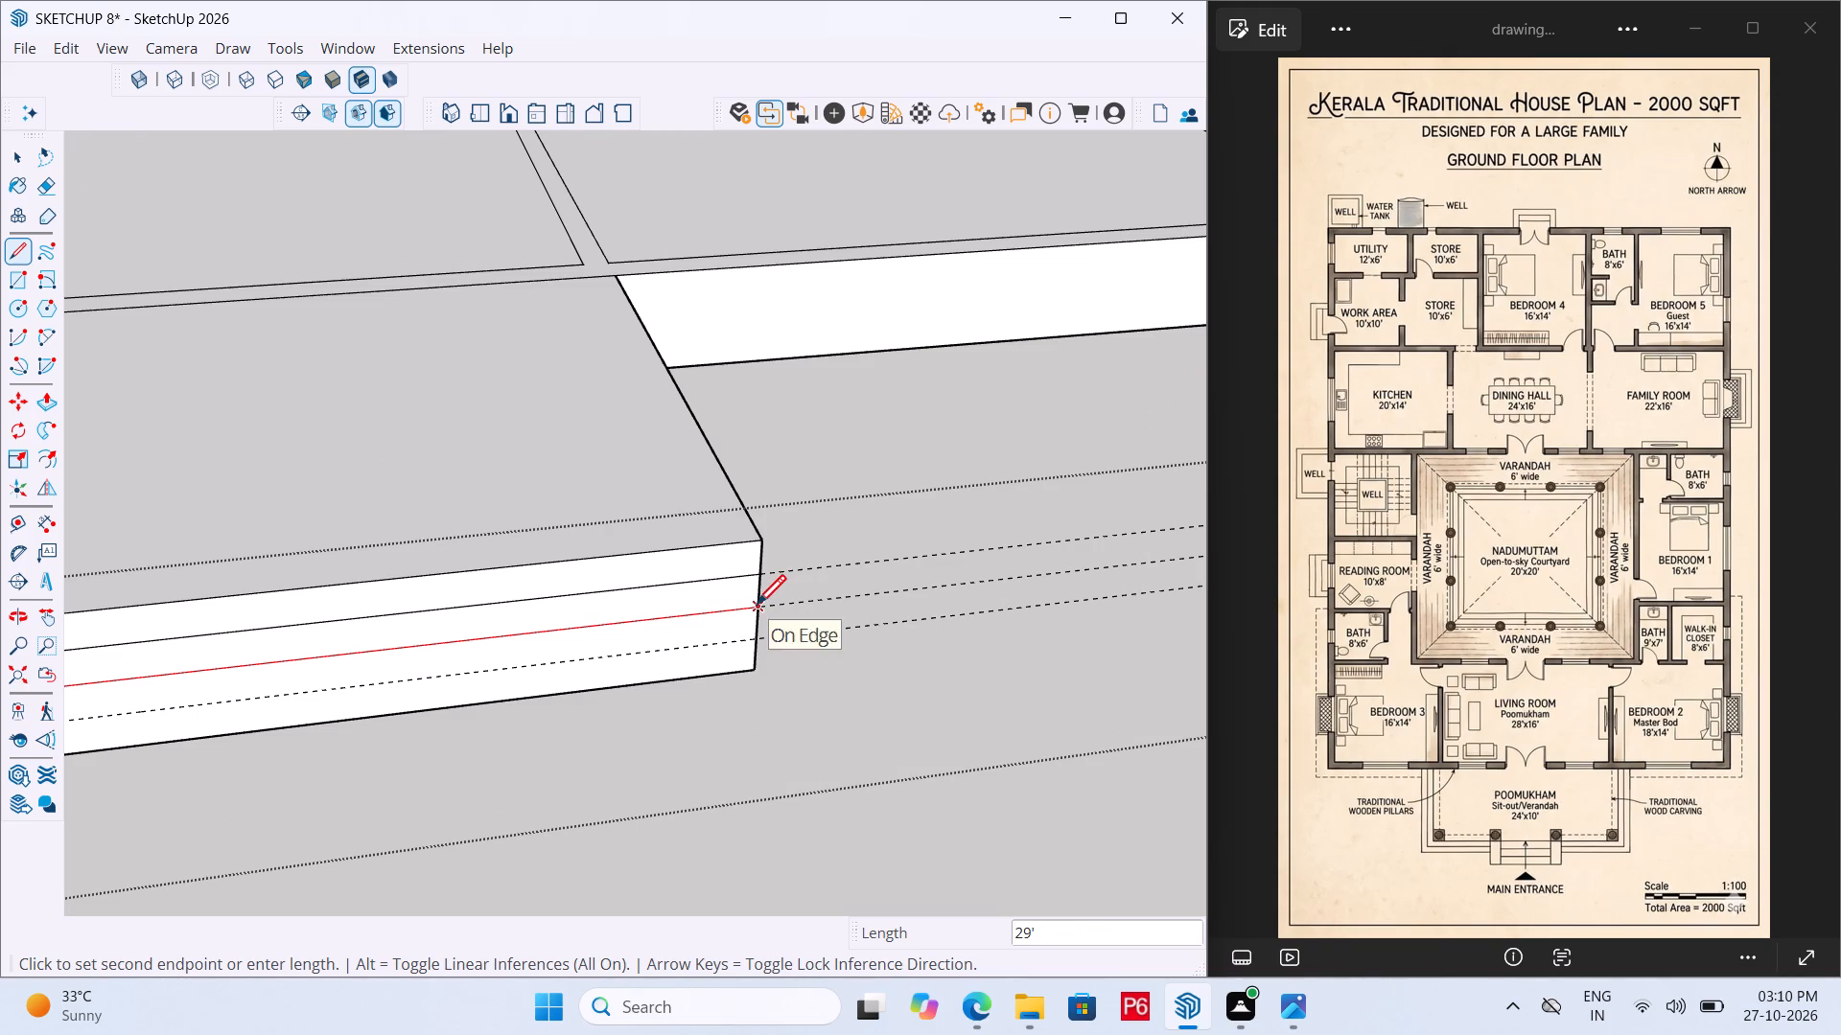
click(757, 608)
Draw a line along the lowest guide across the full width of the poomukham's front face.
scroll(759, 643, up, 7)
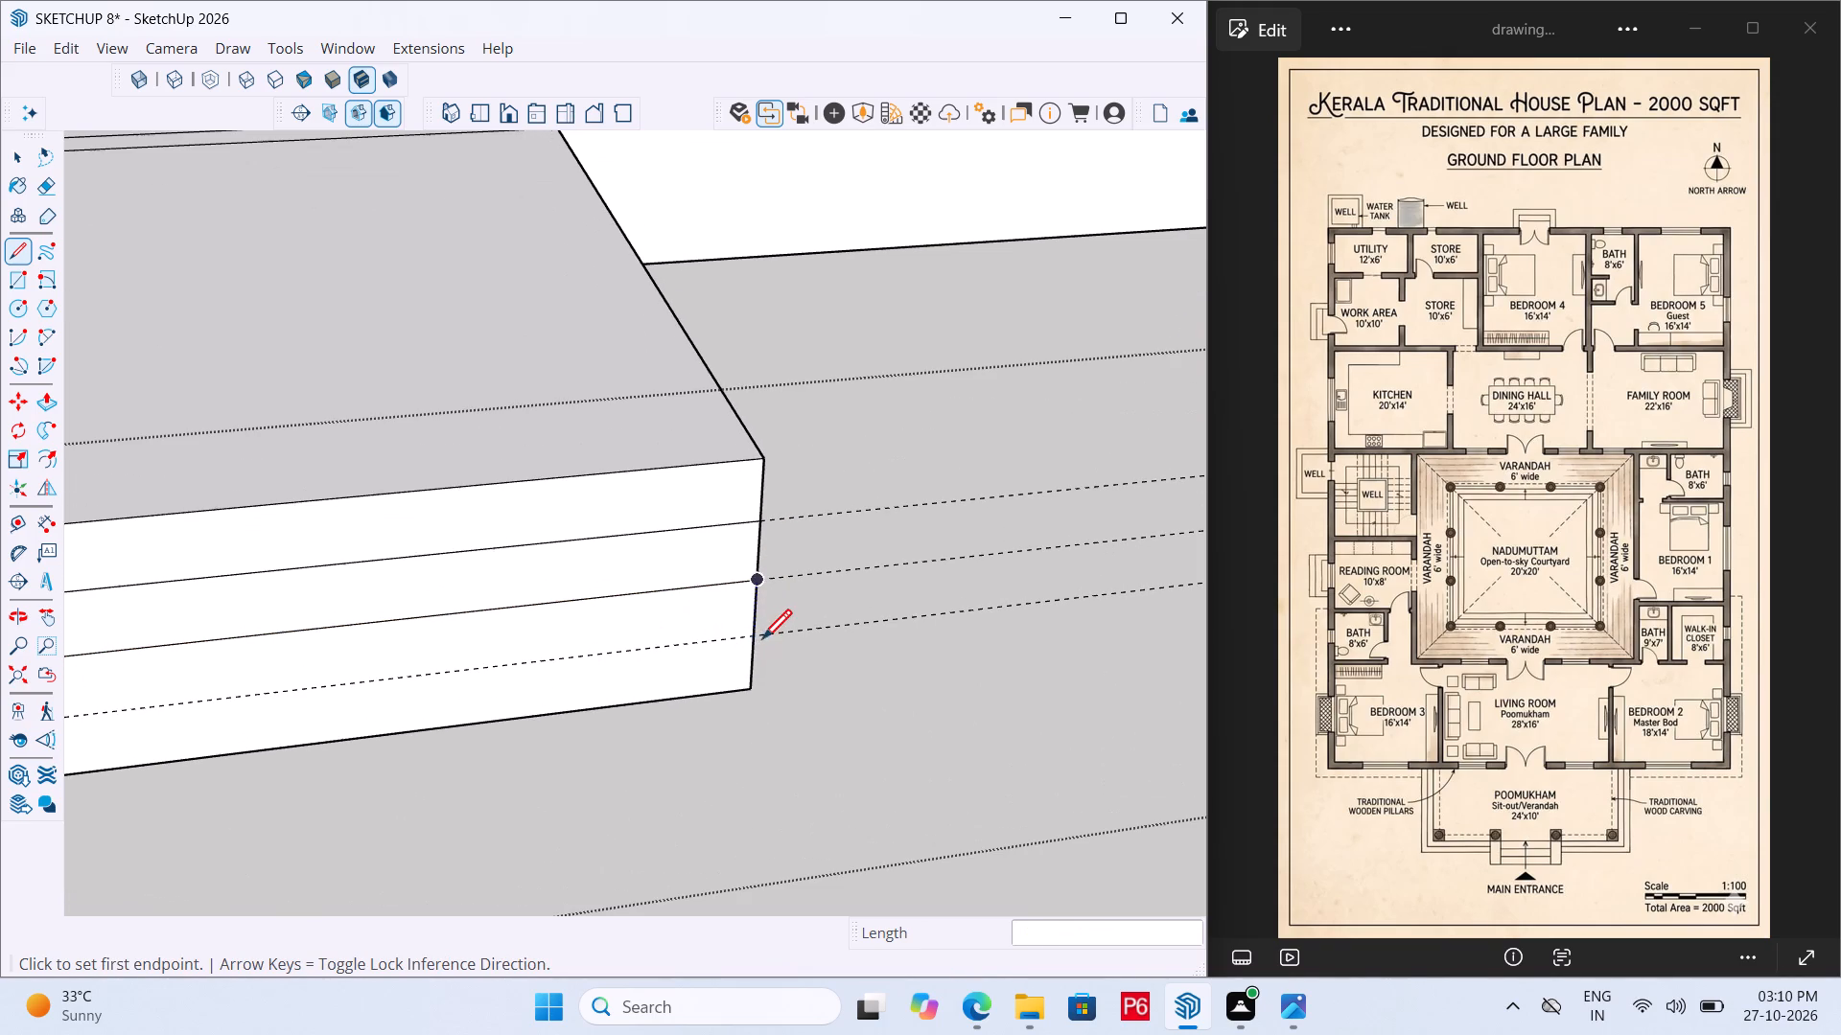
click(751, 637)
scroll(787, 642, down, 13)
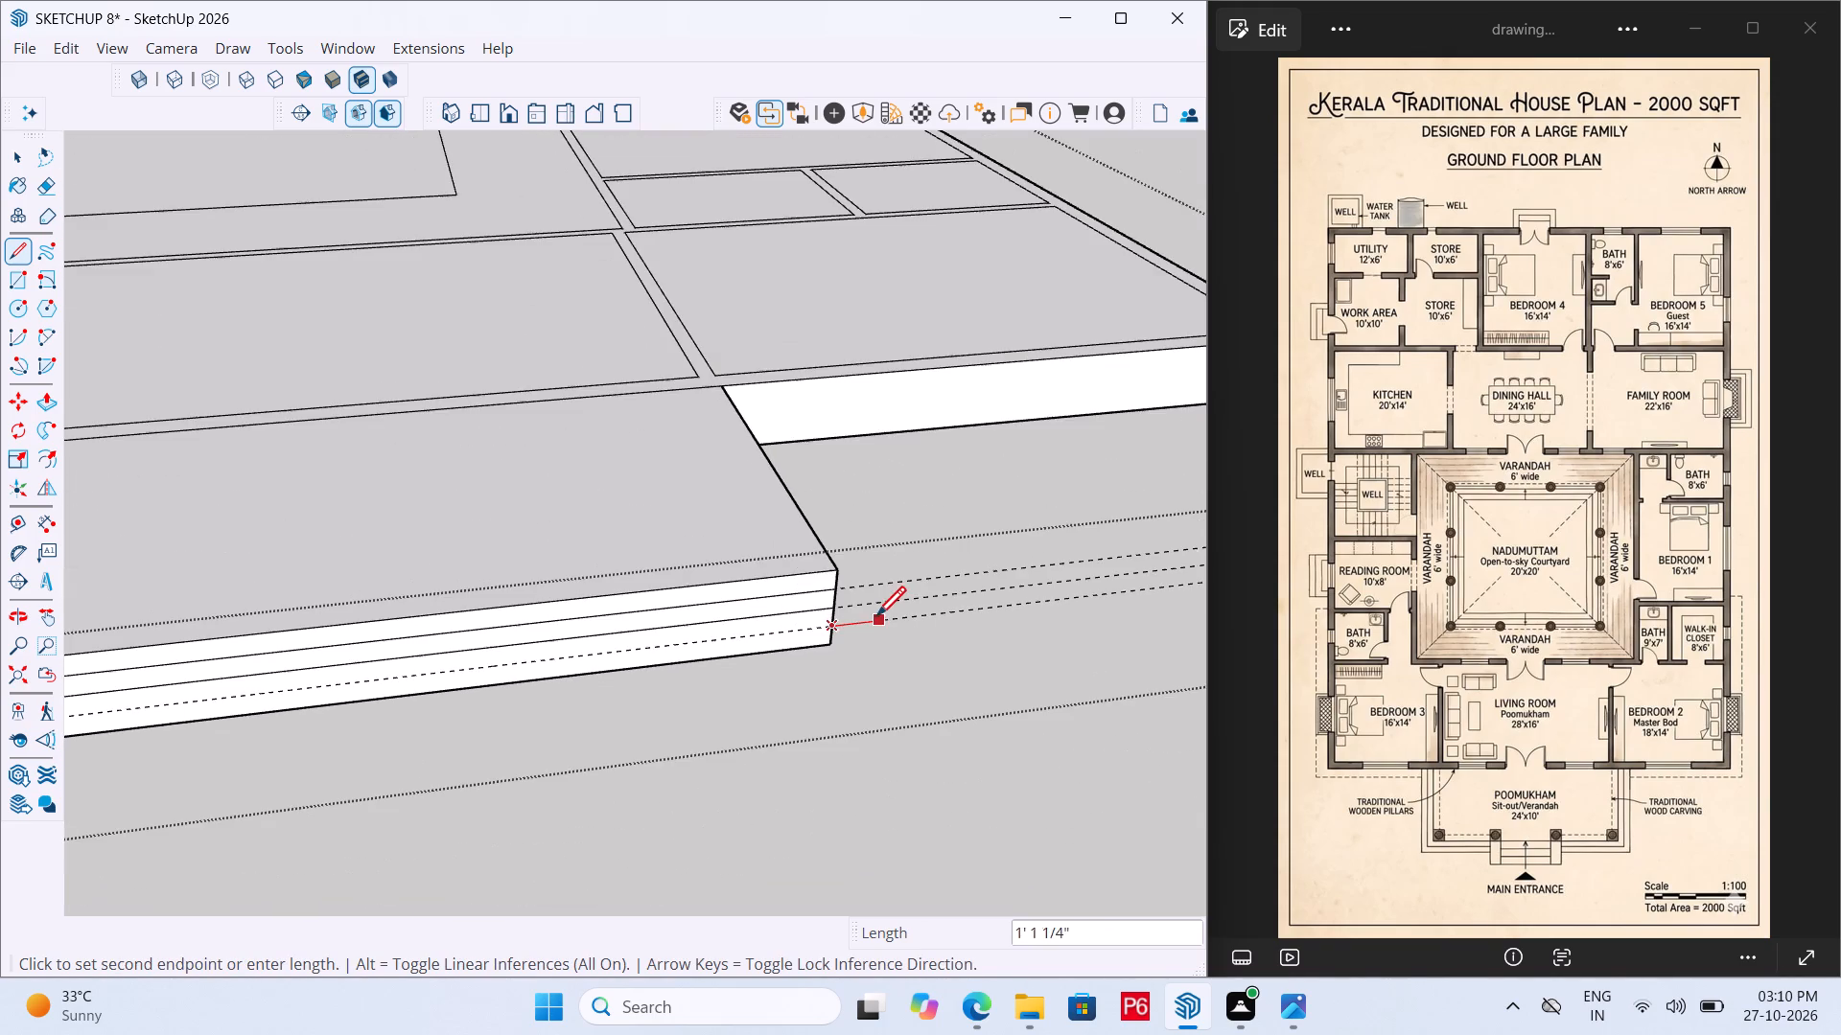
scroll(1057, 651, down, 10)
scroll(491, 715, up, 6)
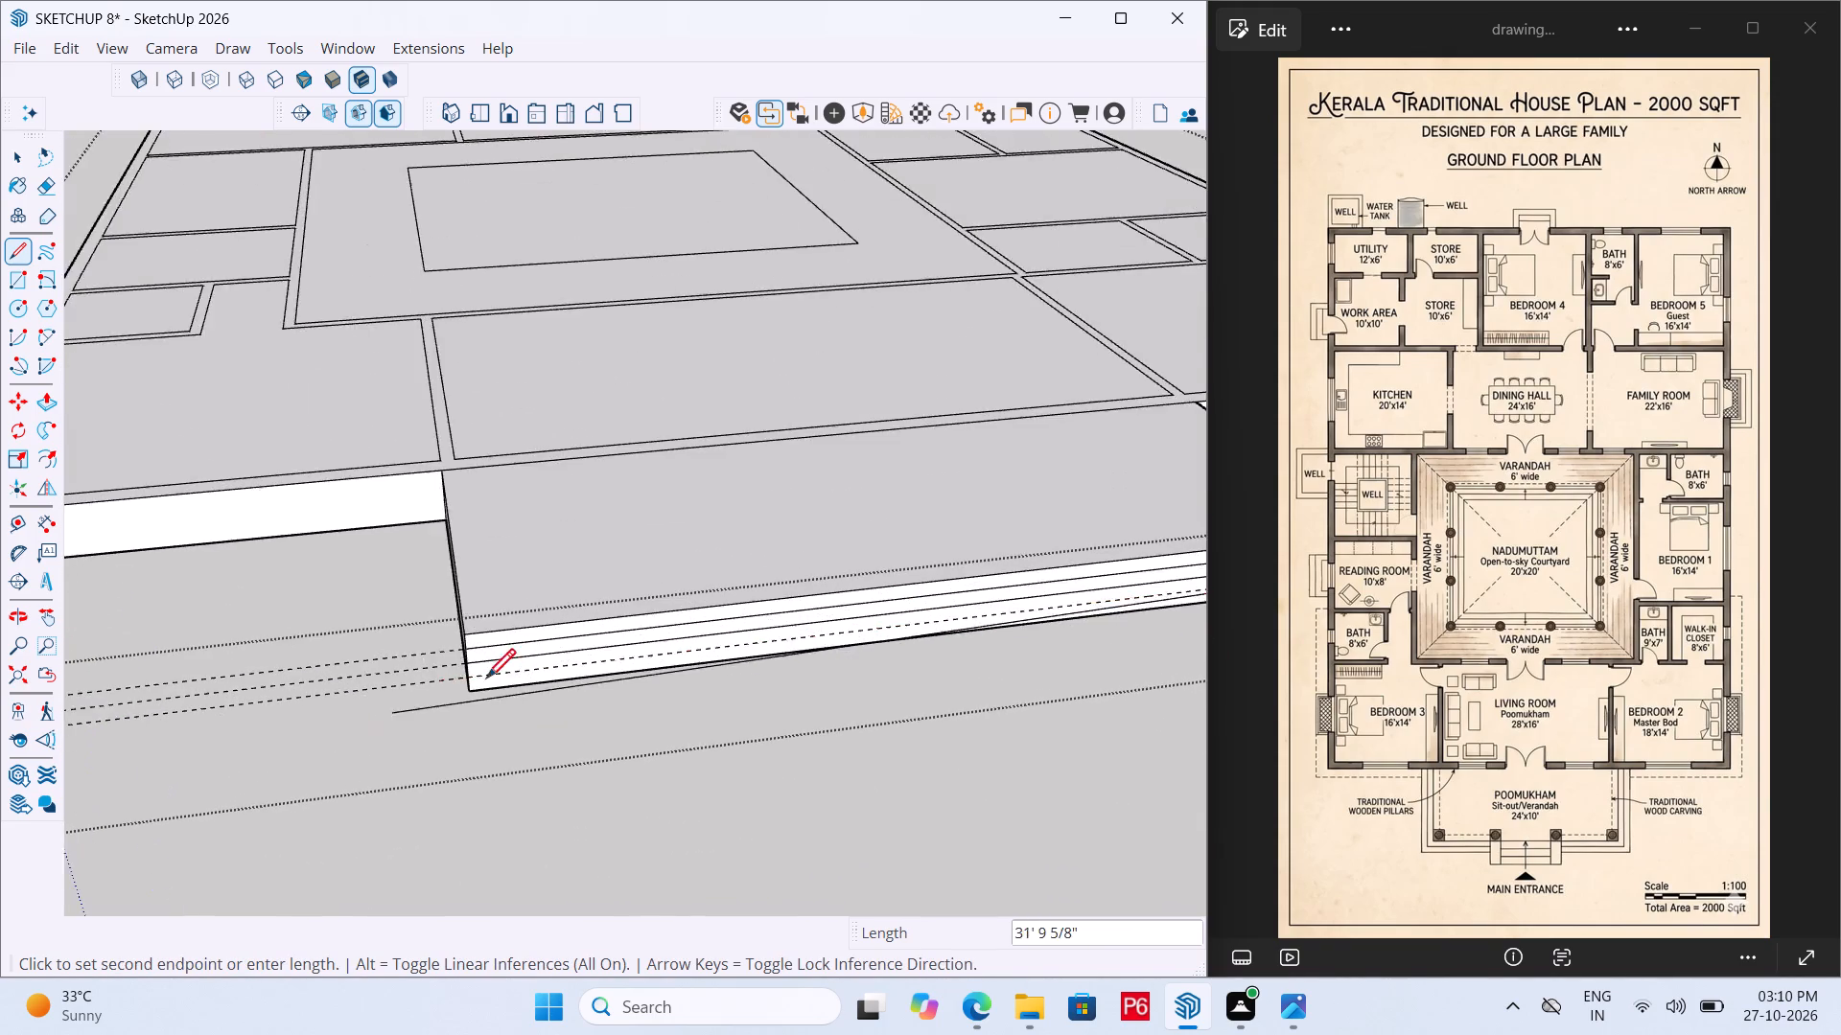
scroll(486, 681, up, 10)
click(403, 693)
Erase the three step guide lines extending past the side of the poomukham's front face.
scroll(480, 795, down, 5)
middle_drag(444, 774, 669, 649)
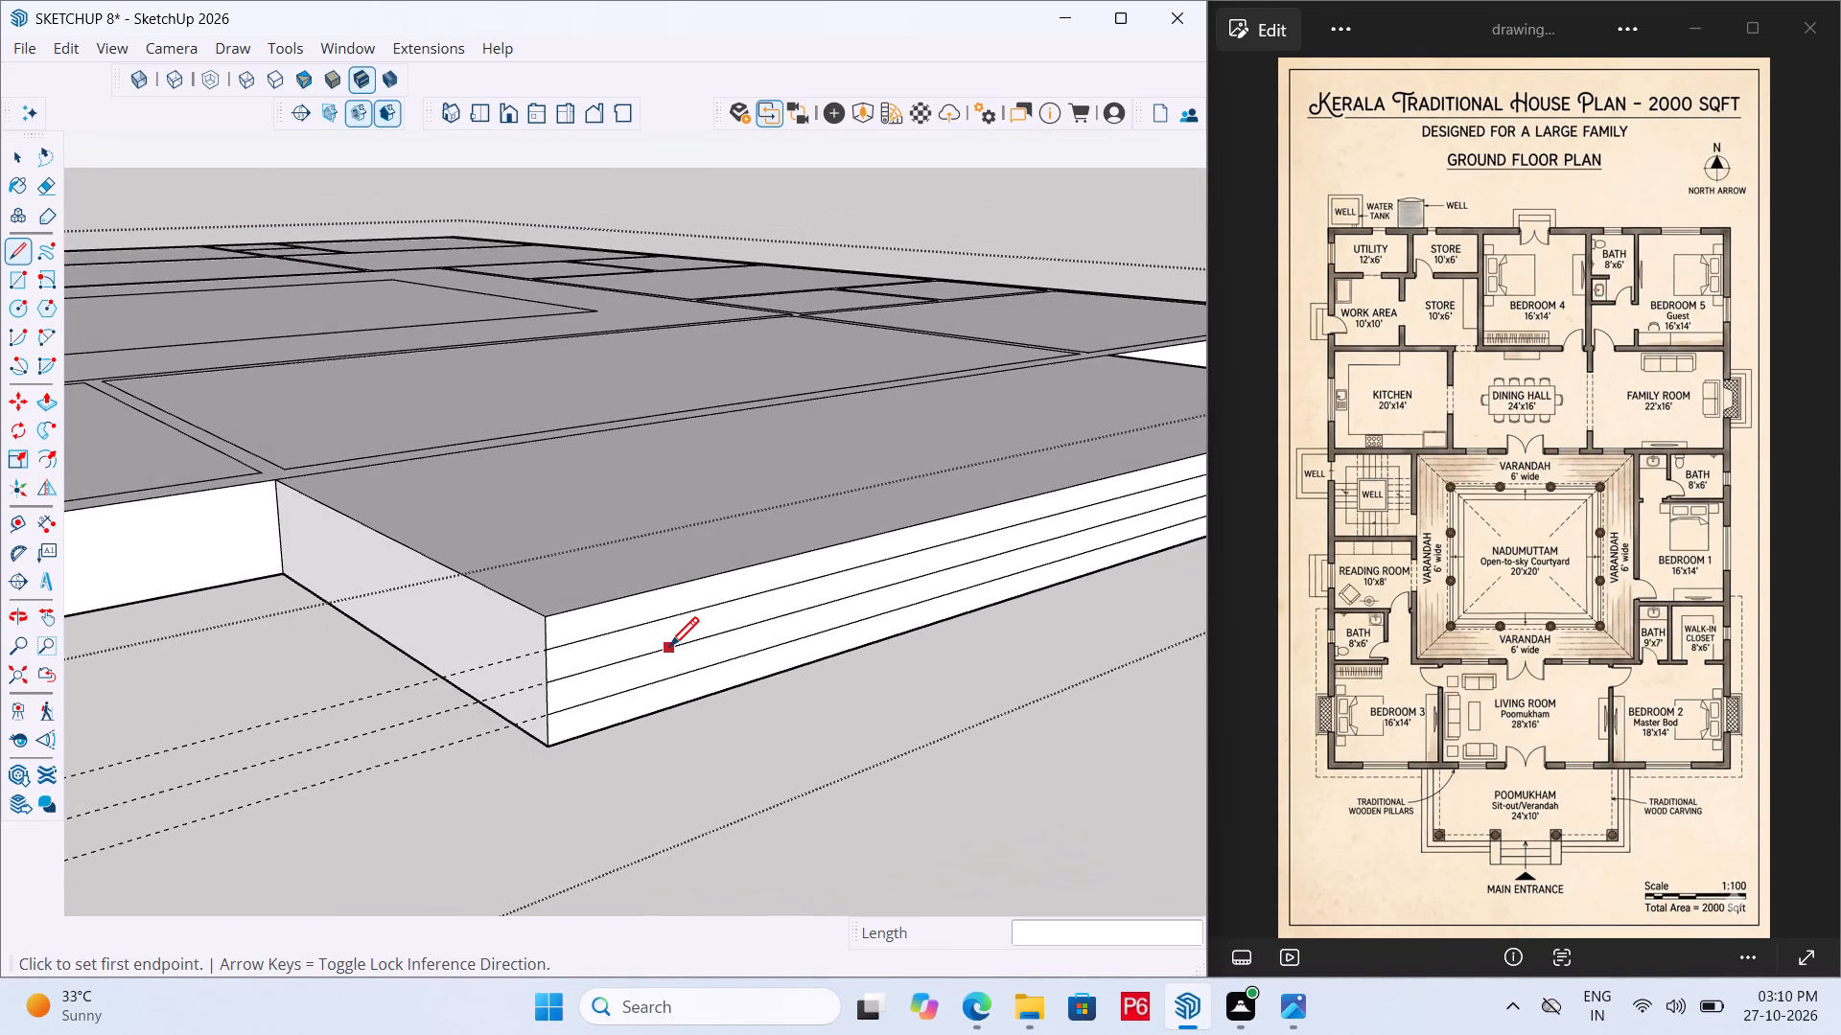
key(e)
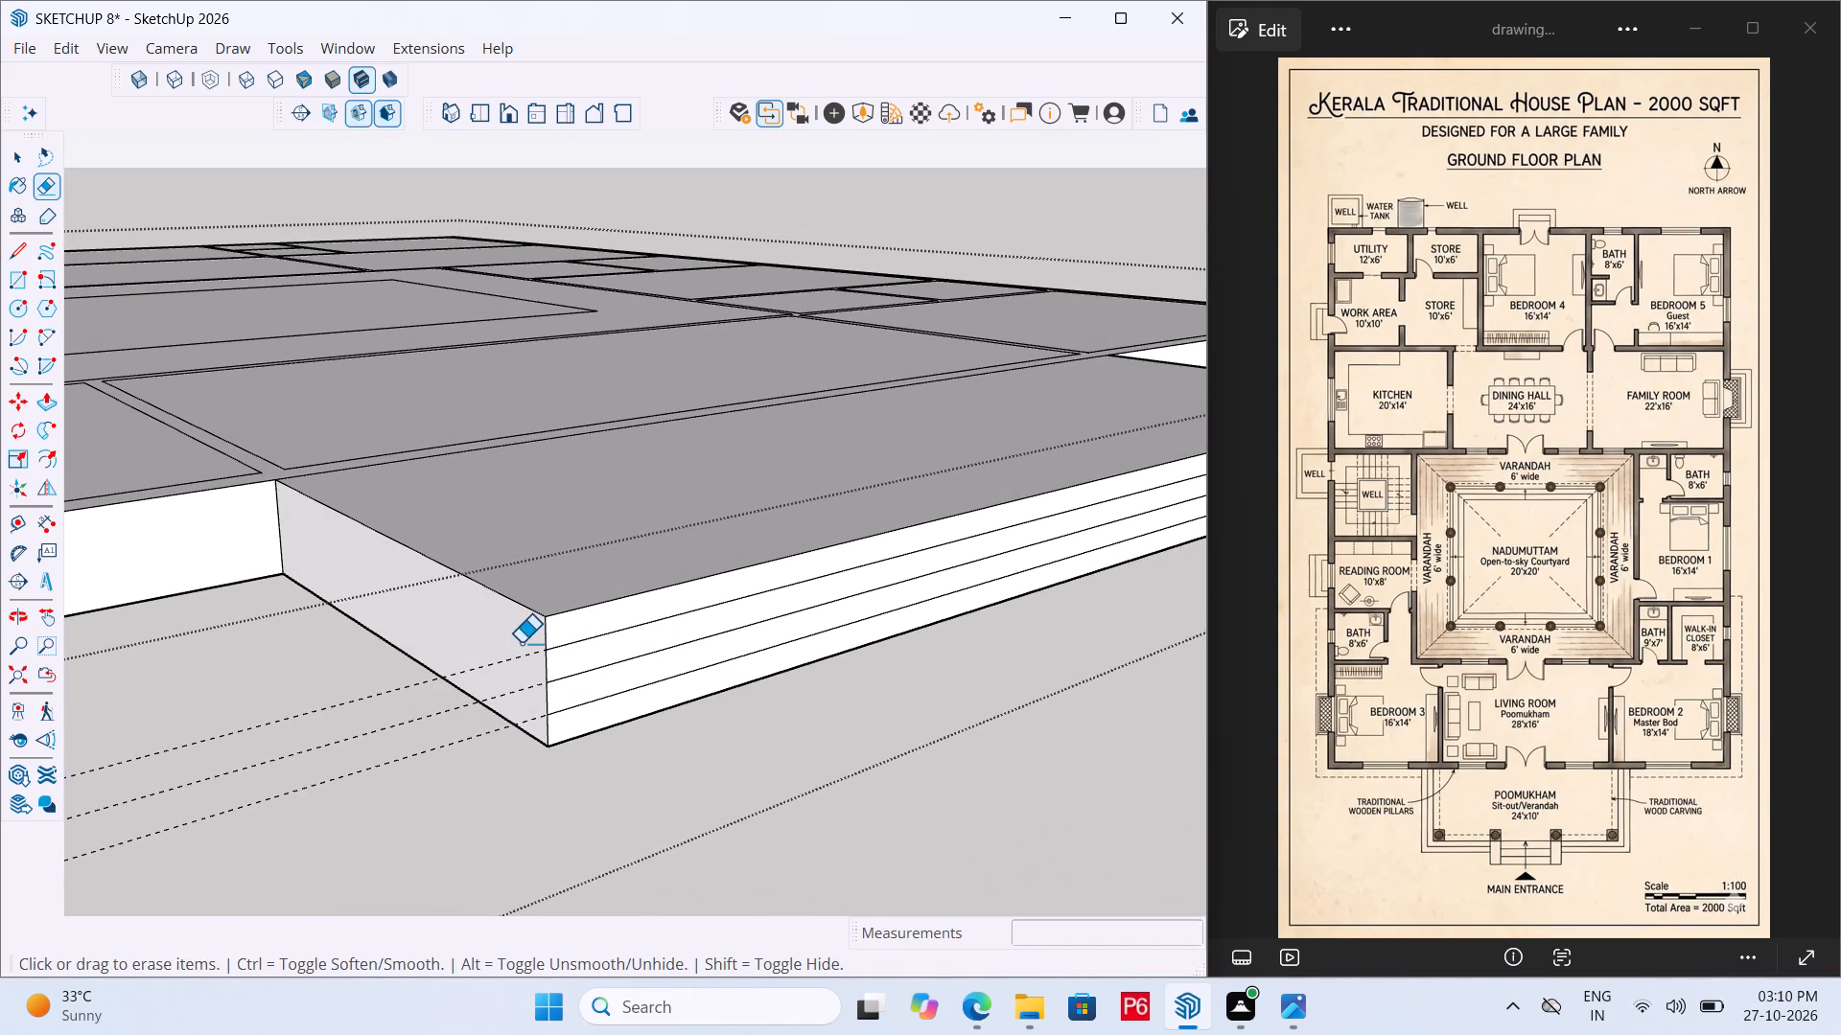
drag(521, 643, 534, 725)
click(534, 720)
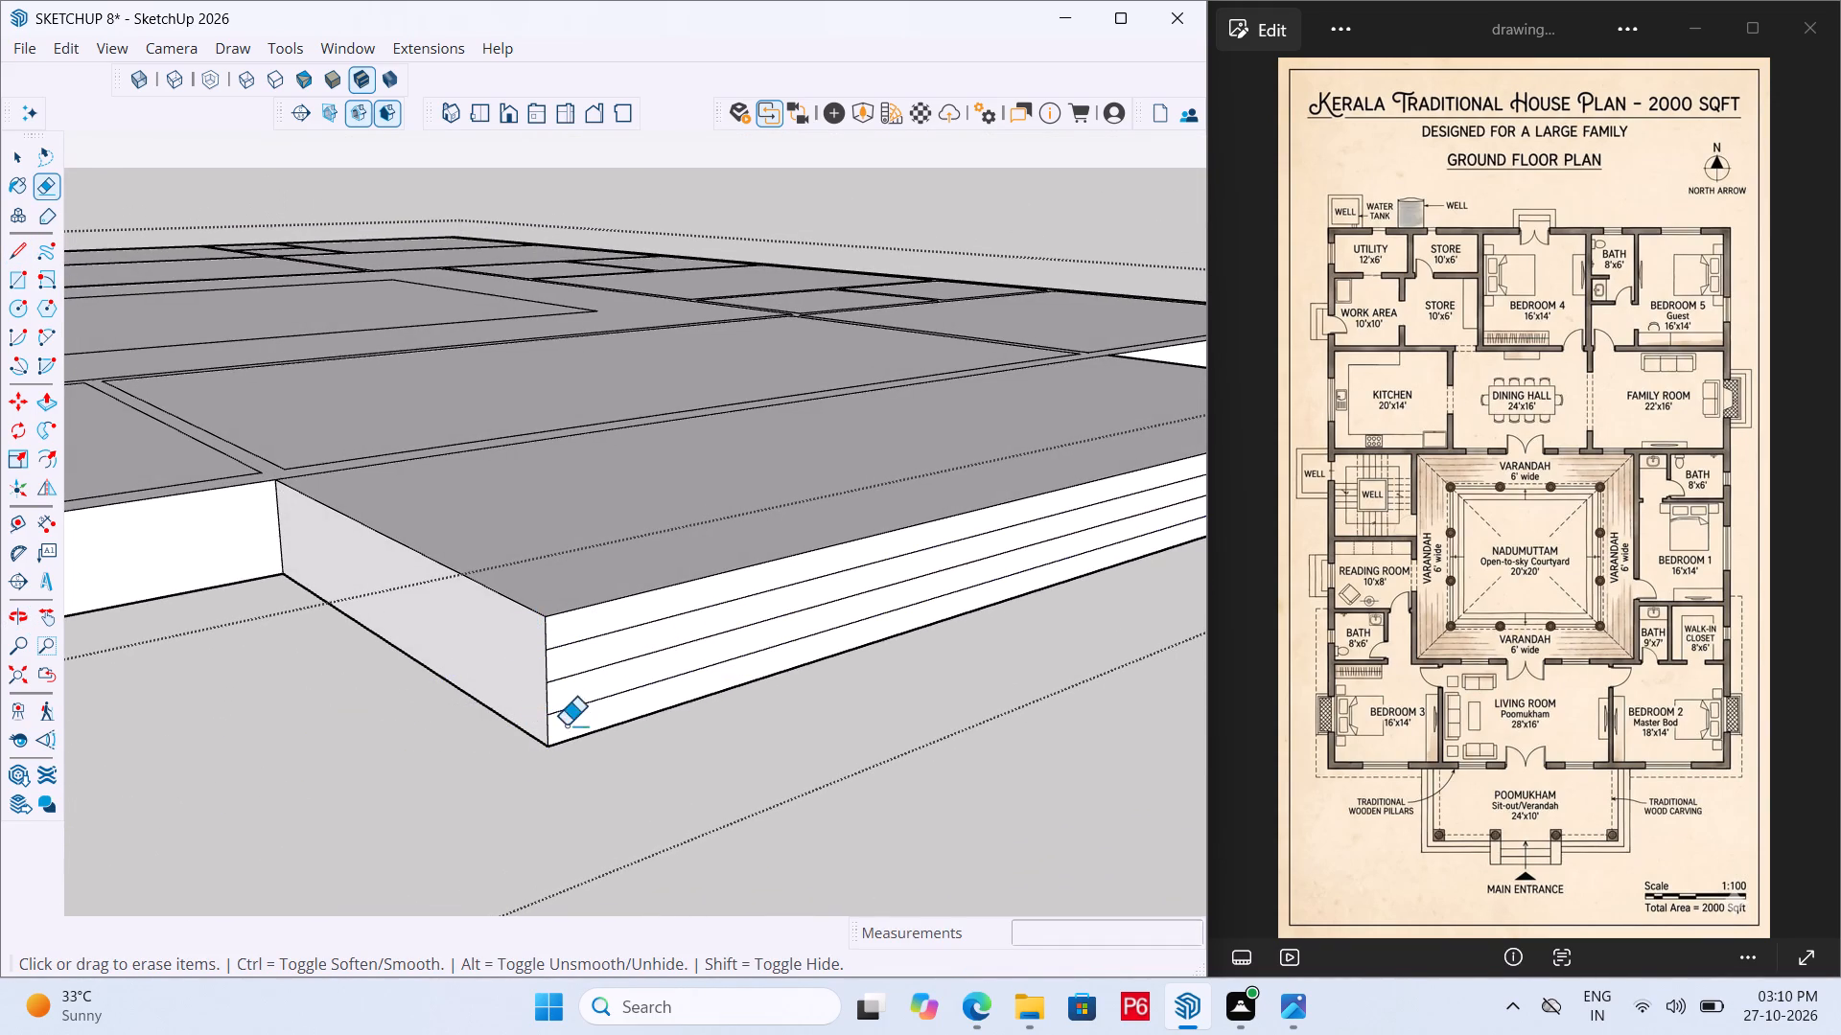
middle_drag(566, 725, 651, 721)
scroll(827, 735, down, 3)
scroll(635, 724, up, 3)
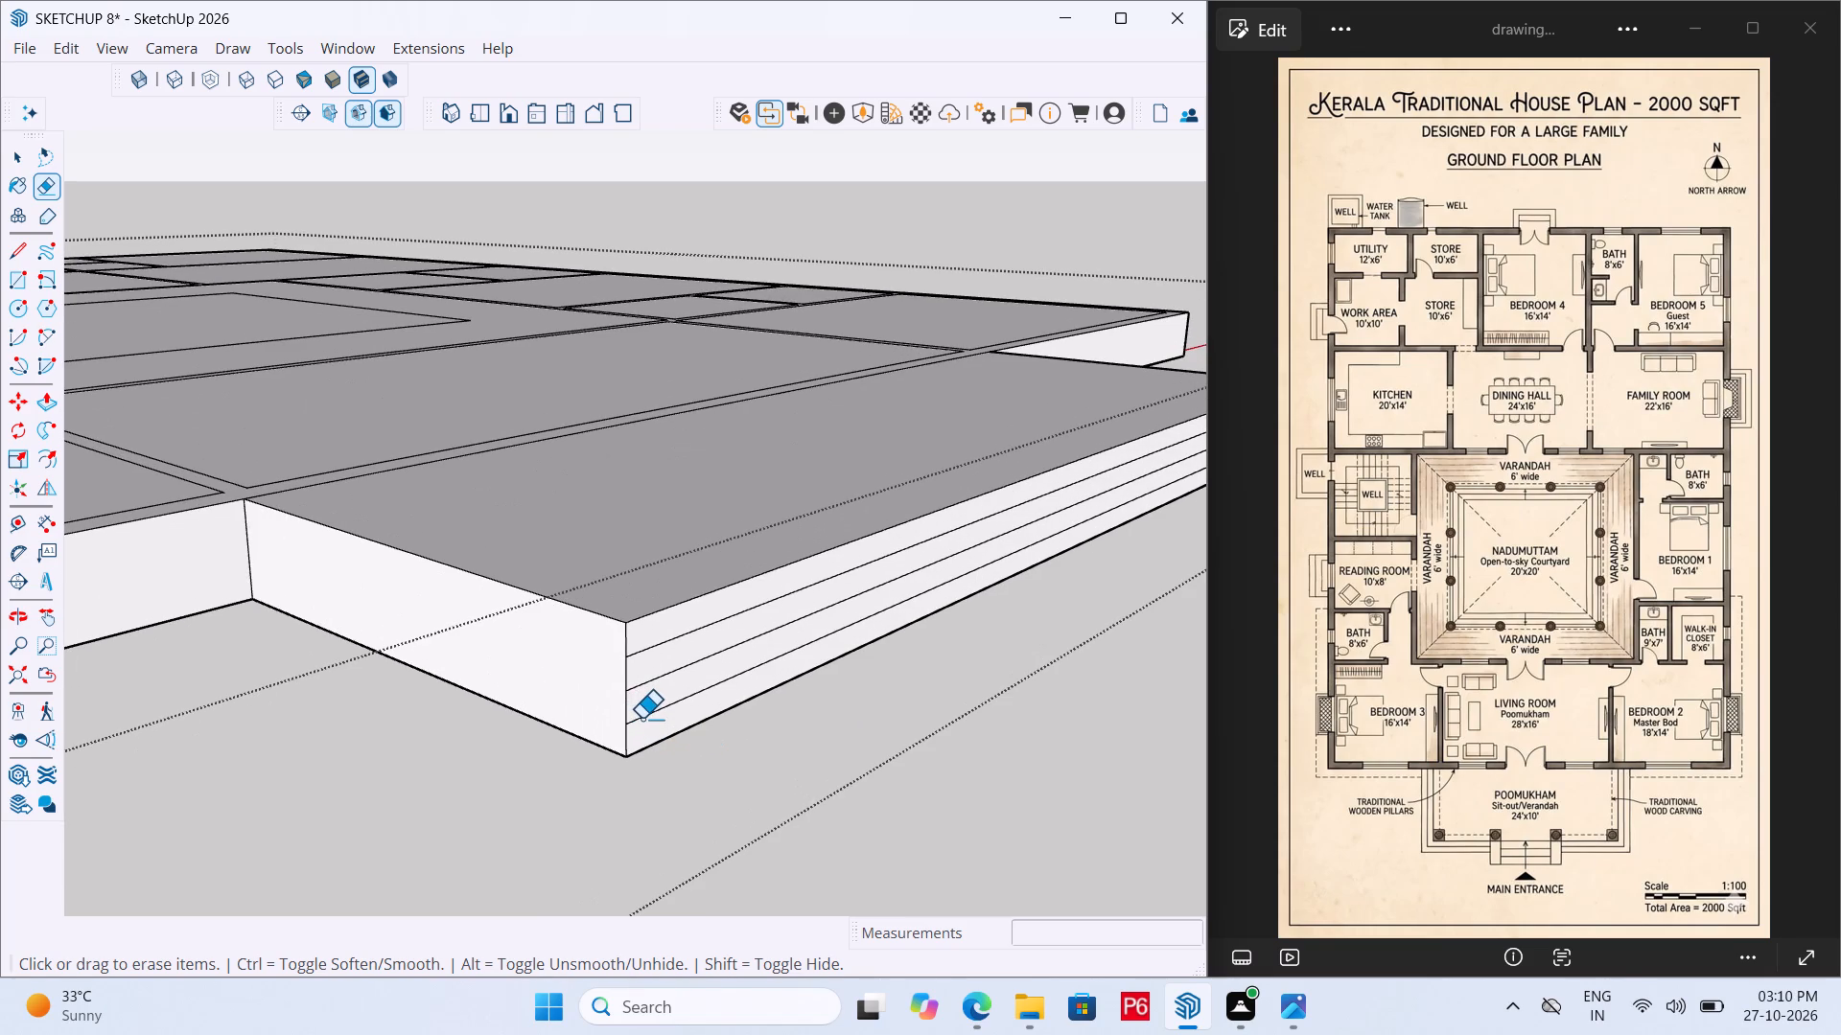
Draw three 10' horizontal lines across the poomukham's Bedroom 3 side face, continuing the front face's band divisions.
key(l)
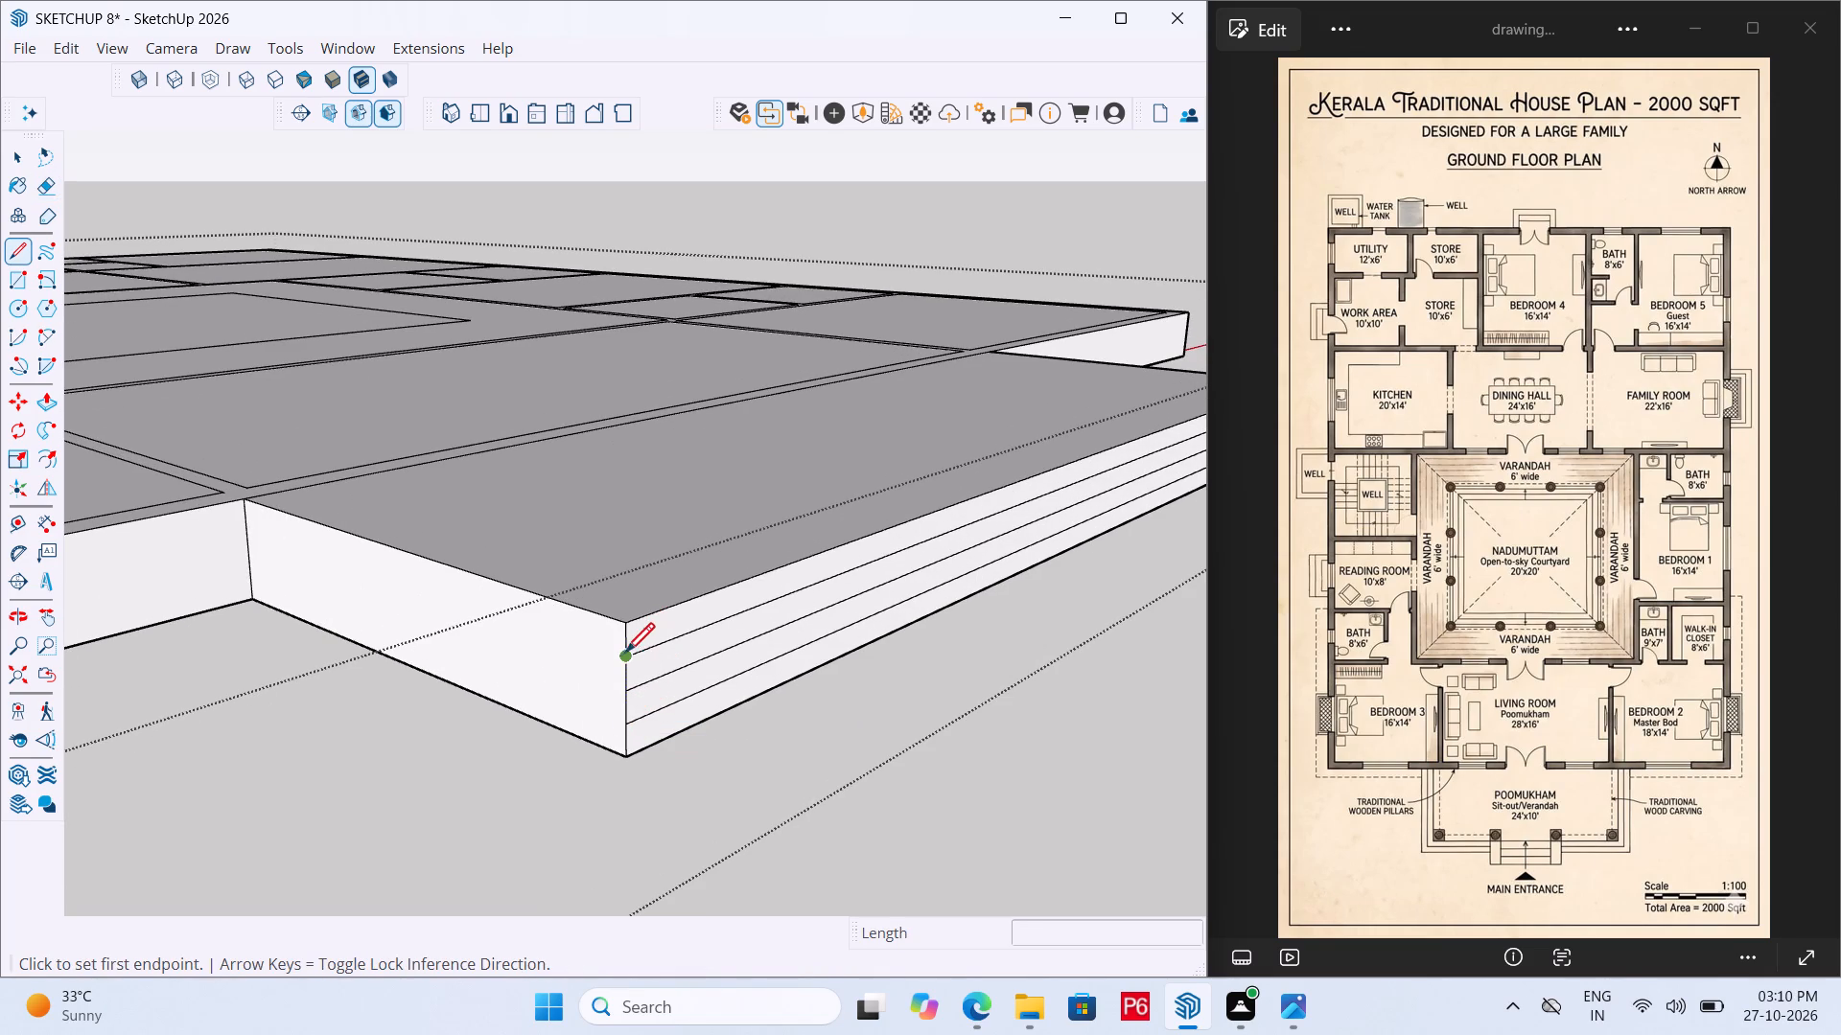
click(621, 658)
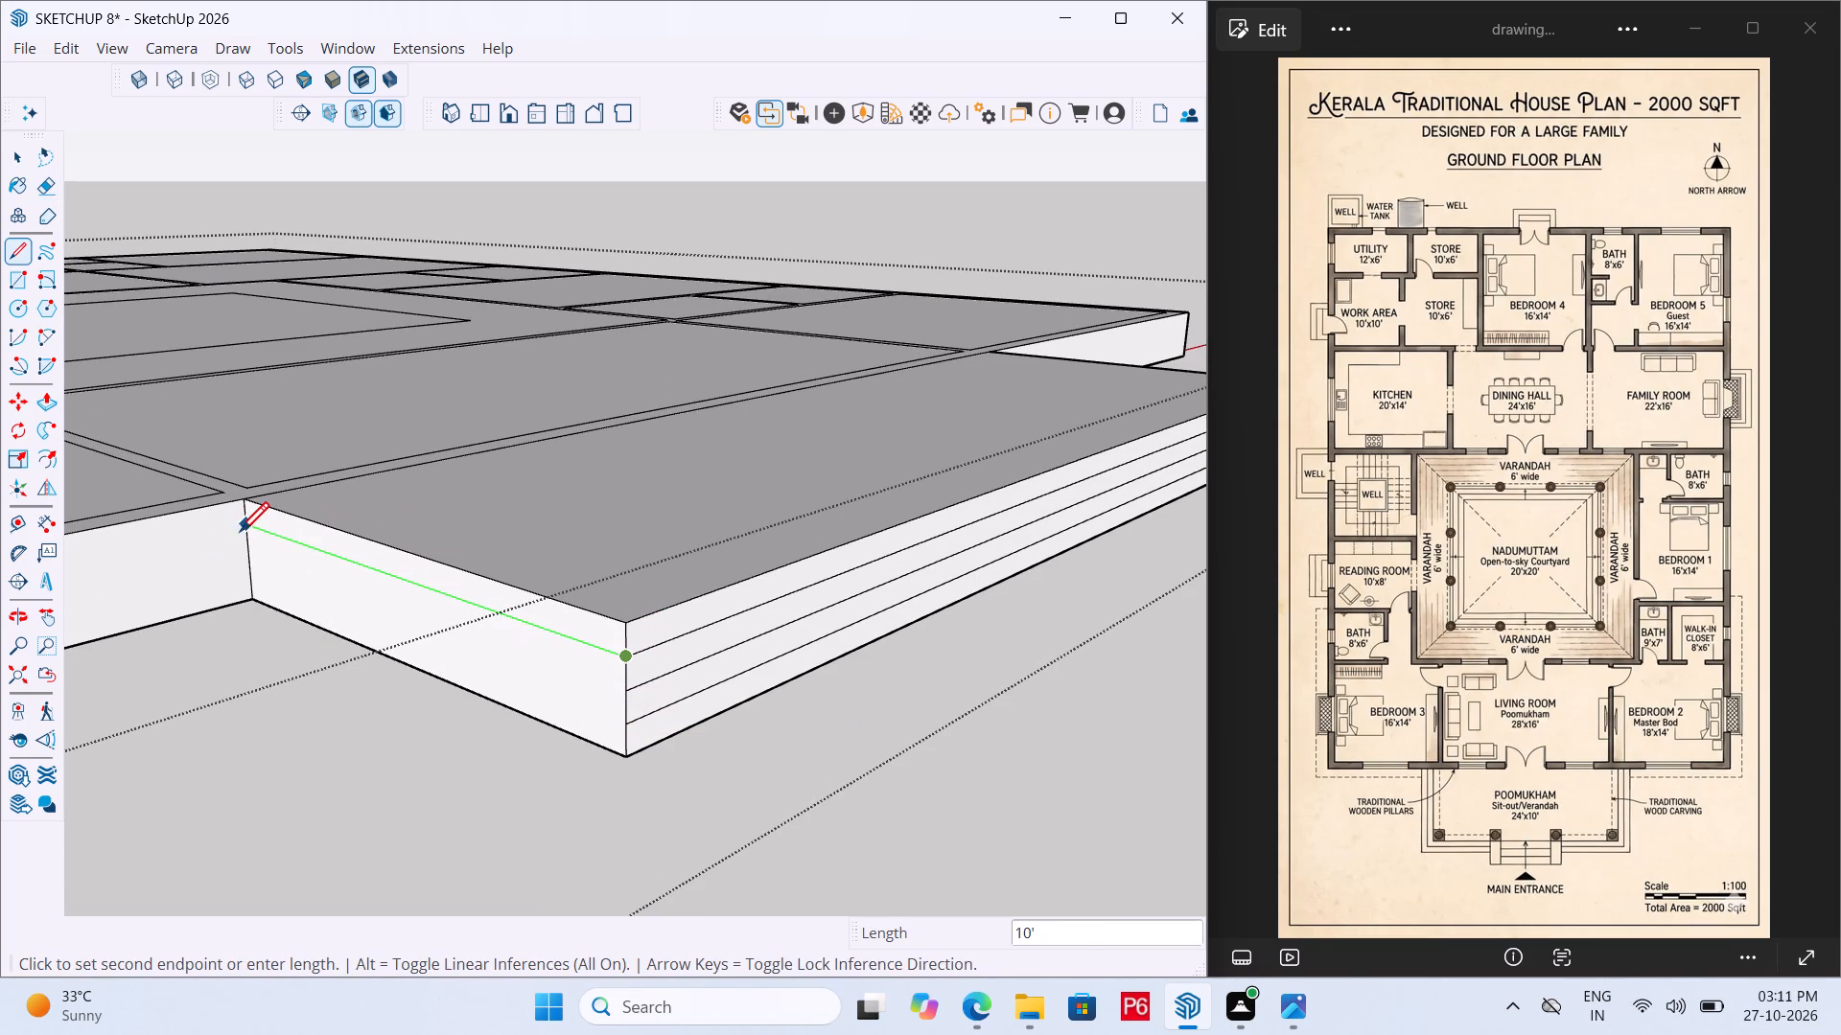
click(239, 533)
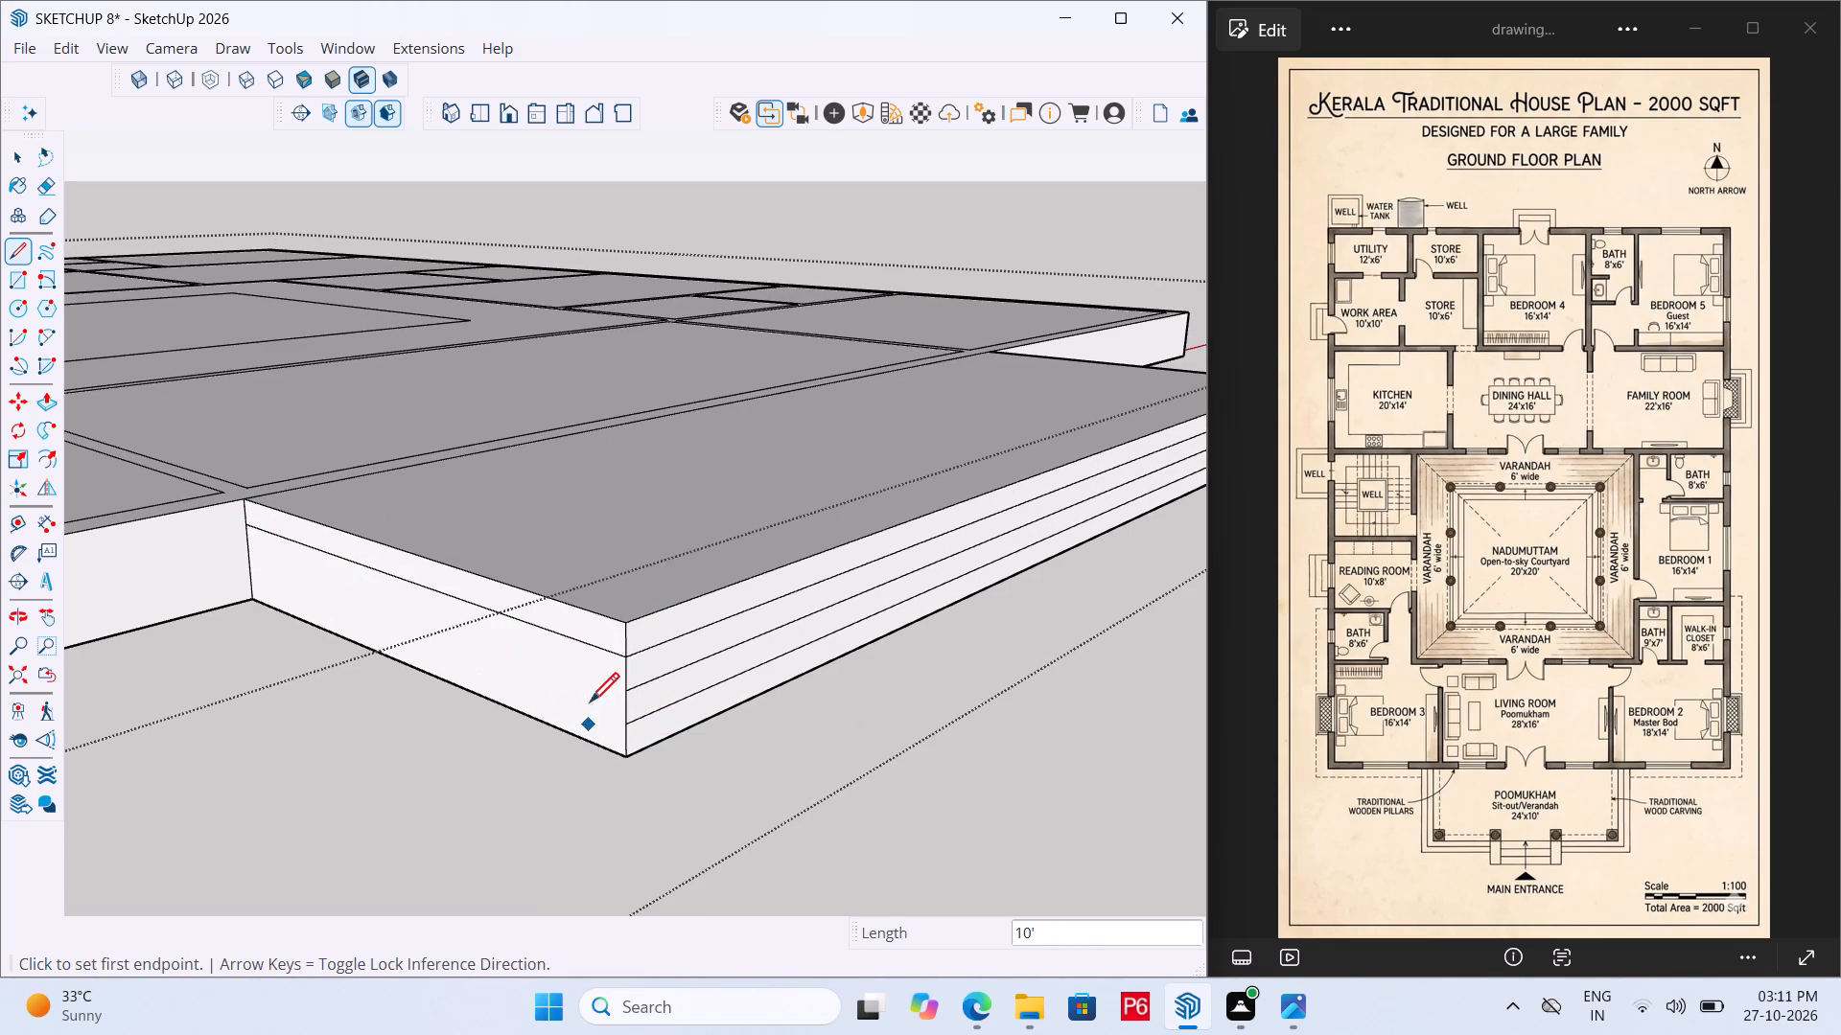
click(618, 696)
drag(618, 695, 605, 679)
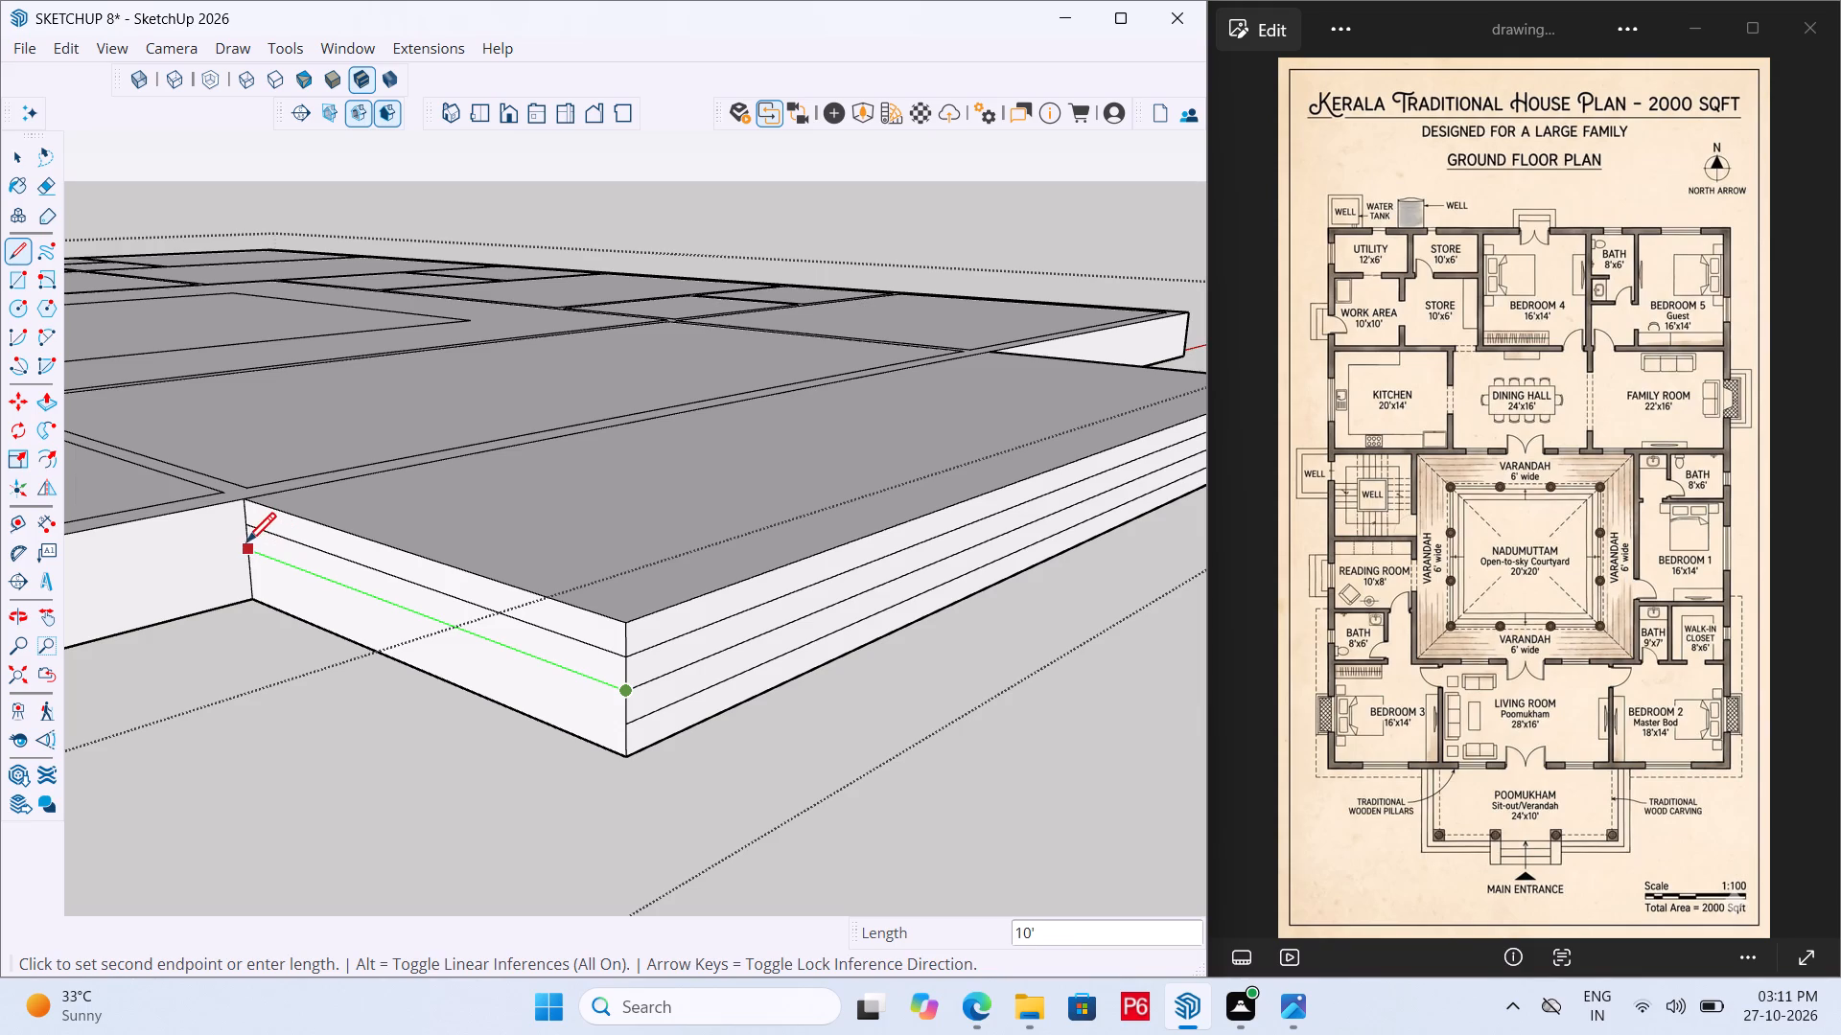
click(246, 545)
click(623, 726)
drag(623, 726, 613, 722)
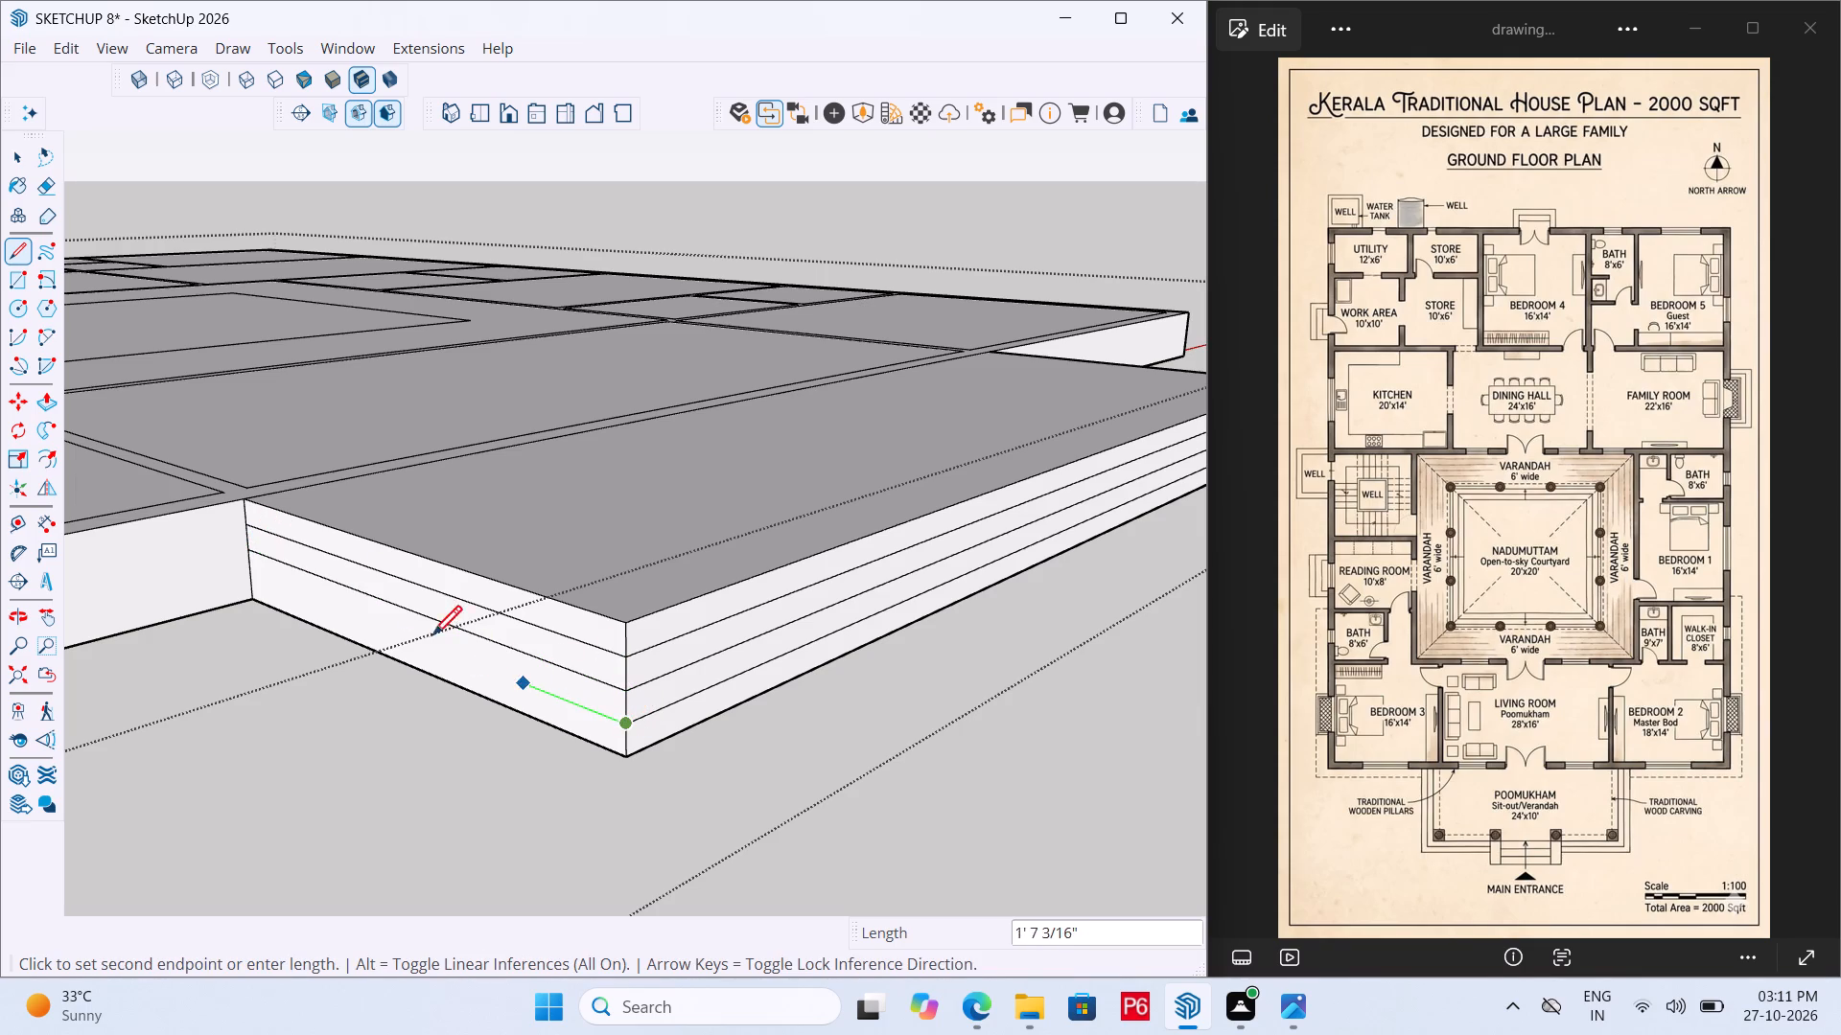
click(253, 579)
Draw three matching 10' horizontal lines across the poomukham's Bedroom 2 side face, continuing the front face's band divisions.
scroll(128, 643, down, 6)
scroll(383, 659, down, 5)
middle_drag(689, 671, 386, 730)
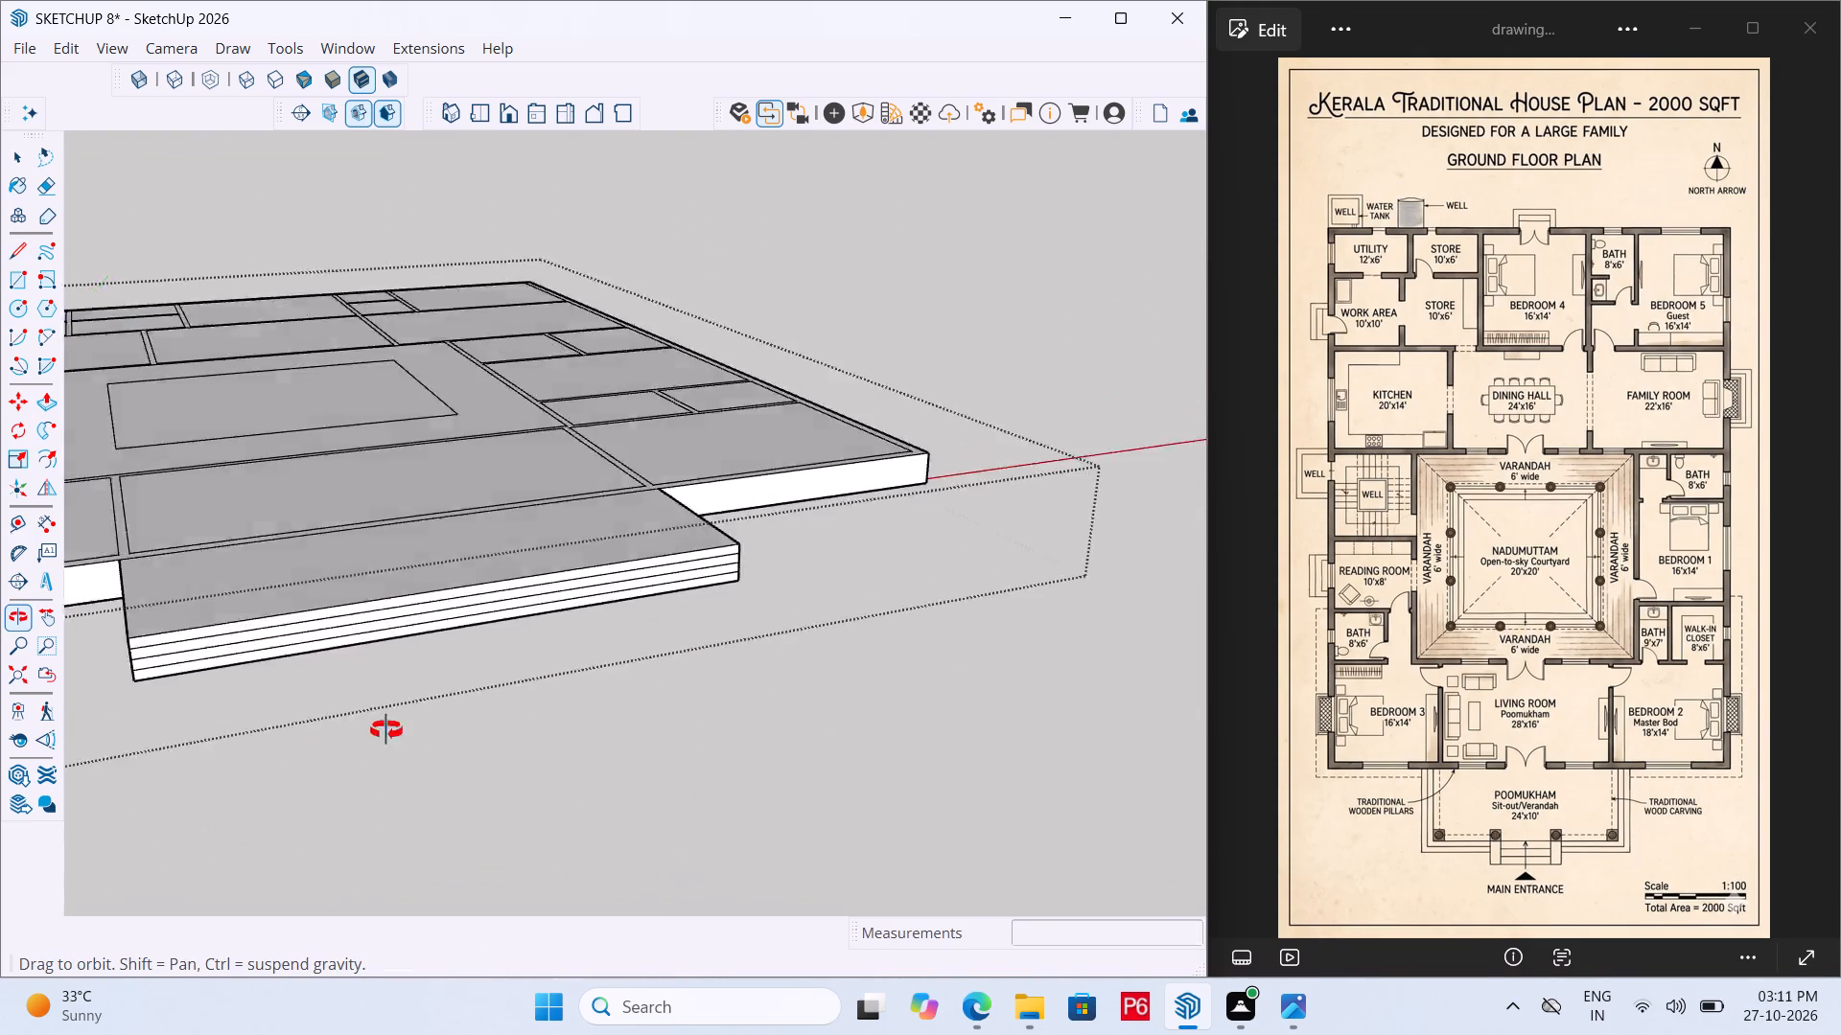
middle_drag(386, 730, 41, 830)
middle_drag(518, 681, 330, 696)
scroll(317, 638, up, 10)
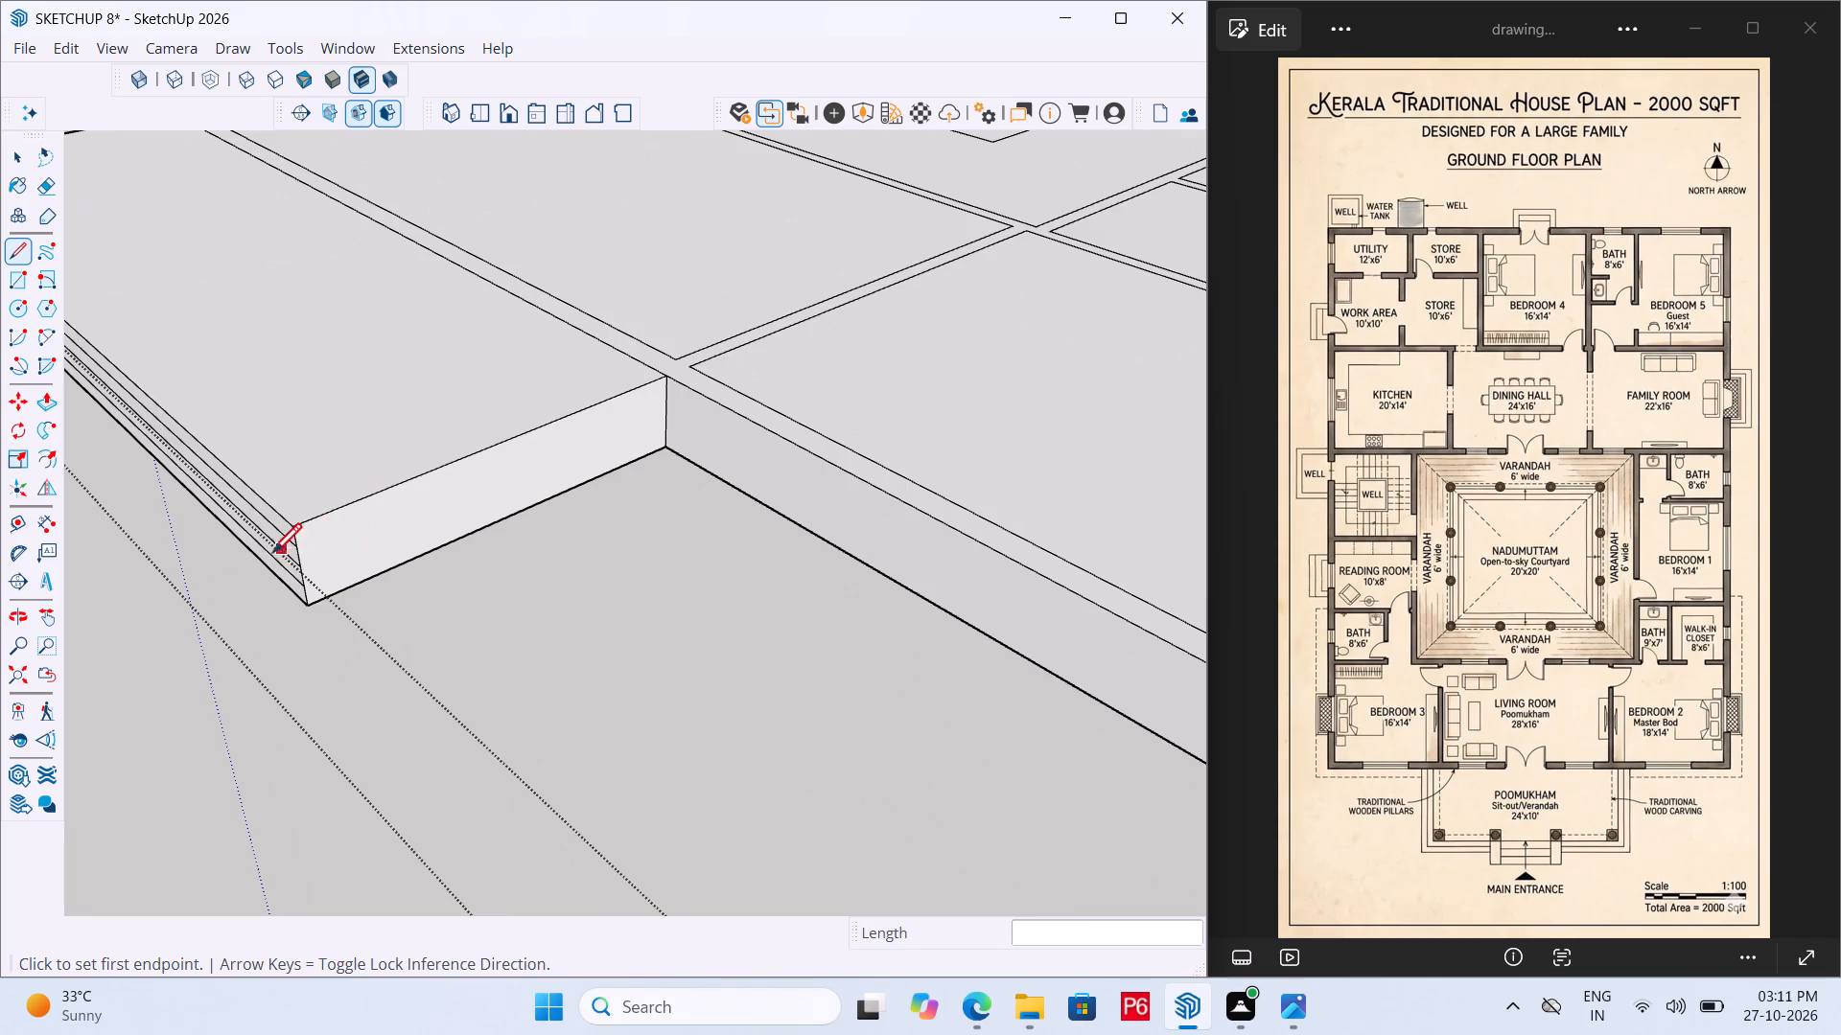
middle_drag(303, 540, 343, 492)
scroll(328, 530, up, 4)
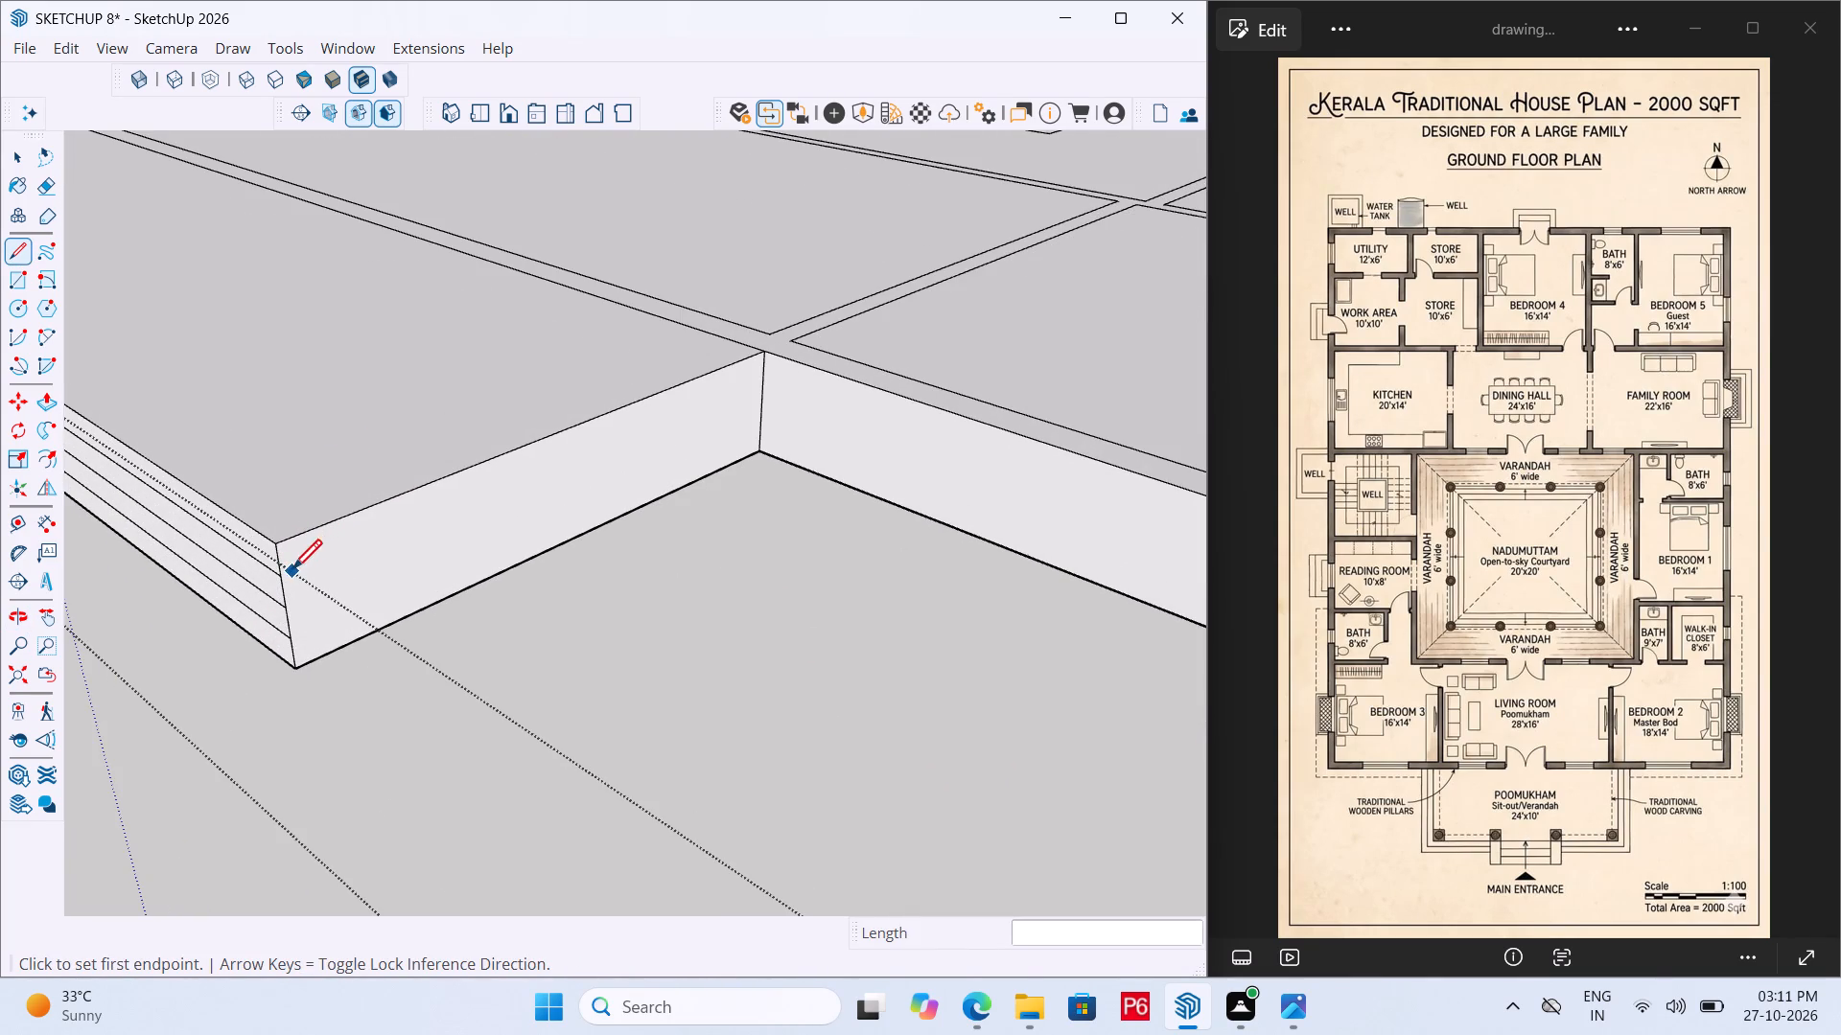
click(287, 577)
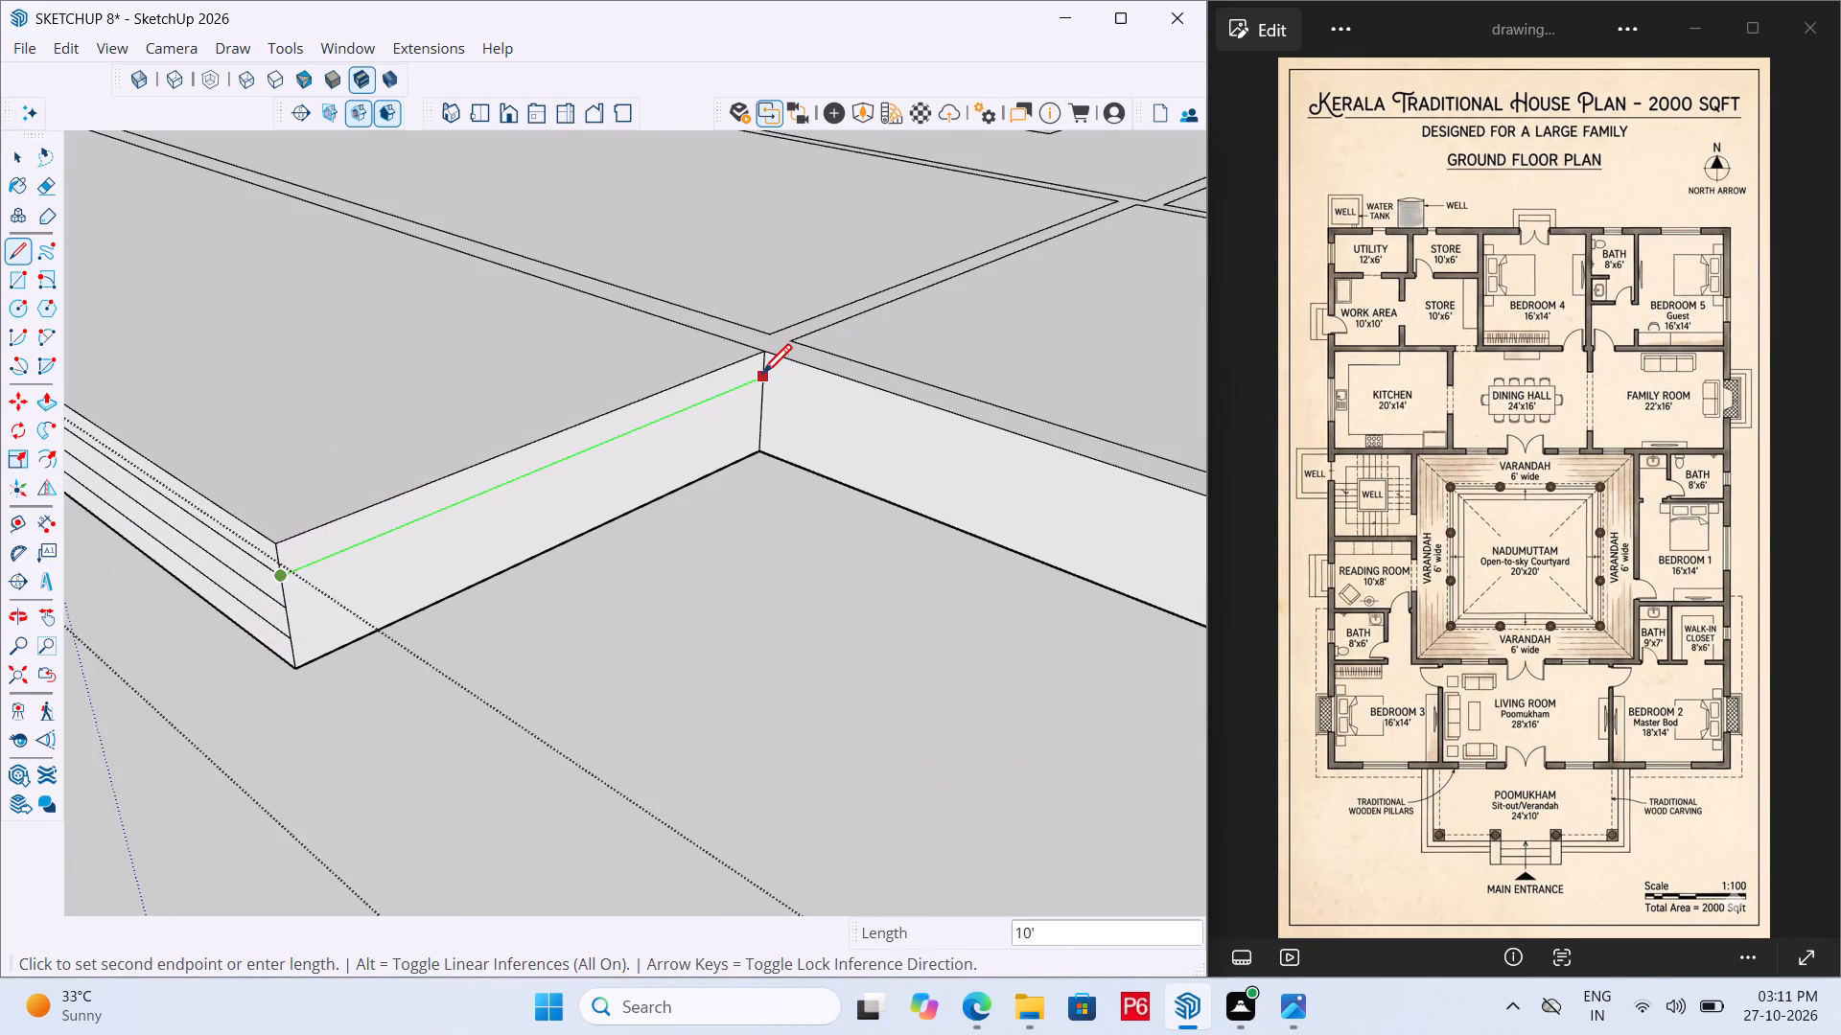
click(762, 377)
double_click(287, 616)
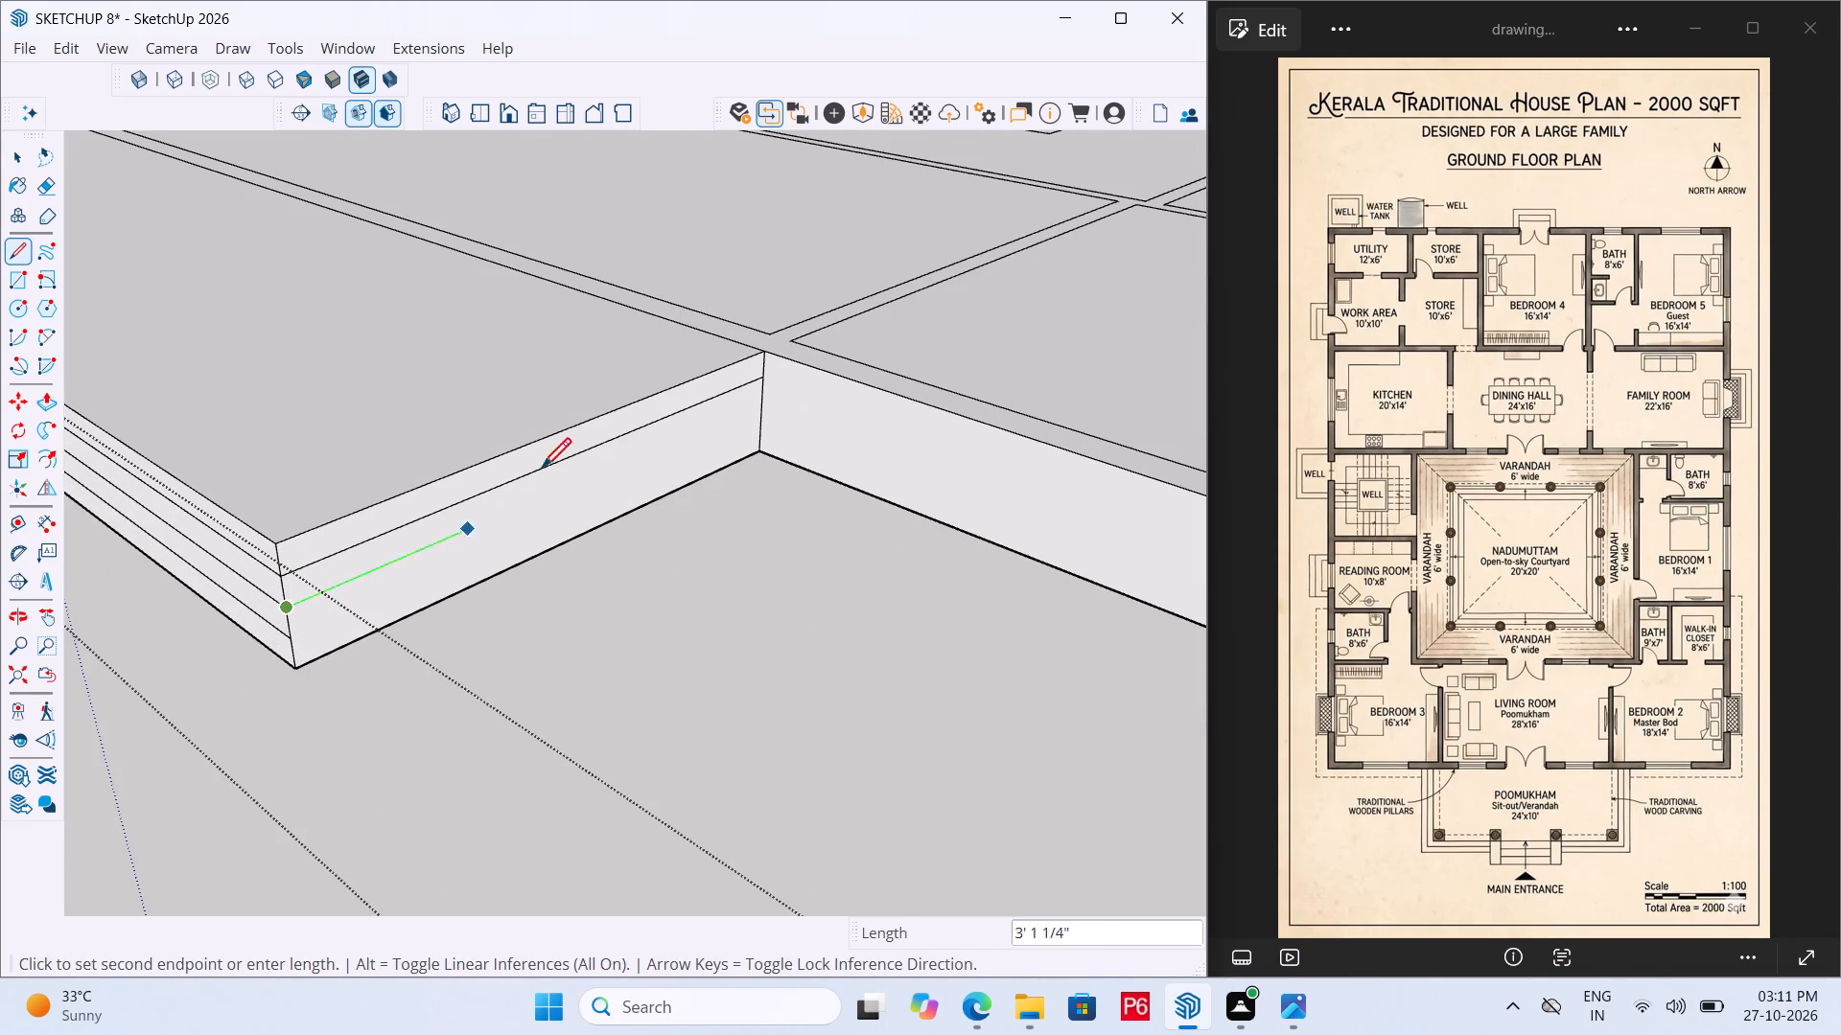
click(764, 398)
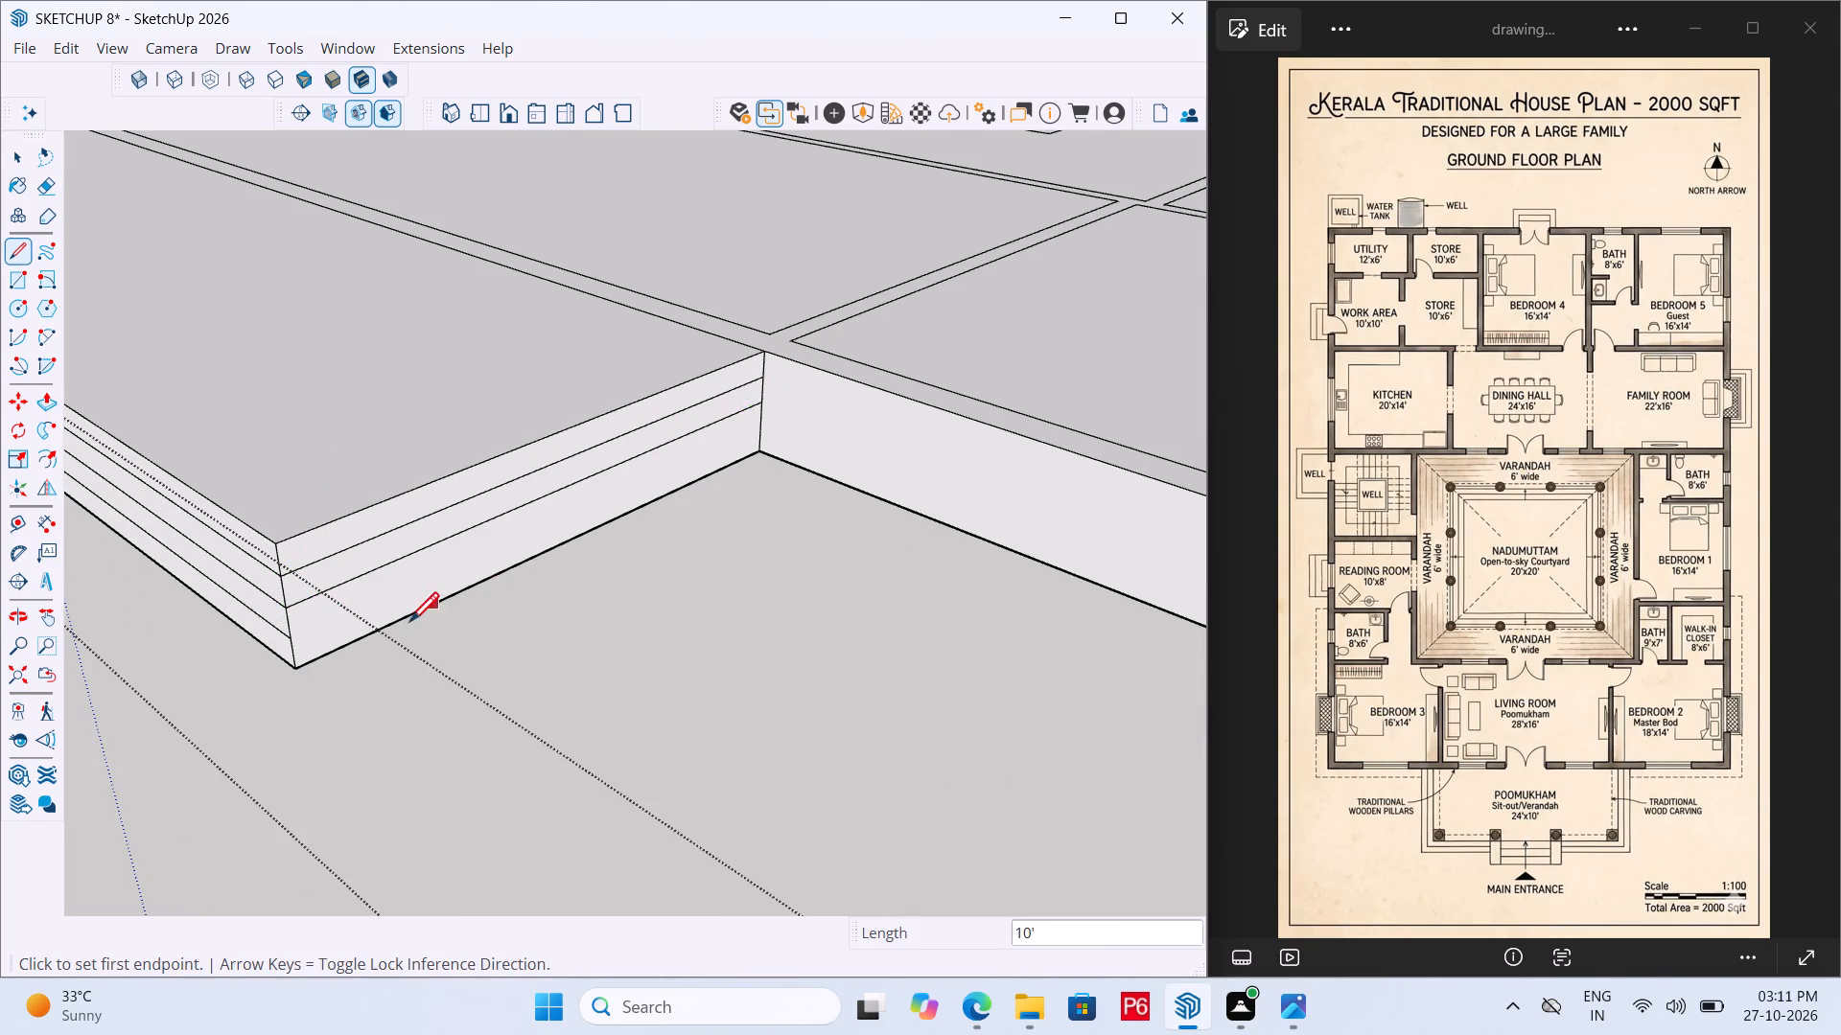
double_click(293, 638)
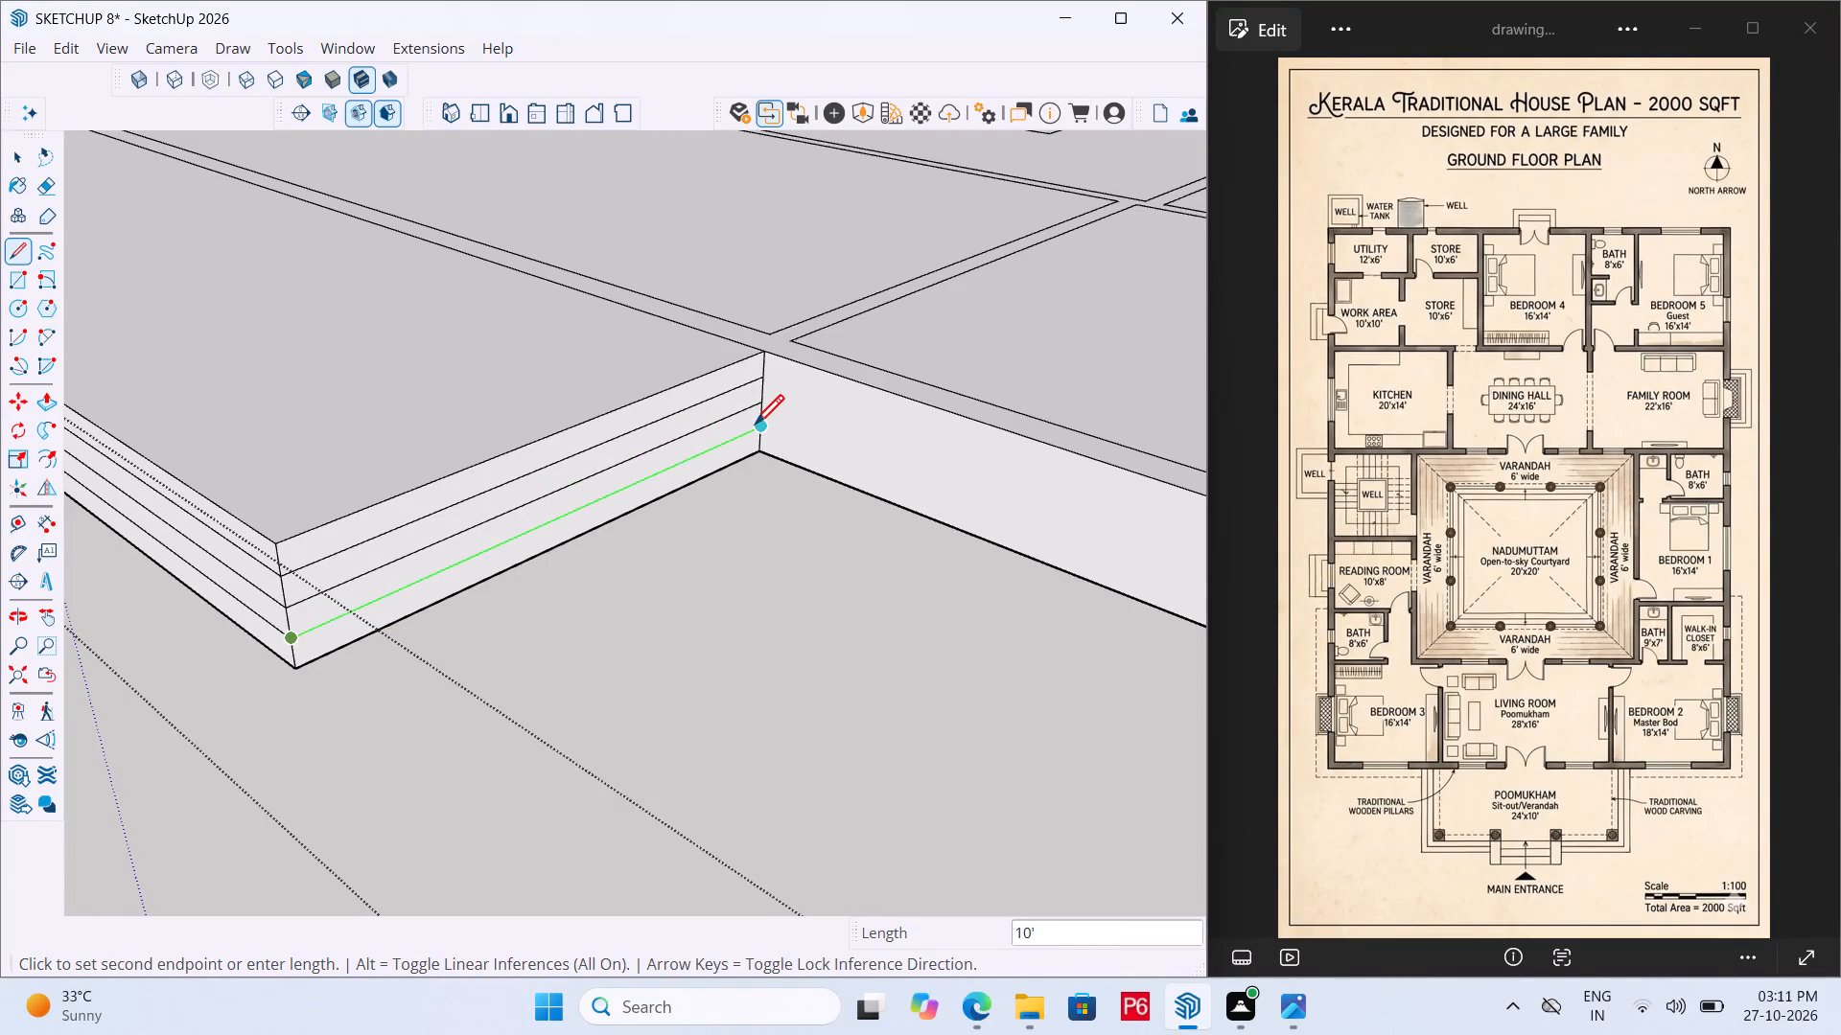
double_click(756, 429)
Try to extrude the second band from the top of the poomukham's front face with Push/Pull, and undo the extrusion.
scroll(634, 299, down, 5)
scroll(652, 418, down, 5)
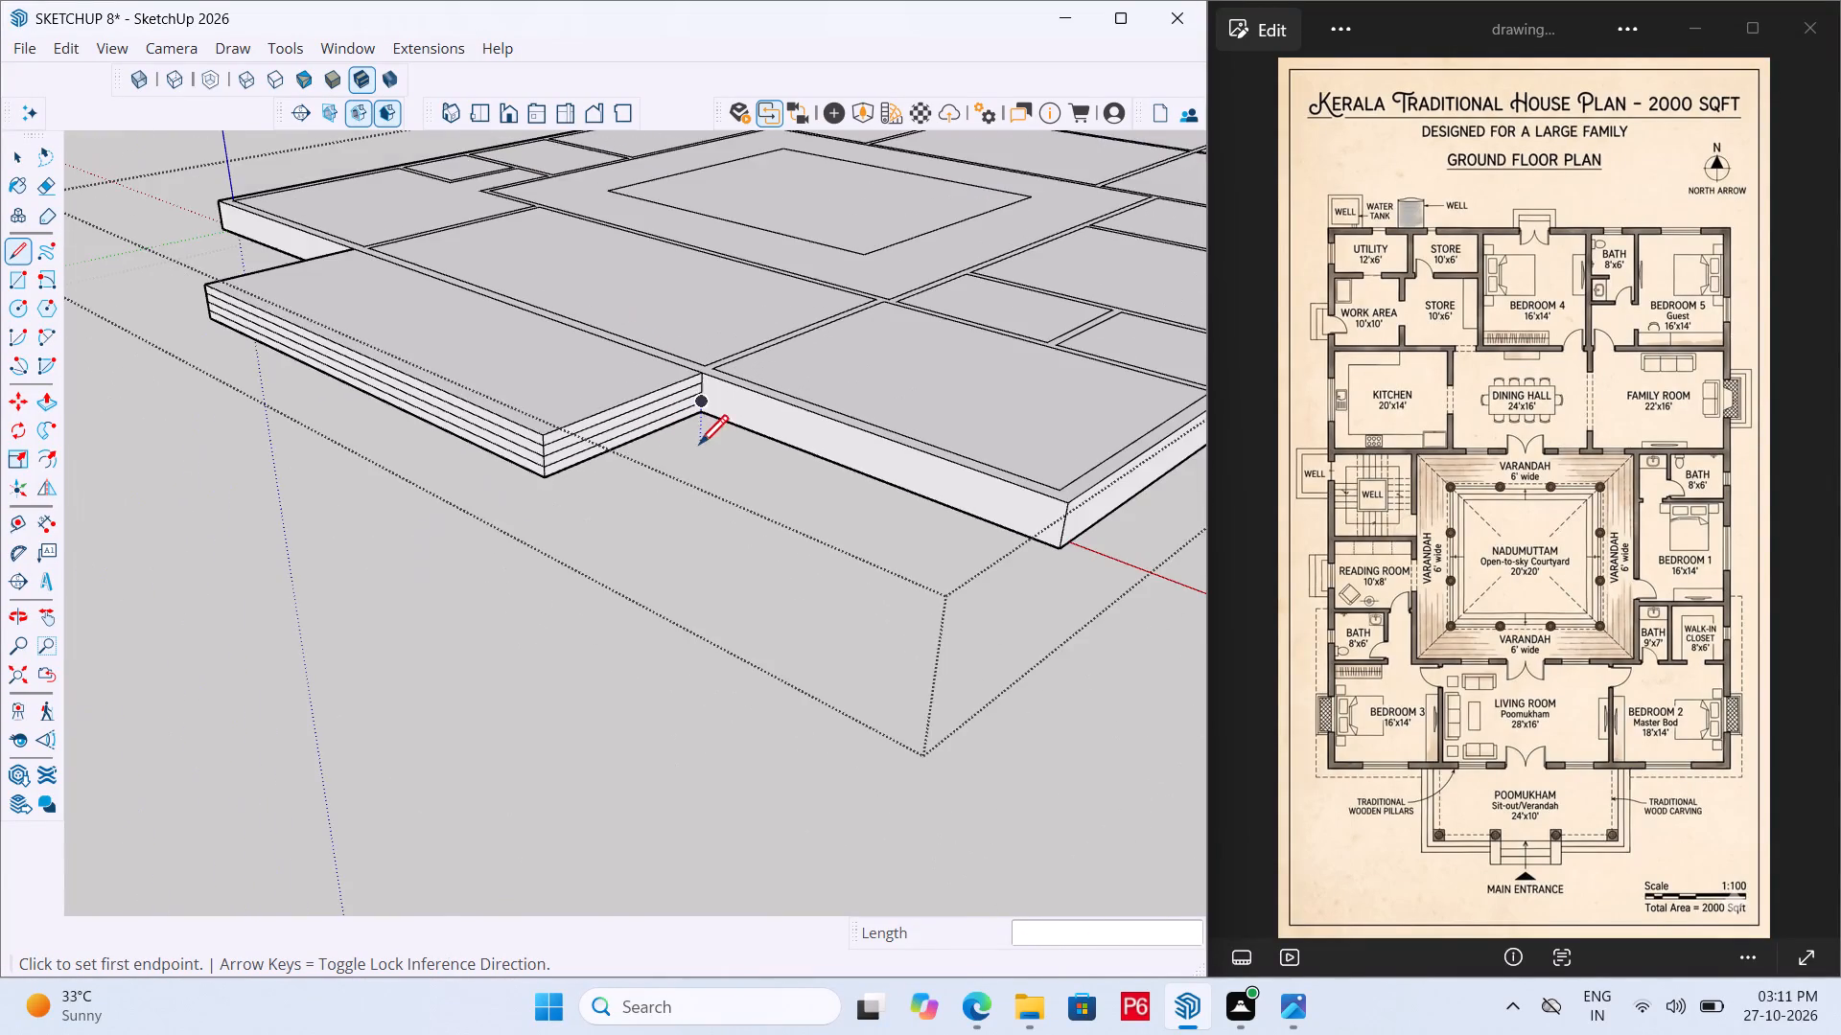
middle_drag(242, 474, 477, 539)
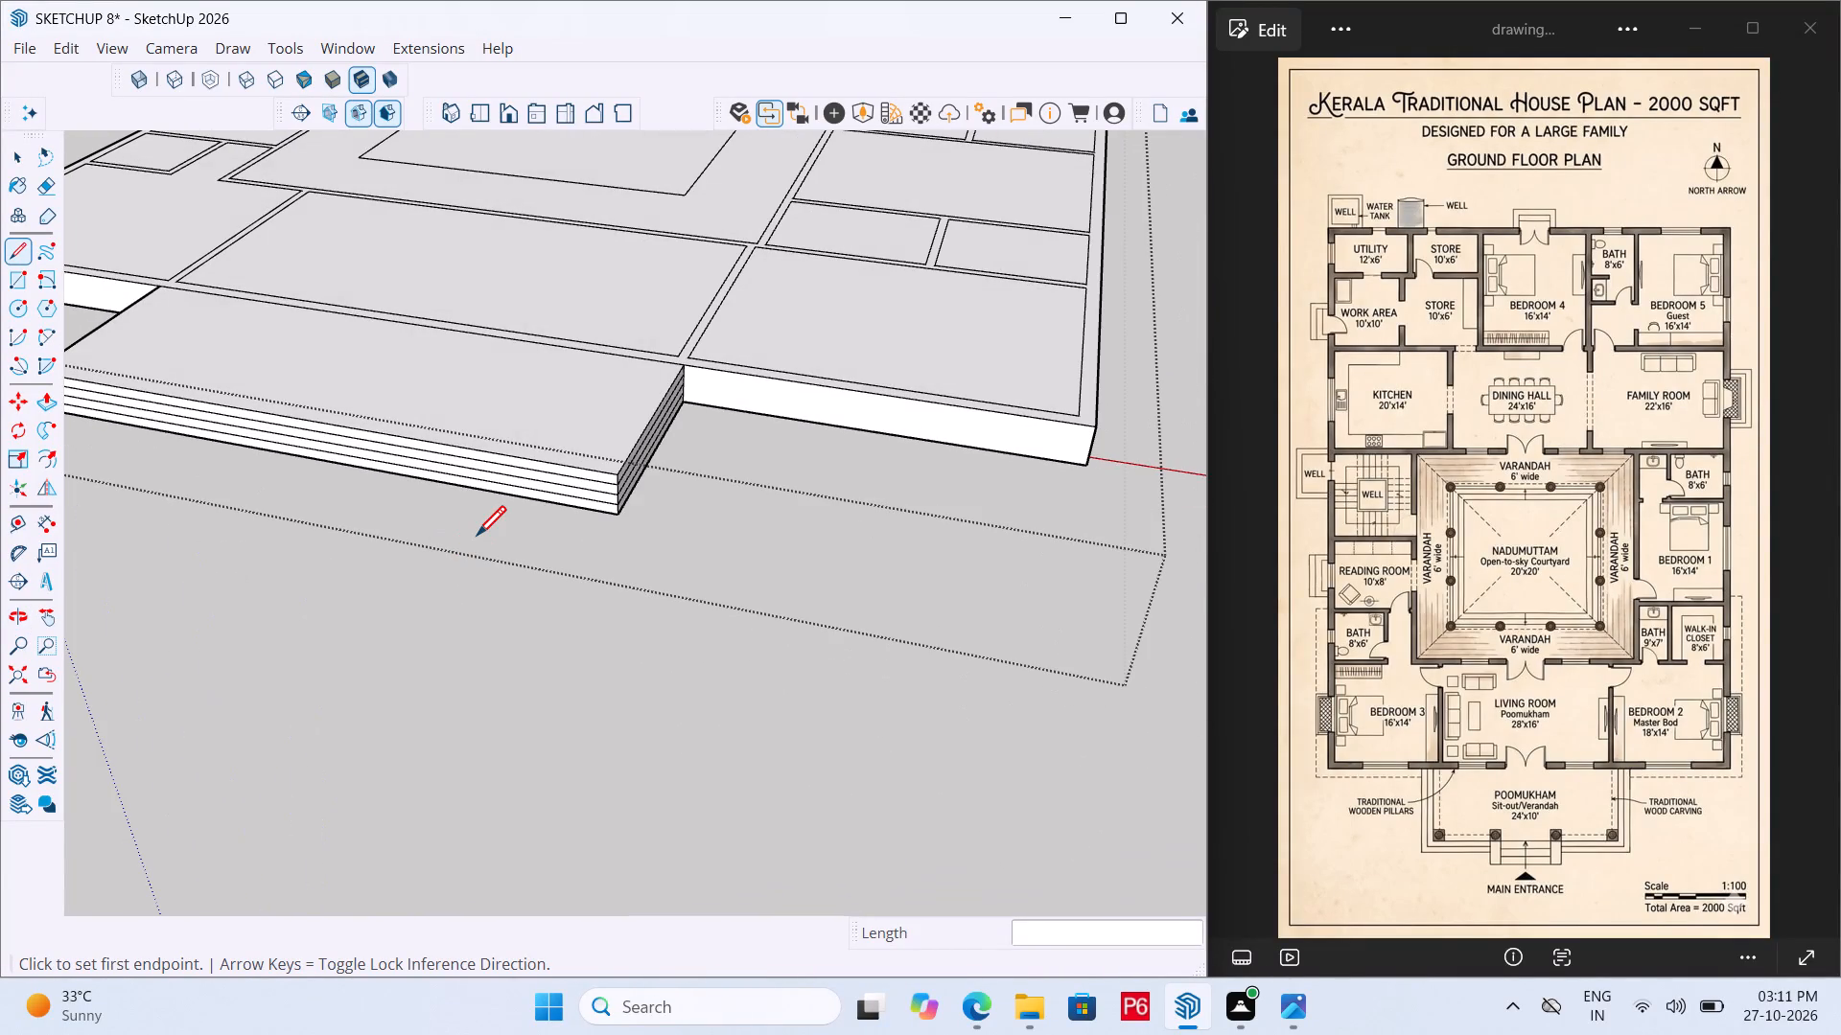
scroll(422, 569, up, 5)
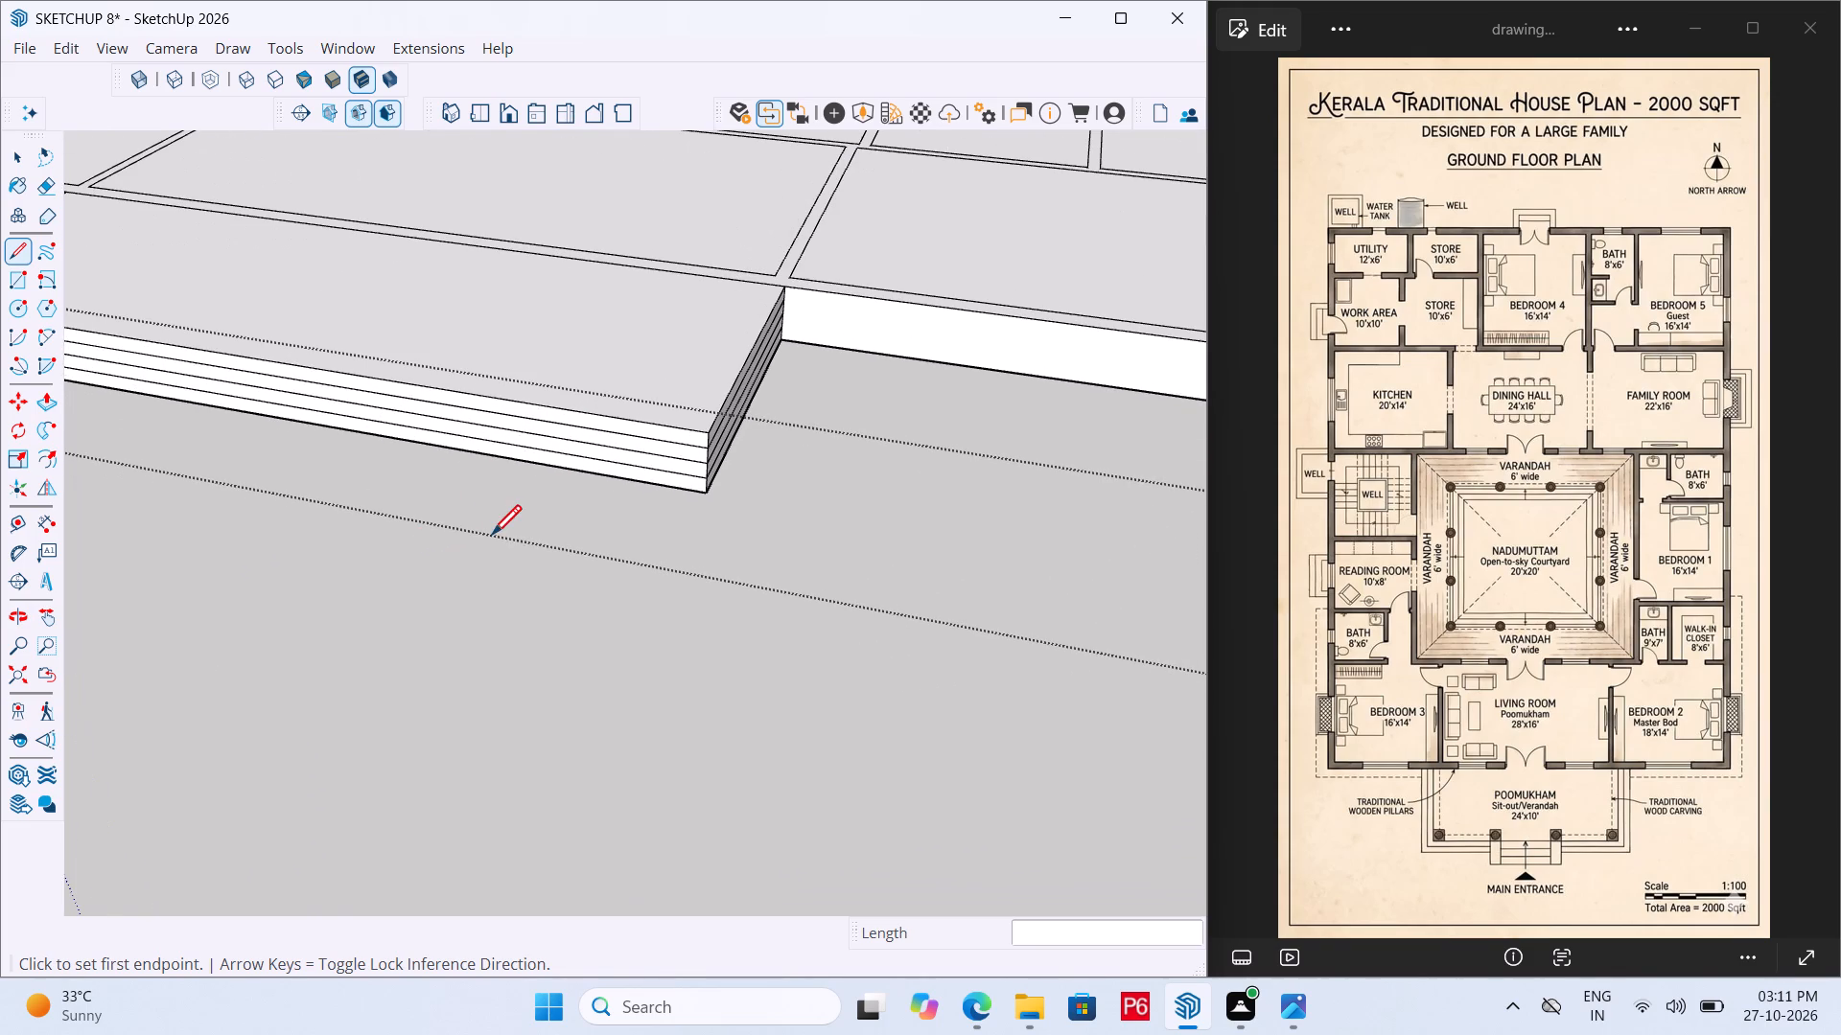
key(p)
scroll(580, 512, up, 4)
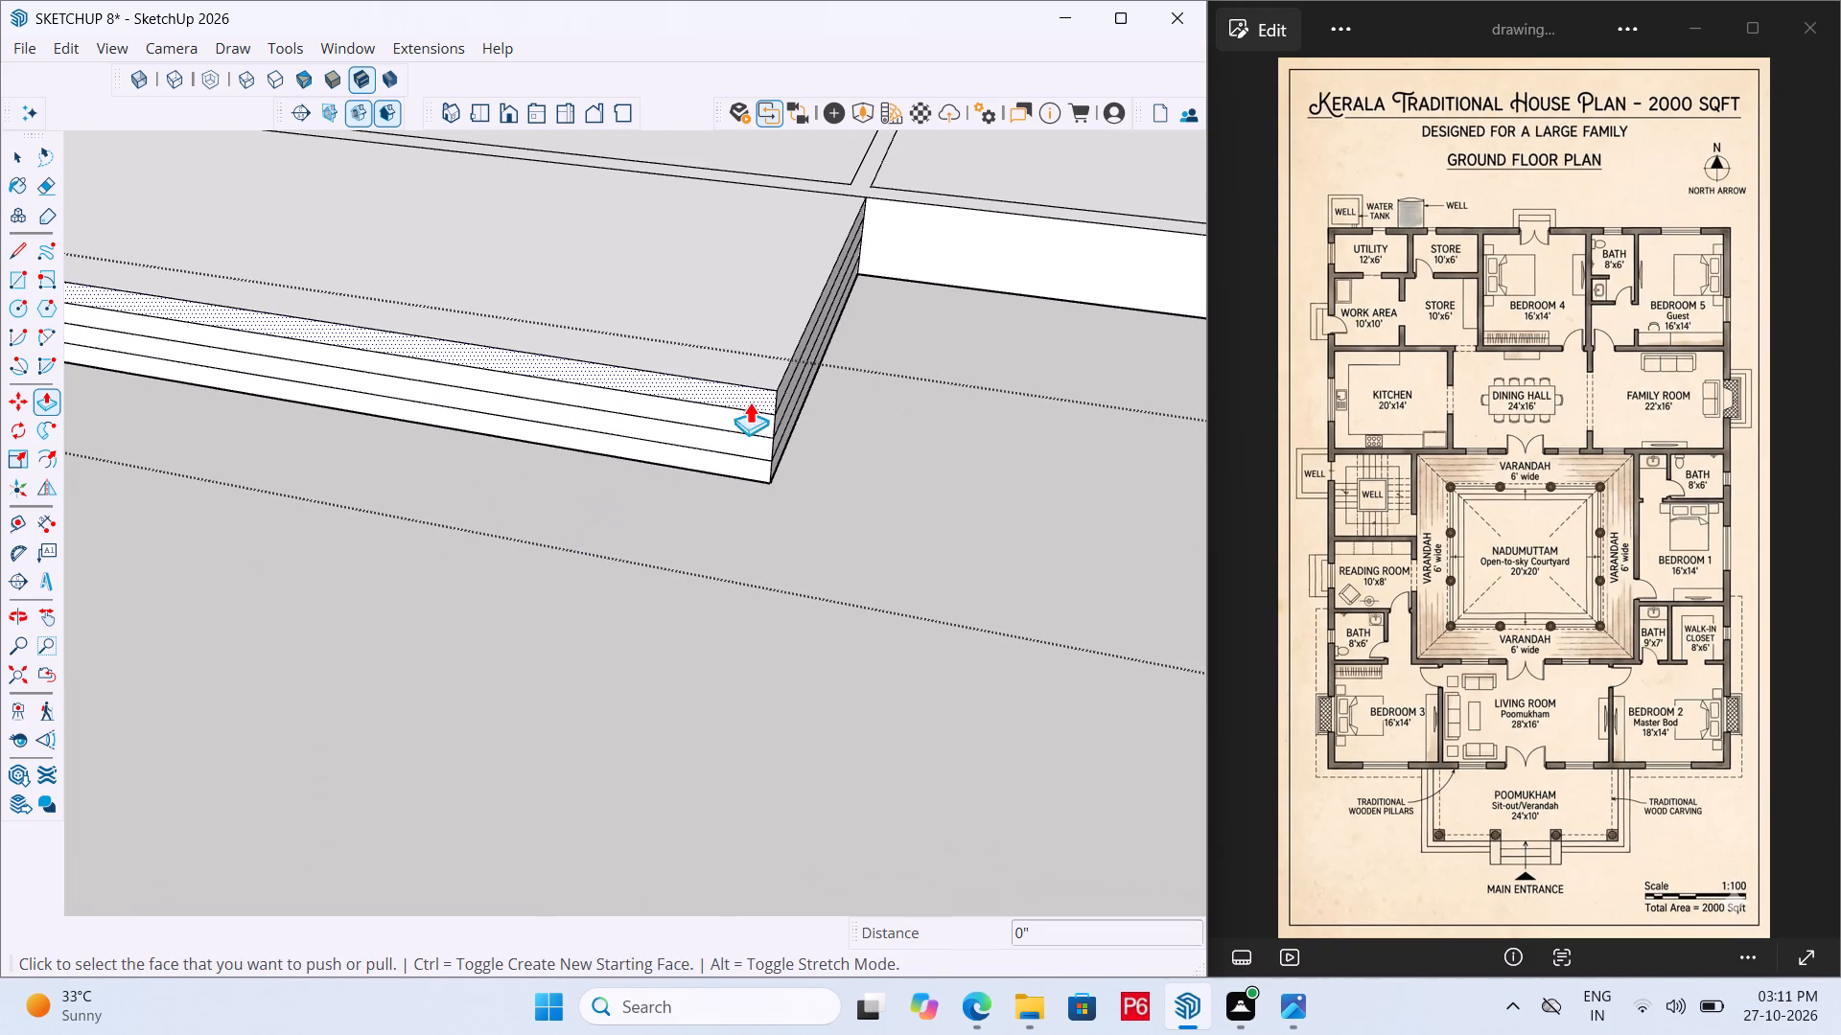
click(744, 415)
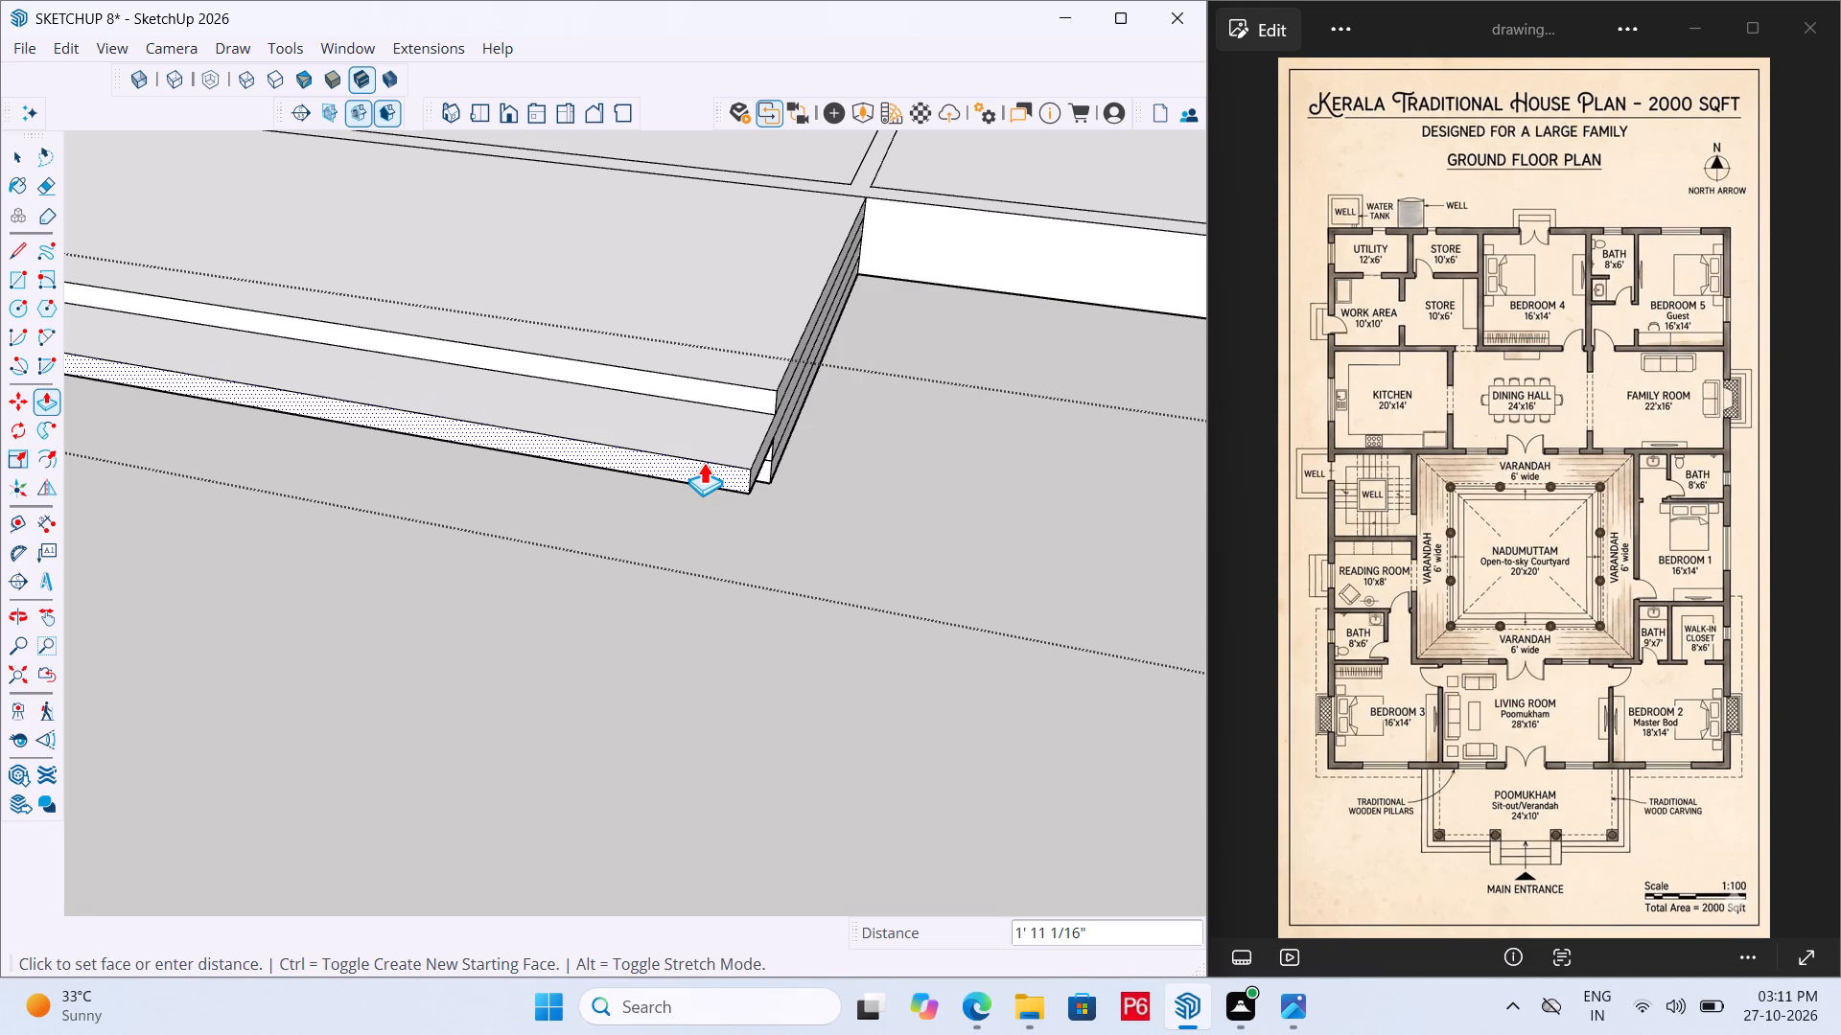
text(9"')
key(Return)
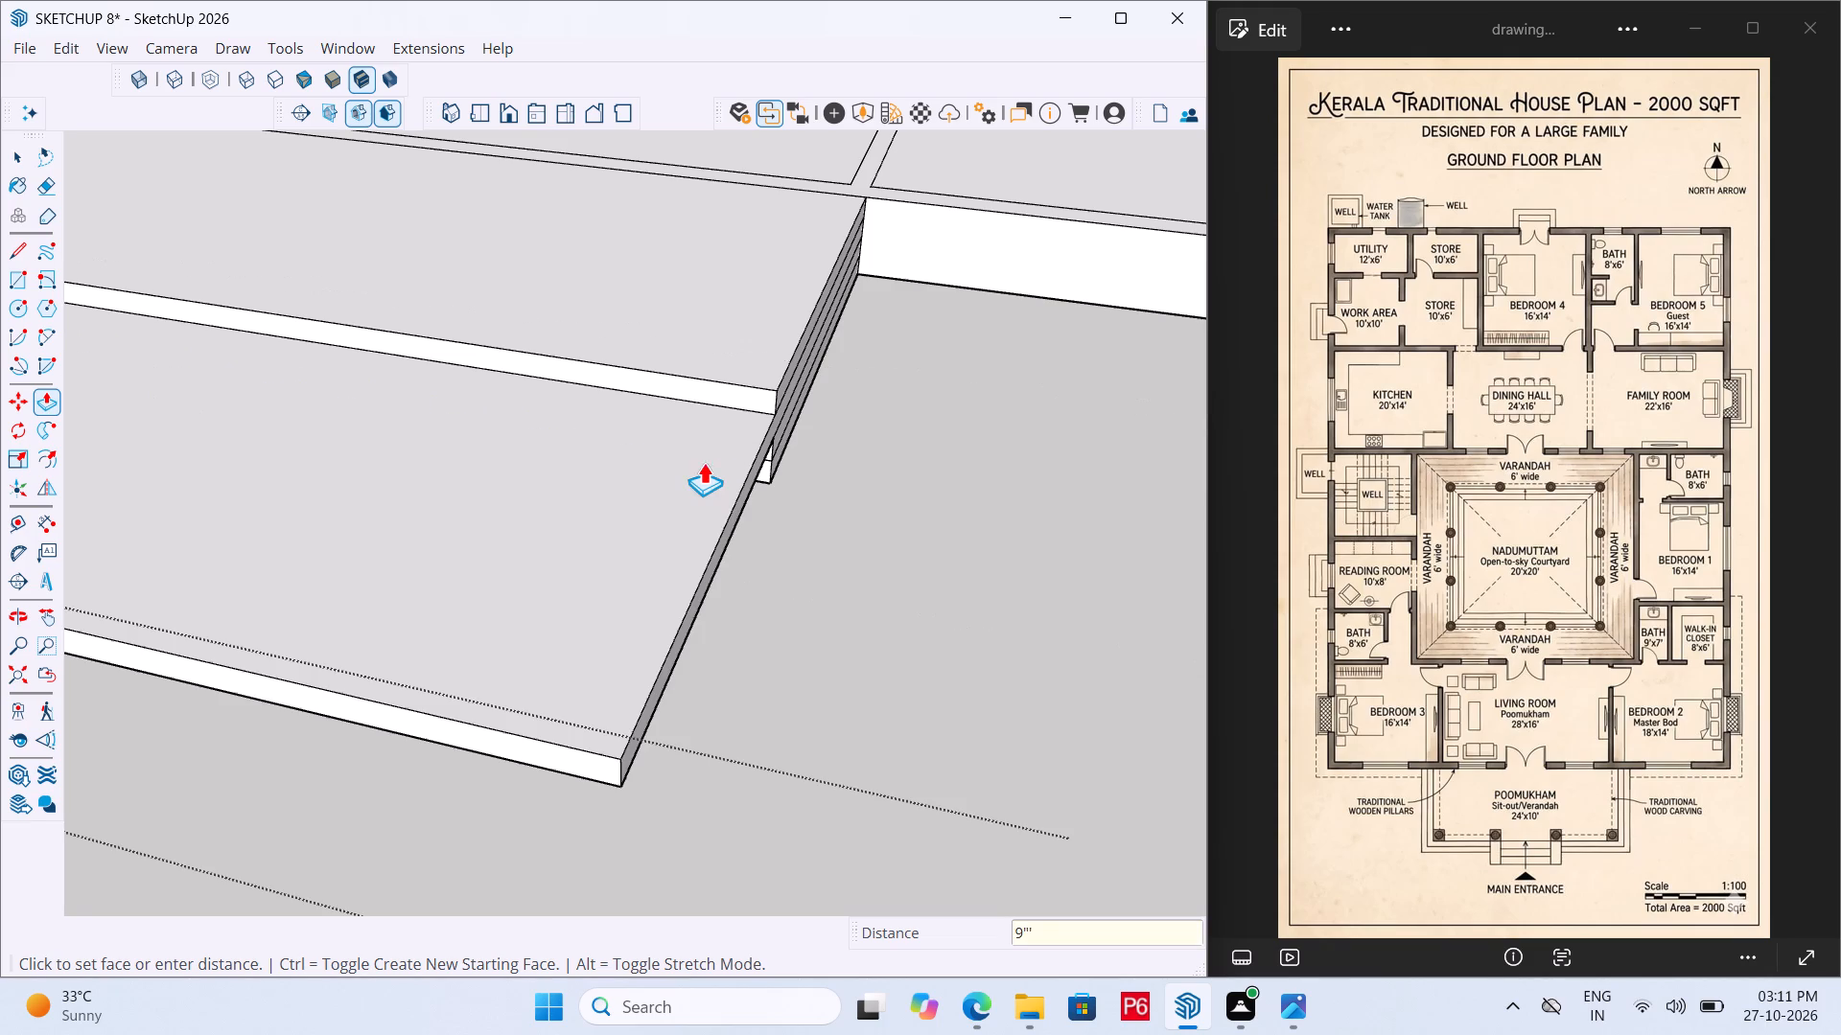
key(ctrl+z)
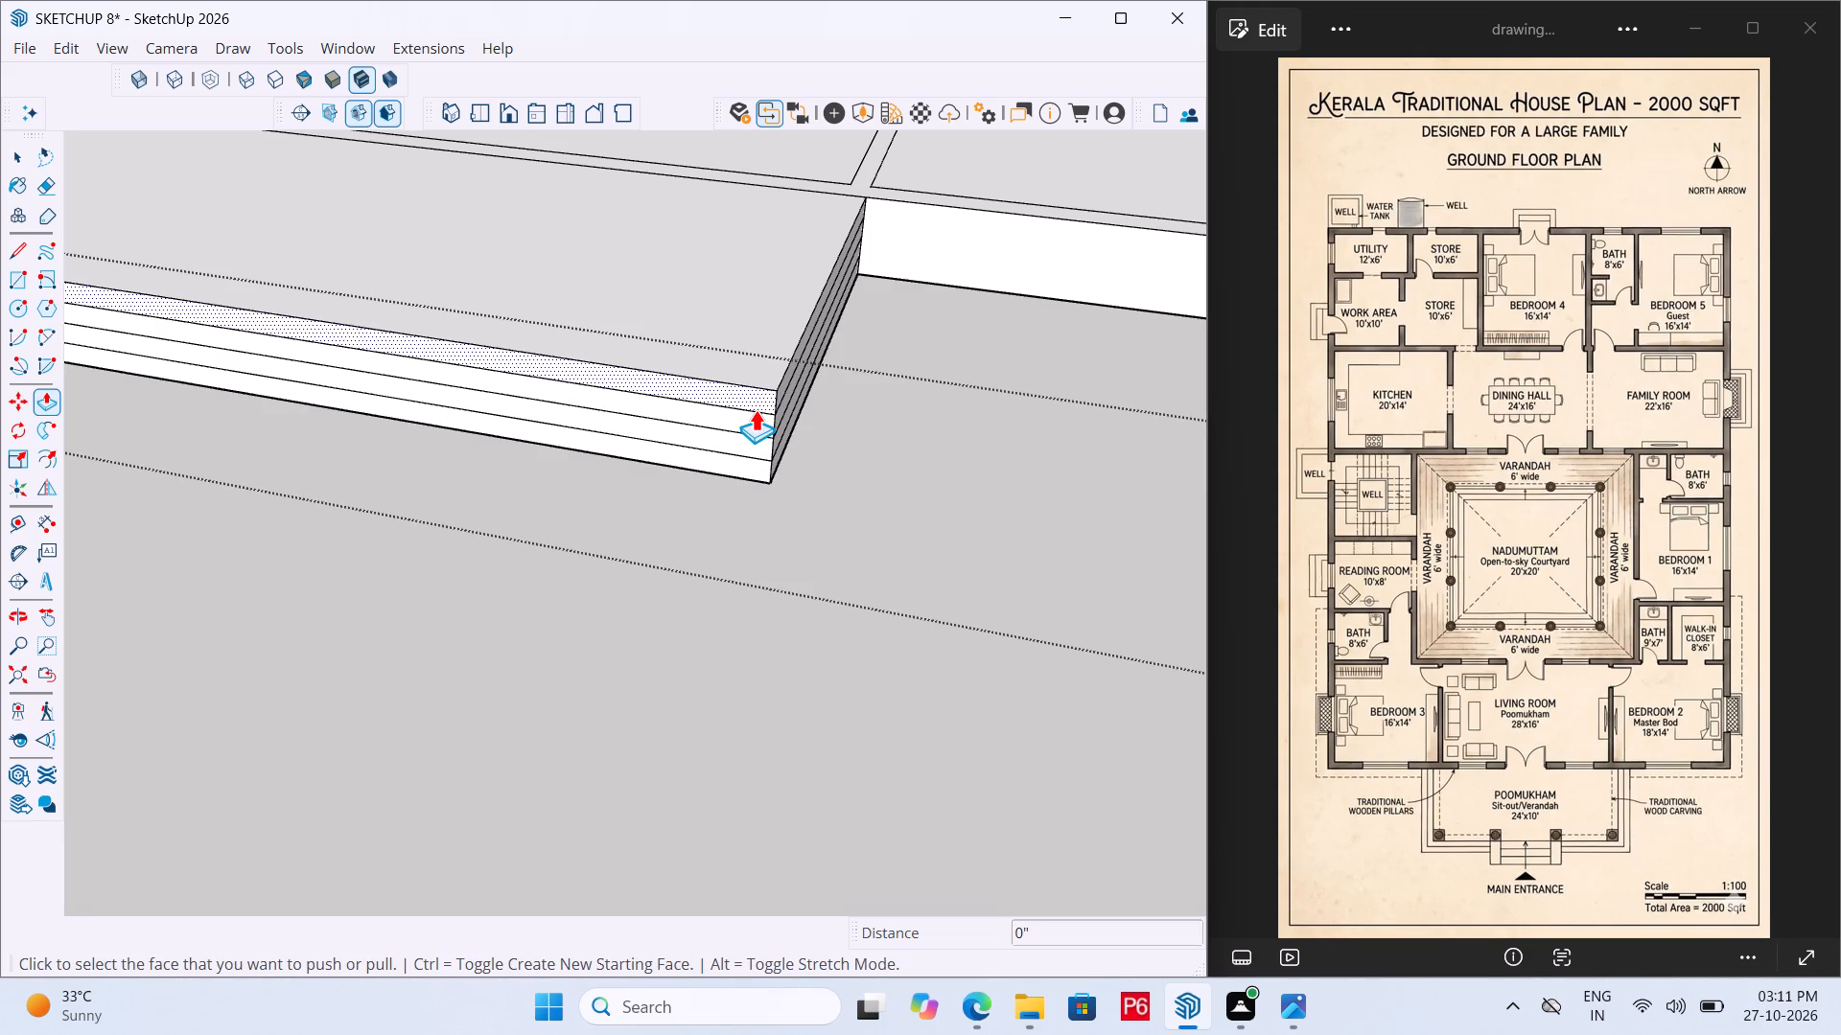
Extrude the second band from the top of the poomukham's front face outward by 9".
click(756, 418)
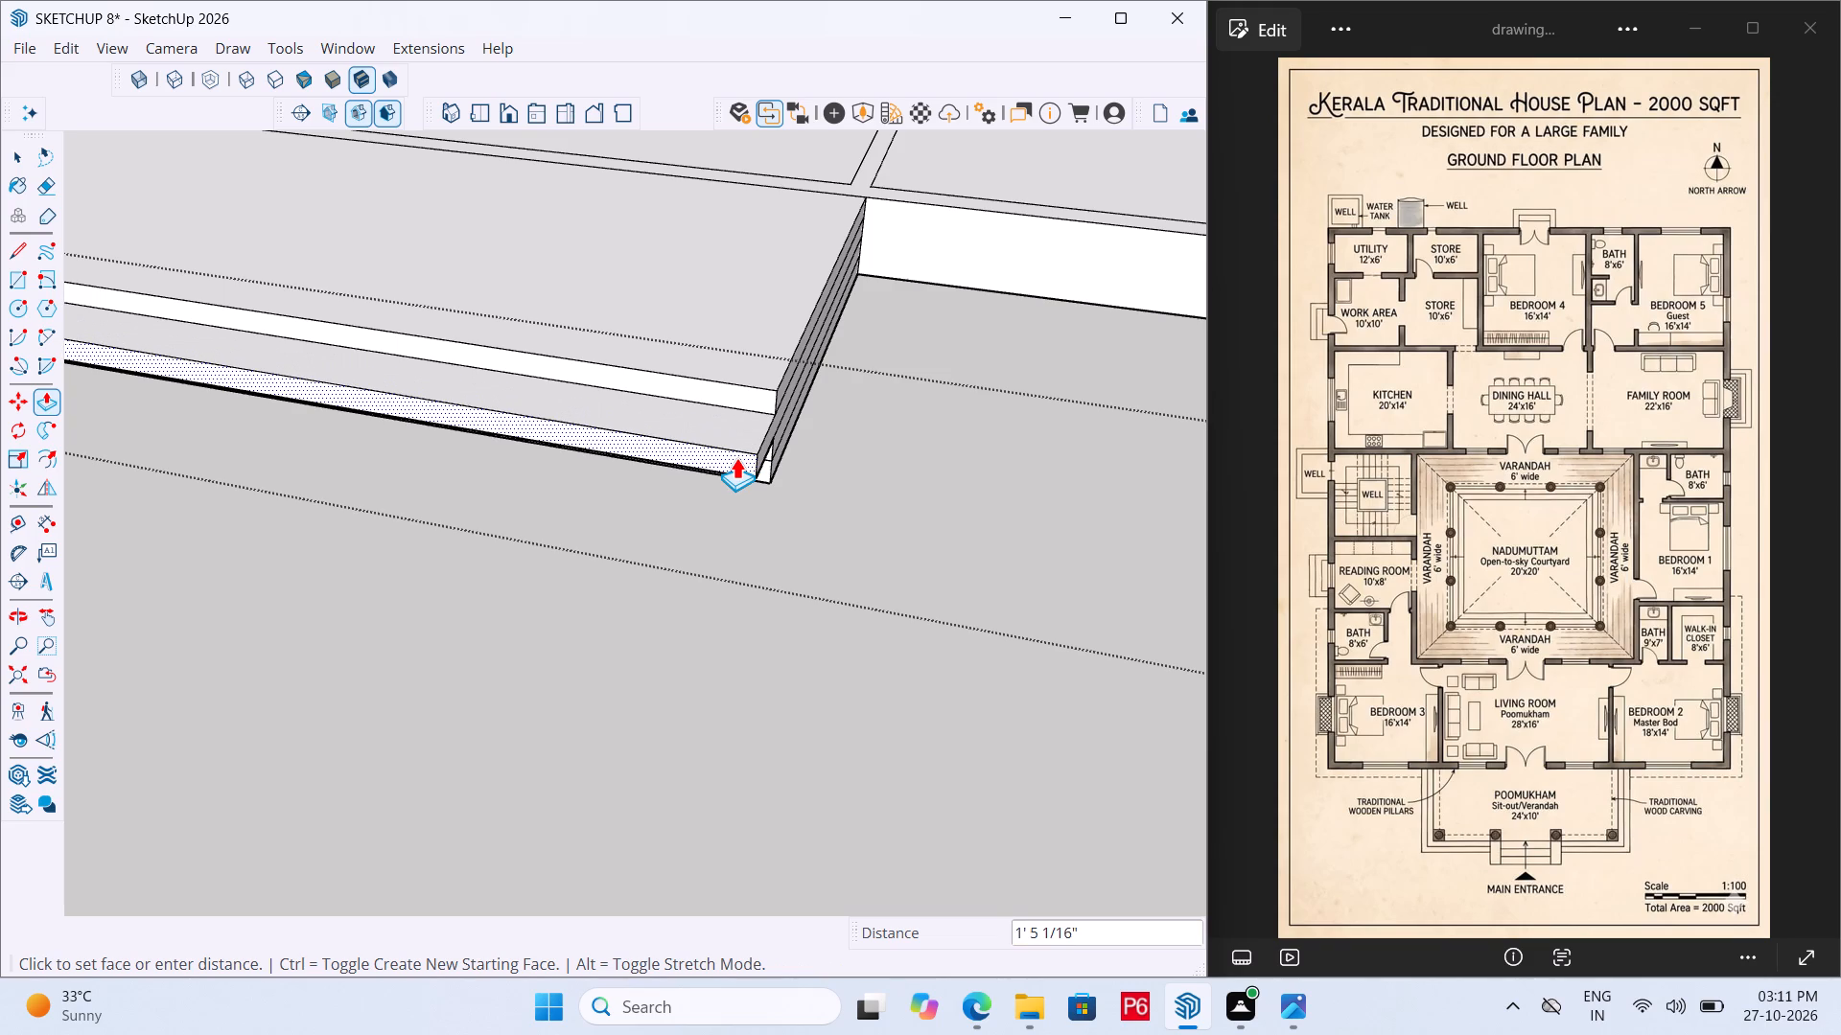
key(9)
key(shift+quotedbl)
key(Return)
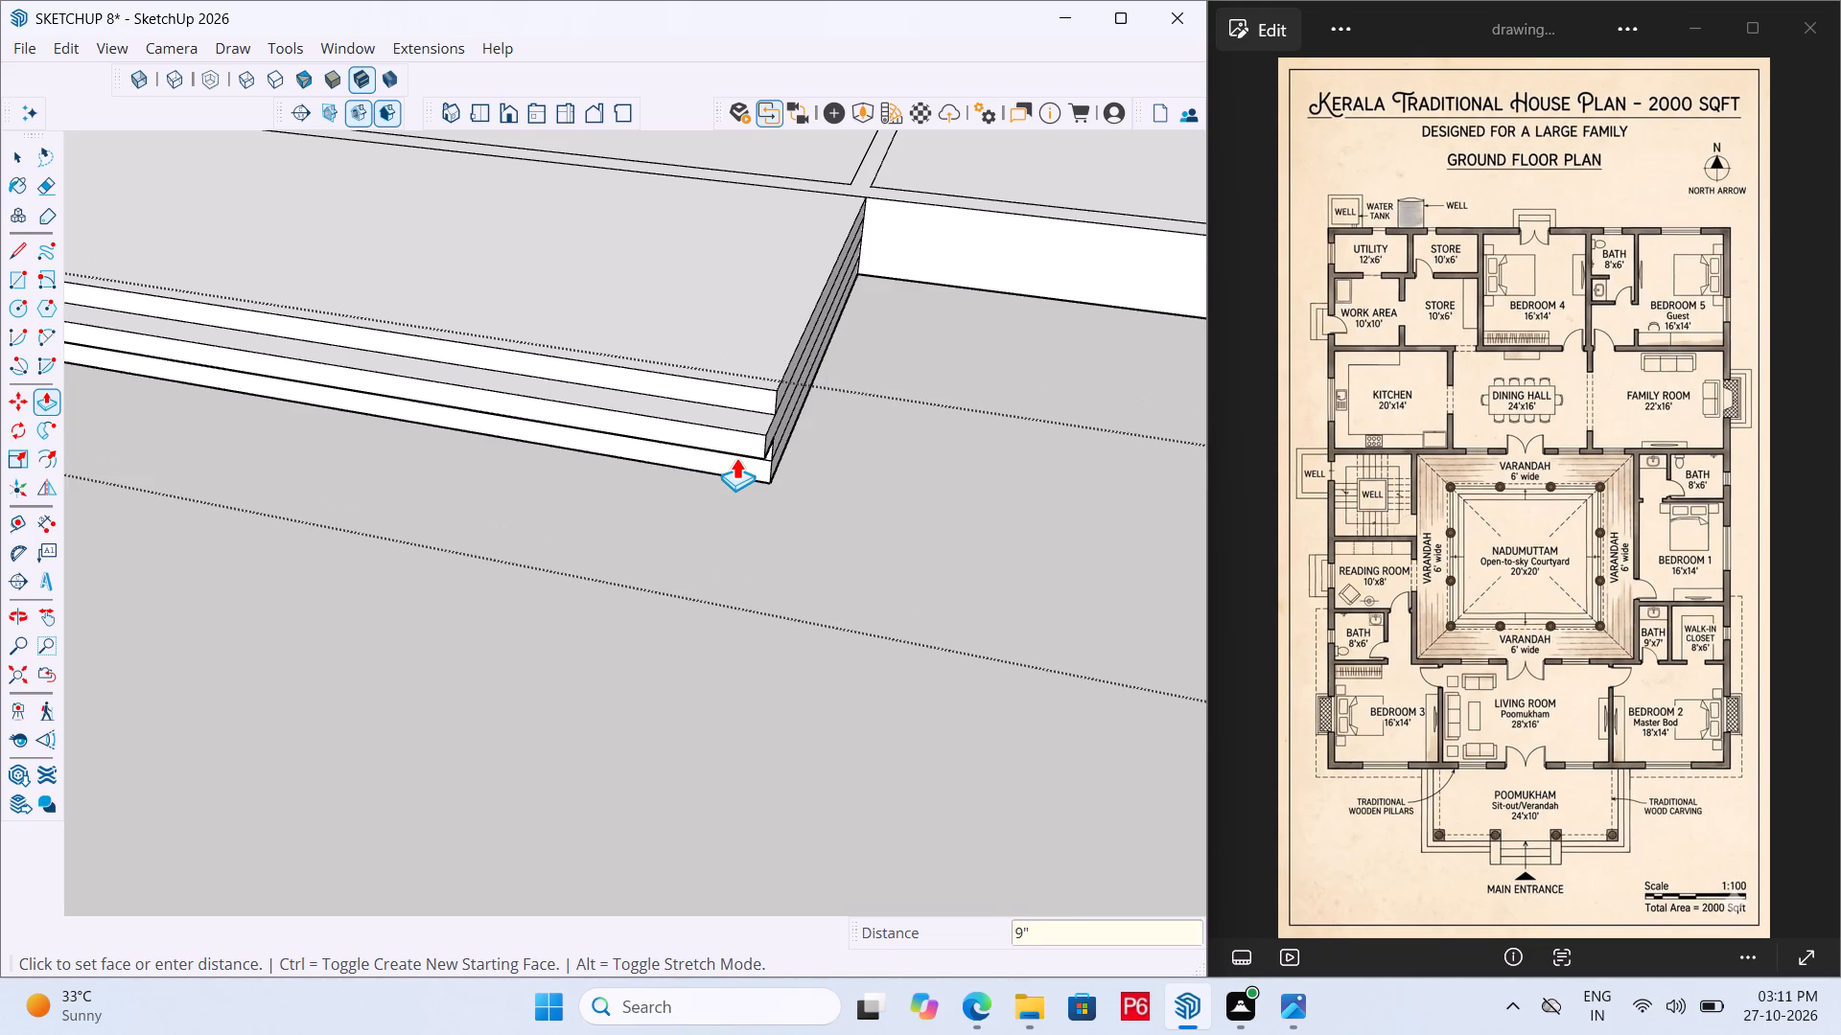
Extrude the three lower bands on the poomukham's Bedroom 2 side and the two lowest front bands outward by 9".
scroll(730, 460, up, 3)
middle_drag(733, 471, 475, 363)
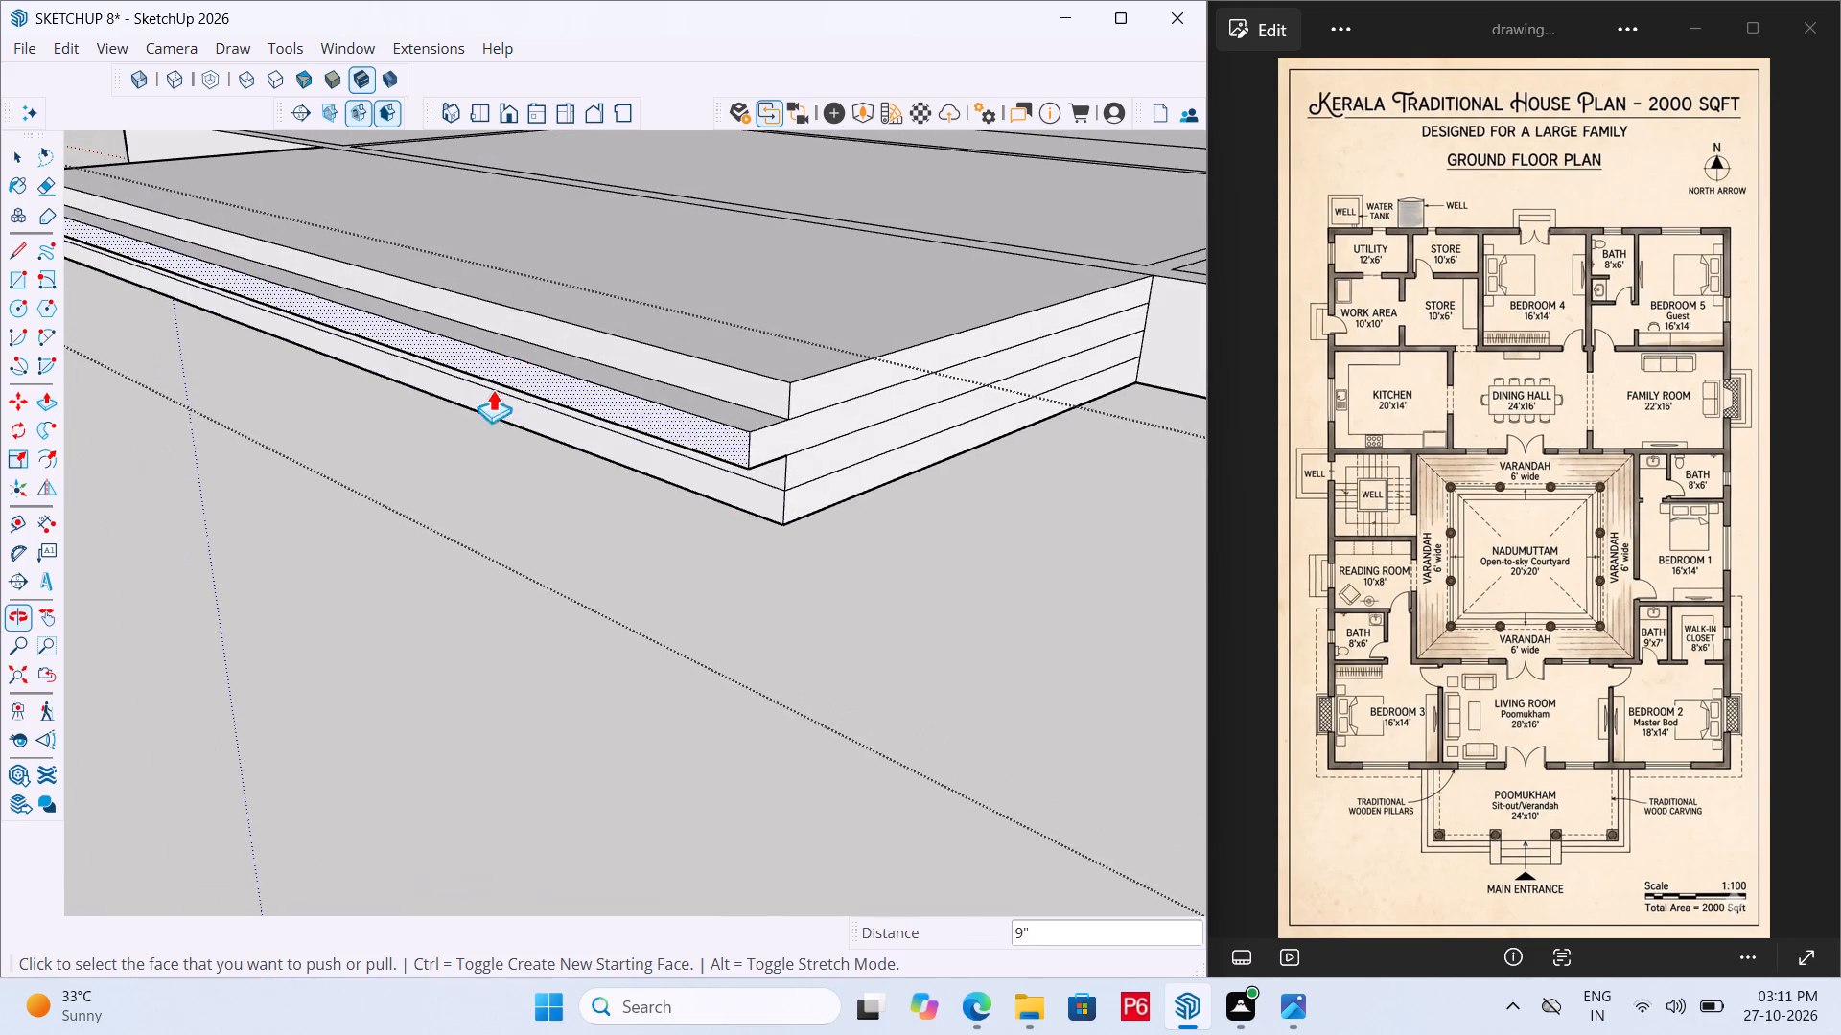
double_click(797, 440)
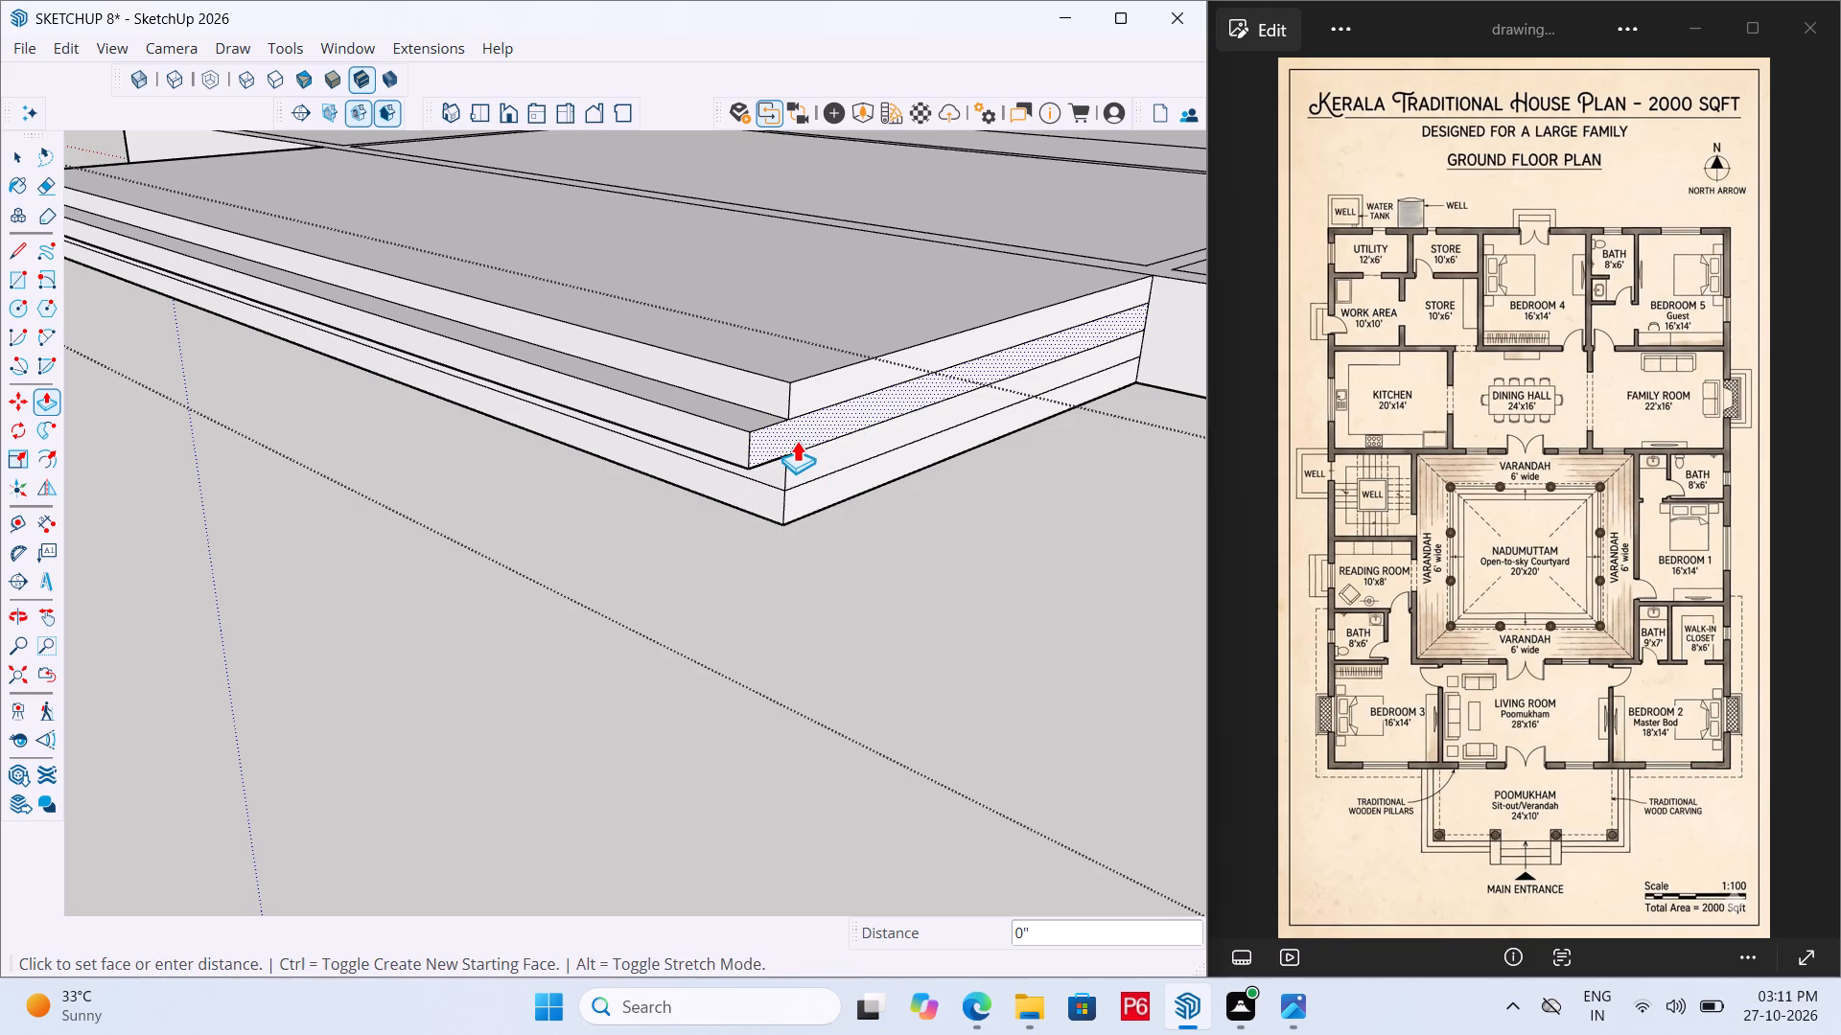
scroll(1089, 670, down, 5)
scroll(919, 585, up, 5)
middle_drag(868, 524, 851, 470)
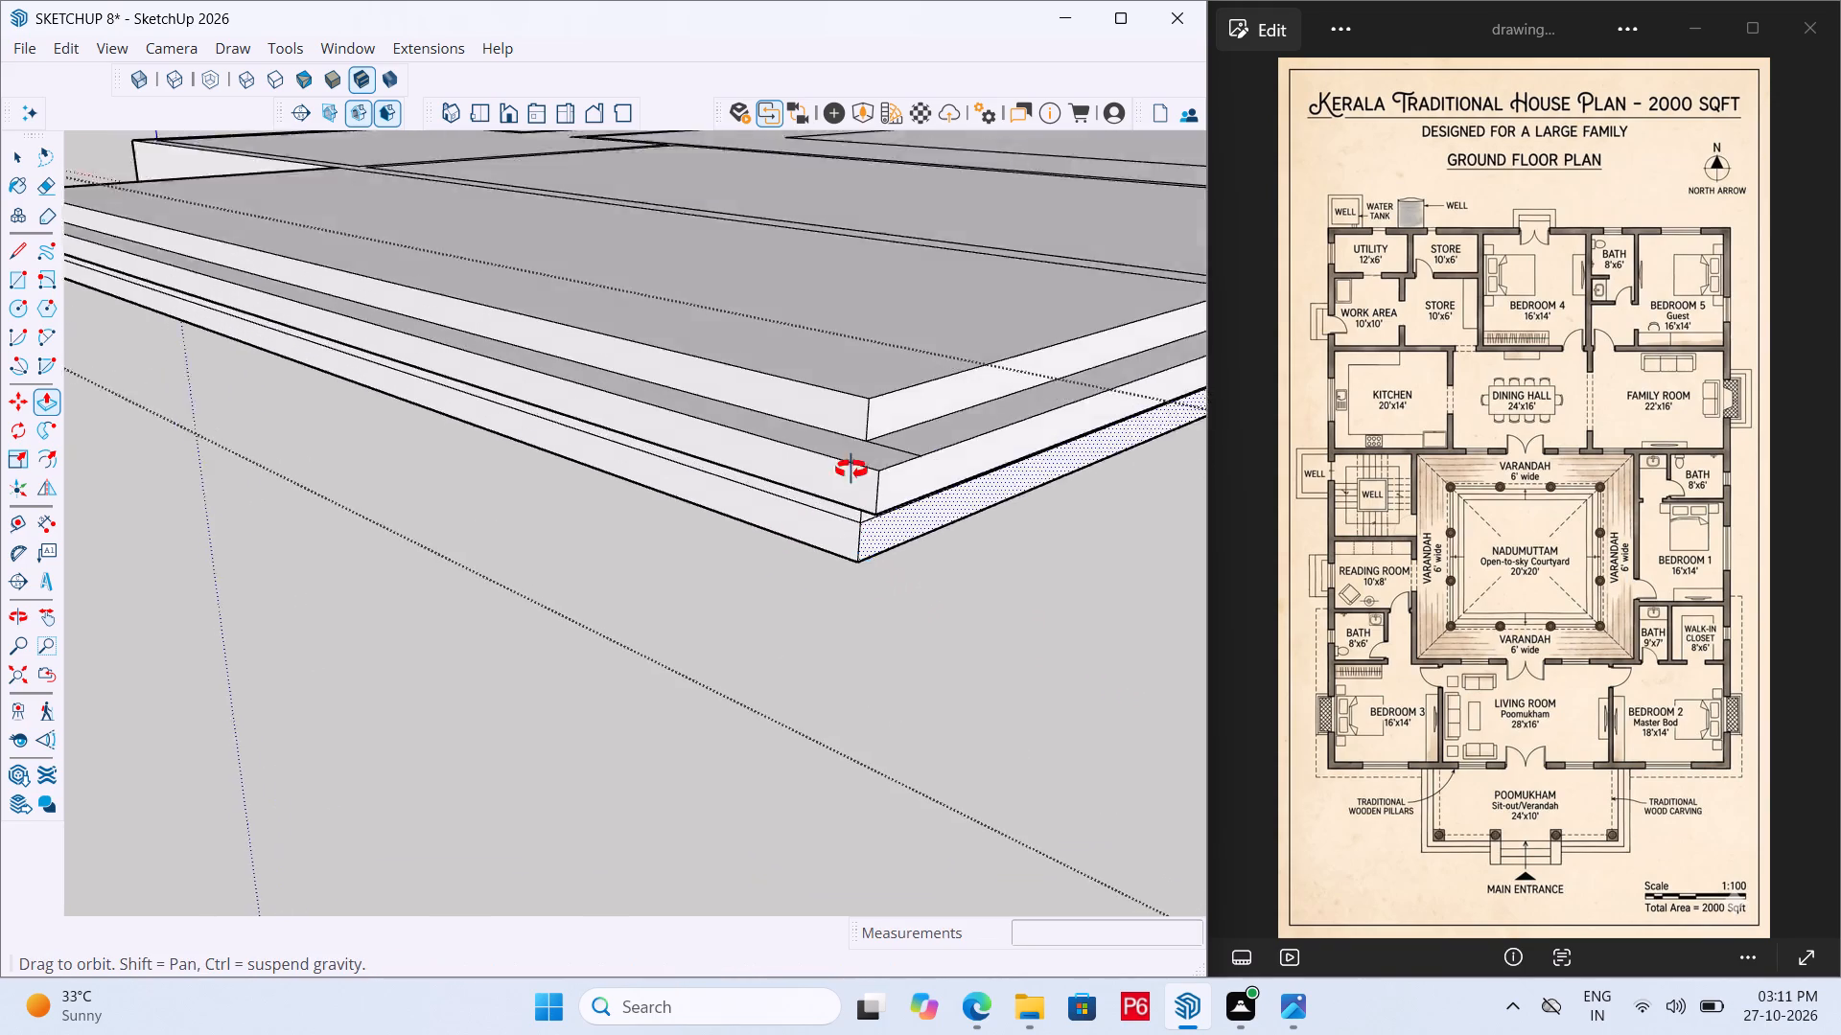
middle_drag(851, 470, 846, 407)
scroll(858, 496, up, 4)
double_click(879, 503)
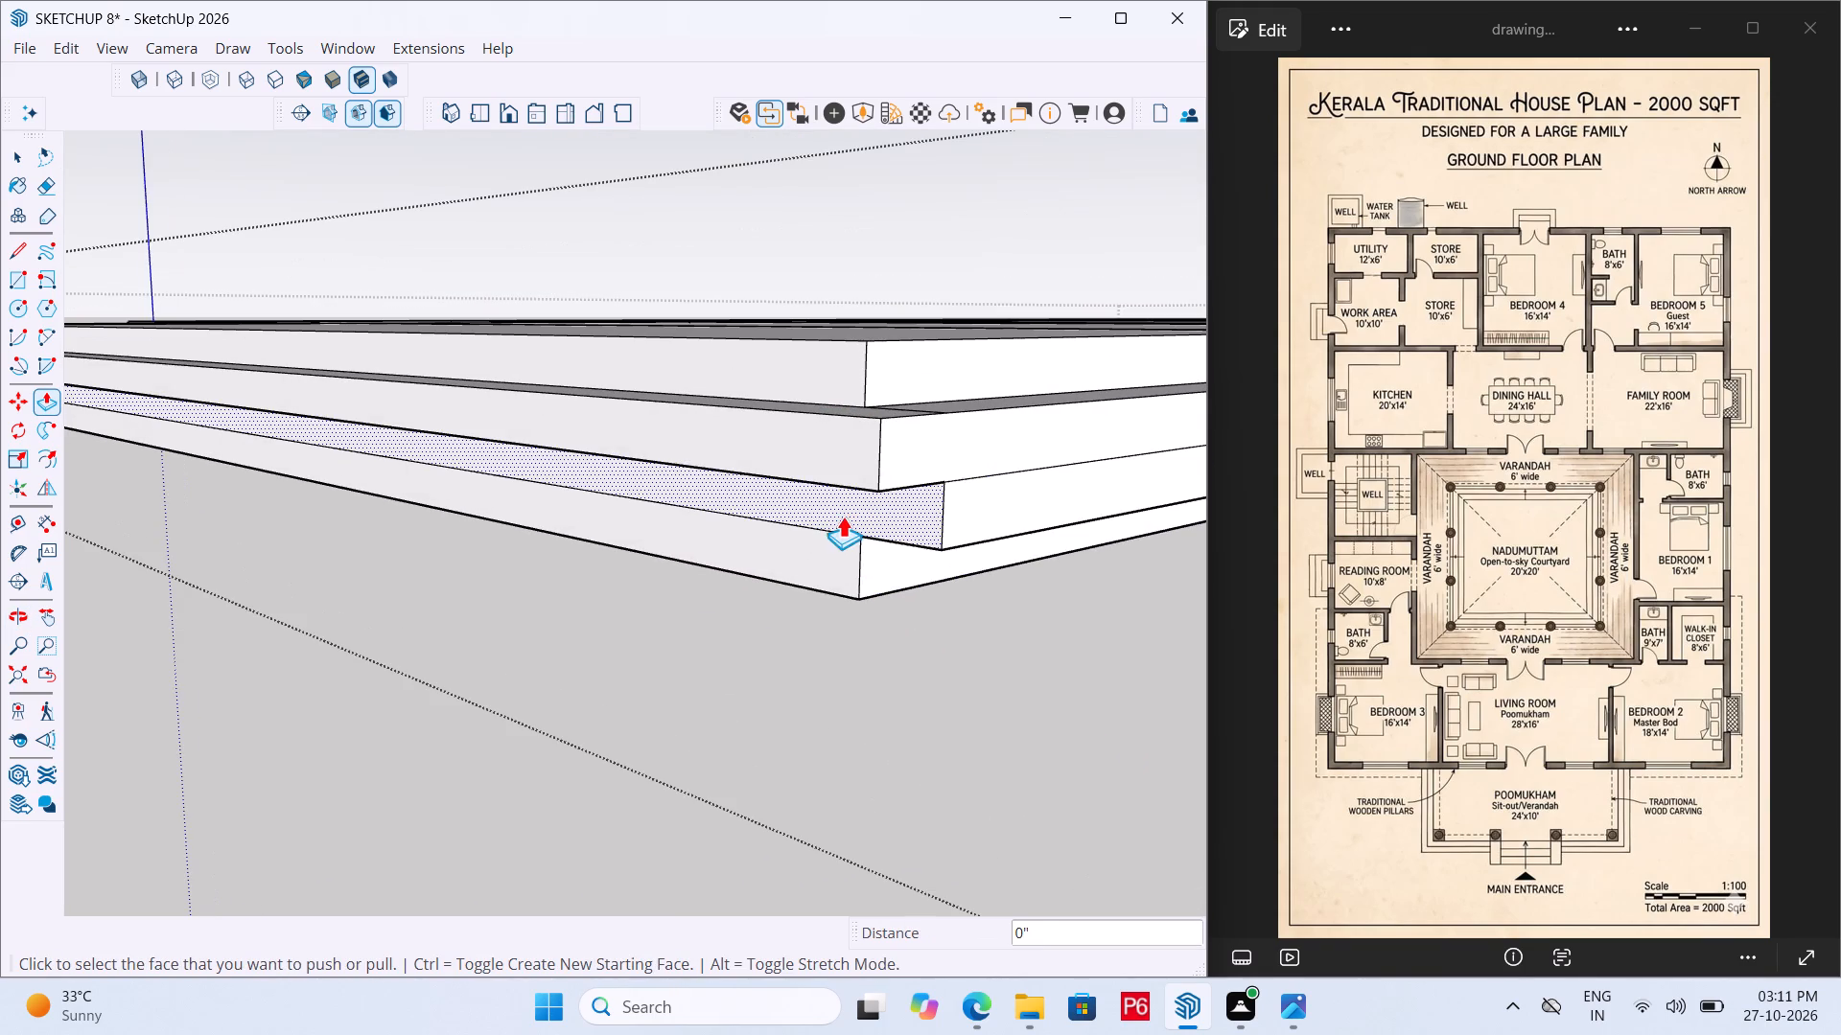
double_click(841, 510)
triple_click(821, 571)
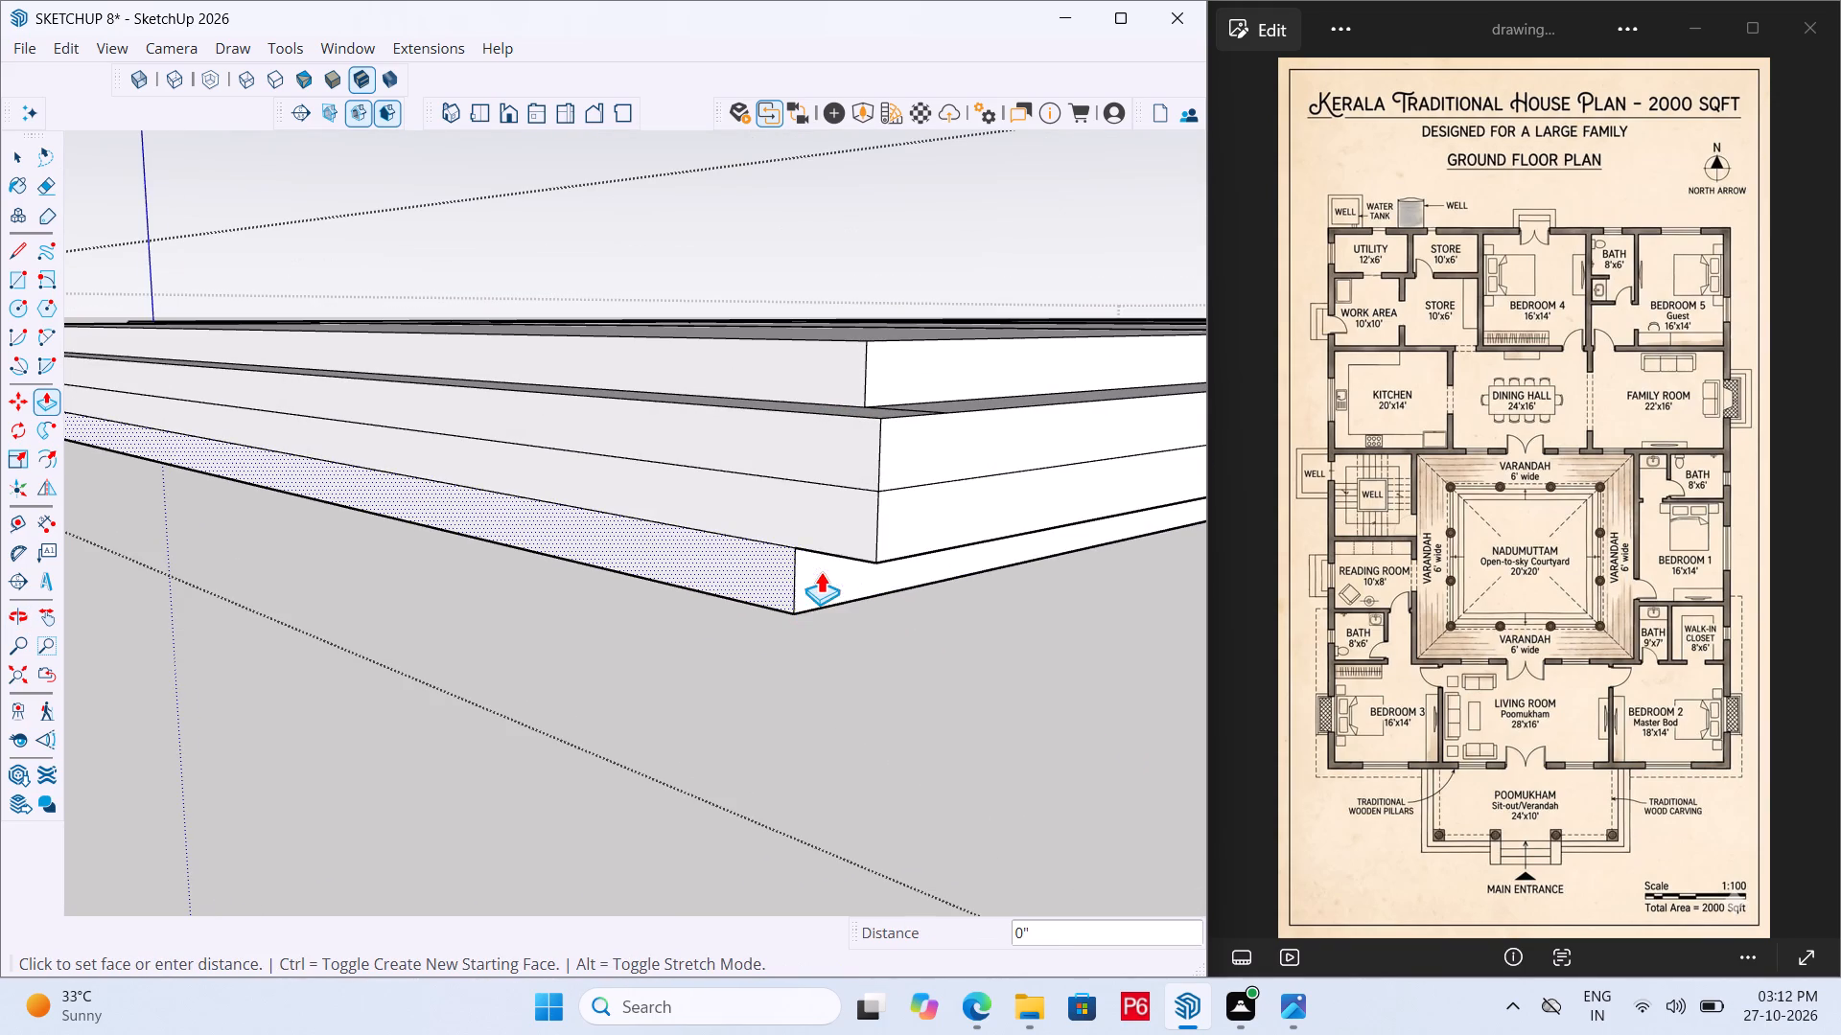
click(915, 511)
Extrude the three lower bands on the poomukham's Bedroom 3 side outward by 9", flush with one another.
scroll(1019, 580, down, 2)
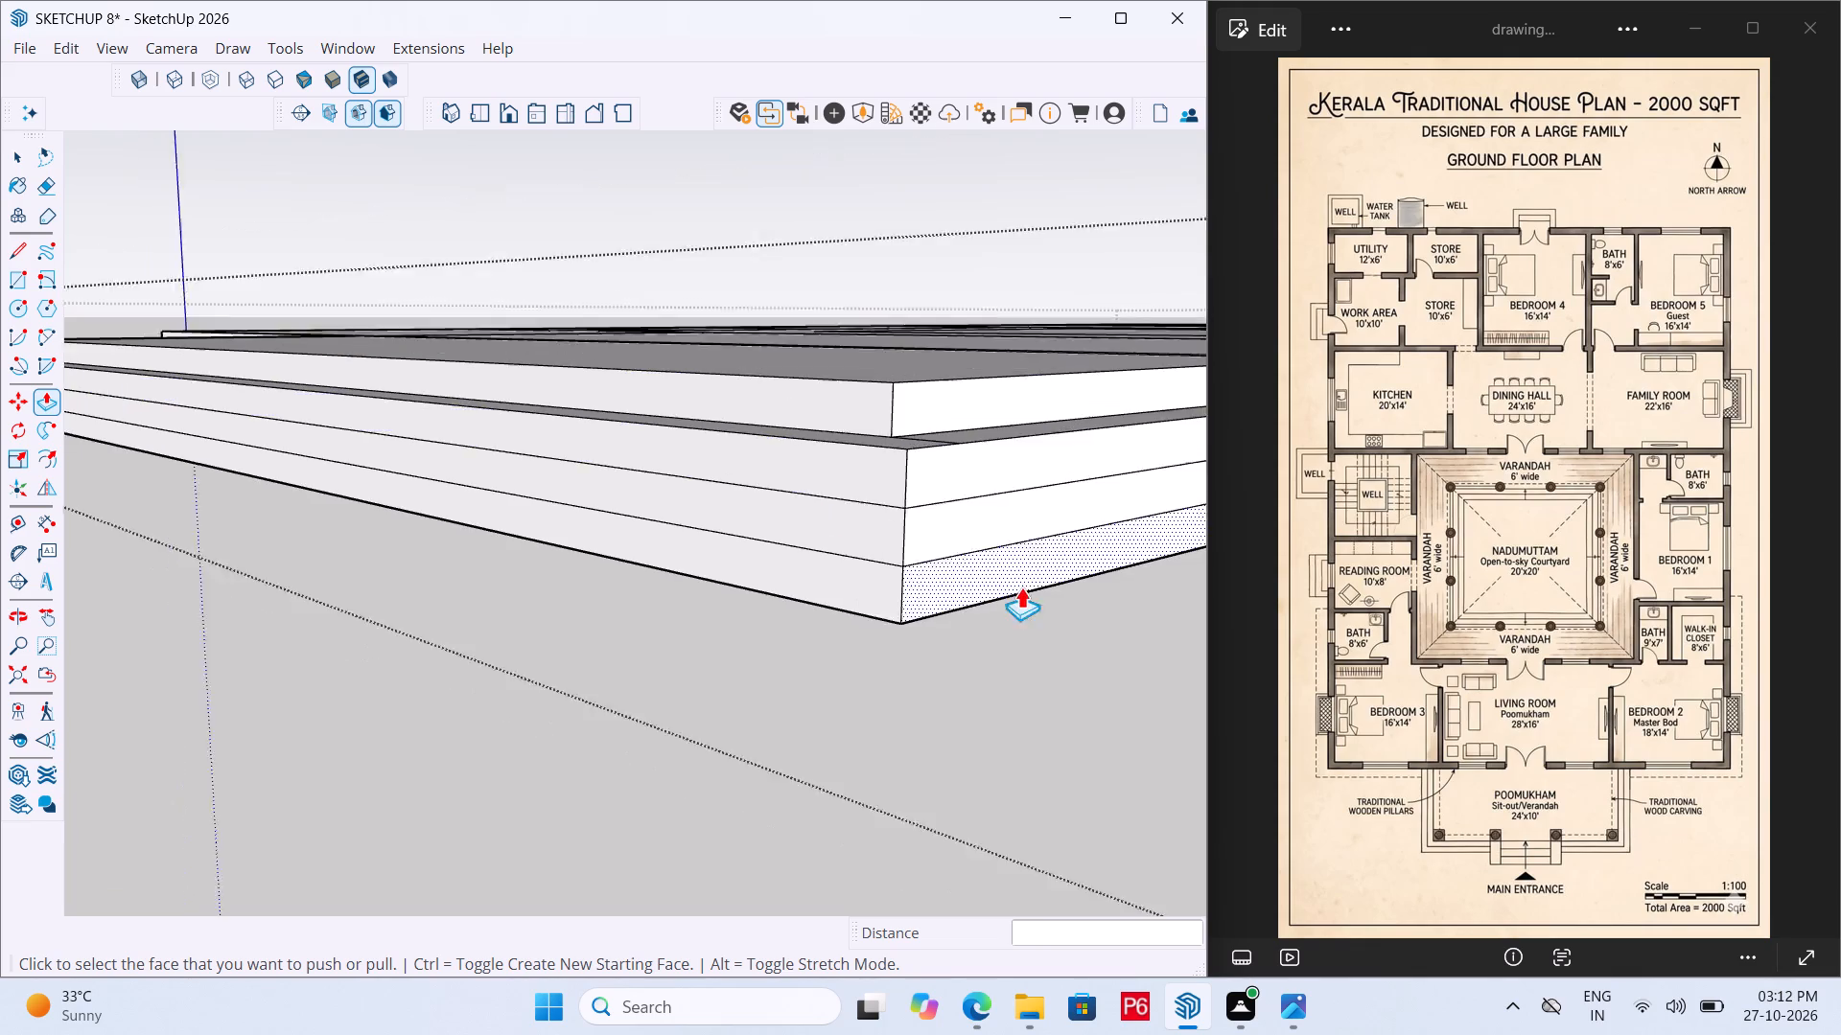
scroll(1021, 586, down, 8)
middle_drag(731, 536, 1381, 641)
scroll(1095, 547, down, 8)
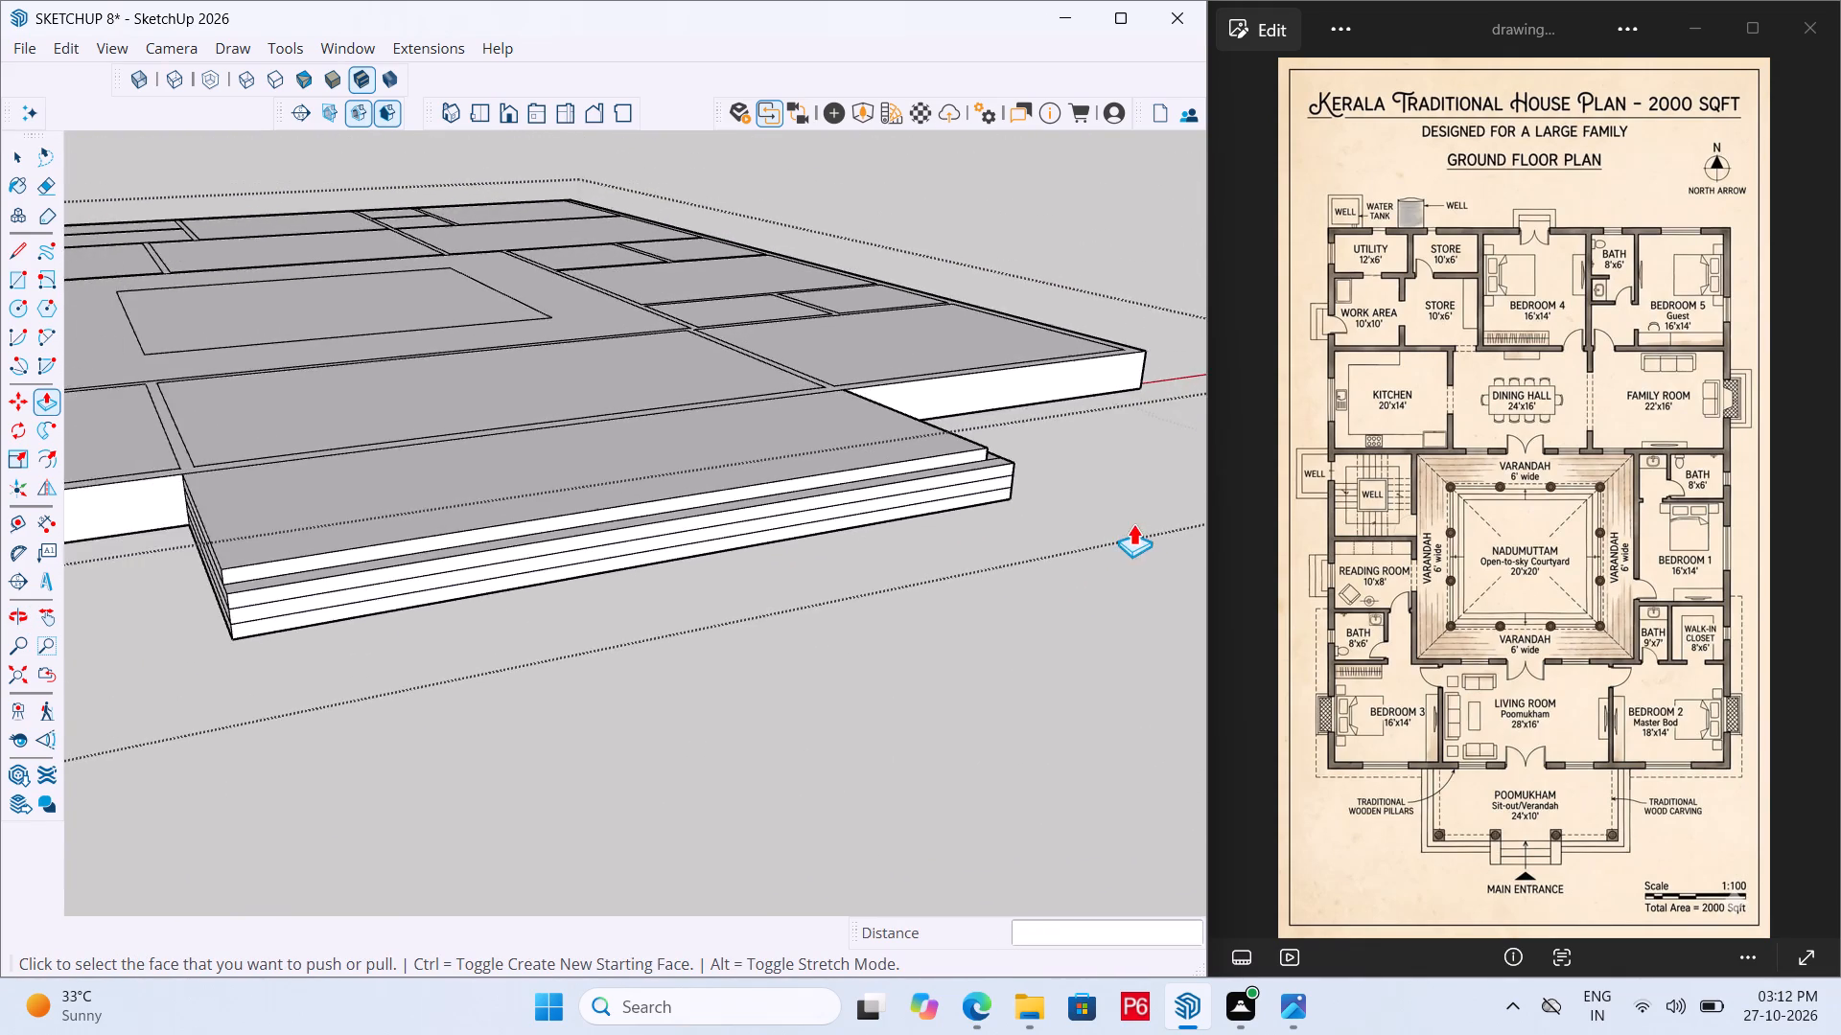
scroll(1133, 523, down, 3)
scroll(533, 576, up, 10)
double_click(635, 555)
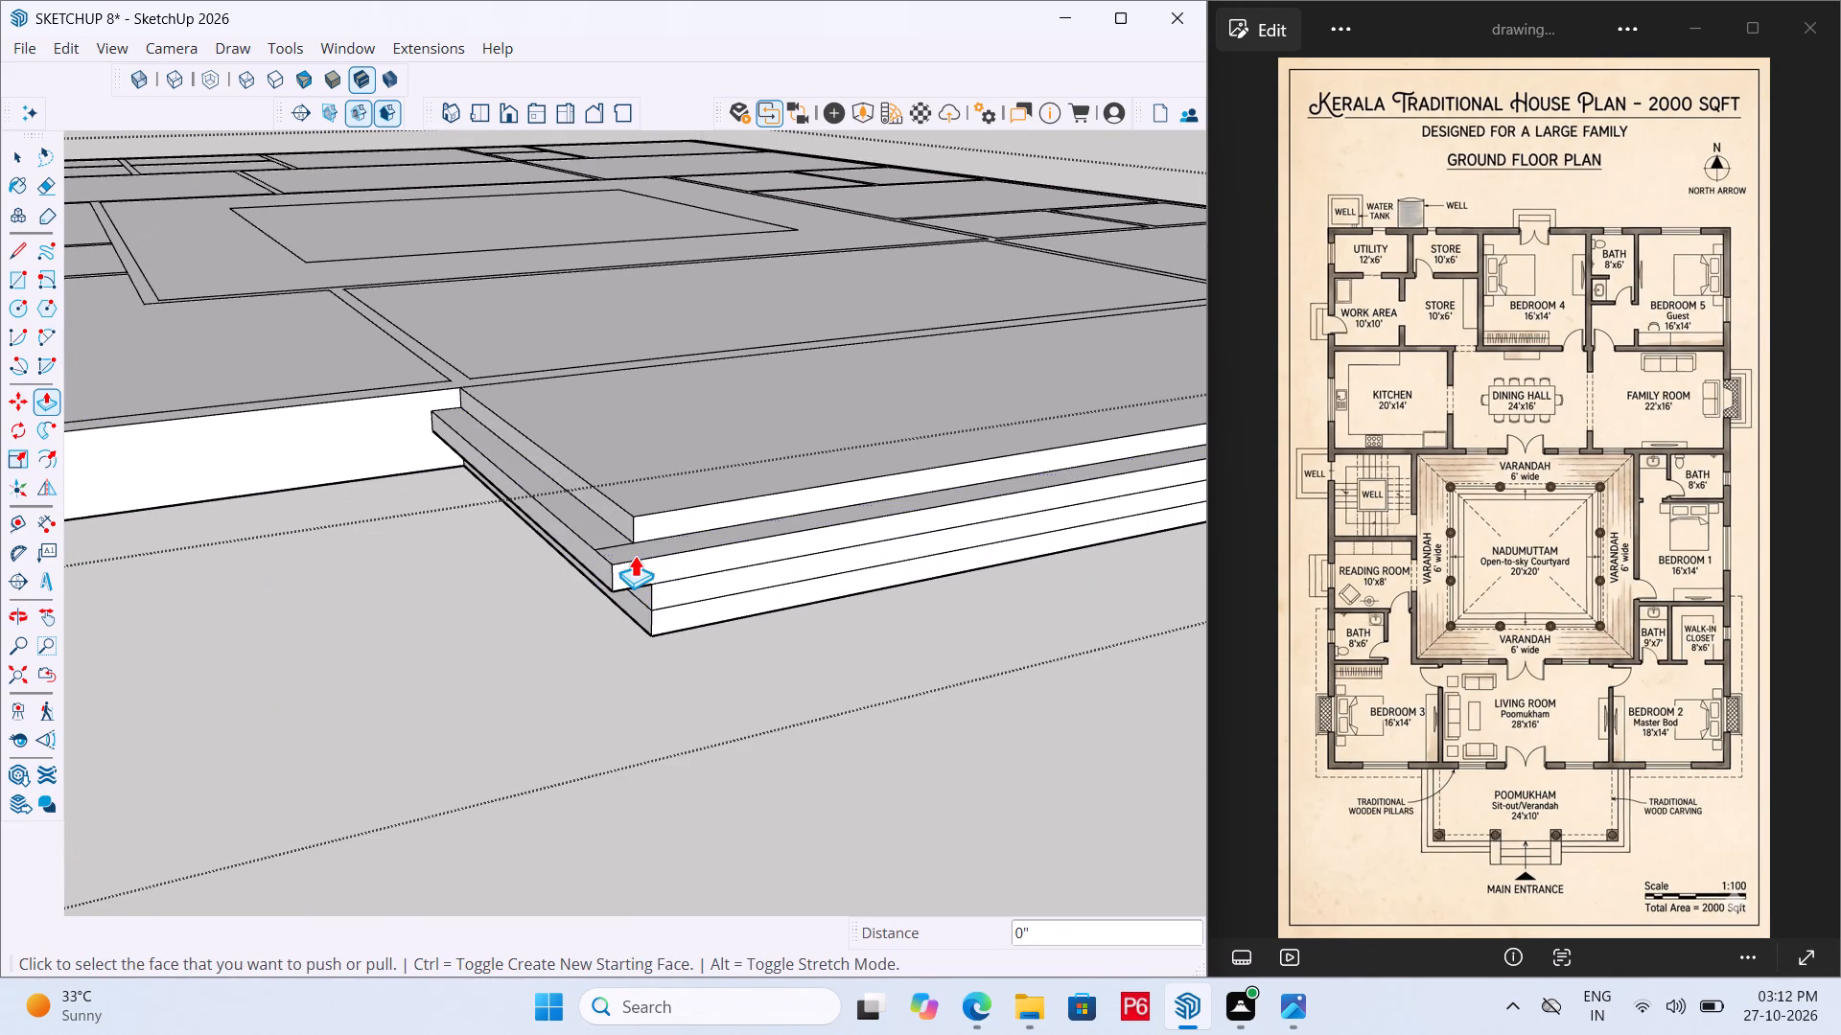
triple_click(647, 590)
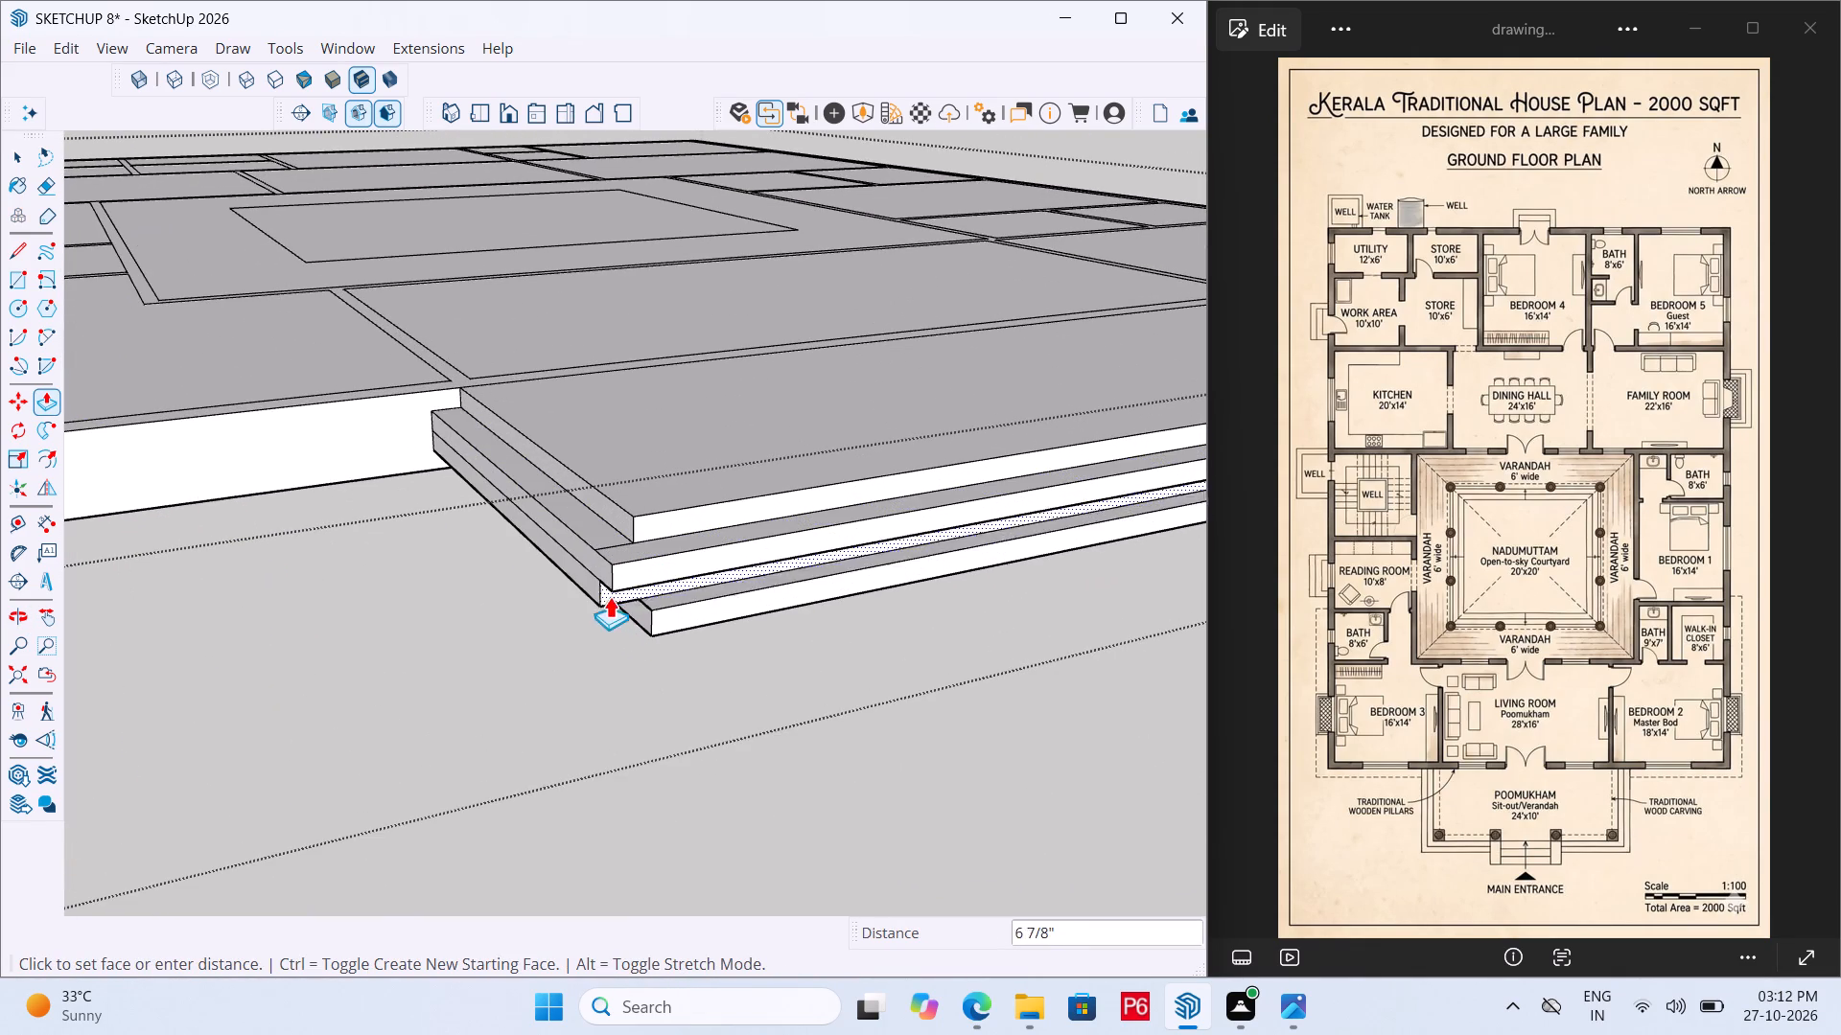
key(Escape)
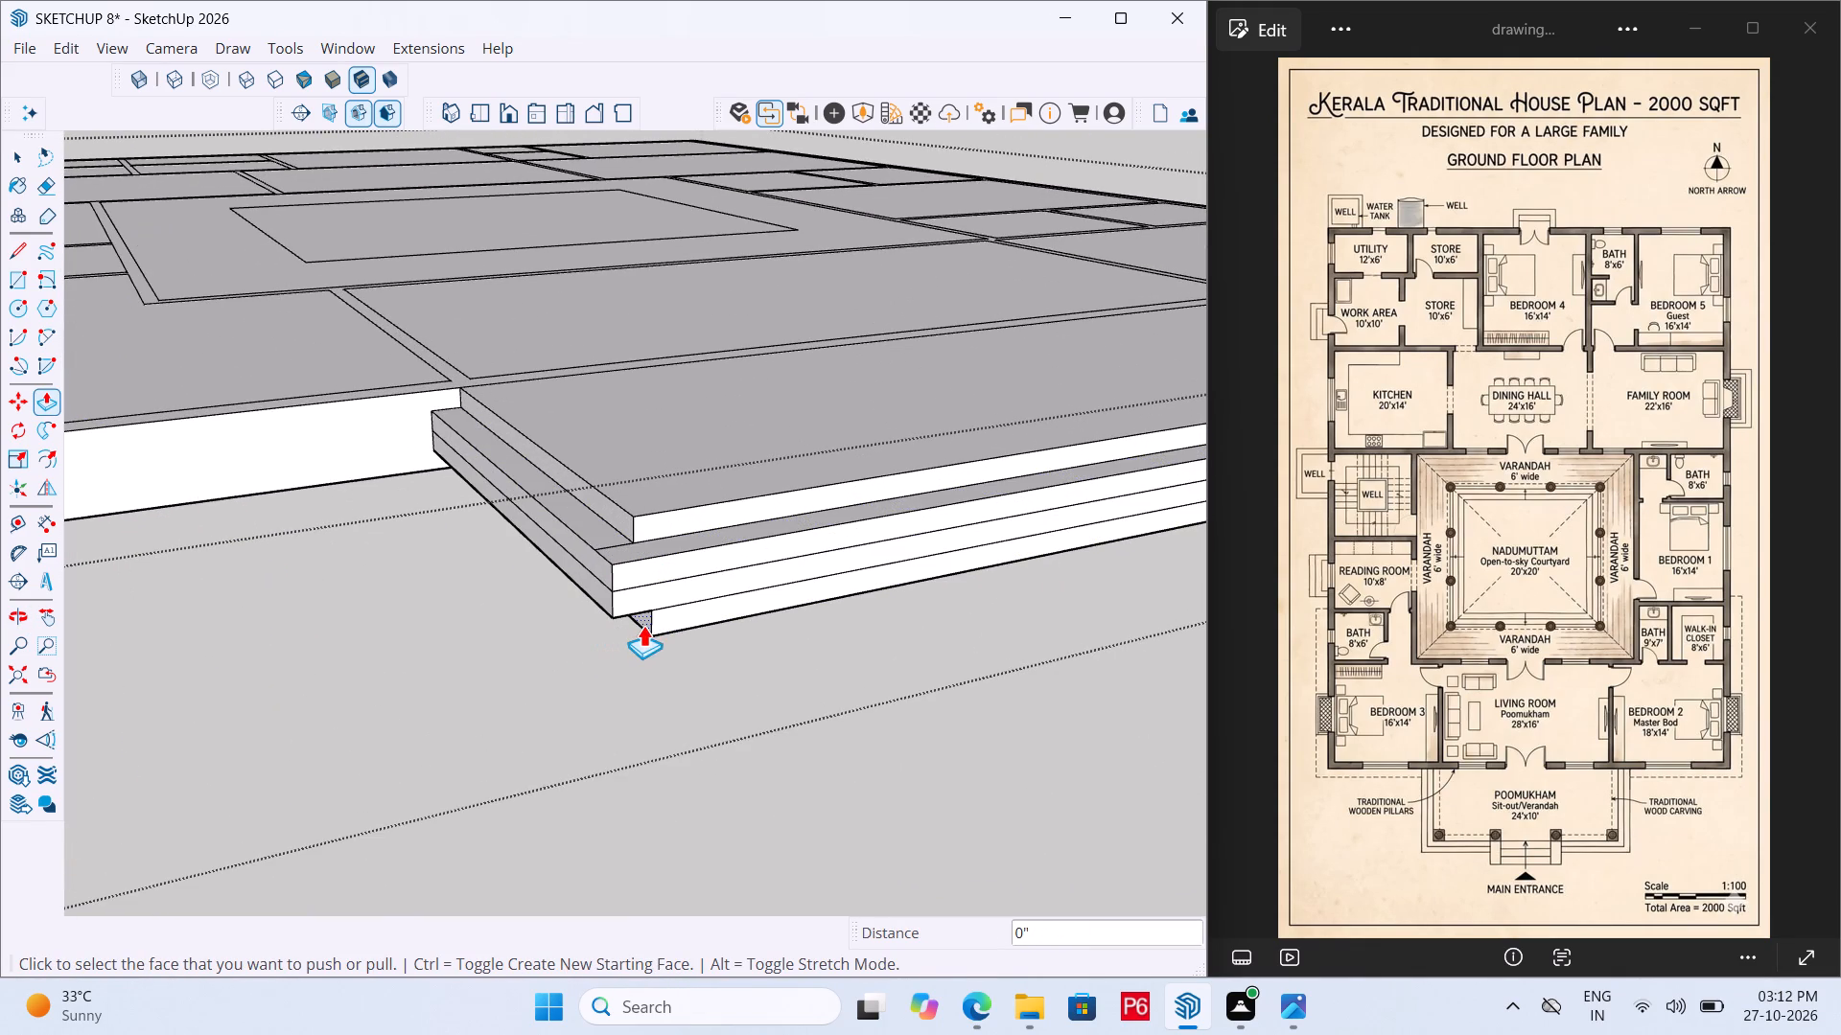
click(641, 623)
click(591, 575)
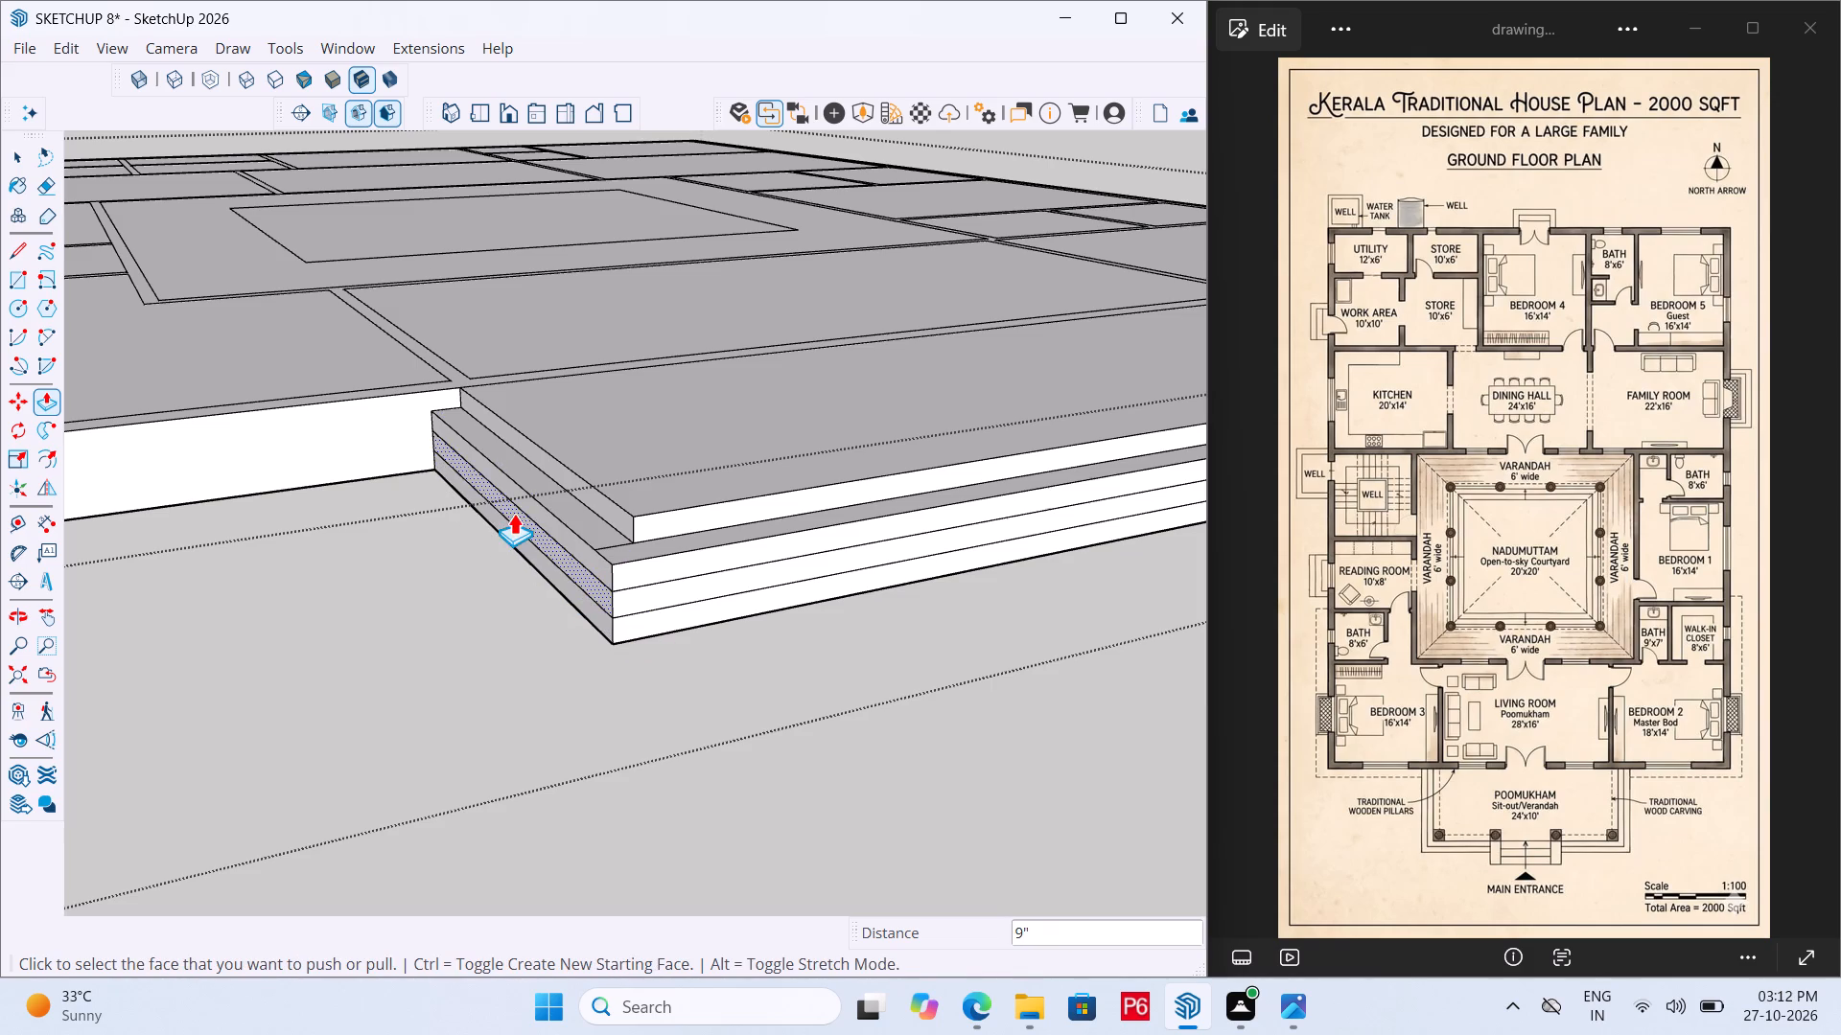
Extrude the poomukham's two lowest Bedroom 3 side bands and the lowest front band outward by 9", then the lowest side band a further 9".
scroll(514, 513, up, 3)
middle_drag(582, 528, 595, 545)
scroll(588, 532, down, 1)
scroll(609, 595, up, 1)
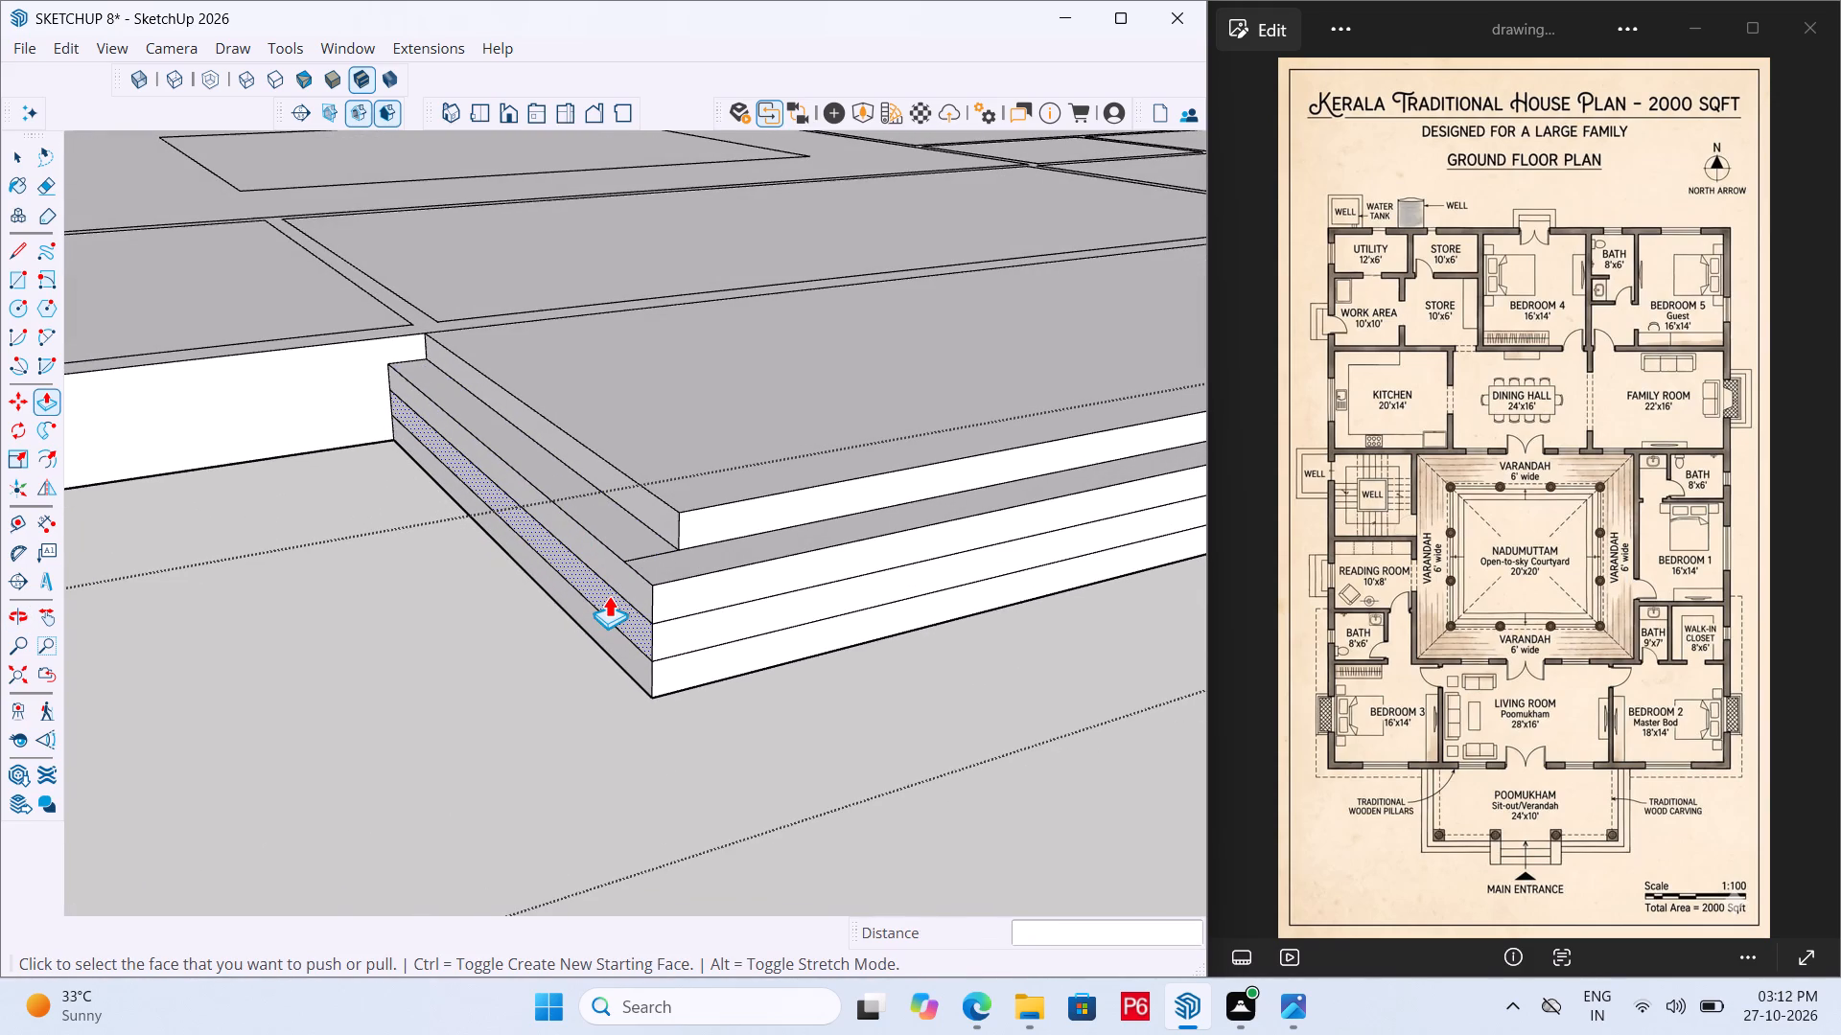
click(607, 605)
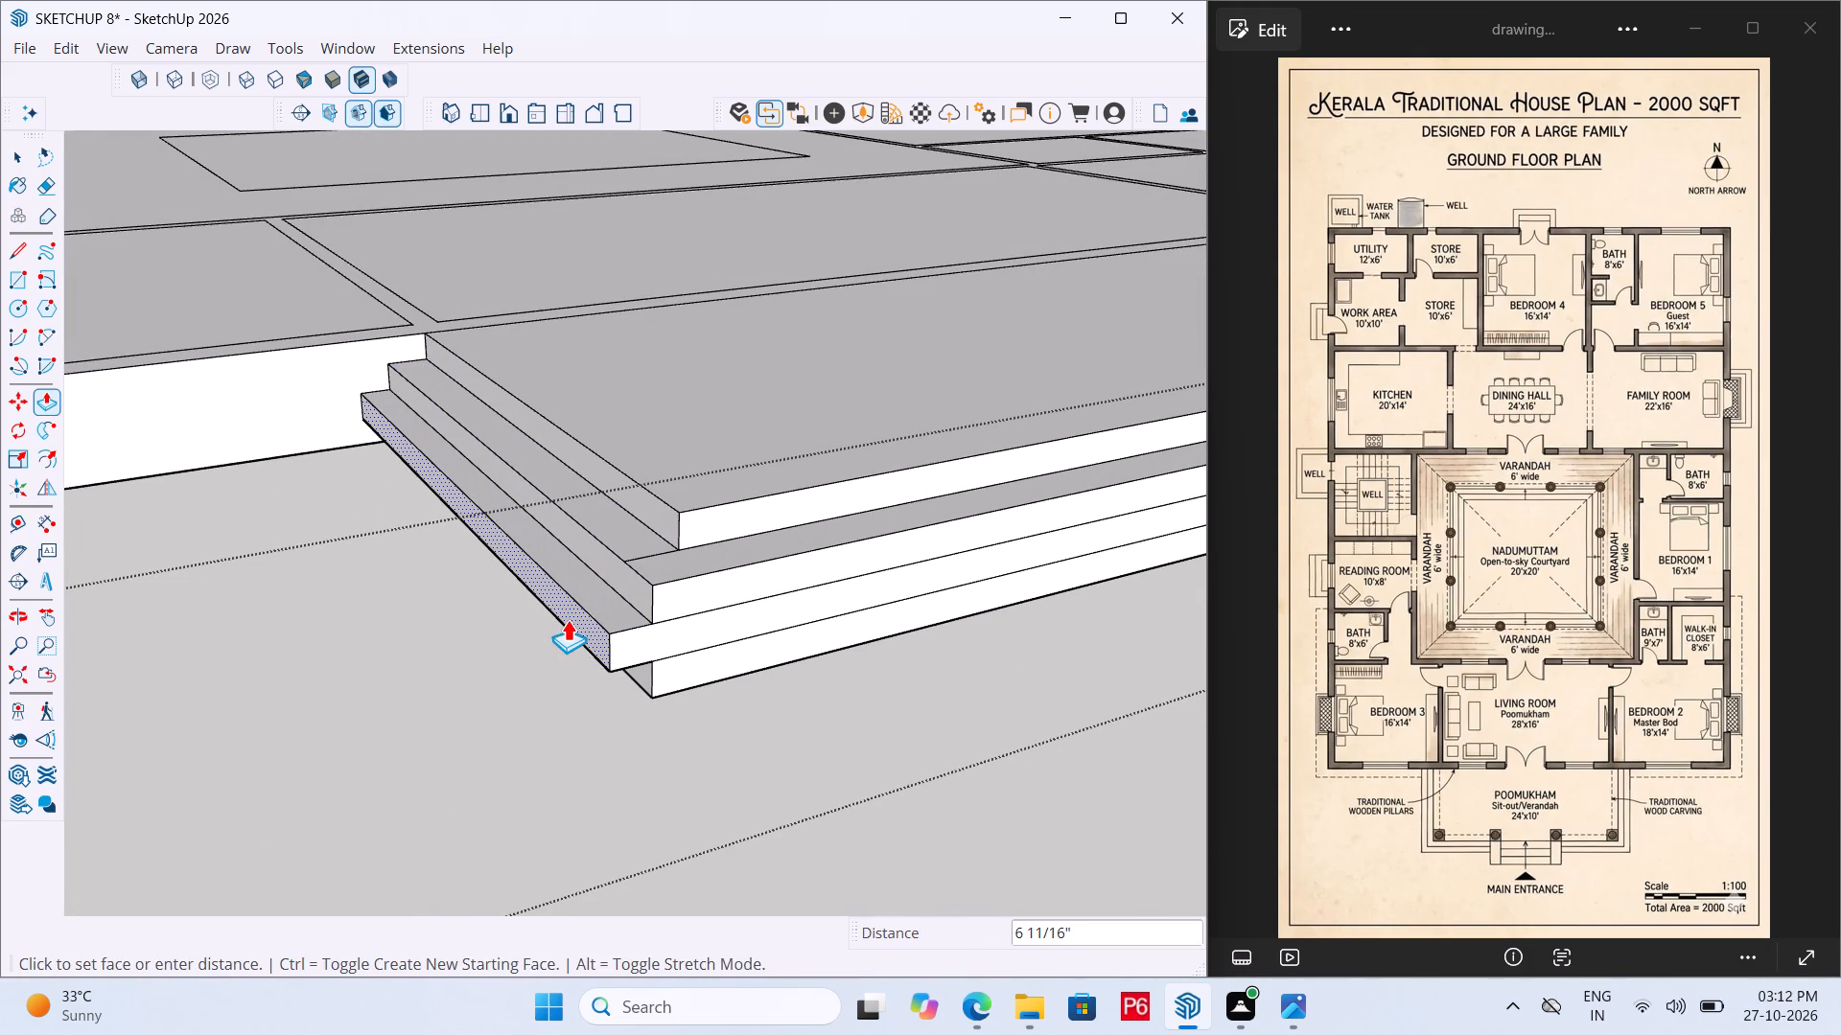
key(9)
key(shift+quotedbl)
key(Return)
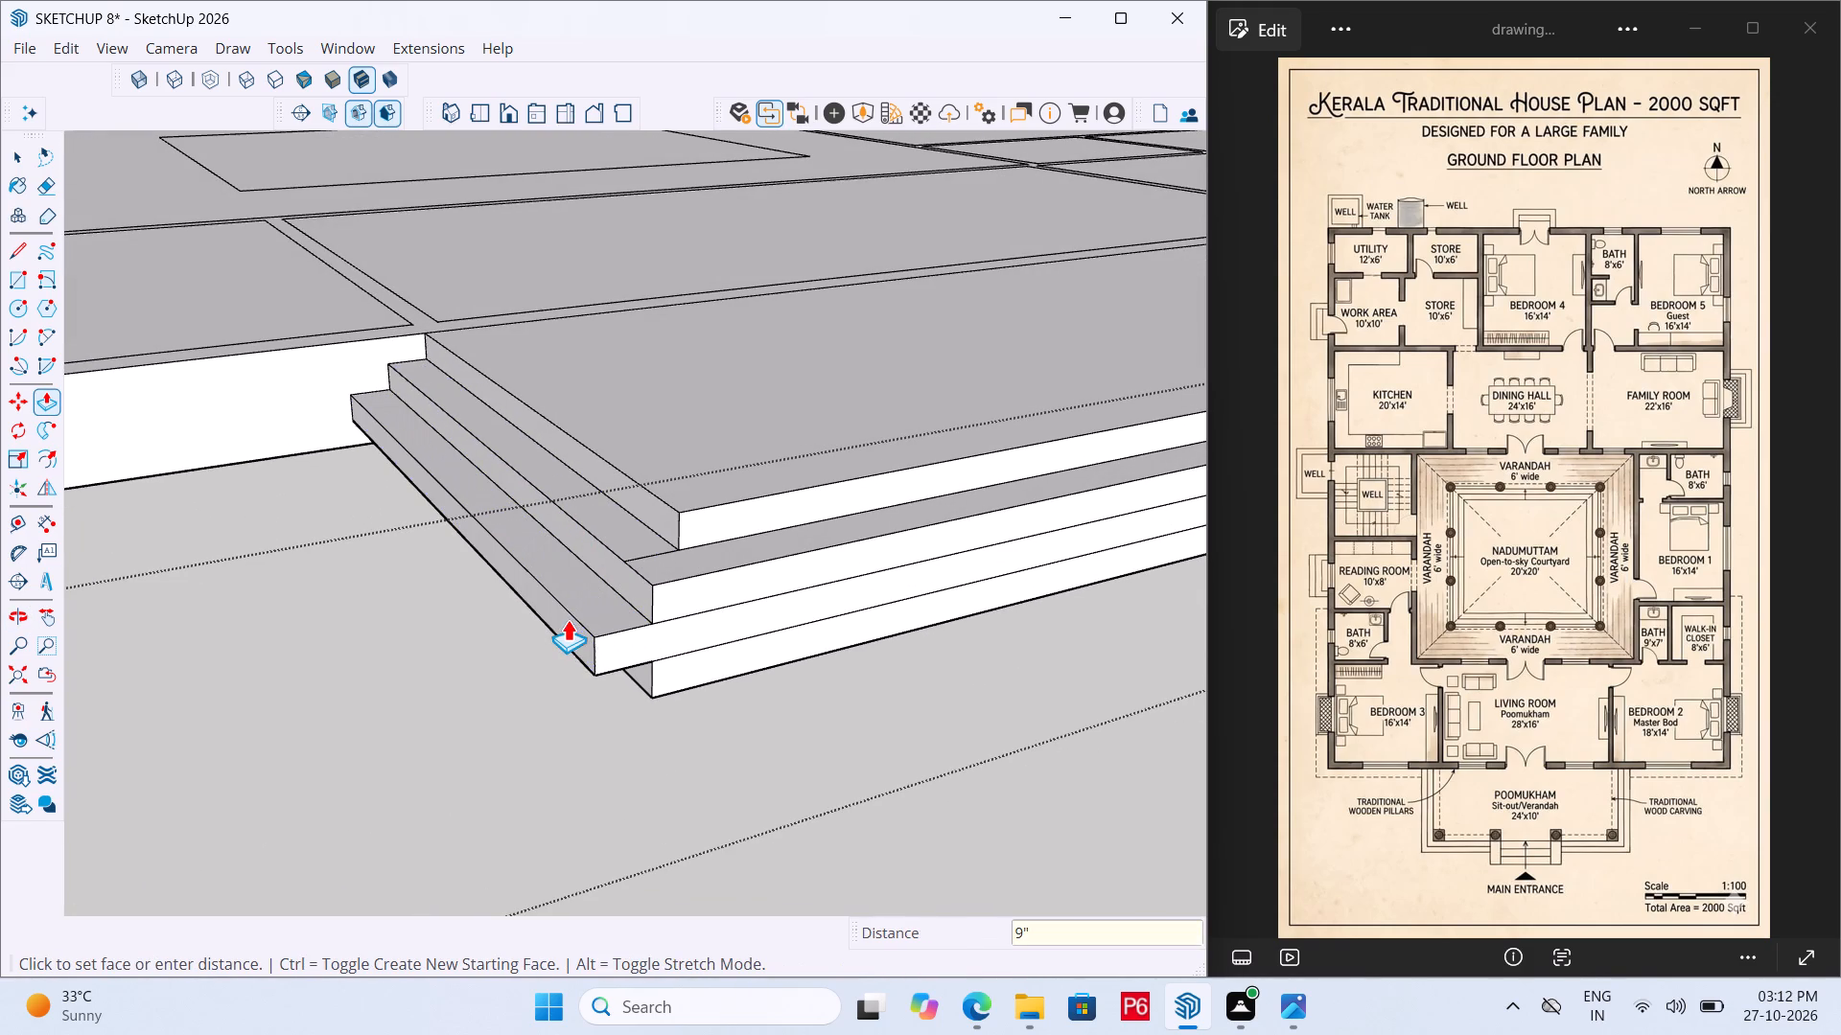
double_click(641, 681)
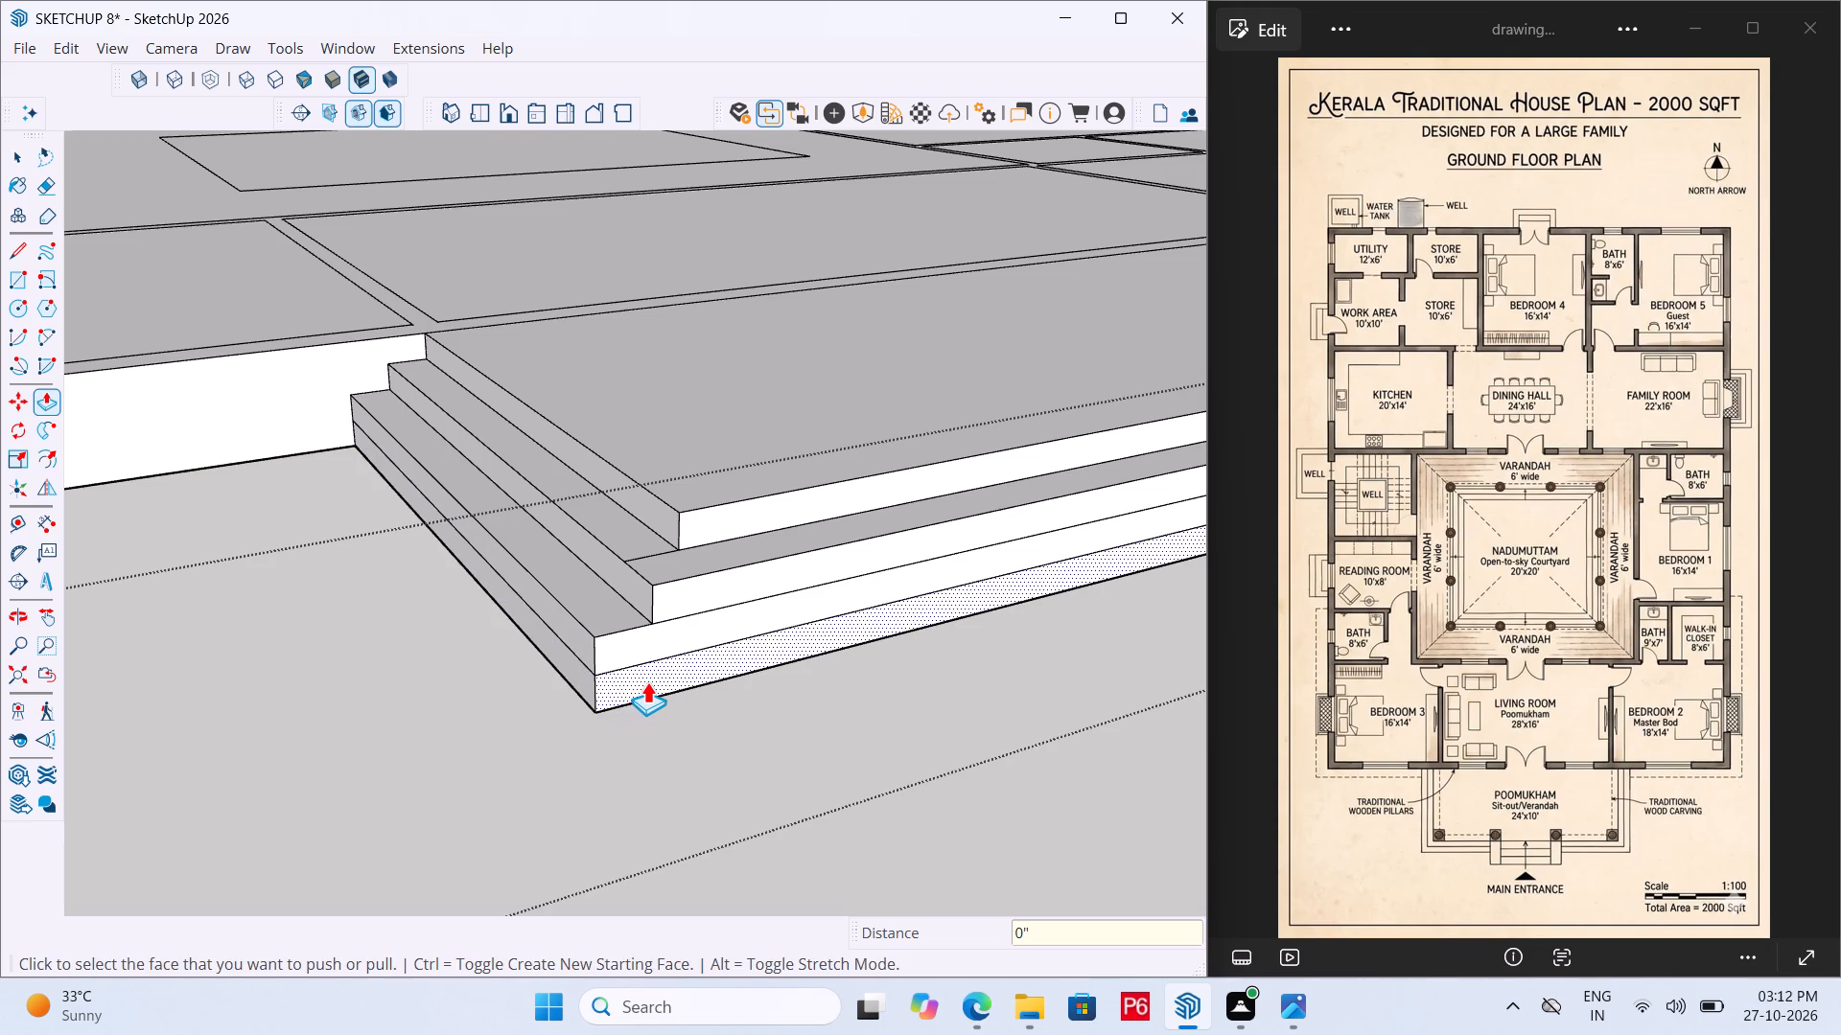
double_click(646, 682)
click(595, 698)
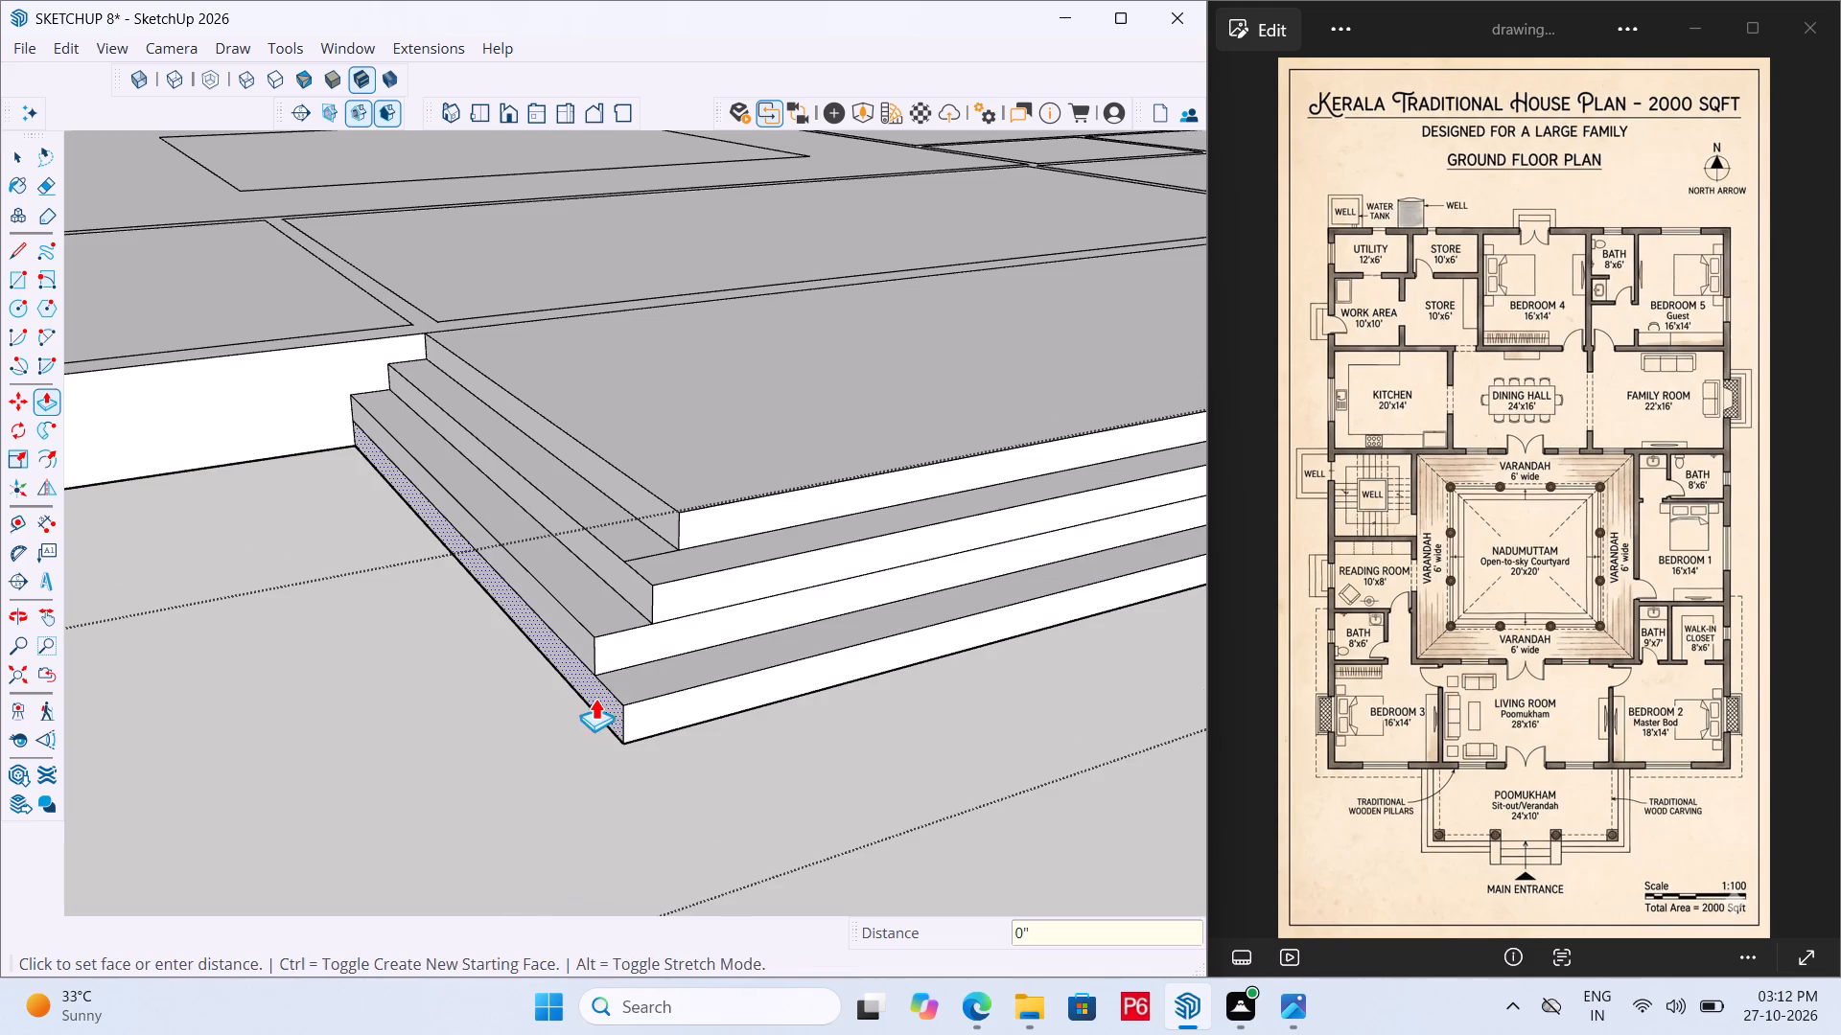
click(595, 698)
Extrude the two lowest bands on the poomukham's front face outward by 9" each.
scroll(444, 667, down, 11)
middle_drag(712, 644, 265, 761)
scroll(264, 522, down, 5)
scroll(942, 731, up, 11)
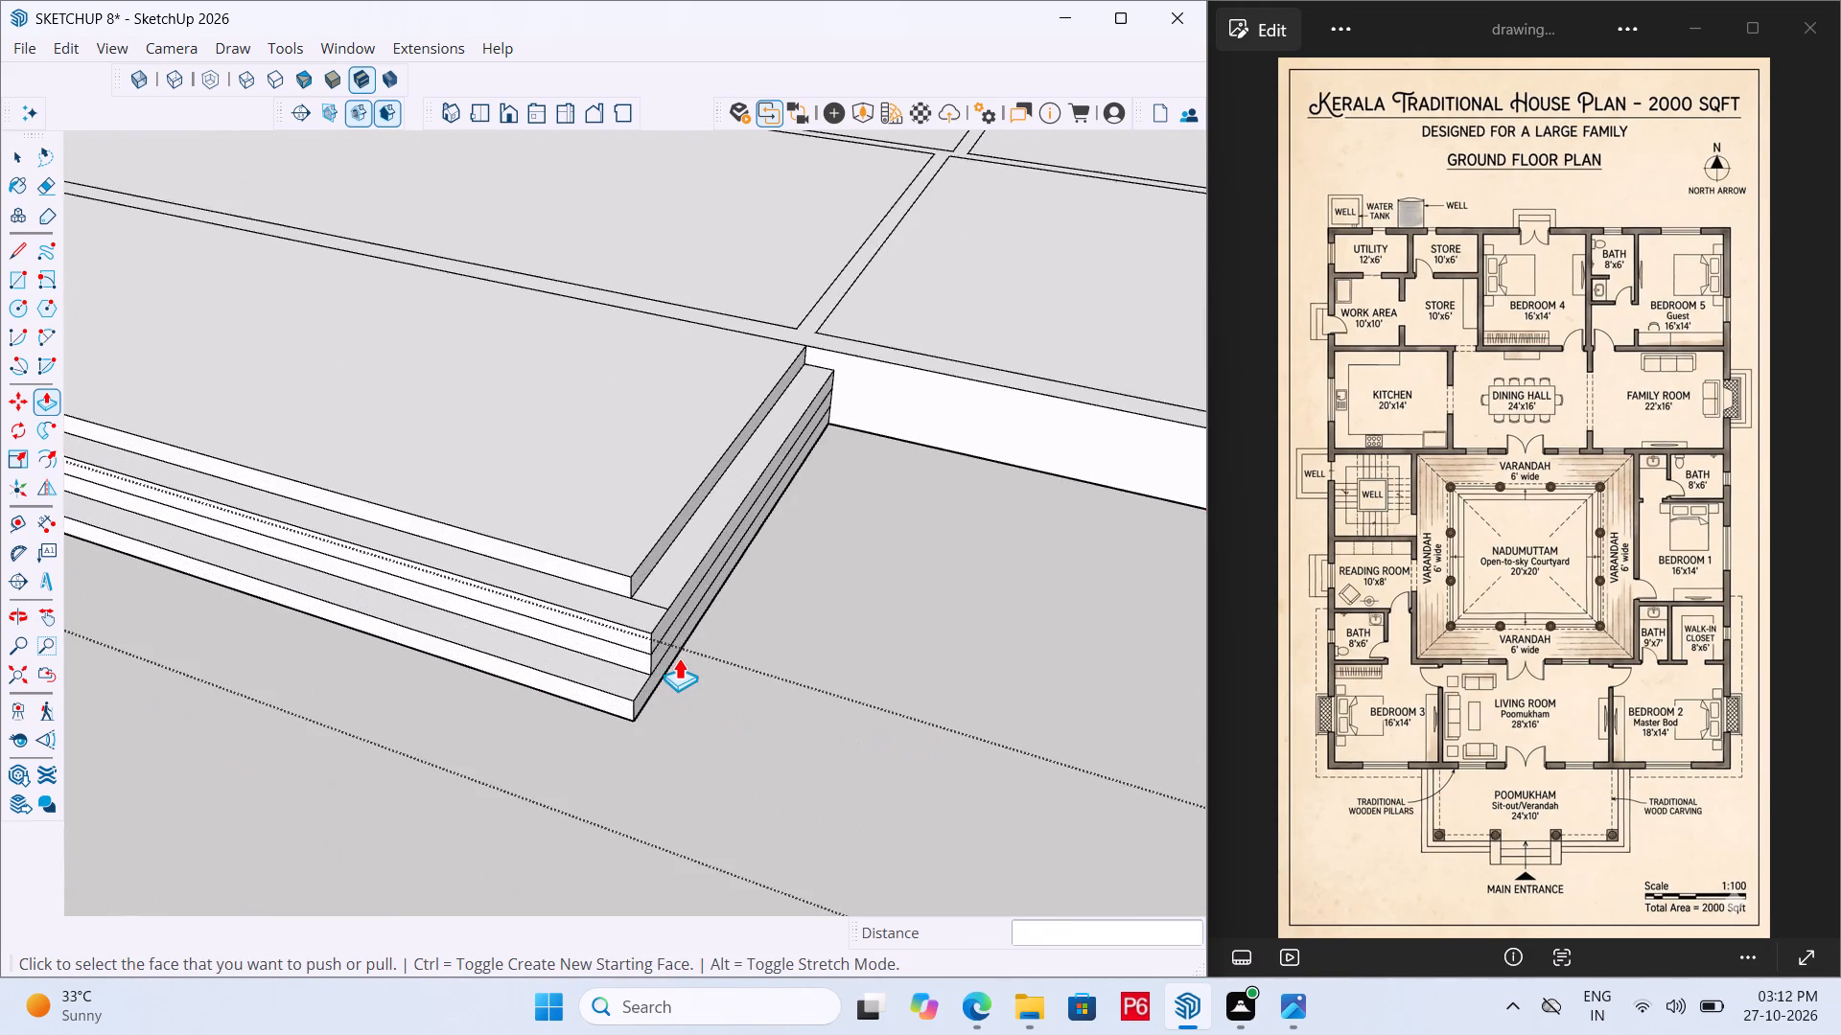
scroll(679, 657, up, 5)
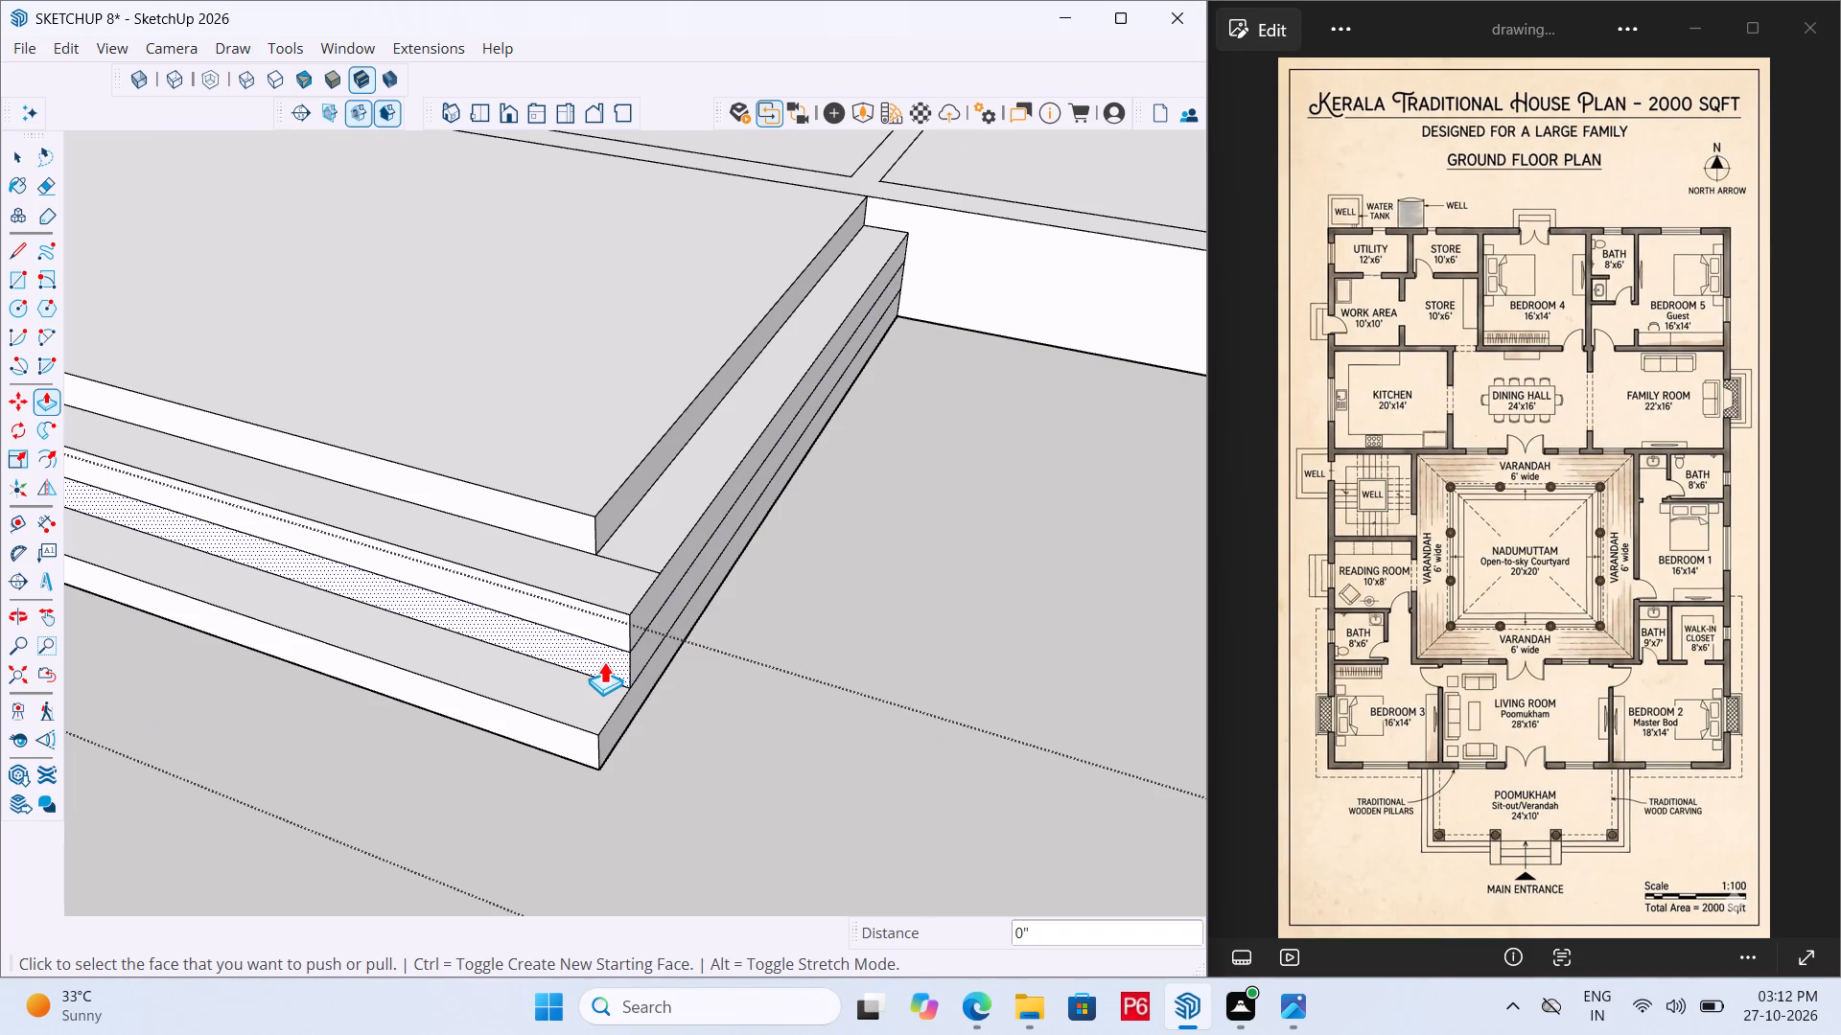
double_click(604, 661)
double_click(569, 744)
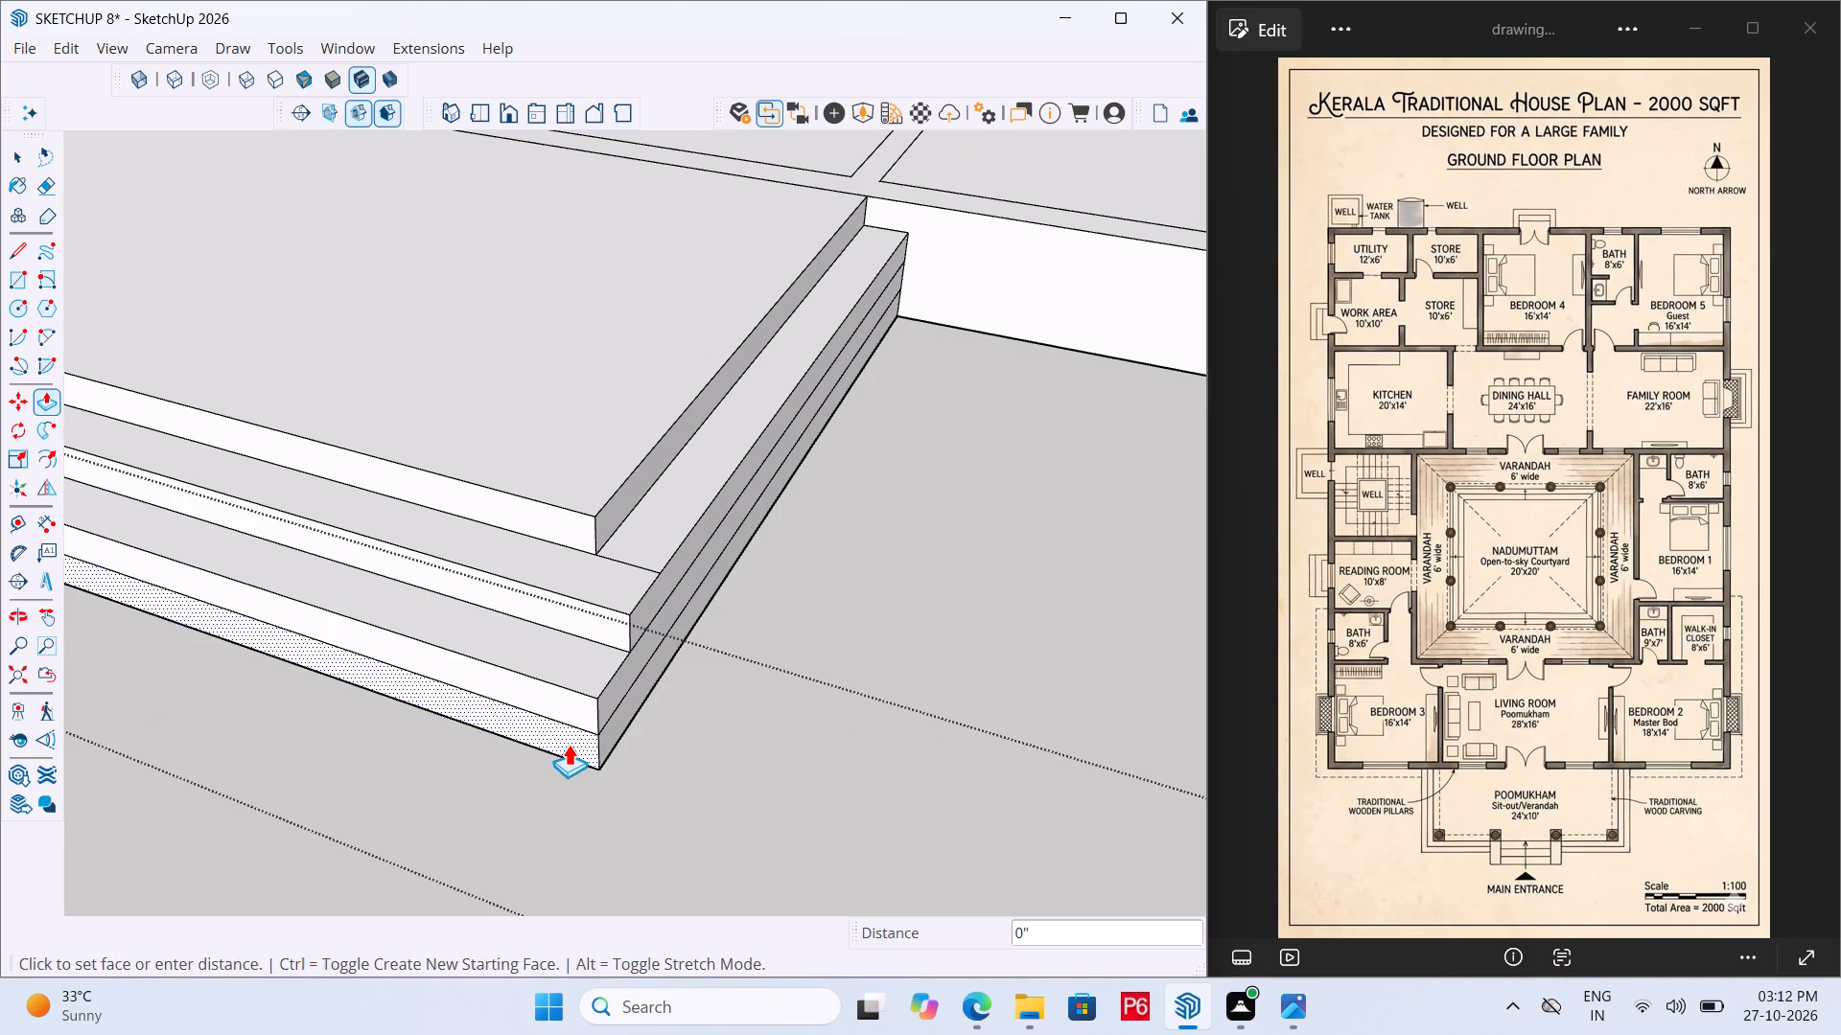
Extrude the two lowest bands on the poomukham's Bedroom 2 side outward by 9", and the lowest one a further 9".
double_click(611, 710)
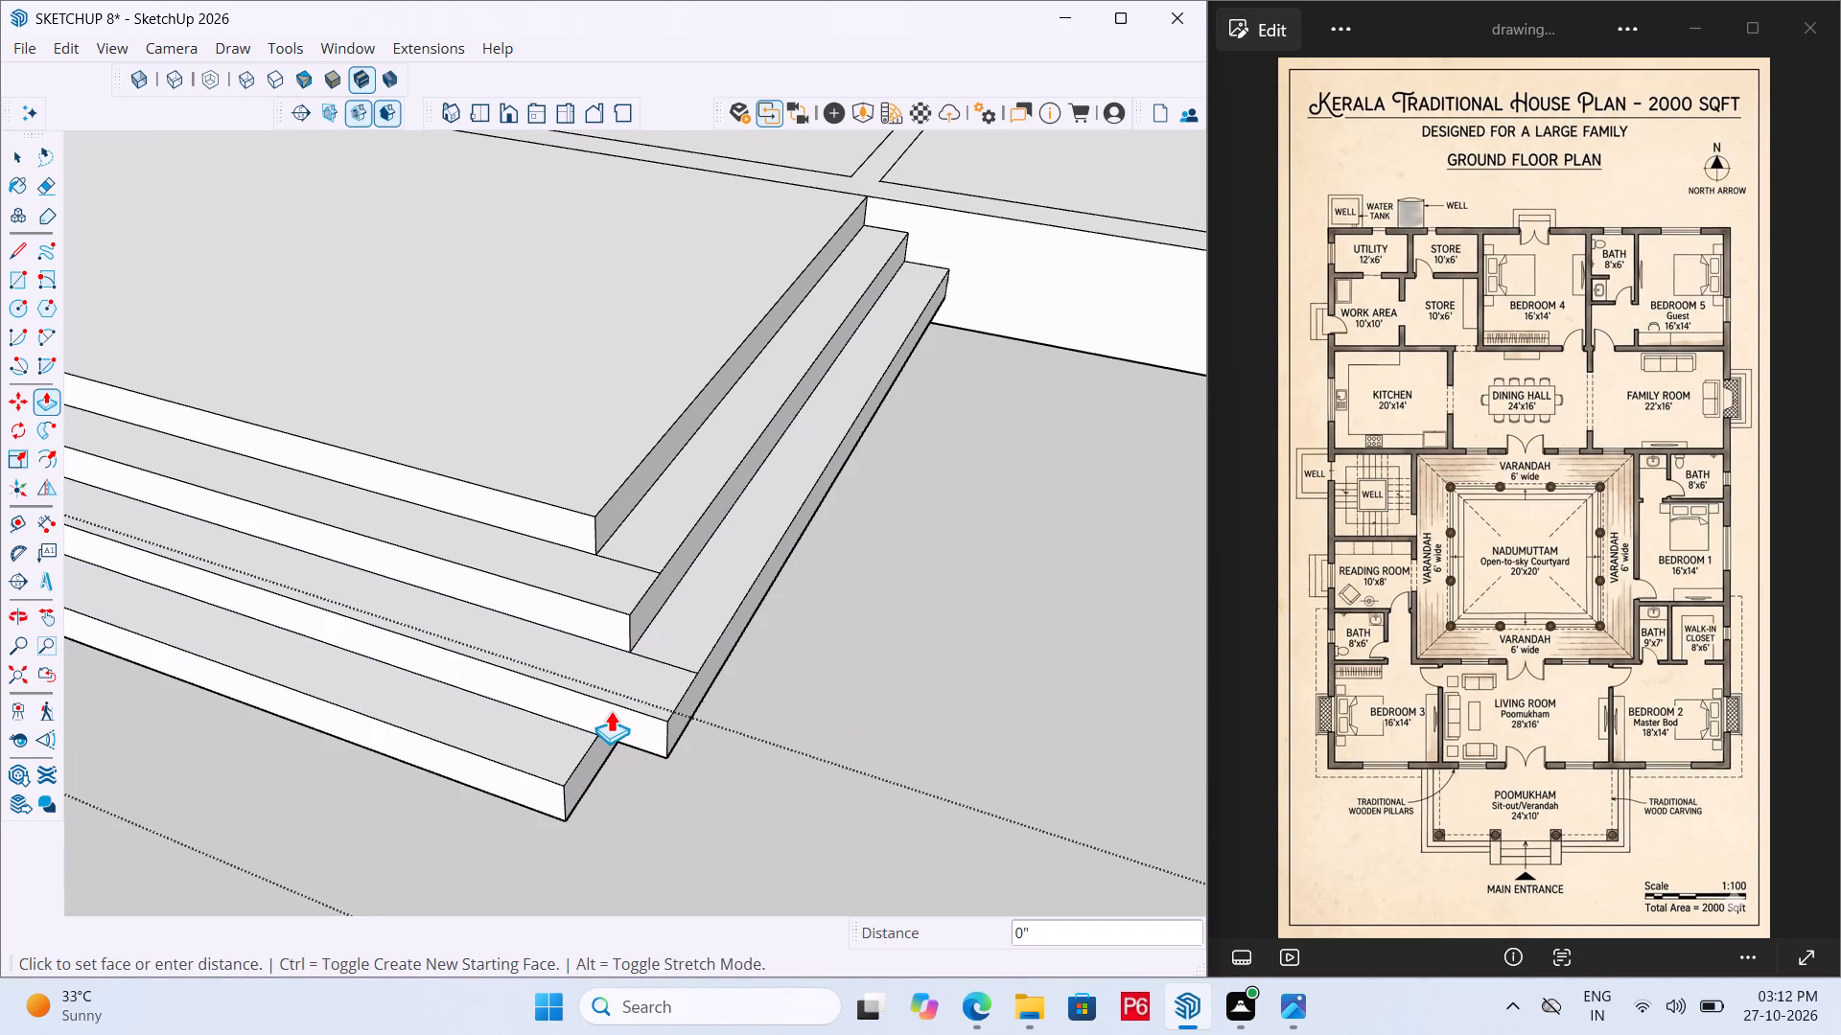
click(590, 767)
click(590, 767)
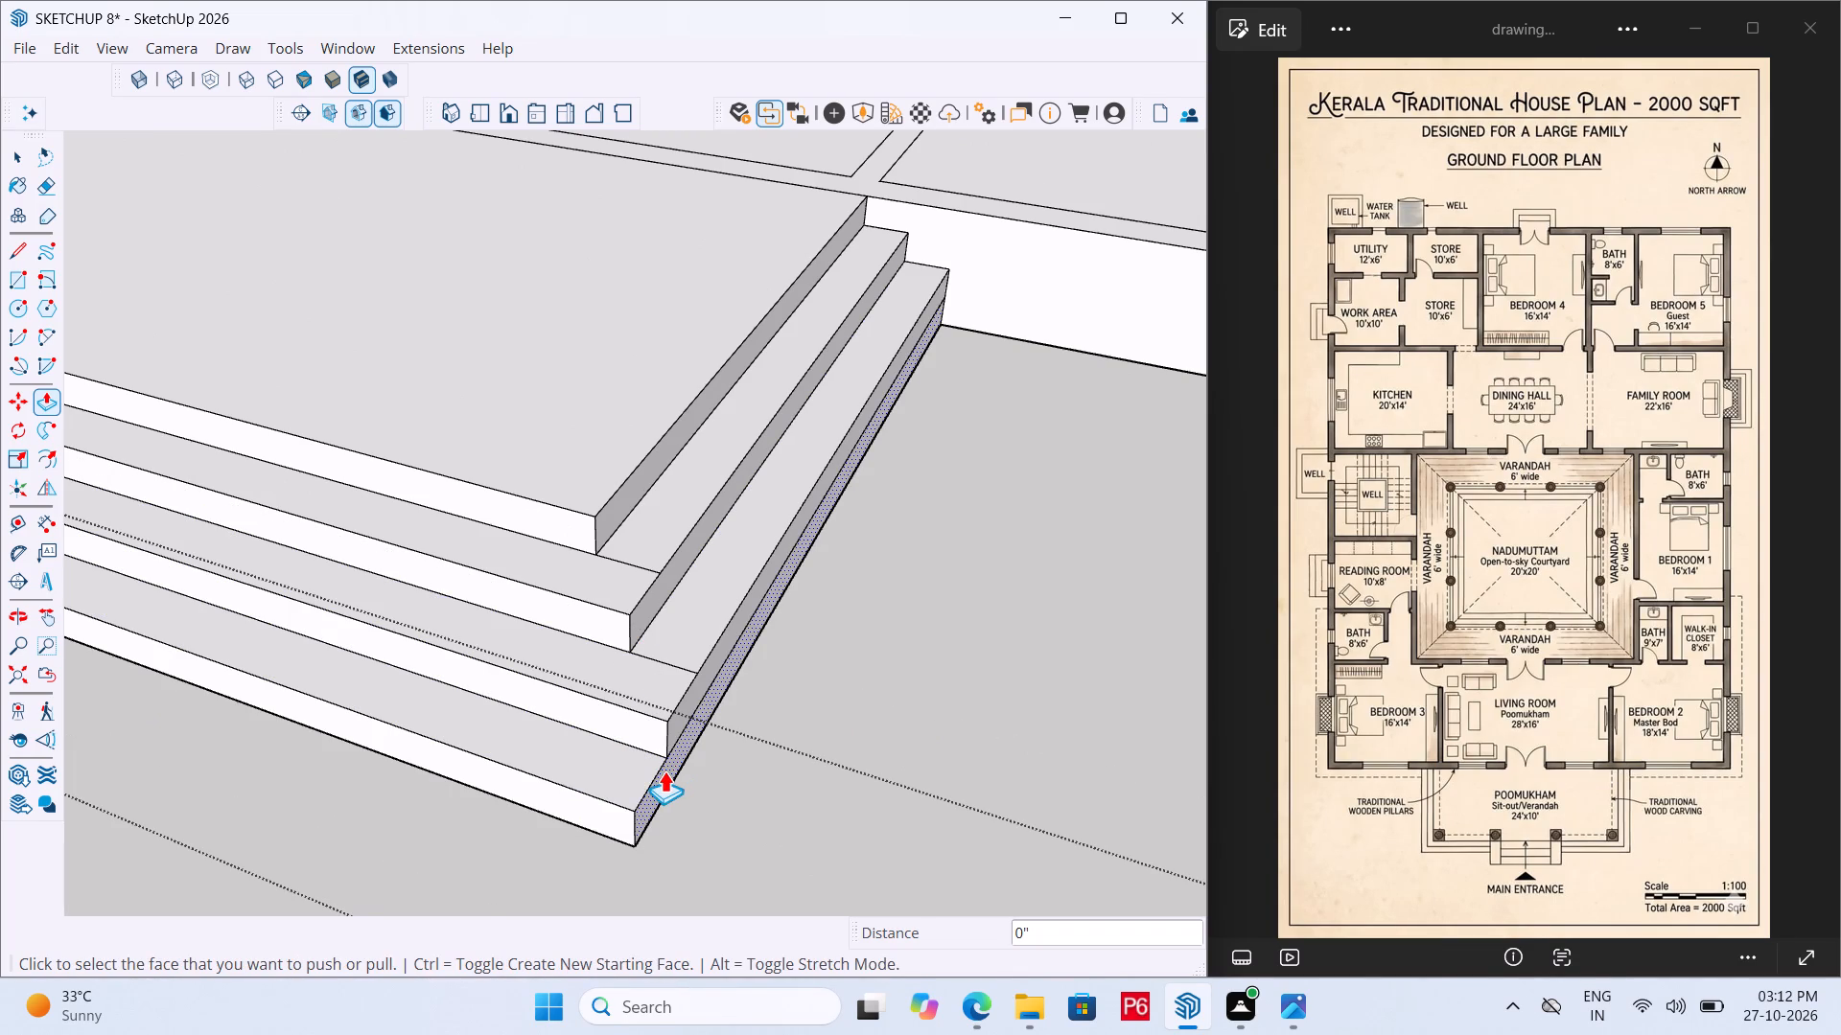
double_click(664, 770)
Erase the leftover edges crossing the step treads at the poomukham's front corner on the Bedroom 3 side.
scroll(843, 664, down, 6)
scroll(983, 649, down, 12)
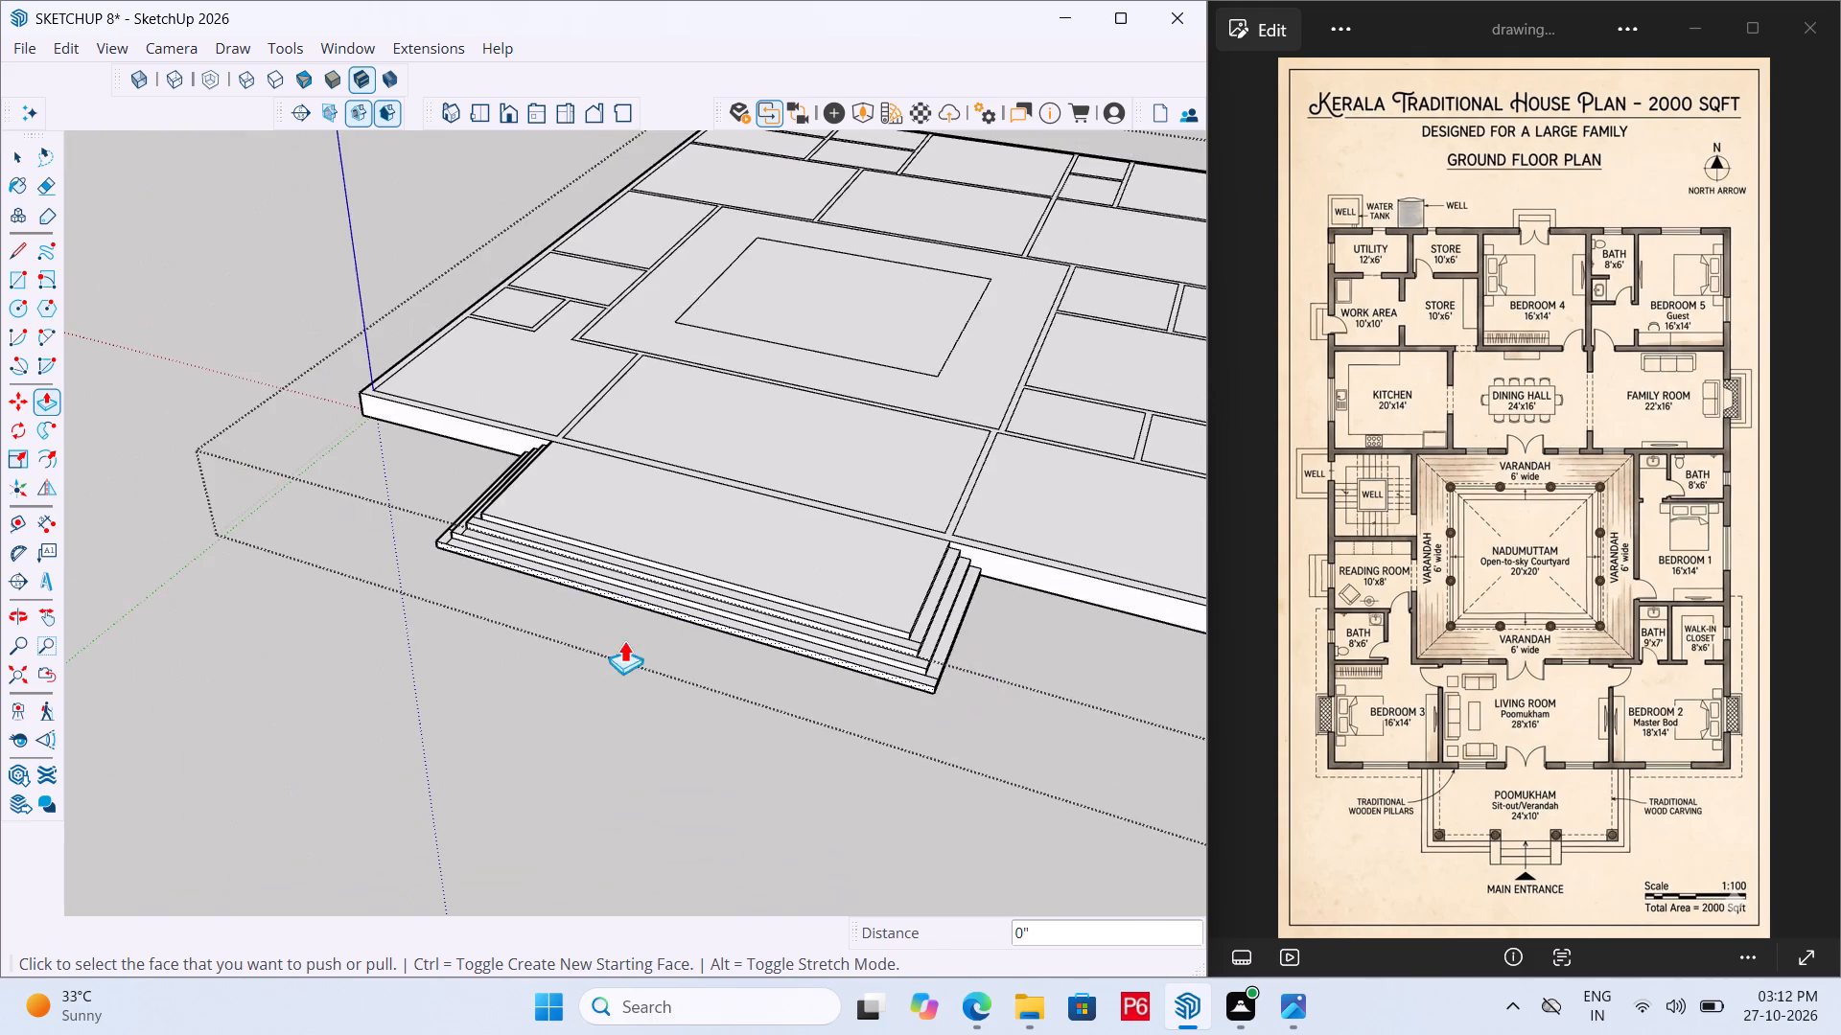
middle_drag(556, 633, 938, 693)
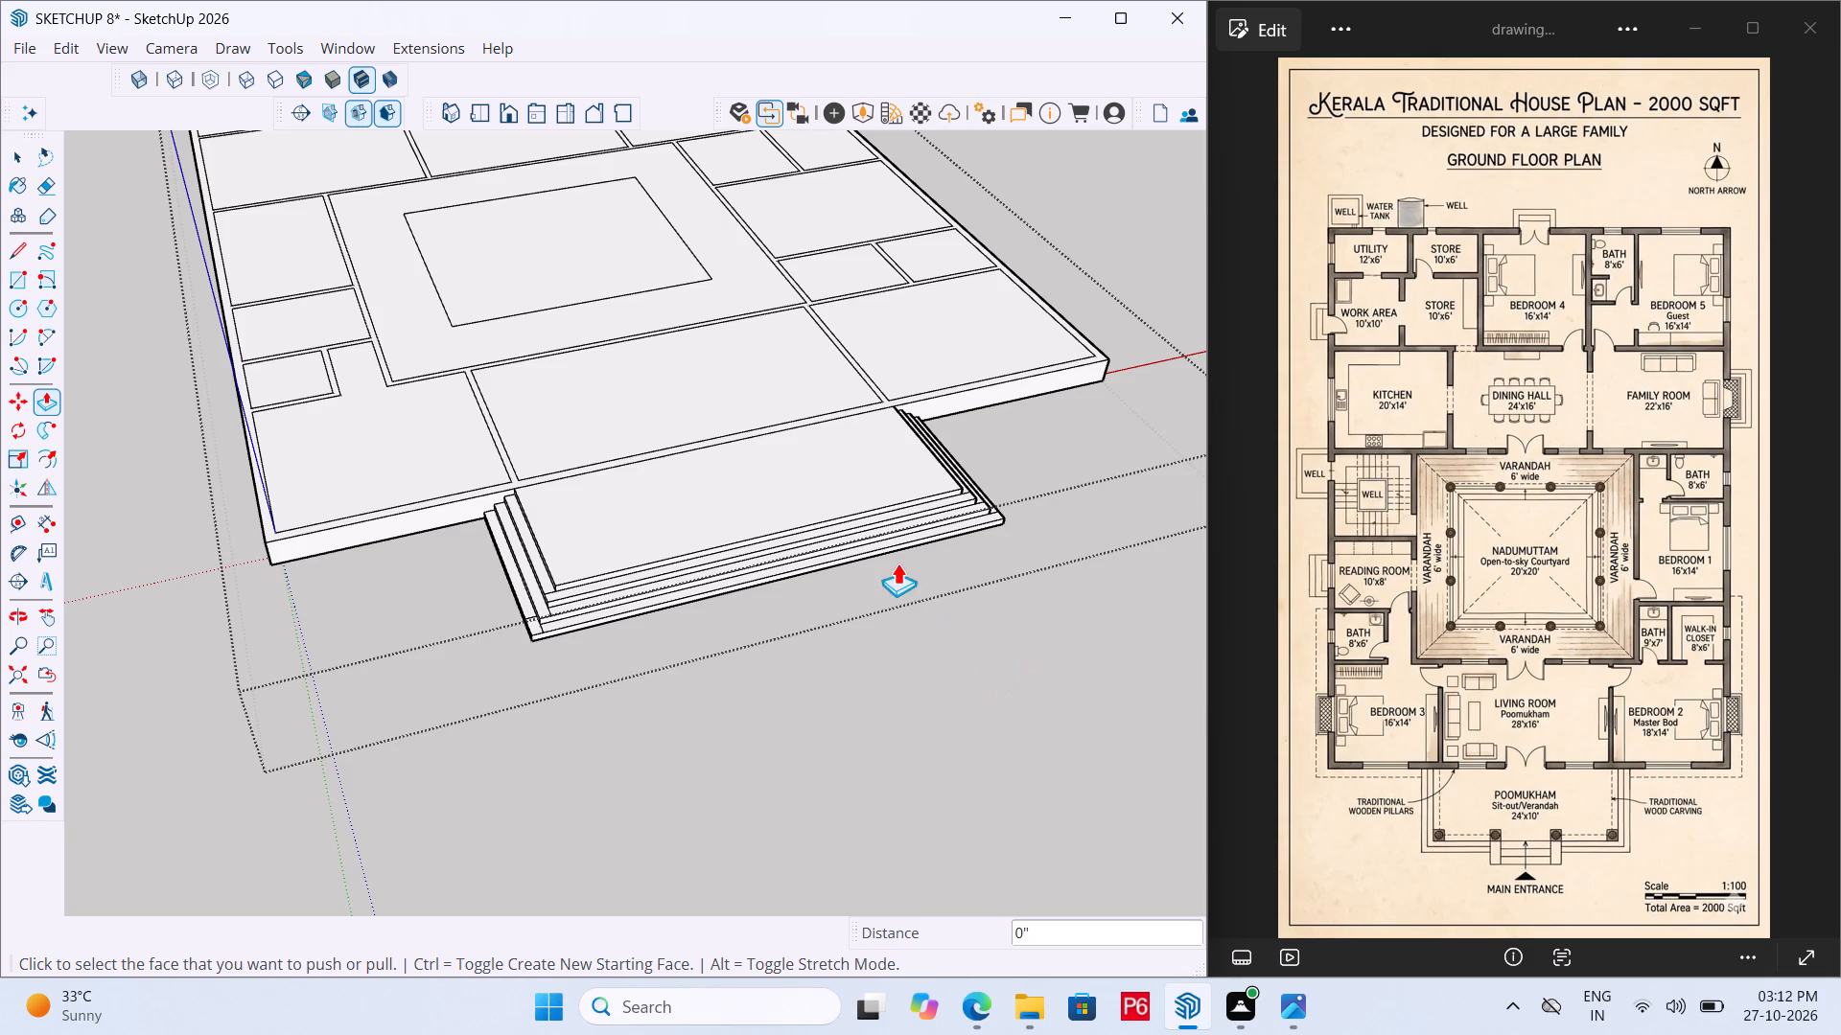
scroll(893, 564, down, 5)
middle_drag(815, 585, 670, 630)
scroll(670, 630, up, 4)
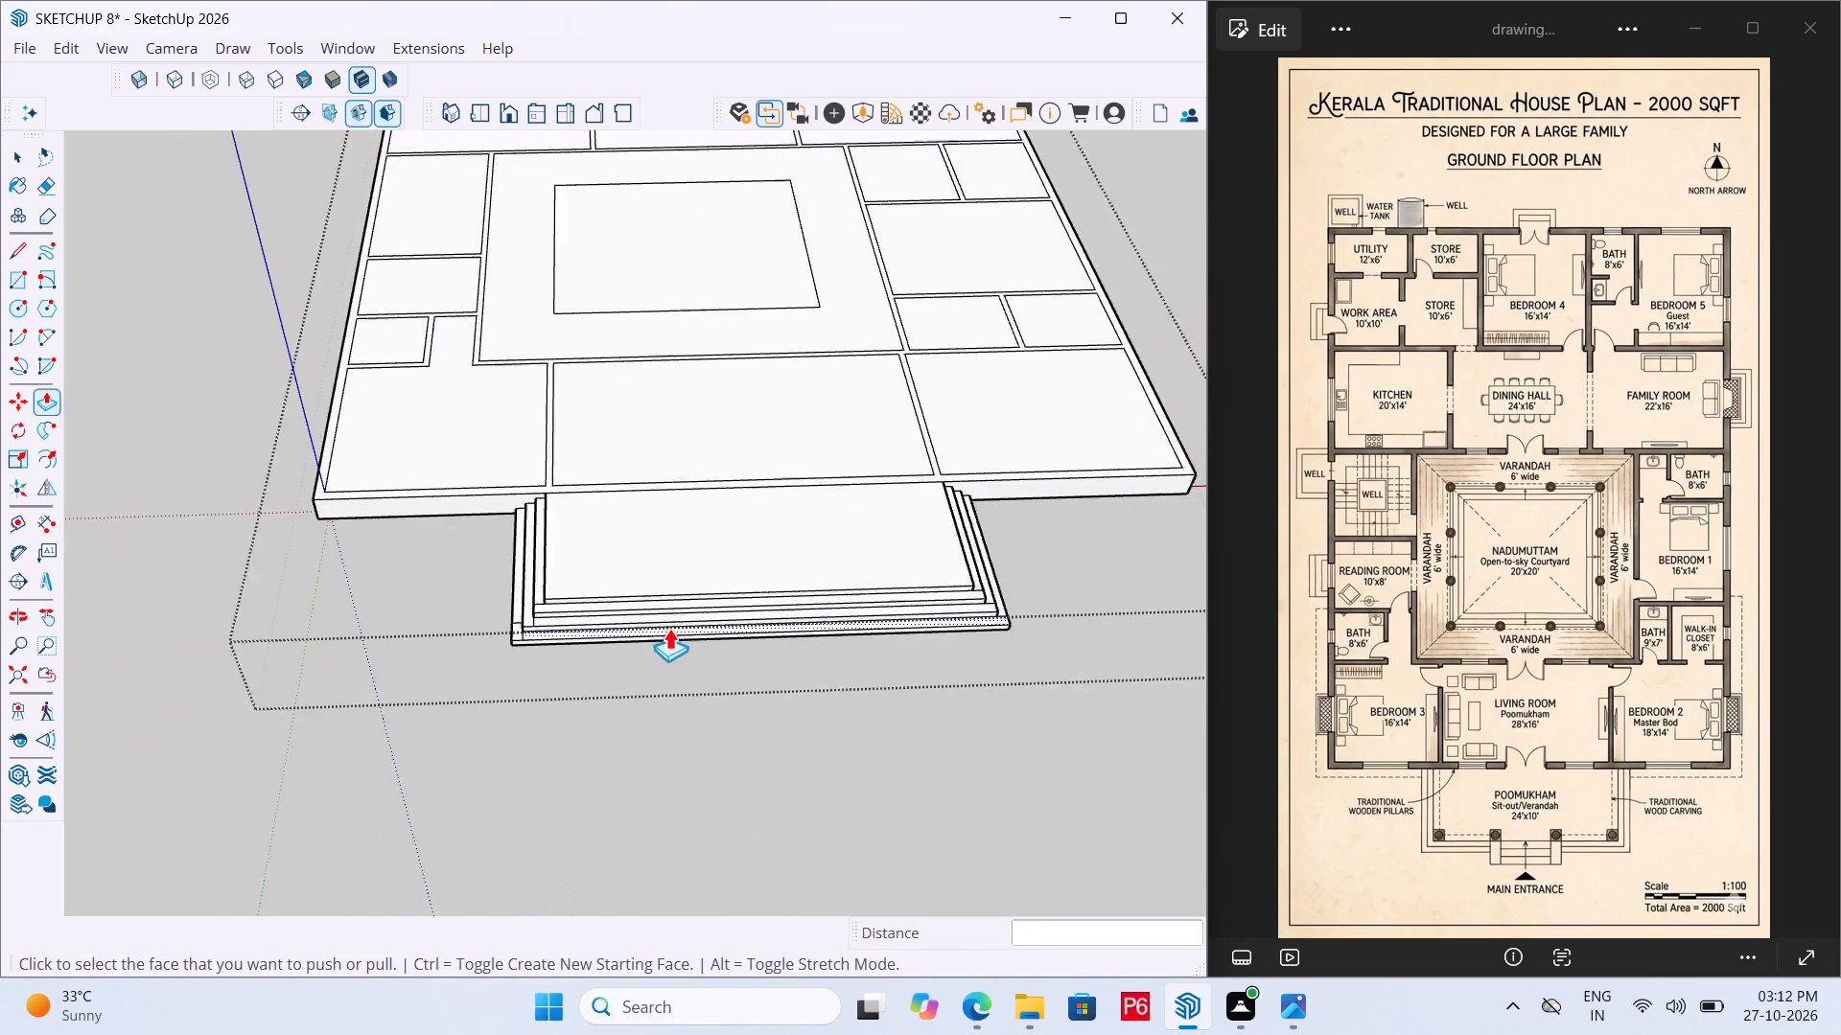
scroll(669, 628, up, 1)
middle_drag(623, 618, 804, 605)
scroll(697, 615, up, 19)
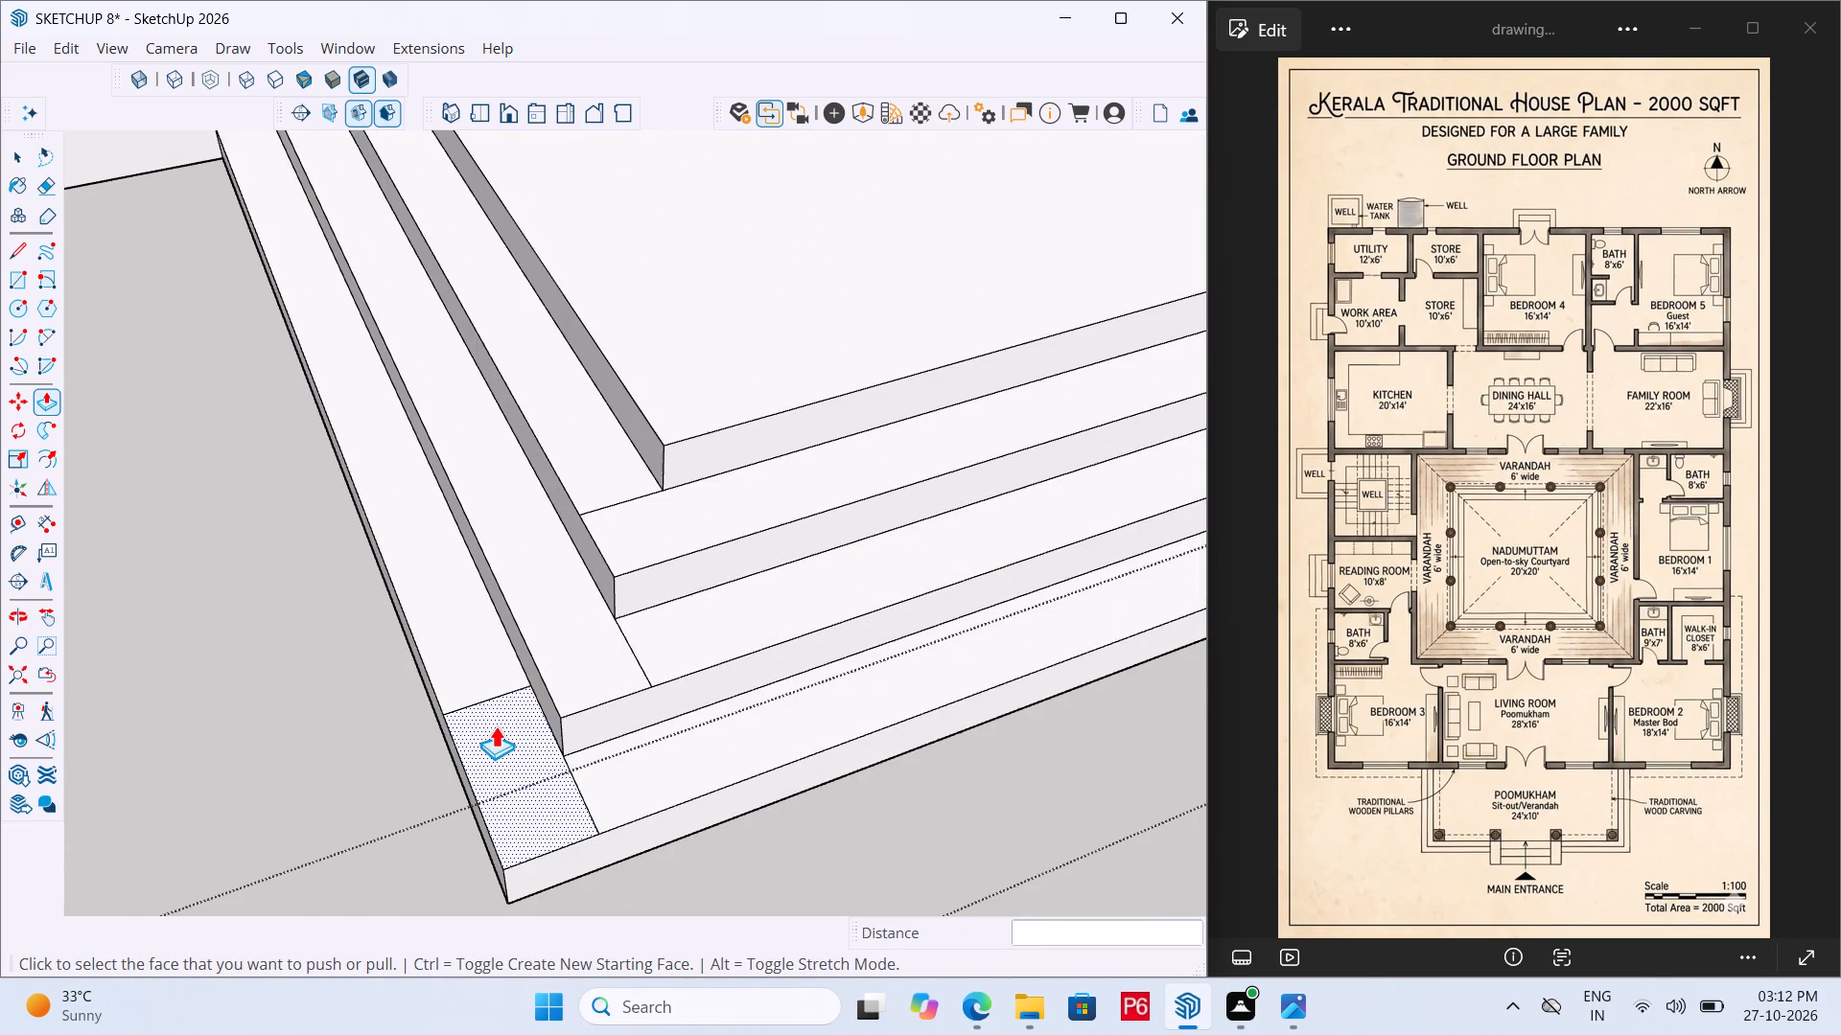
key(e)
drag(478, 715, 473, 690)
drag(566, 789, 577, 788)
drag(580, 787, 589, 782)
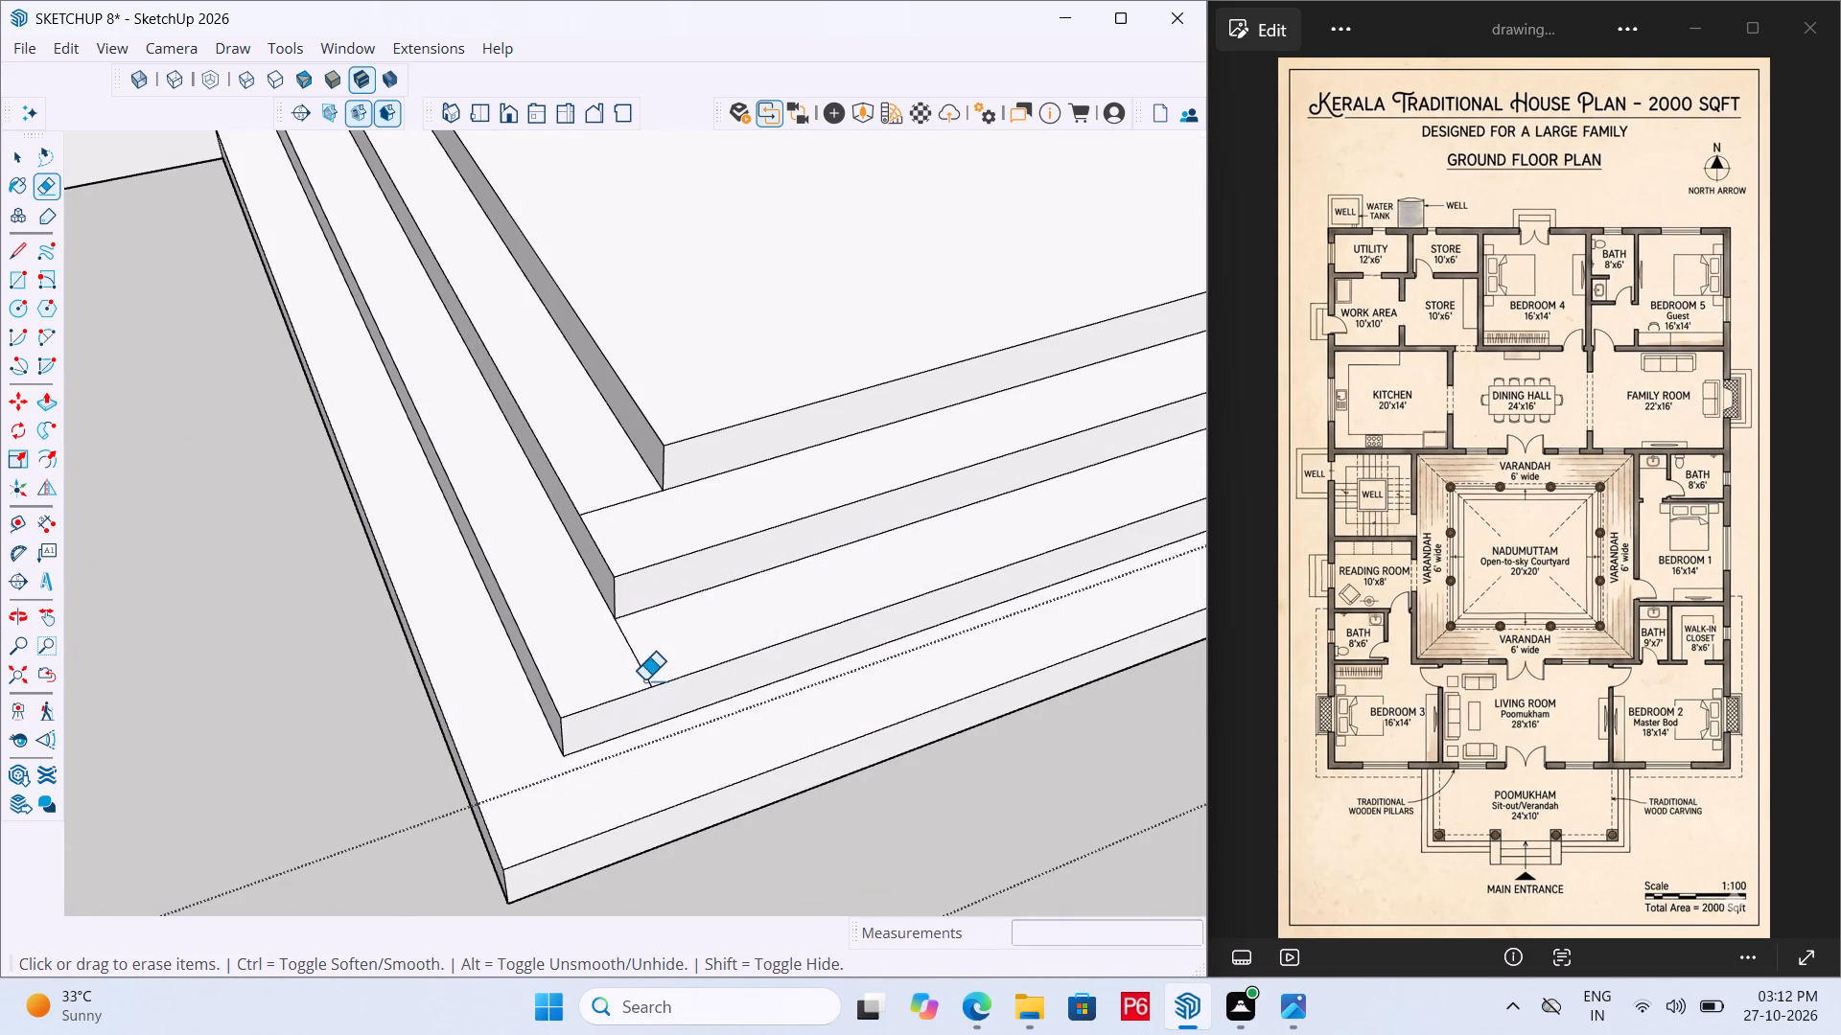
drag(656, 643, 620, 643)
drag(617, 493, 621, 507)
scroll(677, 636, down, 7)
scroll(576, 677, down, 7)
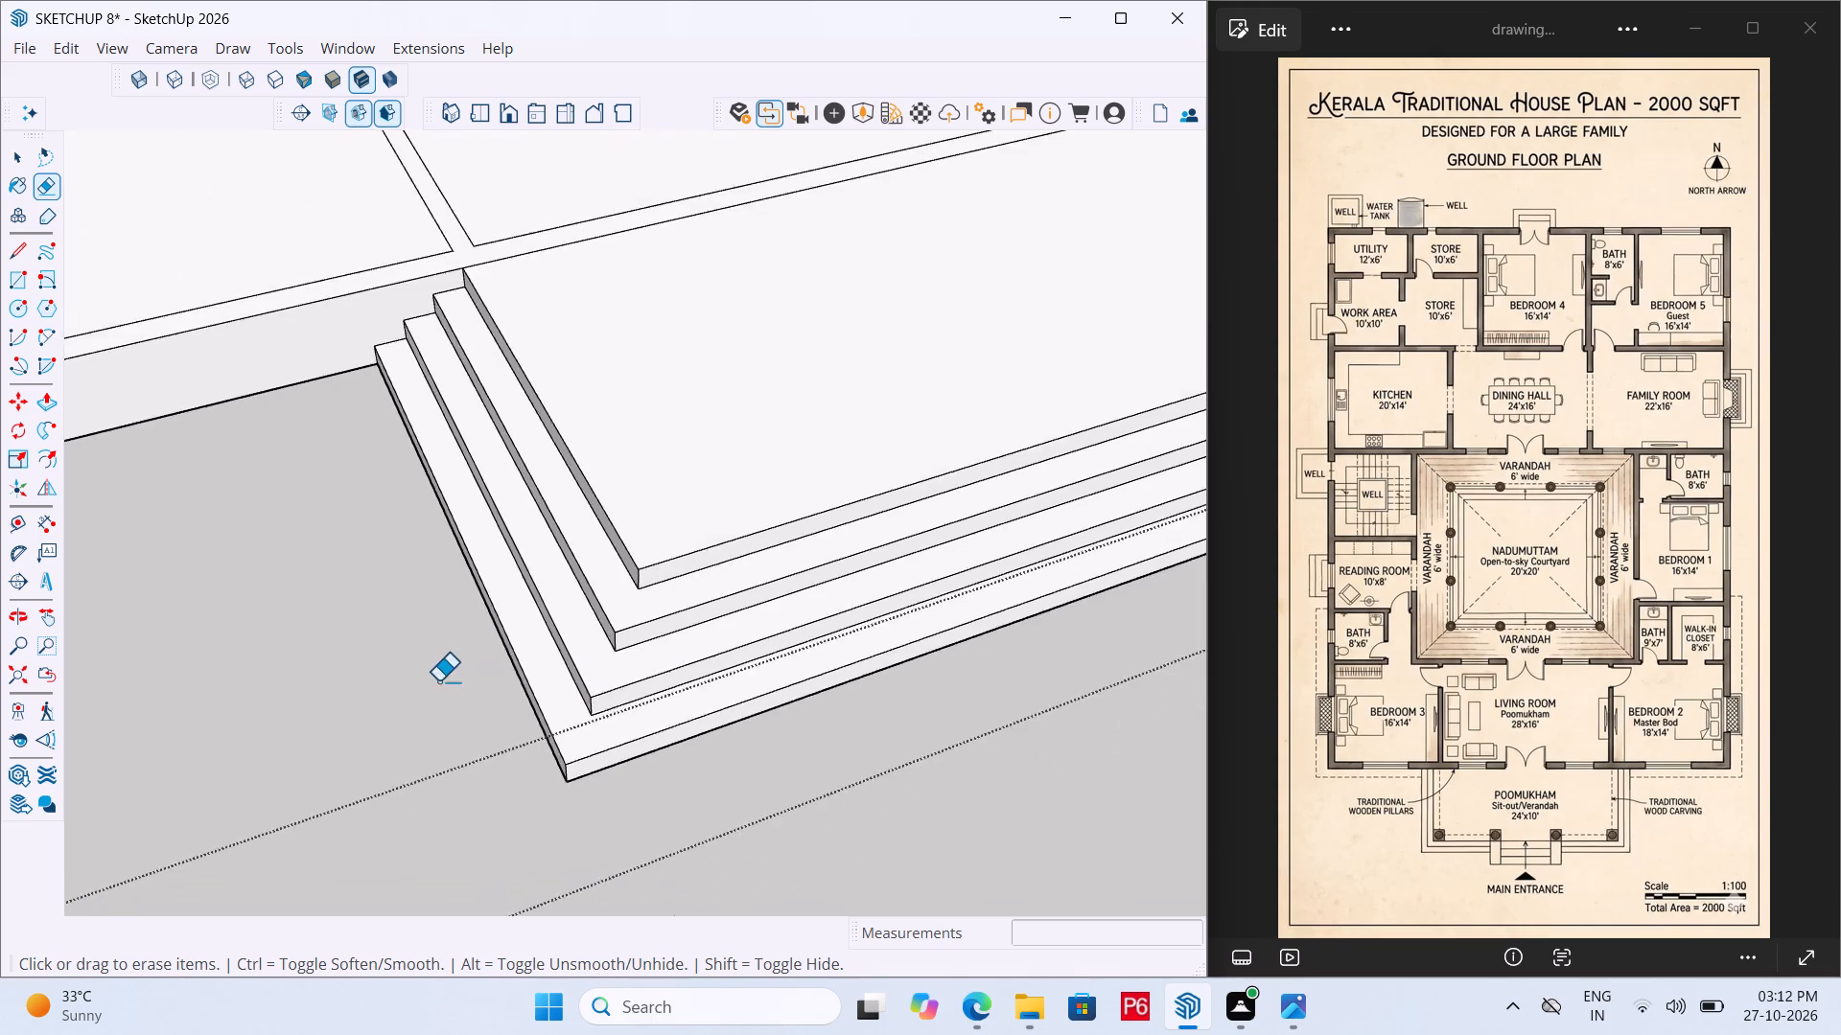
Erase the leftover edges crossing the step treads at the poomukham's front corner on the Bedroom 2 side.
scroll(371, 671, down, 7)
middle_drag(974, 513, 420, 475)
scroll(446, 447, up, 1)
scroll(376, 423, down, 7)
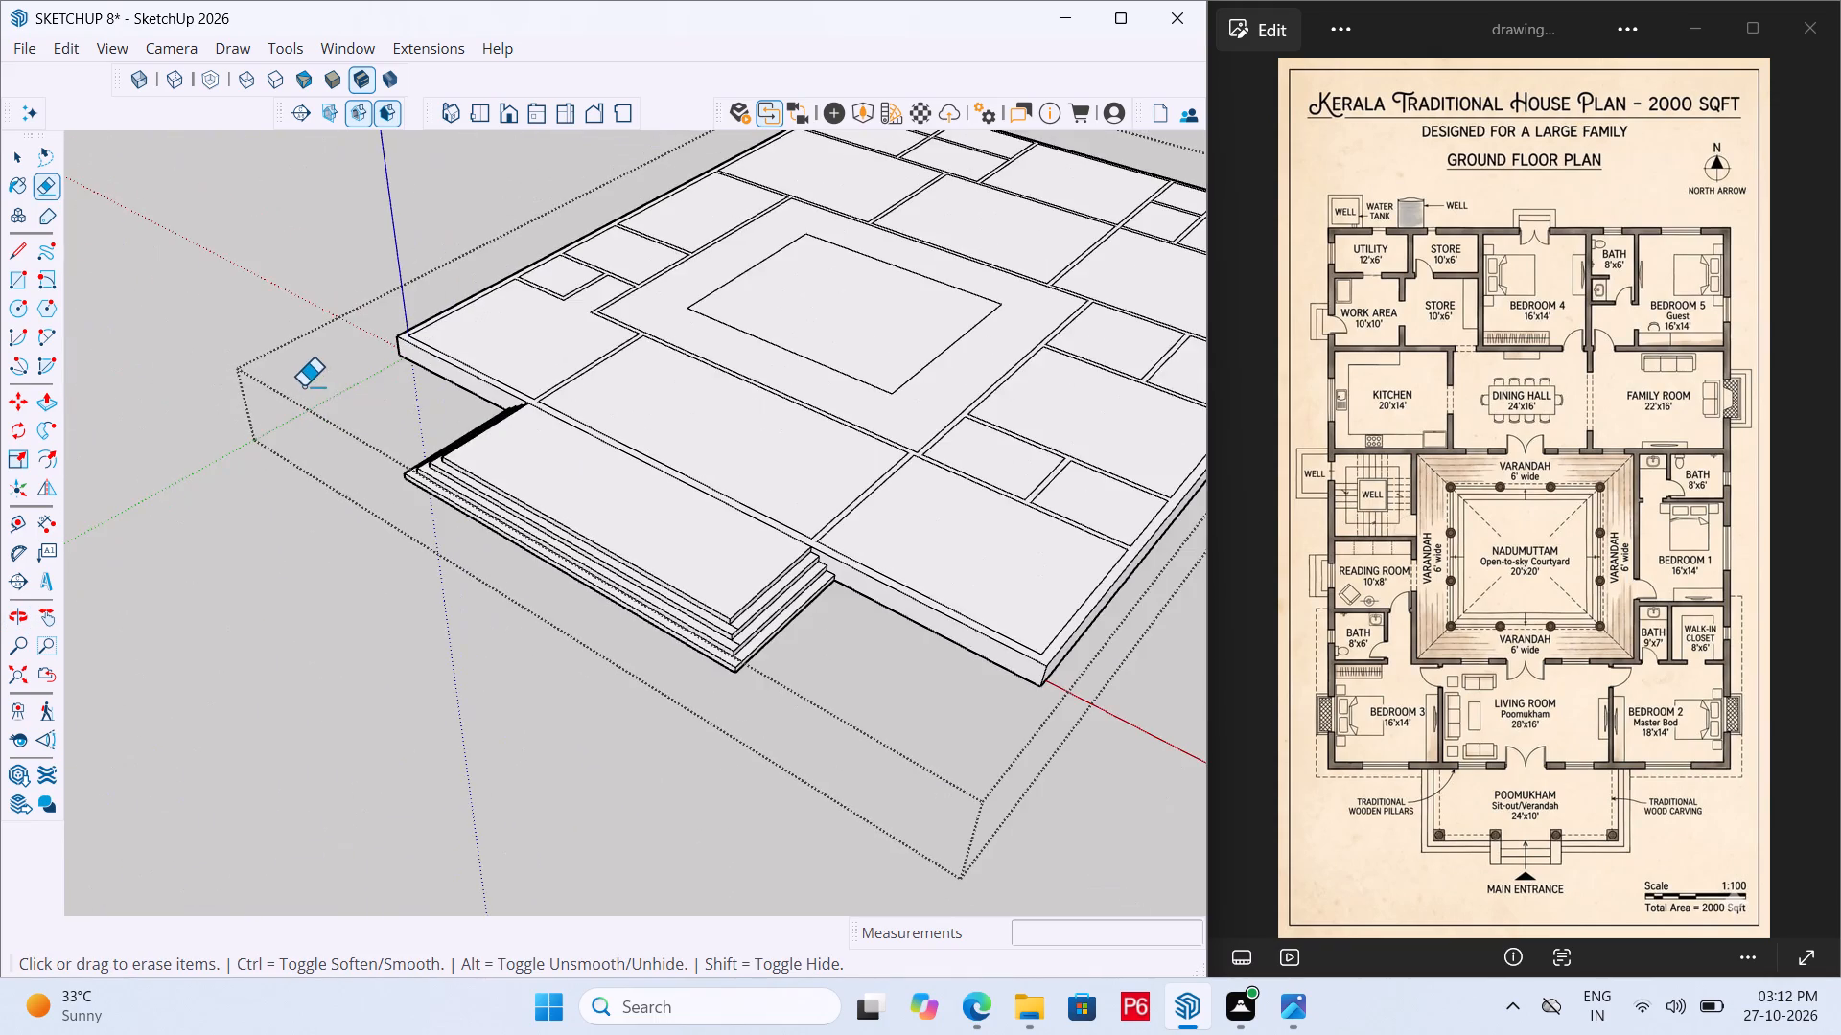
scroll(775, 675, up, 18)
click(706, 512)
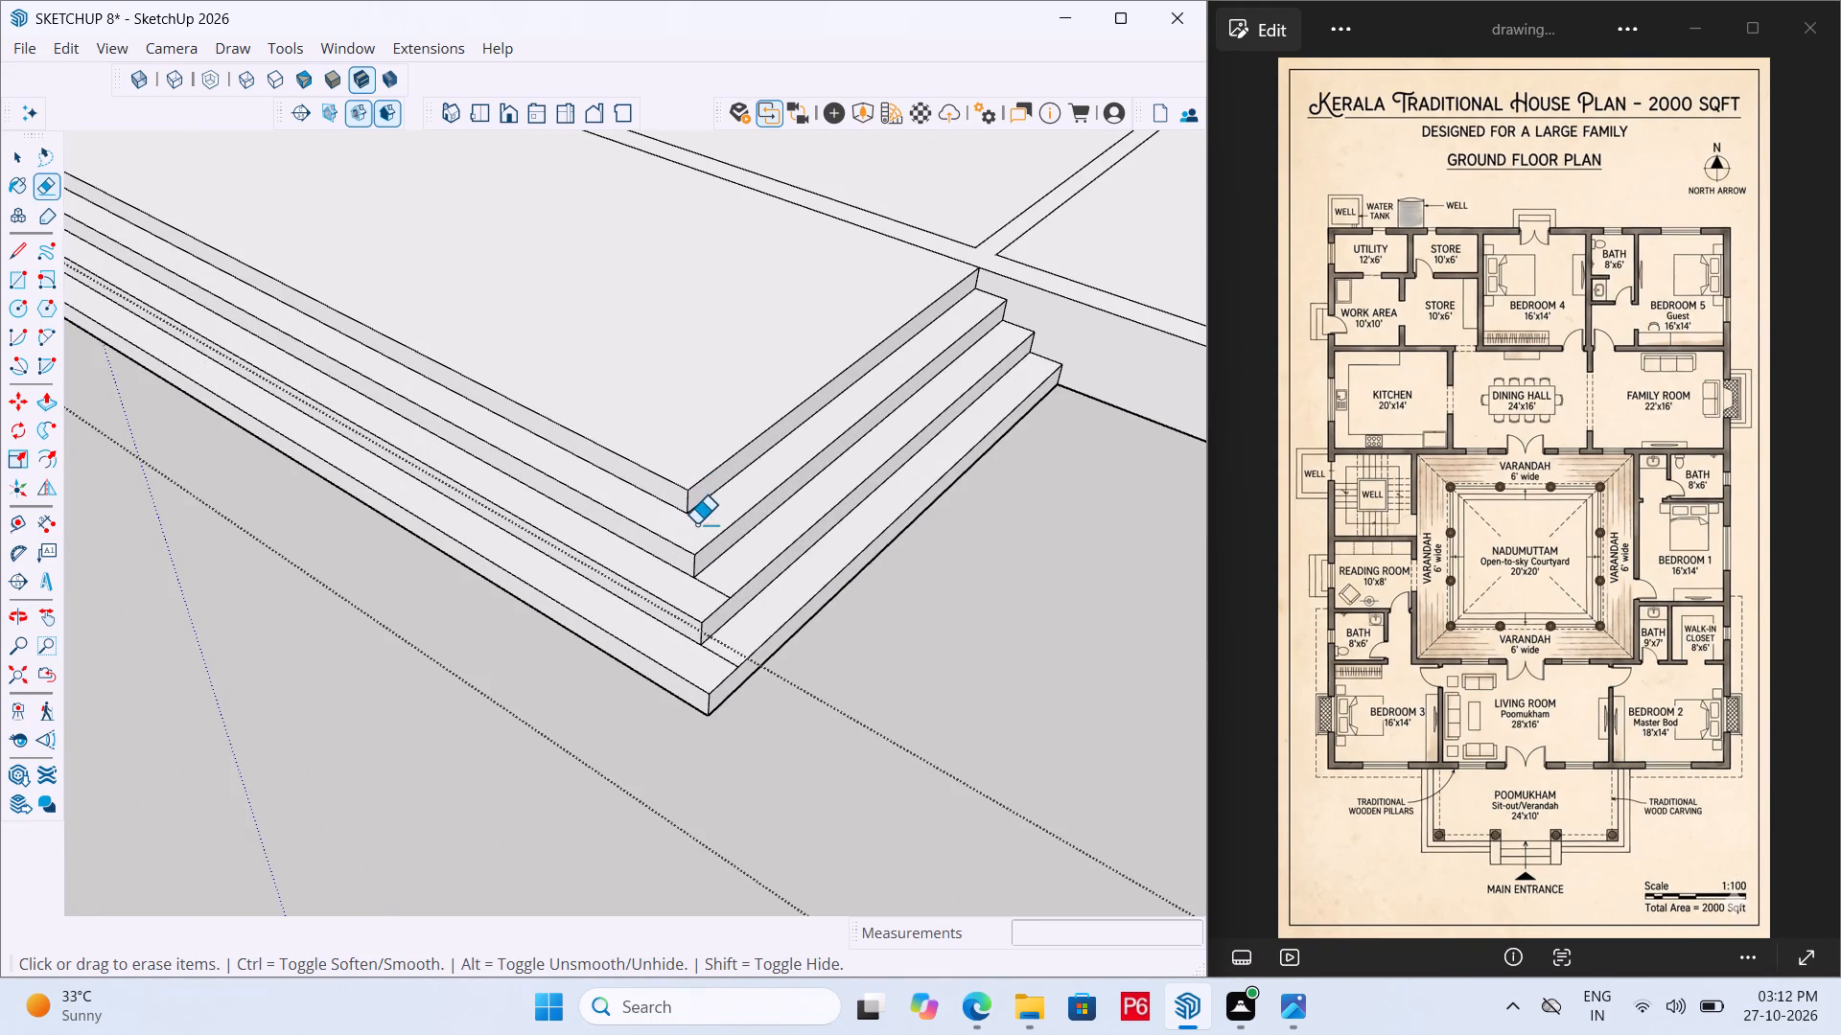
click(696, 524)
drag(721, 589, 711, 597)
click(711, 597)
drag(723, 646, 706, 675)
click(706, 675)
Save the model.
scroll(746, 638, down, 1)
key(ctrl+s)
key(ctrl+s)
key(ctrl+s)
key(ctrl+s)
key(ctrl+s)
key(ctrl+s)
key(ctrl+s)
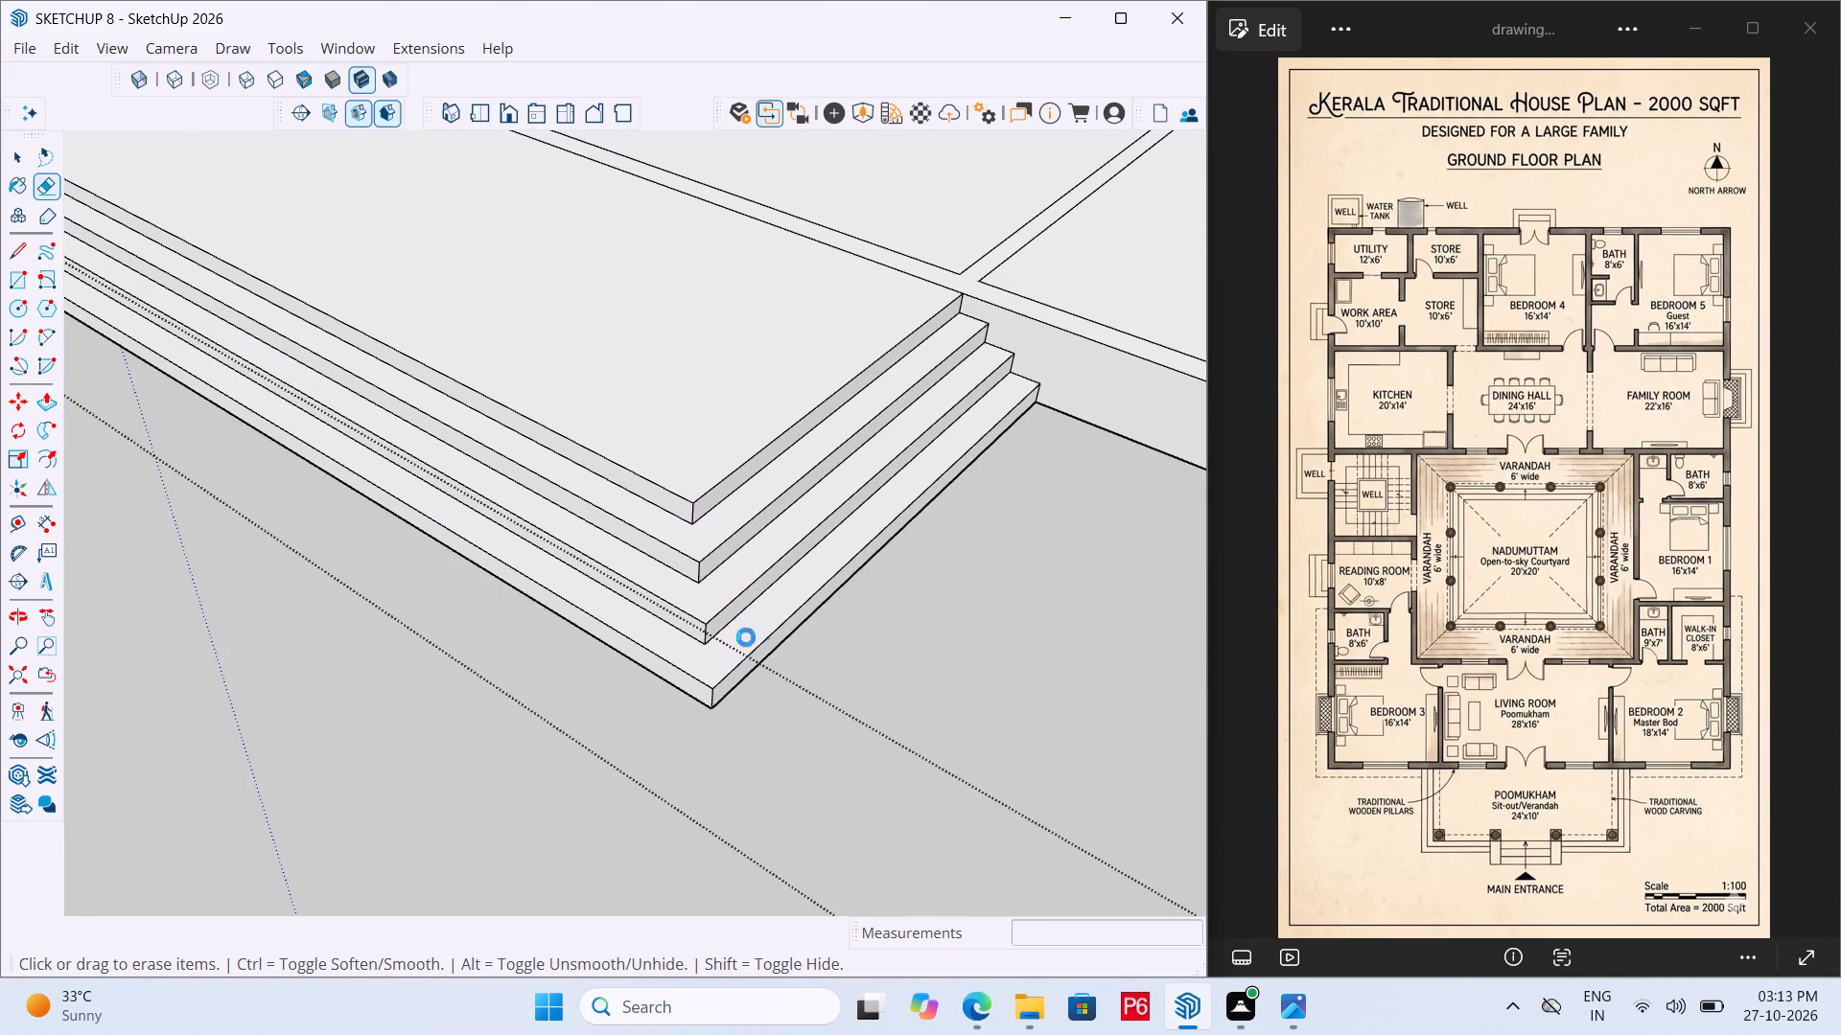
key(ctrl+s)
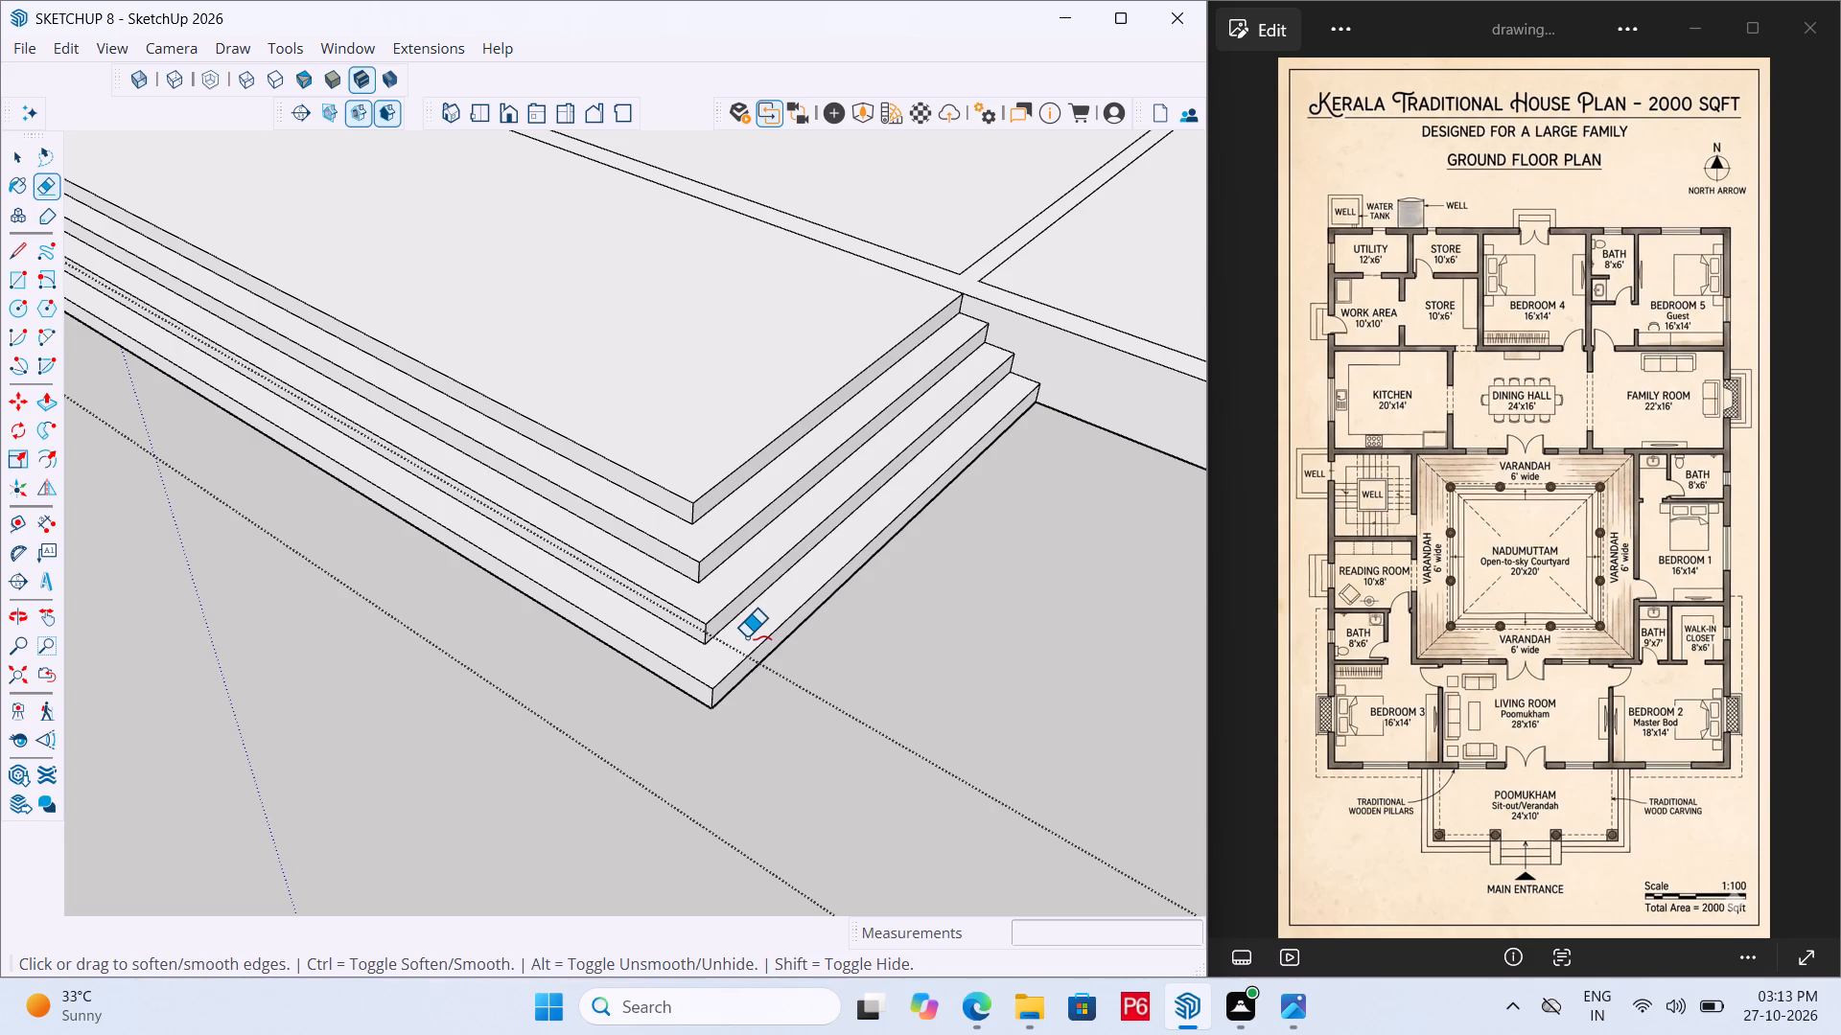
Examine the steps around the poomukham's front and both sides.
scroll(816, 619, down, 12)
middle_drag(533, 623, 1127, 646)
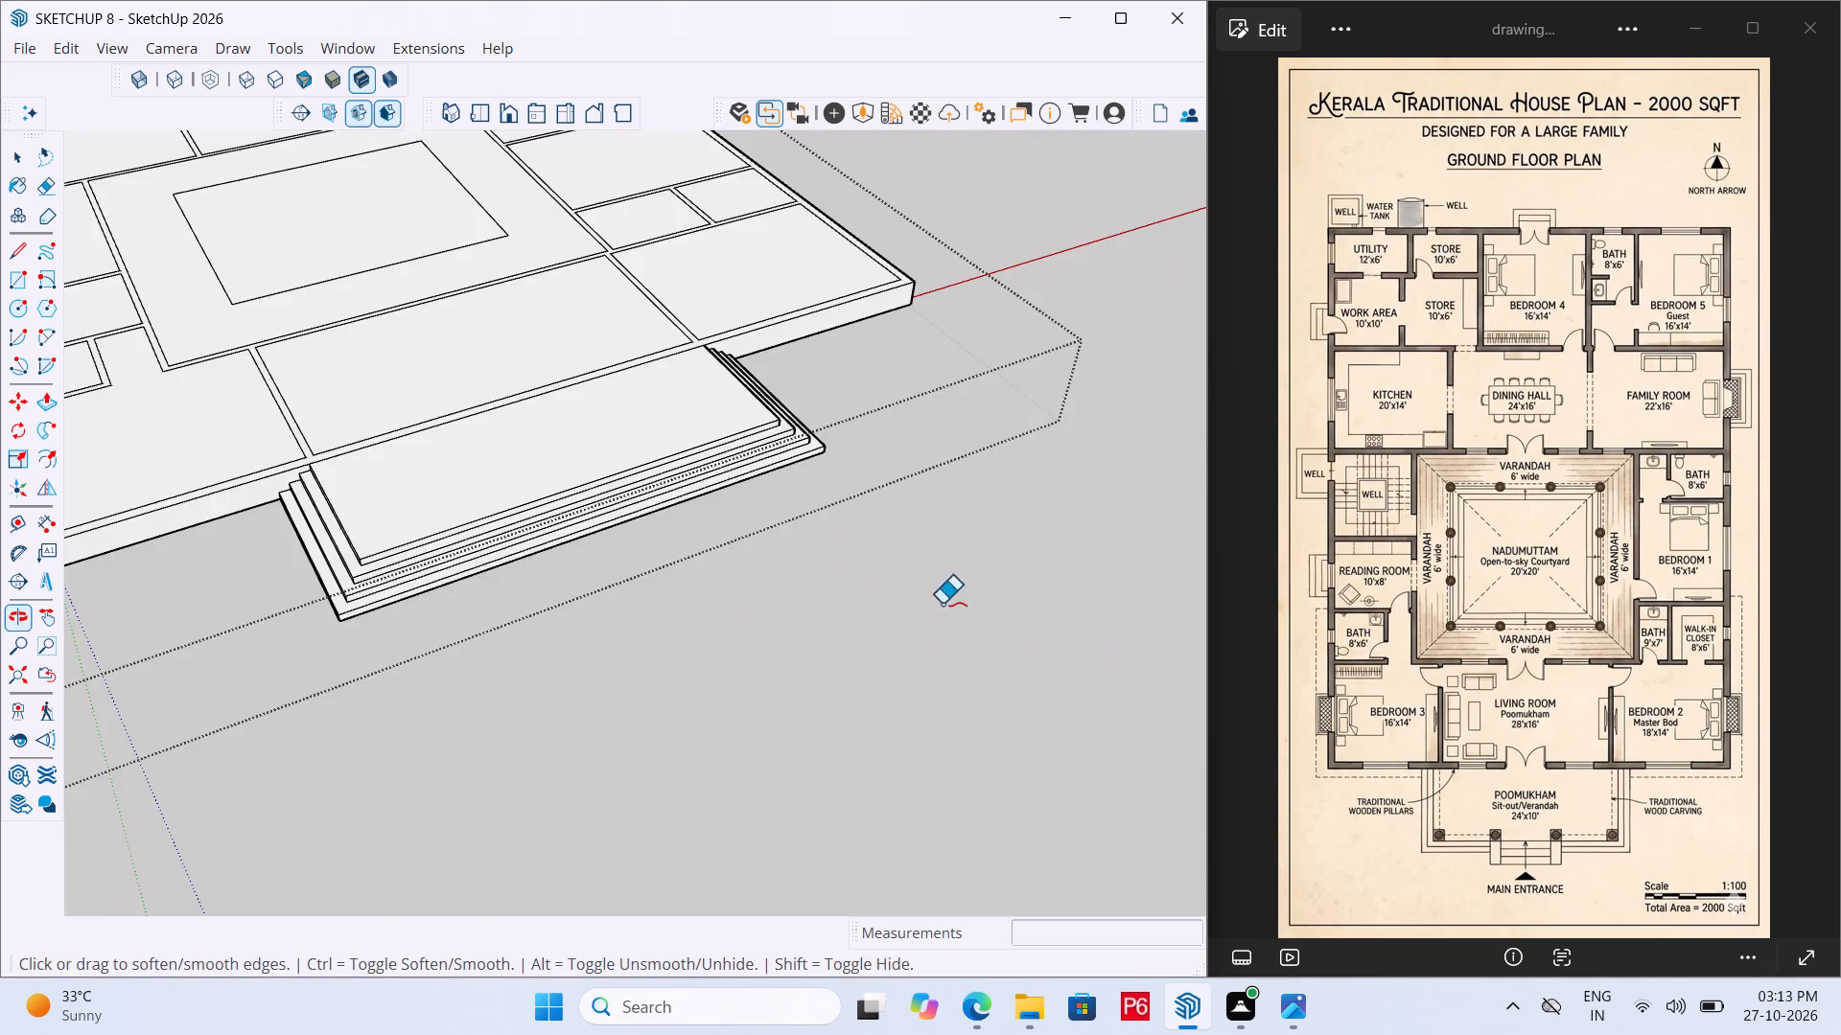
scroll(1065, 605, down, 6)
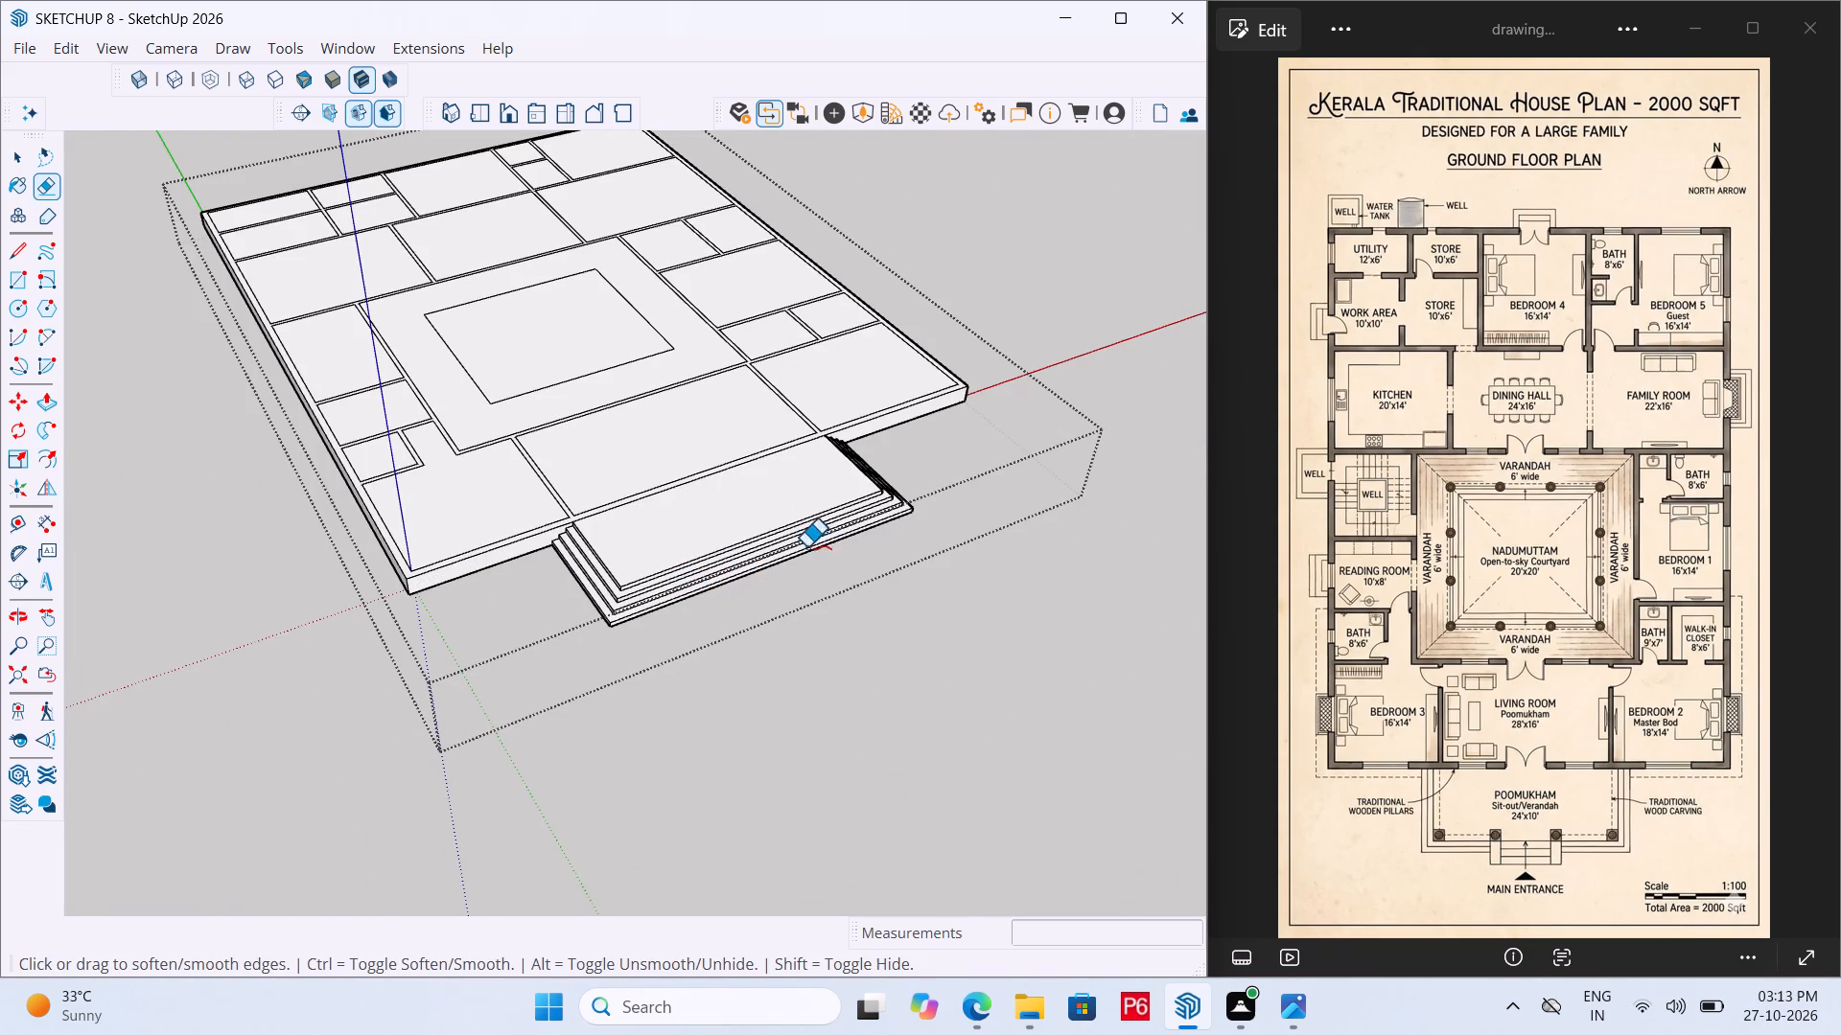
middle_drag(786, 538, 598, 589)
scroll(649, 543, up, 4)
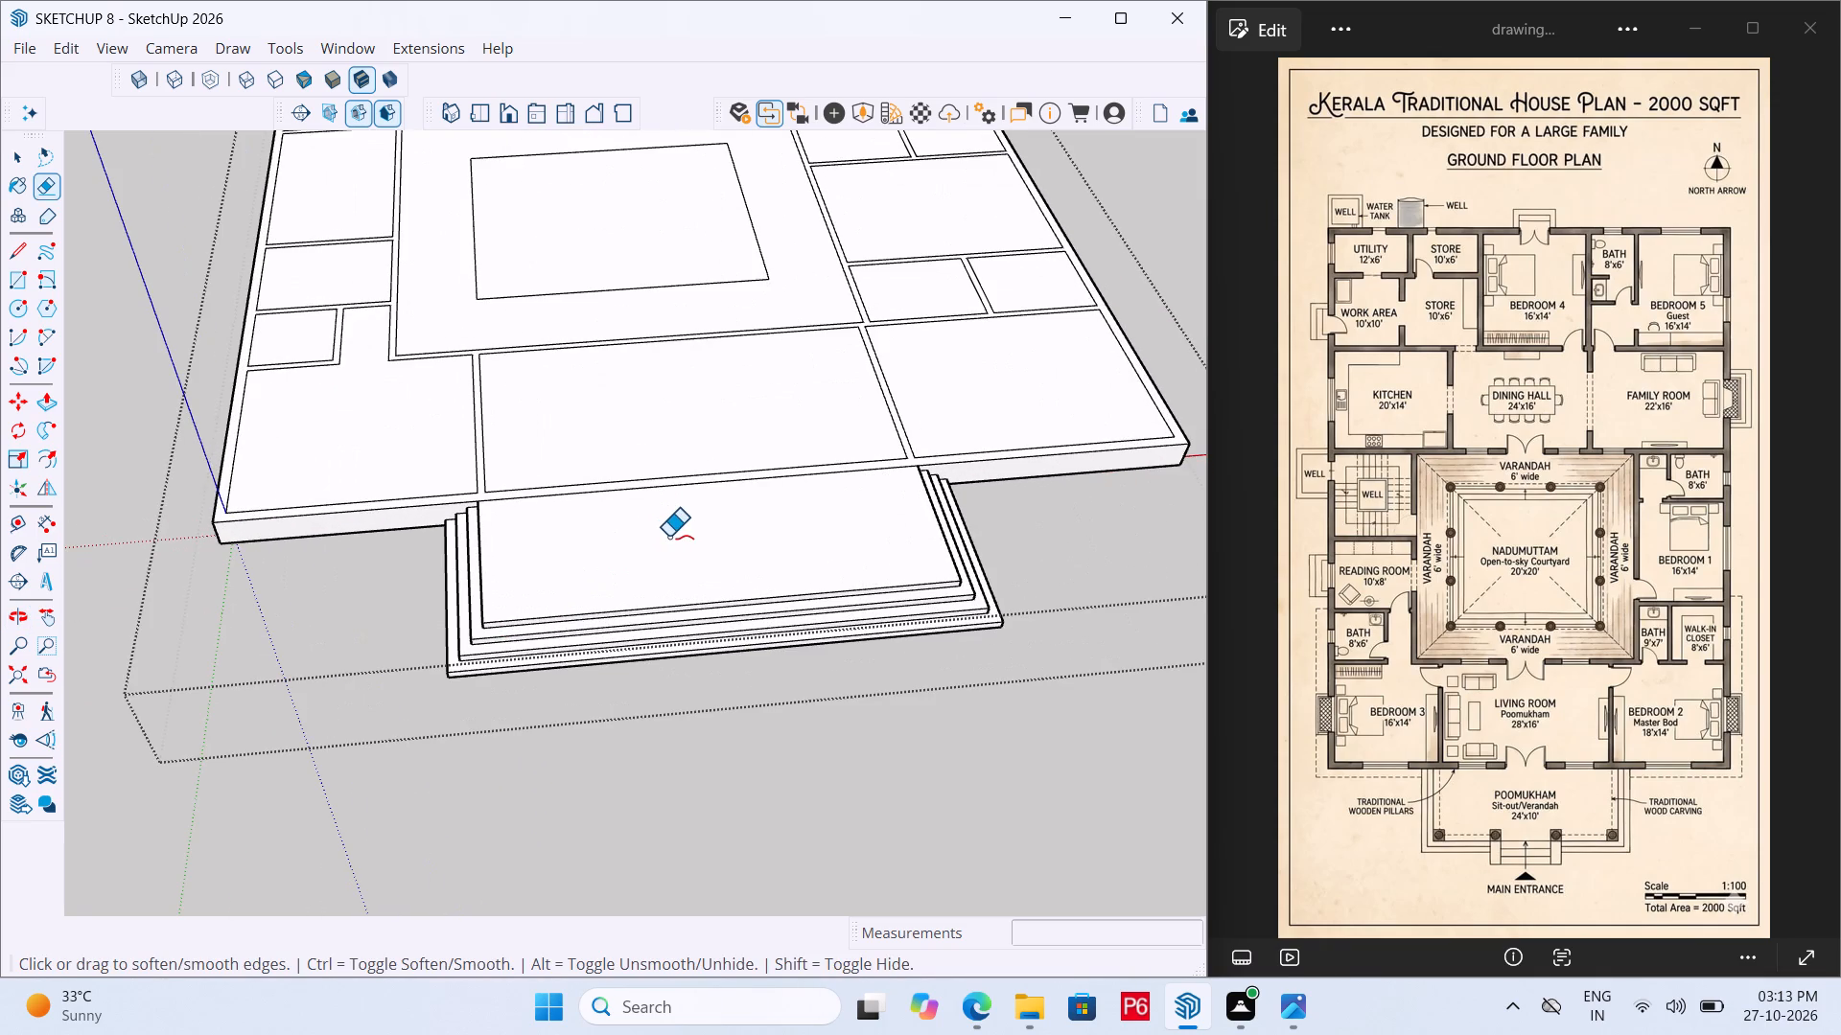
scroll(618, 596, up, 5)
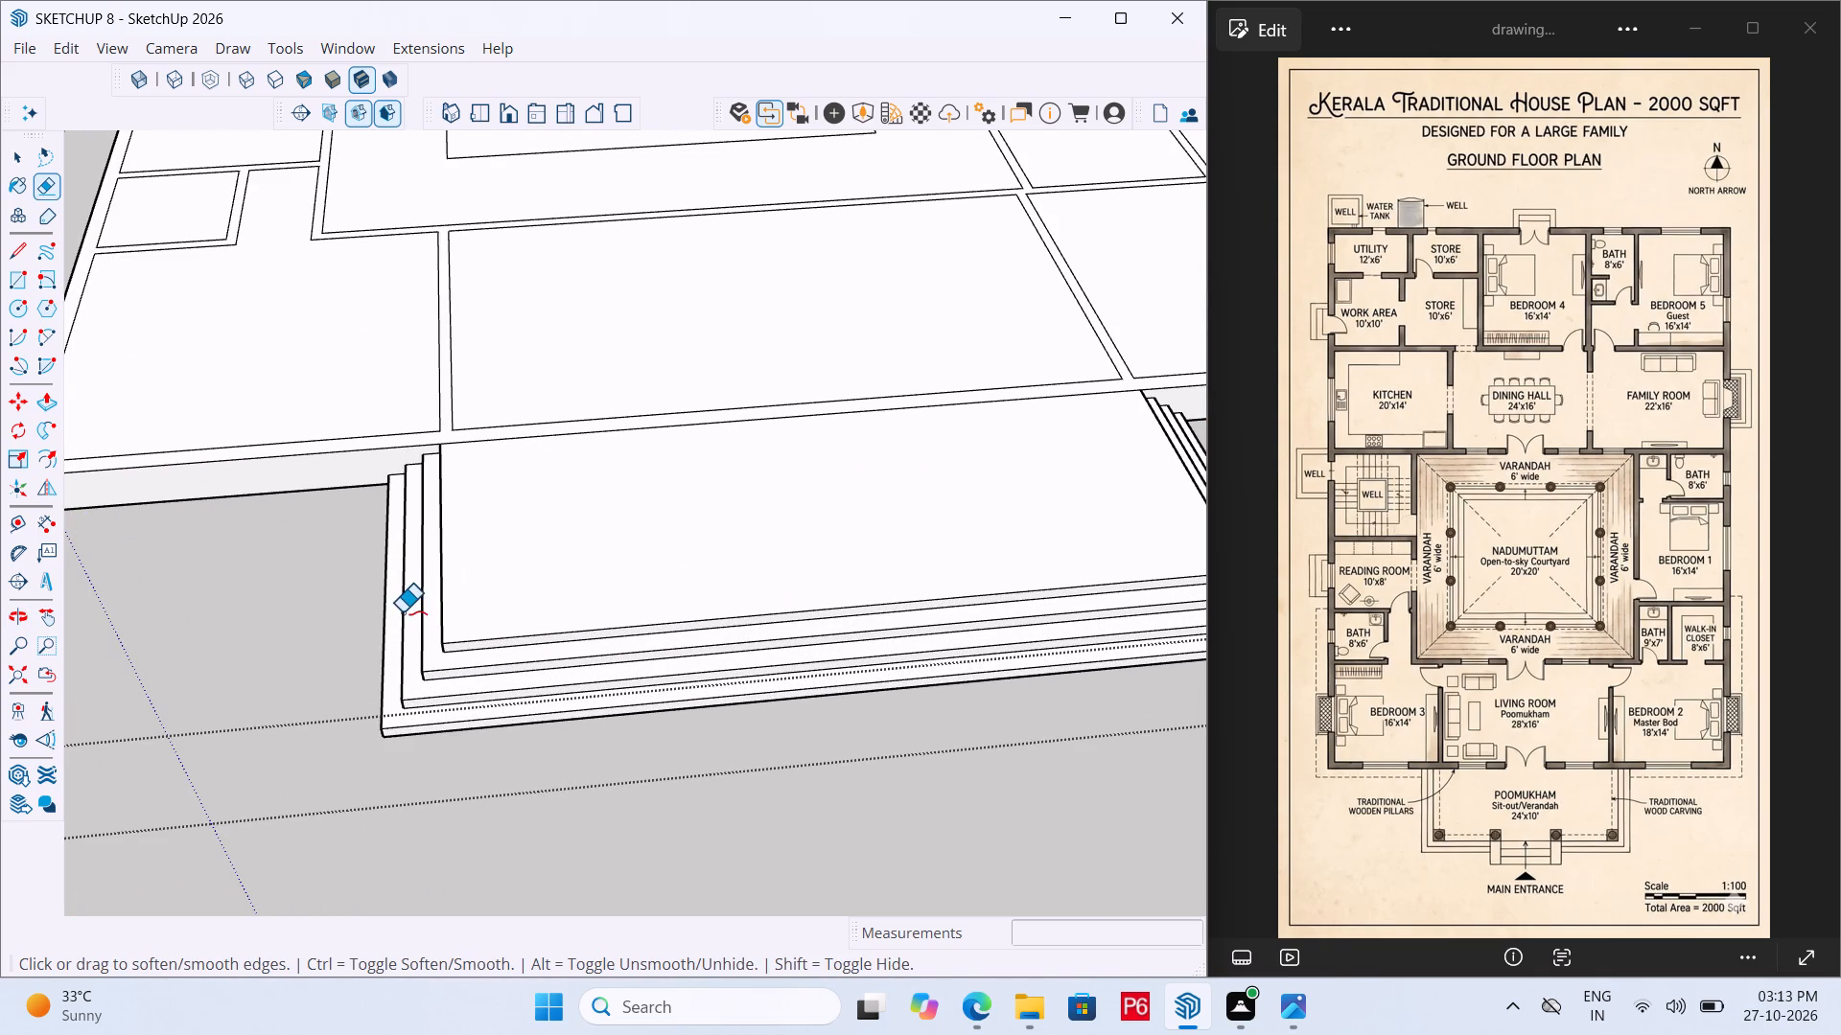
scroll(315, 651, down, 7)
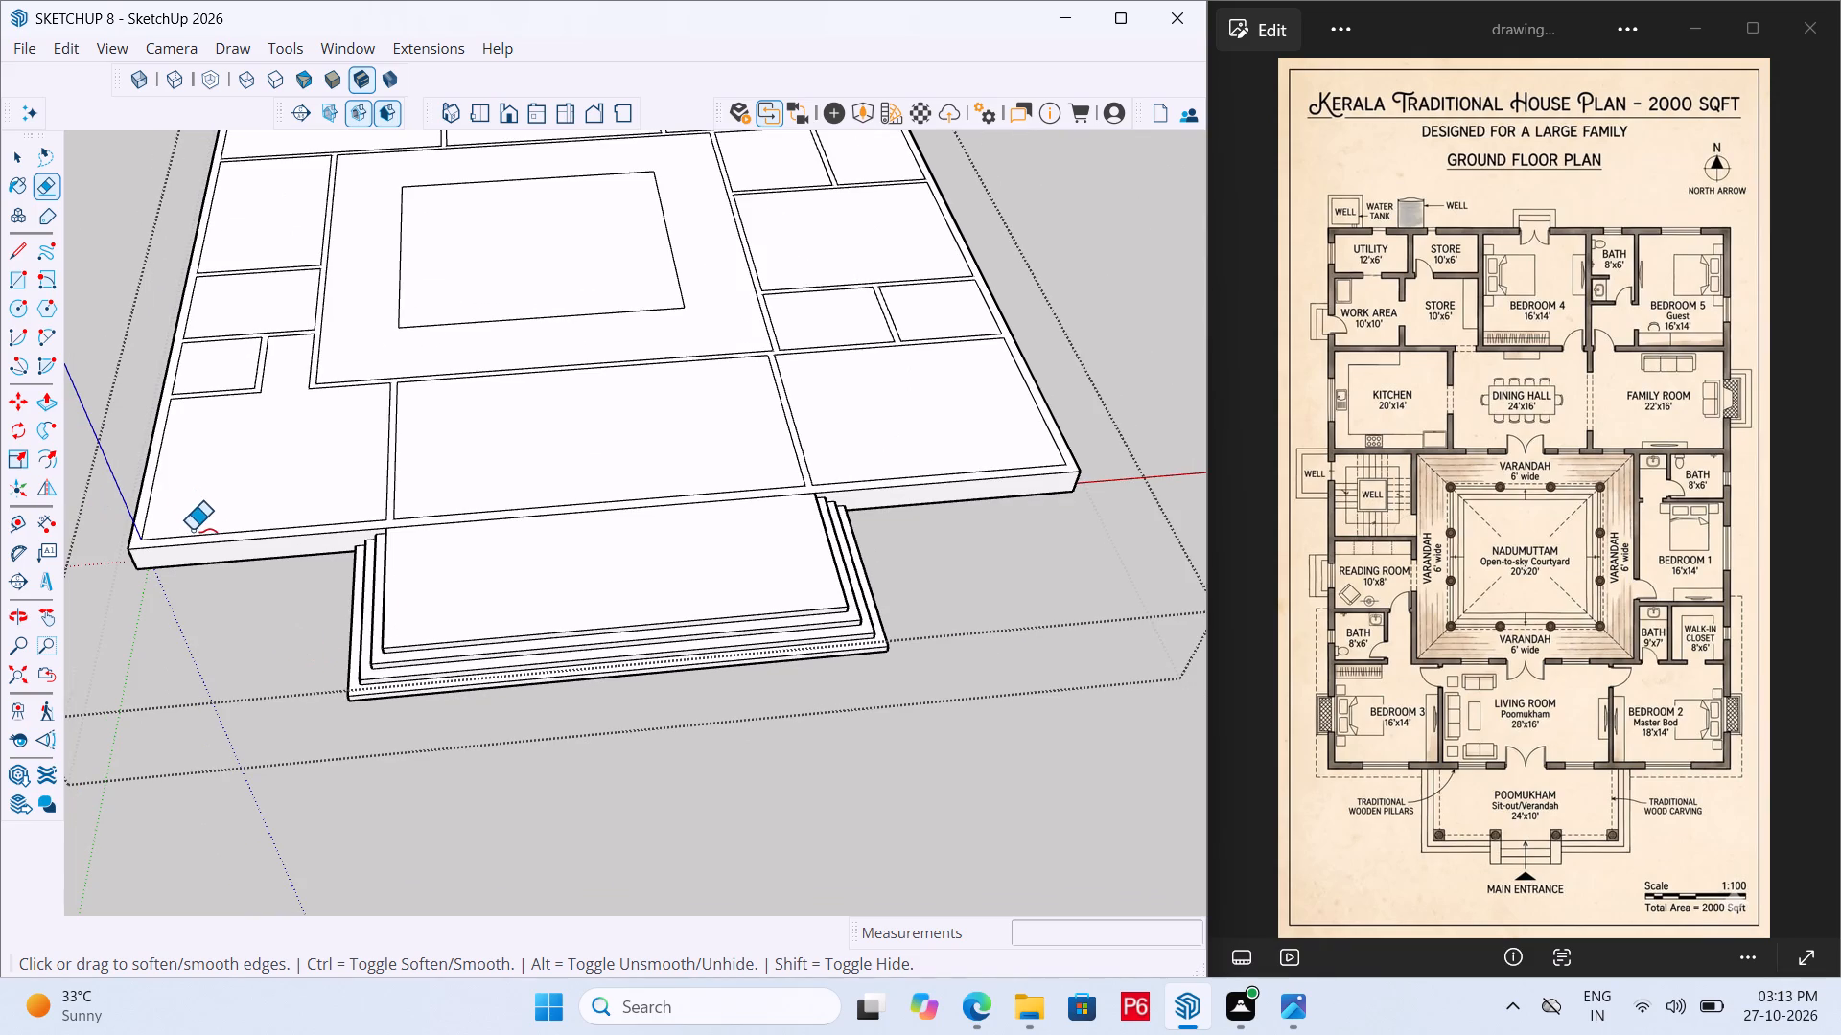
middle_drag(872, 536, 717, 618)
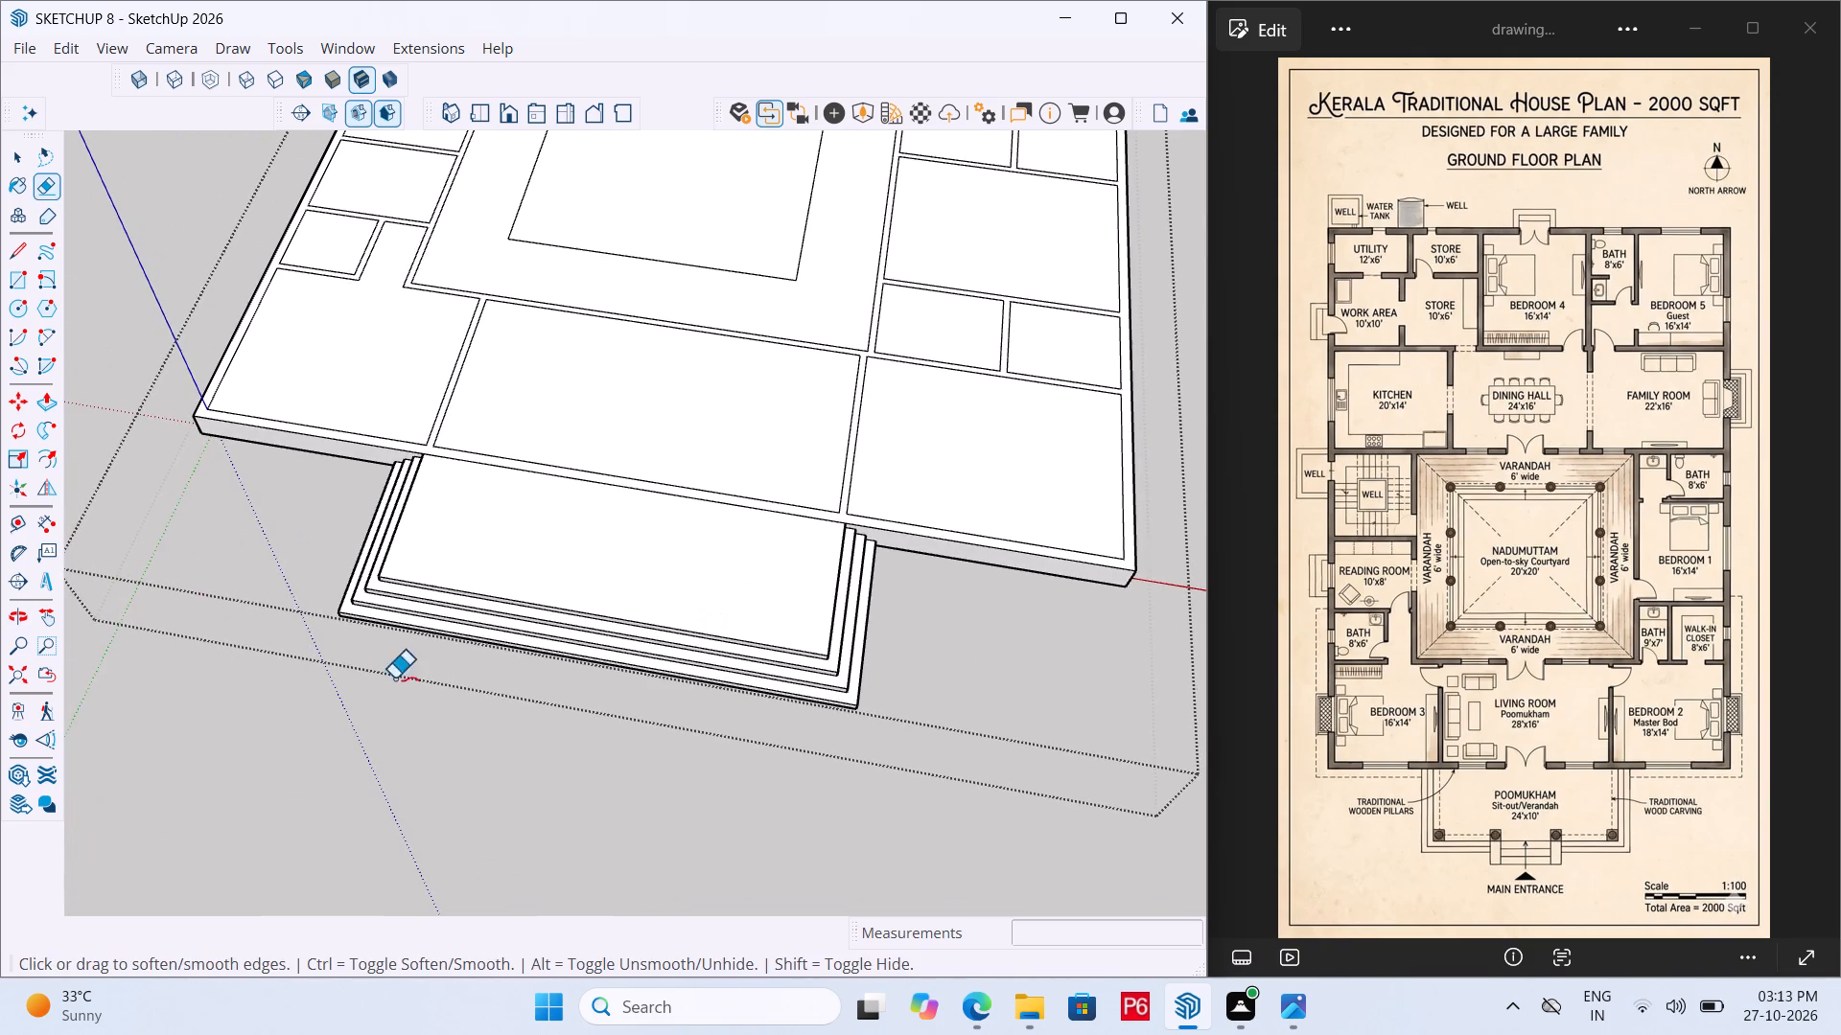
scroll(334, 683, down, 2)
middle_drag(446, 722, 507, 697)
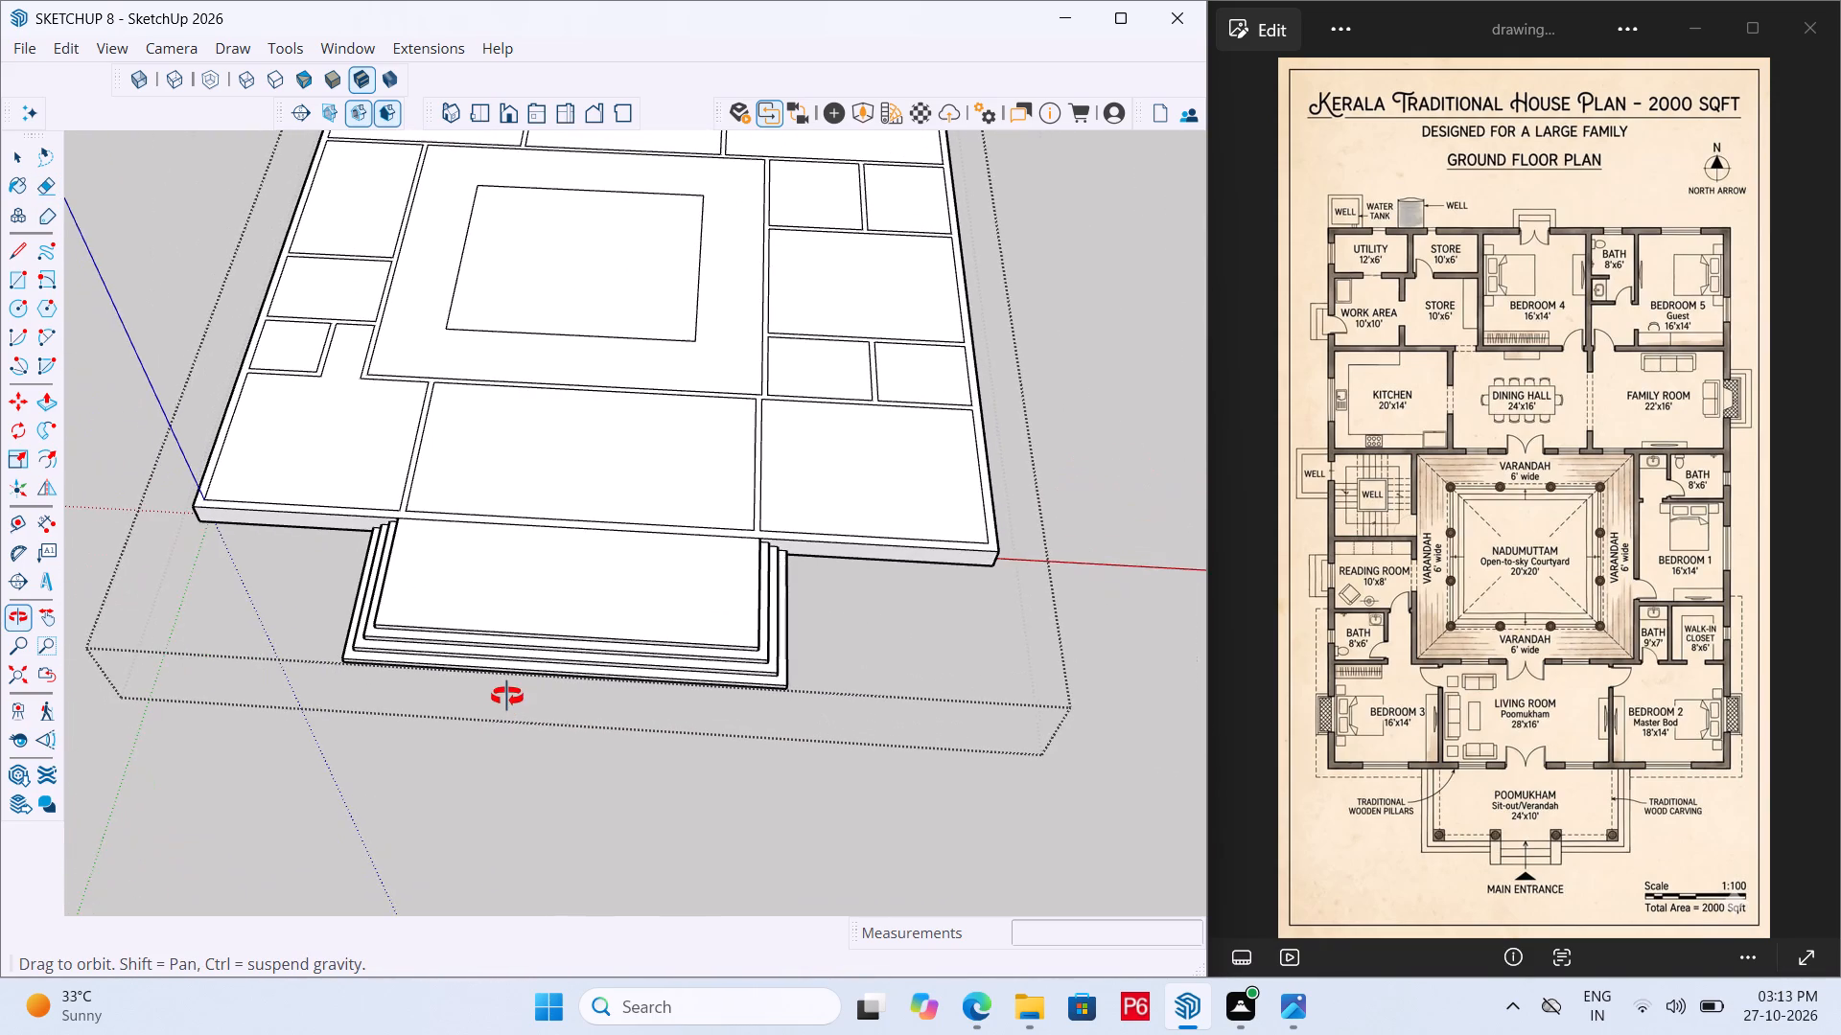
middle_drag(507, 697, 505, 696)
Draw a 1' by 1' rectangle on the poomukham floor at its front corner on the Bedroom 3 side.
scroll(629, 644, up, 5)
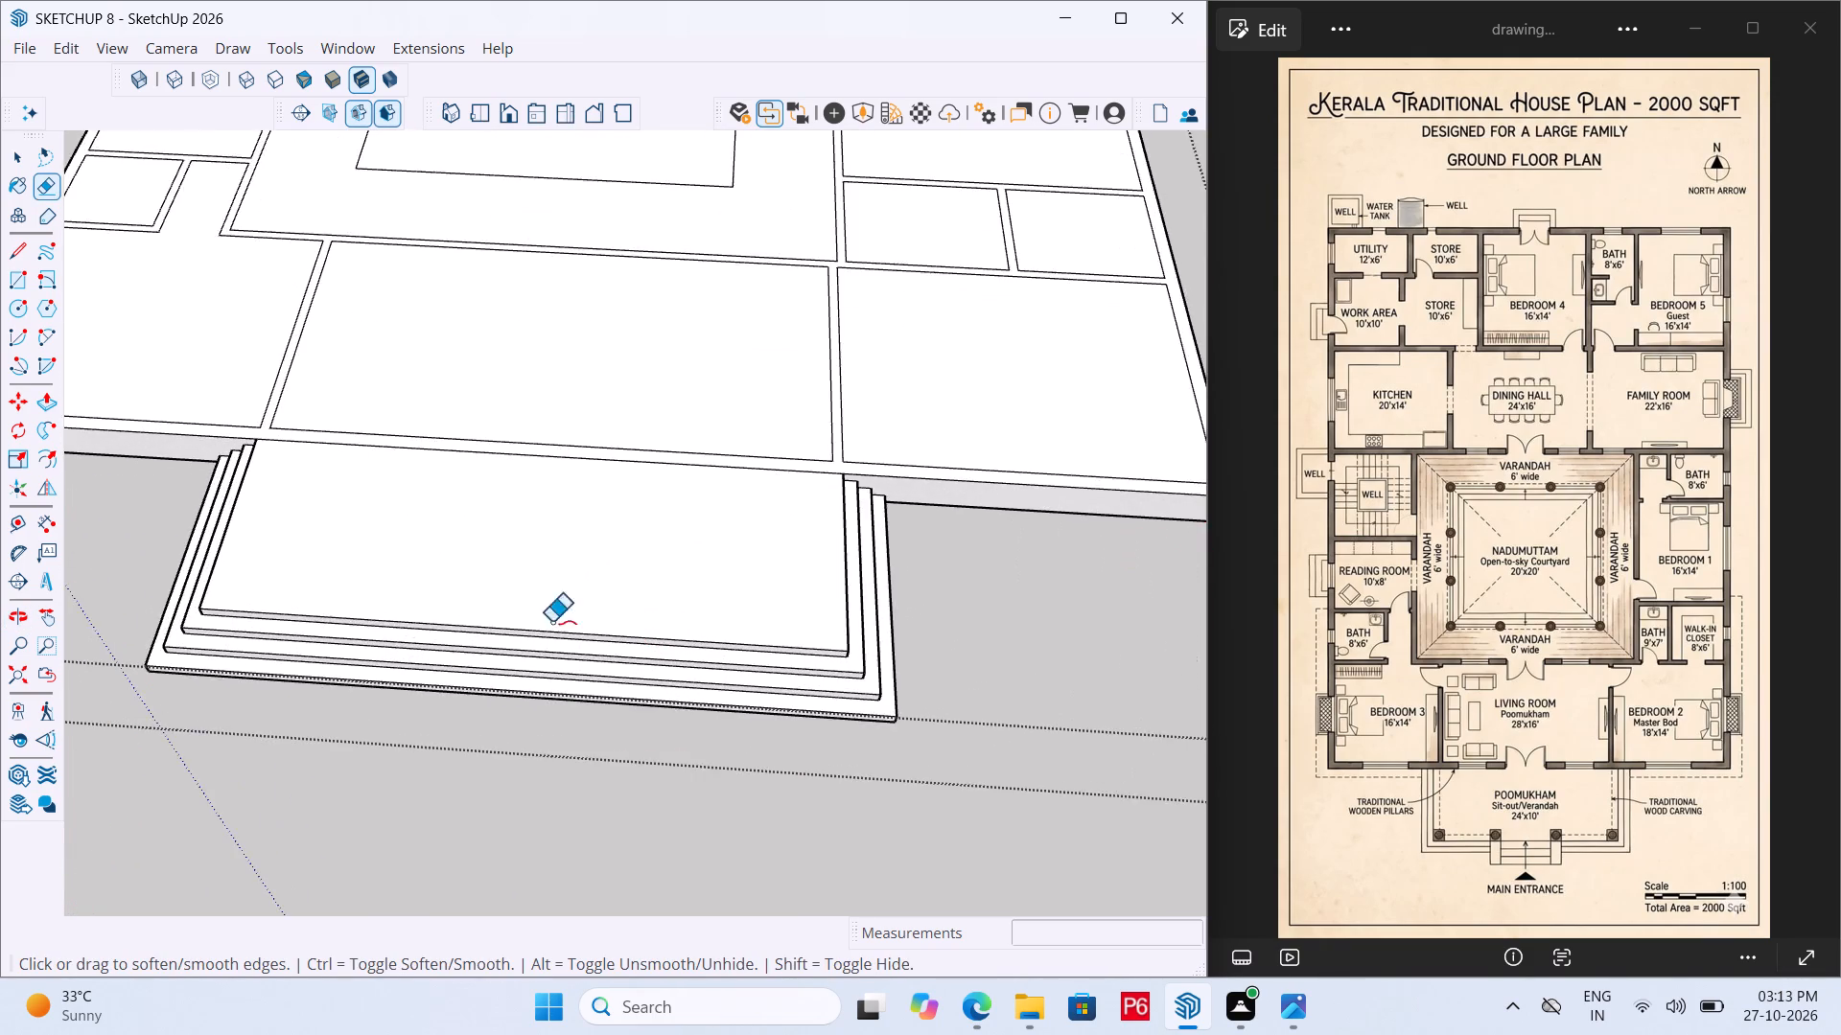
scroll(210, 588, up, 13)
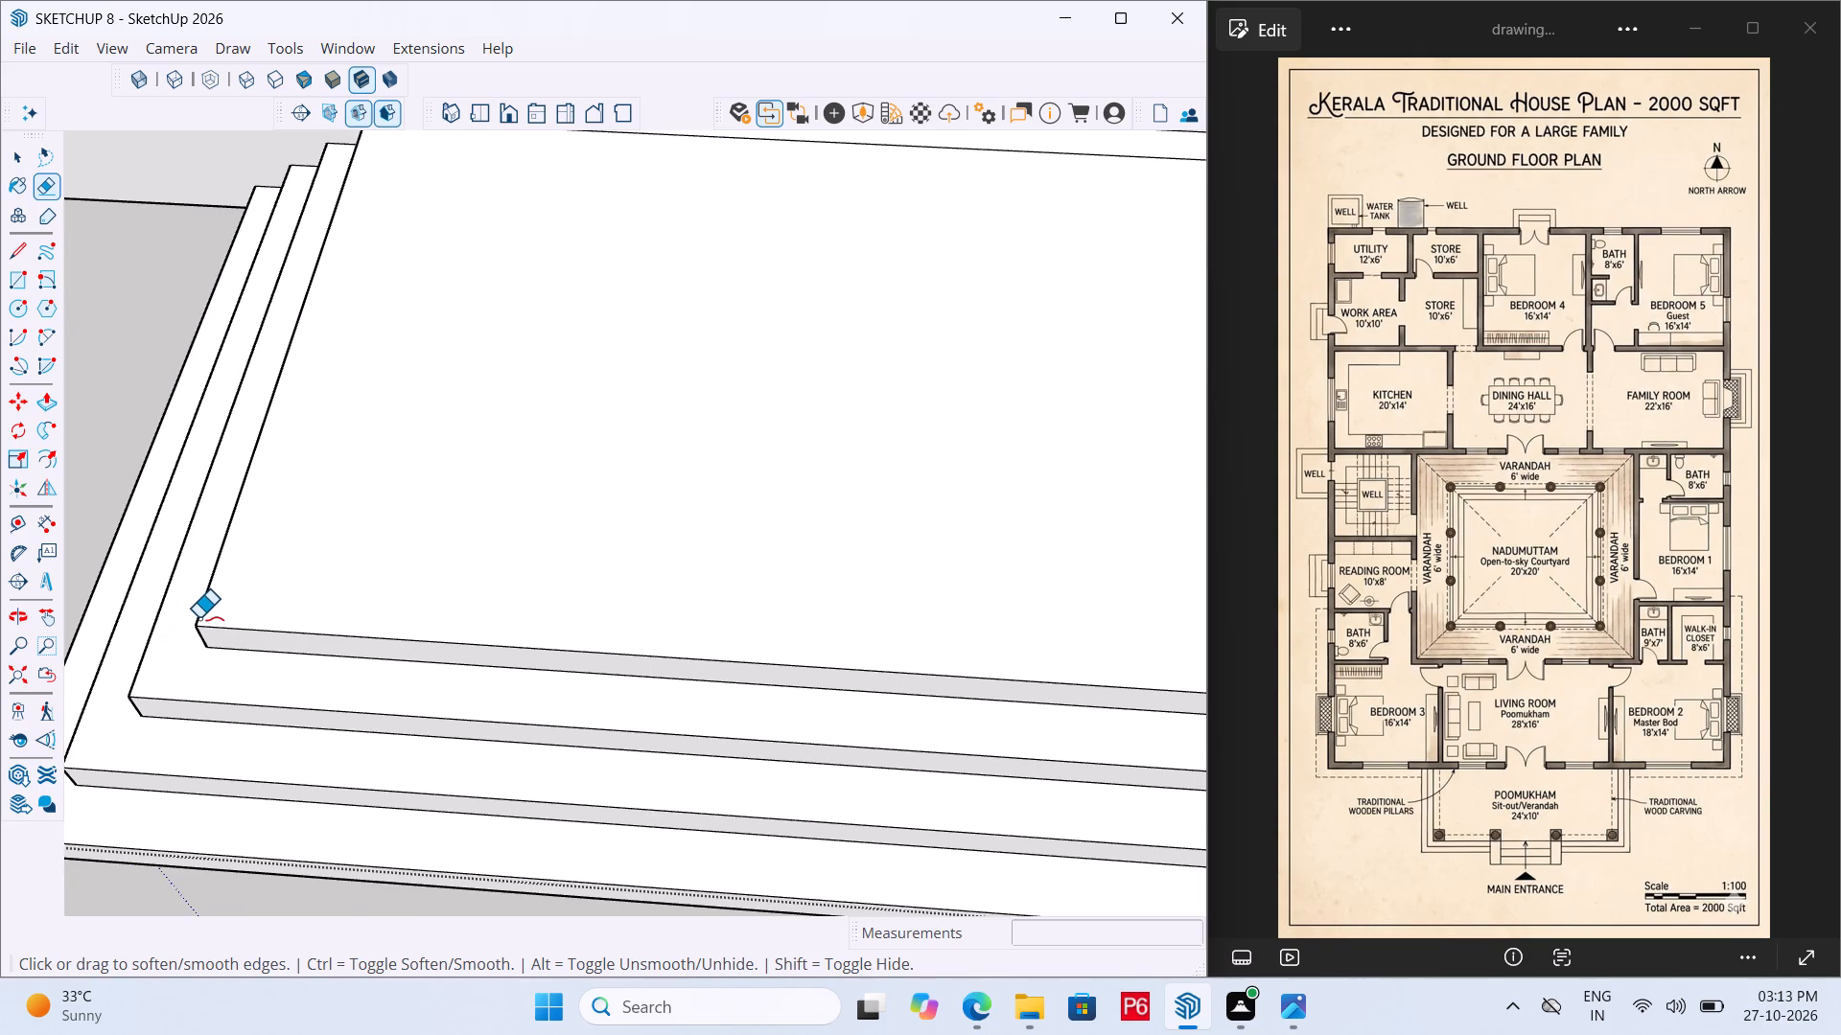
key(r)
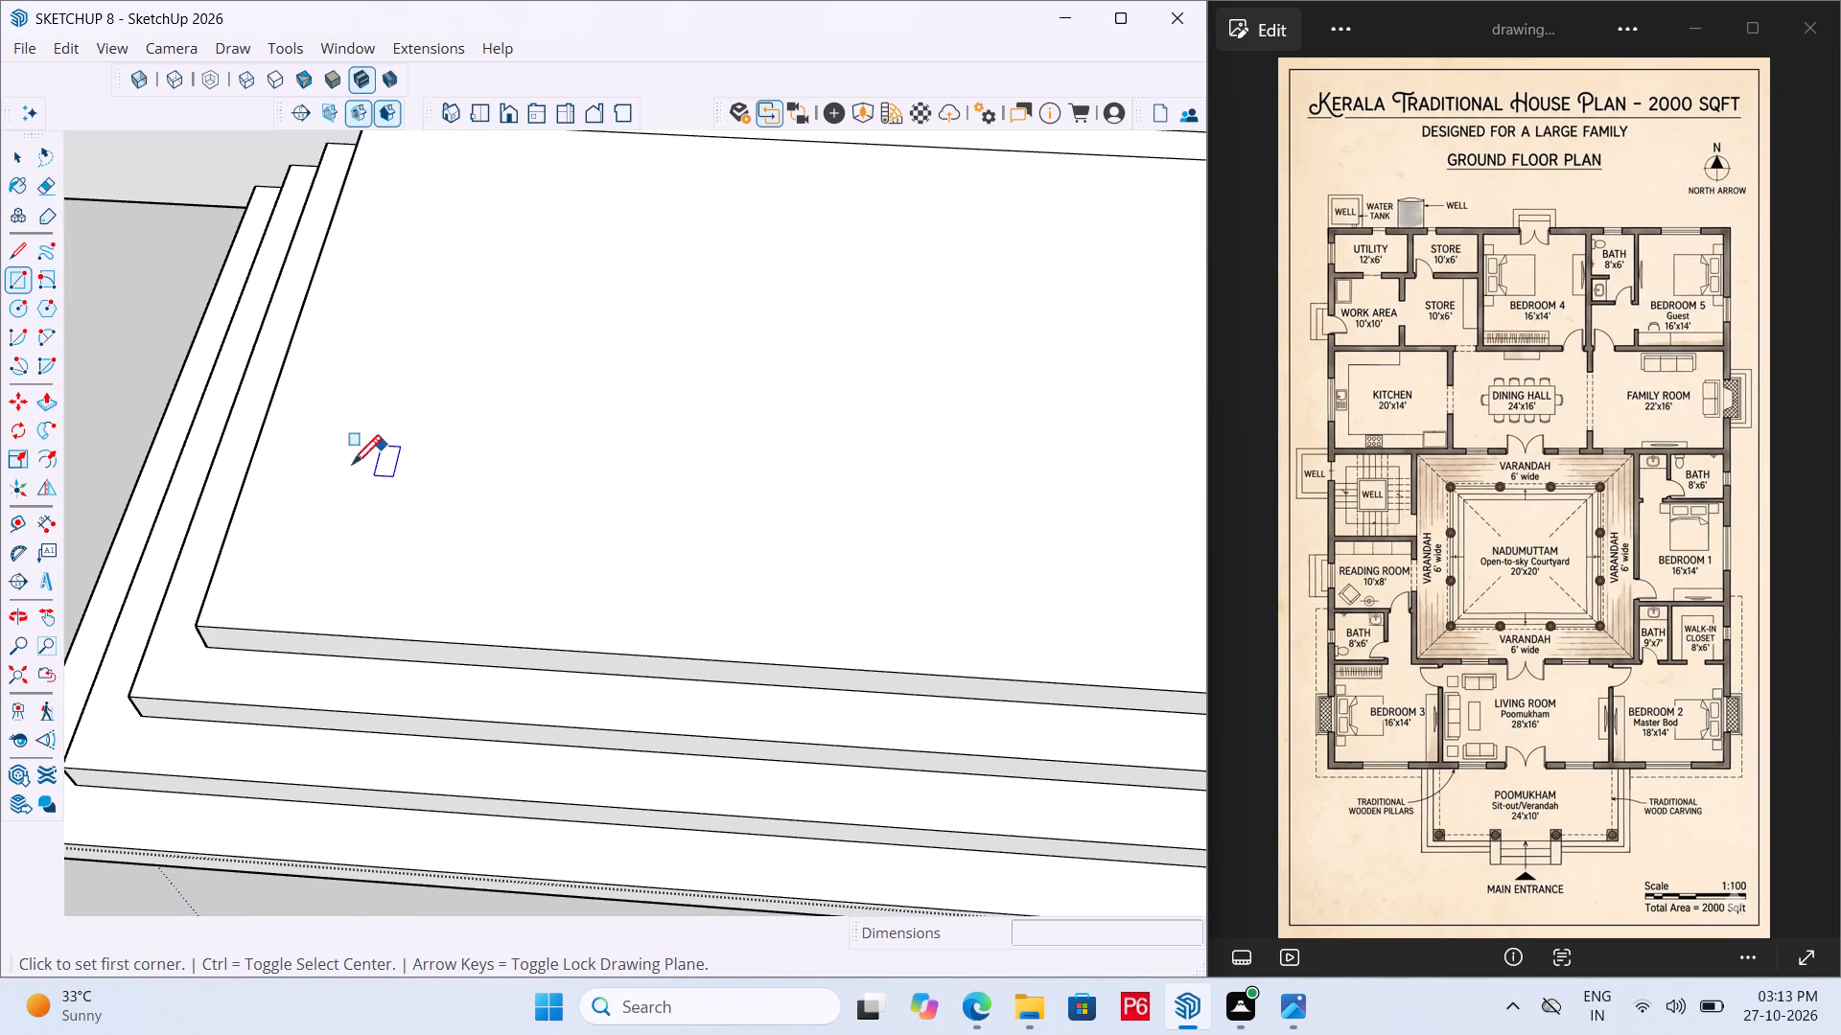
click(198, 632)
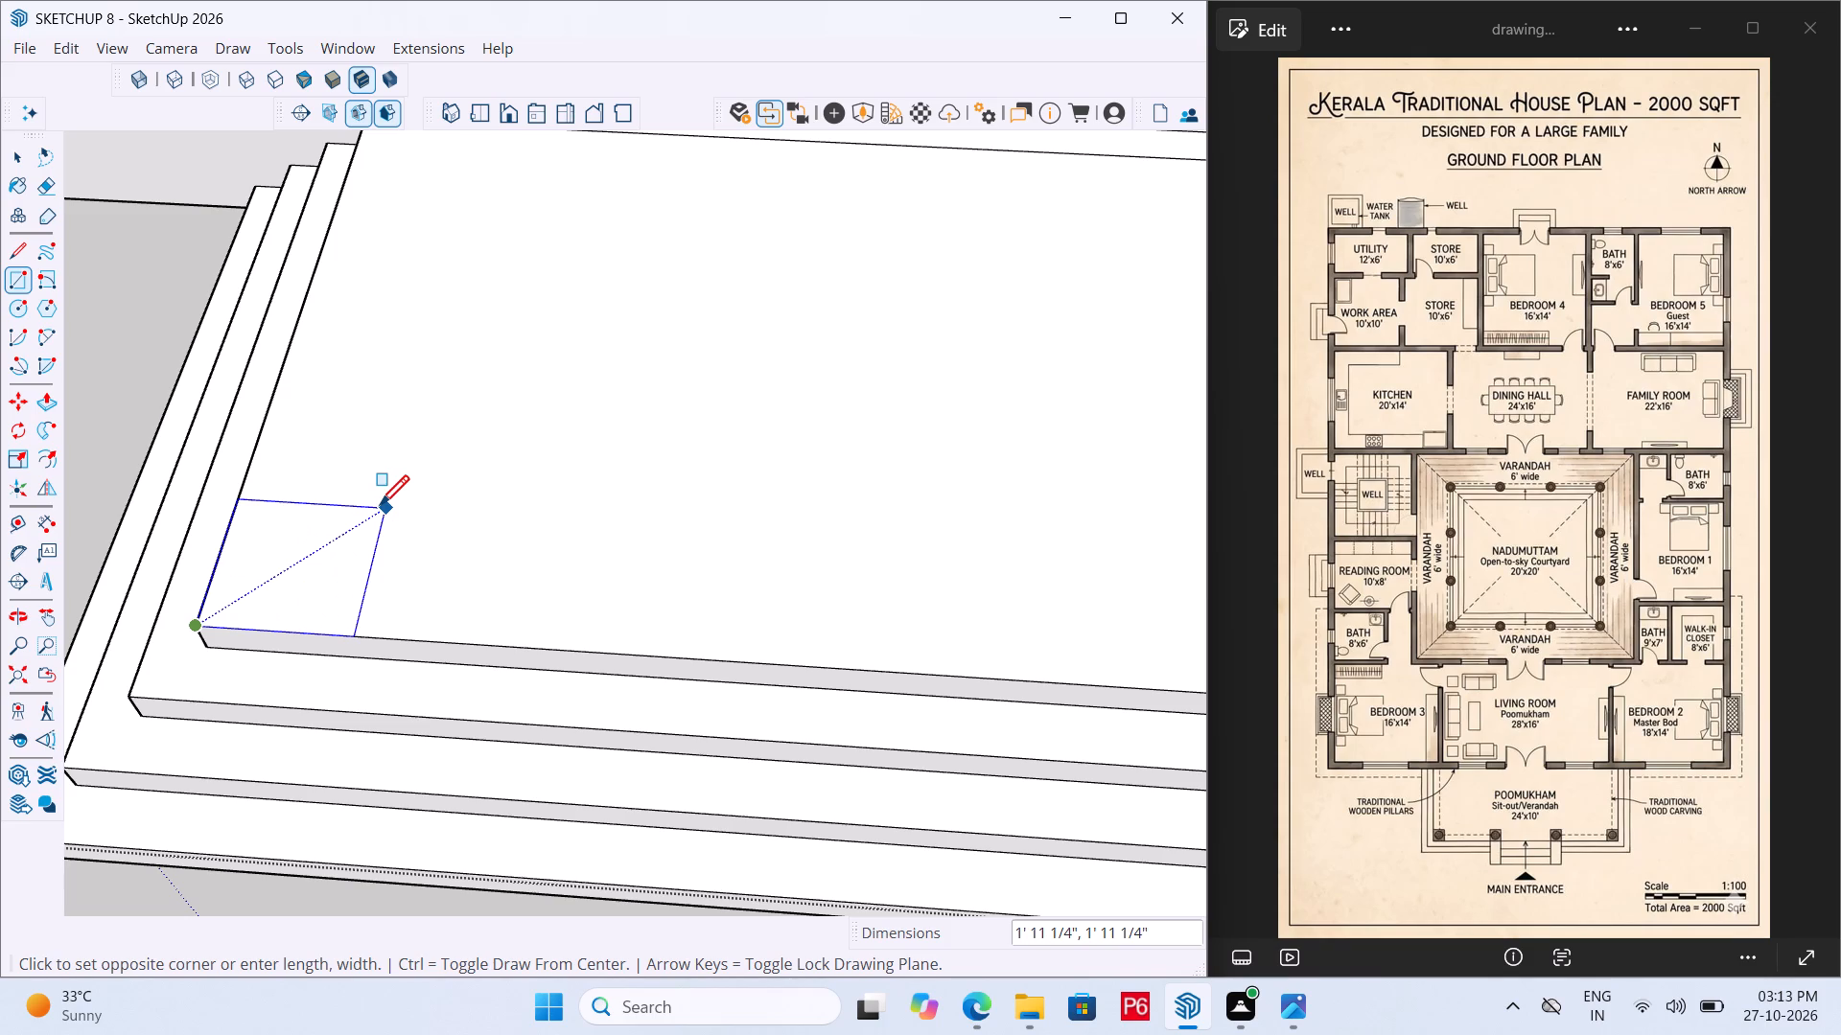
text(1')
text(,1')
key(Return)
Make the 1' square at the poomukham's front corner, with its edges, into a group.
scroll(288, 426, down, 8)
scroll(83, 517, down, 5)
key(space)
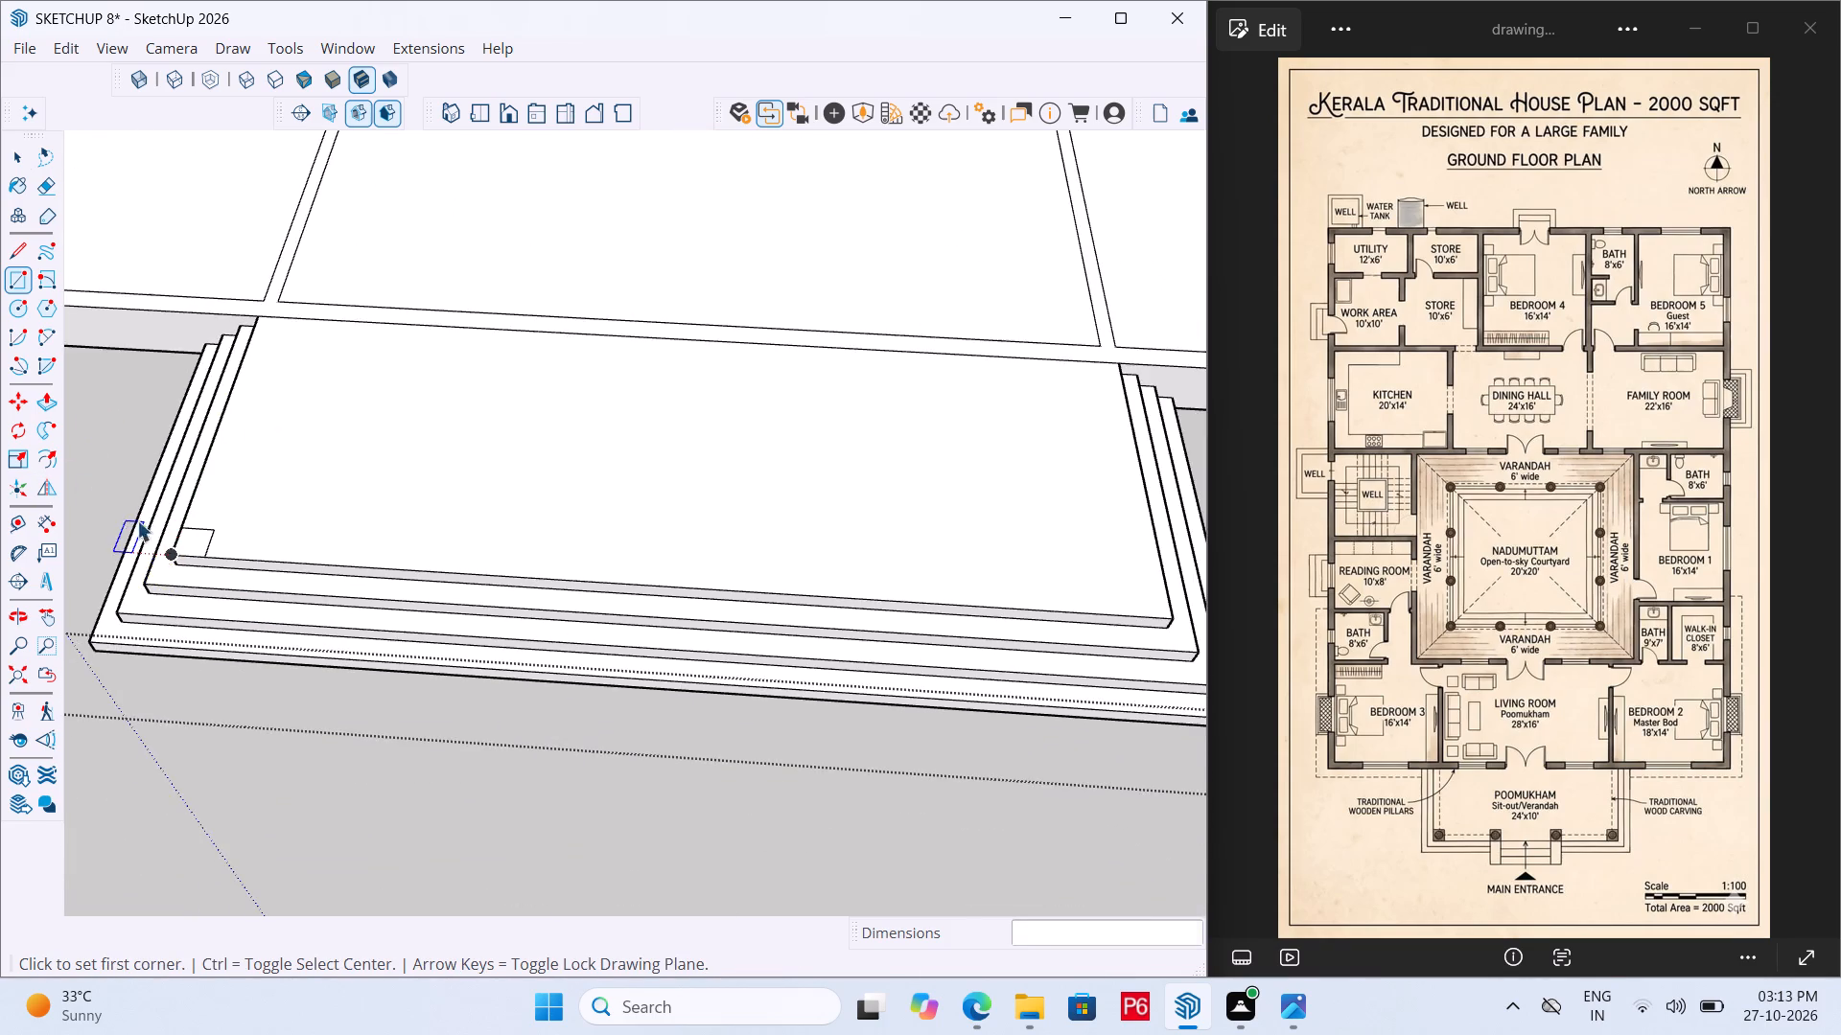
scroll(146, 517, up, 7)
click(235, 578)
double_click(235, 578)
right_click(235, 578)
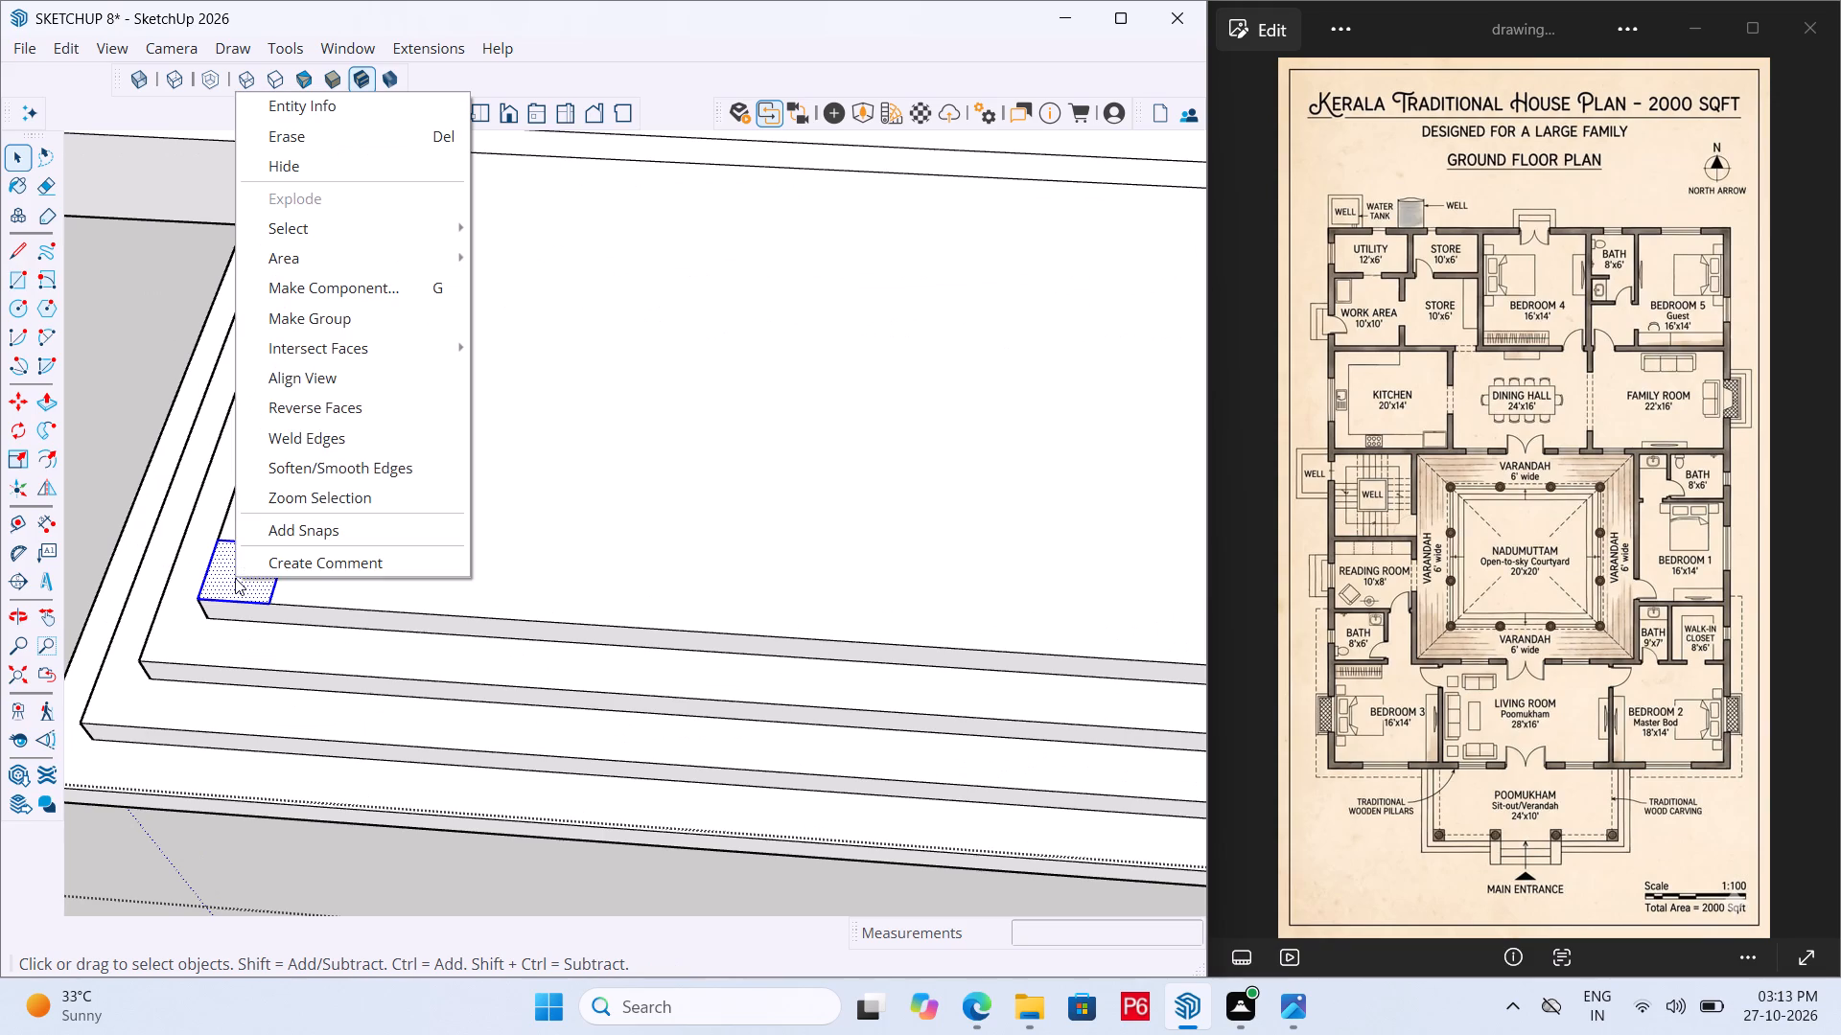
click(370, 319)
click(264, 794)
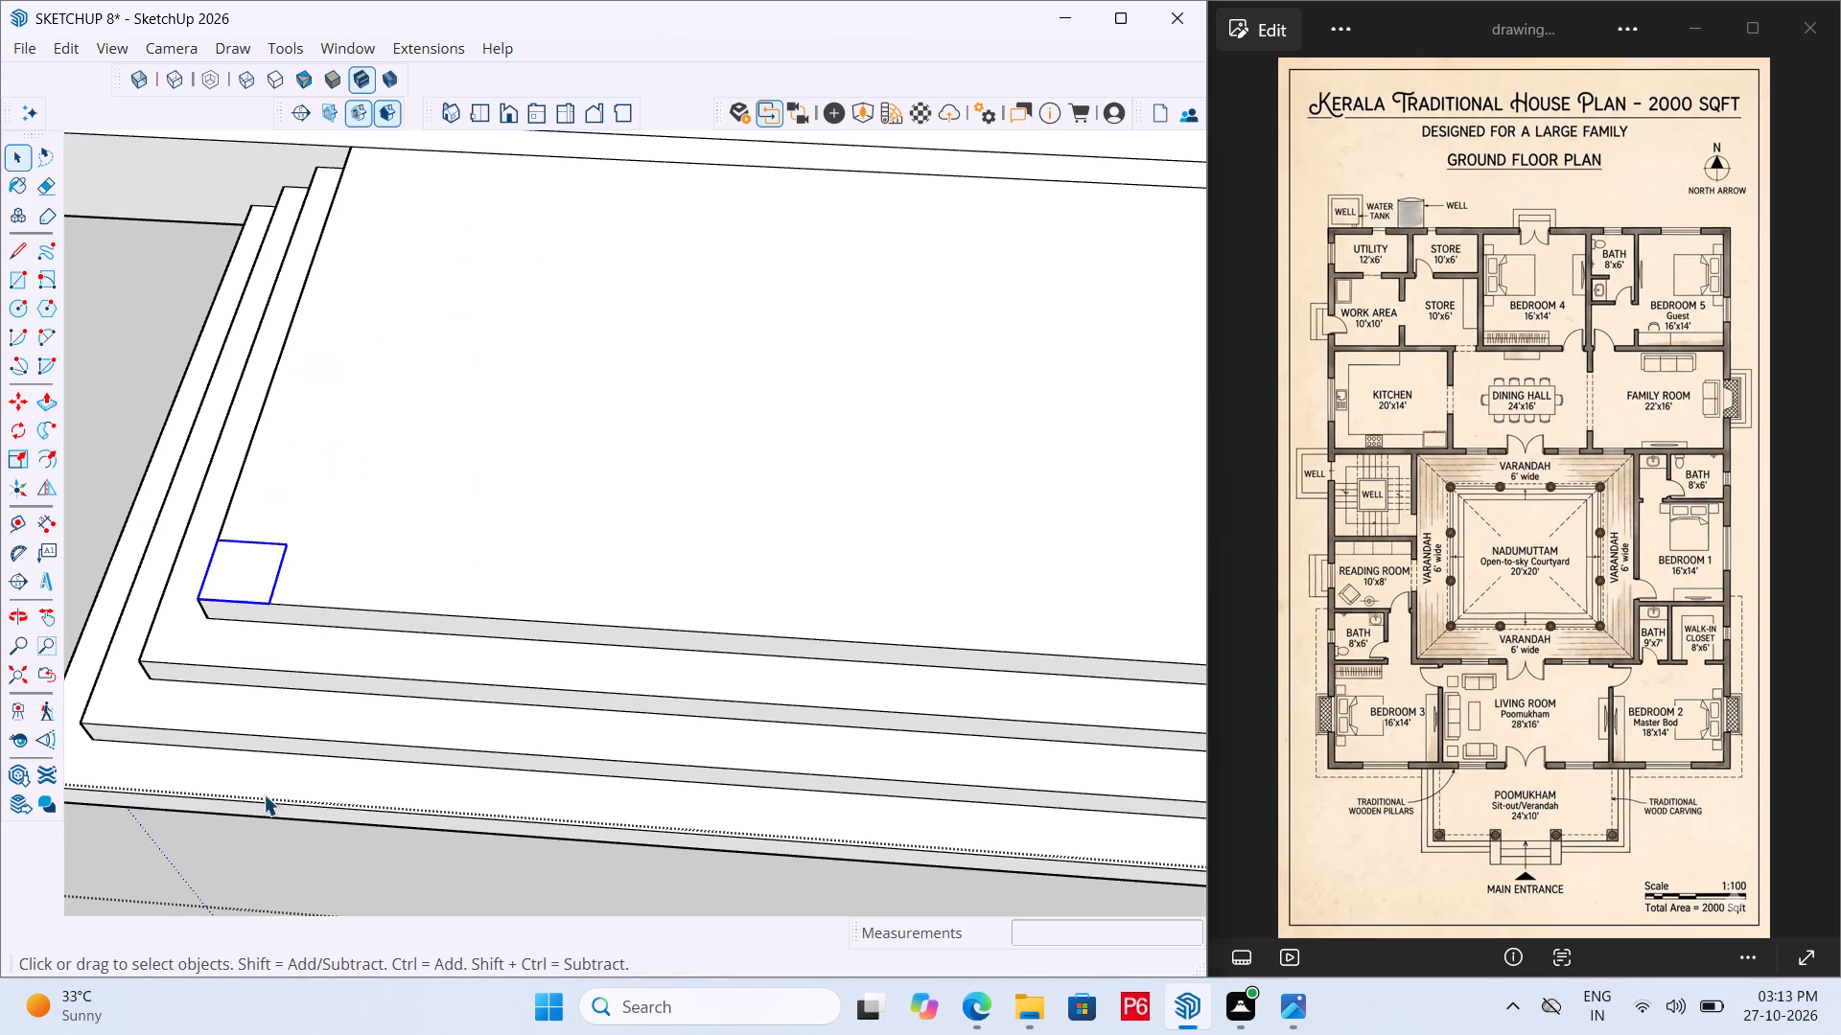
click(268, 826)
Open the 1' square group at the poomukham's front corner for editing.
scroll(404, 495, down, 11)
scroll(494, 505, down, 19)
scroll(482, 536, up, 18)
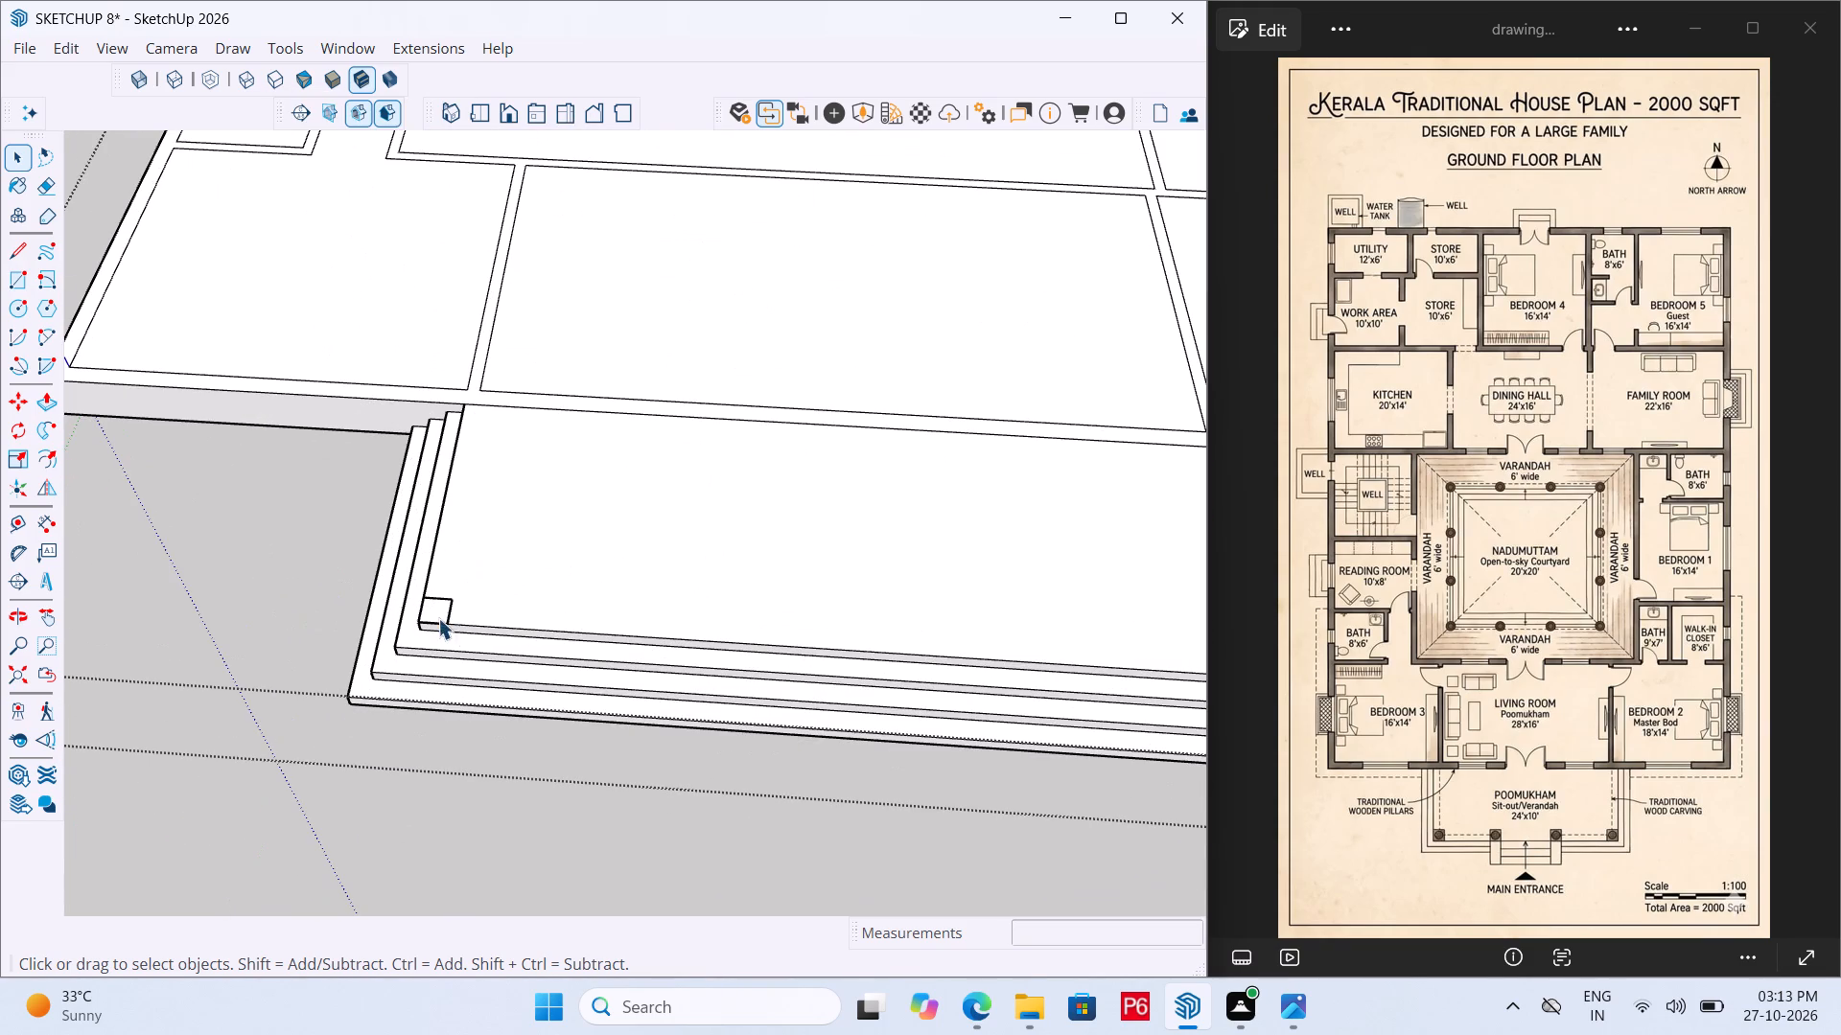
click(439, 610)
scroll(395, 609, up, 6)
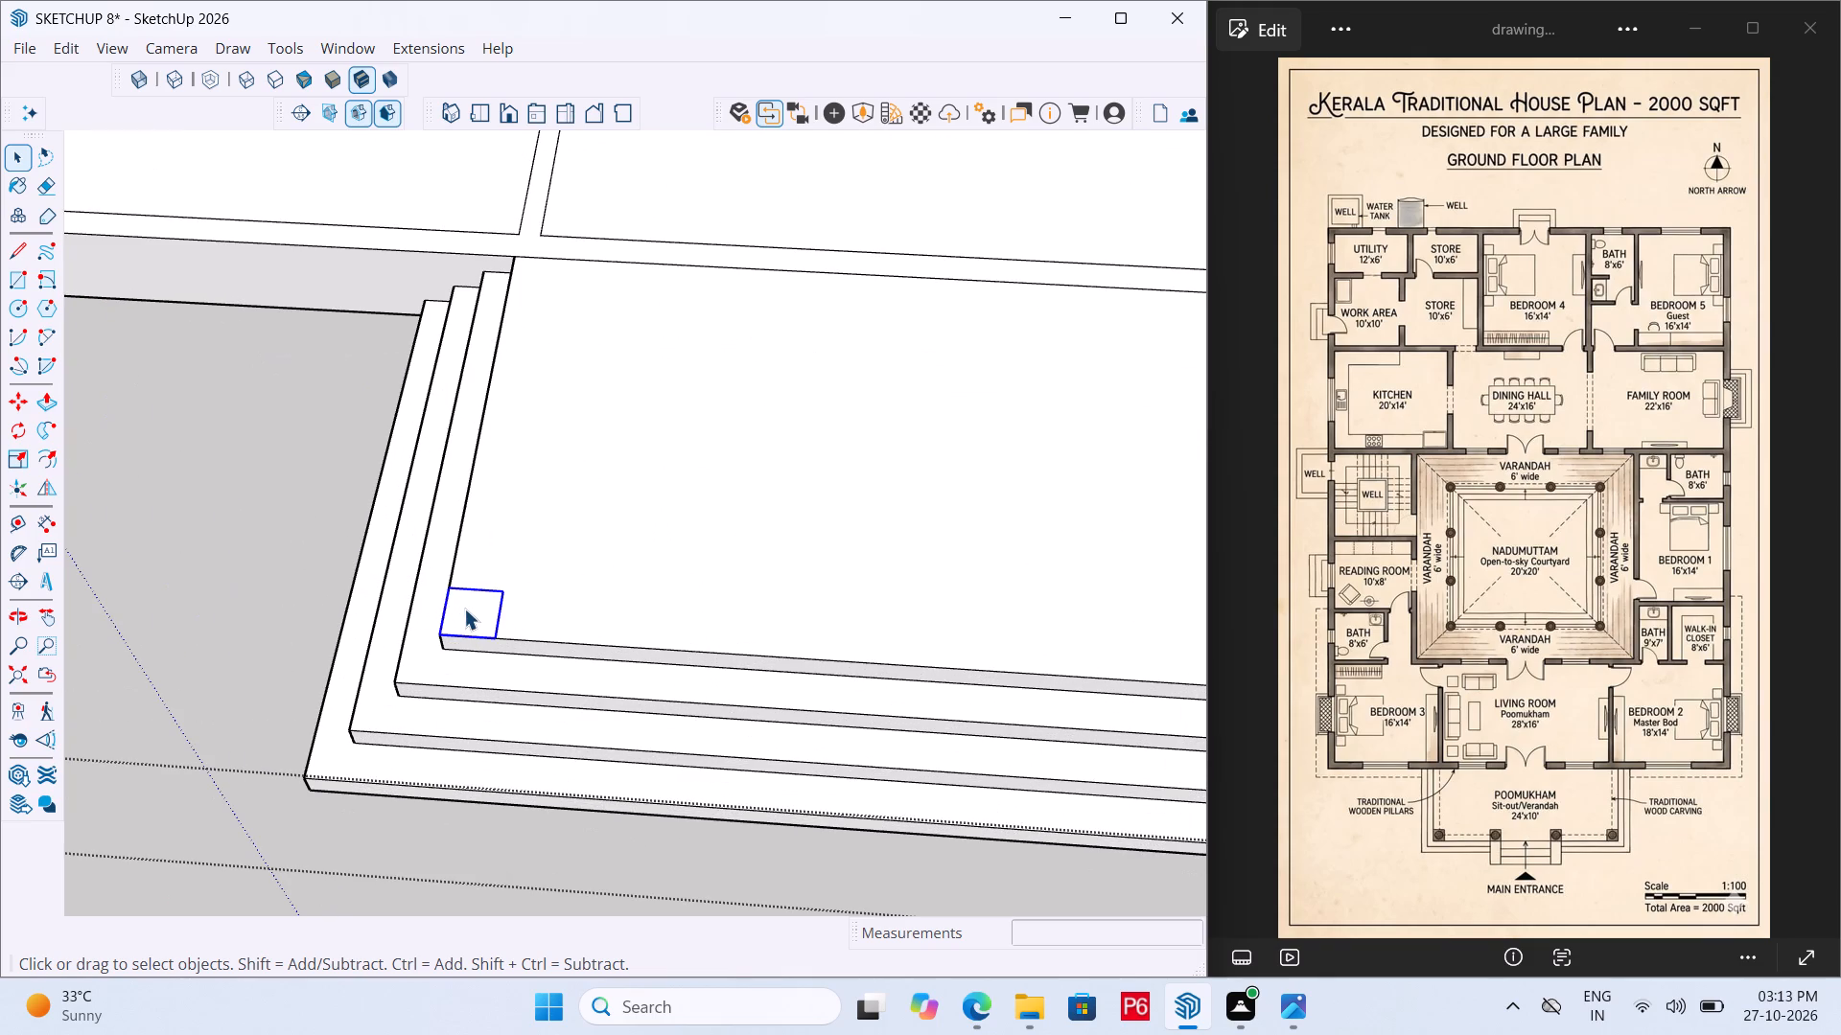
double_click(464, 609)
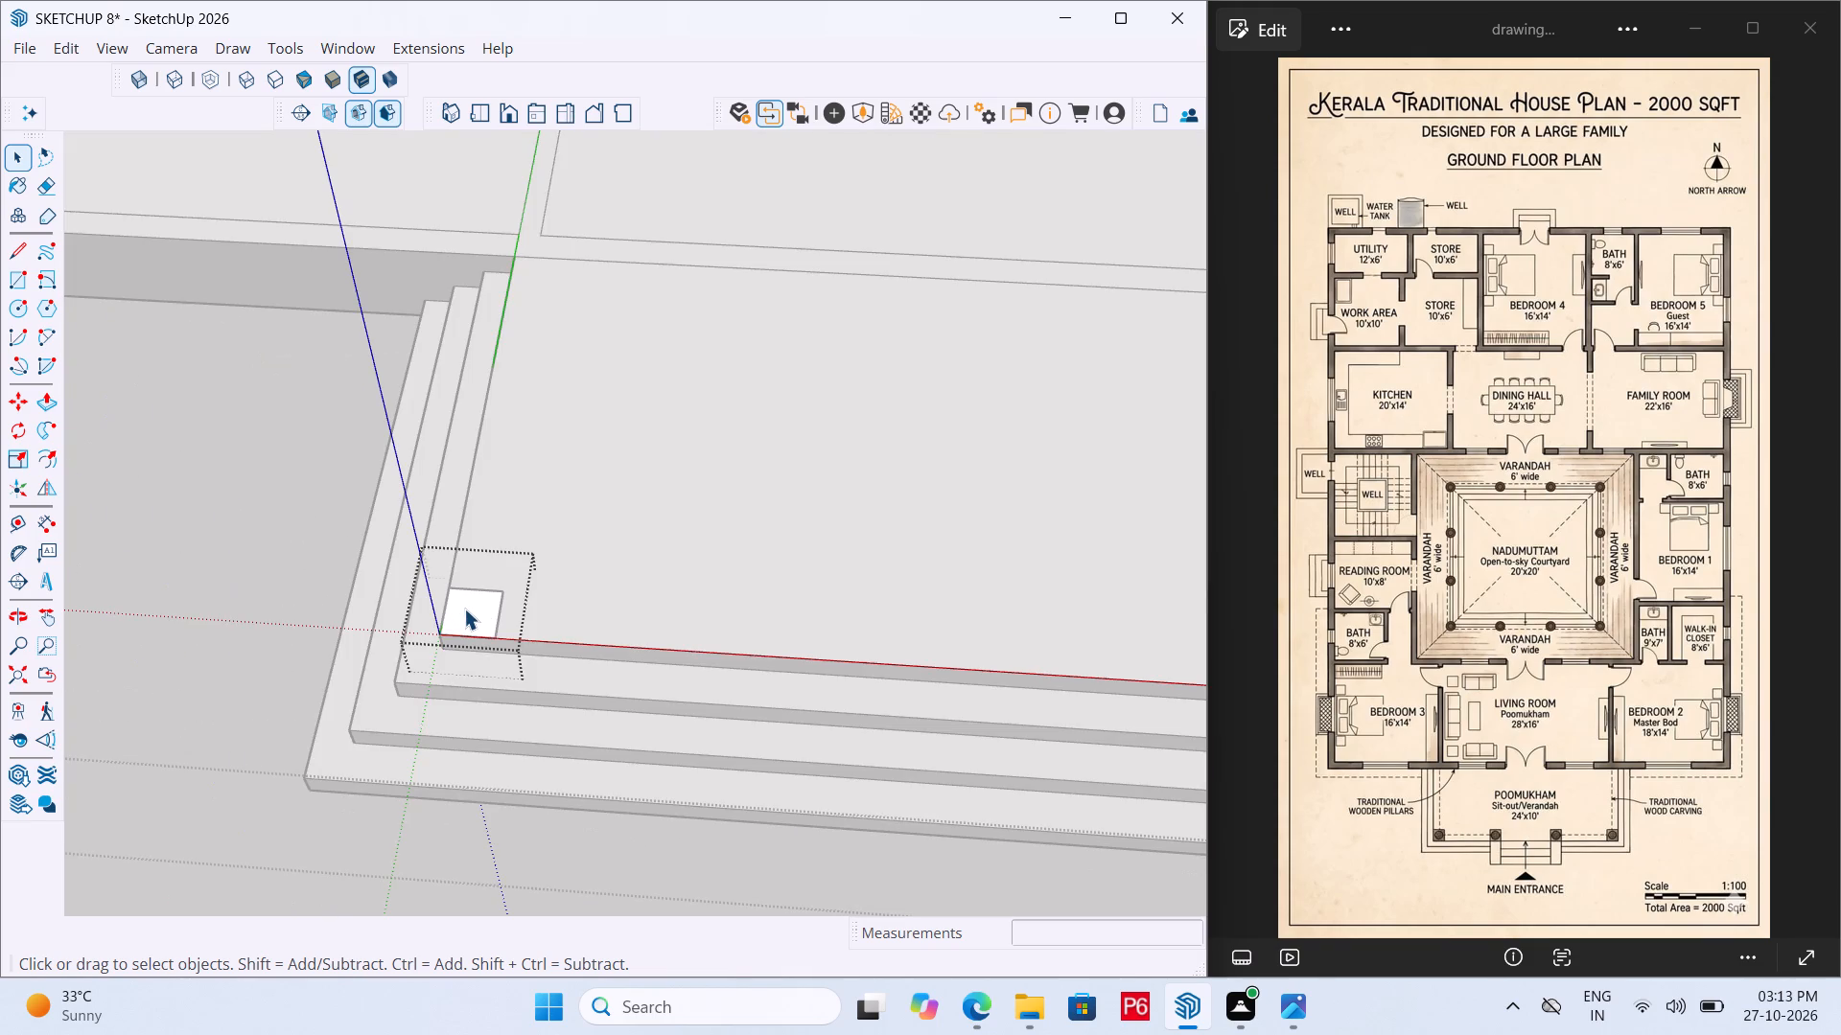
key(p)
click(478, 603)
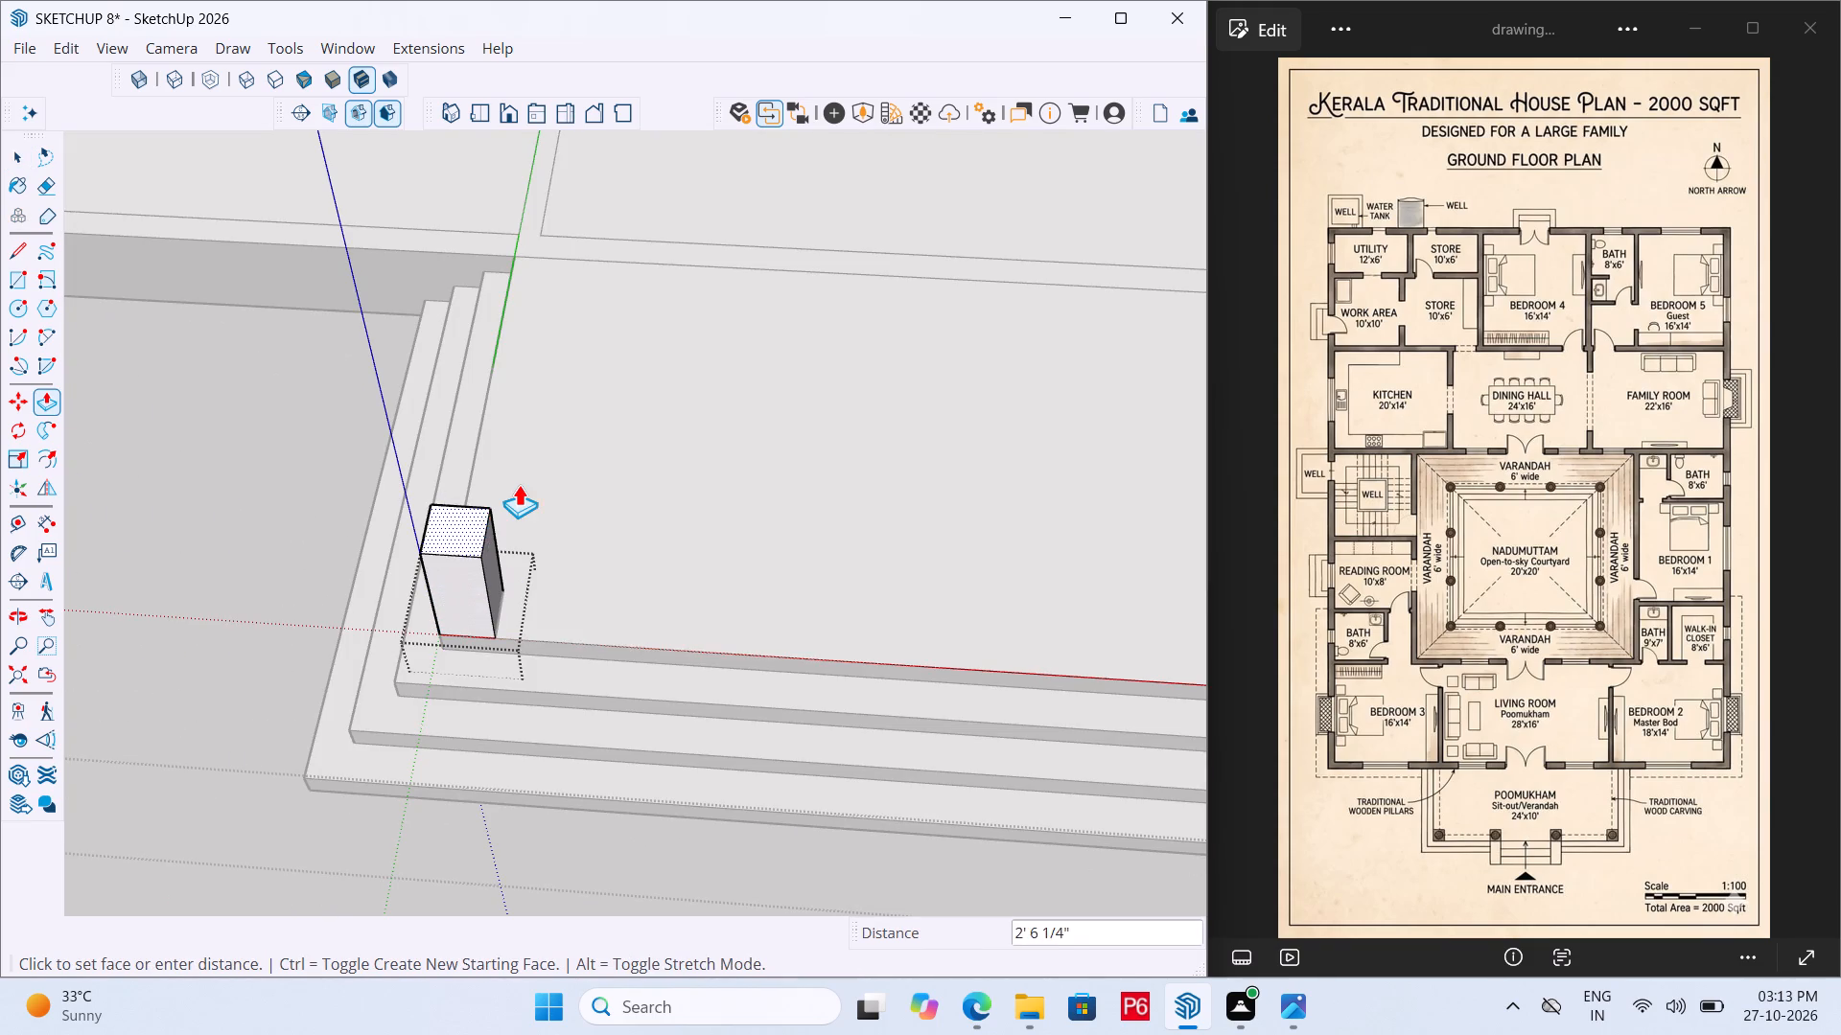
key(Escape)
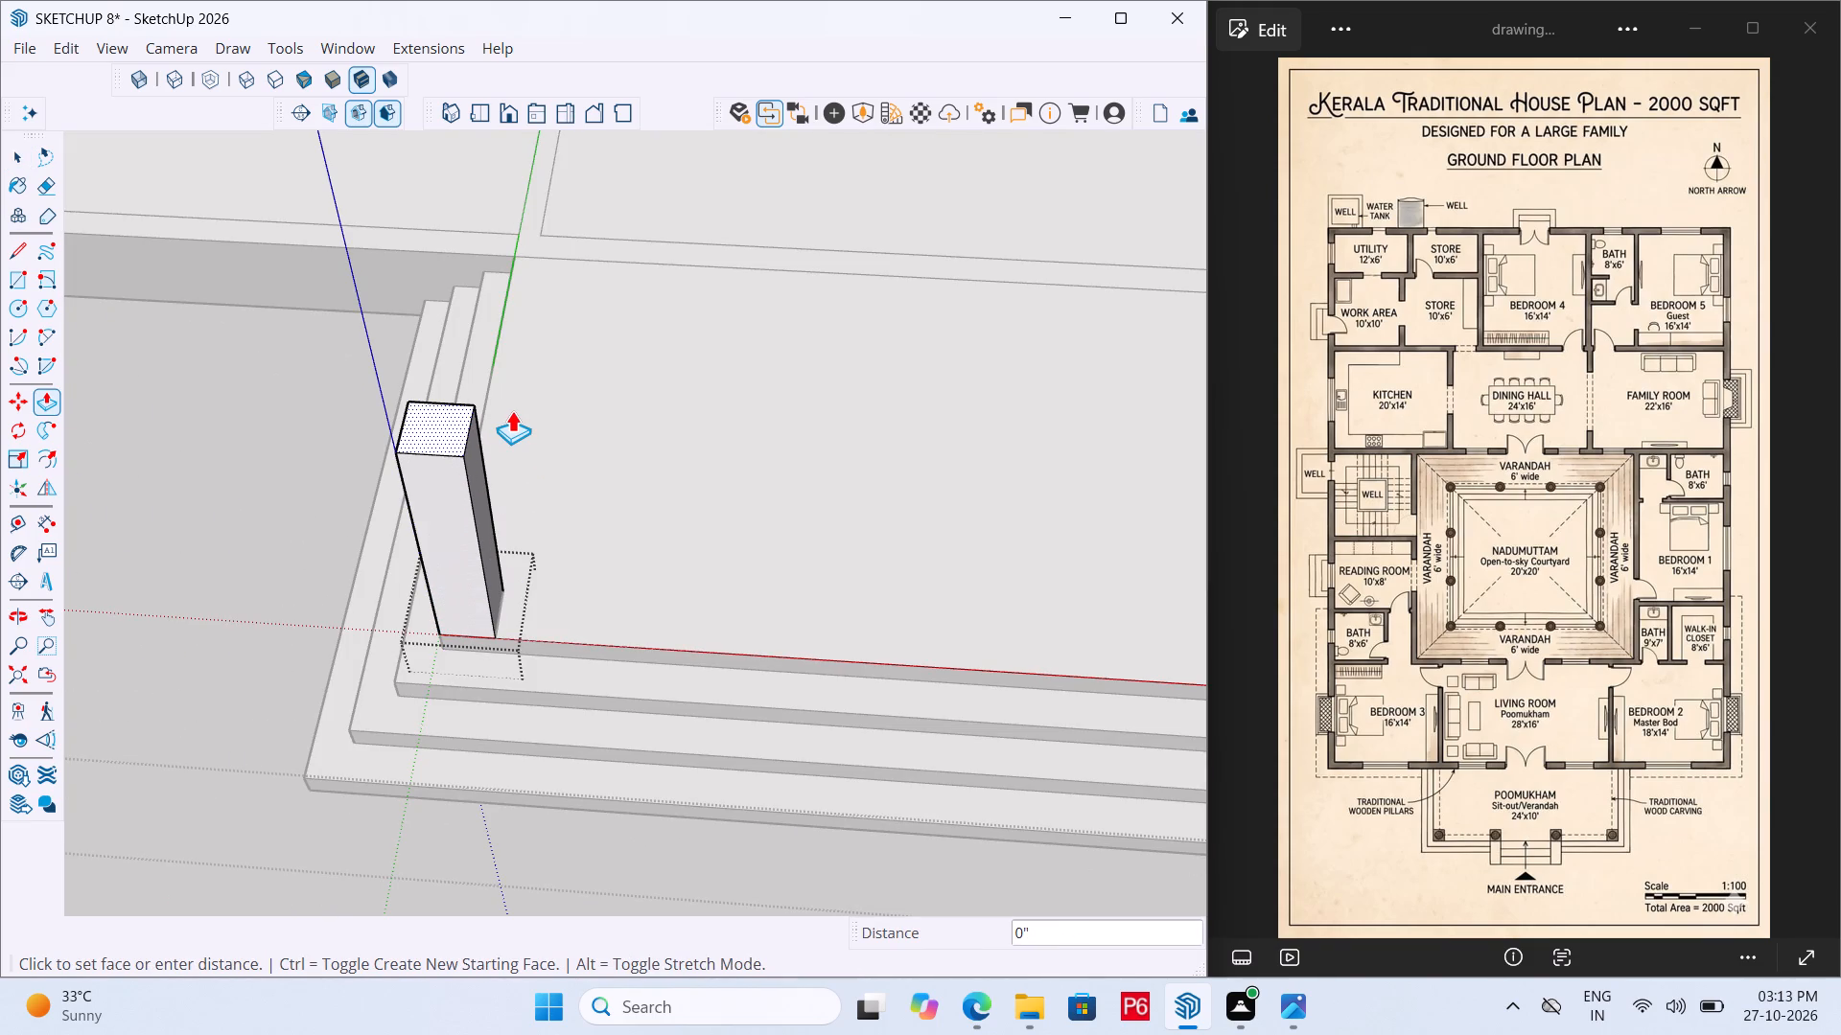
Paint the square face inside the group with M08_Obsidian_Black from the Solid Colors materials.
key(b)
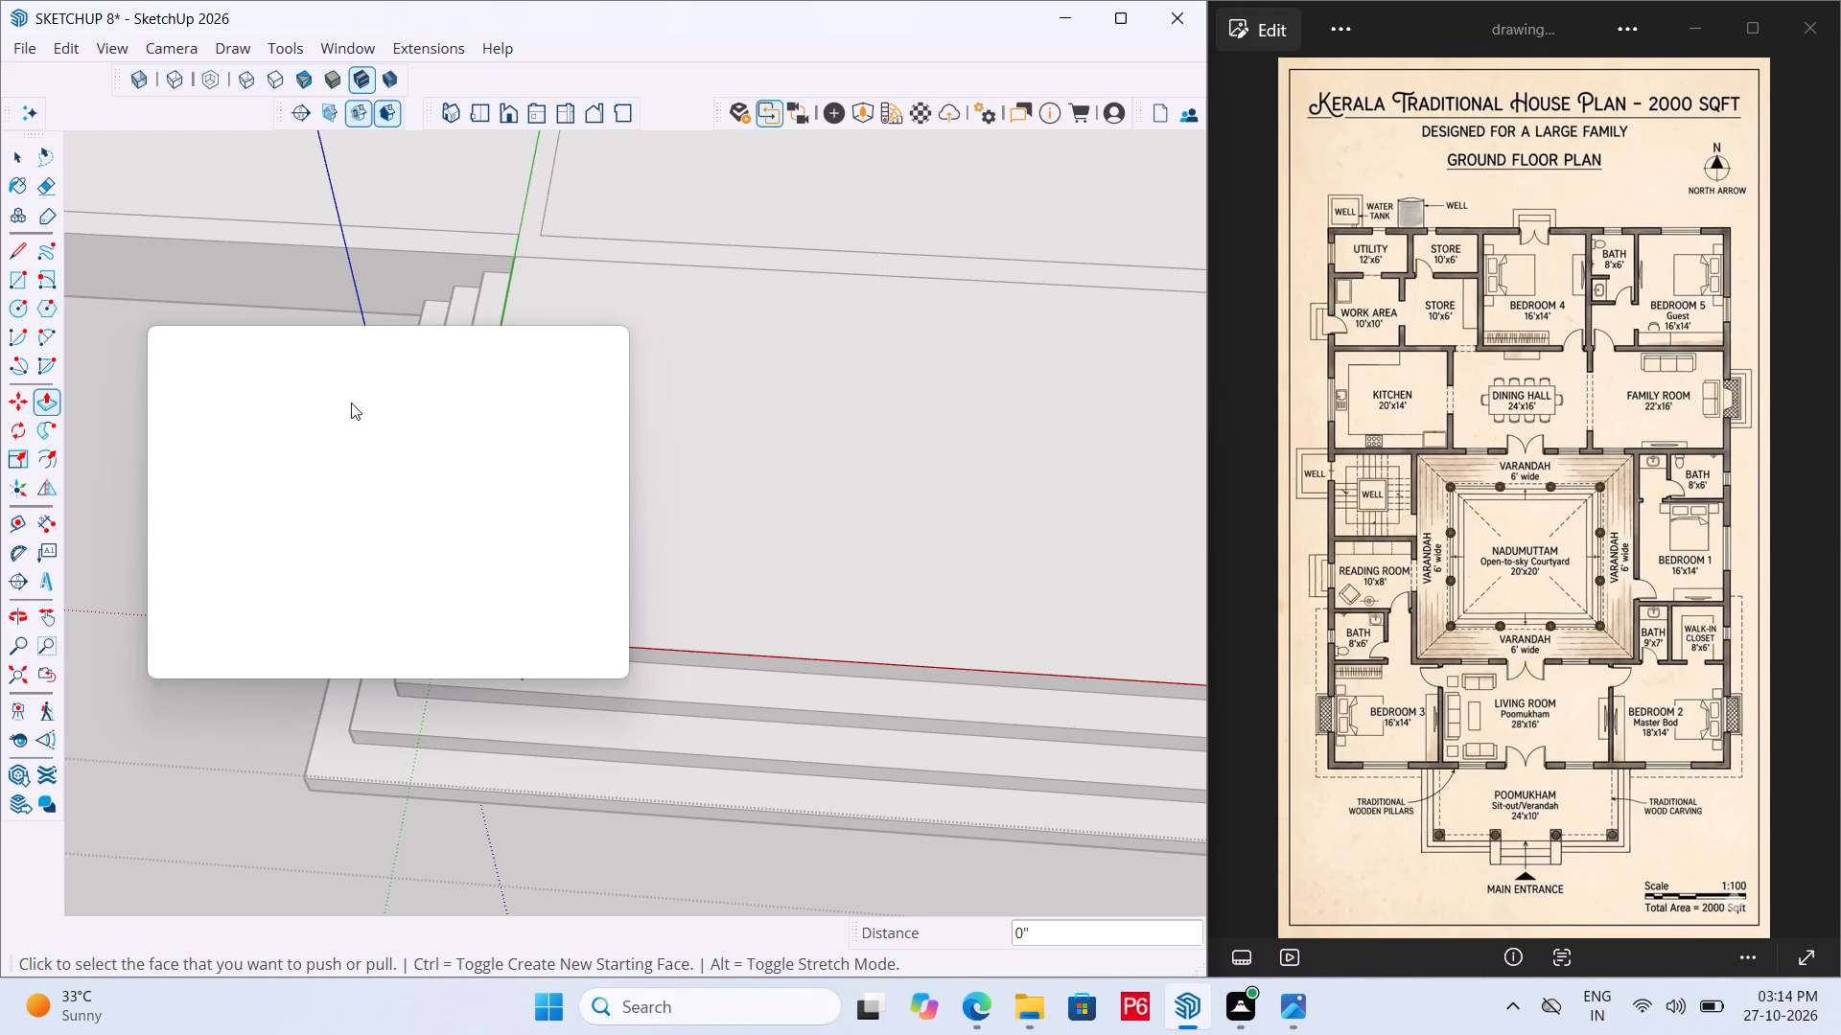
drag(383, 357, 769, 139)
click(768, 140)
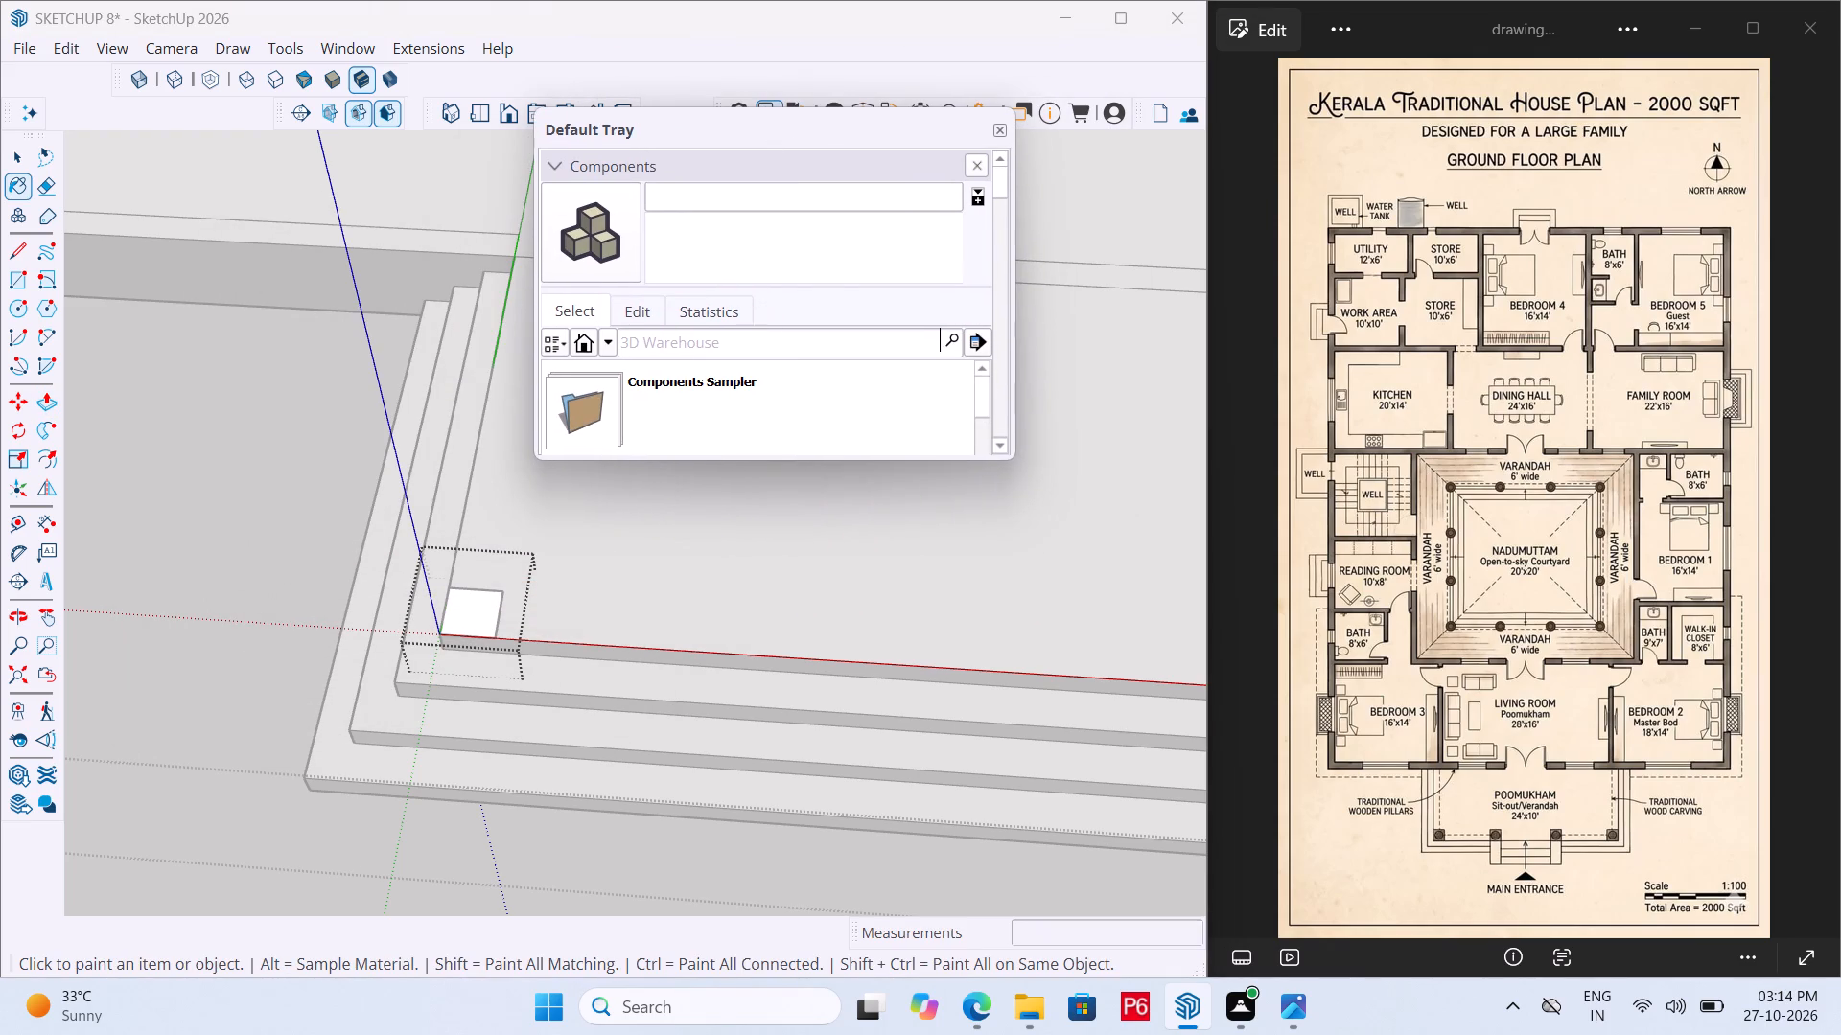
scroll(750, 380, down, 4)
scroll(720, 371, up, 4)
click(581, 306)
scroll(806, 318, down, 18)
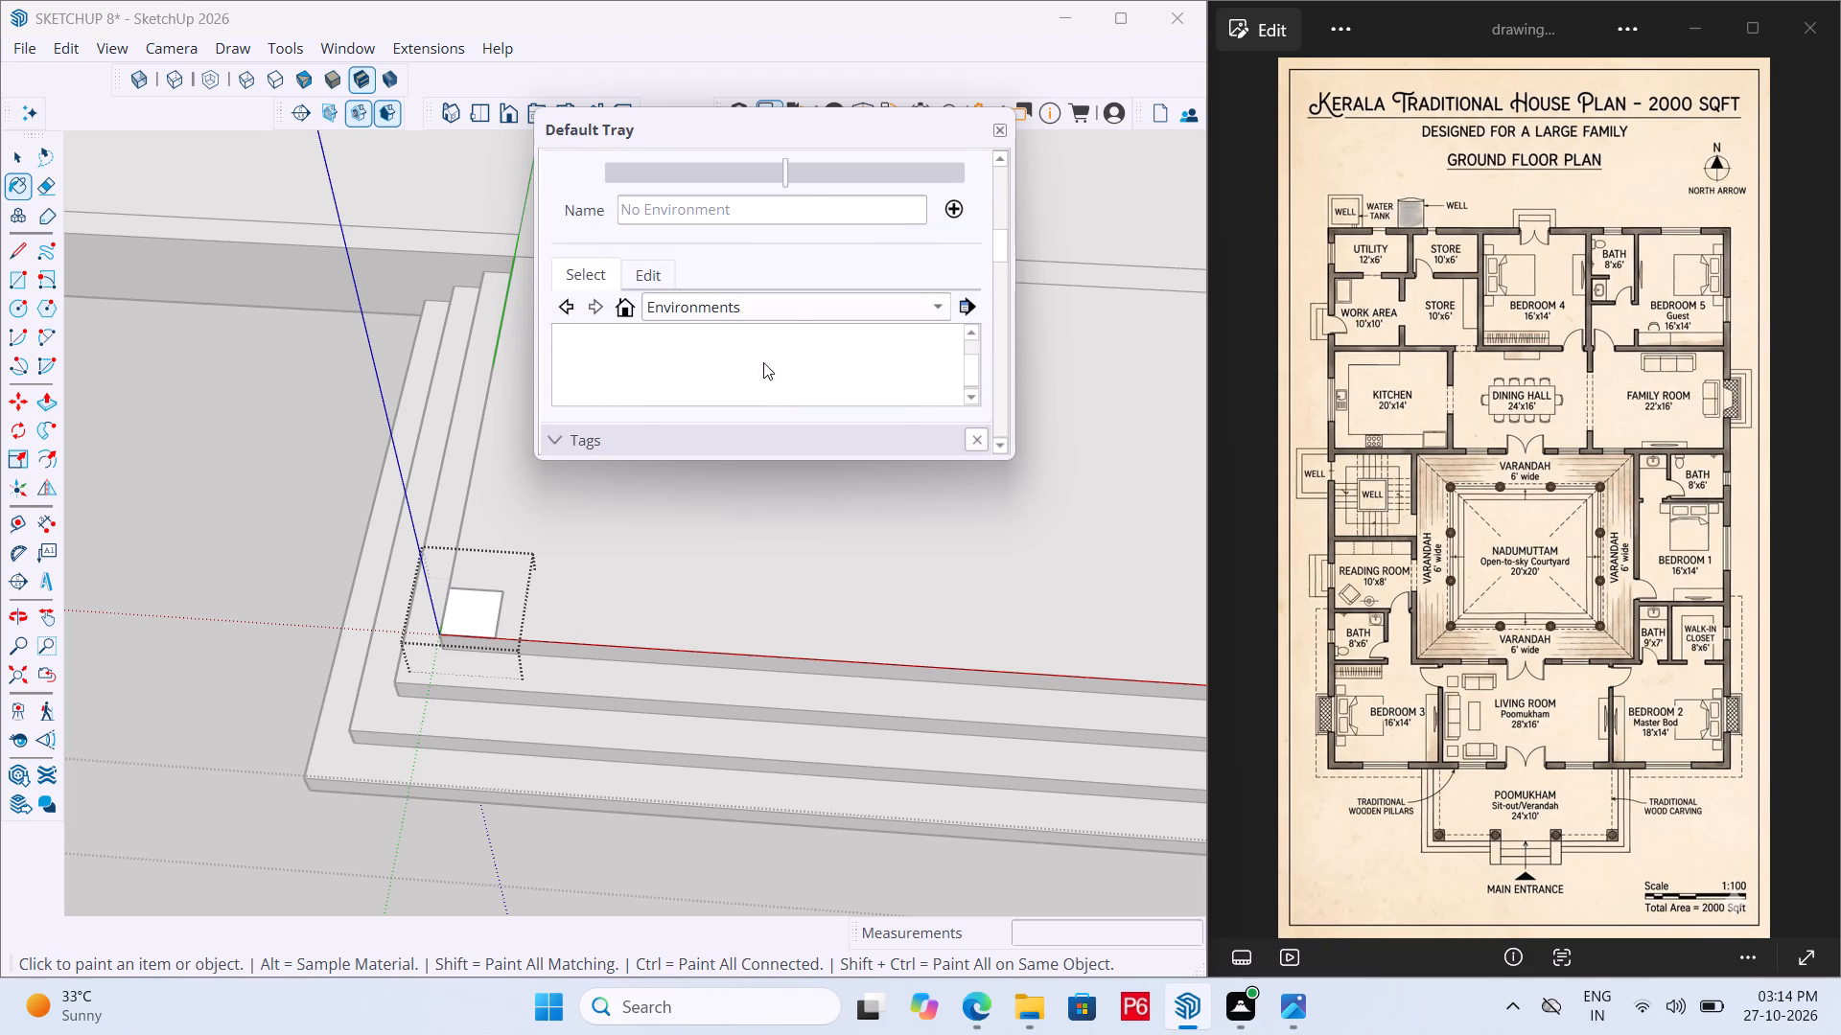
scroll(833, 317, down, 5)
scroll(948, 338, down, 5)
scroll(761, 385, down, 9)
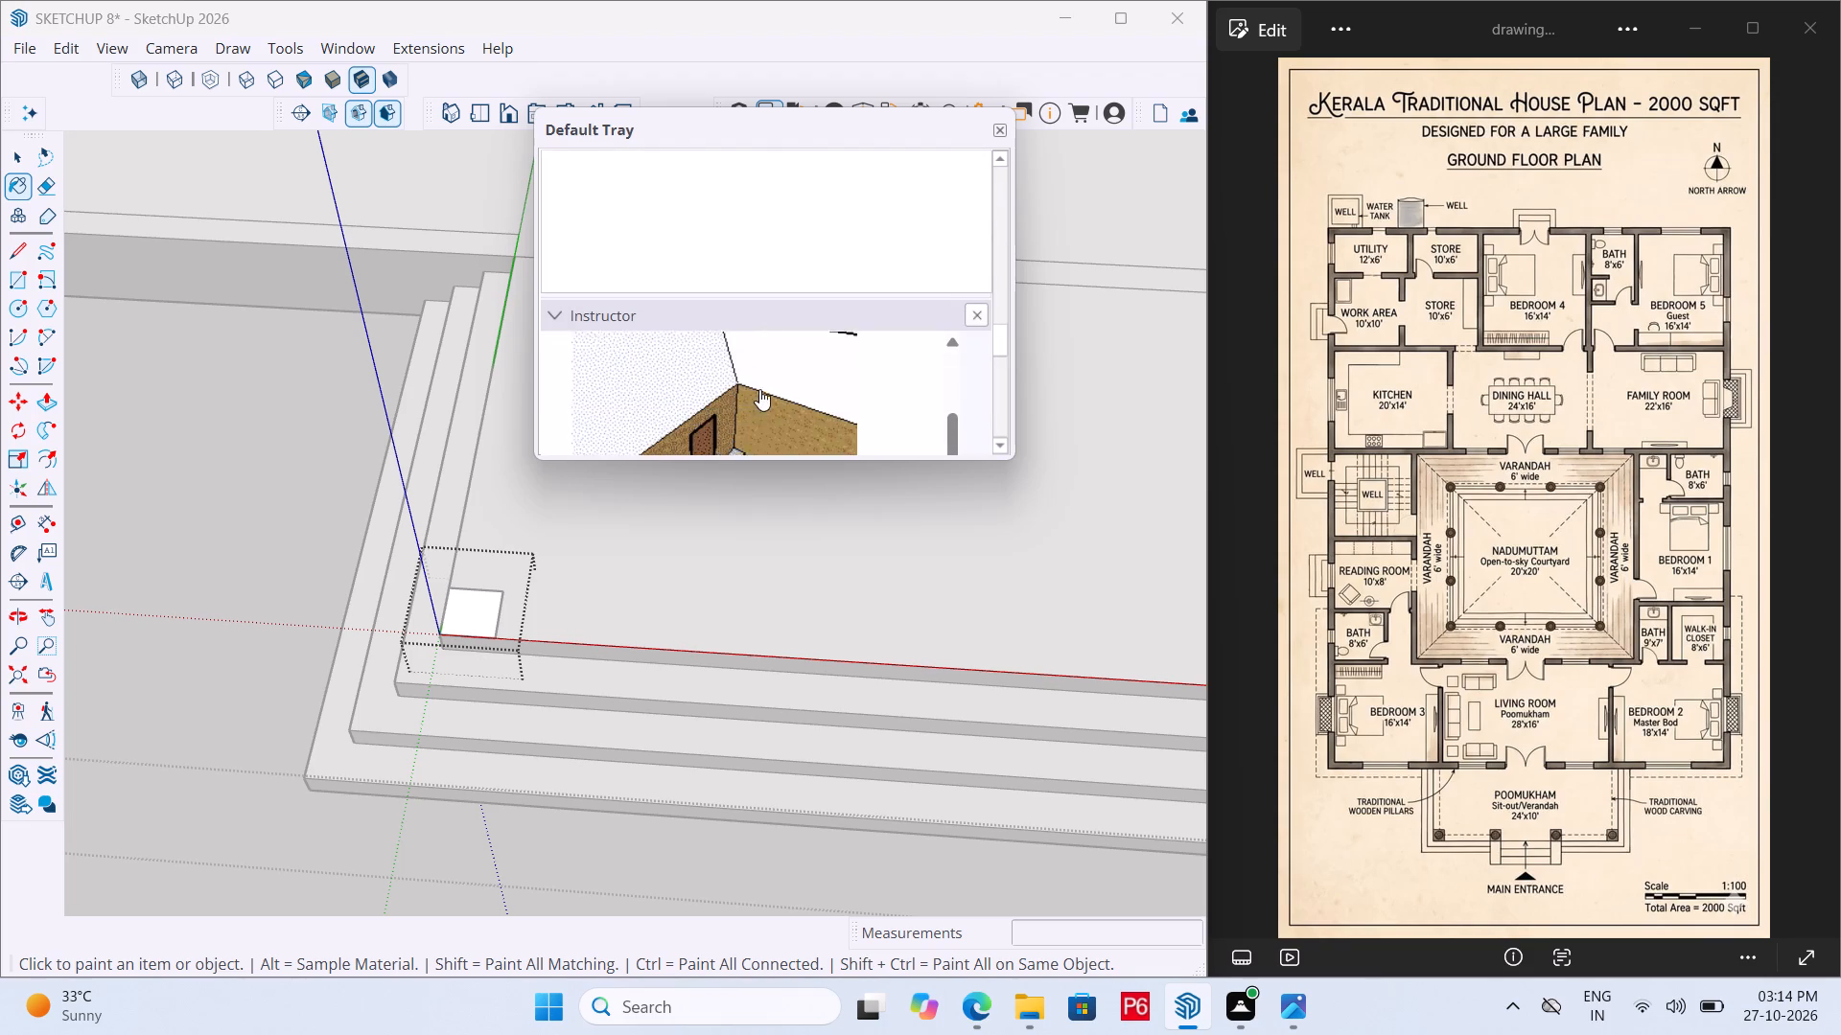
scroll(863, 360, down, 6)
scroll(954, 274, down, 10)
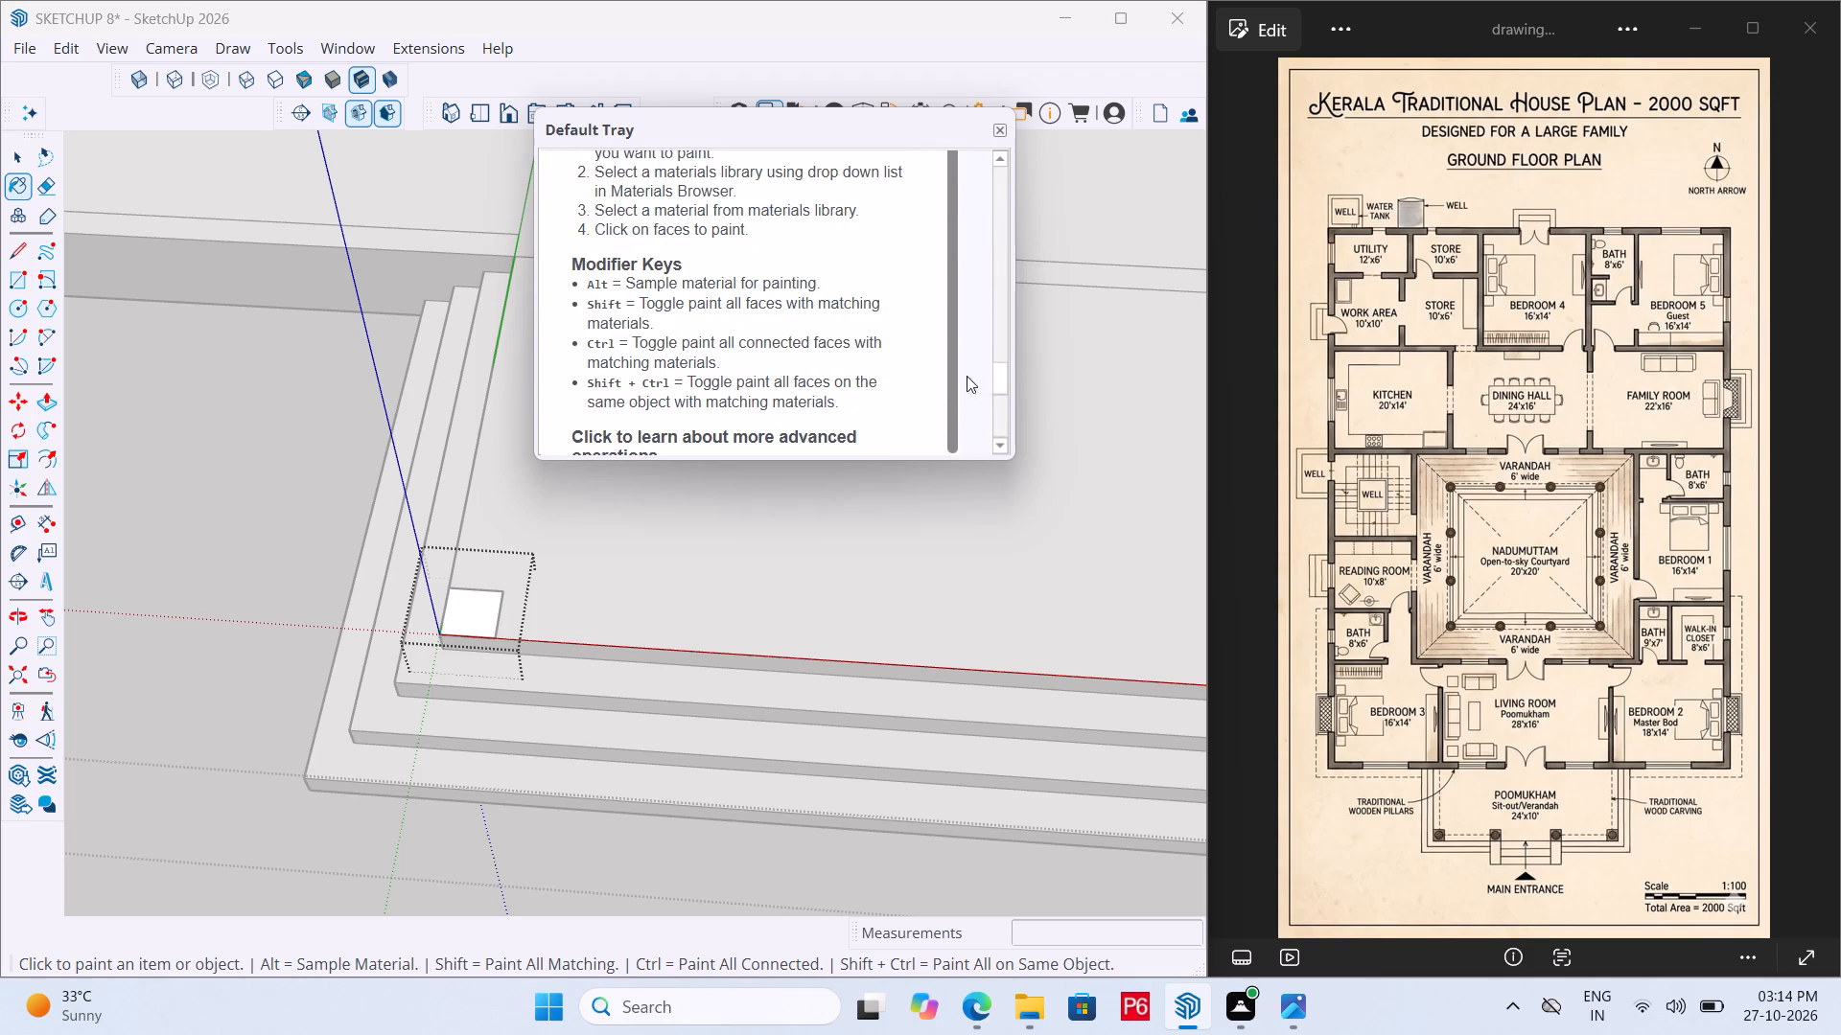
drag(1005, 380, 1009, 442)
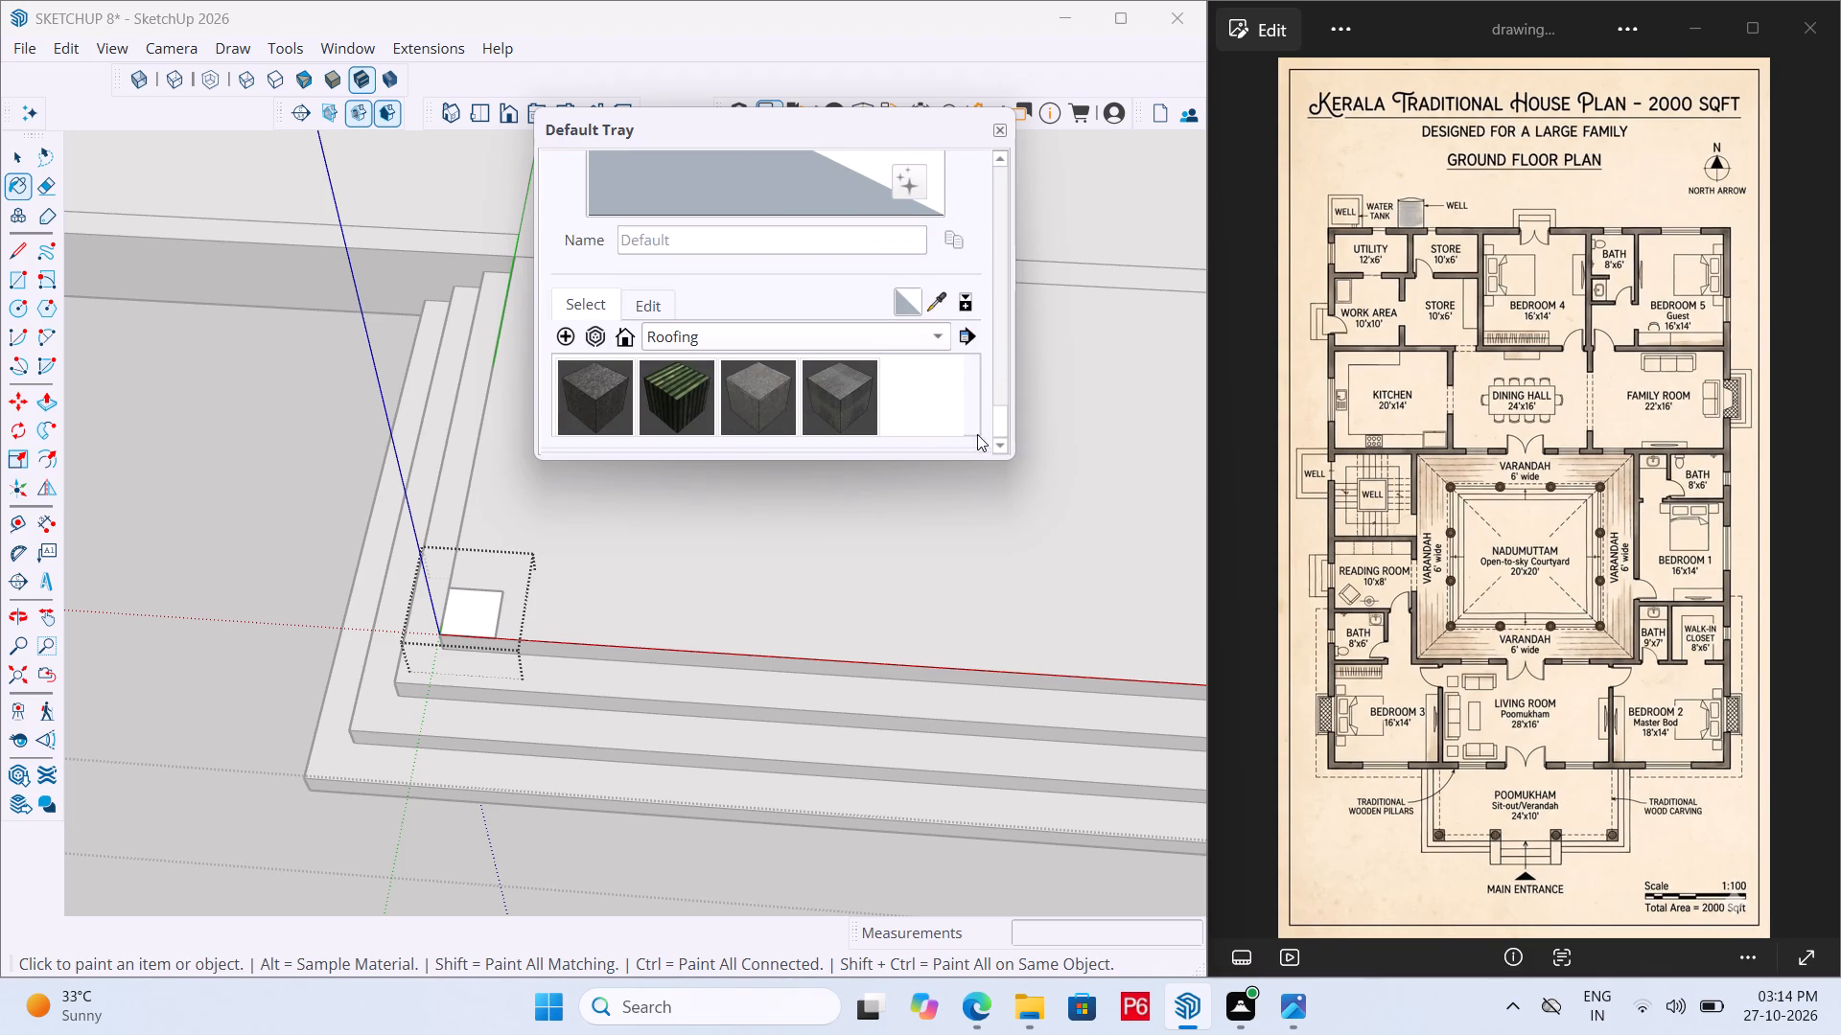
scroll(845, 376, down, 4)
click(849, 337)
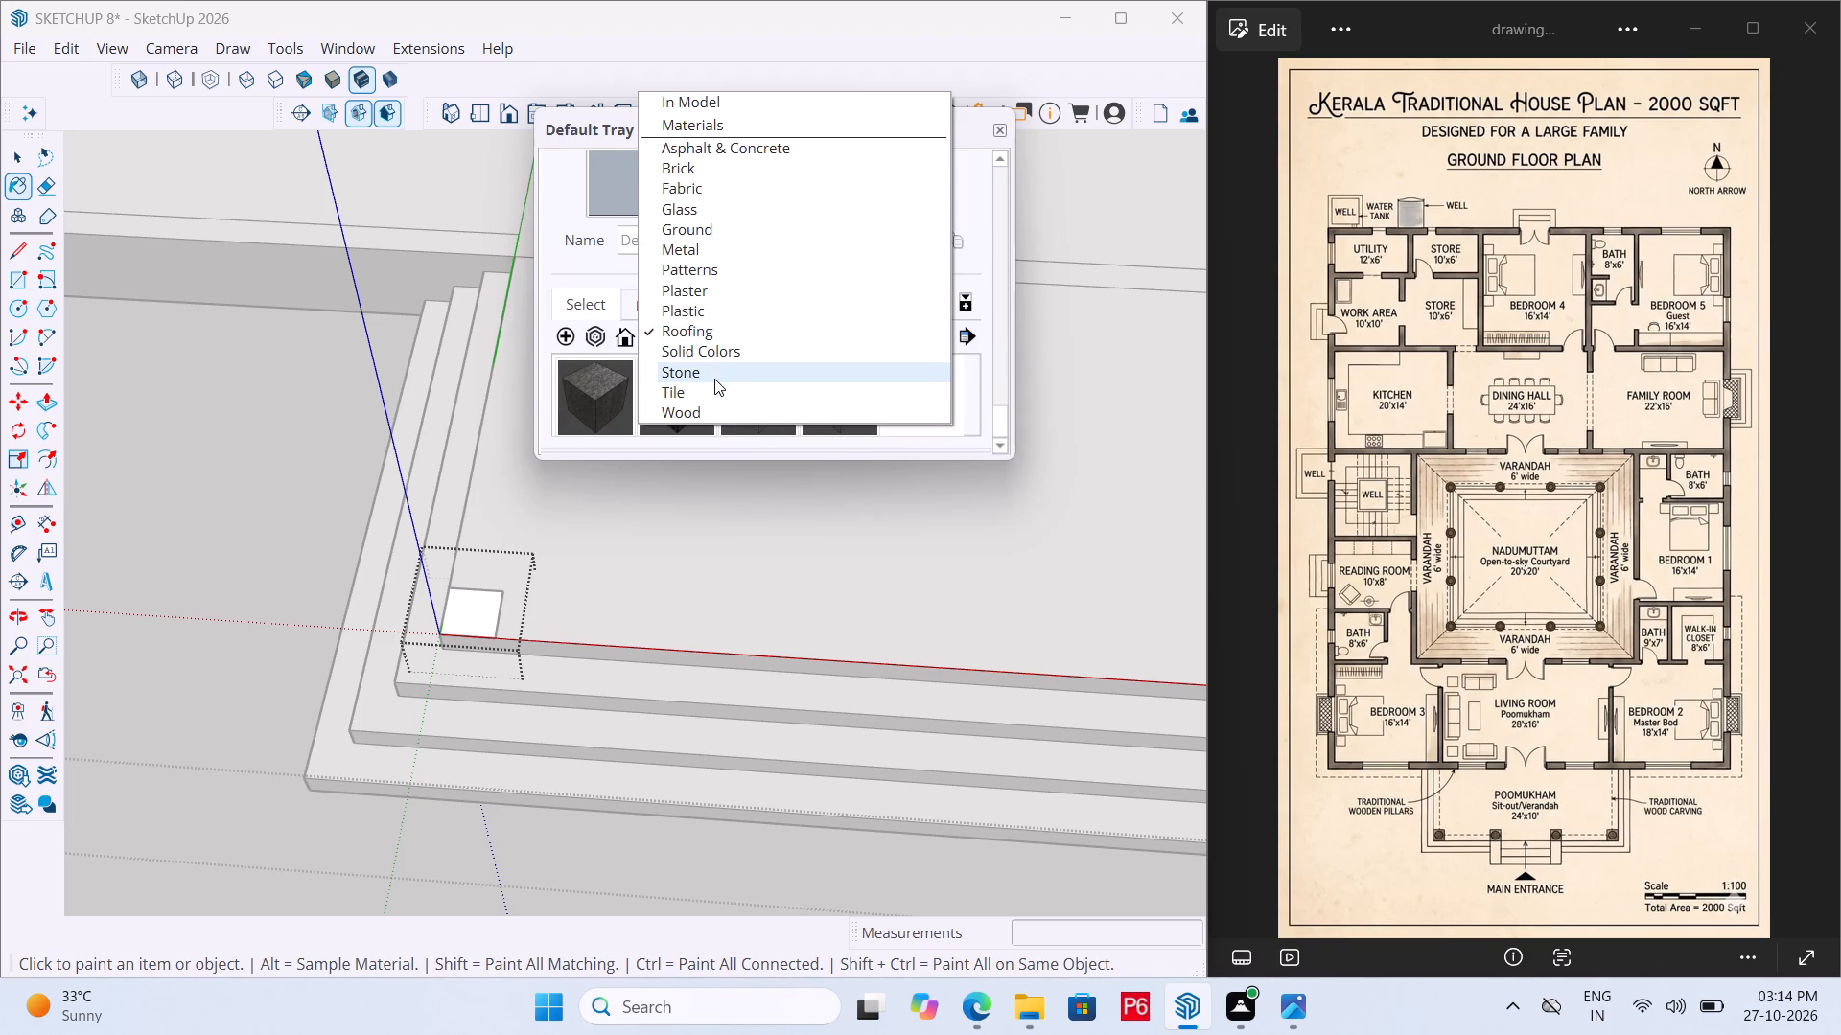
click(742, 353)
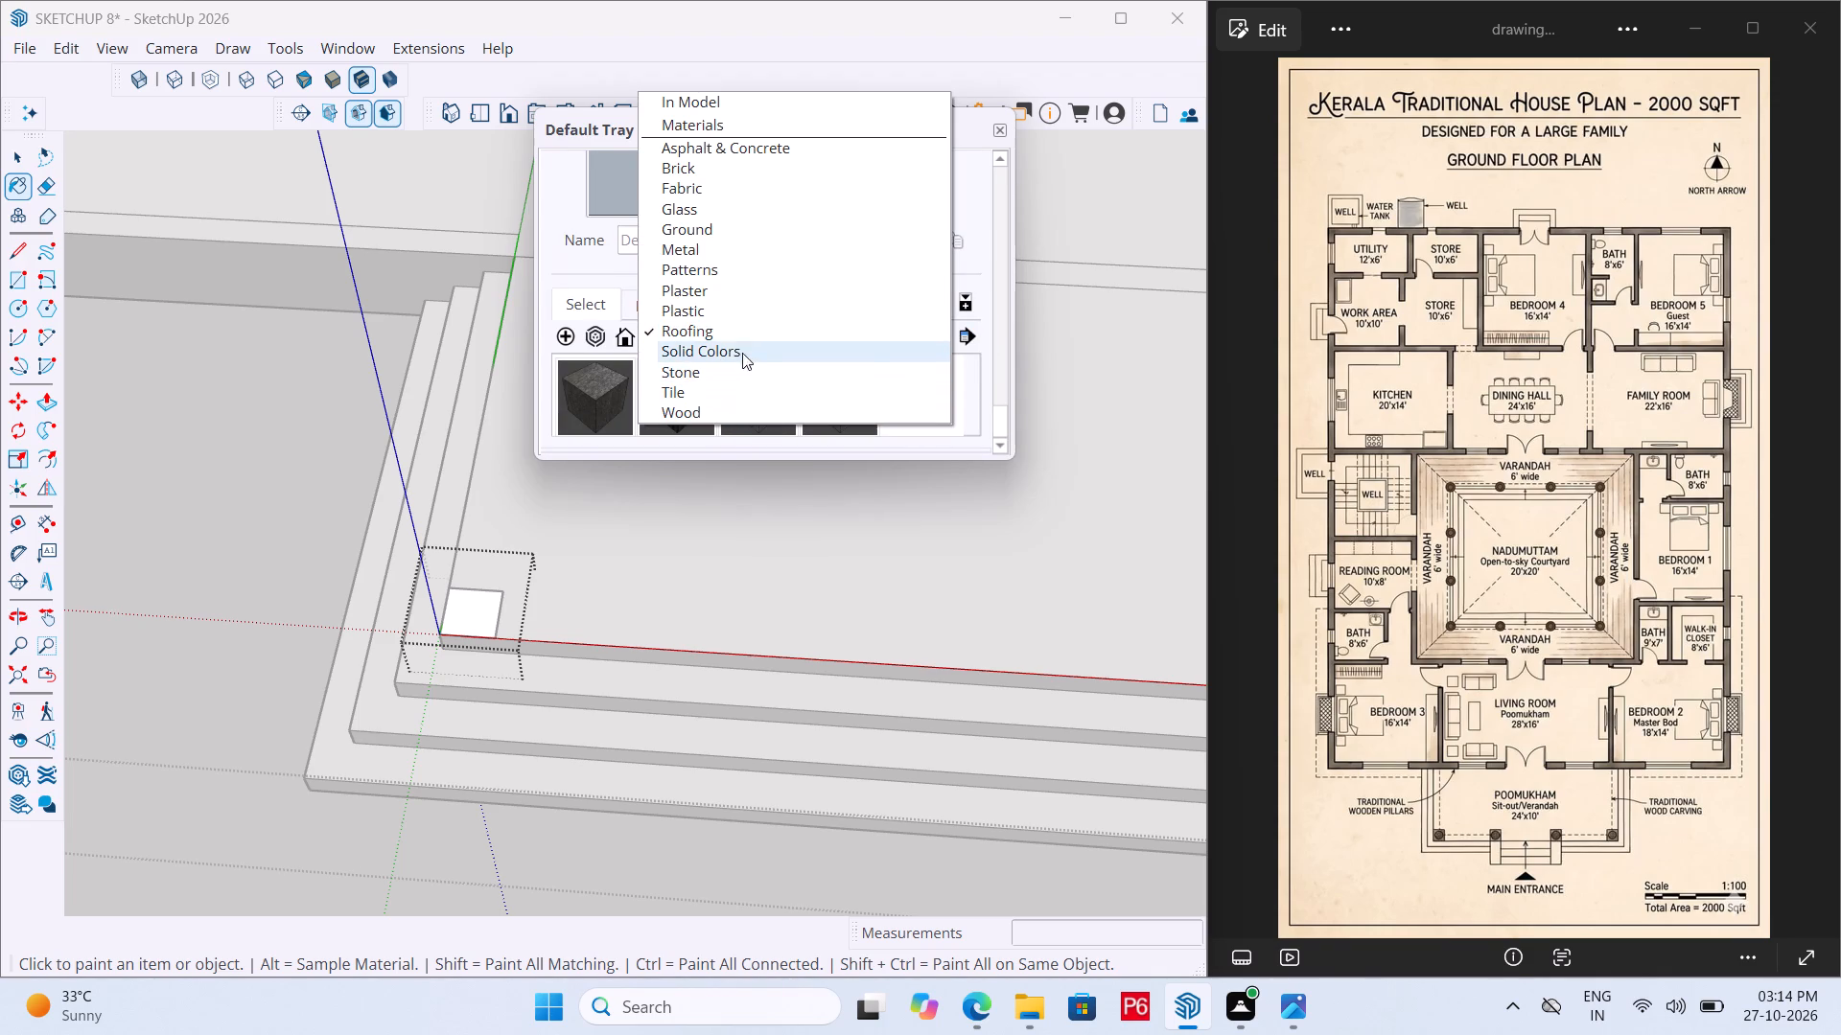
scroll(768, 352, down, 1)
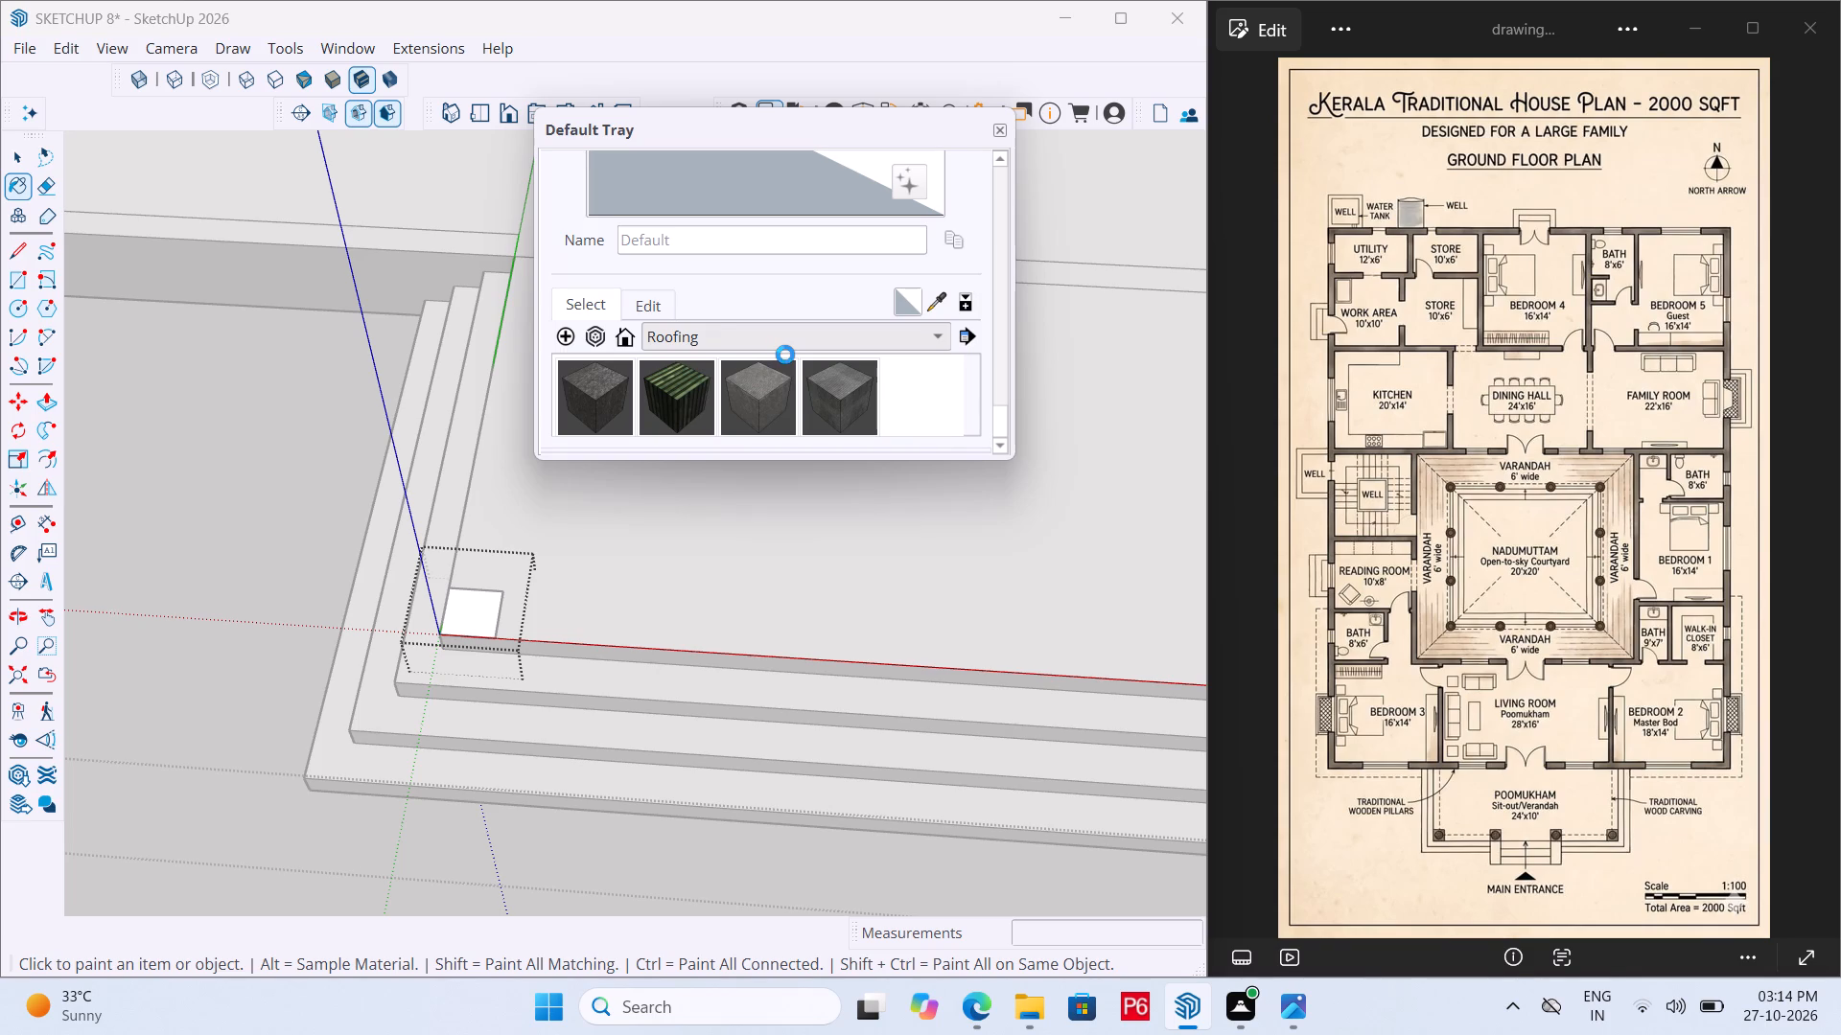
scroll(785, 355, down, 3)
scroll(827, 370, down, 20)
scroll(827, 370, down, 1)
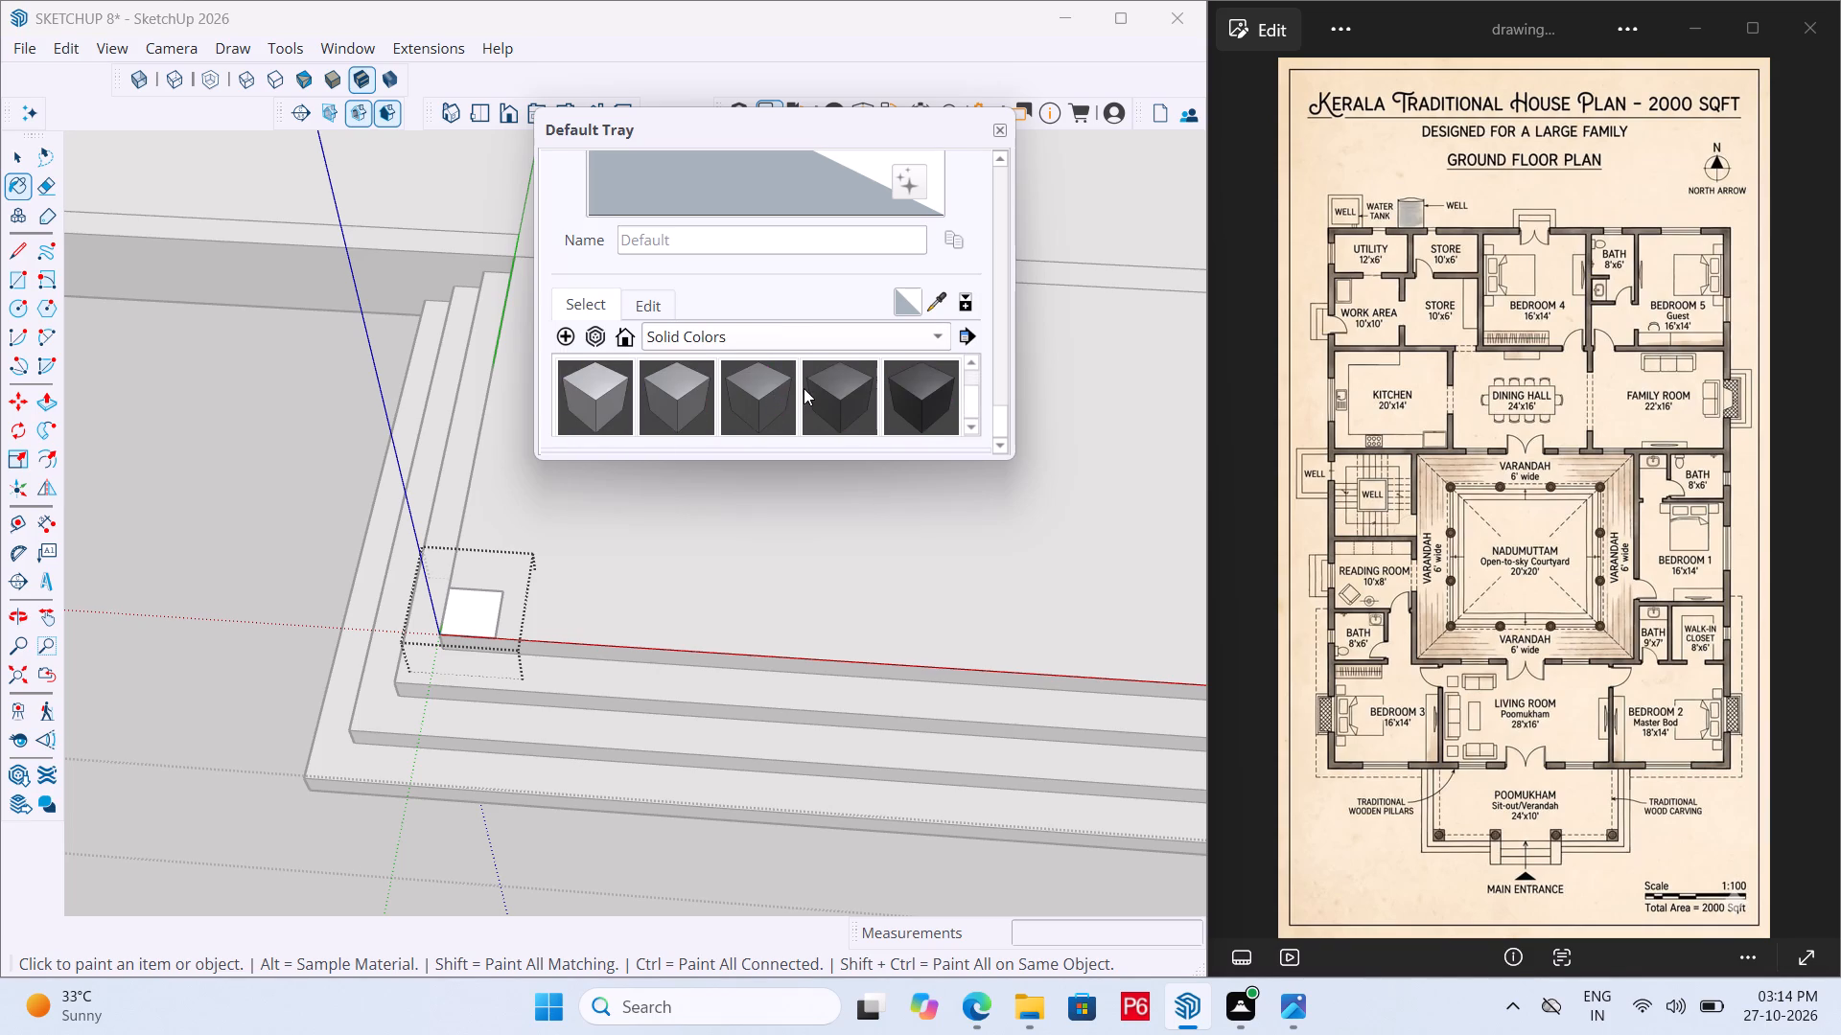
scroll(804, 388, down, 2)
scroll(805, 387, up, 1)
click(910, 391)
click(932, 375)
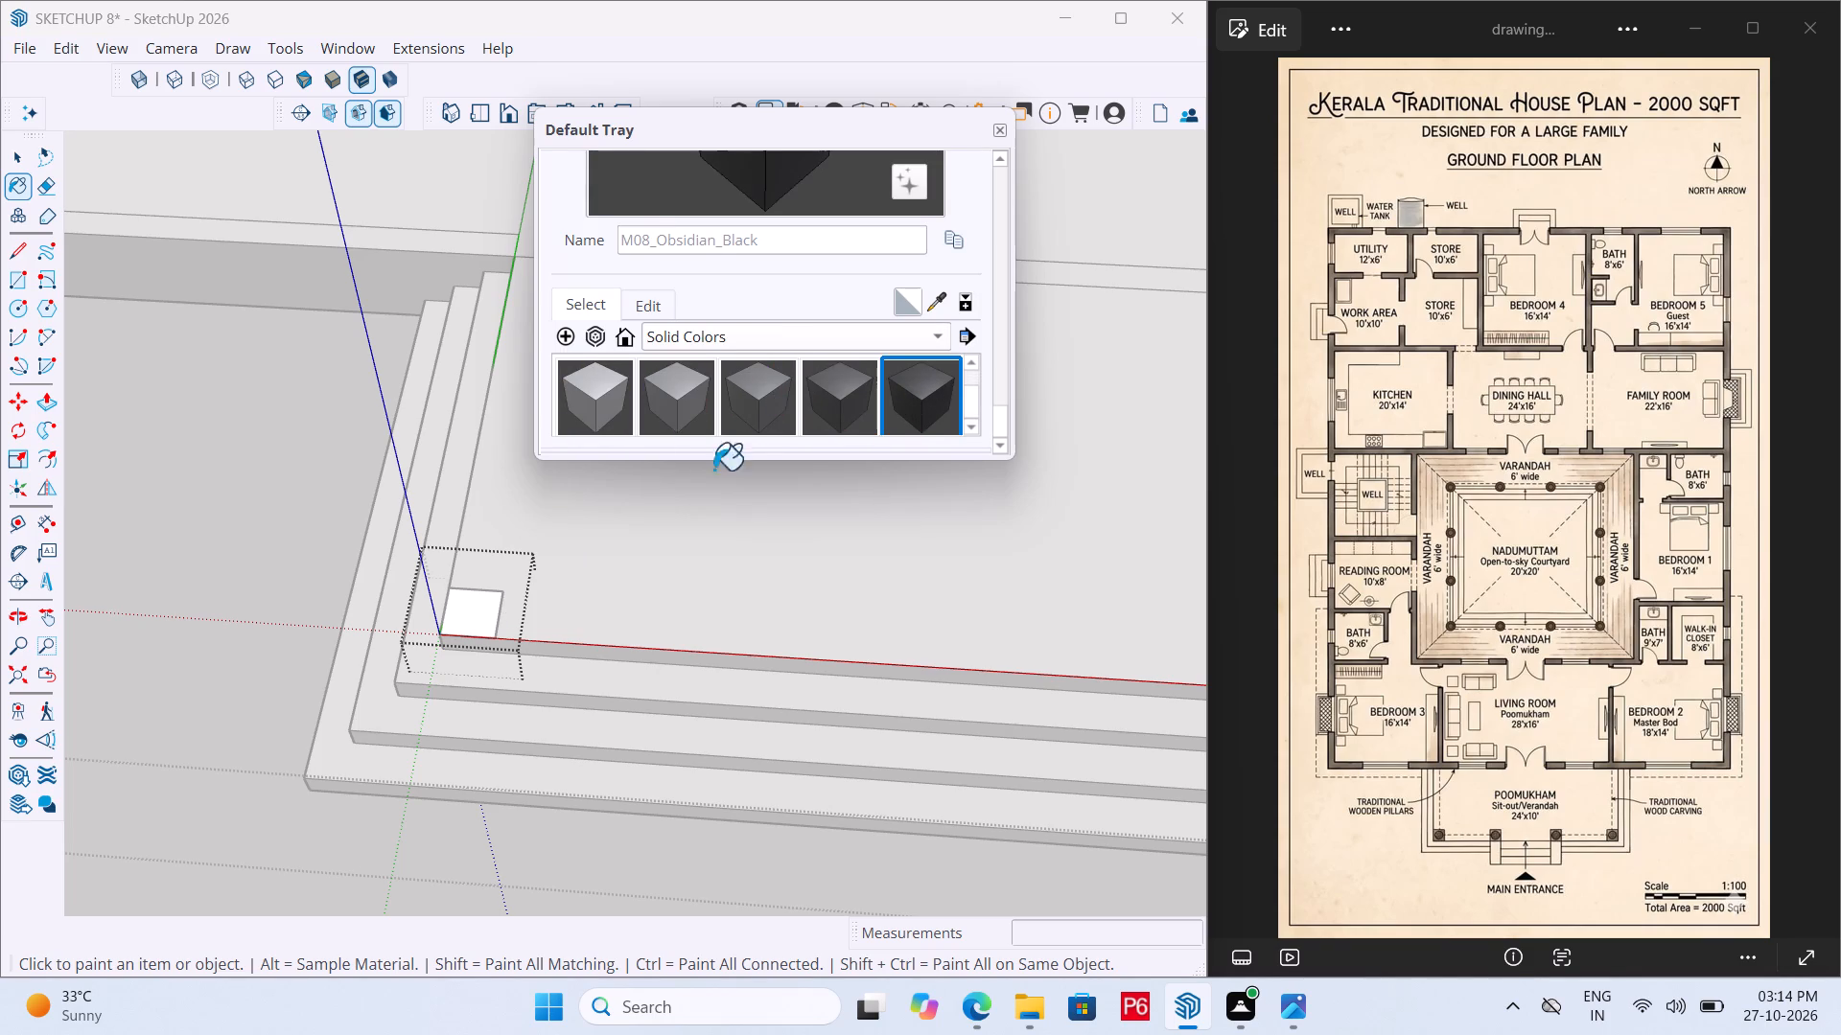
click(487, 599)
Save the model.
key(ctrl+s)
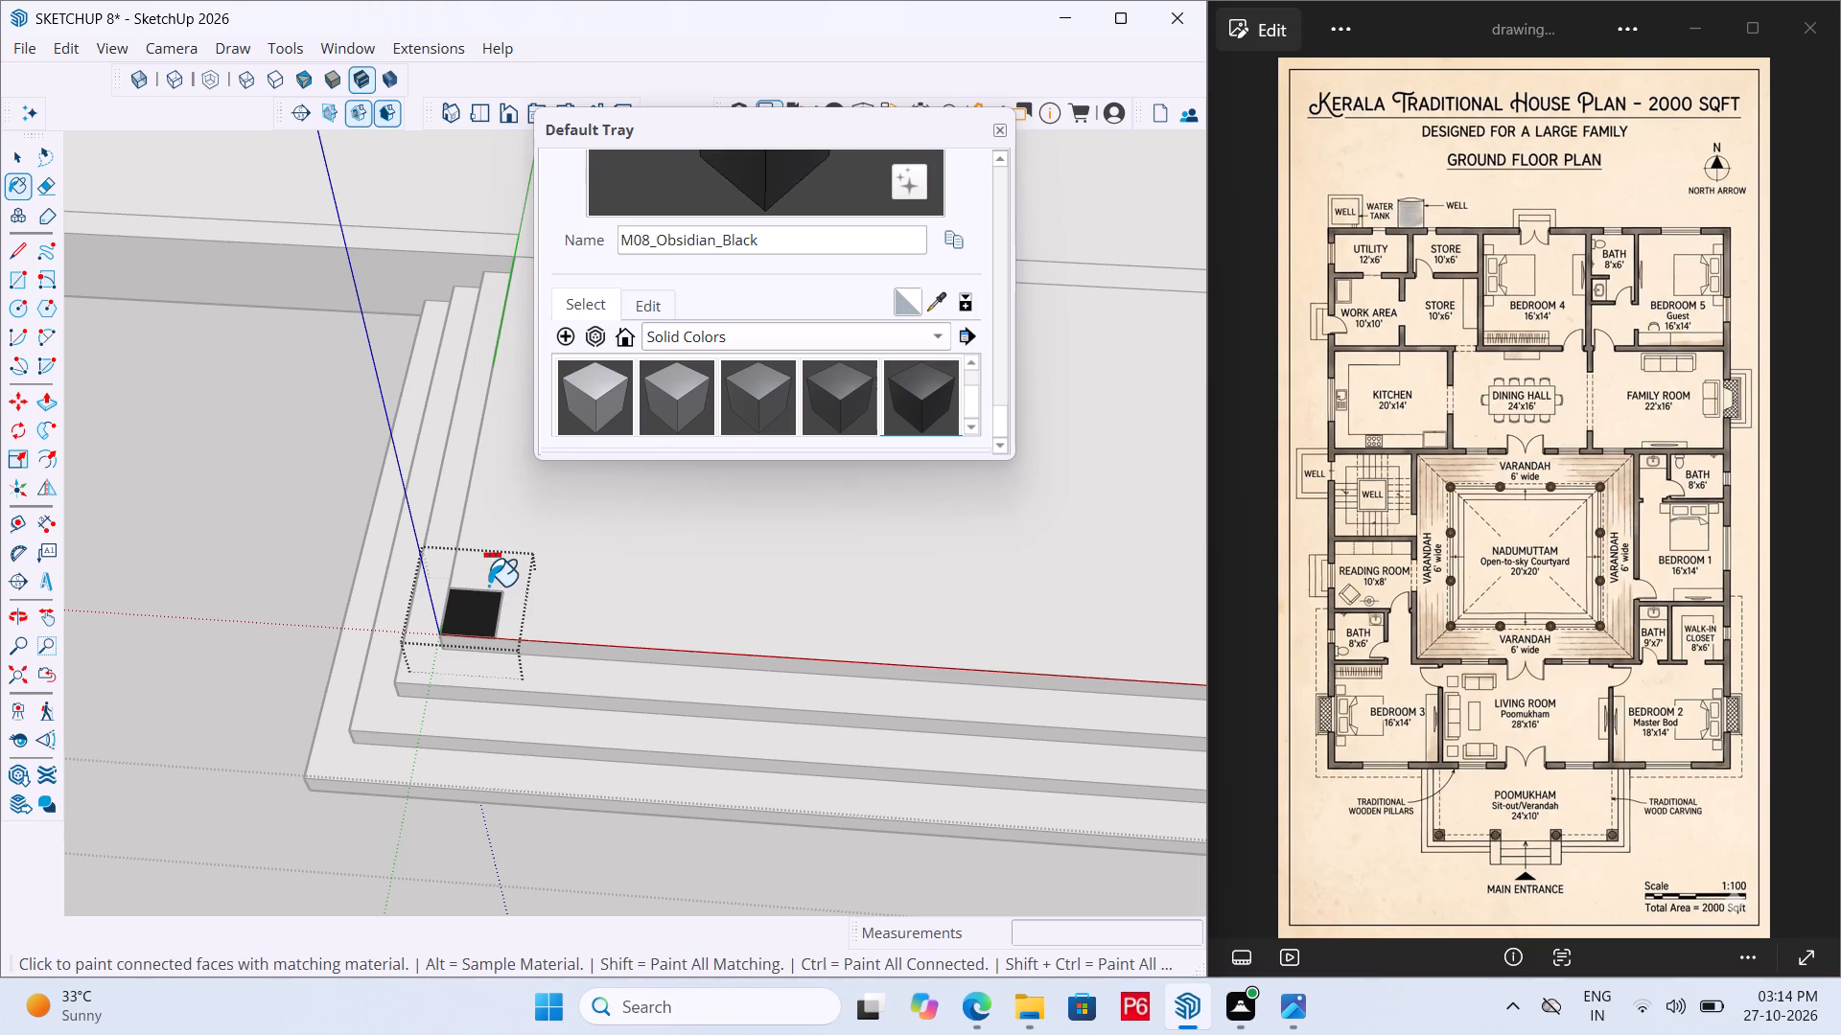
key(ctrl+s)
key(ctrl+s)
key(ctrl+s)
Push/Pull the black square up 3' to form the pillar base block.
key(space)
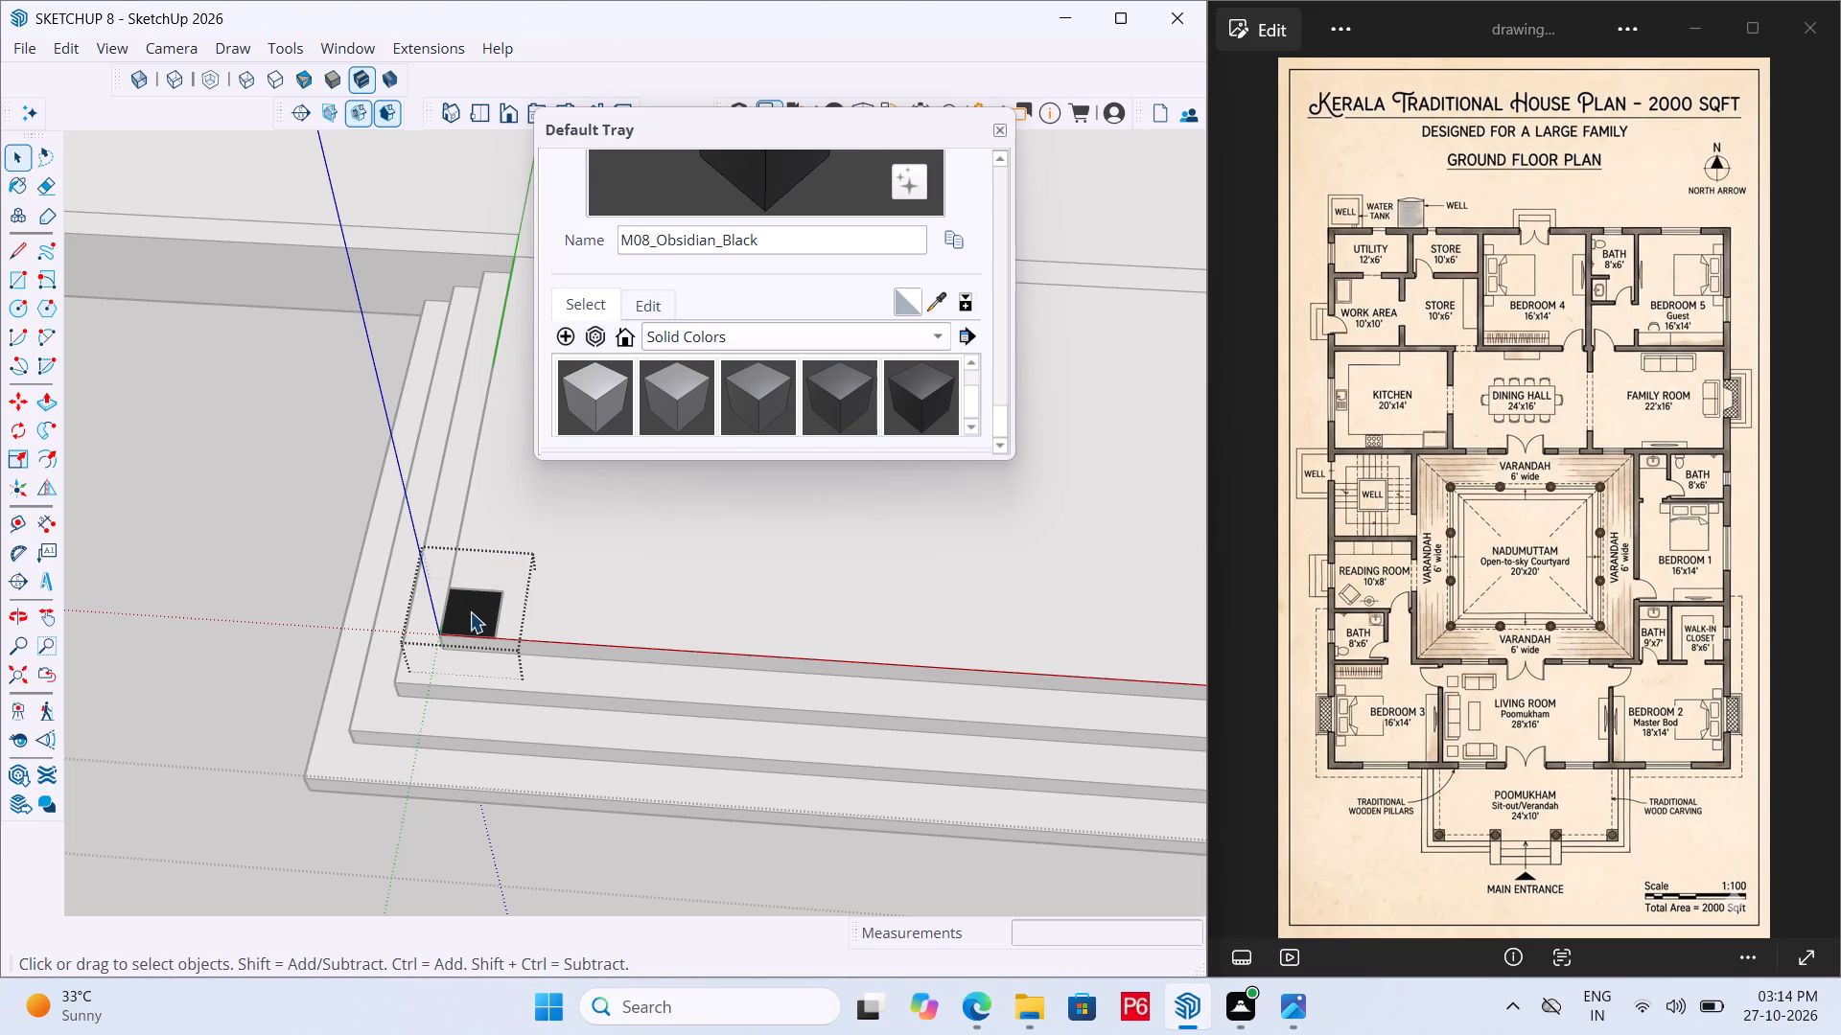
key(p)
click(476, 617)
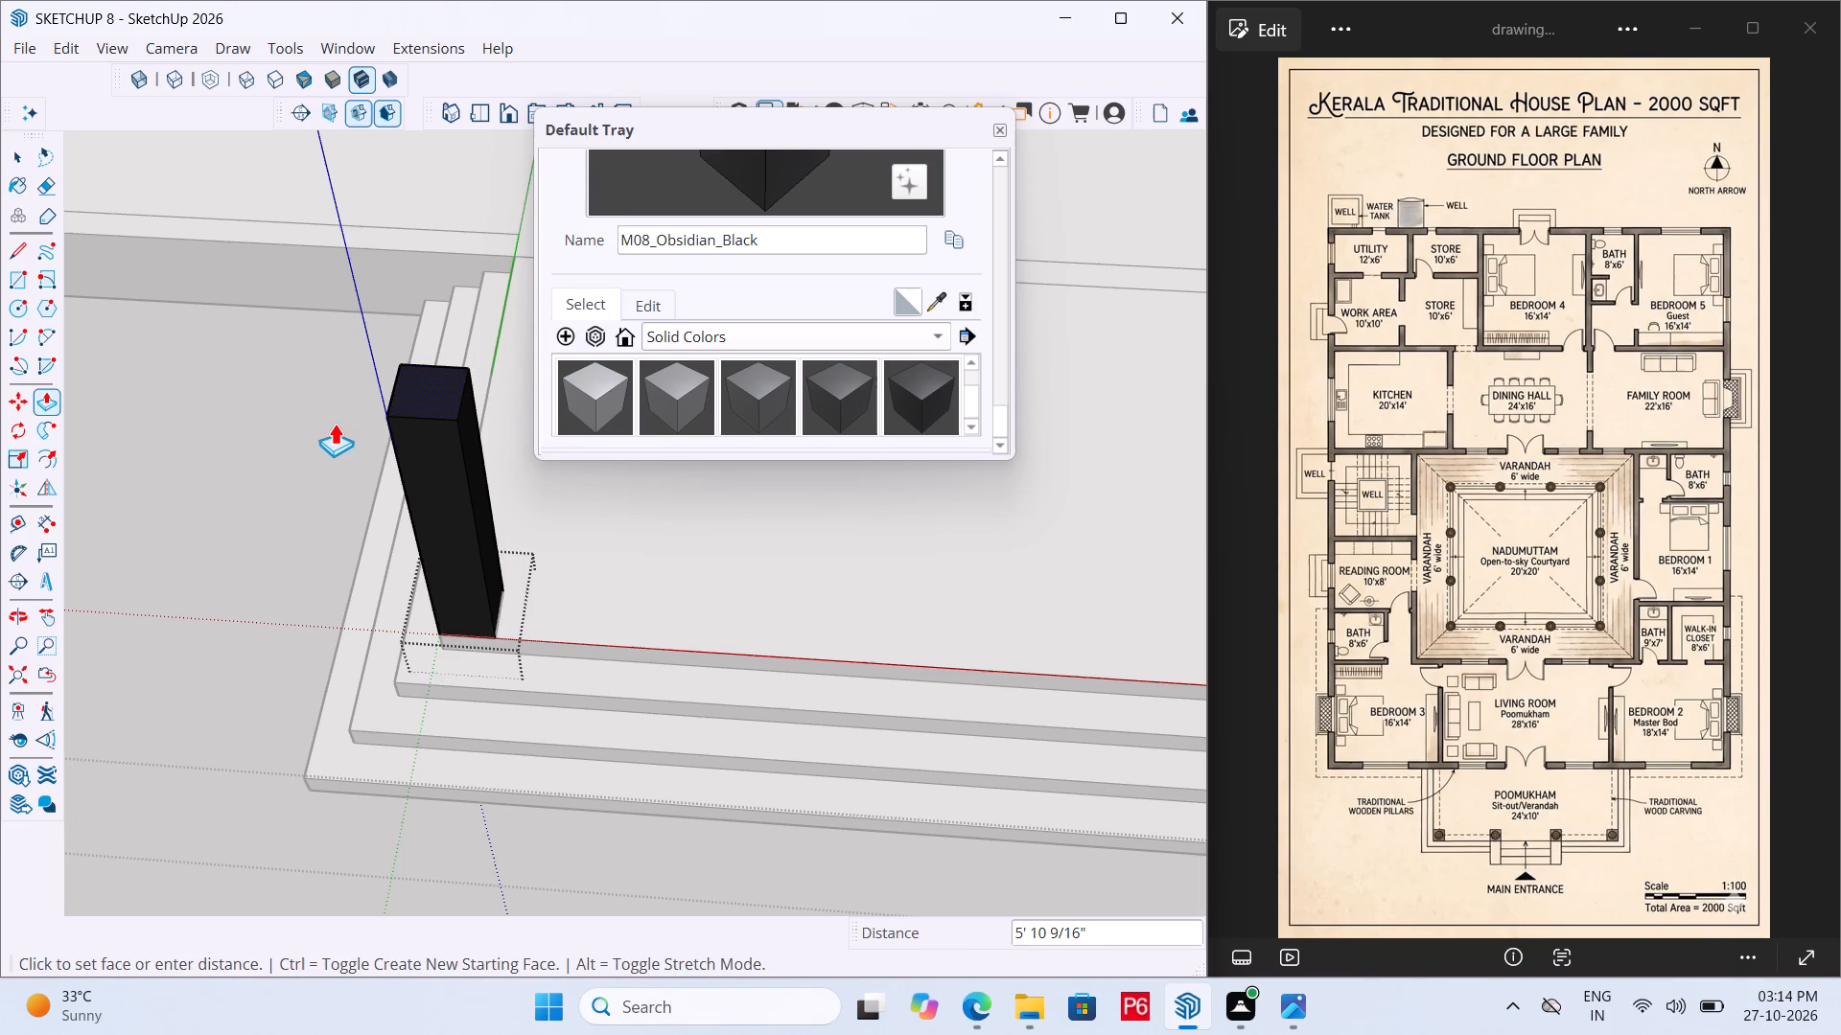
text(3')
key(Return)
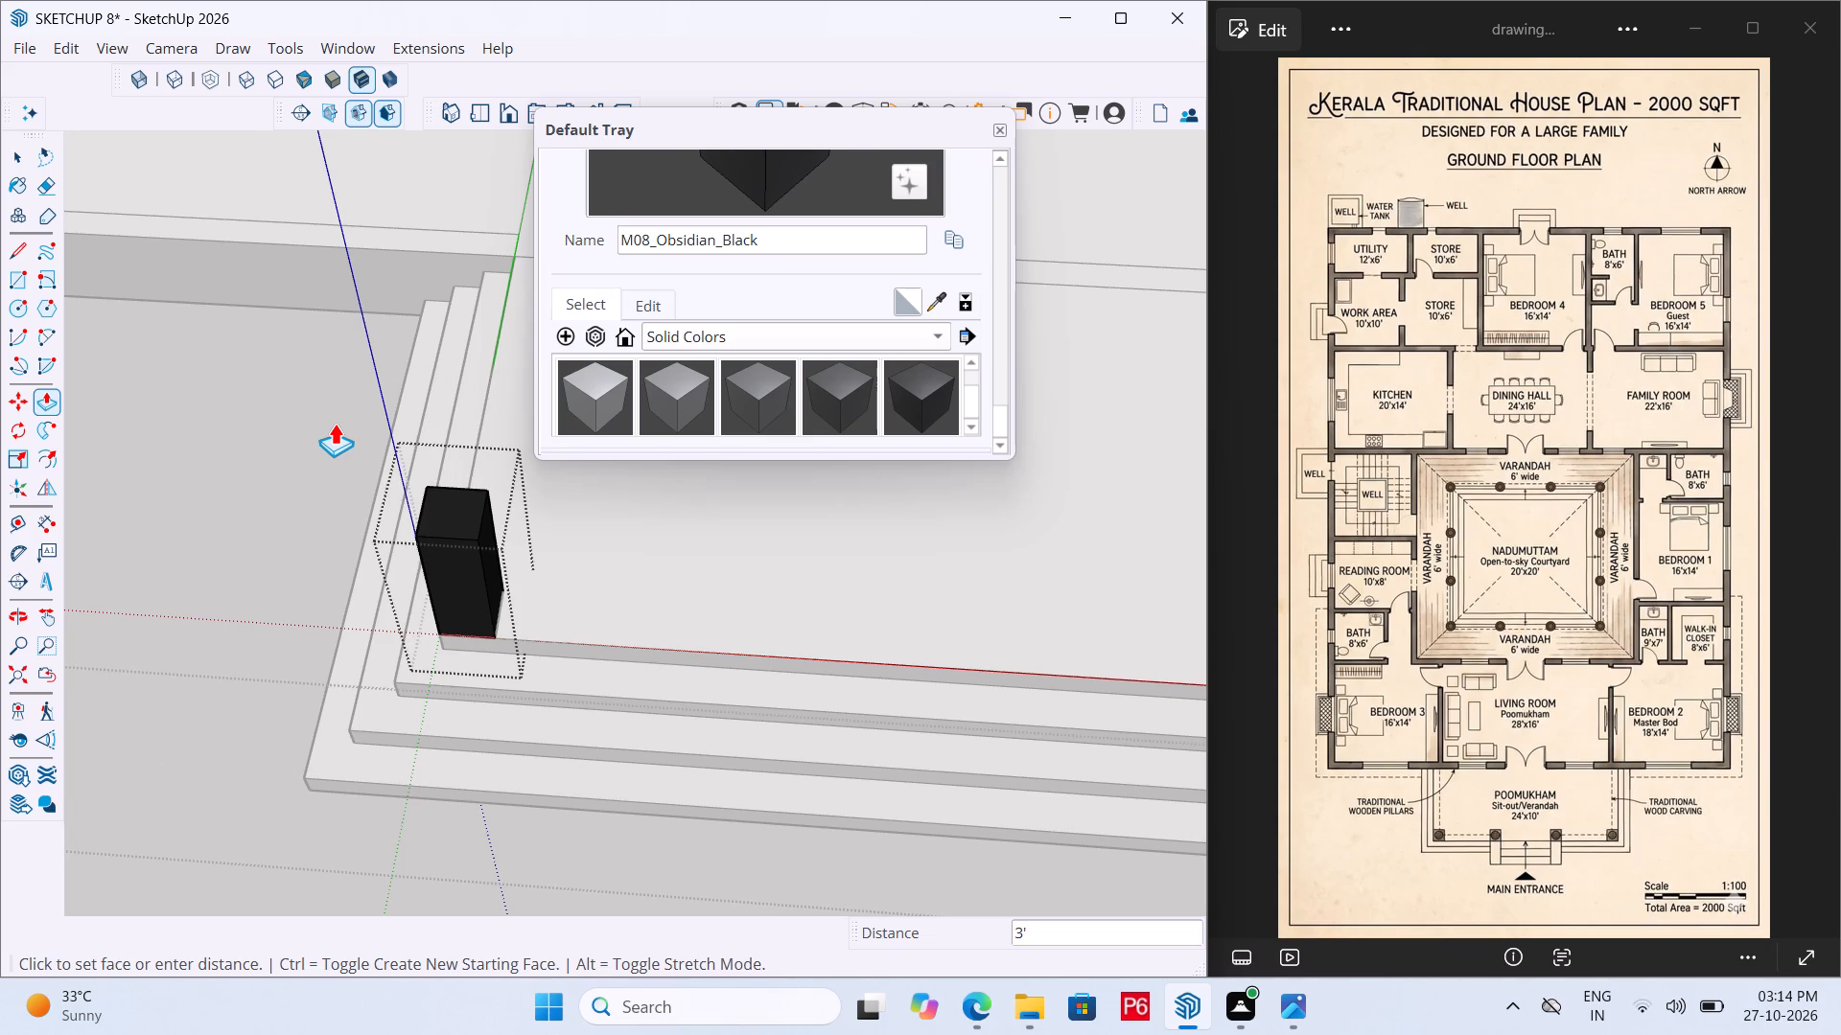
Push the pillar base block's side face towards Bedroom 2 inward by 3".
middle_drag(478, 552, 226, 470)
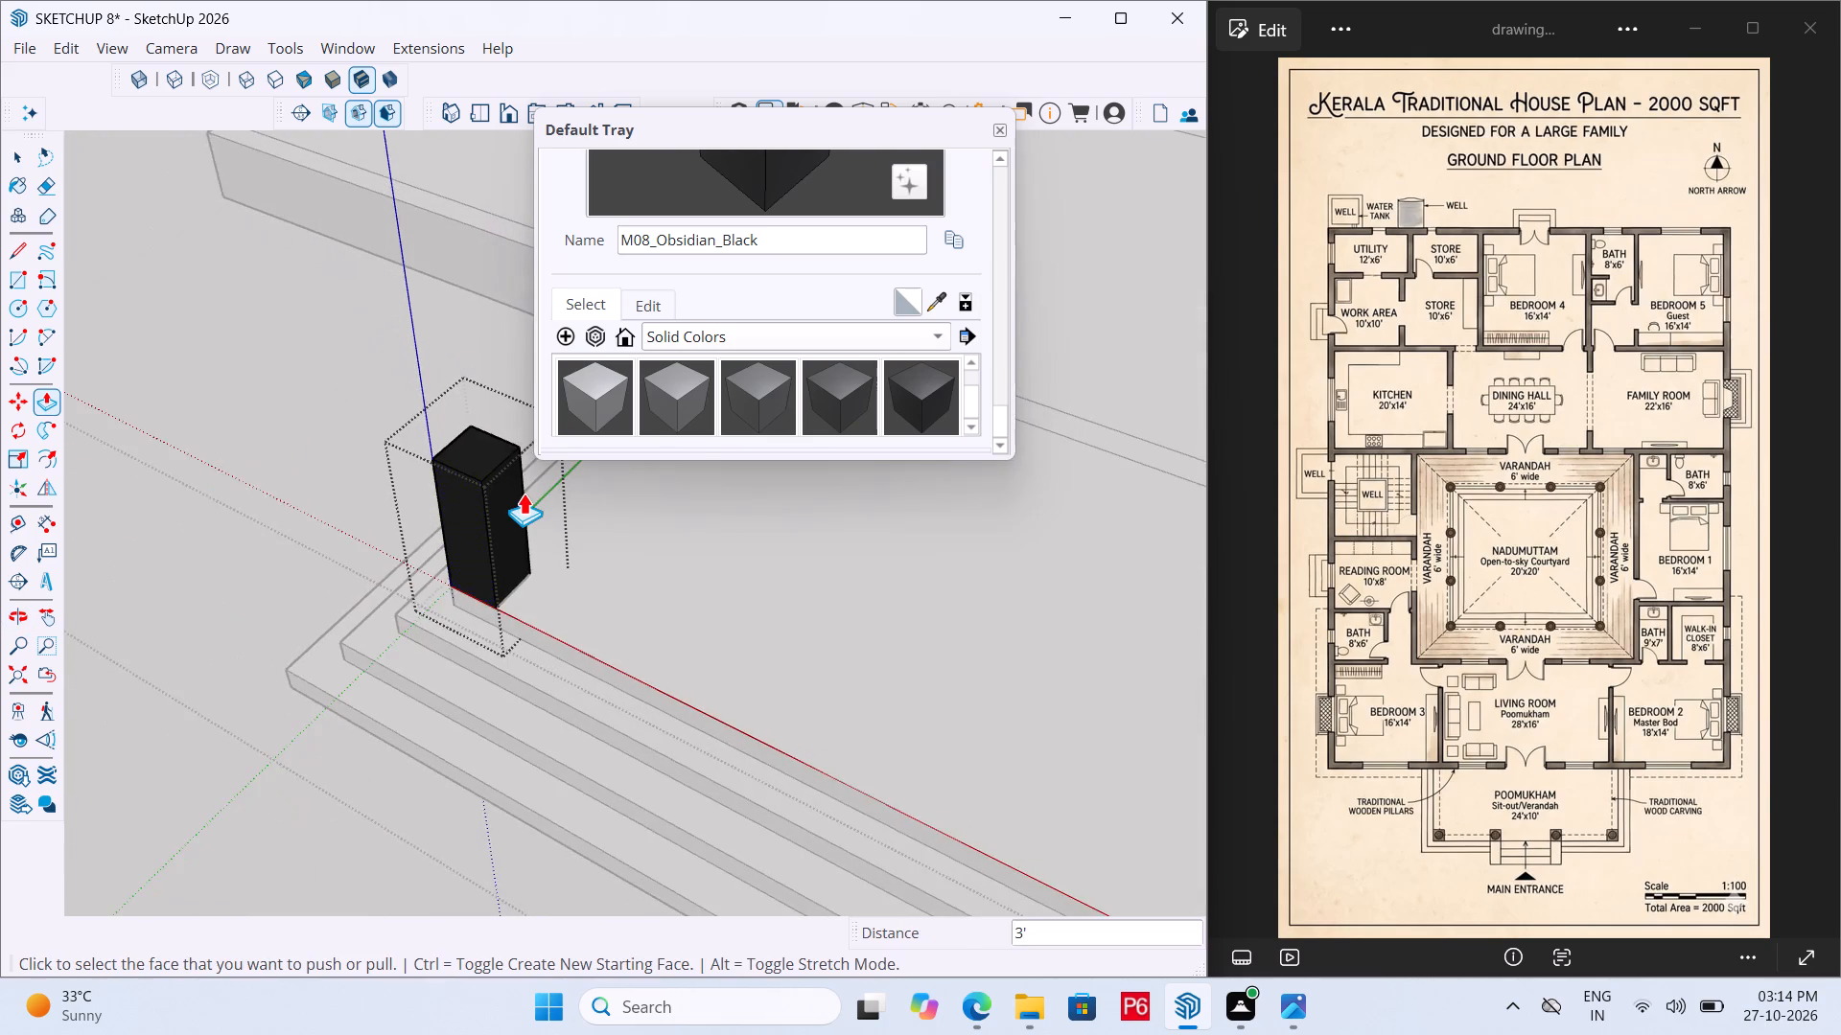
scroll(524, 493, up, 10)
double_click(500, 556)
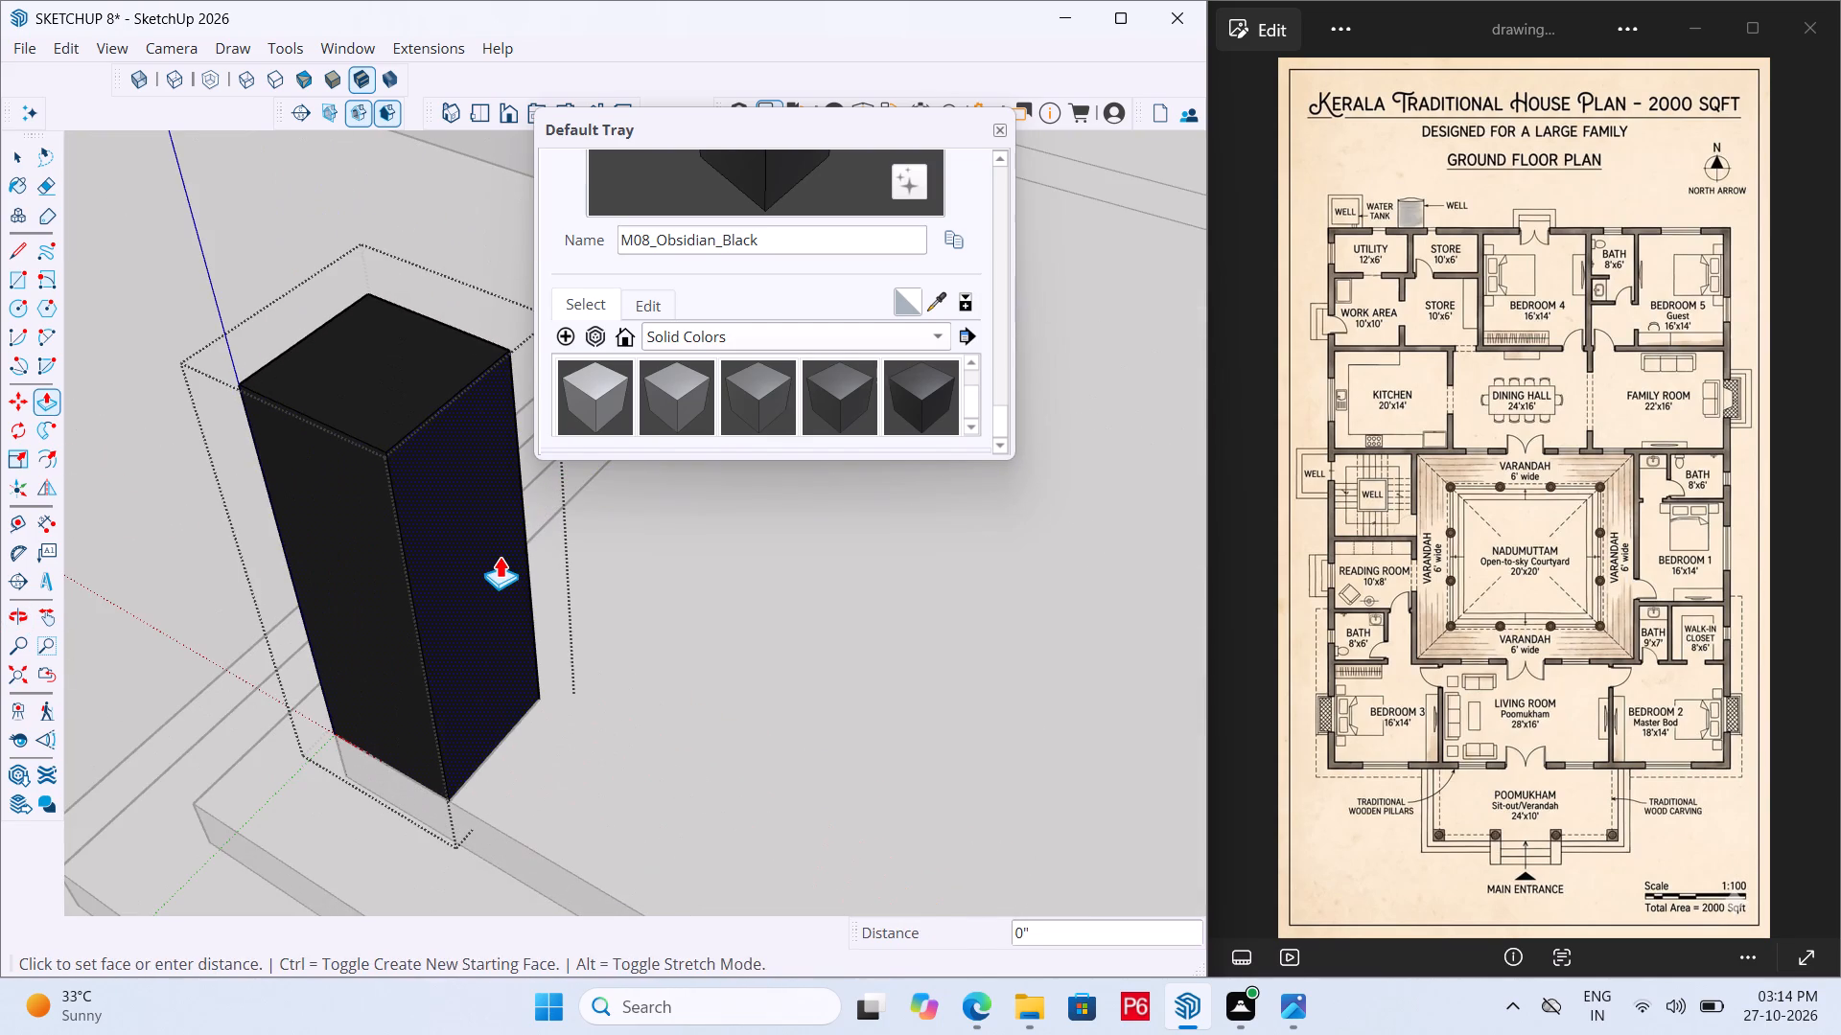
key(ctrl+z)
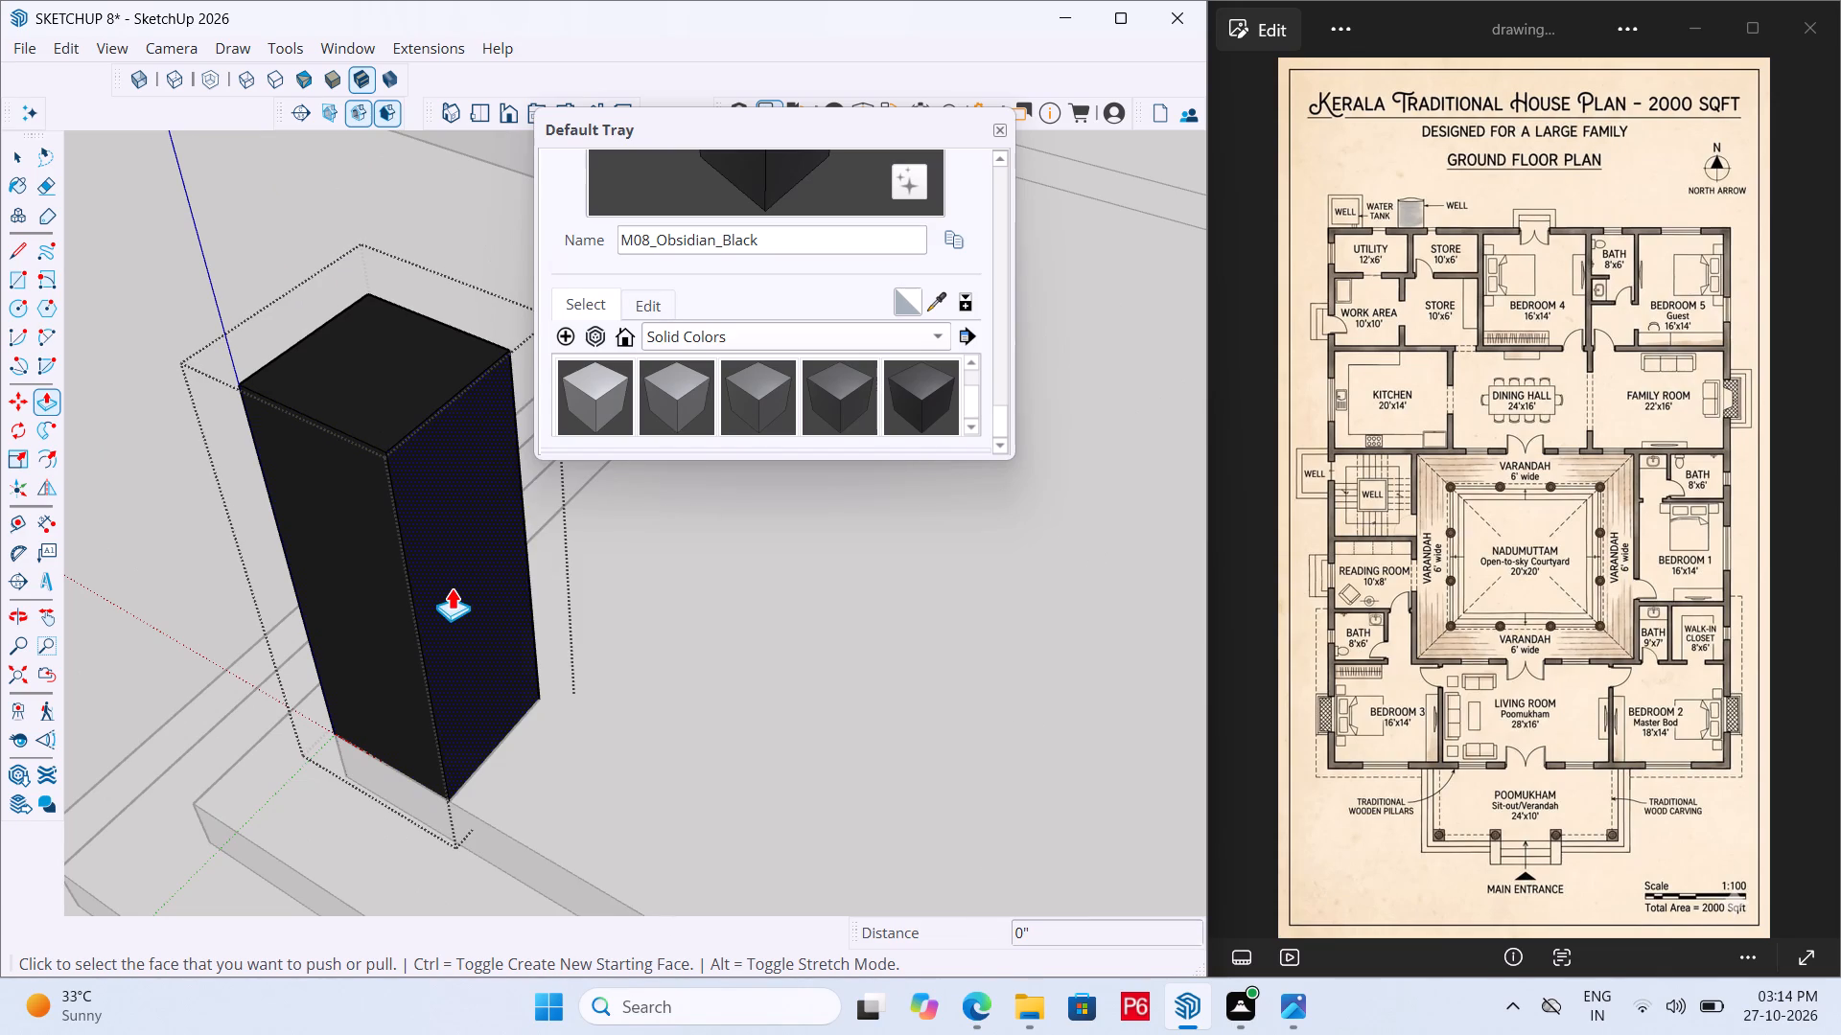
click(452, 587)
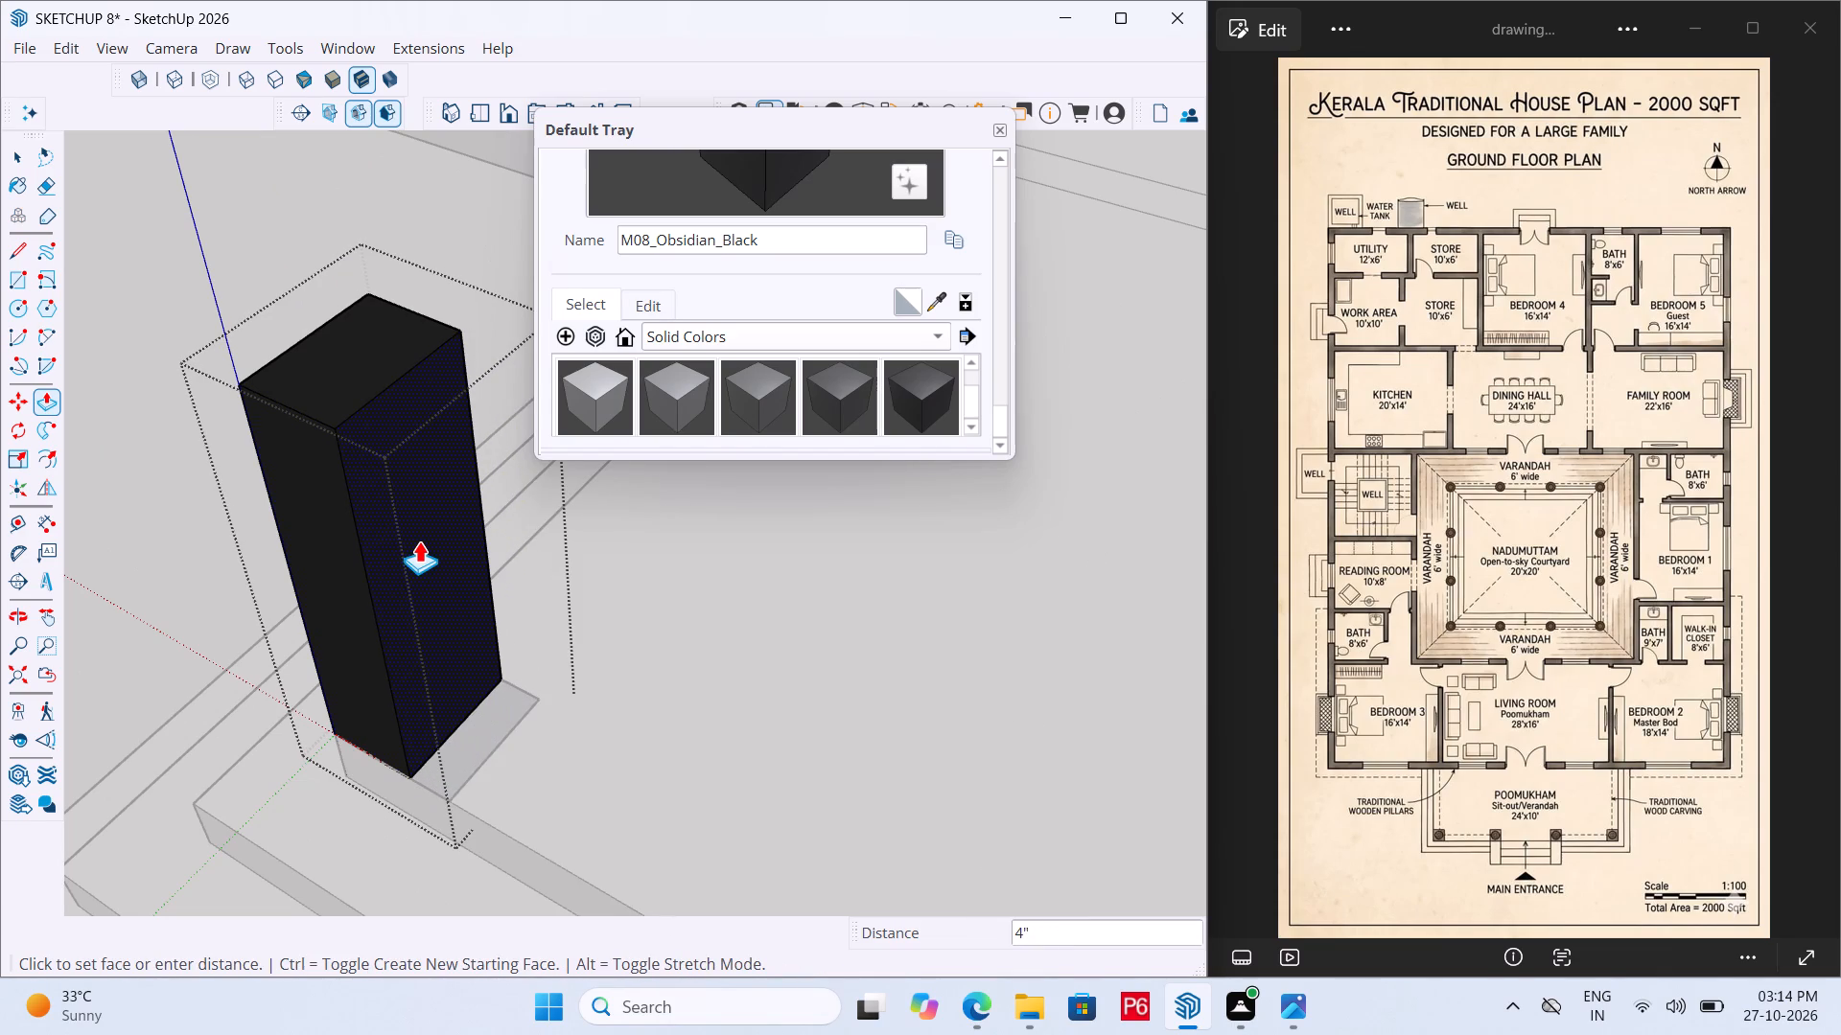
text(3")
key(Return)
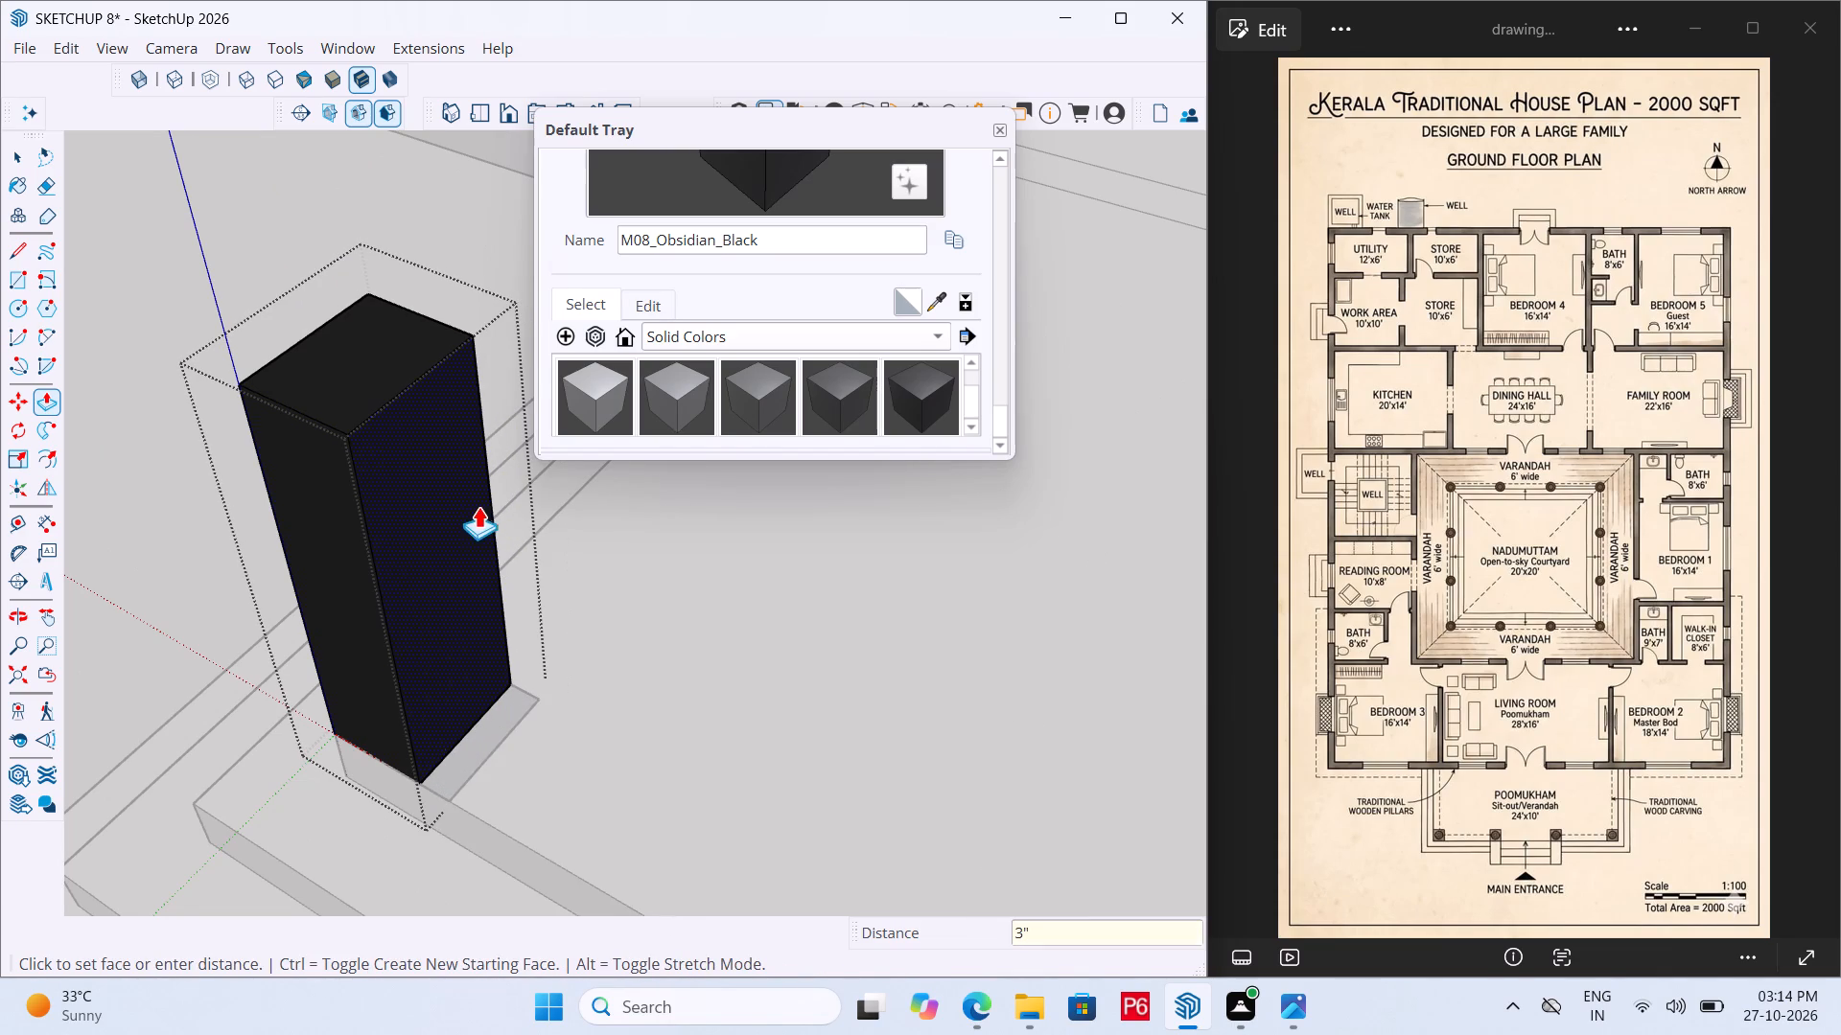
Repeat the 3" inward push on the pillar base block's rear face, the one towards the house.
scroll(474, 518, down, 2)
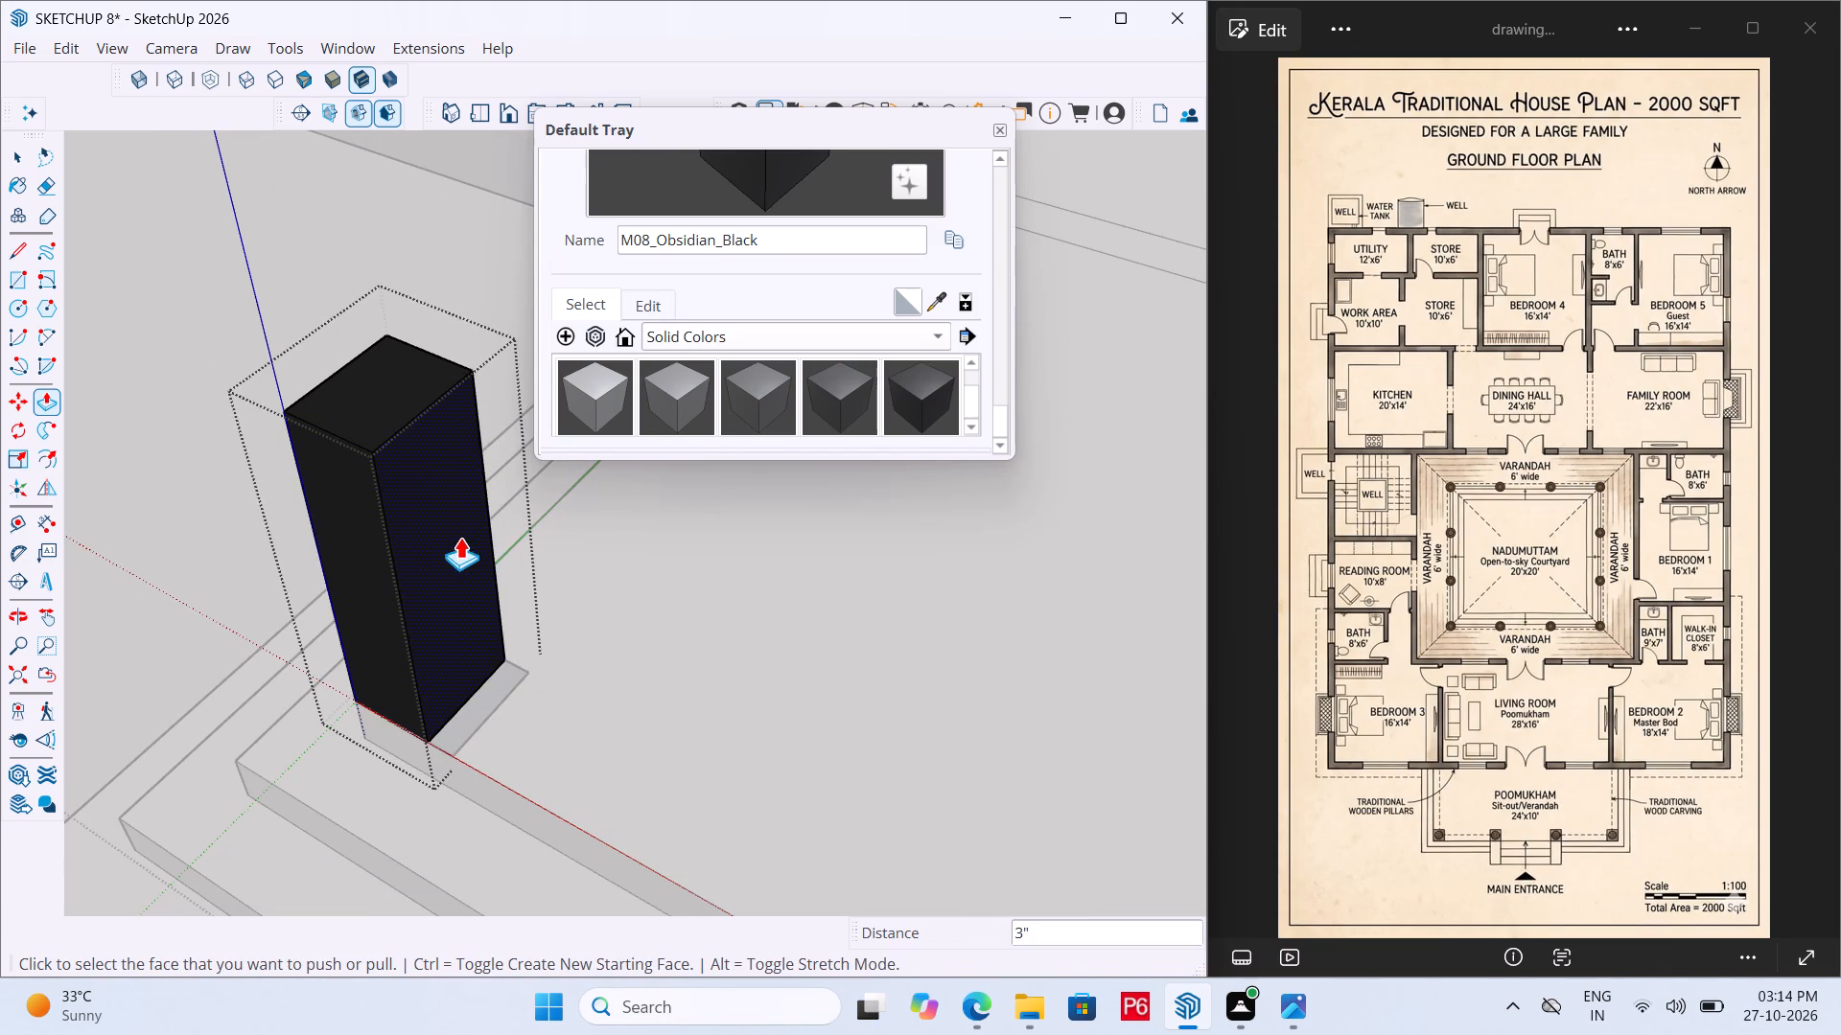
middle_drag(462, 537, 0, 552)
scroll(507, 685, down, 7)
middle_drag(714, 577, 489, 577)
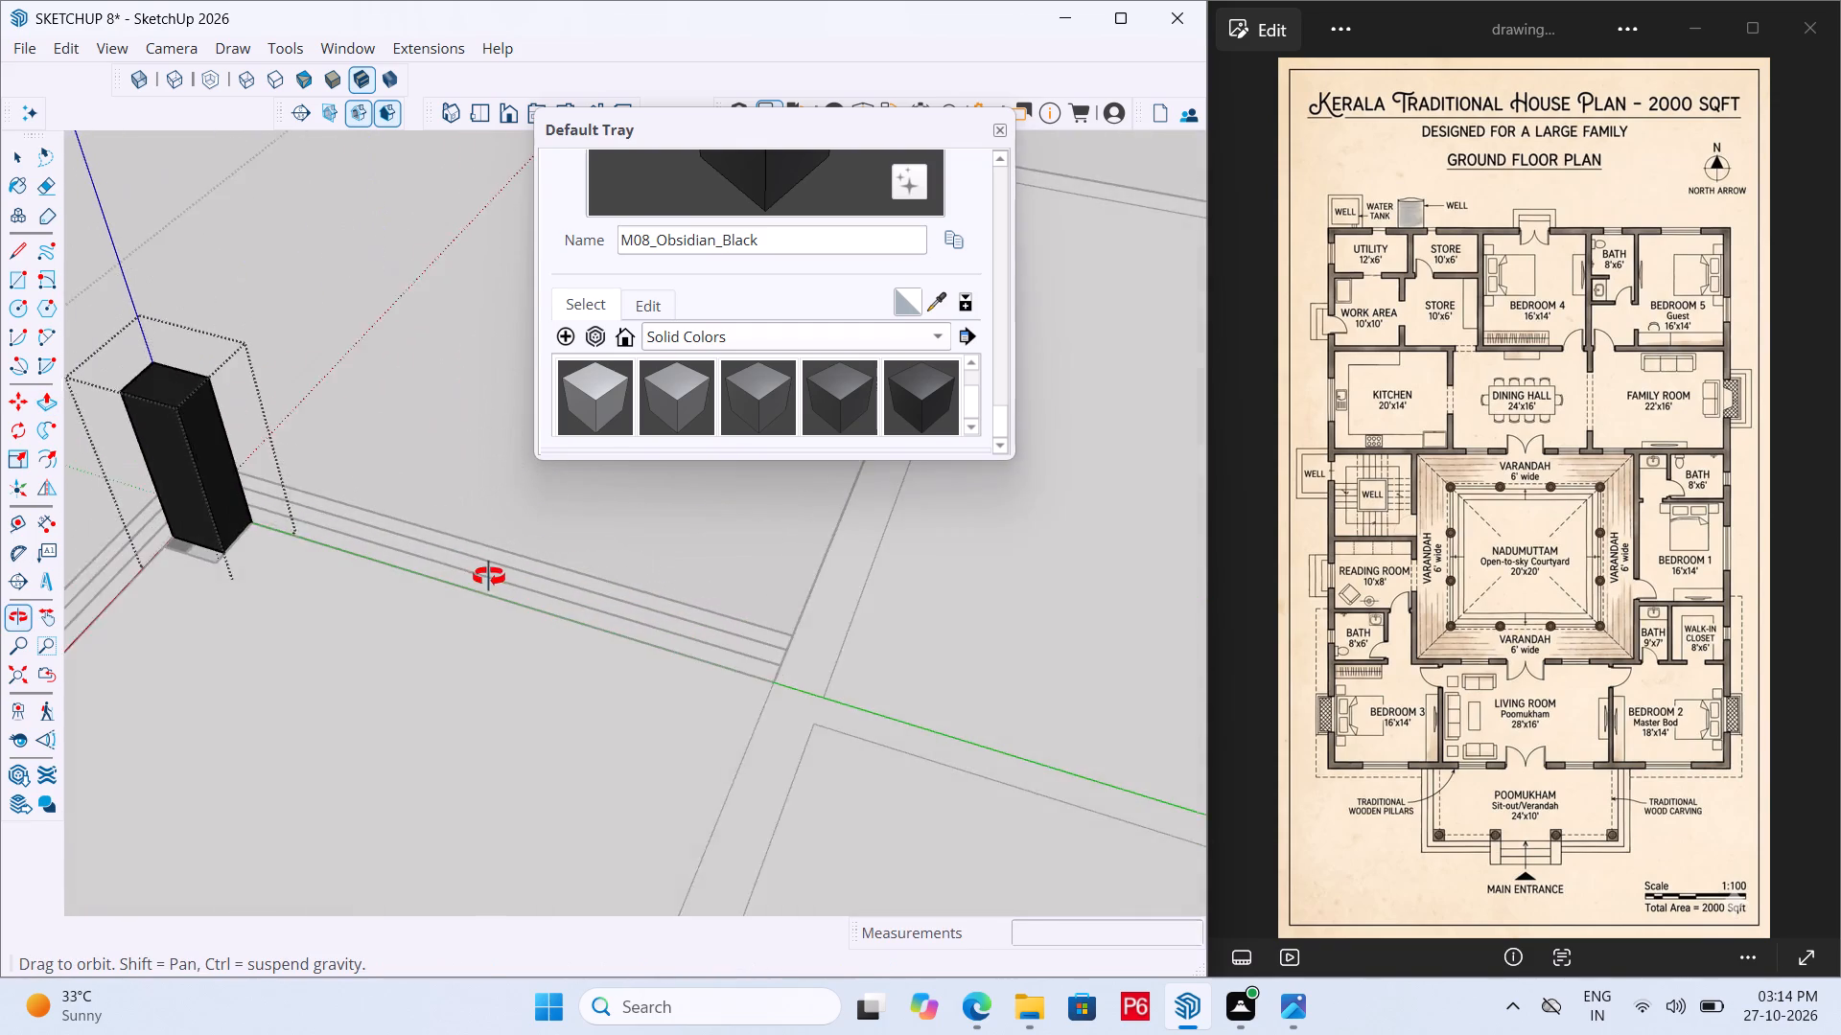
middle_drag(489, 577, 490, 577)
scroll(273, 510, up, 6)
scroll(649, 653, down, 4)
scroll(226, 522, up, 6)
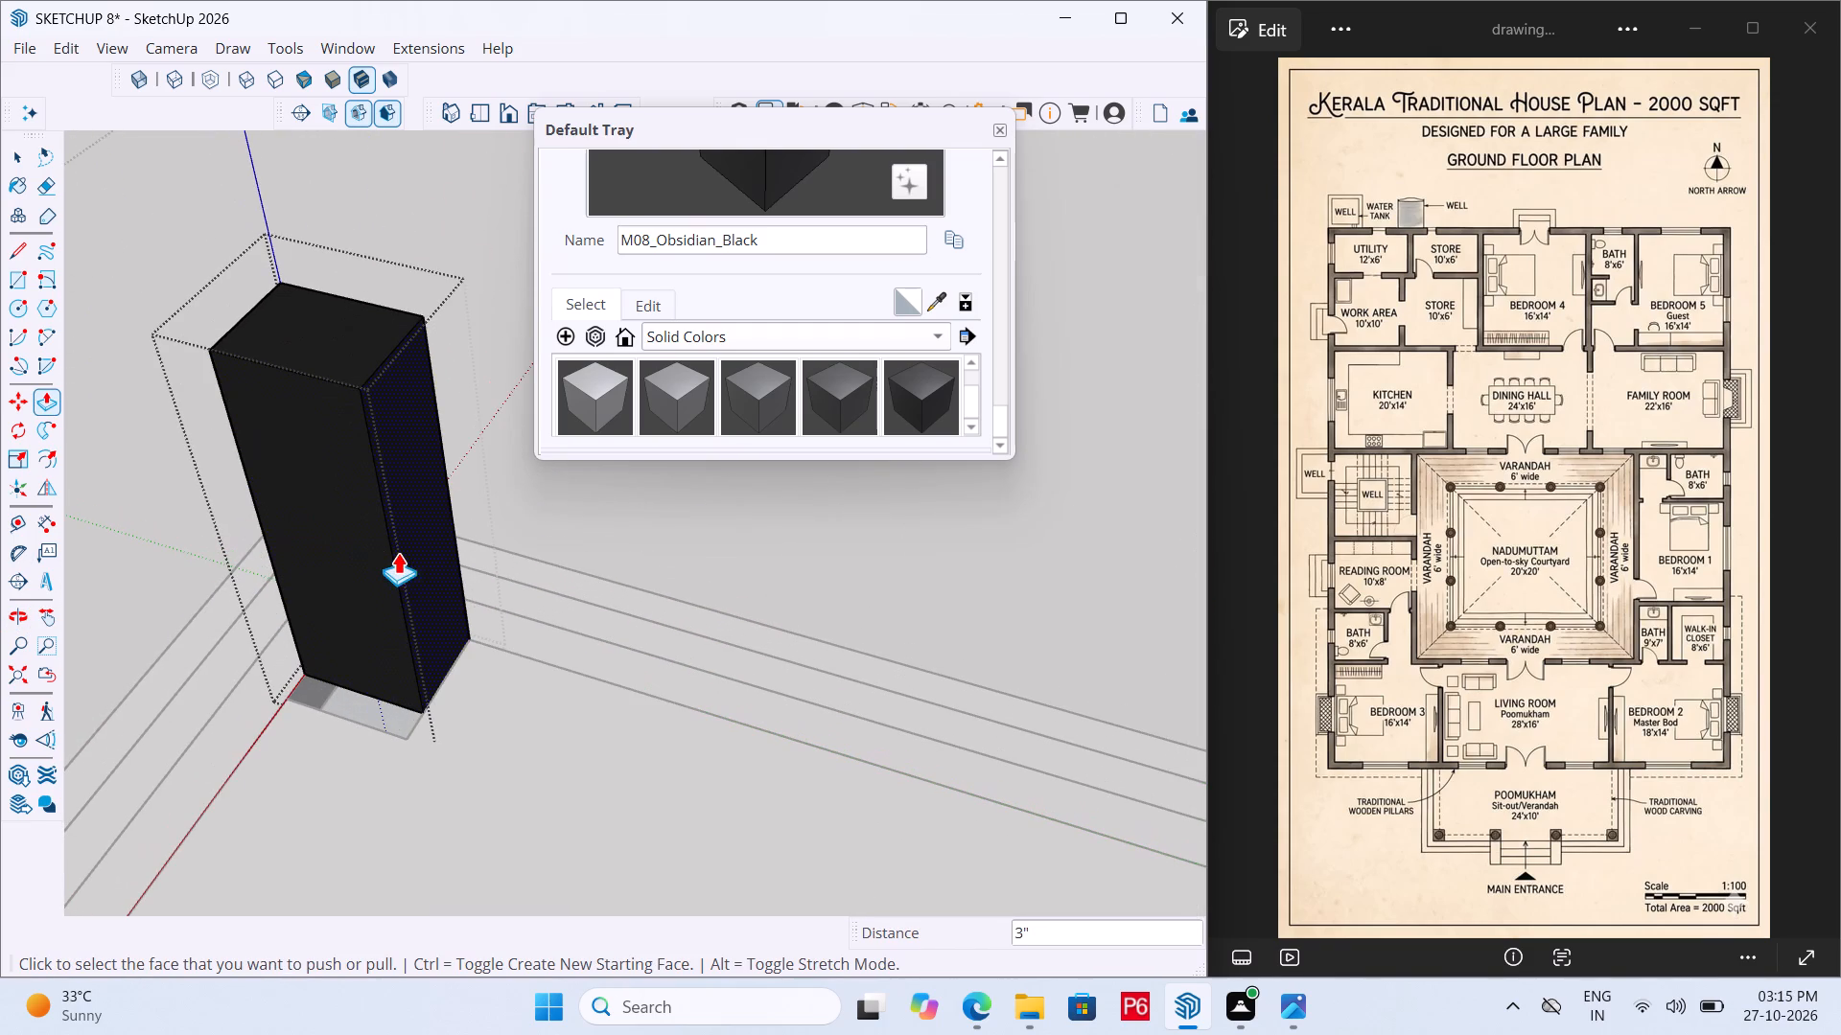
double_click(419, 566)
Examine the pillar base block and its footprint on the poomukham floor from several sides.
scroll(359, 694, down, 5)
middle_drag(374, 722, 585, 740)
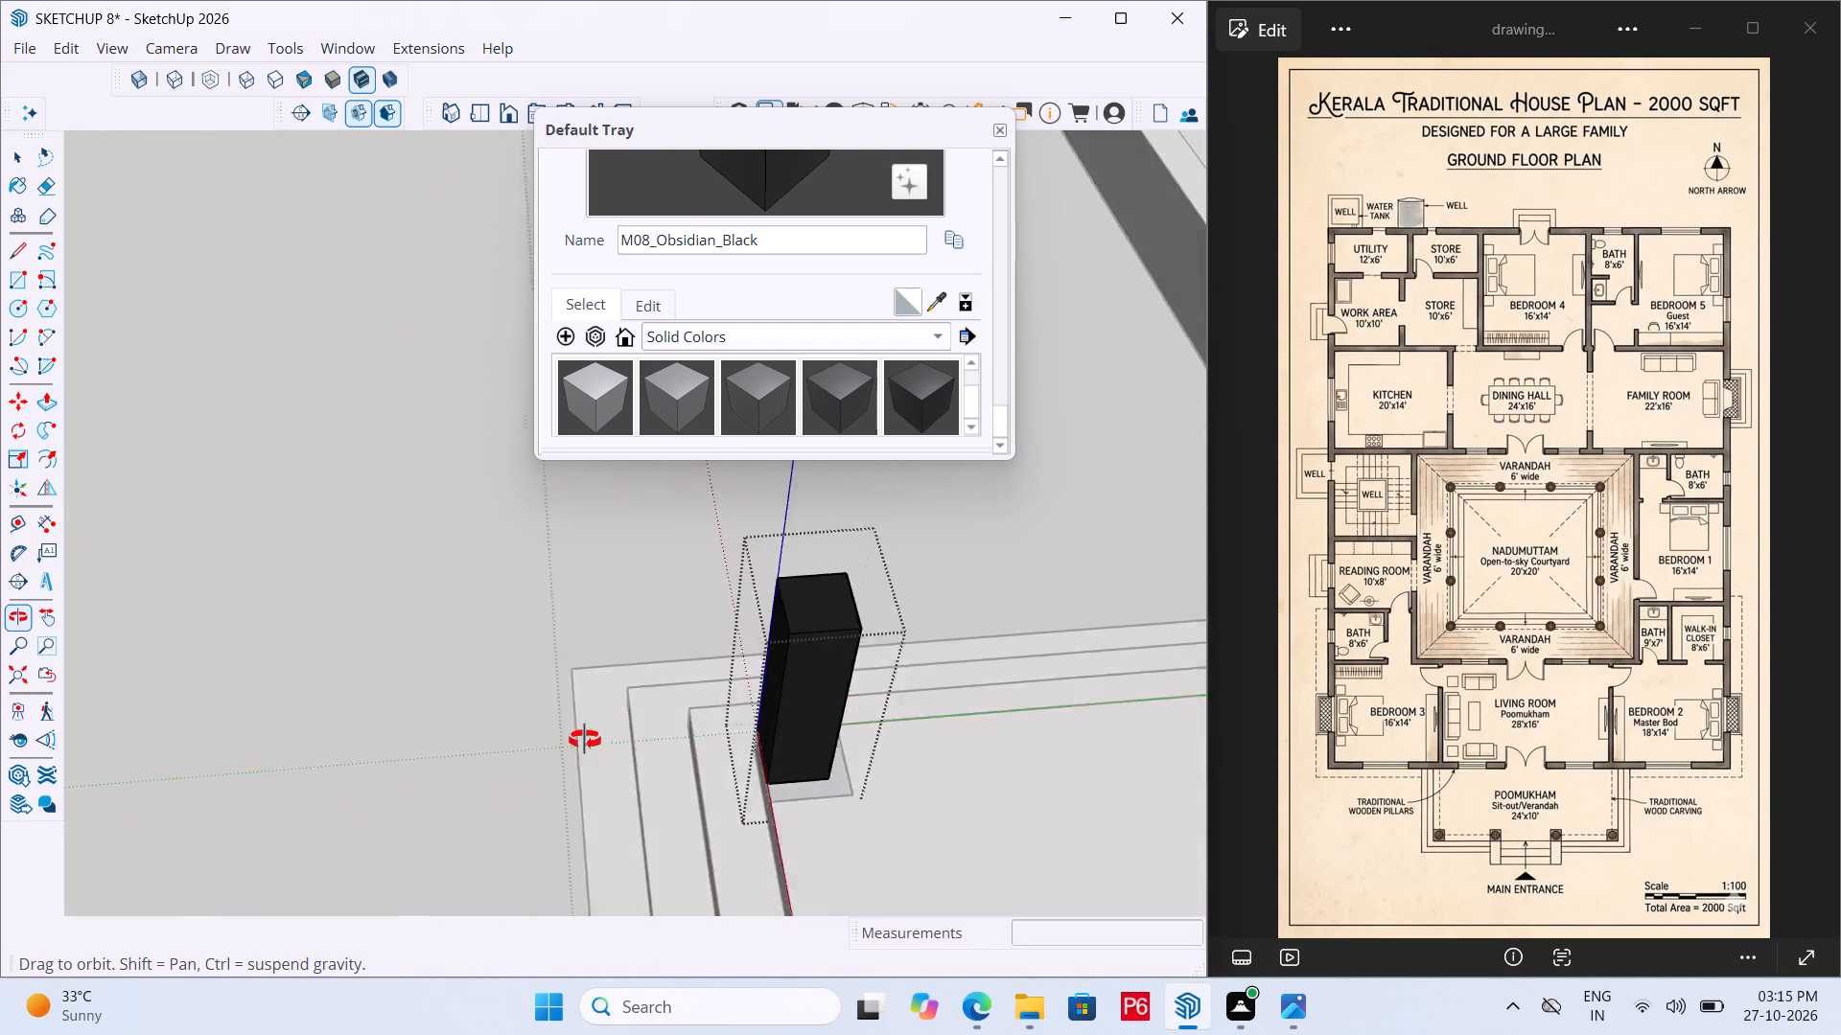
middle_drag(585, 740, 573, 735)
scroll(829, 831, up, 11)
middle_drag(719, 724, 193, 544)
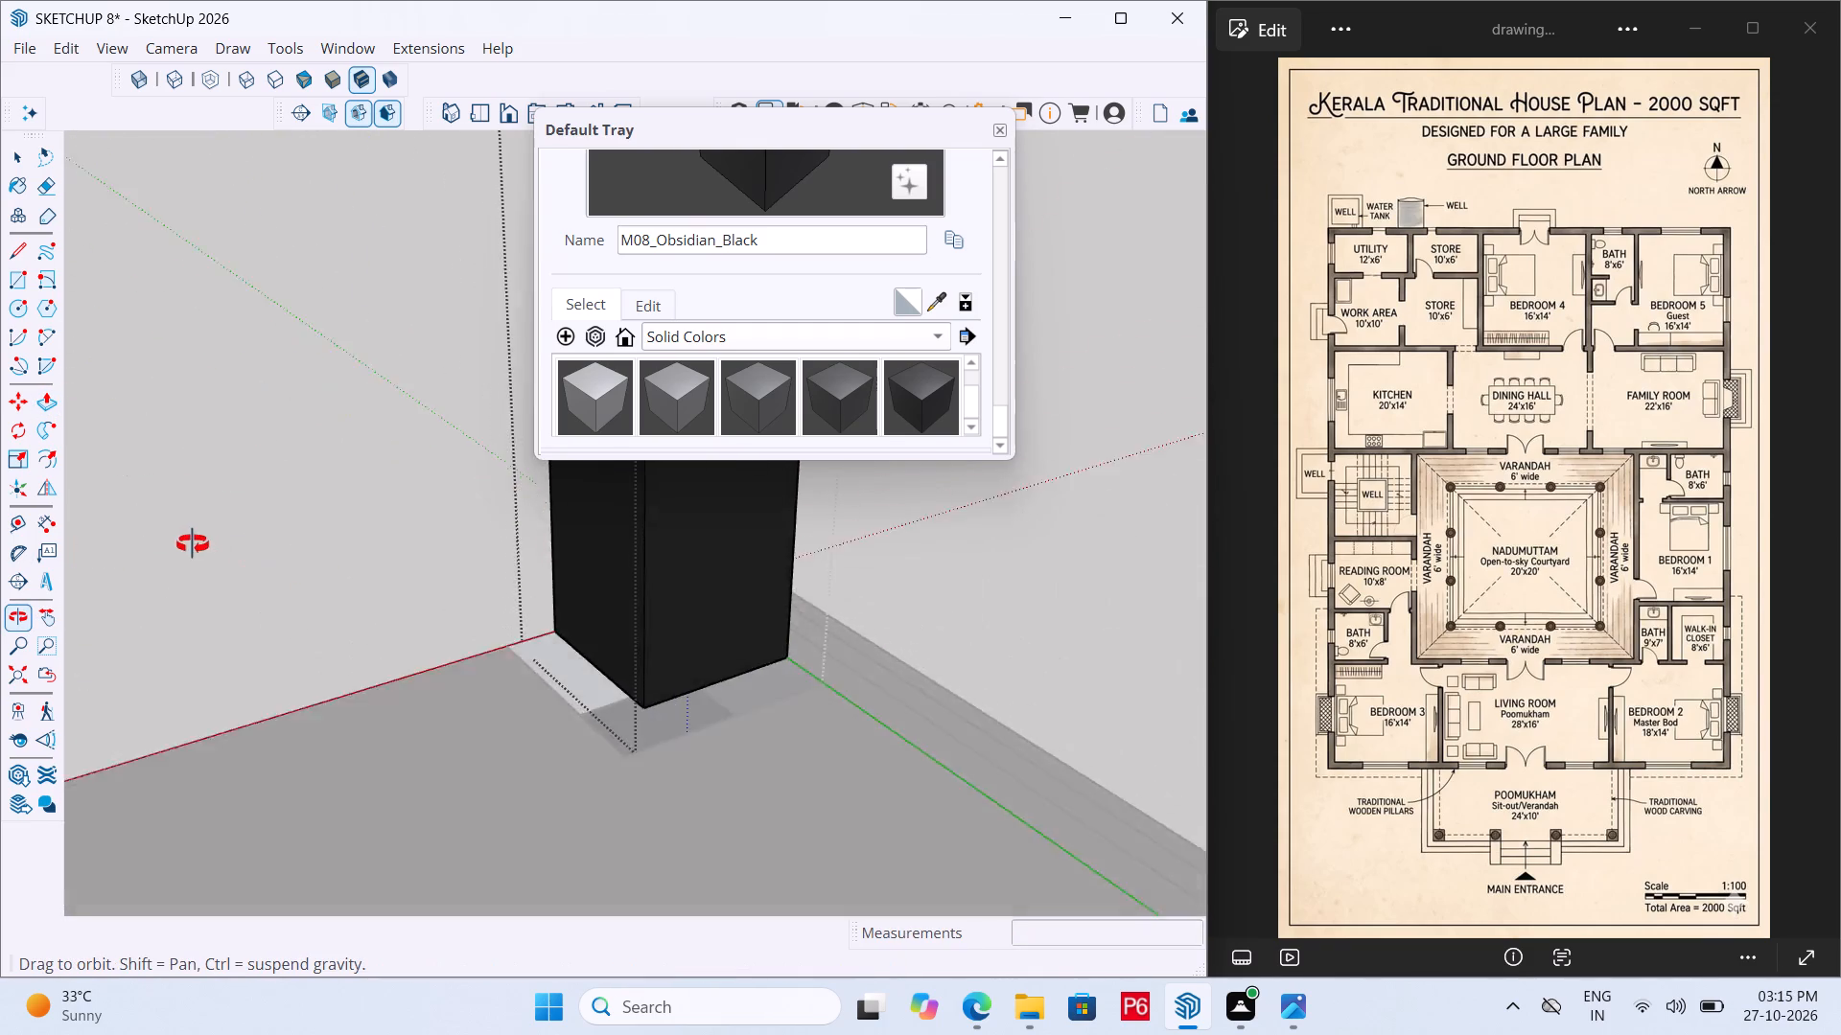
middle_drag(193, 544, 910, 727)
scroll(318, 658, down, 7)
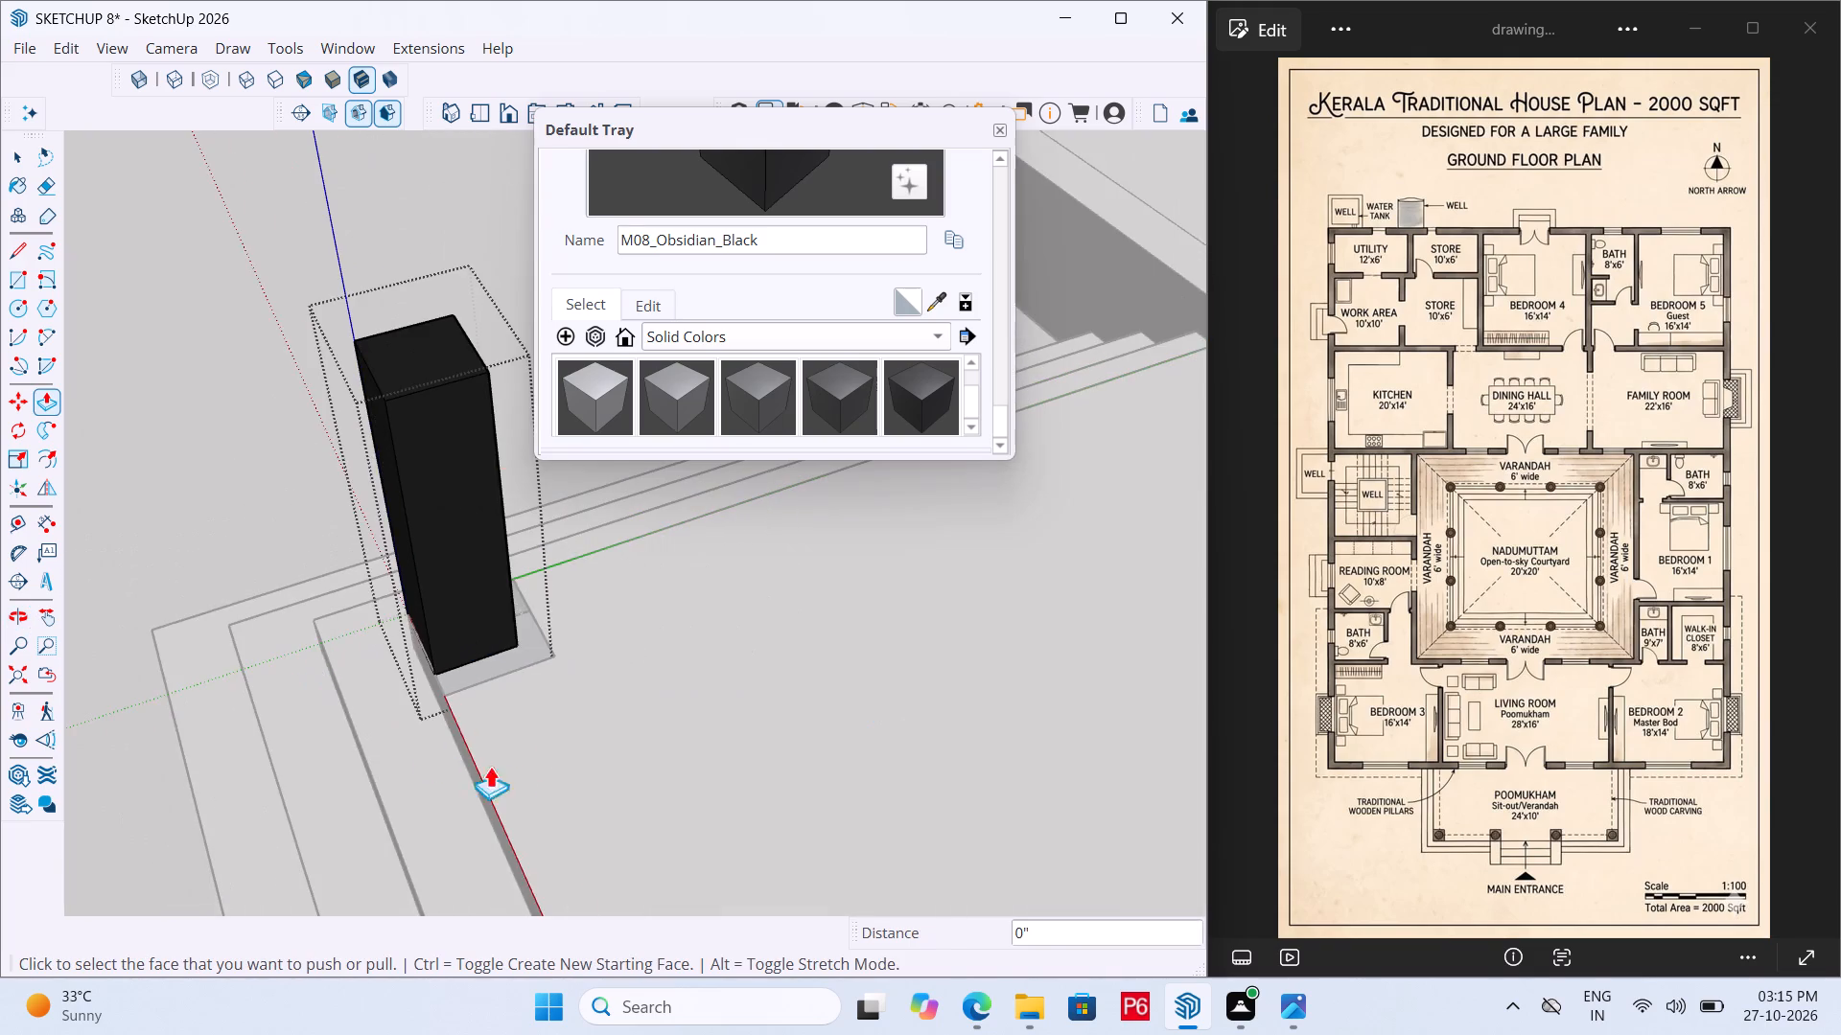
Save the model.
middle_drag(515, 767, 571, 744)
key(ctrl+s)
key(ctrl+s)
key(ctrl+s)
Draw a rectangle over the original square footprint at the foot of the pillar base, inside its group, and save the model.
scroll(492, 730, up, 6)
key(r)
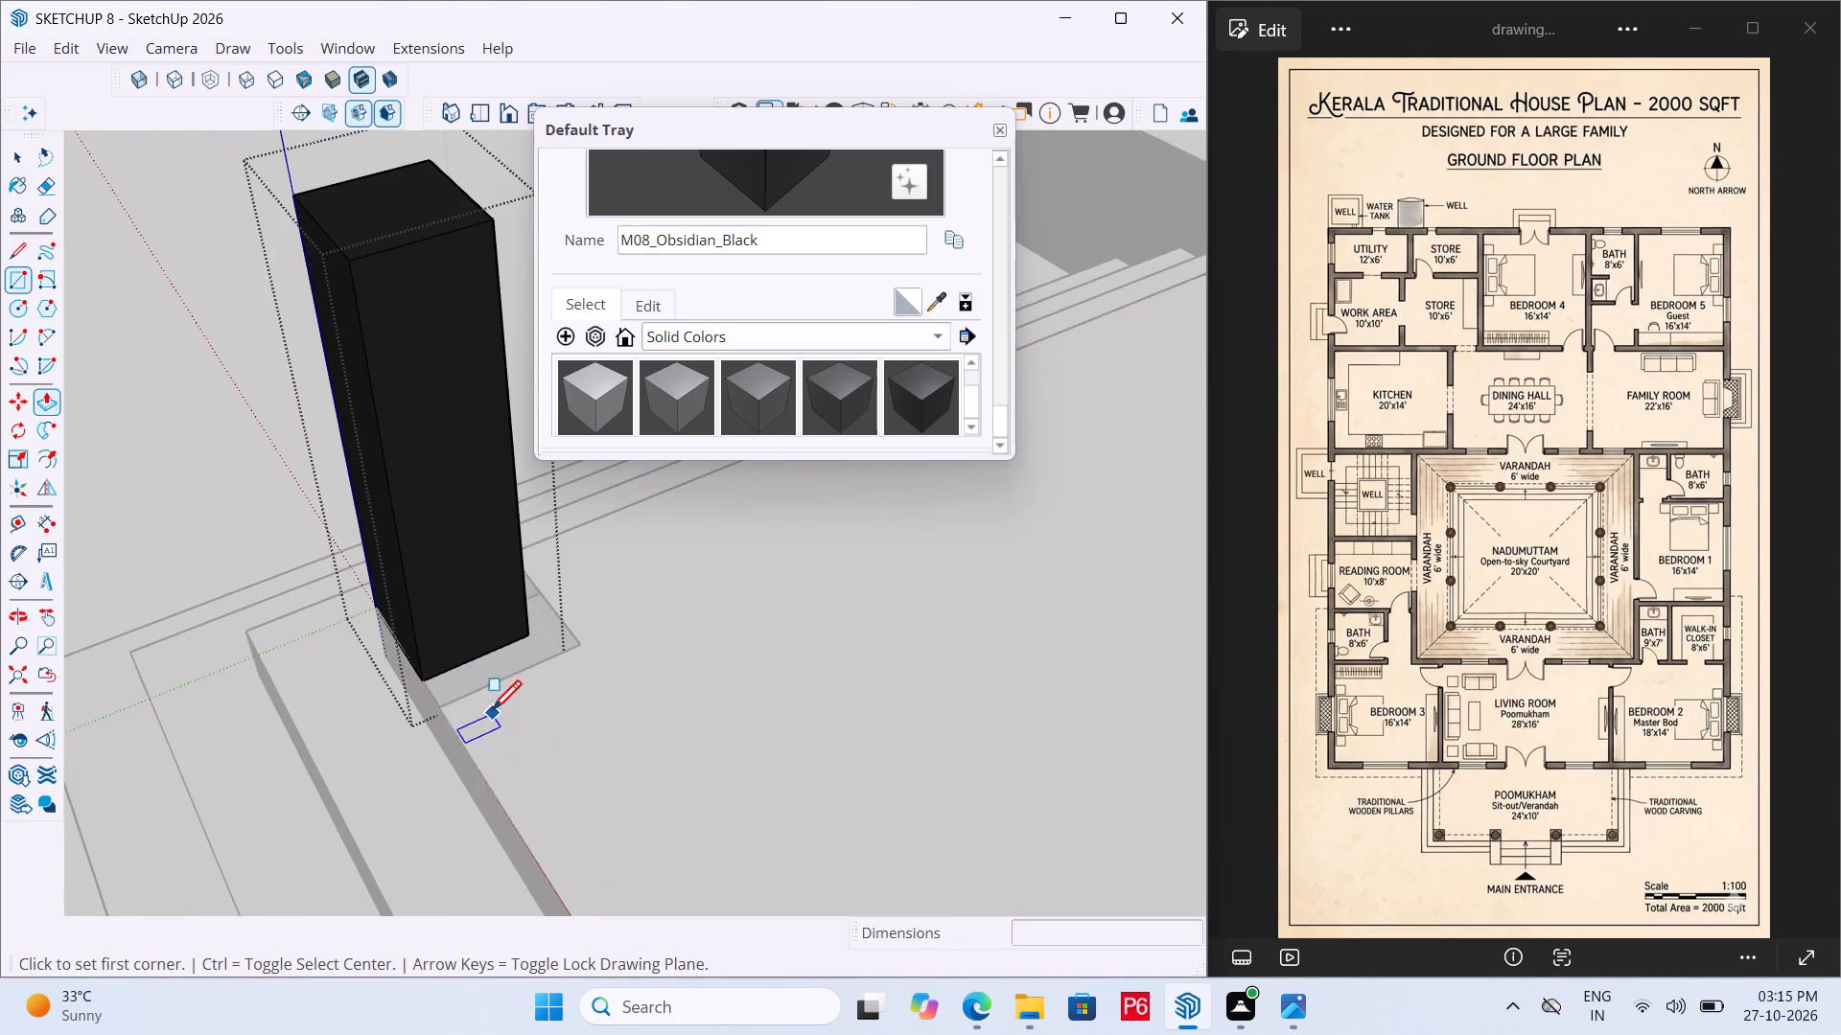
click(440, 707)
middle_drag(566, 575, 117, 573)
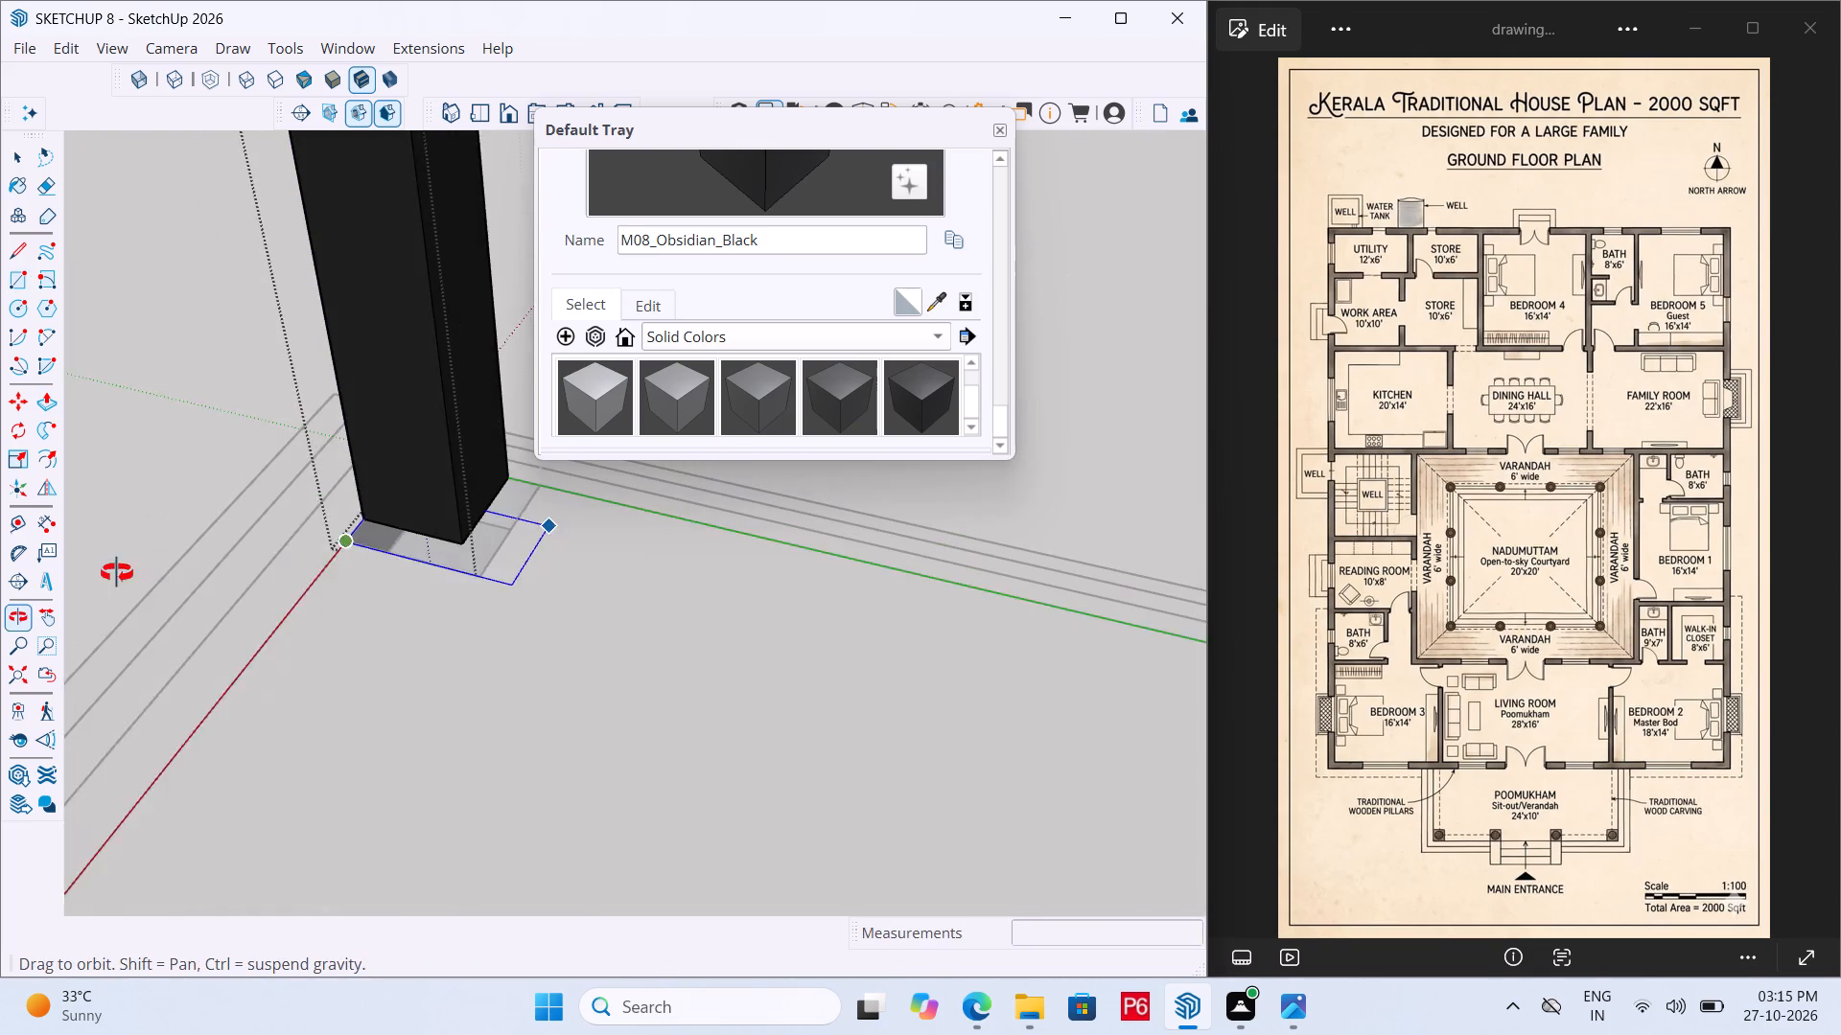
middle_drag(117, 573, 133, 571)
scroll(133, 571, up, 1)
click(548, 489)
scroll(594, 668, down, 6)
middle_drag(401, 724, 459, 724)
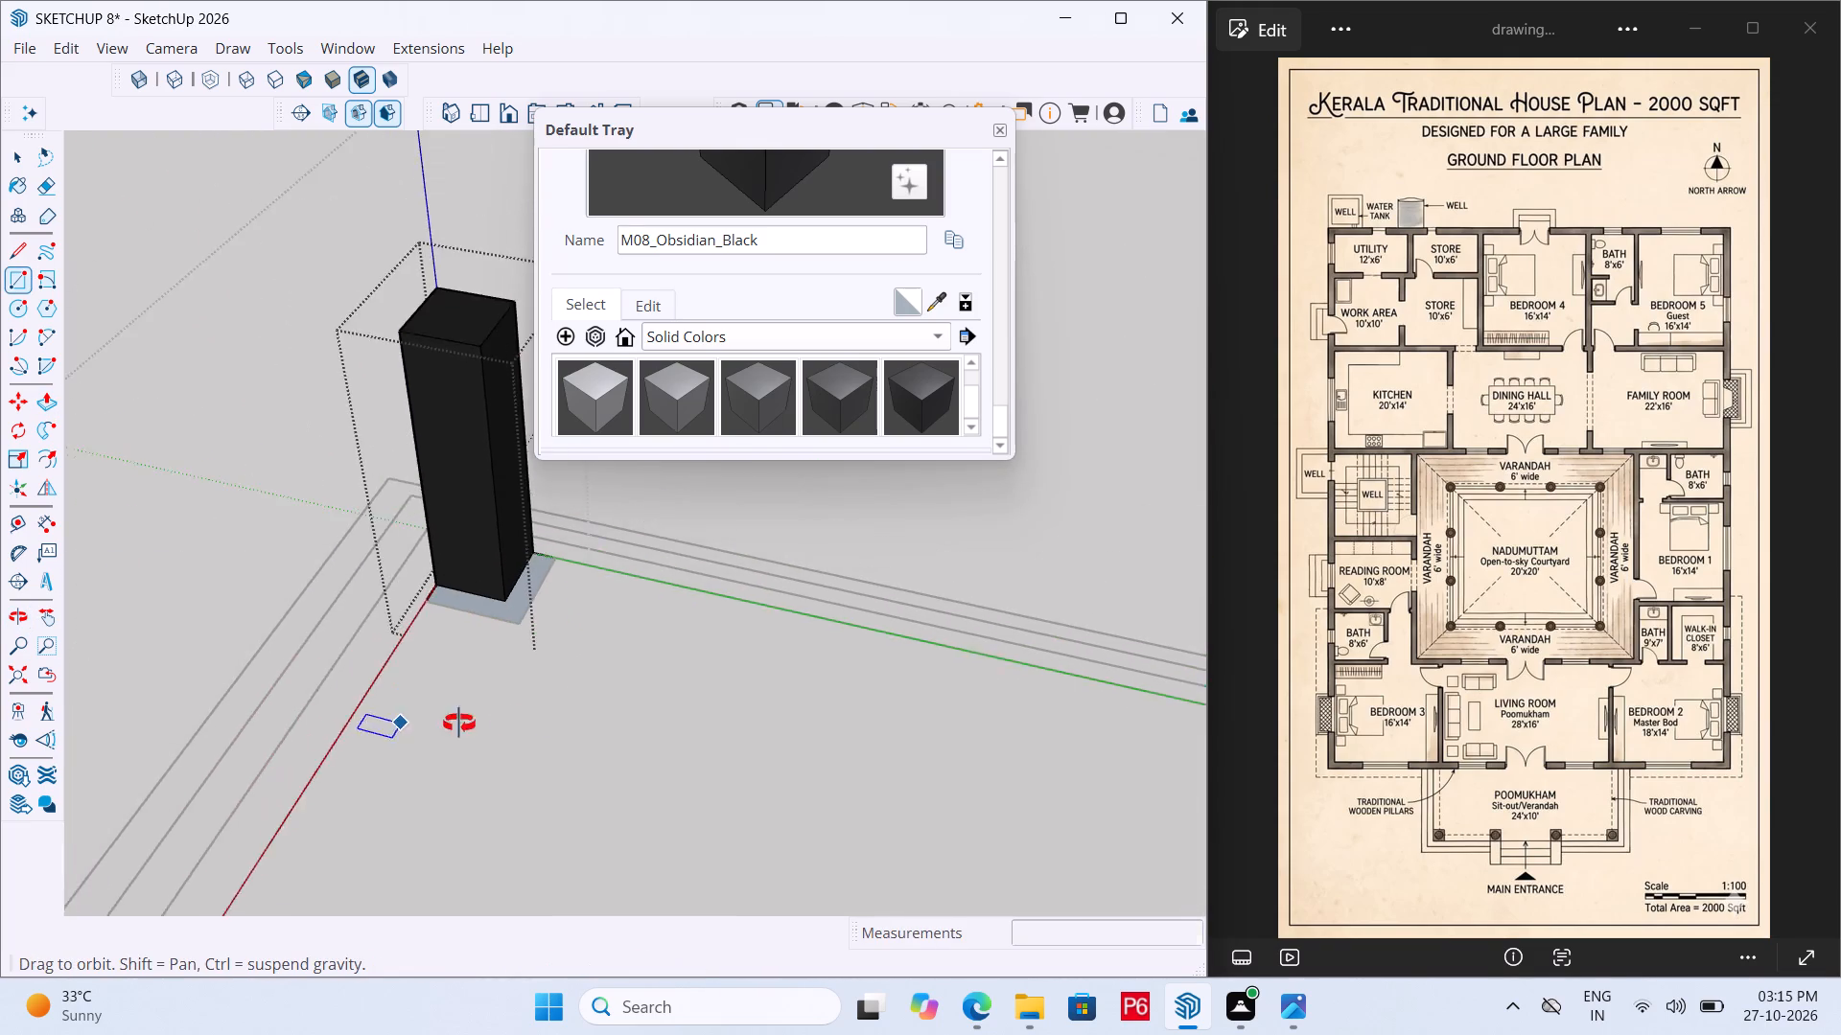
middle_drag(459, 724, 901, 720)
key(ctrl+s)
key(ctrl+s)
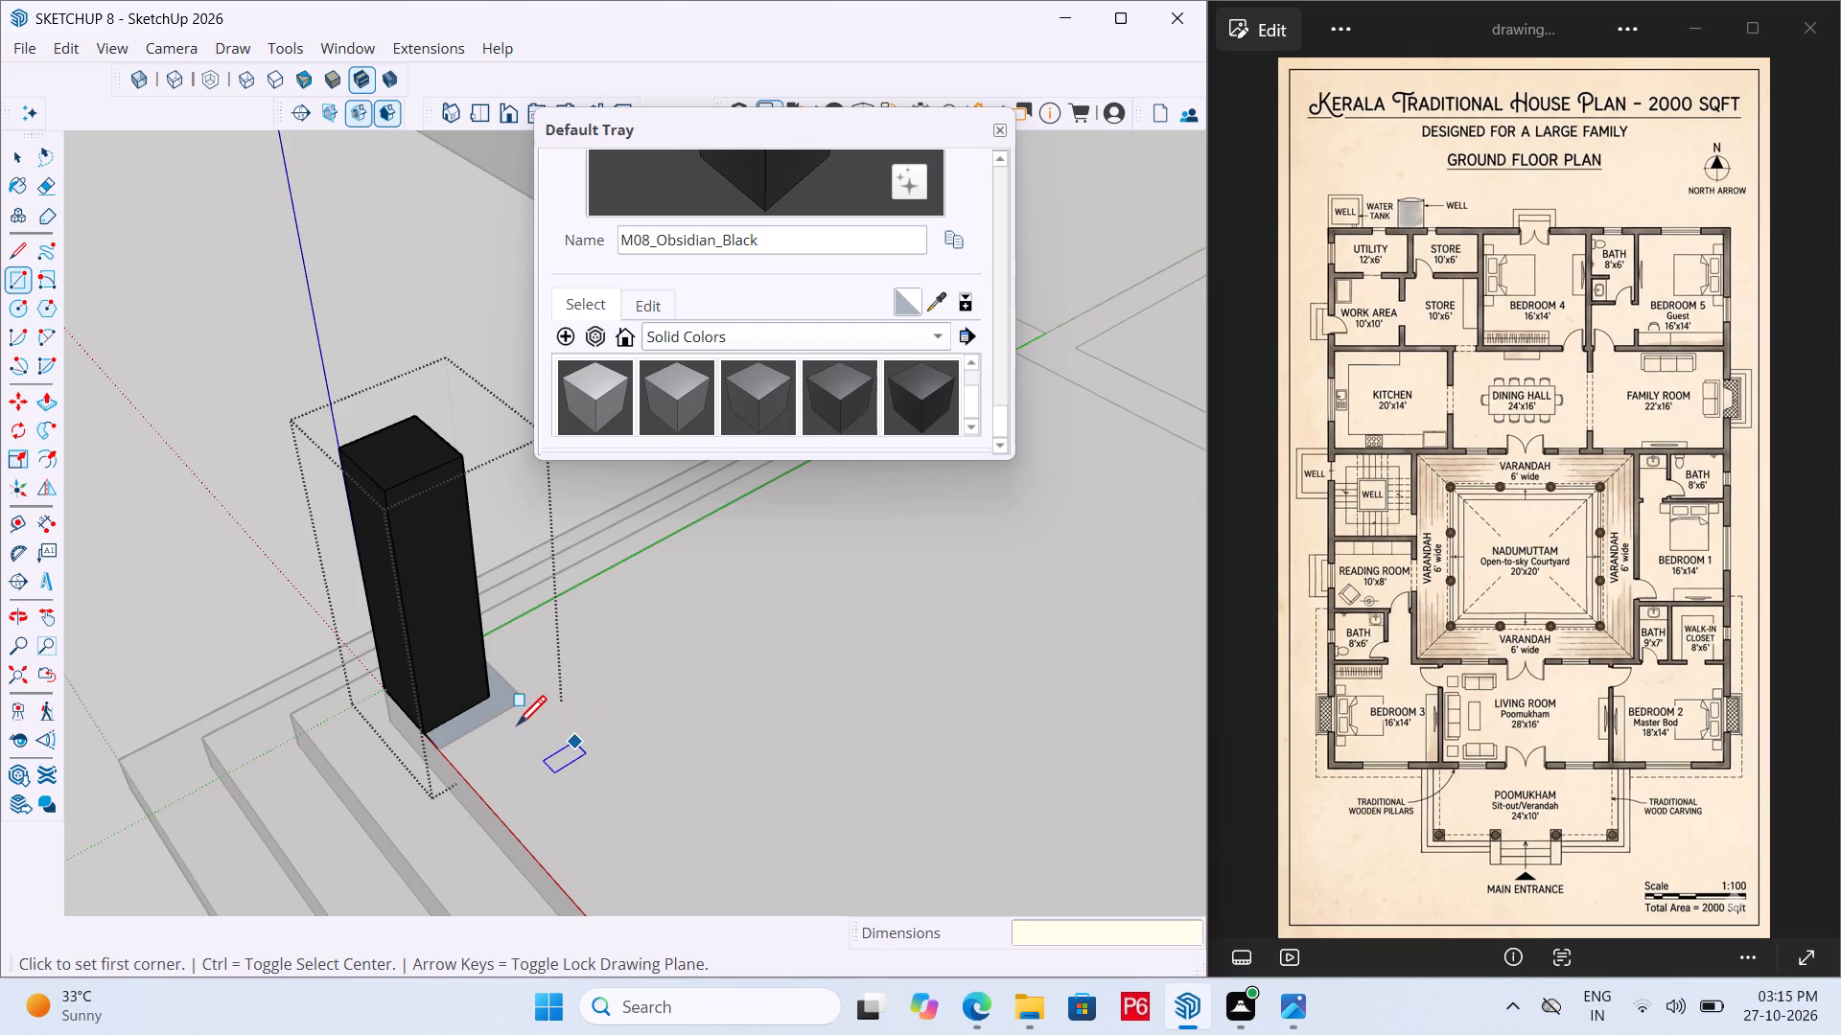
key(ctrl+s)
Erase the leftover footprint face and front edge beside the pillar base inside its group, undo the last erasure, and close the group.
key(e)
drag(511, 736, 507, 694)
drag(518, 675, 518, 684)
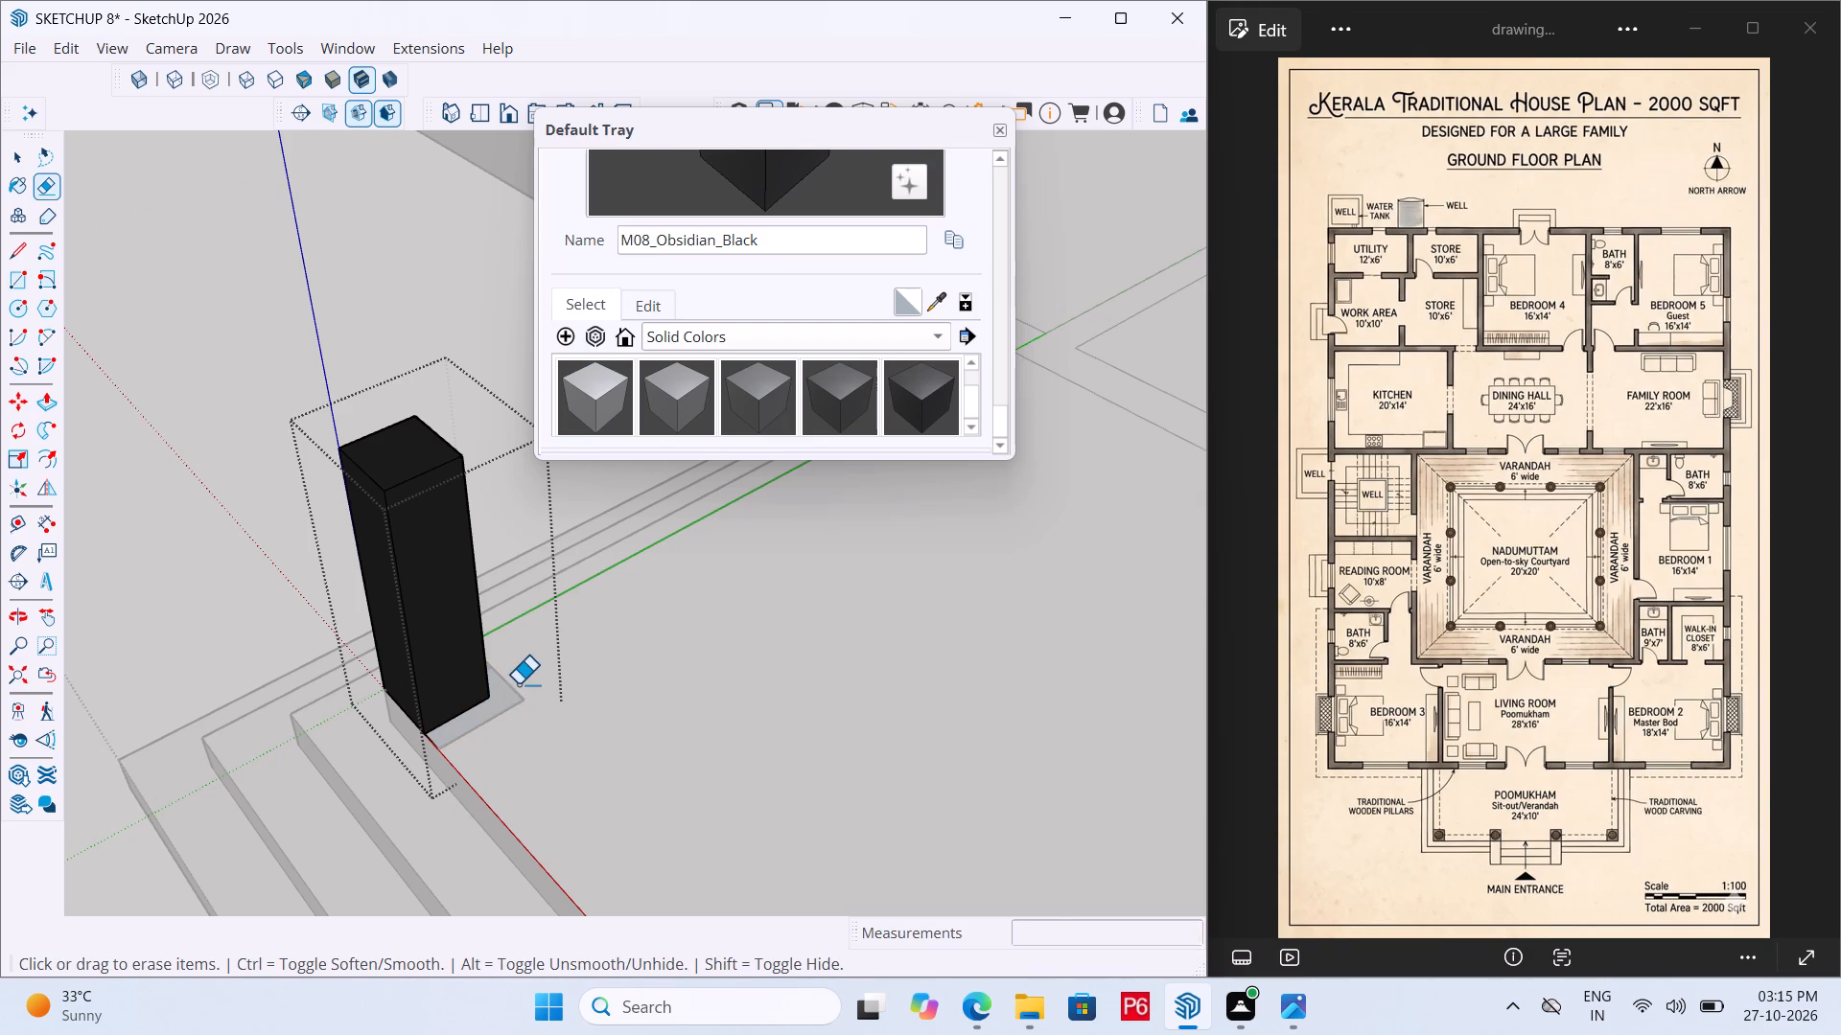
drag(518, 684, 517, 695)
click(515, 696)
key(ctrl+z)
key(space)
click(241, 567)
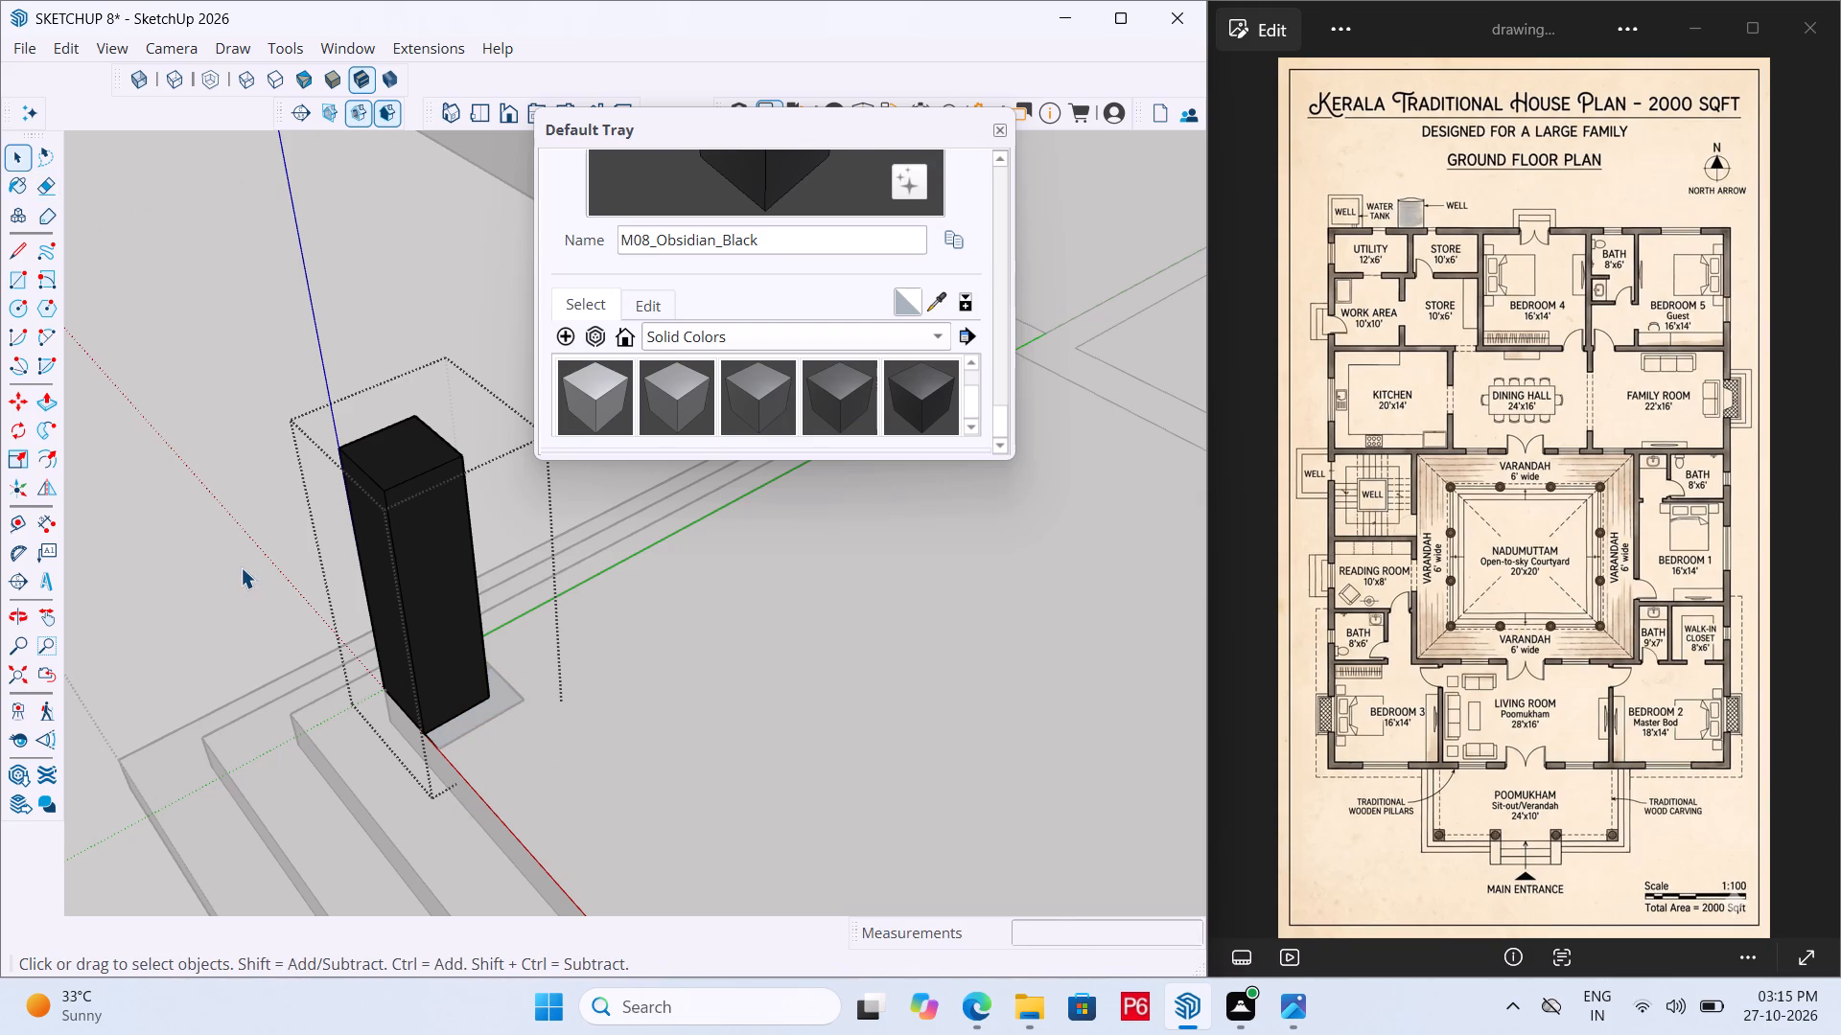
Draw a 1' by 1' rectangle on the poomukham floor over the footprint beneath the pillar base.
scroll(507, 730, up, 10)
middle_drag(528, 664, 143, 616)
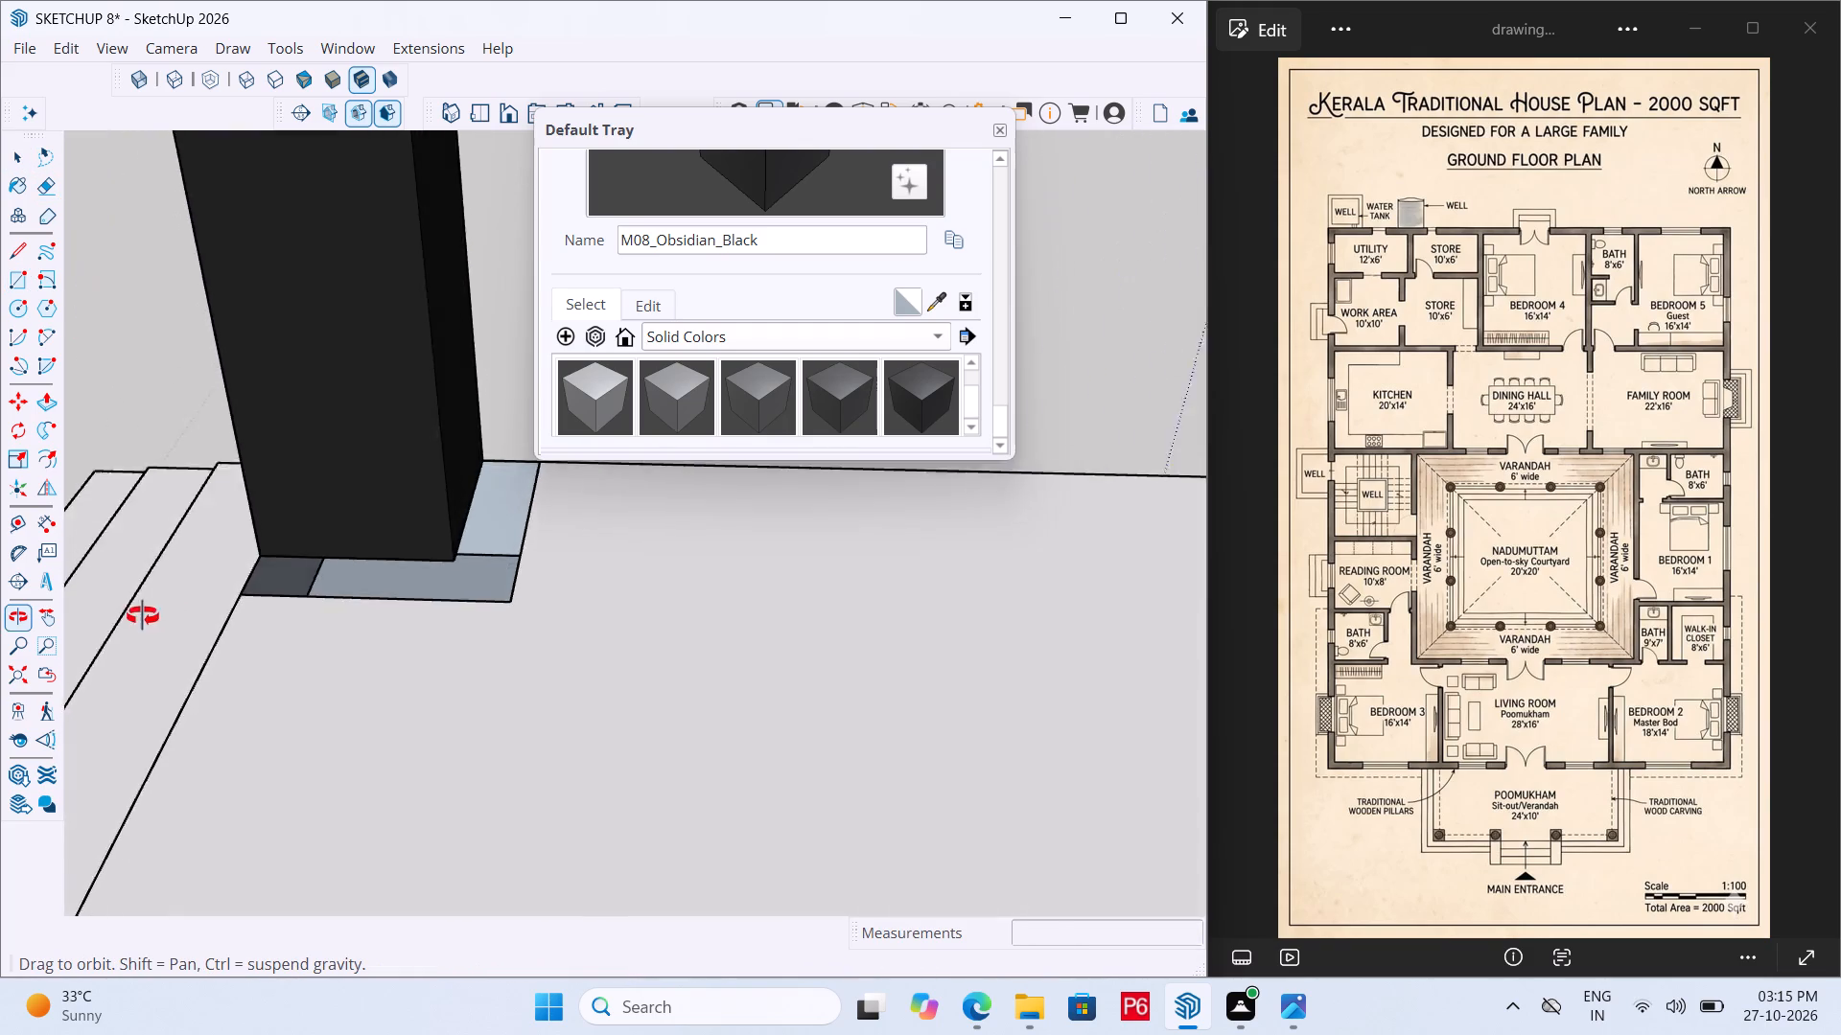
middle_drag(143, 616, 396, 546)
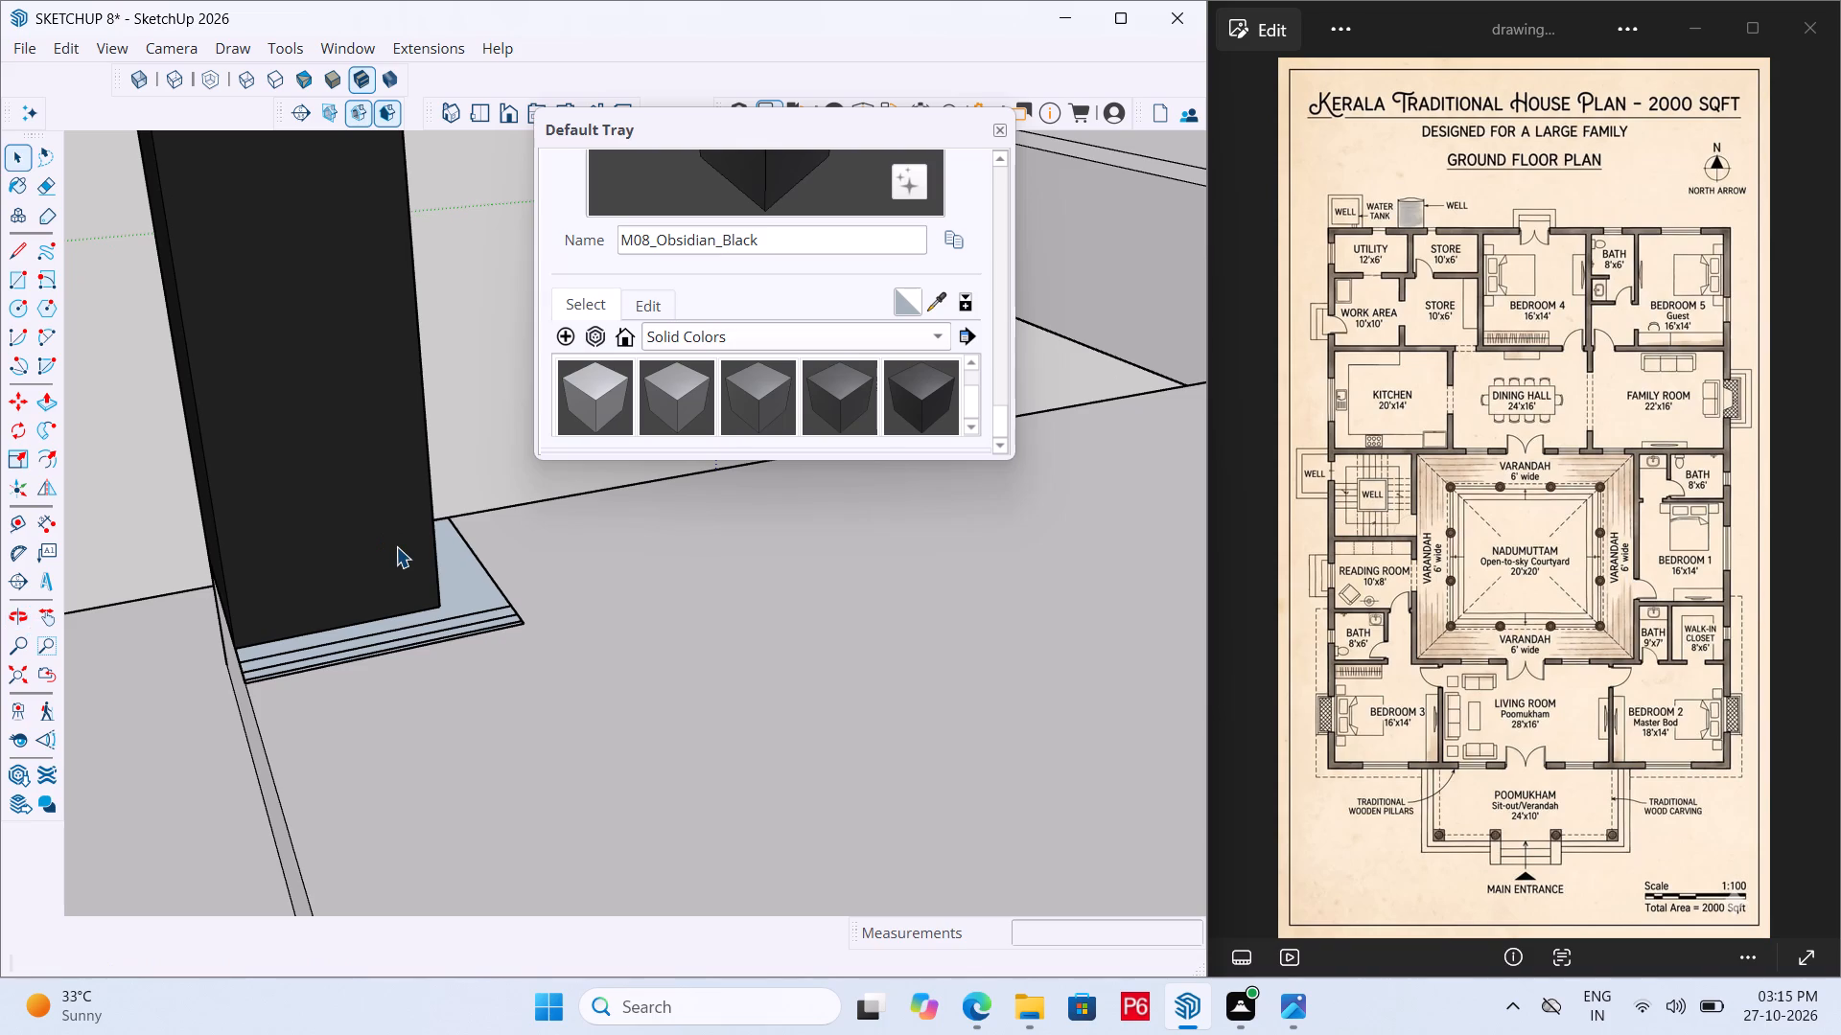
key(r)
click(528, 625)
middle_drag(173, 549, 567, 523)
click(330, 690)
middle_drag(759, 678, 677, 714)
scroll(748, 681, down, 1)
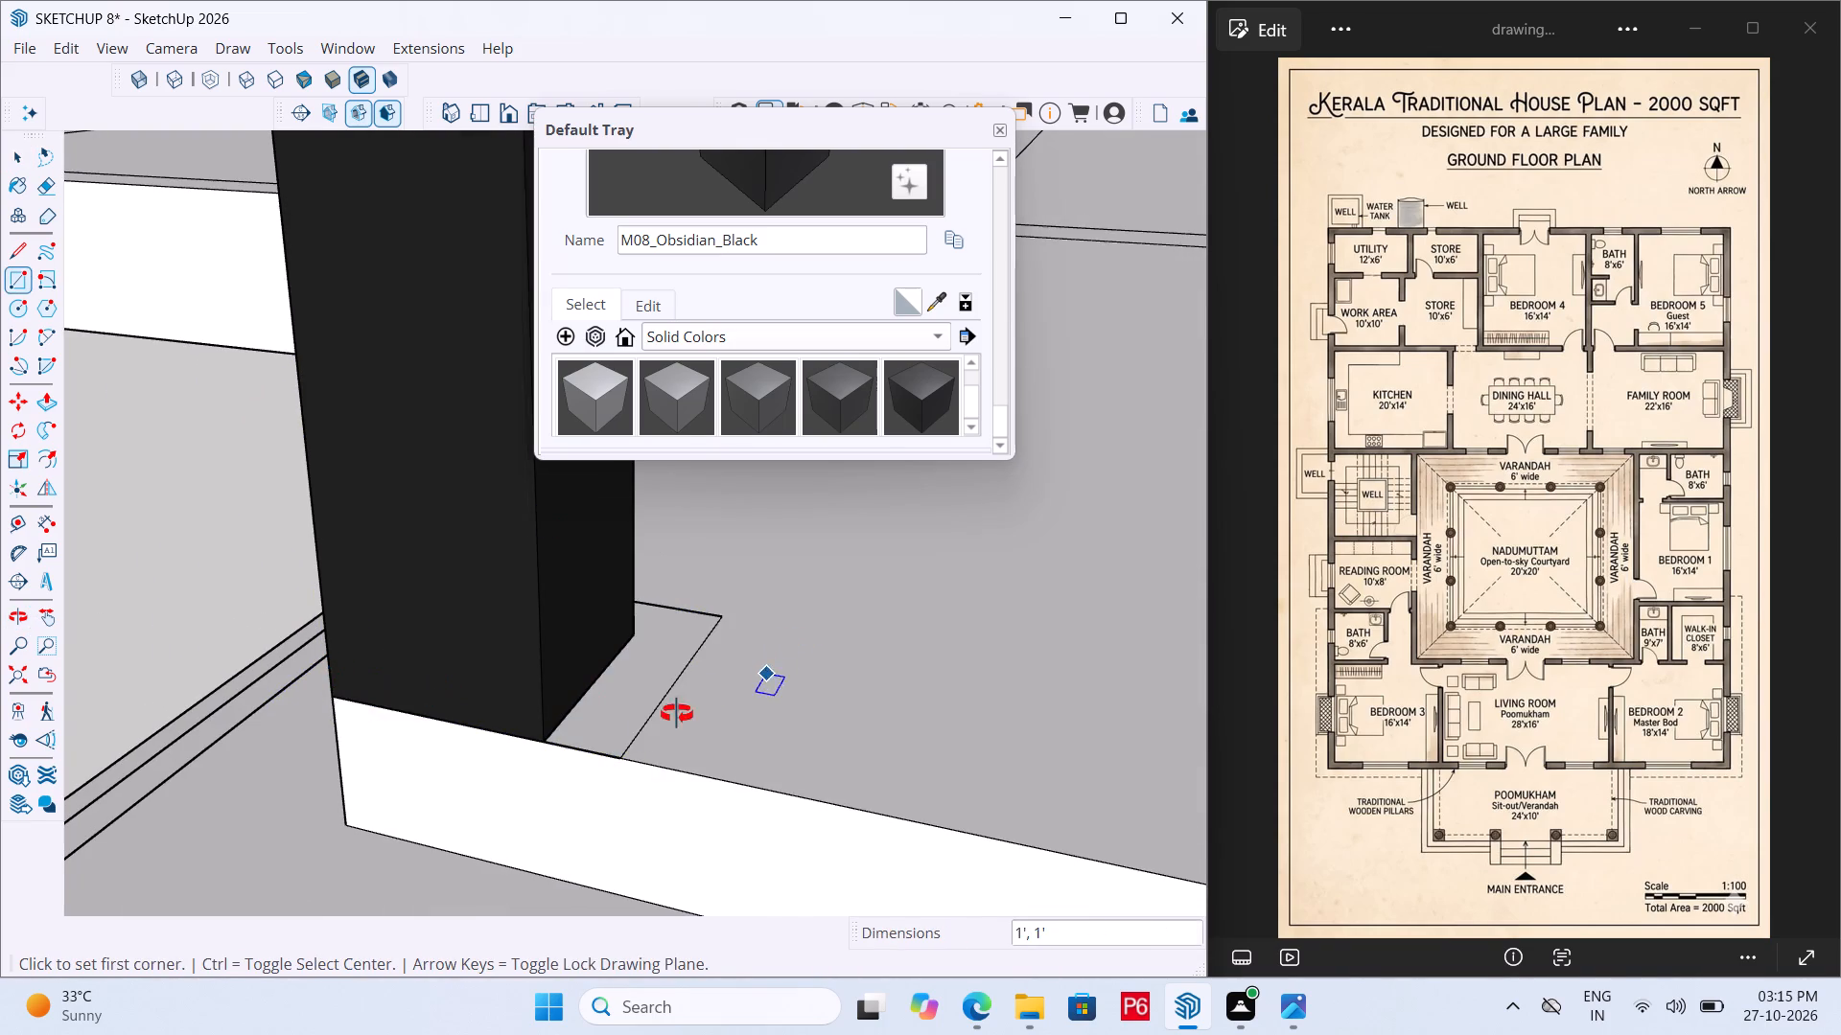
middle_drag(677, 714, 421, 731)
middle_drag(656, 679, 719, 678)
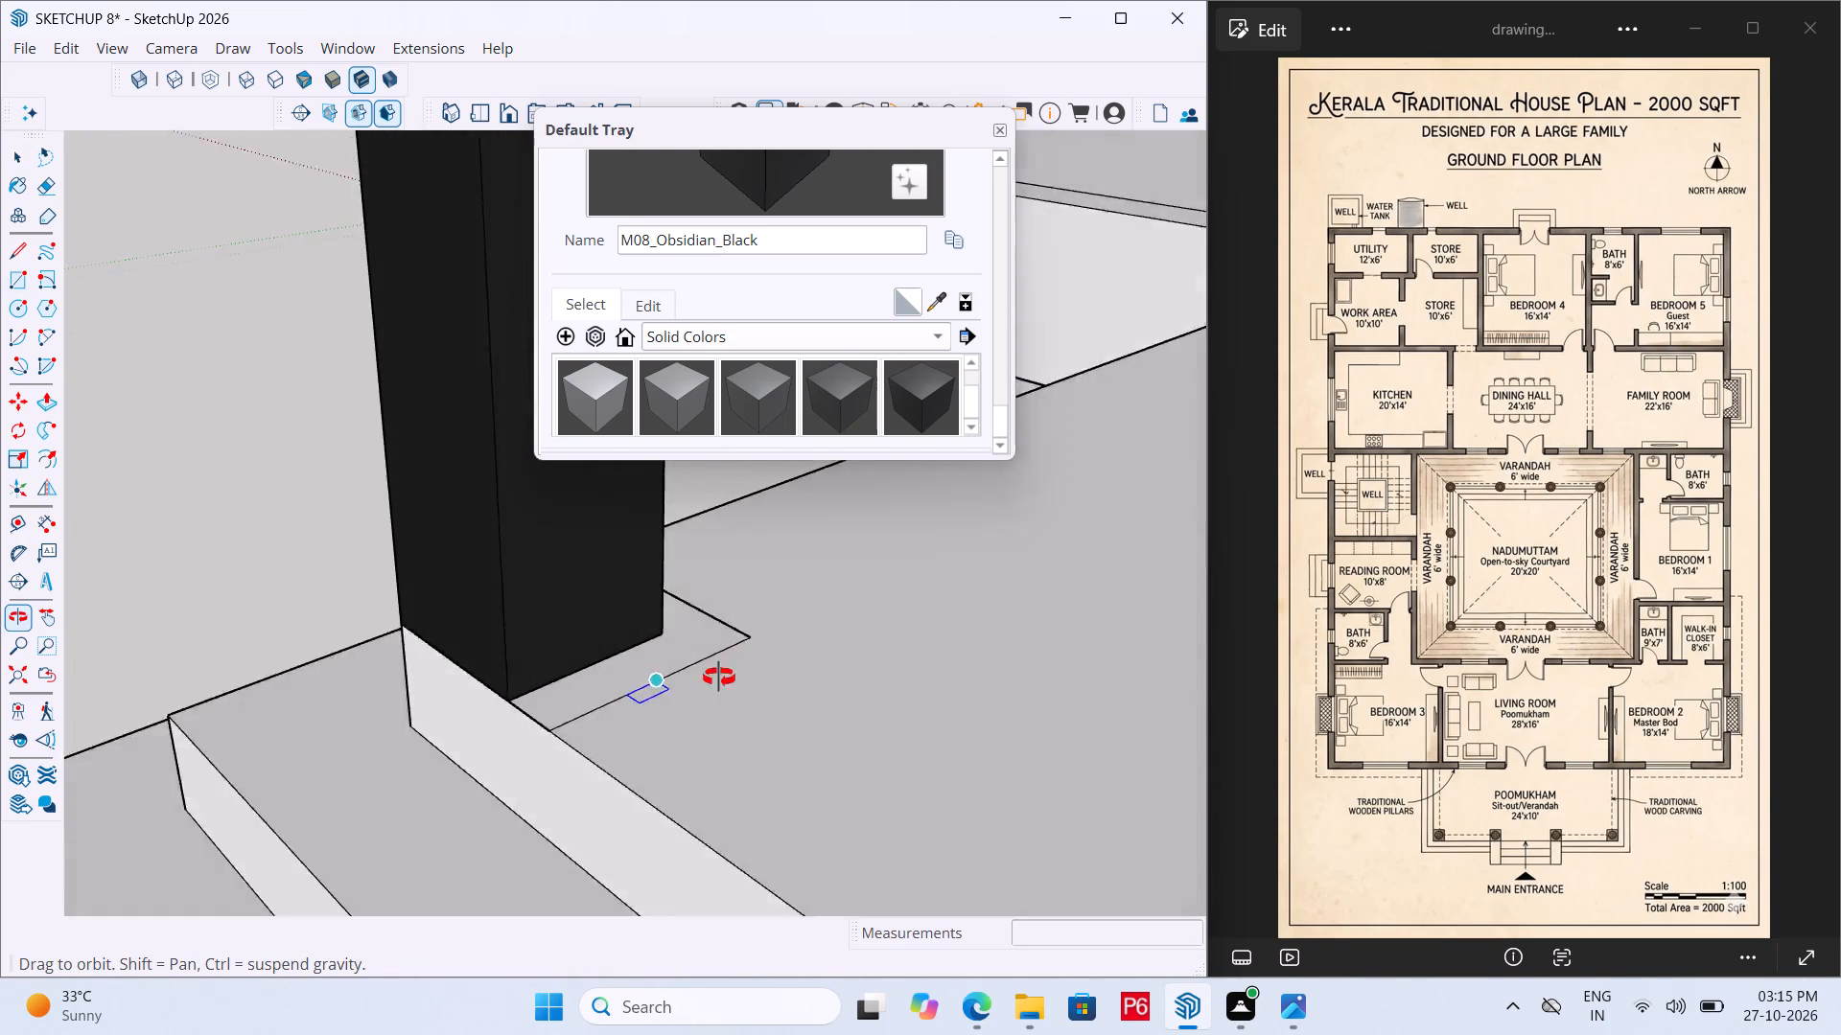
middle_drag(719, 678, 657, 743)
Erase the footprint rectangle's edges on the poomukham floor around the pillar base, undoing the last erasure.
key(r)
key(e)
drag(653, 655, 664, 681)
drag(664, 681, 683, 666)
drag(727, 605, 723, 620)
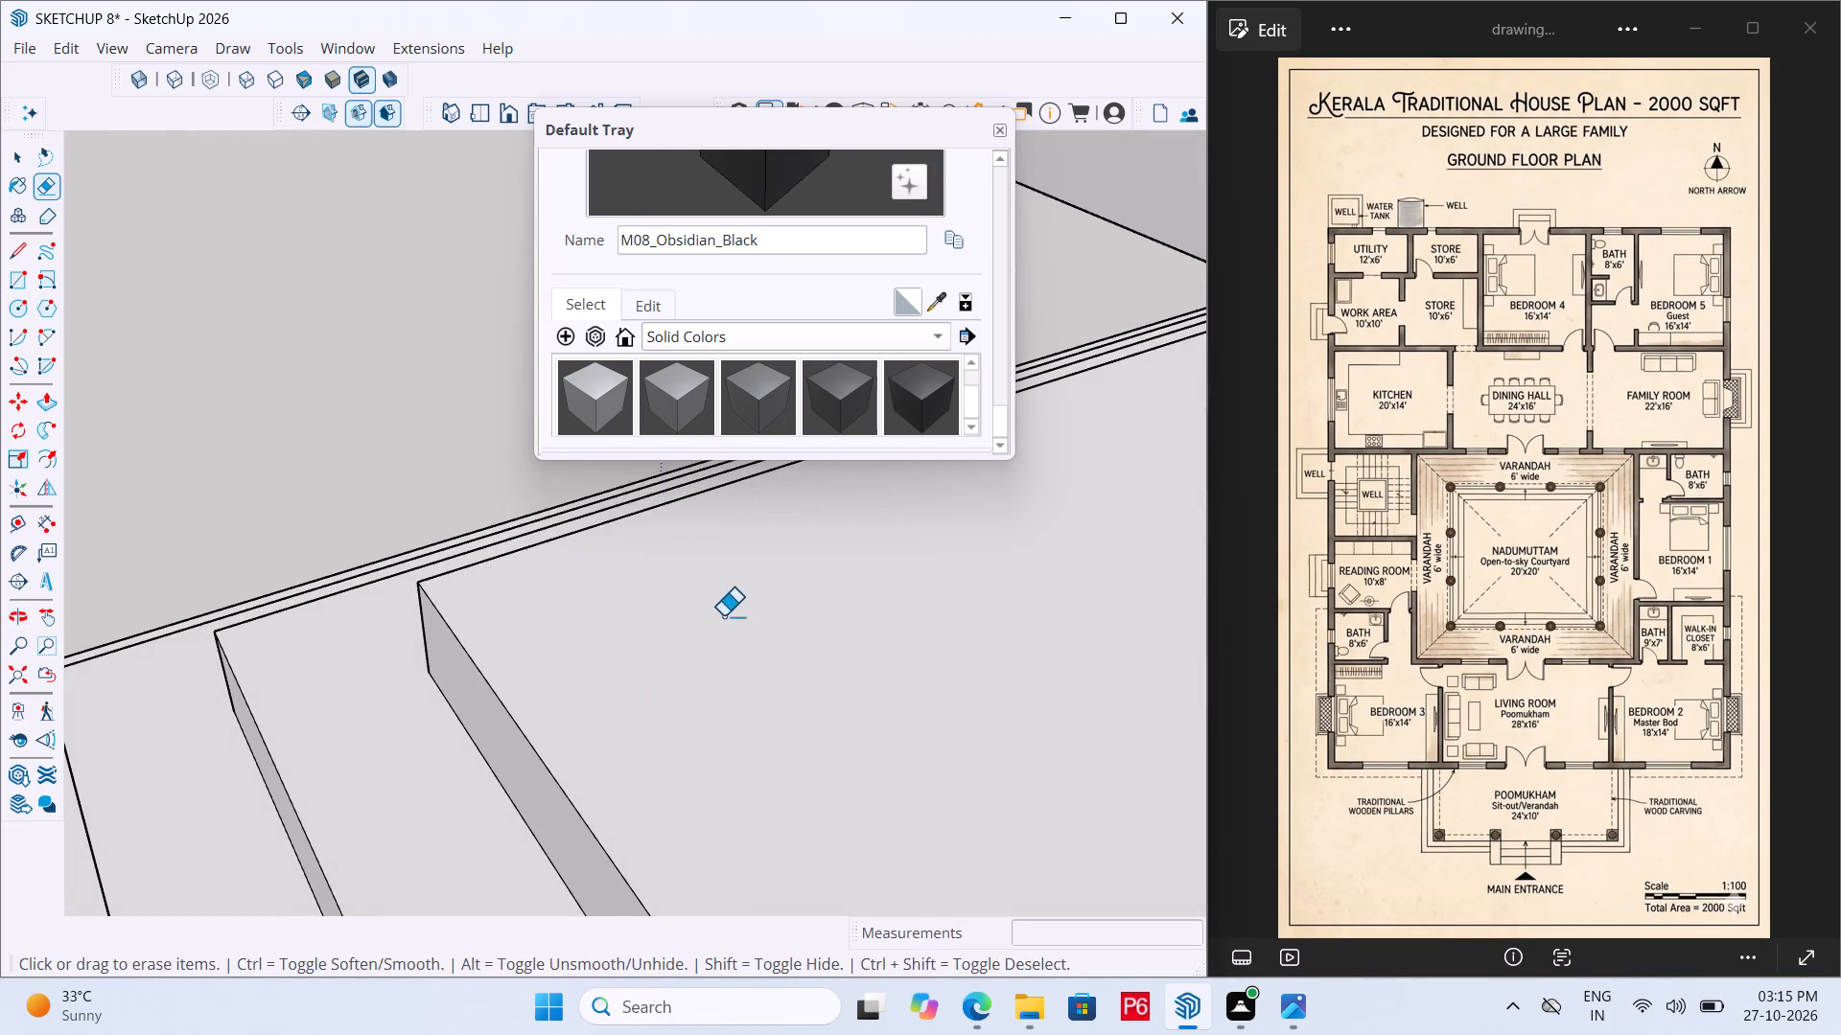
scroll(597, 655, down, 1)
key(ctrl+z)
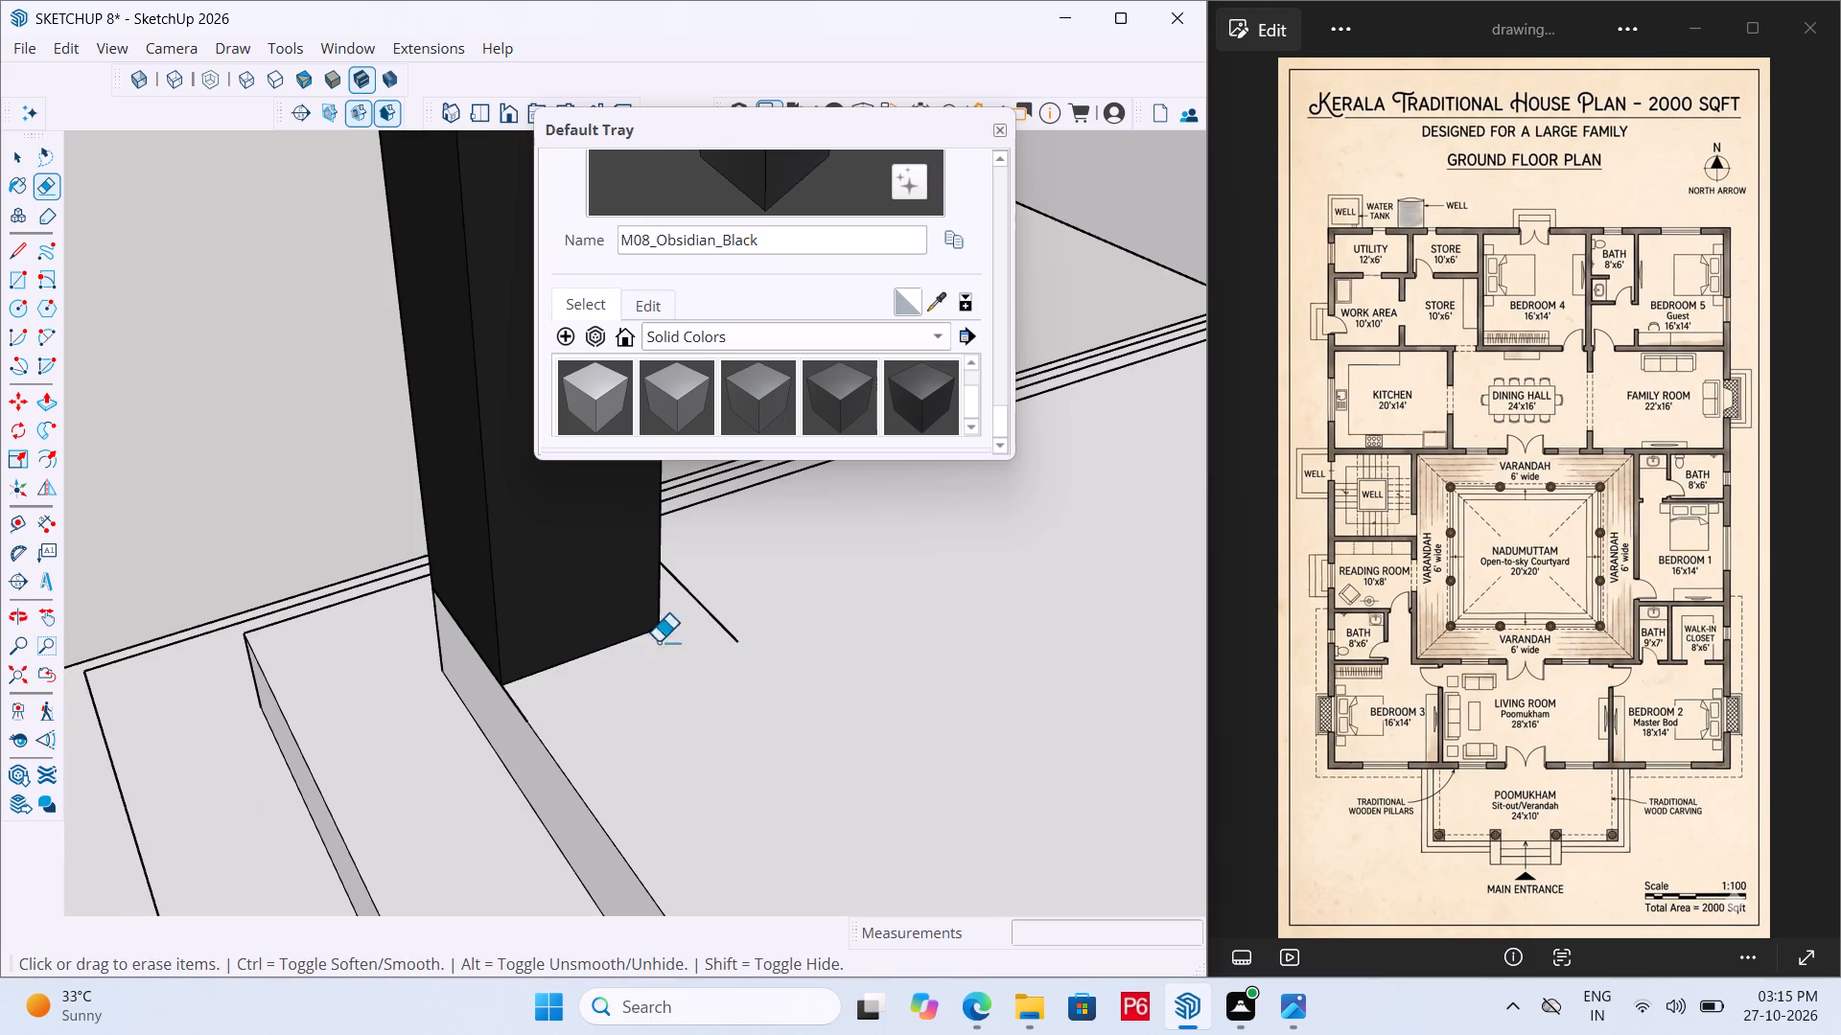
Delete the leftover footprint edge on the poomukham floor beside the pillar base, outside the base's group.
middle_drag(716, 619, 496, 619)
key(space)
triple_click(554, 574)
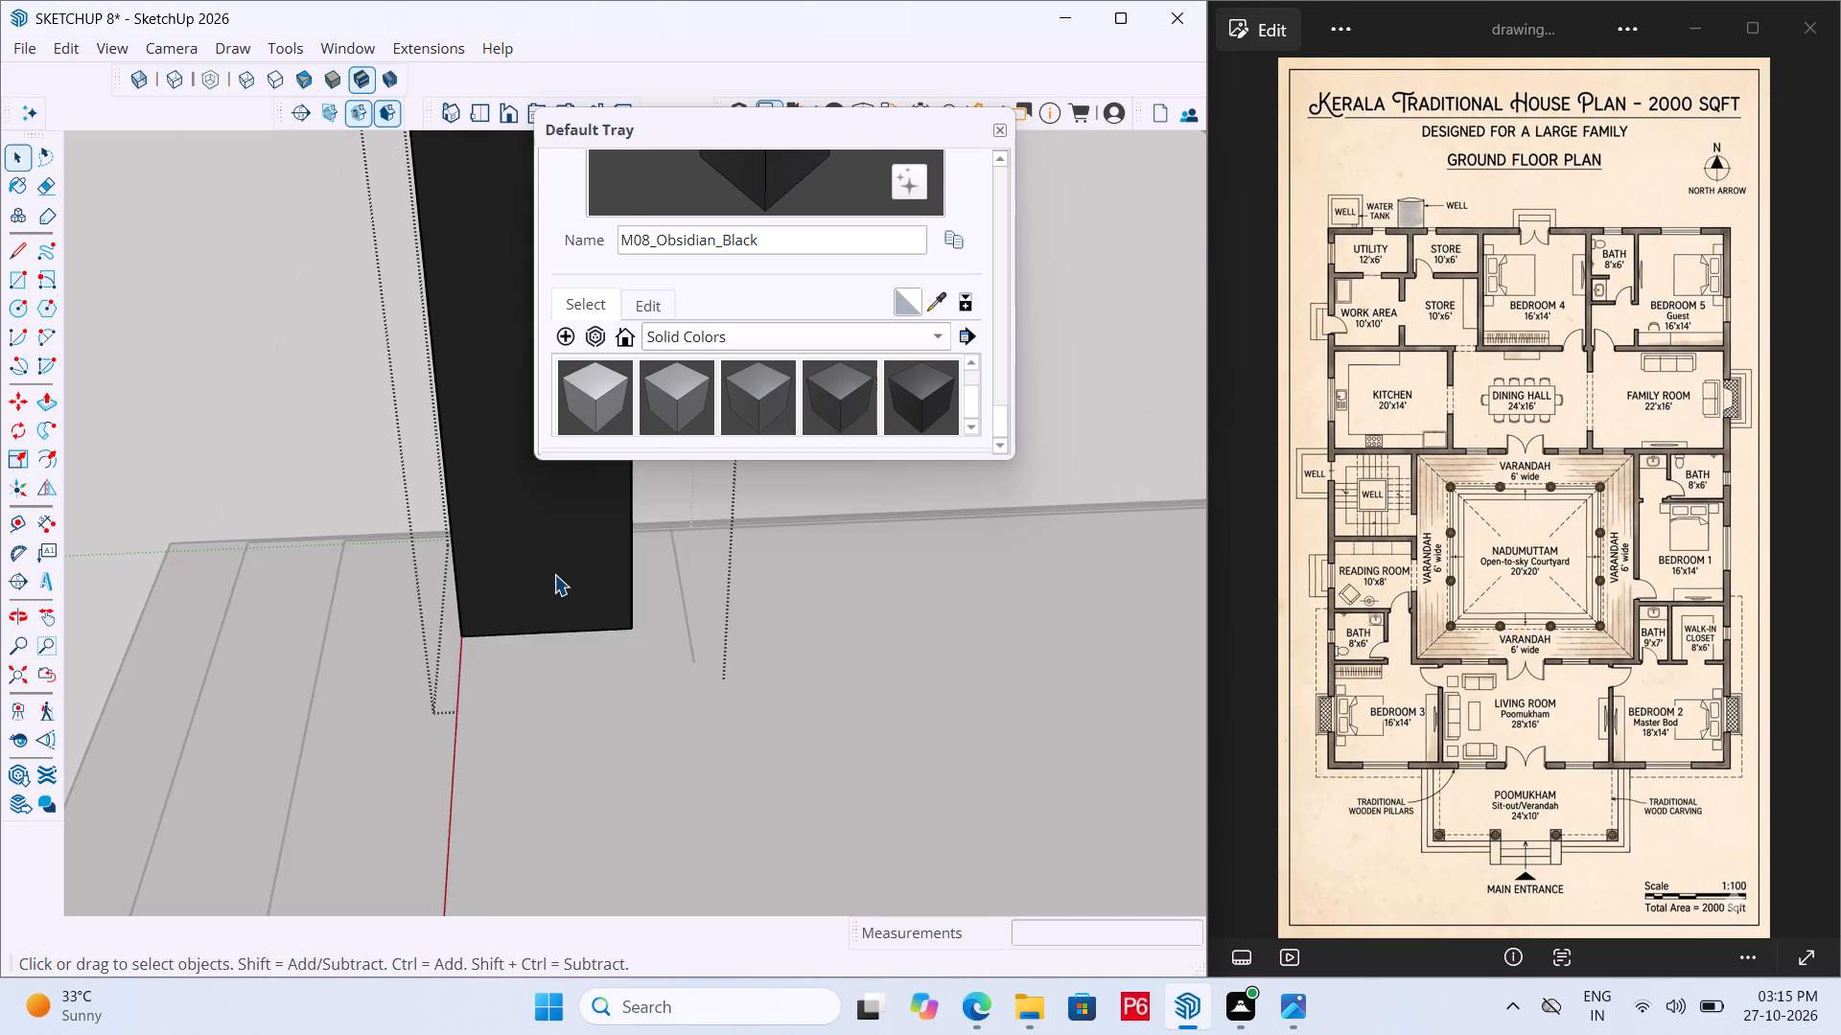
middle_drag(786, 572, 613, 606)
click(229, 489)
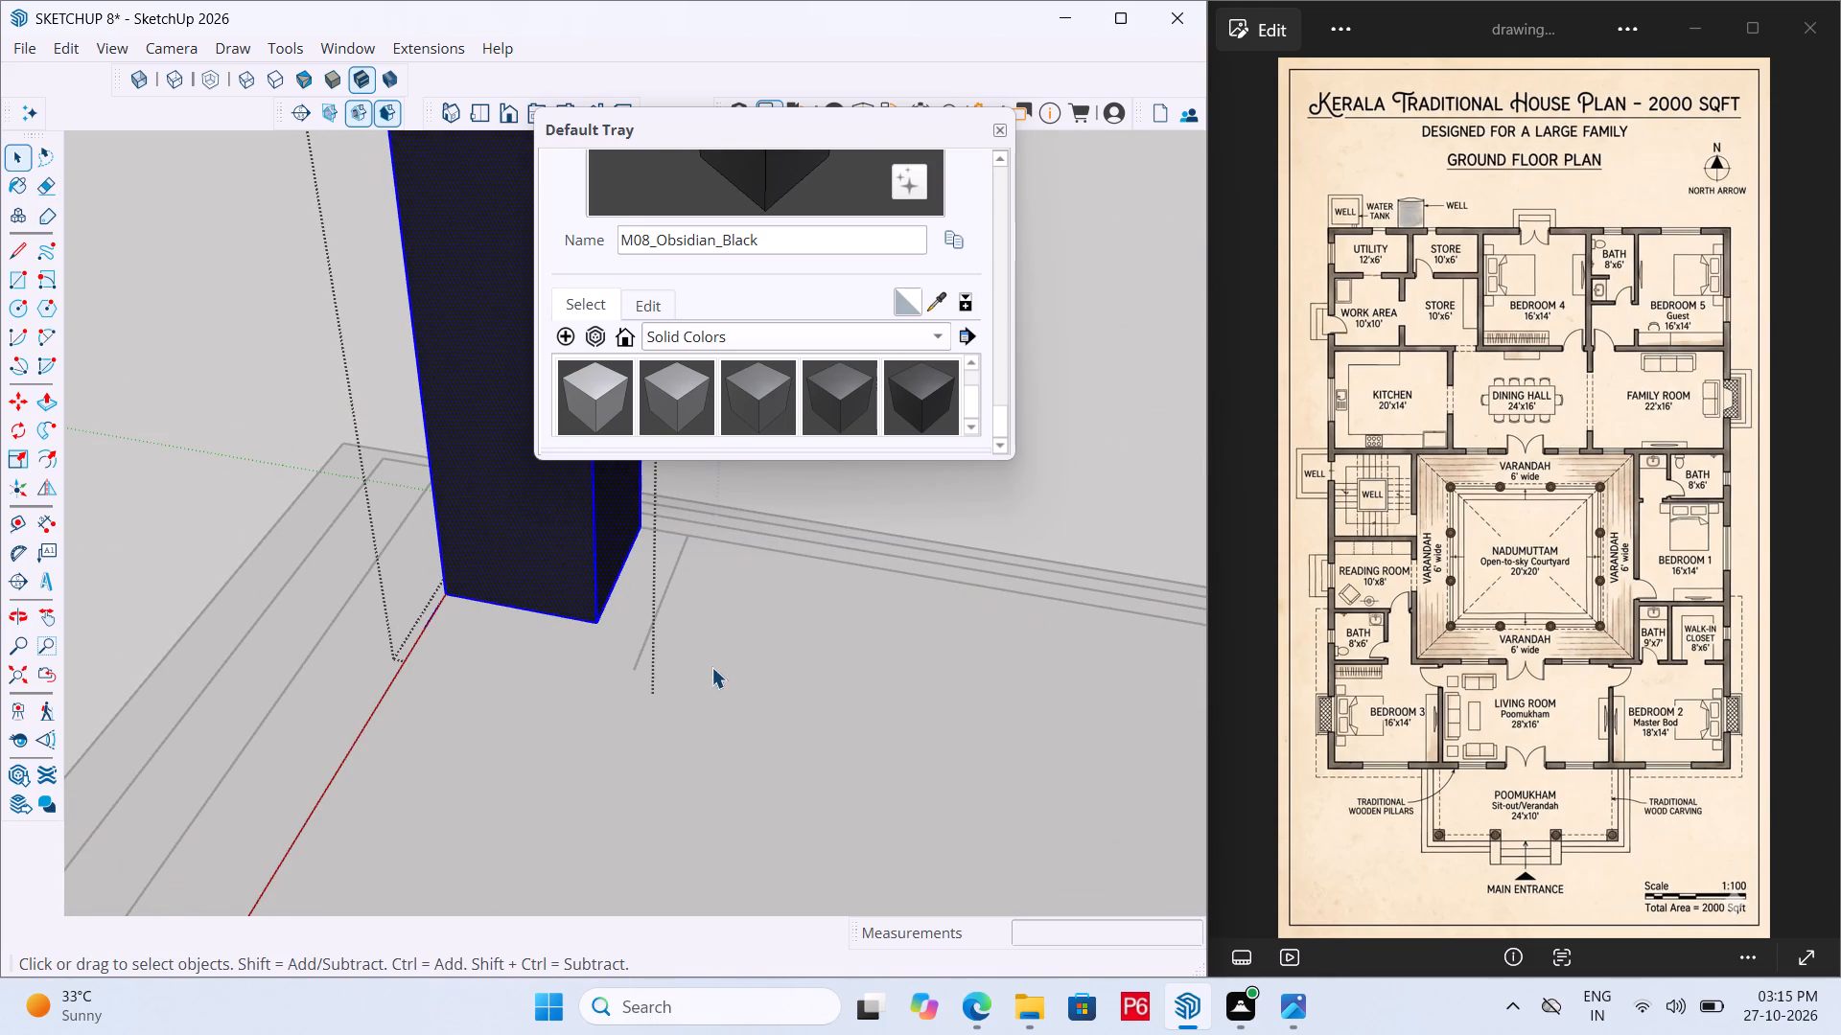
double_click(662, 603)
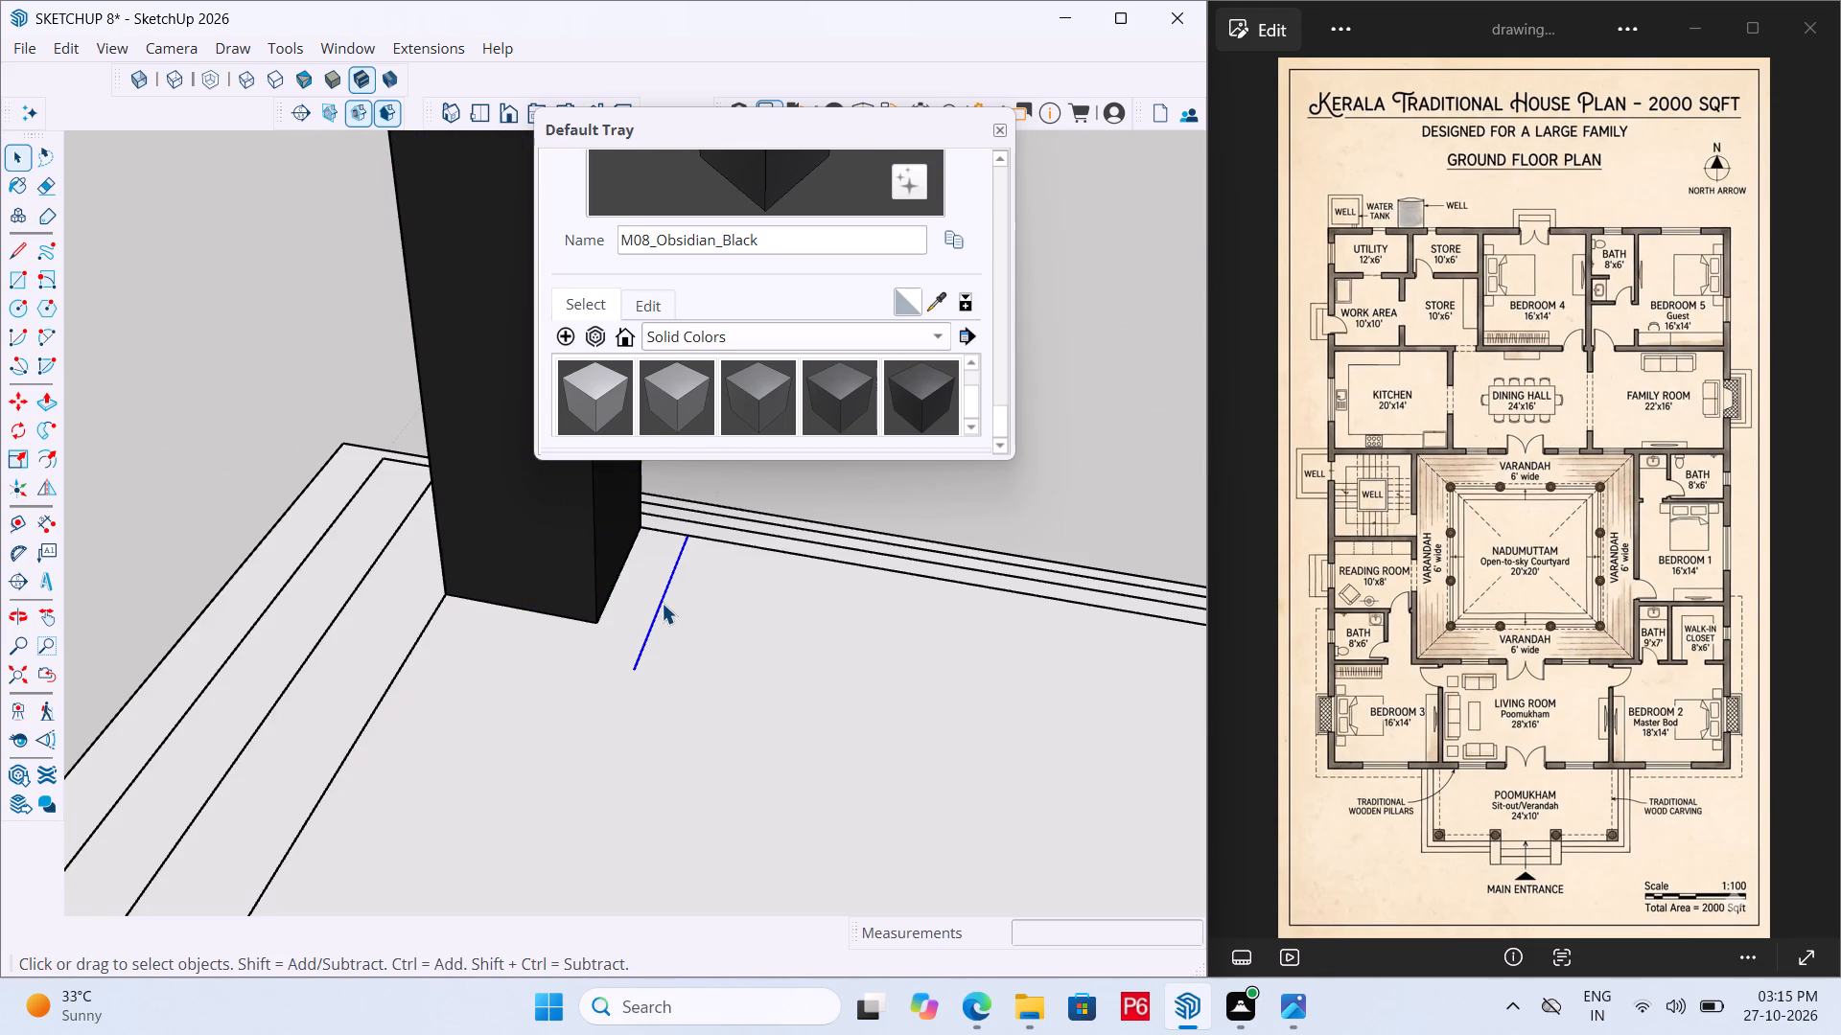
key(Delete)
Delete the remaining stray footprint edges inside the pillar base's group, leaving only the block.
click(645, 634)
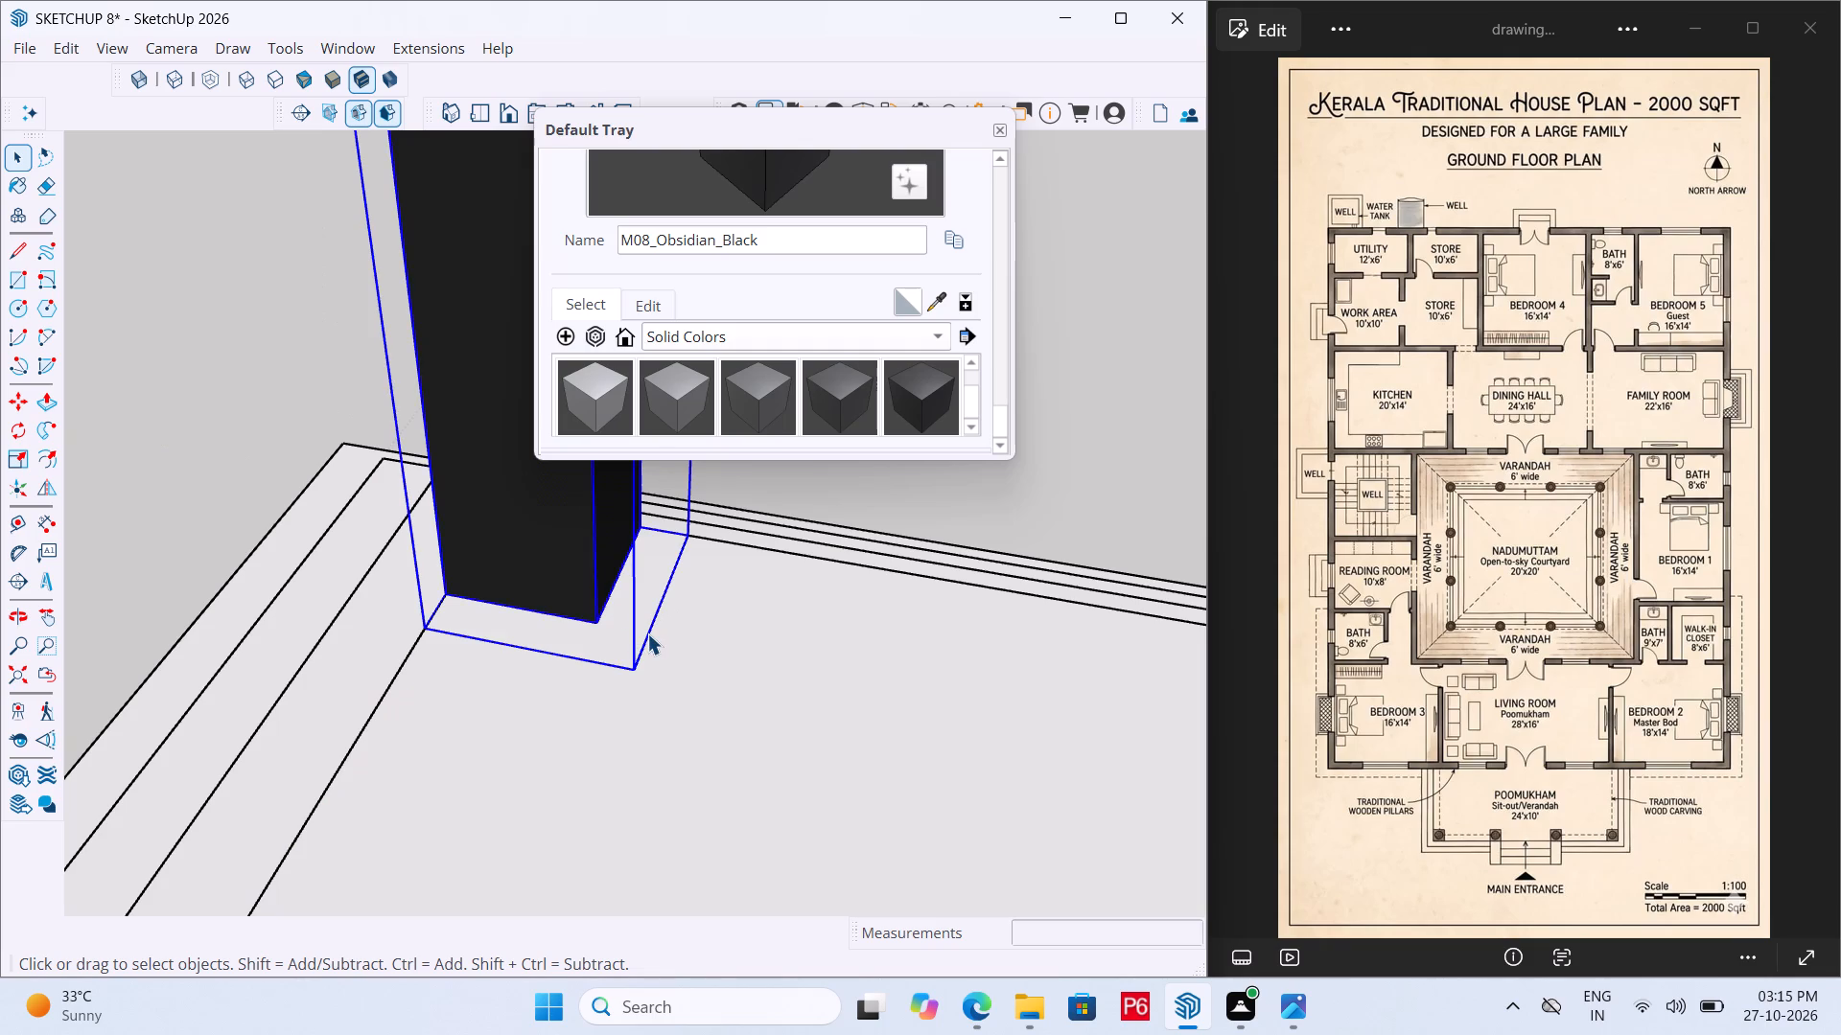
click(647, 633)
double_click(655, 618)
double_click(659, 611)
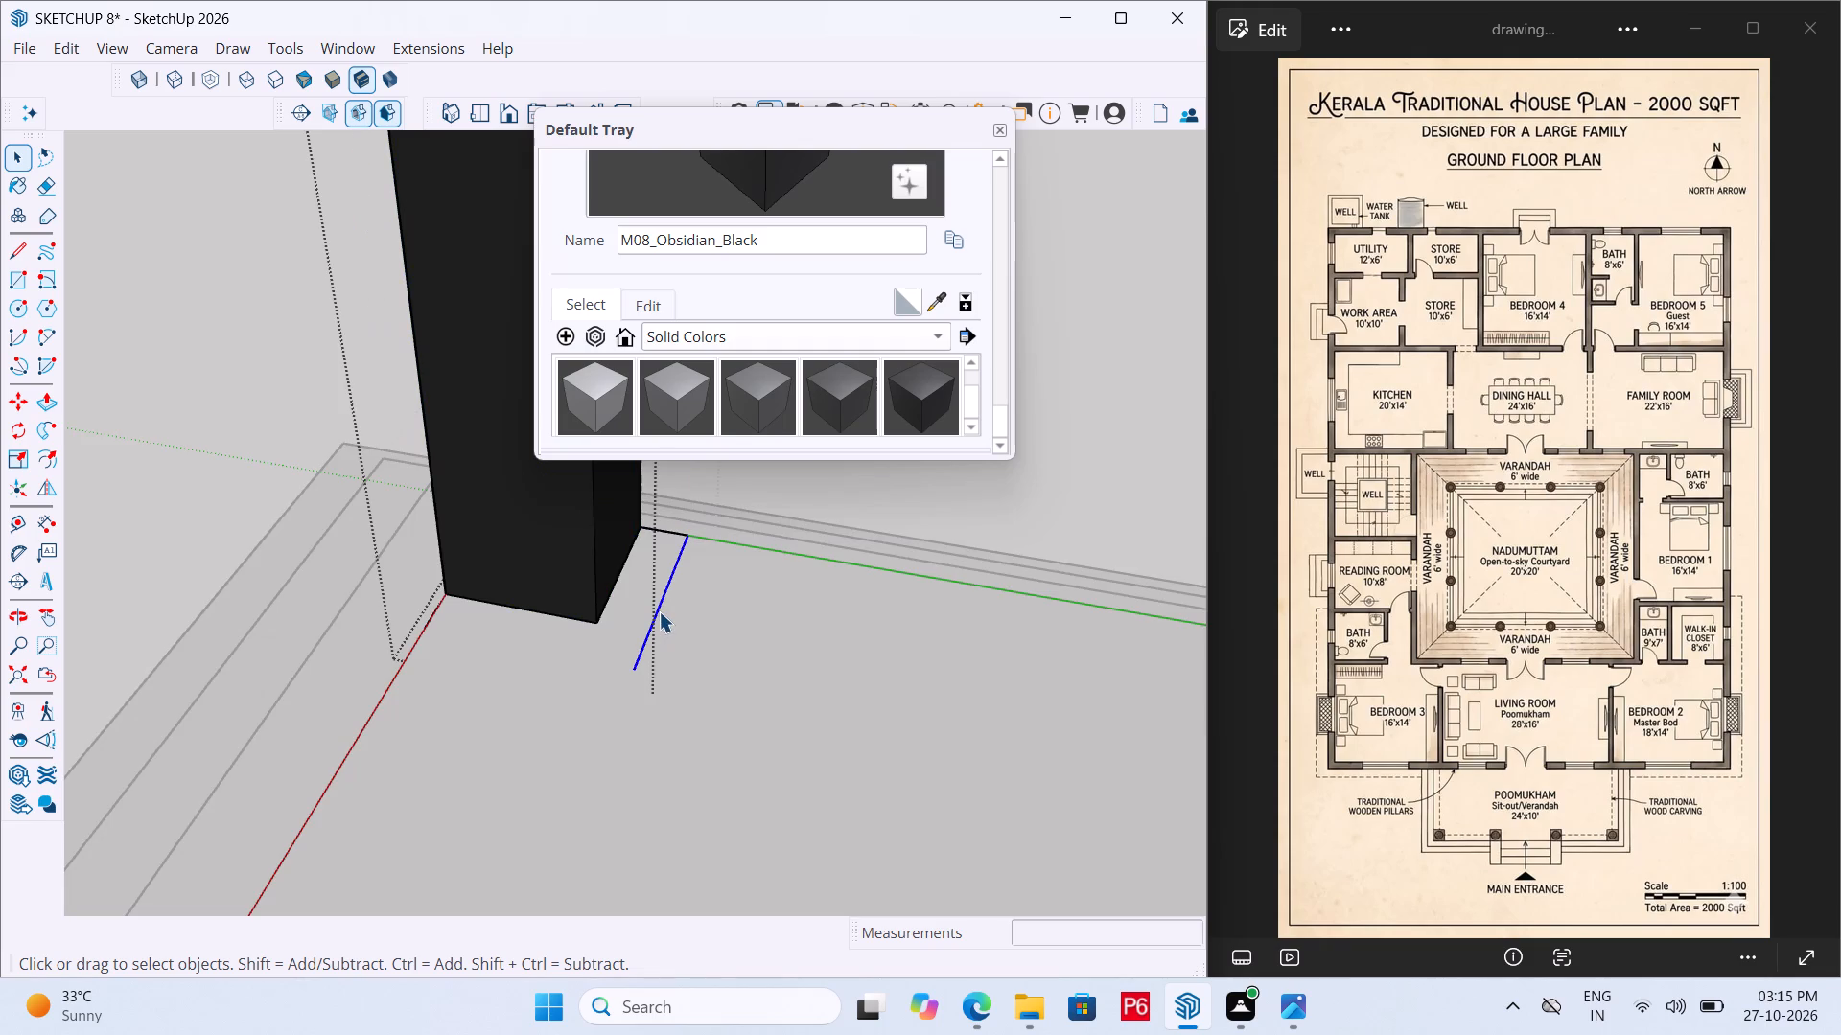
key(Delete)
click(664, 528)
key(Delete)
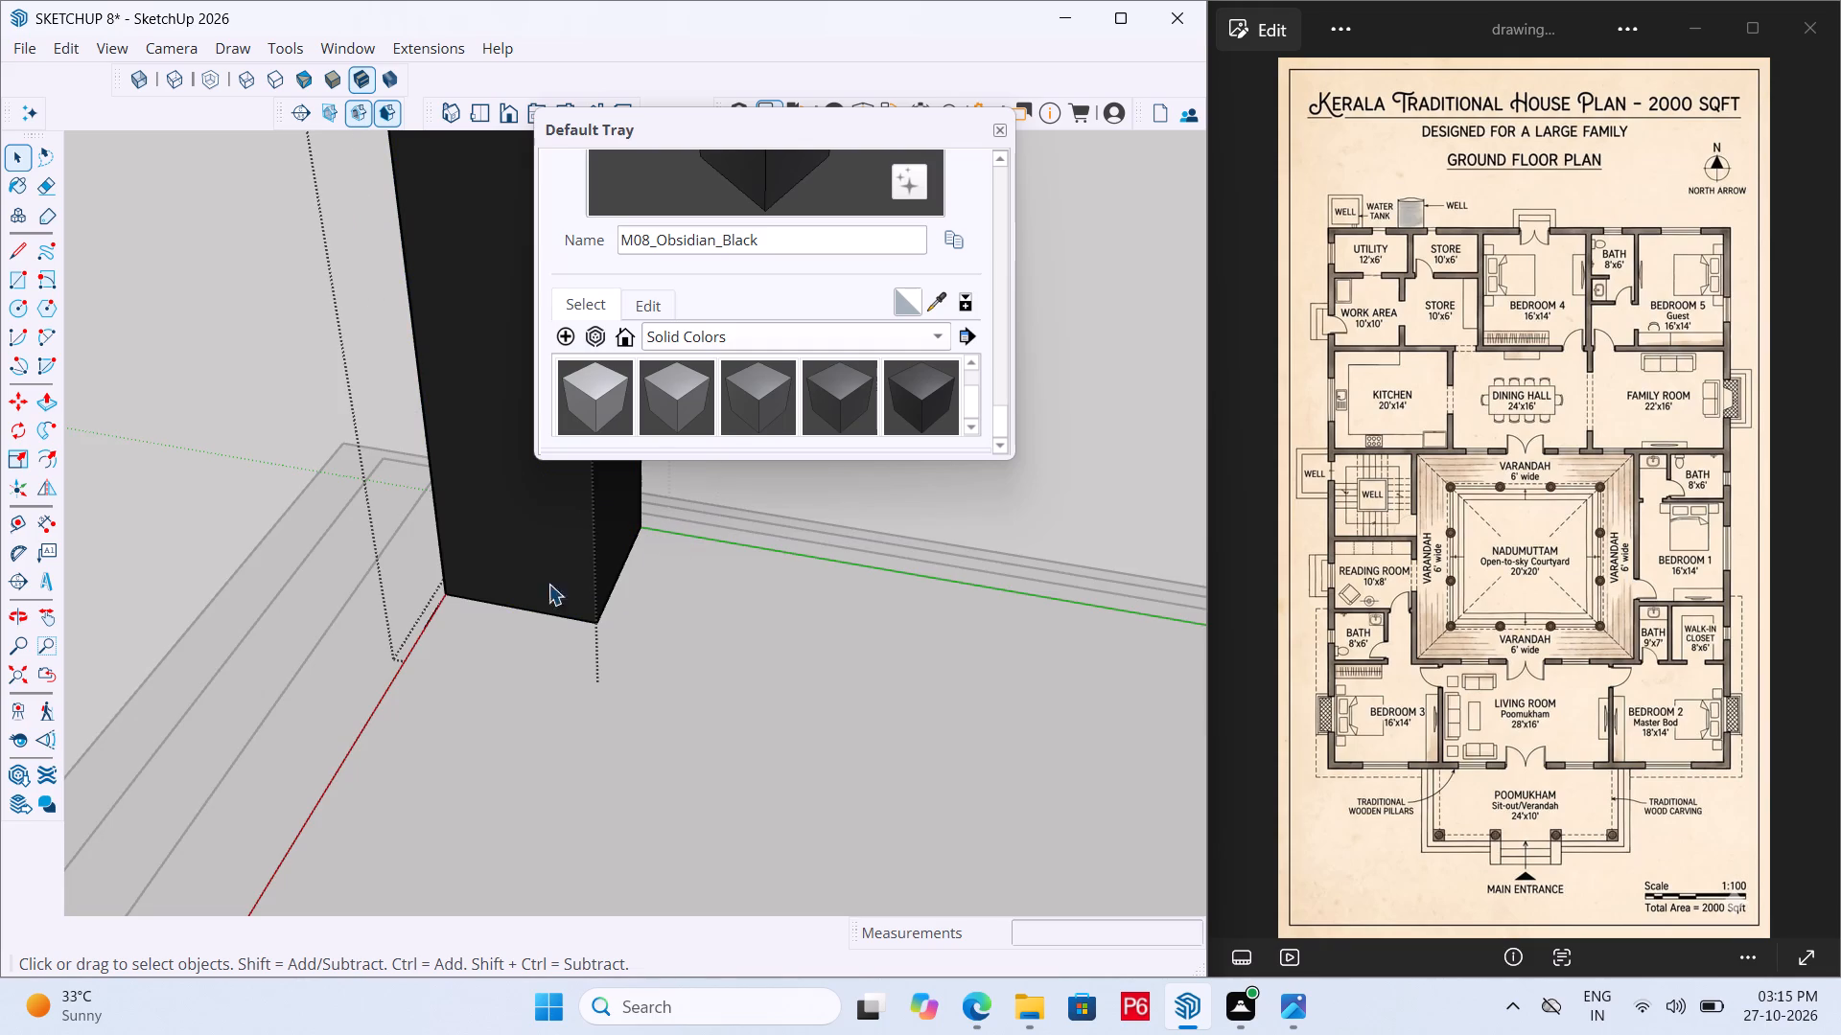
double_click(434, 610)
key(Delete)
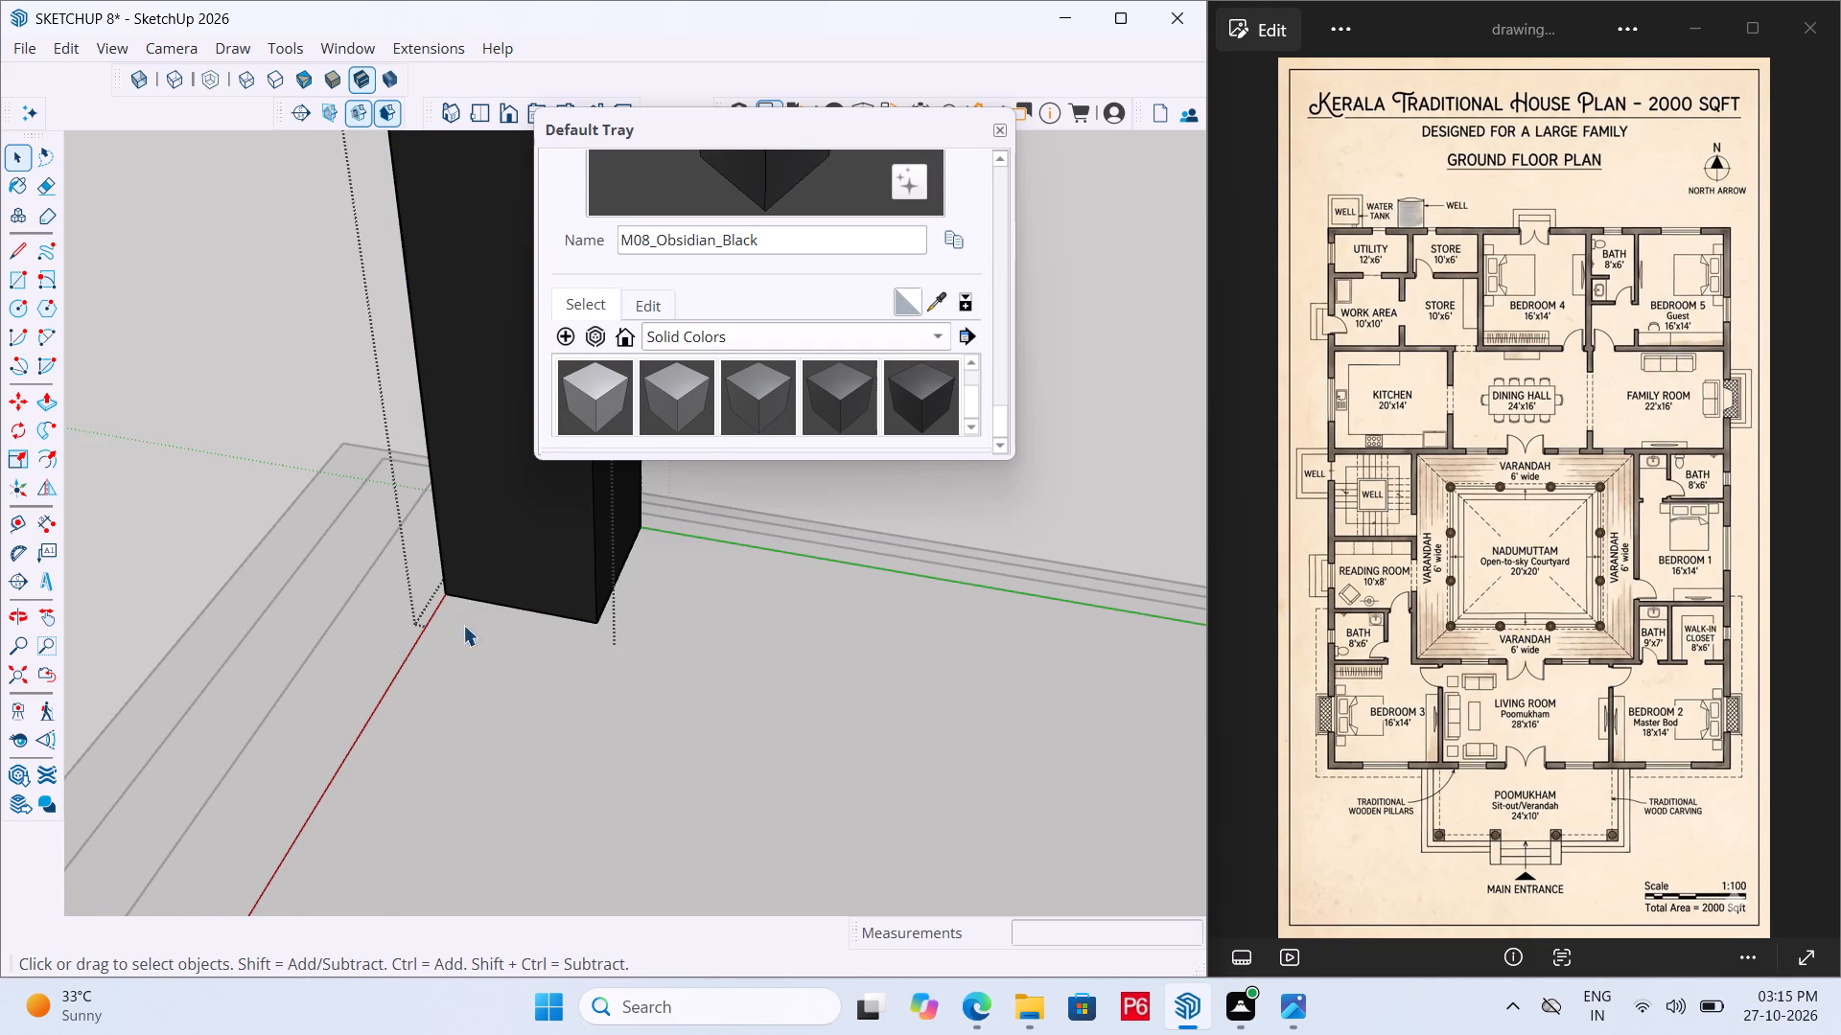
Save the model and close the pillar base's group.
scroll(680, 653, down, 5)
middle_drag(463, 724, 825, 739)
key(ctrl+s)
key(ctrl+s)
key(ctrl+s)
ctrl+scroll(664, 636, down, 5)
key(ctrl+s)
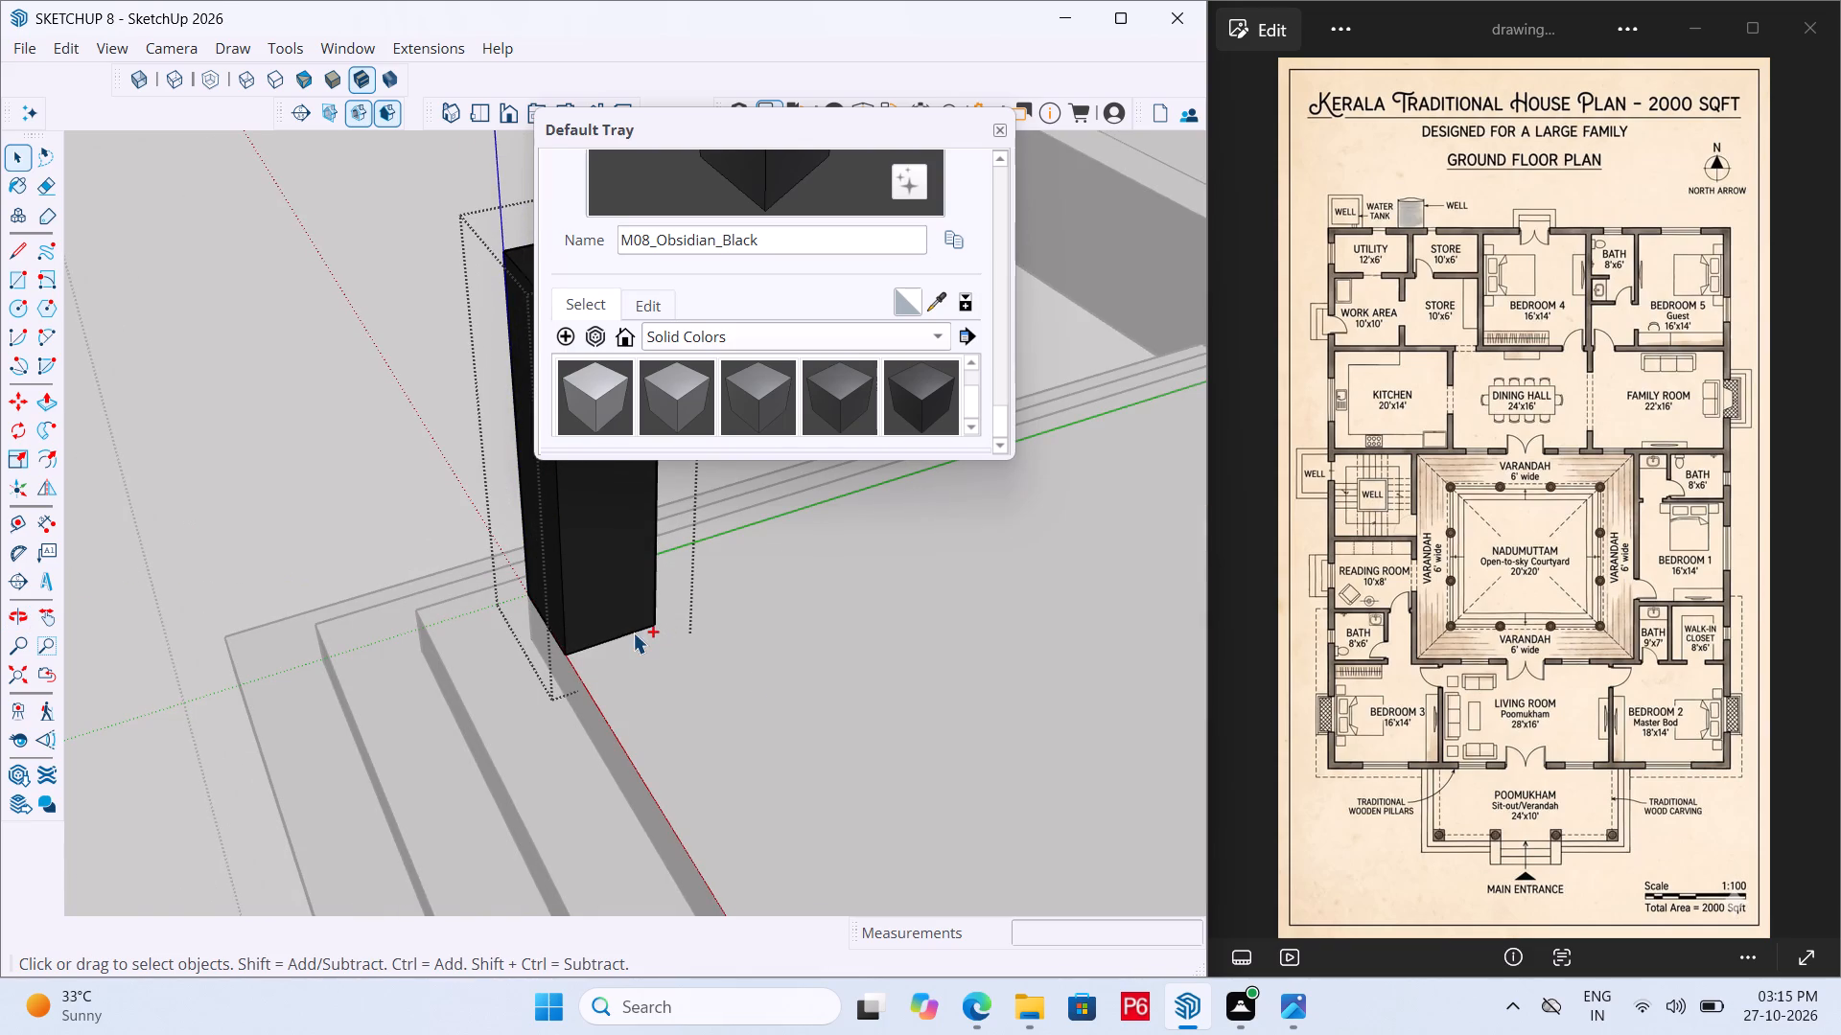
key(ctrl+s)
scroll(475, 635, down, 14)
key(space)
click(364, 548)
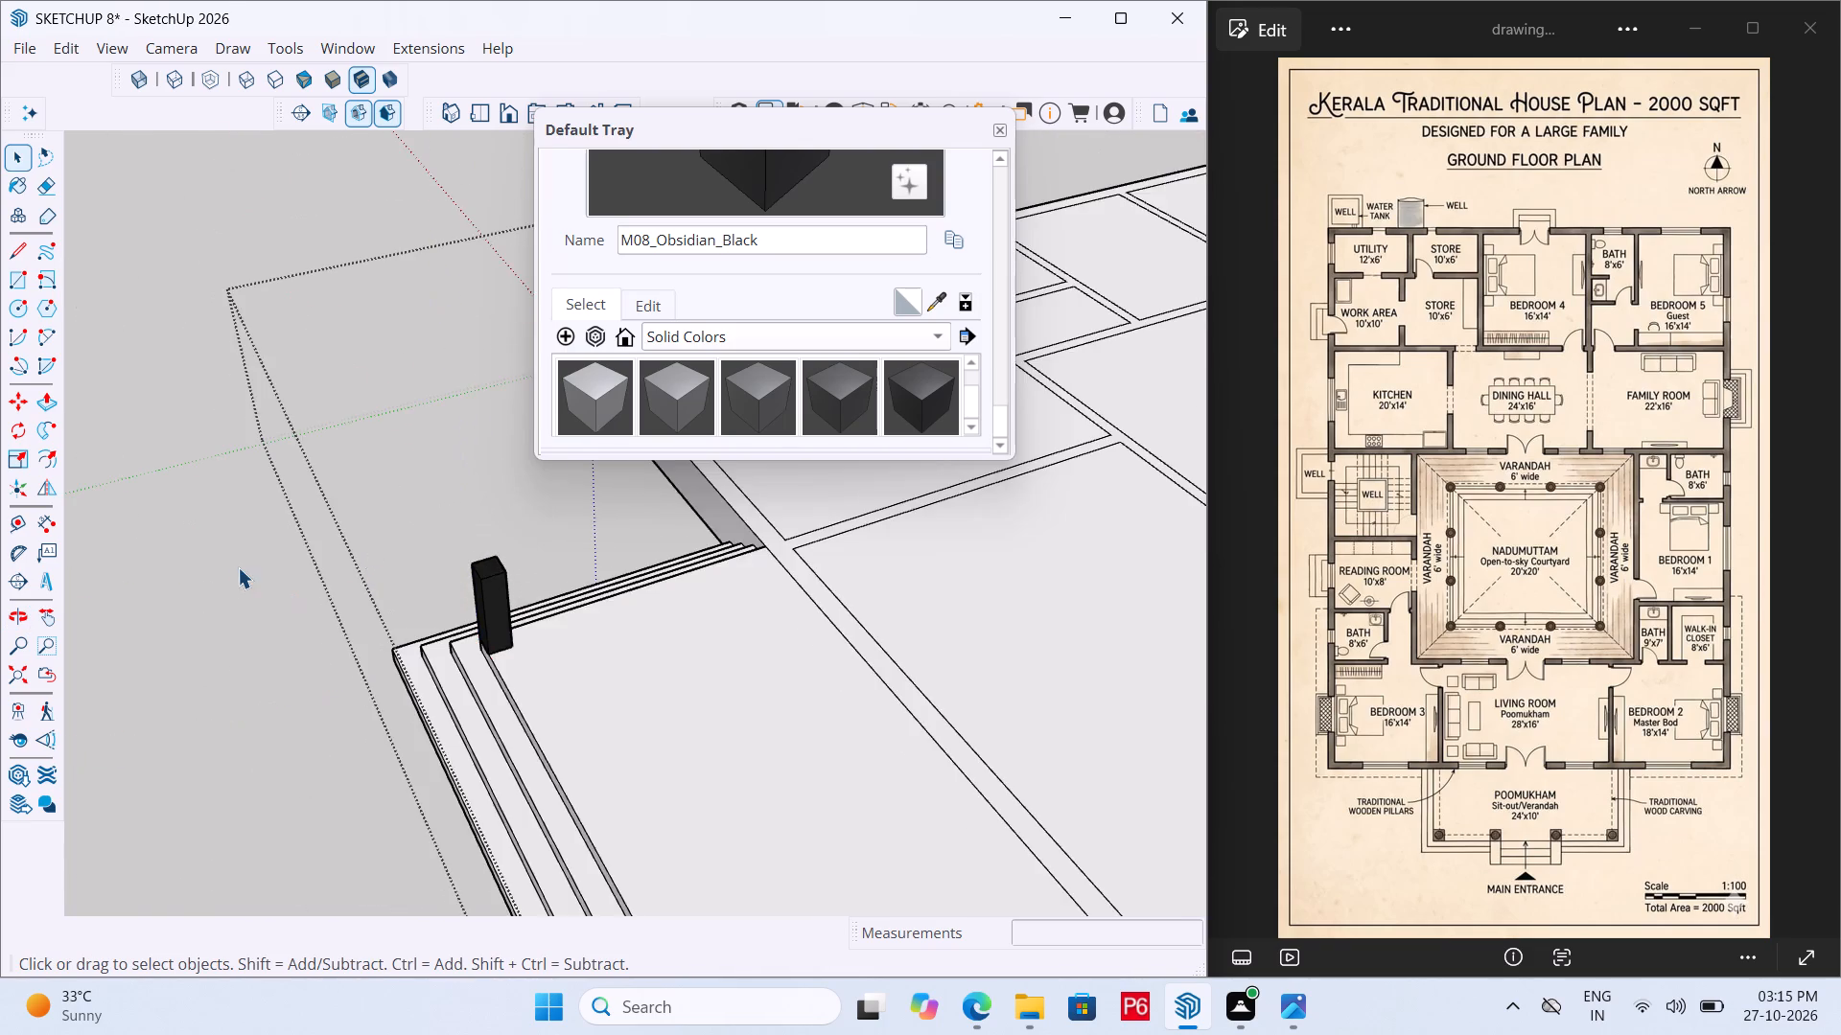
Examine the pillar base's placement on the poomukham and the steps at the opposite front corner.
scroll(236, 570, down, 7)
middle_drag(730, 719, 1032, 703)
scroll(285, 616, down, 8)
middle_drag(496, 704, 936, 806)
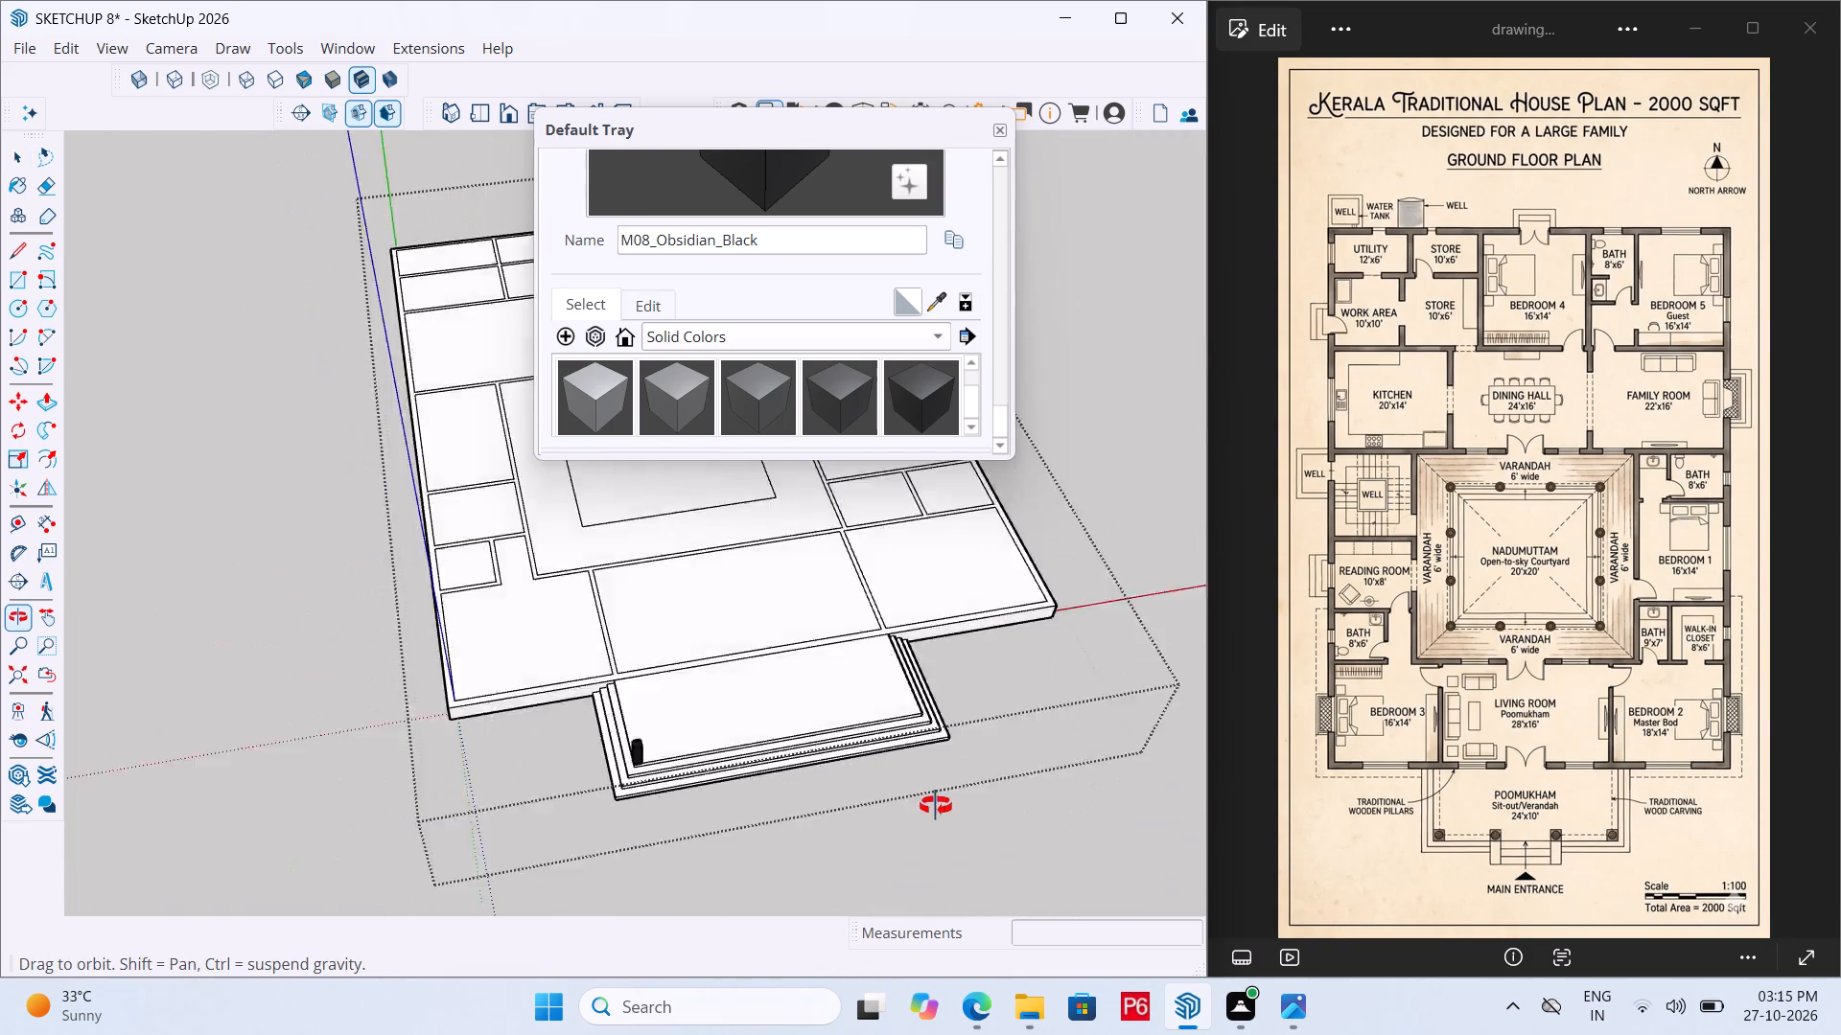
middle_drag(936, 806, 969, 806)
scroll(991, 734, up, 6)
middle_drag(908, 654, 245, 594)
scroll(286, 631, down, 2)
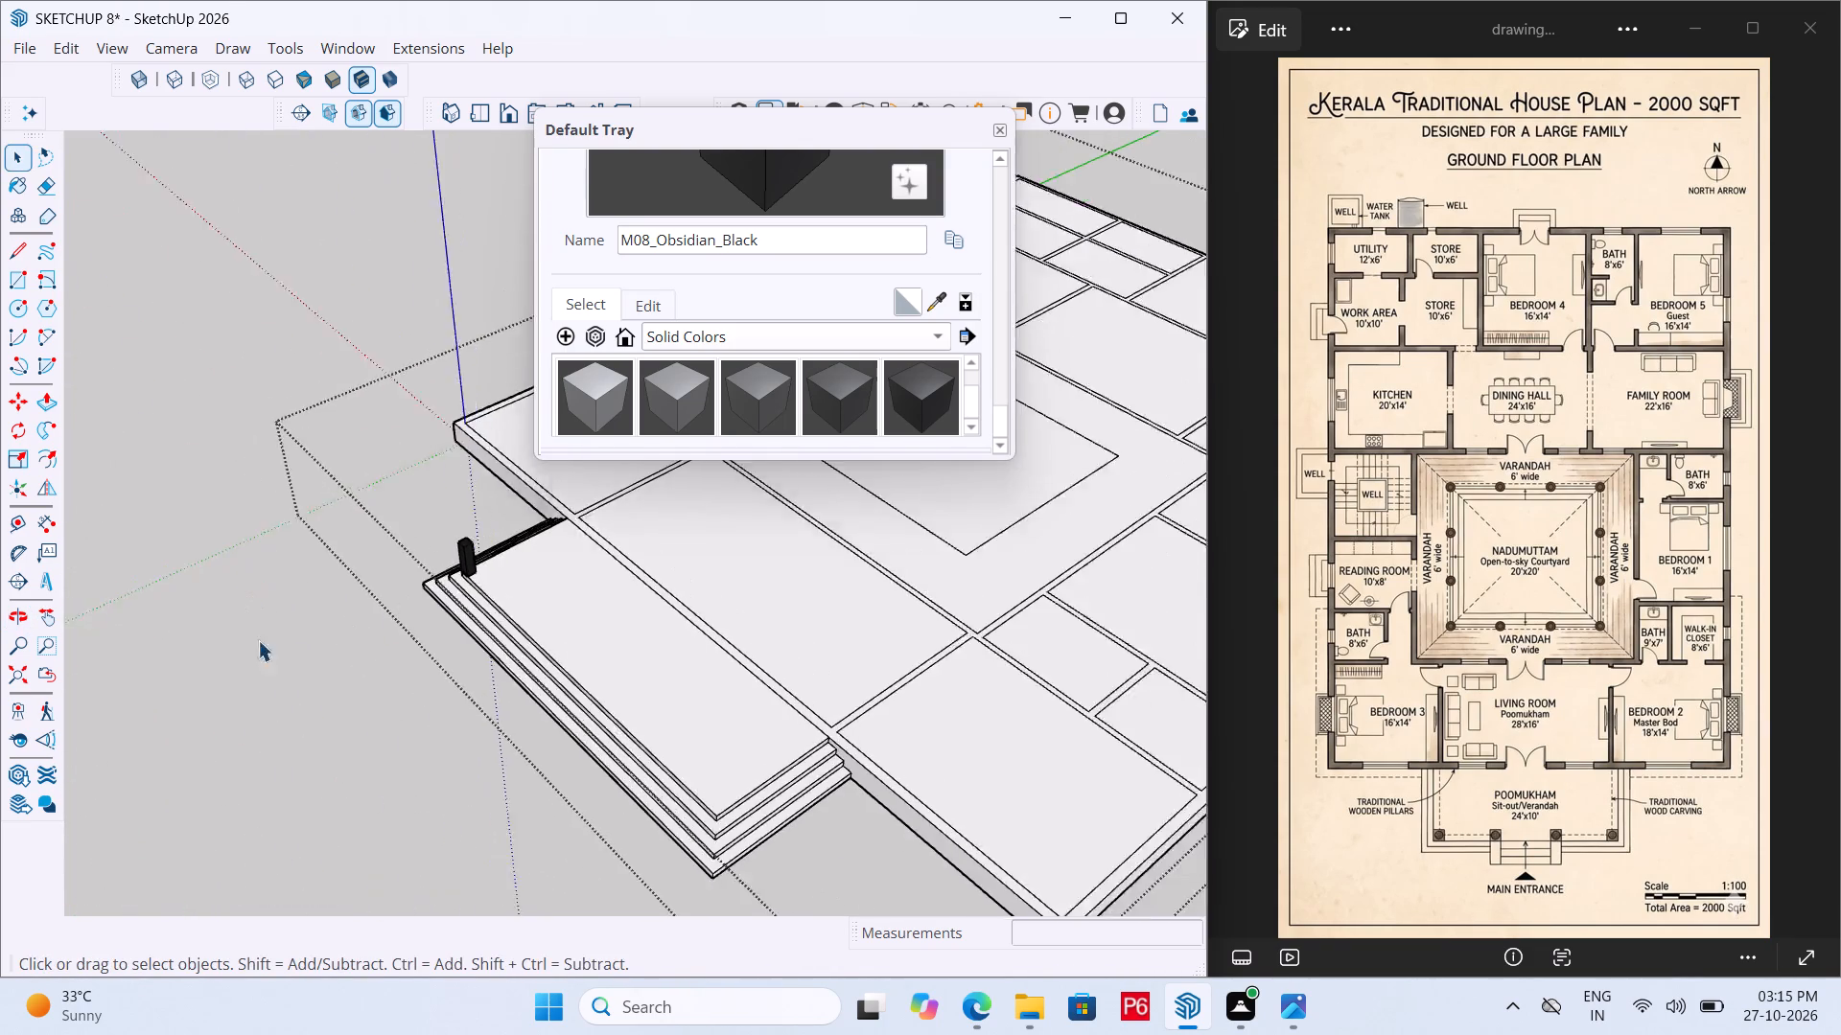
scroll(258, 640, down, 4)
middle_drag(354, 728, 466, 728)
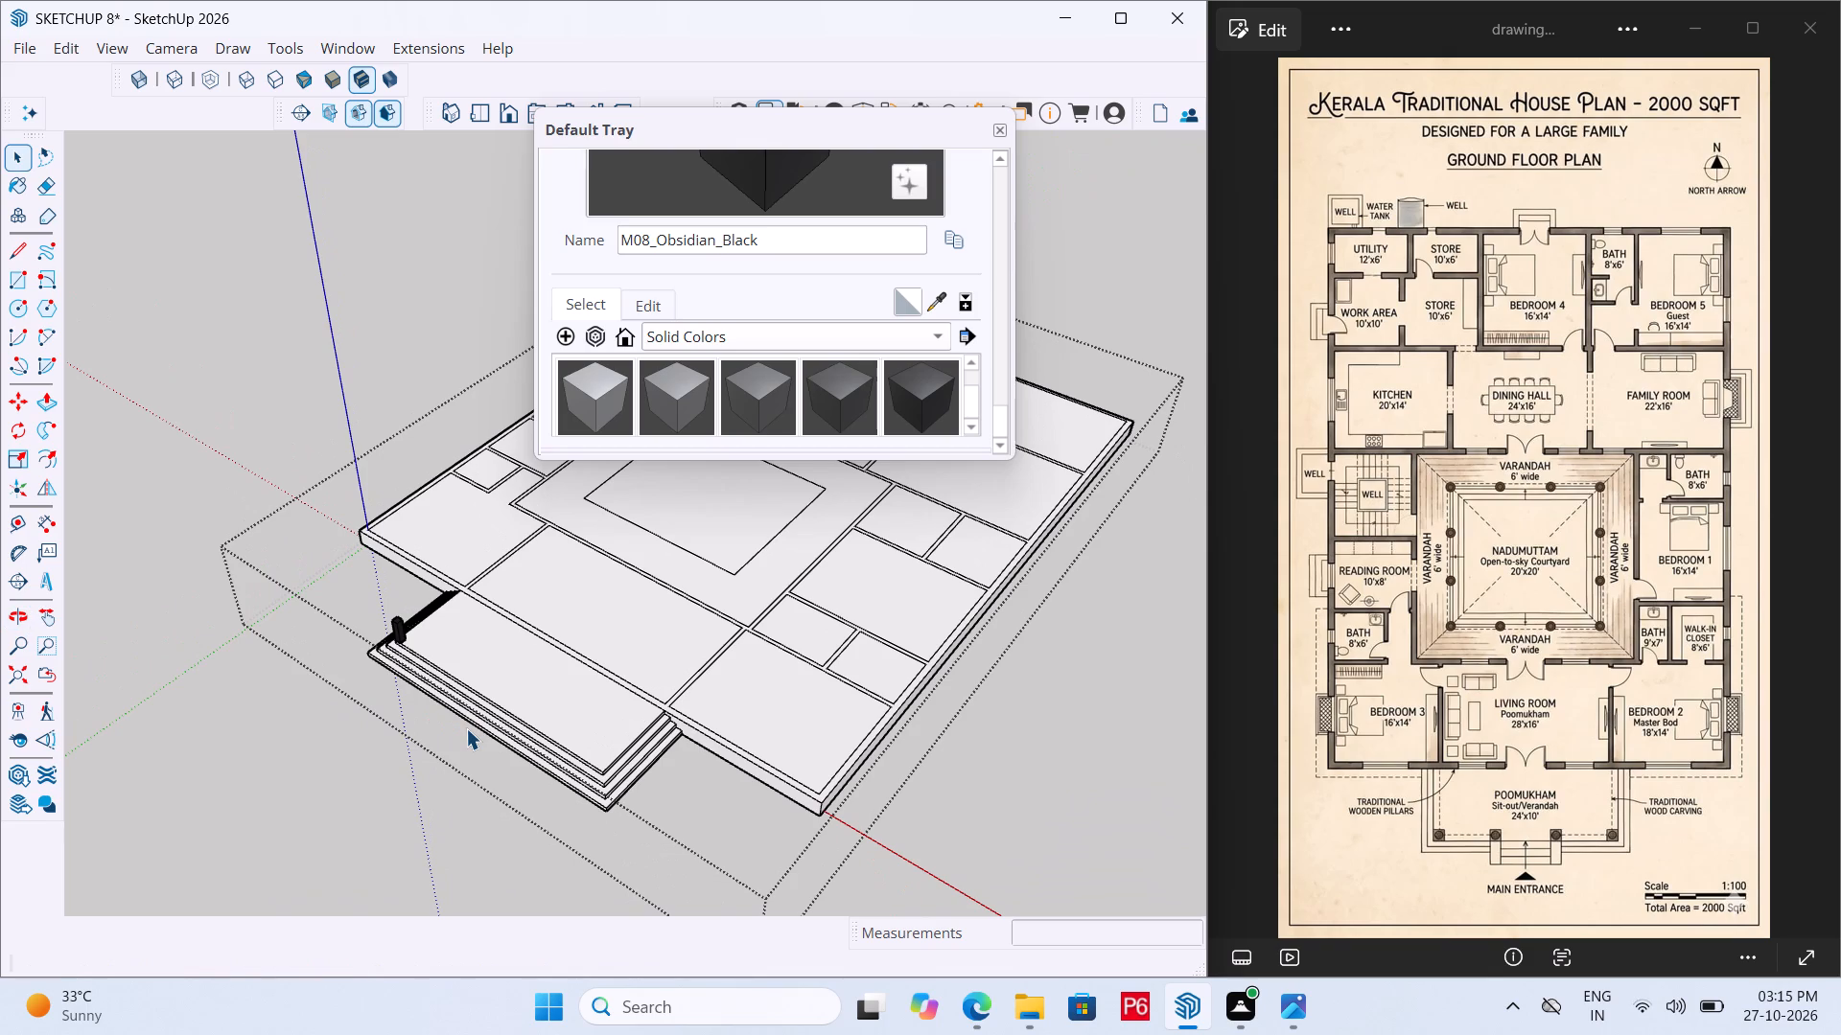
scroll(586, 764, up, 10)
middle_drag(563, 766, 867, 748)
scroll(894, 733, up, 1)
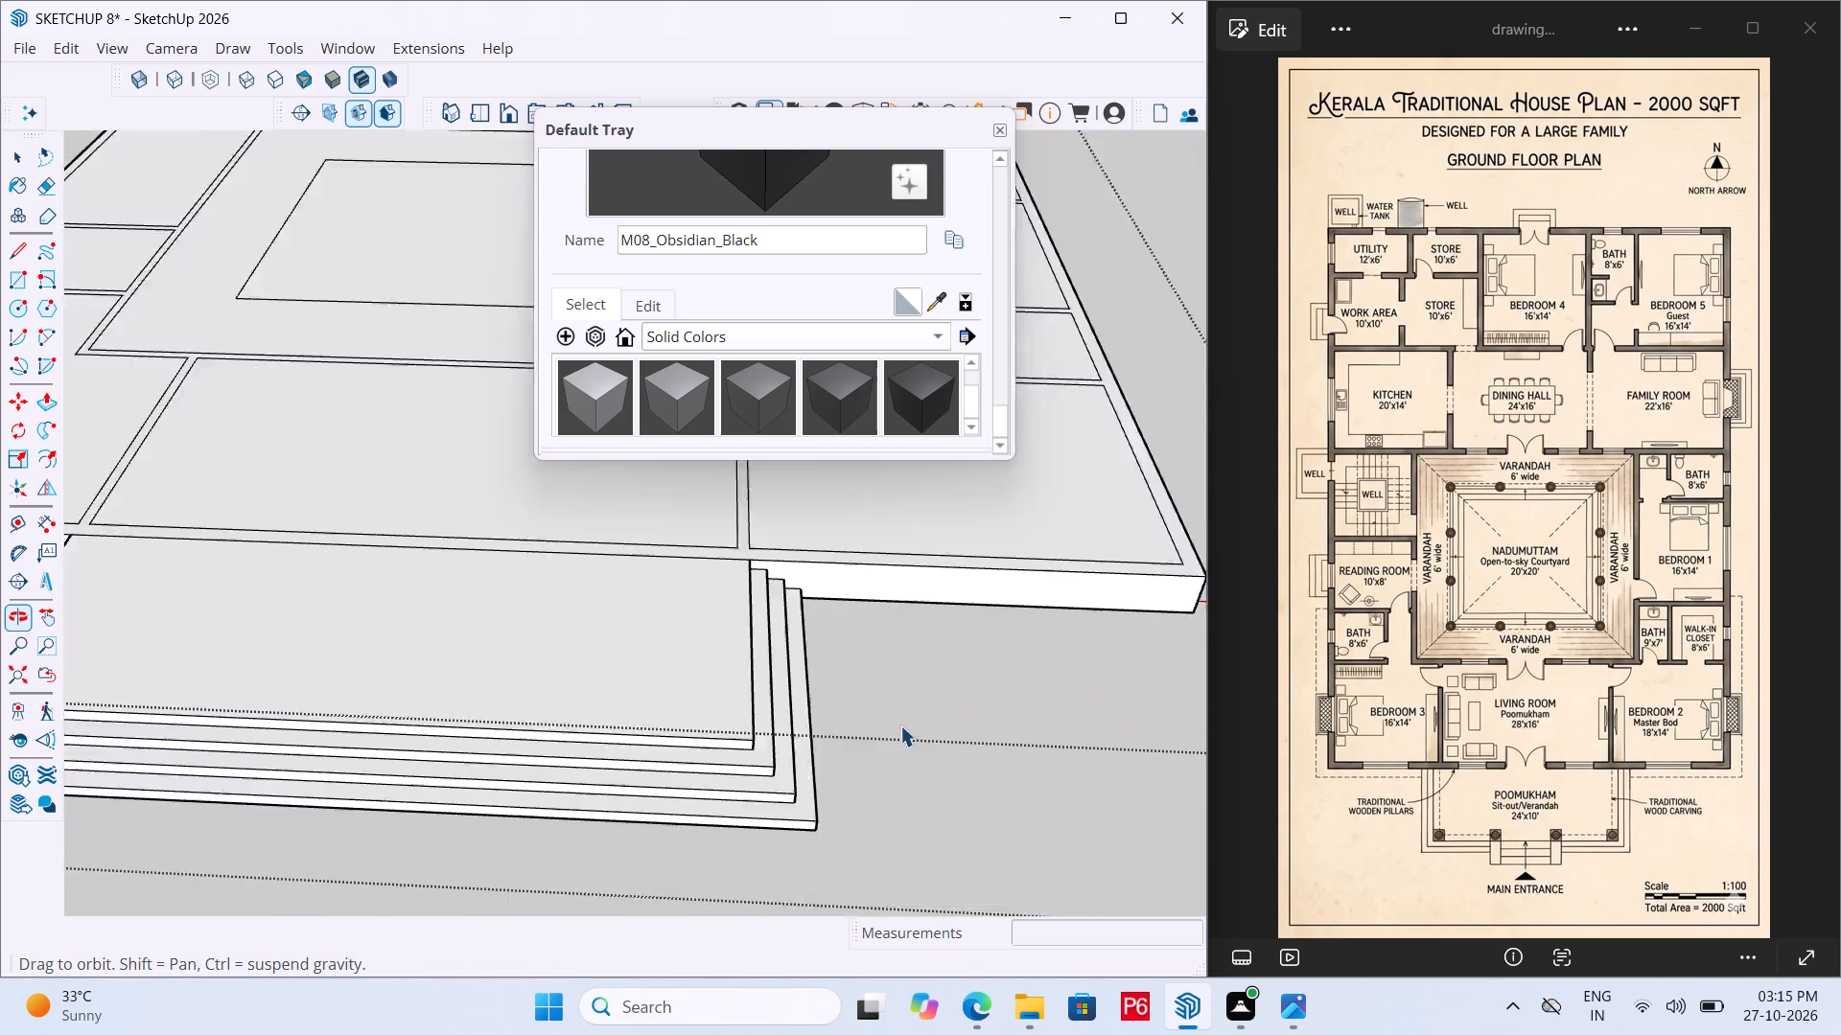
scroll(923, 718, down, 5)
Copy the pillar base along the poomukham's front edge to the opposite front corner, on the Bedroom 2 side.
scroll(237, 712, up, 11)
click(302, 684)
scroll(393, 712, up, 10)
key(m)
click(325, 694)
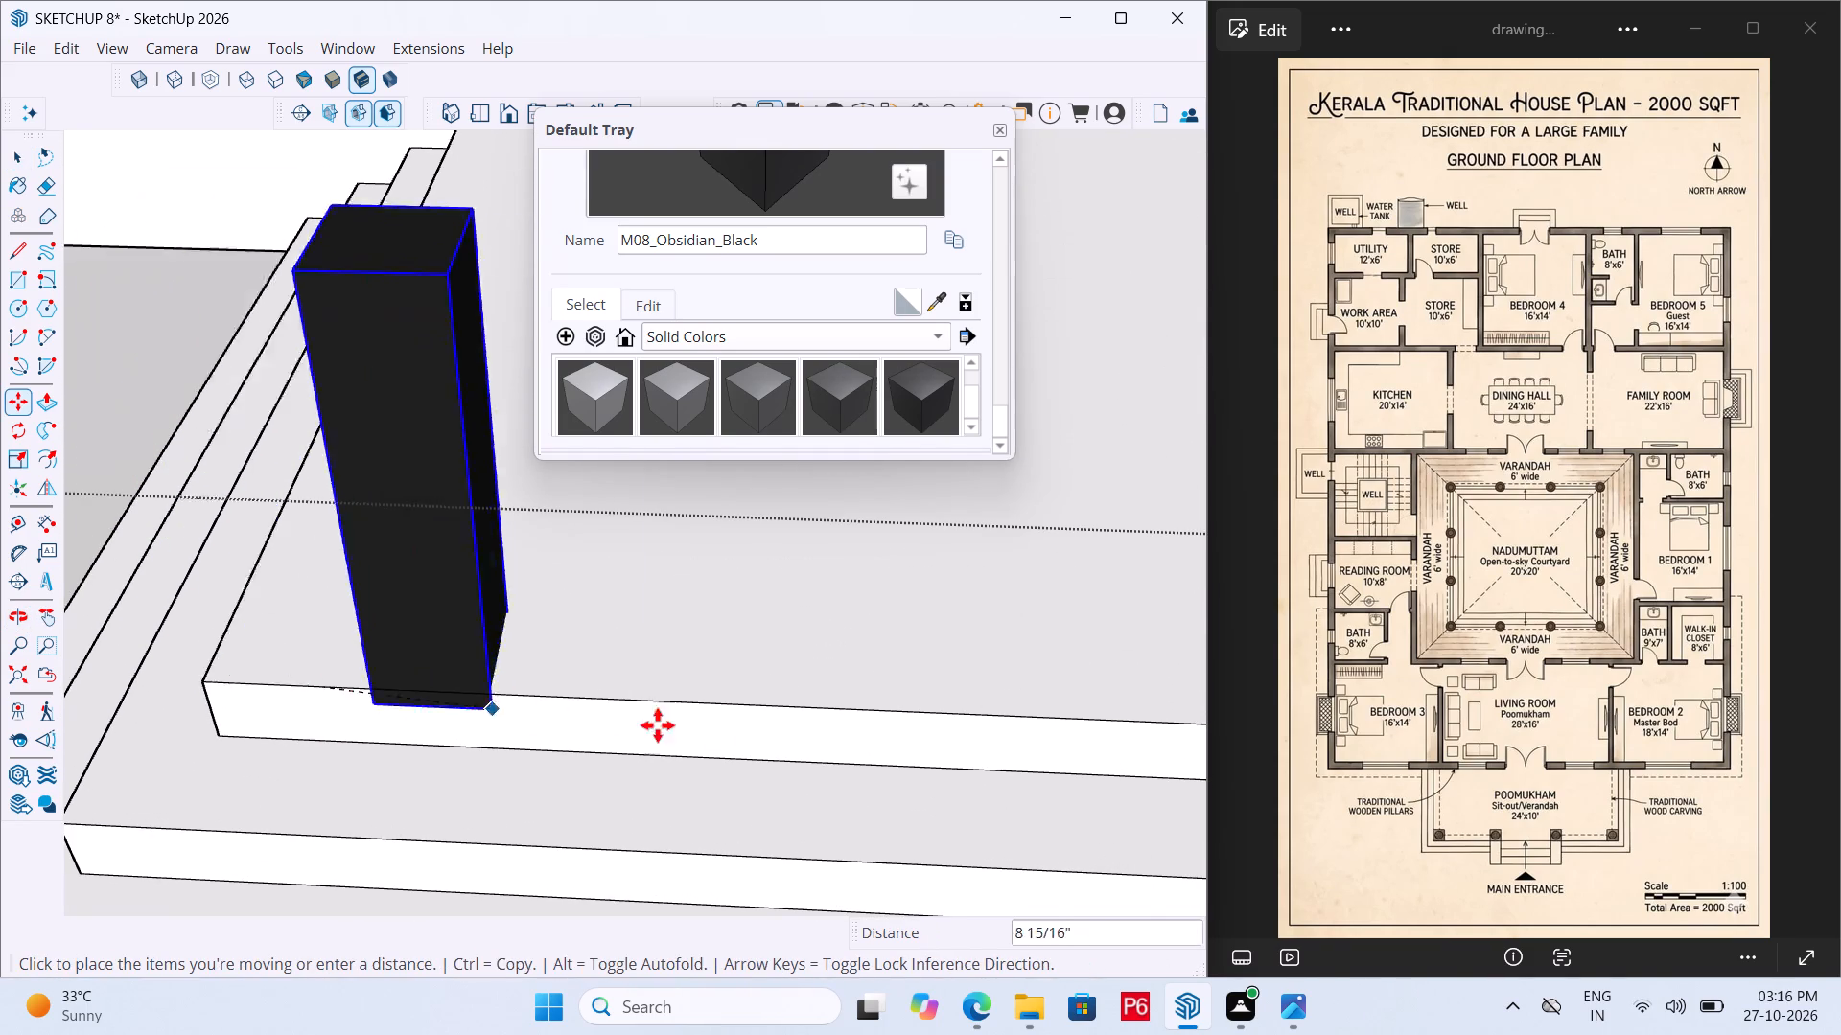
scroll(484, 698, down, 6)
scroll(274, 655, down, 19)
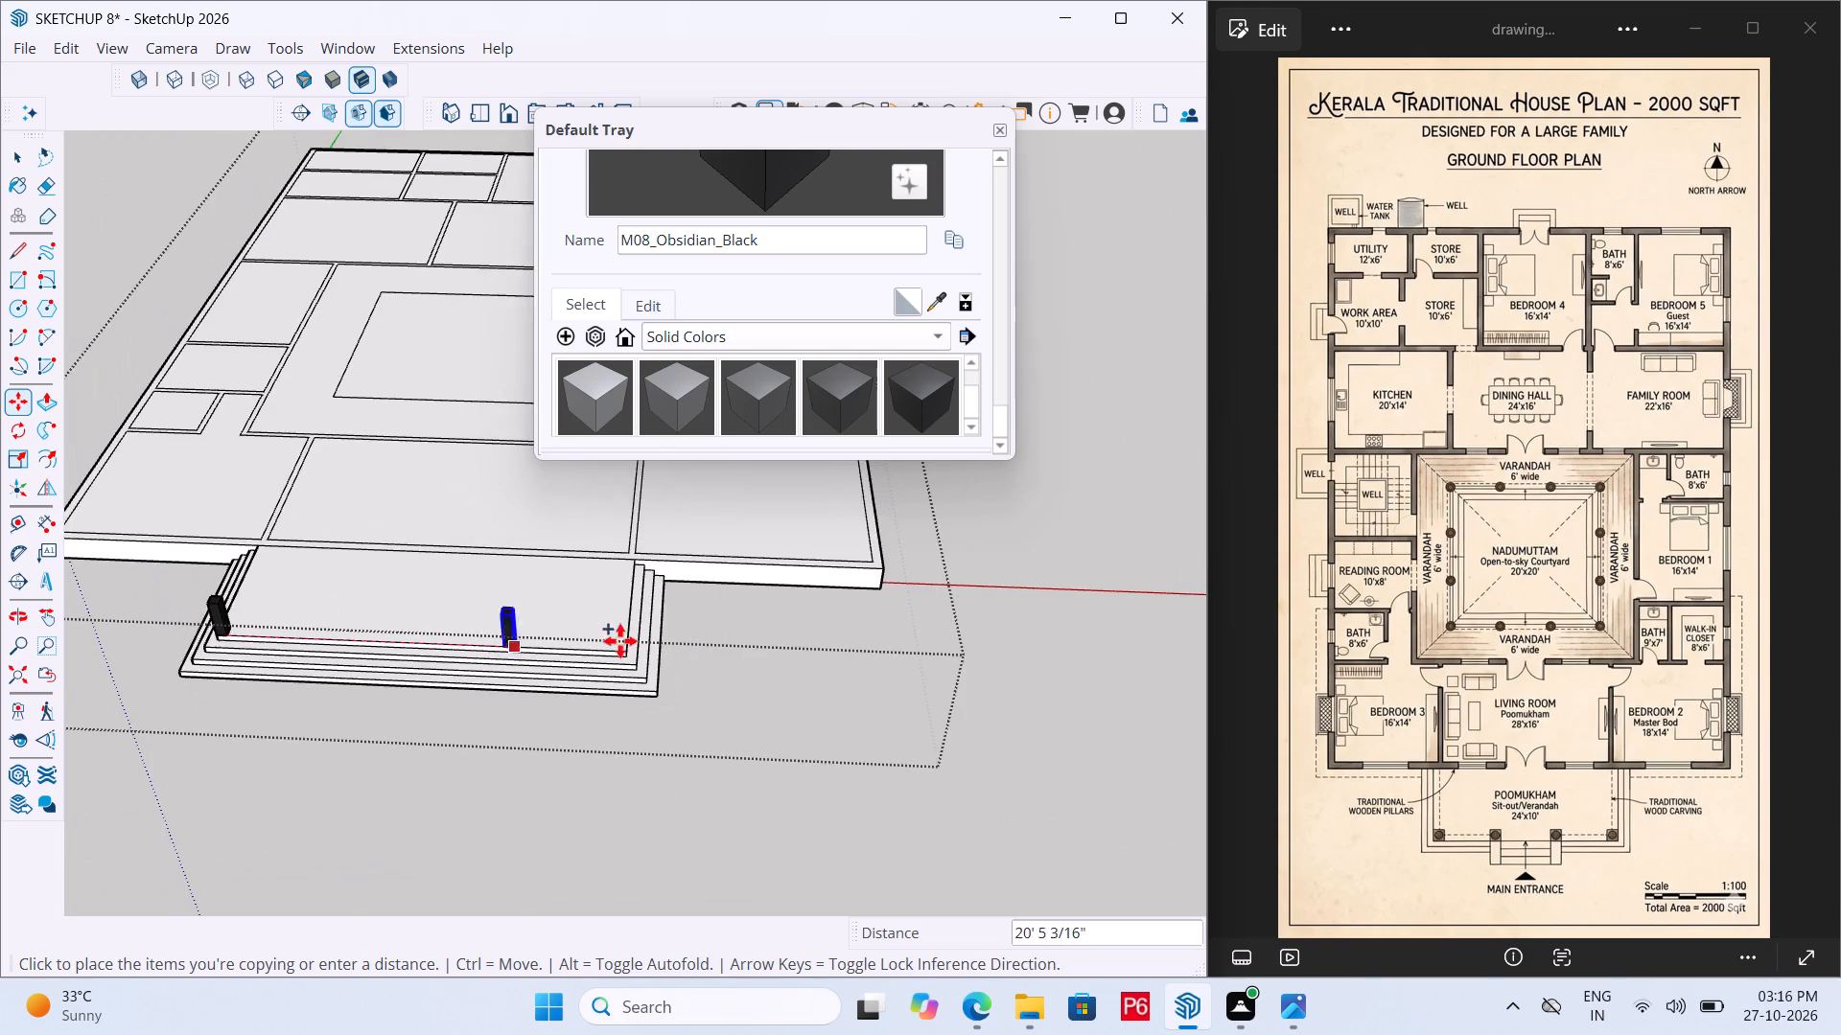
scroll(623, 640, up, 11)
click(616, 688)
Copy the Bedroom 2 side pillar base about 9' 7" along the poomukham's front edge towards the first one.
scroll(822, 718, down, 6)
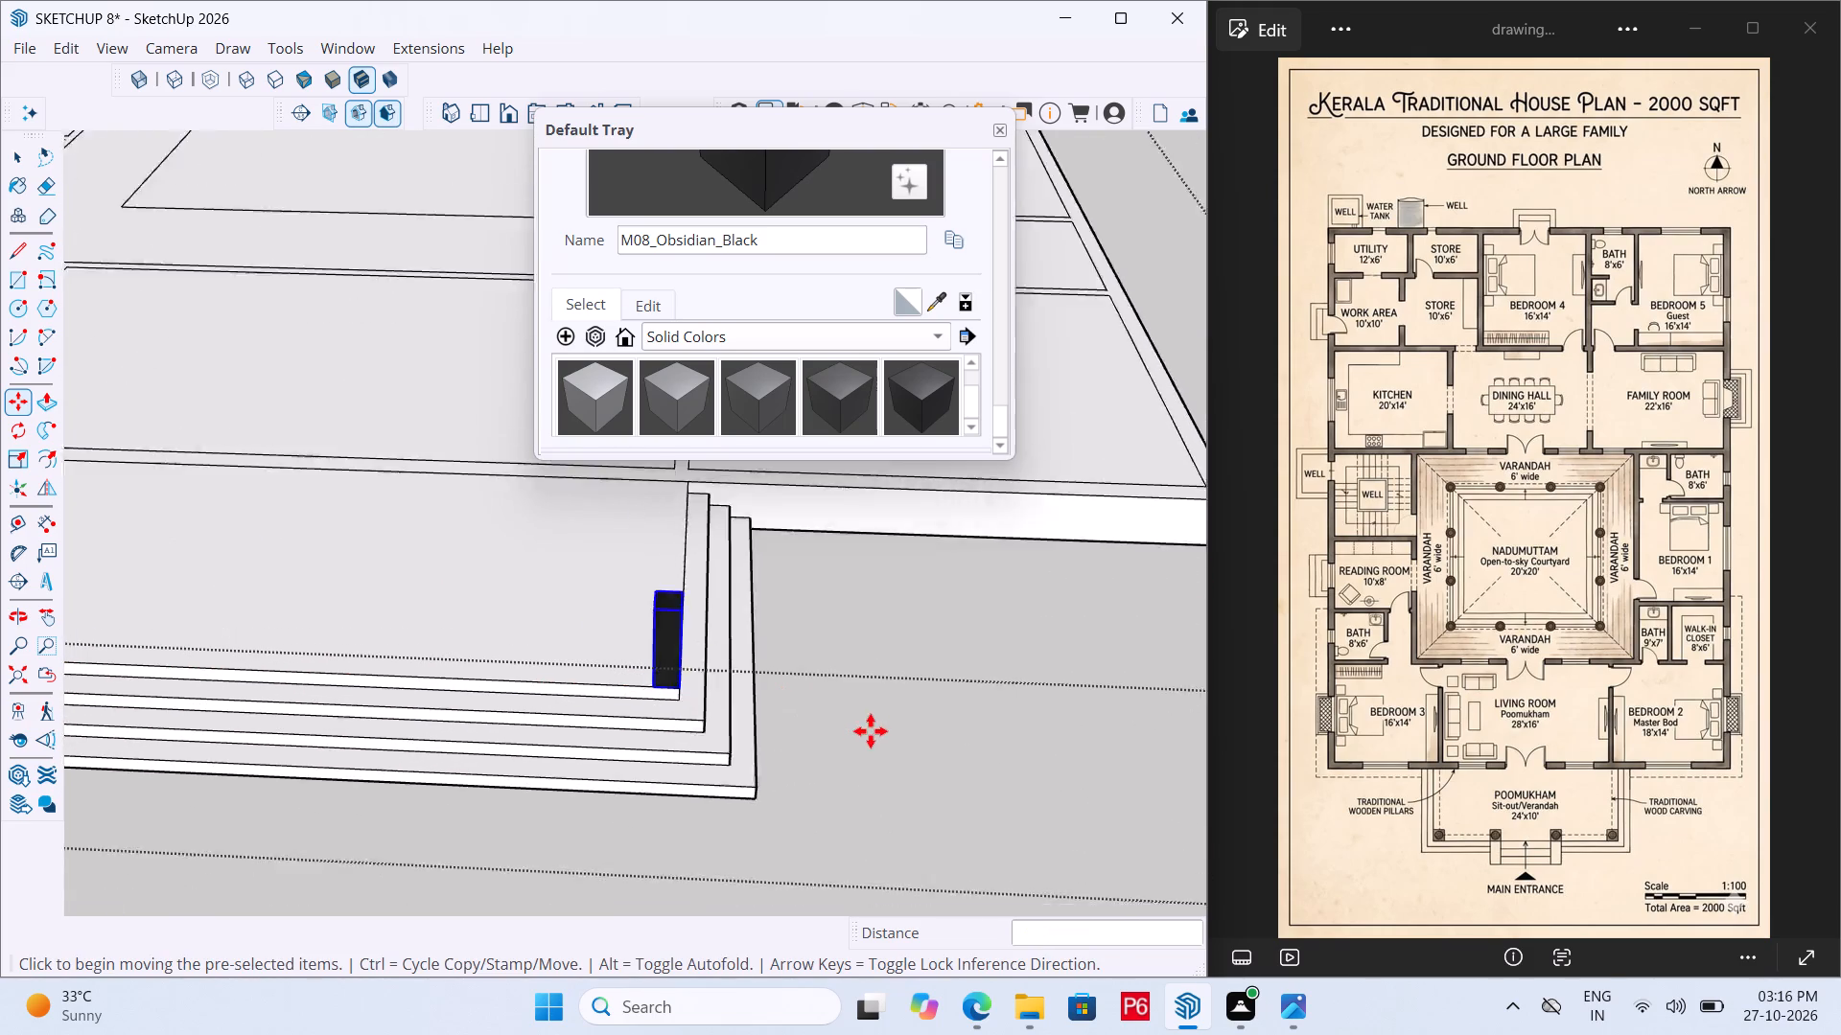
scroll(941, 744, down, 4)
scroll(781, 728, up, 18)
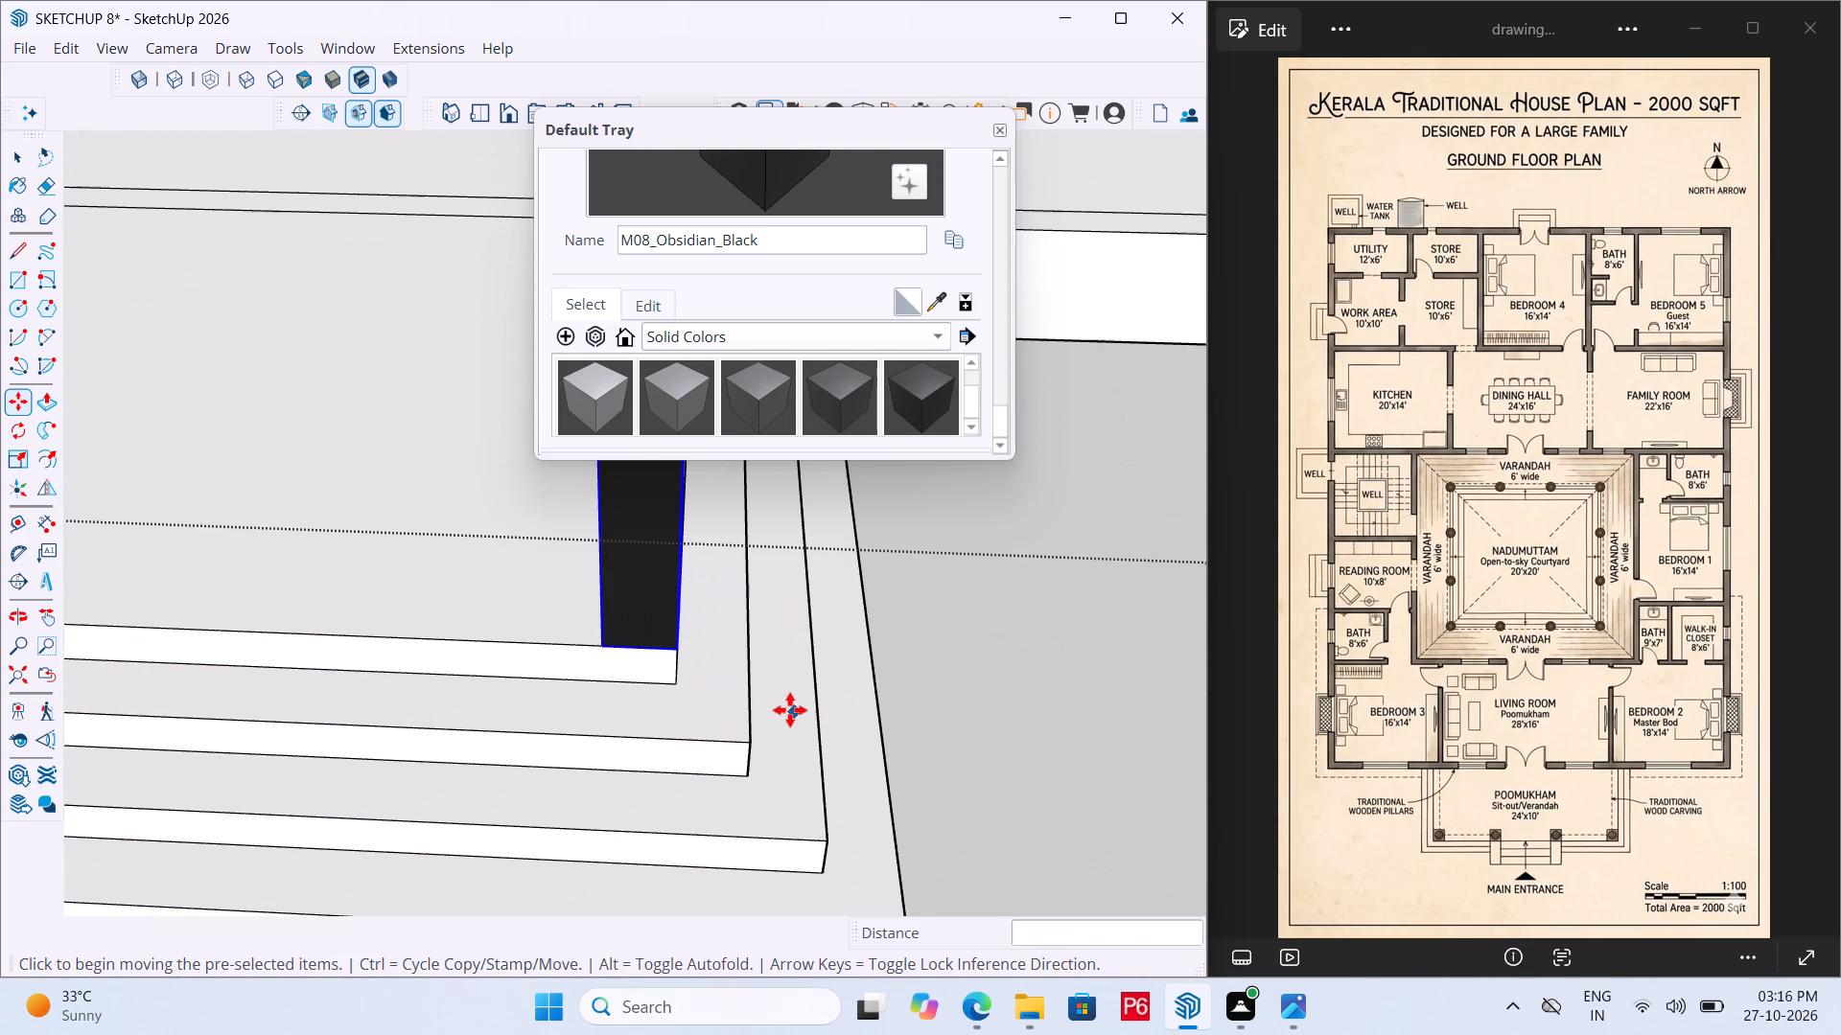
key(m)
click(678, 656)
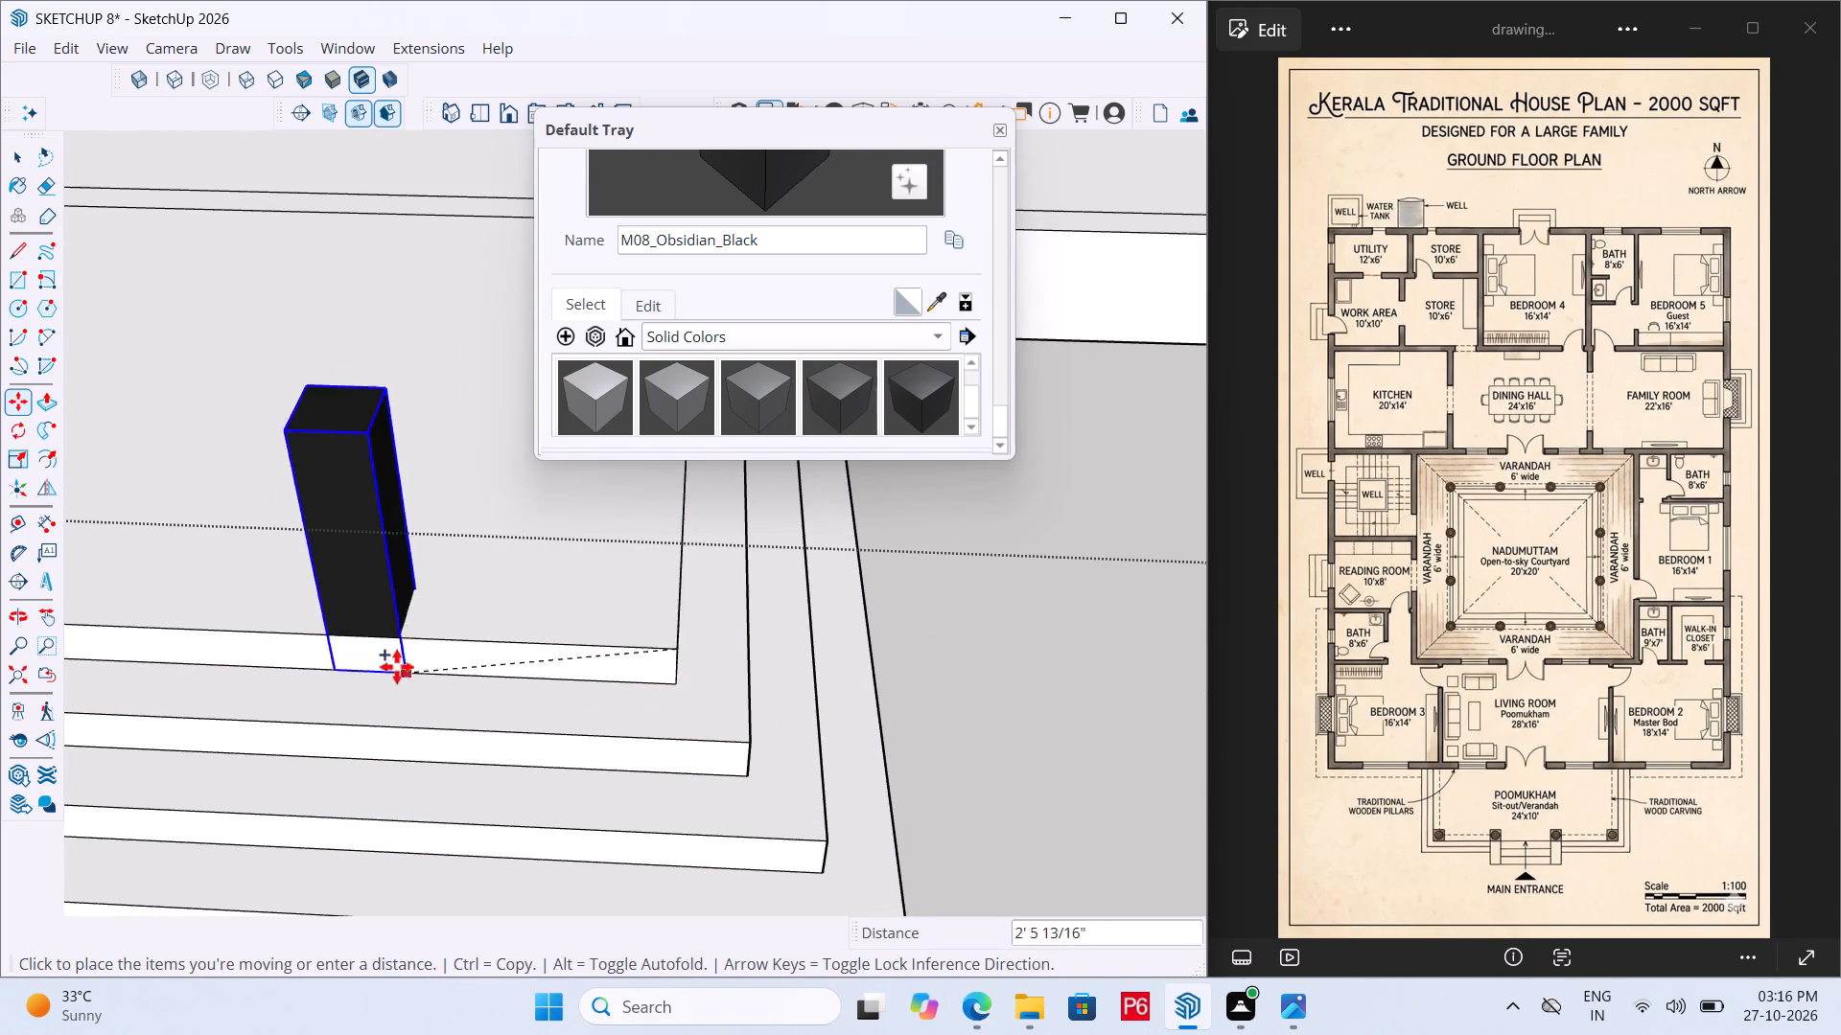
scroll(562, 648, down, 18)
scroll(710, 741, up, 4)
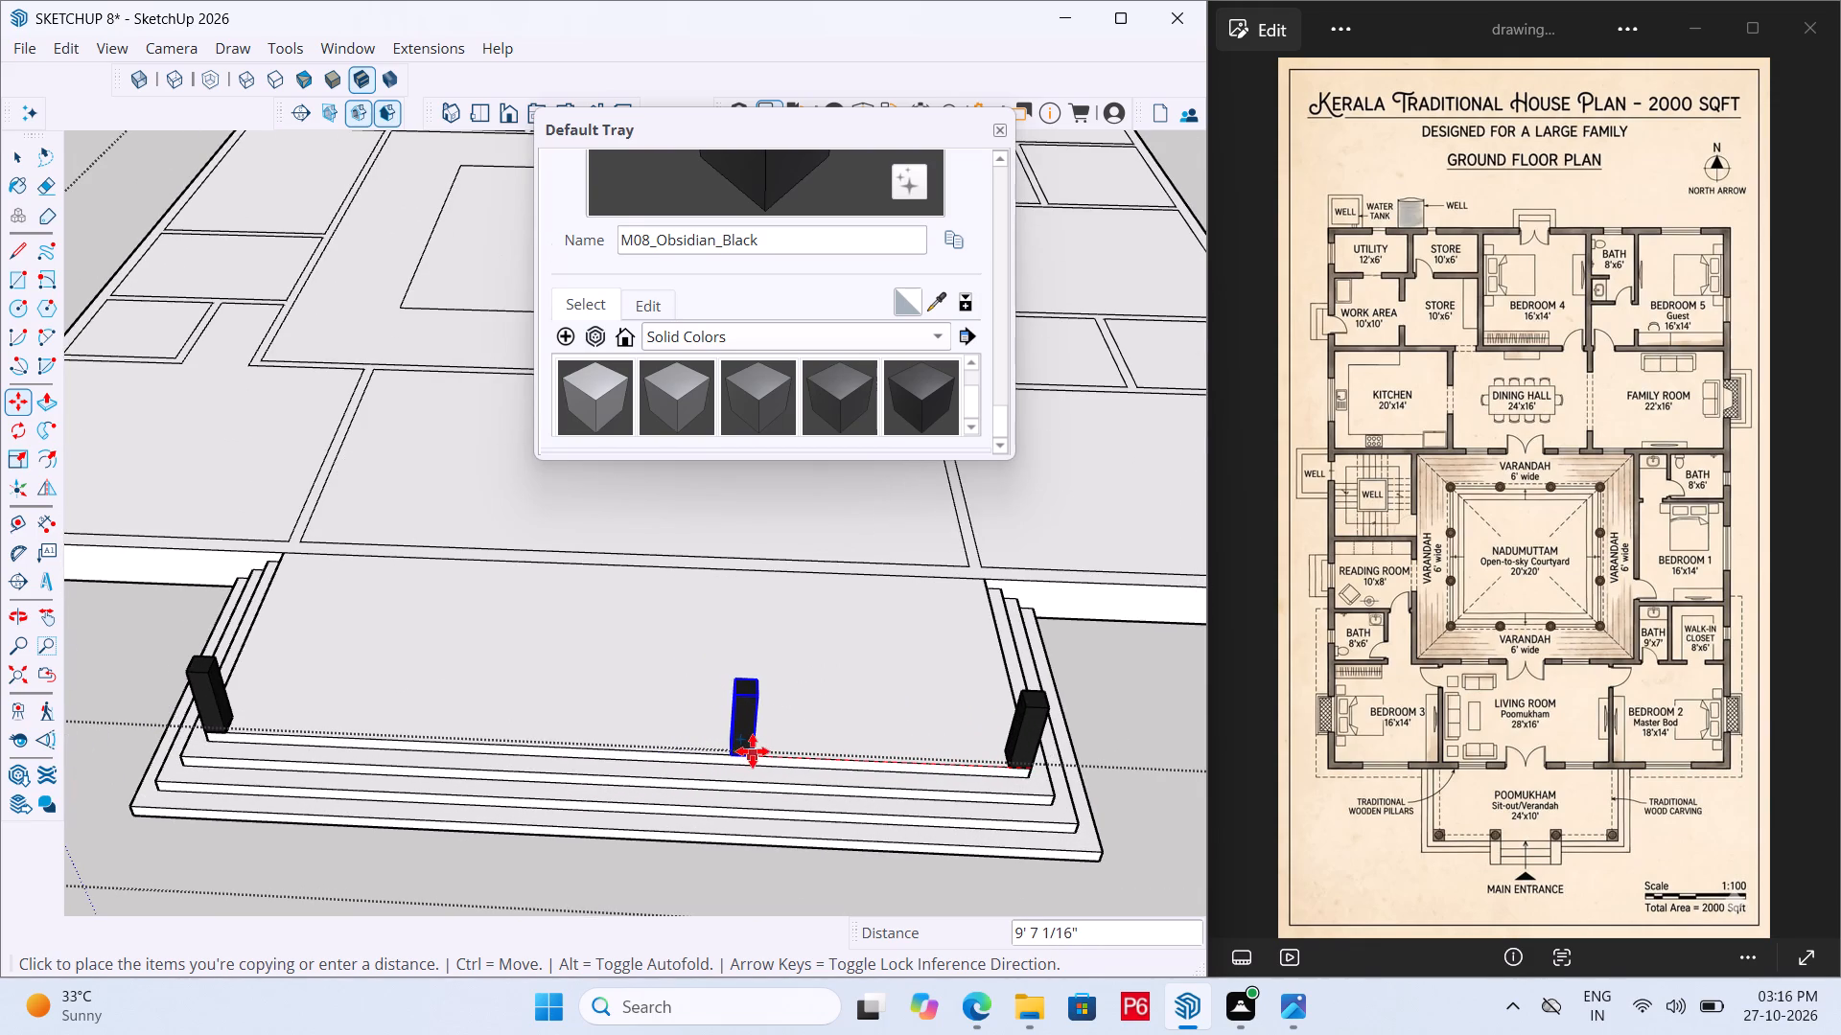
click(753, 751)
Copy the intermediate pillar base about 8' 9" further along the poomukham's front edge towards the Bedroom 3 side.
scroll(736, 782, up, 9)
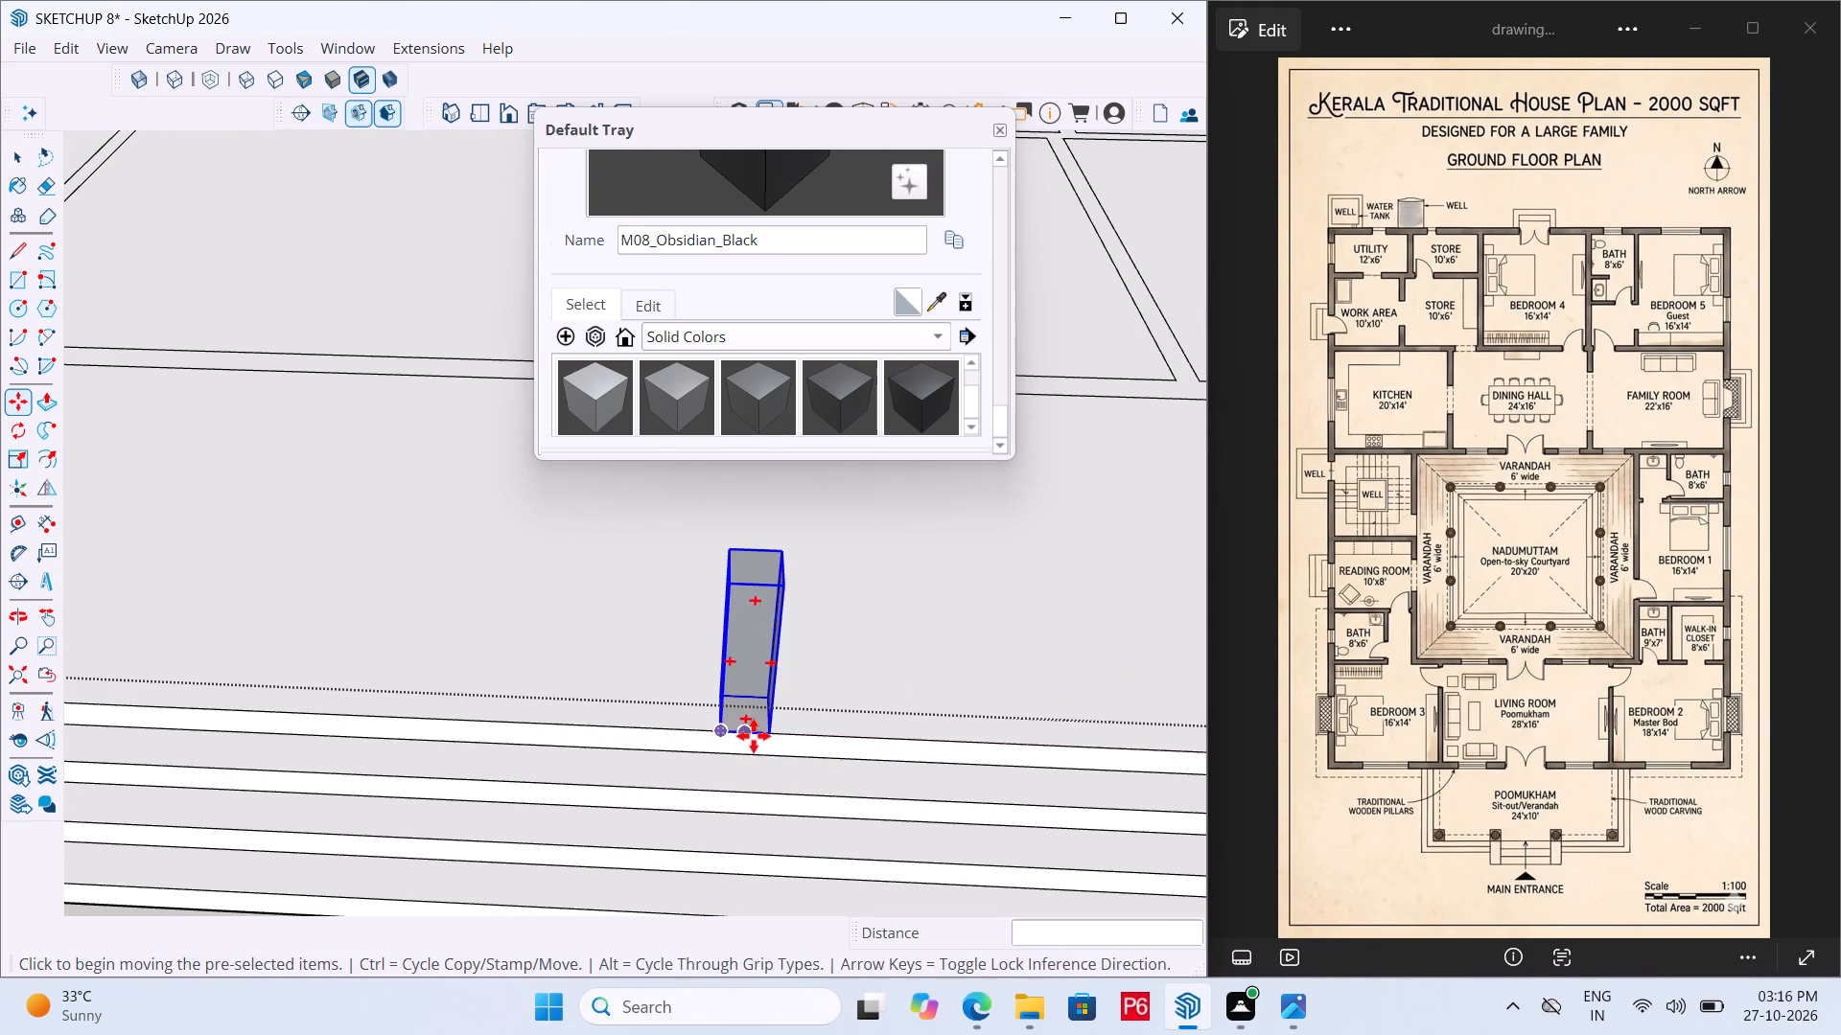
click(774, 736)
scroll(408, 759, down, 6)
scroll(648, 809, down, 6)
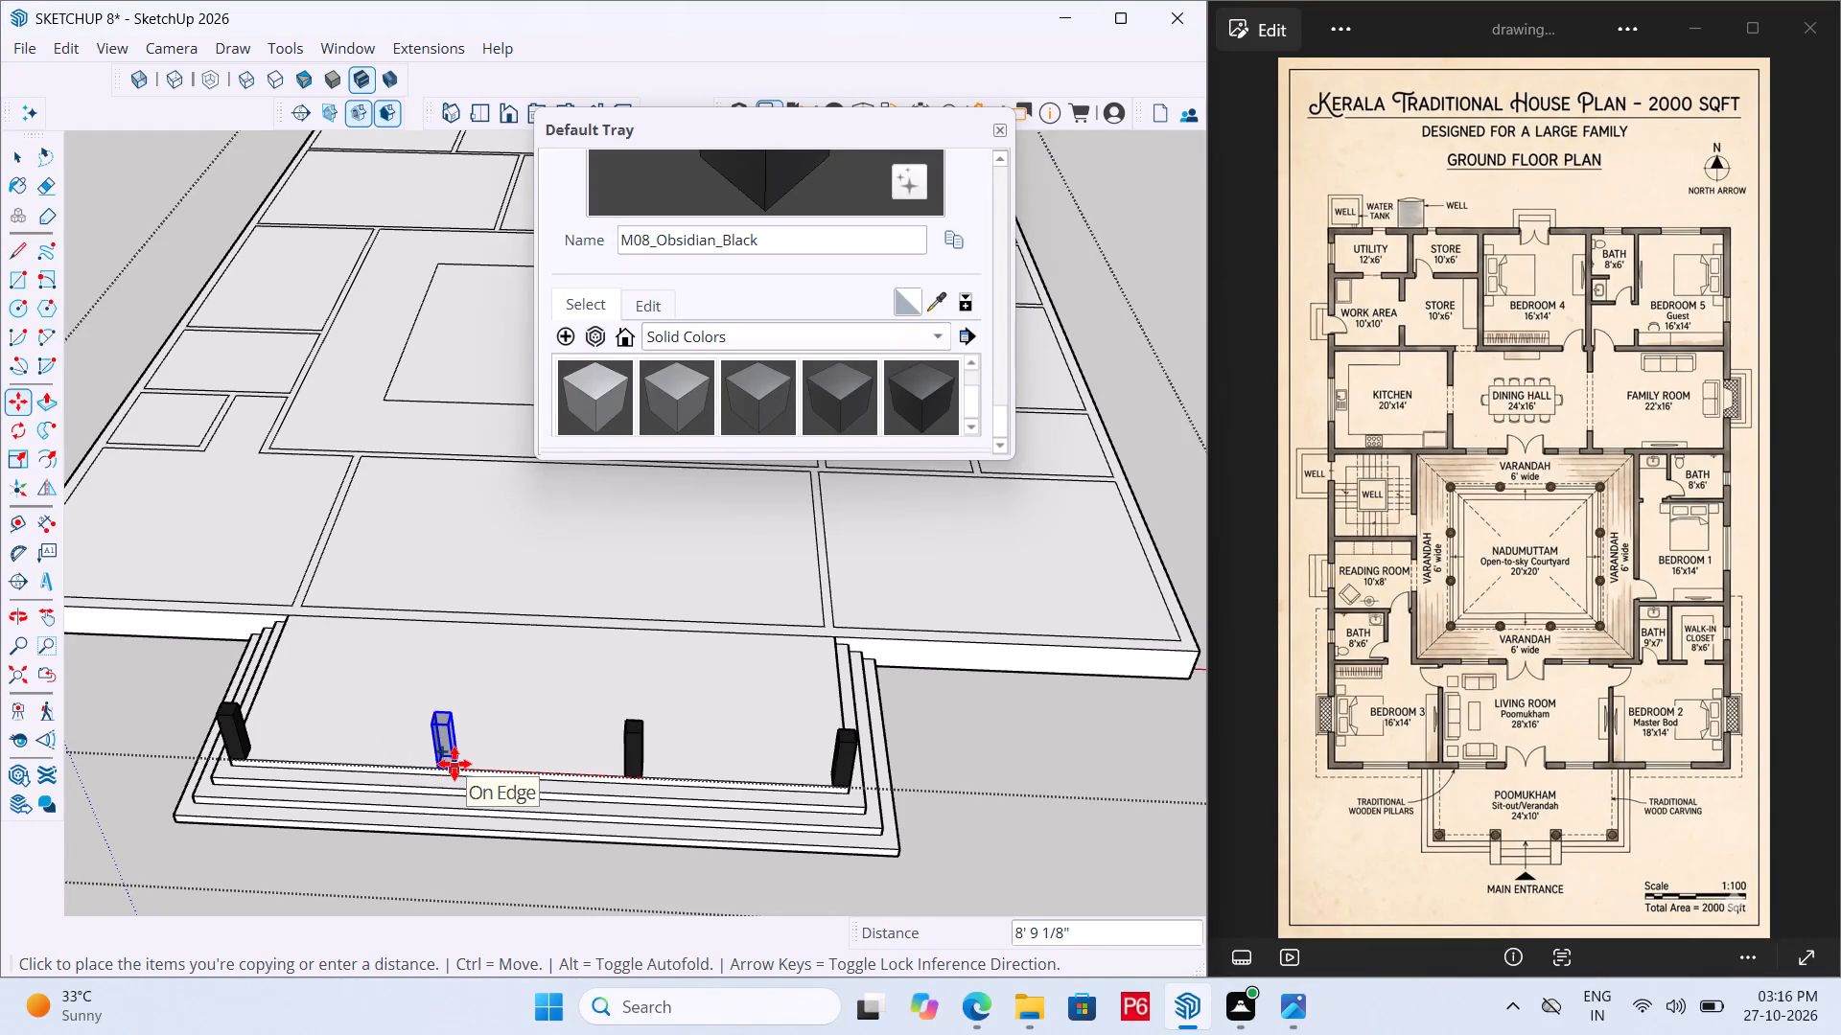
click(454, 764)
Save the model with the row of pillar bases along the poomukham's front edge.
key(ctrl+s)
key(ctrl+s)
ctrl+scroll(446, 815, up, 5)
key(ctrl+s)
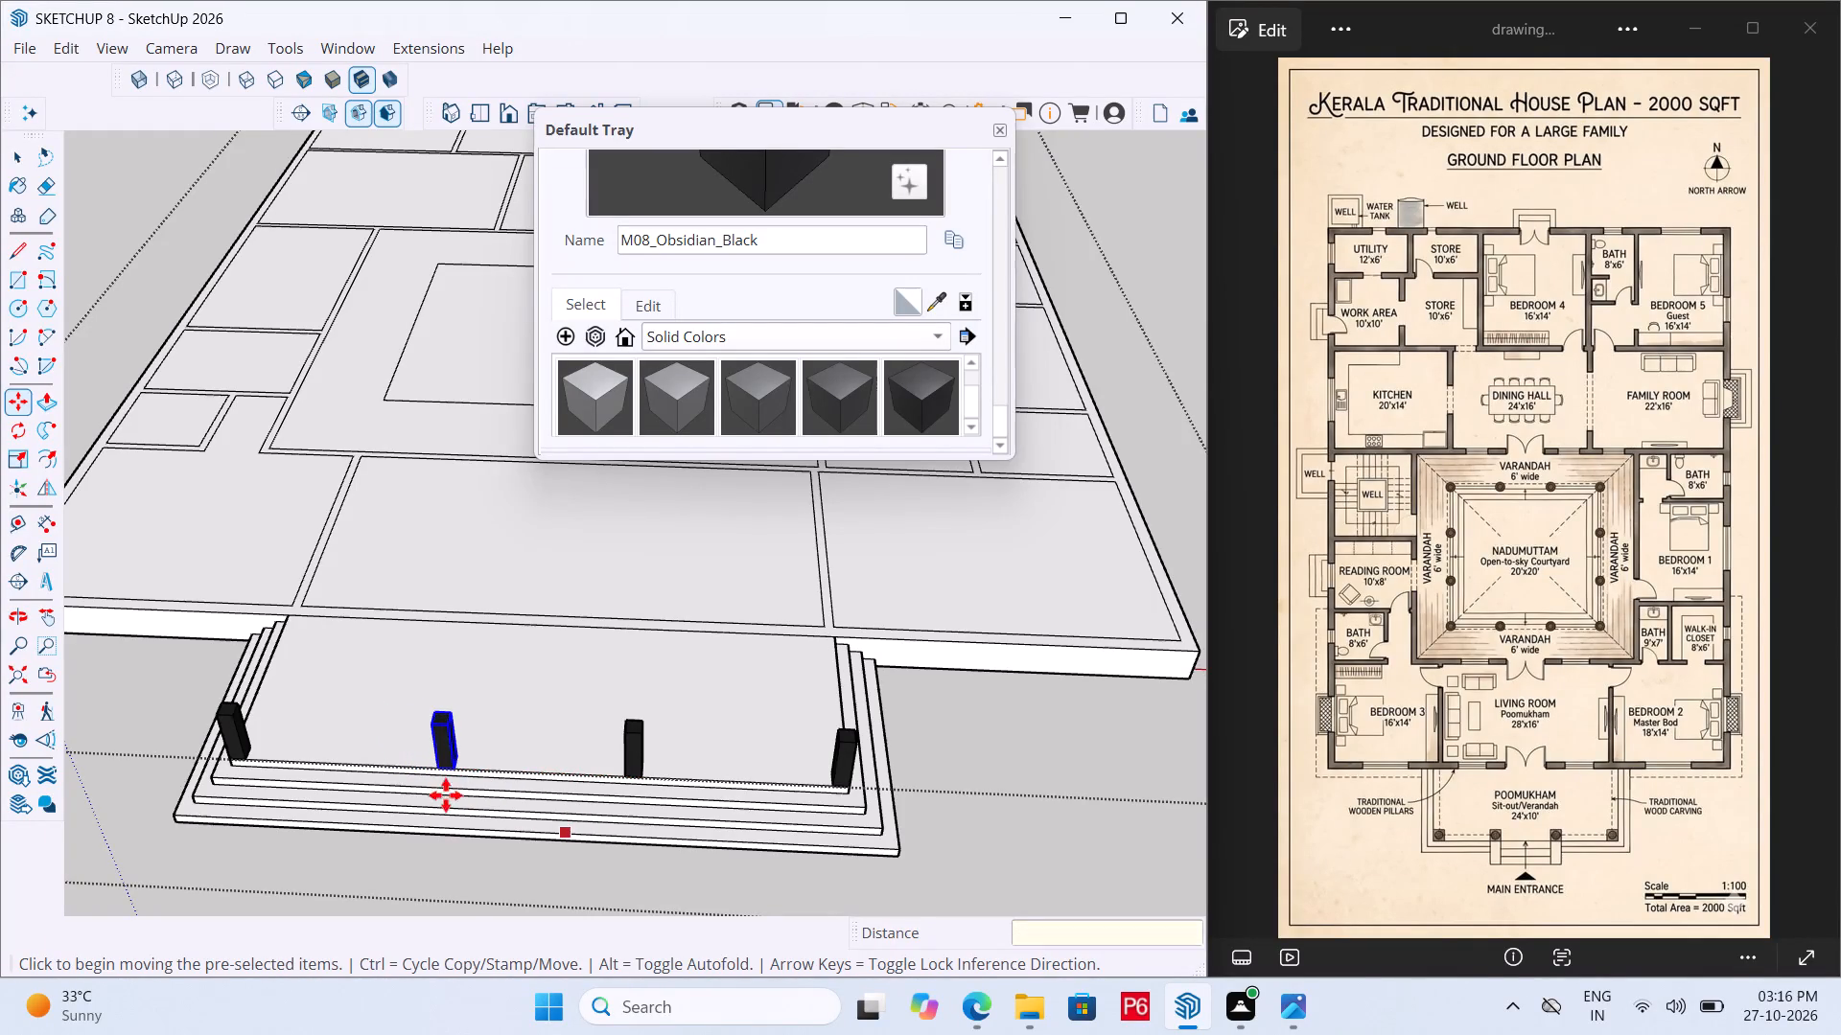
ctrl+scroll(448, 793, up, 4)
key(ctrl+s)
key(ctrl+s)
key(ctrl+s)
key(ctrl+s)
key(ctrl+s)
scroll(451, 765, up, 8)
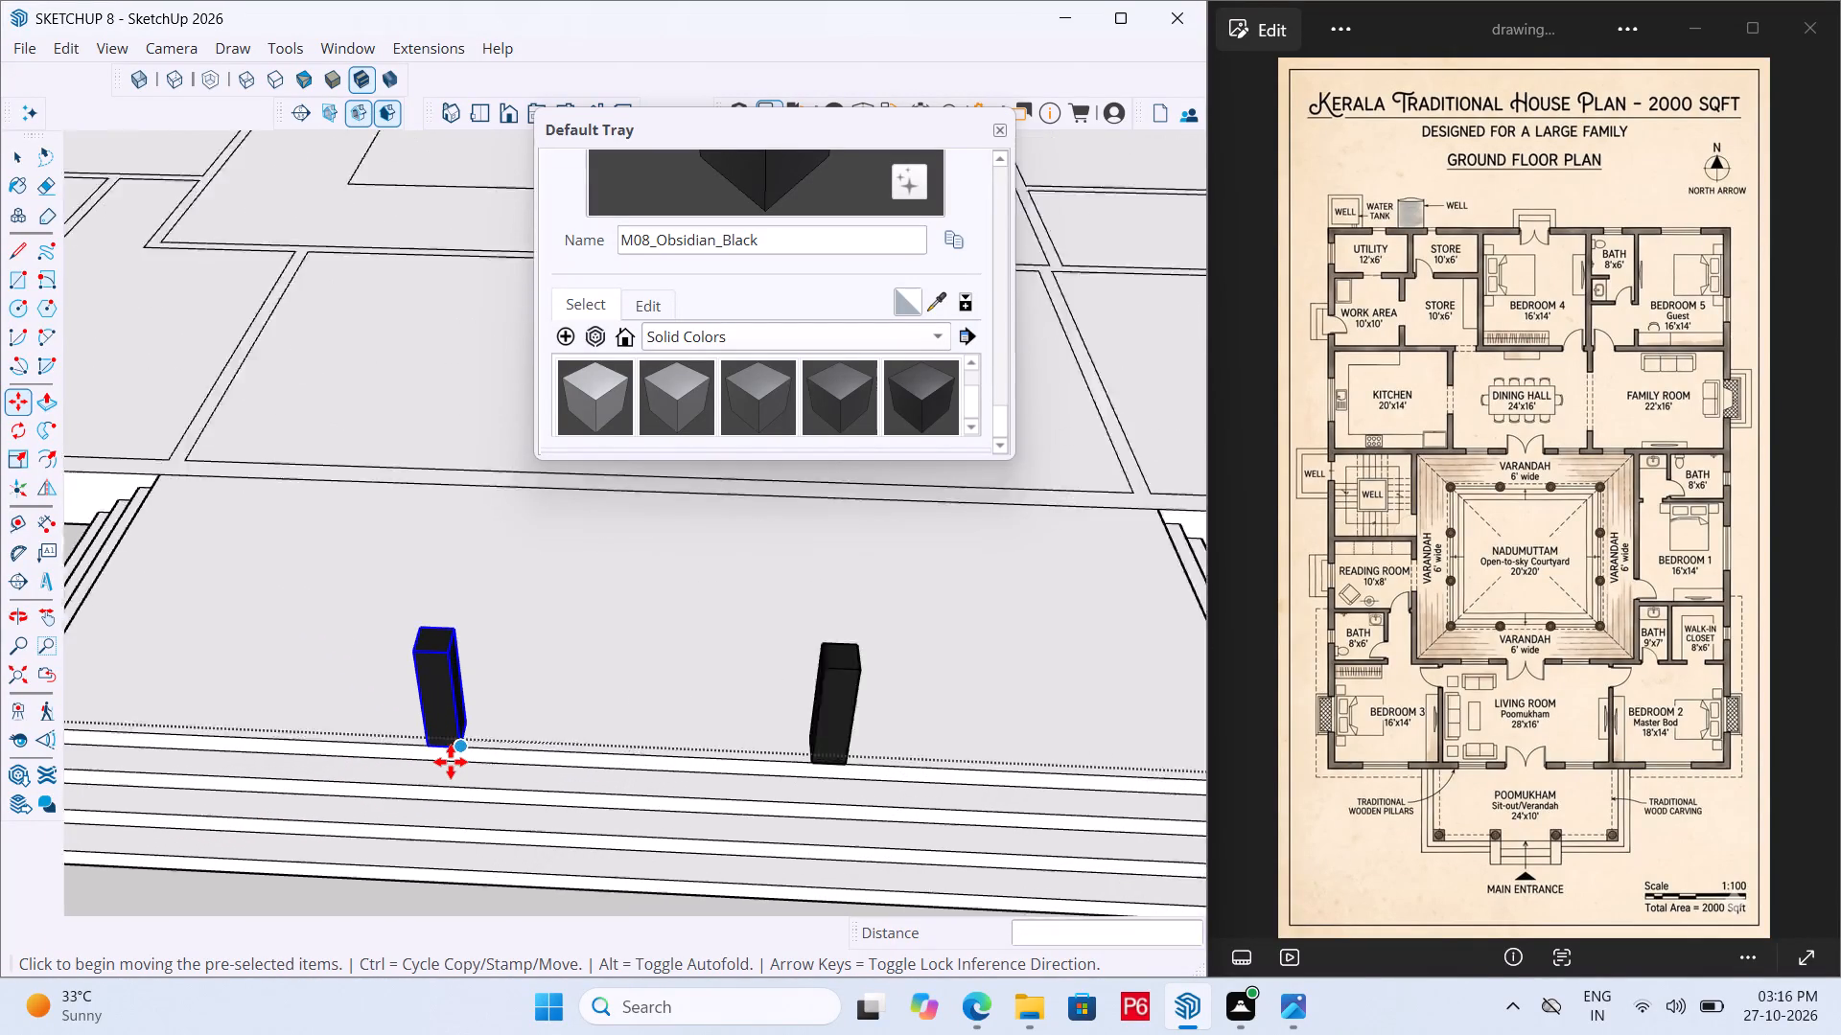
Examine the row of four pillar bases along the poomukham's front edge from several angles.
scroll(451, 762, up, 15)
scroll(432, 744, down, 13)
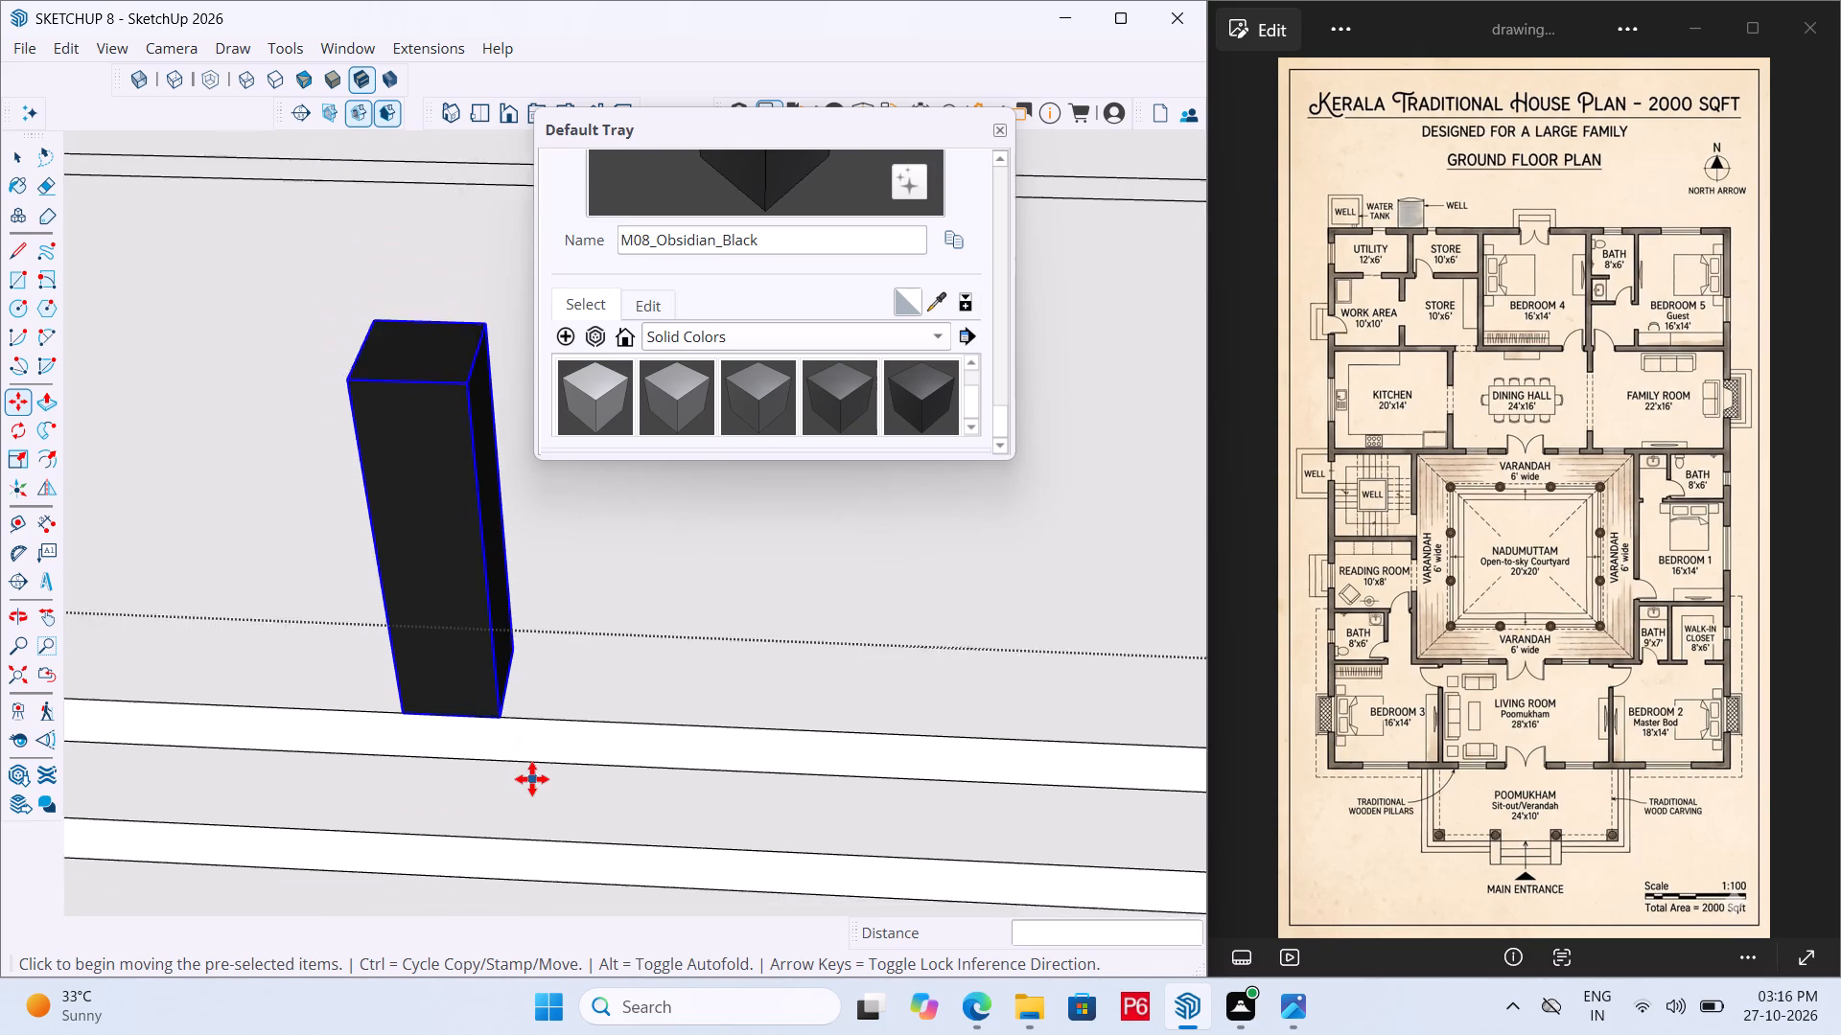
scroll(534, 776, down, 17)
scroll(516, 811, down, 8)
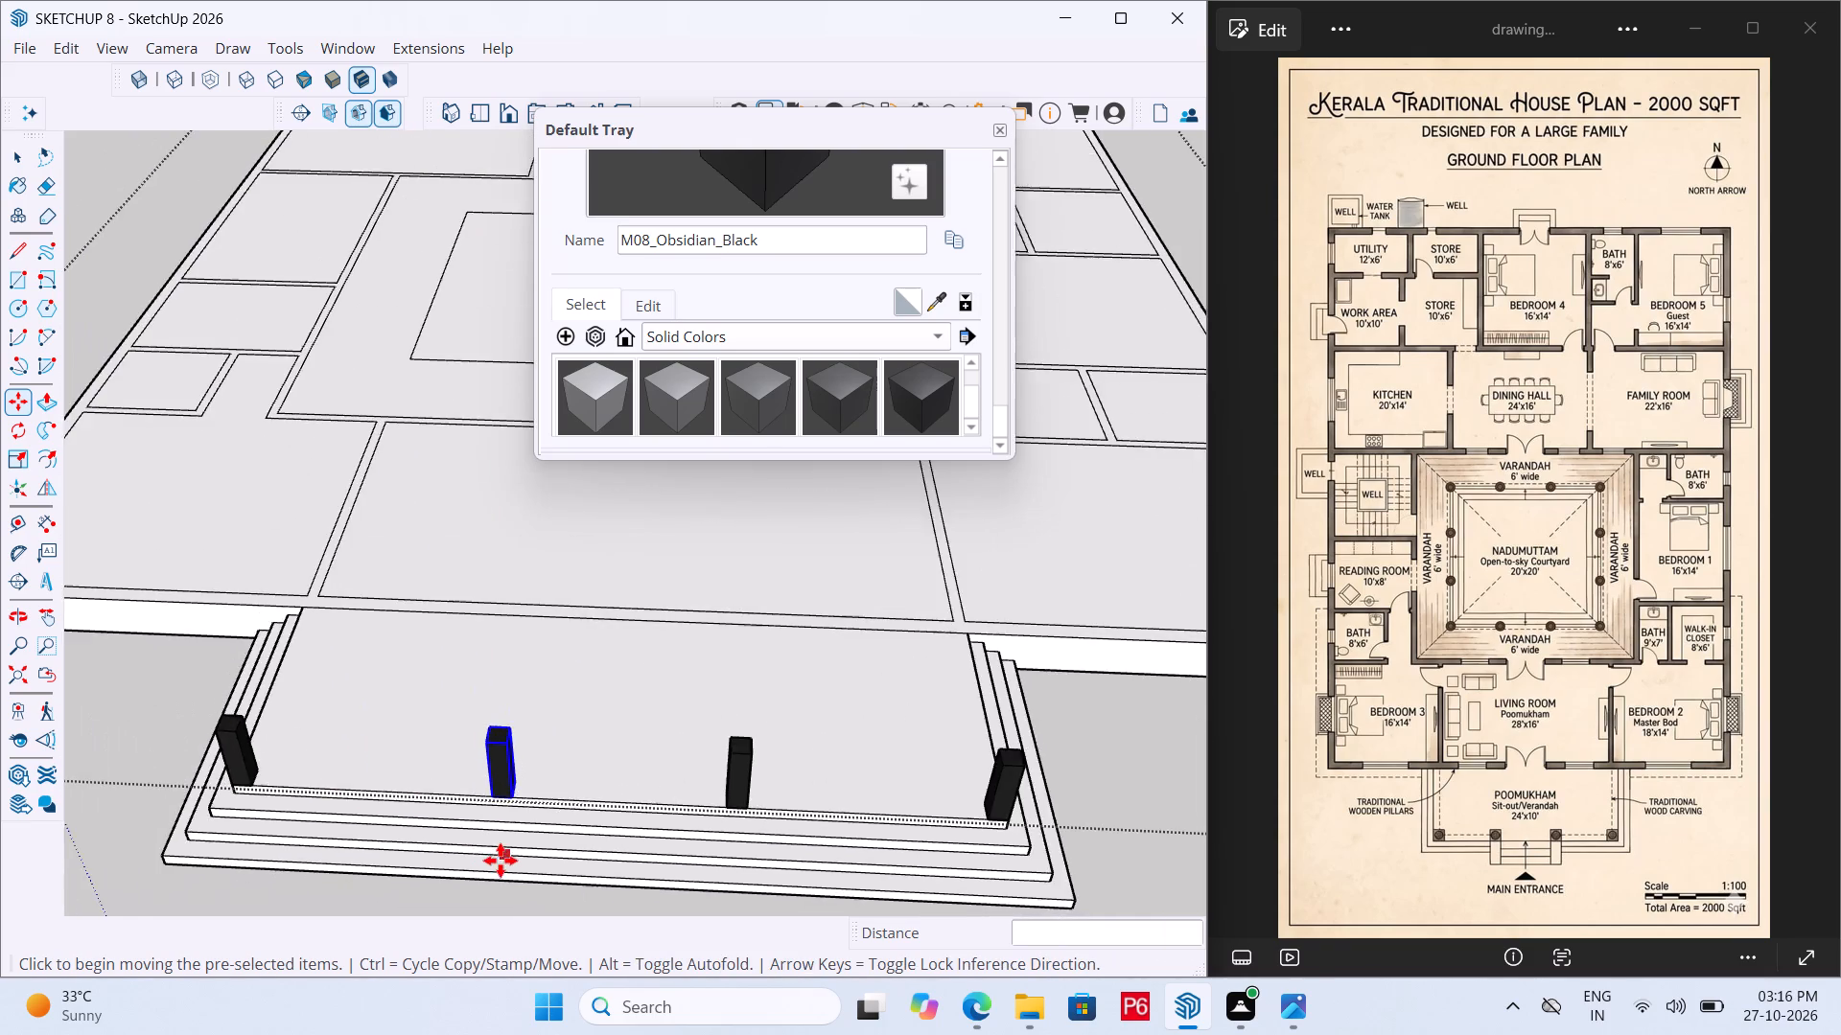
scroll(420, 902, down, 10)
scroll(574, 545, down, 7)
middle_drag(604, 692, 524, 712)
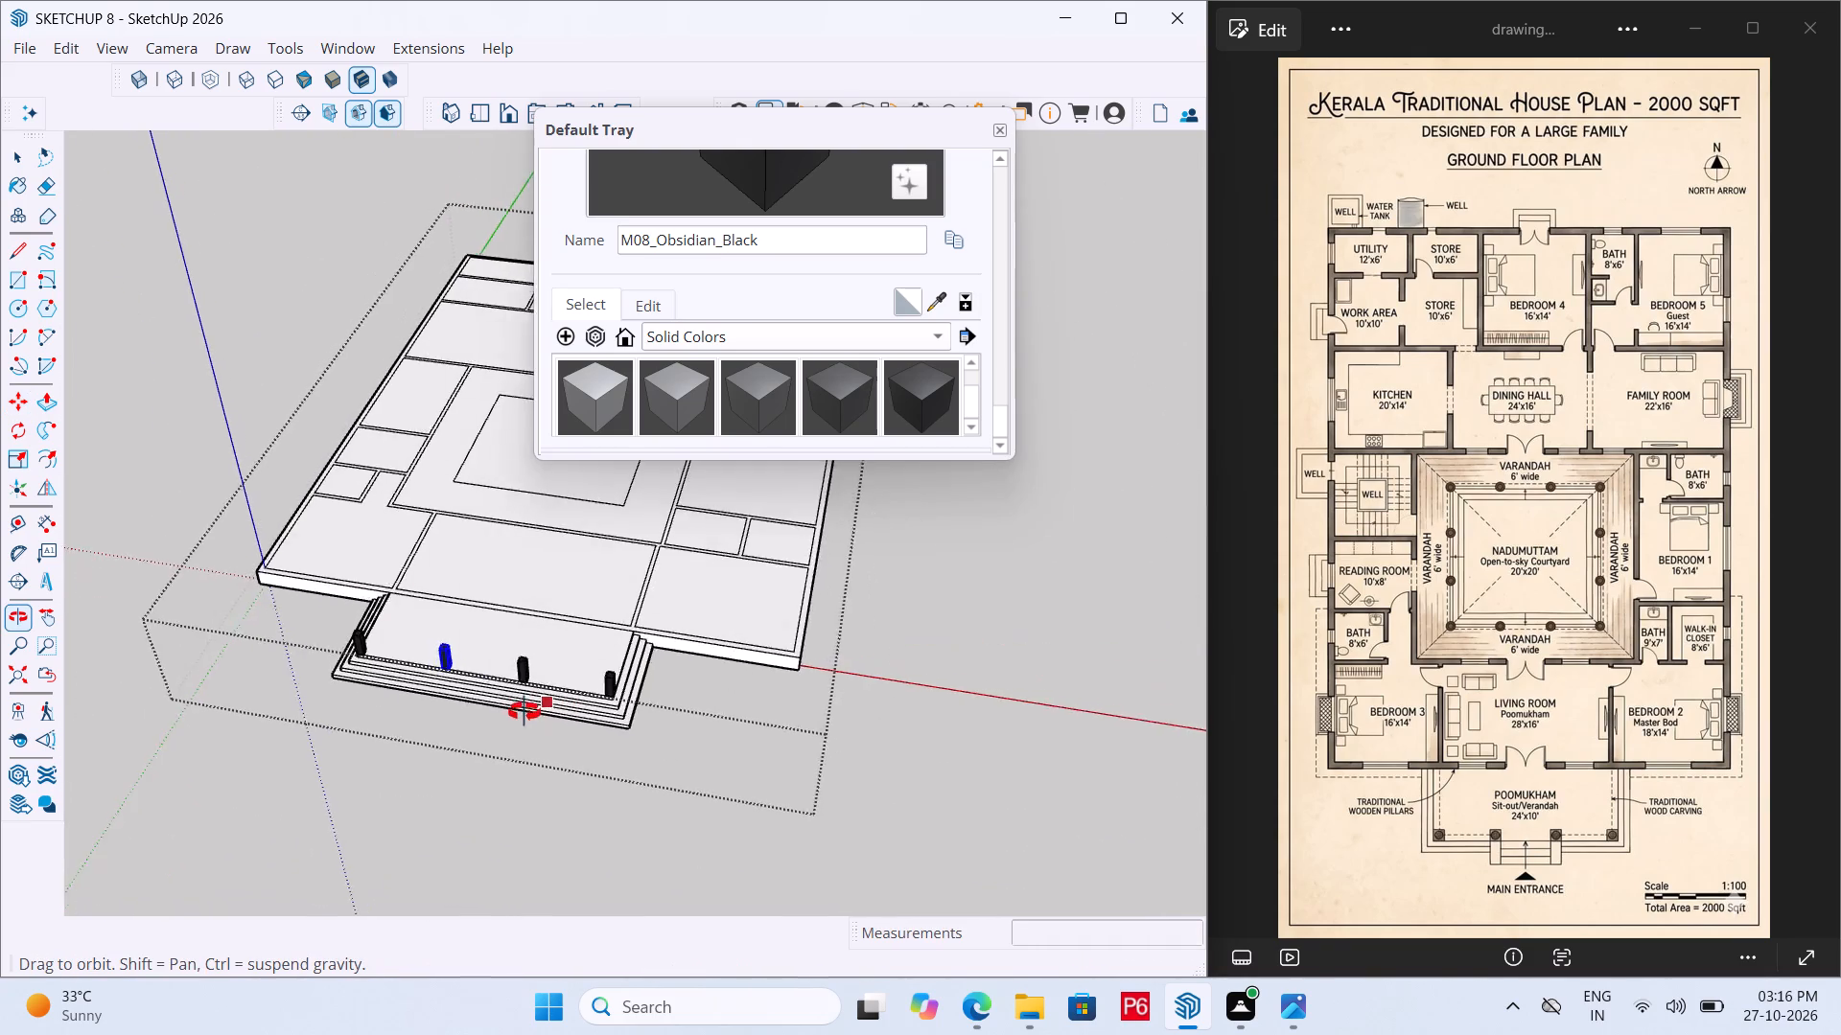
middle_drag(524, 712, 590, 708)
key(space)
click(811, 690)
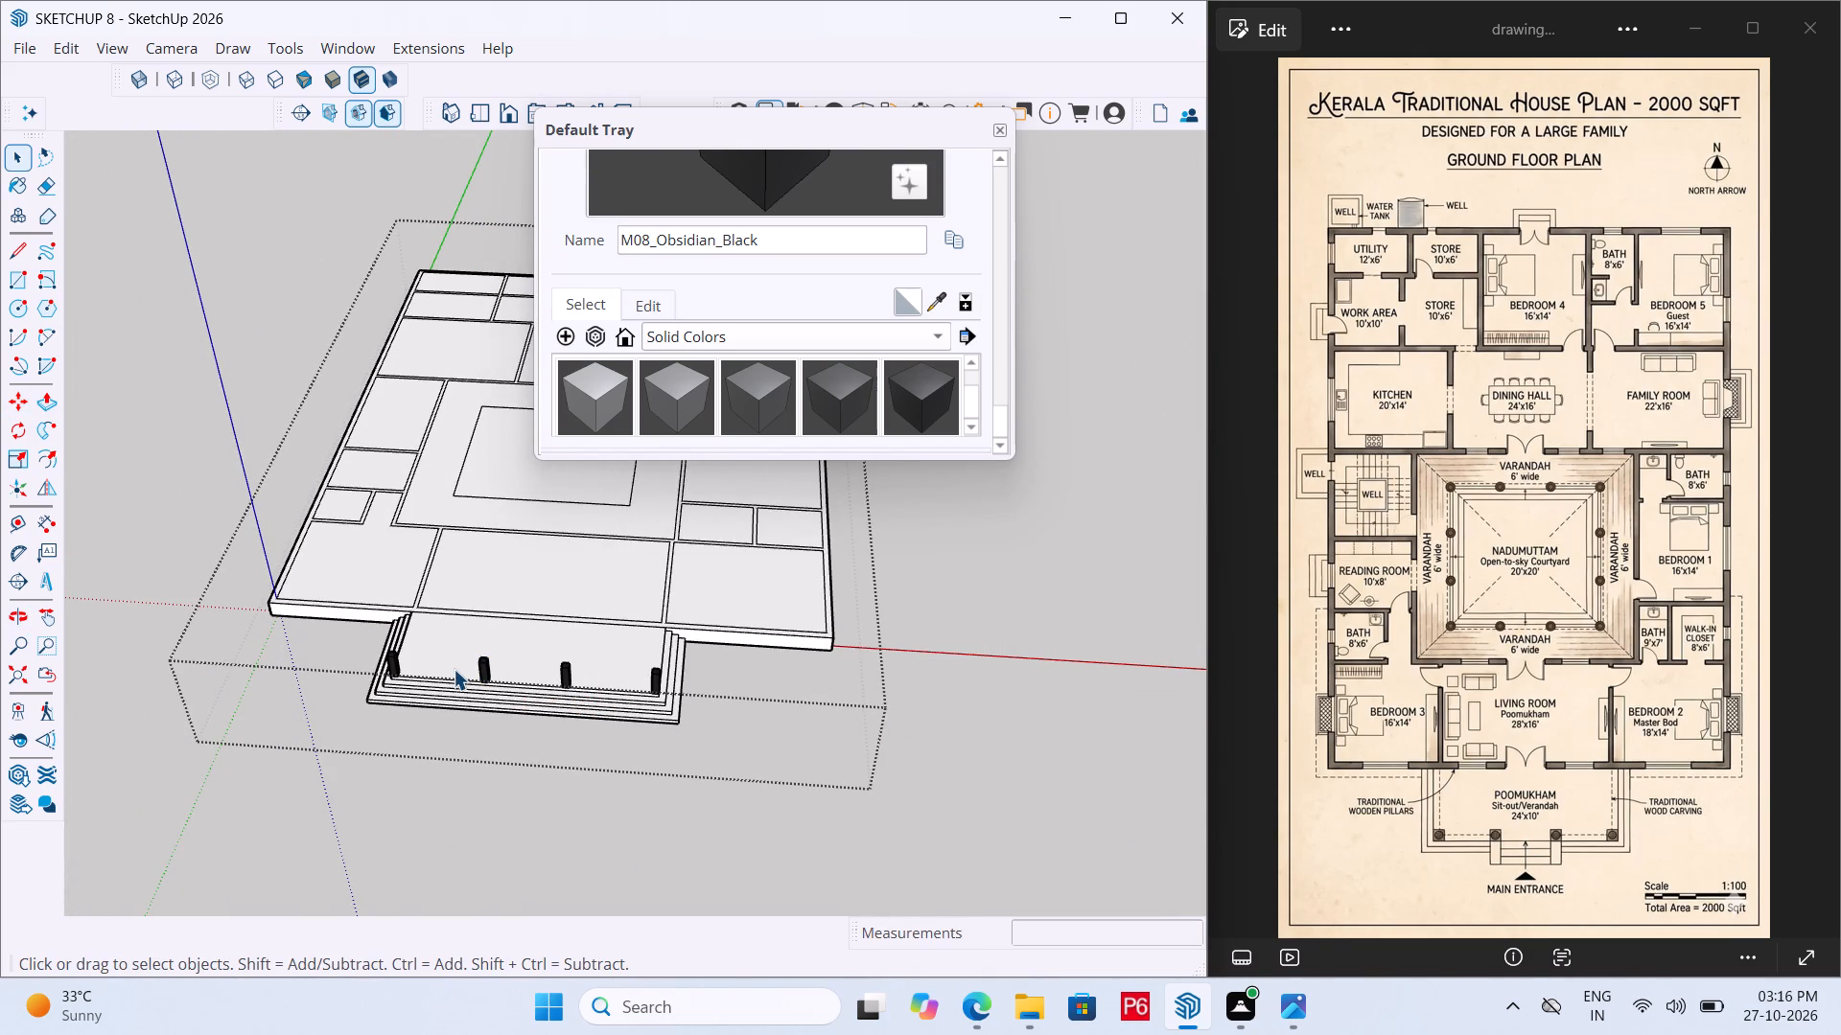
scroll(337, 674, up, 6)
scroll(90, 757, down, 5)
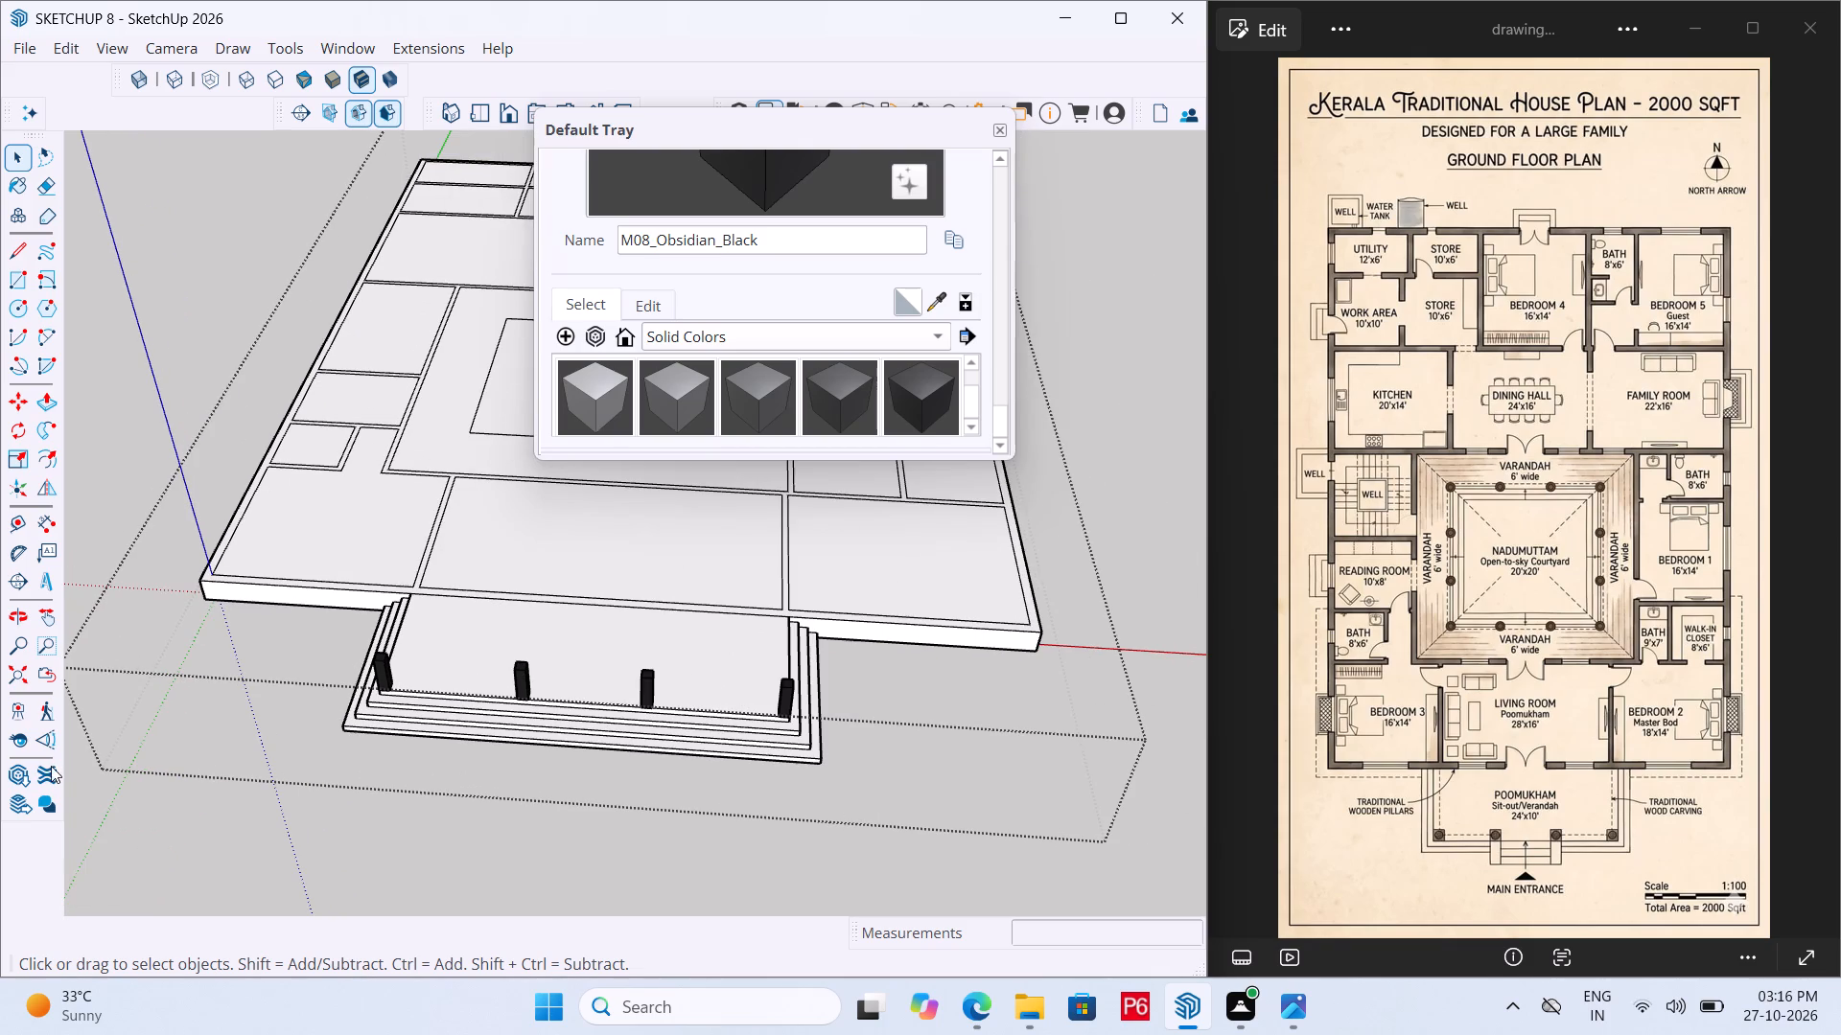
middle_drag(655, 697, 549, 658)
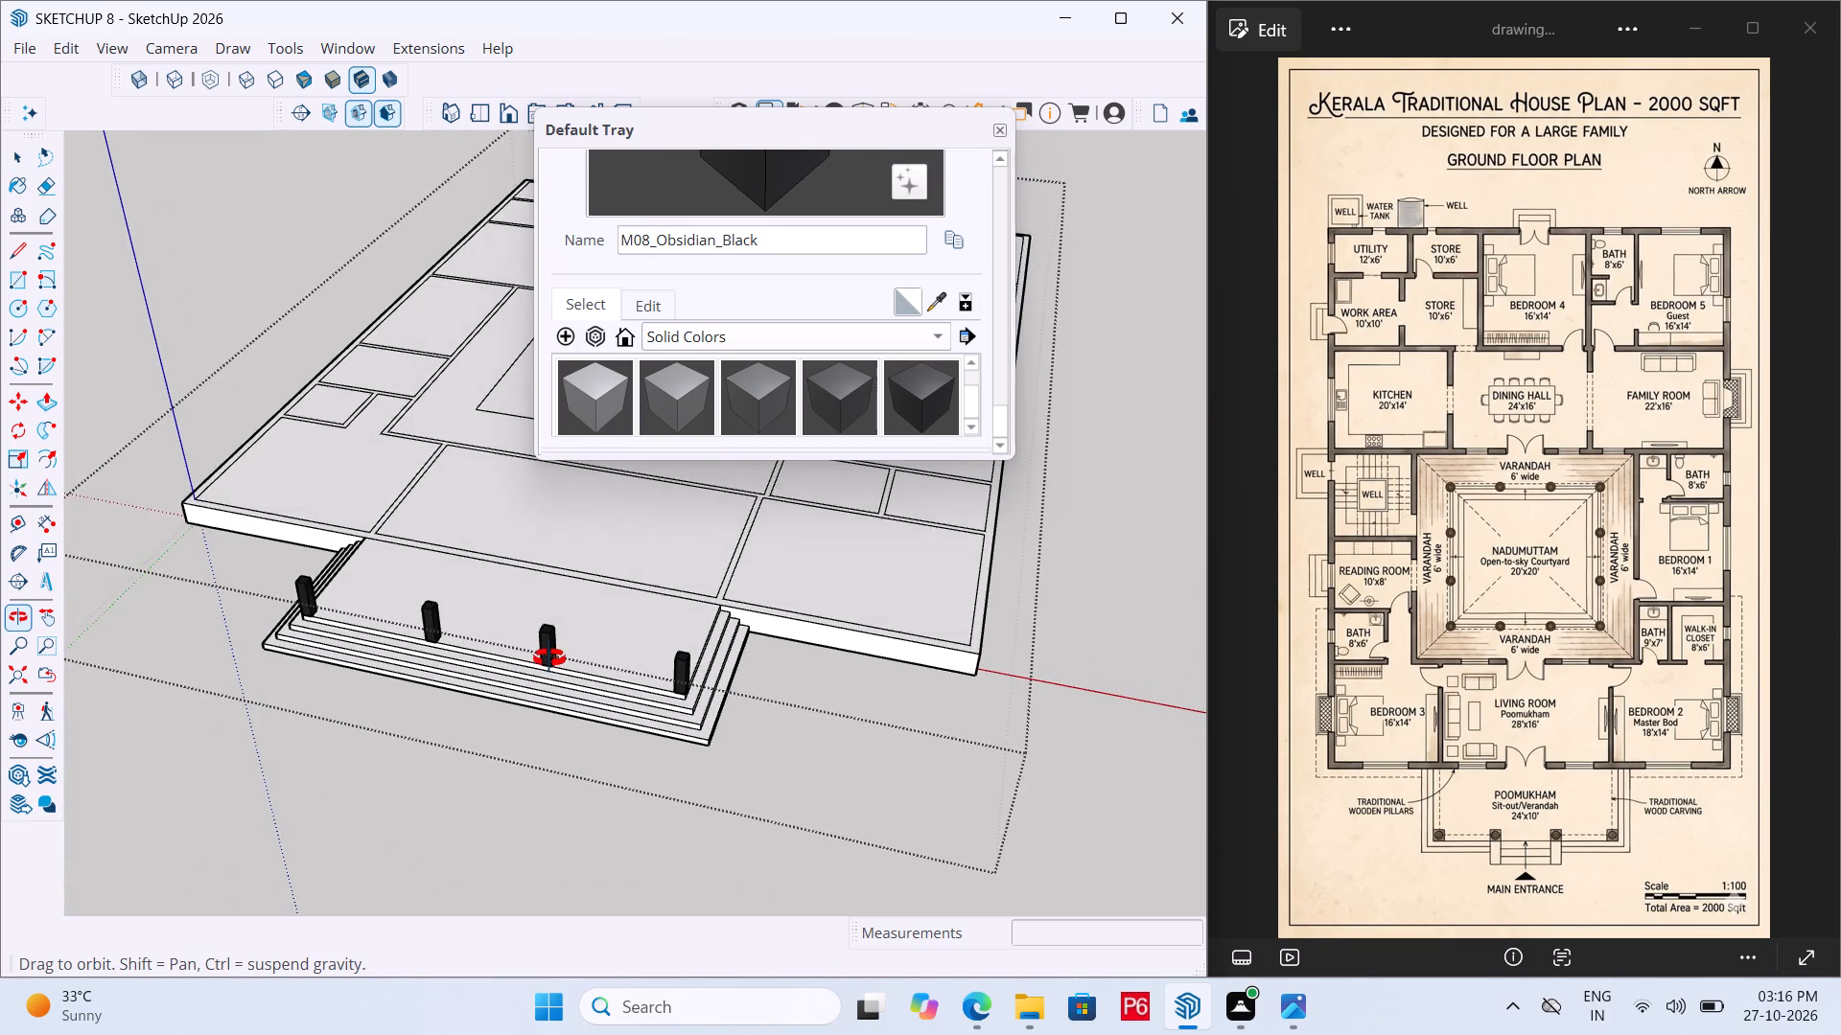
middle_drag(549, 658, 561, 676)
scroll(541, 722, up, 7)
middle_drag(331, 609, 352, 611)
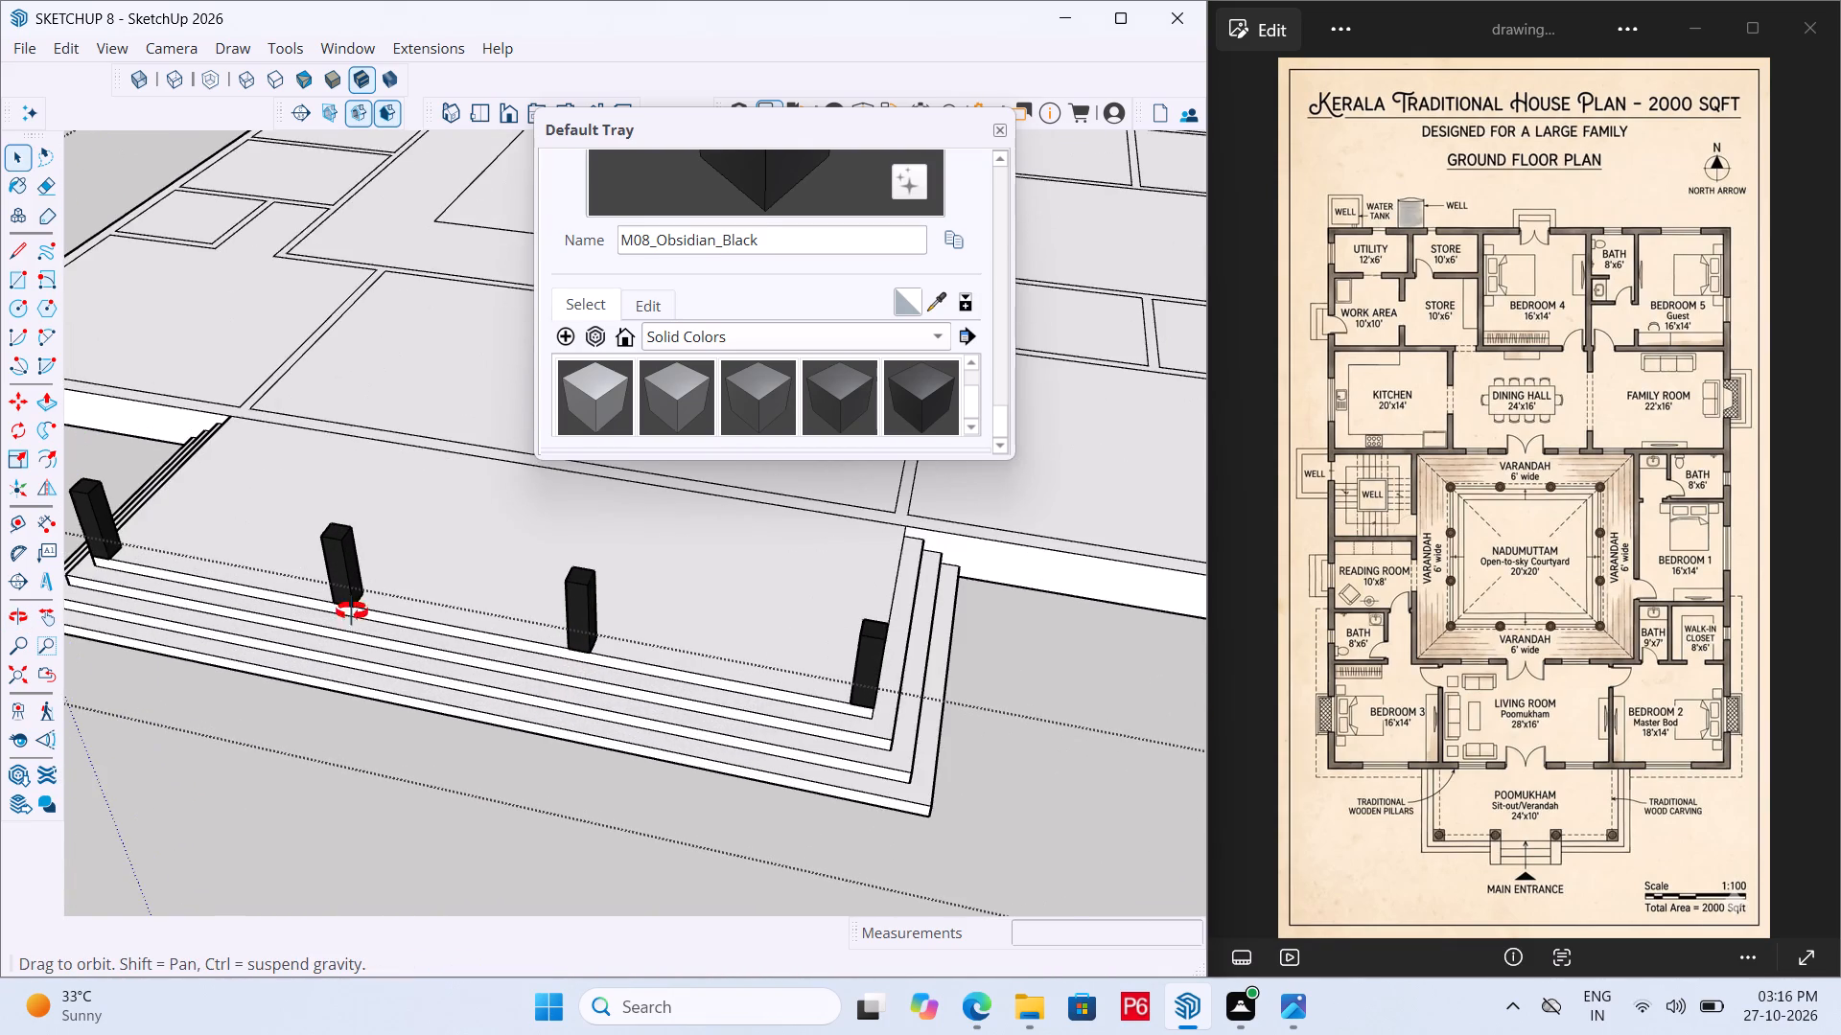
middle_drag(352, 611, 437, 617)
Check the poomukham floor and the treads and risers of its front steps one by one.
click(484, 617)
click(431, 668)
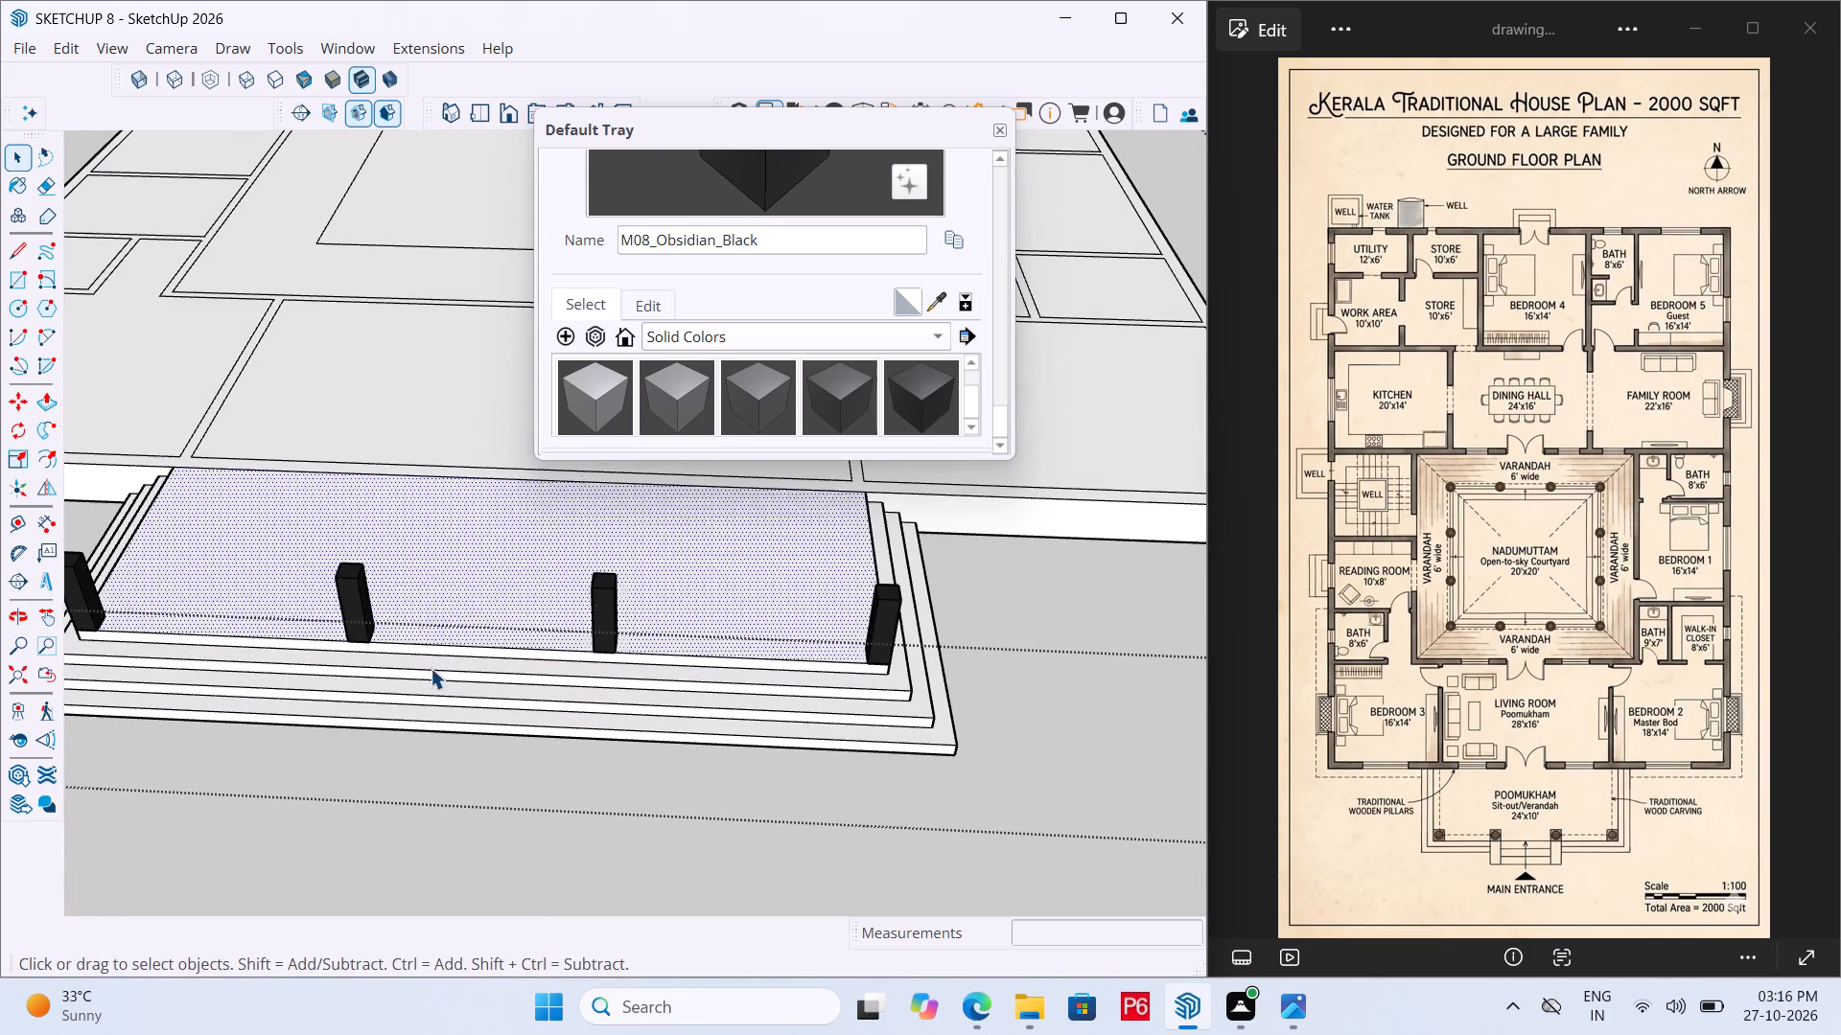
click(423, 651)
click(422, 659)
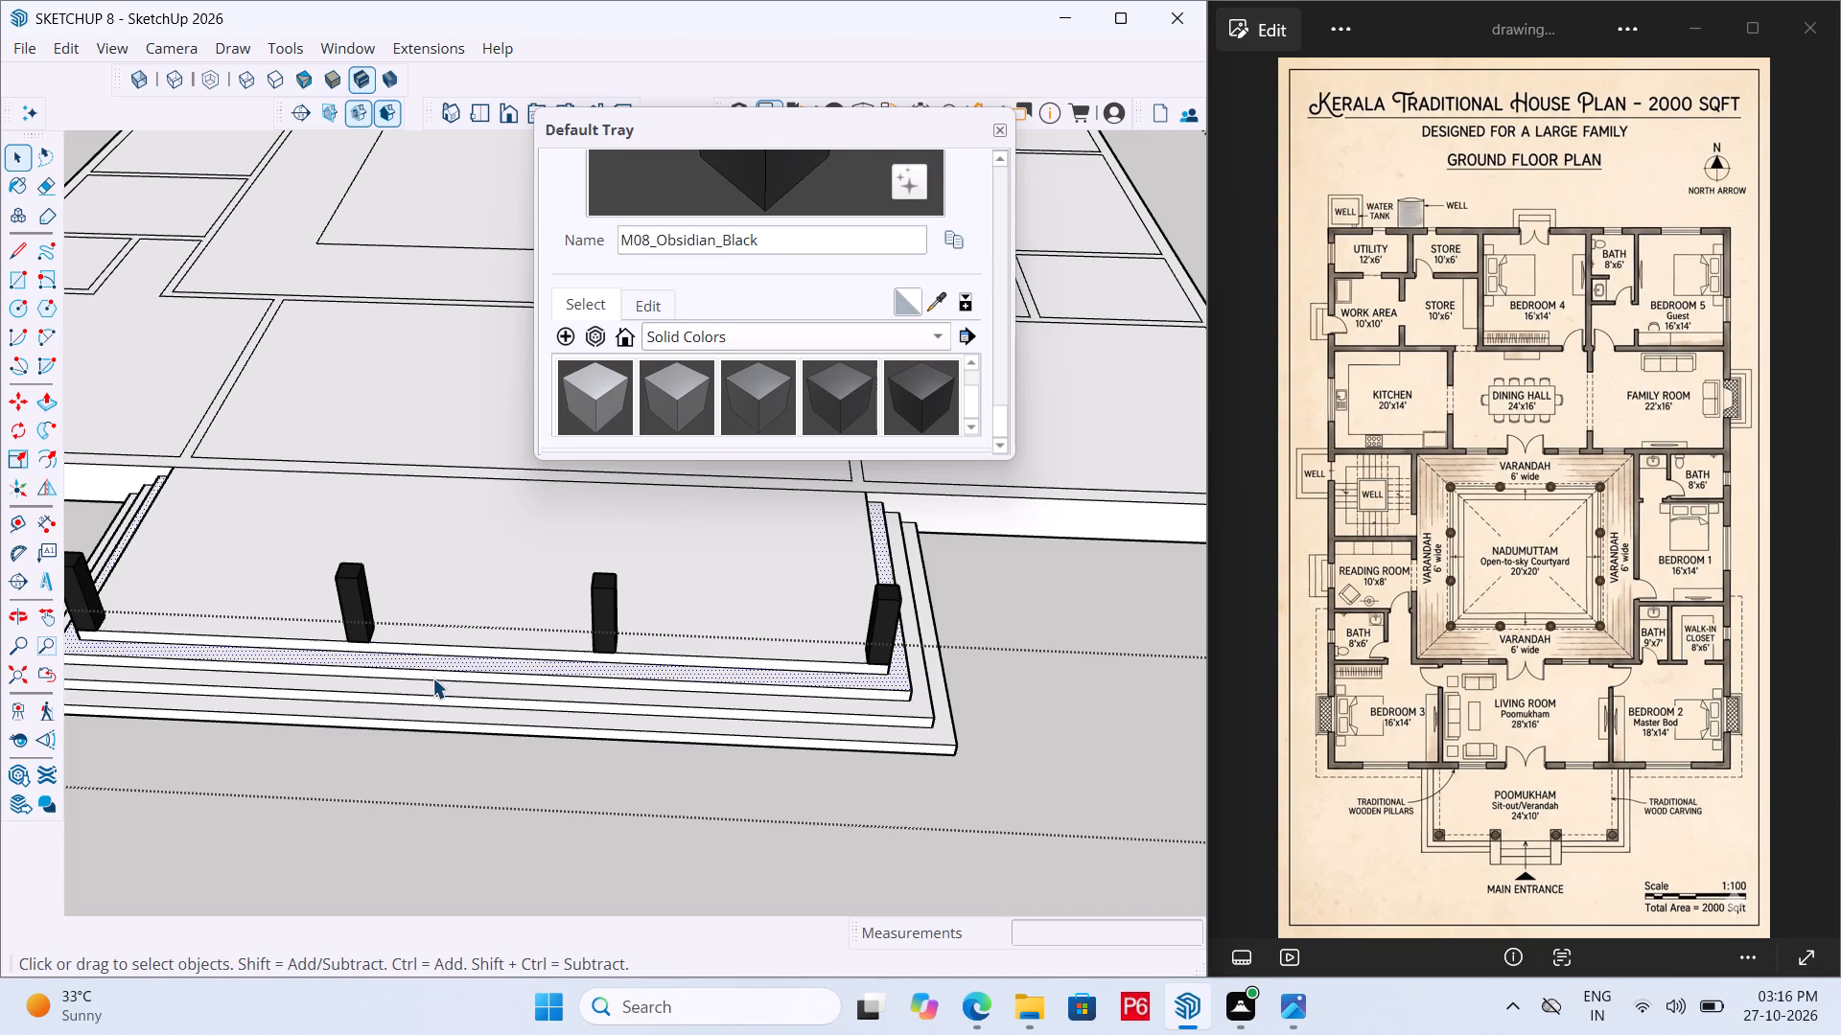
scroll(432, 678, up, 6)
click(439, 672)
double_click(435, 697)
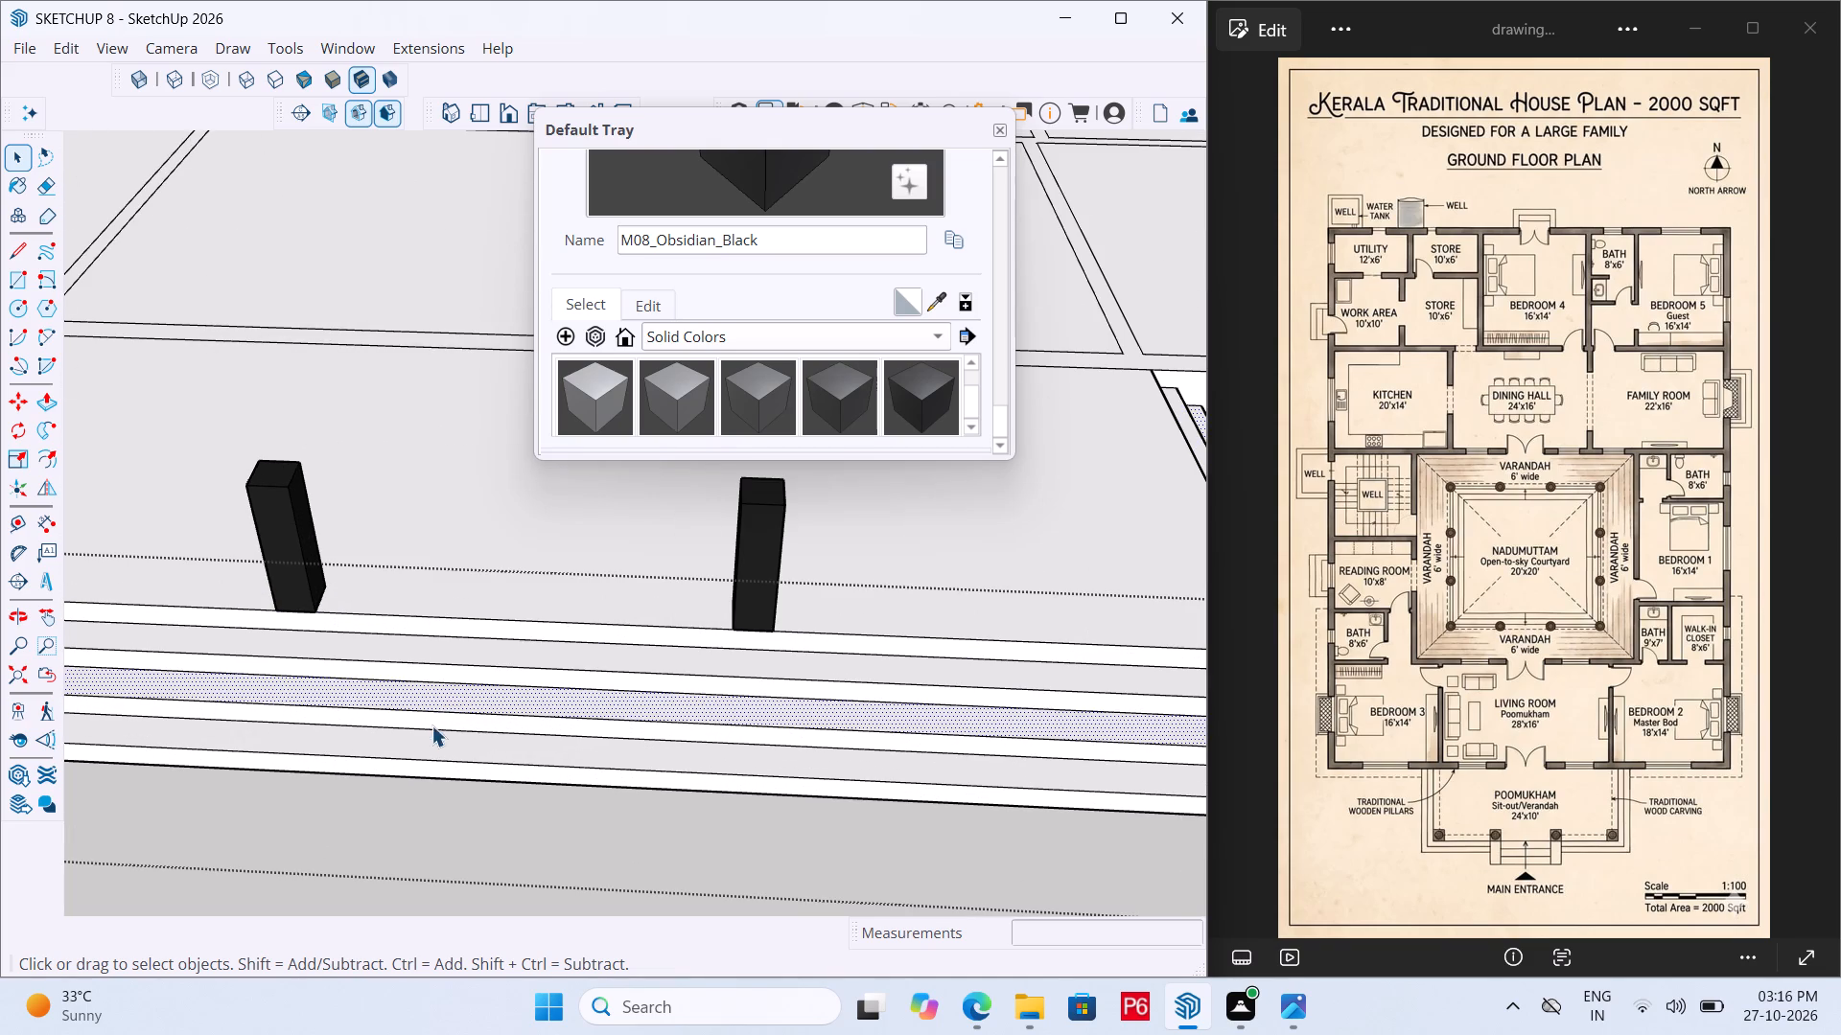
click(440, 718)
click(453, 723)
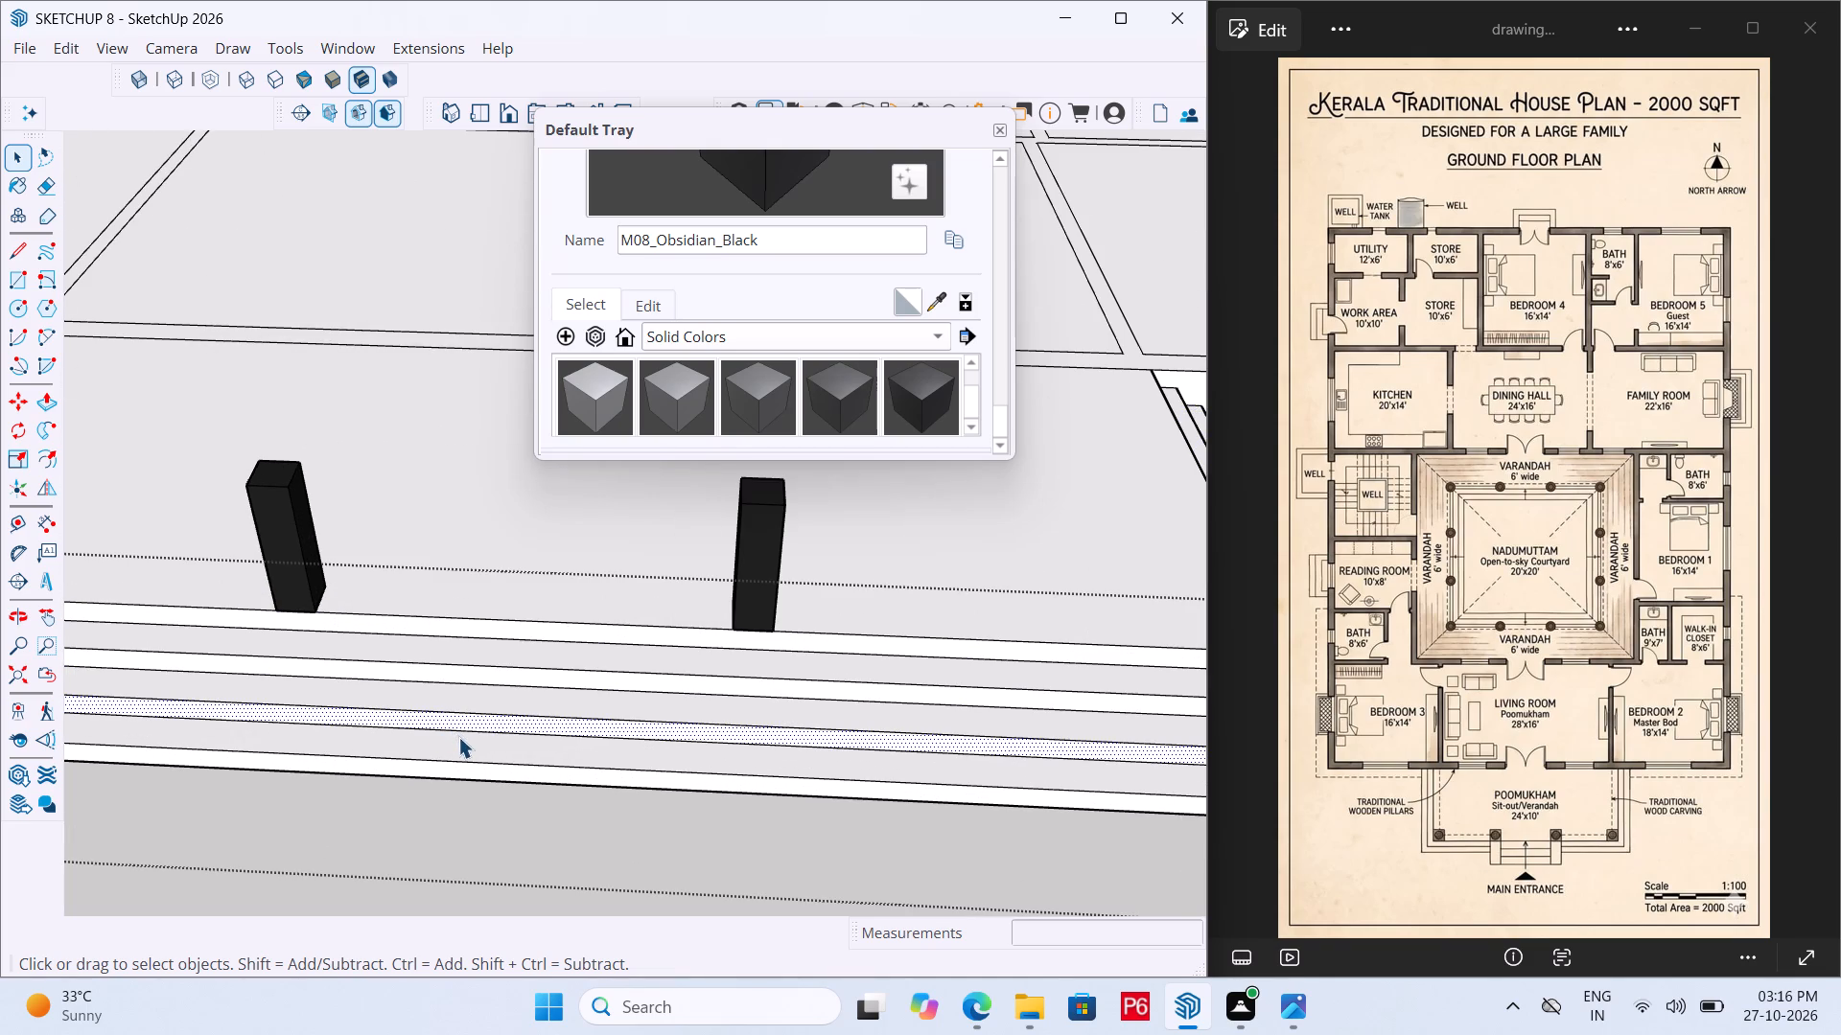
click(458, 737)
click(467, 774)
scroll(466, 738, down, 6)
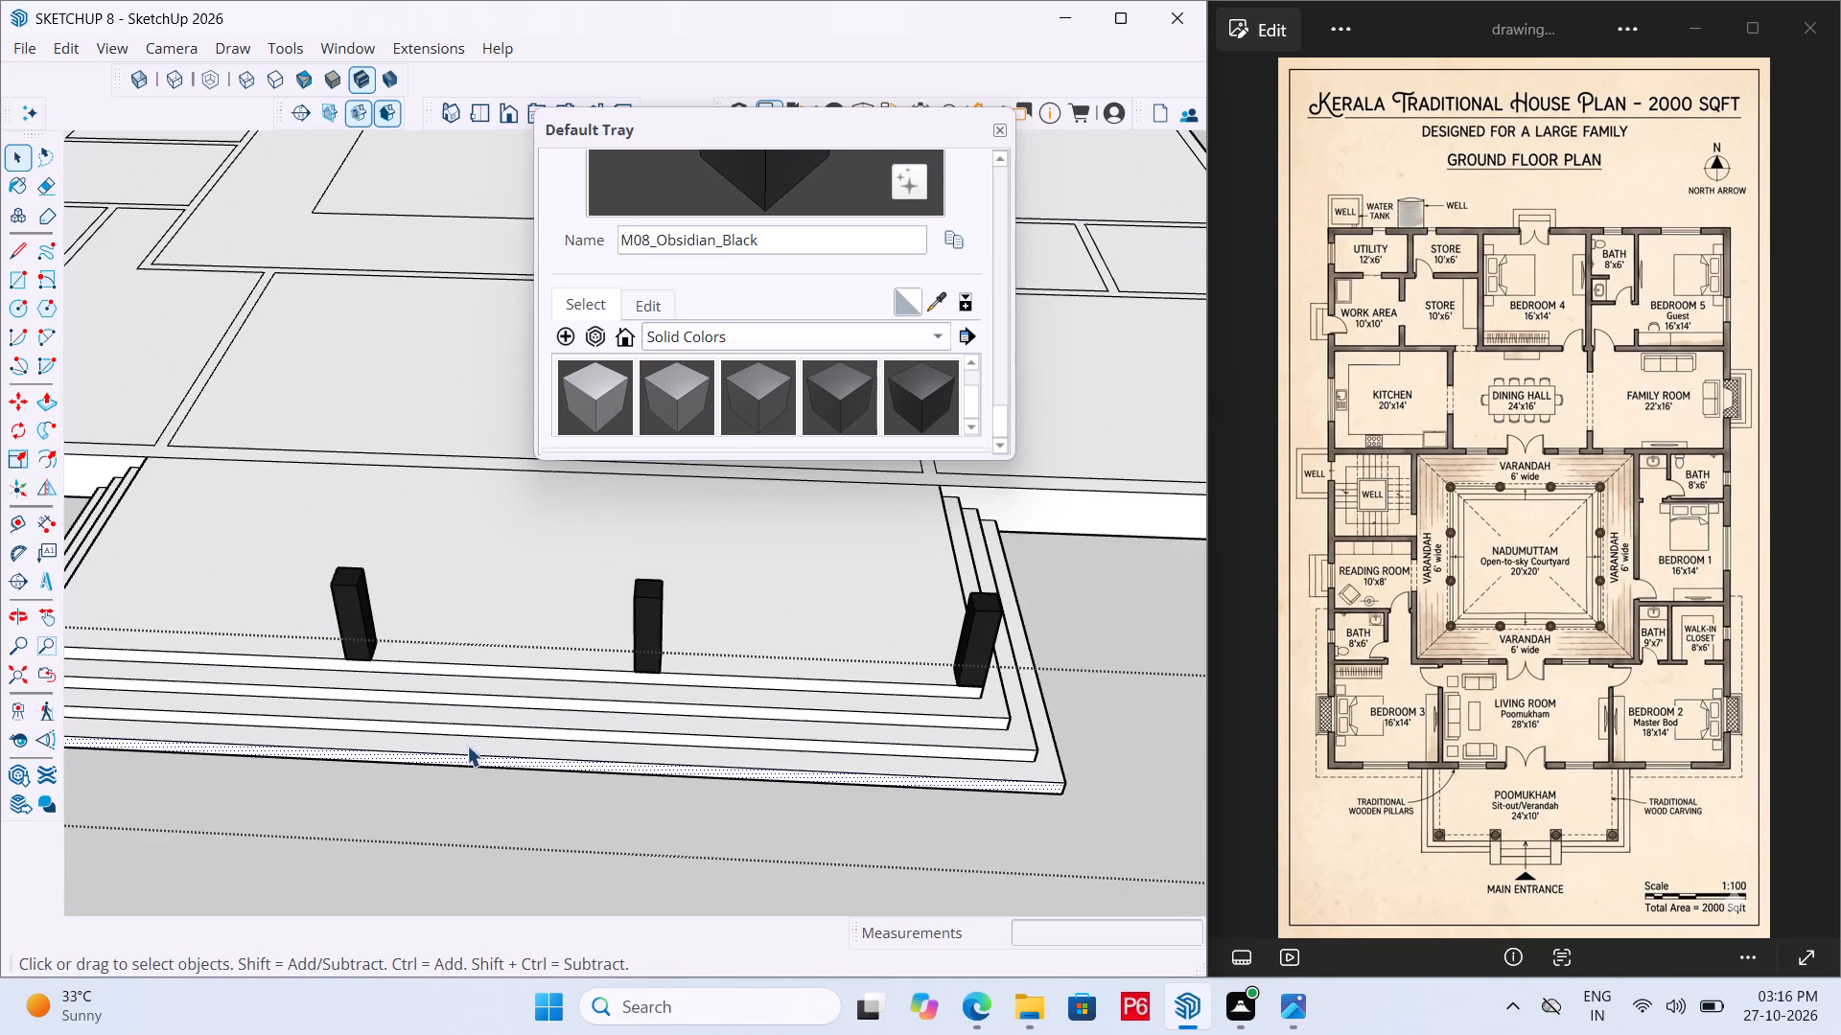
click(442, 854)
Reopen the house group and inspect each pillar base along the poomukham's front edge individually.
middle_drag(345, 617, 275, 618)
scroll(610, 542, down, 6)
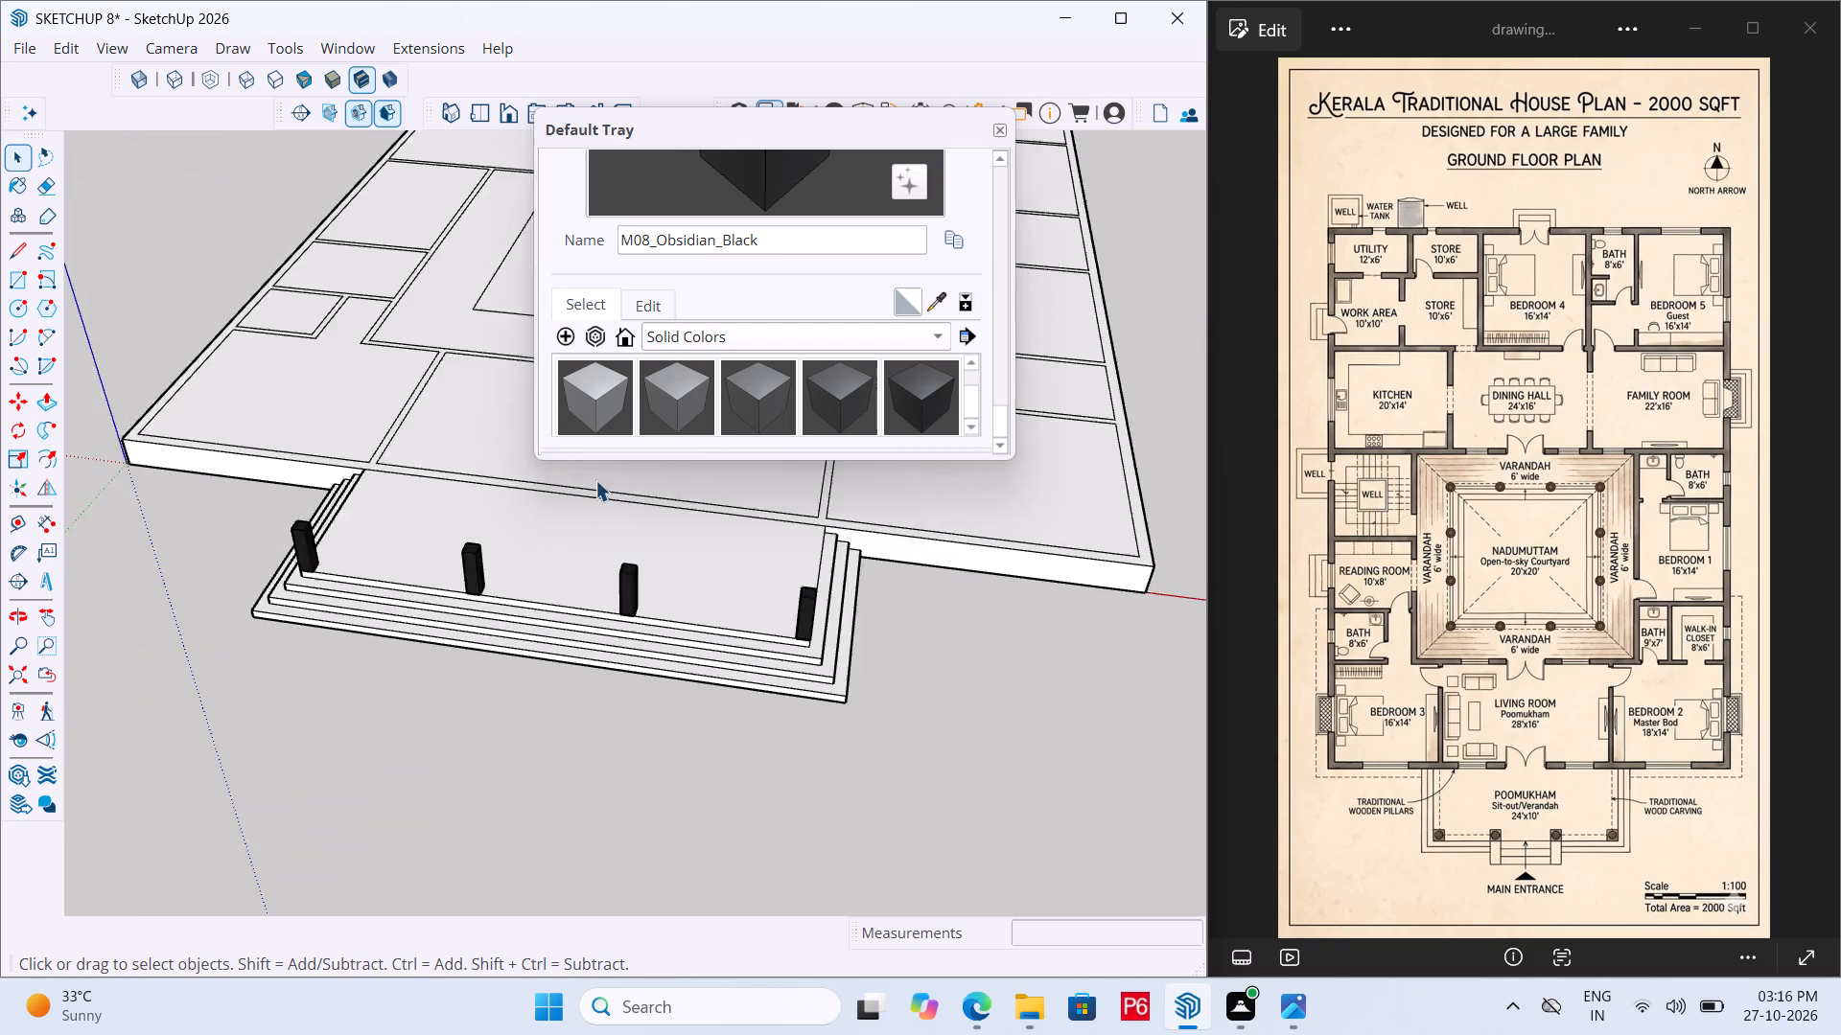
scroll(595, 480, down, 12)
click(463, 495)
scroll(470, 474, up, 7)
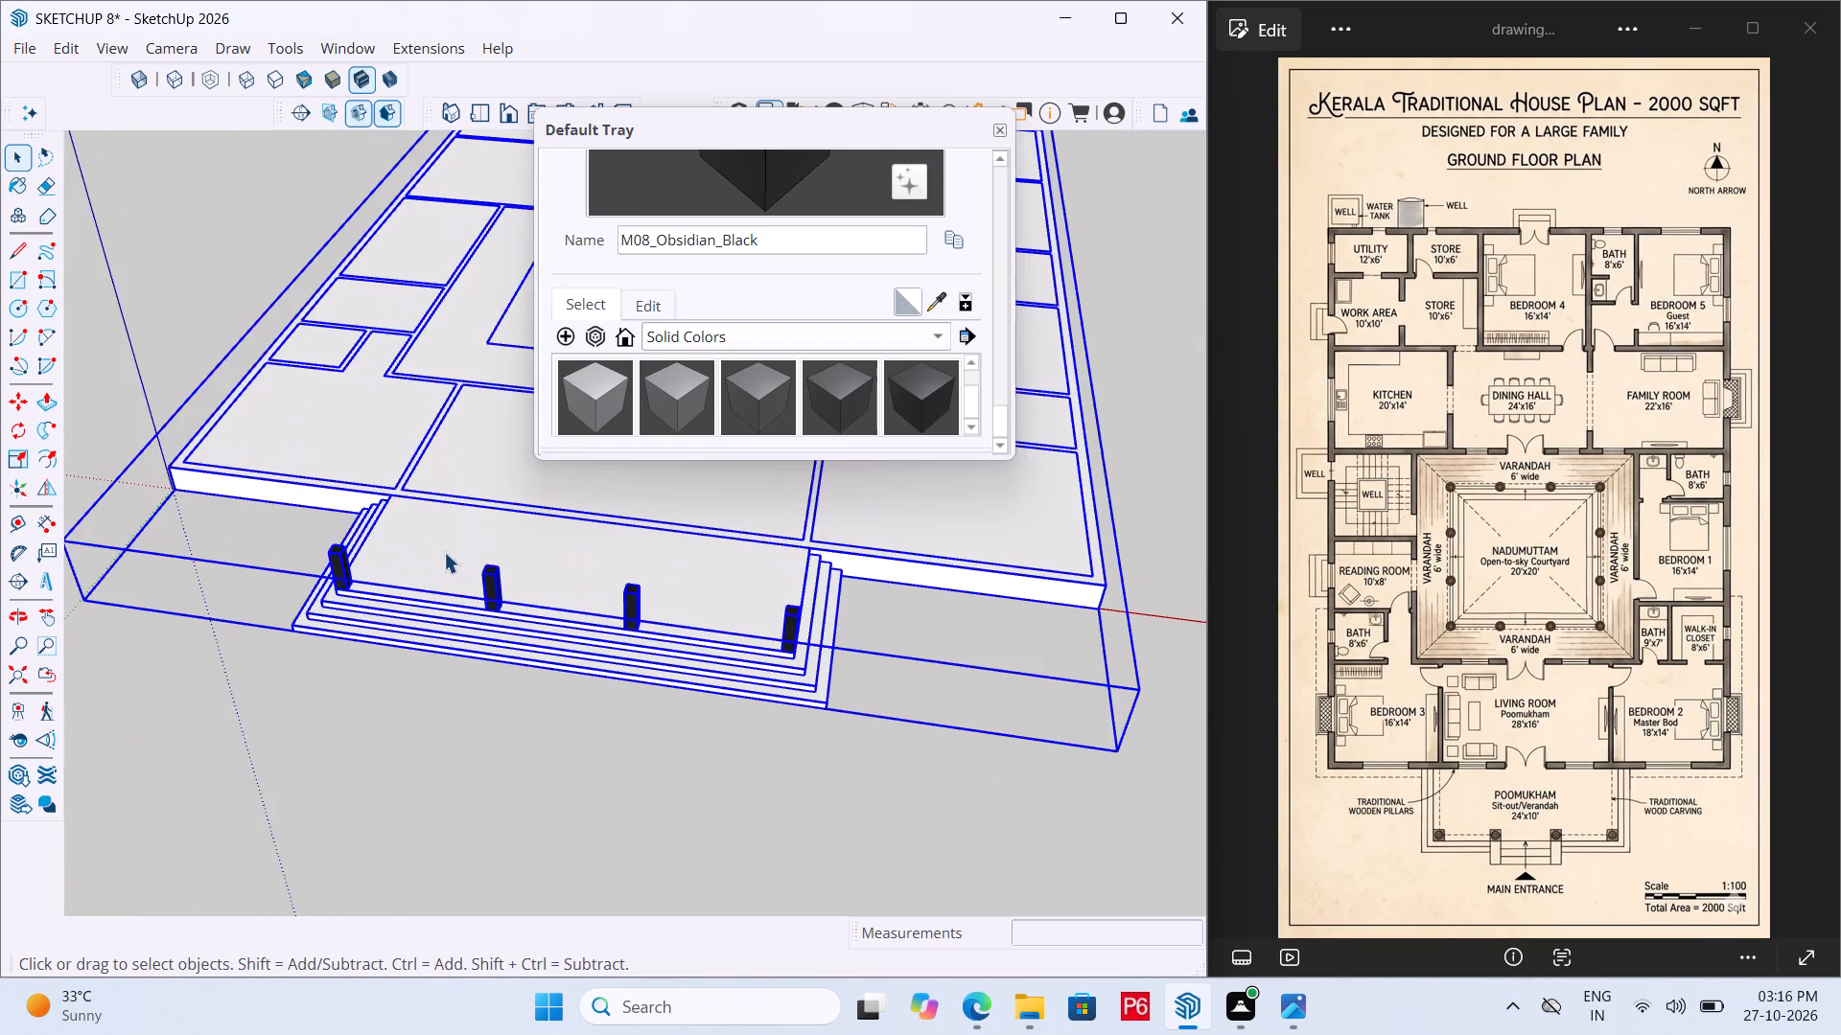
double_click(444, 552)
click(473, 555)
scroll(517, 581, up, 6)
click(438, 600)
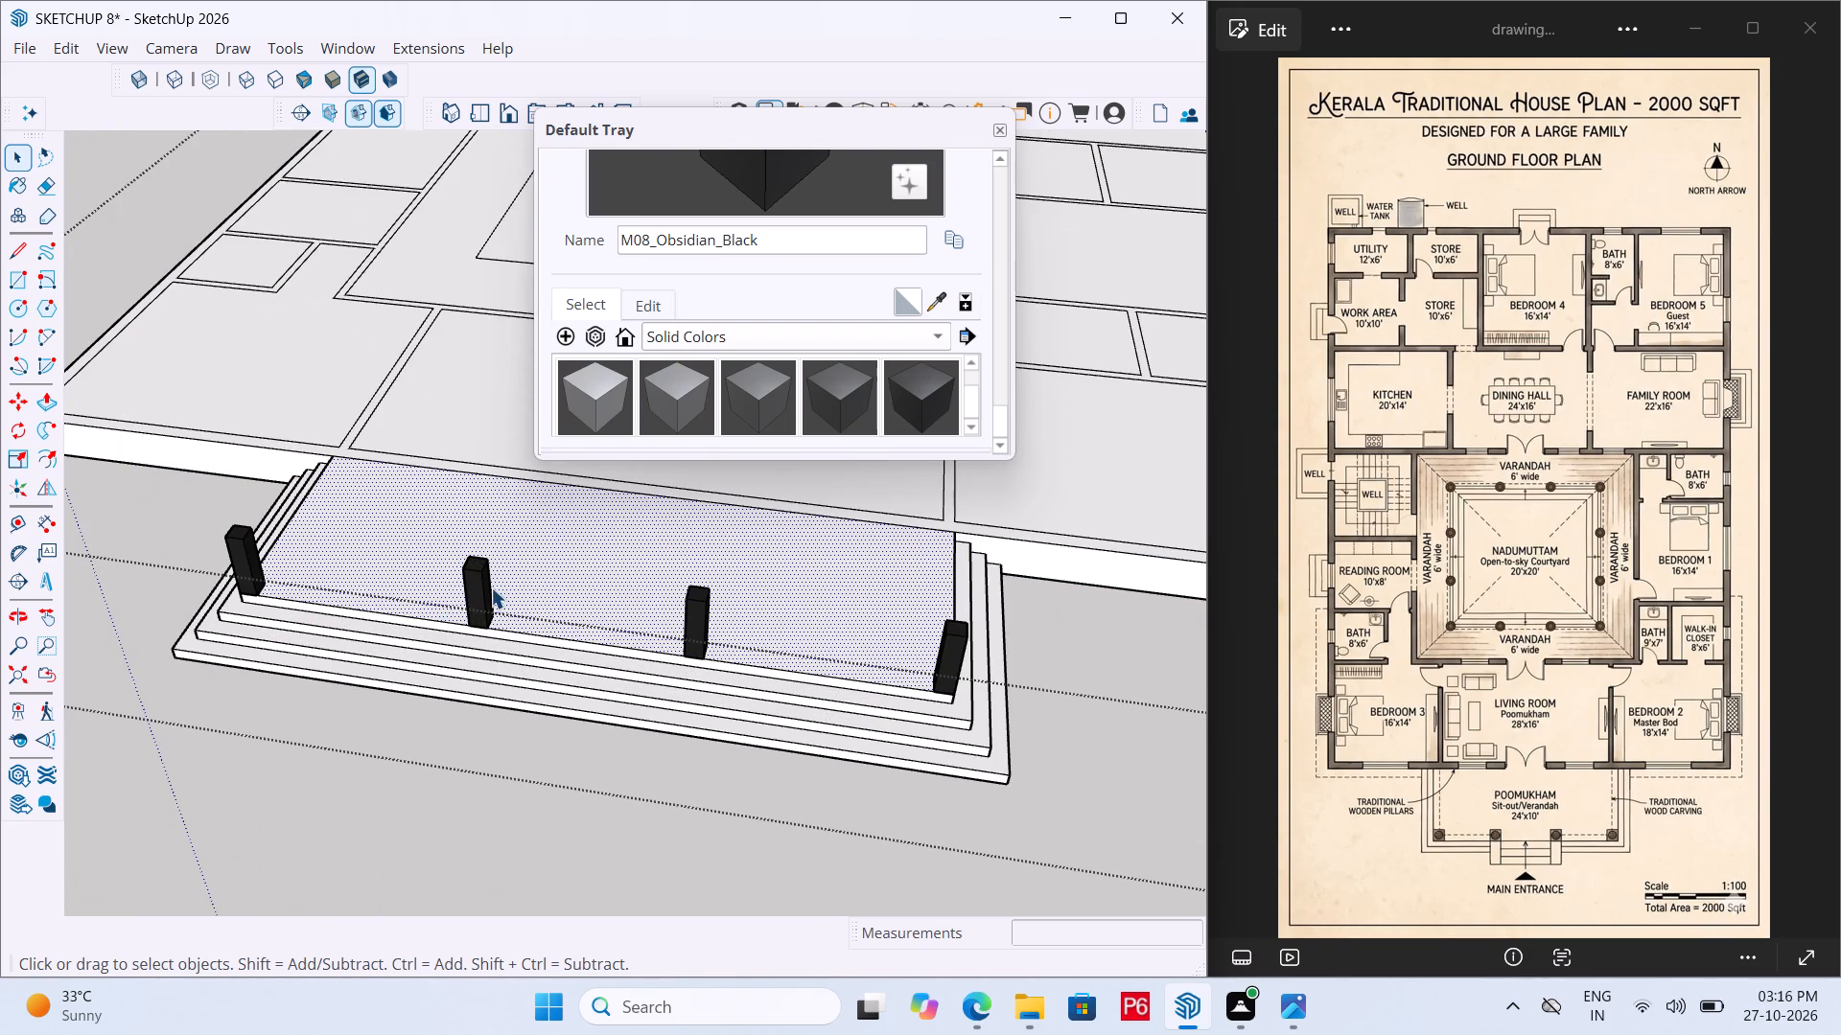
click(482, 592)
click(707, 623)
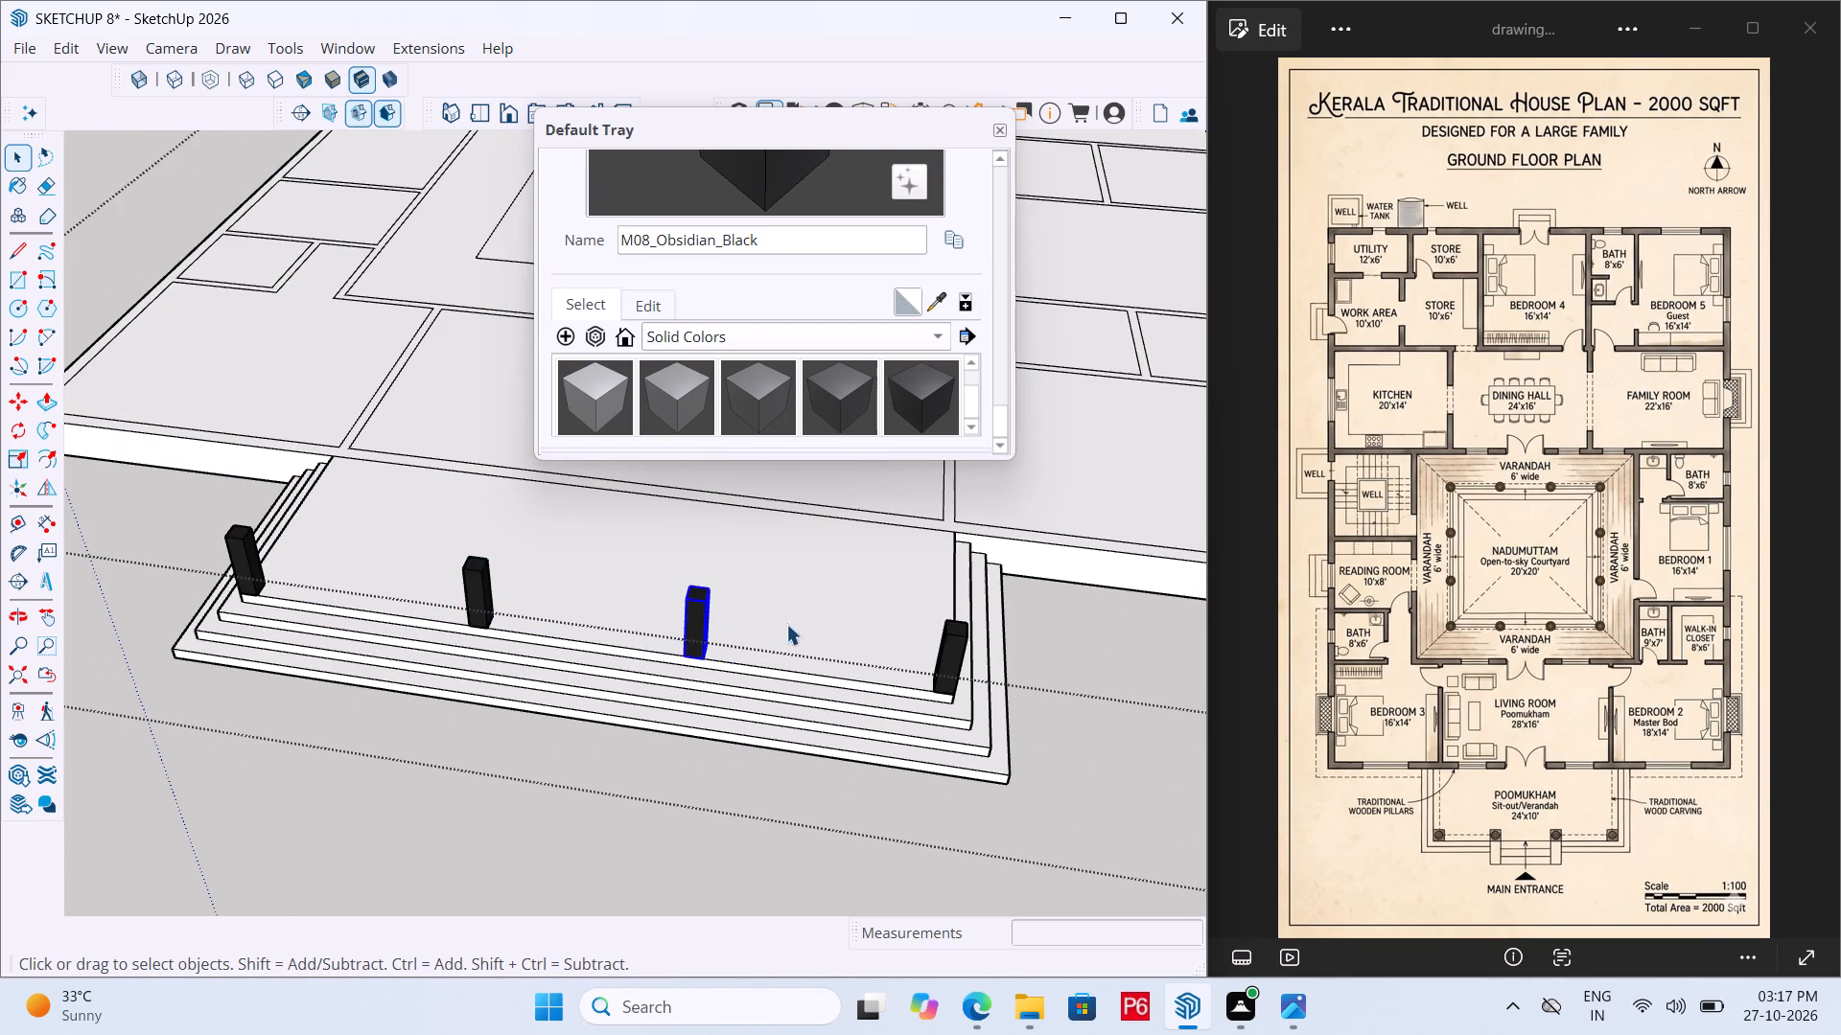
click(941, 664)
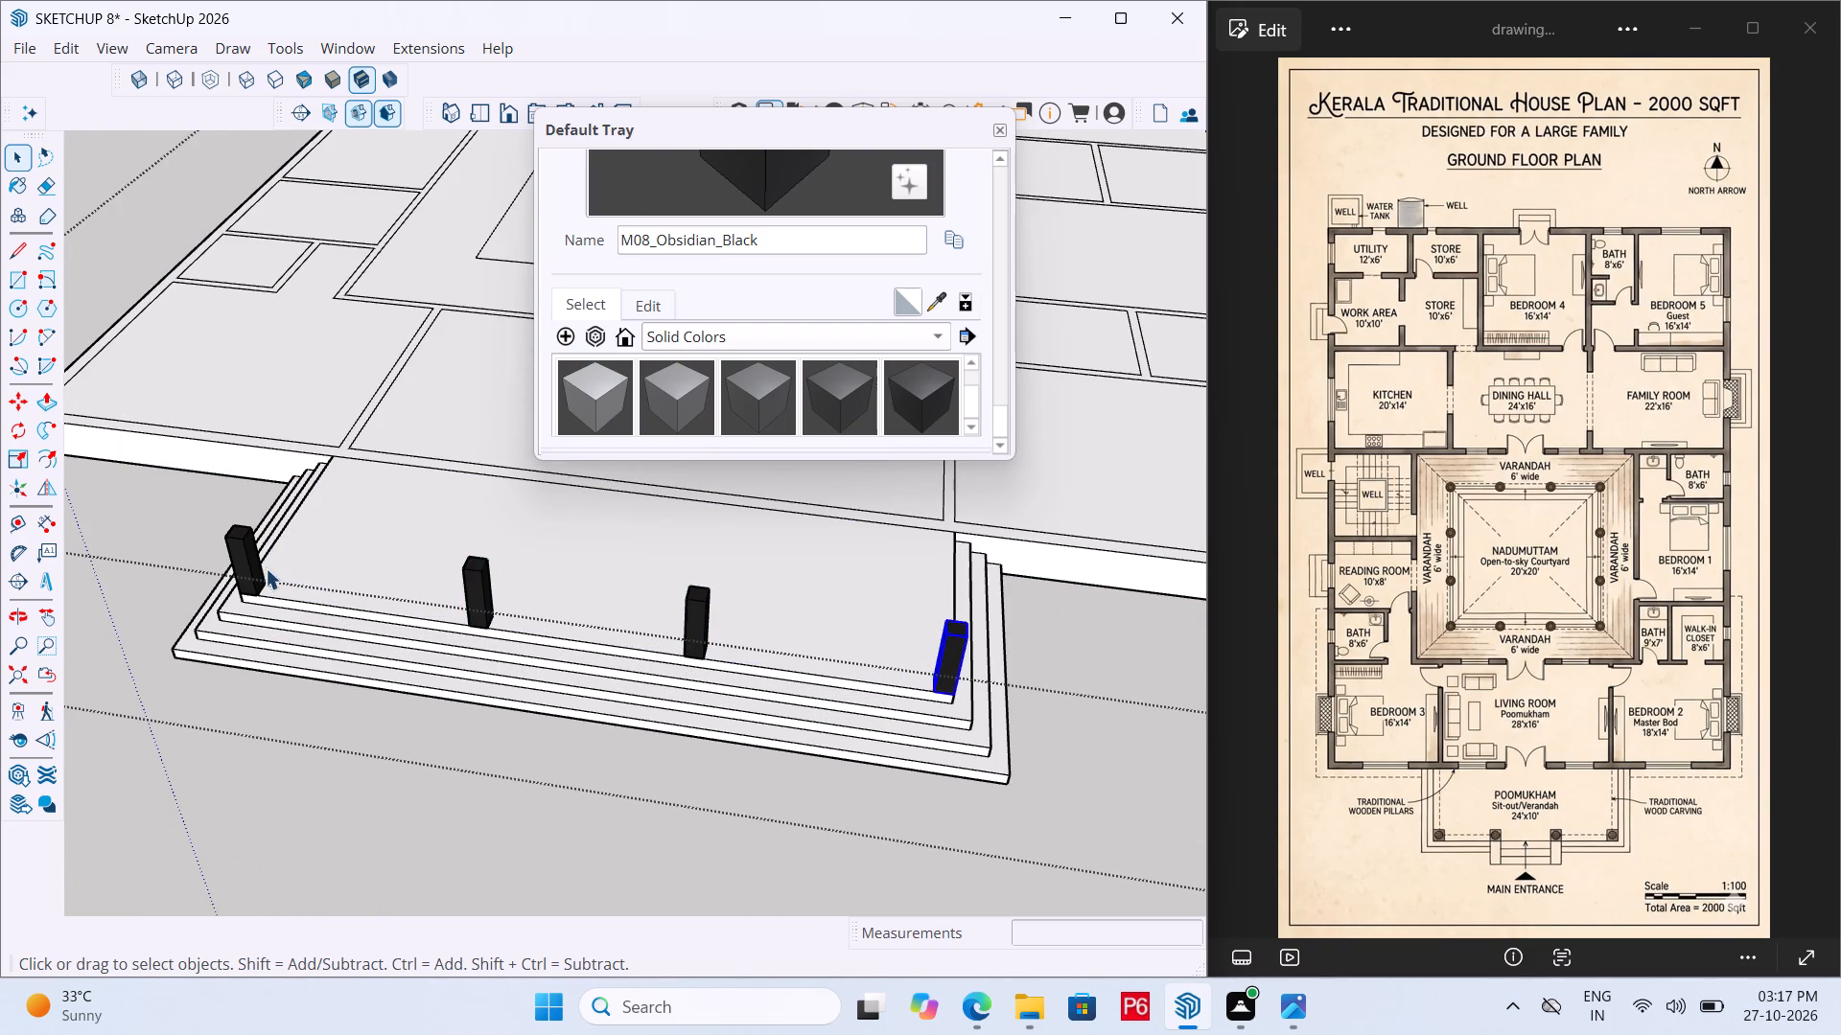
click(249, 571)
scroll(264, 615, down, 5)
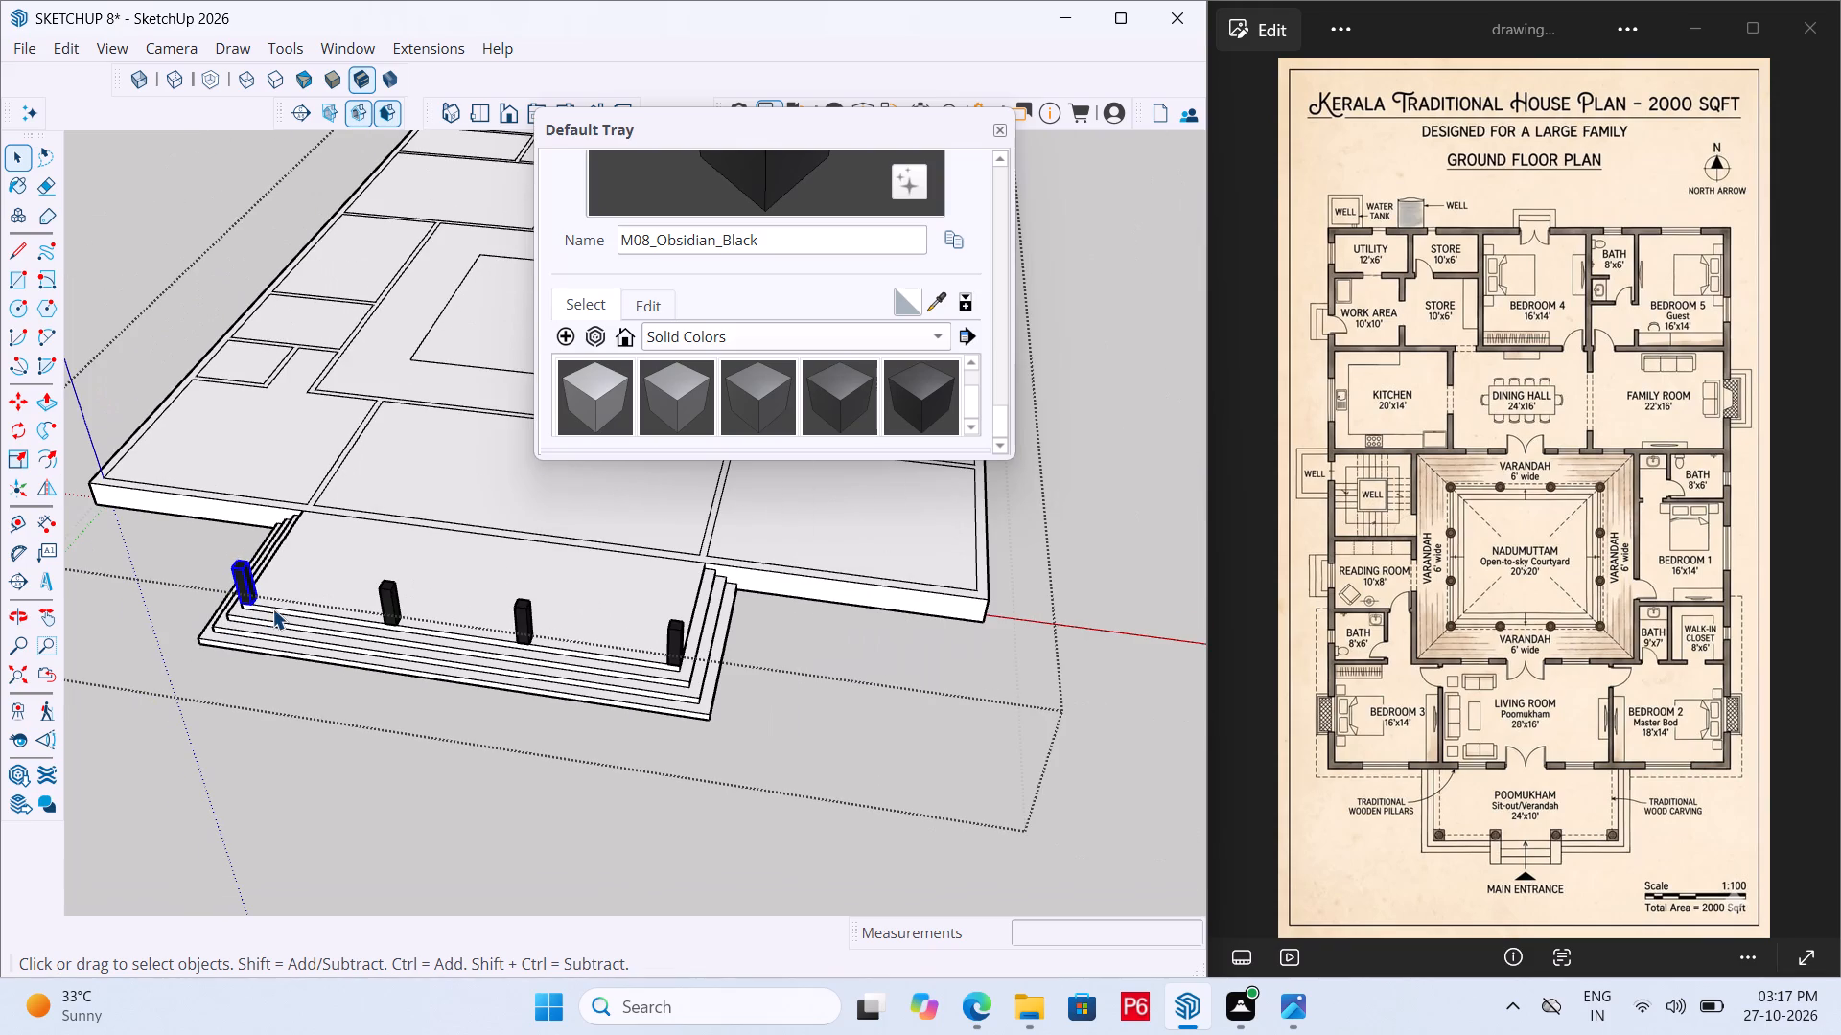
middle_drag(446, 626, 409, 642)
scroll(415, 641, up, 5)
scroll(557, 673, up, 6)
middle_drag(536, 643, 358, 661)
scroll(688, 667, down, 5)
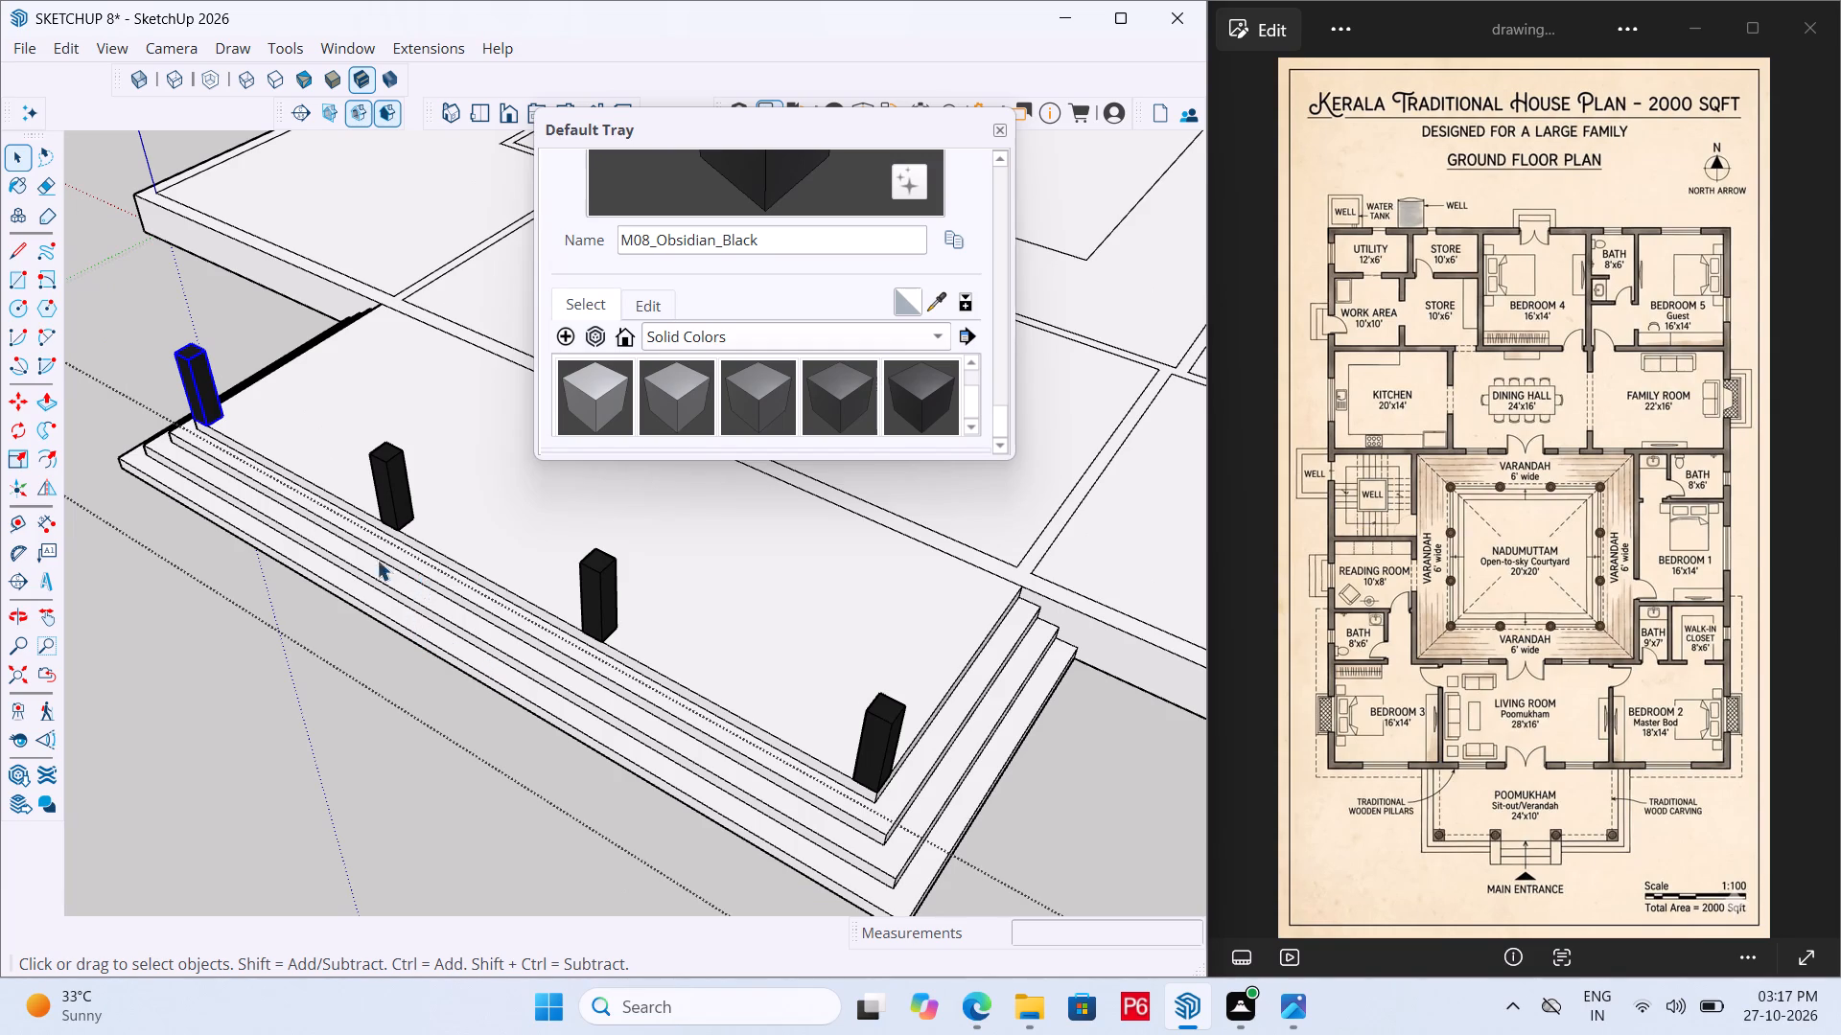
scroll(371, 536, up, 6)
double_click(445, 494)
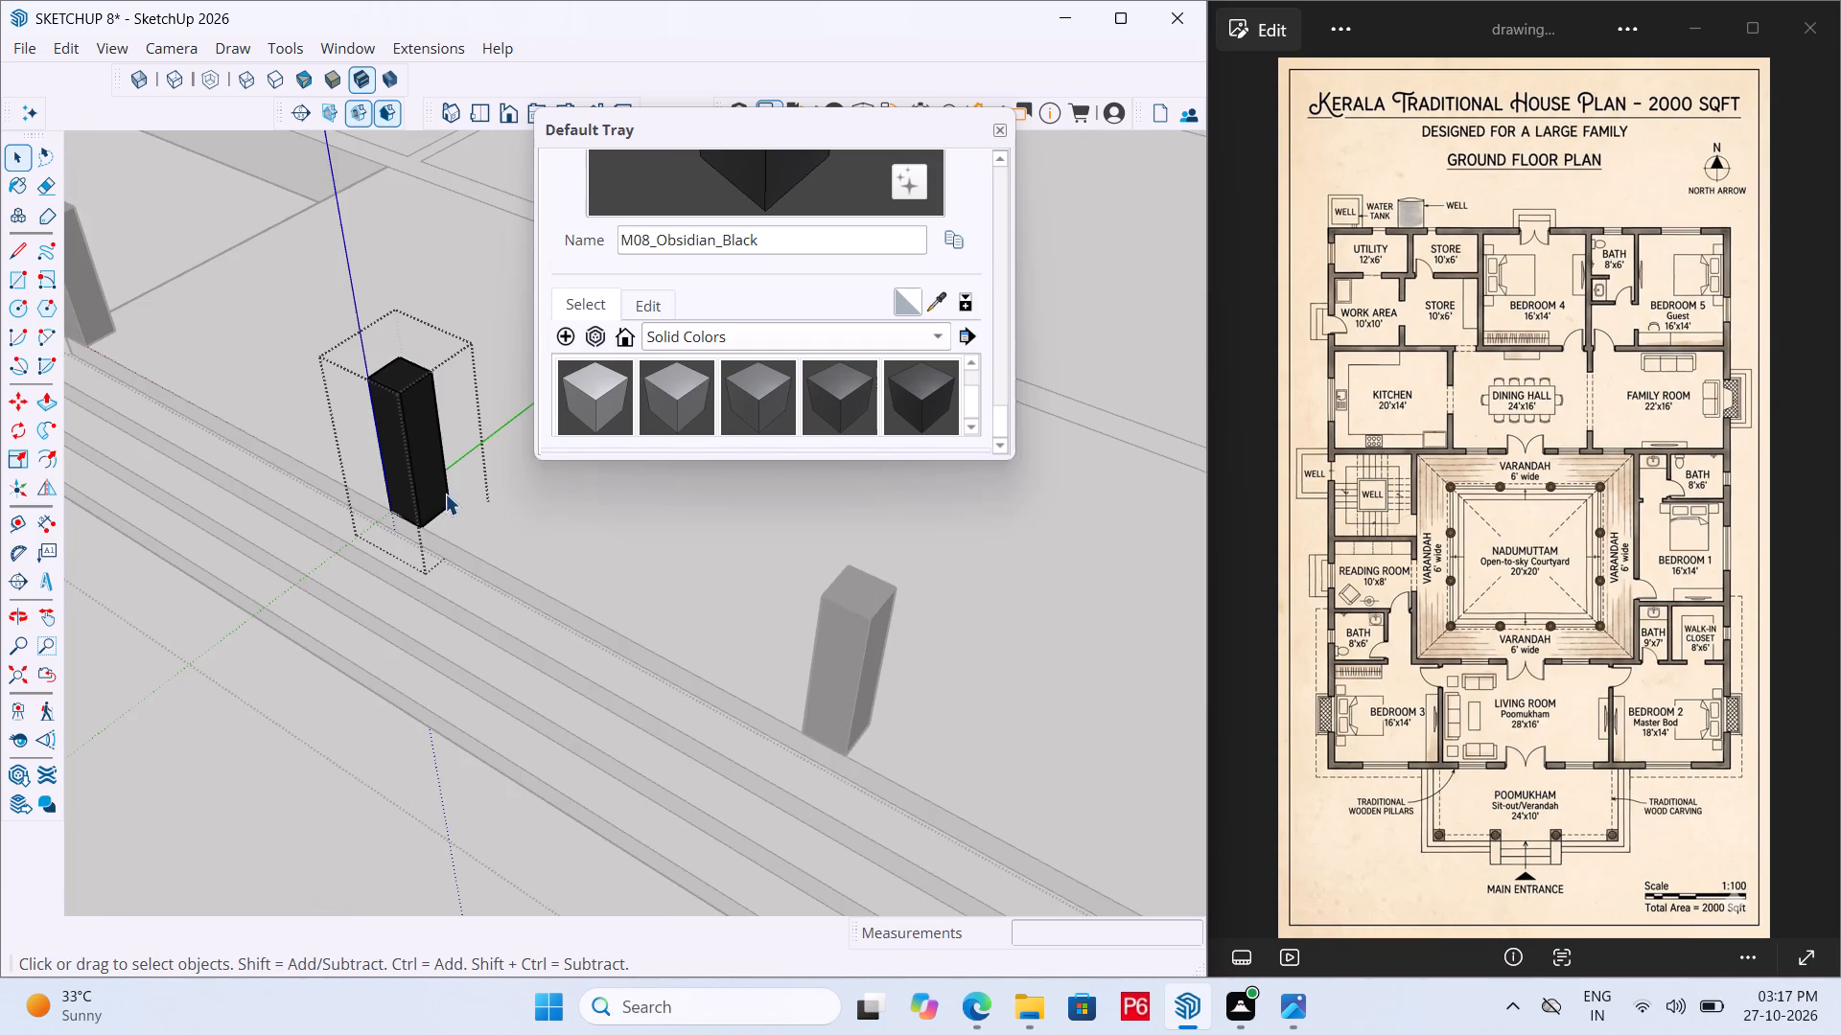
scroll(517, 546, down, 5)
click(570, 542)
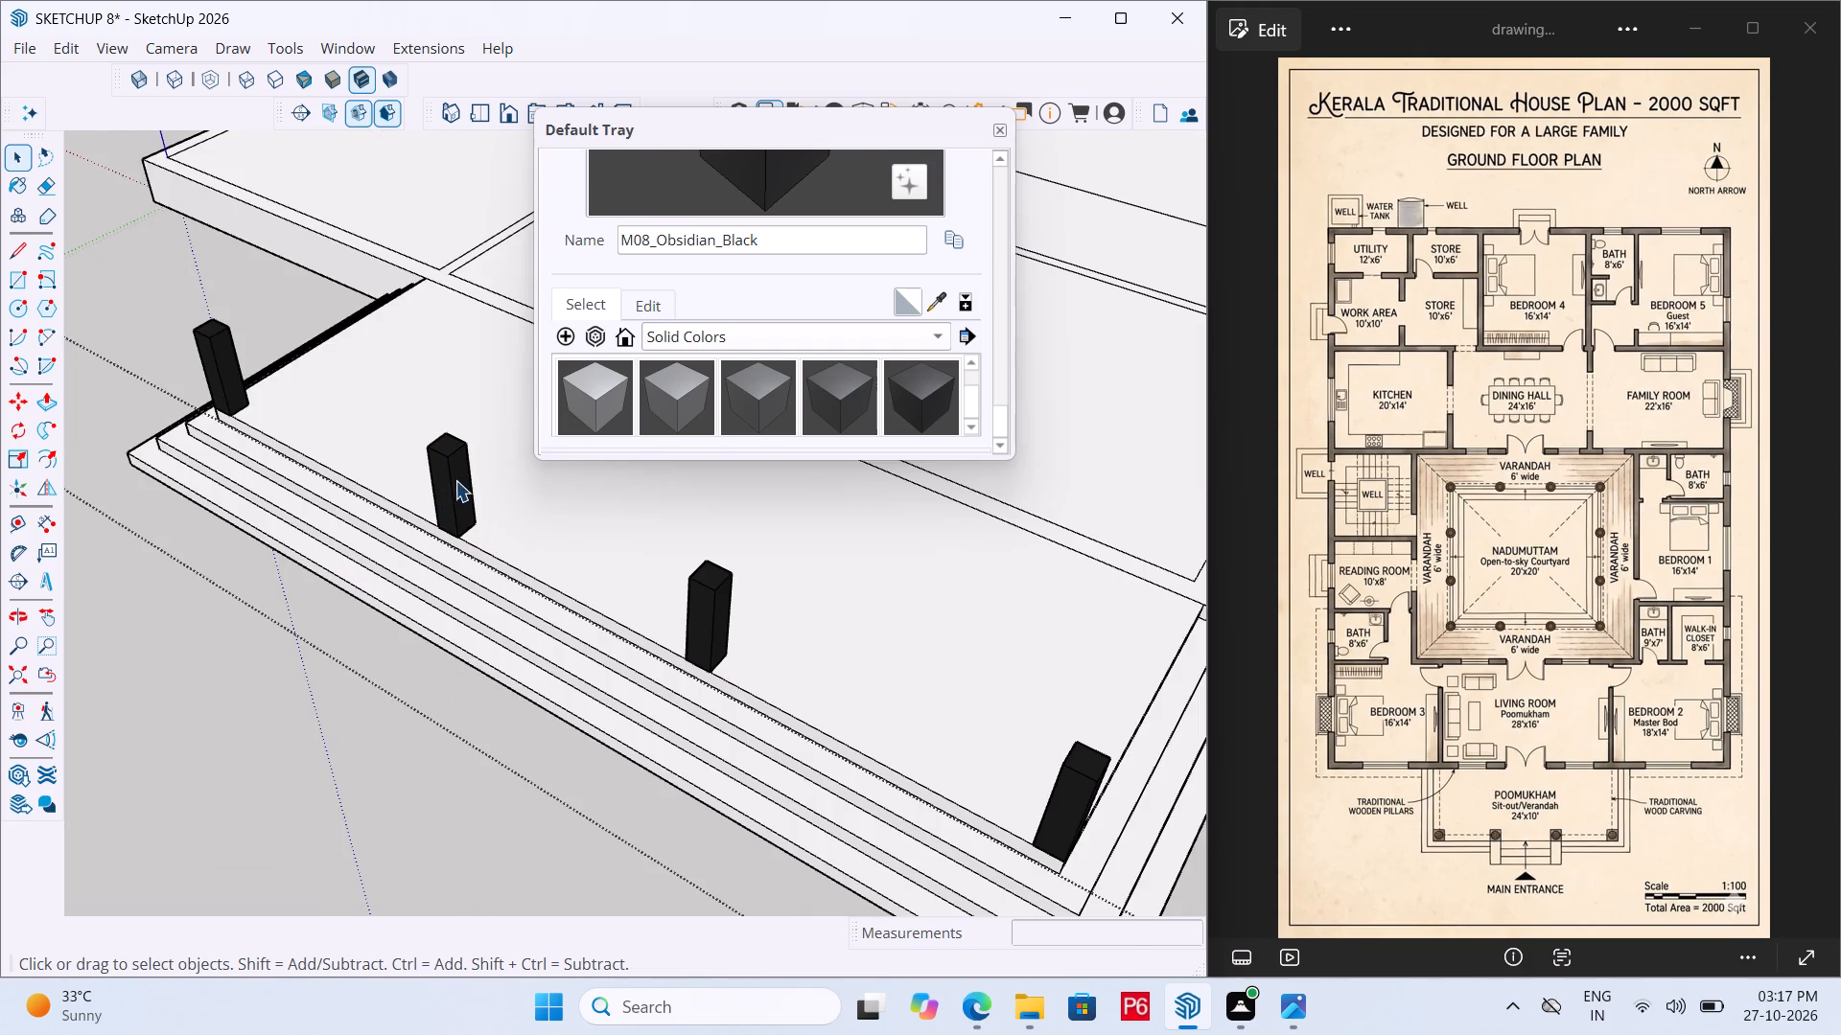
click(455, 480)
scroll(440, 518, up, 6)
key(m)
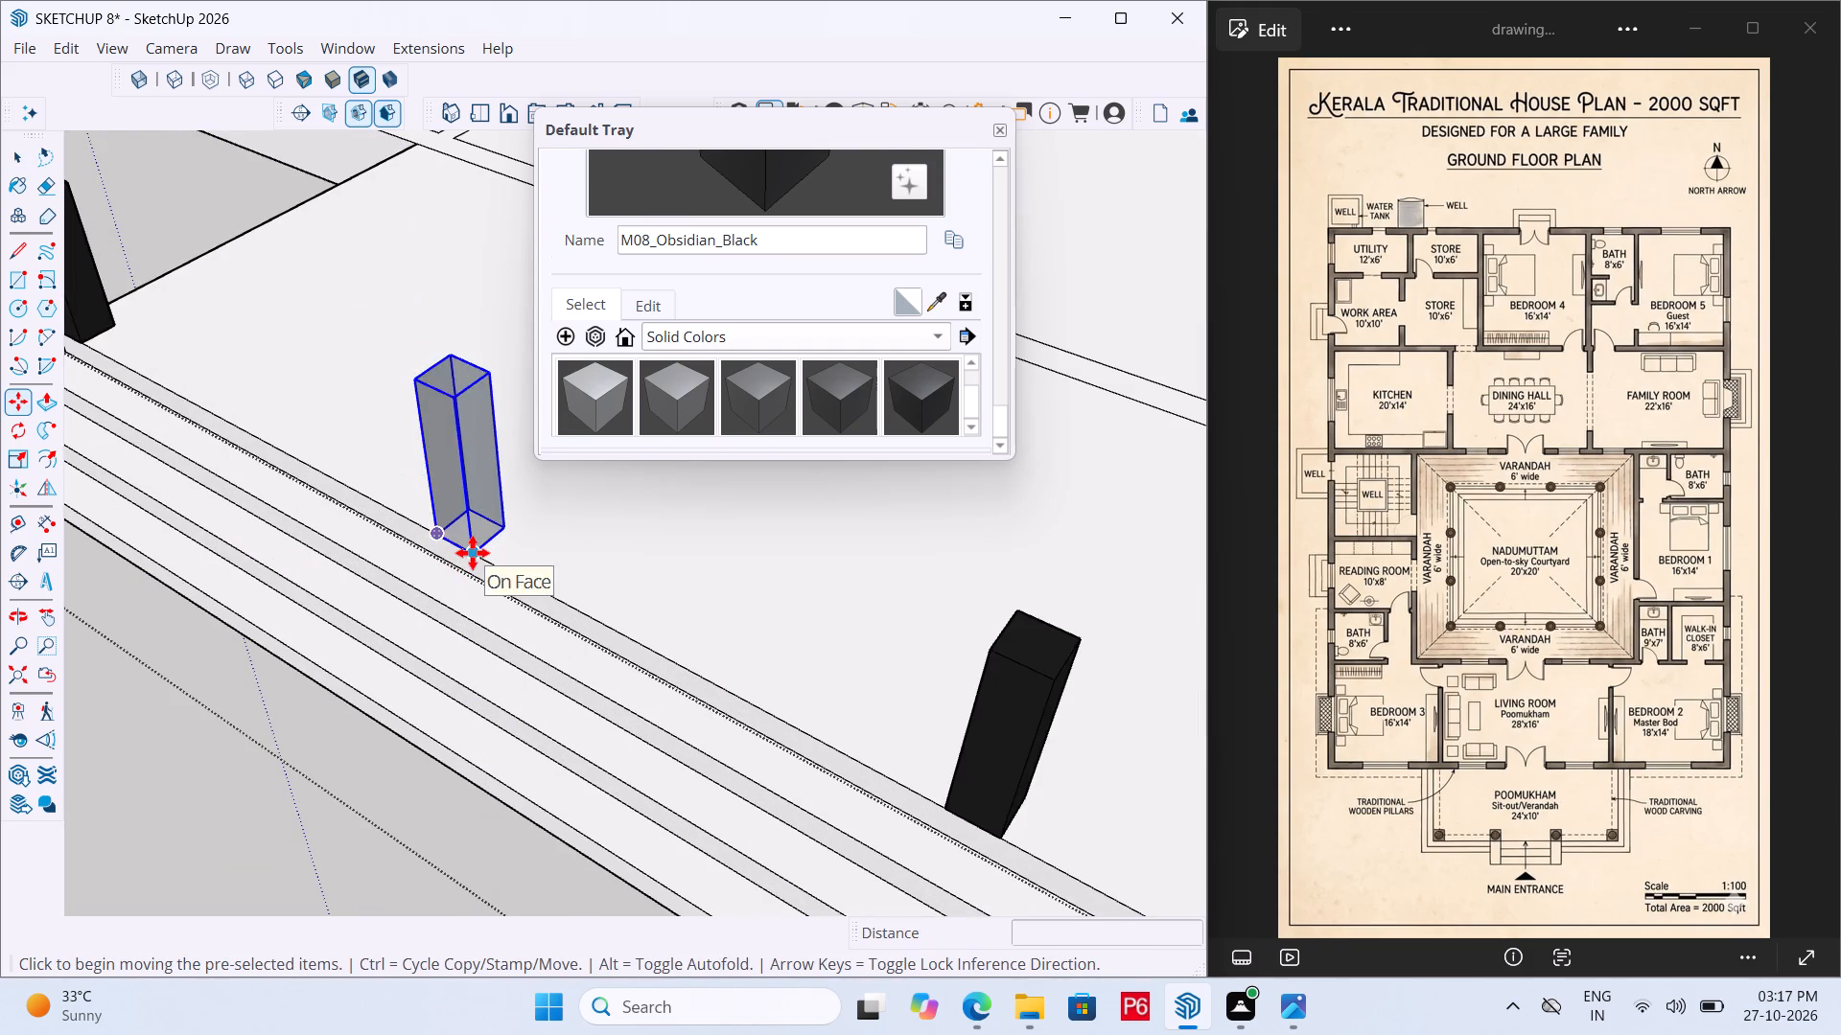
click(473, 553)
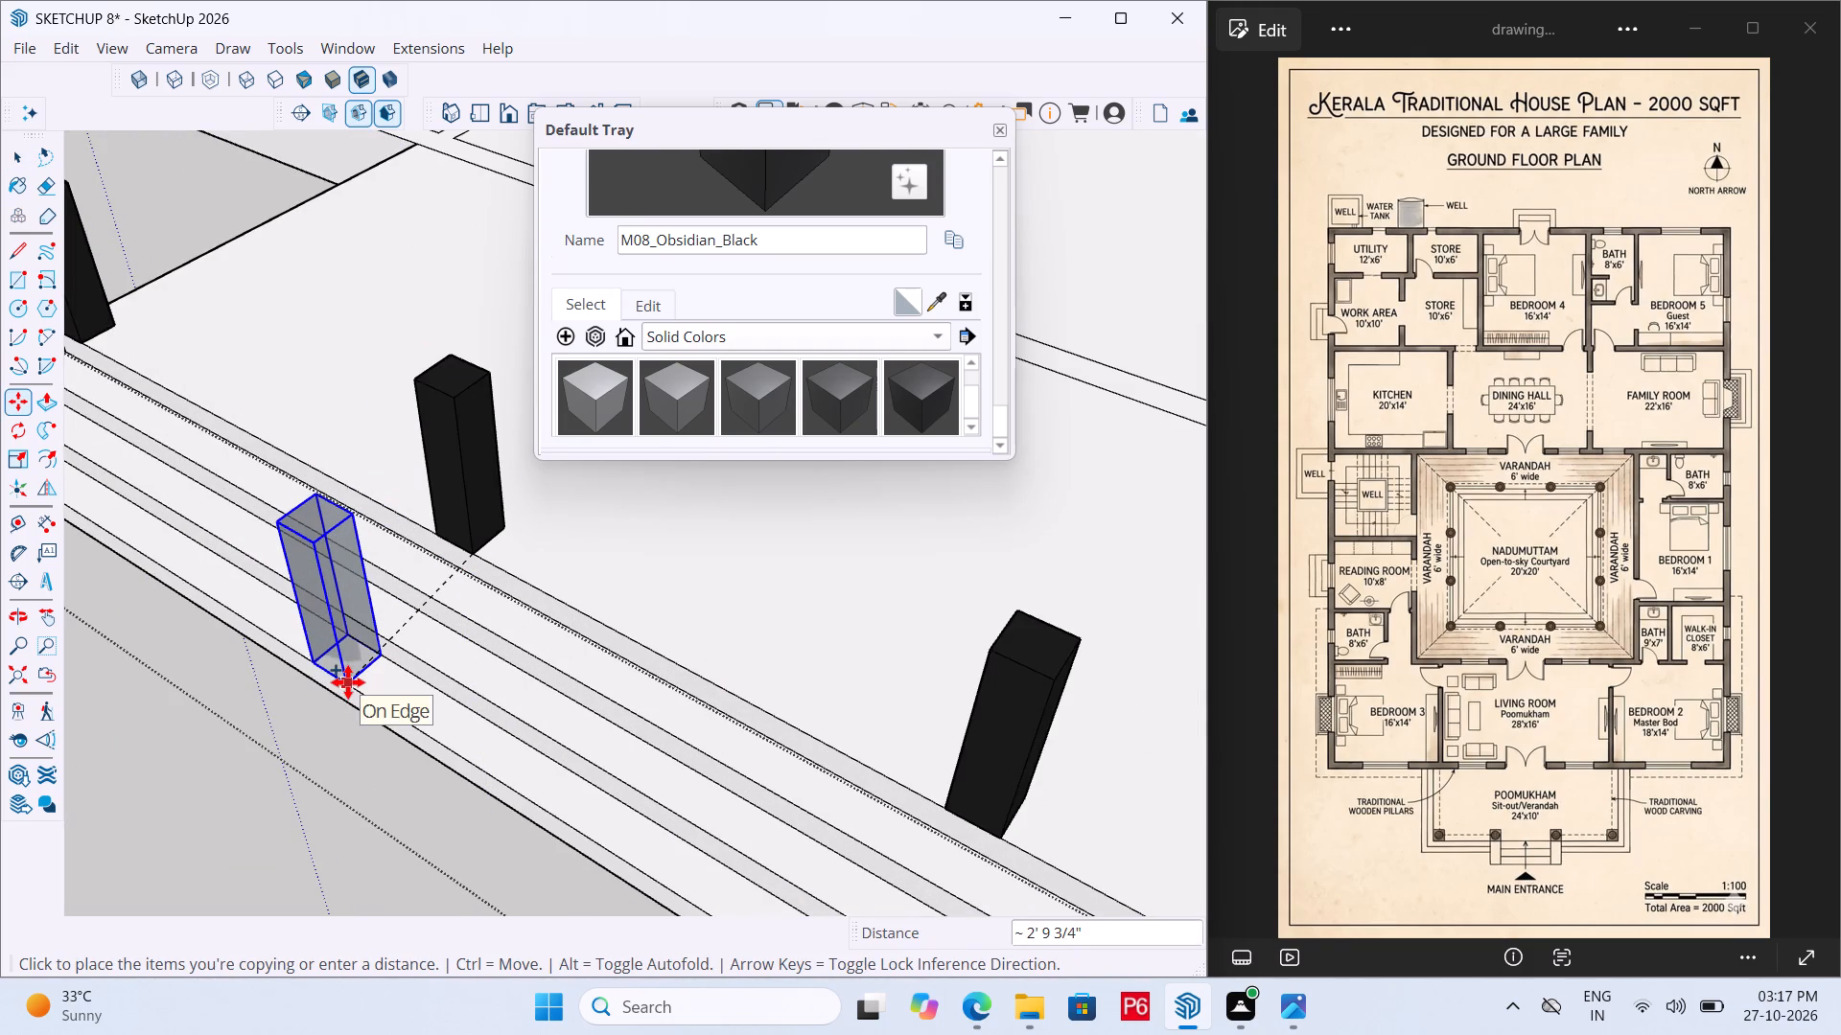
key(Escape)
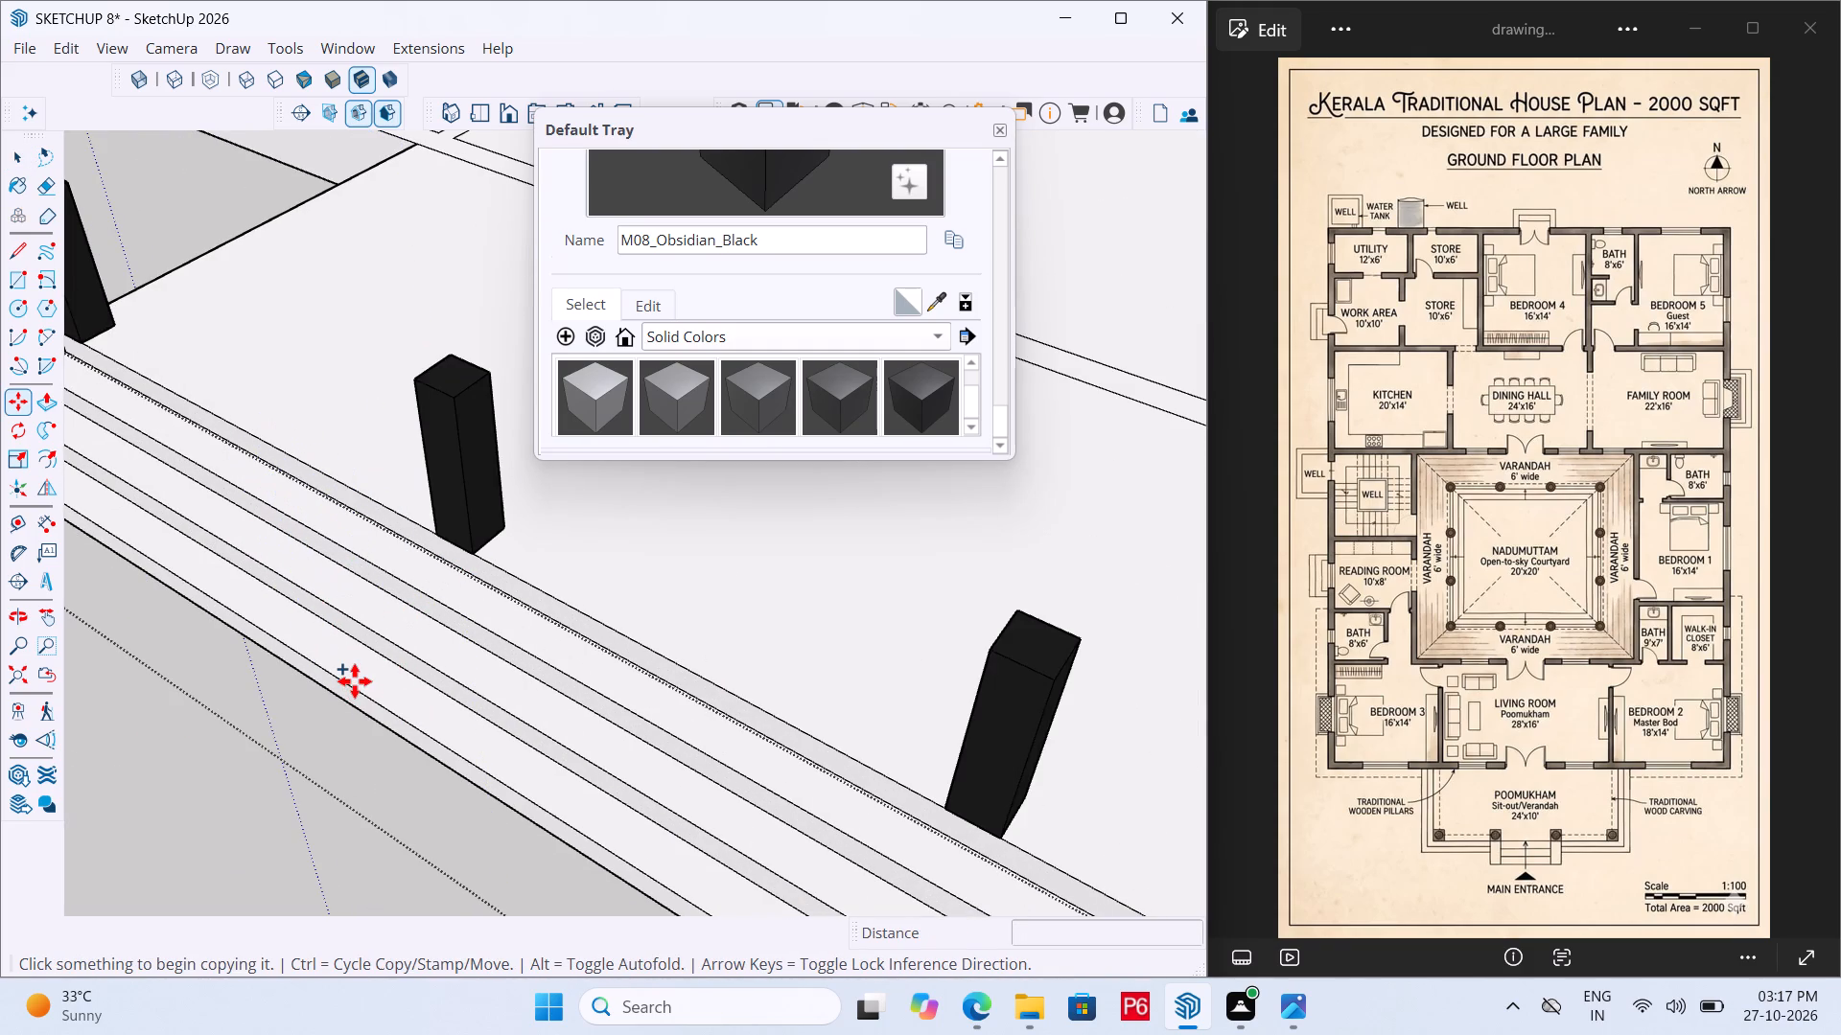
Save the model with the checked pillar bases.
key(ctrl+s)
key(ctrl+s)
key(ctrl+s)
key(ctrl+s)
key(ctrl+s)
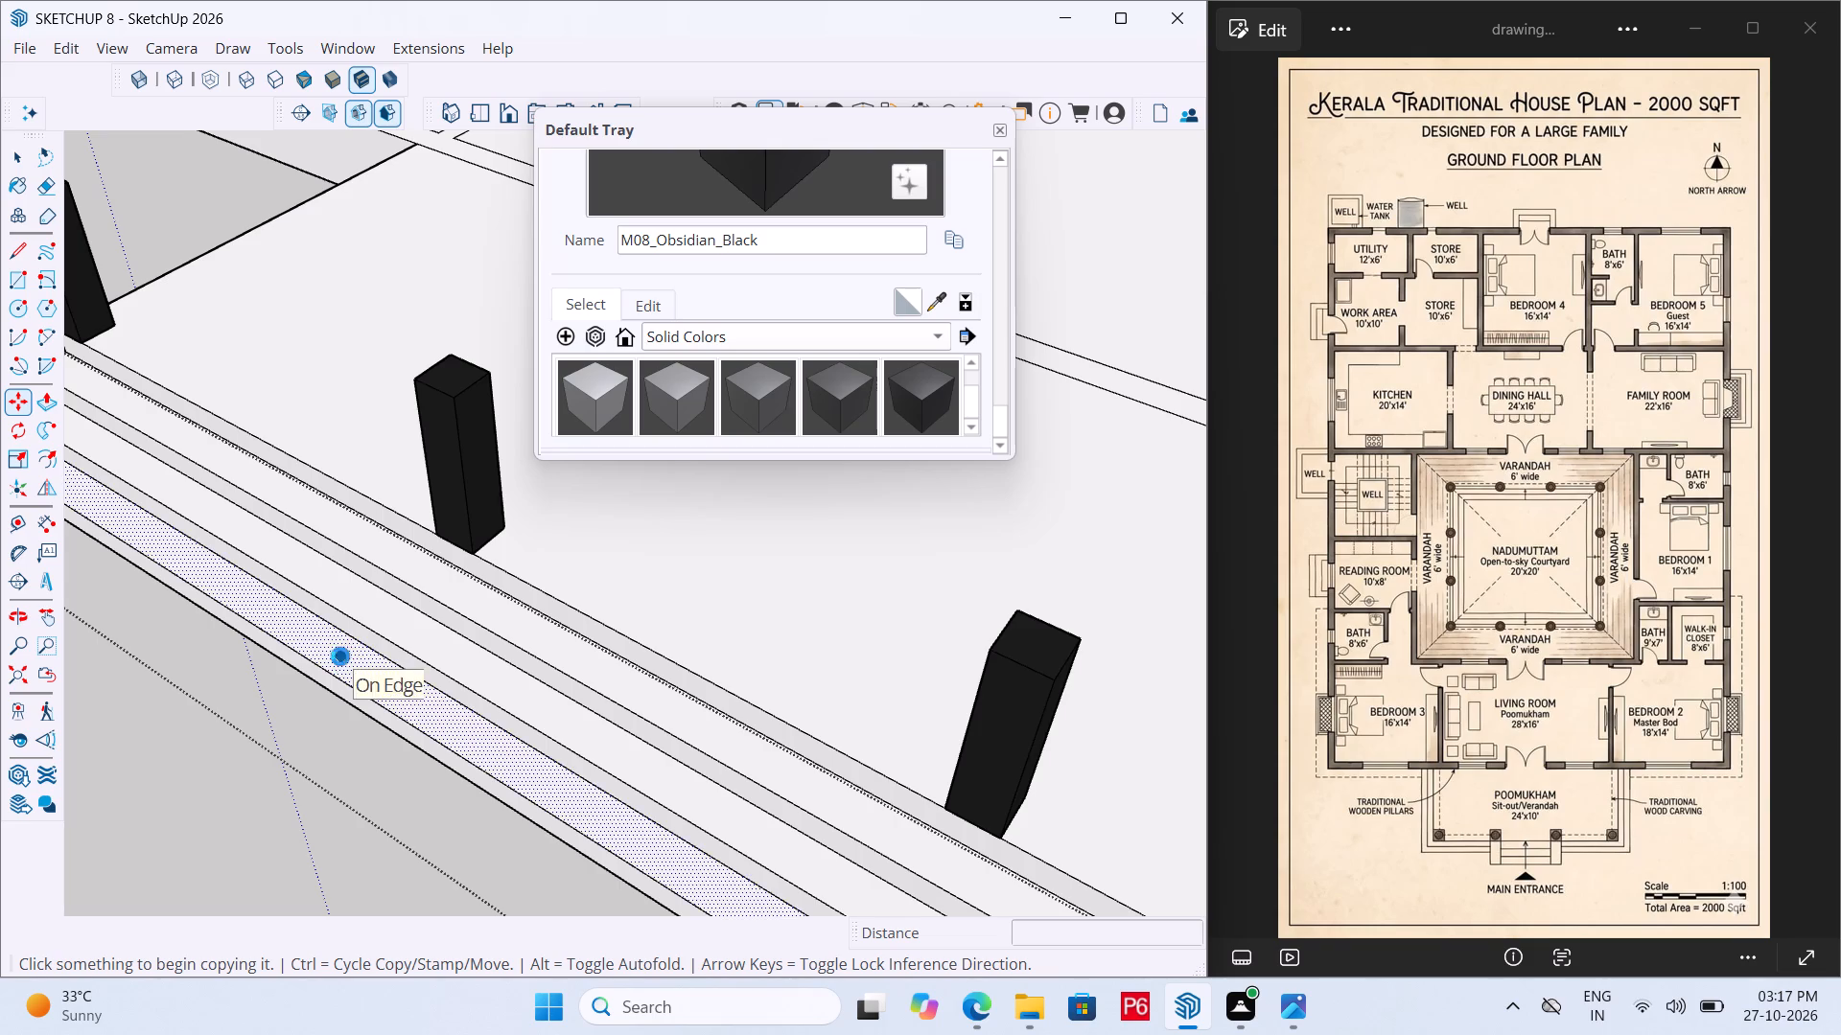
Examine the poomukham and where its side steps meet the house's front wall strip on the Bedroom 2 side.
scroll(332, 609, down, 13)
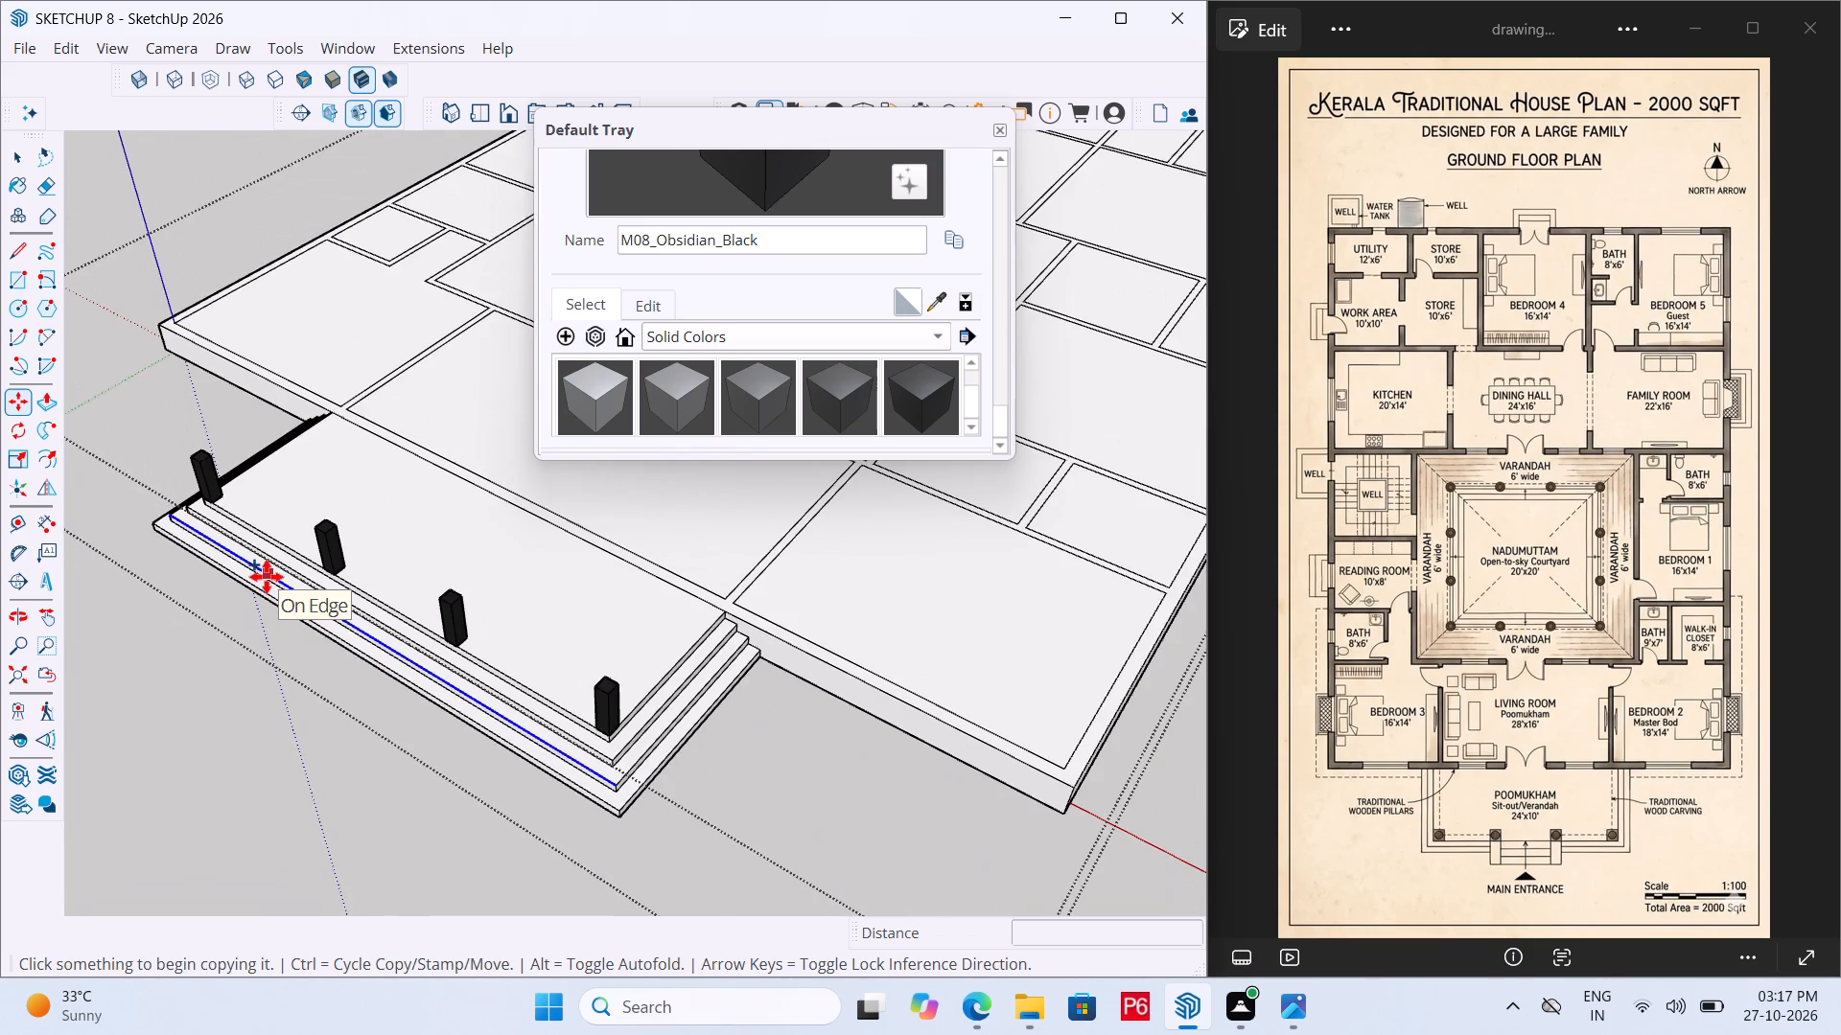
scroll(267, 577, down, 7)
middle_drag(323, 691, 457, 679)
scroll(323, 691, down, 1)
scroll(322, 672, up, 6)
middle_drag(364, 669, 550, 639)
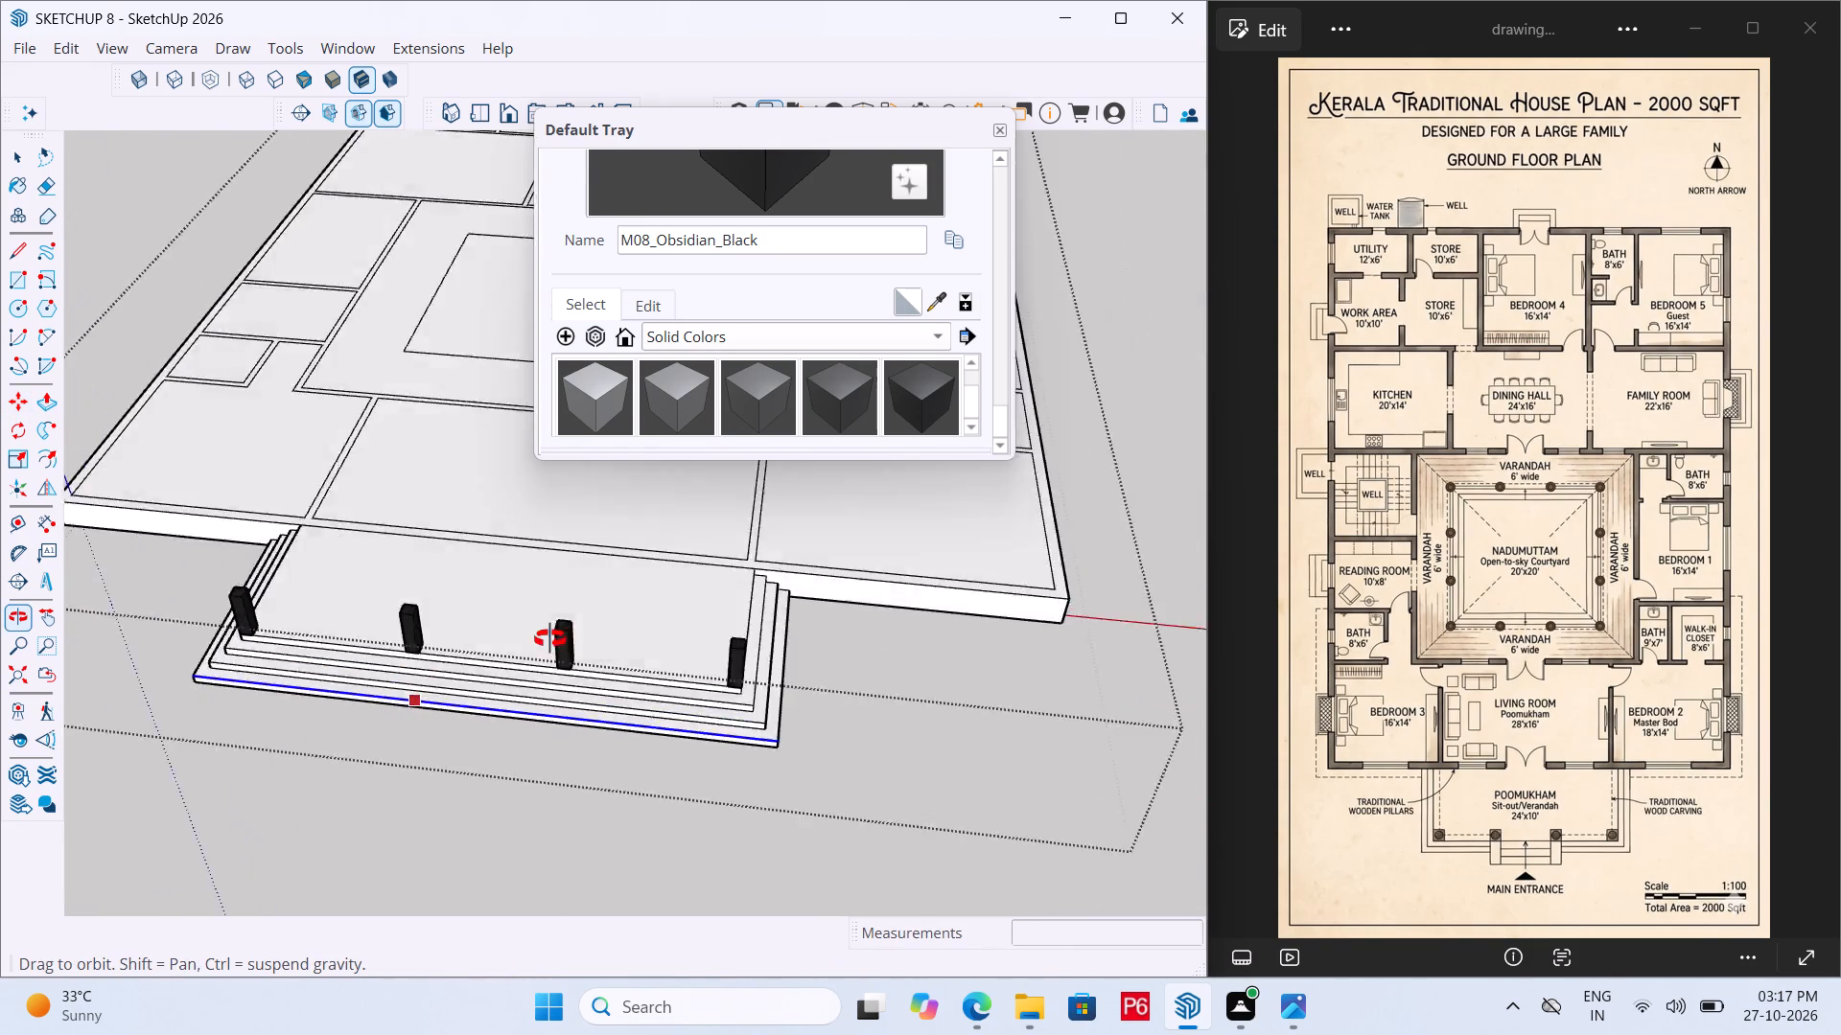
middle_drag(550, 639, 389, 710)
scroll(385, 775, down, 10)
scroll(419, 729, up, 20)
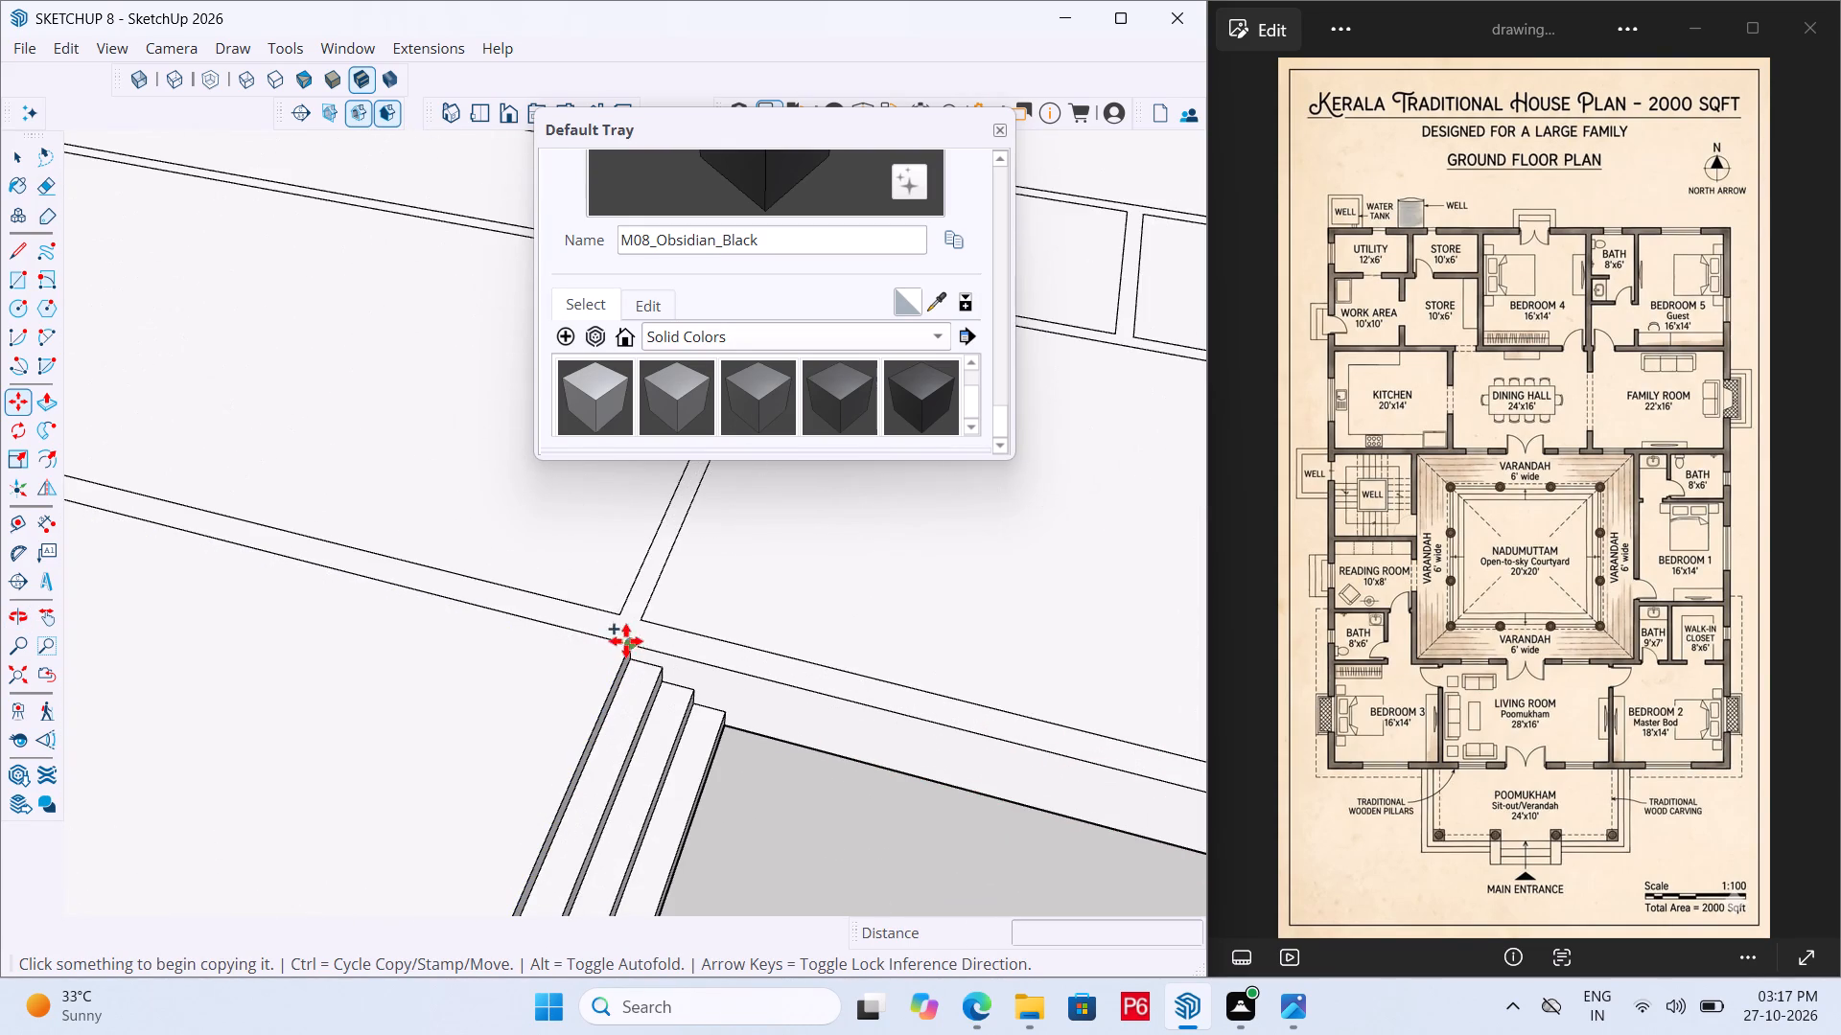
Save the model again.
key(ctrl+s)
key(ctrl+s)
key(ctrl+s)
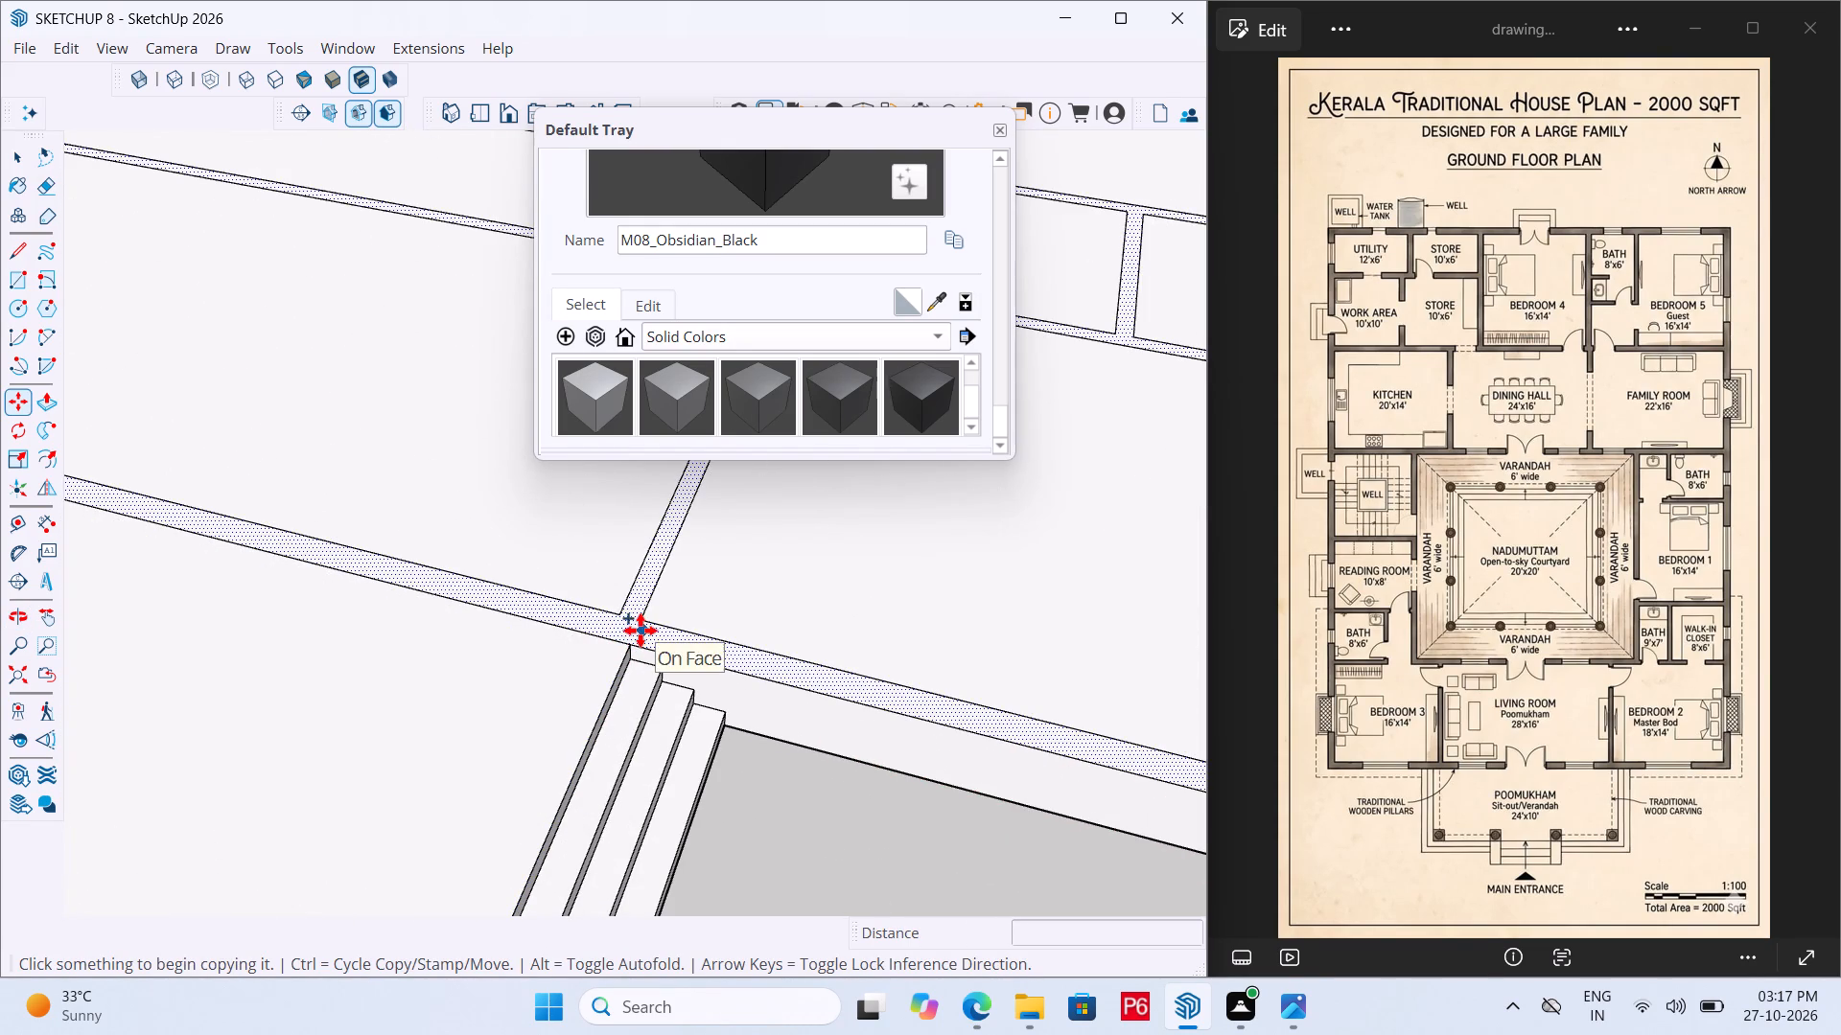
key(ctrl+s)
key(ctrl+s)
key(ctrl+s)
key(ctrl+s)
Draw a line across the front wall strip between the living room and the poomukham, at the wall's midpoint.
scroll(421, 727, down, 5)
scroll(306, 814, down, 7)
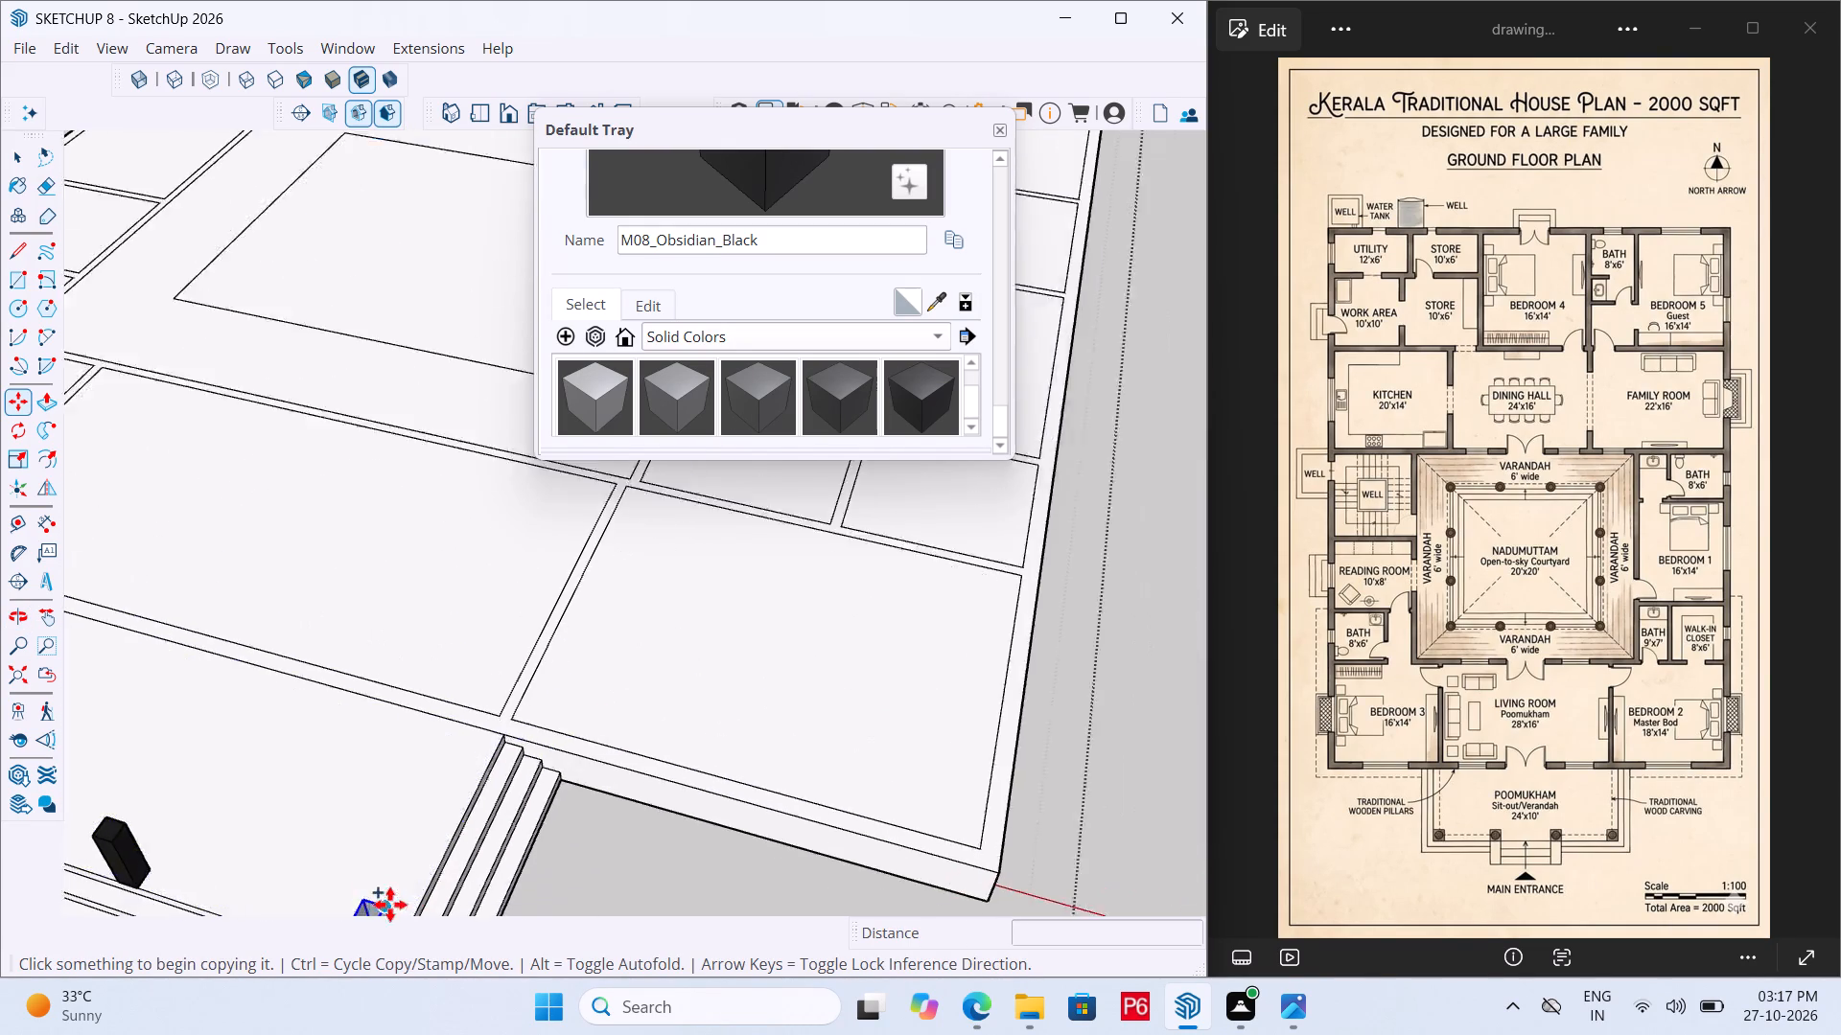
scroll(447, 874, down, 6)
middle_drag(418, 836, 514, 869)
scroll(415, 862, up, 2)
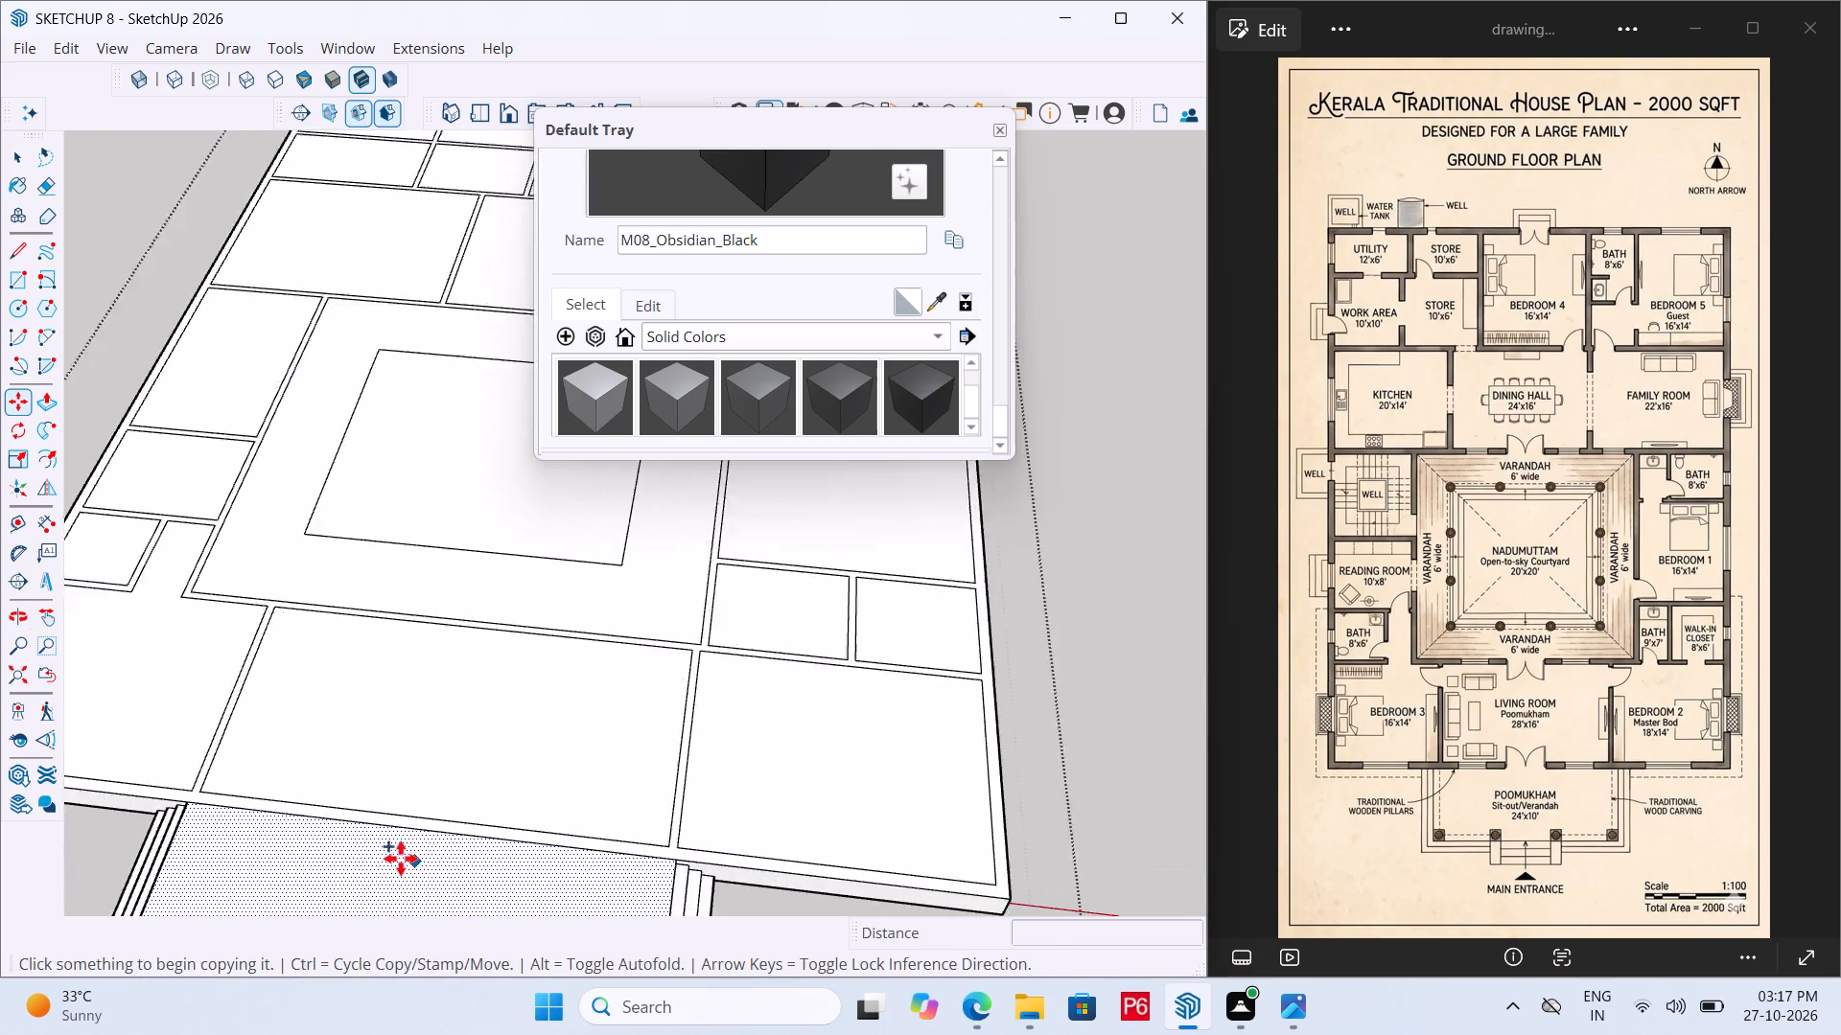
scroll(401, 859, up, 8)
middle_drag(340, 843, 434, 835)
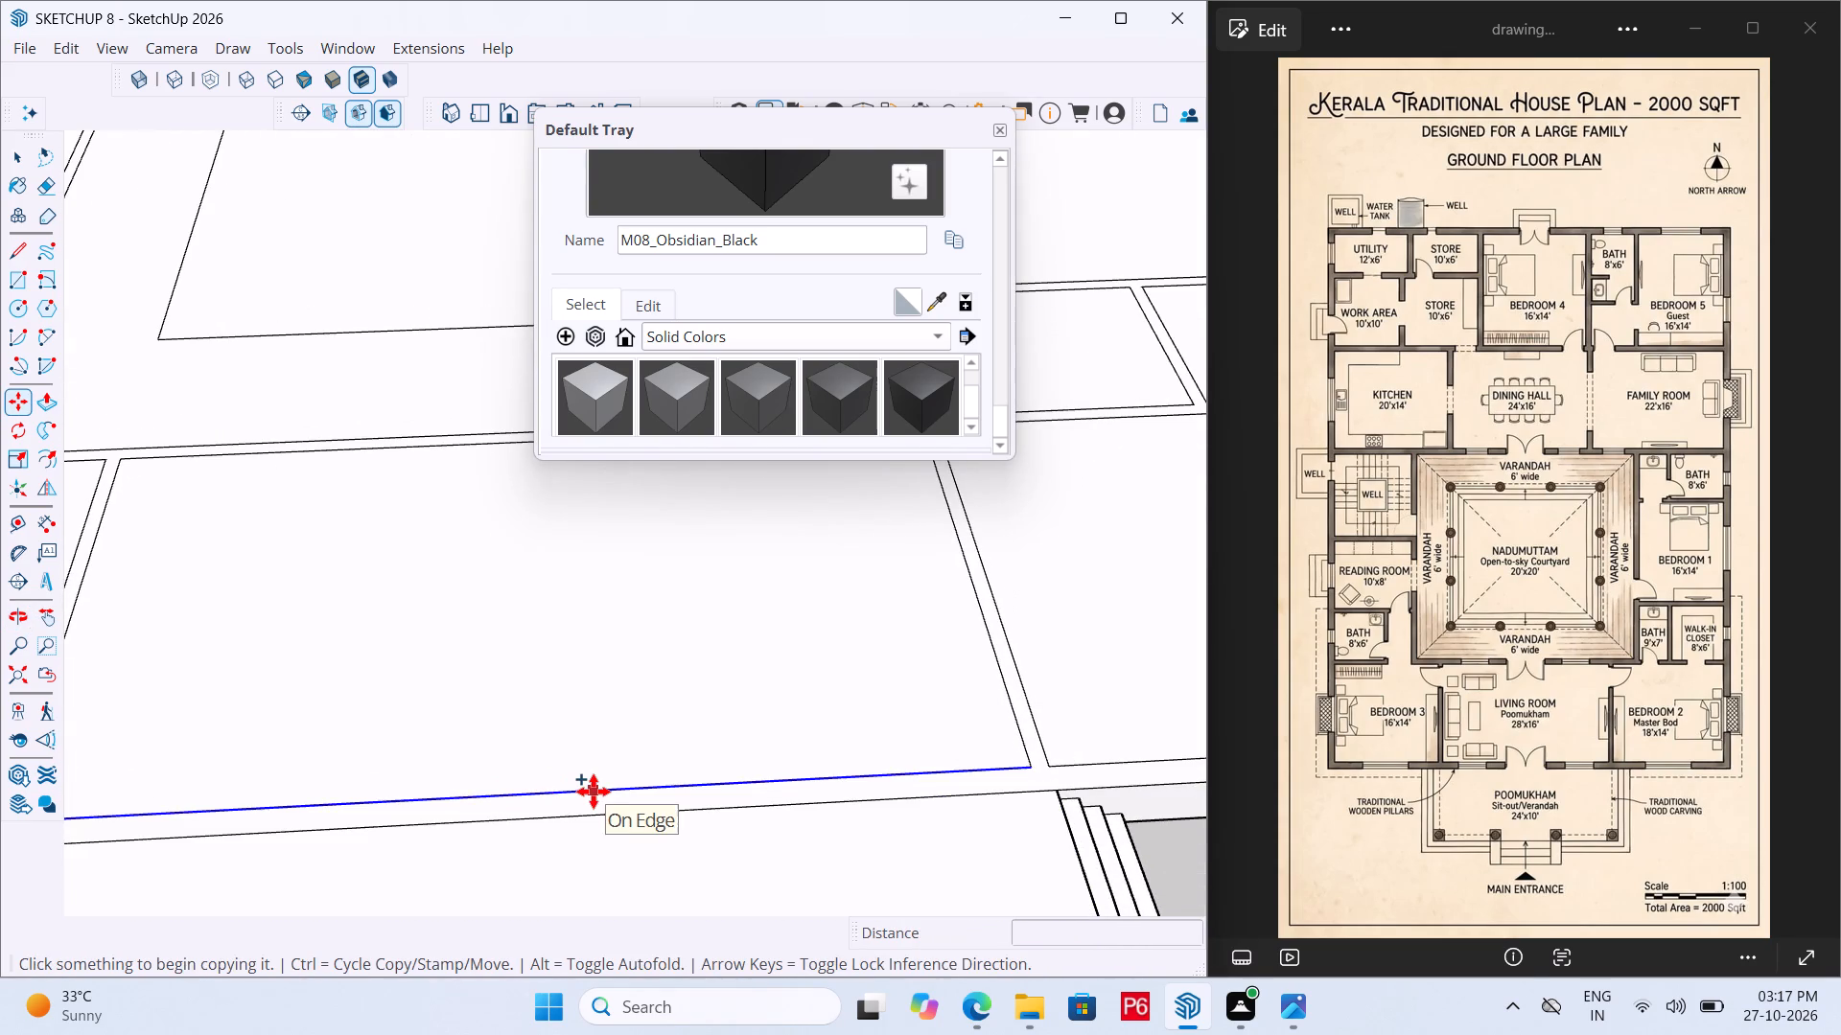
key(l)
click(523, 793)
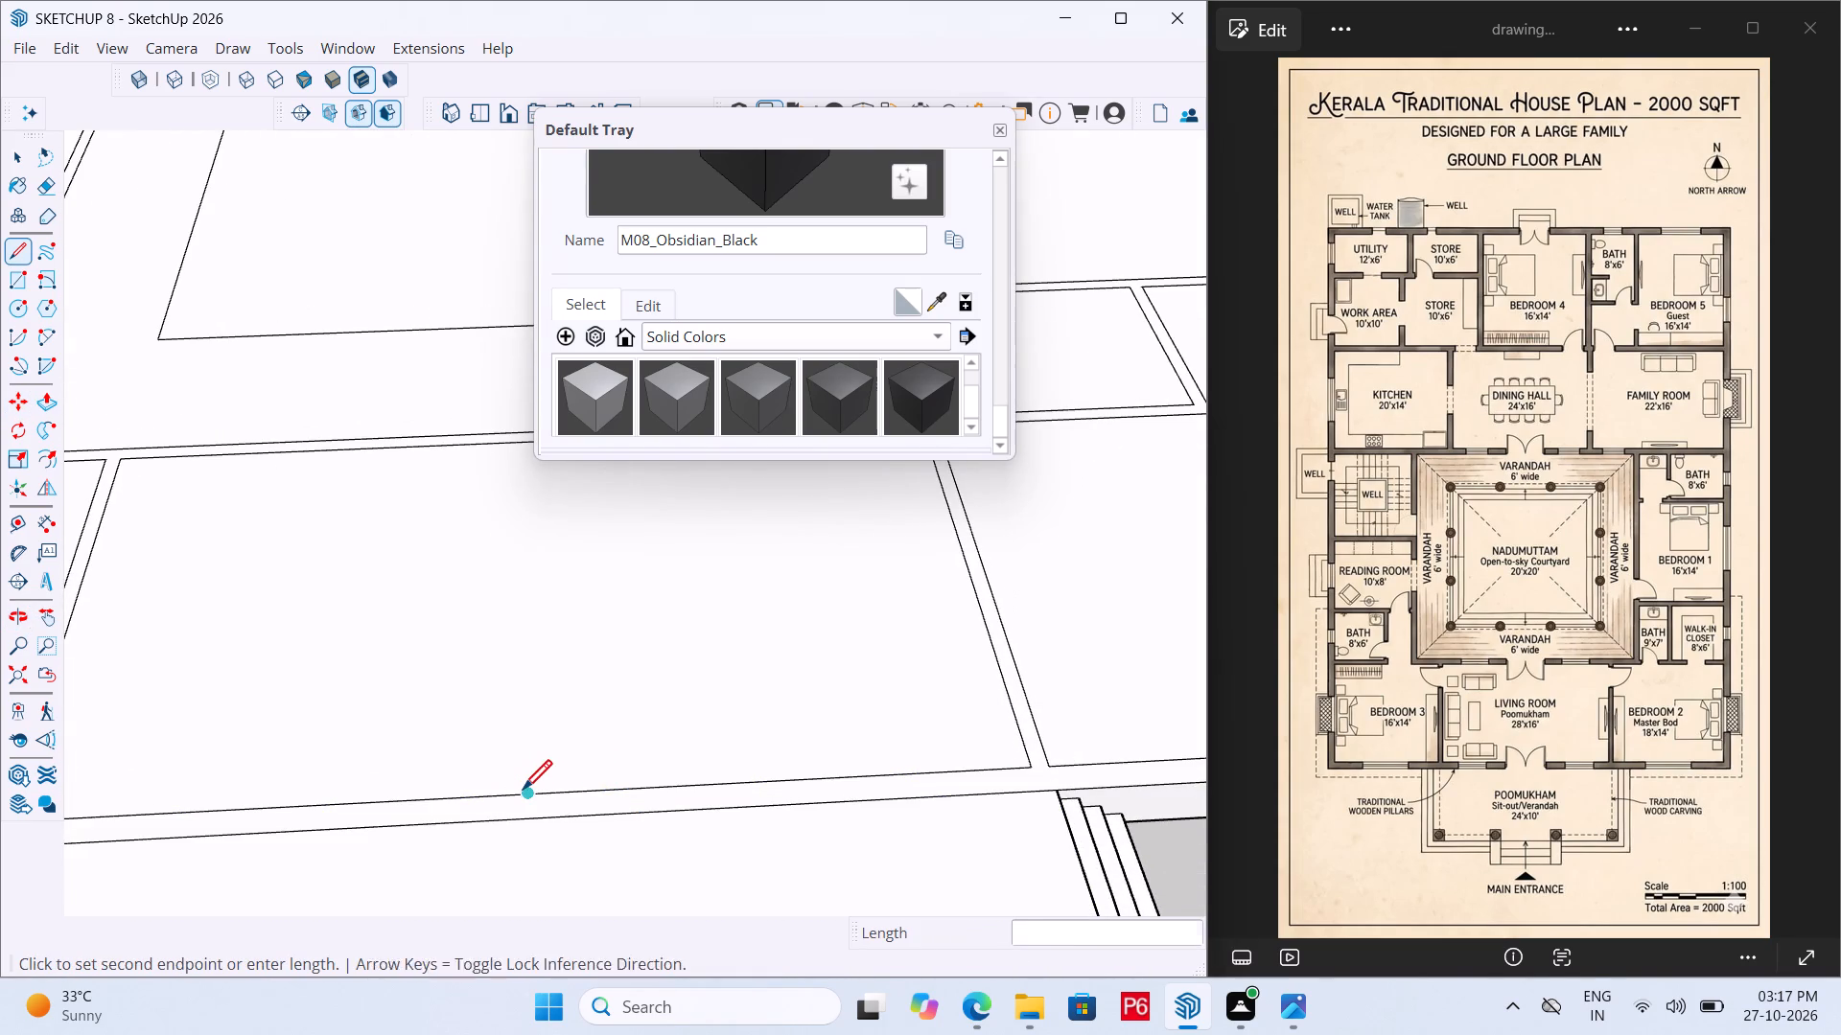
click(524, 824)
Place guides 3' to either side of the centre line on the front wall strip between the living room and the poomukham.
scroll(784, 828, down, 6)
middle_drag(685, 825, 610, 823)
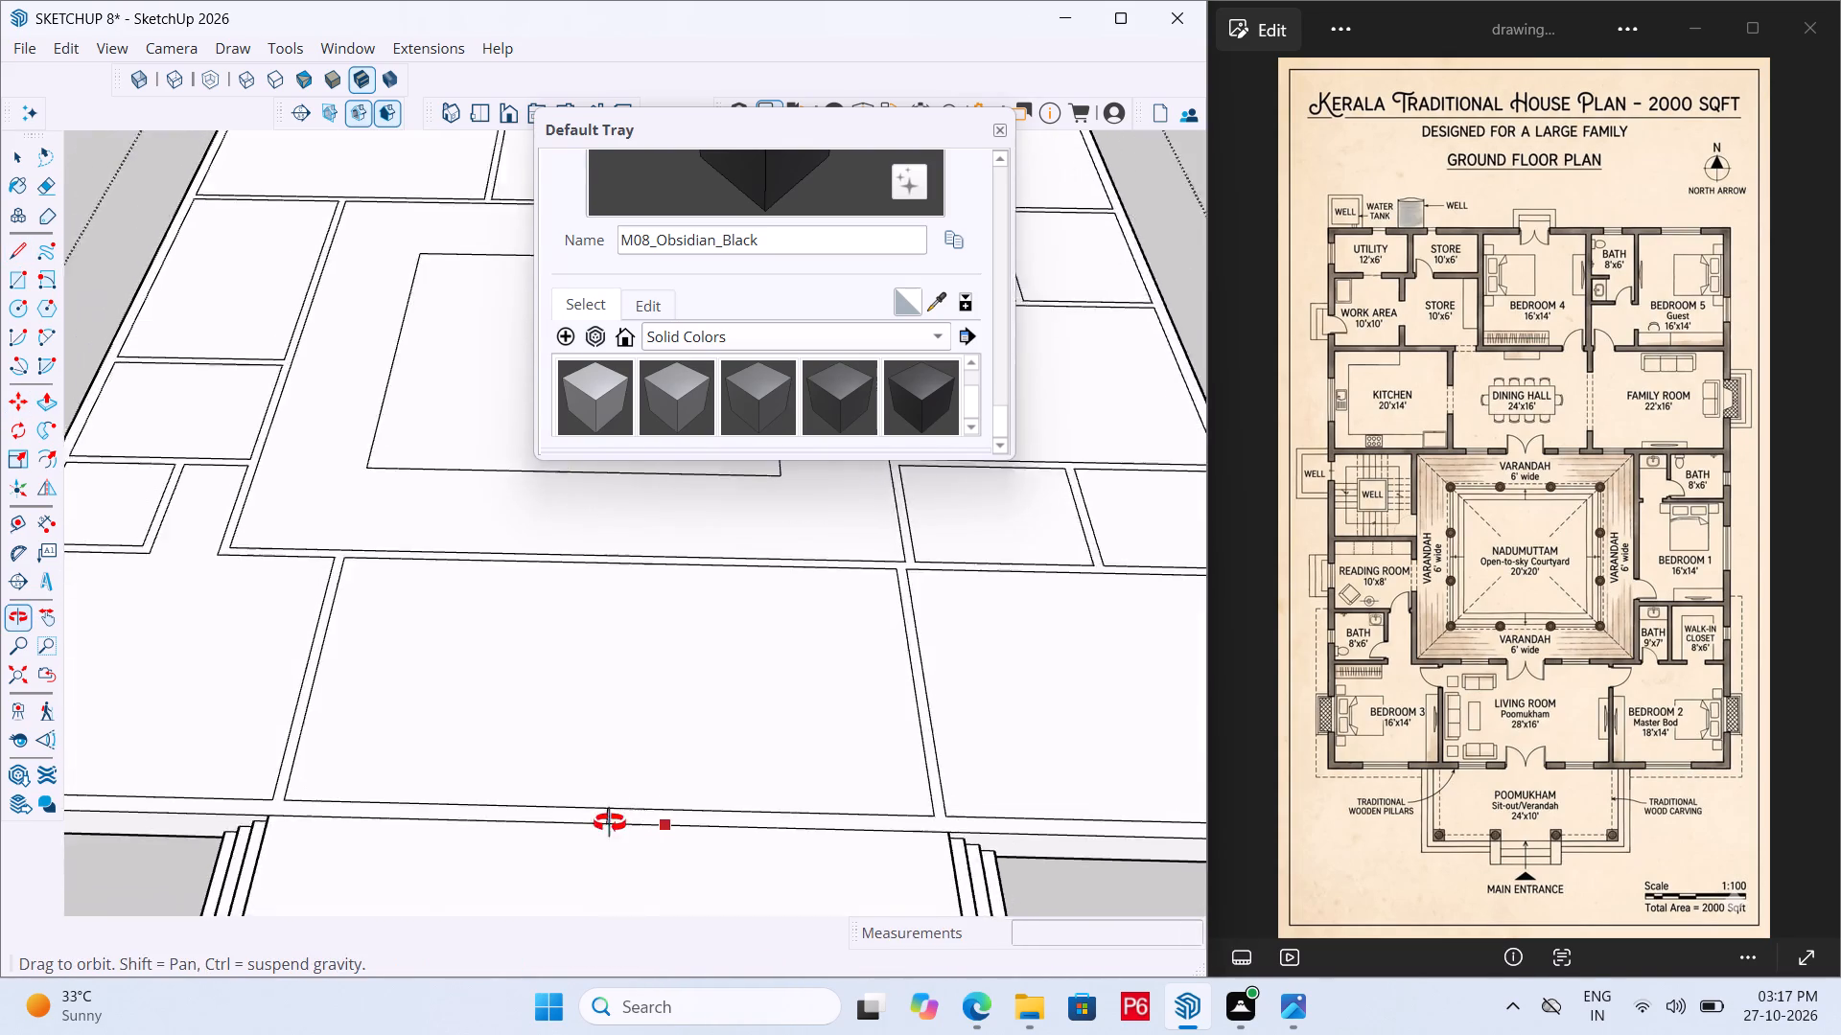
middle_drag(610, 823, 539, 817)
scroll(537, 816, up, 11)
key(t)
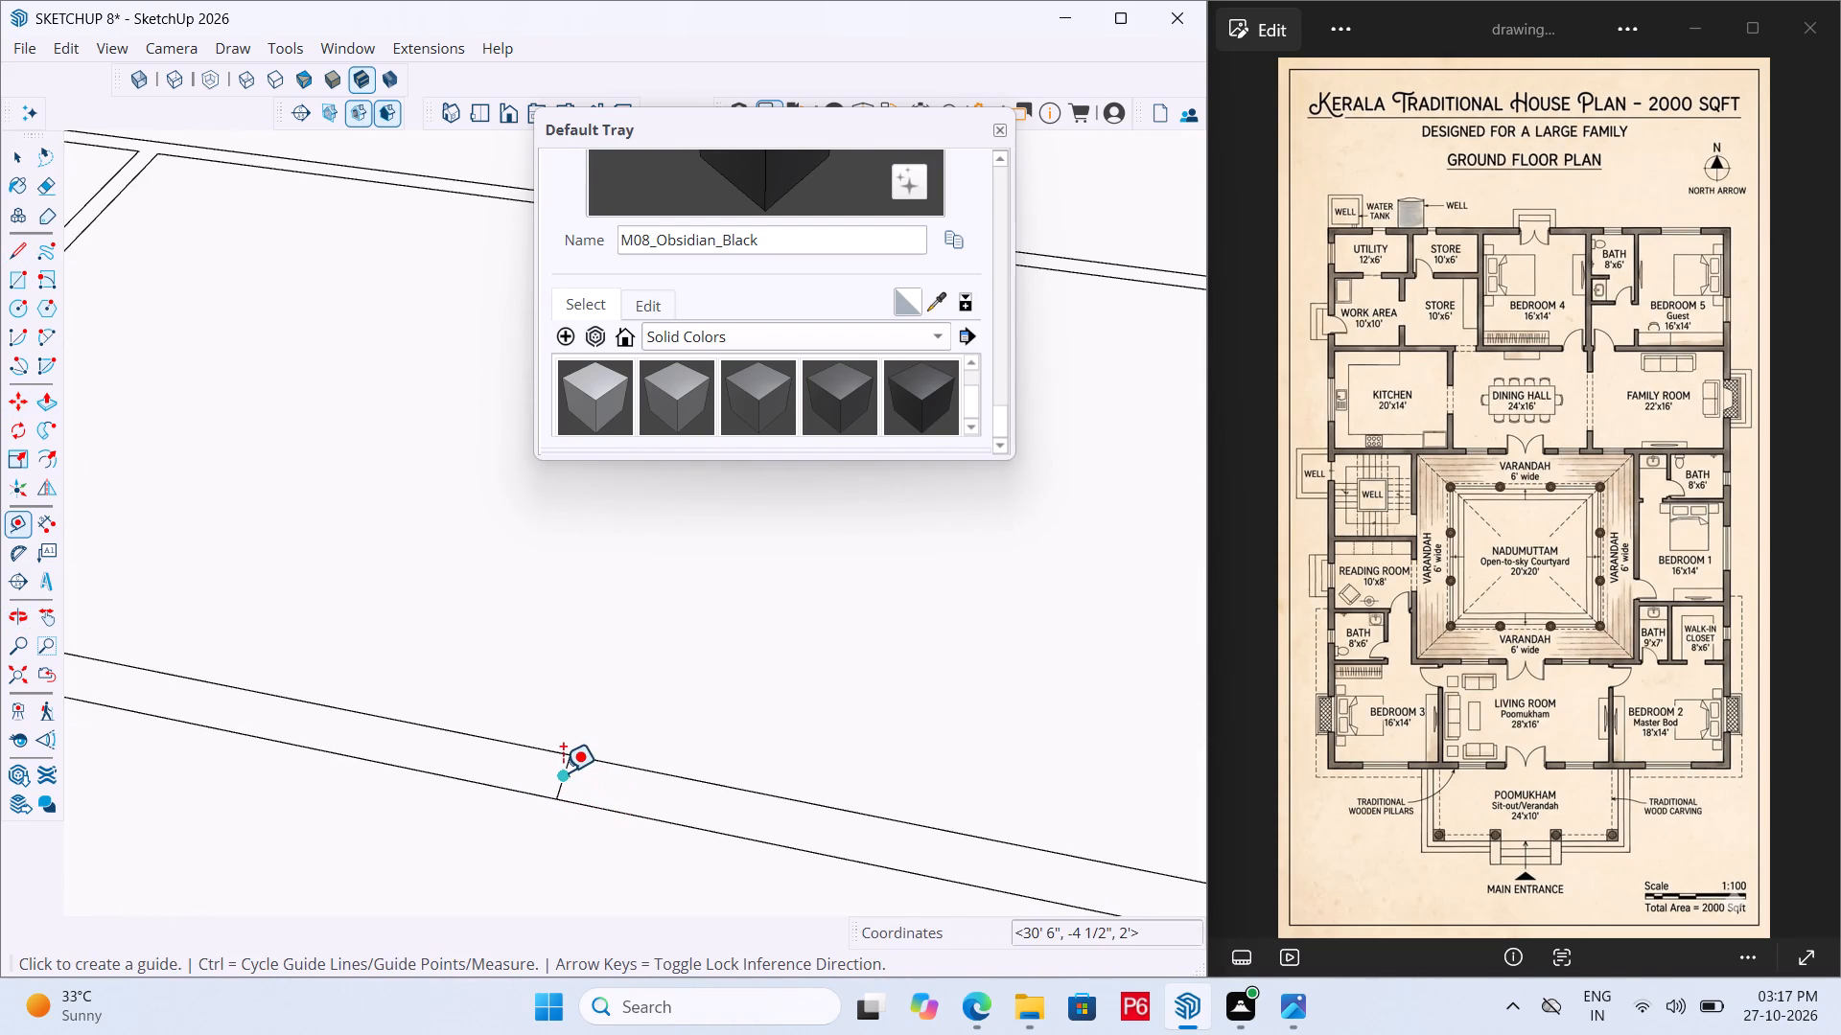
click(563, 772)
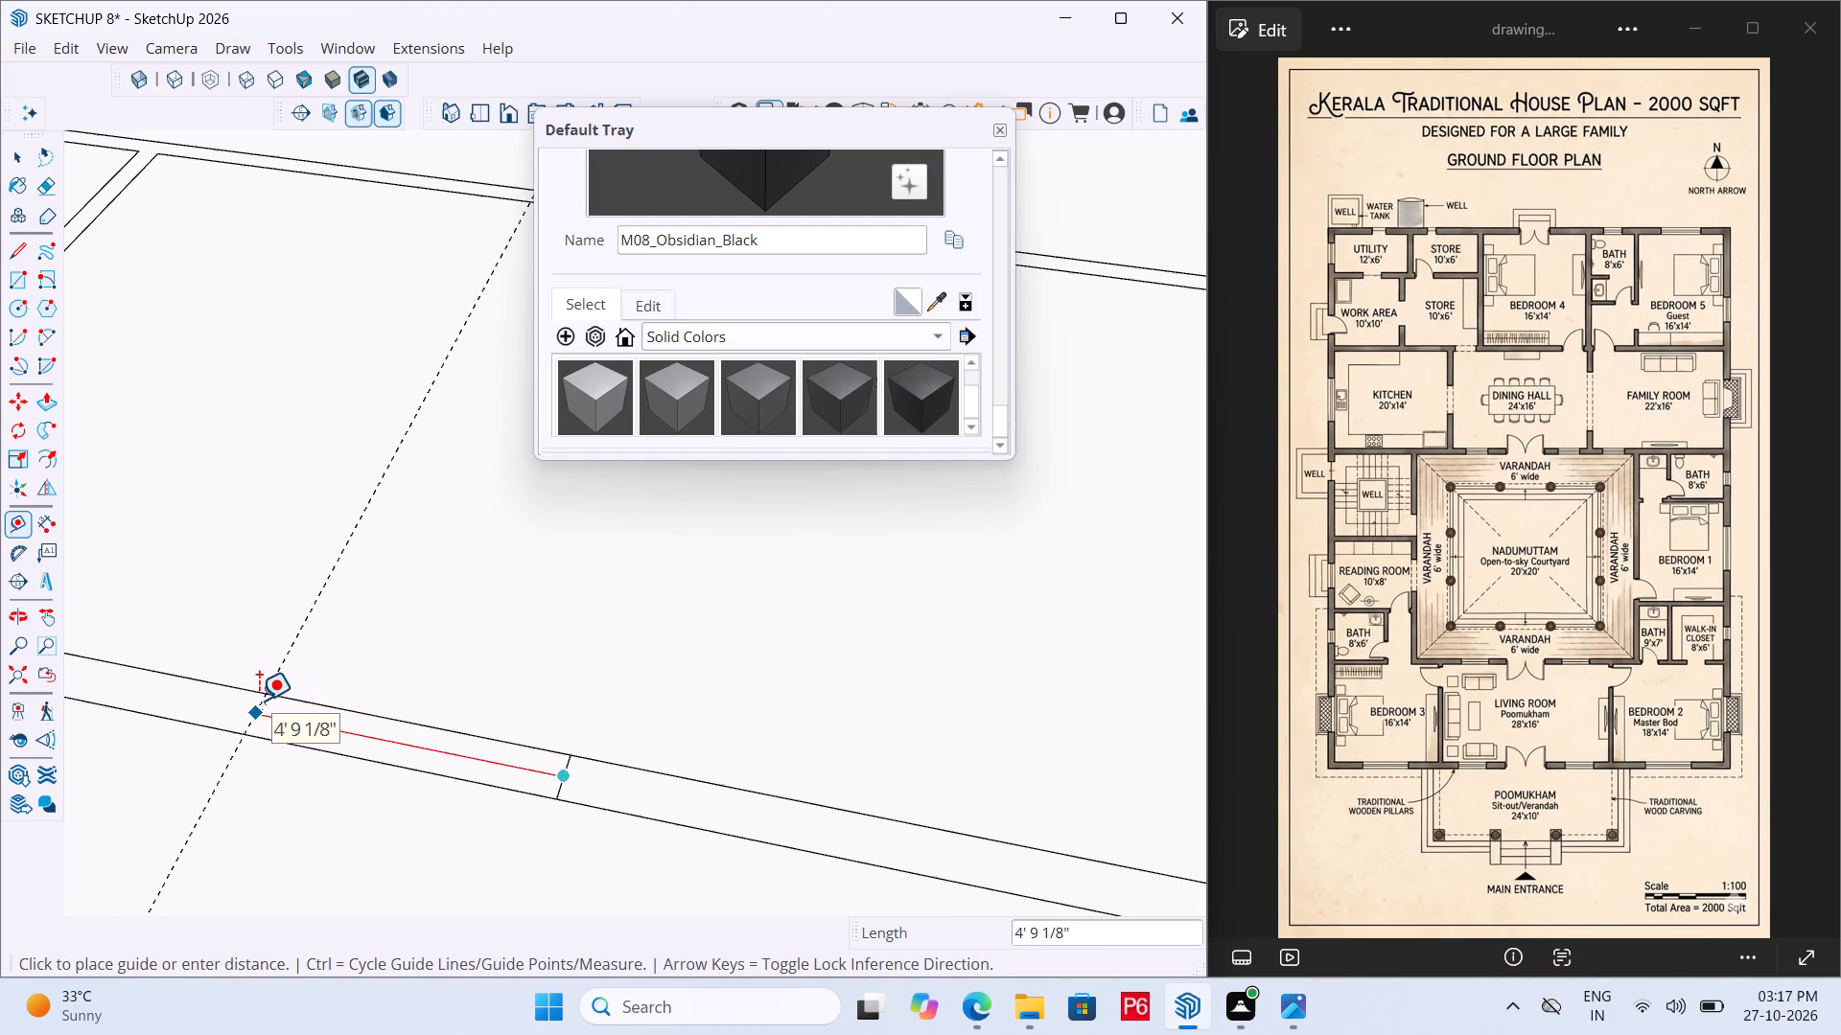
text(3')
key(Return)
scroll(227, 673, down, 3)
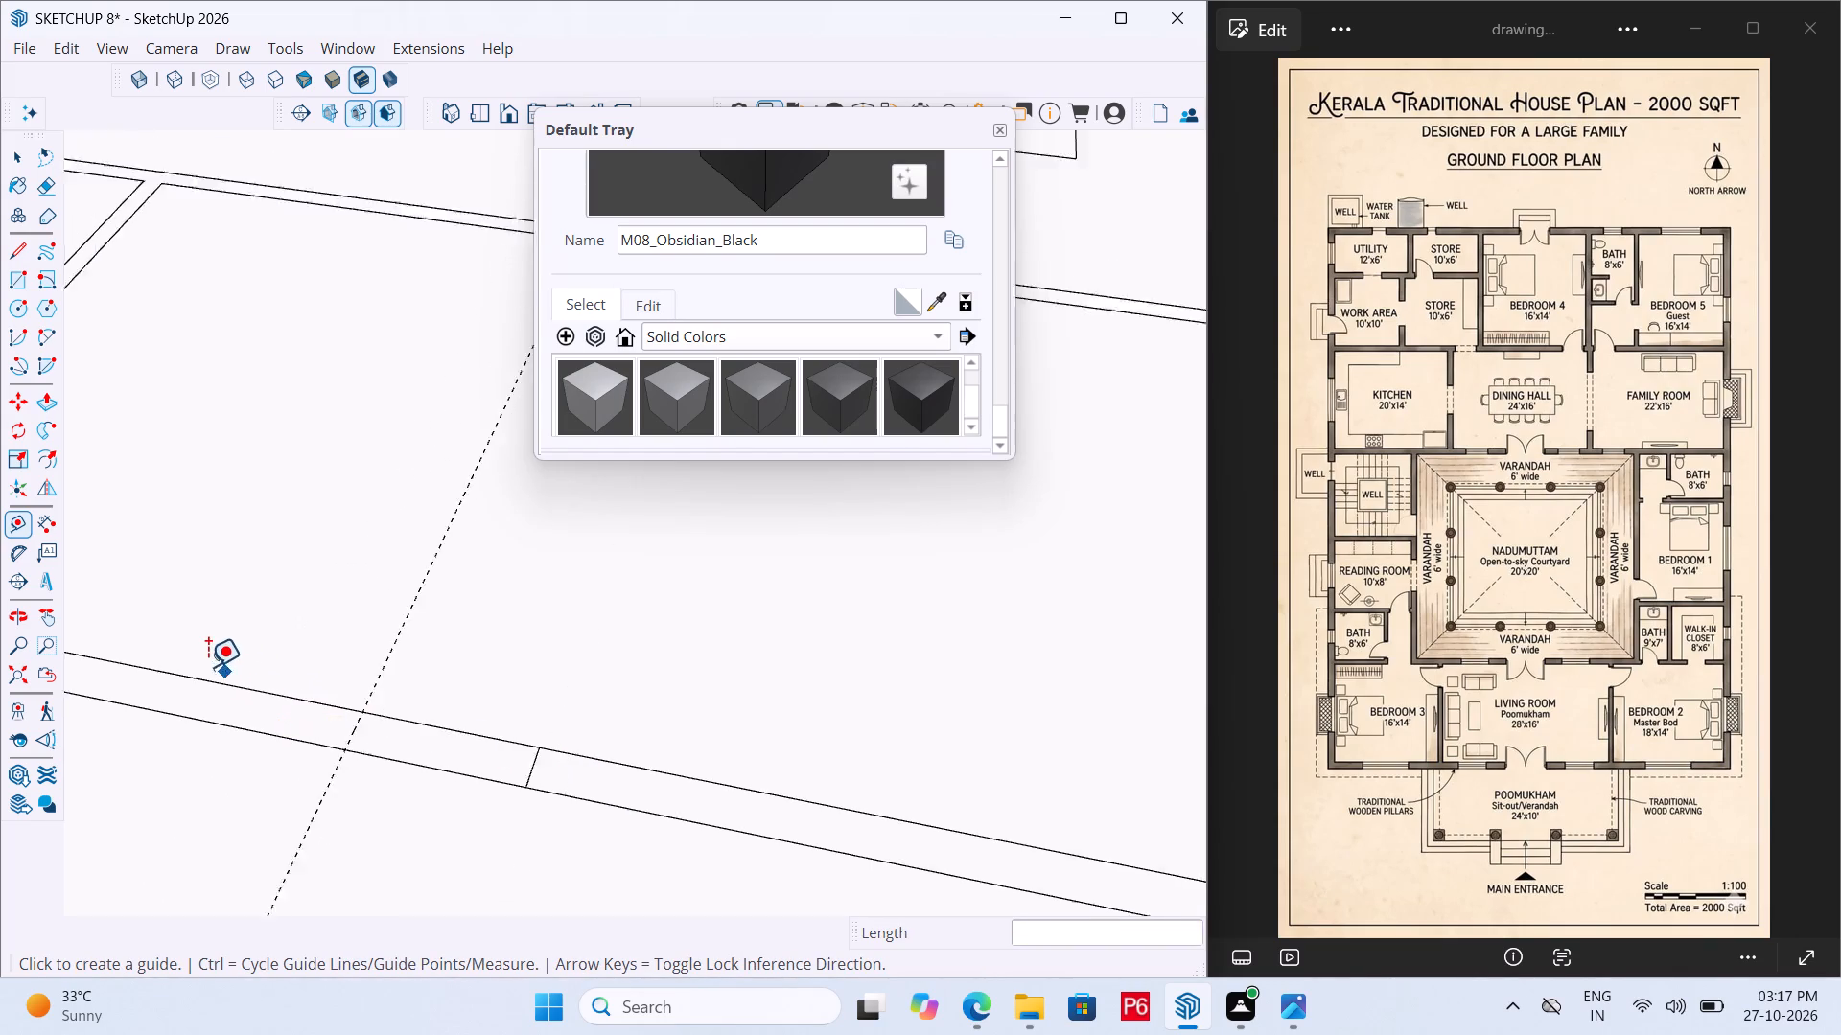
scroll(208, 667, down, 3)
scroll(455, 759, up, 5)
click(420, 715)
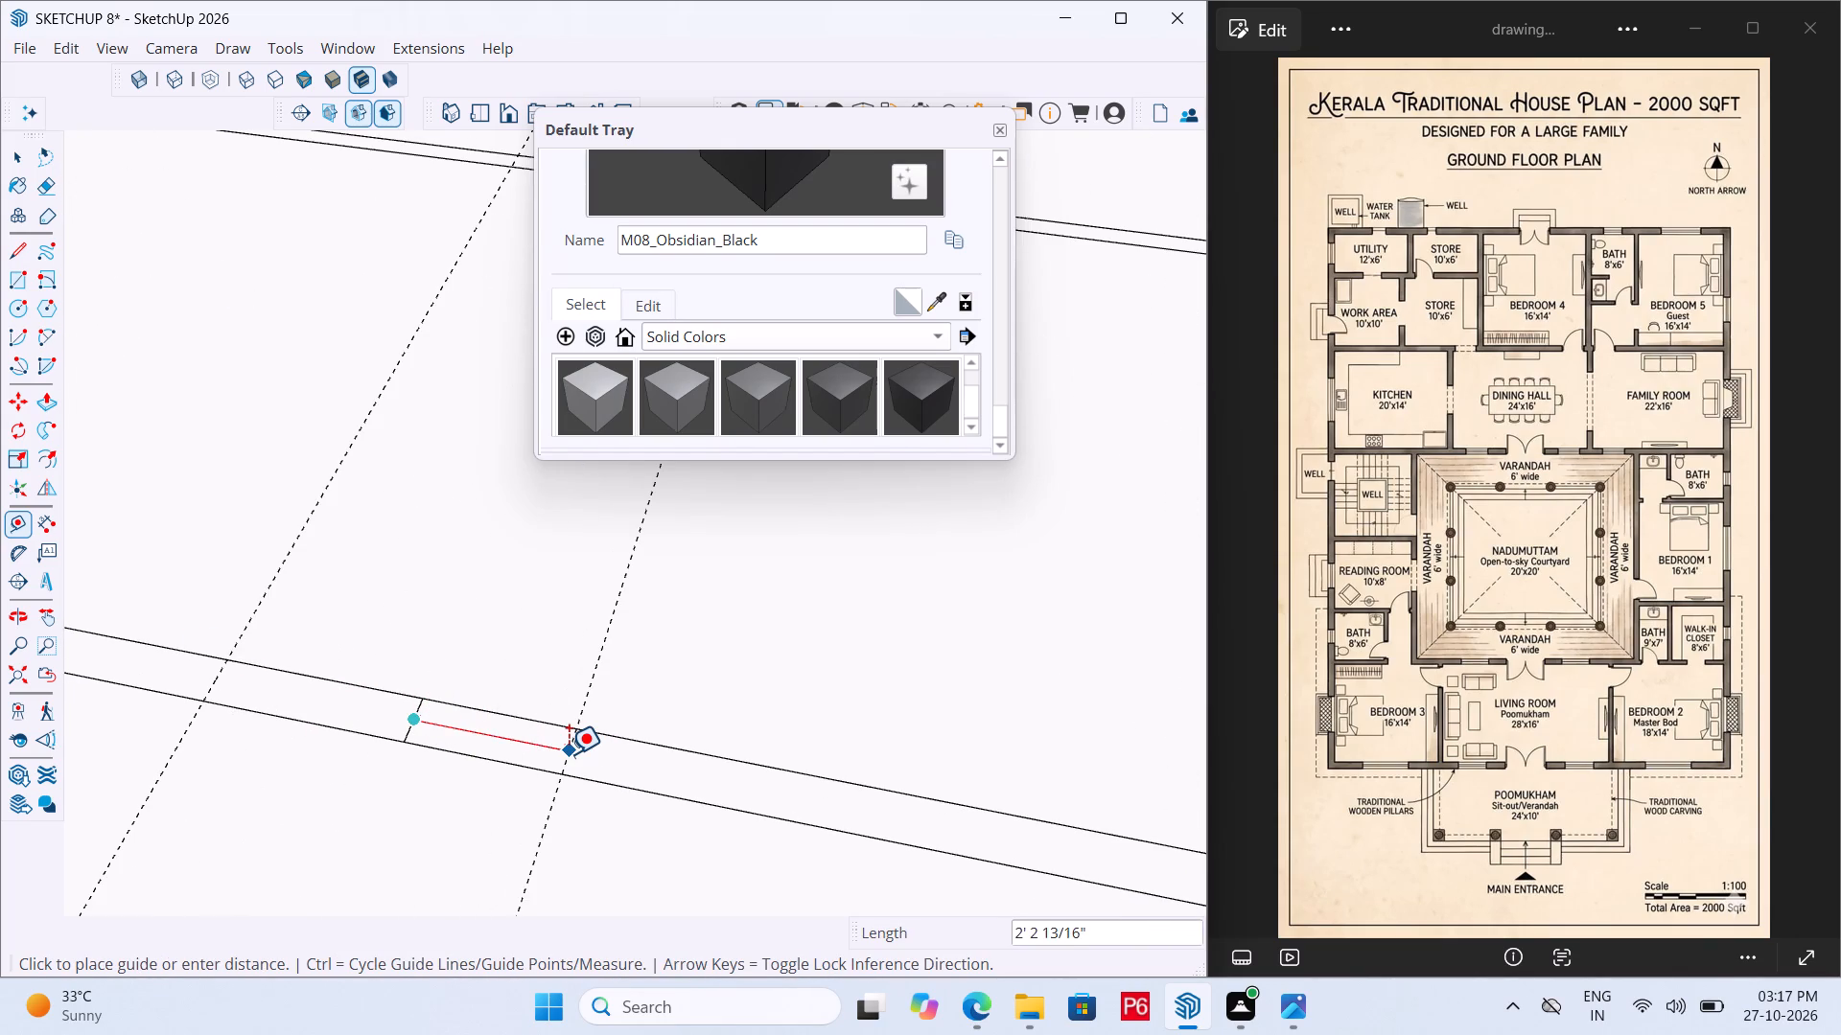
text(3')
key(Return)
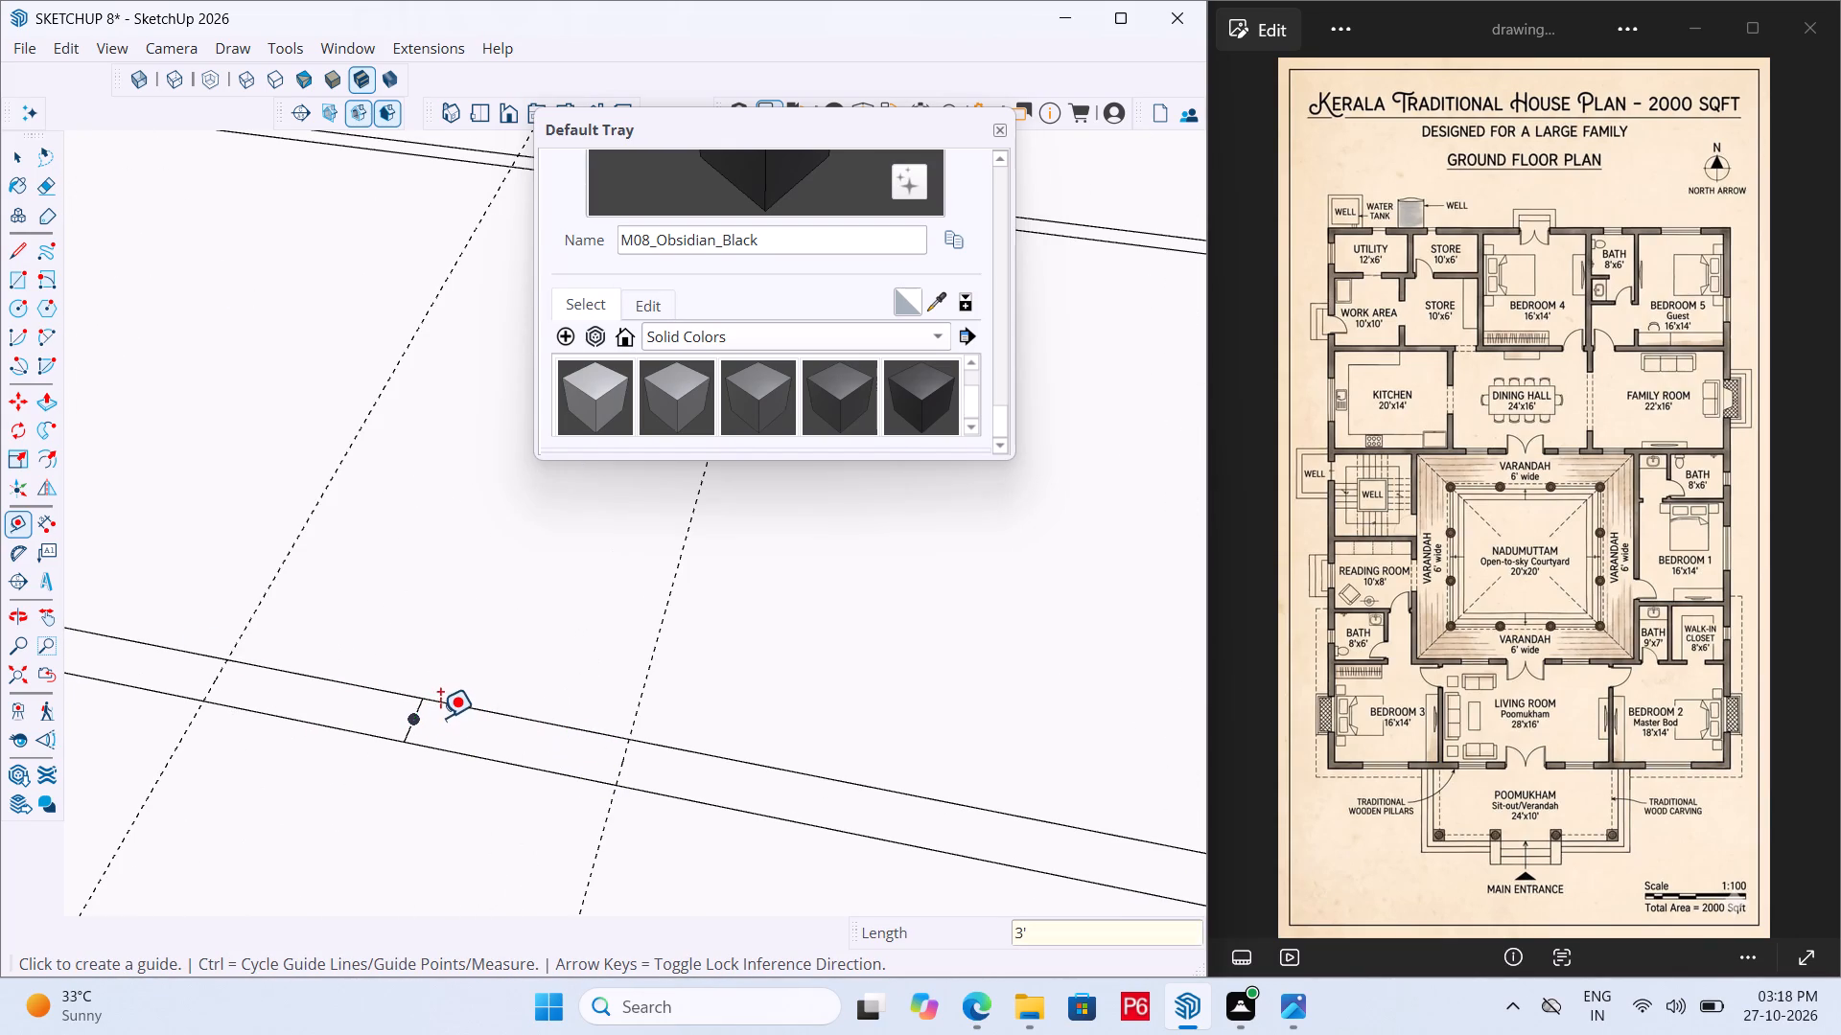
Draw a line across the front wall strip at each of the two guides, and erase the guides.
key(l)
click(631, 740)
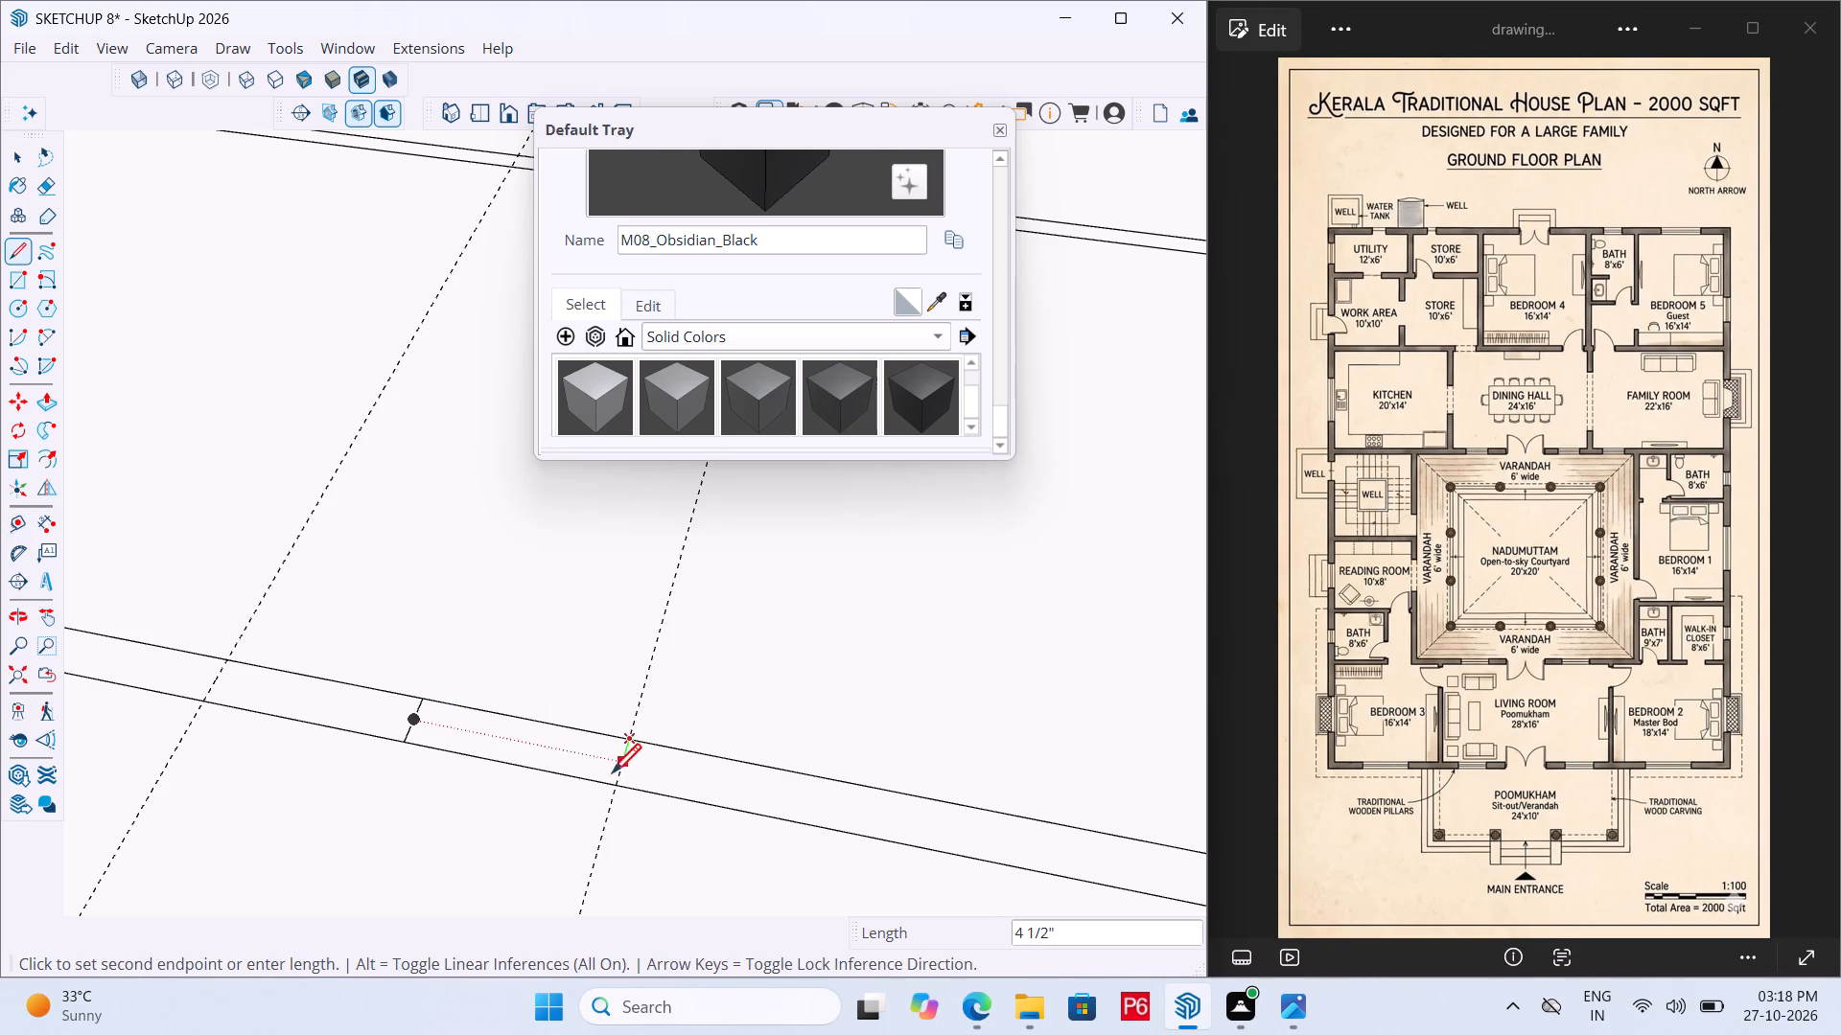
click(610, 790)
click(229, 664)
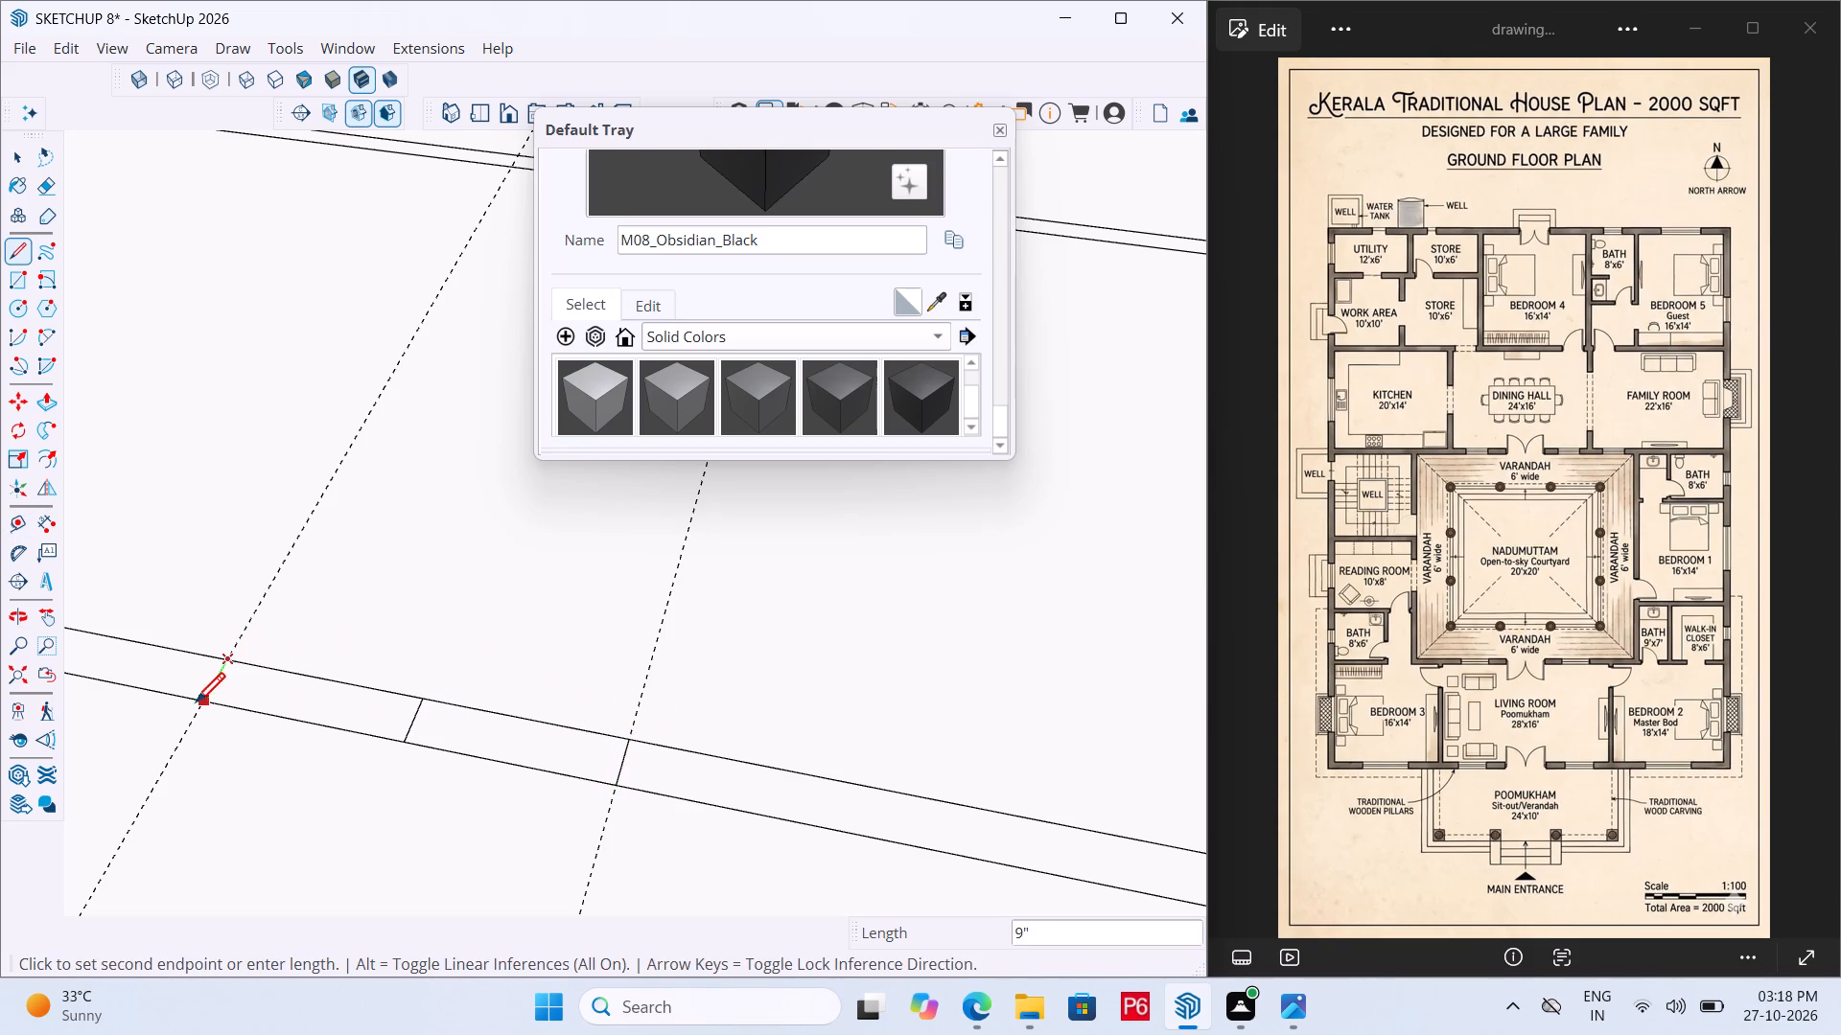
drag(196, 705, 207, 699)
scroll(389, 644, down, 5)
key(e)
drag(294, 529, 599, 576)
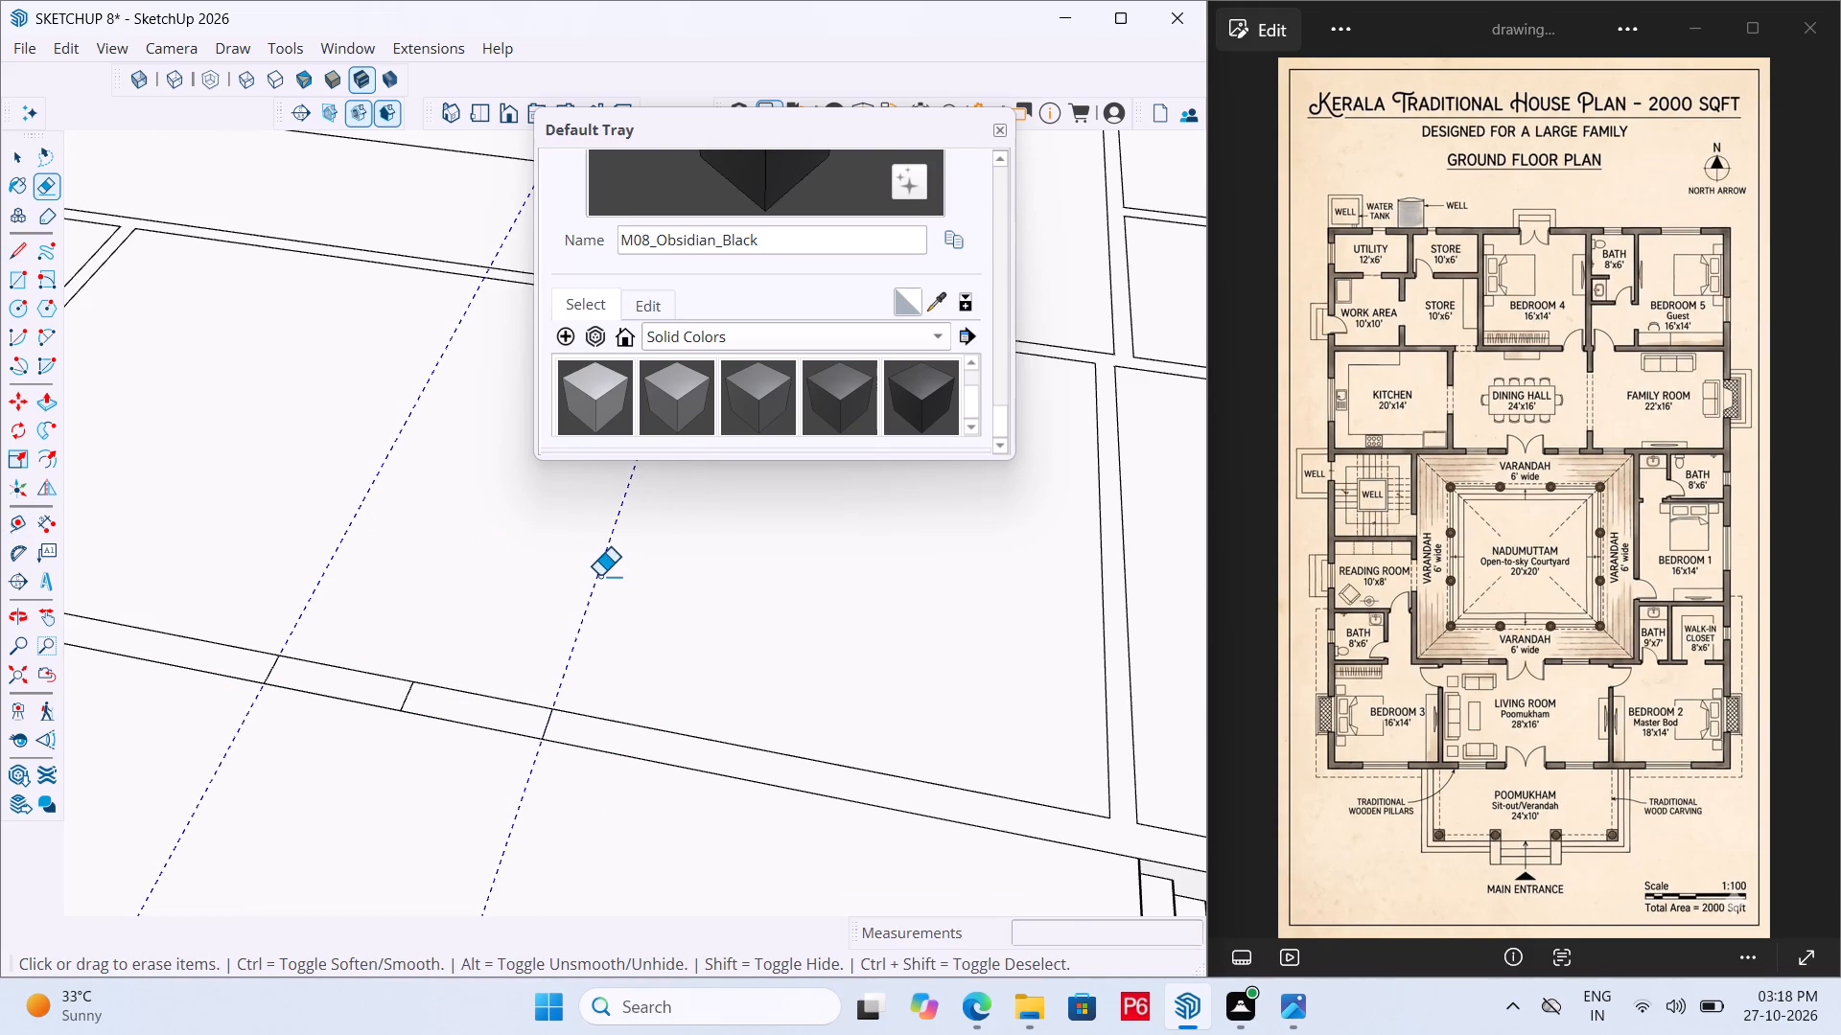
click(599, 576)
Save the model with the marked front entrance opening.
key(ctrl+s)
key(ctrl+s)
key(ctrl+s)
key(ctrl+s)
key(ctrl+s)
Draw a 6" line across the varandah-side end of the partition wall strip between the living room and Bedroom 2.
scroll(462, 673, down, 2)
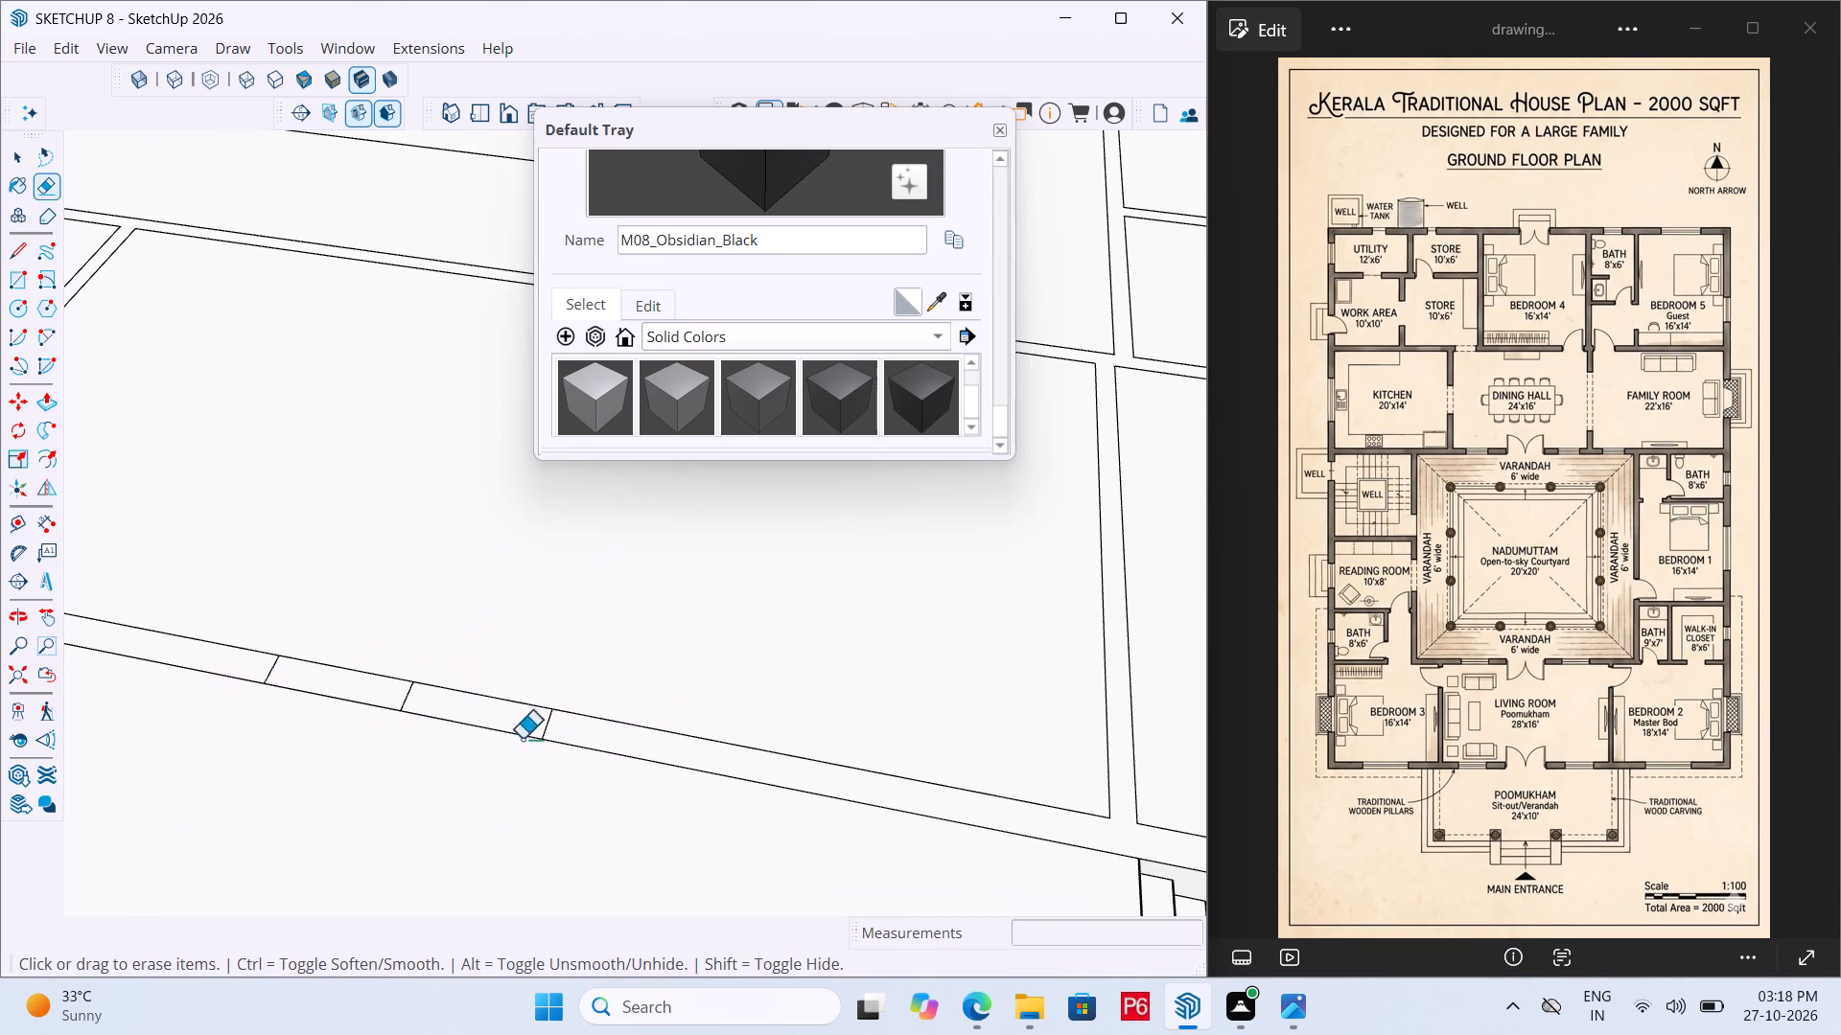
scroll(522, 739, down, 3)
scroll(499, 701, up, 1)
scroll(450, 694, down, 6)
middle_drag(463, 739, 512, 744)
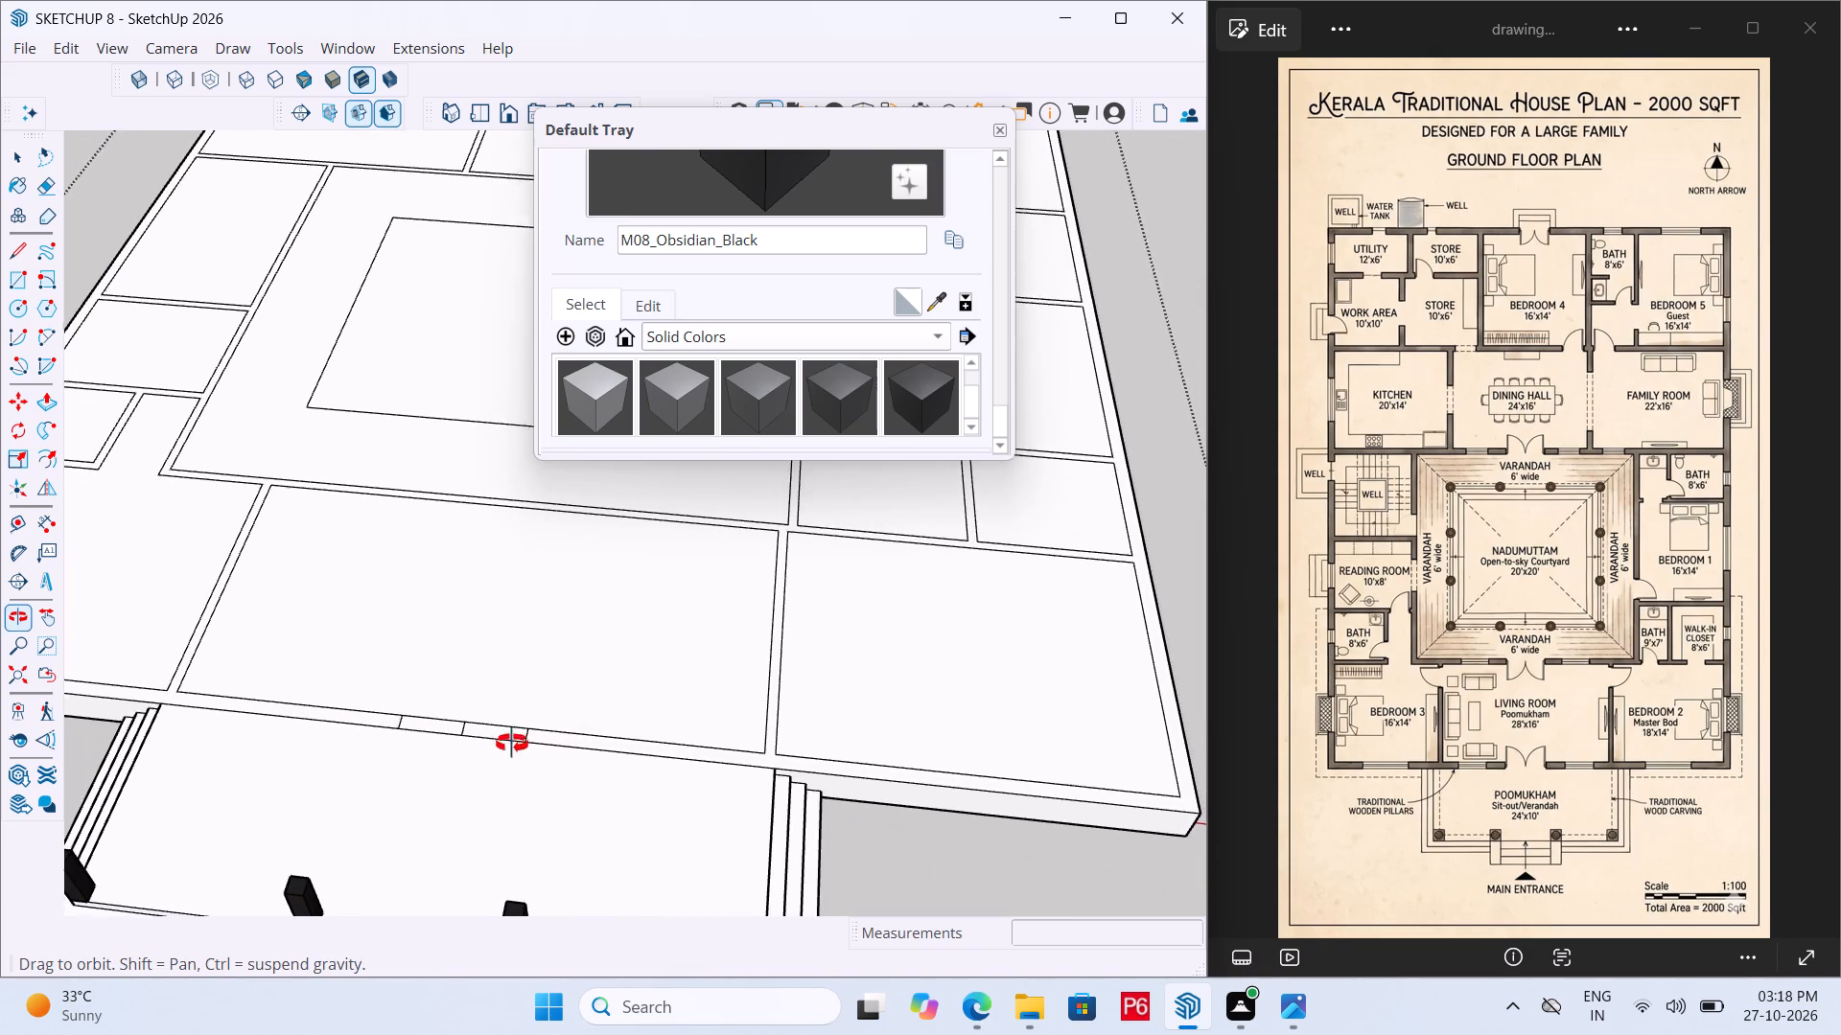
middle_drag(512, 744, 514, 745)
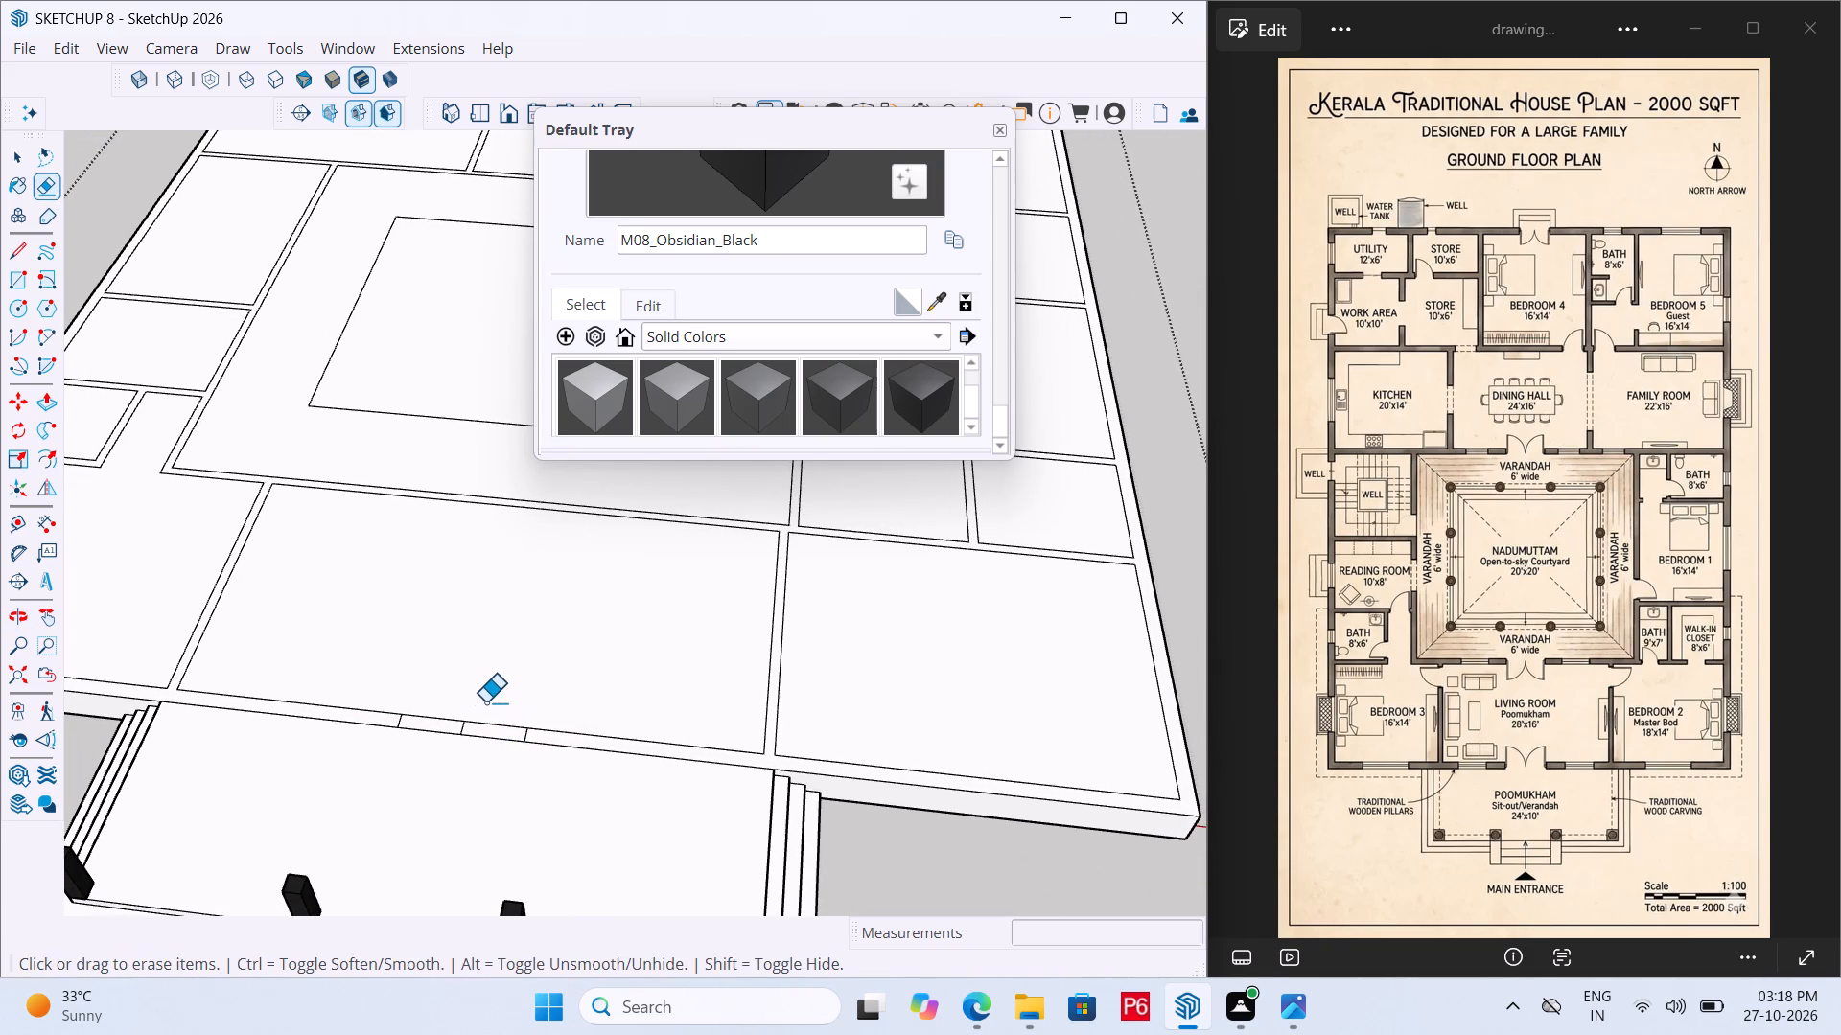
scroll(489, 694, down, 9)
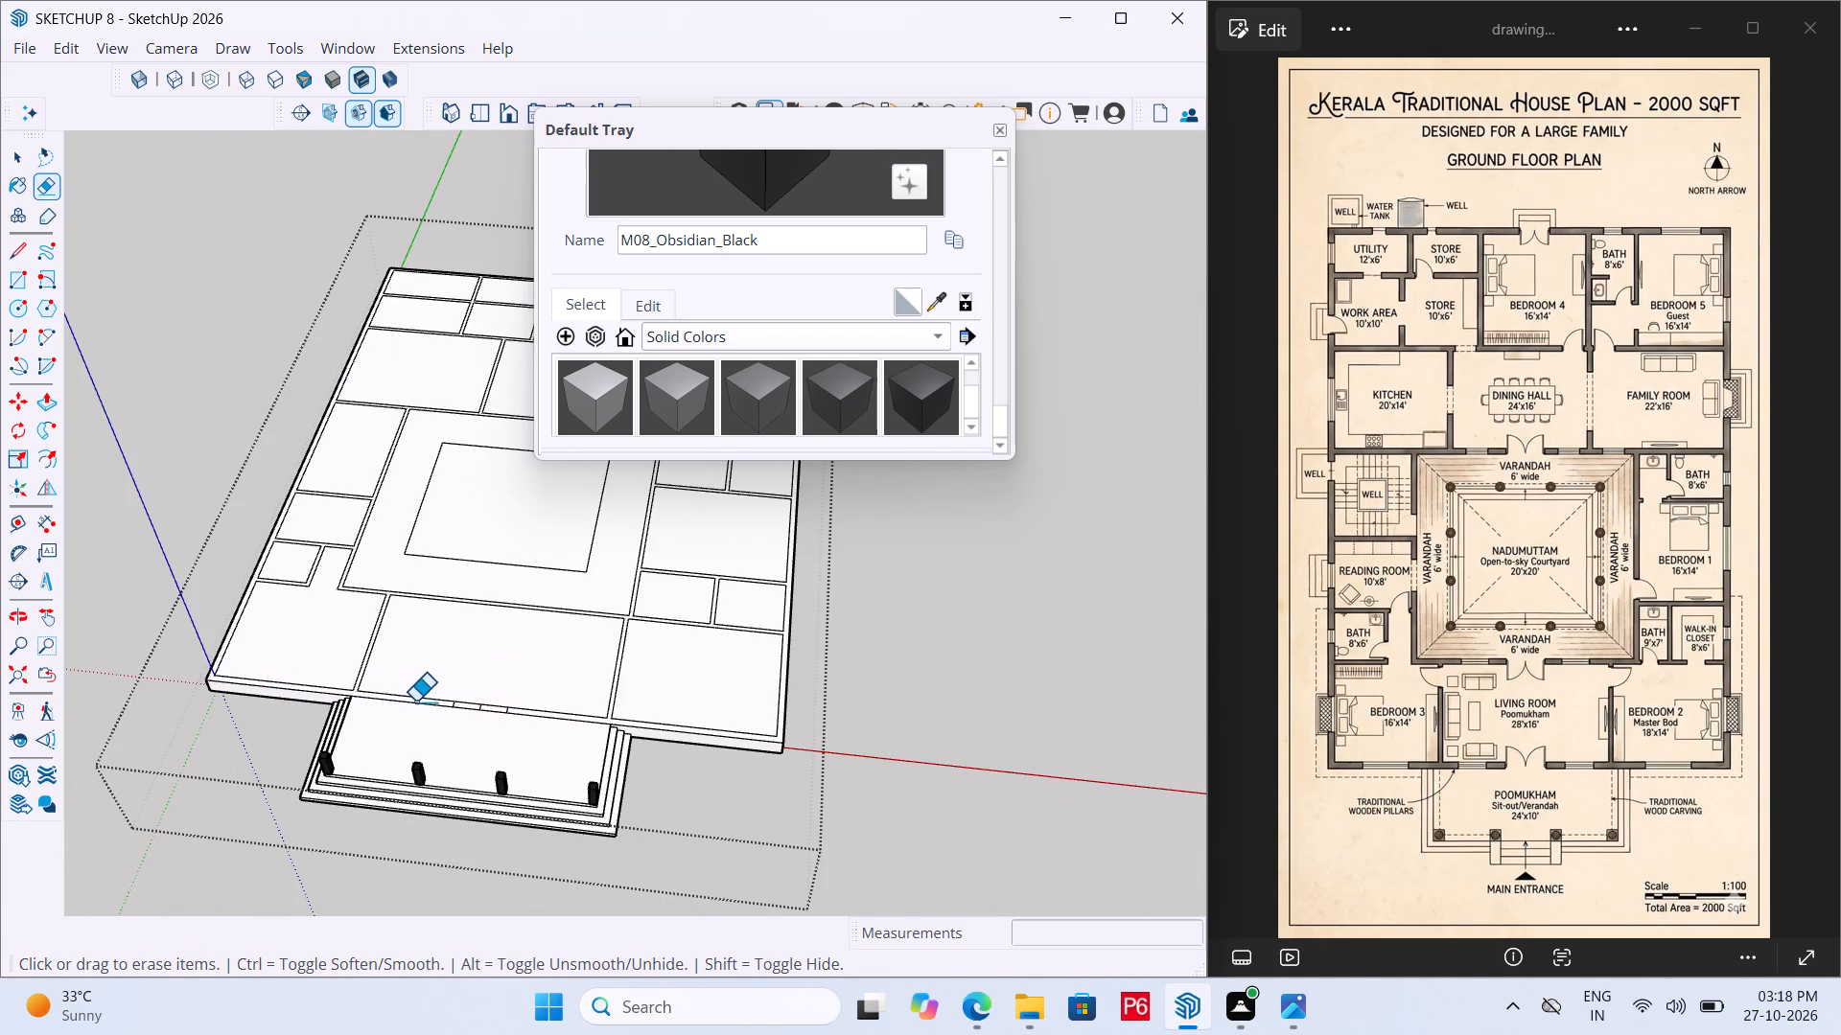
scroll(653, 630, up, 17)
key(l)
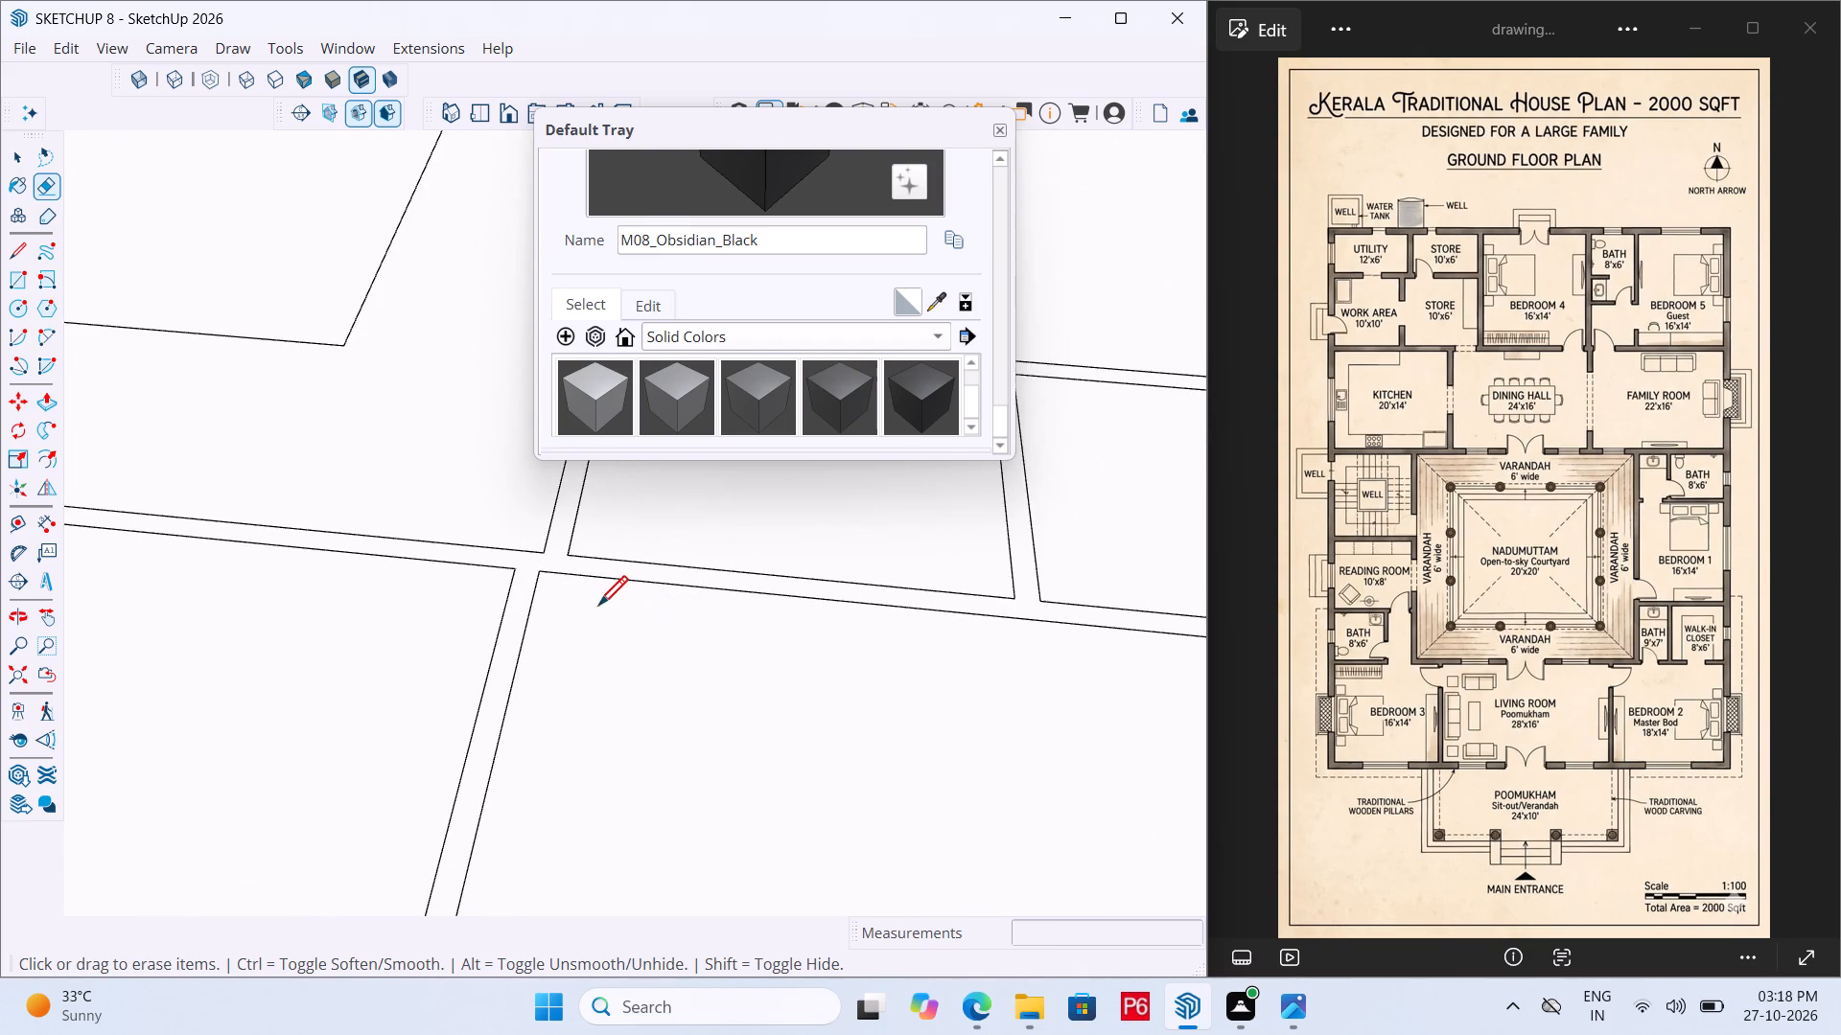
scroll(598, 609, up, 5)
click(501, 548)
click(461, 541)
key(space)
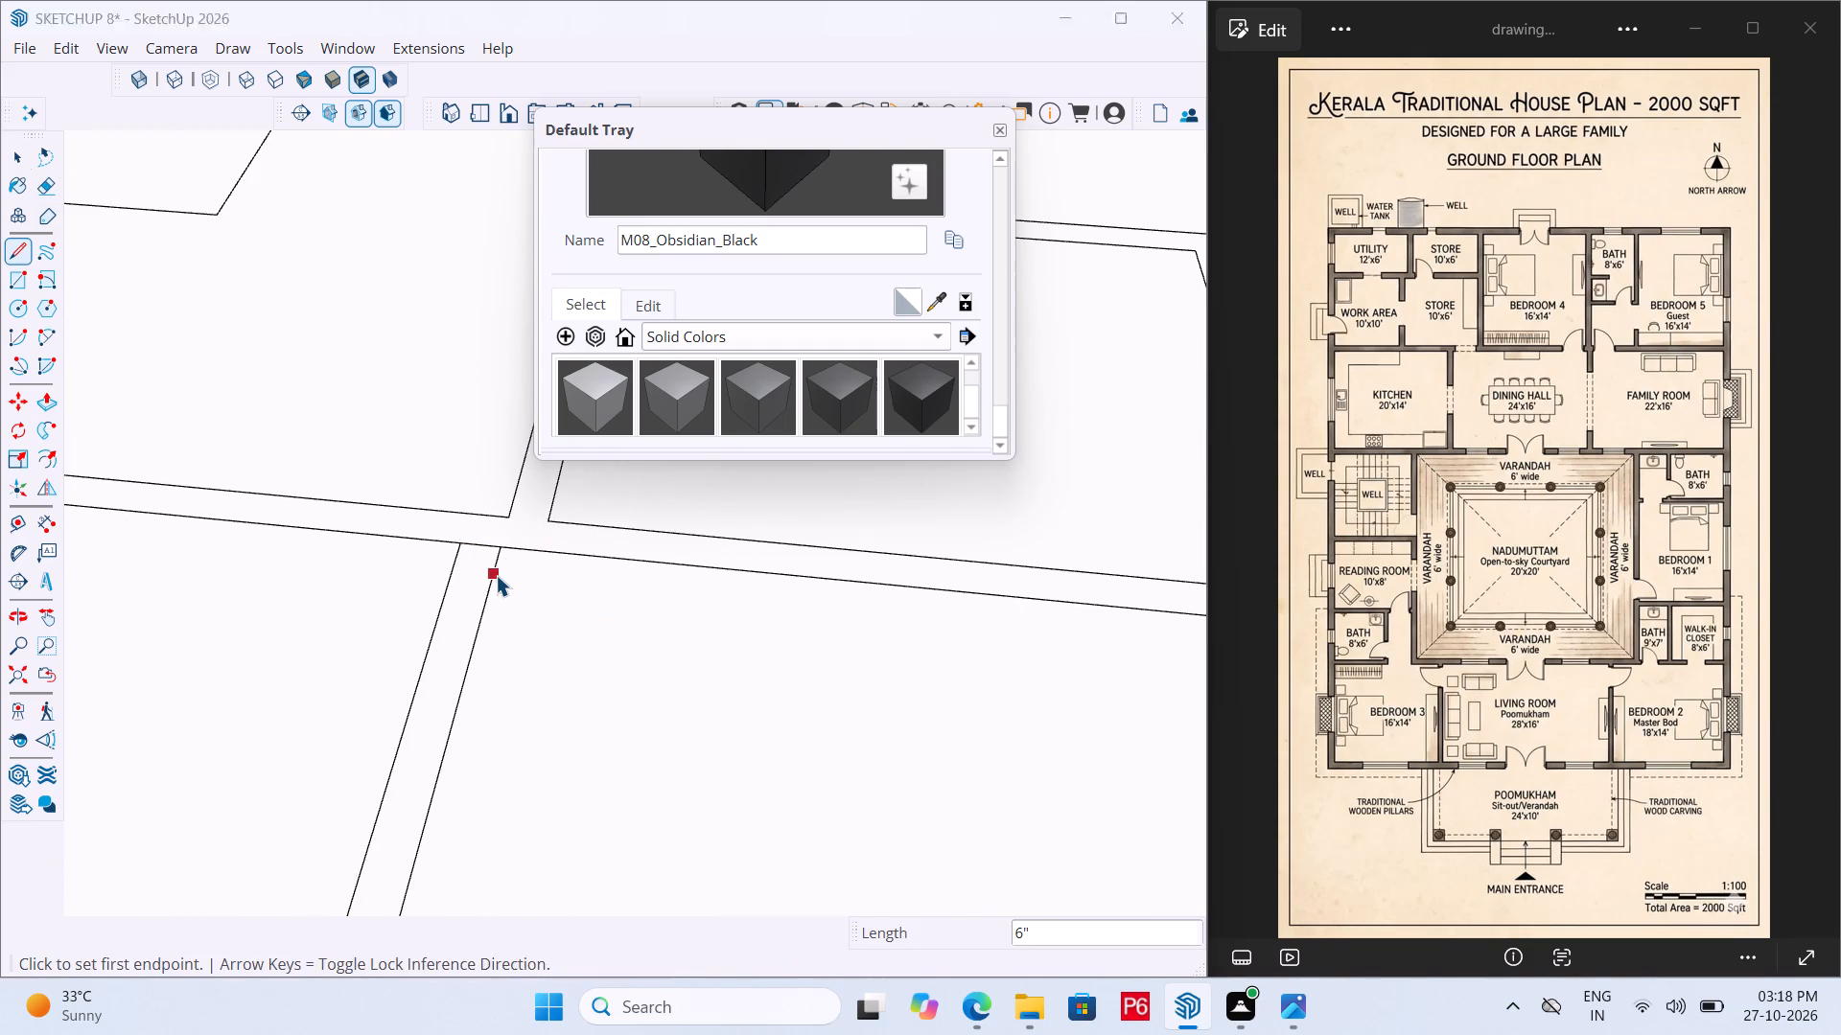
Mark a 3' opening along the living room–Bedroom 2 partition from its end line with a second cross line, using a temporary guide.
key(t)
click(484, 548)
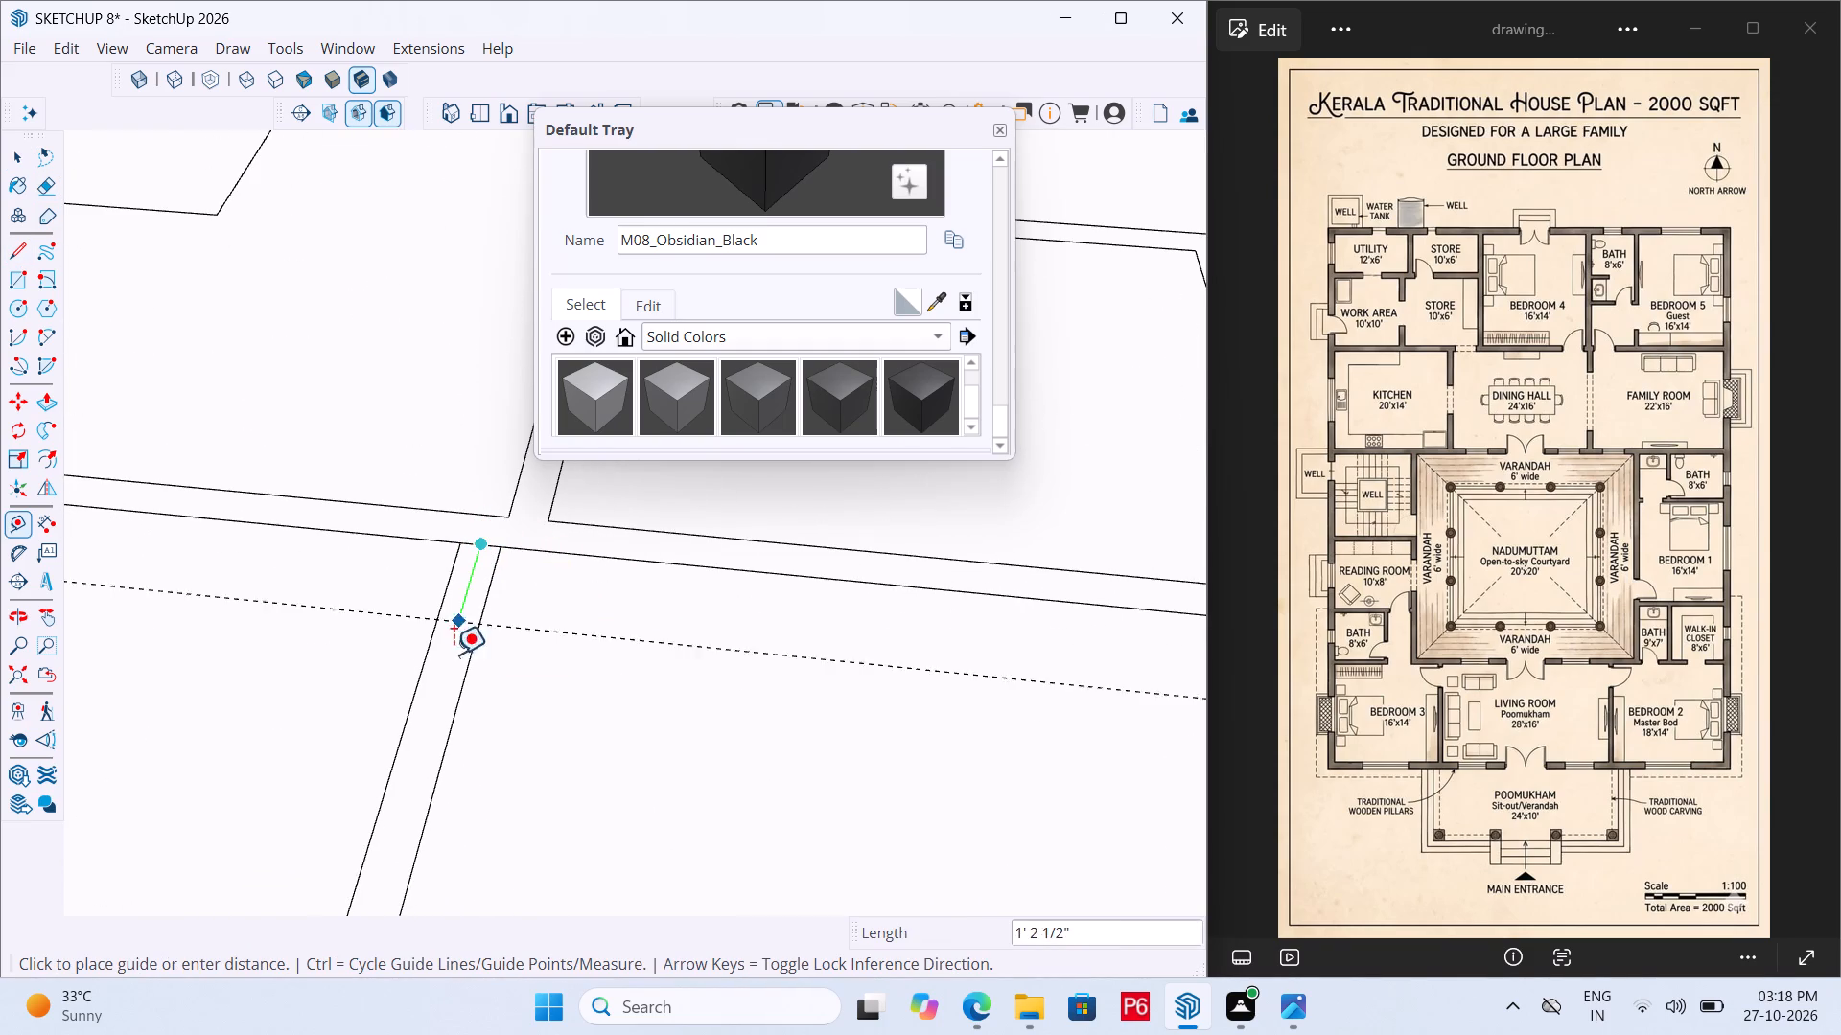
text(3')
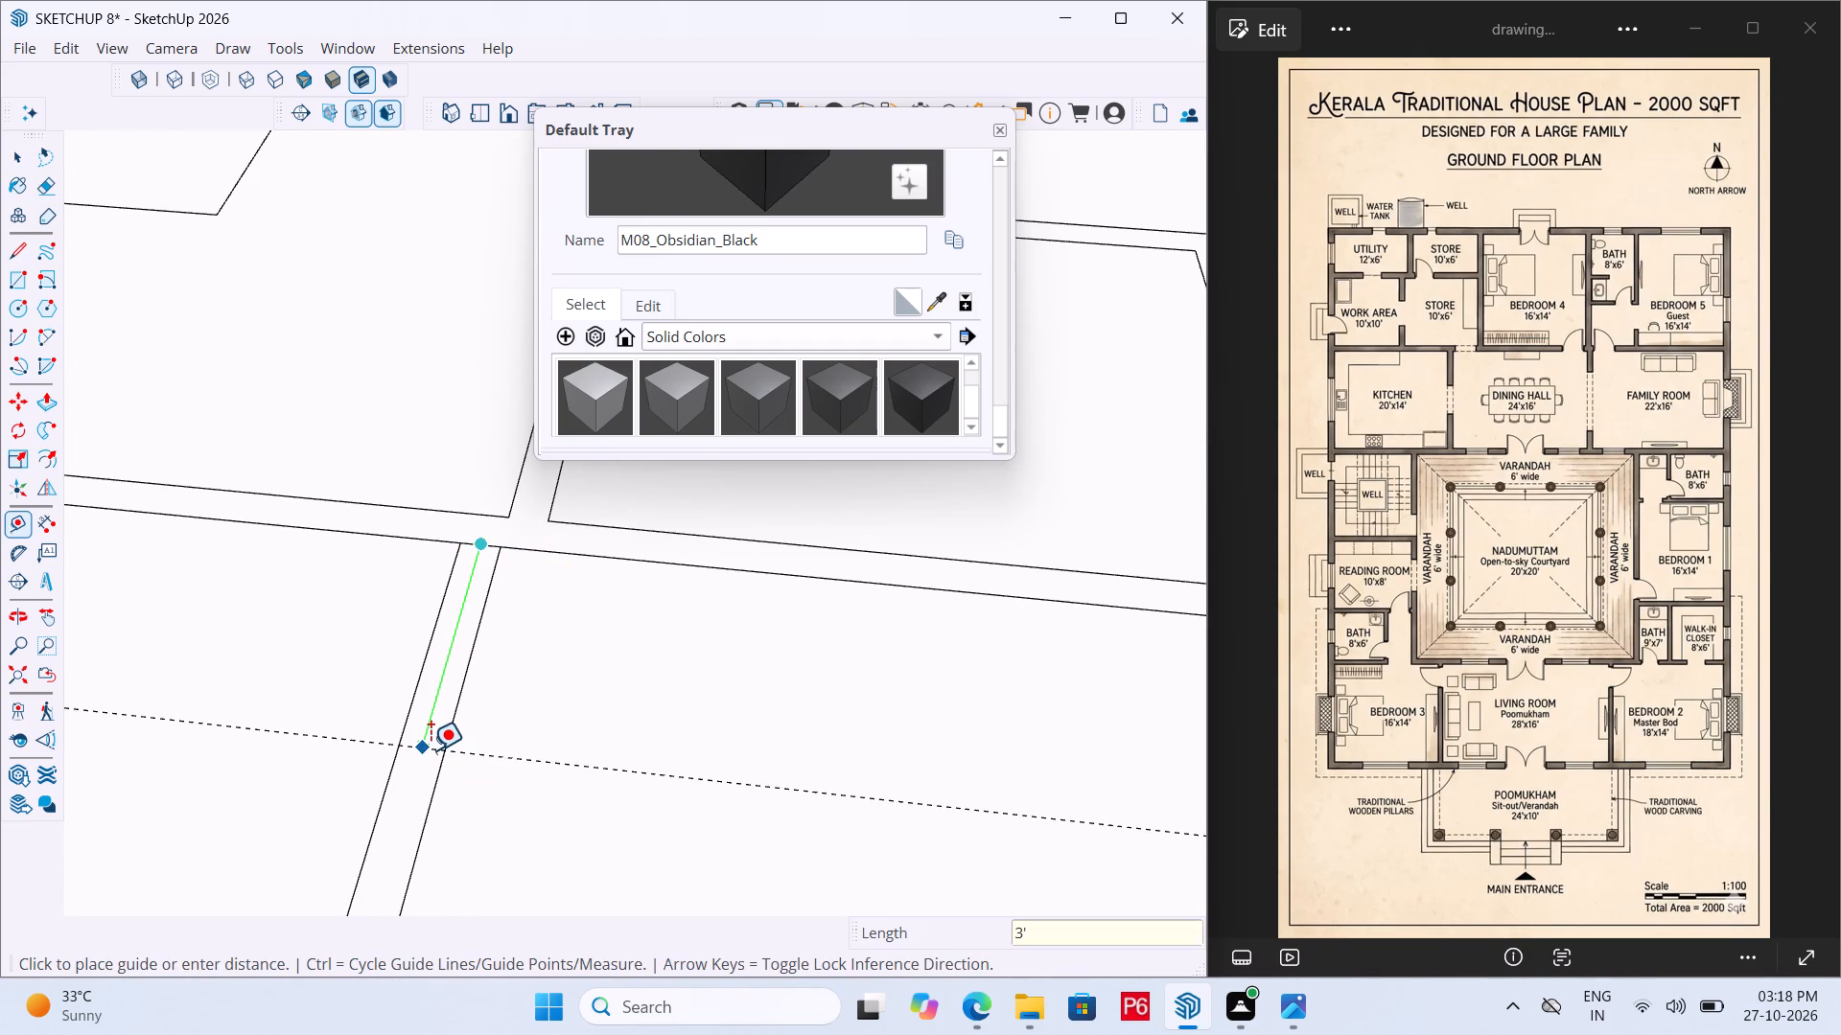
key(Return)
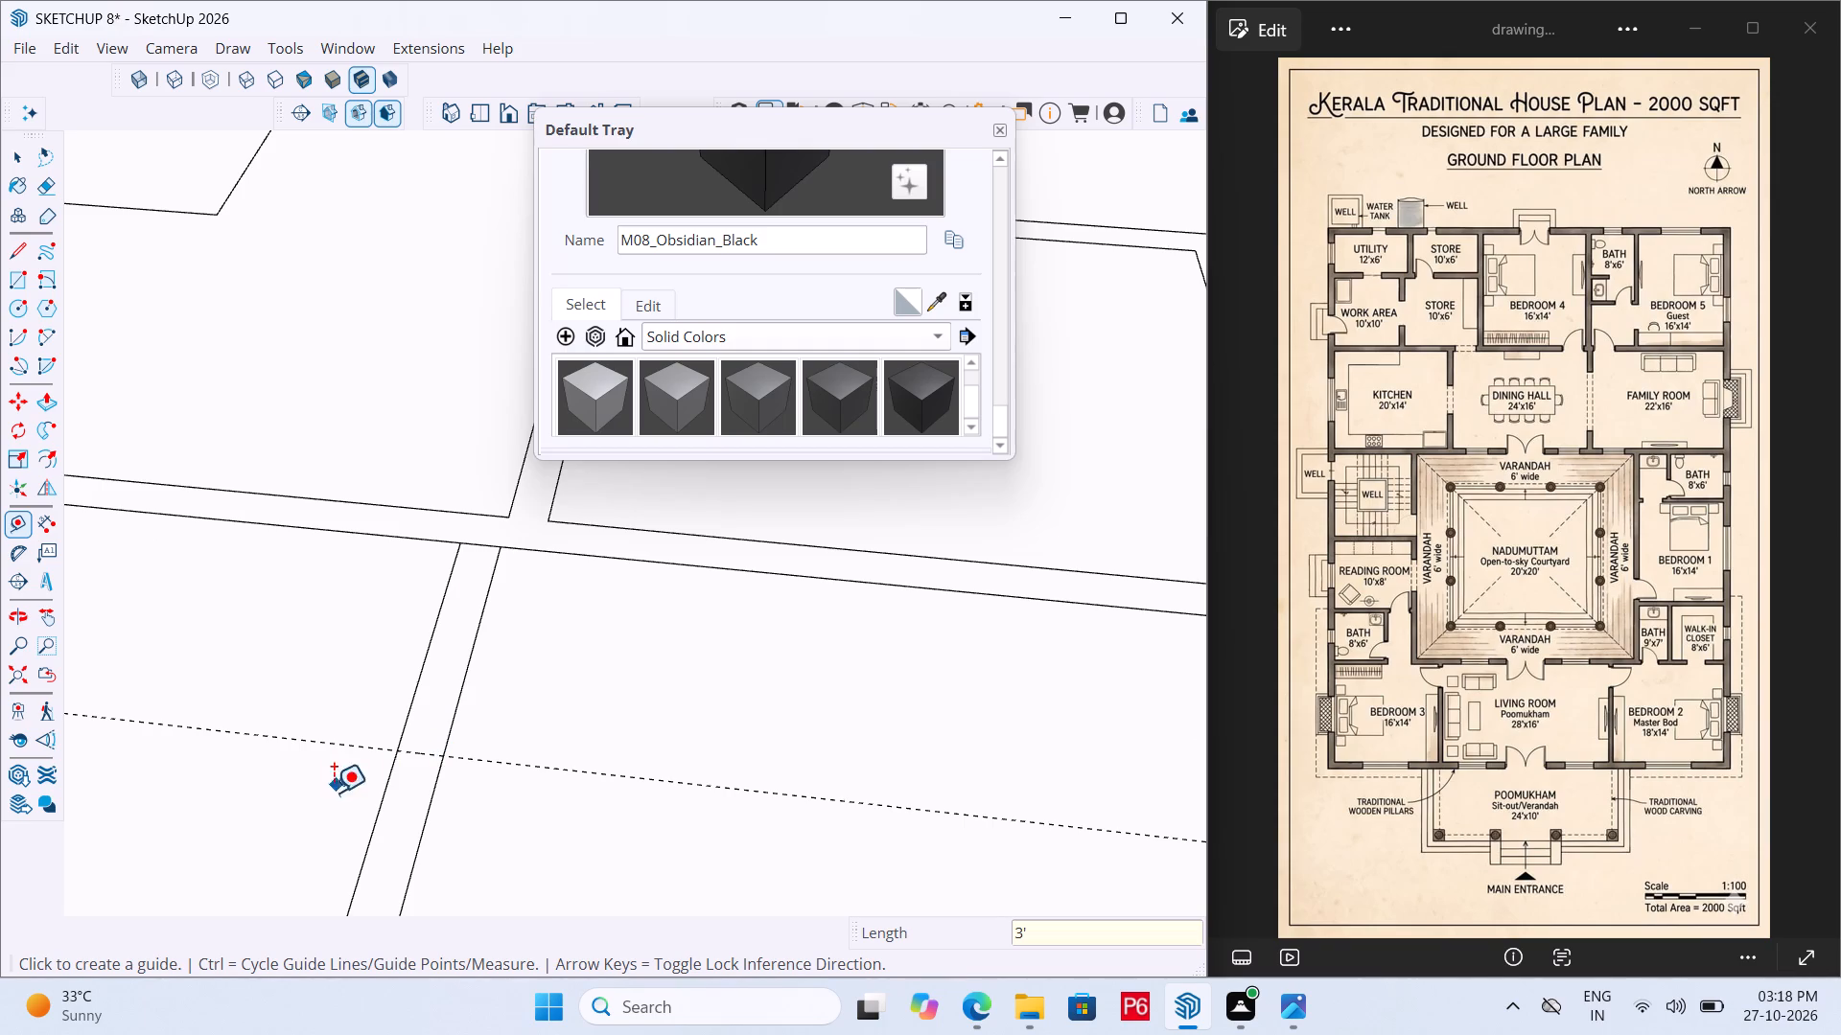
key(l)
drag(446, 752, 432, 747)
click(402, 743)
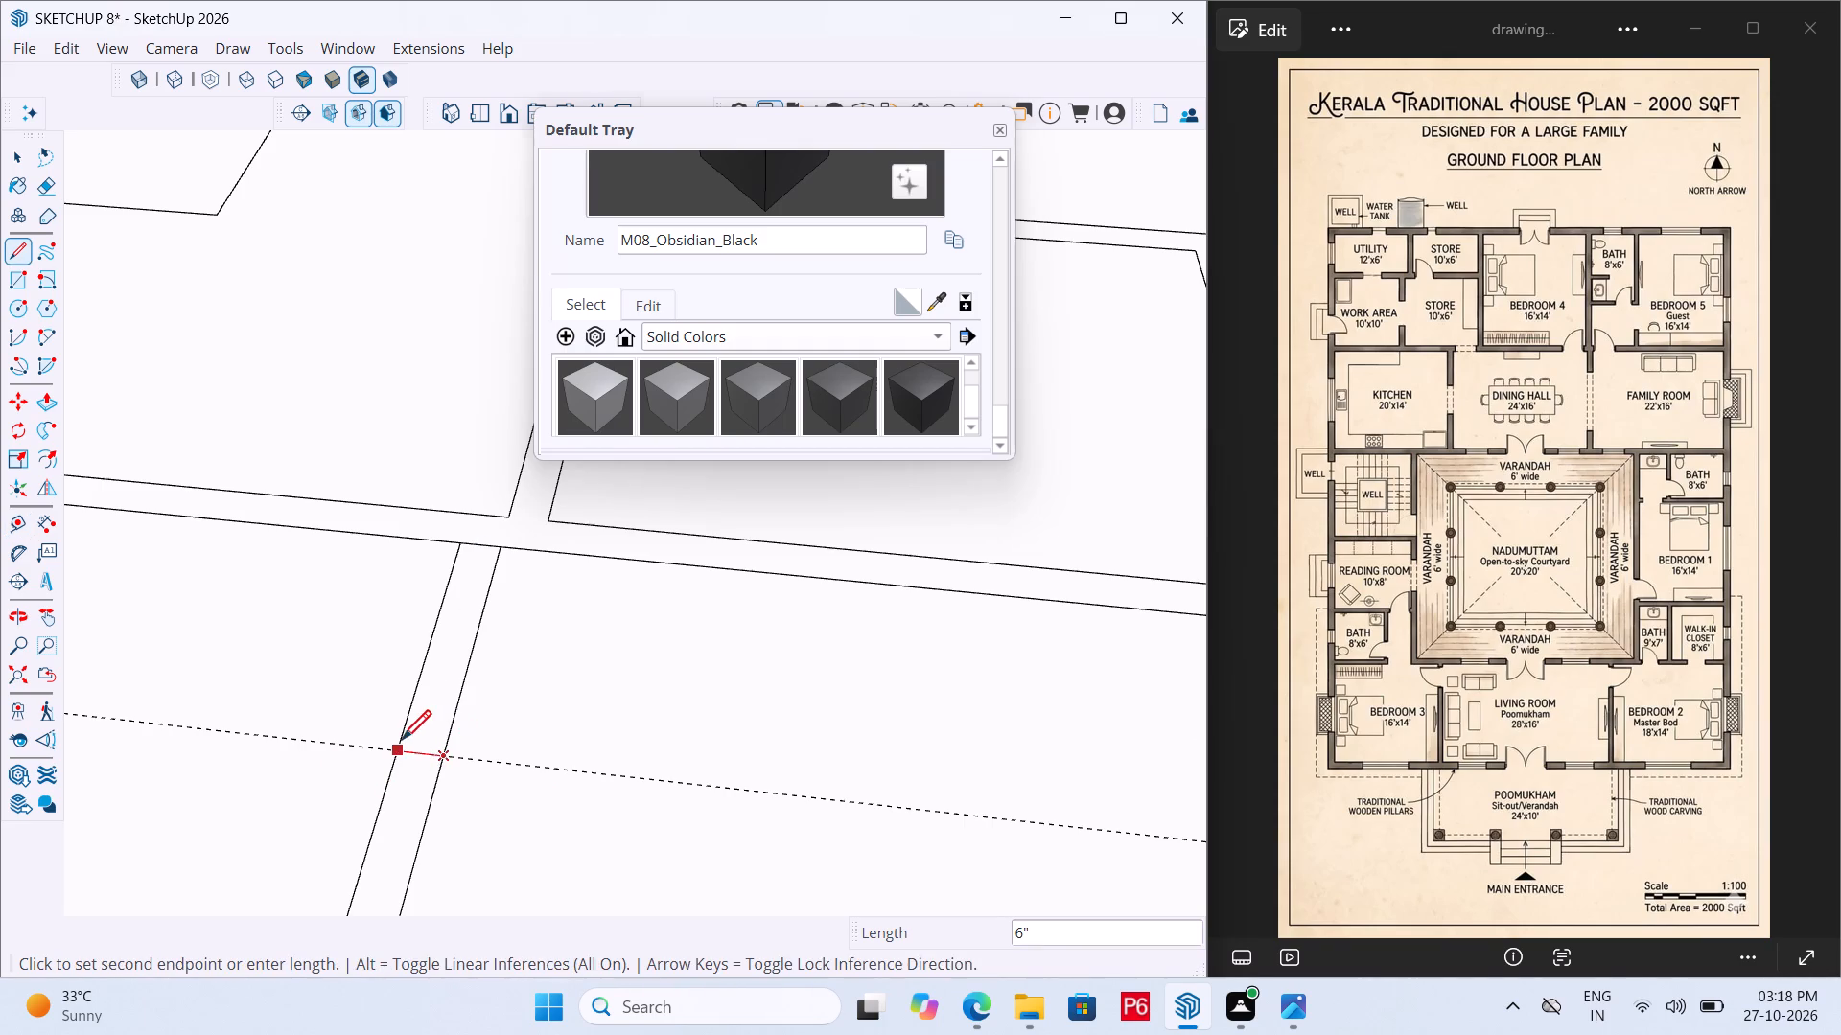
key(space)
key(e)
drag(613, 750, 595, 783)
click(595, 783)
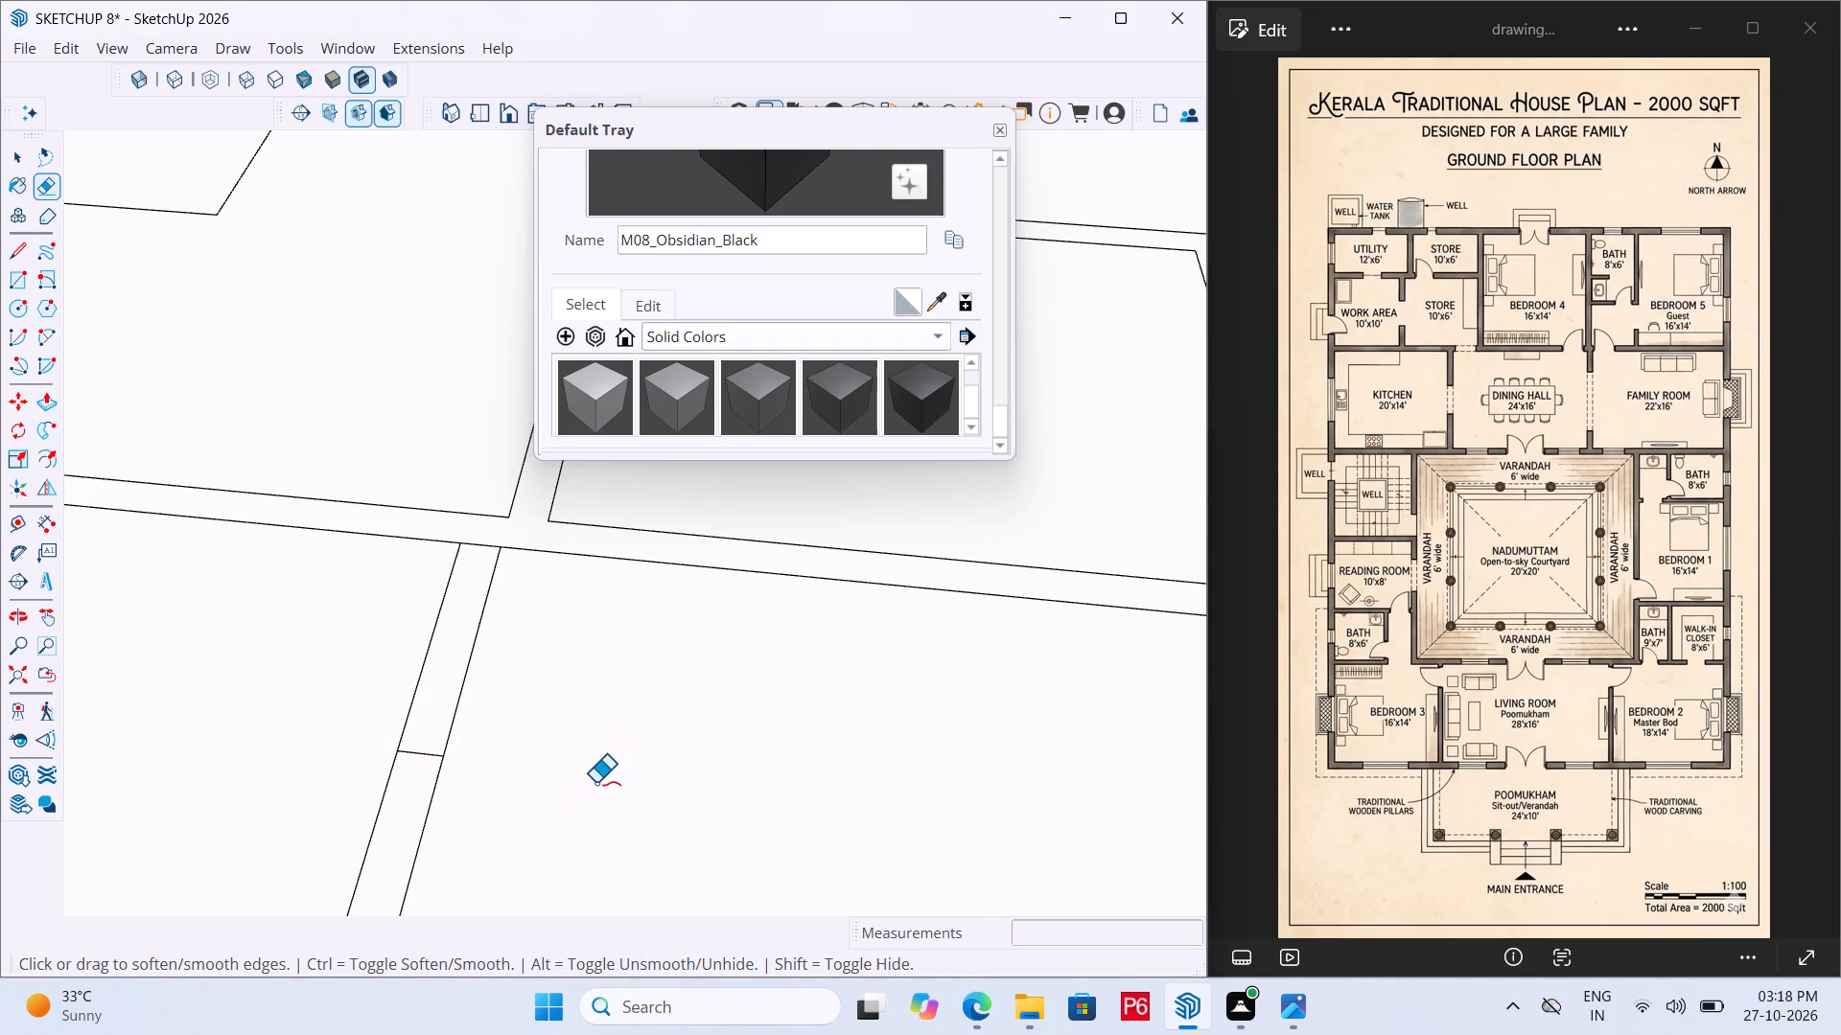
Save the model with the Bedroom 2 door opening marked.
key(ctrl+s)
key(ctrl+s)
key(ctrl+s)
key(ctrl+s)
key(ctrl+s)
key(ctrl+s)
Draw a 6" line across the wall strip between Bedroom 2 and its 9'x7' bath, at the bath's inner corner nearest the living room.
ctrl+scroll(790, 745, down, 7)
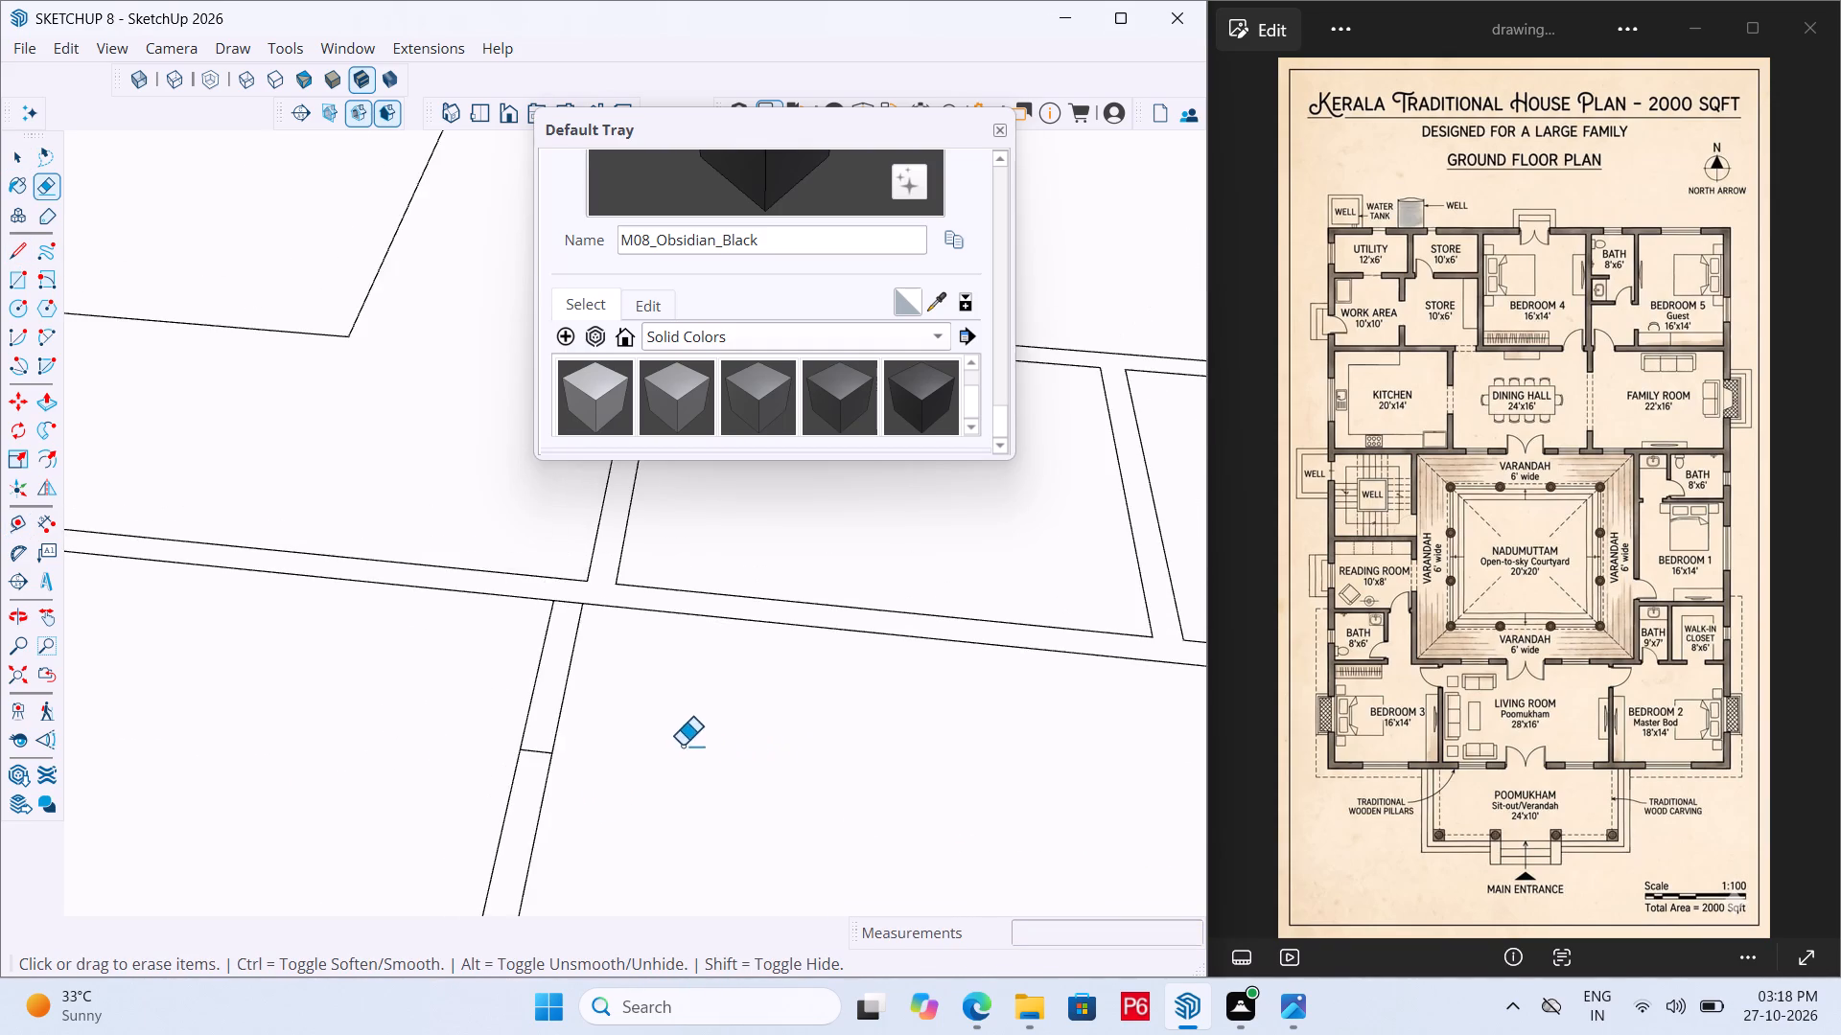
scroll(635, 748, down, 7)
scroll(465, 705, down, 6)
scroll(663, 693, up, 9)
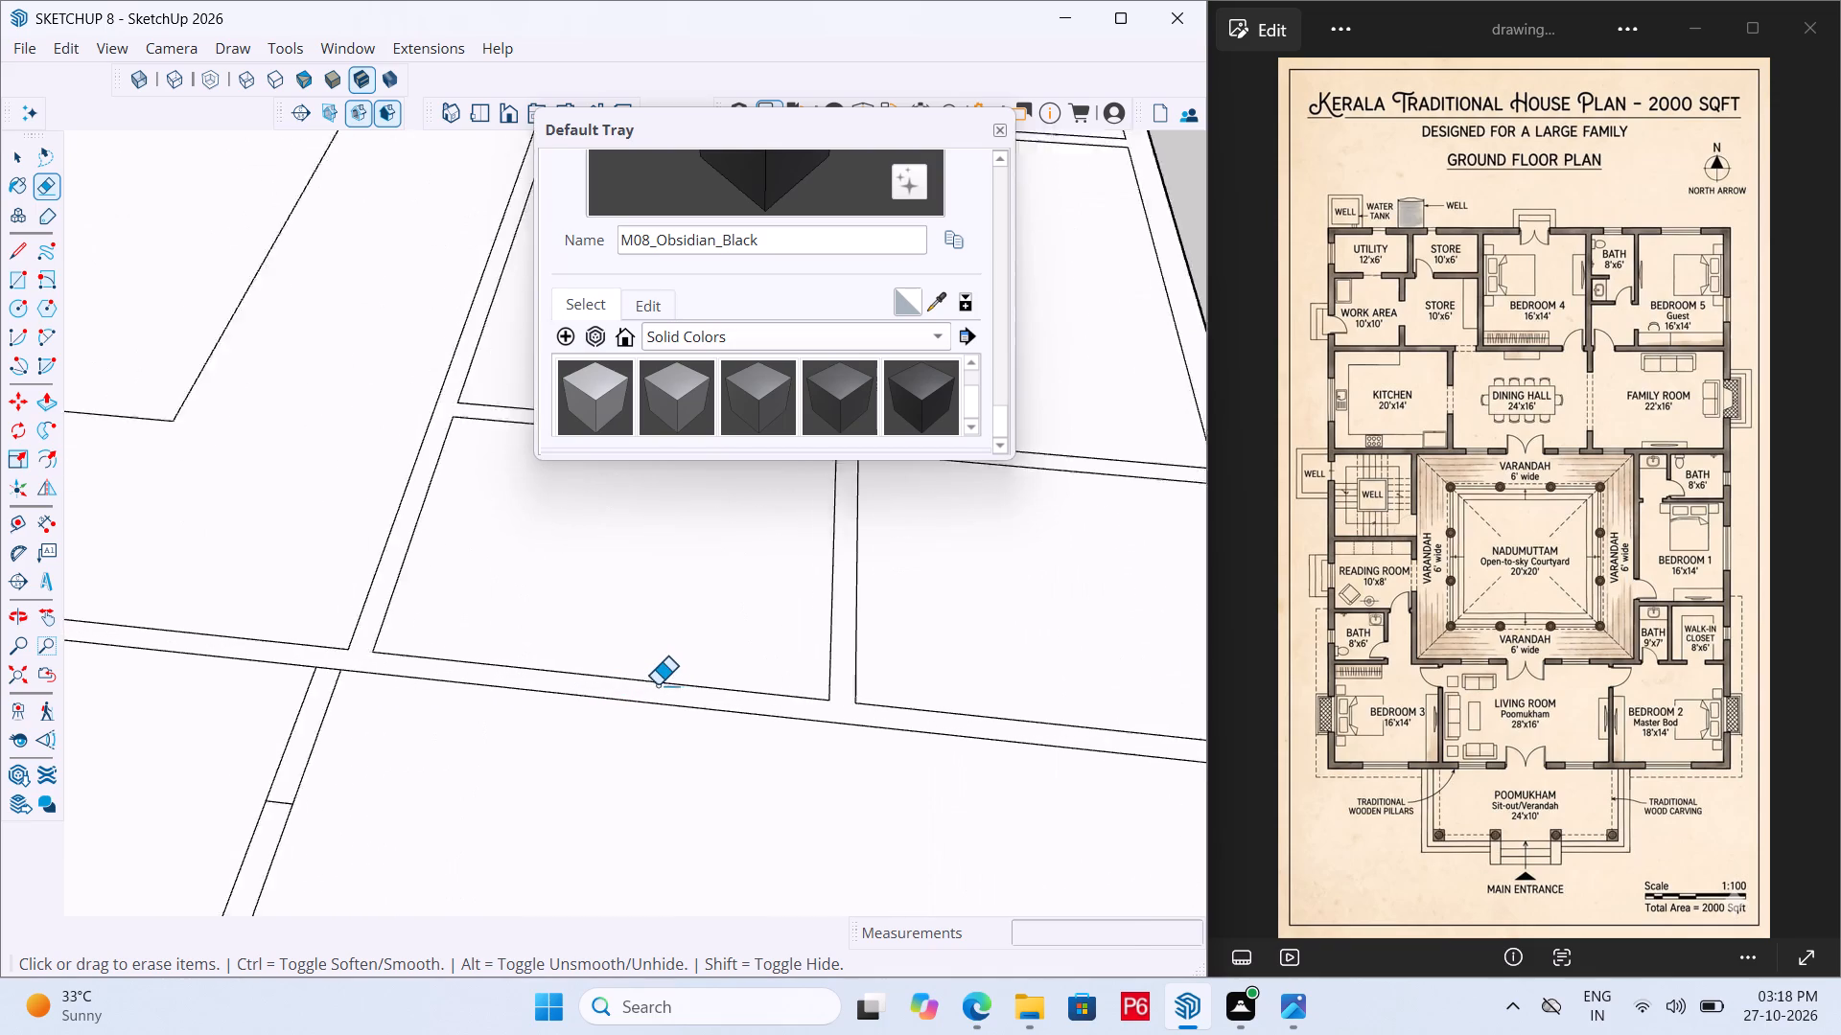
scroll(657, 685, up, 2)
scroll(365, 662, up, 5)
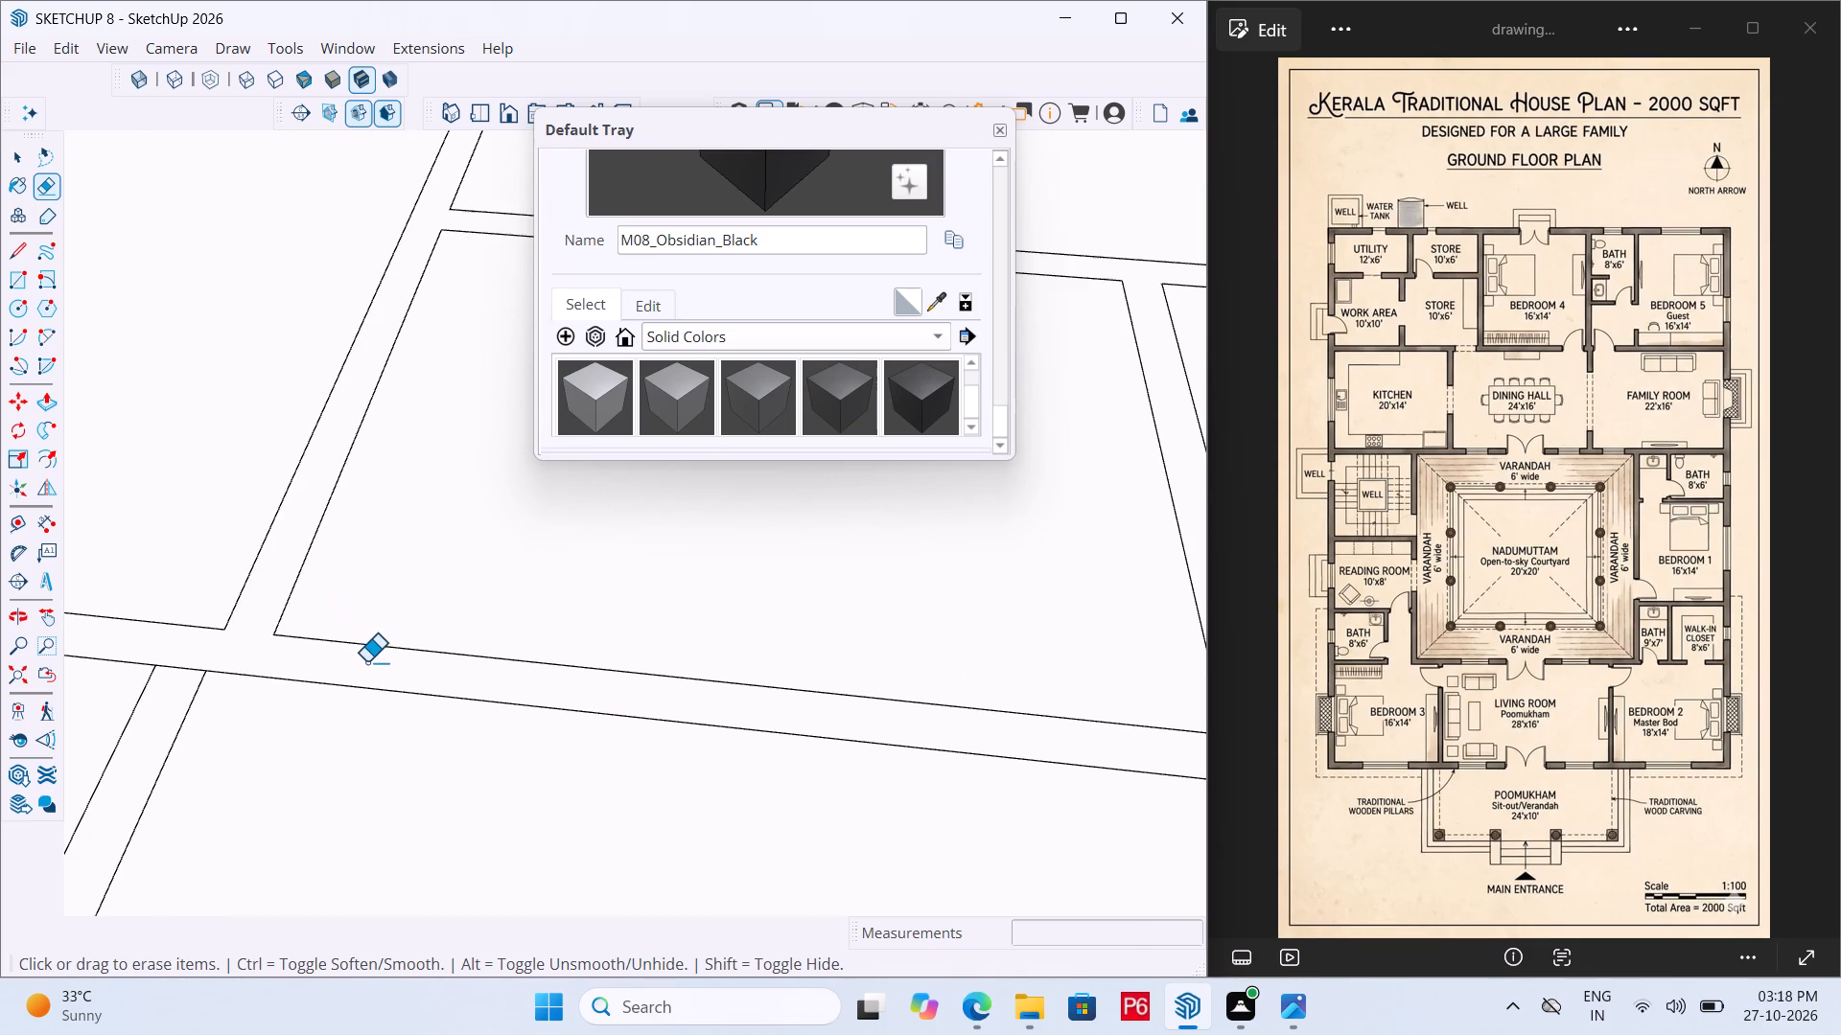
key(l)
click(272, 630)
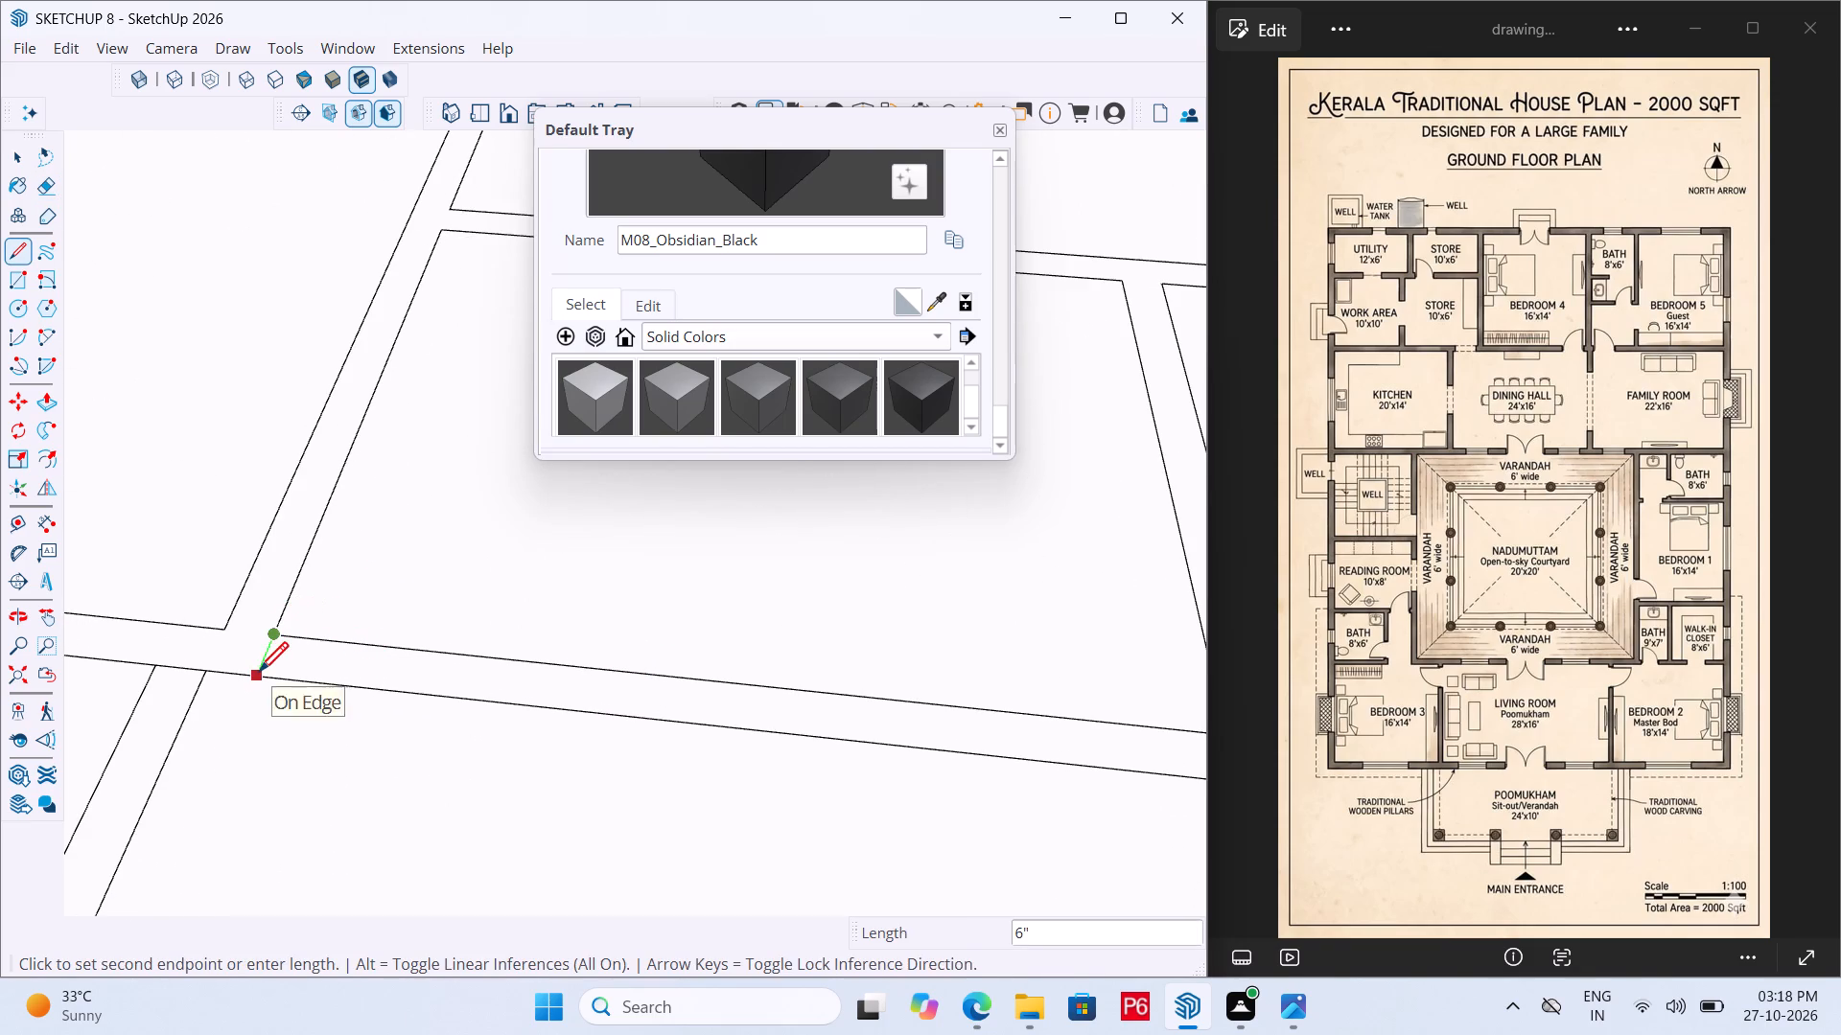
click(259, 675)
key(space)
Mark a 2'6" opening along the Bedroom 2 bath wall from the corner line with a second cross line, using a temporary guide.
scroll(303, 653, up, 3)
key(t)
click(256, 651)
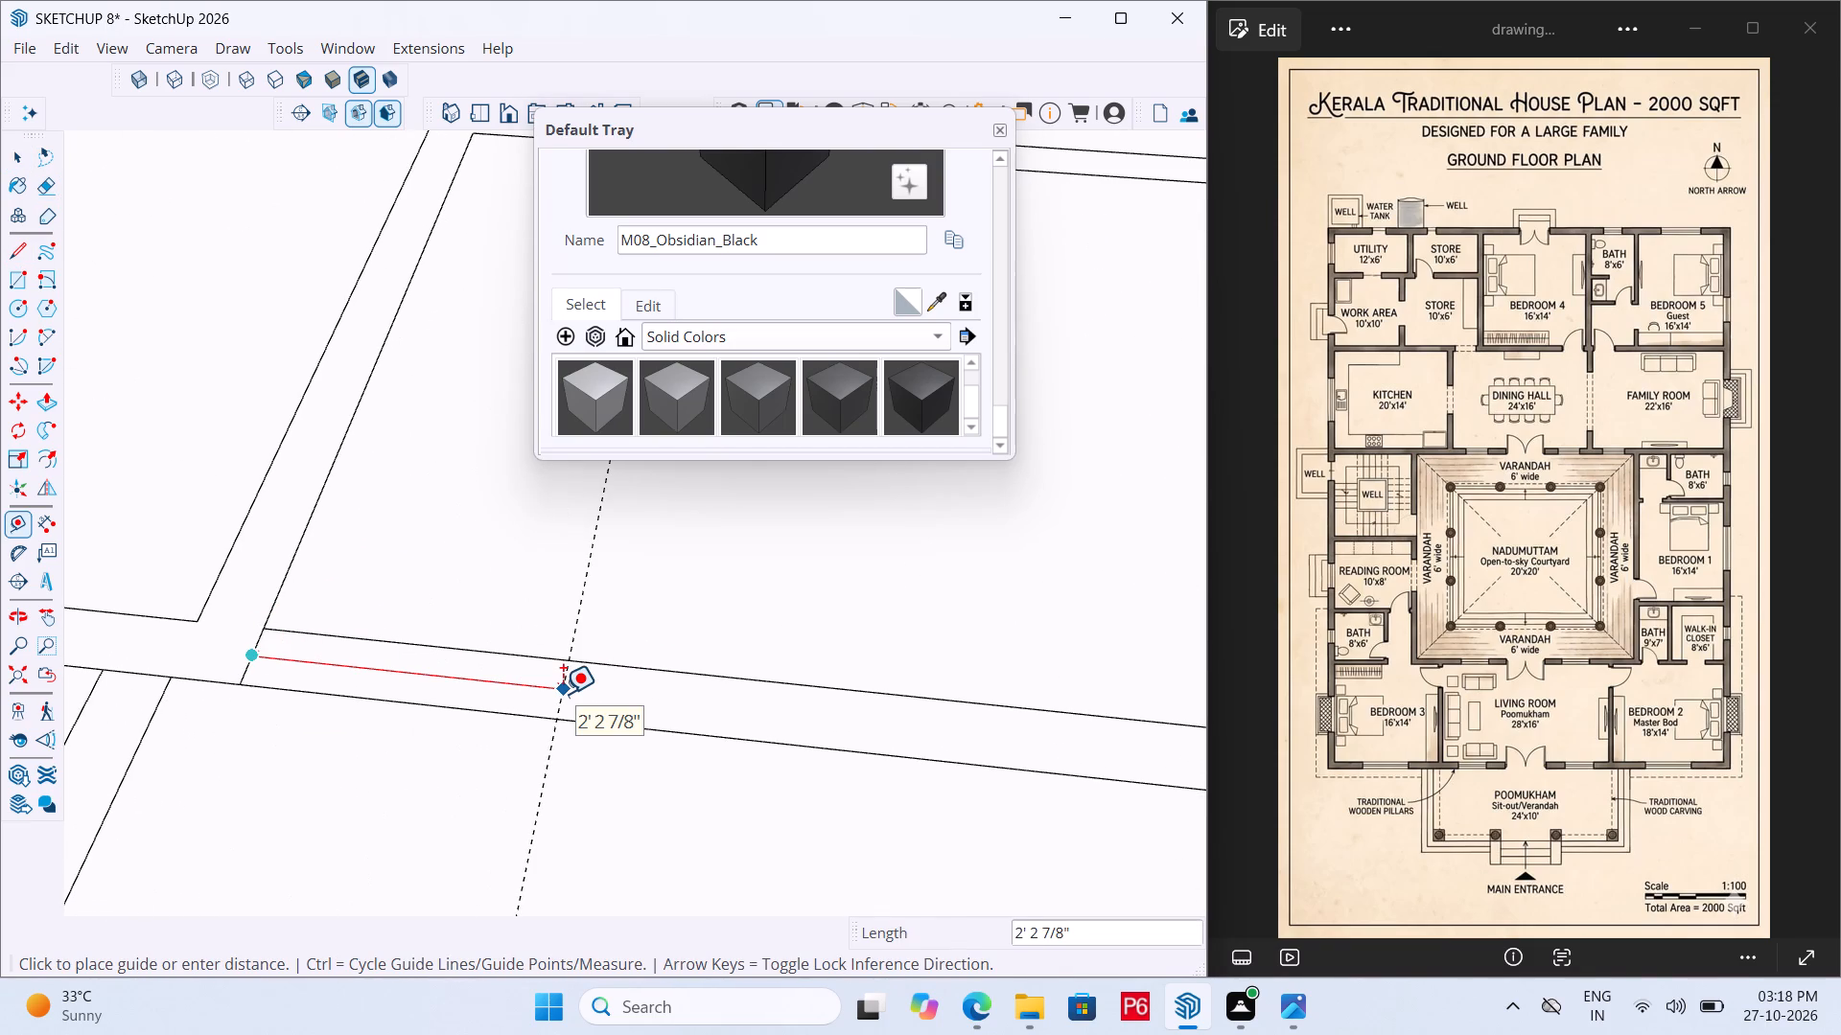
text(2'6")
key(Return)
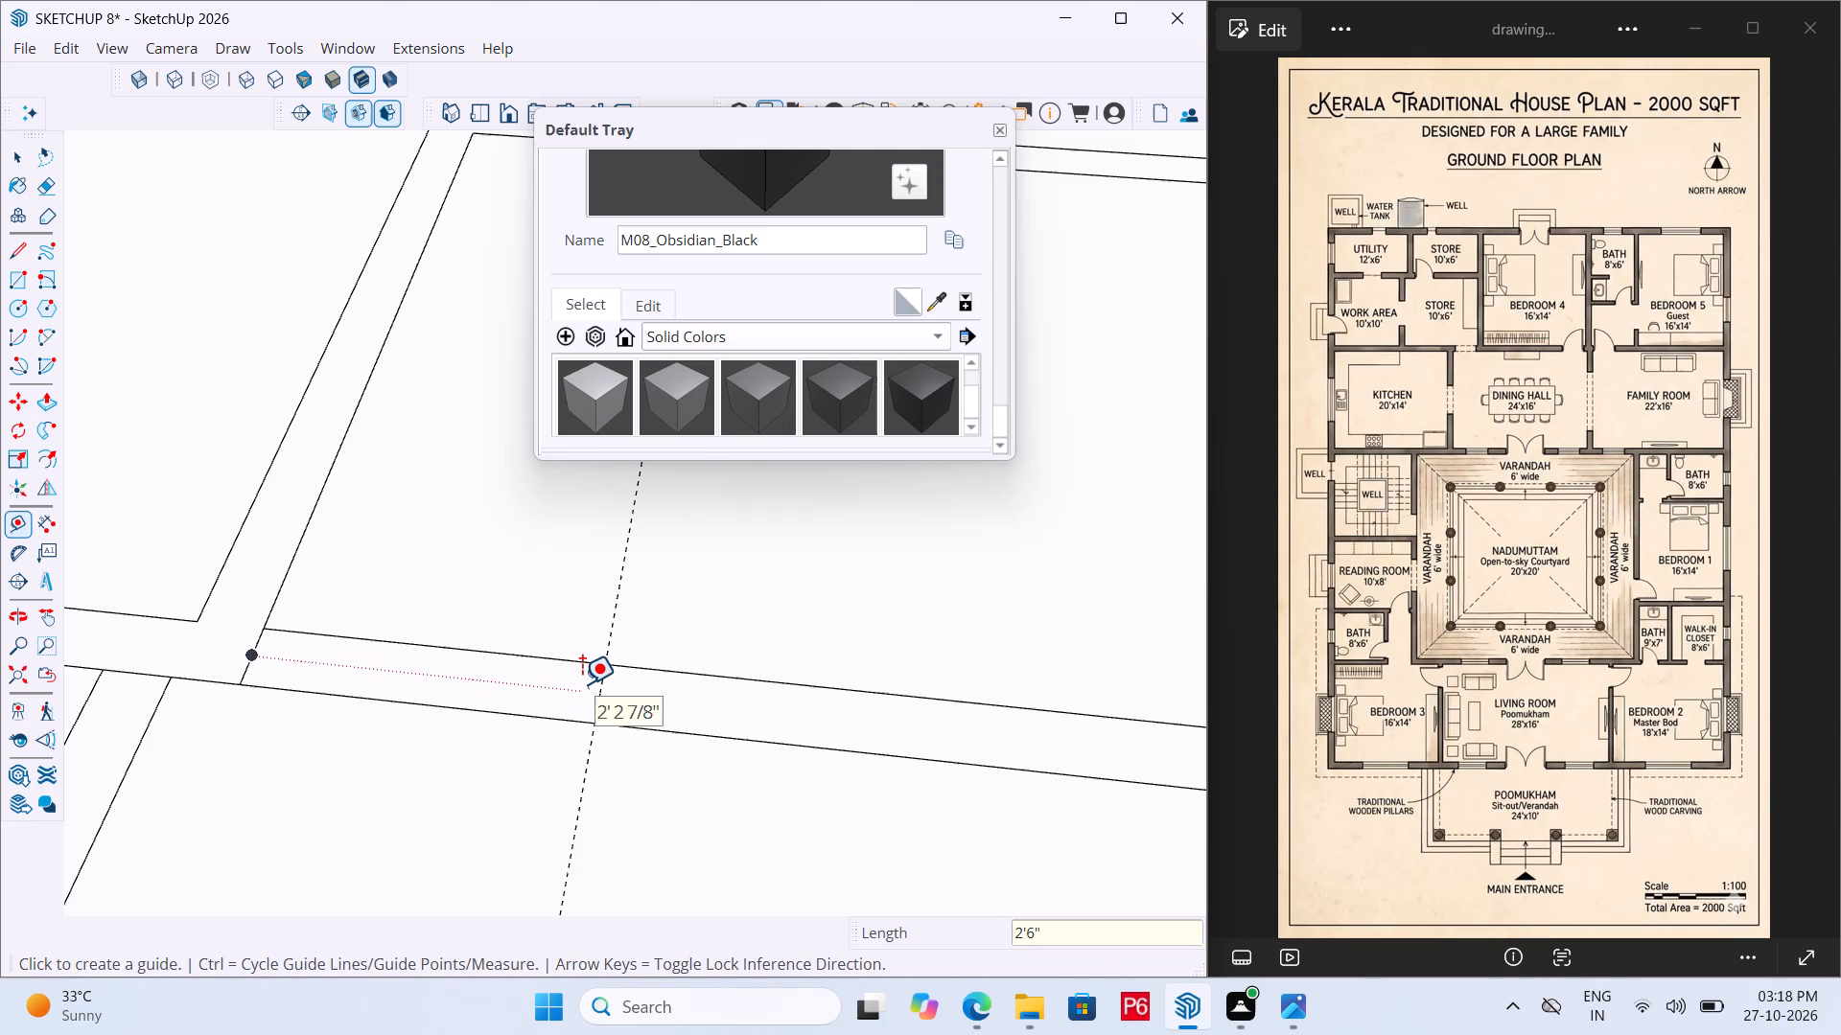
key(l)
click(602, 666)
click(594, 720)
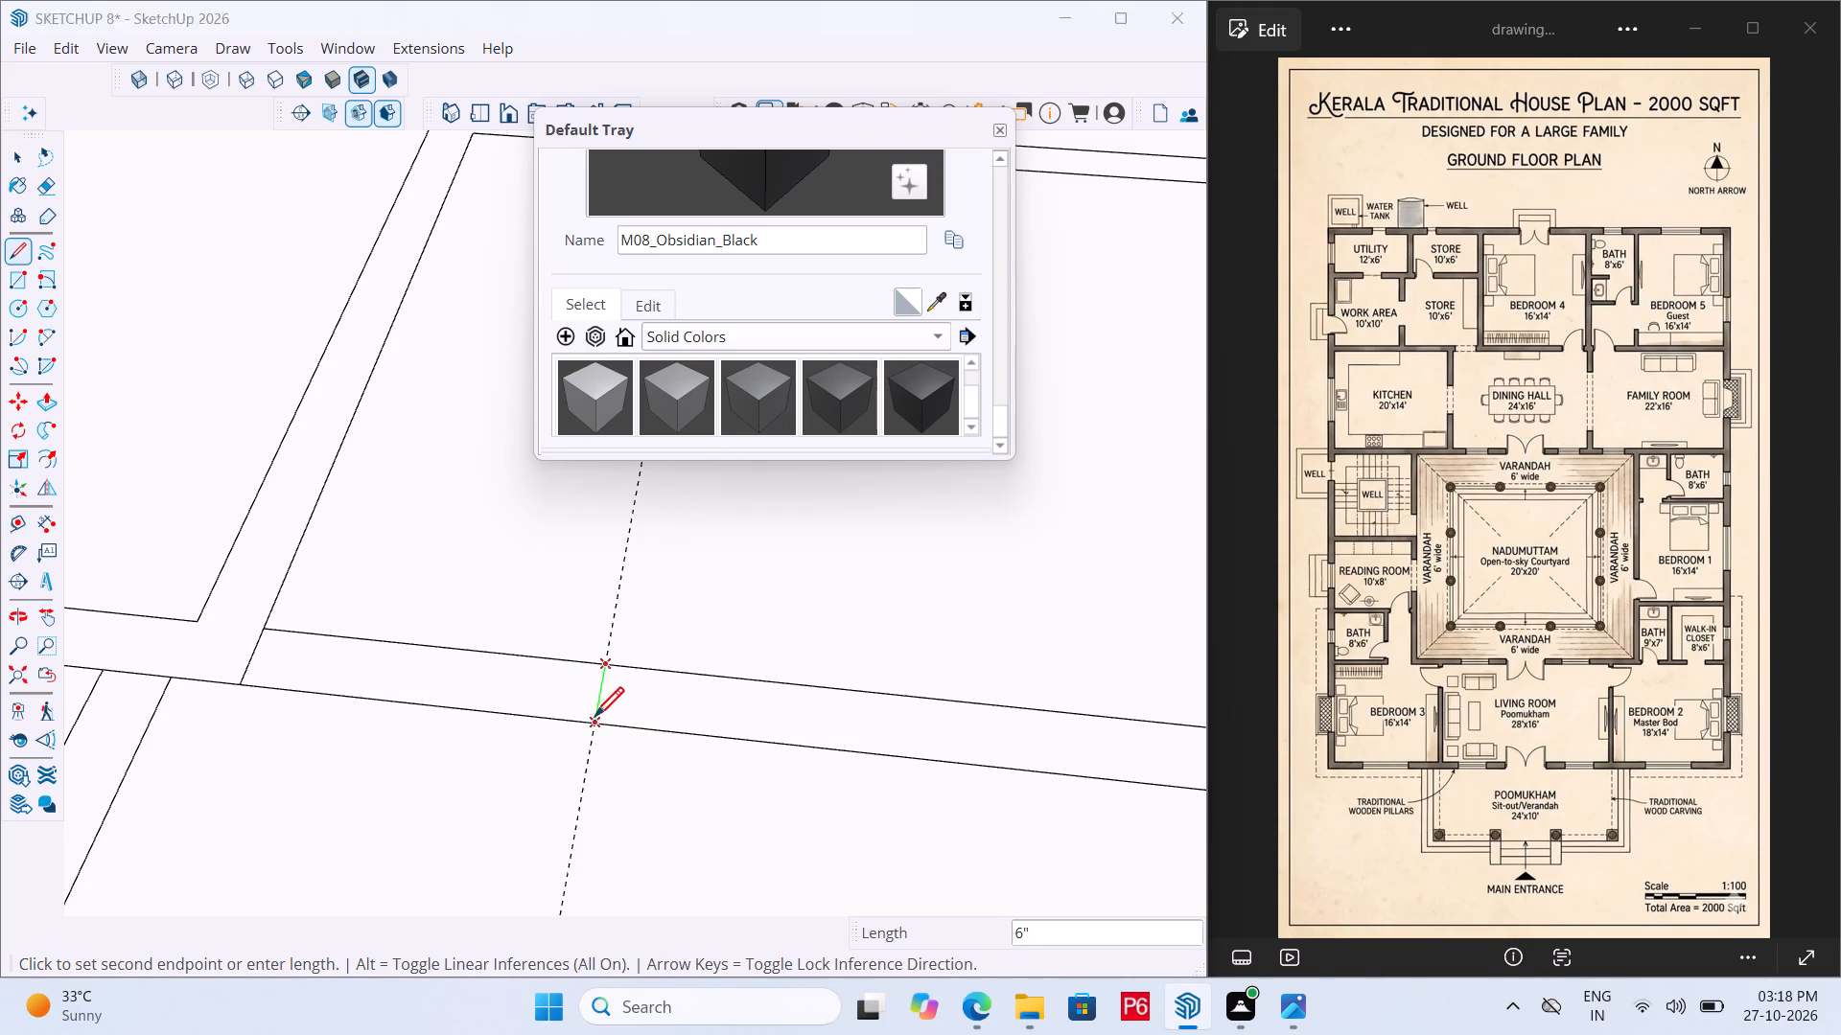
scroll(670, 668, down, 4)
key(r)
key(e)
drag(594, 596, 647, 596)
click(647, 596)
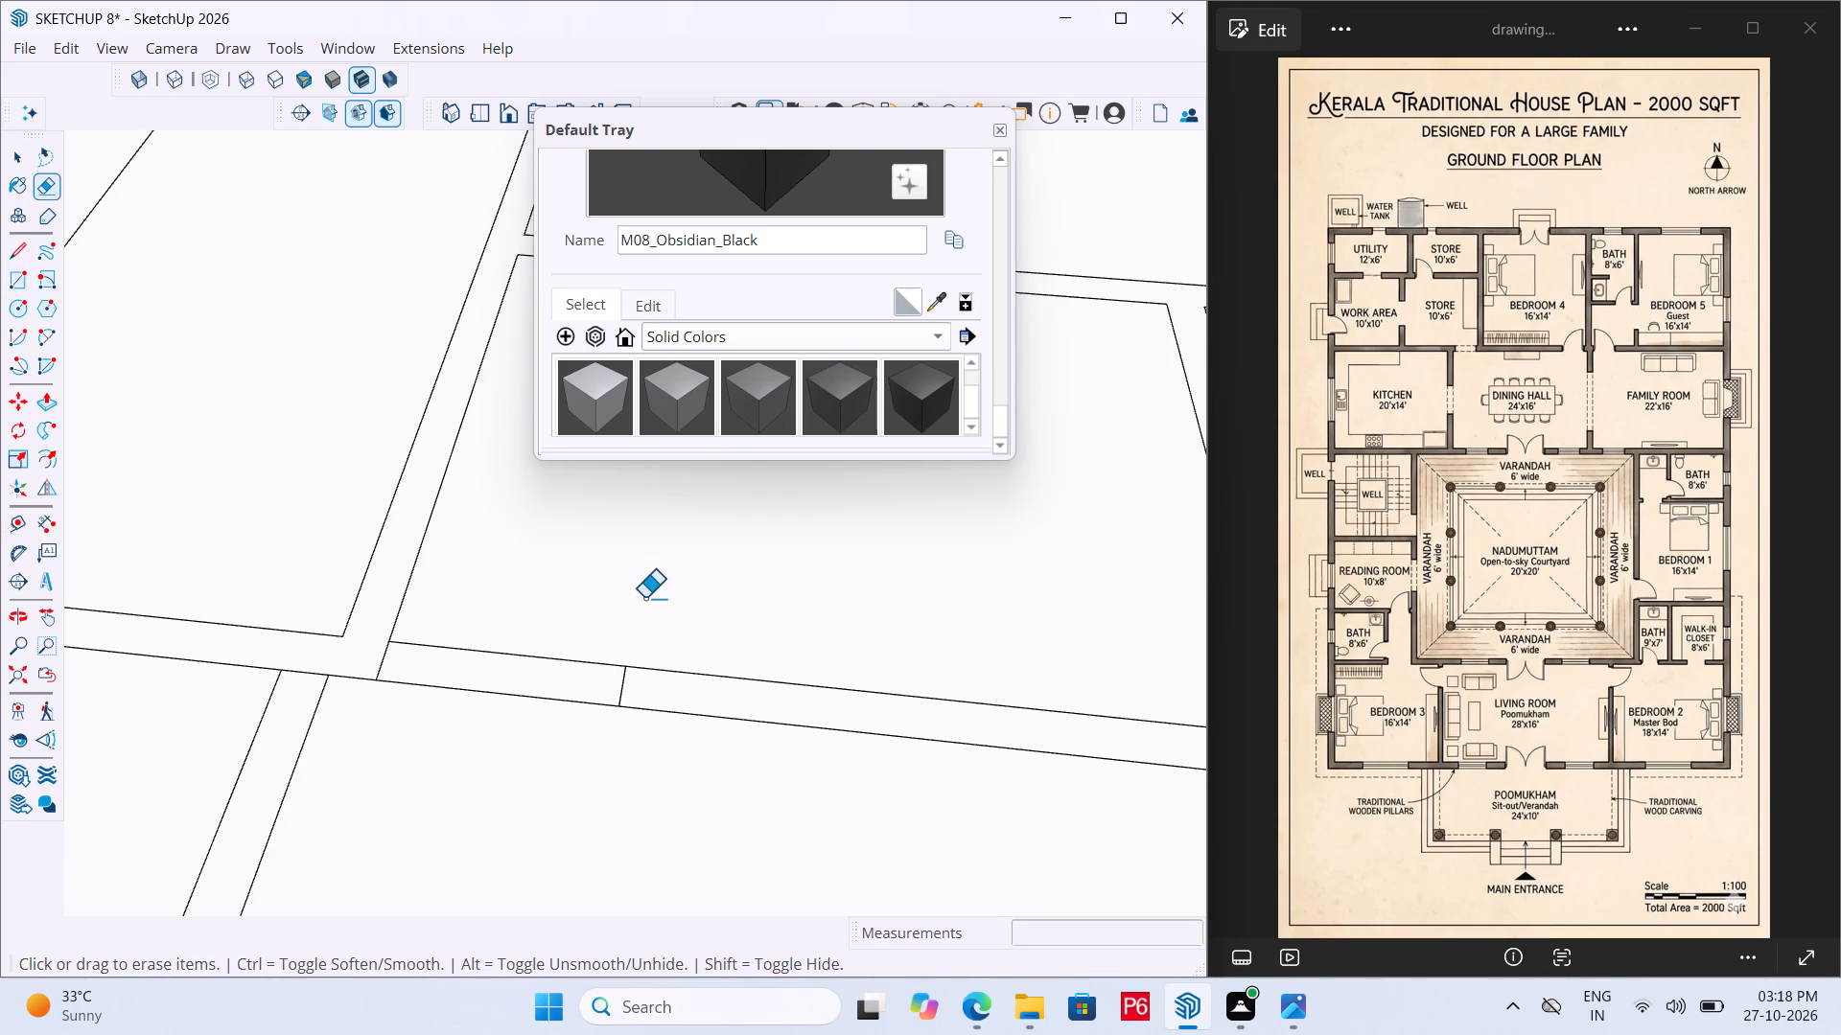
Save the model with the bath door opening marked.
key(ctrl+s)
key(ctrl+s)
key(ctrl+s)
key(ctrl+s)
key(ctrl+s)
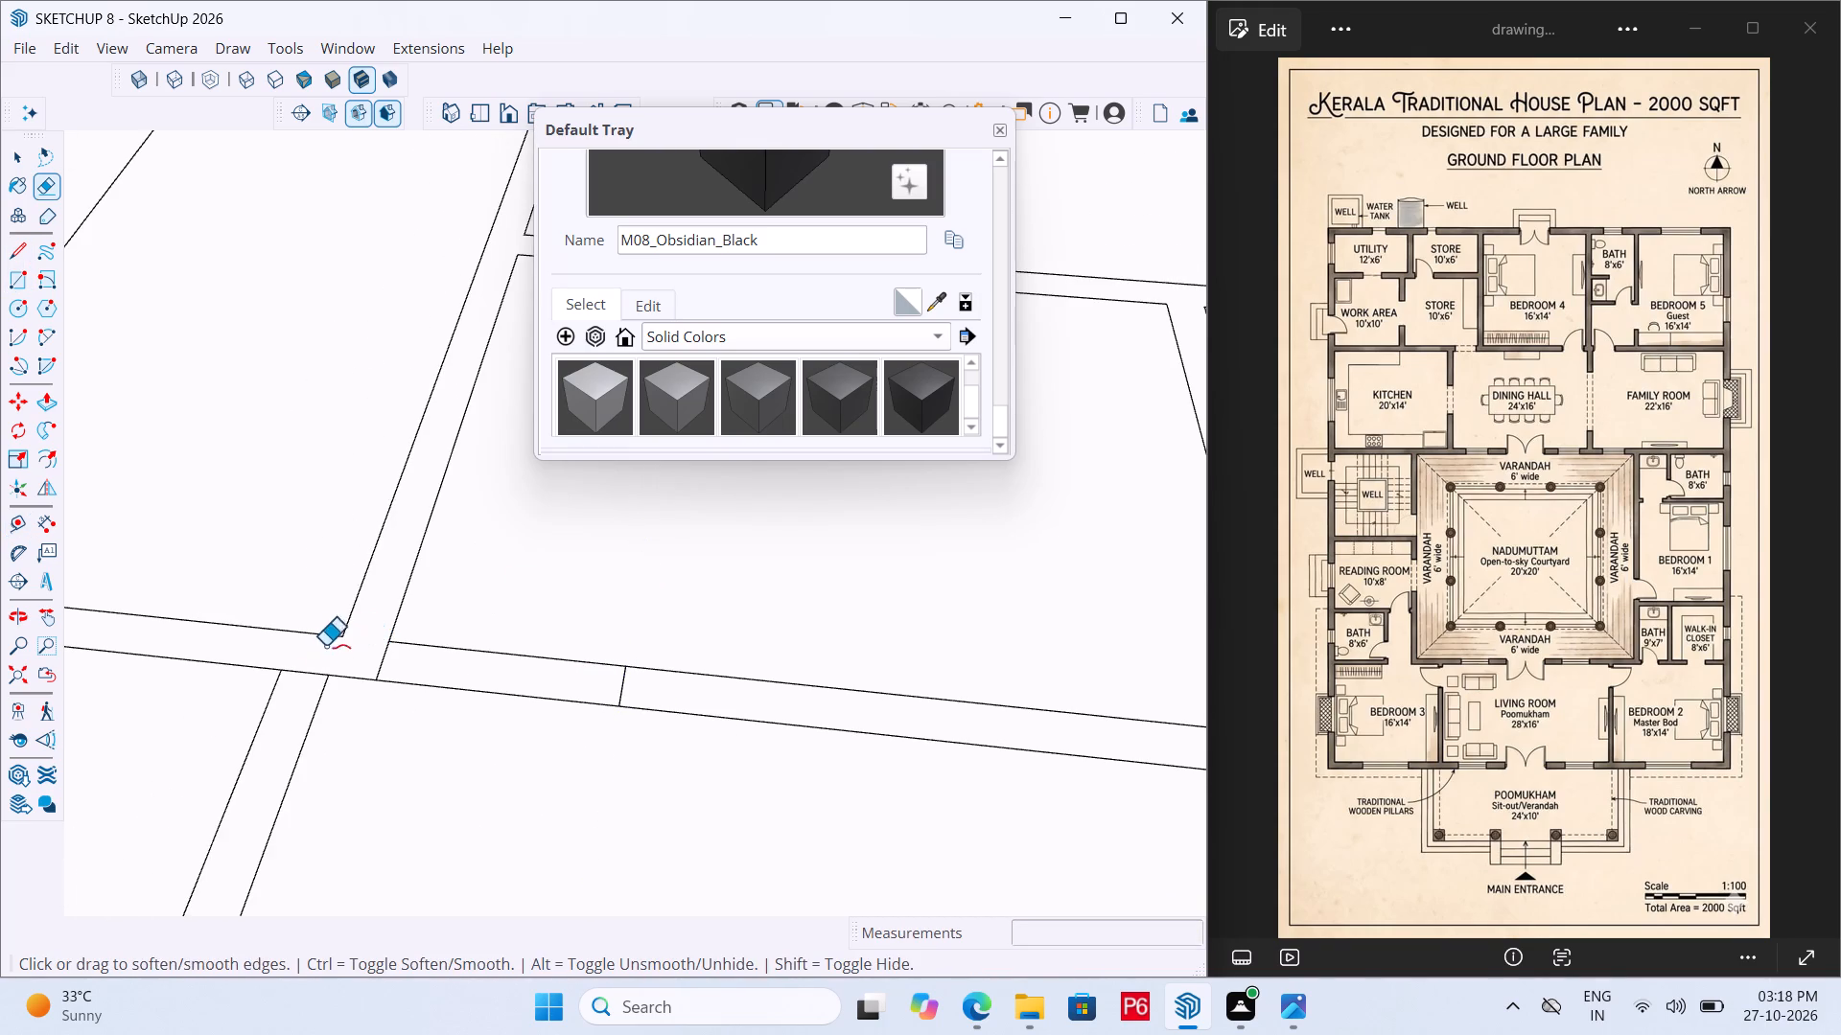
Draw two 6" lines across the wall strip between Bedroom 2 and the walk-in closet, marking off an opening near its middle.
scroll(305, 660, down, 11)
scroll(213, 720, down, 3)
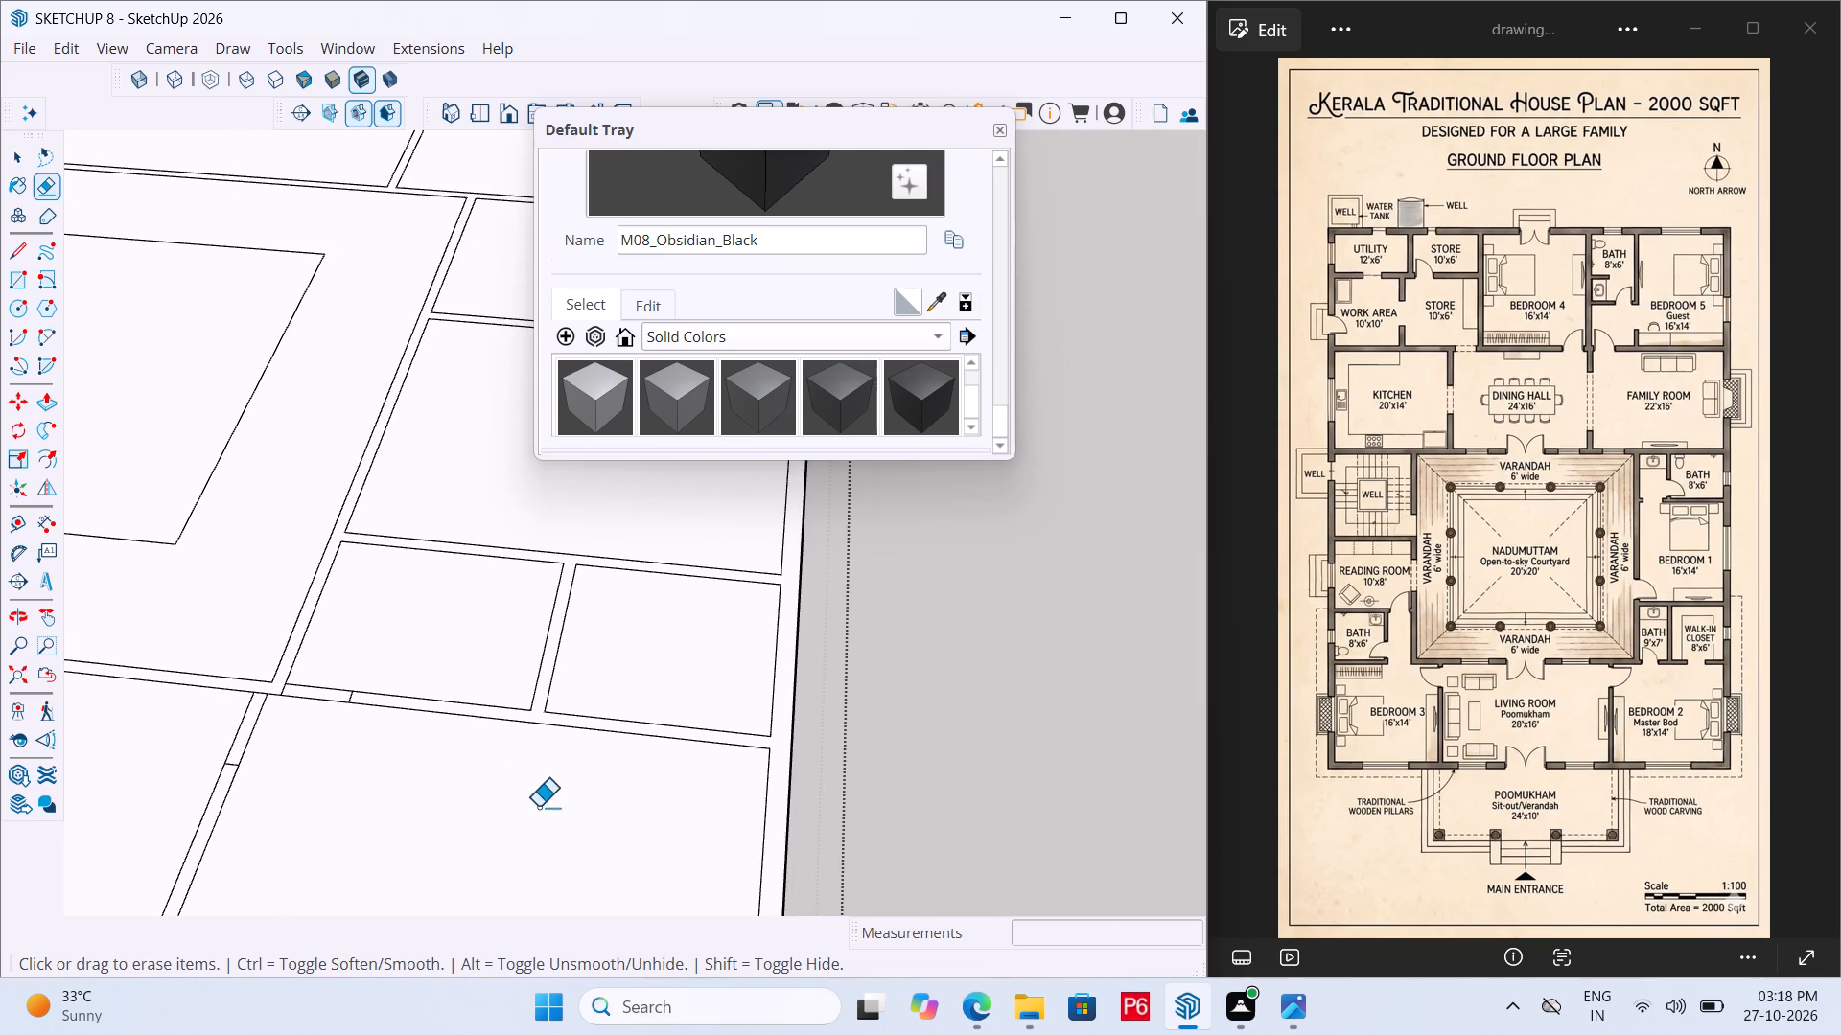
scroll(401, 718, down, 7)
scroll(454, 787, up, 14)
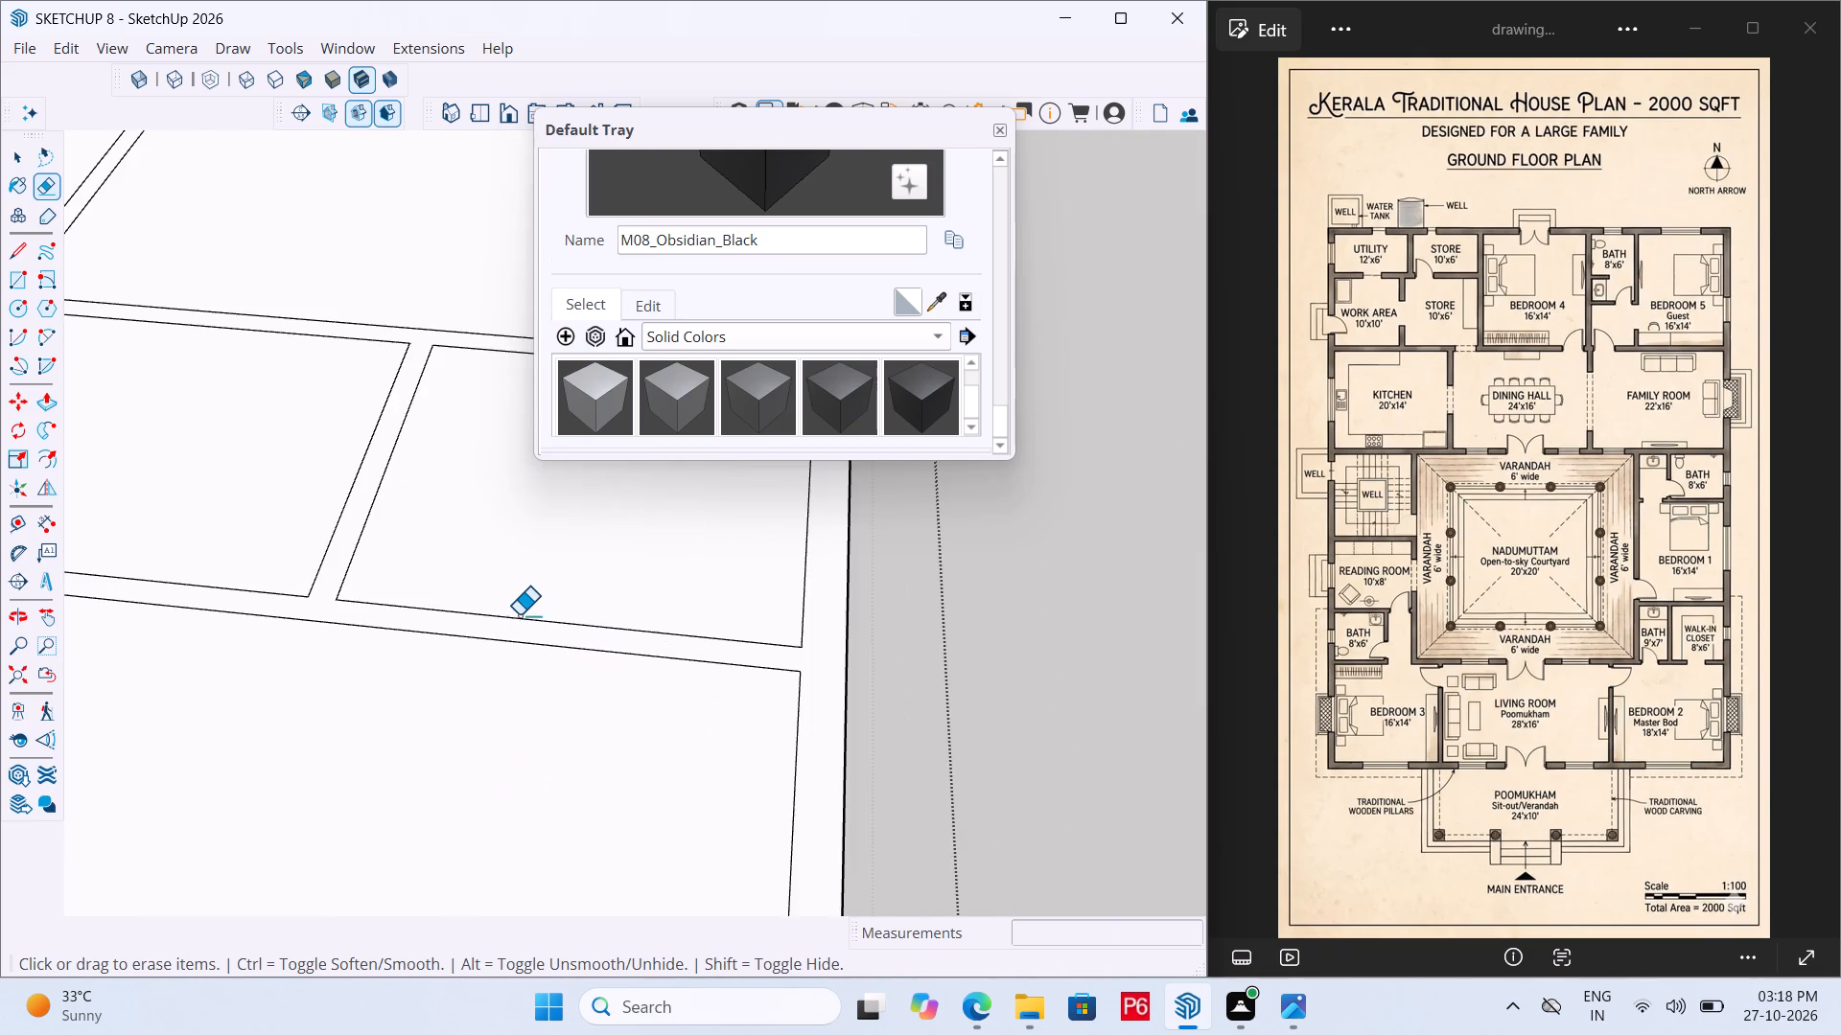
scroll(506, 612, up, 5)
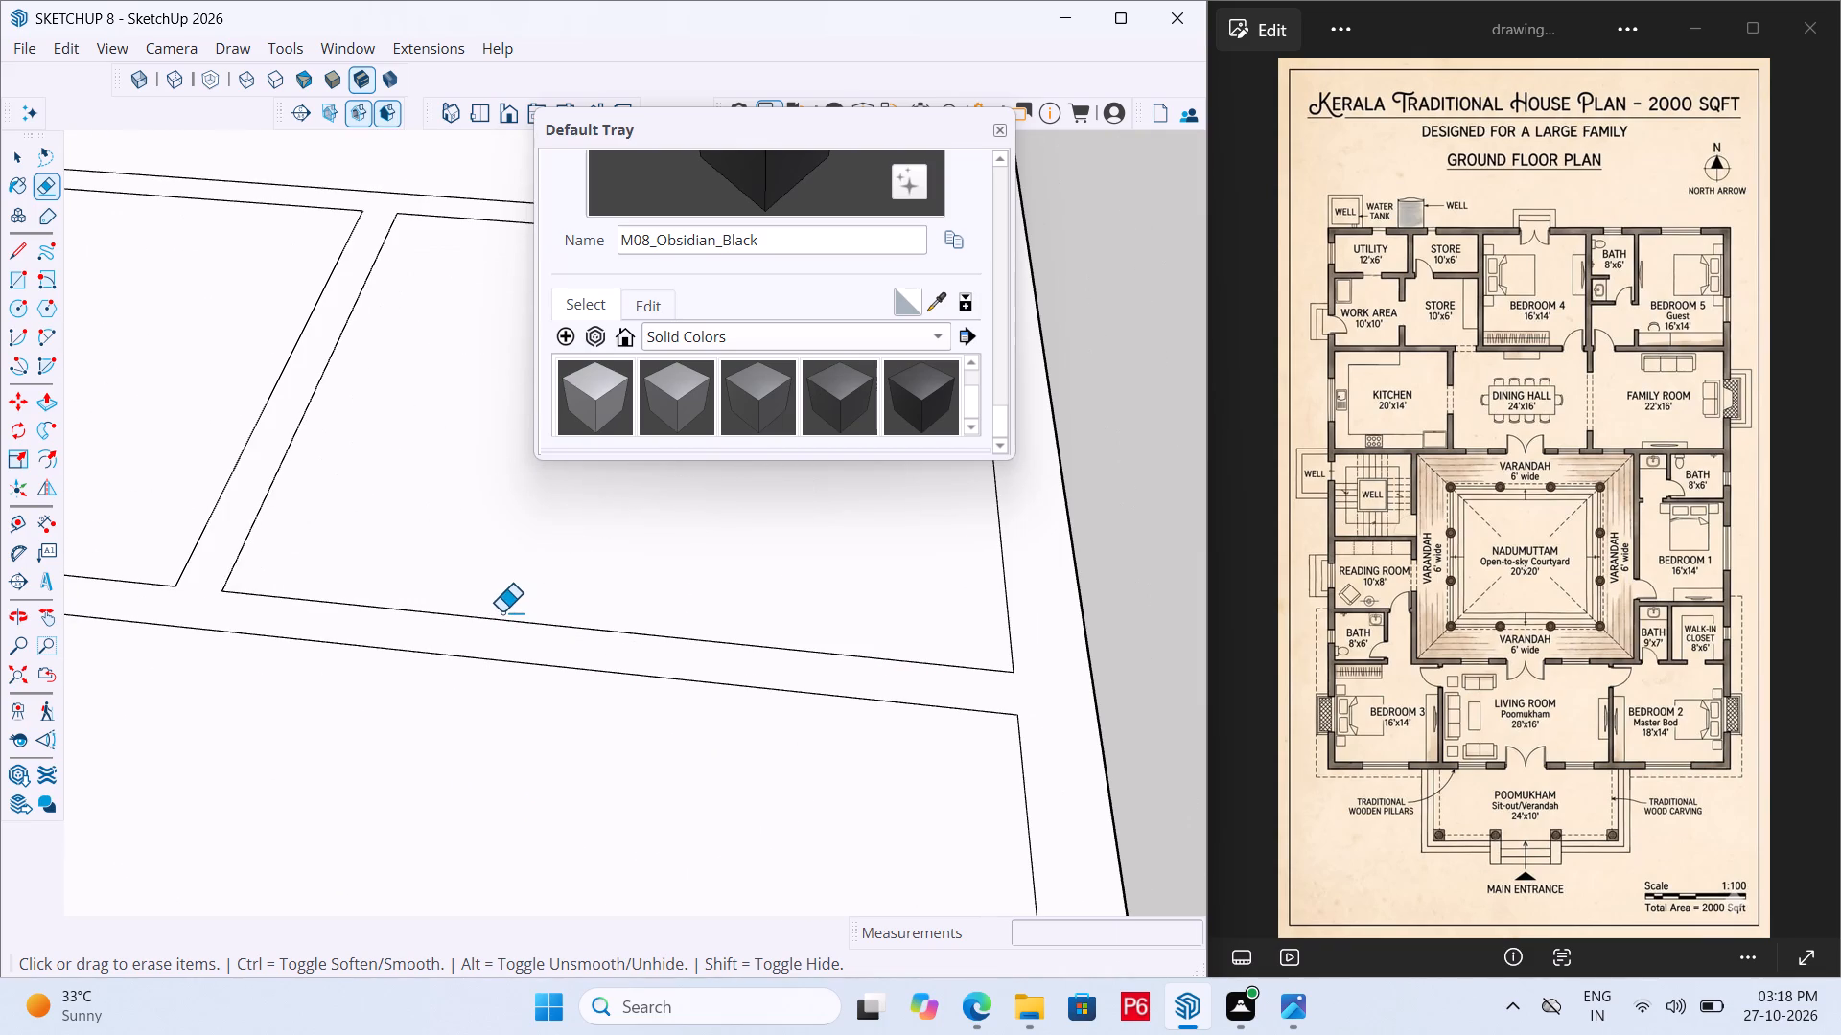
key(l)
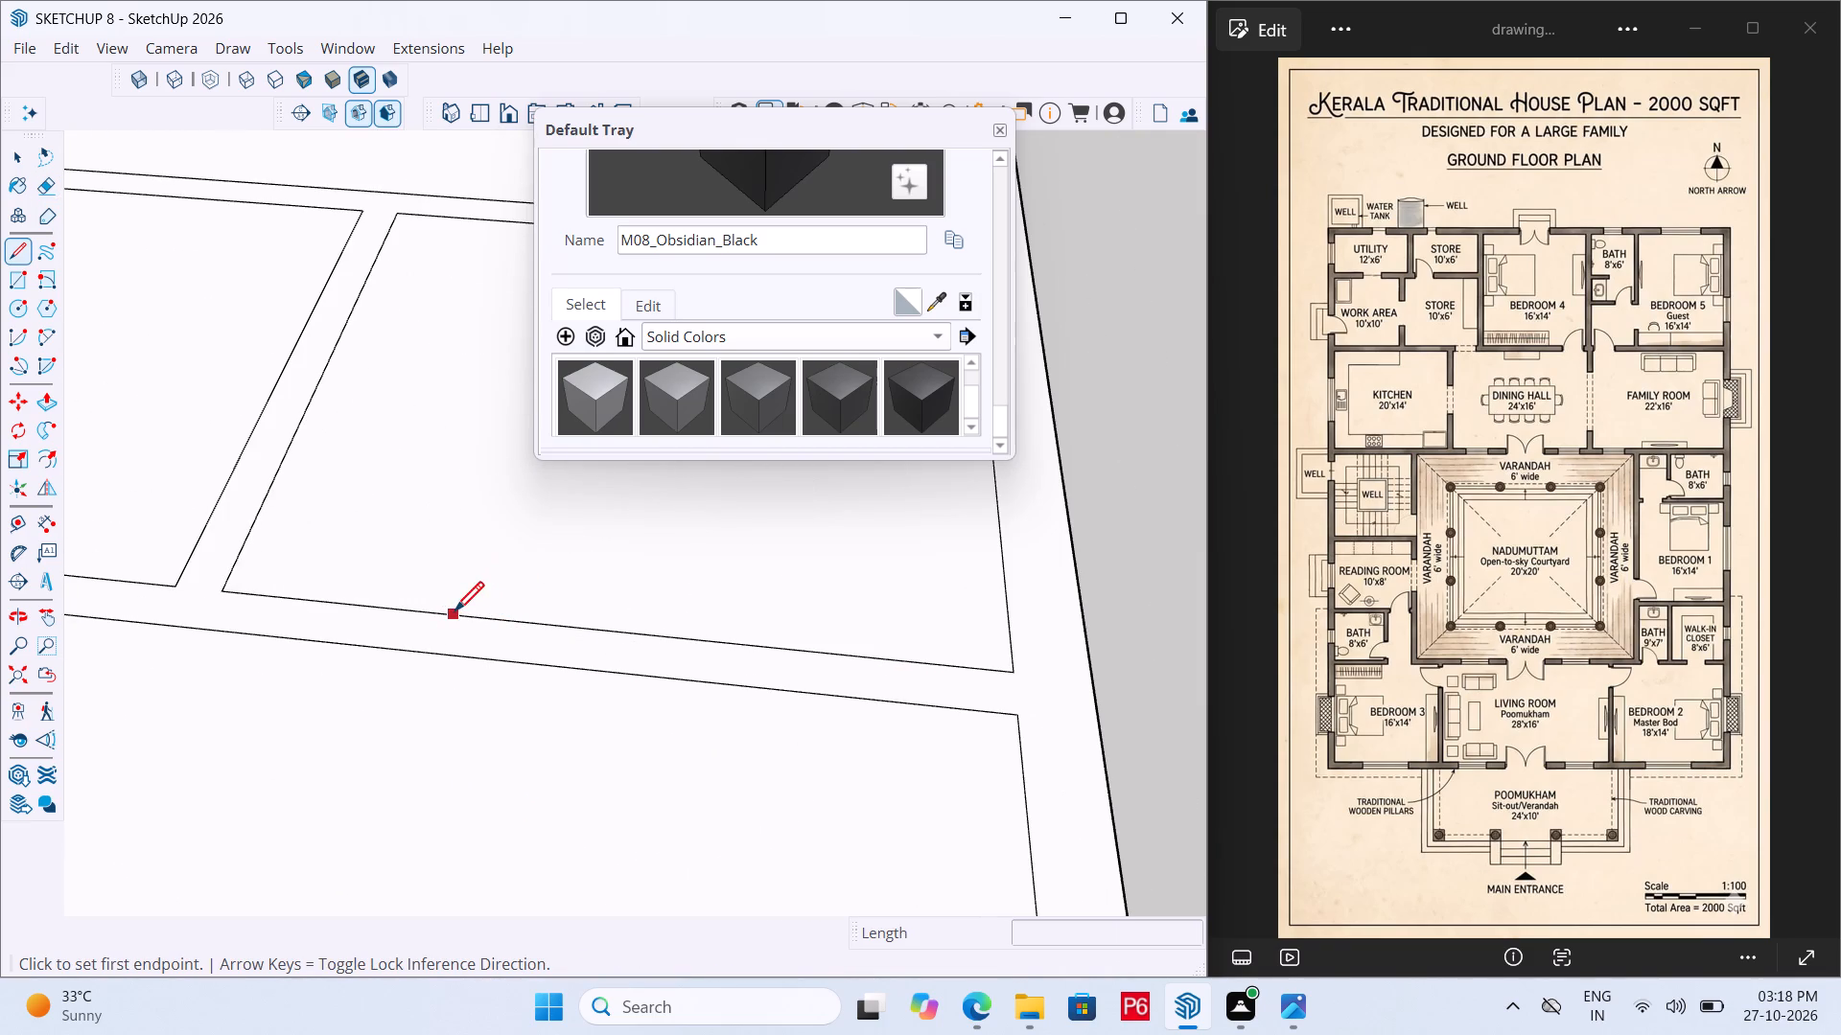
click(471, 615)
click(455, 657)
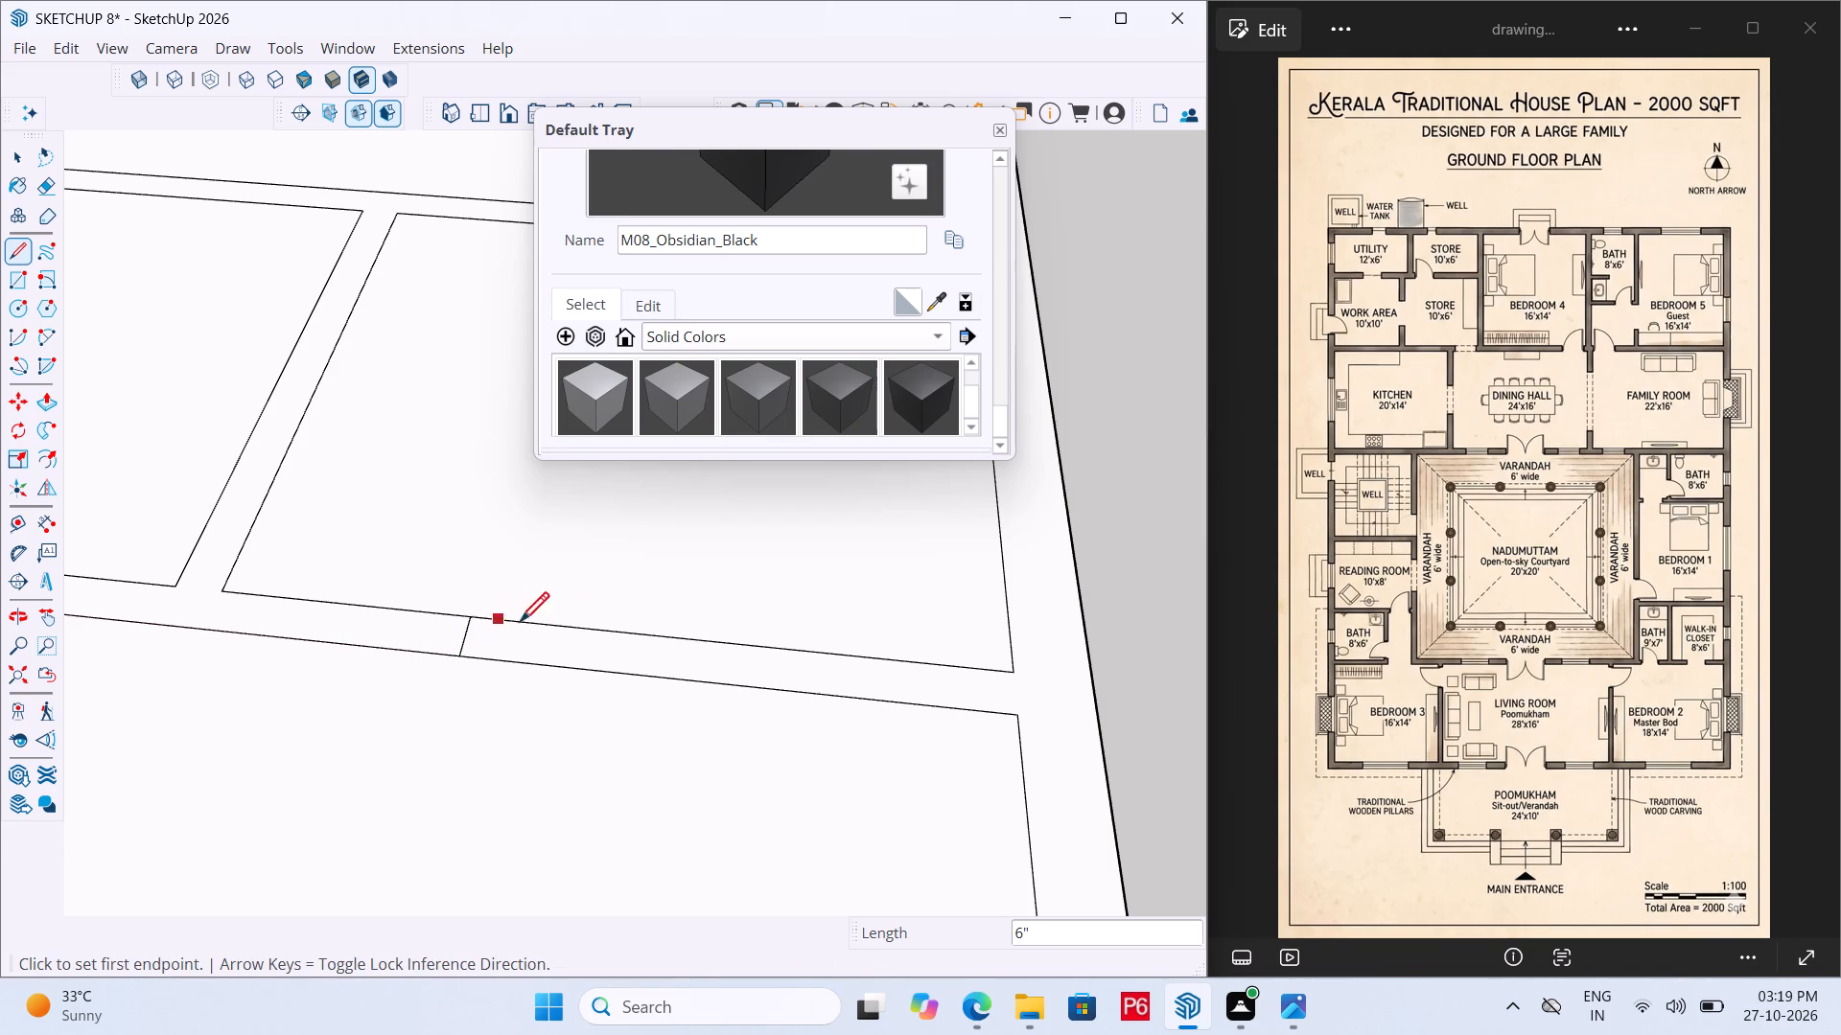
click(765, 653)
click(765, 695)
Draw a 6" line across the middle of the wall strip between the living room and the varandah.
scroll(850, 621, down, 12)
scroll(923, 655, down, 10)
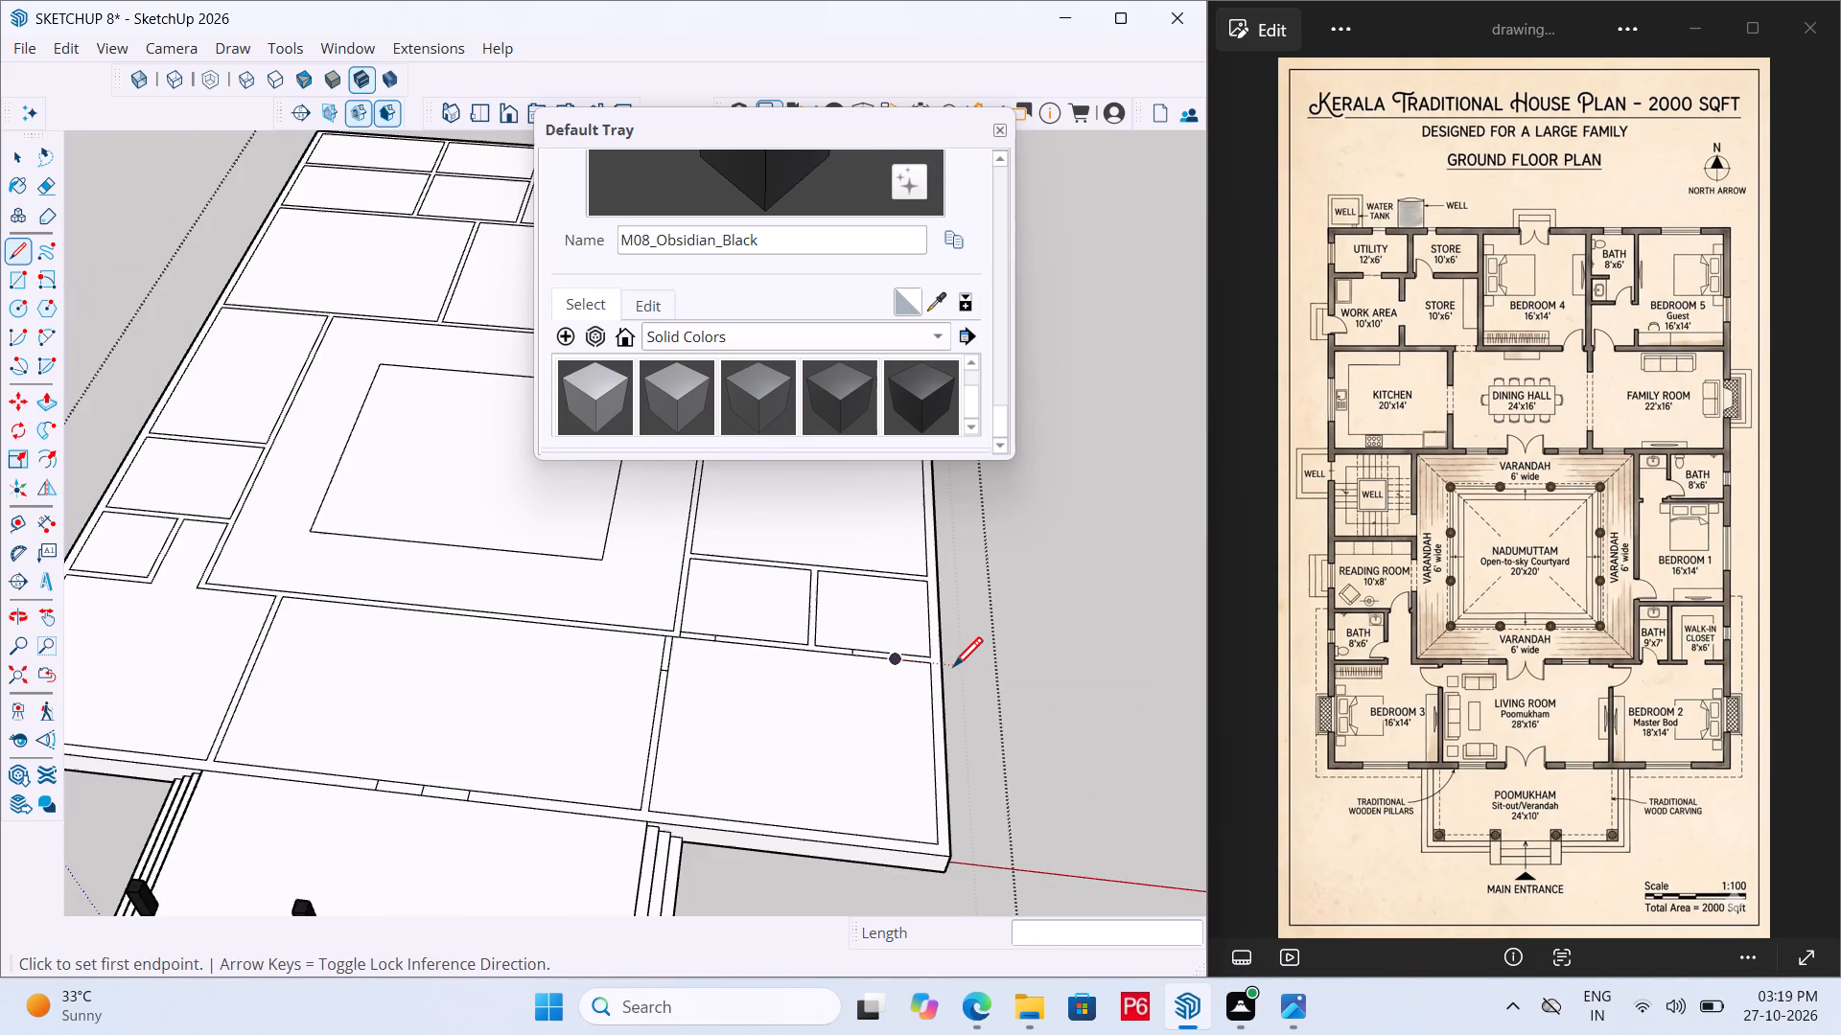
scroll(954, 670, down, 3)
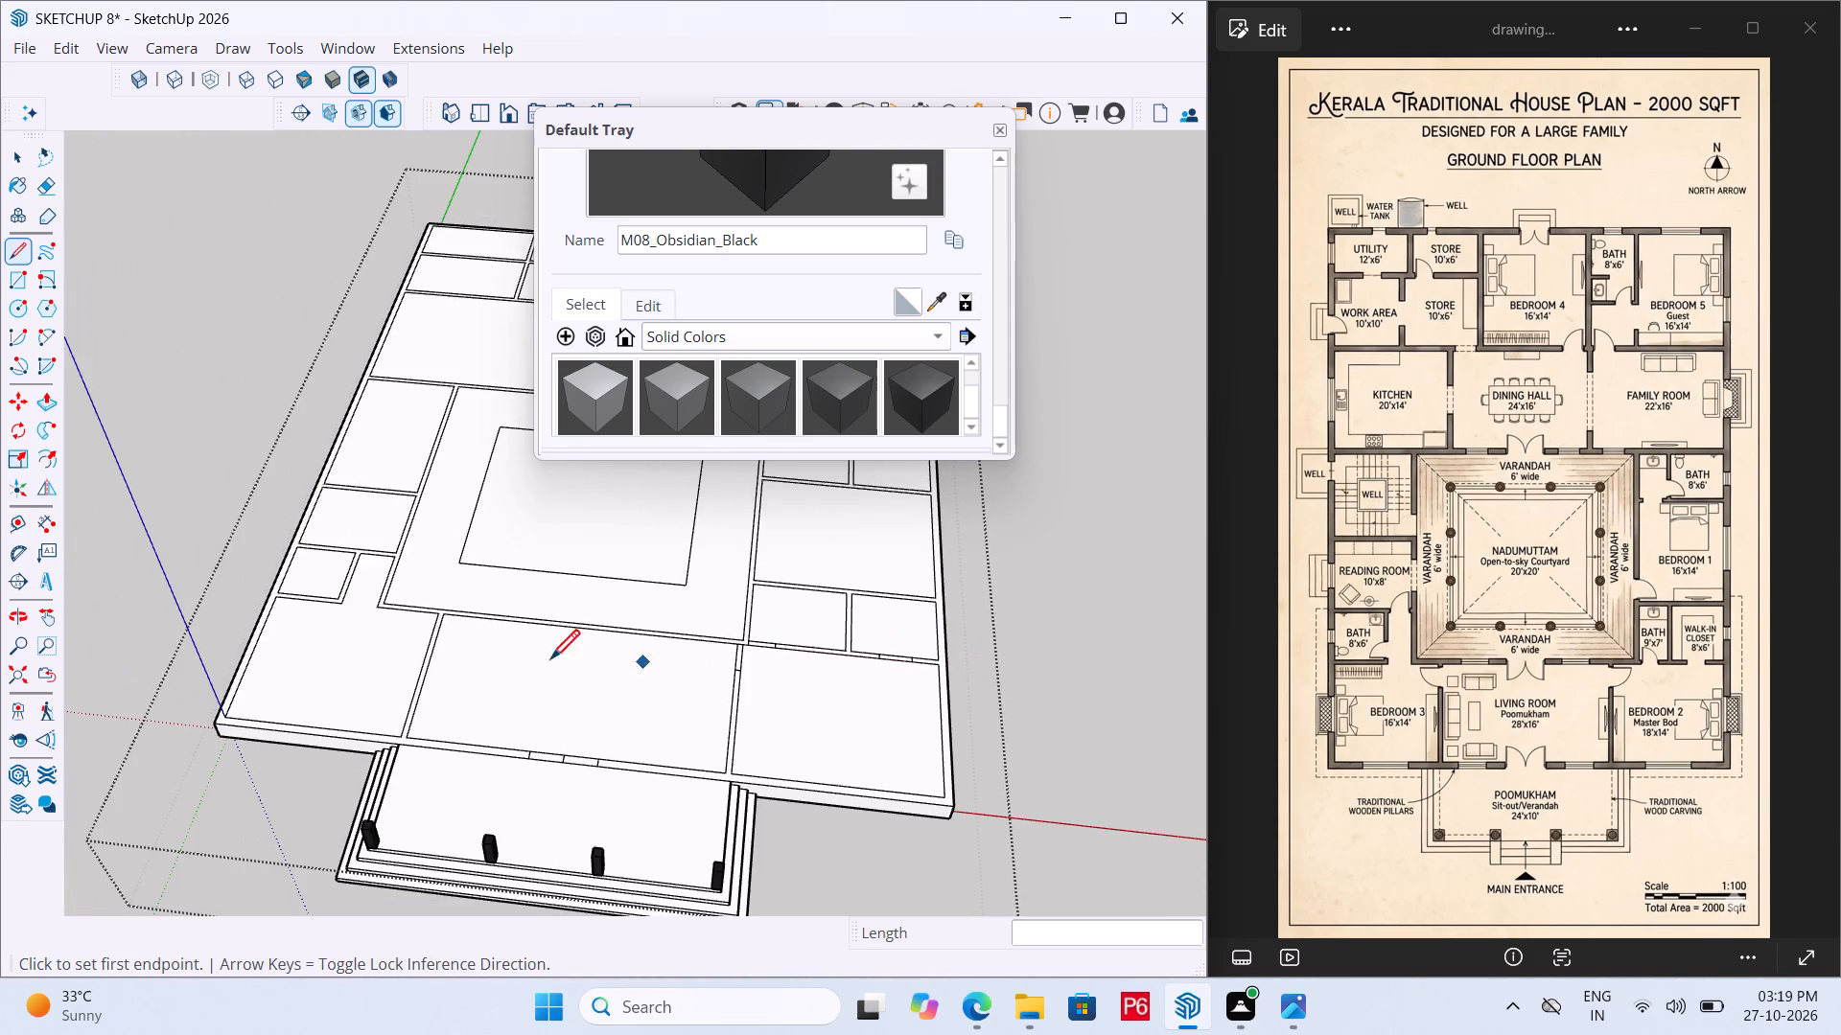
scroll(501, 650, up, 5)
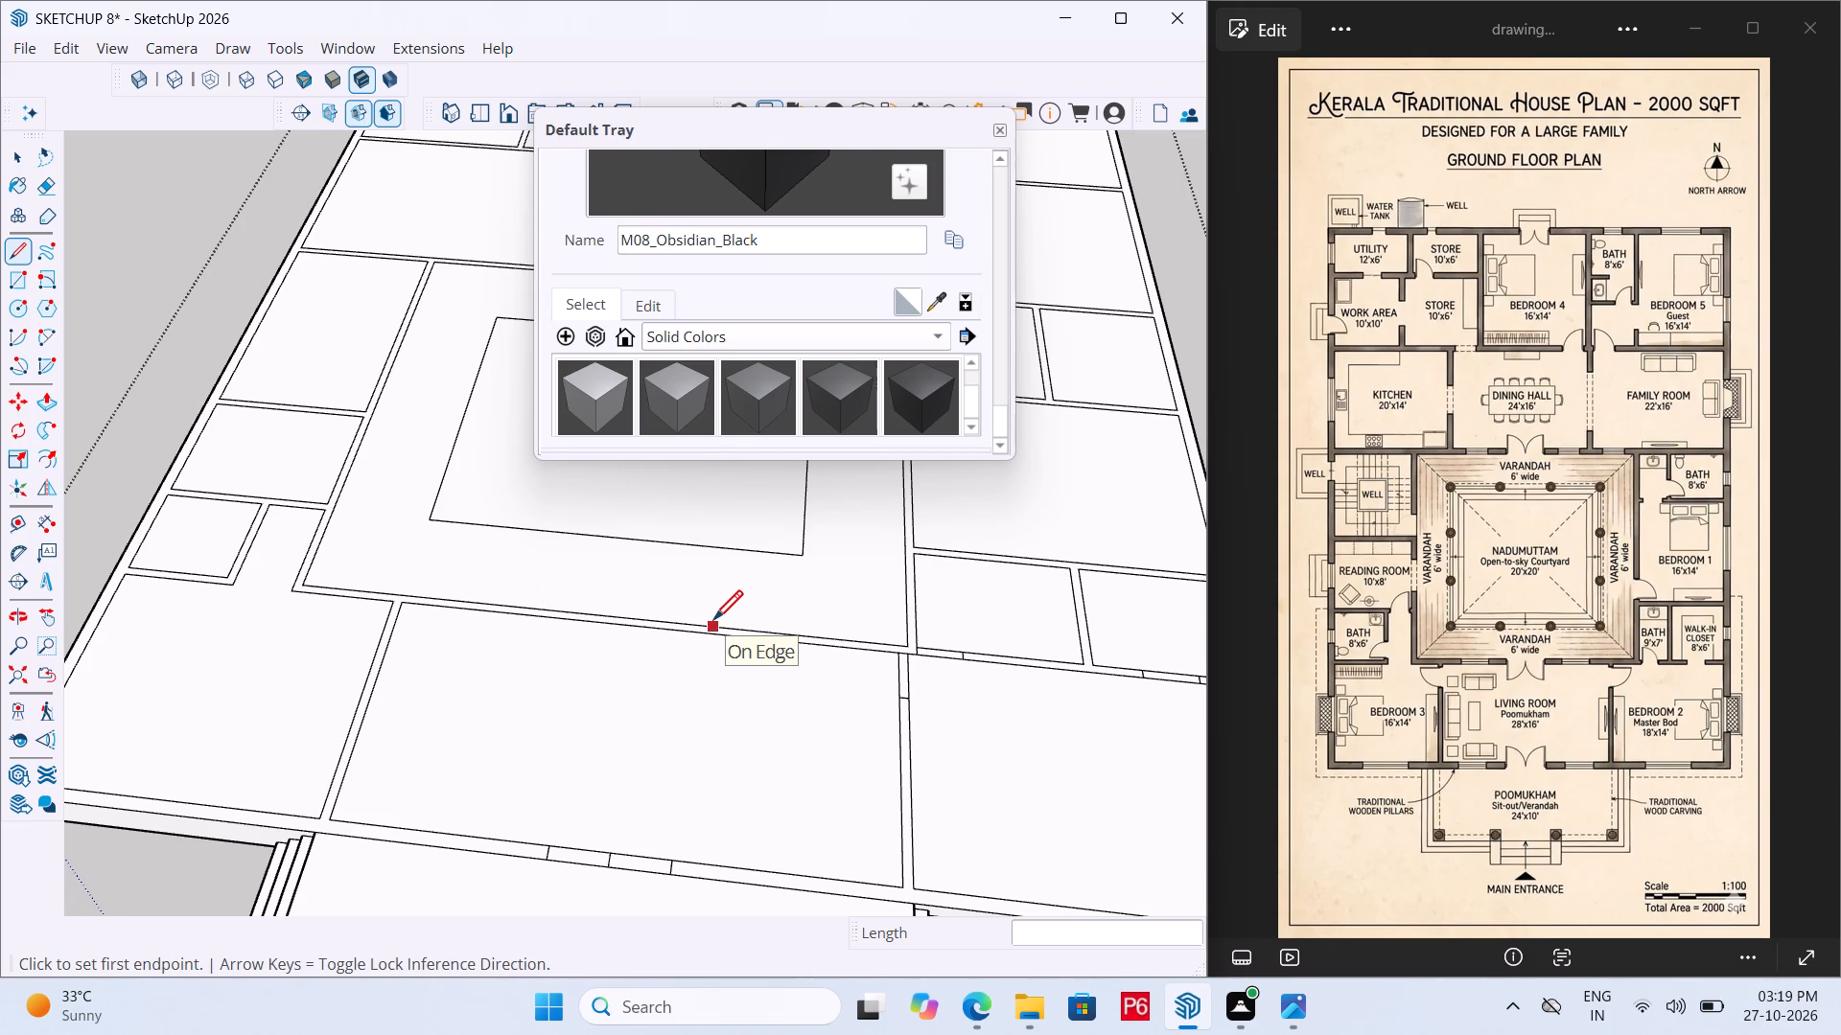
scroll(366, 717, down, 4)
middle_drag(542, 705, 595, 713)
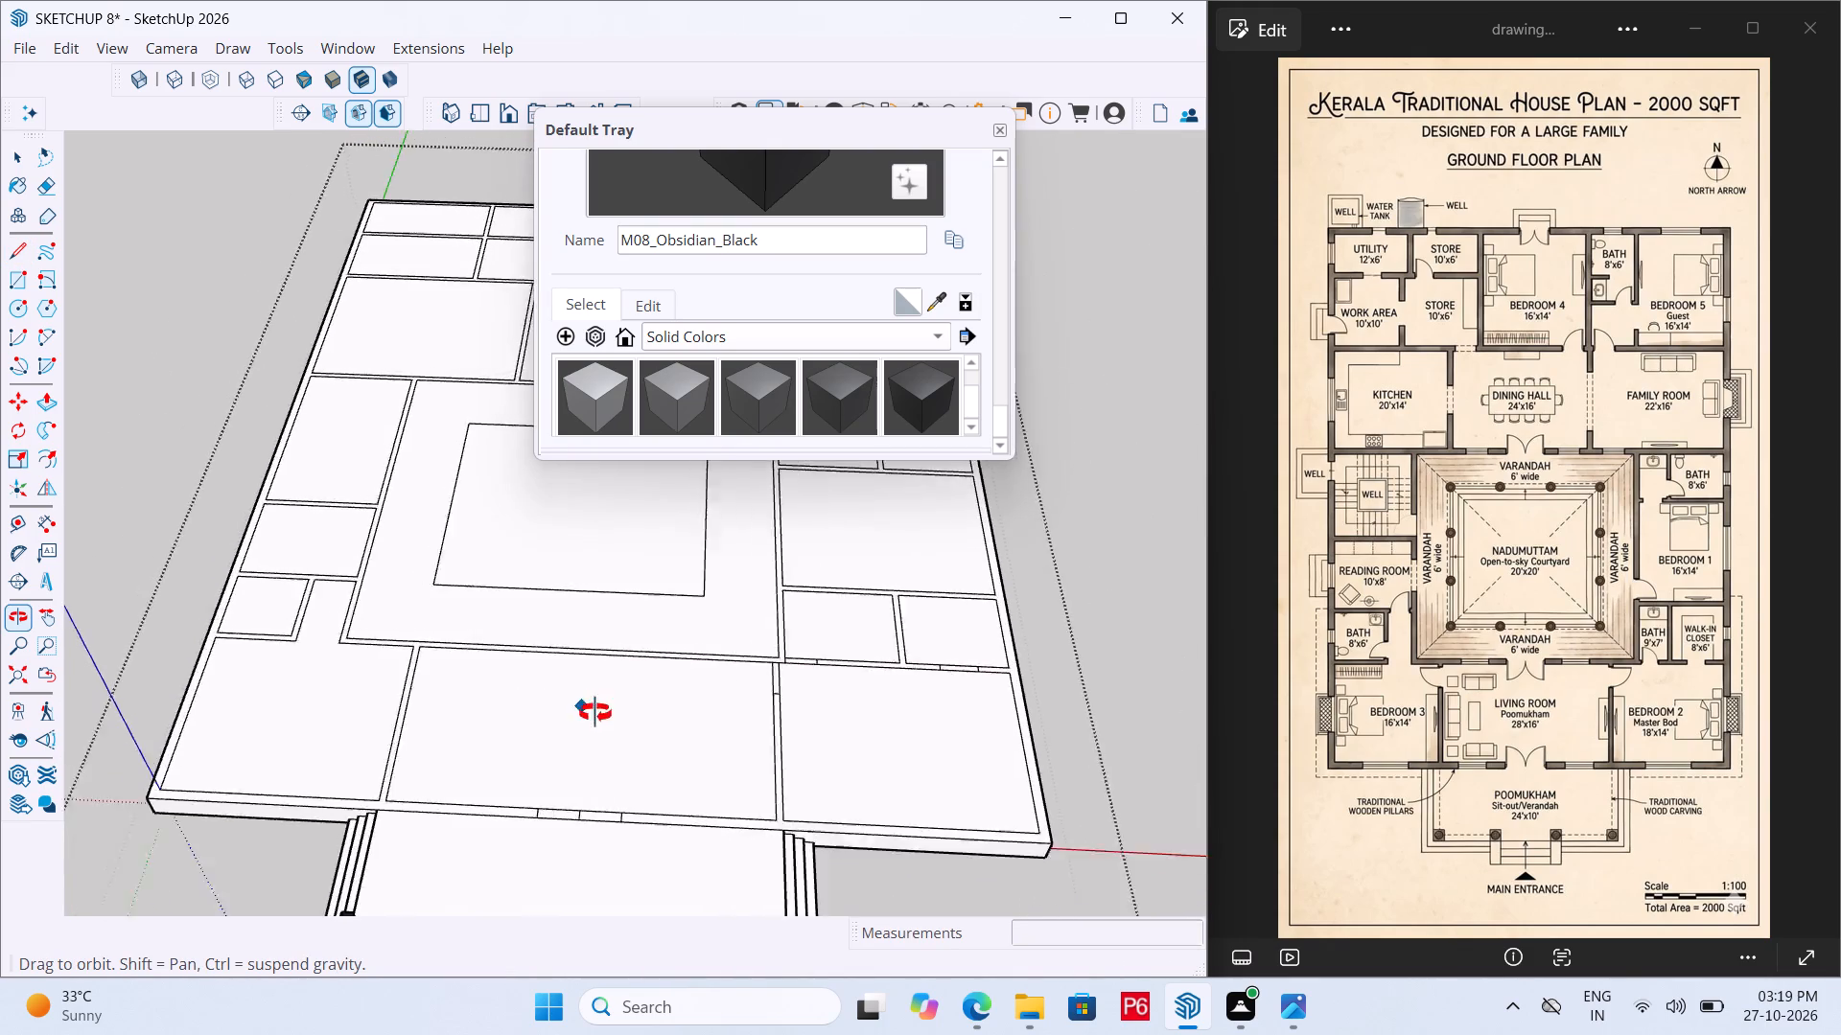
middle_drag(595, 713, 576, 746)
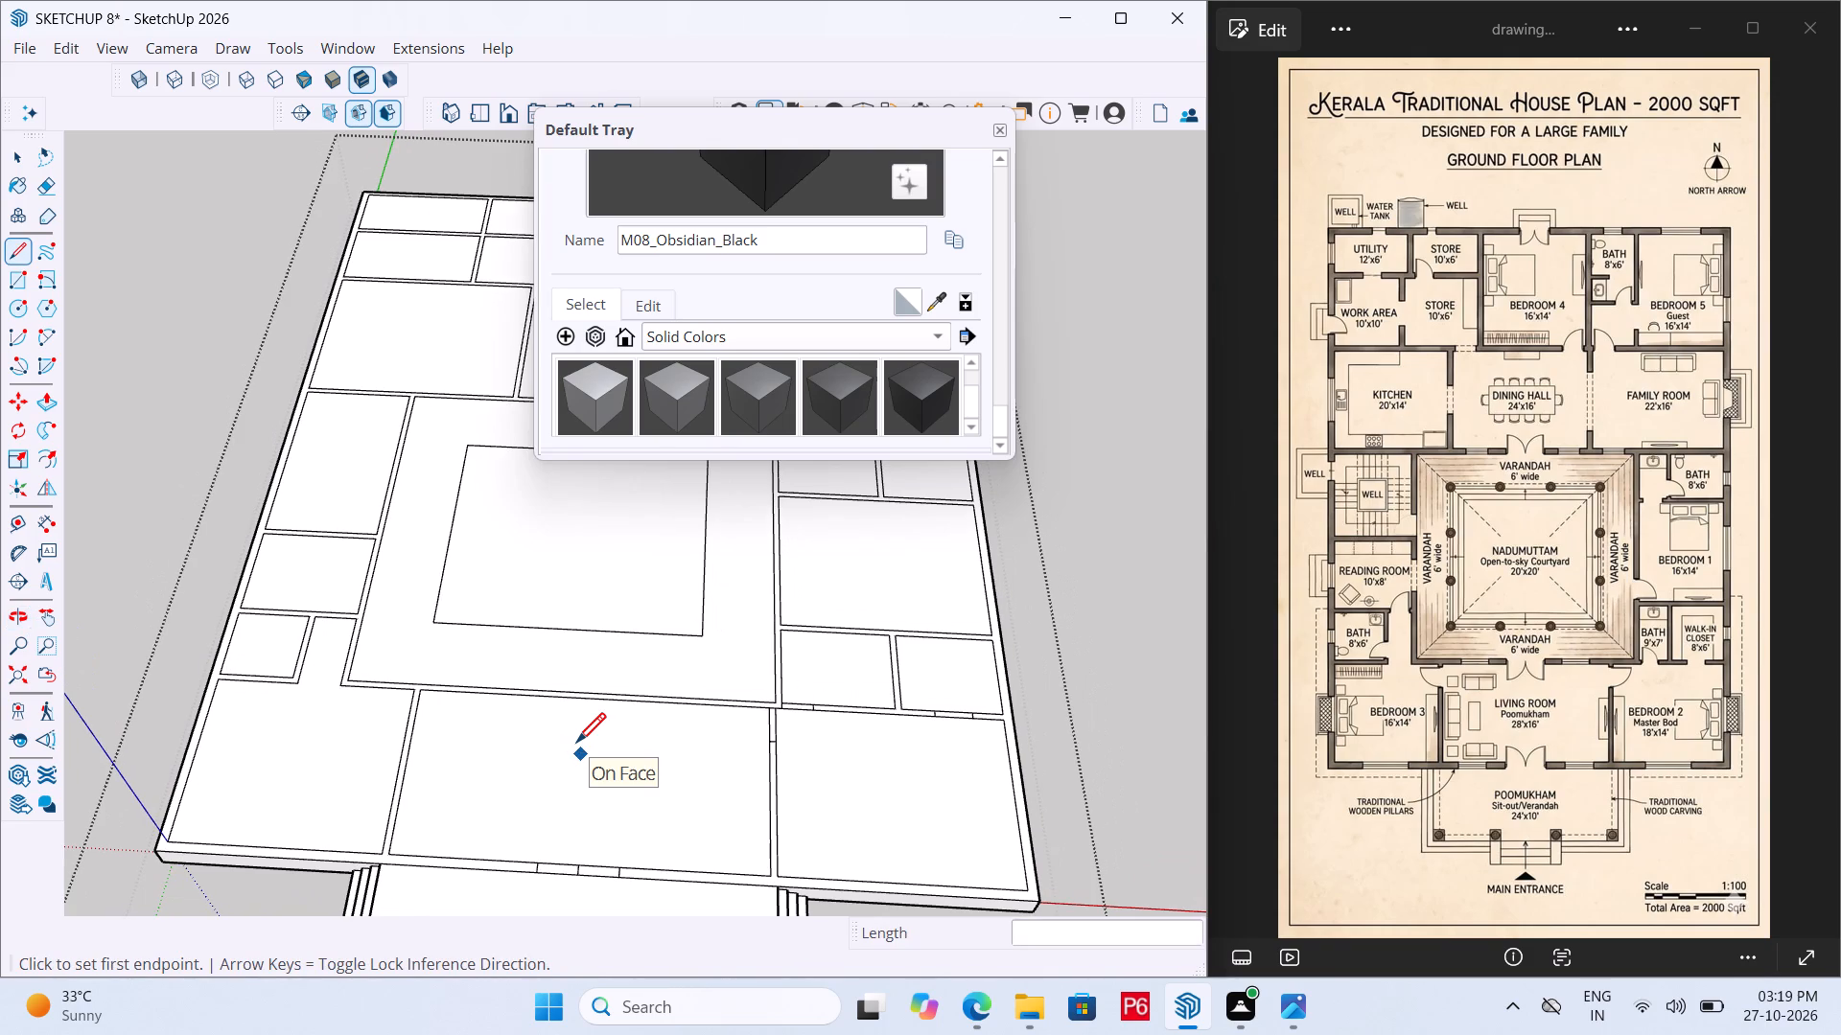
scroll(587, 872, up, 5)
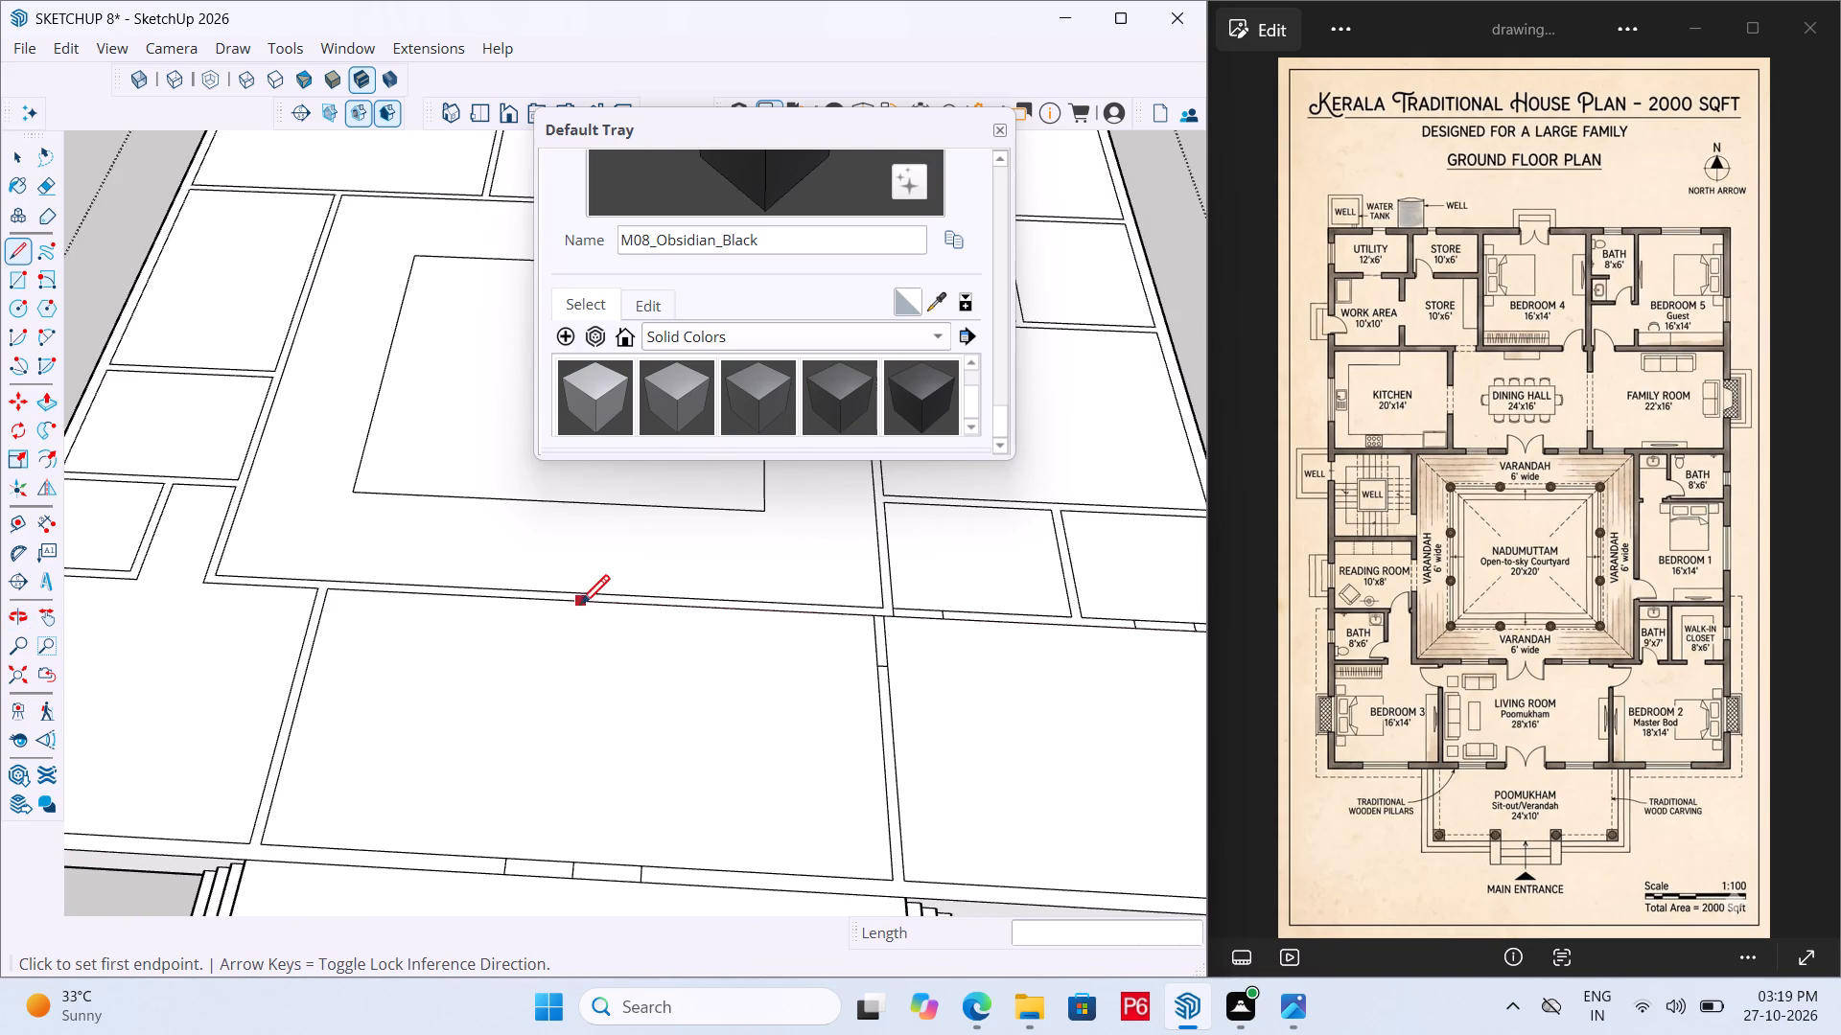
double_click(598, 607)
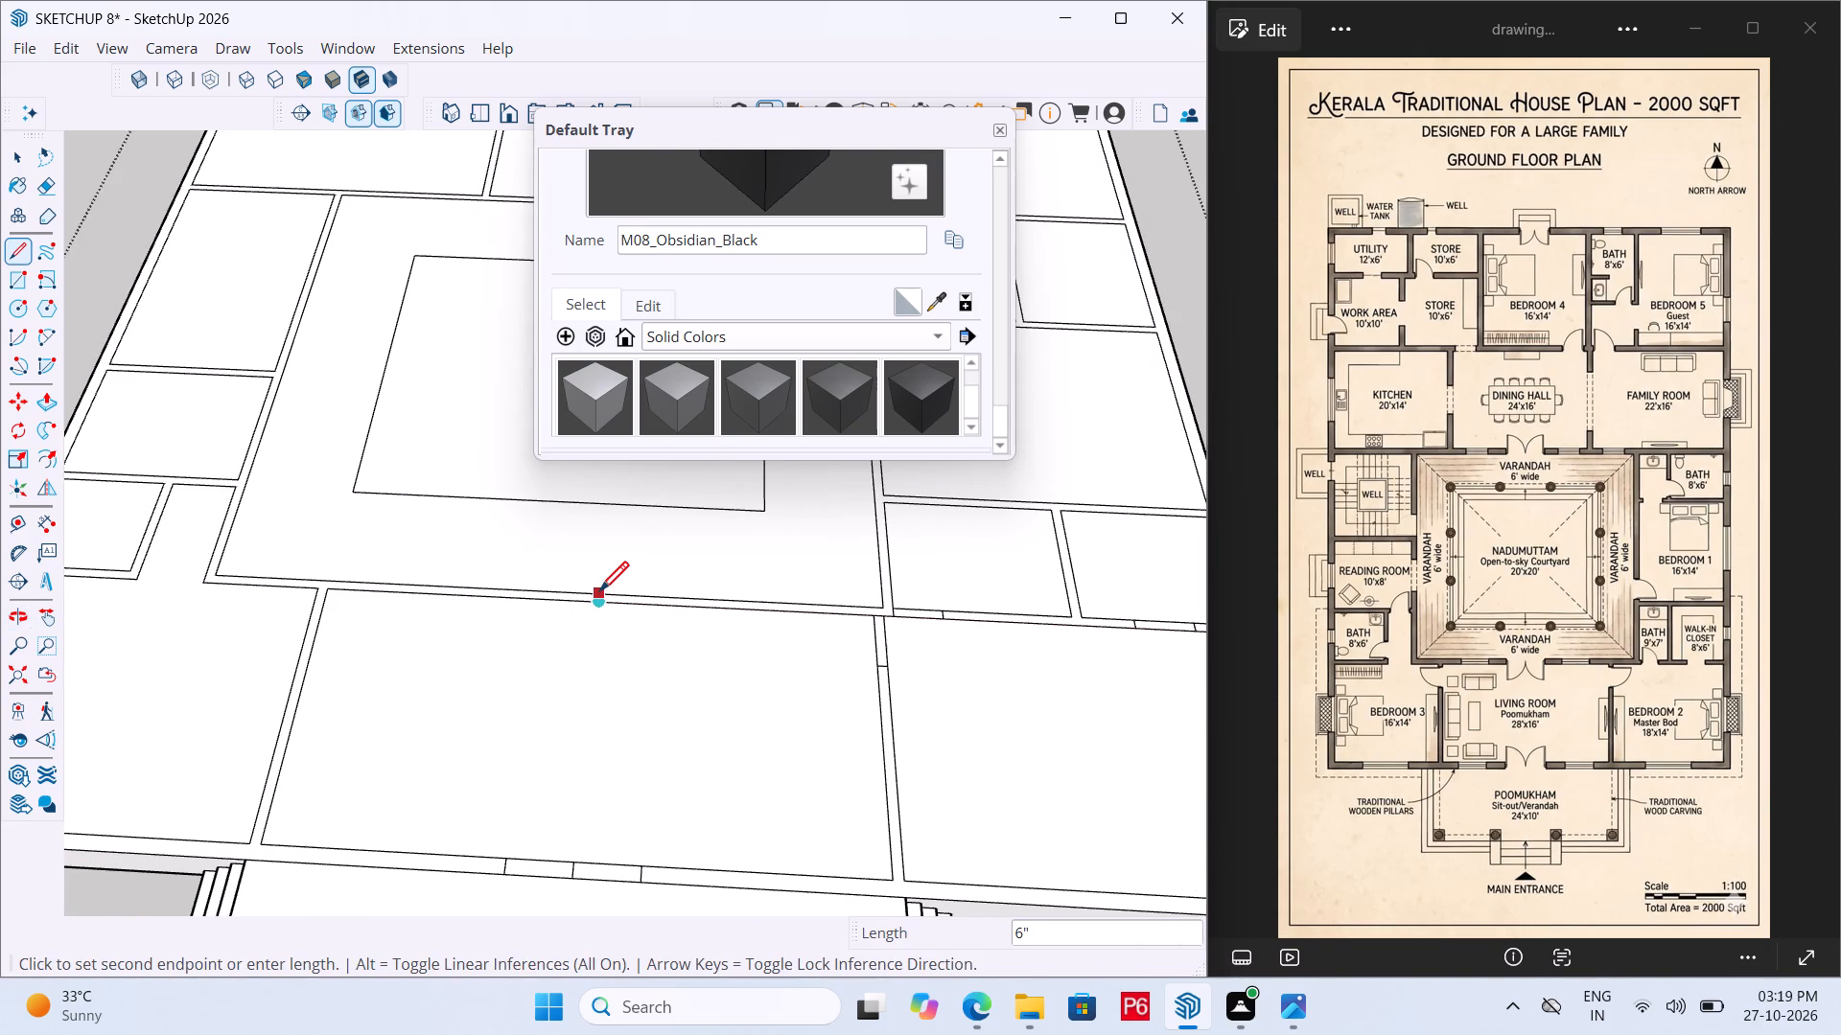
double_click(599, 593)
Place guides 3' to each side of the centre line on the living room–varandah wall strip.
scroll(608, 586, up, 16)
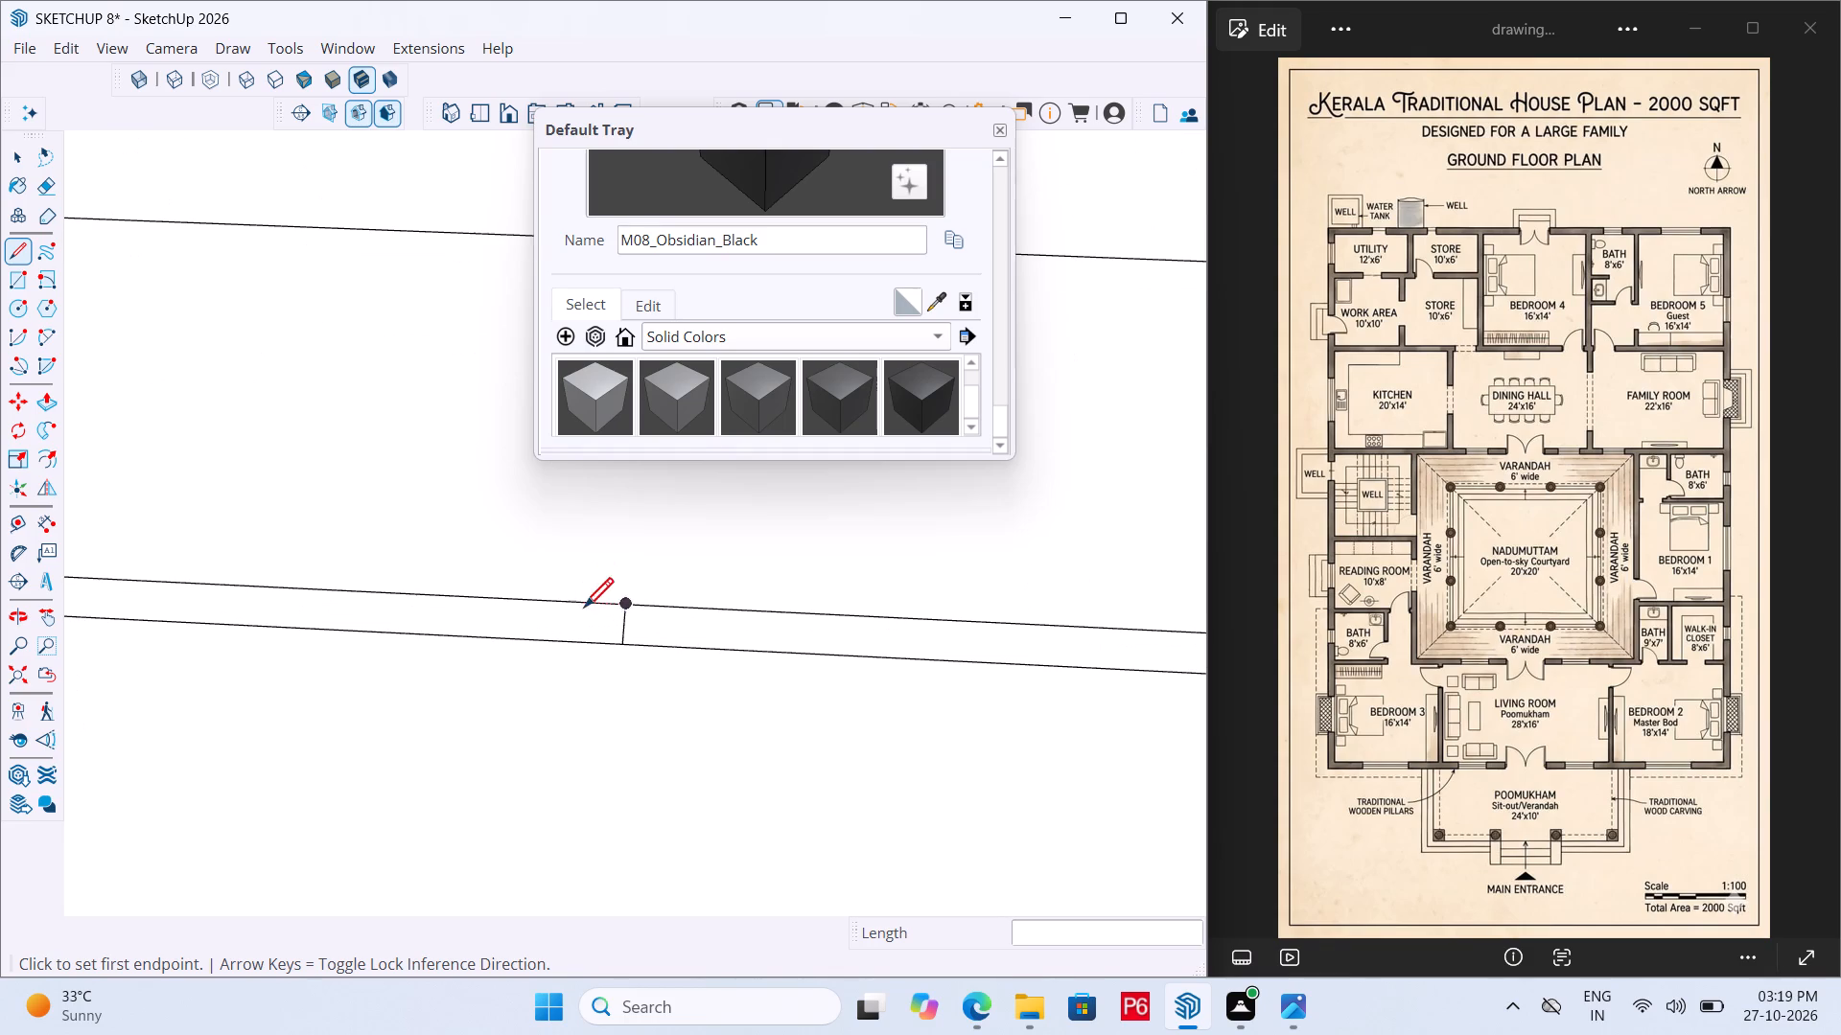
key(t)
click(620, 627)
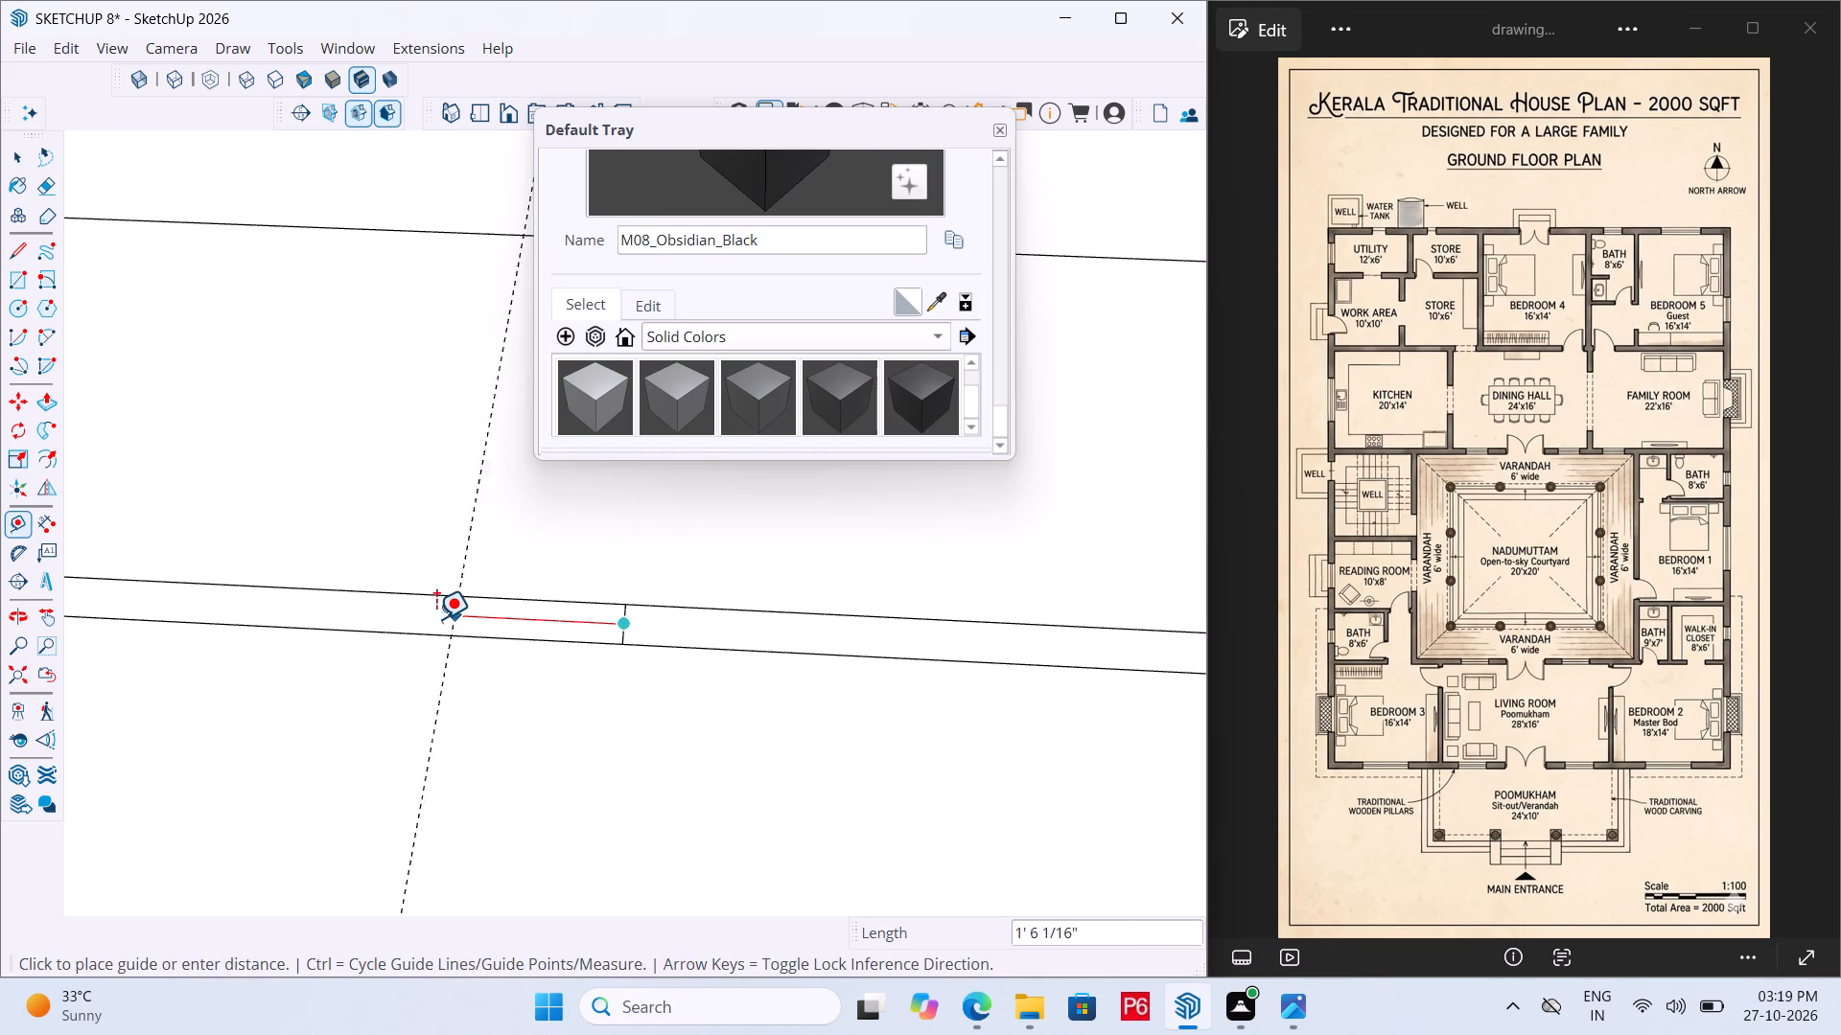
key(3)
key(apostrophe)
key(Return)
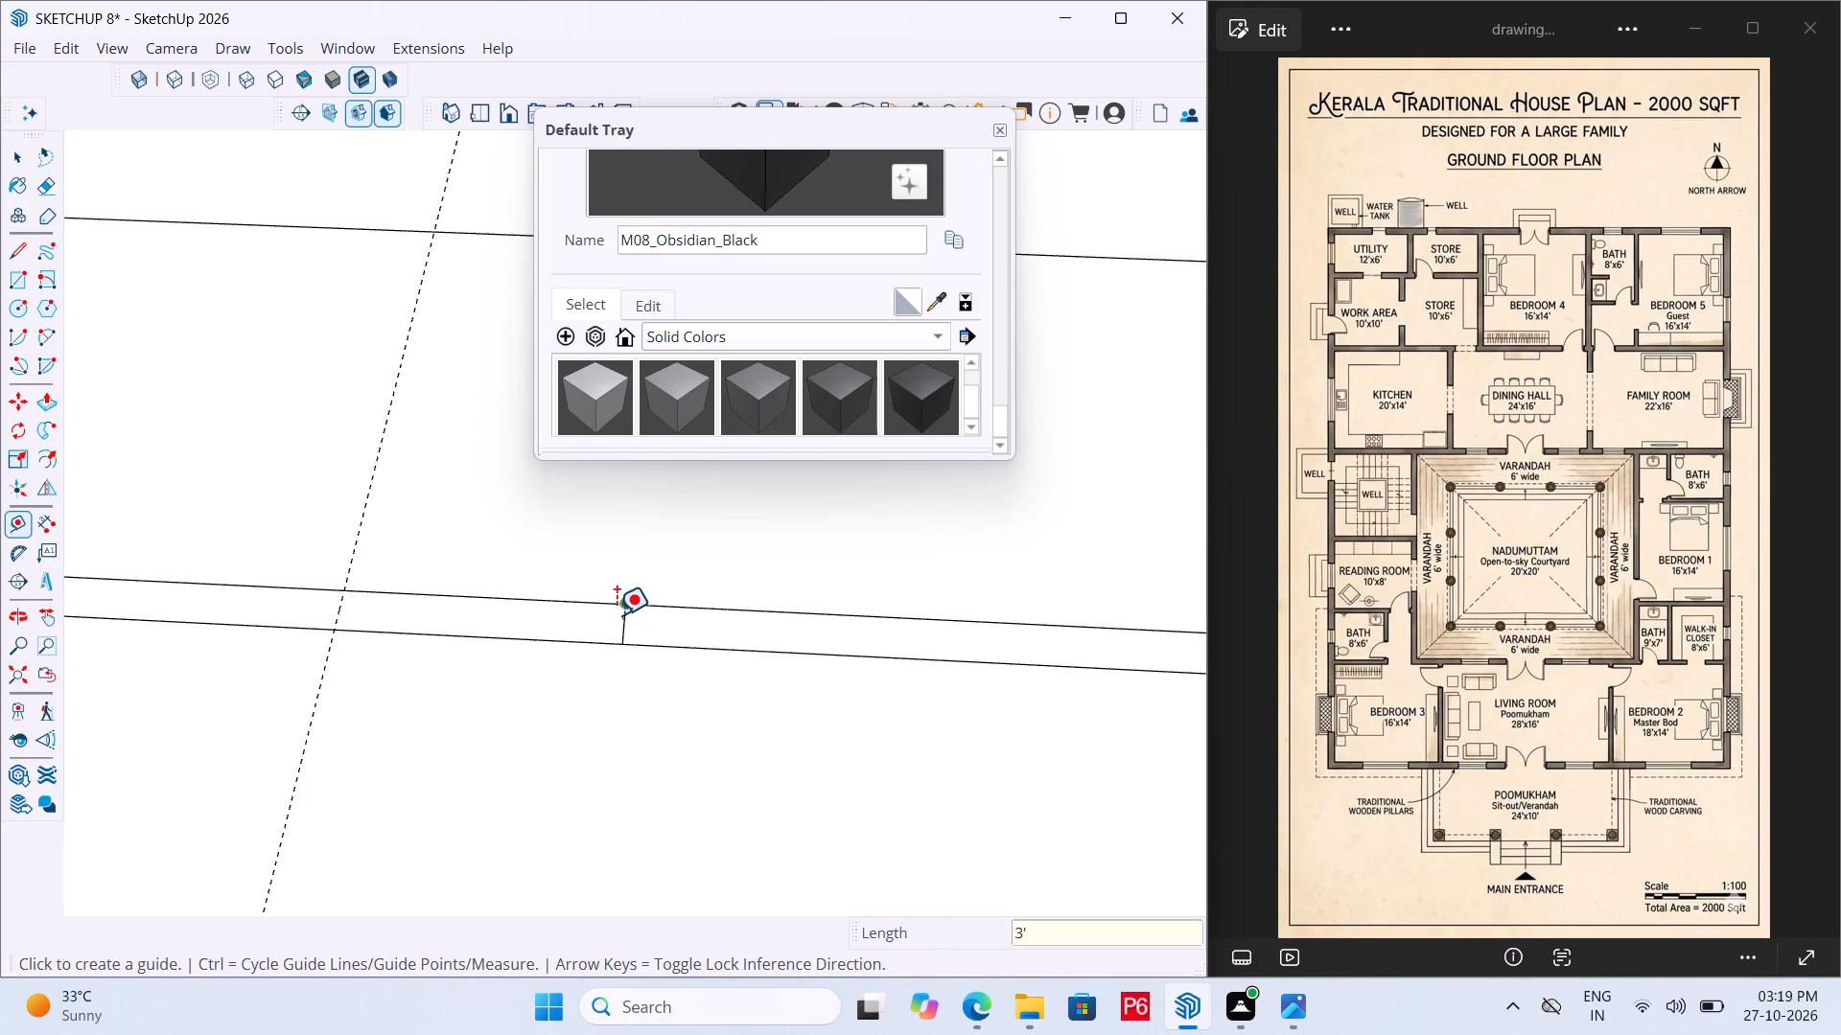
click(623, 622)
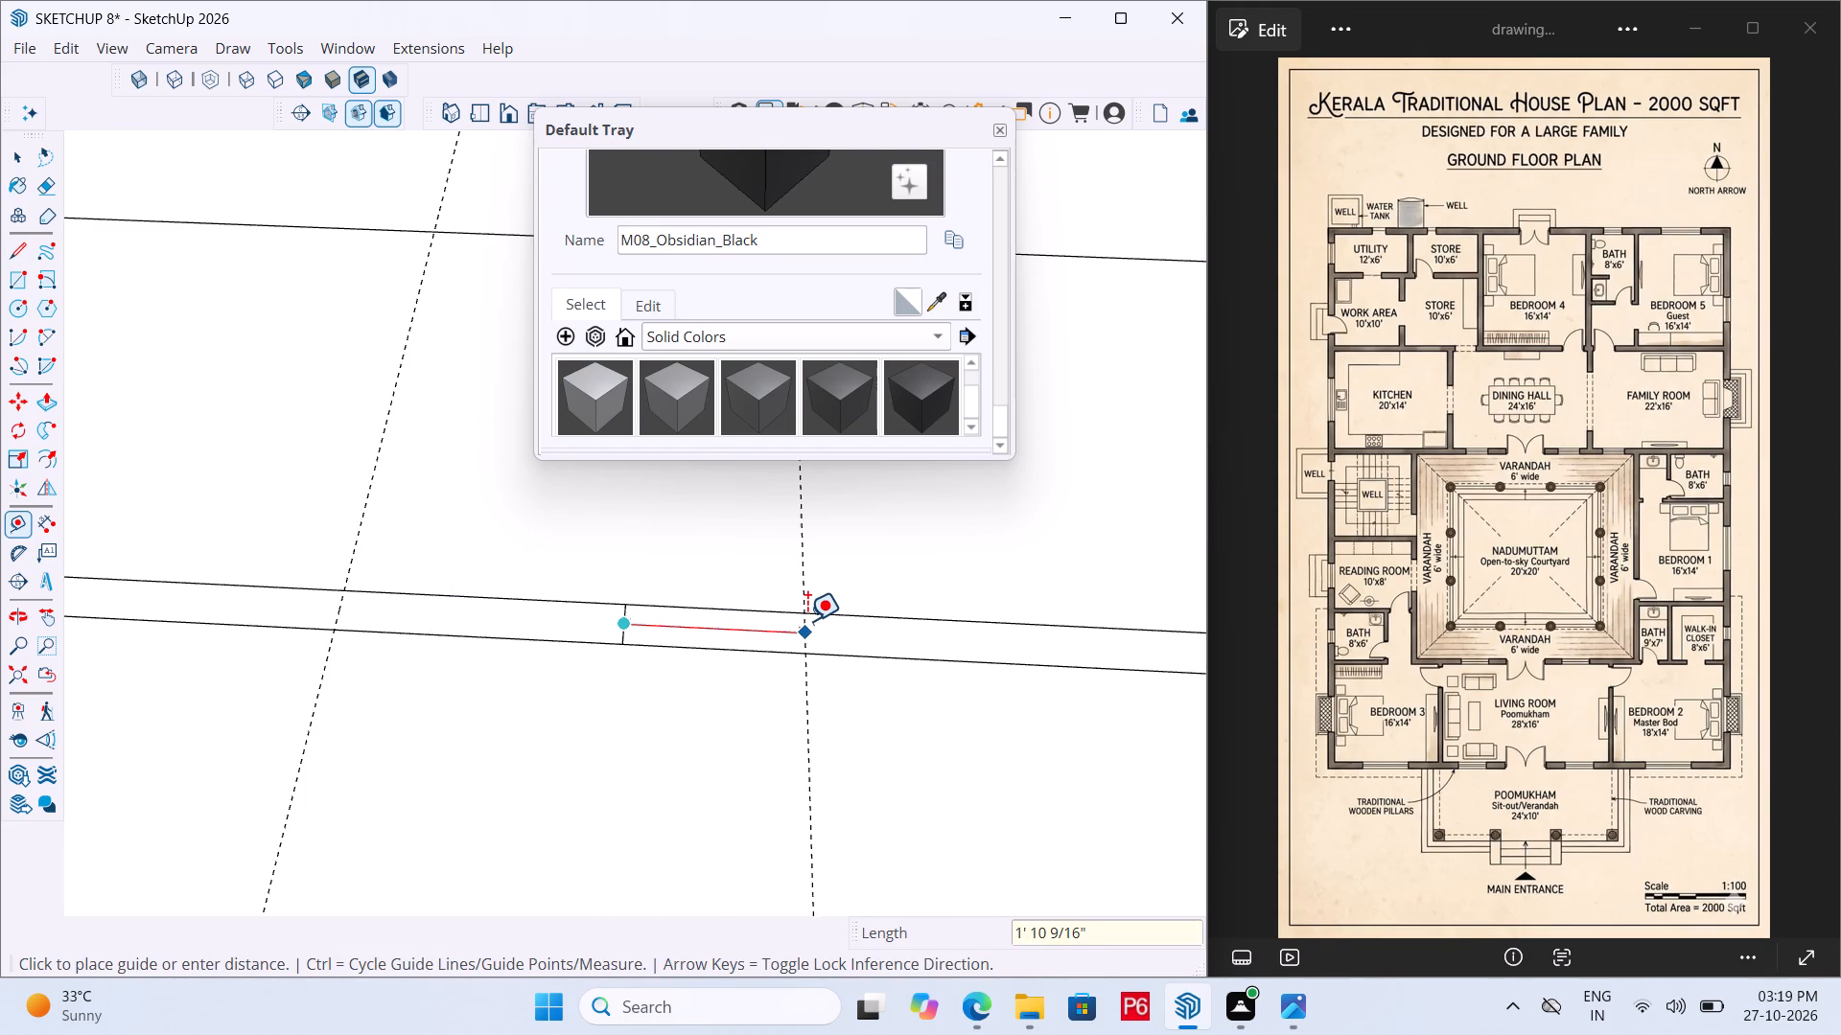
key(3)
key(apostrophe)
key(Return)
Draw 6" lines across the living room–varandah wall strip at both guides to mark the door opening.
key(l)
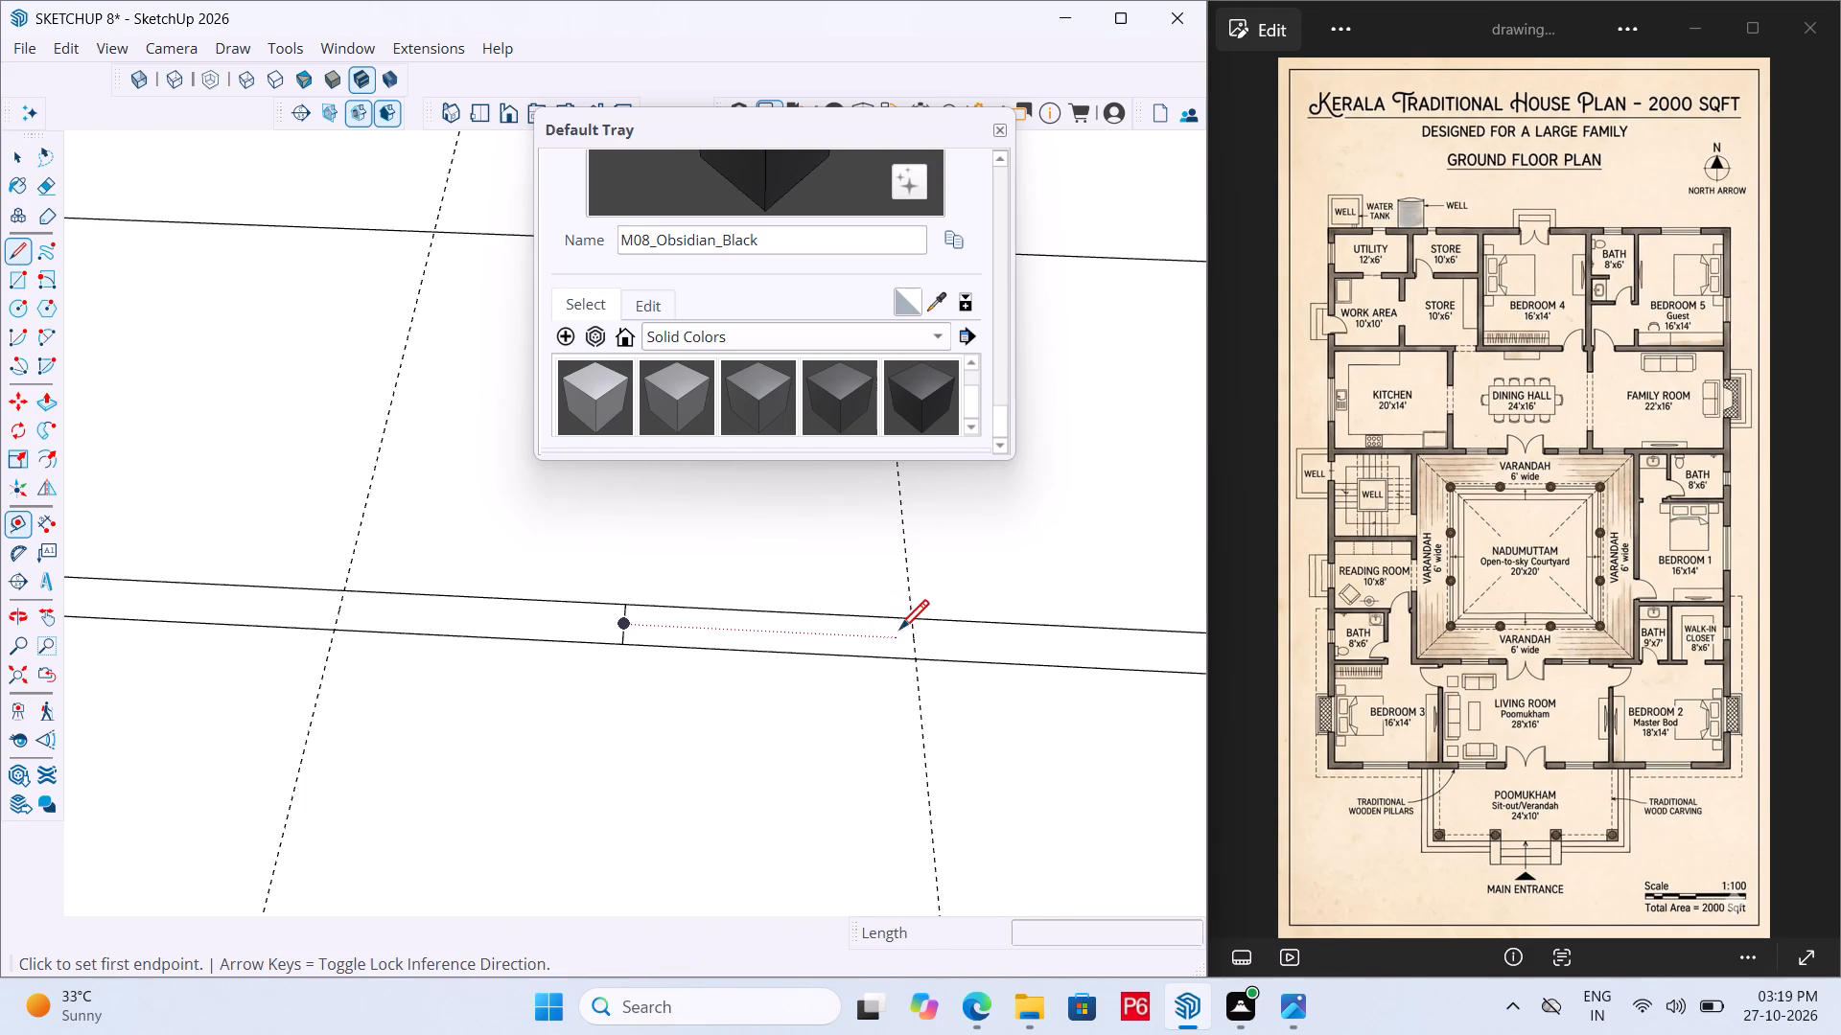
click(912, 616)
click(912, 662)
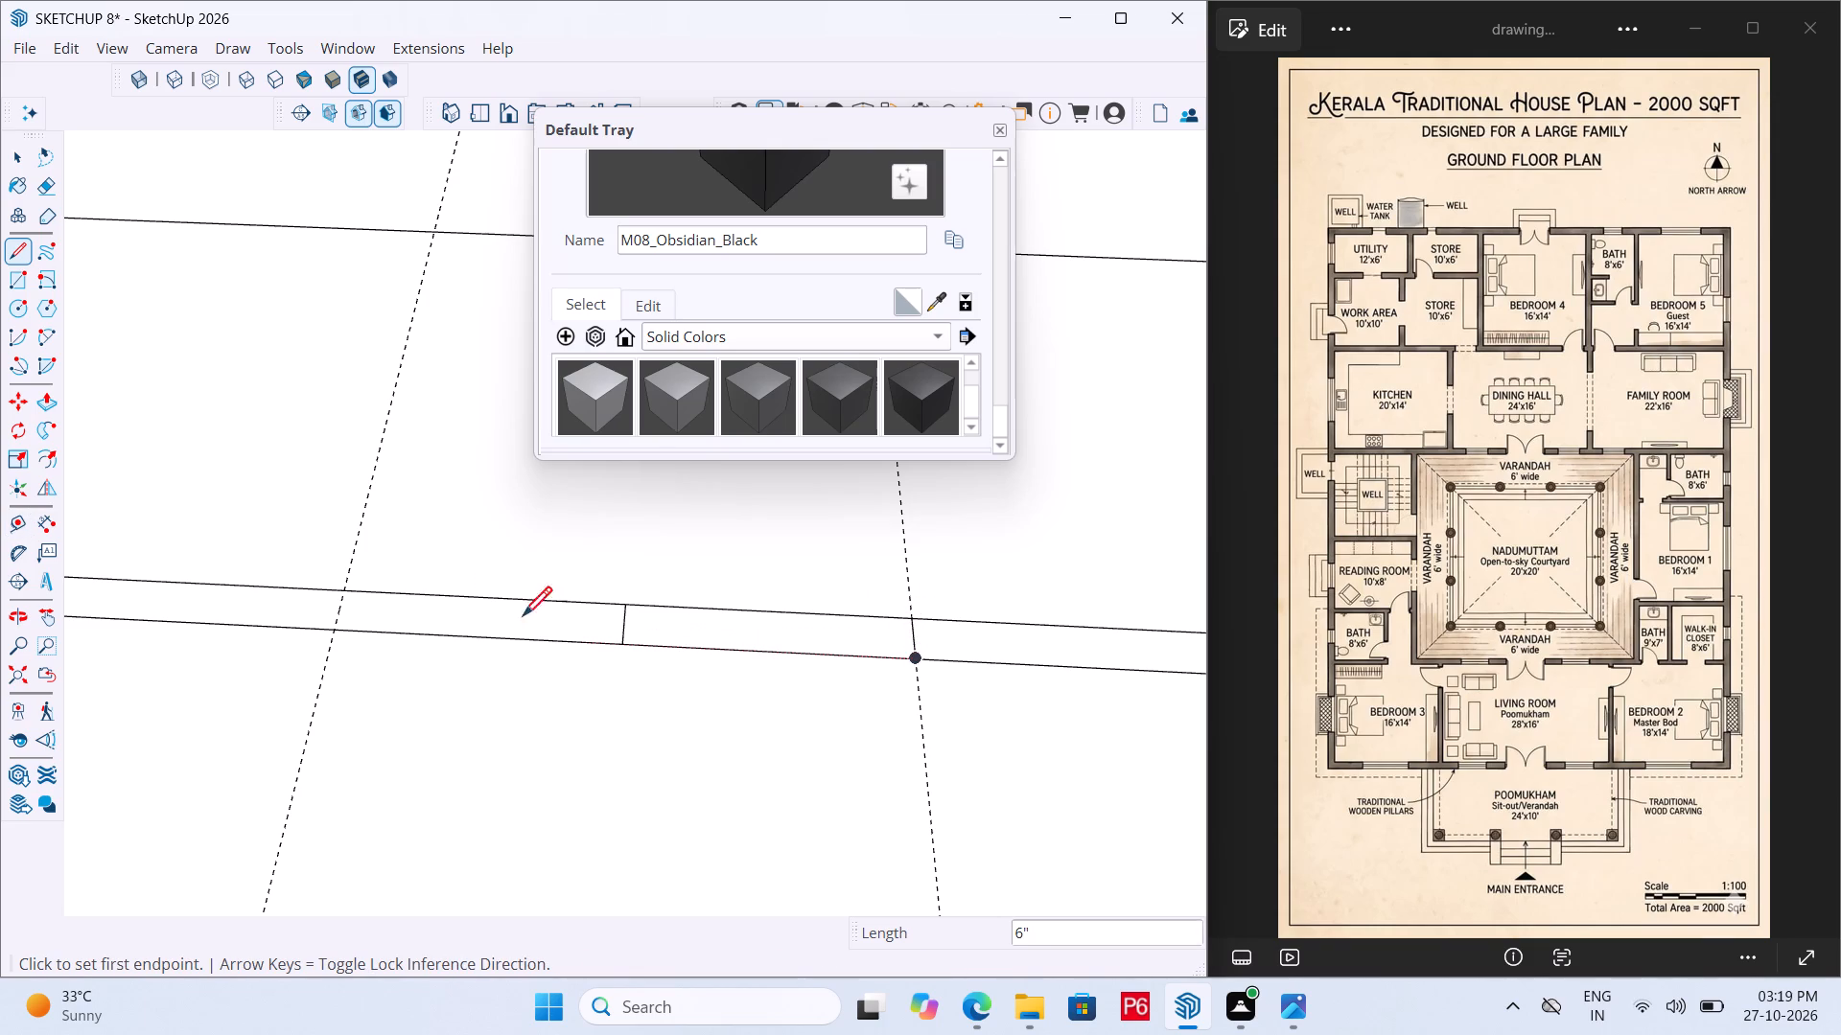
click(349, 589)
click(332, 632)
Save the model and erase both guides around the living room–varandah opening.
scroll(411, 622, down, 2)
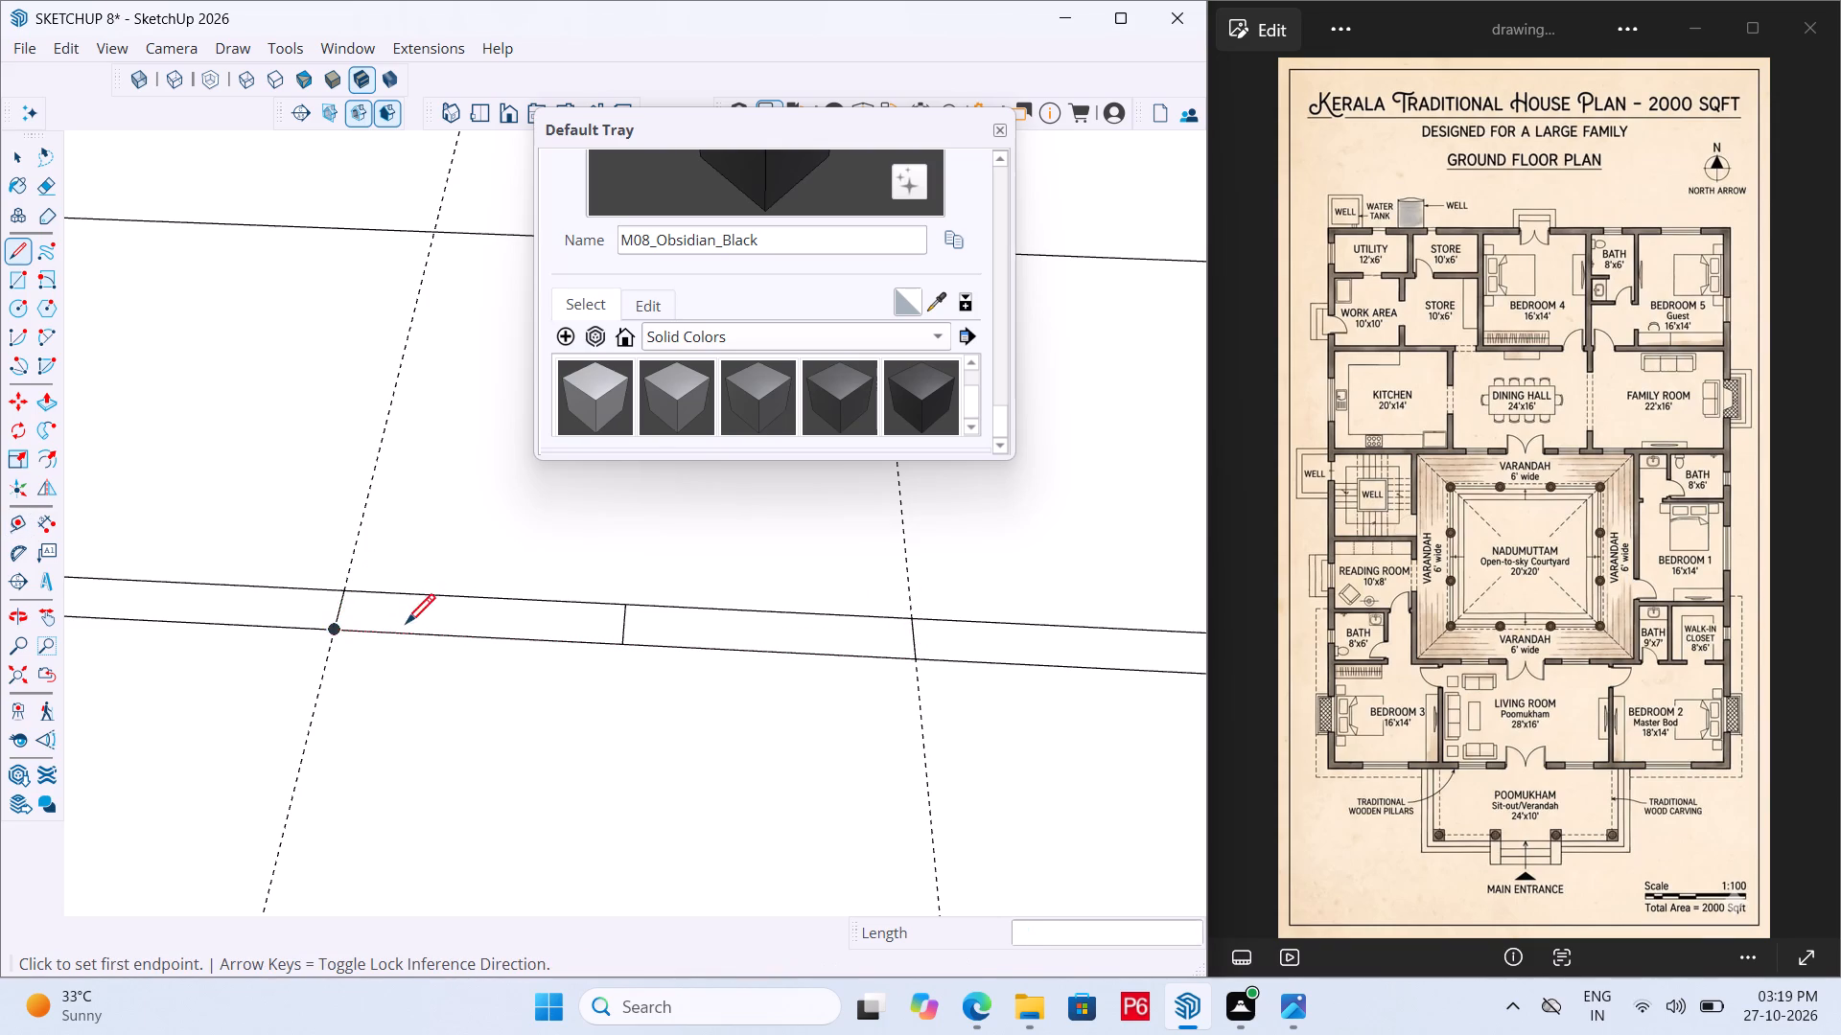
scroll(406, 627, down, 2)
key(ctrl+s)
key(ctrl+s)
key(e)
drag(358, 537, 505, 537)
drag(587, 536, 774, 533)
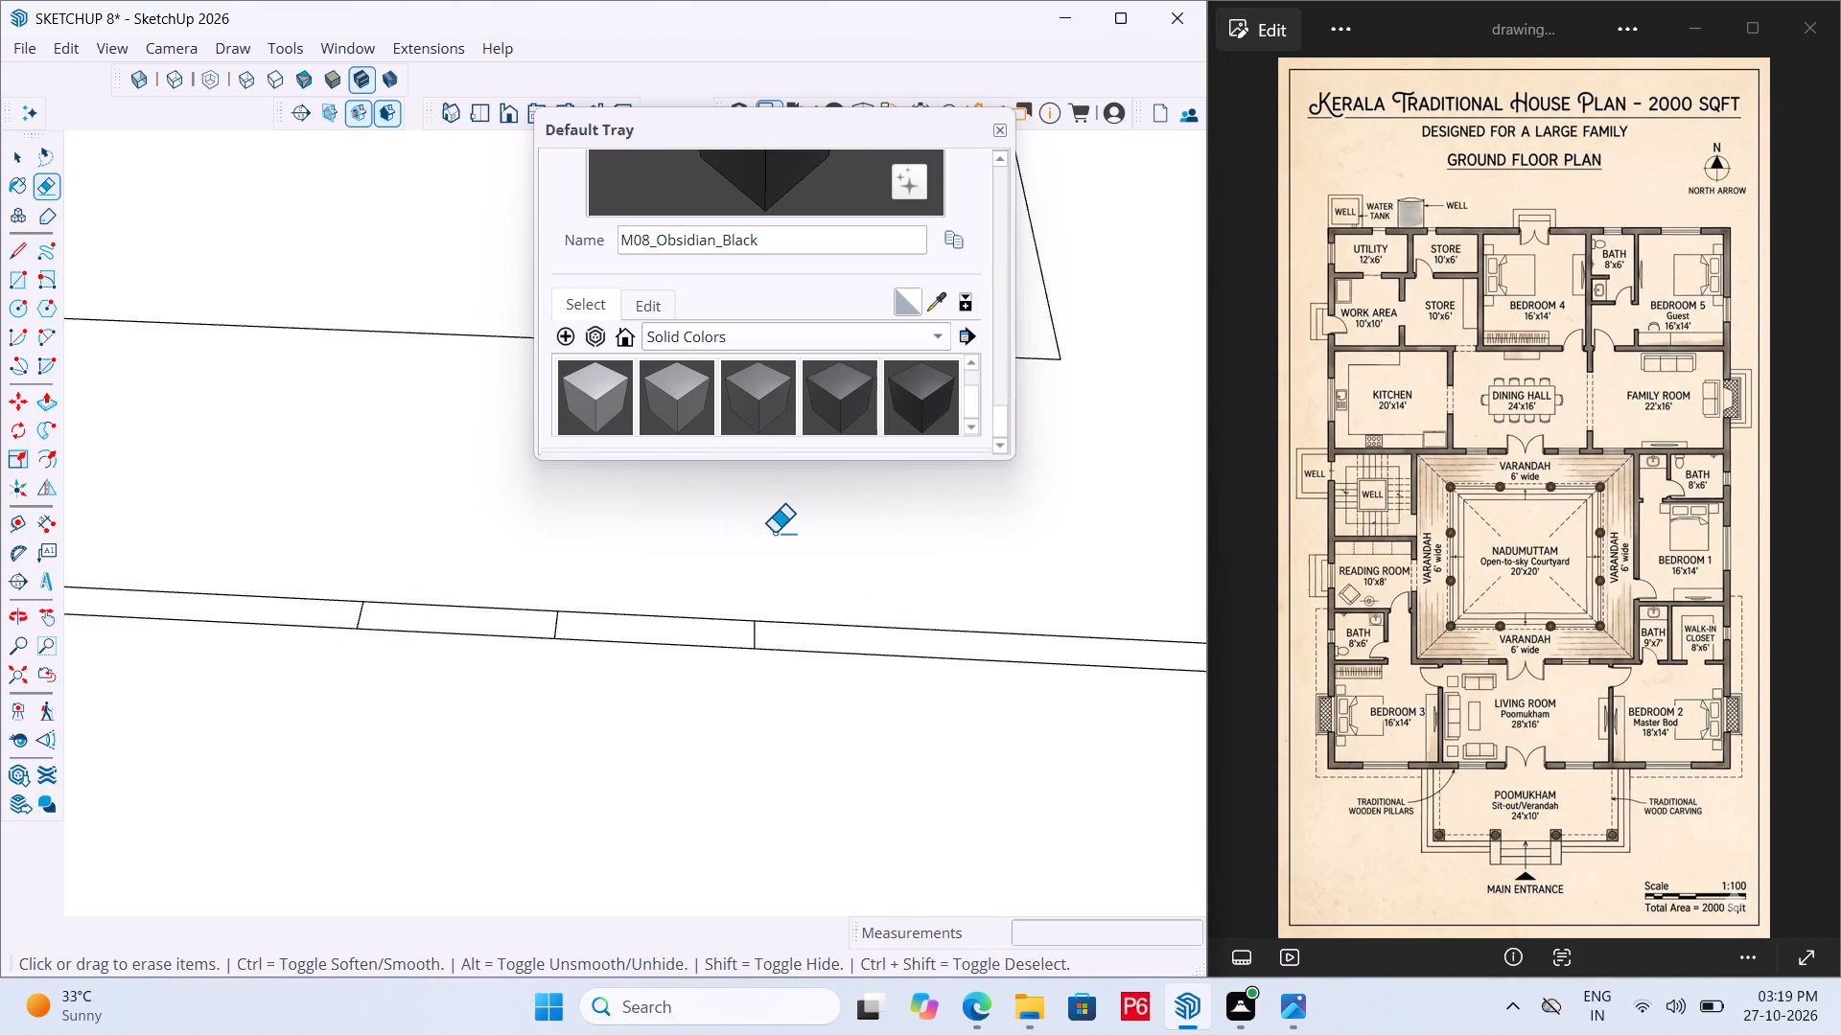
click(774, 533)
Draw a line closing the varandah end of the wall strip between the living room and Bedroom 3.
scroll(458, 636, down, 5)
scroll(607, 706, down, 8)
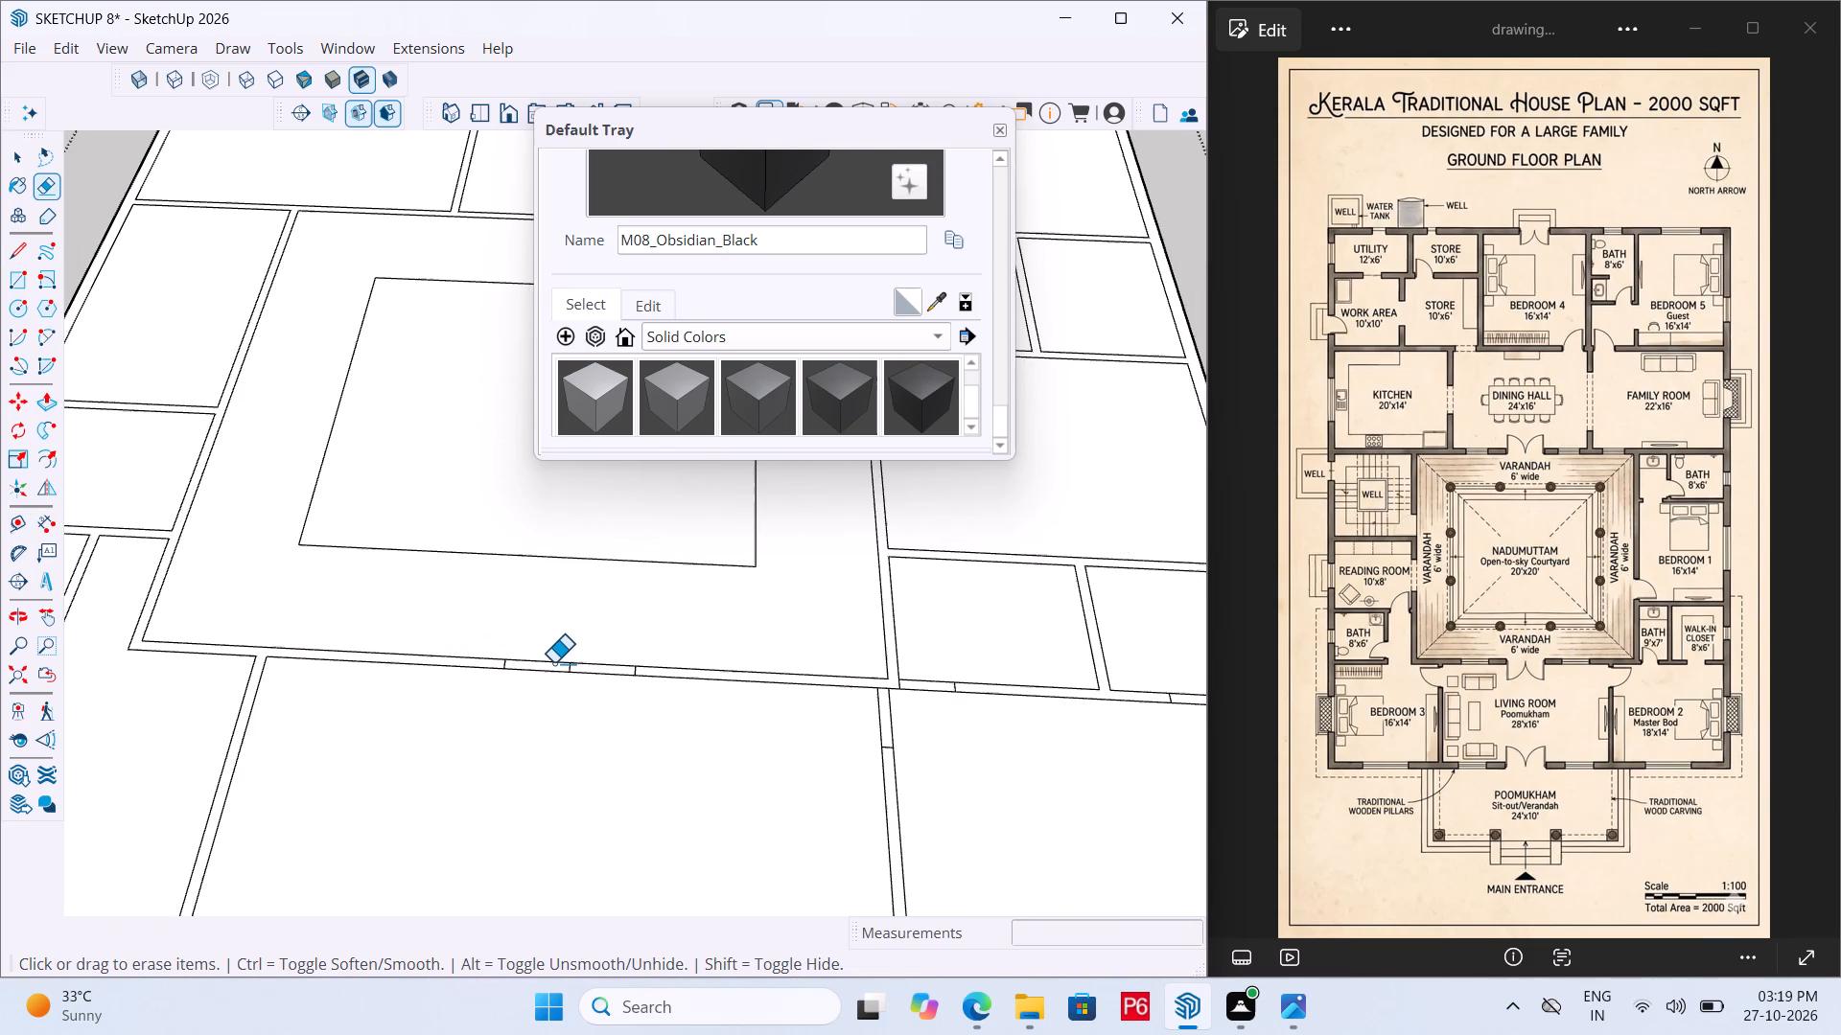
scroll(553, 663, down, 11)
scroll(416, 751, up, 5)
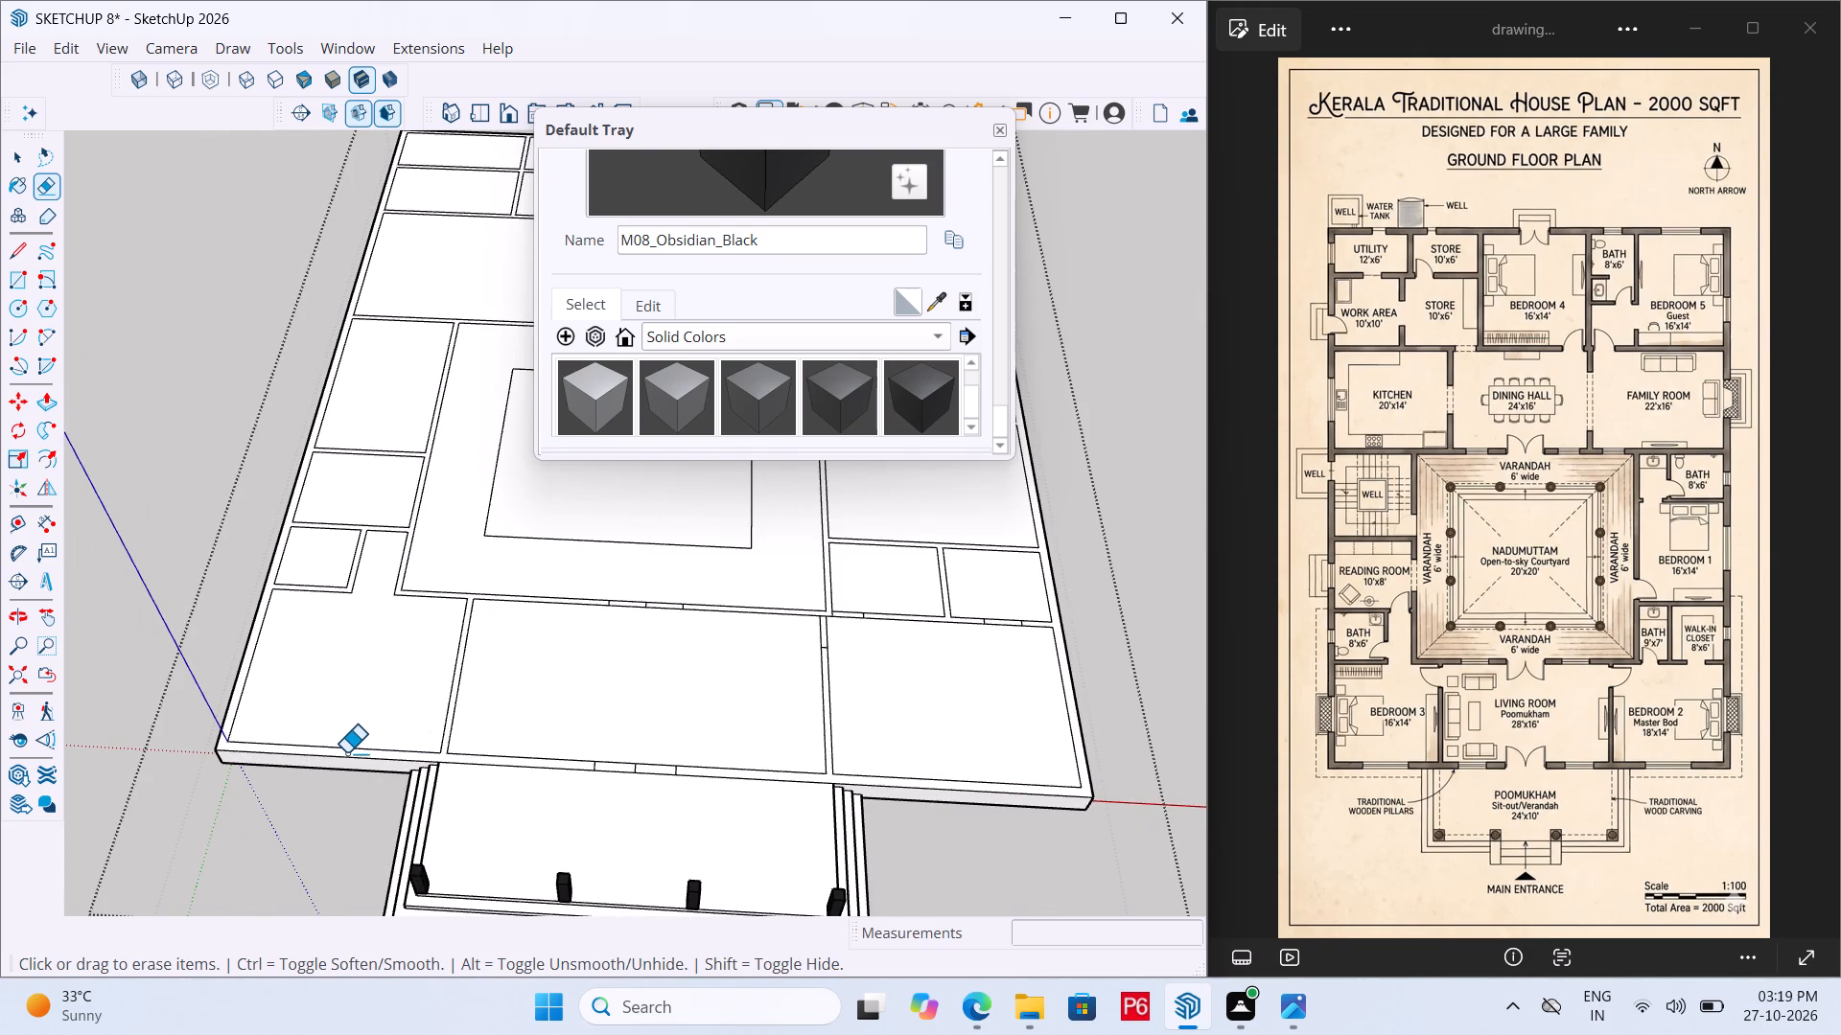
scroll(418, 655, up, 3)
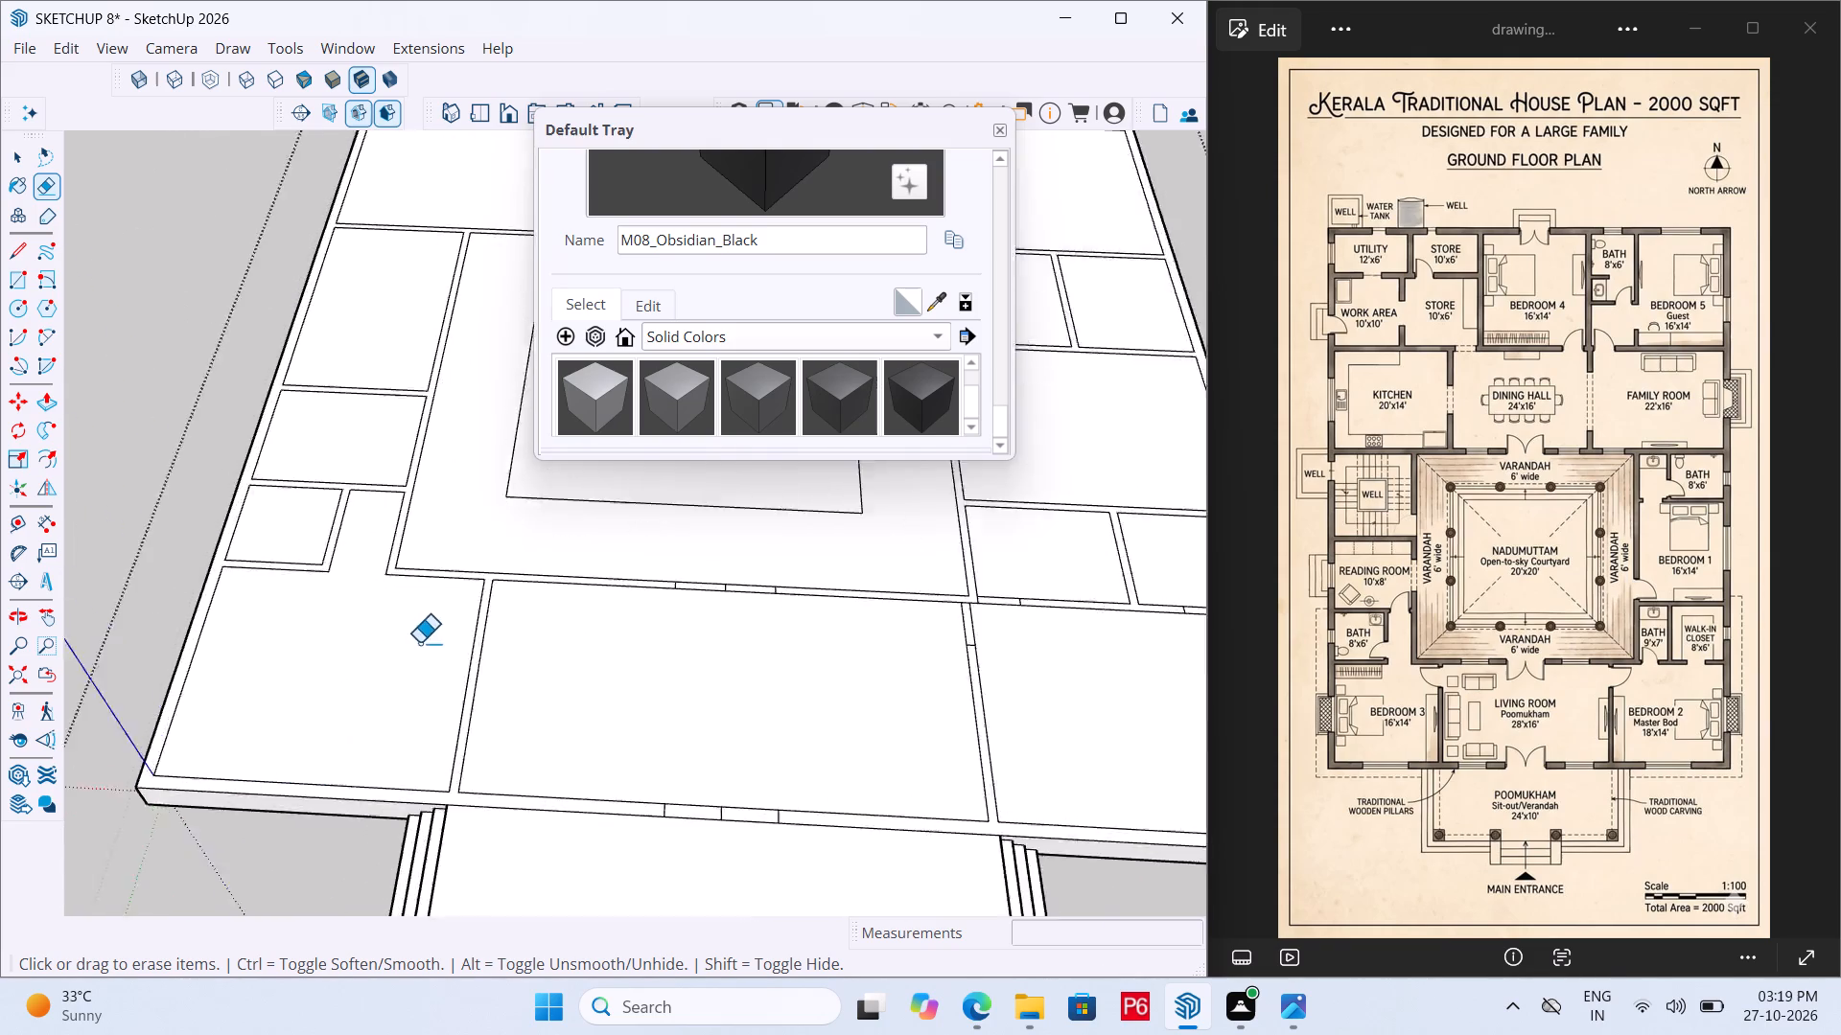
scroll(419, 643, up, 8)
scroll(539, 562, up, 8)
key(l)
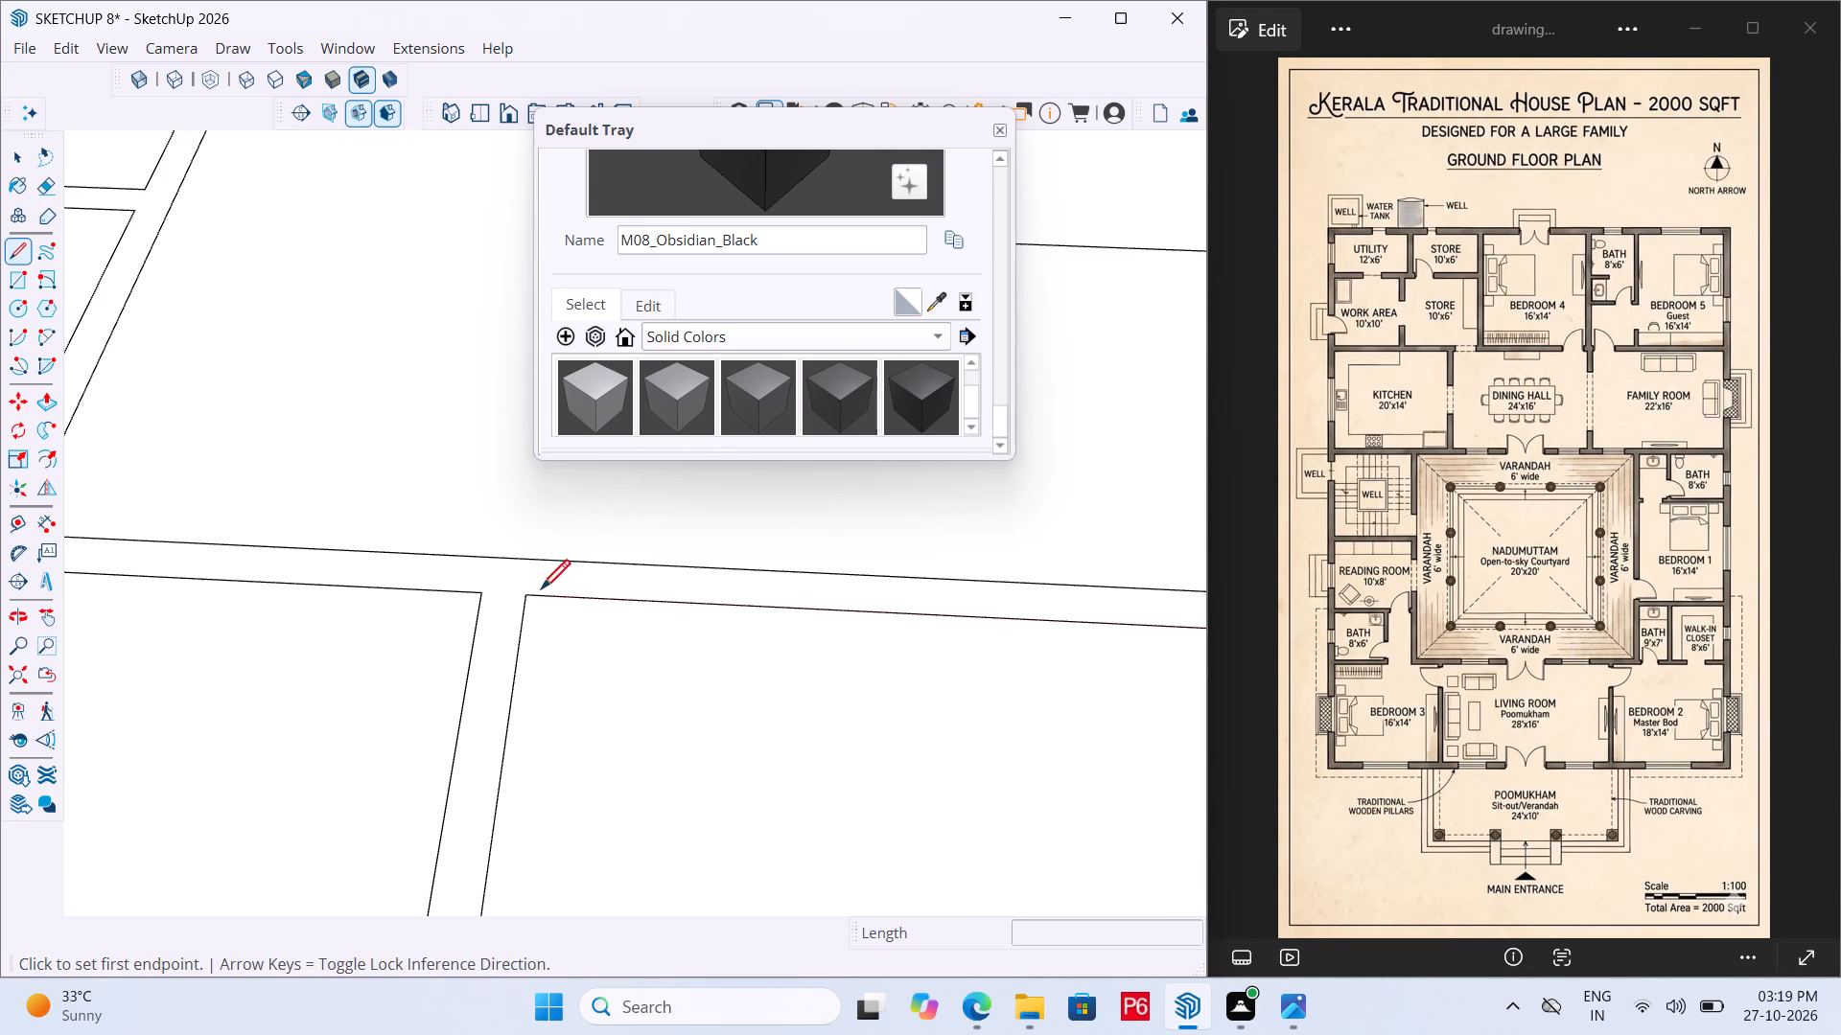
drag(529, 600, 511, 599)
click(482, 594)
key(space)
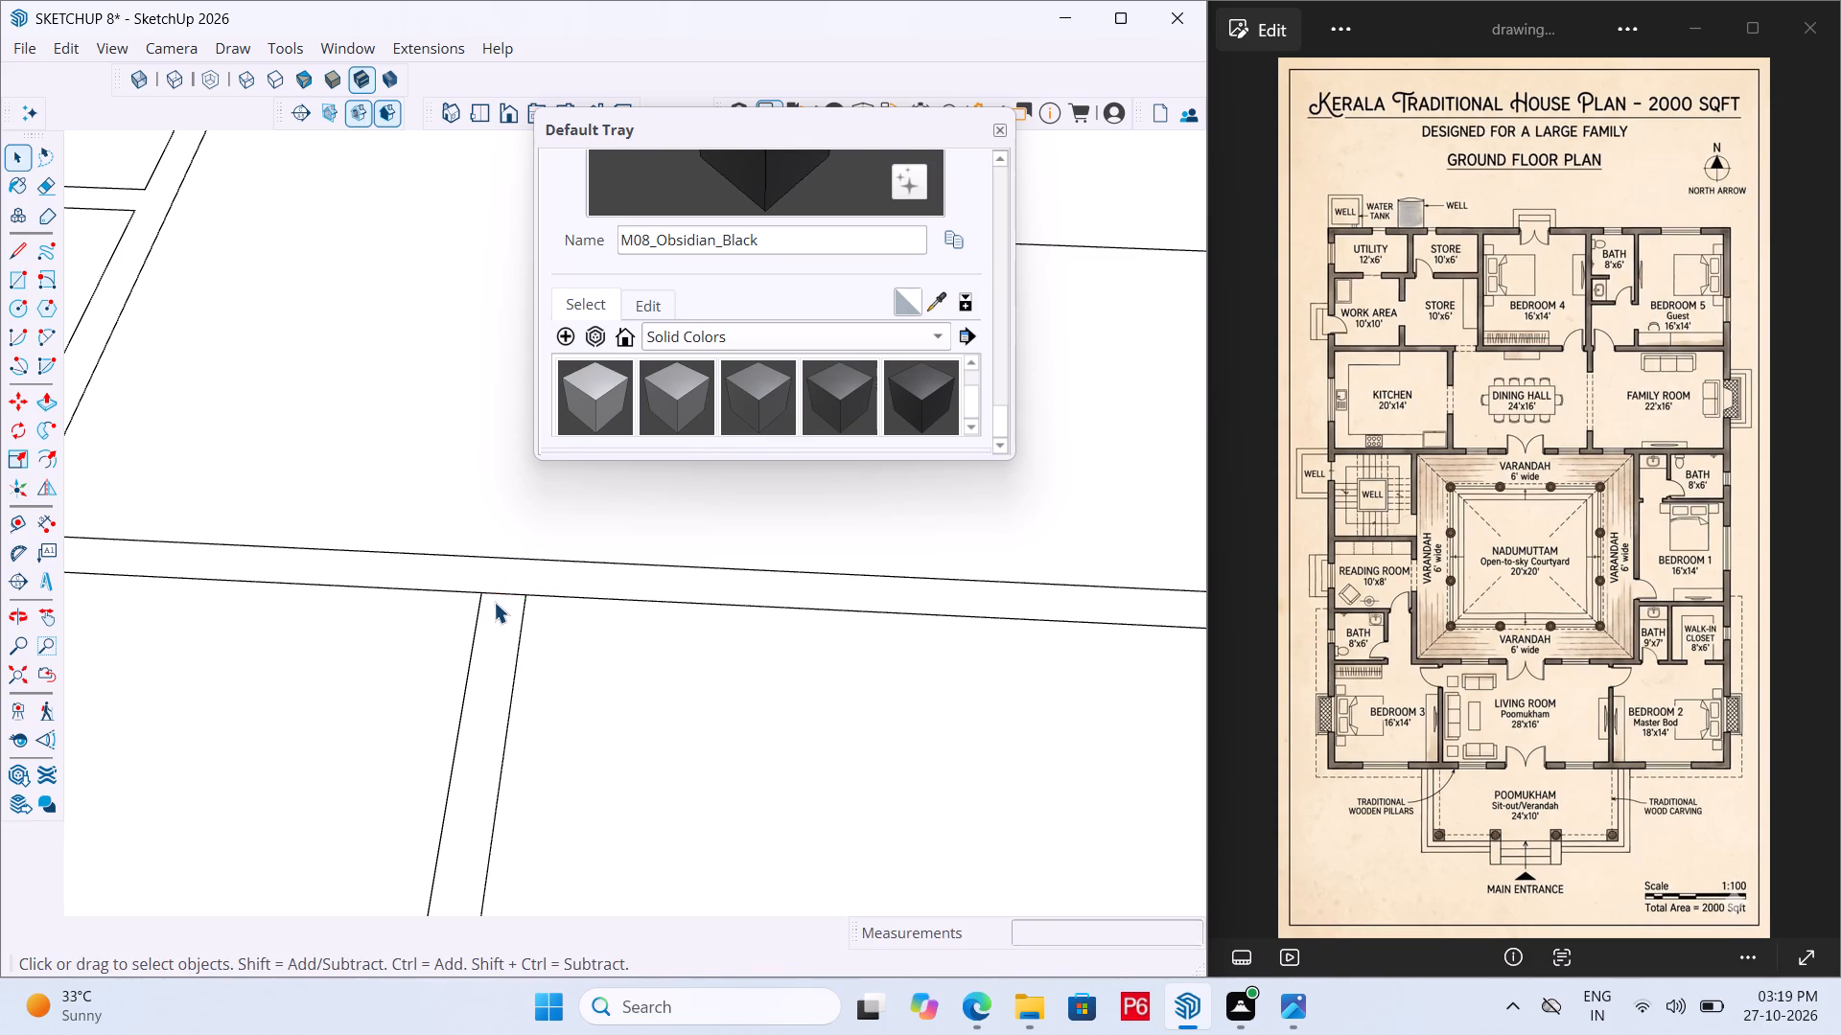
Mark a 3' opening in the living room–Bedroom 3 wall strip from its end line, using a guide and a second cross line.
text(T)
click(502, 595)
scroll(475, 726, down, 6)
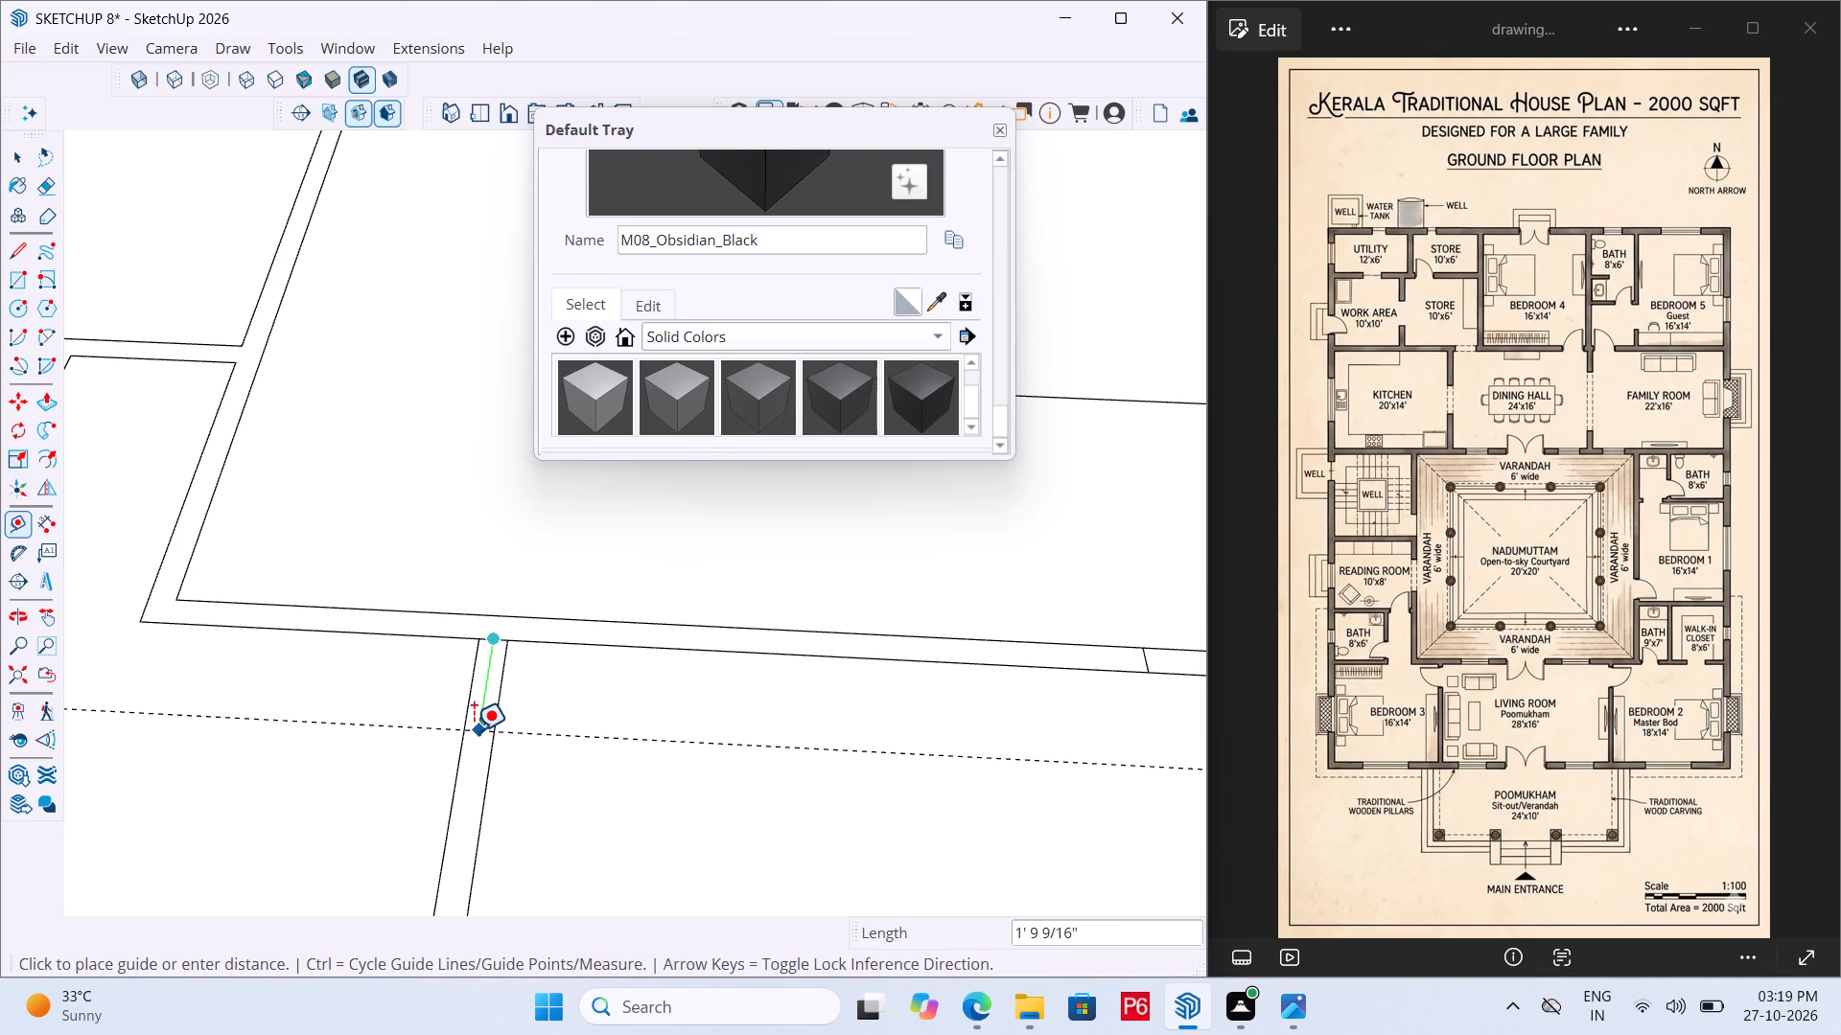
key(3)
key(apostrophe)
key(Return)
scroll(484, 827, up, 6)
key(l)
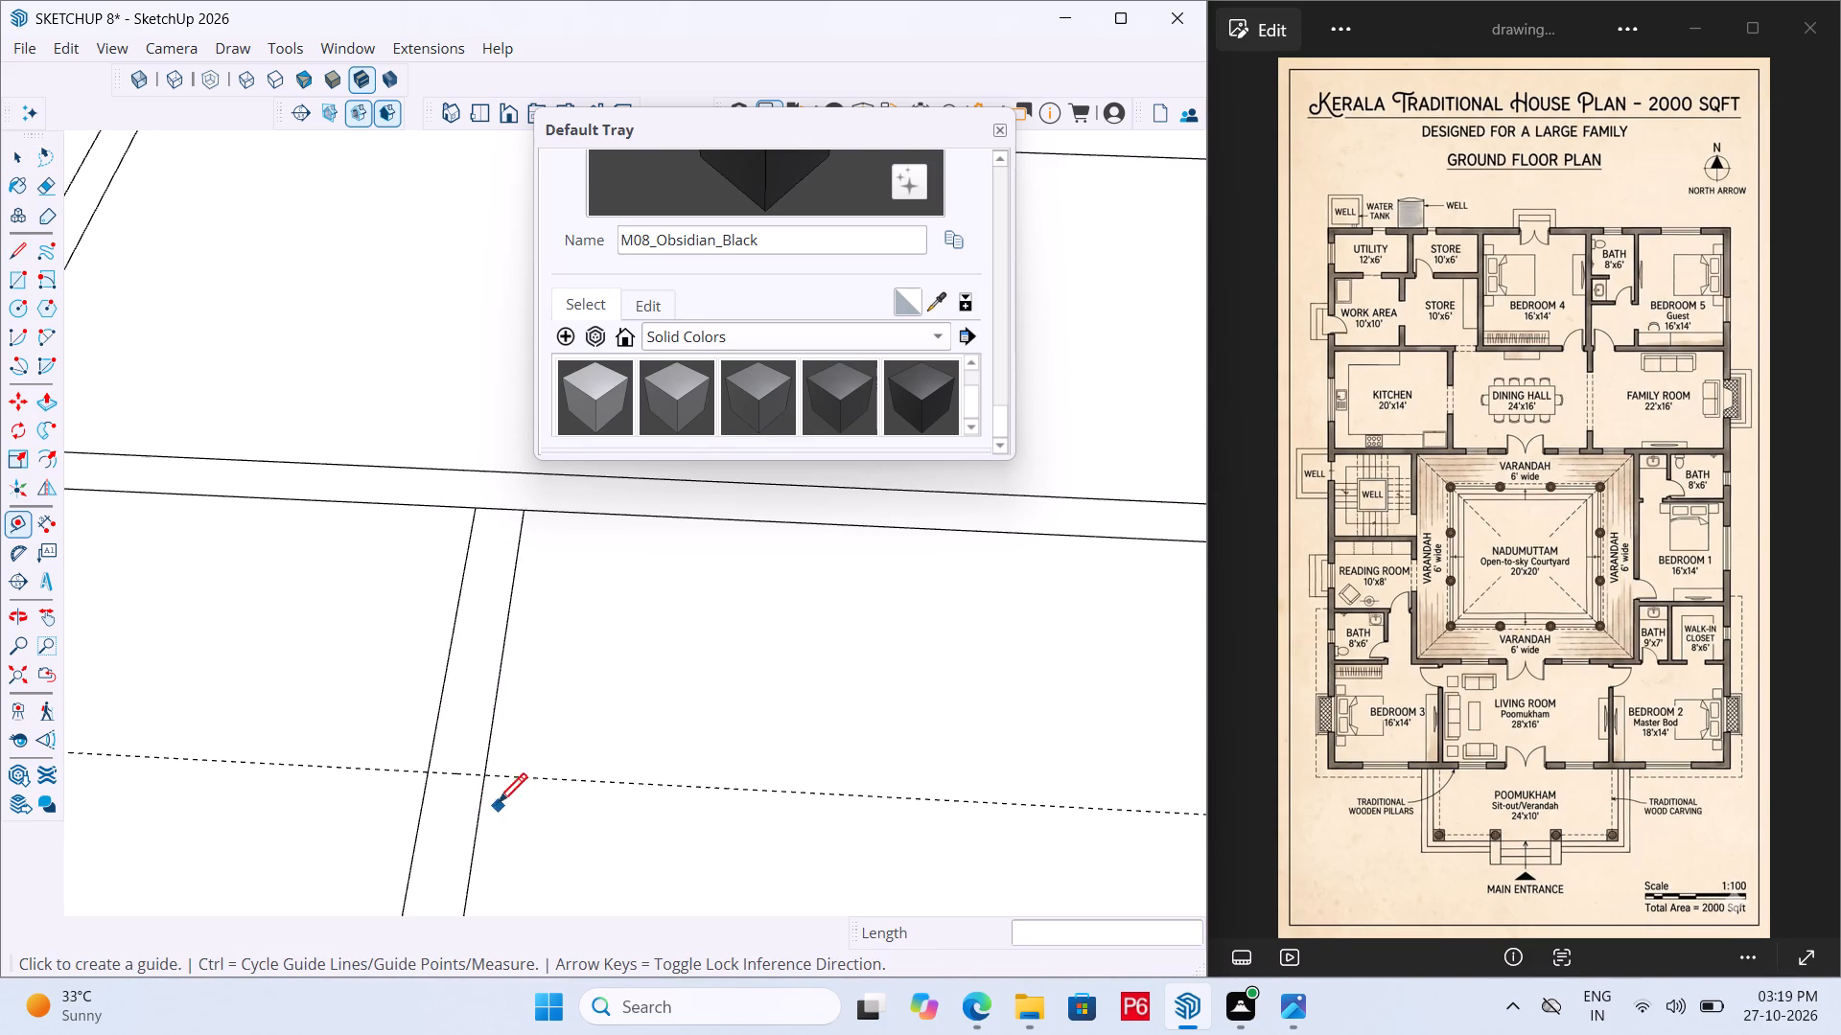
click(486, 770)
click(437, 779)
key(space)
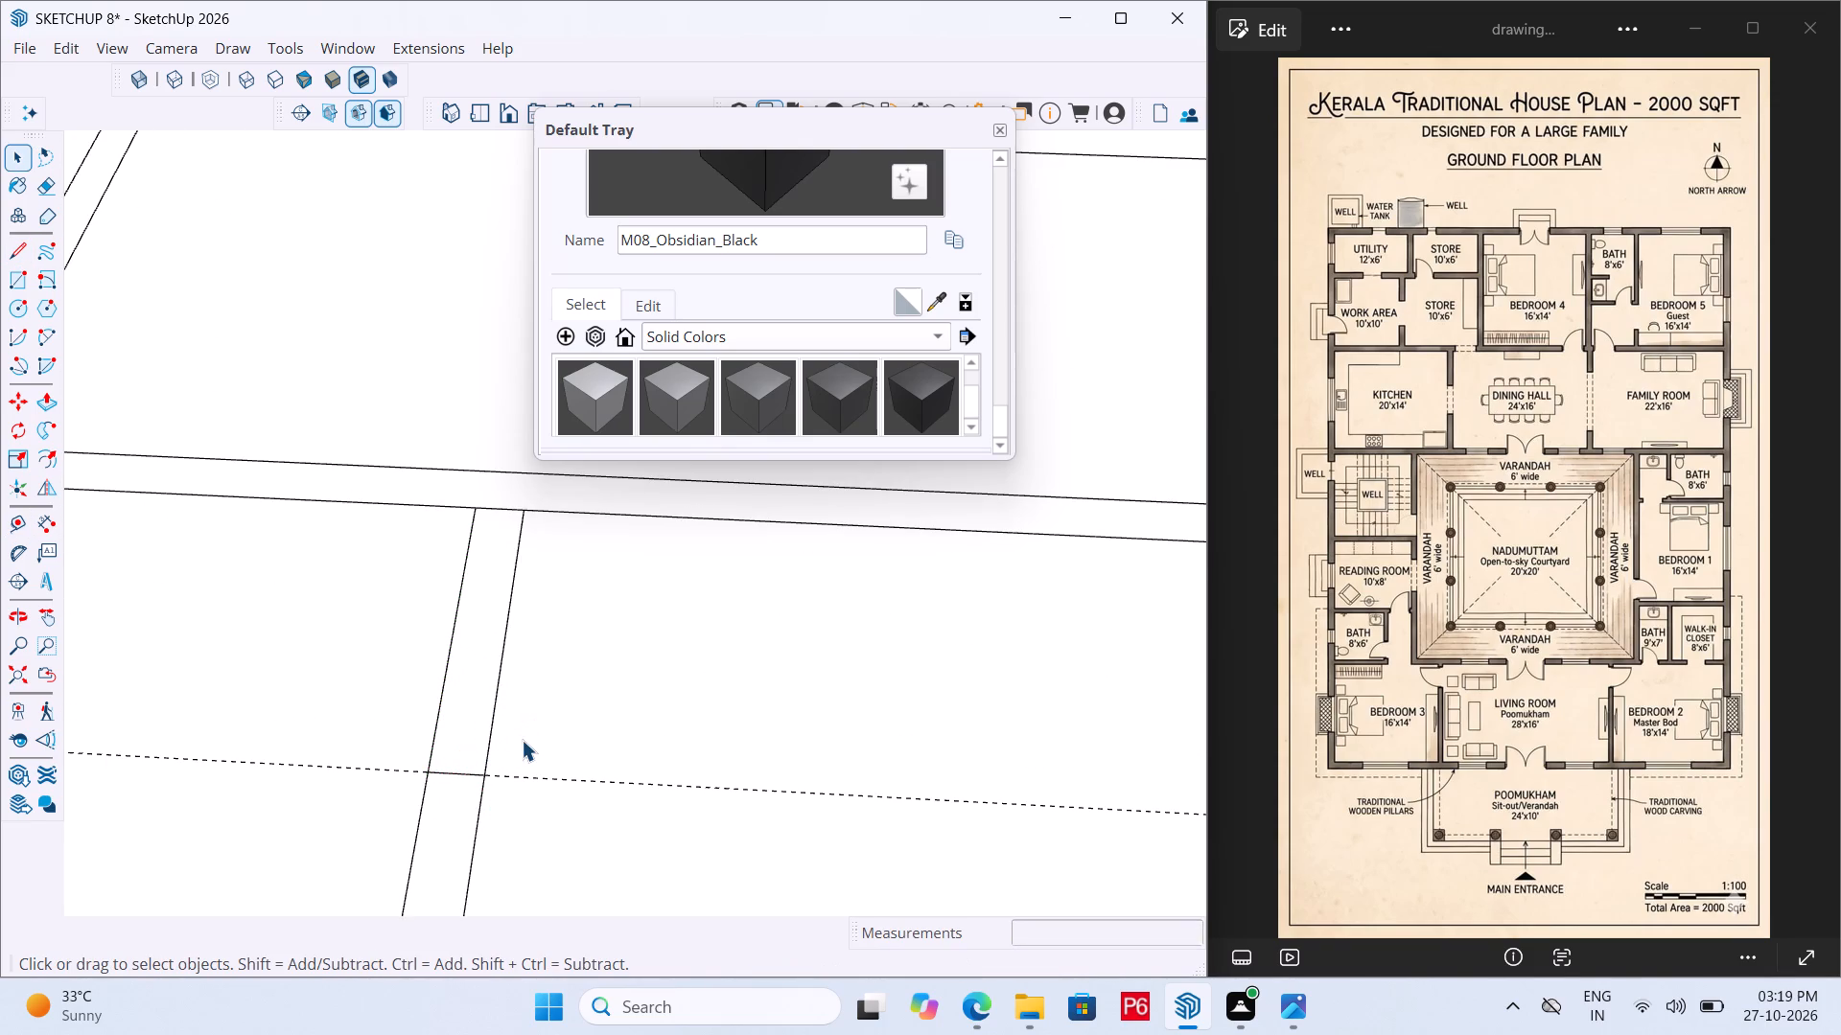
Erase the guide at the Bedroom 3 door opening and save the model.
key(e)
drag(590, 746, 589, 792)
click(589, 792)
key(ctrl+s)
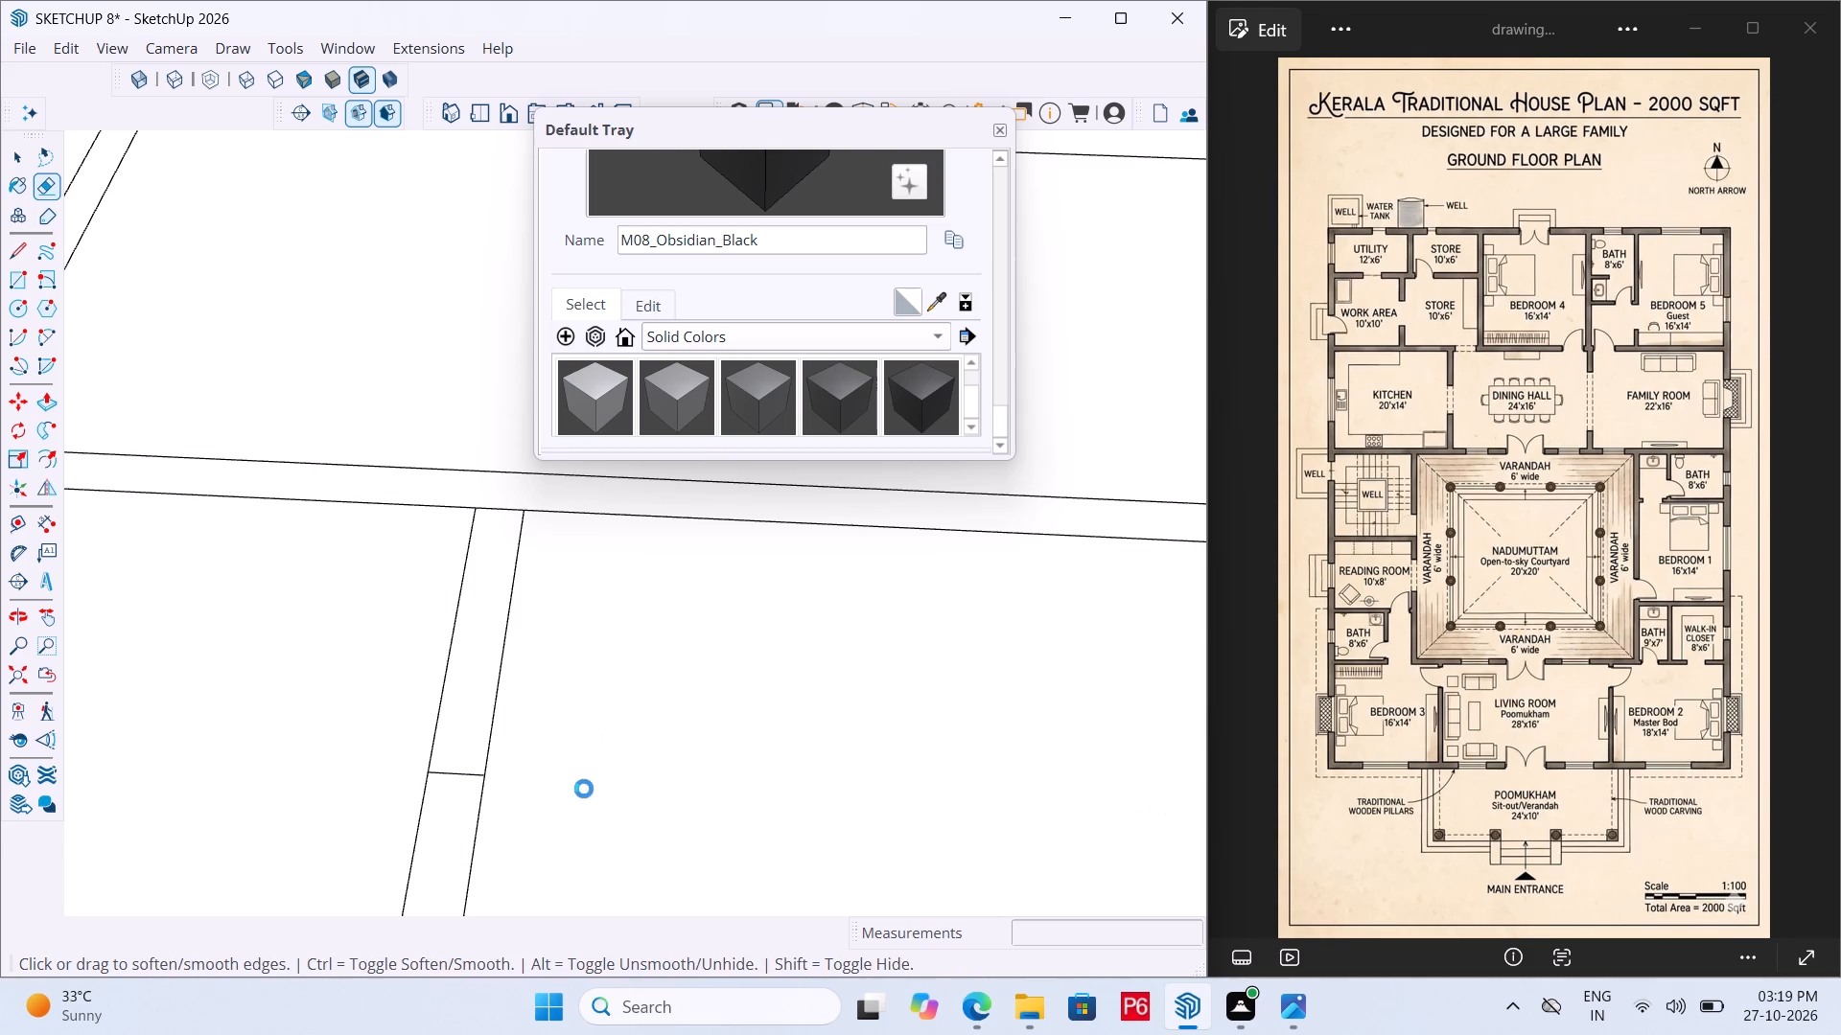
key(ctrl+s)
key(ctrl+s)
key(ctrl+s)
ctrl+scroll(586, 776, down, 1)
key(ctrl+s)
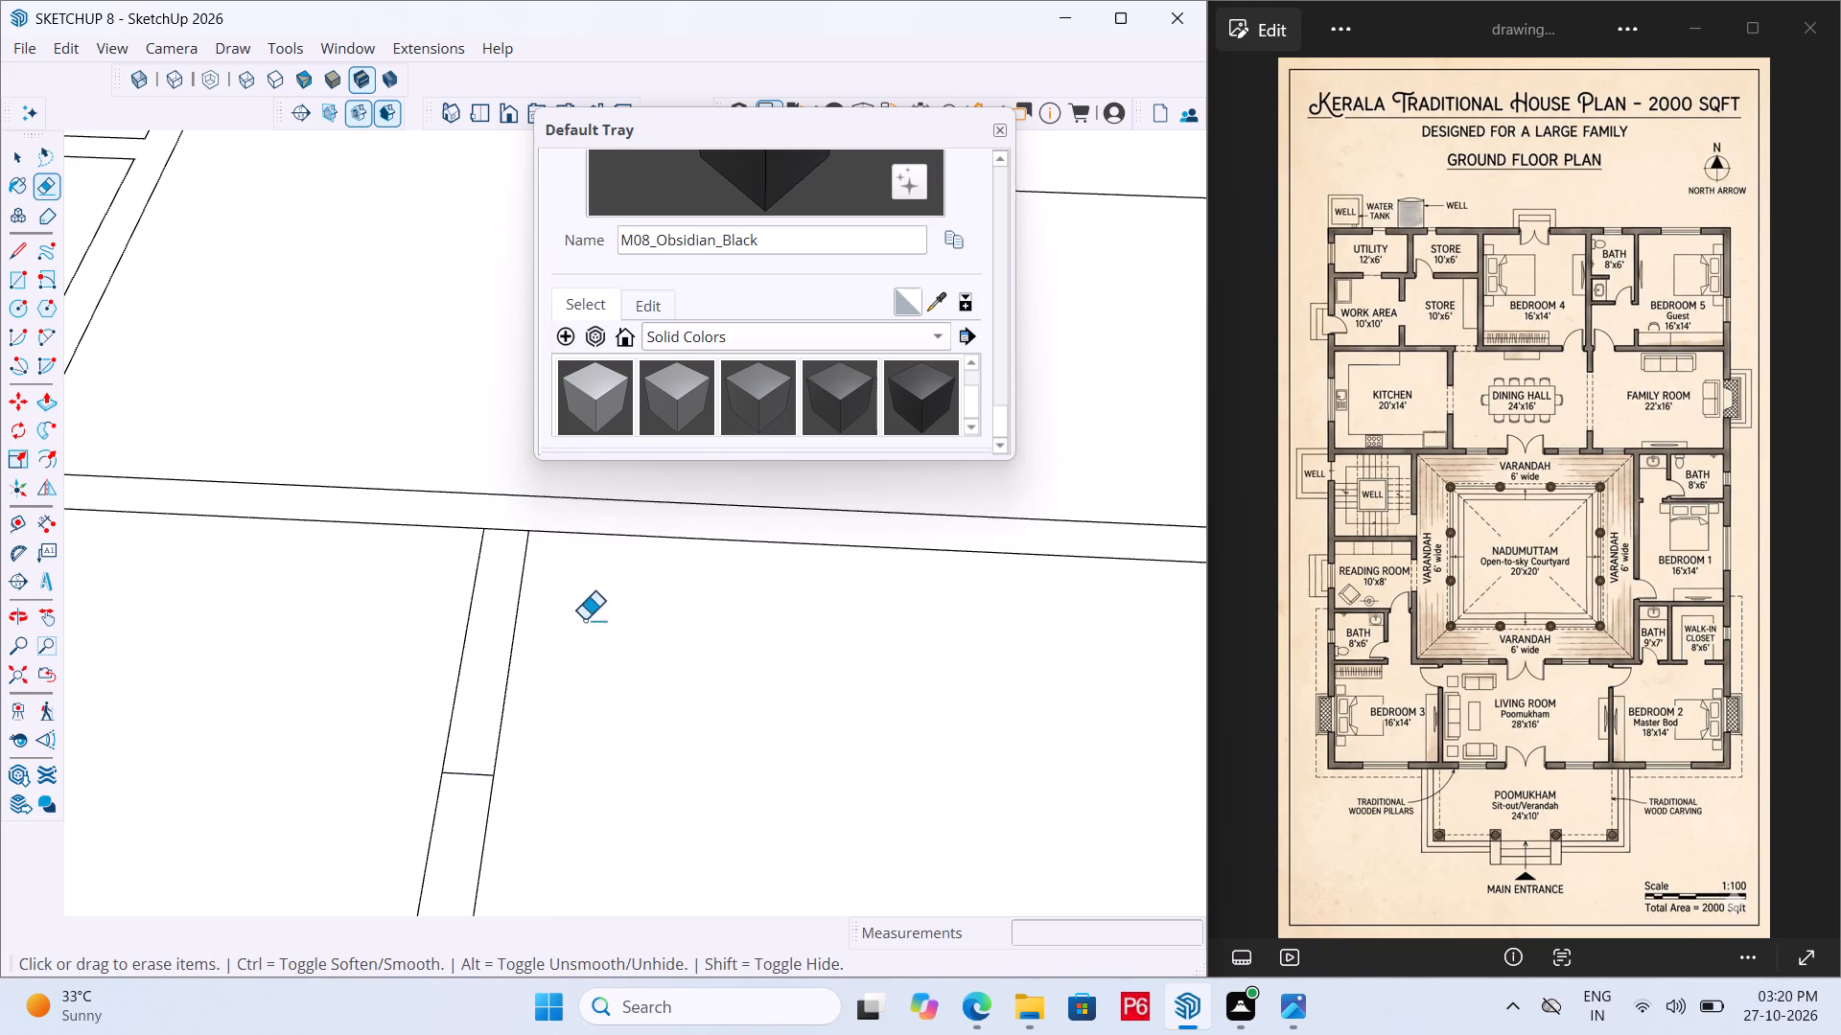
Draw a 6" line across the courtyard-side wall strip of the 8'x6' bath by Bedroom 3, at its inner corner nearest that bedroom.
scroll(626, 658, down, 5)
scroll(695, 713, down, 9)
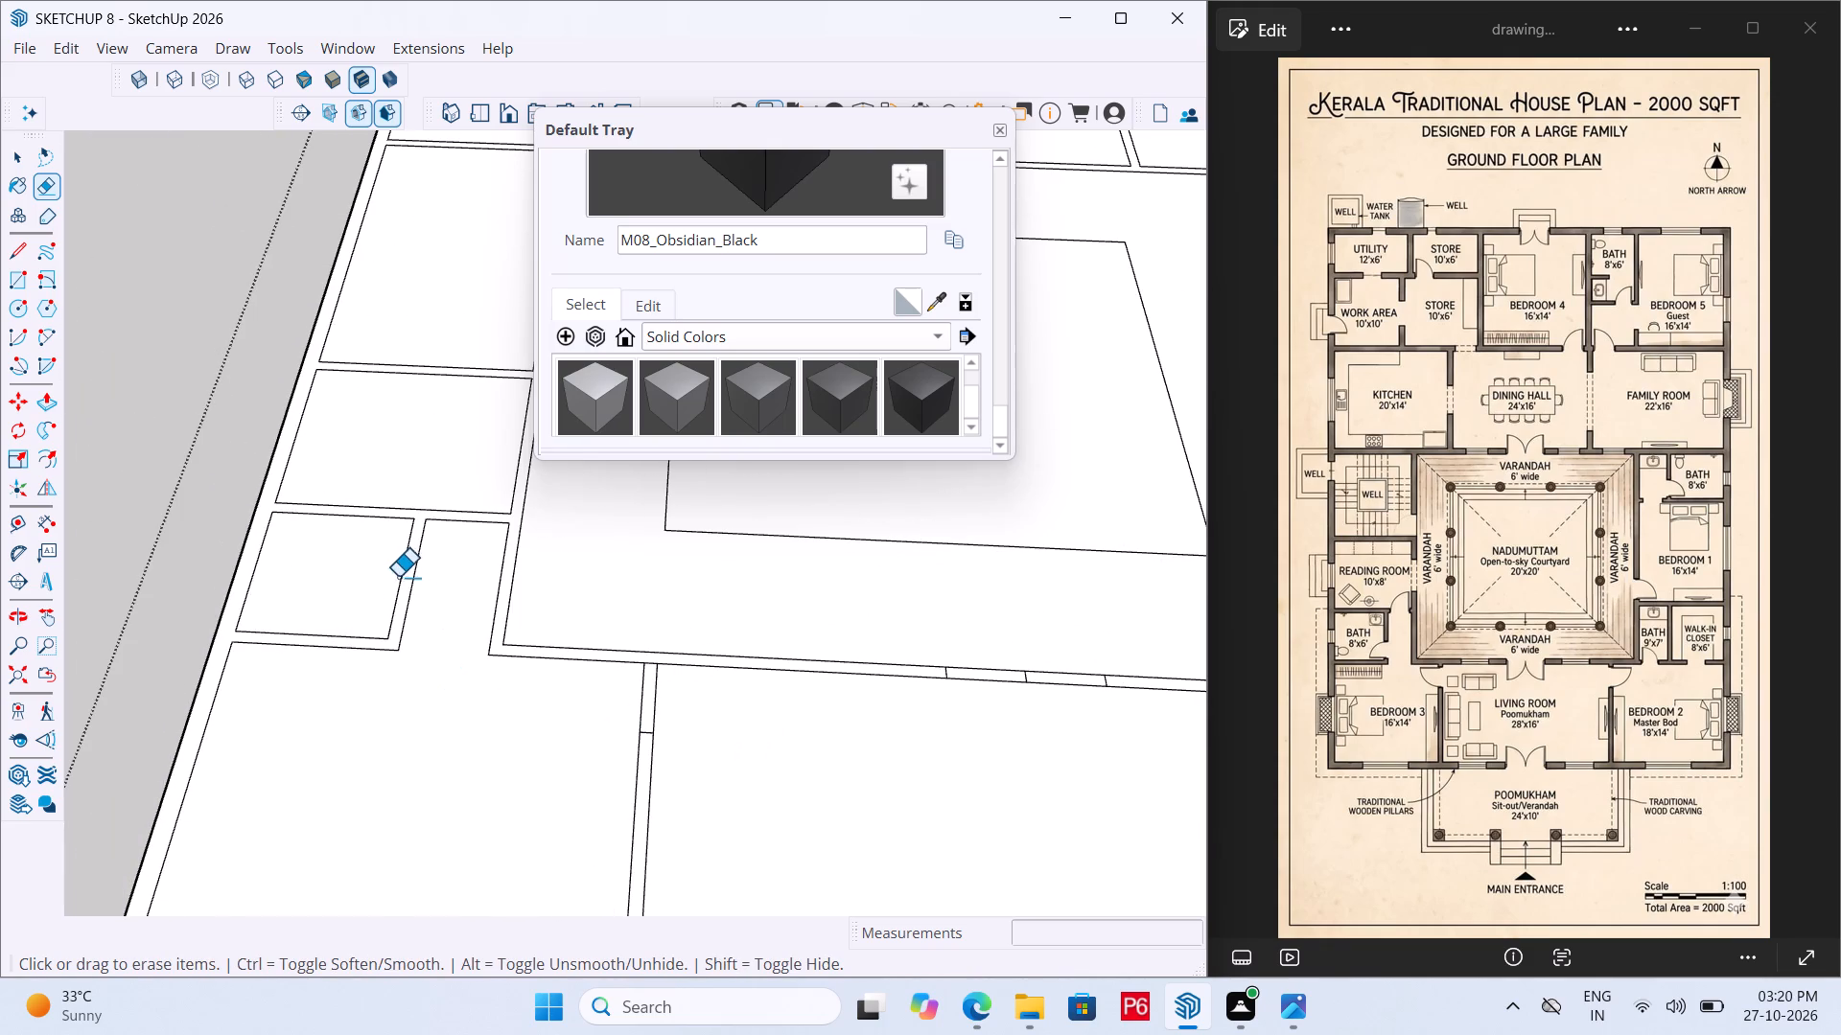
scroll(380, 571, up, 11)
key(l)
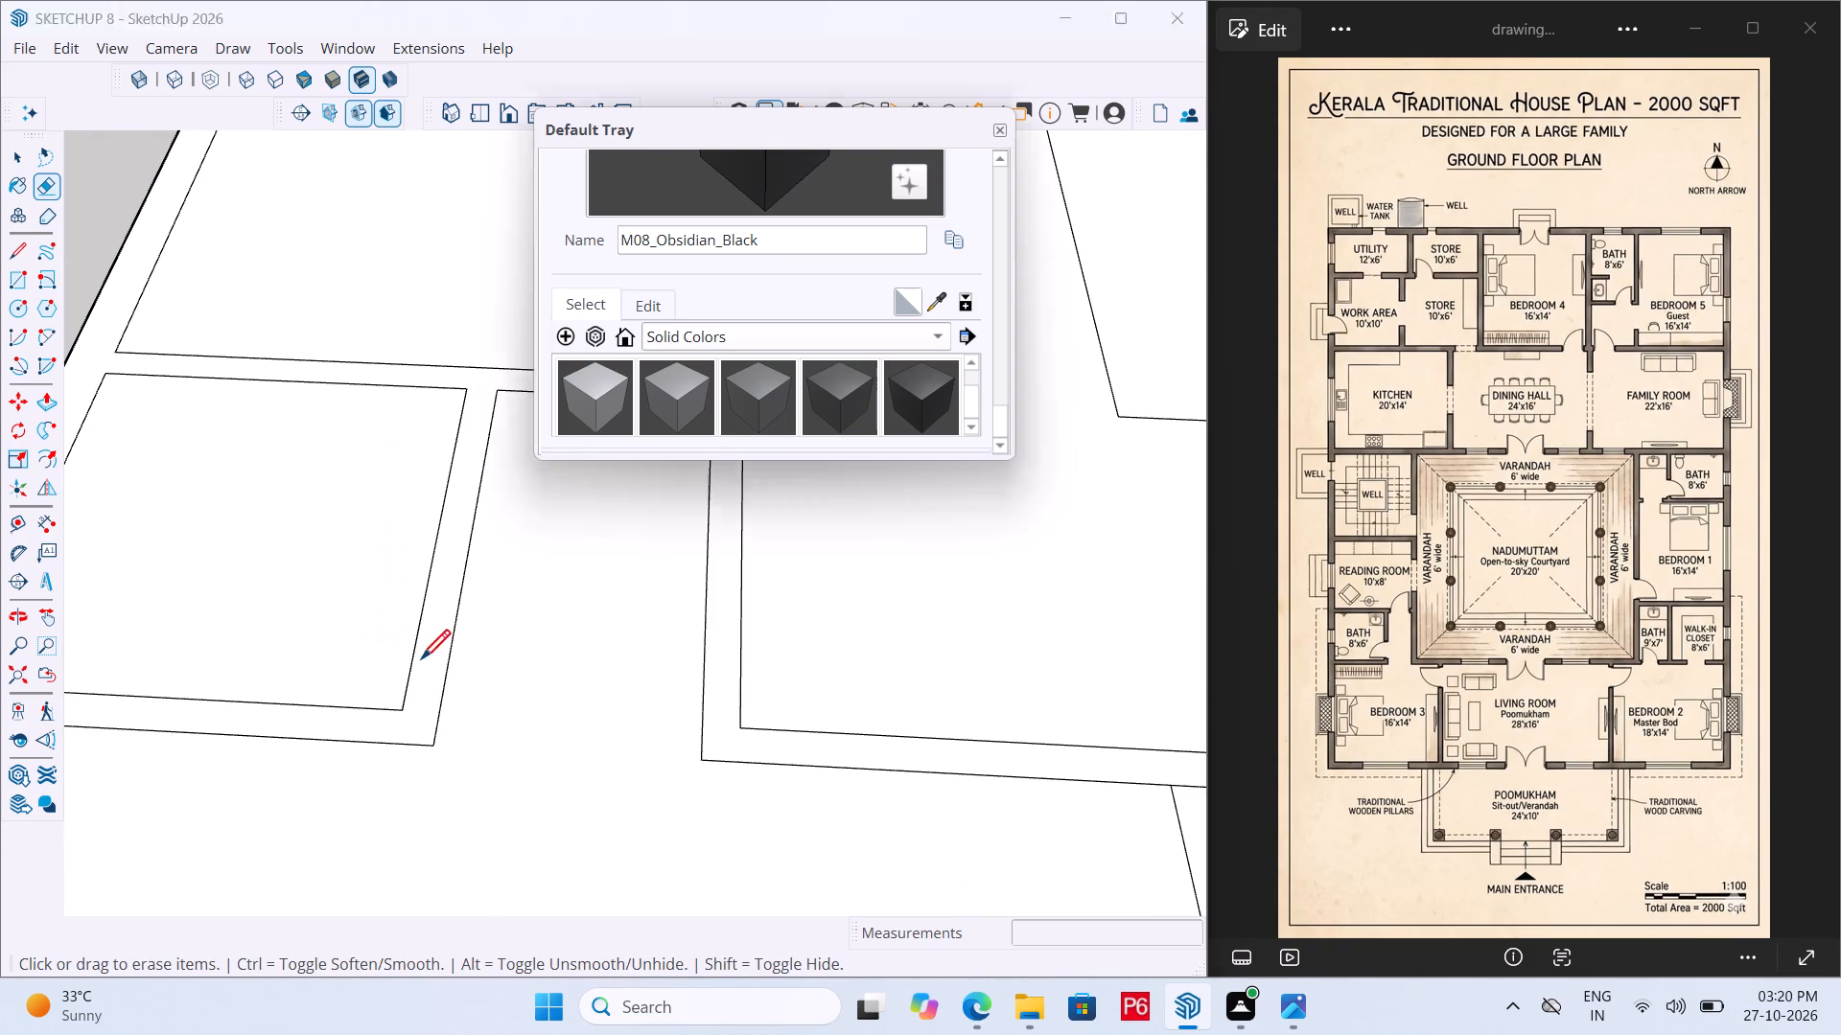
click(405, 711)
click(443, 718)
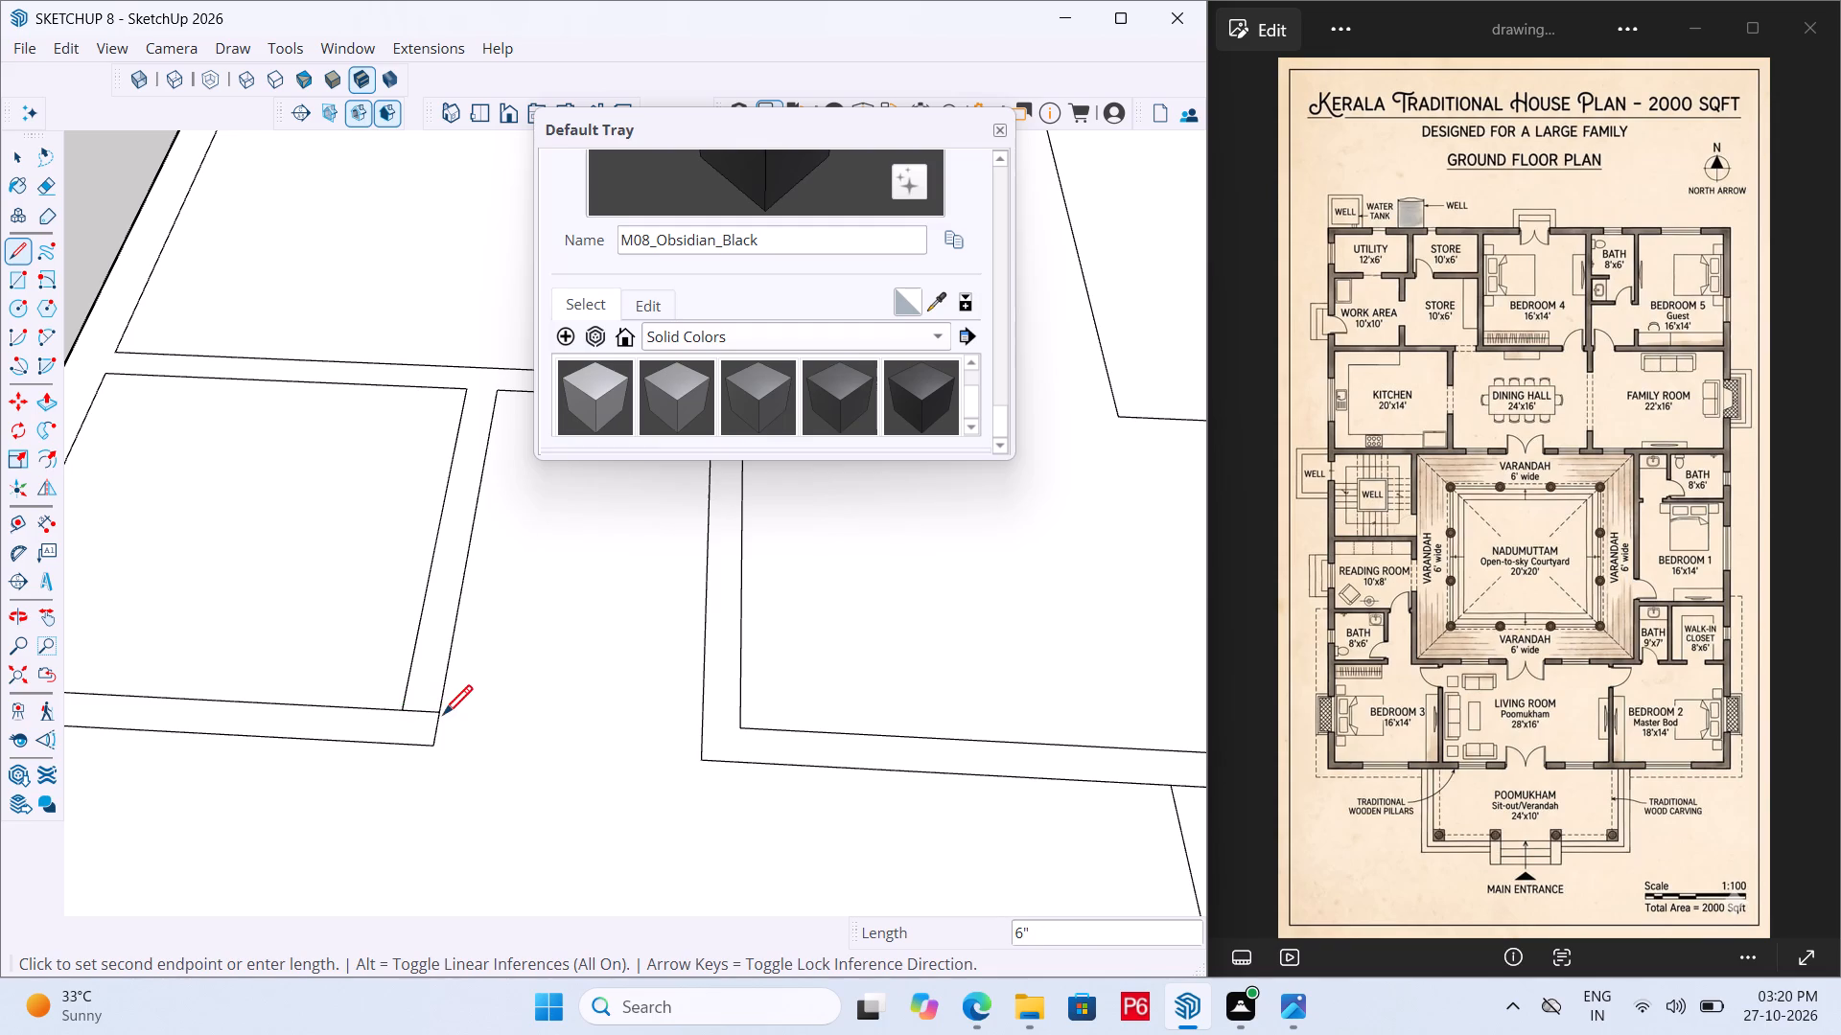
Mark a 2' opening along that bath wall from the corner line, using a guide and a second 6" cross line.
scroll(424, 655, up, 5)
key(t)
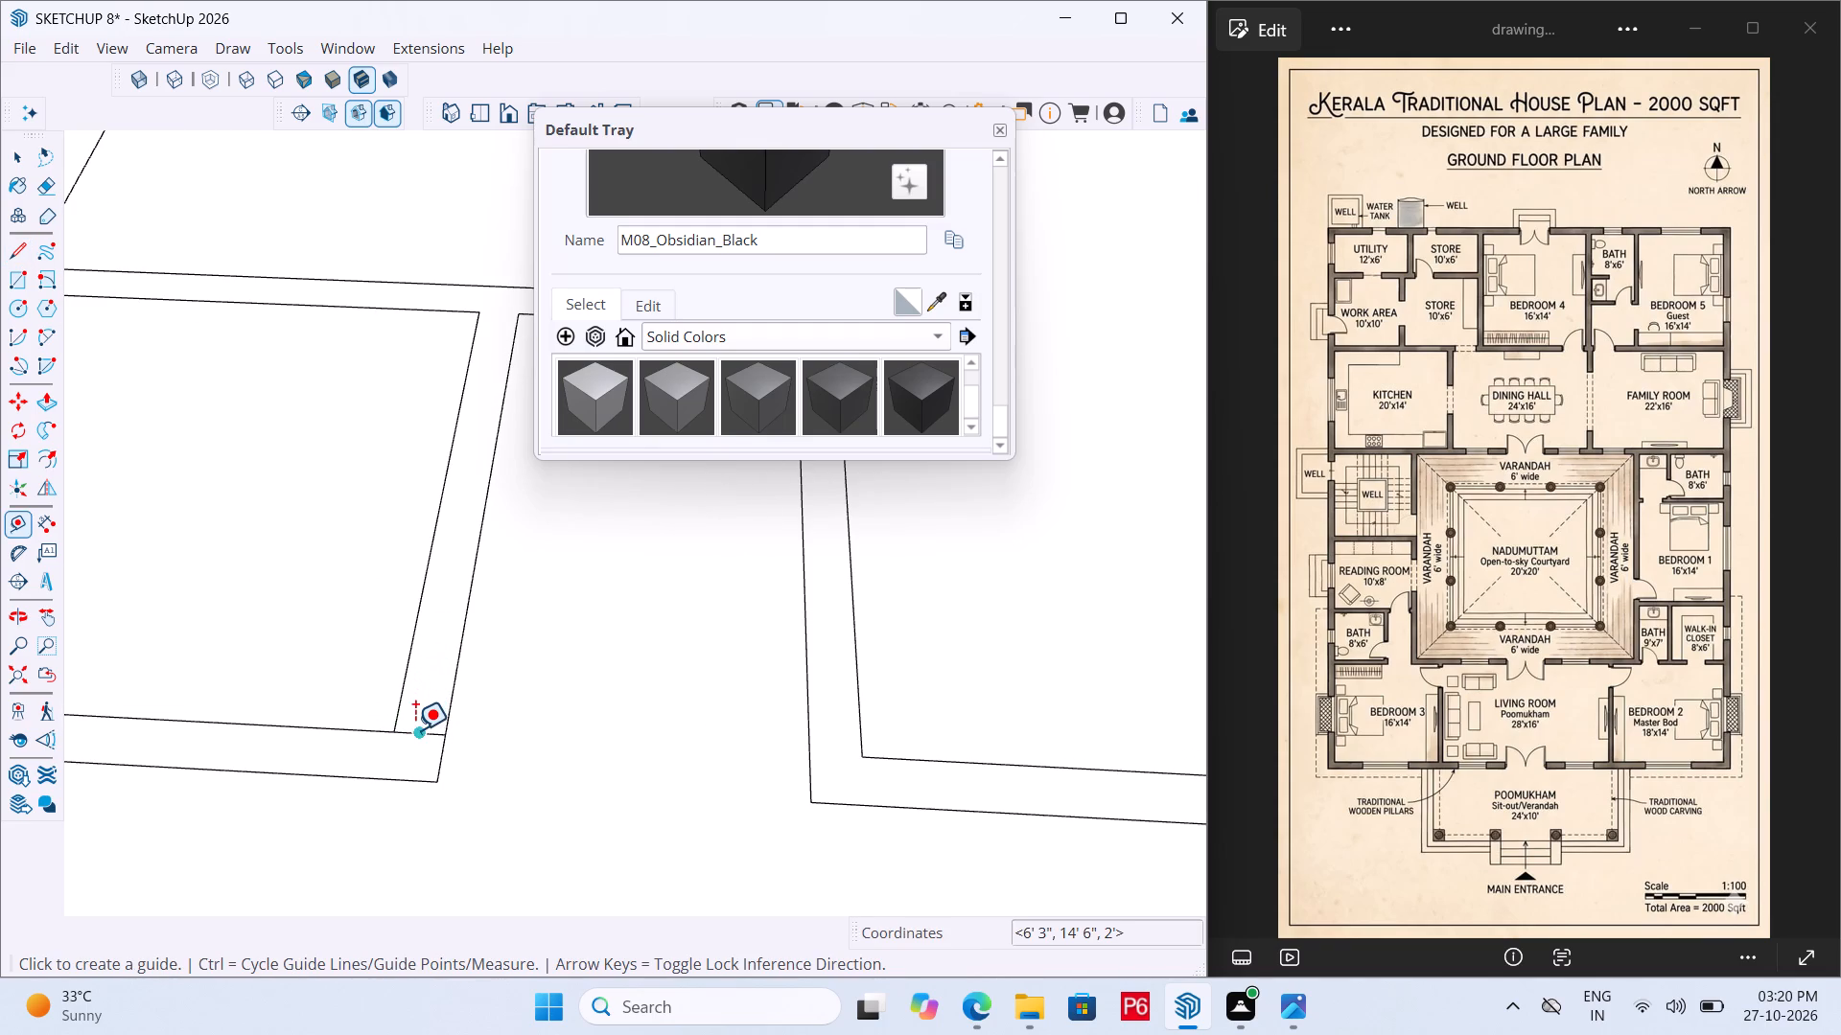
drag(415, 730, 422, 719)
text(2'")
key(Return)
key(Return)
scroll(506, 546, up, 4)
key(l)
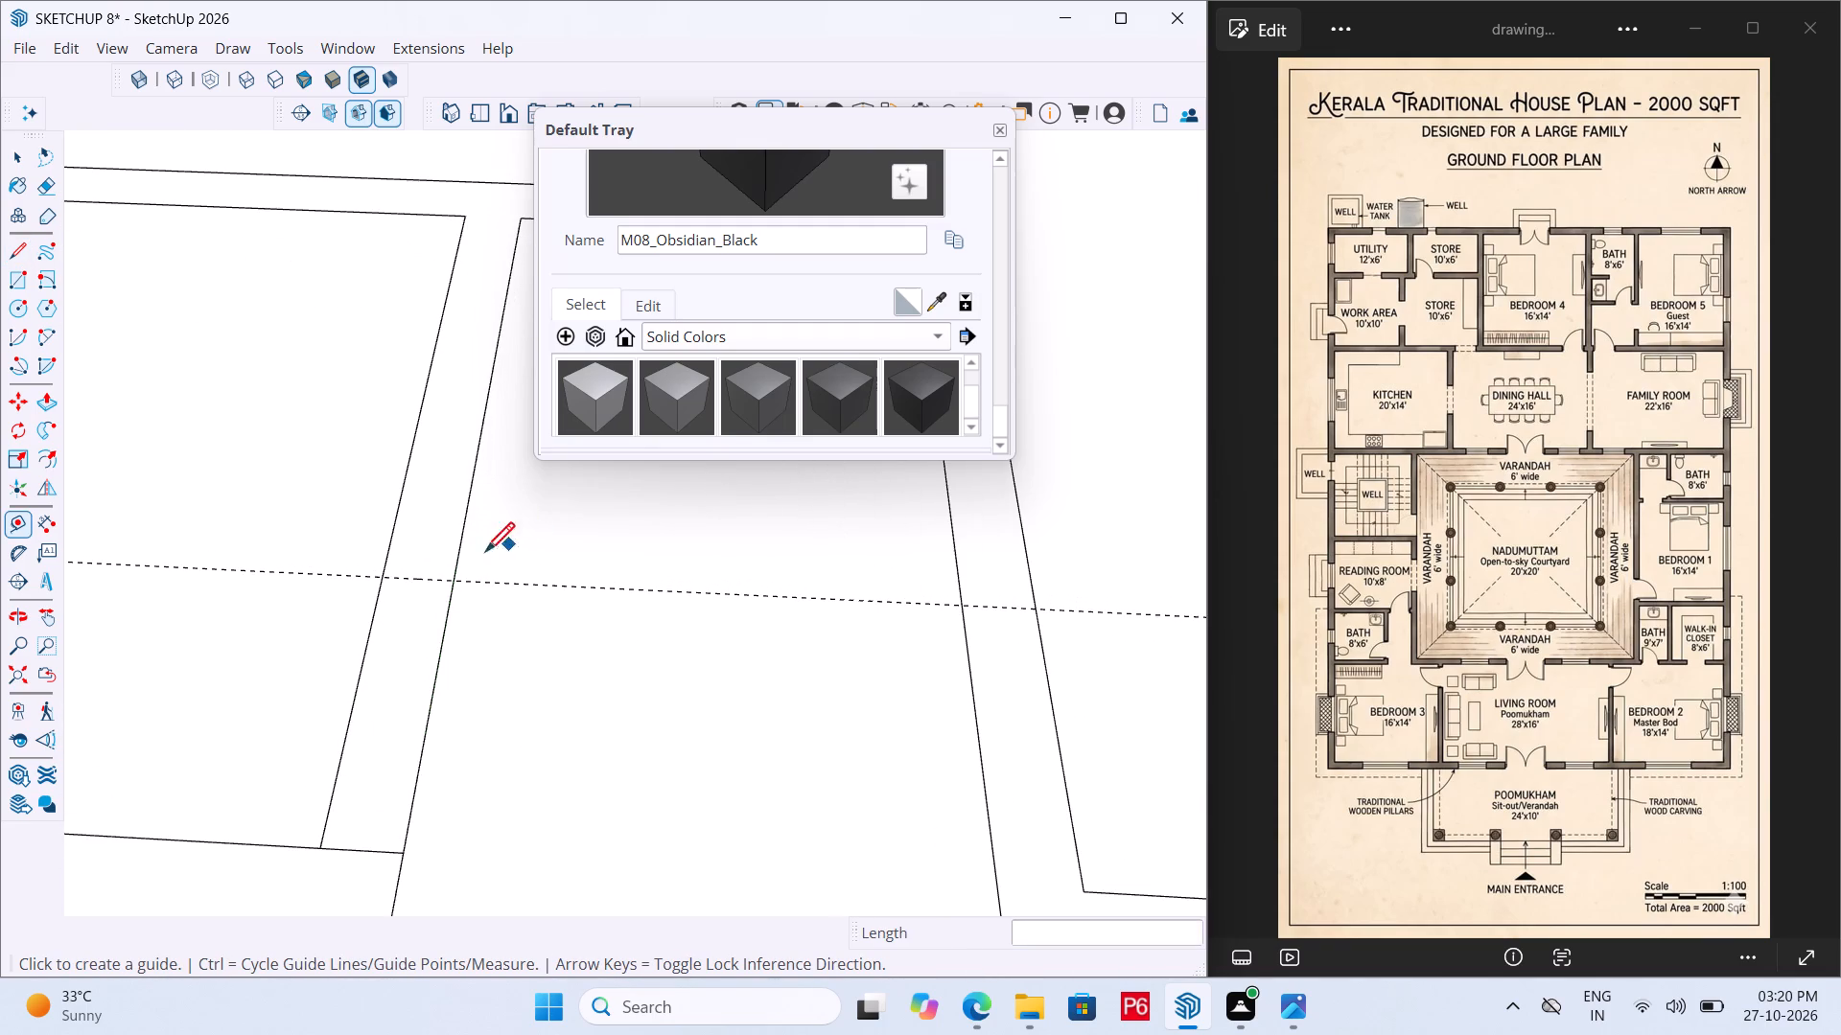
click(456, 584)
click(388, 575)
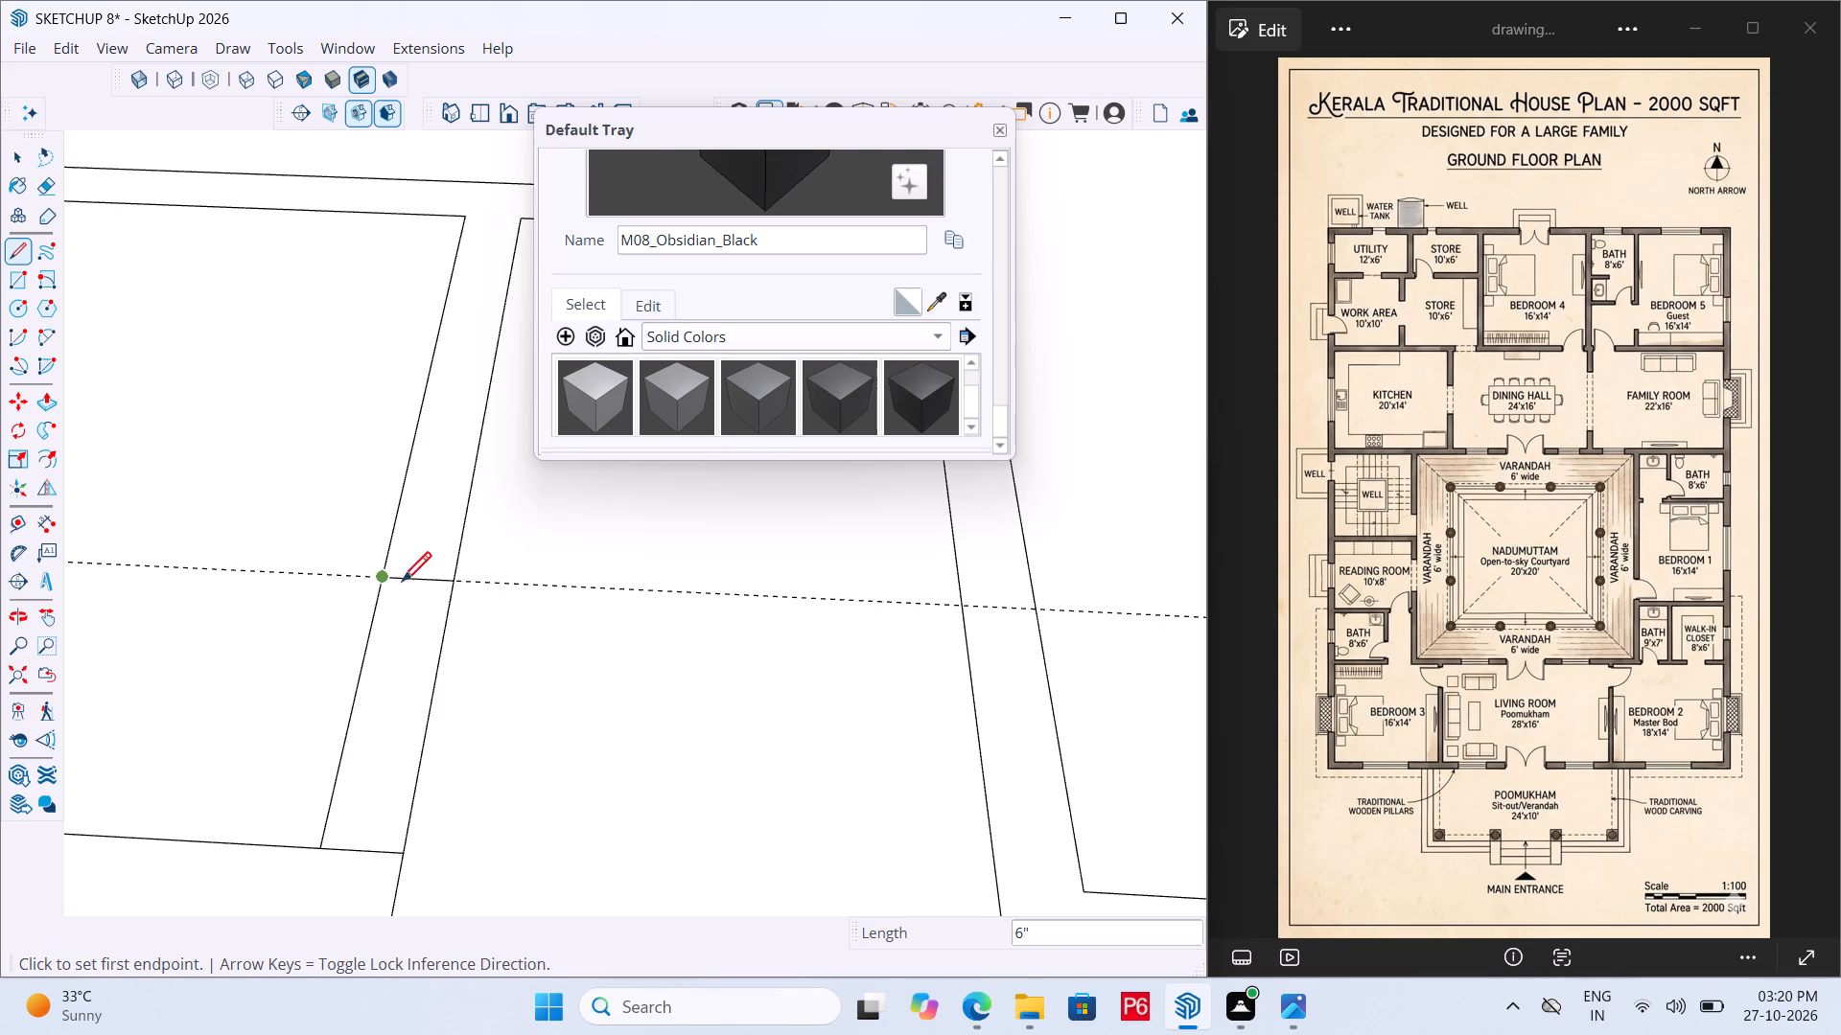
Erase the guide at the bath door opening and save the model.
key(e)
drag(302, 555, 239, 611)
click(238, 611)
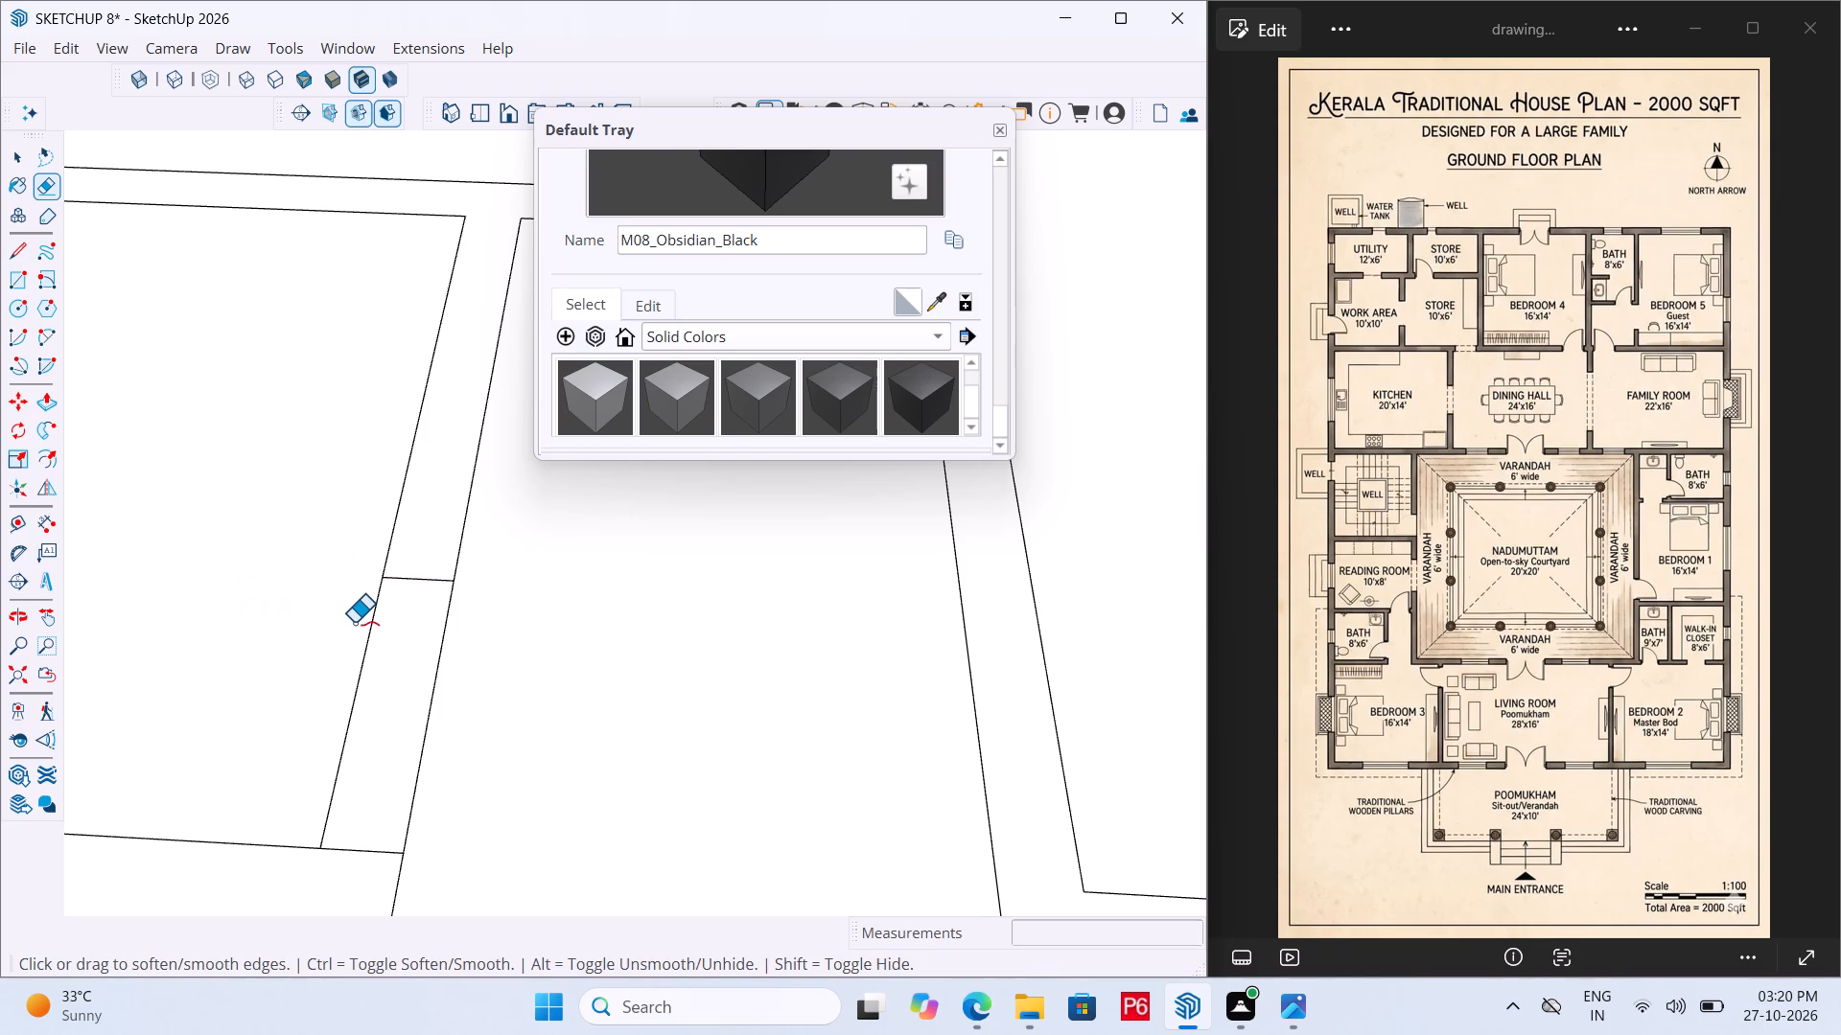
key(ctrl+s)
key(ctrl+s)
key(ctrl+s)
key(ctrl+s)
key(ctrl+s)
key(ctrl+s)
key(ctrl+s)
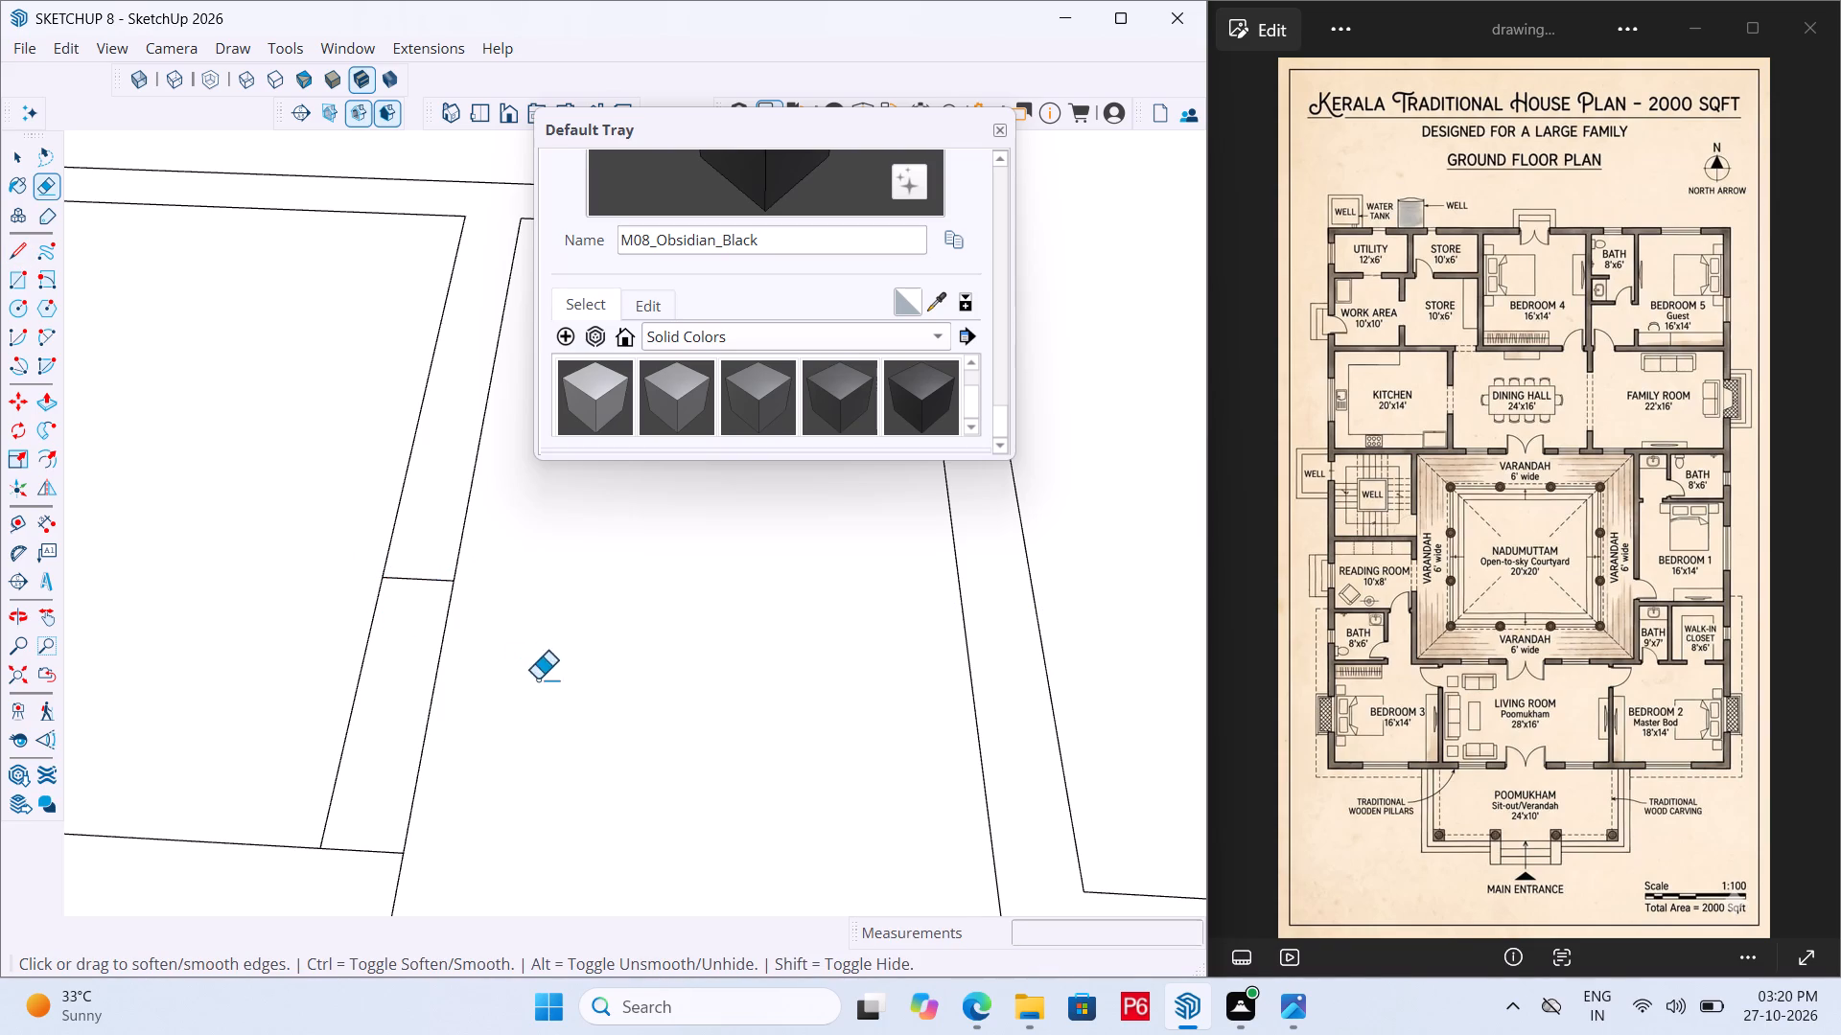
key(ctrl+s)
key(ctrl+s)
ctrl+scroll(461, 728, down, 1)
key(ctrl+s)
scroll(458, 742, down, 1)
key(ctrl+s)
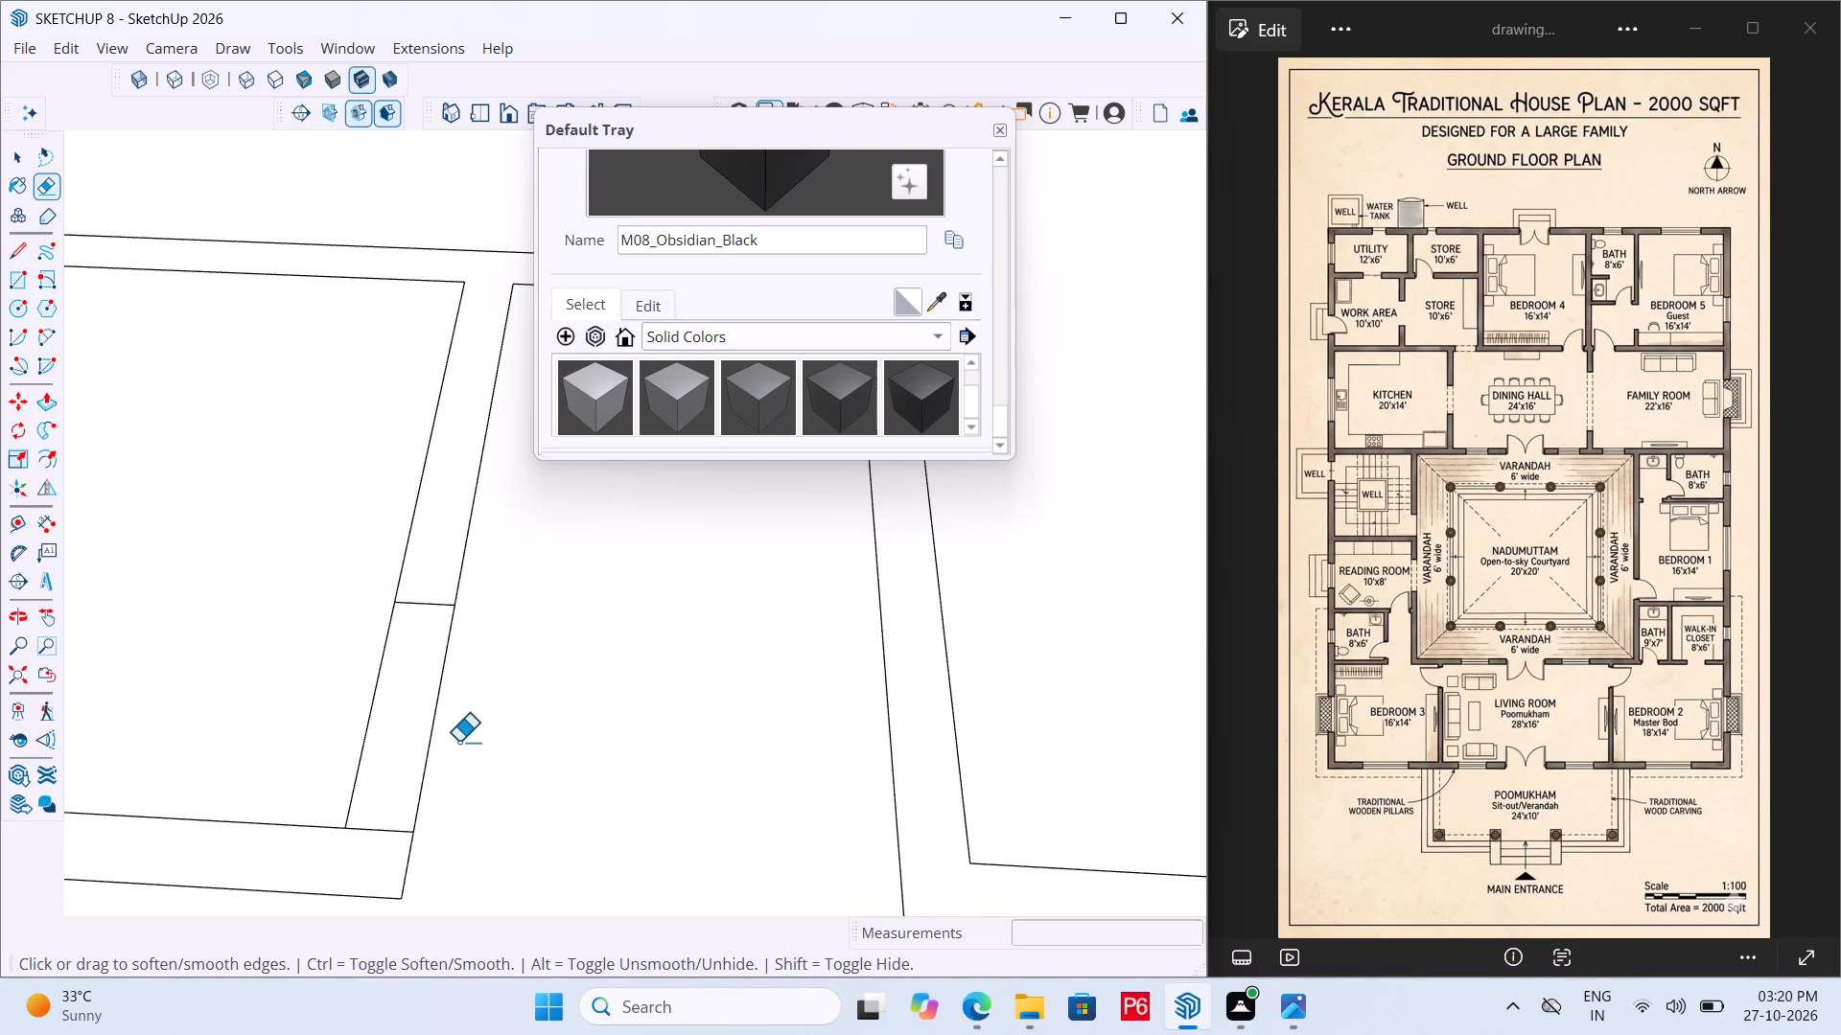
Draw a 6" line across the wall strip between the reading room and the passage beside the bath, near the courtyard-side corner.
key(ctrl+s)
scroll(434, 753, down, 6)
scroll(299, 802, down, 6)
scroll(531, 600, up, 8)
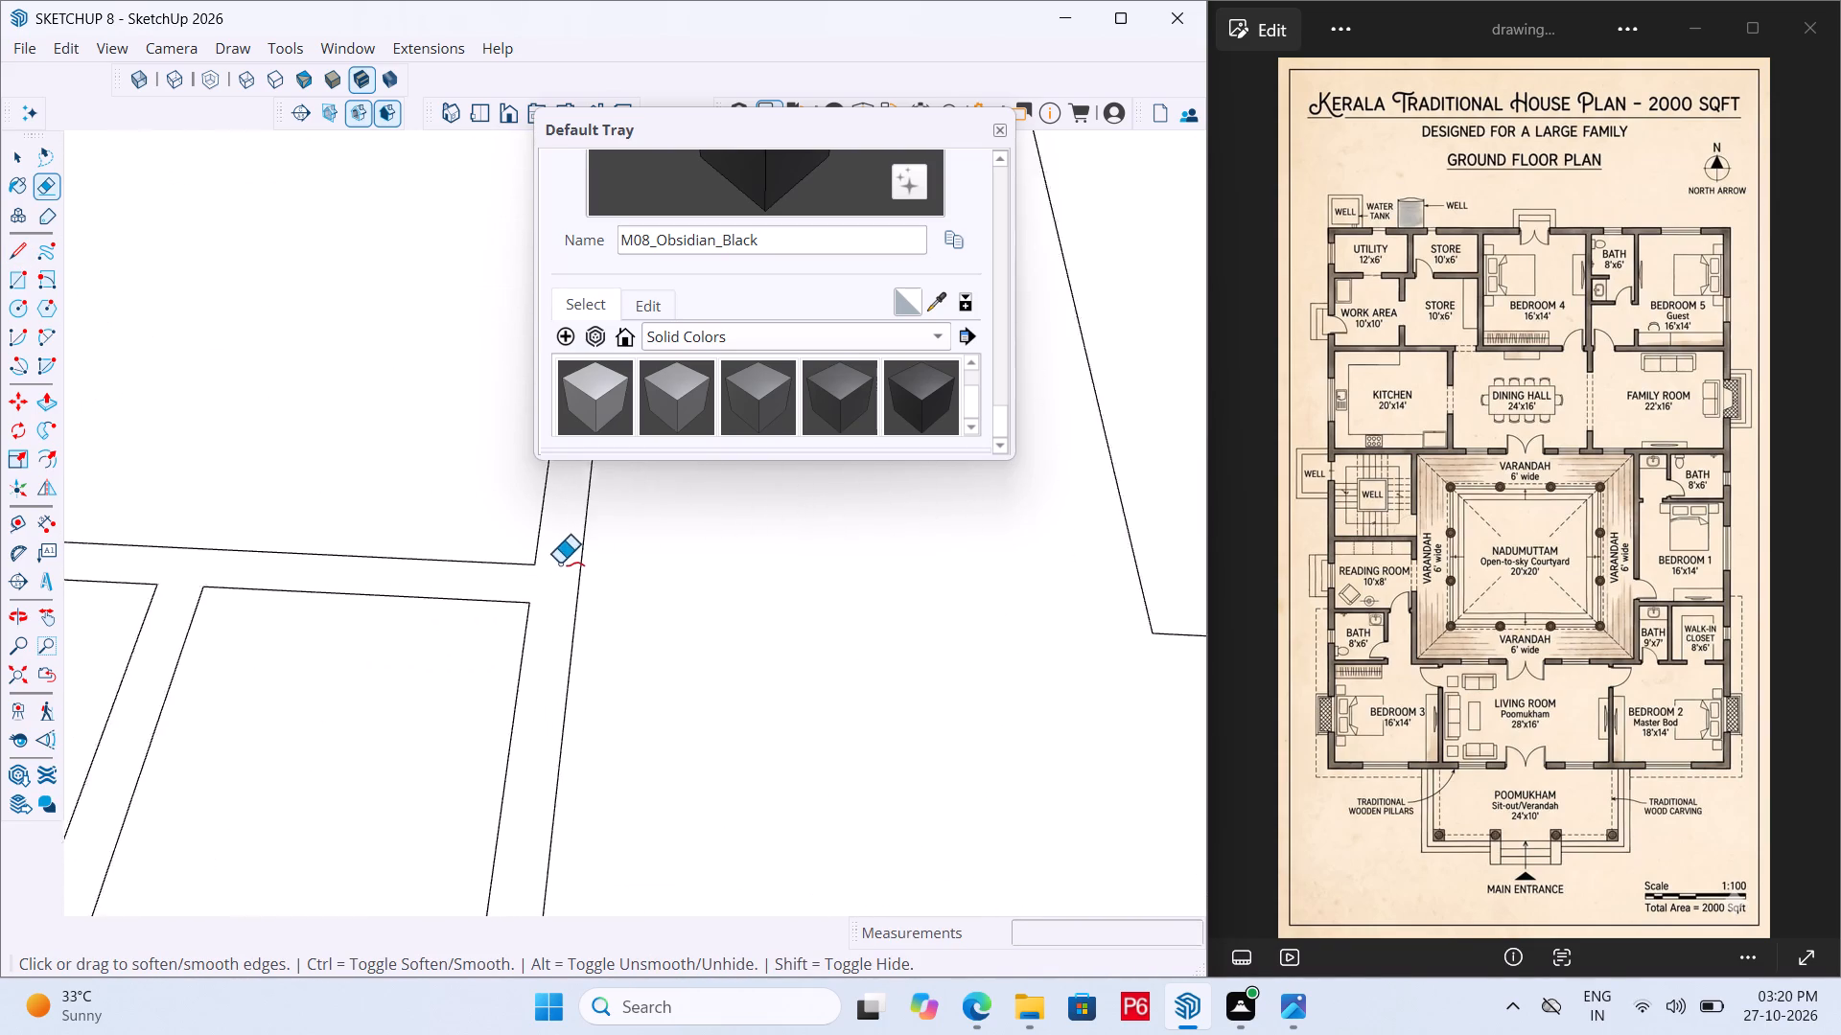
scroll(559, 563, up, 3)
key(l)
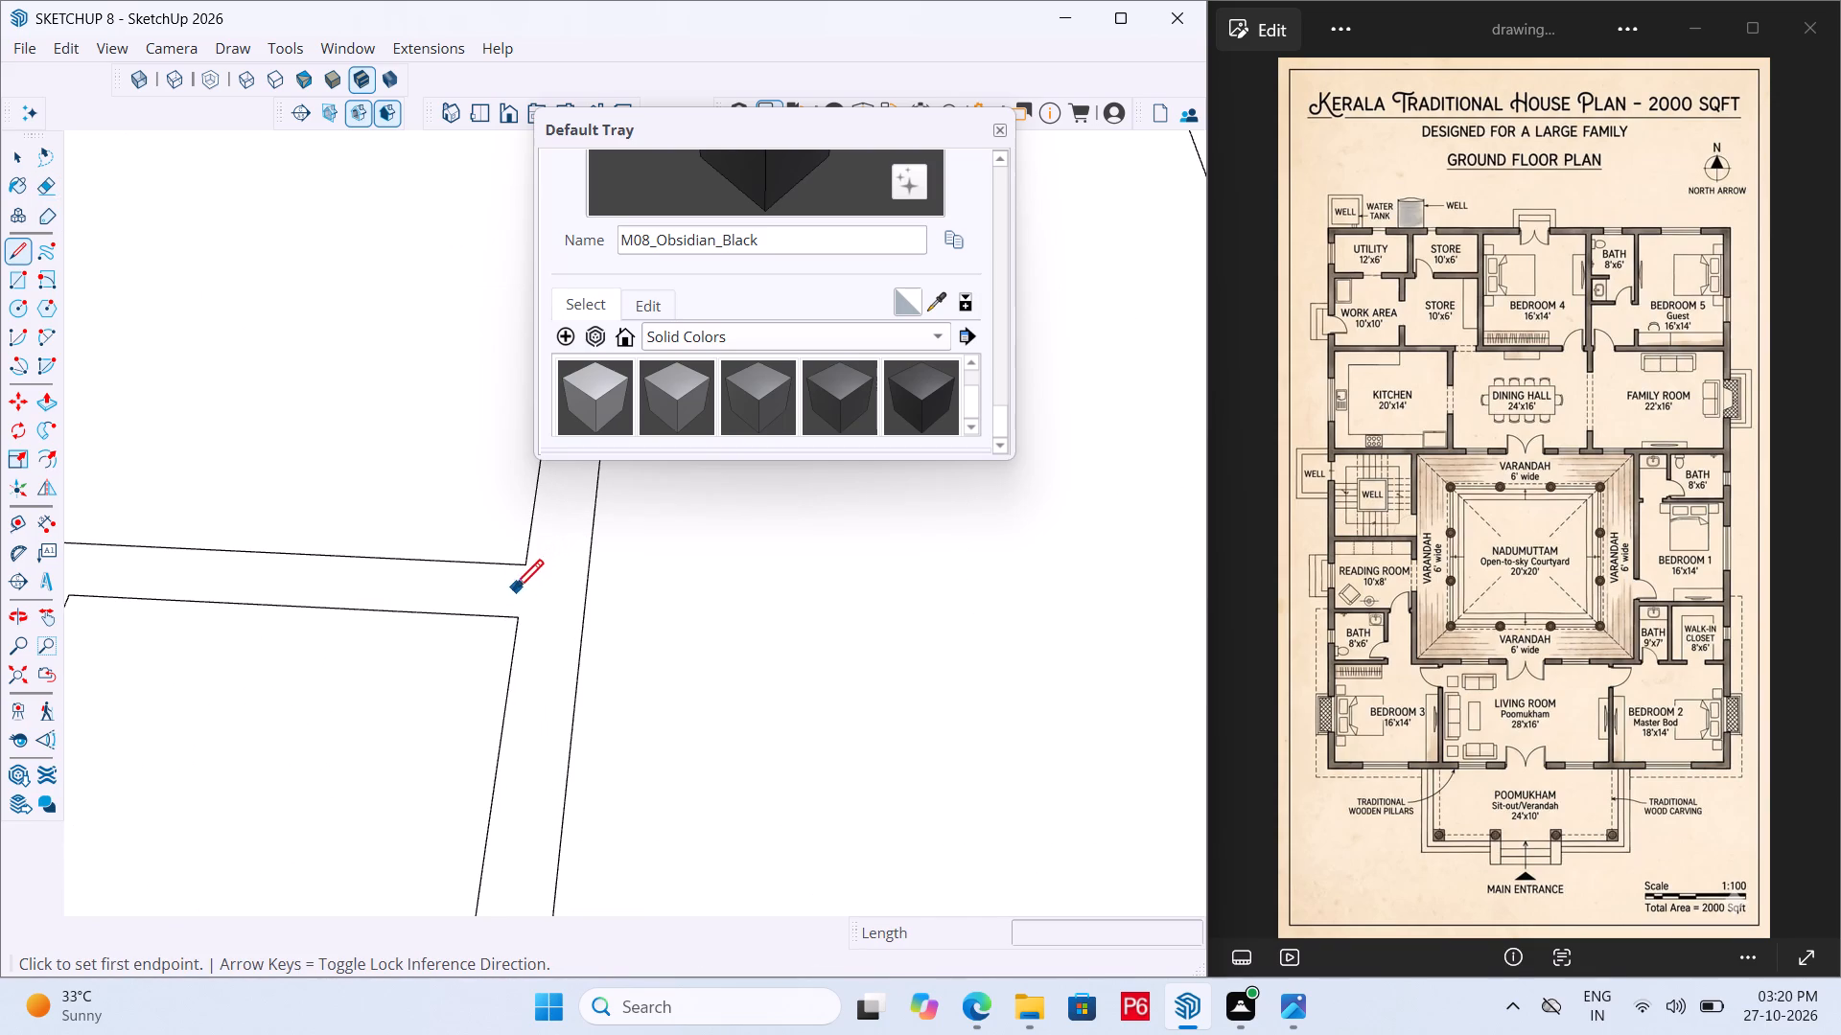
scroll(607, 679, down, 2)
scroll(496, 619, up, 5)
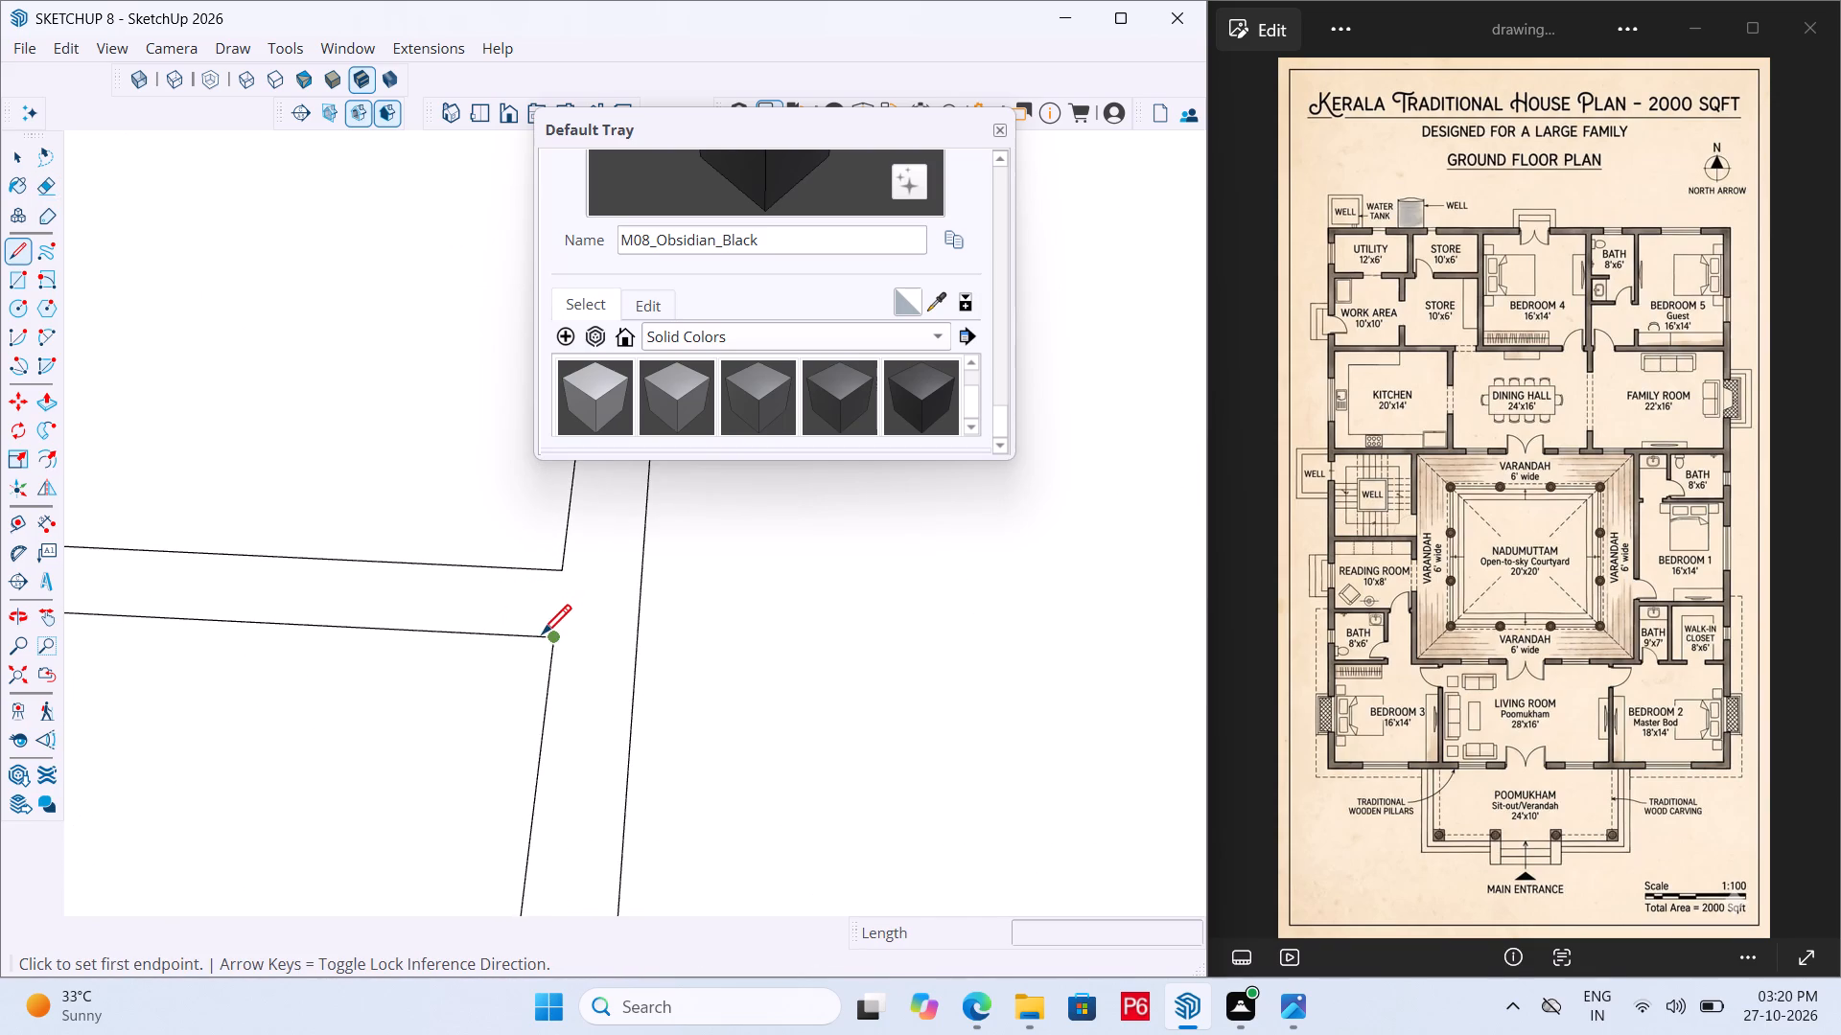
drag(539, 632, 546, 612)
click(540, 567)
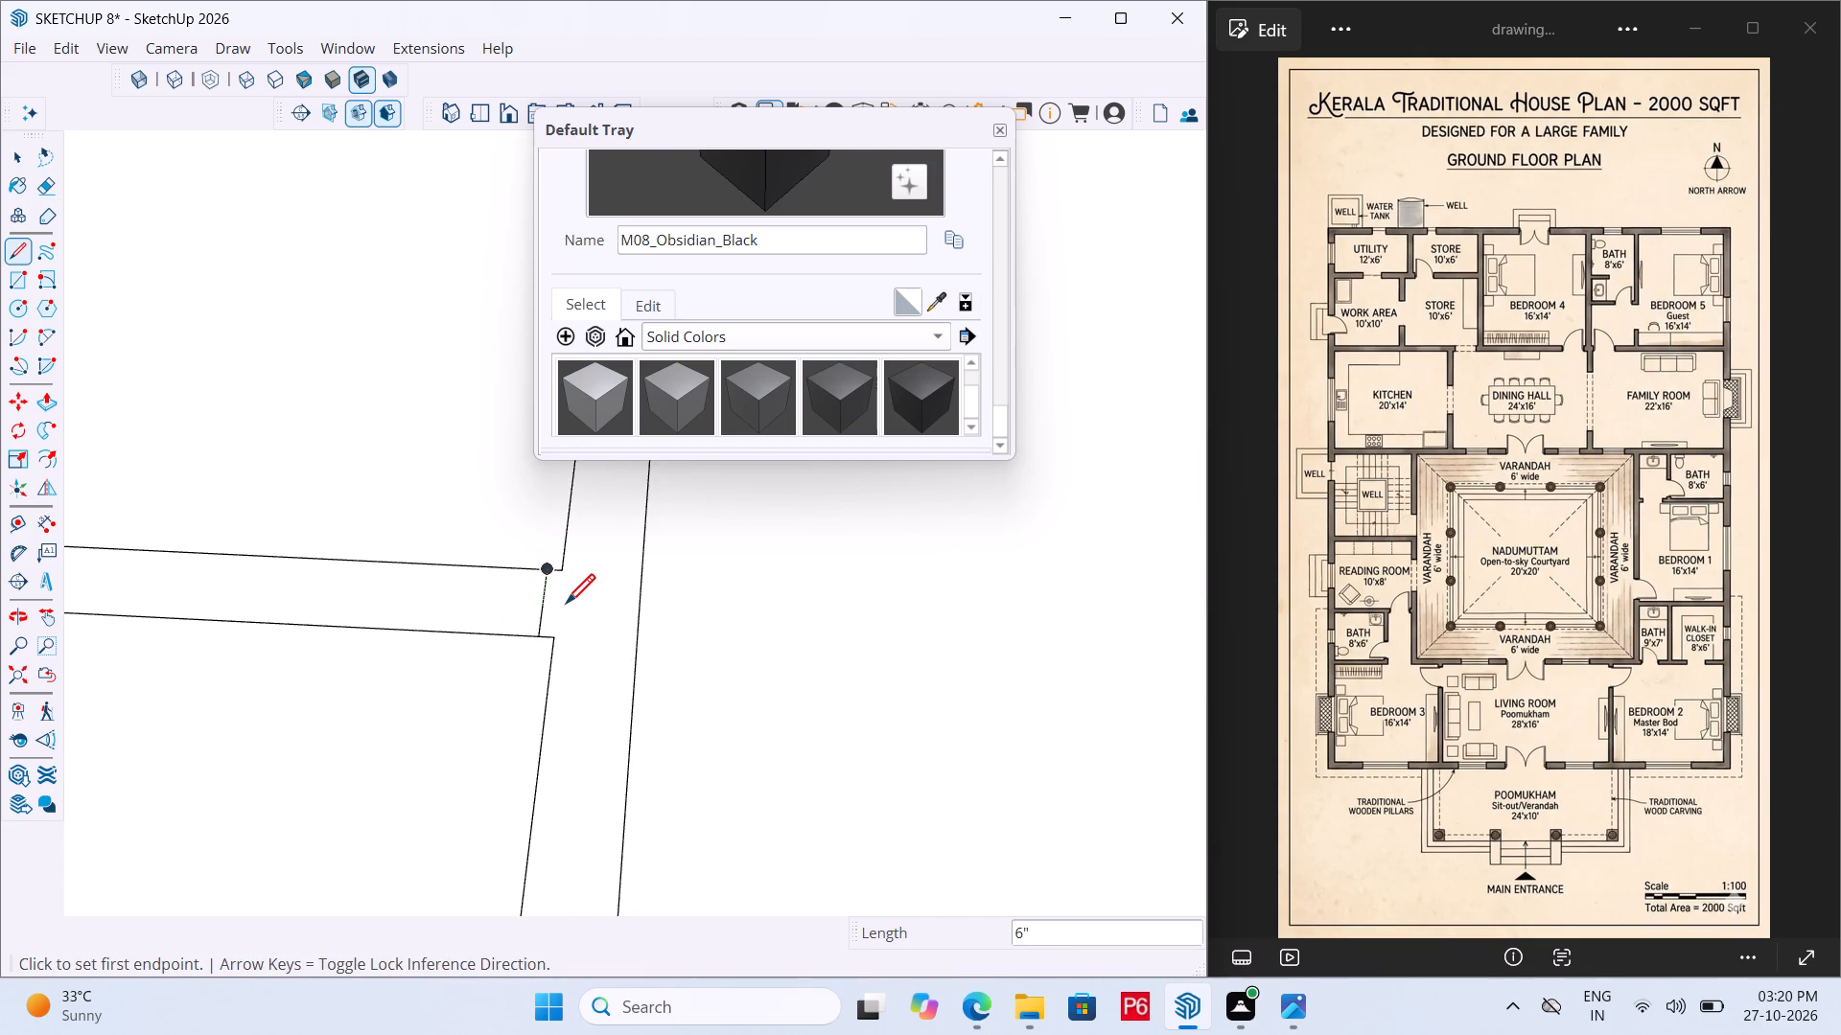
Mark a 2'6" opening along that reading room wall from the cross line, using a guide and a second cross line.
key(t)
scroll(513, 609, up, 3)
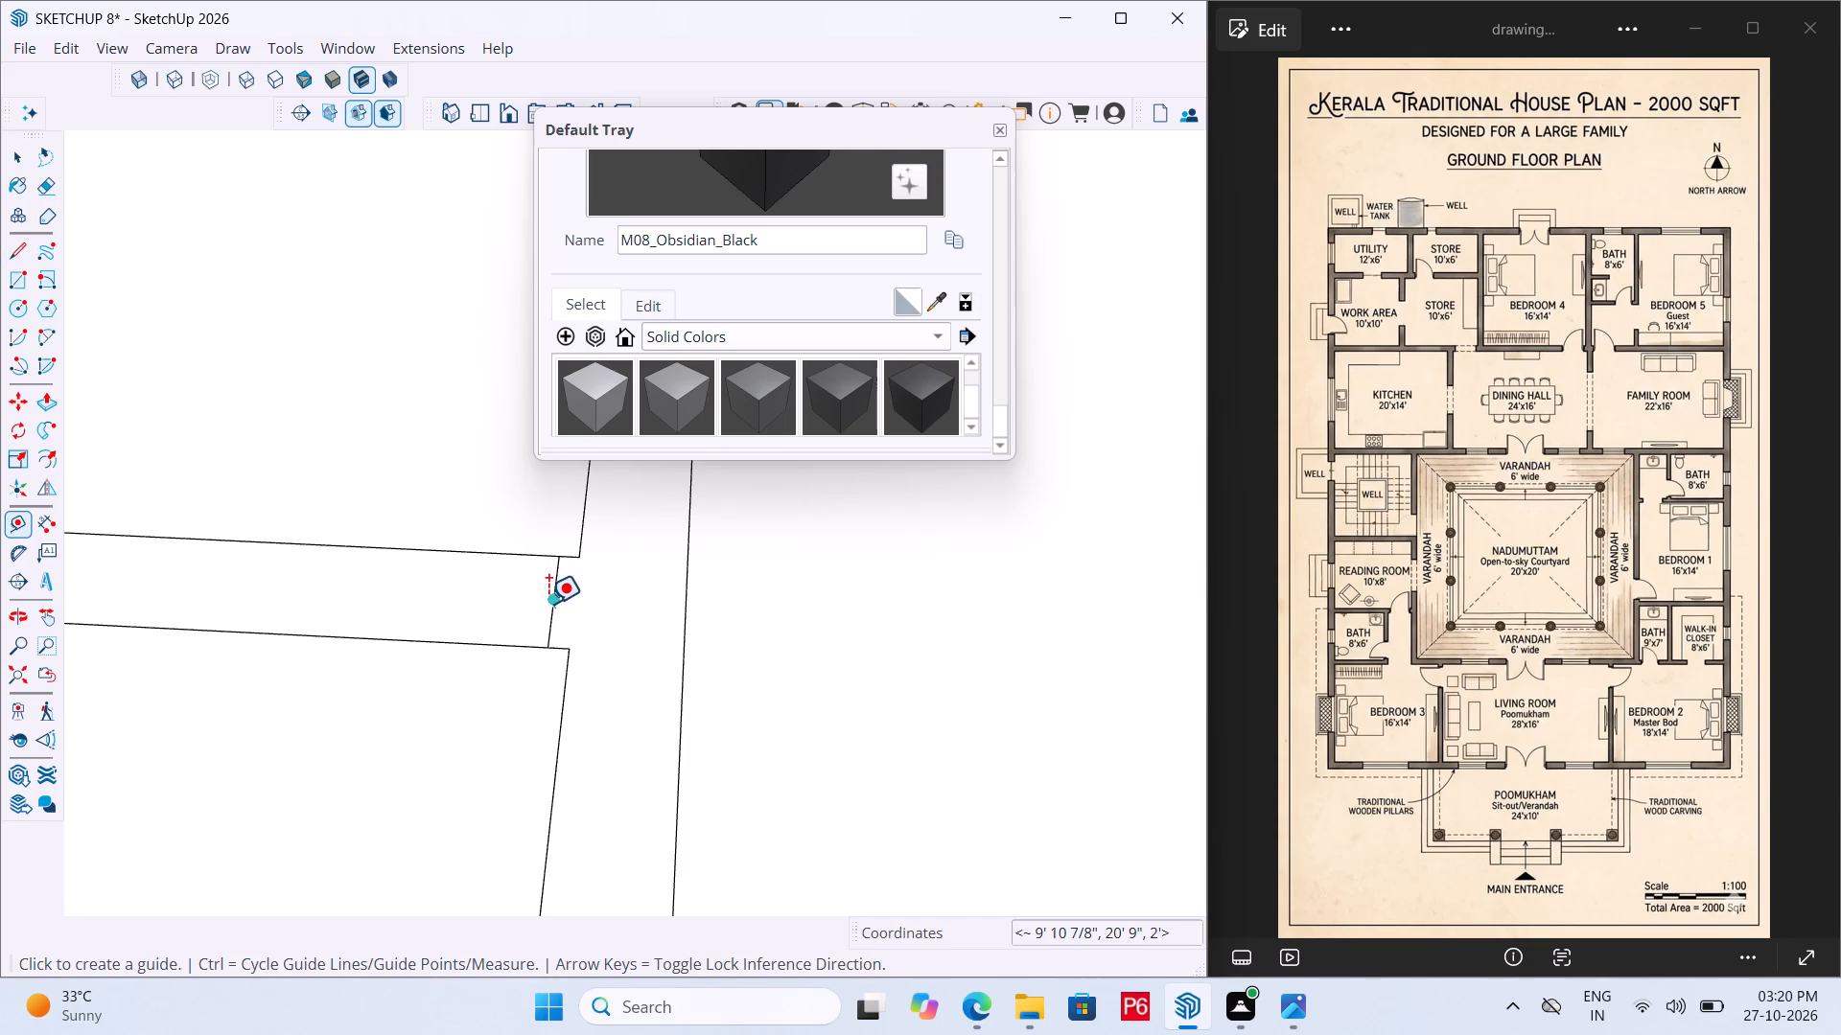
click(548, 604)
scroll(439, 555, down, 6)
scroll(725, 626, down, 3)
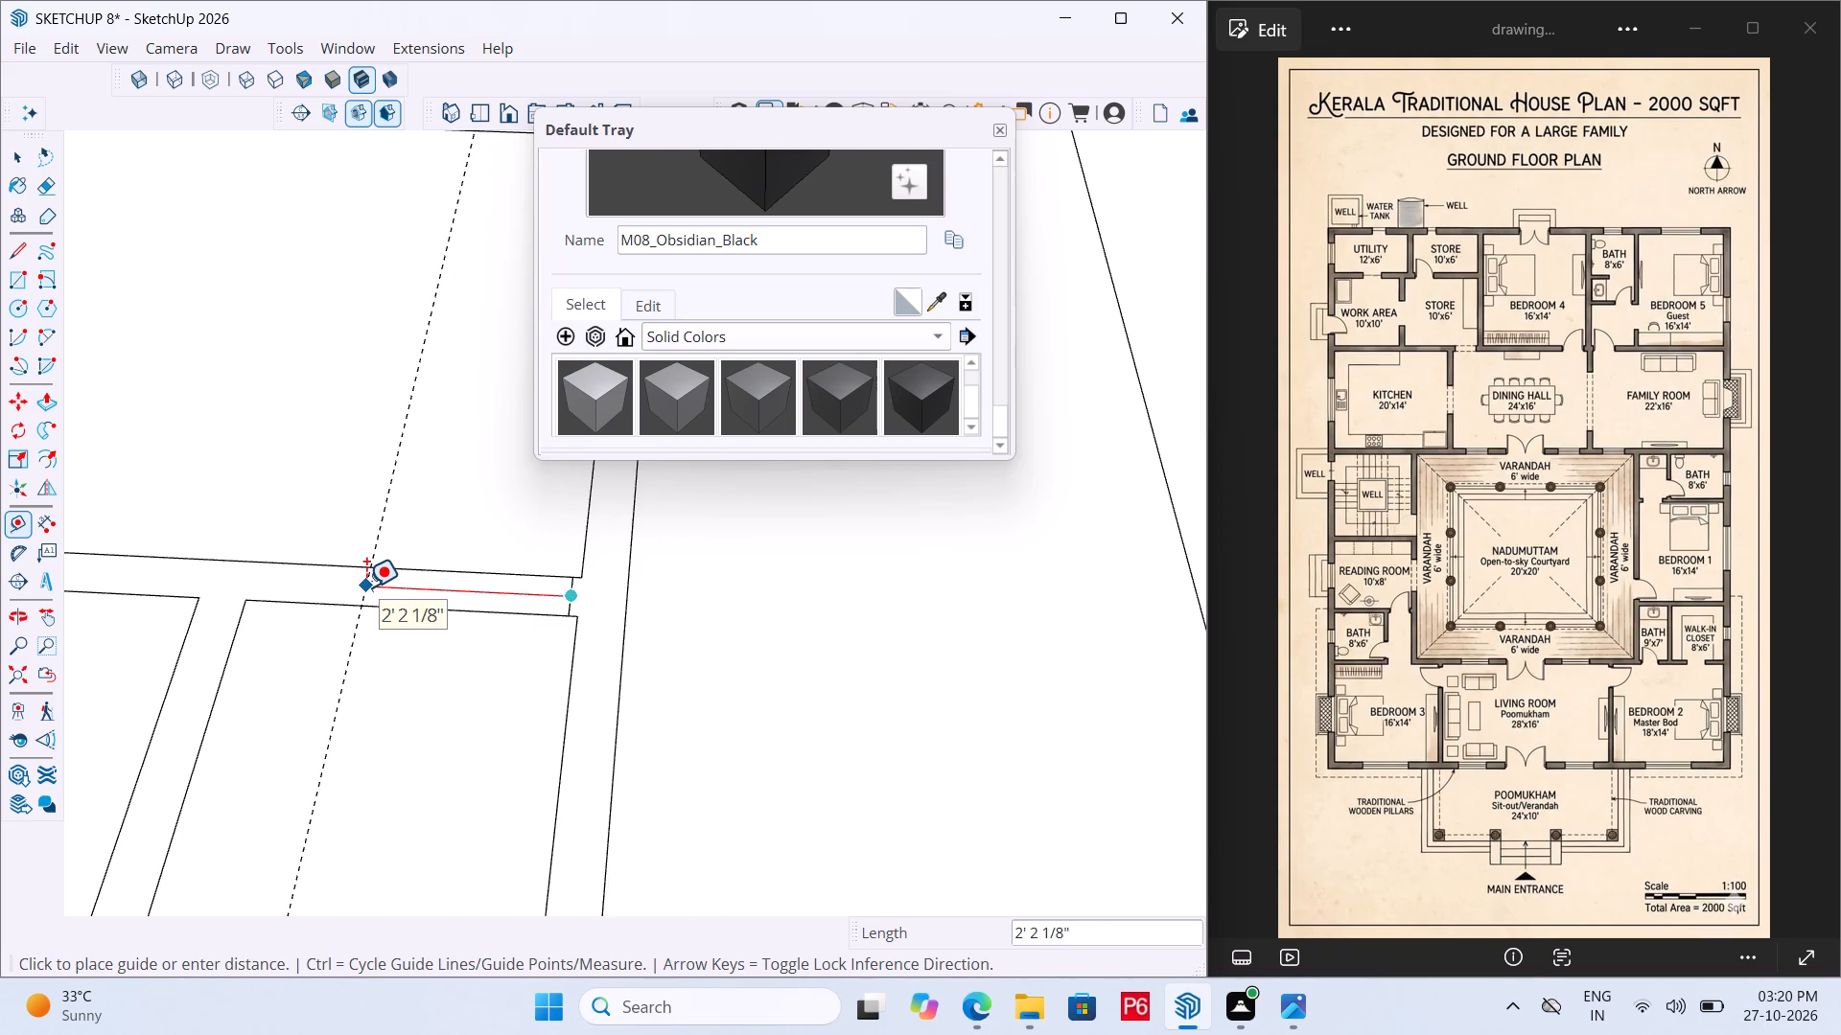
text(2'6")
key(Return)
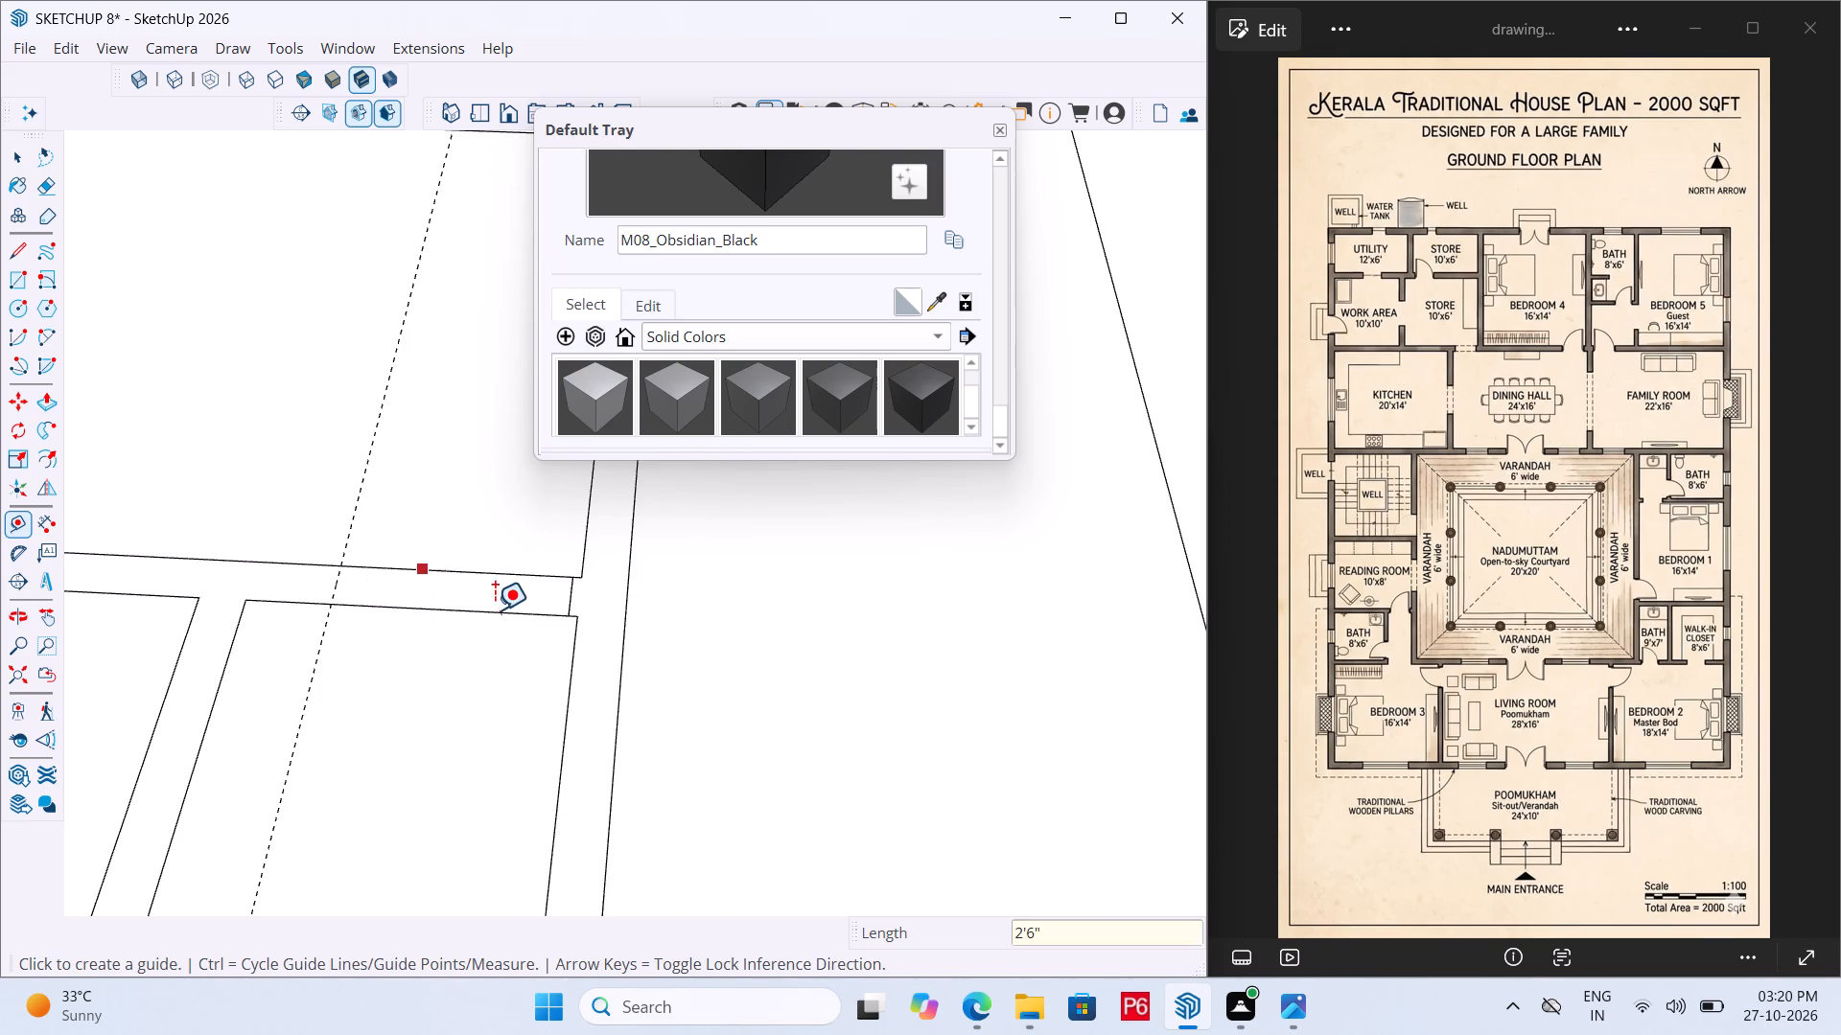
key(l)
scroll(339, 617, up, 2)
click(330, 603)
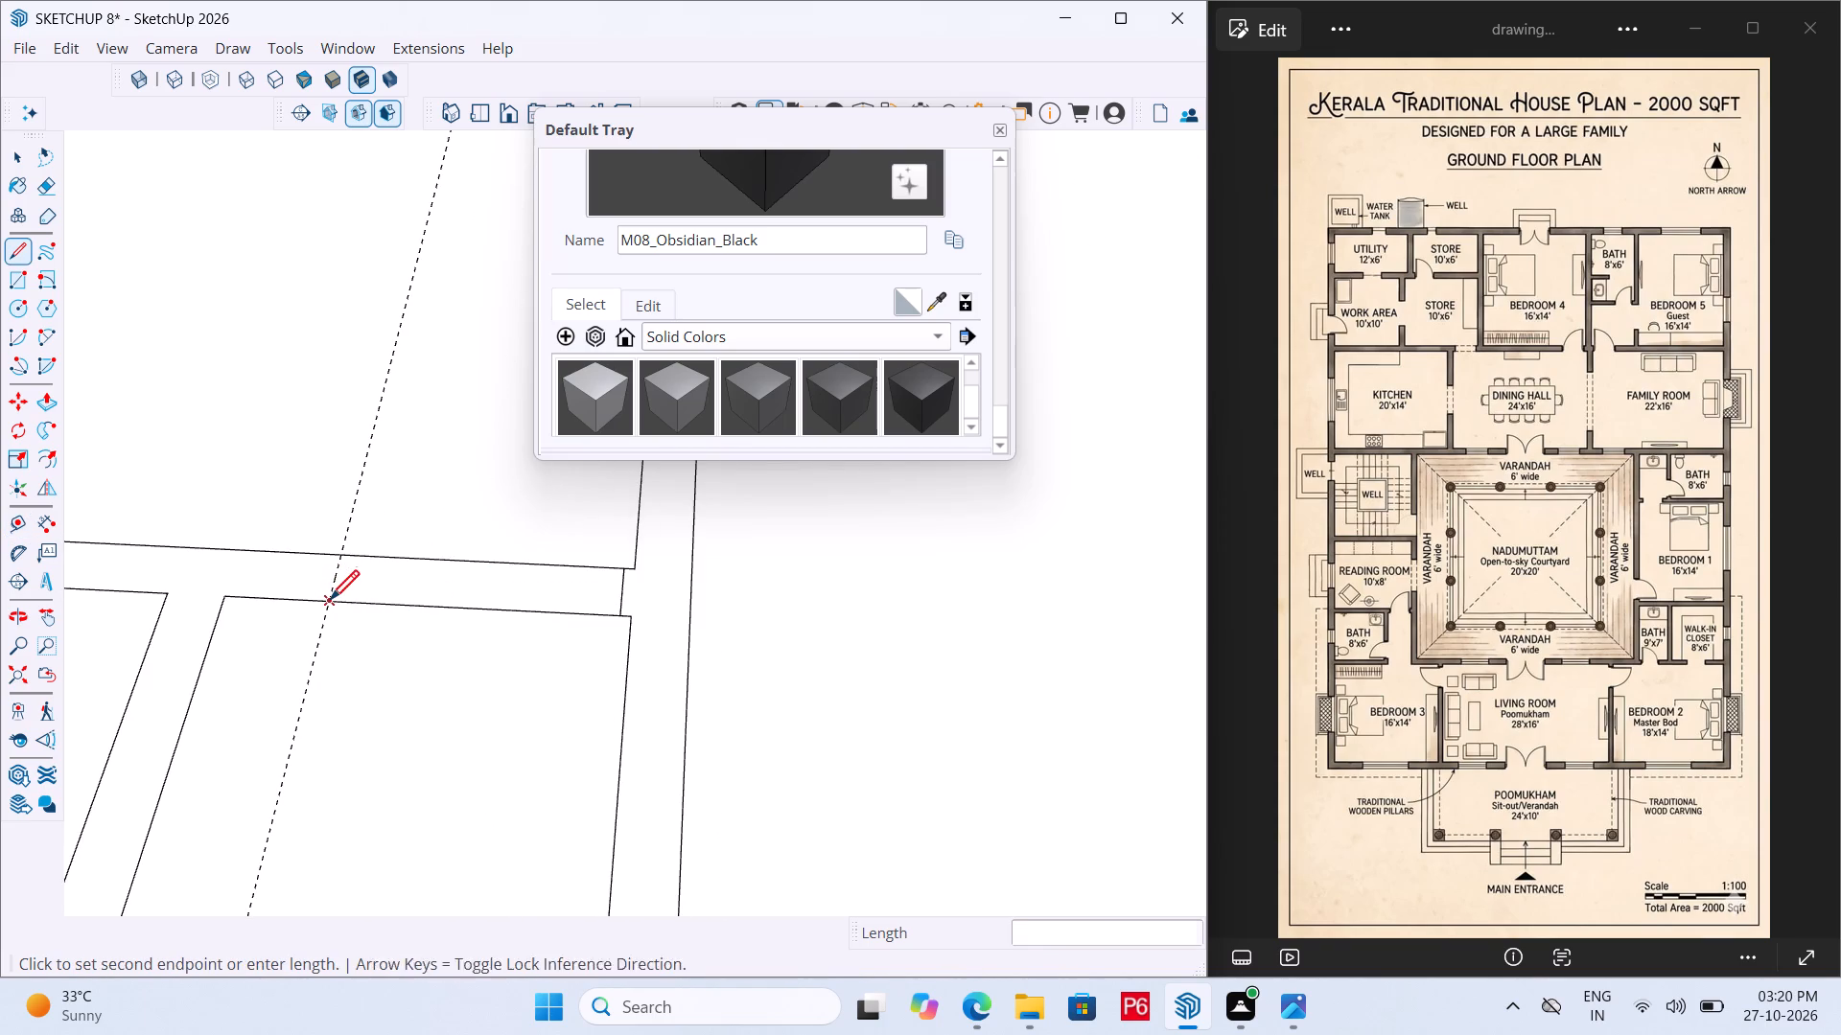
click(341, 560)
Erase the guide at the reading room door opening and save the model.
key(e)
drag(360, 461, 411, 458)
key(ctrl+s)
key(ctrl+s)
key(ctrl+s)
key(ctrl+s)
key(ctrl+s)
key(ctrl+s)
key(ctrl+s)
key(ctrl+s)
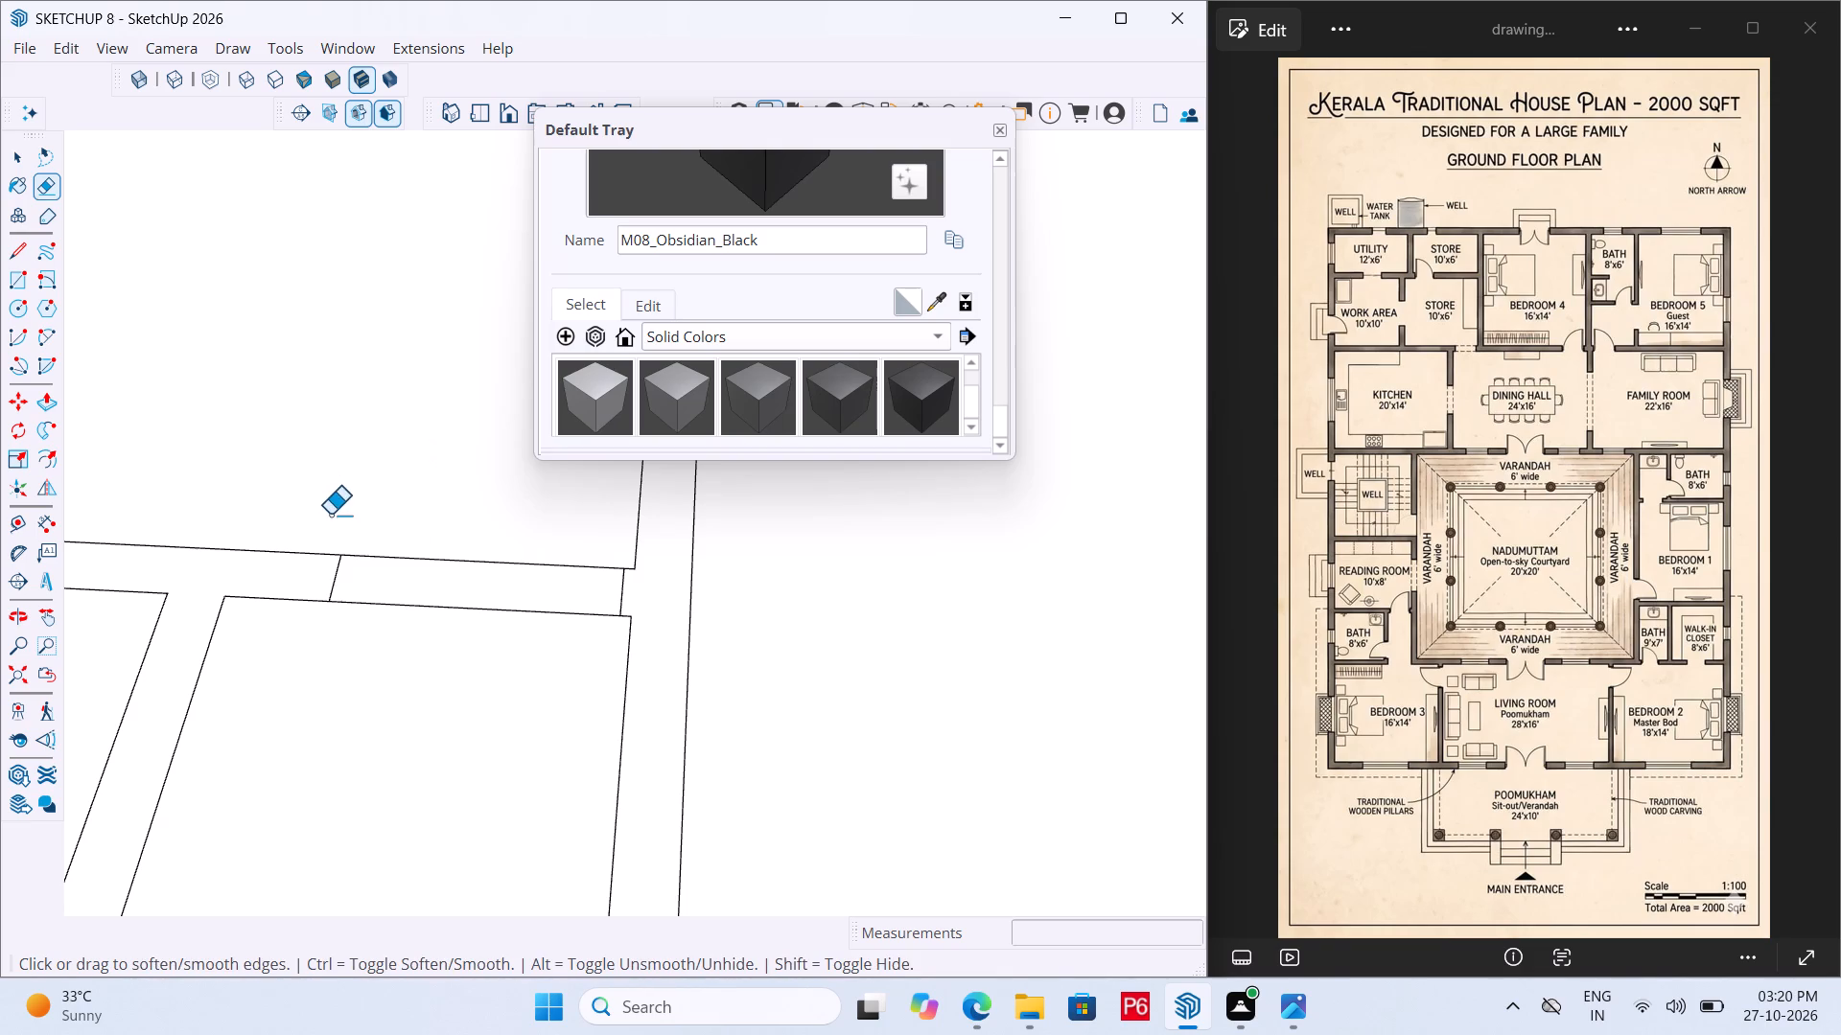
key(ctrl+s)
Examine the wall strips around the reading room, the stair well room and the courtyard against the plan's door openings.
scroll(377, 646, down, 18)
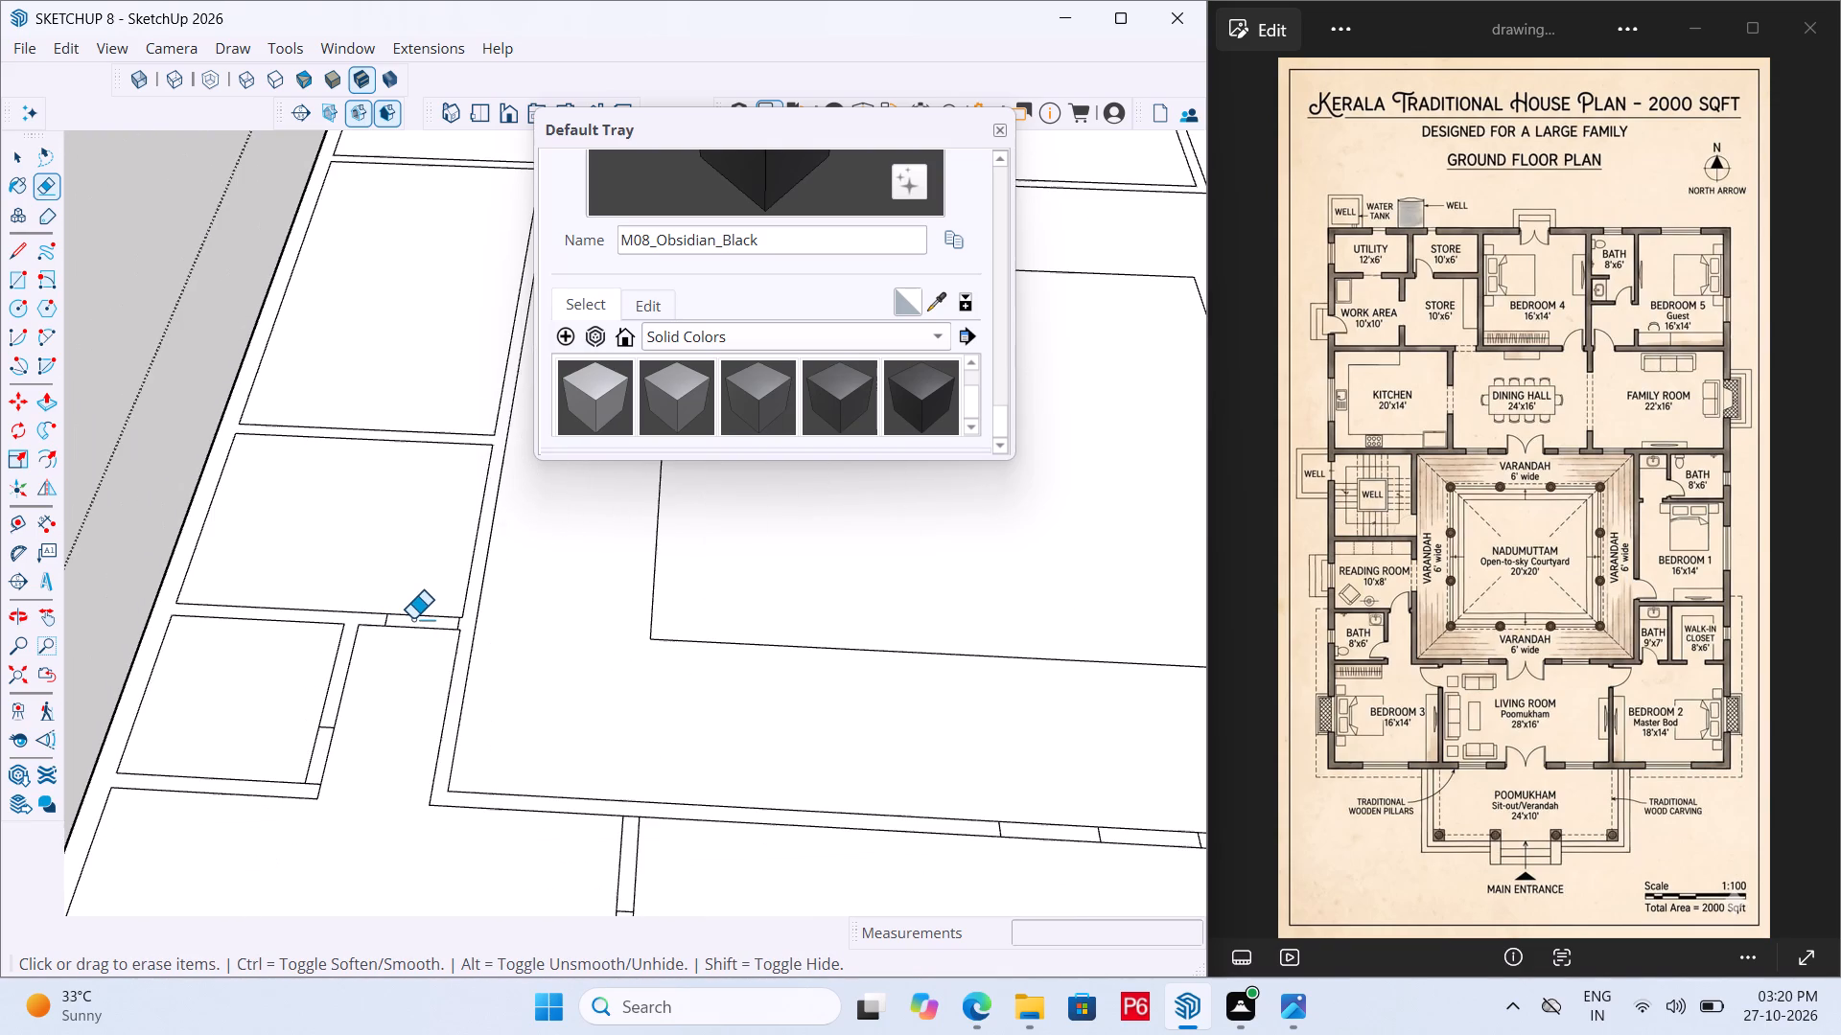
scroll(412, 621, down, 6)
scroll(444, 493, up, 2)
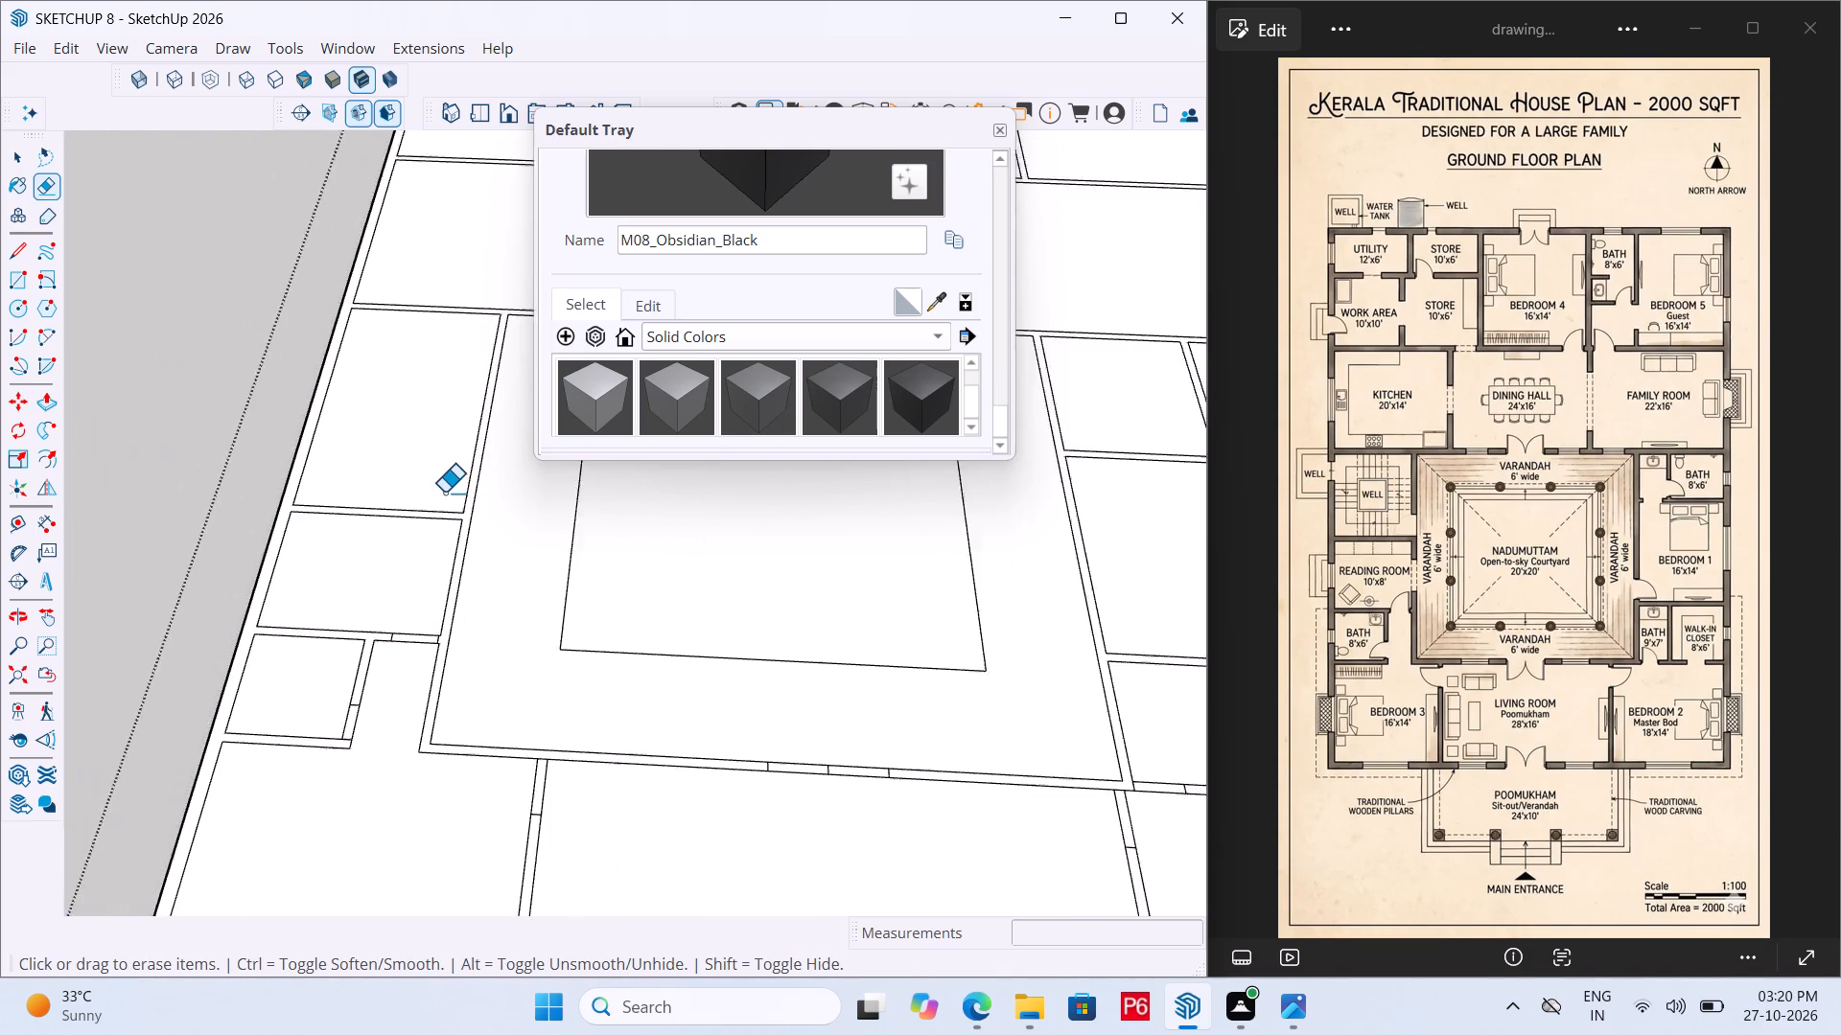
scroll(444, 493, up, 8)
scroll(398, 625, down, 4)
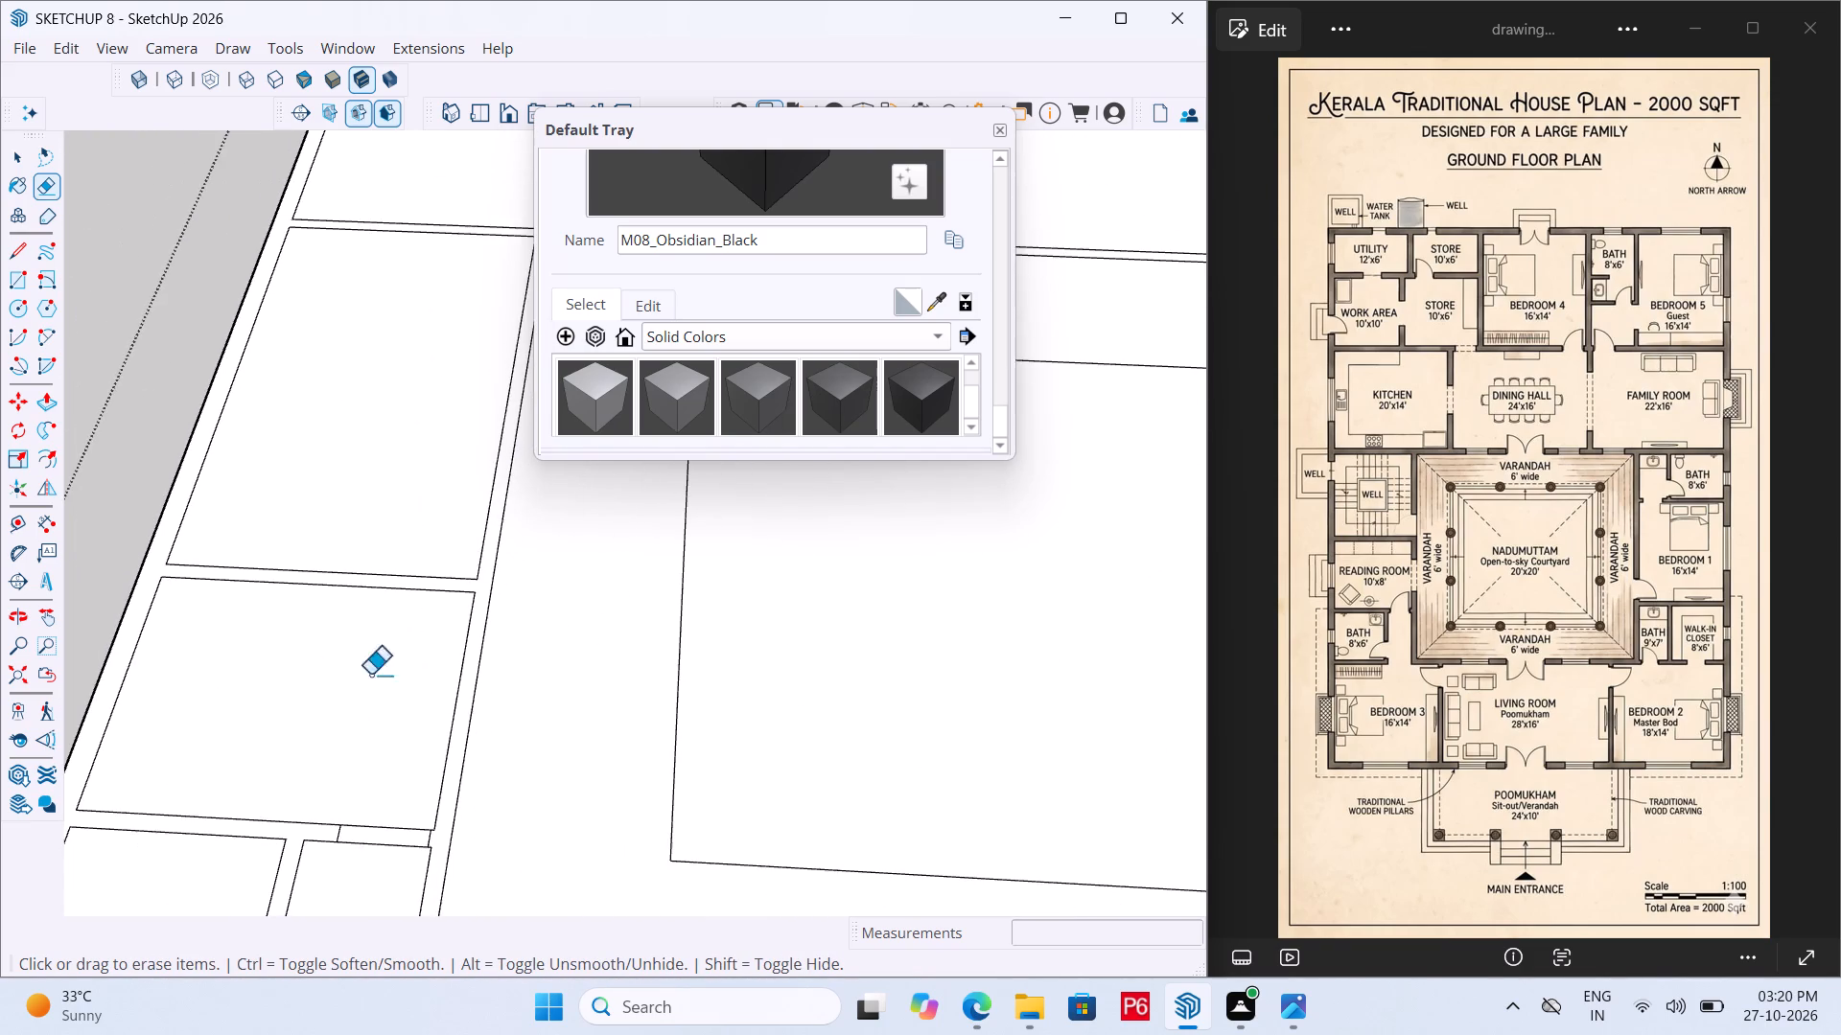
scroll(477, 569, up, 10)
scroll(249, 675, down, 7)
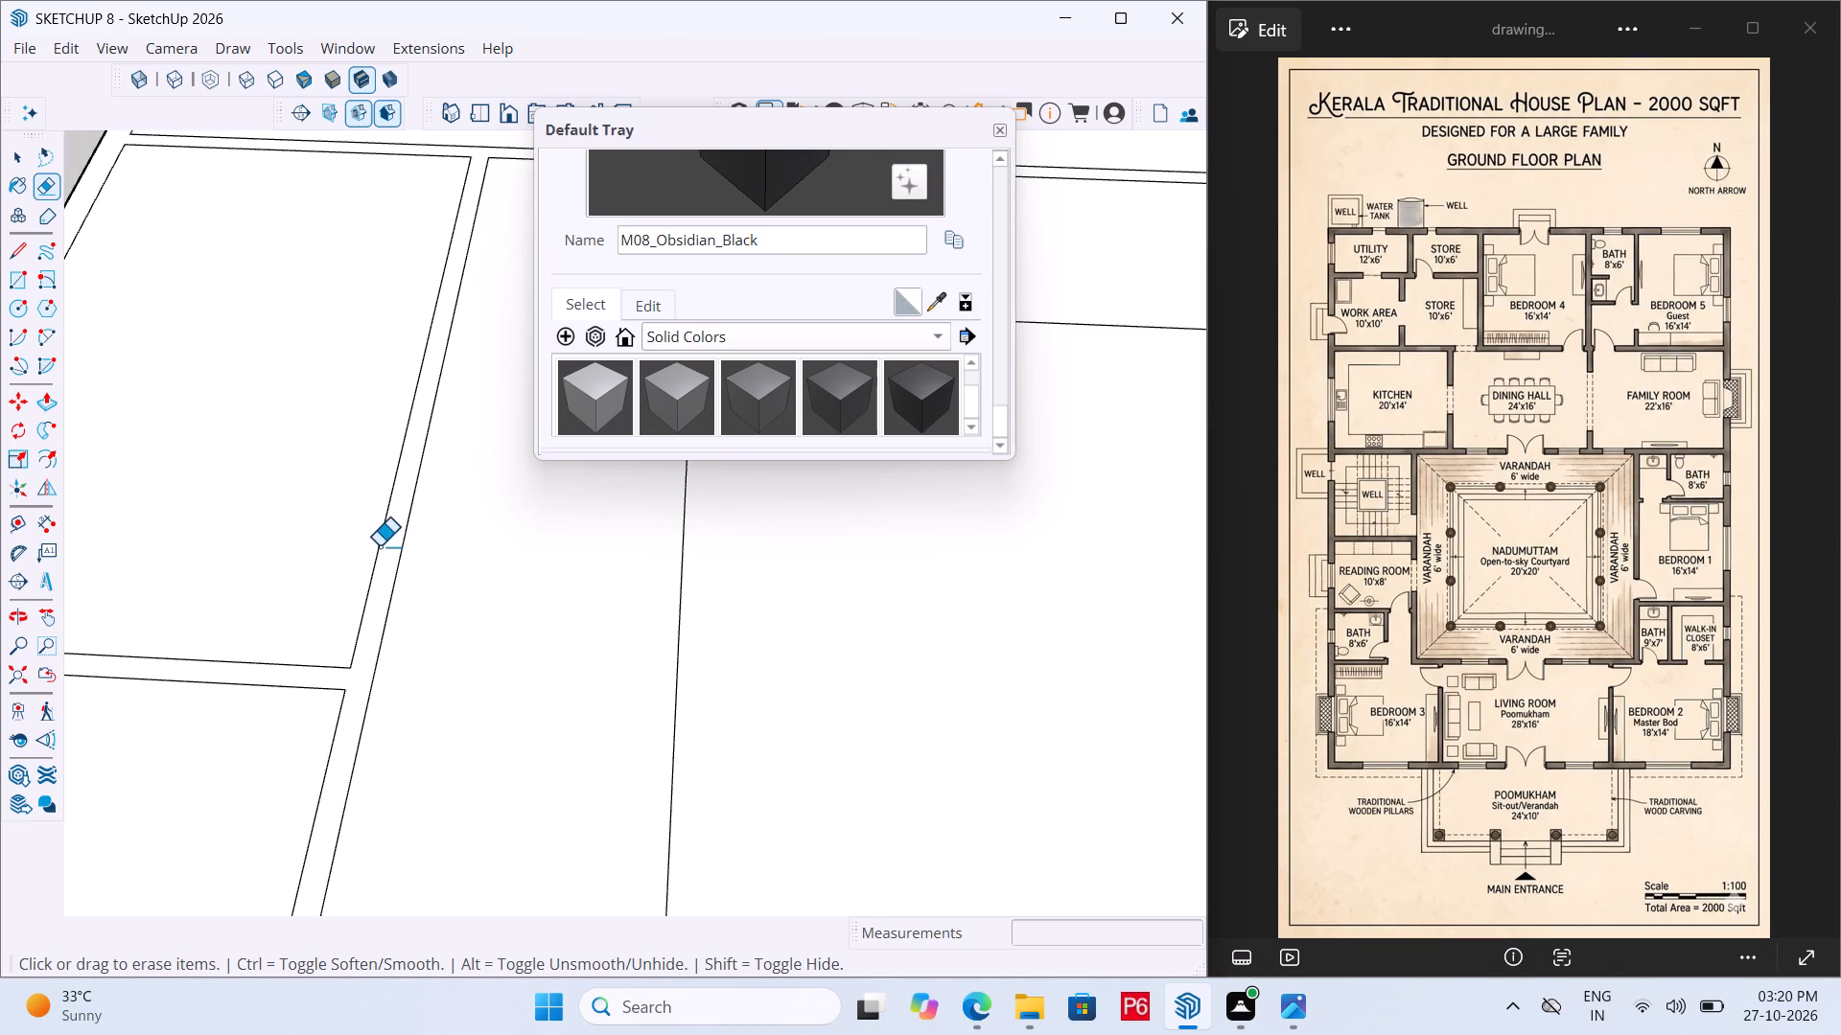
scroll(598, 639, down, 7)
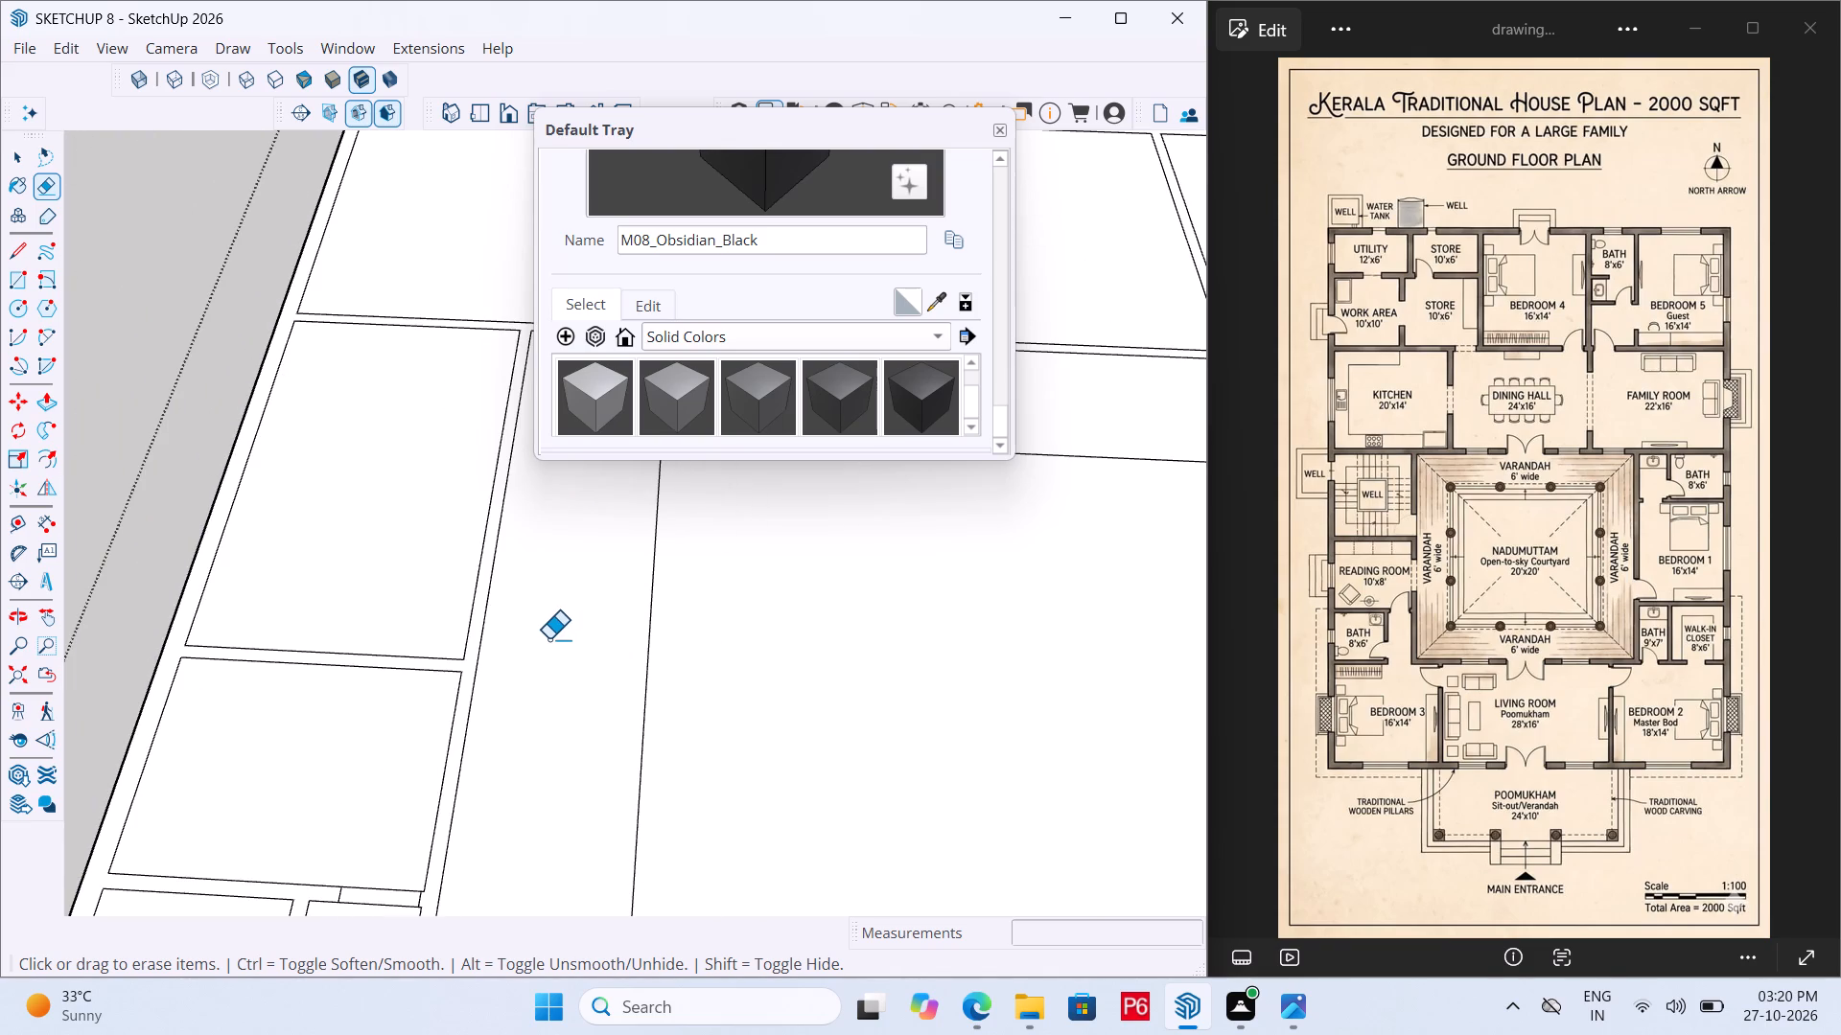
scroll(387, 620, down, 4)
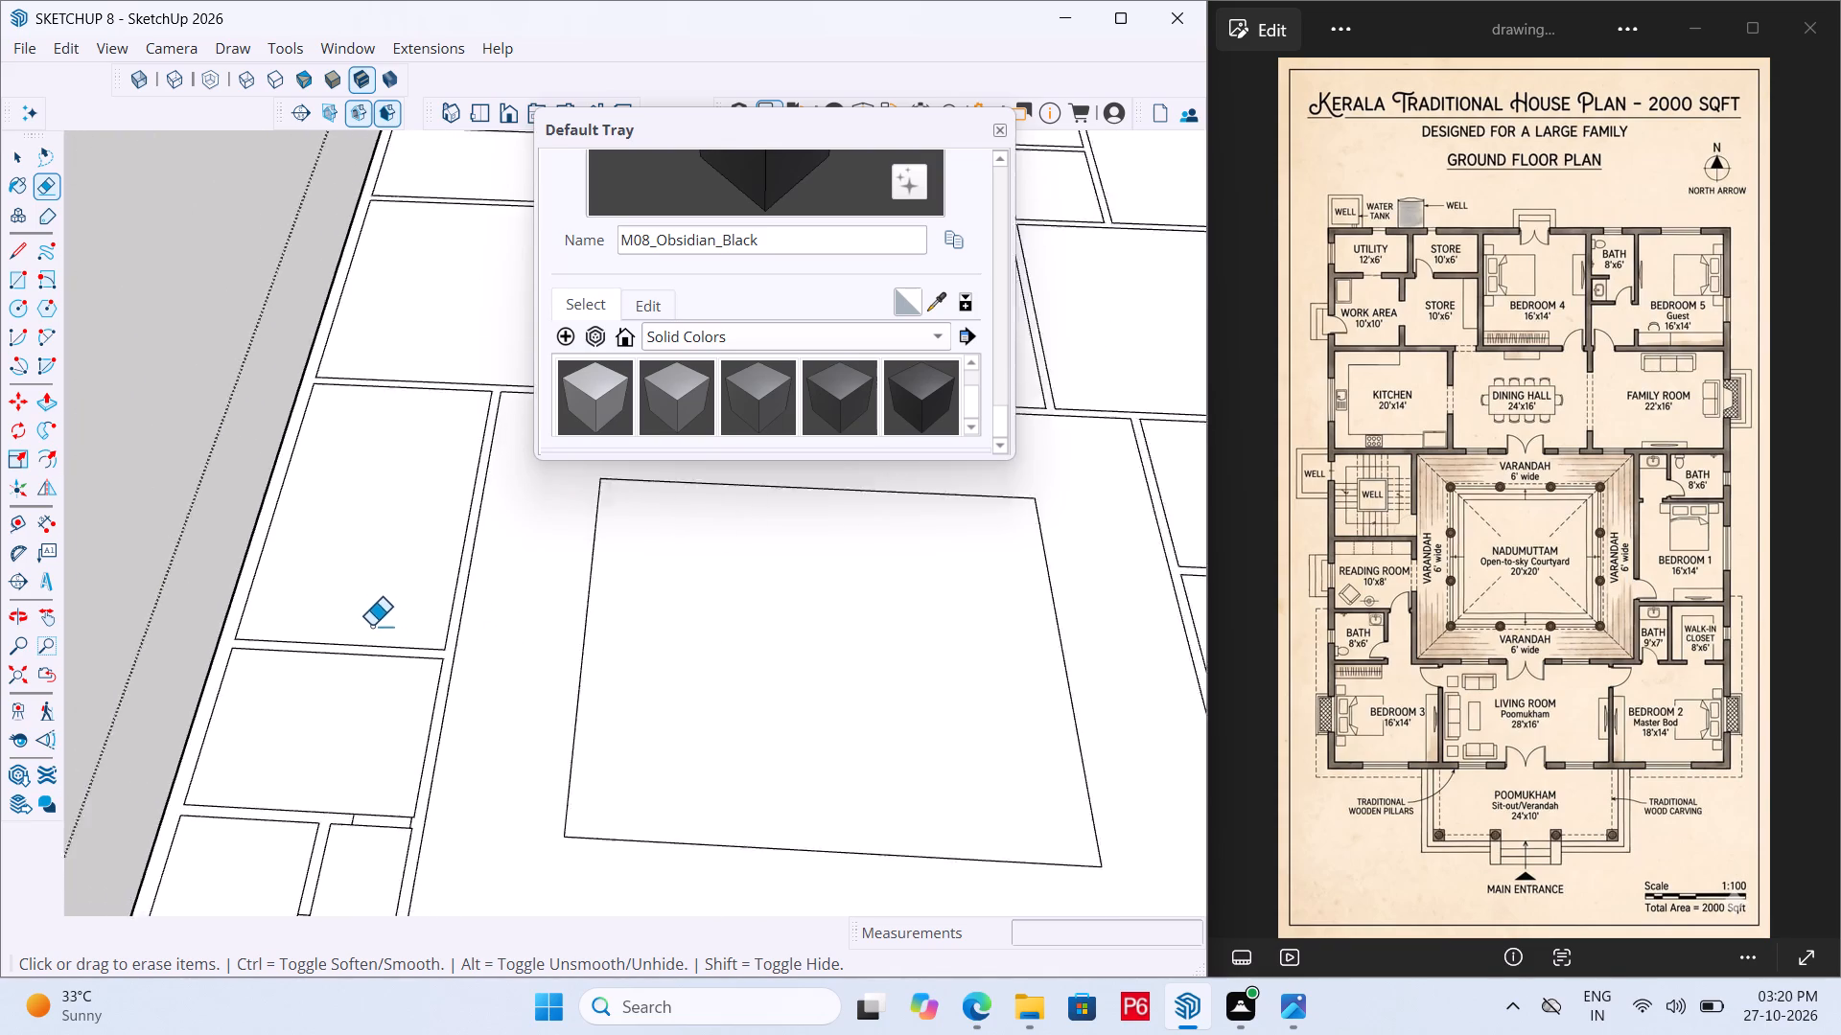
scroll(371, 626, down, 2)
scroll(297, 649, down, 12)
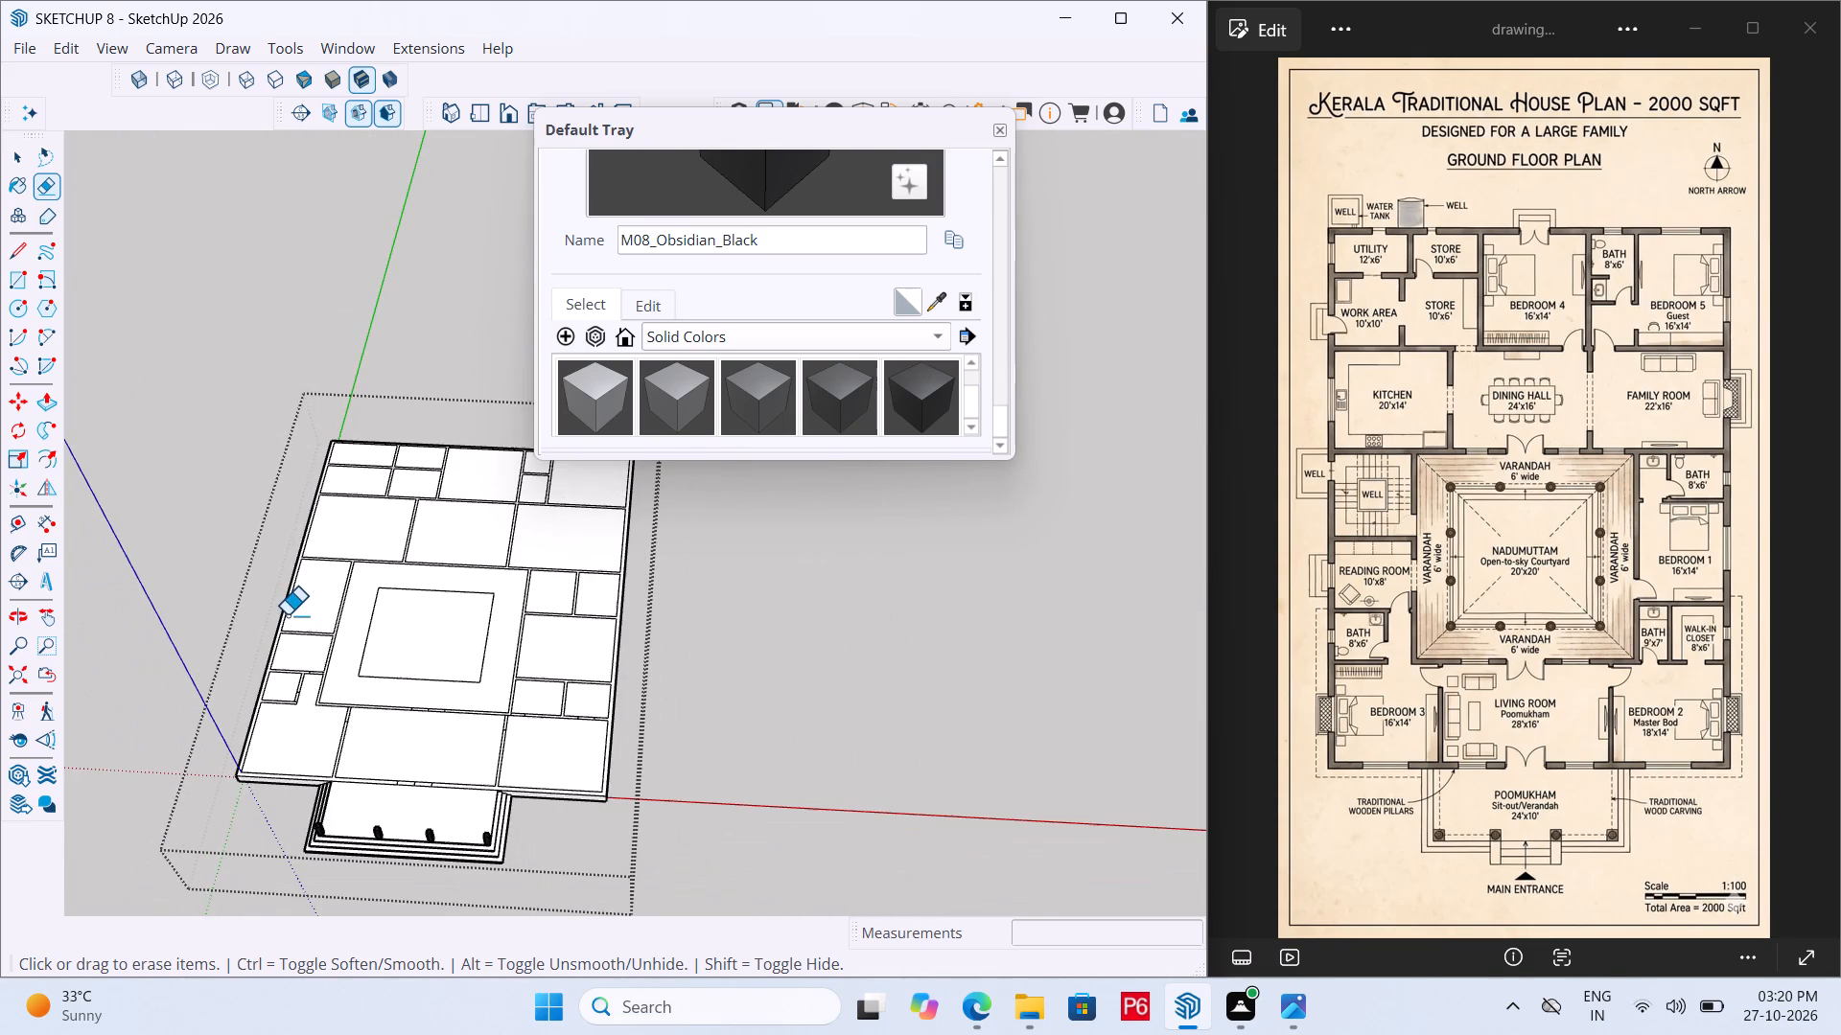
Draw a 6" line across the courtyard-side wall strip of Bedroom 1, near its corner by the 9'x7' bath.
scroll(364, 562, down, 5)
scroll(470, 676, up, 6)
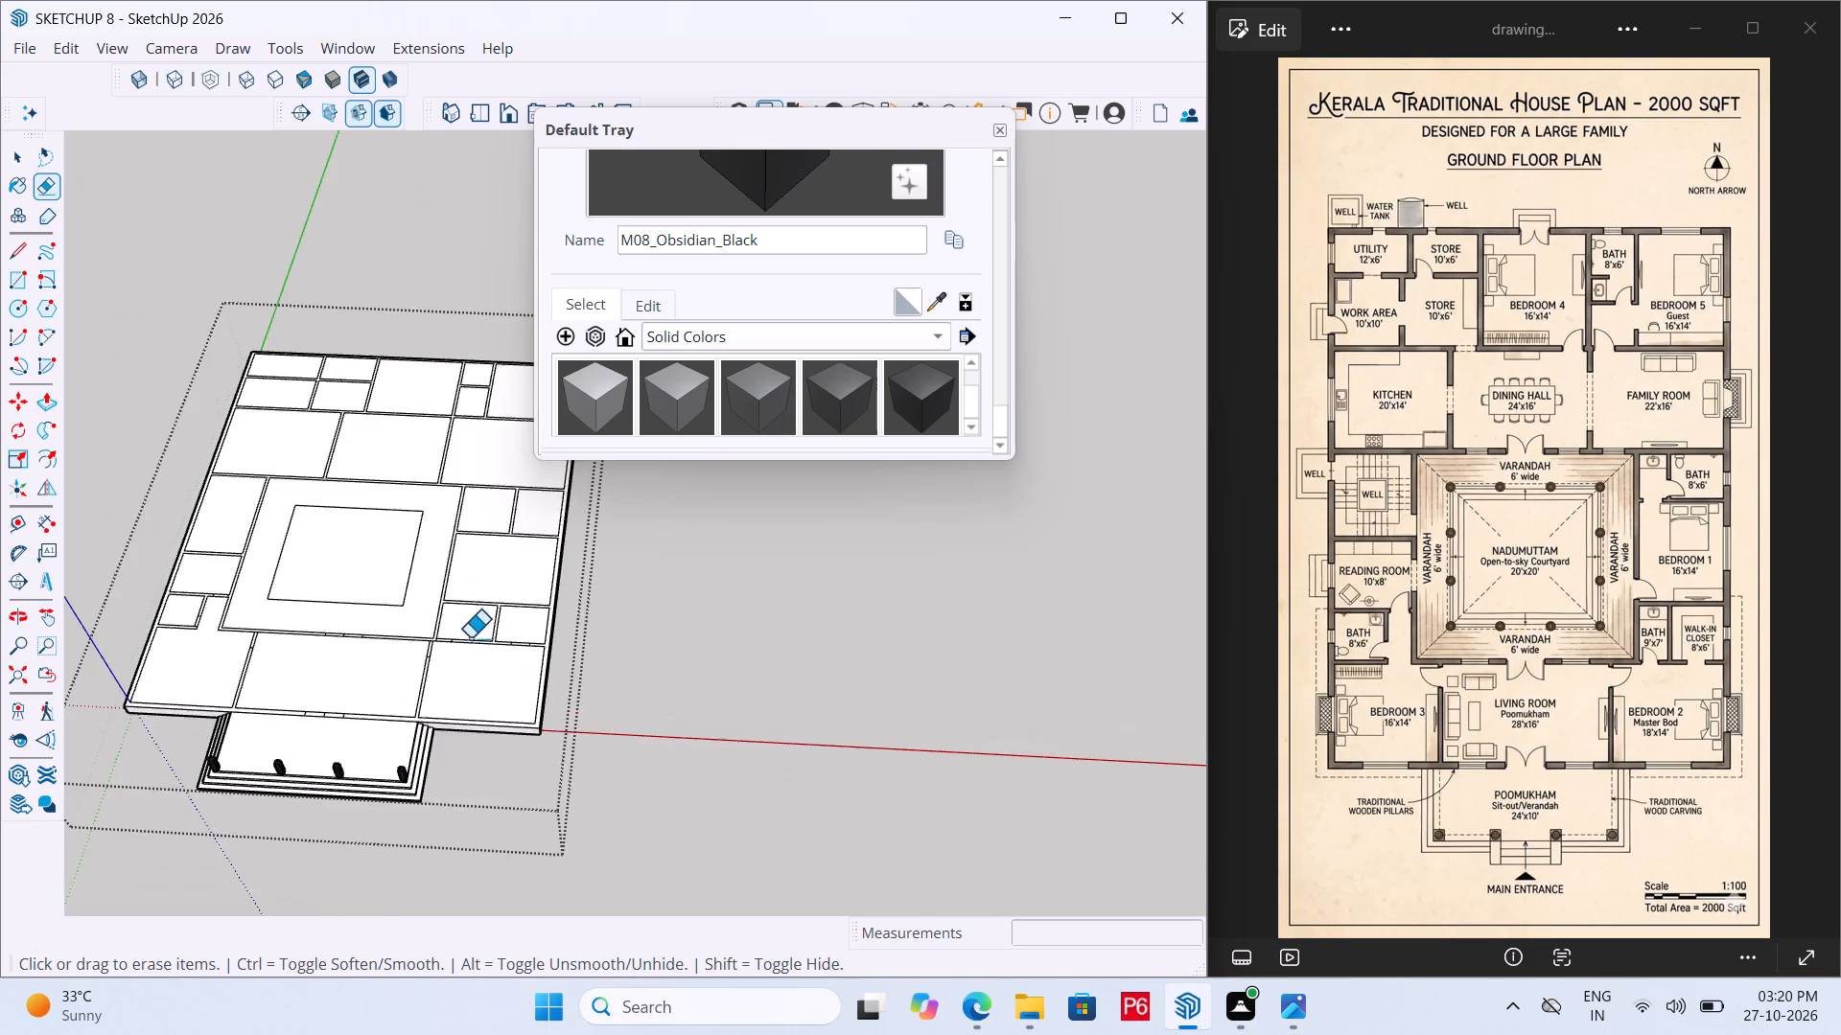
scroll(470, 638, up, 5)
scroll(442, 589, up, 17)
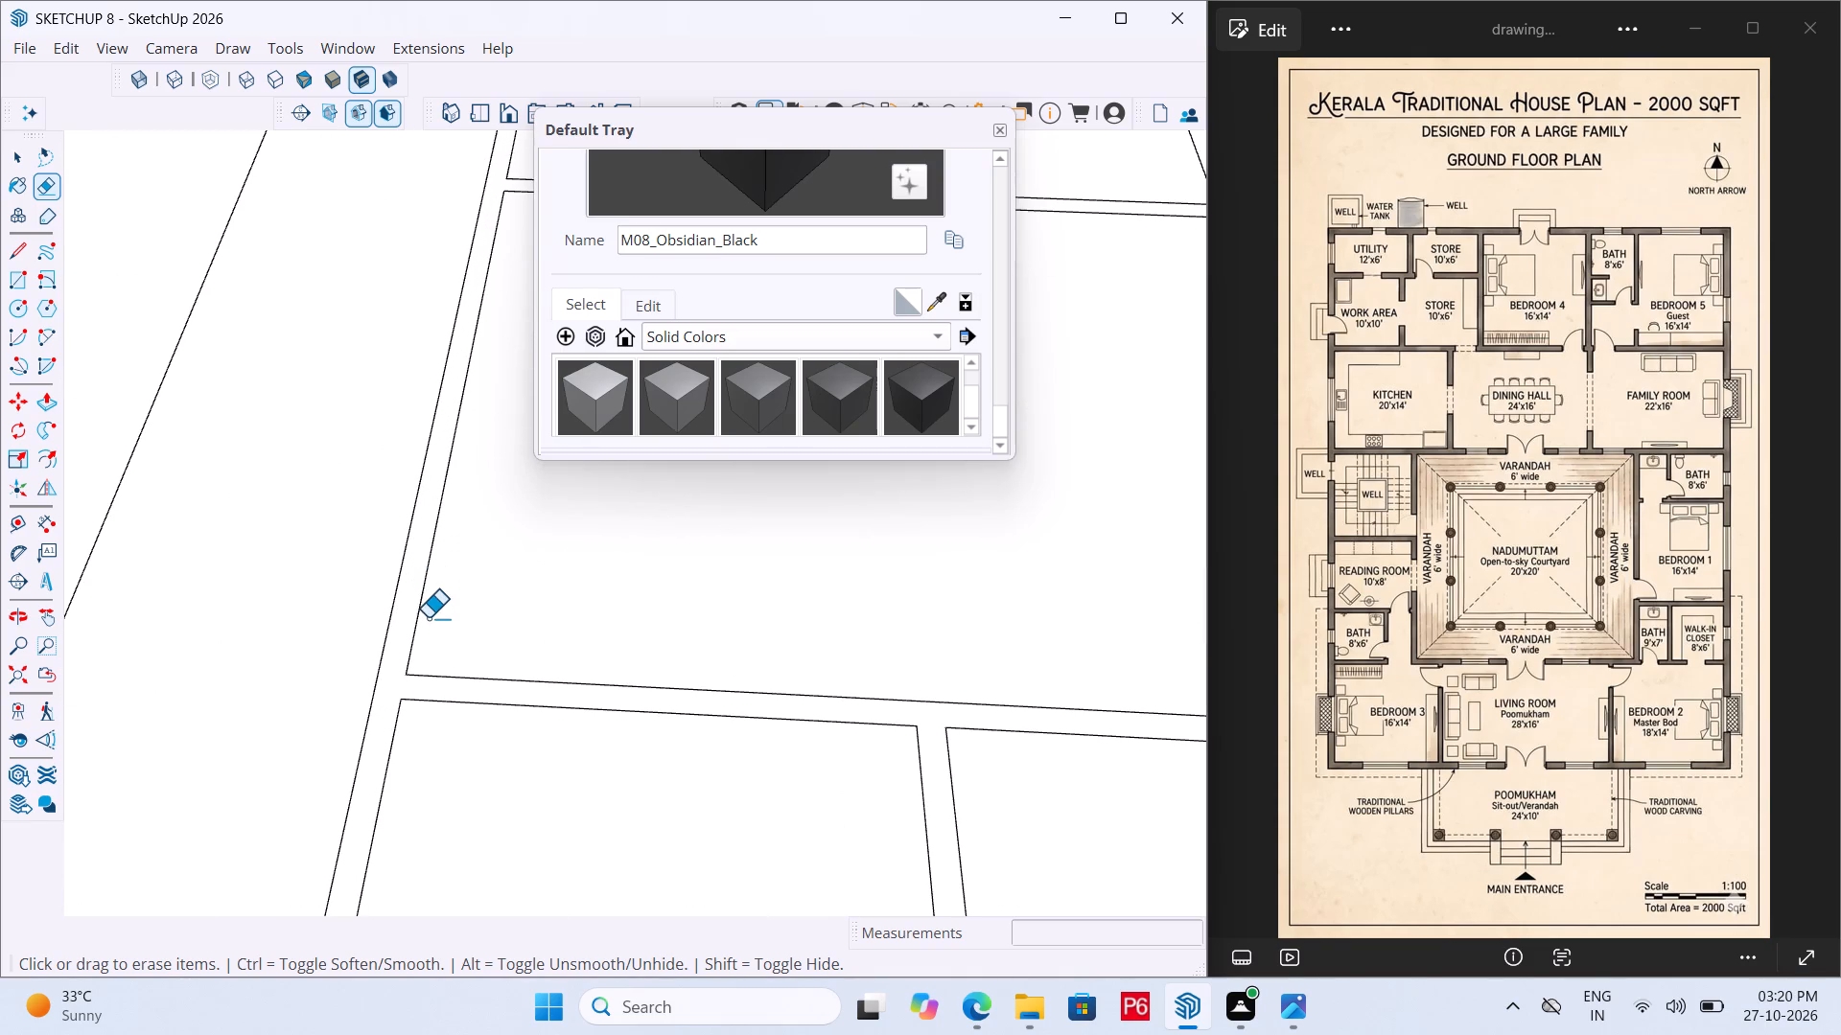
key(l)
scroll(407, 660, up, 5)
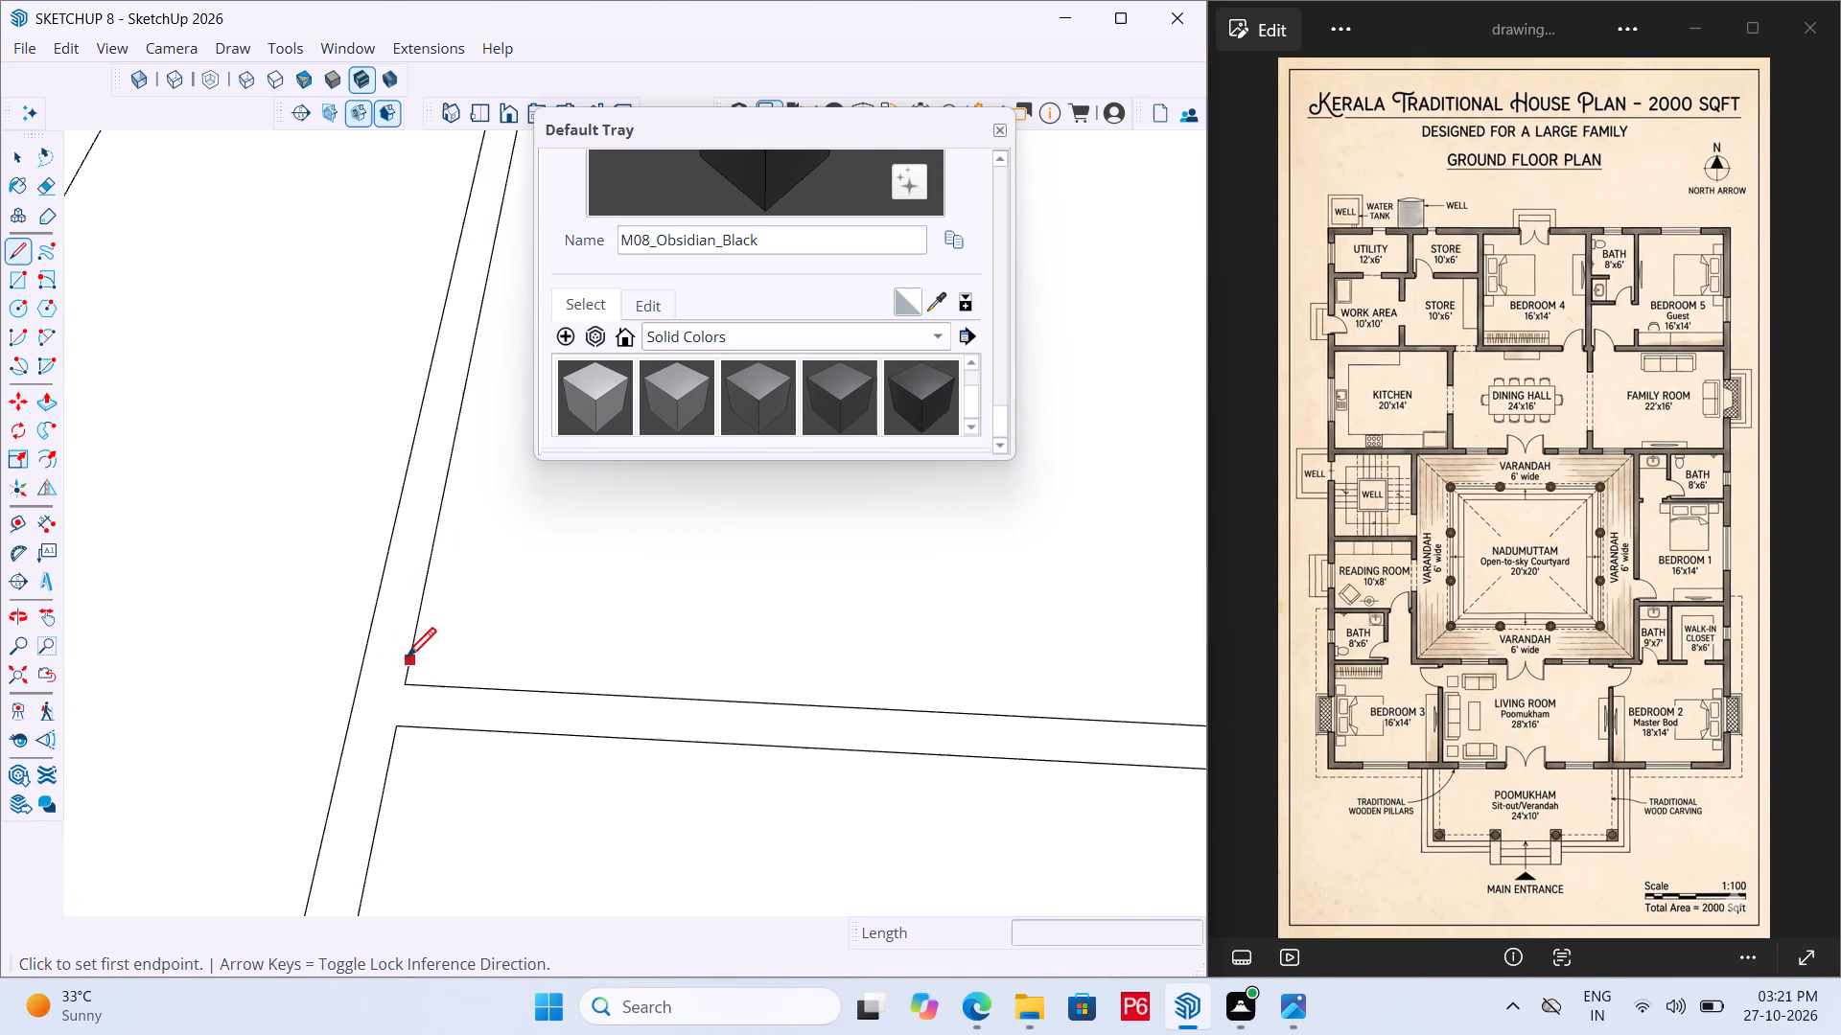
scroll(407, 660, up, 3)
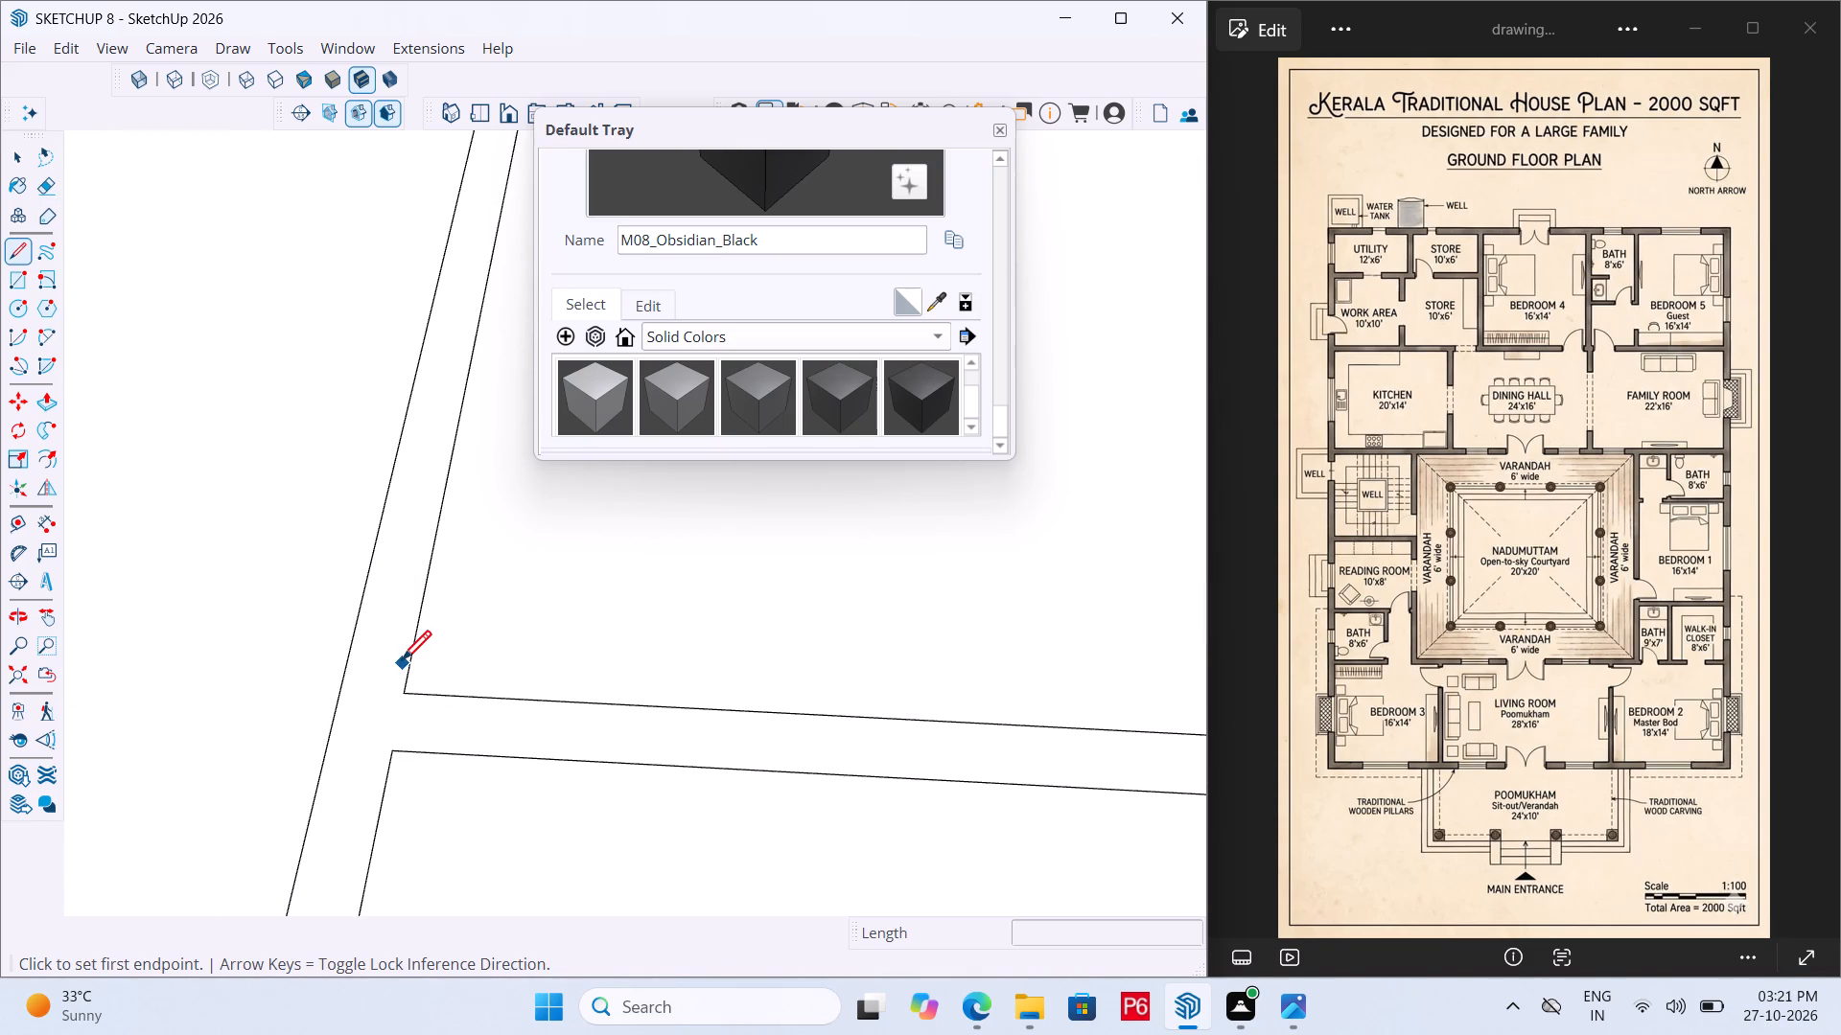
scroll(402, 663, up, 2)
click(409, 681)
click(338, 670)
key(space)
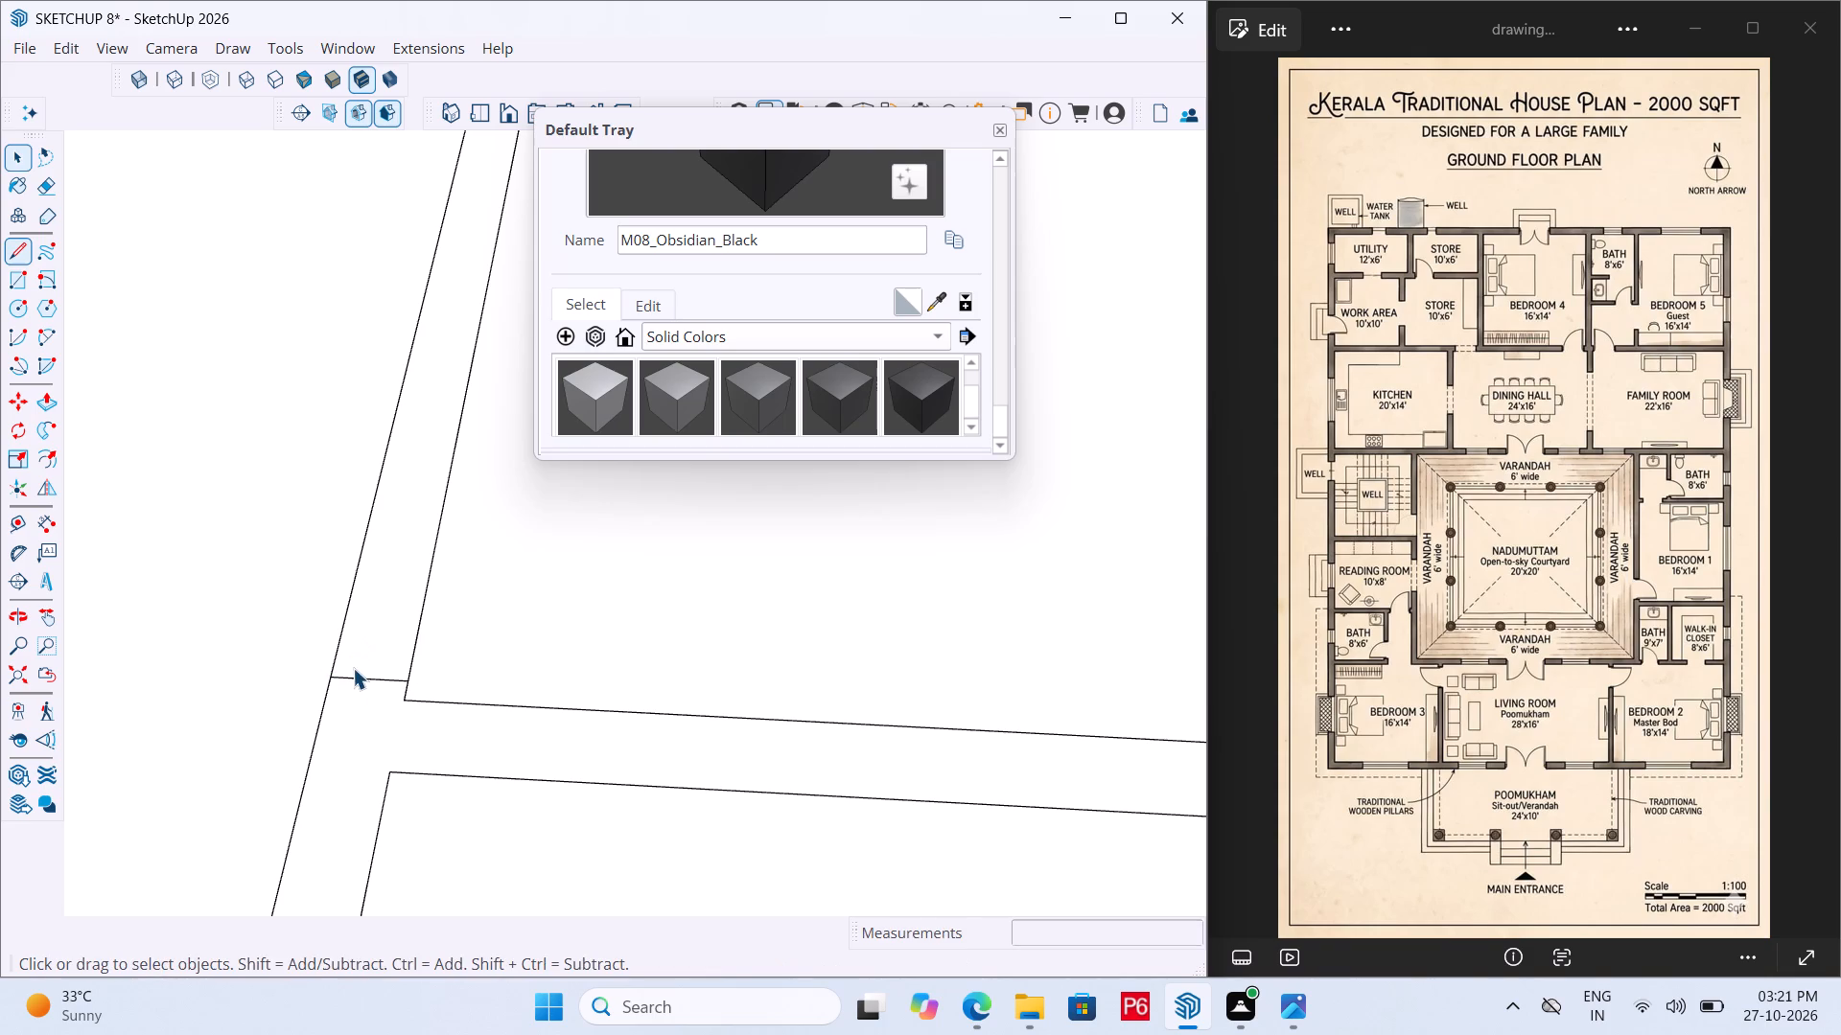
Mark a 3' opening along the courtyard-side wall of Bedroom 1 from that line, using a guide and a second 6" cross line.
key(t)
drag(372, 678, 378, 664)
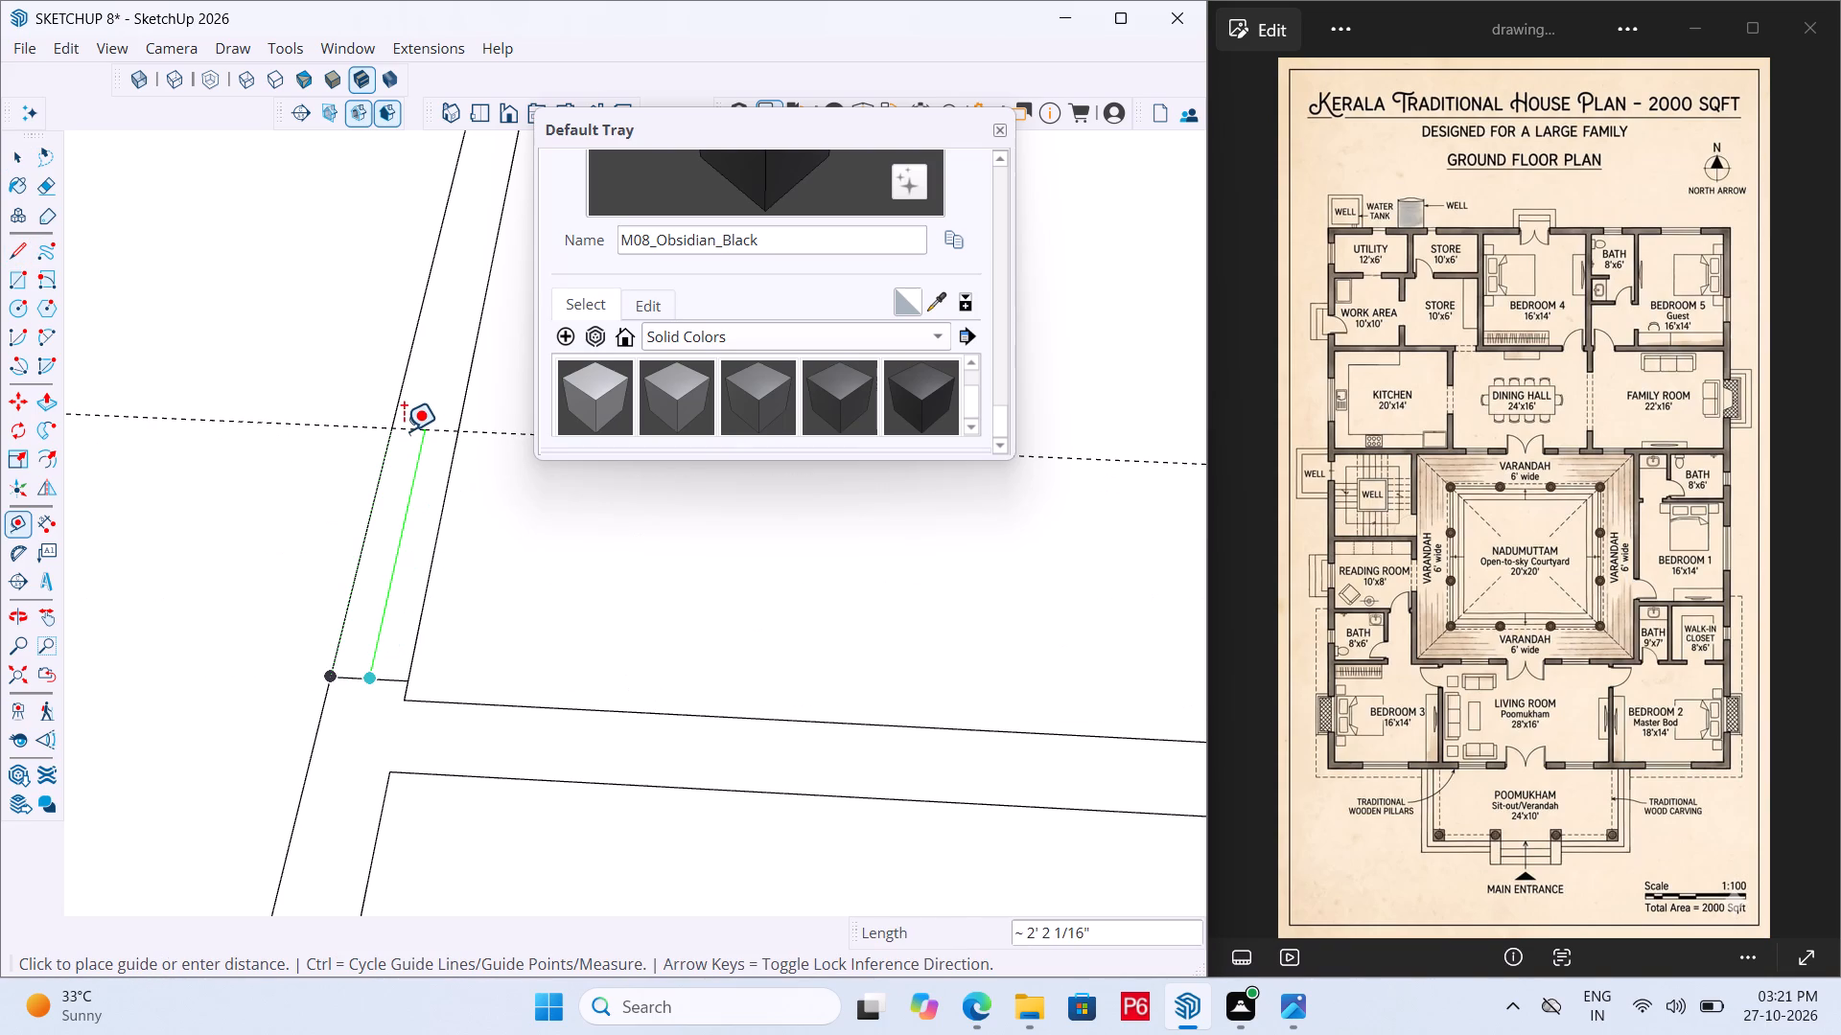
text(3')
key(Return)
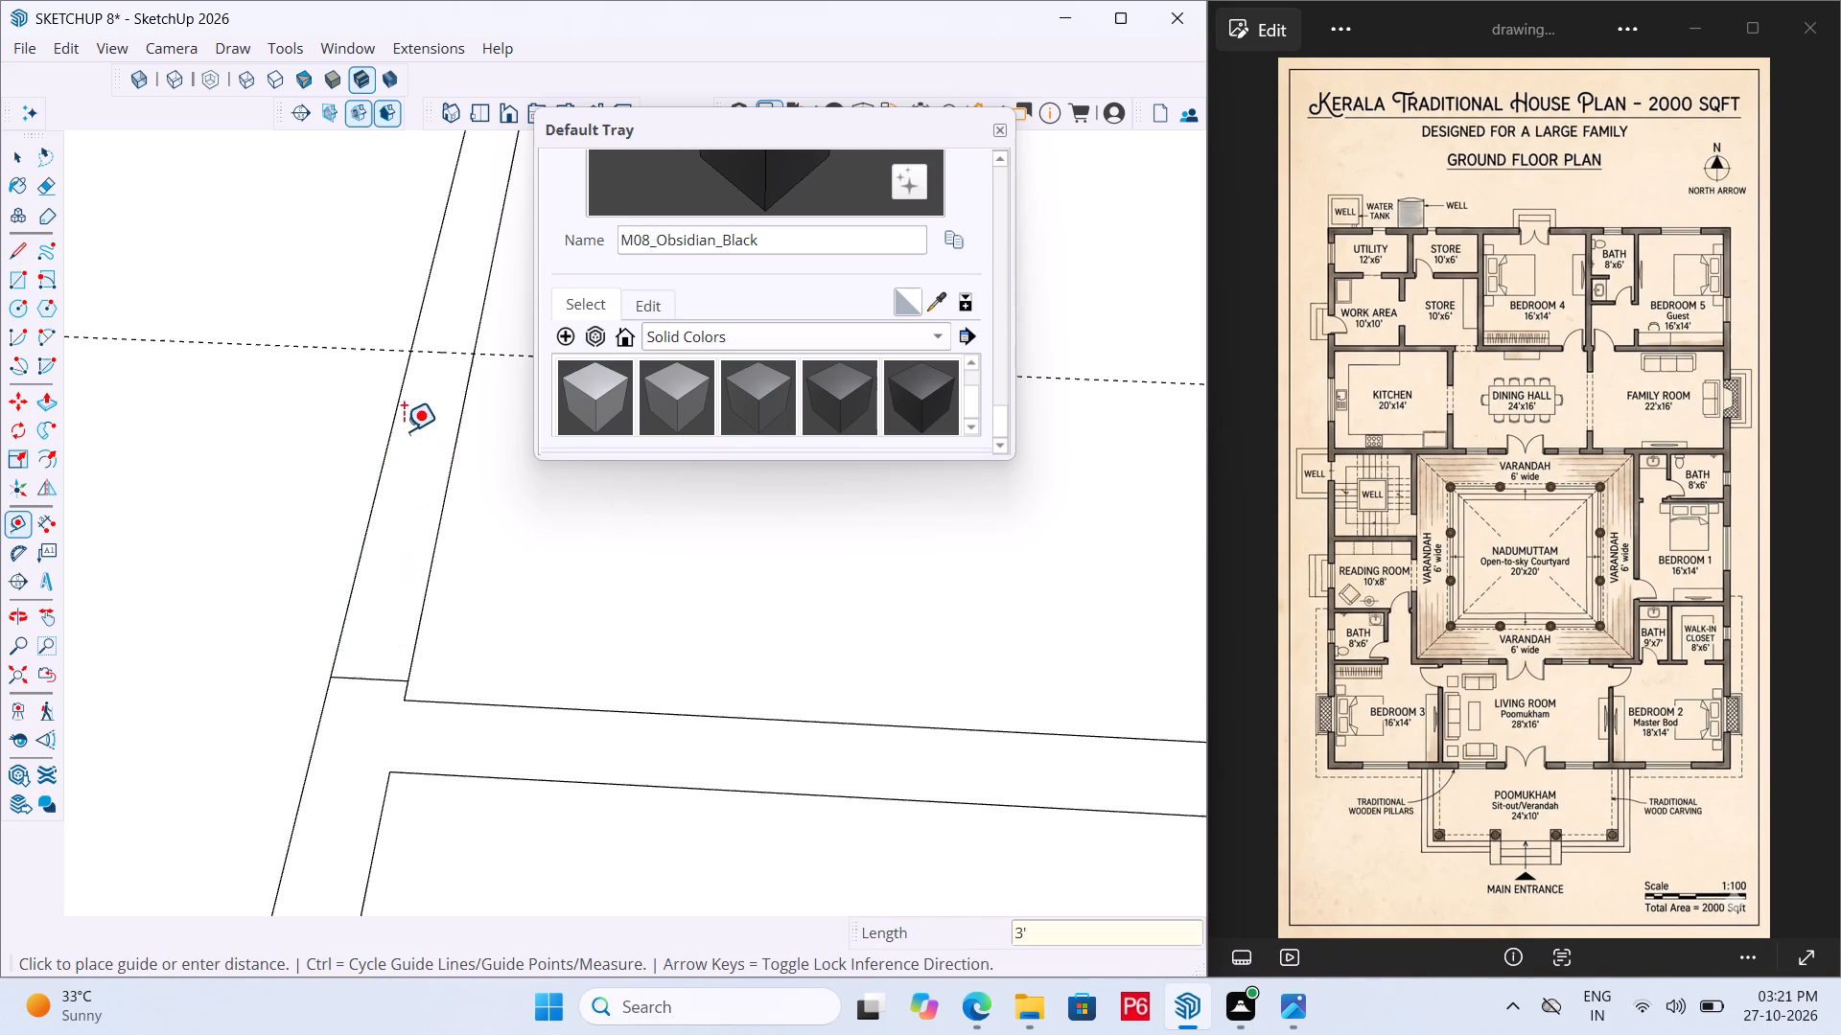
key(l)
click(474, 360)
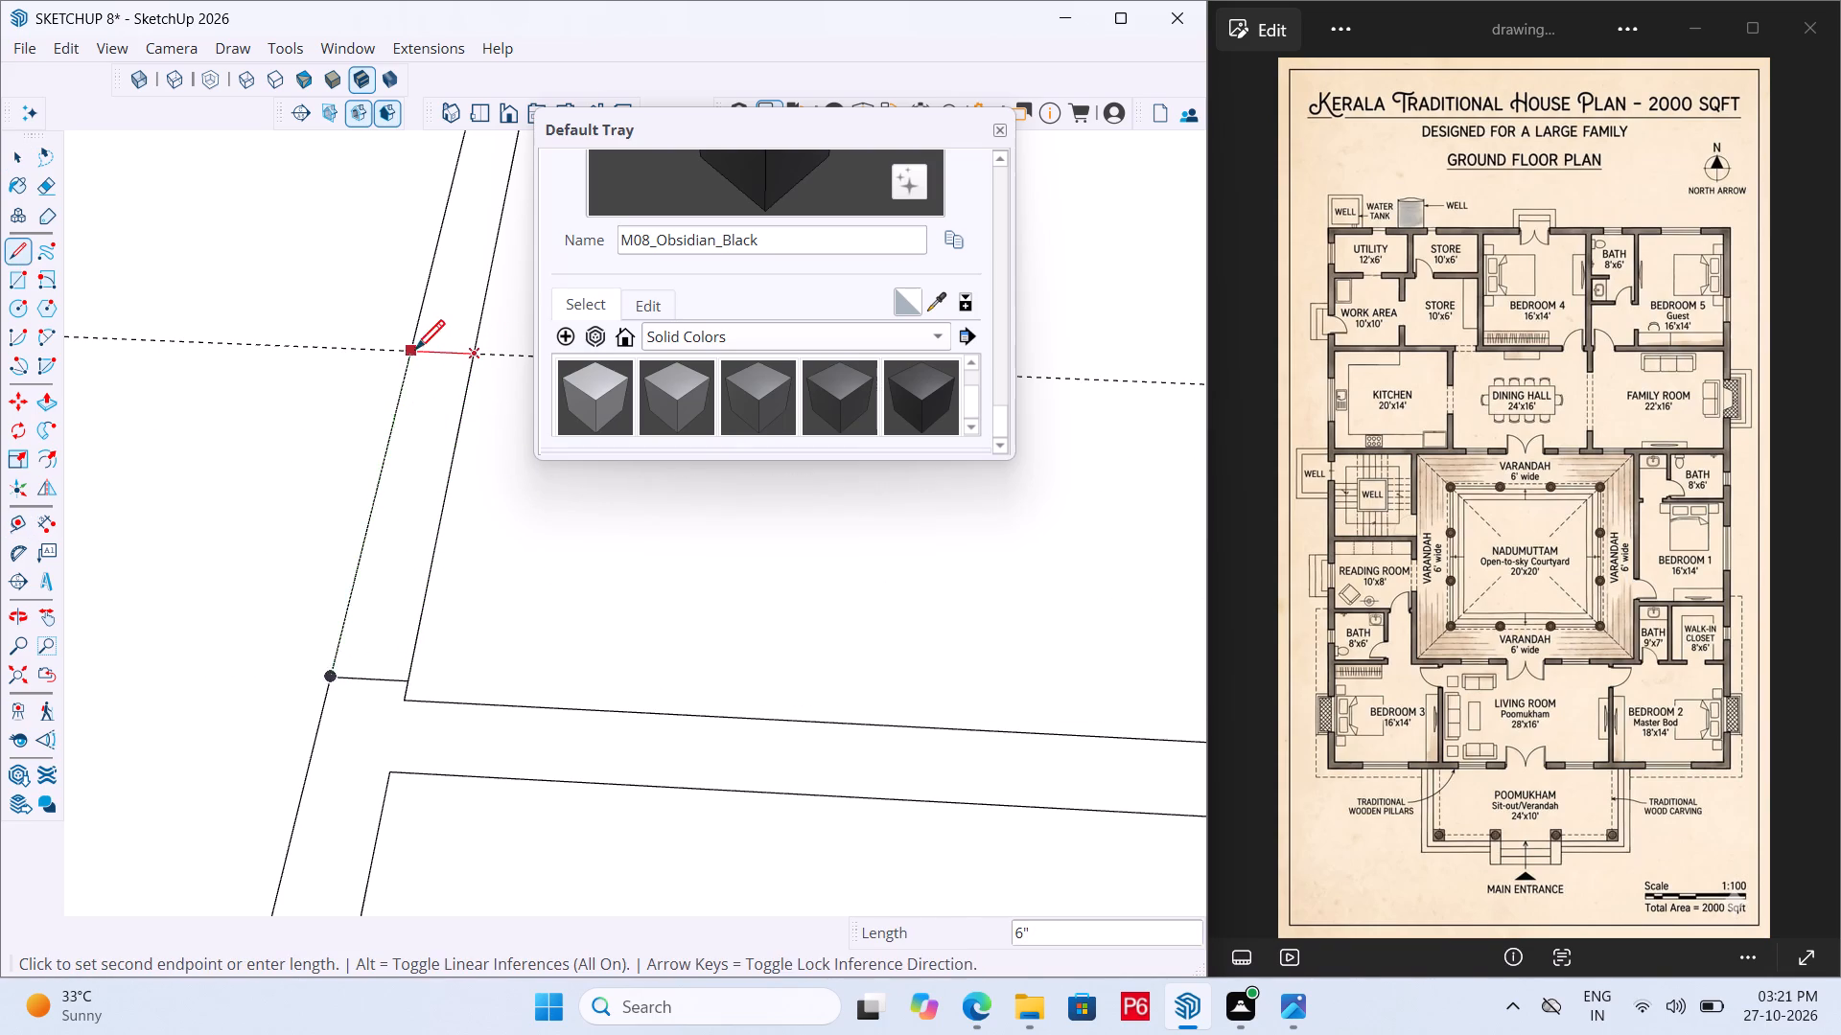
double_click(413, 351)
Erase the guide at the Bedroom 1 door opening and save the model.
scroll(373, 500, down, 2)
key(e)
drag(316, 337, 315, 366)
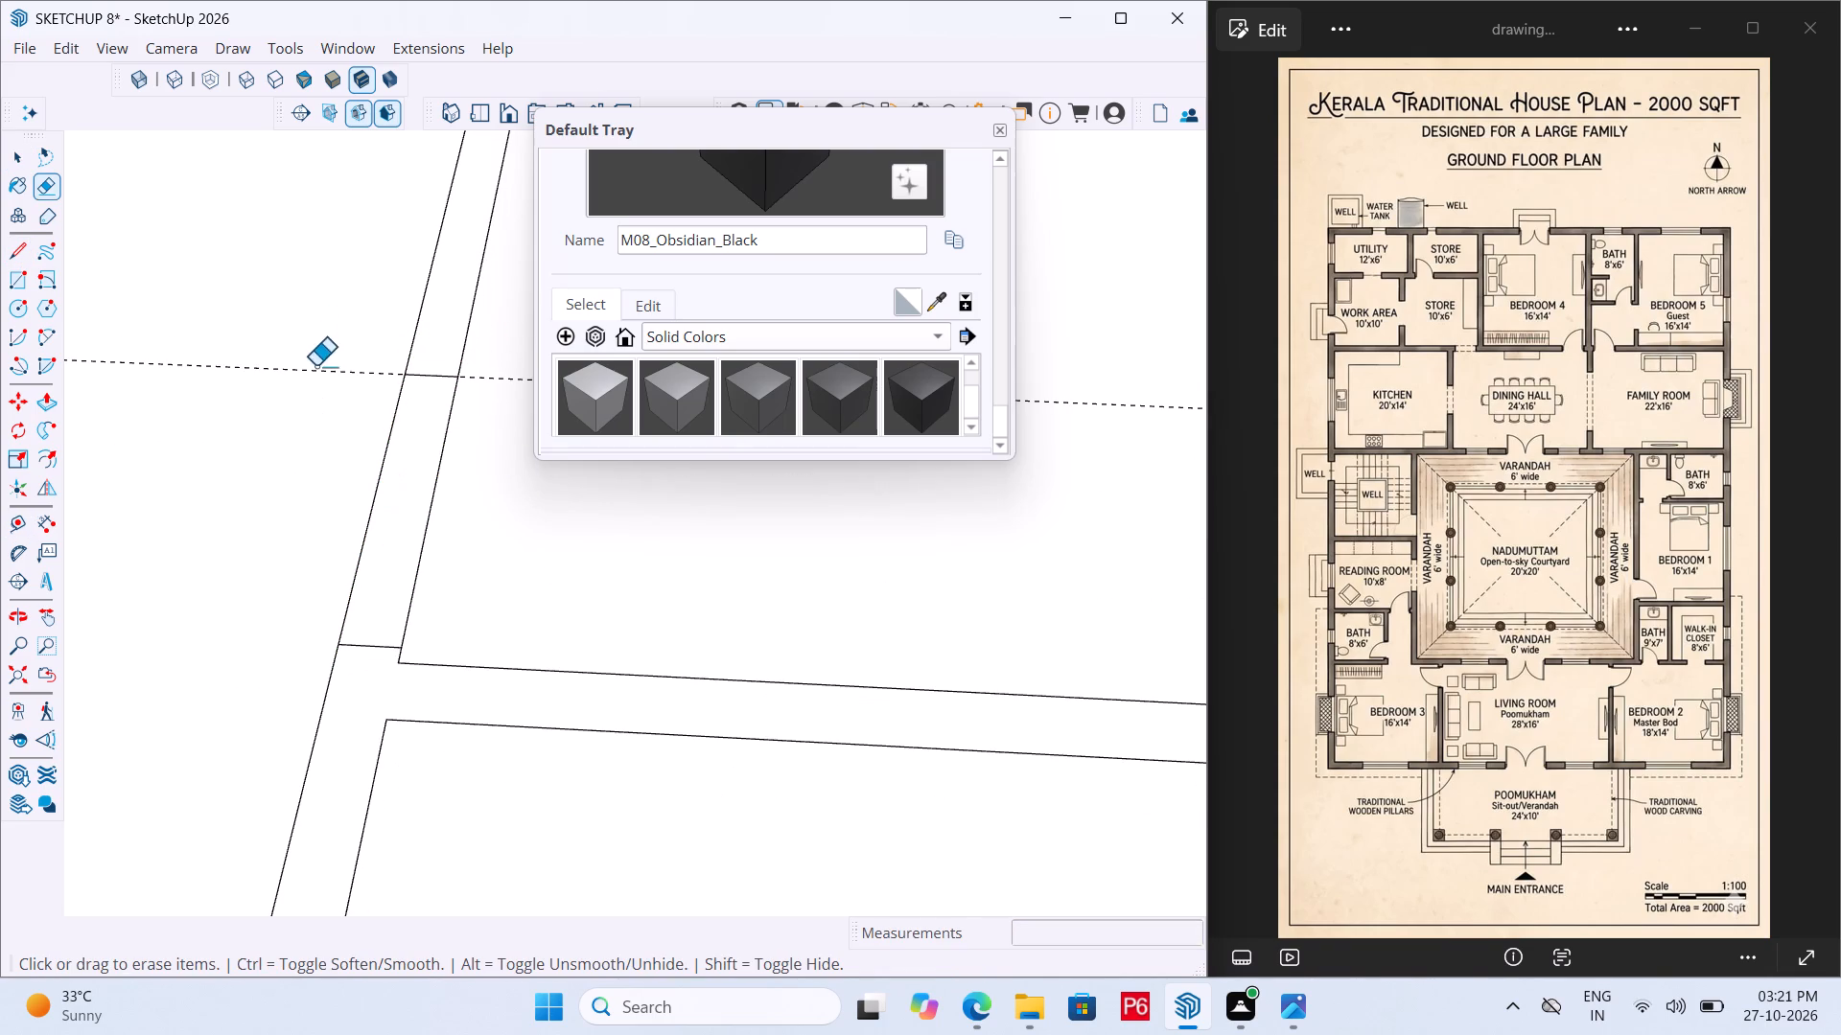
drag(315, 366, 315, 381)
key(ctrl+s)
key(ctrl+s)
key(ctrl+s)
key(ctrl+s)
key(ctrl+s)
key(ctrl+s)
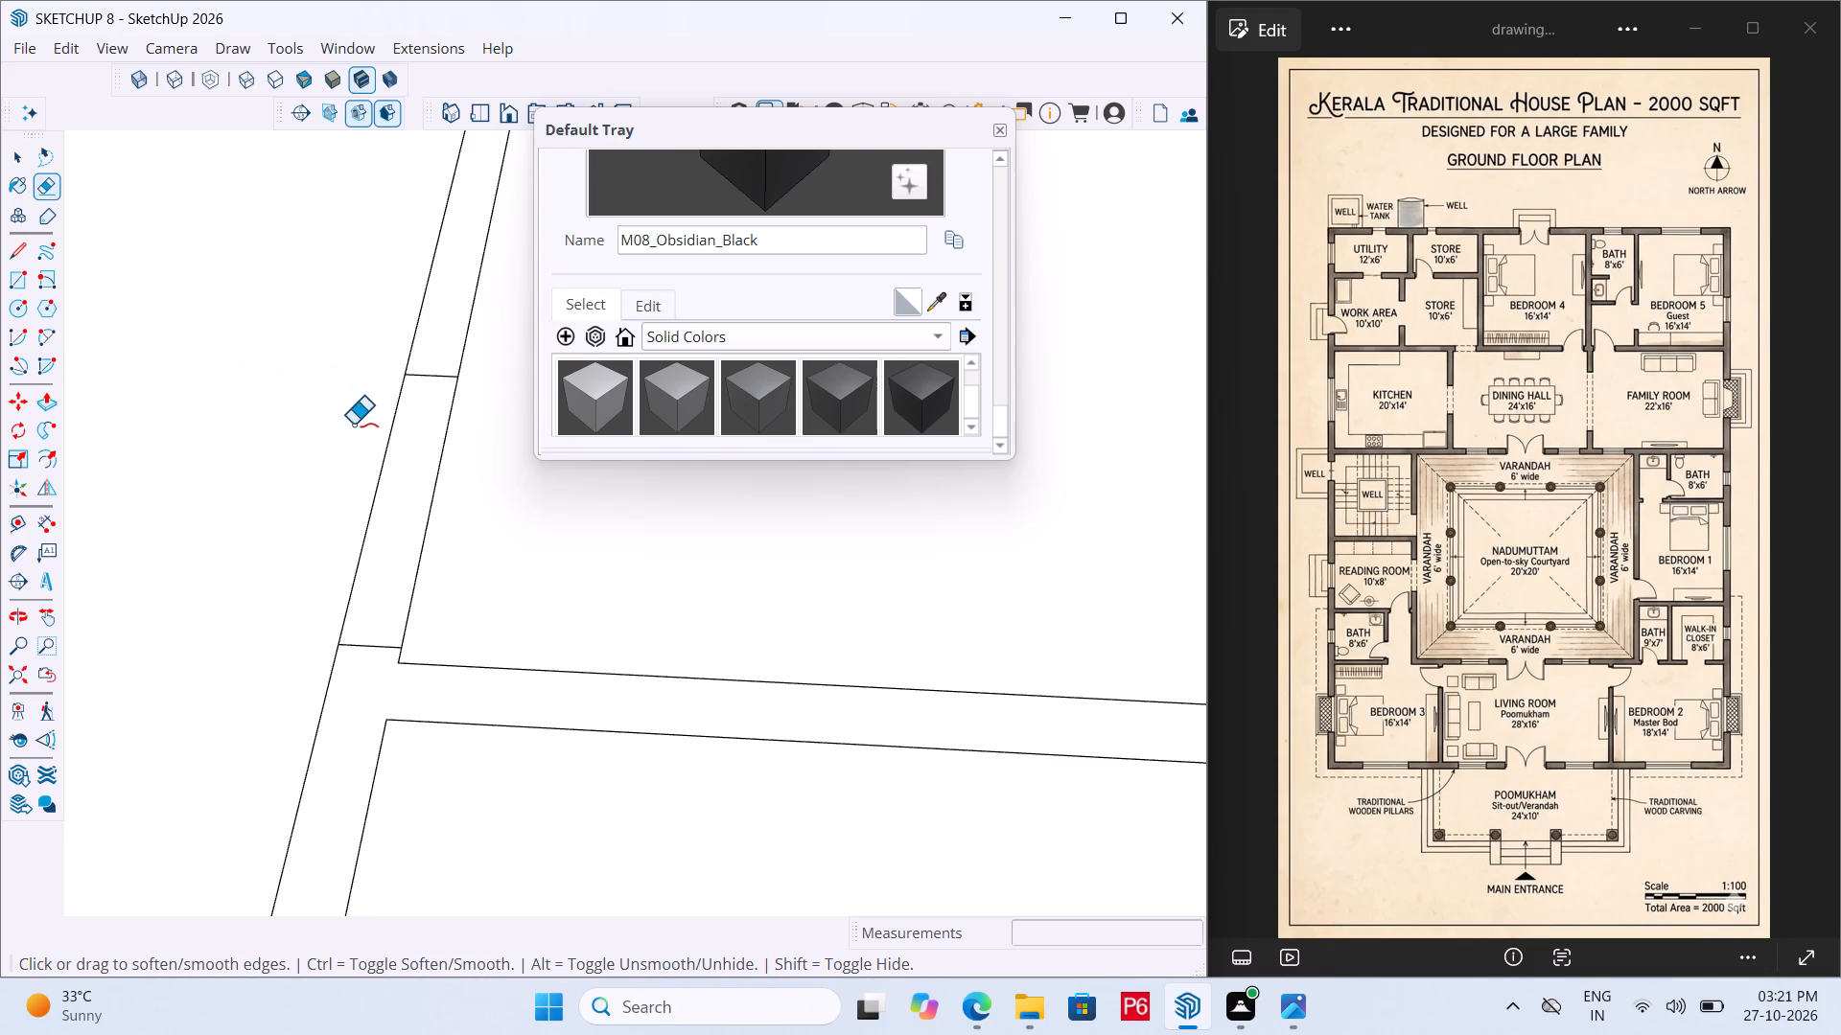
key(ctrl+s)
key(ctrl+s)
key(ctrl+s)
key(ctrl+s)
key(ctrl+s)
key(ctrl+s)
Draw a 6" line across the wall strip between Bedroom 1 and the small room beside its 8'x6' bath, near the bath partition.
scroll(360, 534, down, 8)
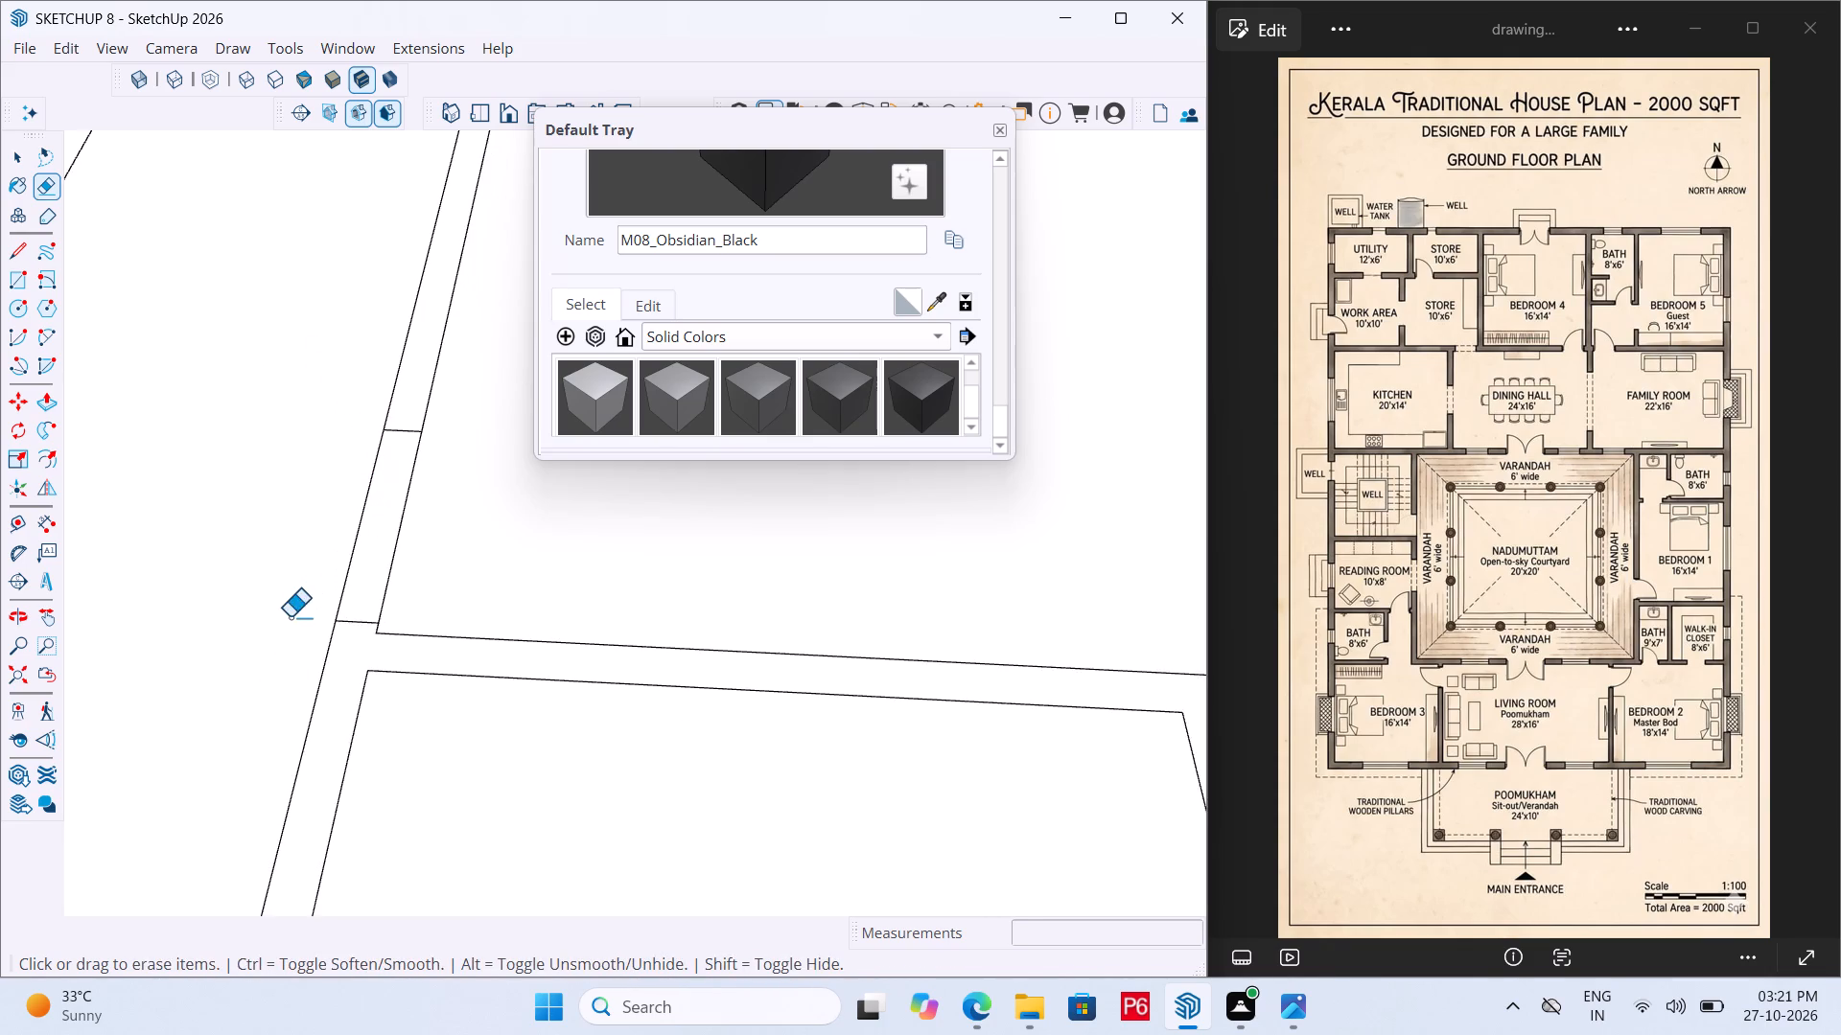
scroll(290, 617, down, 20)
scroll(290, 617, down, 2)
scroll(472, 509, up, 8)
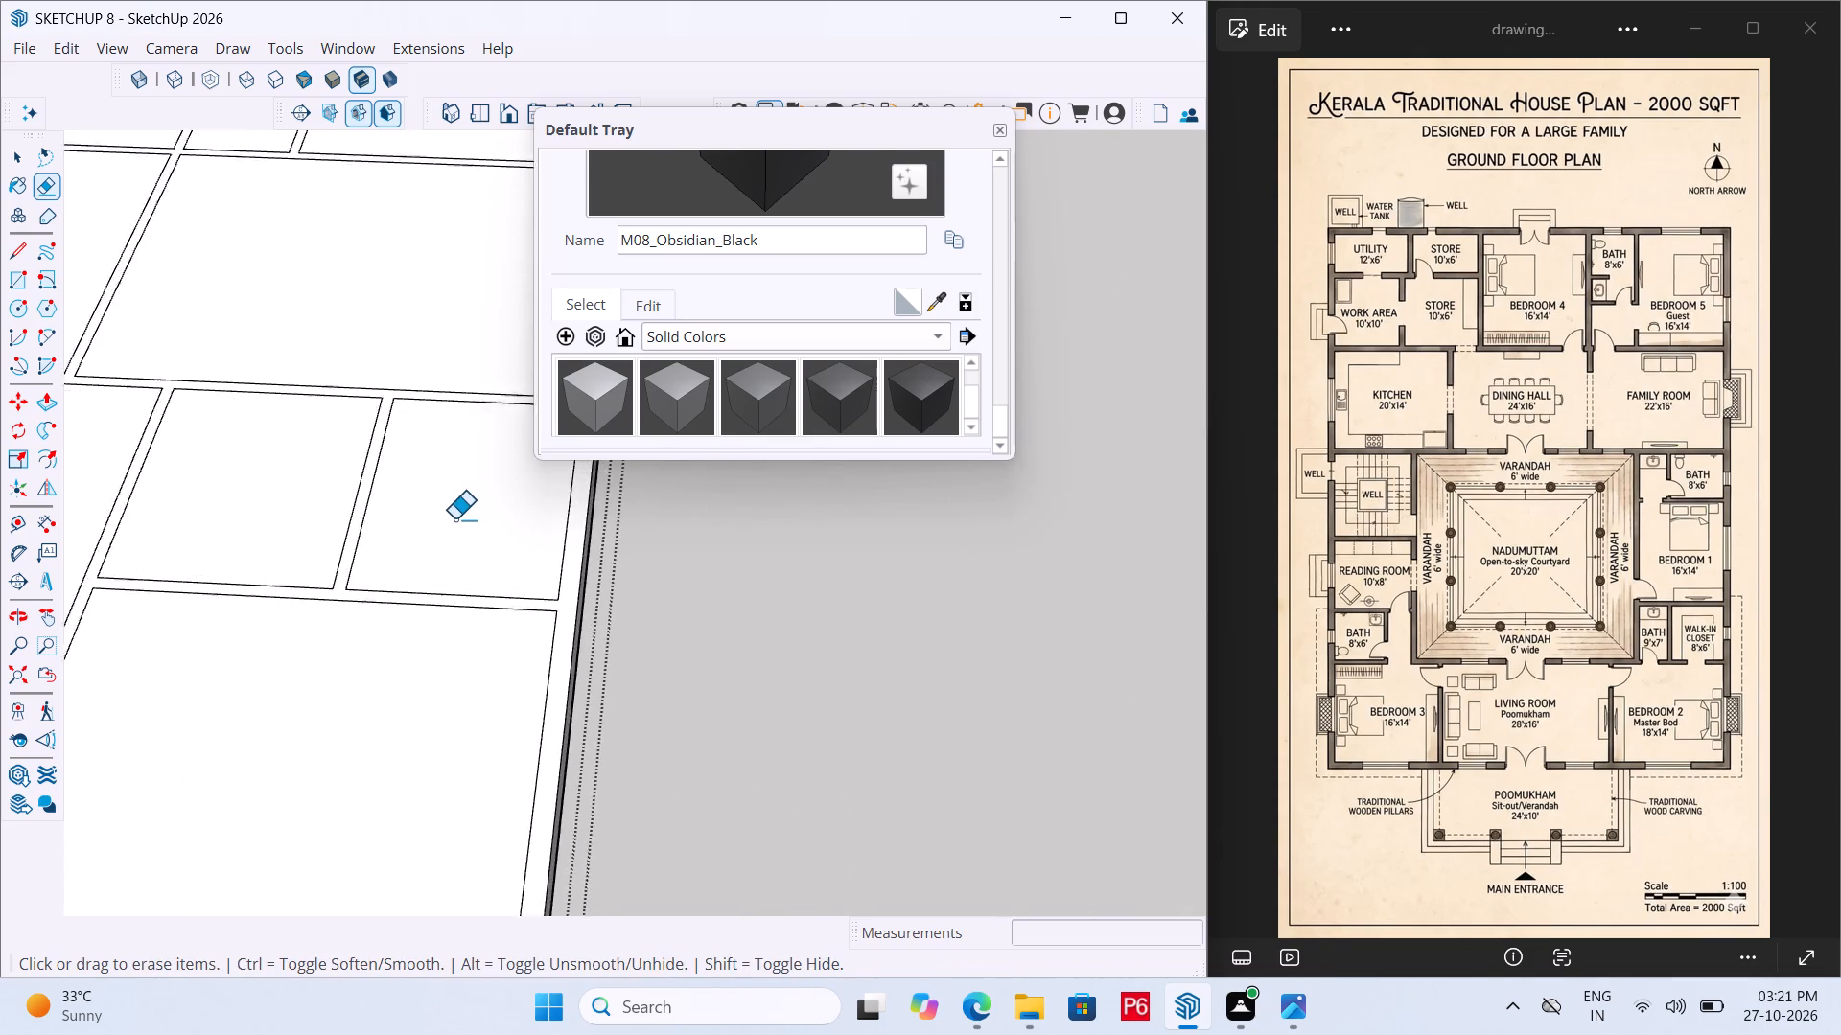
scroll(454, 519, up, 3)
scroll(328, 581, down, 5)
scroll(231, 566, up, 6)
scroll(466, 603, down, 3)
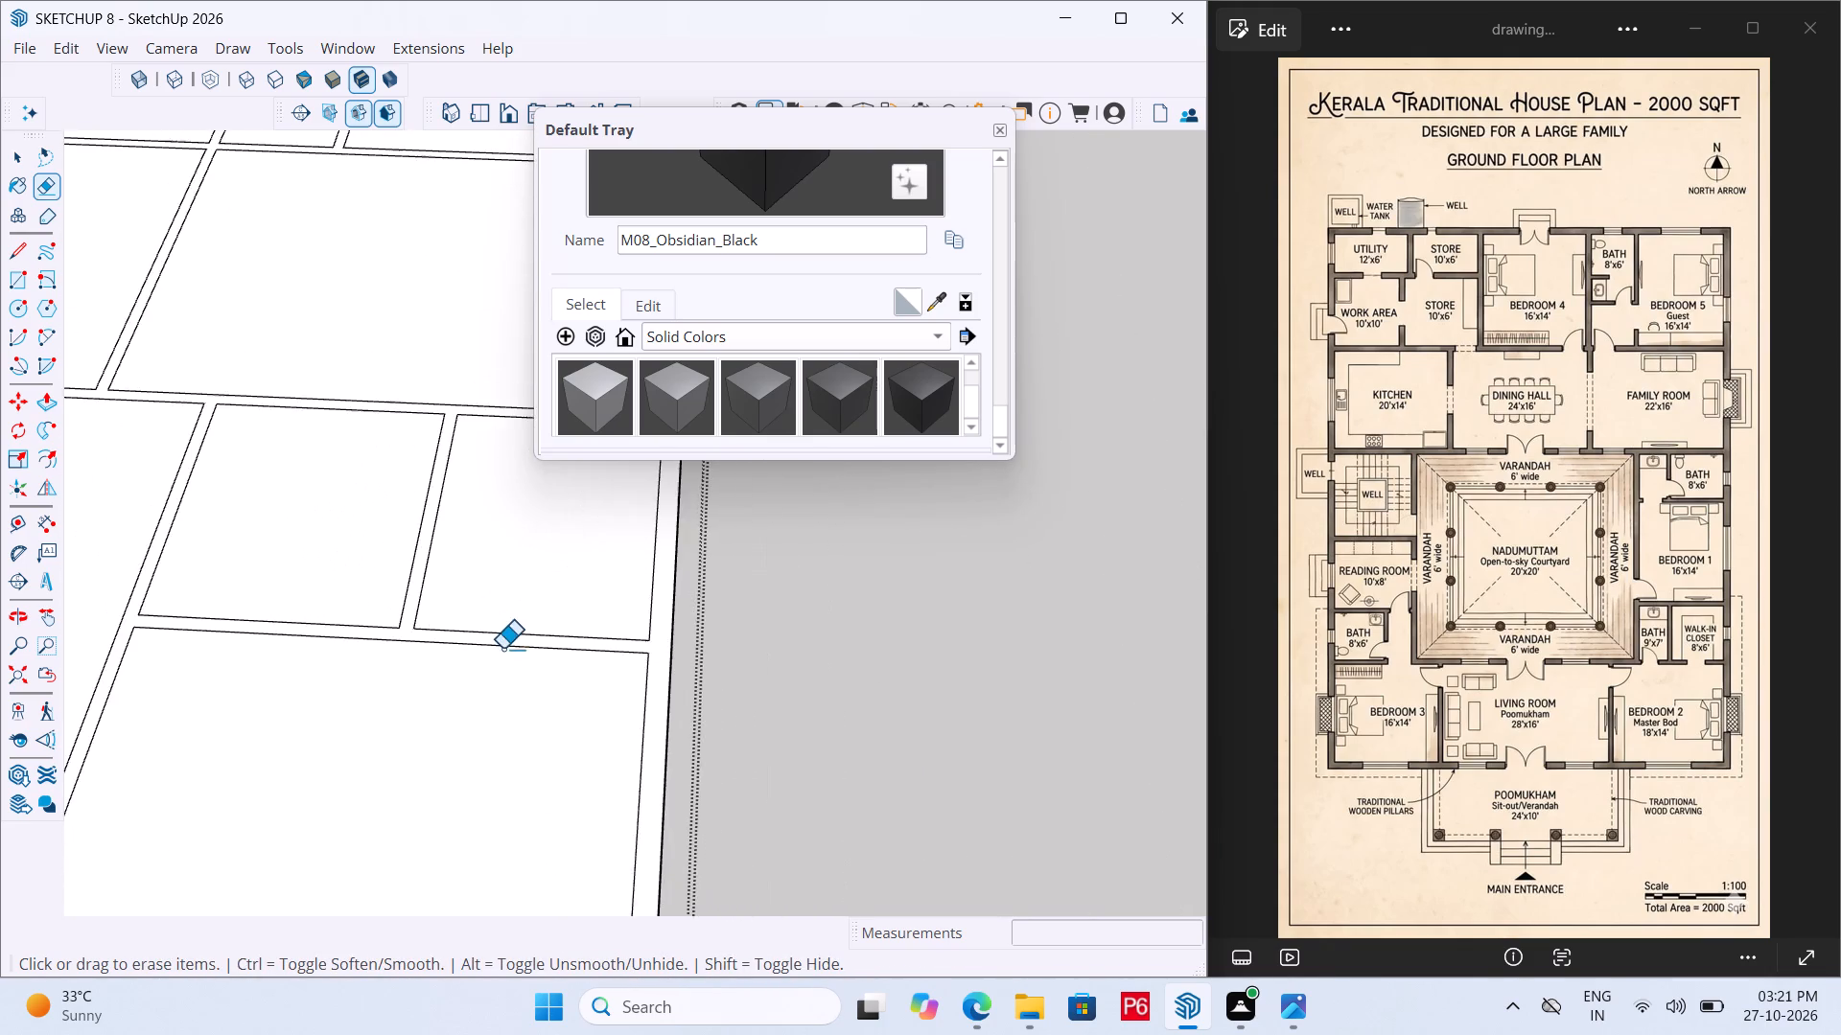
scroll(502, 649, down, 3)
middle_drag(478, 601, 475, 658)
scroll(478, 601, down, 1)
scroll(386, 611, up, 9)
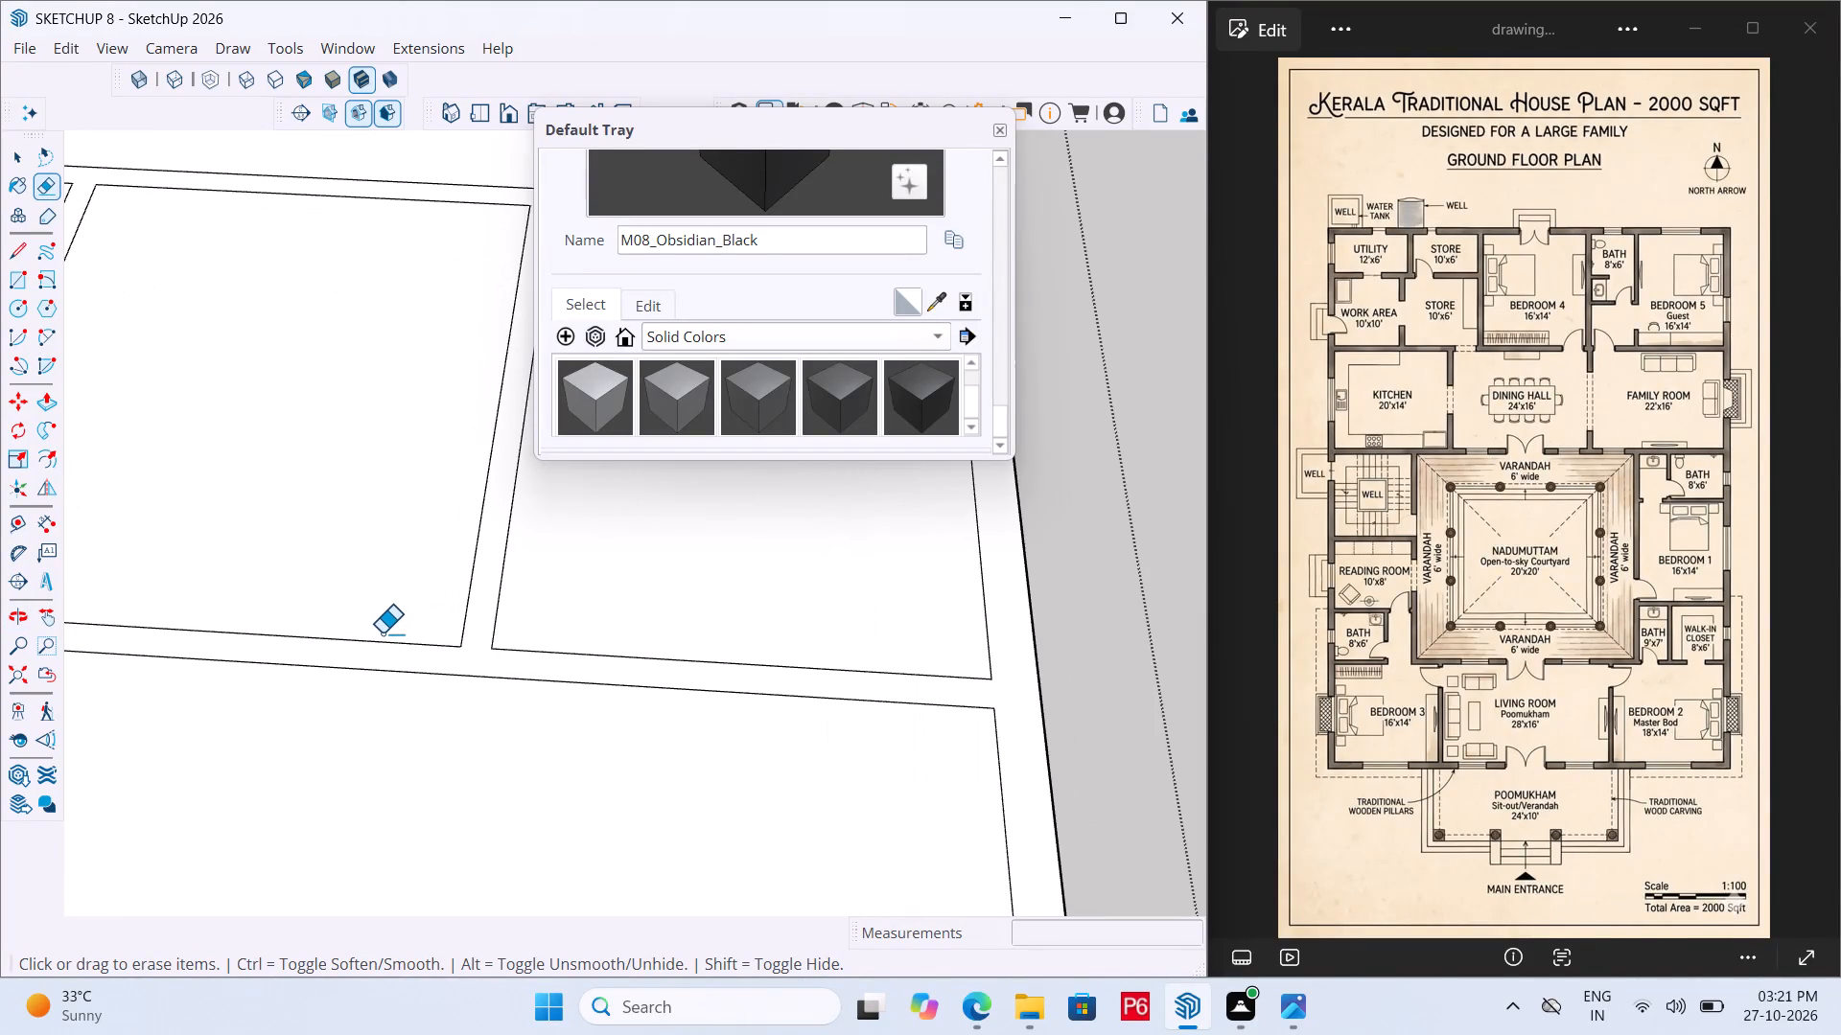
scroll(408, 633, up, 3)
key(l)
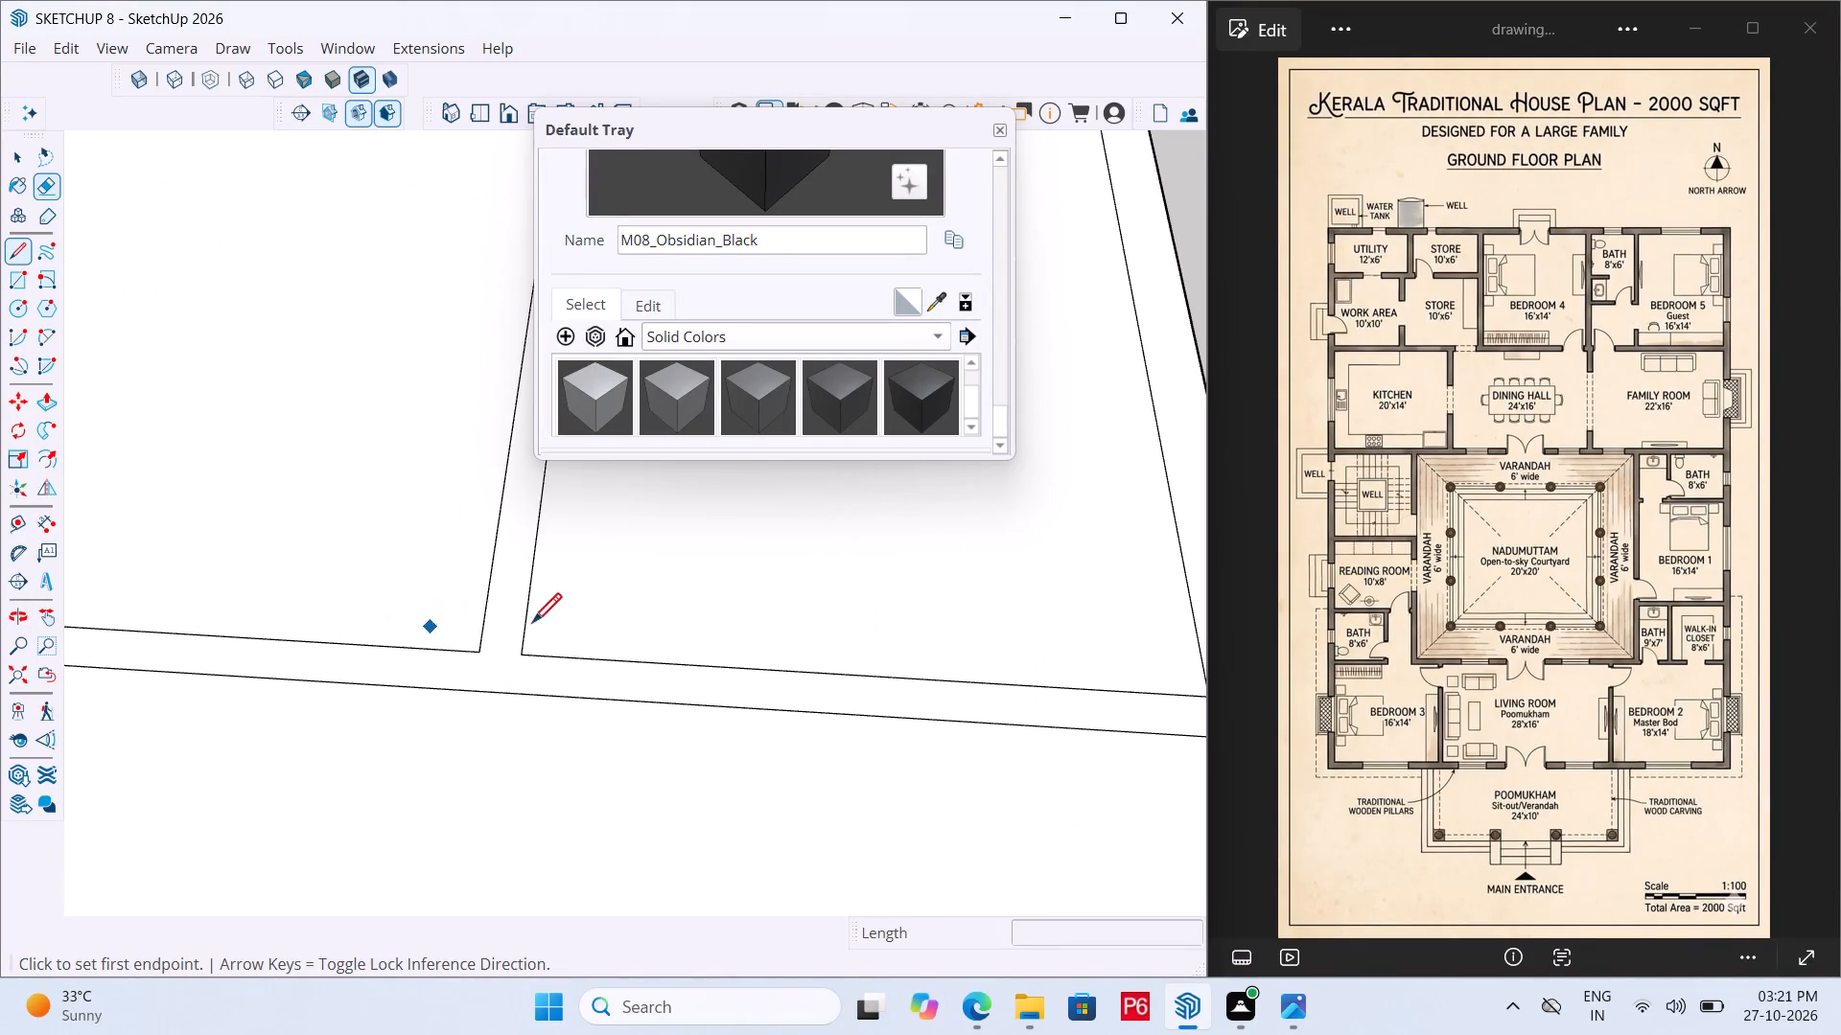
click(420, 650)
click(414, 690)
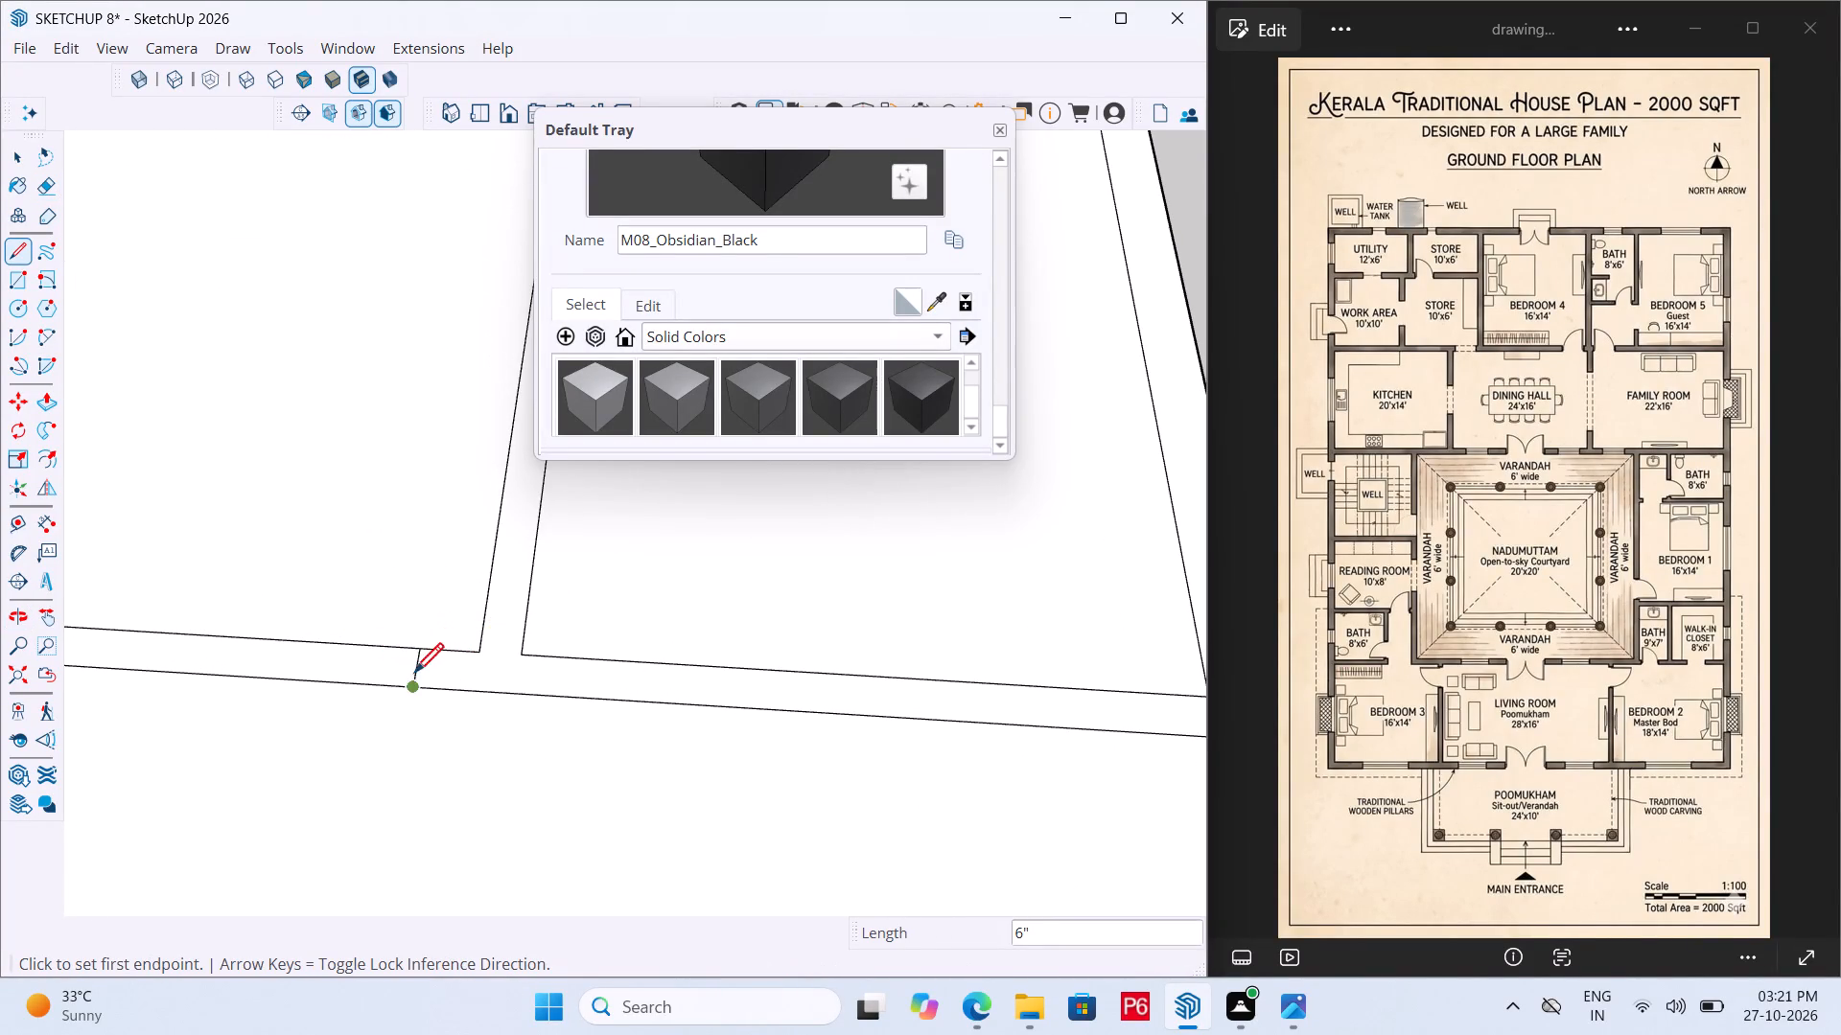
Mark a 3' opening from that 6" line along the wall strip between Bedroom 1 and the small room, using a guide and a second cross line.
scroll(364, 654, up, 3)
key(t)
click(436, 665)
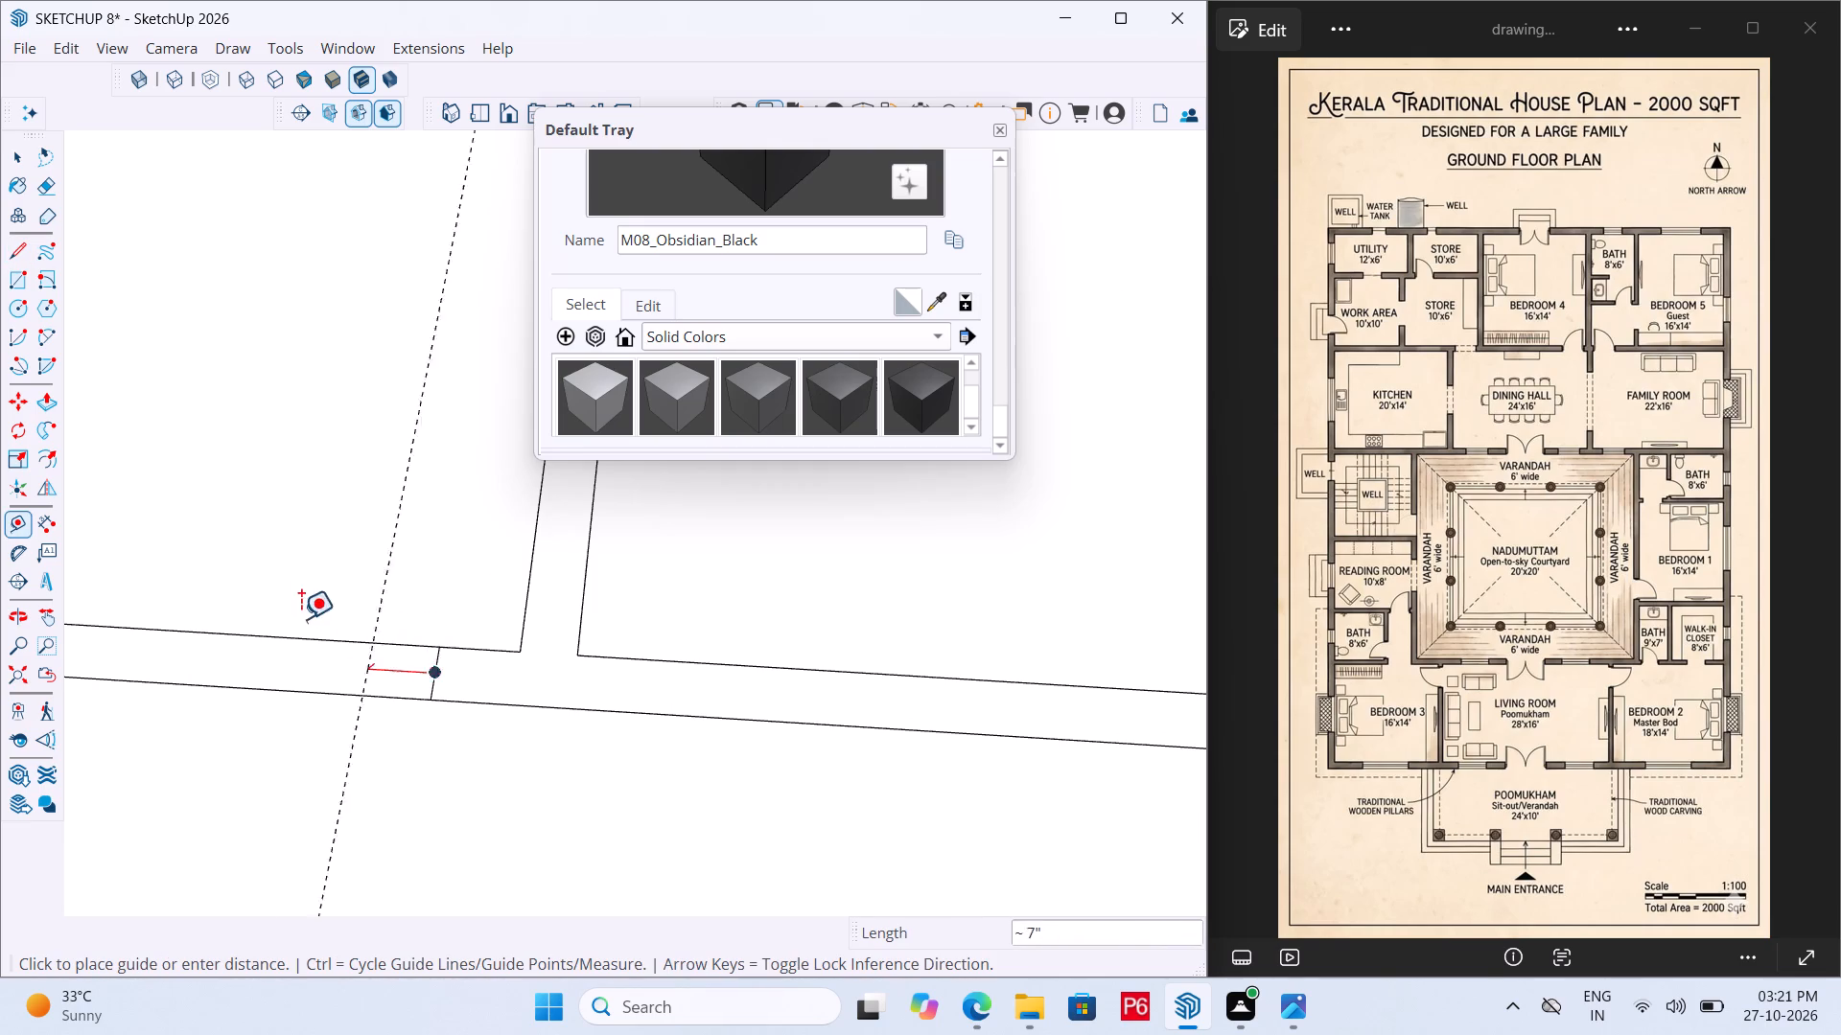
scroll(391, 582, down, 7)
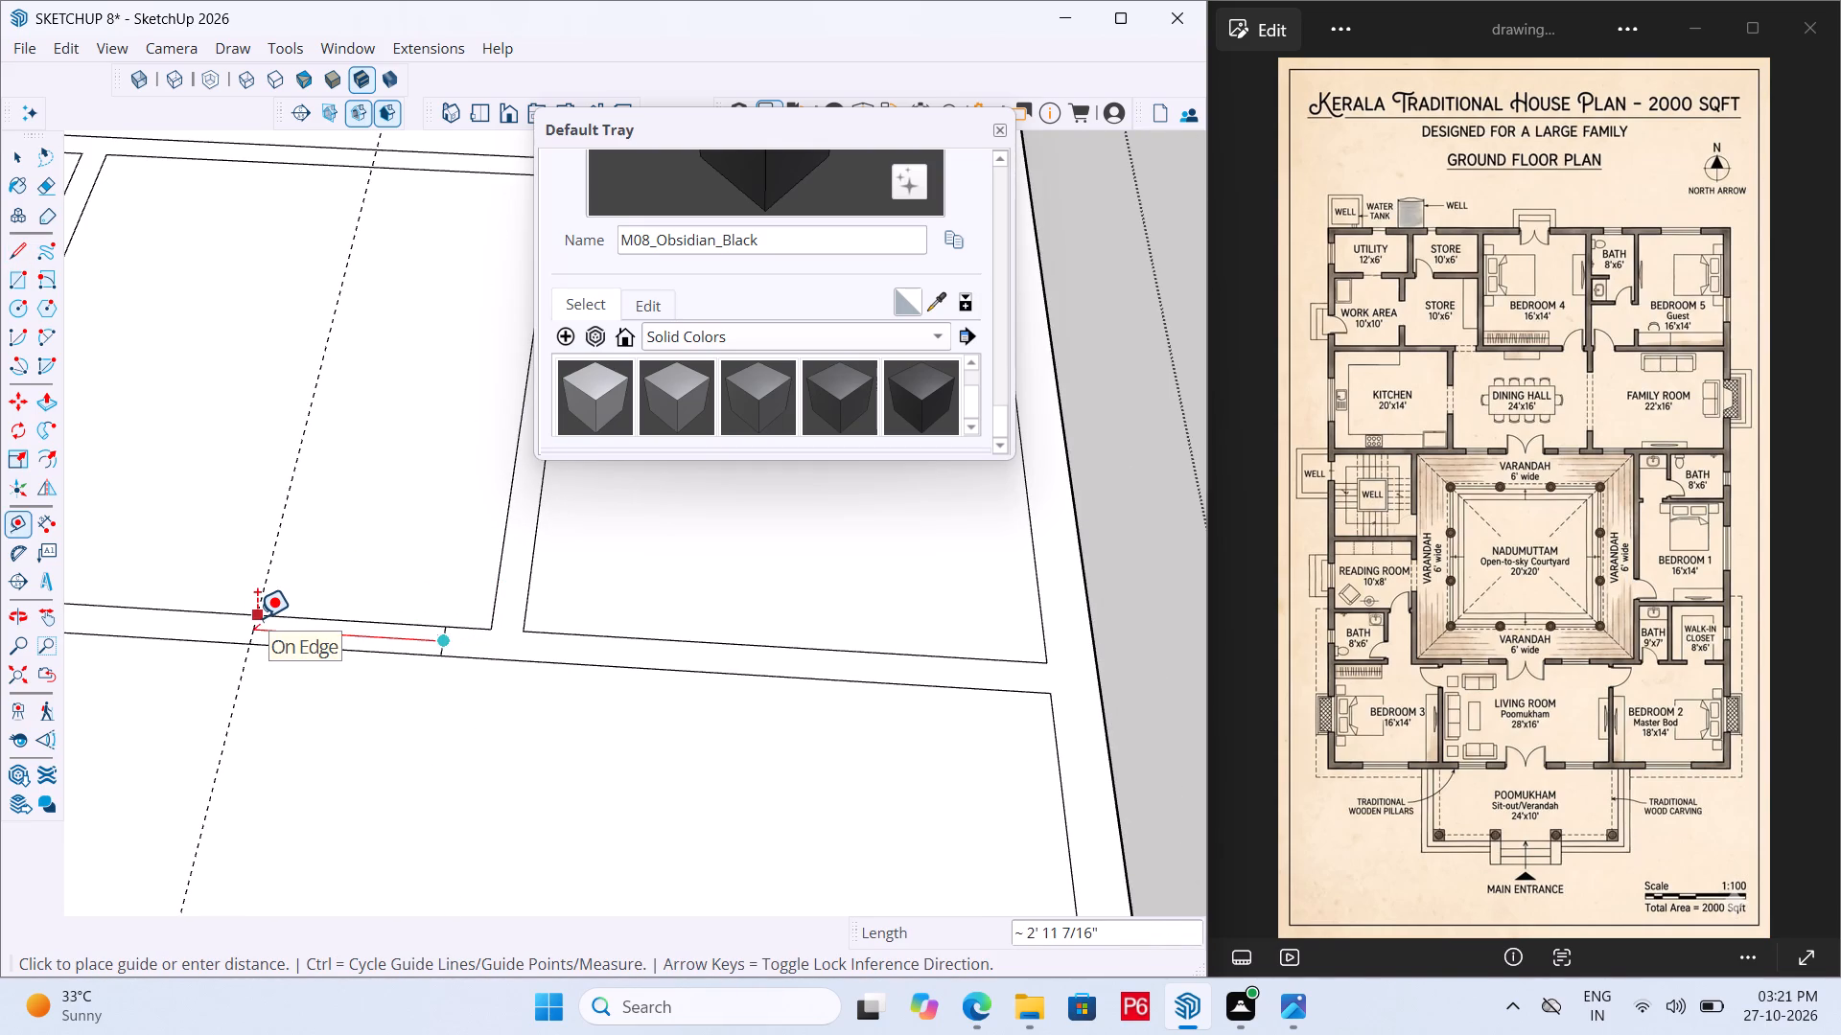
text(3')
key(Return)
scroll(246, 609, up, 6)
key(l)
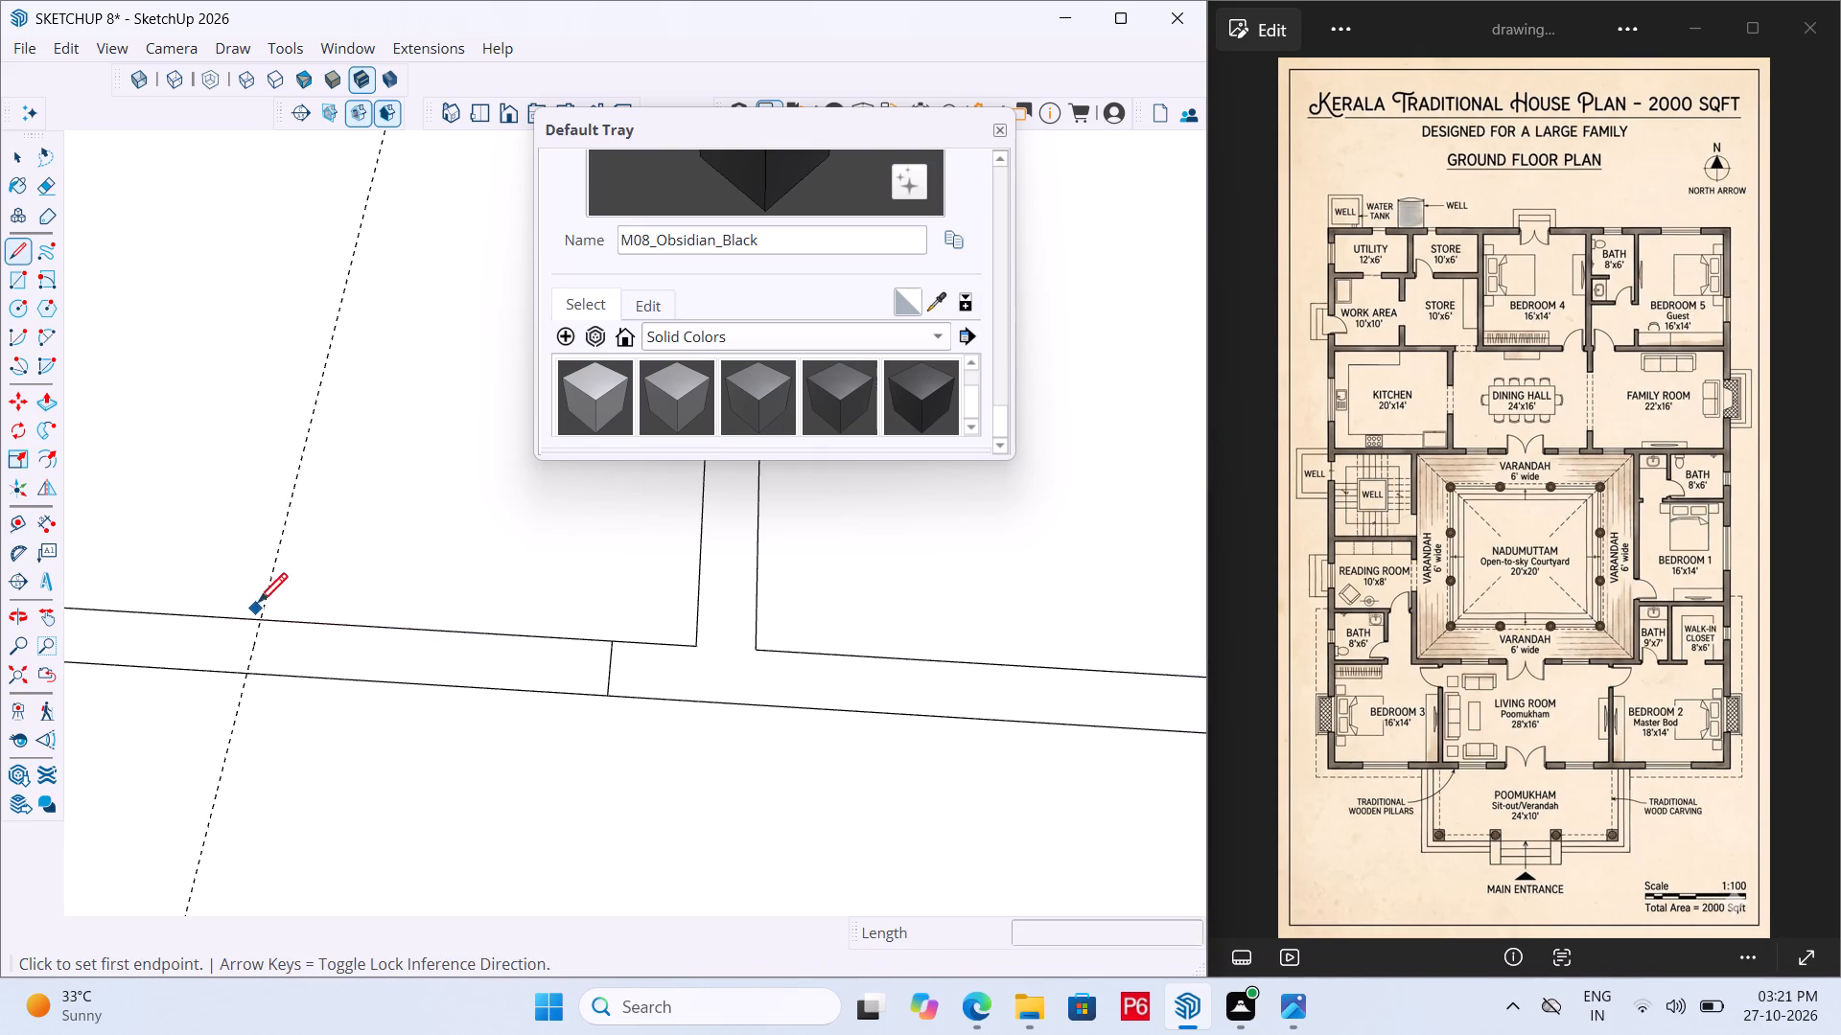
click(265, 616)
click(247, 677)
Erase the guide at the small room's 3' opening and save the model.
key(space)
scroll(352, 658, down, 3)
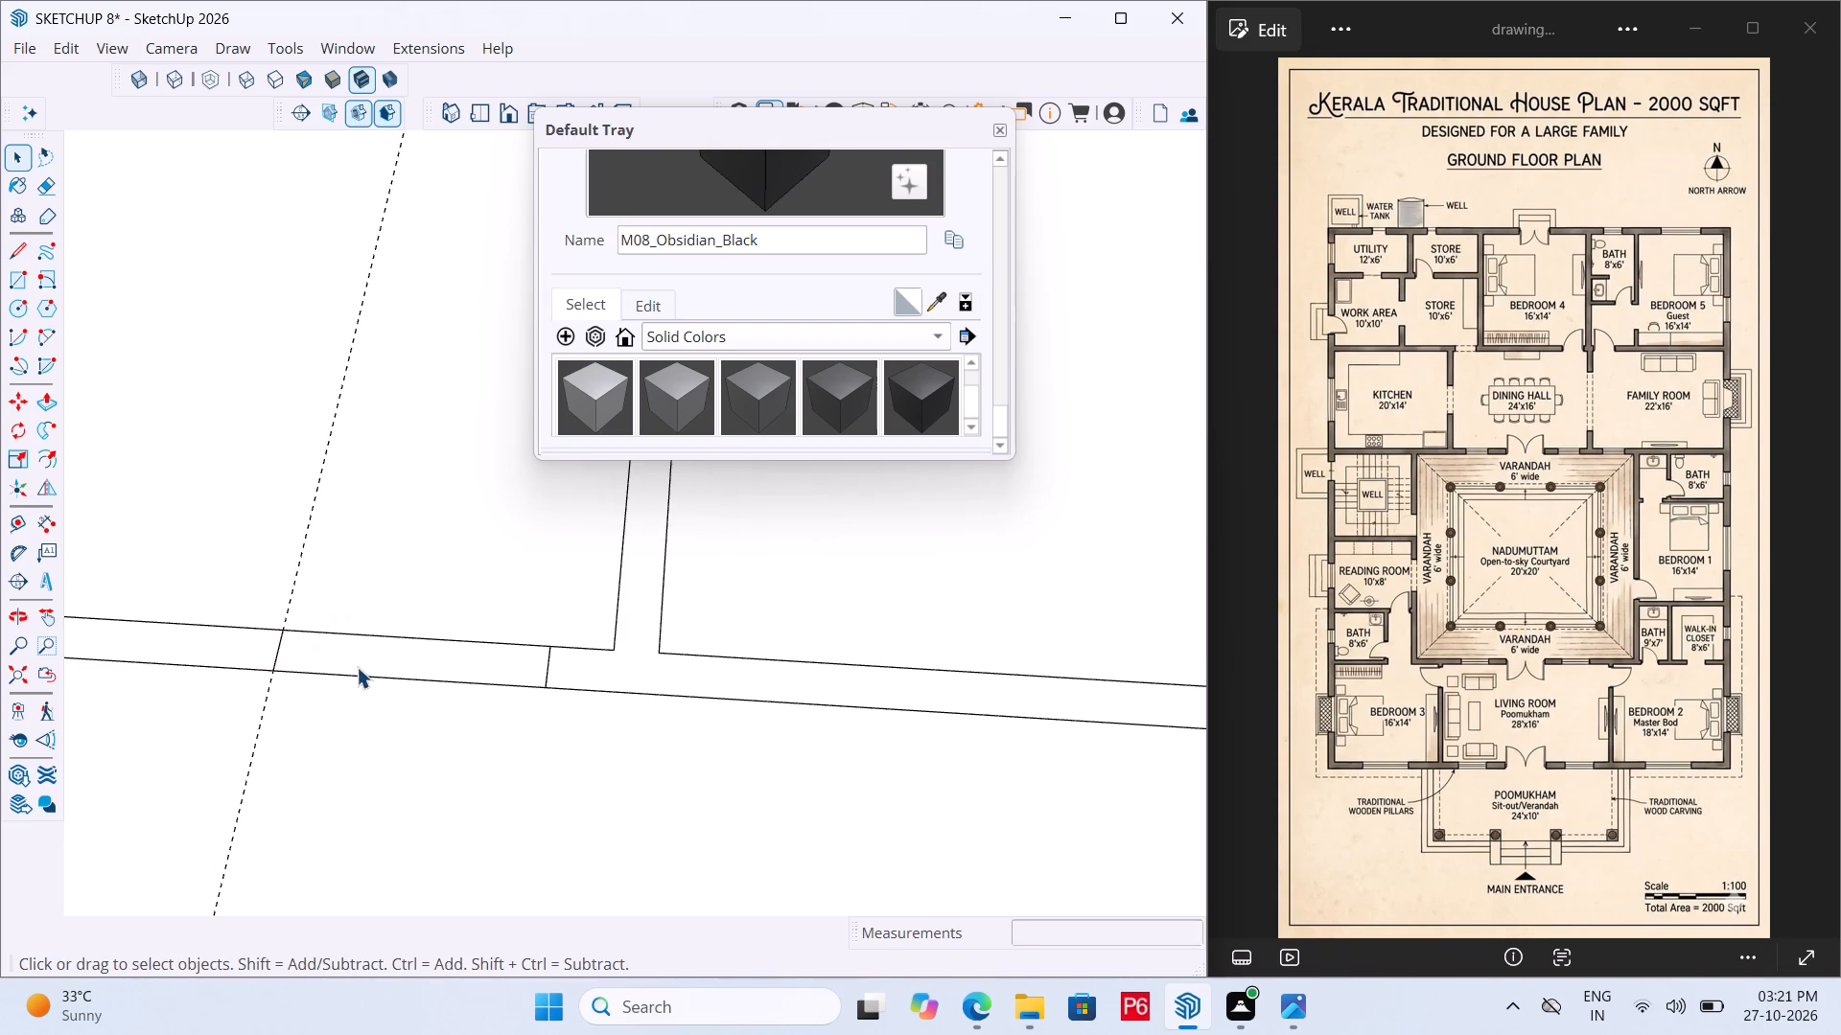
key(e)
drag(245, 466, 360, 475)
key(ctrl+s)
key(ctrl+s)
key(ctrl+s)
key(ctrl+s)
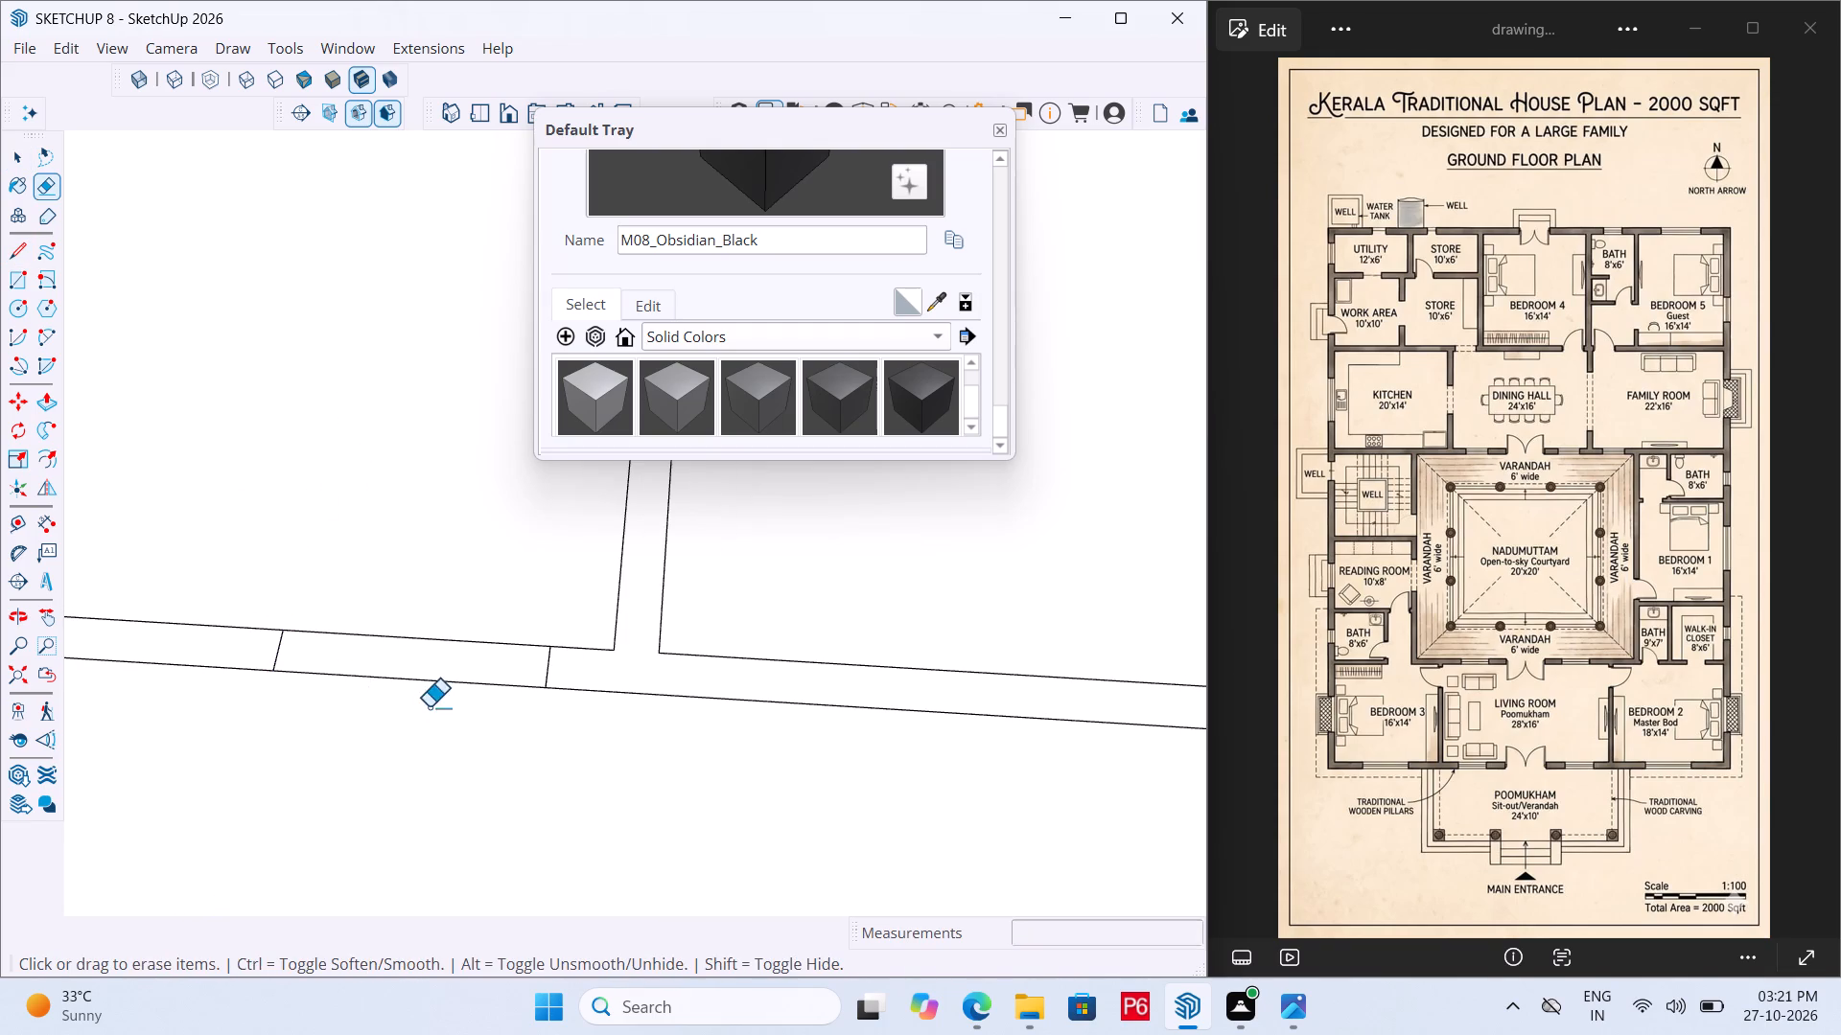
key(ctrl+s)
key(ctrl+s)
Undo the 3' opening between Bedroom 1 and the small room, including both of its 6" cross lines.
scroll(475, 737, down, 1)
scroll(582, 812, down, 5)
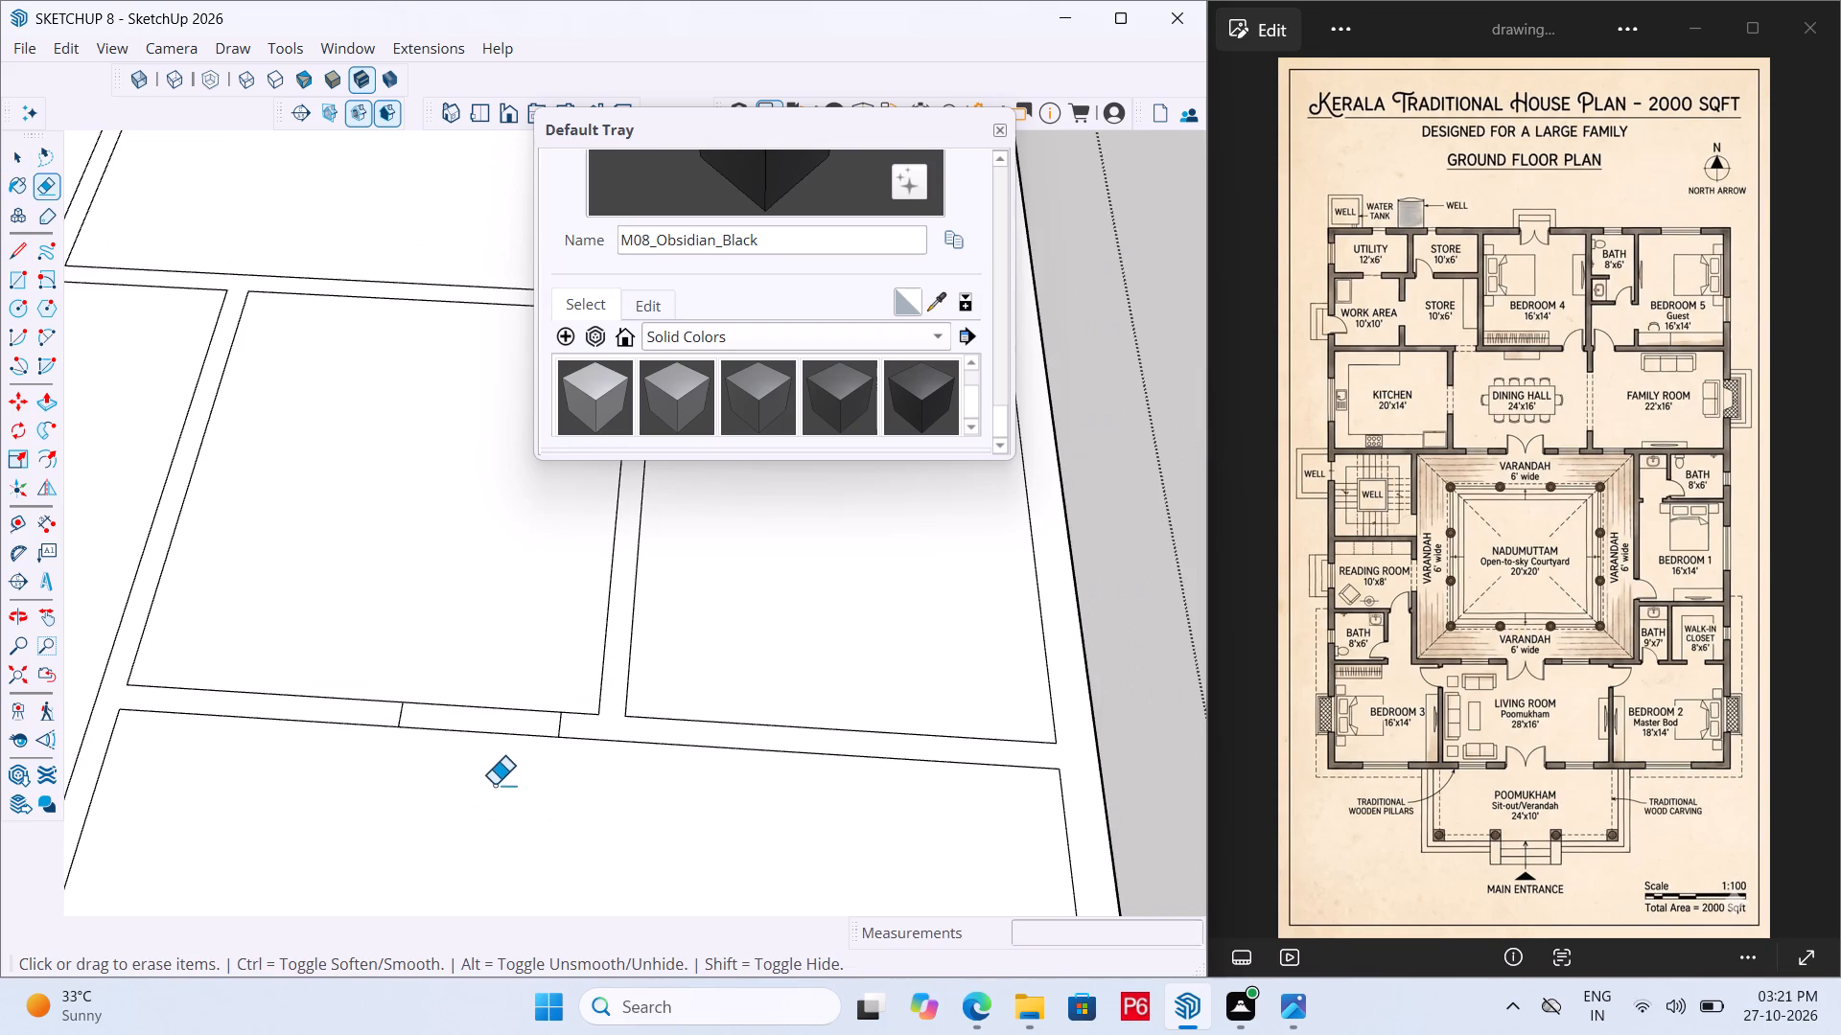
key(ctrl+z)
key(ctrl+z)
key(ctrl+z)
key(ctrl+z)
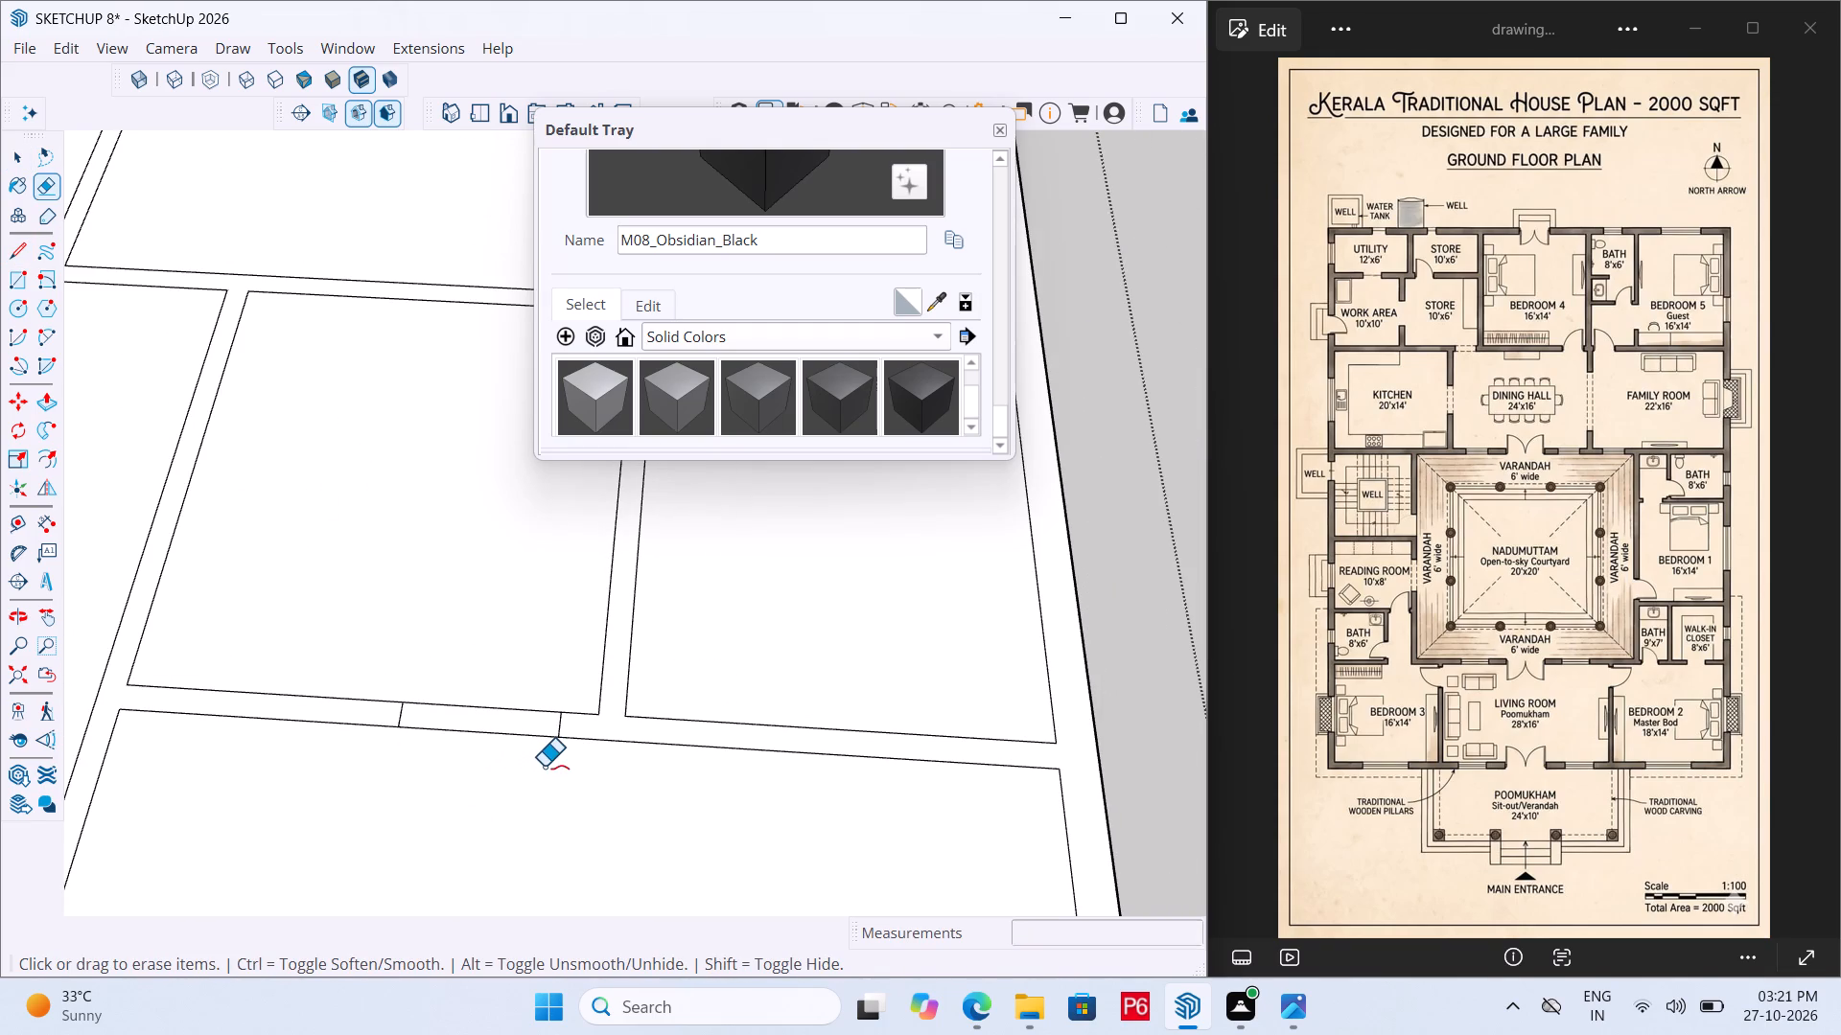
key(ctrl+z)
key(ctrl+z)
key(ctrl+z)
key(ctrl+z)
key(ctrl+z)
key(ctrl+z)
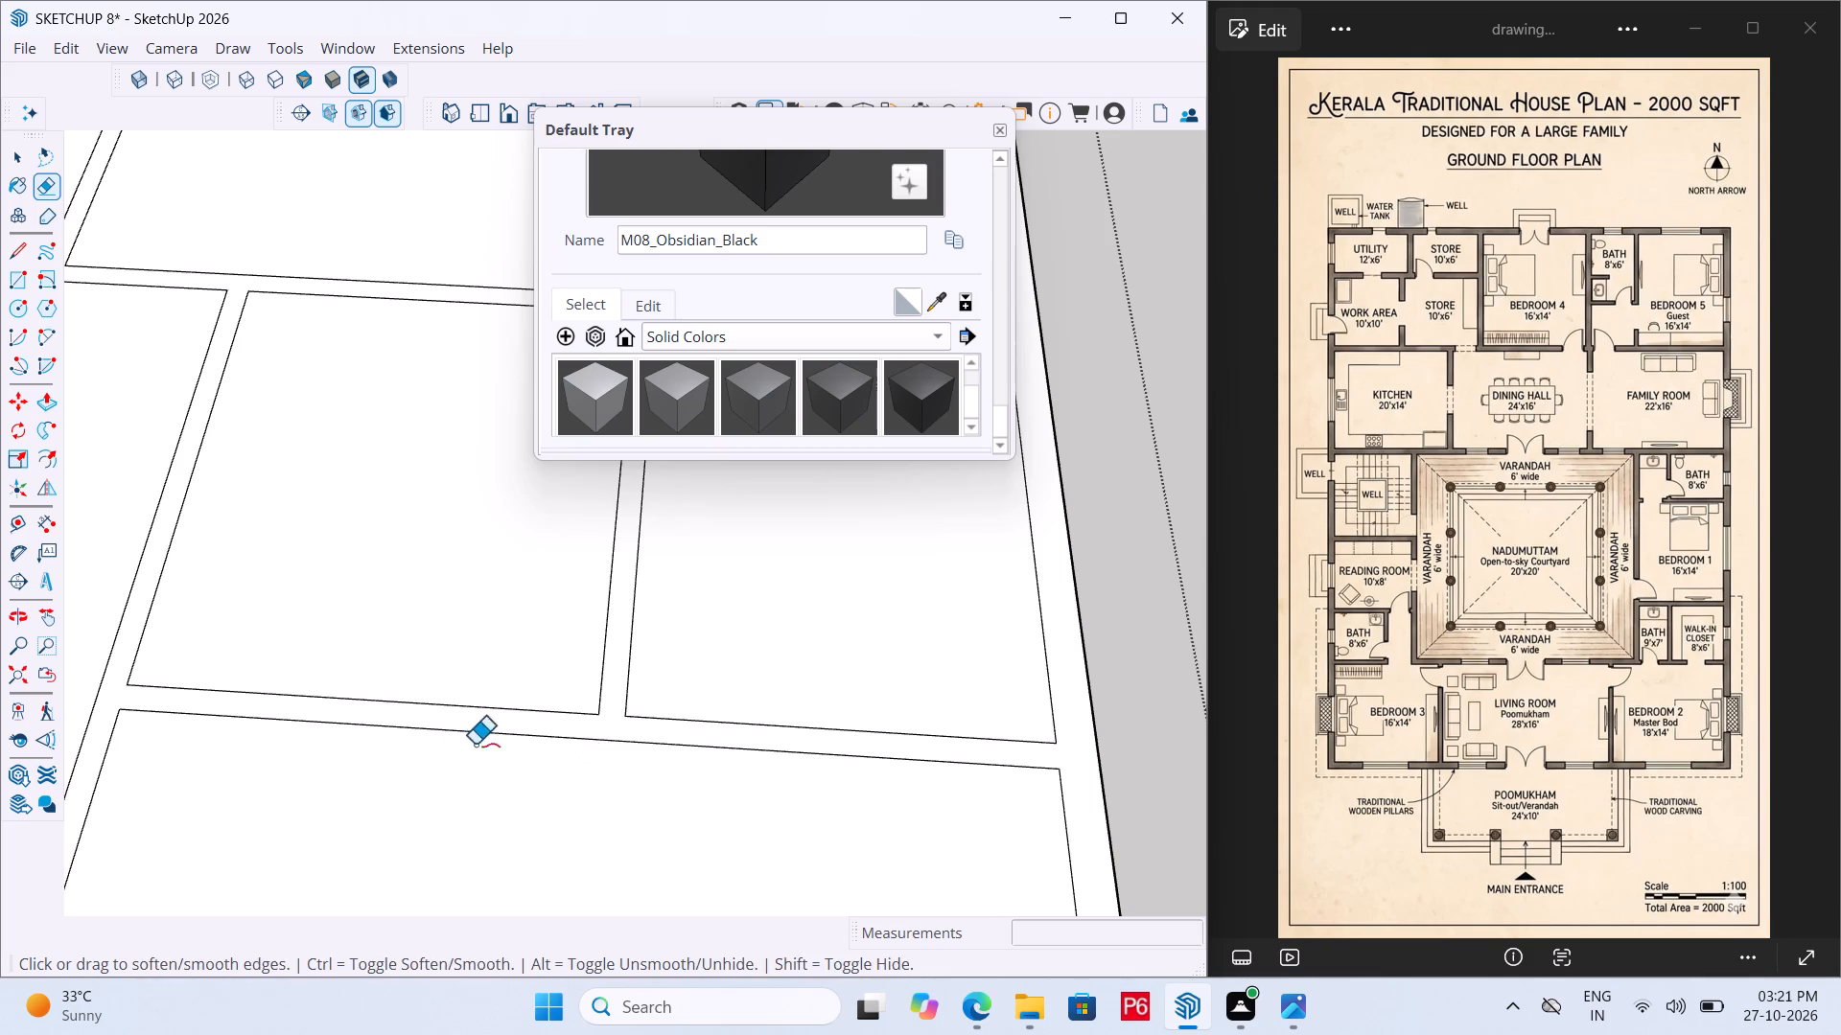
Draw a 6" line across the wall strip between Bedroom 1 and the small room, farther from the bath partition.
scroll(333, 726, up, 3)
key(l)
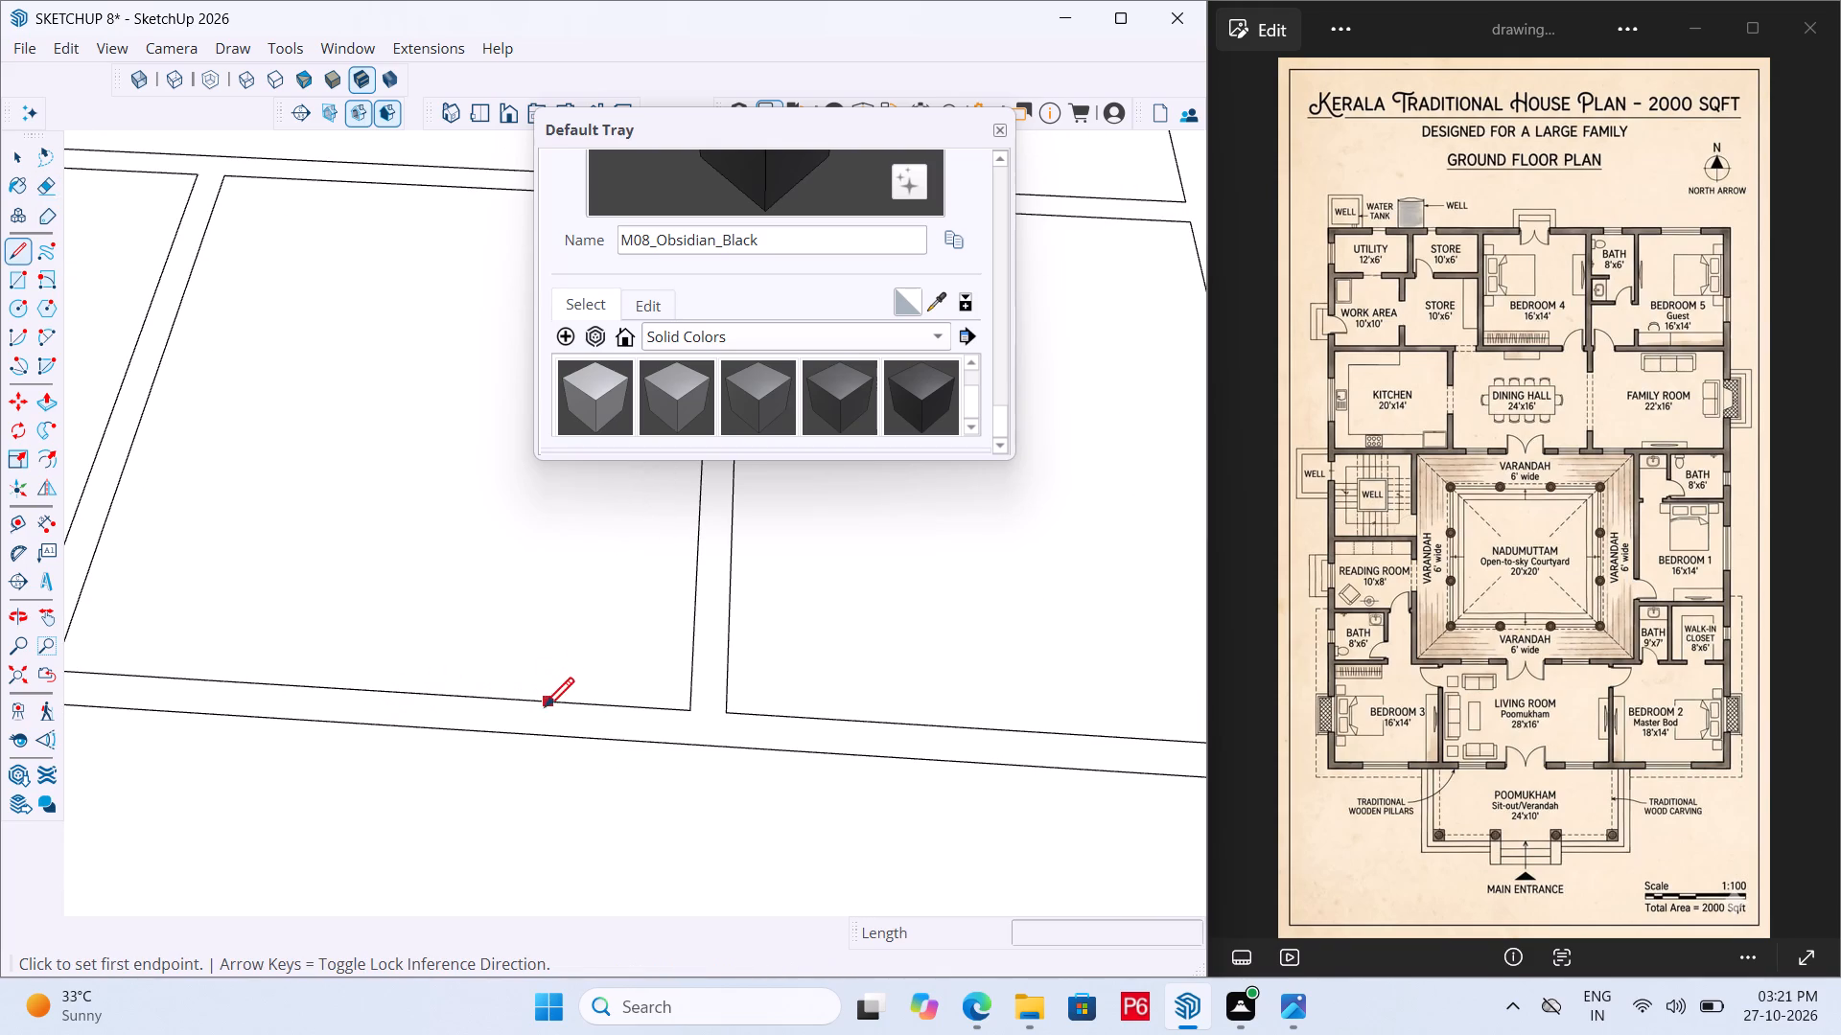
click(525, 706)
click(520, 733)
Mark a 4' opening from that line toward the courtyard side, using a guide and a second 6" cross line.
scroll(514, 710, up, 2)
key(t)
drag(529, 715, 513, 711)
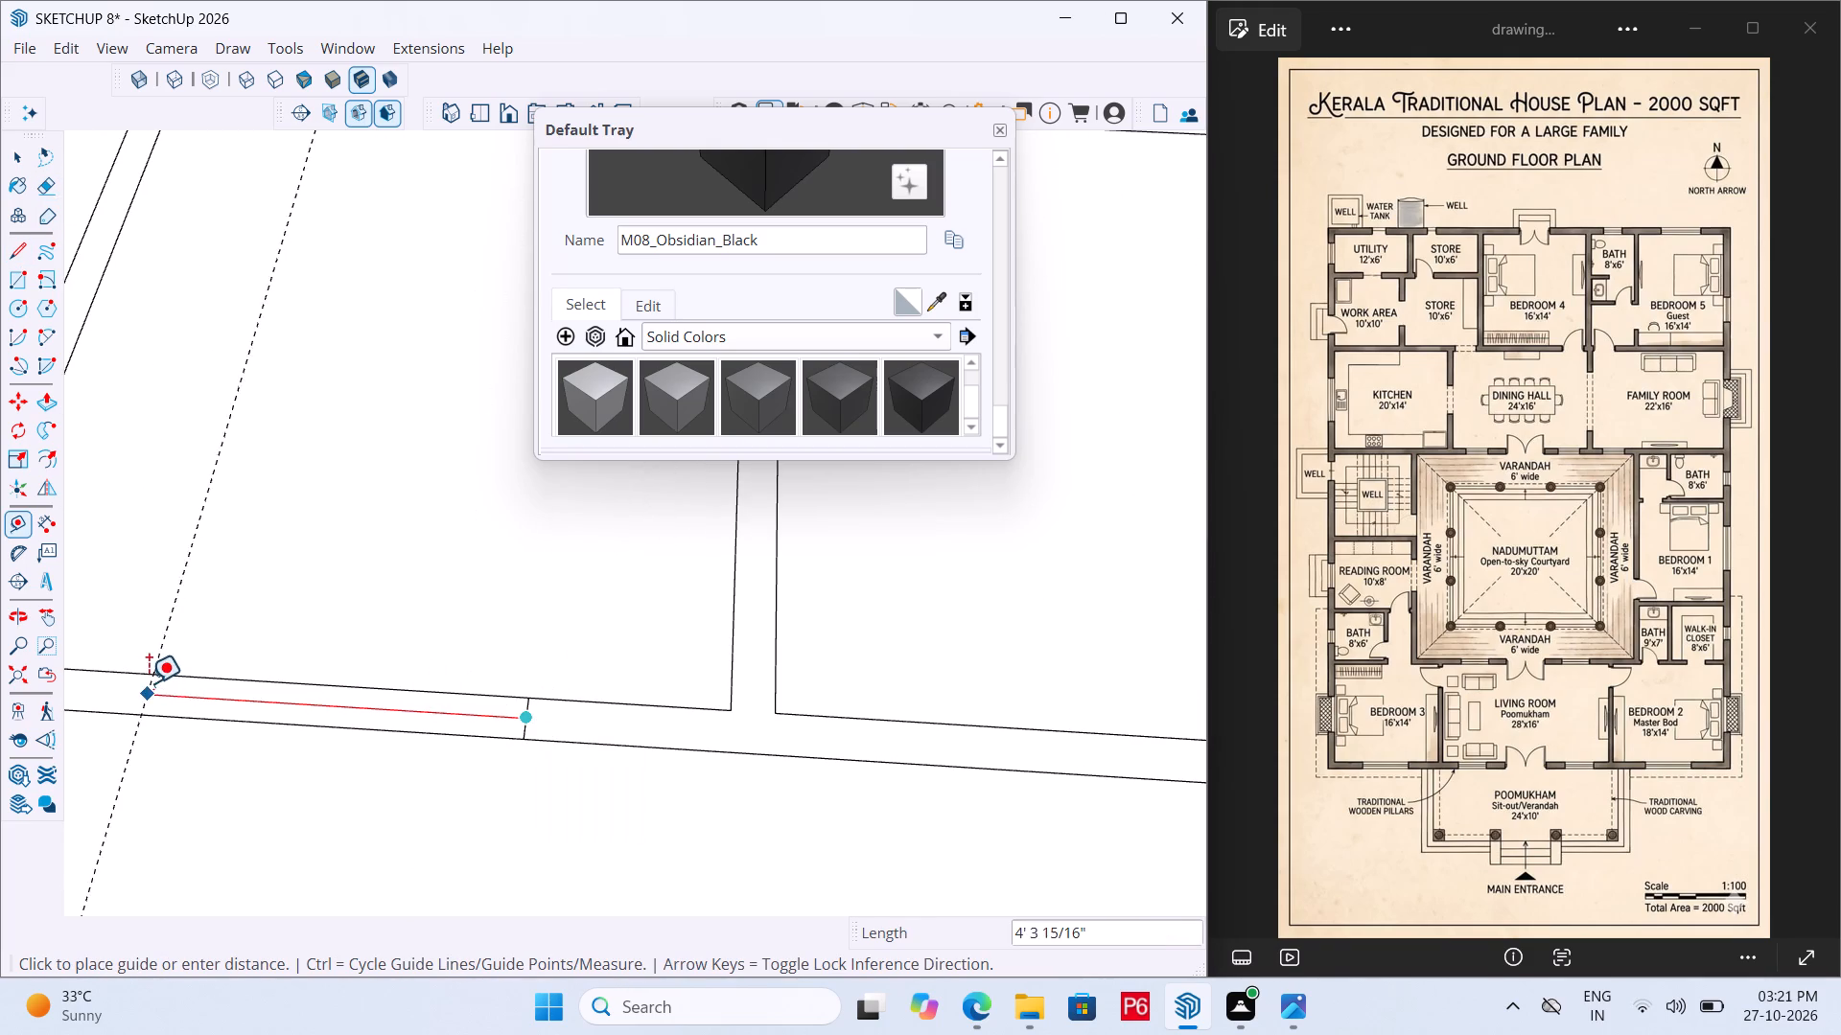
text(4')
key(Return)
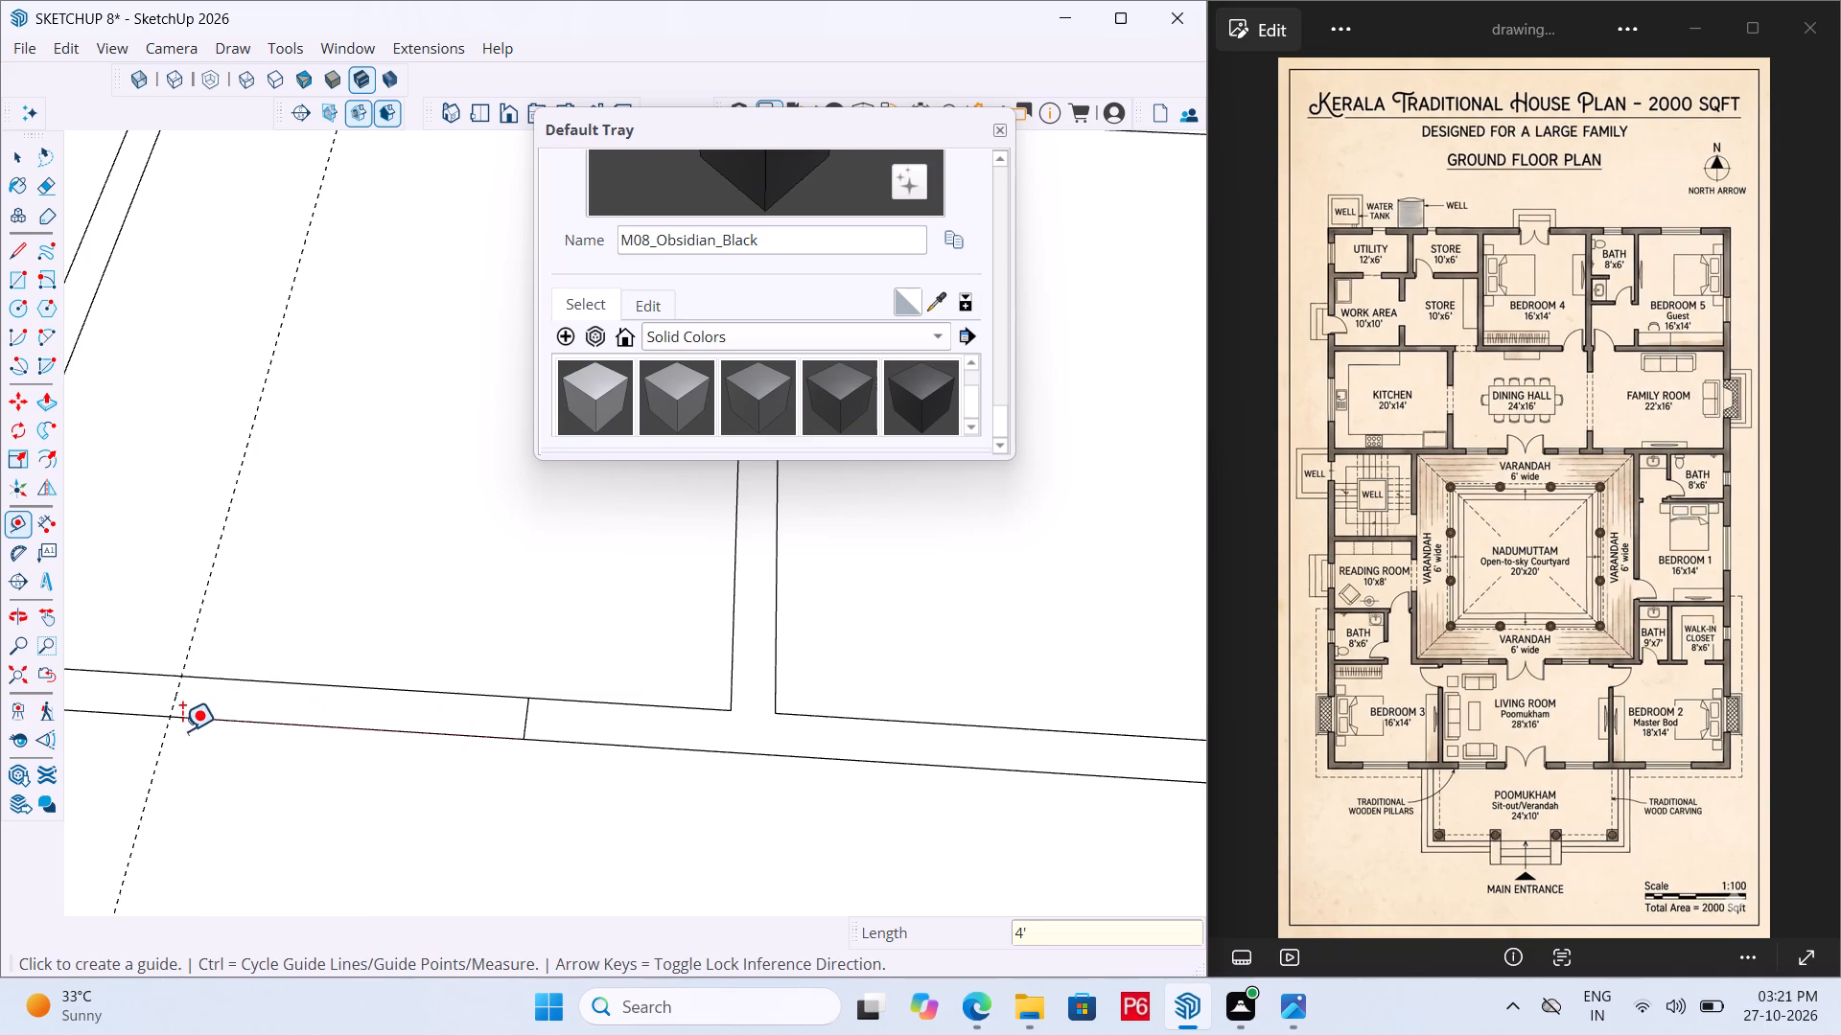
key(l)
click(178, 678)
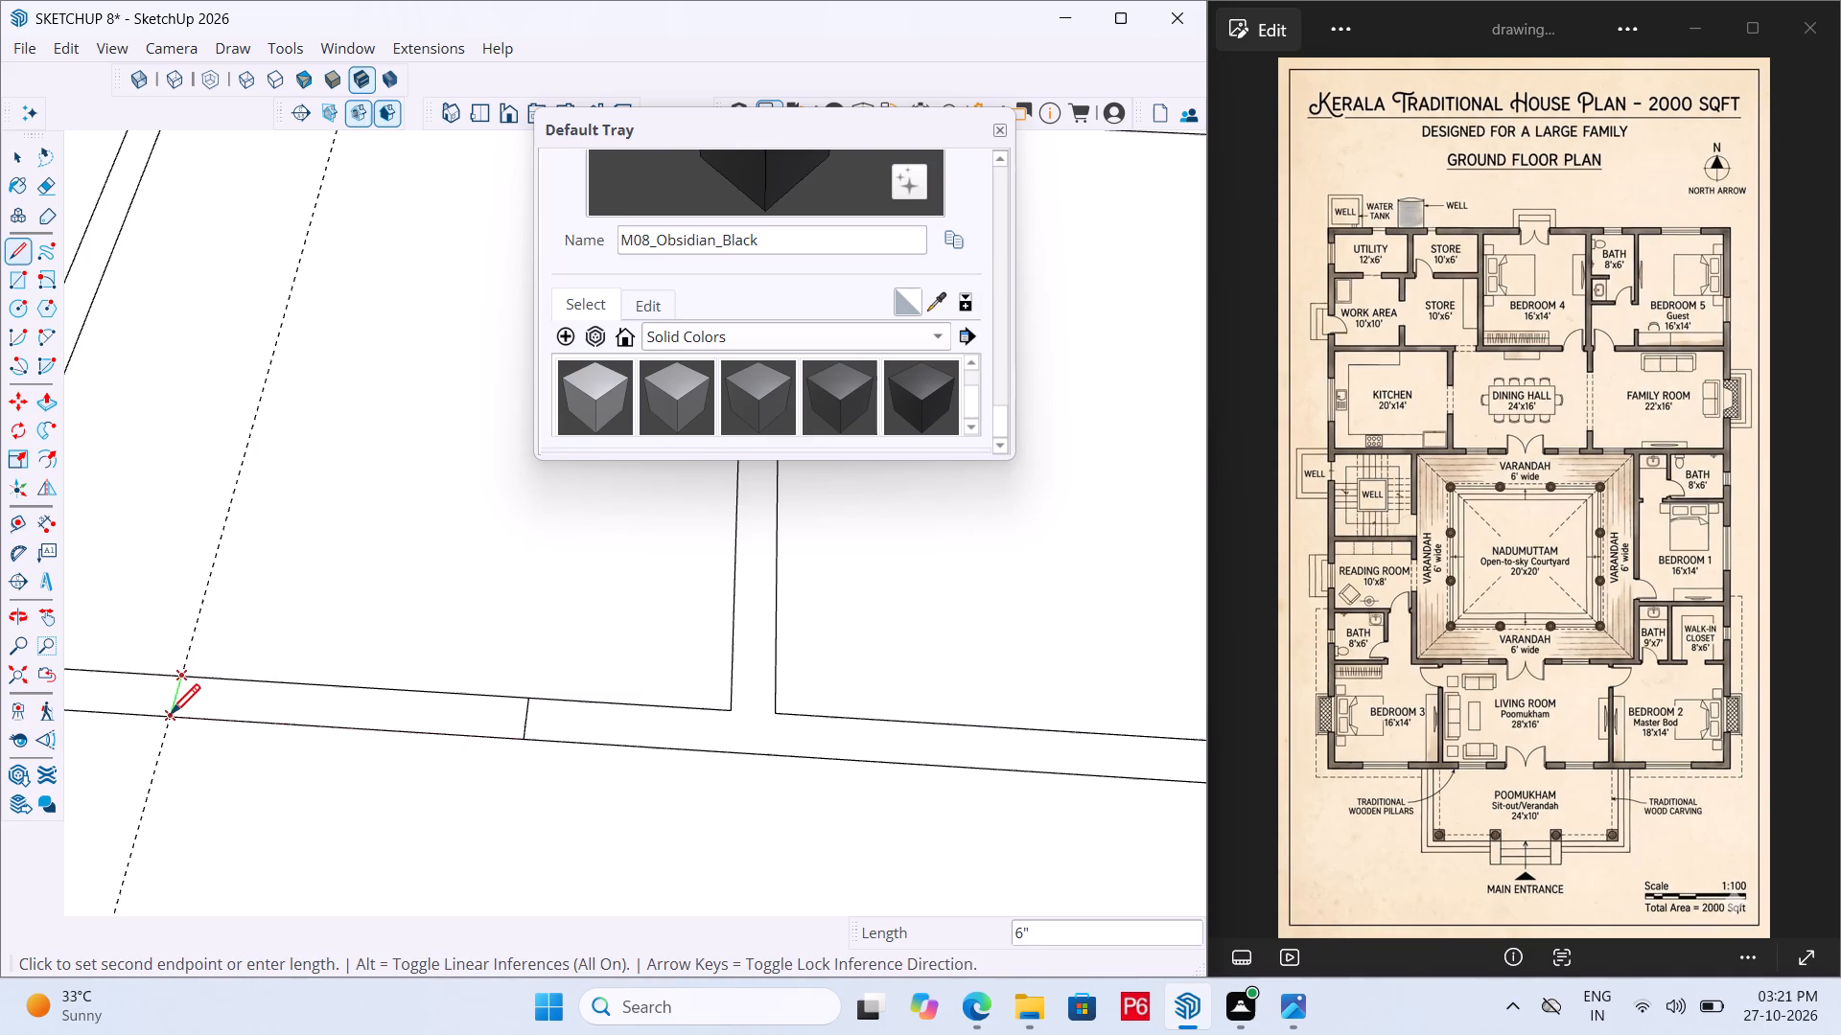
click(171, 717)
Save the model and erase the guide at the small room's 4' opening.
key(ctrl+s)
key(ctrl+s)
key(ctrl+s)
key(ctrl+s)
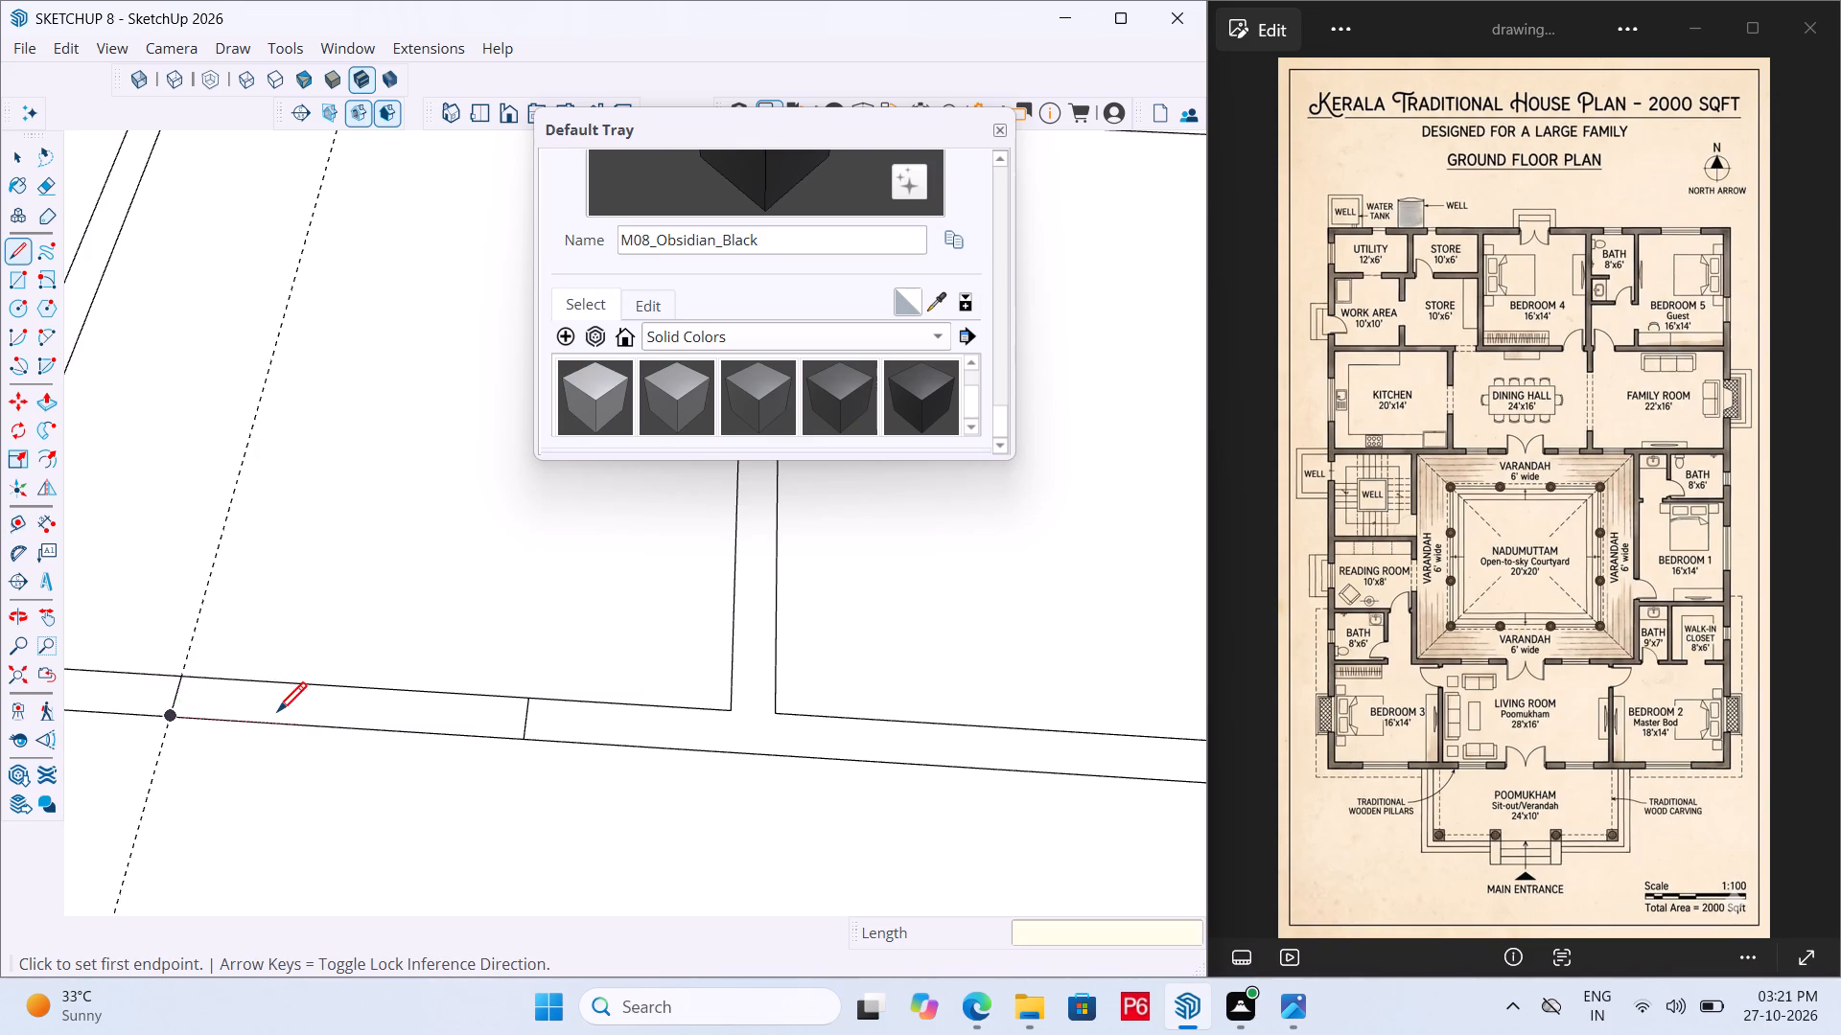
key(e)
drag(161, 405, 270, 448)
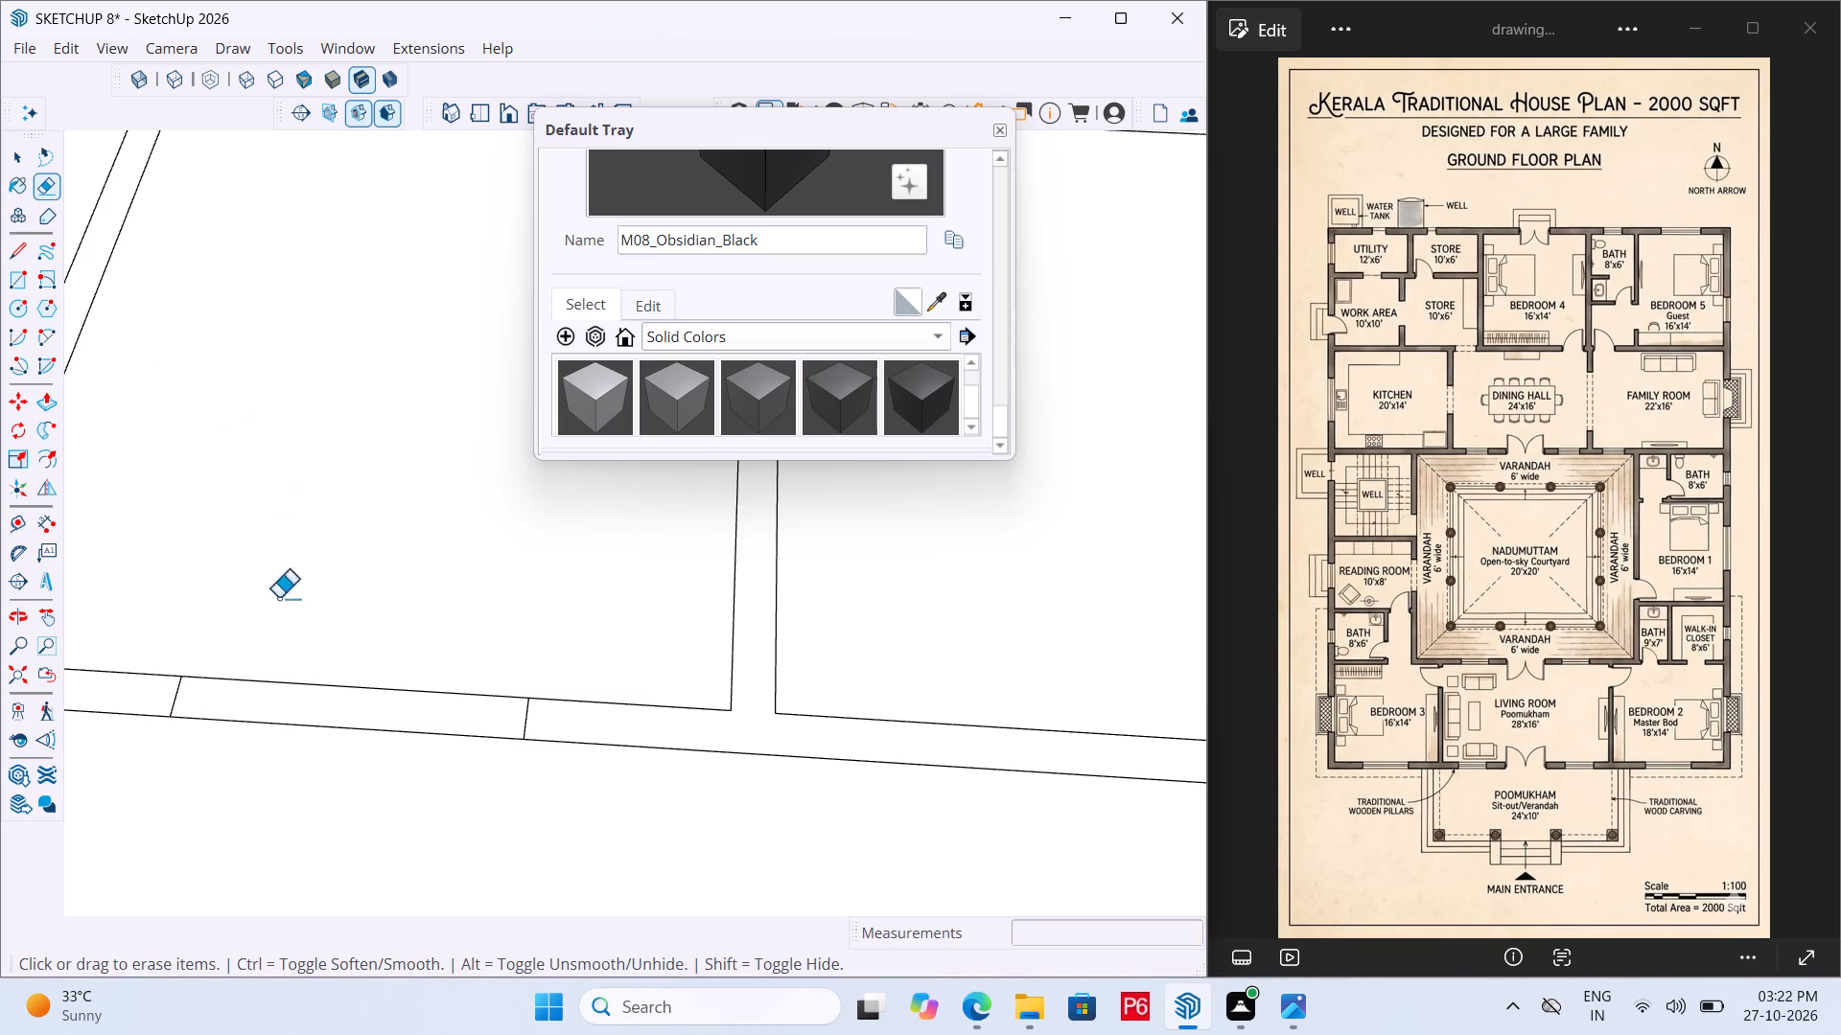
Draw a 6" line across the partition between the small room and the 8'x6' bath, near the Bedroom 1 wall.
scroll(279, 672, down, 12)
scroll(208, 624, down, 3)
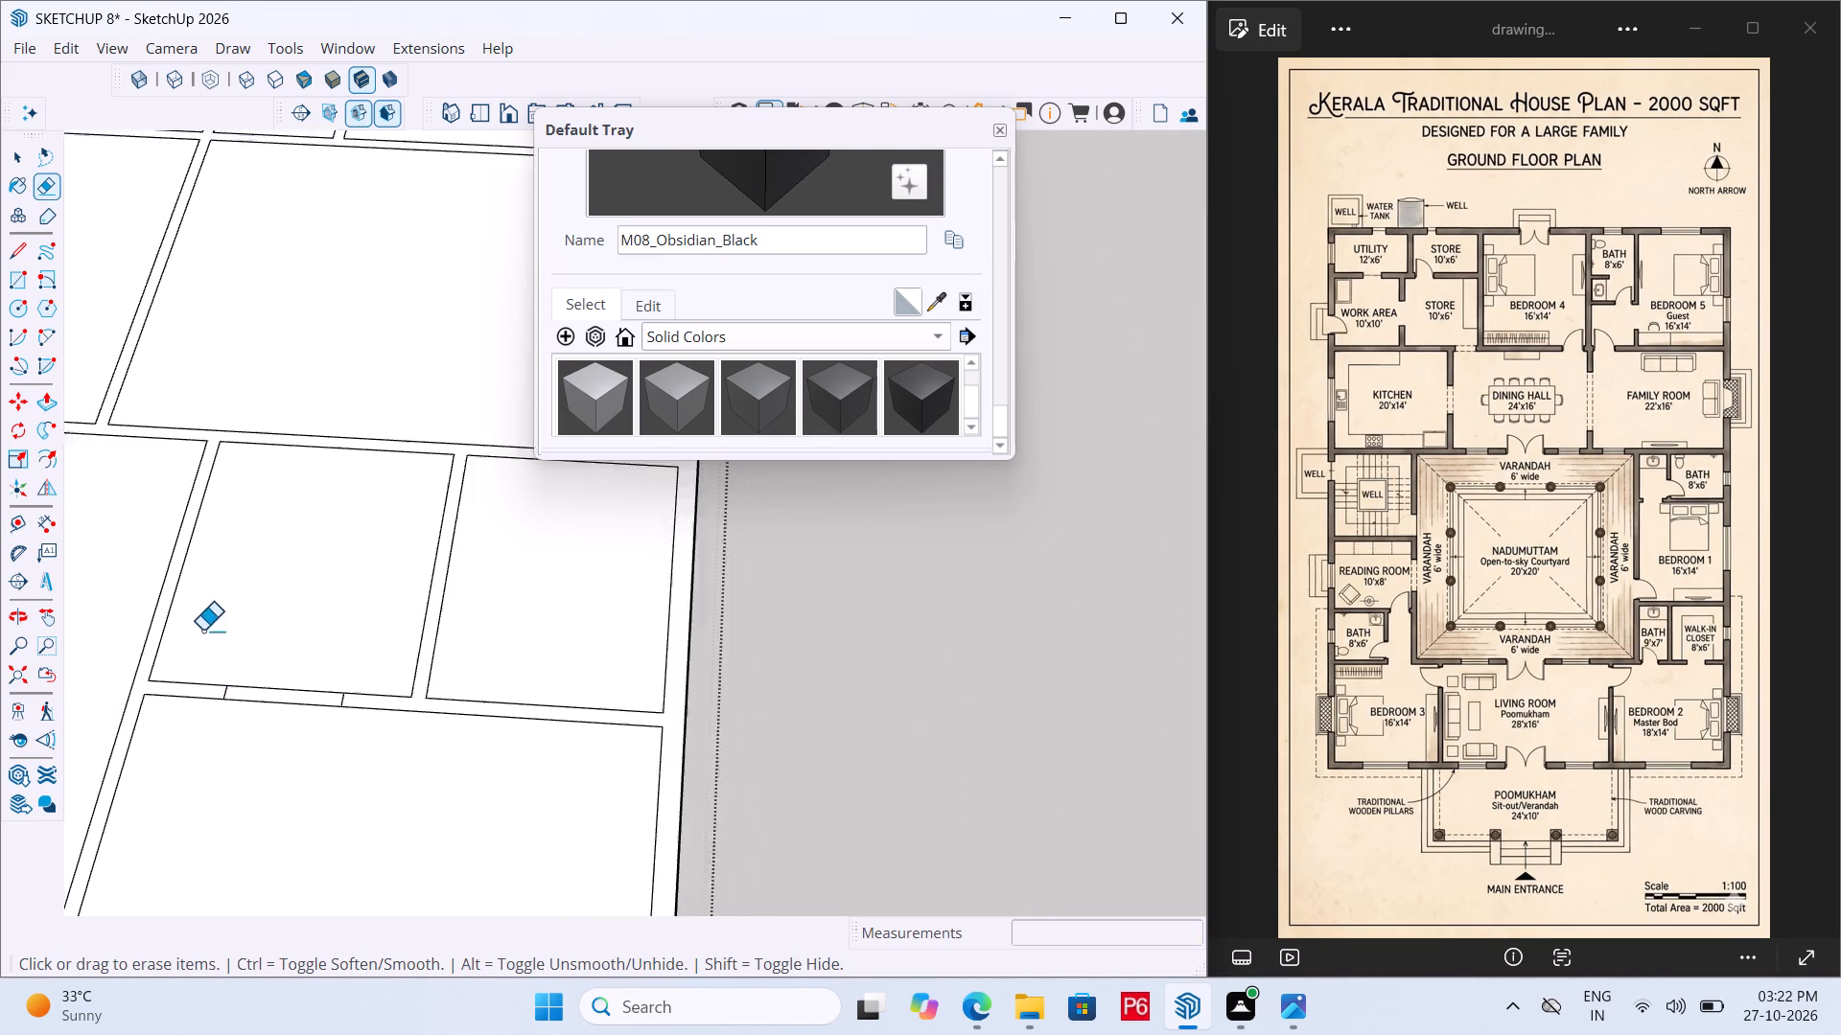
scroll(404, 654, up, 5)
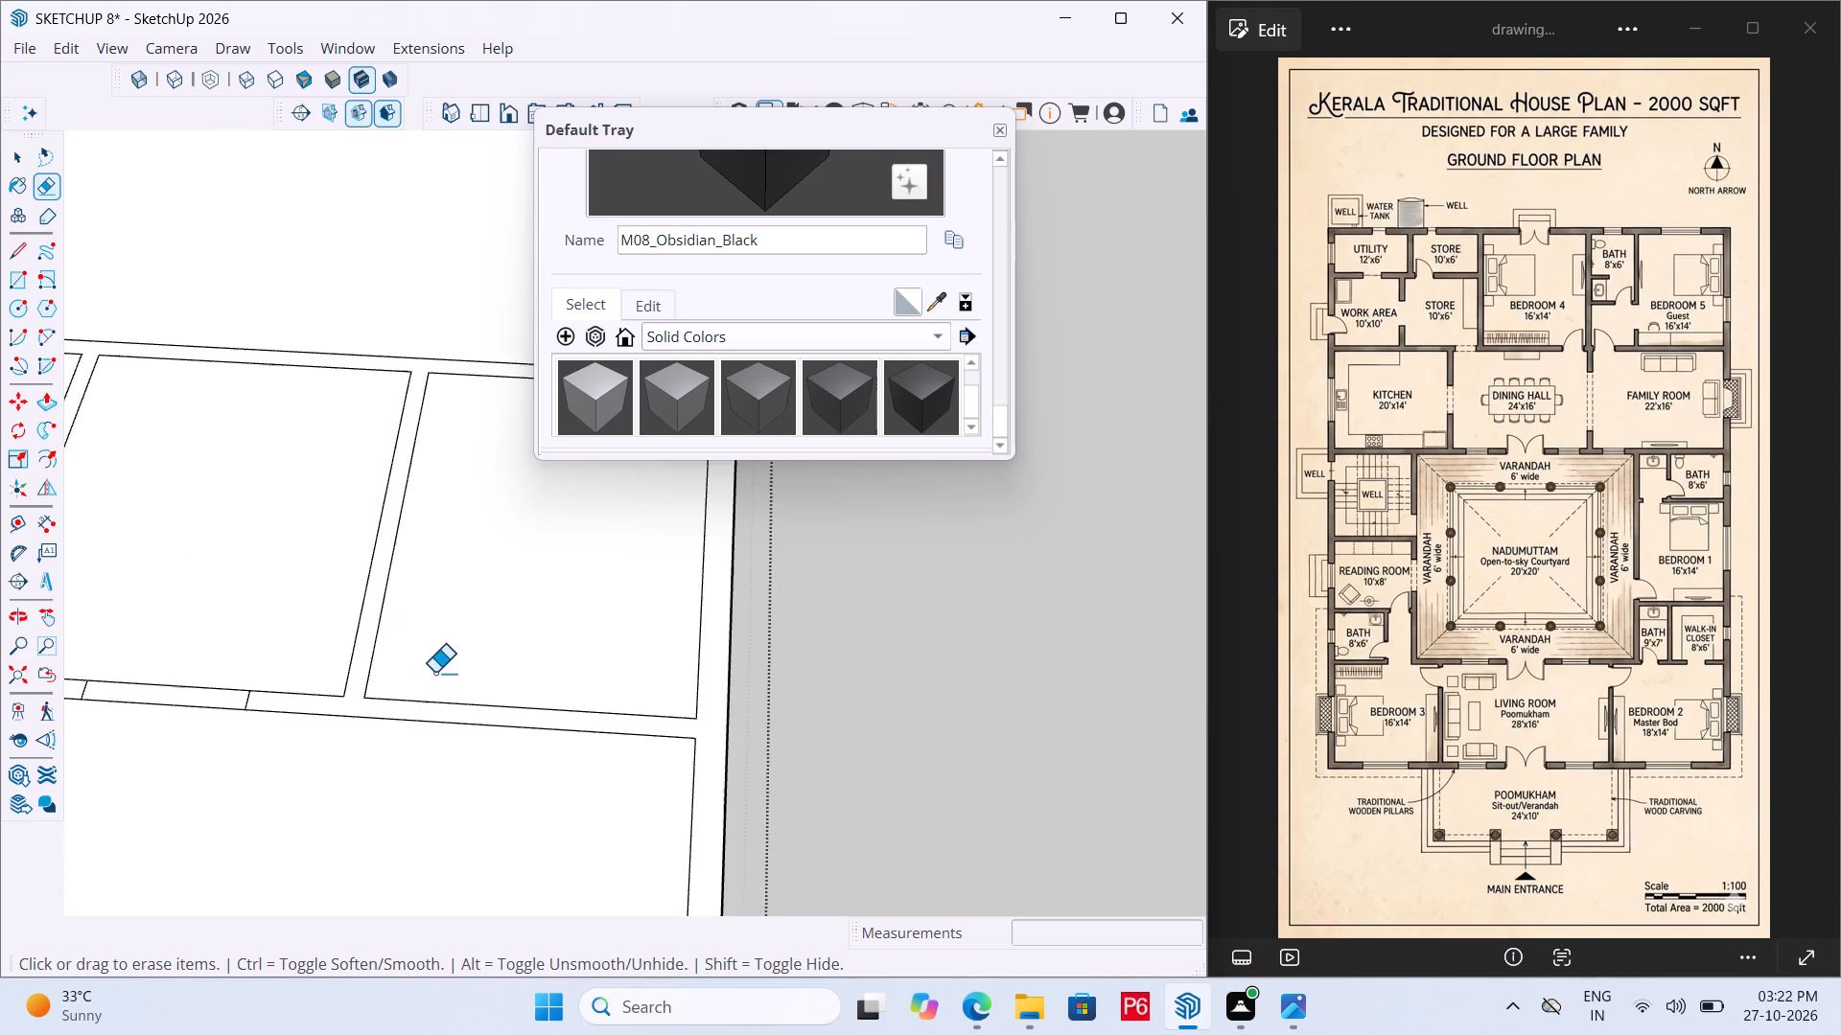
scroll(404, 655, up, 6)
key(l)
scroll(346, 714, up, 2)
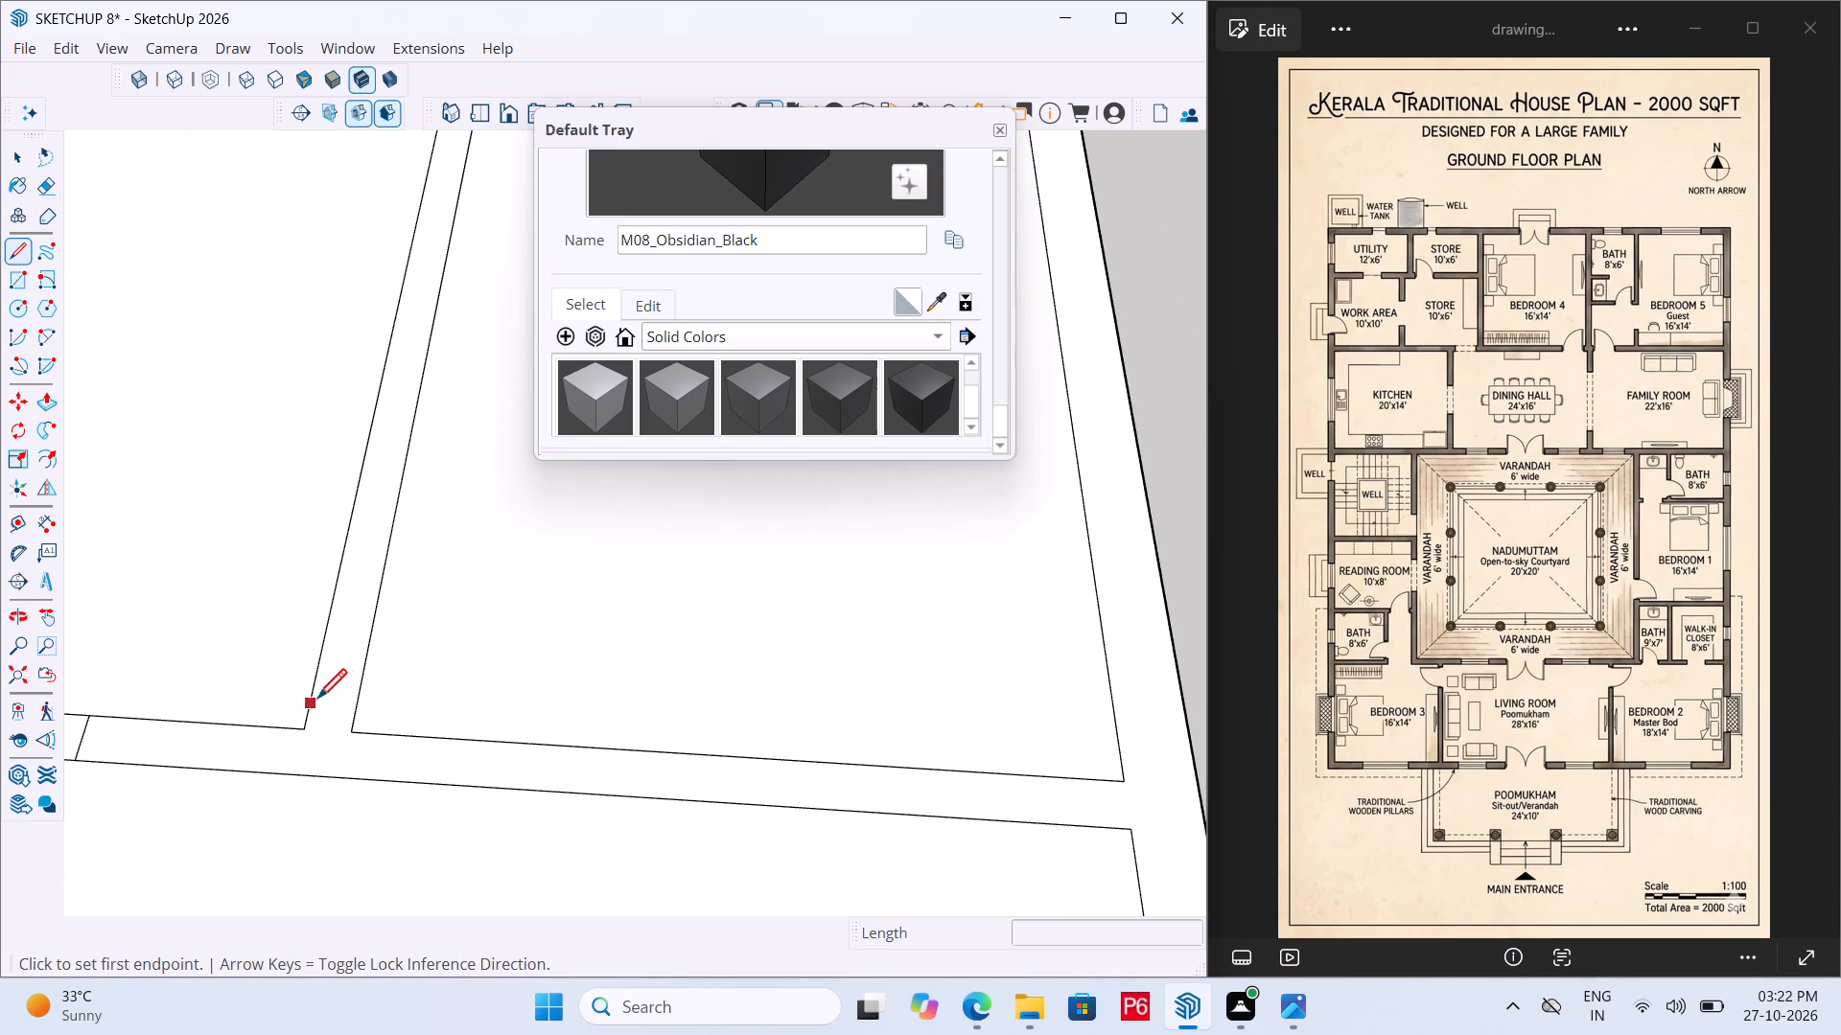
click(309, 712)
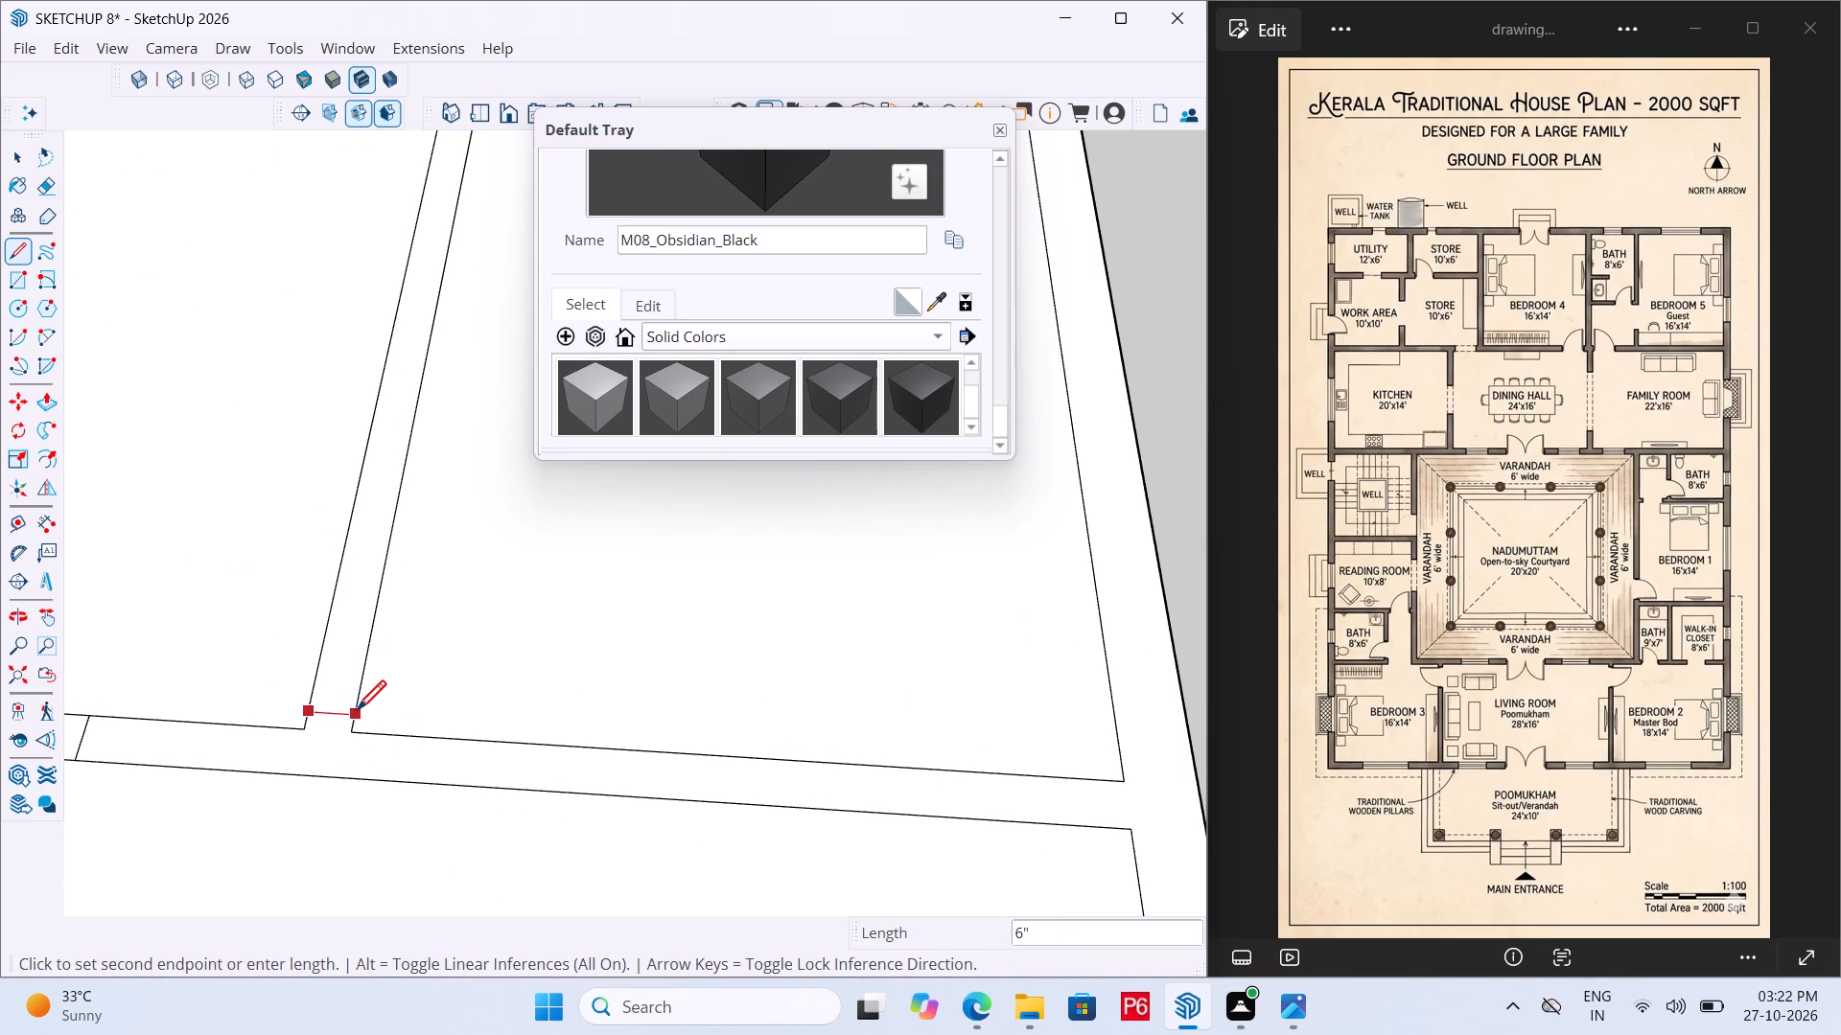
click(357, 713)
Mark a 2' opening along the bath partition from that line, using a guide and a second 6" cross line.
scroll(326, 682, up, 2)
key(t)
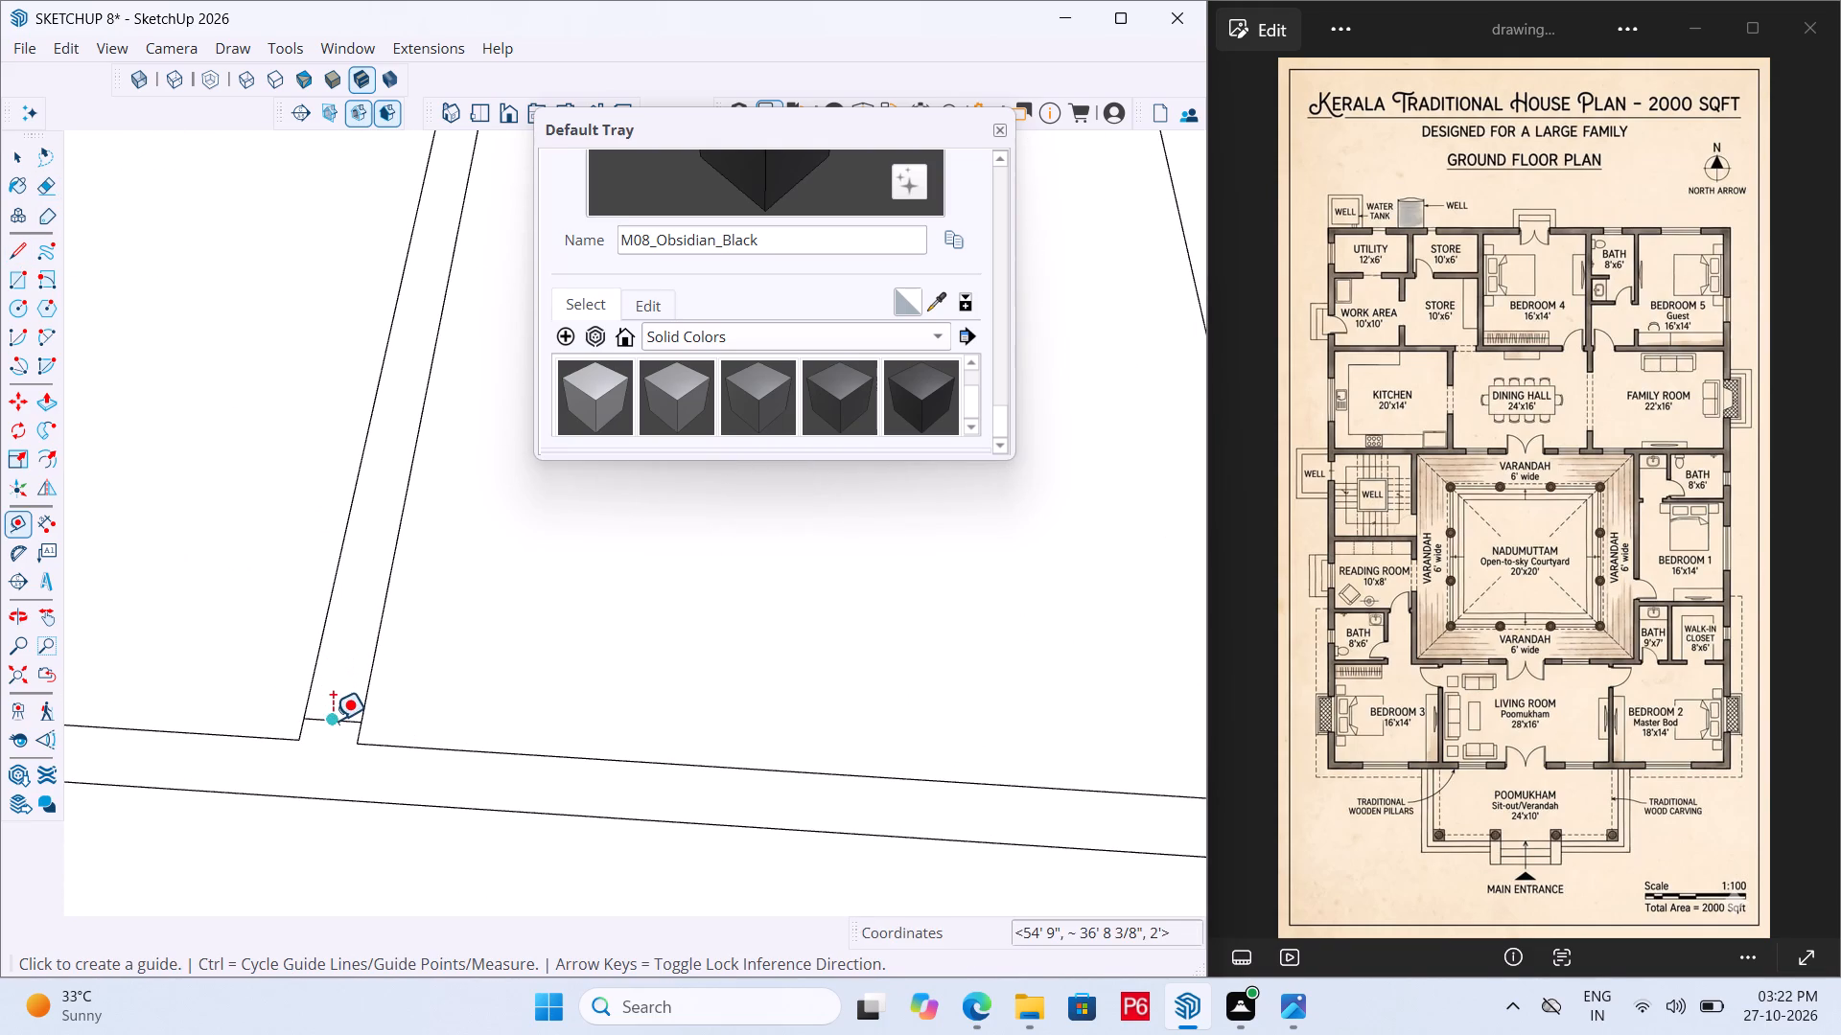
drag(333, 721, 337, 707)
key(3)
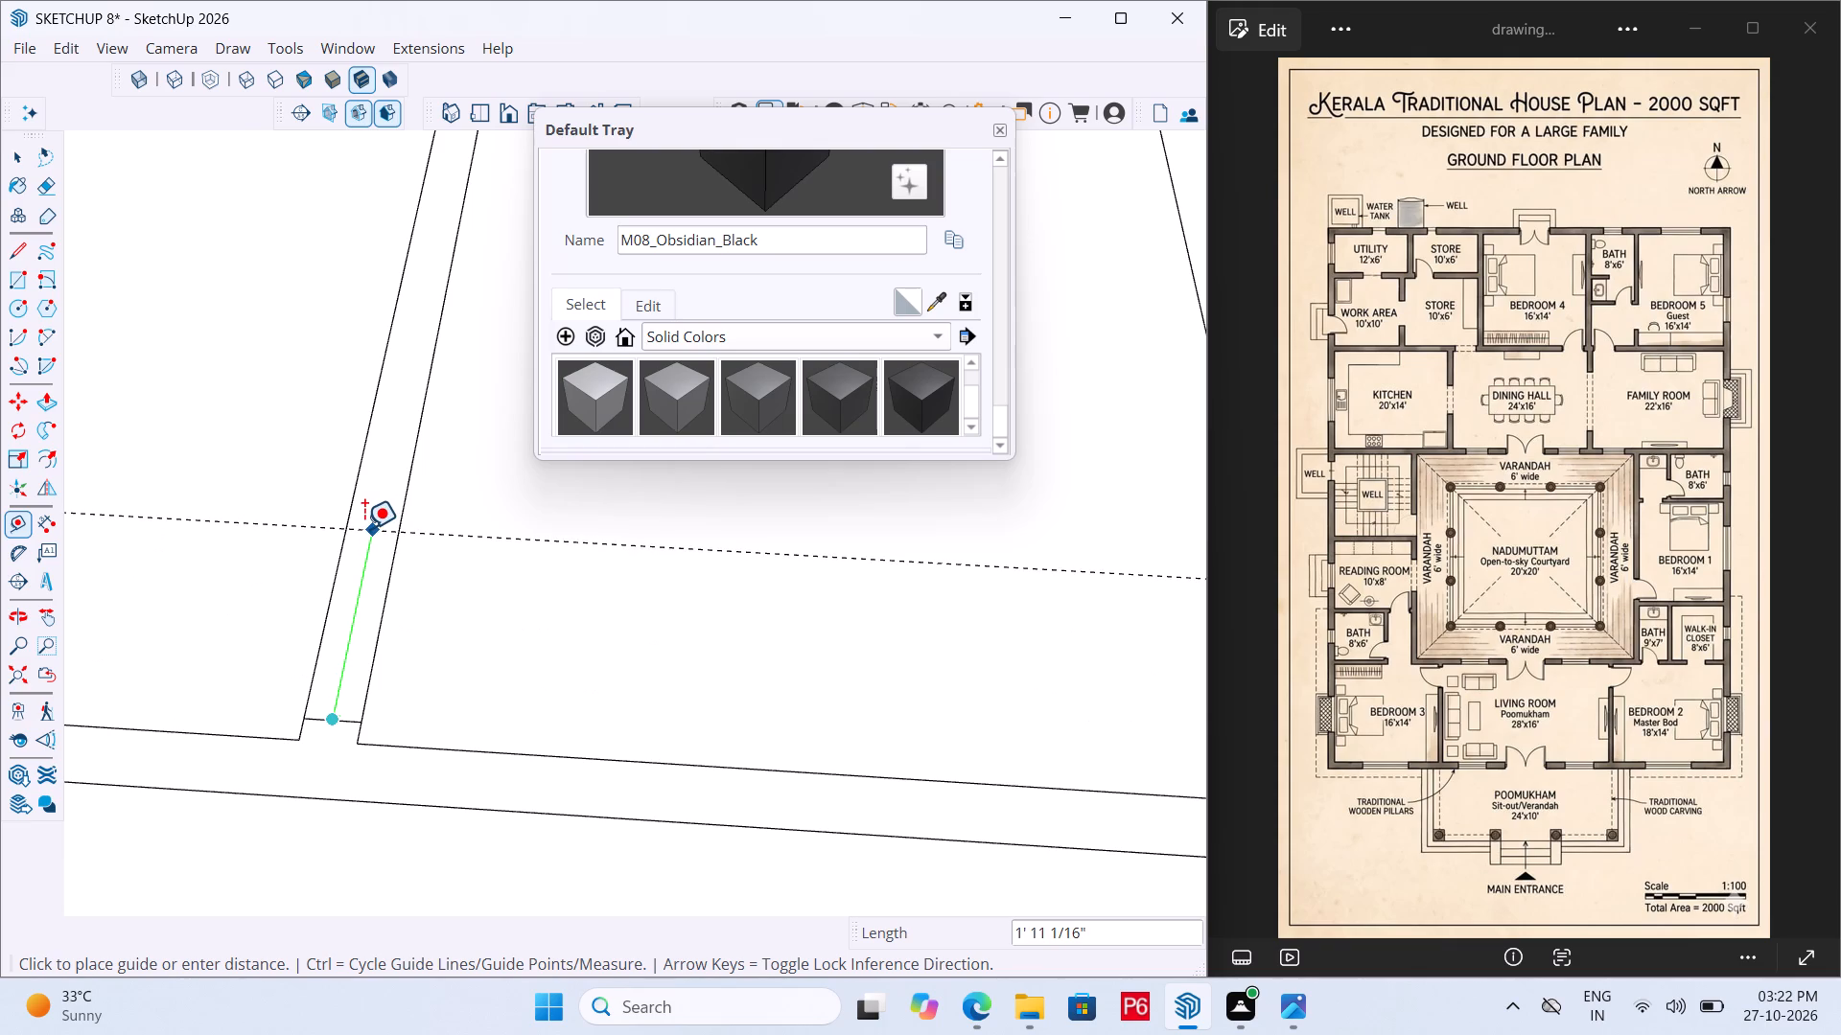
key(BackSpace)
key(2)
key(apostrophe)
key(shift+quotedbl)
key(Return)
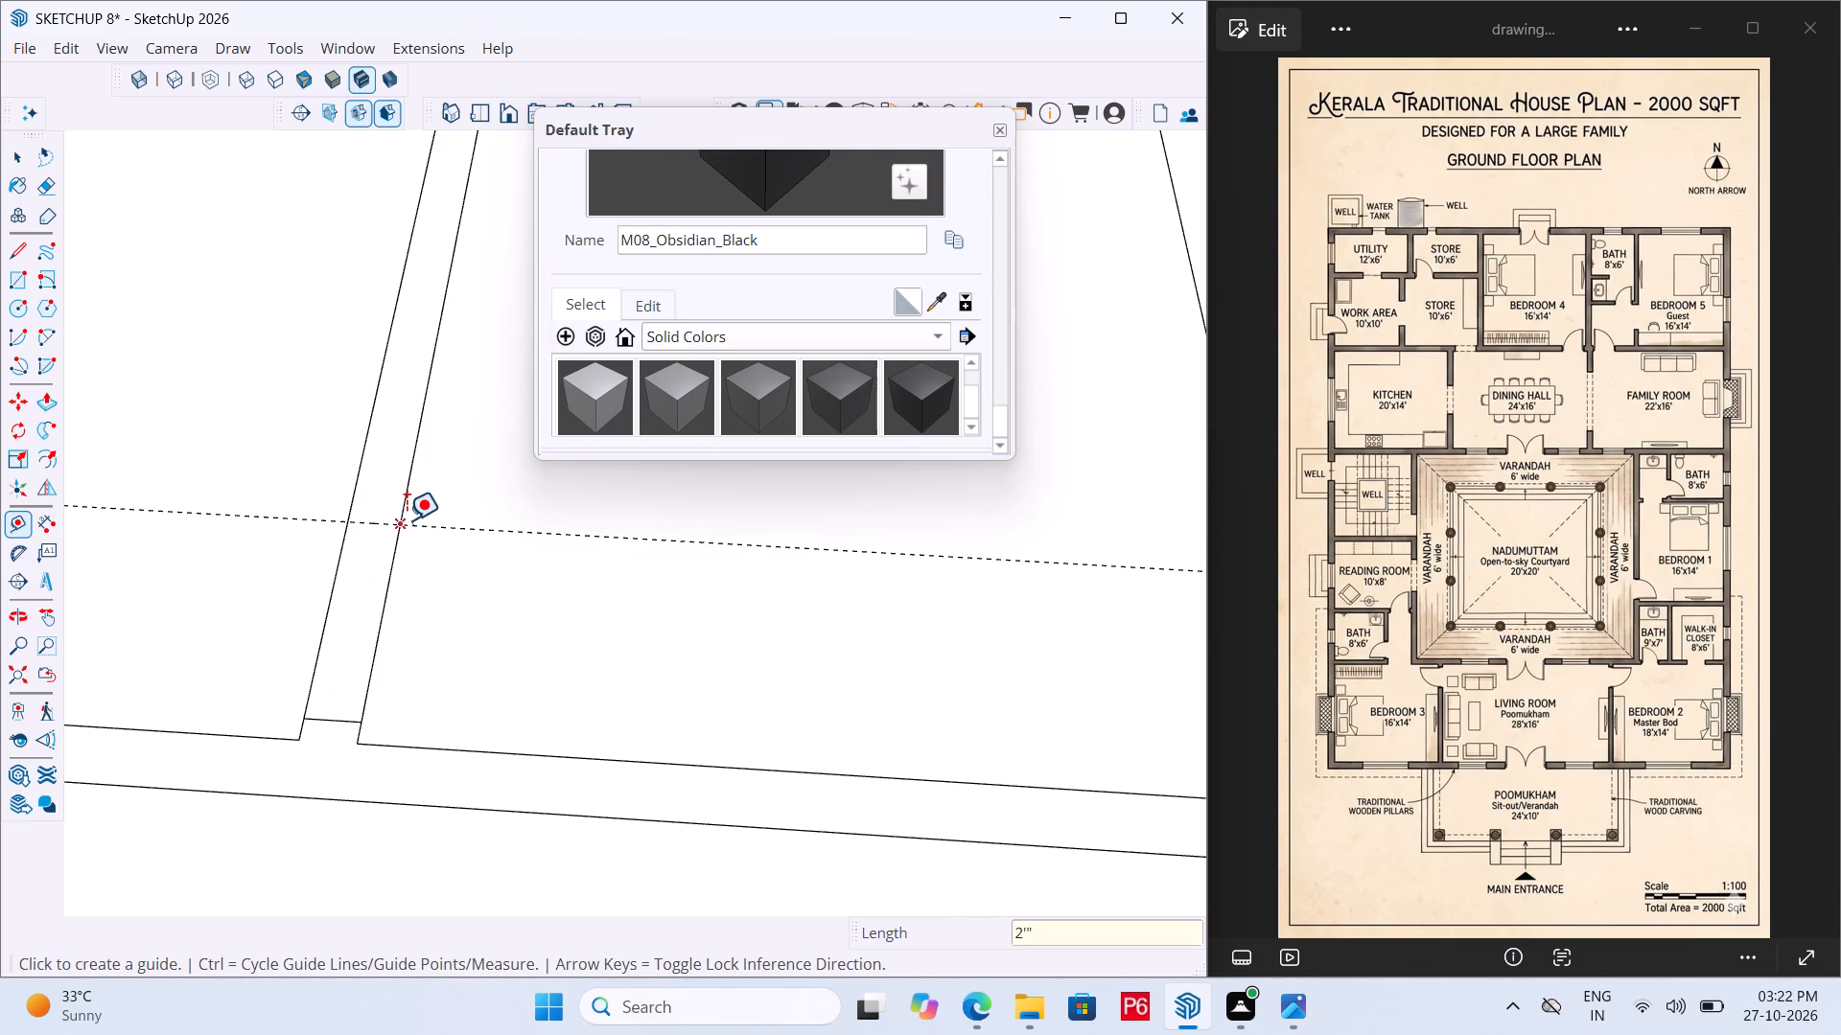
key(l)
click(398, 525)
click(345, 524)
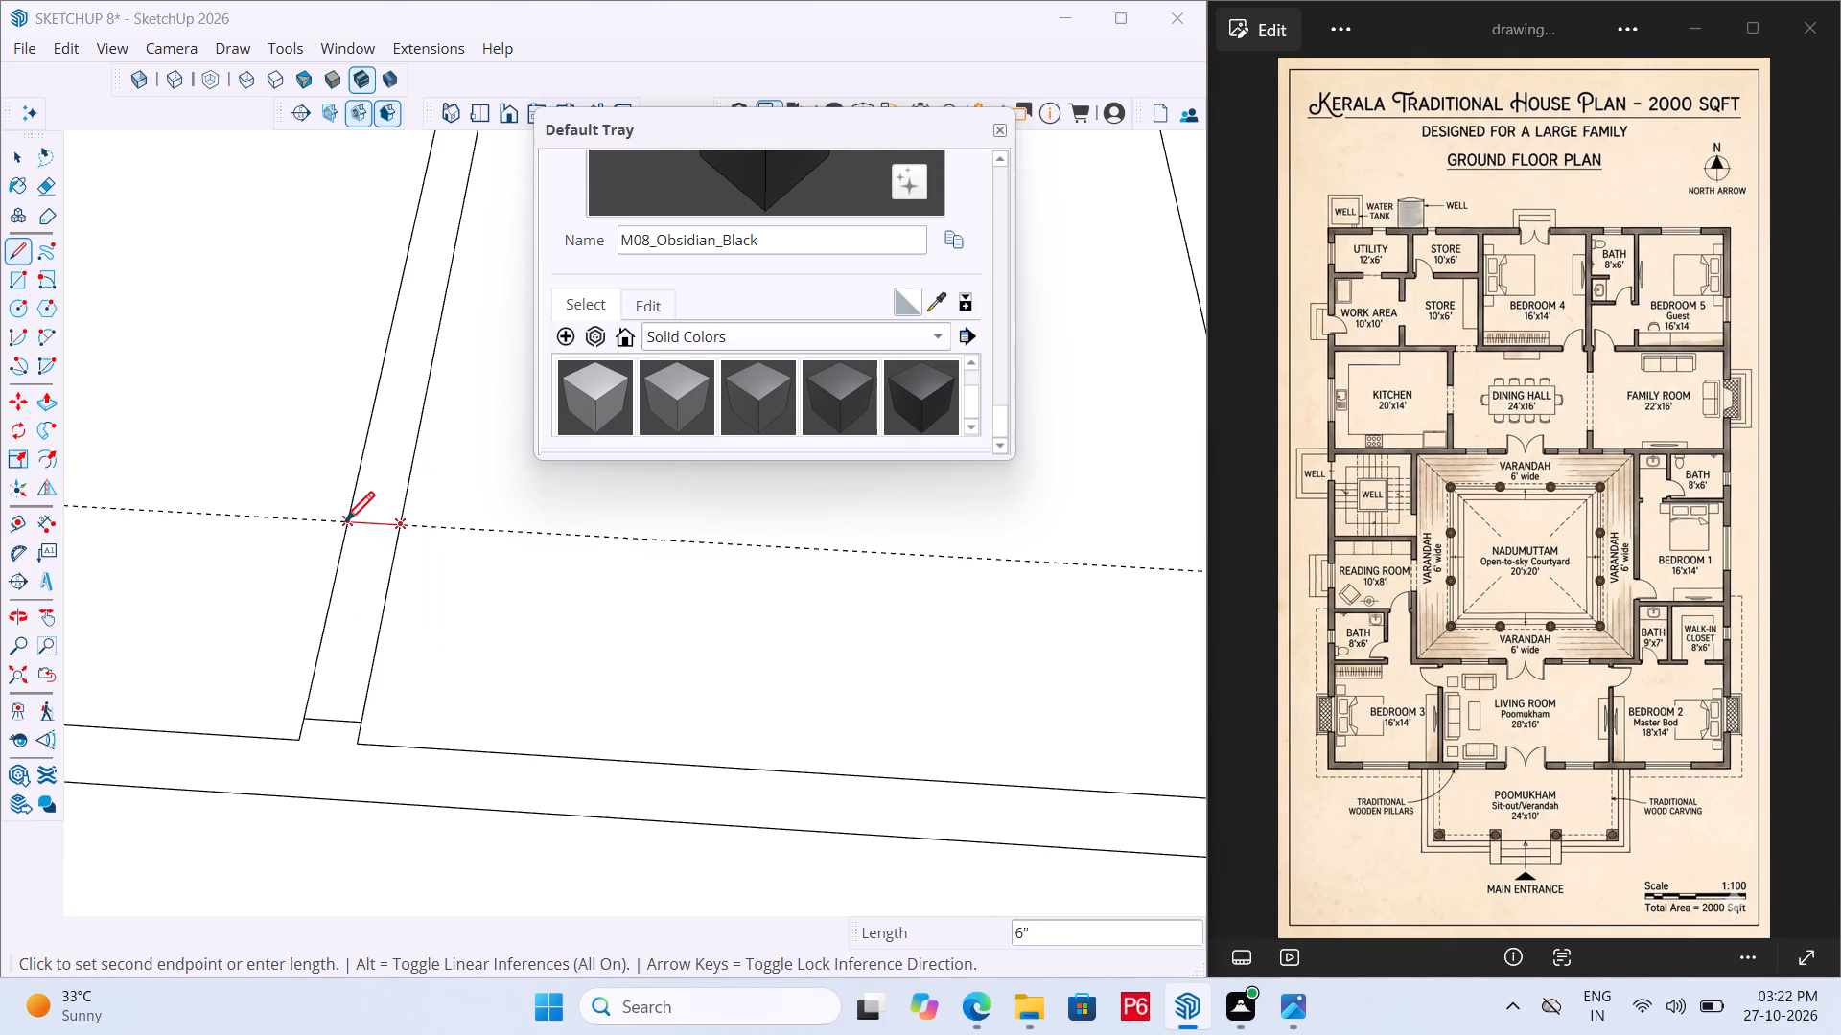
Erase the guide at the 8'x6' bath opening and save the model.
scroll(437, 535, down, 2)
key(e)
drag(274, 472, 268, 563)
click(268, 563)
key(ctrl+s)
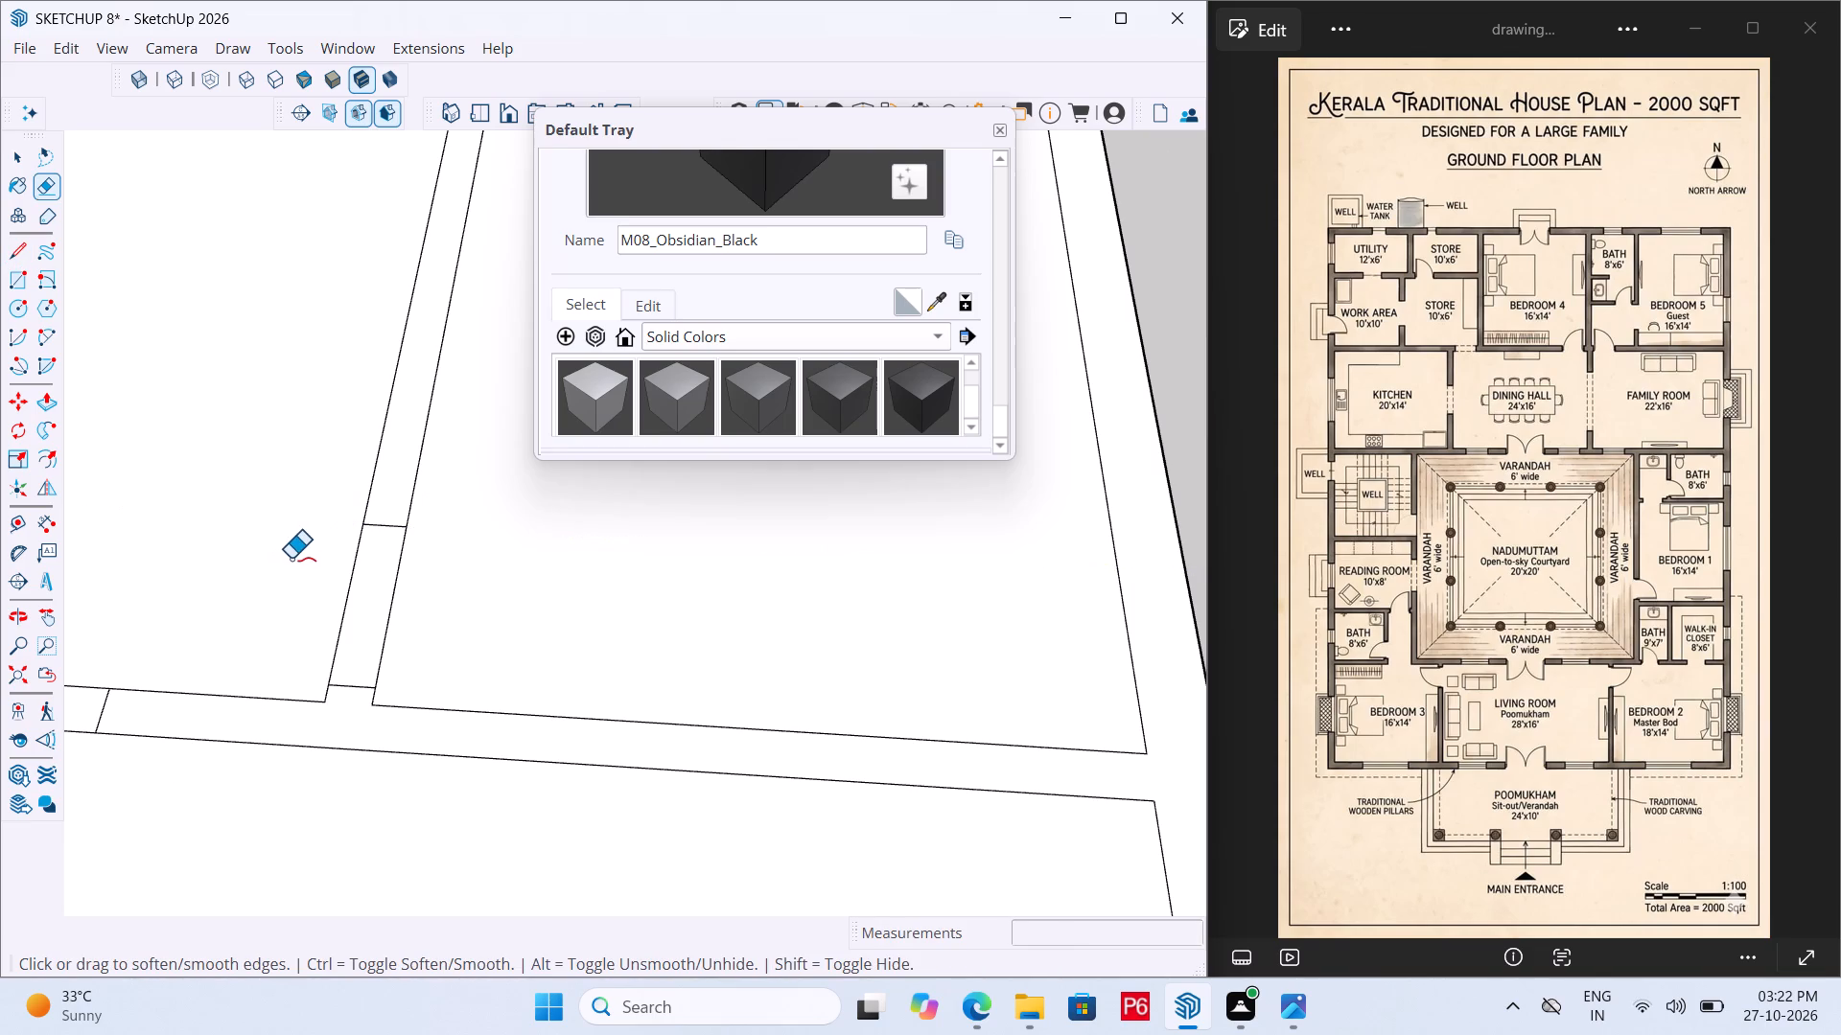
key(ctrl+s)
key(ctrl+s)
key(ctrl+s)
key(ctrl+s)
key(ctrl+s)
key(ctrl+s)
key(ctrl+s)
Draw a 6" line across the varandah-side wall strip of the indoor well room, at its corner by the reading room wall.
ctrl+scroll(372, 581, down, 5)
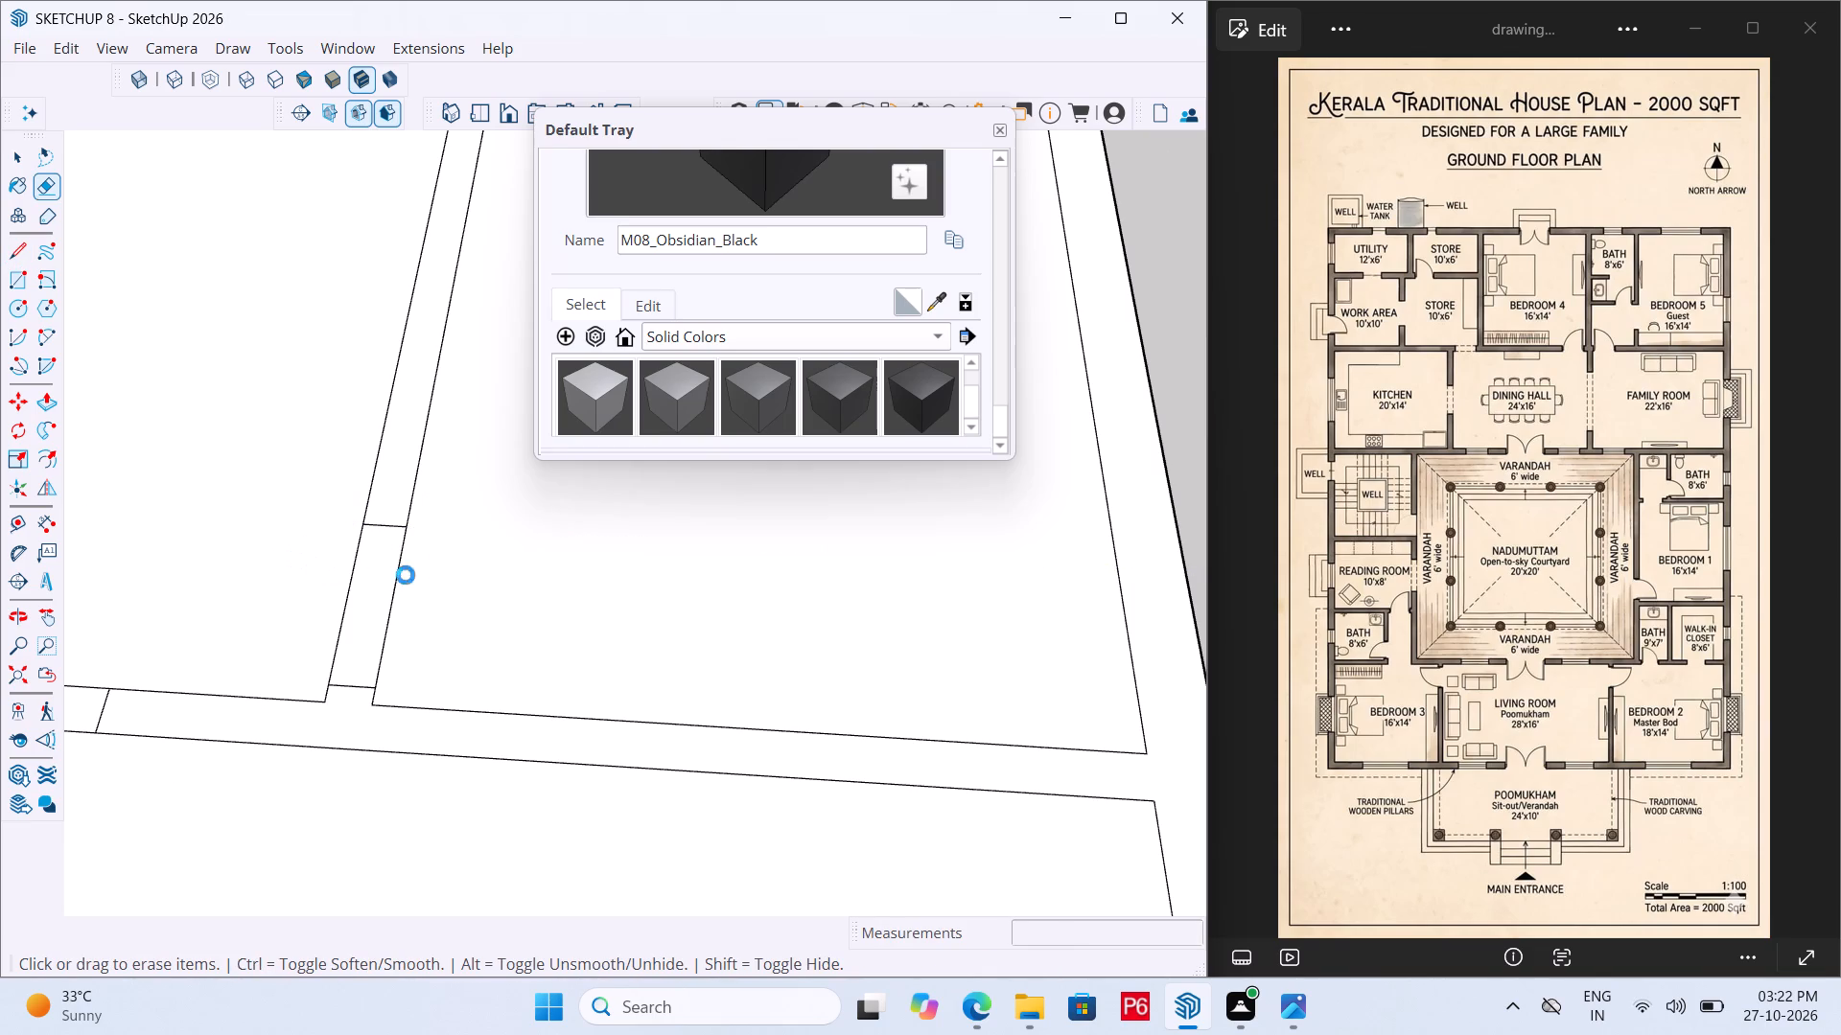
ctrl+scroll(406, 575, down, 1)
scroll(430, 551, down, 10)
scroll(516, 565, down, 1)
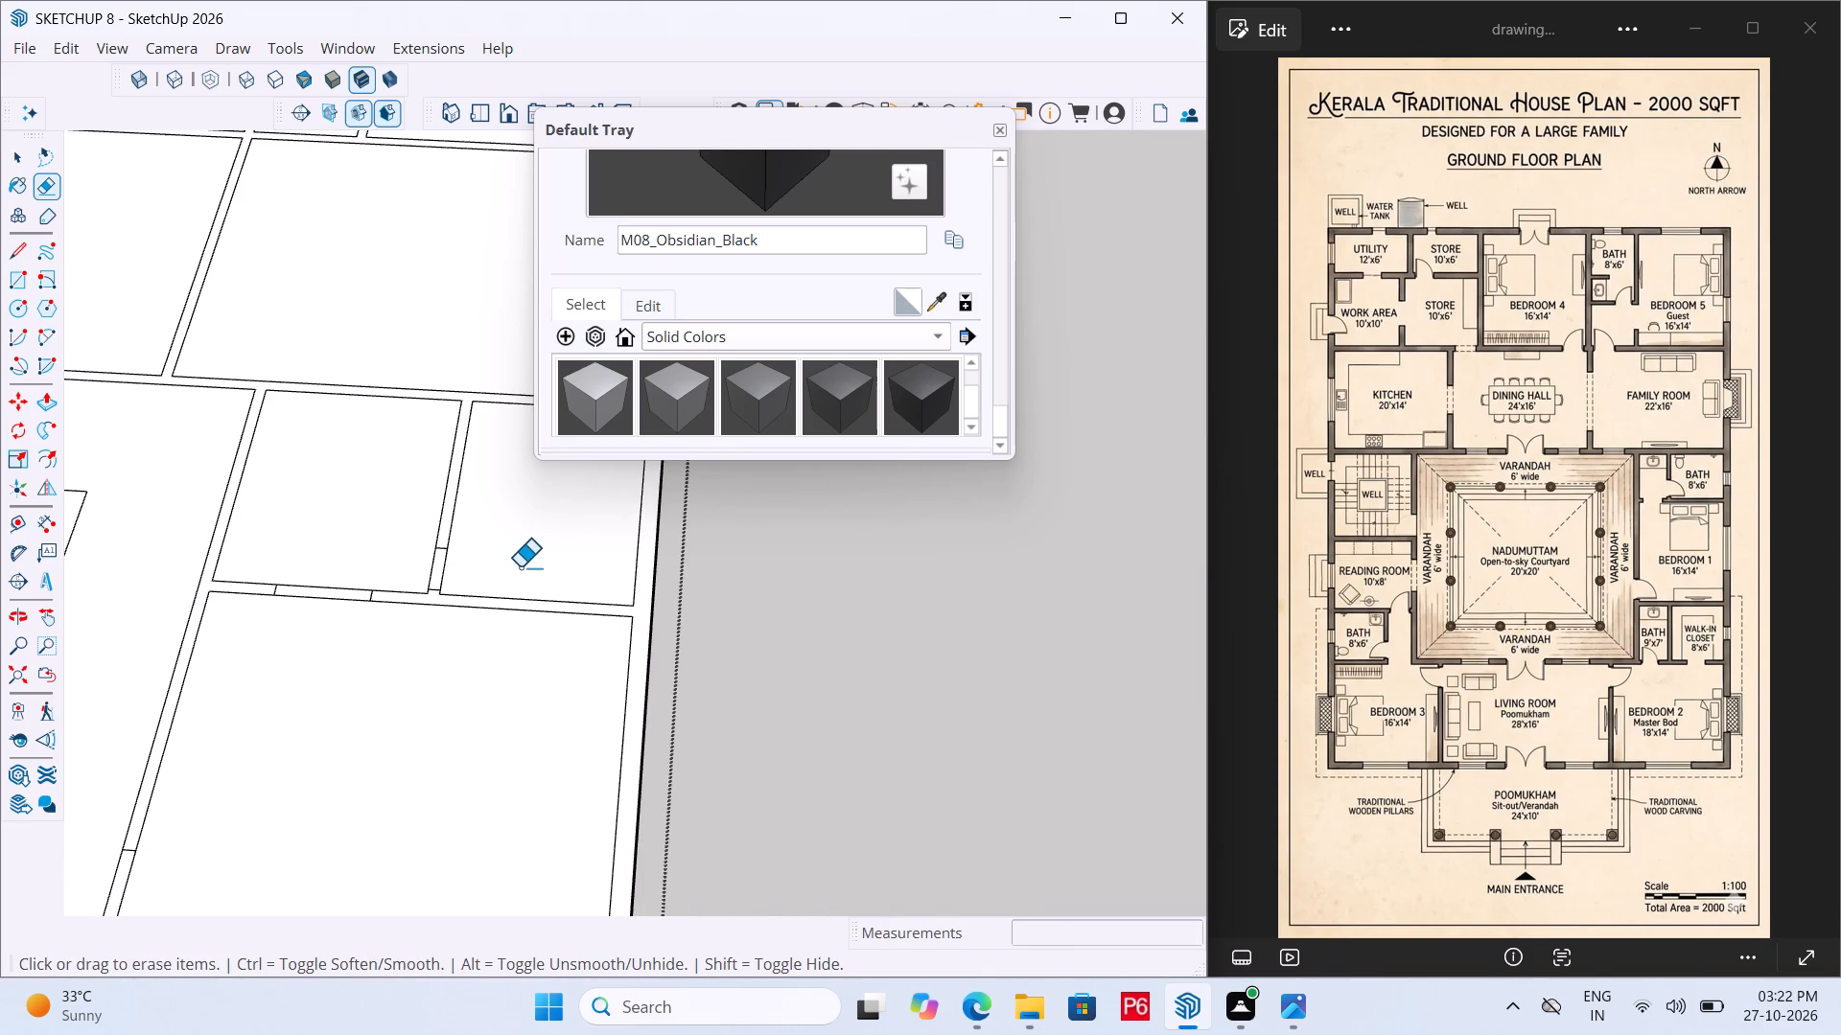
scroll(552, 563, down, 6)
scroll(590, 676, down, 7)
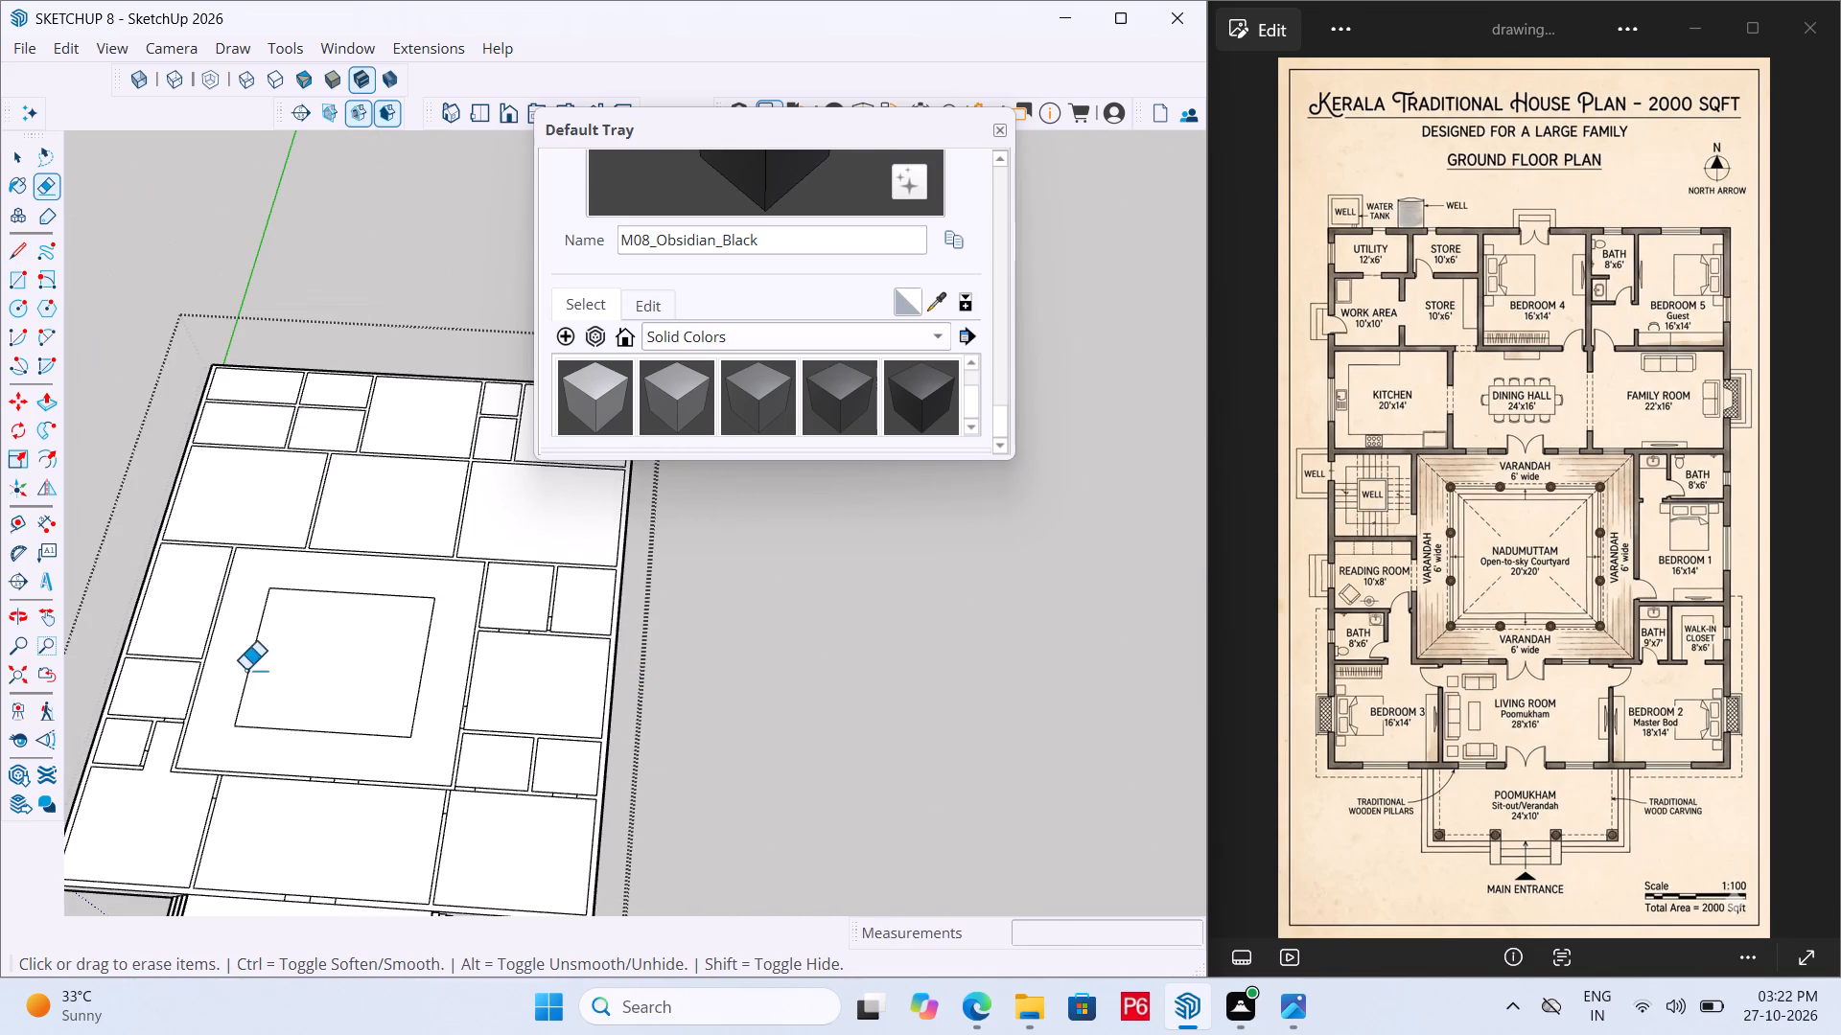
scroll(234, 660, up, 13)
scroll(151, 625, up, 14)
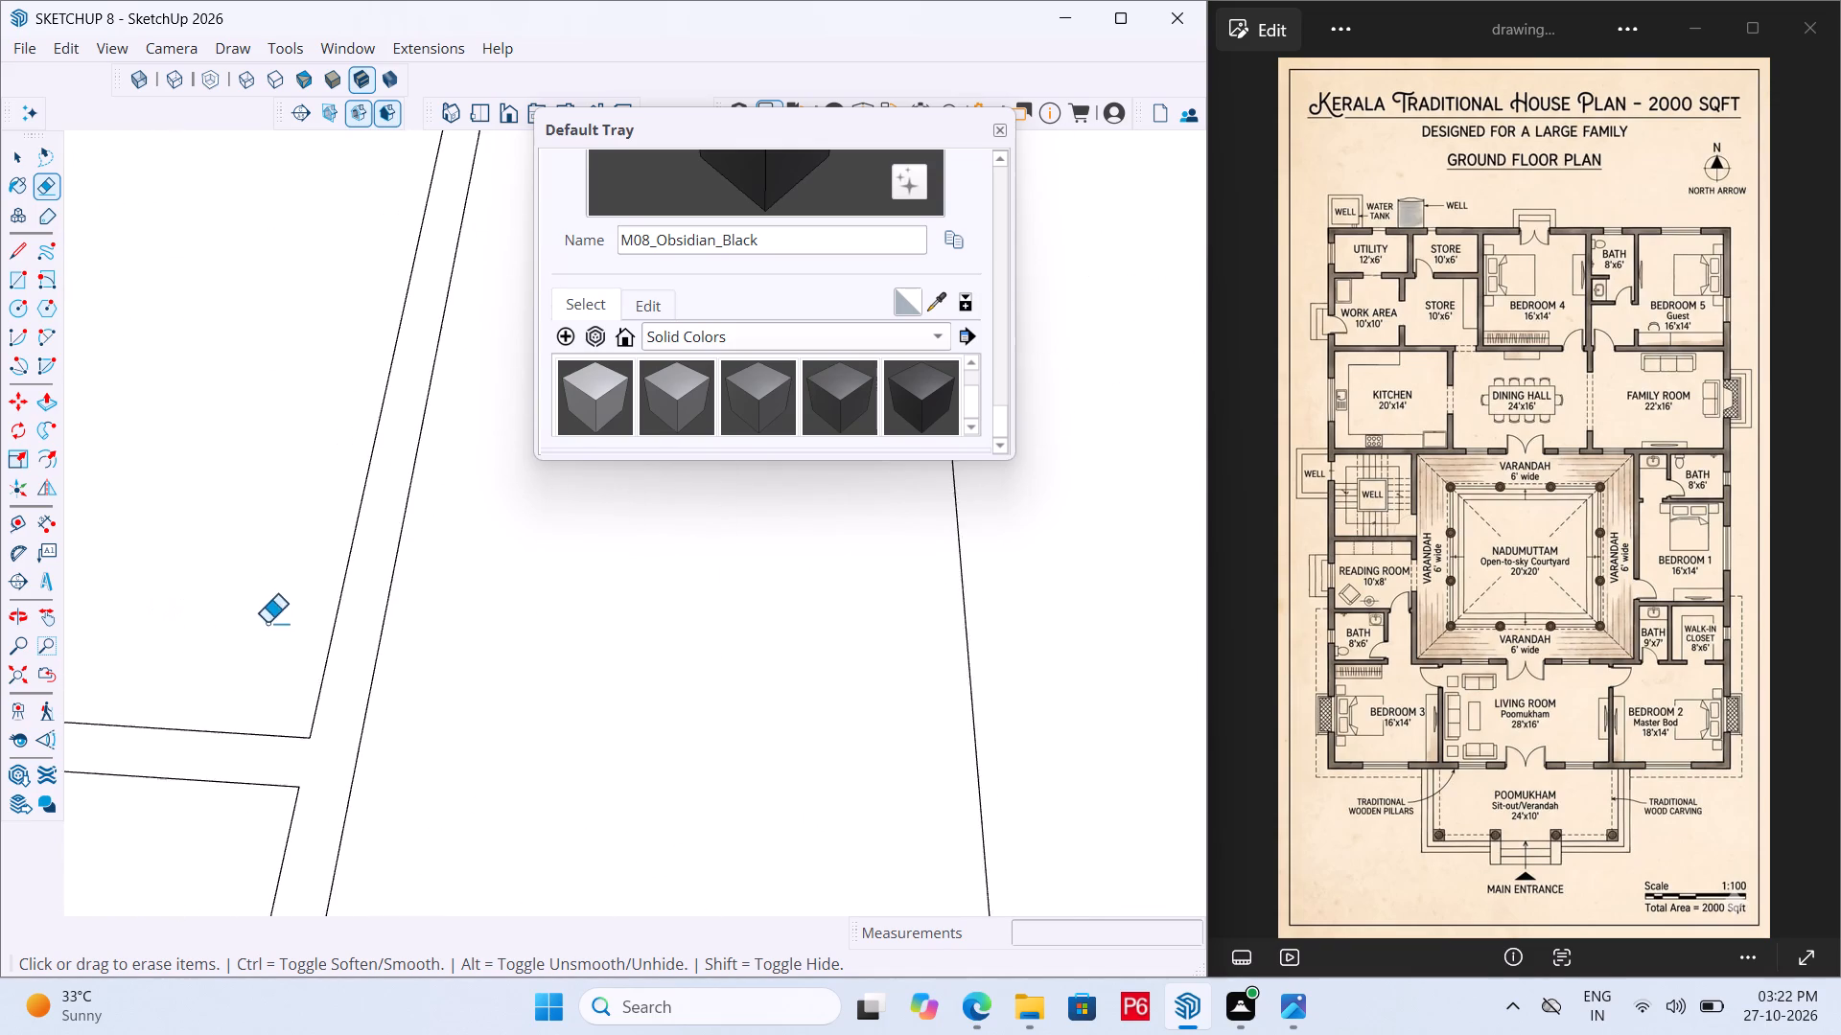
key(l)
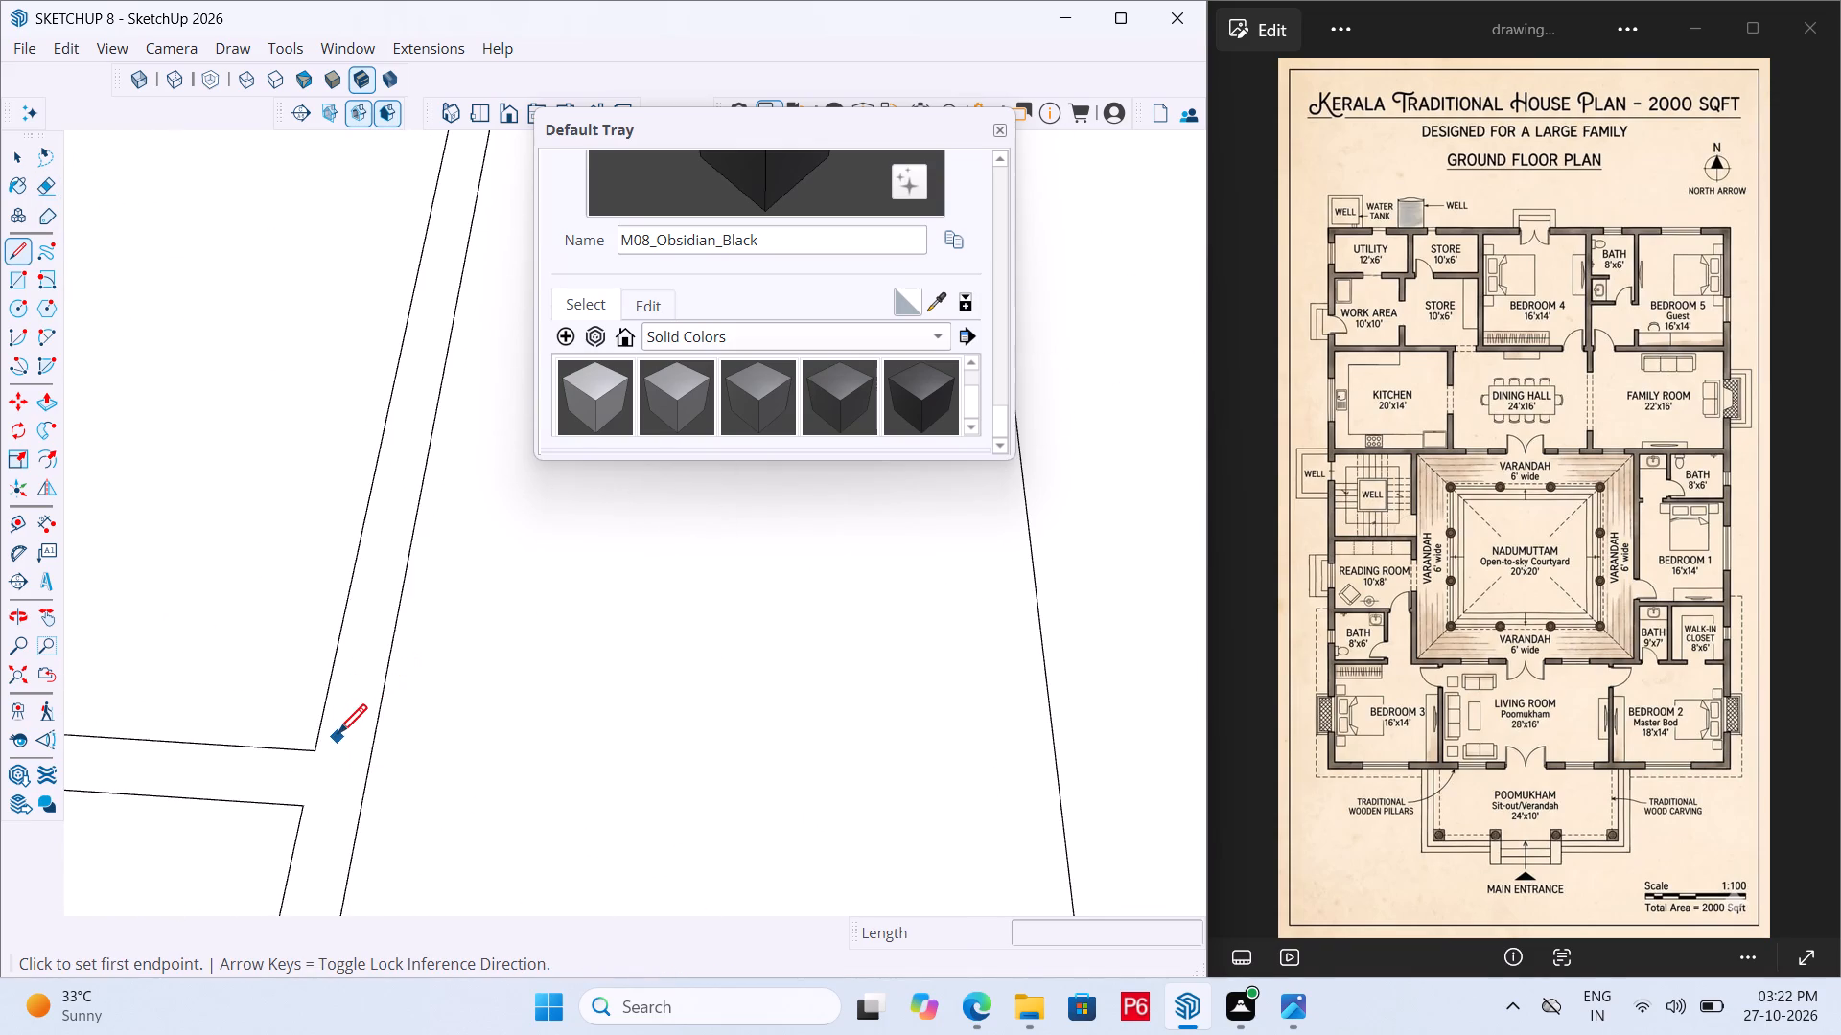
click(315, 747)
click(368, 753)
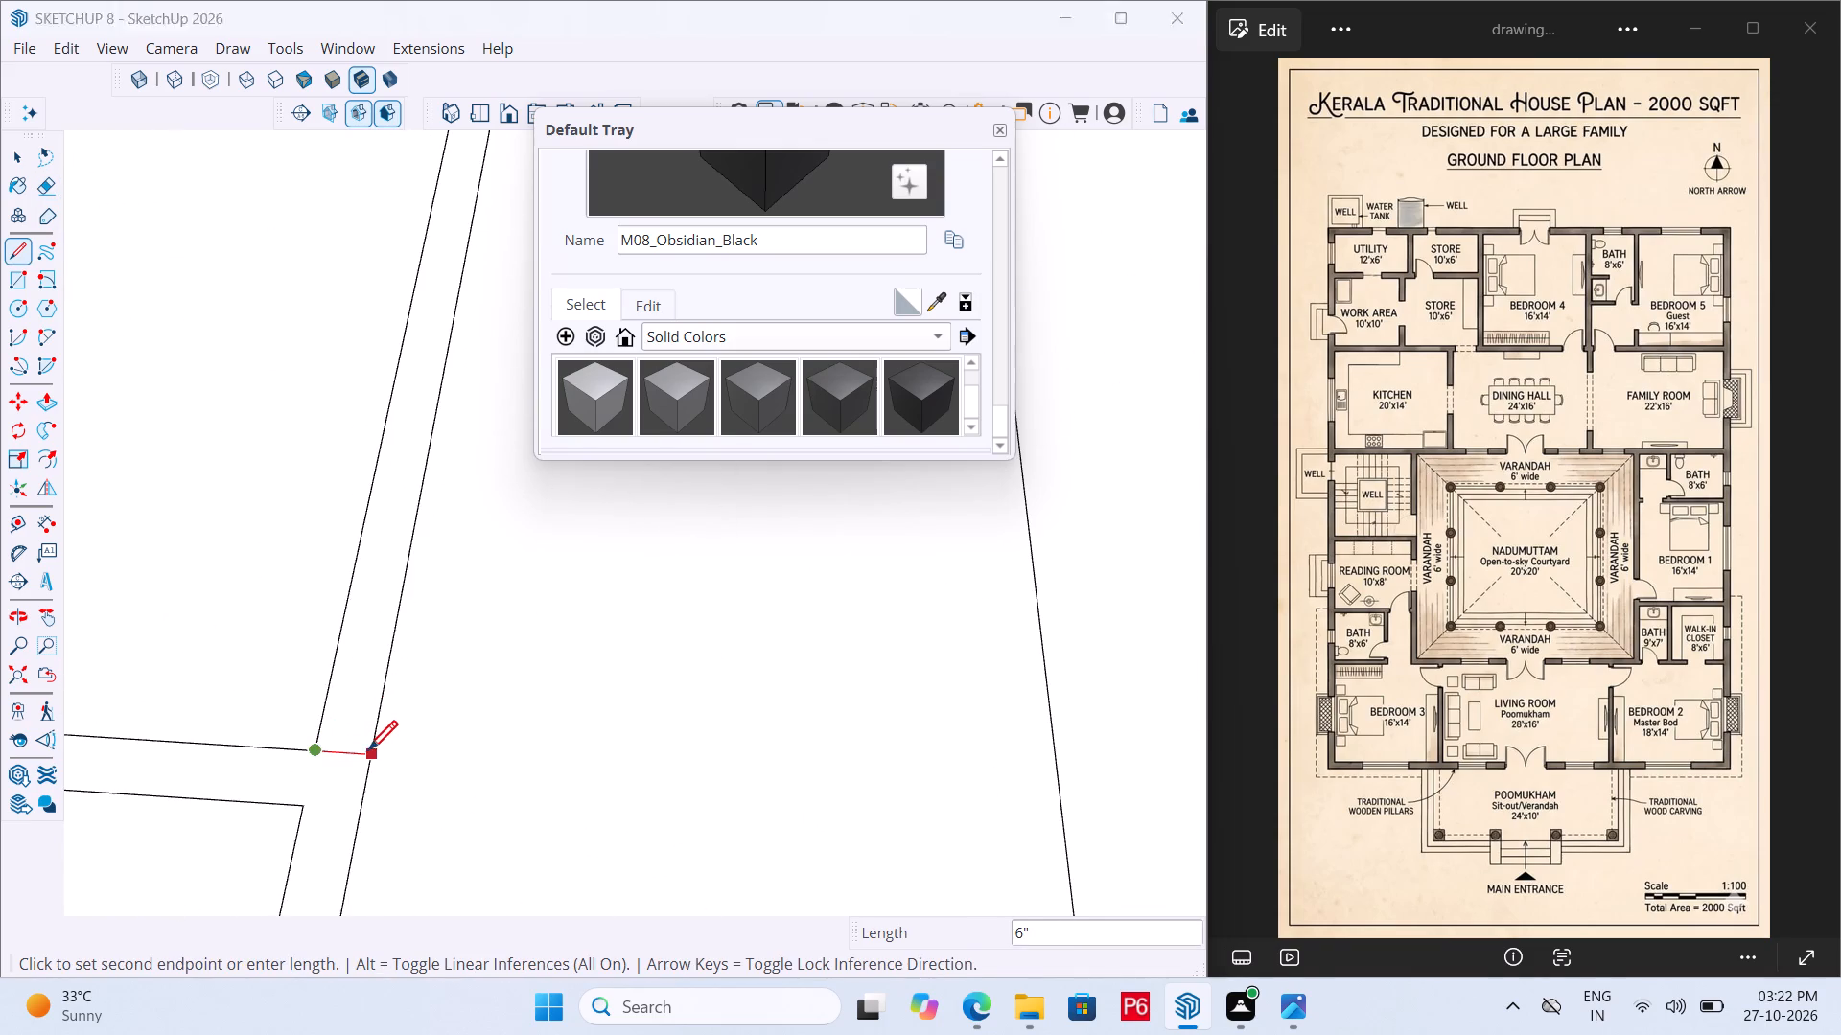
Mark a 3' opening along the well room's varandah-side wall from the corner cross line, using a guide and a second 6" cross line.
scroll(313, 676, up, 5)
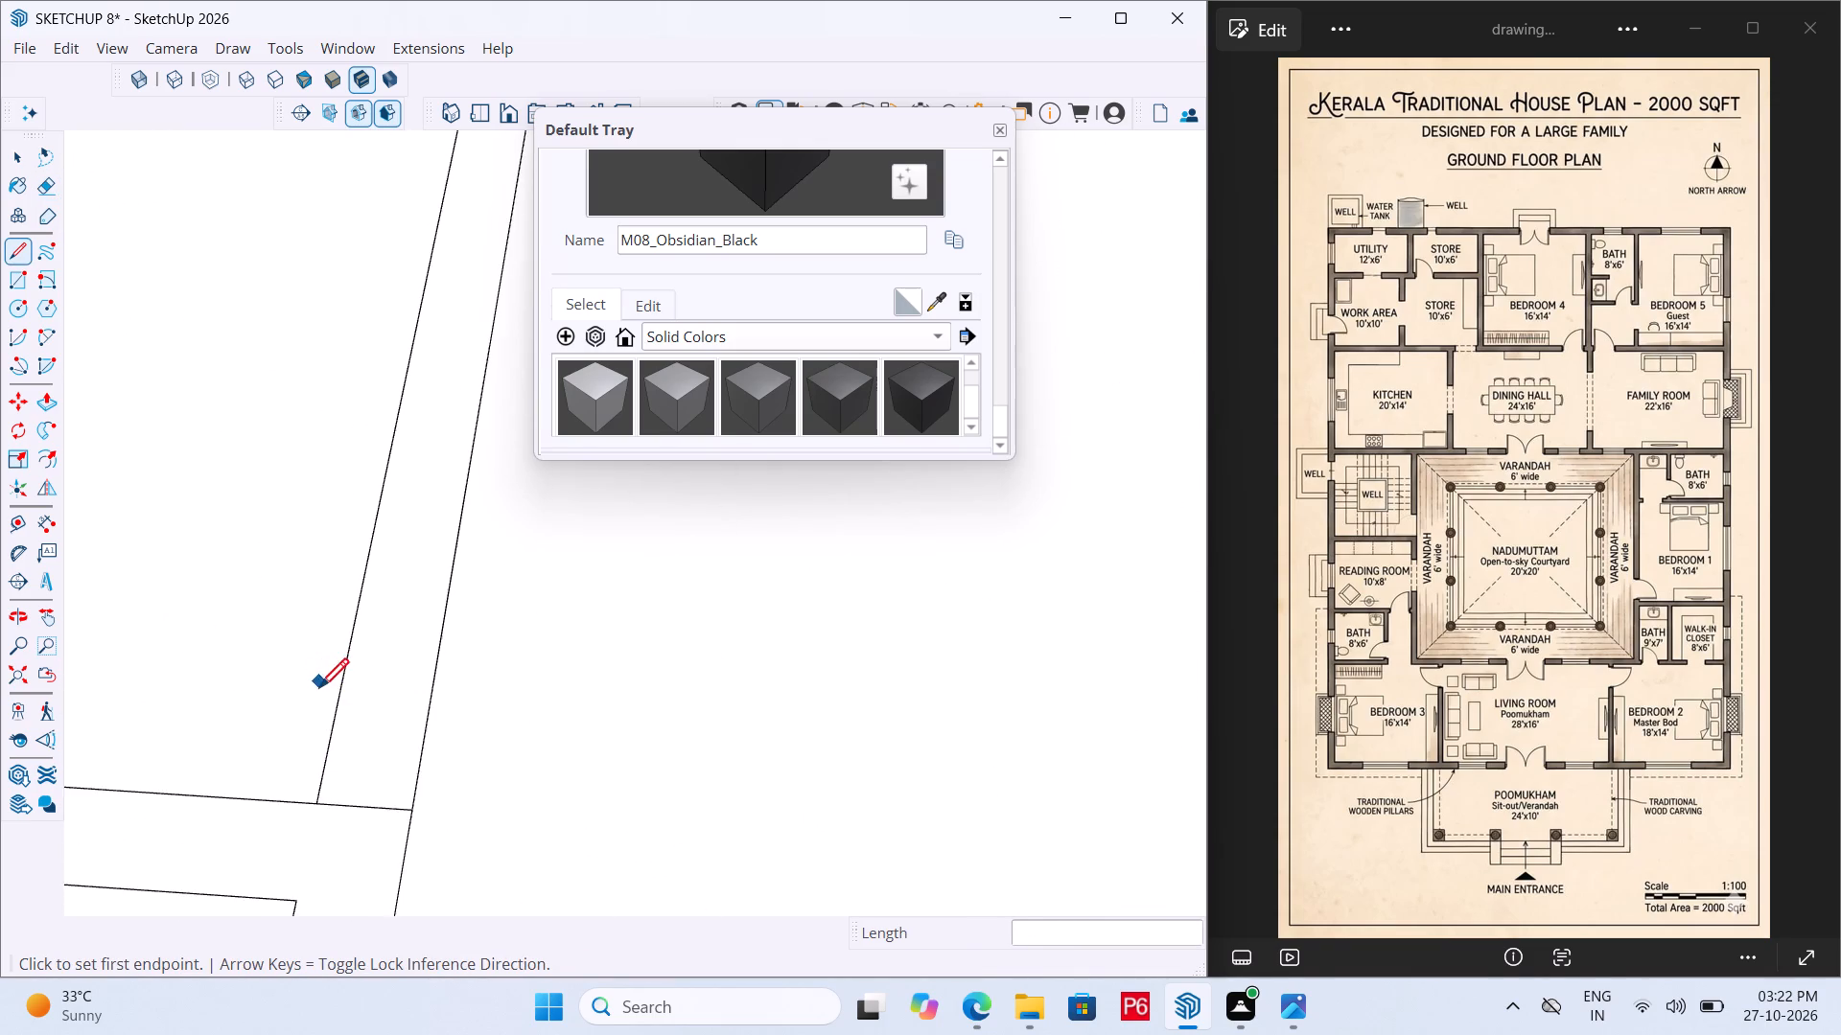
scroll(320, 694, up, 4)
scroll(339, 685, down, 7)
key(t)
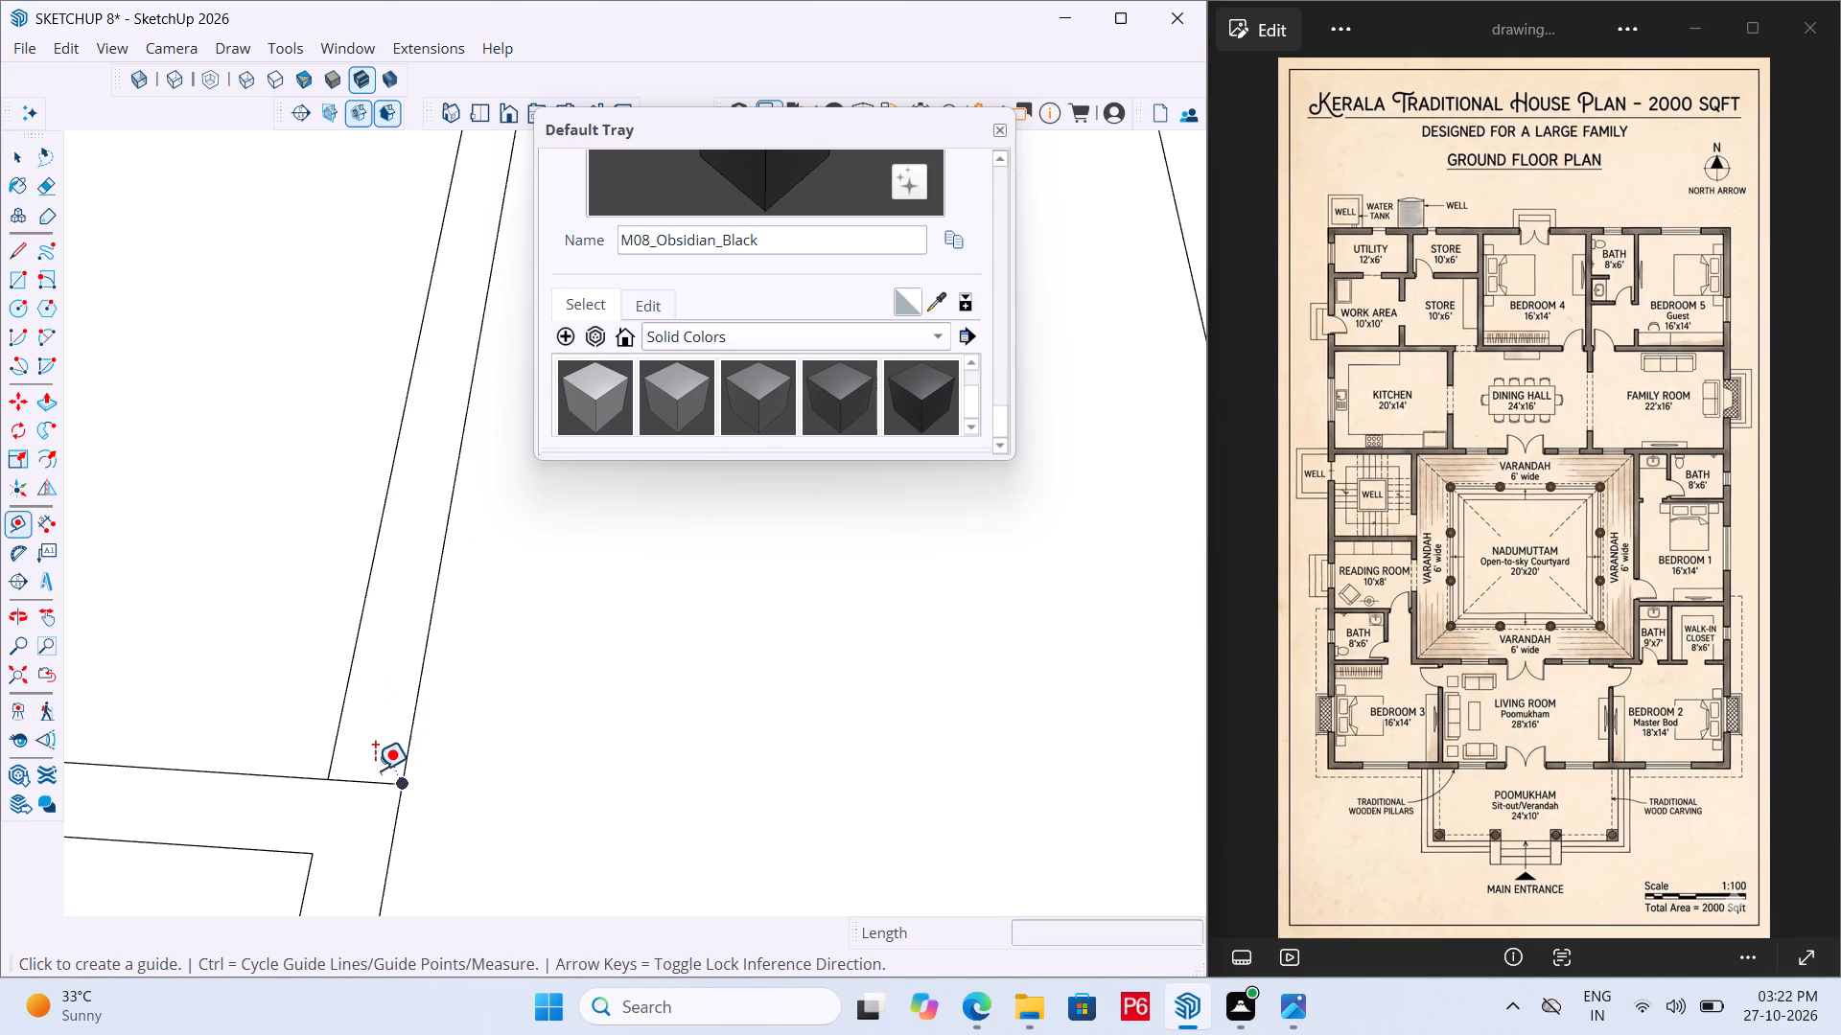
click(360, 783)
scroll(286, 512, down, 5)
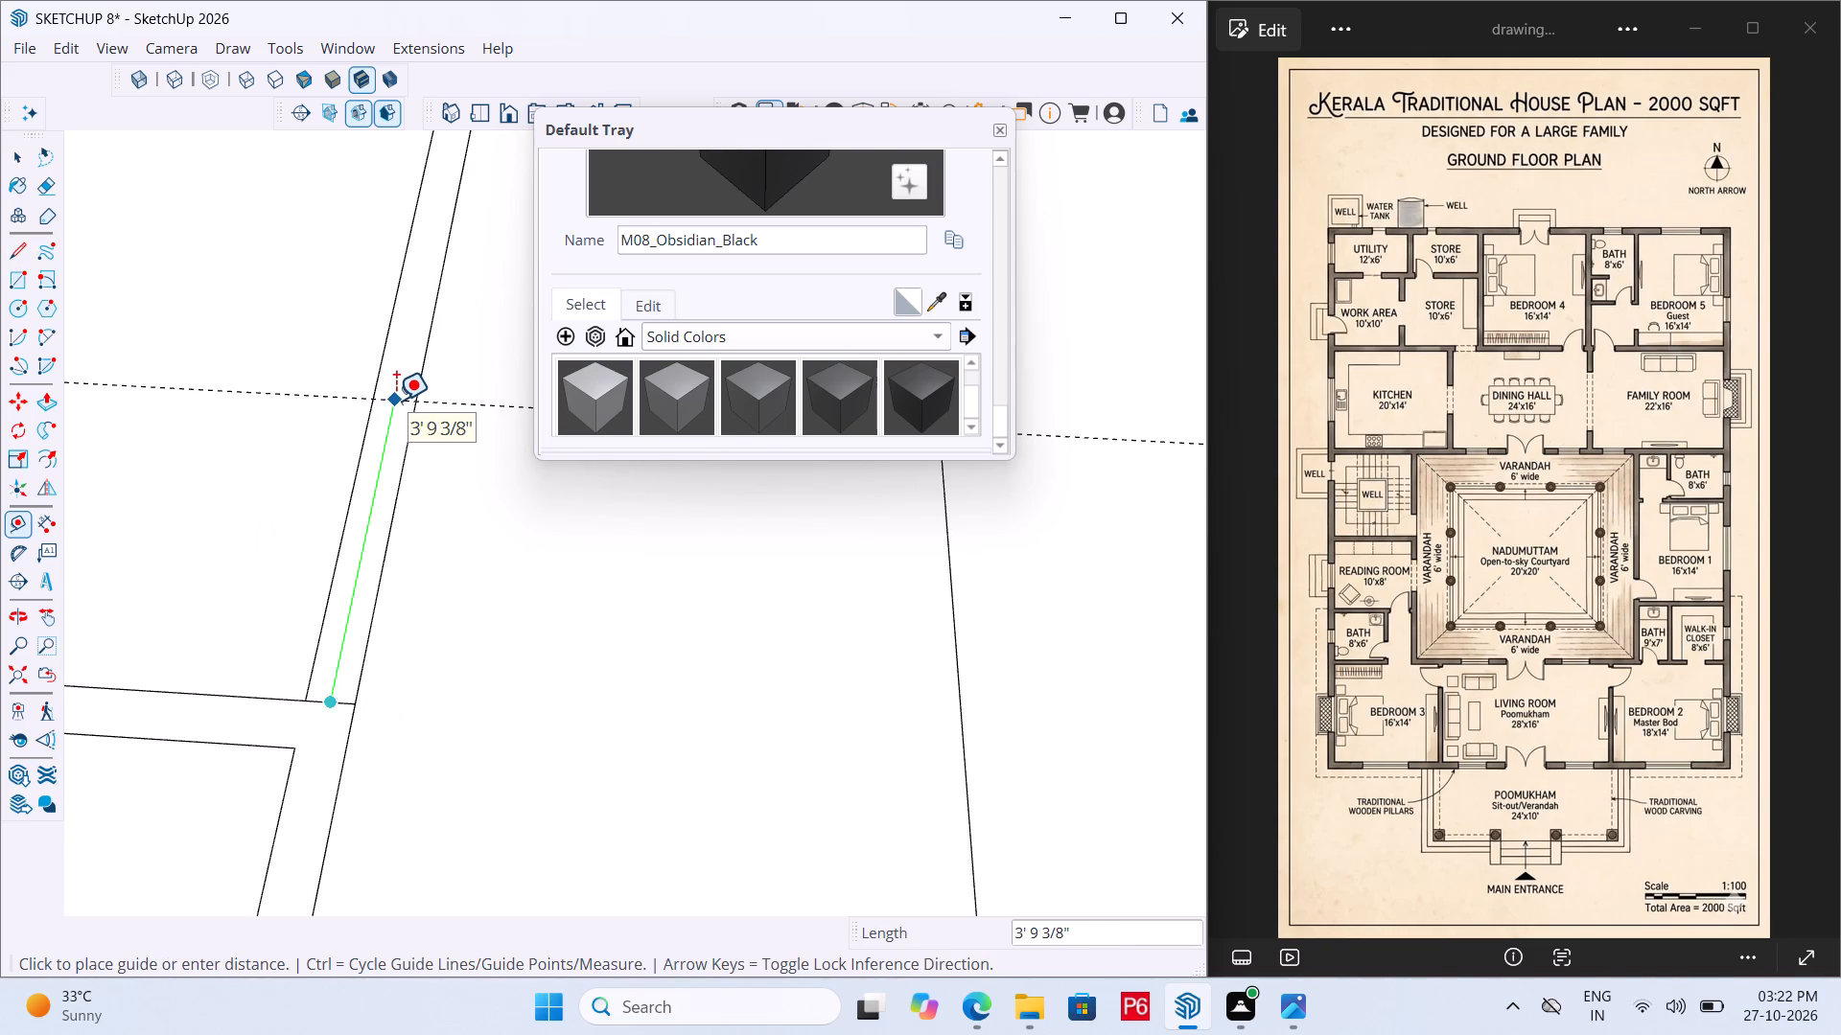
text(3')
key(Return)
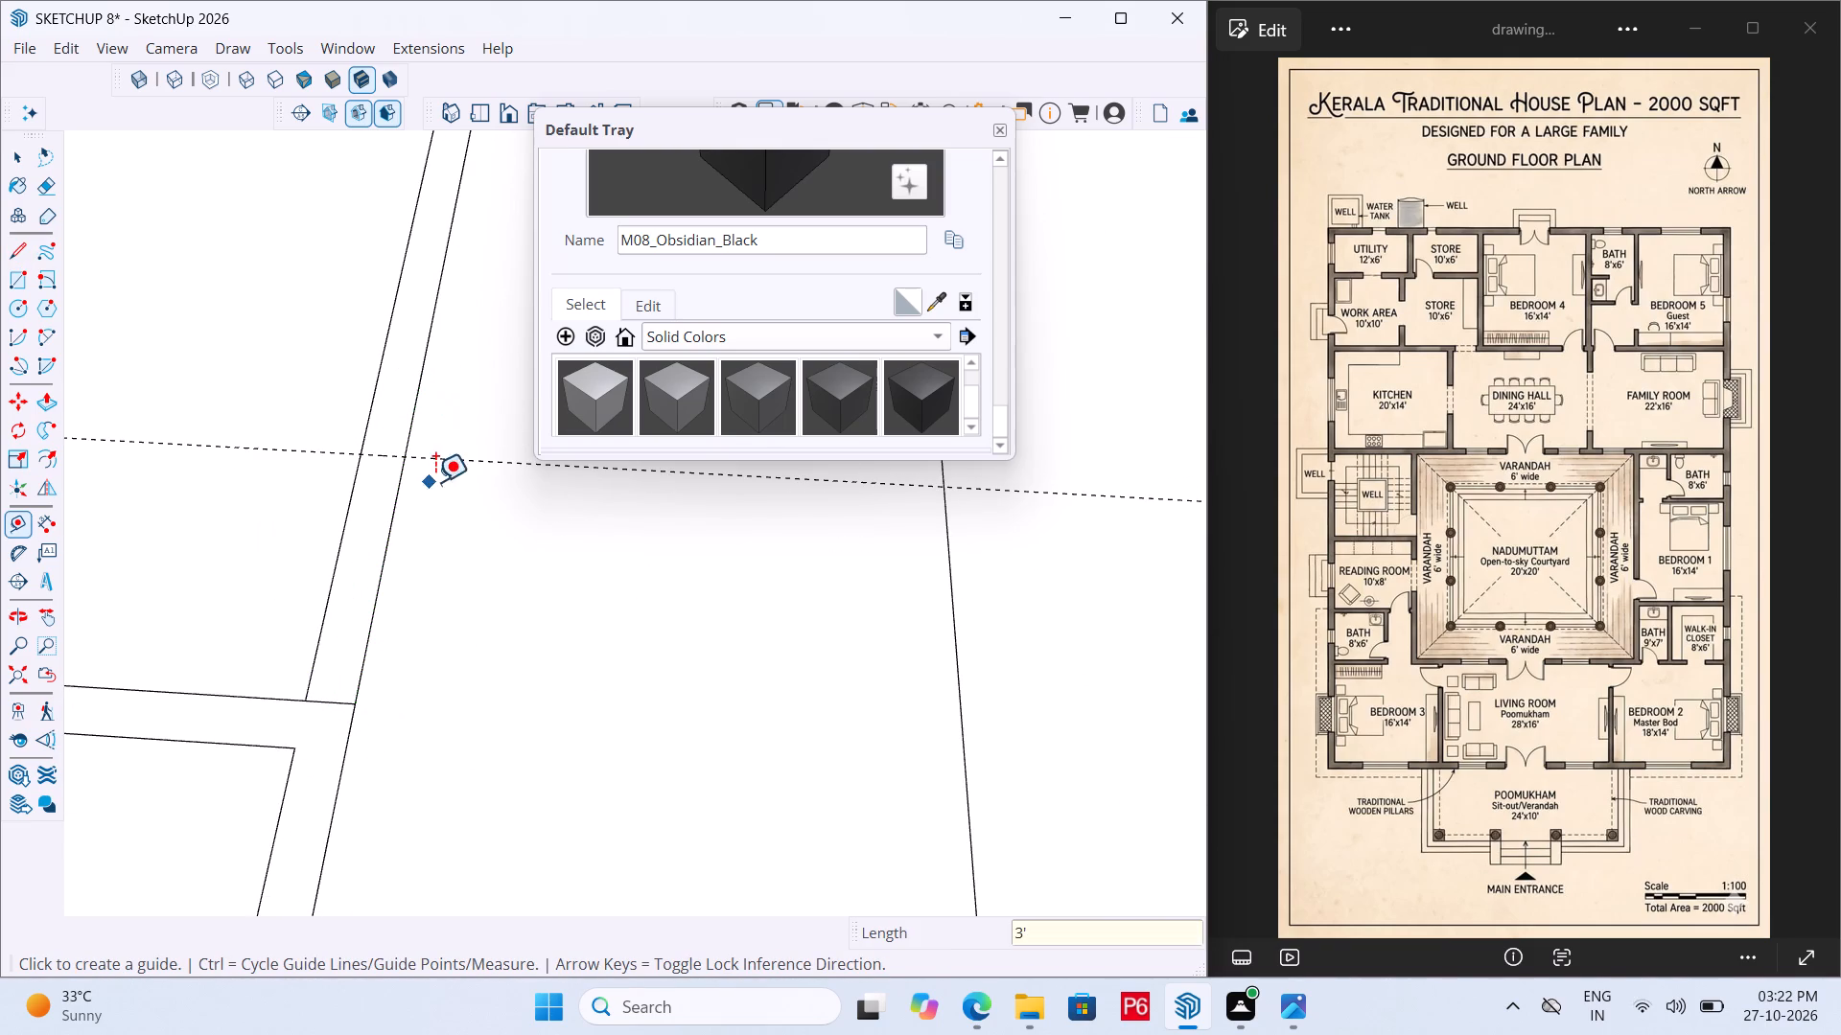
key(l)
click(364, 450)
click(405, 461)
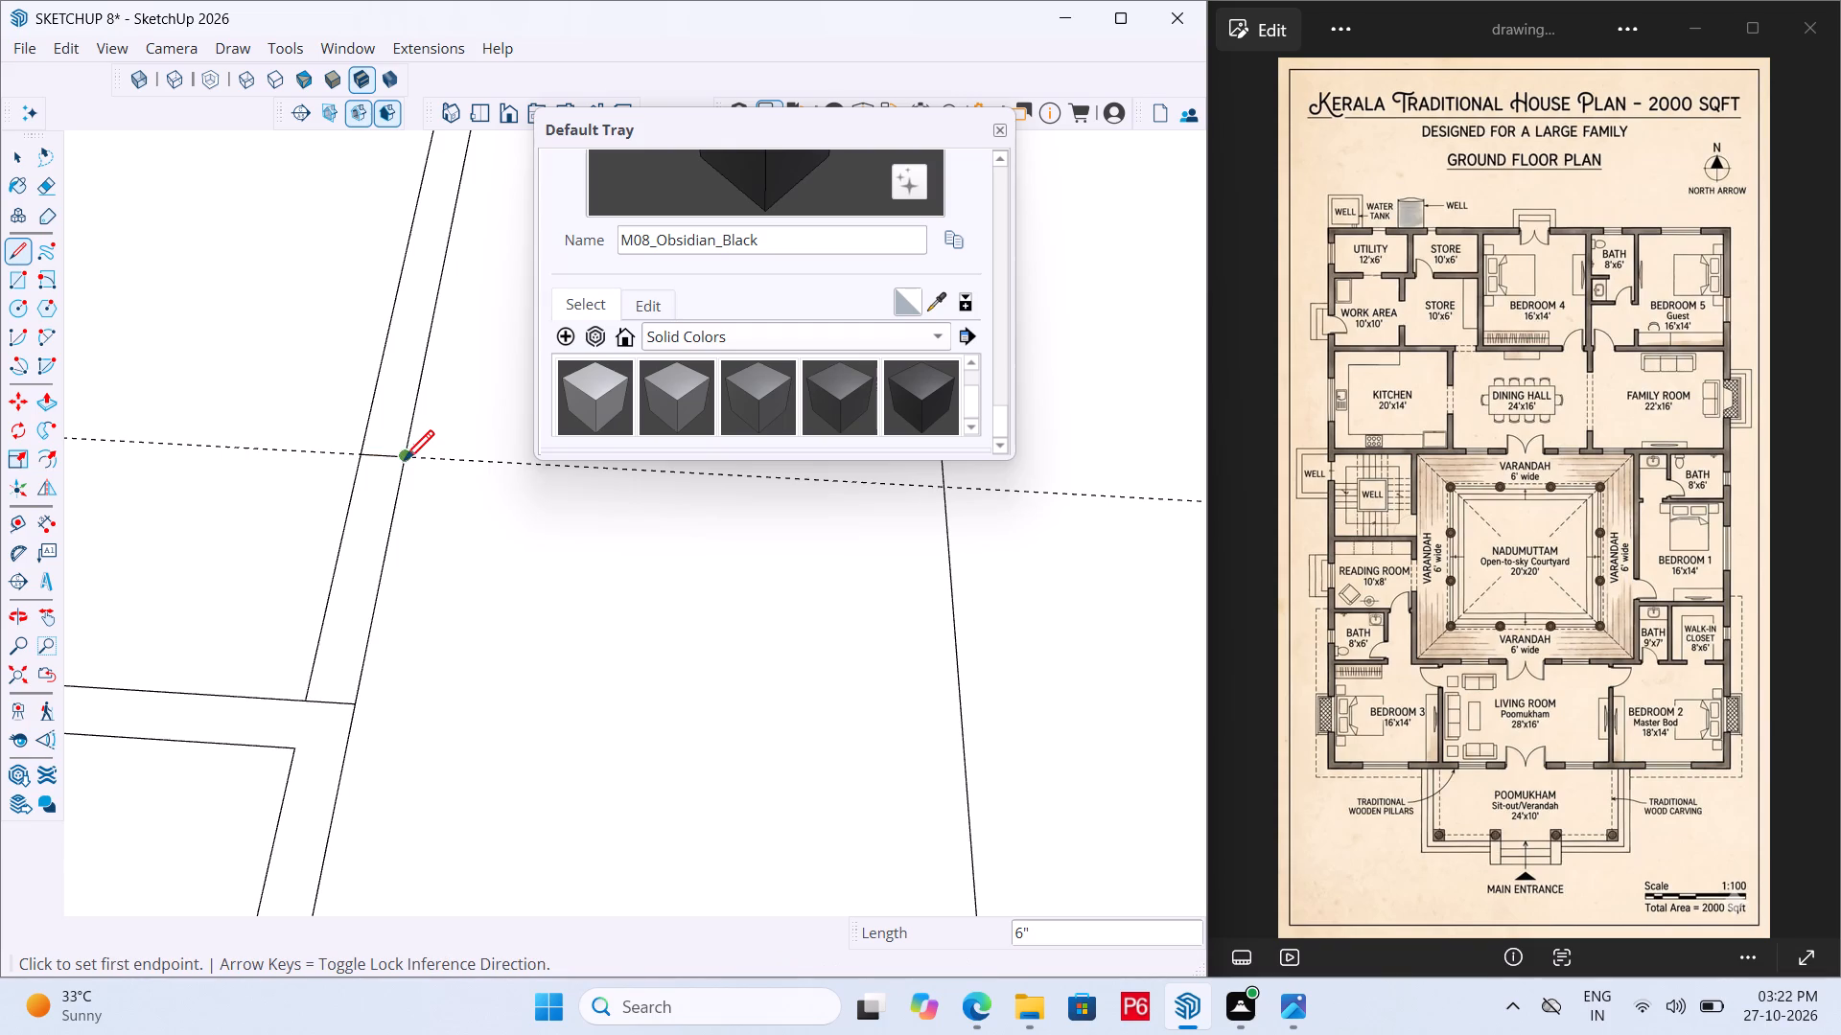
Save the model and erase the guide at the well room opening.
key(ctrl+s)
key(ctrl+s)
key(e)
drag(504, 461, 498, 477)
click(498, 477)
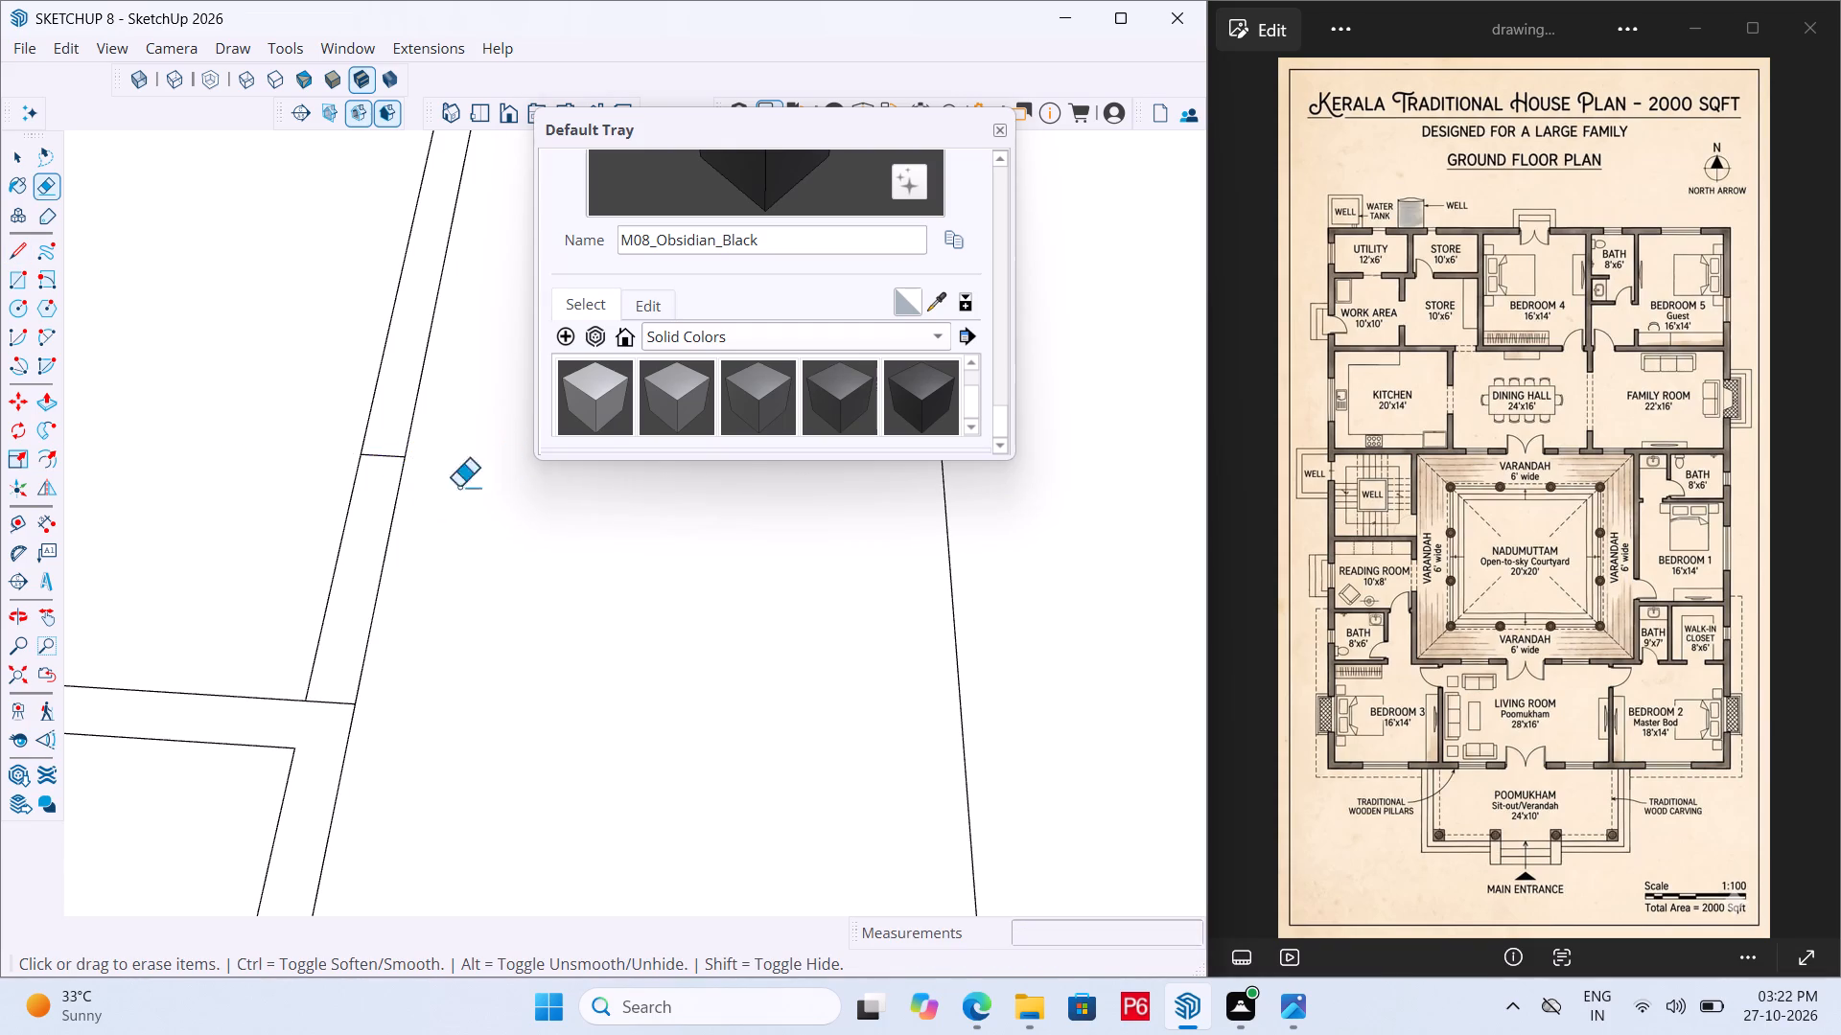
Draw a line across the wall strip between the kitchen and dining hall, in its northern half.
scroll(252, 704, down, 20)
scroll(268, 636, down, 6)
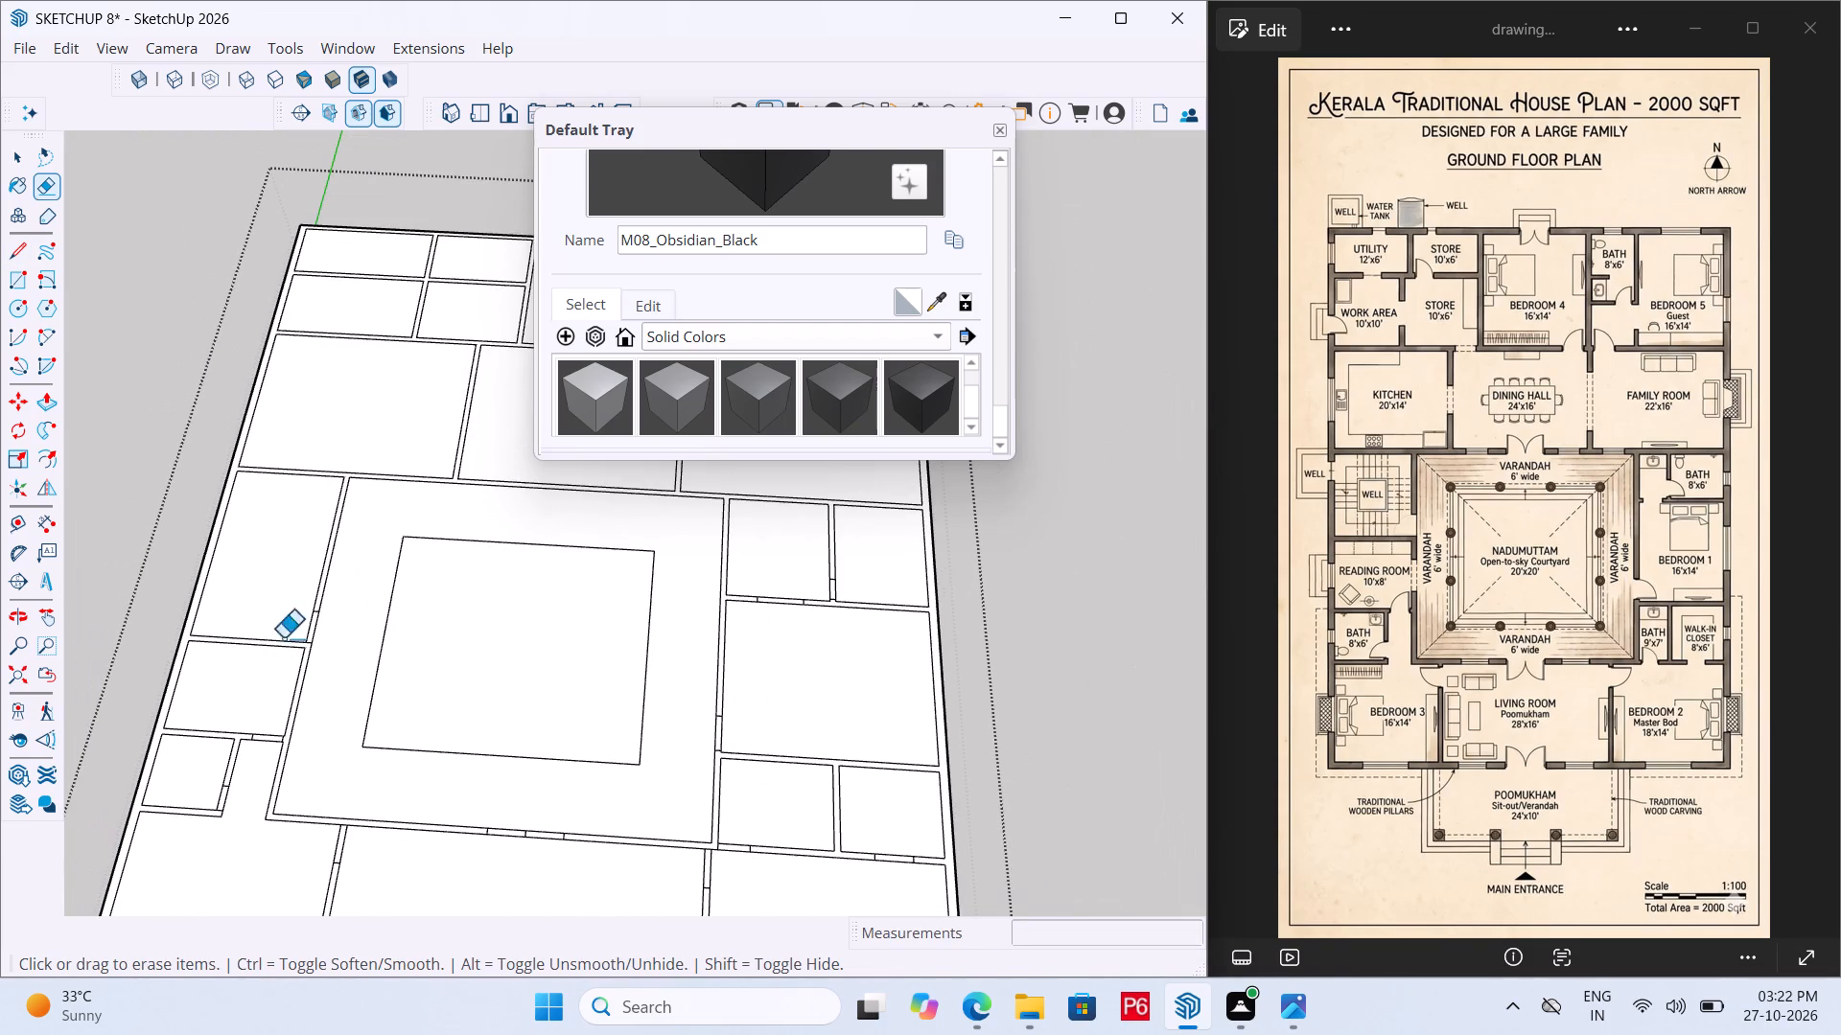
scroll(220, 494, down, 2)
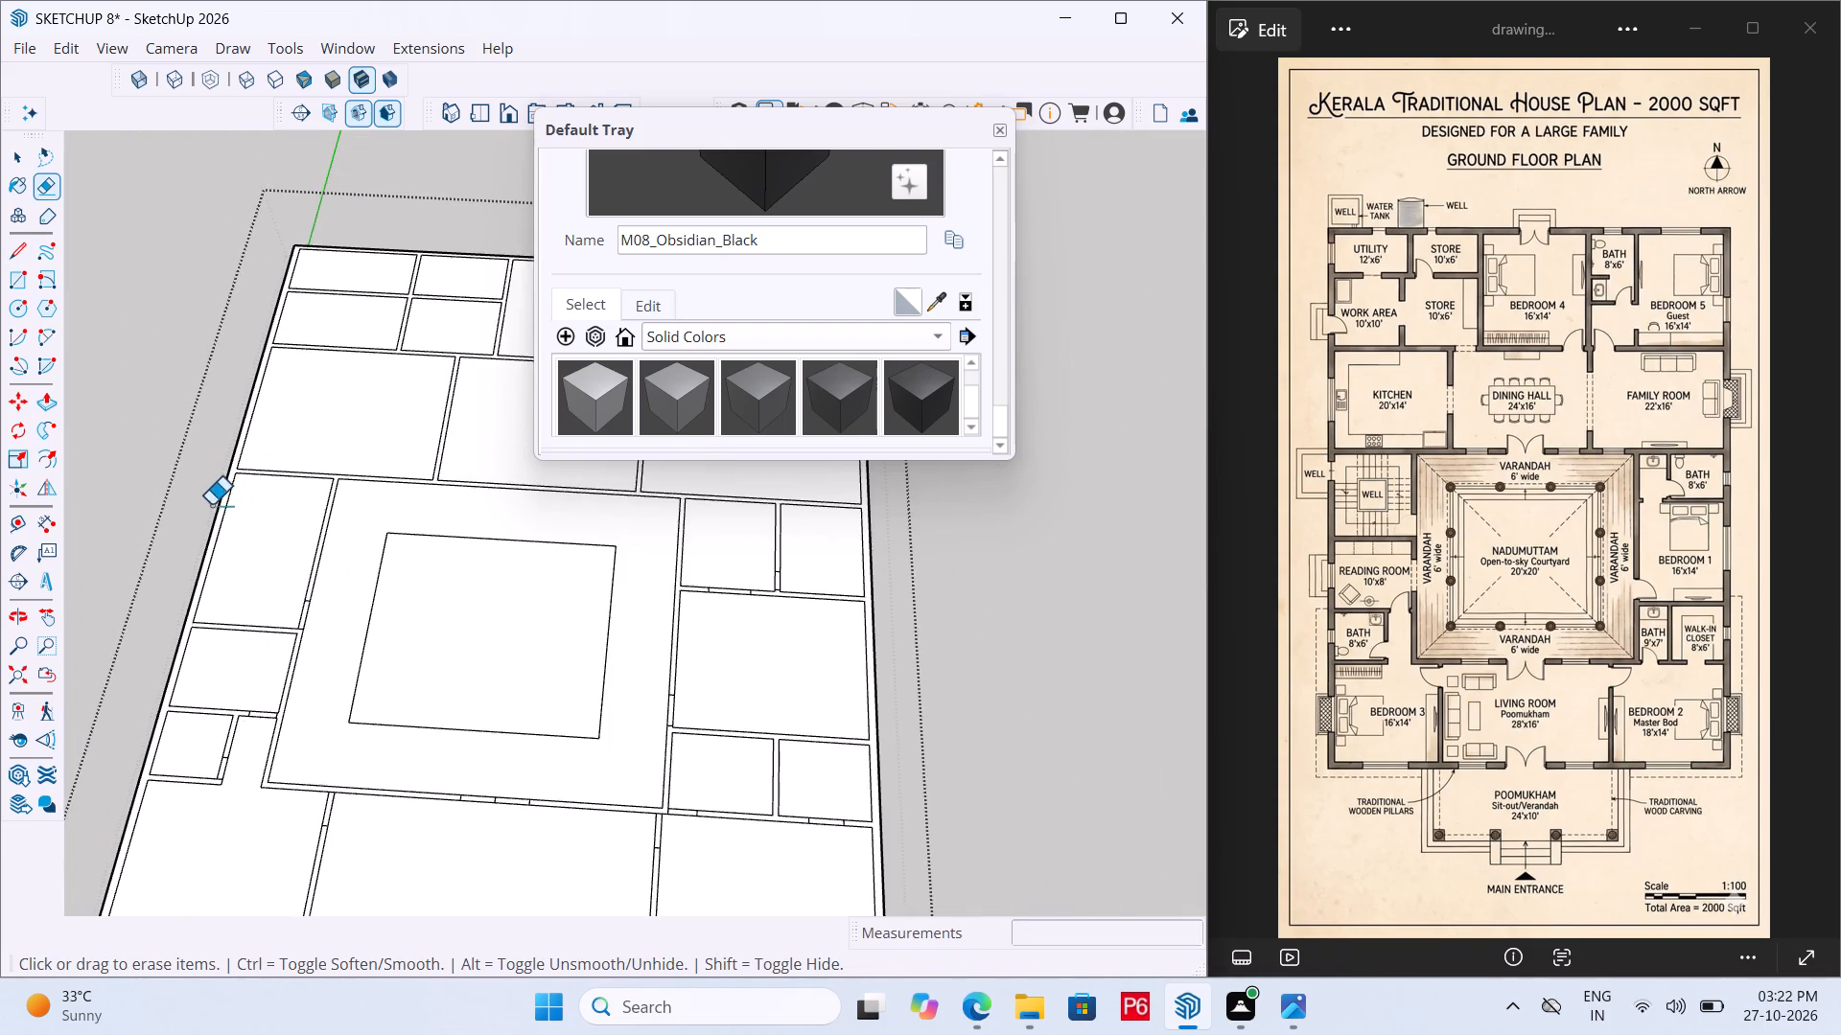
scroll(211, 505, down, 4)
scroll(354, 438, up, 15)
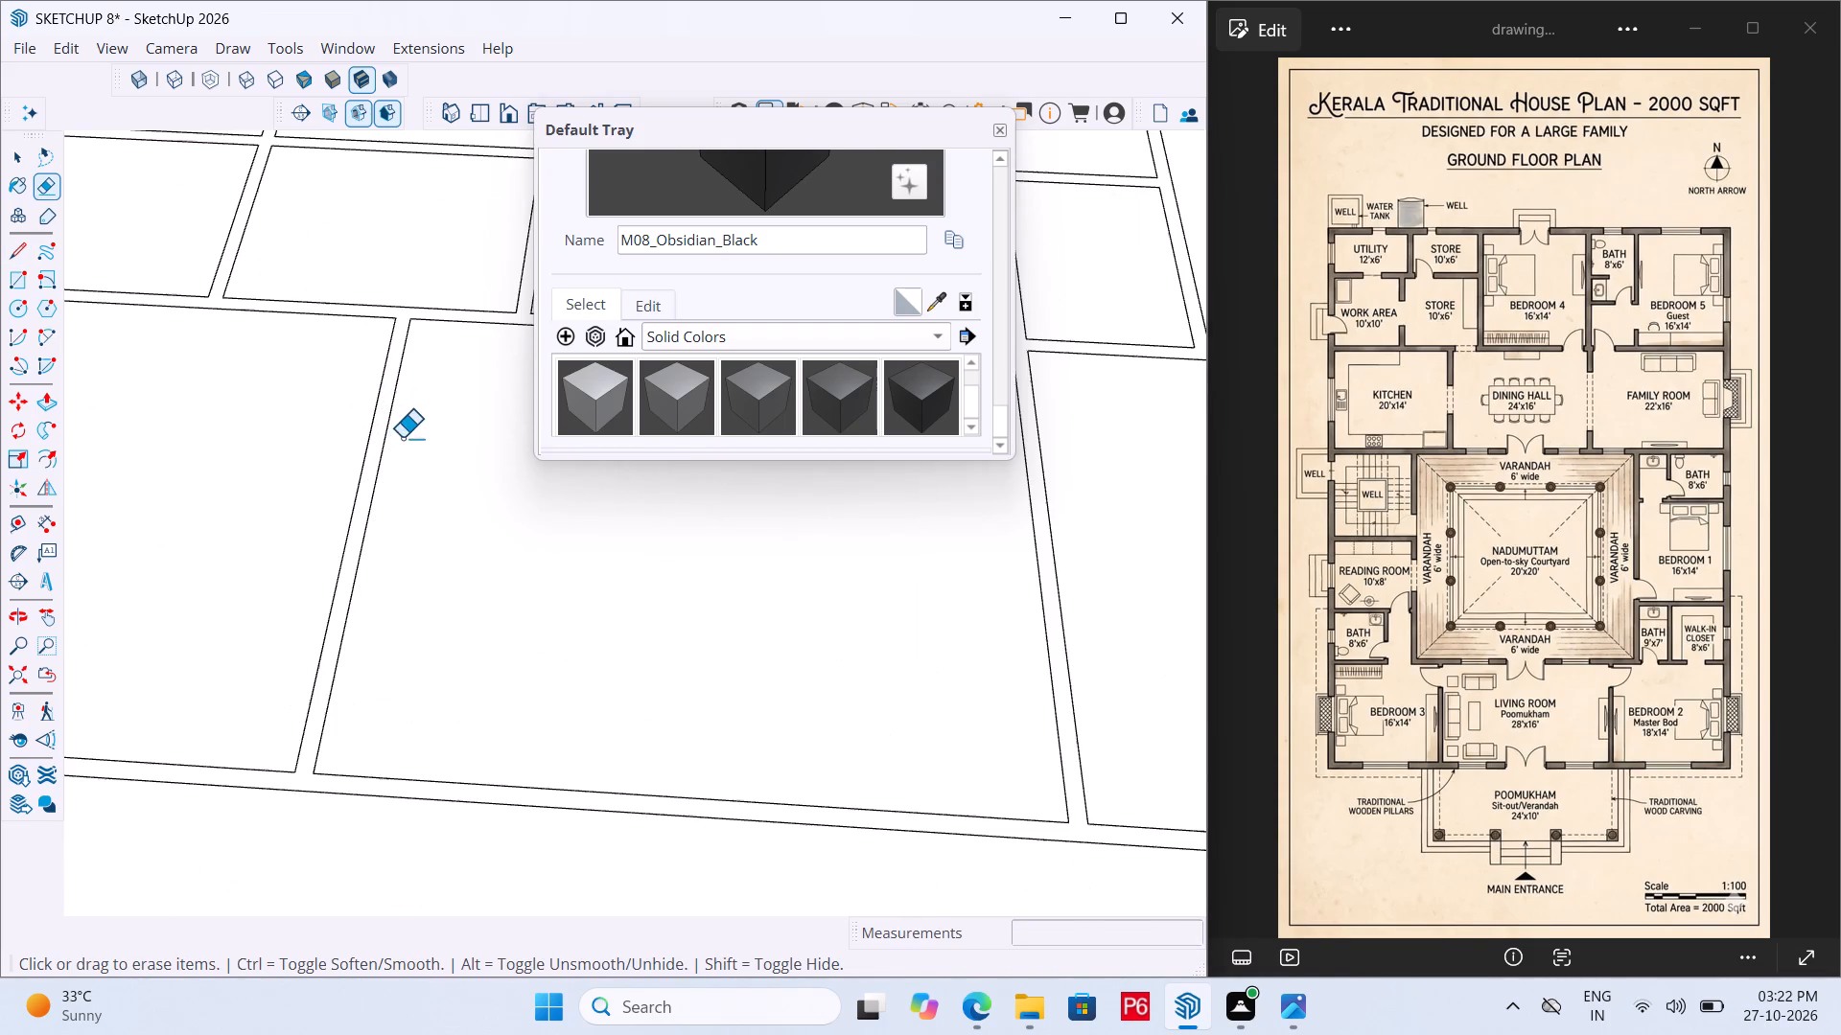
key(l)
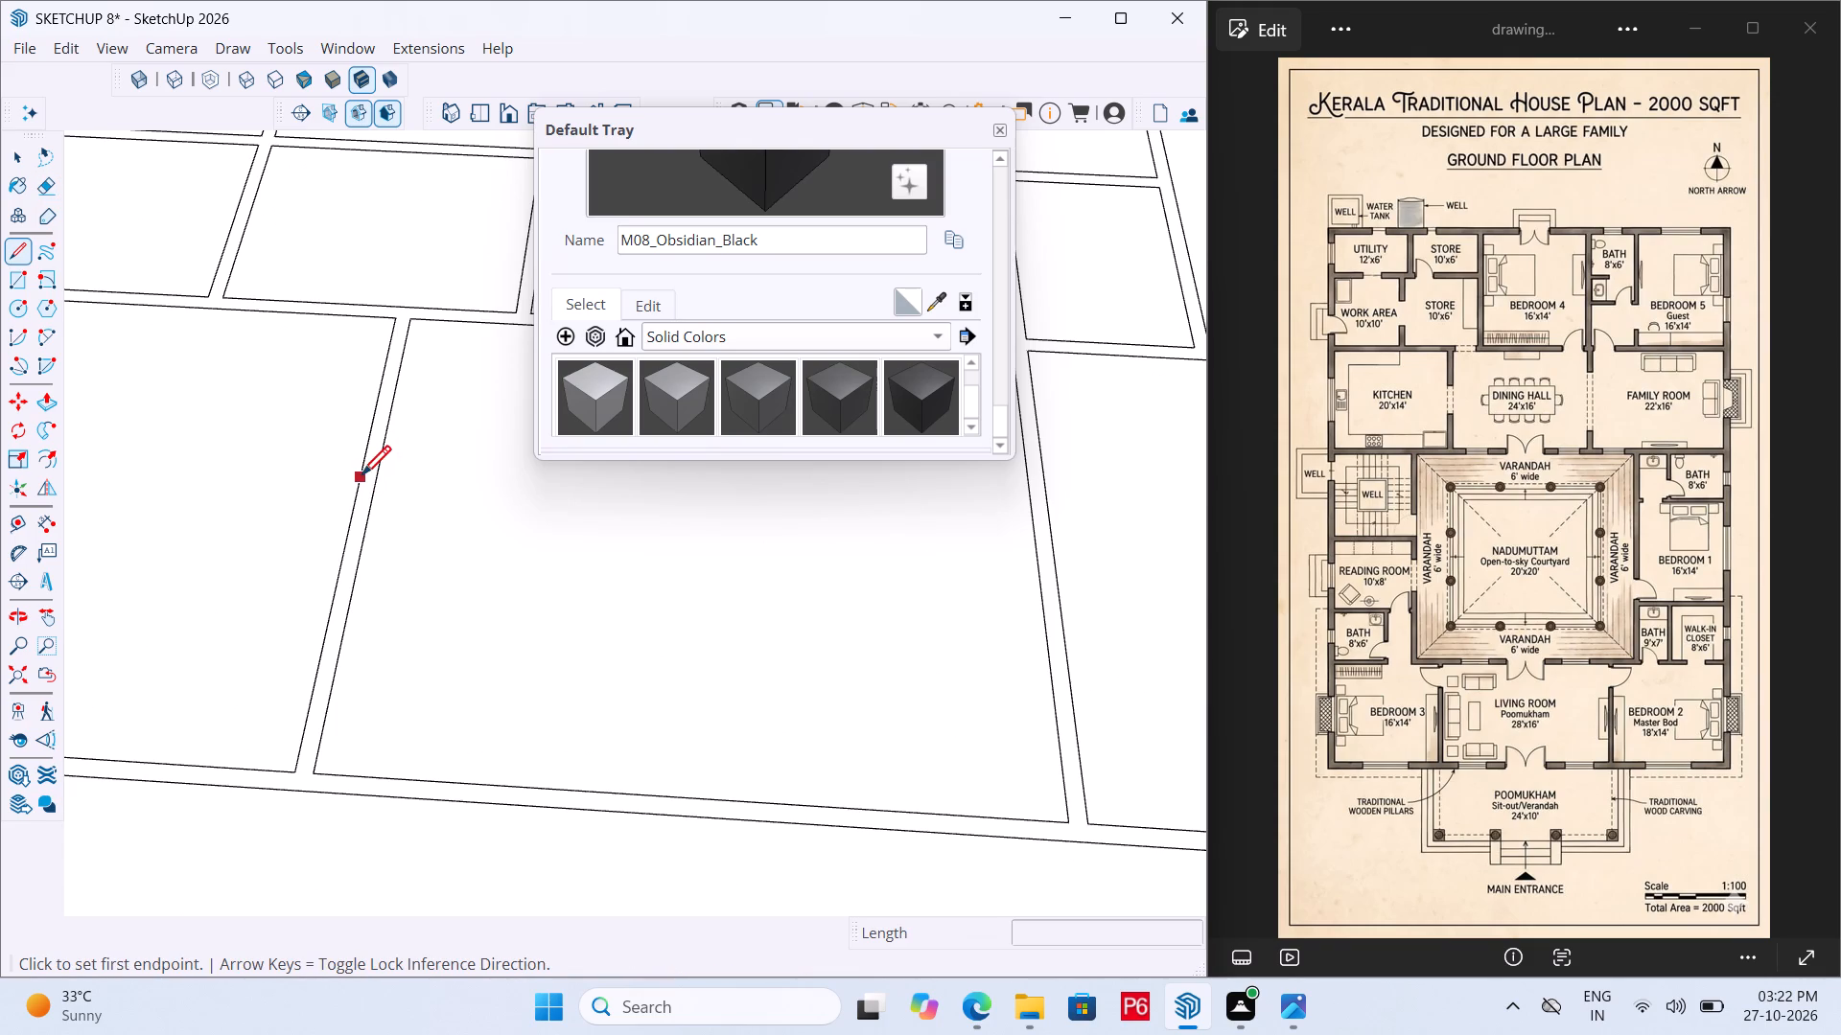
scroll(361, 475, up, 2)
click(364, 473)
click(387, 472)
key(space)
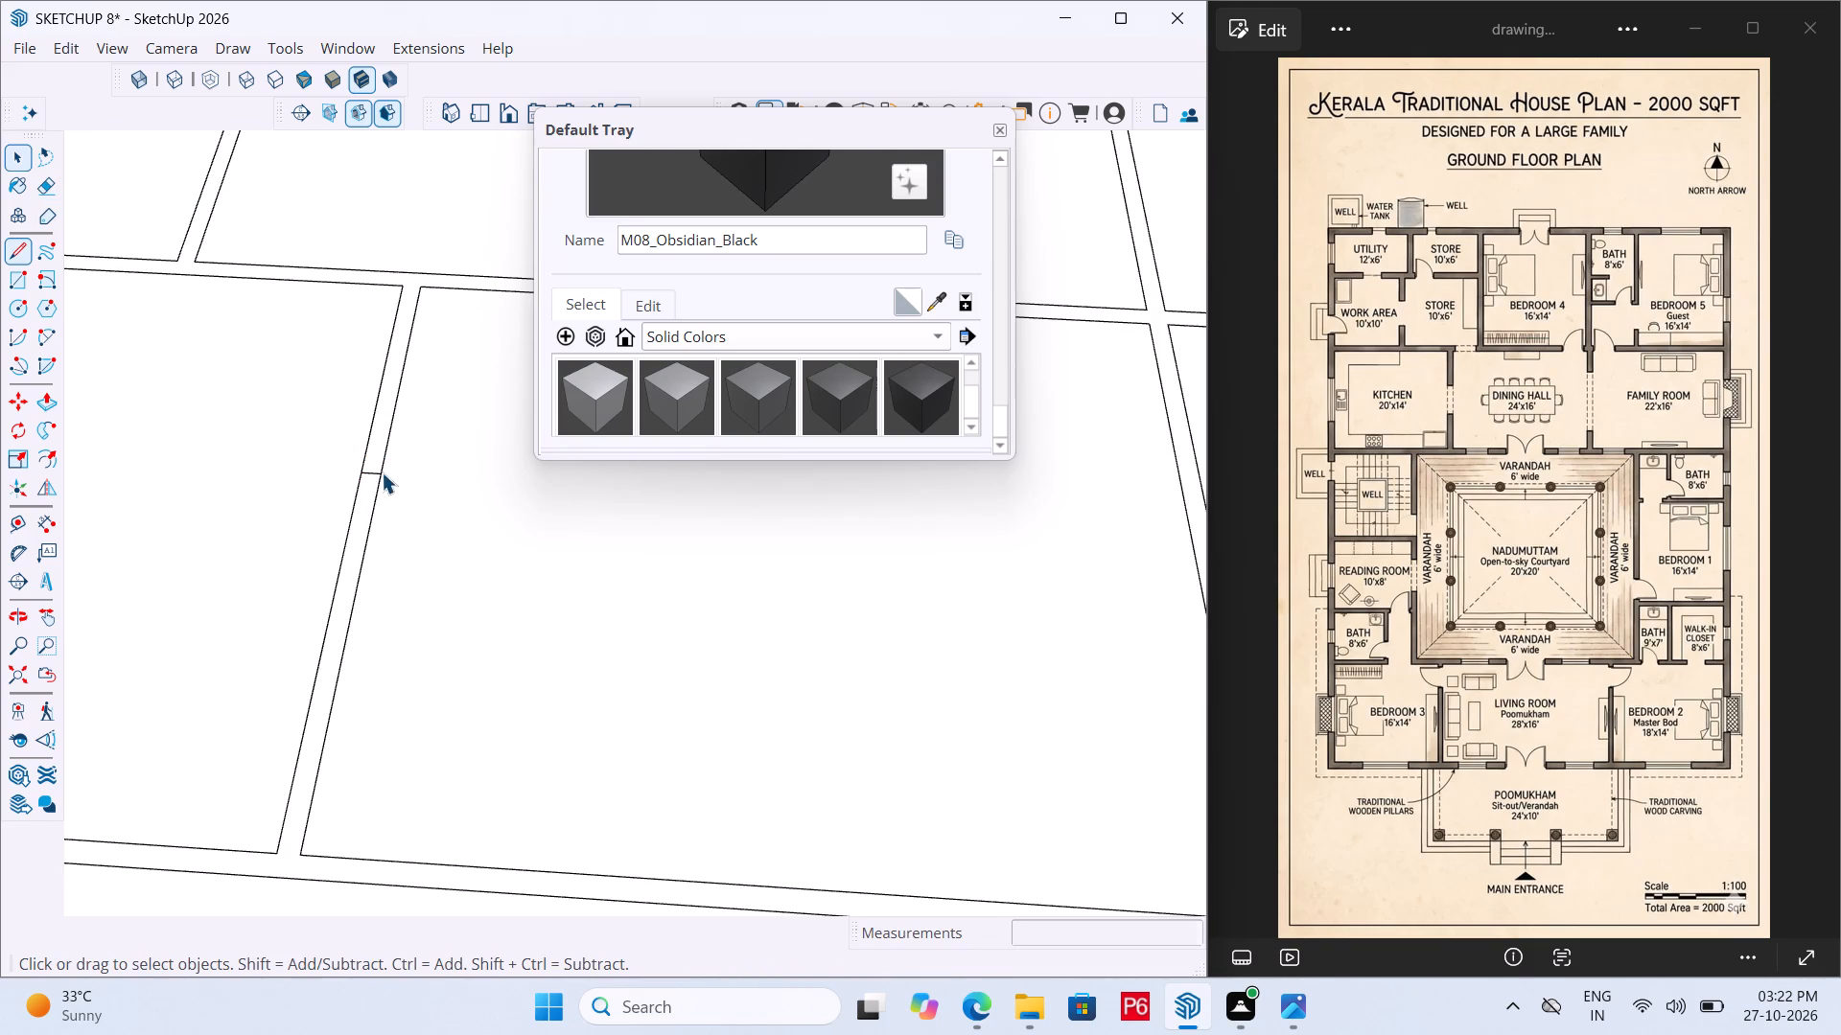
Mark a 4' opening southward along the kitchen–dining hall wall from that line, using a guide and a second 6" cross line.
scroll(373, 471, up, 5)
key(t)
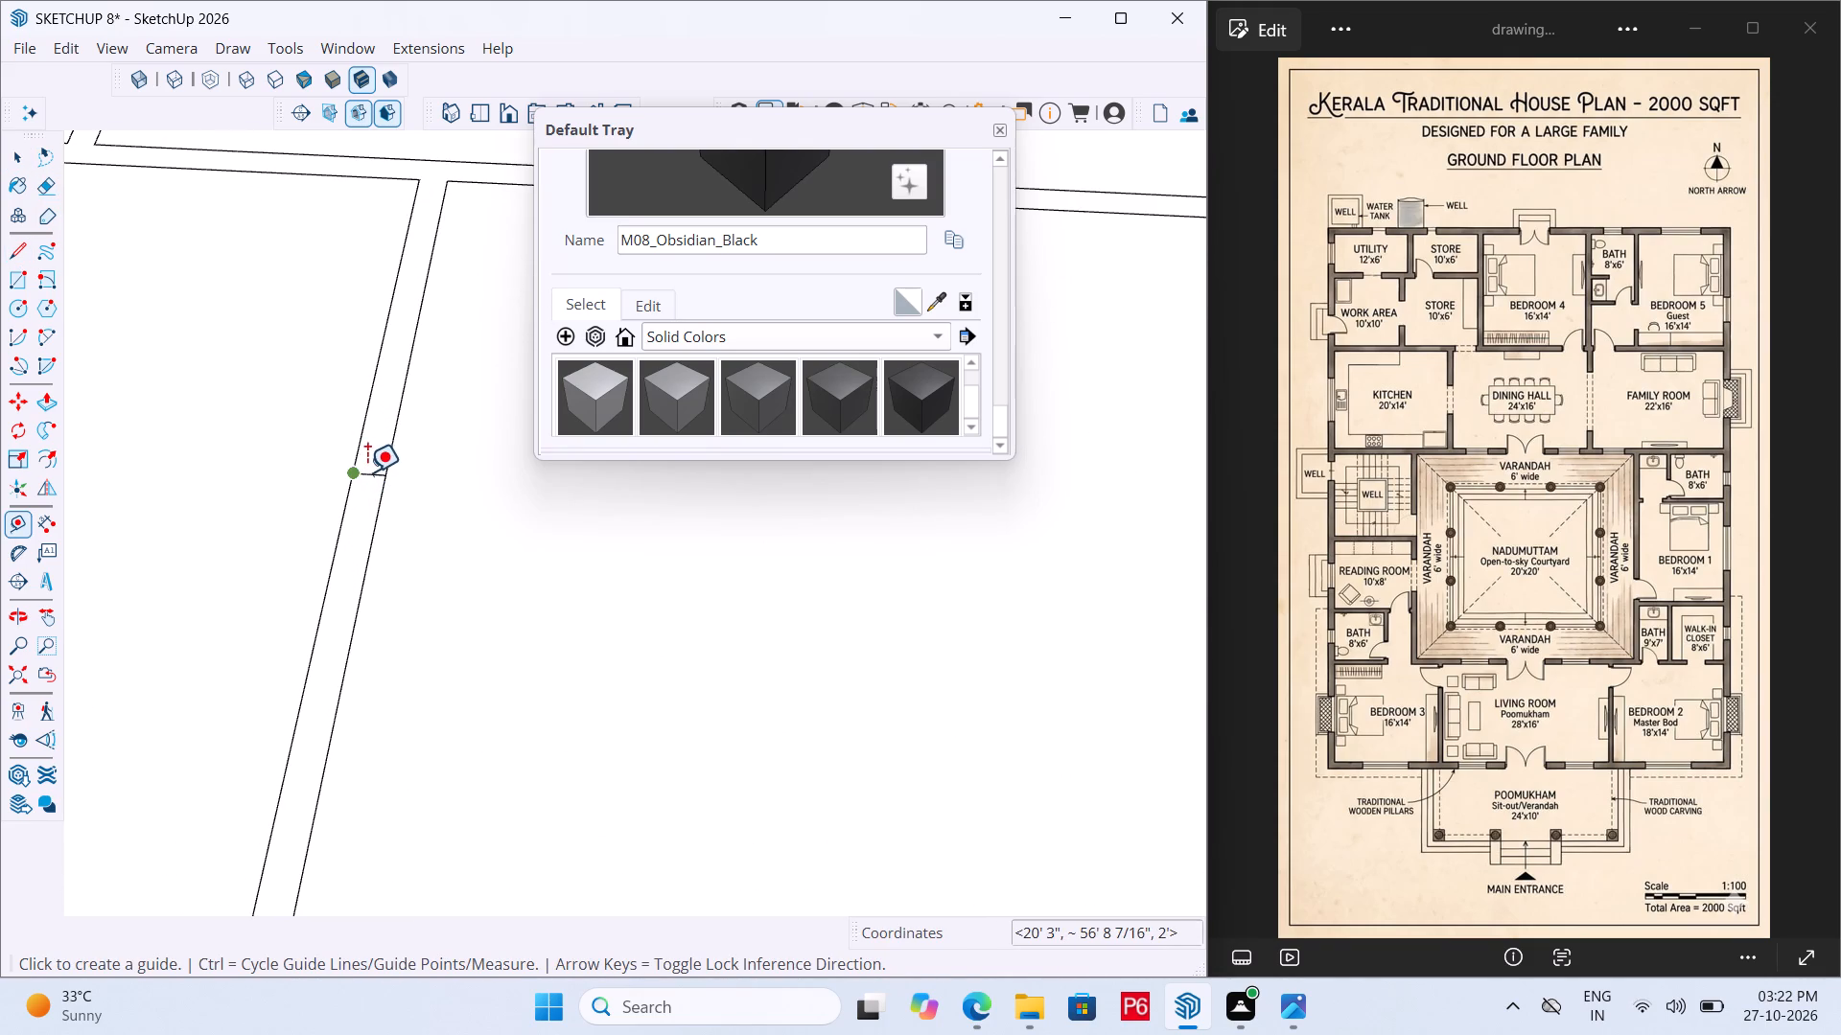
click(368, 474)
scroll(308, 588, down, 6)
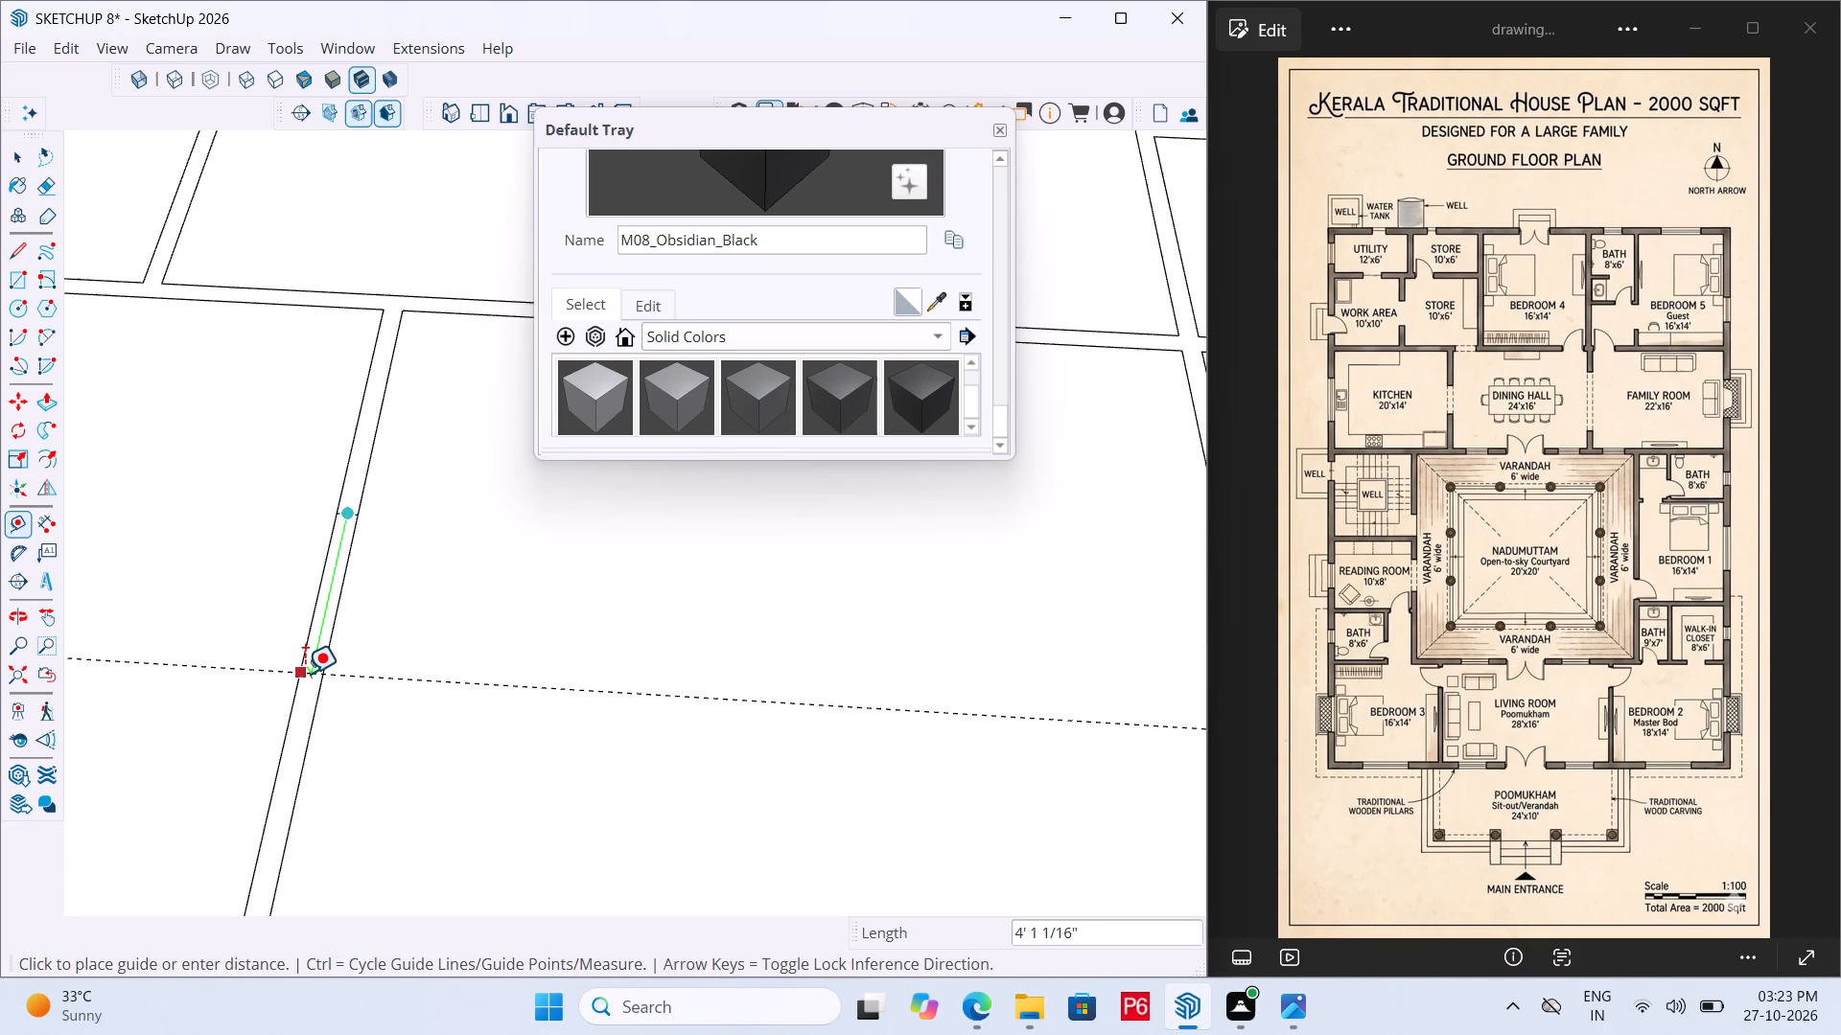
text(4')
key(Return)
scroll(423, 558, down, 6)
scroll(408, 619, up, 6)
key(l)
scroll(263, 655, up, 1)
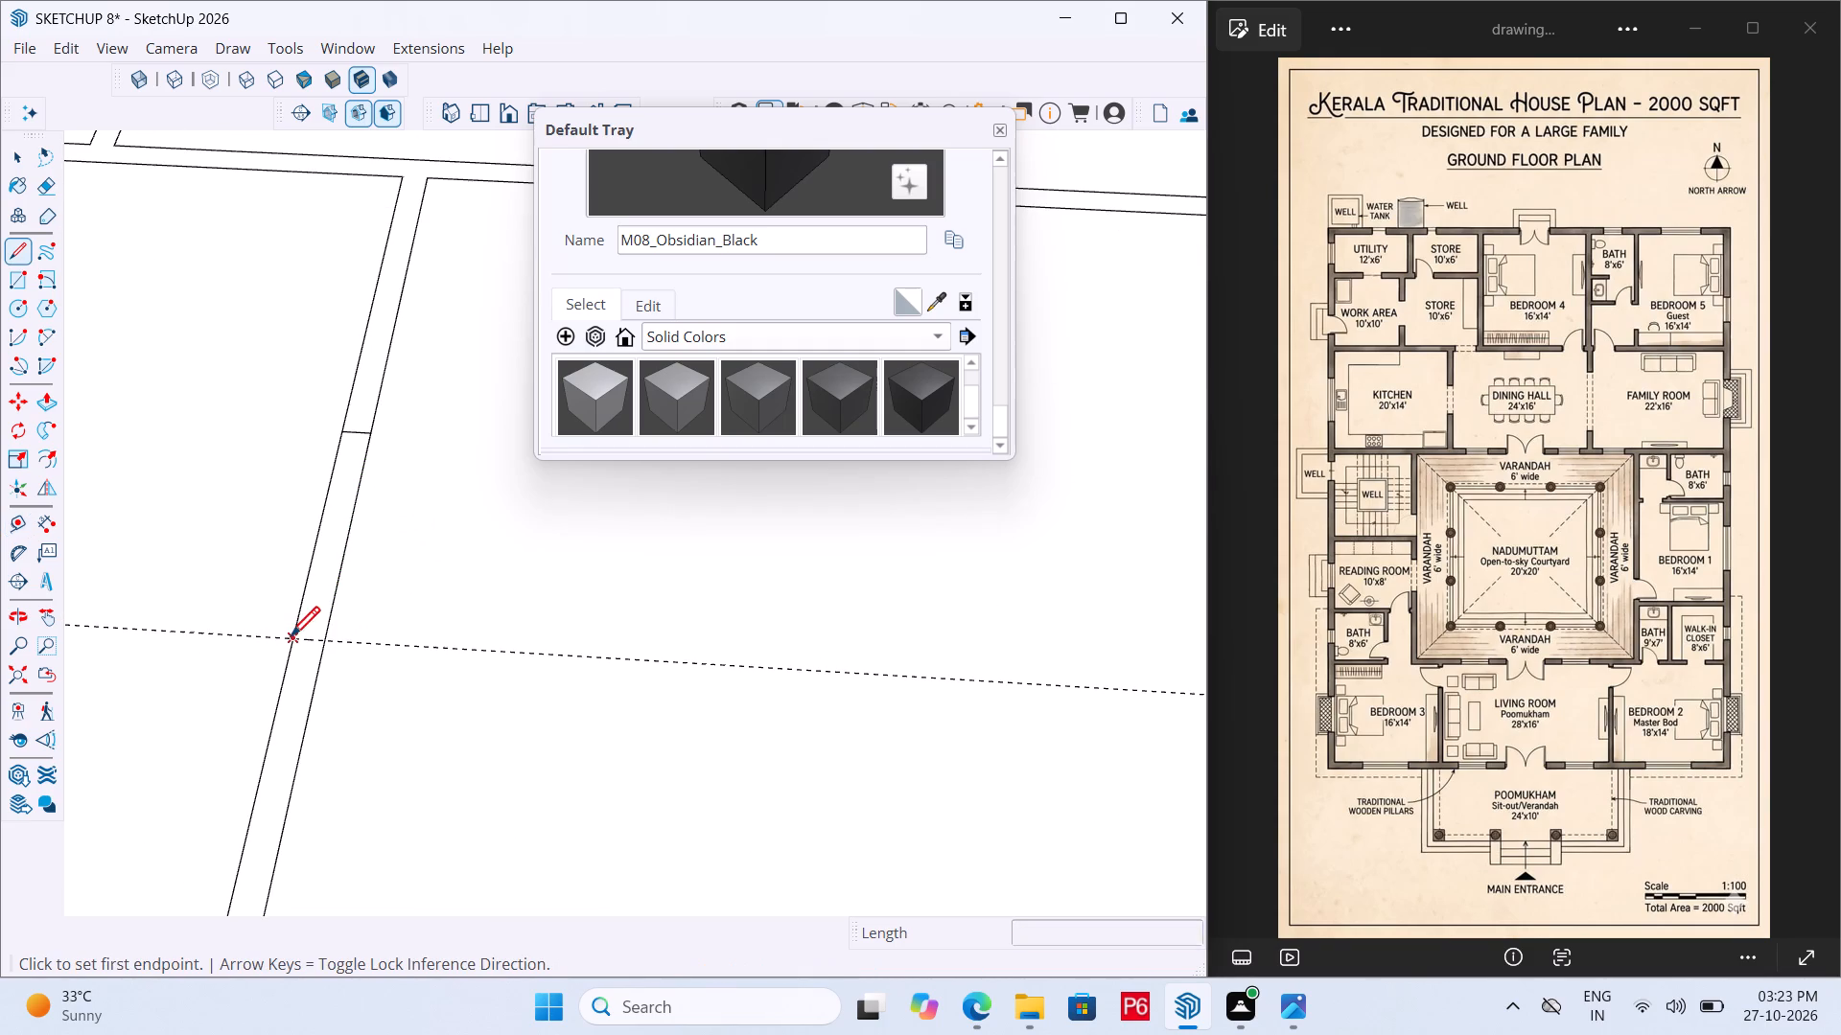
click(291, 638)
click(325, 643)
Save the model and erase the guide at the kitchen–dining hall opening.
key(ctrl+s)
key(ctrl+s)
key(ctrl+s)
key(ctrl+s)
key(e)
drag(430, 643, 418, 658)
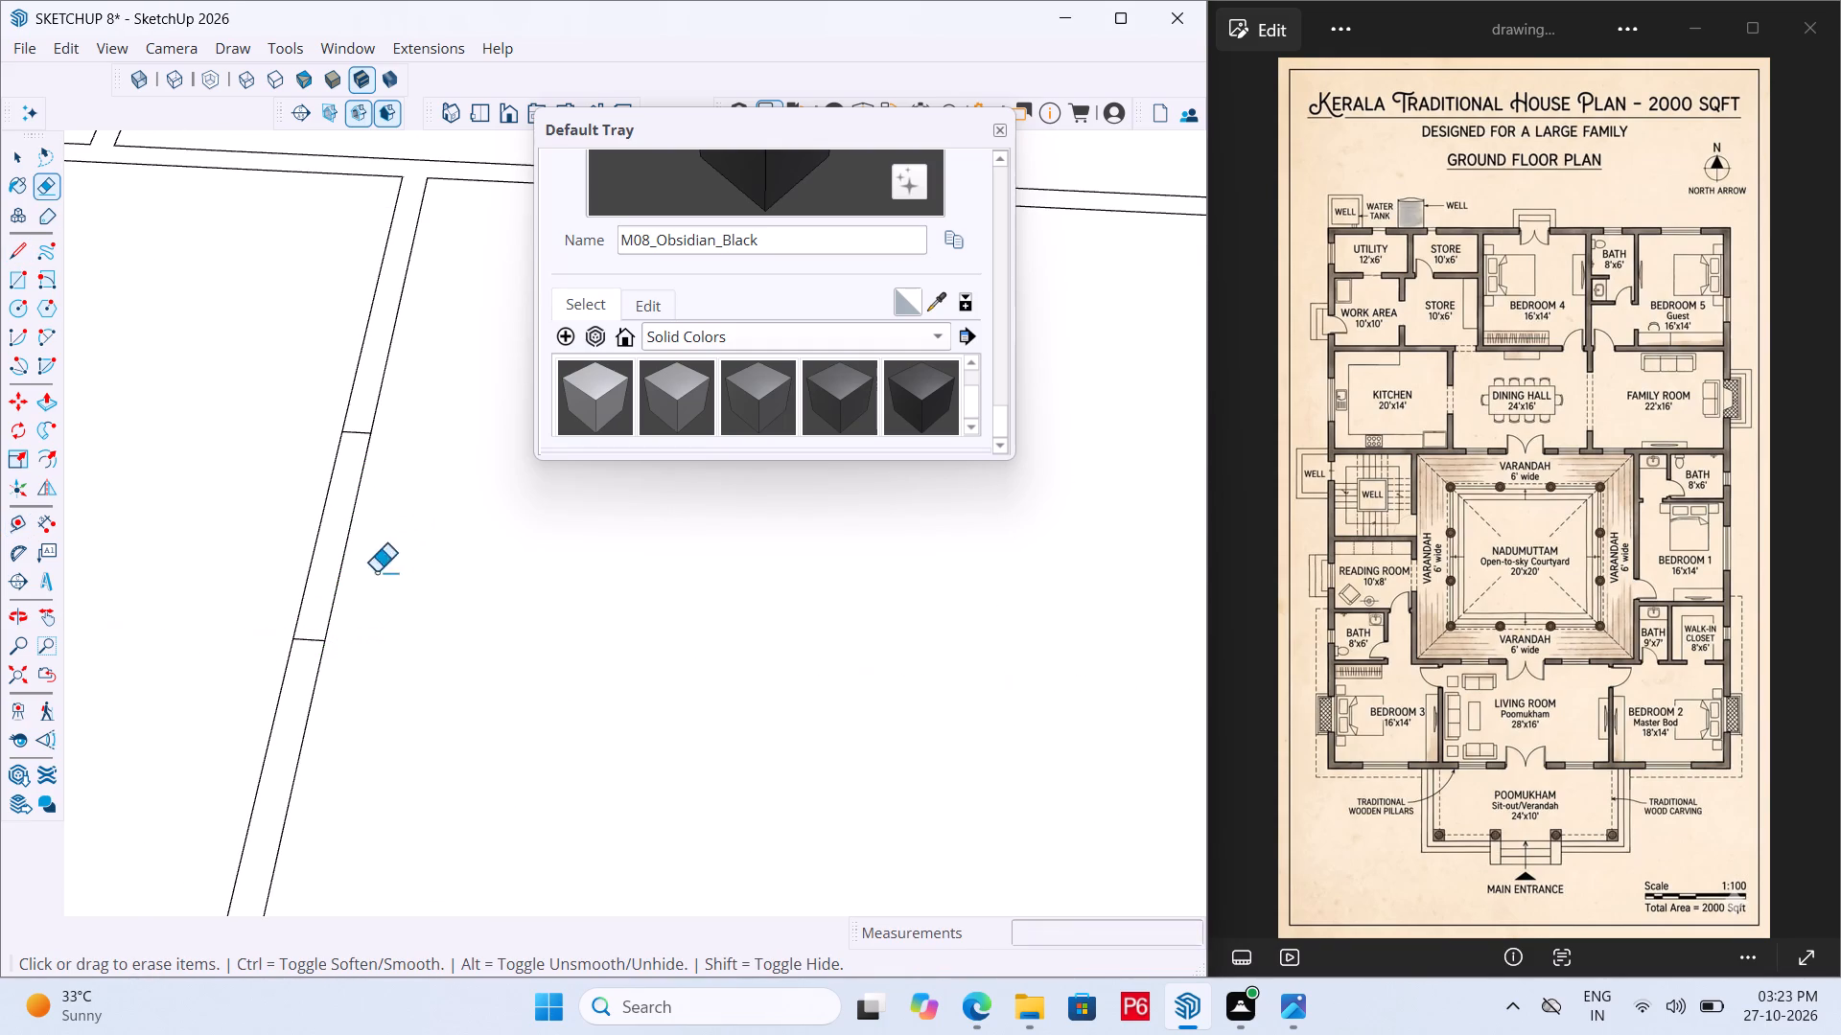
Draw a line across the wall strip between the dining hall and the varandah, at the middle of the dining hall side.
scroll(380, 572, down, 13)
scroll(287, 559, down, 6)
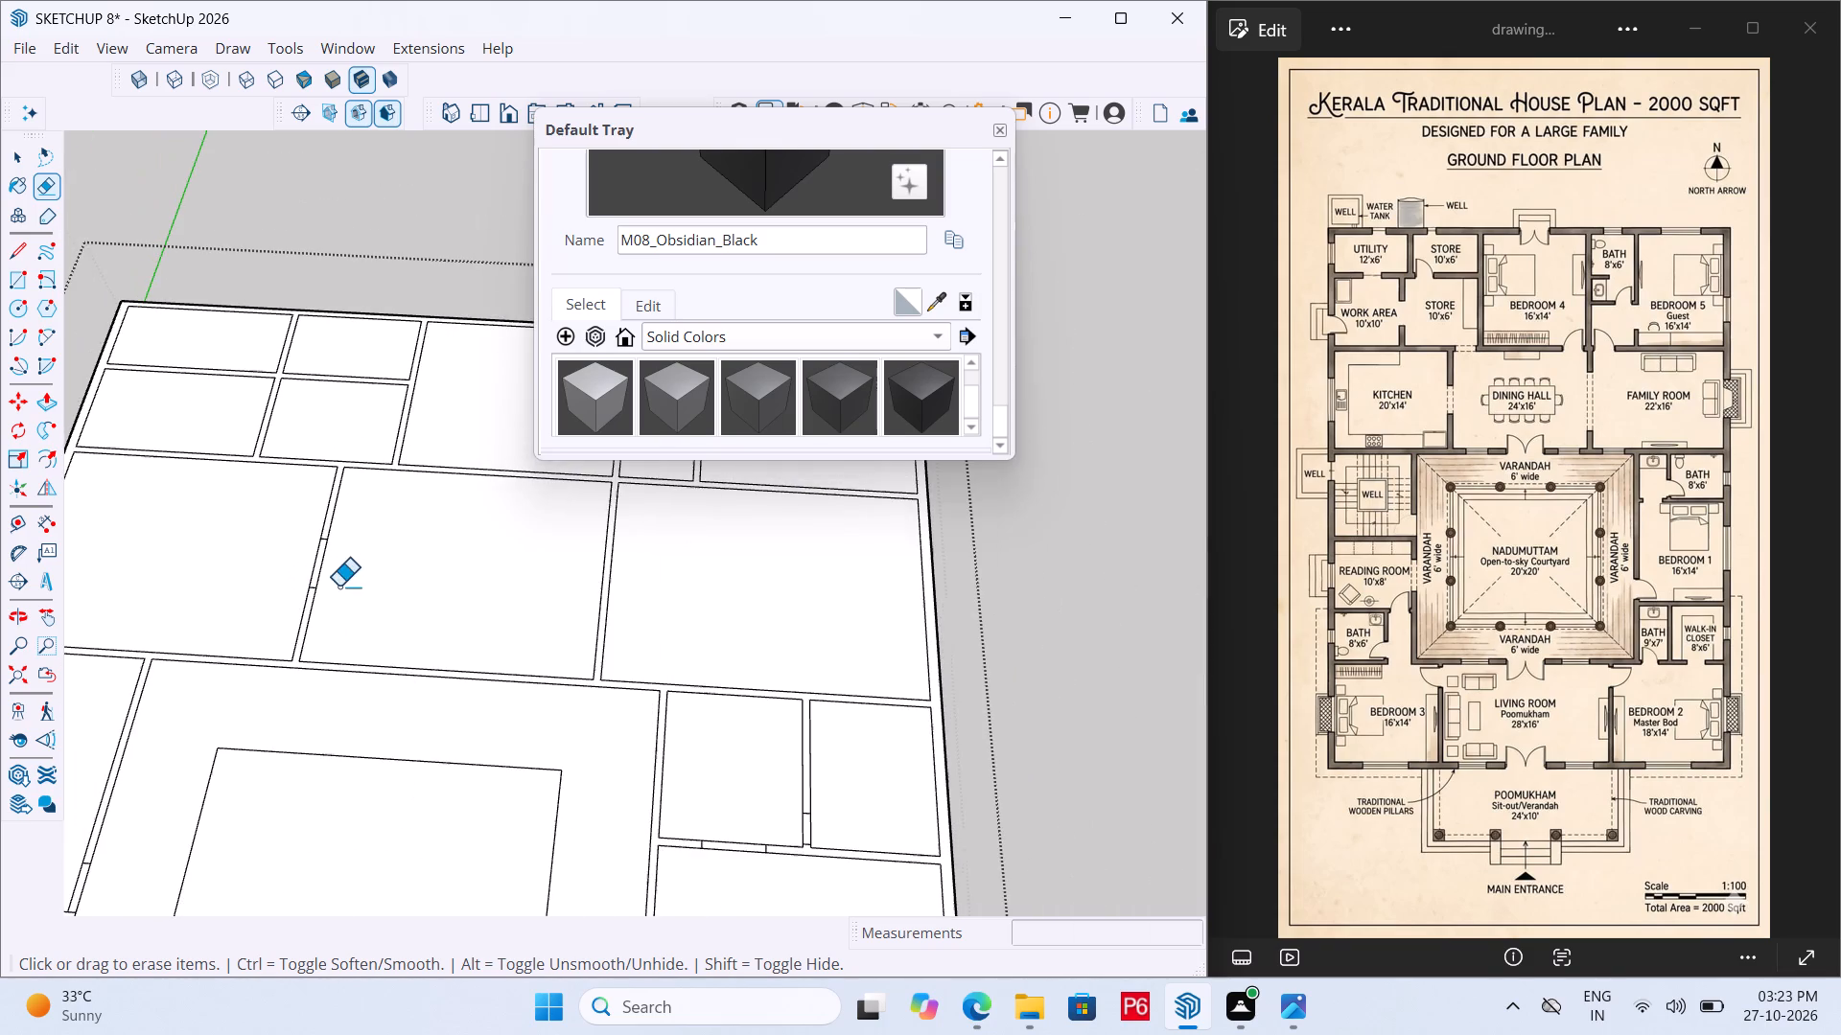
scroll(425, 688, up, 6)
key(l)
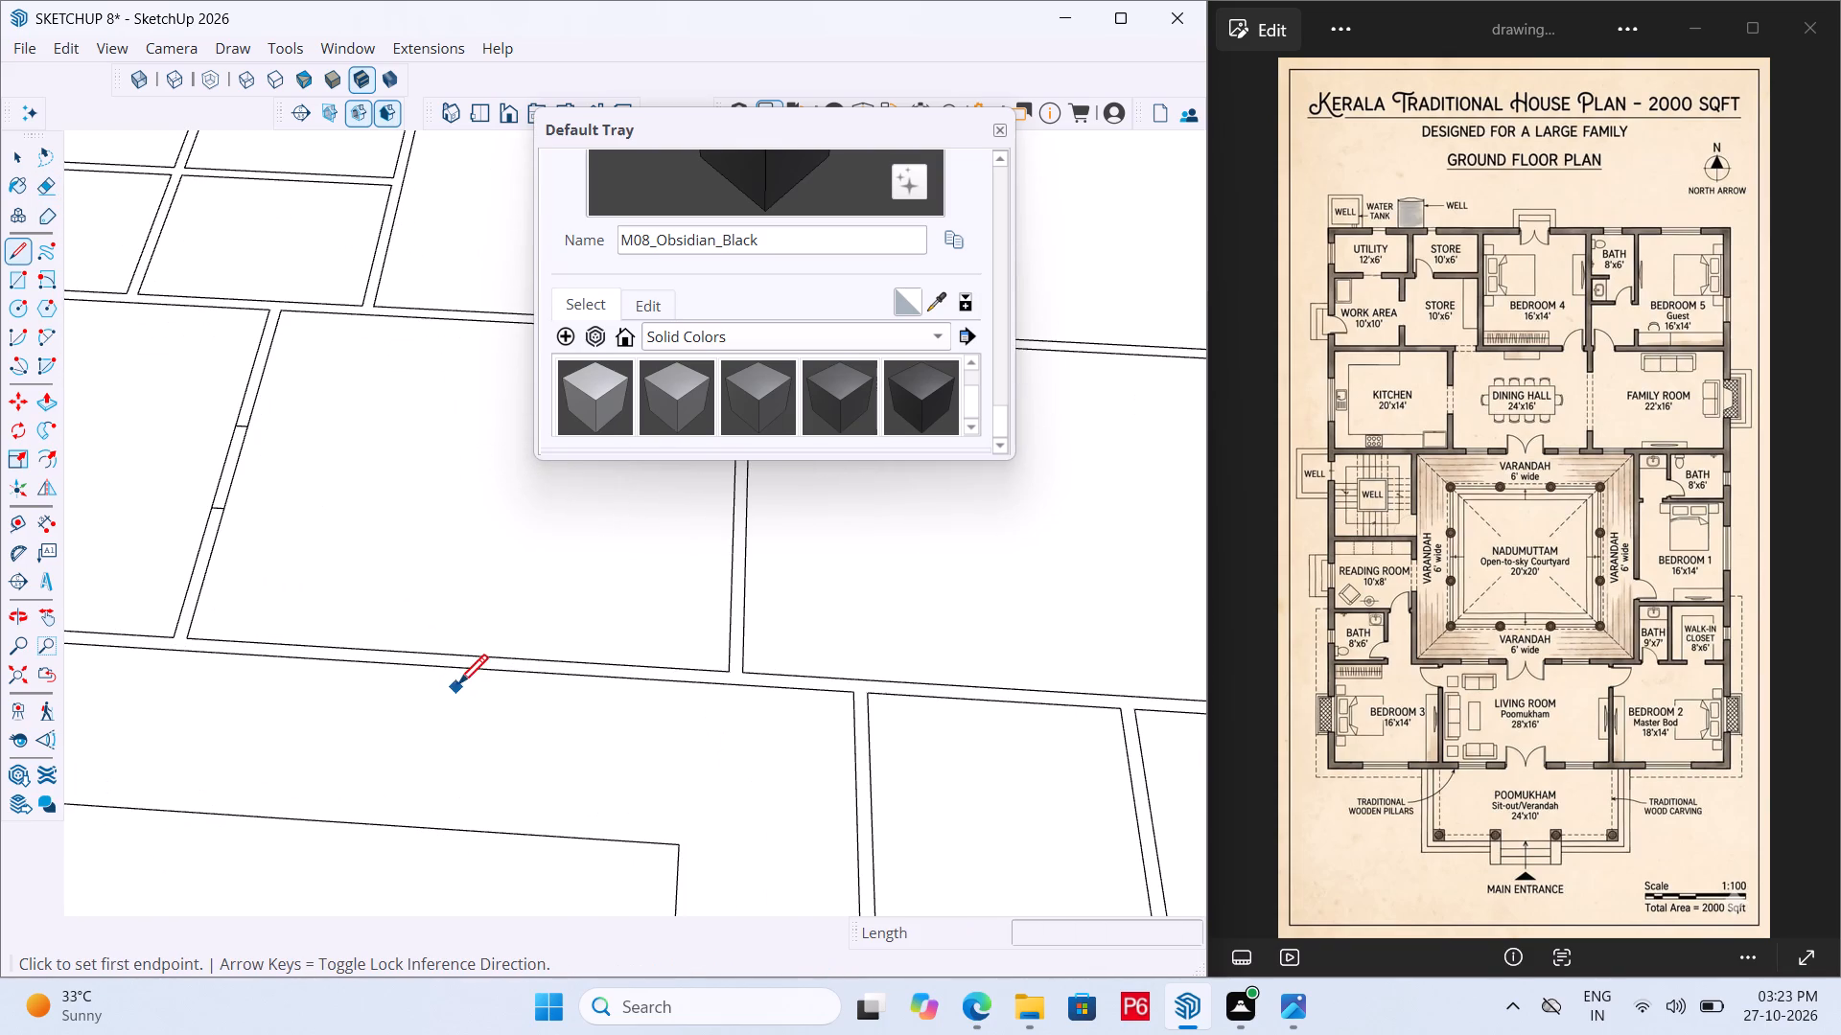
scroll(467, 657, up, 2)
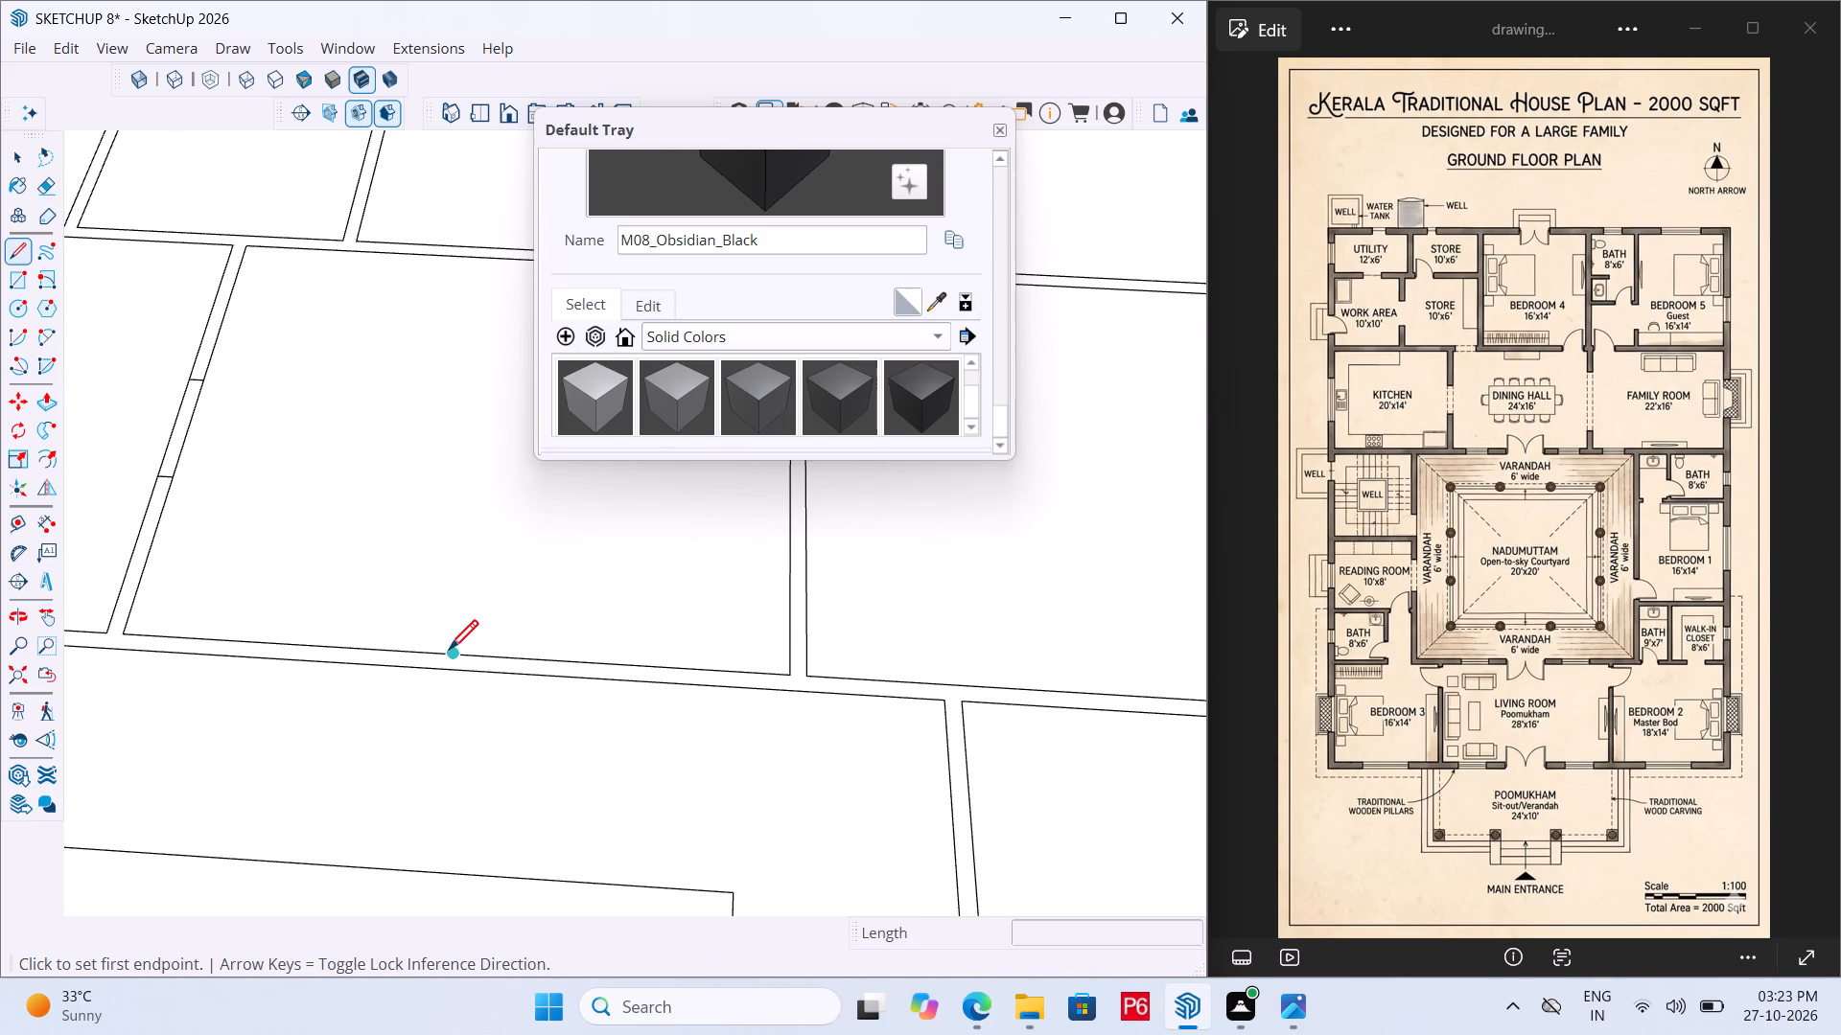
click(449, 653)
click(447, 671)
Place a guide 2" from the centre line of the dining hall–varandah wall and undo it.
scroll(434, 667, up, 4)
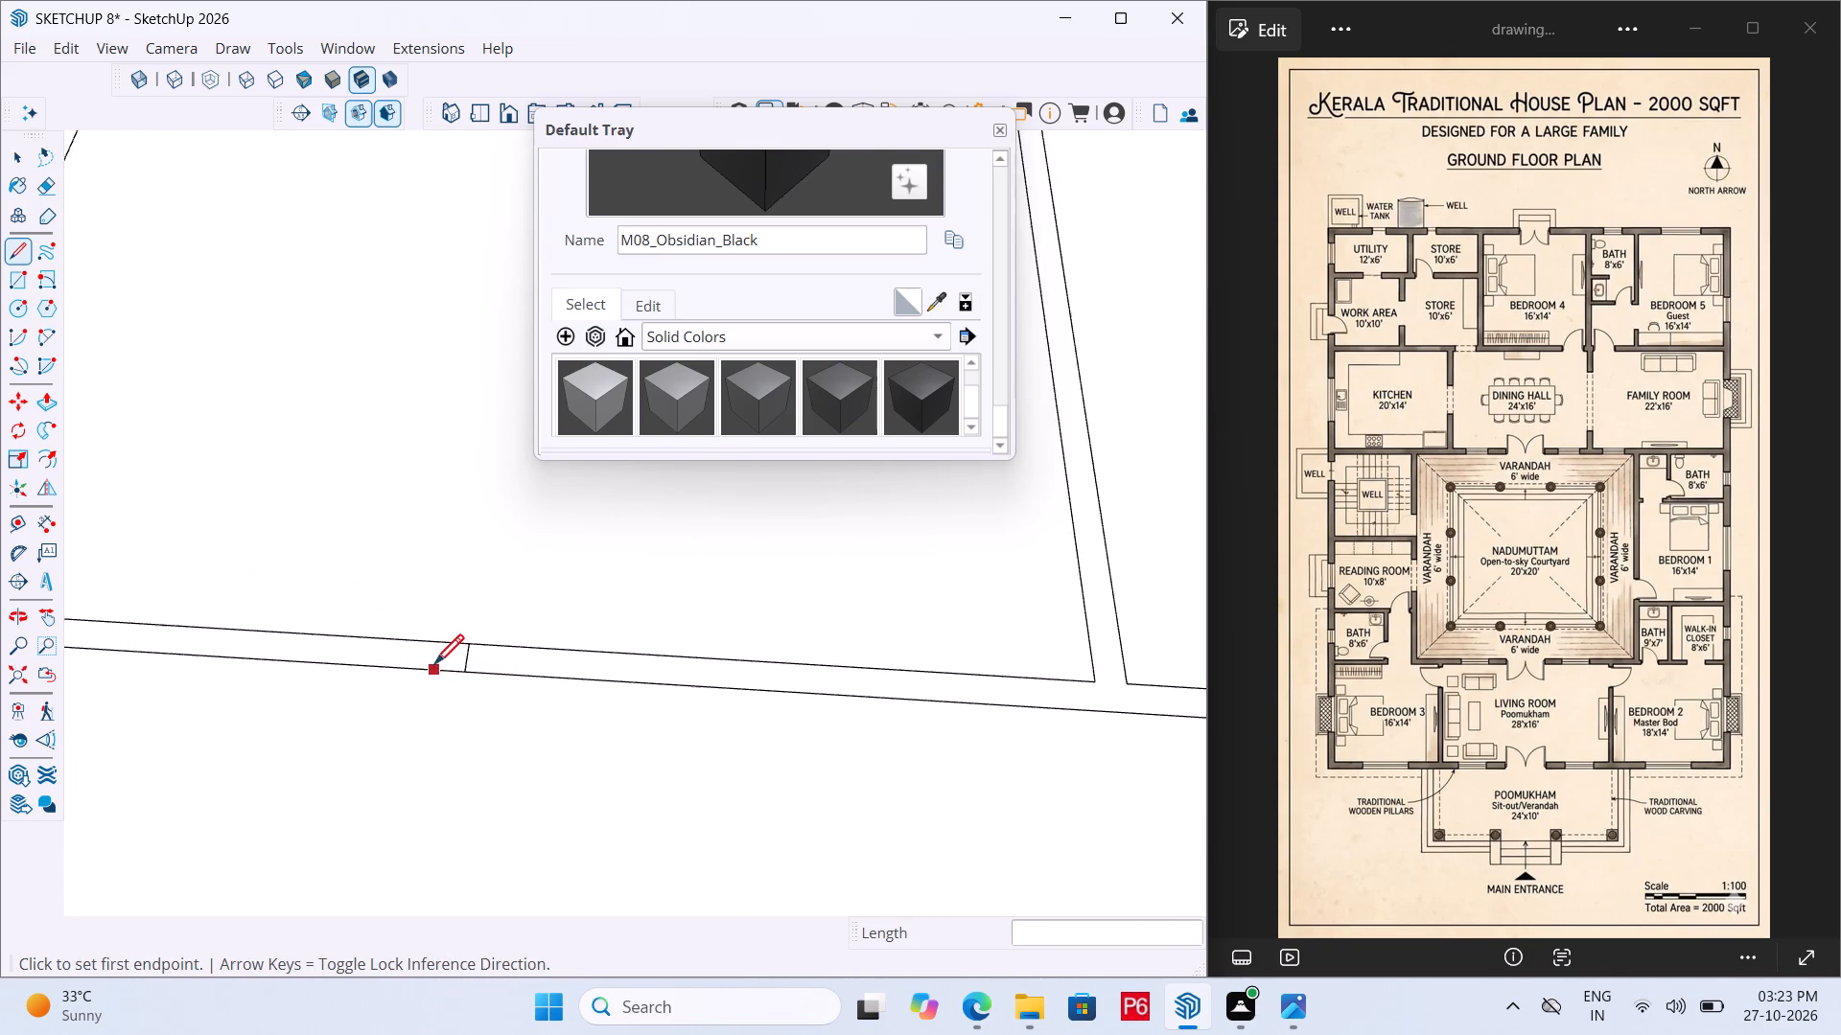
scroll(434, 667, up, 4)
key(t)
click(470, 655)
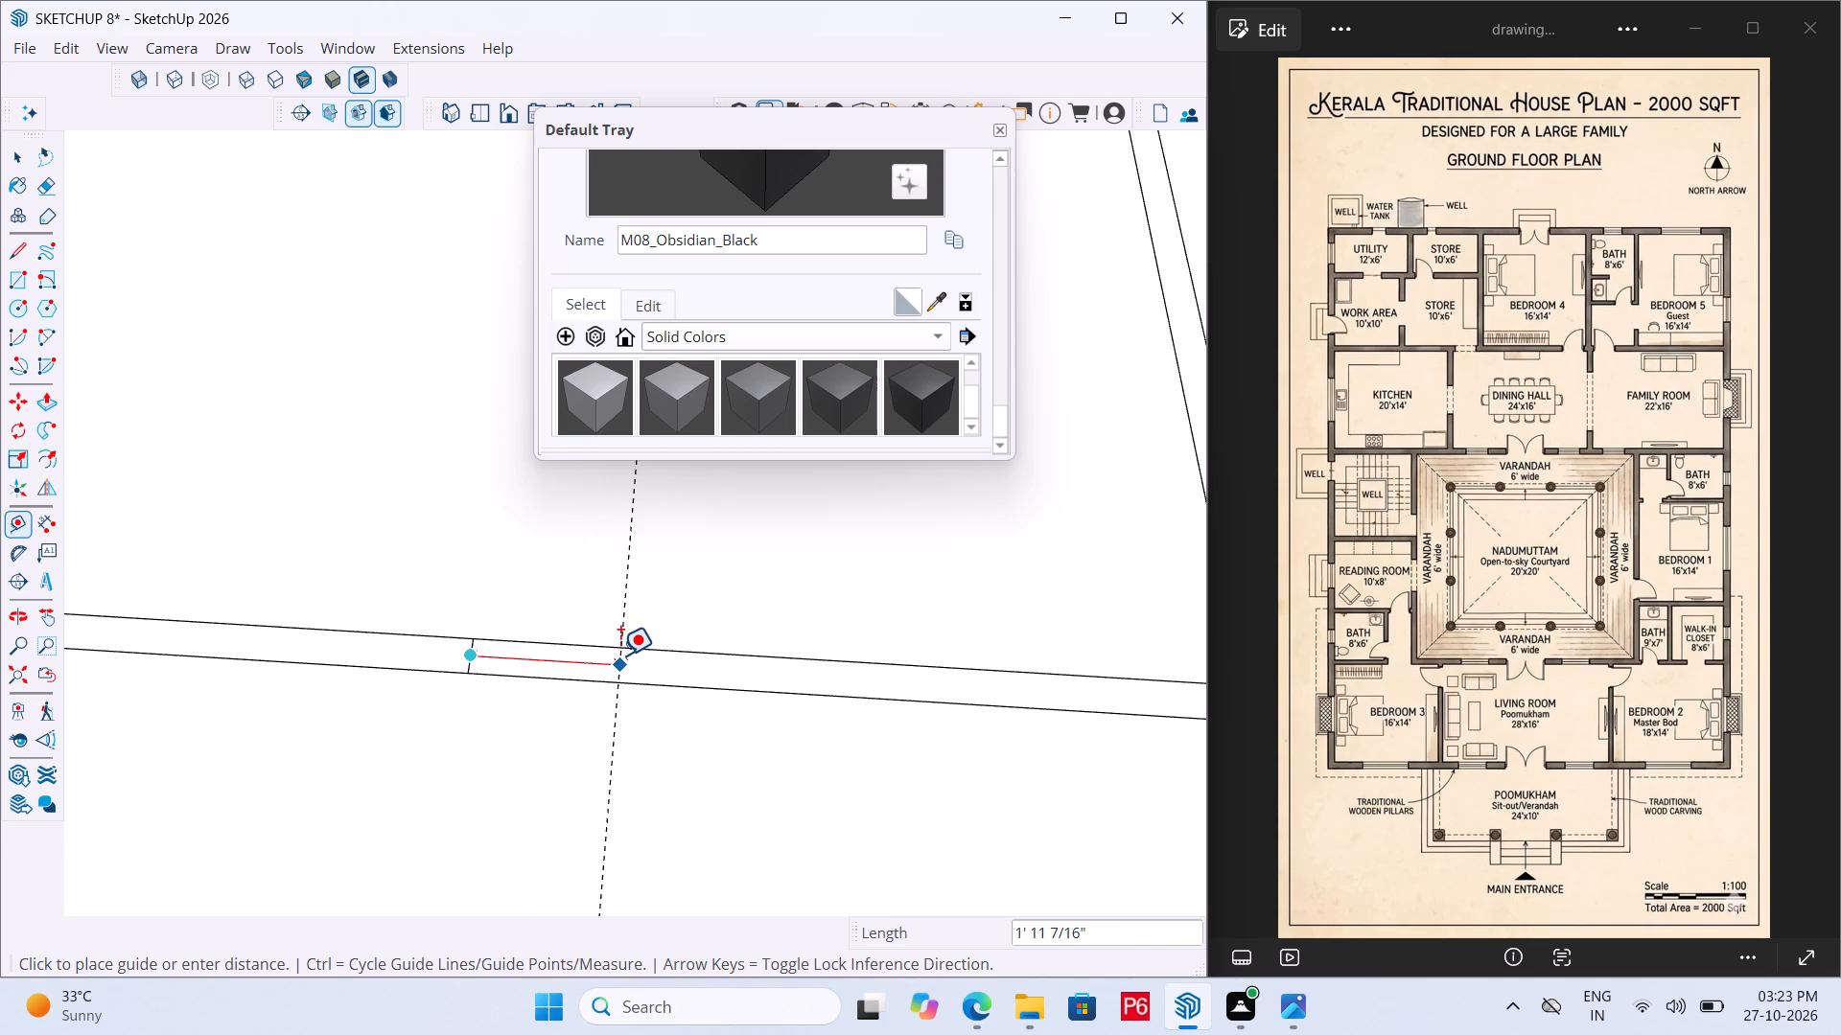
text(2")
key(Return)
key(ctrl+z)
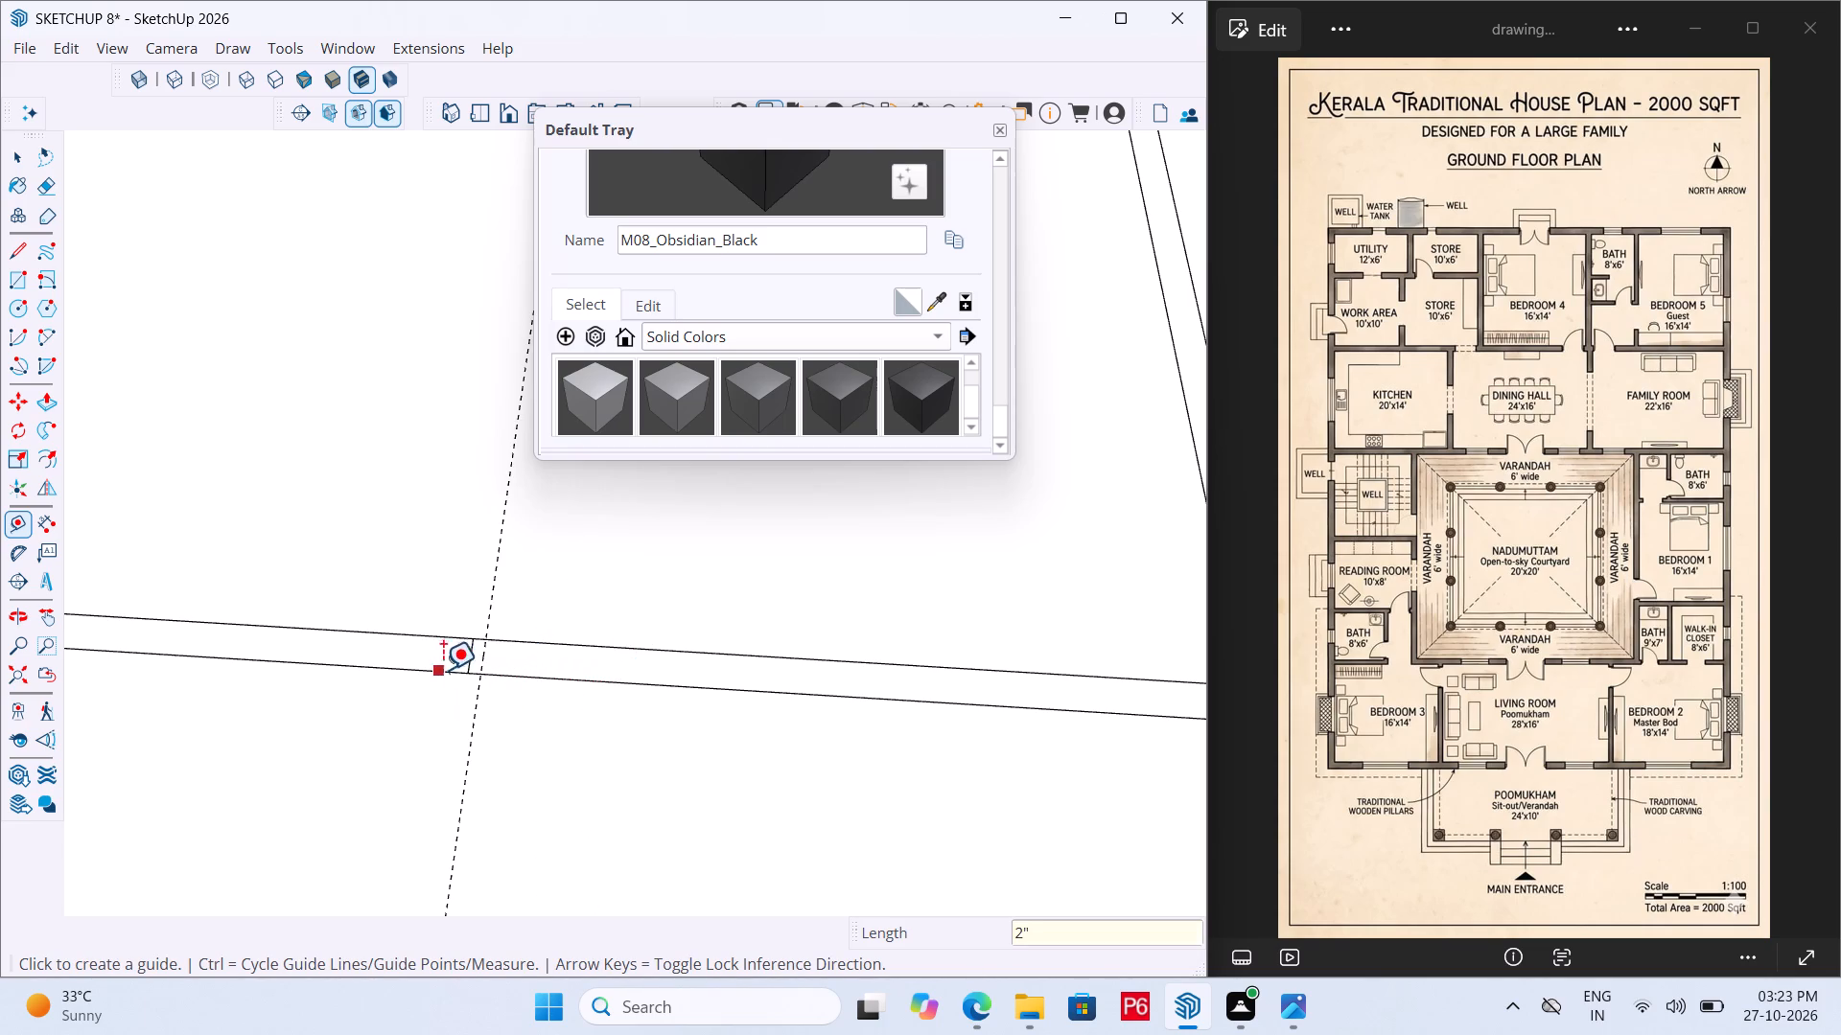
Place guides 2' to either side of the centre line on the dining hall–varandah wall.
scroll(533, 676, up, 3)
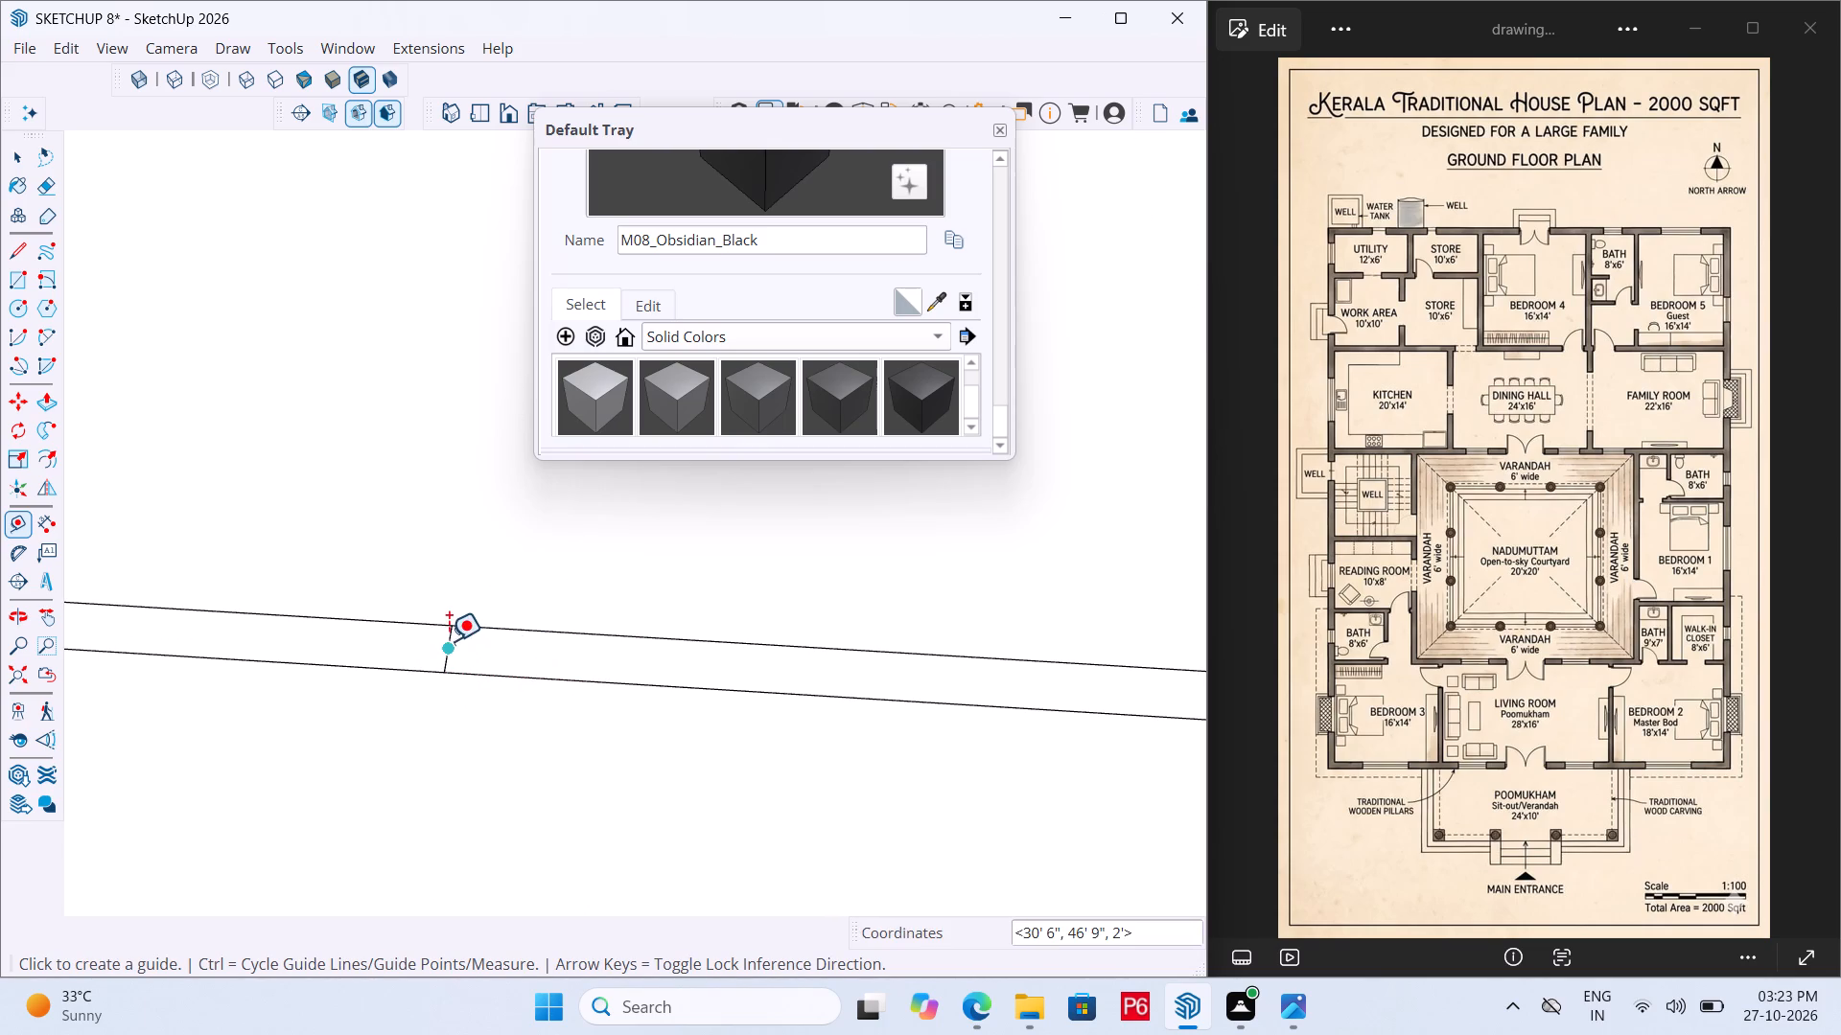
click(449, 640)
key(2)
key(apostrophe)
key(Return)
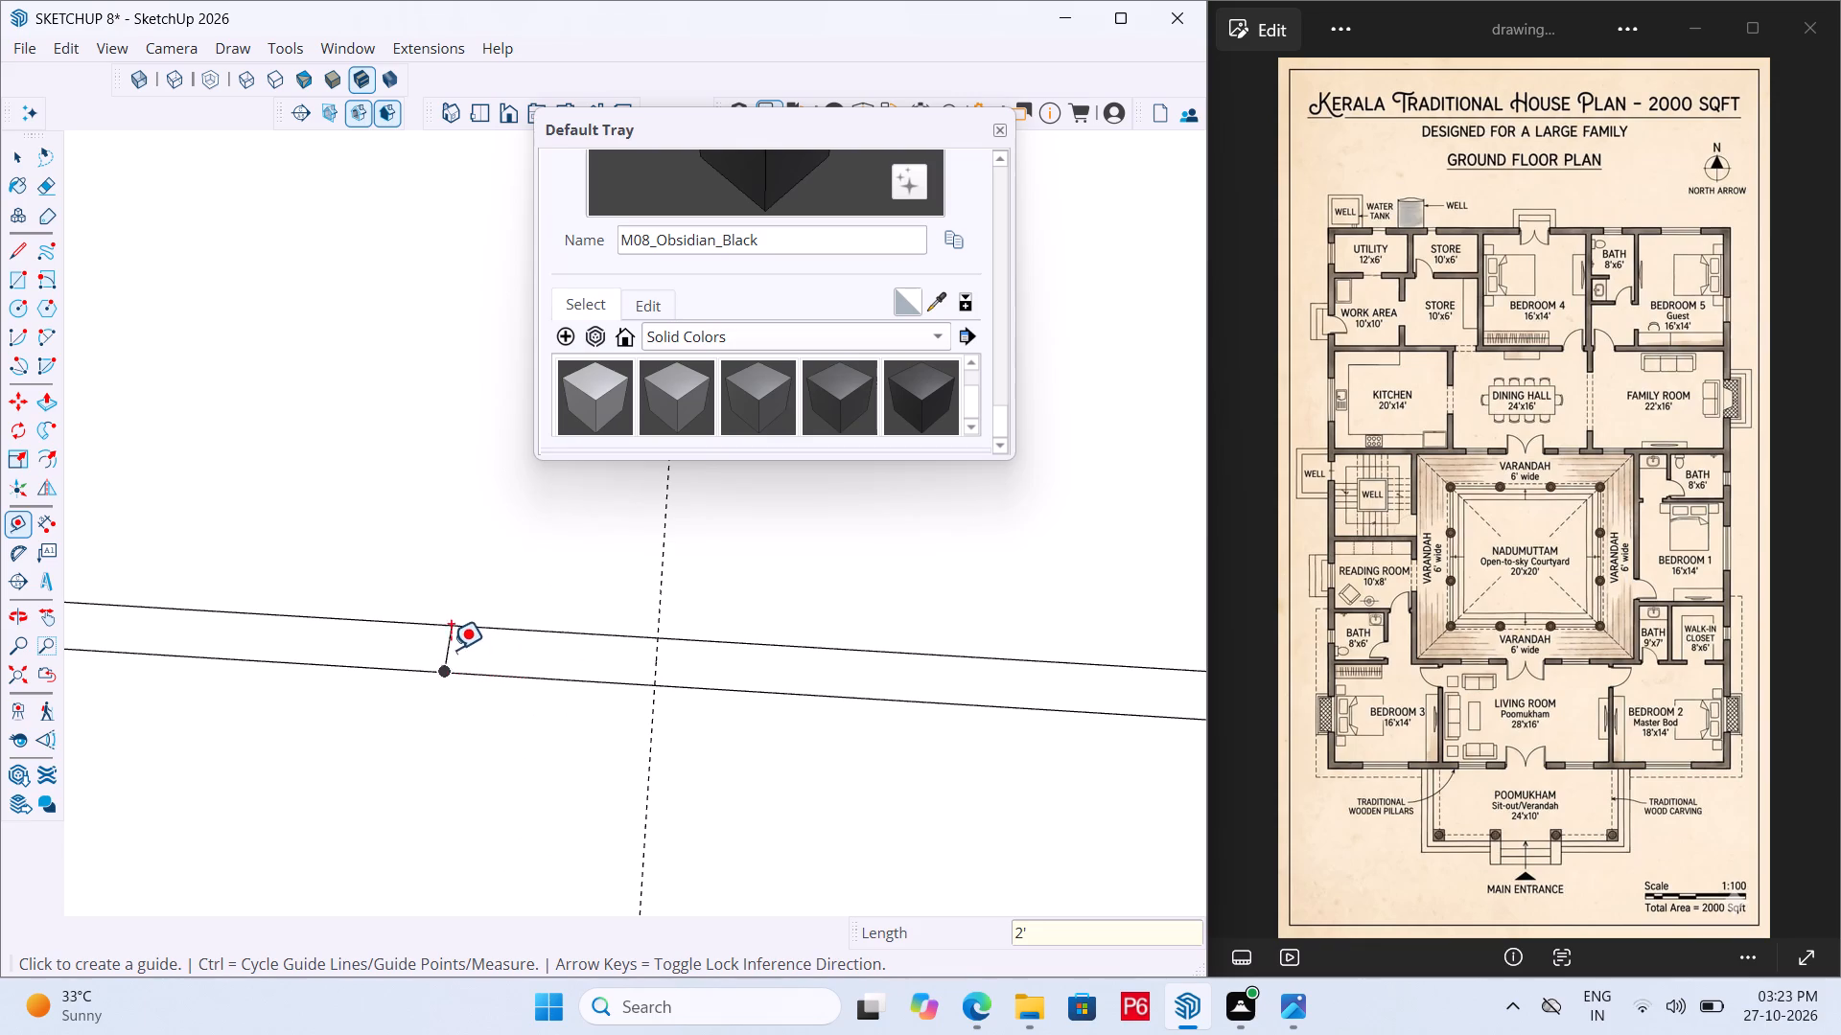
click(441, 637)
scroll(541, 647, up, 2)
key(Escape)
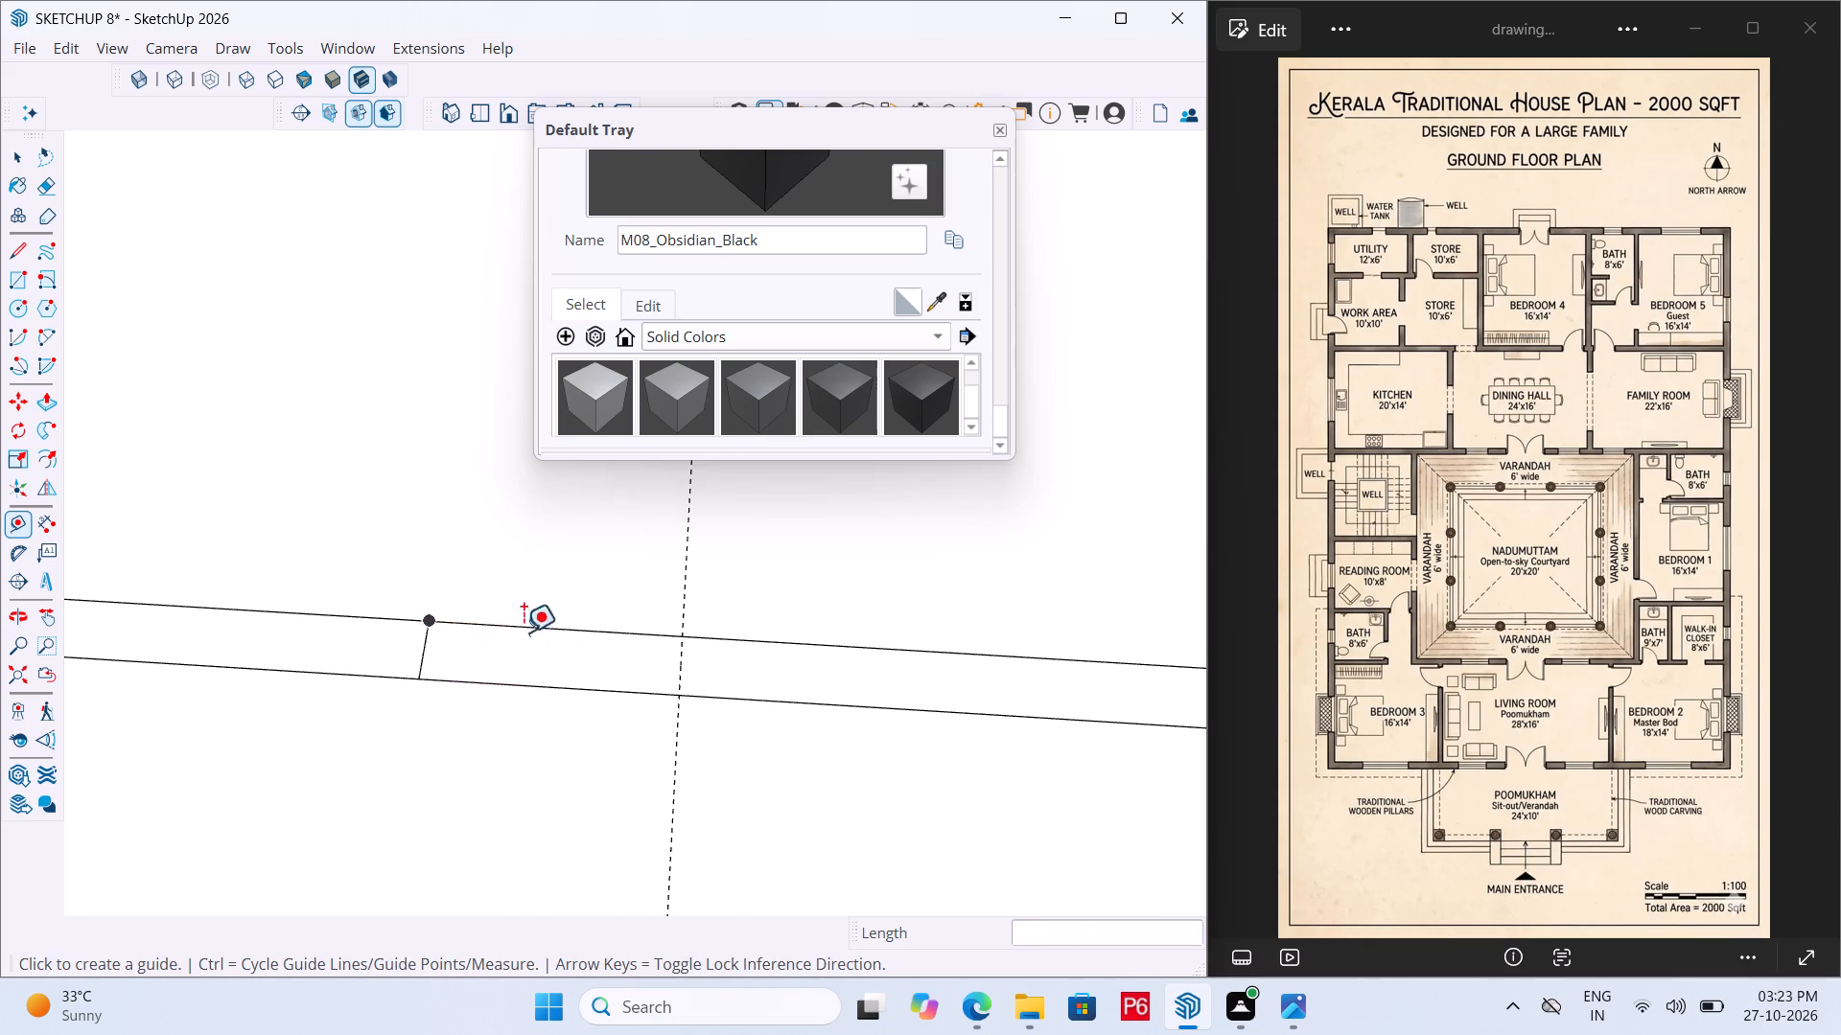
scroll(576, 636, down, 3)
click(459, 643)
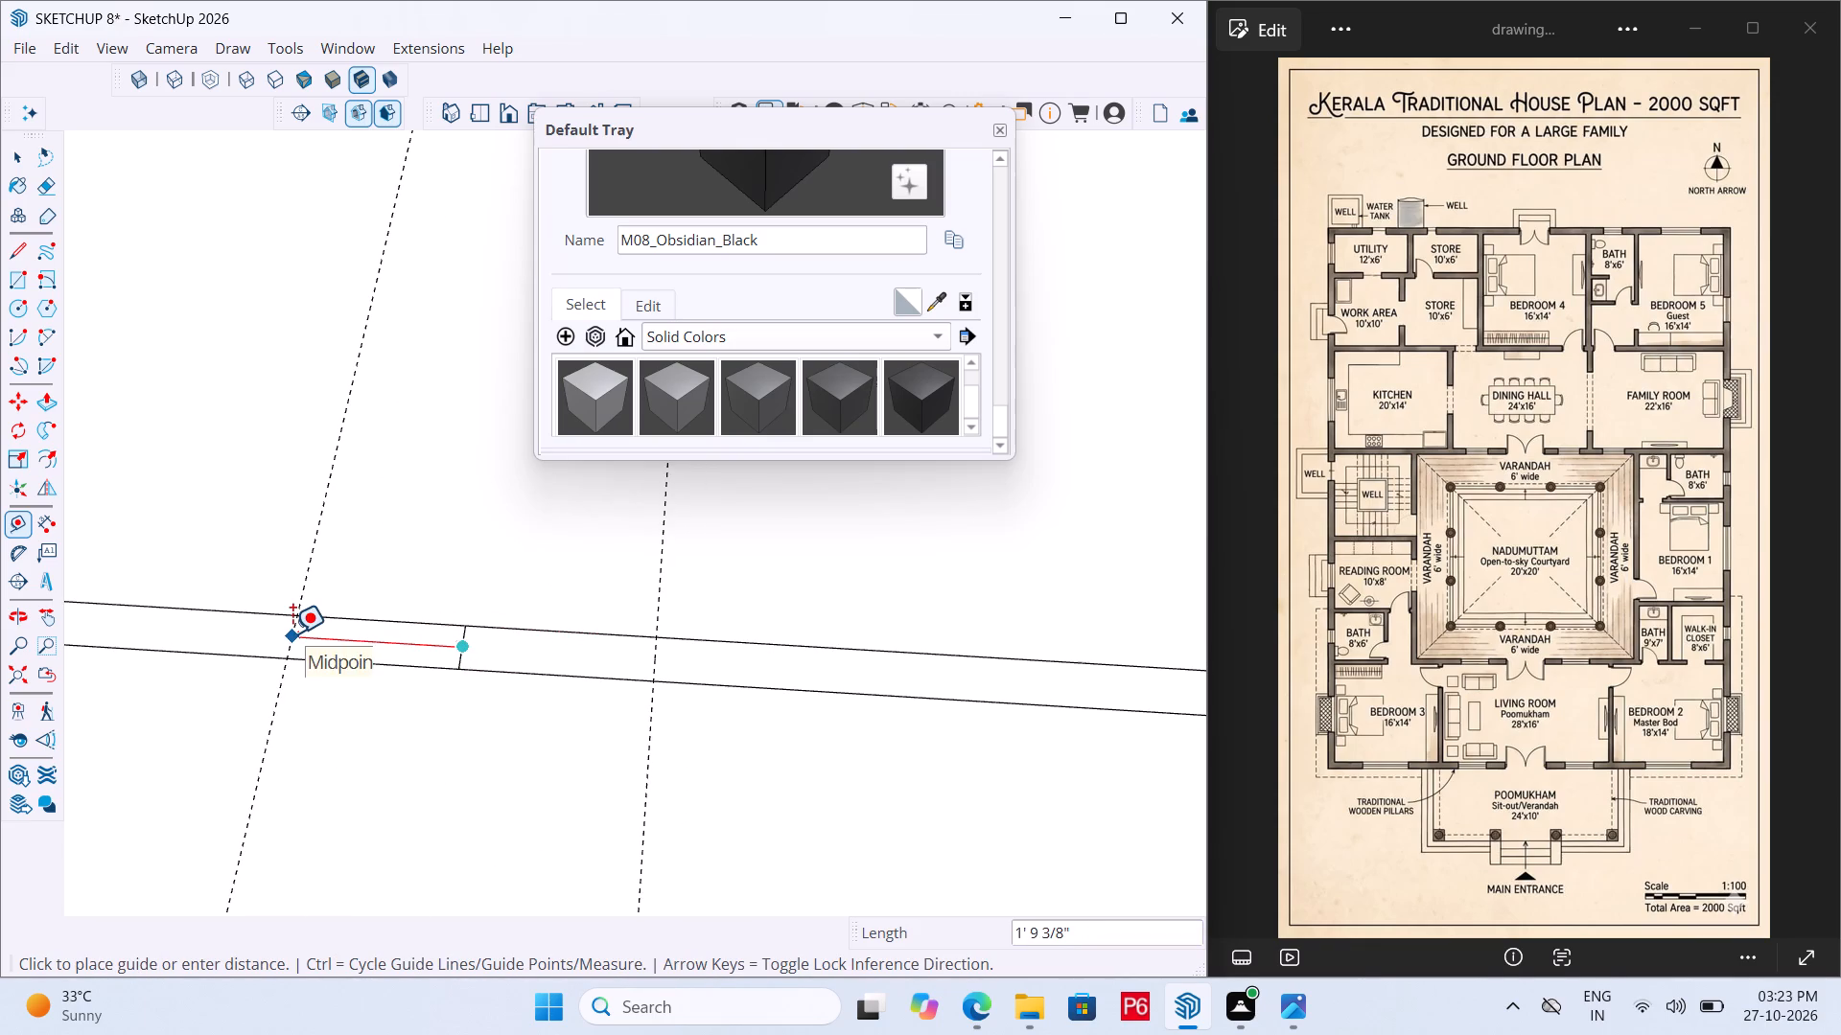
text(2')
key(Return)
key(apostrophe)
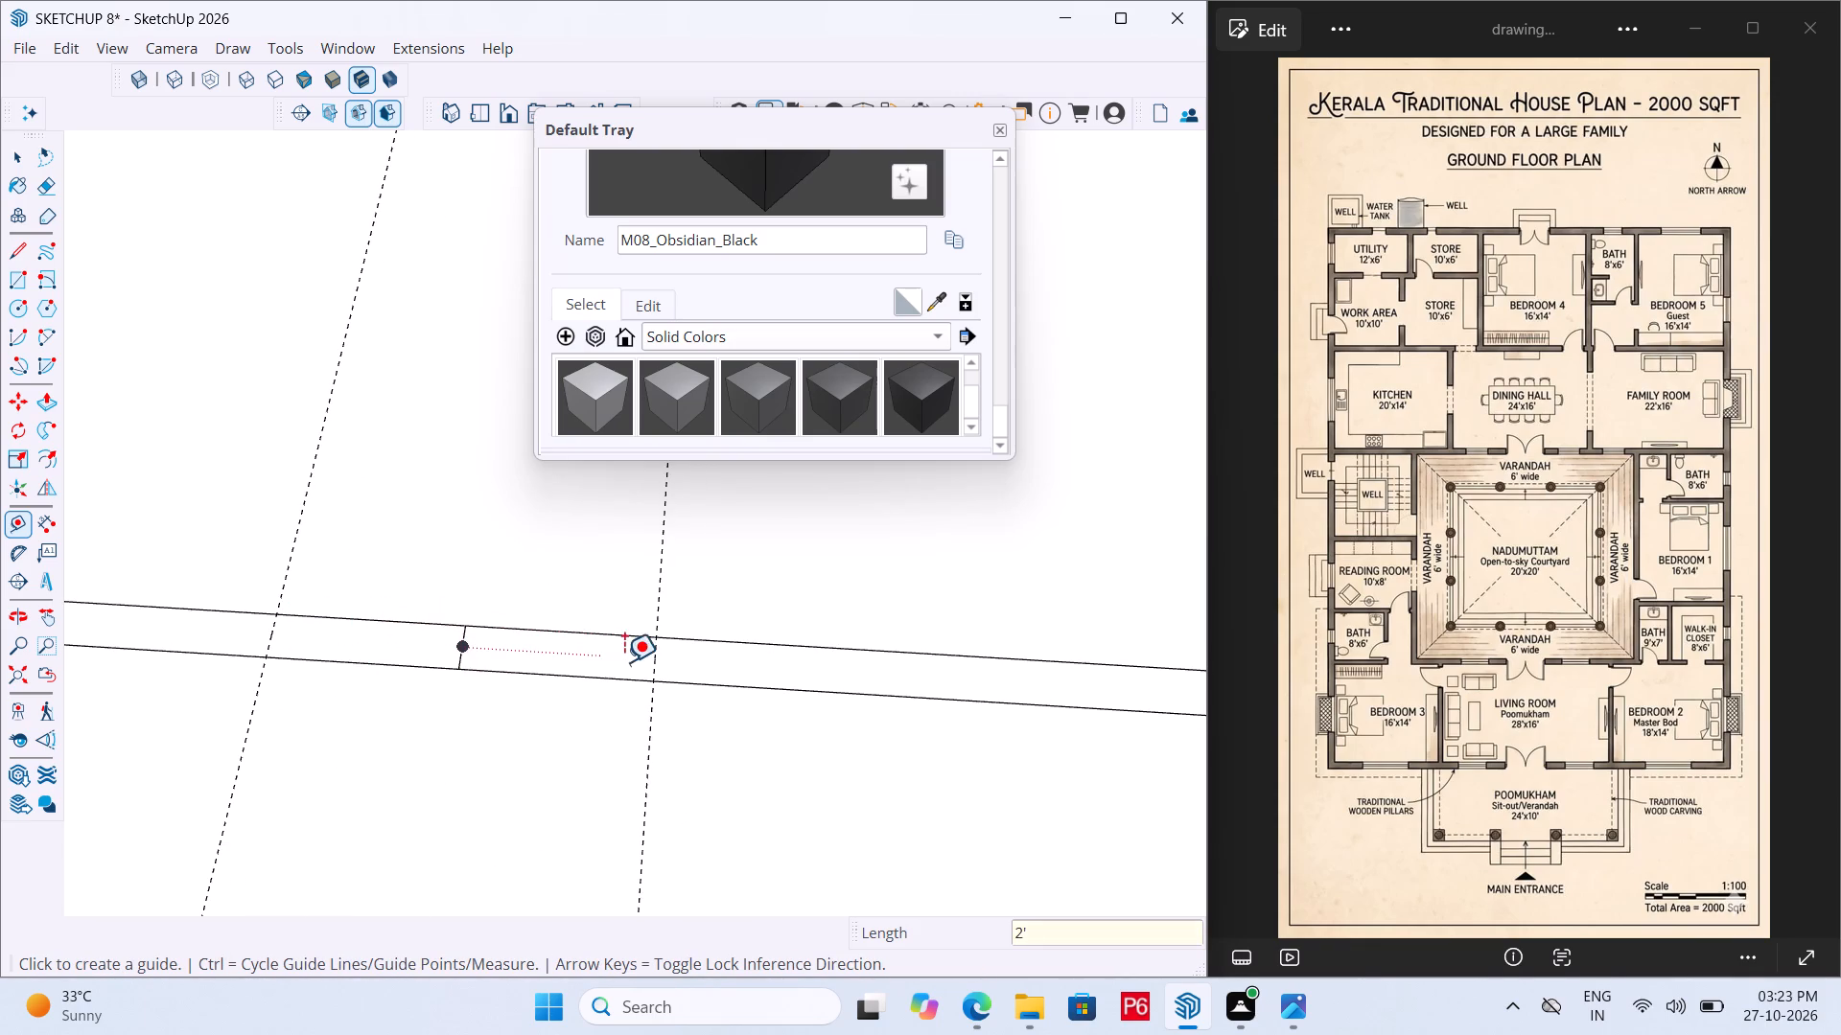
Draw 6" lines across the dining hall–varandah wall along both guides to bound the door opening.
key(l)
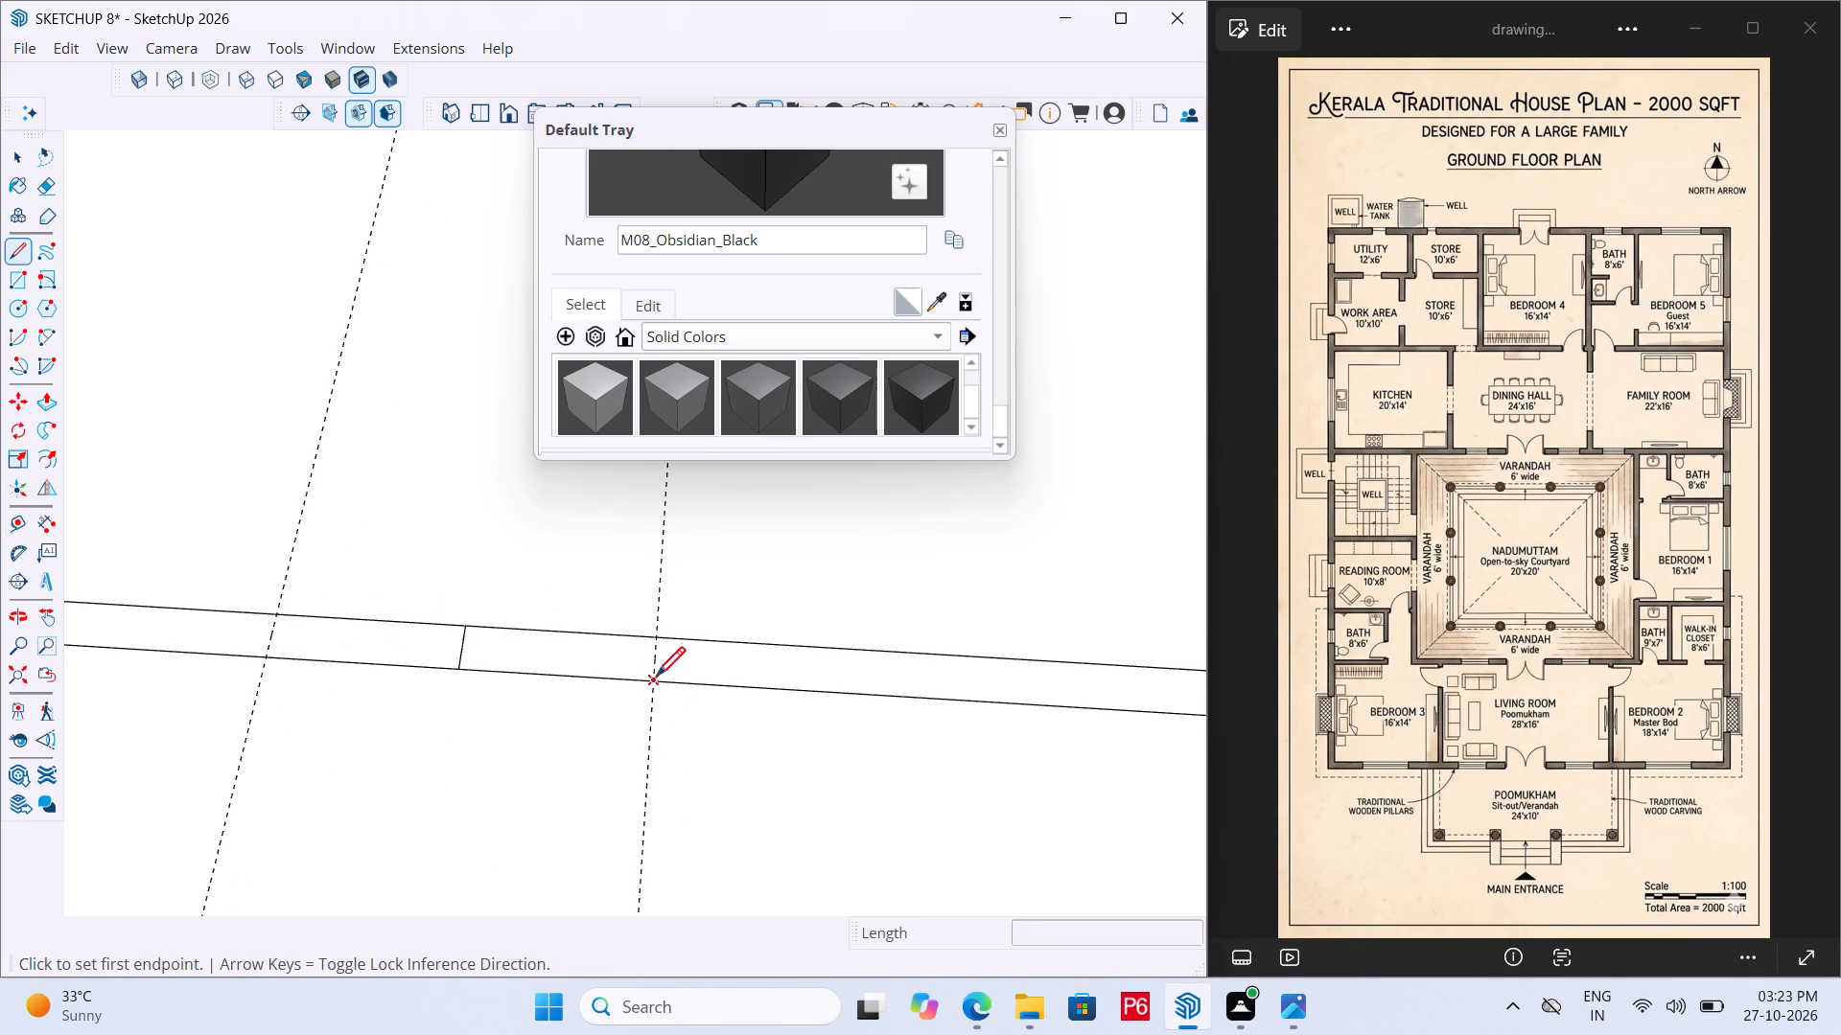
drag(655, 687, 657, 663)
click(666, 638)
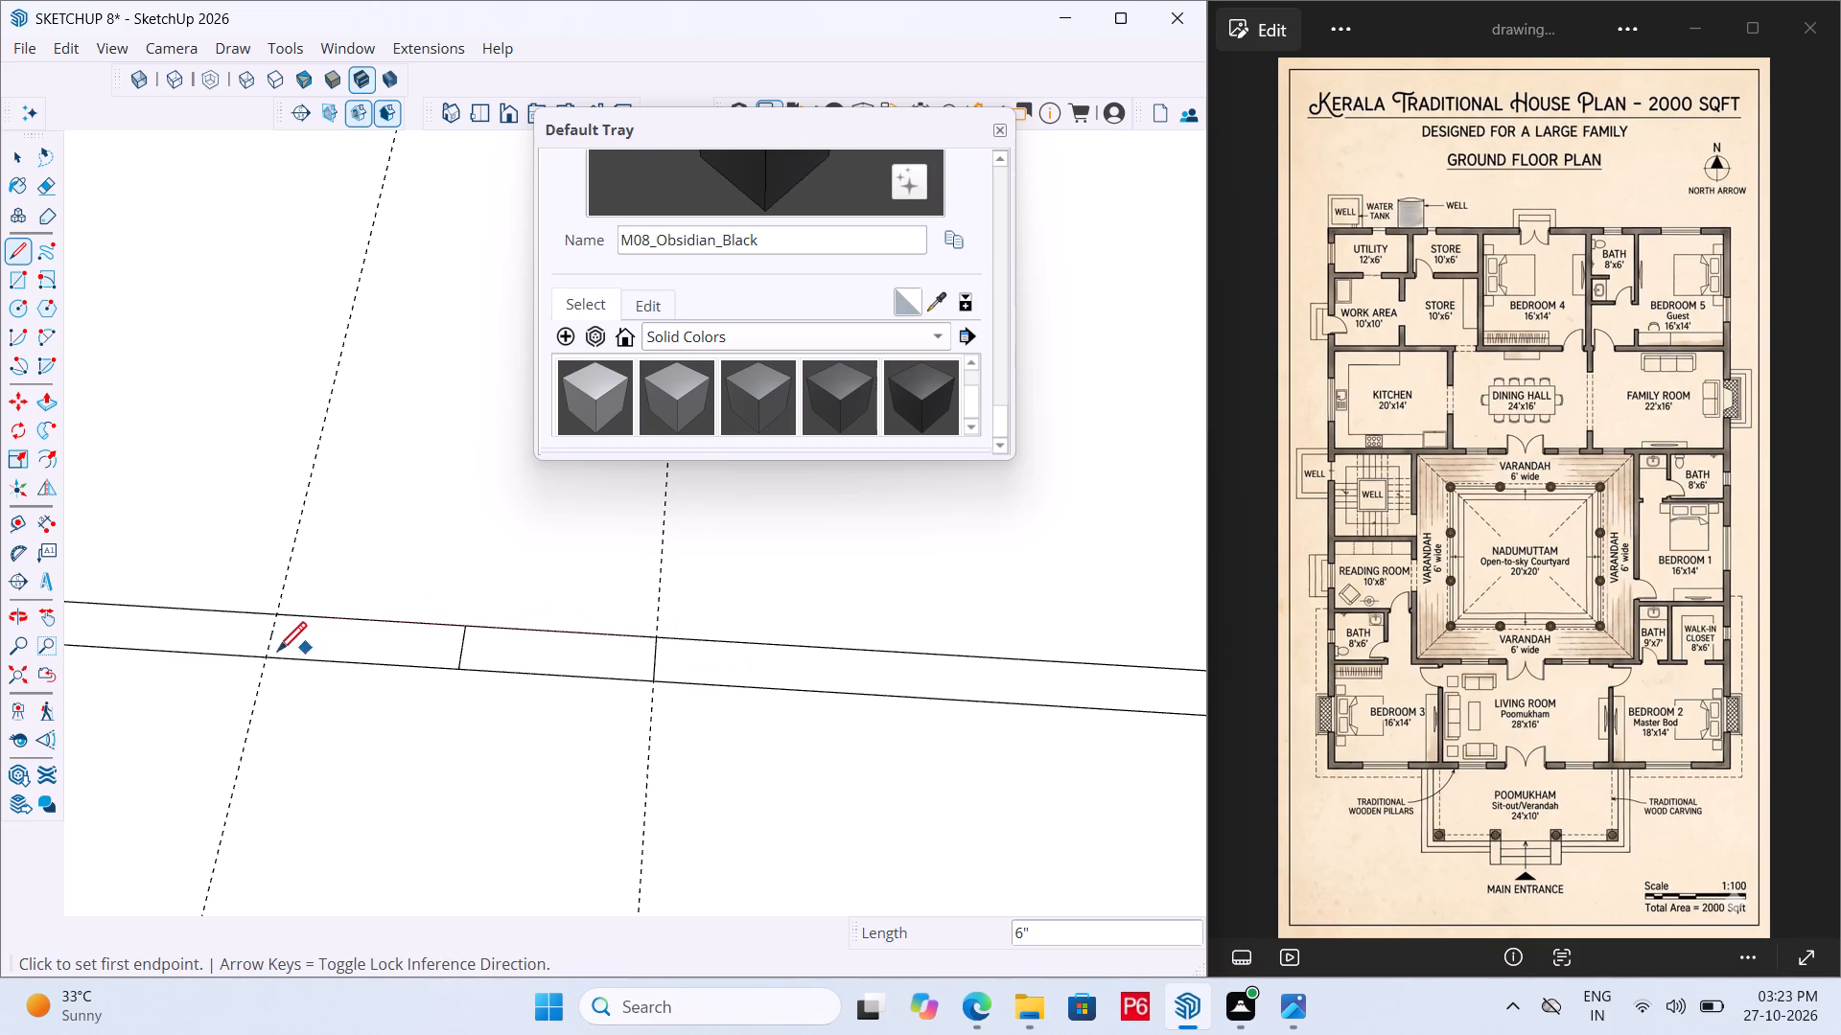
click(269, 655)
click(279, 611)
Erase both guides and the centre line at the dining hall–varandah opening.
scroll(399, 620, down, 2)
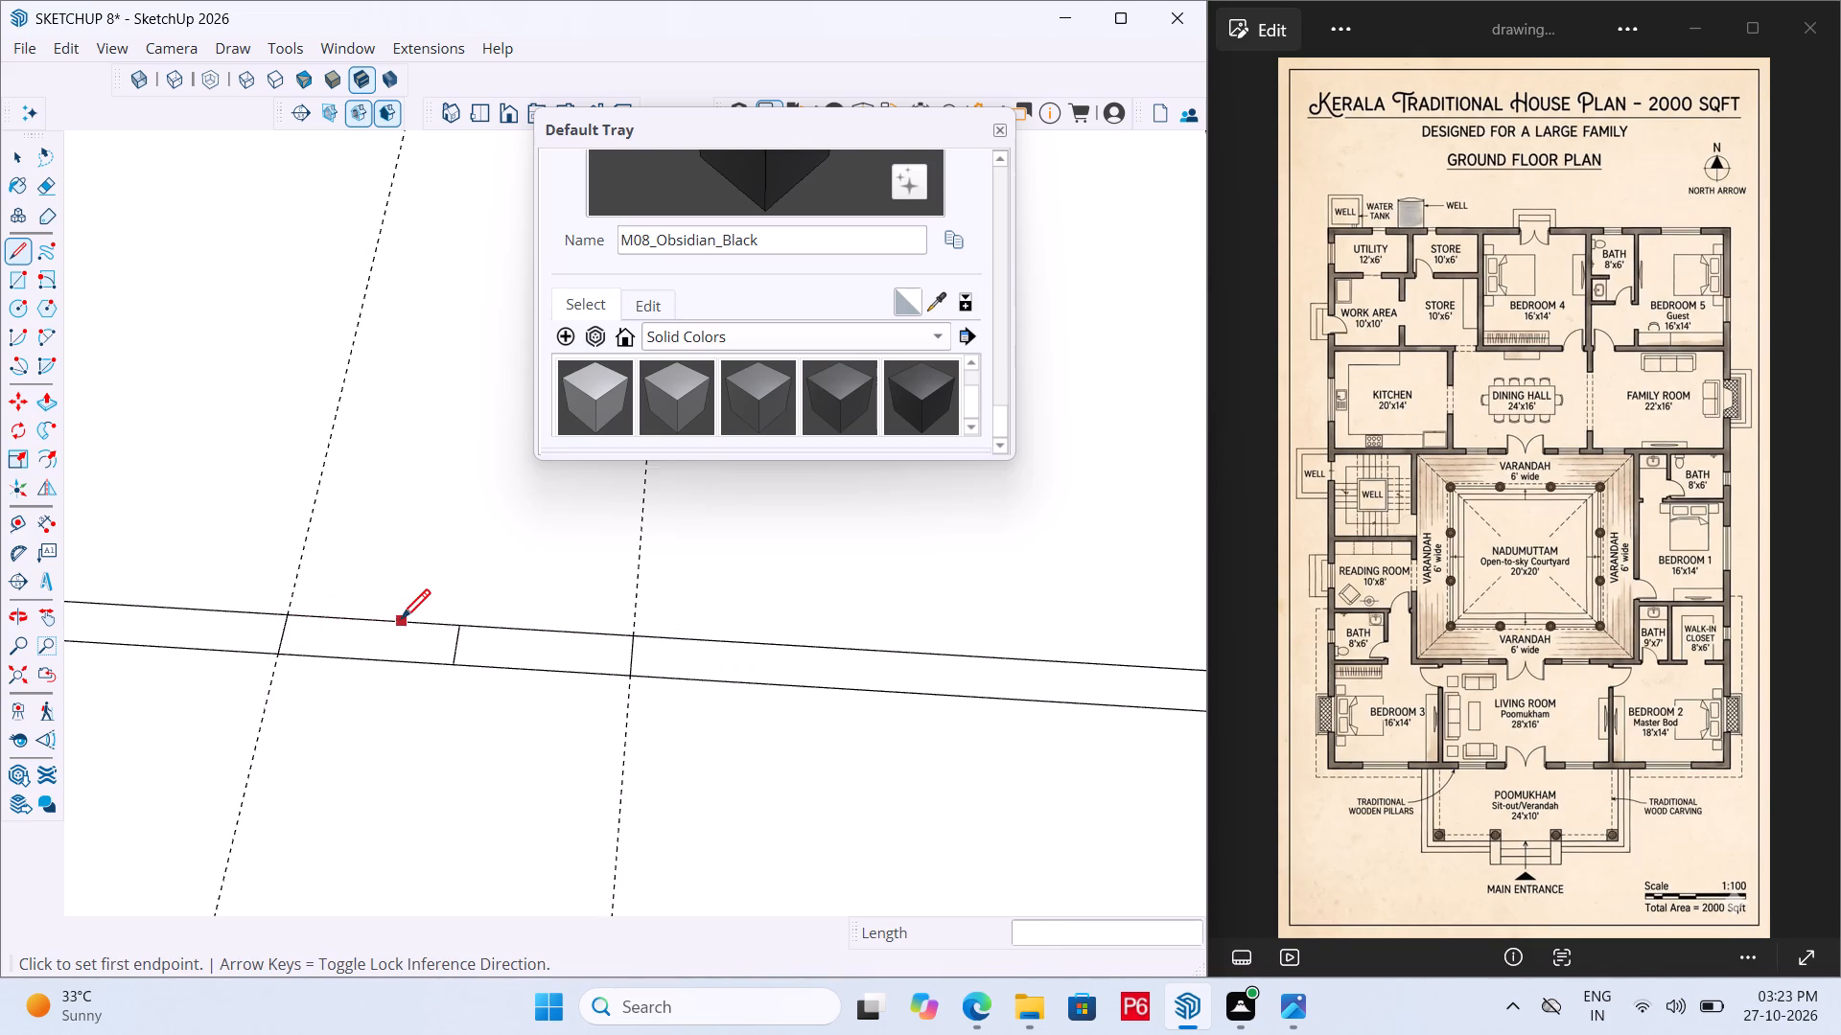
key(e)
drag(306, 496, 662, 507)
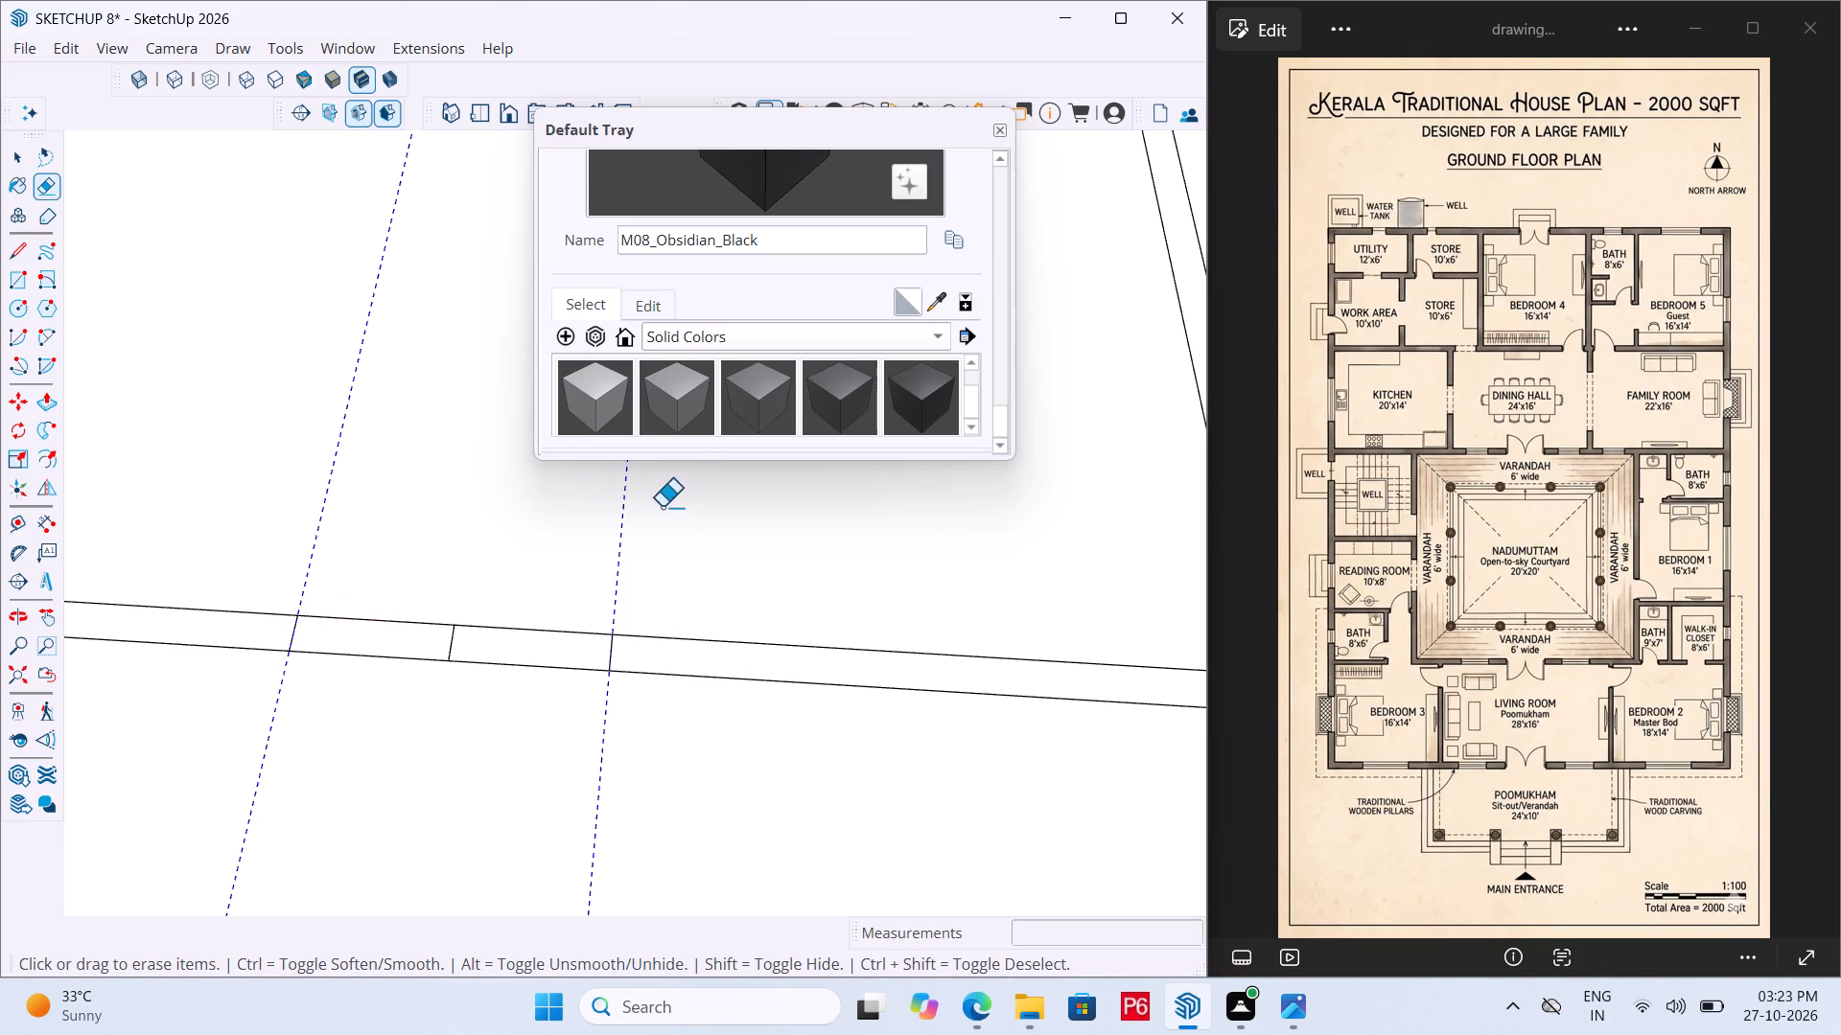
drag(662, 507, 637, 517)
drag(449, 645, 432, 639)
Draw two lines across the dining hall–family room wall, one near each end, to bound a wide opening.
scroll(542, 609, down, 12)
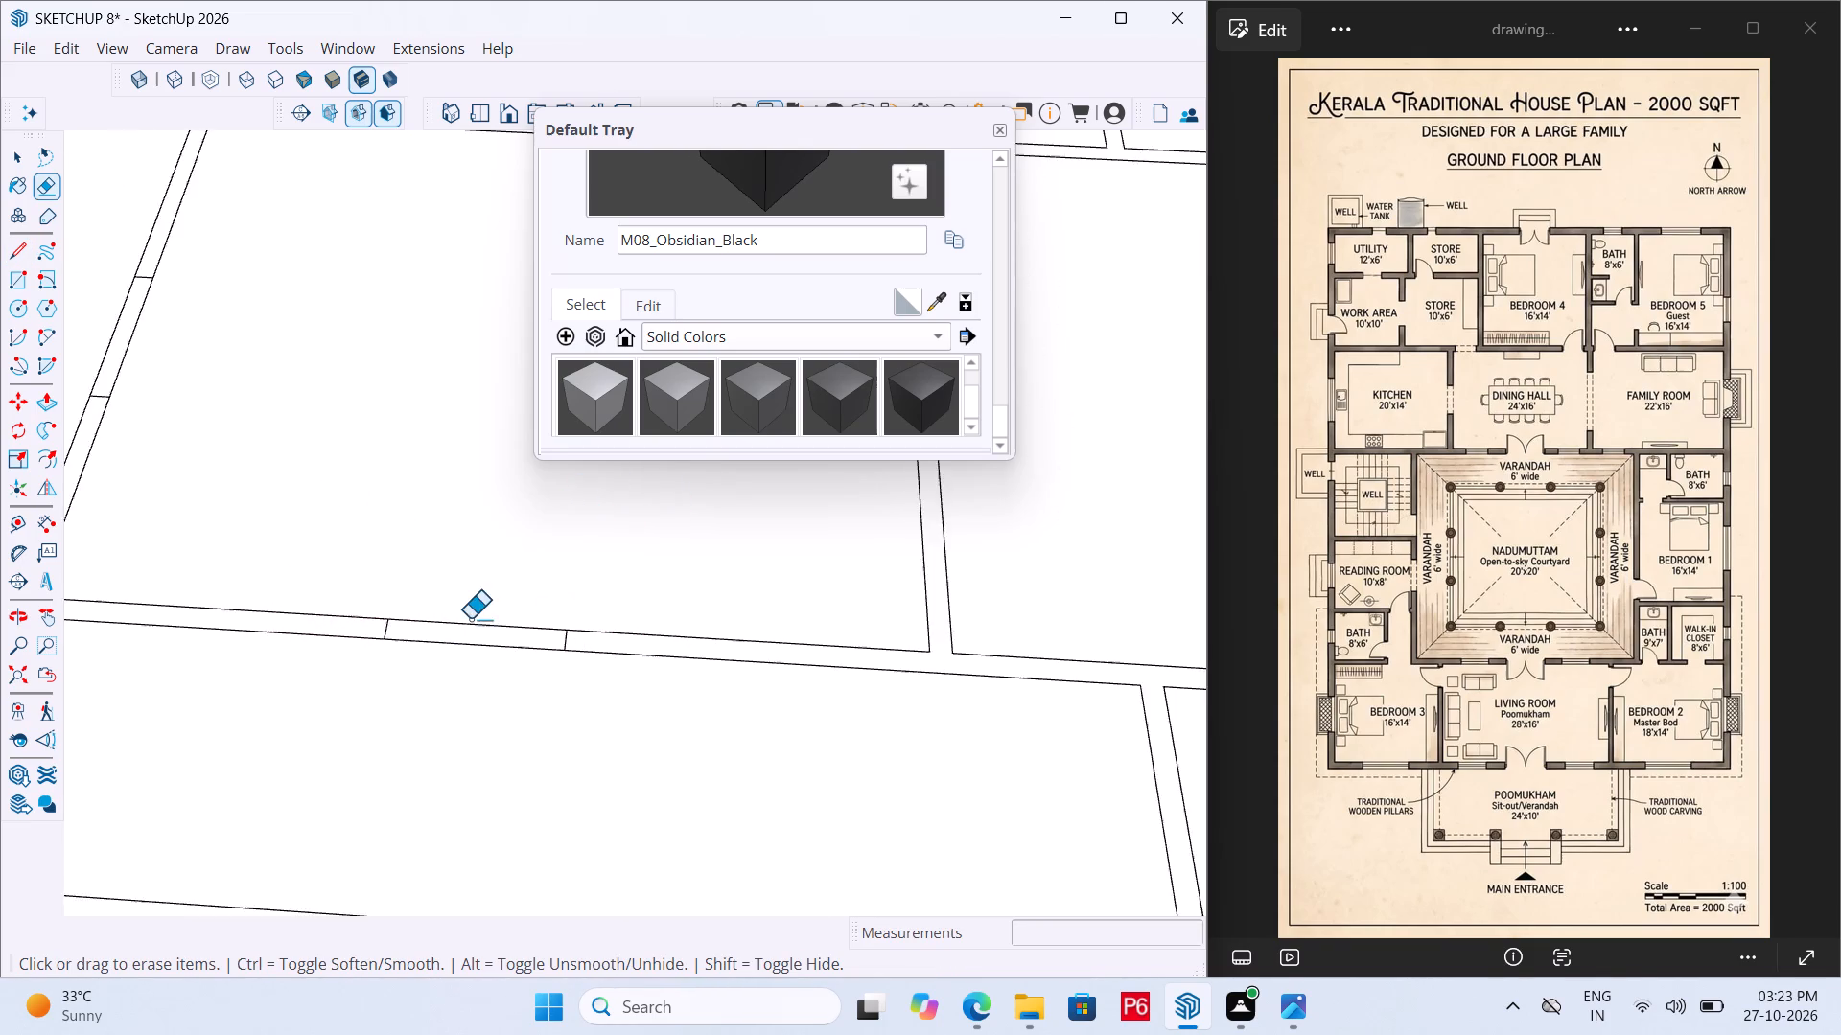
scroll(461, 625, down, 8)
scroll(273, 649, down, 4)
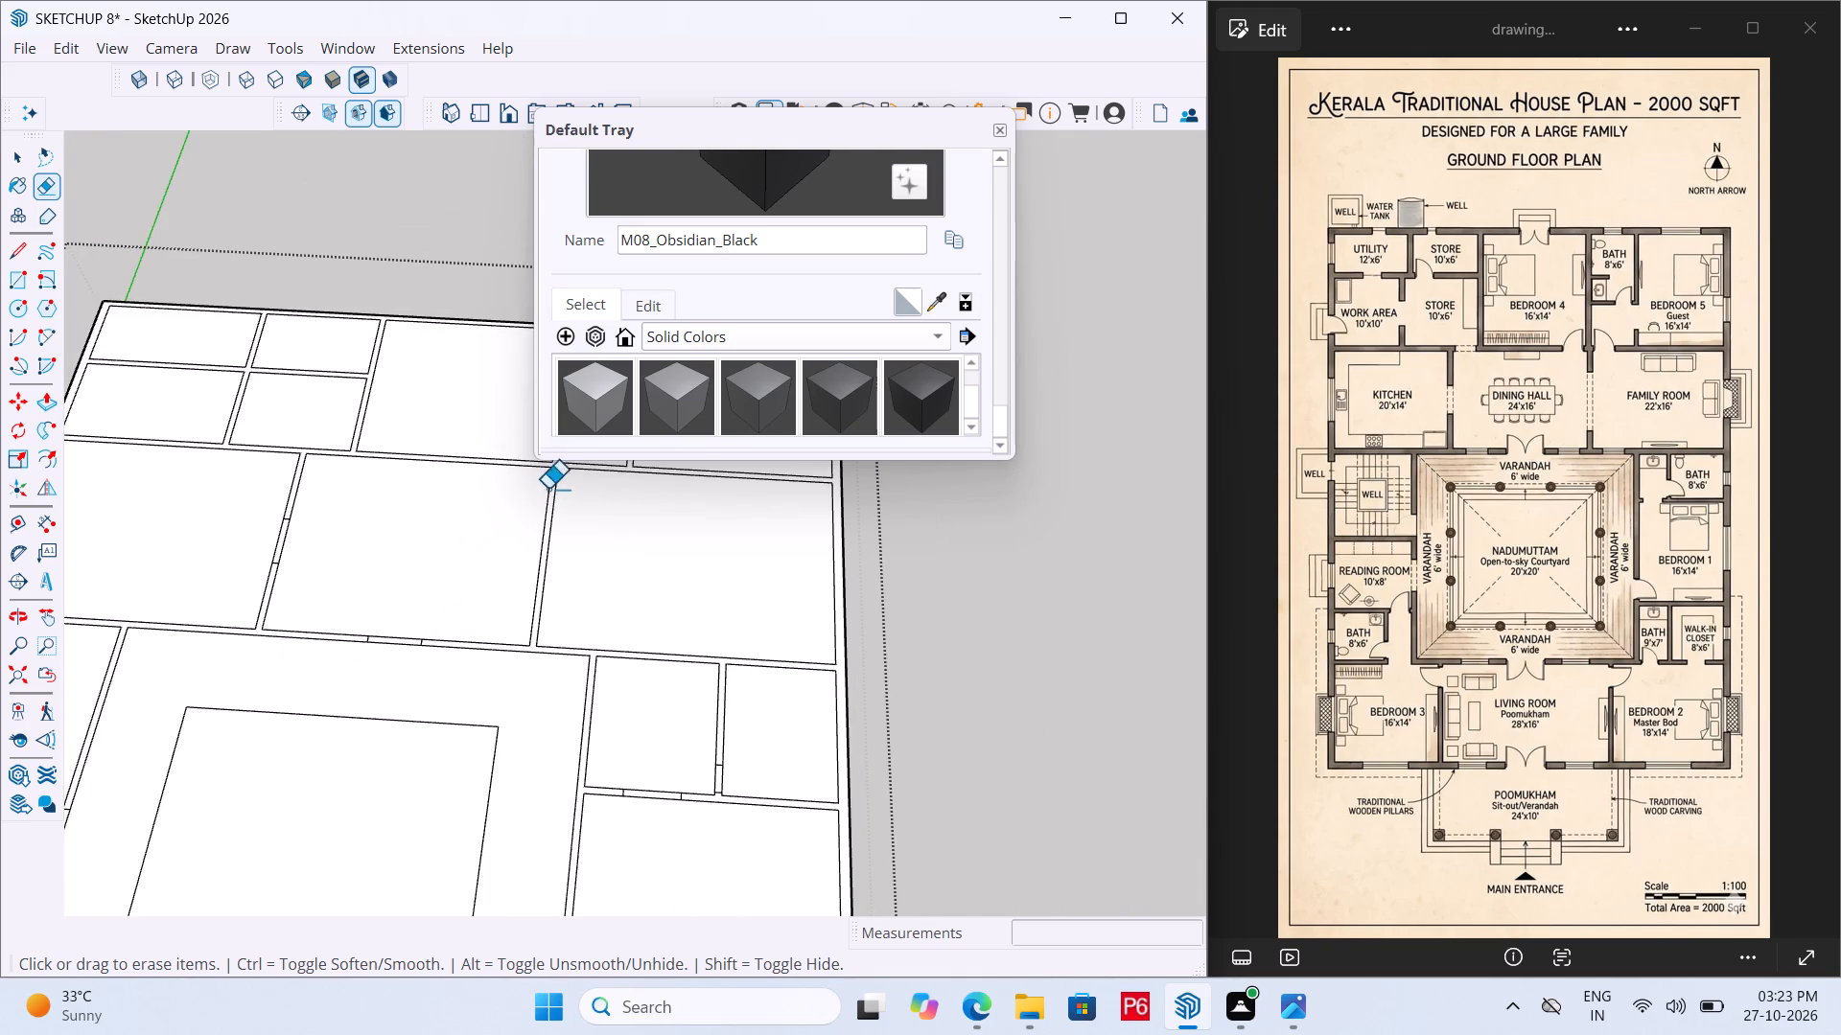
scroll(591, 494, up, 6)
scroll(279, 647, down, 5)
scroll(449, 557, up, 4)
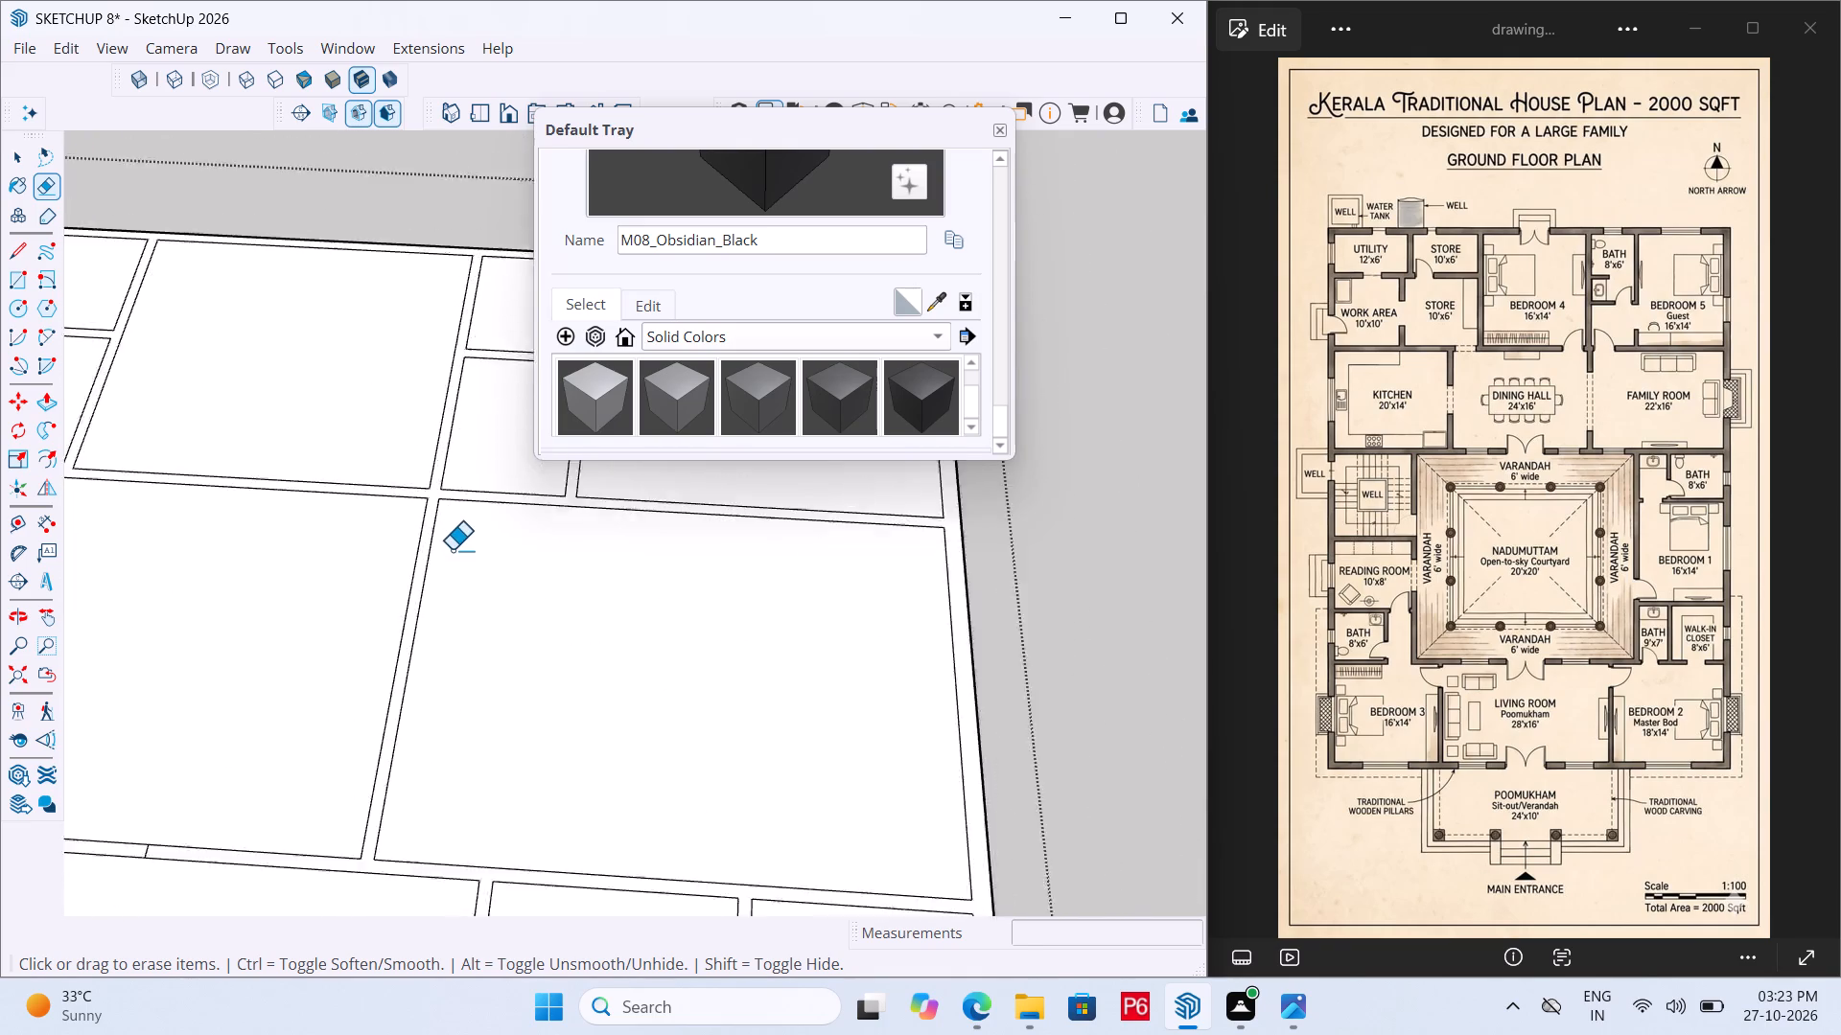
scroll(452, 550, up, 6)
key(l)
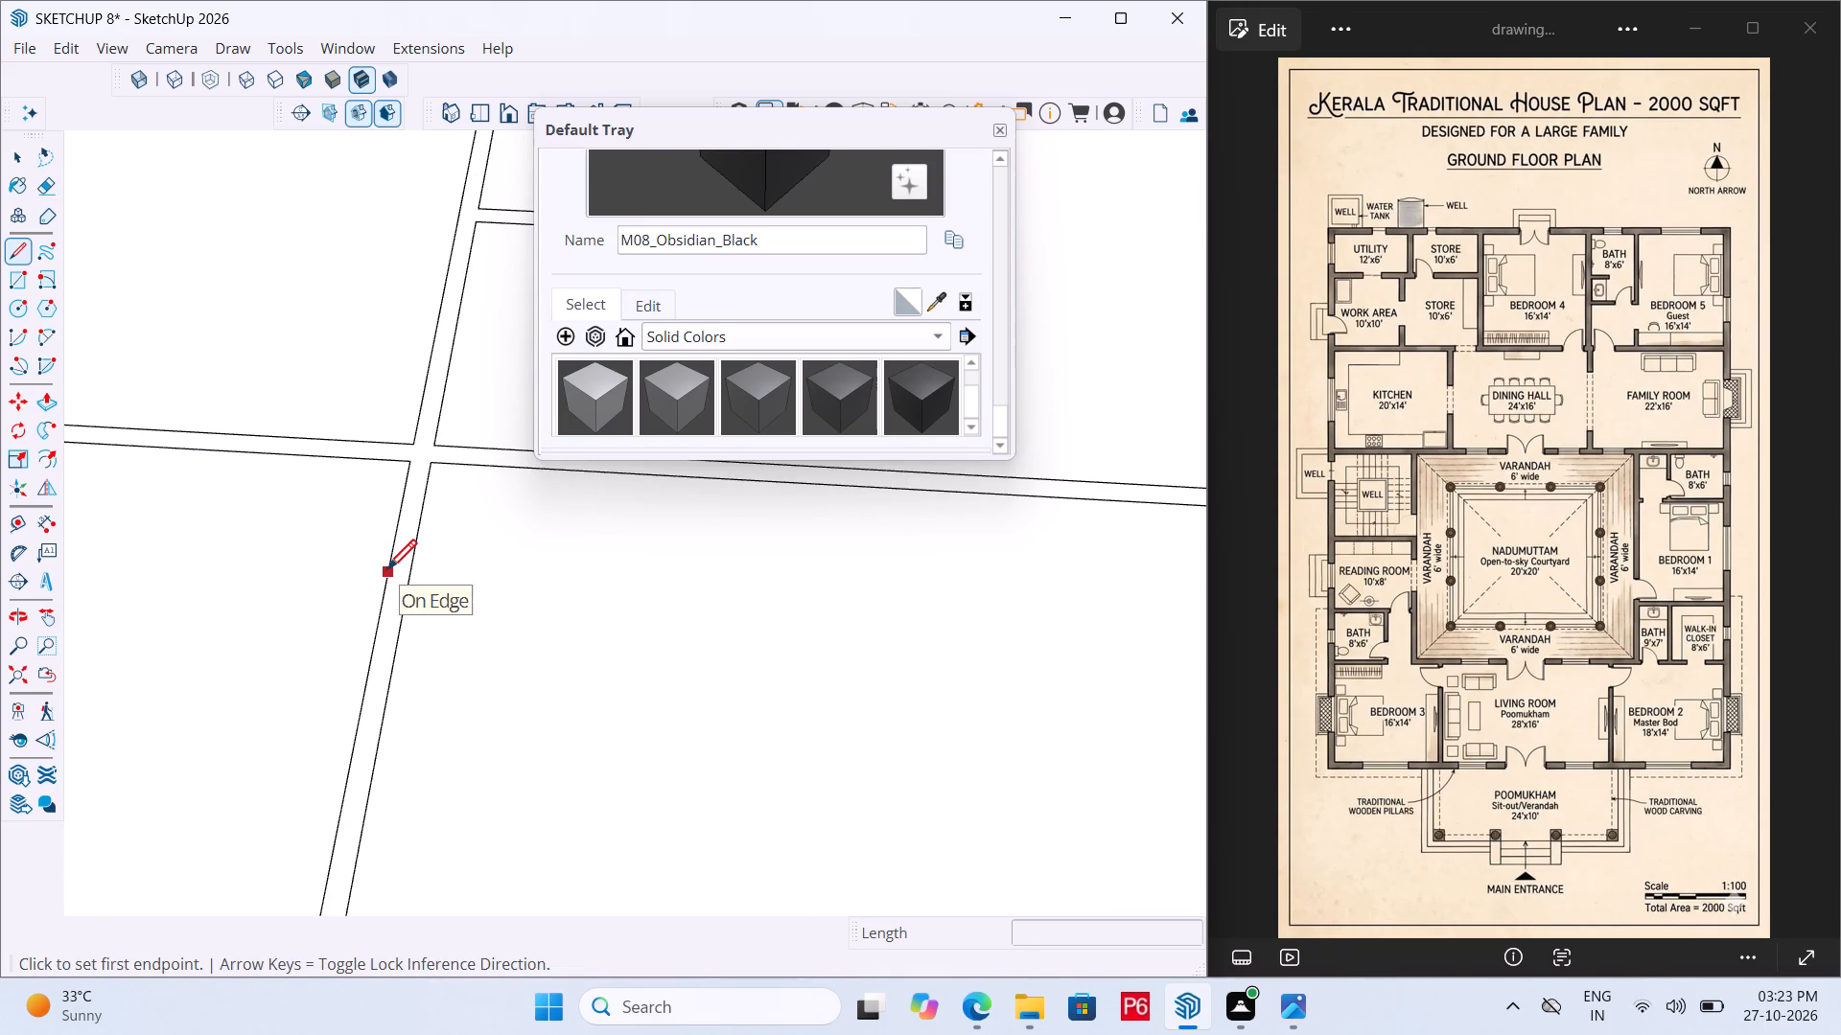
click(387, 572)
drag(409, 576, 411, 565)
scroll(405, 490, down, 7)
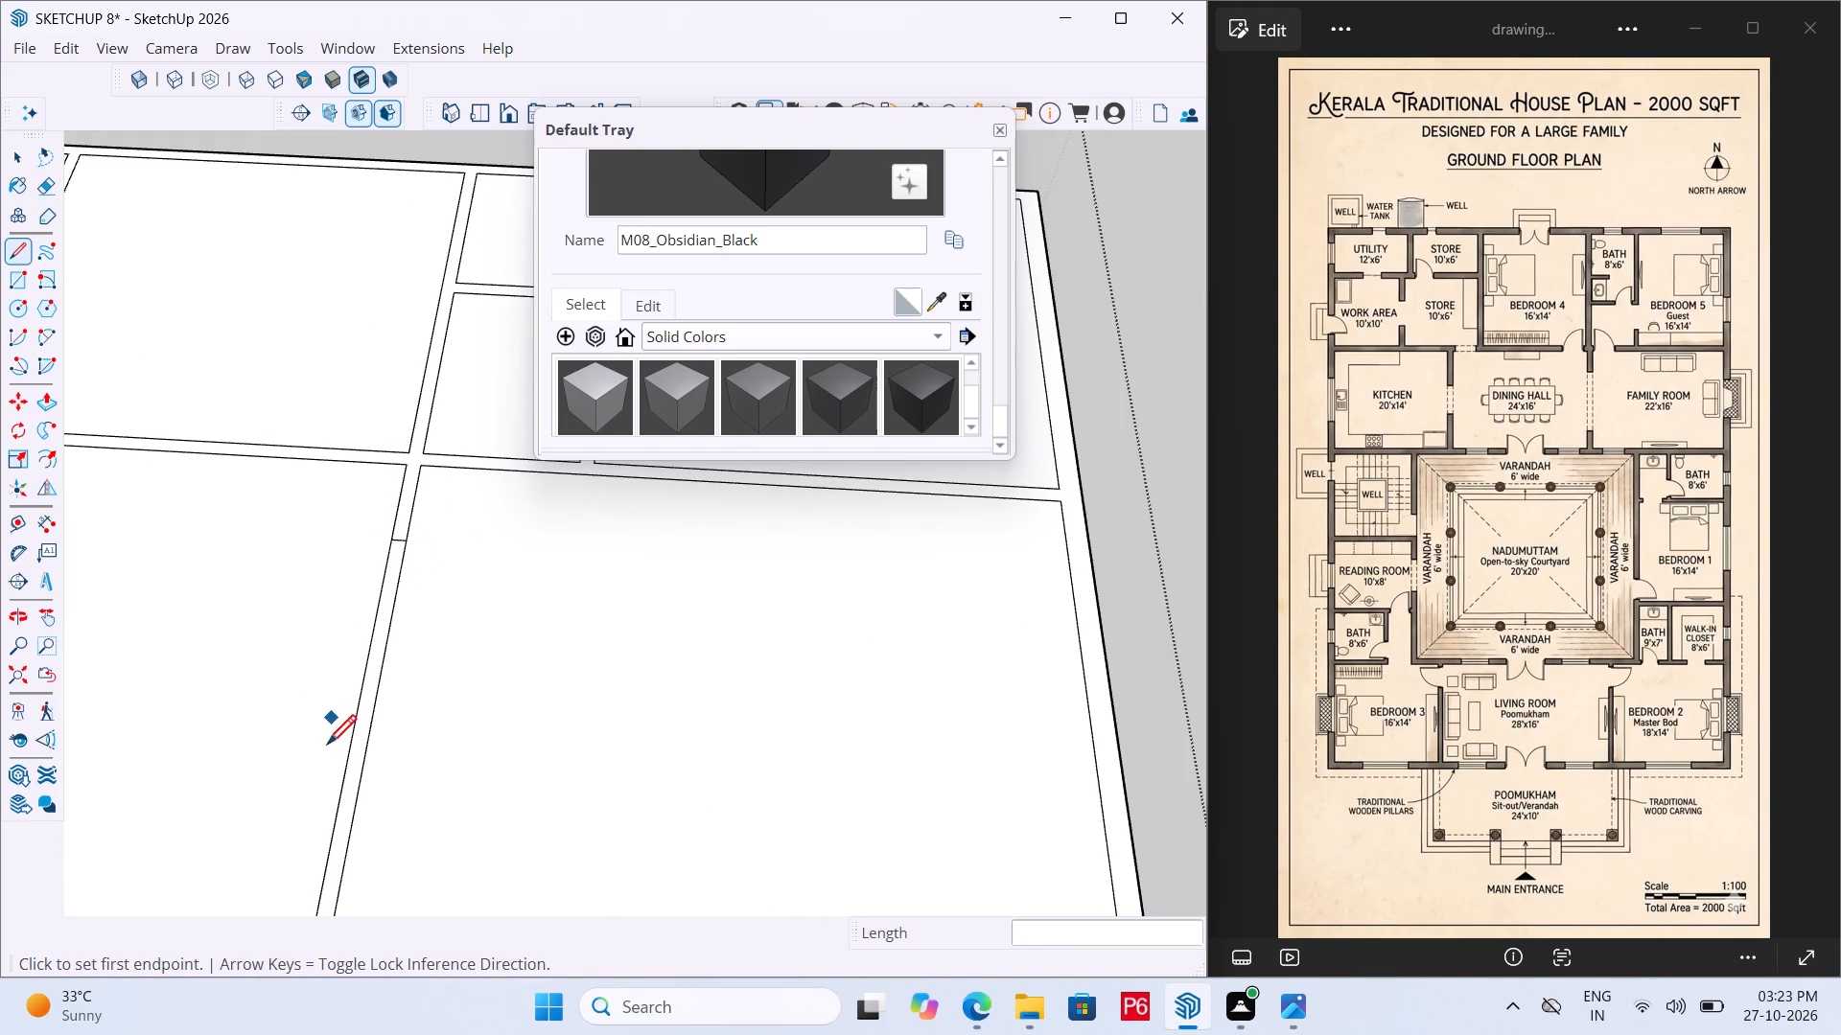
scroll(354, 644, down, 5)
scroll(331, 749, up, 6)
click(355, 752)
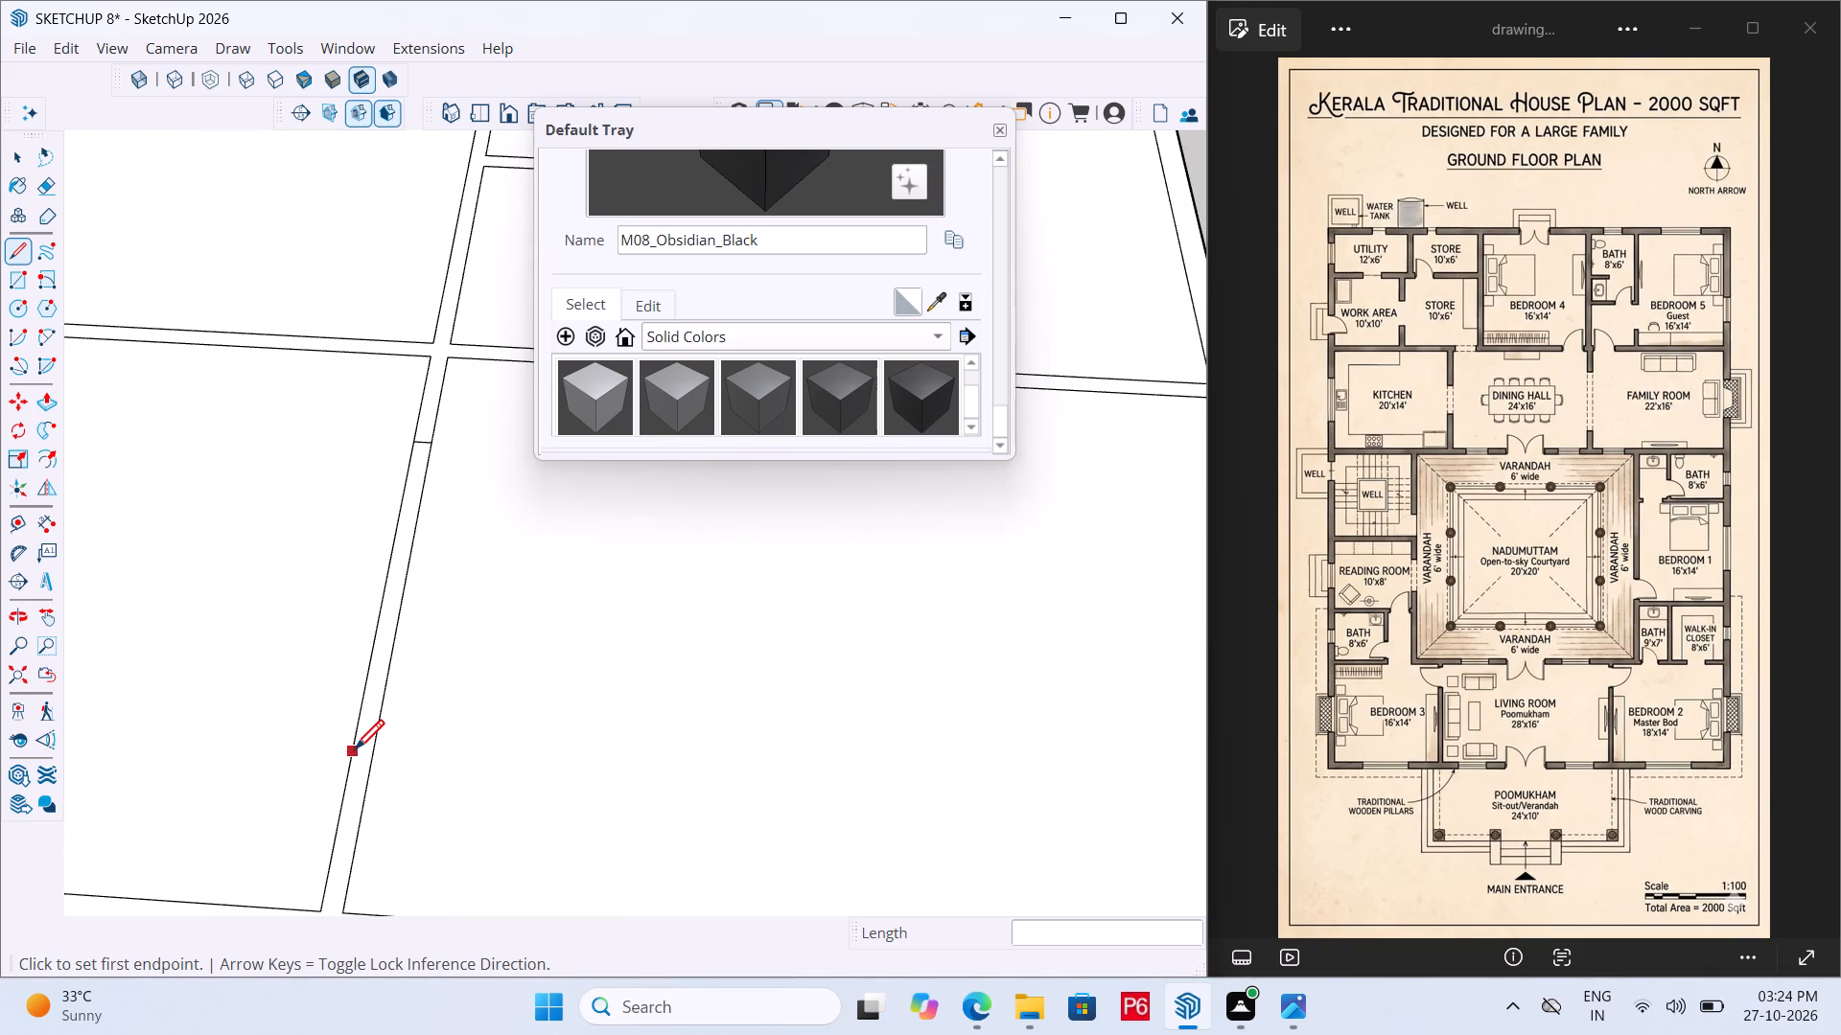
click(374, 760)
Erase the dining hall–family room wall edges between the two lines to clear the wide opening, and save the model.
scroll(373, 692, up, 4)
key(r)
key(e)
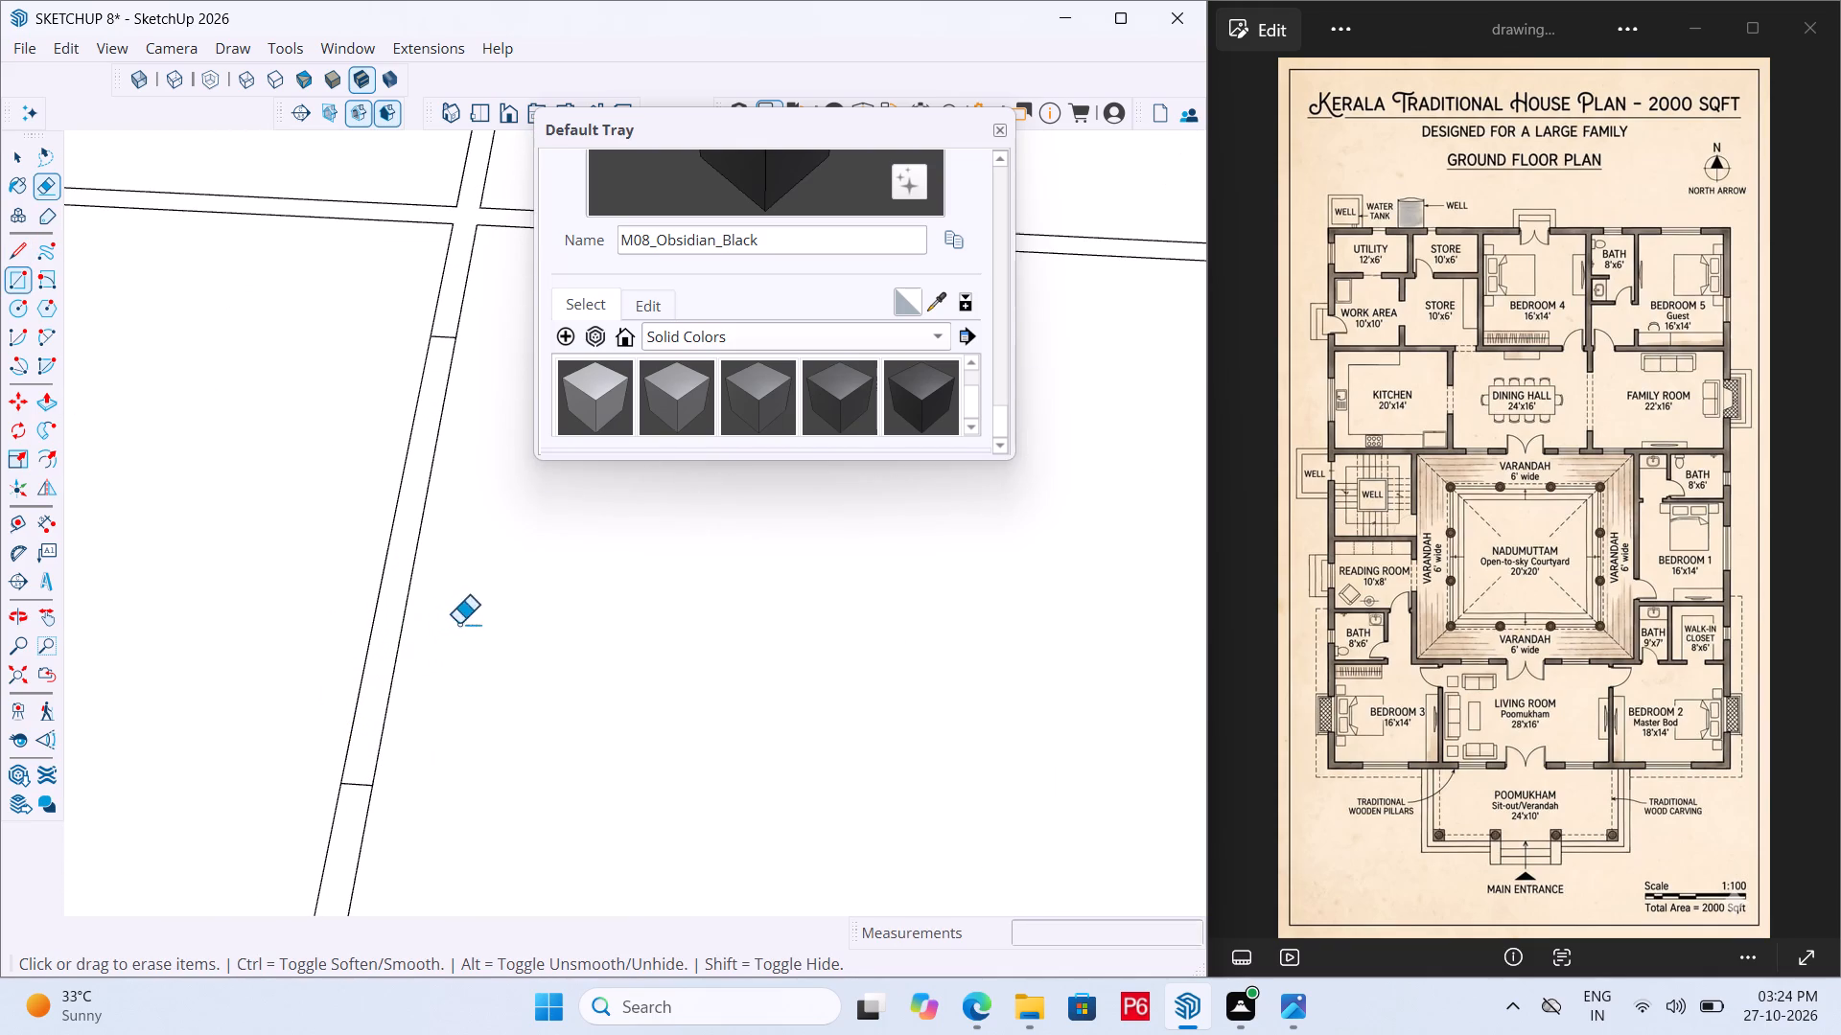
drag(463, 622, 349, 568)
scroll(513, 670, down, 4)
key(ctrl+s)
key(ctrl+s)
key(ctrl+s)
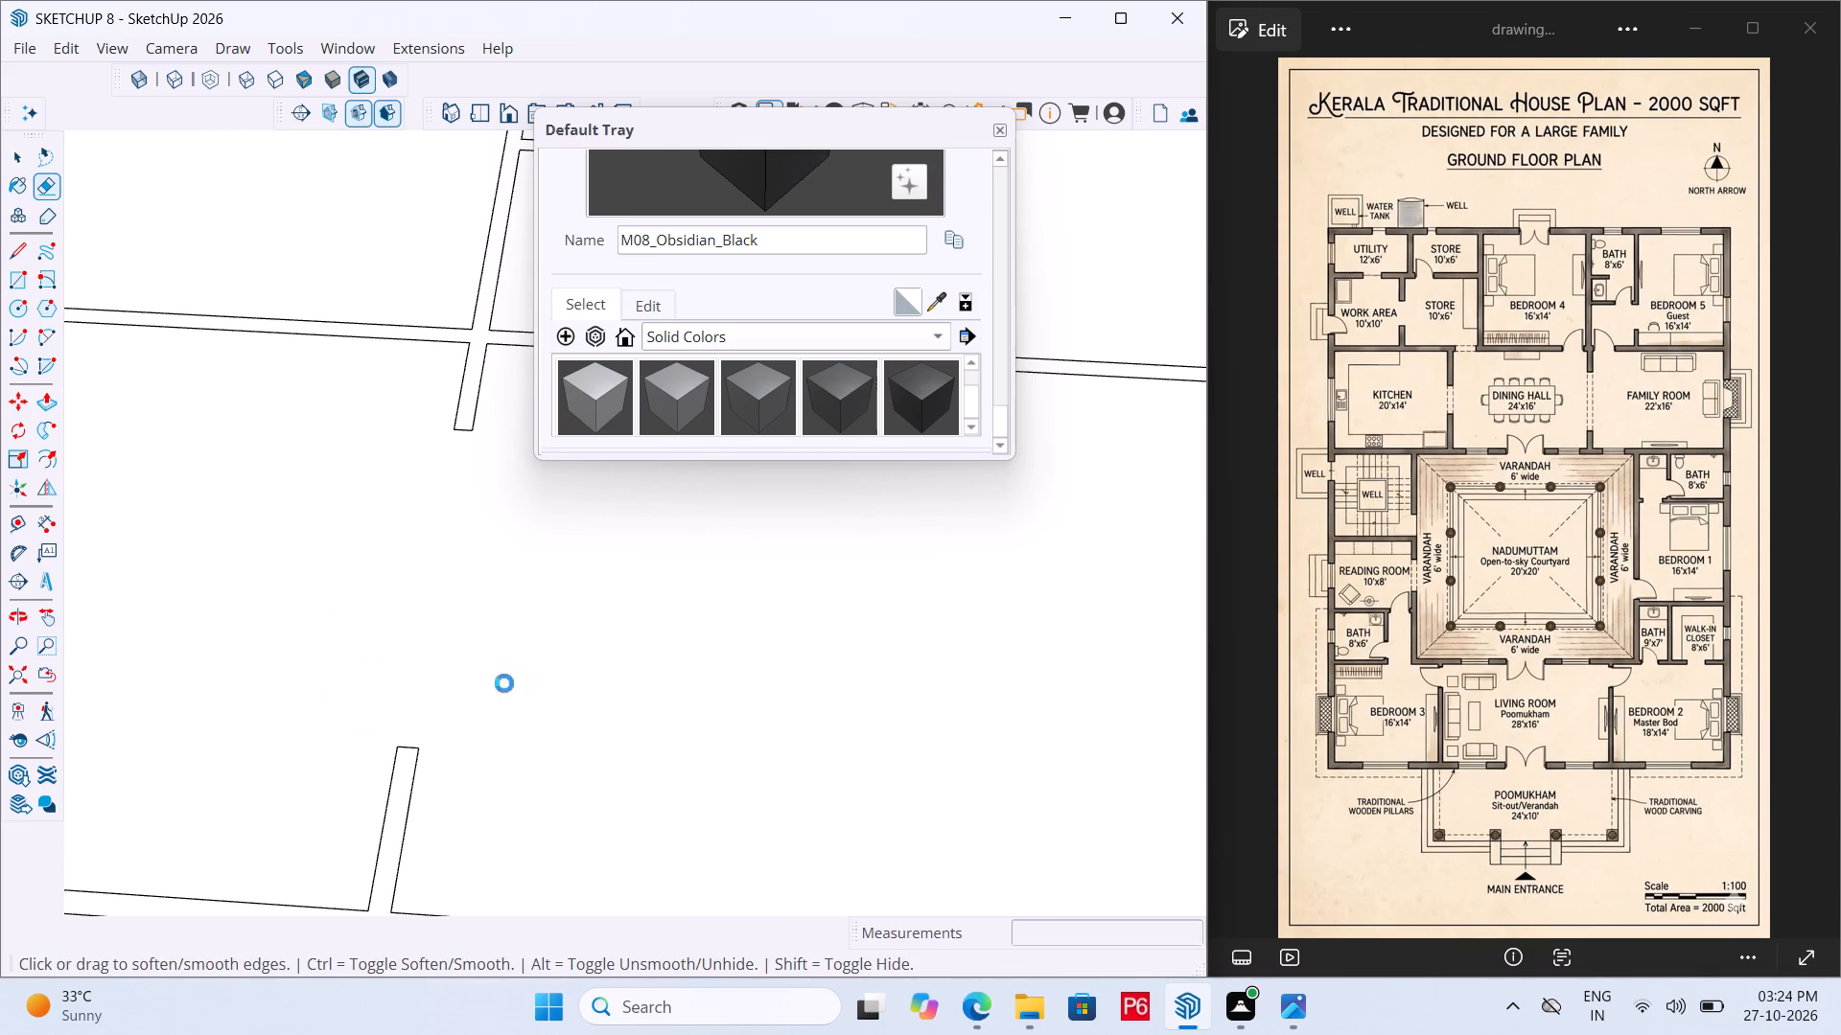
key(ctrl+s)
key(ctrl+s)
key(ctrl+s)
key(ctrl+s)
Draw a line across the family room's north wall, below the bath passage, close to its junction with the Bedroom 4 wall.
scroll(348, 712, down, 6)
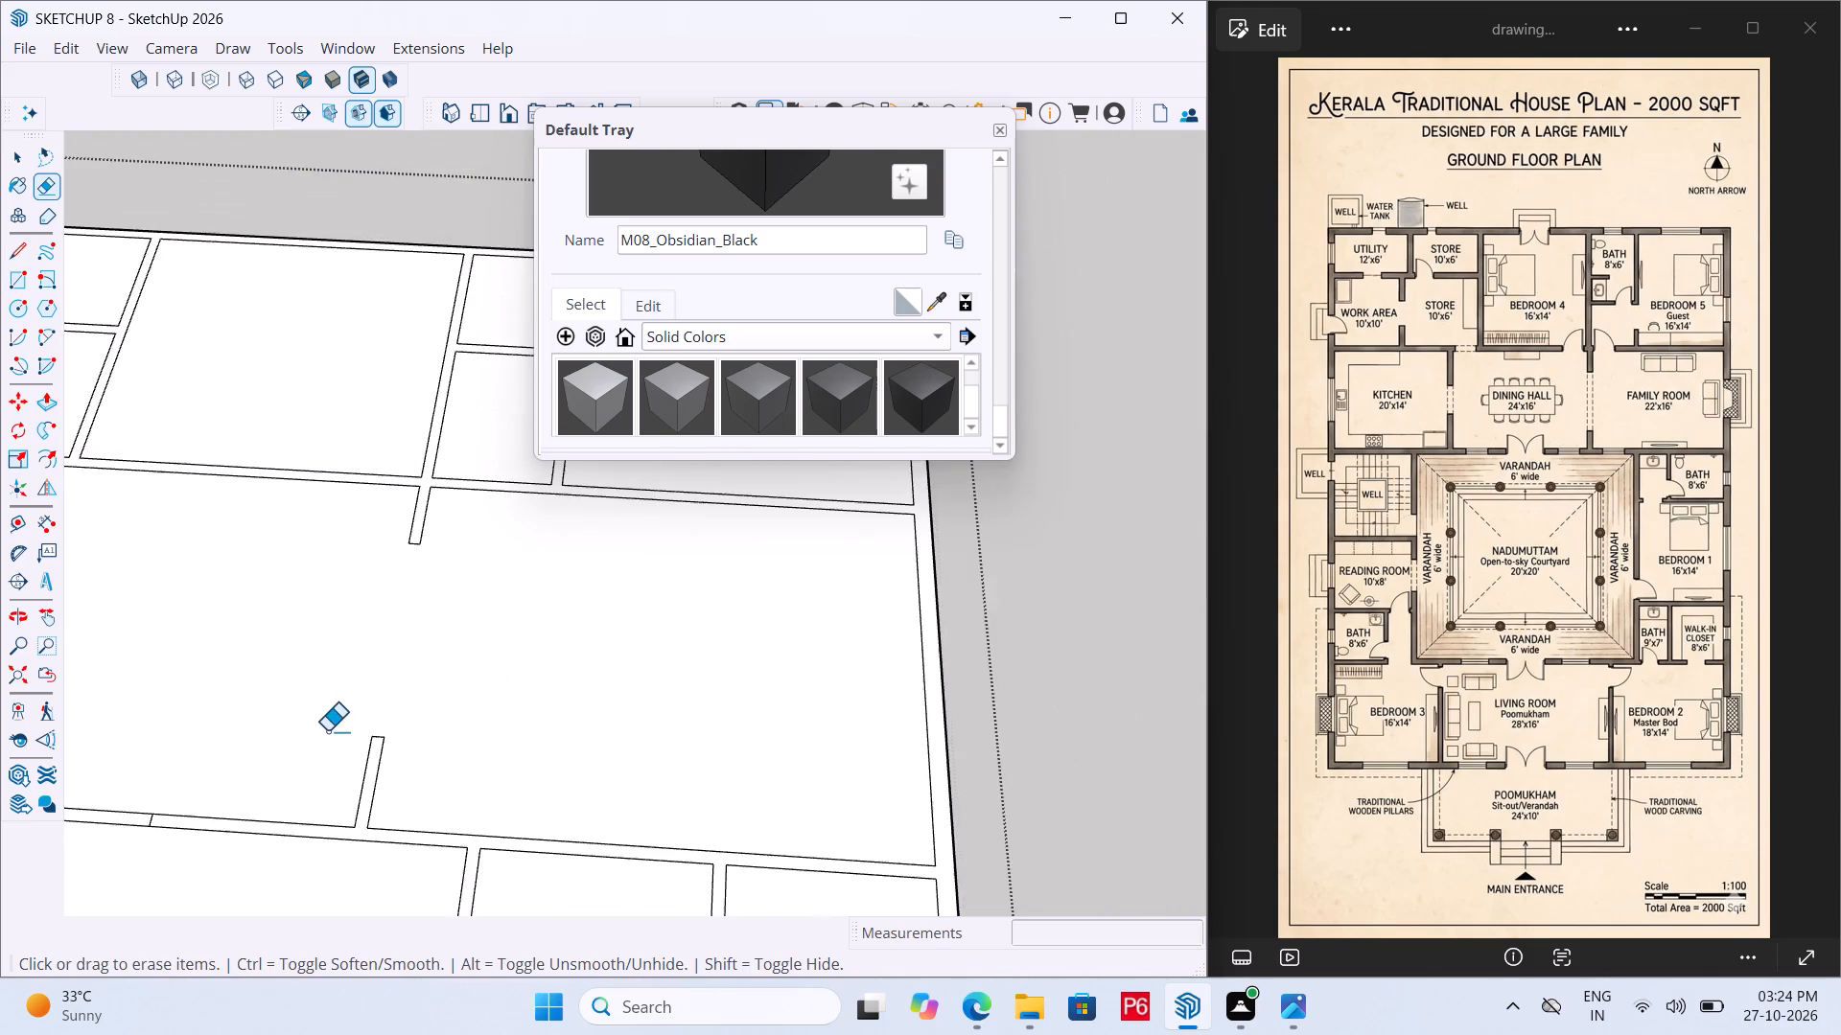
scroll(323, 732, down, 7)
scroll(443, 545, up, 6)
scroll(345, 623, up, 11)
key(l)
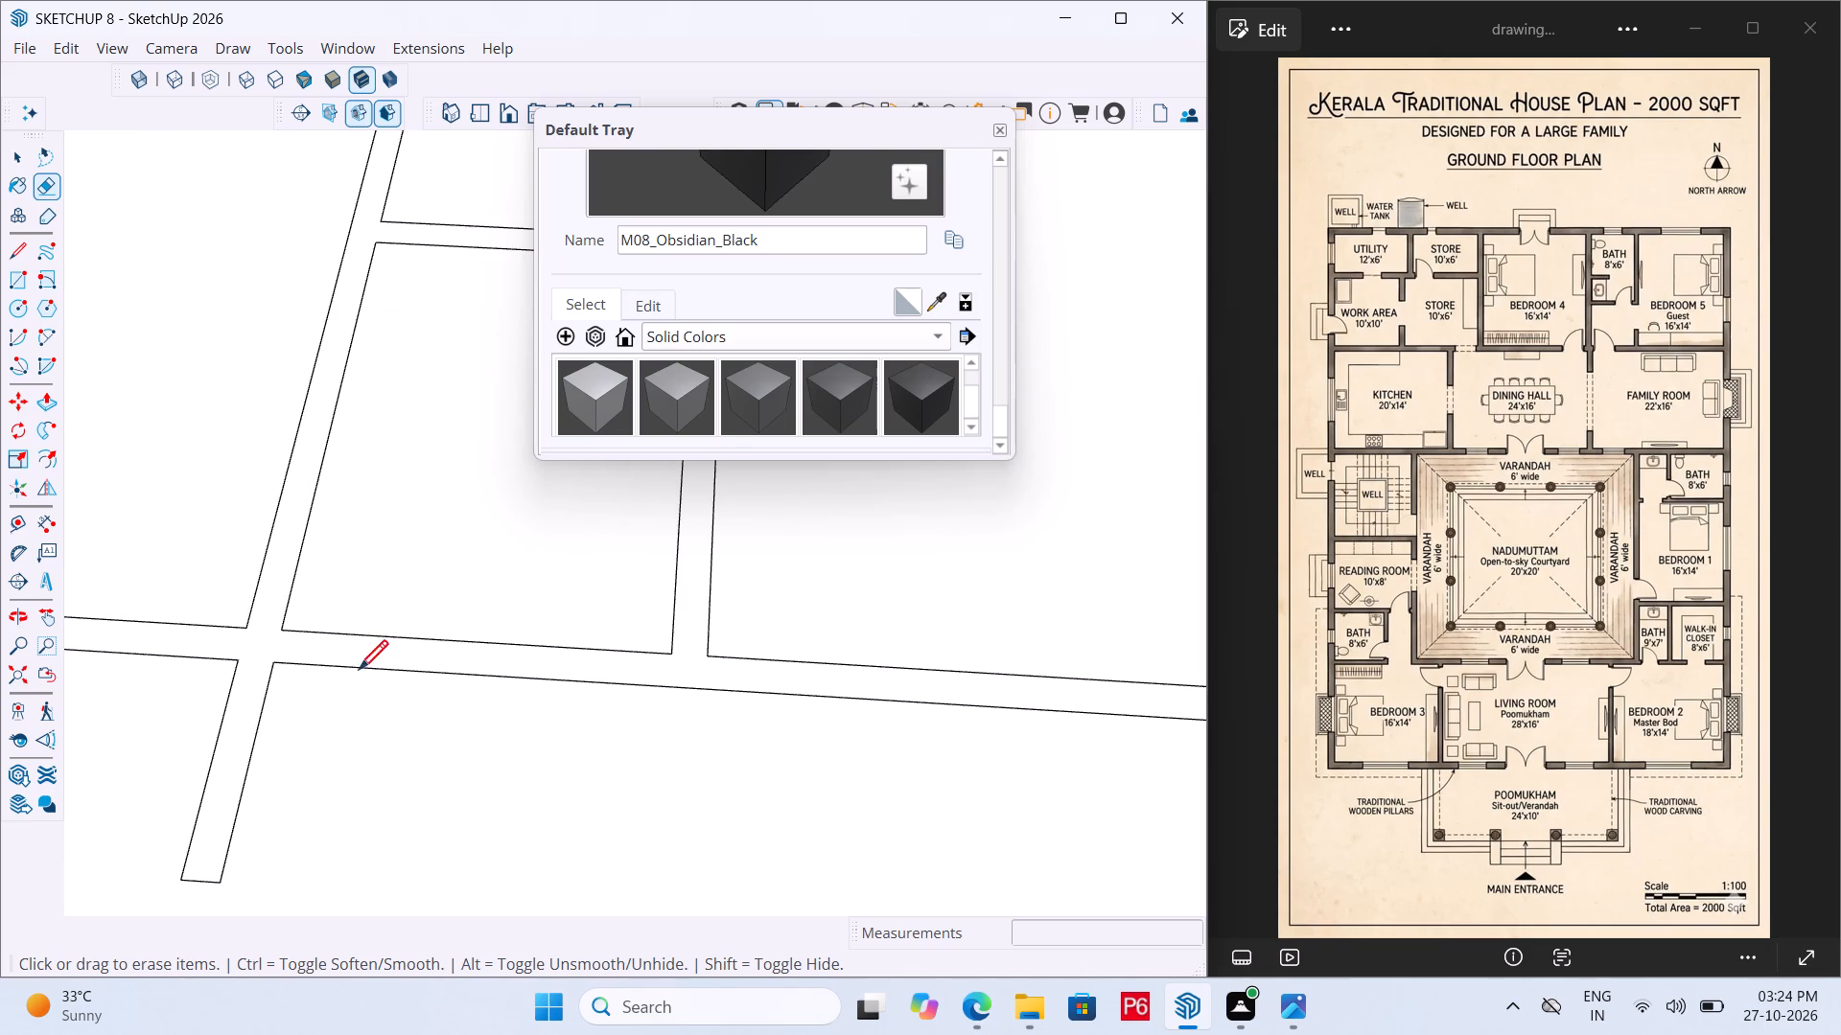
scroll(285, 678, up, 4)
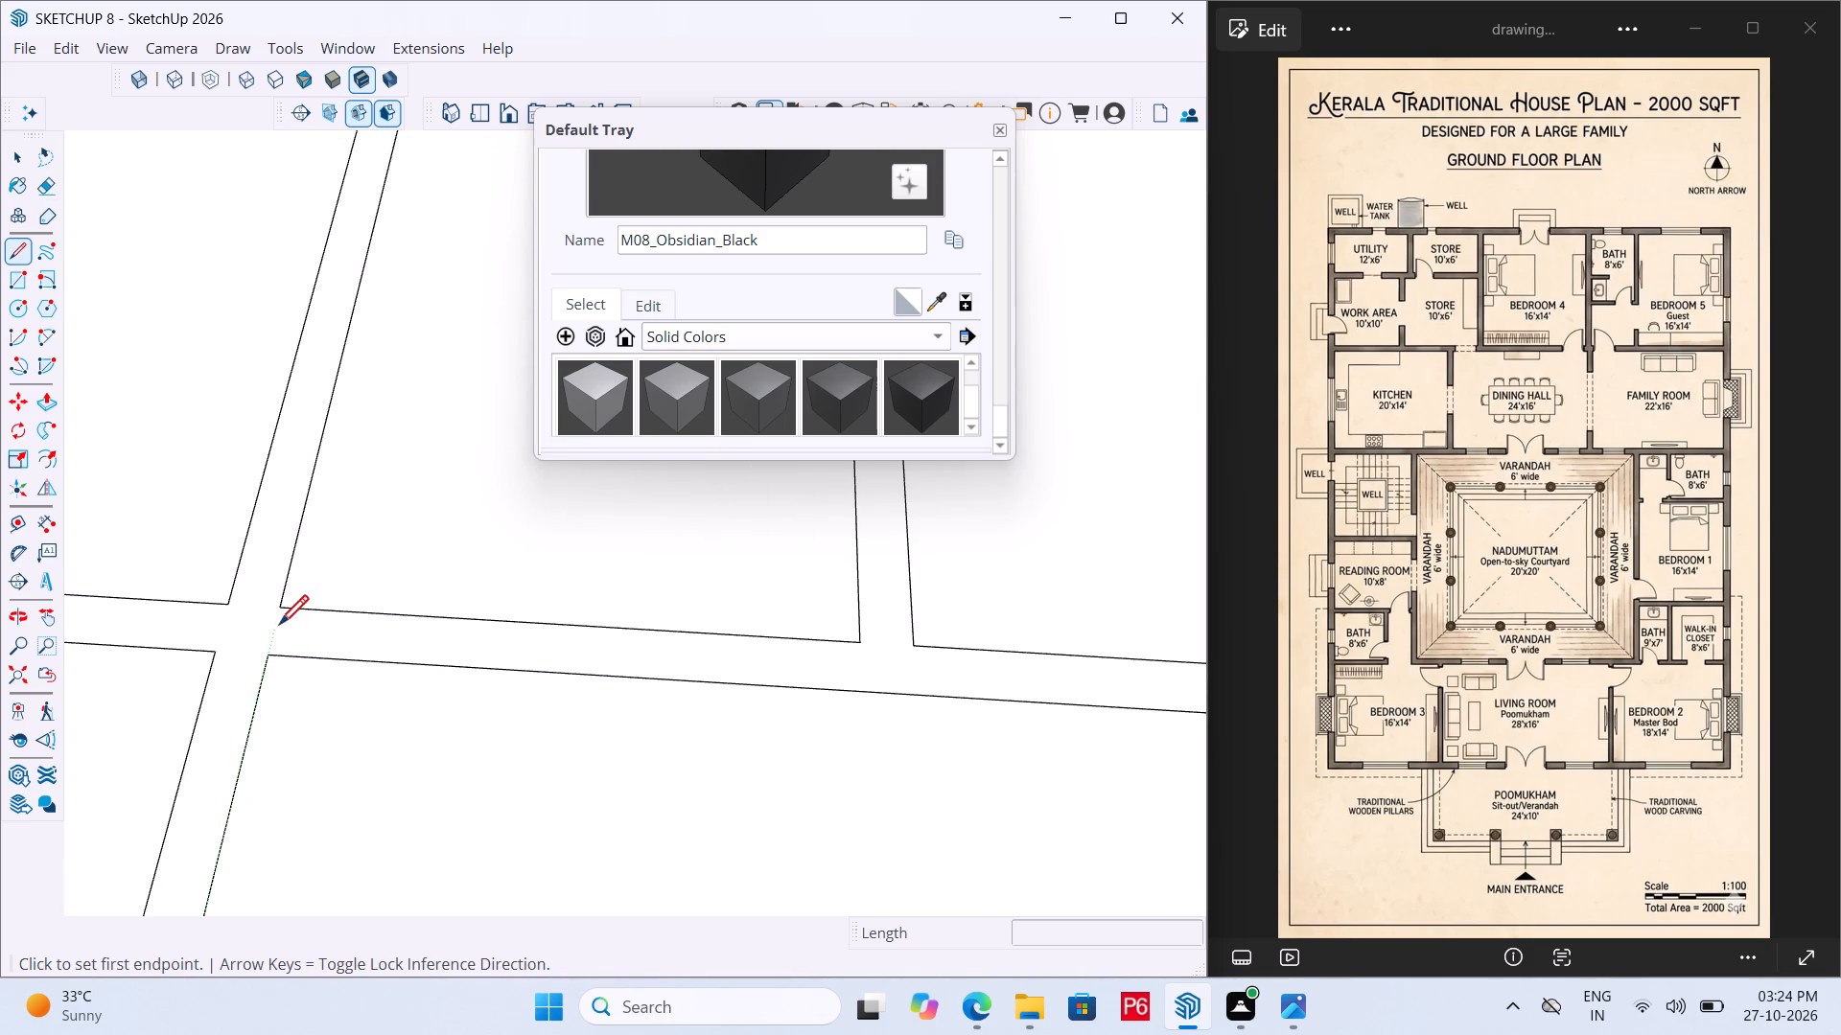
scroll(293, 612, up, 2)
click(293, 612)
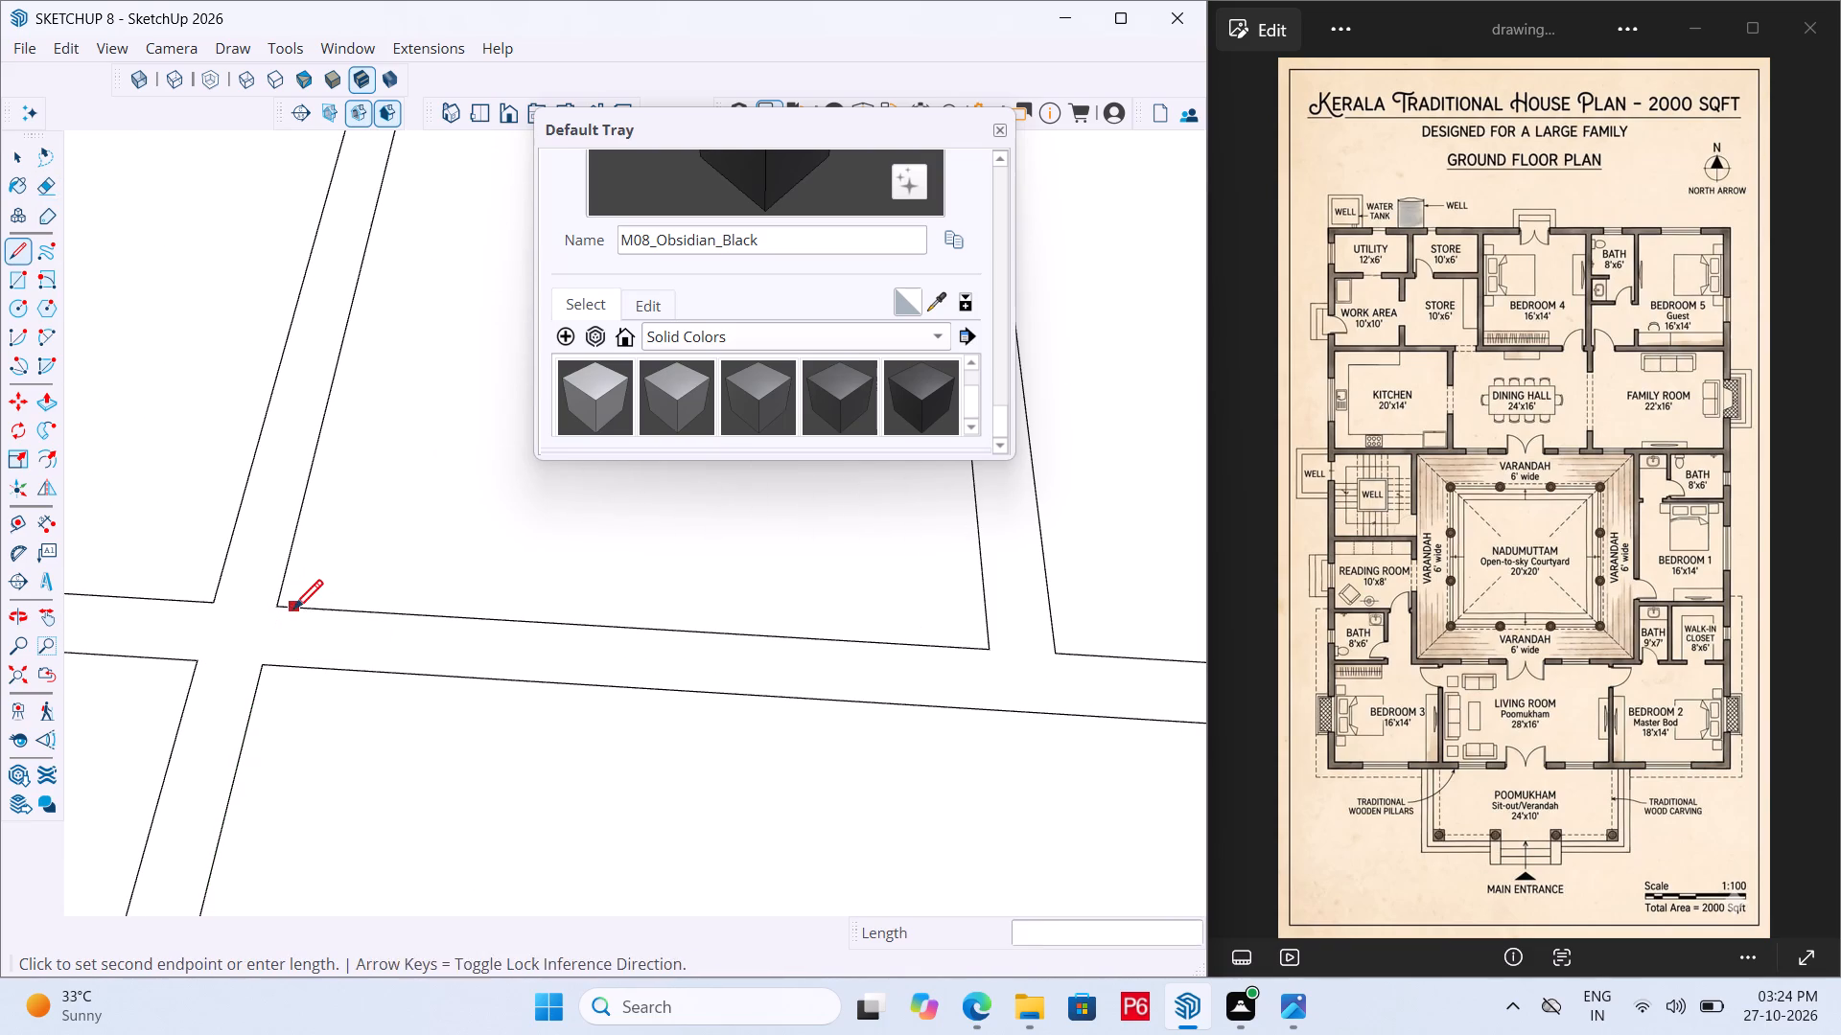
click(276, 665)
Place a guide 2'6" from the new line on the wall between the family room and the bath passage.
scroll(264, 631, down, 4)
scroll(380, 627, up, 2)
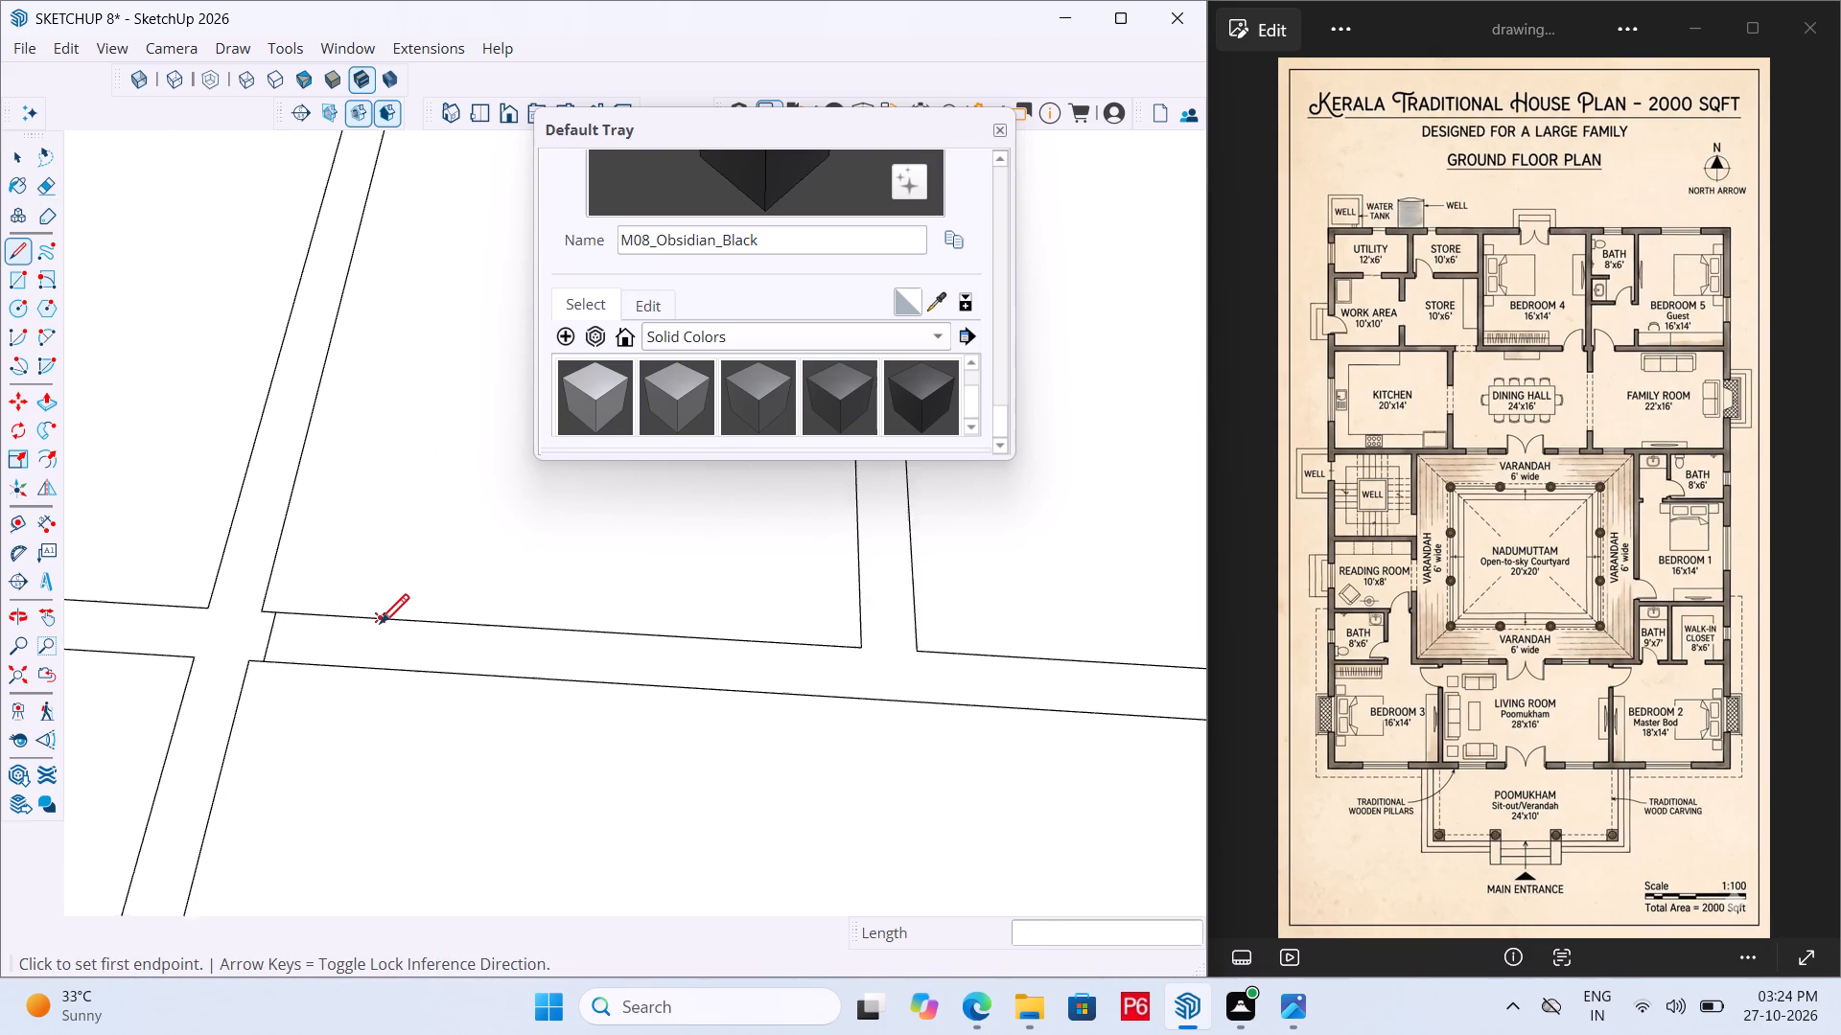
scroll(380, 627, up, 1)
key(t)
click(249, 632)
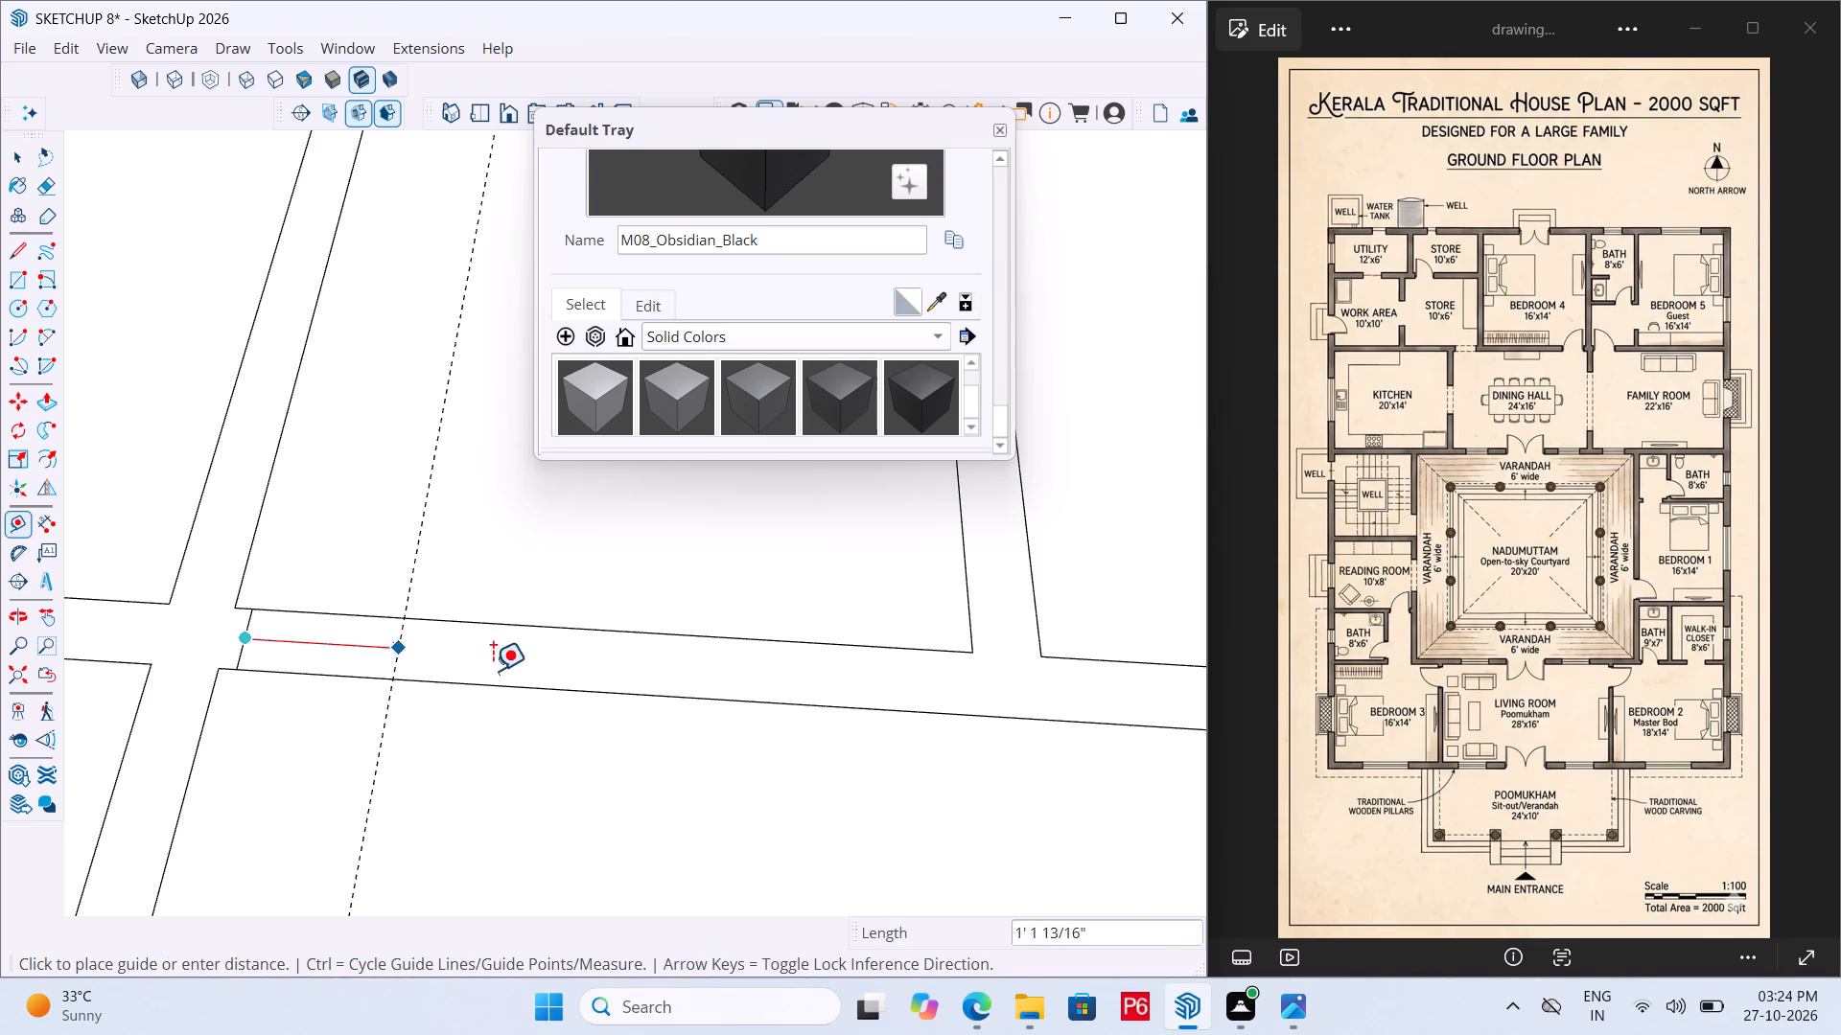
scroll(429, 652, down, 7)
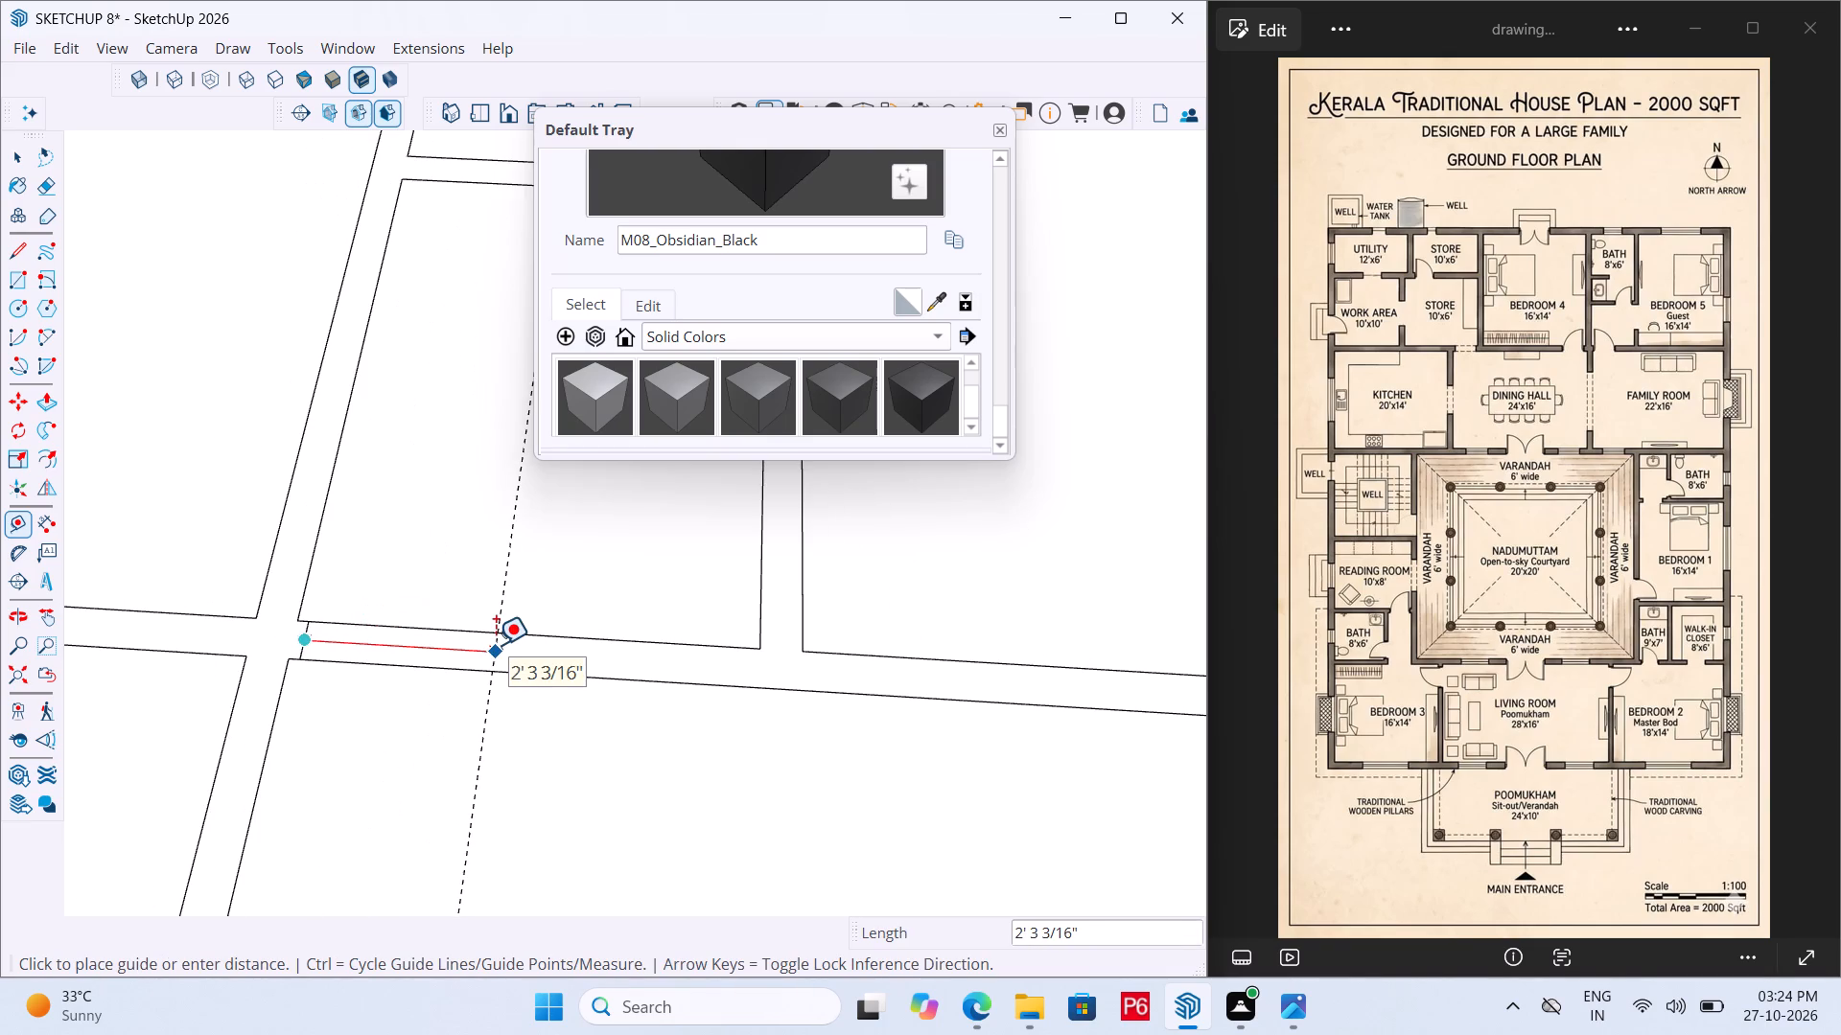
text(2'6")
key(Return)
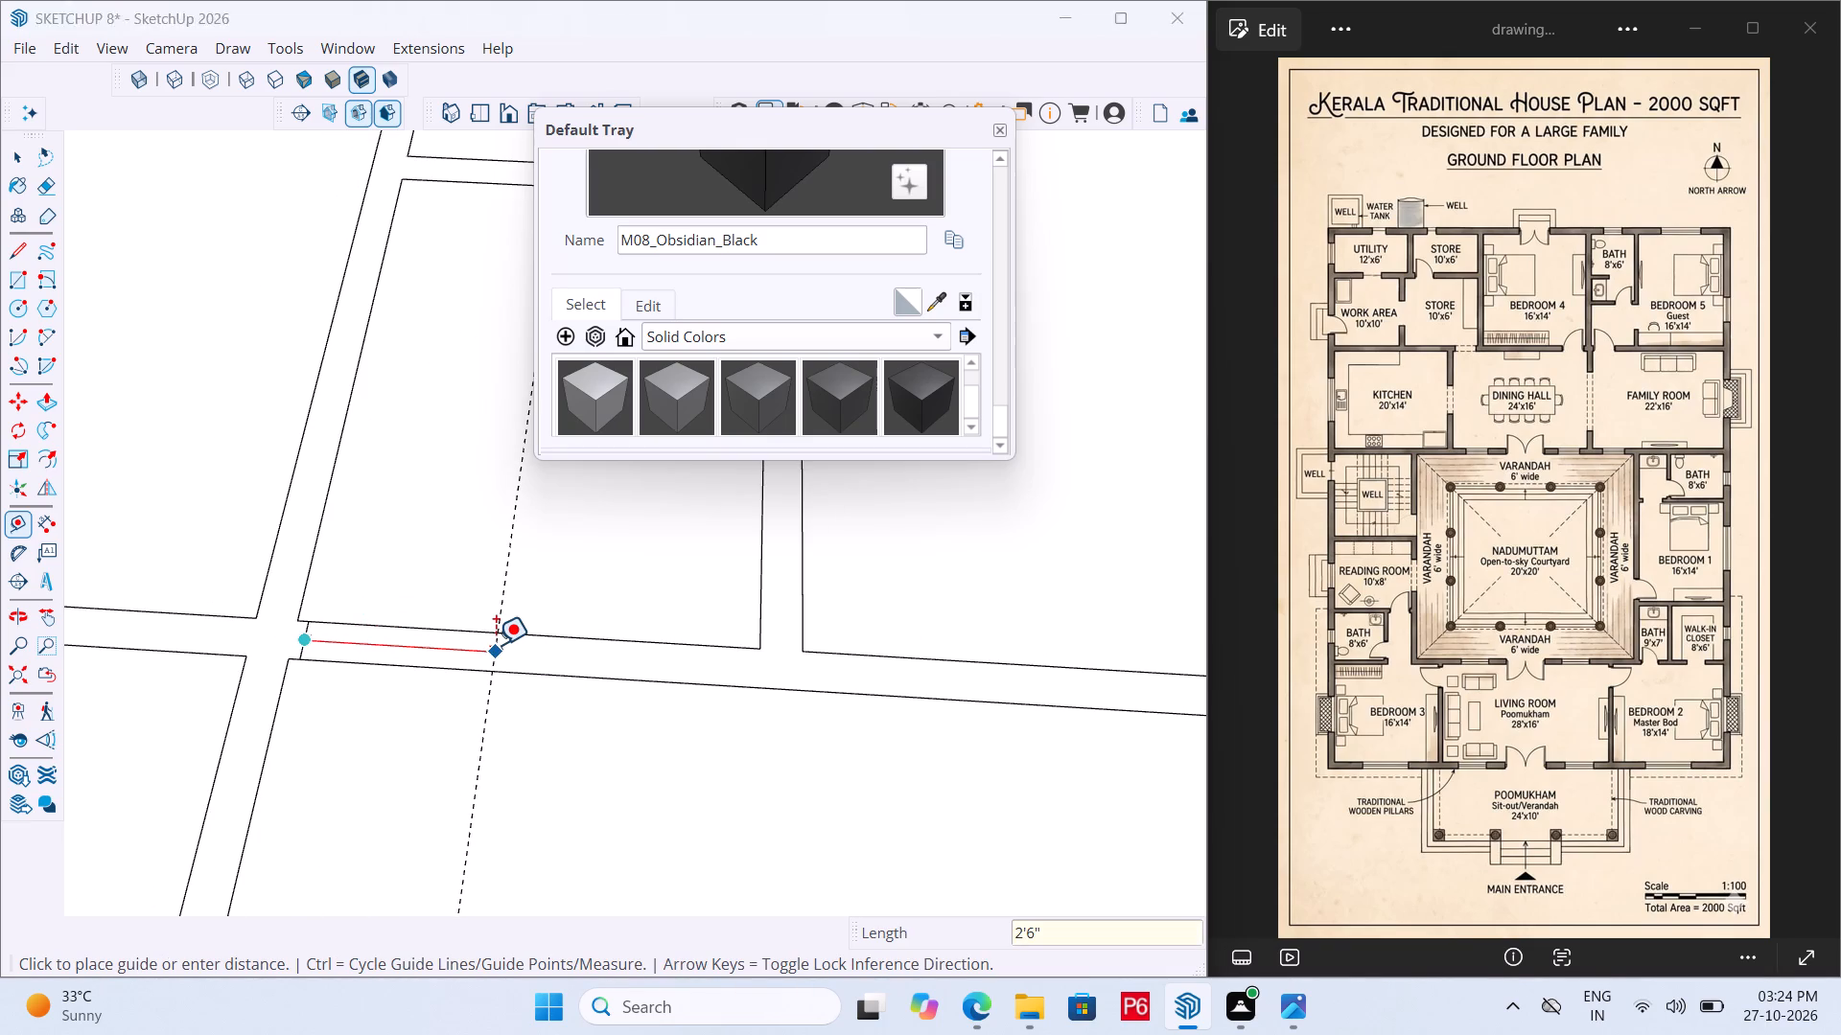
Draw a 6" line across the family room–passage wall along the guide to bound the door opening, and erase the guide.
scroll(656, 684, up, 2)
key(l)
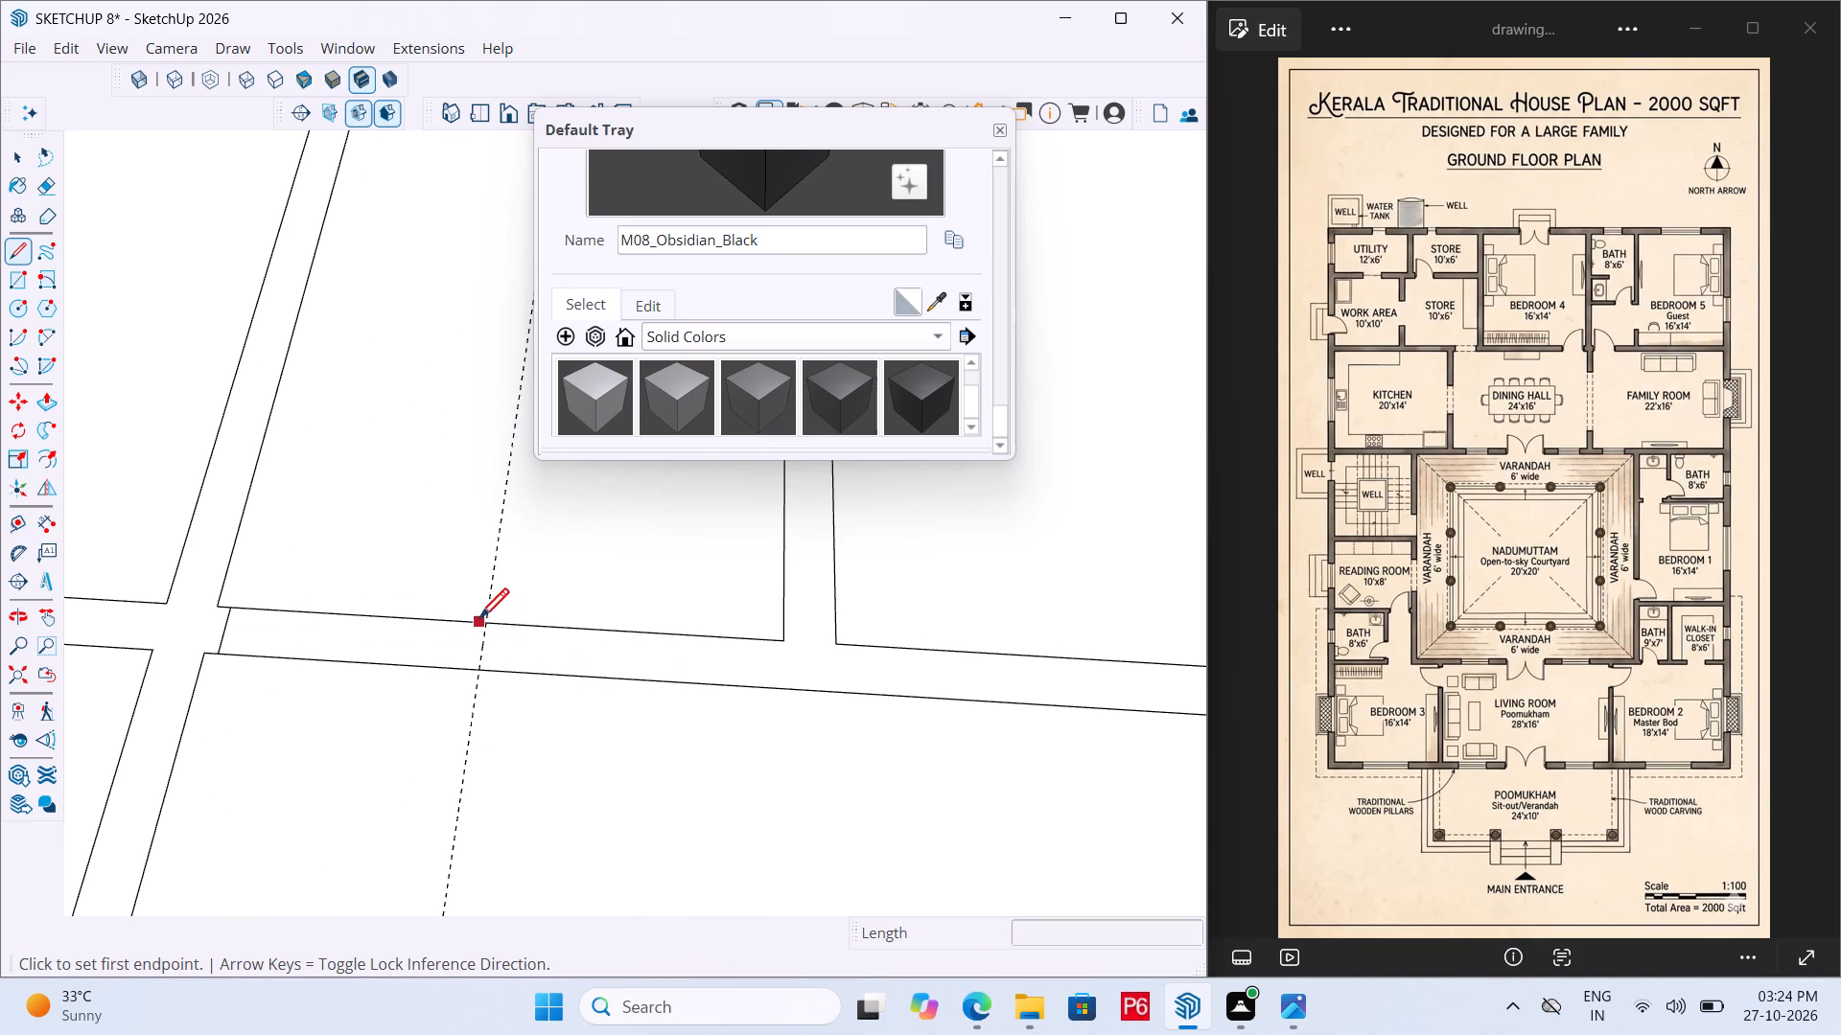
click(485, 623)
click(481, 670)
key(e)
drag(478, 545, 539, 541)
click(539, 541)
Draw a 6" line across the wall between Bedroom 5's bath and the passage below it, near the Bedroom 5 wall.
scroll(303, 737, down, 17)
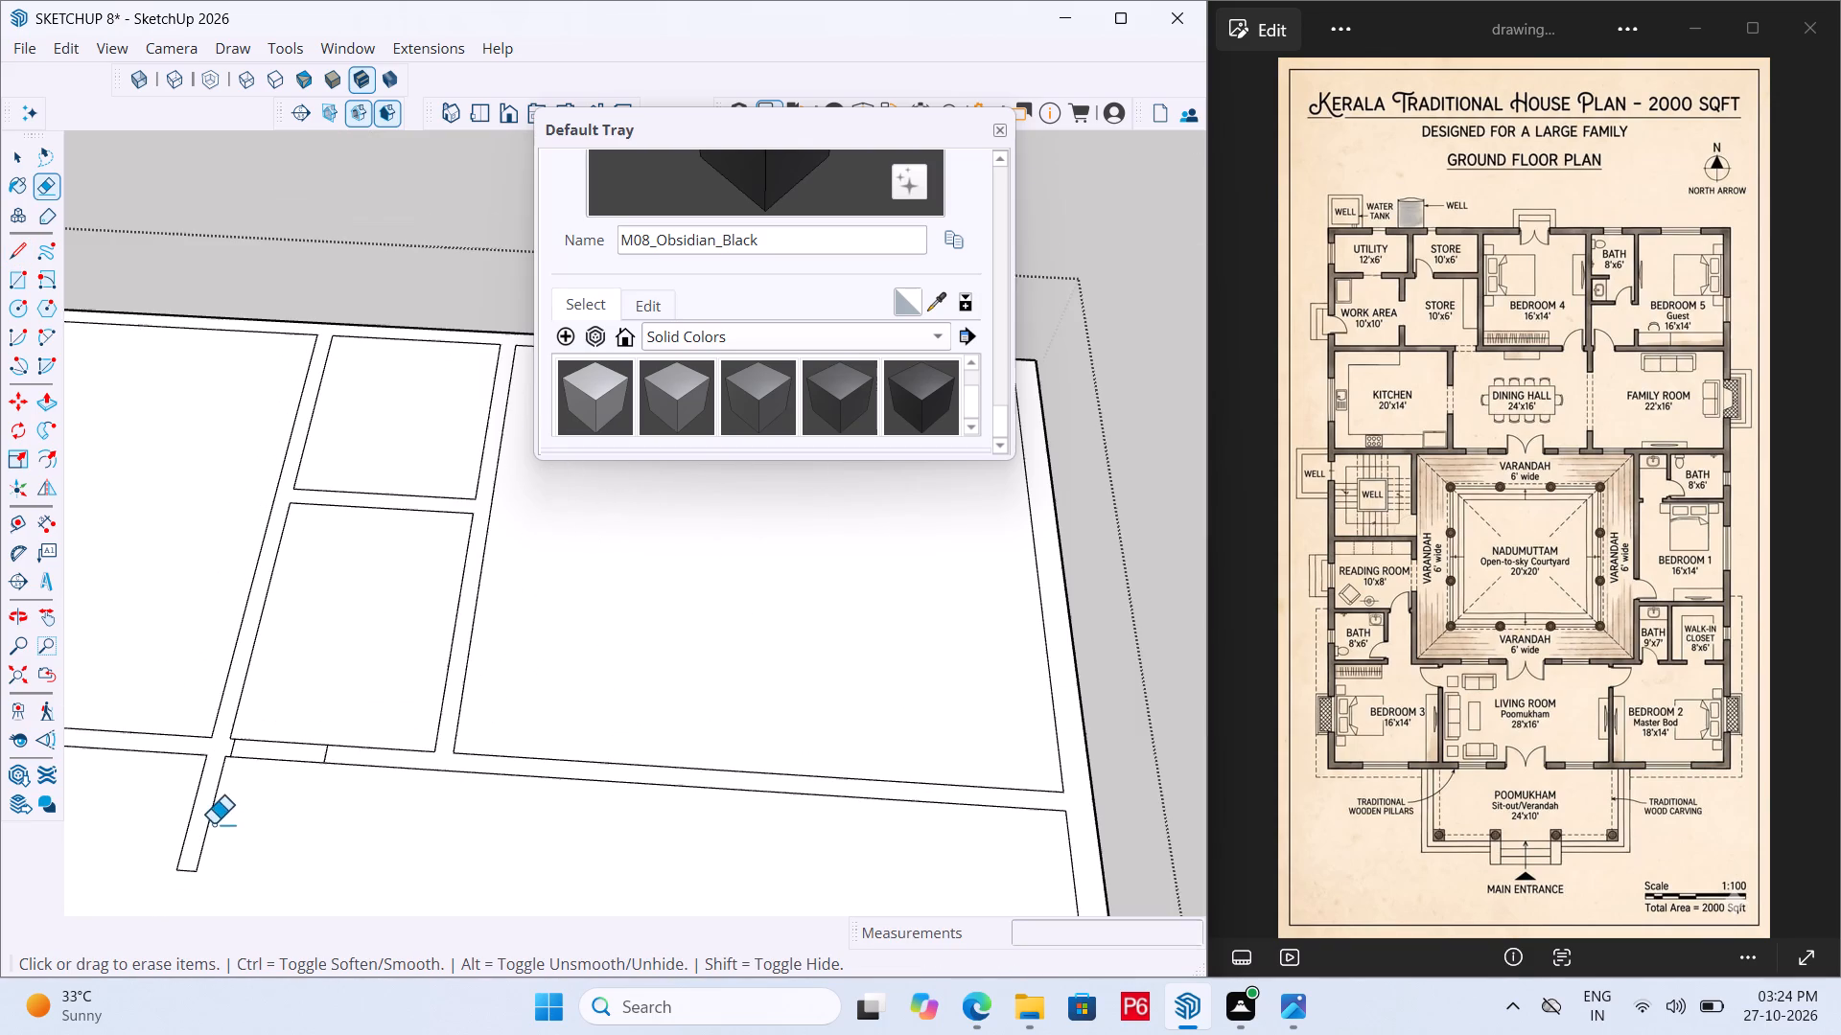
scroll(293, 690, down, 4)
scroll(363, 581, up, 9)
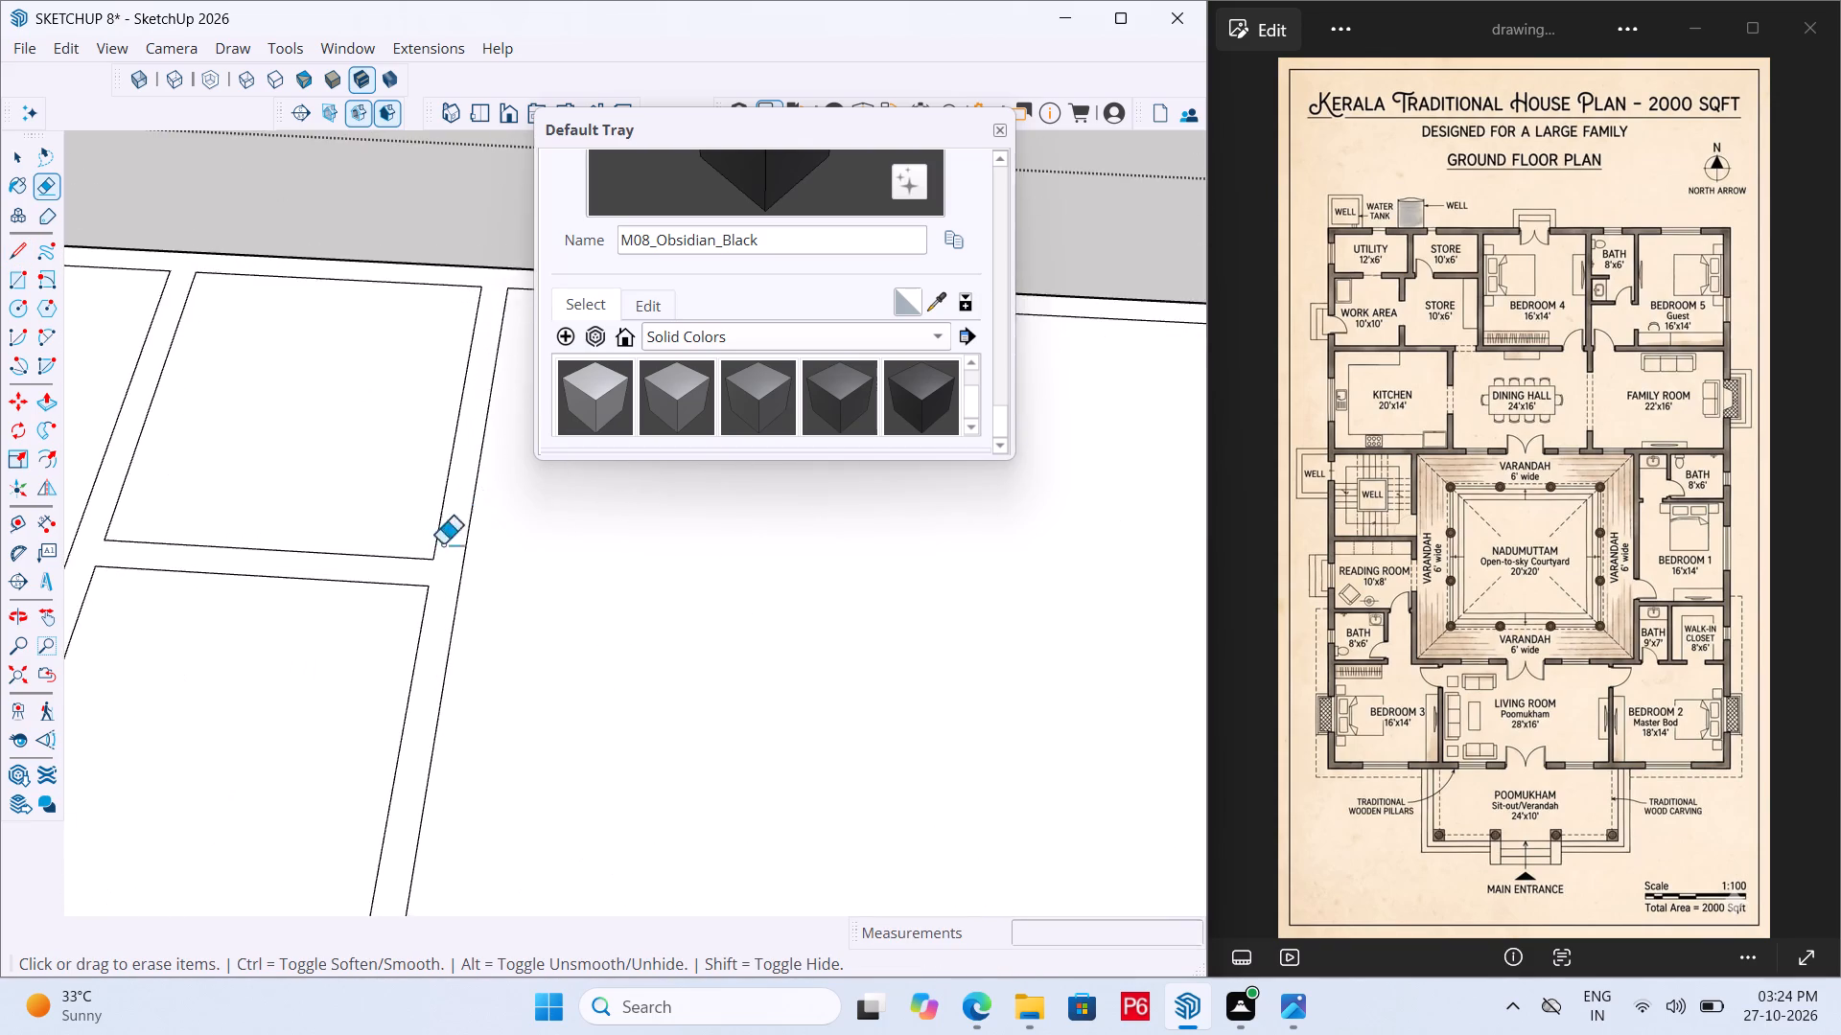
scroll(442, 544, up, 5)
key(l)
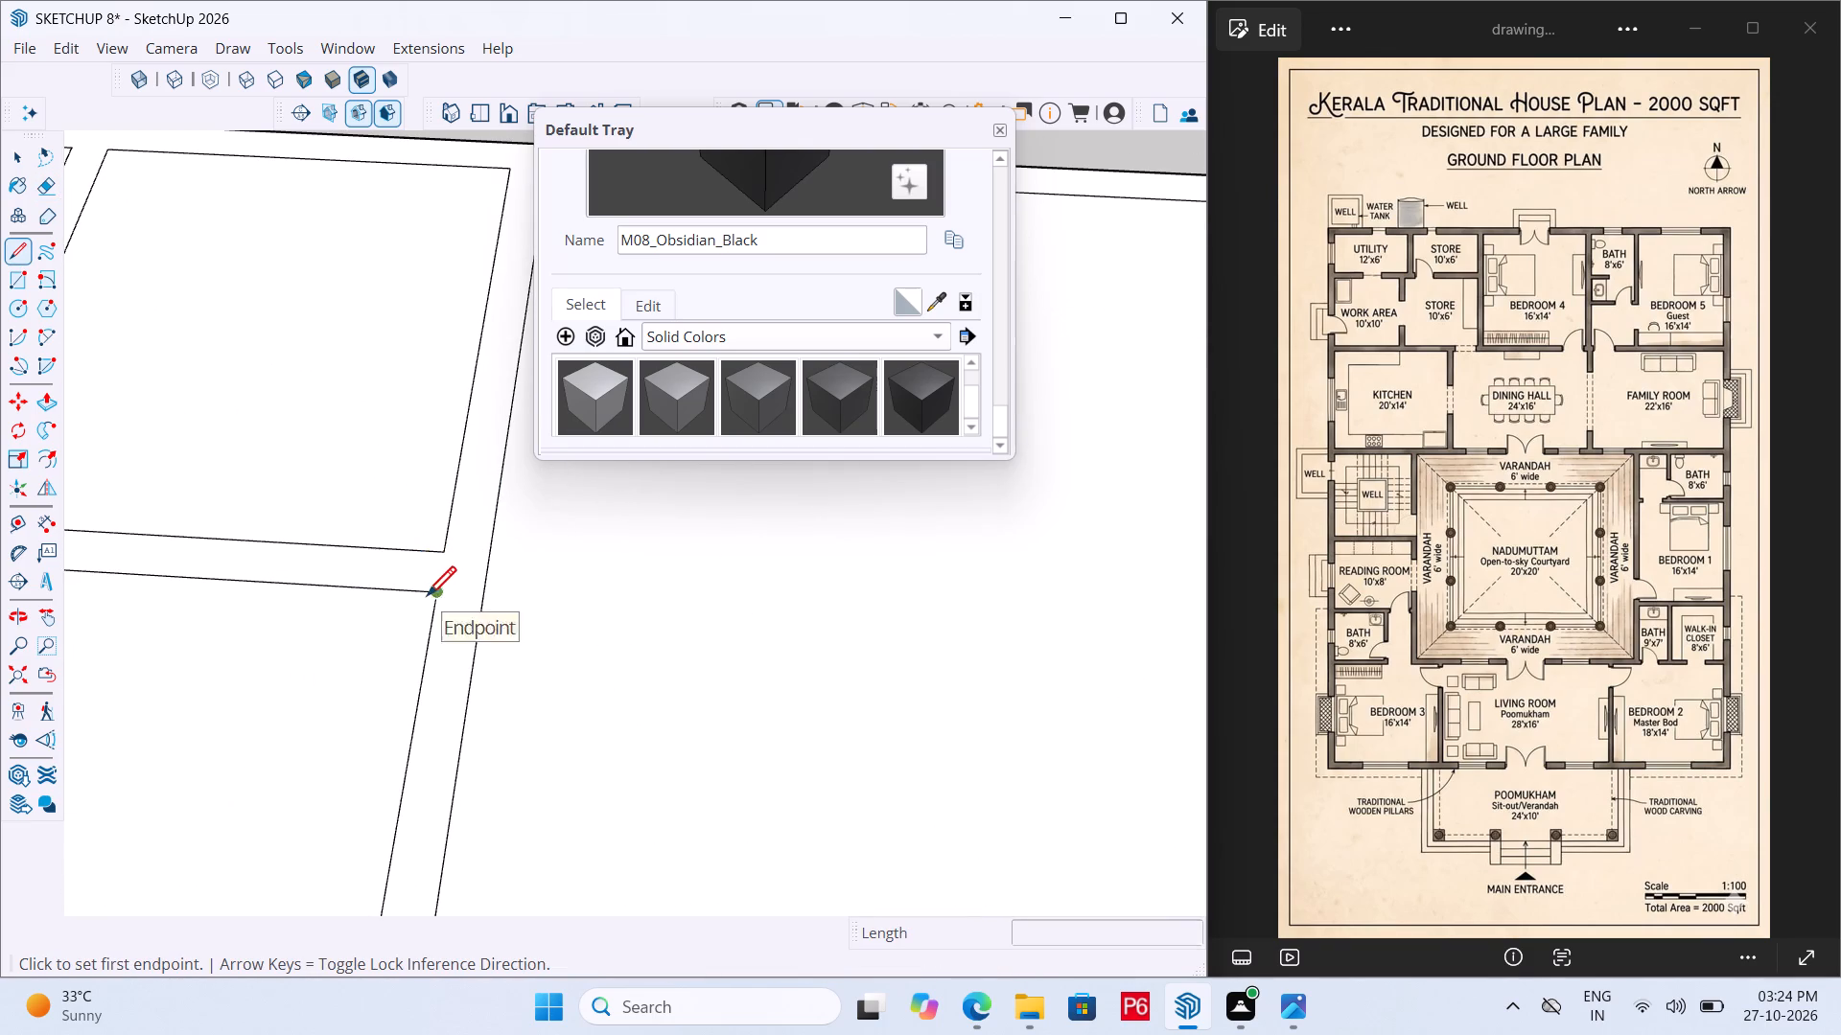
drag(412, 593, 419, 581)
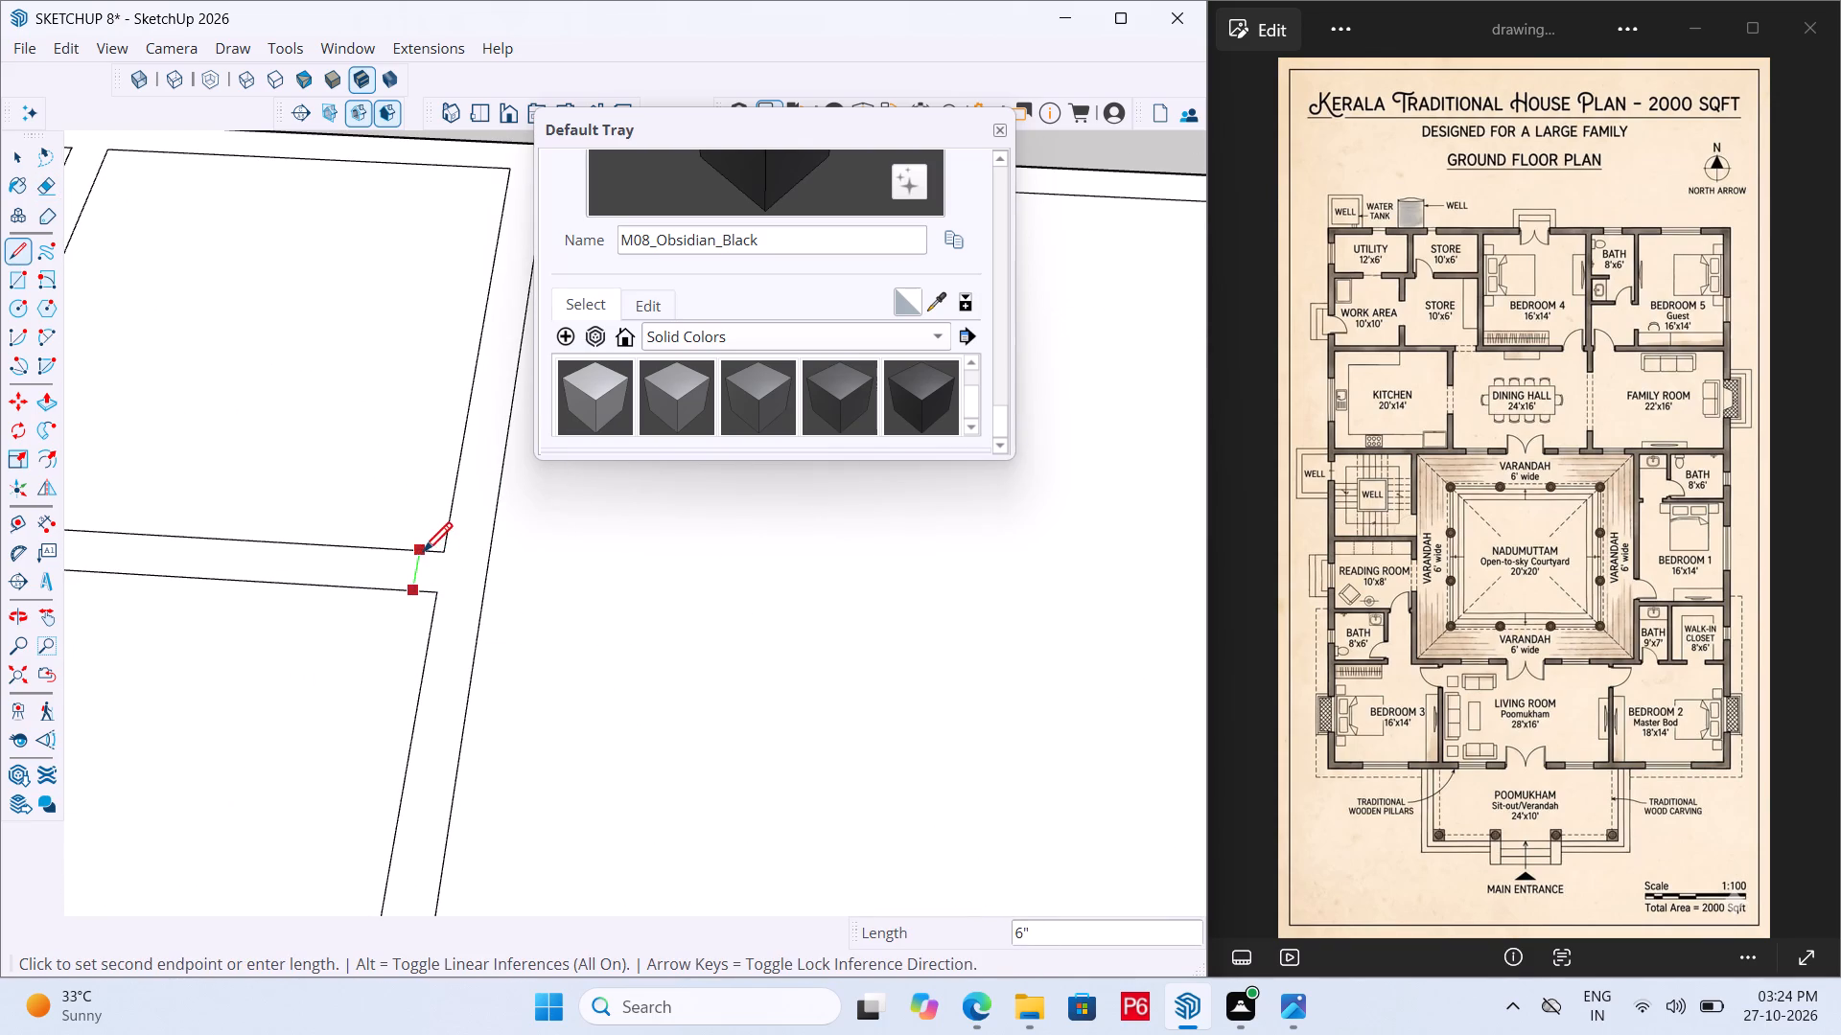
click(424, 551)
Place a guide 2'6" from the new line on the bath–passage wall, towards Bedroom 4.
key(space)
key(t)
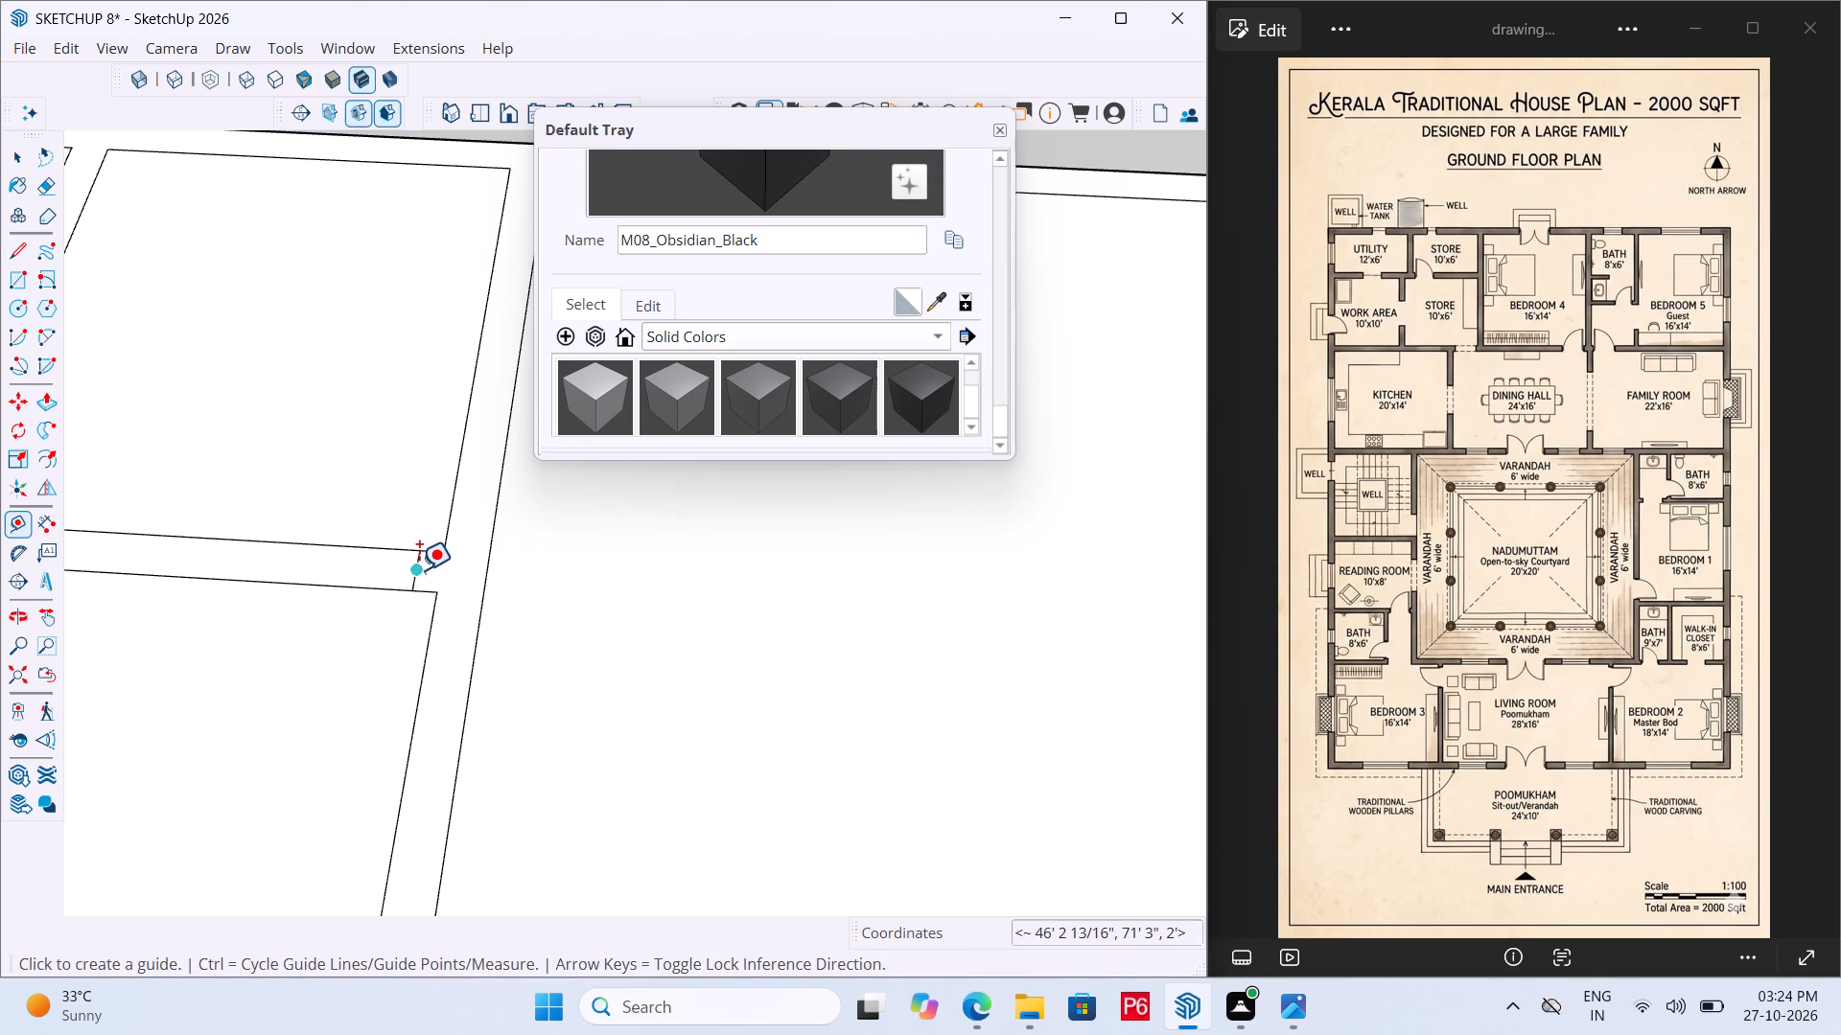
click(419, 570)
text(2'6")
key(Return)
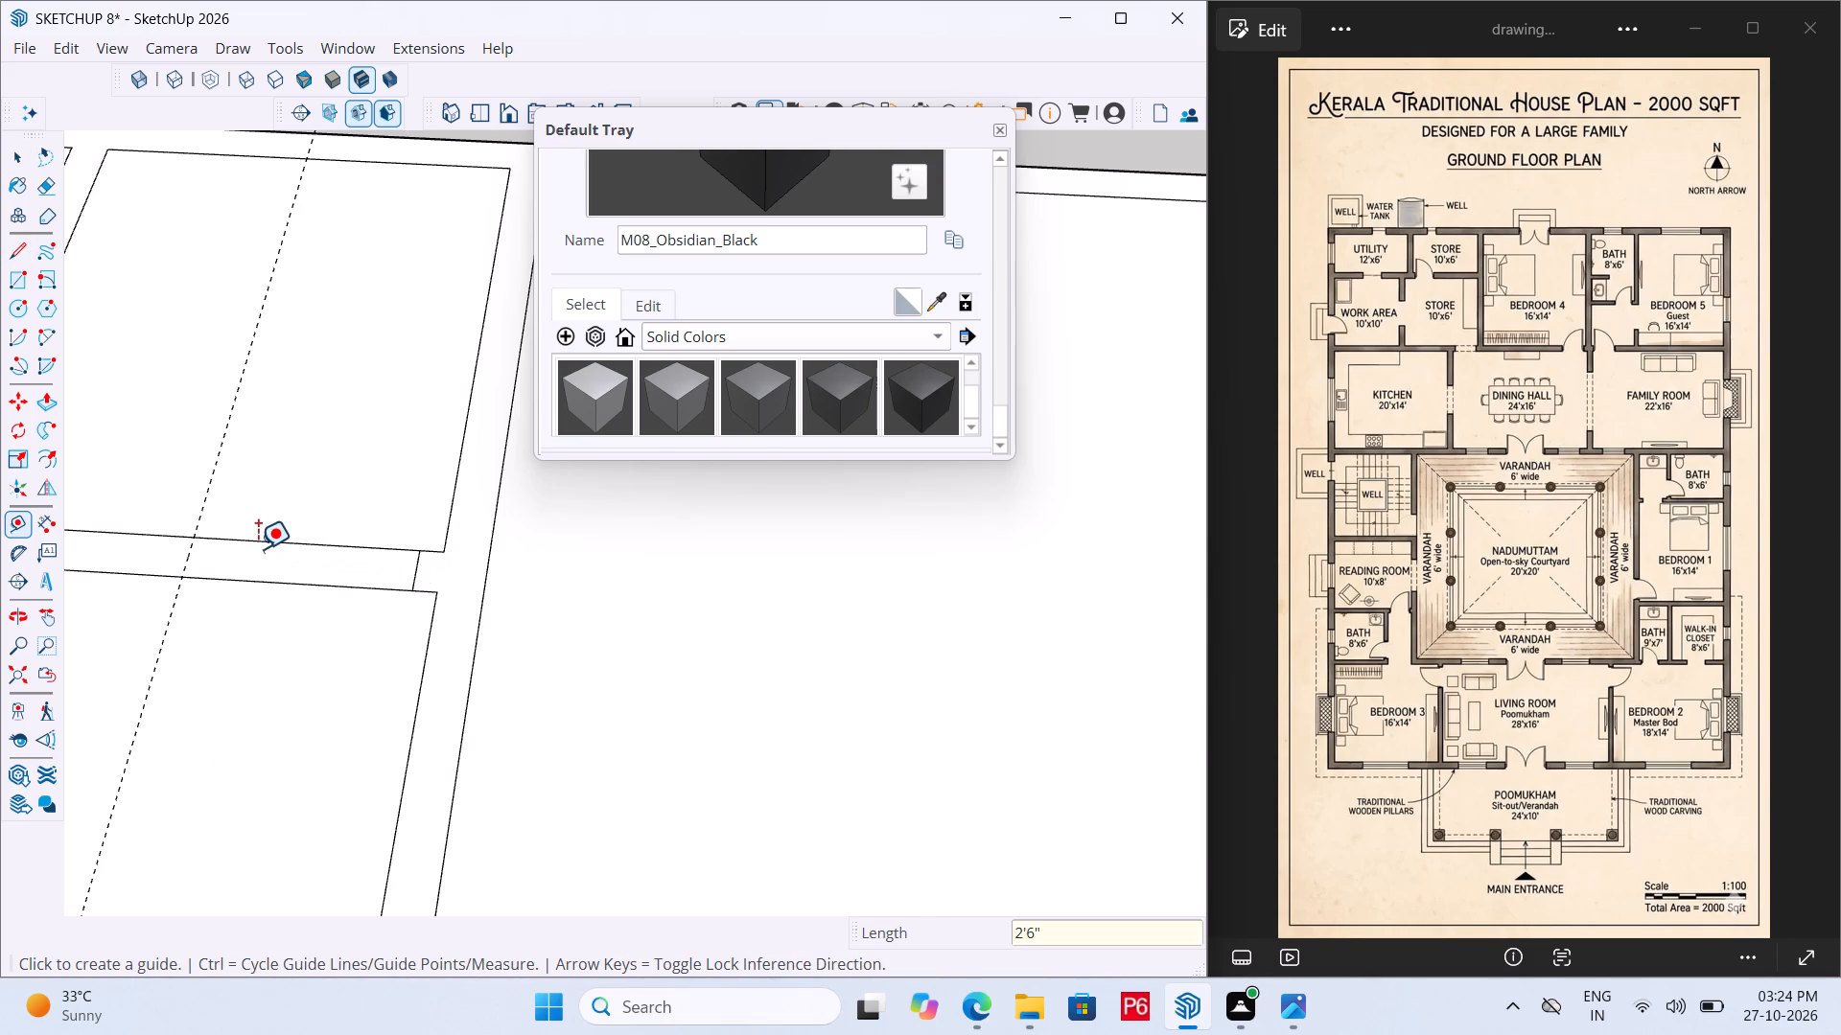
Draw a 6" line across the bath–passage wall along the guide, save the model, and erase the guide.
key(l)
scroll(99, 551, up, 3)
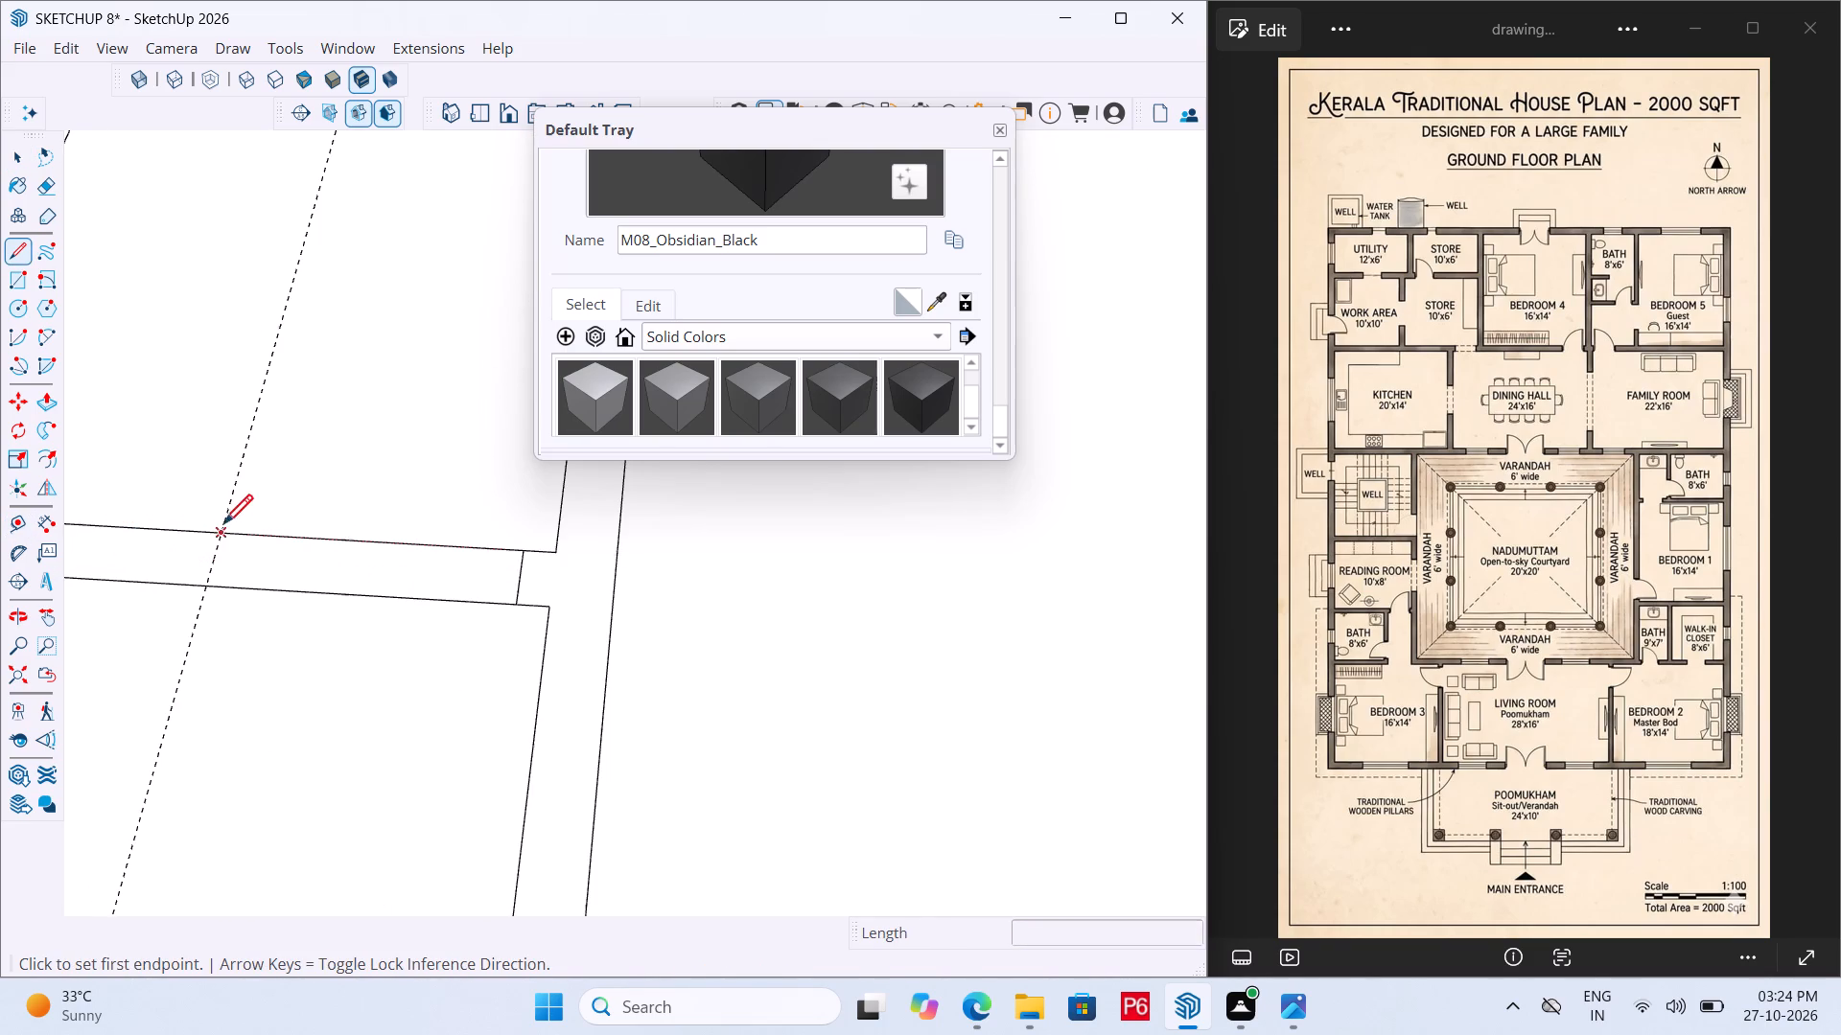
click(223, 528)
click(209, 585)
key(ctrl+s)
key(ctrl+s)
key(ctrl+s)
key(ctrl+s)
key(e)
drag(199, 421, 301, 444)
Draw a 6" line across the passage–Bedroom 5 wall just below the bath wall junction.
scroll(266, 347, down, 6)
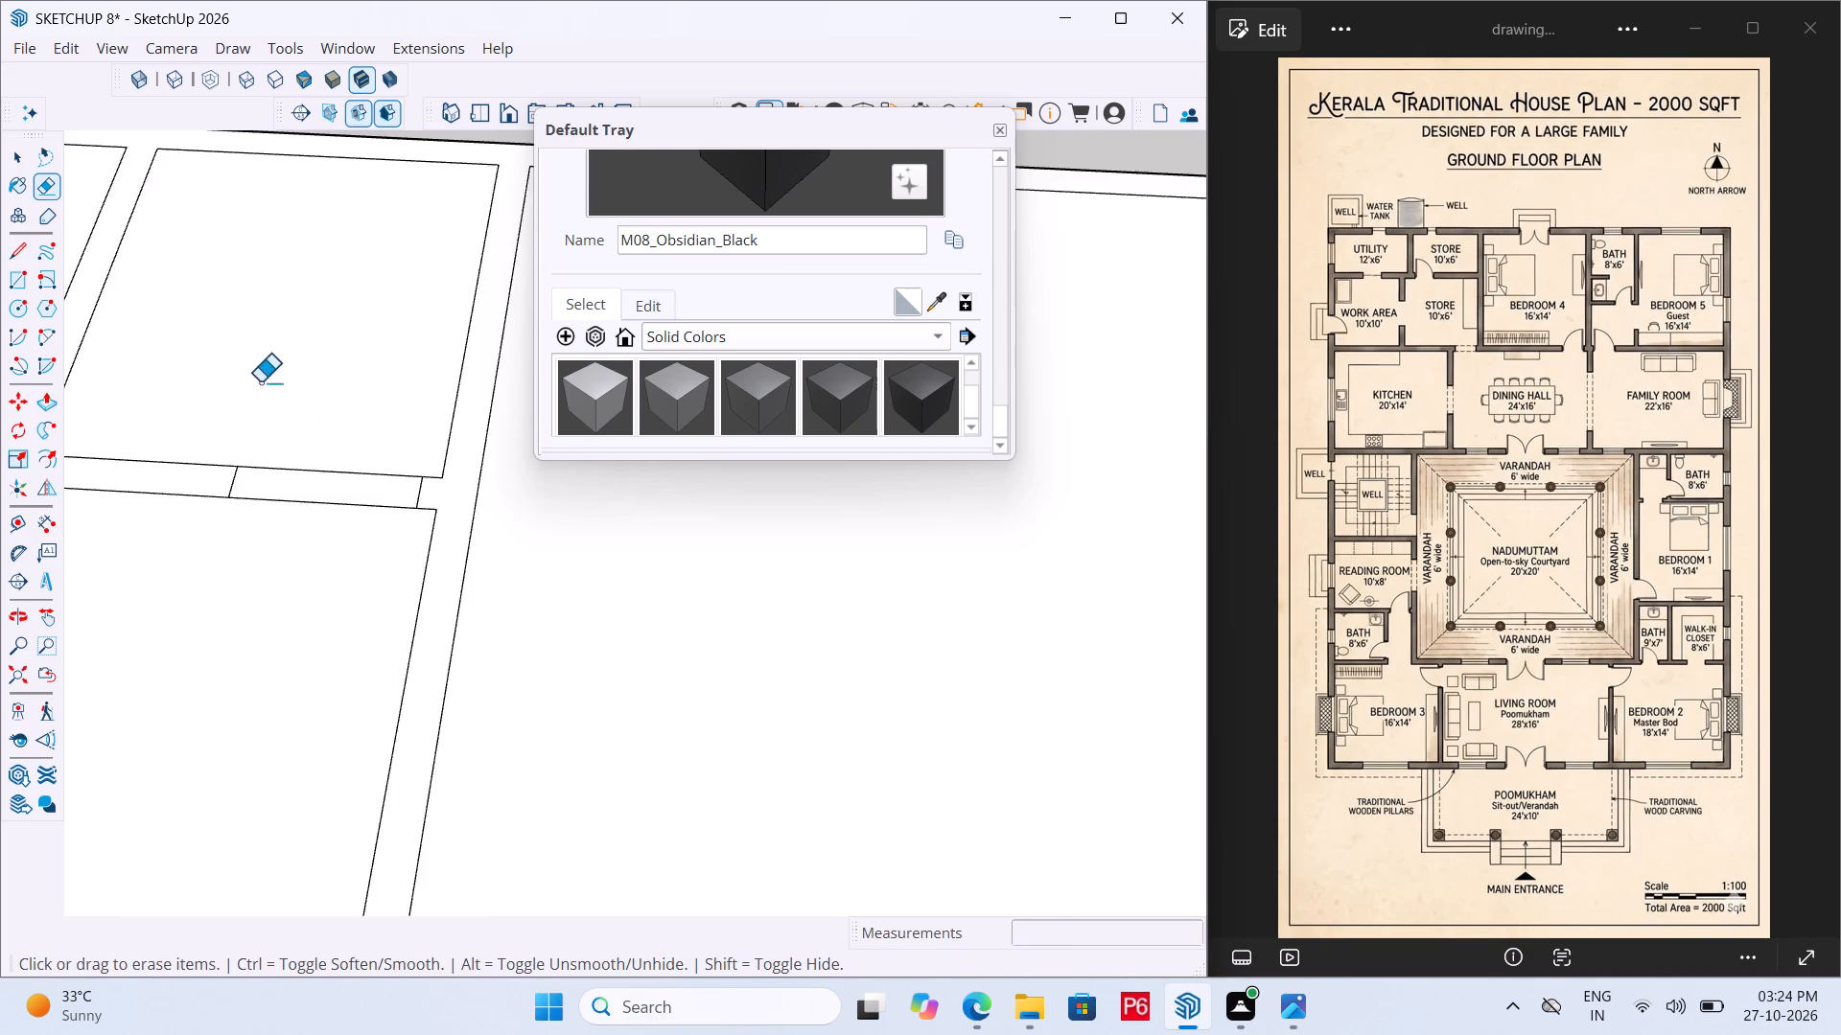
scroll(272, 405, down, 9)
scroll(290, 630, up, 3)
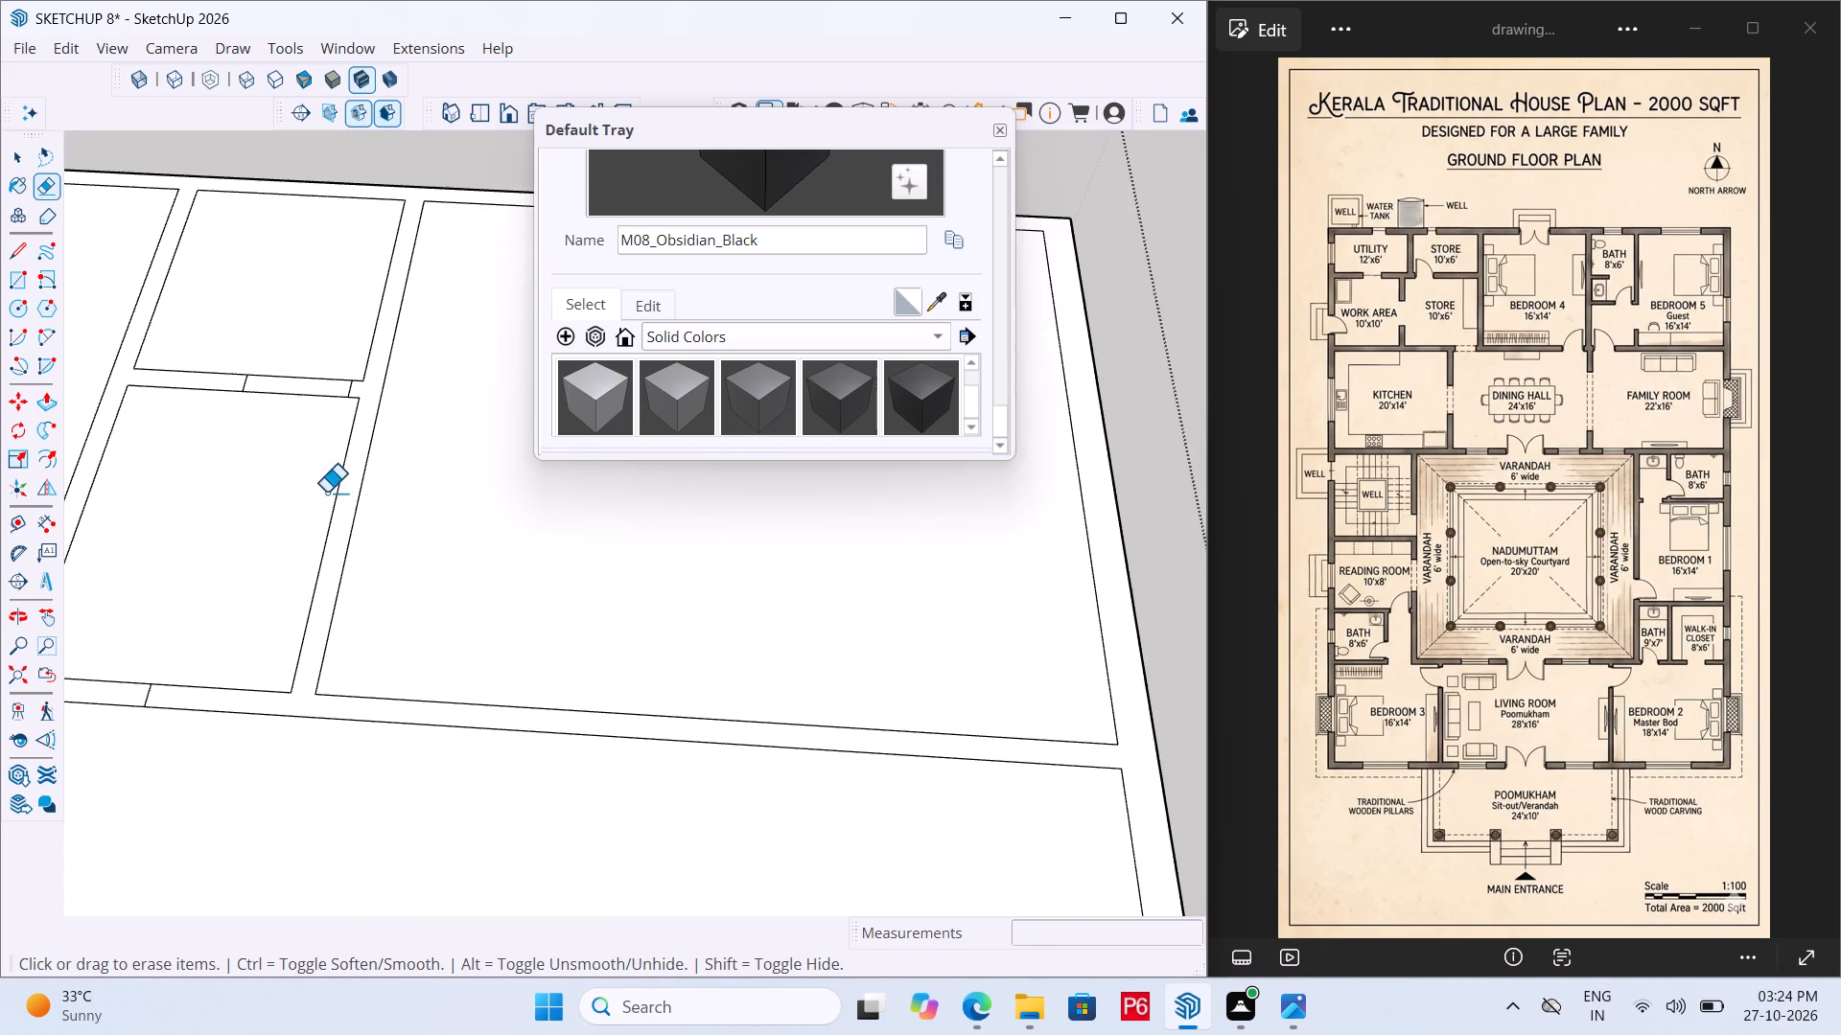
scroll(339, 461, up, 4)
middle_drag(383, 395, 350, 468)
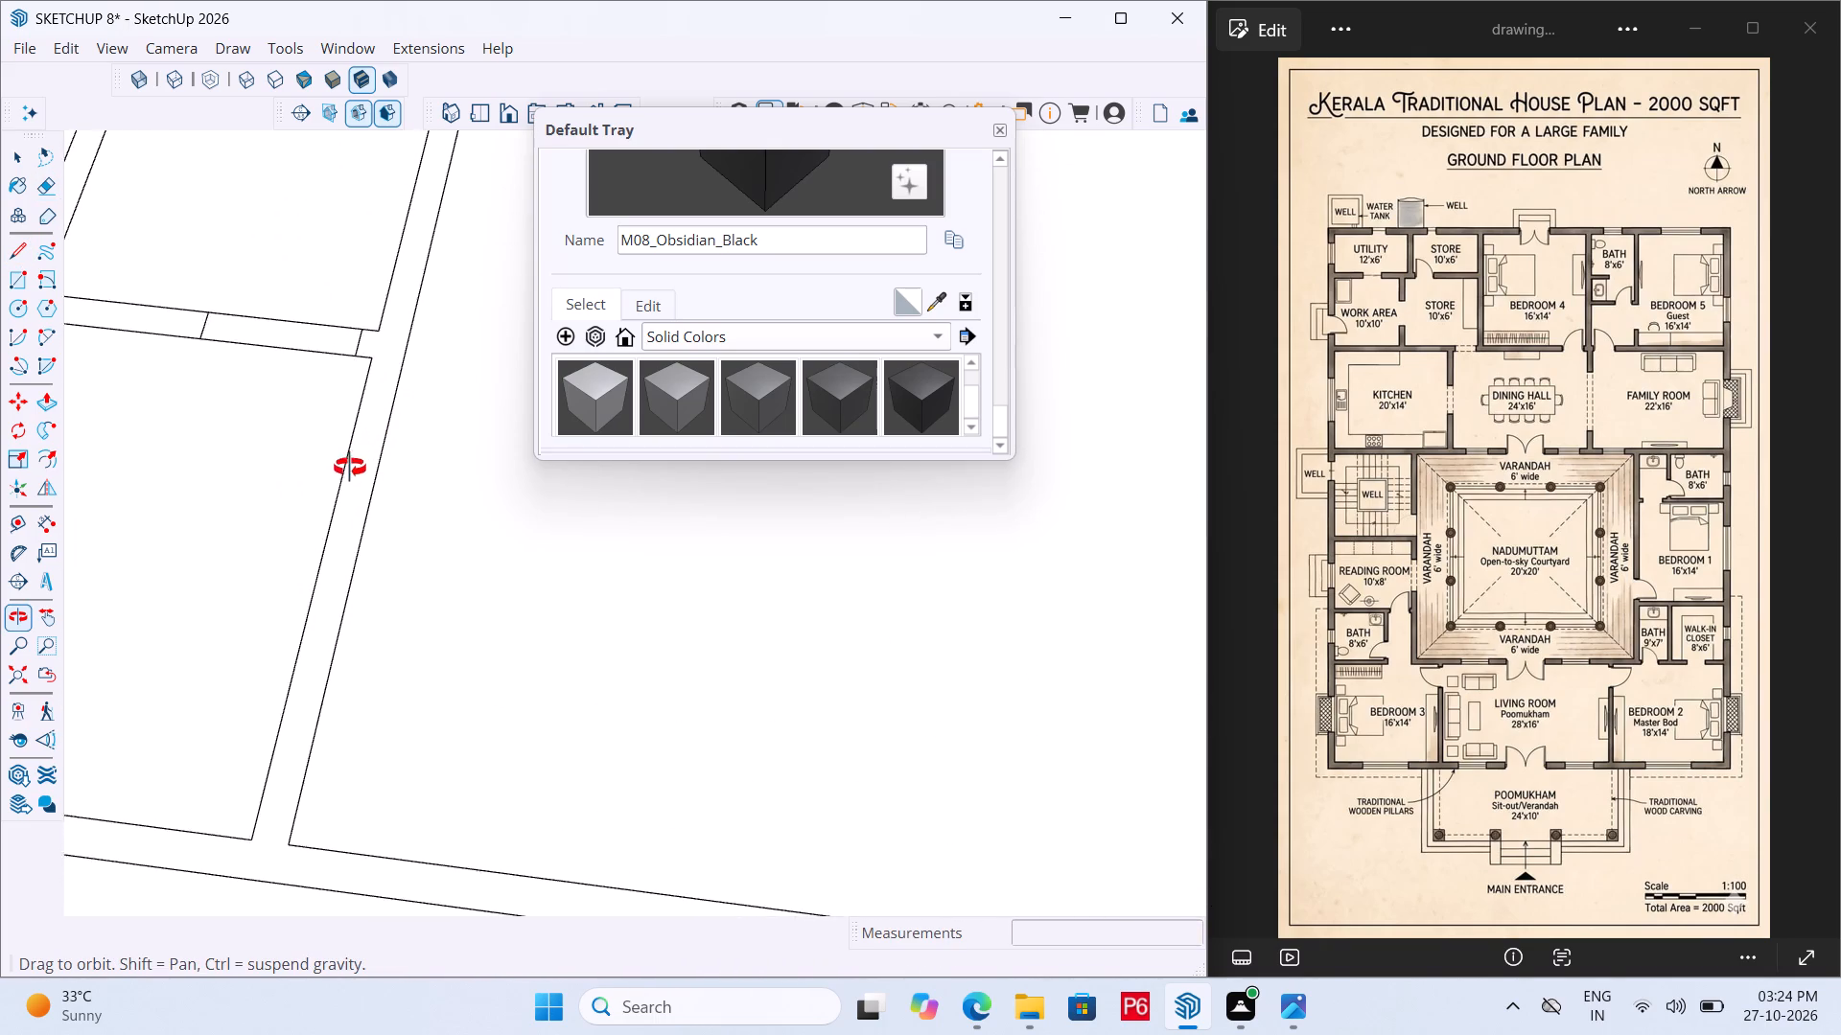
middle_drag(350, 468, 340, 482)
scroll(386, 472, up, 1)
key(l)
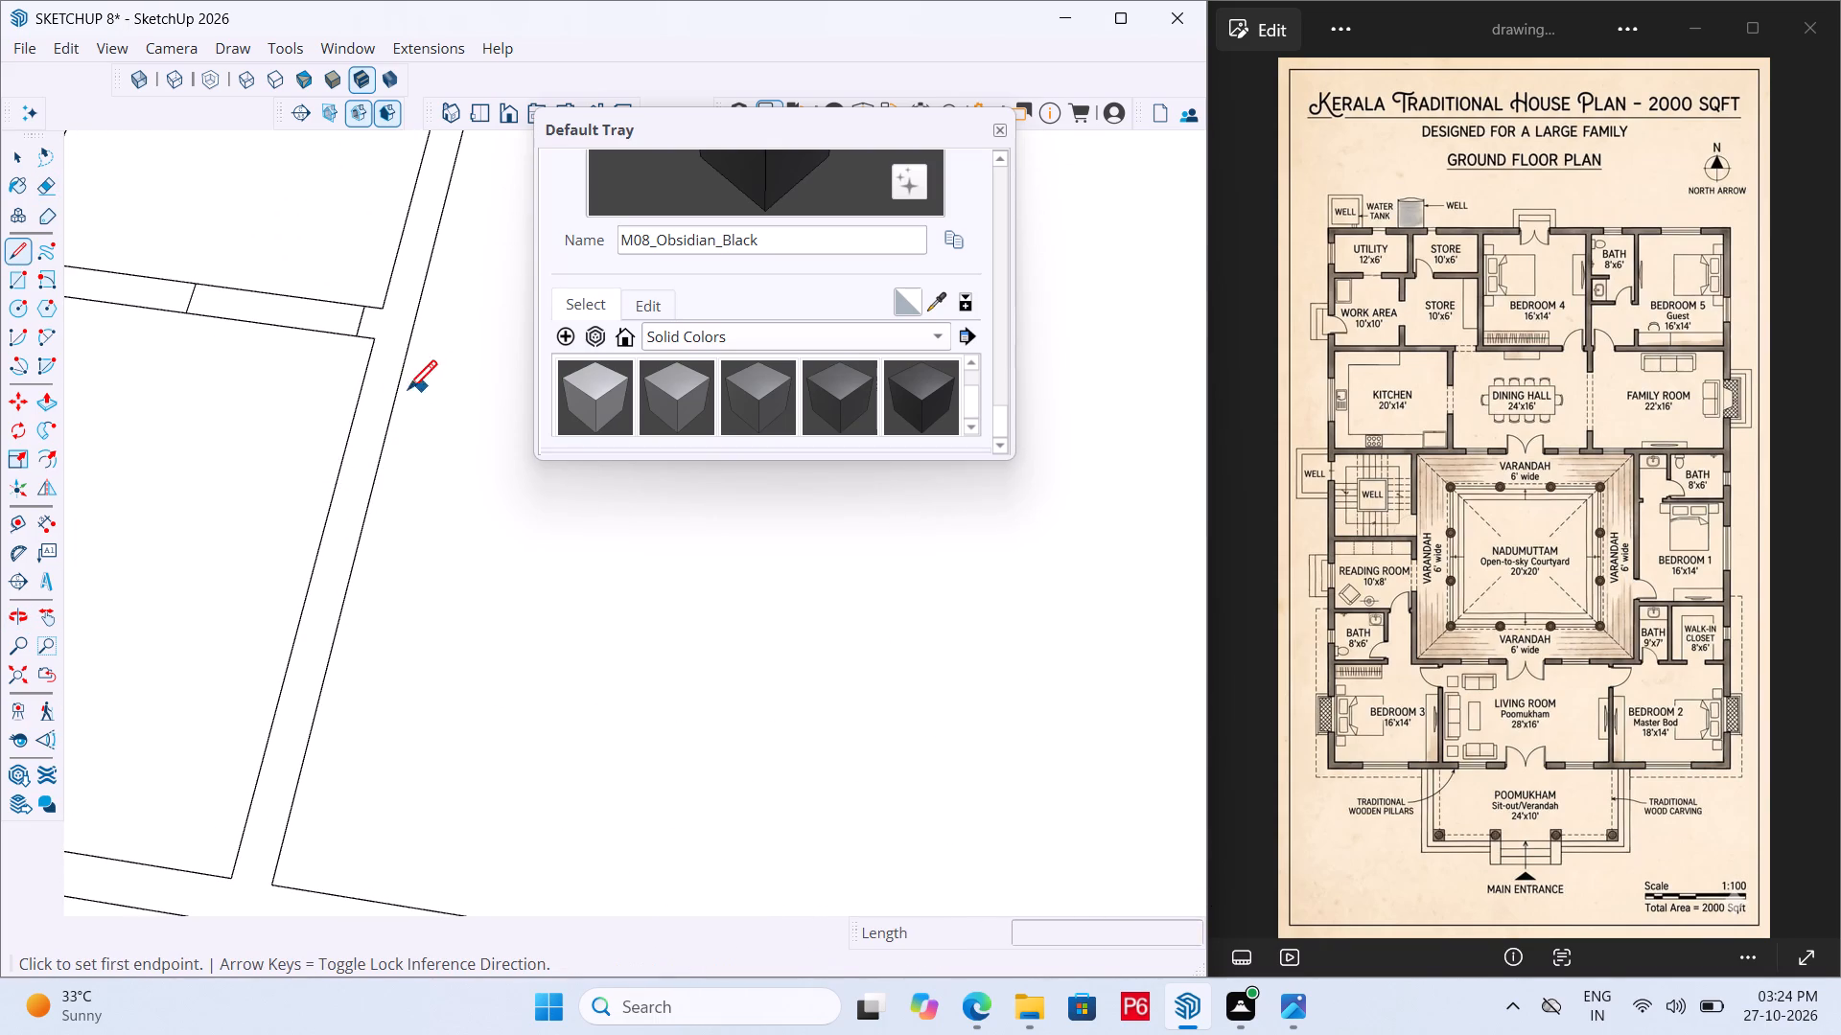
click(360, 400)
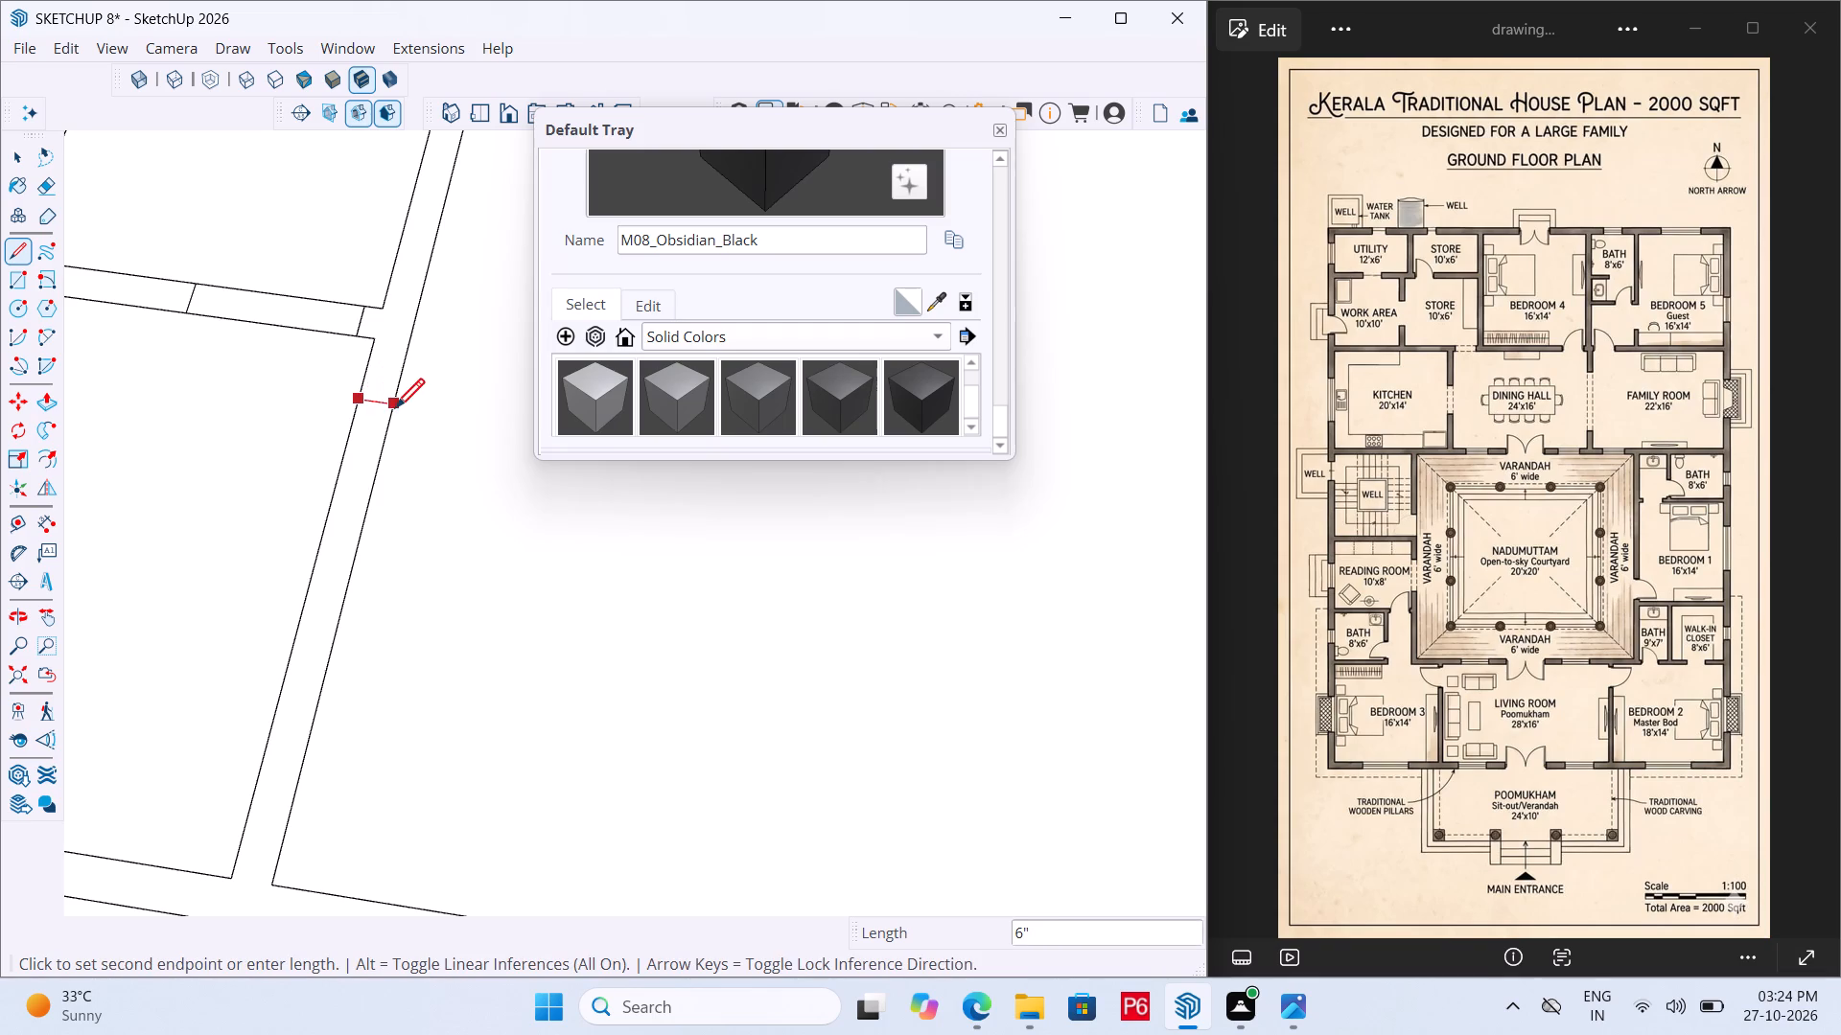
click(395, 411)
Place a guide 3' from the new line on the passage–Bedroom 5 wall, towards the family room.
scroll(361, 437, up, 2)
key(t)
click(378, 398)
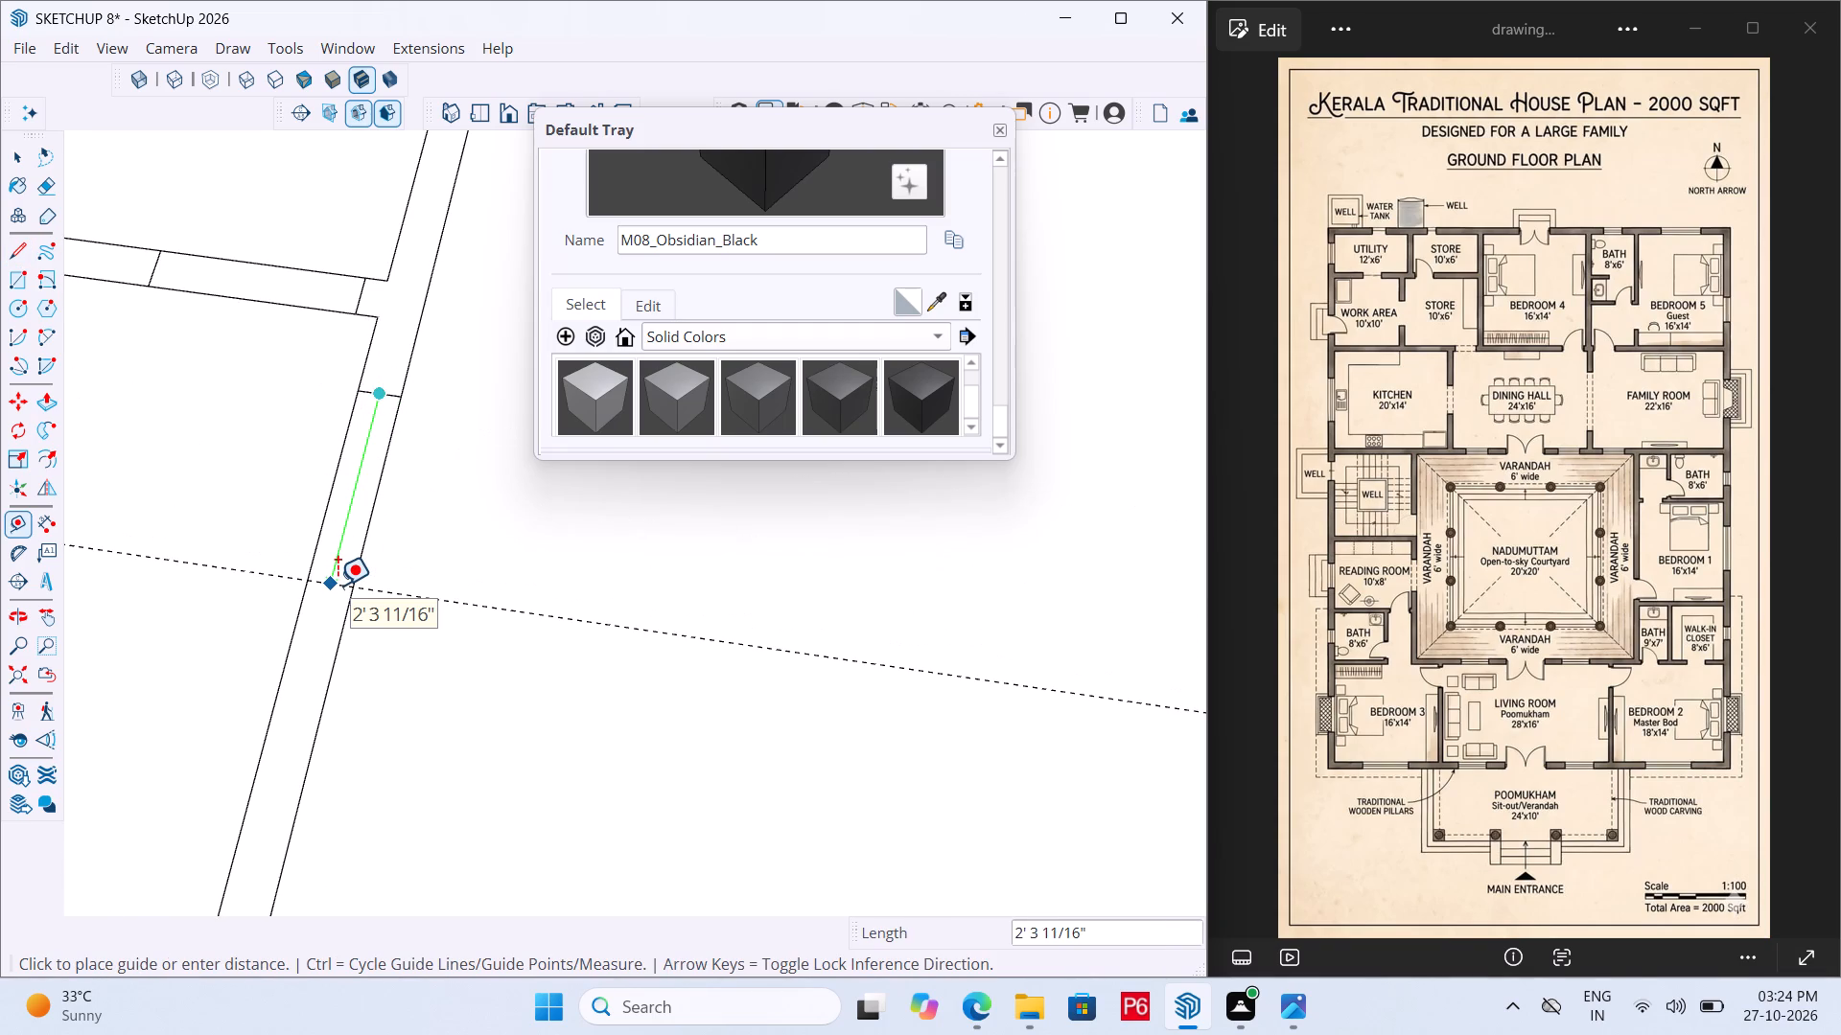
text(3')
key(Return)
Draw a 6" line across the passage–Bedroom 5 wall along the guide, erase the guide, and save the model.
key(l)
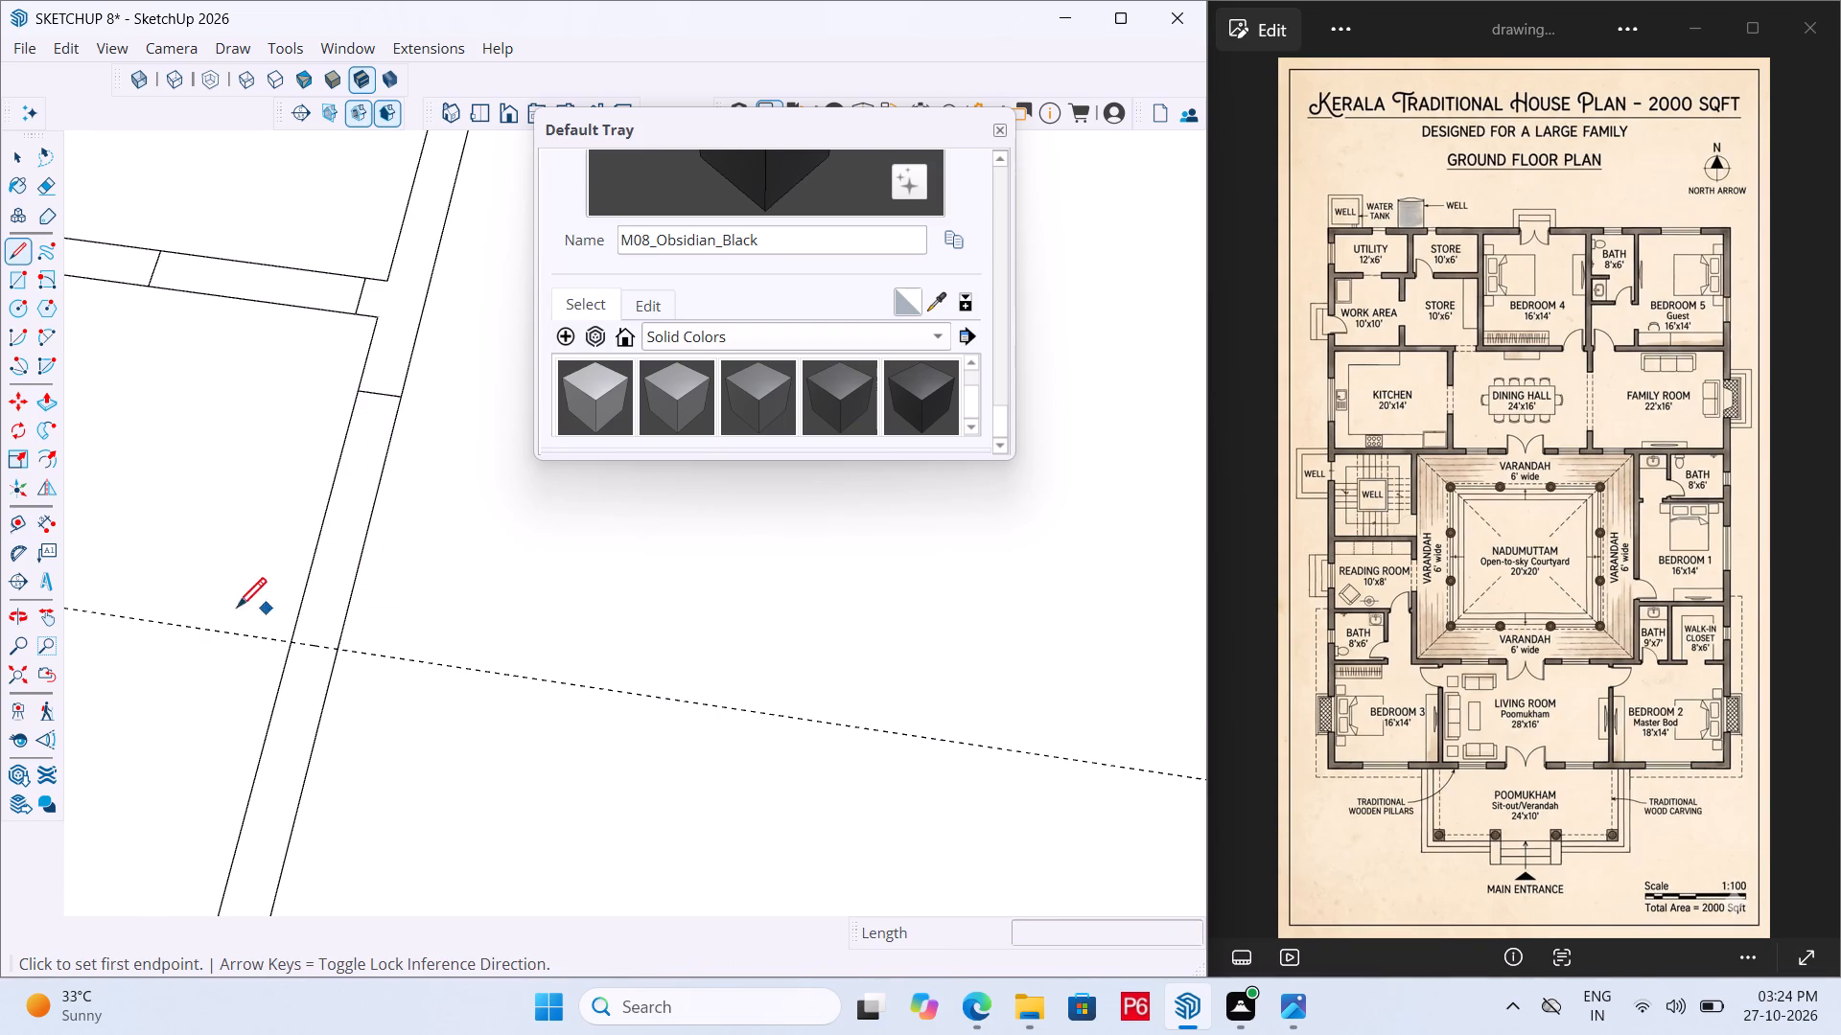
click(296, 641)
click(340, 653)
key(e)
drag(483, 615, 485, 701)
key(ctrl+s)
key(ctrl+s)
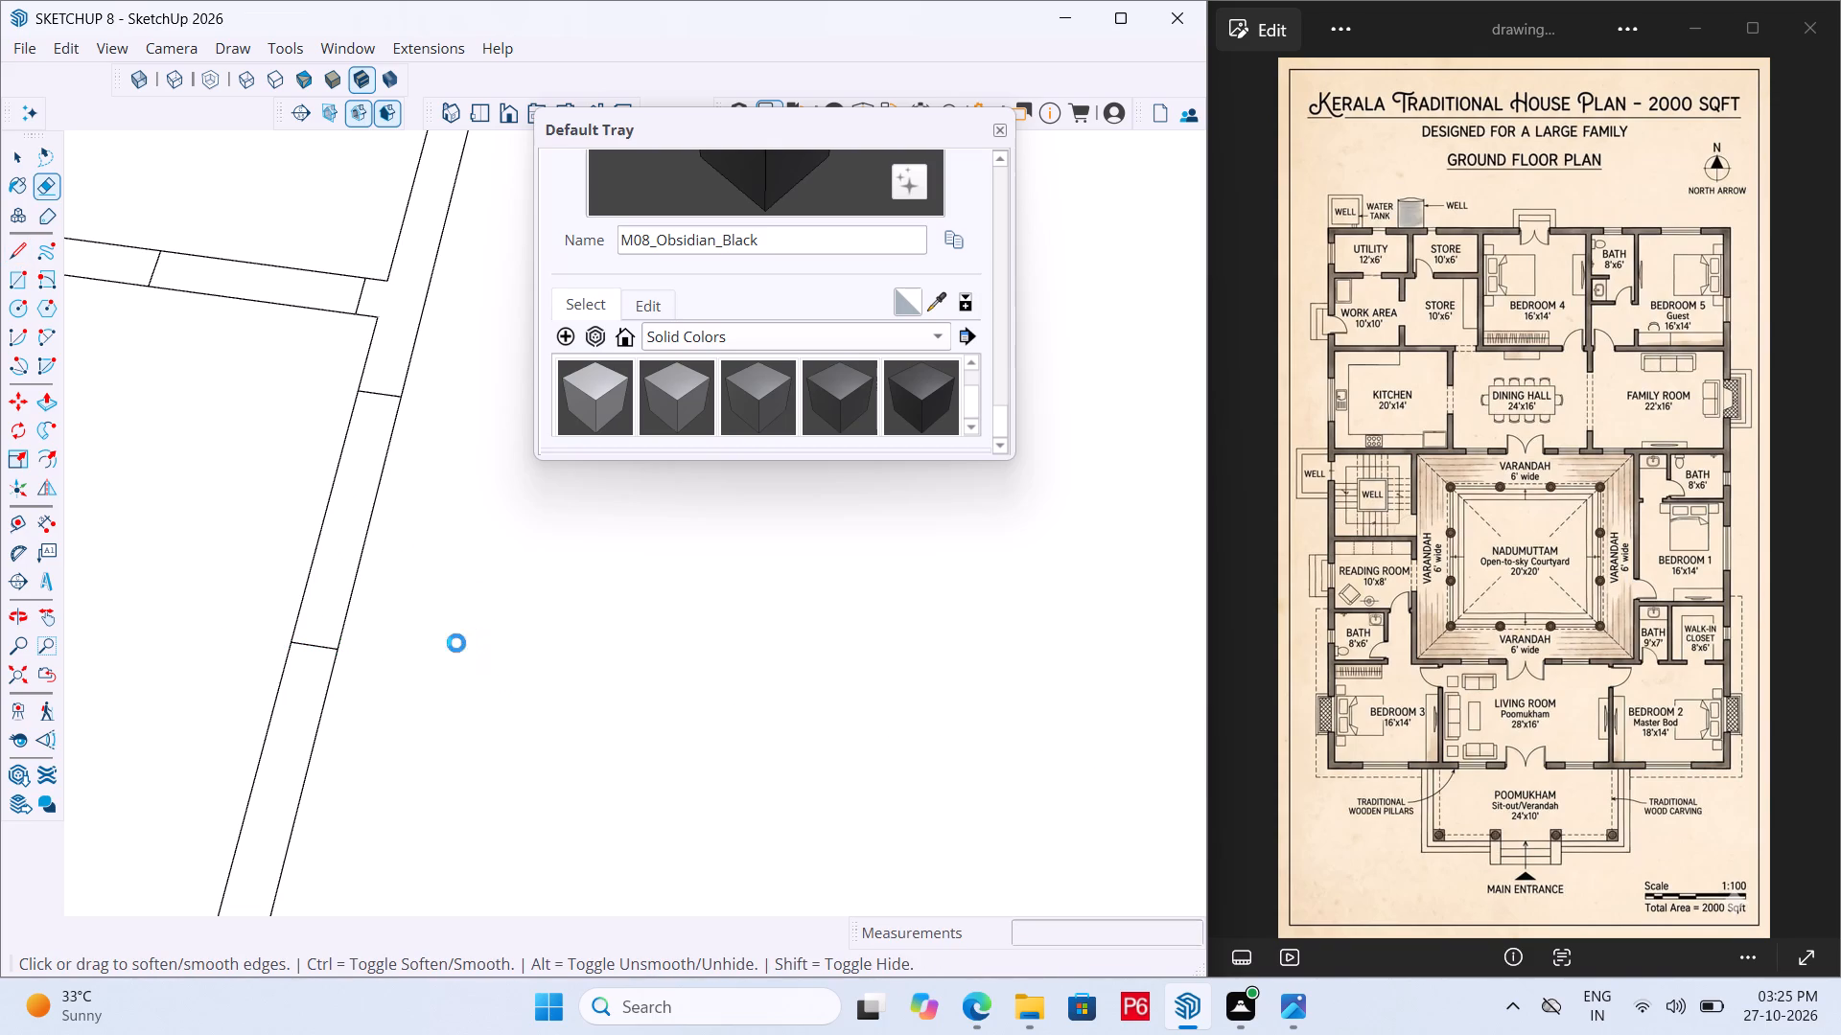
Save the model.
key(ctrl+s)
key(ctrl+s)
key(ctrl+s)
key(ctrl+s)
key(ctrl+s)
key(ctrl+s)
key(ctrl+s)
key(ctrl+s)
Draw a 6" line across the Bedroom 4–dining hall wall just beside the passage wall junction.
scroll(469, 577, down, 2)
scroll(469, 577, down, 19)
scroll(479, 547, down, 4)
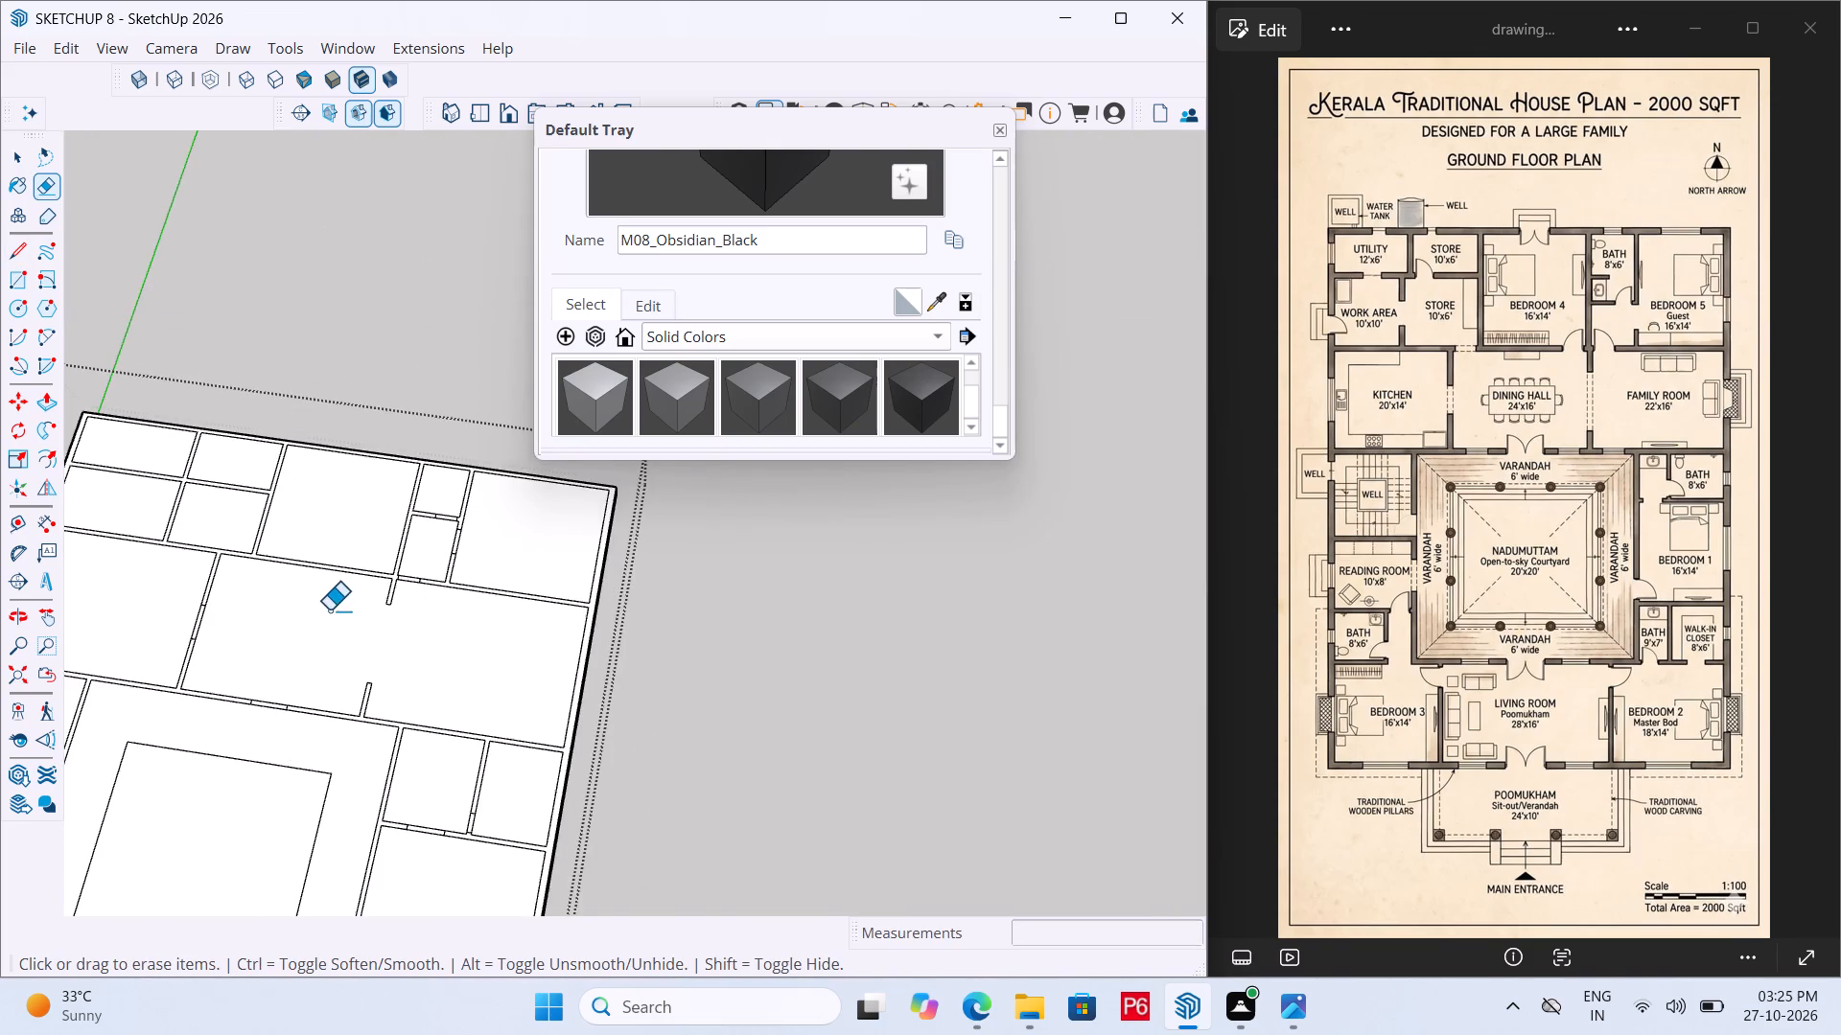
scroll(329, 610, up, 16)
scroll(452, 542, up, 6)
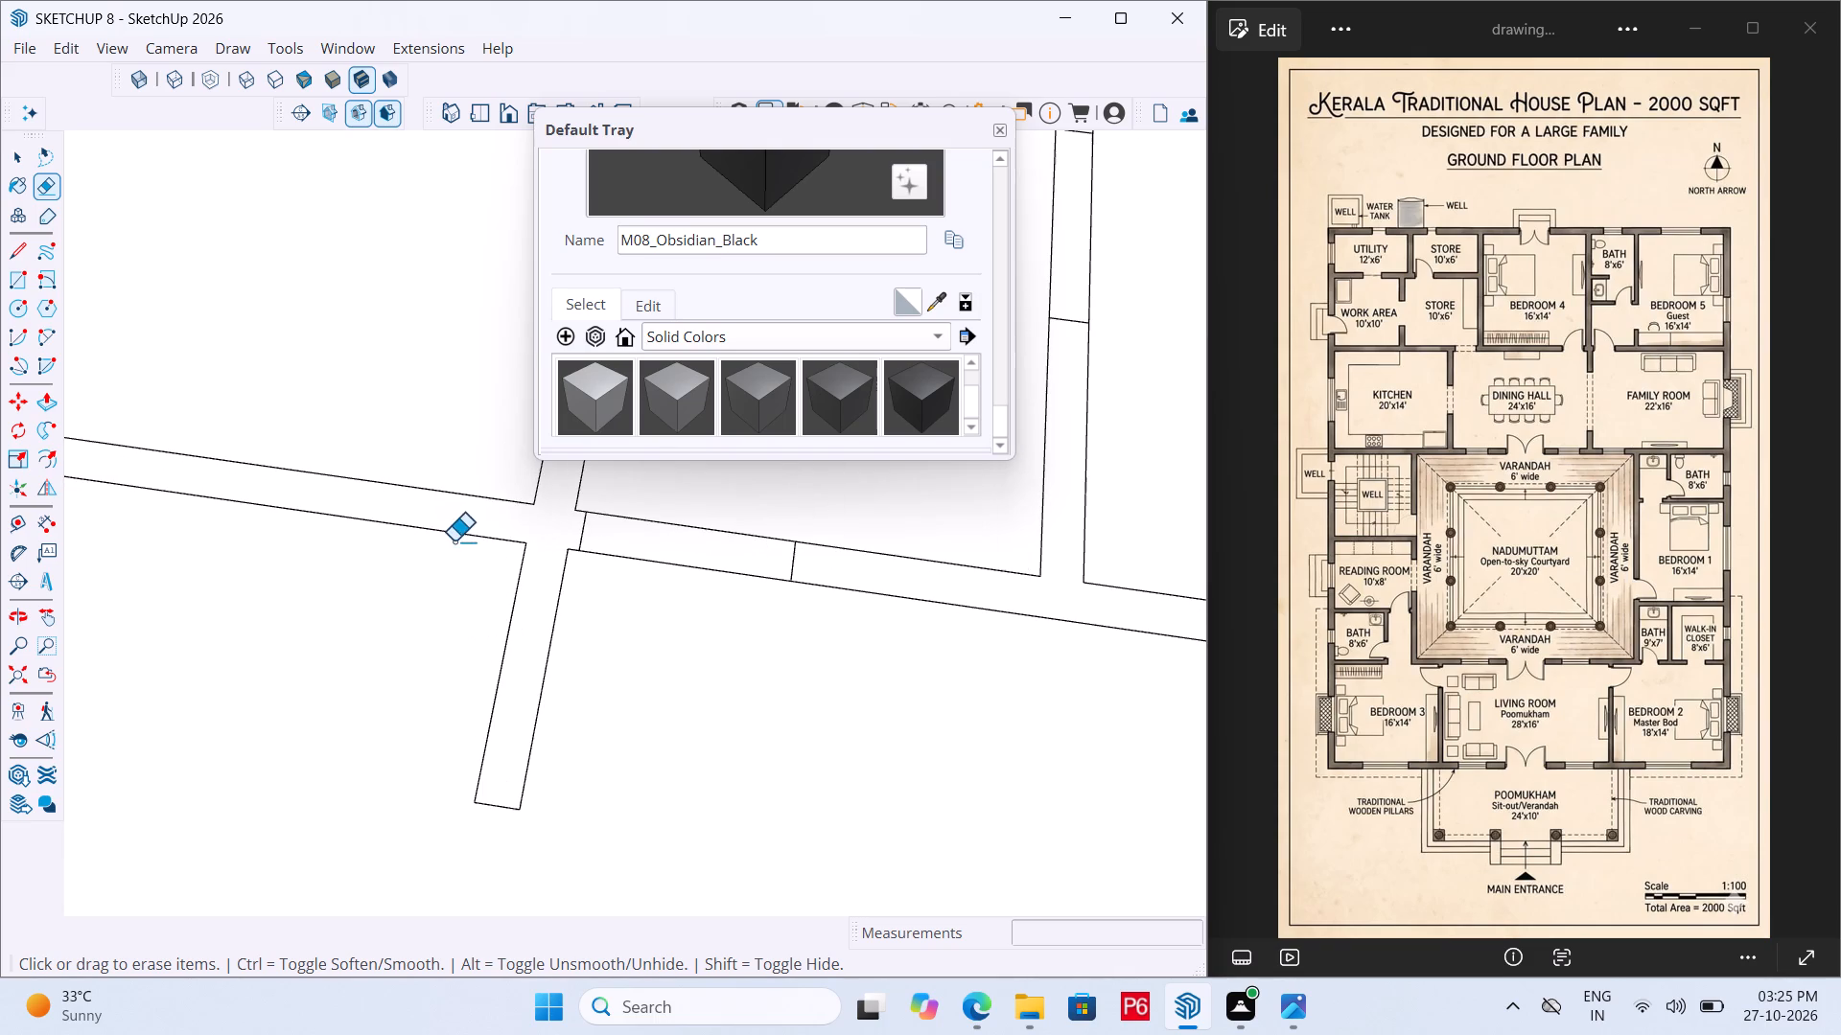
key(l)
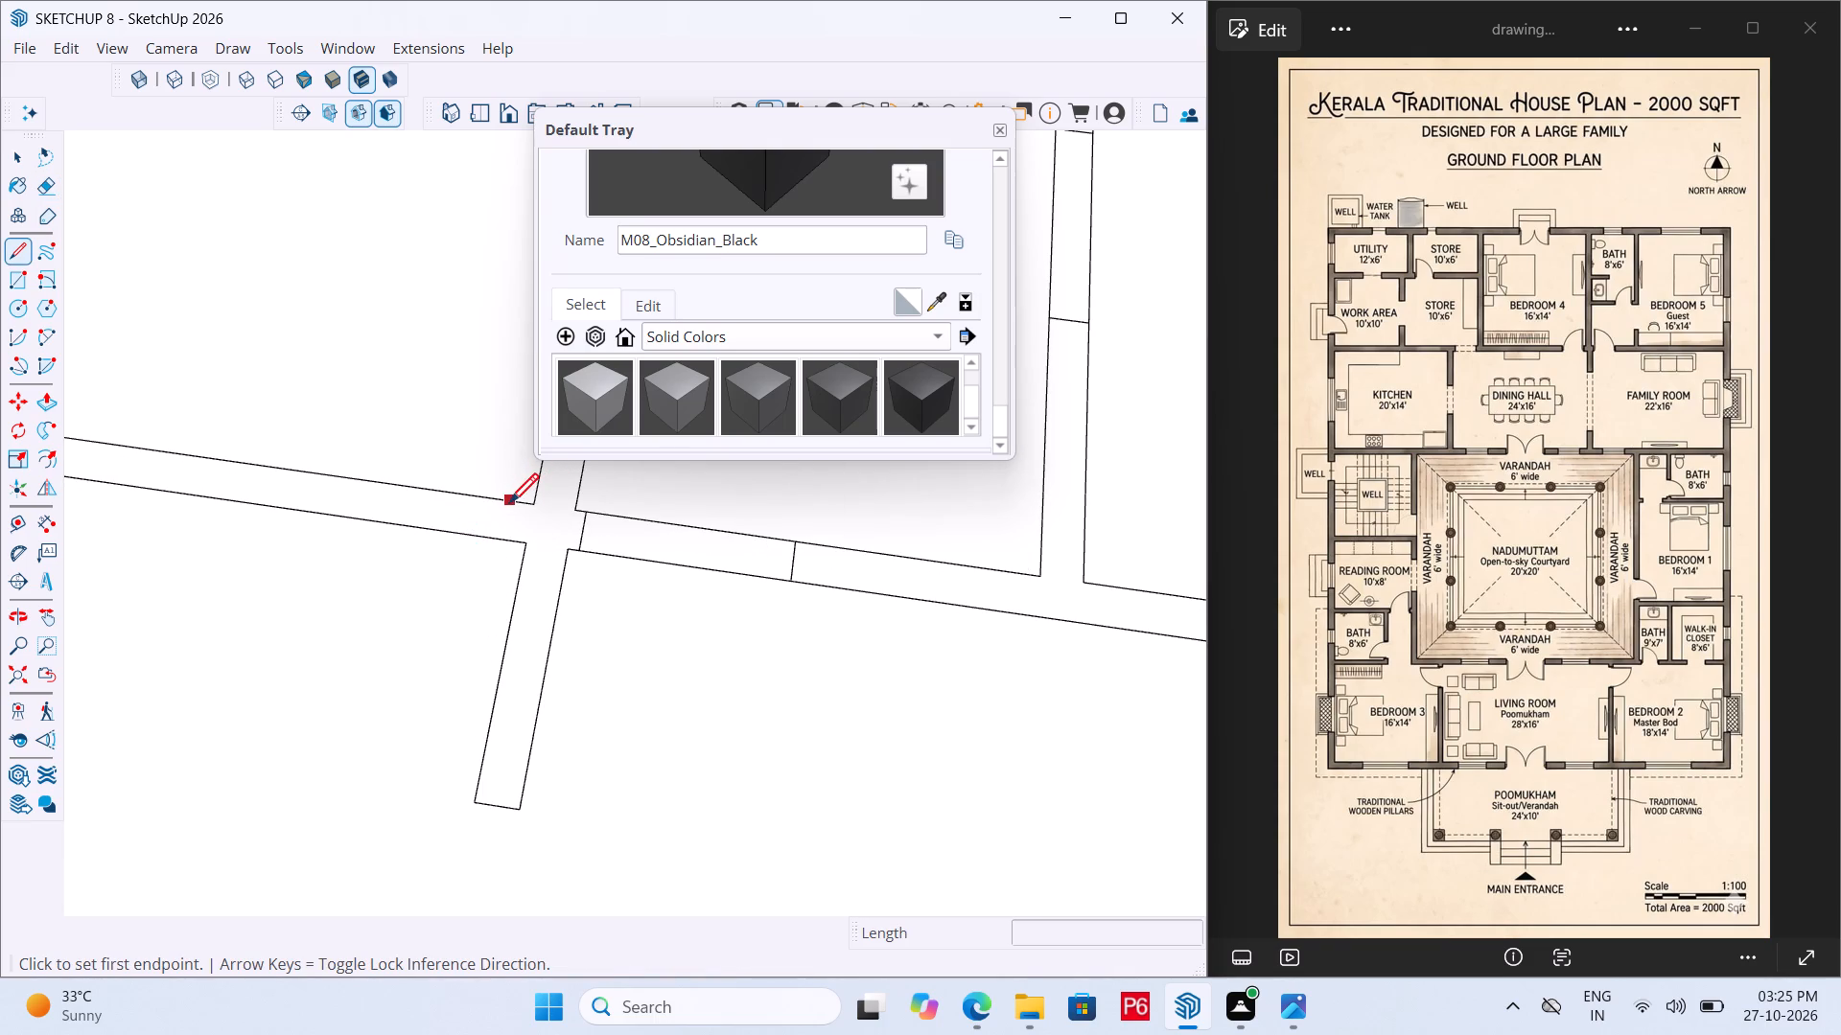
click(499, 506)
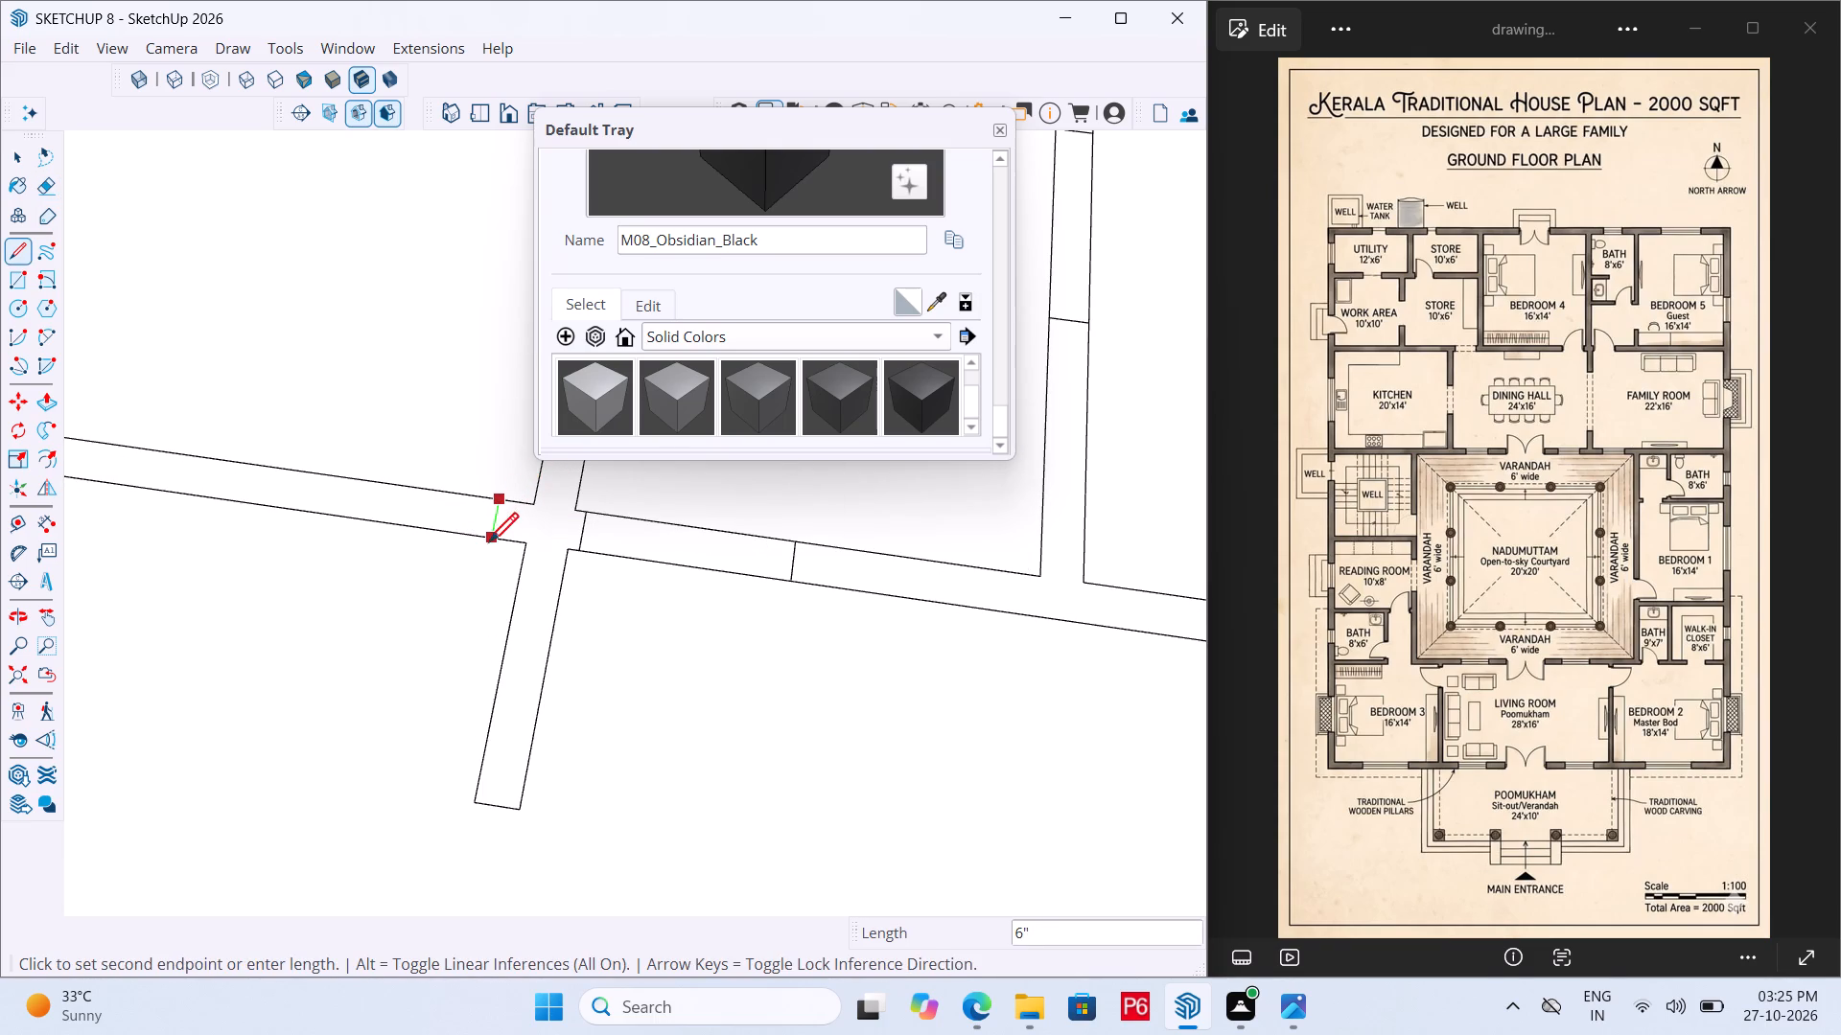
click(489, 545)
Place a guide 3' from the new line on the Bedroom 4–dining hall wall, away from the passage.
key(space)
scroll(278, 695, down, 3)
scroll(457, 520, up, 5)
key(t)
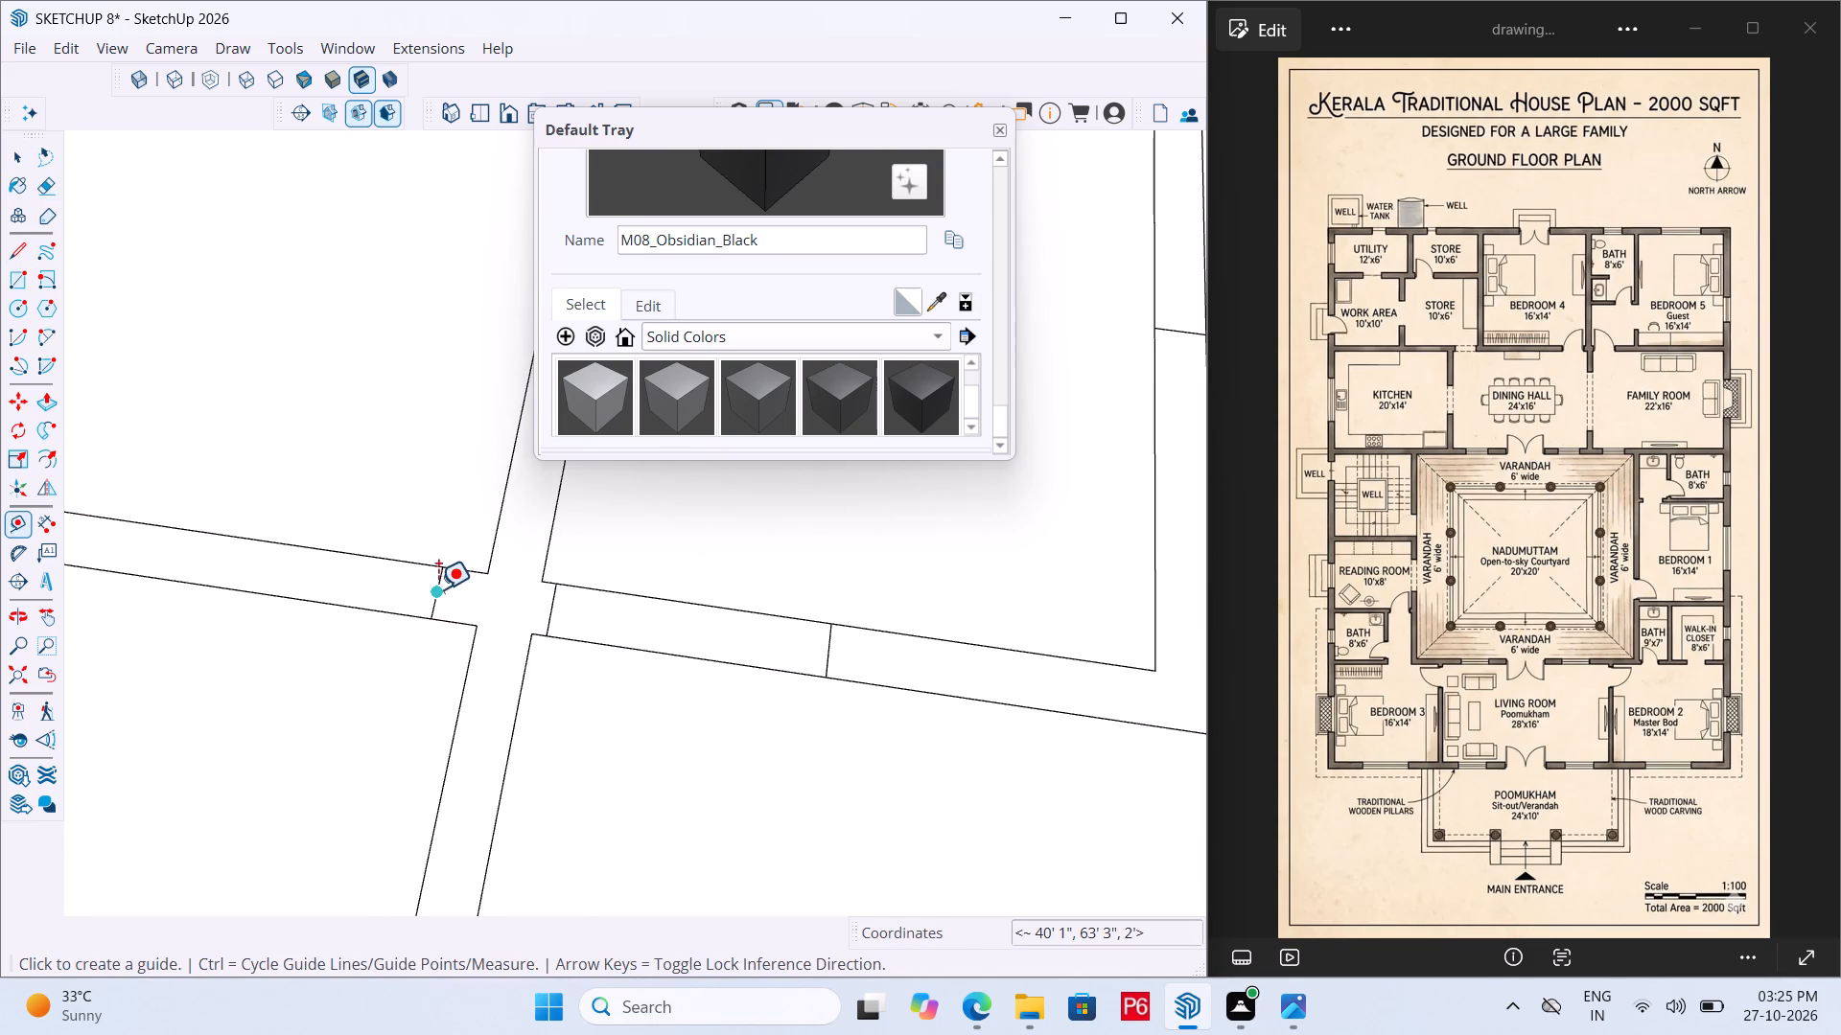
drag(437, 589, 424, 583)
scroll(176, 498, down, 6)
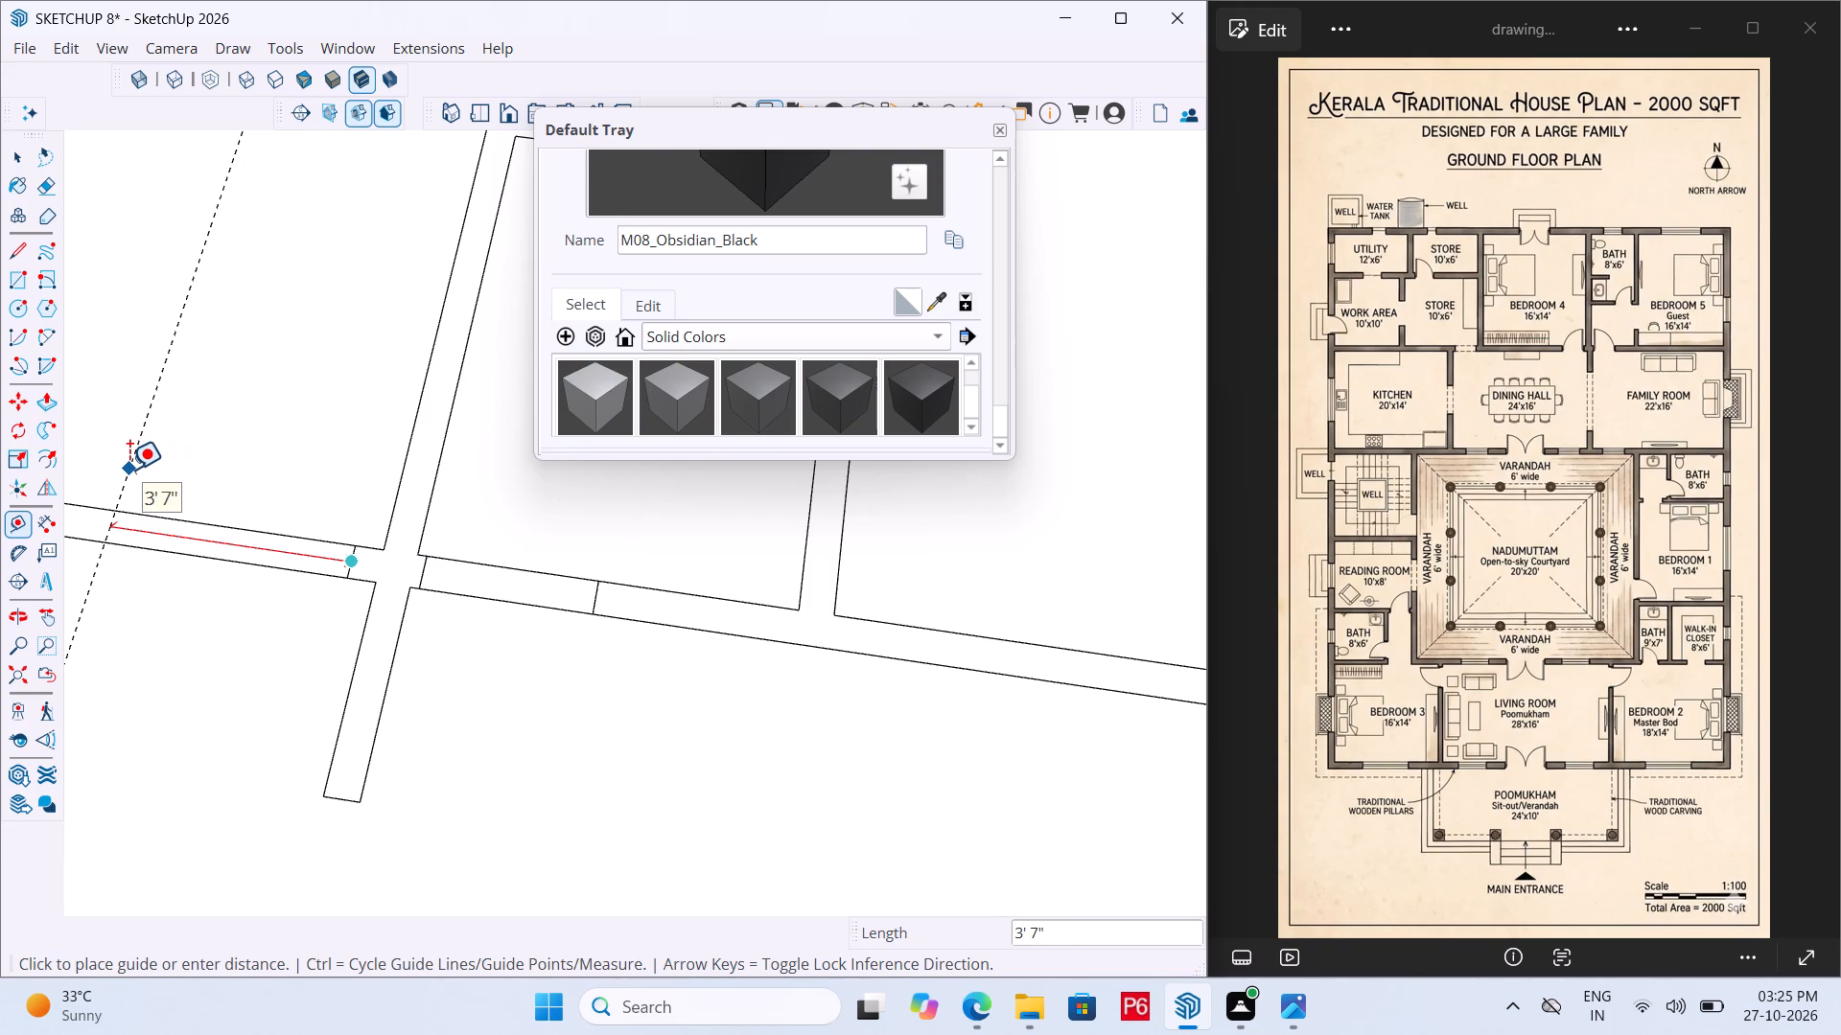
text(3')
key(Return)
Draw a 6" line across the Bedroom 4–dining hall wall along the guide, save the model, and erase the guide.
key(l)
scroll(101, 481, up, 5)
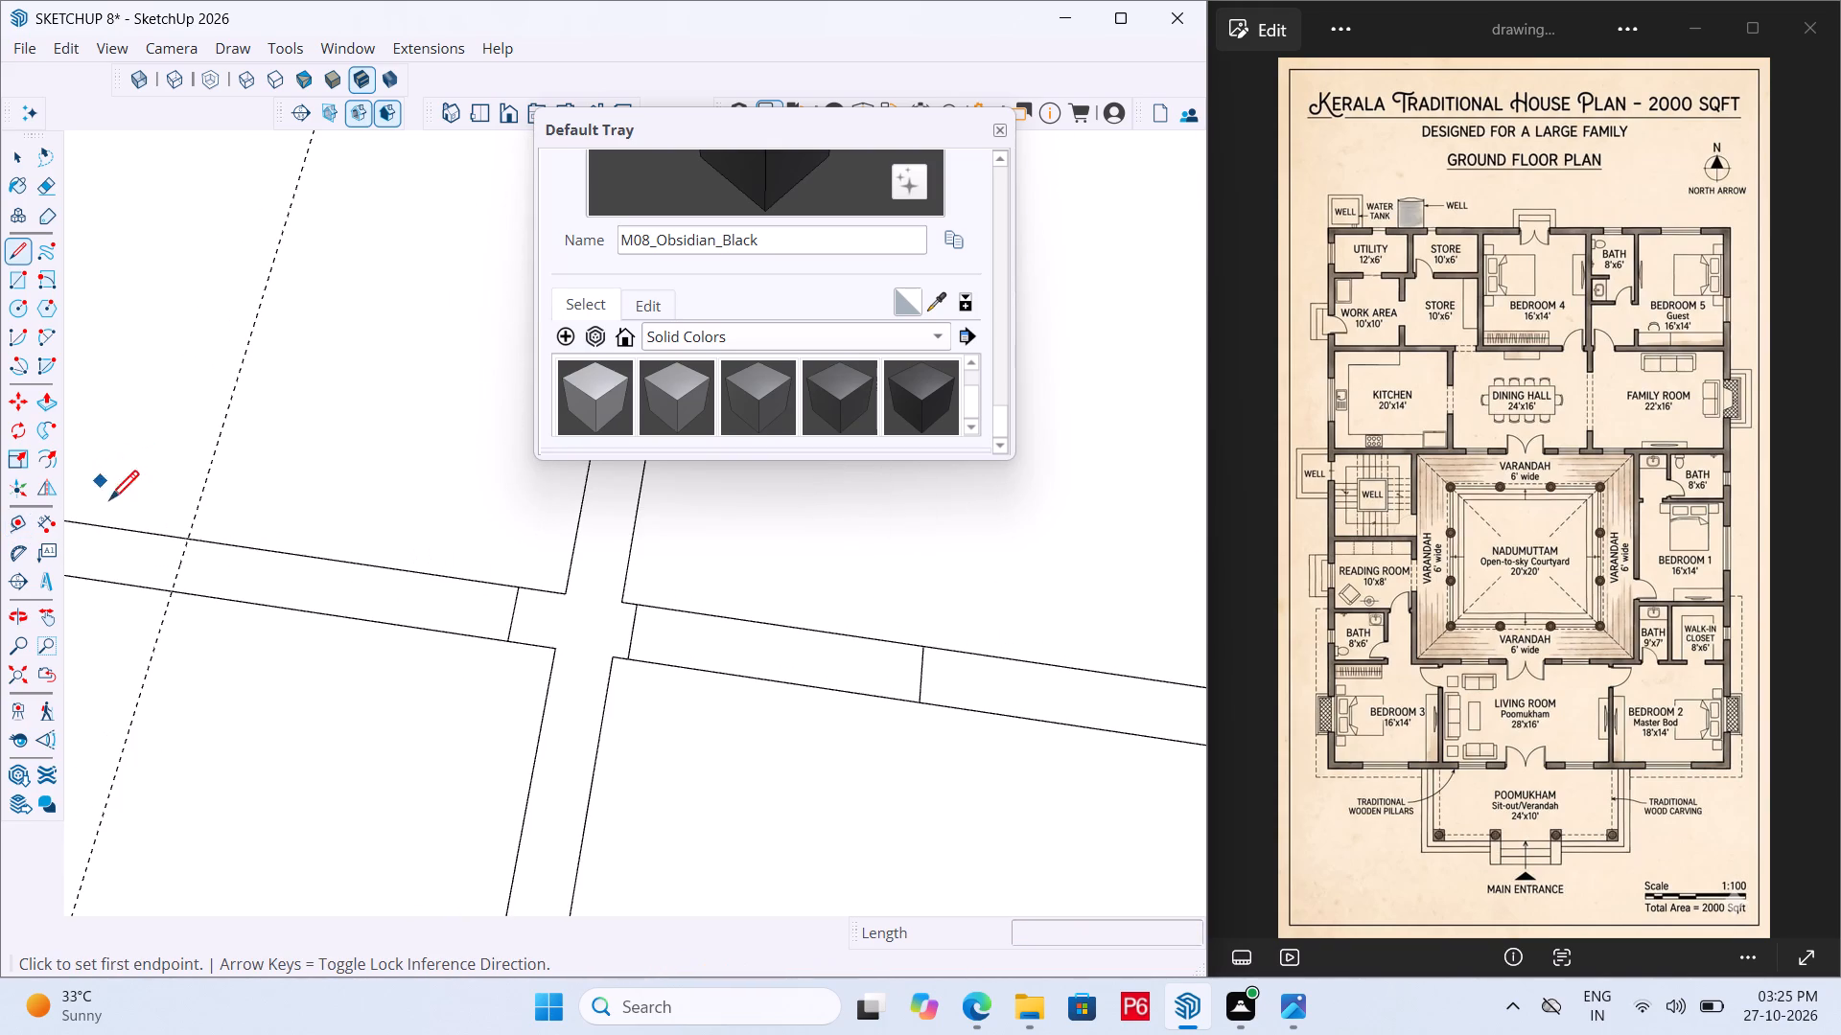
click(188, 543)
click(175, 587)
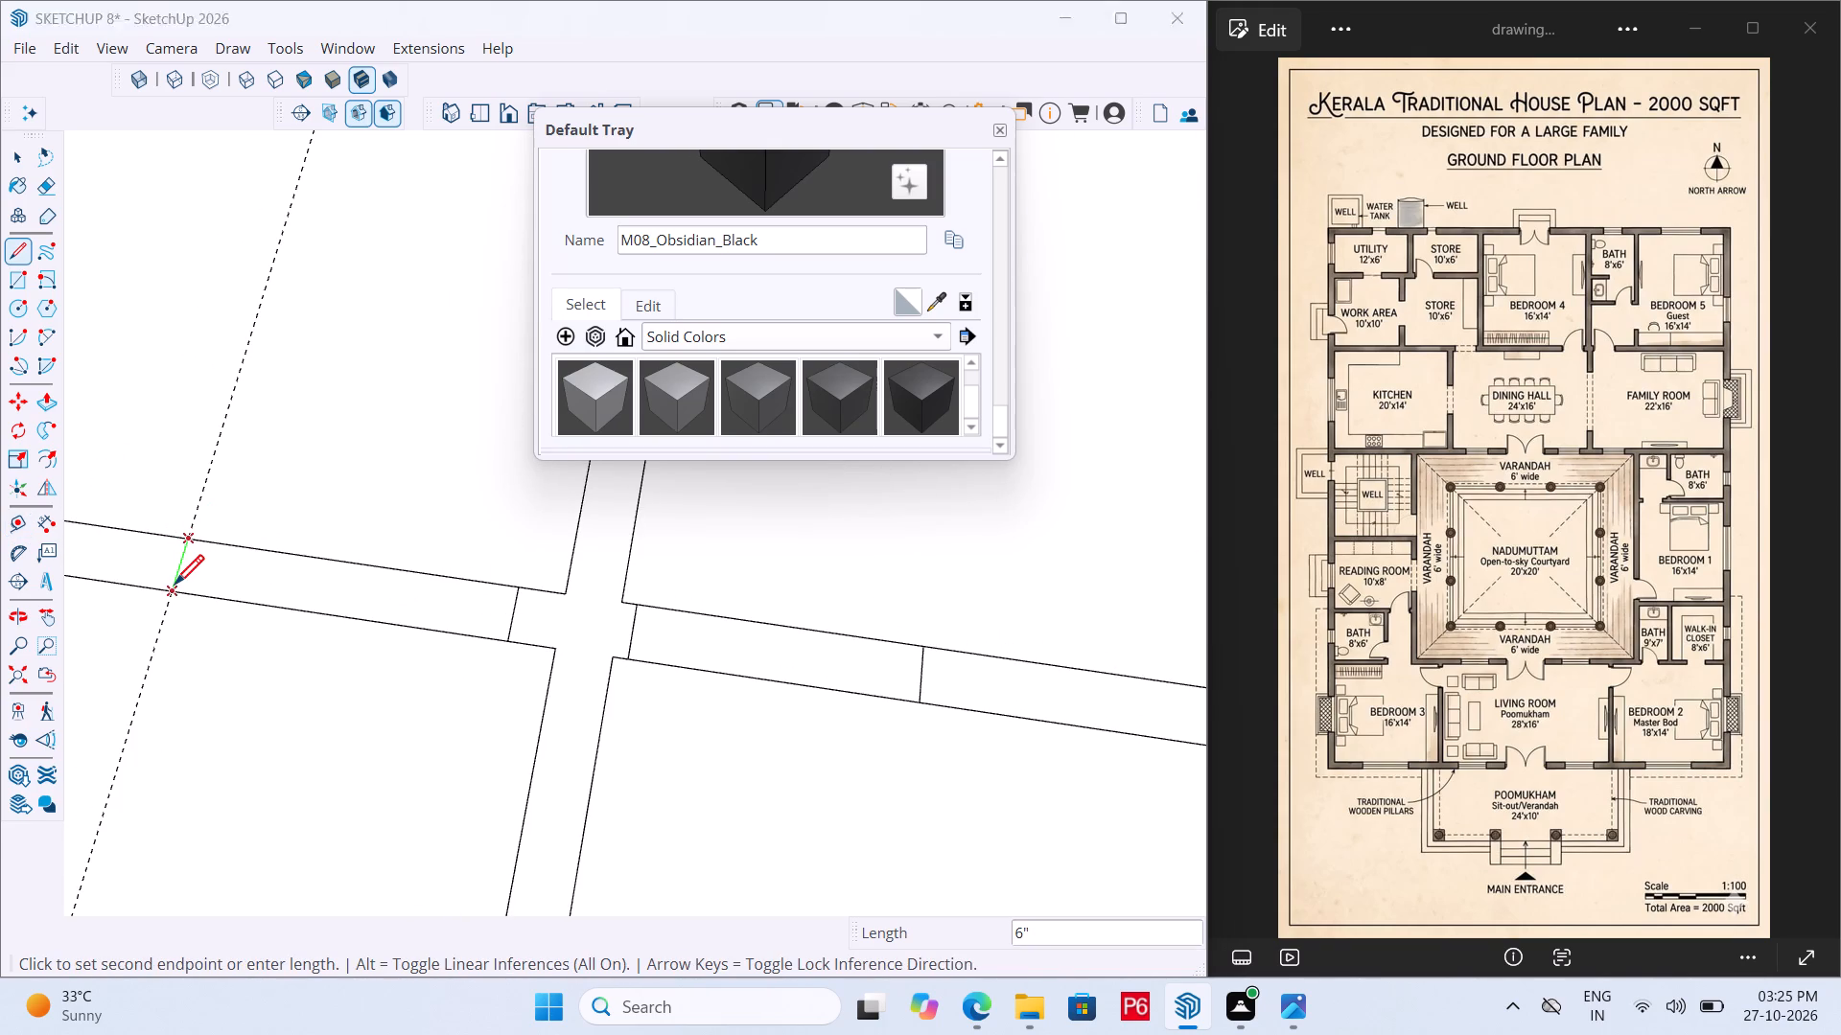
key(ctrl+s)
key(ctrl+s)
key(e)
drag(228, 410, 250, 398)
Open the store–dining hall wall between the kitchen and Bedroom 4 walls, capping both ends with 6" lines and erasing the edges between.
scroll(354, 390, down, 6)
scroll(385, 478, down, 7)
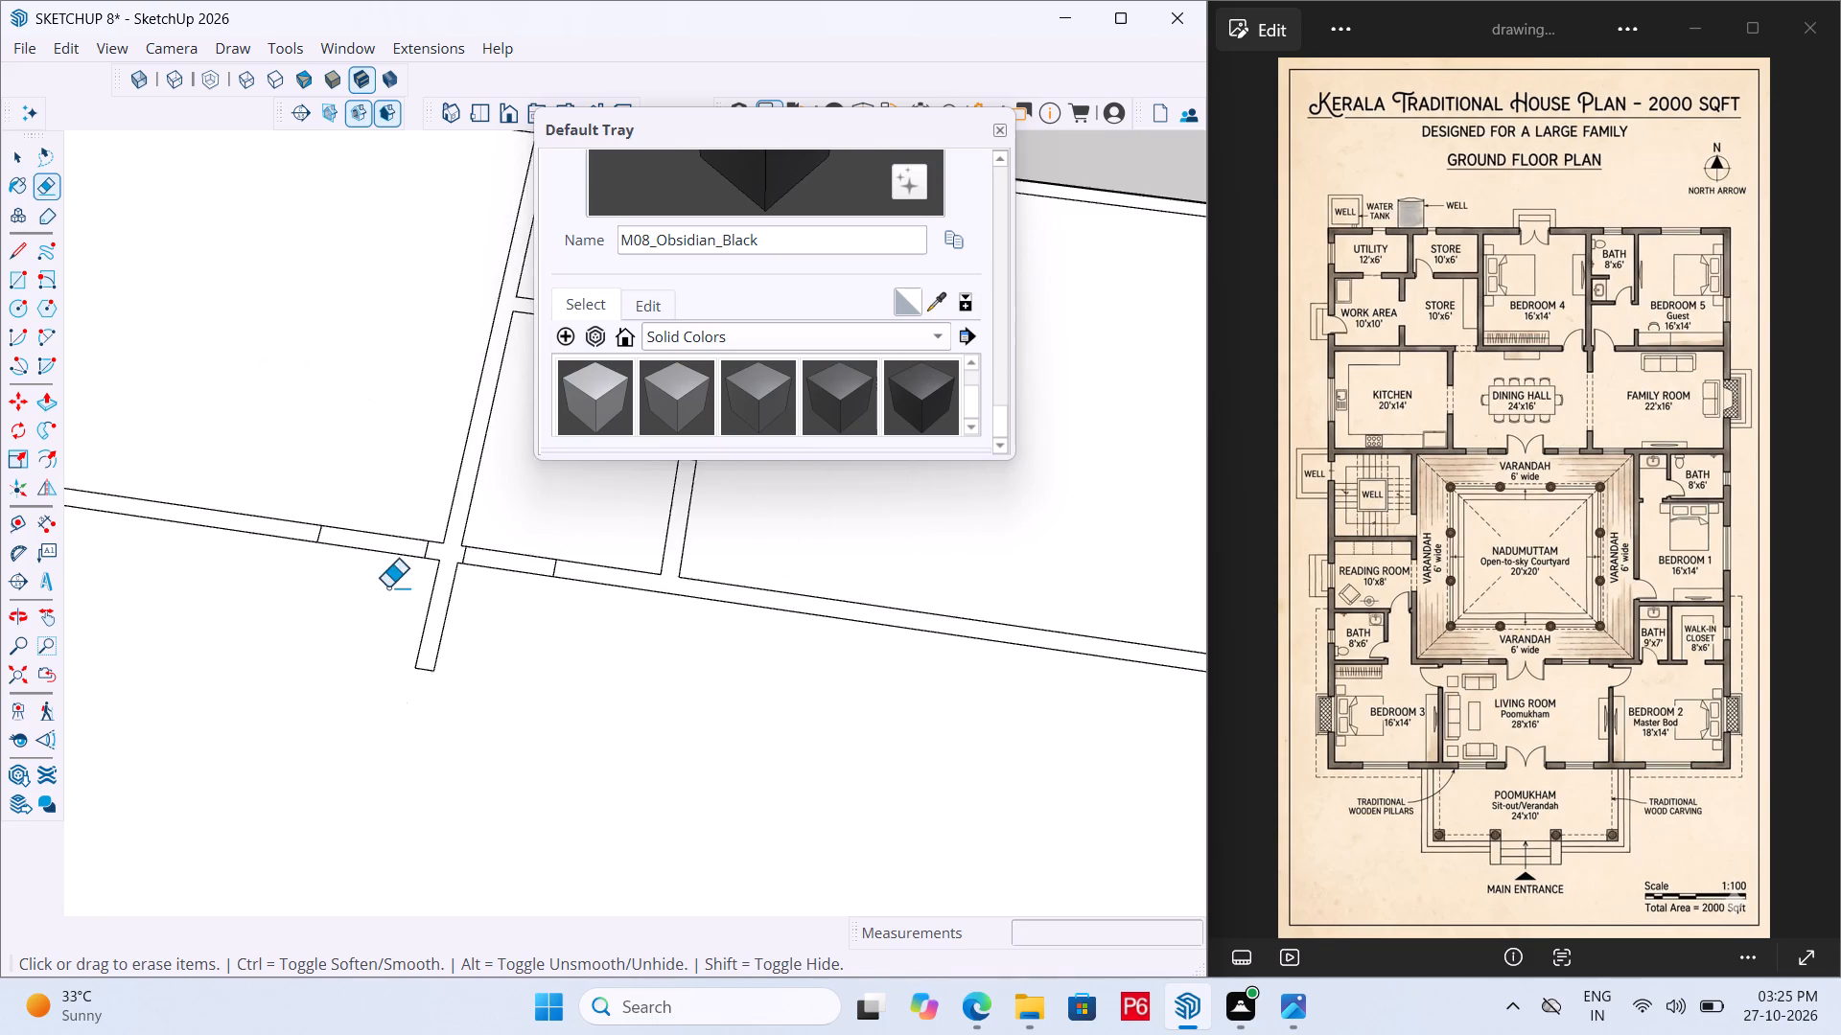
scroll(453, 565, down, 7)
scroll(662, 688, down, 3)
scroll(274, 617, up, 5)
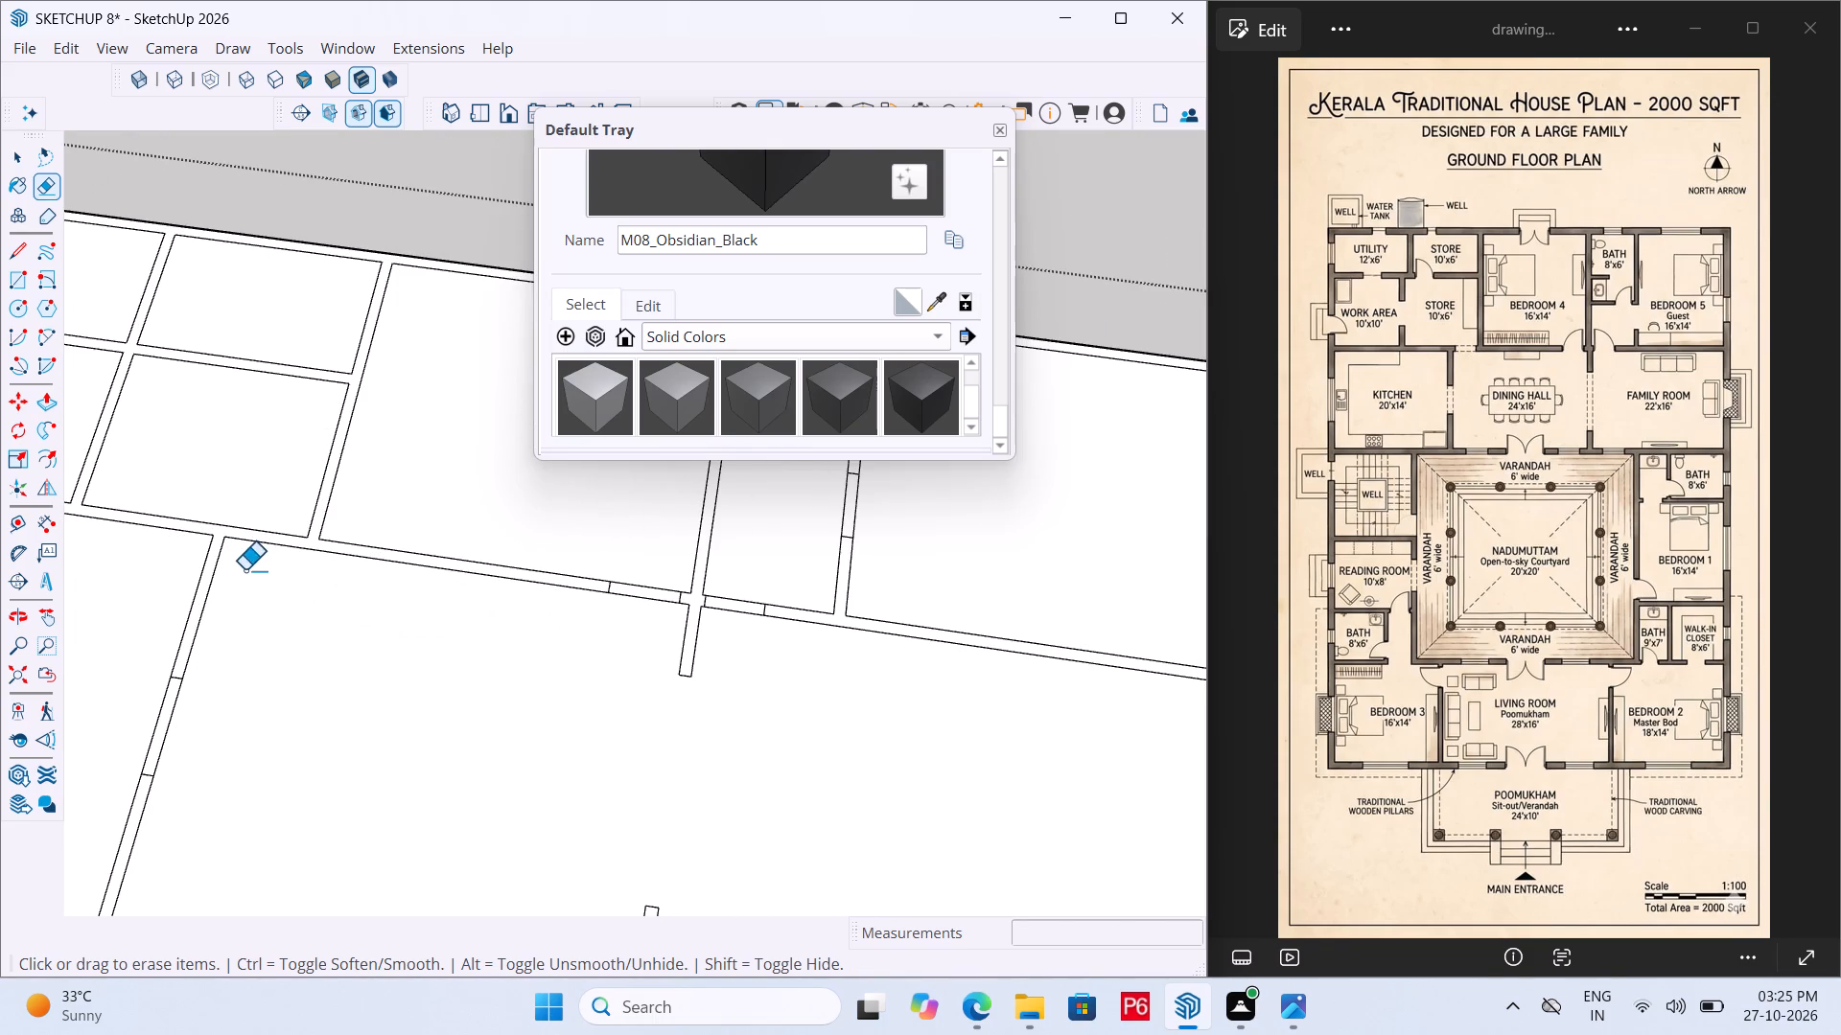
scroll(219, 556, up, 11)
scroll(312, 540, up, 1)
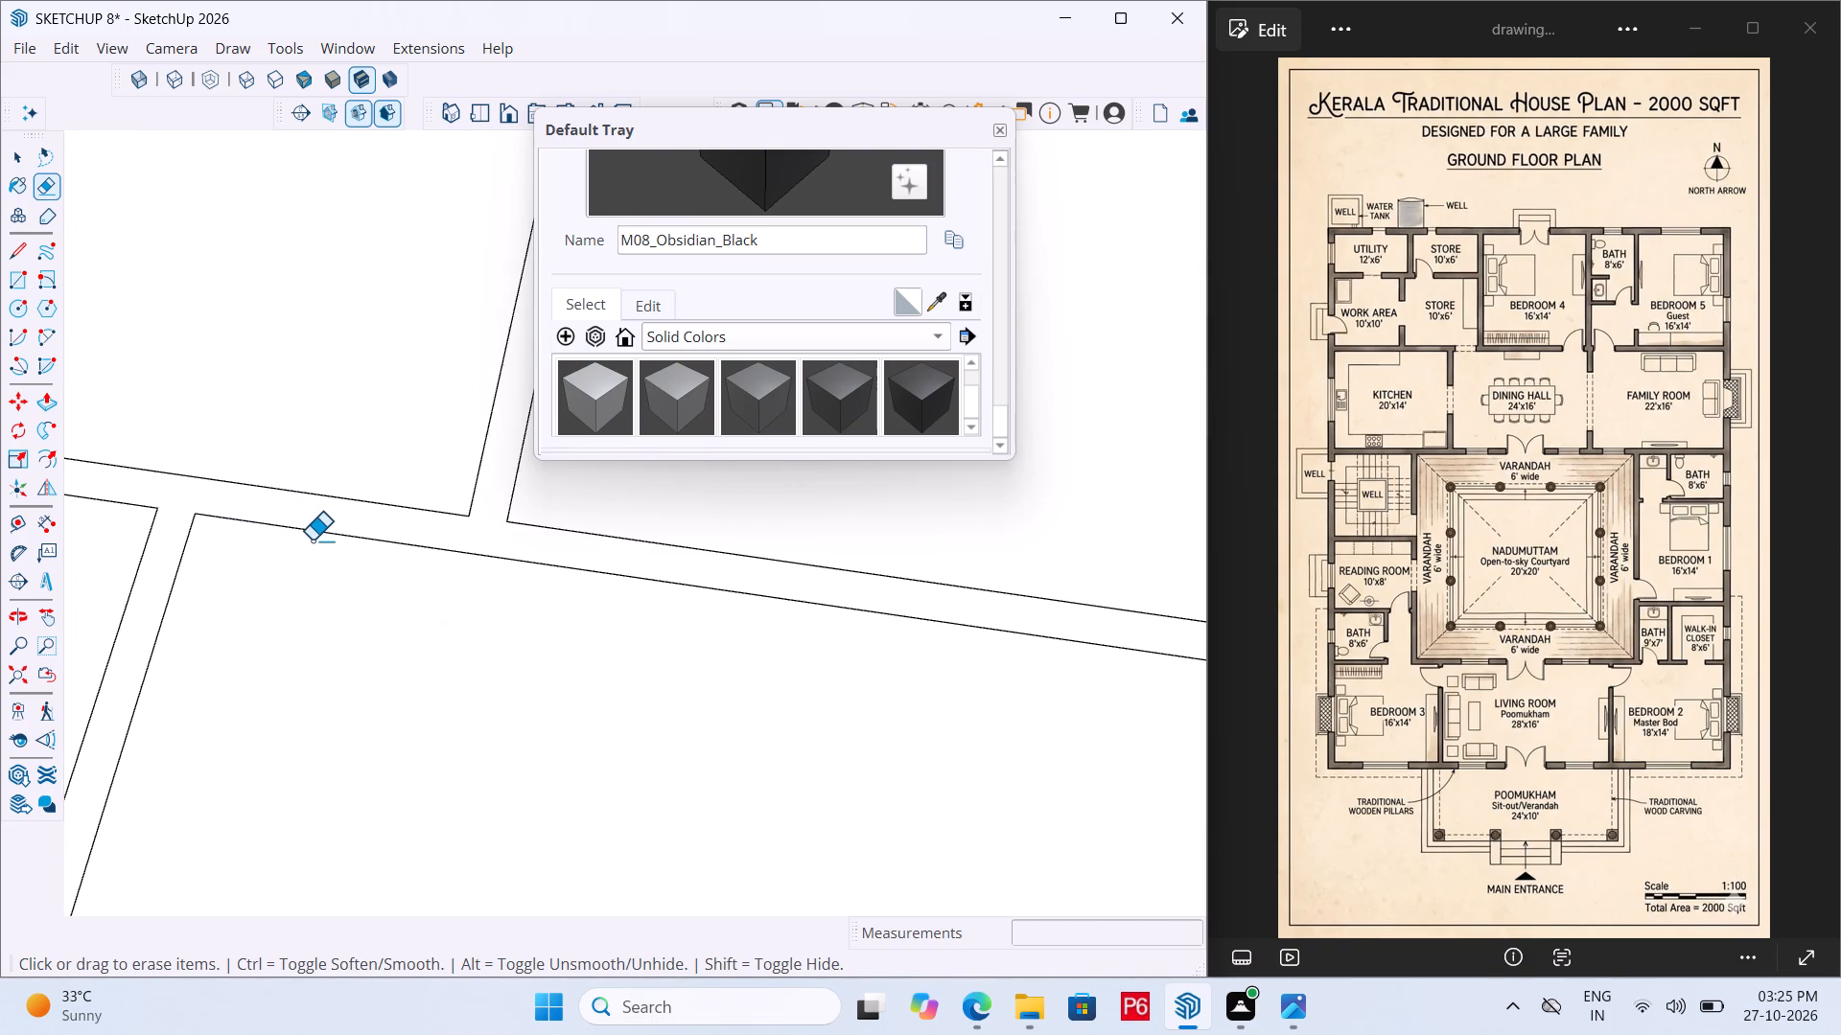
scroll(321, 529, up, 4)
key(l)
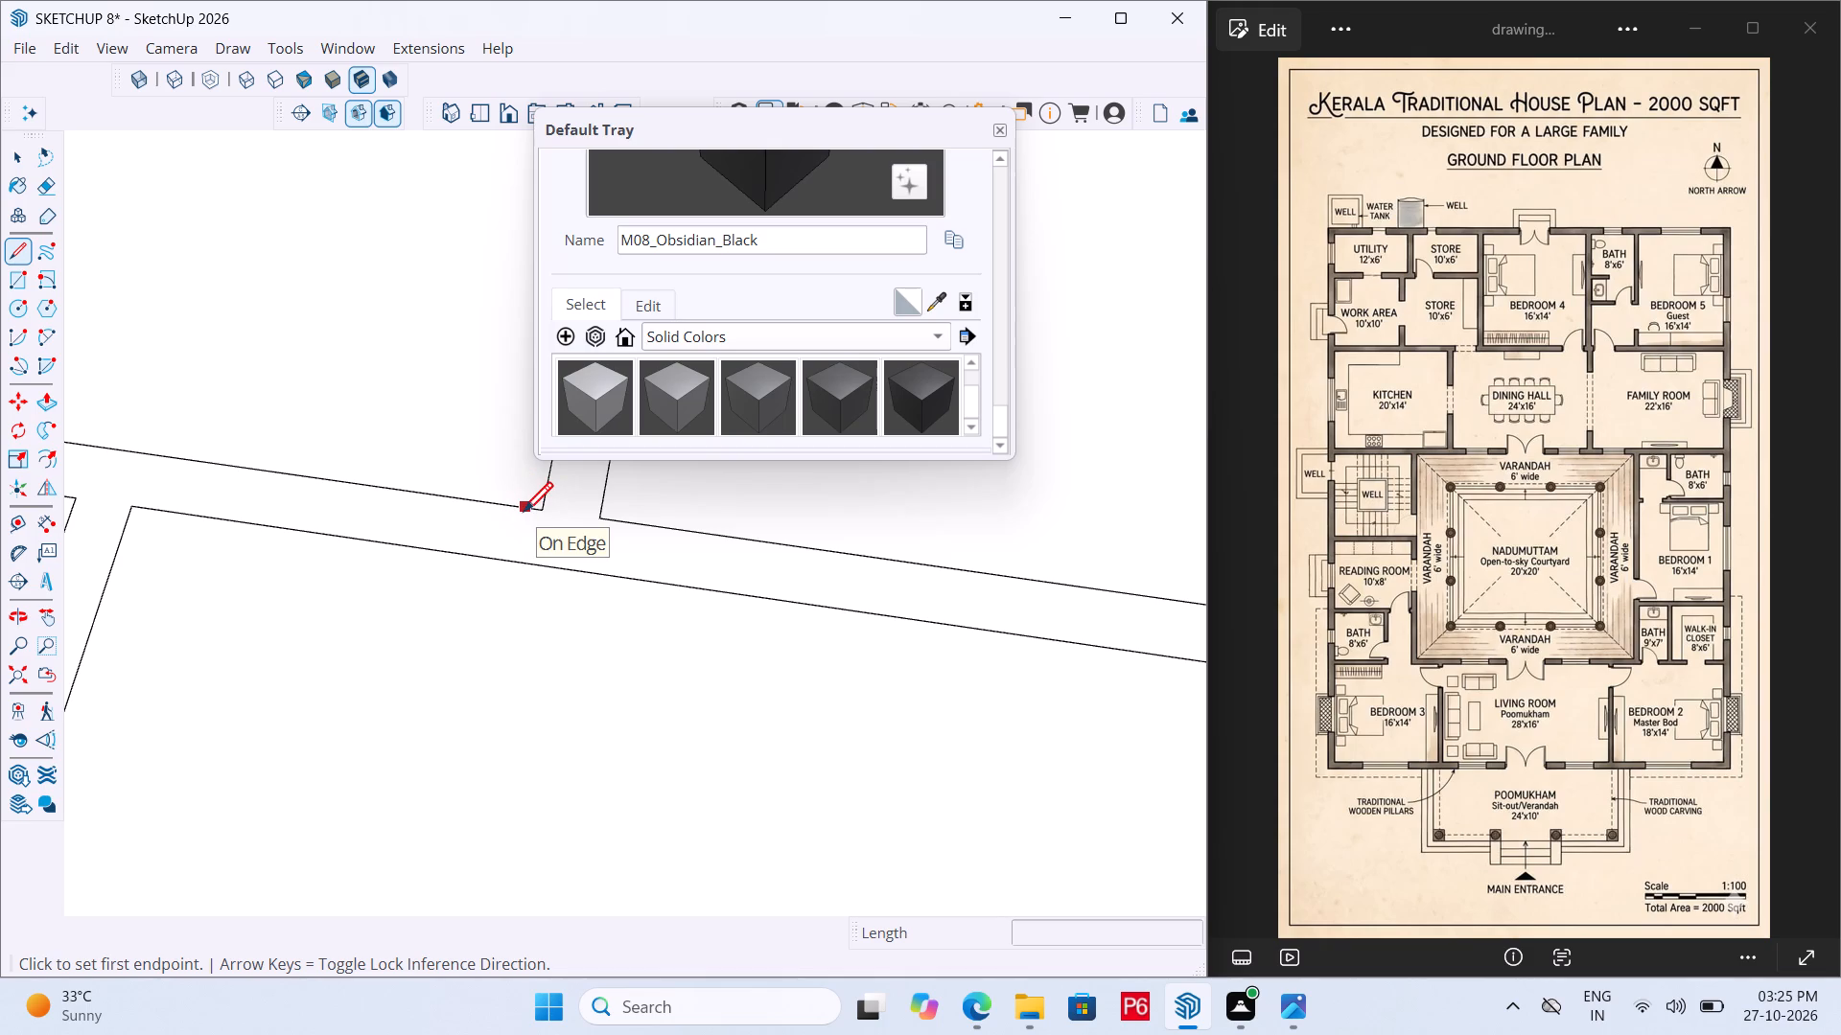
click(540, 511)
click(538, 557)
drag(132, 506, 146, 478)
click(142, 461)
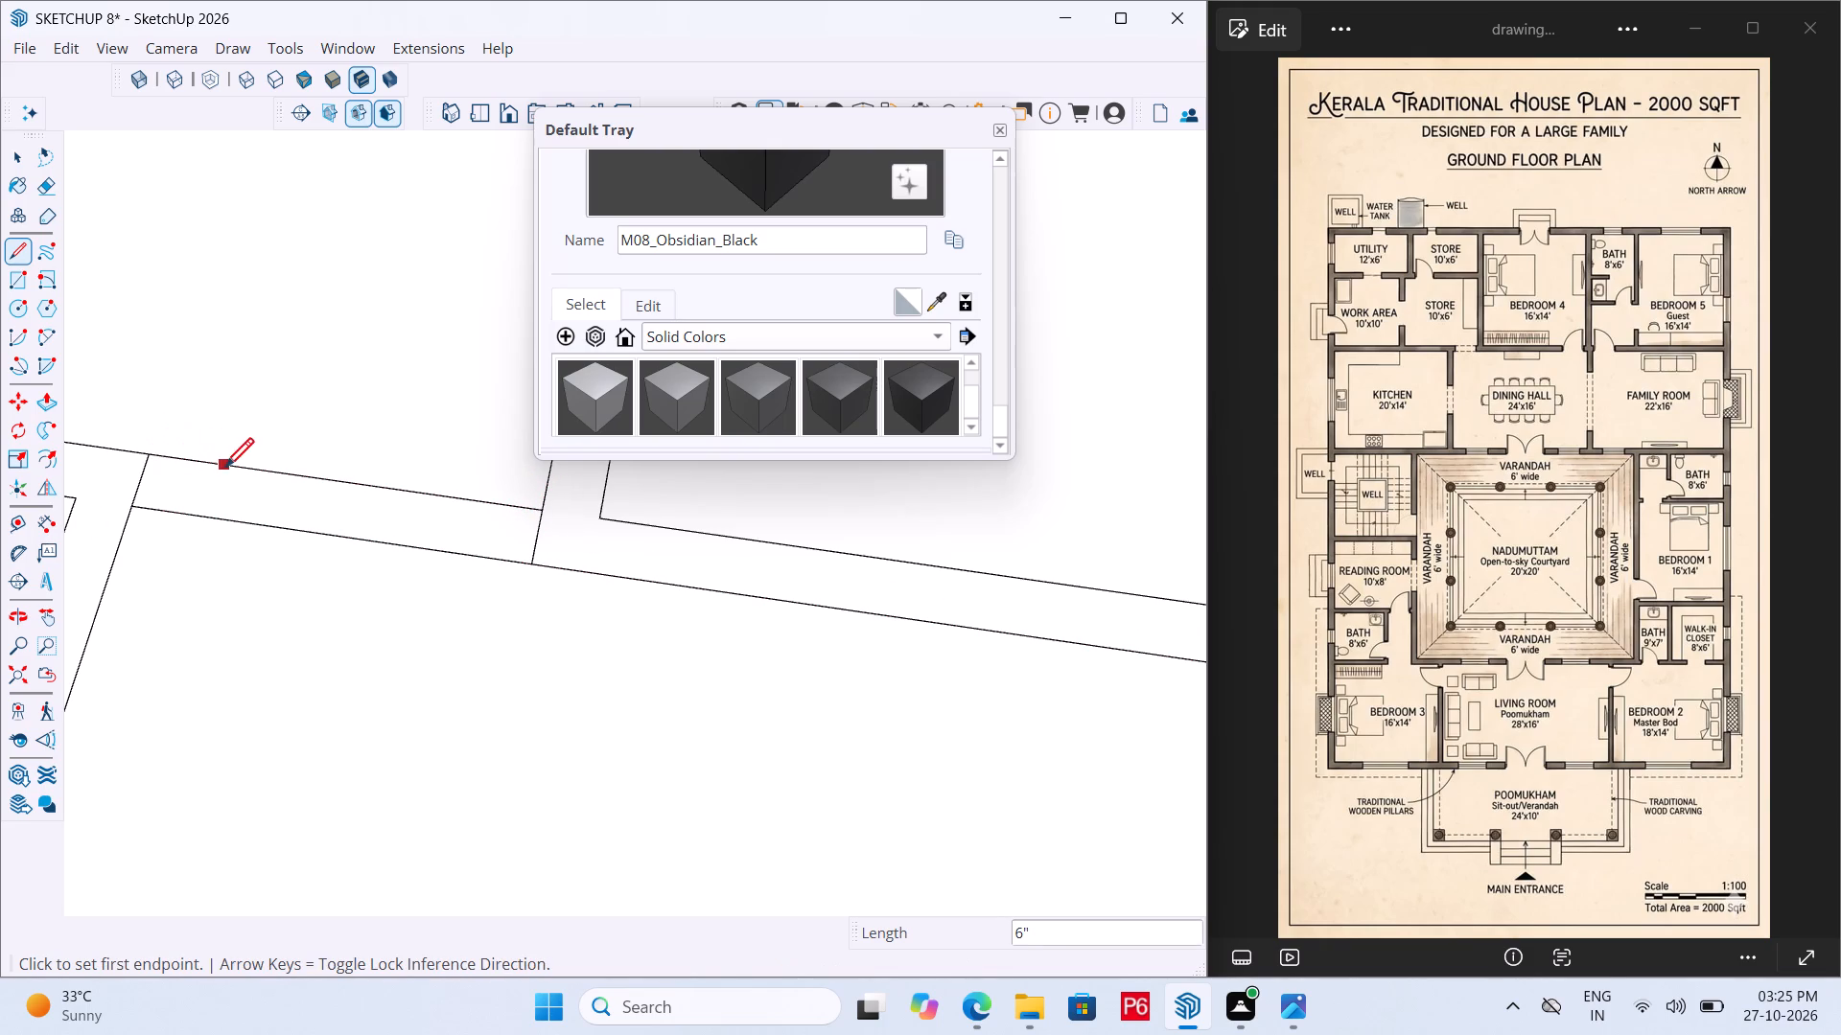
key(e)
drag(257, 466, 249, 535)
Draw a line across the work area–store wall a short way below its junction with the utility wall.
scroll(426, 703, down, 14)
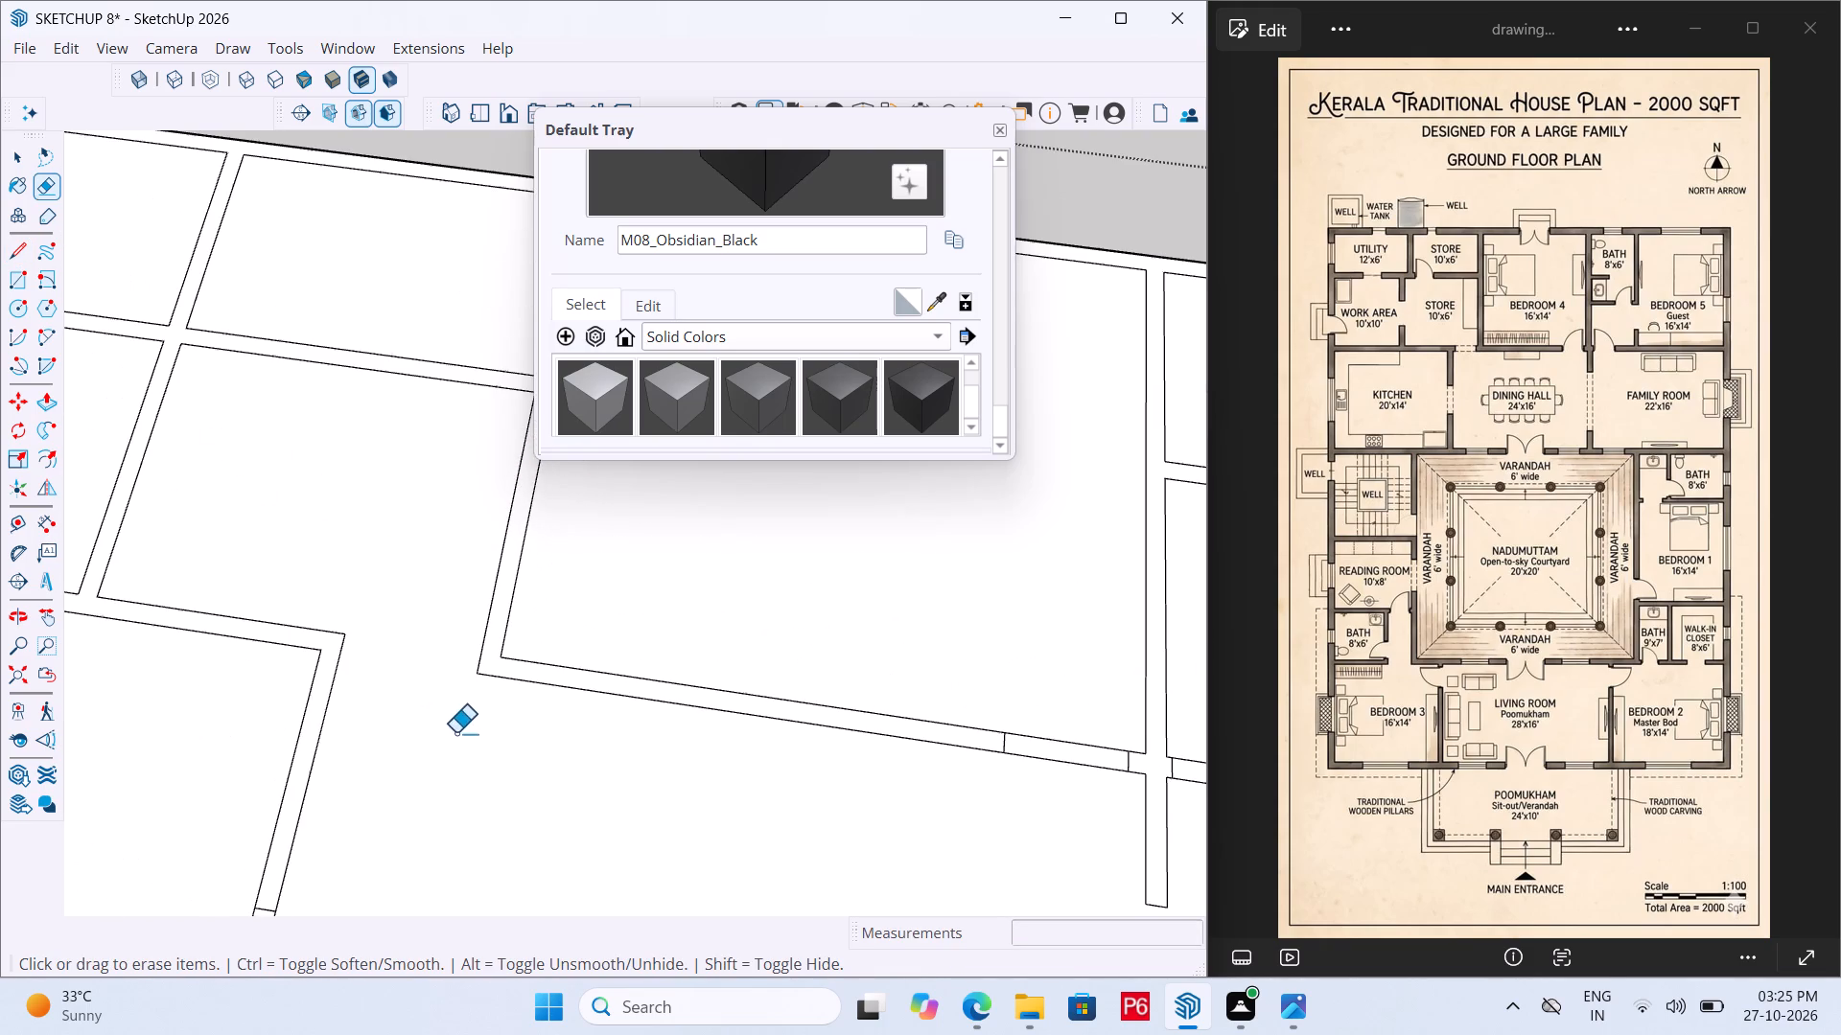
scroll(520, 677, down, 6)
scroll(378, 597, down, 6)
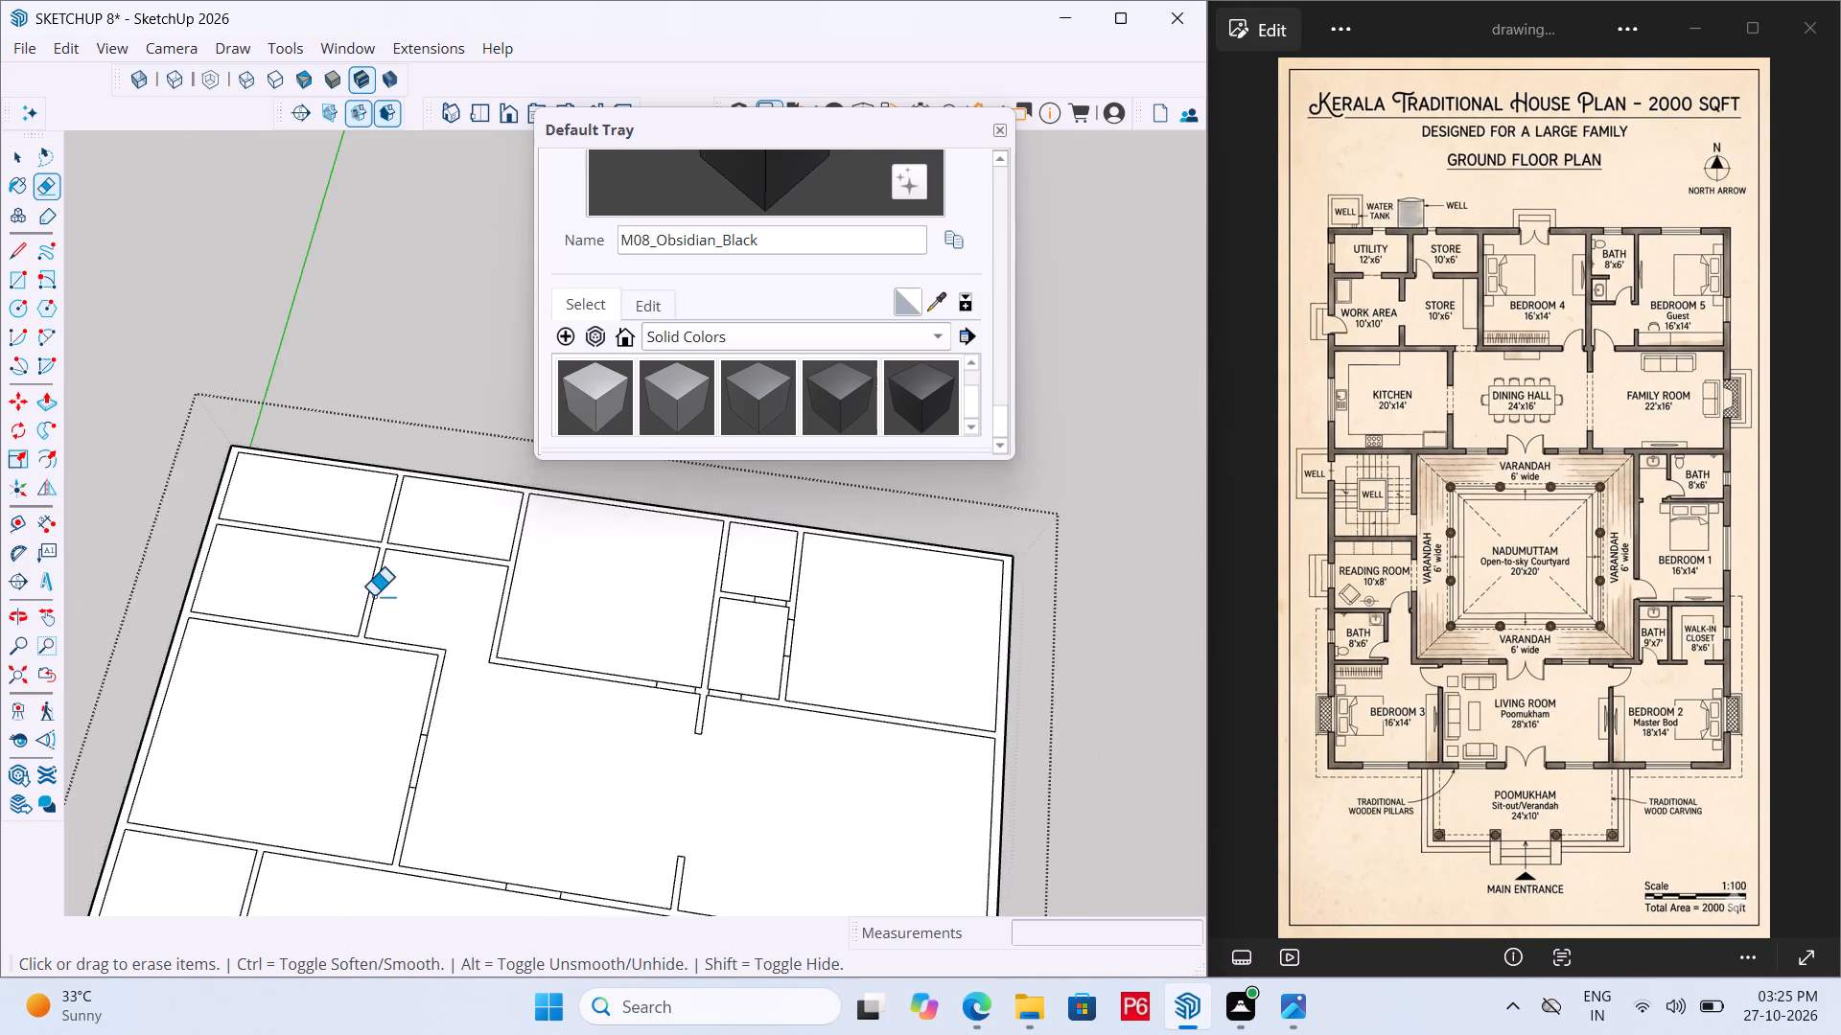
scroll(372, 596, up, 13)
scroll(450, 513, up, 2)
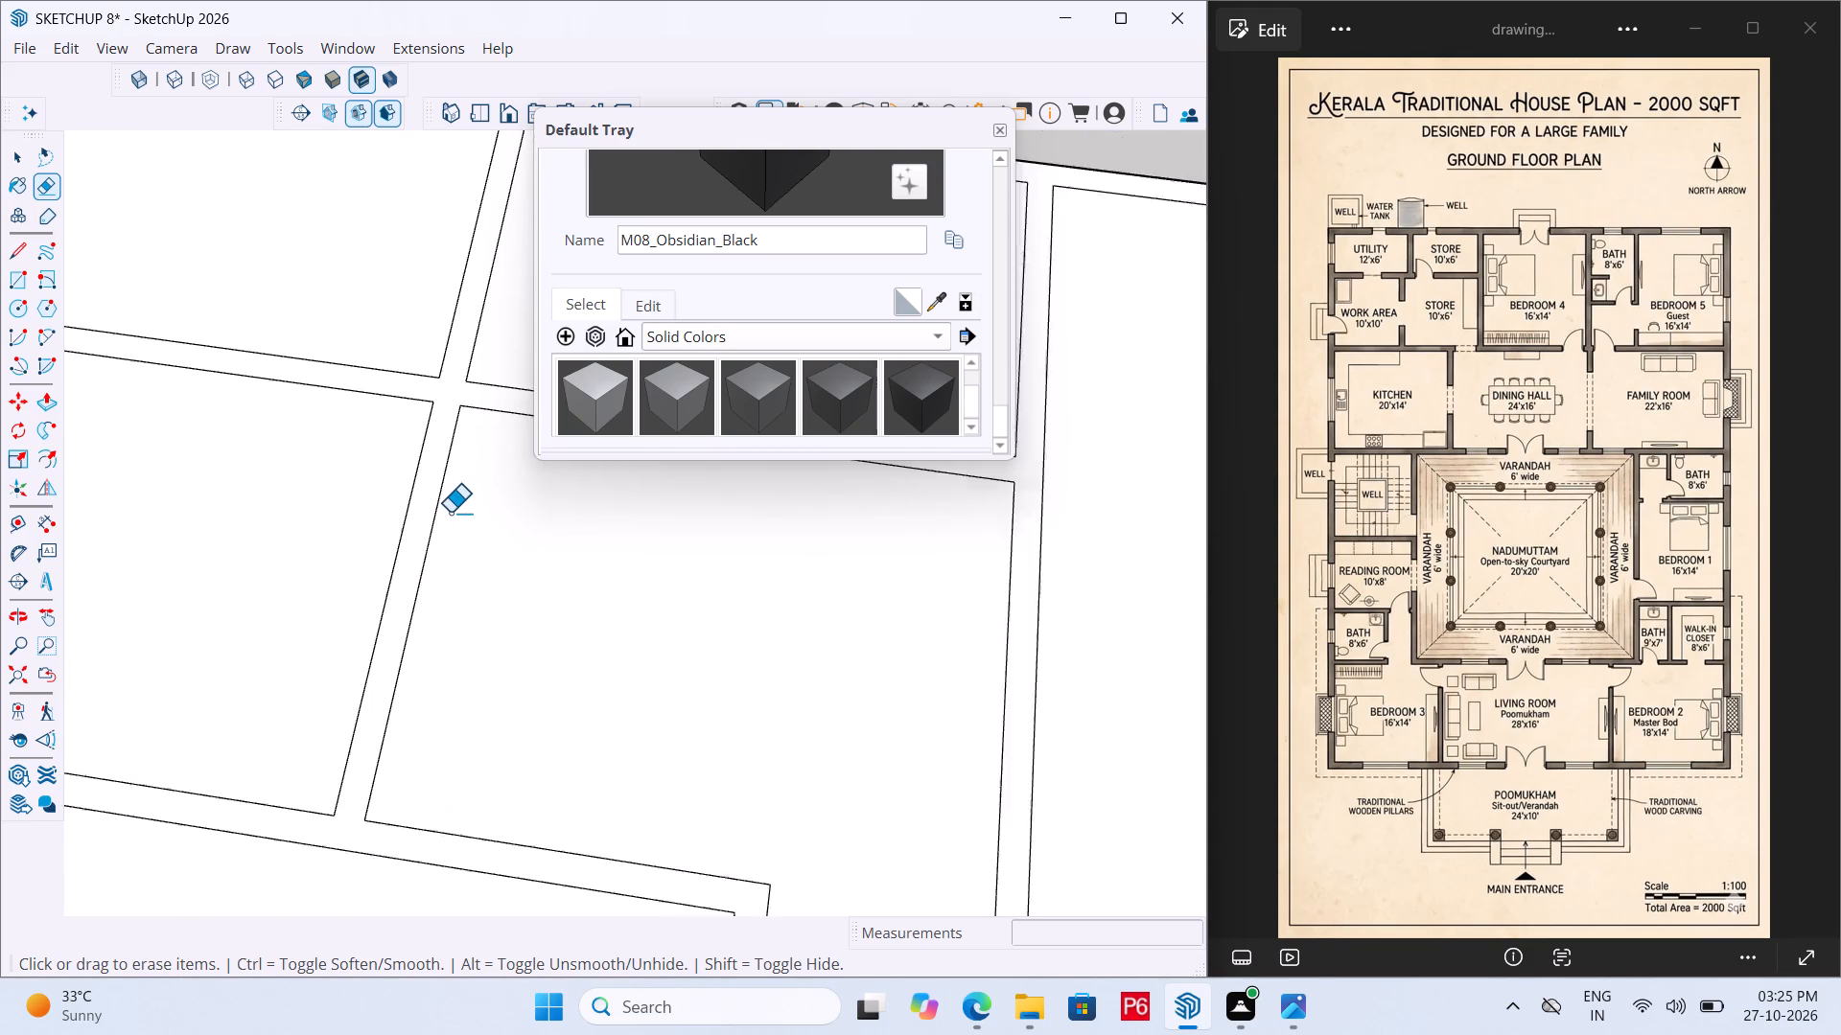
scroll(450, 513, up, 1)
key(l)
click(405, 513)
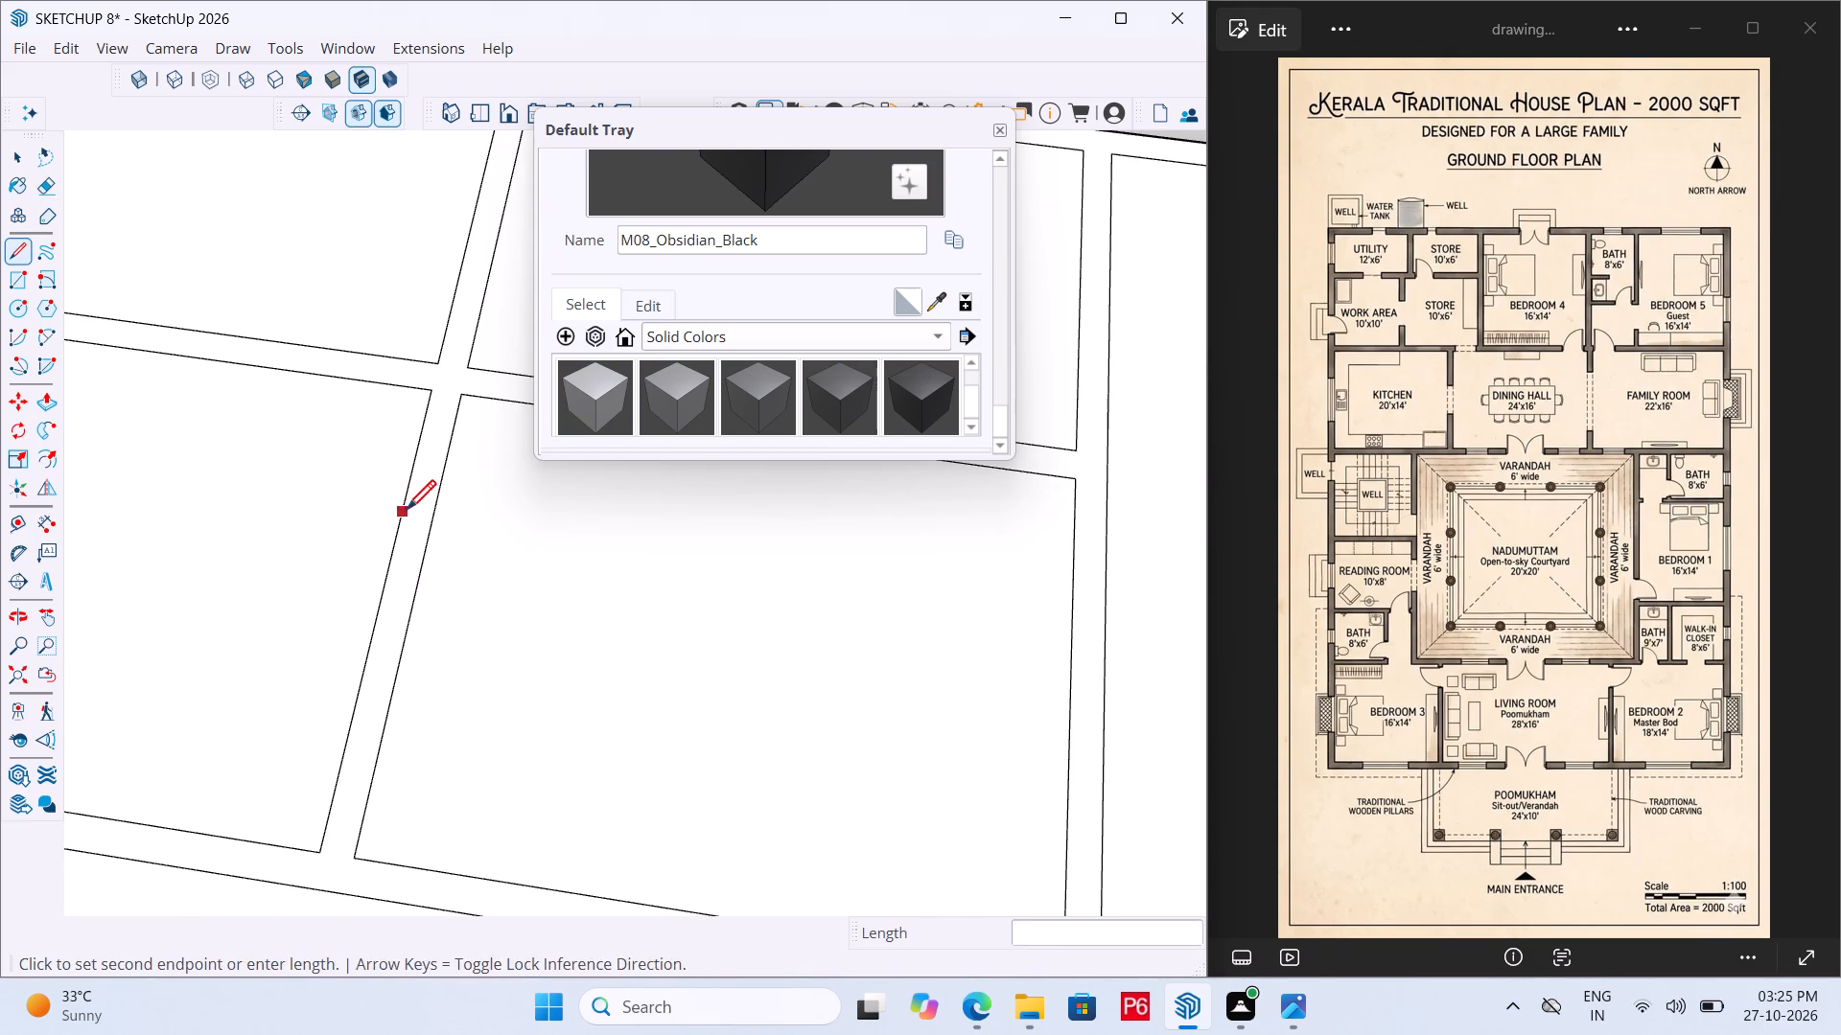
click(439, 520)
Place a guide 2' from the new line on the work area–store wall, towards the kitchen.
key(space)
scroll(399, 573, up, 2)
key(t)
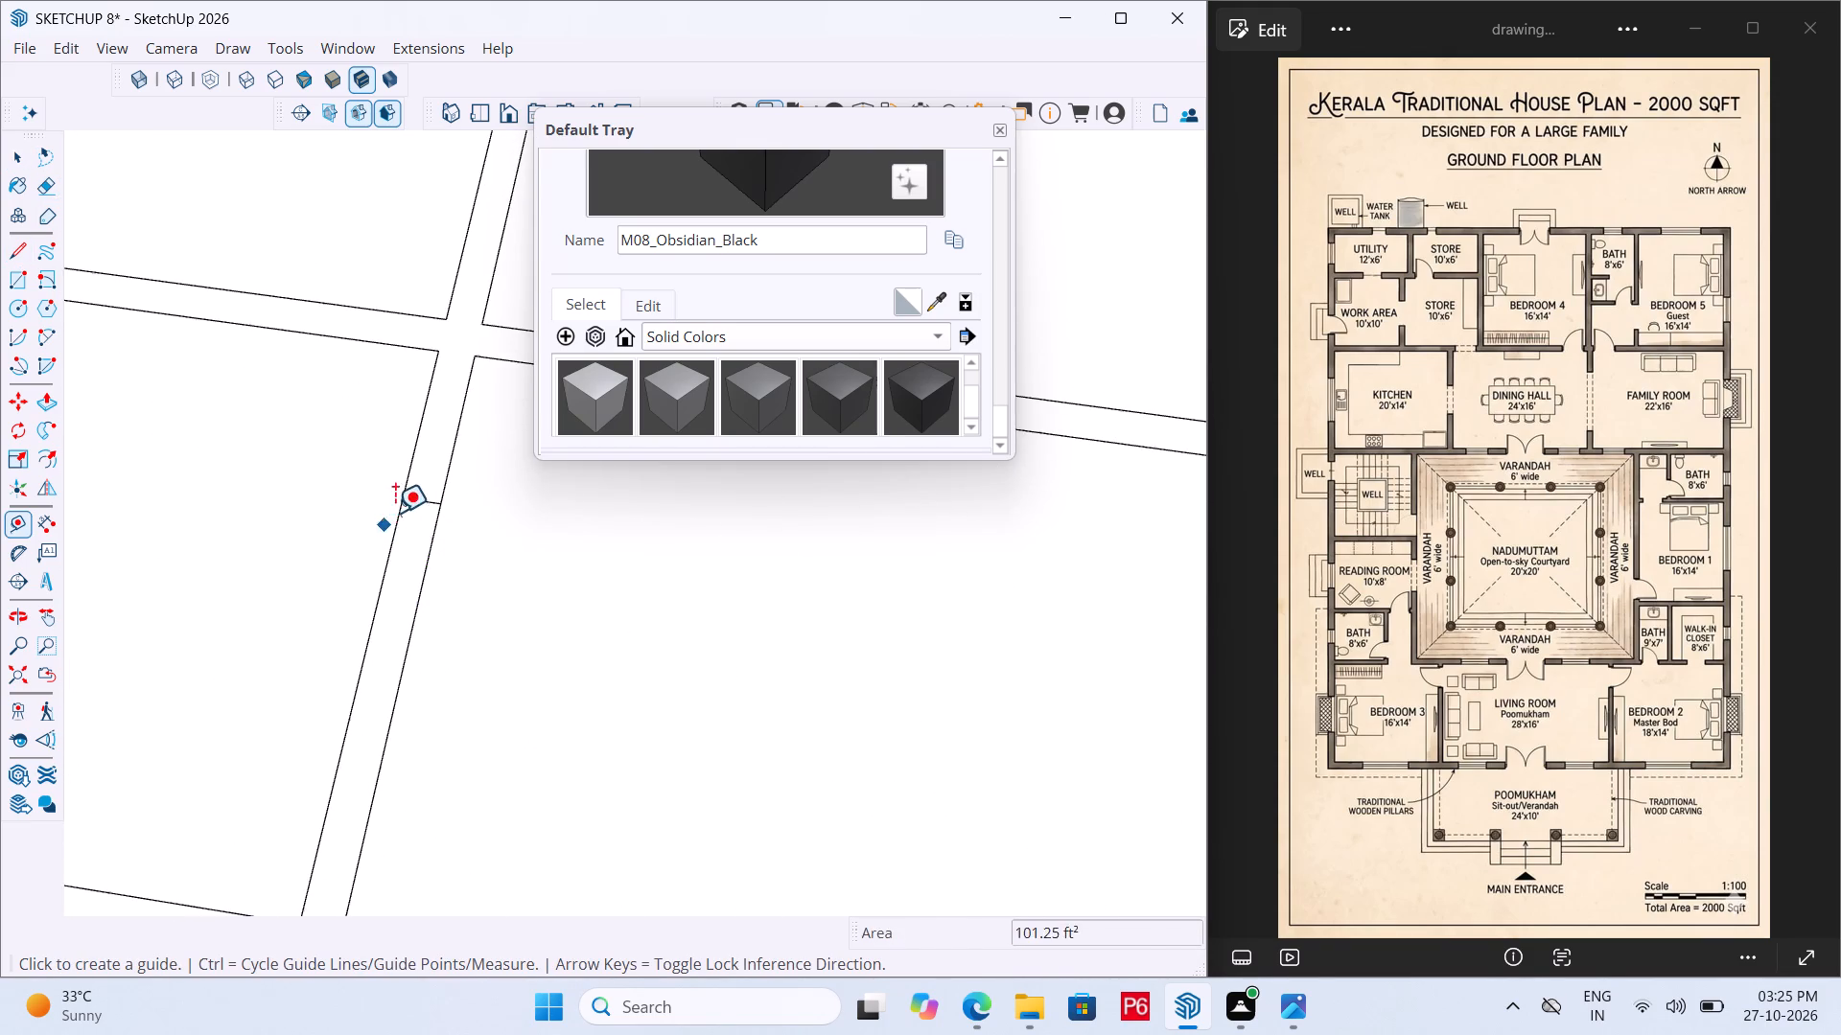
click(418, 500)
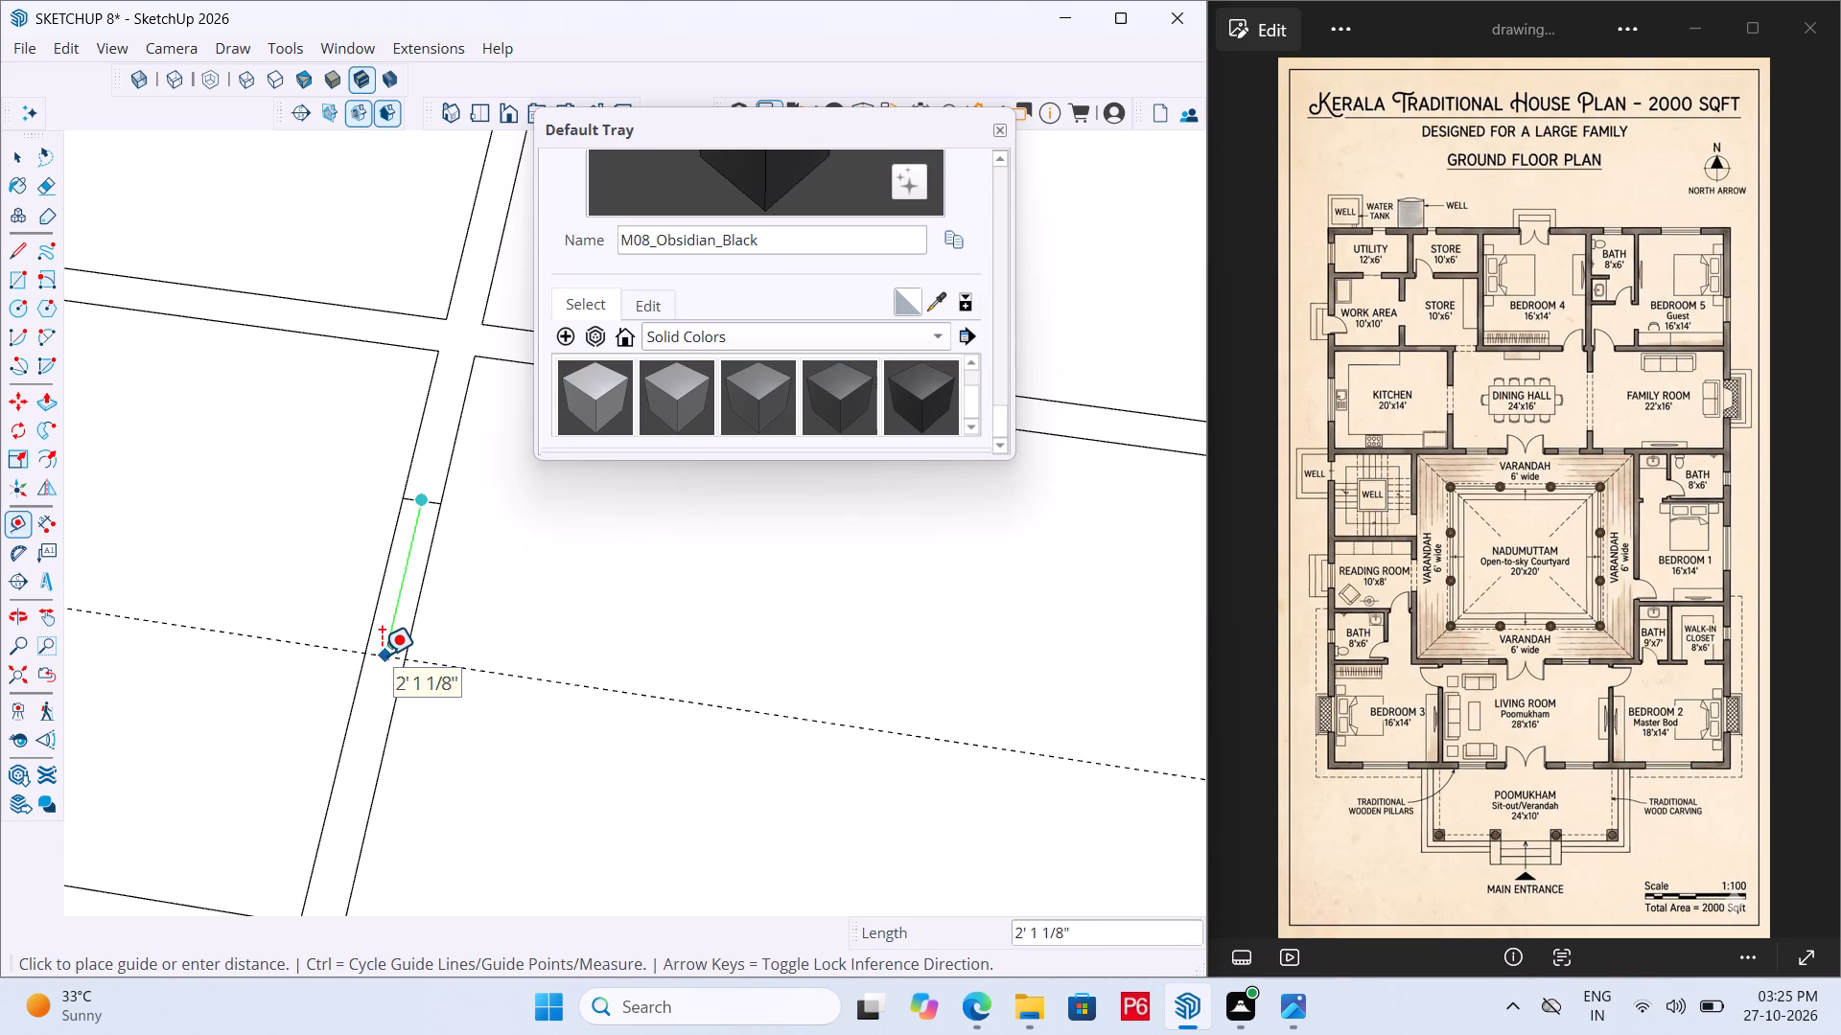
text(2'")
key(Return)
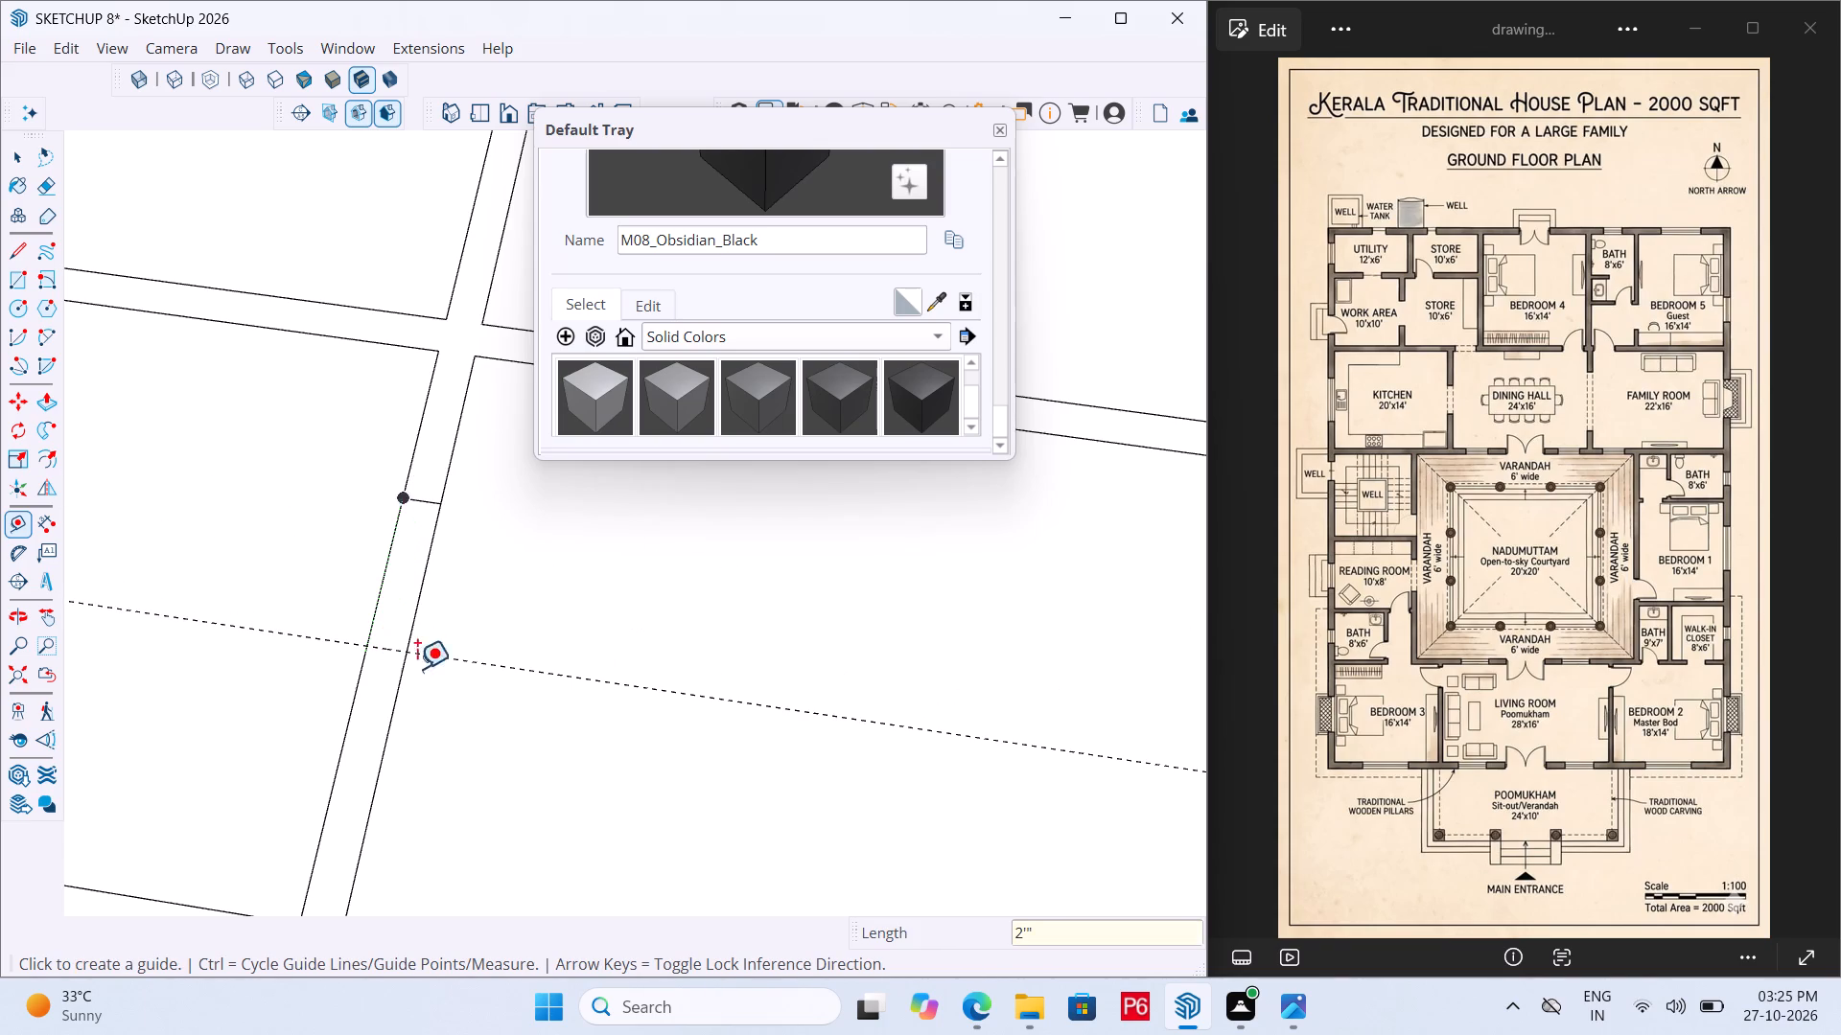
Draw a line across the work area–store wall along the guide and erase the guide.
key(l)
drag(364, 652, 373, 650)
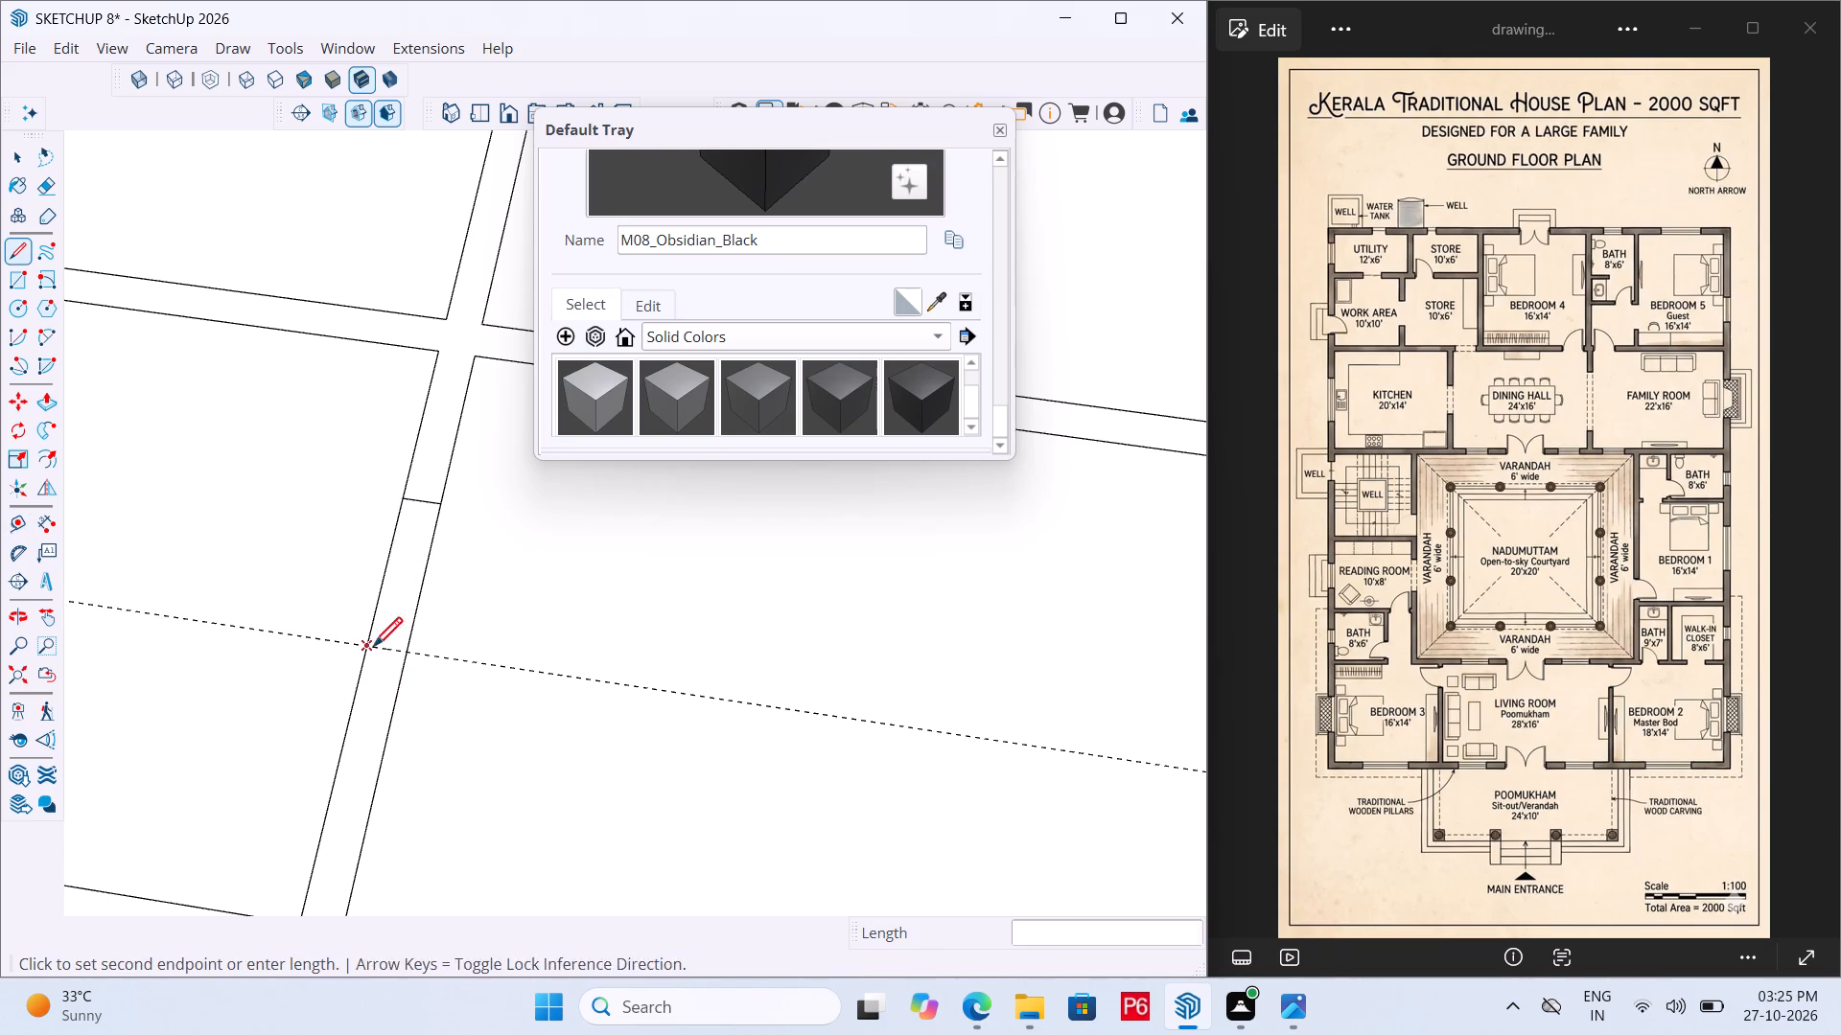
drag(373, 650, 382, 650)
click(408, 659)
key(e)
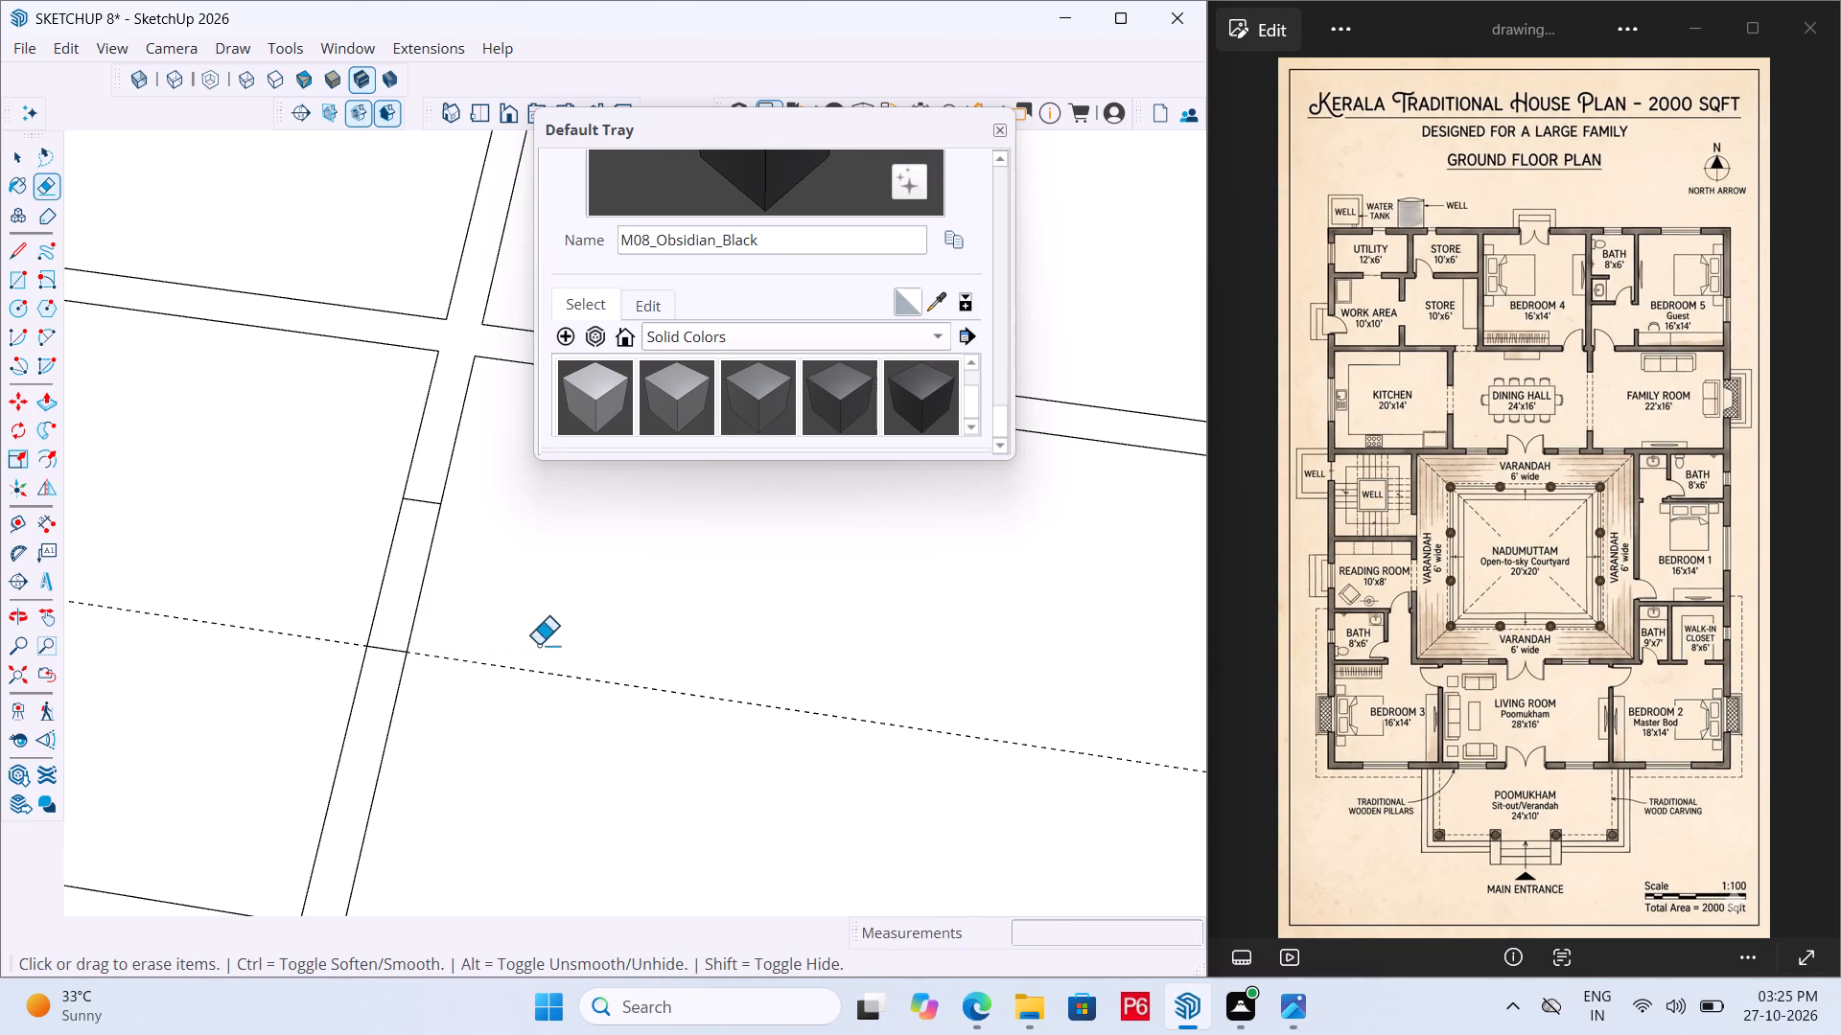
drag(531, 653, 500, 686)
click(499, 686)
Erase the wall edges between the two lines across the work area–store wall to open the doorway.
scroll(296, 822, down, 6)
scroll(292, 736, down, 2)
drag(379, 693, 350, 684)
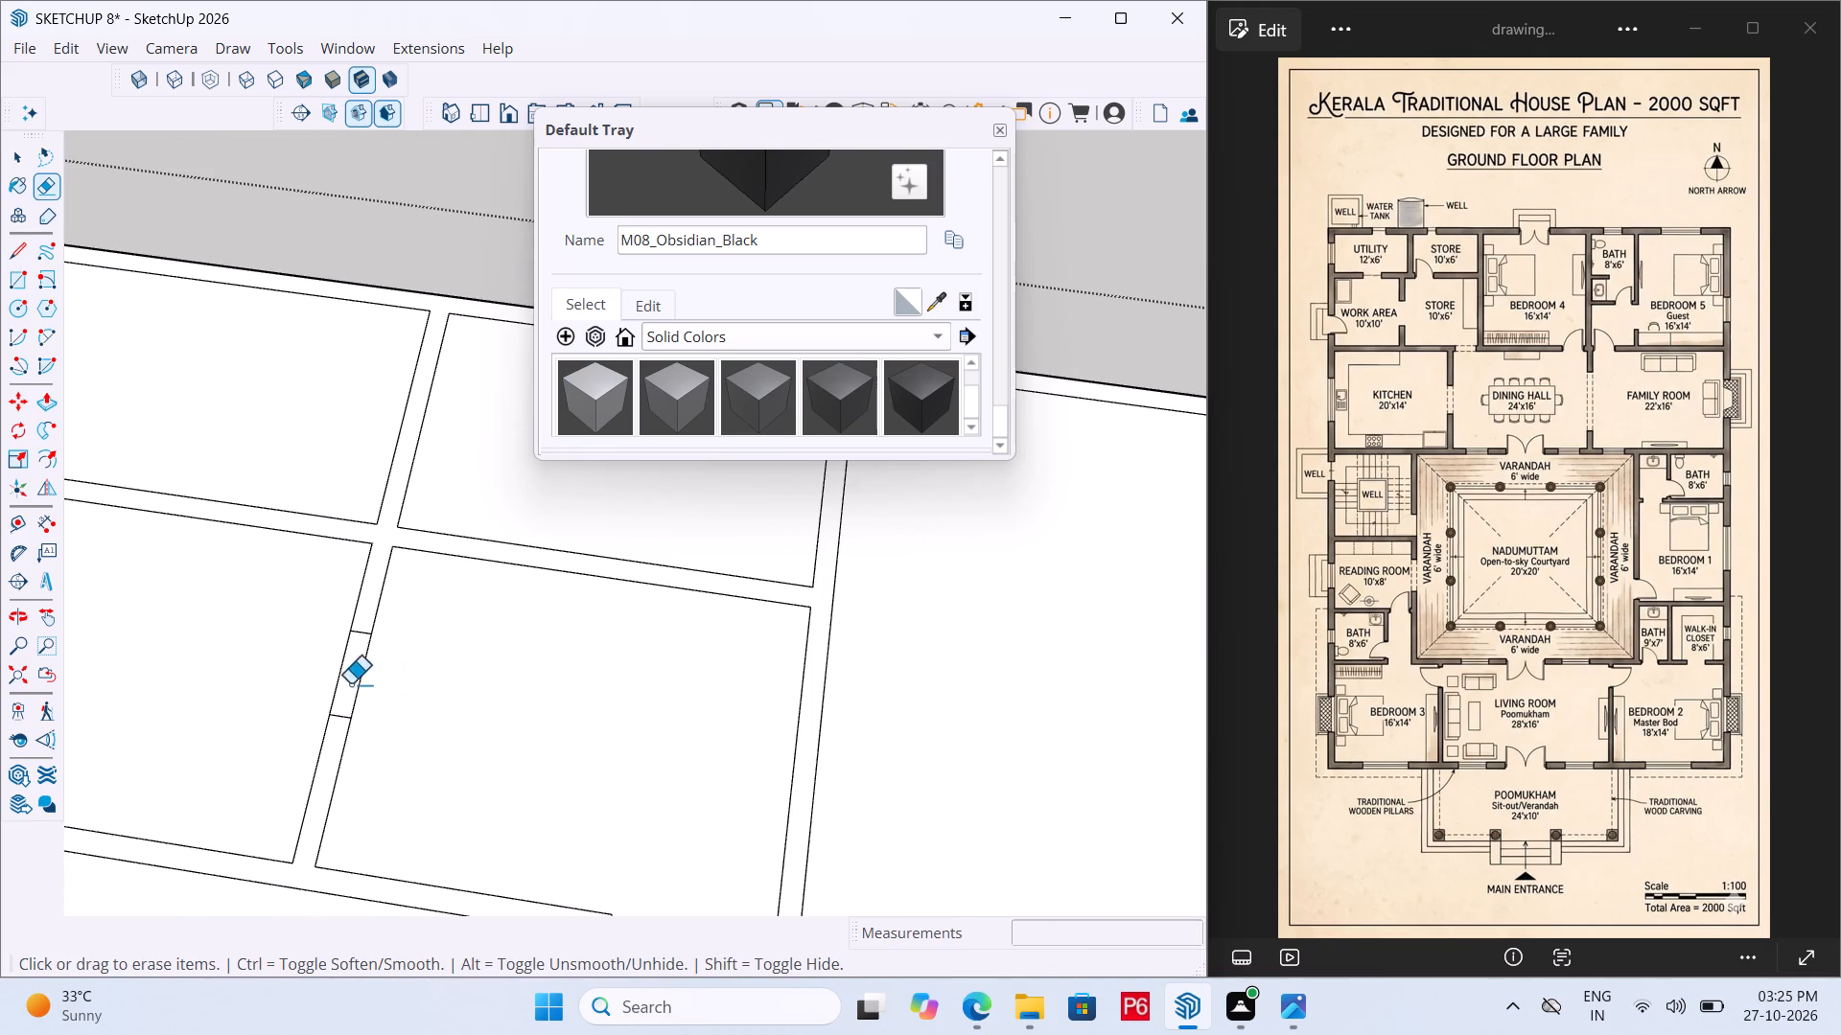
drag(350, 684, 301, 675)
Draw a line across the utility–work area wall, partway between the outer wall and the store wall.
scroll(341, 724, down, 4)
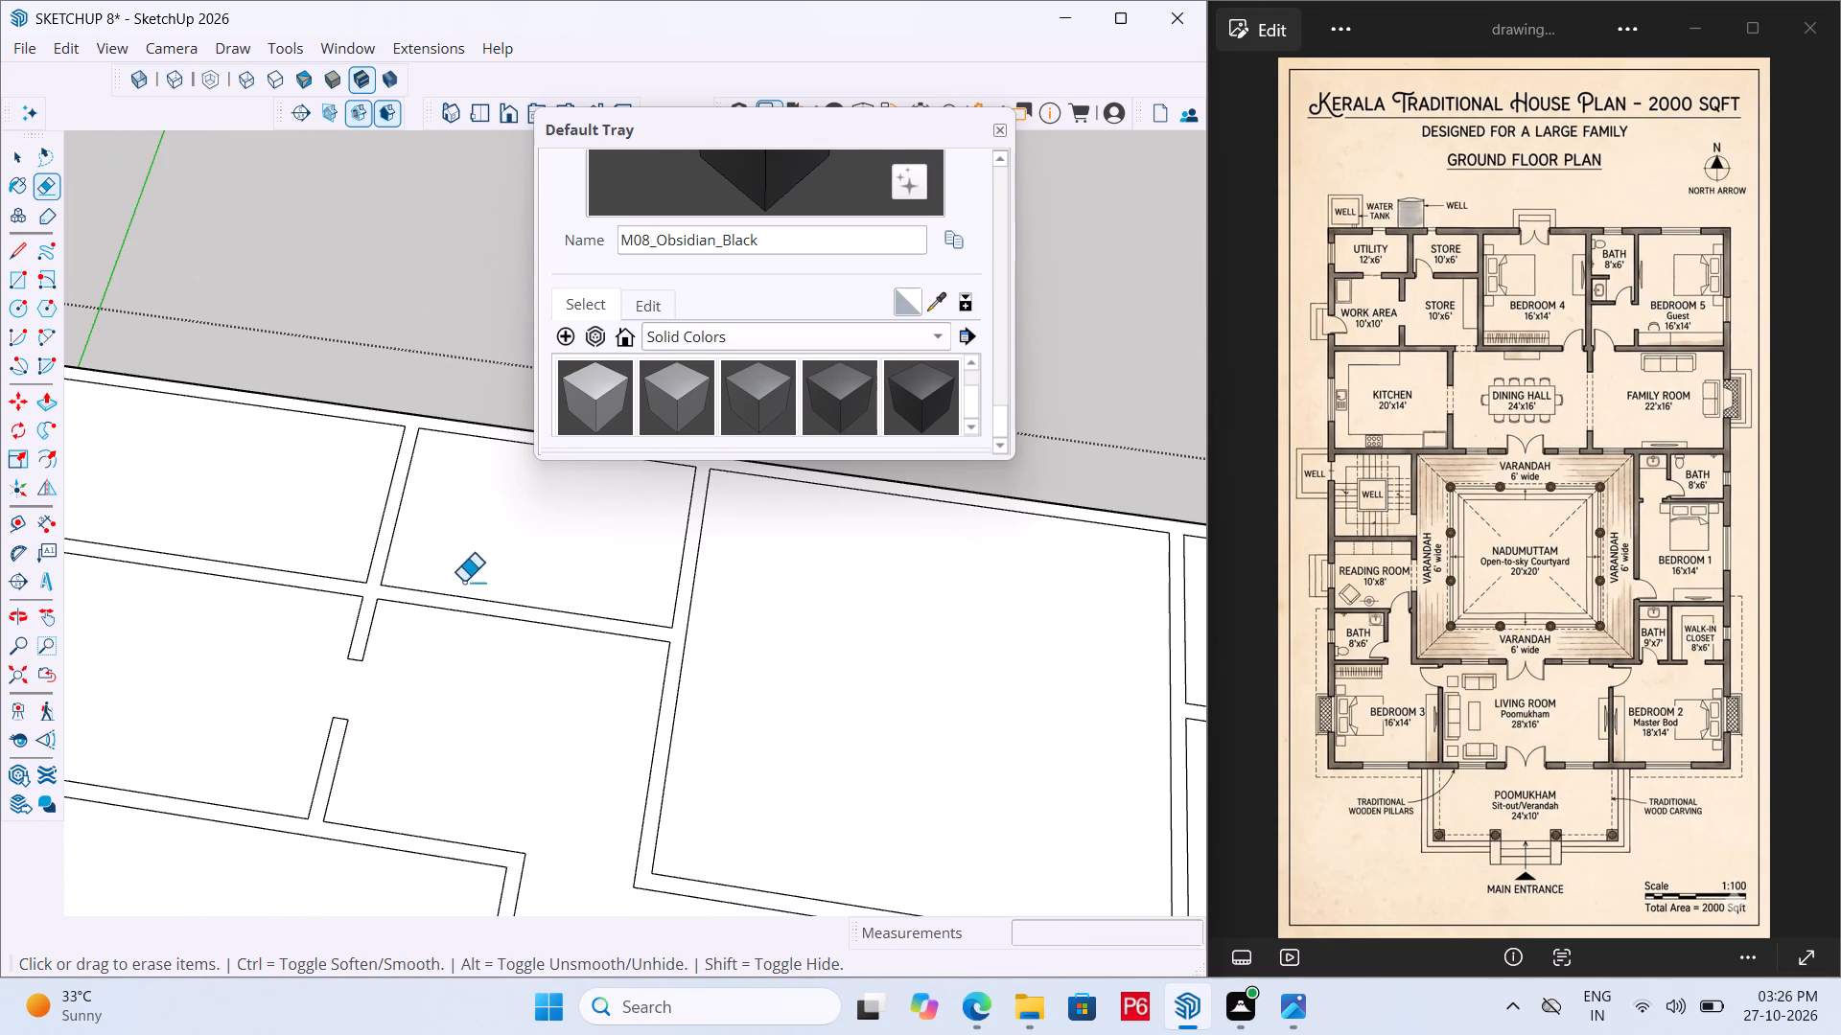
scroll(548, 601, down, 5)
scroll(233, 589, up, 9)
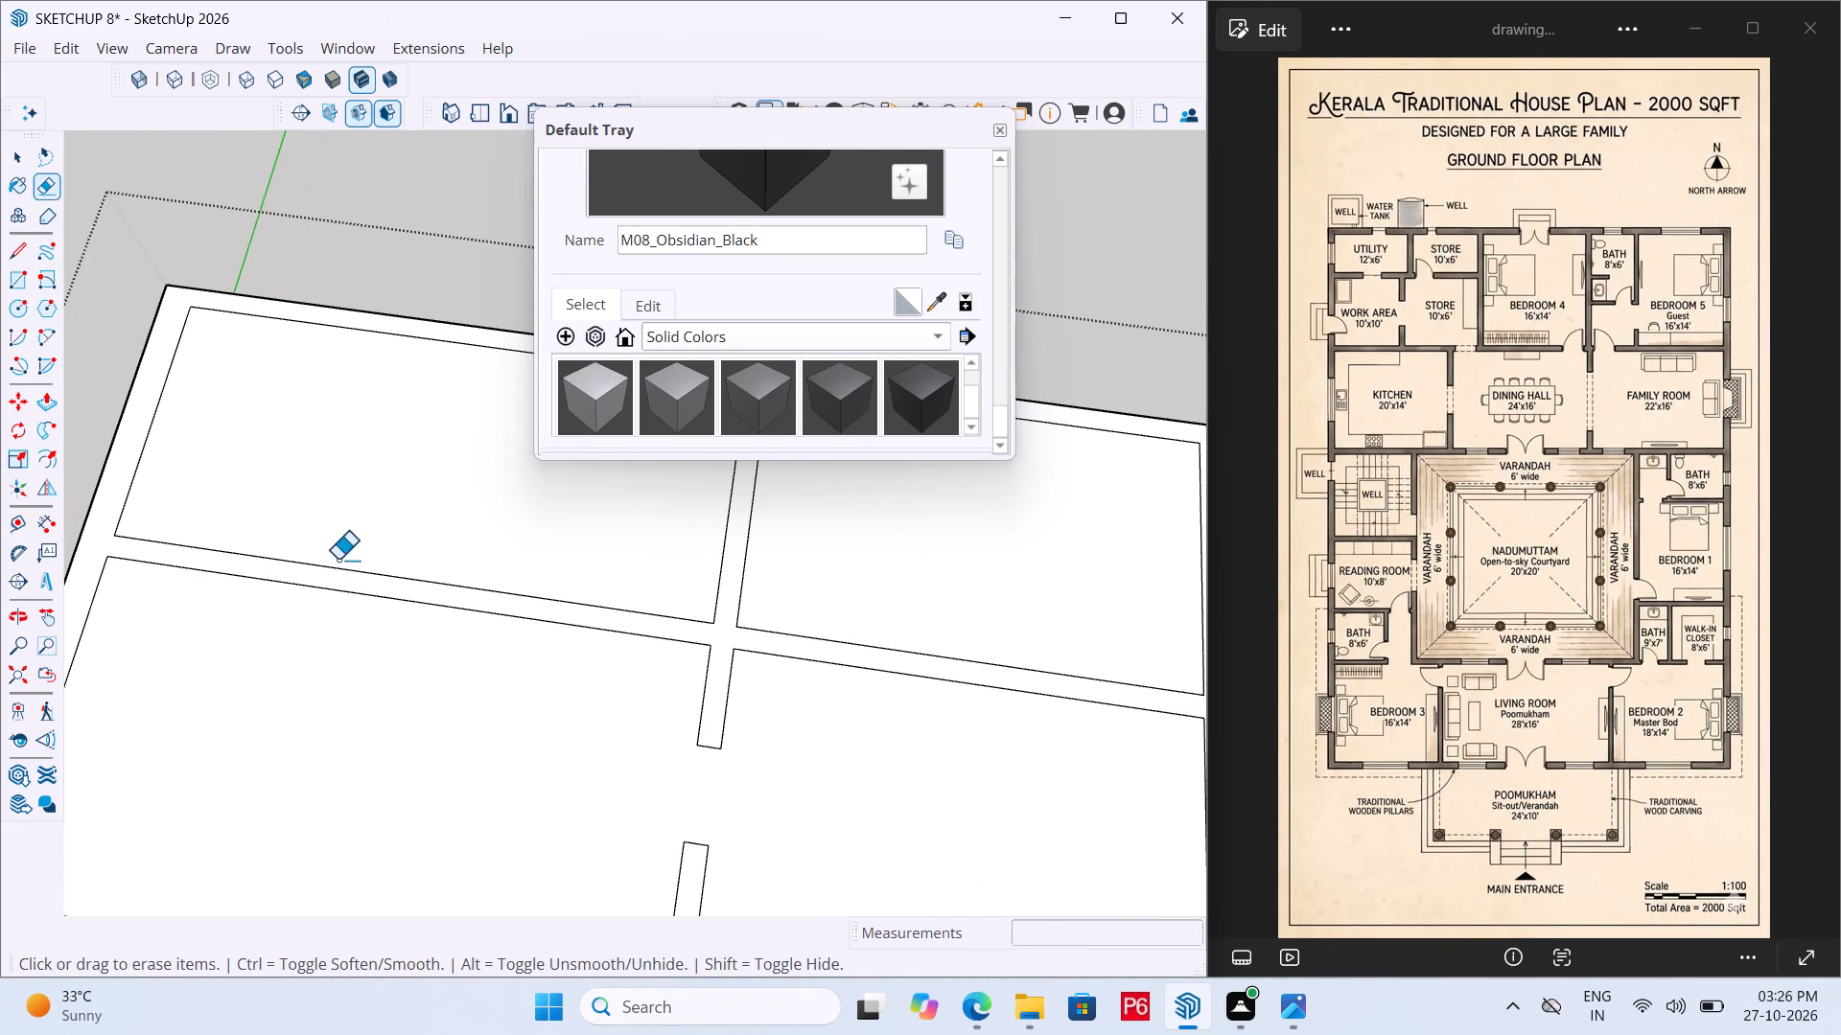
key(l)
scroll(386, 575, up, 3)
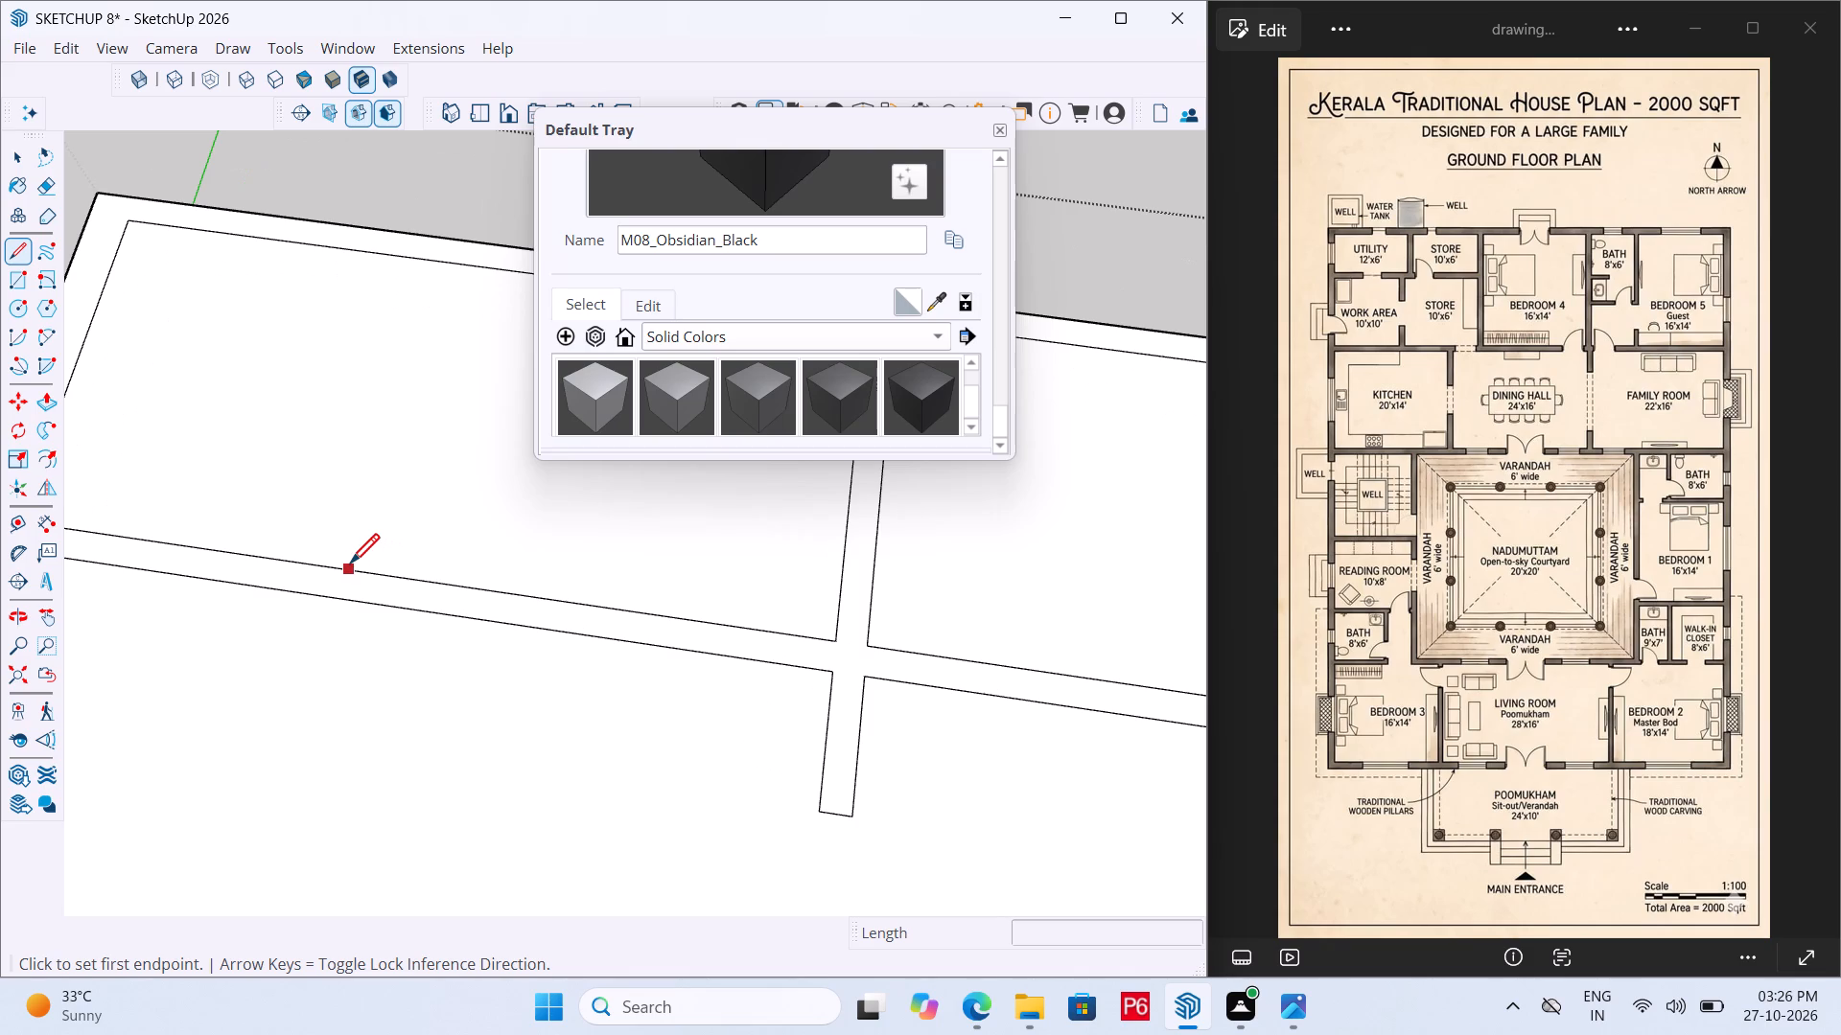
click(318, 564)
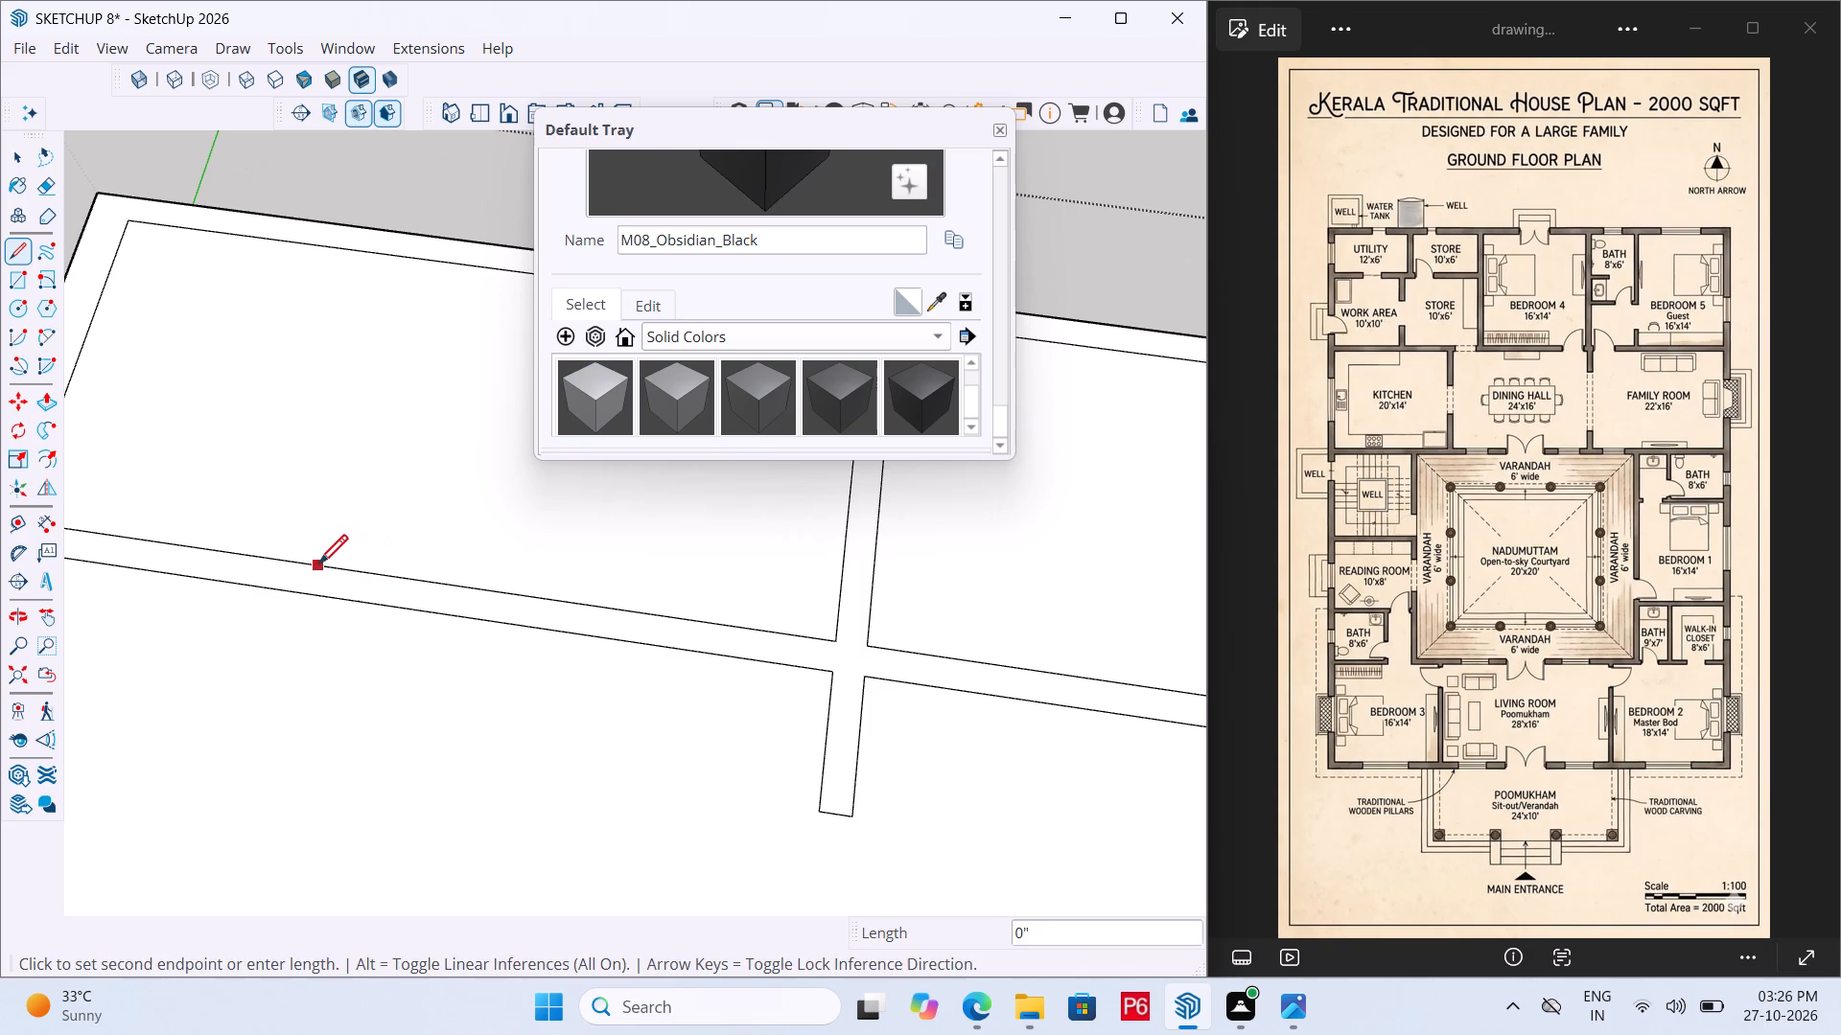
double_click(308, 593)
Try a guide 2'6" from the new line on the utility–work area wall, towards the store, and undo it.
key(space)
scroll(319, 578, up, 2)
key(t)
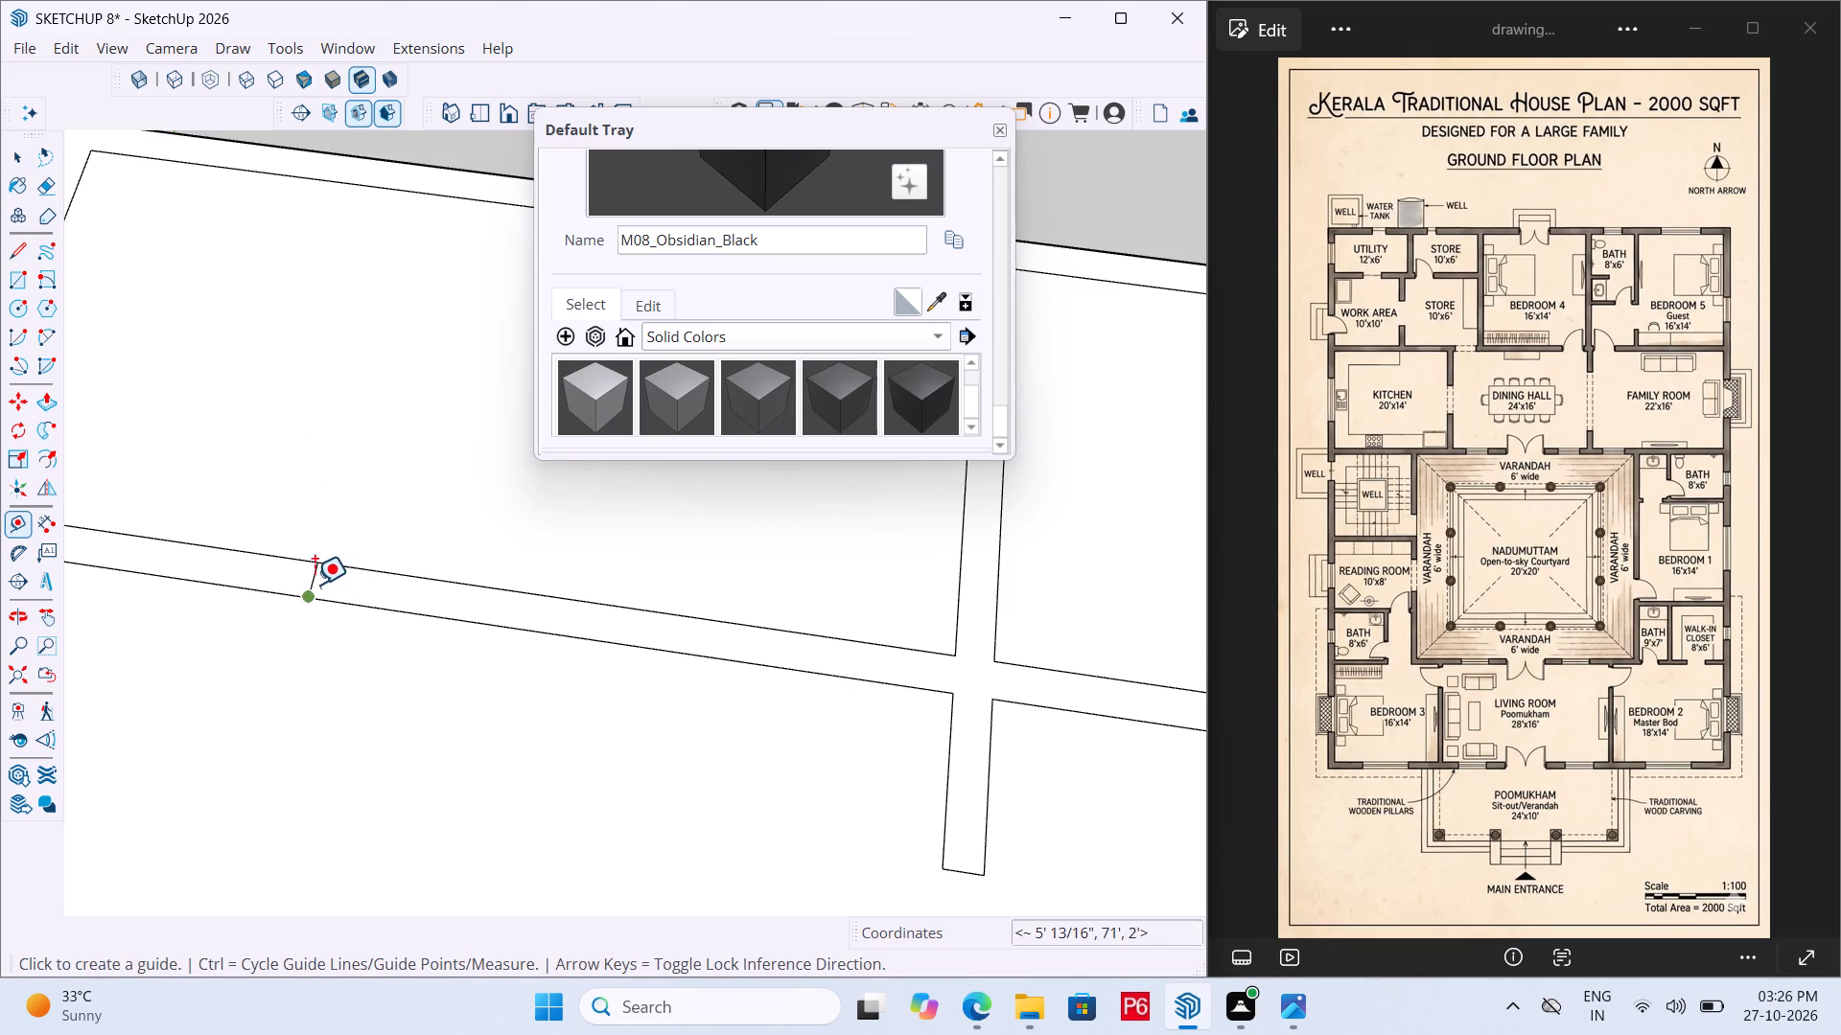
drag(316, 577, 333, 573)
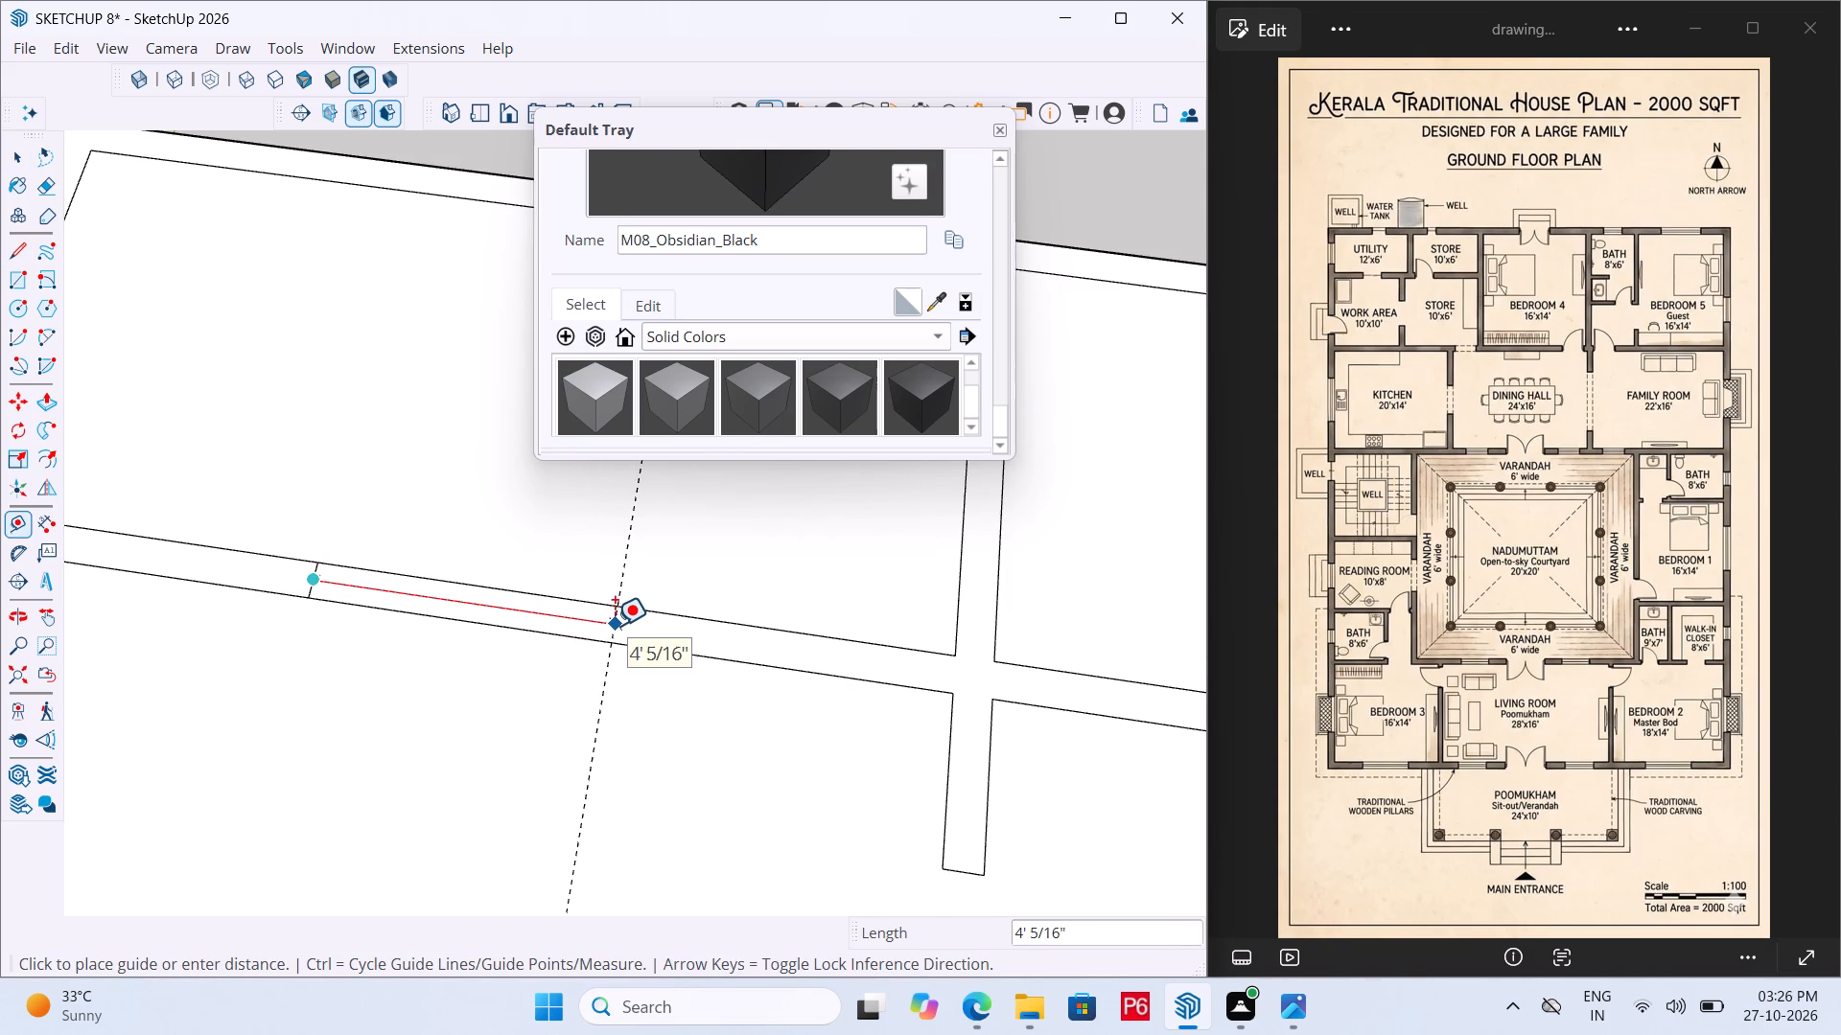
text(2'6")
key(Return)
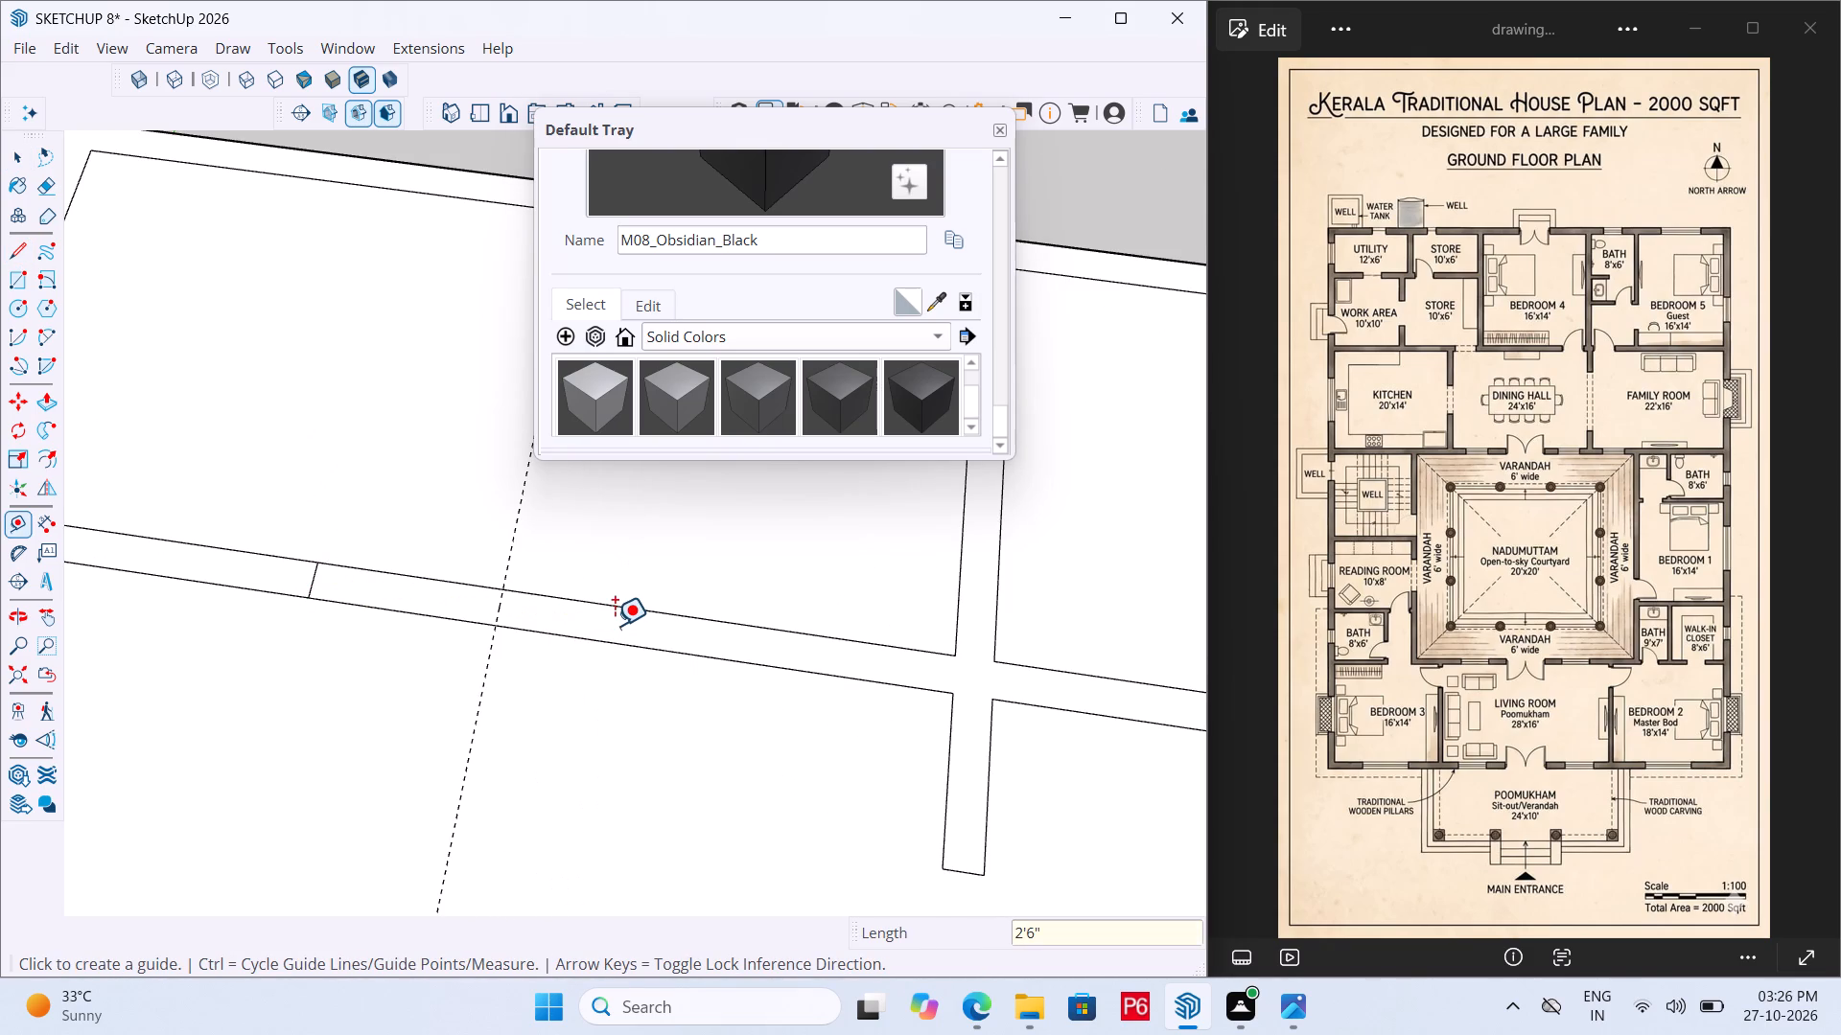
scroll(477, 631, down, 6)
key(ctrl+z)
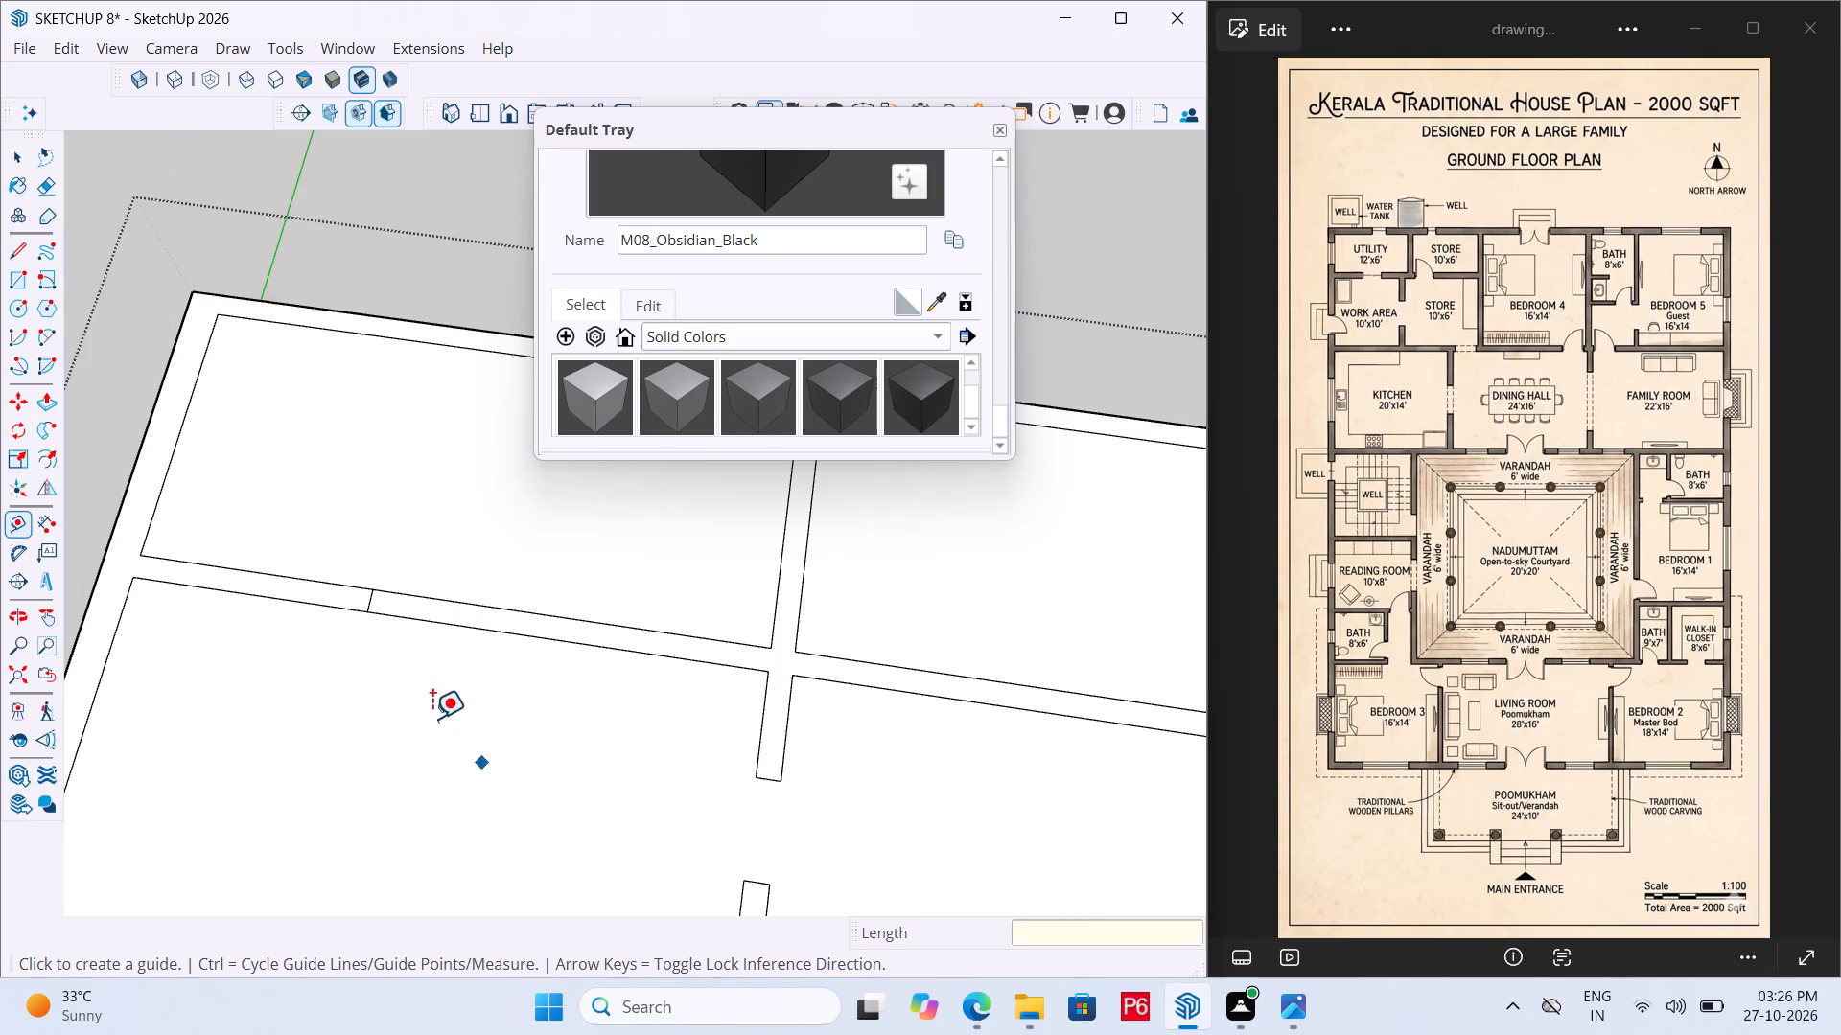
Place a guide 3' from the line across the utility–work area wall, towards the store.
scroll(667, 620, up, 2)
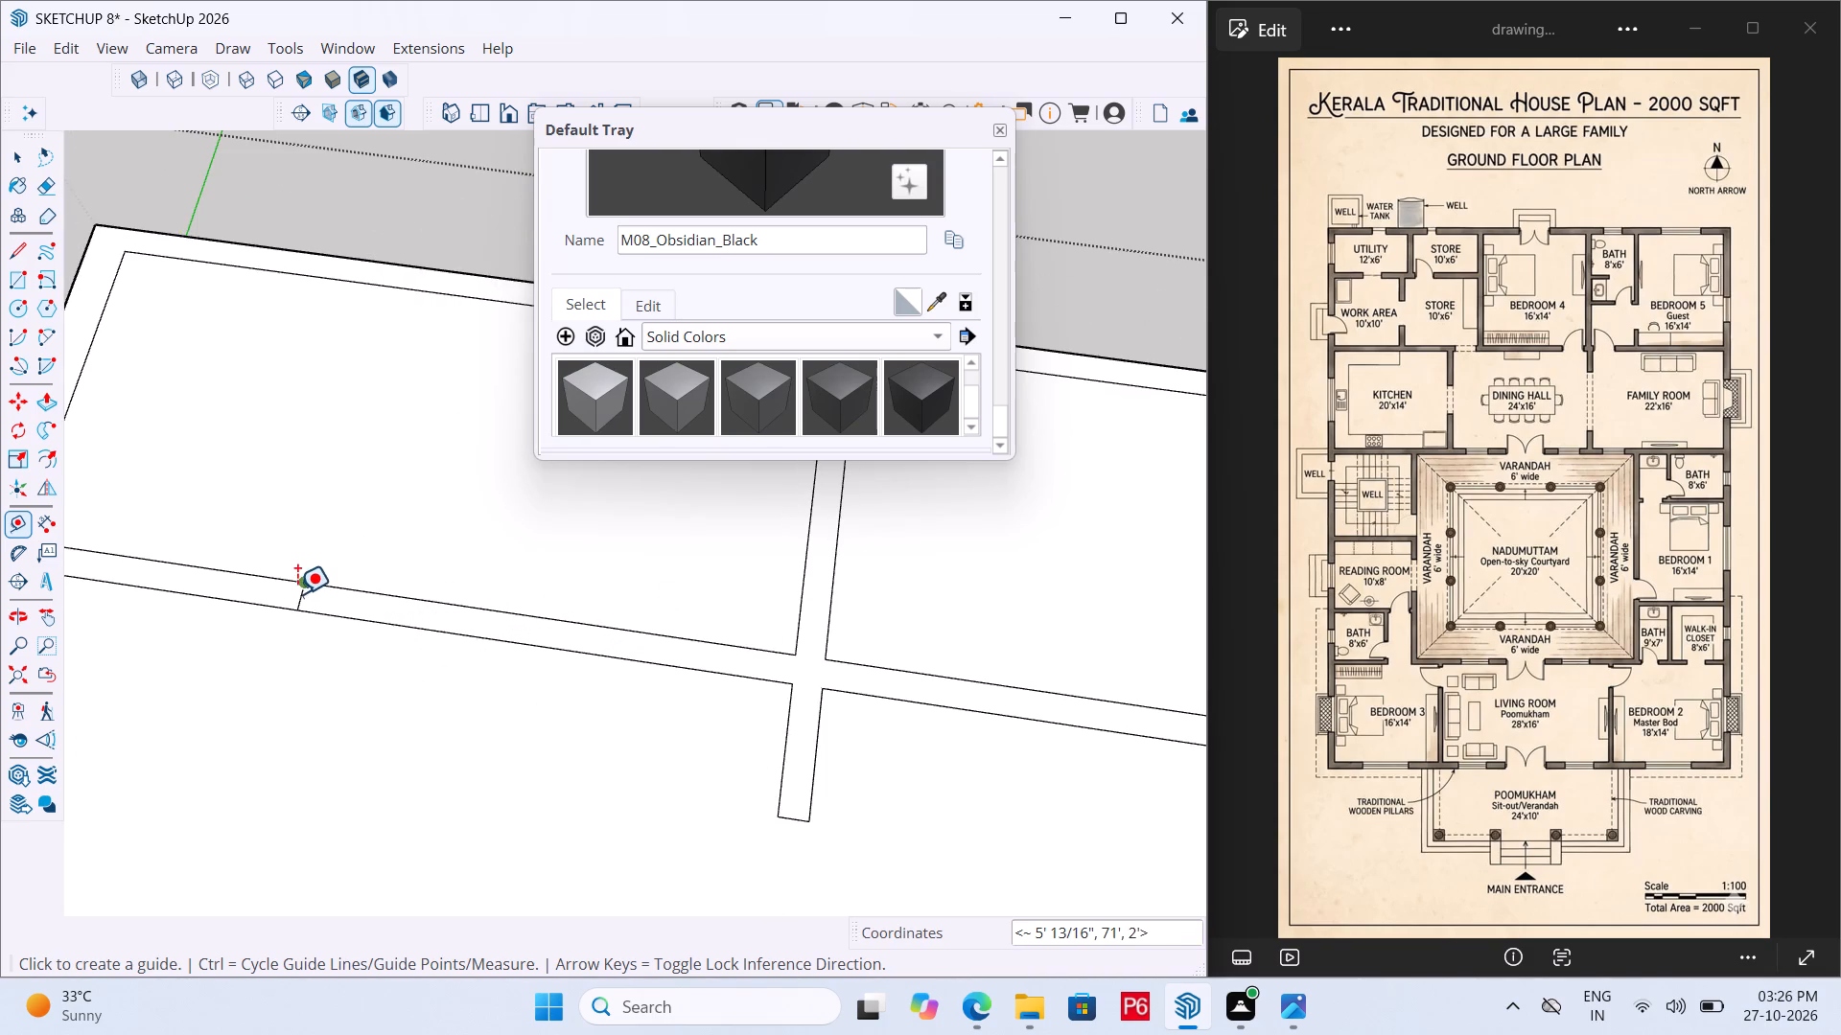
scroll(295, 598, up, 3)
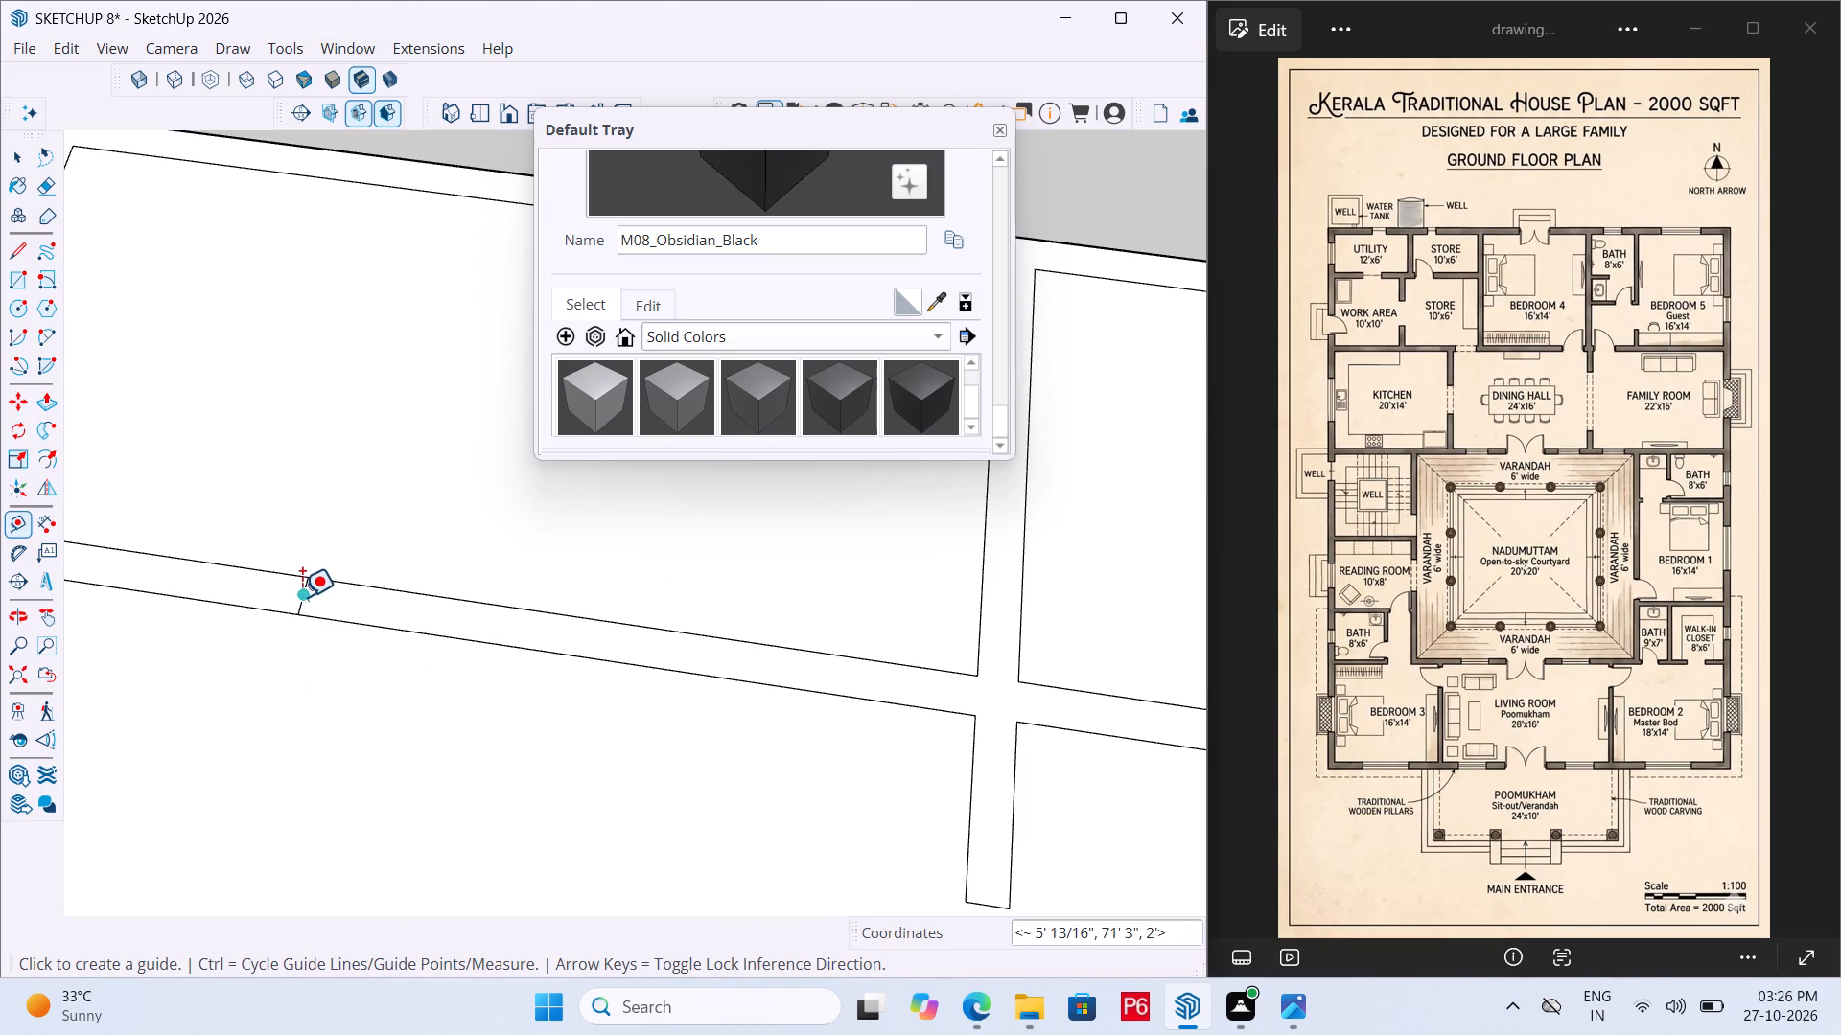
drag(302, 597, 311, 597)
scroll(511, 620, down, 6)
text(3')
key(Return)
Draw a line across the utility–work area wall along the guide, erase the guide and save the model.
key(l)
scroll(513, 580, up, 4)
click(505, 624)
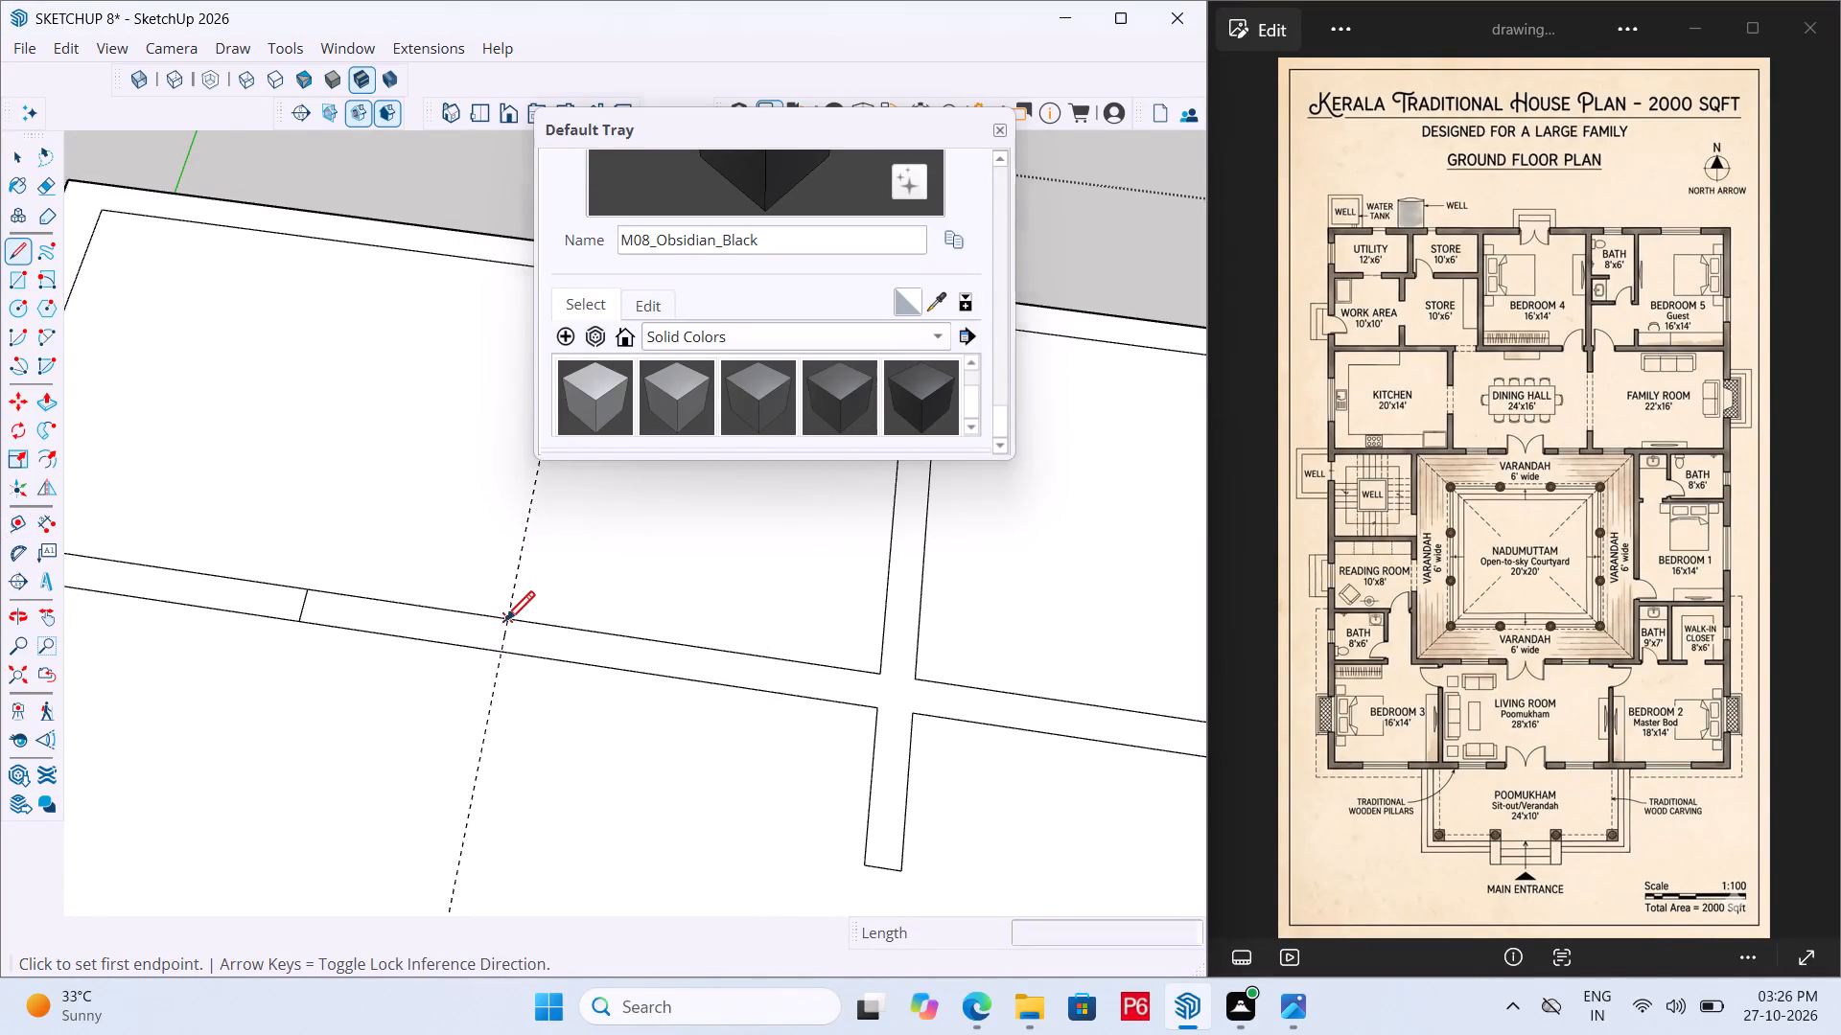
click(495, 656)
scroll(441, 683, down, 2)
key(r)
key(e)
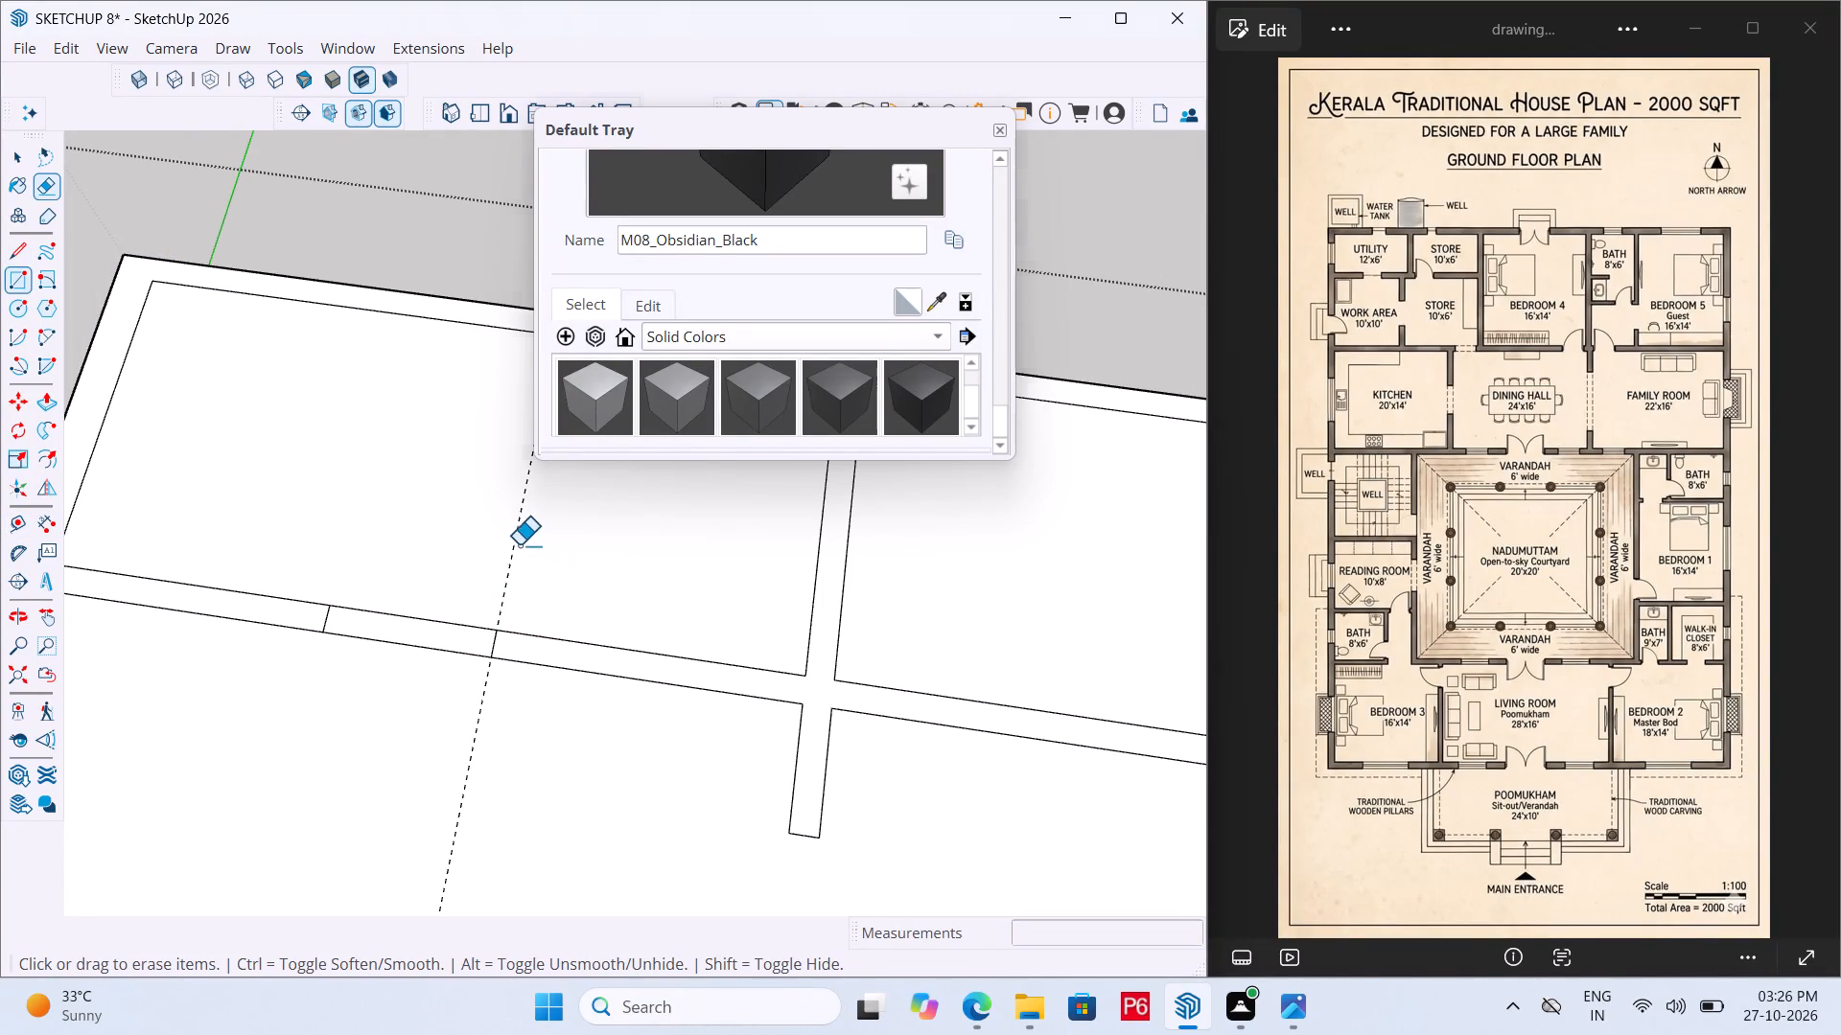
drag(490, 524, 691, 567)
key(ctrl+s)
key(ctrl+s)
key(ctrl+s)
key(ctrl+s)
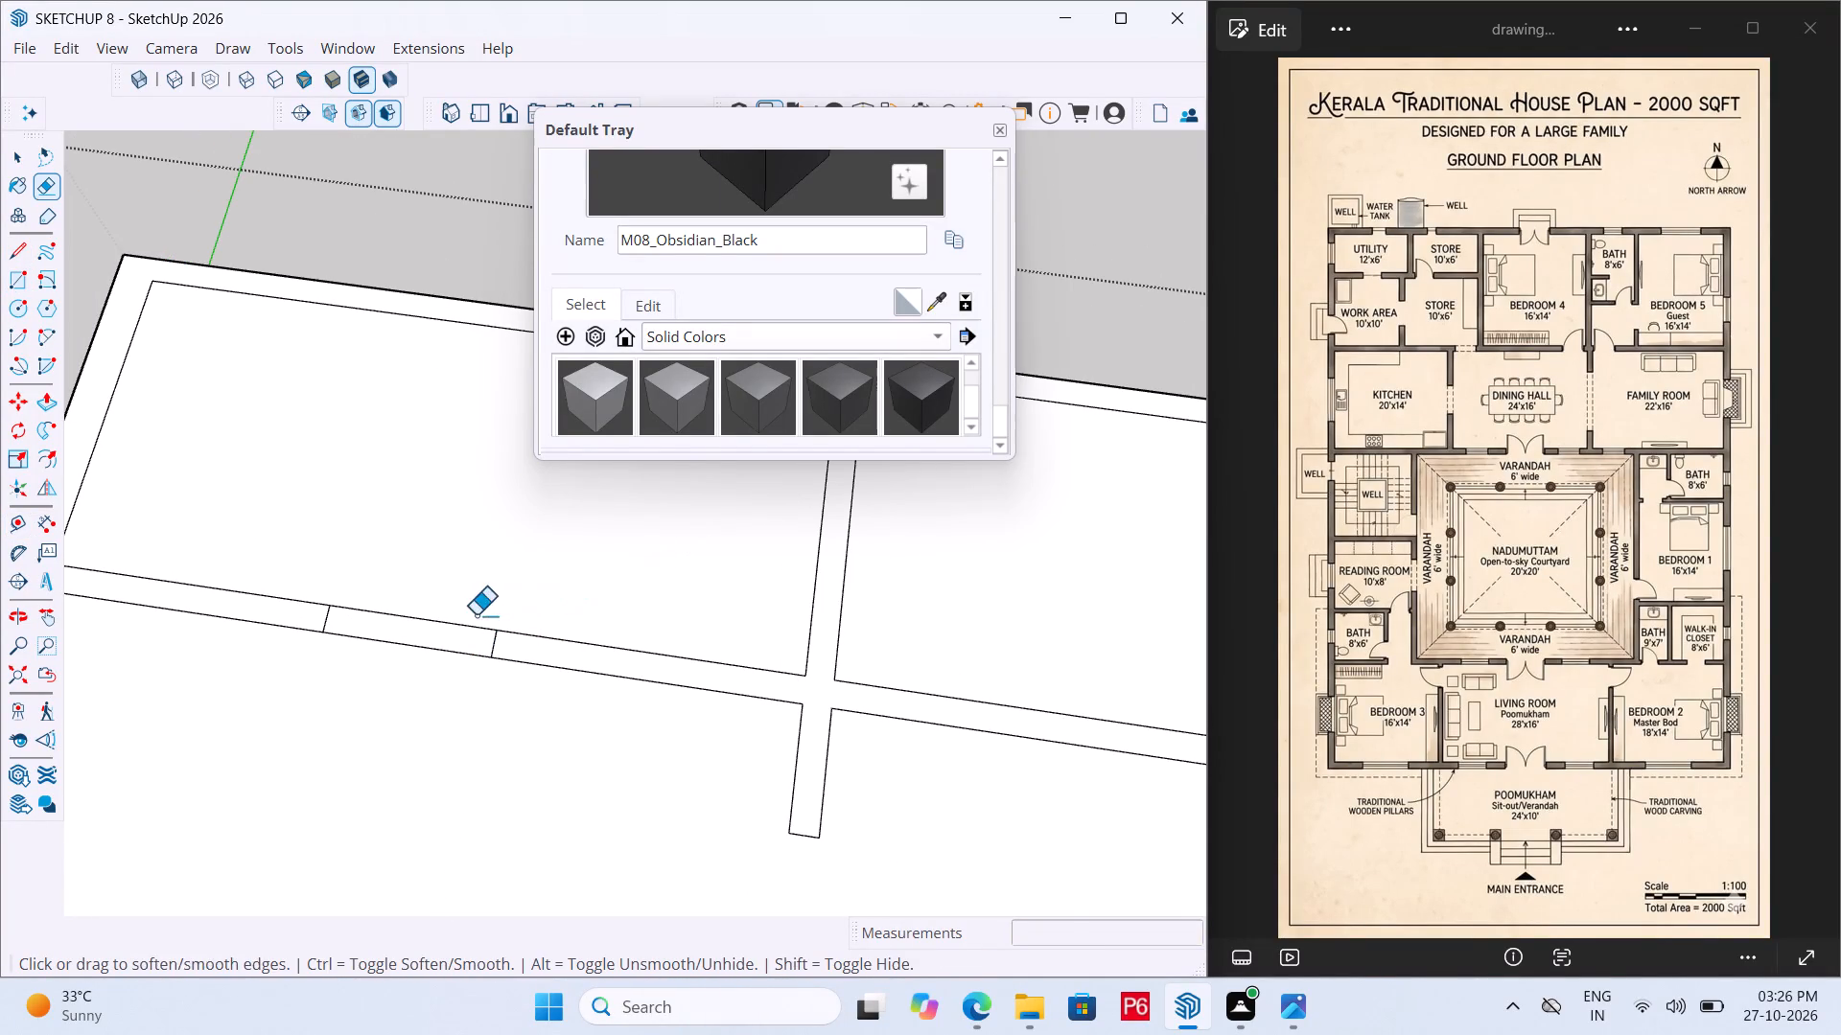
Erase the wall edges between the two lines across the utility–work area wall to open the doorway.
drag(439, 615, 413, 678)
scroll(227, 626, down, 1)
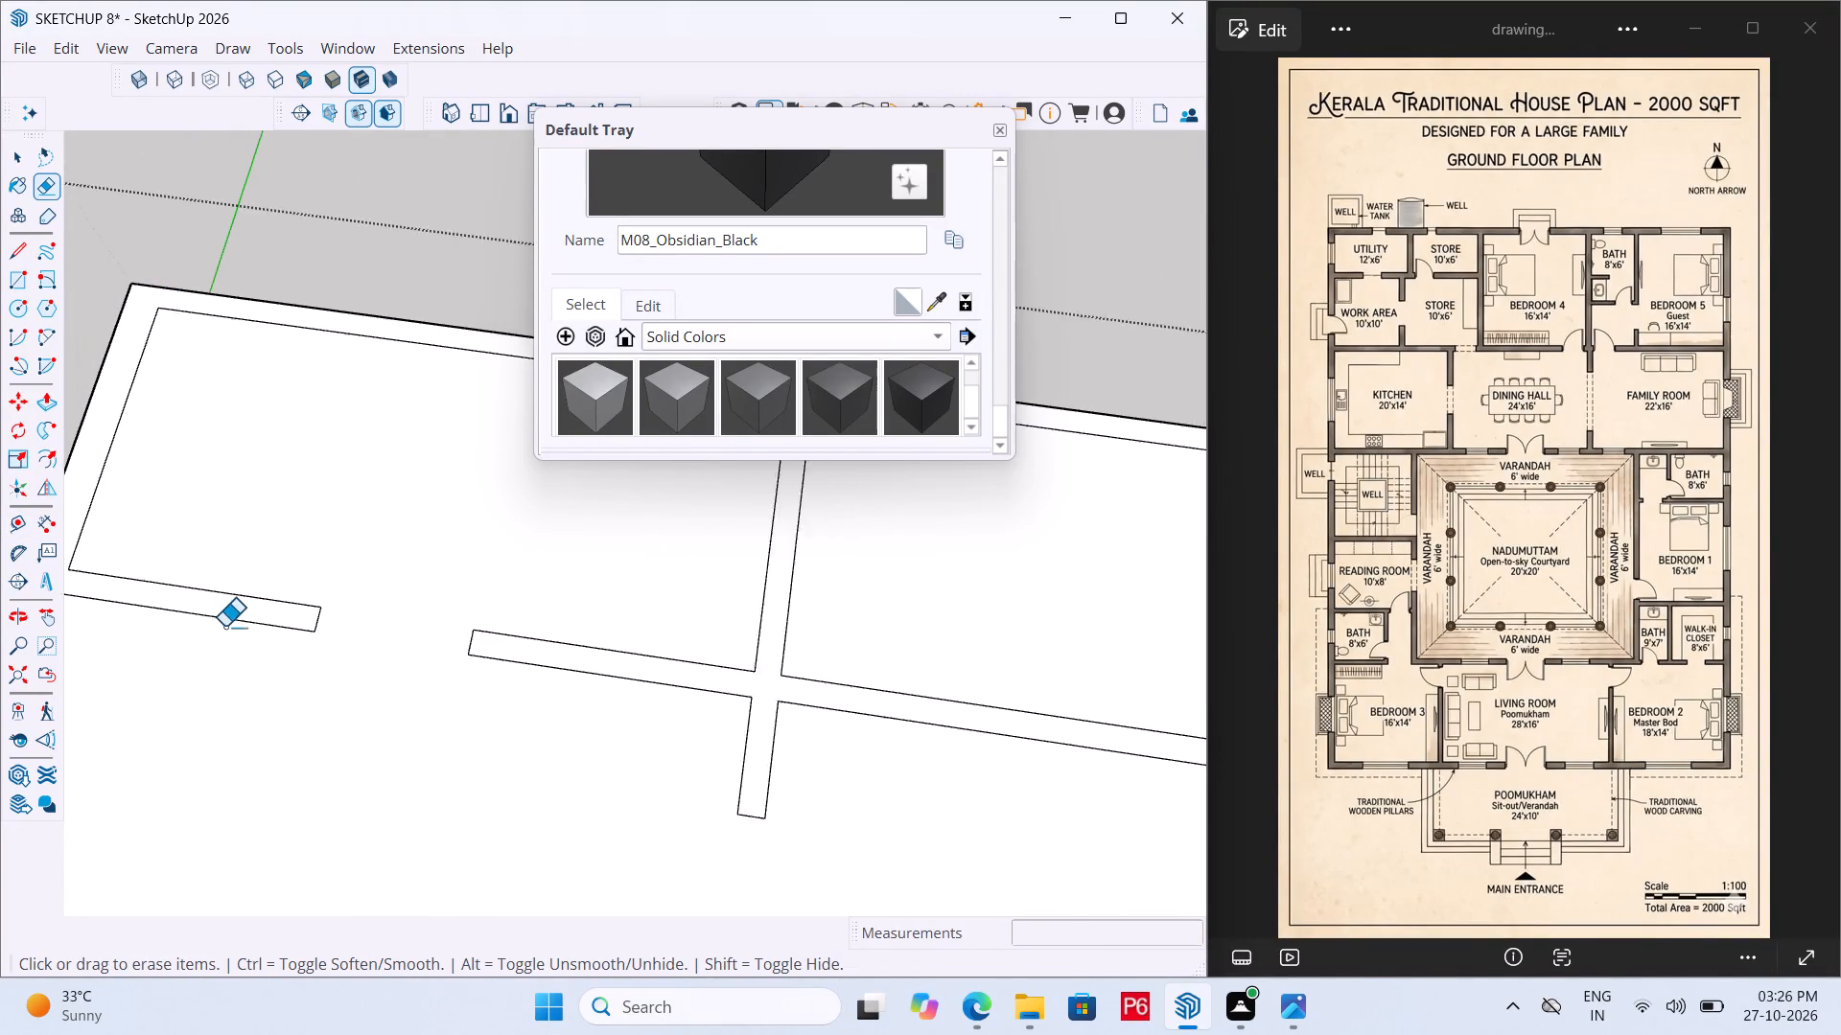
scroll(224, 627, down, 10)
Draw a line across the wall between the two stores, just beside its corner with the utility–store wall.
scroll(535, 669, up, 2)
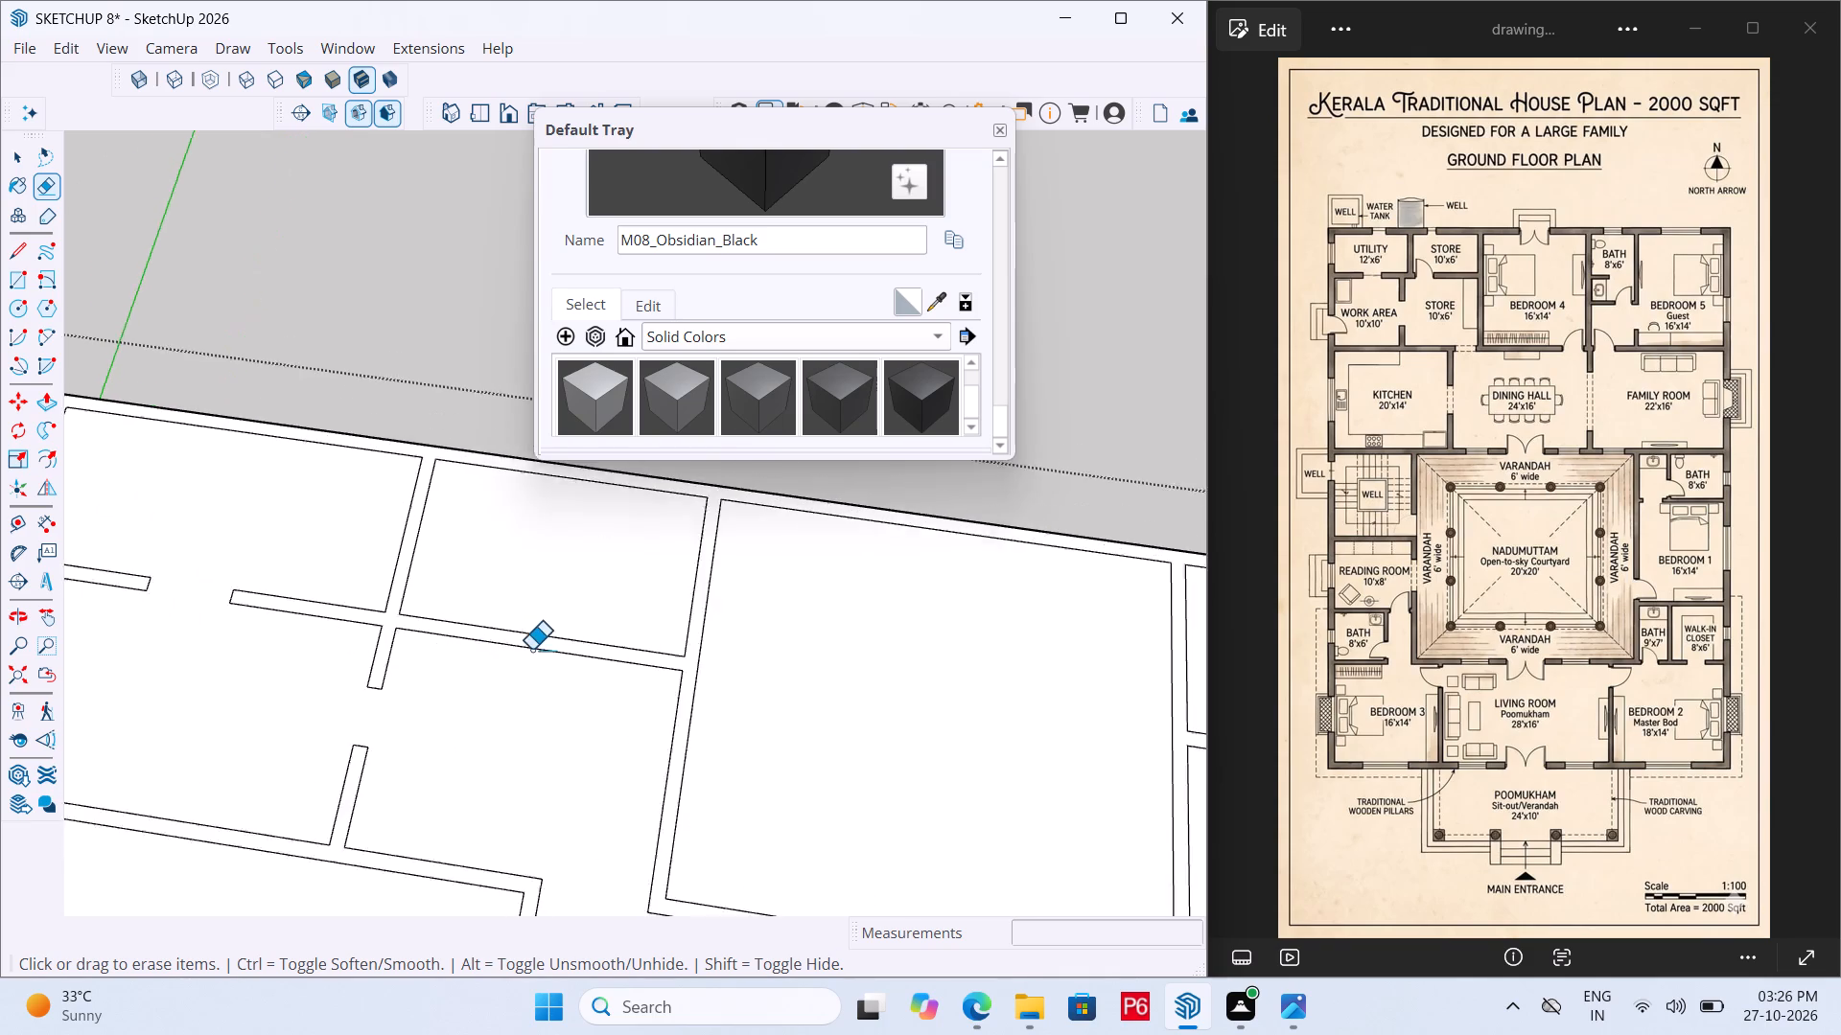
scroll(531, 650, up, 6)
key(l)
scroll(297, 604, up, 8)
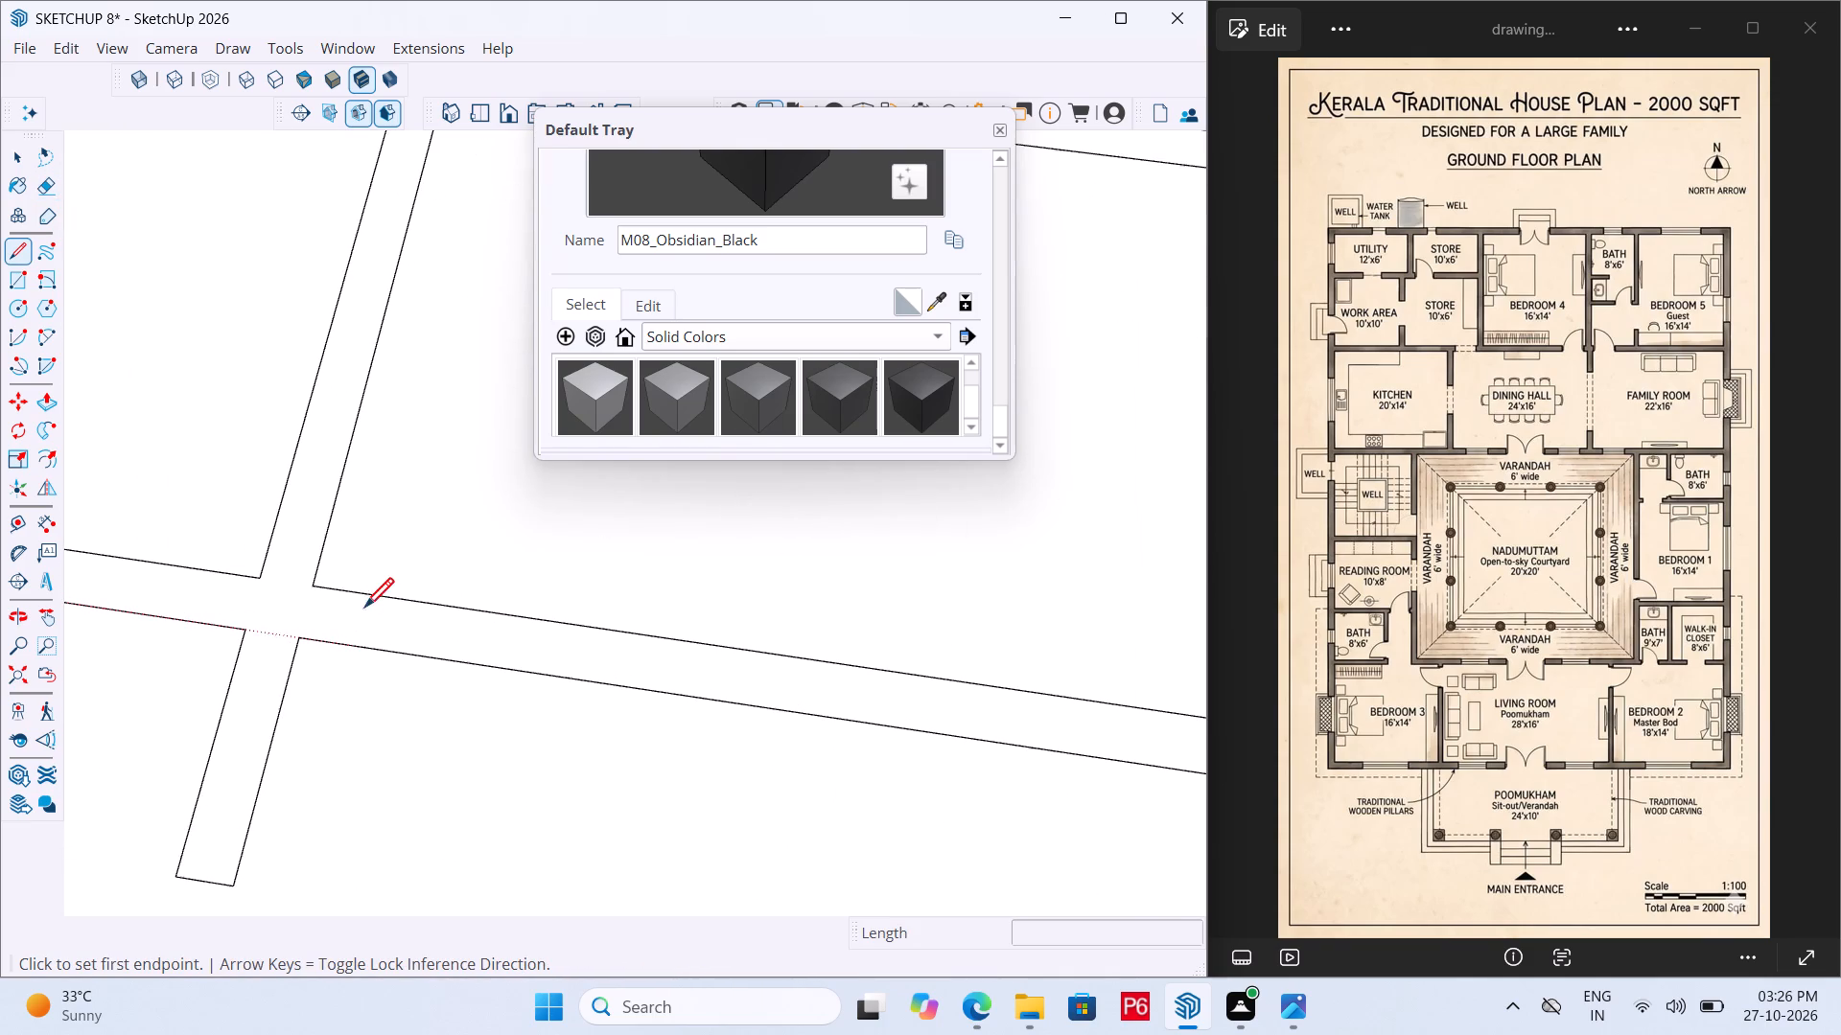
click(348, 596)
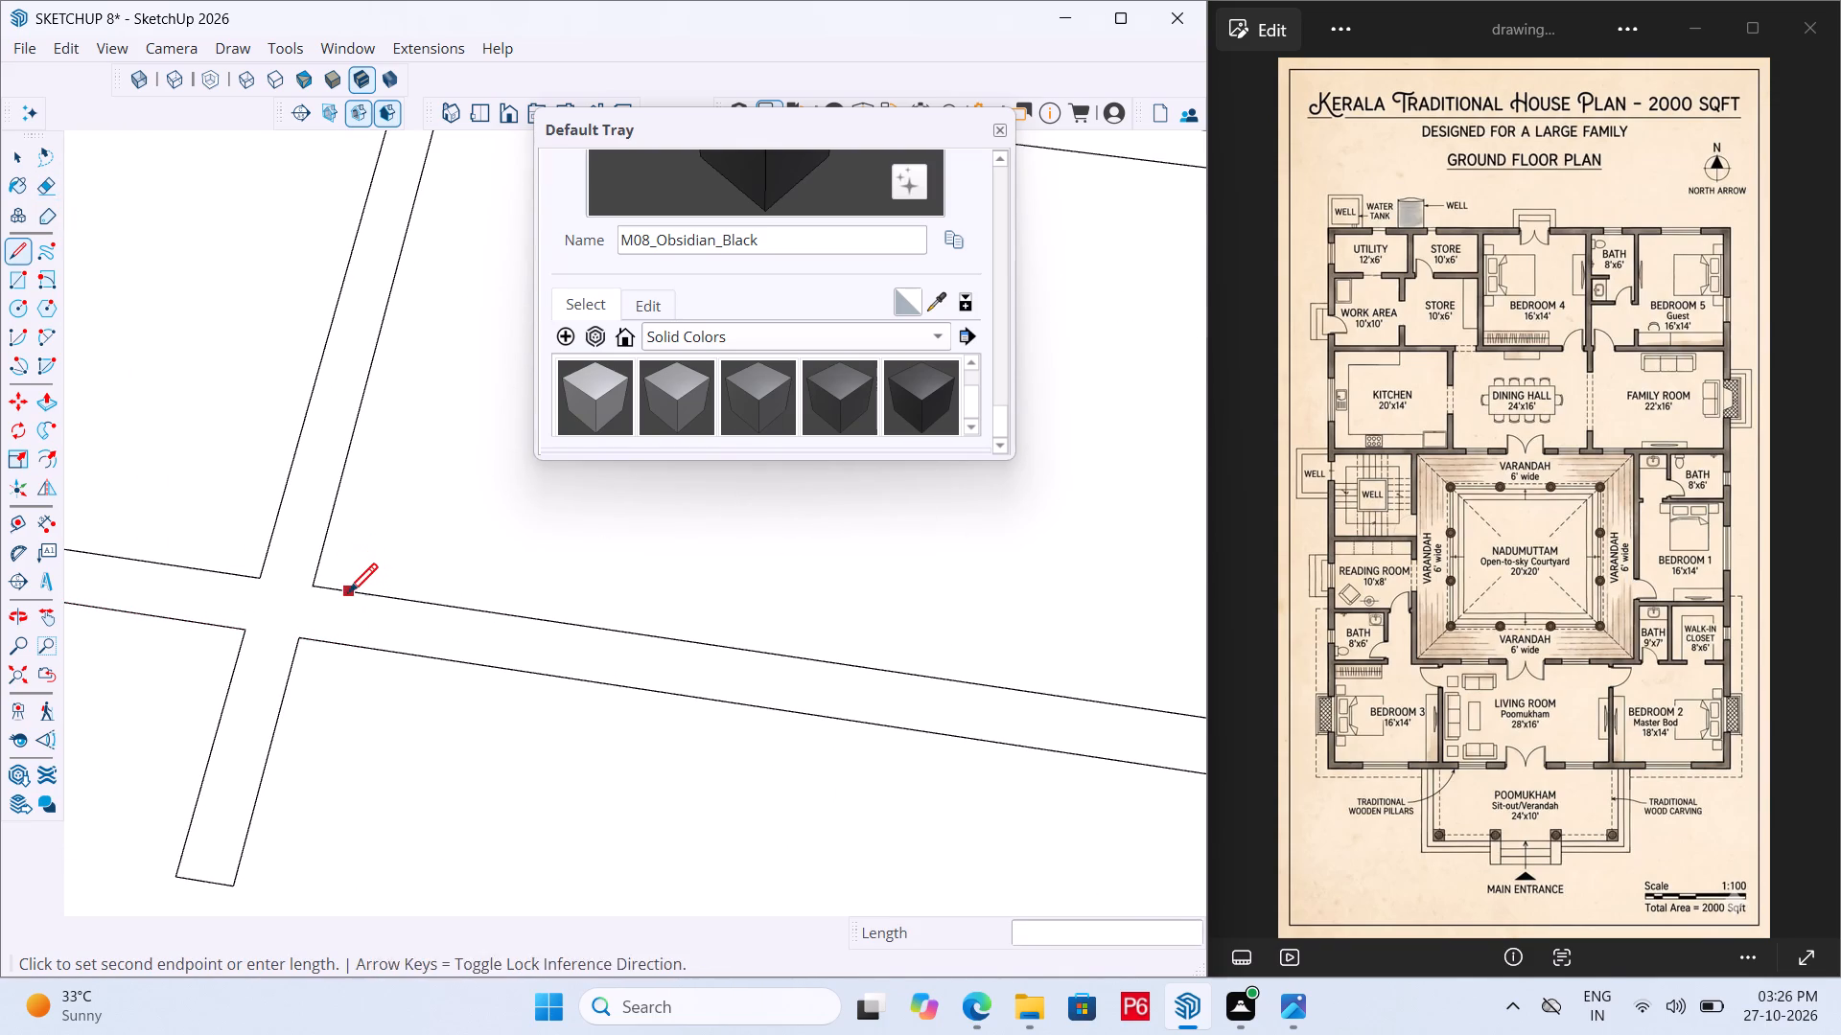
click(337, 647)
Place a guide 2'6" from the new line on the wall between the stores, towards Bedroom 4.
key(space)
key(t)
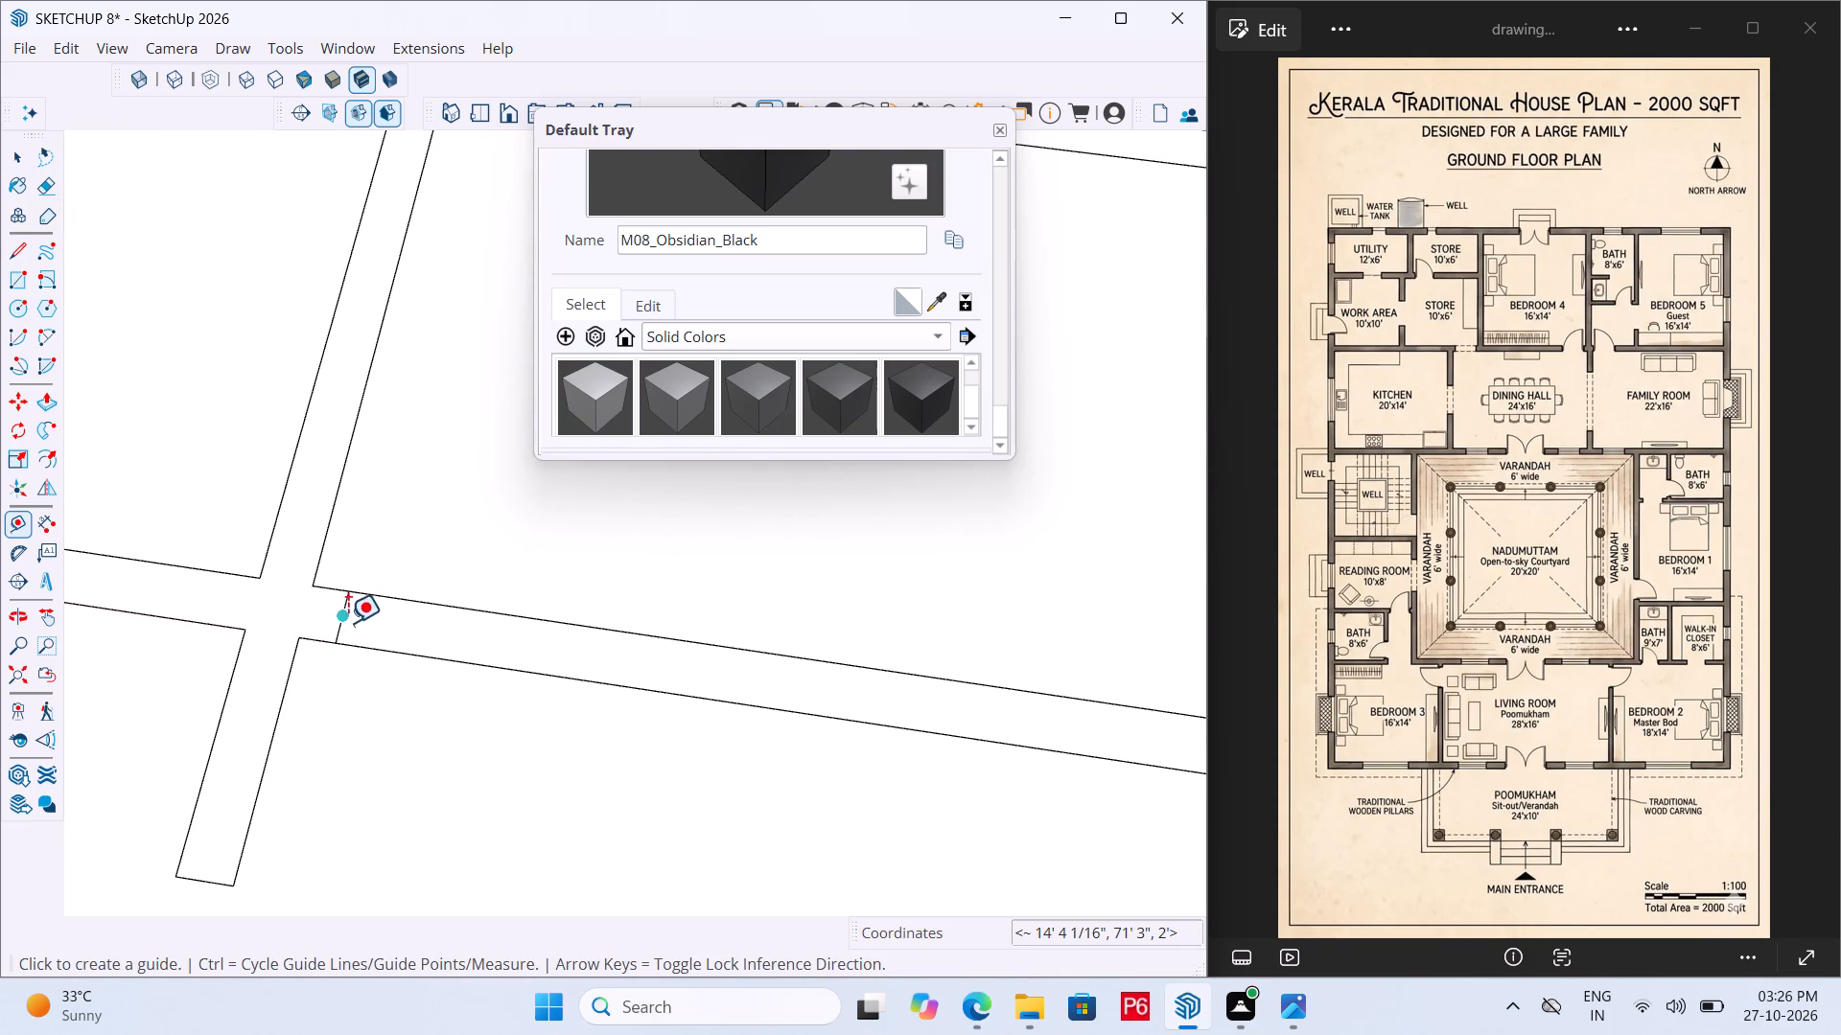
click(347, 615)
text(2')
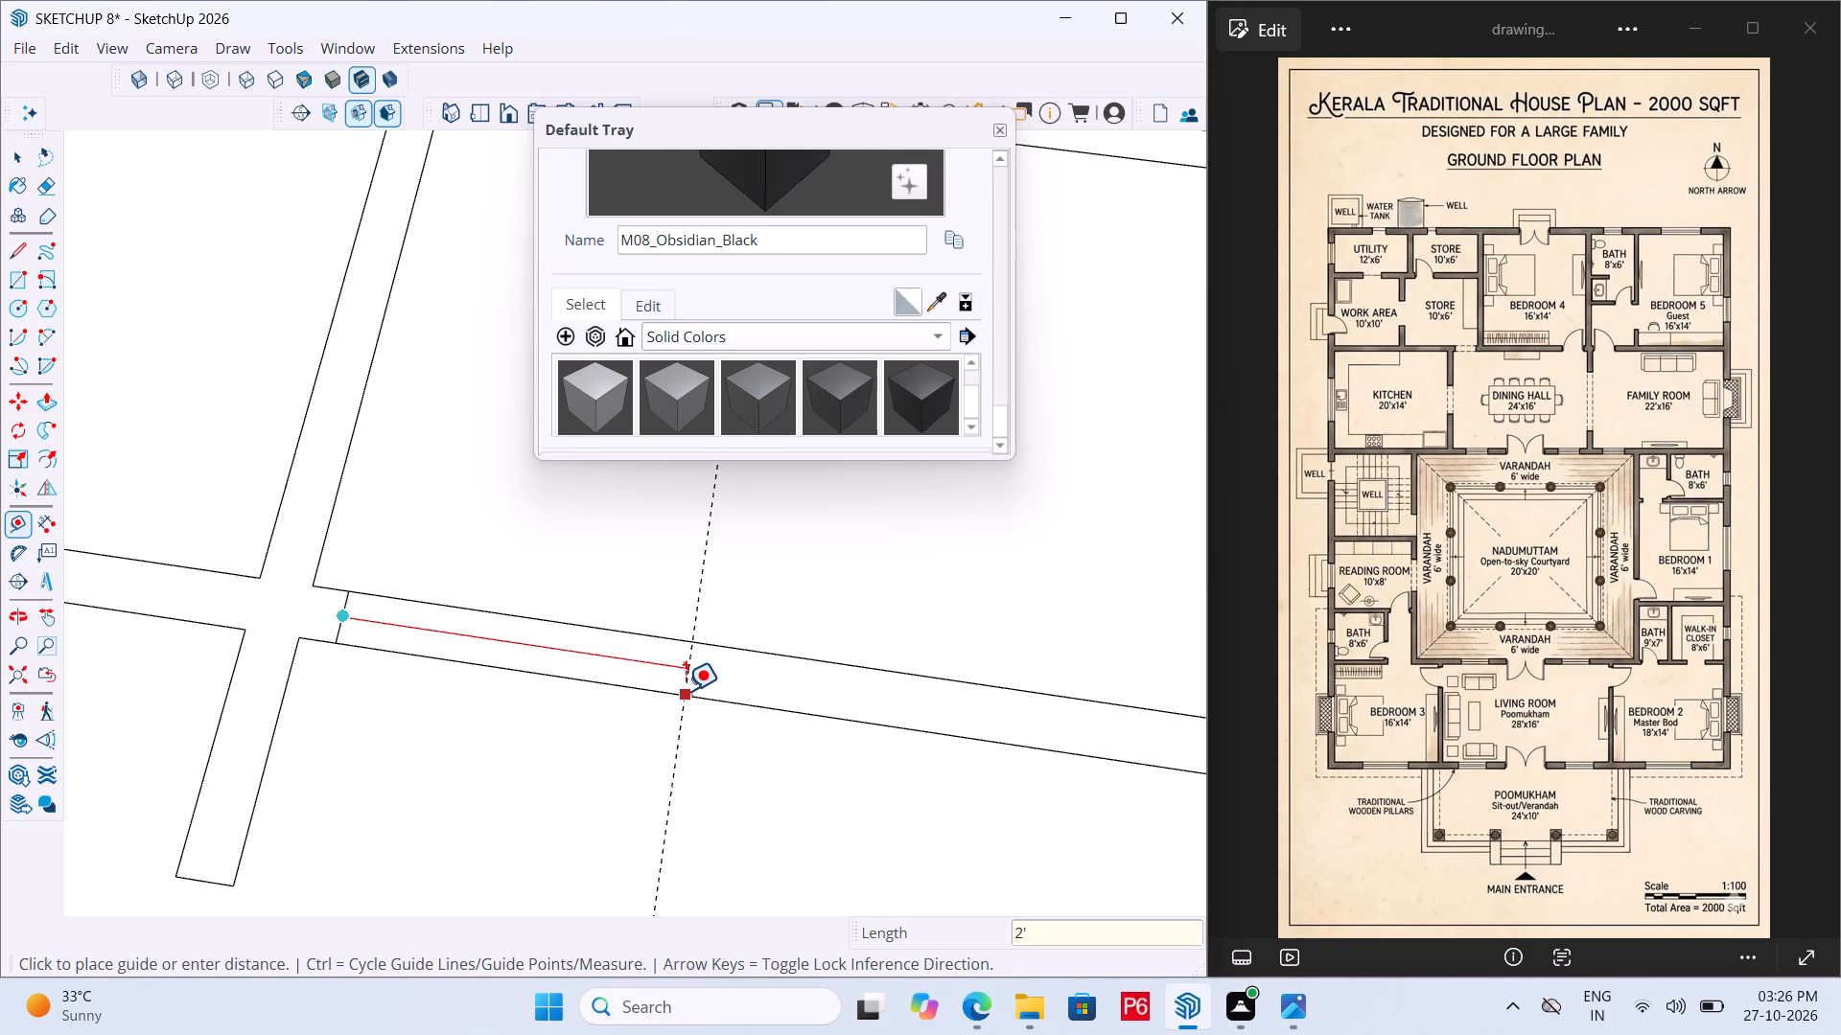
text(6")
key(Return)
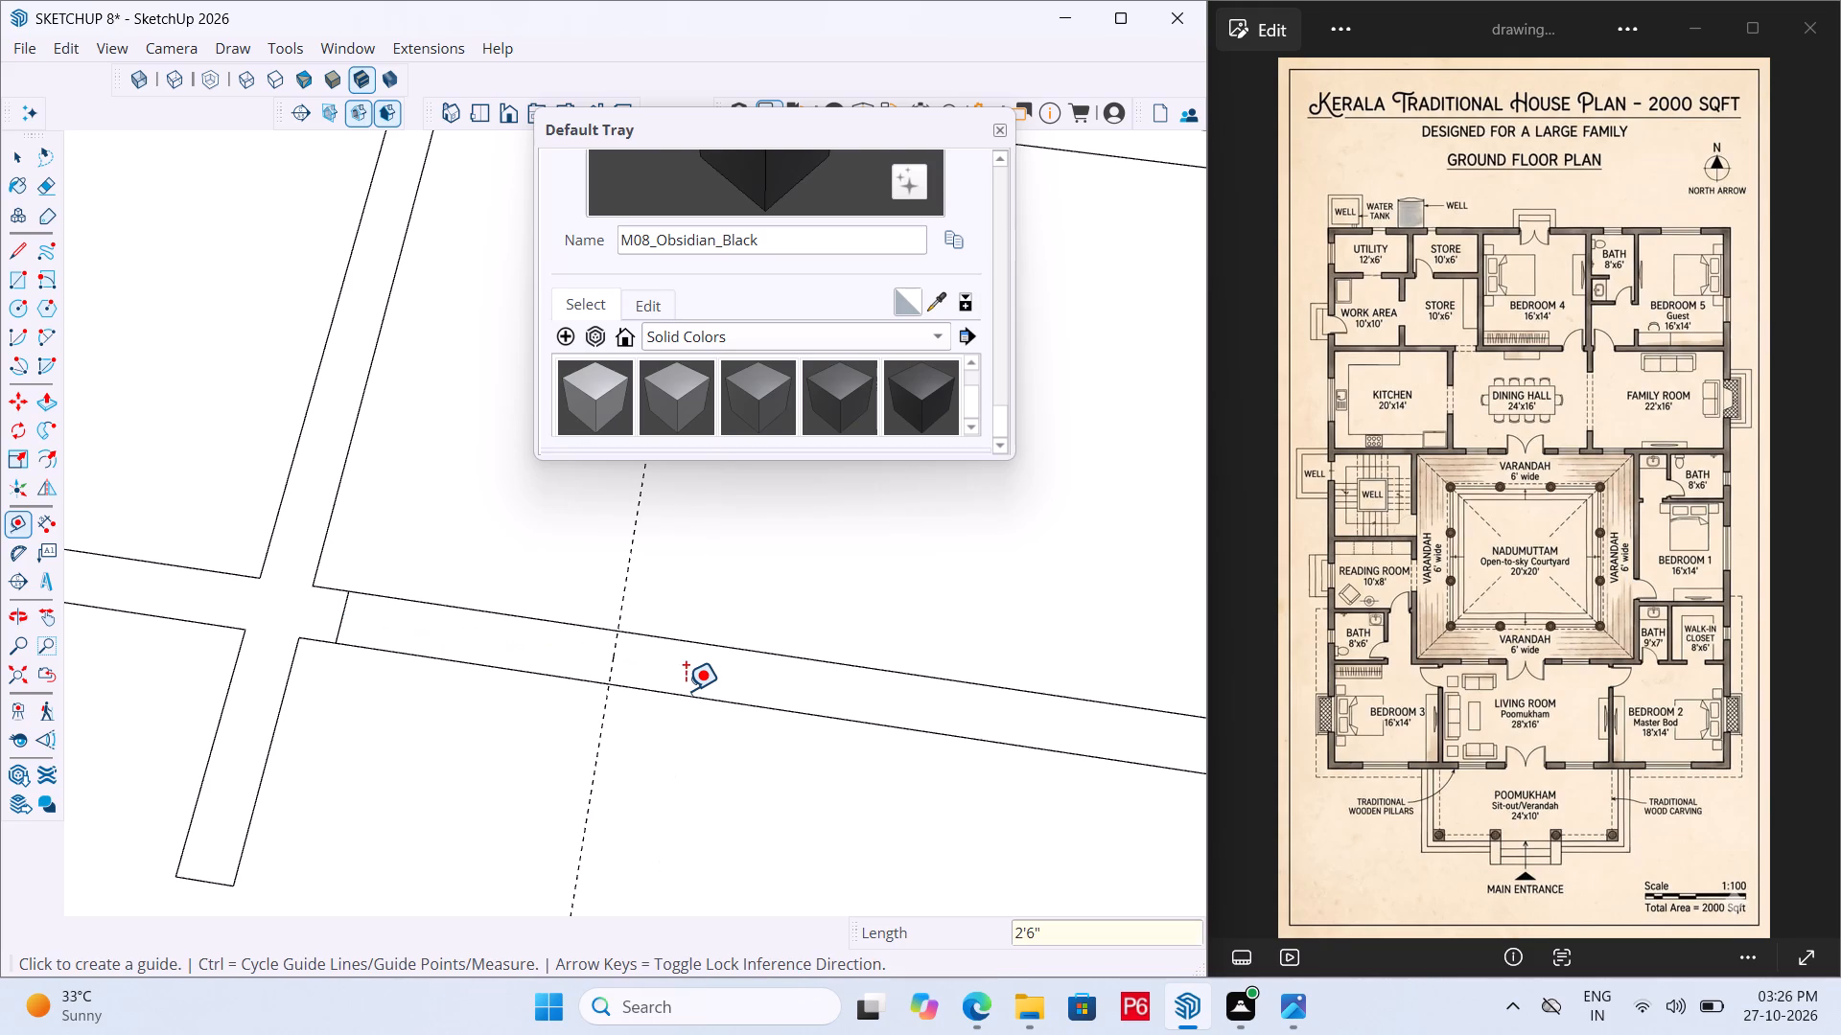
Draw a line across the wall between the two stores along the guide and save the model.
key(l)
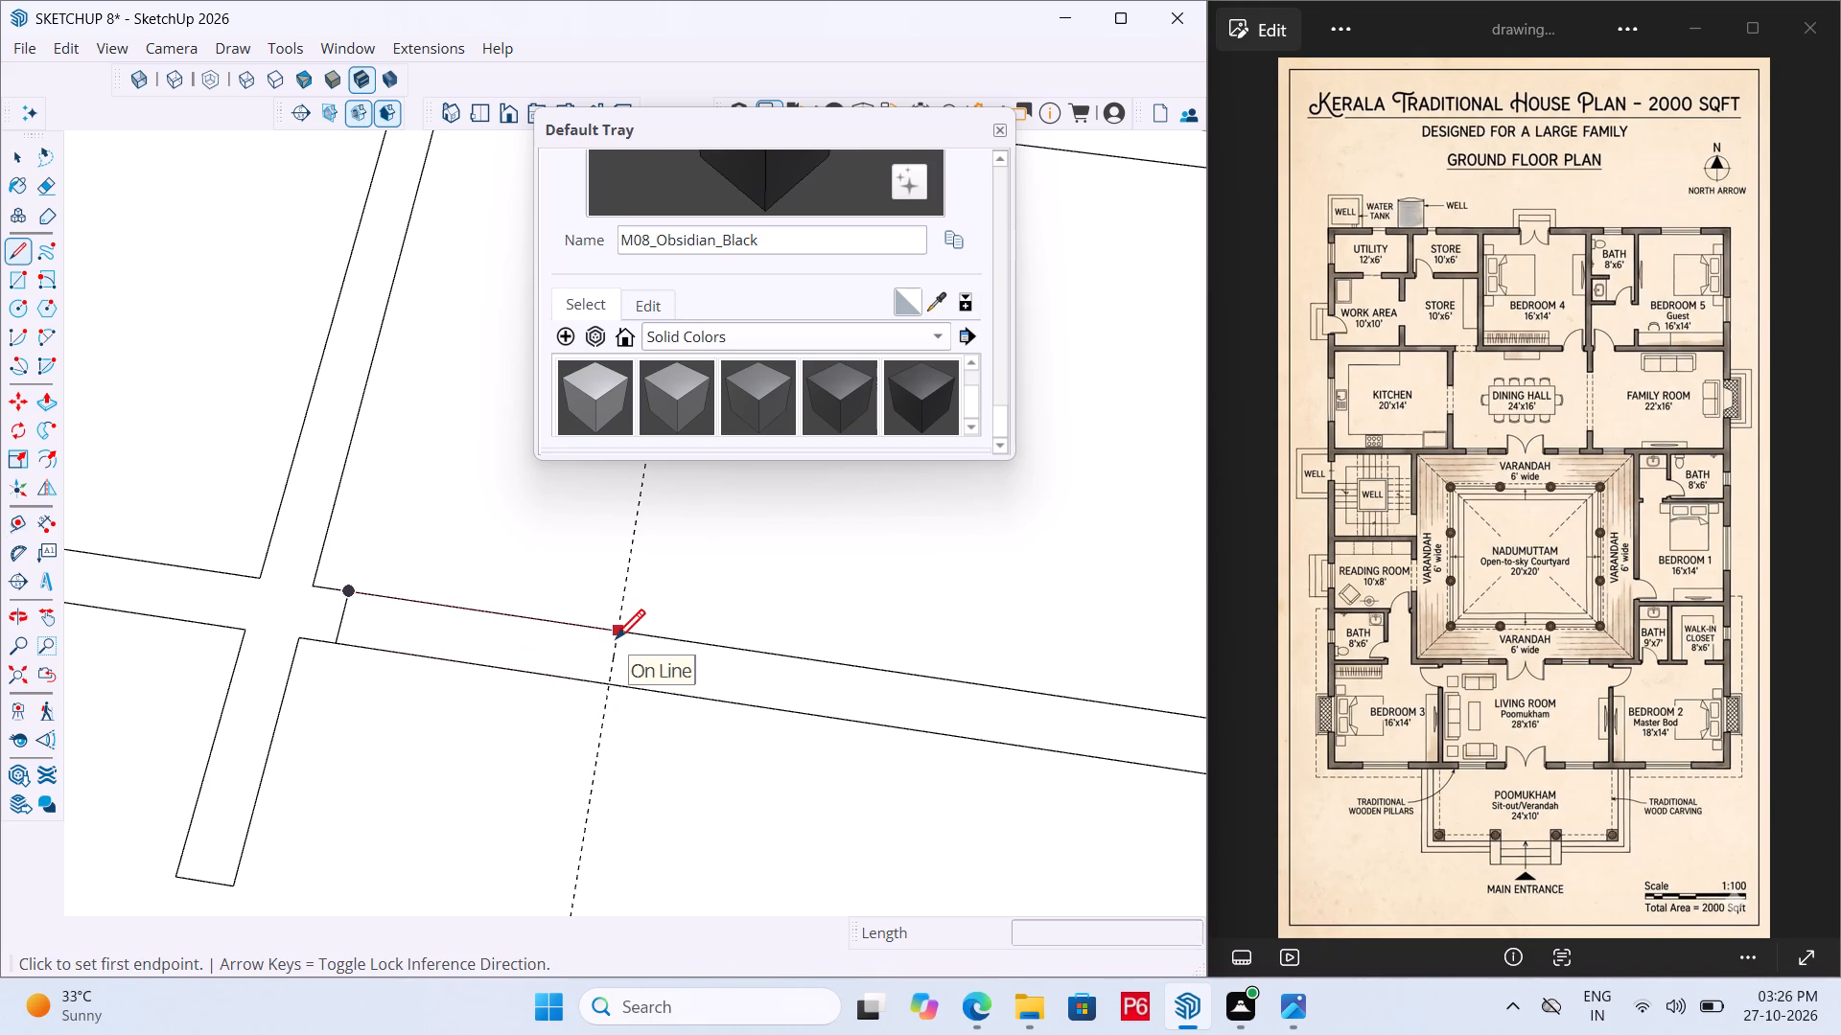
click(616, 641)
click(605, 687)
scroll(401, 670, down, 3)
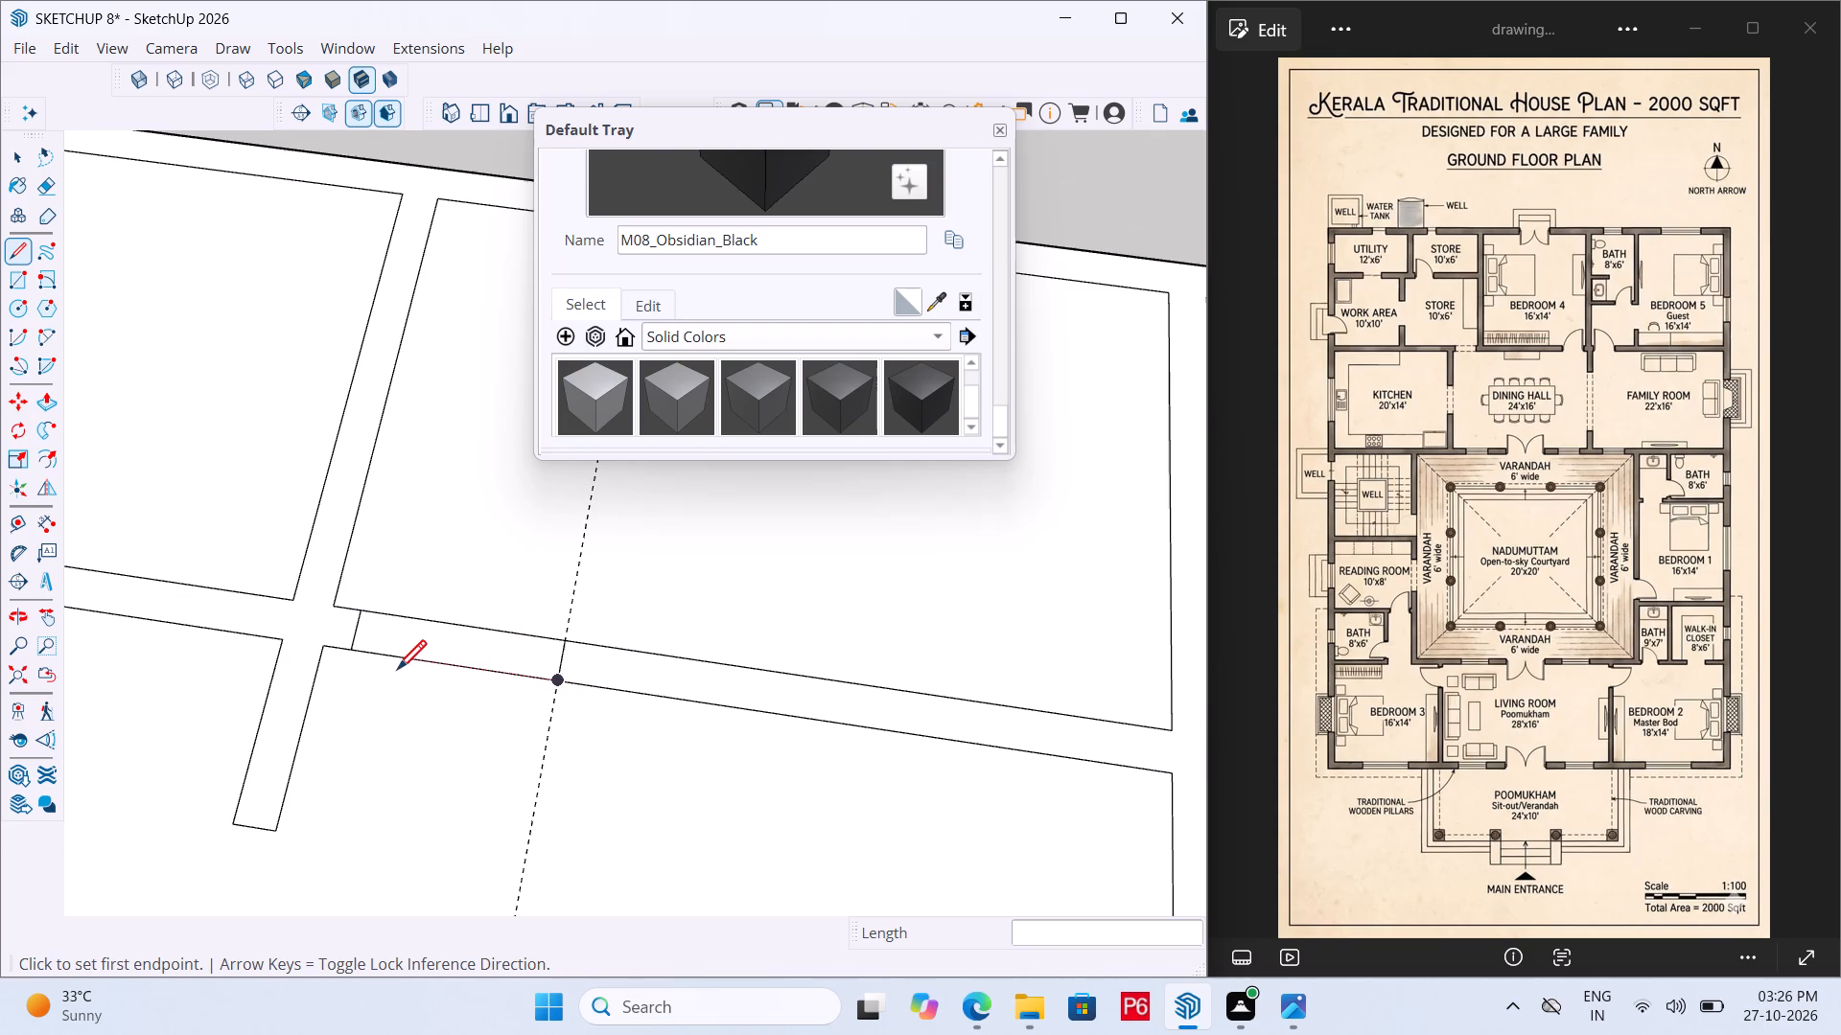
key(ctrl+s)
key(ctrl+s)
key(ctrl+s)
key(ctrl+s)
key(ctrl+s)
key(ctrl+s)
key(ctrl+s)
key(ctrl+s)
Erase the guide crossing the wall between the two stores.
ctrl+scroll(279, 640, down, 6)
scroll(227, 648, down, 3)
key(e)
drag(496, 526, 462, 502)
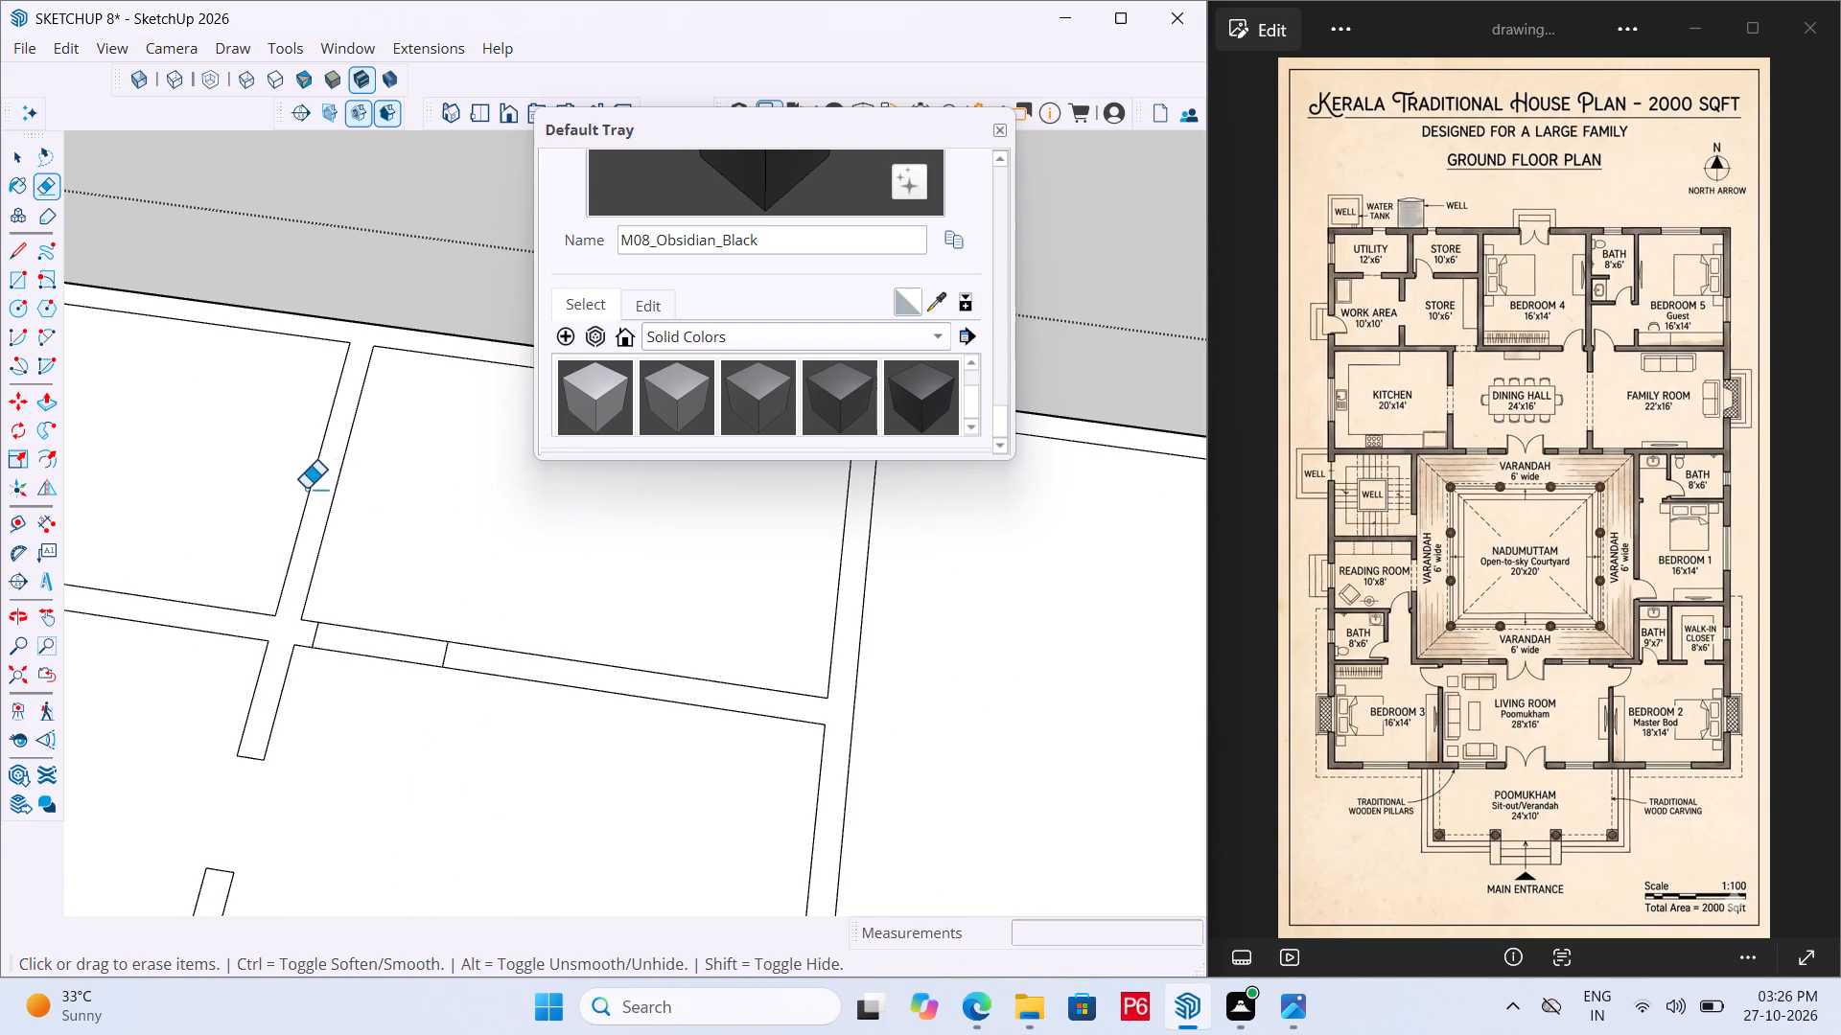
Examine the walls and doorways across the modelled floor against the reference plan.
scroll(305, 492, down, 18)
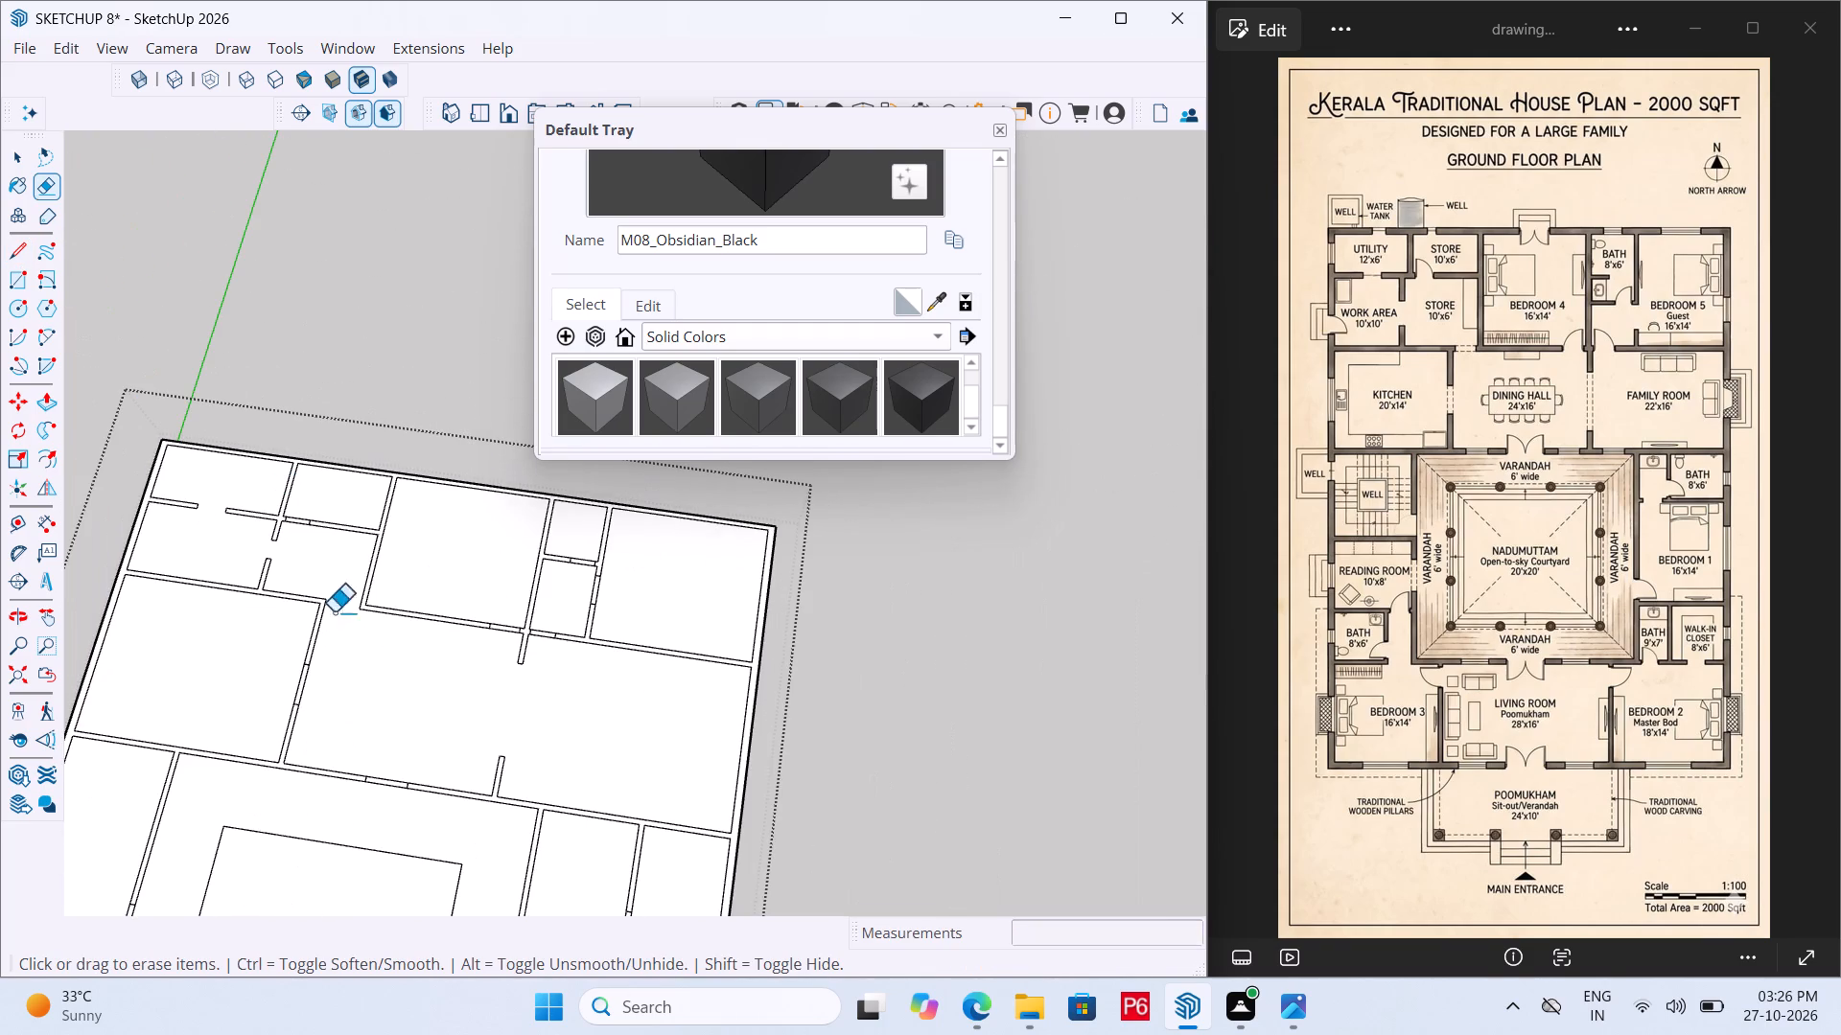
scroll(574, 563, up, 2)
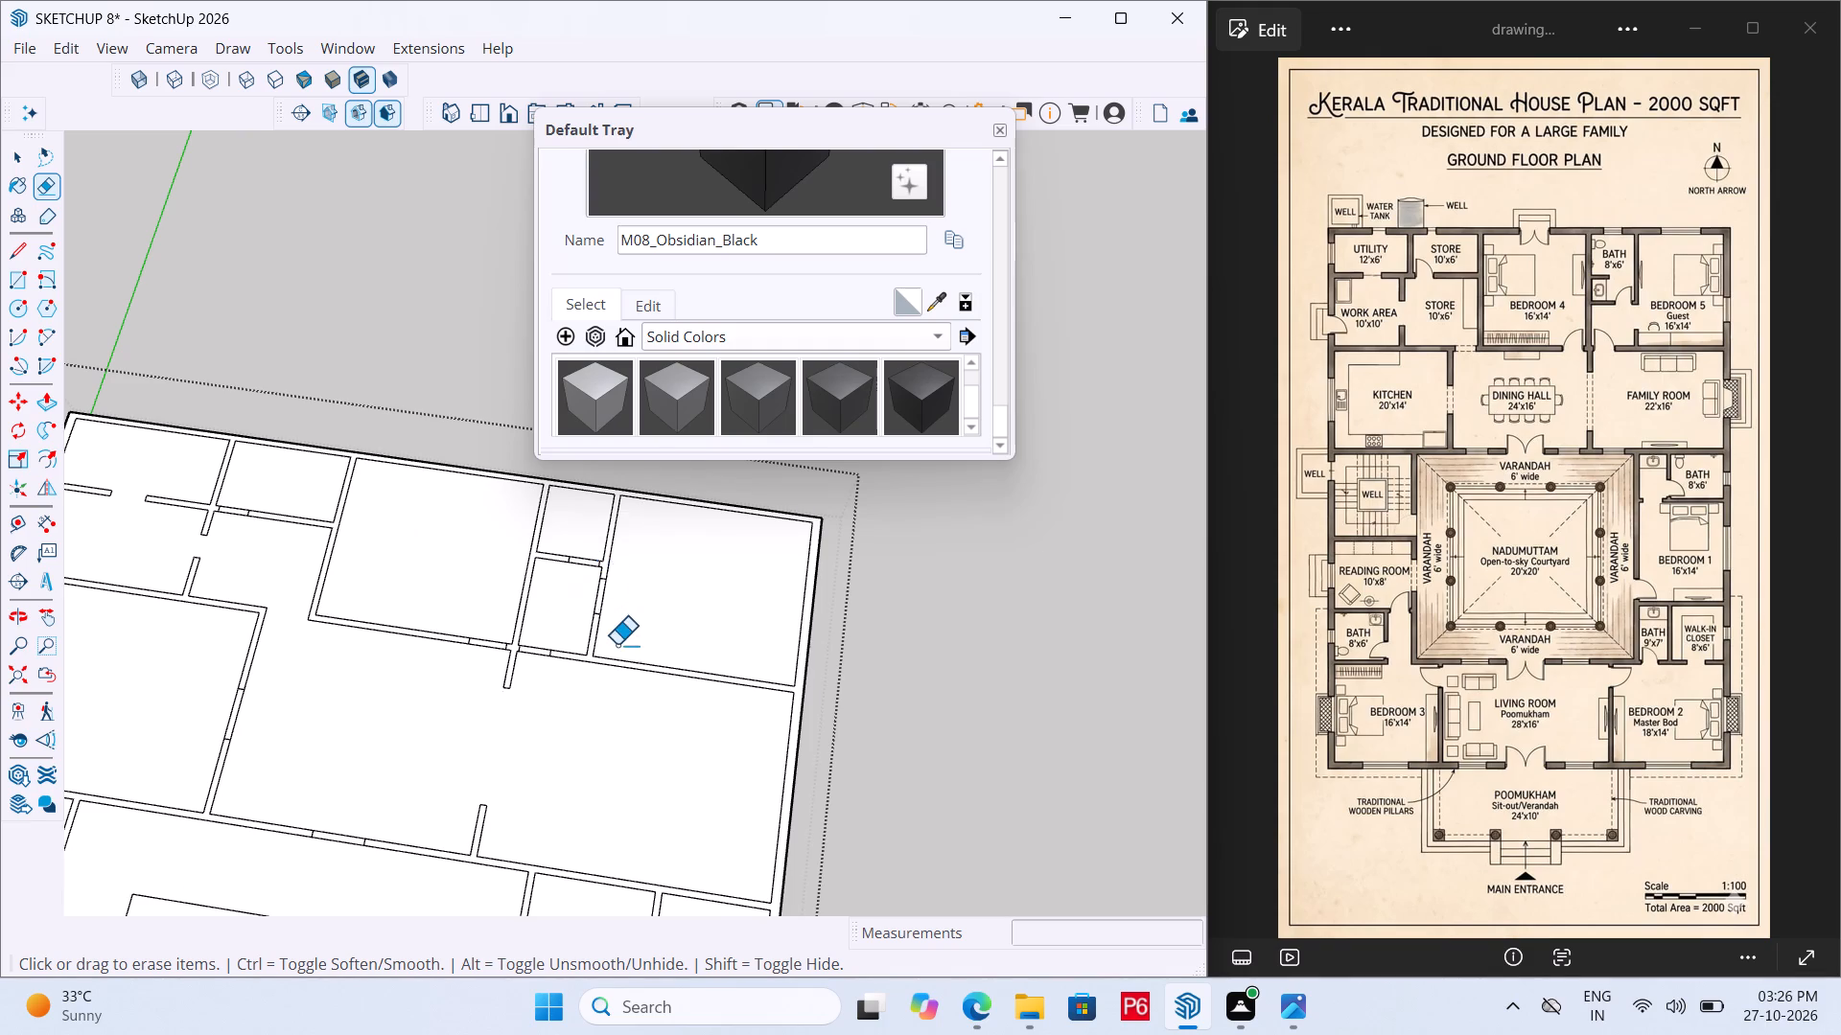
scroll(618, 645, down, 6)
scroll(518, 600, down, 3)
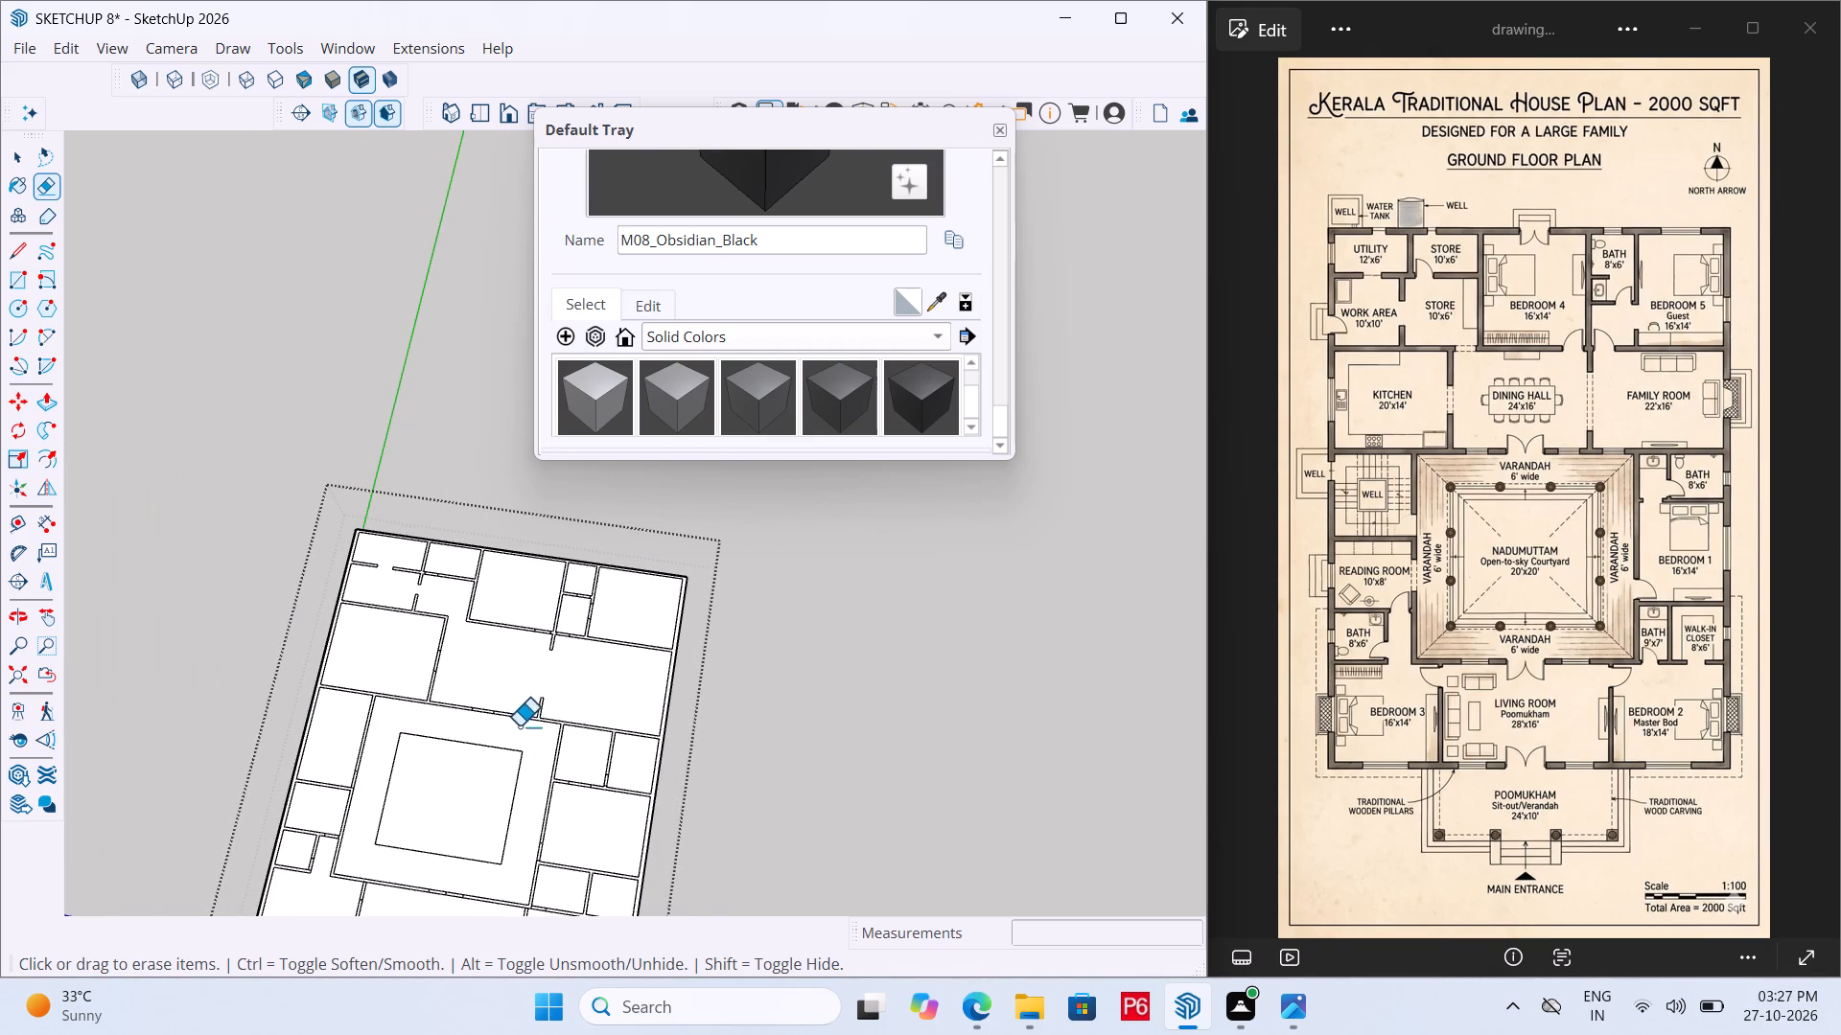
scroll(581, 610, down, 5)
scroll(613, 724, up, 7)
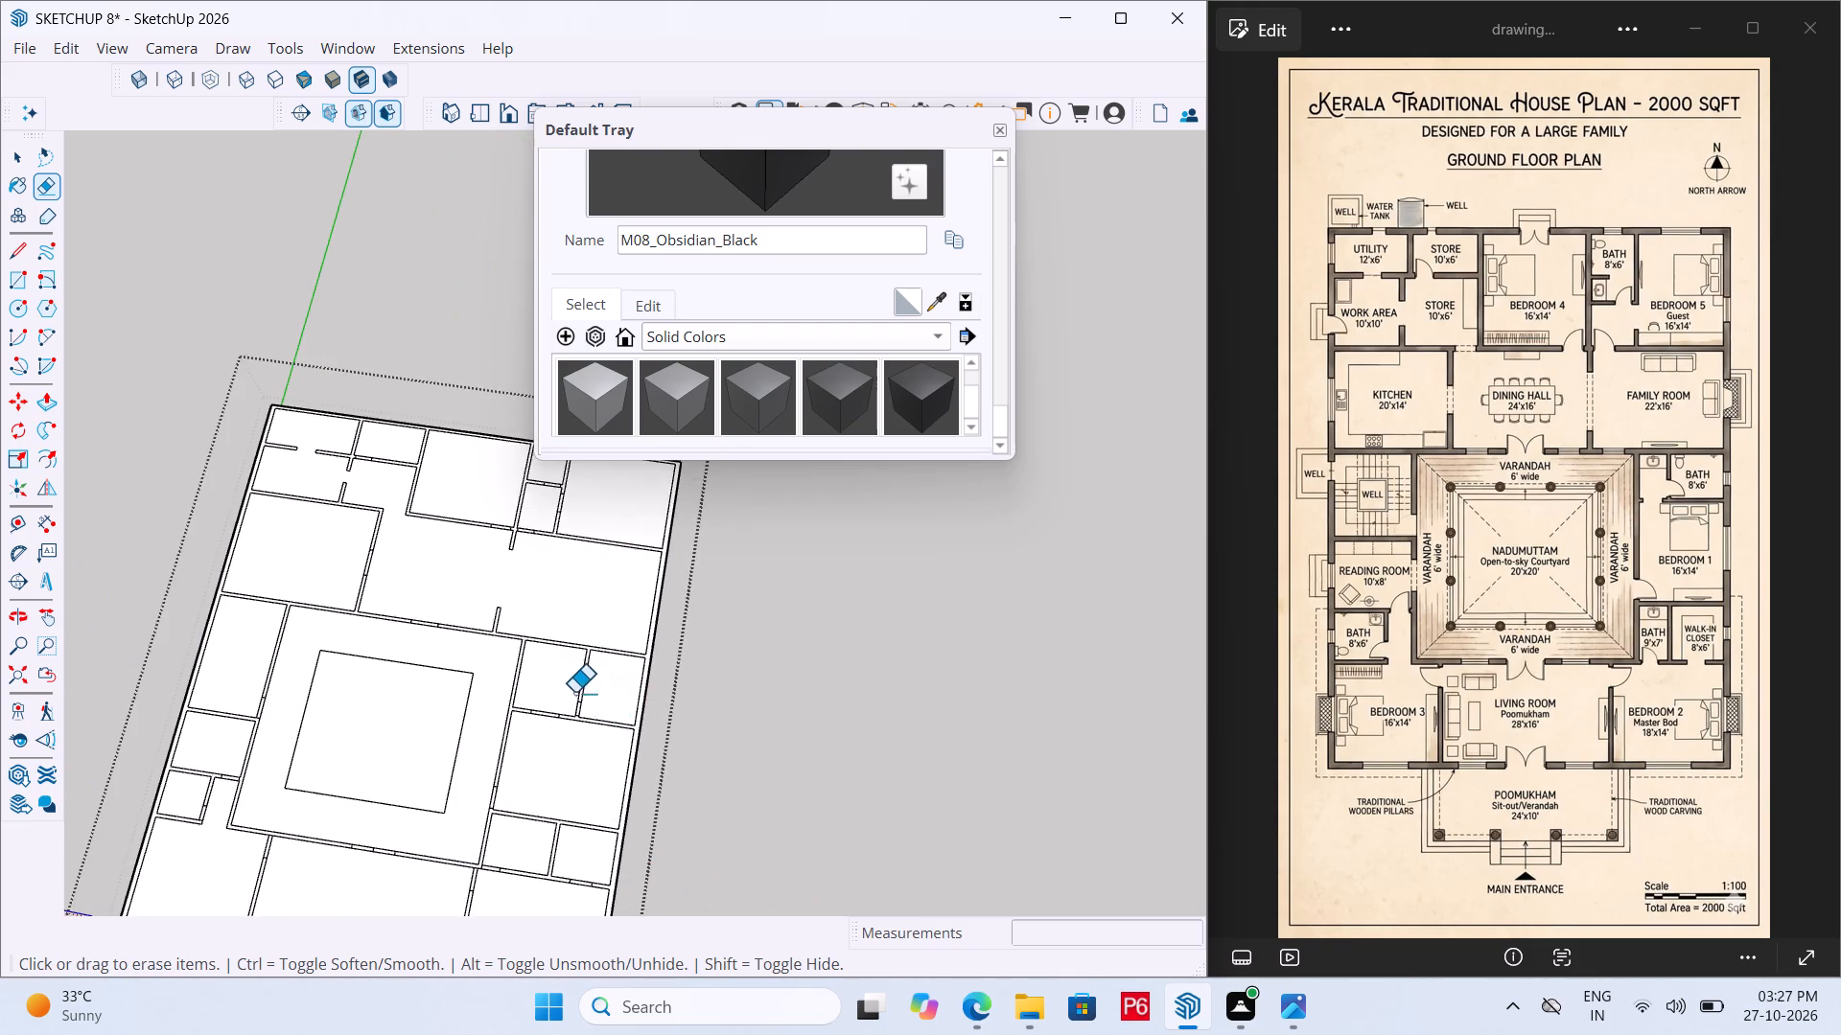
scroll(572, 688, up, 3)
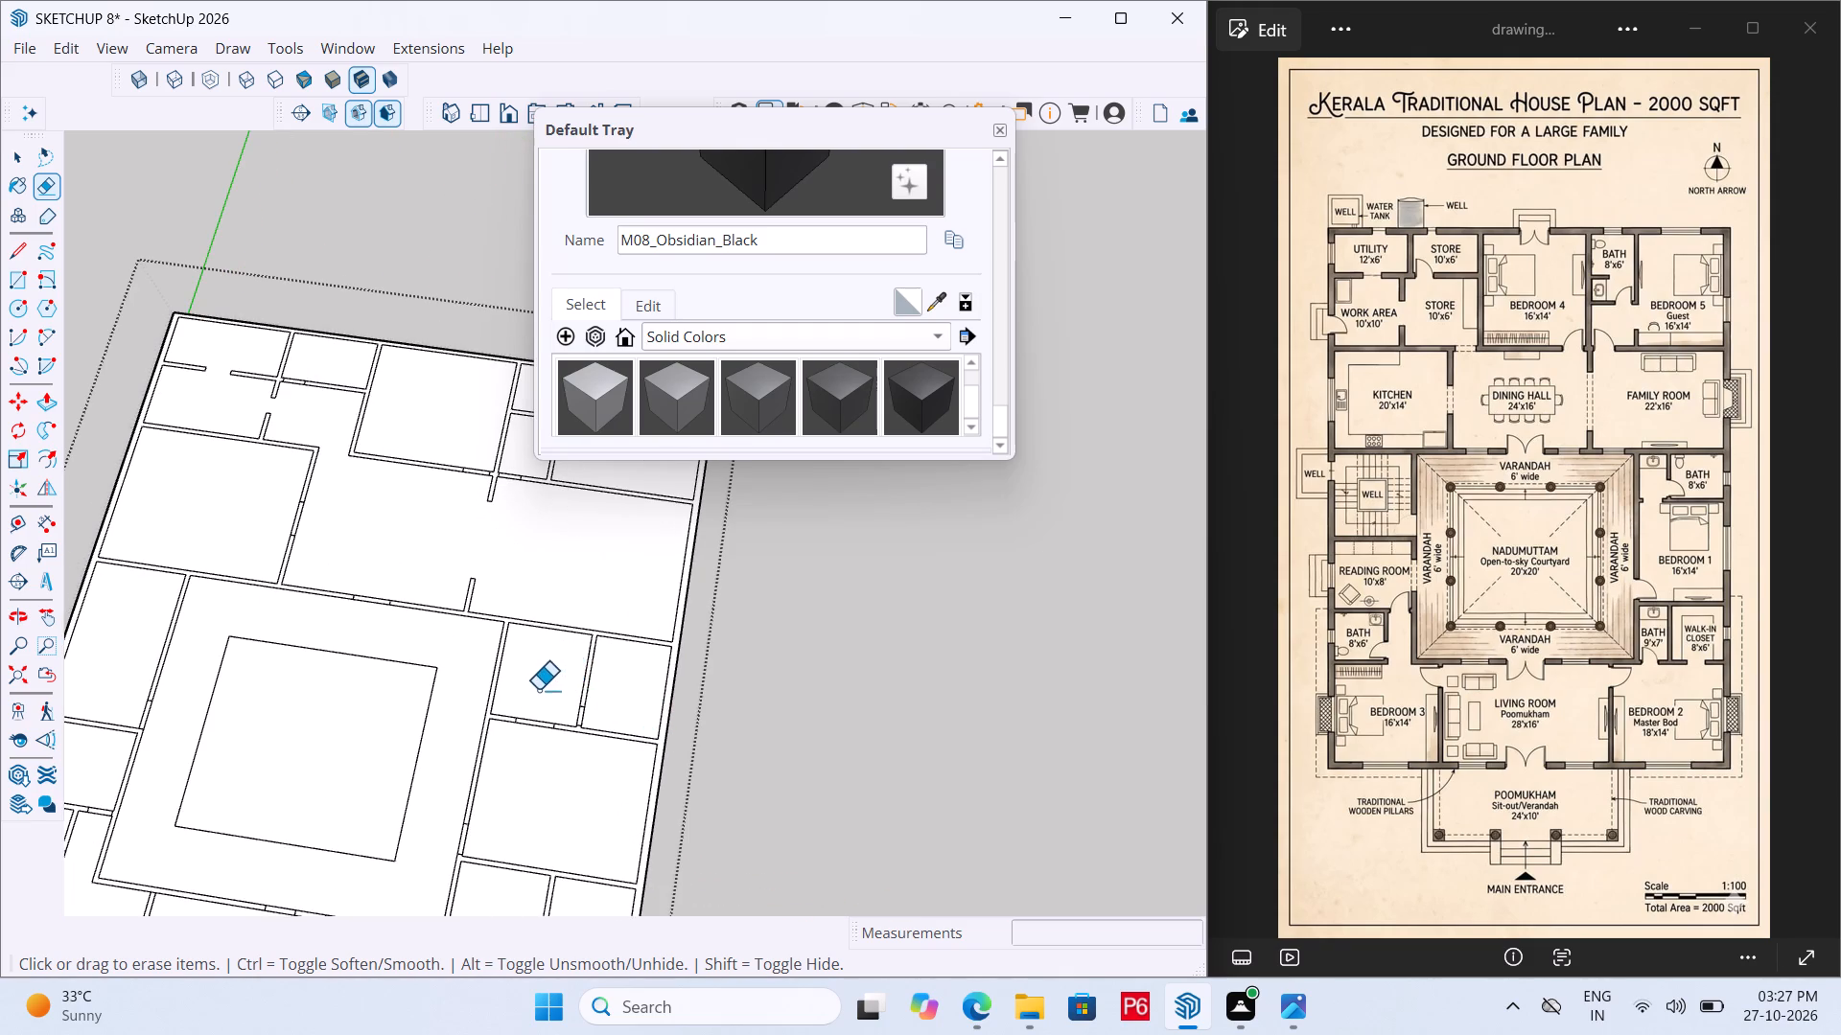
scroll(538, 690, down, 10)
scroll(431, 872, up, 4)
scroll(526, 647, down, 5)
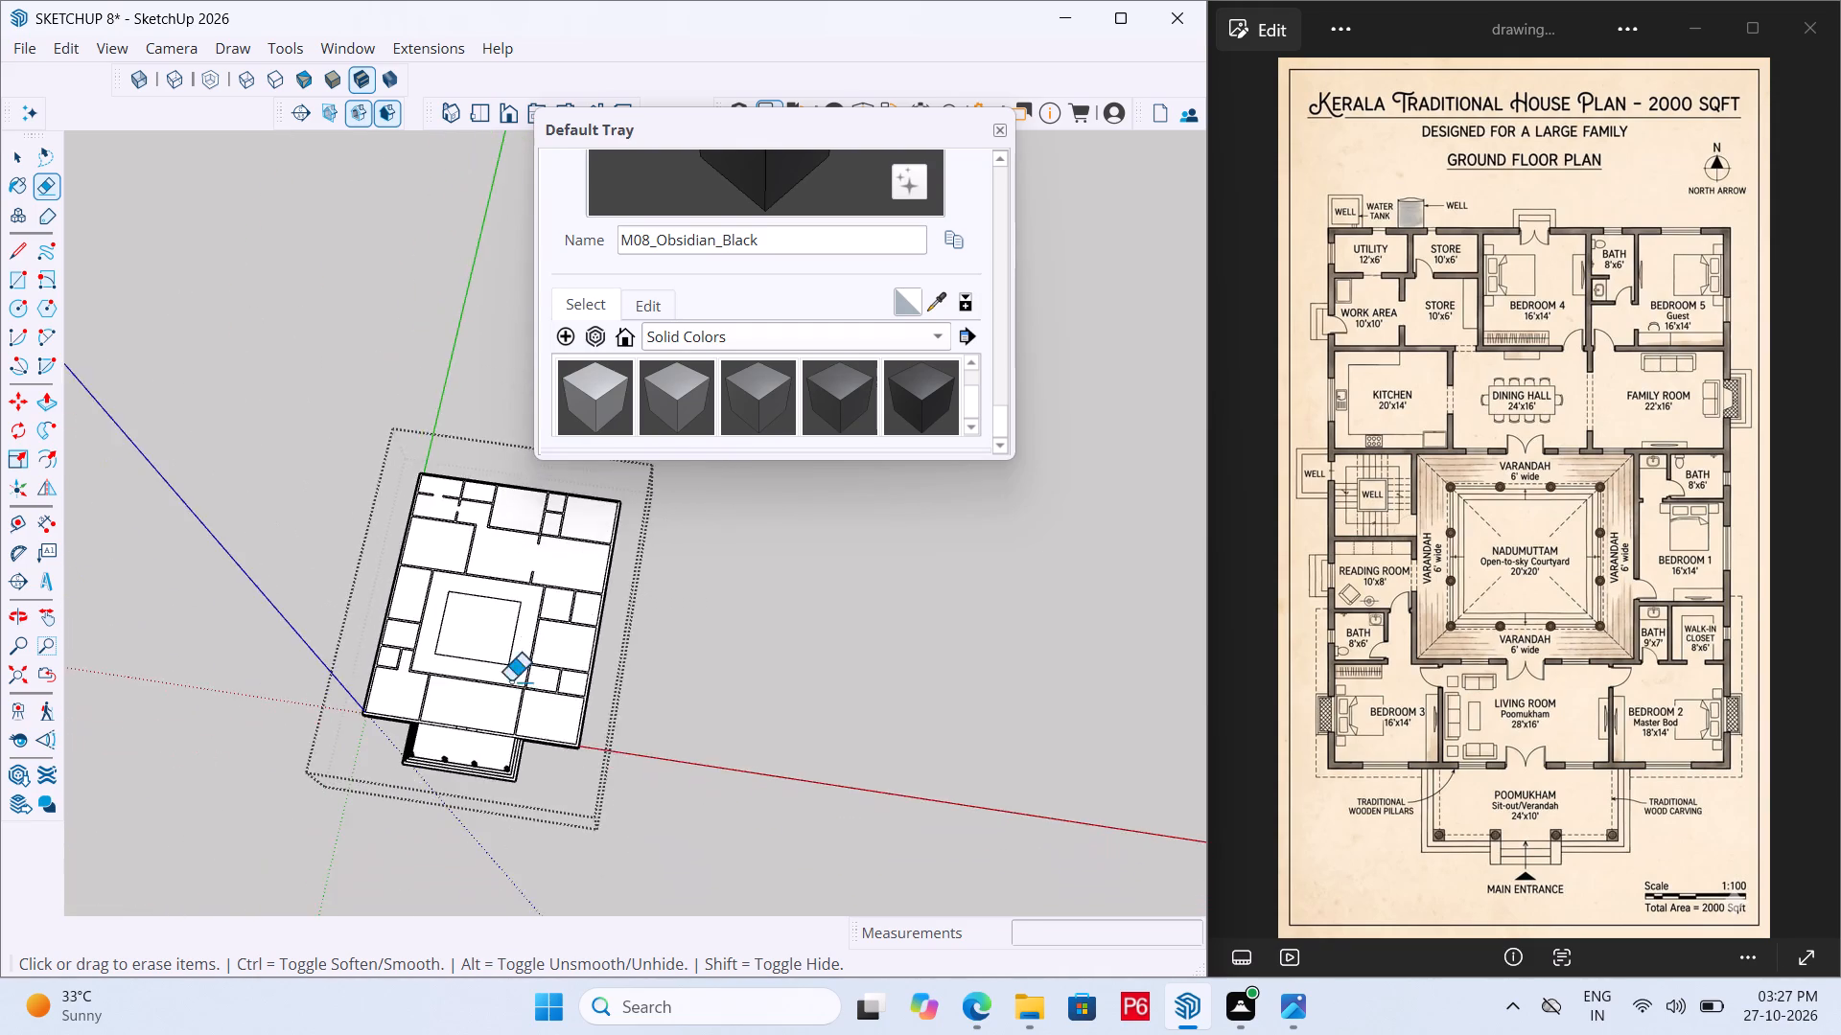
Examine the poomukham's pillars and steps and the front wall from several angles.
scroll(464, 805, up, 4)
middle_drag(477, 822, 518, 931)
scroll(382, 794, up, 7)
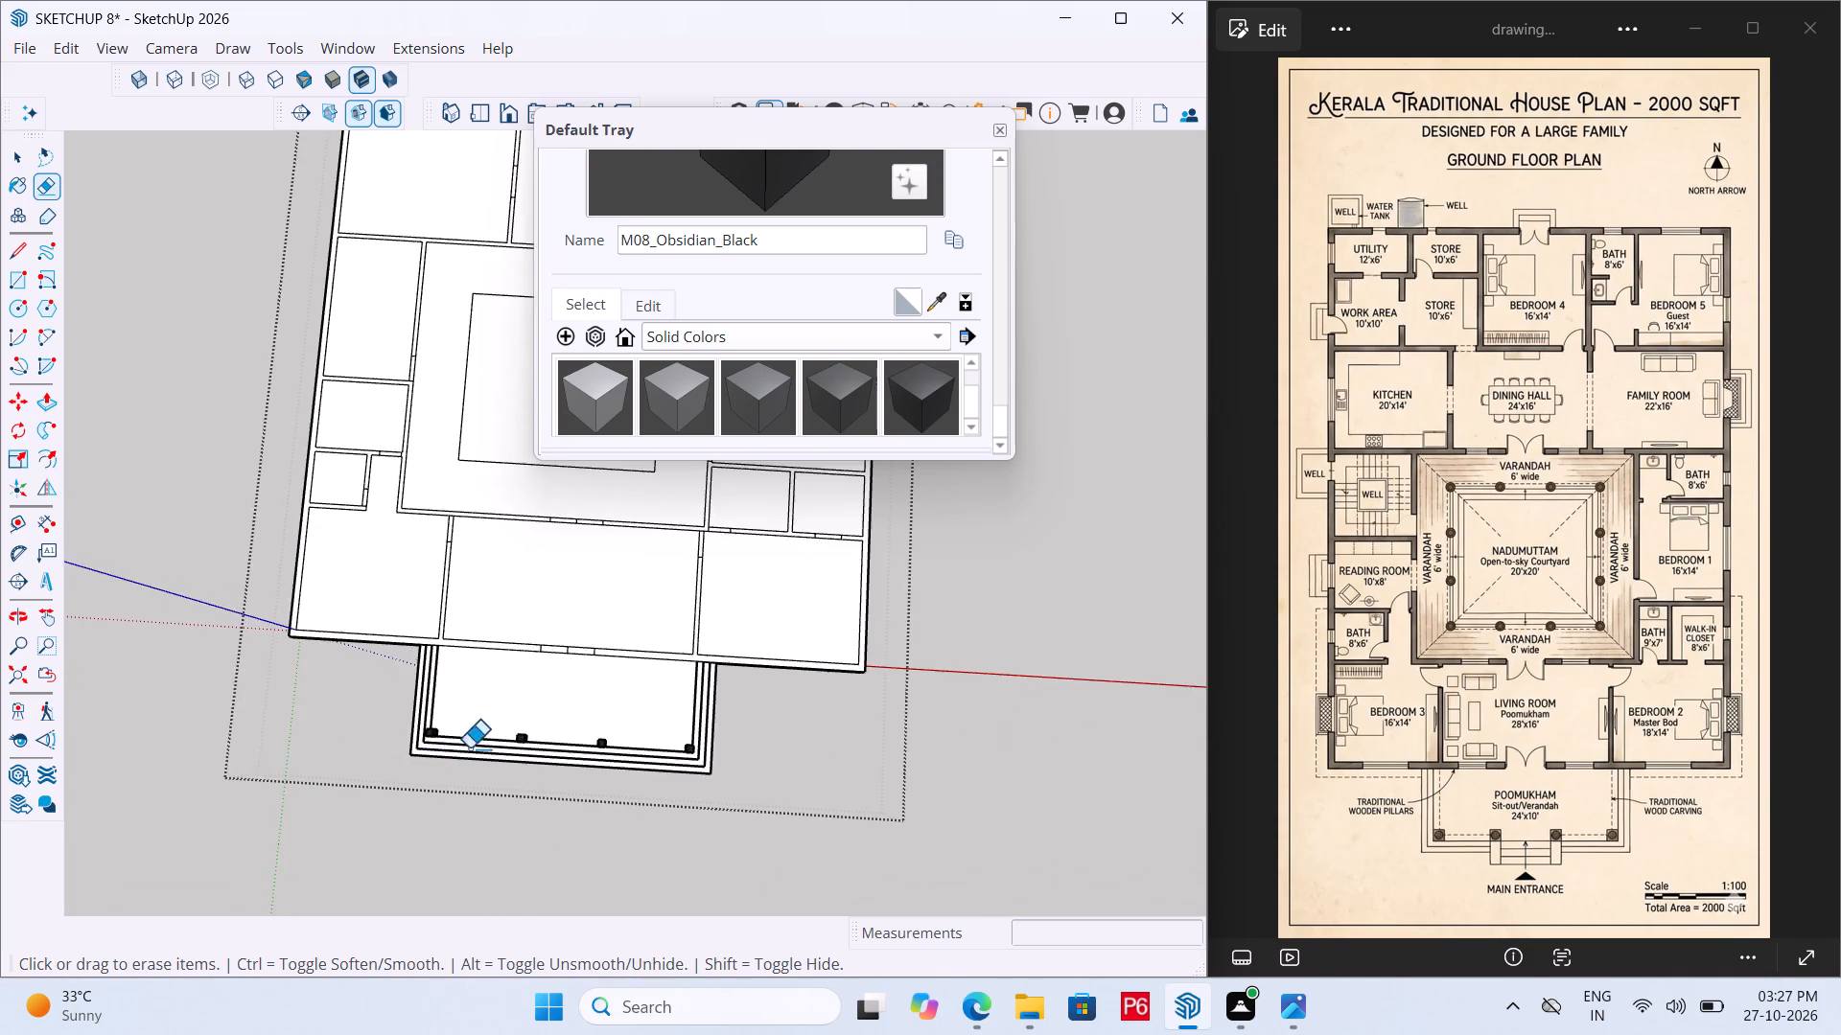
scroll(478, 741, up, 6)
scroll(396, 721, up, 2)
middle_drag(396, 721, 501, 572)
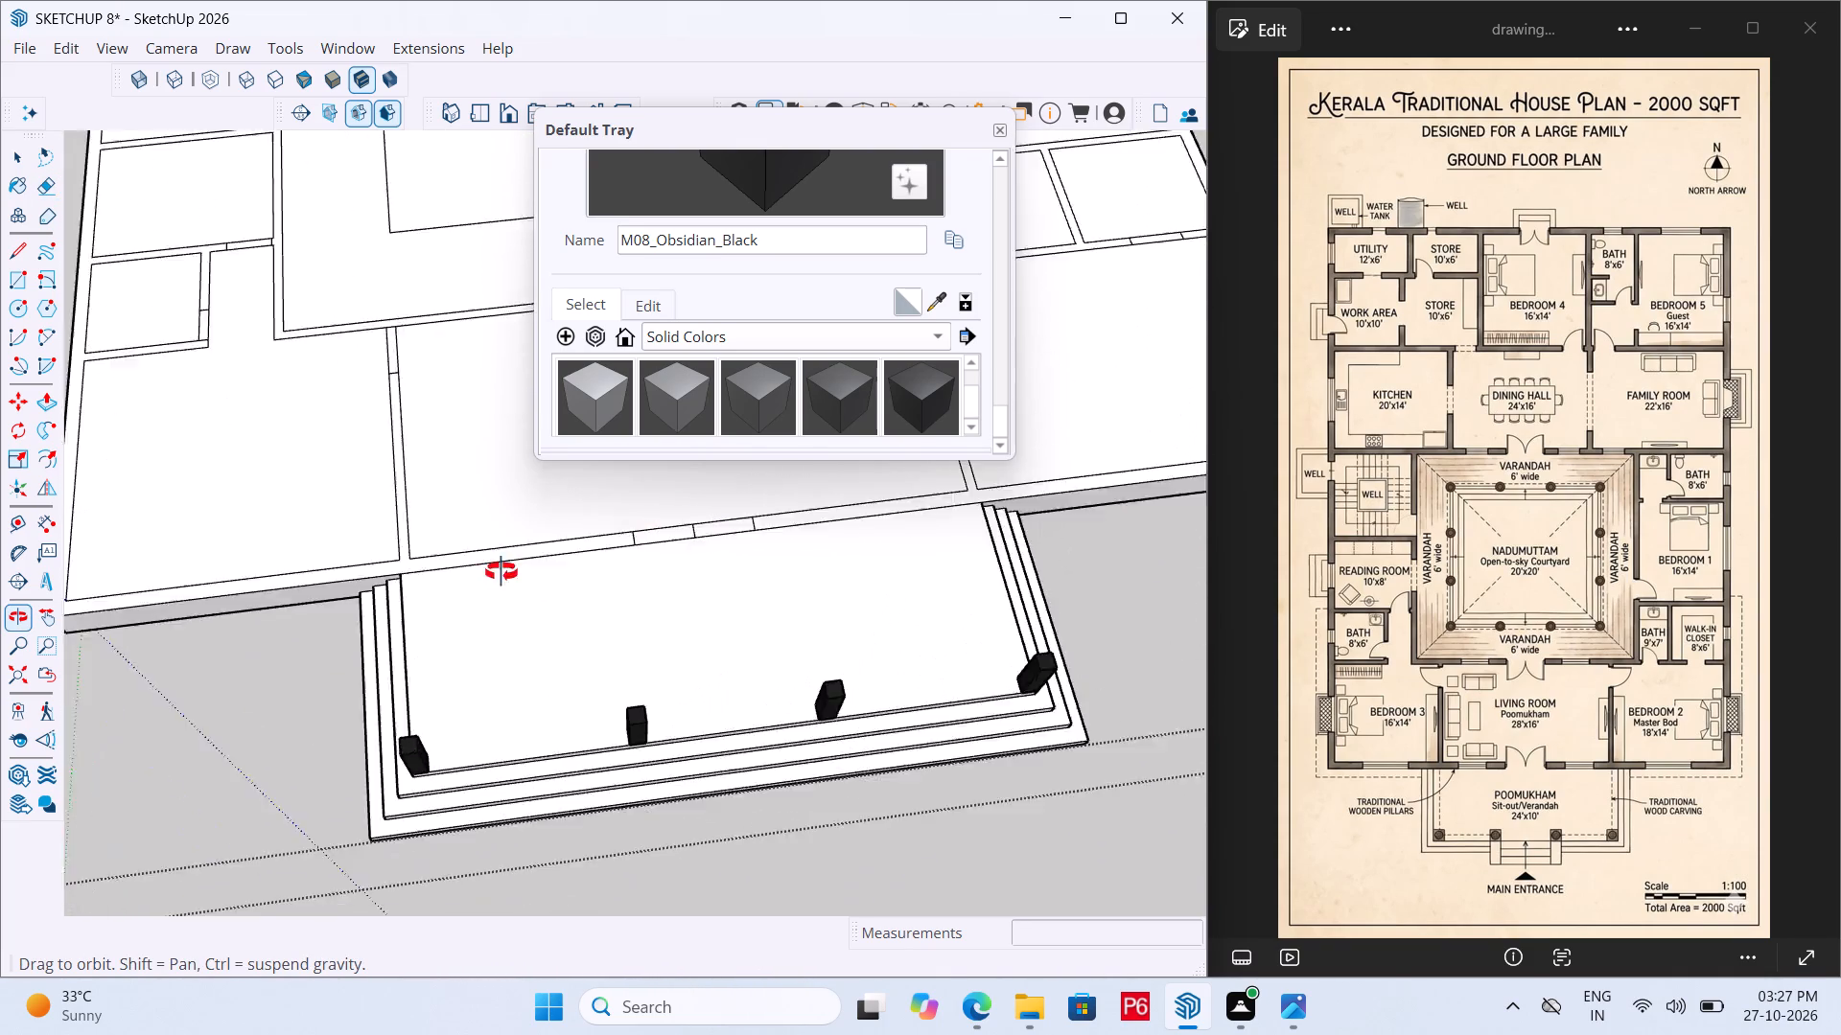
middle_drag(501, 572, 414, 734)
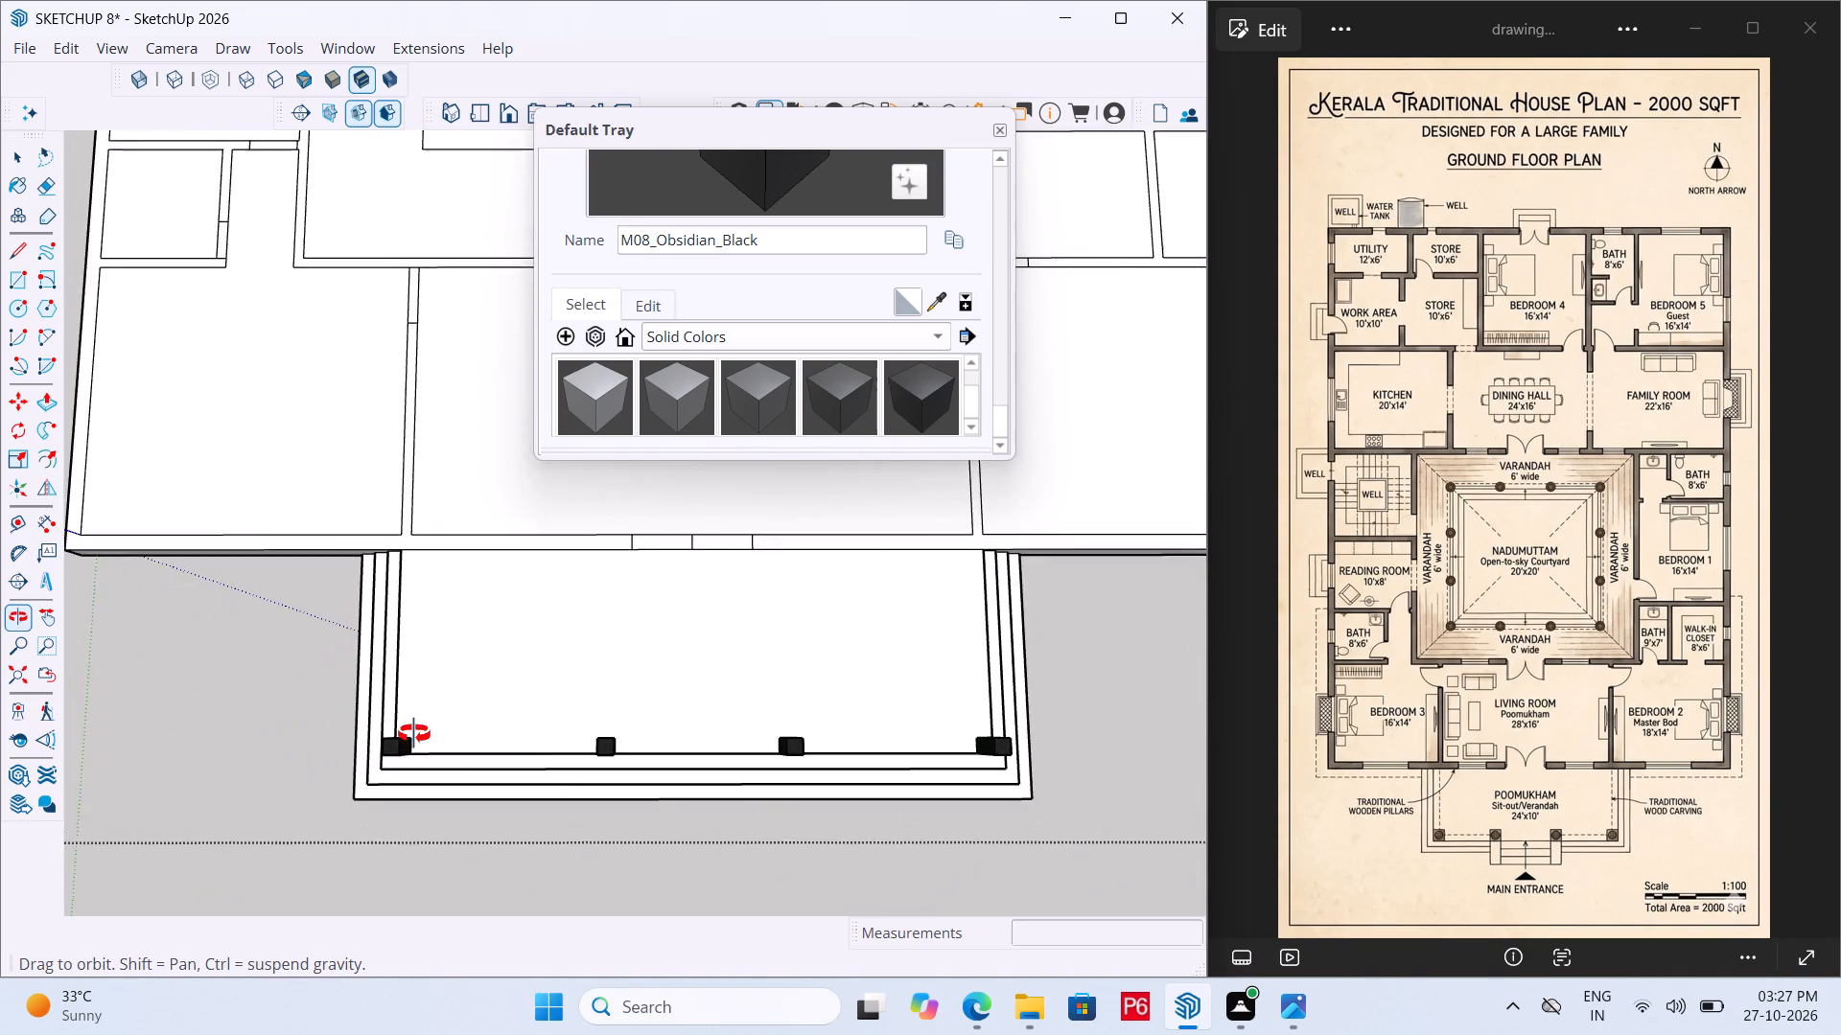
middle_drag(414, 734, 415, 734)
scroll(419, 620, down, 5)
middle_drag(418, 662, 555, 644)
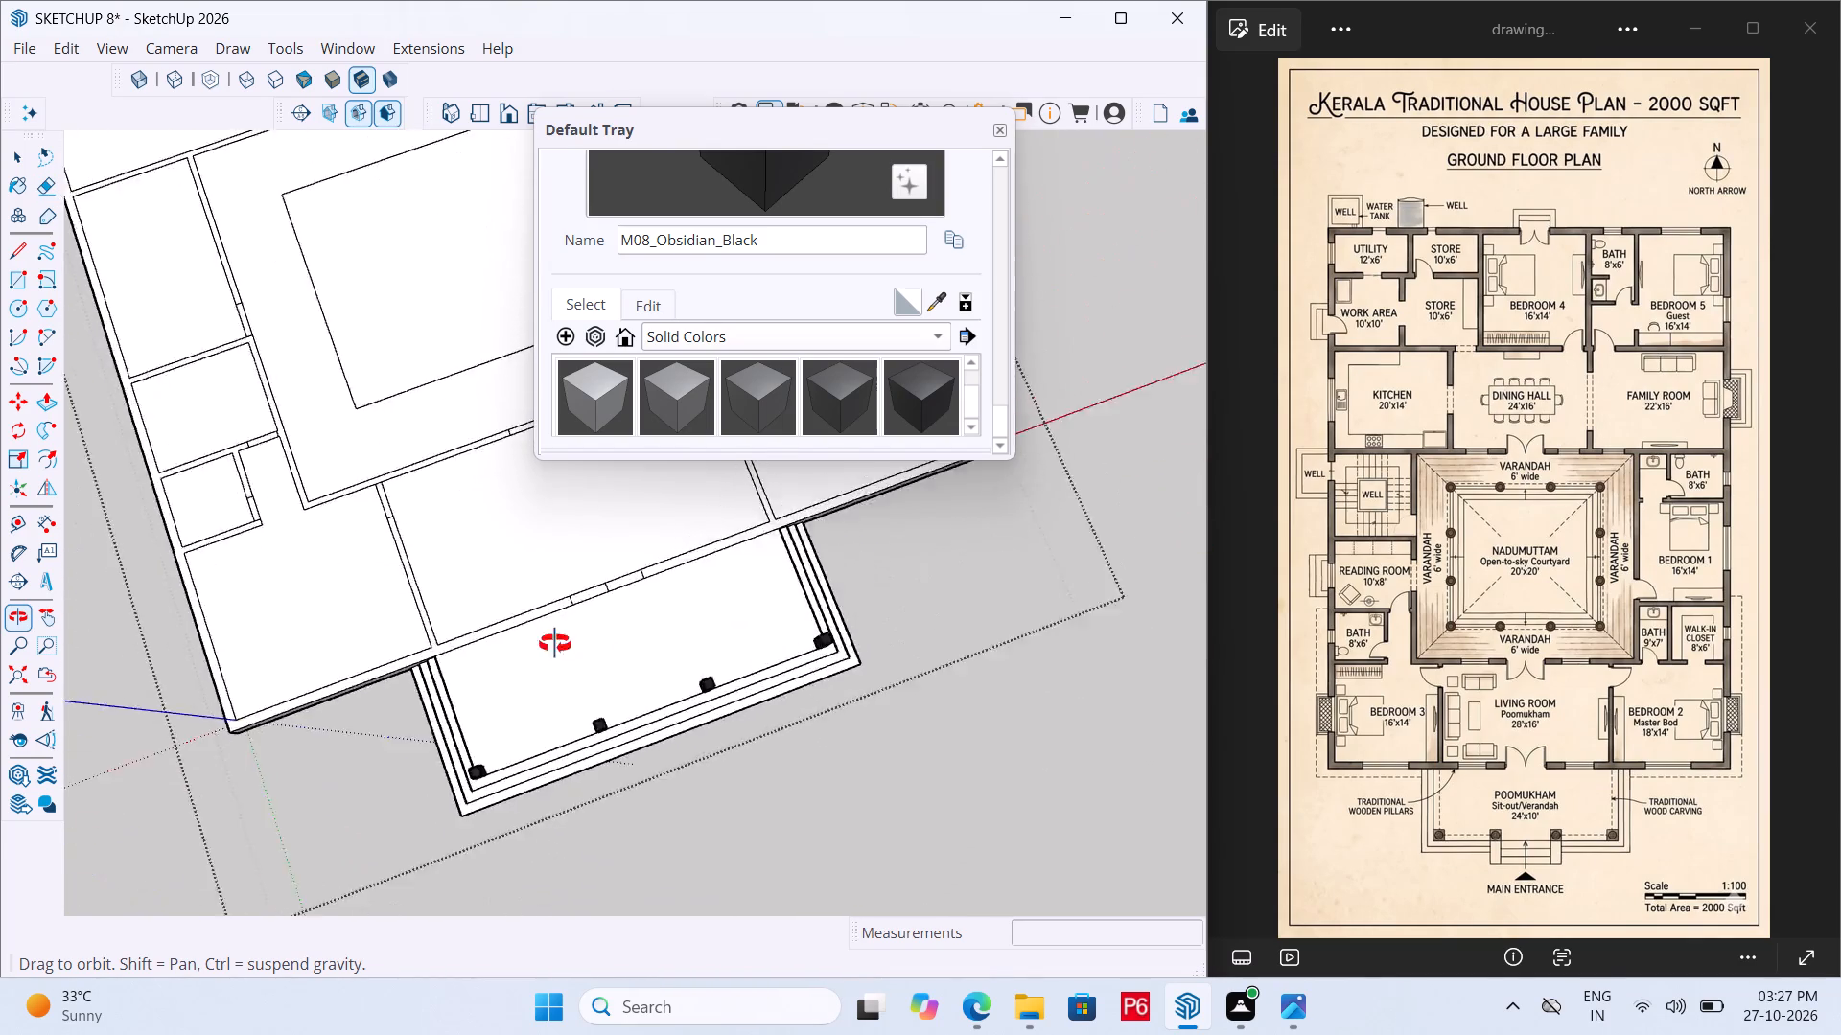
middle_drag(555, 644, 518, 607)
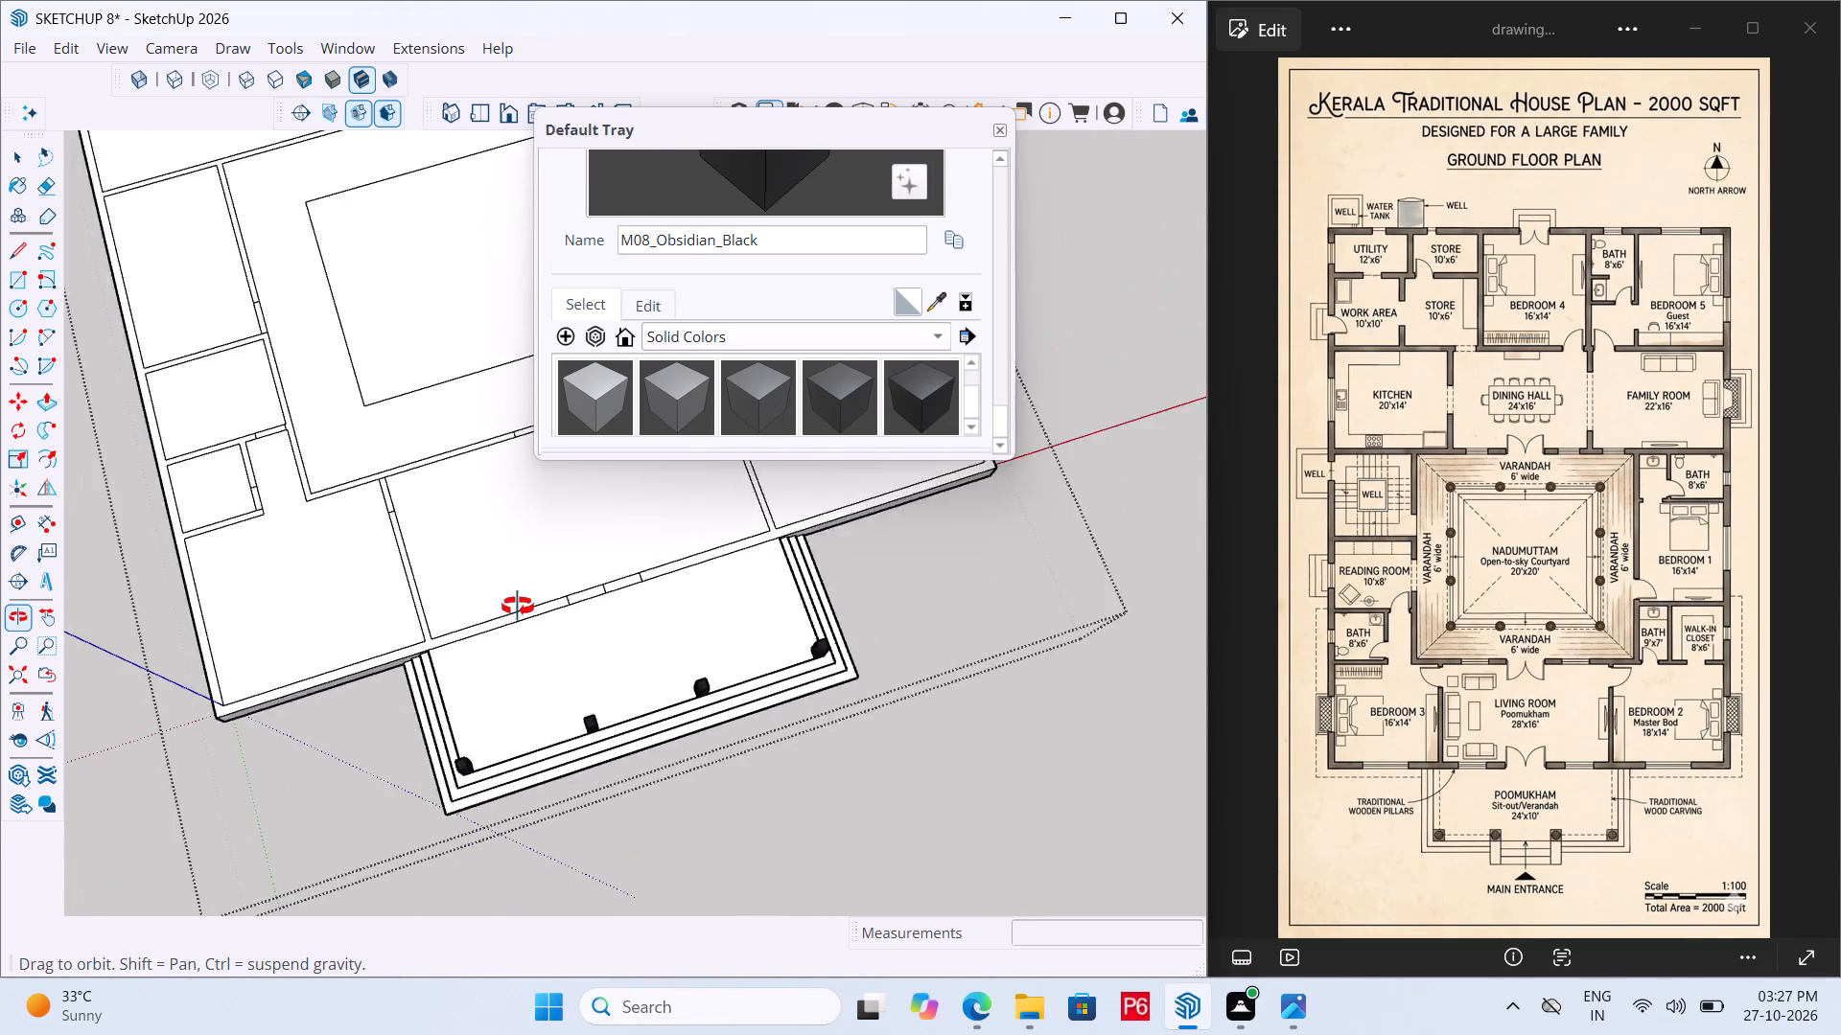
middle_drag(518, 607, 352, 662)
scroll(354, 720, down, 11)
Save the model.
key(ctrl+s)
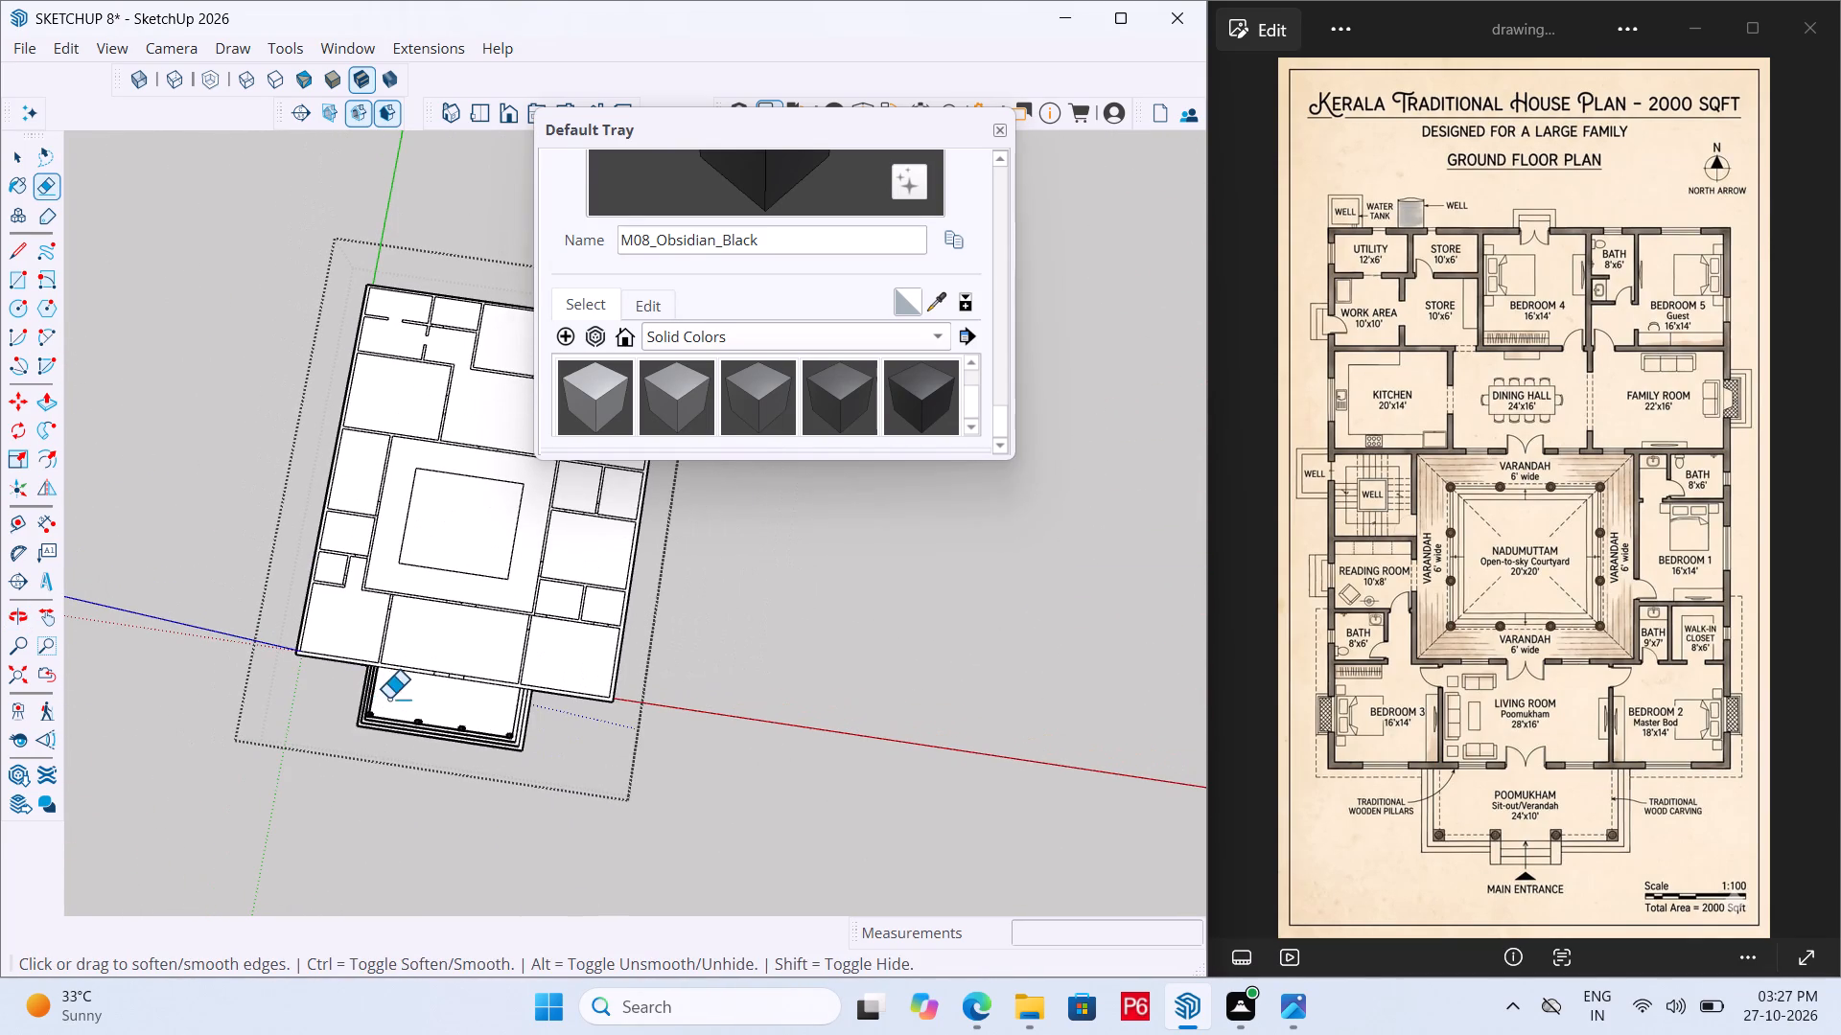
key(ctrl+s)
key(ctrl+s)
key(ctrl+s)
key(ctrl+s)
key(ctrl+s)
key(ctrl+s)
key(ctrl+s)
key(ctrl+s)
key(ctrl+s)
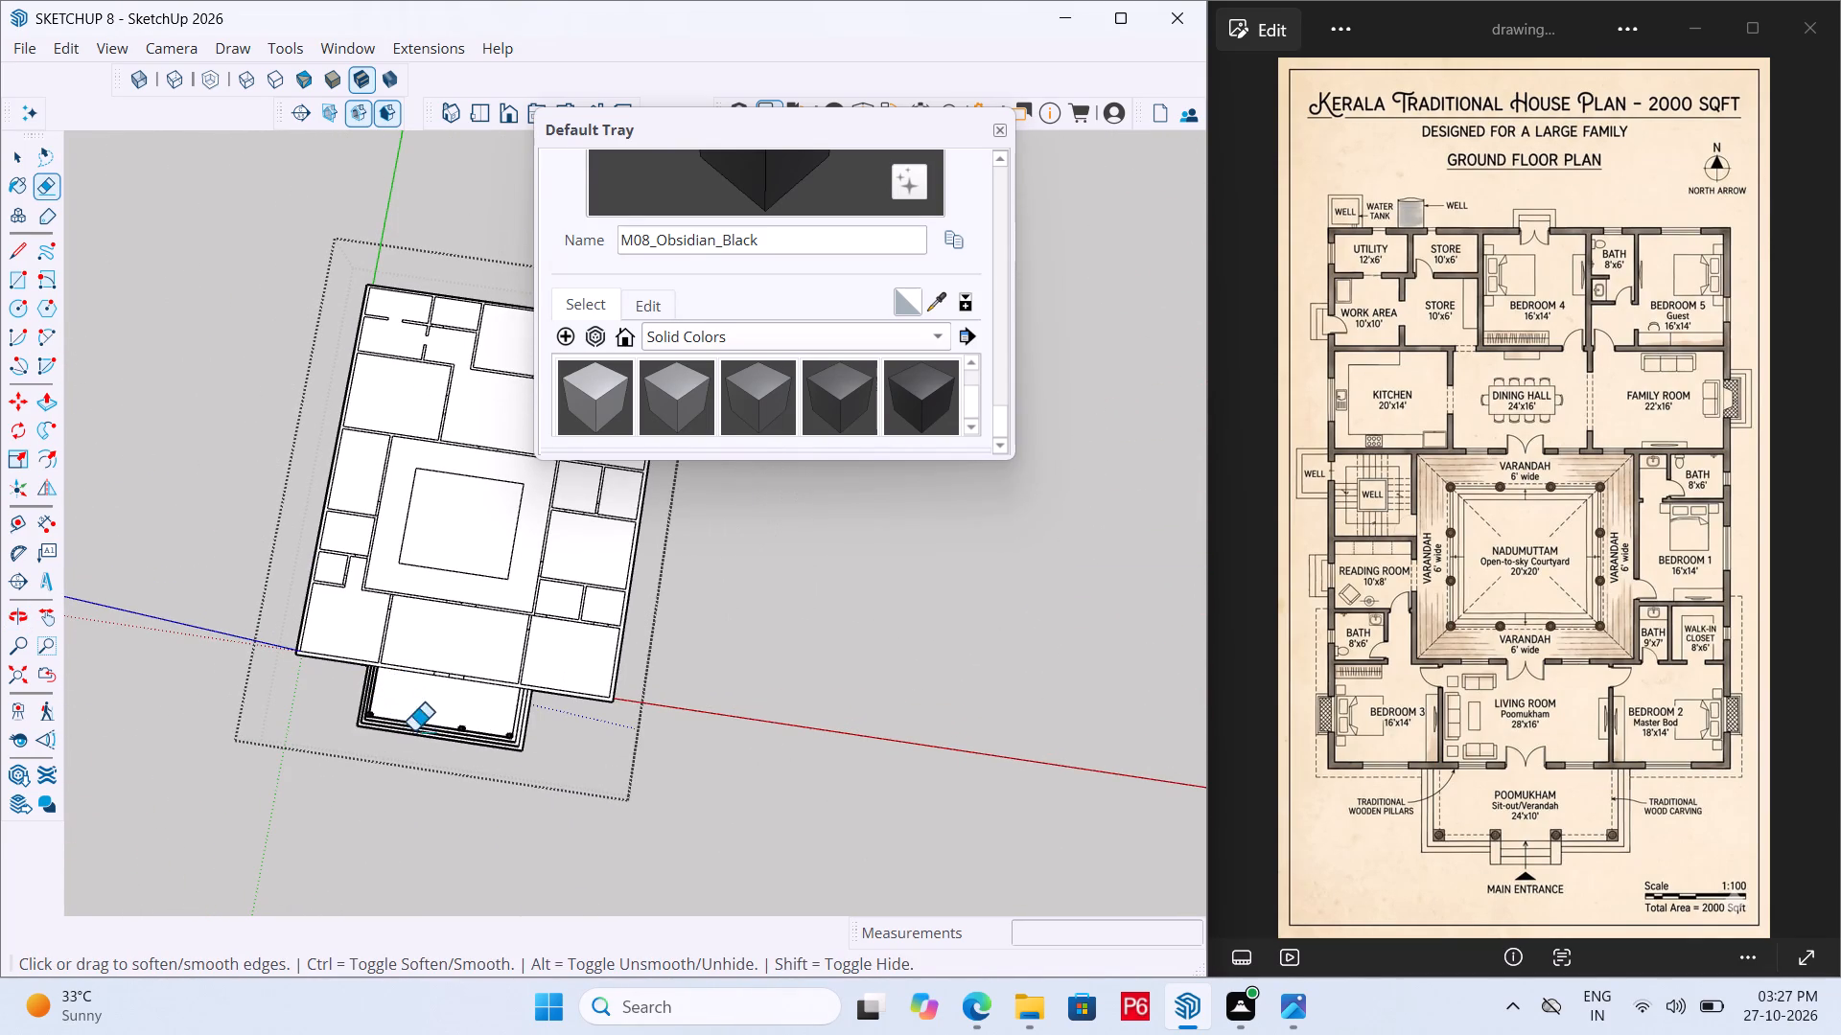
key(ctrl+s)
Erase the centre lines of the doorway markings on the living room's varandah wall and poomukham wall.
scroll(379, 636, up, 10)
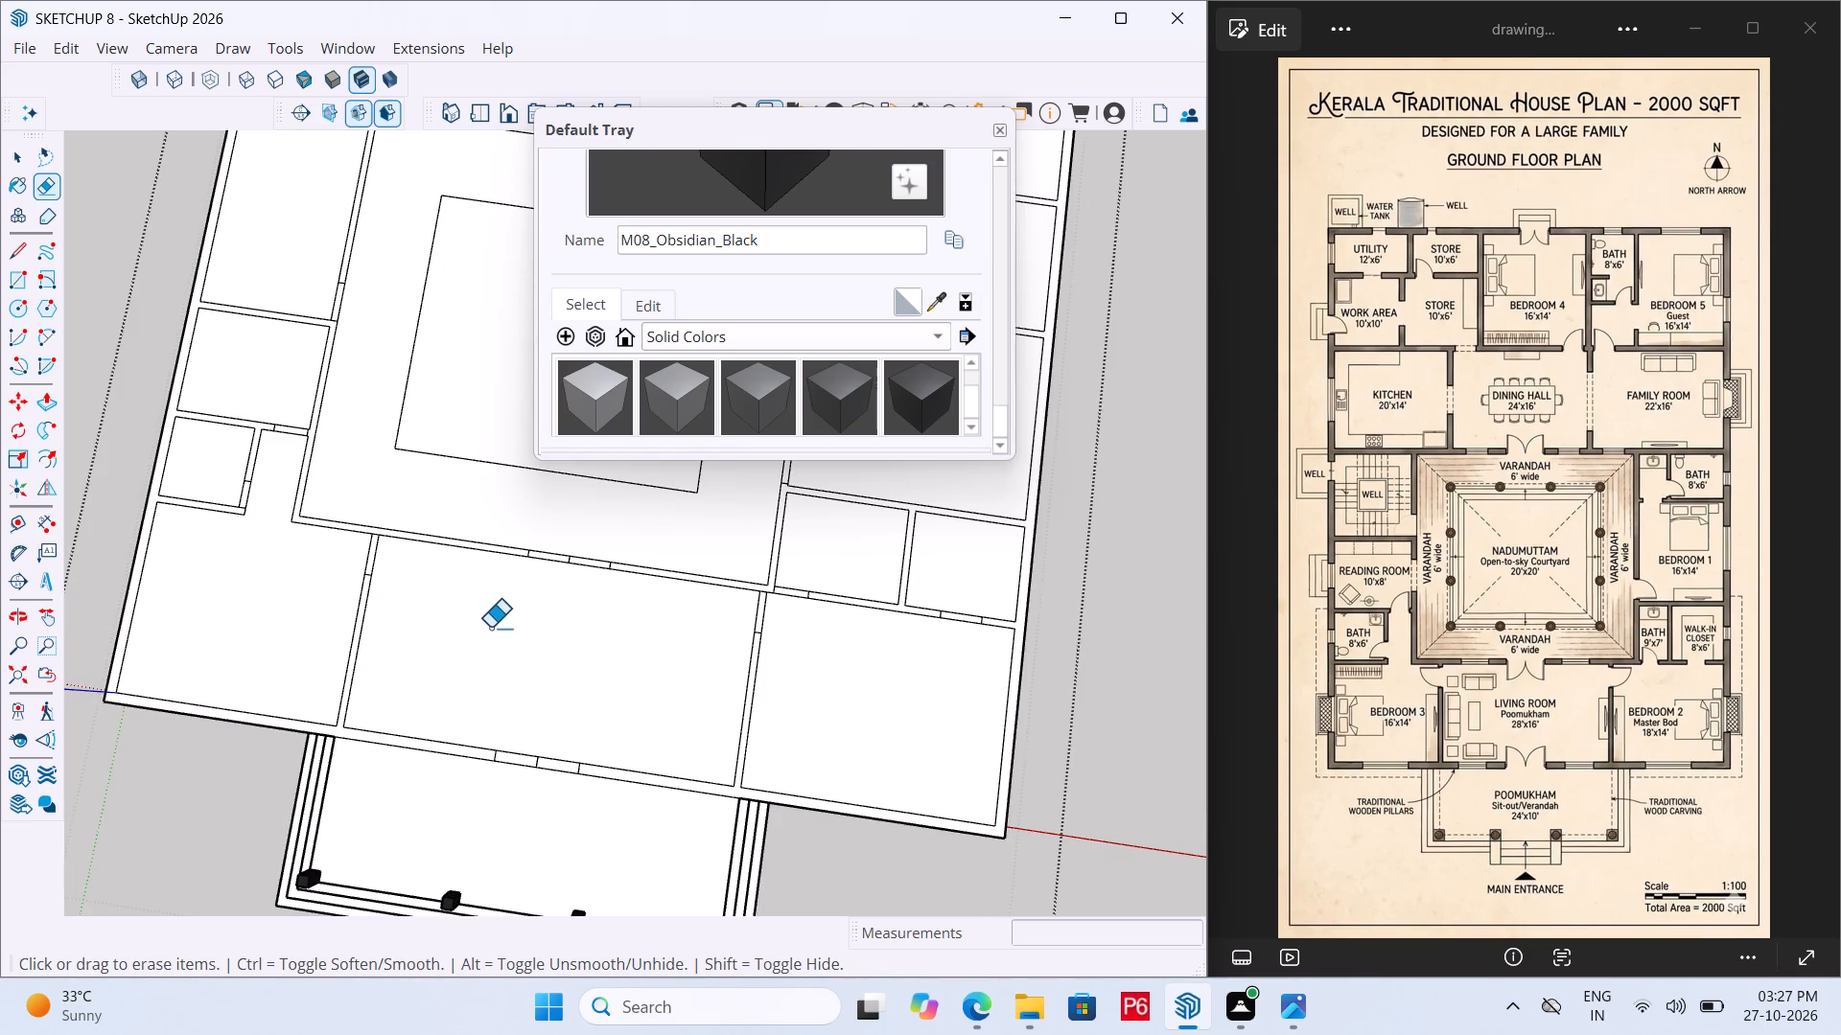
scroll(586, 552, up, 10)
double_click(542, 574)
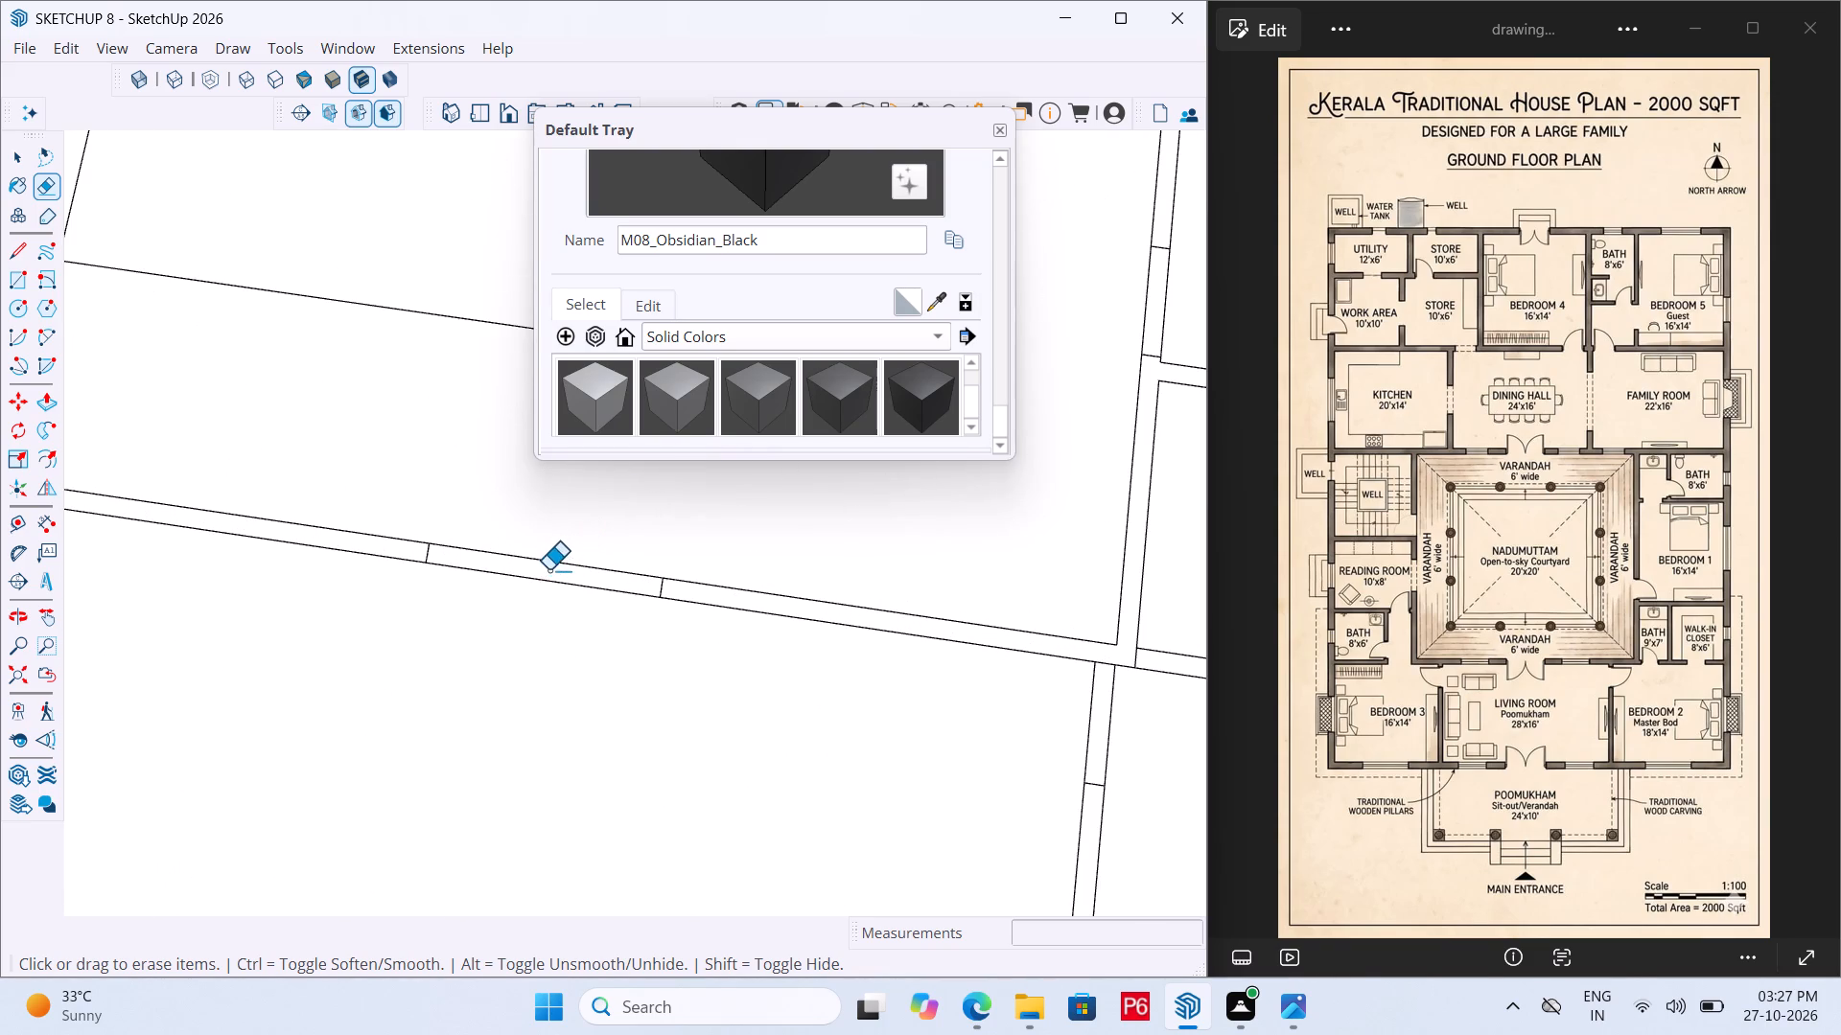
scroll(491, 522, down, 12)
scroll(490, 755, up, 6)
drag(444, 776, 469, 776)
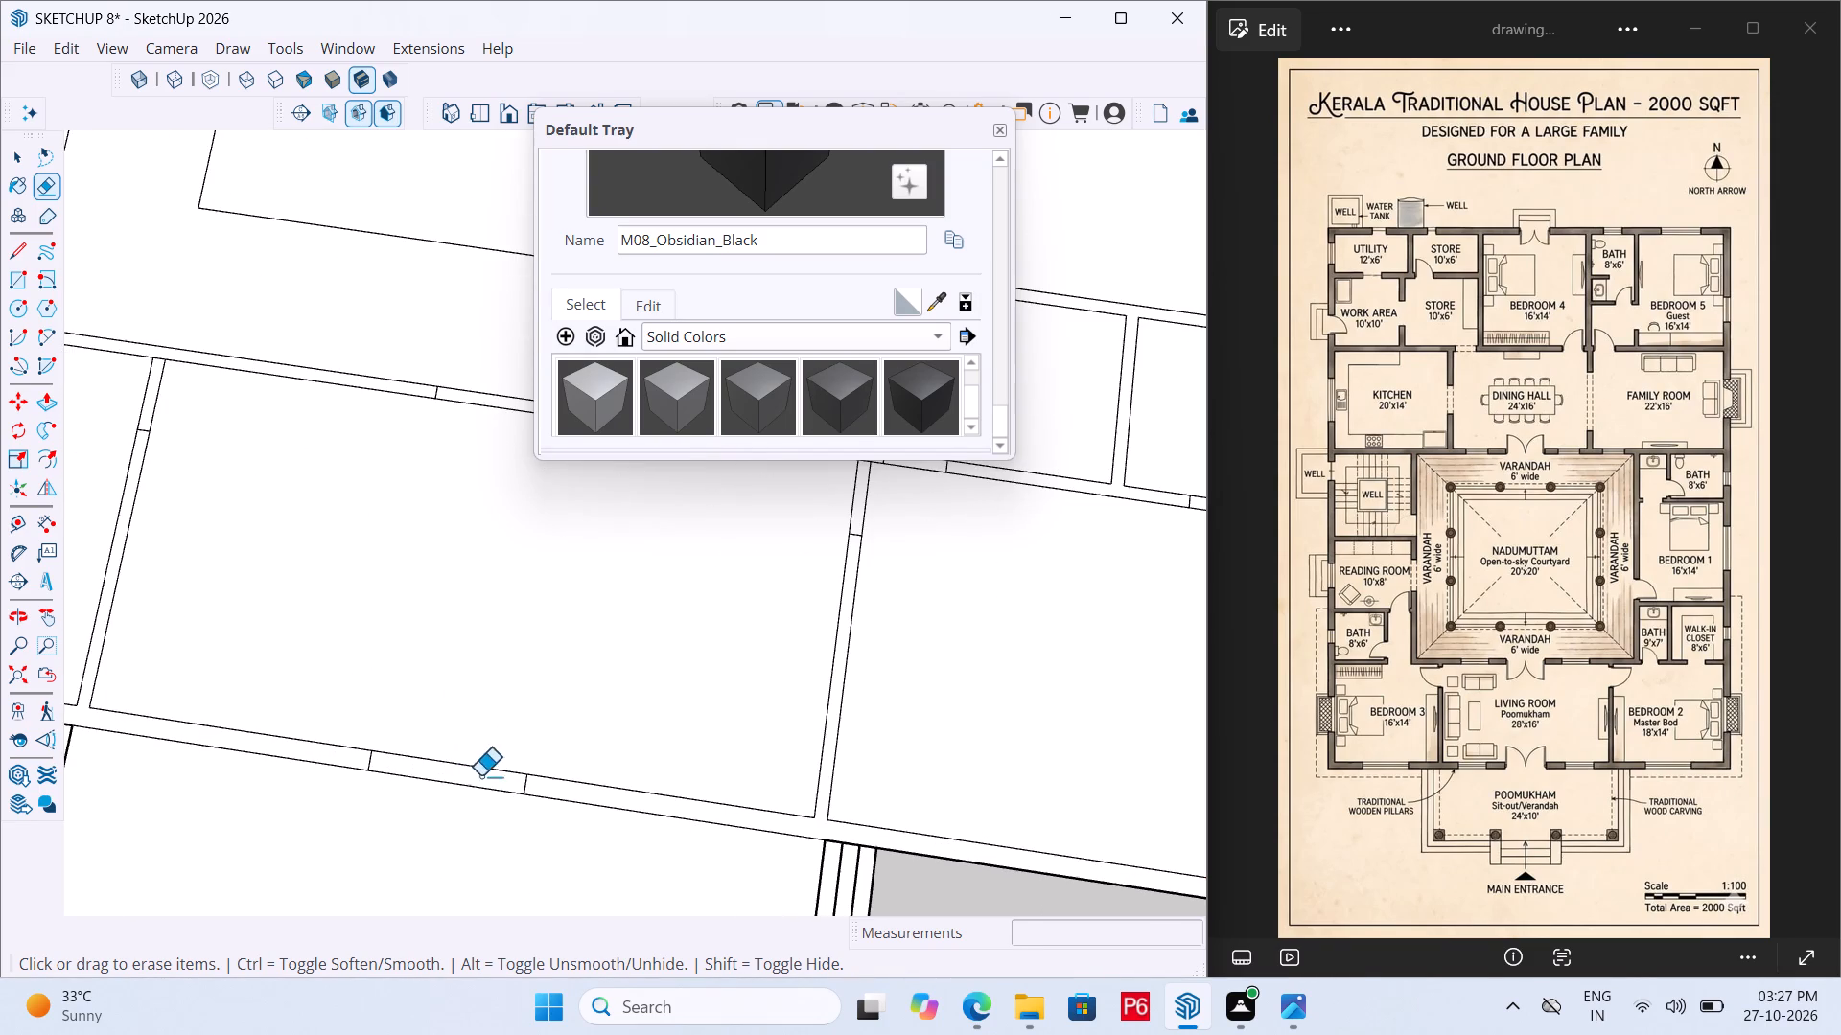
Examine the bedroom, bath and dining hall walls for doorway markings around the courtyard.
scroll(397, 808, down, 11)
scroll(674, 782, down, 4)
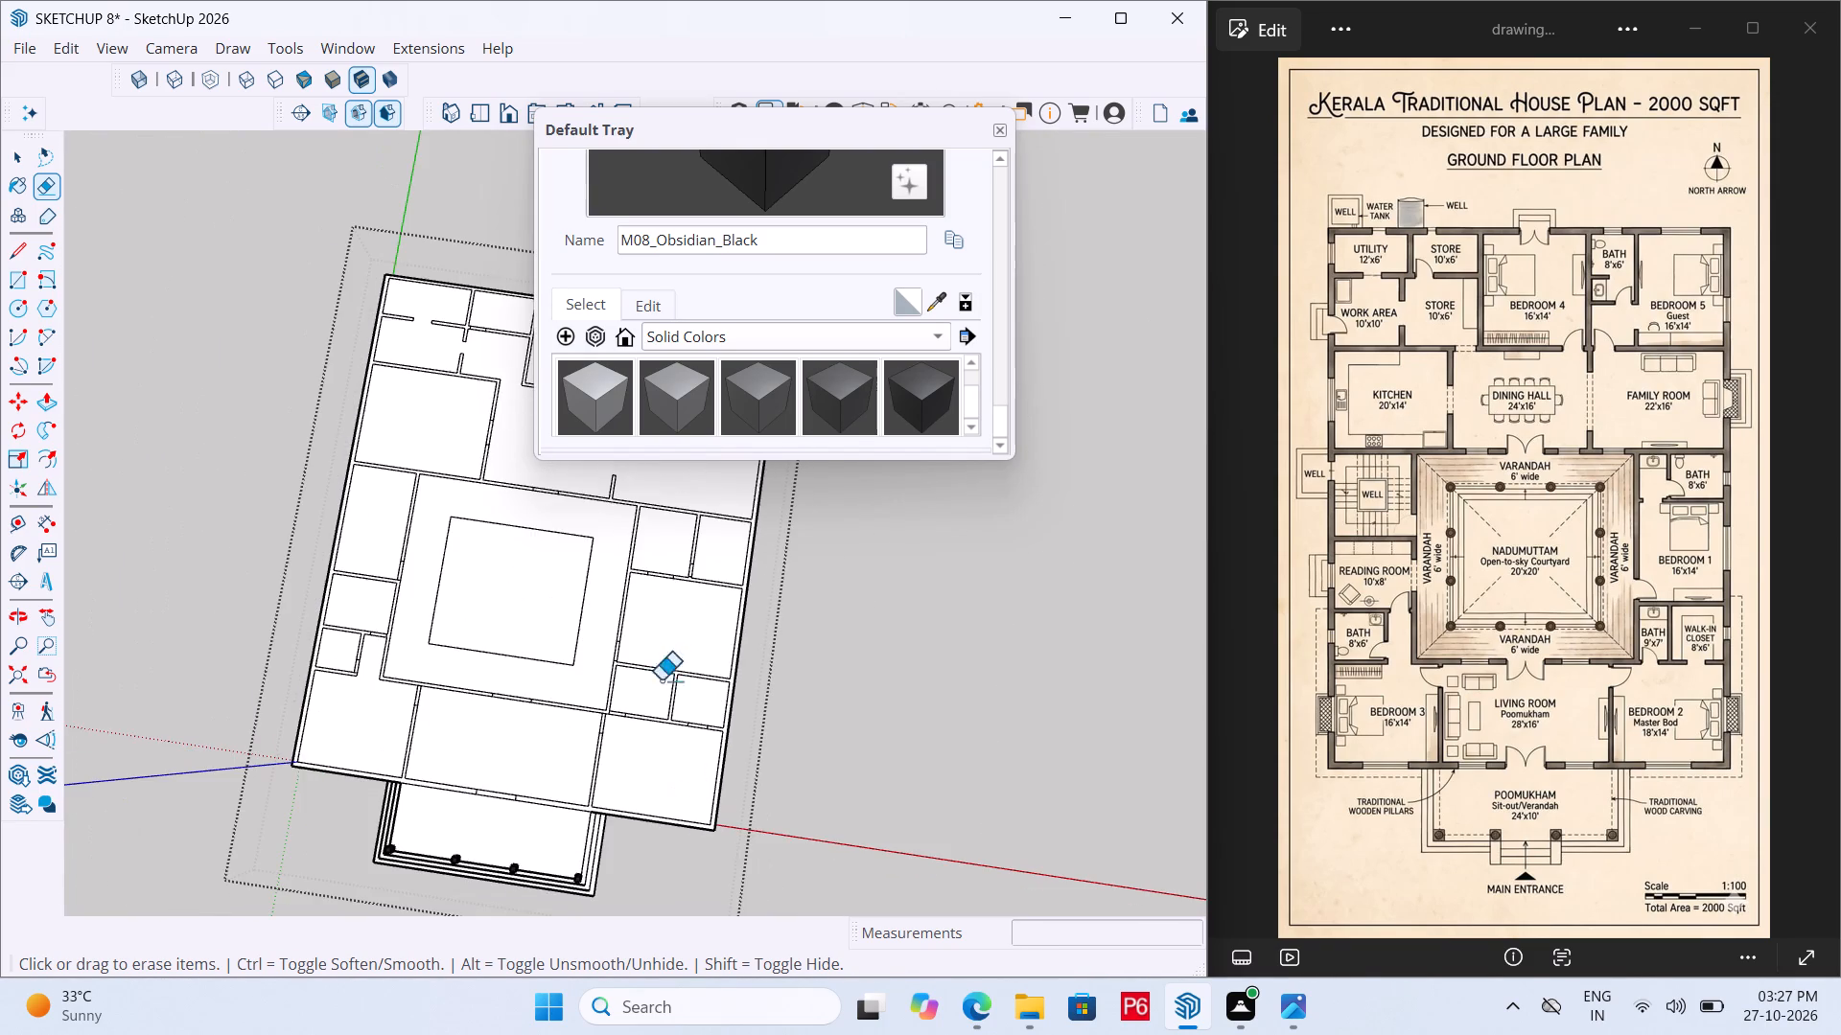
scroll(677, 551, up, 5)
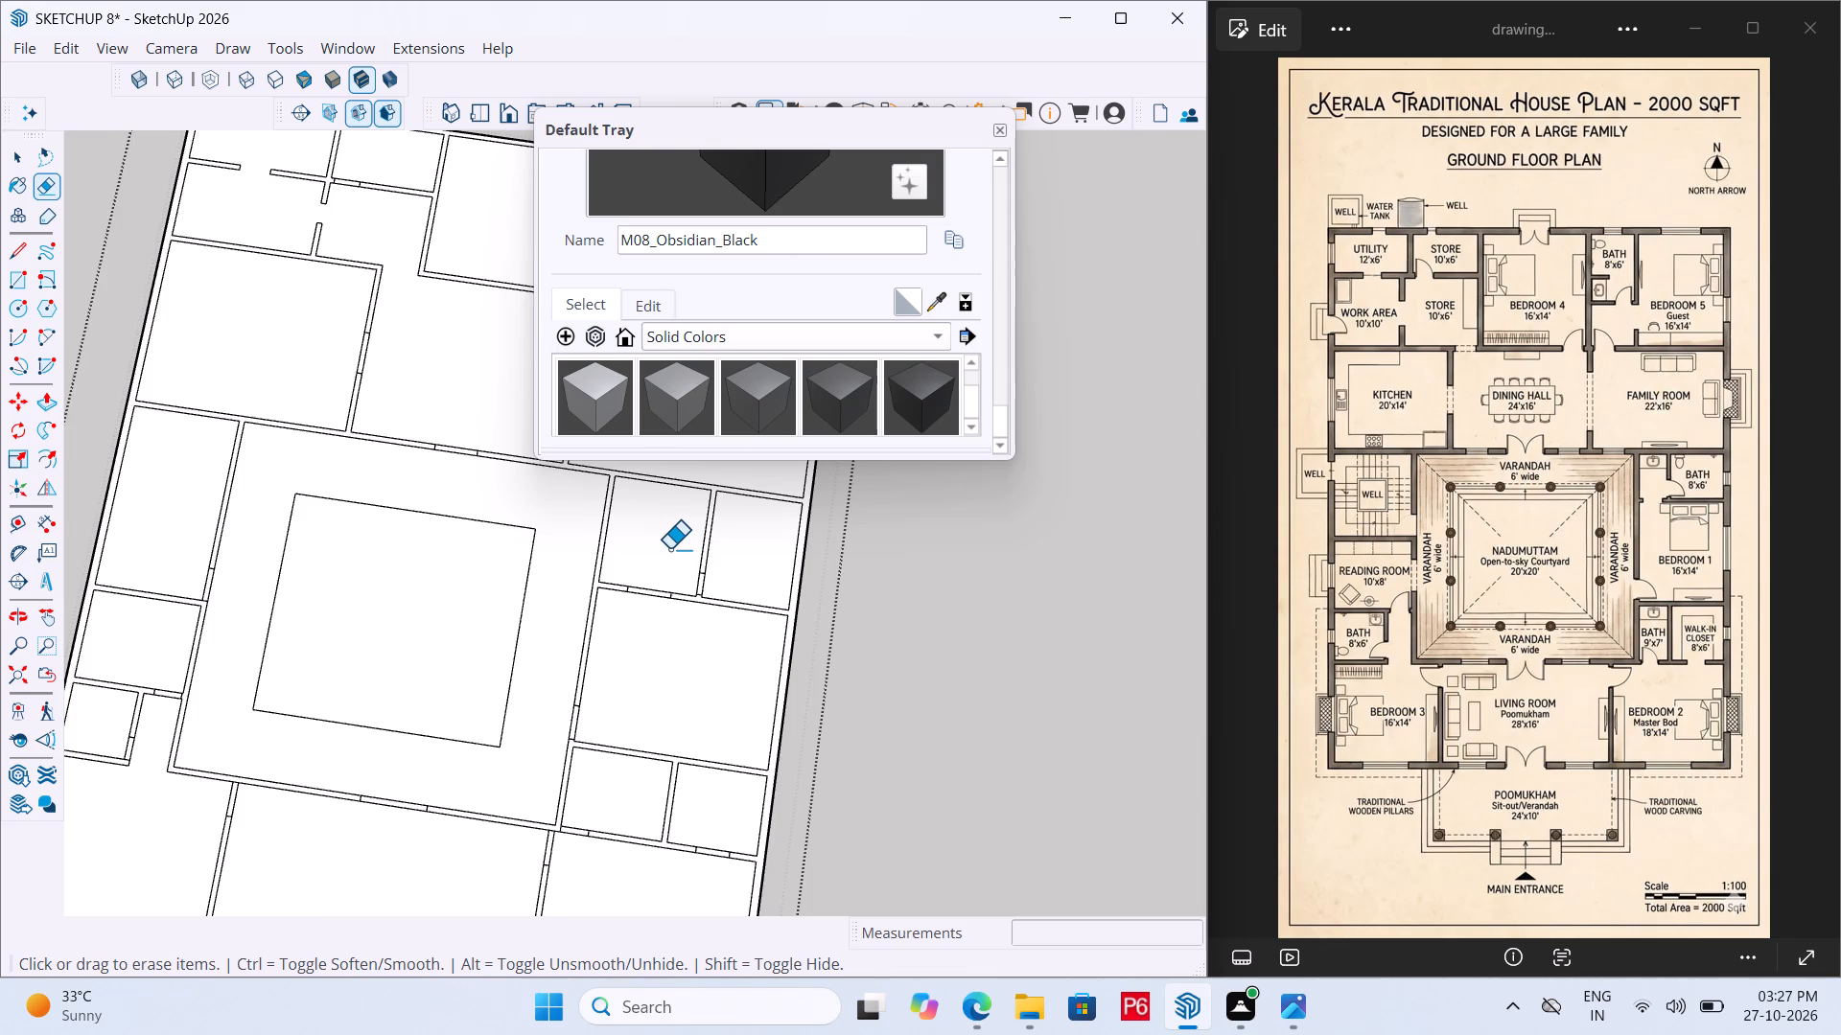
scroll(668, 552, down, 1)
scroll(545, 649, down, 4)
scroll(327, 606, down, 5)
scroll(447, 473, up, 10)
scroll(349, 580, down, 4)
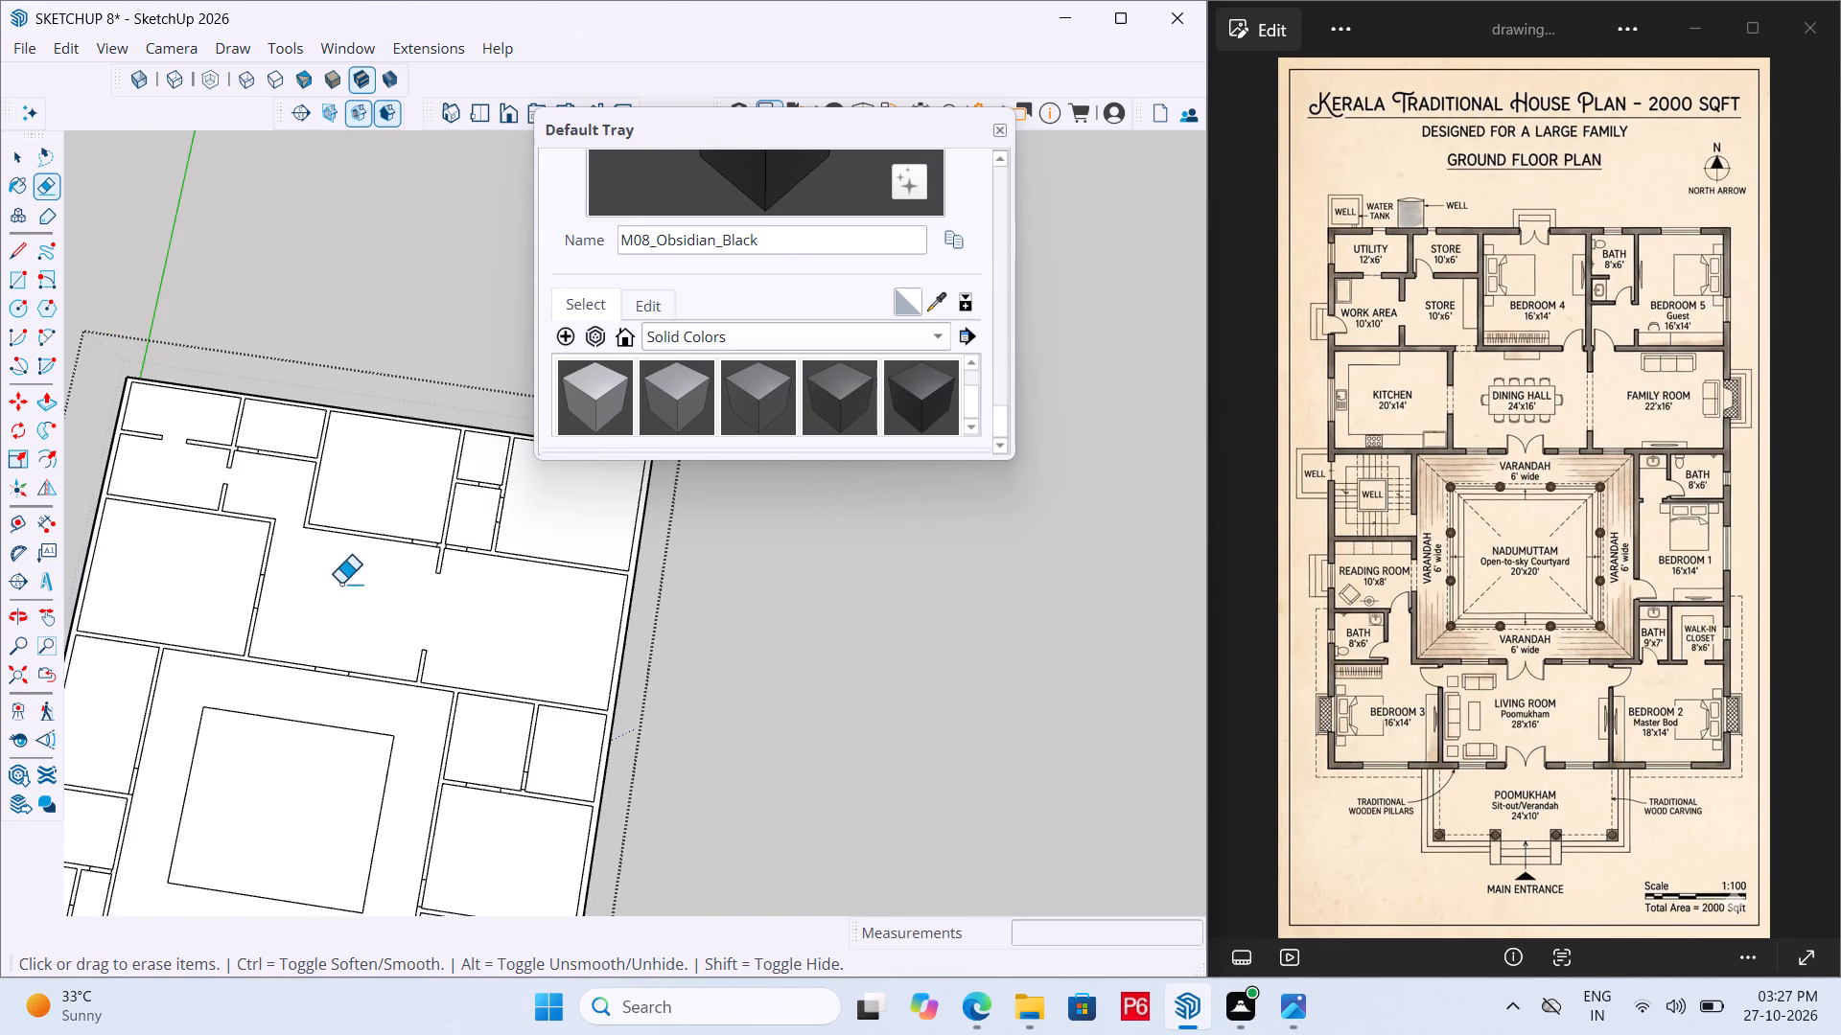
Save the model.
scroll(396, 570, down, 6)
key(ctrl+s)
key(ctrl+s)
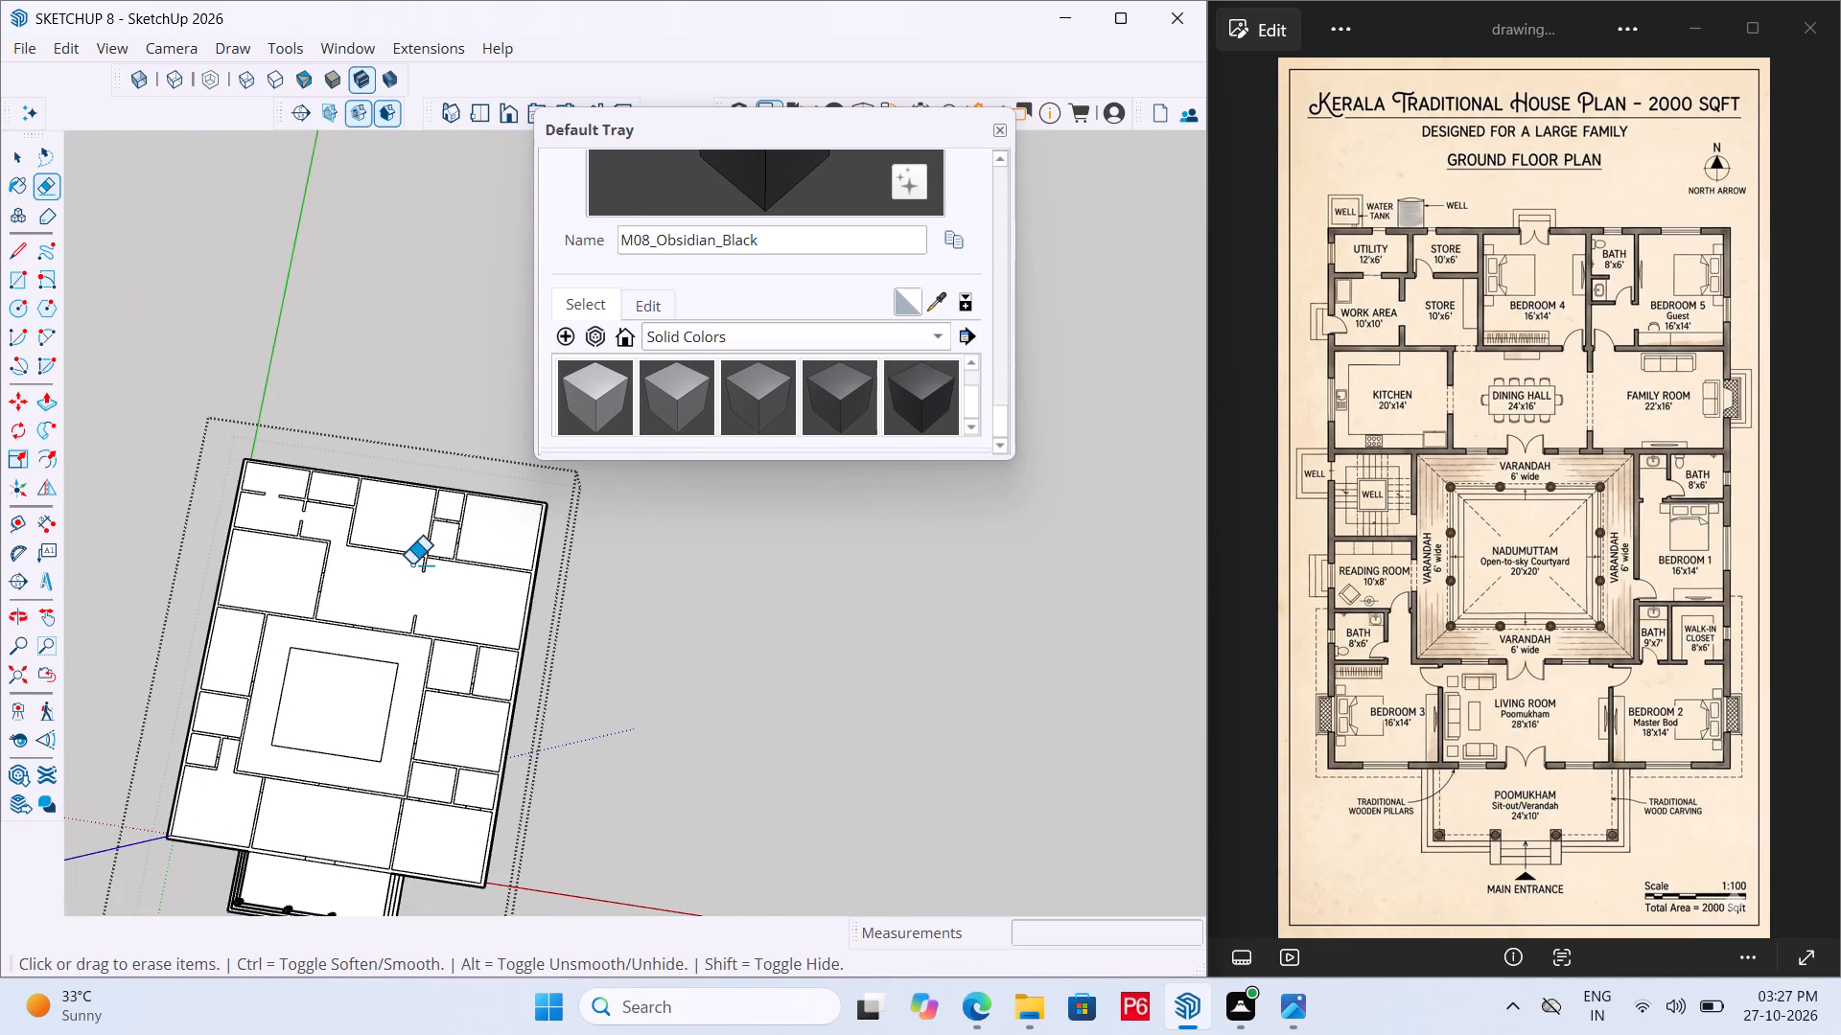
key(ctrl+s)
key(ctrl+s)
key(ctrl+s)
key(ctrl+s)
key(ctrl+s)
Examine the poomukham's pillars and front steps from above and from the front corner.
scroll(430, 538, down, 2)
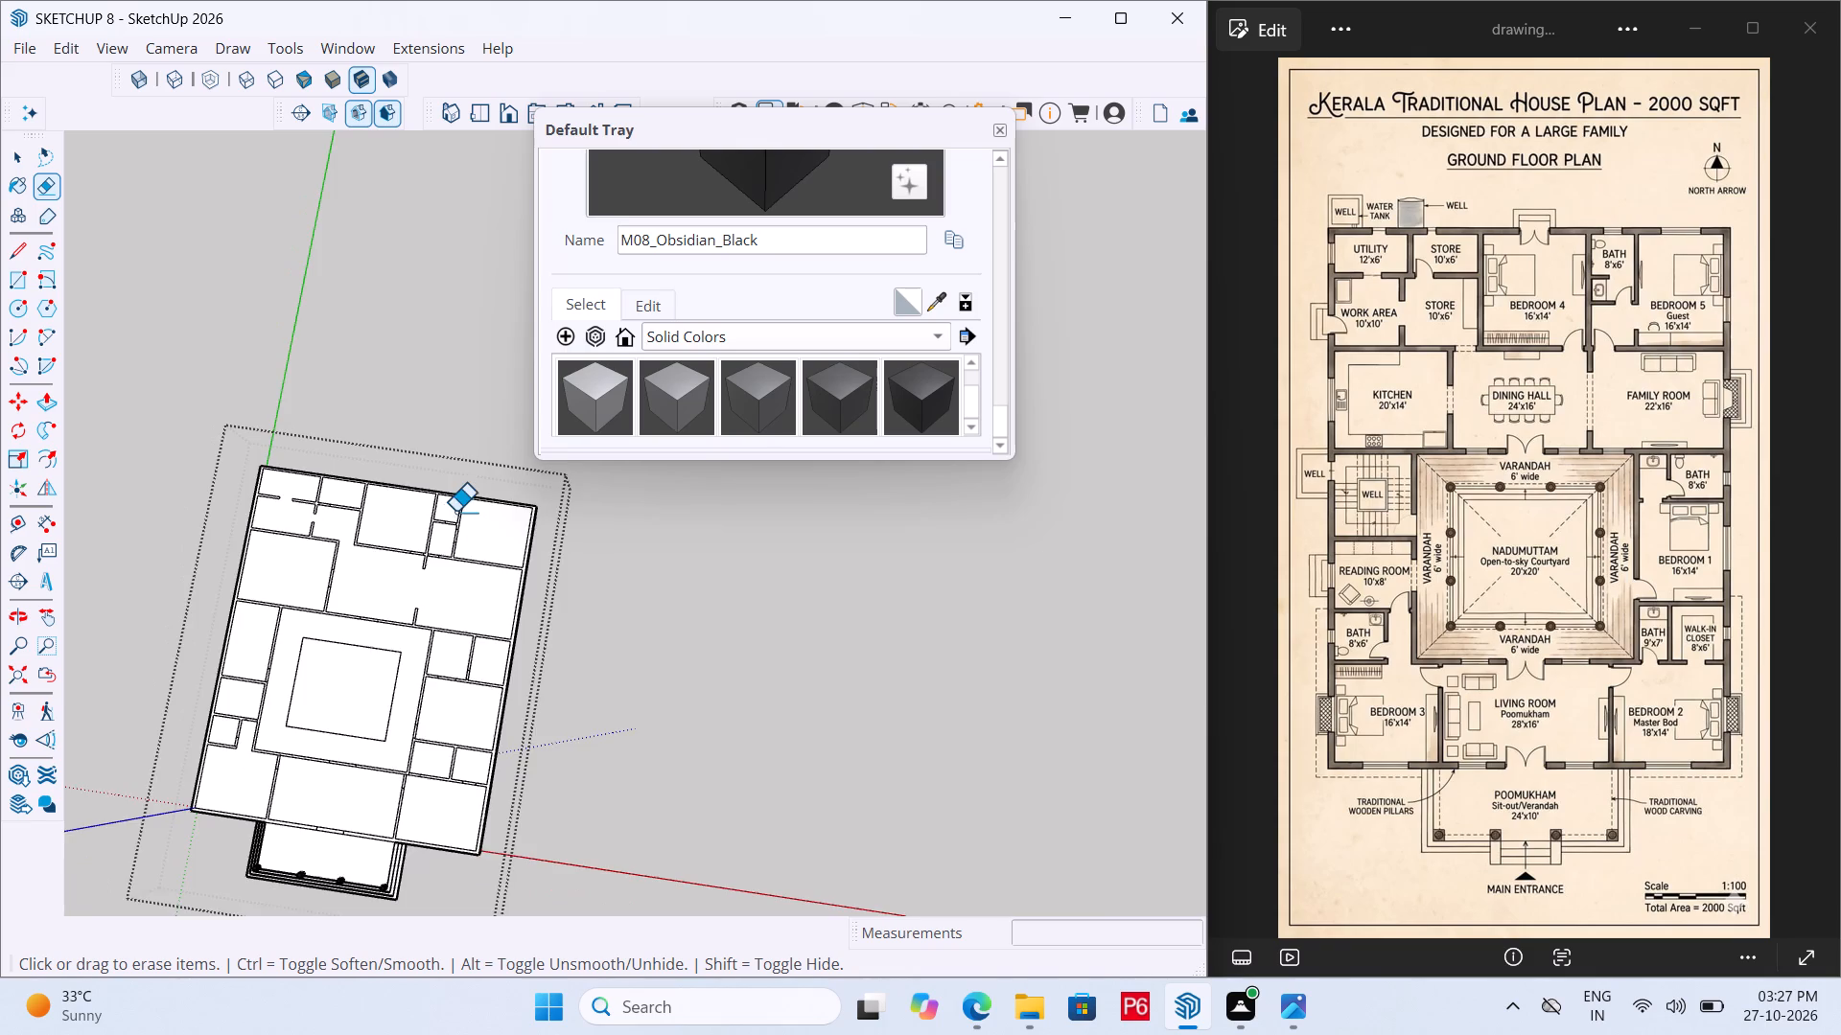
scroll(455, 512, down, 9)
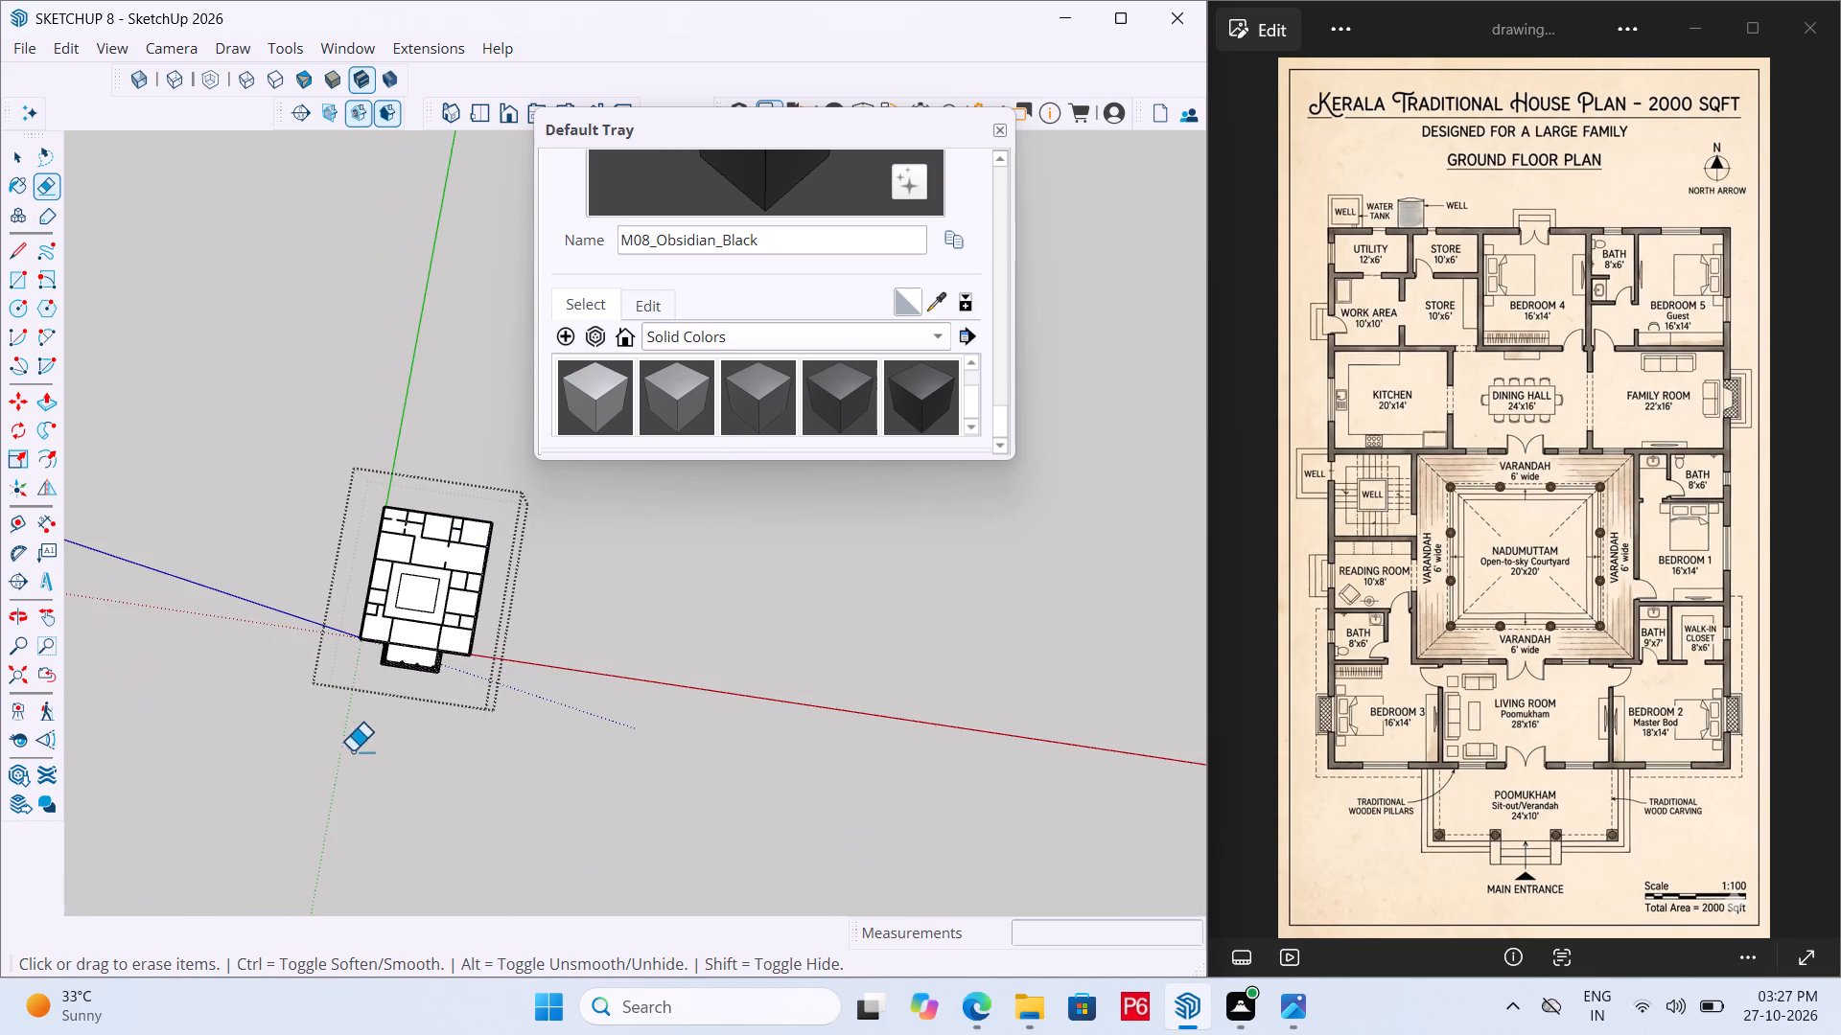
scroll(353, 747, up, 19)
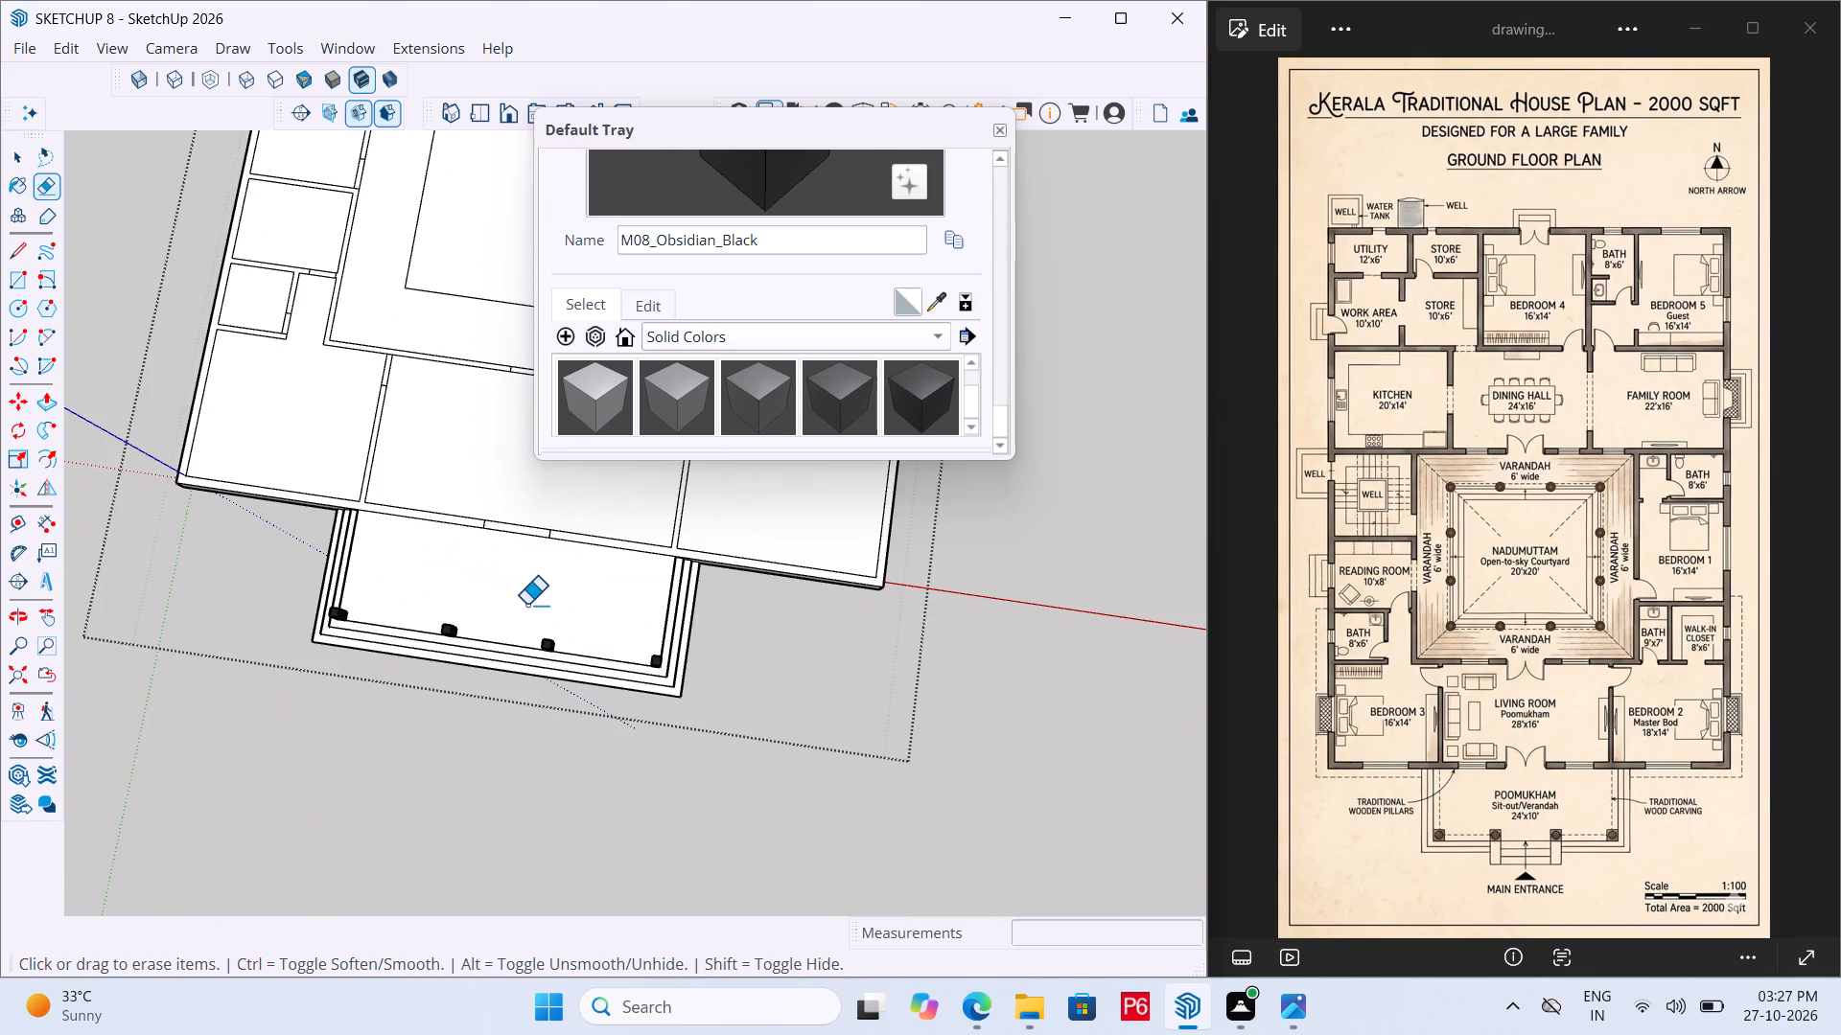
scroll(555, 612, up, 5)
middle_drag(694, 625, 578, 613)
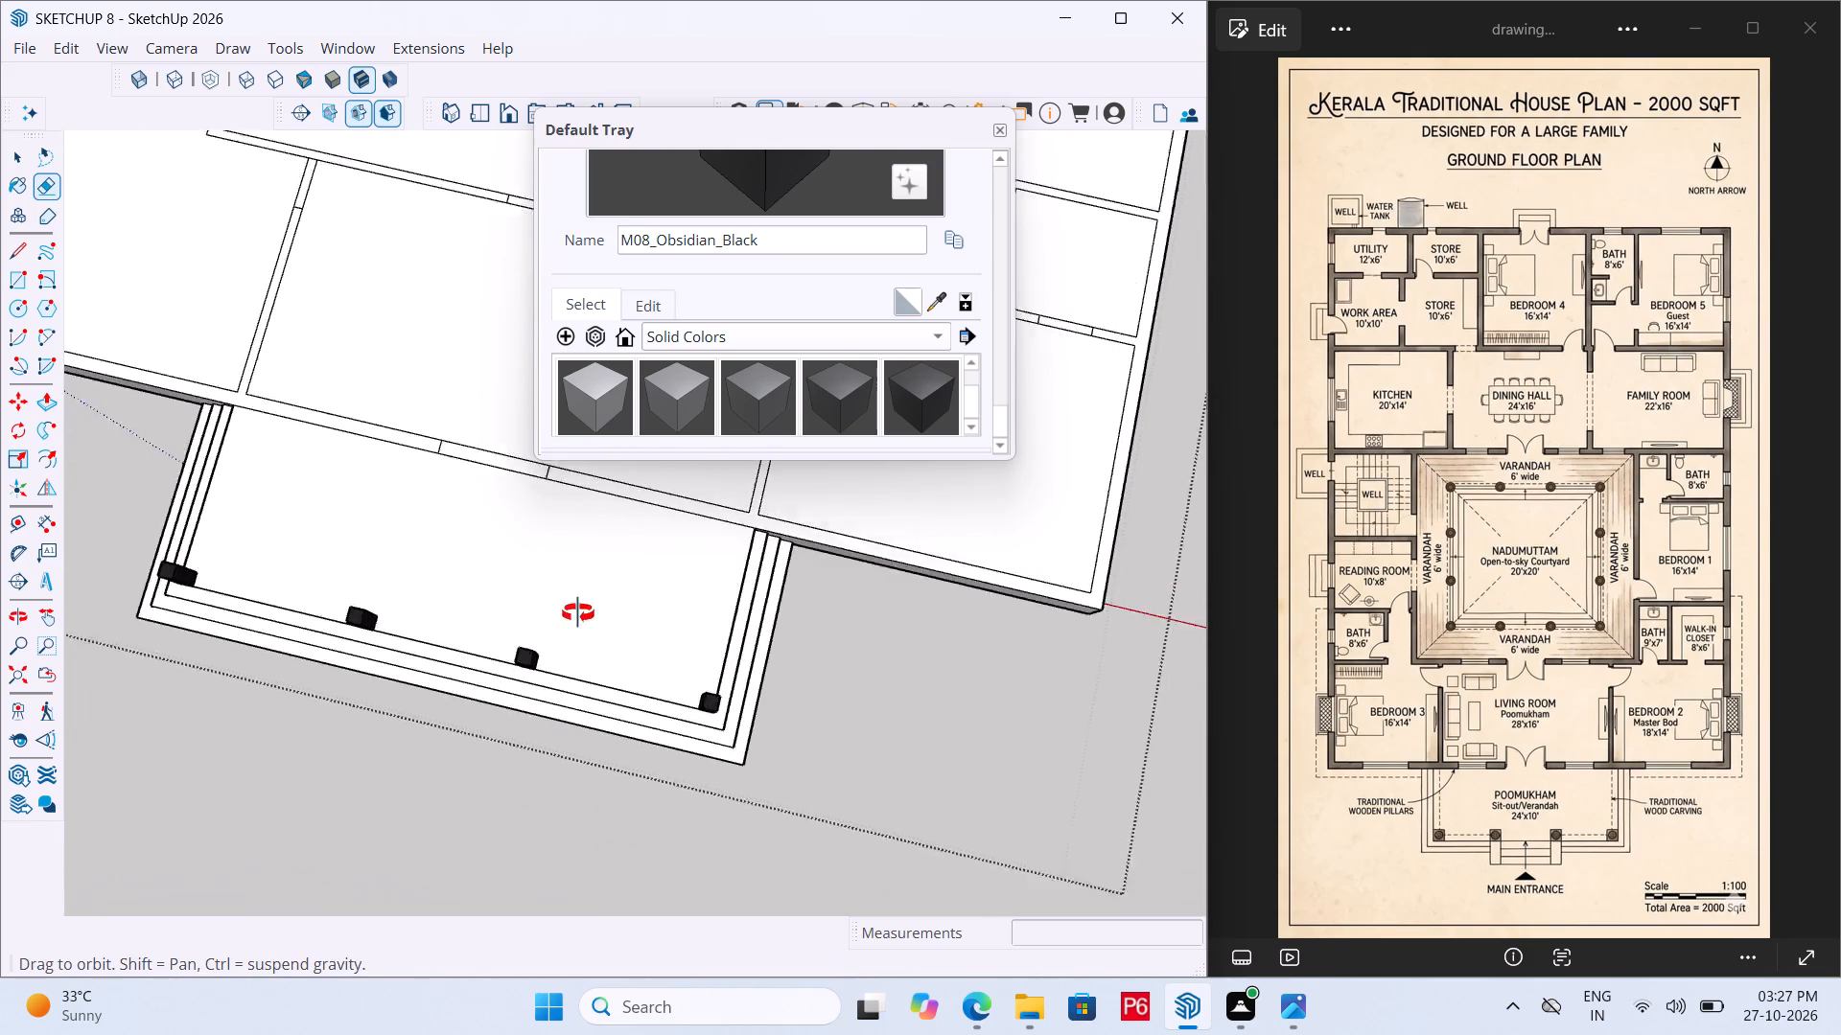
middle_drag(578, 613, 0, 459)
middle_drag(687, 602, 385, 559)
scroll(497, 560, up, 9)
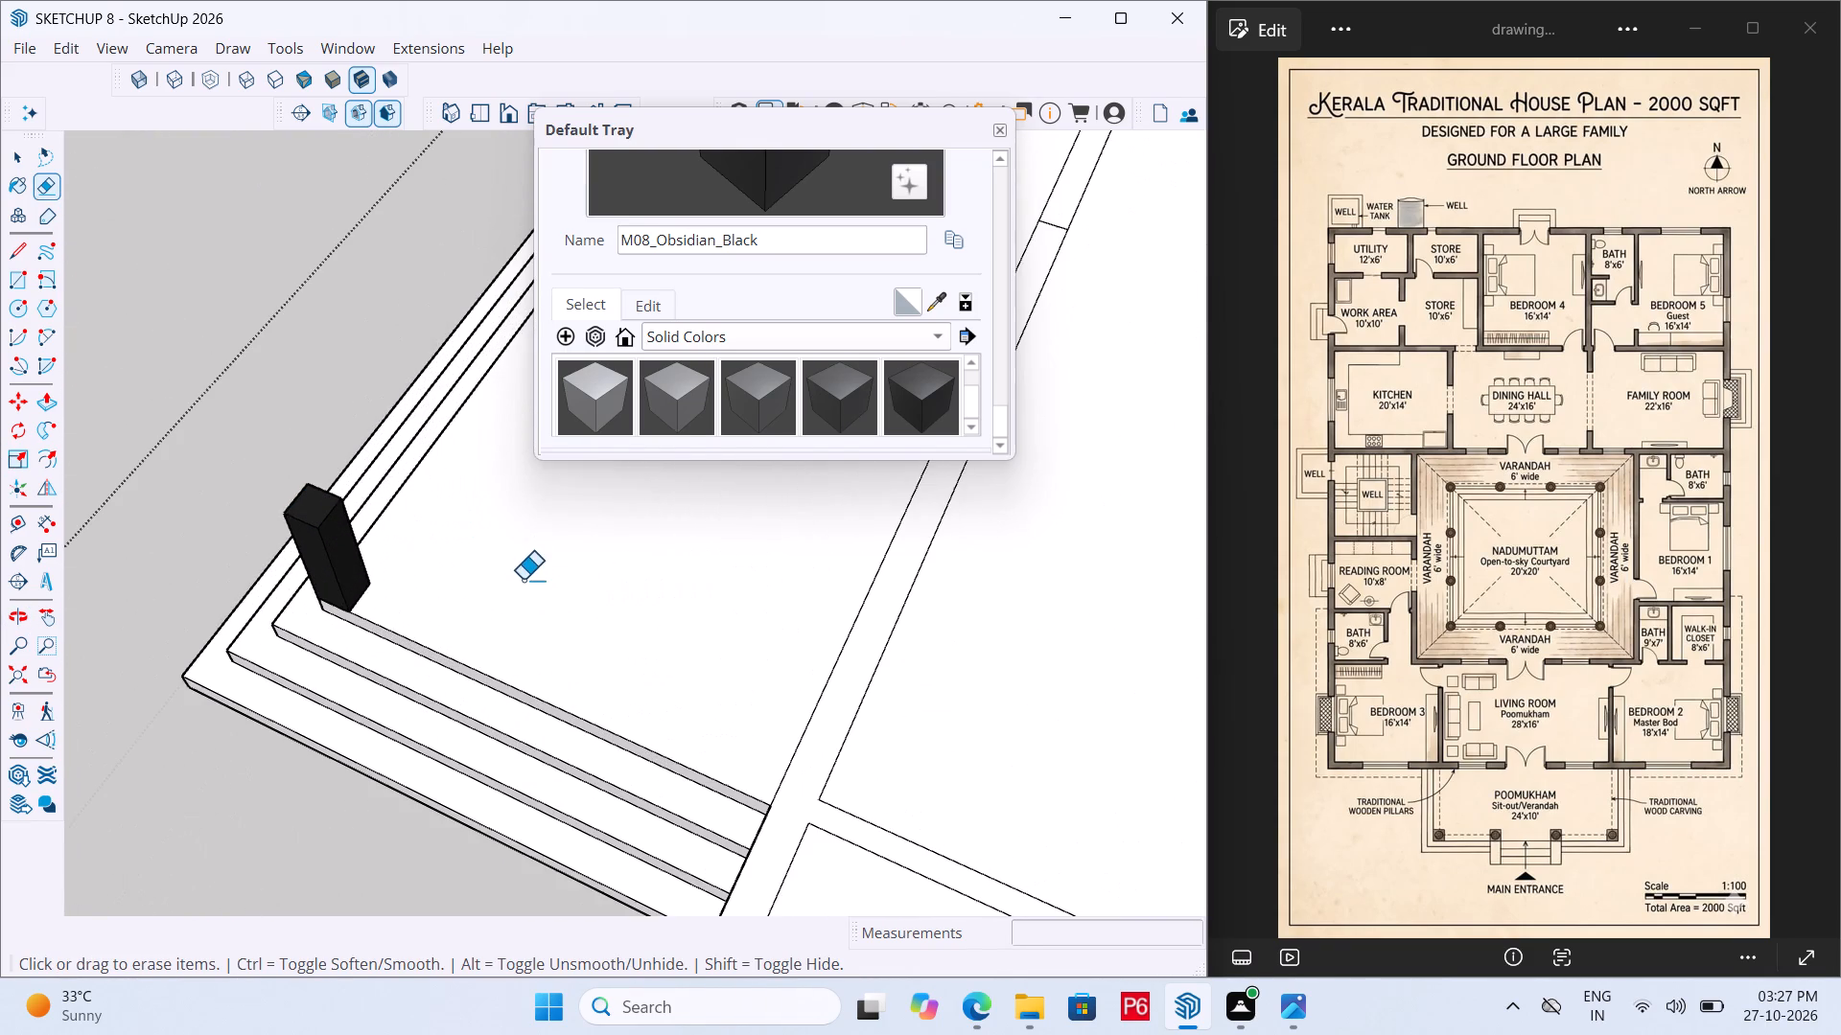
key(l)
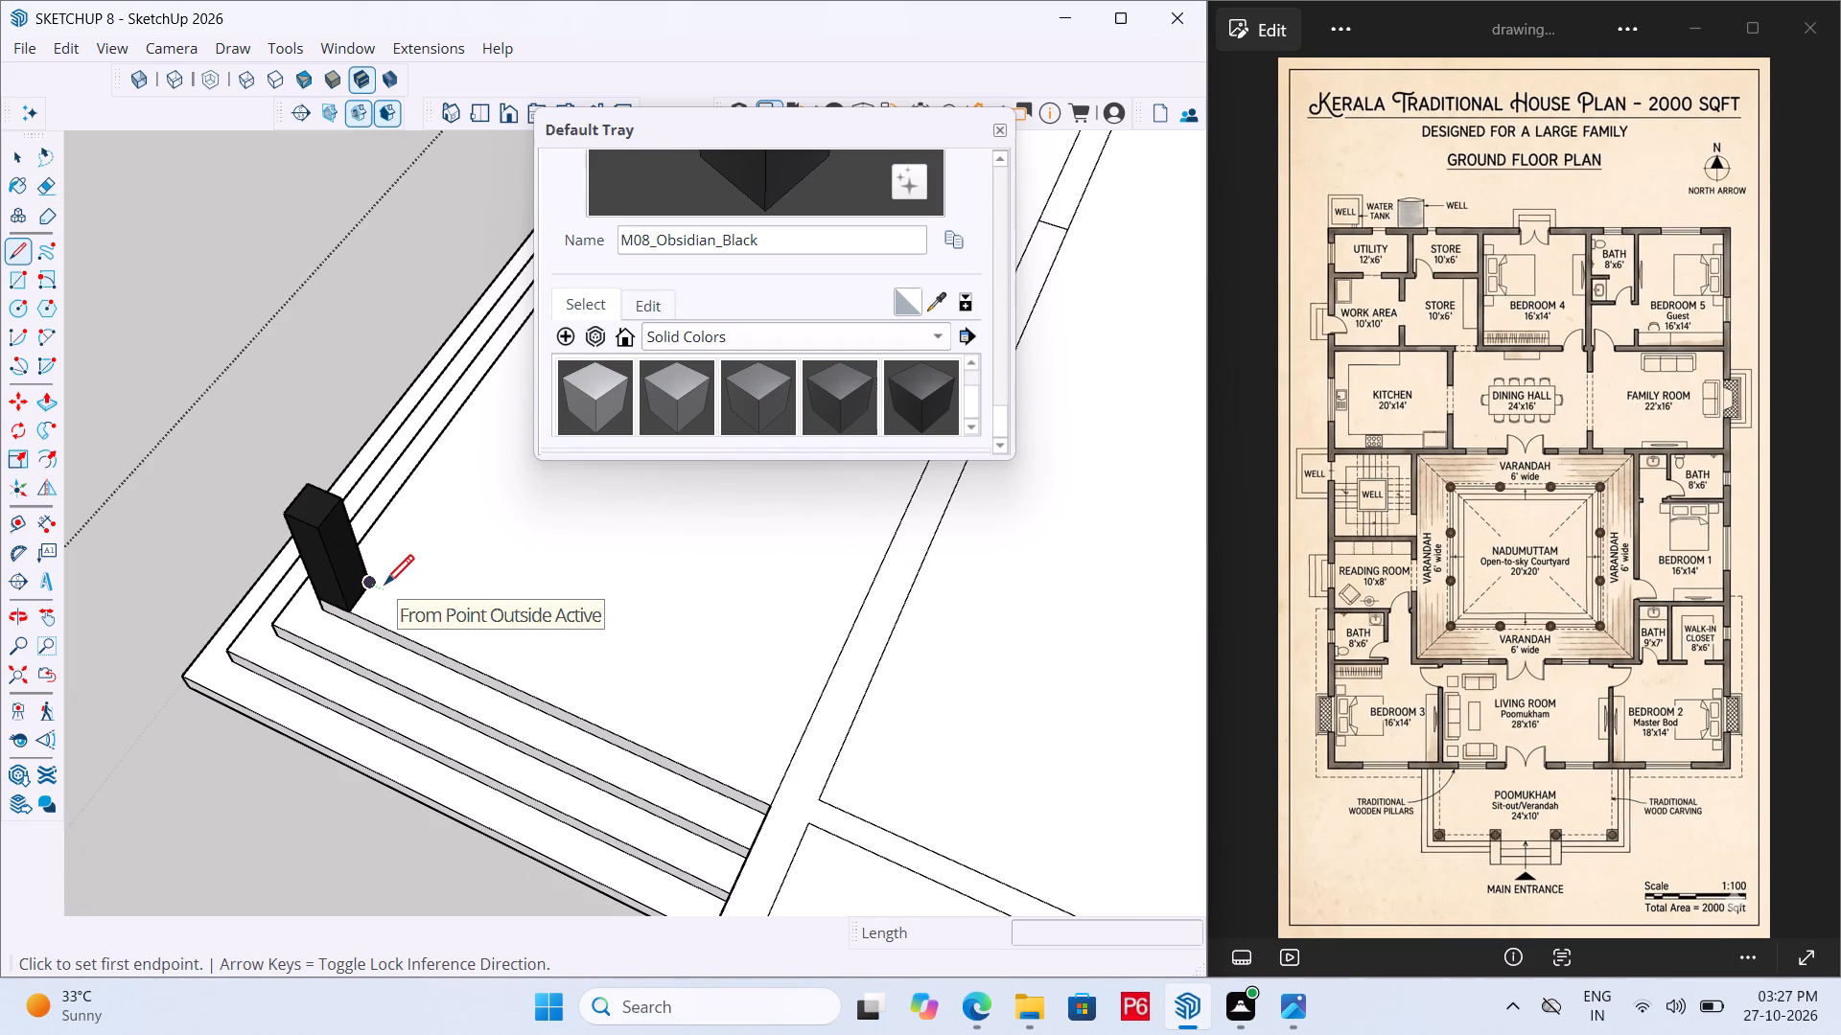
scroll(558, 629, down, 7)
scroll(606, 711, down, 7)
scroll(504, 724, down, 7)
middle_drag(437, 753, 1128, 698)
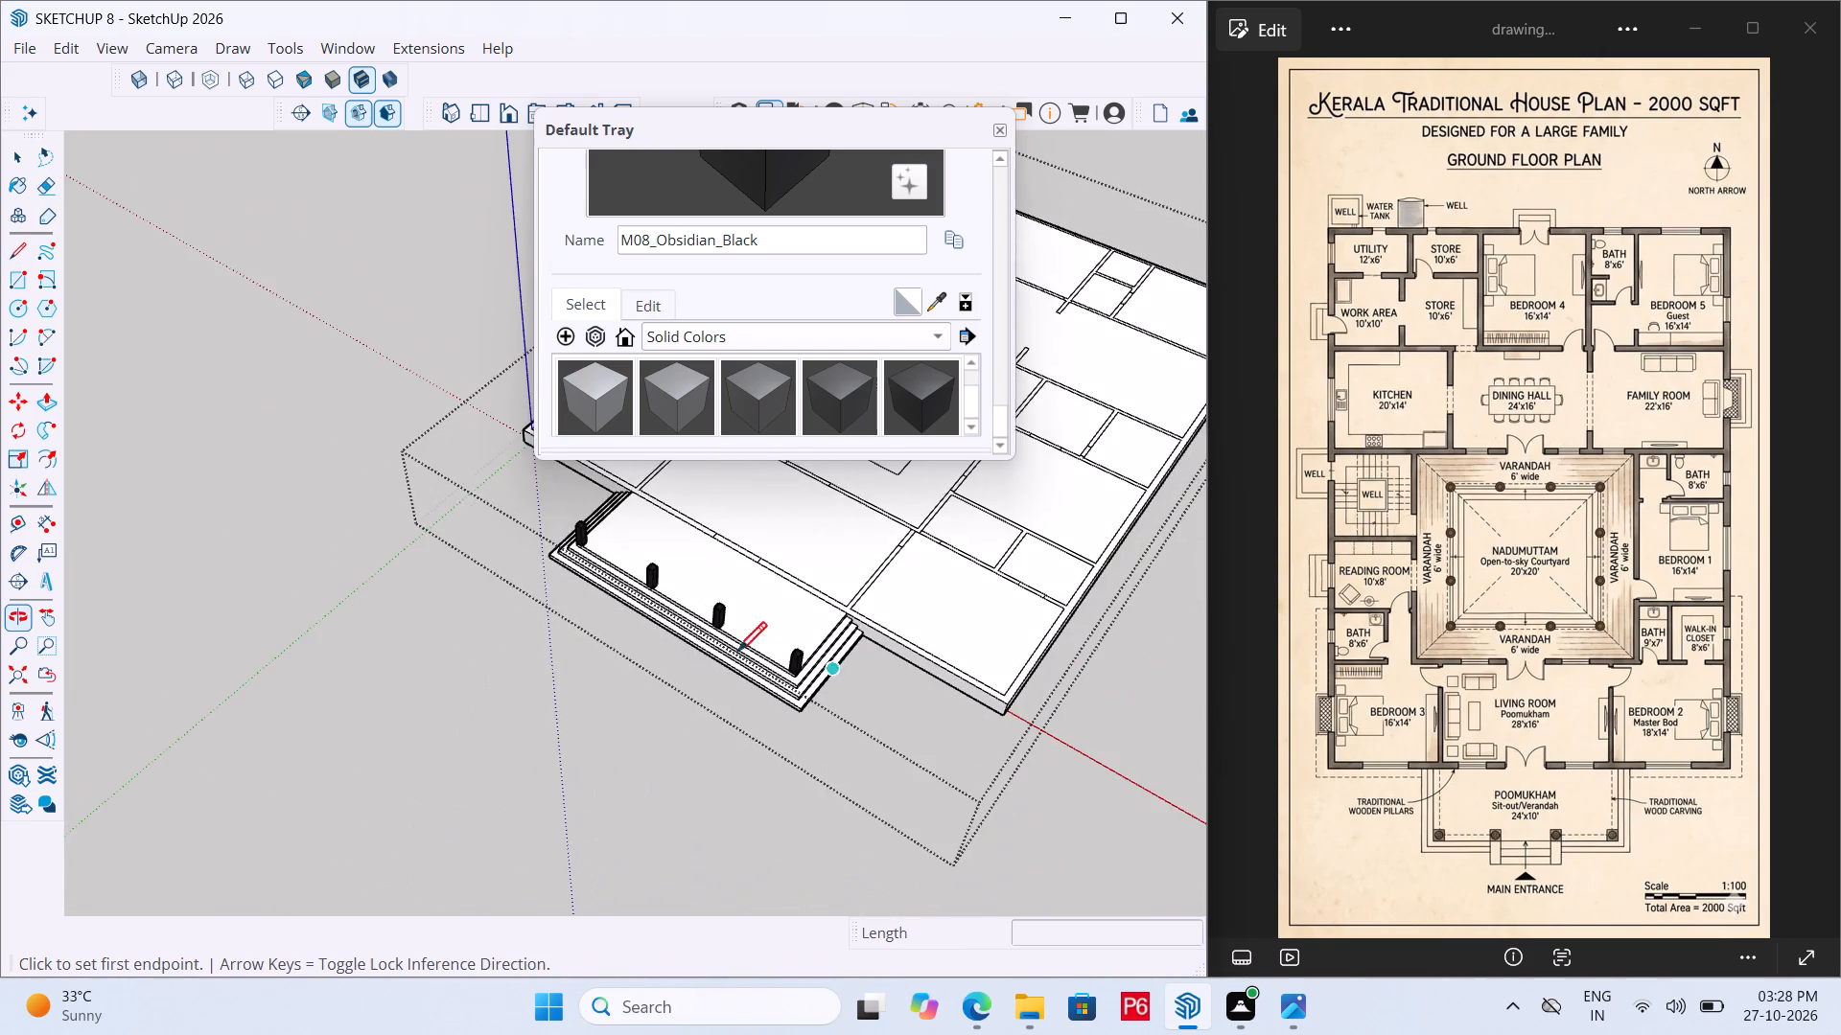
scroll(670, 595, up, 12)
scroll(599, 849, down, 6)
scroll(603, 670, up, 4)
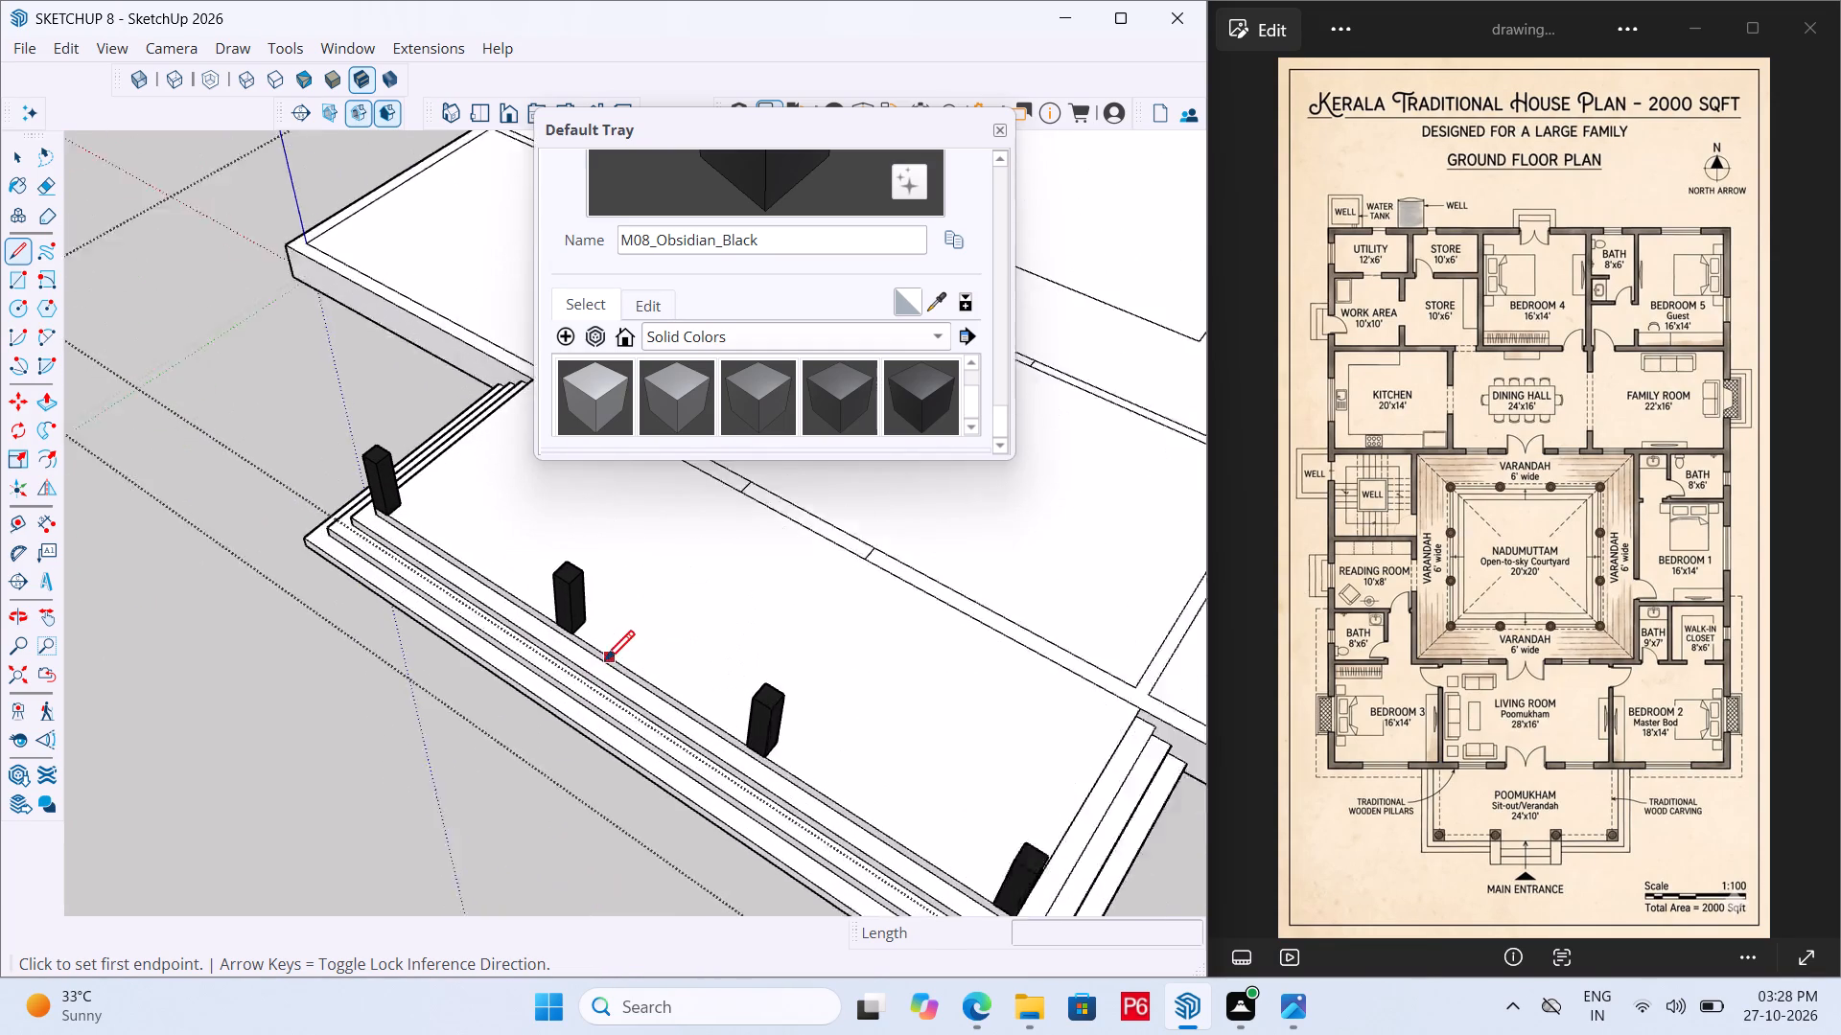
scroll(605, 663, up, 1)
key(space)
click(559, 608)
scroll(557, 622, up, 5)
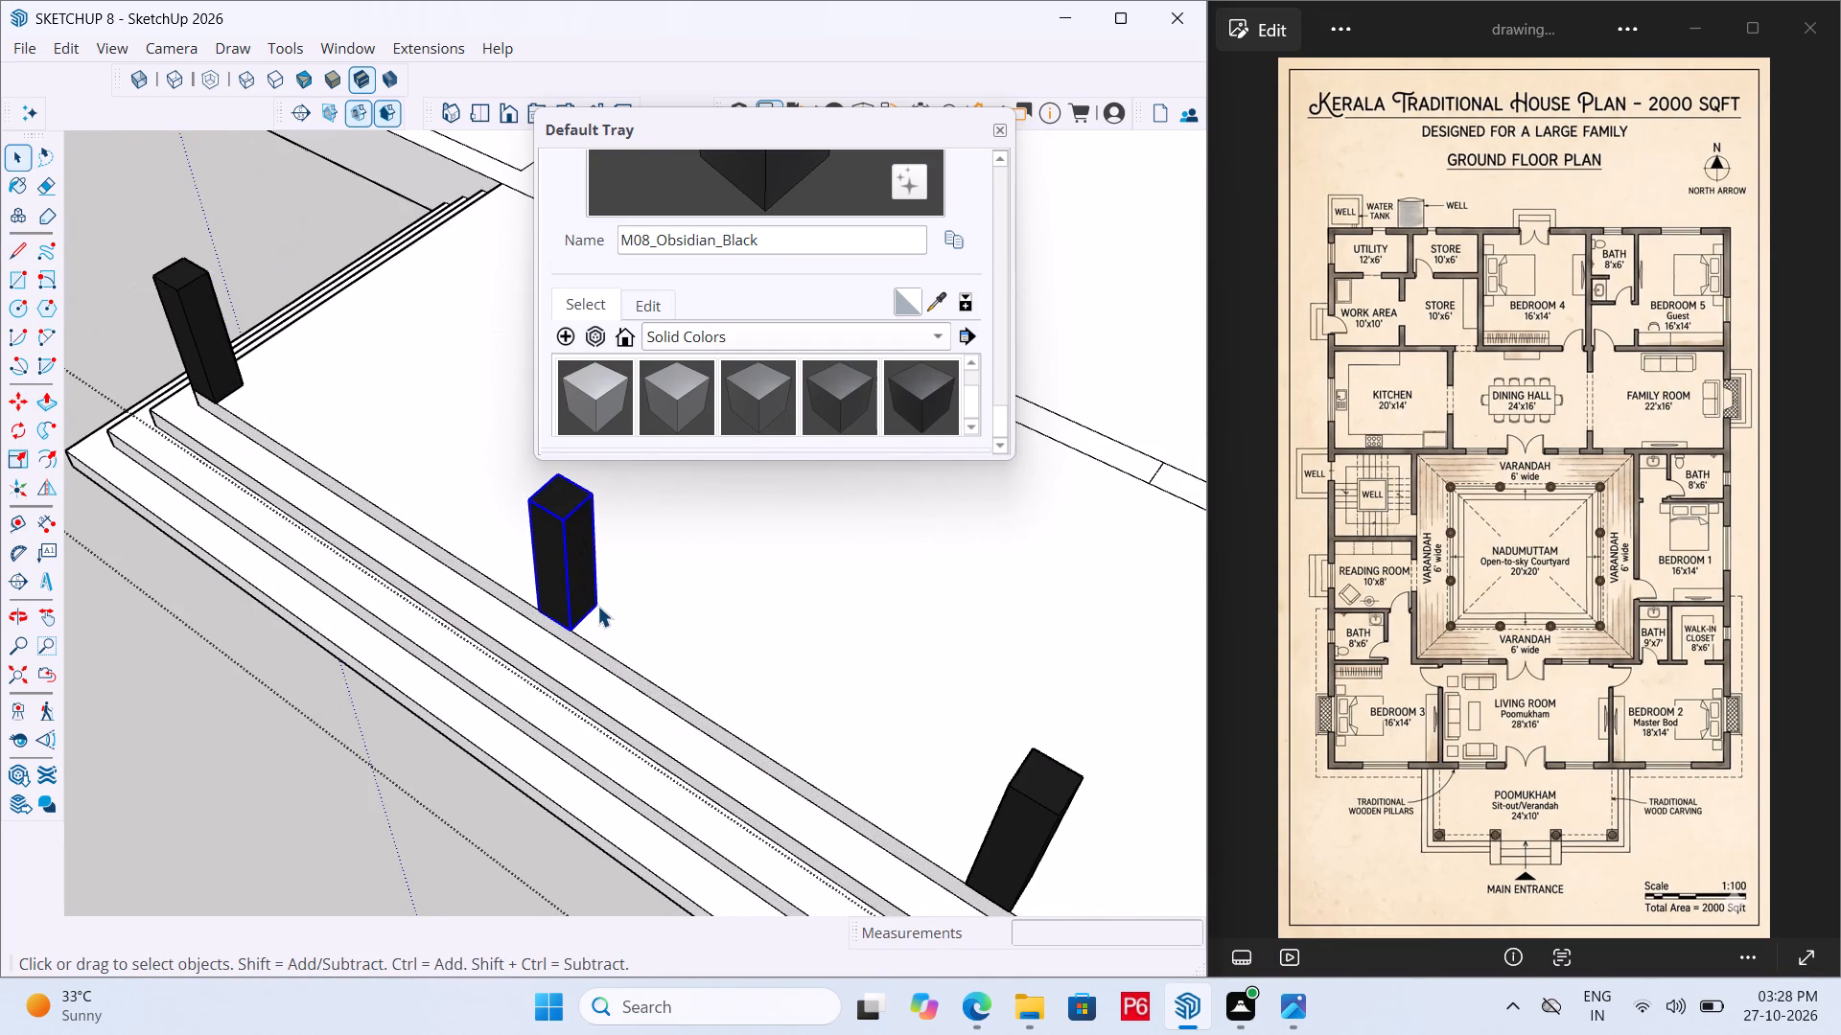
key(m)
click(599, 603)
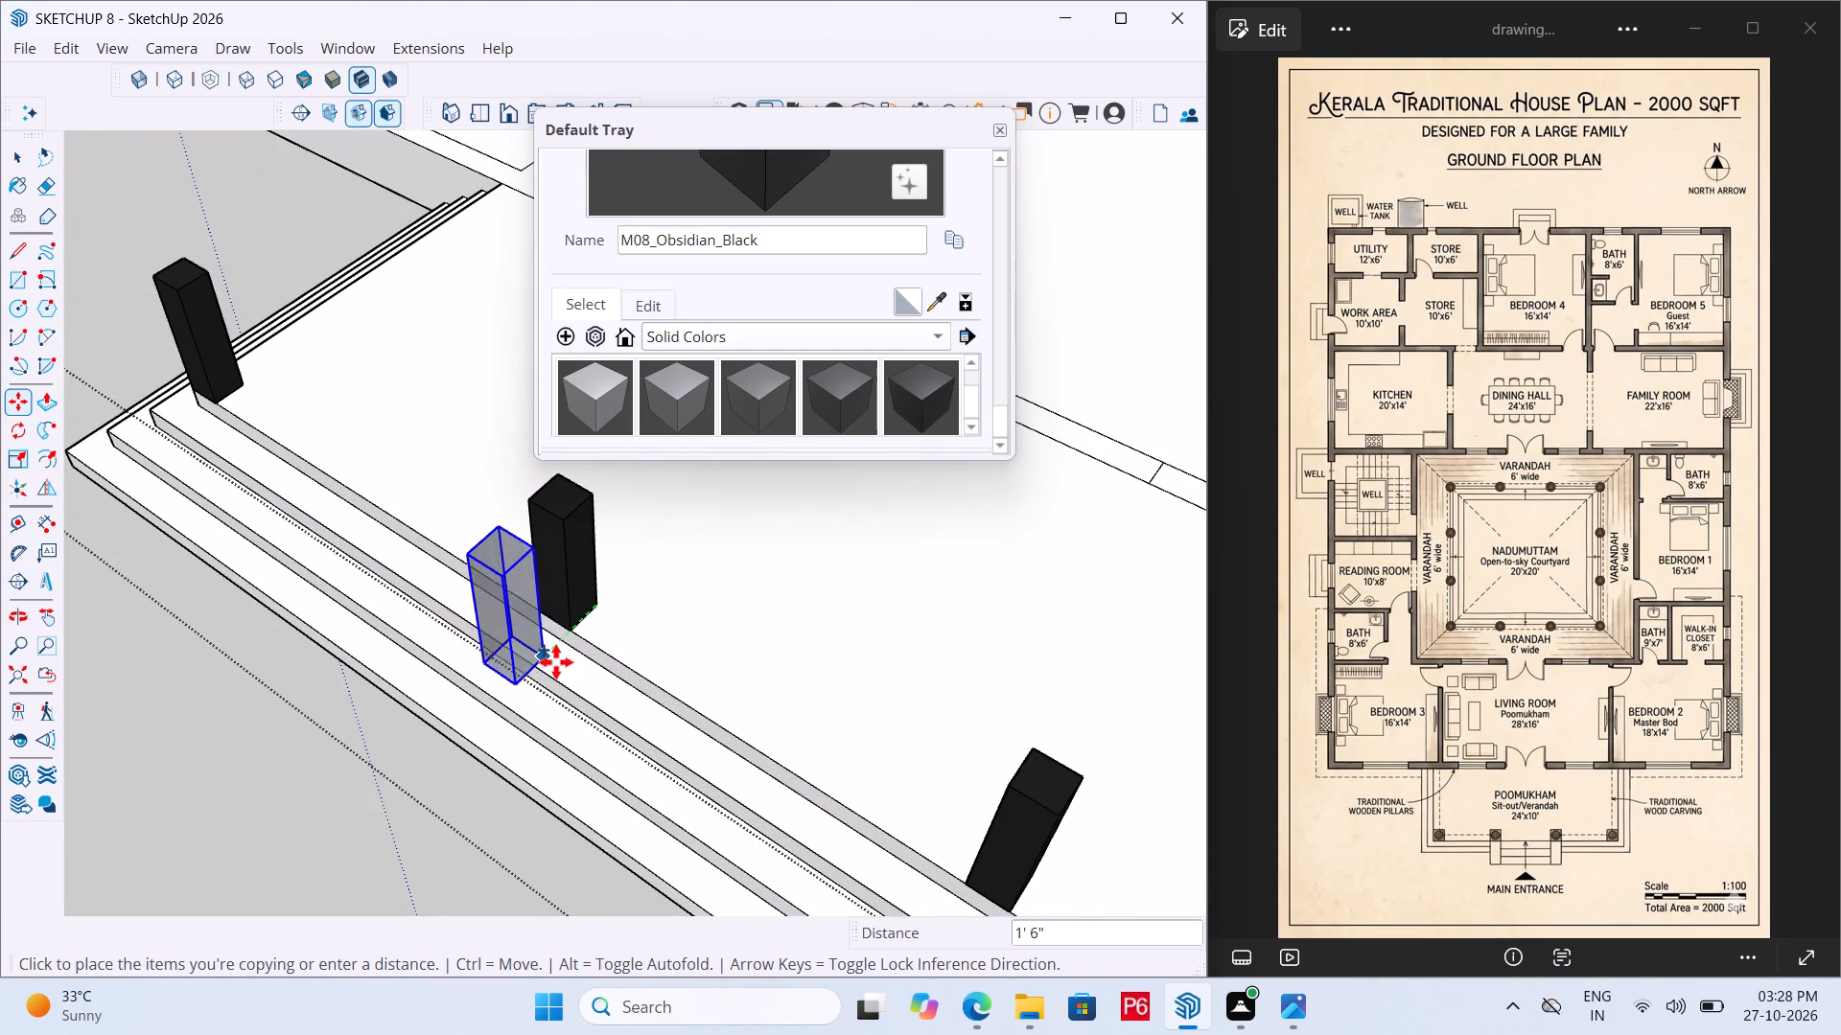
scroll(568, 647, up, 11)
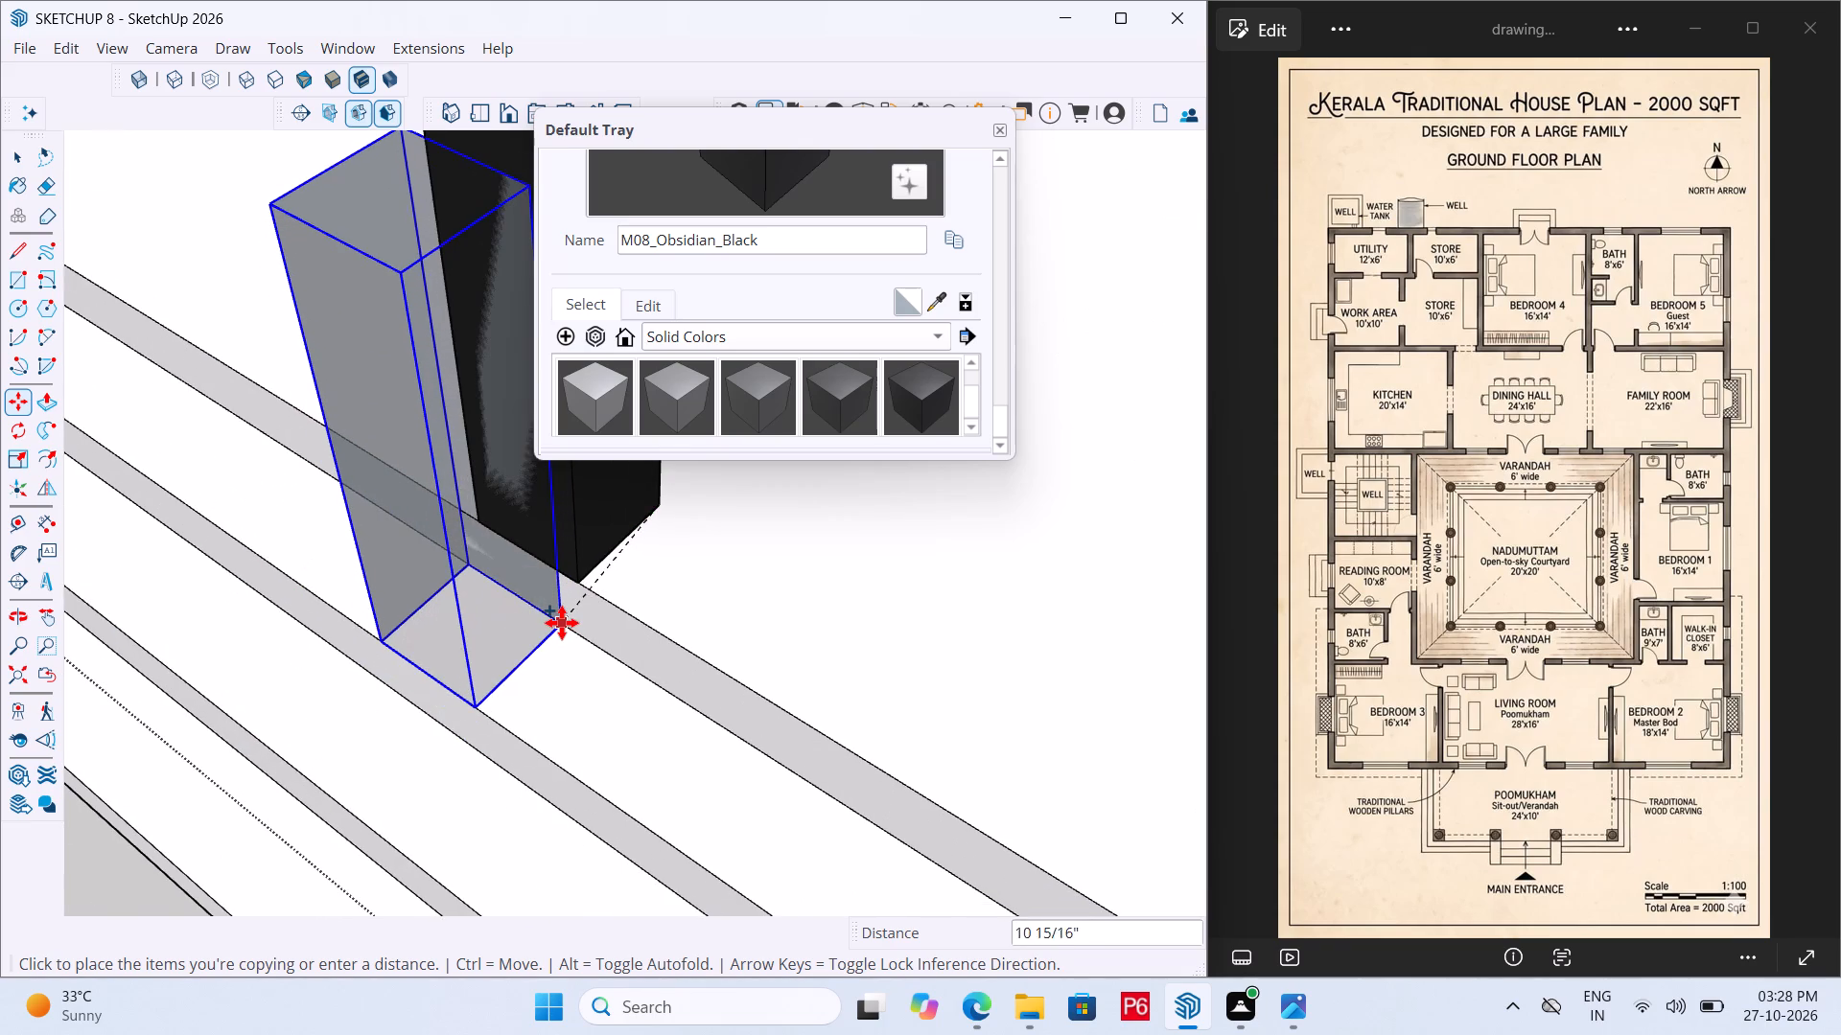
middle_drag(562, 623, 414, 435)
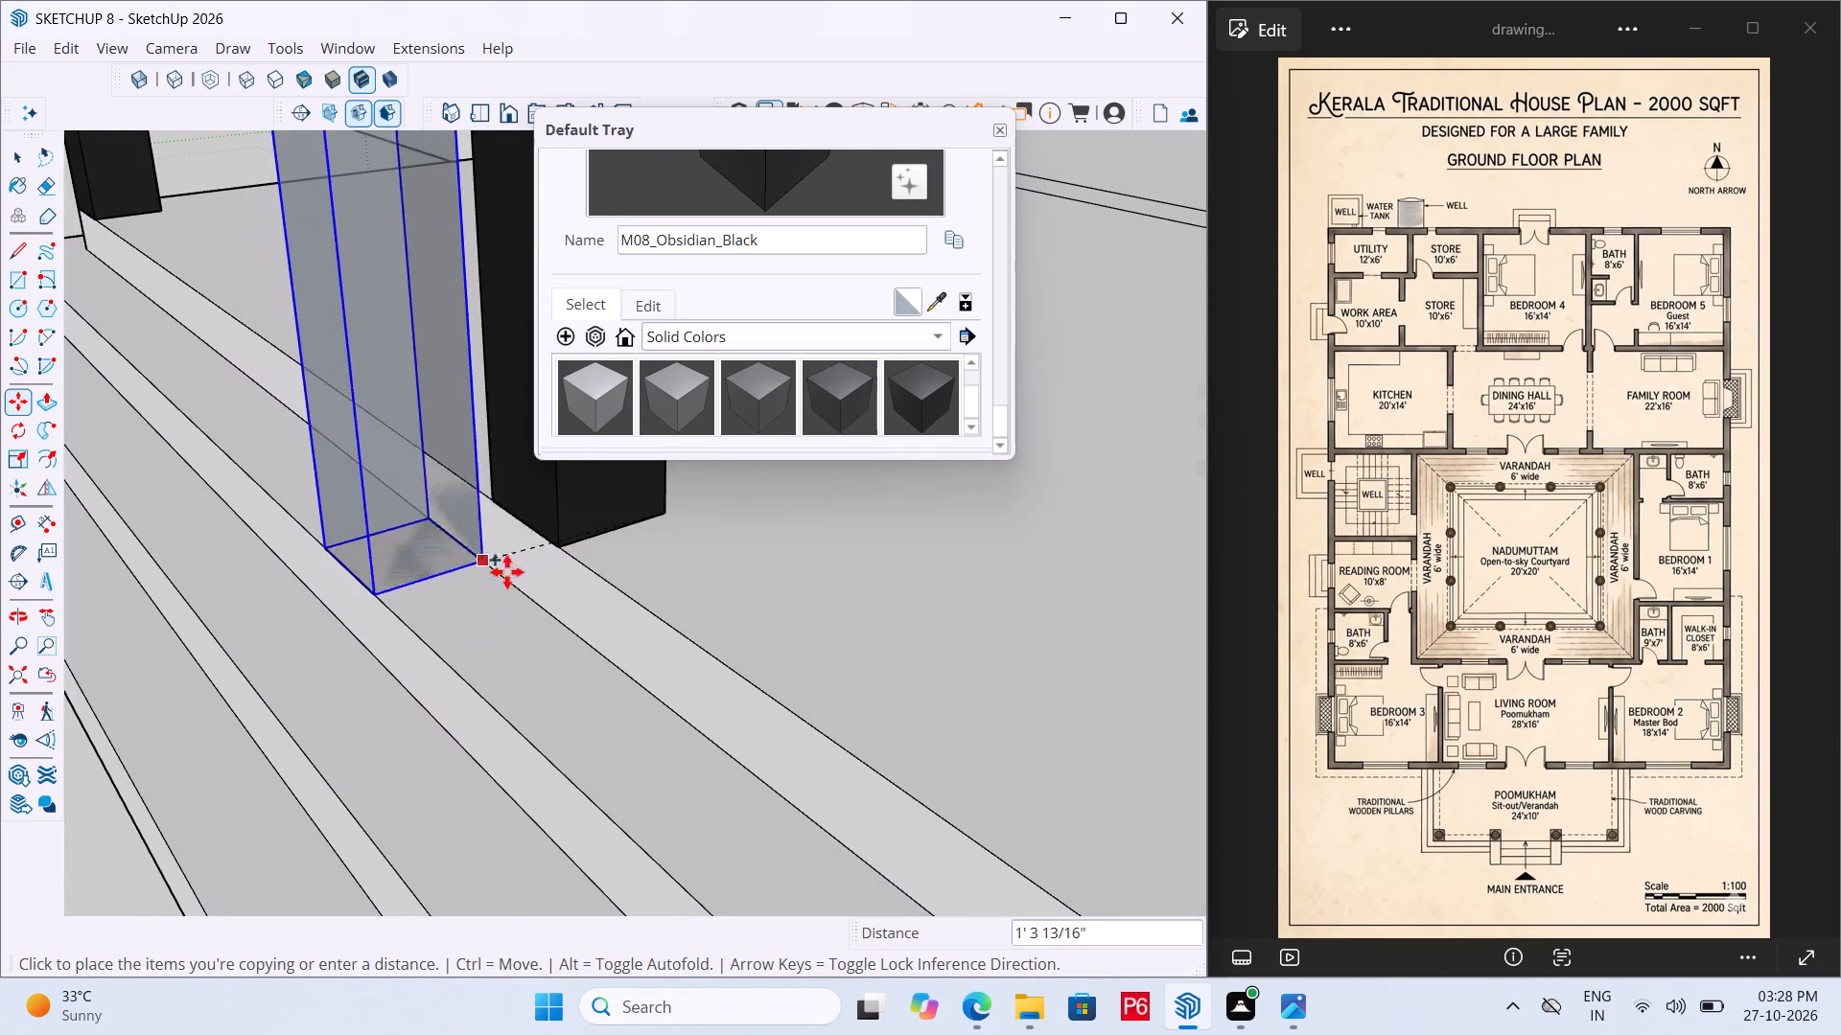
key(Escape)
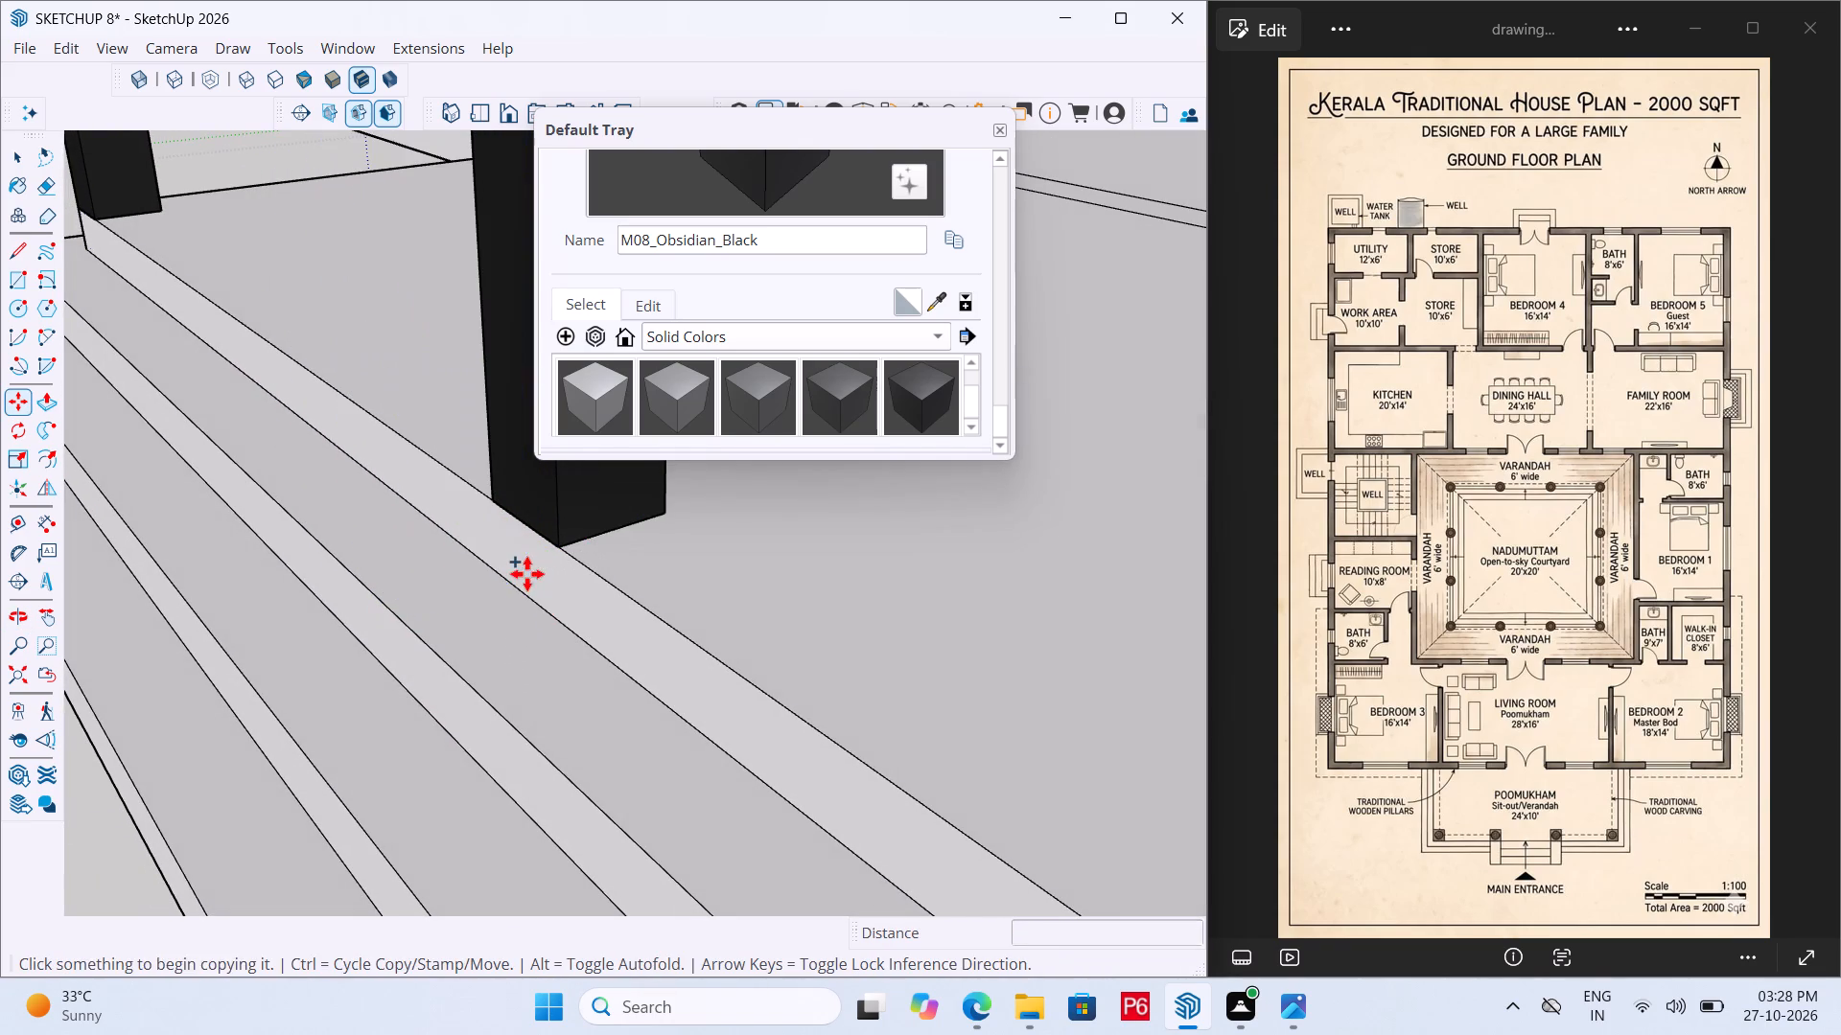
Draw a vertical line down the top riser from the poomukham's second pillar and copy the pillar to its lower end, one step down.
key(l)
click(551, 548)
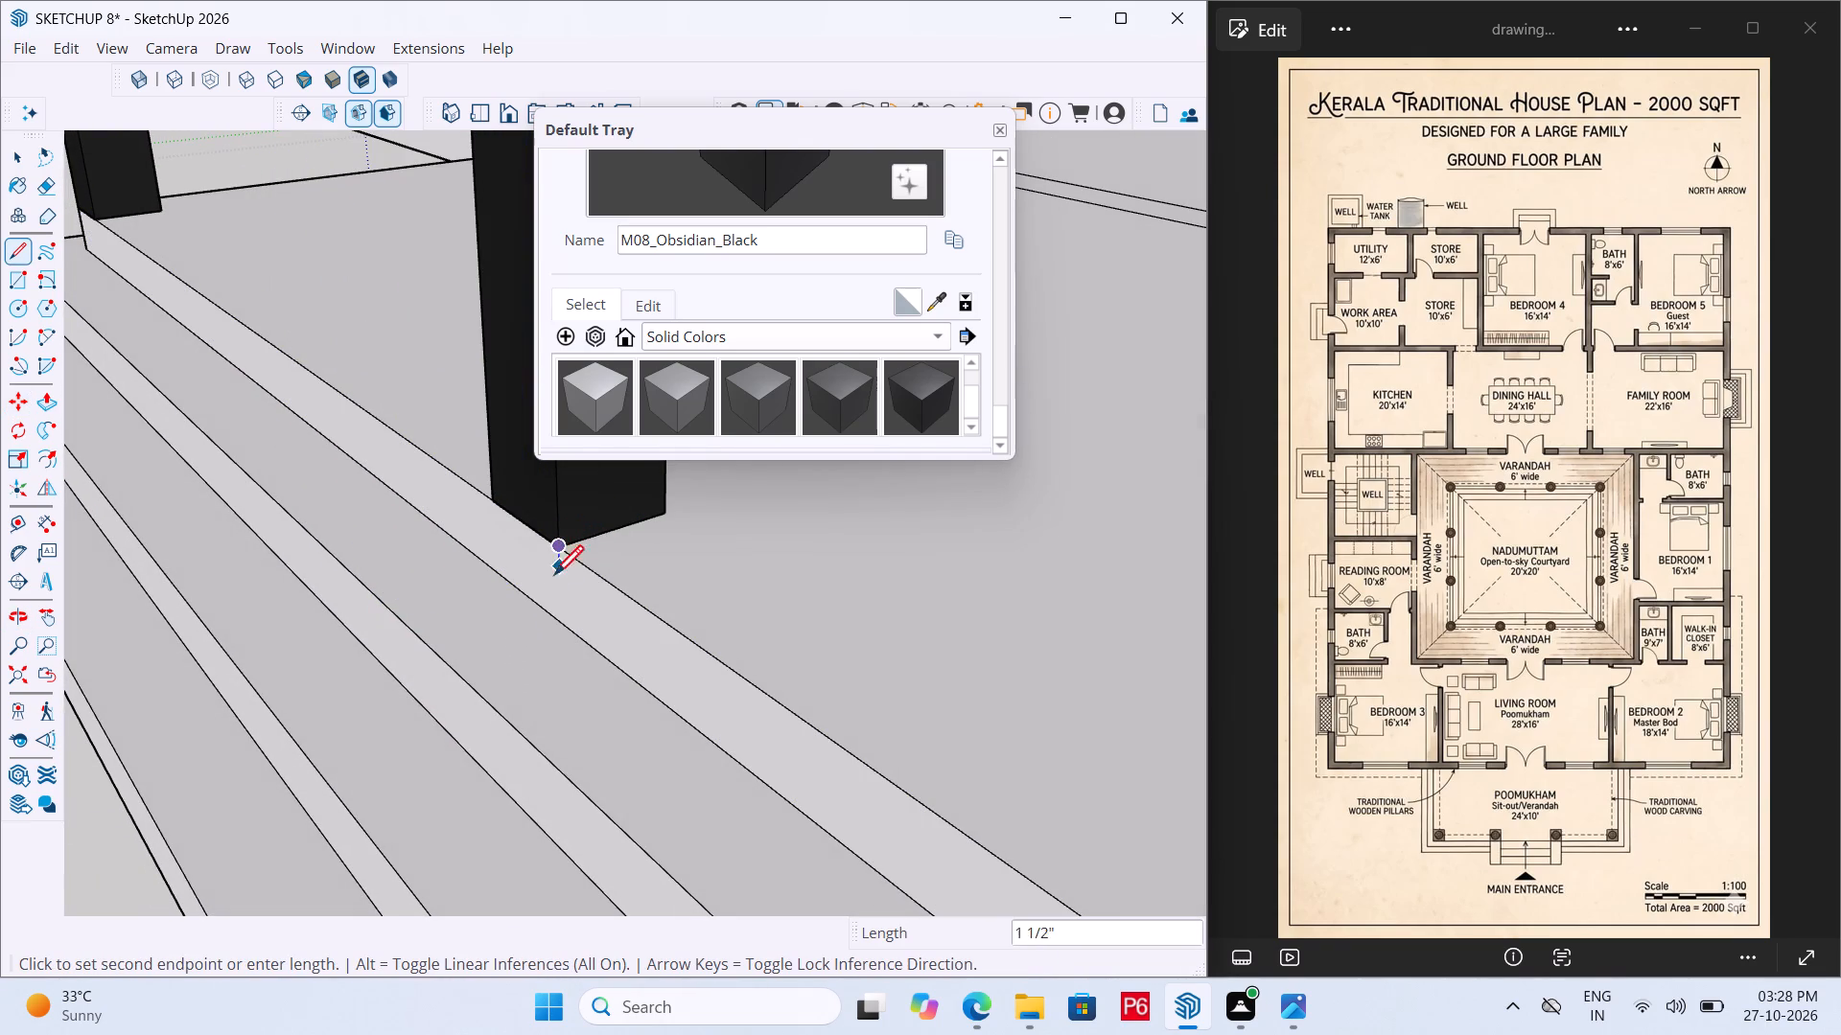
click(554, 632)
key(space)
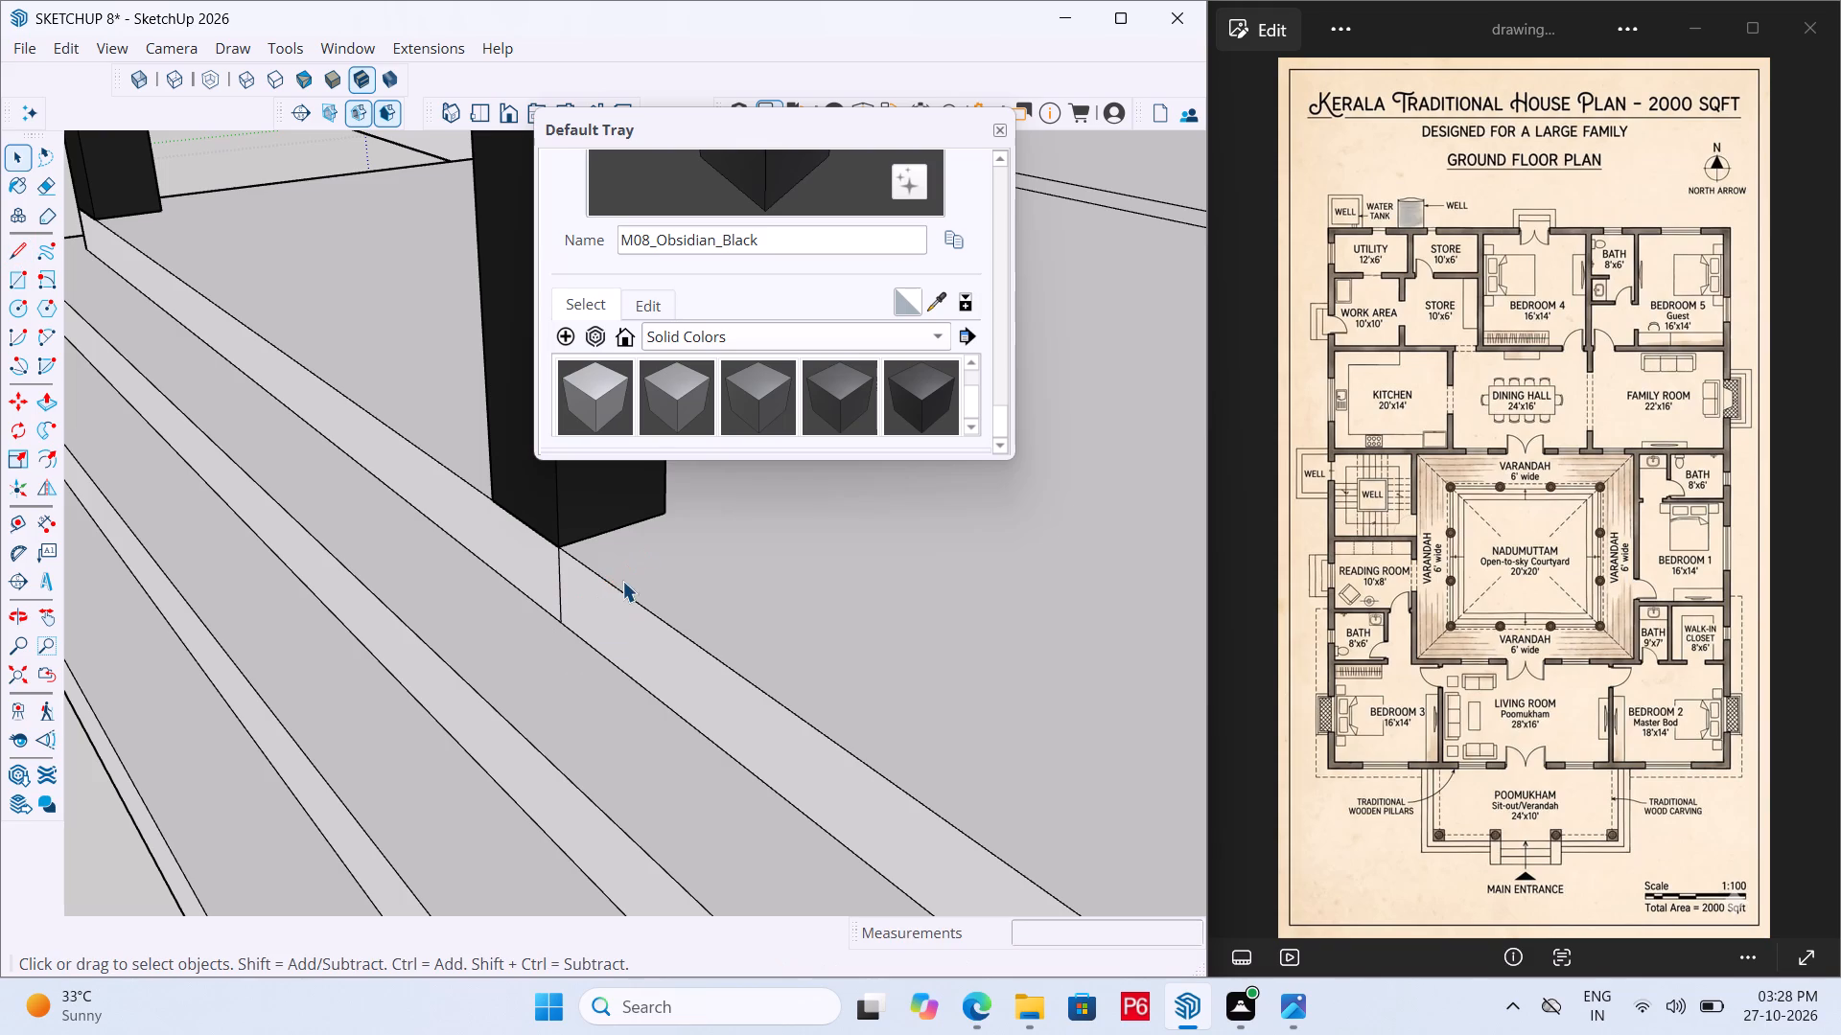
click(618, 504)
key(m)
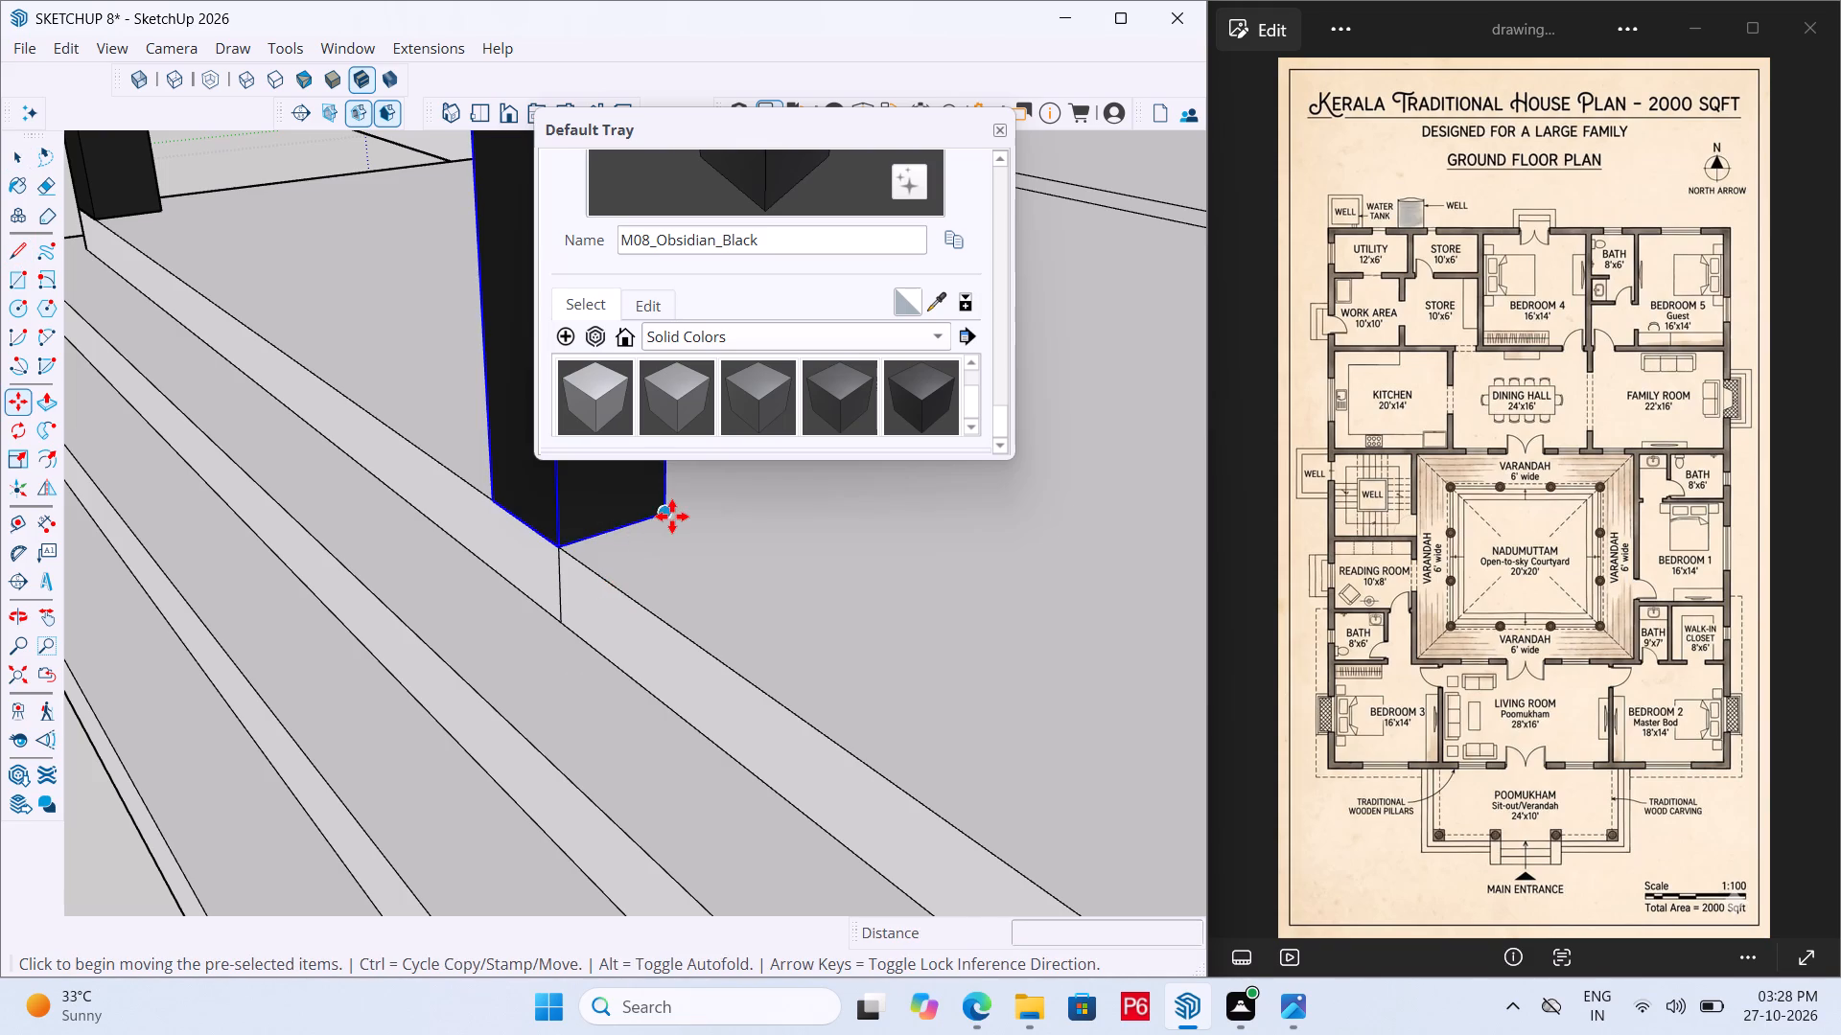
click(673, 516)
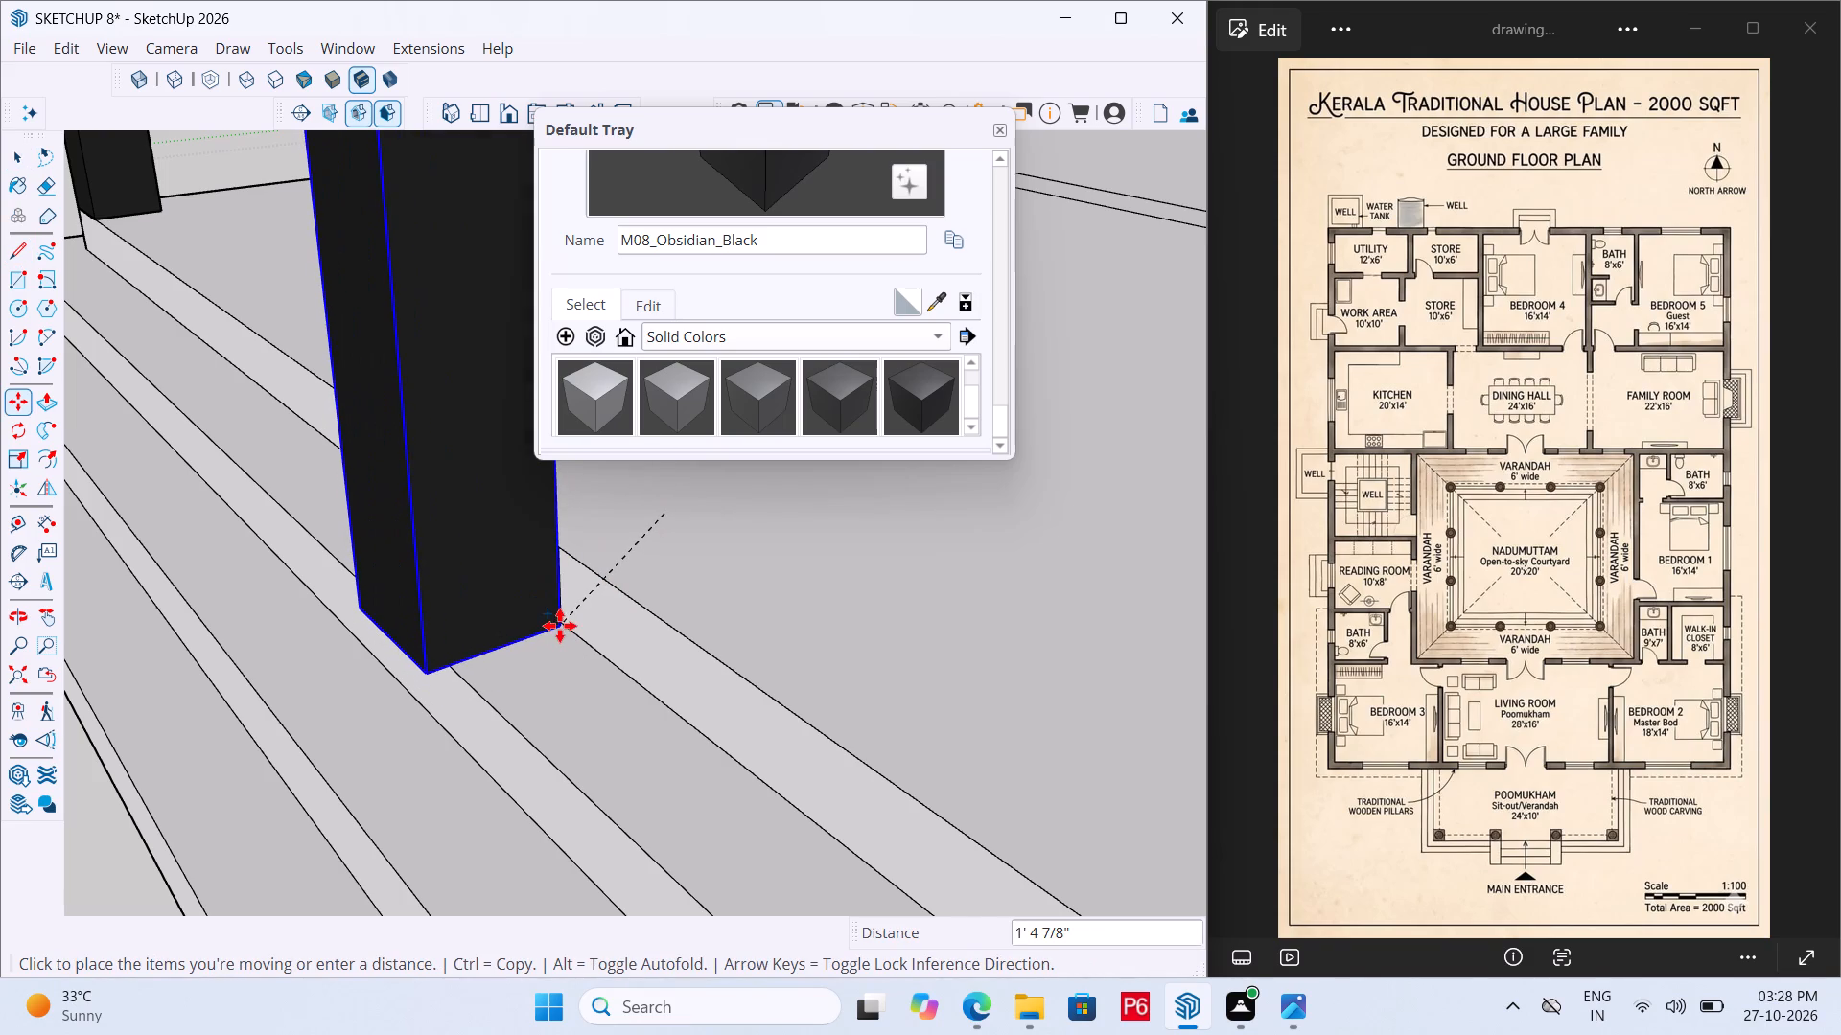
click(560, 624)
Draw a 6" vertical line down the next riser from the copied pillar's base corner and copy that pillar one step lower.
scroll(606, 588, down, 6)
scroll(502, 603, down, 4)
middle_drag(470, 600, 435, 585)
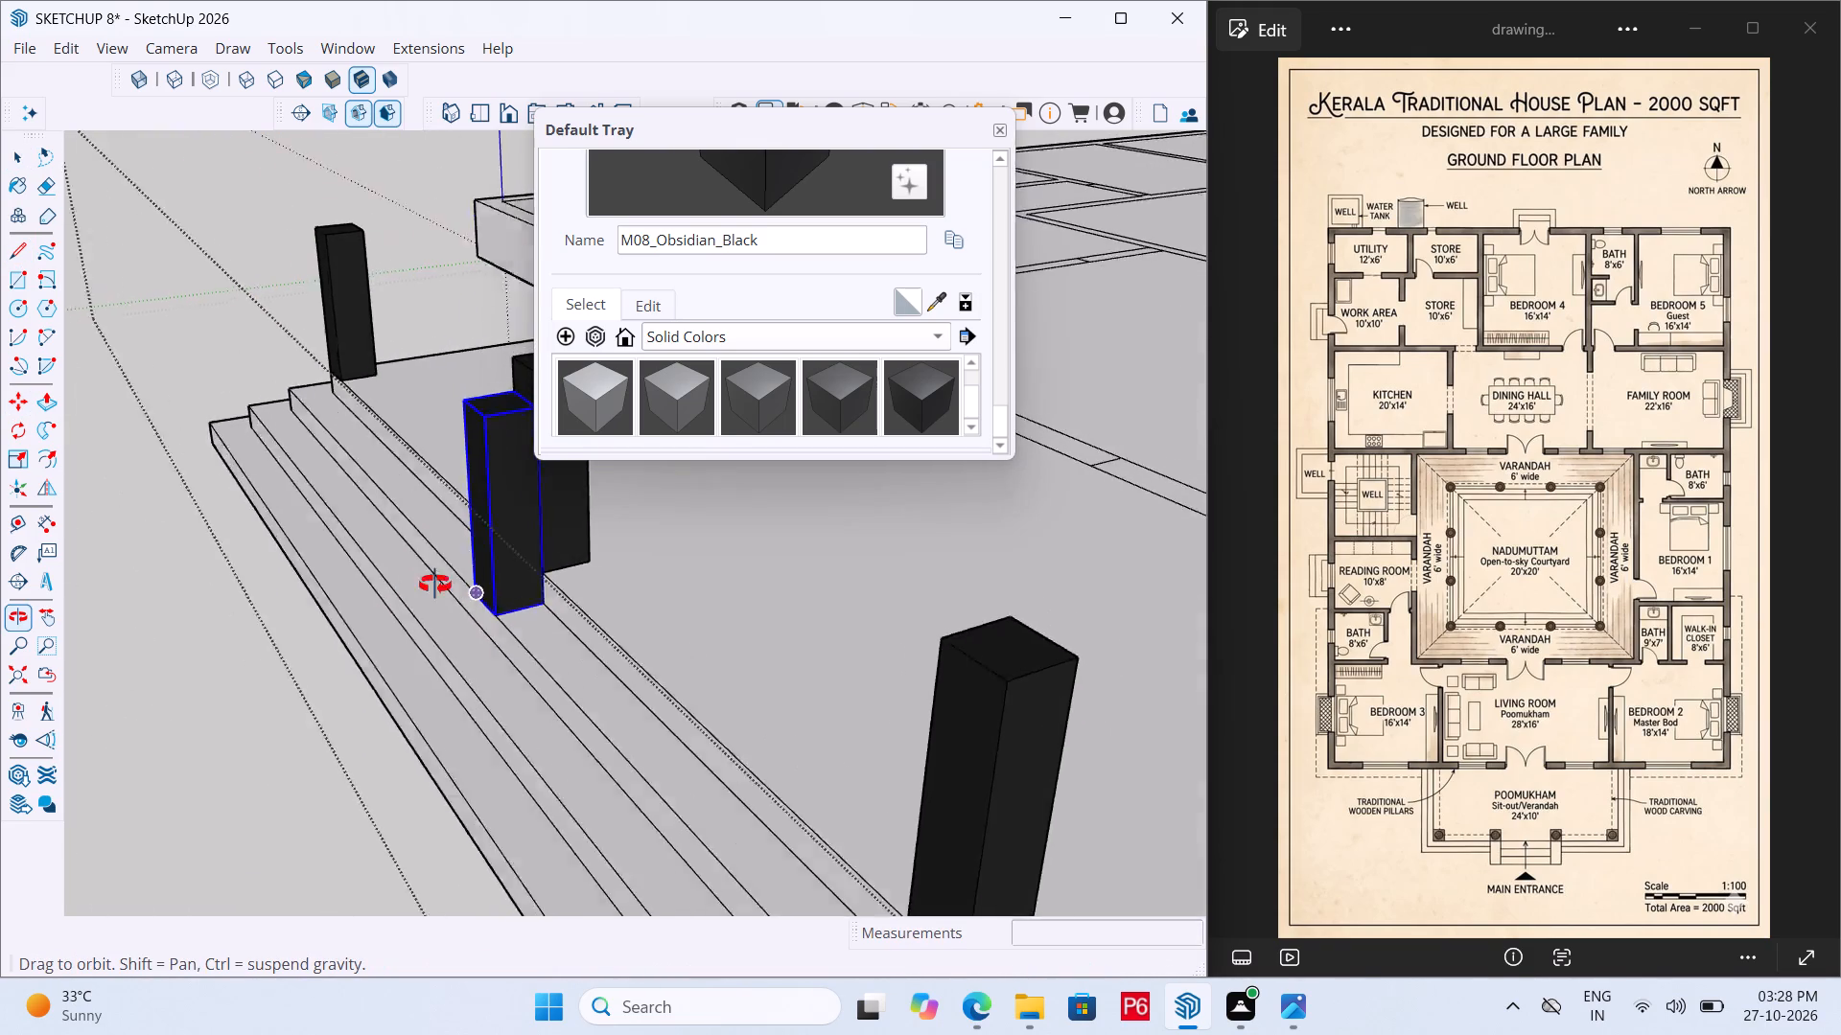
middle_drag(435, 585, 549, 632)
scroll(548, 613, up, 3)
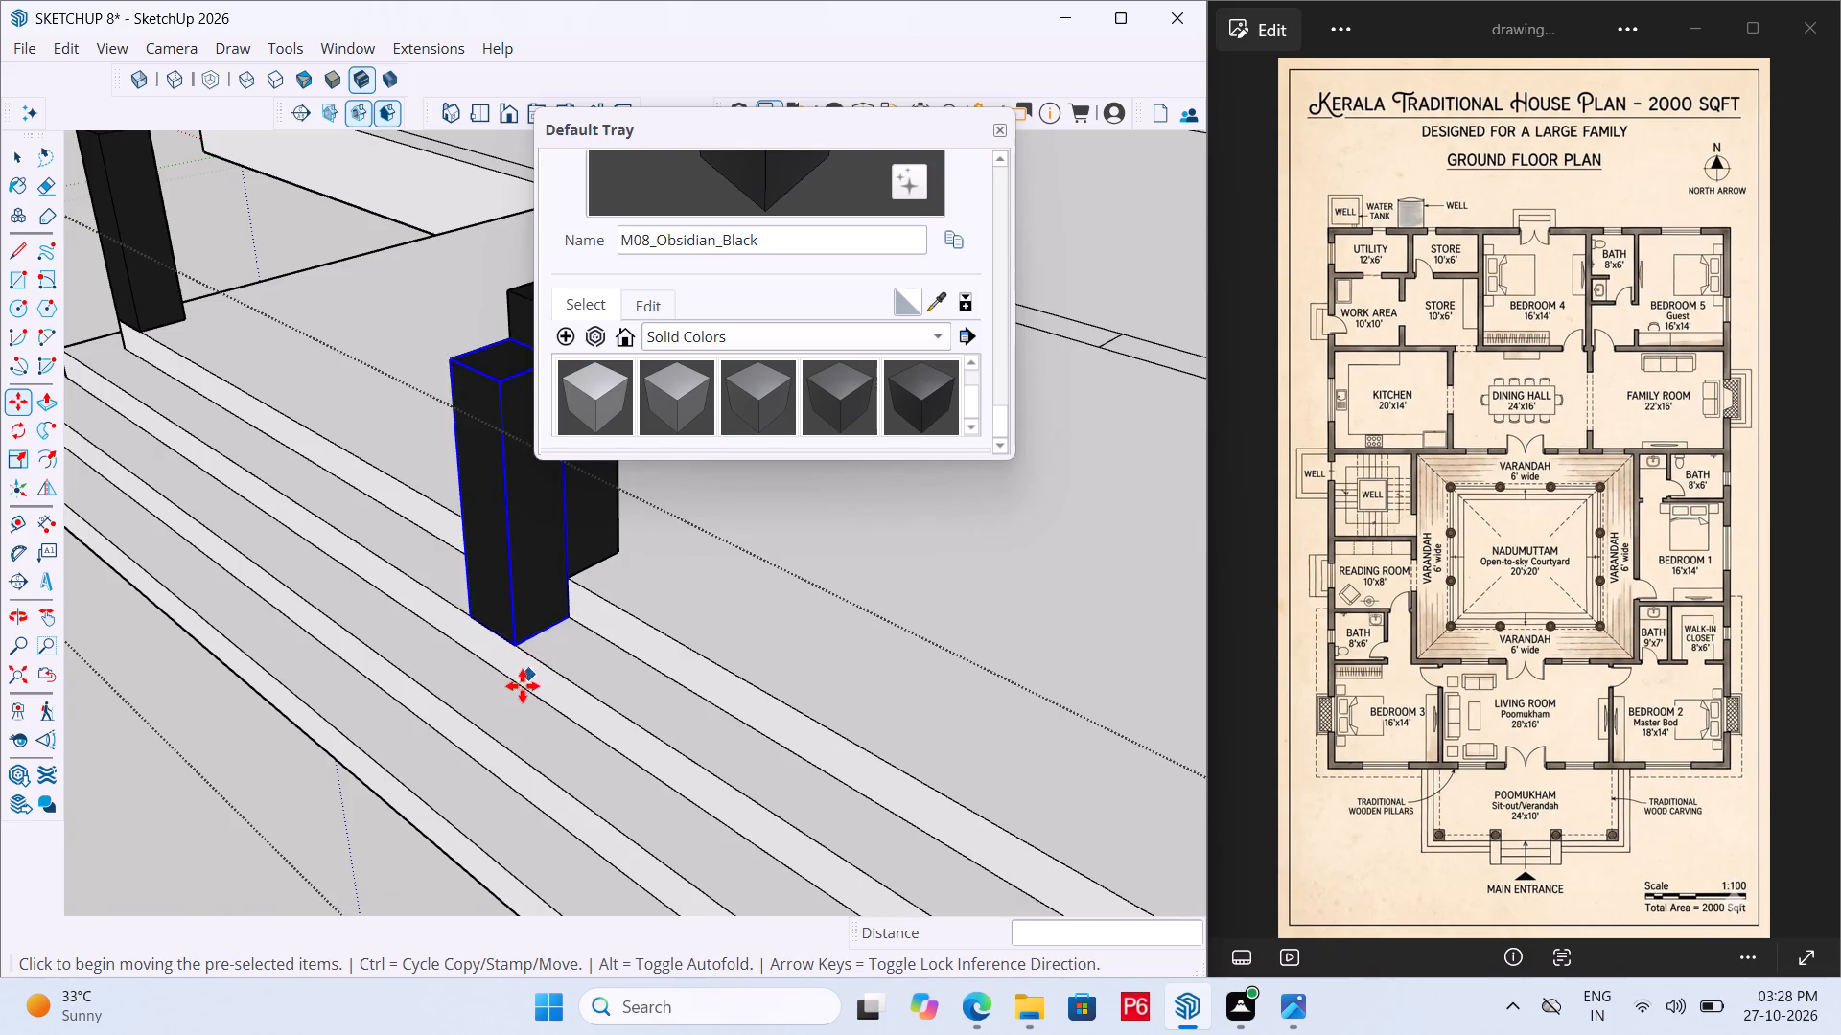
scroll(523, 686, up, 6)
middle_drag(509, 619, 485, 600)
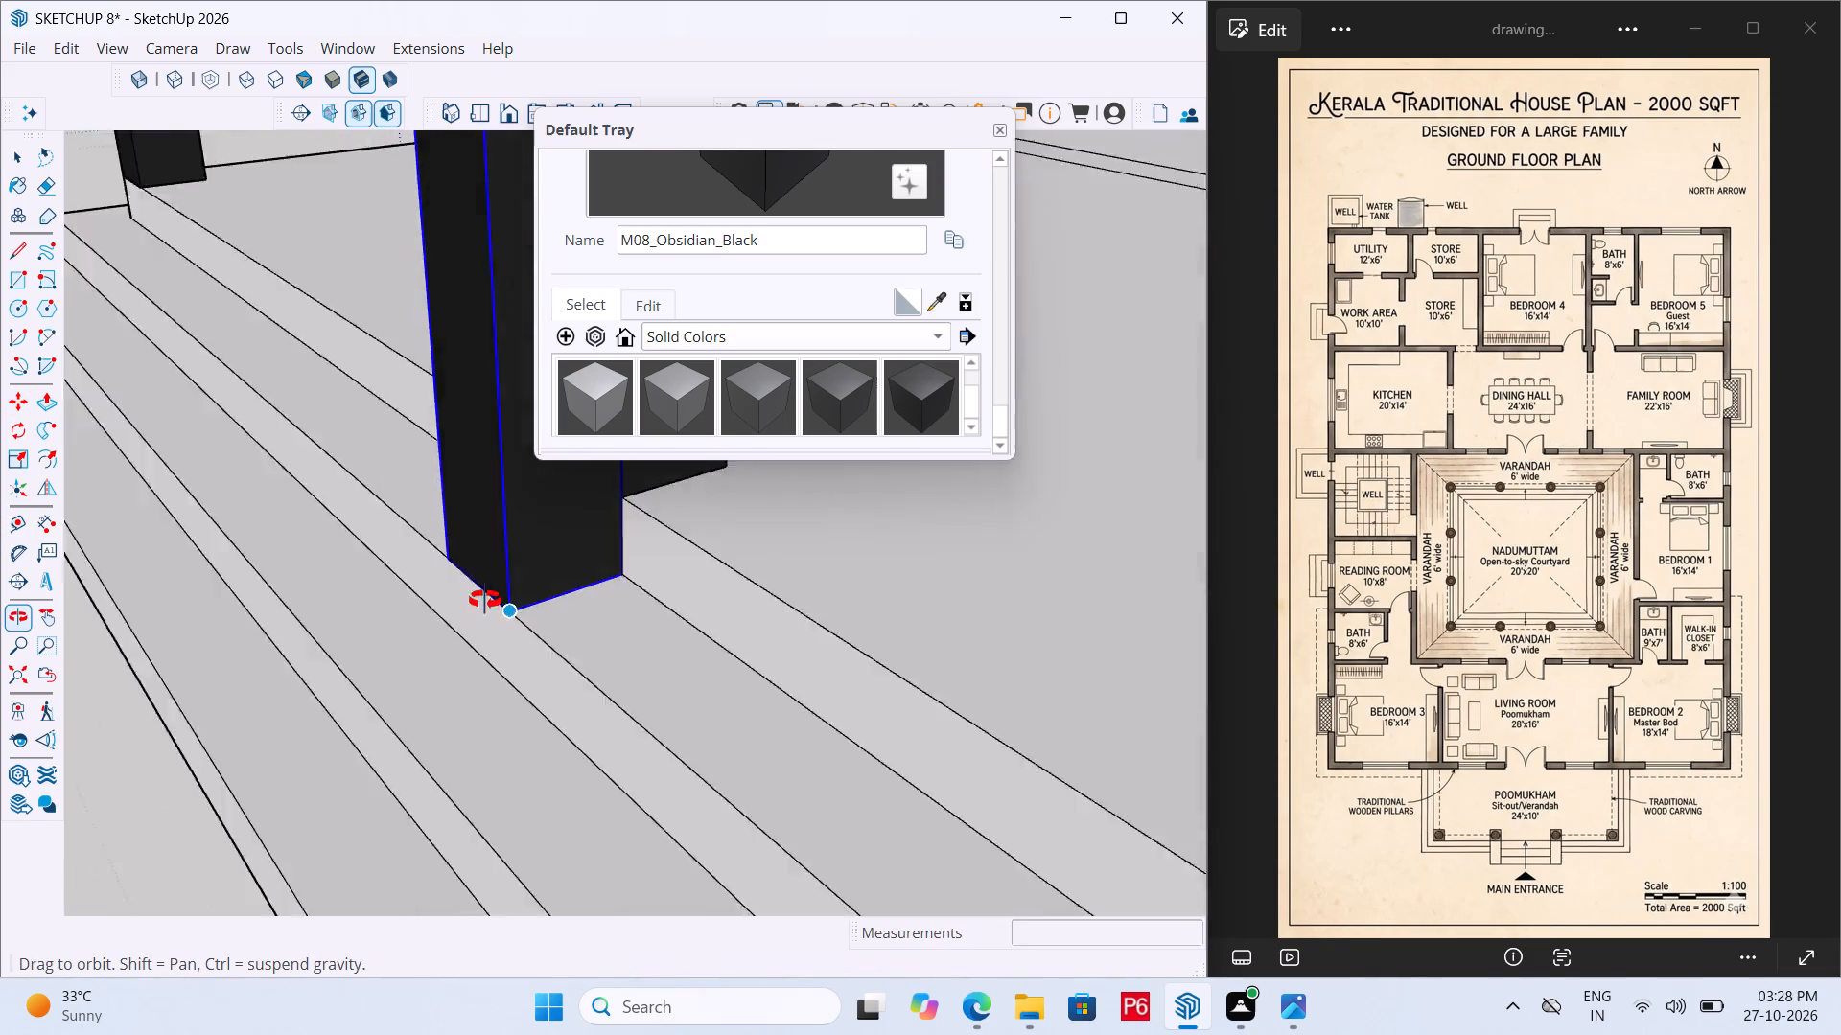
middle_drag(485, 600, 582, 599)
key(l)
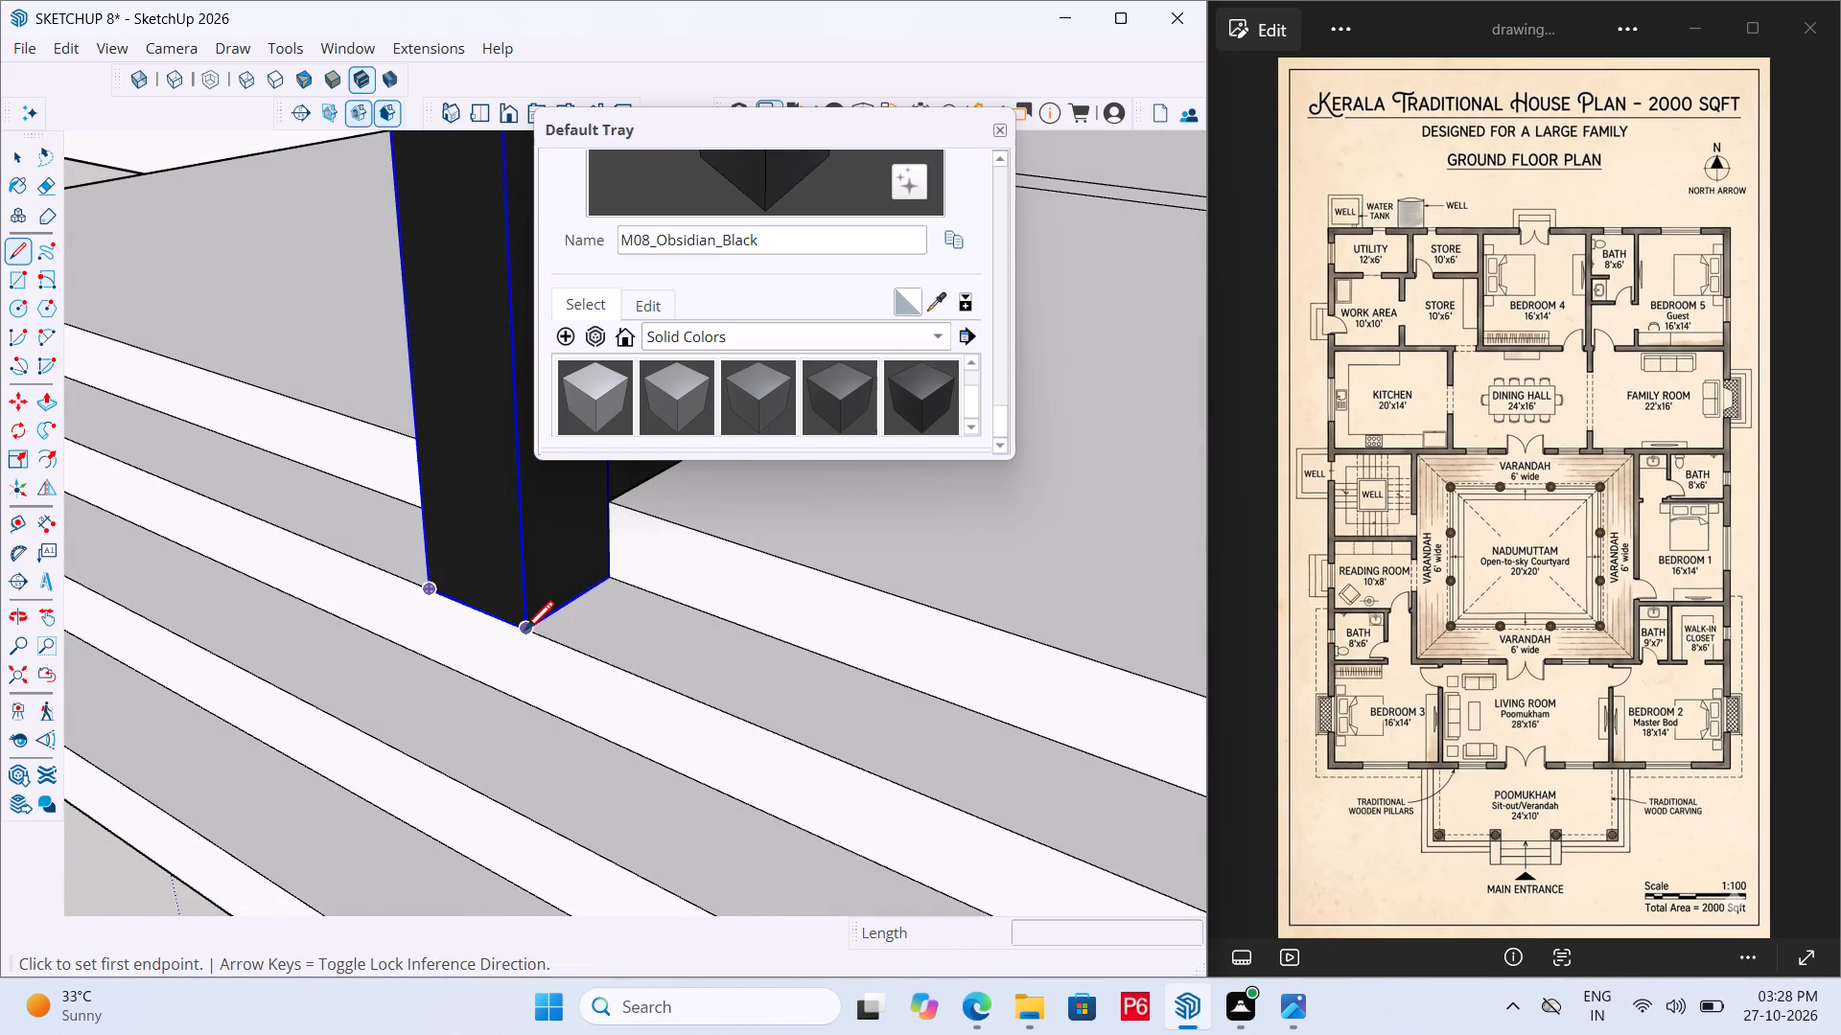
click(524, 633)
click(531, 711)
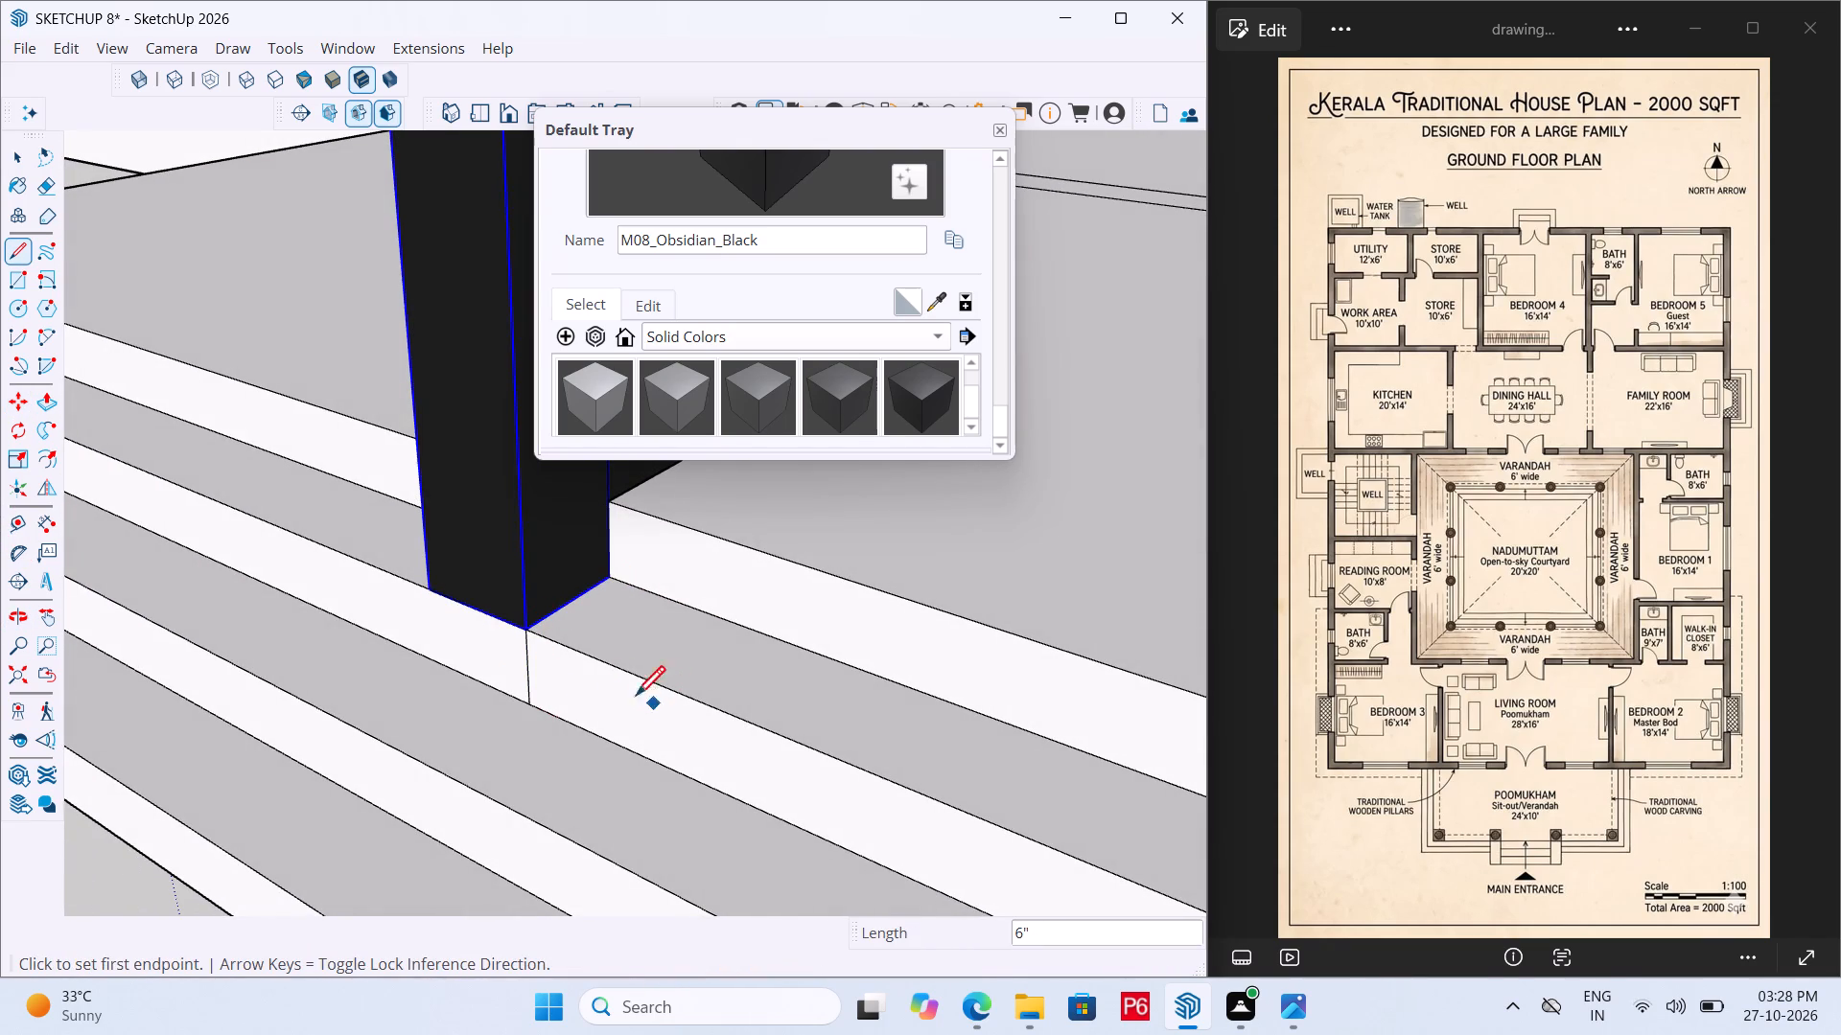
key(space)
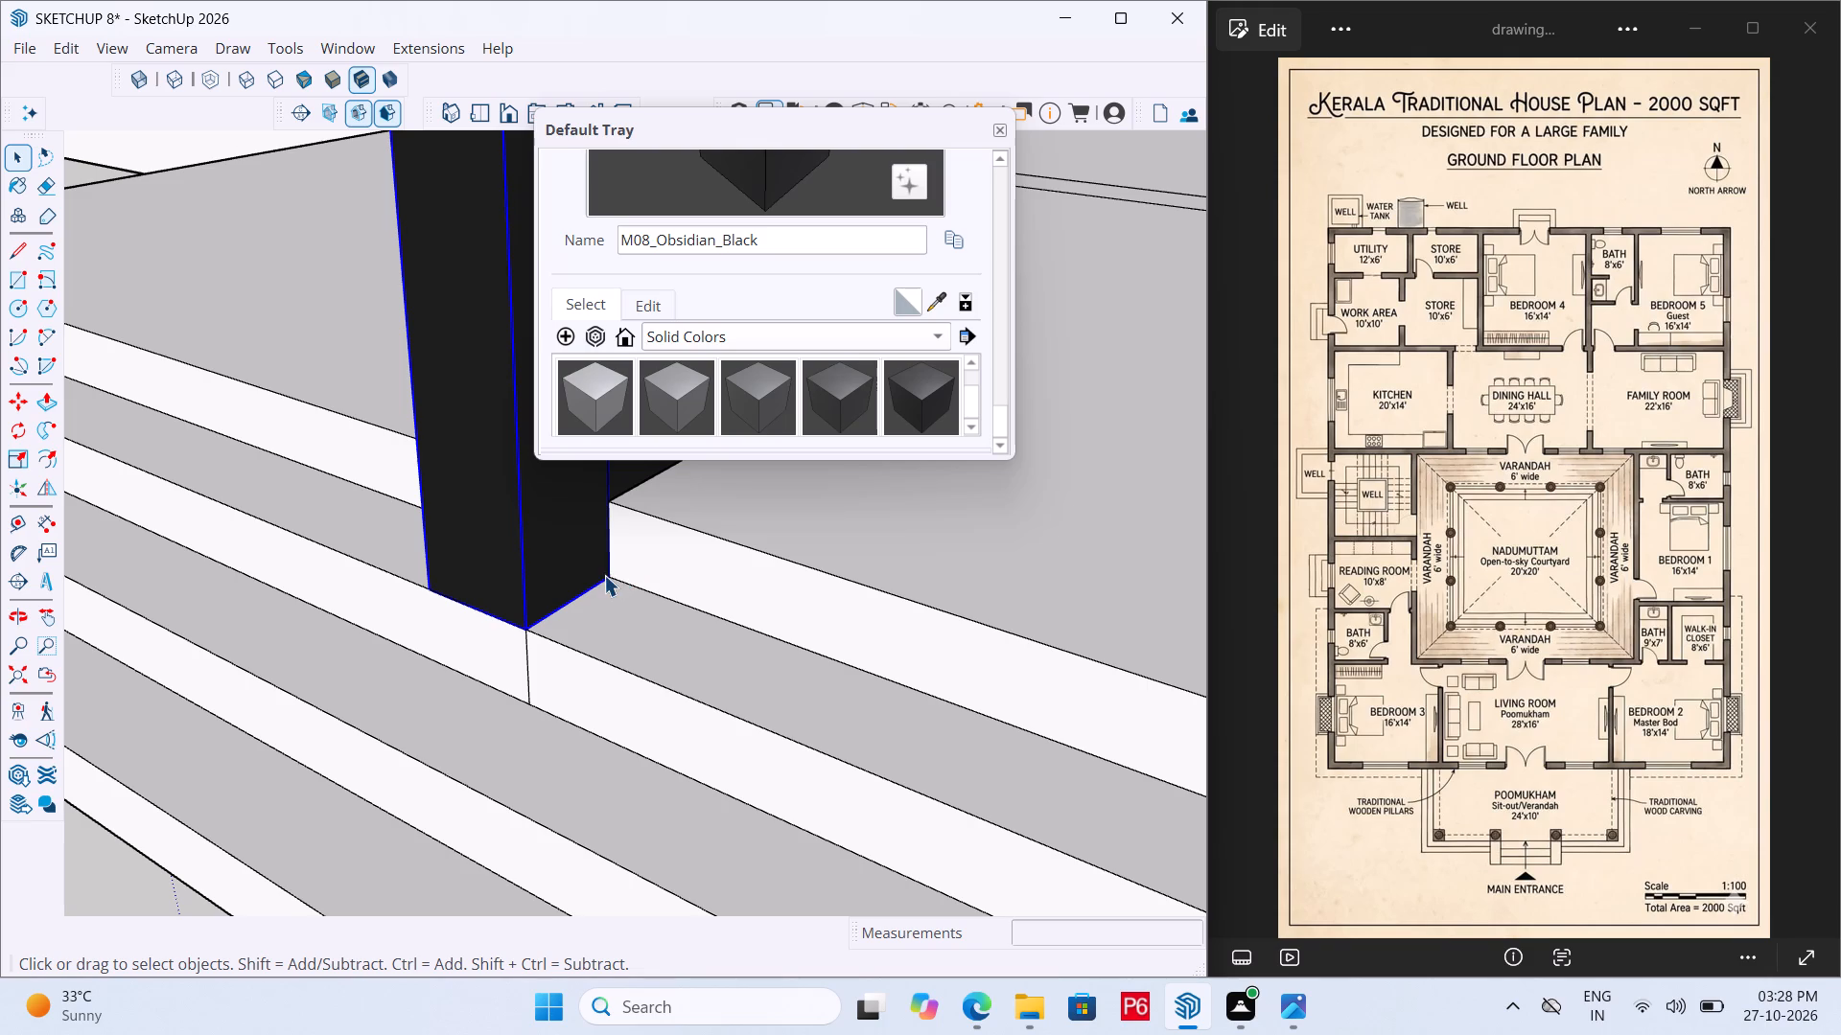
key(m)
click(623, 575)
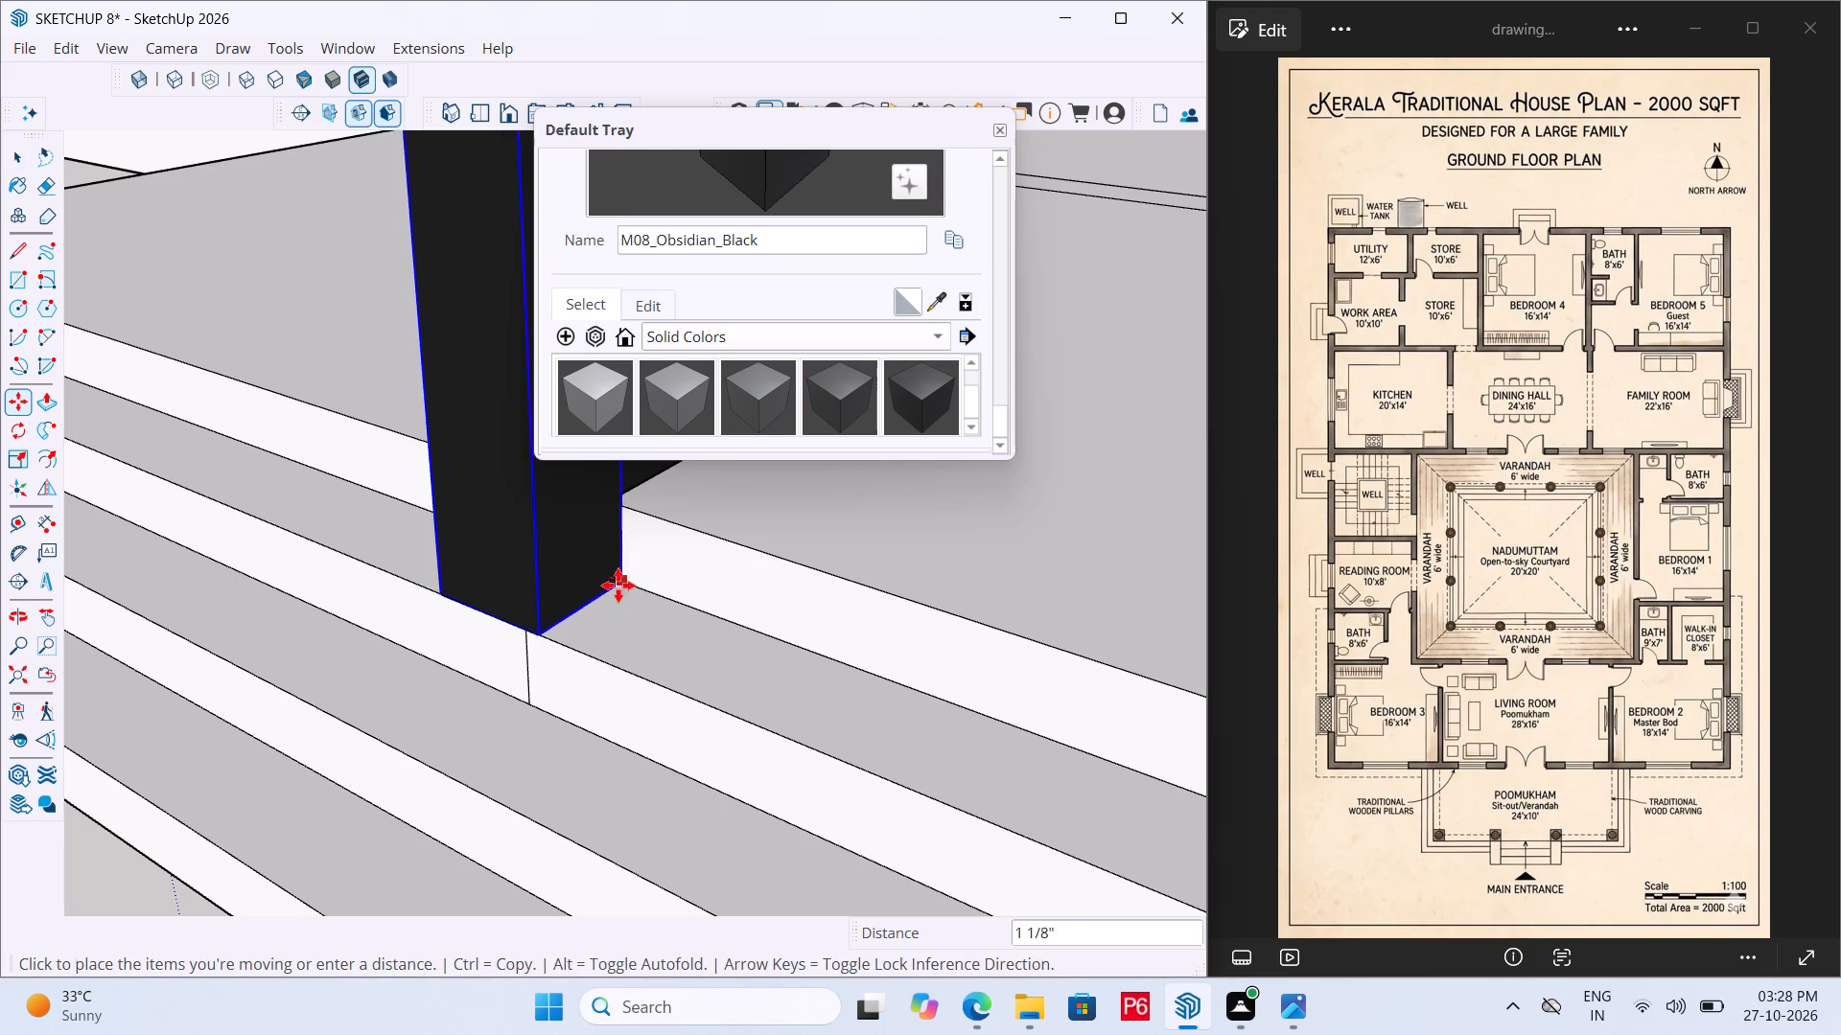
click(538, 709)
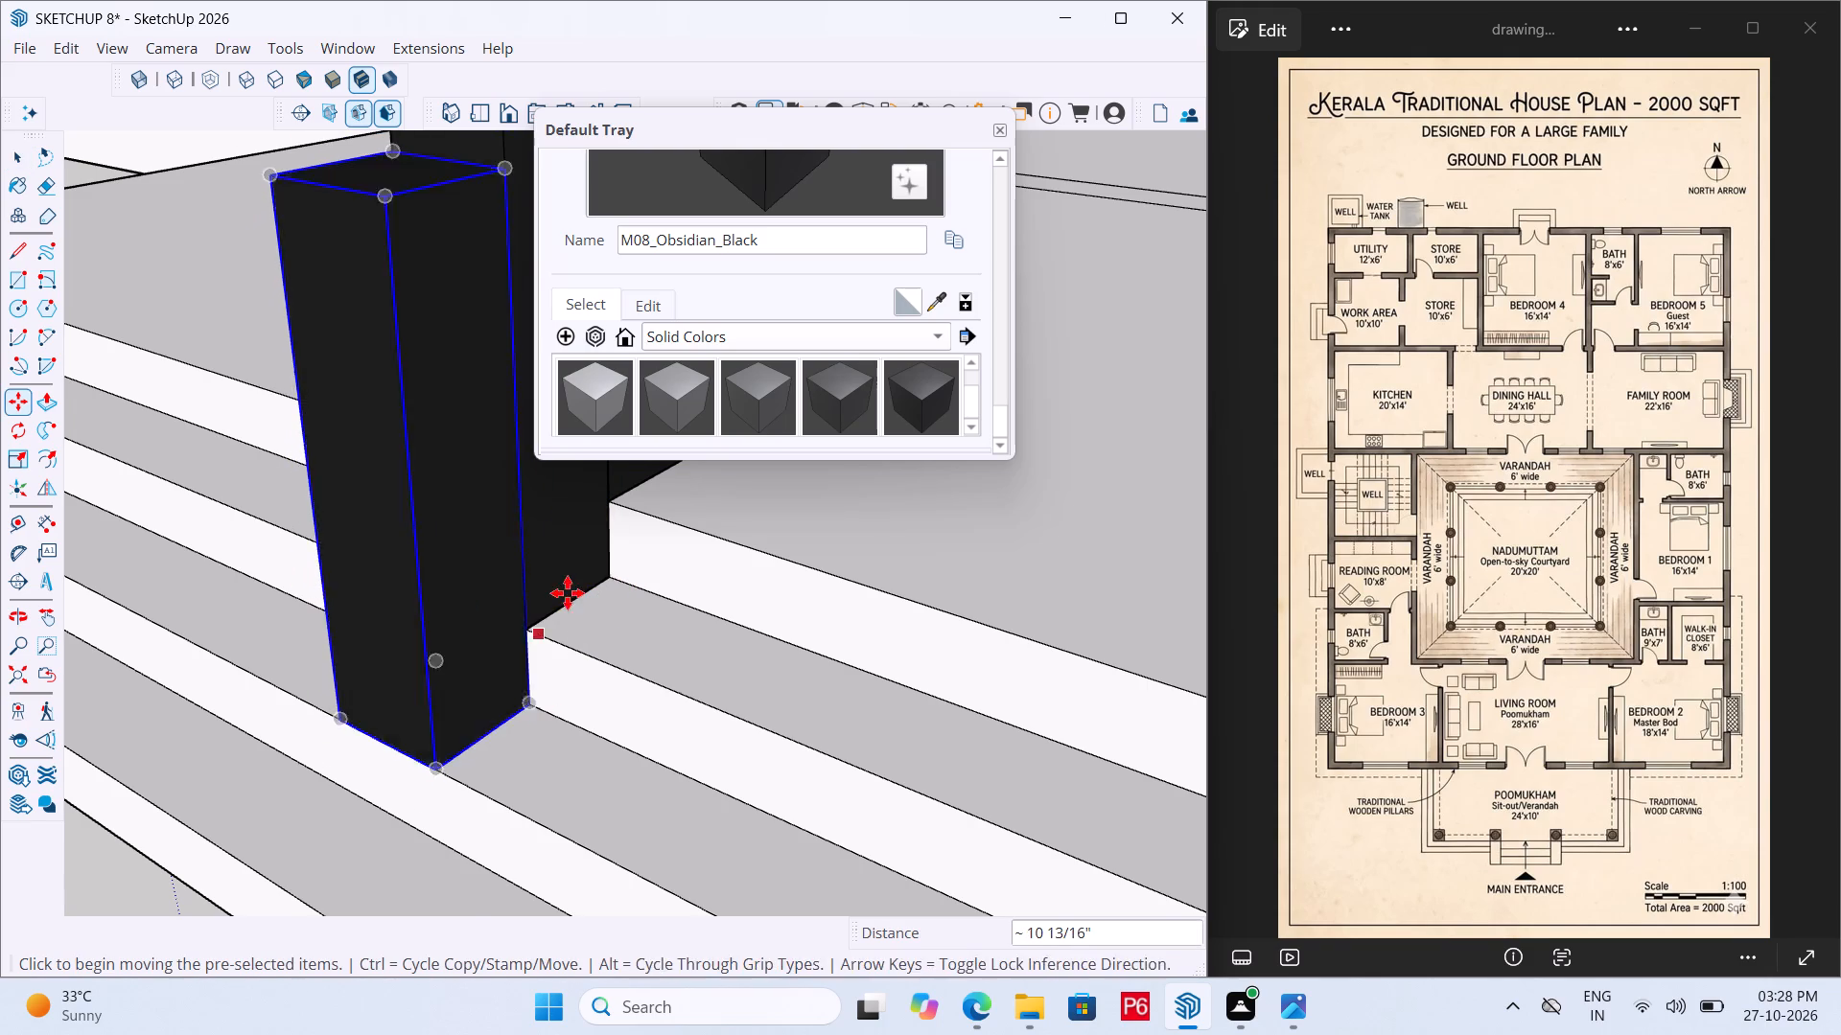
Draw a vertical line about 6" down the following riser from the newest pillar's base corner and copy the pillar onto the next step.
scroll(570, 592, down, 5)
scroll(496, 656, up, 5)
key(space)
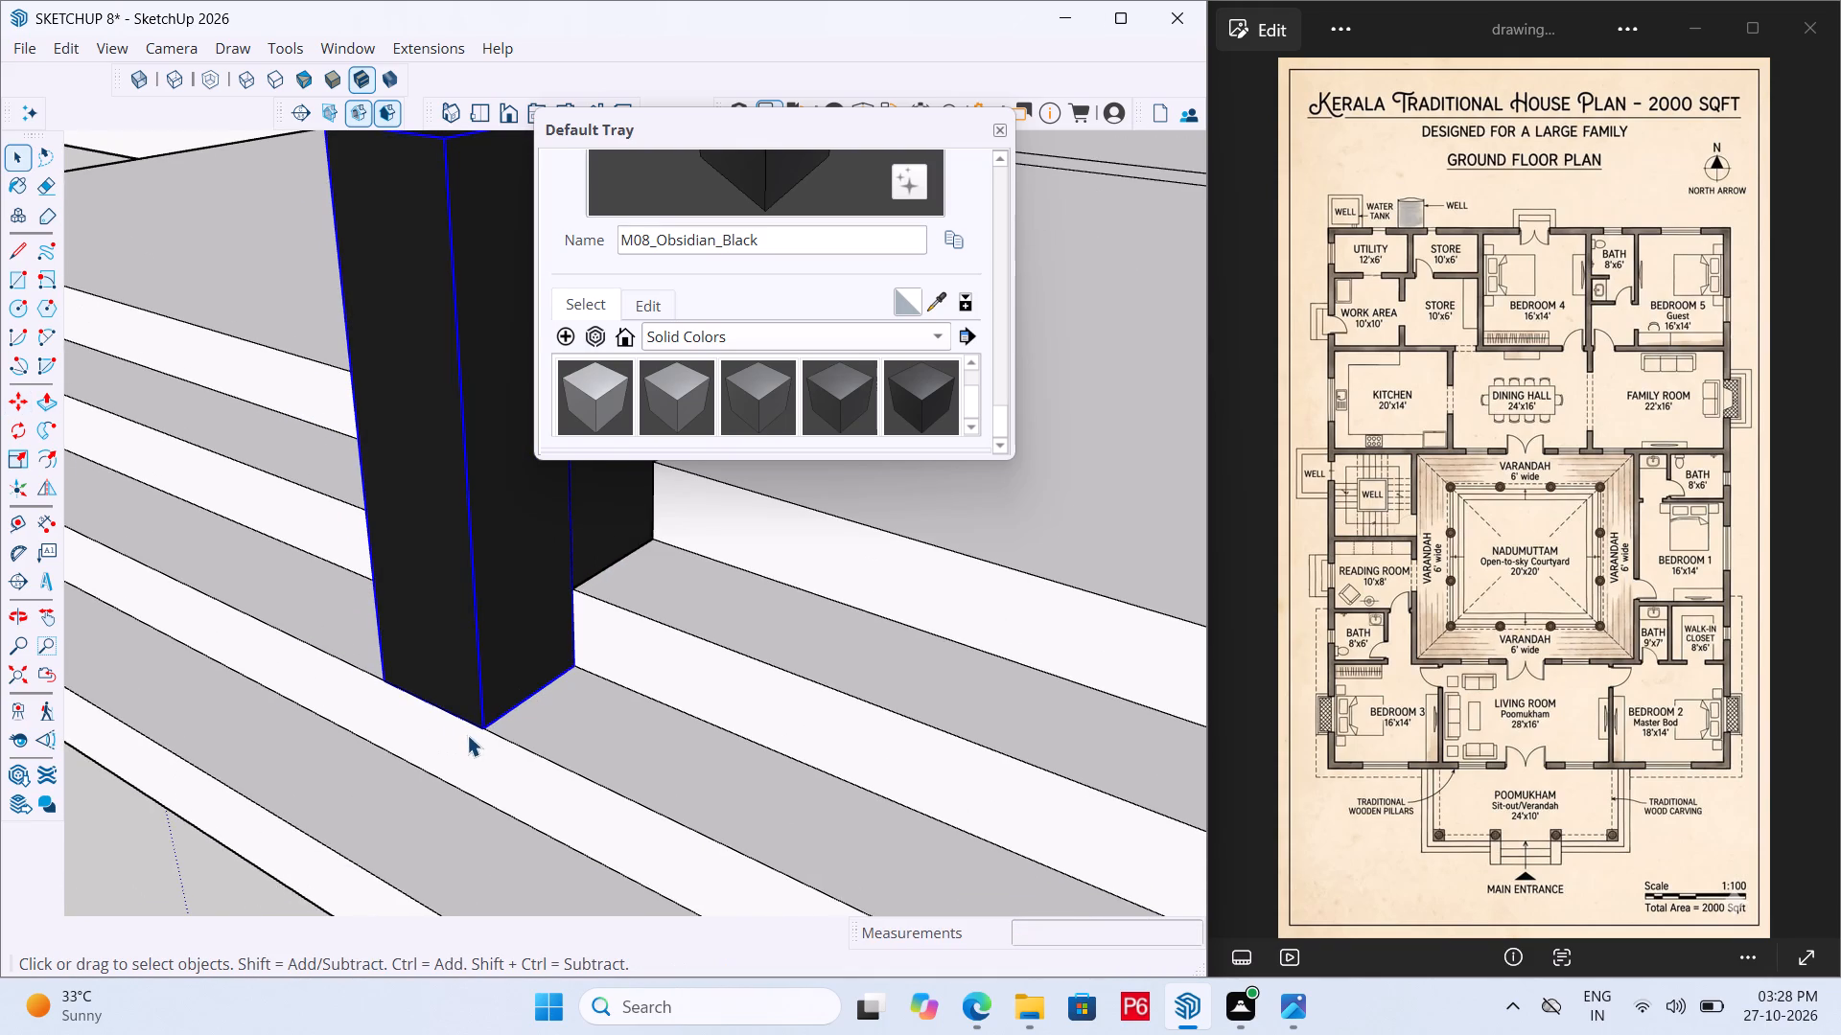
key(l)
click(480, 732)
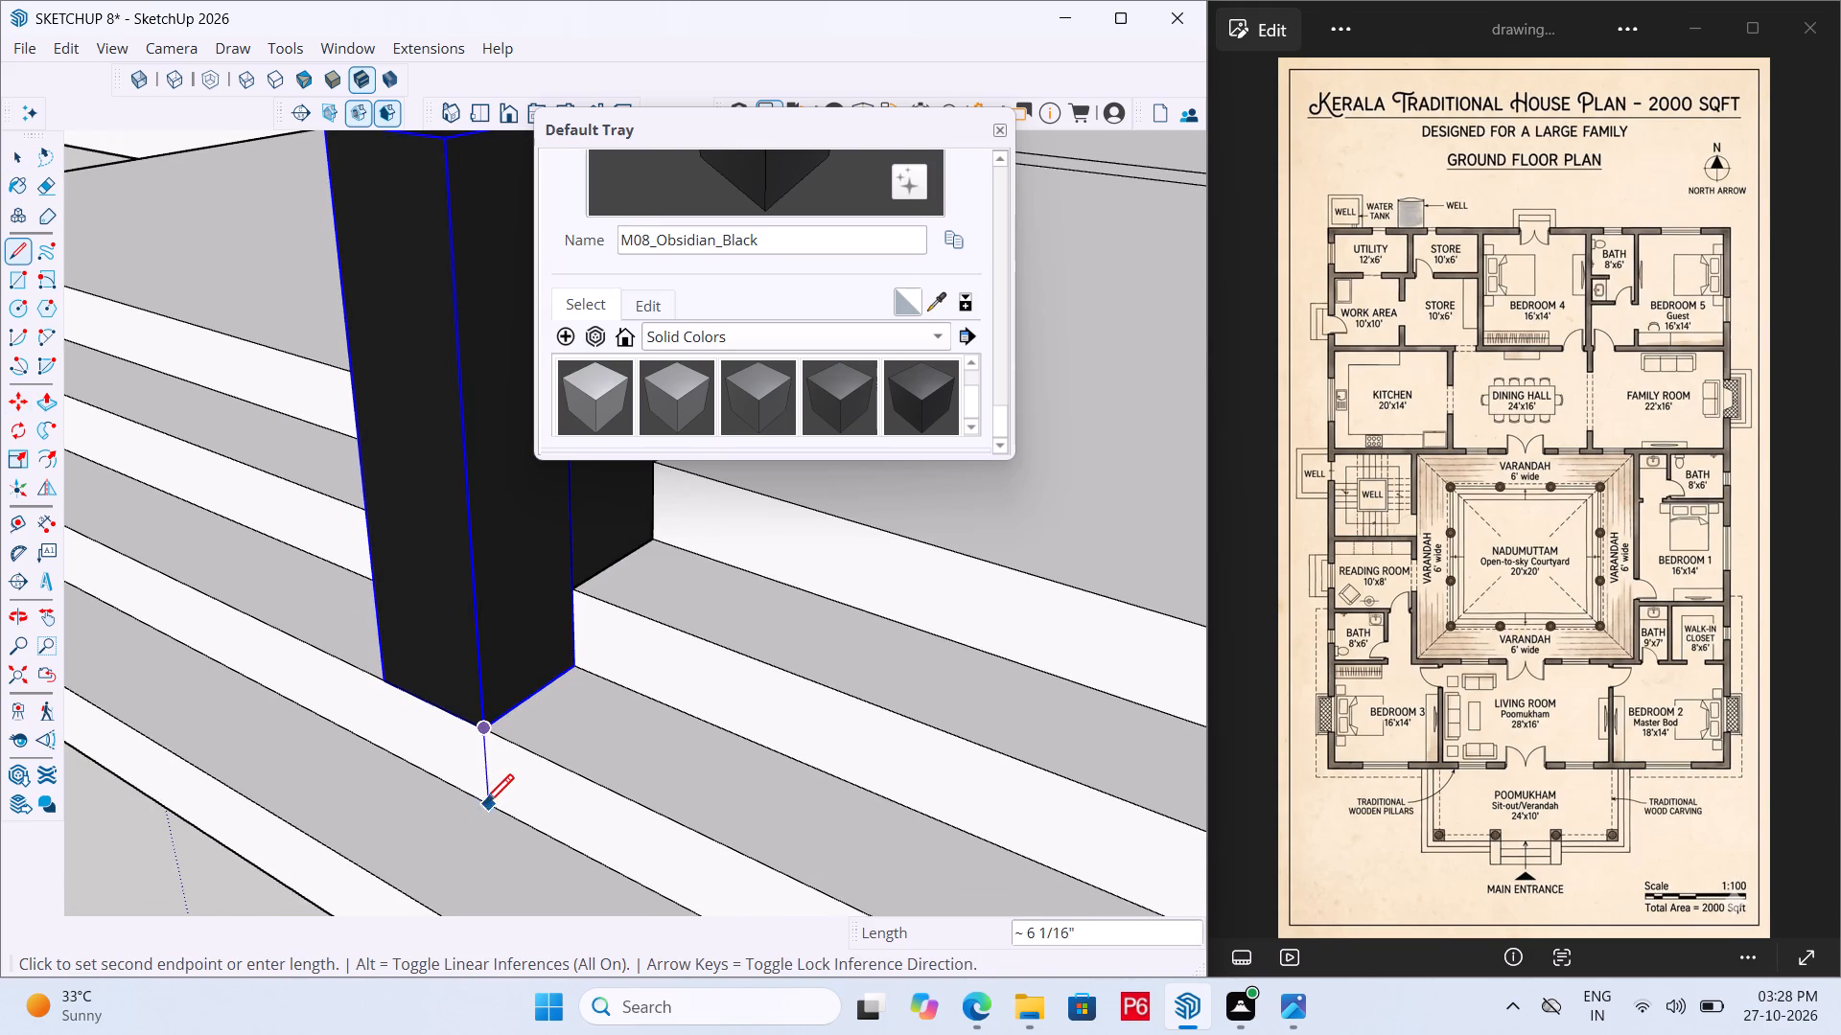
double_click(486, 805)
key(space)
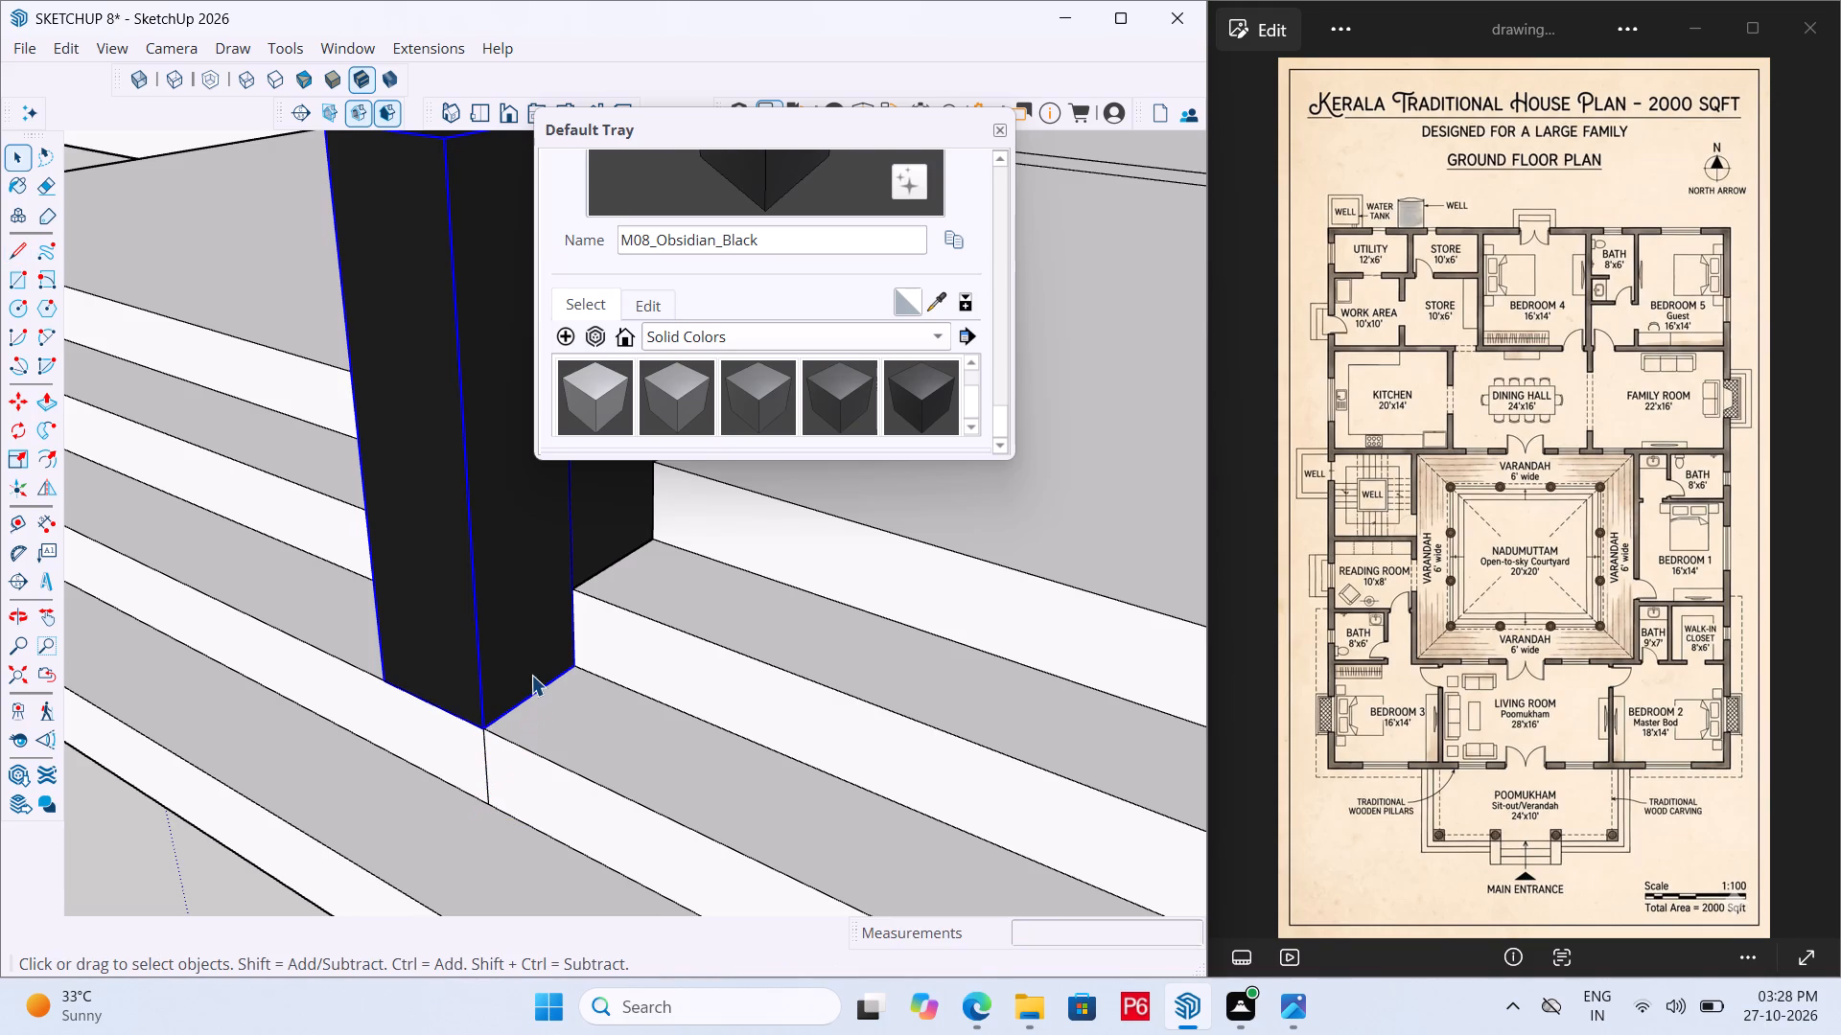
key(m)
click(589, 668)
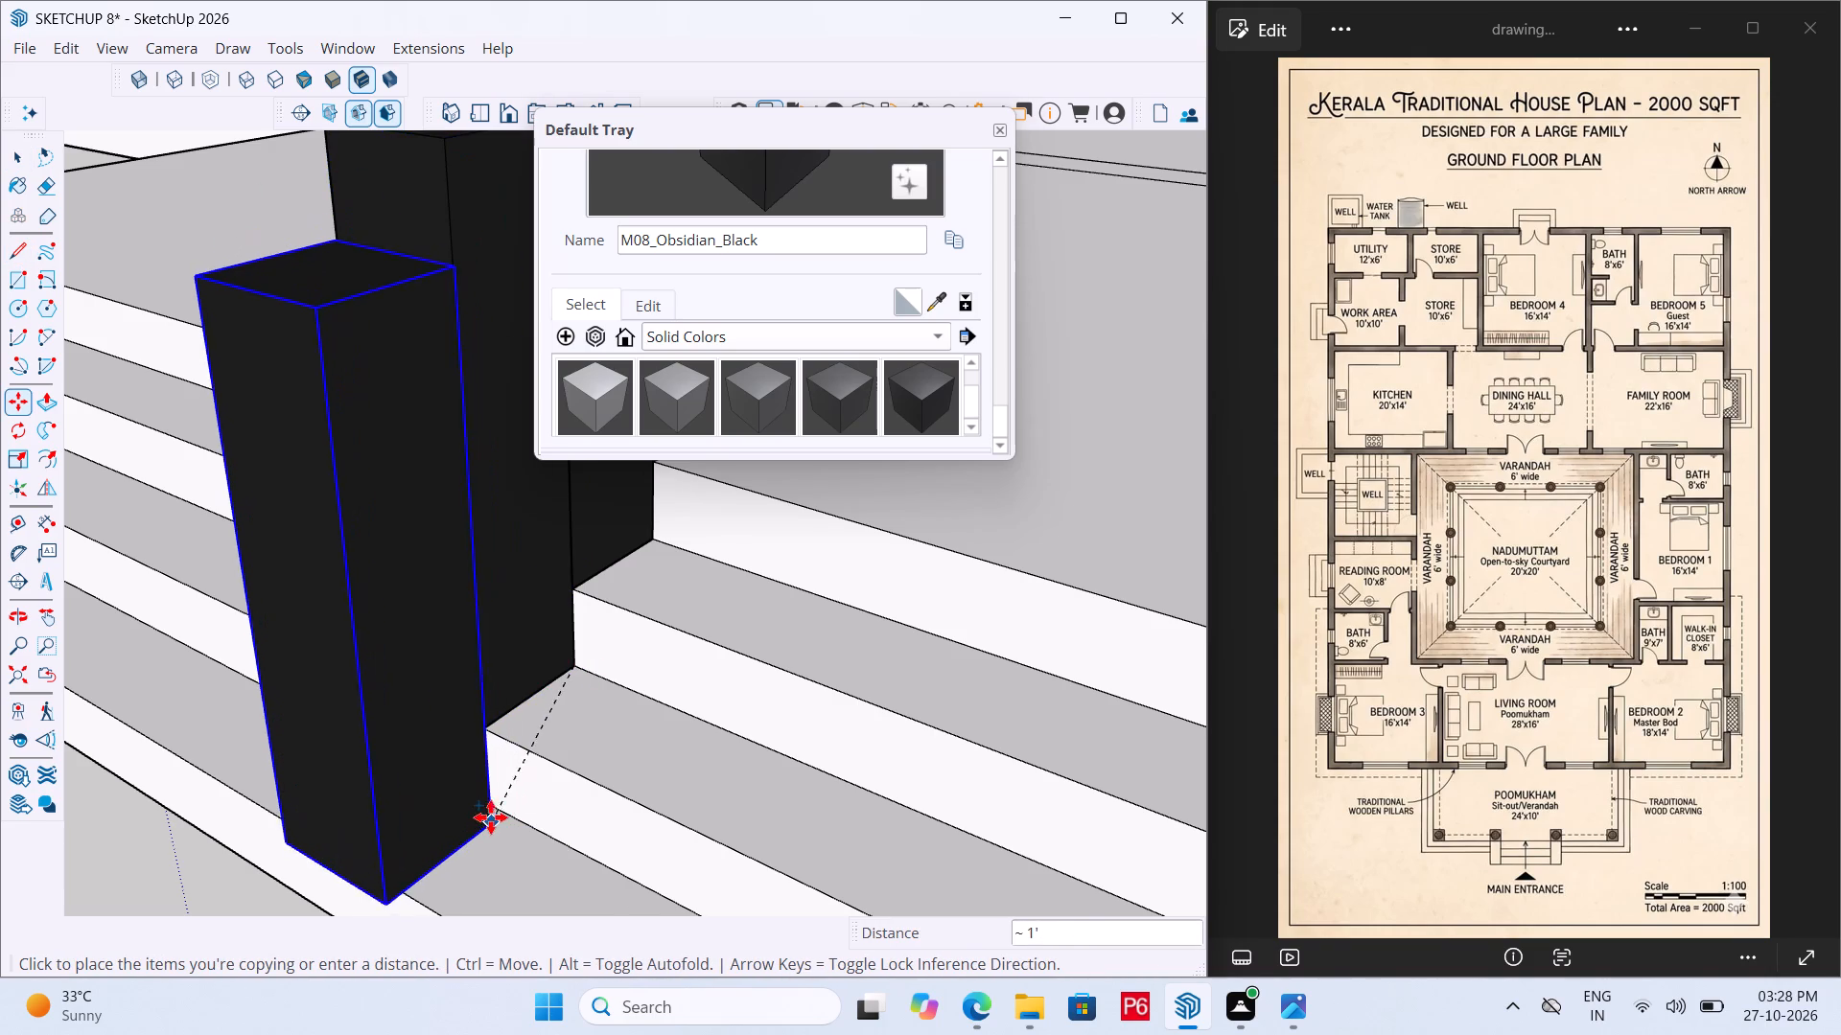
click(491, 808)
Save the model.
scroll(445, 746, down, 11)
key(ctrl+s)
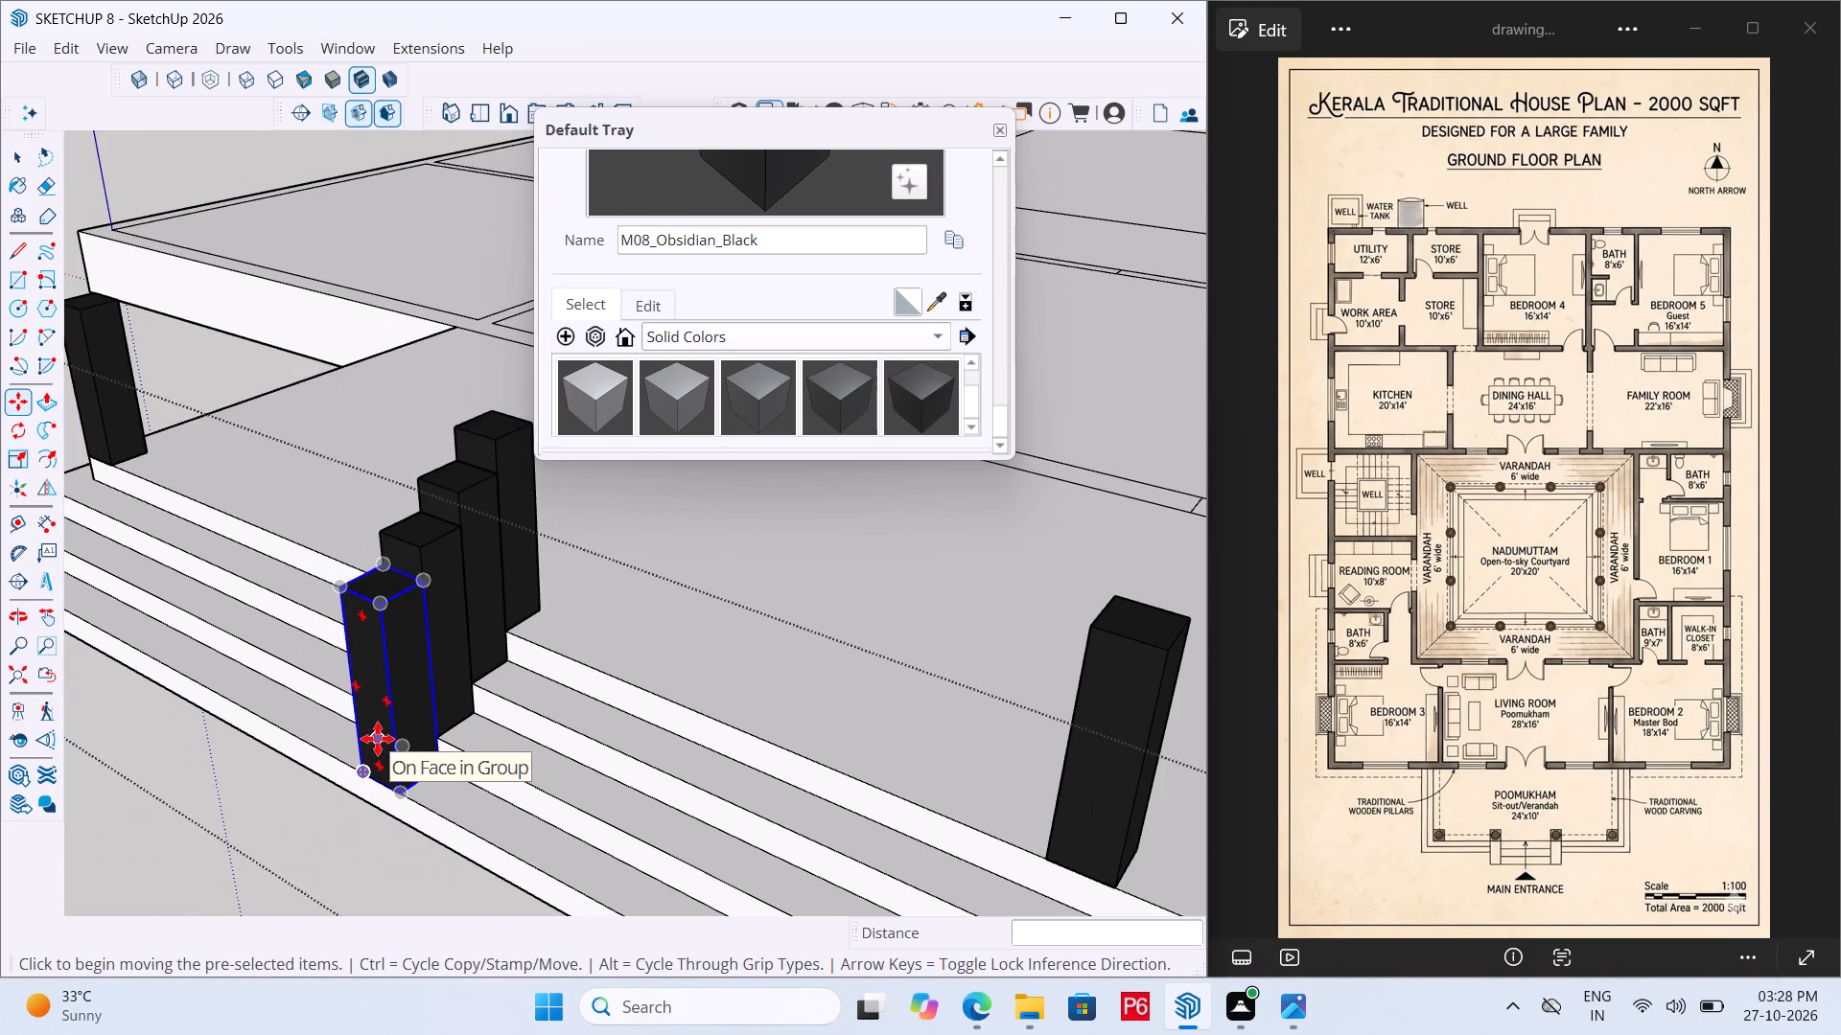
key(ctrl+s)
key(ctrl+s)
key(ctrl+s)
key(ctrl+s)
key(ctrl+s)
key(ctrl+s)
Select the other inner poomukham pillar and draw a 6" vertical line down the top riser from its front base corner.
scroll(358, 576, down, 7)
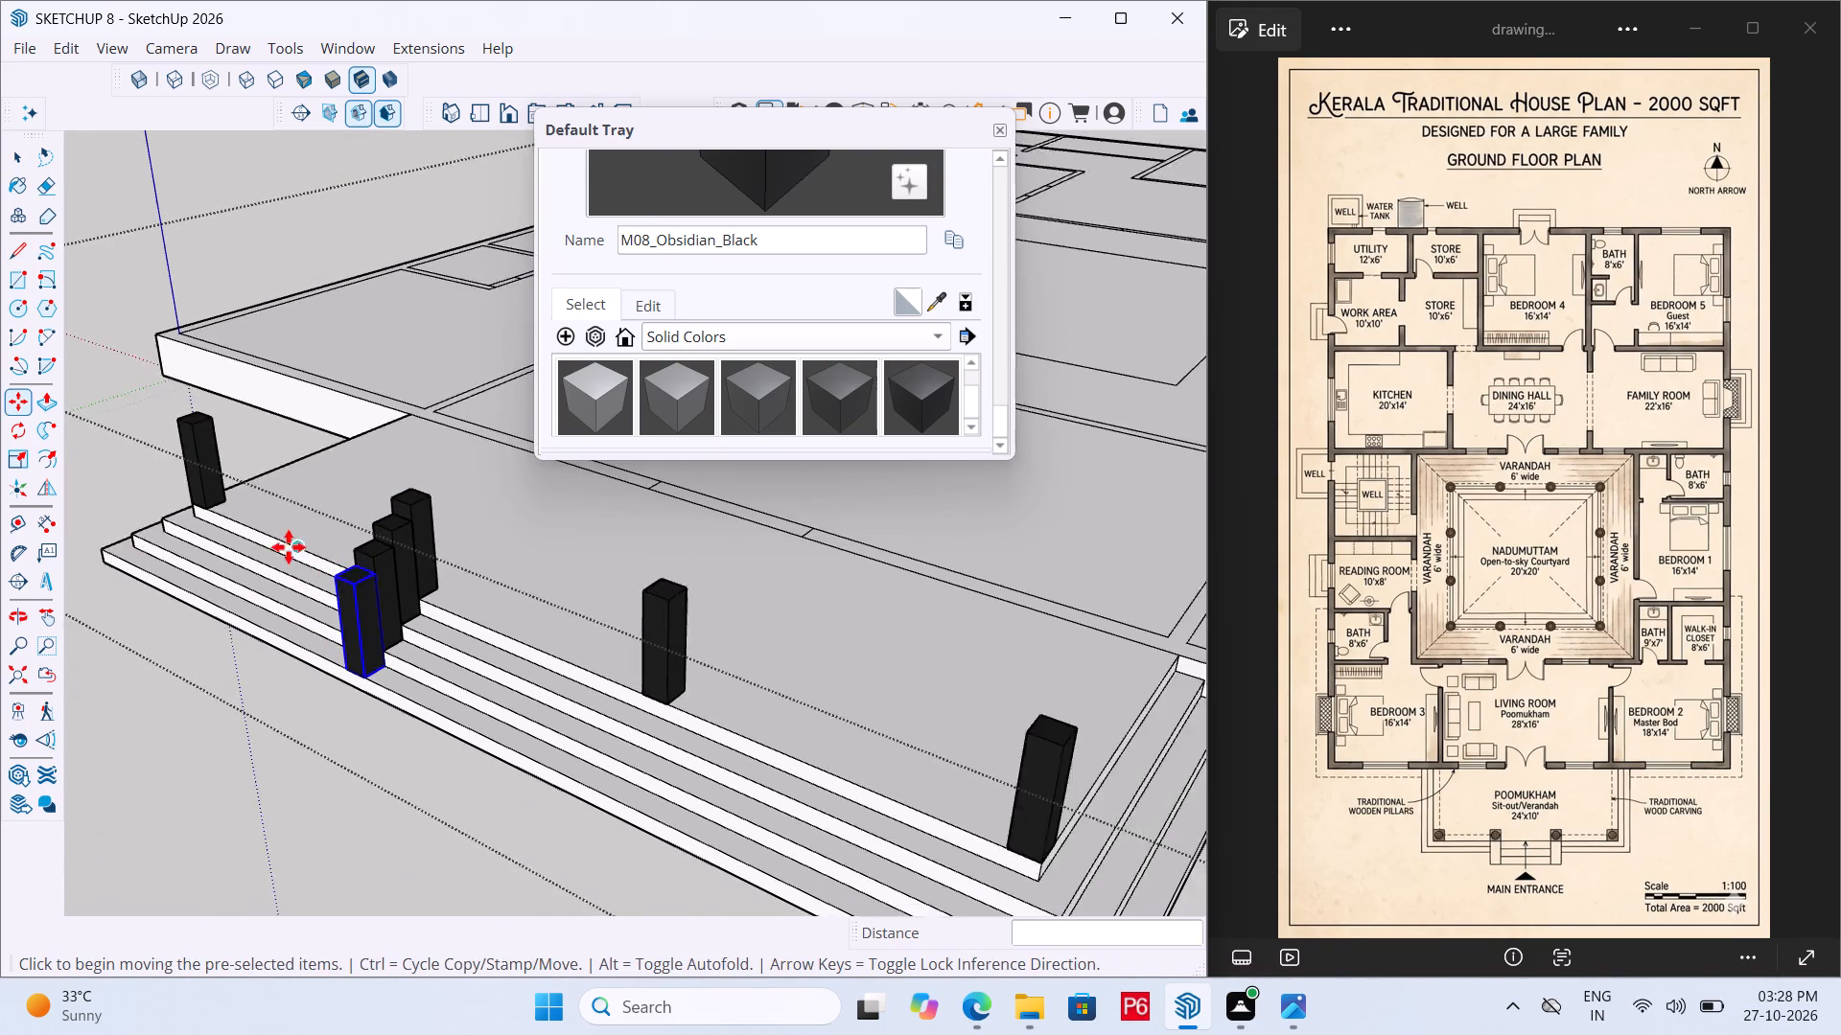
scroll(289, 547, down, 4)
middle_drag(364, 628, 1076, 641)
scroll(516, 721, up, 6)
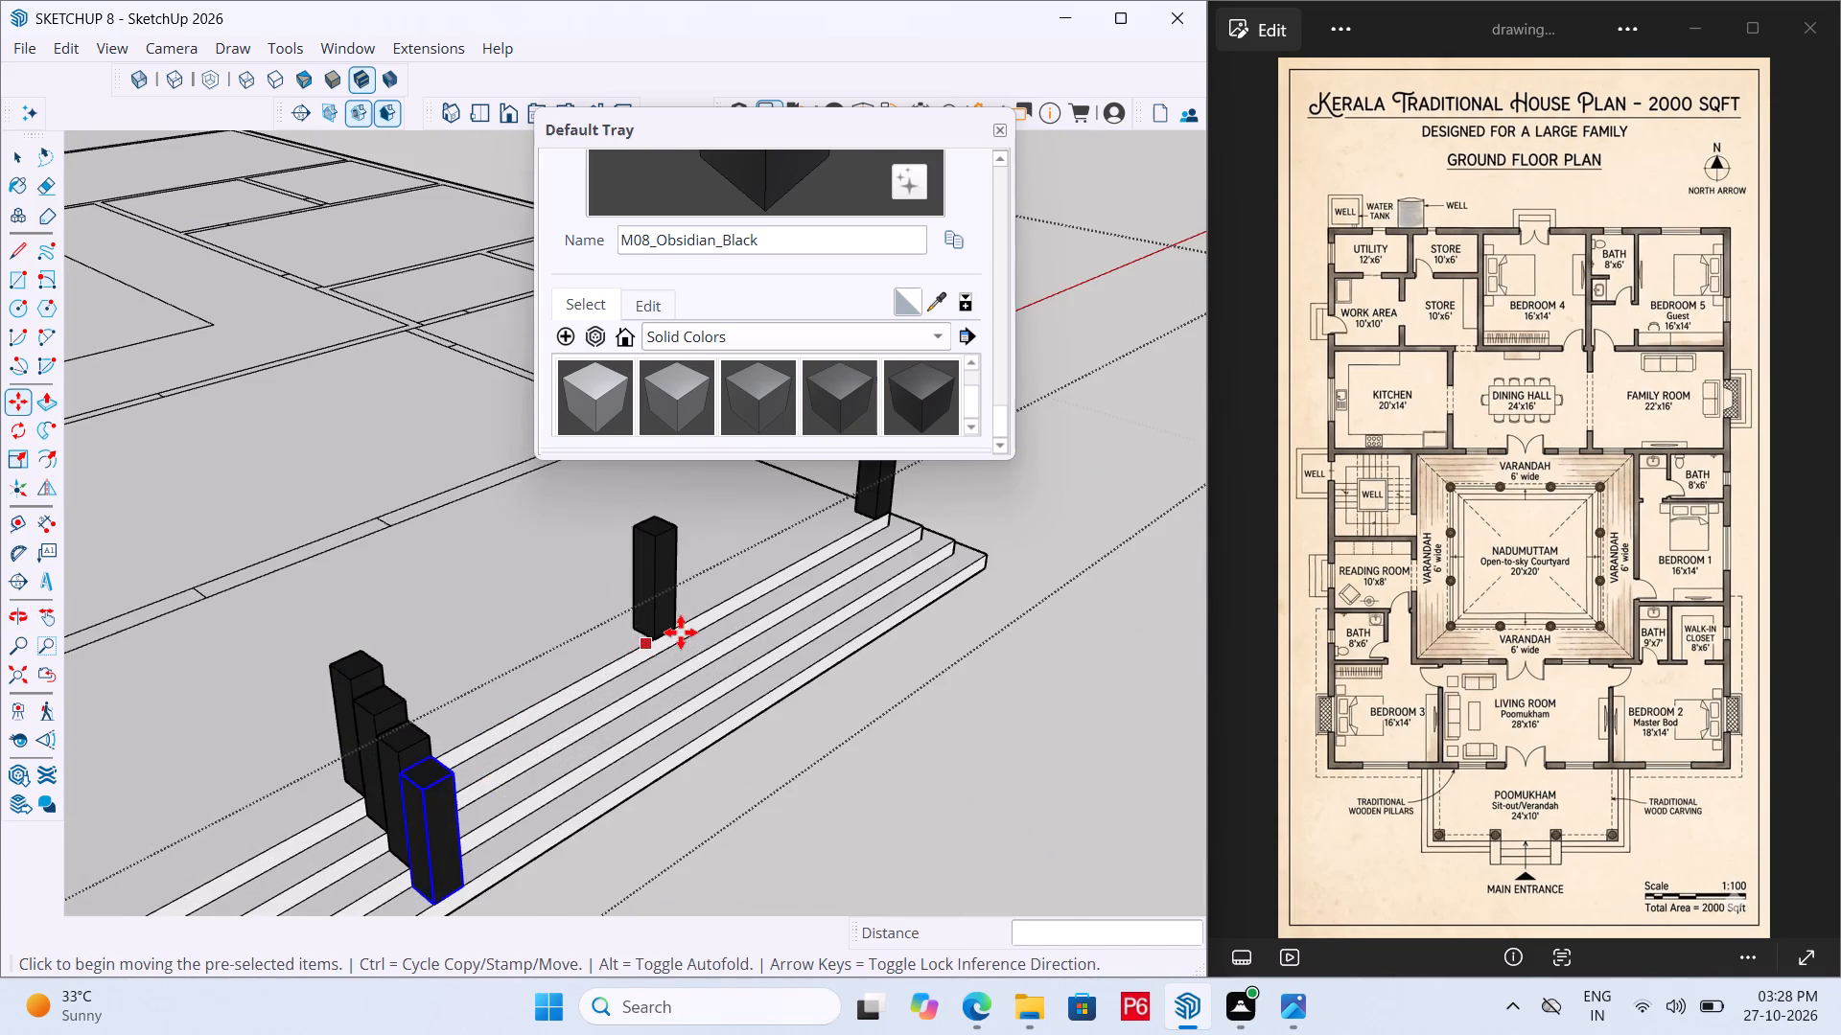
scroll(714, 609, up, 5)
key(space)
click(639, 626)
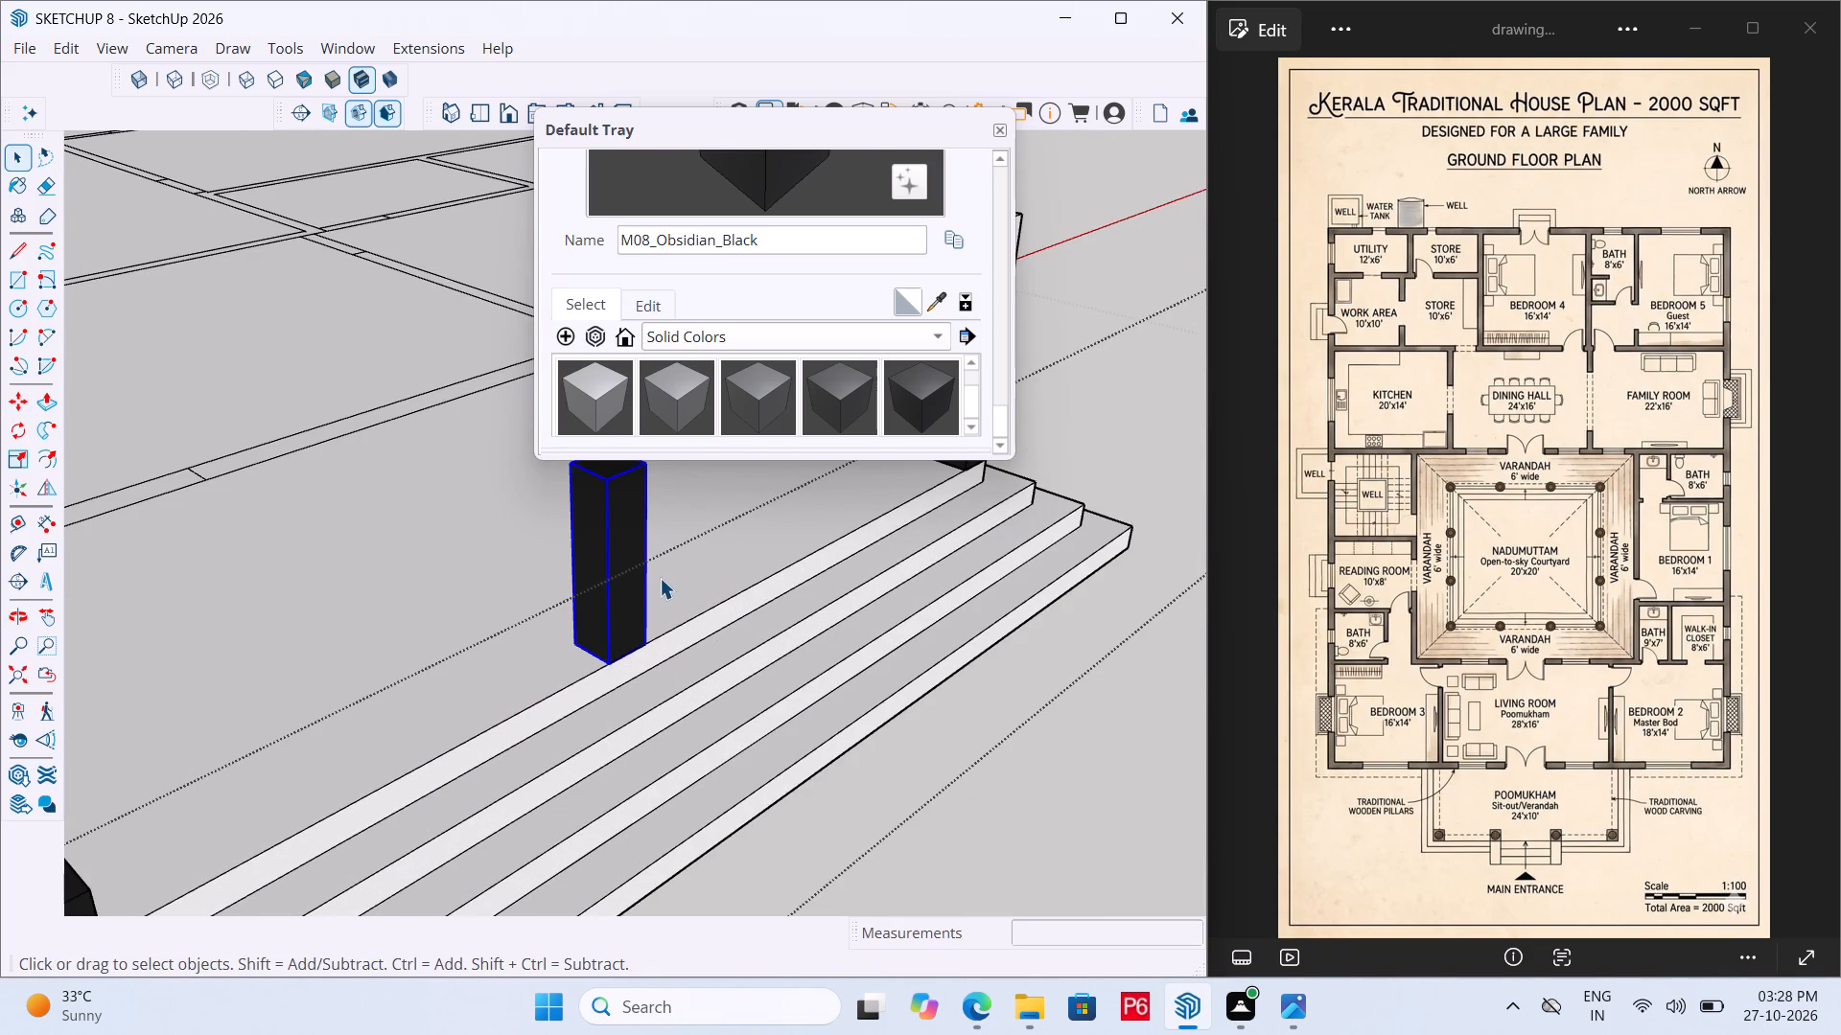
scroll(660, 578, up, 3)
key(l)
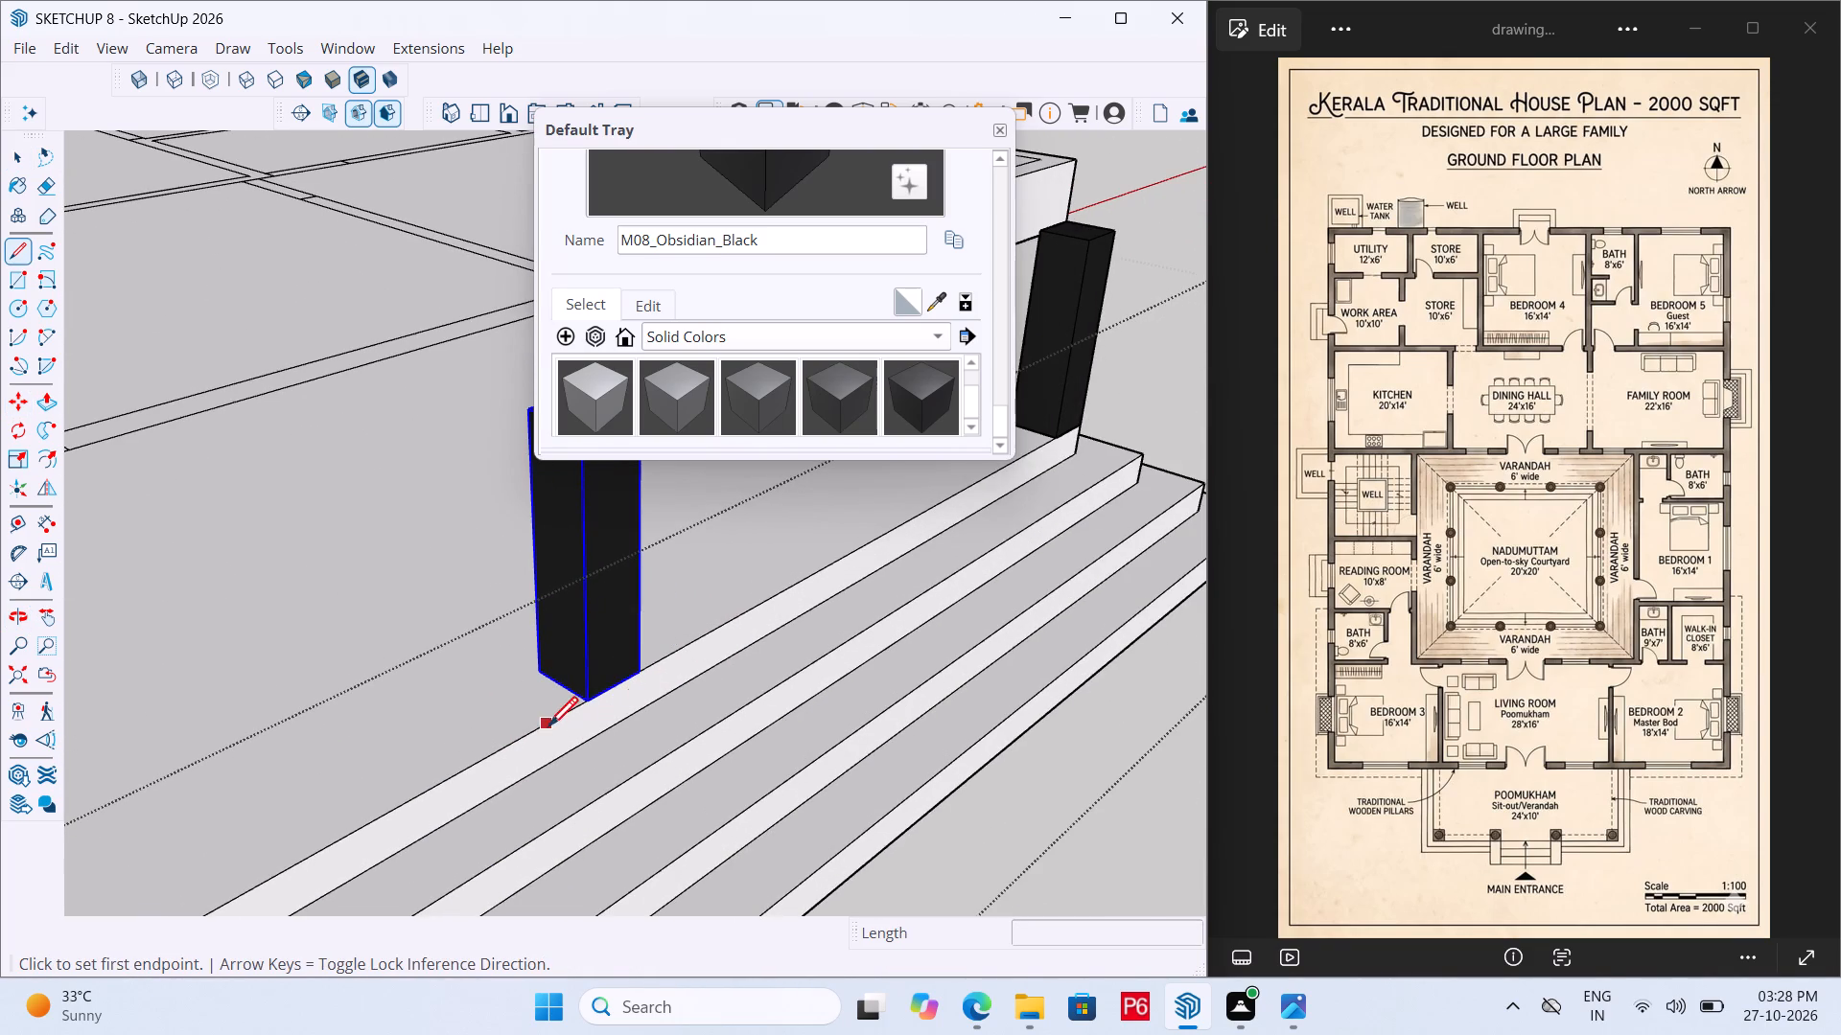
scroll(613, 713, up, 3)
double_click(578, 700)
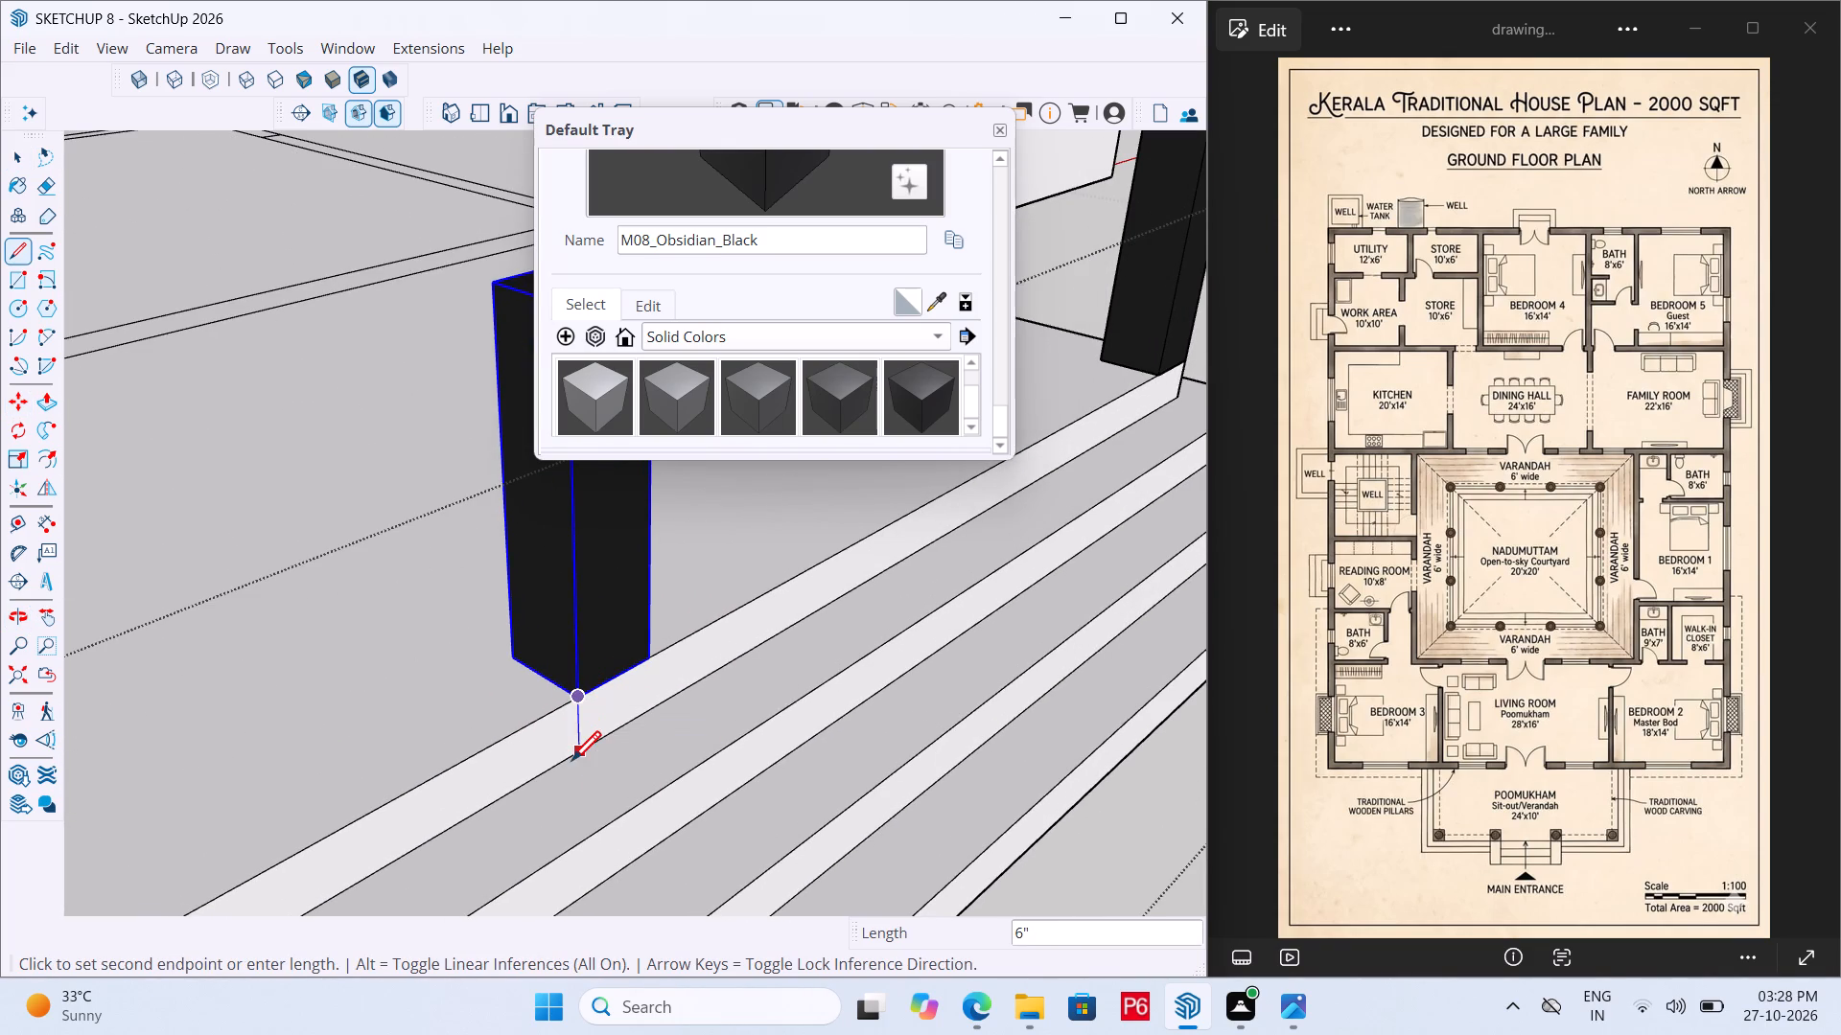
double_click(573, 766)
key(ctrl+z)
scroll(591, 745, up, 3)
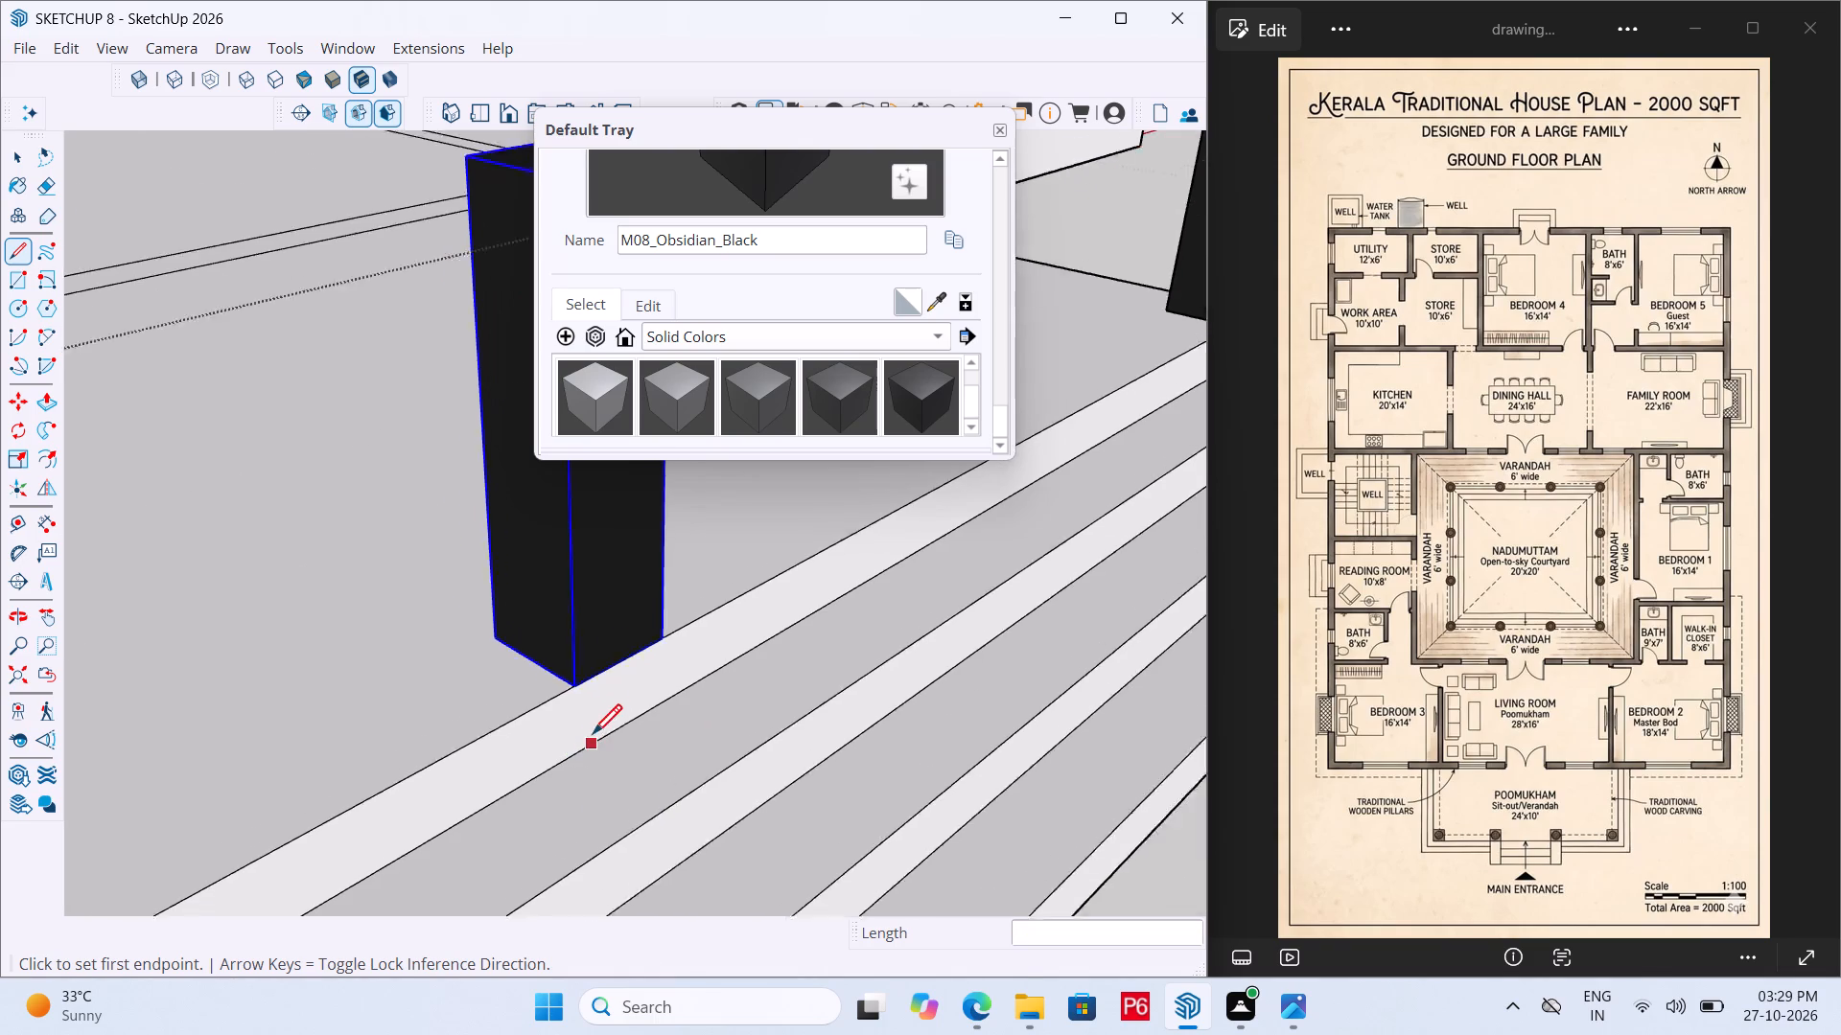
scroll(593, 737, up, 3)
click(570, 662)
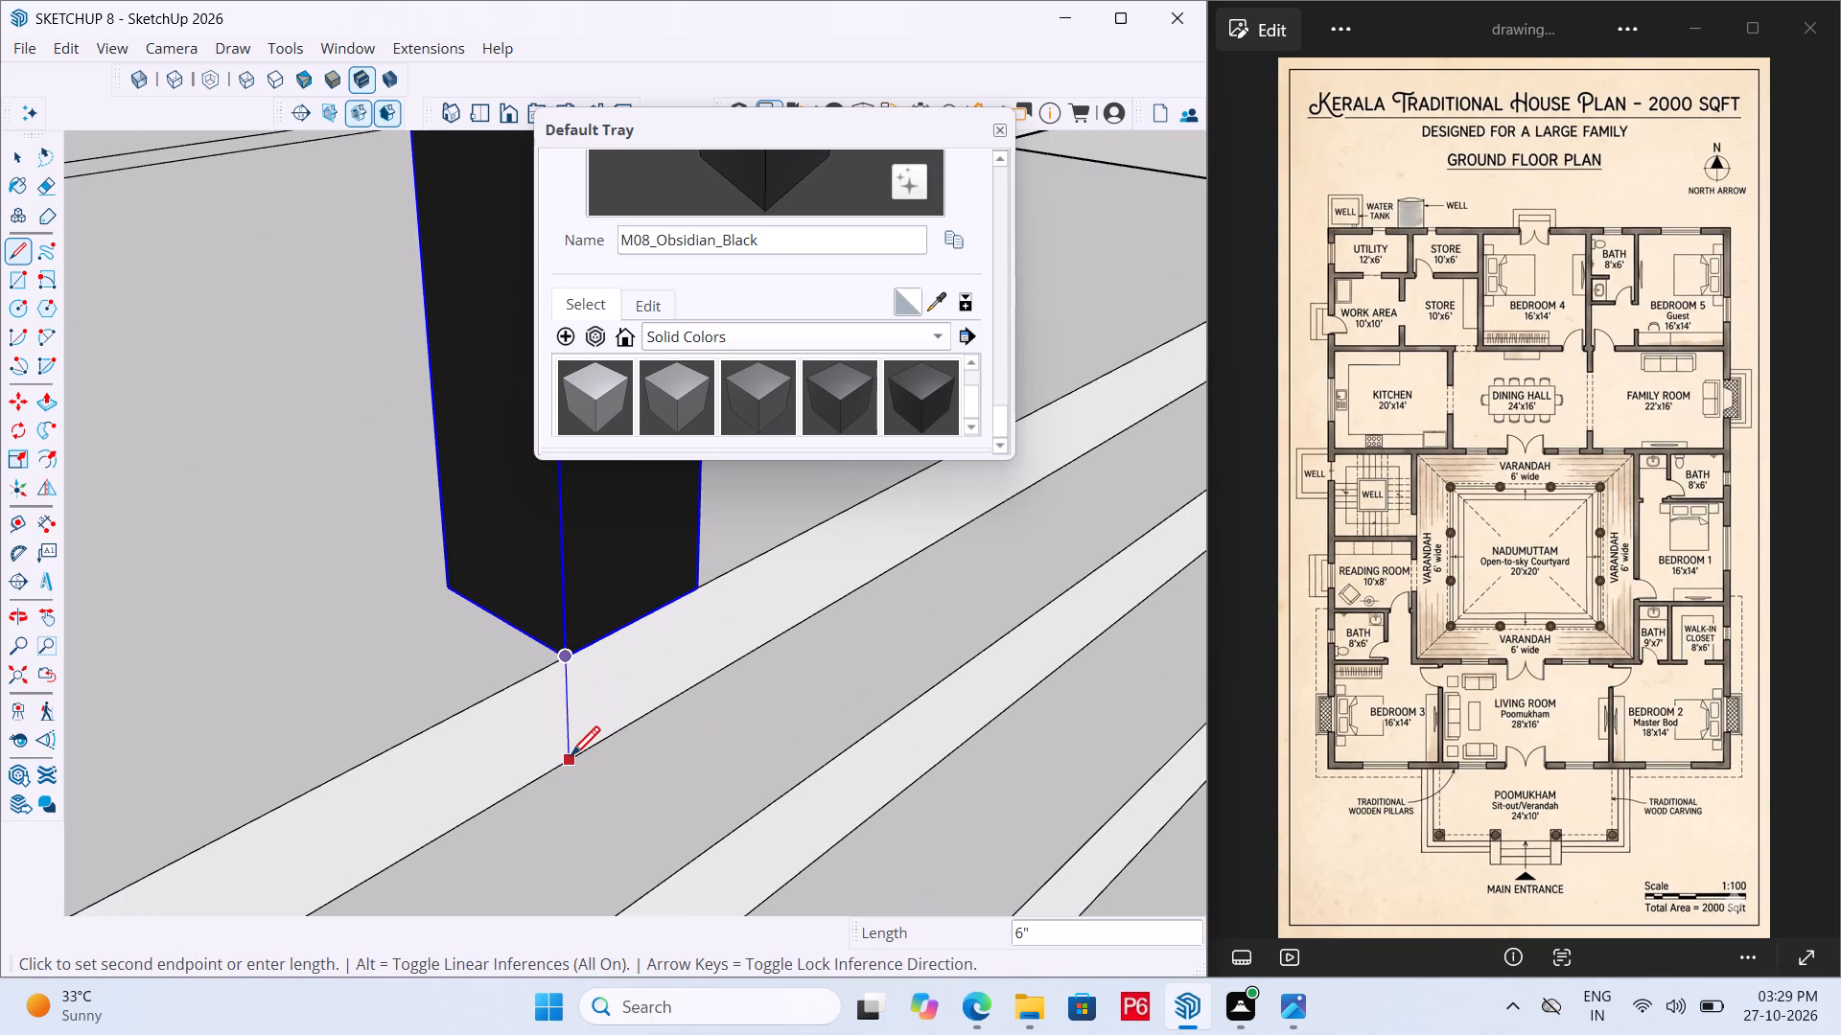
click(571, 759)
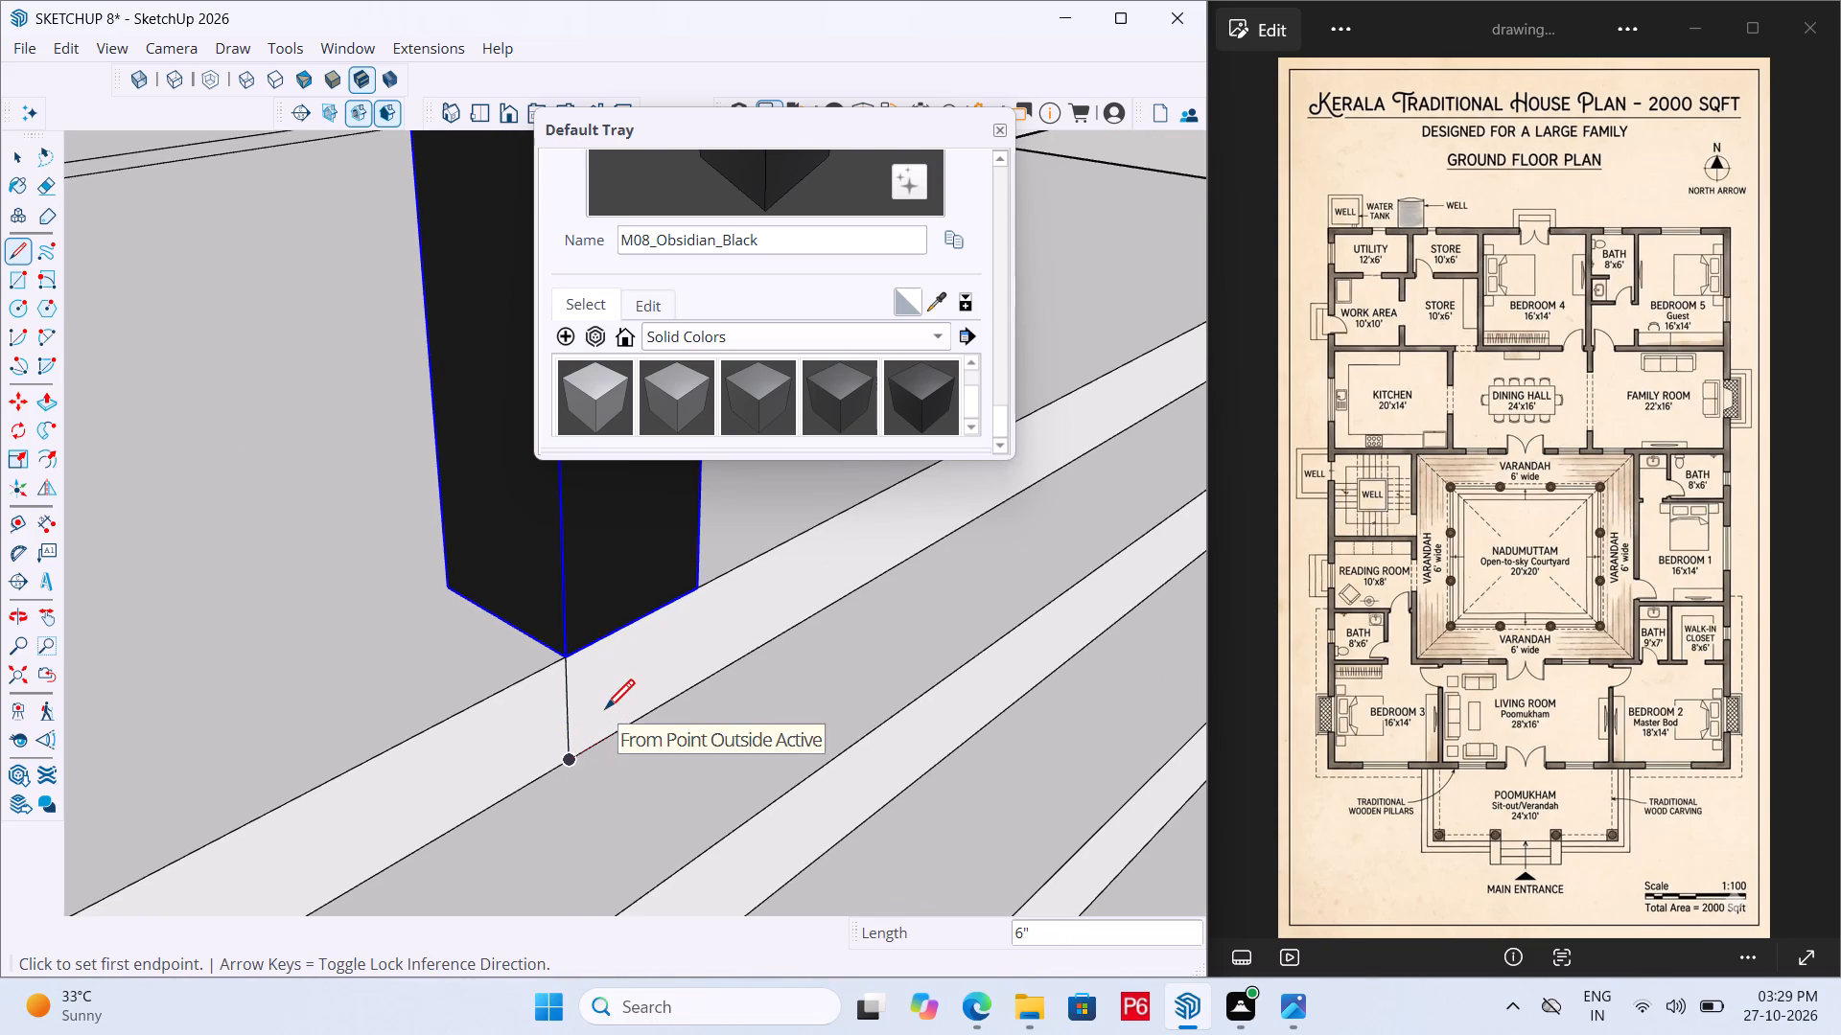
Copy the selected pillar from its base corner to the lower end of the new line, one step down.
scroll(598, 715, down, 2)
key(space)
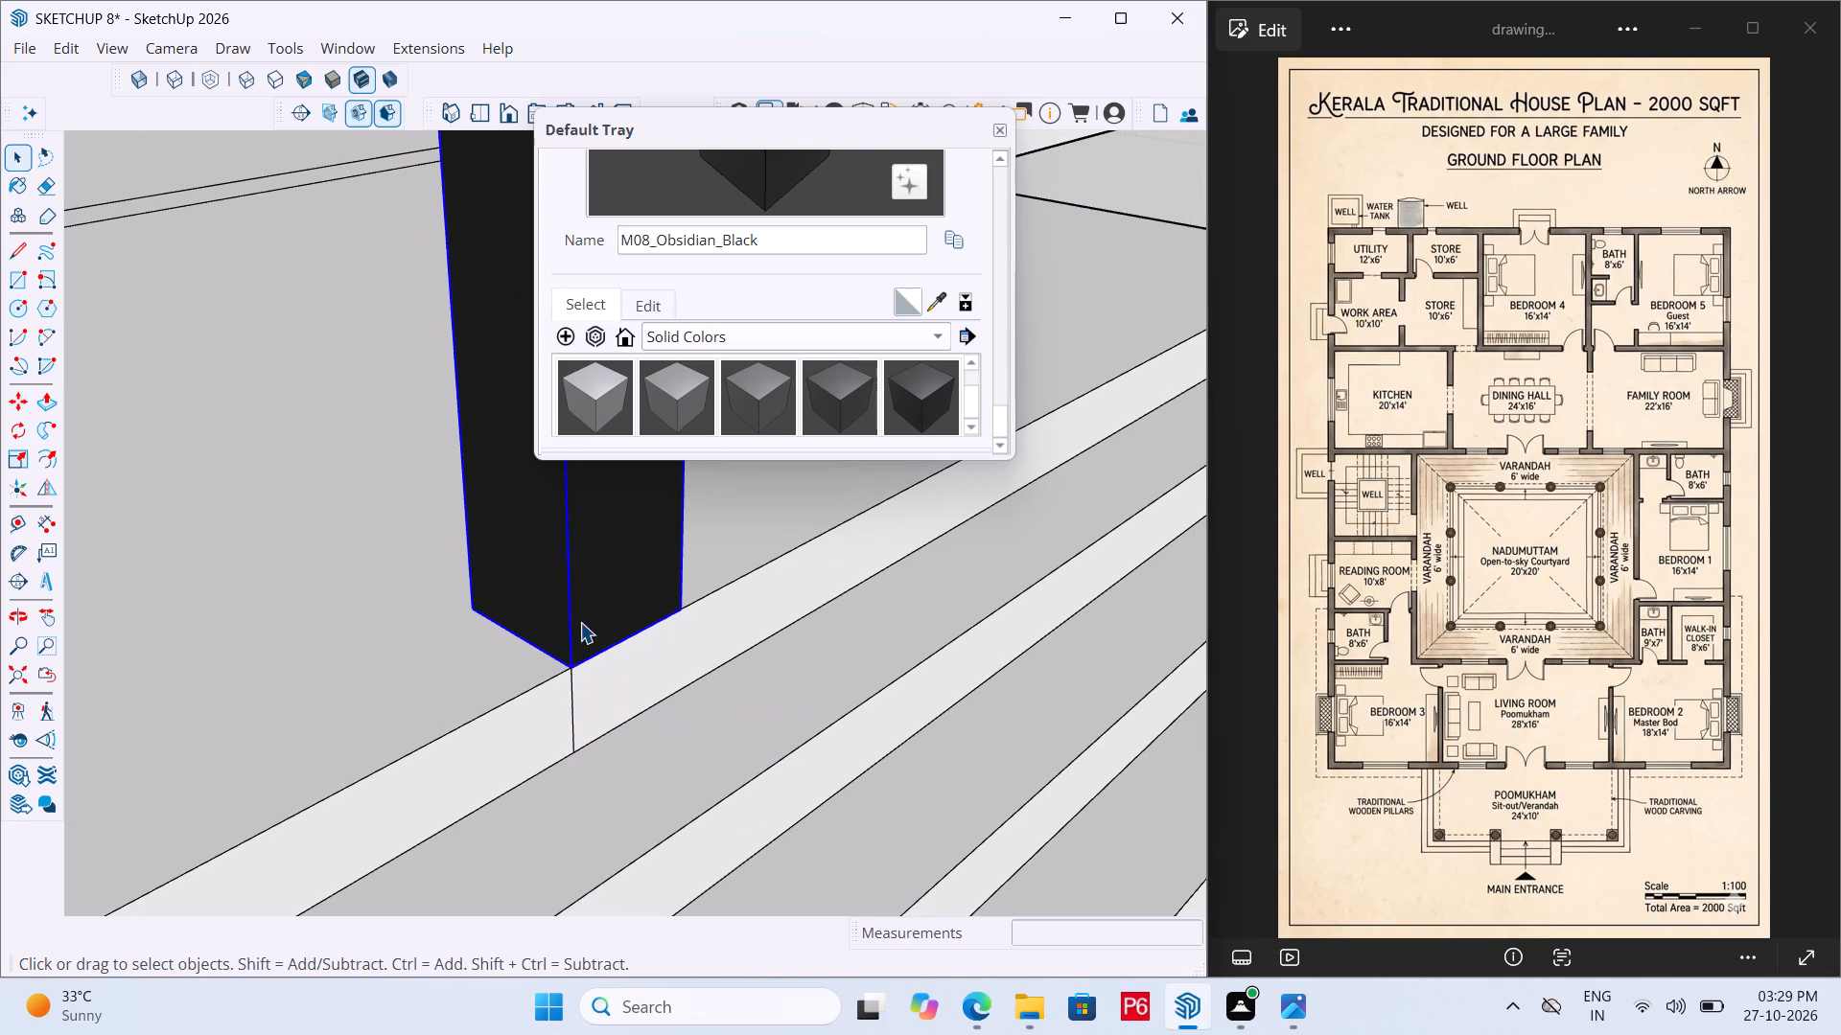
key(m)
click(474, 613)
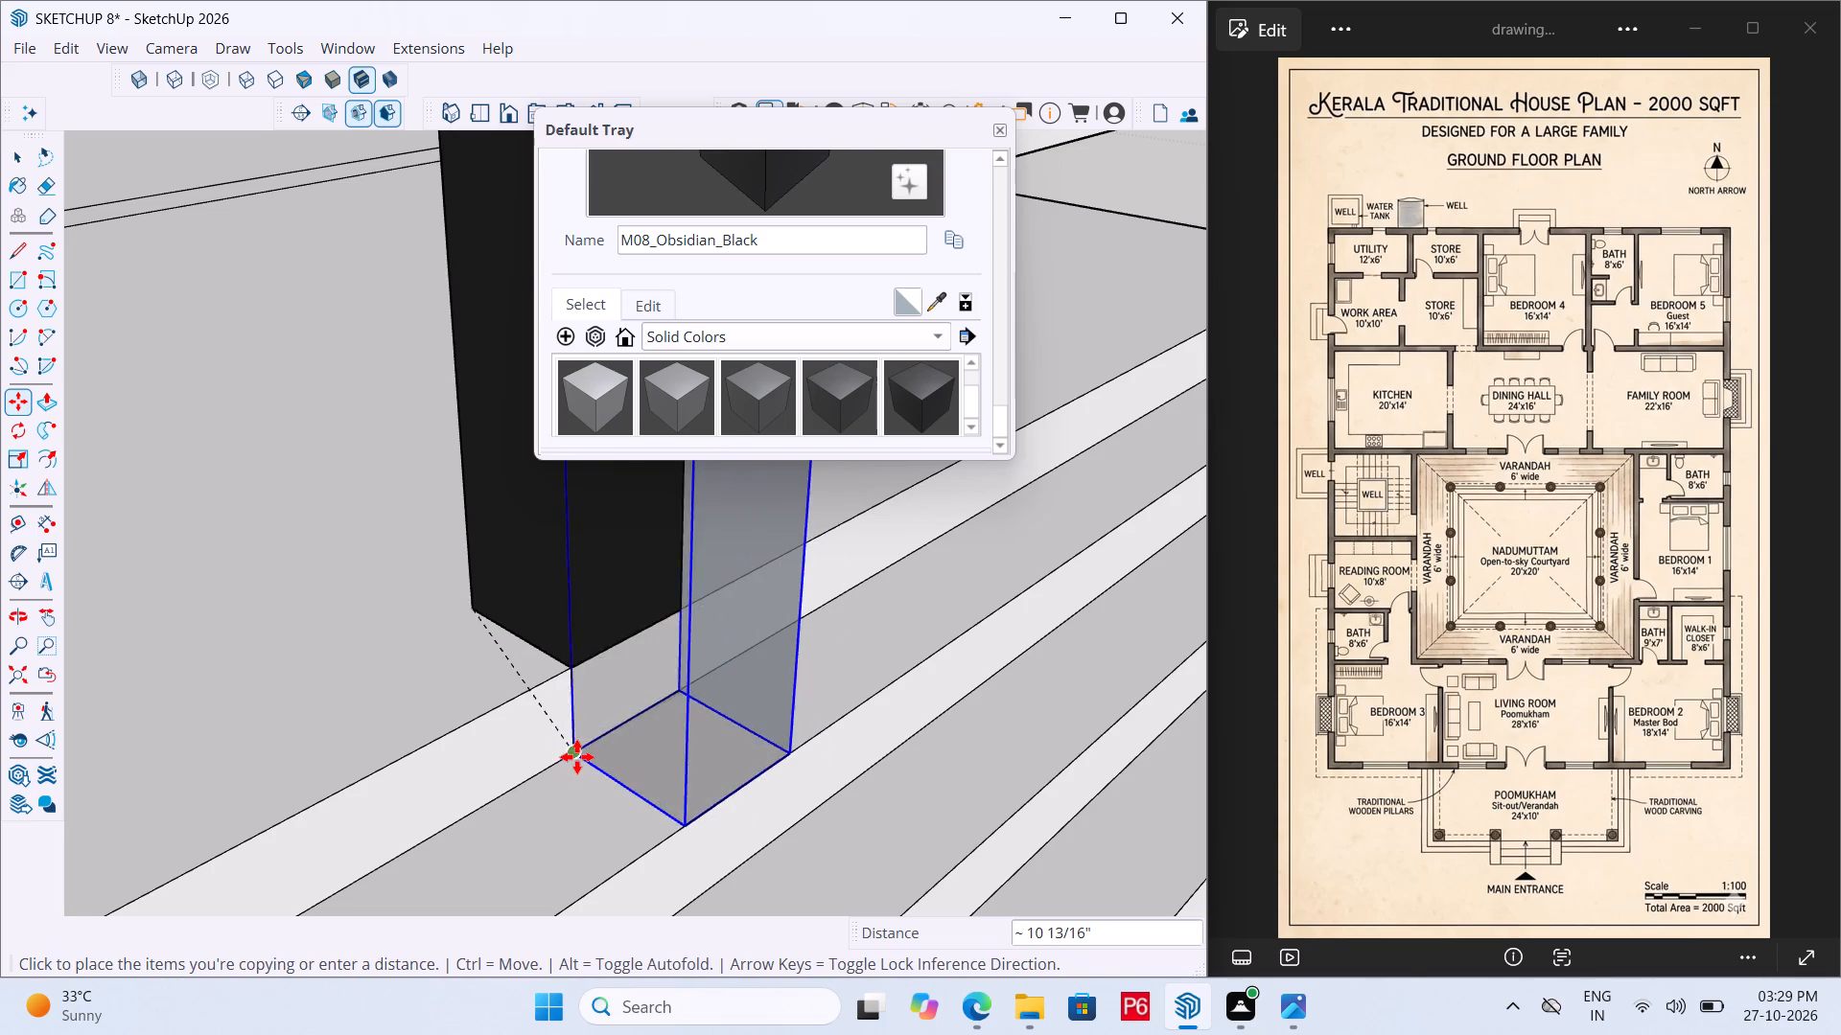
click(577, 757)
Draw a 6" vertical line down the next riser from the copied pillar's base corner and copy that pillar one step lower.
scroll(422, 622, down, 6)
scroll(615, 777, up, 5)
key(l)
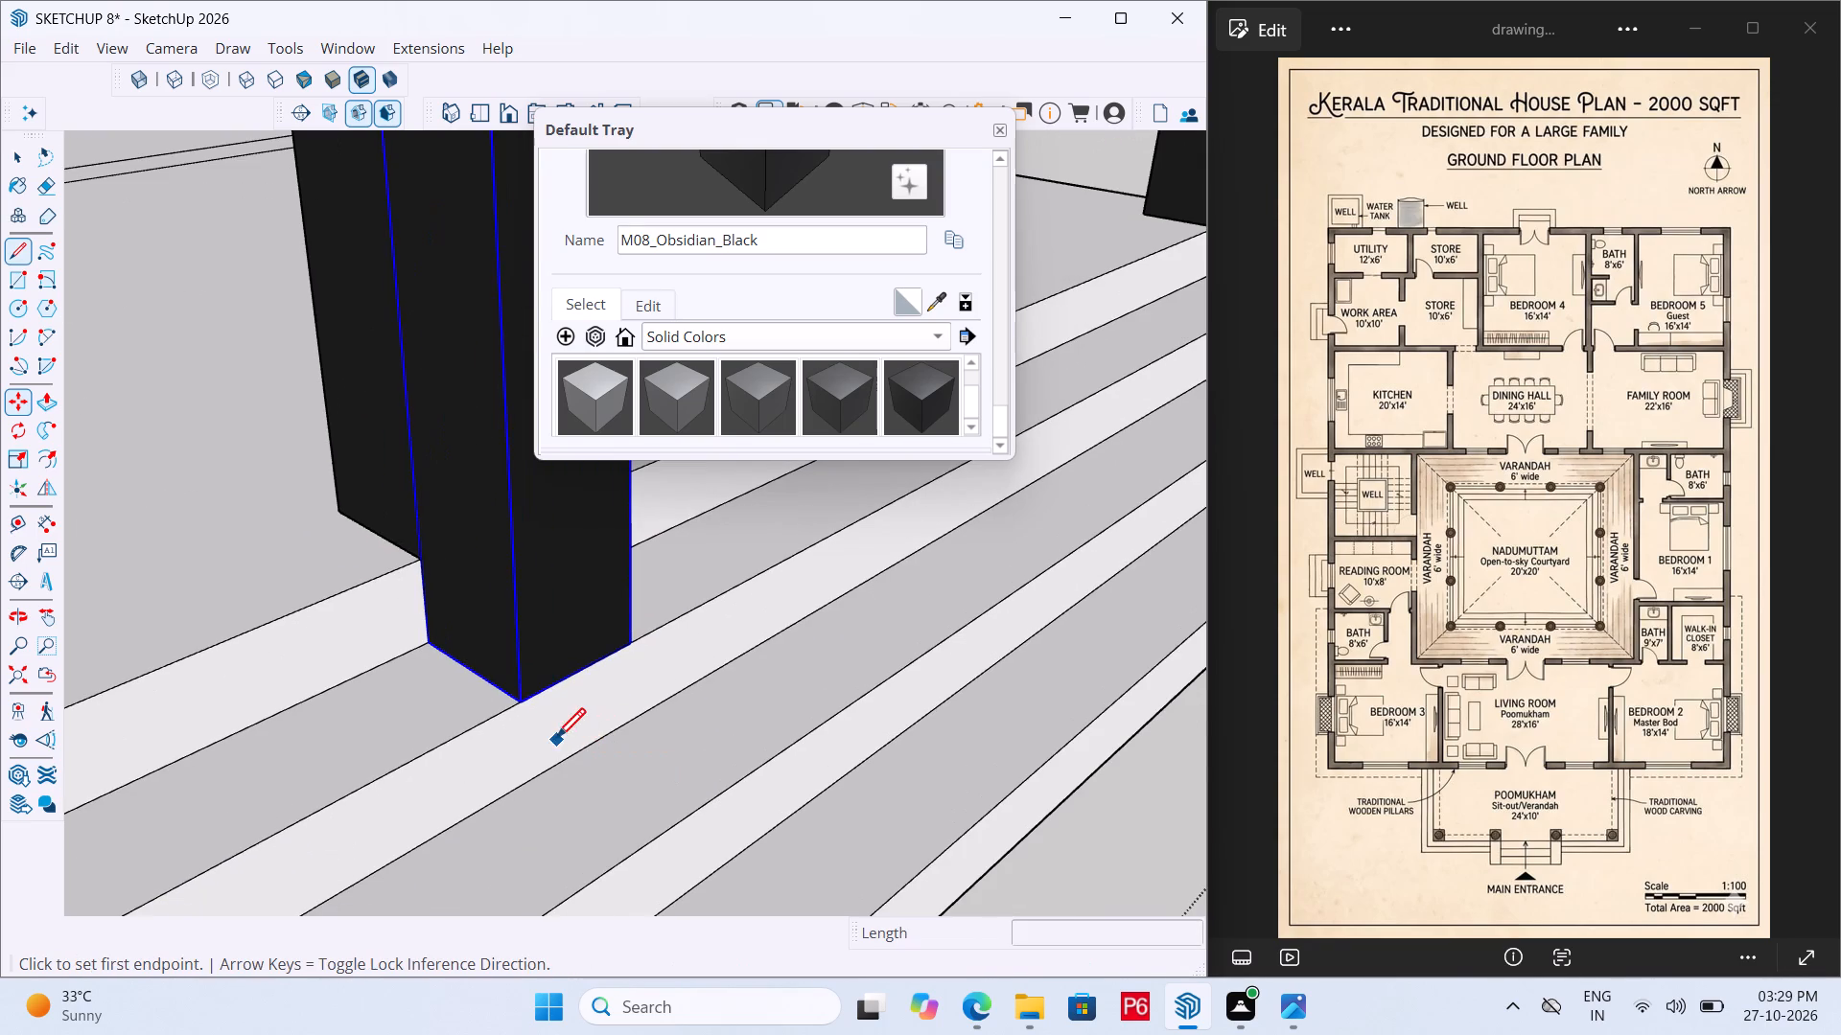
scroll(550, 727, up, 3)
click(515, 693)
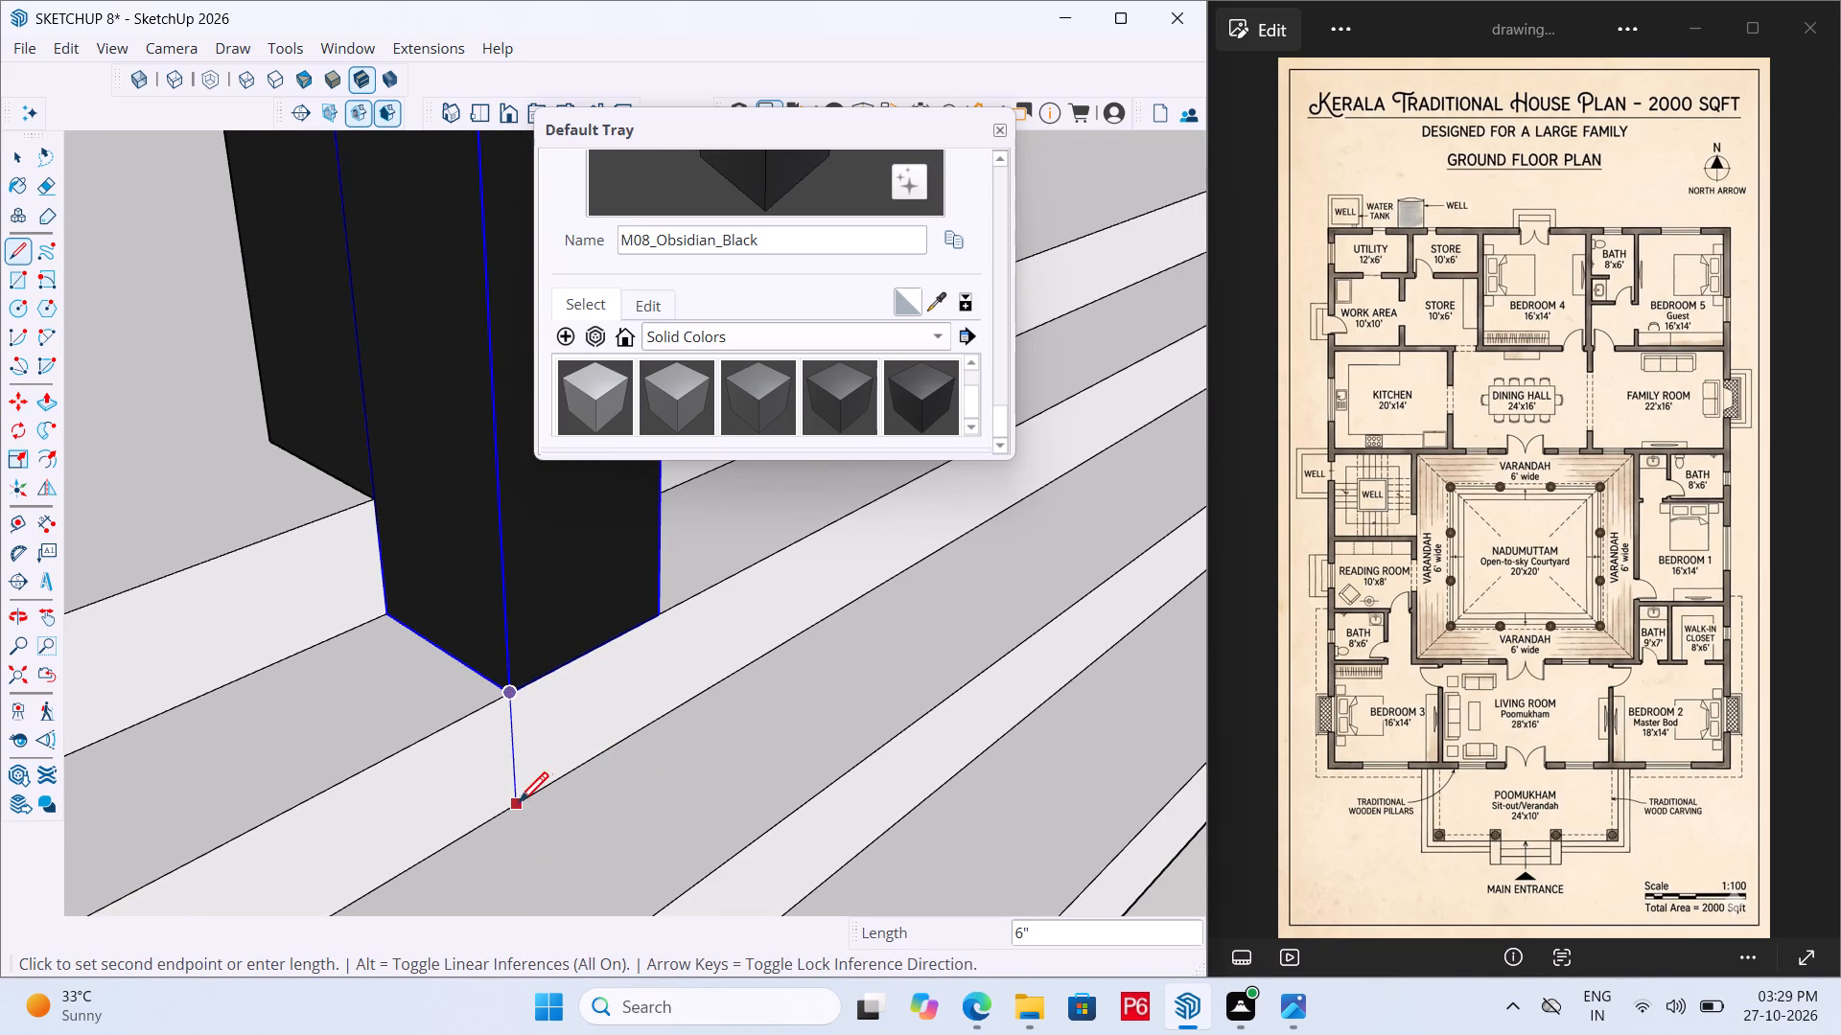
click(514, 809)
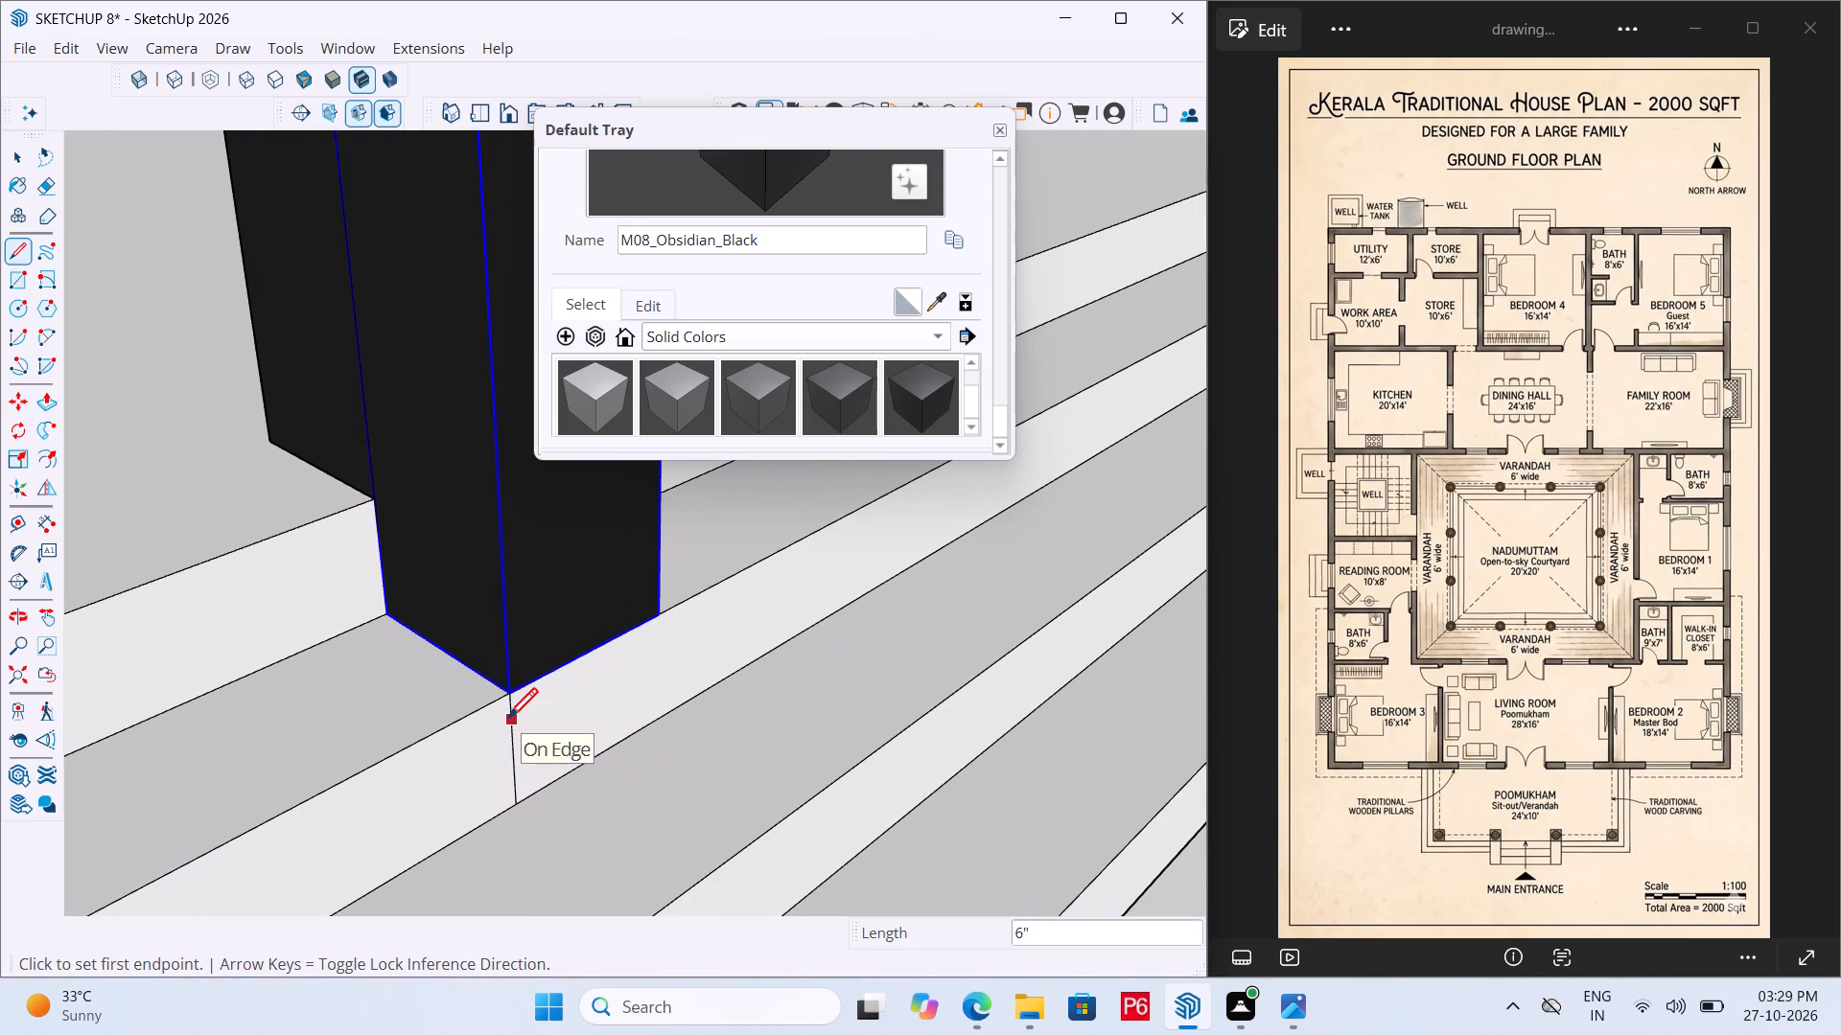
key(m)
click(393, 614)
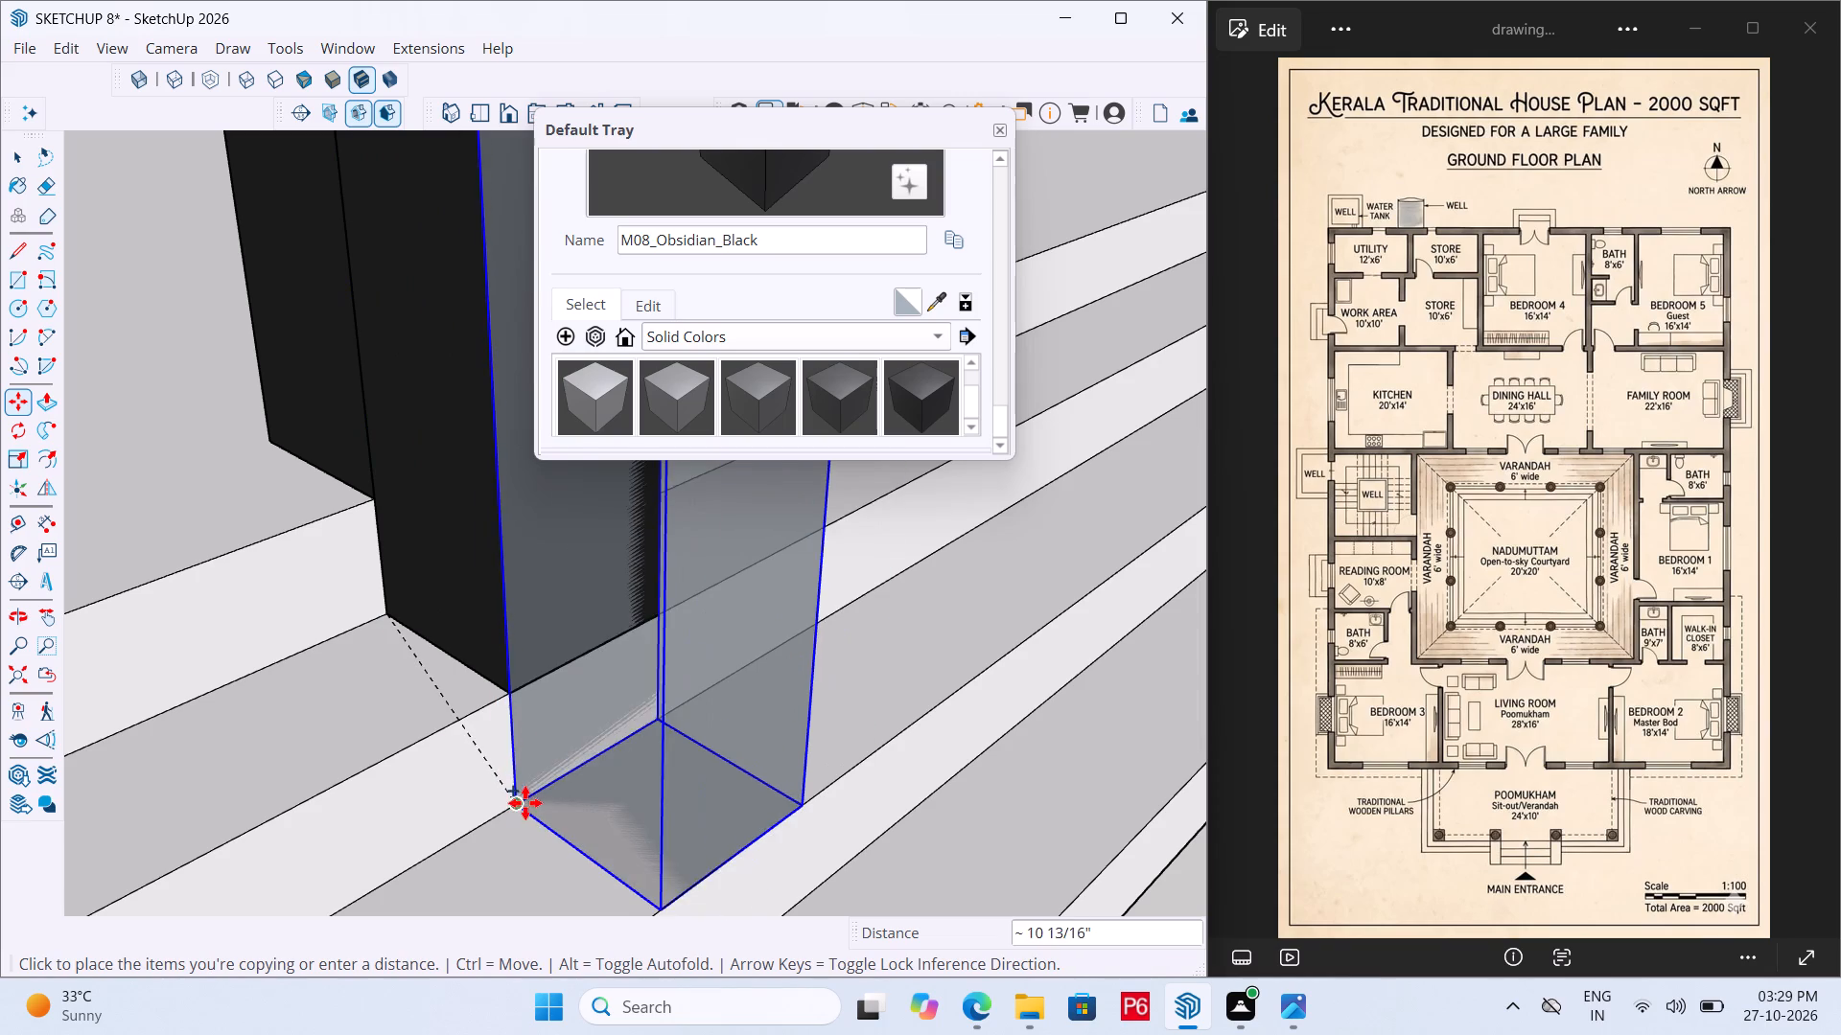
click(524, 805)
Draw a vertical line down the following riser from the newest pillar's base corner and copy that pillar onto the next step.
scroll(511, 654, down, 12)
scroll(631, 814, up, 5)
scroll(548, 765, up, 1)
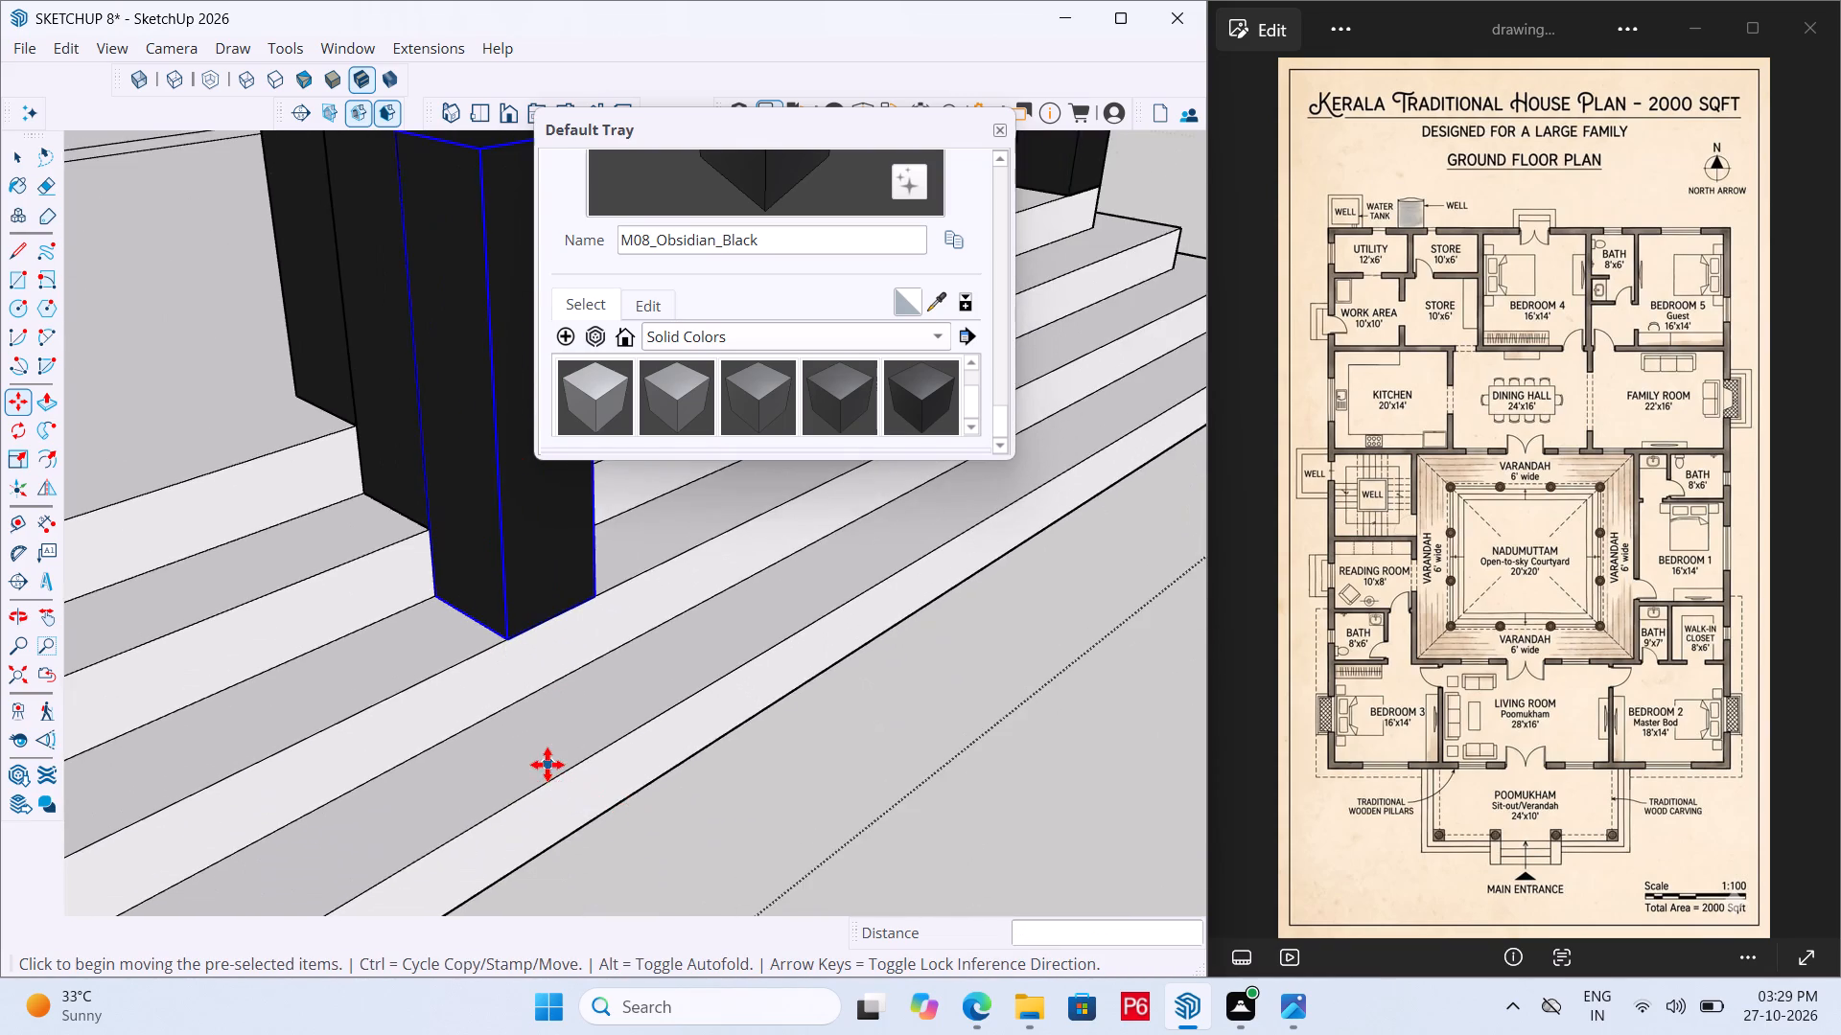
scroll(548, 765, up, 3)
key(l)
click(493, 585)
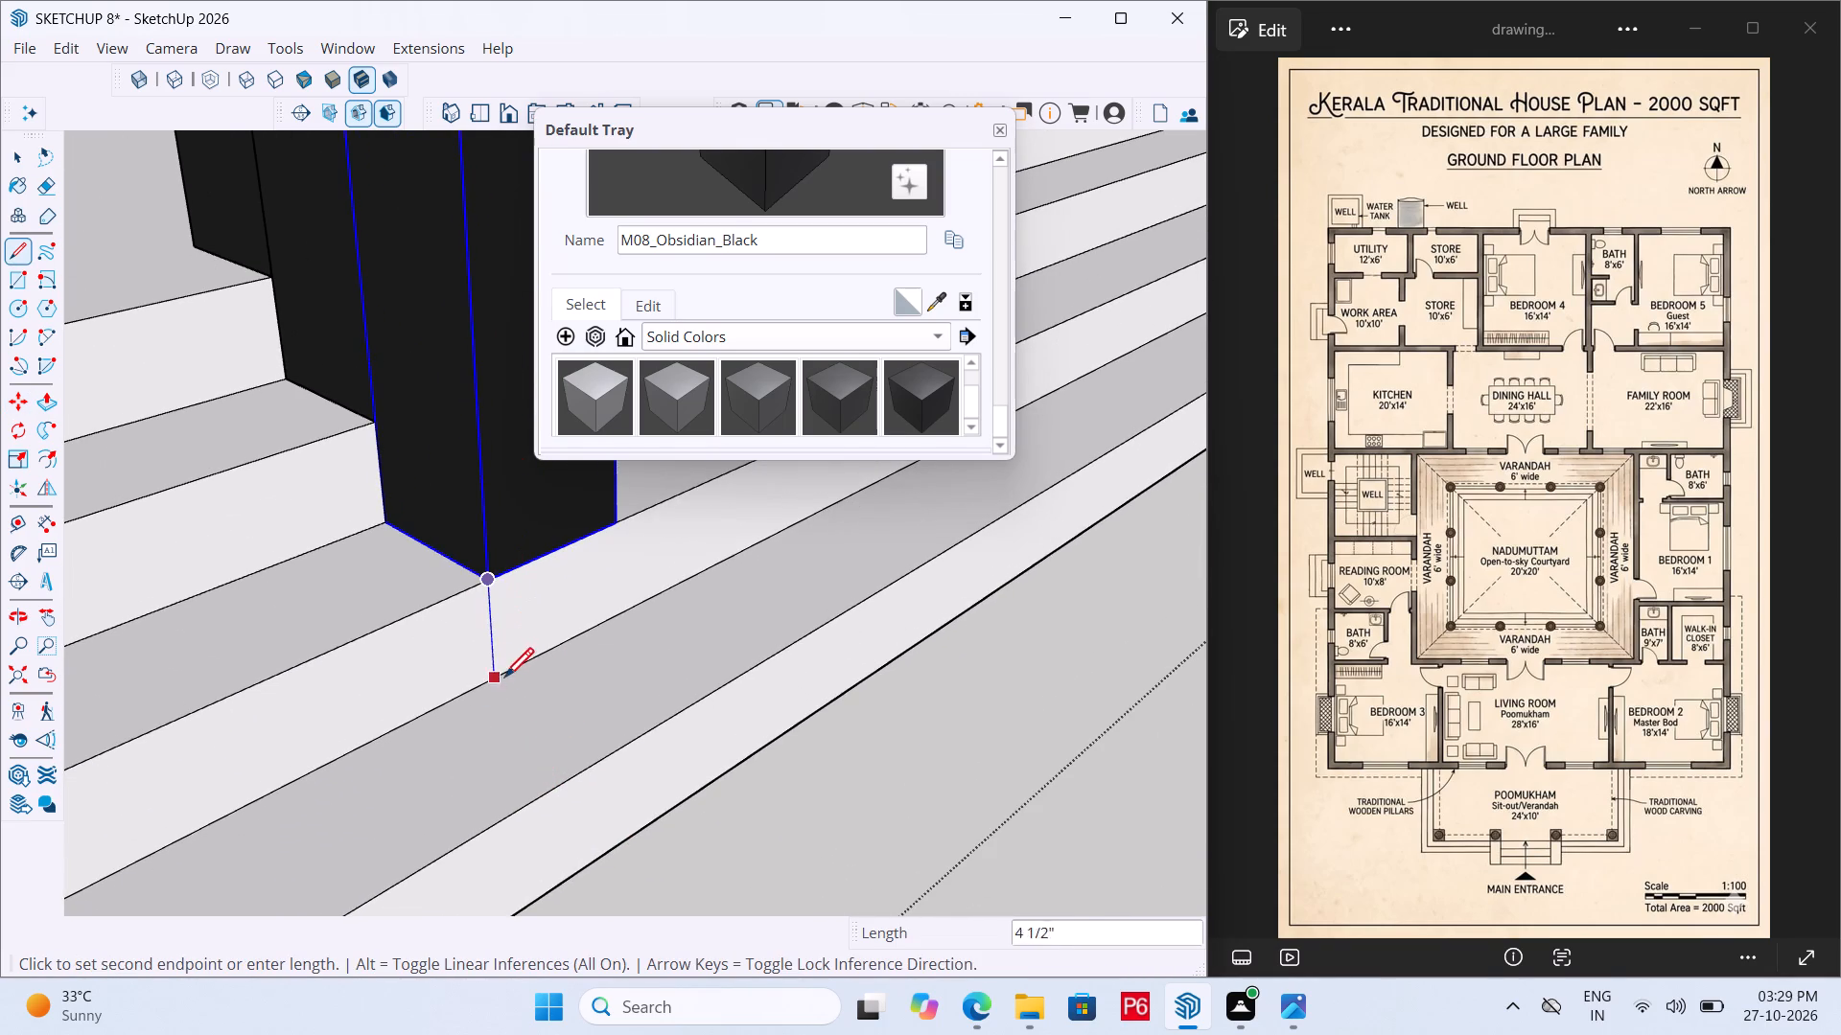
click(506, 678)
scroll(686, 790, down, 4)
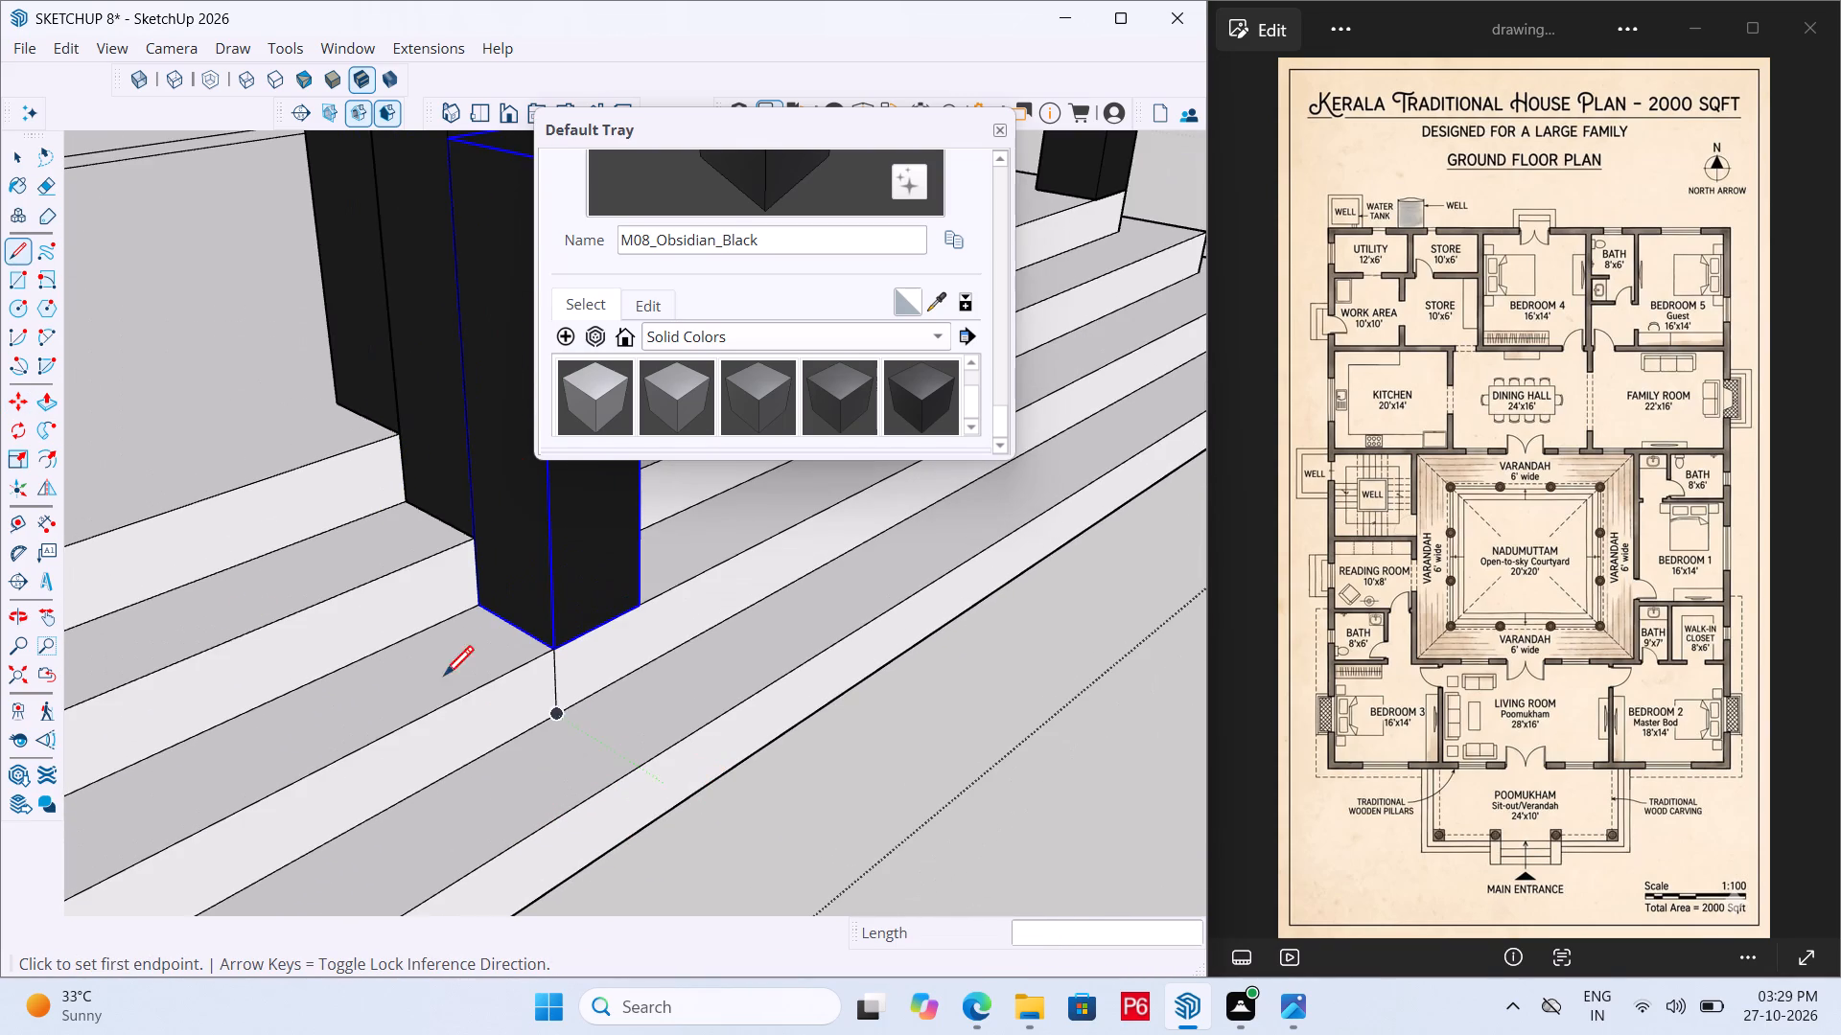
key(l)
key(m)
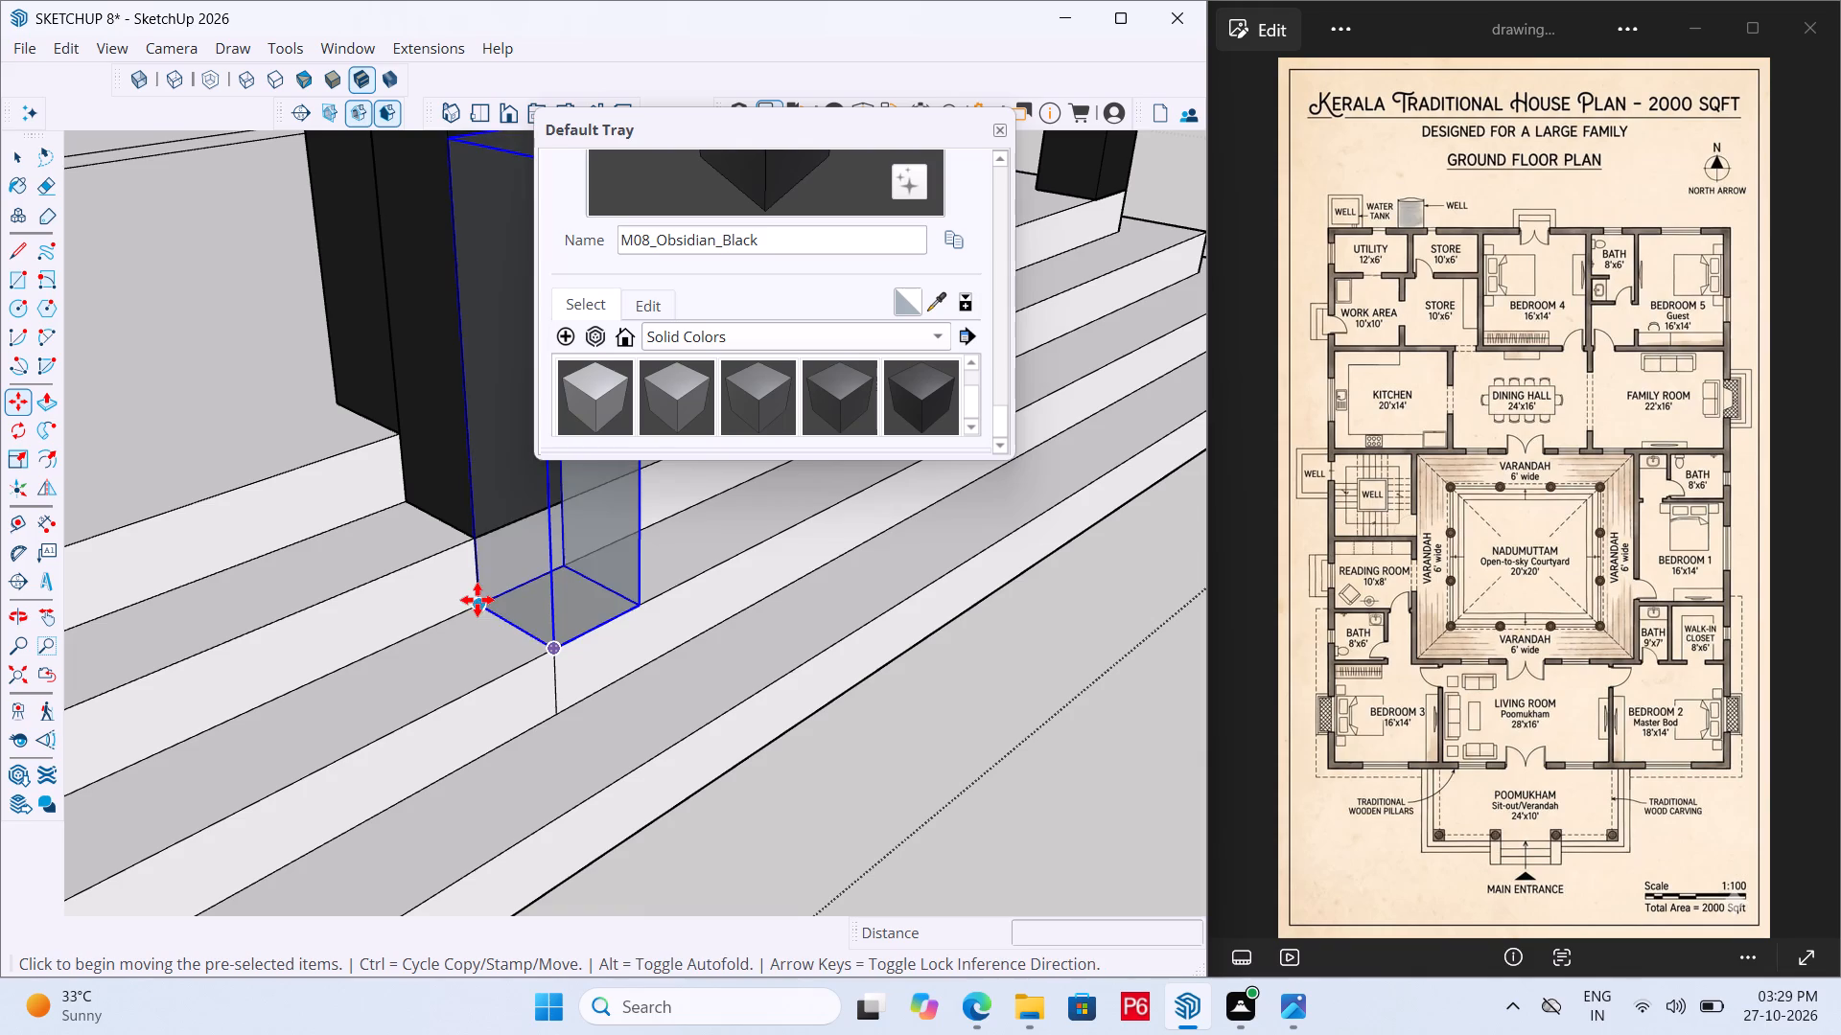
click(478, 605)
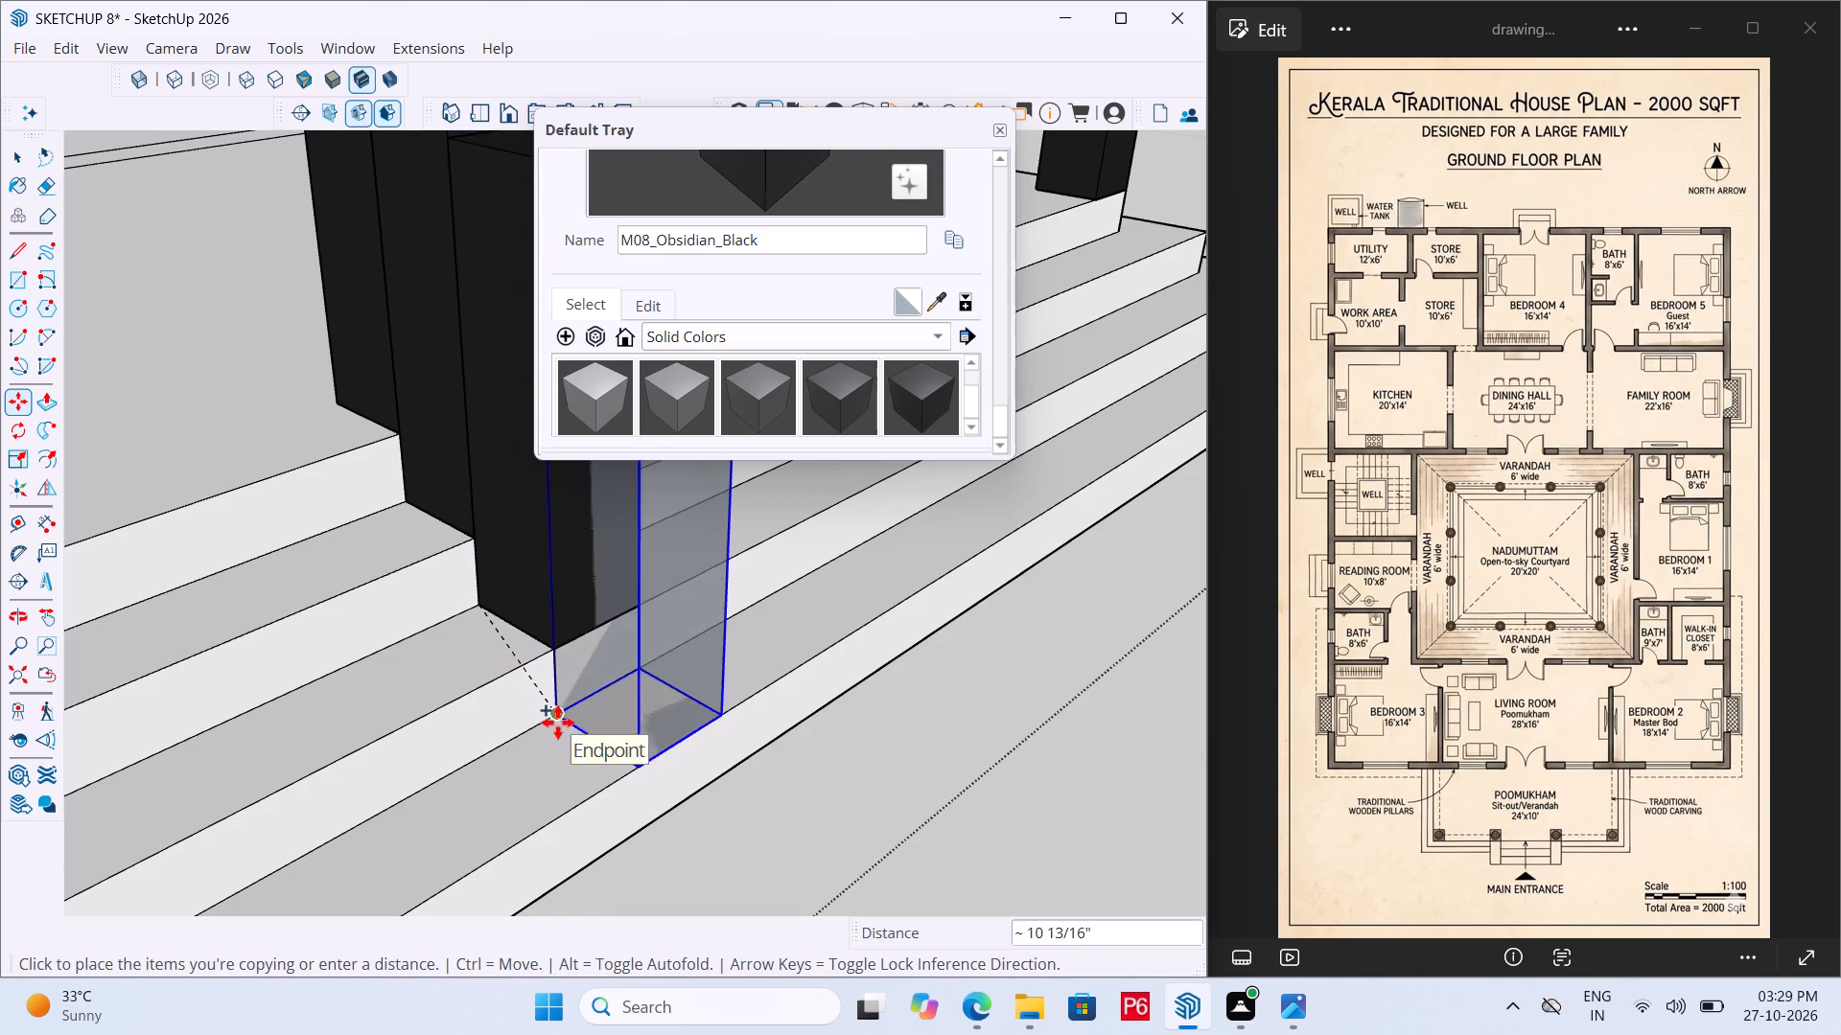
click(558, 723)
Save the model.
scroll(799, 706, down, 6)
middle_drag(747, 733, 664, 744)
key(ctrl+s)
key(ctrl+s)
key(ctrl+s)
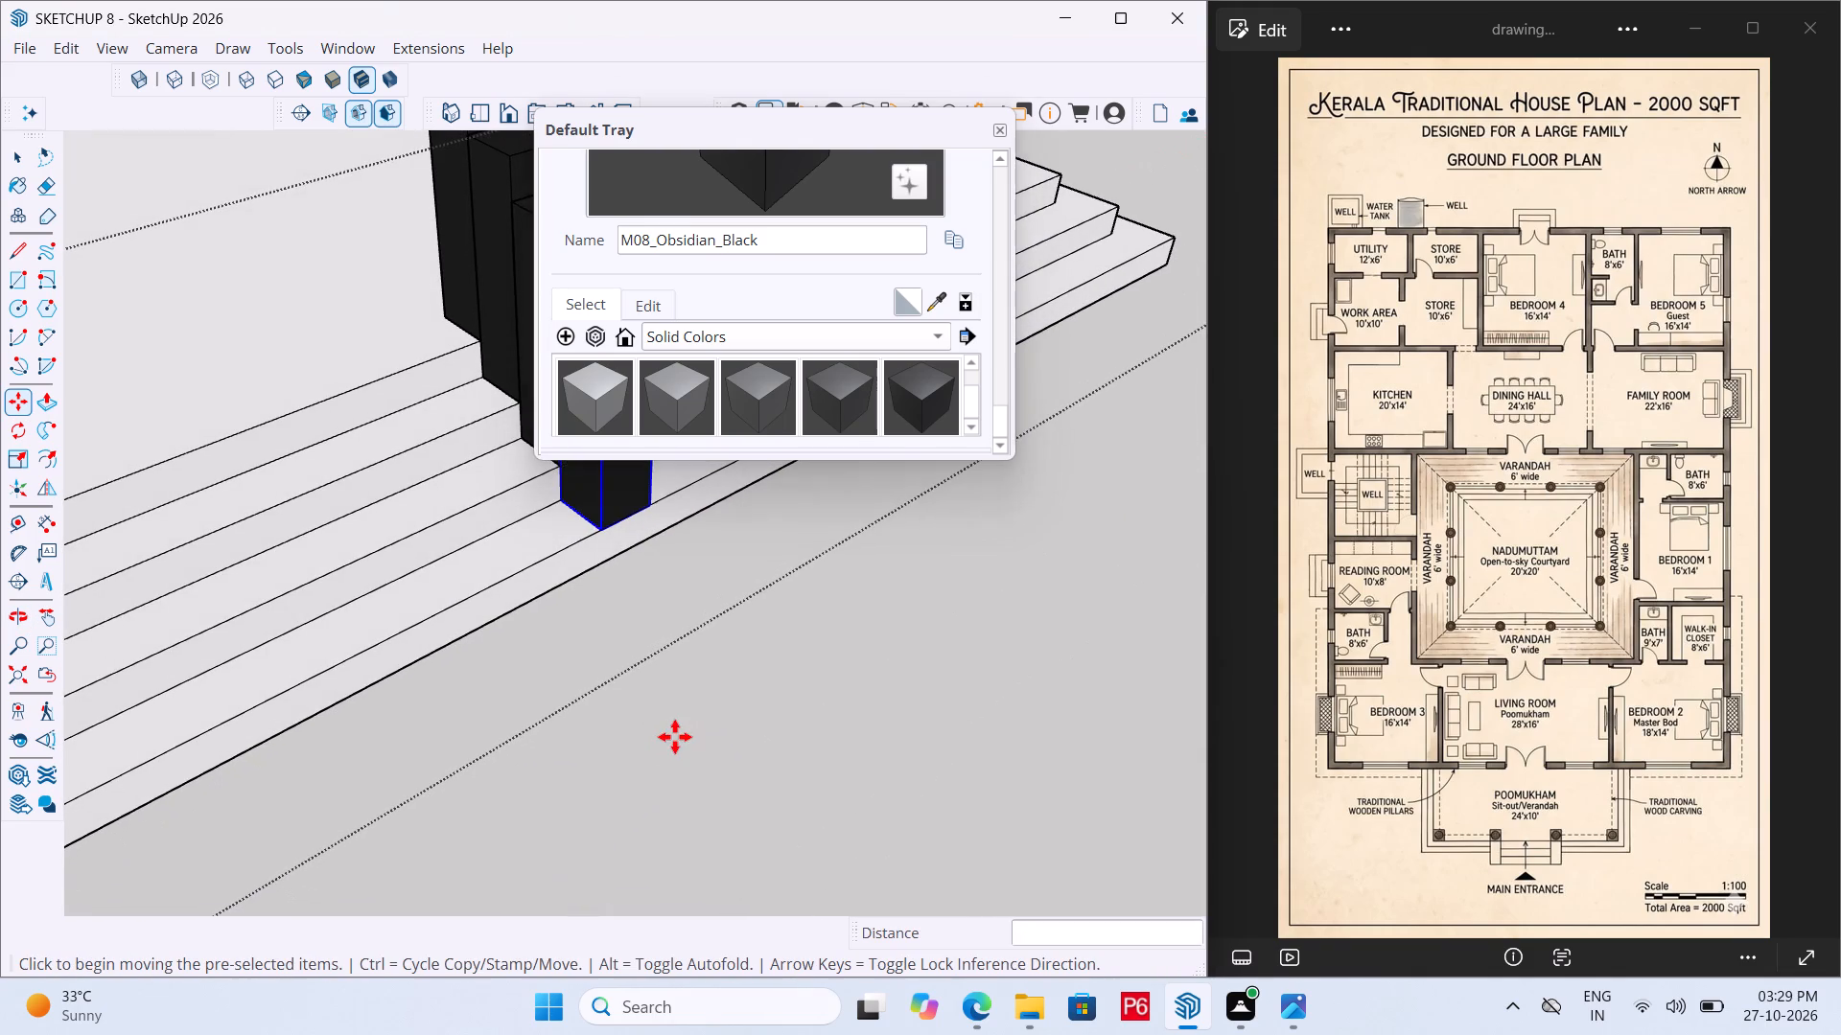
key(ctrl+s)
key(ctrl+s)
key(ctrl+s)
Open the lowest pillar of the first stepped row and push its side face toward the other row inward by 3".
scroll(711, 768, down, 6)
middle_drag(864, 687, 301, 678)
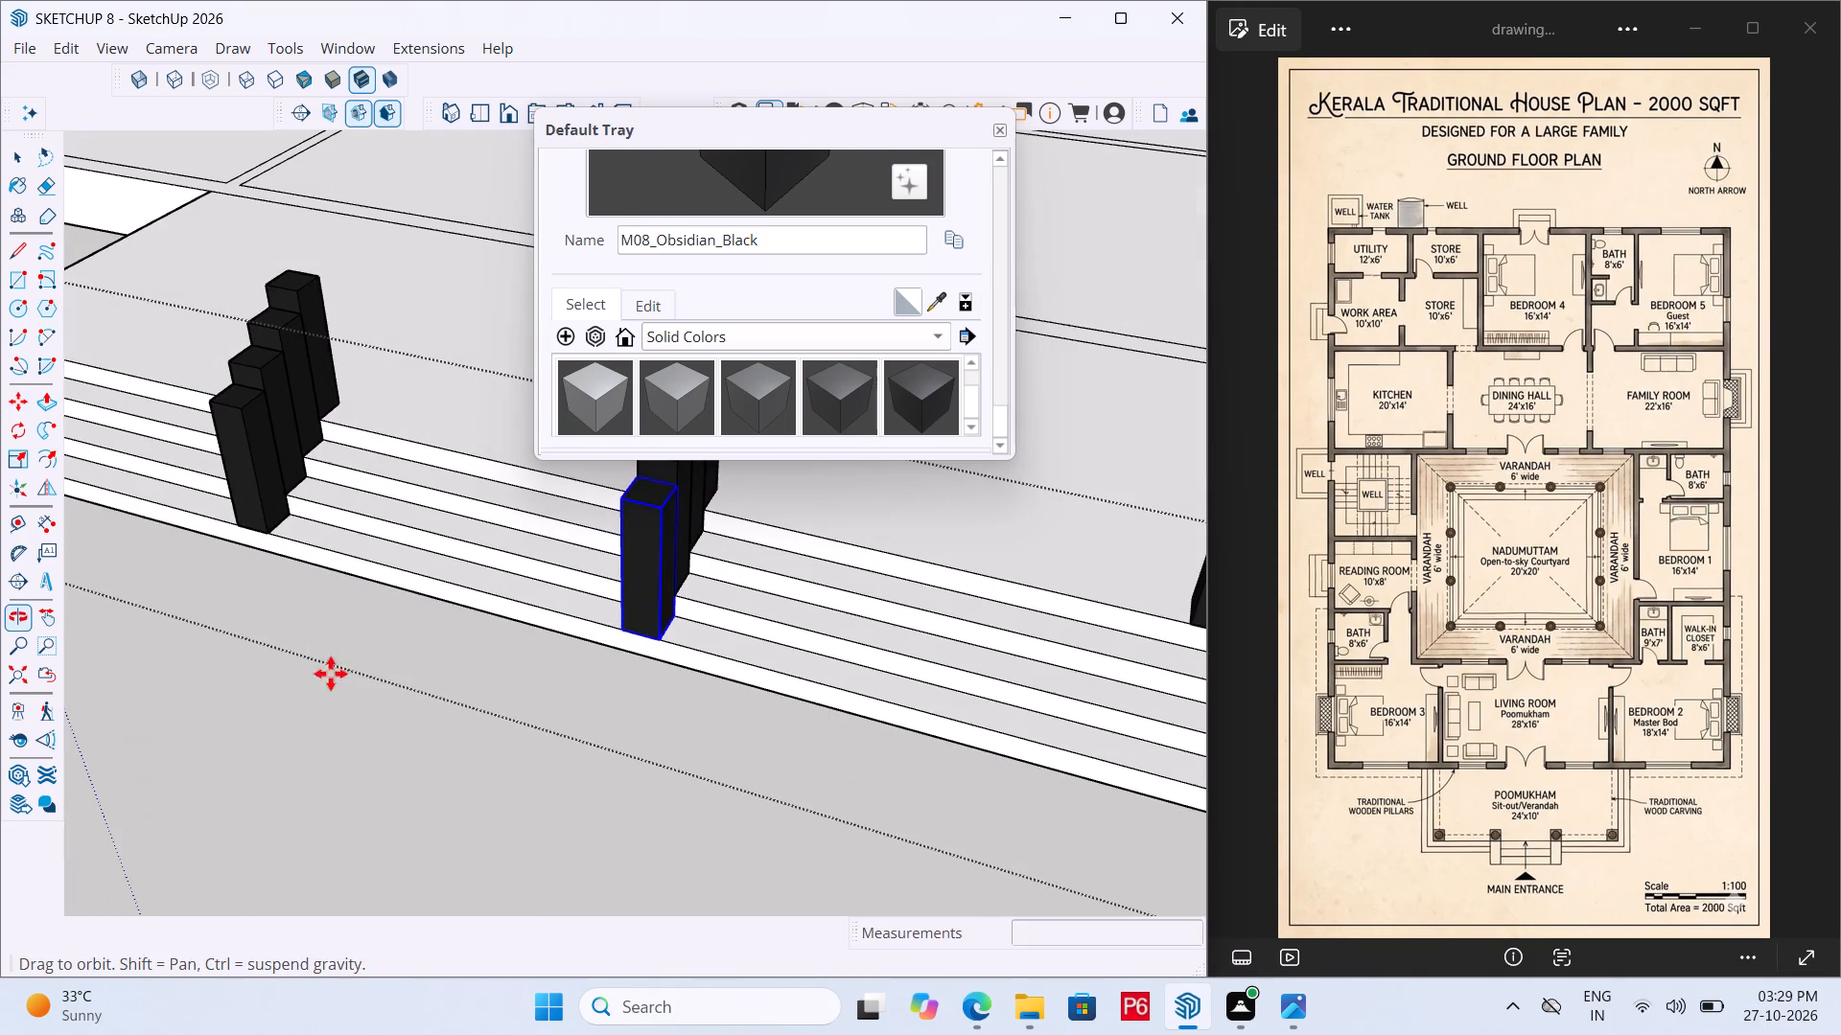
key(space)
click(499, 724)
scroll(290, 467, up, 5)
scroll(292, 270, up, 10)
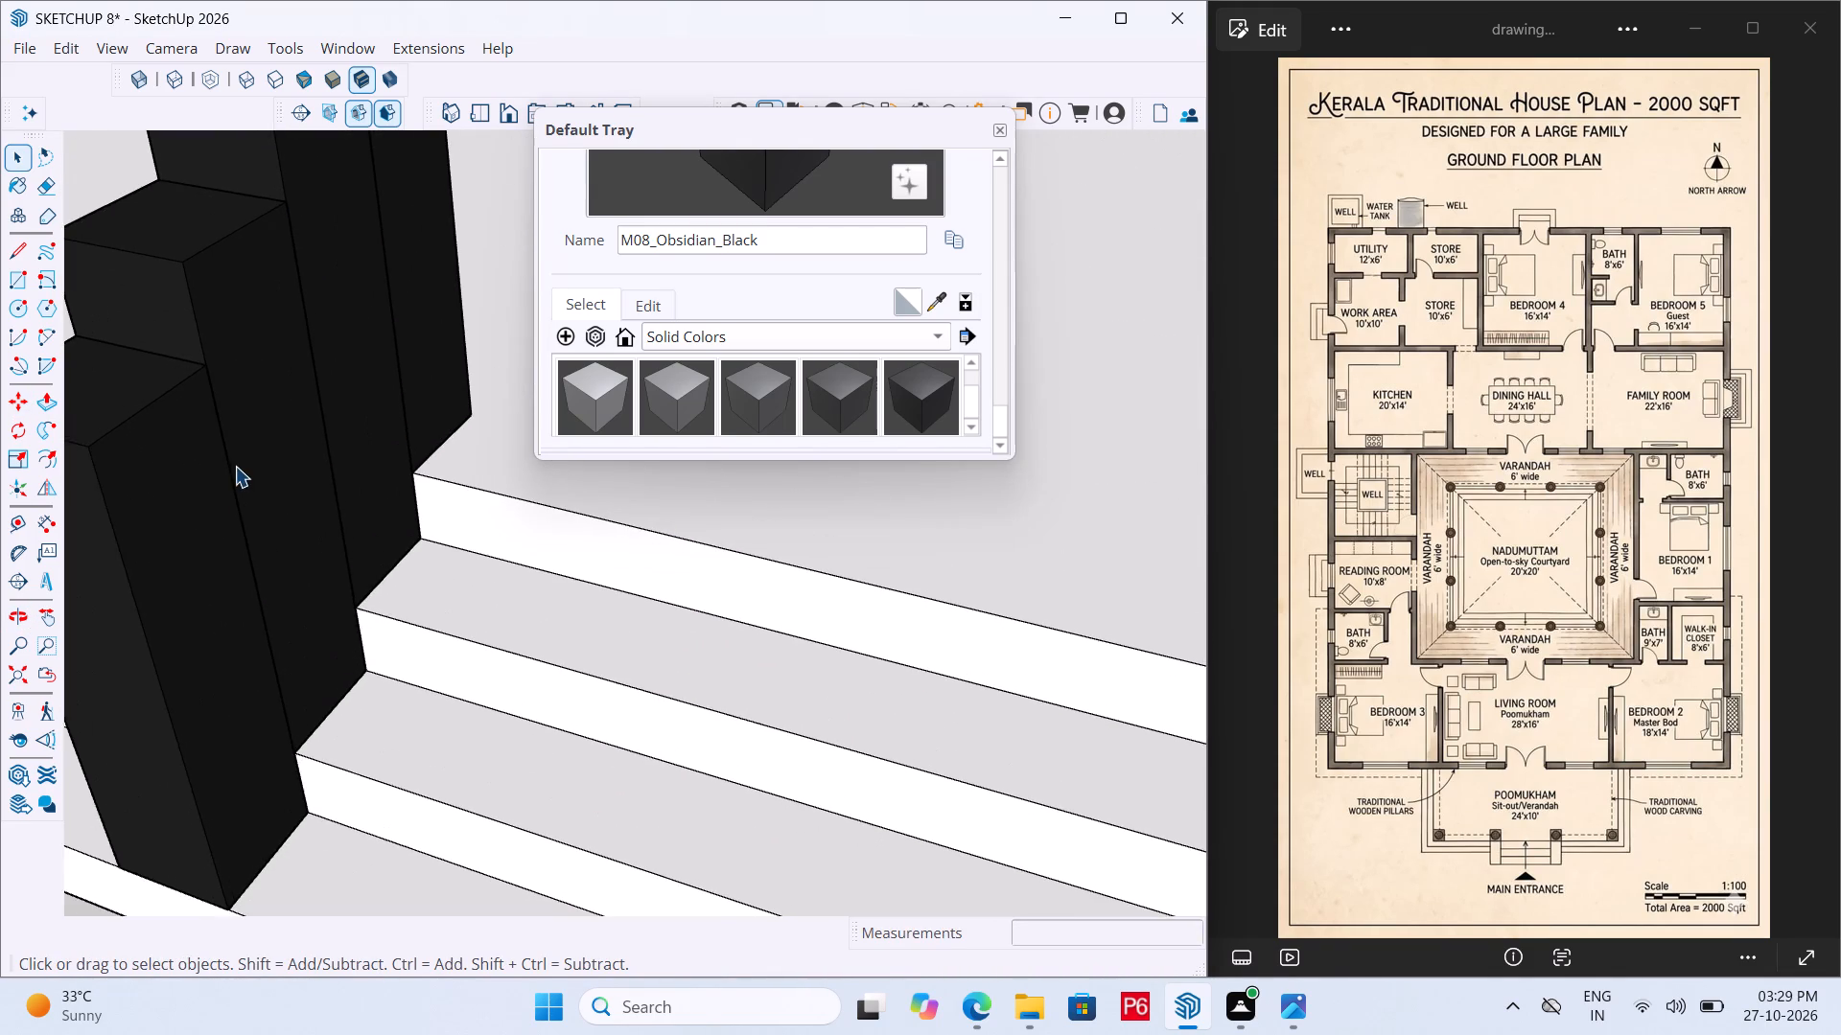
scroll(395, 557, down, 6)
scroll(339, 543, up, 5)
double_click(302, 566)
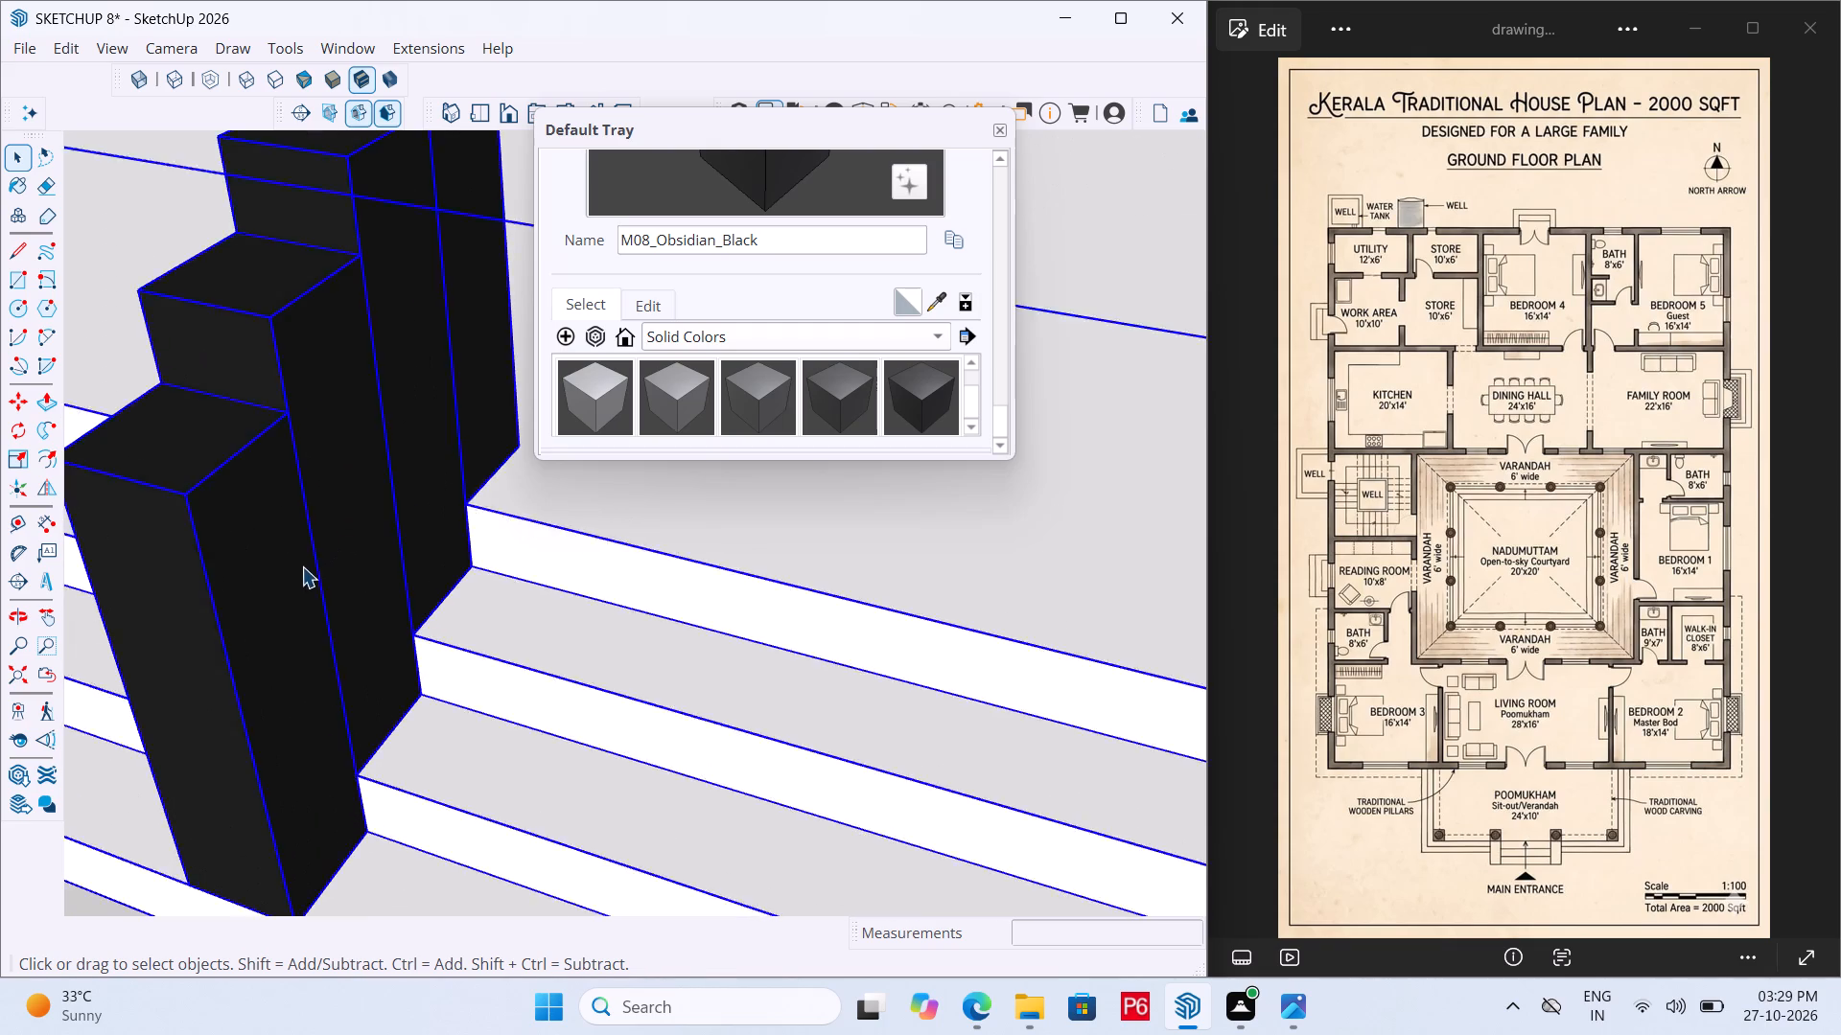
double_click(277, 563)
click(271, 554)
key(p)
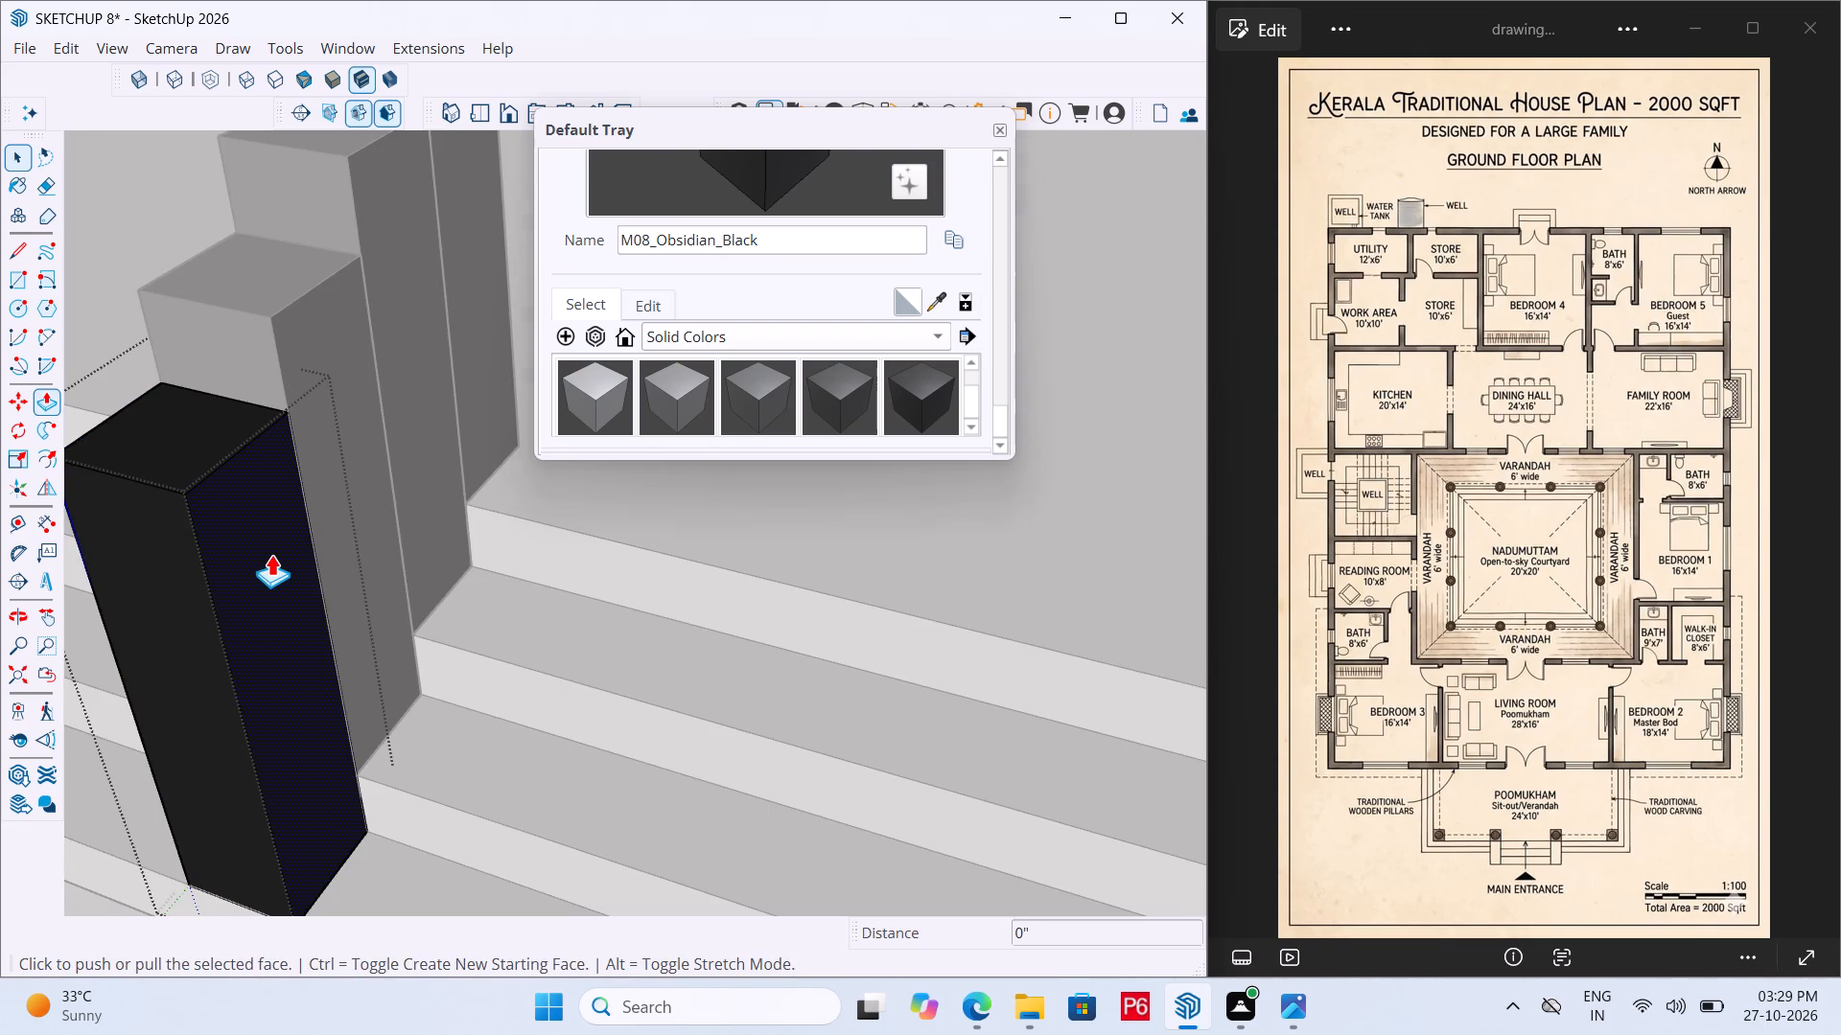
click(271, 554)
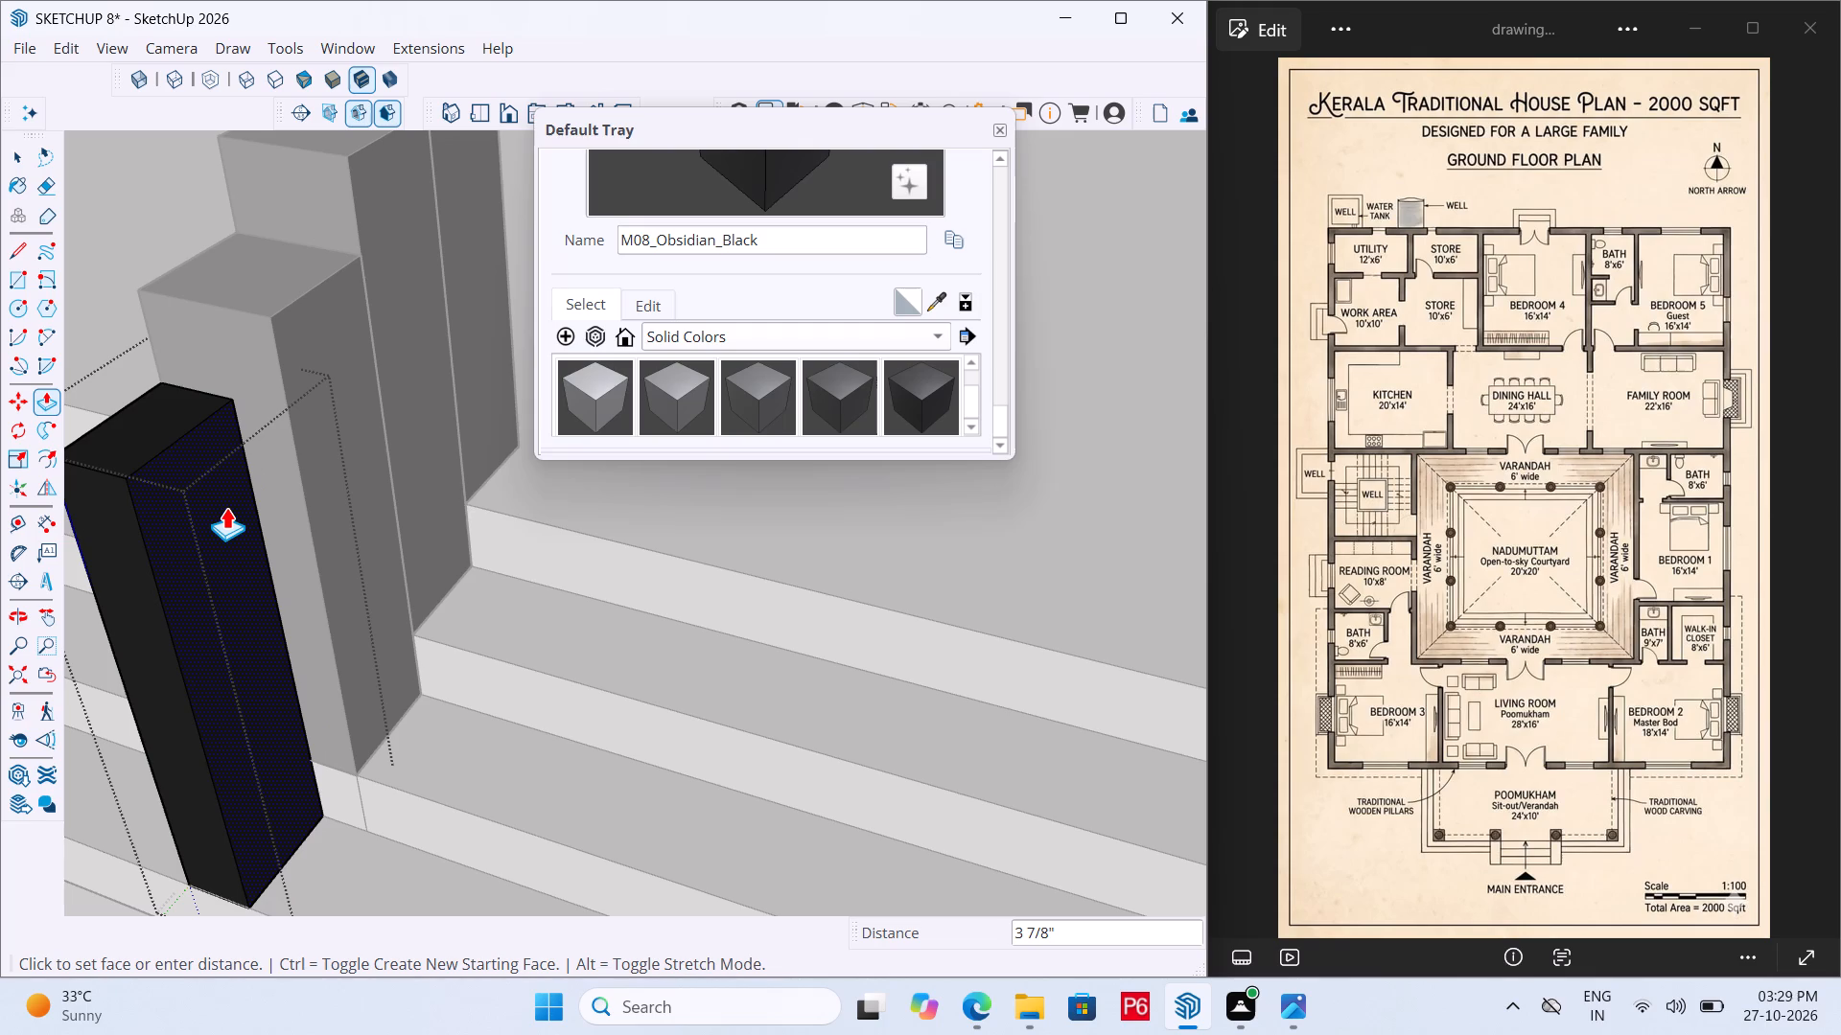
key(Escape)
middle_drag(231, 654, 326, 618)
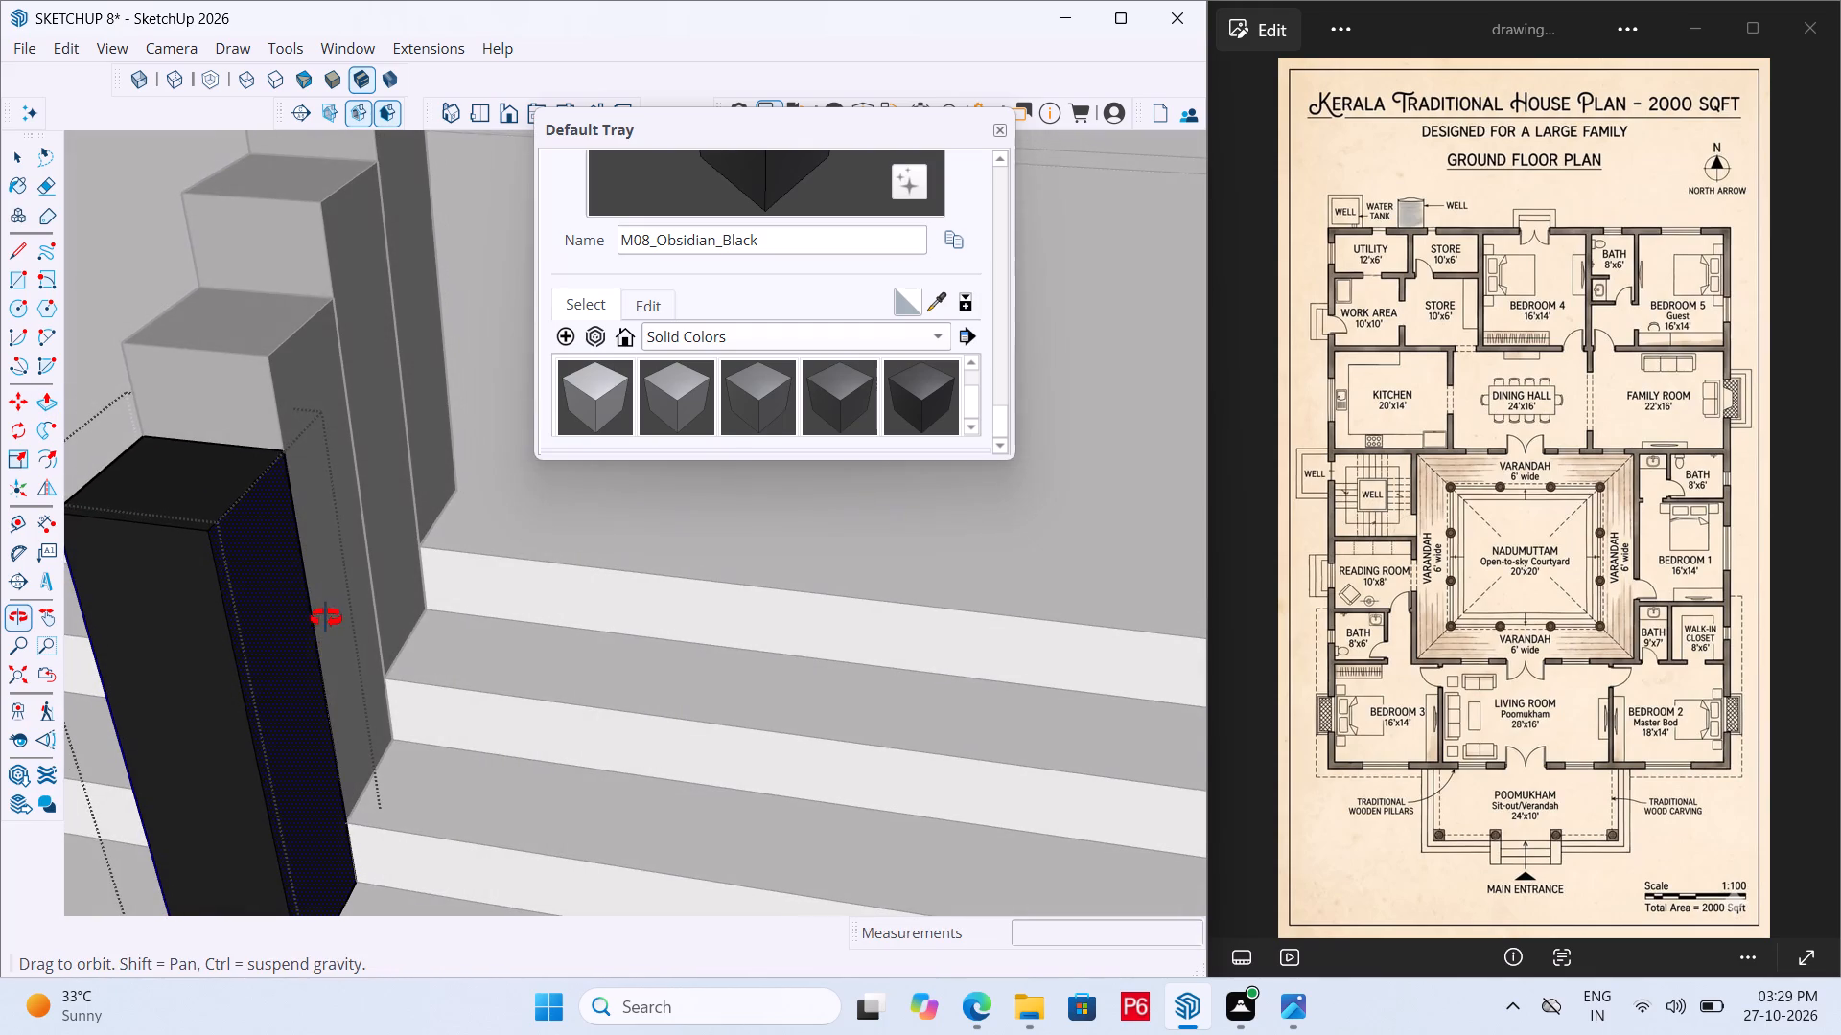
middle_drag(326, 618, 325, 619)
click(290, 635)
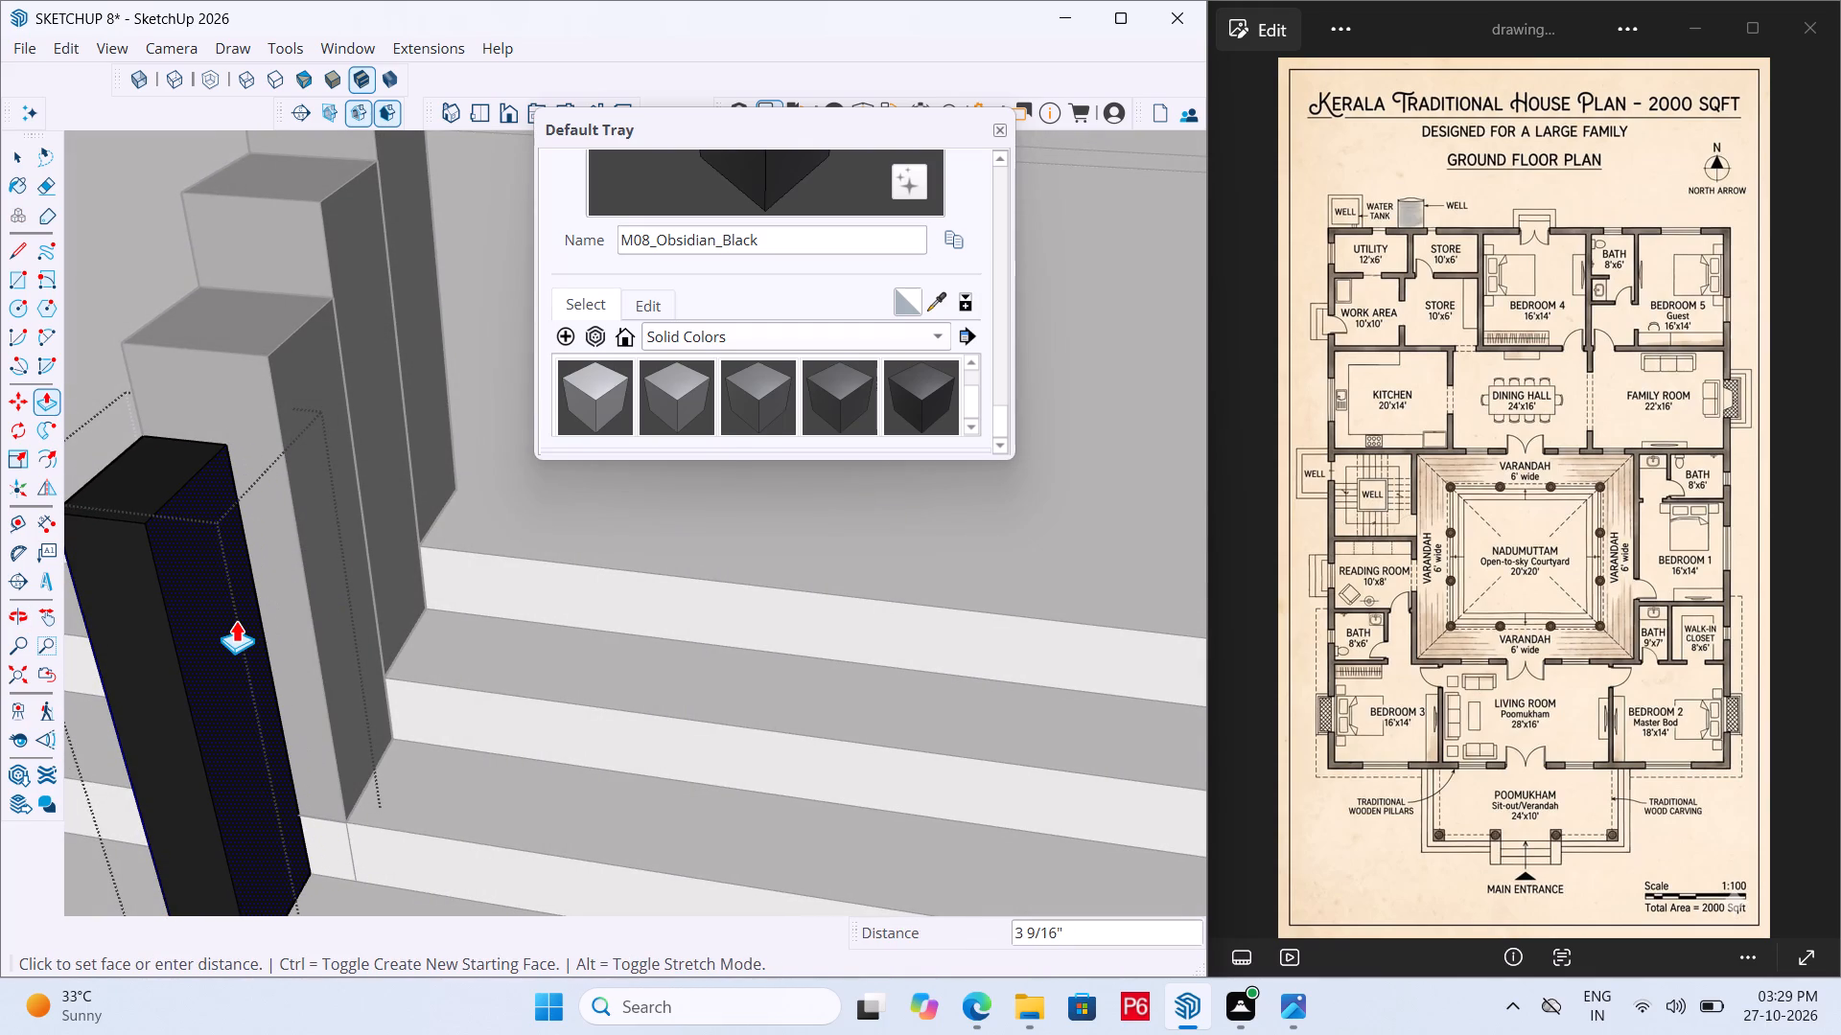
text(3")
key(Return)
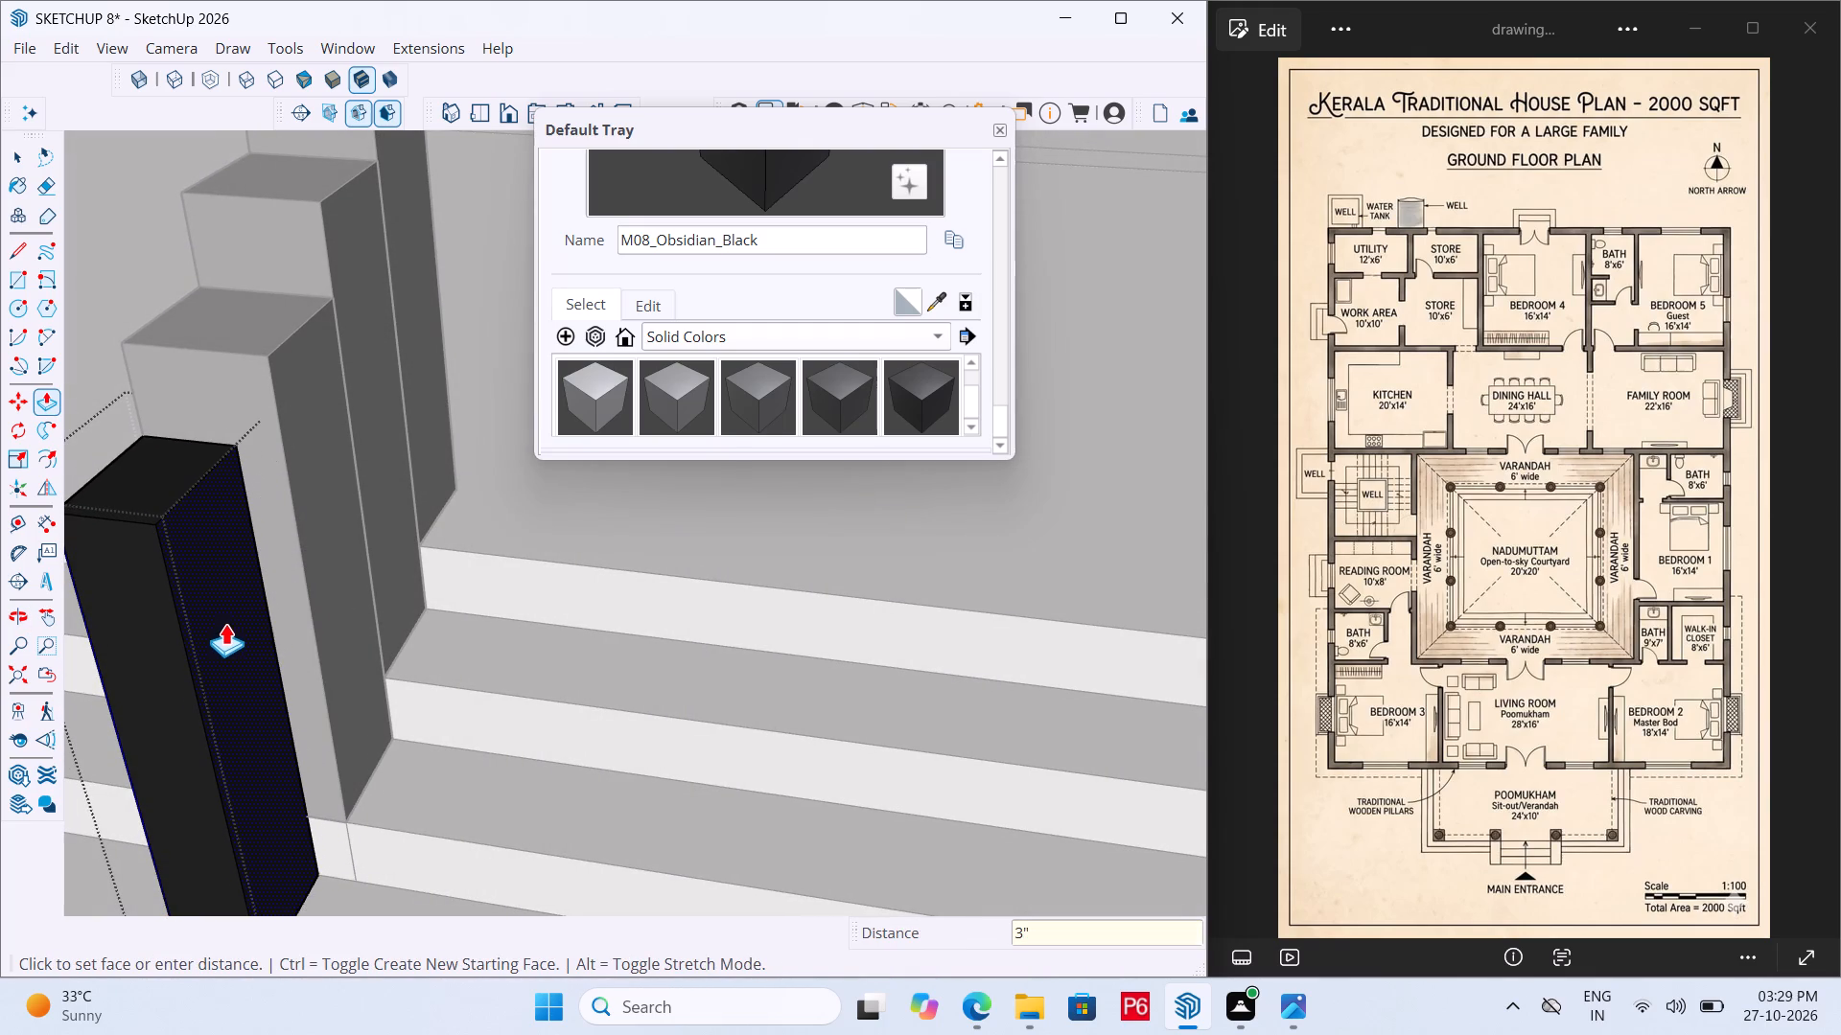
Push the same side face of the lowest pillar inward by a further 1".
click(221, 634)
text(1")
key(Return)
key(space)
Open the next pillar up in the same row and push its matching side face inward by 4".
click(344, 493)
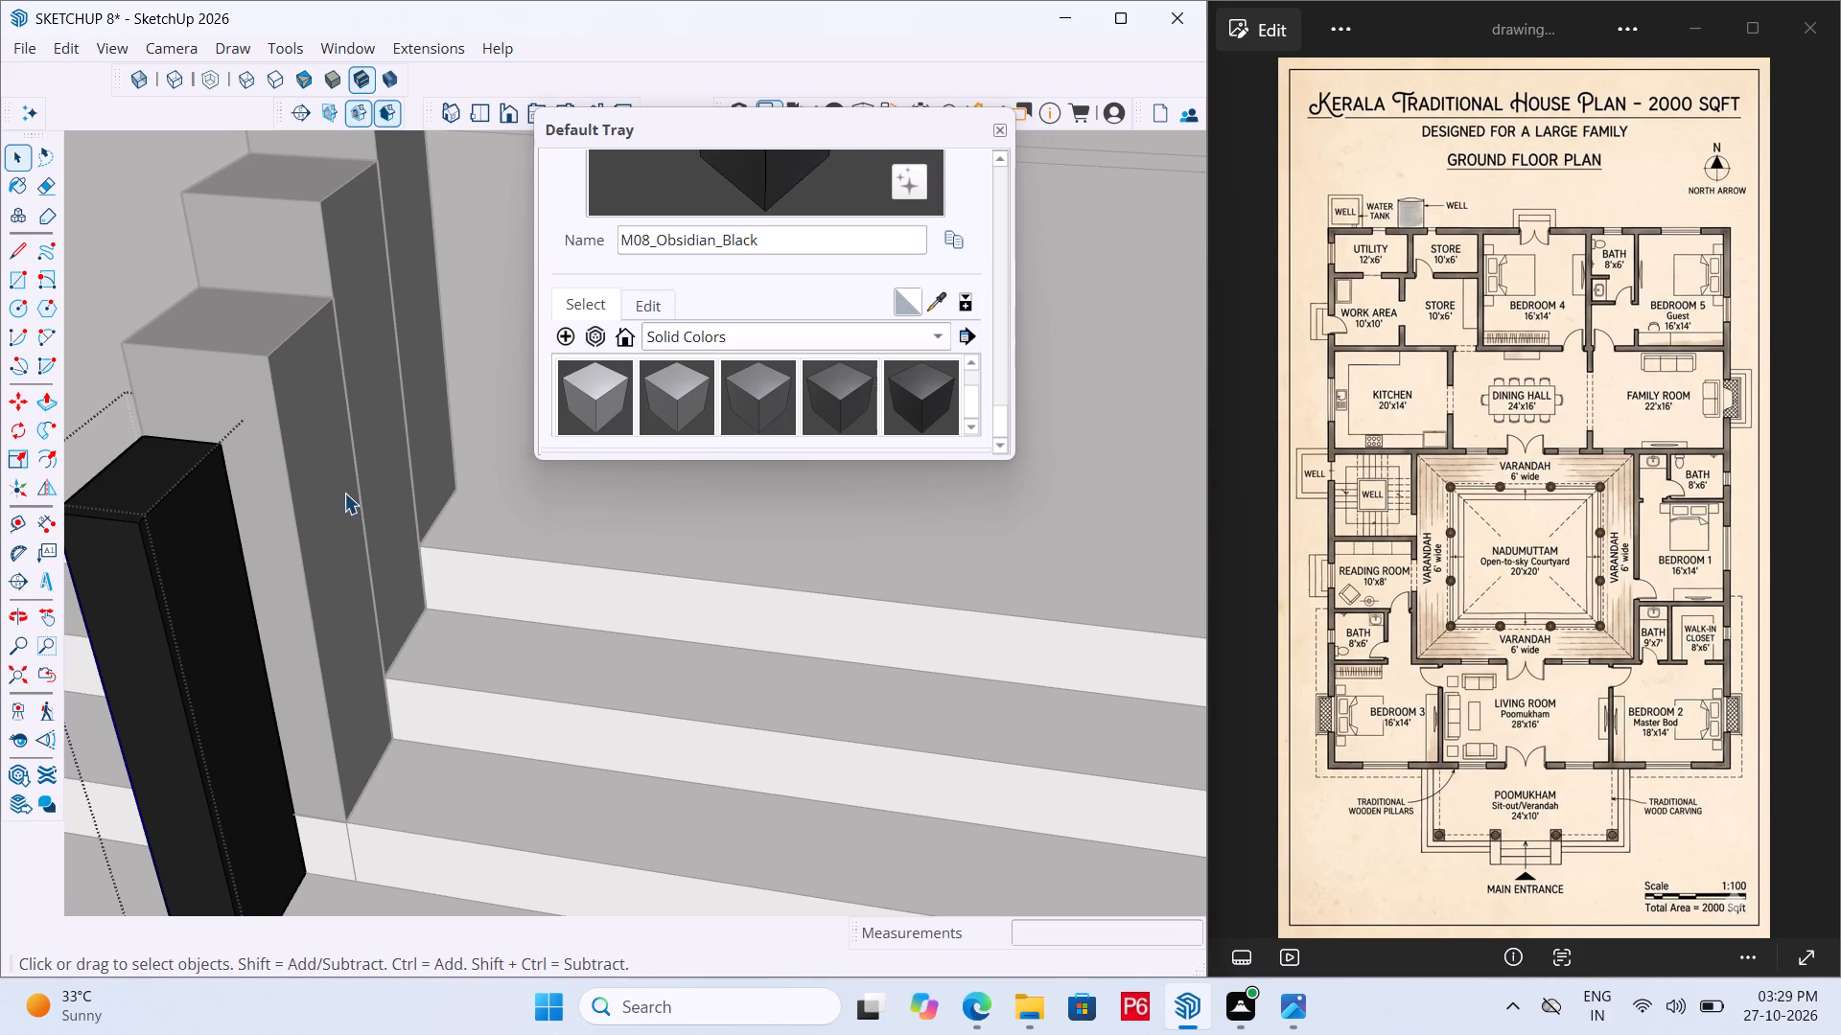
click(334, 454)
double_click(330, 449)
double_click(320, 426)
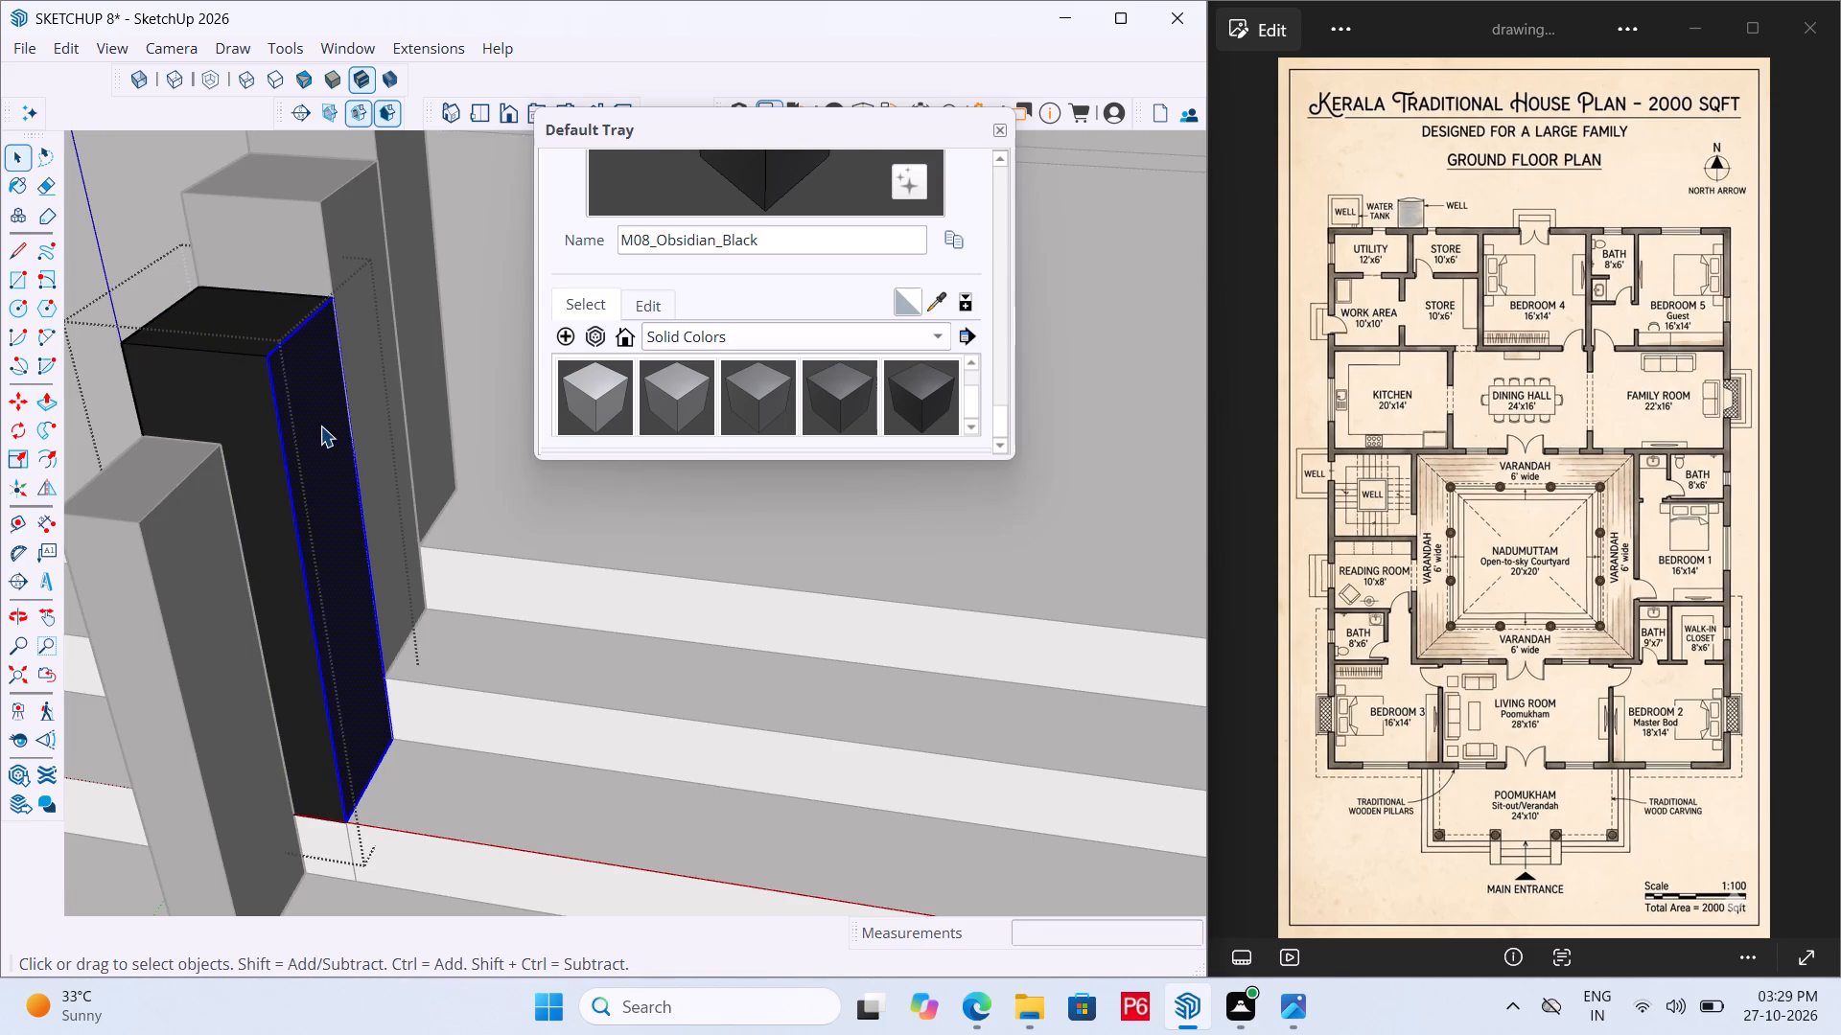
key(p)
click(320, 425)
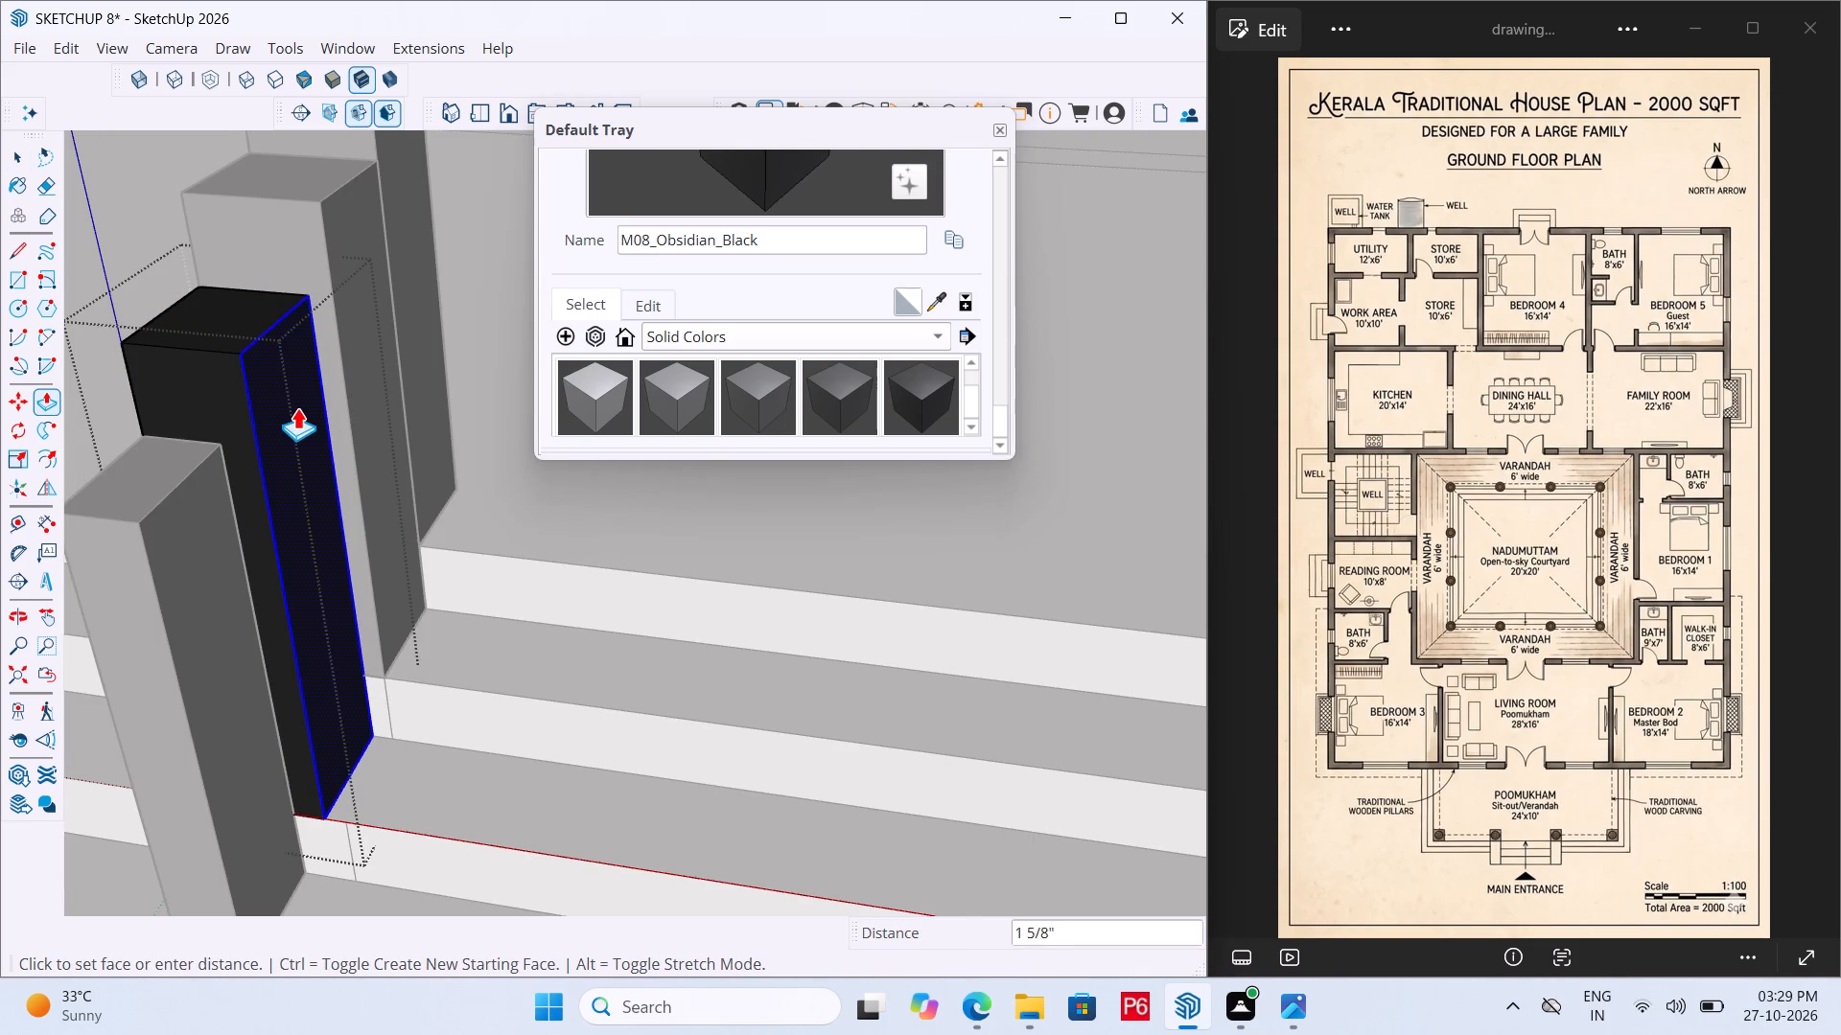
text(4")
key(Return)
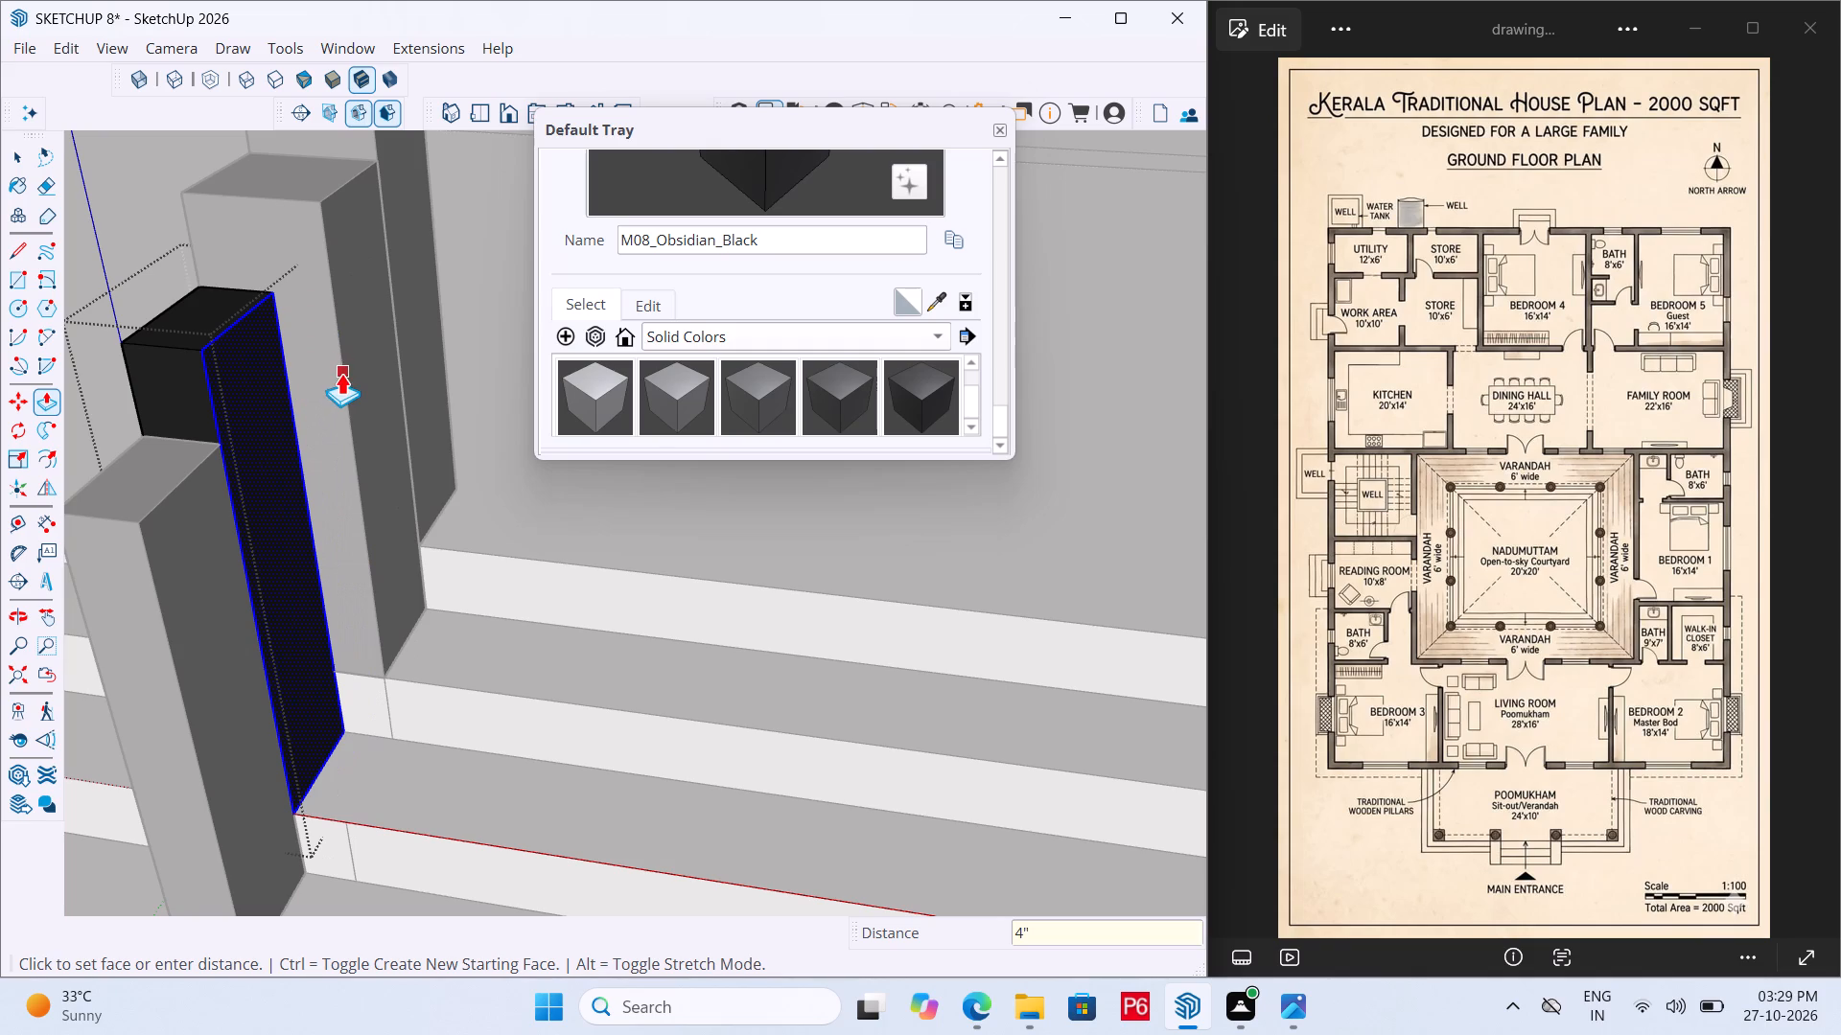
Open the third pillar up in the row and push its matching side face inward by 4".
key(space)
click(361, 349)
double_click(366, 336)
click(369, 326)
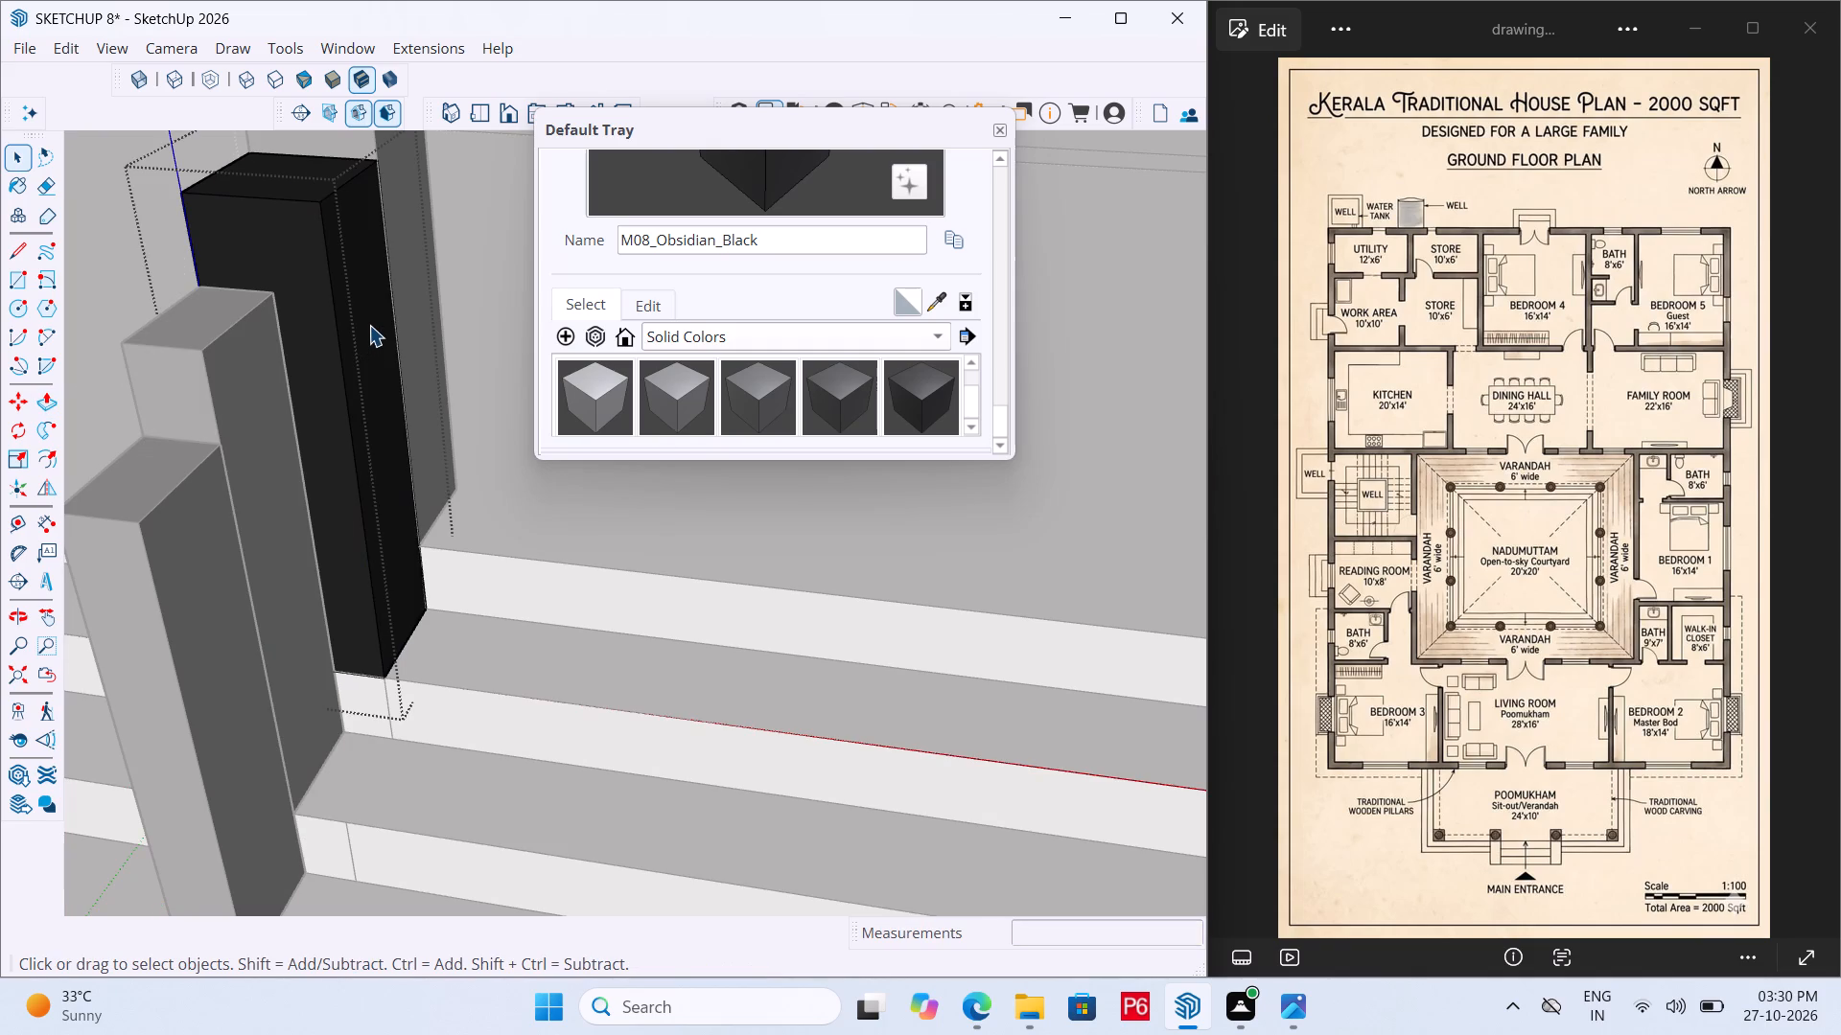
key(p)
click(370, 324)
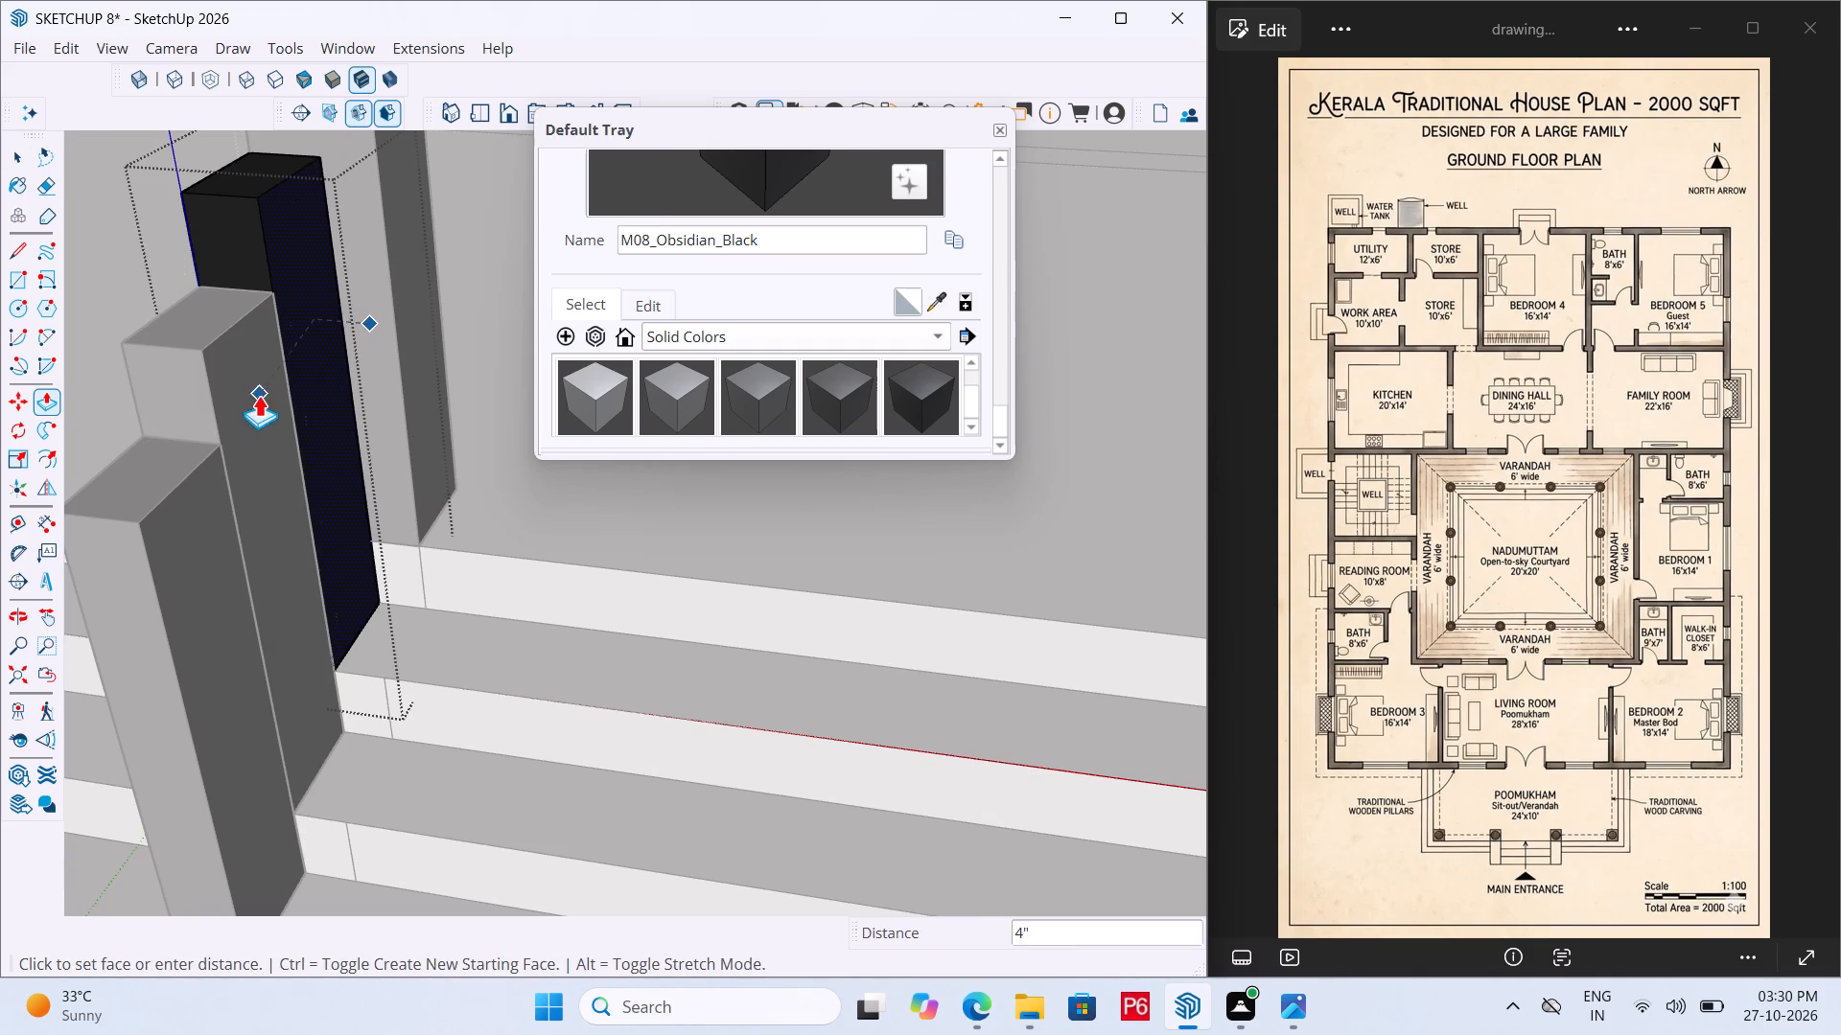
click(259, 395)
Open the topmost pillar of the first stepped row, push its side face toward the other row inward by 4", and save the model.
scroll(198, 599, down, 5)
scroll(291, 459, up, 5)
key(space)
double_click(373, 356)
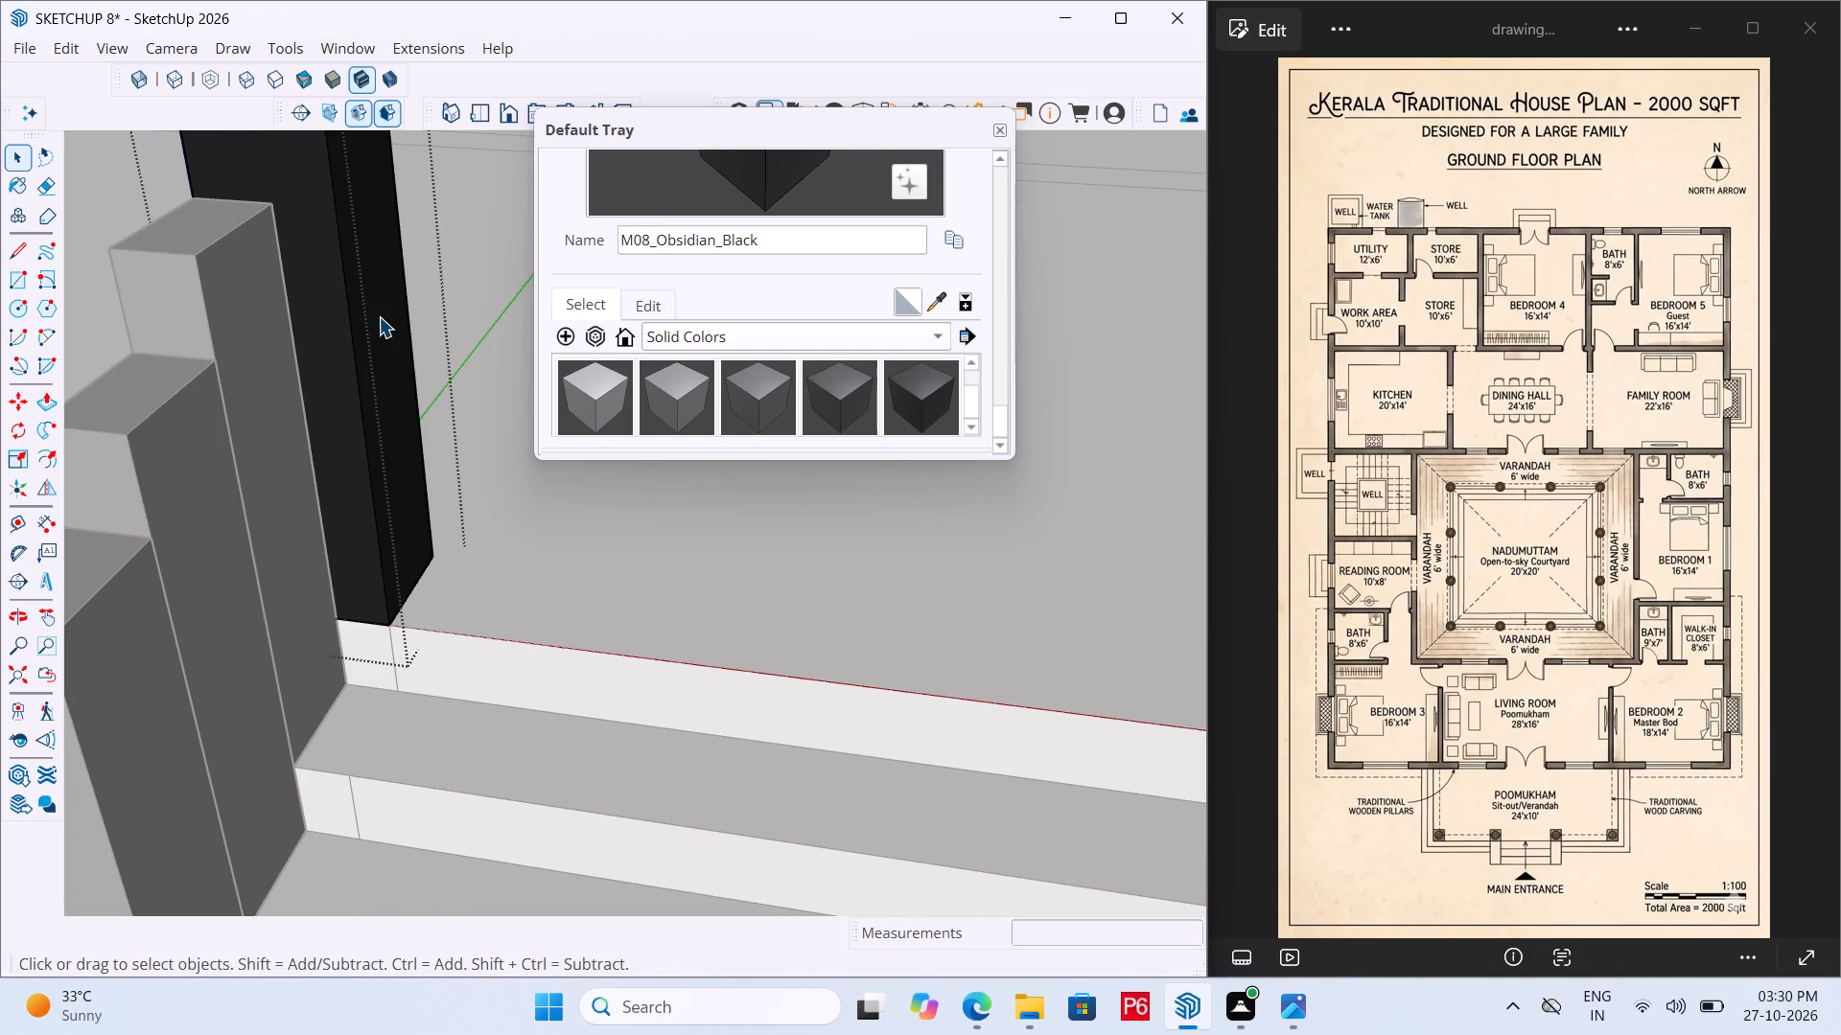
double_click(379, 316)
key(p)
click(379, 316)
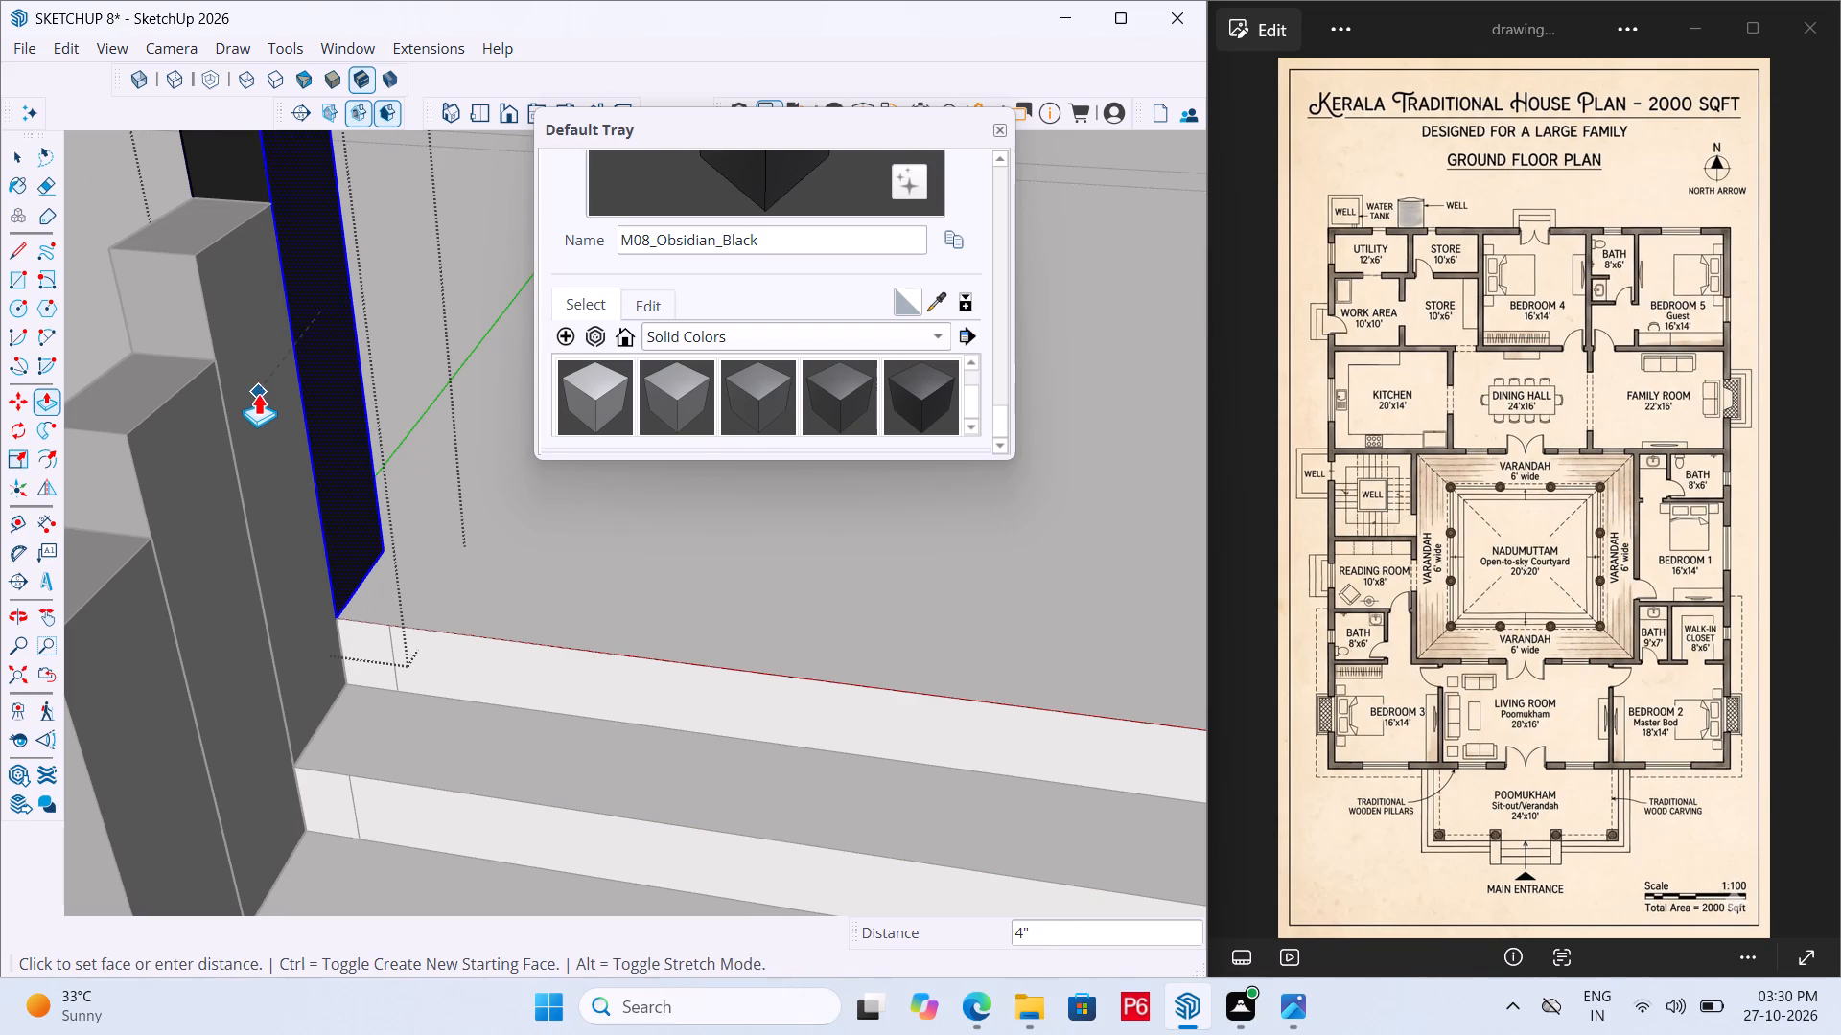
click(258, 393)
scroll(228, 402, down, 5)
ctrl+scroll(220, 417, down, 4)
key(ctrl+s)
key(ctrl+s)
key(ctrl+s)
key(ctrl+s)
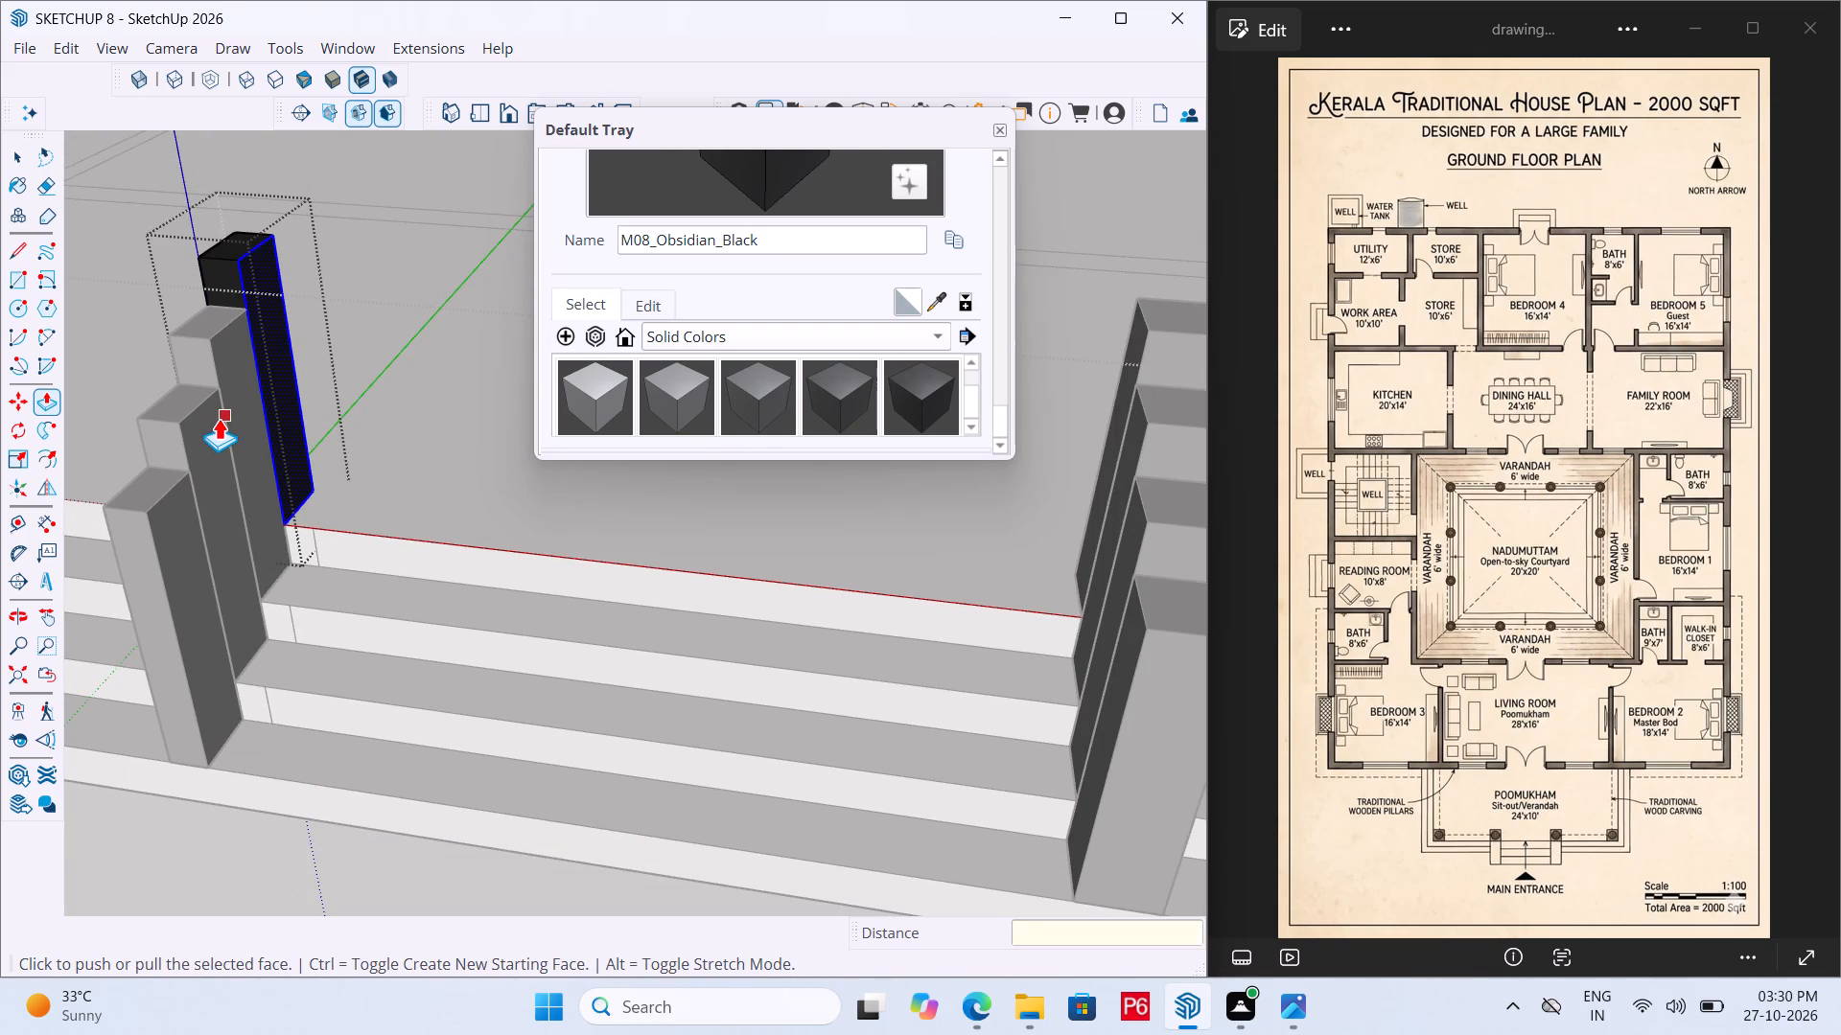
key(ctrl+s)
scroll(261, 235, down, 4)
scroll(268, 438, down, 6)
scroll(306, 490, up, 1)
middle_drag(315, 497, 644, 552)
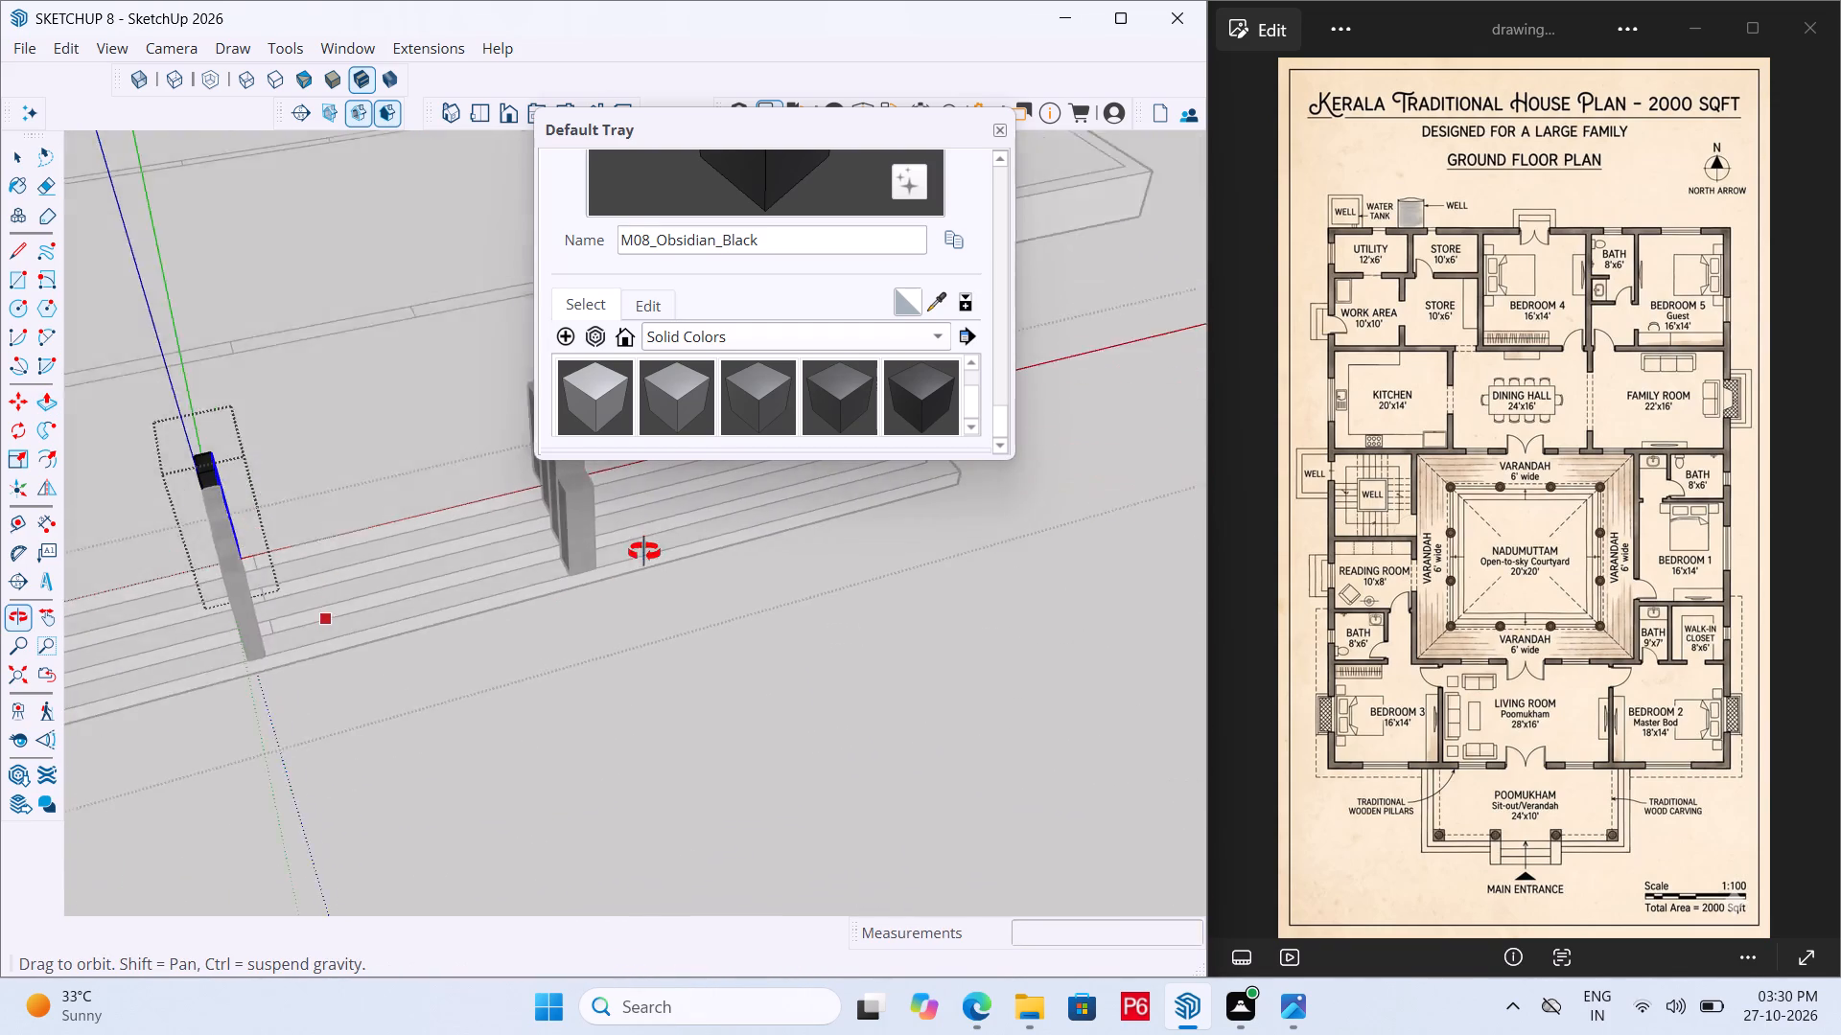
middle_drag(644, 552, 655, 538)
key(space)
click(507, 709)
Open the lowest pillar of the second stepped row and push its side face toward the first row inward by 4".
middle_drag(418, 569, 447, 479)
drag(648, 677, 651, 668)
click(646, 640)
key(space)
scroll(582, 519, up, 10)
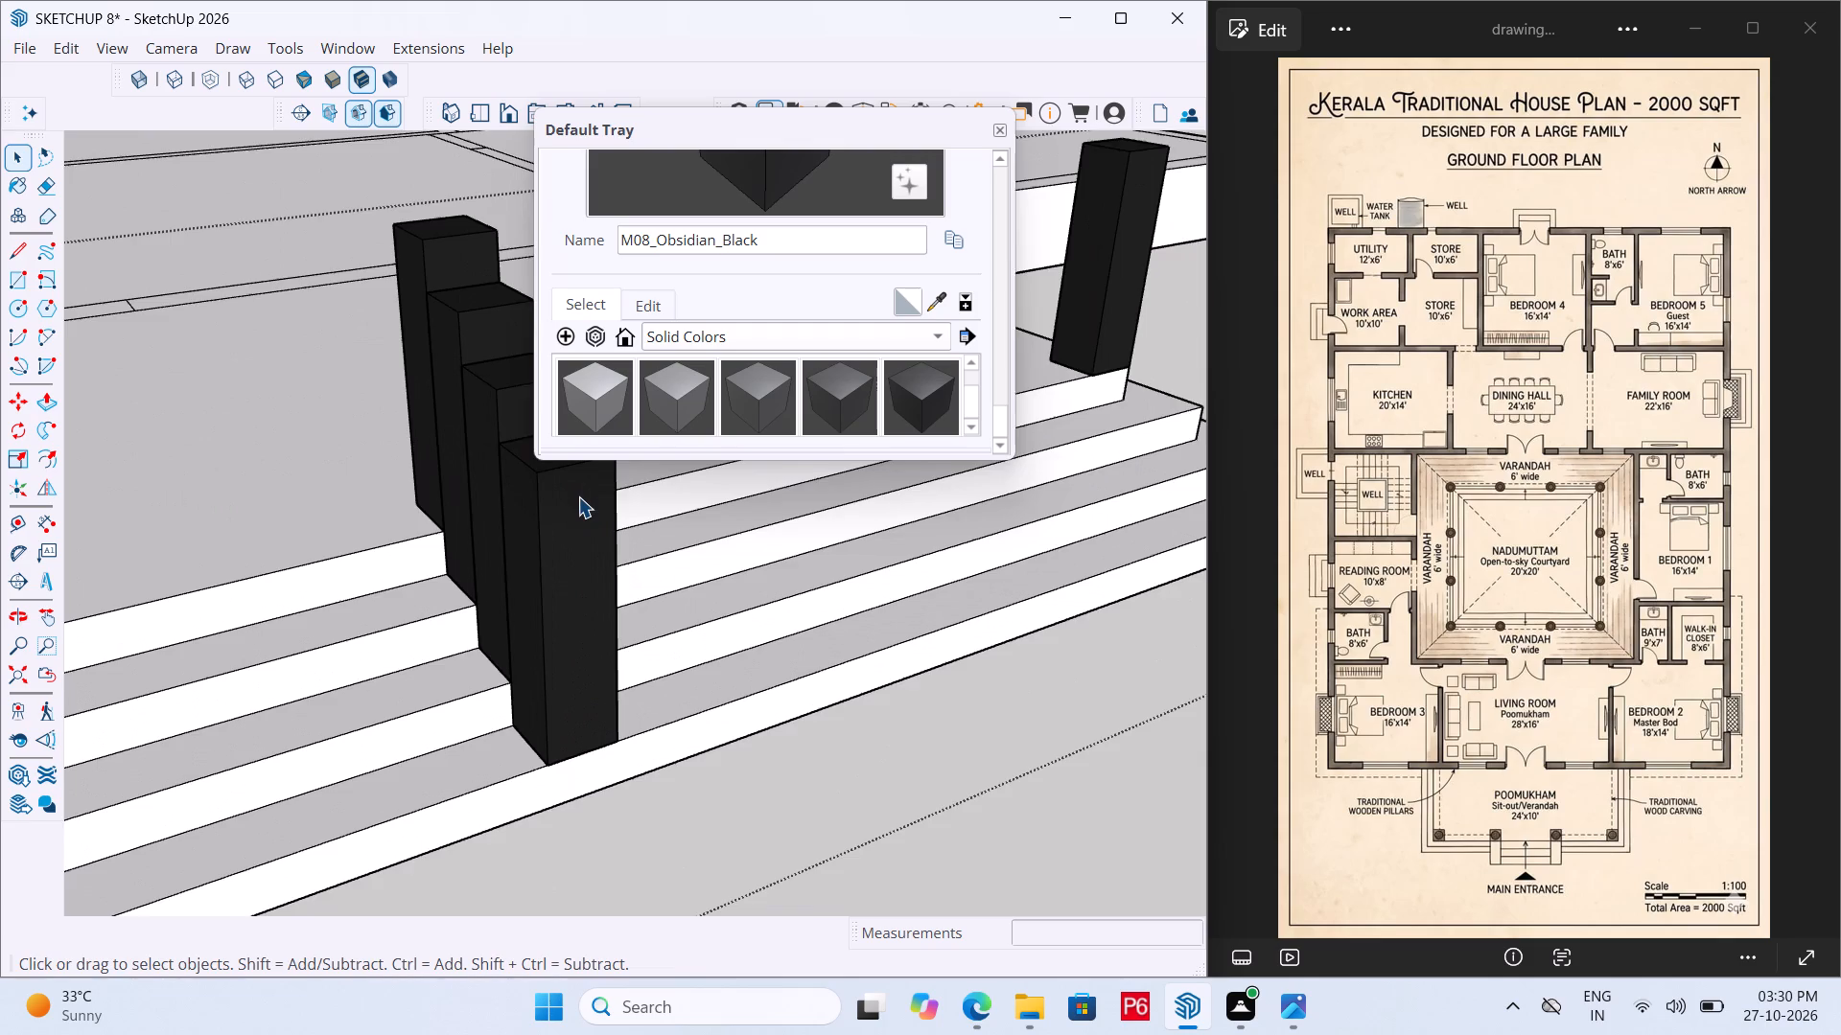
scroll(578, 496, up, 2)
middle_drag(577, 499, 621, 548)
scroll(612, 530, up, 3)
double_click(479, 579)
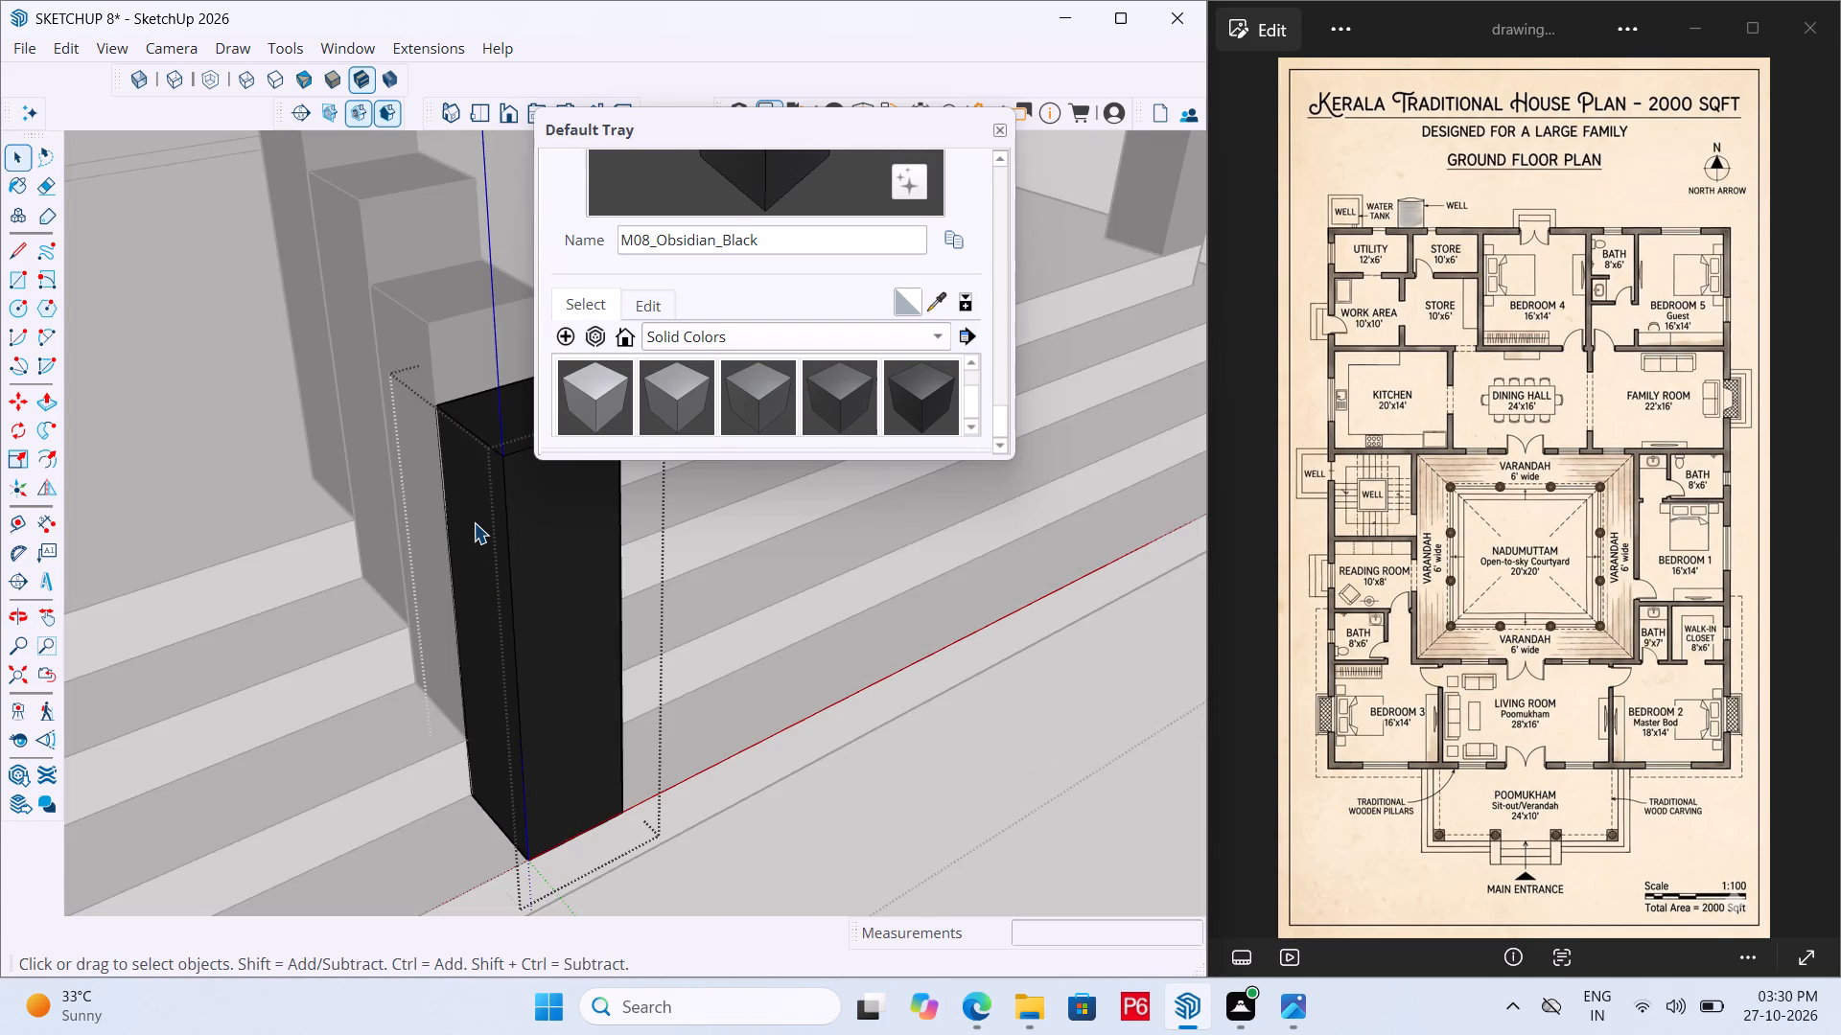
click(474, 522)
key(p)
triple_click(474, 522)
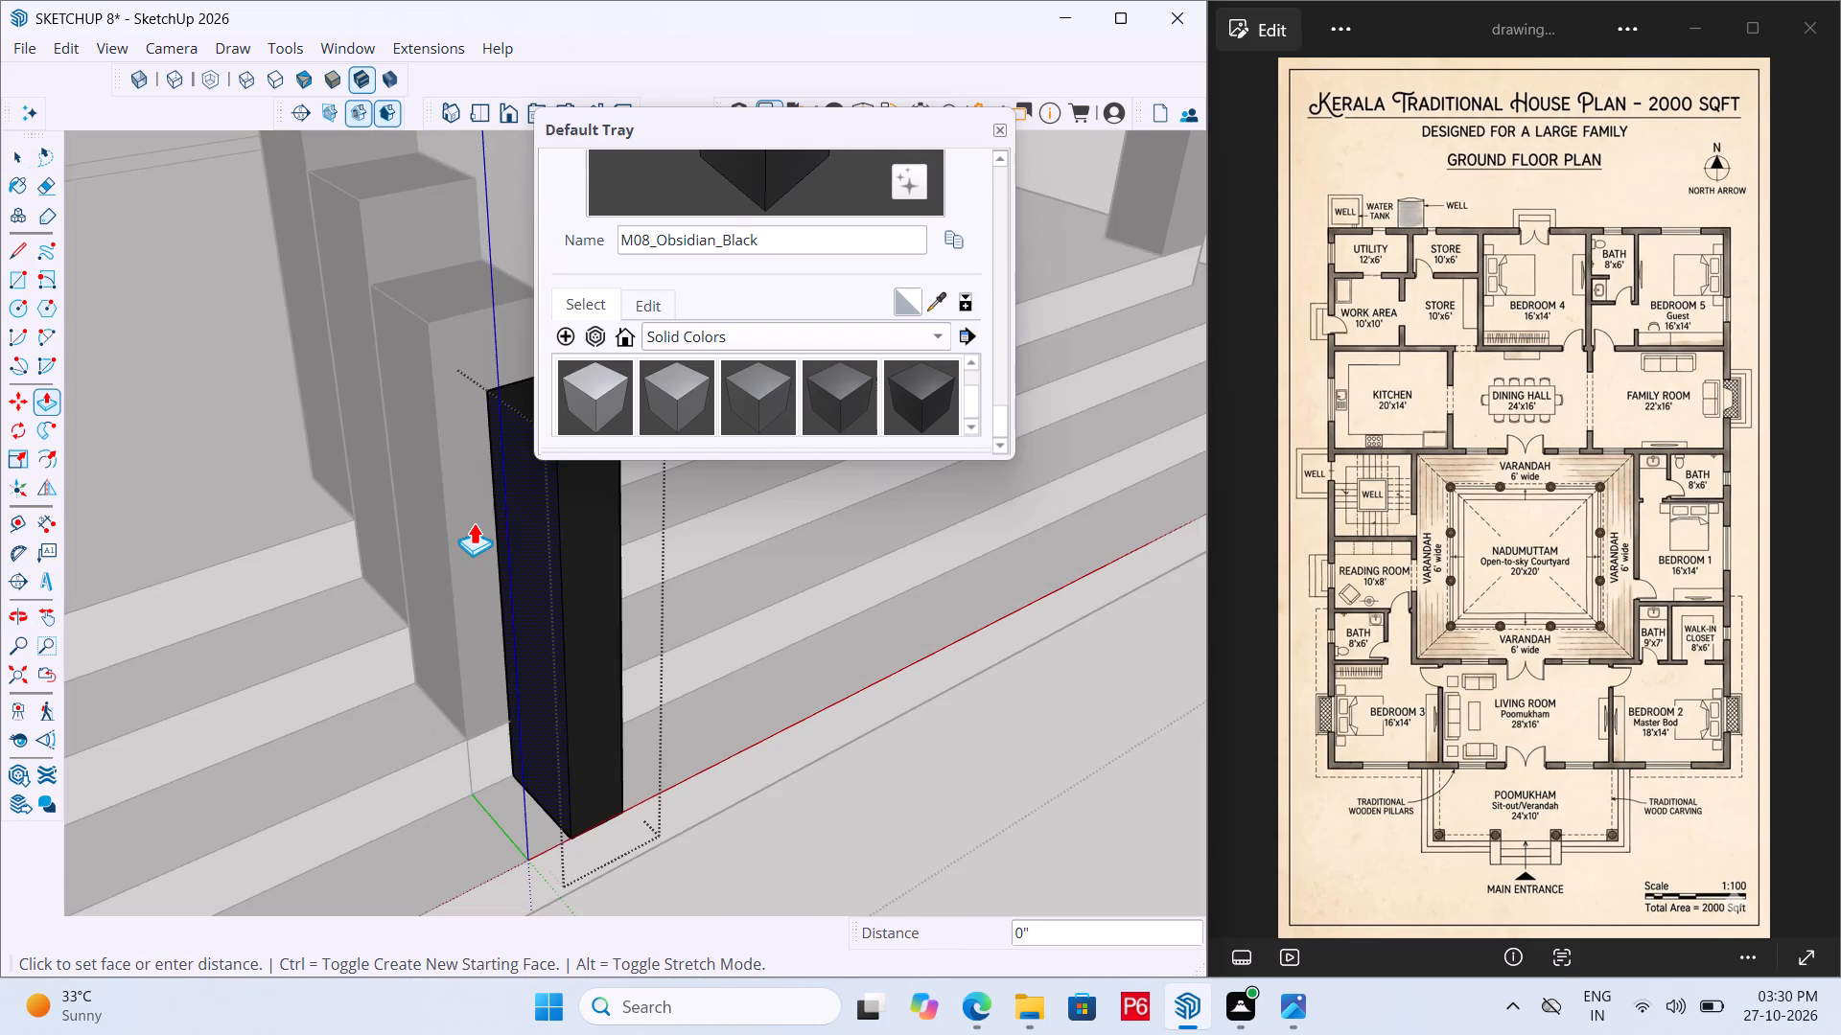
key(space)
click(429, 459)
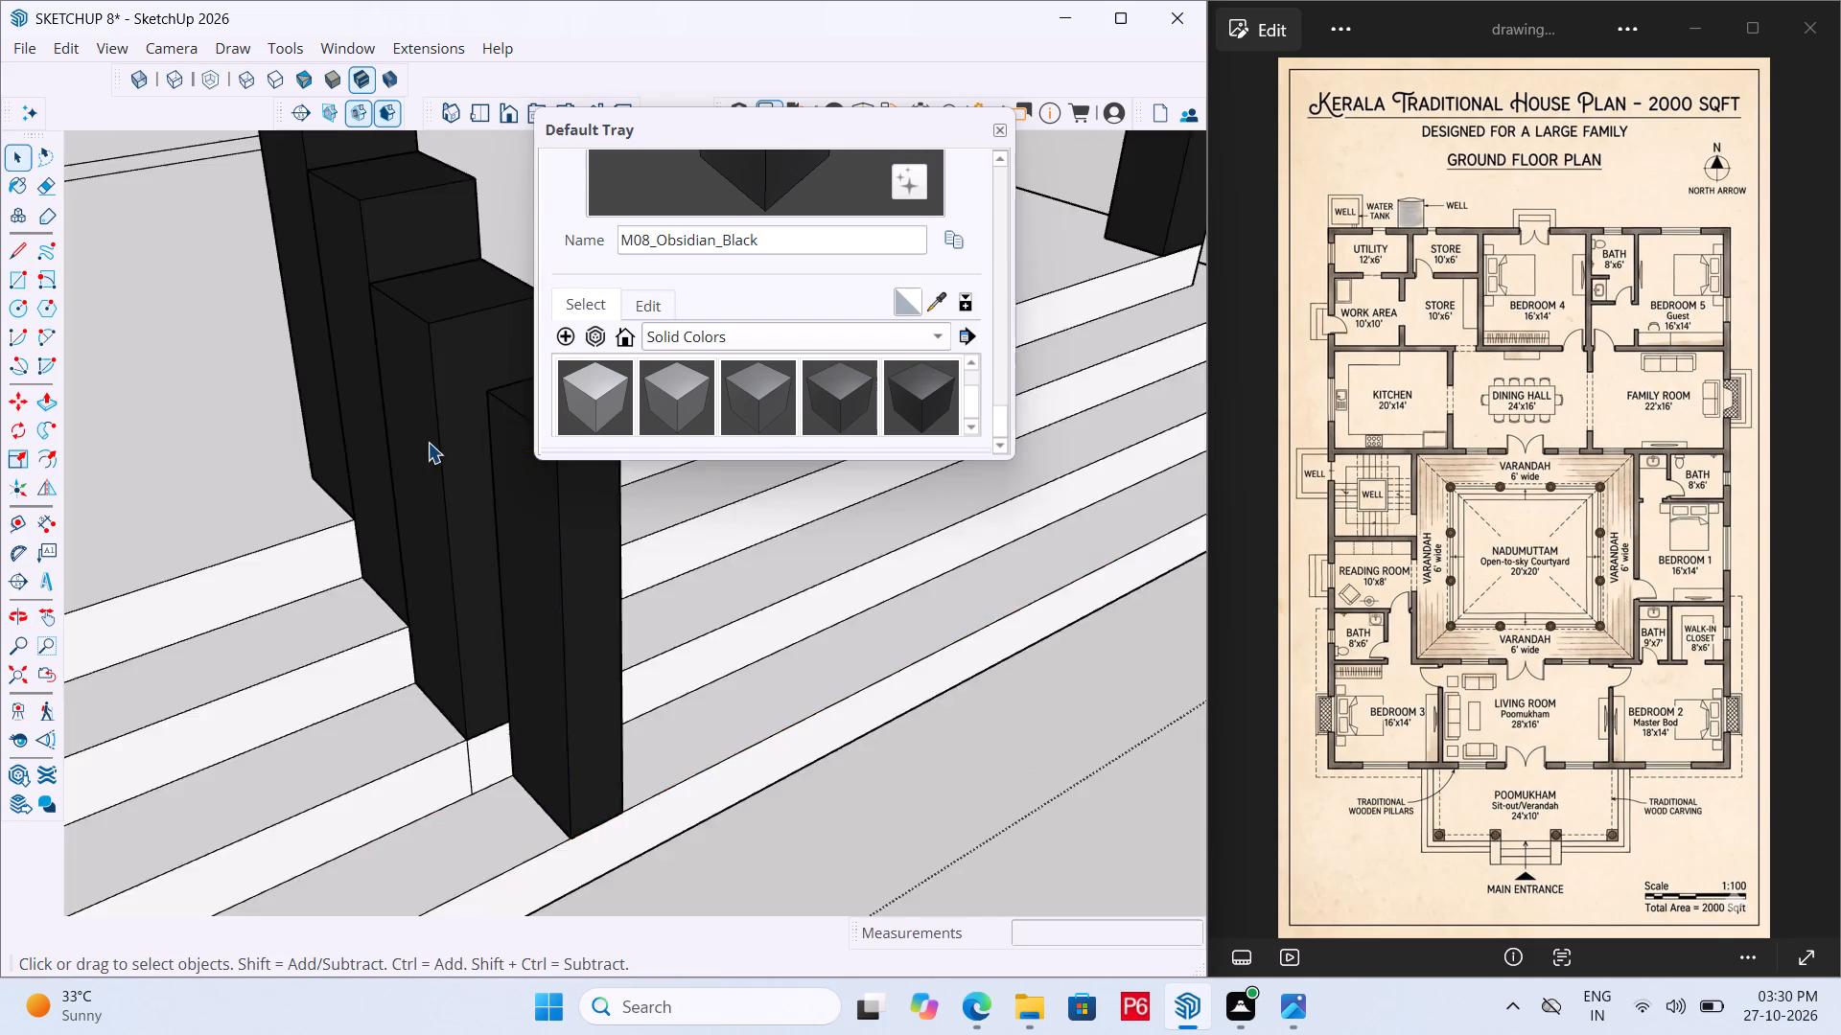
Open the second pillar up in the second row and push its matching side face inward by 4".
double_click(428, 442)
double_click(424, 434)
key(p)
click(424, 434)
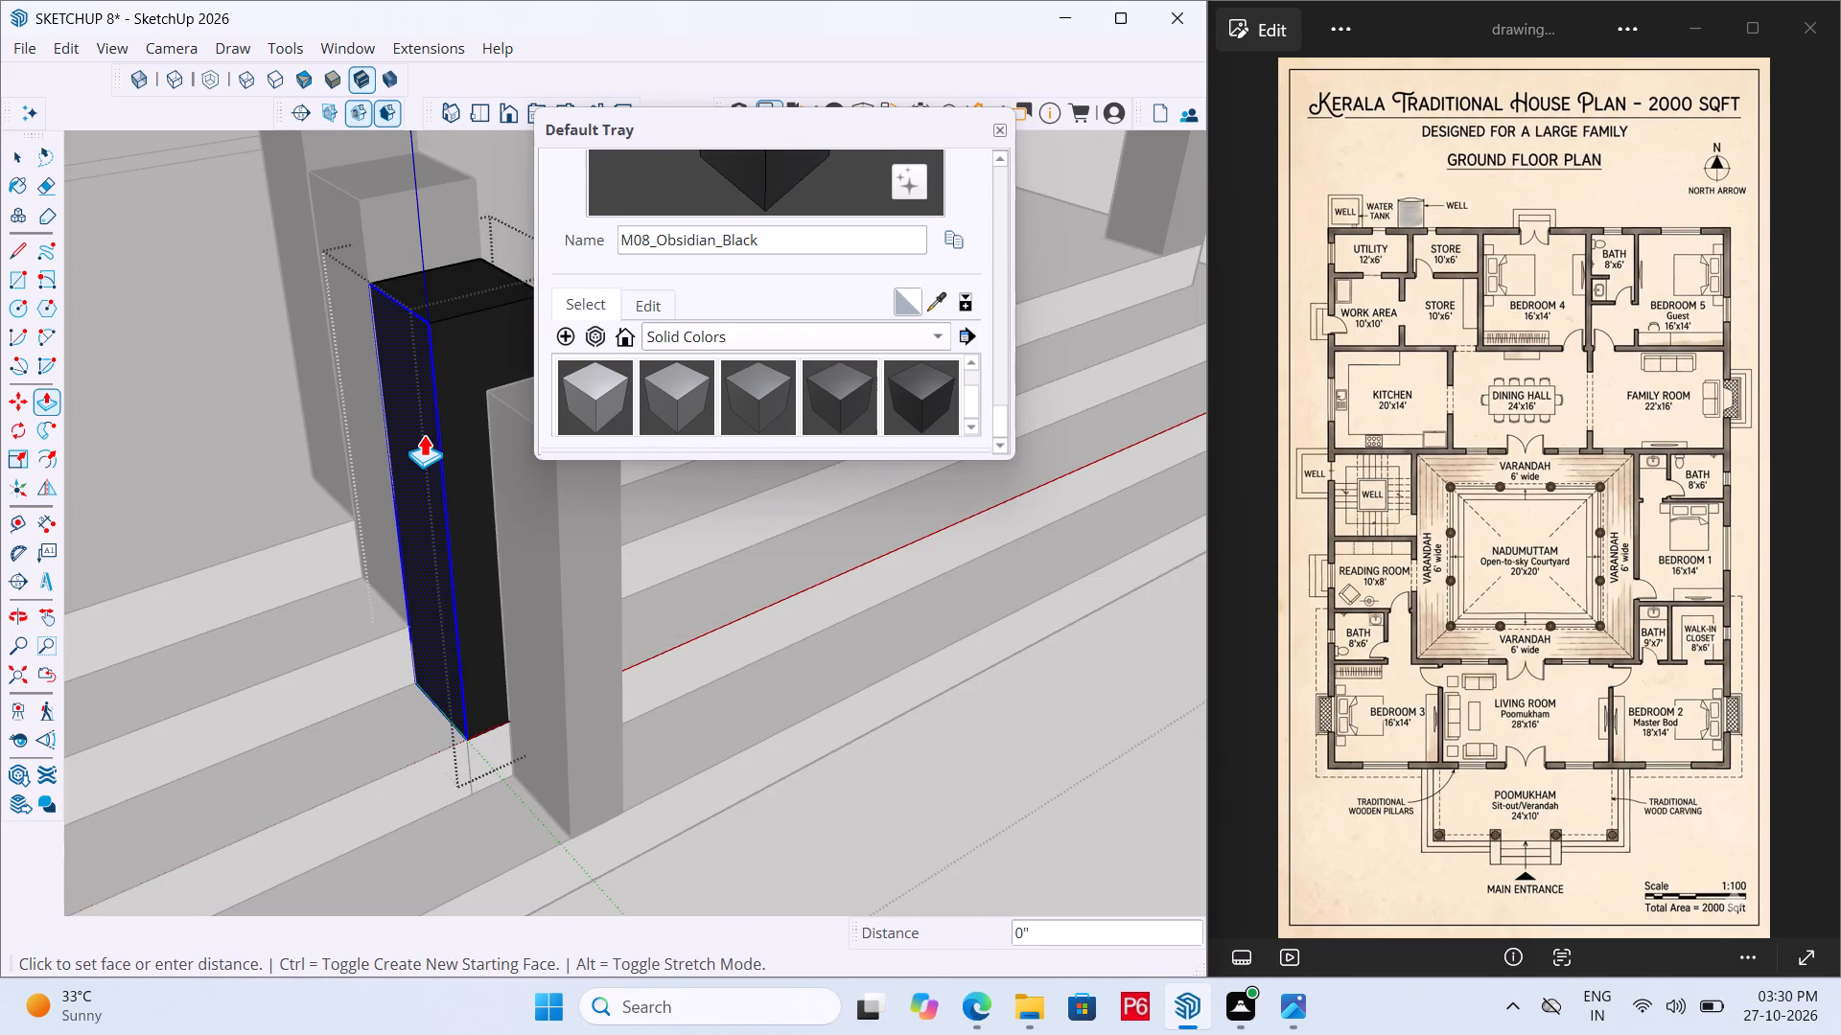
click(536, 521)
scroll(558, 770, down, 4)
key(space)
click(425, 497)
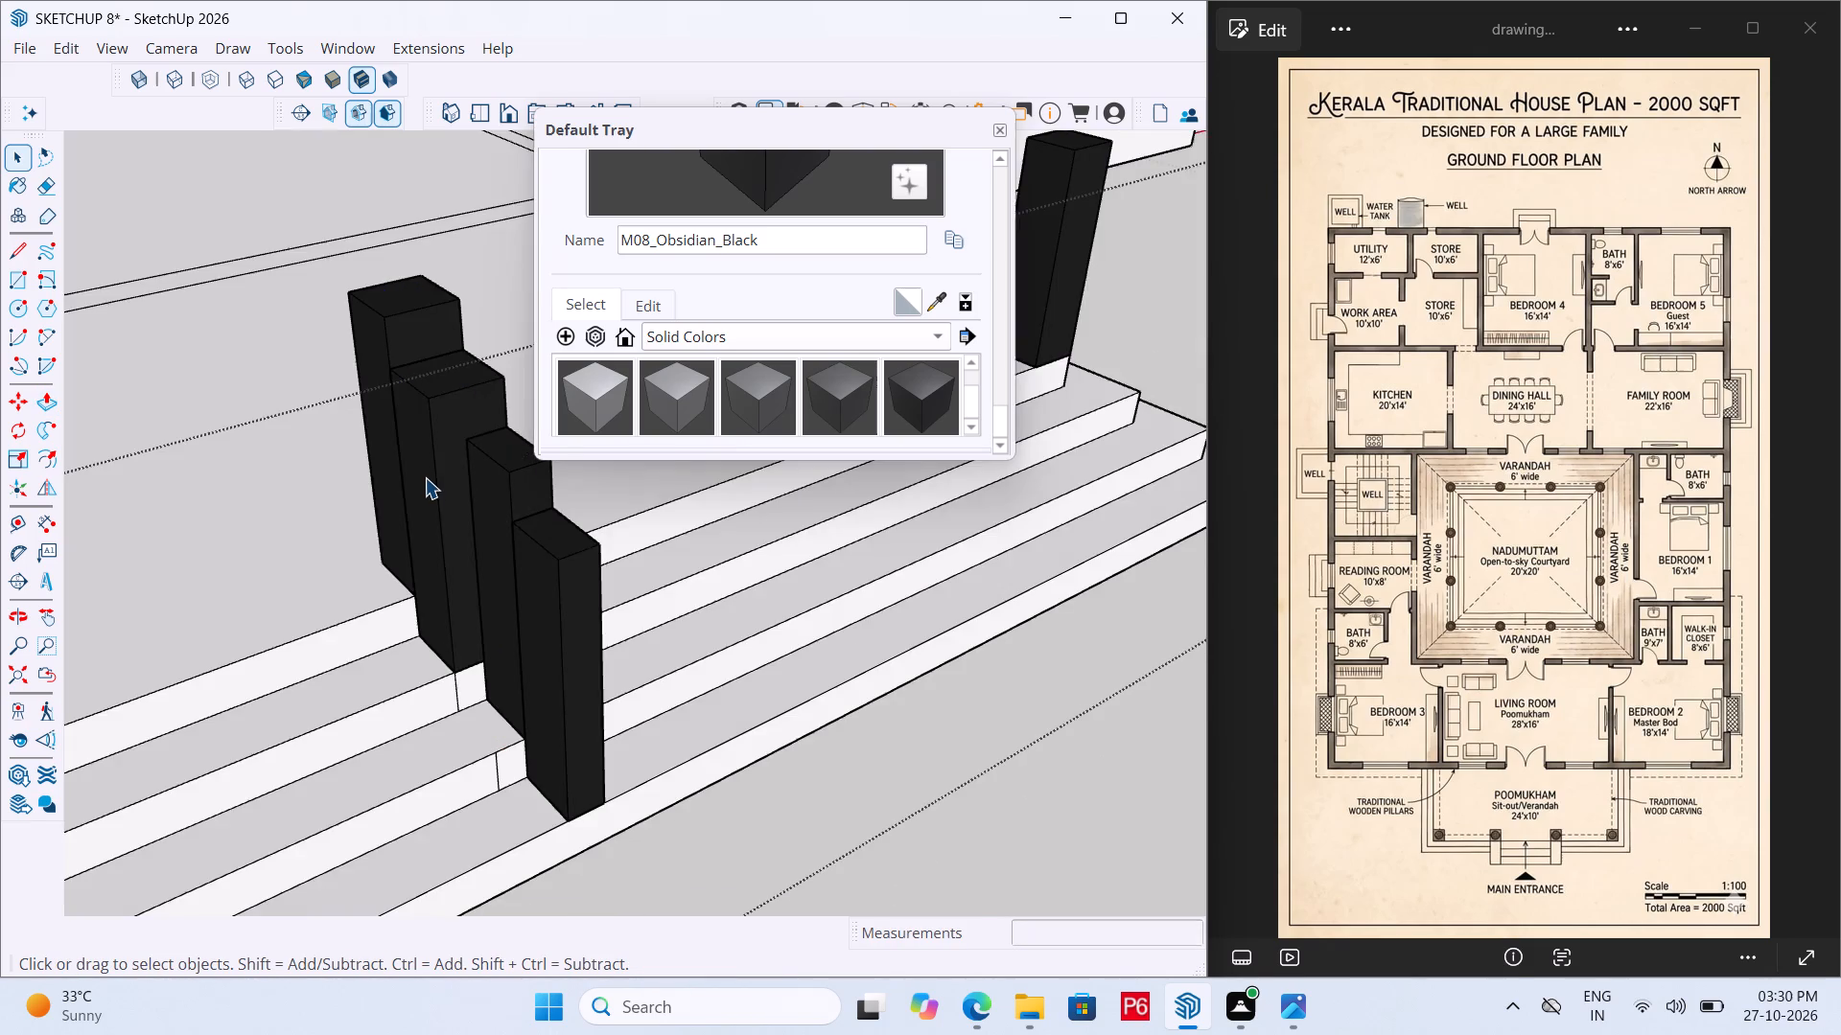
Open the third pillar up in the second row and push its matching side face inward by 4".
double_click(425, 477)
click(423, 462)
key(p)
click(423, 462)
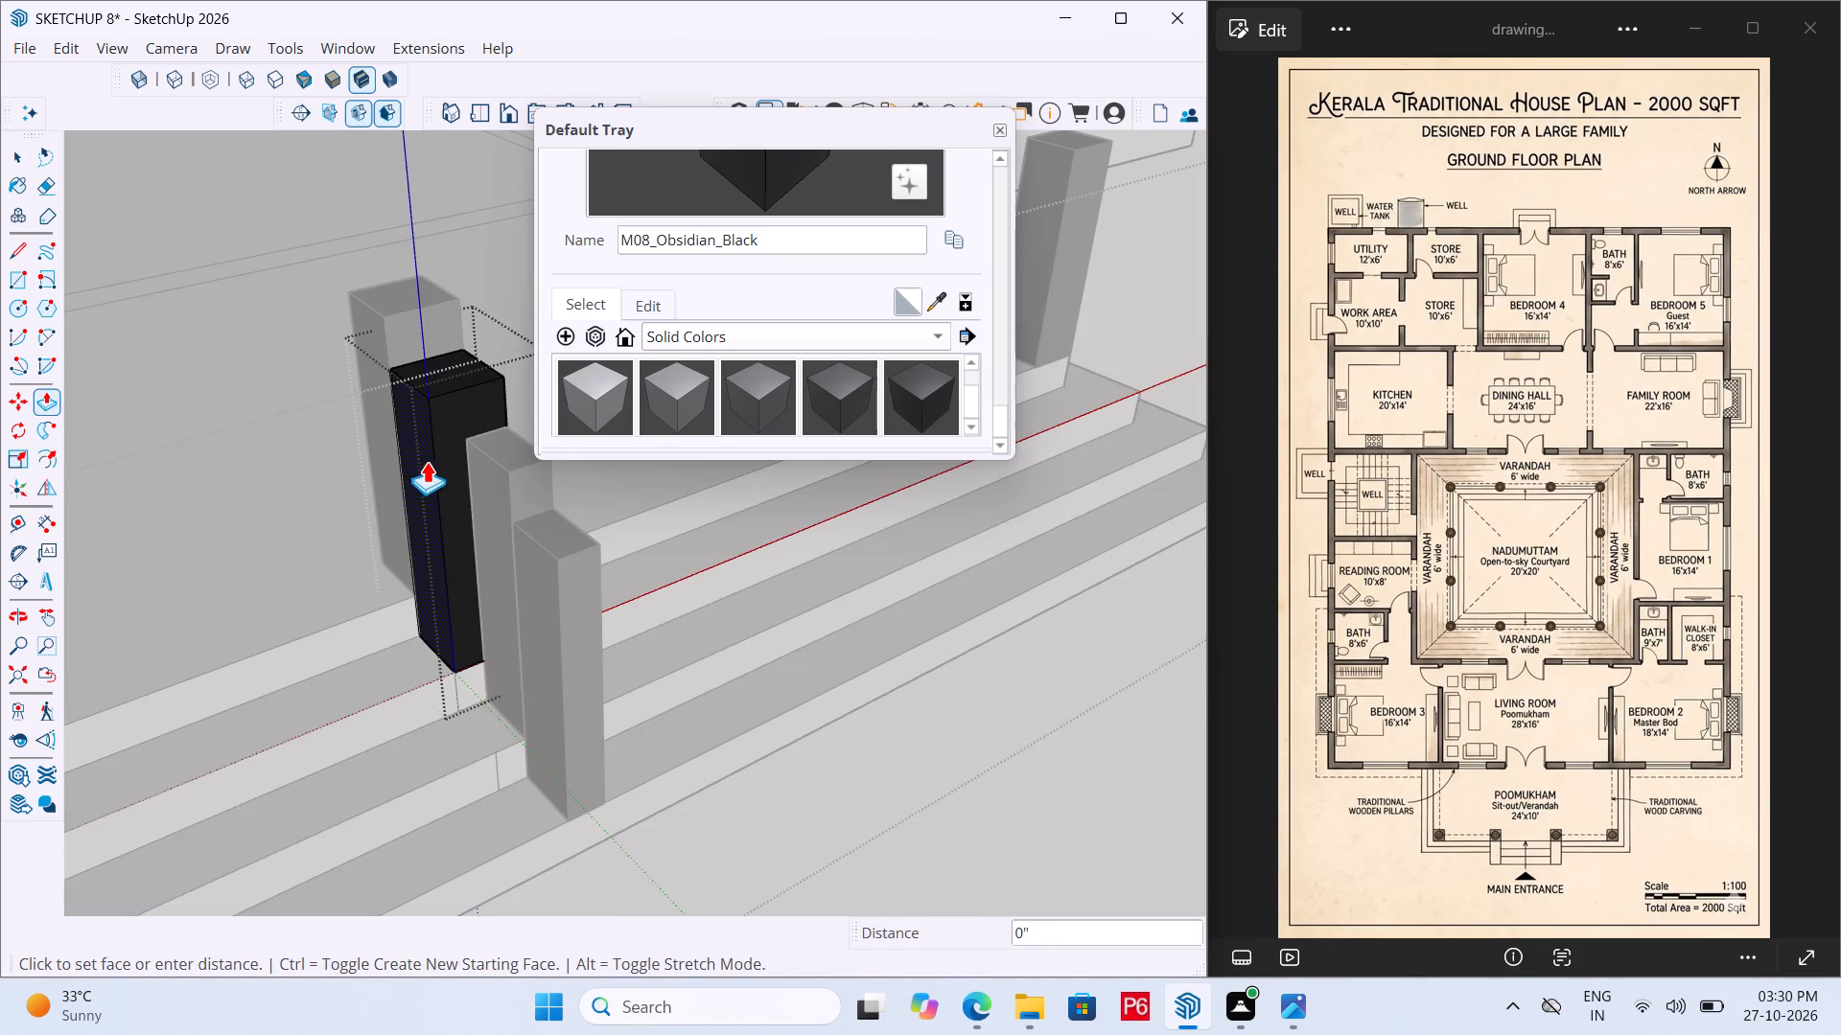
click(498, 499)
scroll(535, 825, down, 3)
scroll(485, 522, up, 6)
key(space)
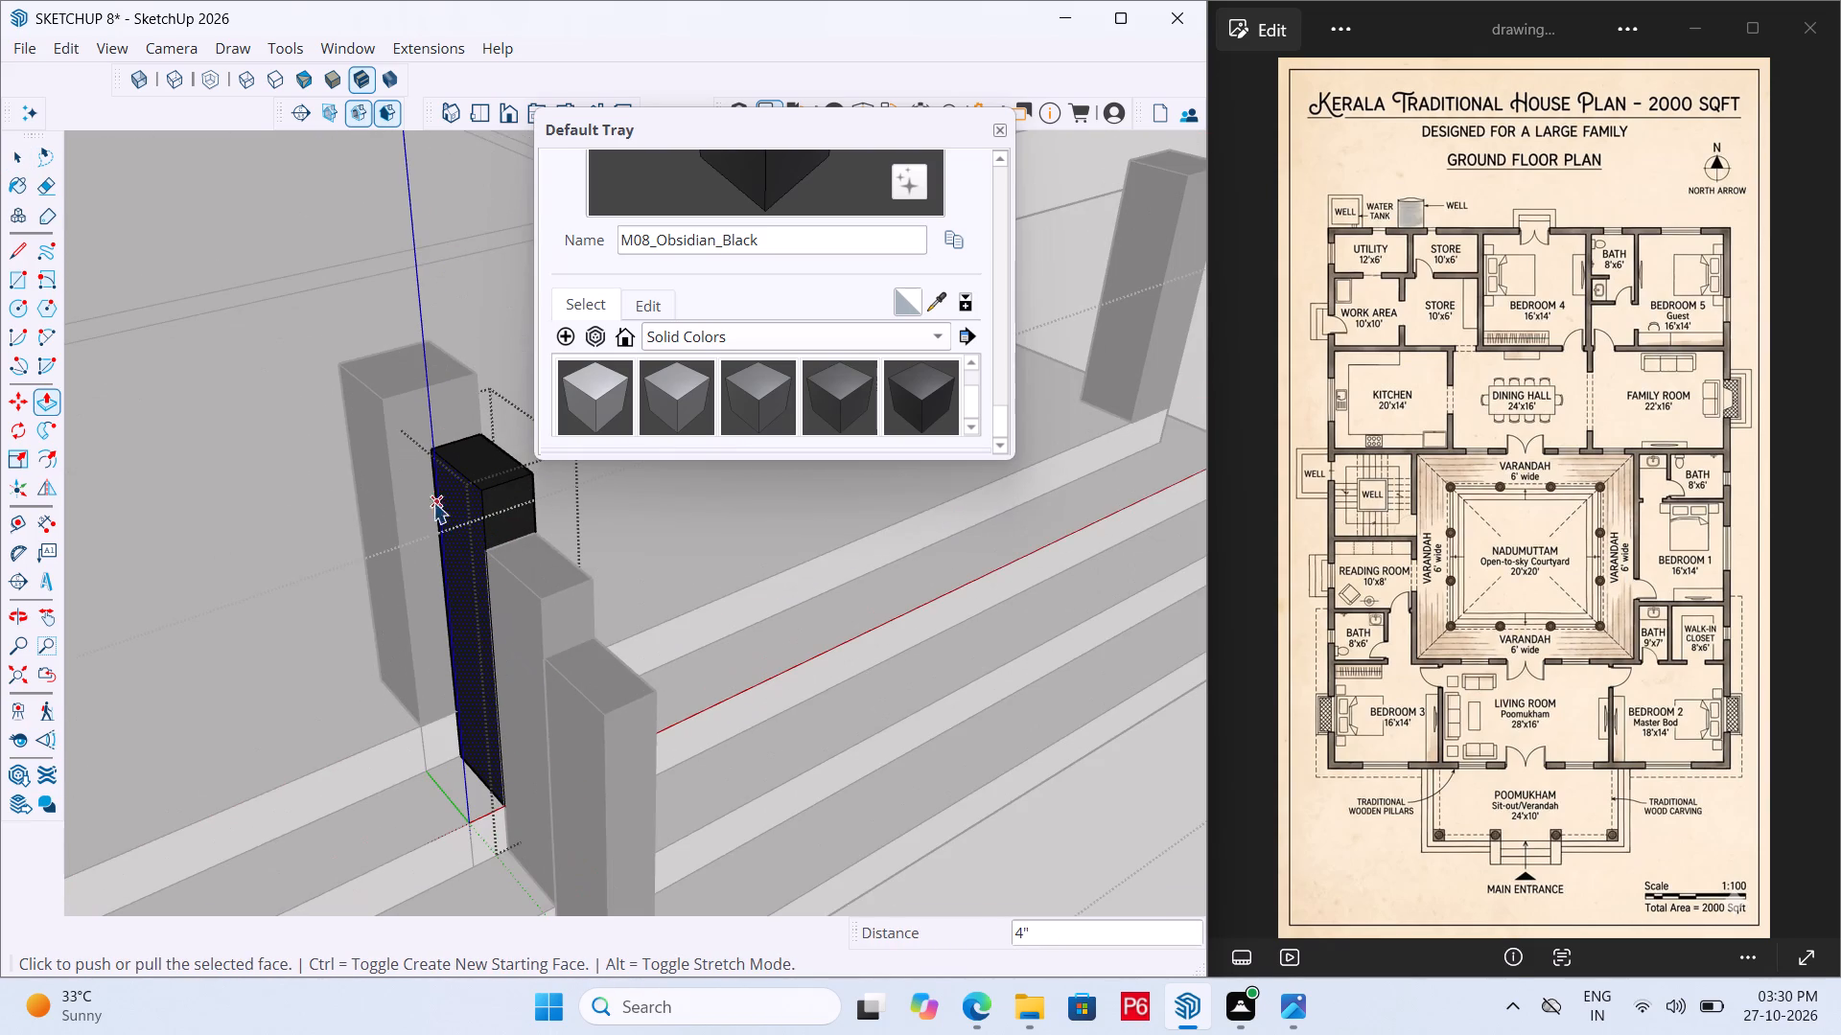
Open the topmost pillar of the second row, push its matching side face inward by 4", and save the model.
double_click(379, 505)
click(379, 499)
click(370, 485)
key(p)
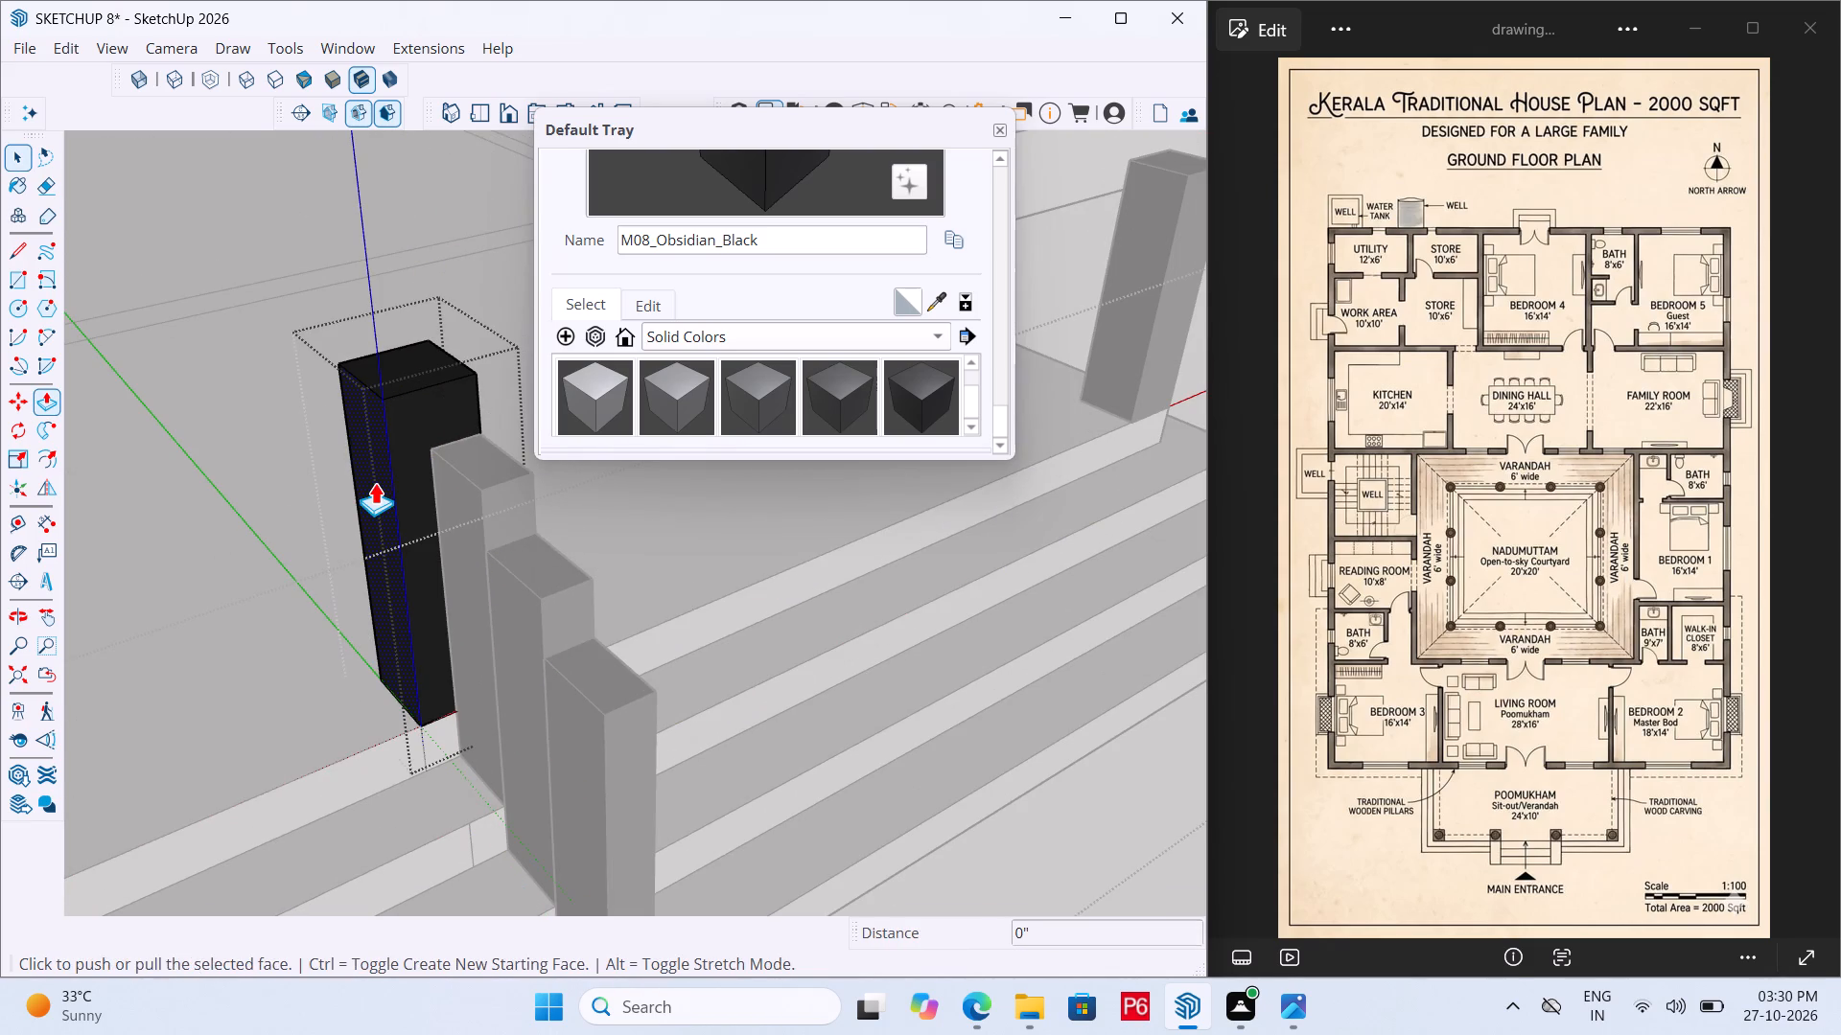
click(375, 482)
click(455, 563)
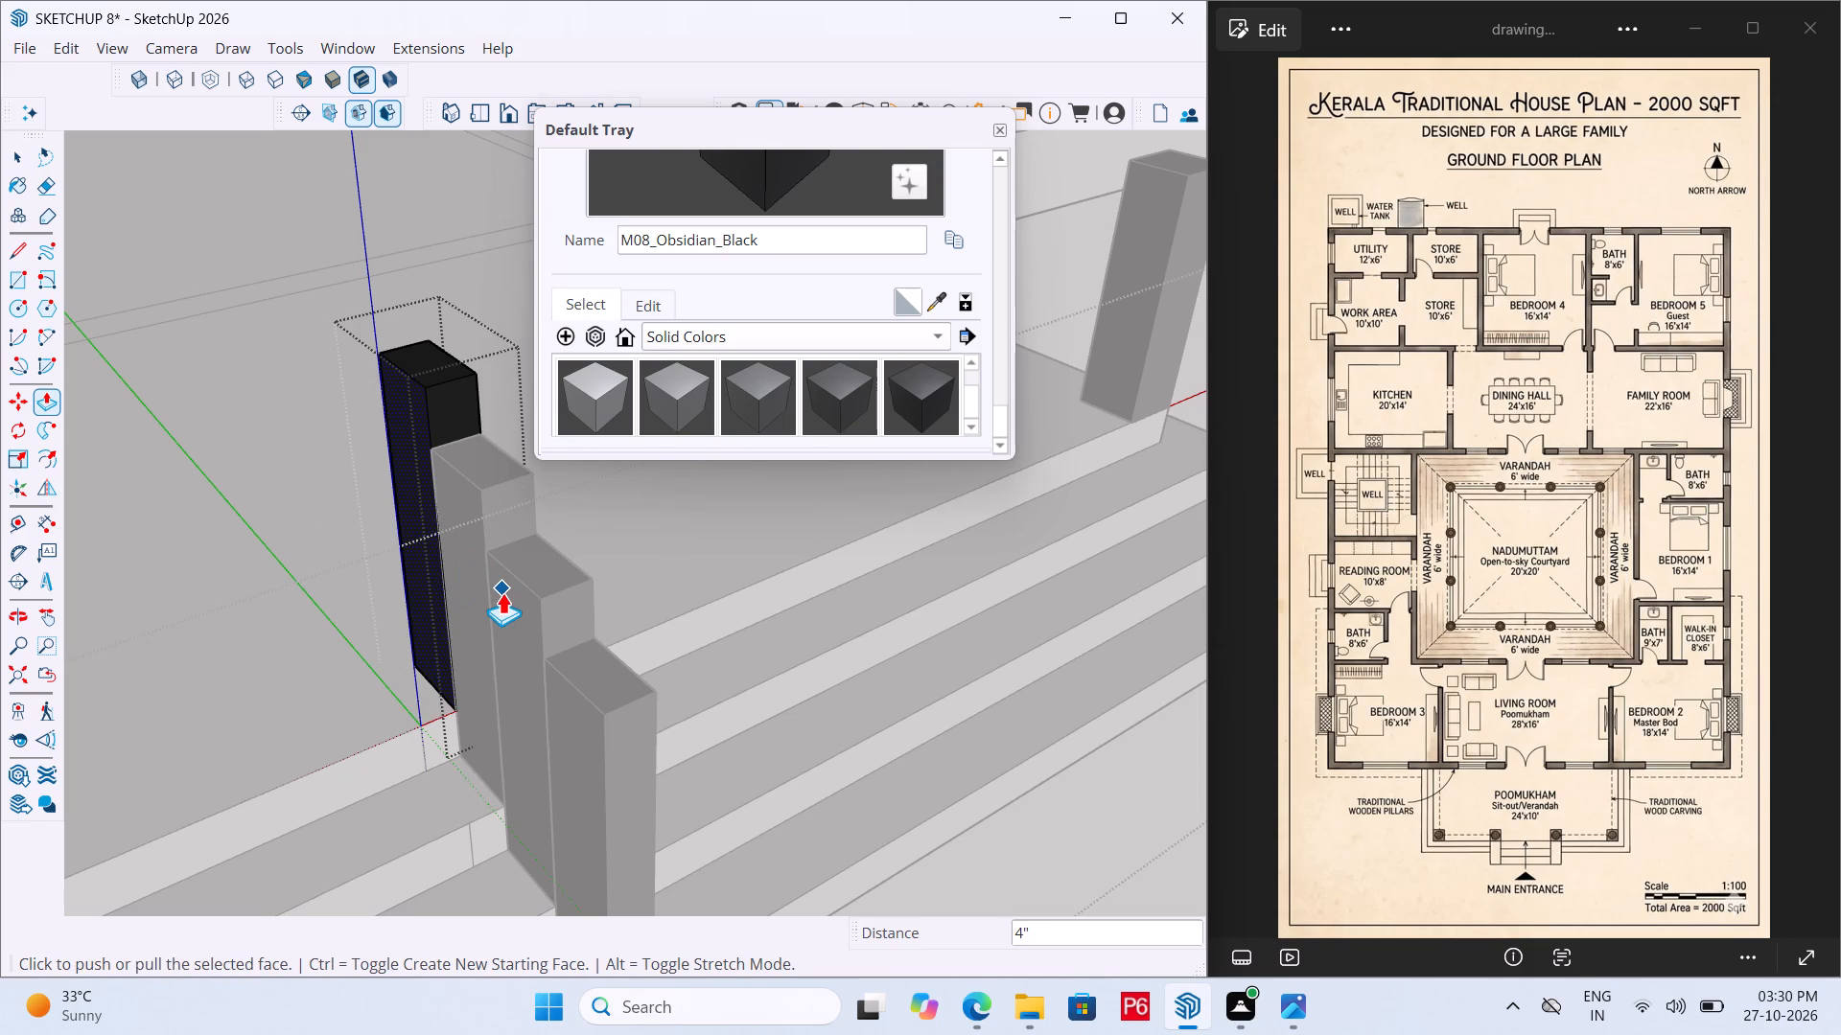
key(ctrl+s)
key(ctrl+s)
ctrl+scroll(436, 570, down, 3)
key(ctrl+s)
key(ctrl+s)
key(ctrl+s)
scroll(459, 520, down, 9)
key(space)
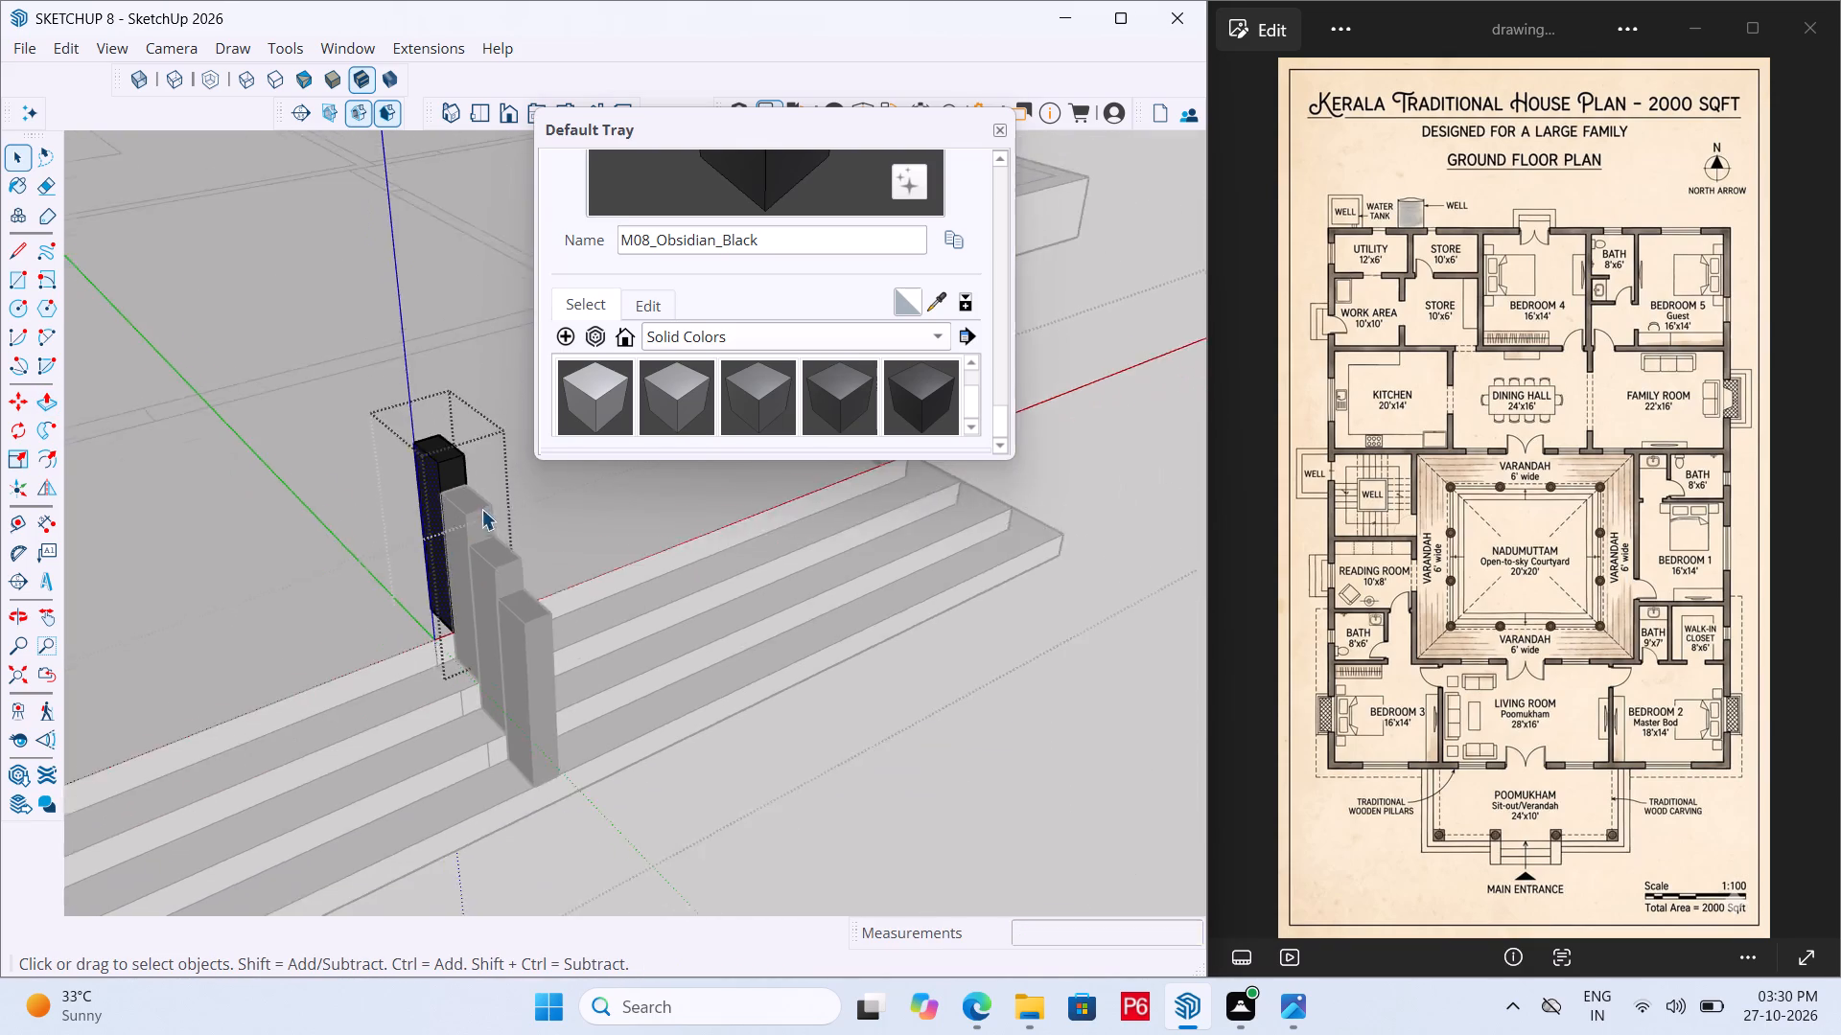
scroll(481, 509, down, 3)
click(605, 674)
Erase the leftover vertical edges on the step risers beside the inner faces of the first pillar row.
middle_drag(480, 558, 183, 563)
scroll(480, 558, down, 1)
scroll(723, 653, down, 5)
middle_drag(408, 633, 93, 617)
scroll(313, 534, up, 18)
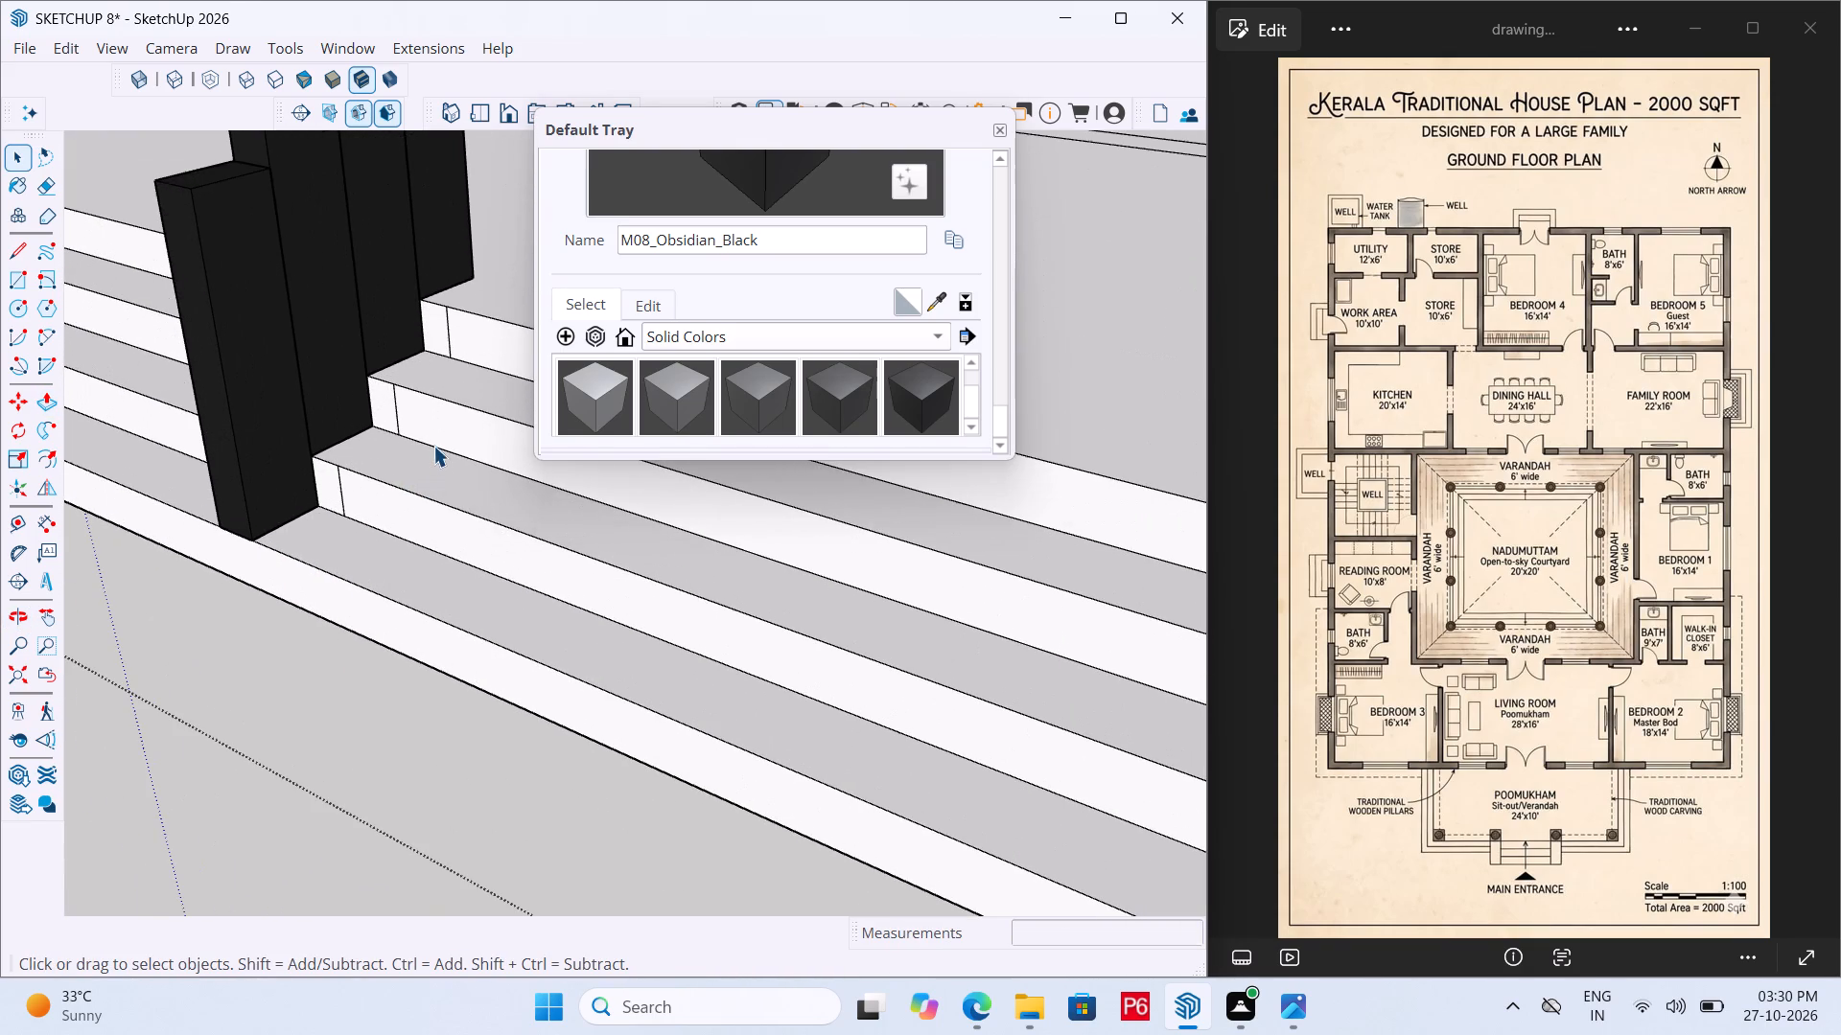
key(e)
scroll(361, 467, up, 6)
drag(329, 495, 338, 475)
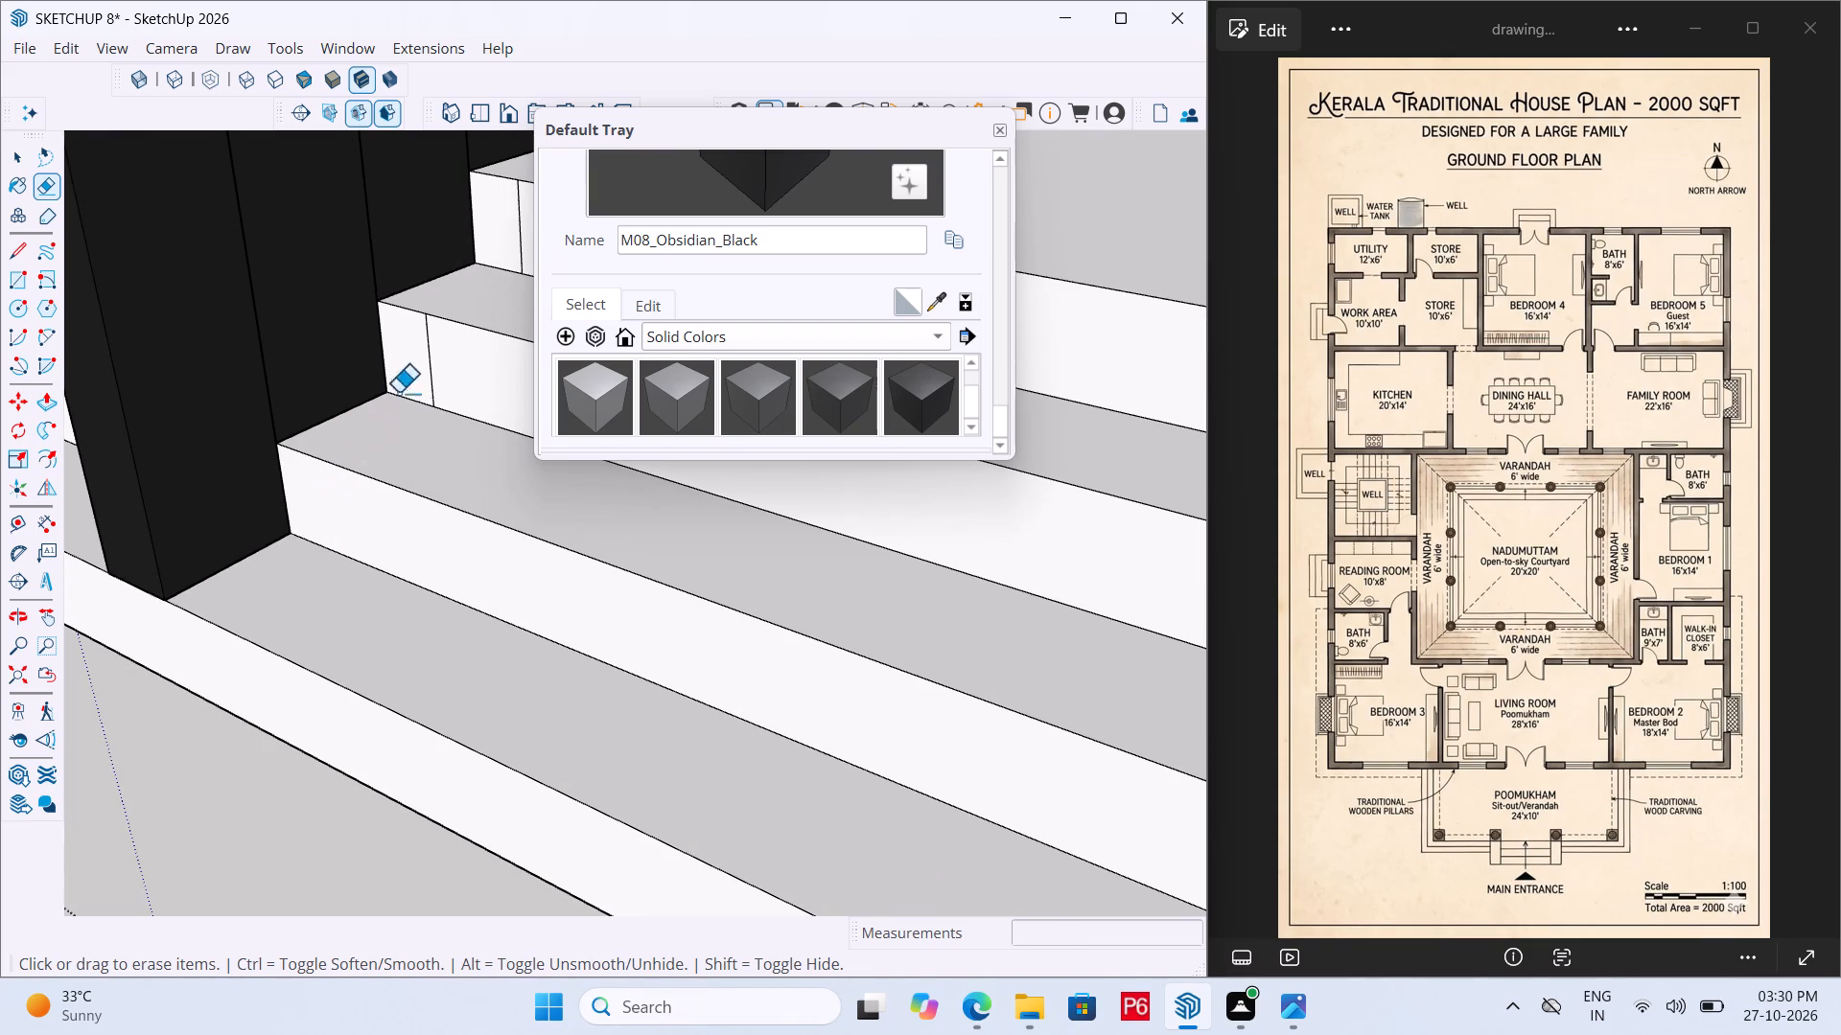
click(425, 358)
scroll(270, 544, down, 2)
drag(396, 392, 415, 383)
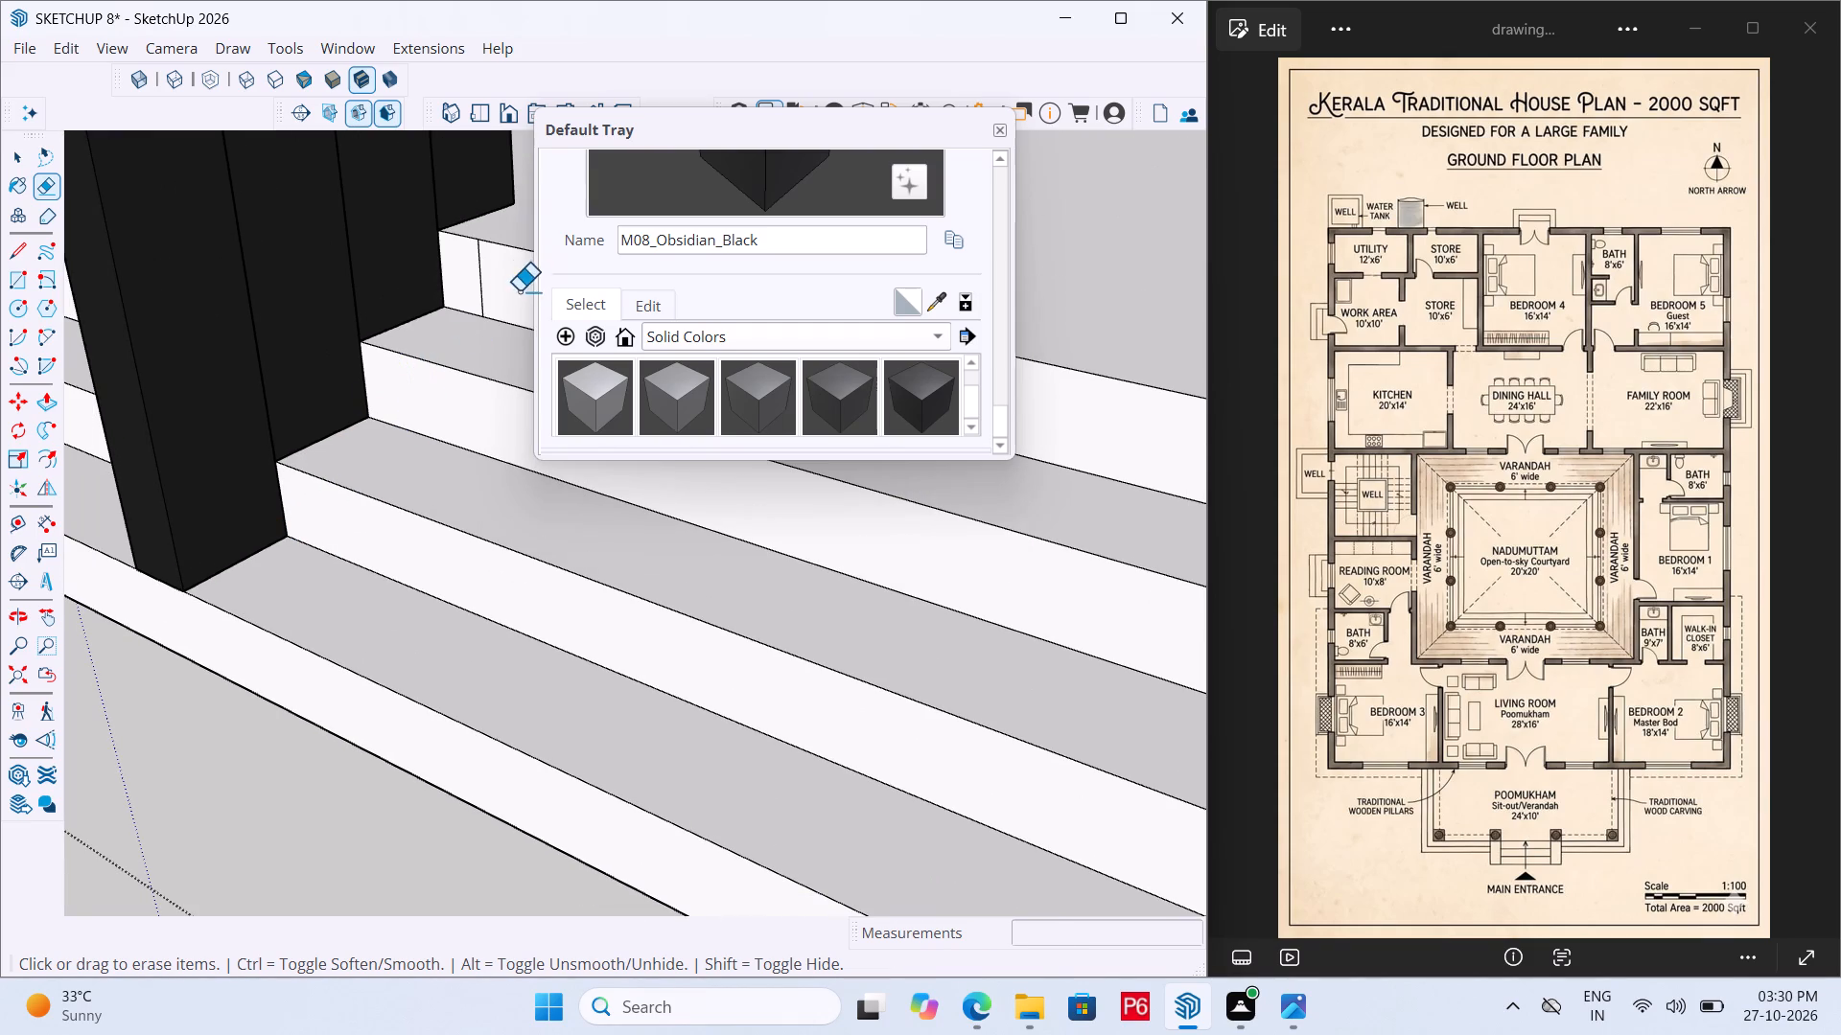
drag(484, 290, 479, 275)
click(479, 275)
scroll(280, 345, down, 18)
Erase the leftover vertical edges on the step risers beside the second pillar row's inner faces and save the model.
middle_drag(402, 562, 750, 588)
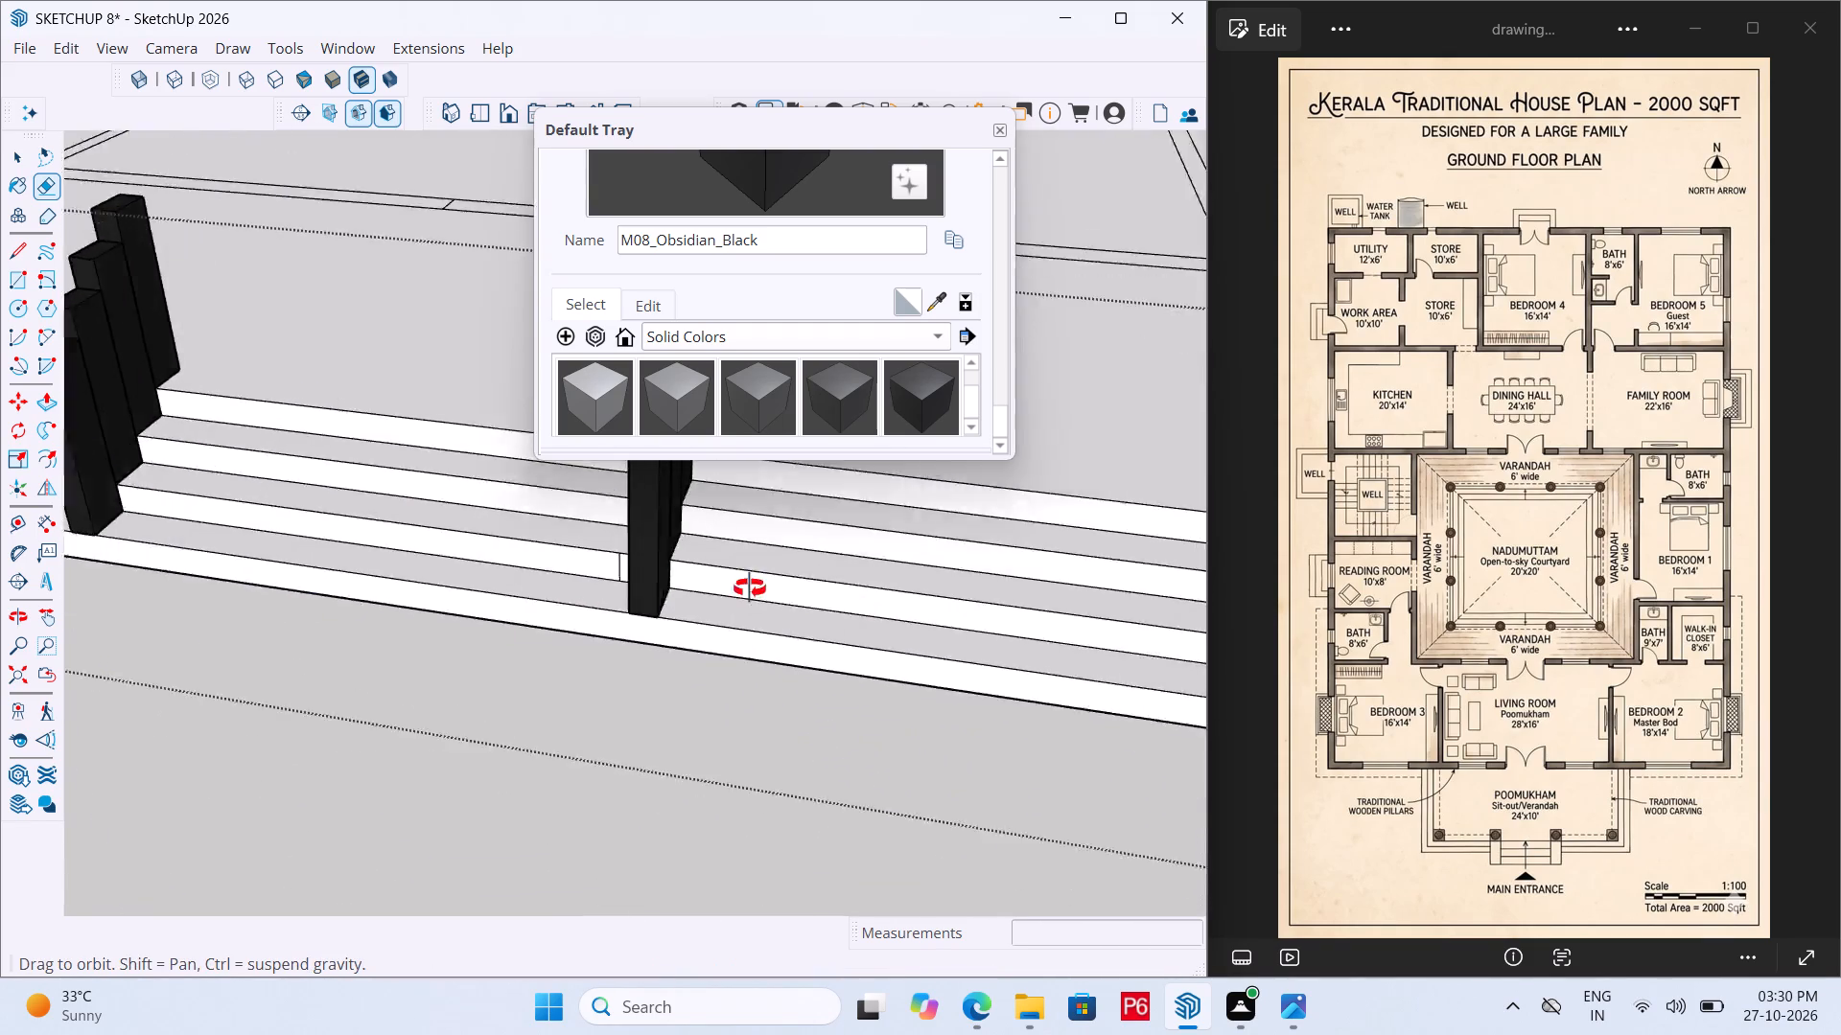
middle_drag(750, 588, 1091, 564)
scroll(513, 550, up, 11)
click(509, 444)
click(502, 443)
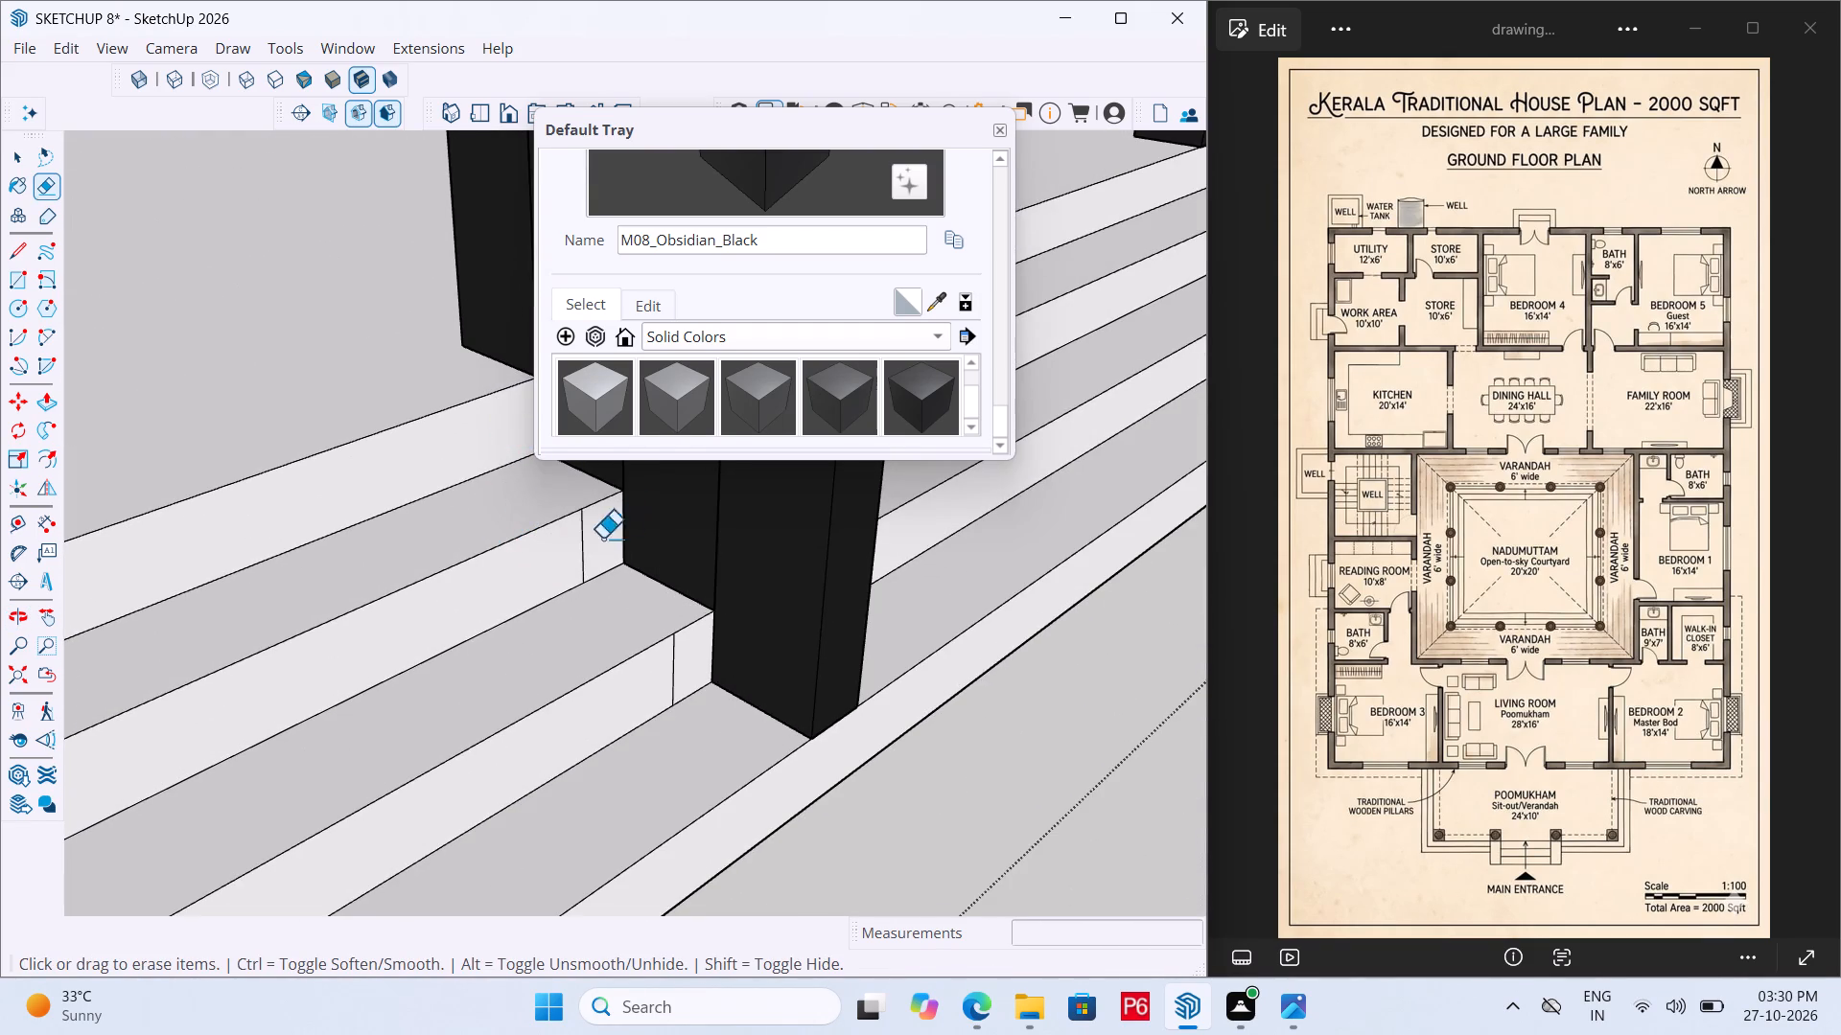
drag(581, 545, 565, 548)
click(560, 548)
click(681, 667)
drag(675, 669, 662, 669)
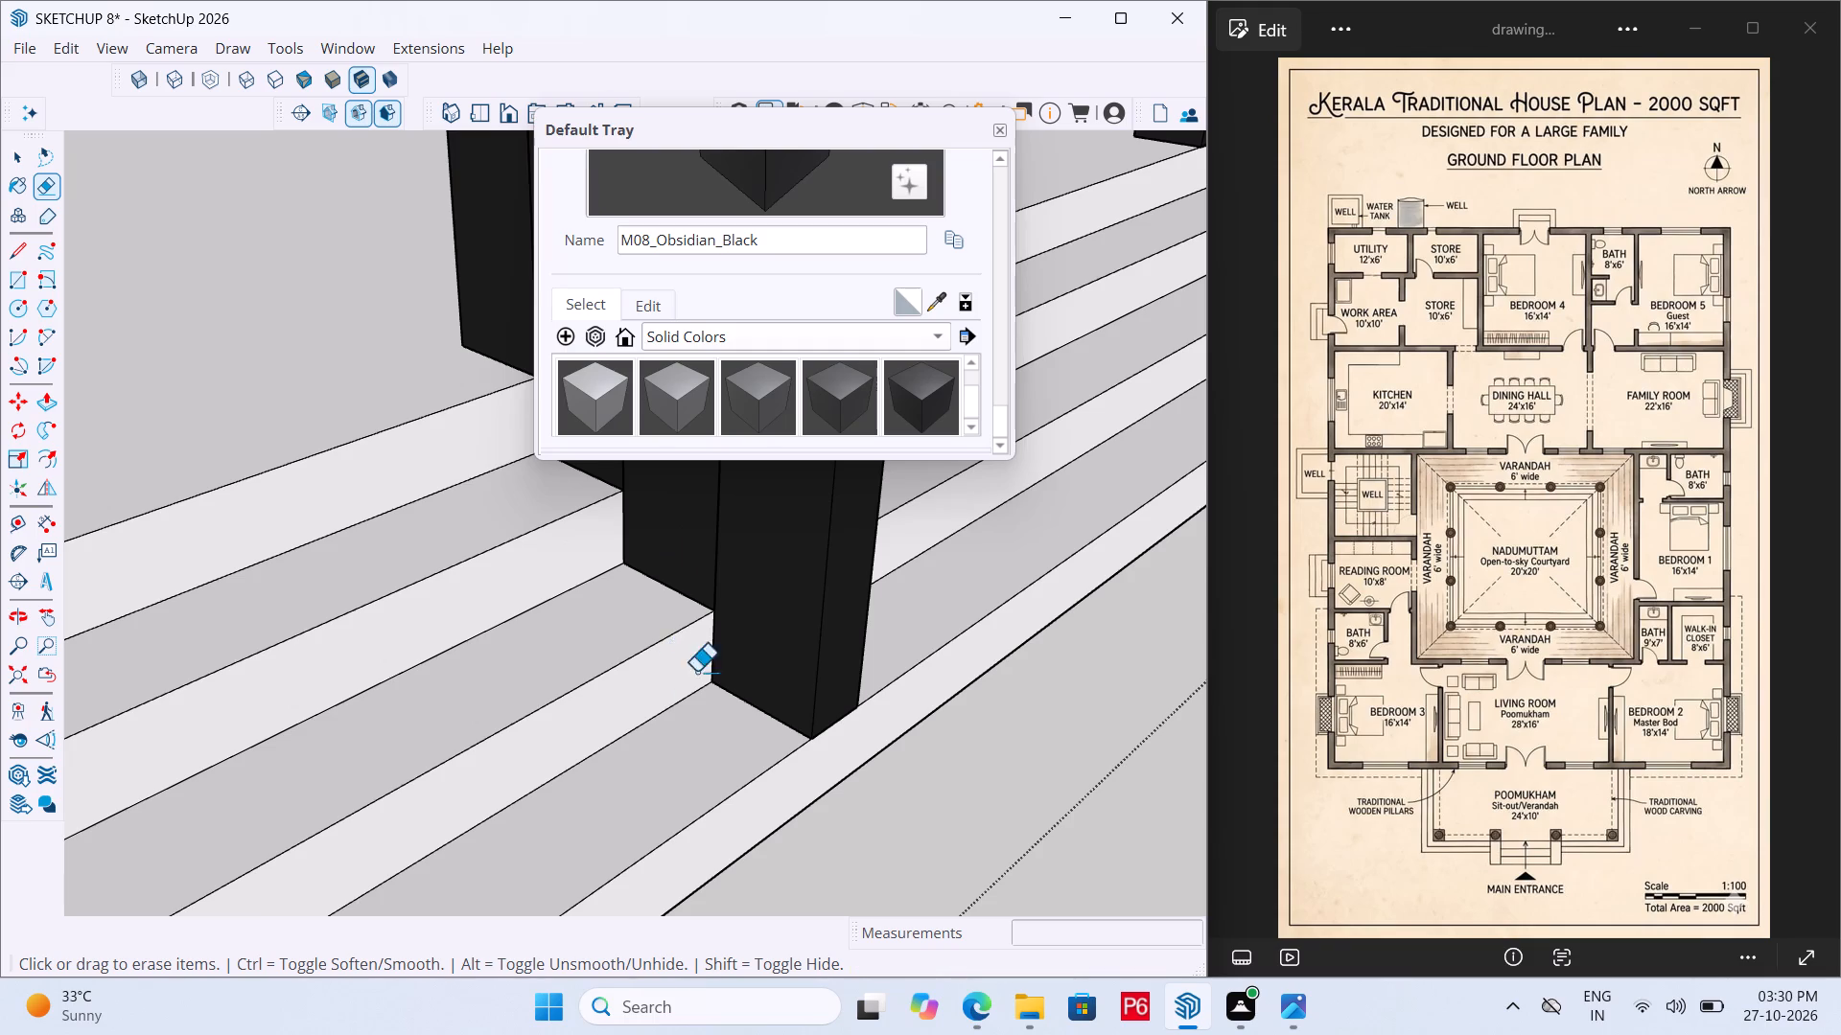
scroll(717, 696, down, 7)
key(ctrl+s)
key(ctrl+s)
key(ctrl+s)
key(ctrl+s)
key(ctrl+s)
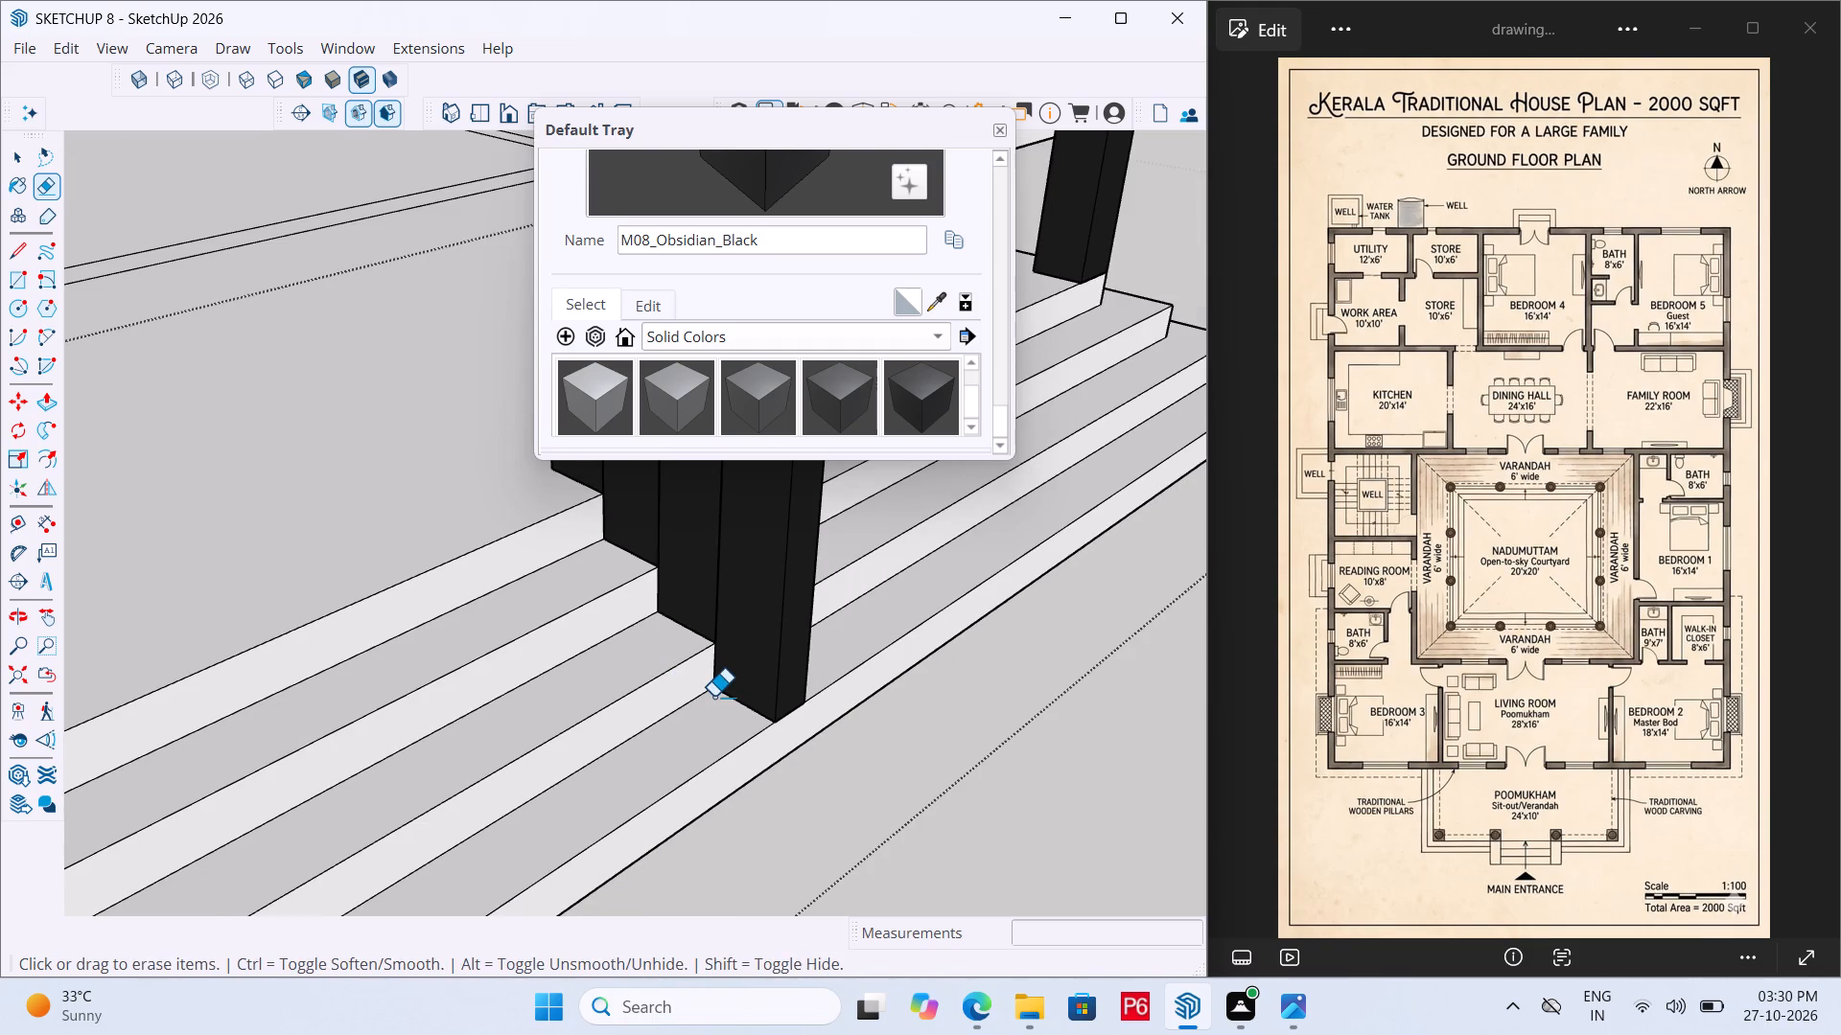
key(ctrl+s)
key(ctrl+s)
key(ctrl+s)
key(ctrl+s)
key(ctrl+s)
key(ctrl+s)
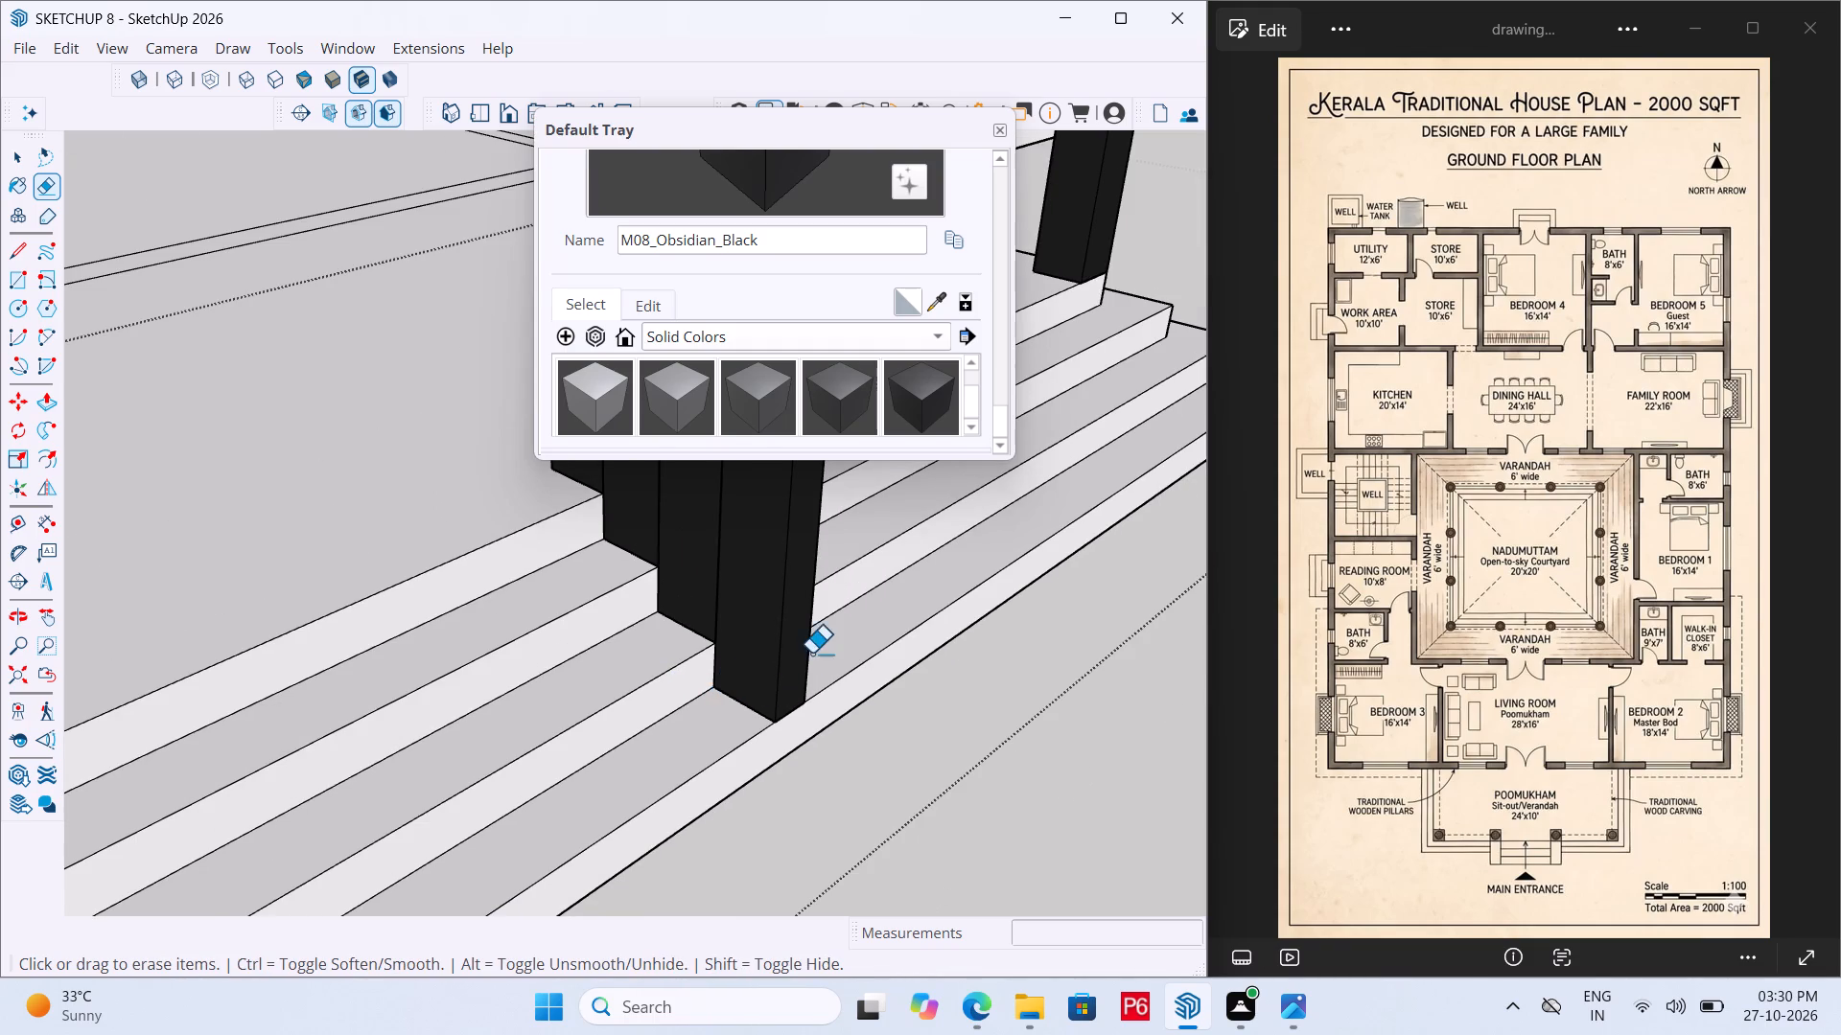
Open the lowest pillar of the first row and push its side face toward the second row inward by a further 2".
scroll(811, 654, down, 16)
middle_drag(893, 684, 355, 706)
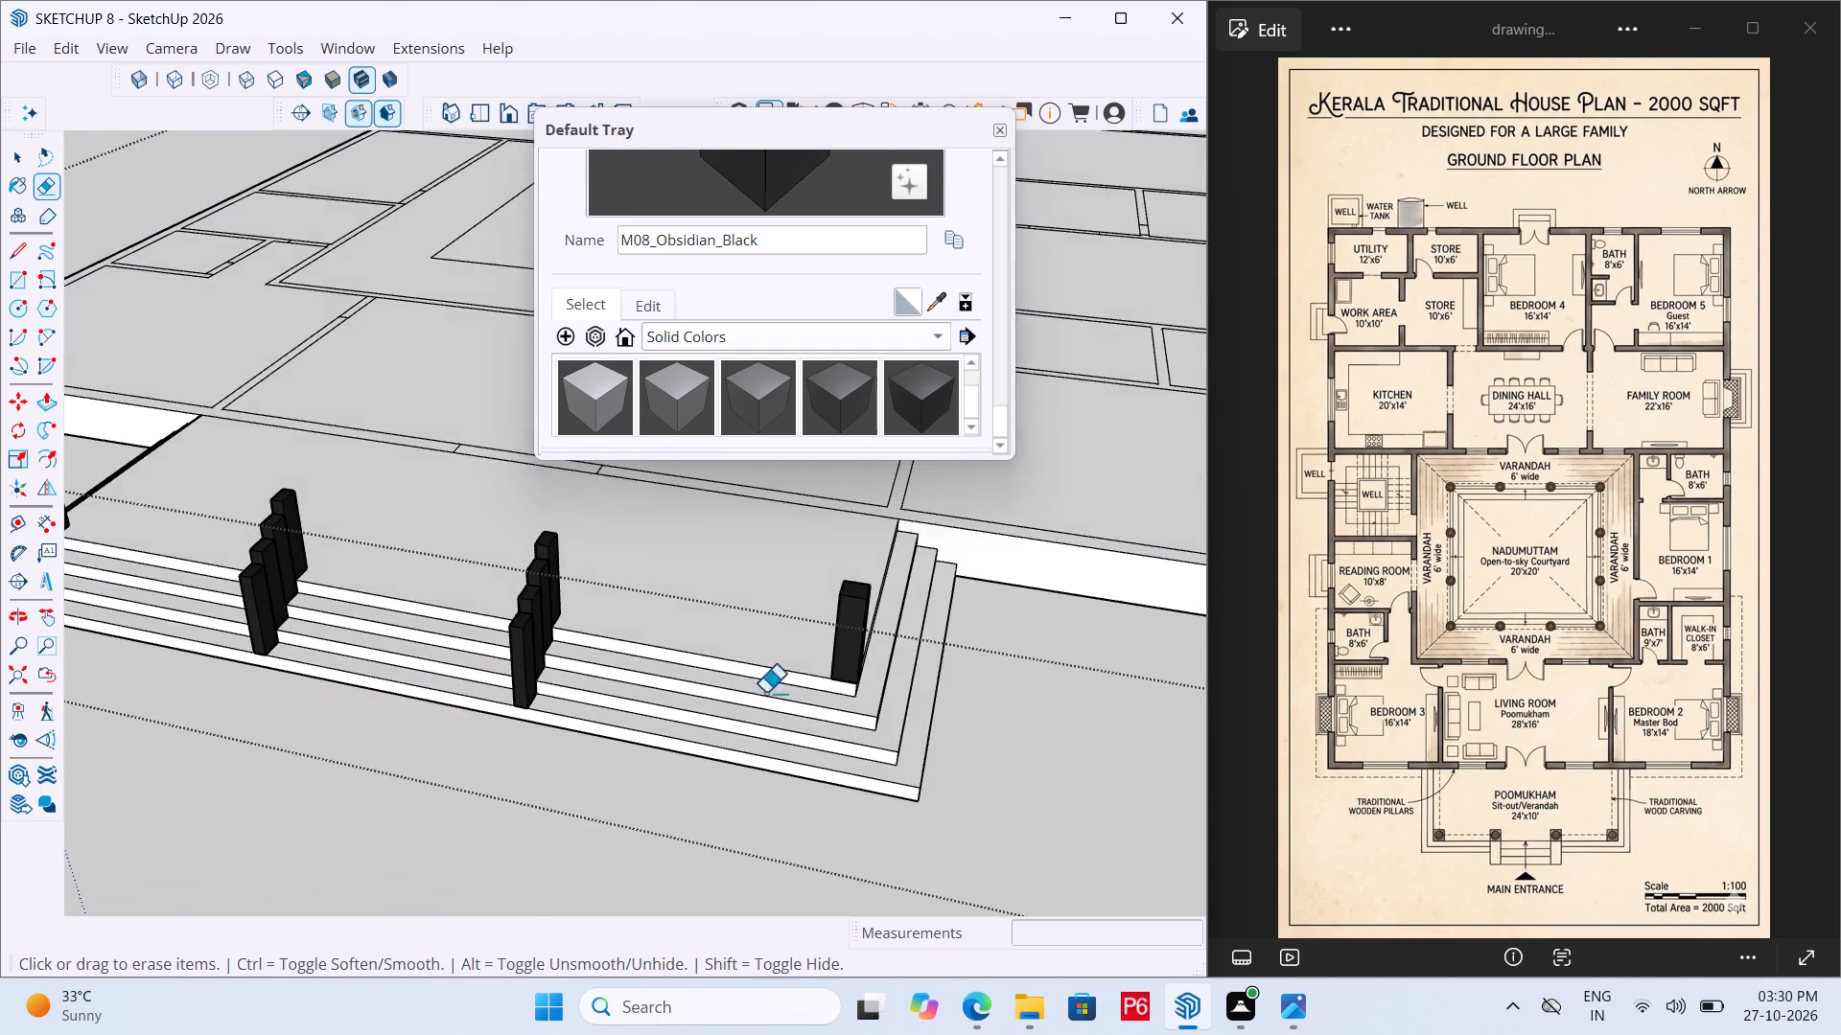
scroll(791, 734, down, 5)
middle_drag(662, 729, 599, 683)
scroll(454, 625, up, 11)
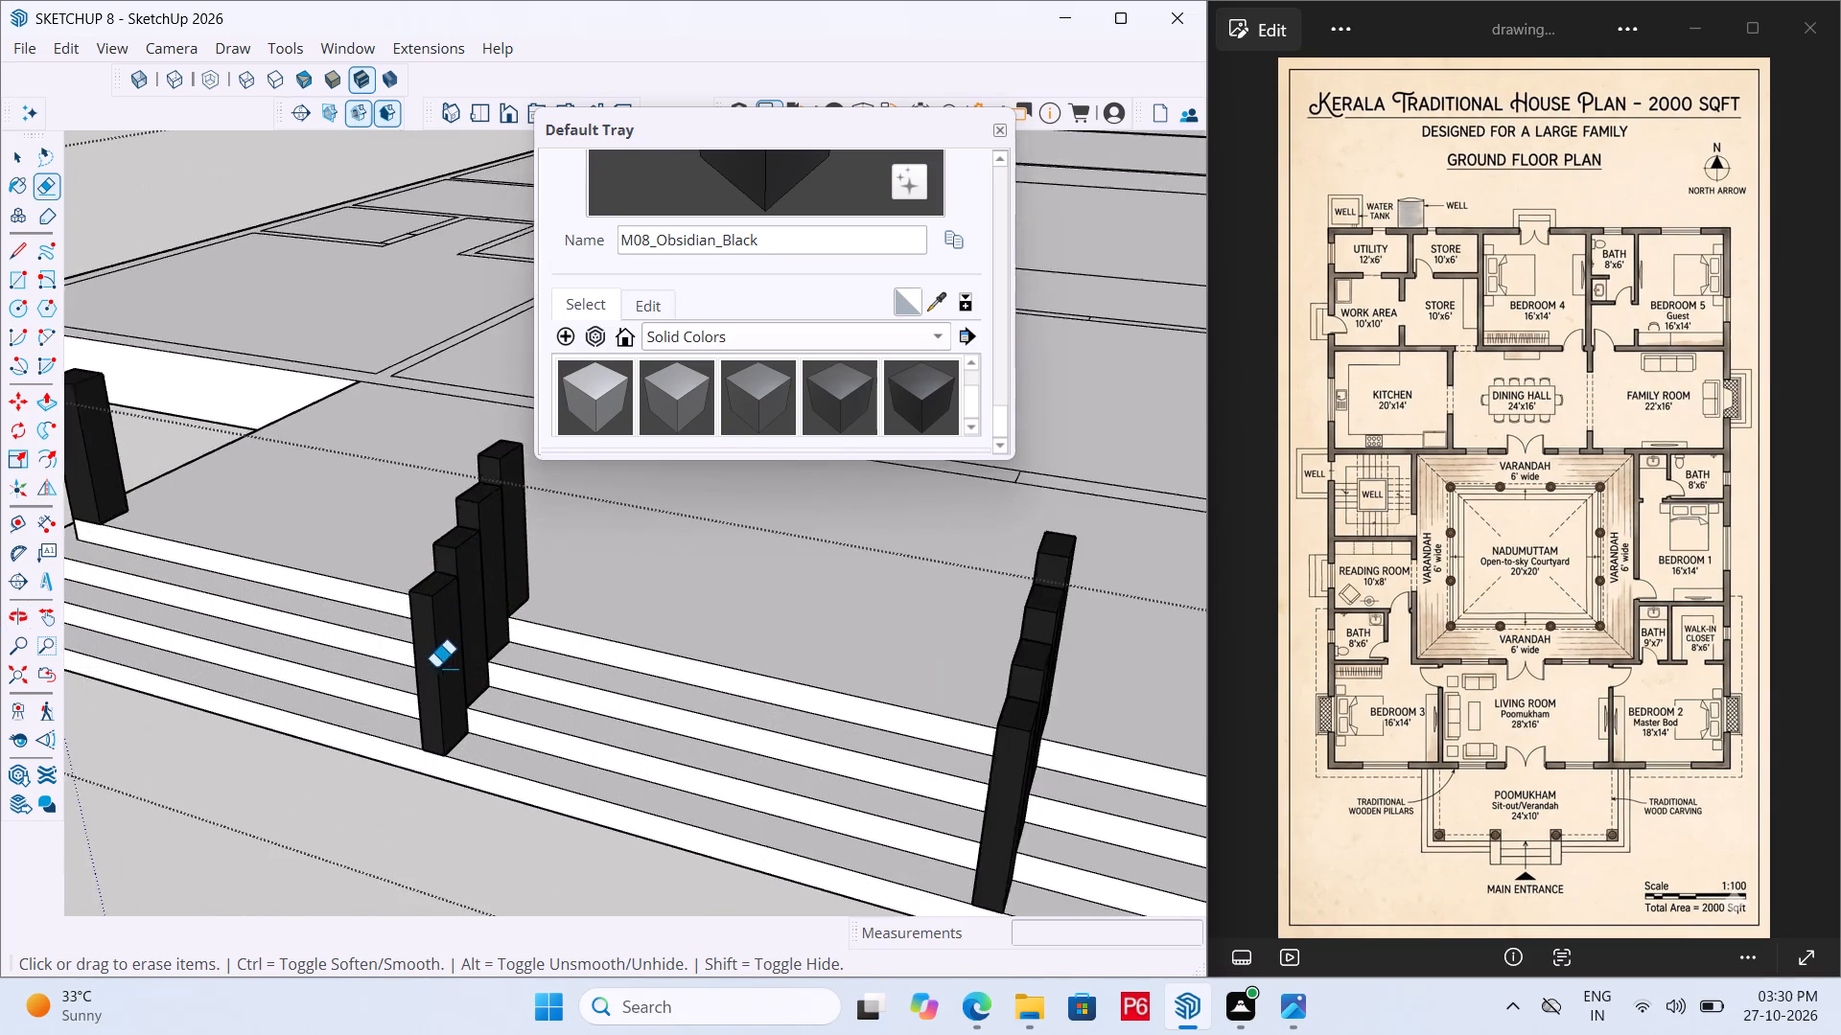
scroll(435, 668, up, 12)
key(space)
click(462, 602)
click(462, 601)
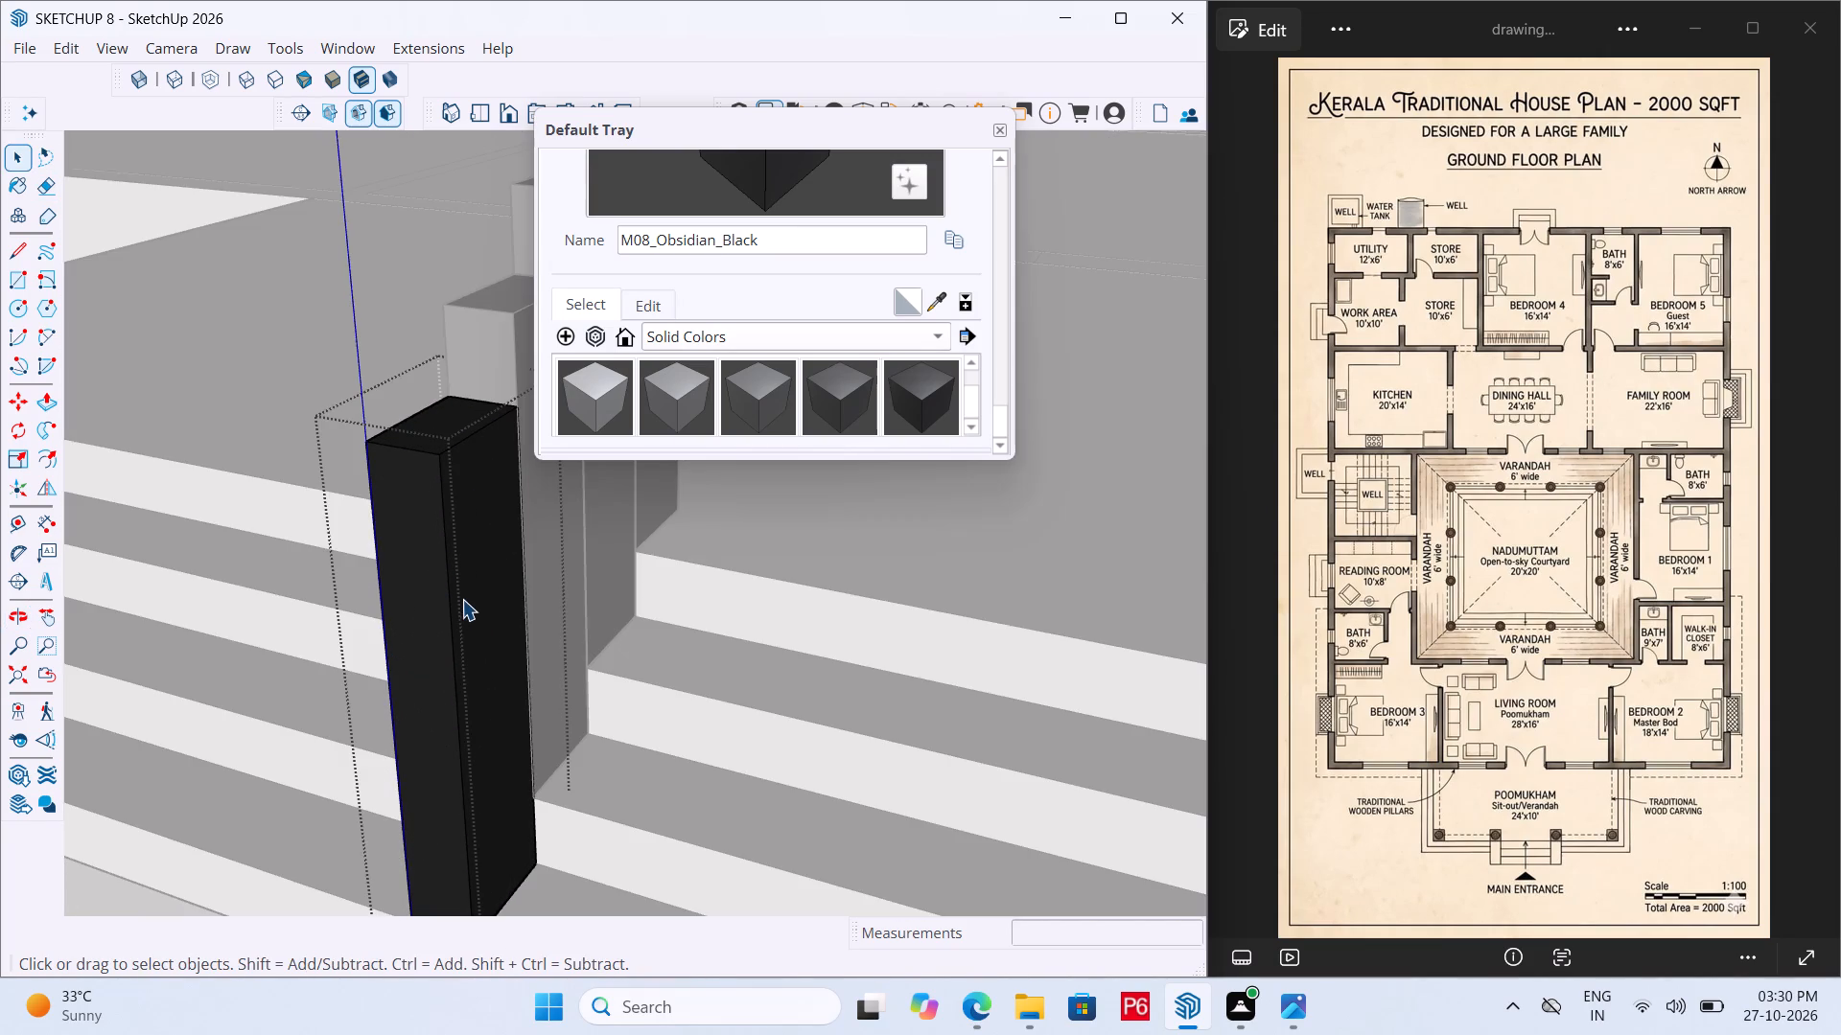
click(464, 574)
key(p)
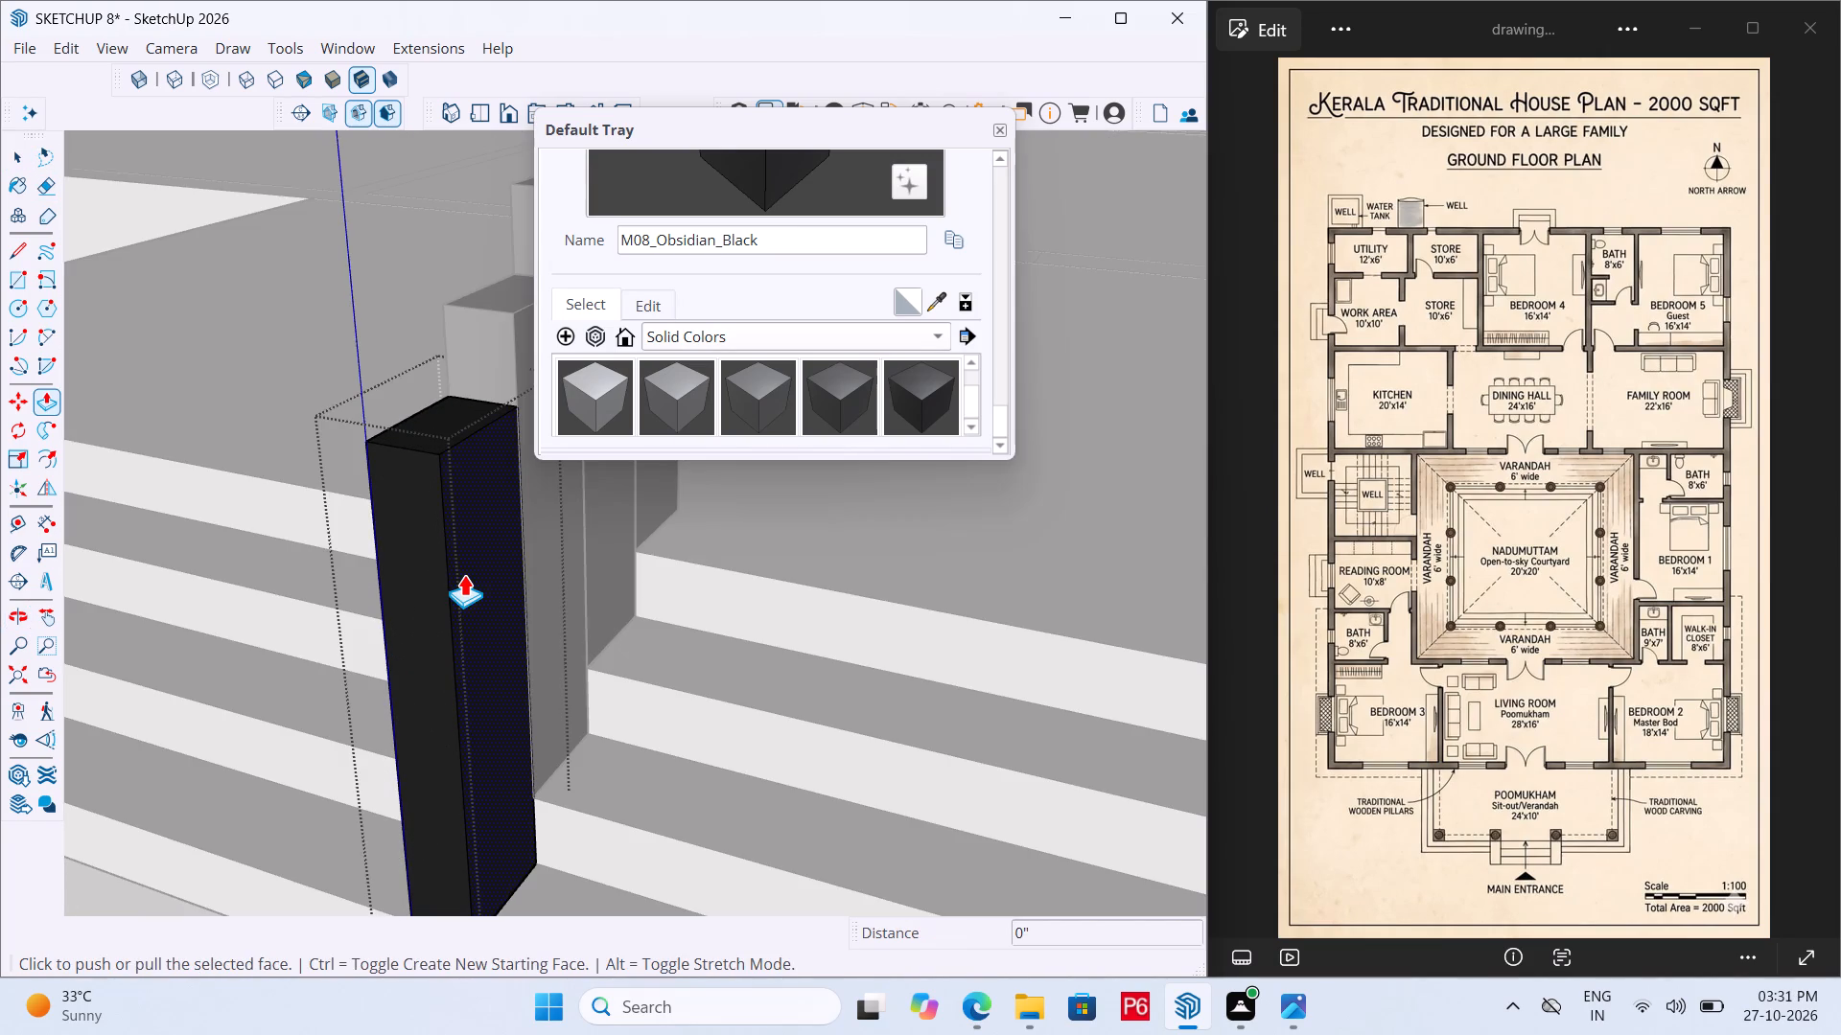
click(464, 574)
text(2")
key(Return)
key(space)
click(556, 537)
Open the second pillar up in the first row and push its matching side face inward by a further 2".
triple_click(555, 532)
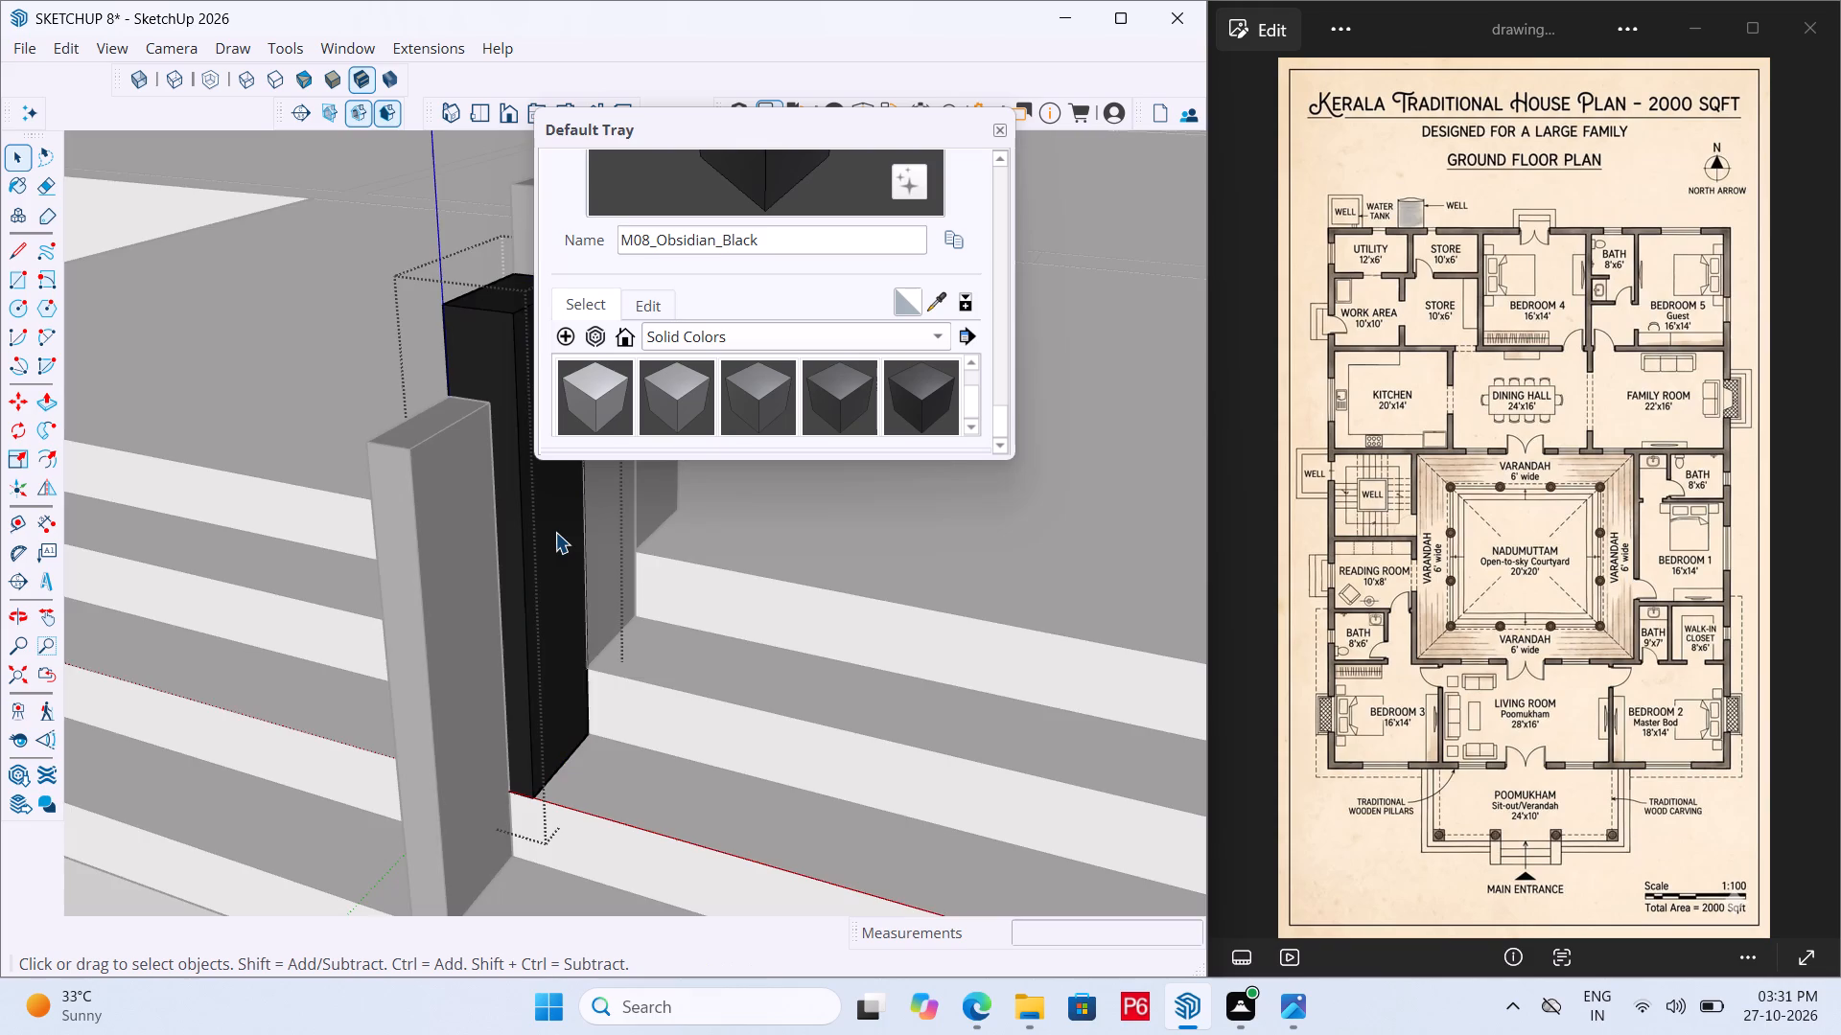
click(552, 523)
key(p)
click(552, 523)
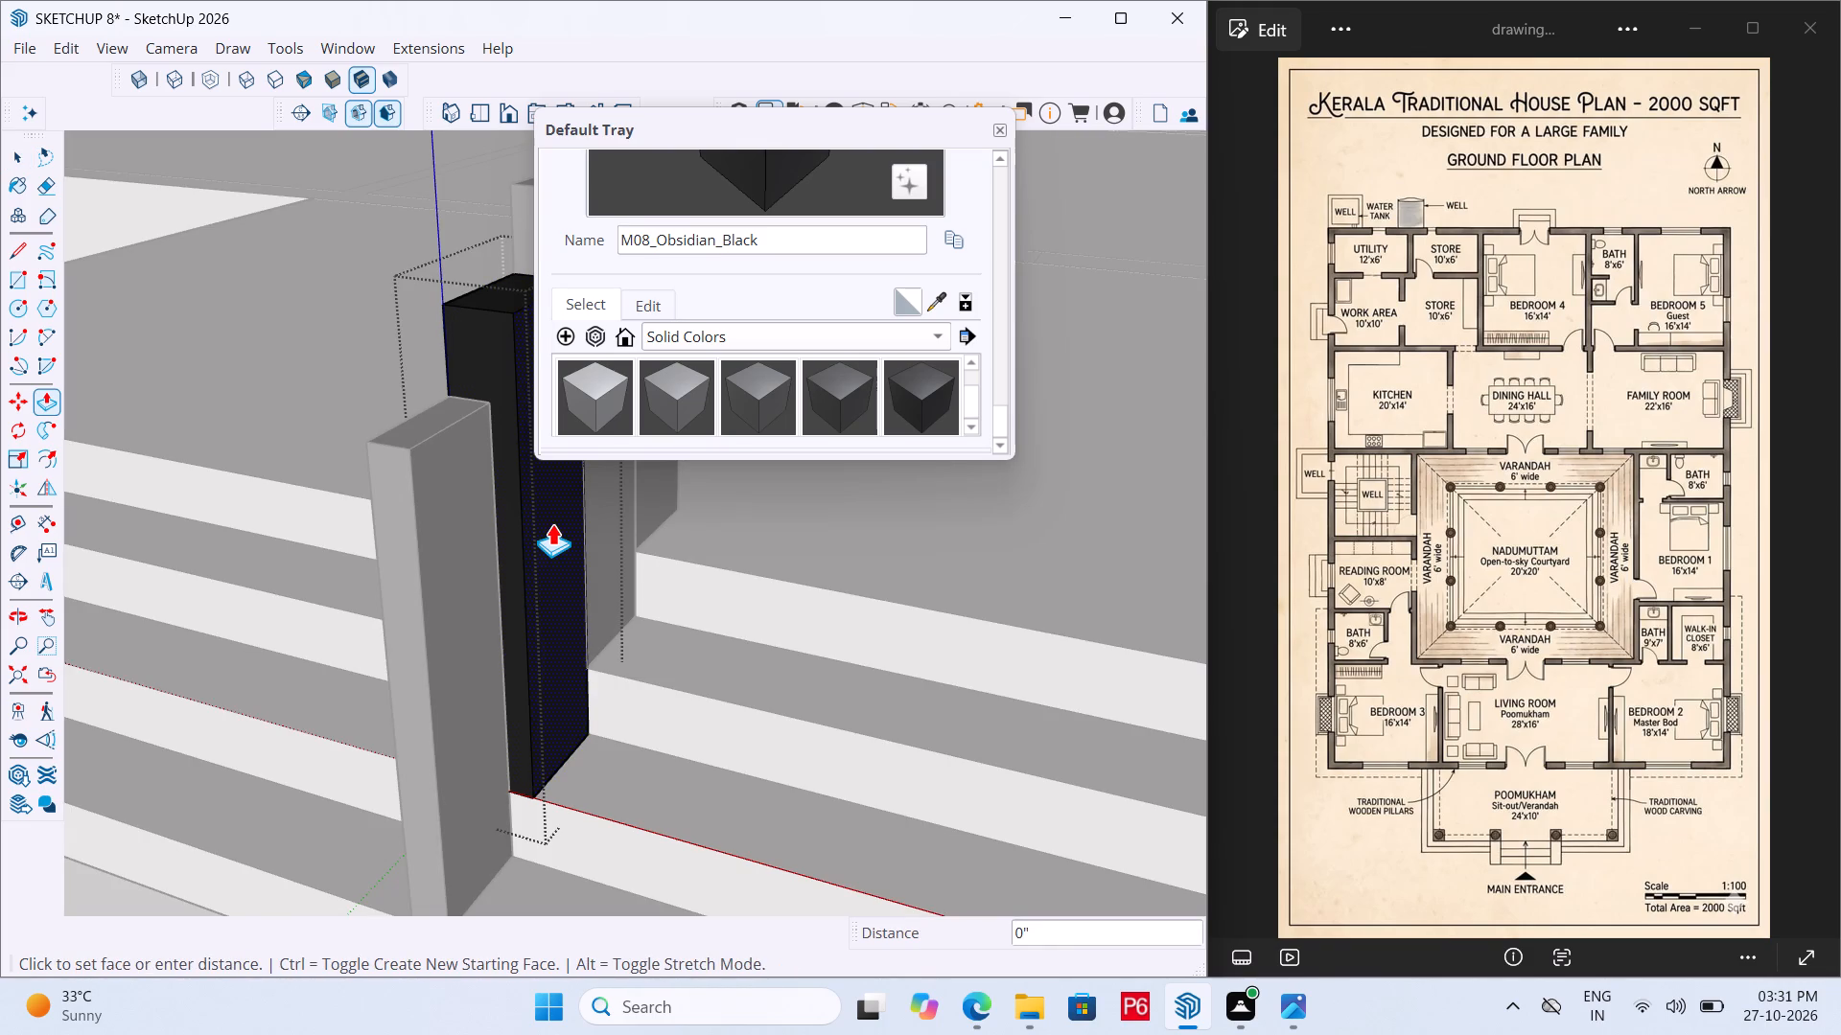
click(444, 560)
scroll(245, 776, down, 5)
scroll(453, 574, up, 5)
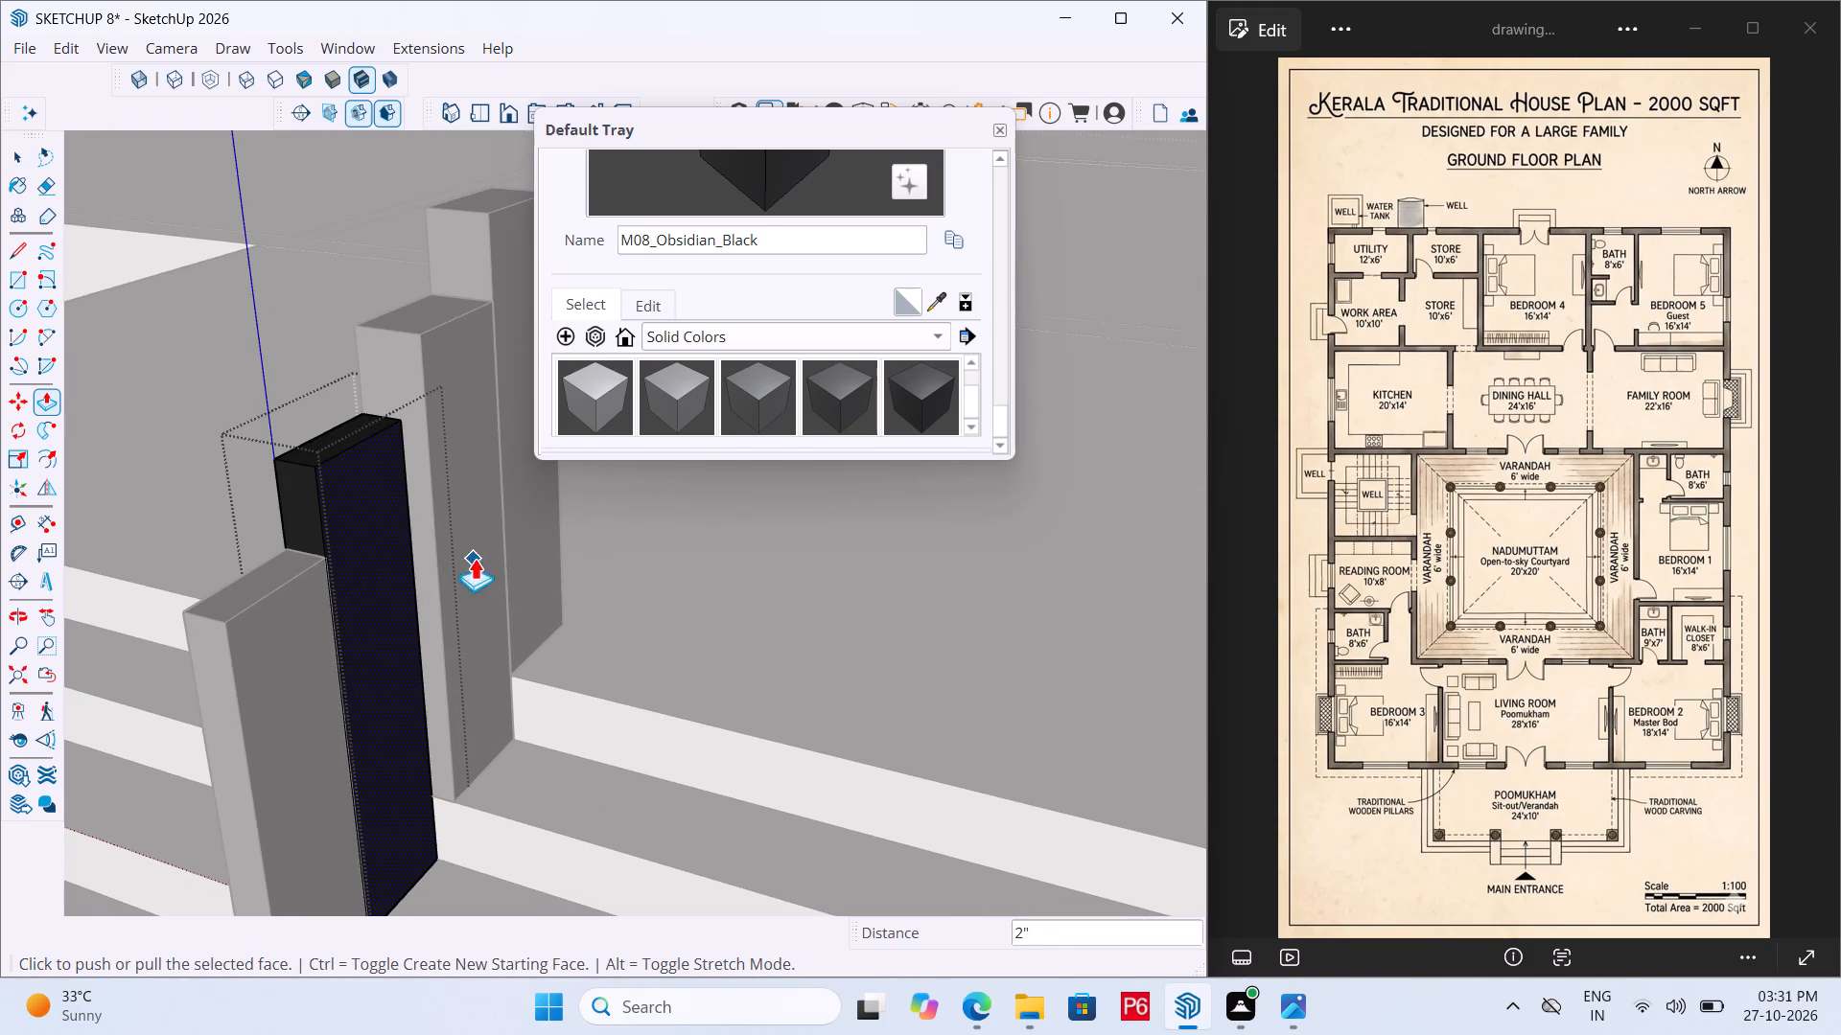
key(space)
click(475, 558)
Open the third pillar up in the first row and push its matching side face inward by a further 2".
double_click(475, 557)
click(474, 539)
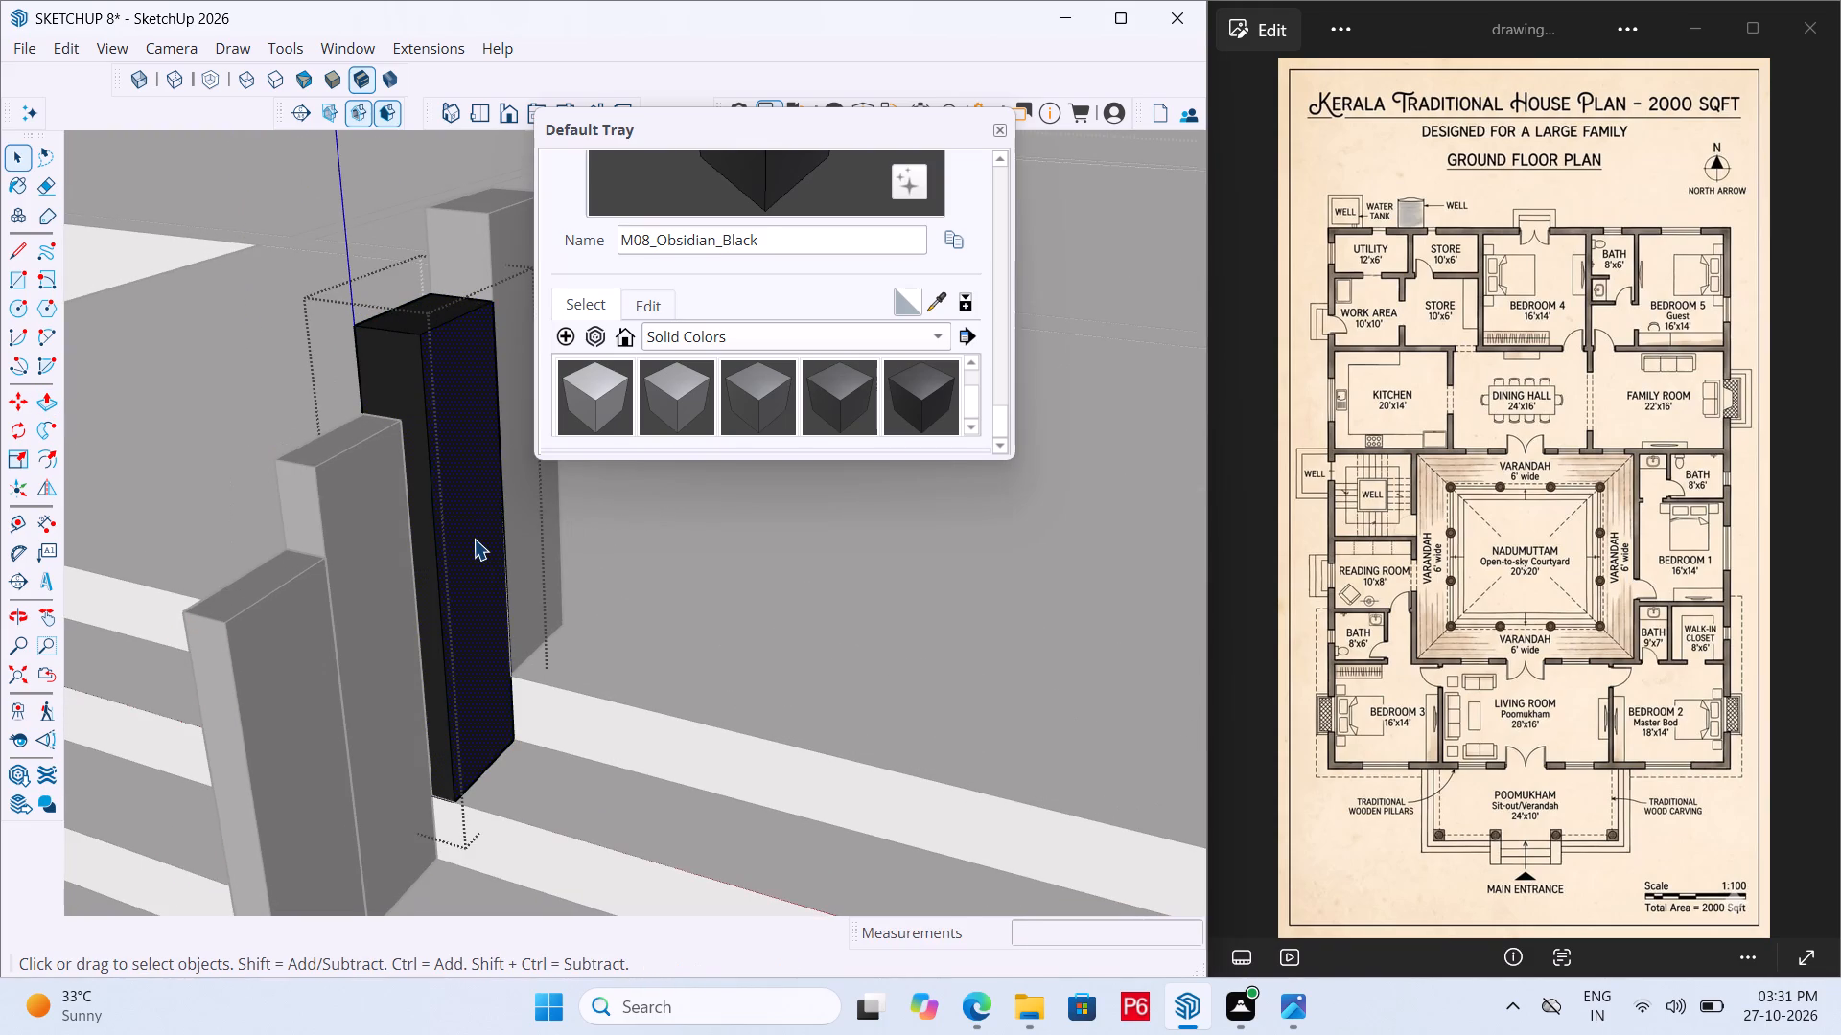
key(p)
click(474, 539)
click(376, 565)
scroll(372, 688, down, 4)
key(space)
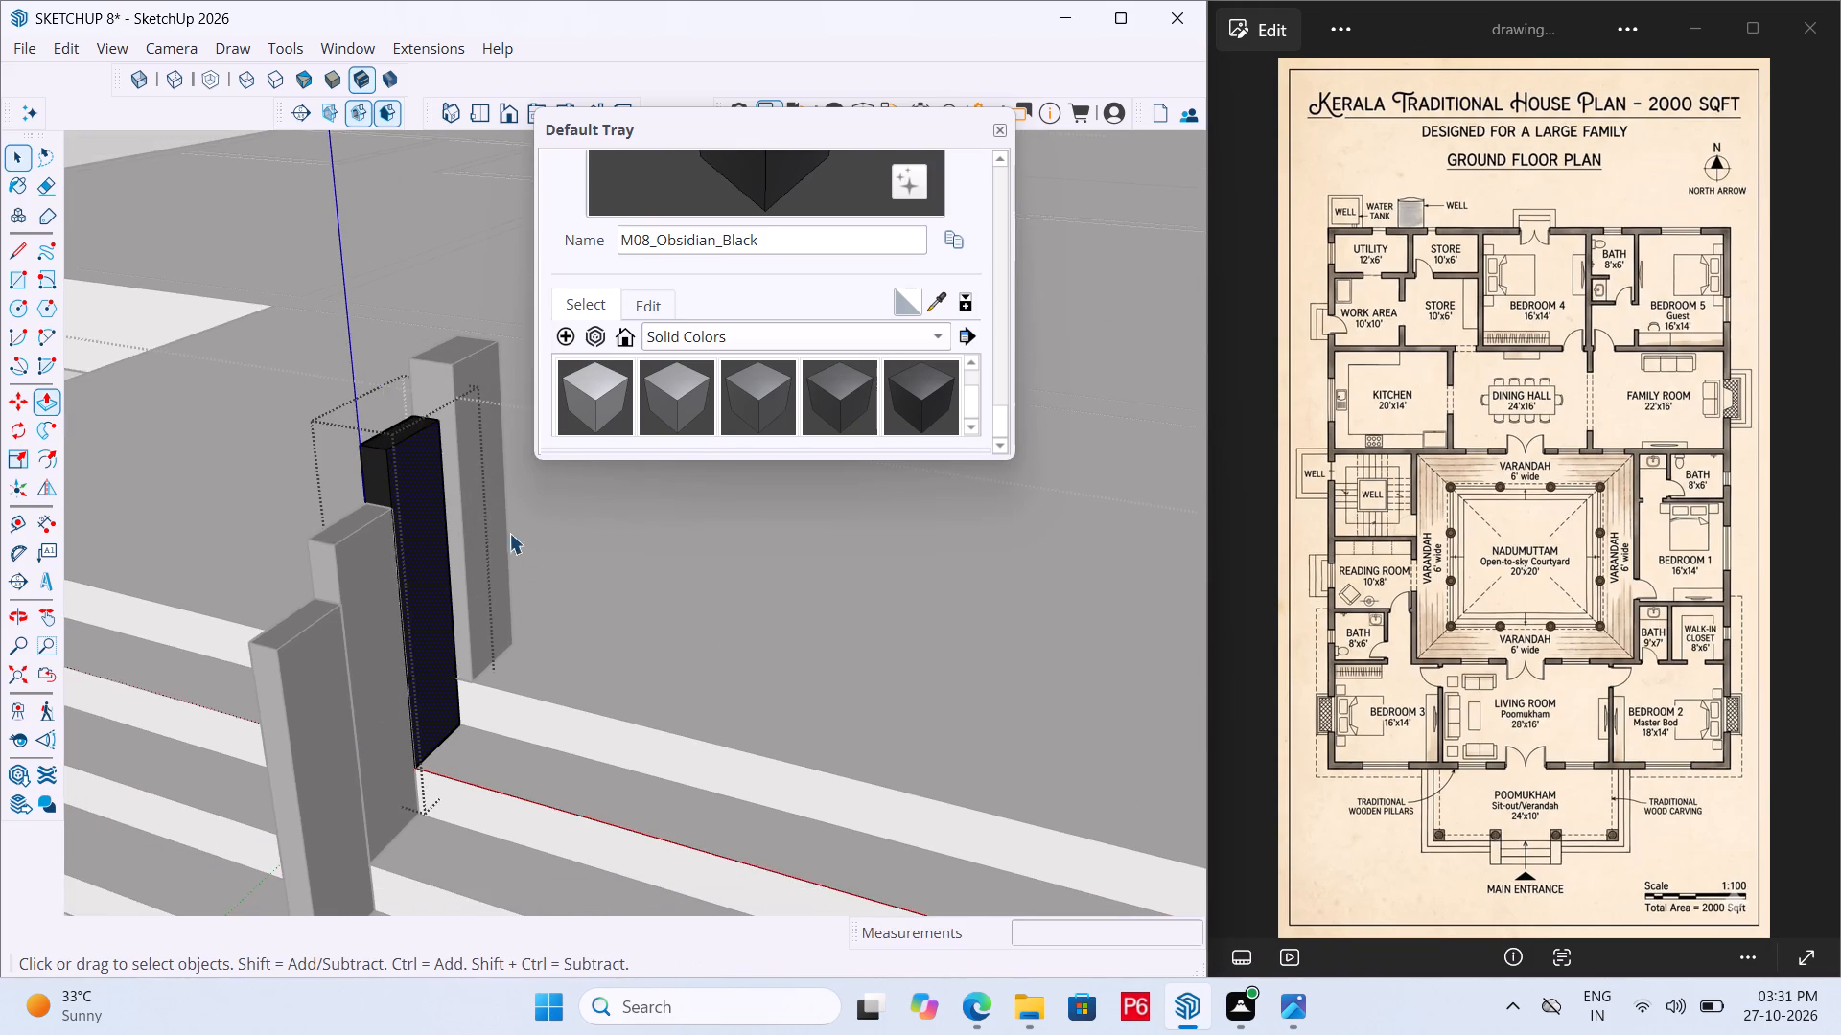
Open the topmost pillar of the first row and push its matching side face inward by a further 2".
scroll(496, 506, up, 3)
triple_click(474, 495)
click(471, 484)
key(p)
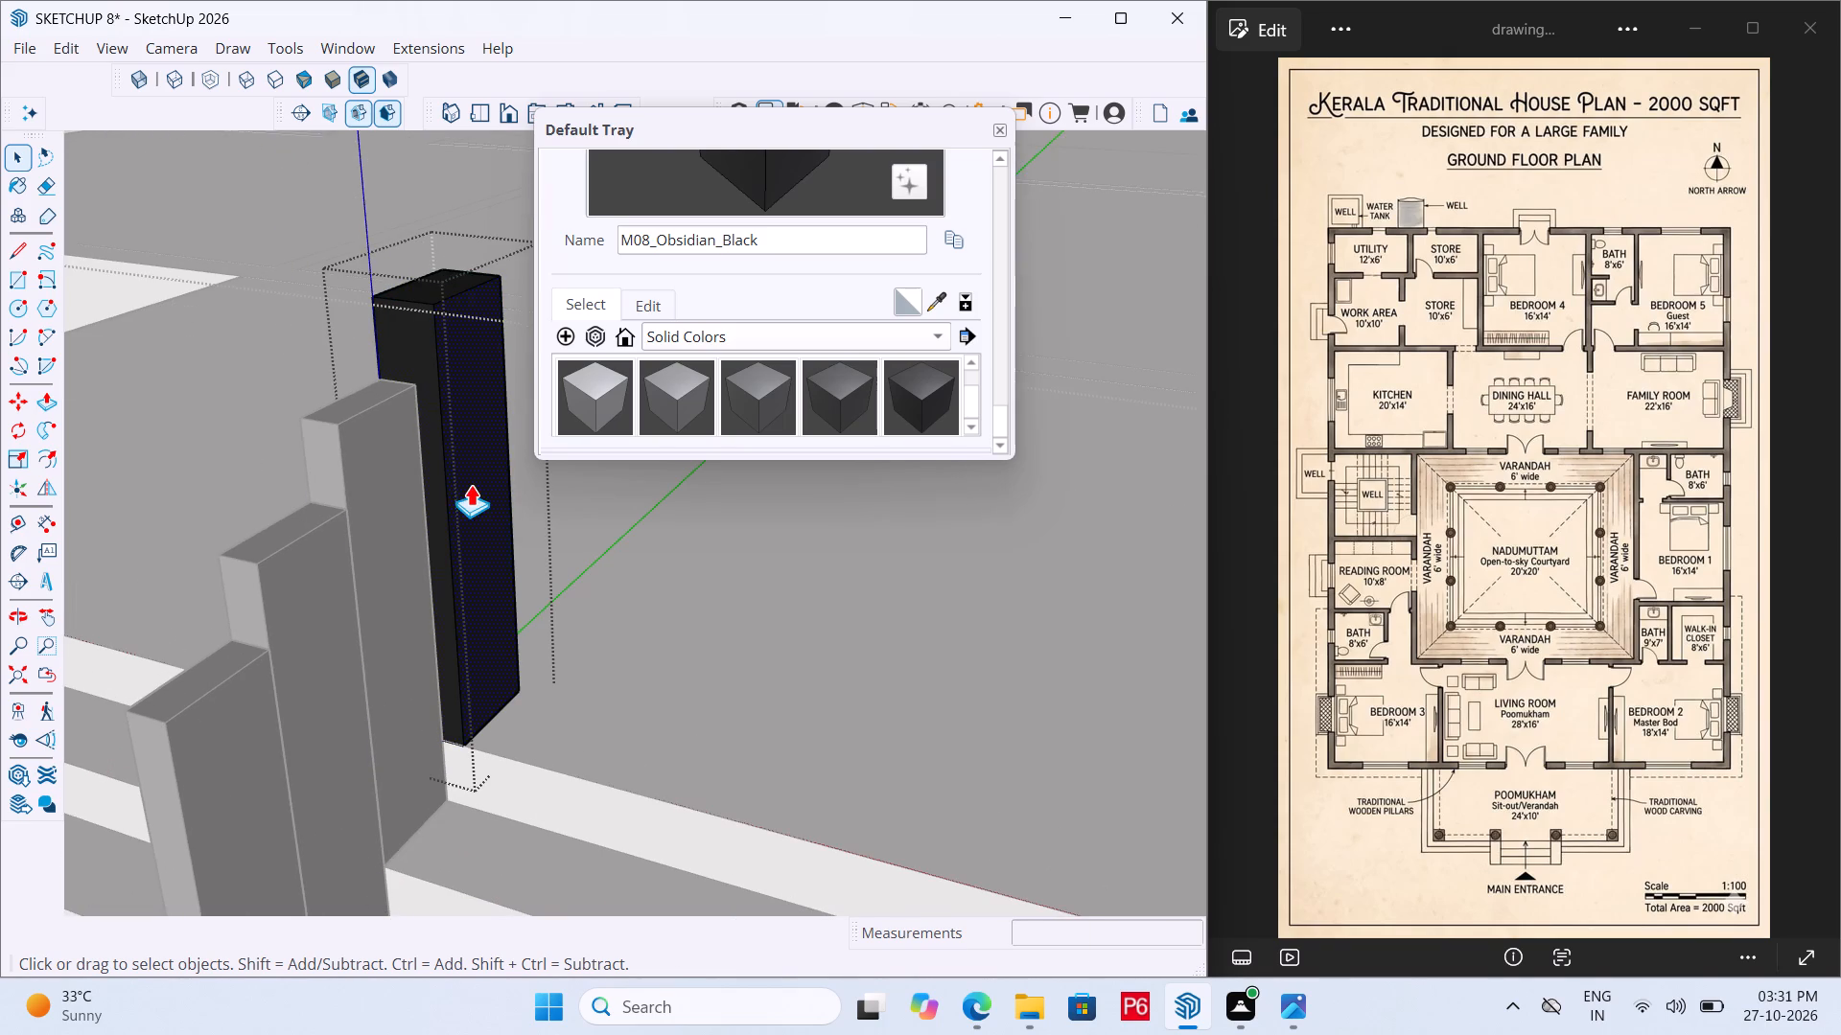
click(471, 484)
click(399, 513)
scroll(404, 488, down, 12)
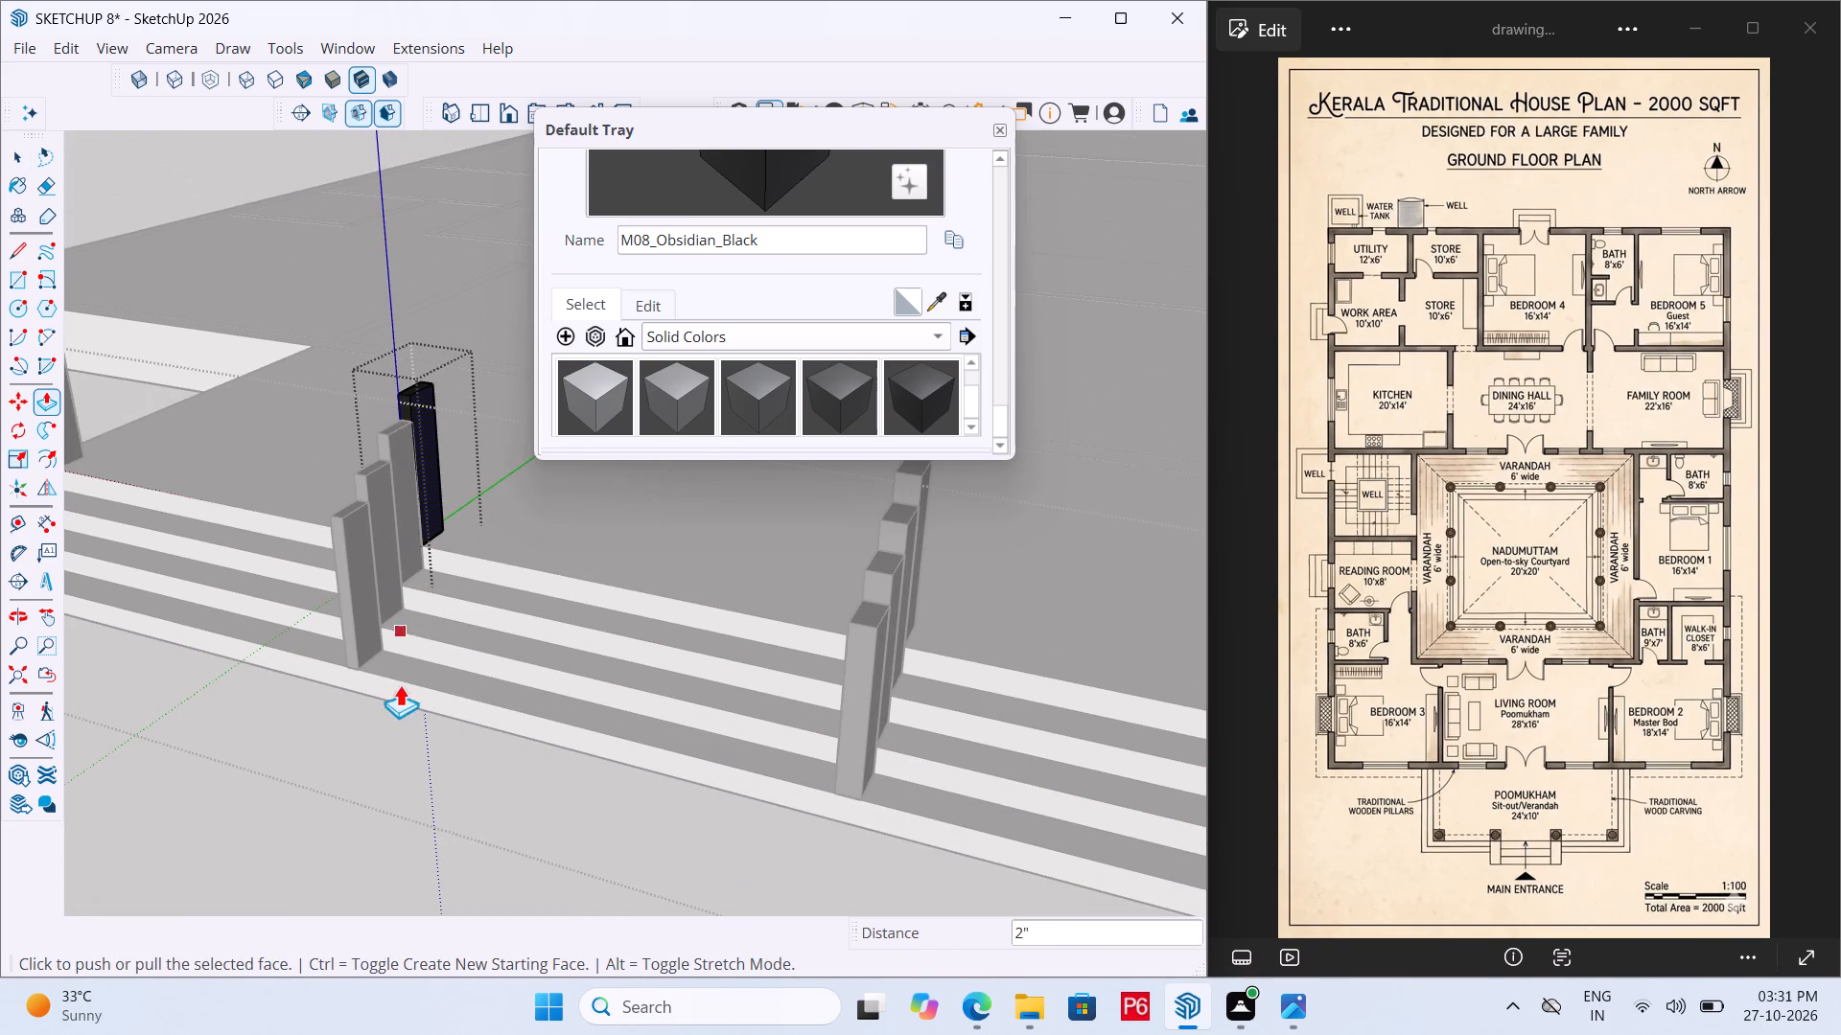
key(space)
click(400, 720)
middle_drag(588, 742, 897, 735)
scroll(925, 562, up, 3)
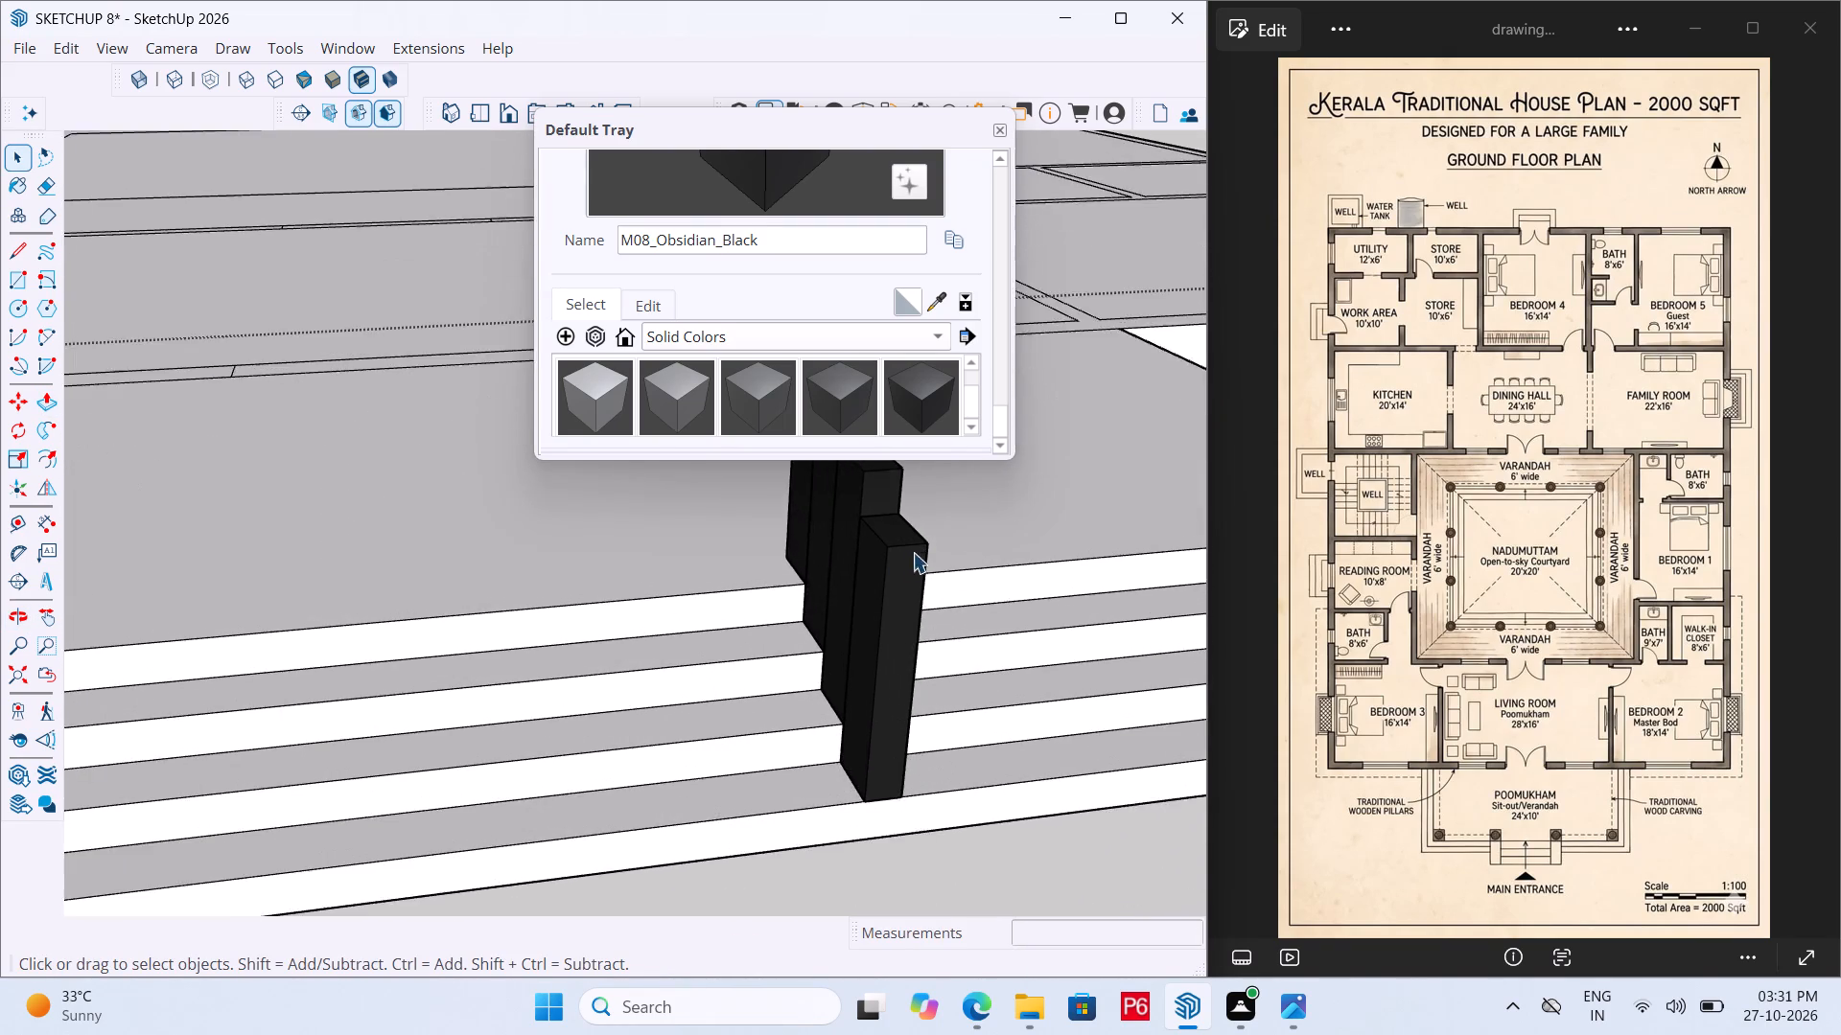
Open the lowest pillar of the second row and push its side face toward the first row inward by 2".
scroll(913, 552, up, 8)
double_click(876, 596)
click(874, 587)
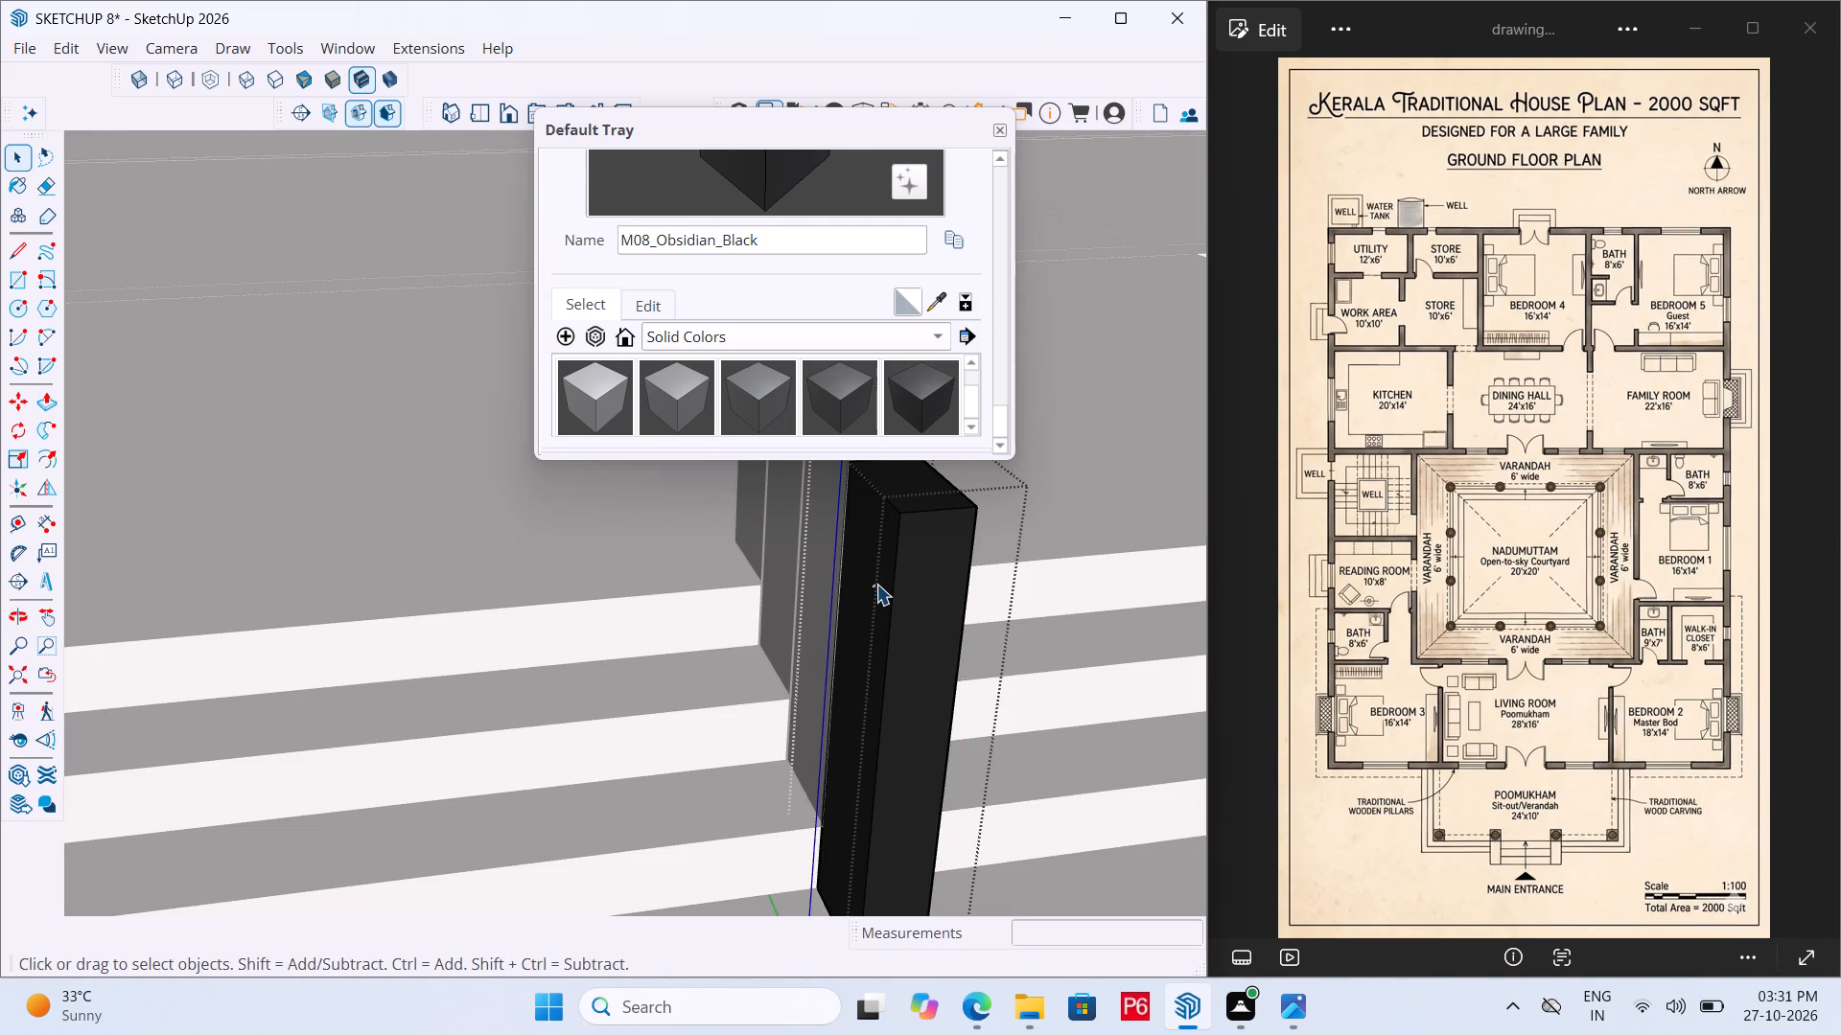
key(p)
click(876, 584)
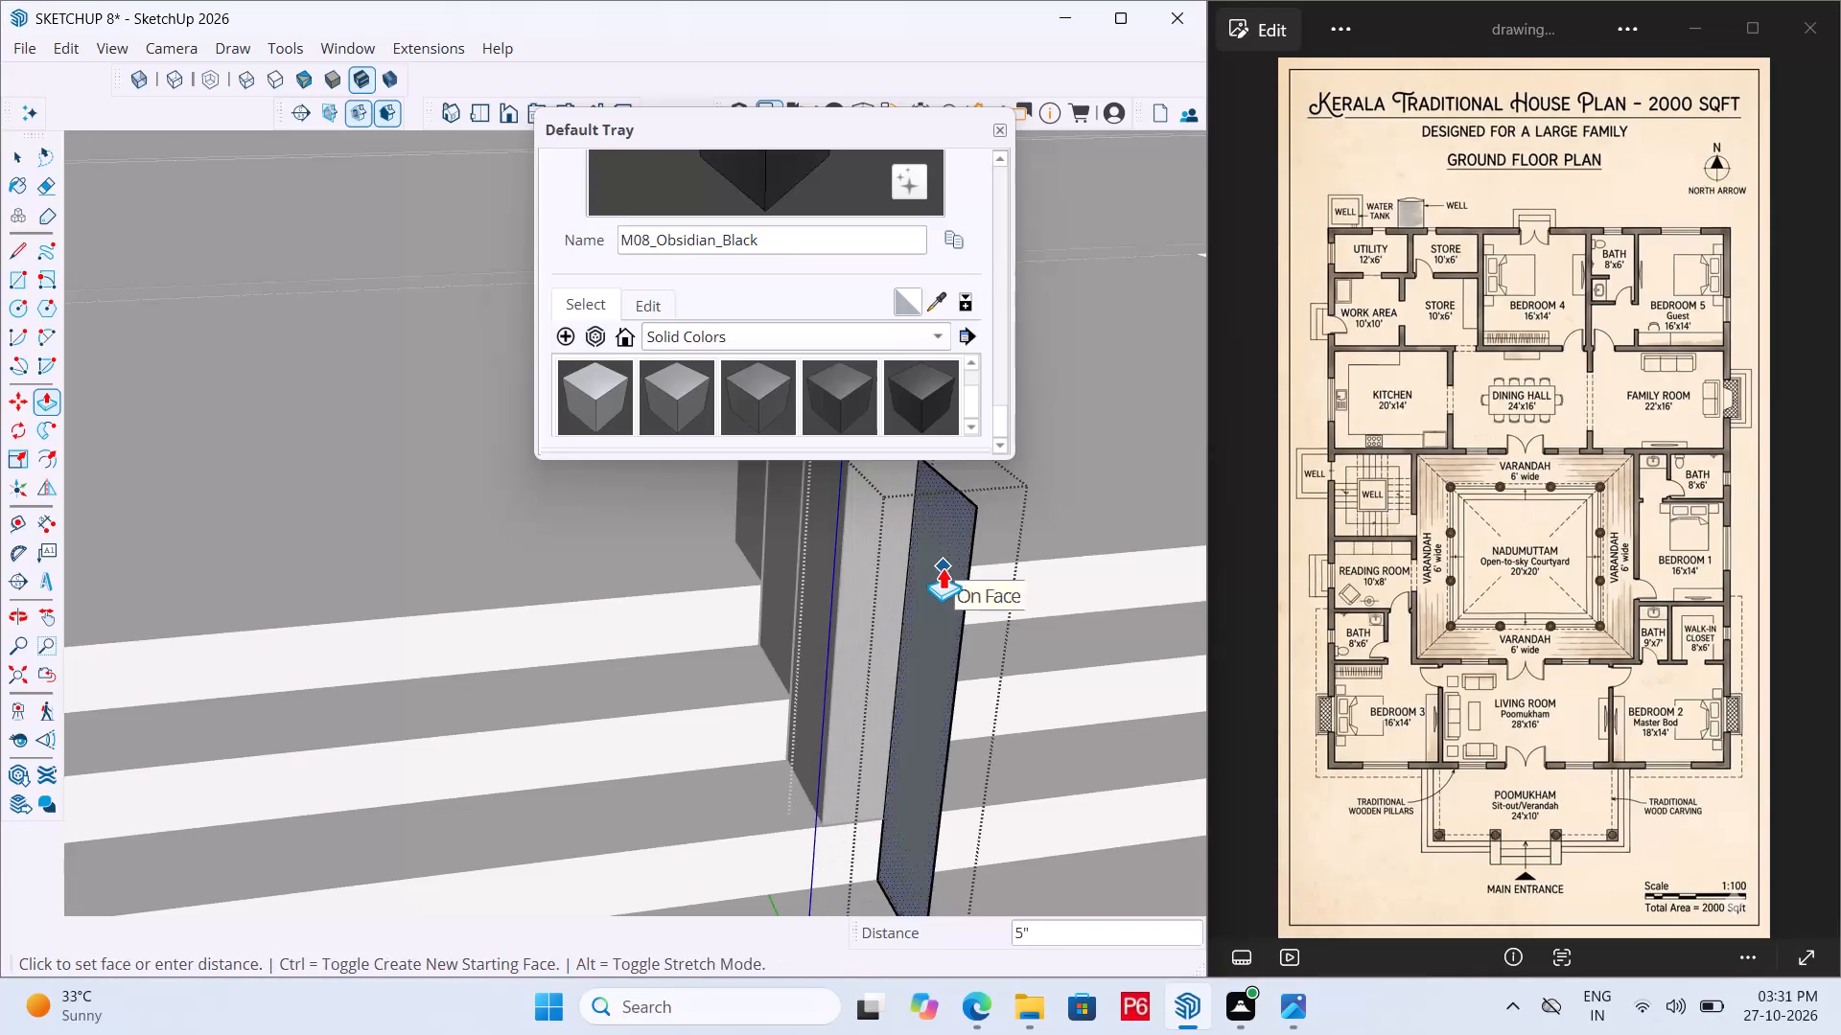
key(2)
key(shift+quotedbl)
key(Return)
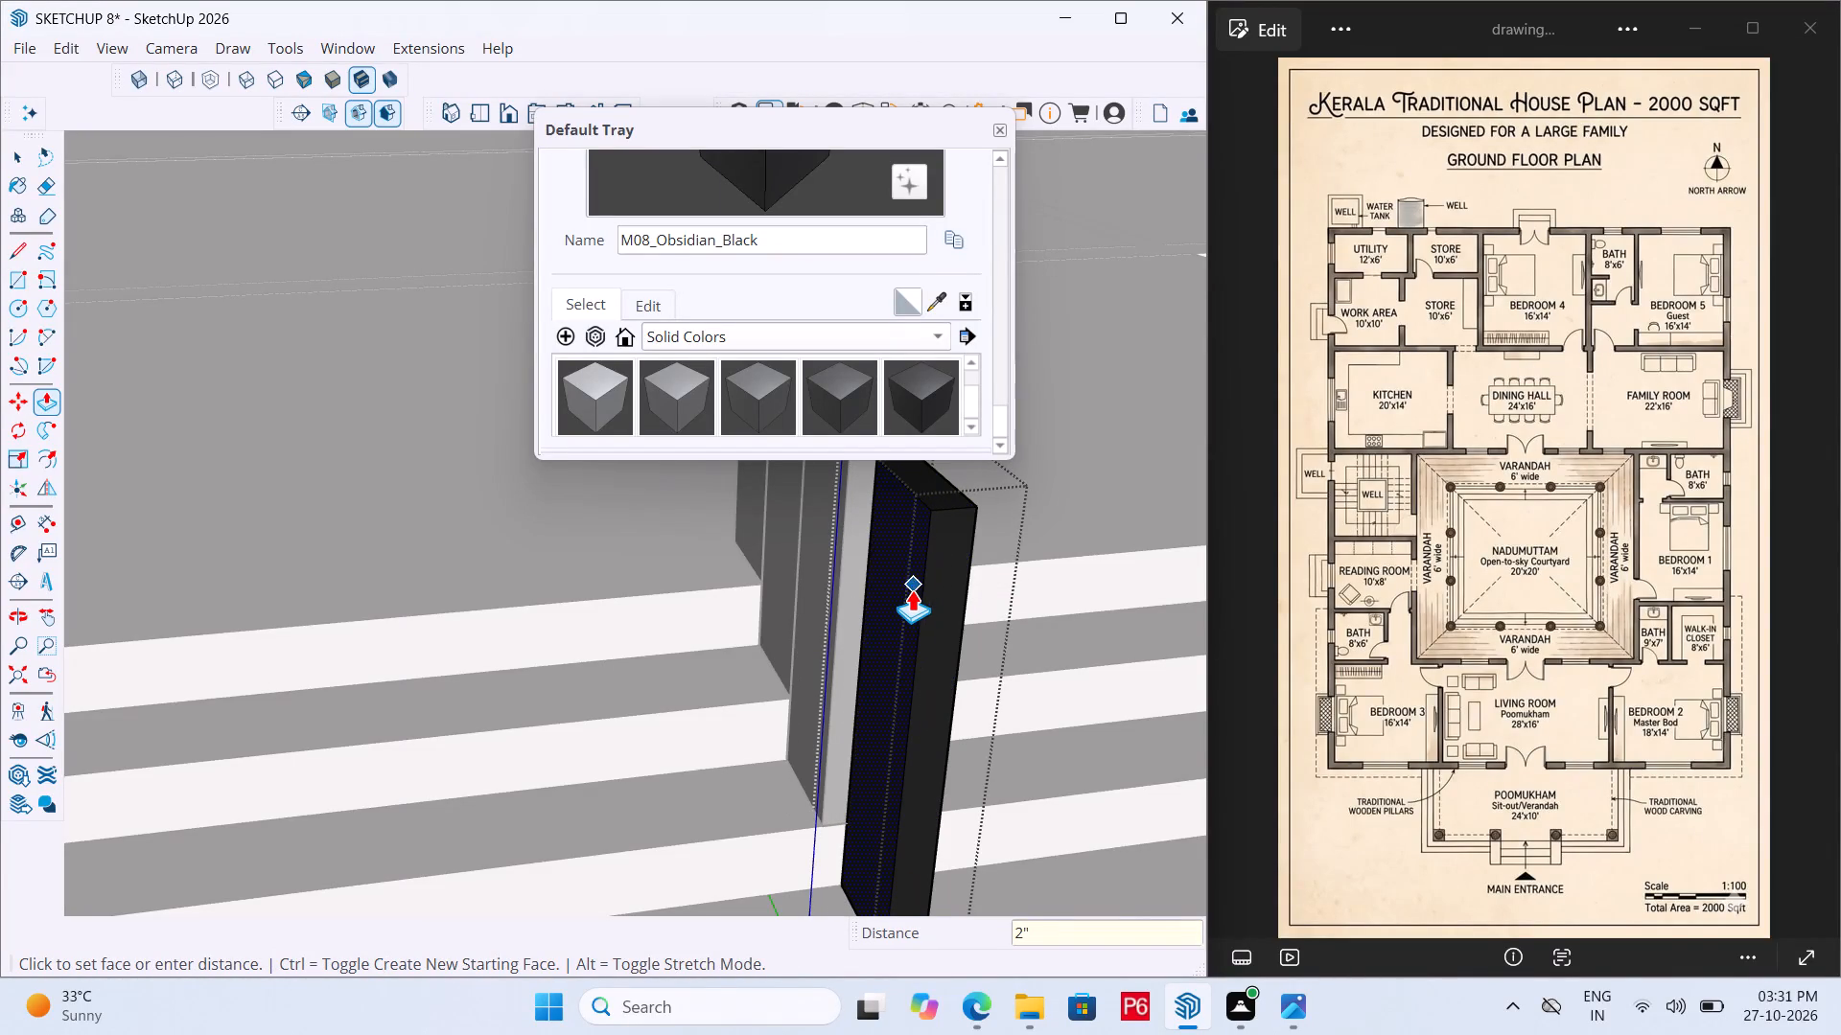
scroll(907, 666, down, 3)
key(space)
Open the second pillar up in the second row and push its matching side face inward by 2".
scroll(847, 618, up, 4)
double_click(851, 566)
click(846, 554)
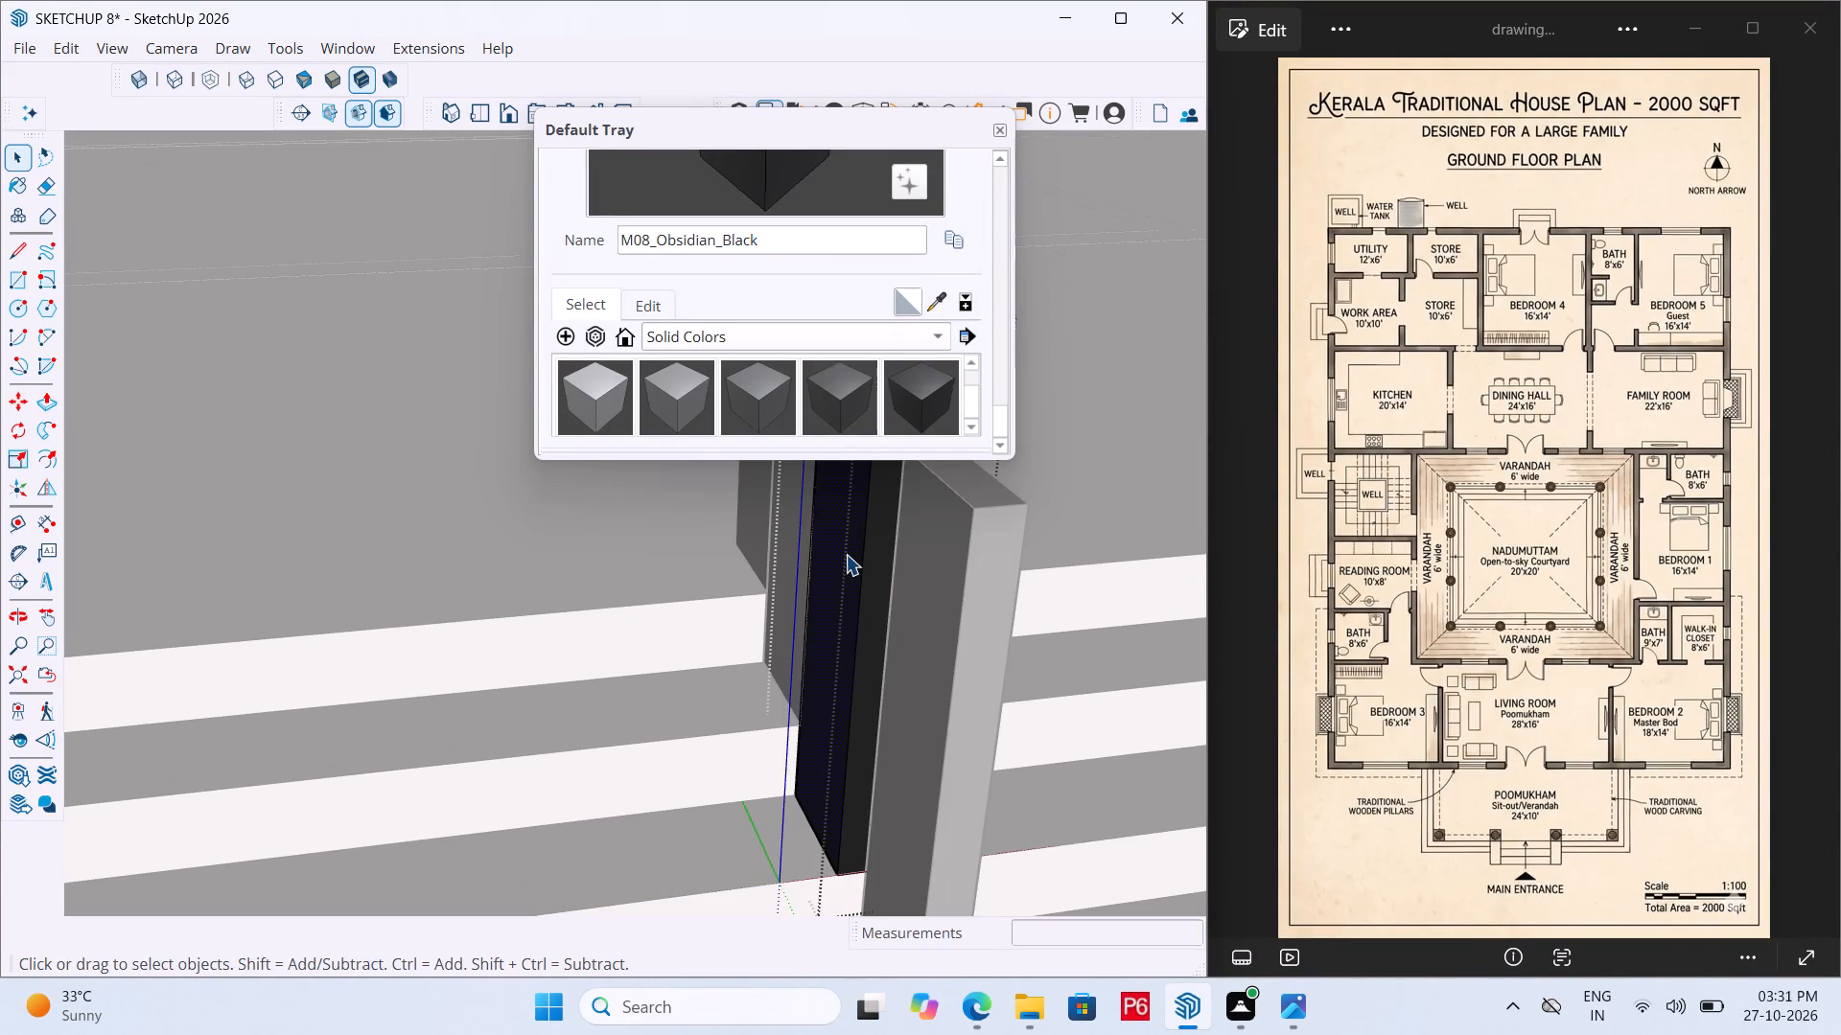
key(p)
click(846, 554)
click(916, 613)
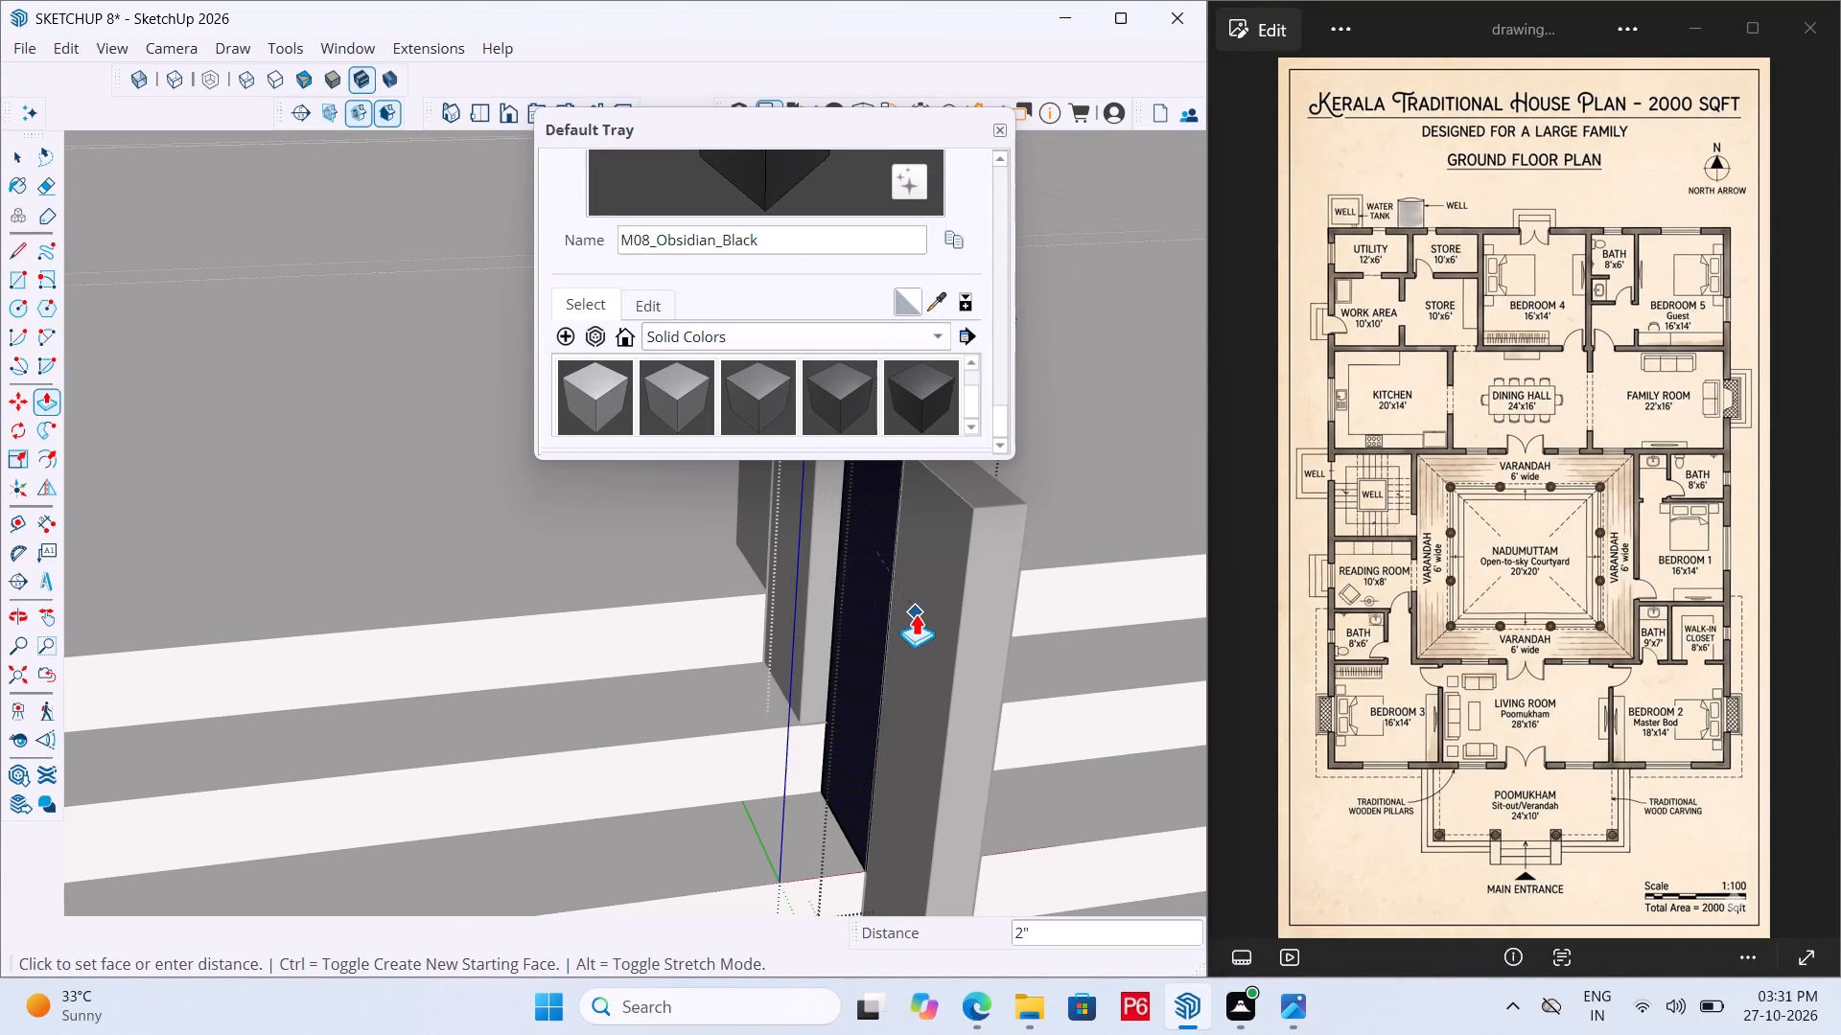
Close the floating Default Tray and save the model.
click(1002, 134)
key(ctrl+s)
key(ctrl+s)
key(ctrl+s)
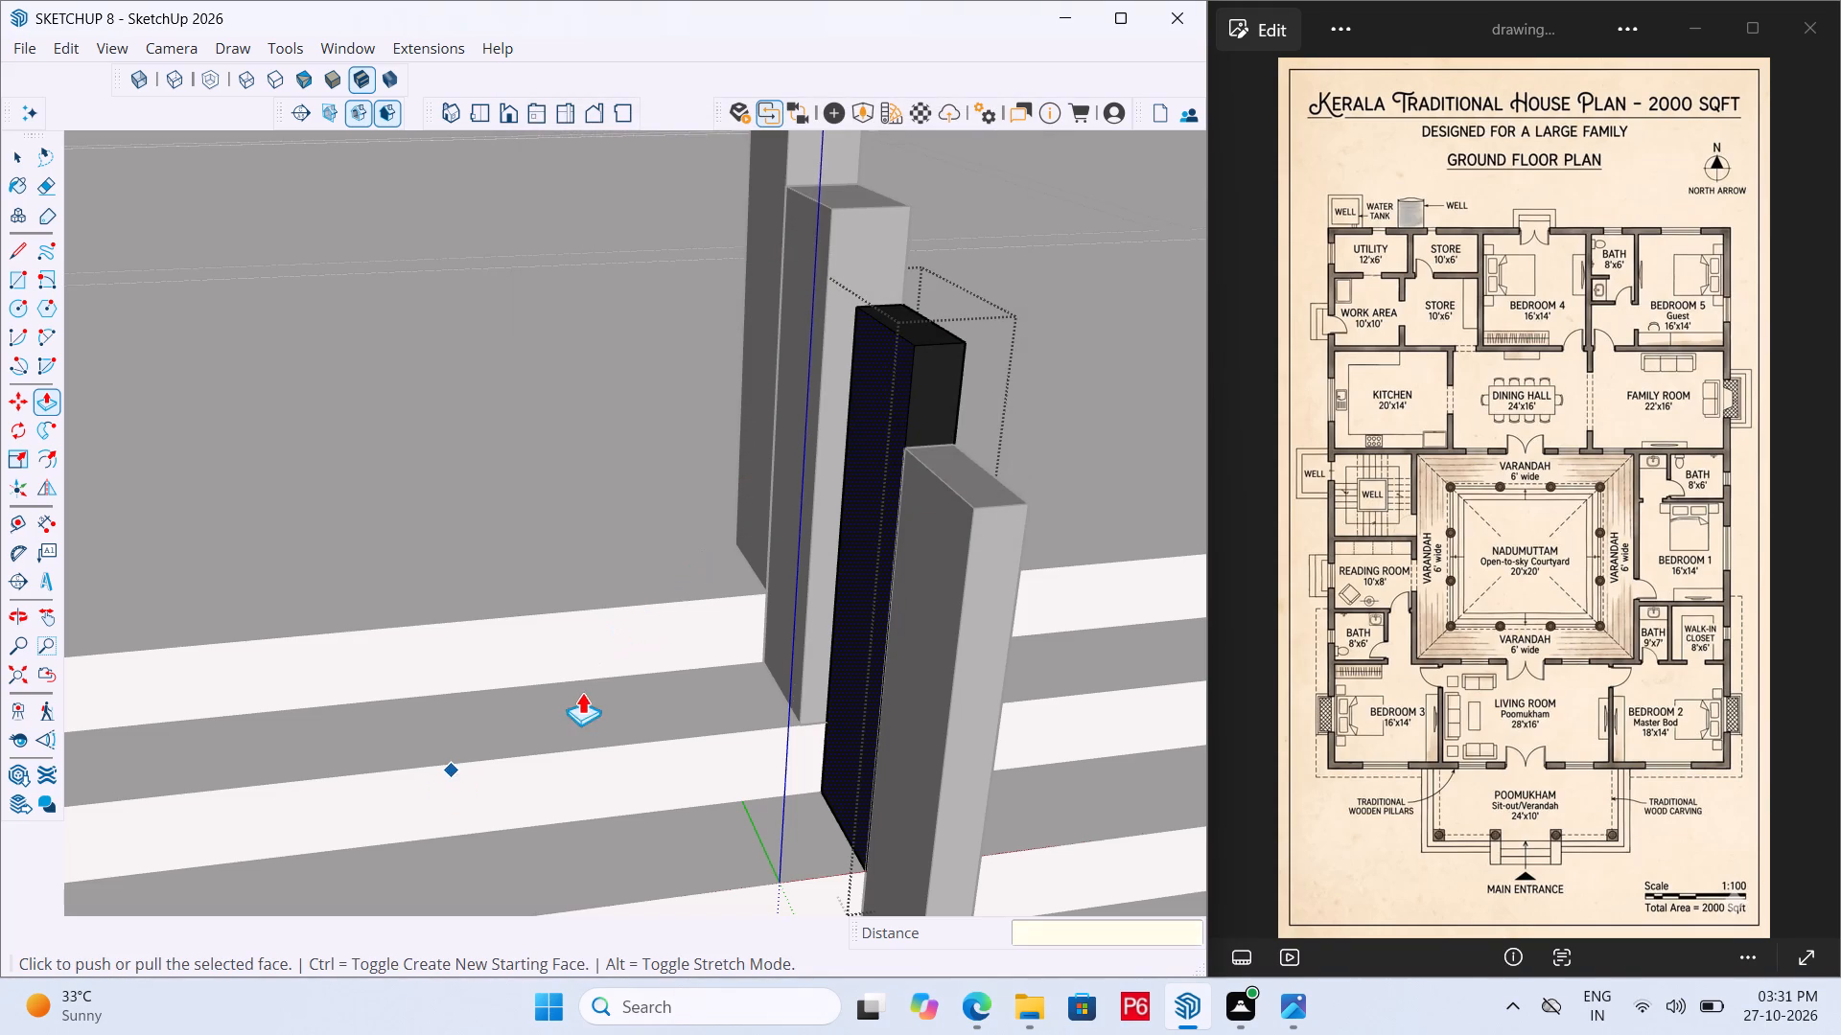
key(ctrl+s)
key(ctrl+s)
key(ctrl+s)
key(ctrl+s)
key(ctrl+s)
key(ctrl+s)
key(ctrl+s)
Open the third pillar up in the second row and push its matching side face inward, by 1/4" and another 1 3/4".
scroll(474, 673, down, 4)
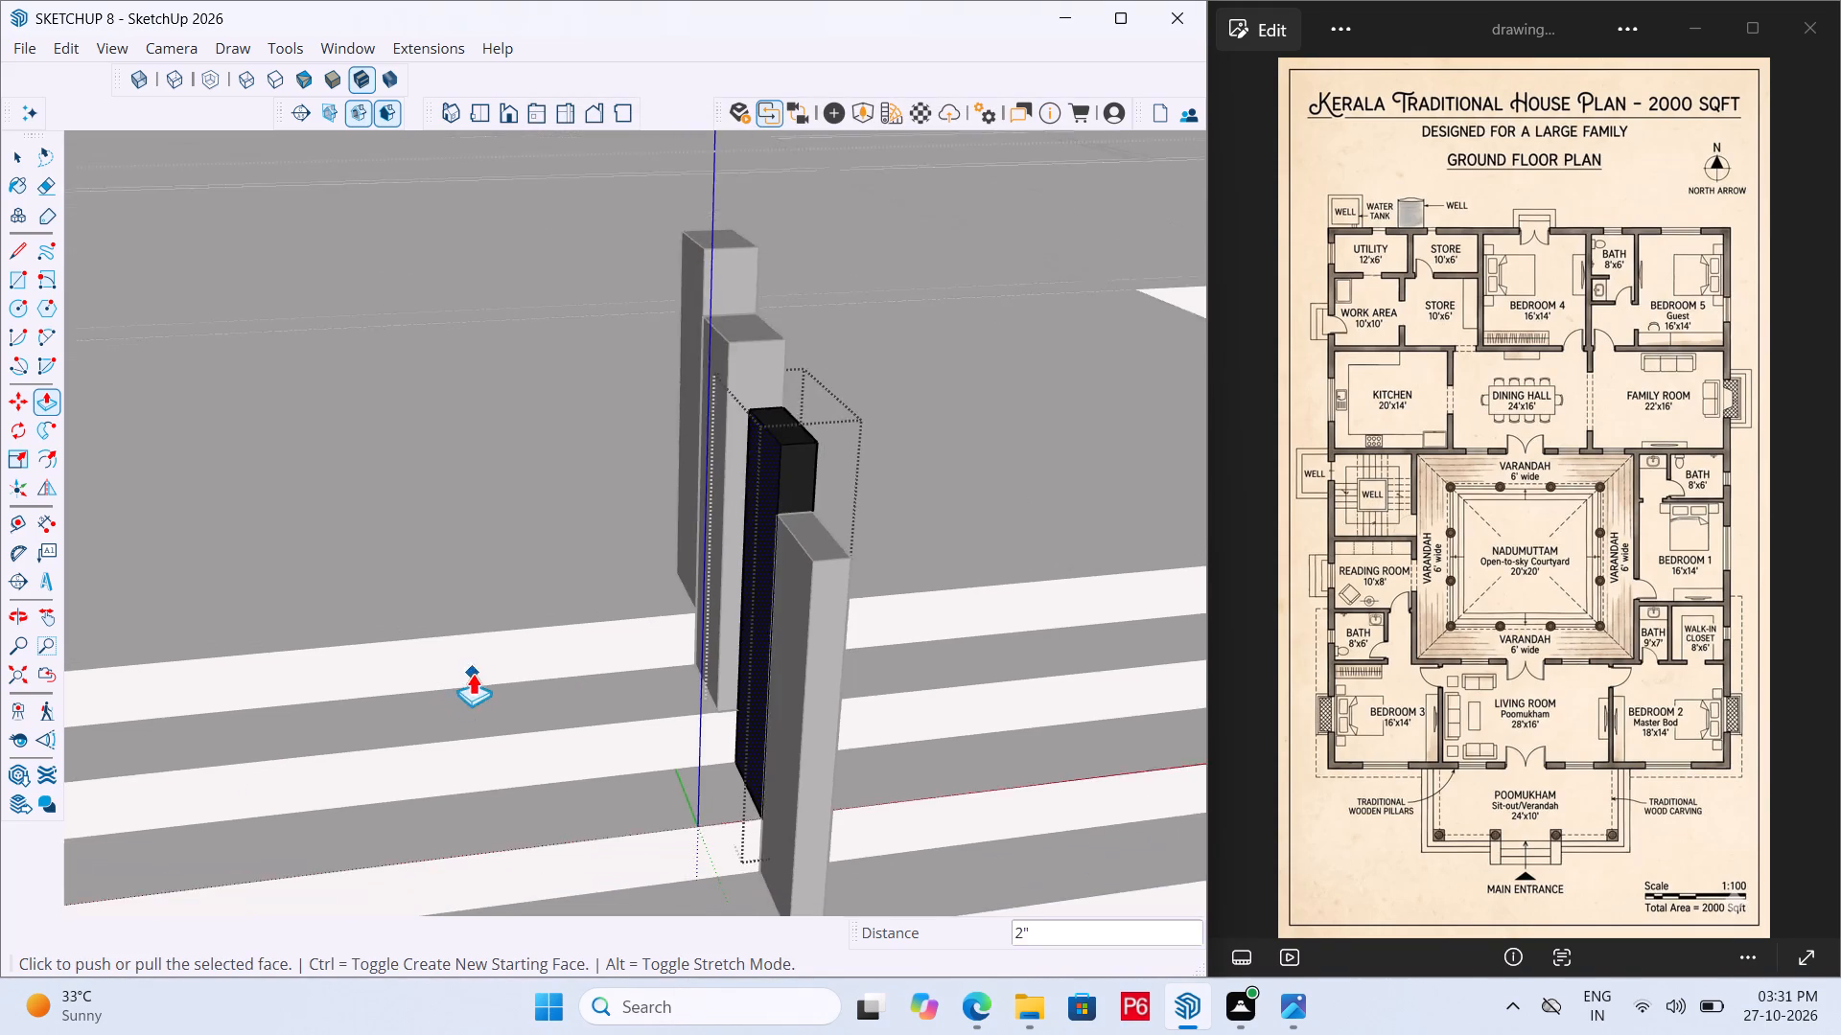
scroll(473, 673, down, 1)
middle_drag(483, 749, 773, 680)
scroll(760, 494, up, 5)
middle_drag(534, 519, 499, 548)
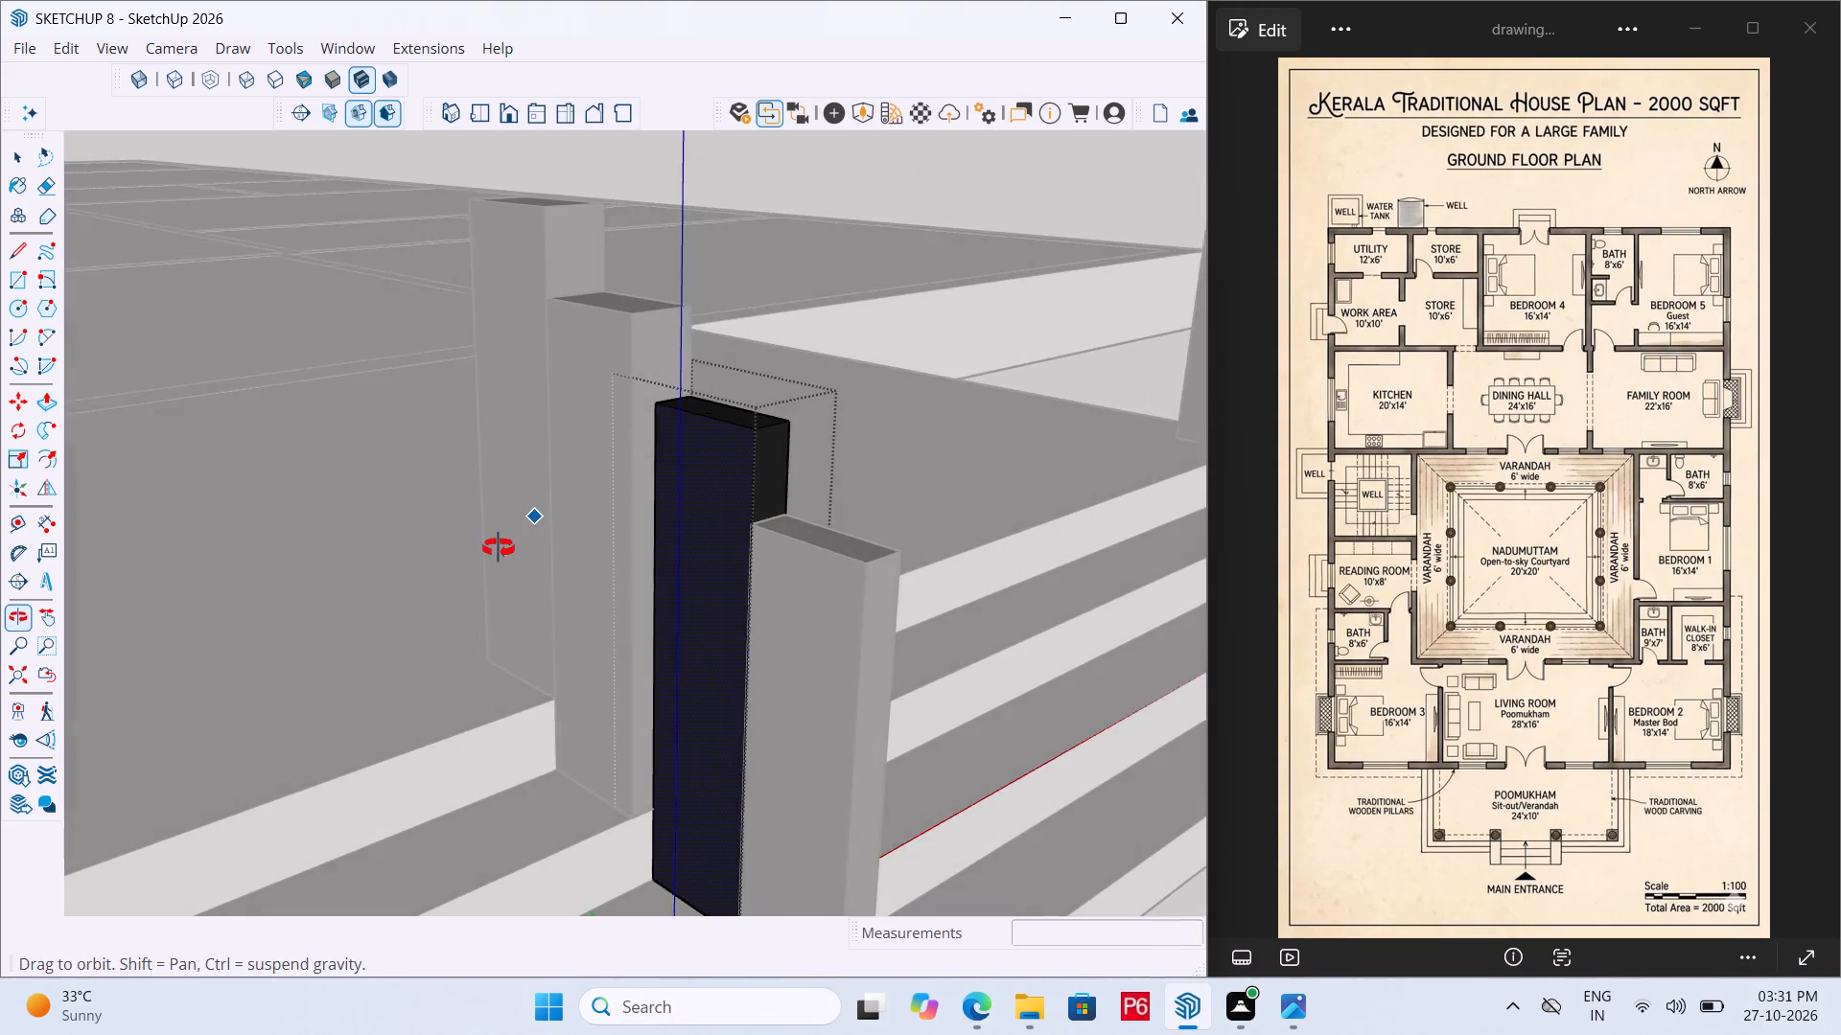
middle_drag(499, 548, 462, 575)
key(space)
click(572, 475)
triple_click(584, 452)
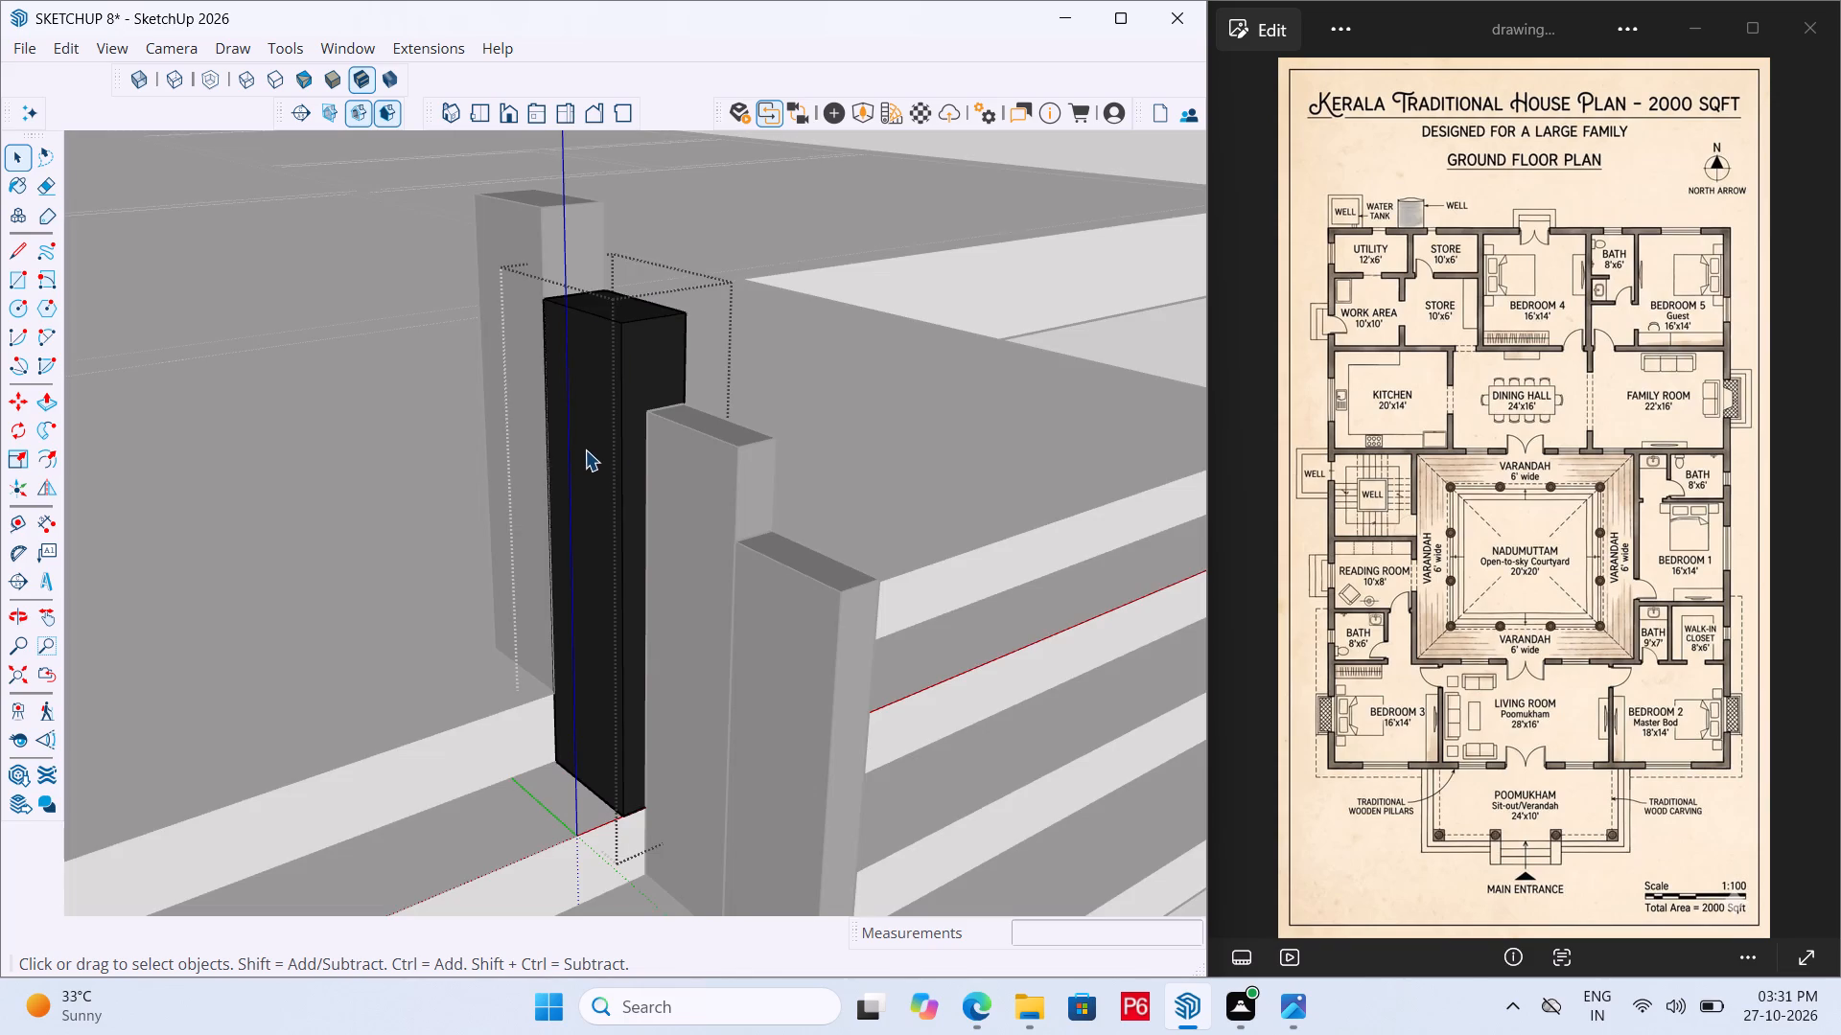
click(585, 449)
key(p)
click(589, 442)
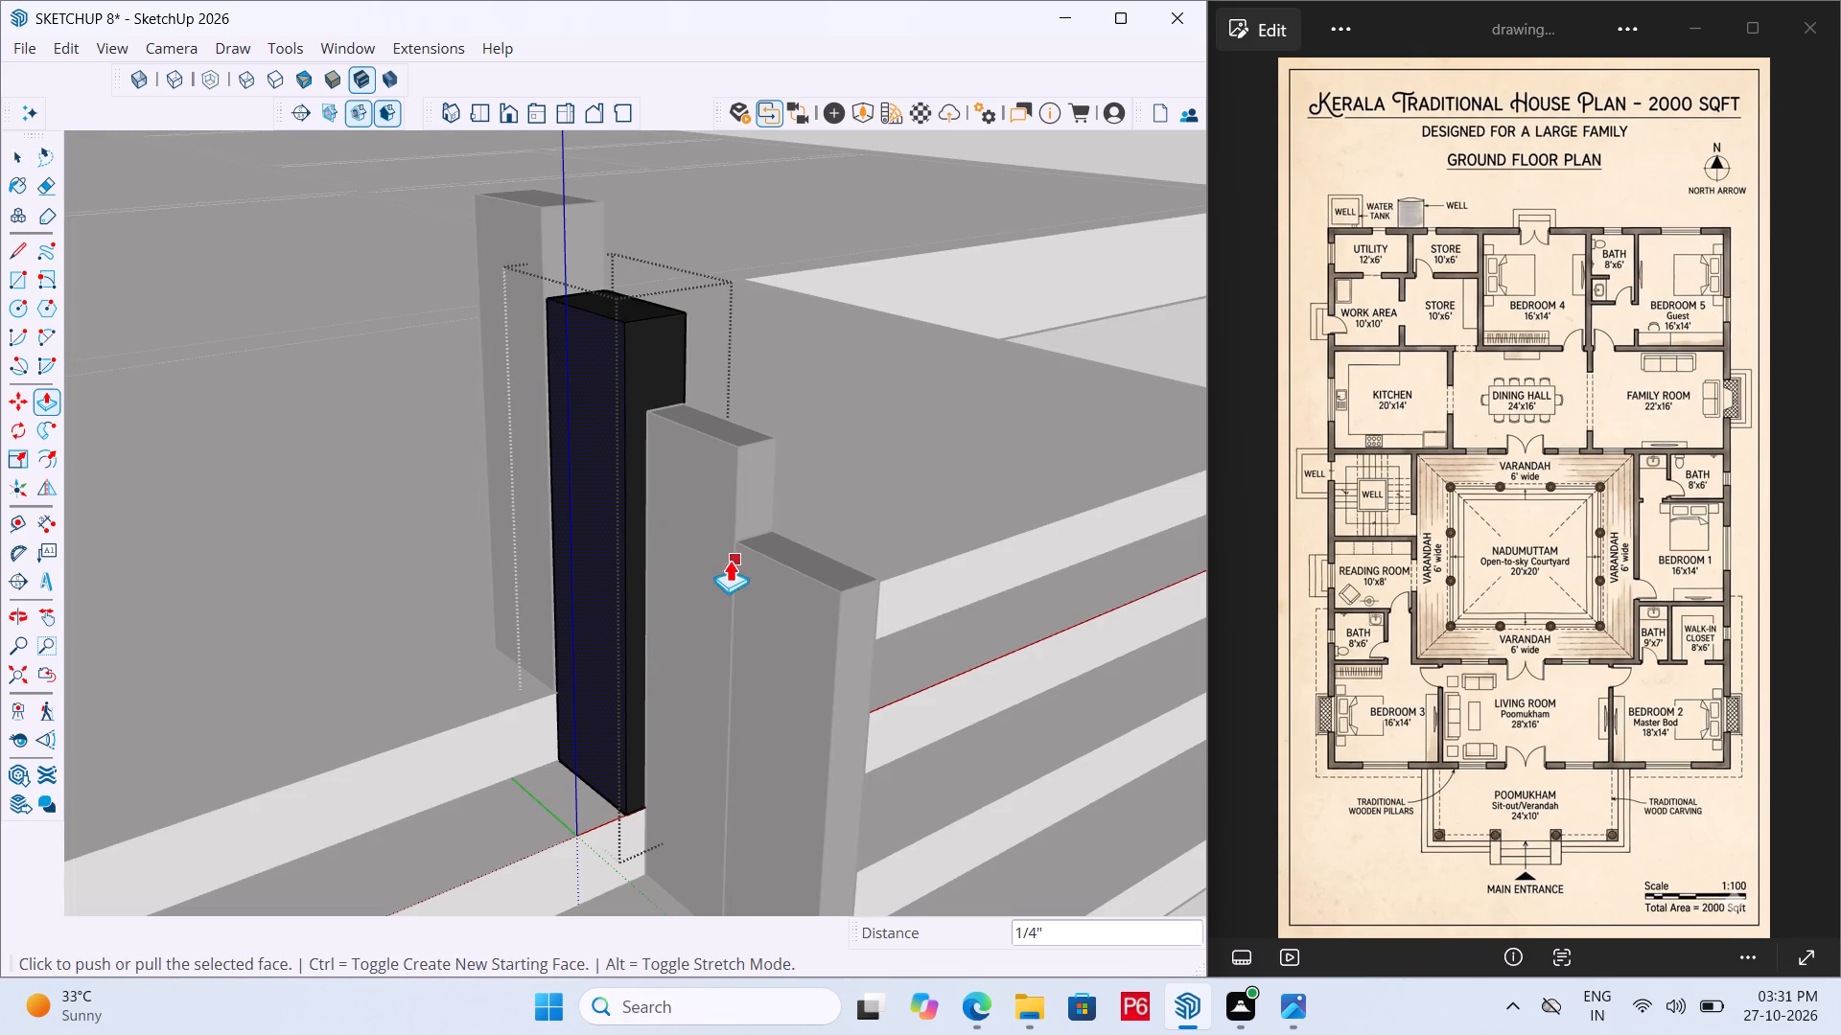
click(607, 491)
click(698, 514)
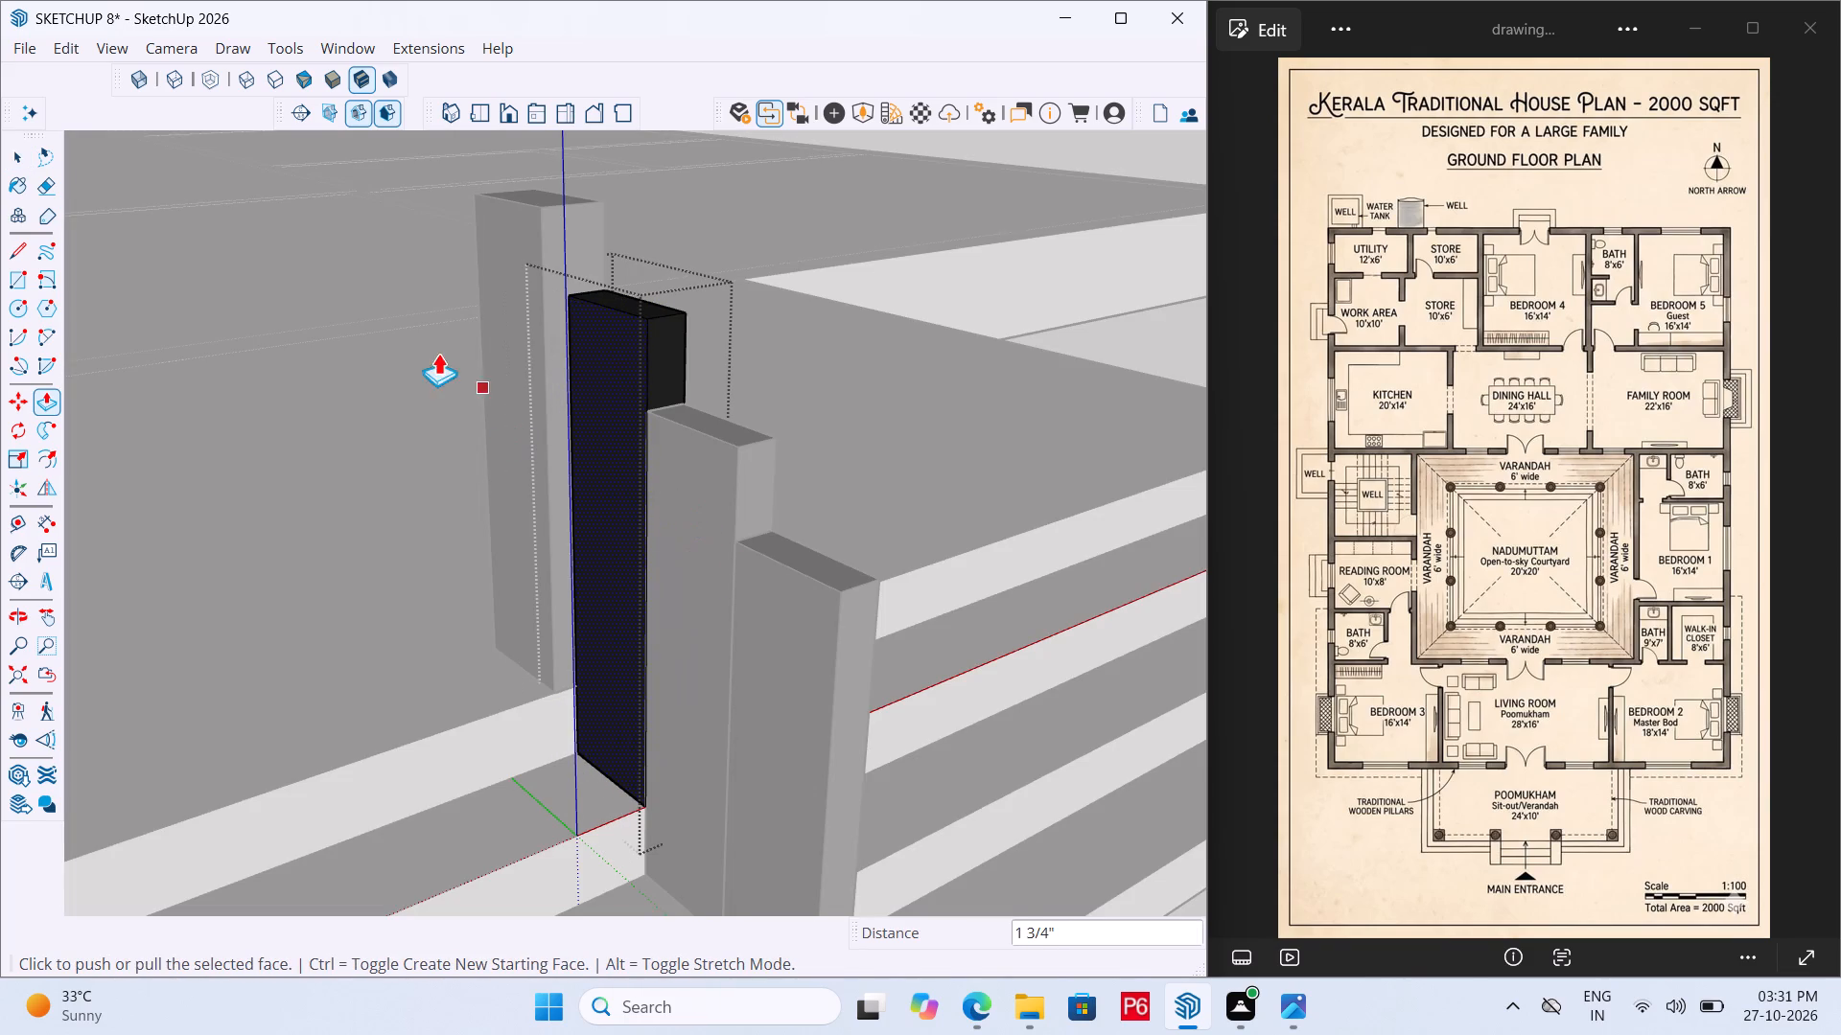
key(space)
Open the topmost pillar of the second row and push its matching side face inward by 2".
click(520, 354)
double_click(521, 351)
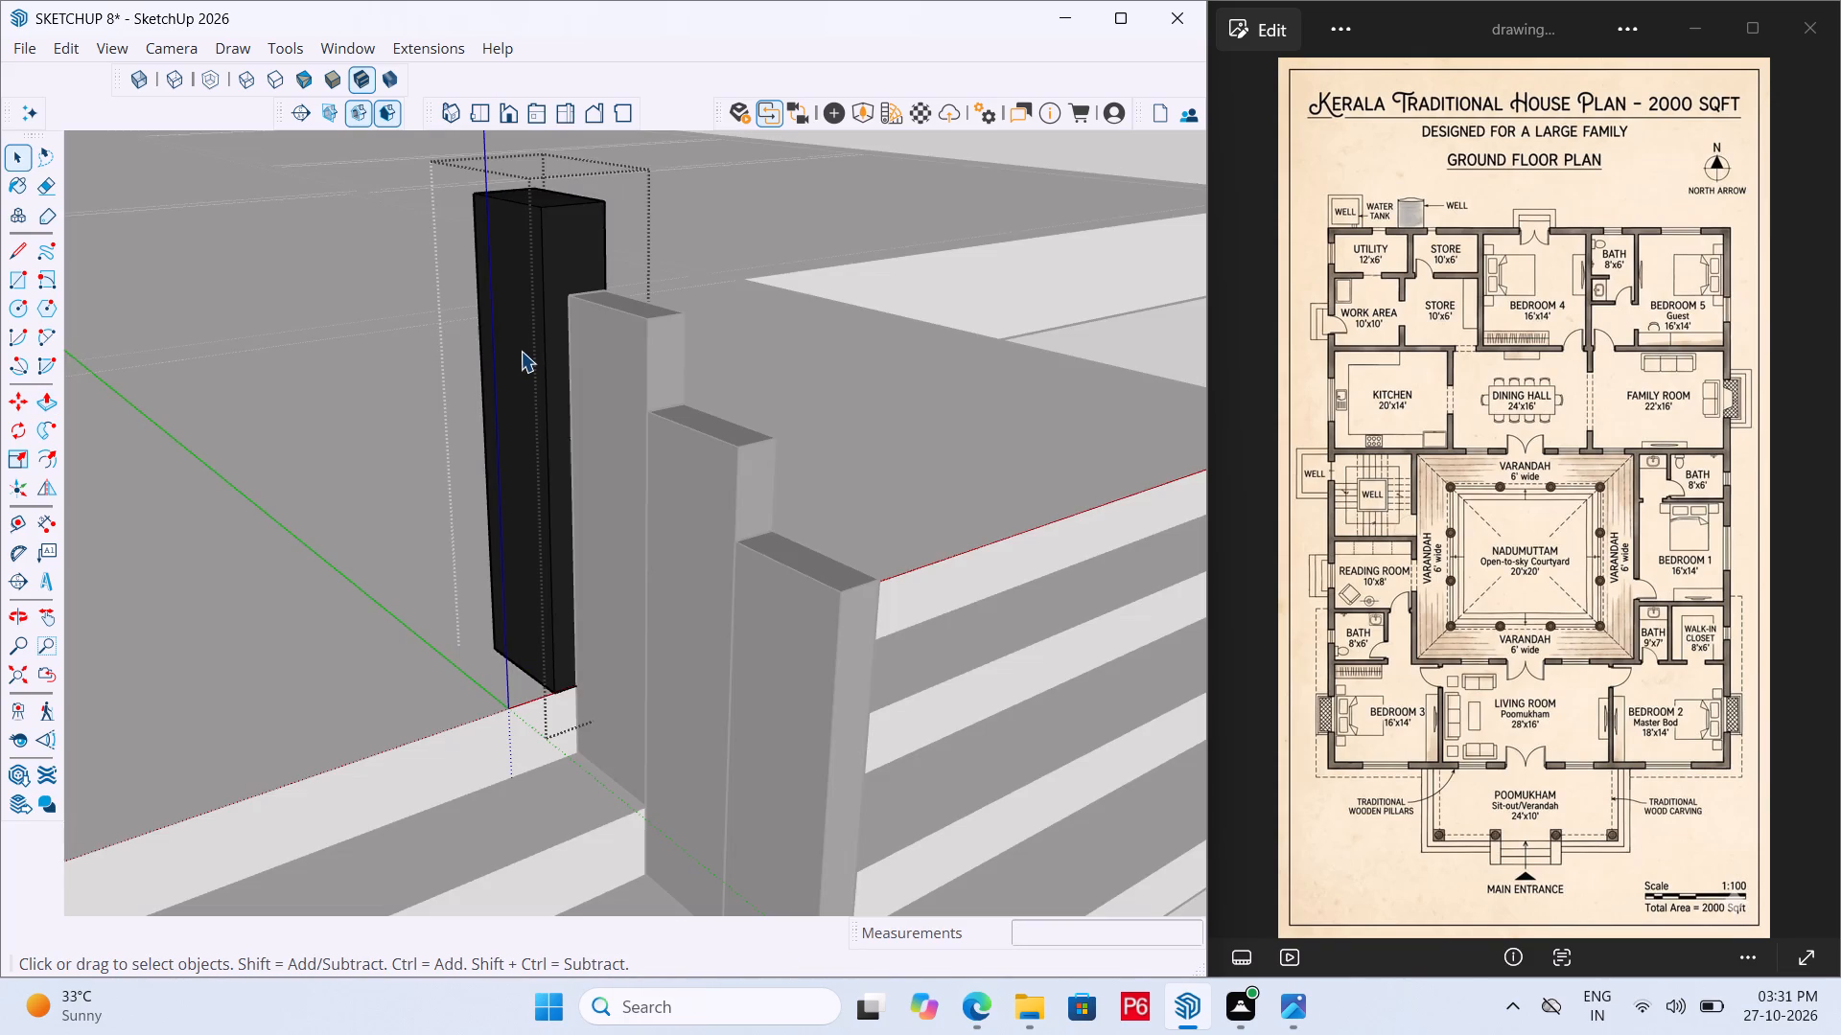
click(521, 343)
text(OP)
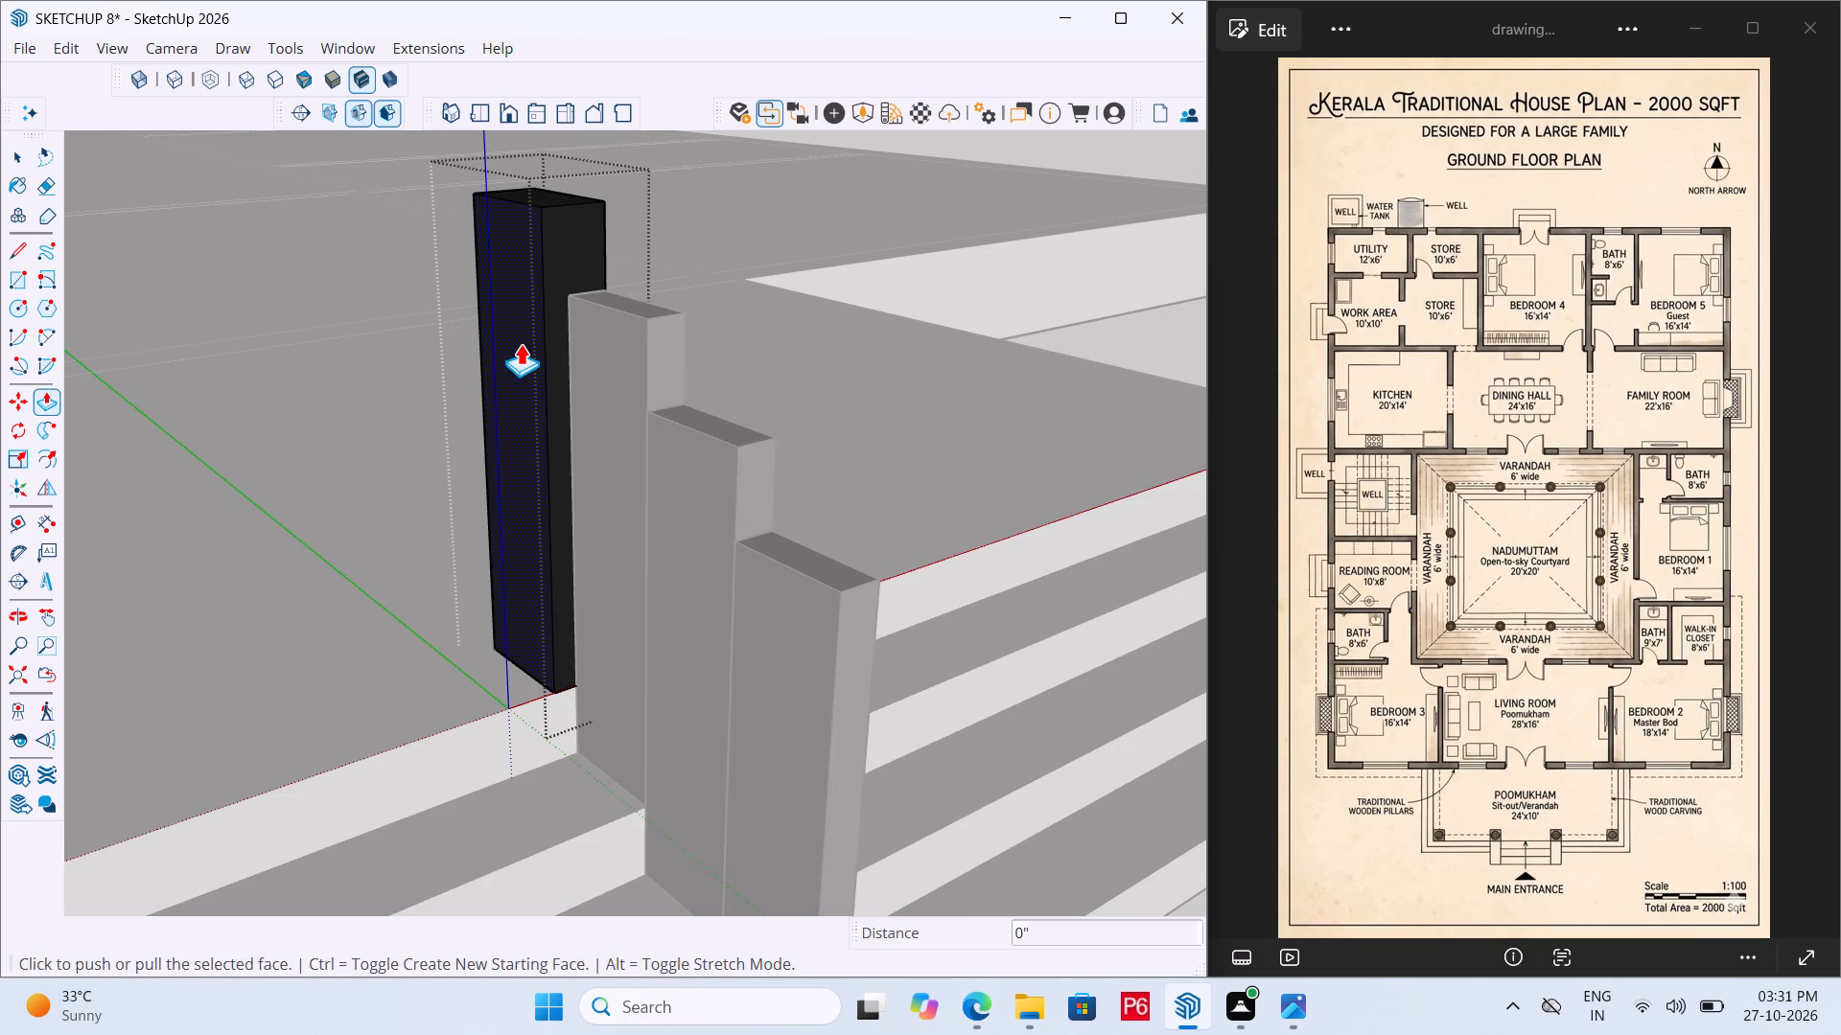
click(521, 343)
click(585, 373)
Save the model with the slimmed second pillar row.
key(ctrl+s)
key(ctrl+s)
key(ctrl+s)
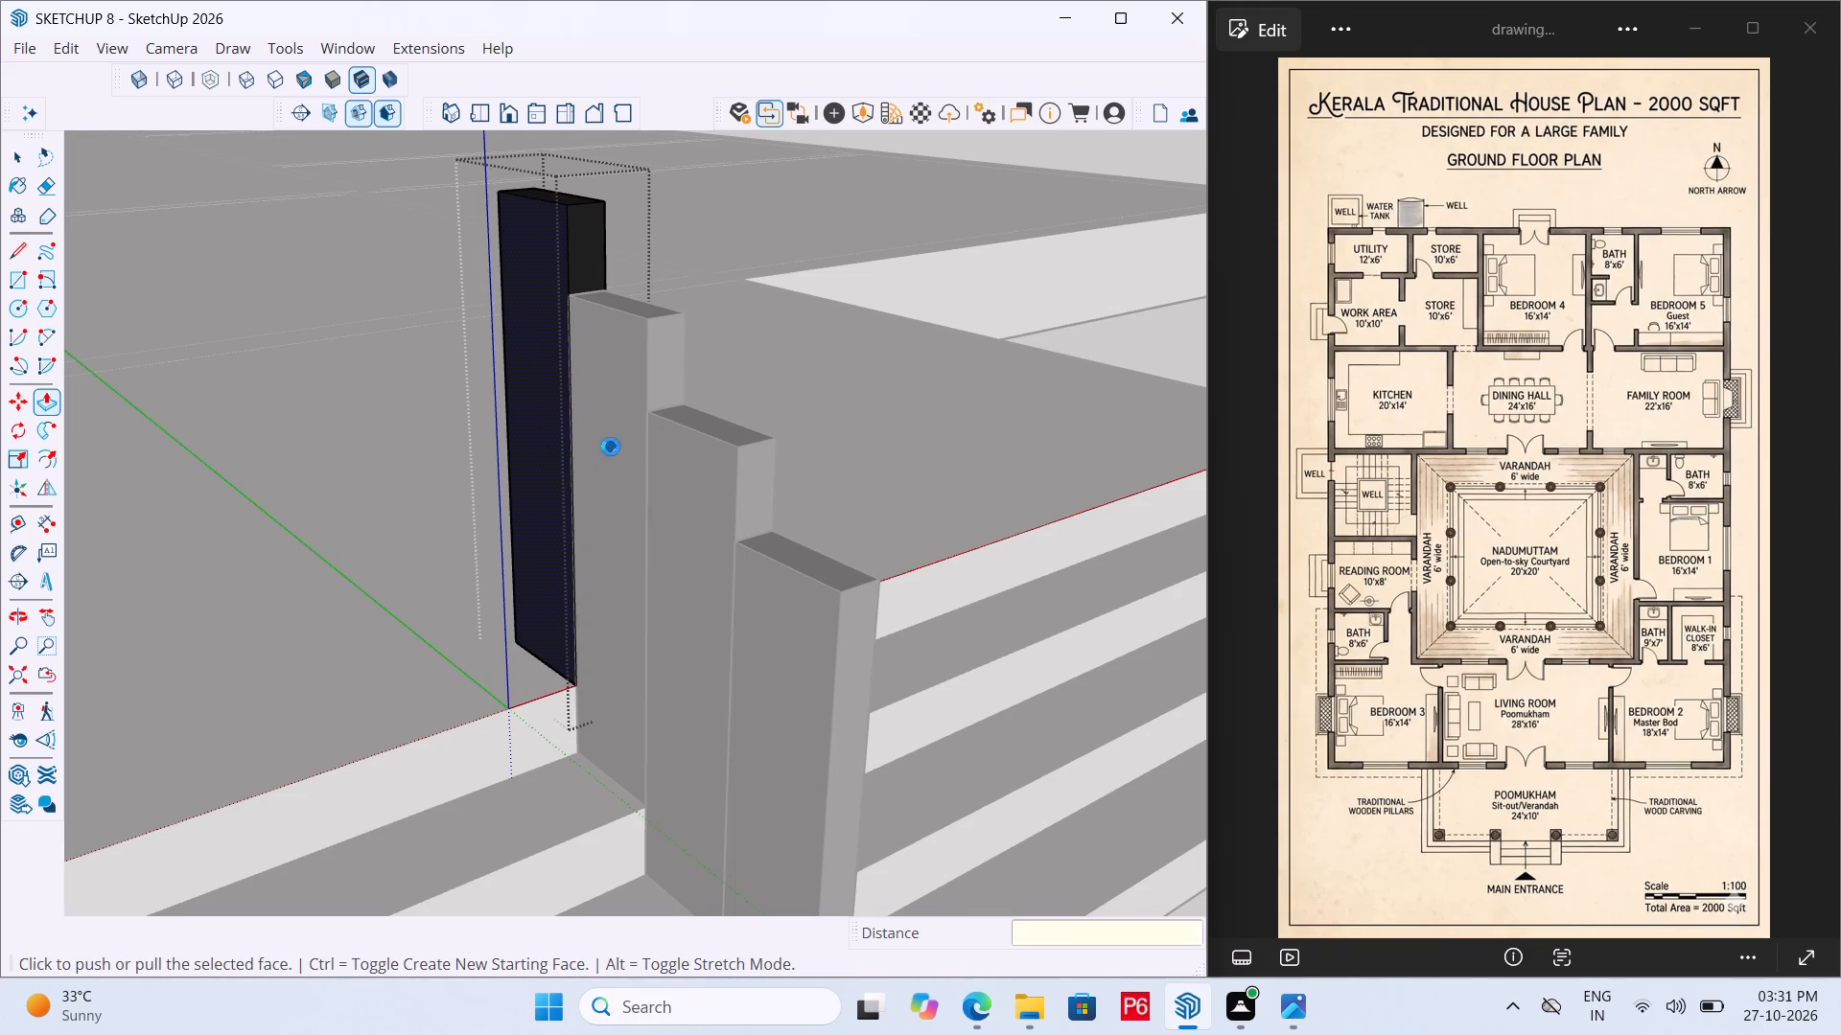
key(ctrl+s)
key(ctrl+s)
key(ctrl+s)
key(ctrl+s)
key(ctrl+s)
Examine the entrance steps, both slimmed pillar rows and the corner pillars from several angles.
scroll(611, 437, down, 6)
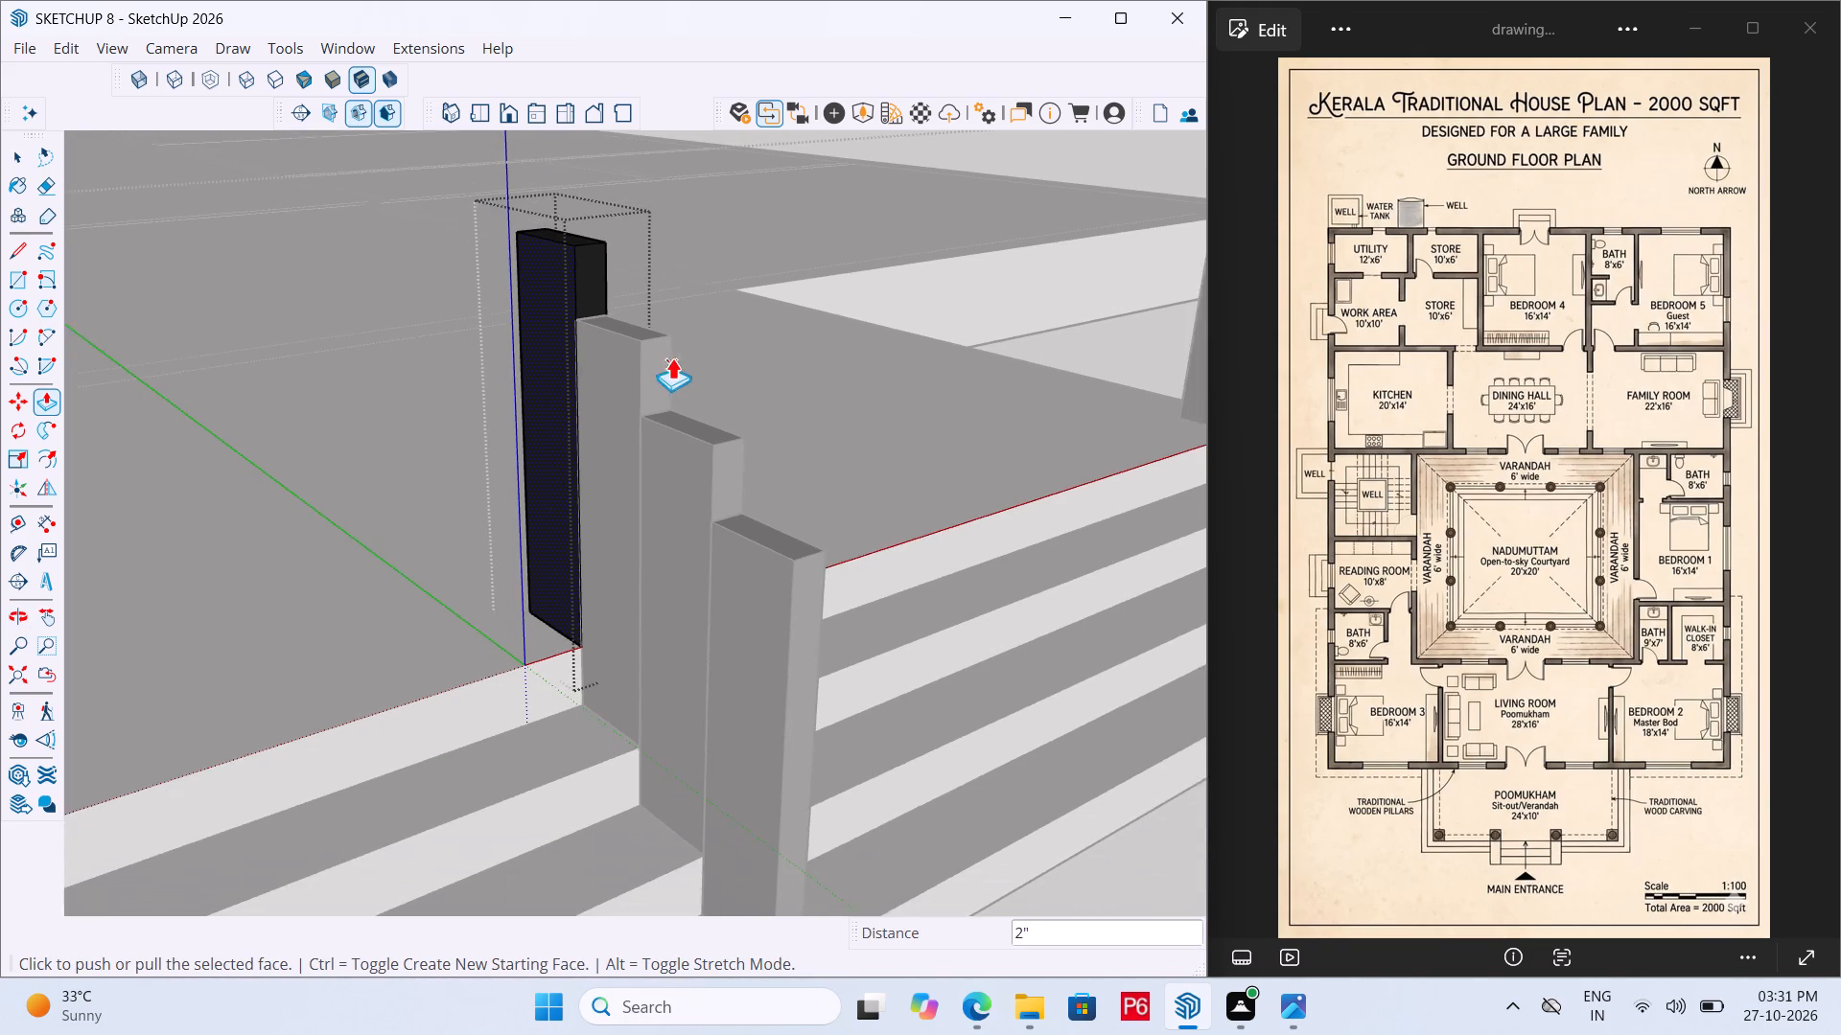
scroll(655, 382, down, 12)
middle_drag(598, 461, 423, 636)
key(space)
click(719, 702)
middle_drag(726, 646, 52, 621)
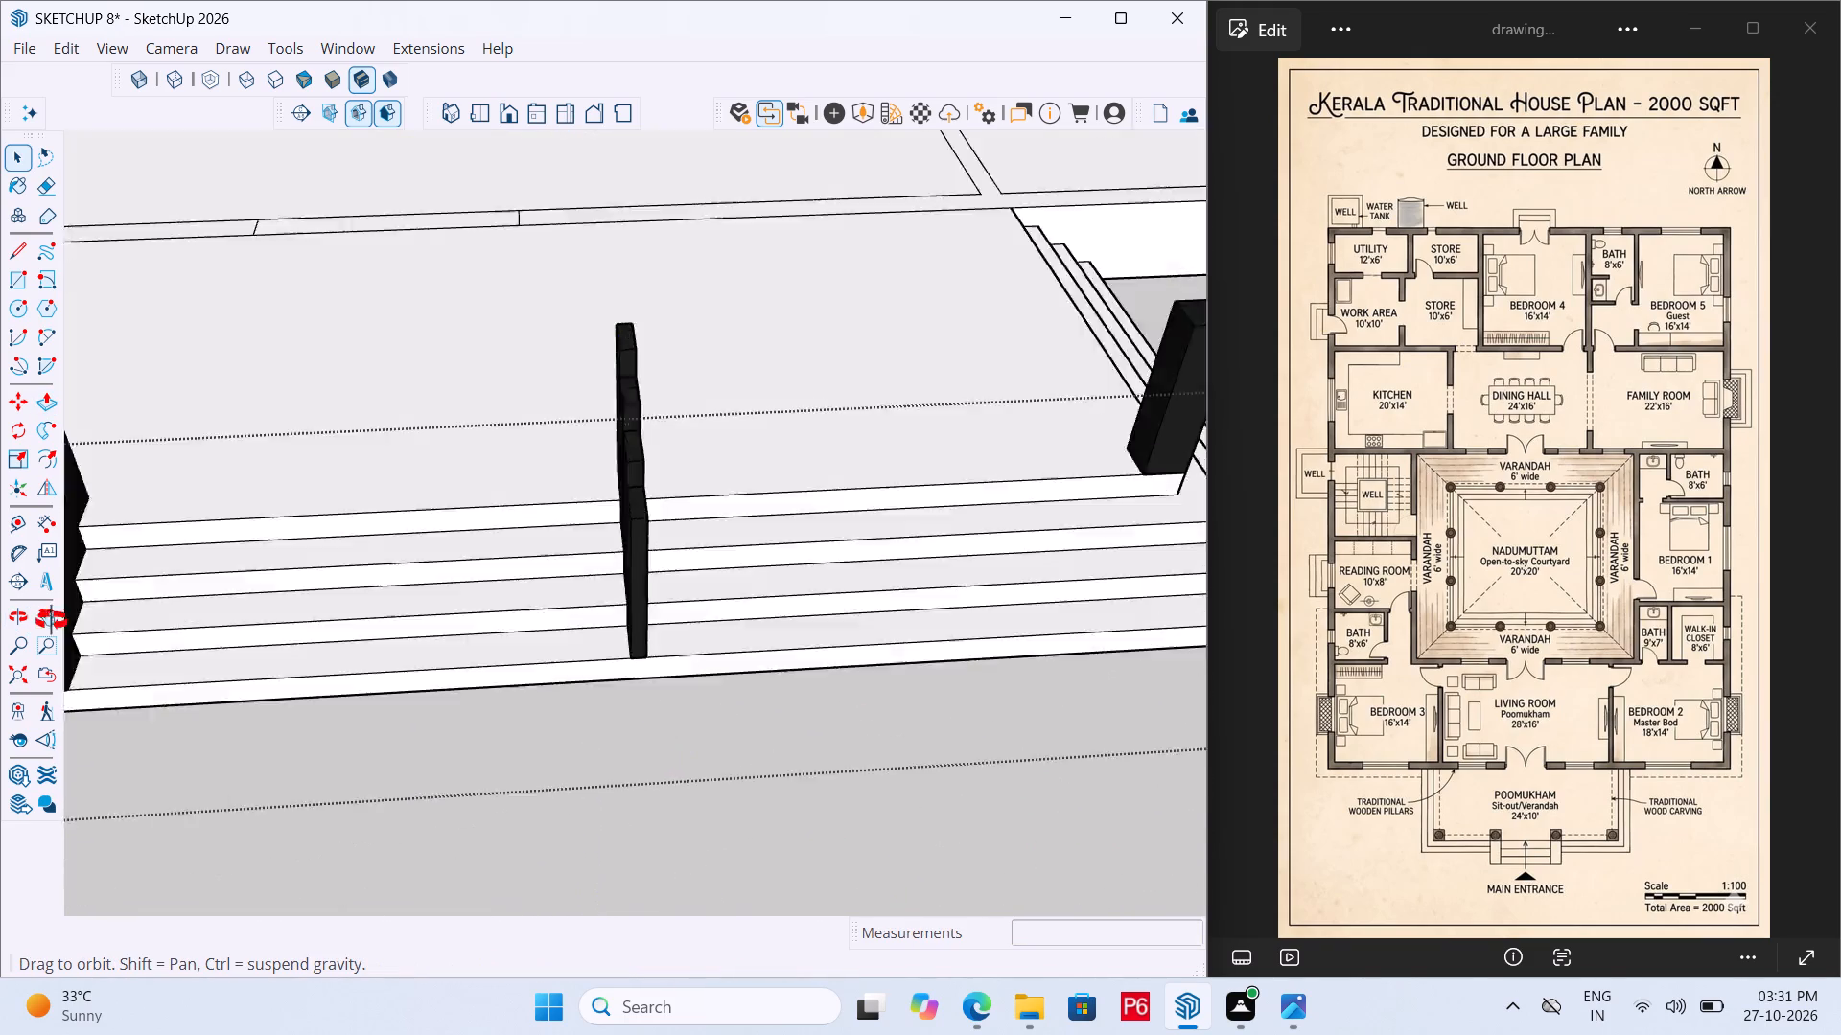
middle_drag(52, 621, 403, 595)
scroll(988, 534, down, 6)
scroll(459, 516, down, 1)
middle_drag(459, 516, 447, 543)
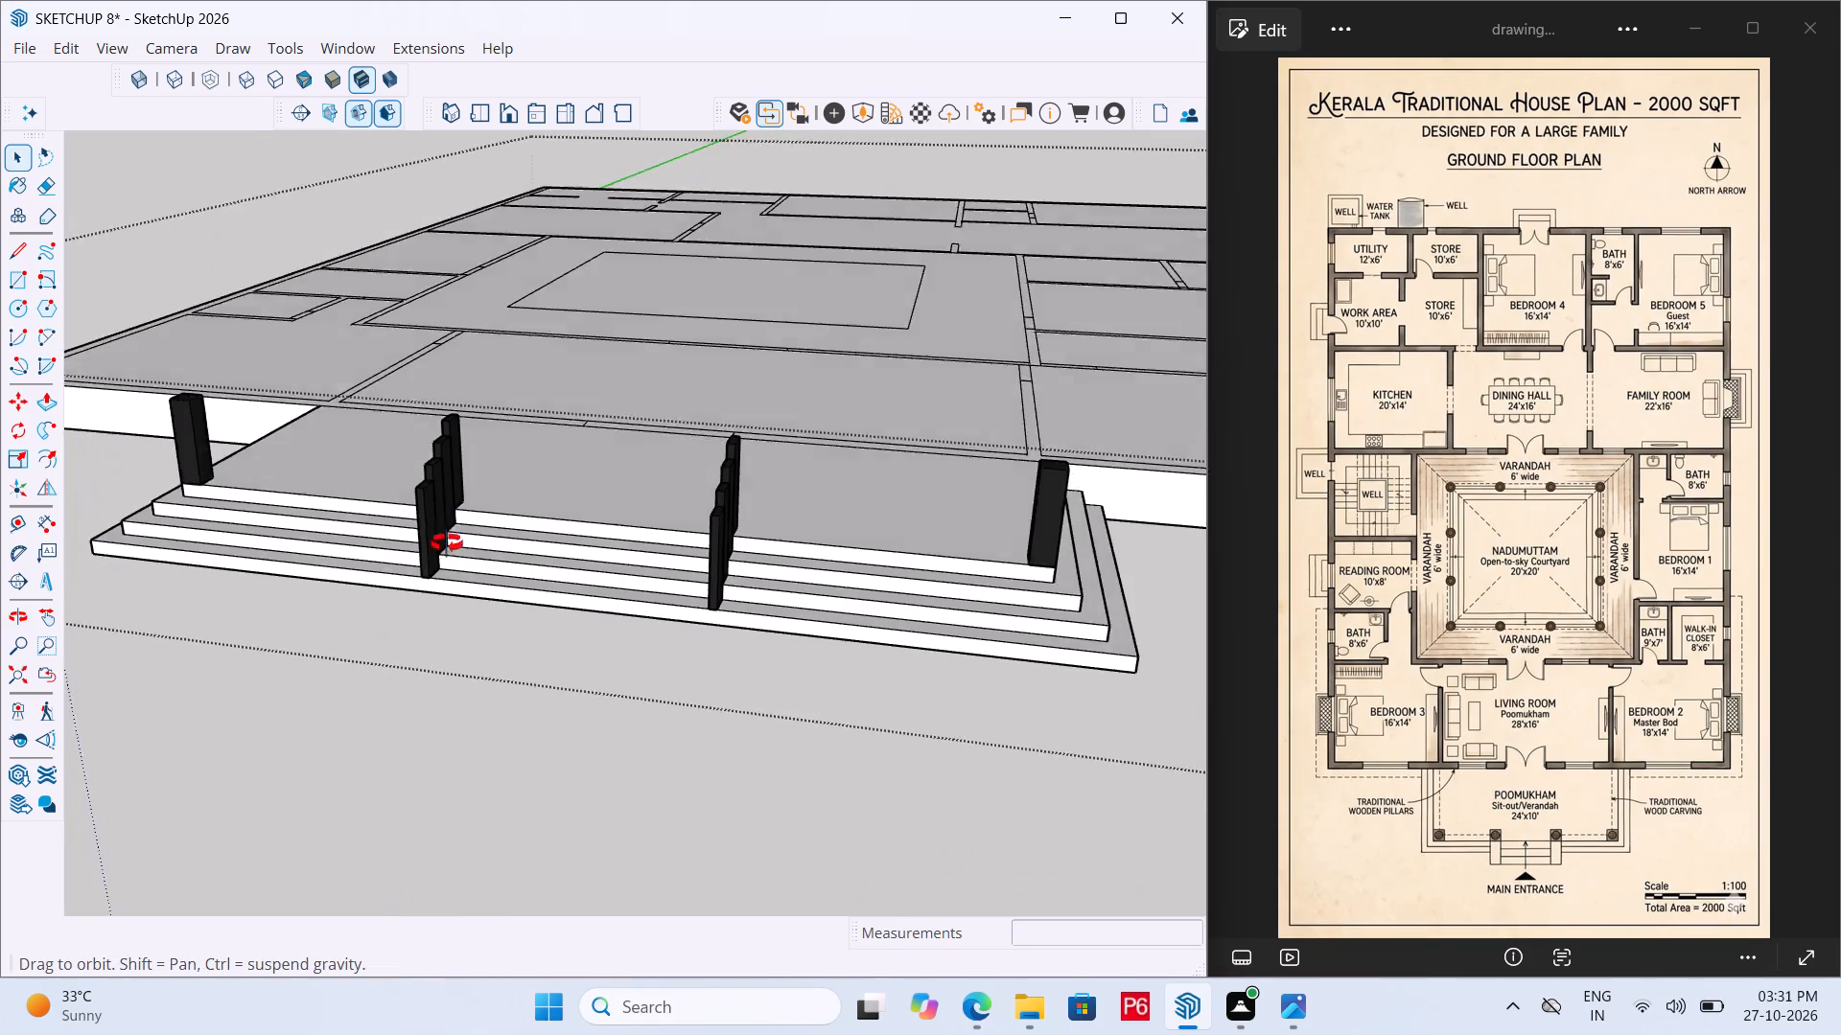
middle_drag(447, 543, 362, 697)
scroll(342, 605, down, 5)
middle_drag(430, 563, 1072, 371)
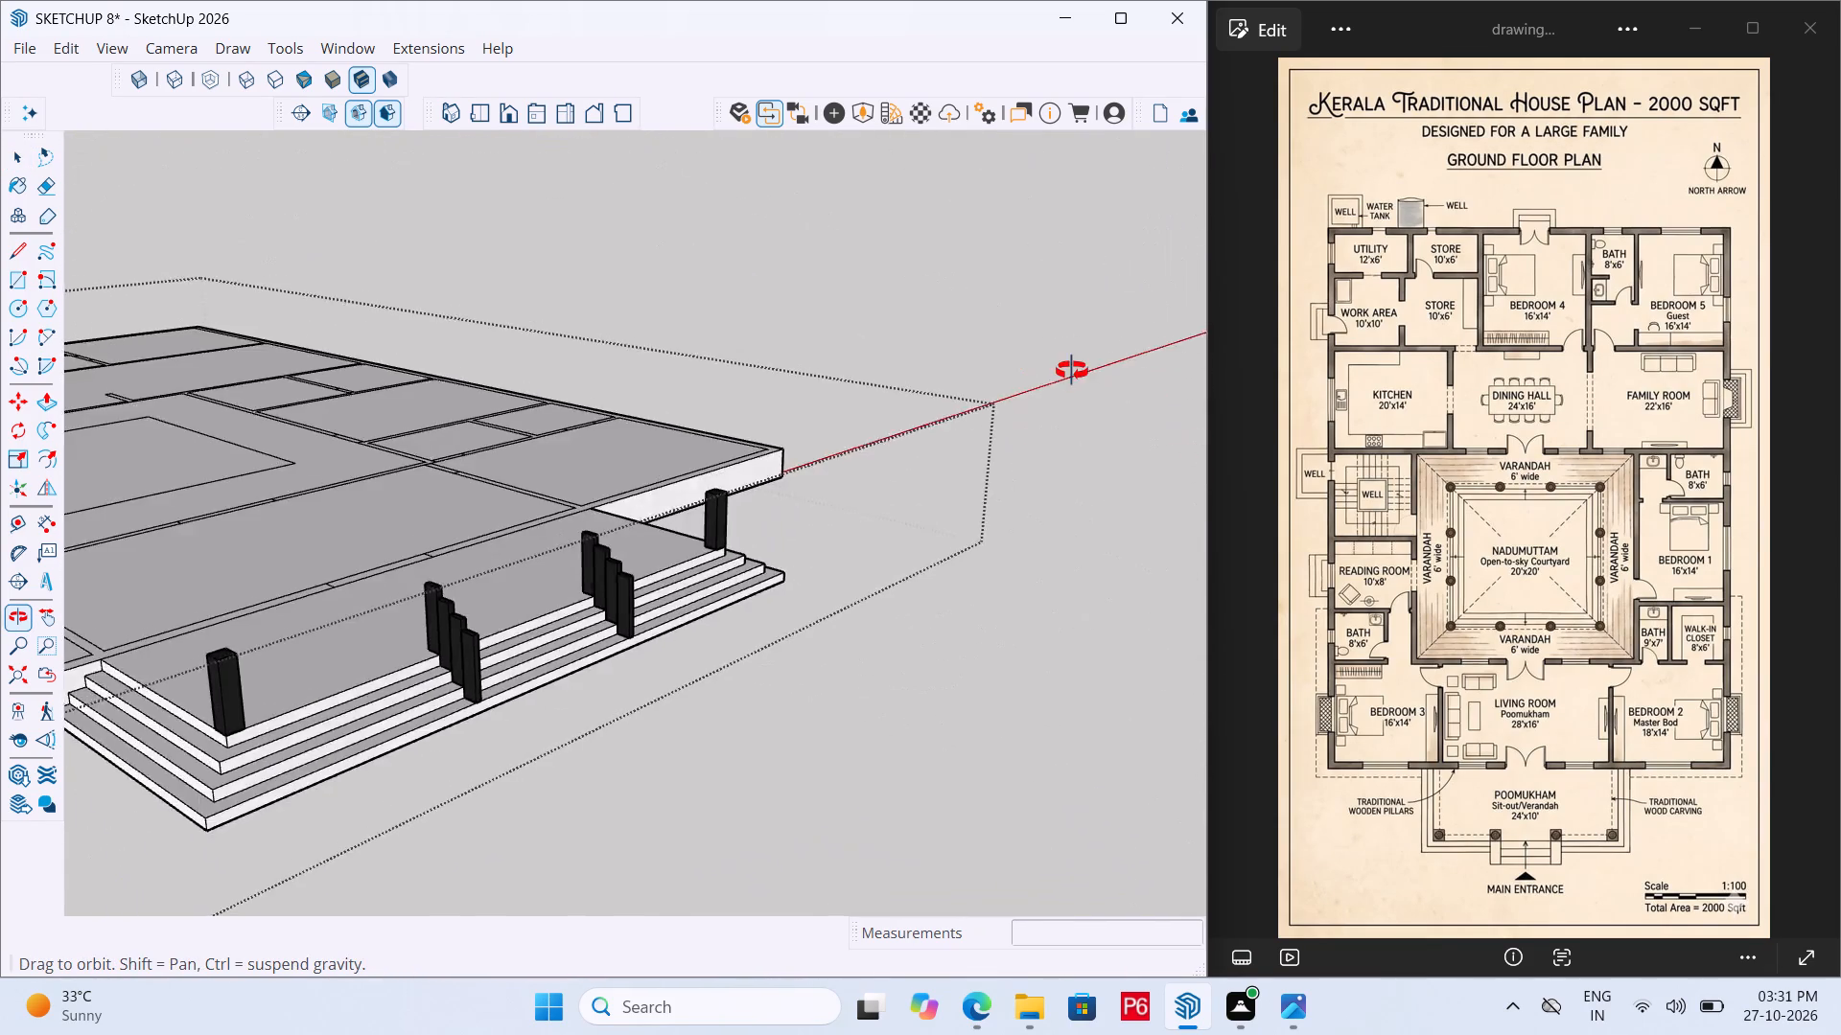
middle_drag(1072, 371, 423, 511)
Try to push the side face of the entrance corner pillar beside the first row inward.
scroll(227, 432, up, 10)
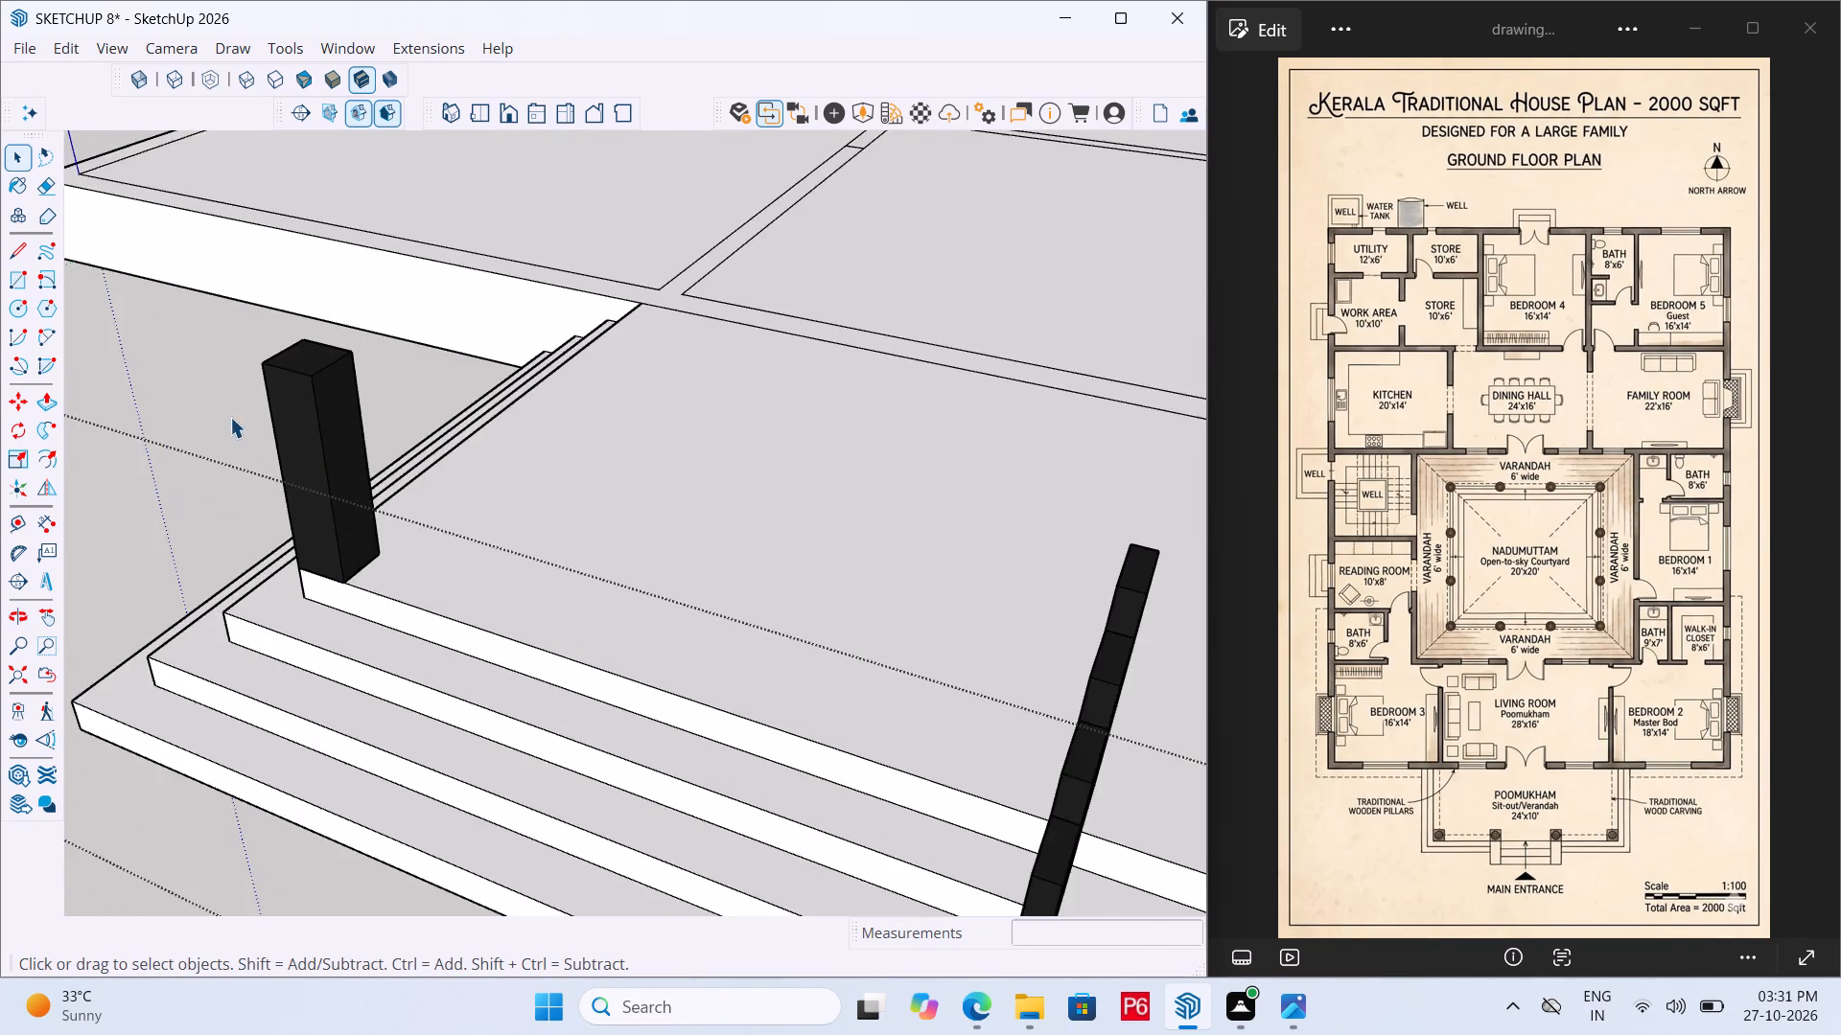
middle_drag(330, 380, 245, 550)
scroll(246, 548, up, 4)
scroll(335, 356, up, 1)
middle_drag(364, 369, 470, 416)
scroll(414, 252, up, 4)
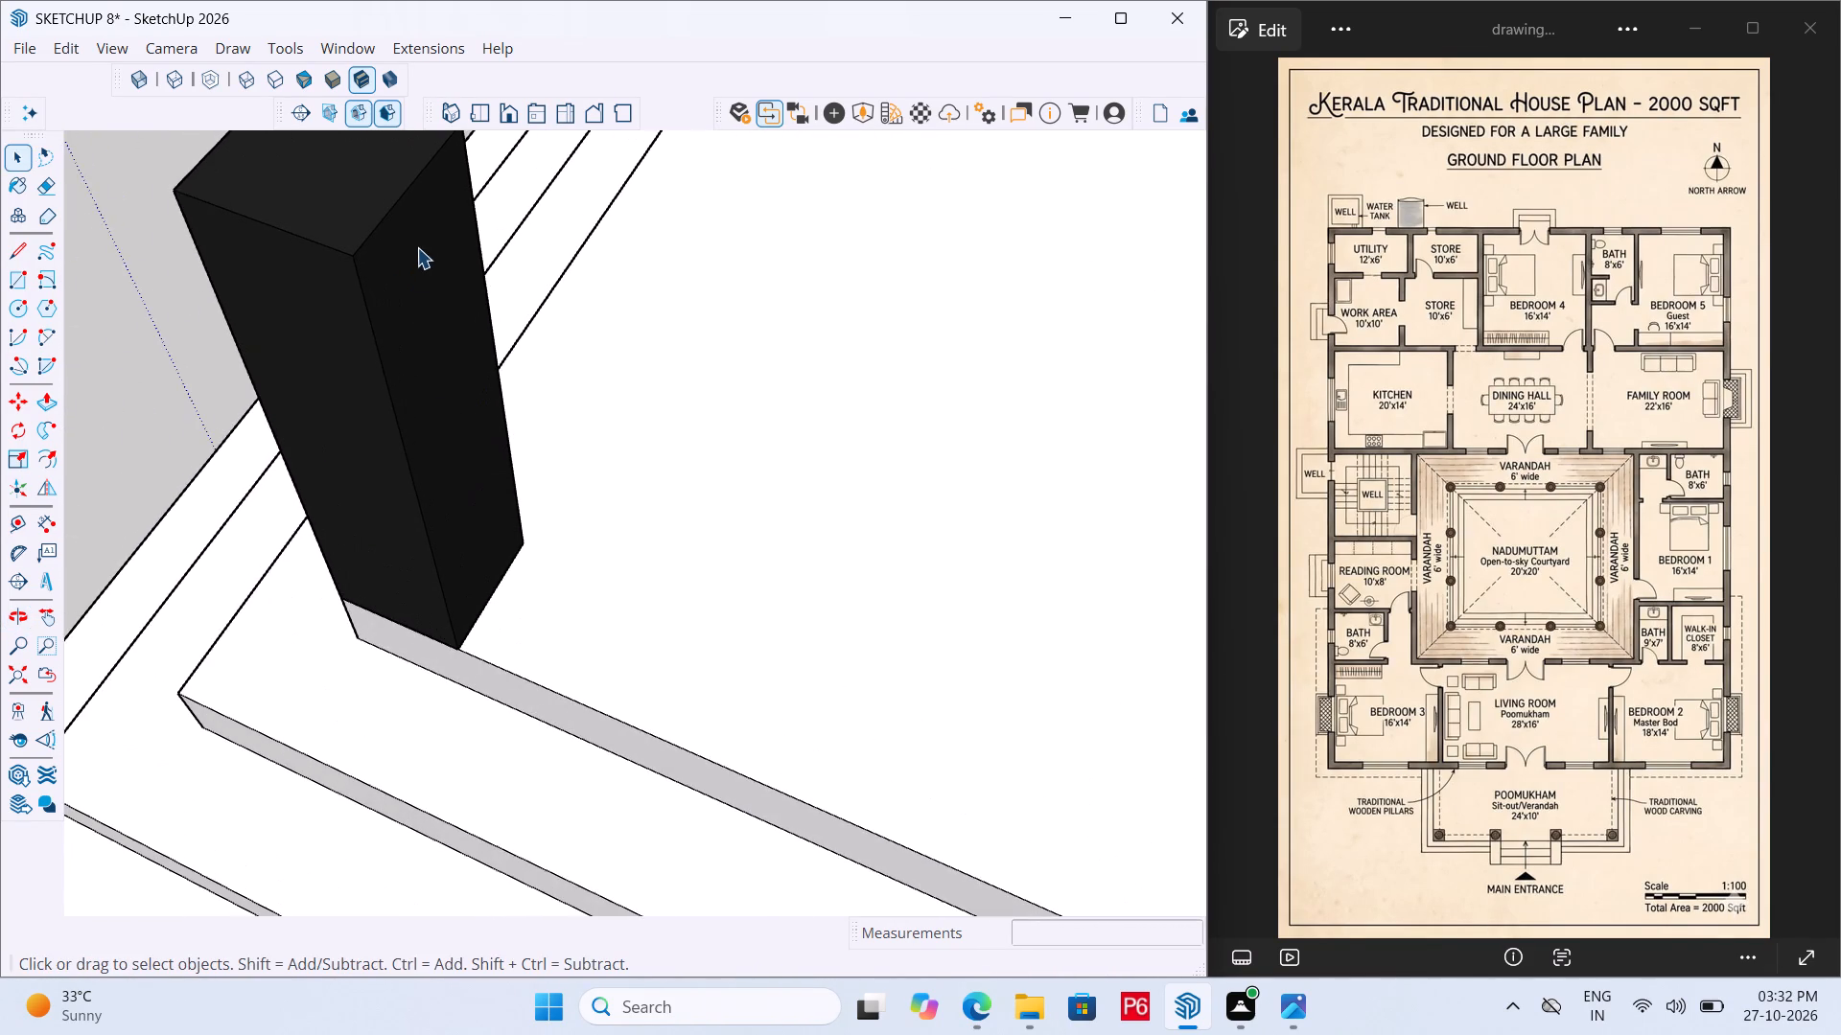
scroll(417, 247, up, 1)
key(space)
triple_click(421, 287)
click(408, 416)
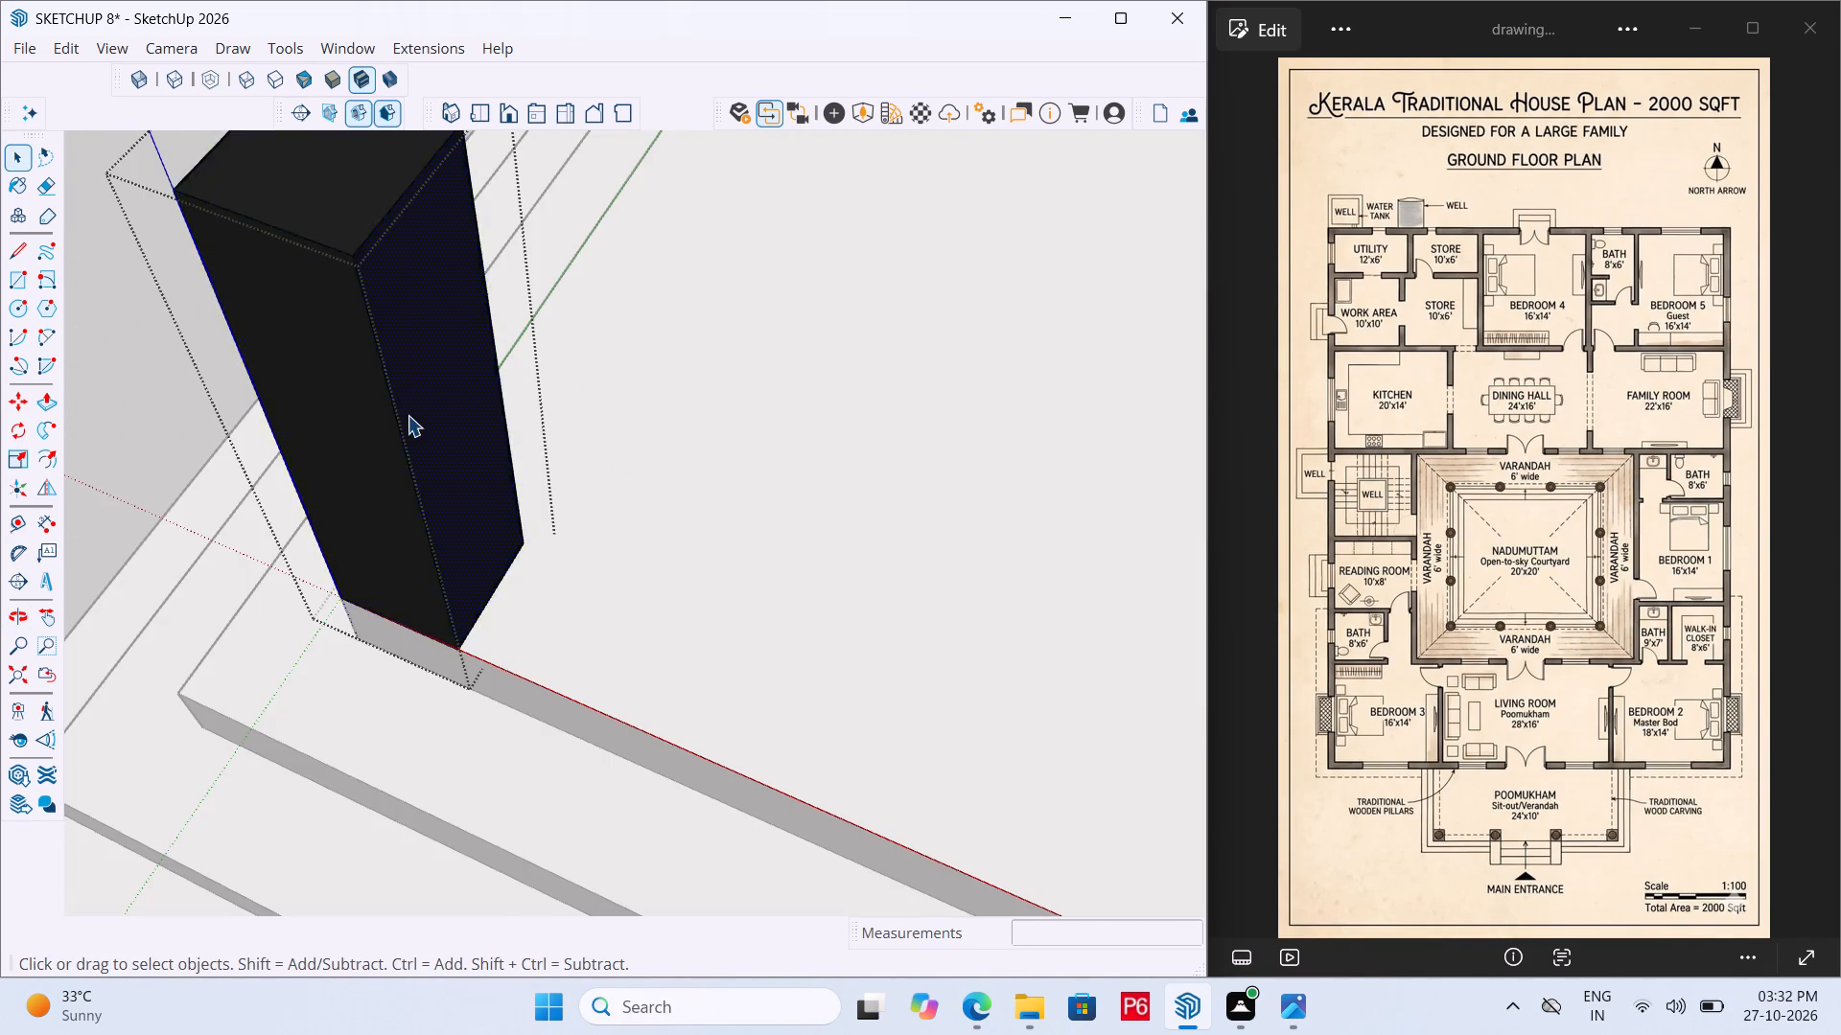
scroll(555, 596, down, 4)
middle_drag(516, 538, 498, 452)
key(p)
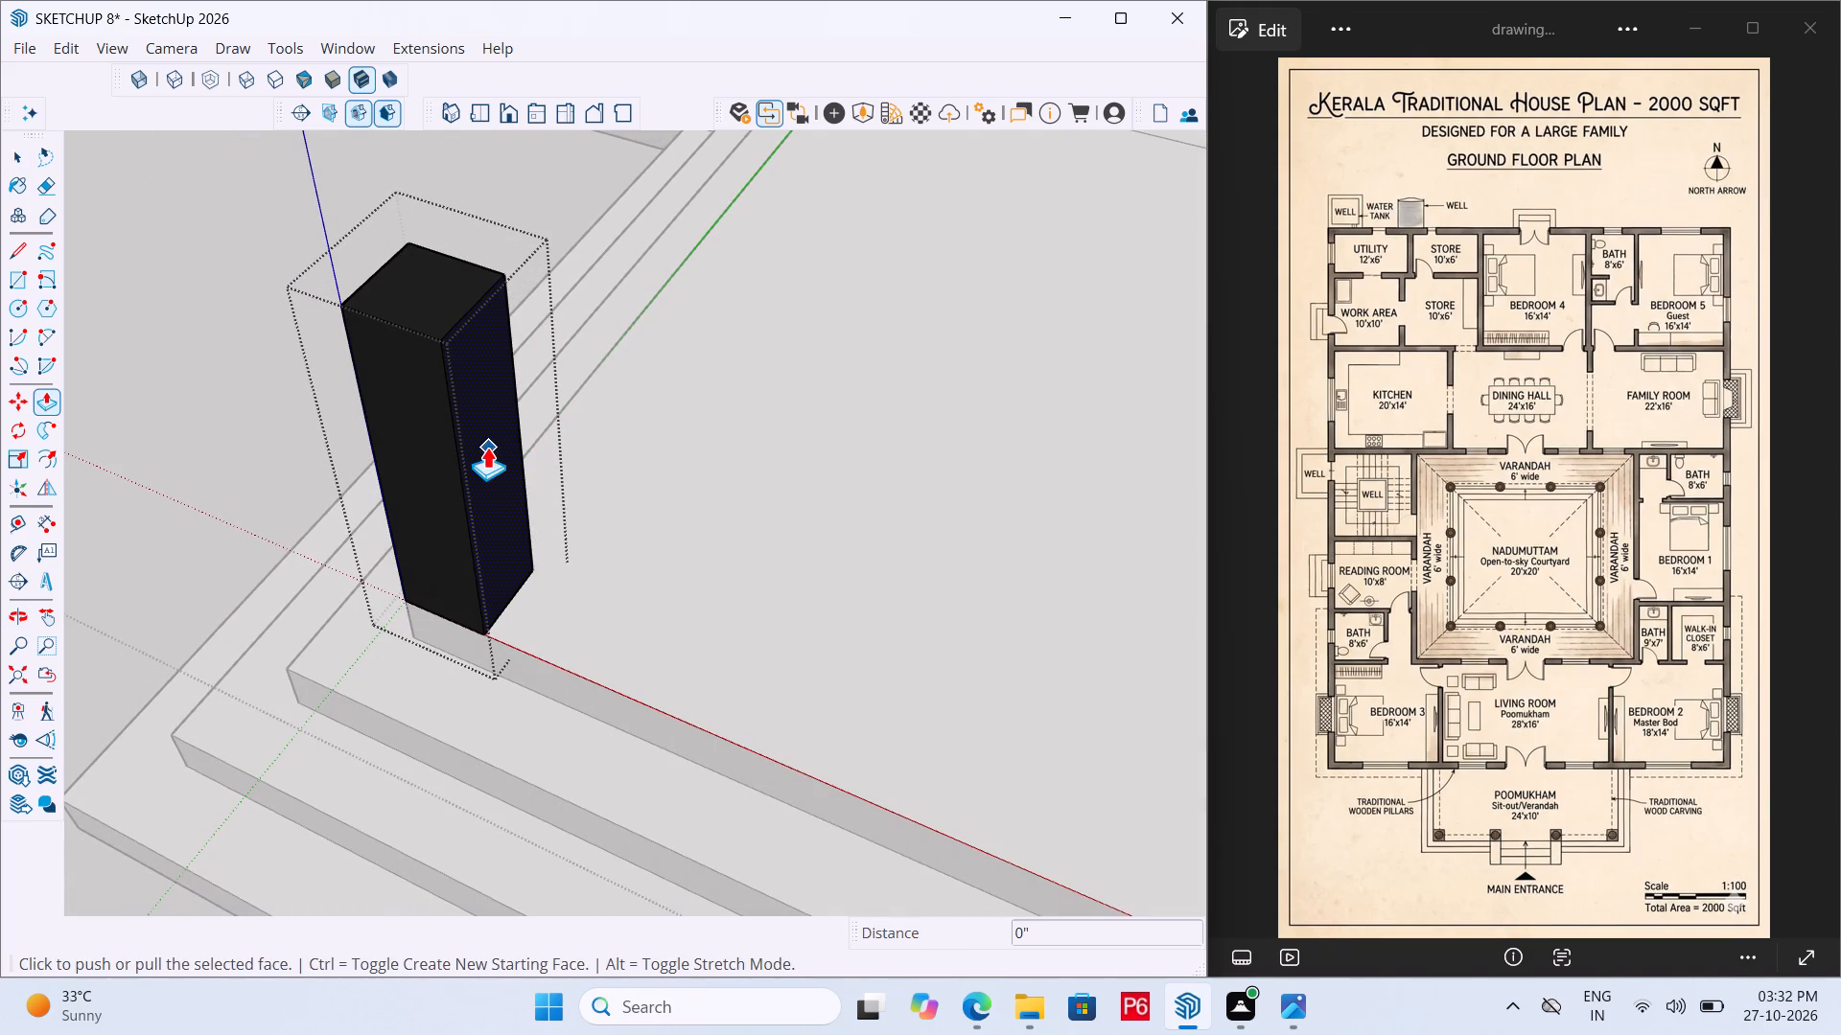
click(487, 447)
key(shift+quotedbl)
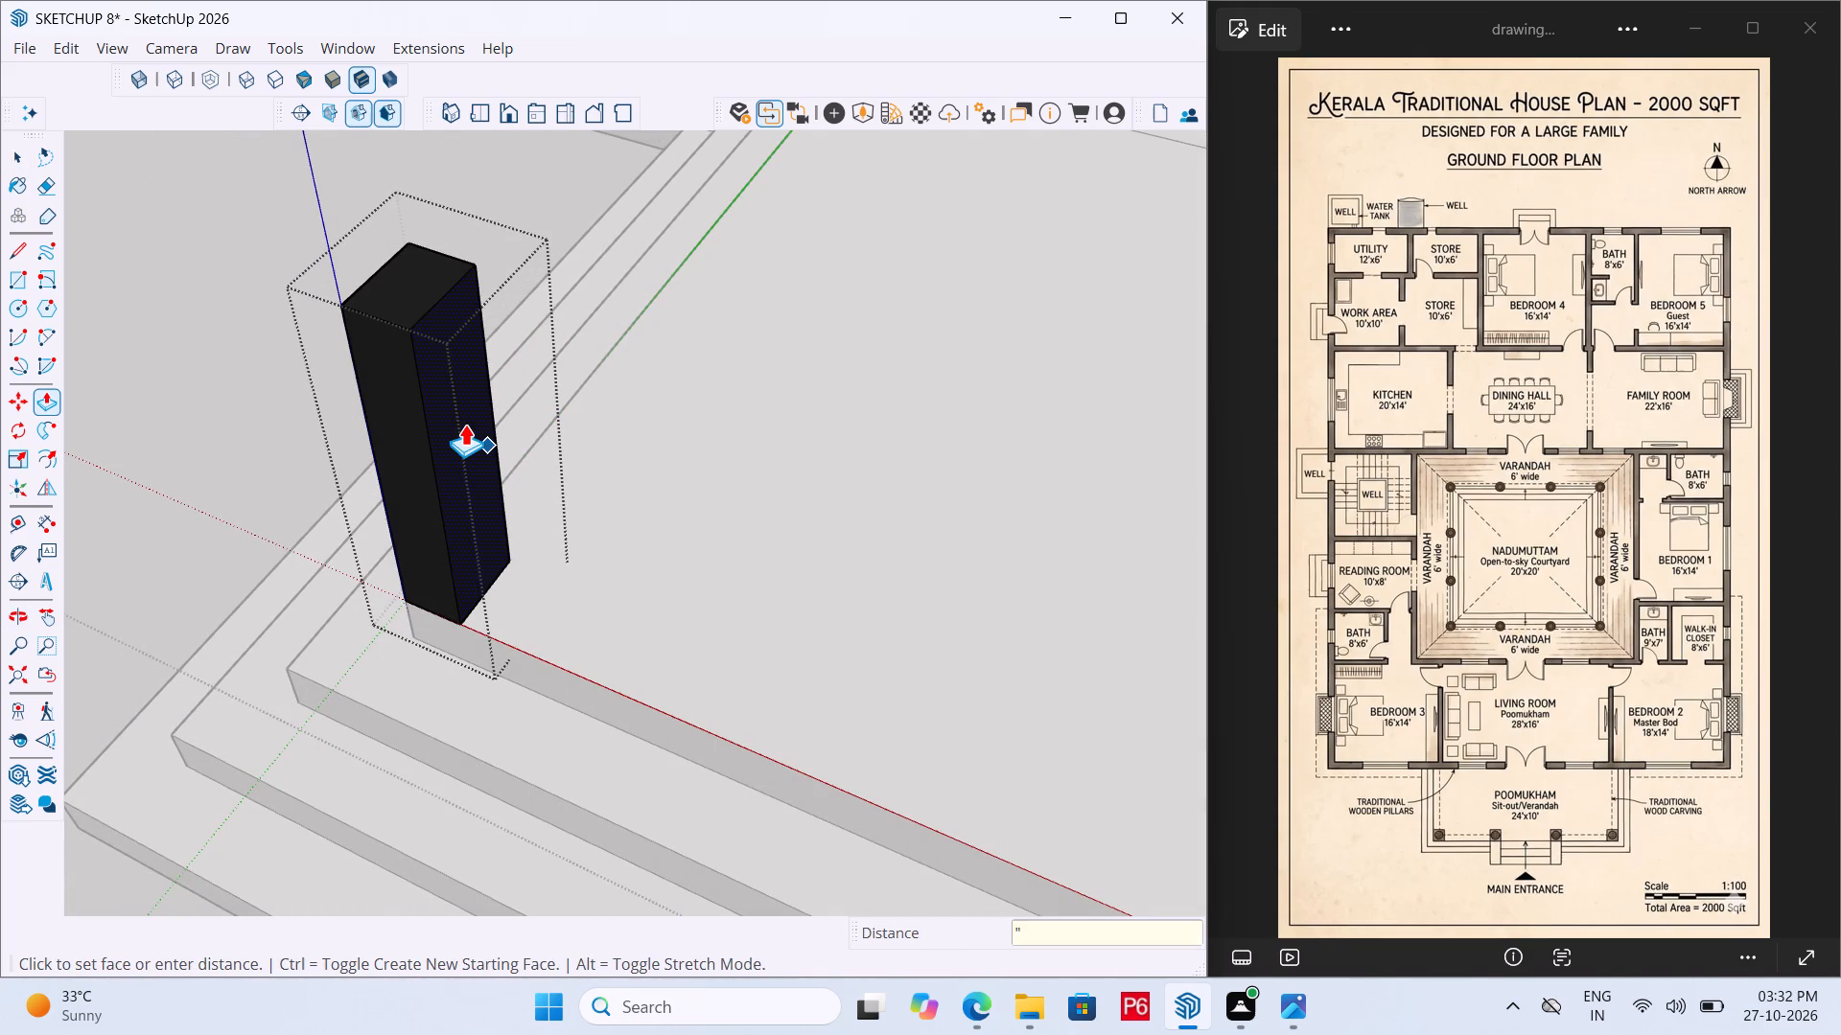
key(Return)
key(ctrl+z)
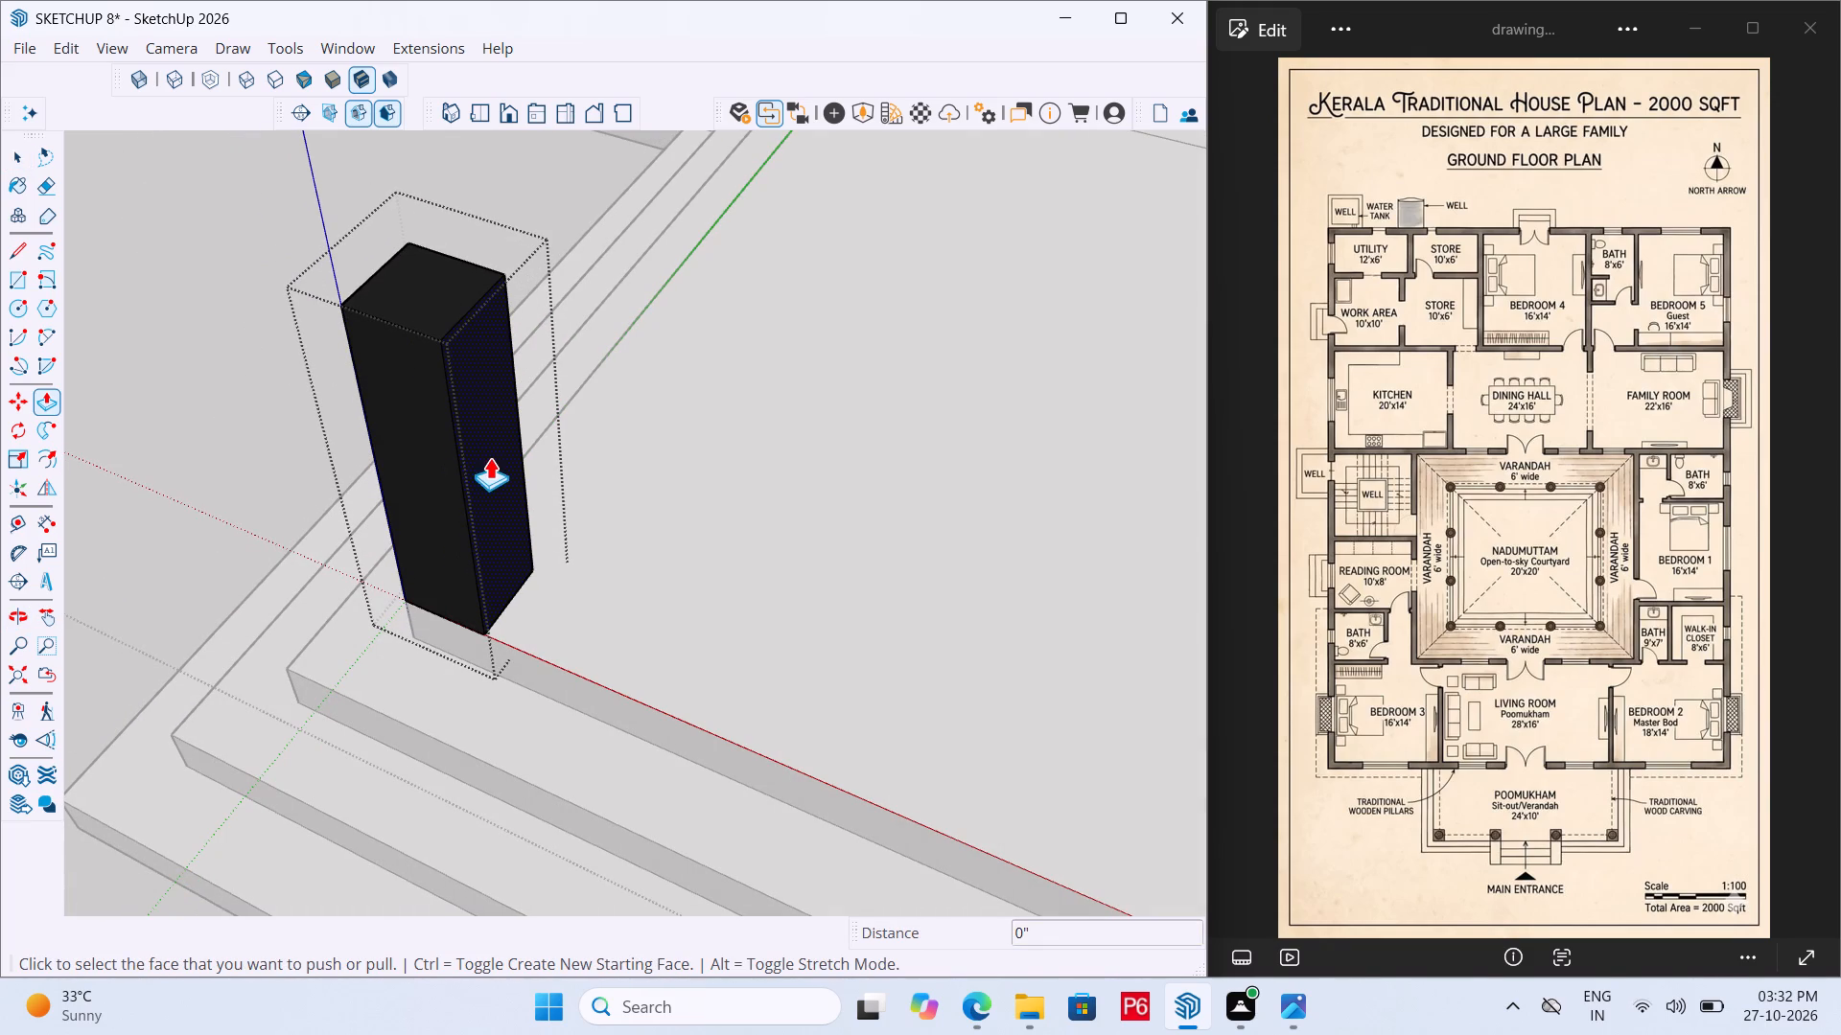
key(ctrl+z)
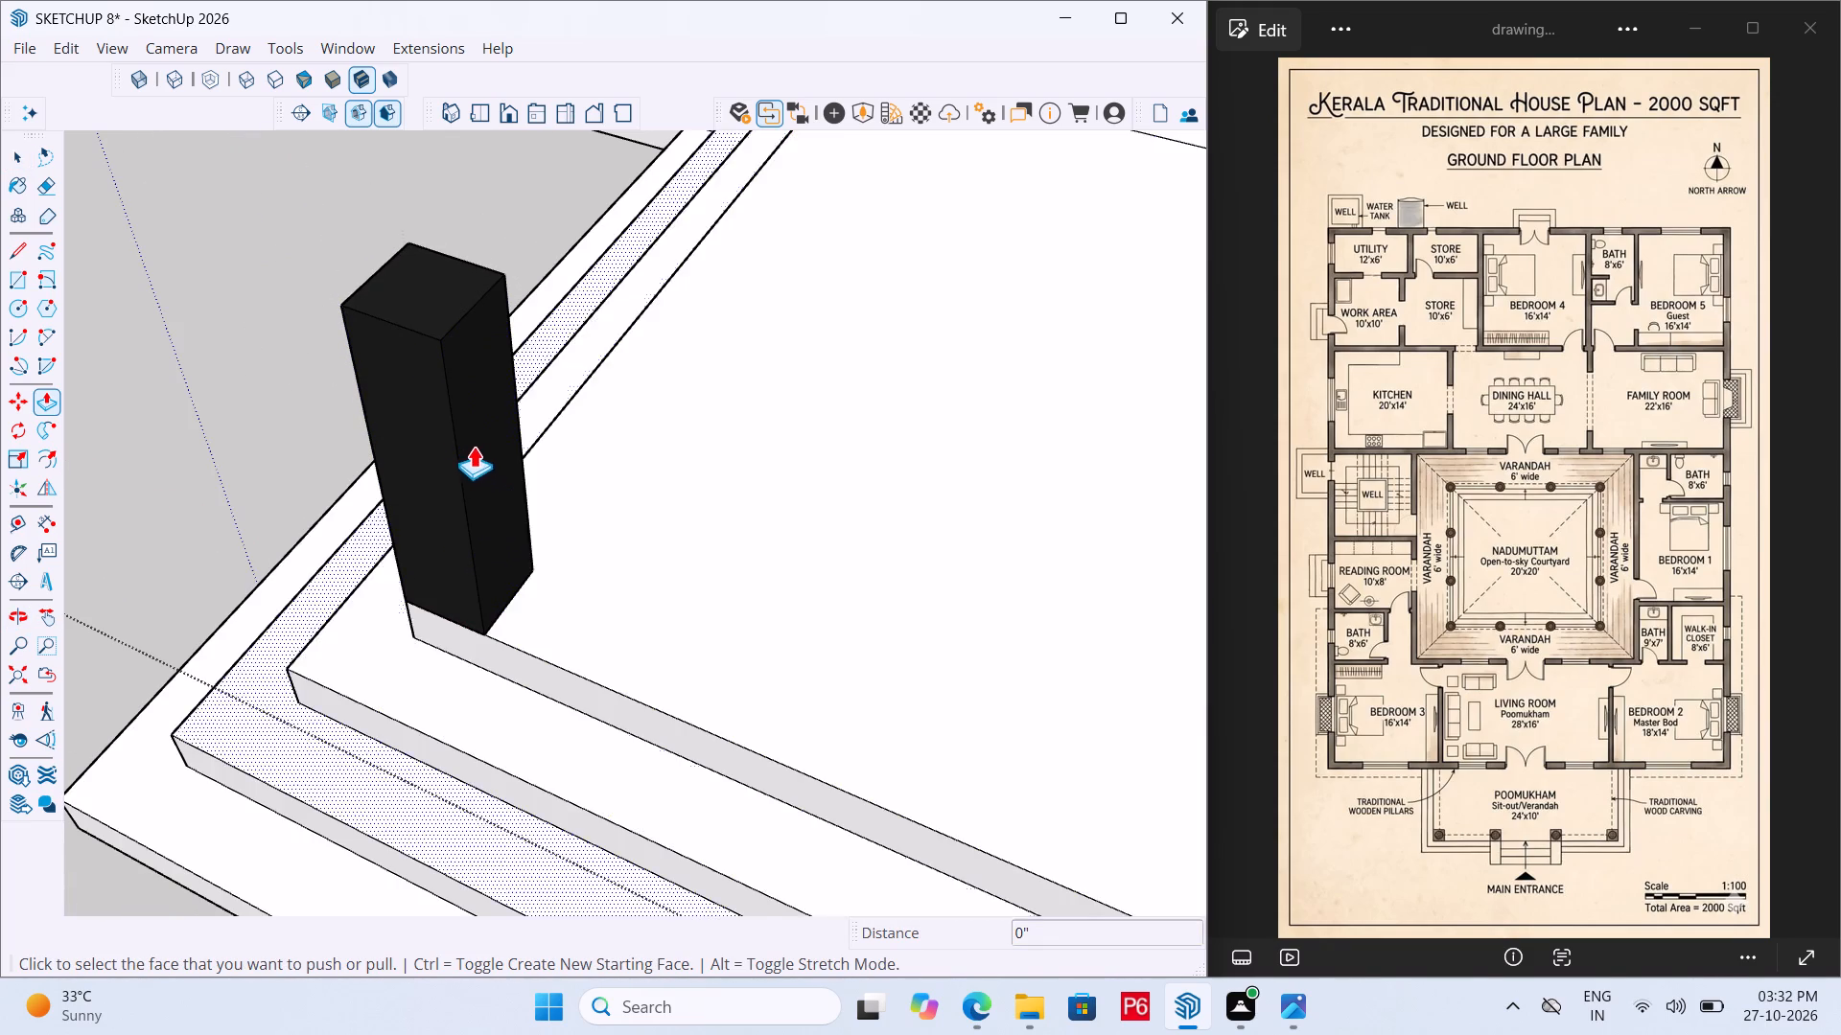
Open the corner pillar beside the first row and push its side face toward the stepped pillars inward by 4".
scroll(419, 461, down, 19)
scroll(404, 450, up, 12)
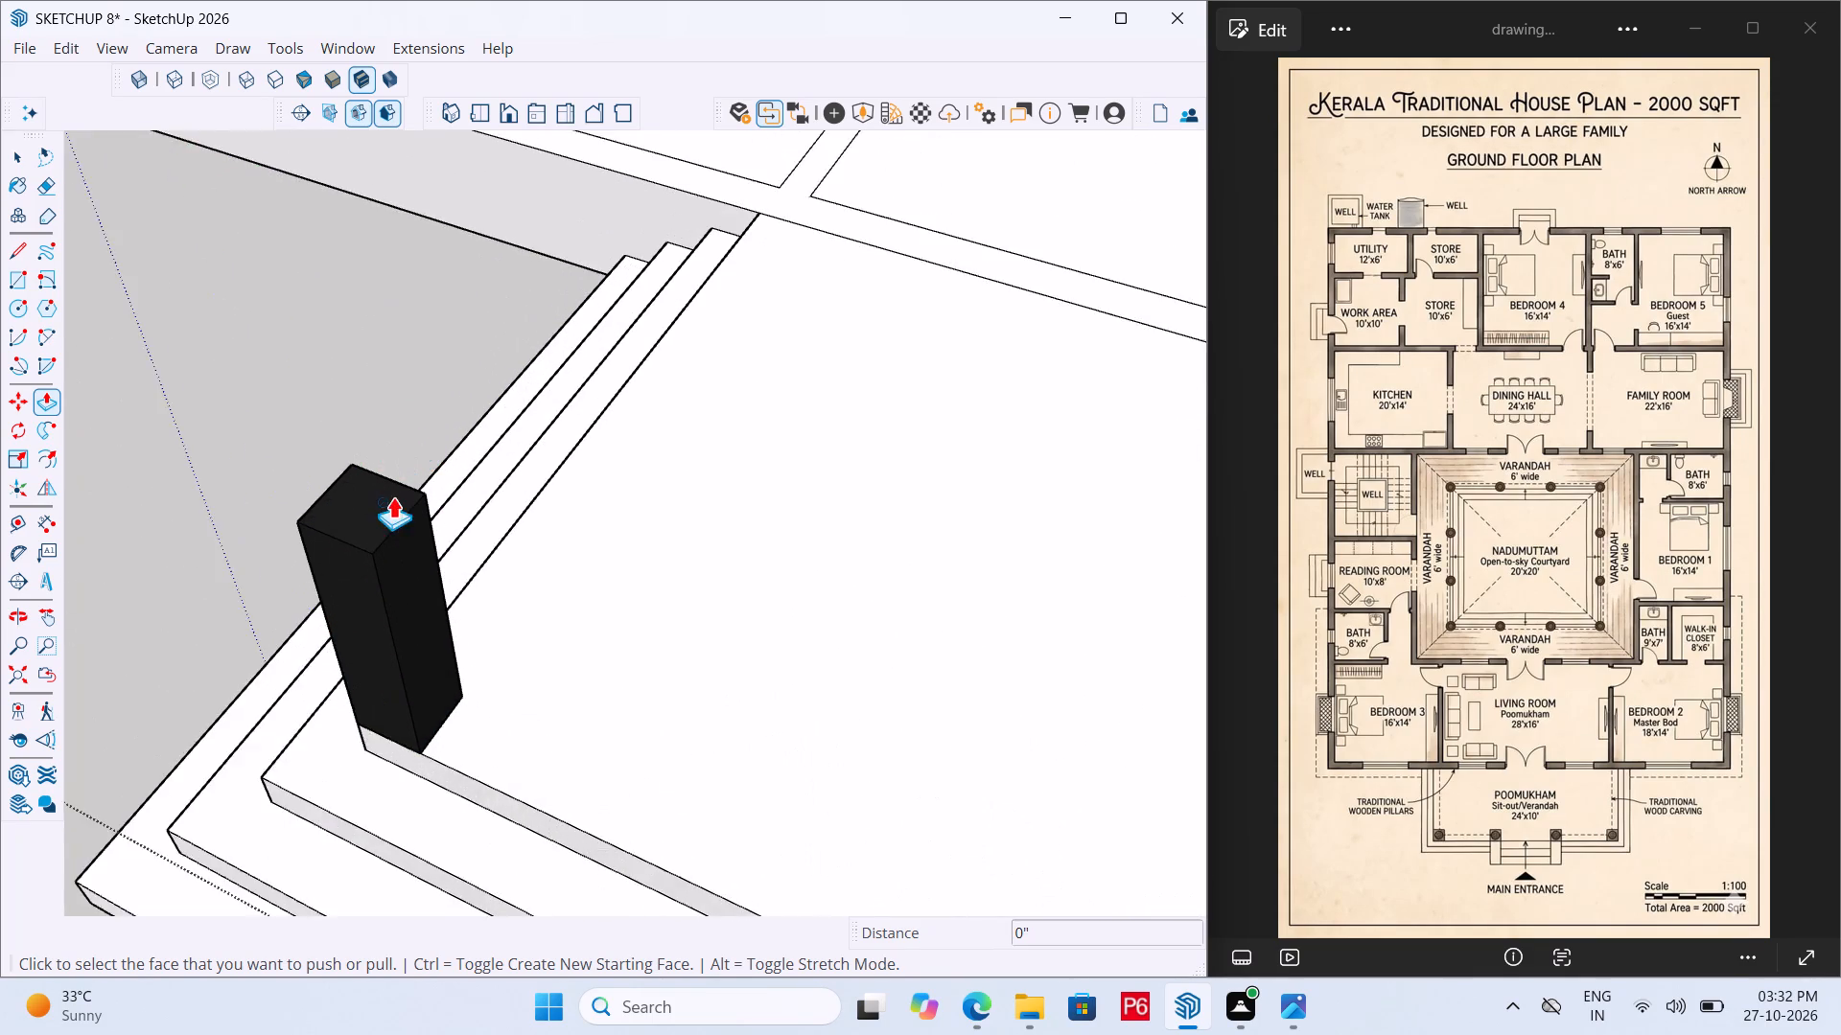
scroll(393, 496, up, 4)
key(space)
click(427, 636)
double_click(425, 619)
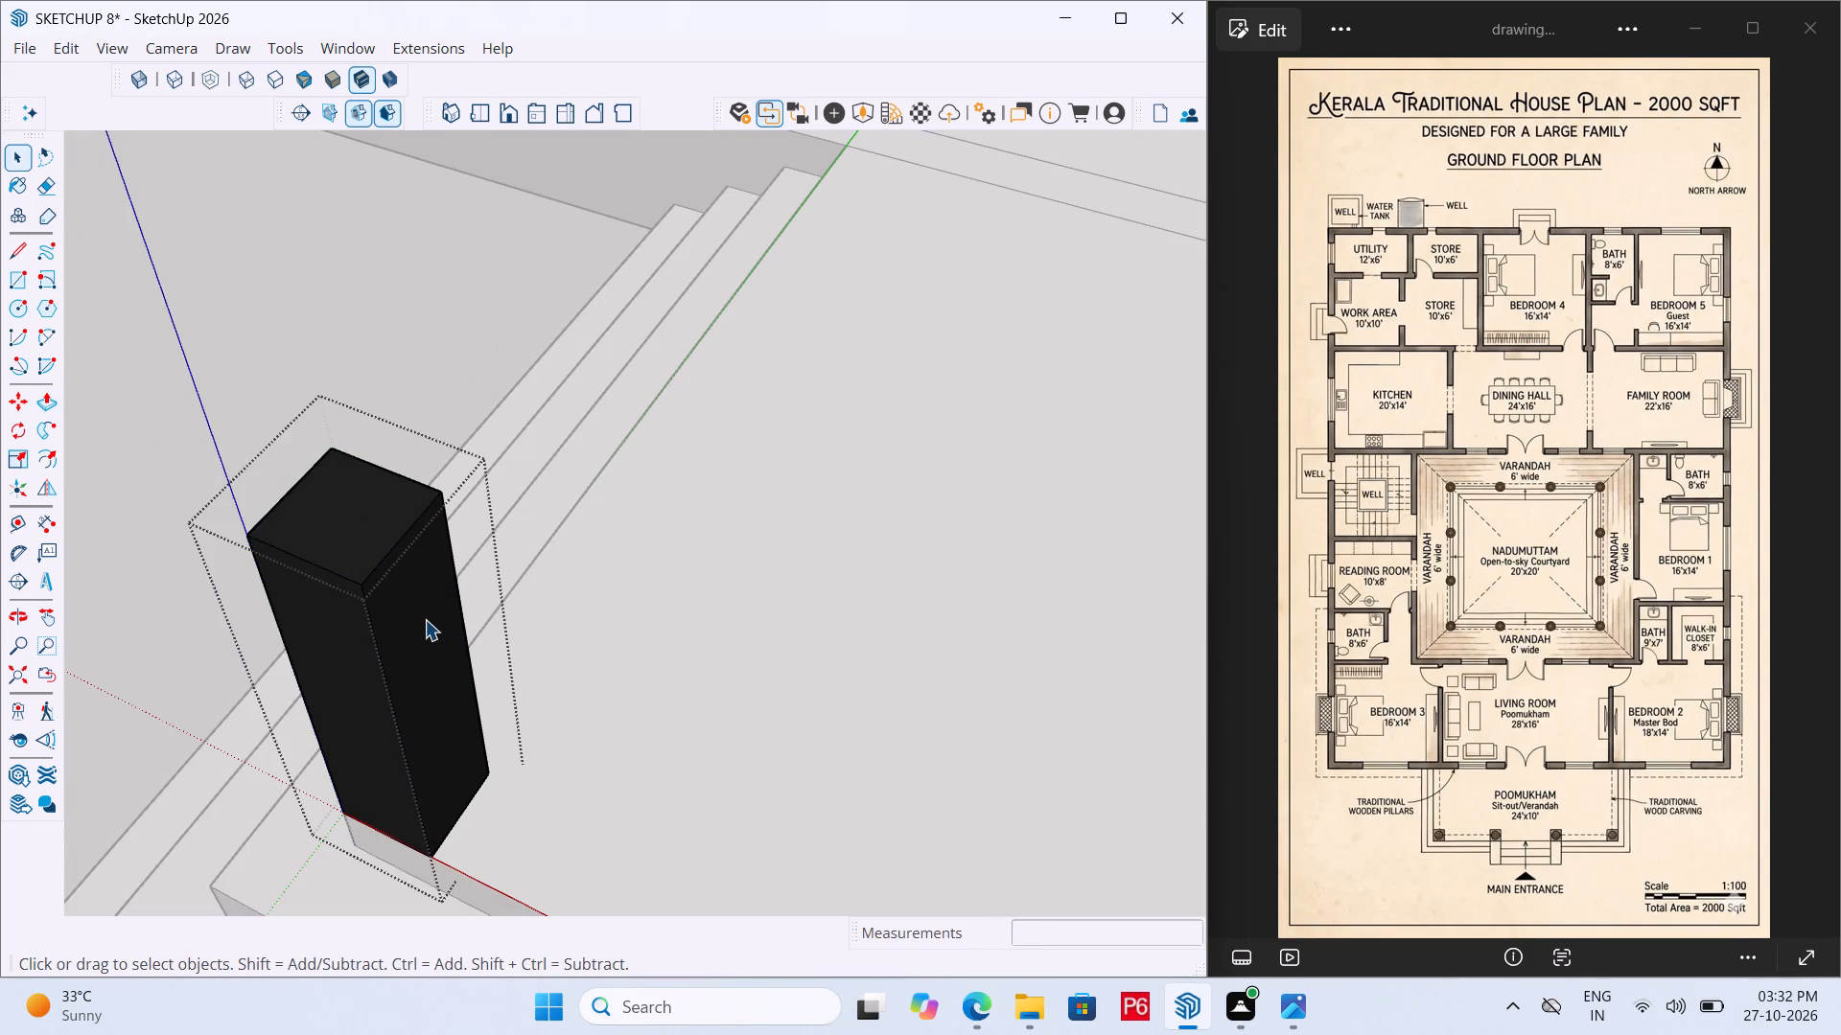
click(418, 590)
key(p)
click(418, 590)
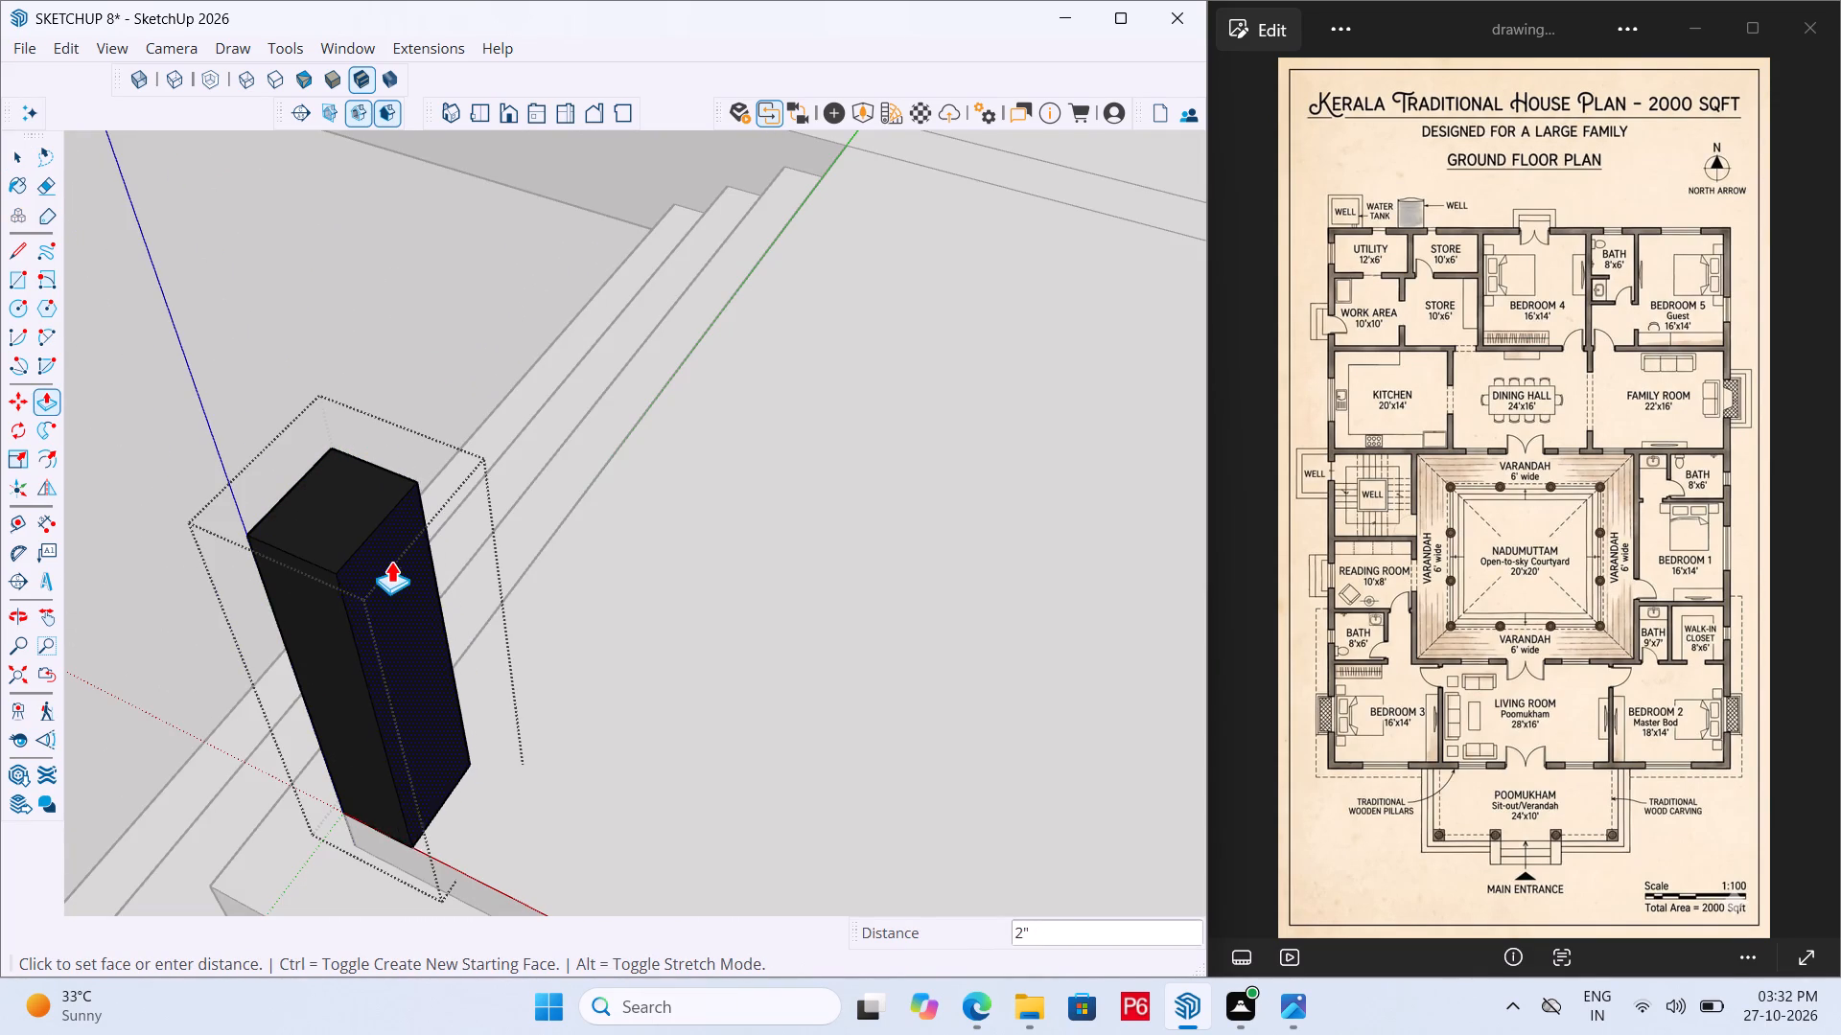
text(4")
key(Return)
Push the same corner pillar's adjacent face toward the house inward by the same 4".
scroll(714, 545, down, 1)
middle_drag(719, 545, 73, 568)
scroll(296, 357, up, 3)
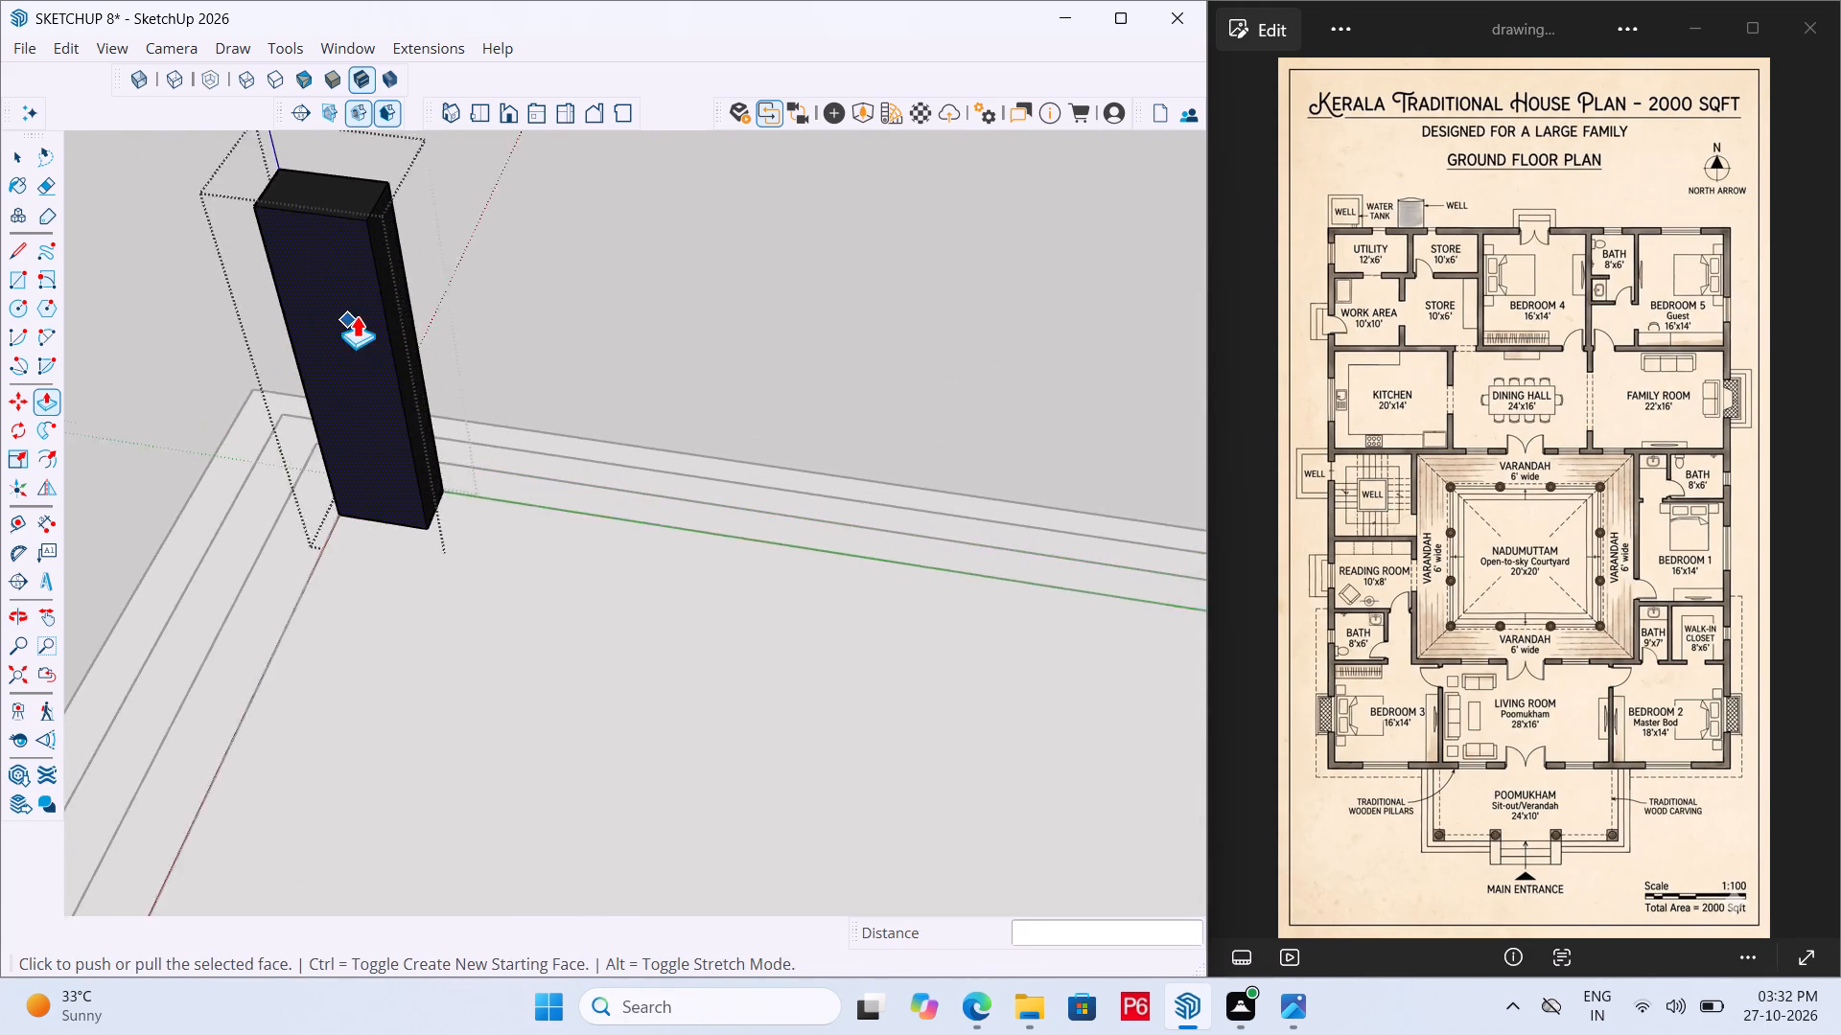
scroll(357, 315, up, 7)
key(space)
click(427, 401)
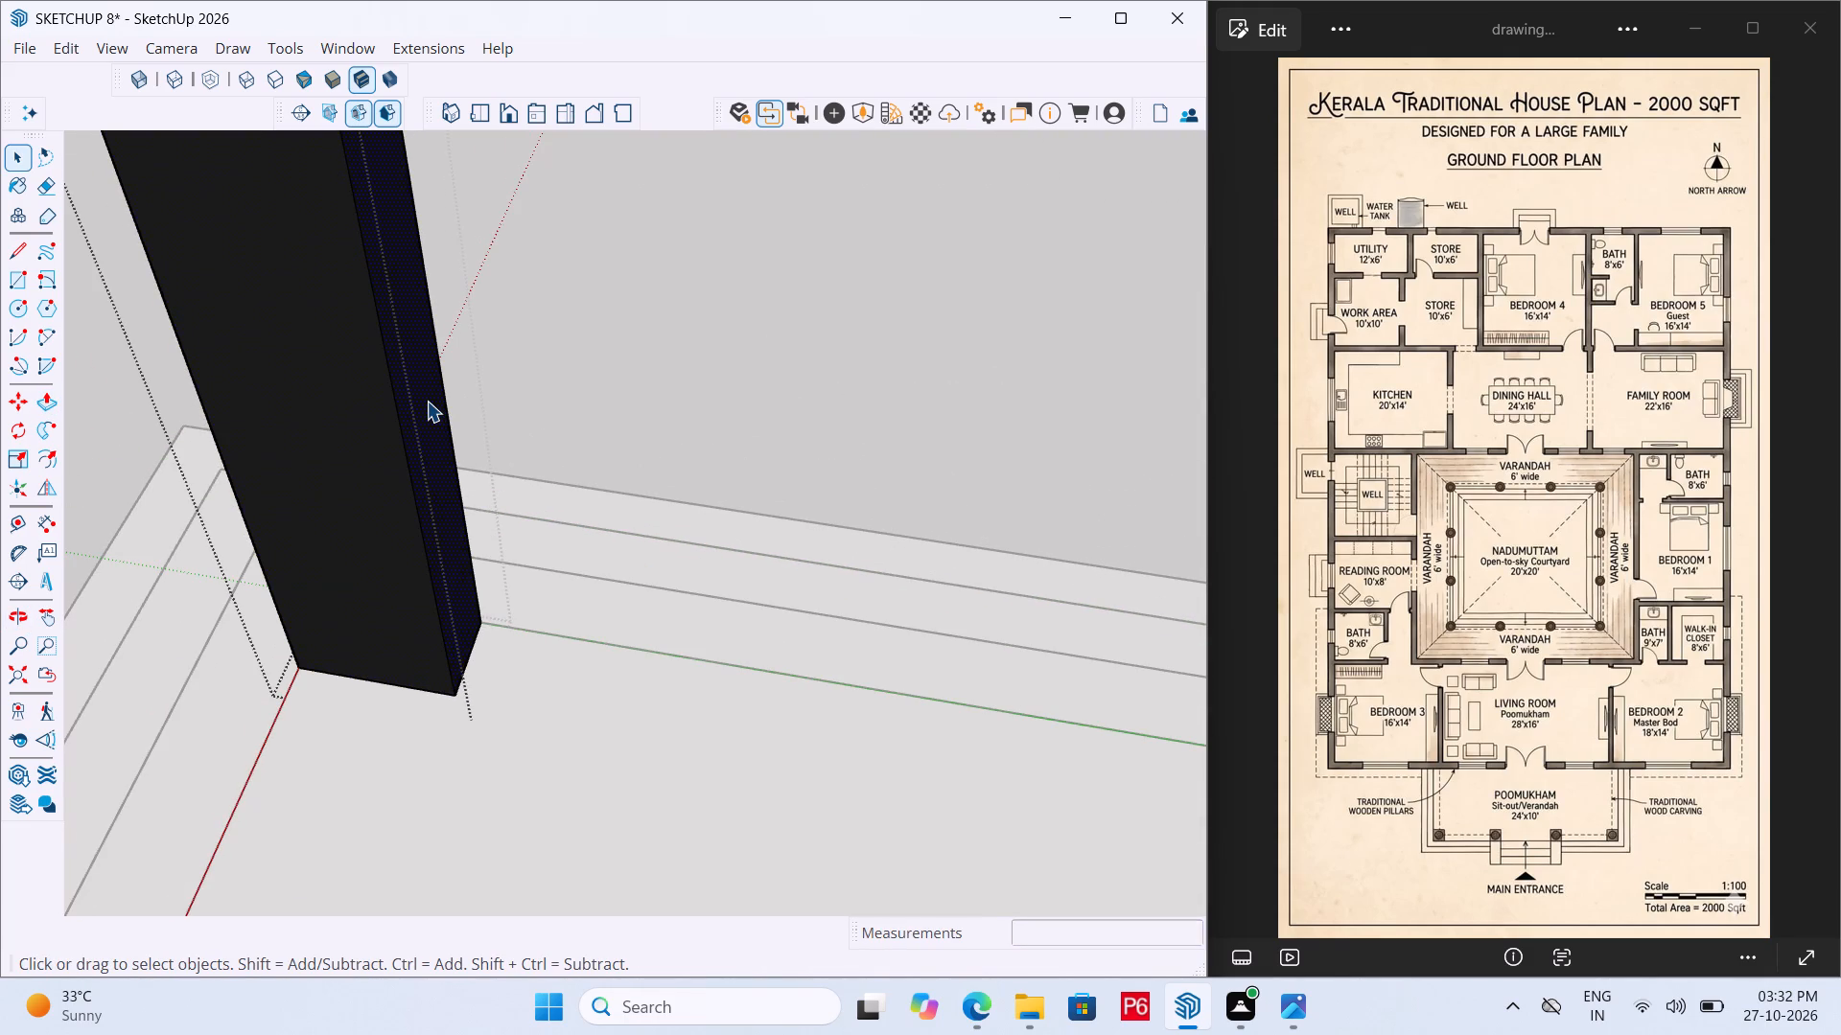
double_click(427, 401)
key(p)
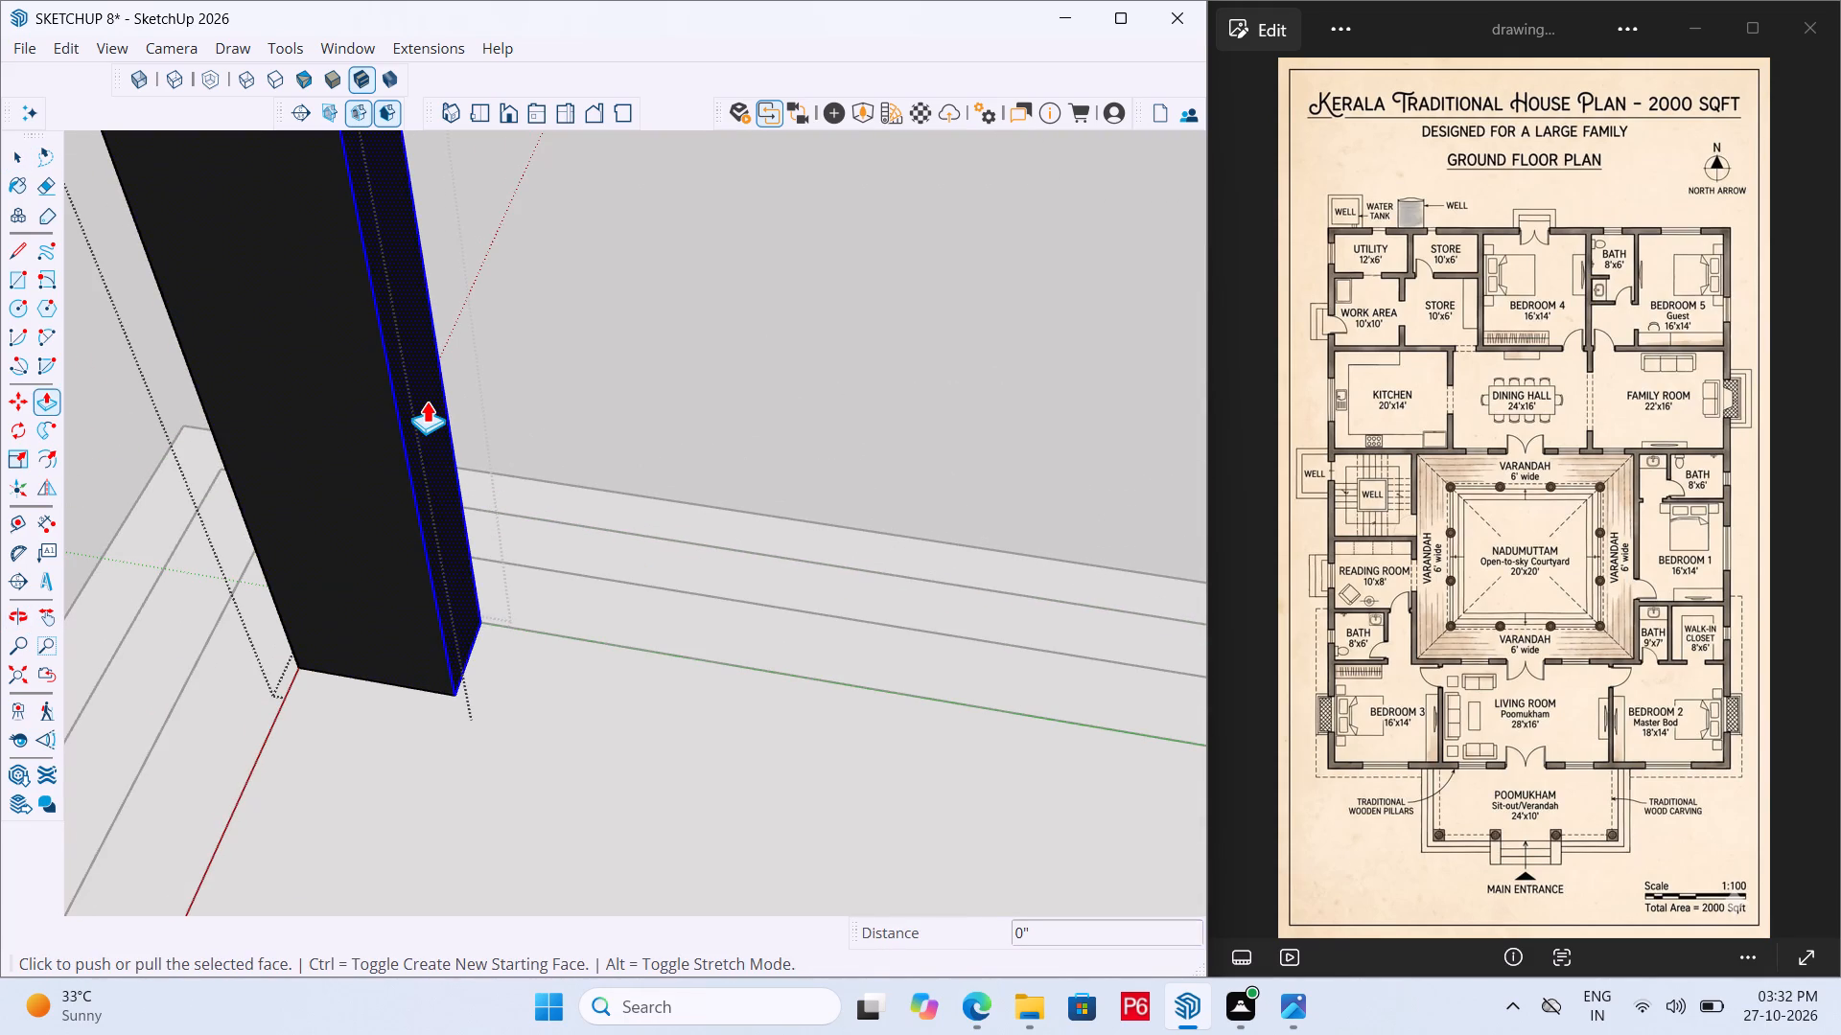
key(p)
double_click(427, 401)
scroll(505, 507, down, 6)
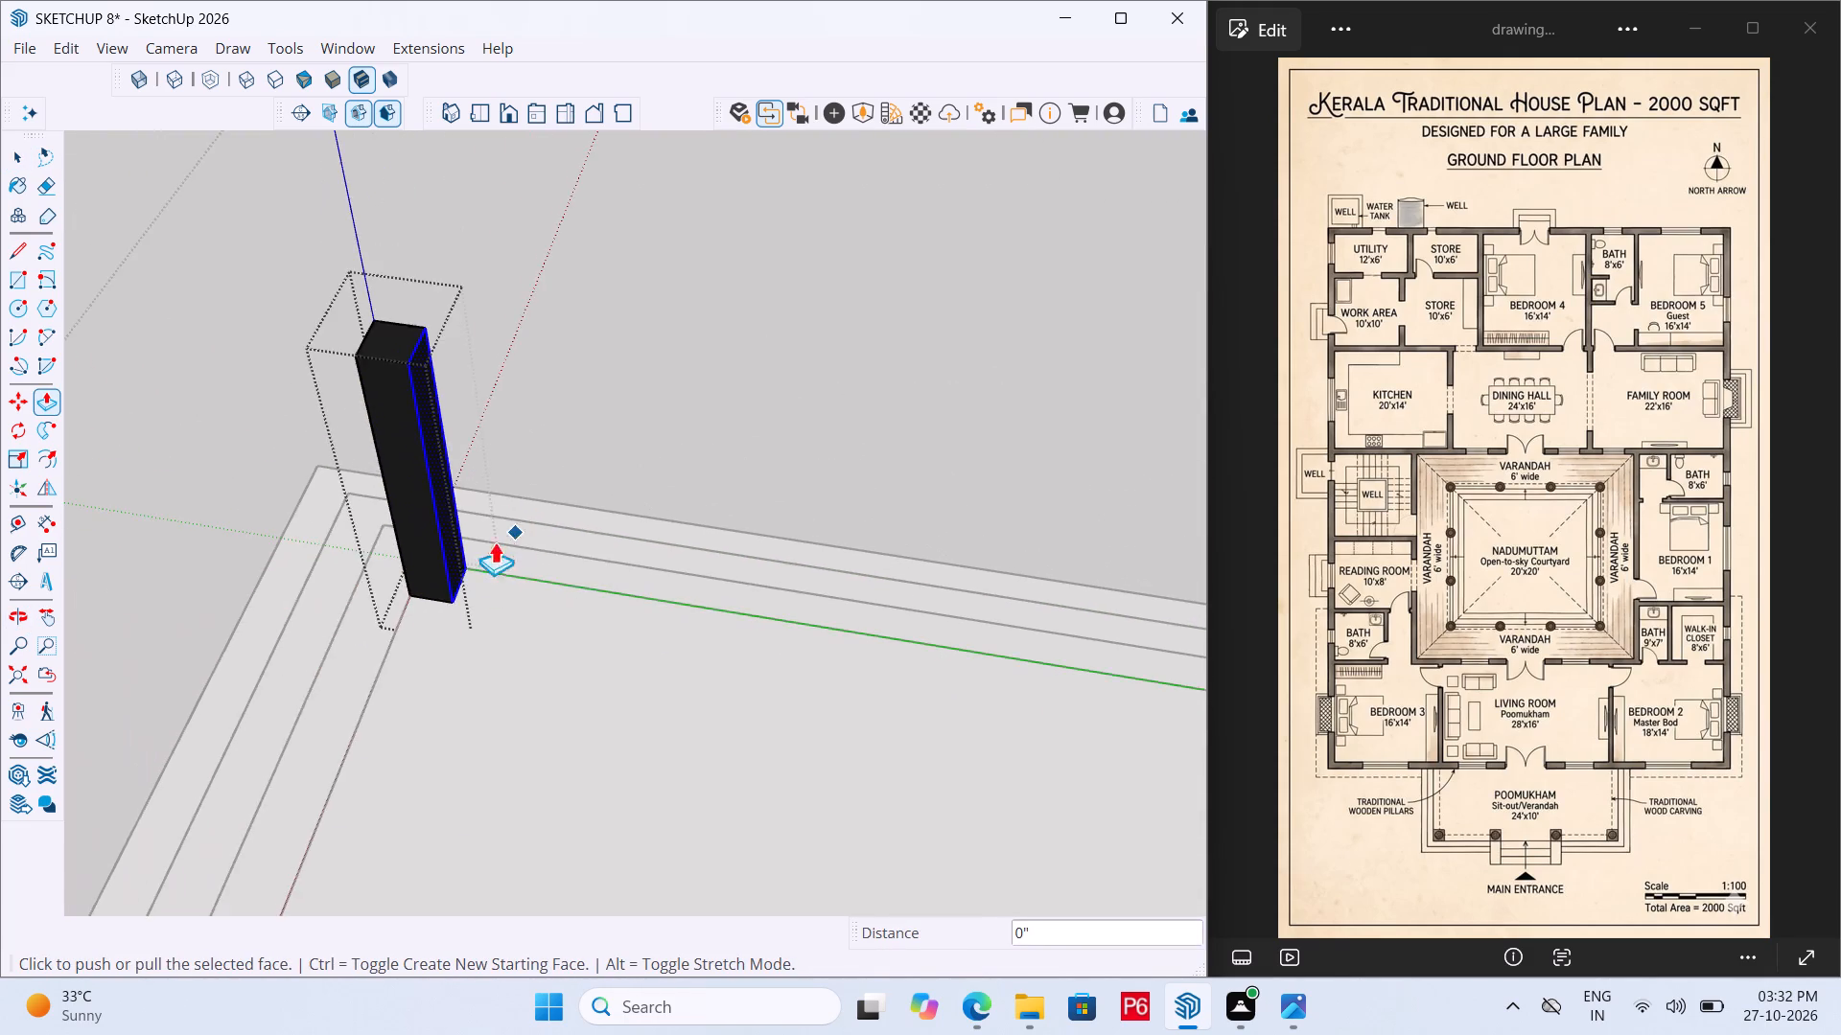
ctrl+middle_drag(434, 604, 627, 567)
Save the model with the slimmed corner pillar.
key(ctrl+s)
key(ctrl+s)
key(ctrl+s)
key(ctrl+s)
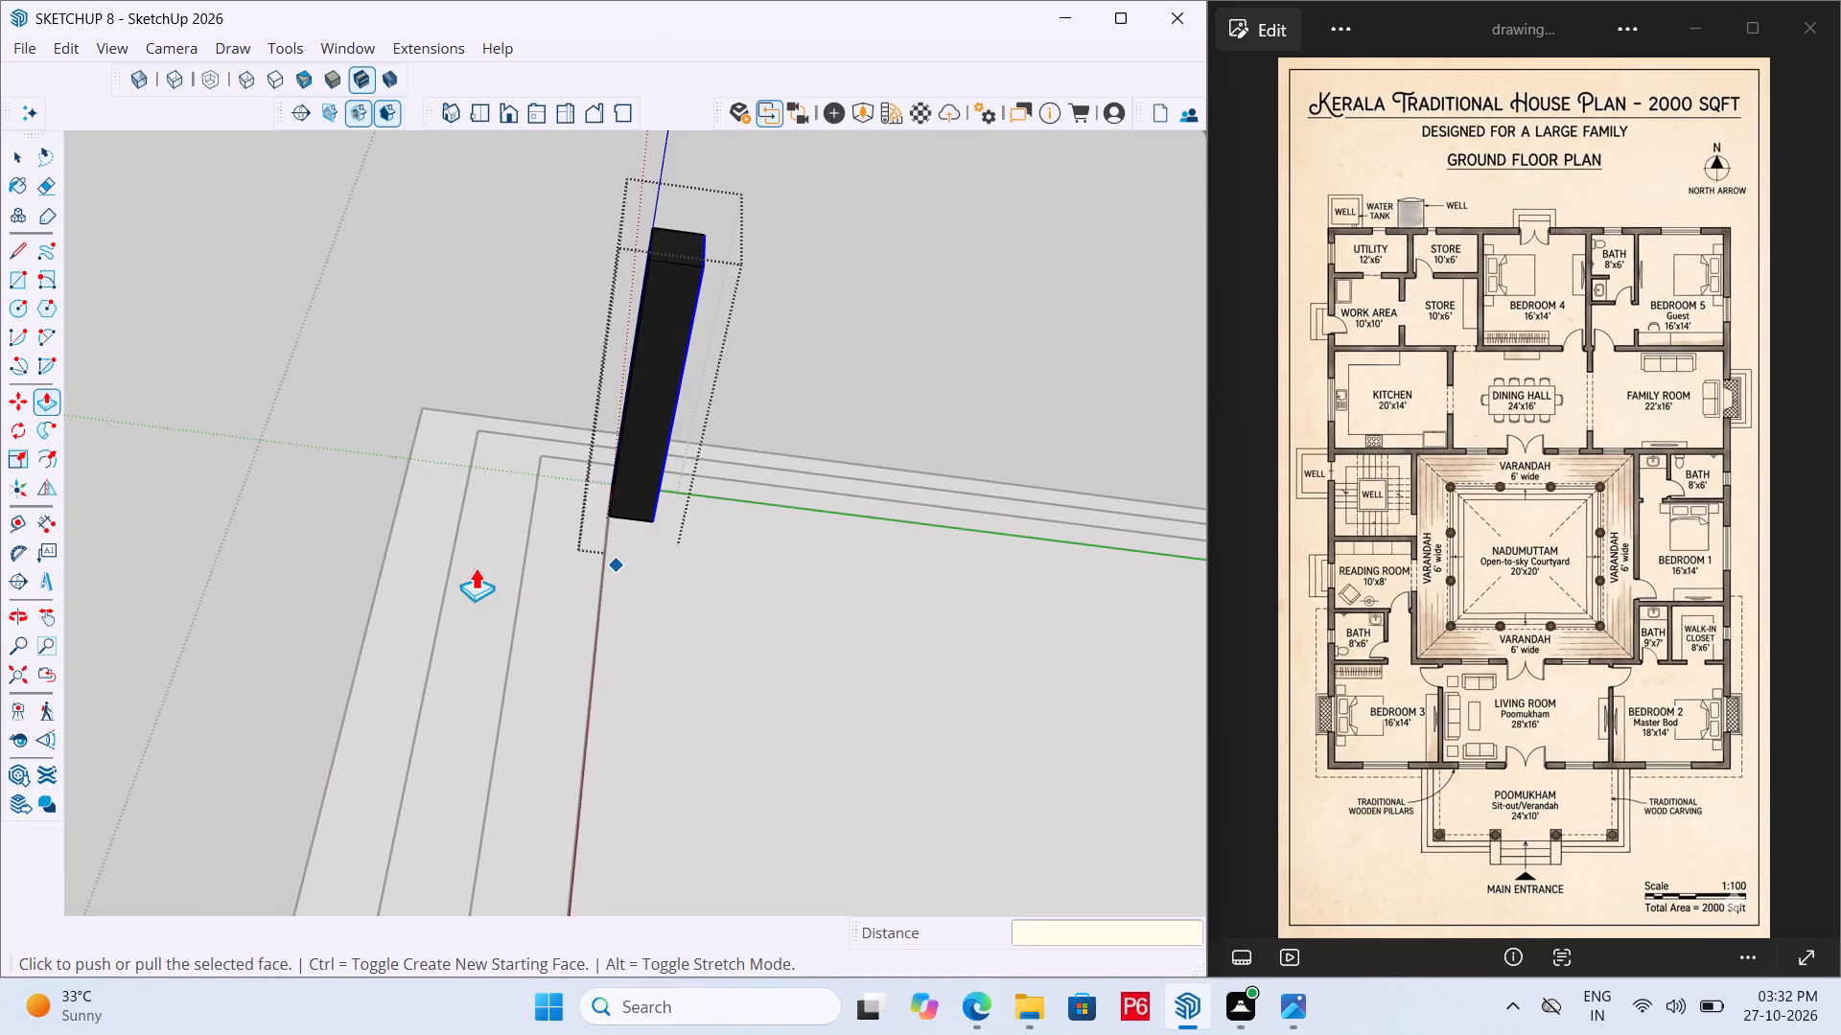
key(ctrl+s)
Open the entrance corner pillar at the opposite end and push its face toward the stepped pillars inward by the same 4".
scroll(477, 555, down, 6)
scroll(468, 472, down, 14)
middle_drag(462, 765, 485, 765)
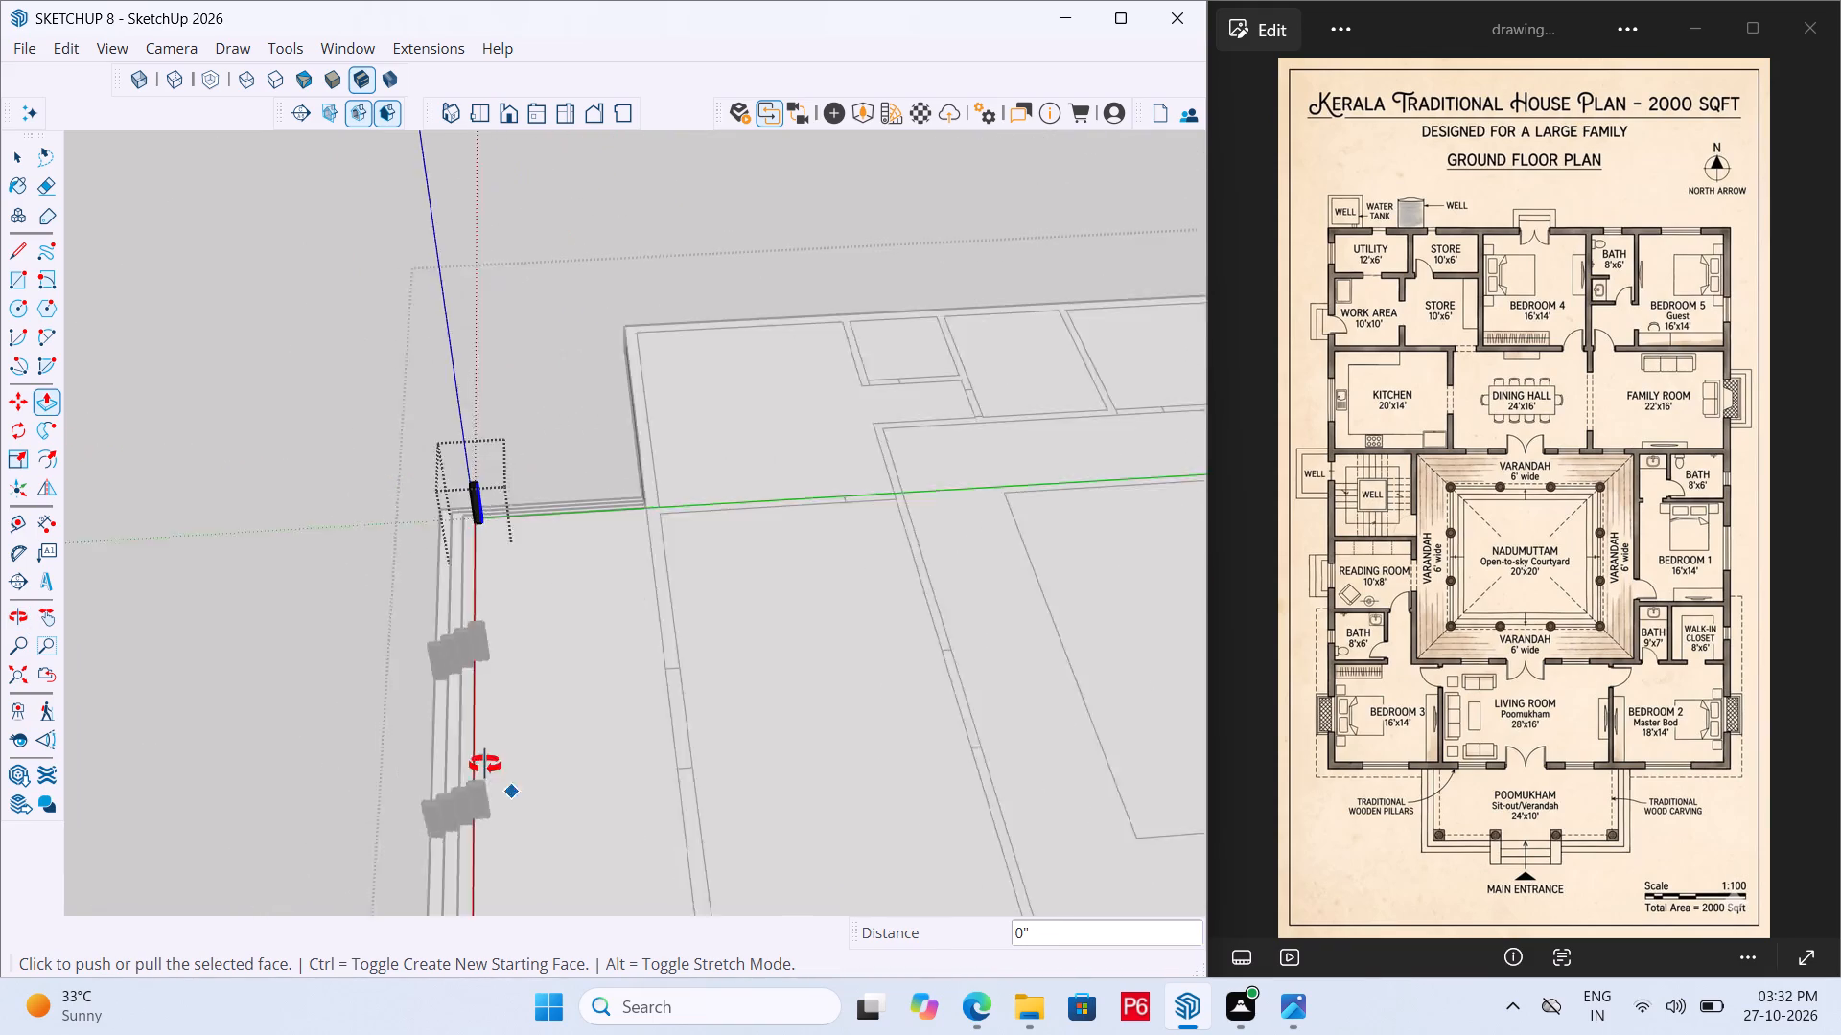
middle_drag(485, 765, 709, 687)
scroll(378, 517, down, 6)
scroll(702, 742, up, 11)
key(space)
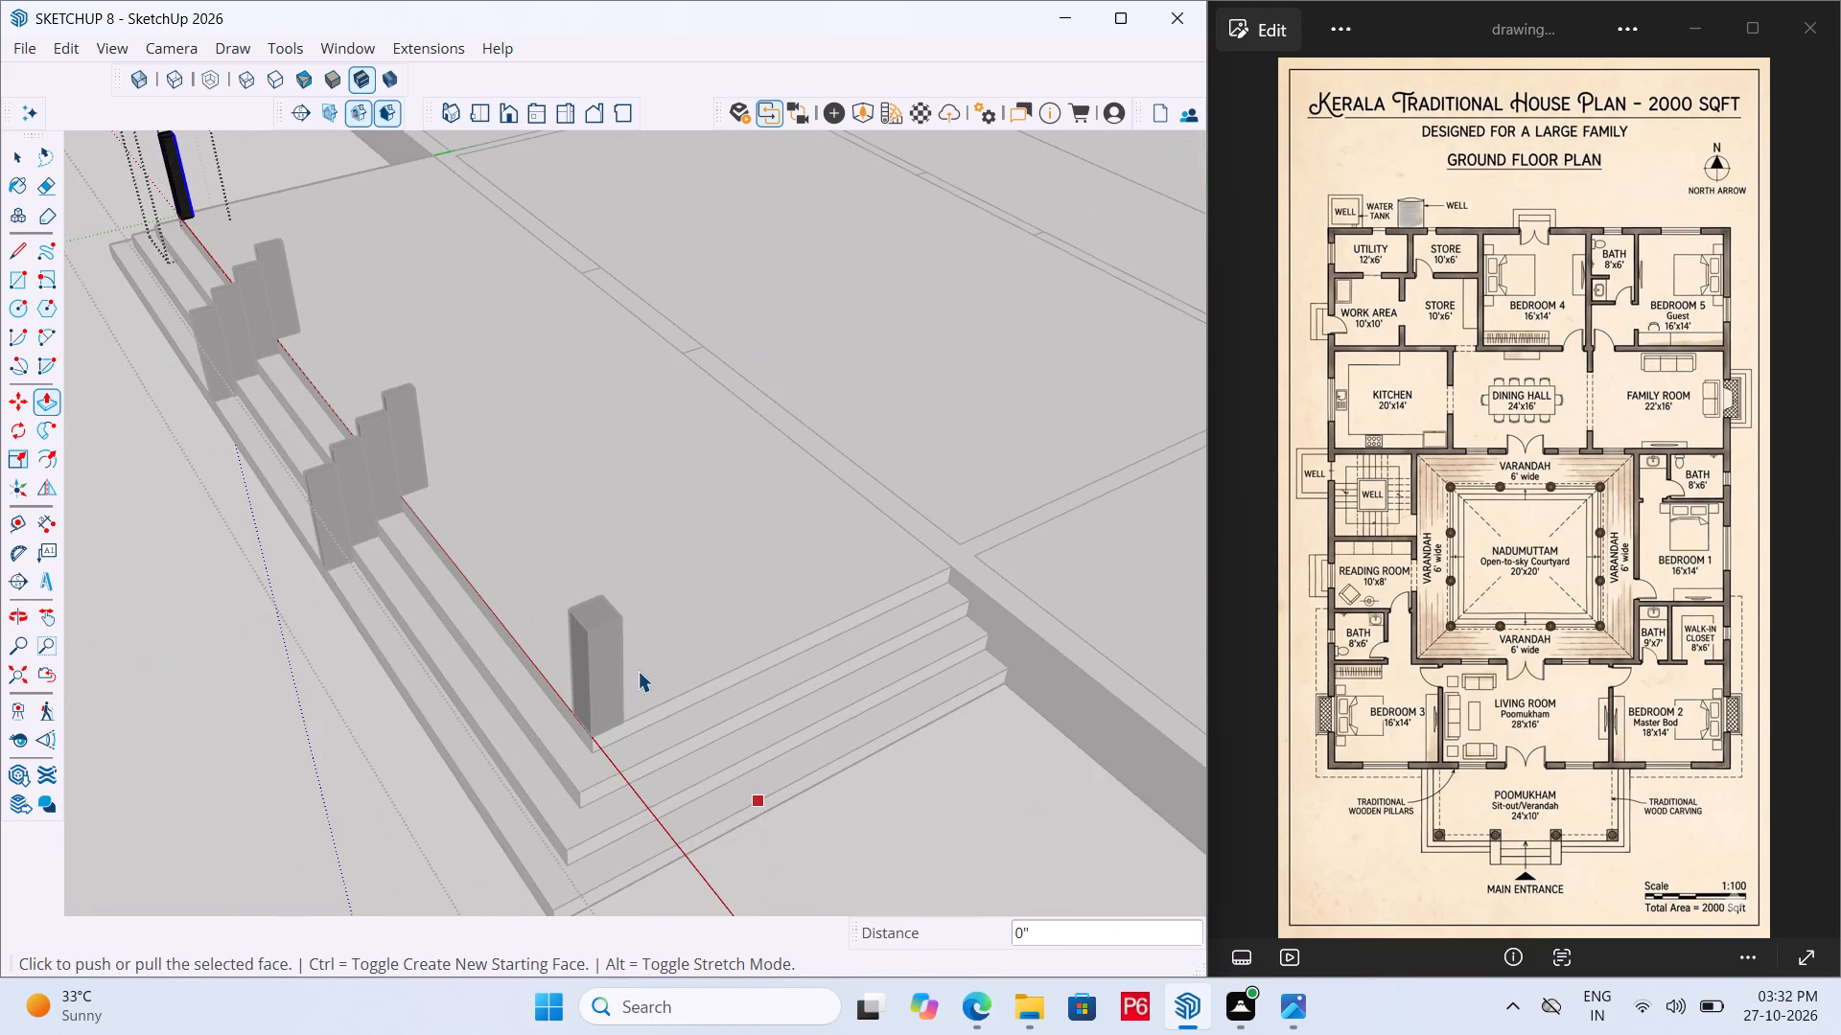
click(602, 678)
double_click(601, 661)
click(601, 661)
middle_drag(511, 711, 916, 731)
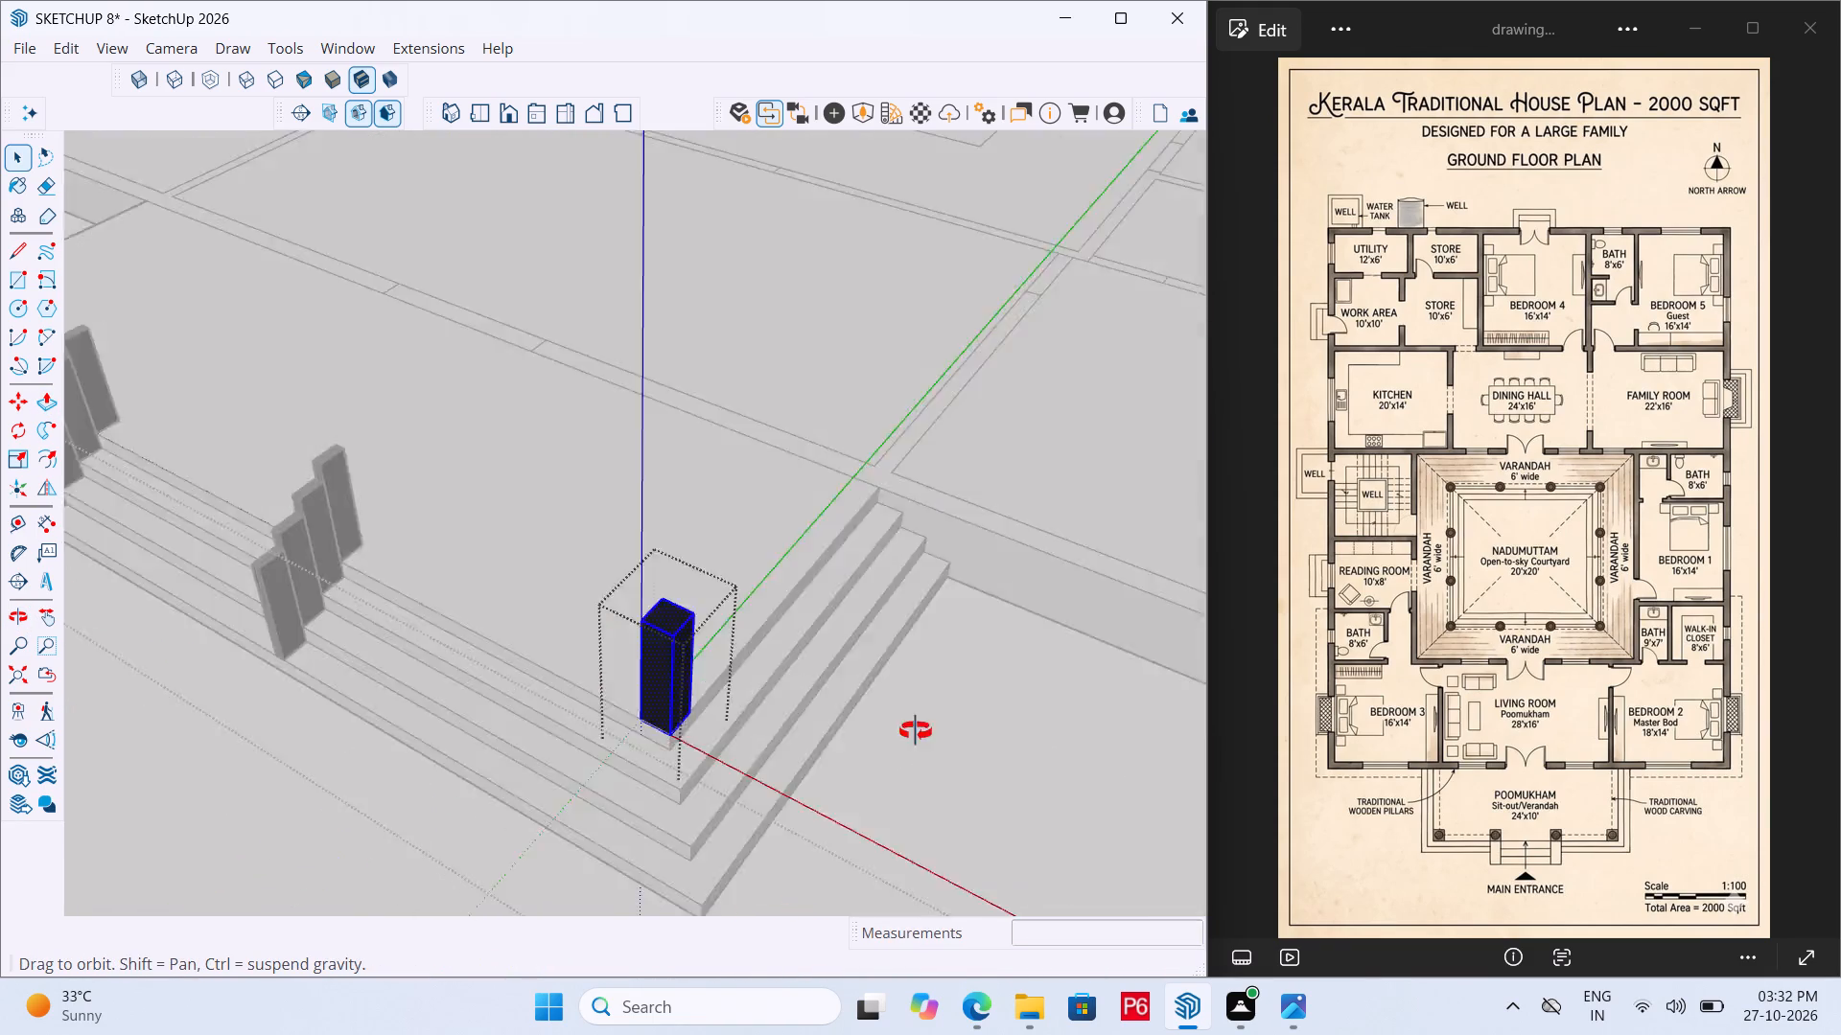
middle_drag(916, 731, 1327, 702)
scroll(764, 530, up, 6)
double_click(764, 576)
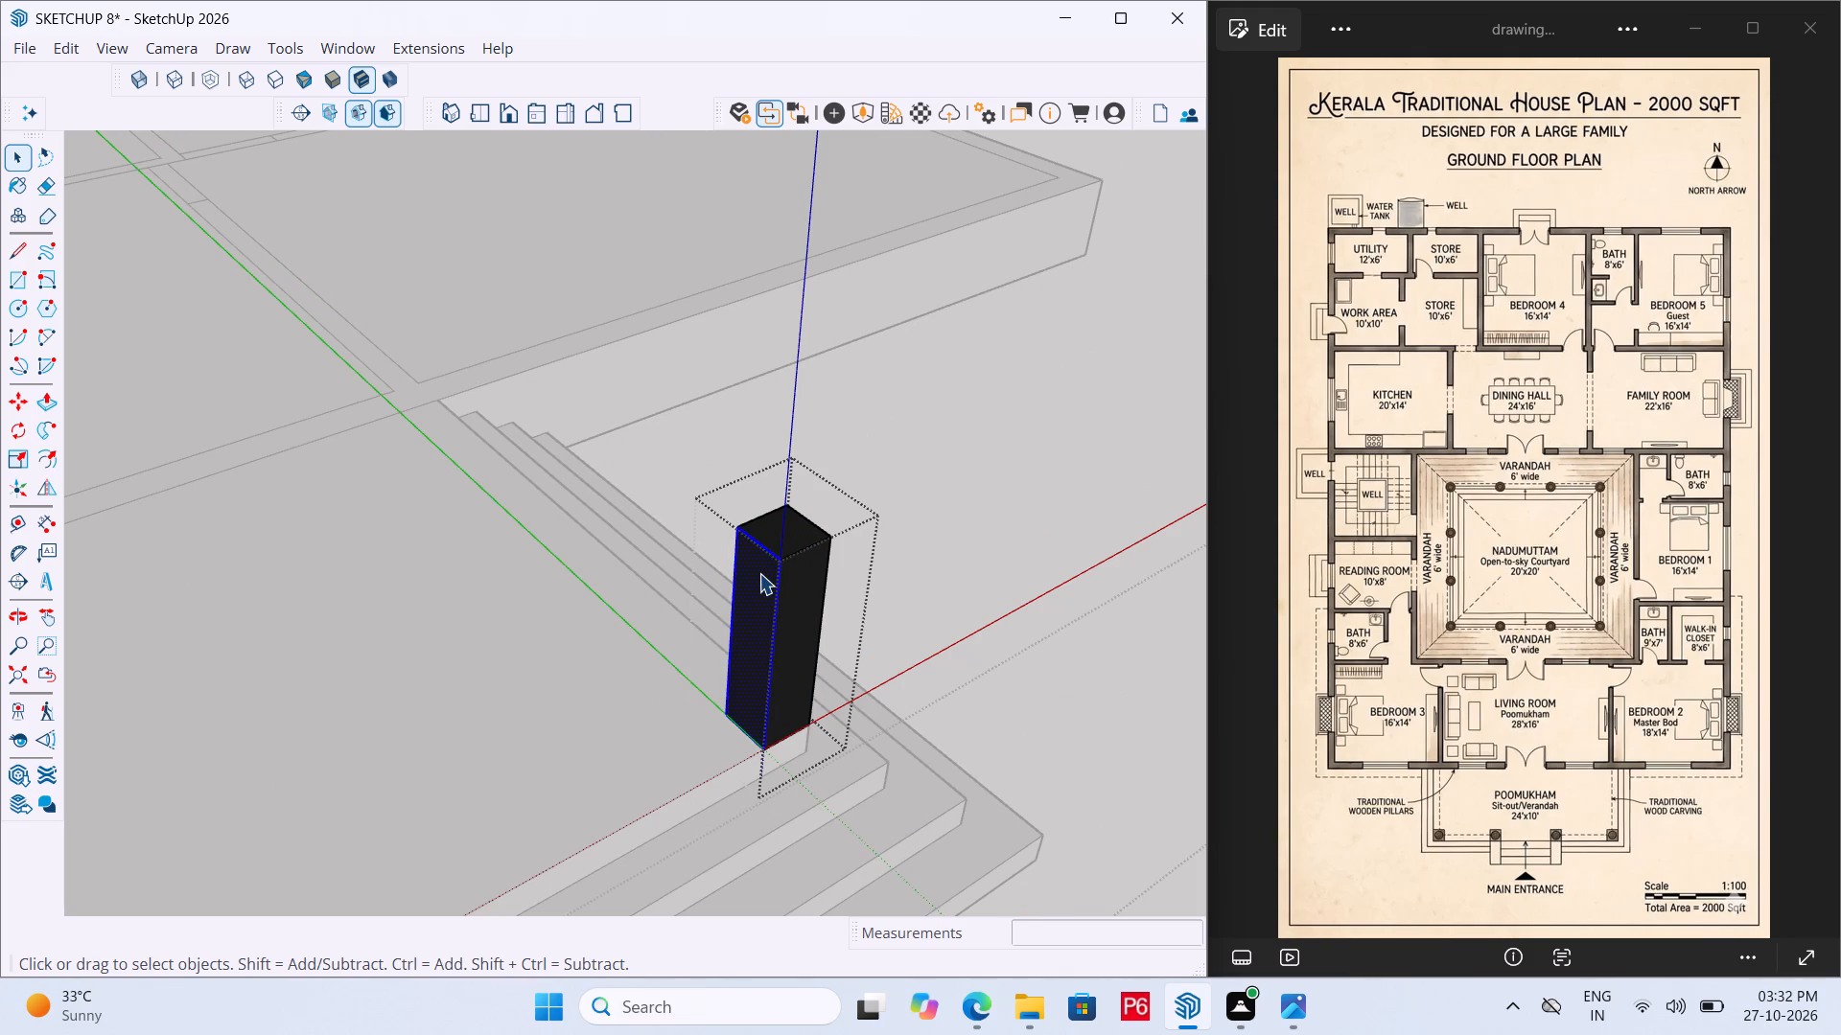
key(p)
double_click(759, 573)
Push that corner pillar's adjacent face toward the house inward by the same 4".
middle_drag(640, 618, 1298, 767)
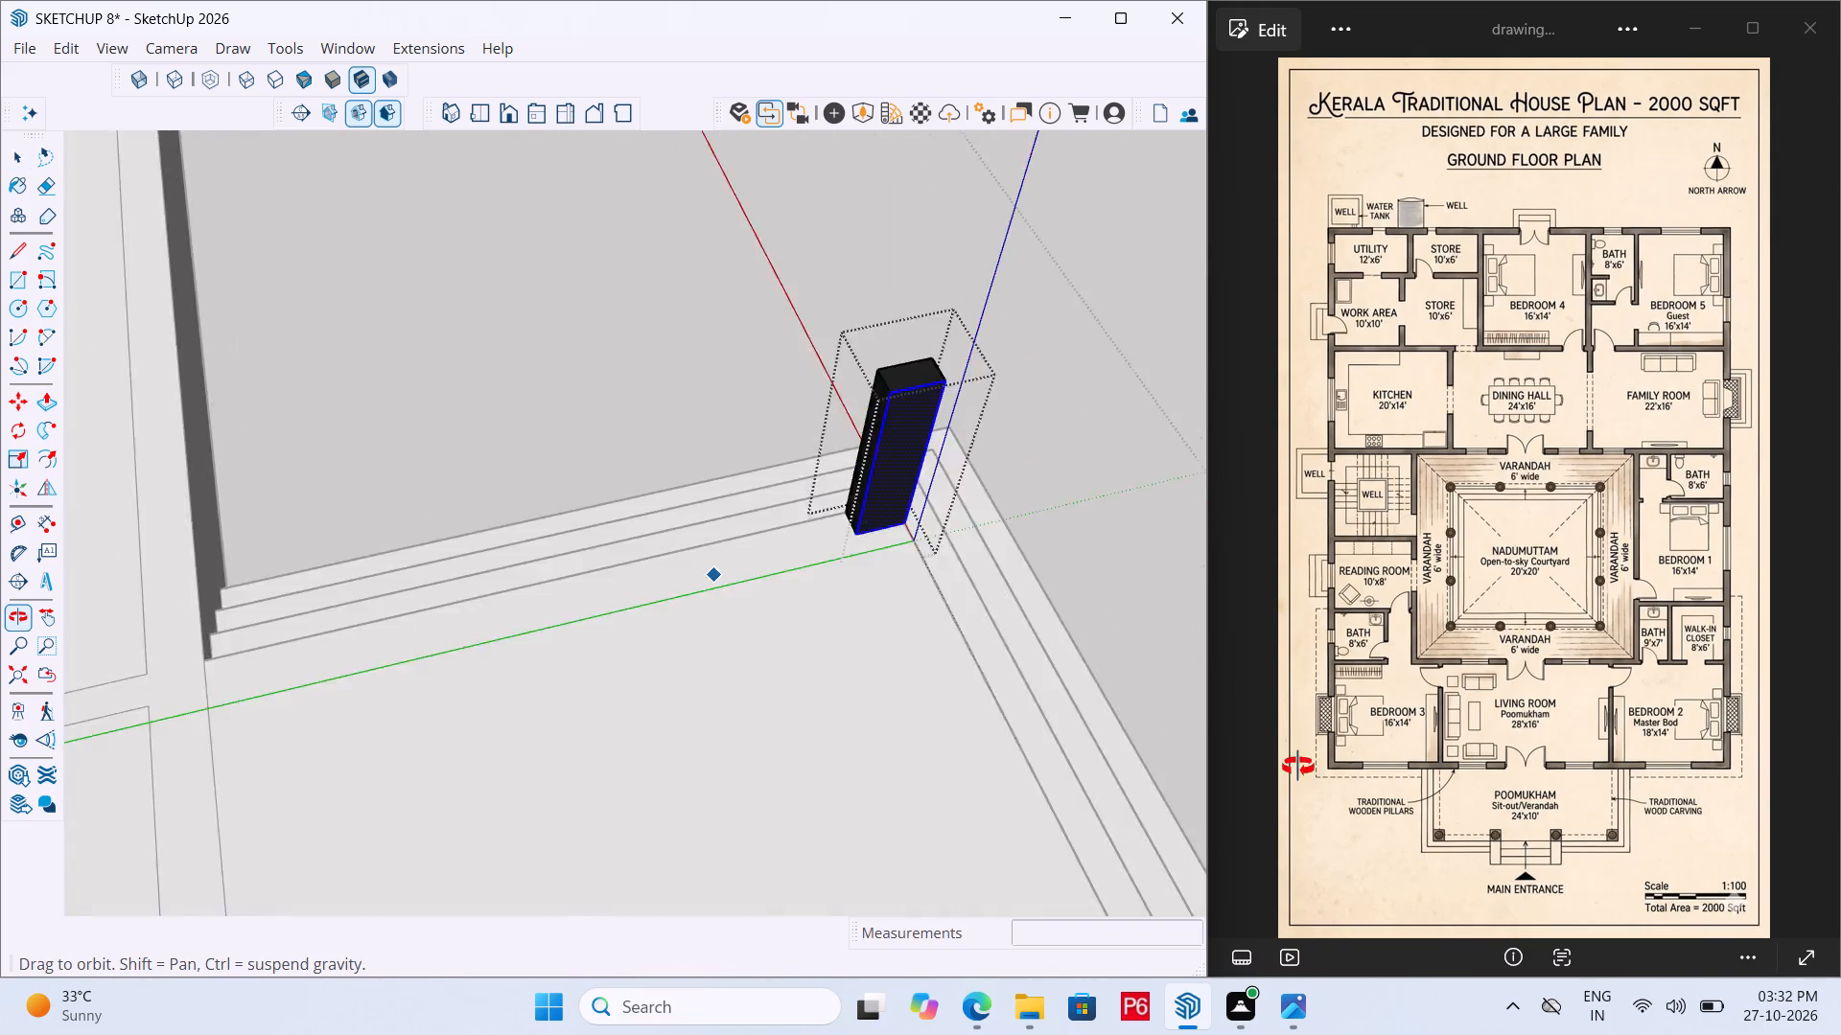
middle_drag(1298, 767, 1377, 695)
scroll(1003, 409, up, 5)
key(space)
click(805, 389)
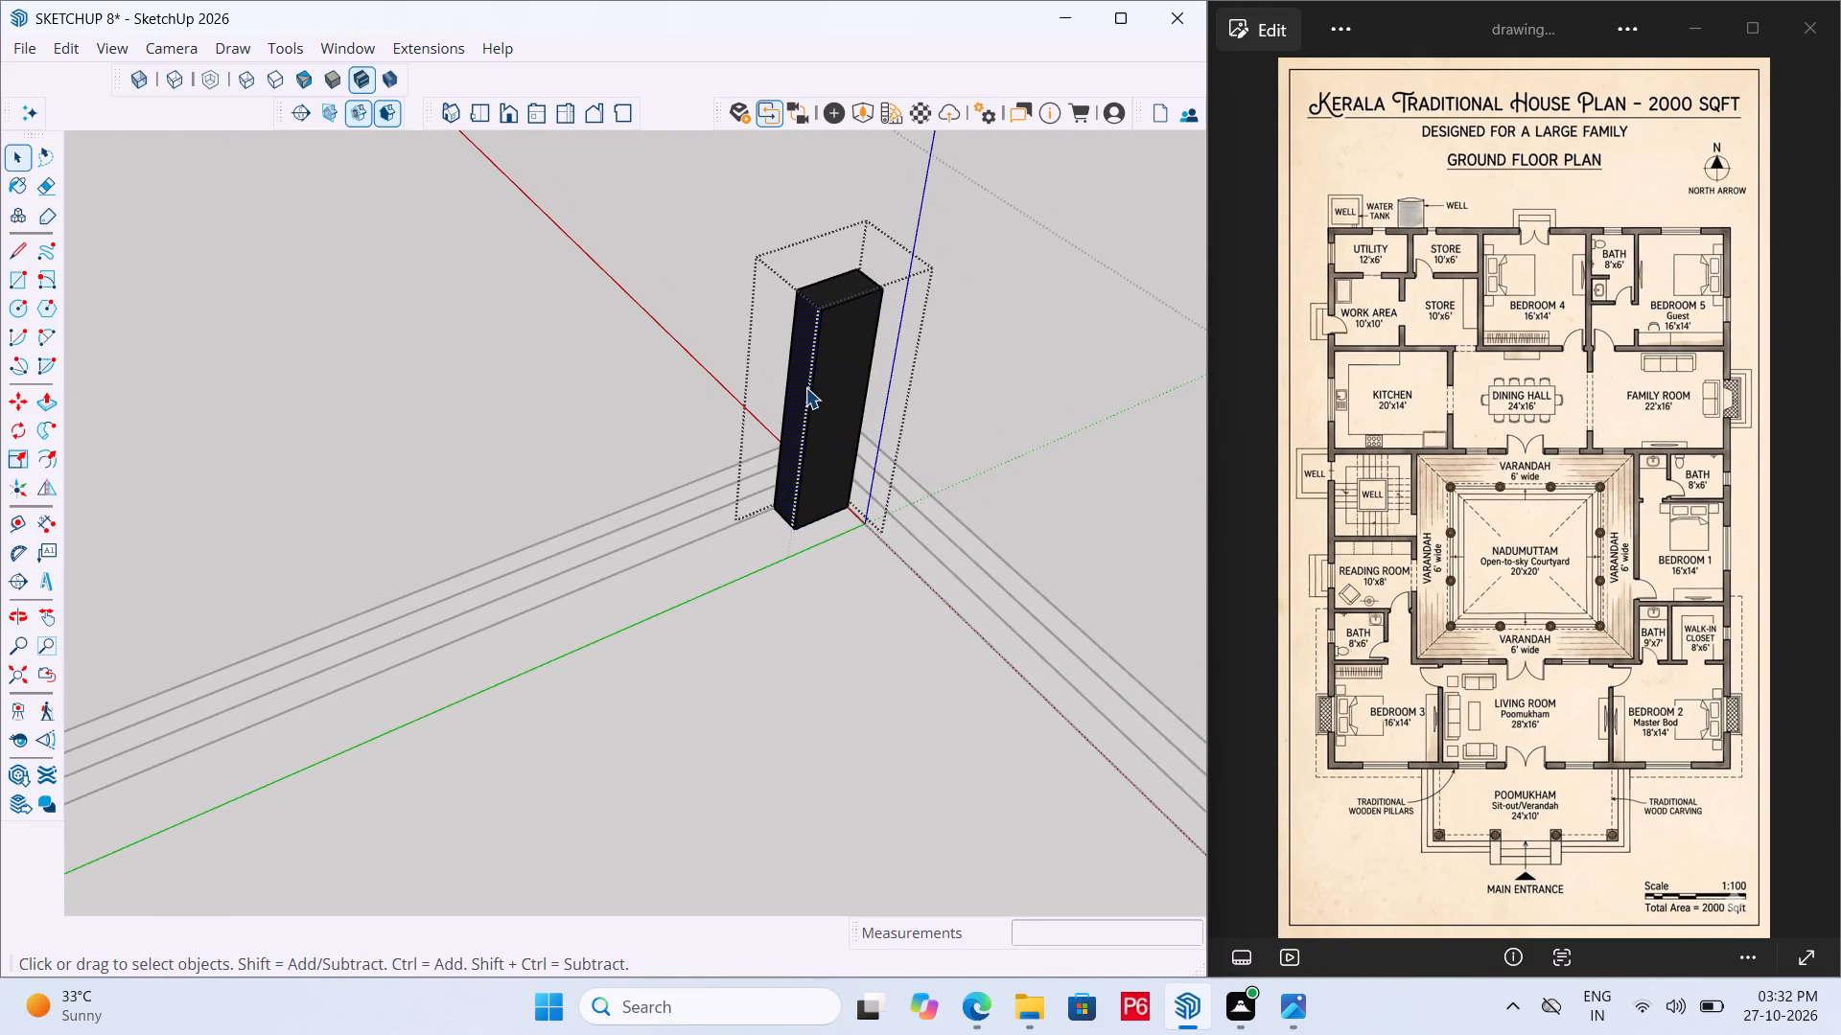
key(p)
double_click(805, 387)
Save the model with the second corner pillar slimmed and close that pillar's group.
middle_drag(837, 503, 374, 506)
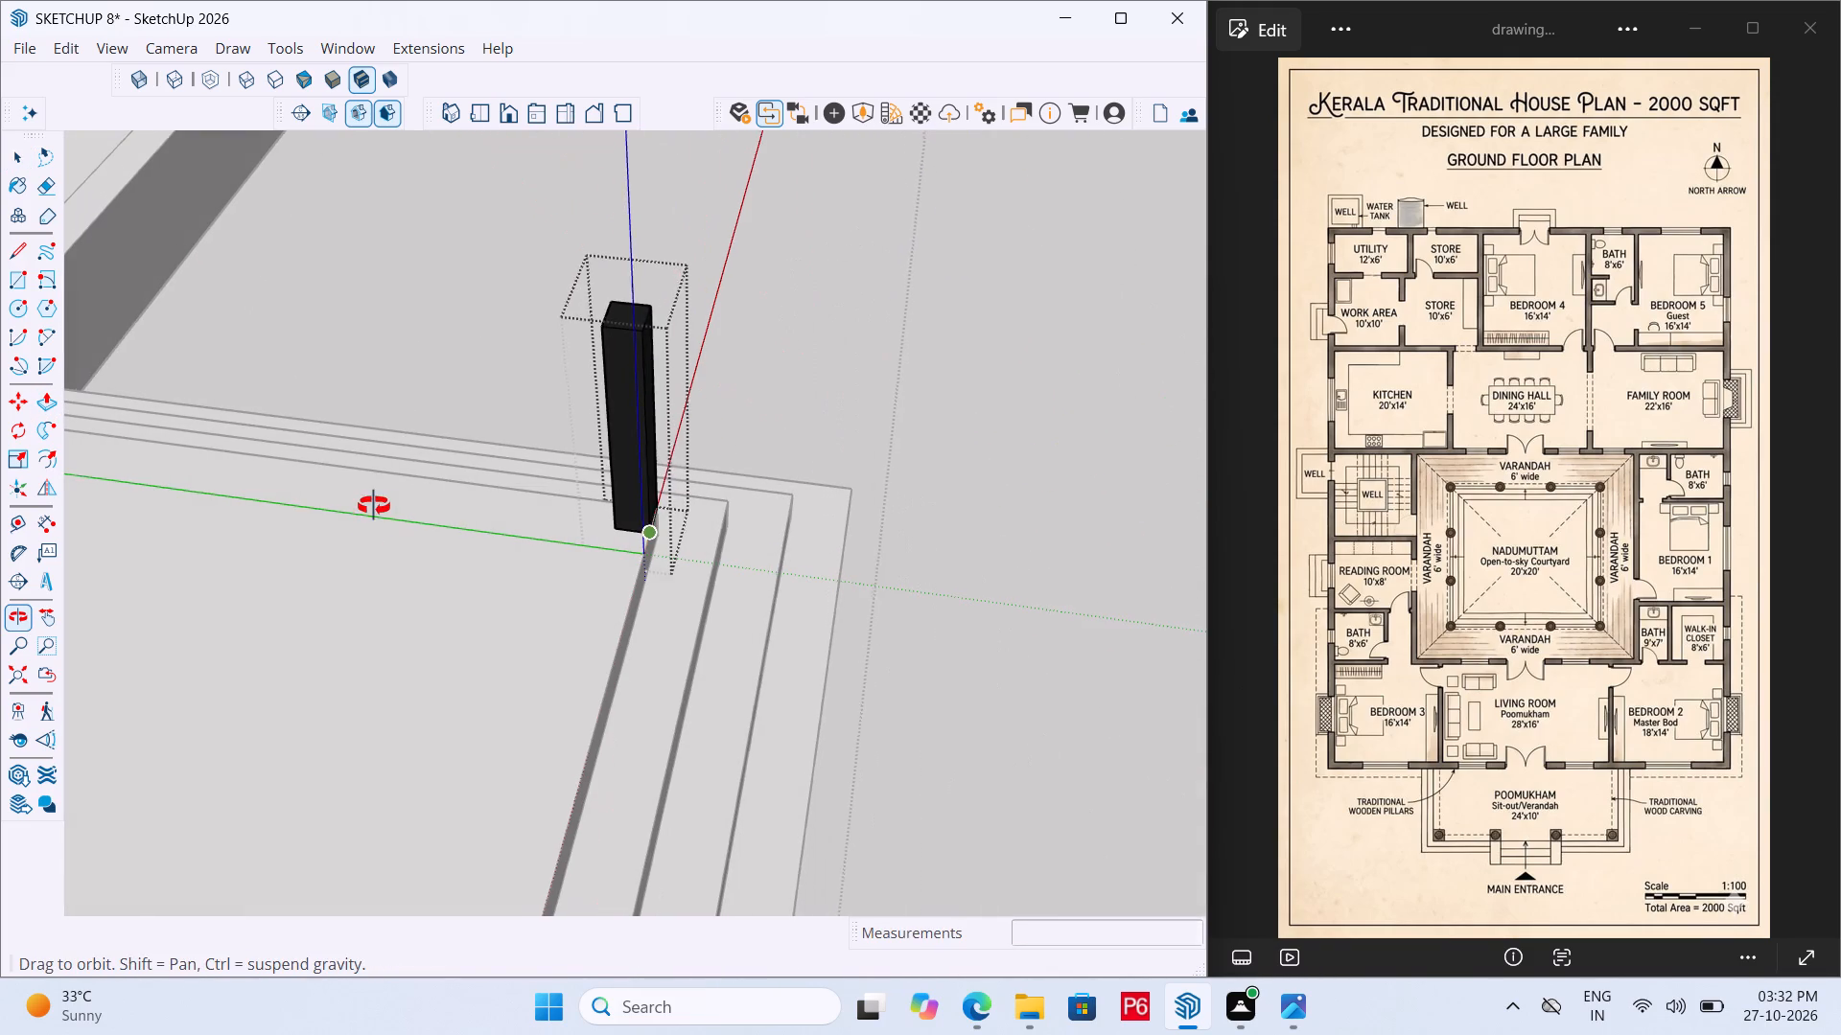
middle_drag(374, 506, 372, 508)
key(ctrl+s)
key(ctrl+s)
key(ctrl+s)
key(ctrl+s)
key(ctrl+s)
key(ctrl+s)
key(ctrl+s)
key(ctrl+s)
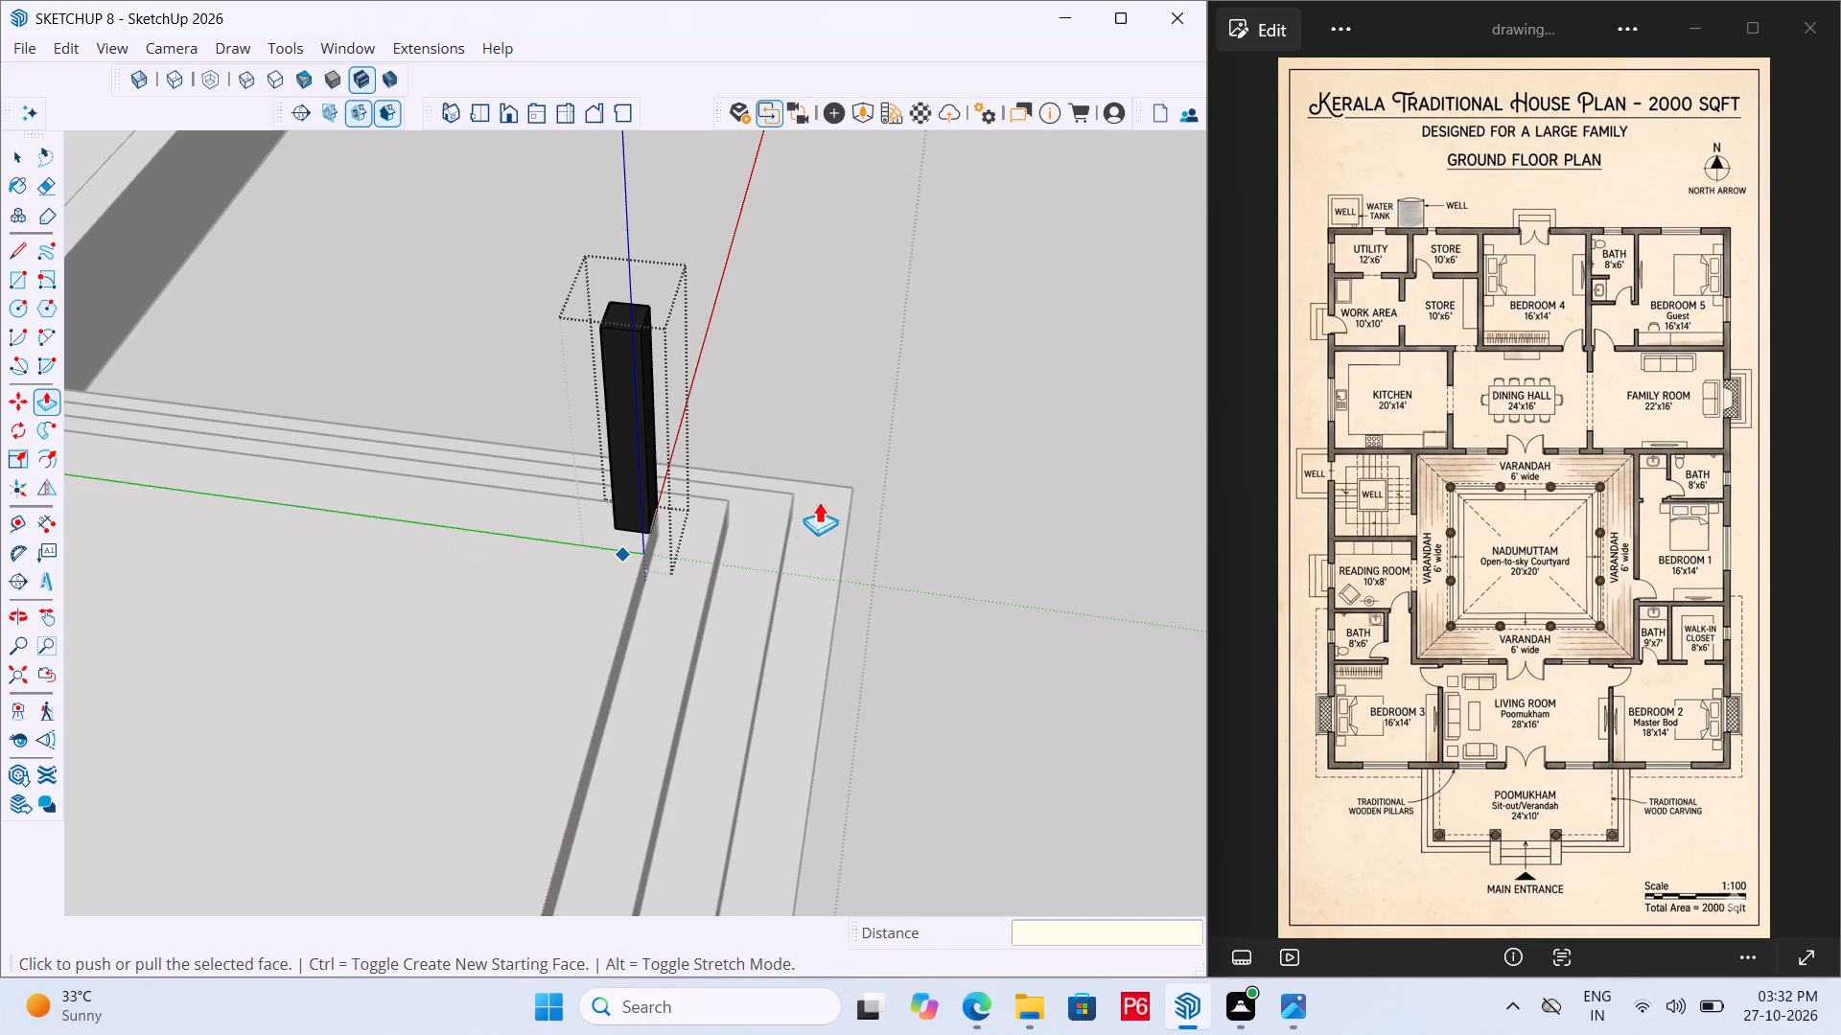
key(space)
scroll(841, 499, down, 5)
middle_drag(819, 510, 418, 479)
click(919, 543)
Examine the corner pillars and stepped pillar rows from the front of the entrance steps.
scroll(1004, 471, down, 4)
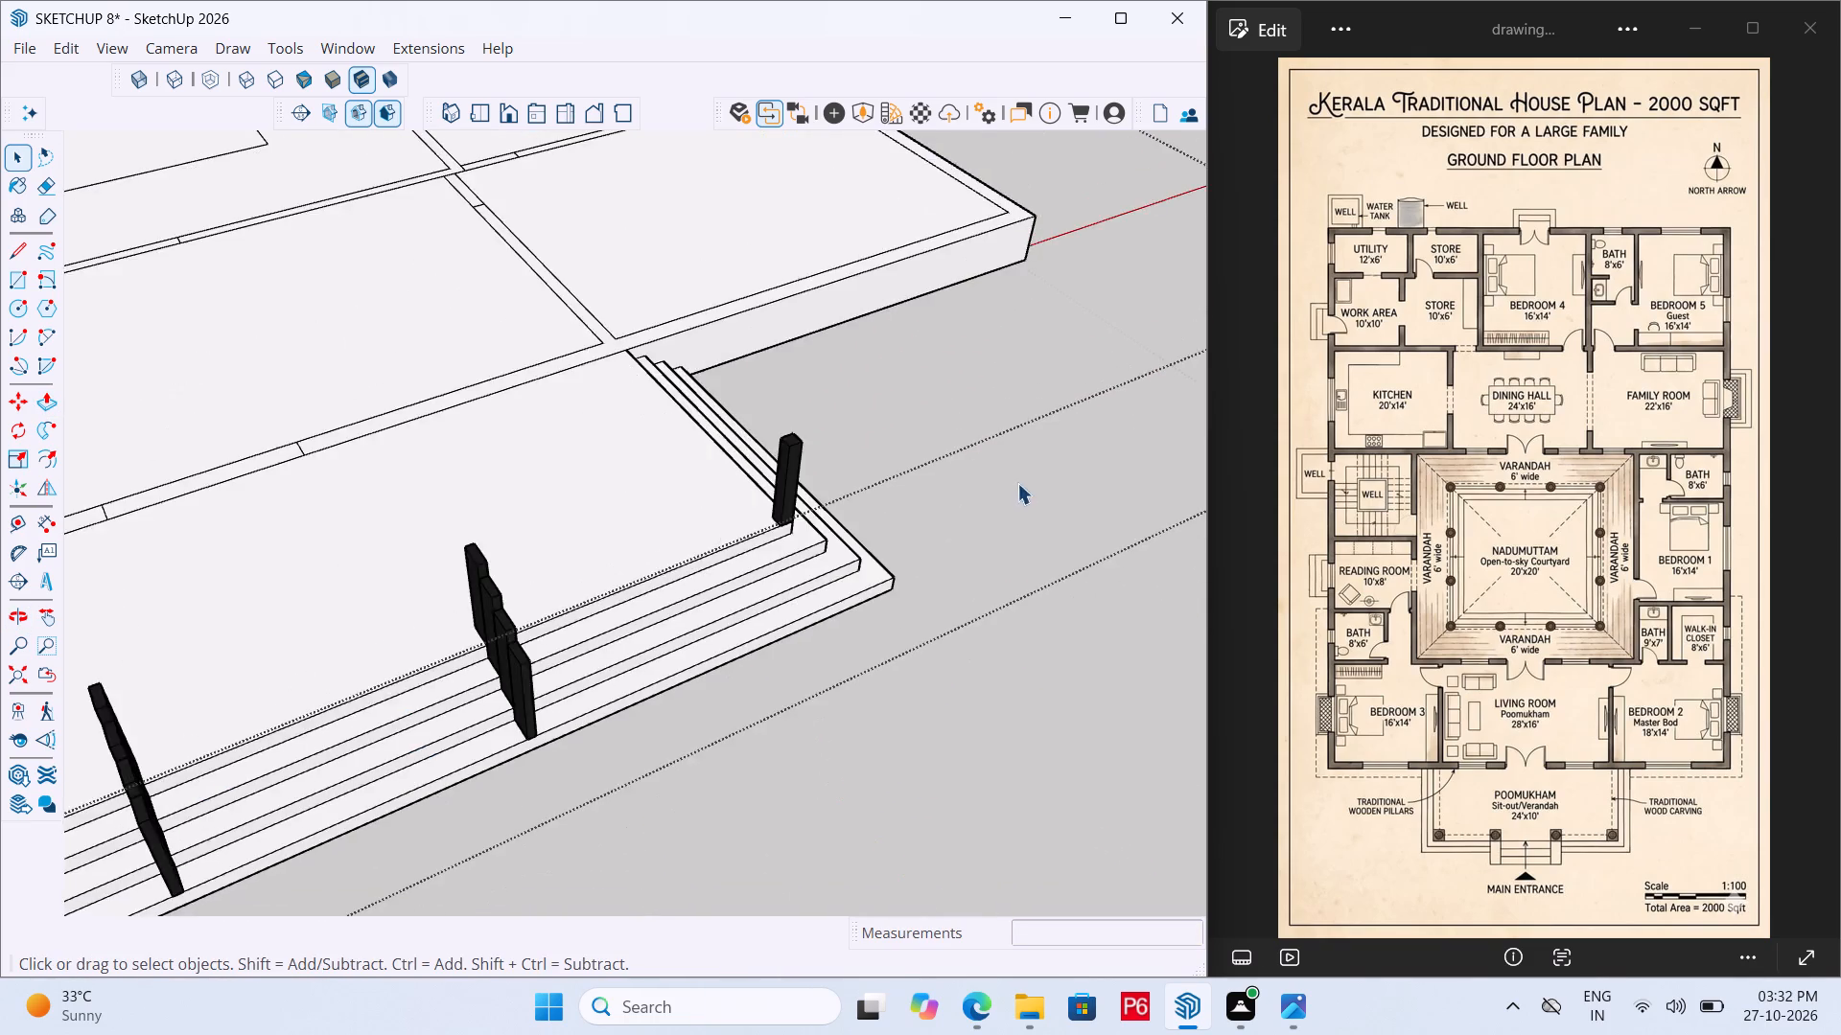
scroll(1017, 483, down, 1)
middle_drag(700, 504, 381, 429)
scroll(381, 429, down, 1)
scroll(942, 458, down, 4)
middle_drag(461, 515, 326, 536)
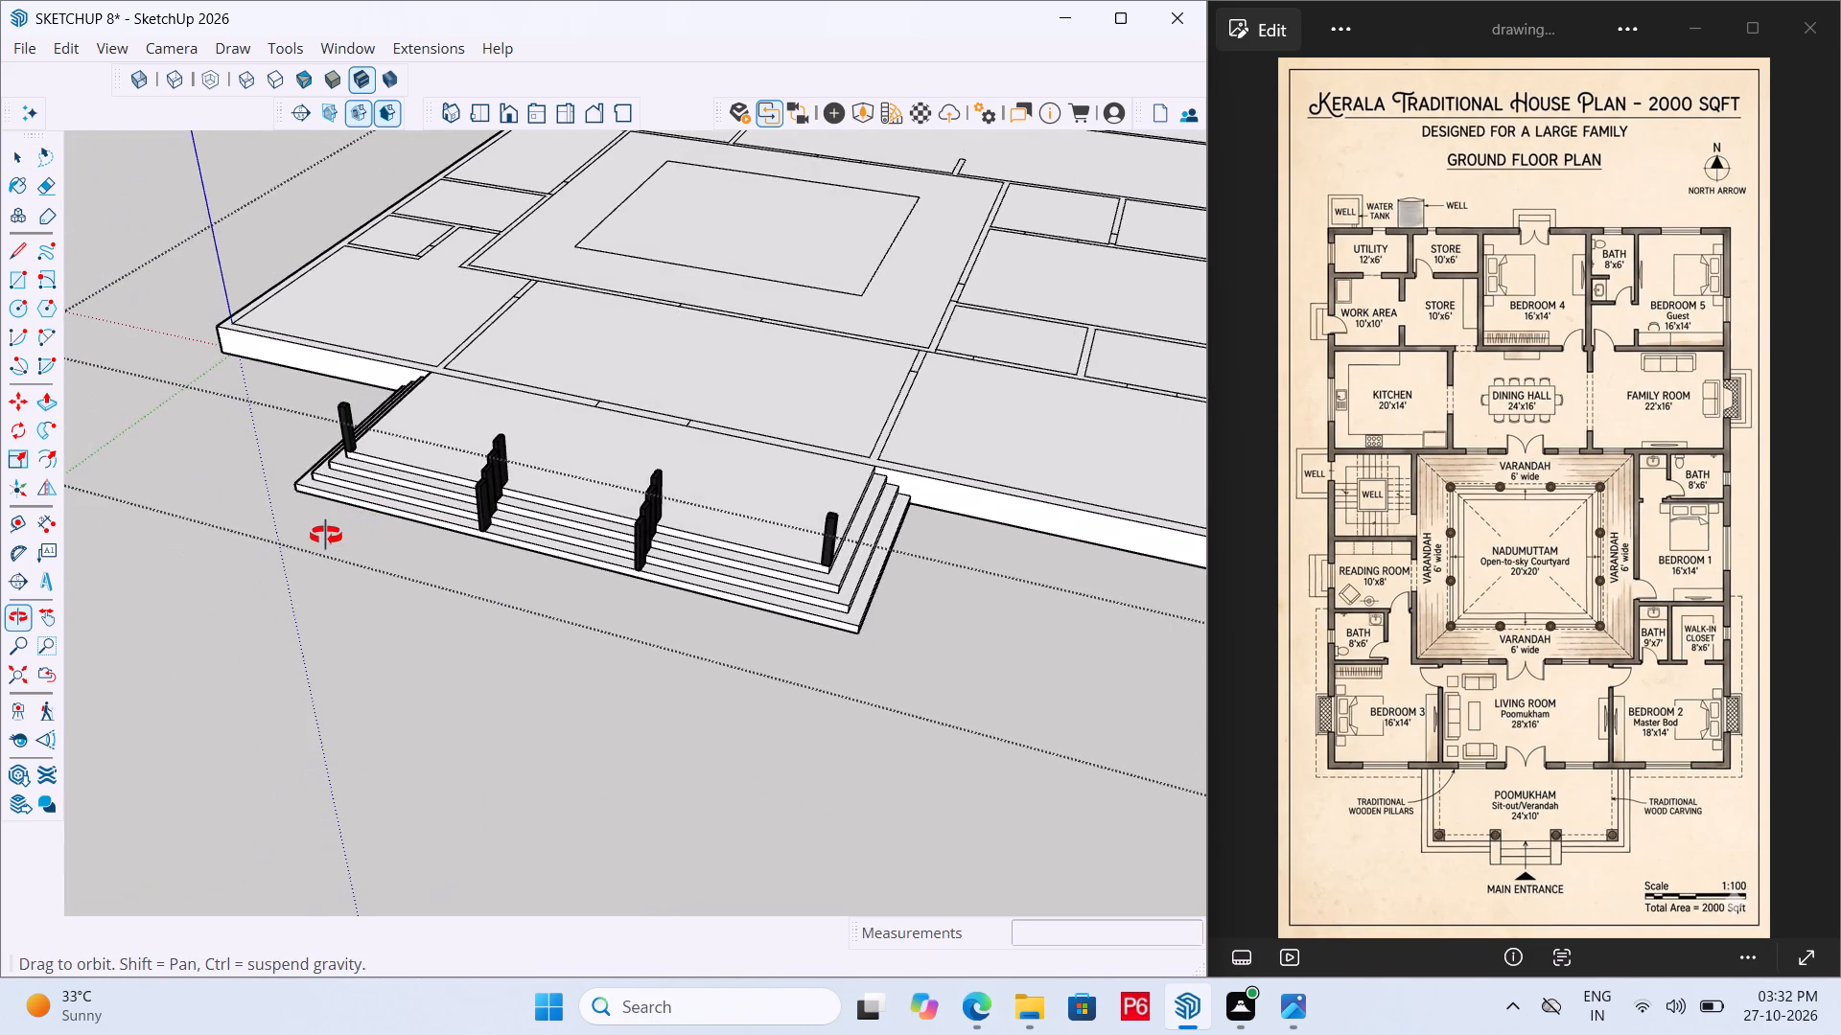
middle_drag(326, 536, 540, 528)
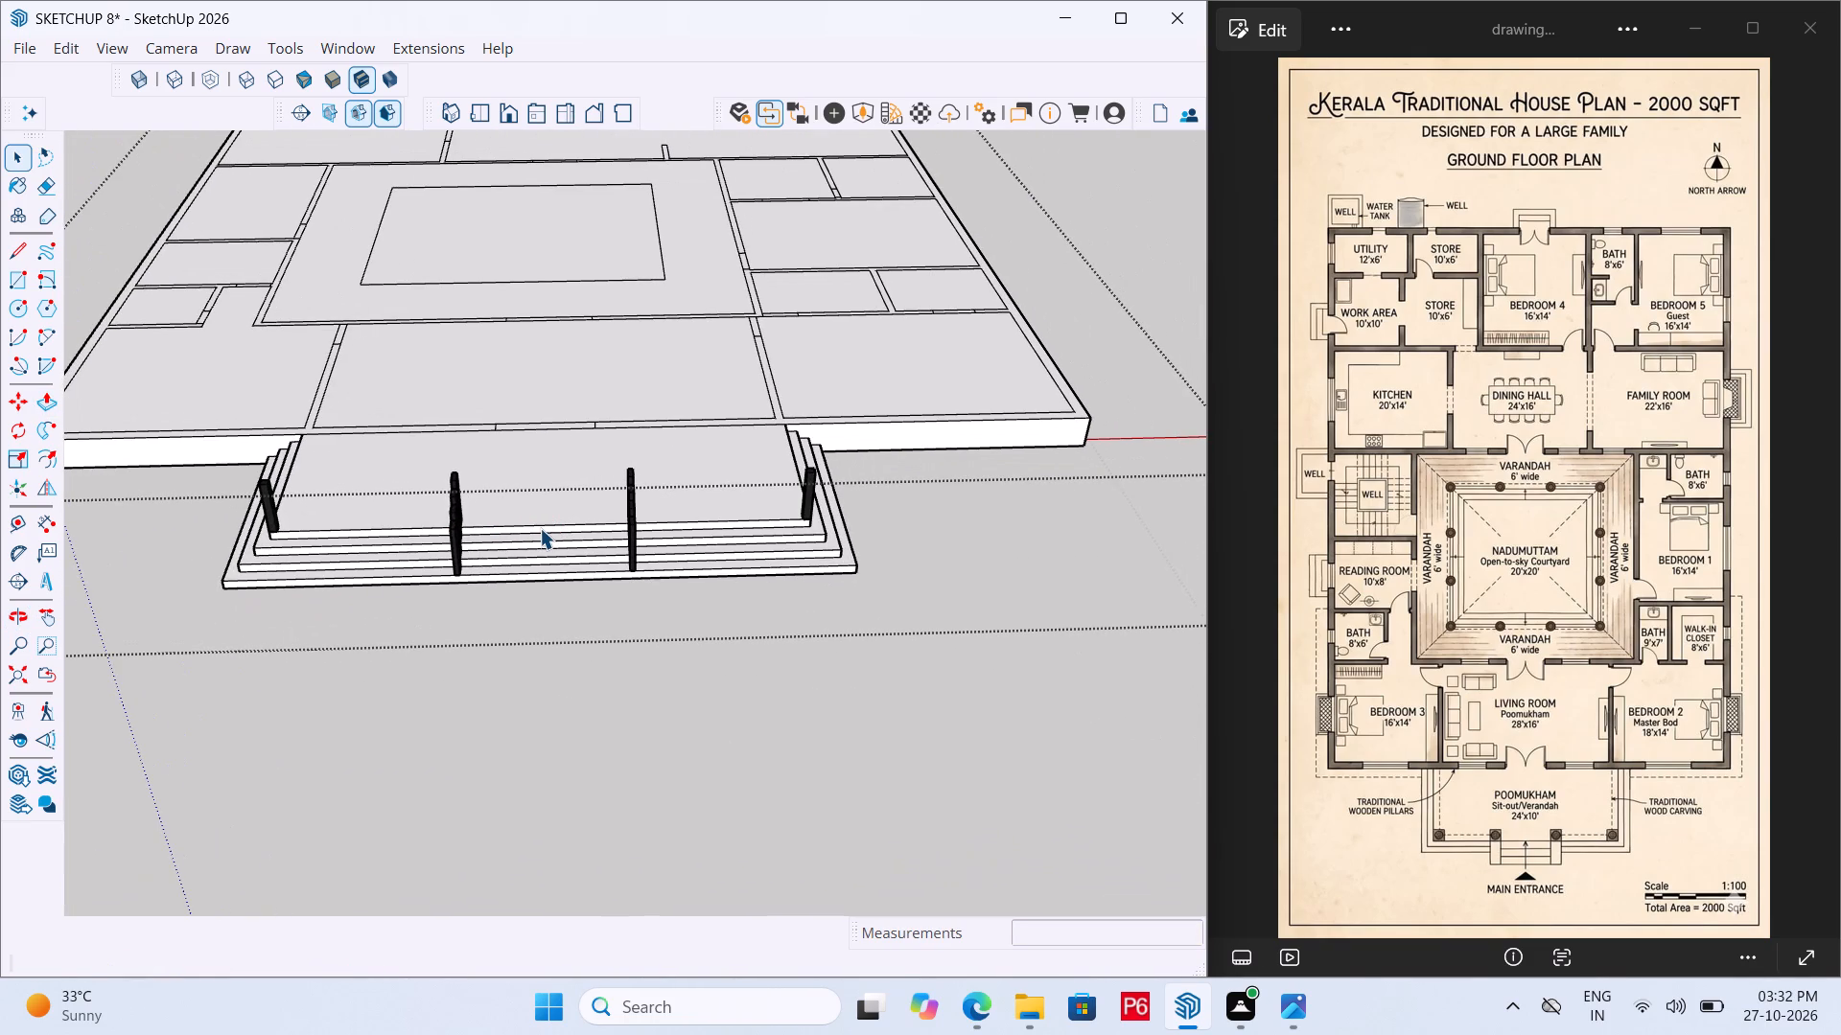
scroll(911, 486, up, 1)
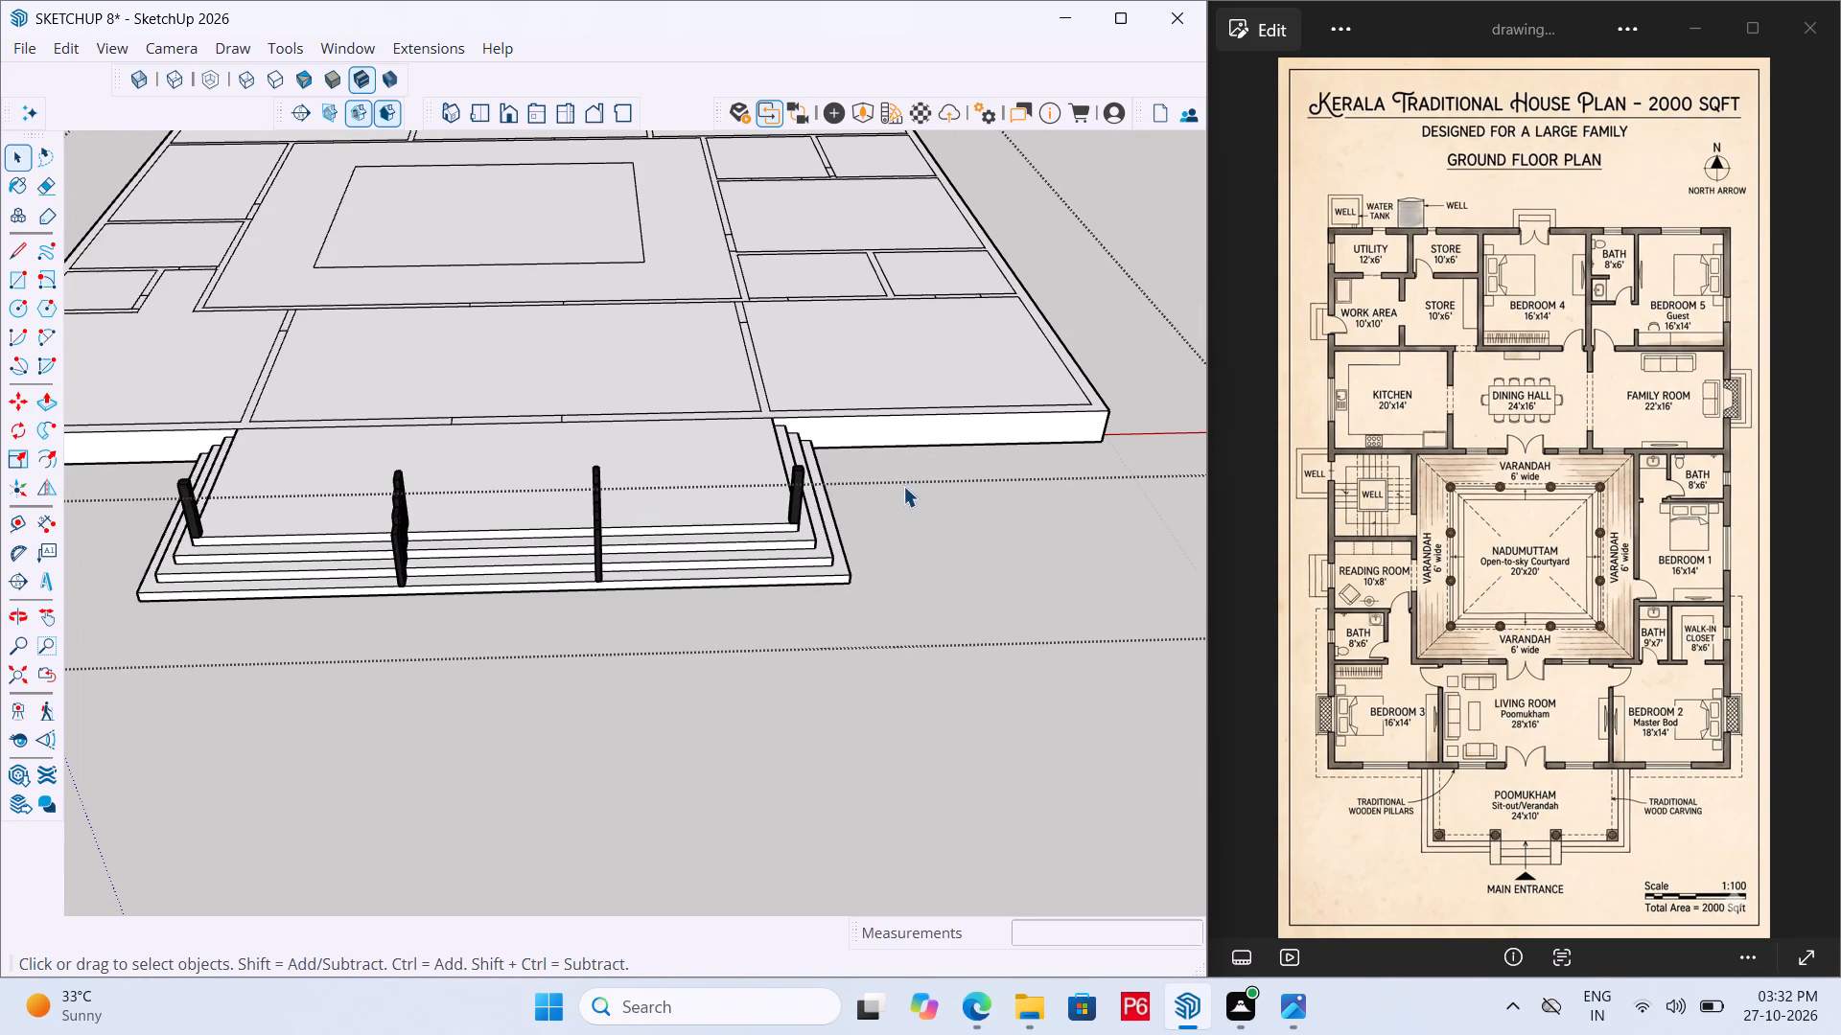
Open the corner pillar on the Bedroom 2 side and draw a 2 1/2" by 3' rectangle on its house-facing face, along the outer edge.
middle_drag(788, 519, 411, 588)
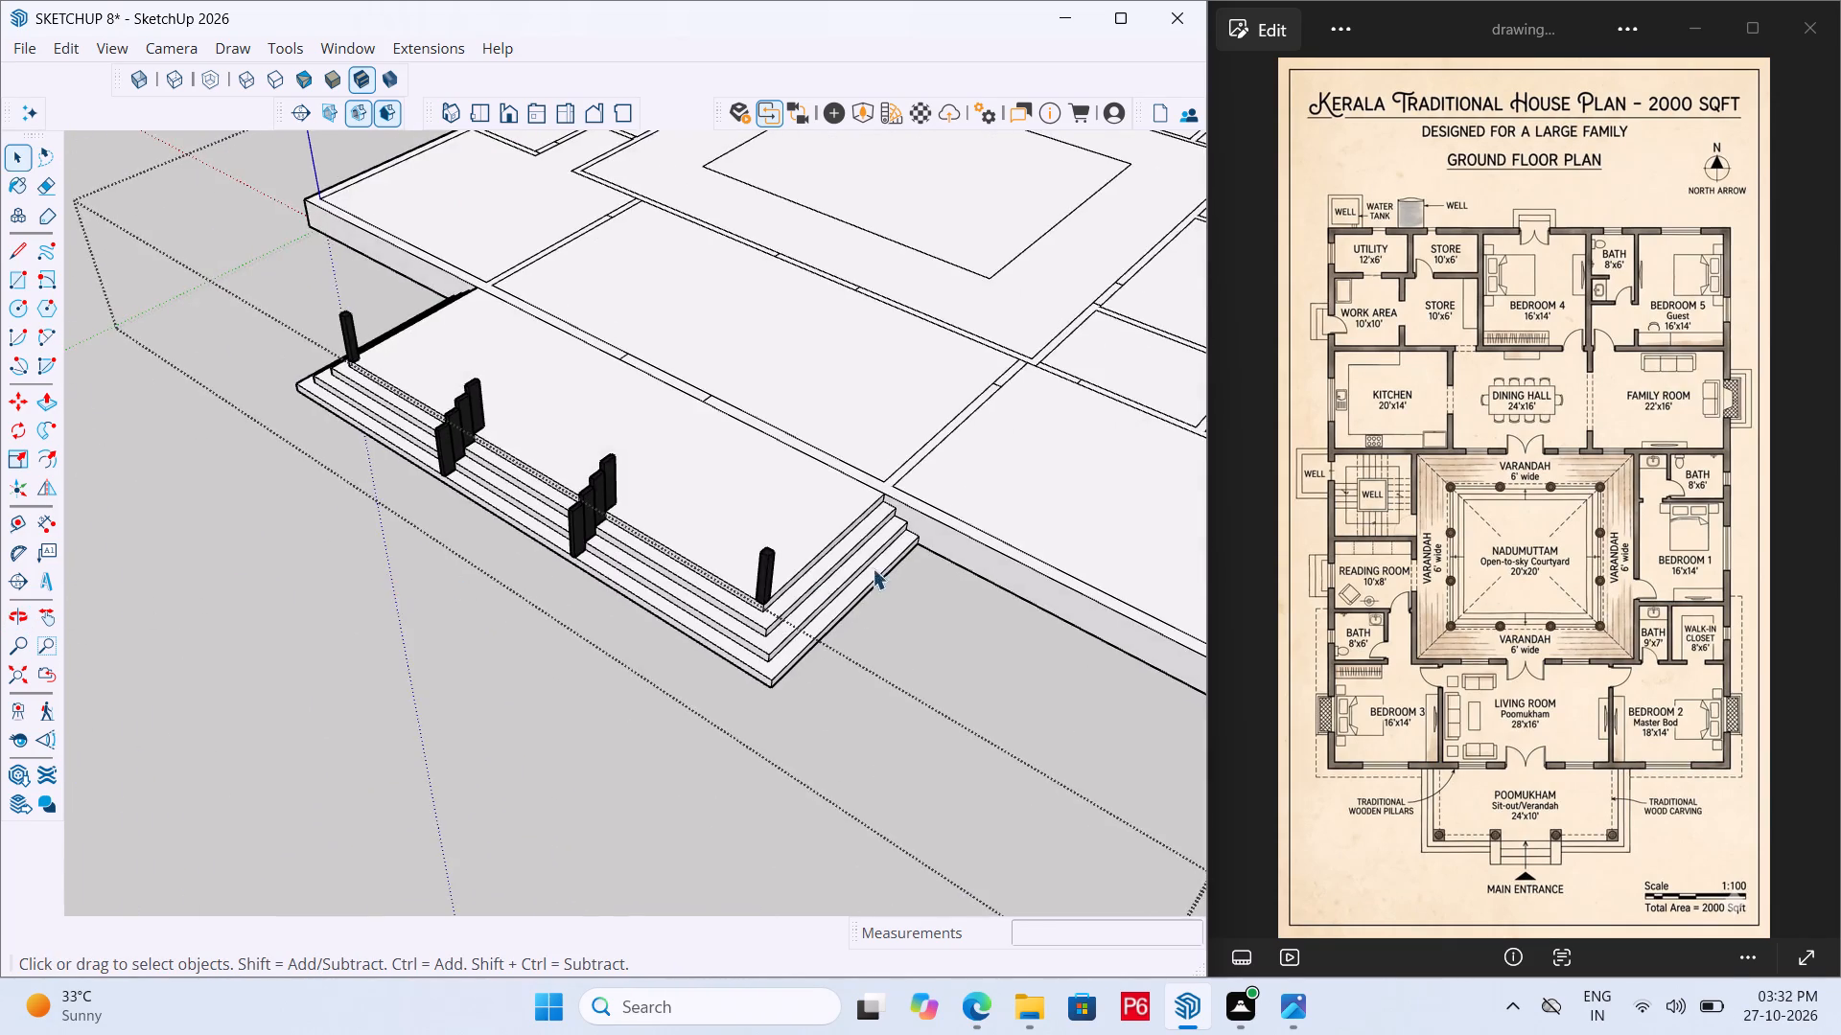
scroll(897, 563, up, 11)
middle_drag(601, 589, 0, 564)
scroll(728, 475, up, 5)
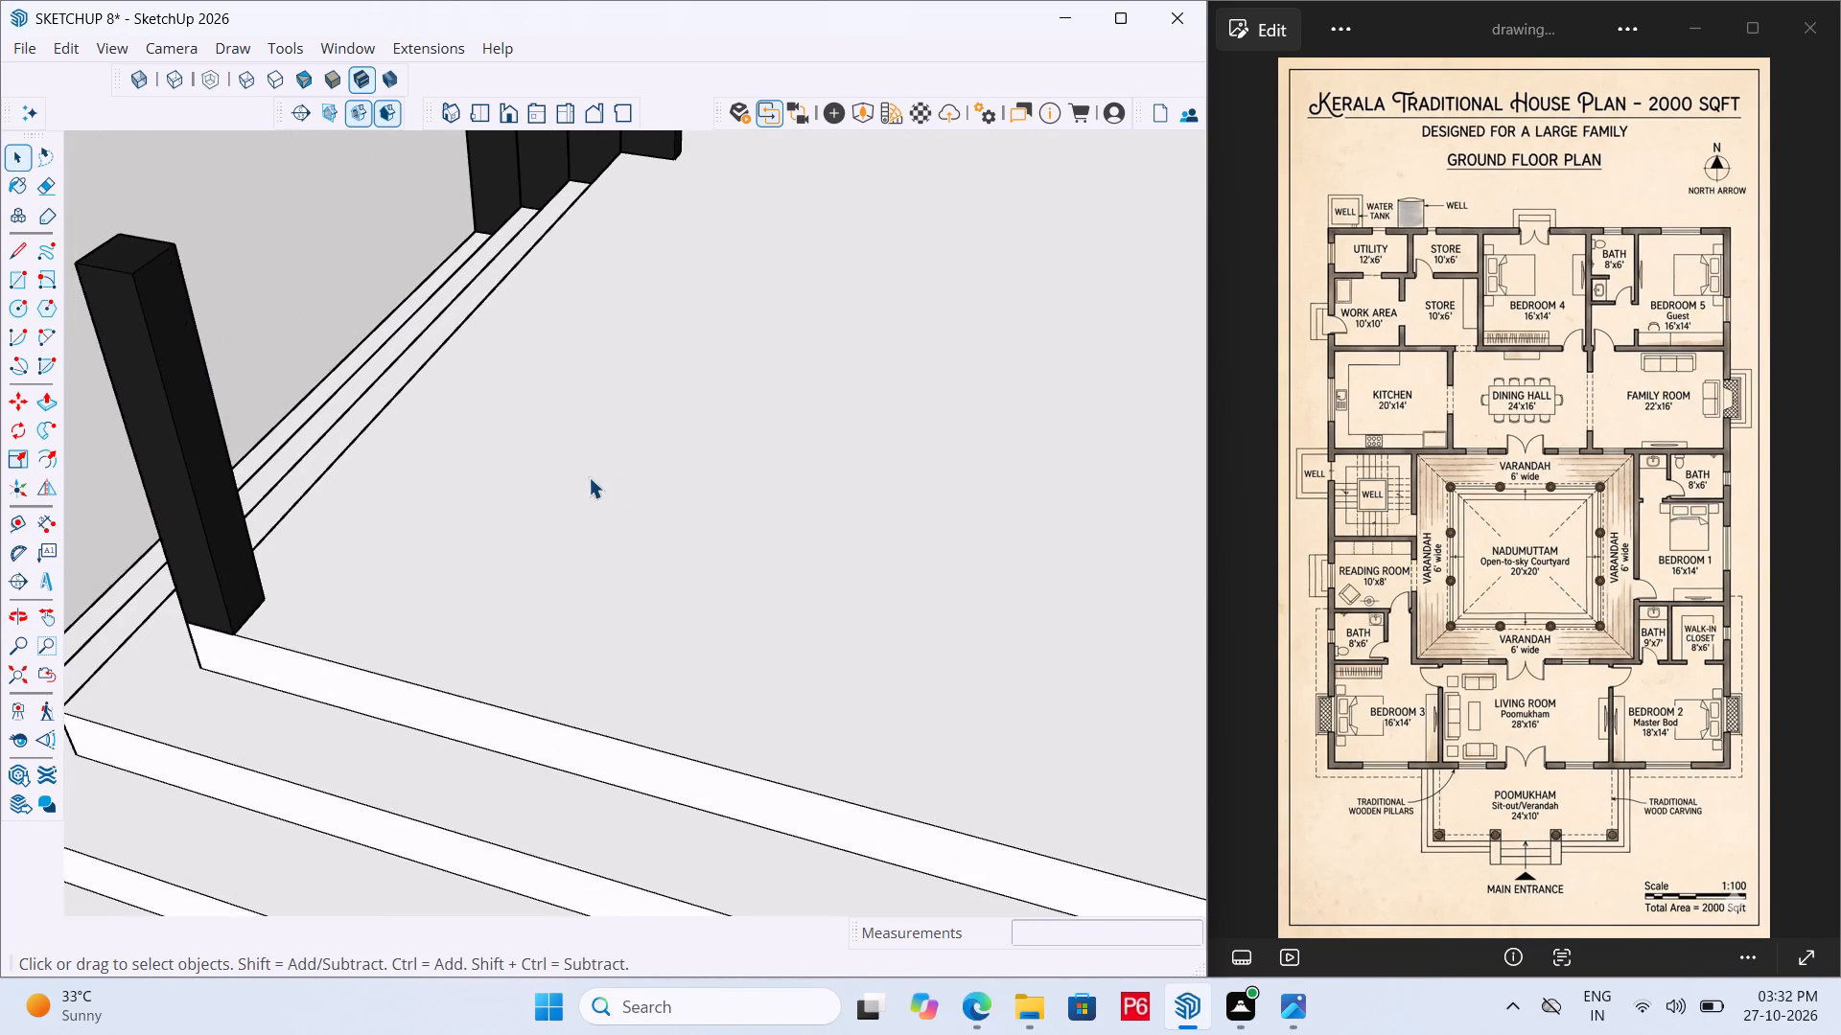
scroll(601, 515, down, 4)
middle_drag(486, 522, 311, 632)
scroll(286, 324, up, 5)
scroll(291, 402, up, 4)
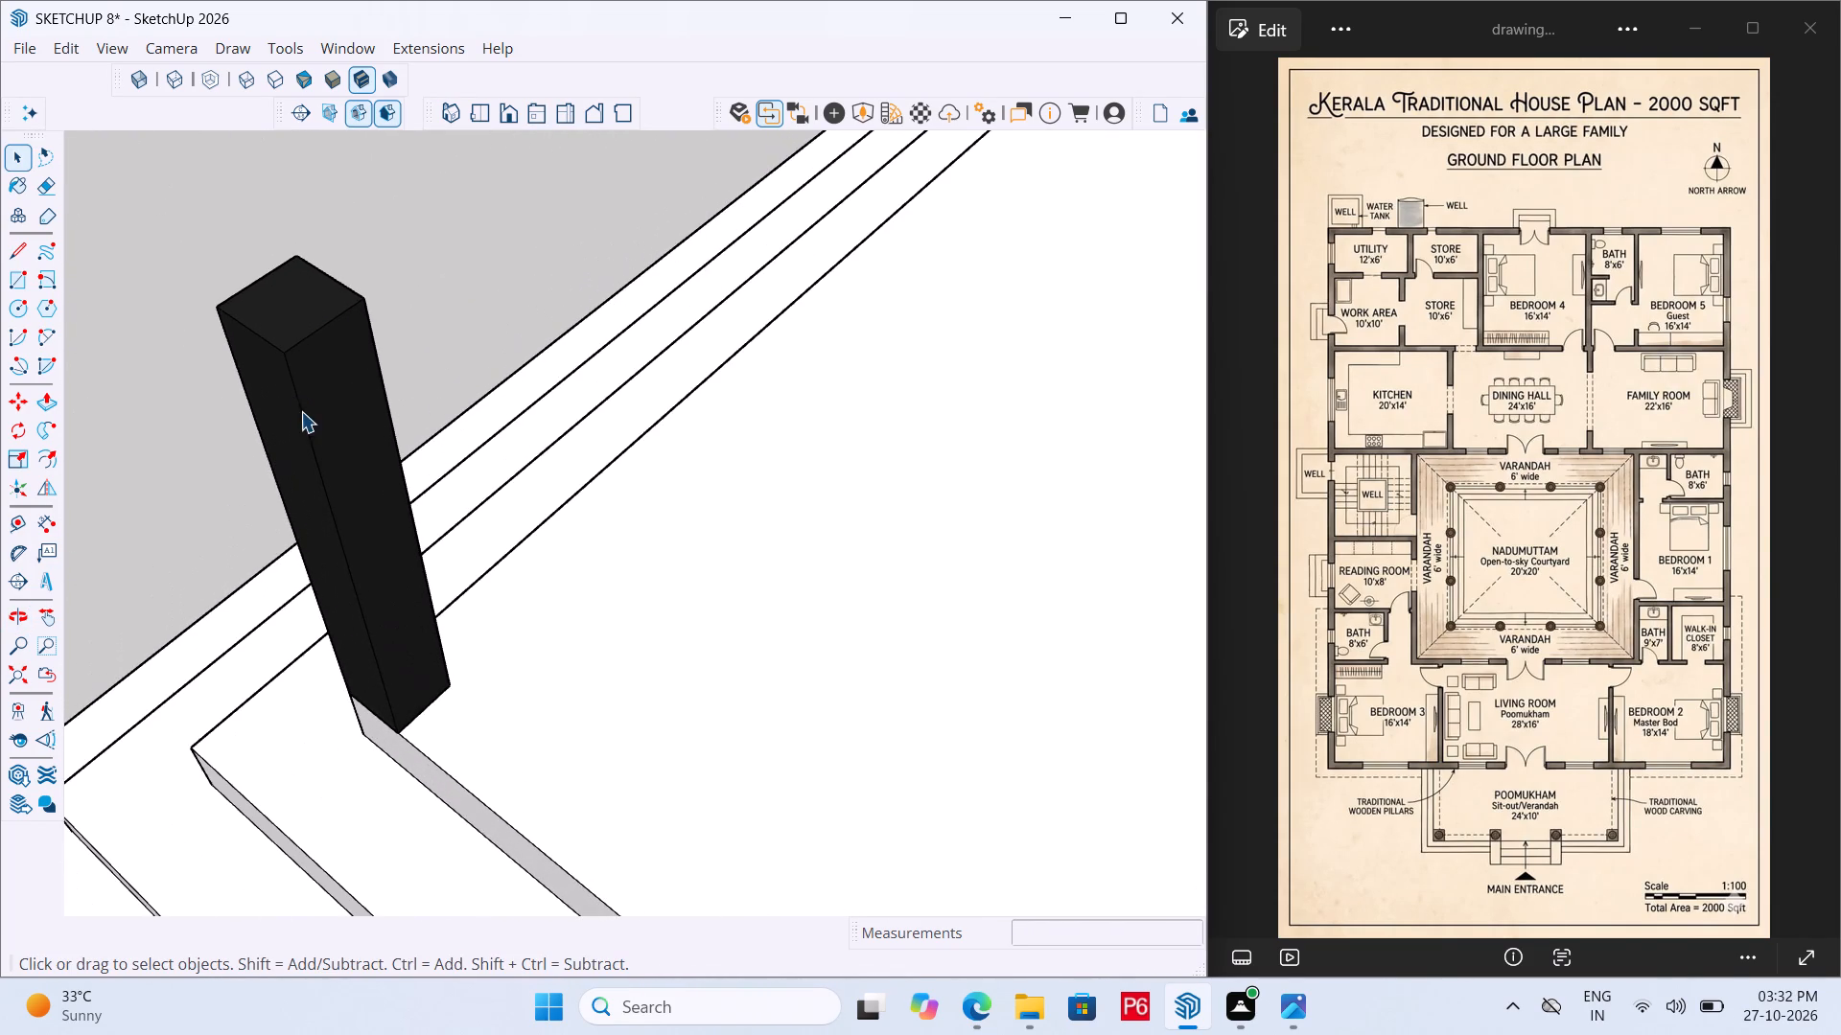
click(324, 405)
double_click(325, 383)
click(324, 371)
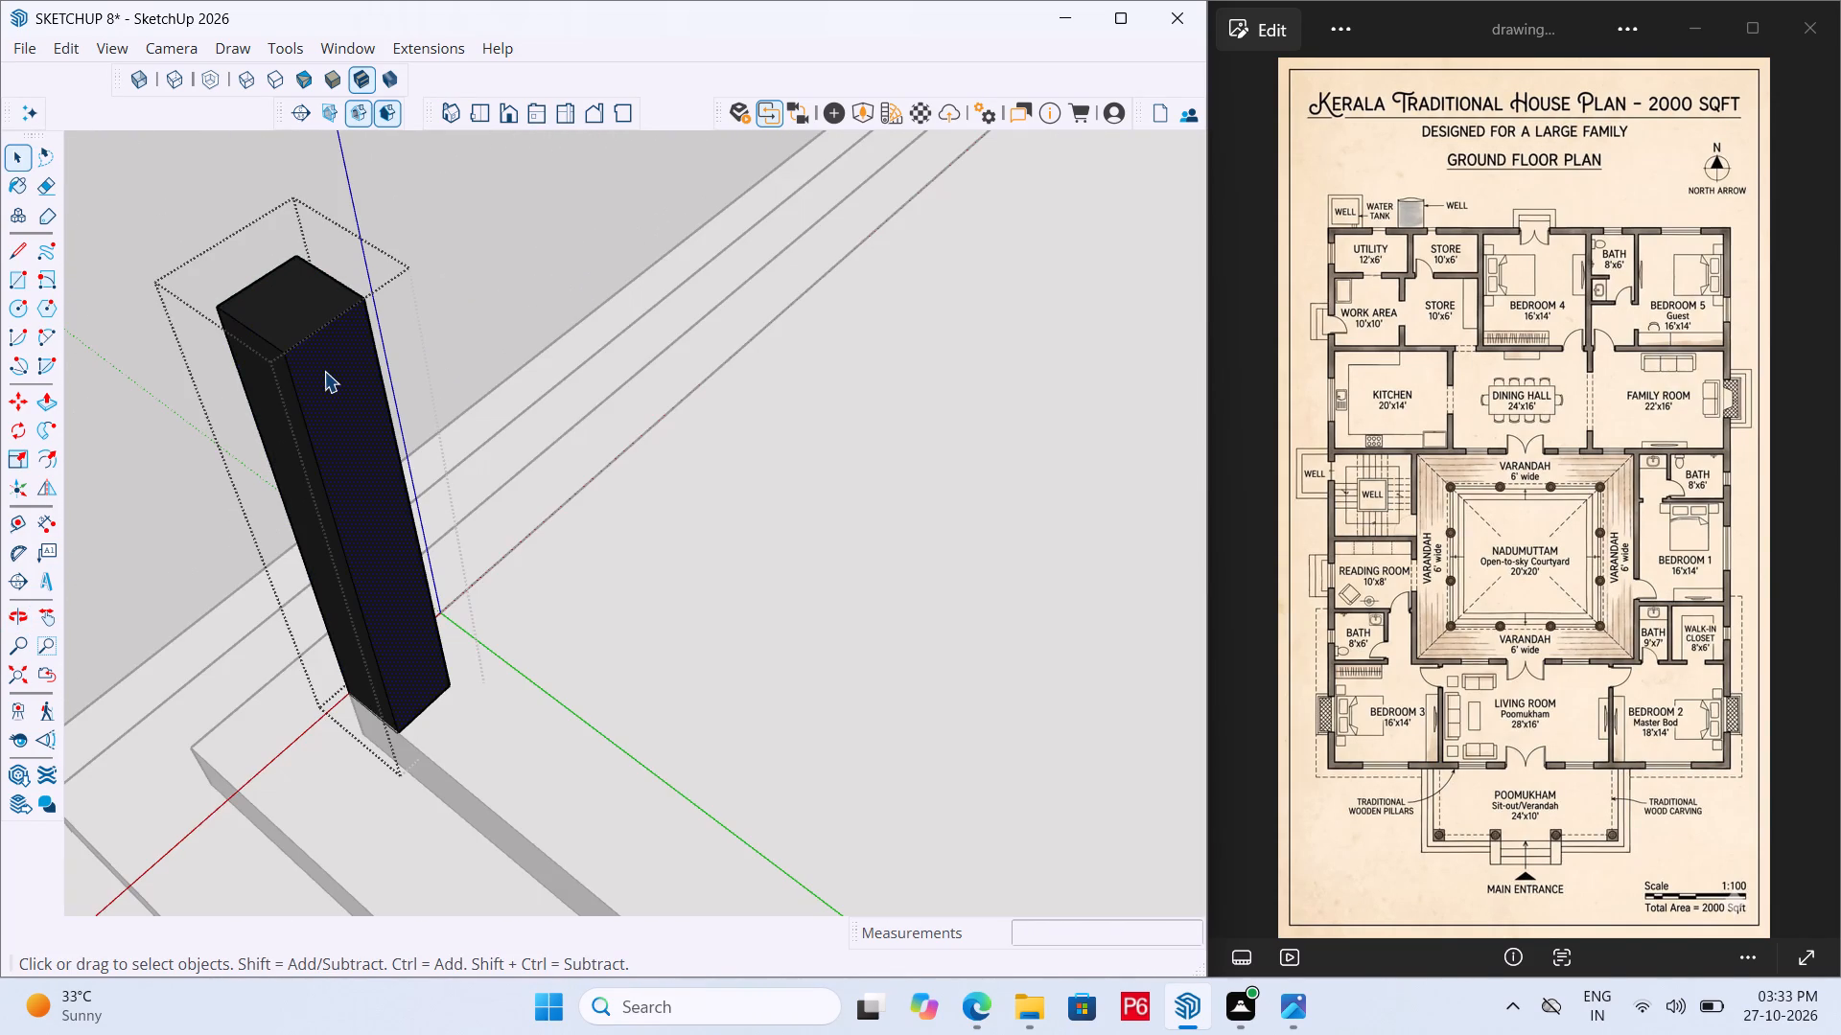
key(r)
drag(292, 349, 293, 362)
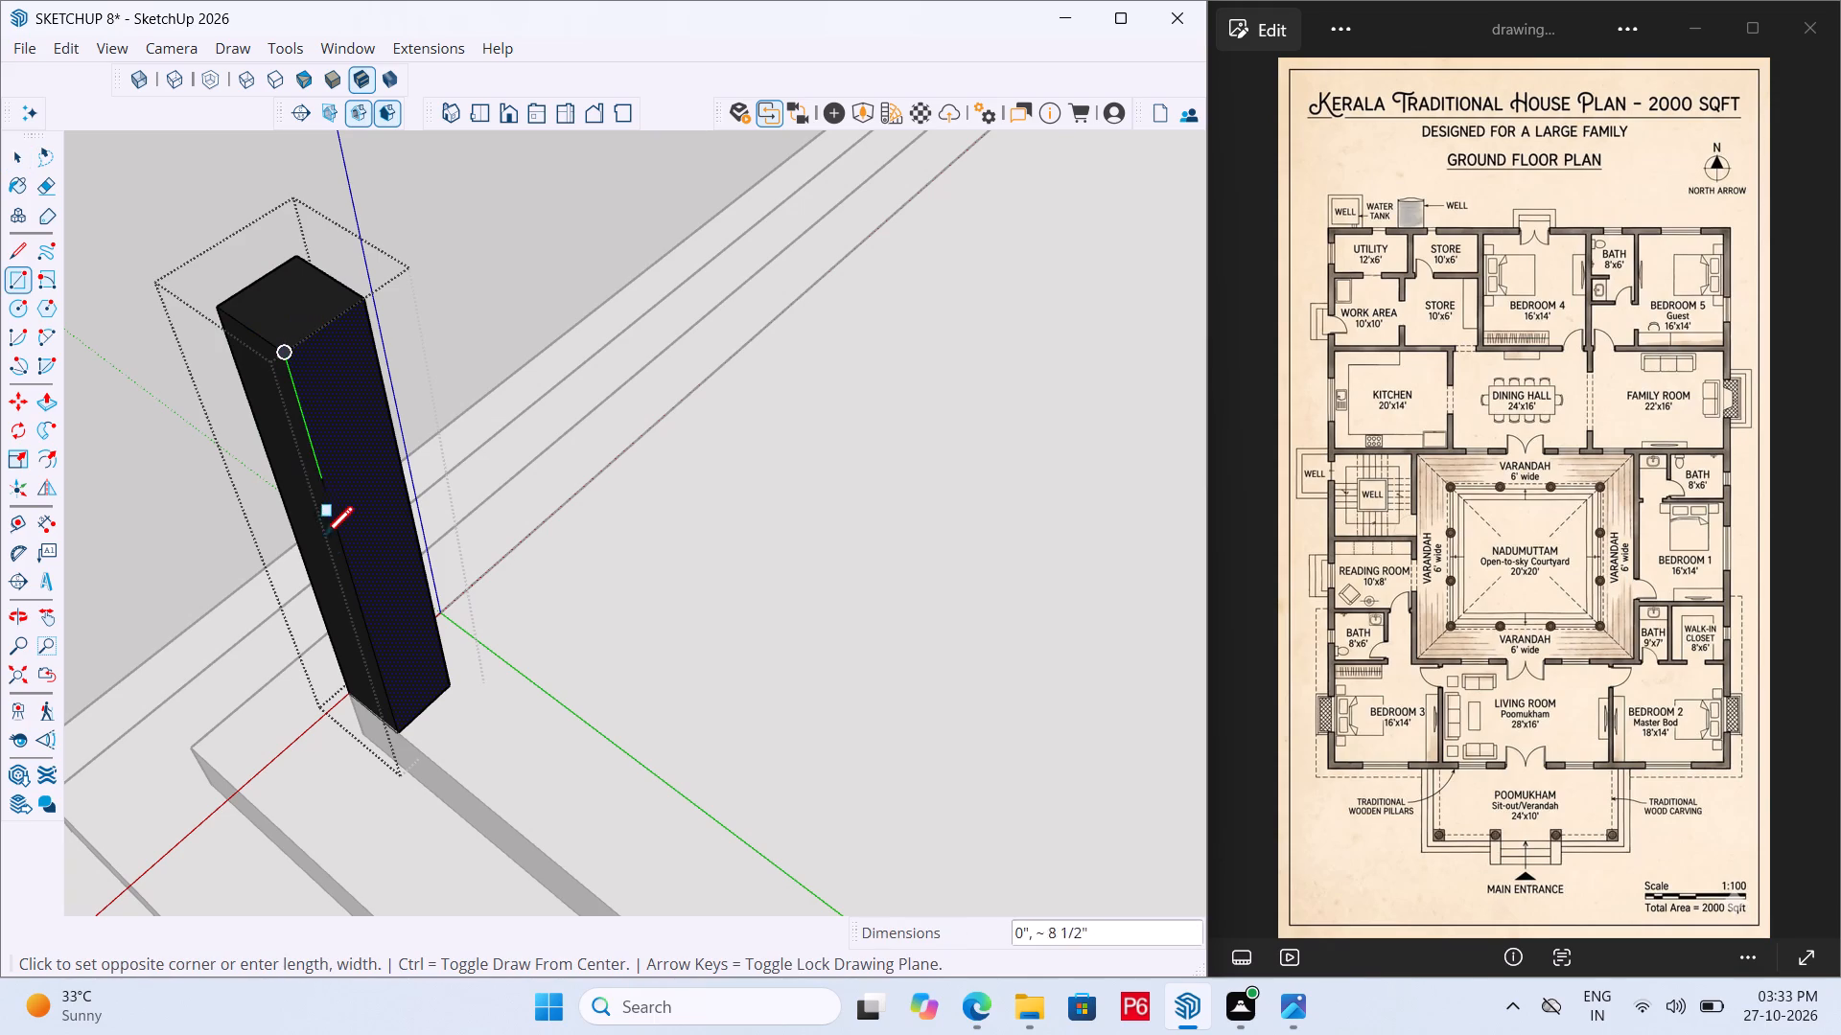
scroll(438, 703, up, 2)
click(424, 707)
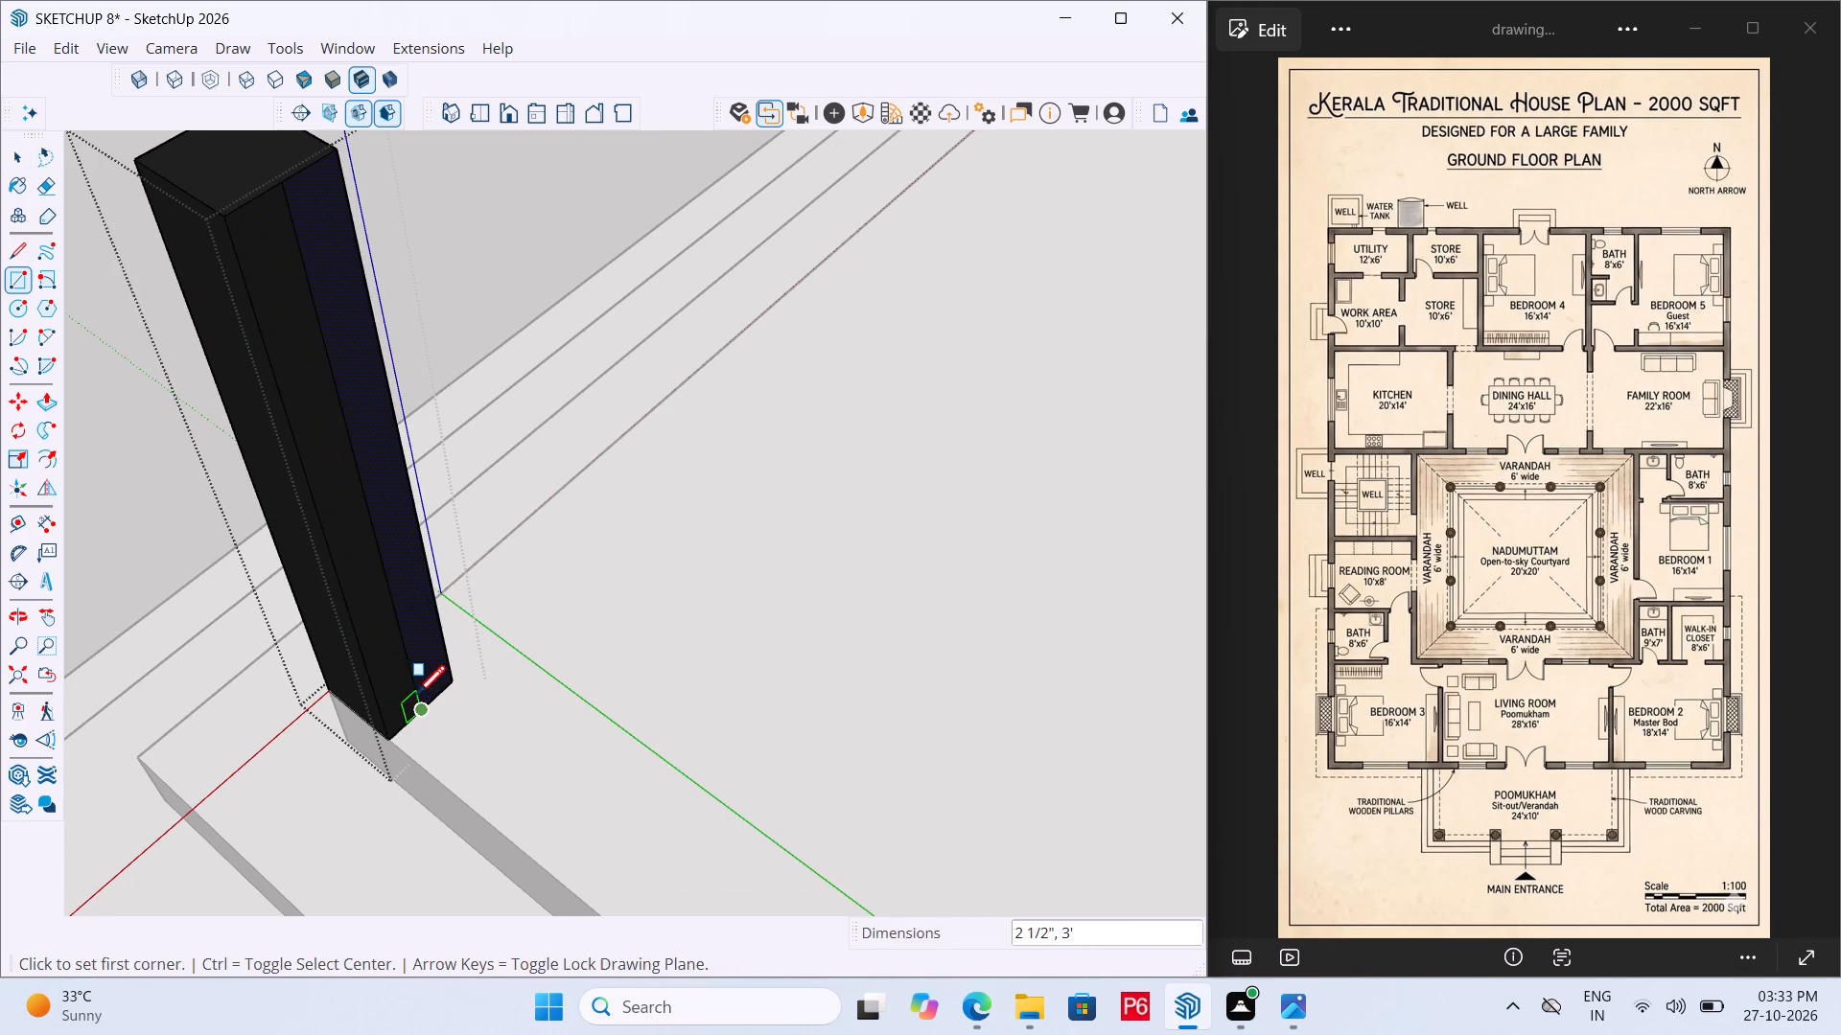
Extrude the outer strip of that face 9' 7" to the house wall as a low side parapet.
key(space)
click(331, 536)
key(p)
click(332, 525)
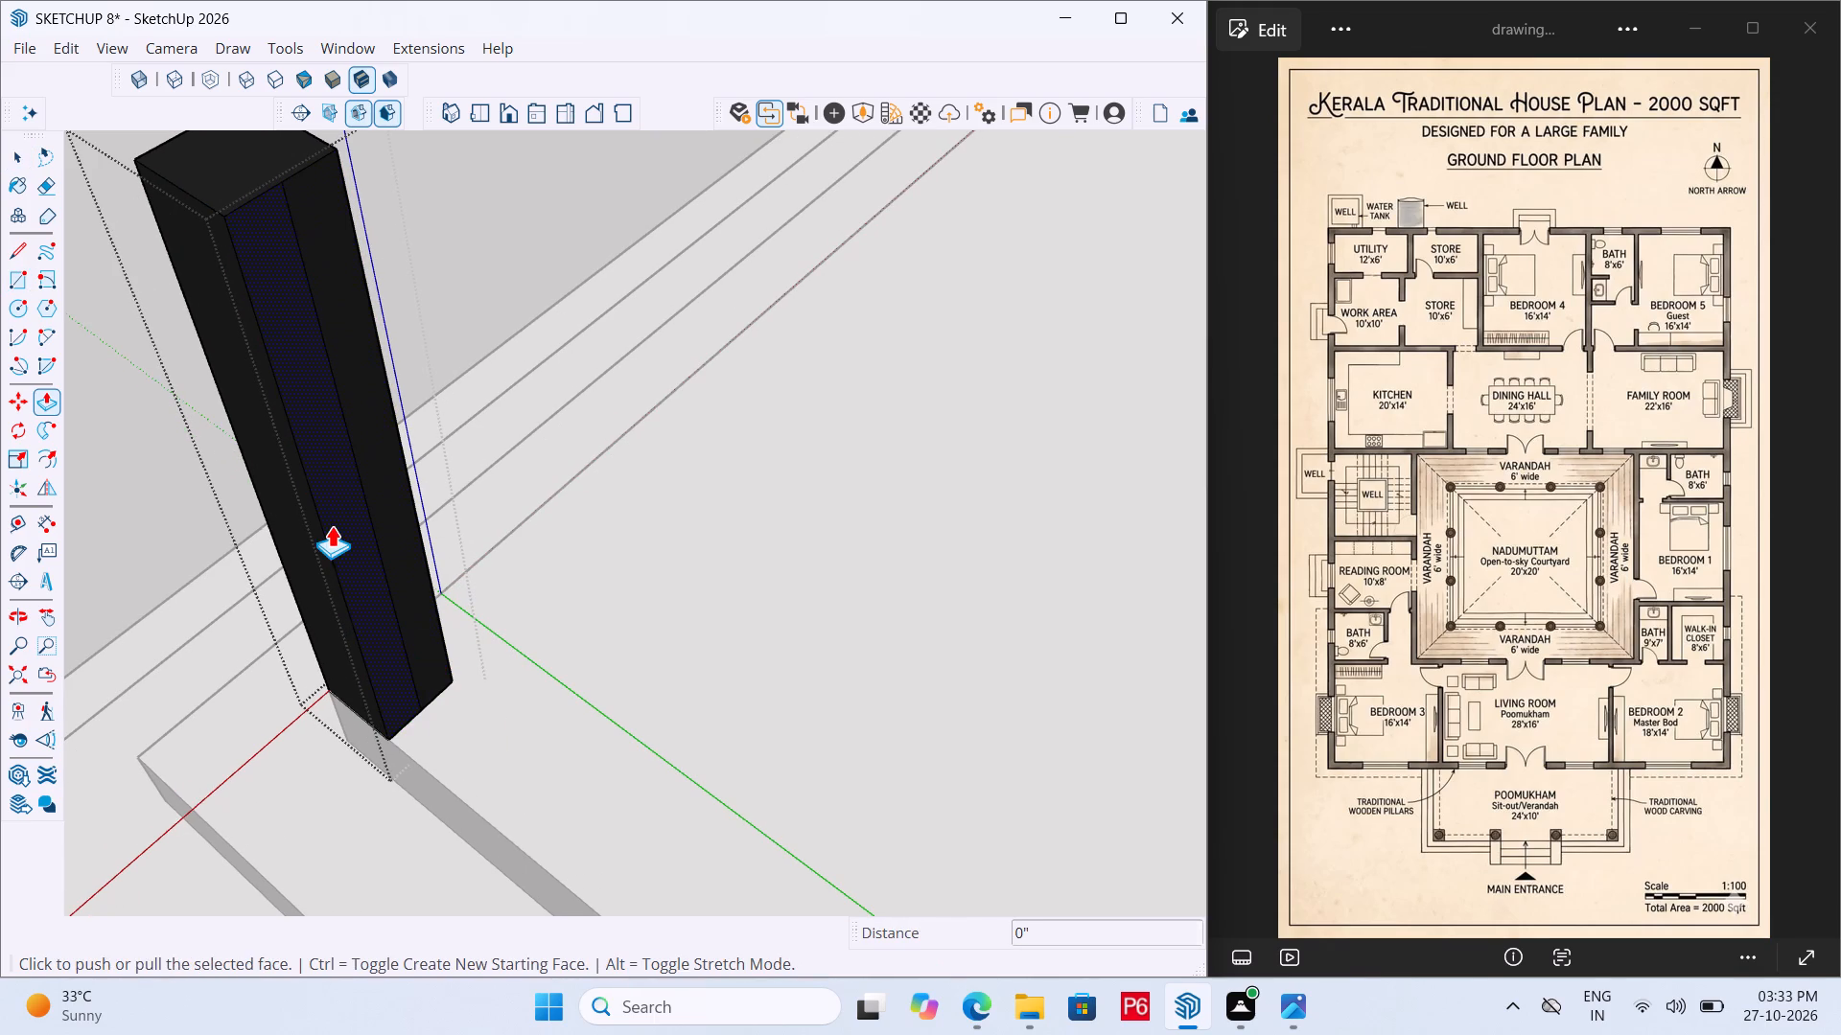
scroll(554, 427, down, 20)
middle_drag(415, 554, 851, 608)
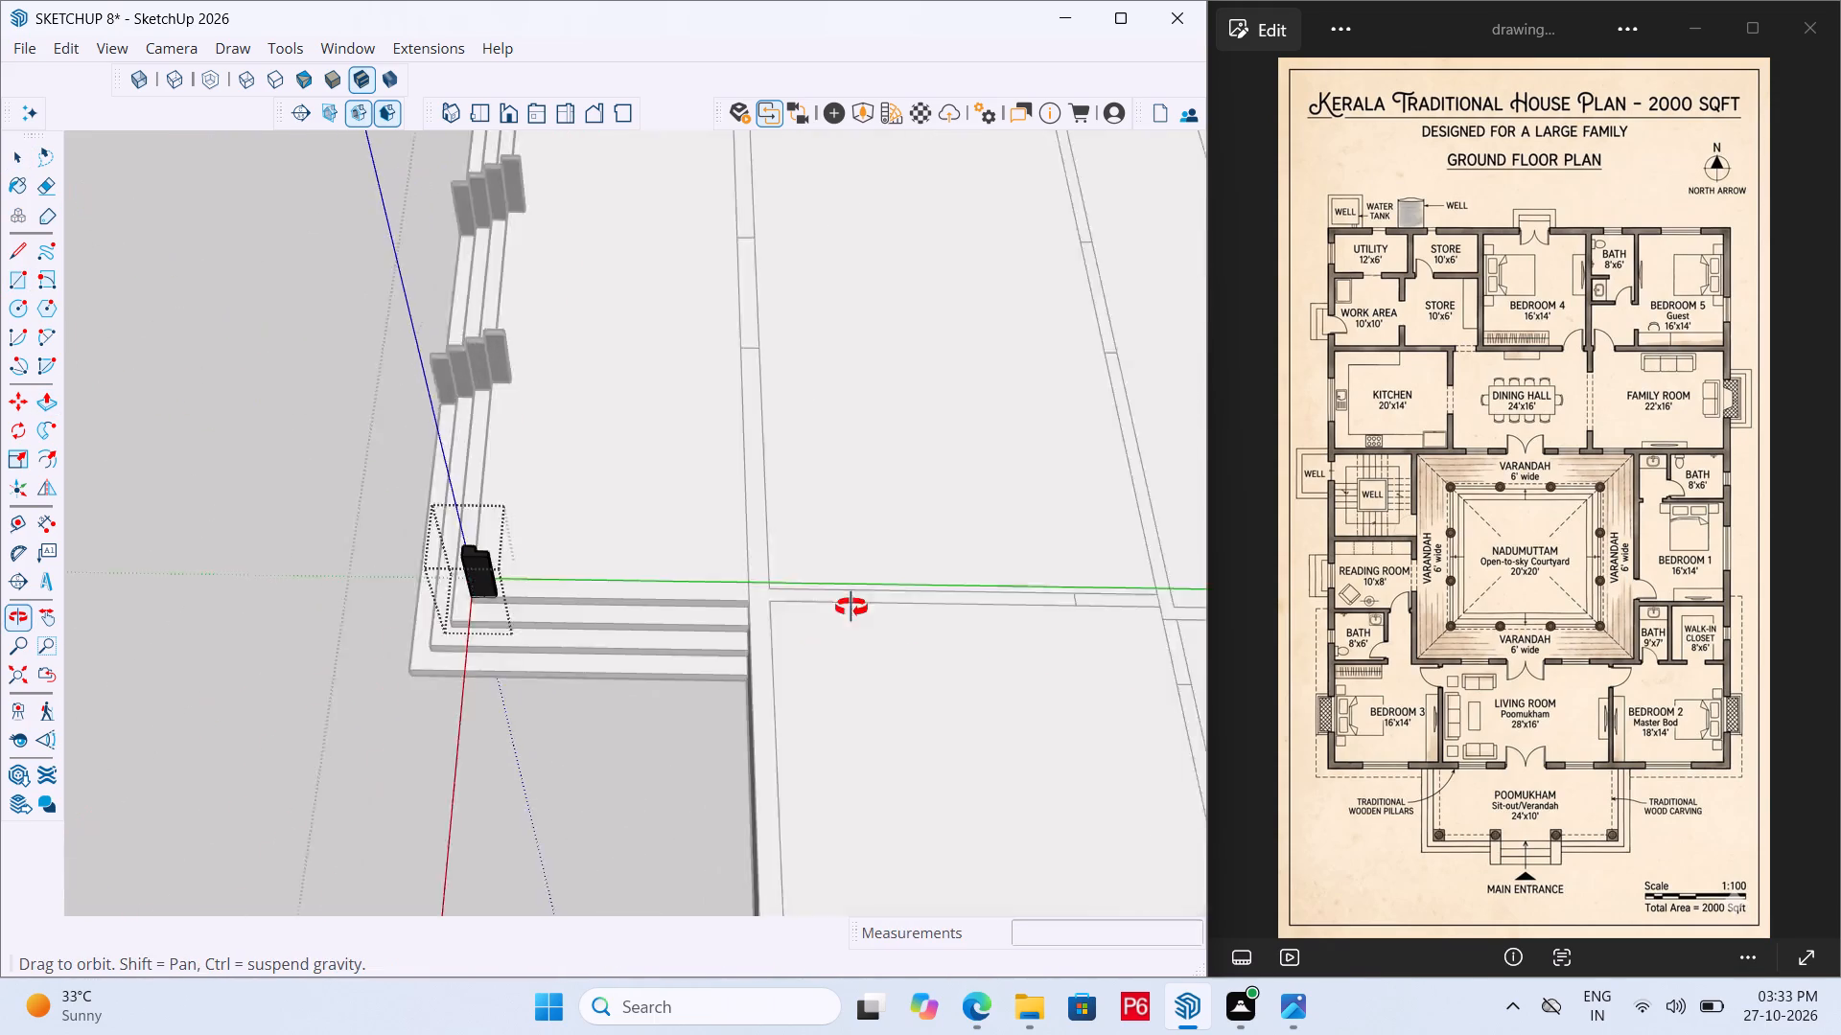
middle_drag(851, 608, 931, 585)
scroll(769, 590, up, 5)
click(797, 680)
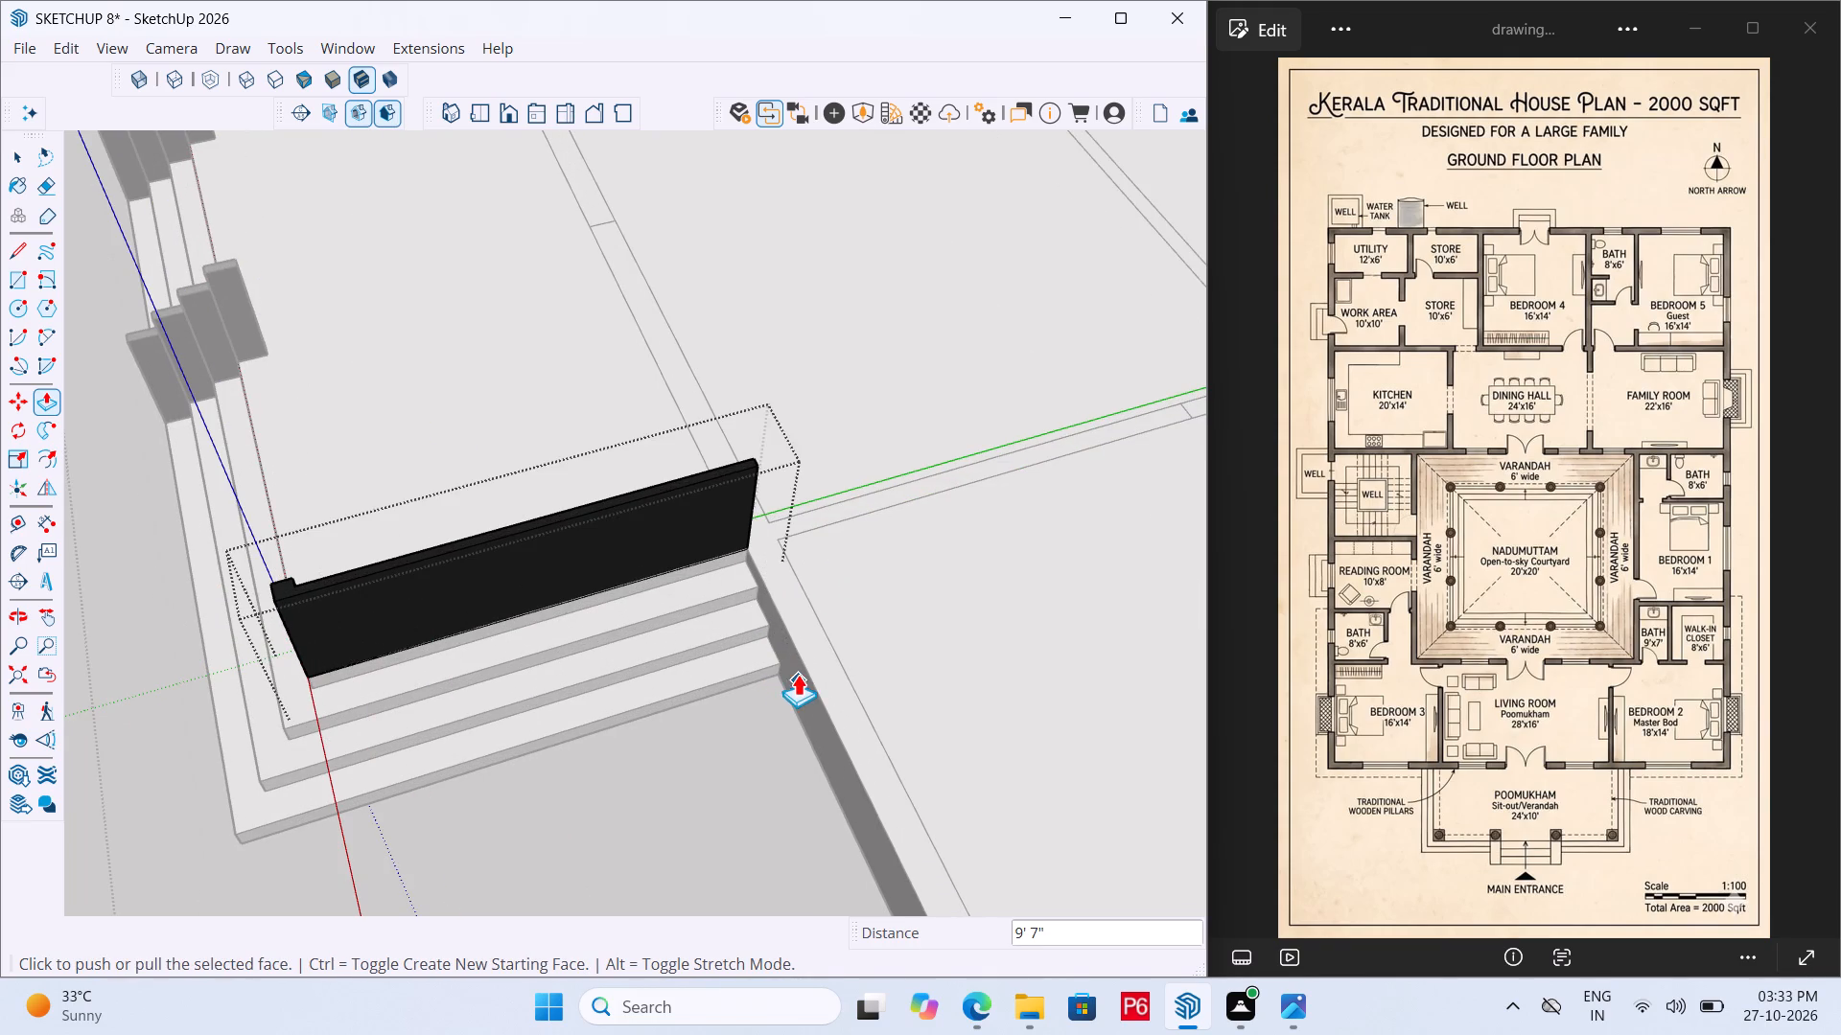
Draw a full-height rectangle along the front edge of the same pillar's face toward the stepped pillars, covering about half its width.
scroll(884, 562, down, 6)
middle_drag(406, 679, 1059, 592)
scroll(674, 589, up, 1)
middle_drag(674, 589, 905, 571)
scroll(897, 579, up, 3)
middle_click(905, 571)
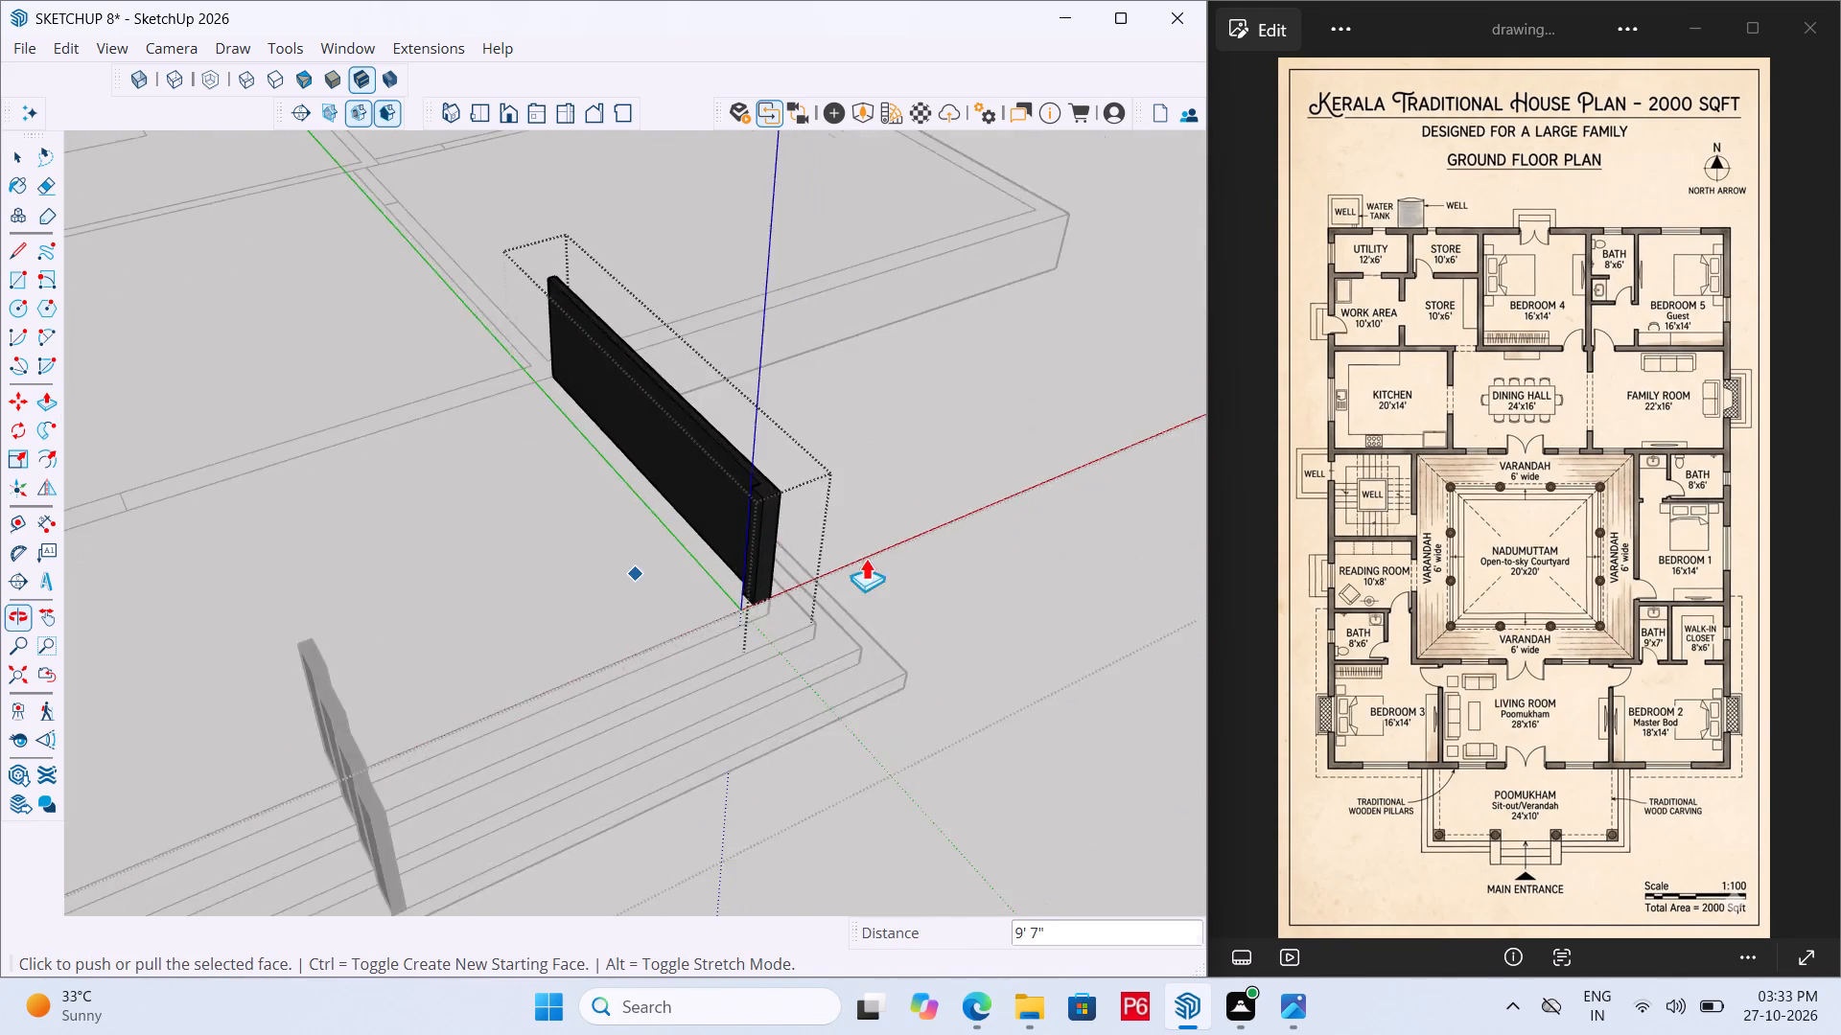
scroll(866, 558, up, 19)
middle_click(752, 531)
key(space)
middle_drag(744, 486, 791, 494)
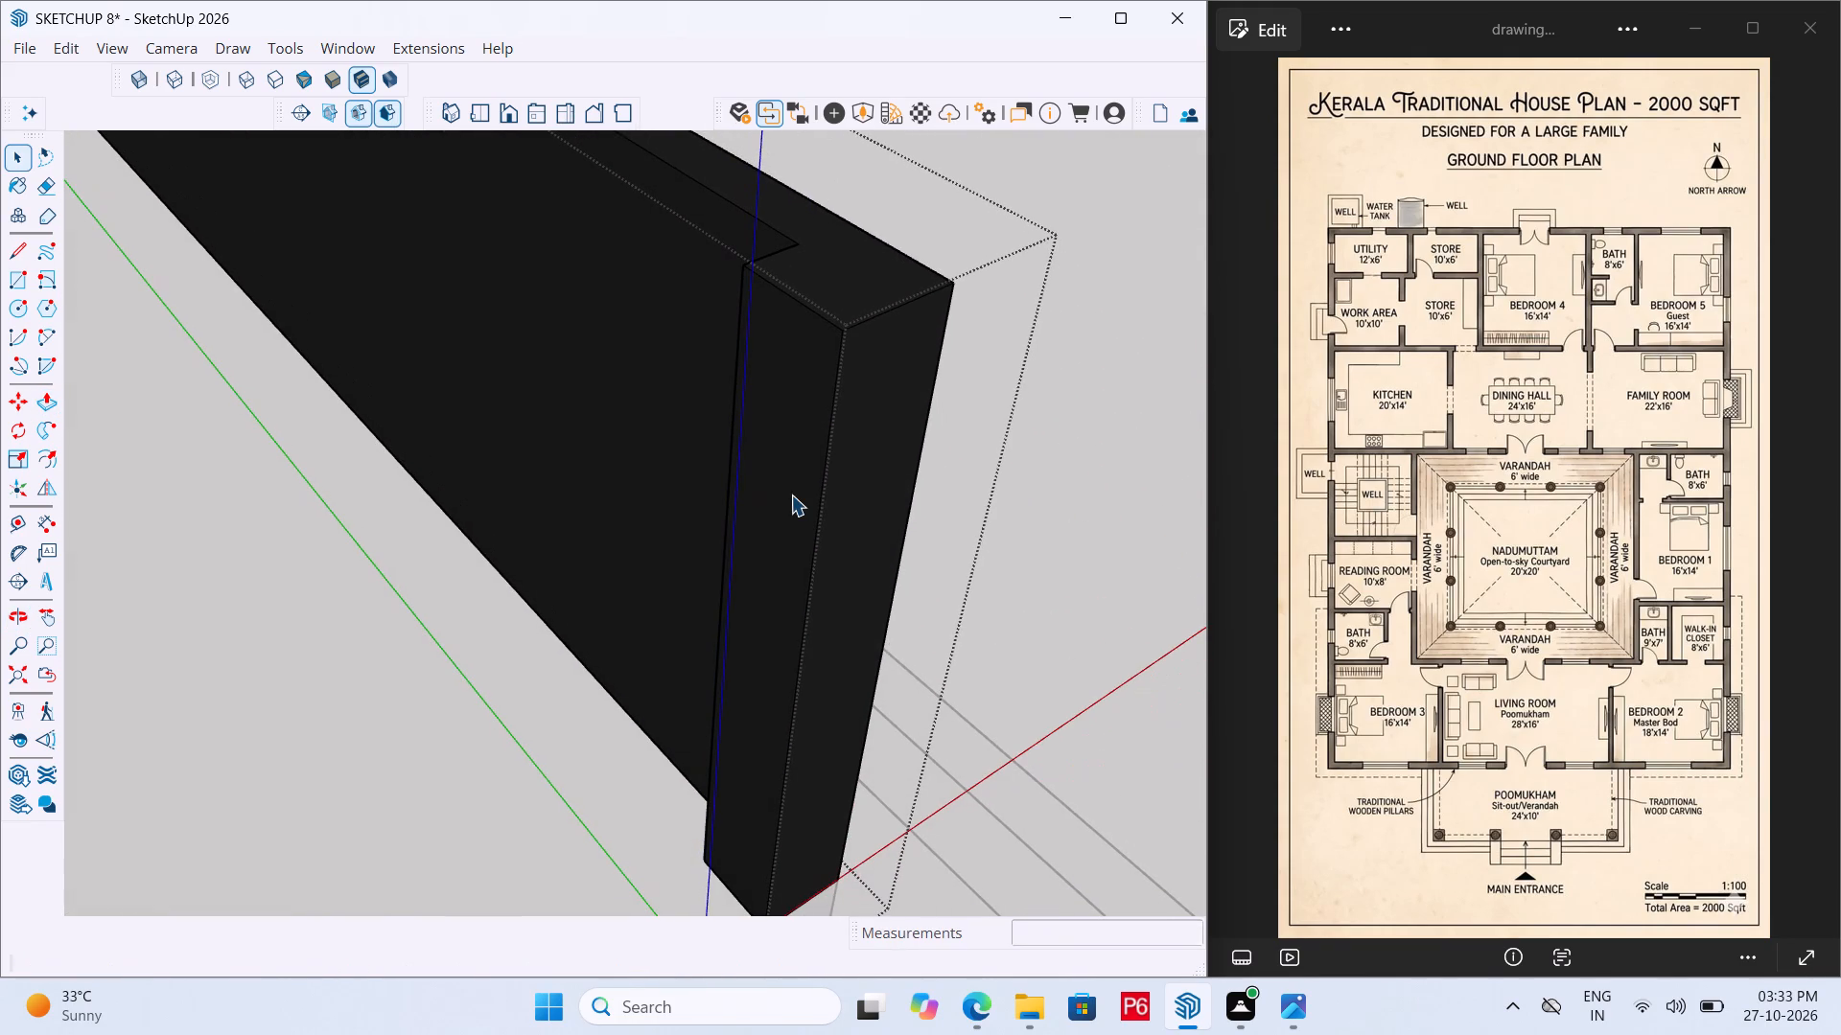
key(r)
key(space)
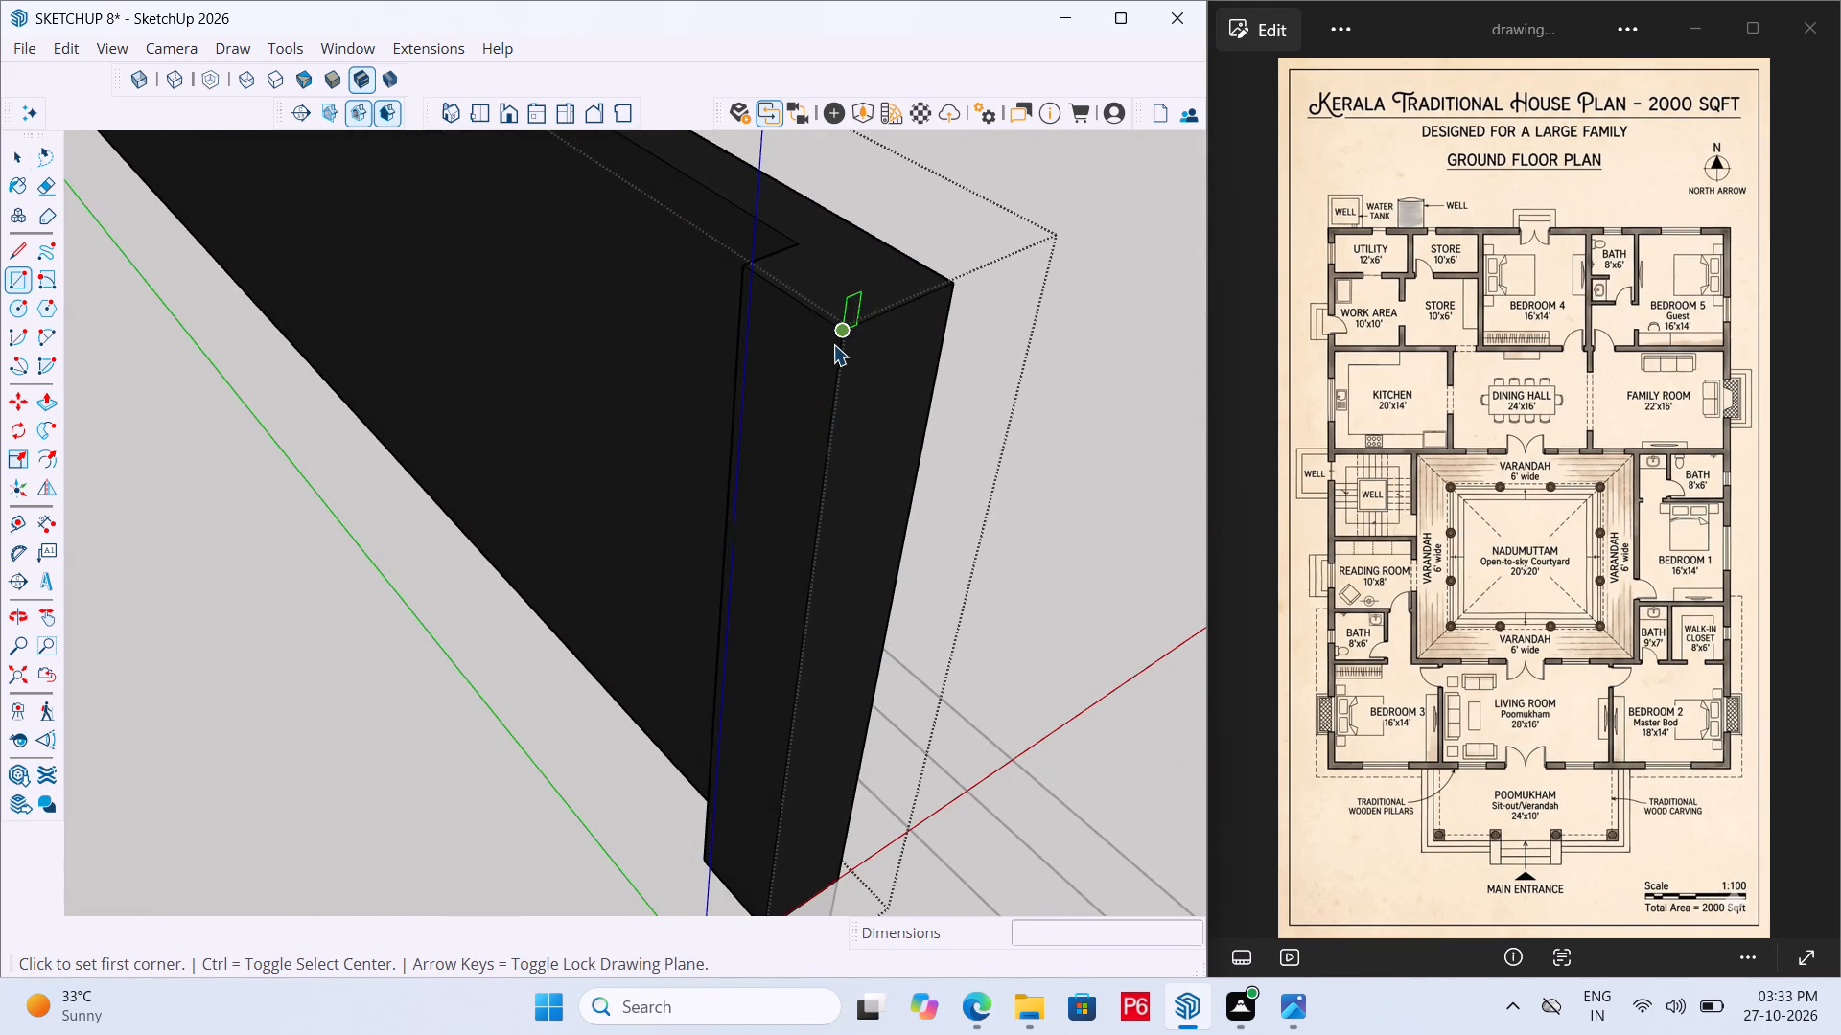
click(832, 345)
key(r)
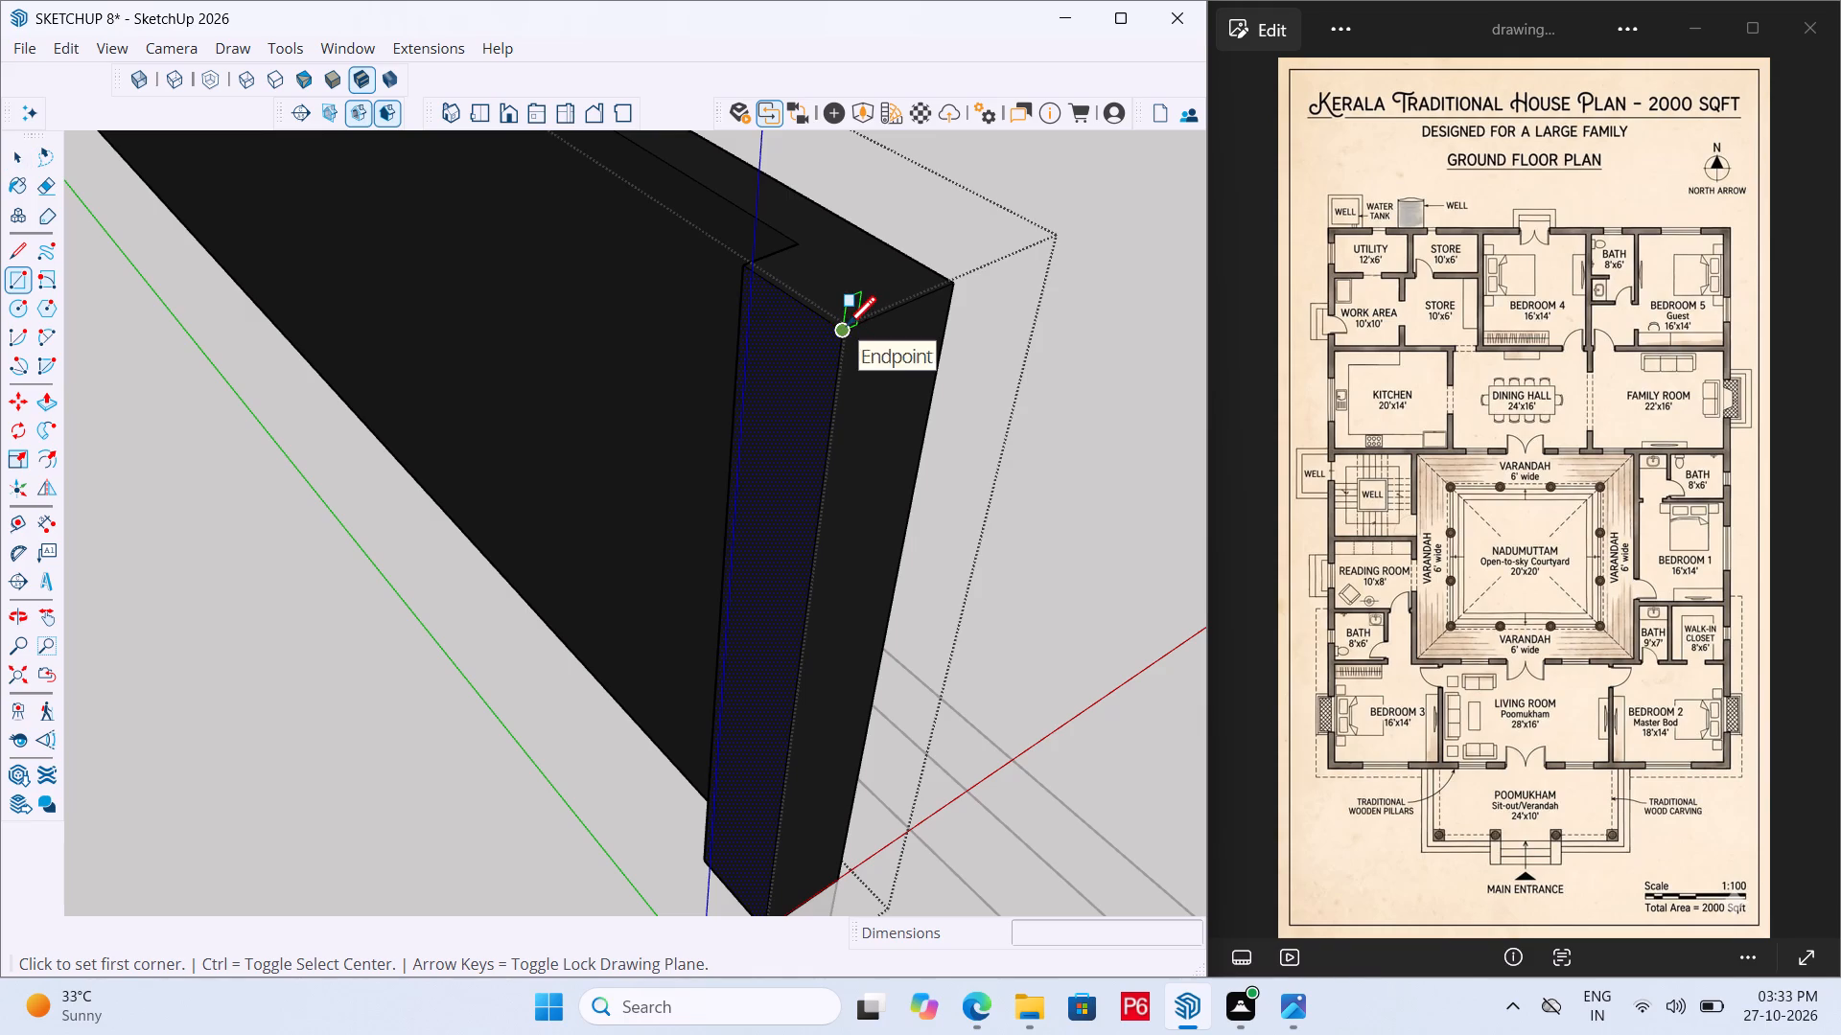
click(844, 333)
scroll(734, 724, down, 6)
scroll(740, 886, up, 3)
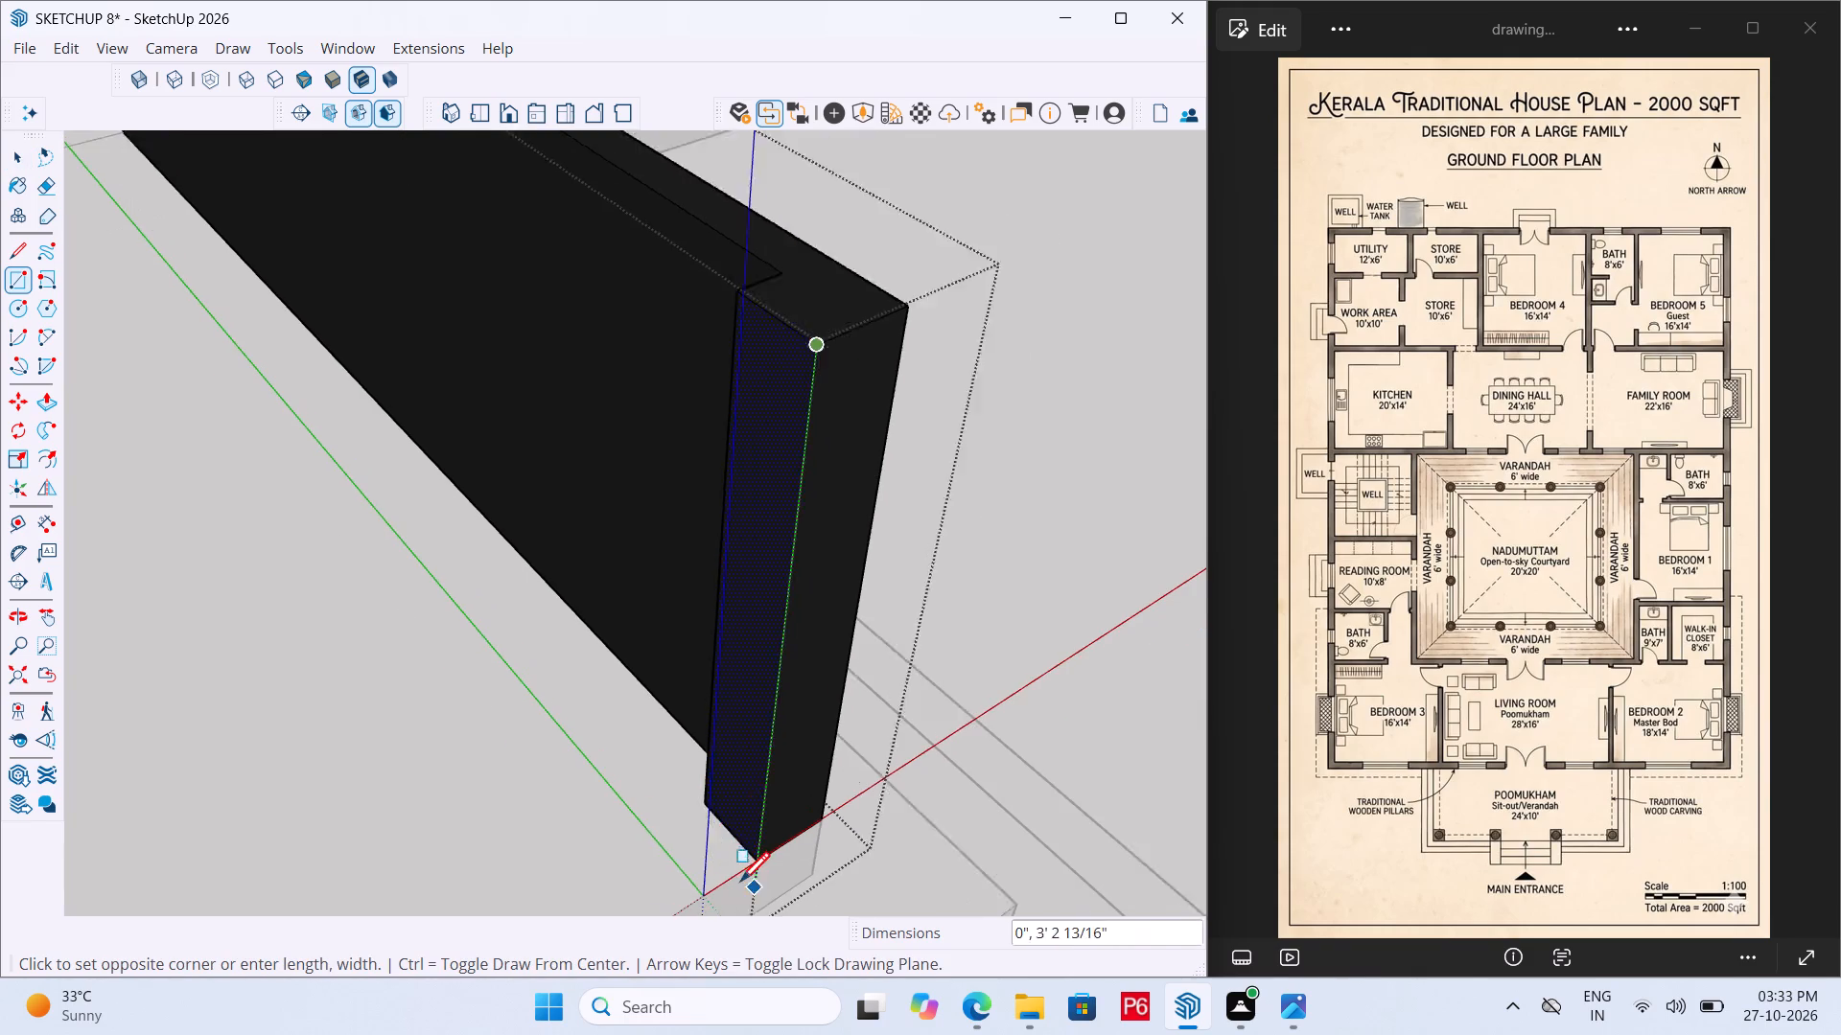
scroll(740, 885, up, 2)
click(729, 823)
Extrude that front strip to the nearest stepped pillar row as a low front parapet.
key(space)
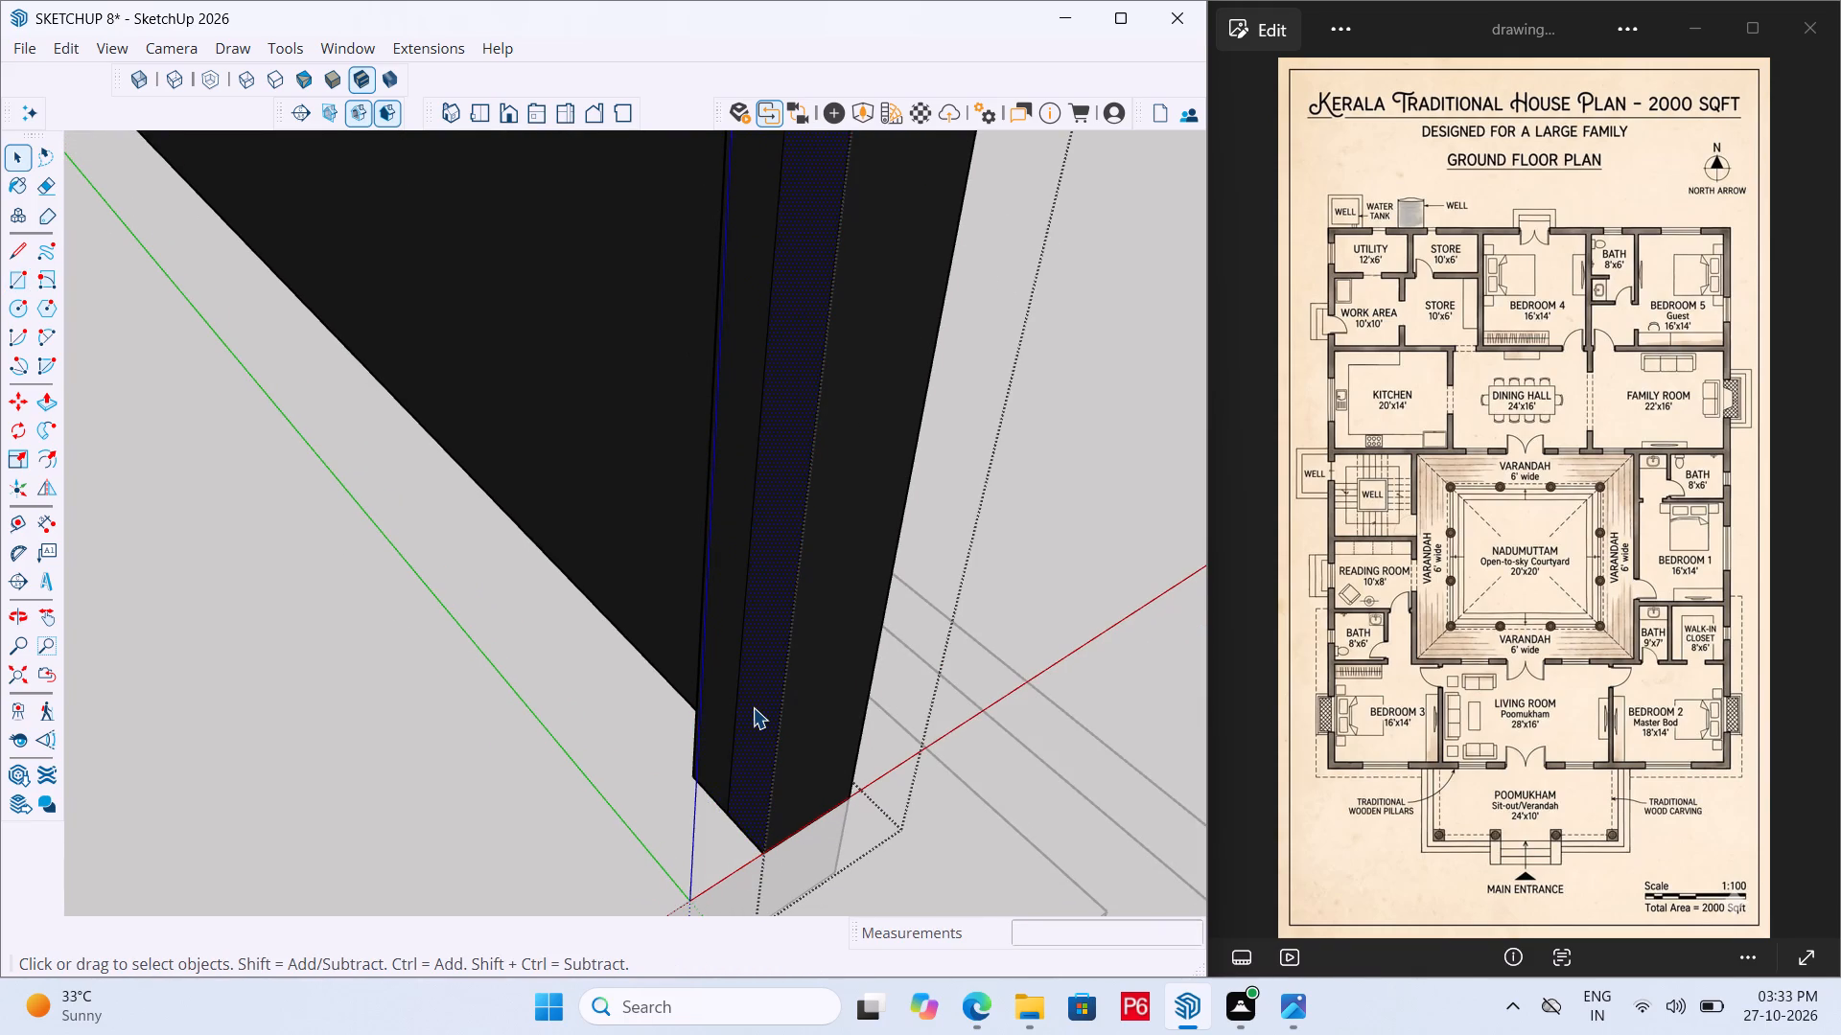
key(p)
click(757, 705)
scroll(828, 633, down, 17)
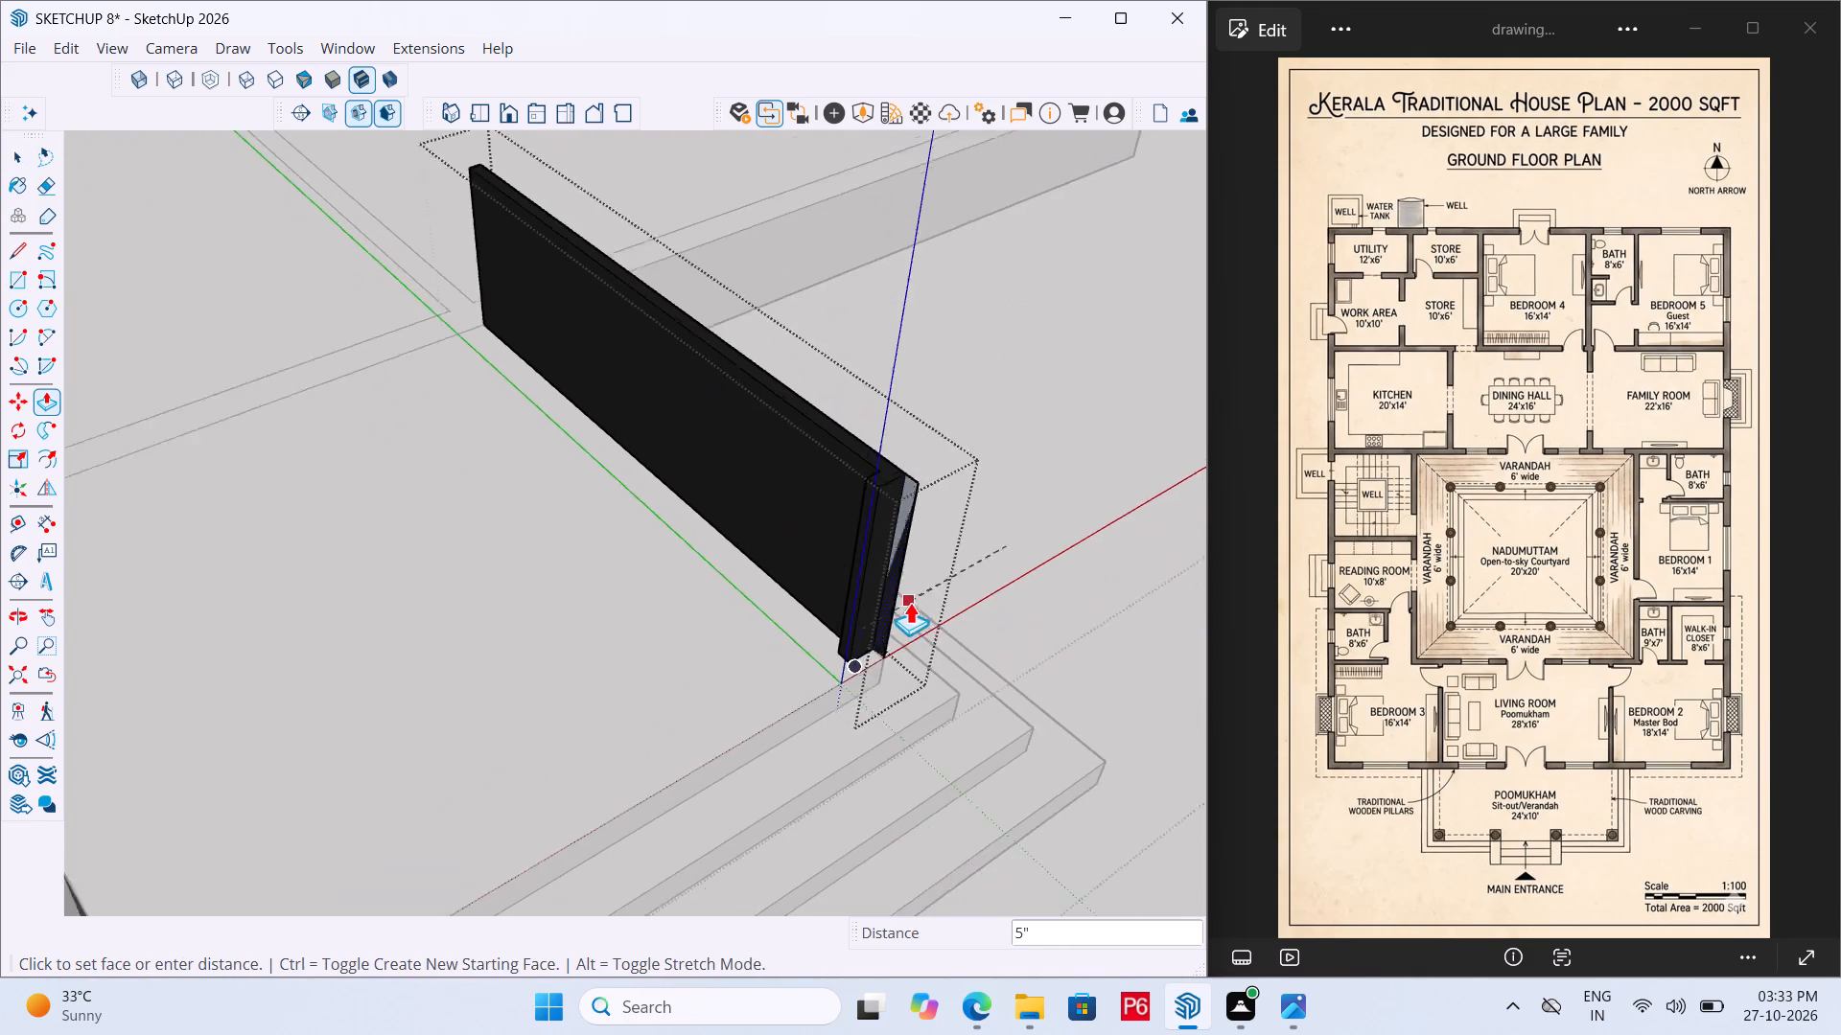
scroll(910, 602, down, 2)
click(387, 779)
middle_drag(424, 781, 130, 799)
scroll(424, 781, down, 1)
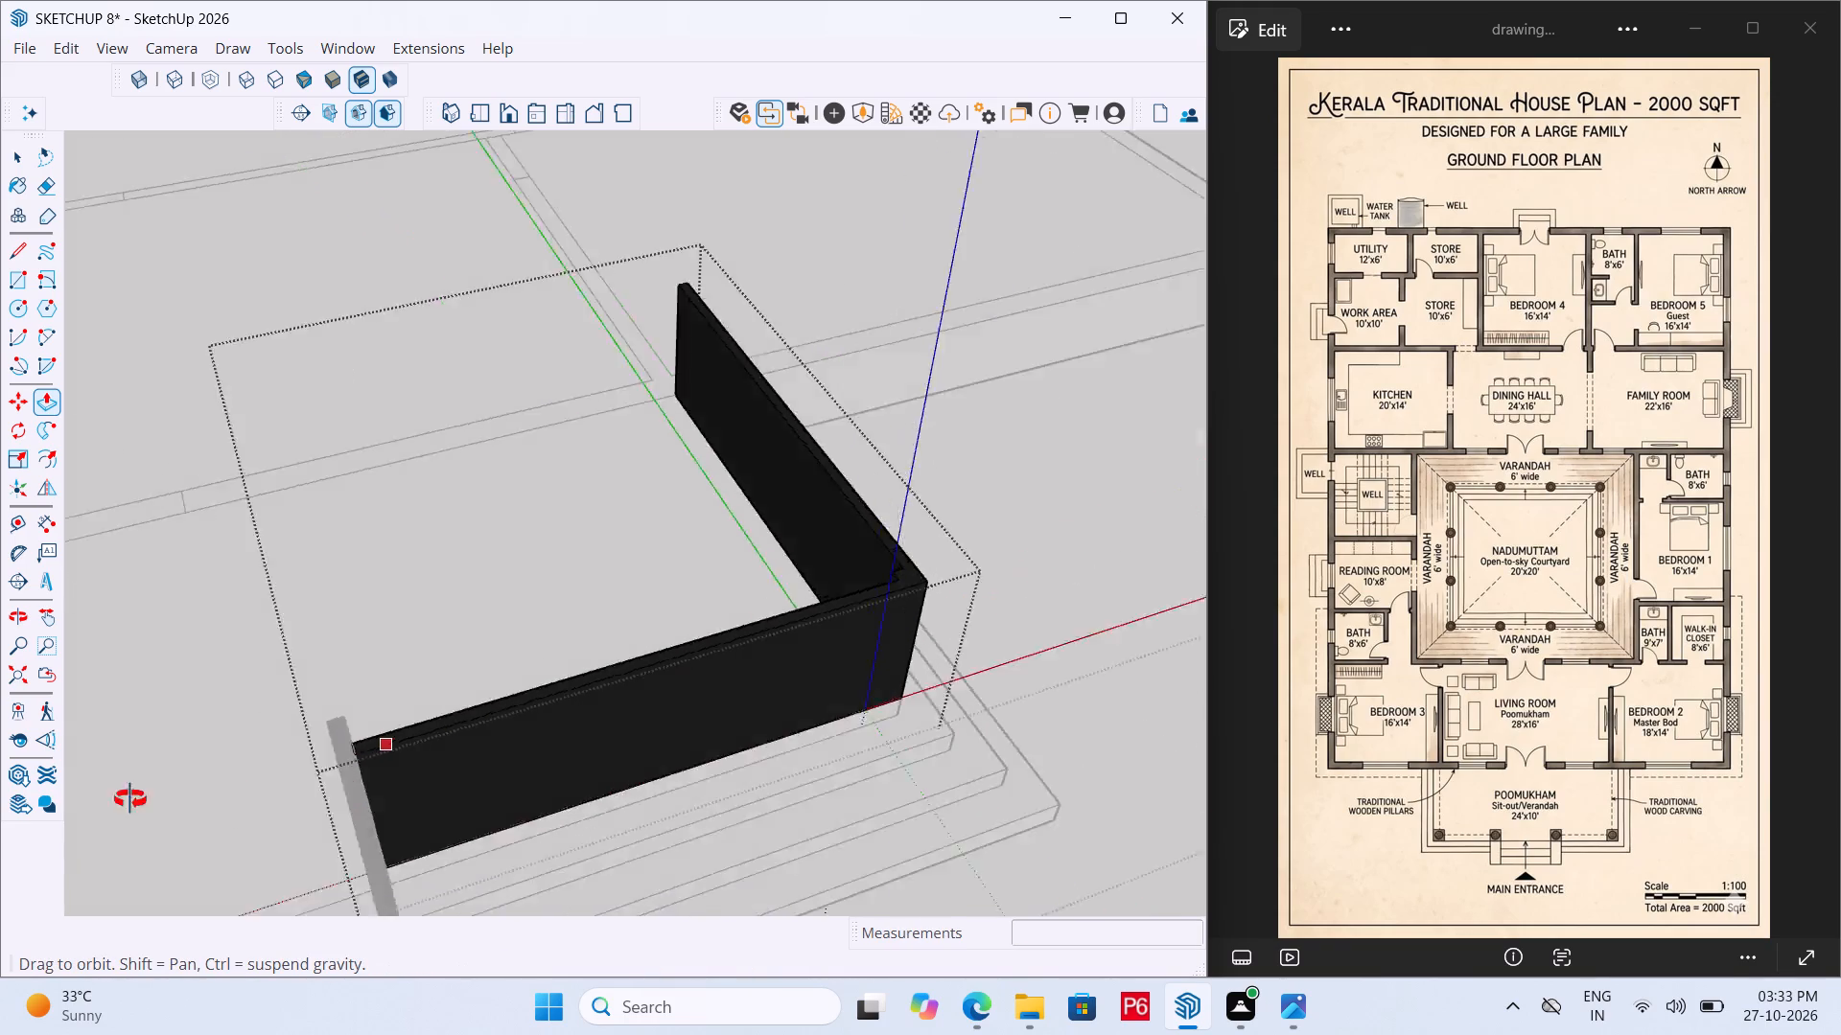
middle_drag(130, 799, 0, 780)
scroll(677, 725, down, 1)
middle_drag(530, 729, 319, 729)
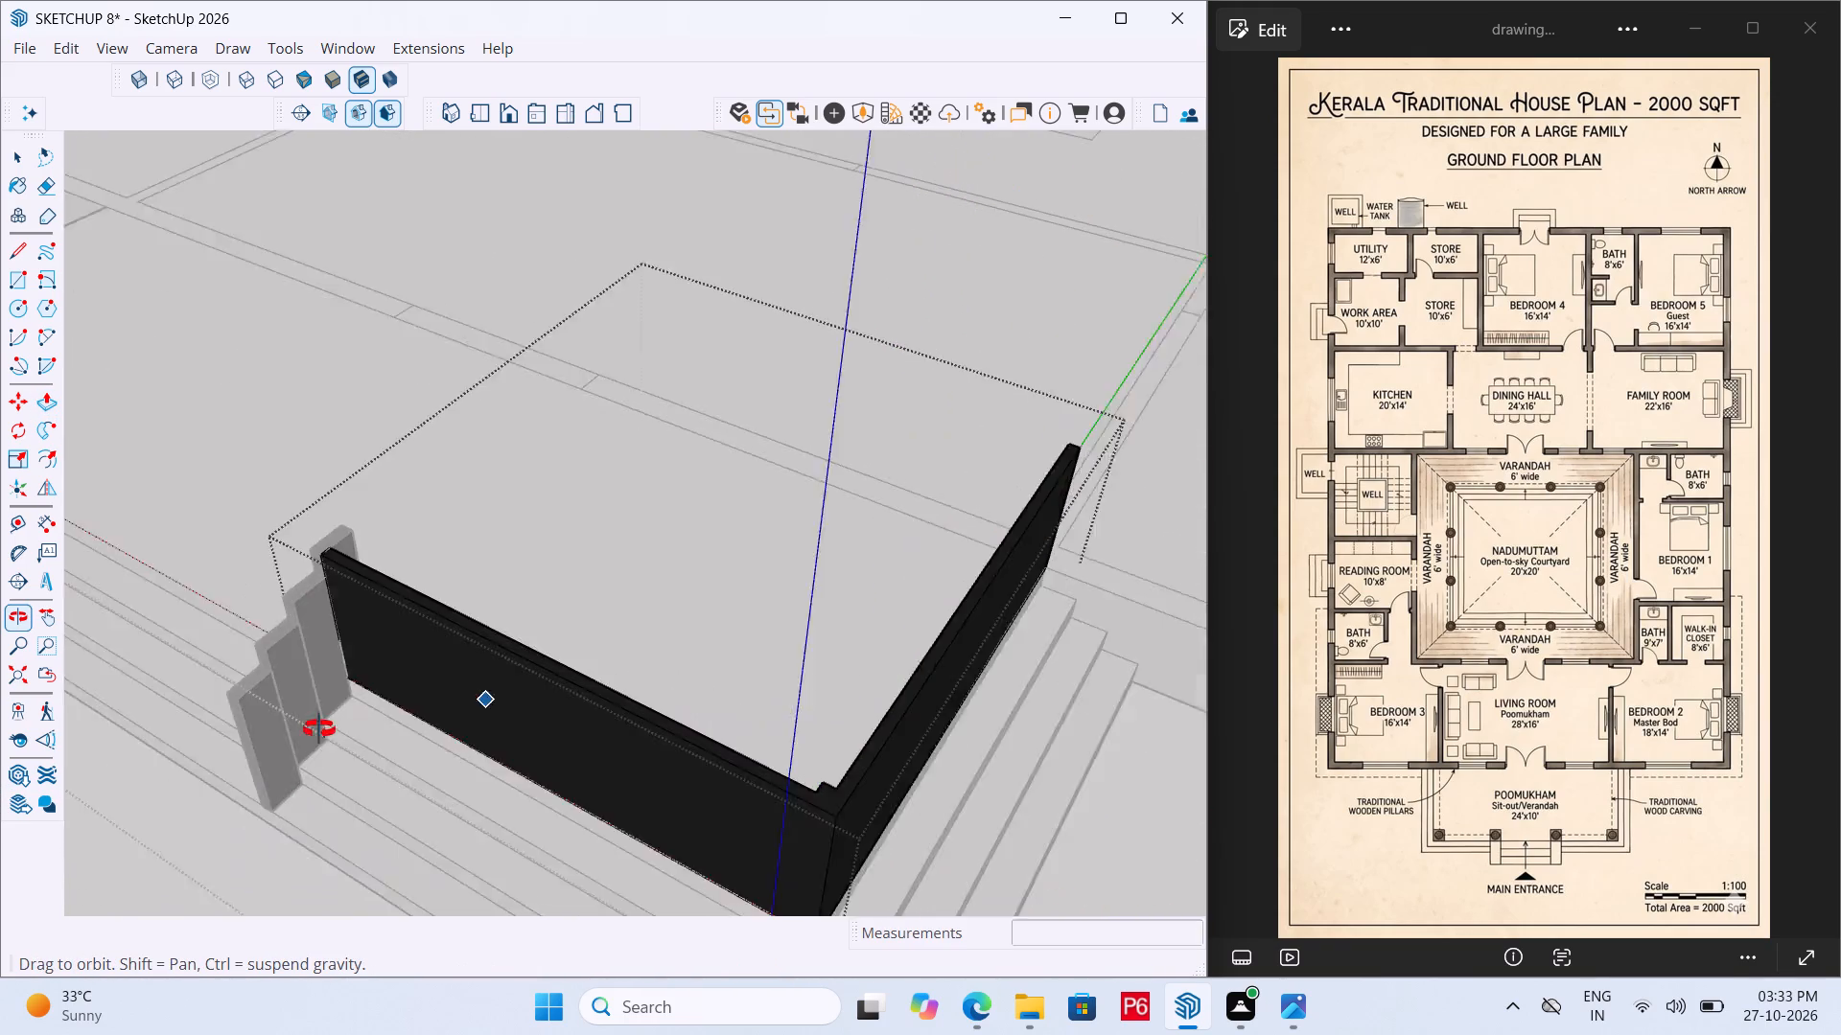
middle_drag(319, 729, 711, 694)
scroll(911, 597, down, 10)
key(space)
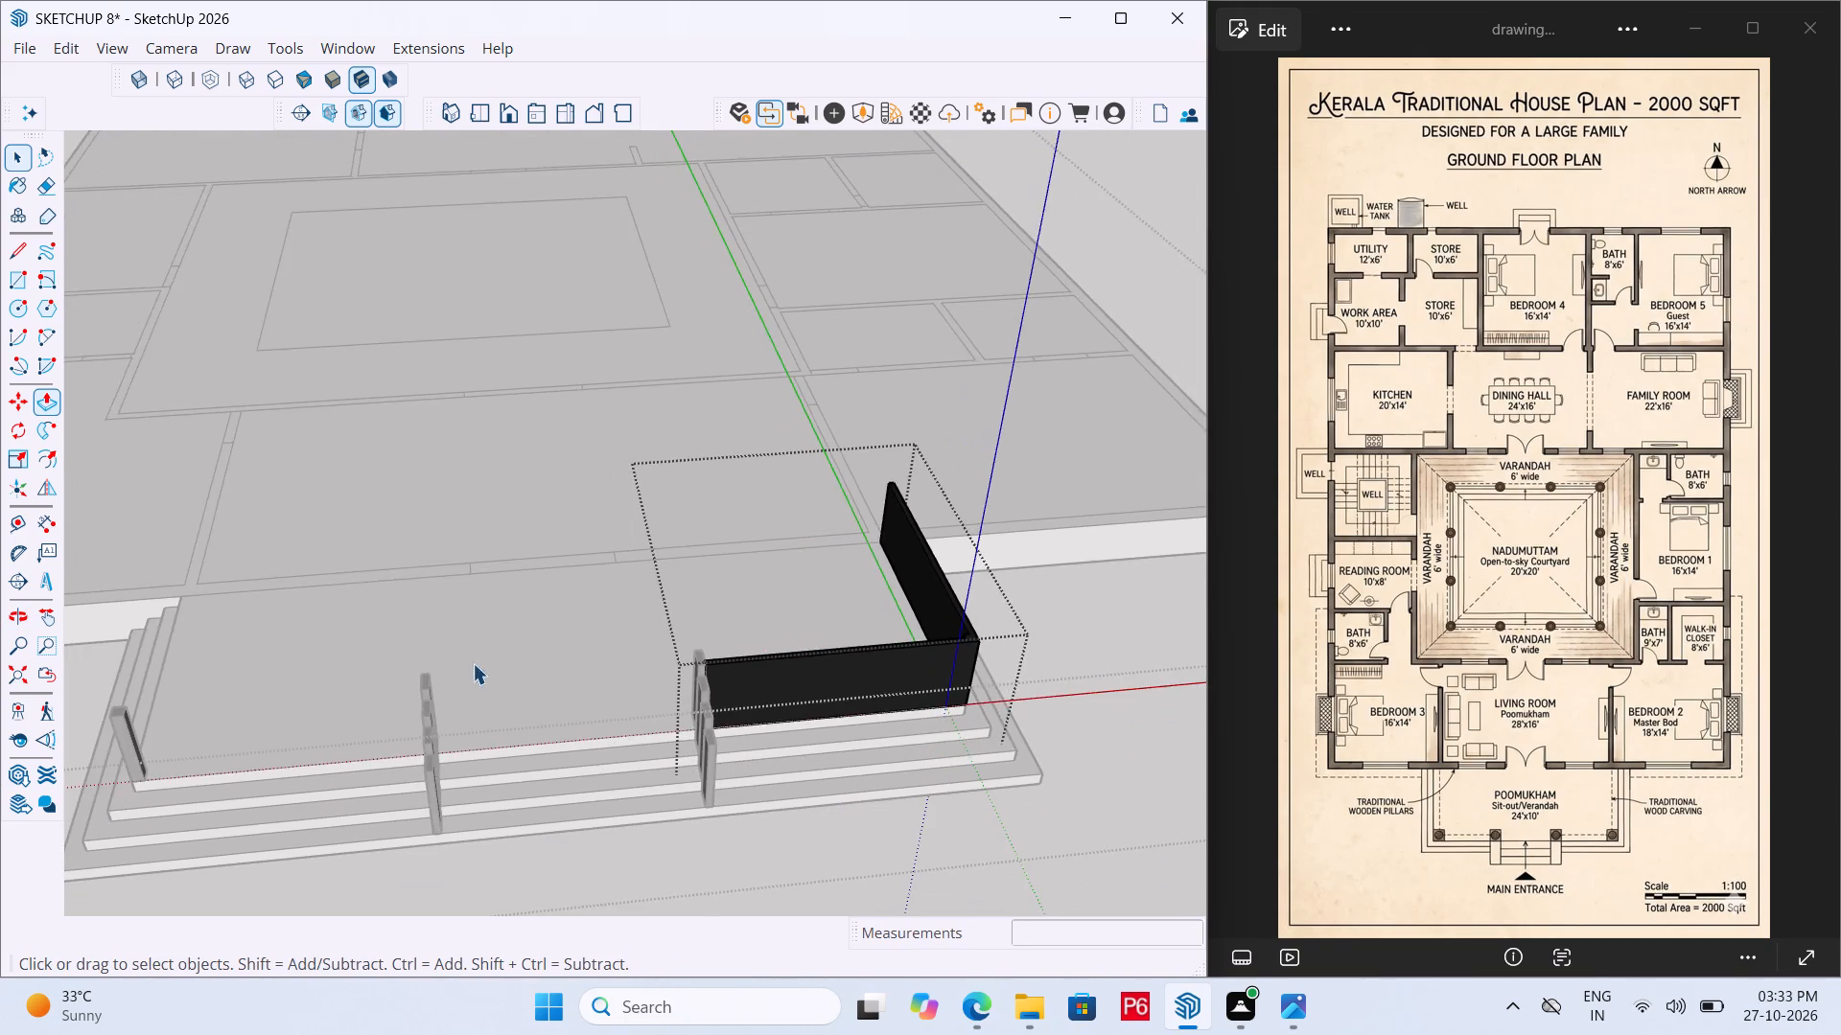
Open the corner pillar on the Bedroom 3 side and draw a full-height rectangle along the front edge of its face toward the stepped pillars, about half its width.
scroll(955, 609, down, 6)
scroll(361, 645, up, 15)
scroll(511, 755, down, 1)
middle_drag(506, 755, 157, 751)
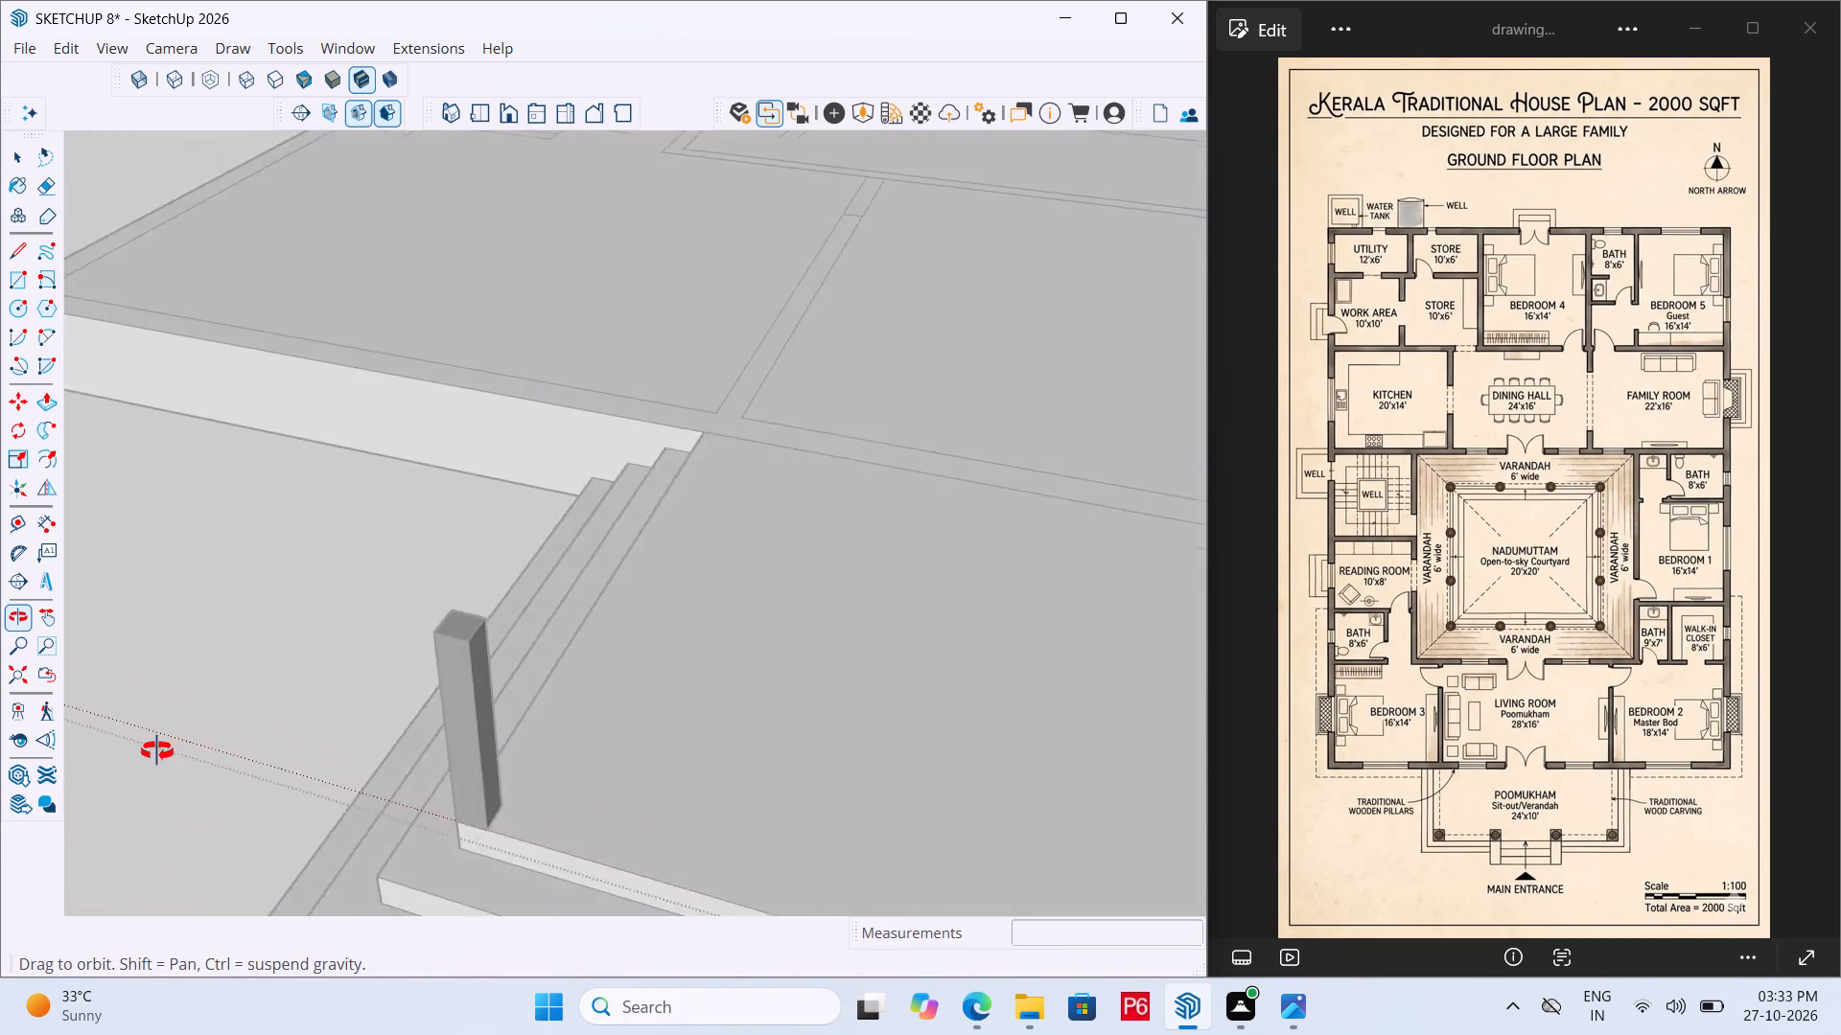
middle_drag(157, 751, 139, 751)
scroll(397, 721, up, 5)
click(477, 719)
click(472, 679)
drag(473, 678, 478, 668)
click(484, 636)
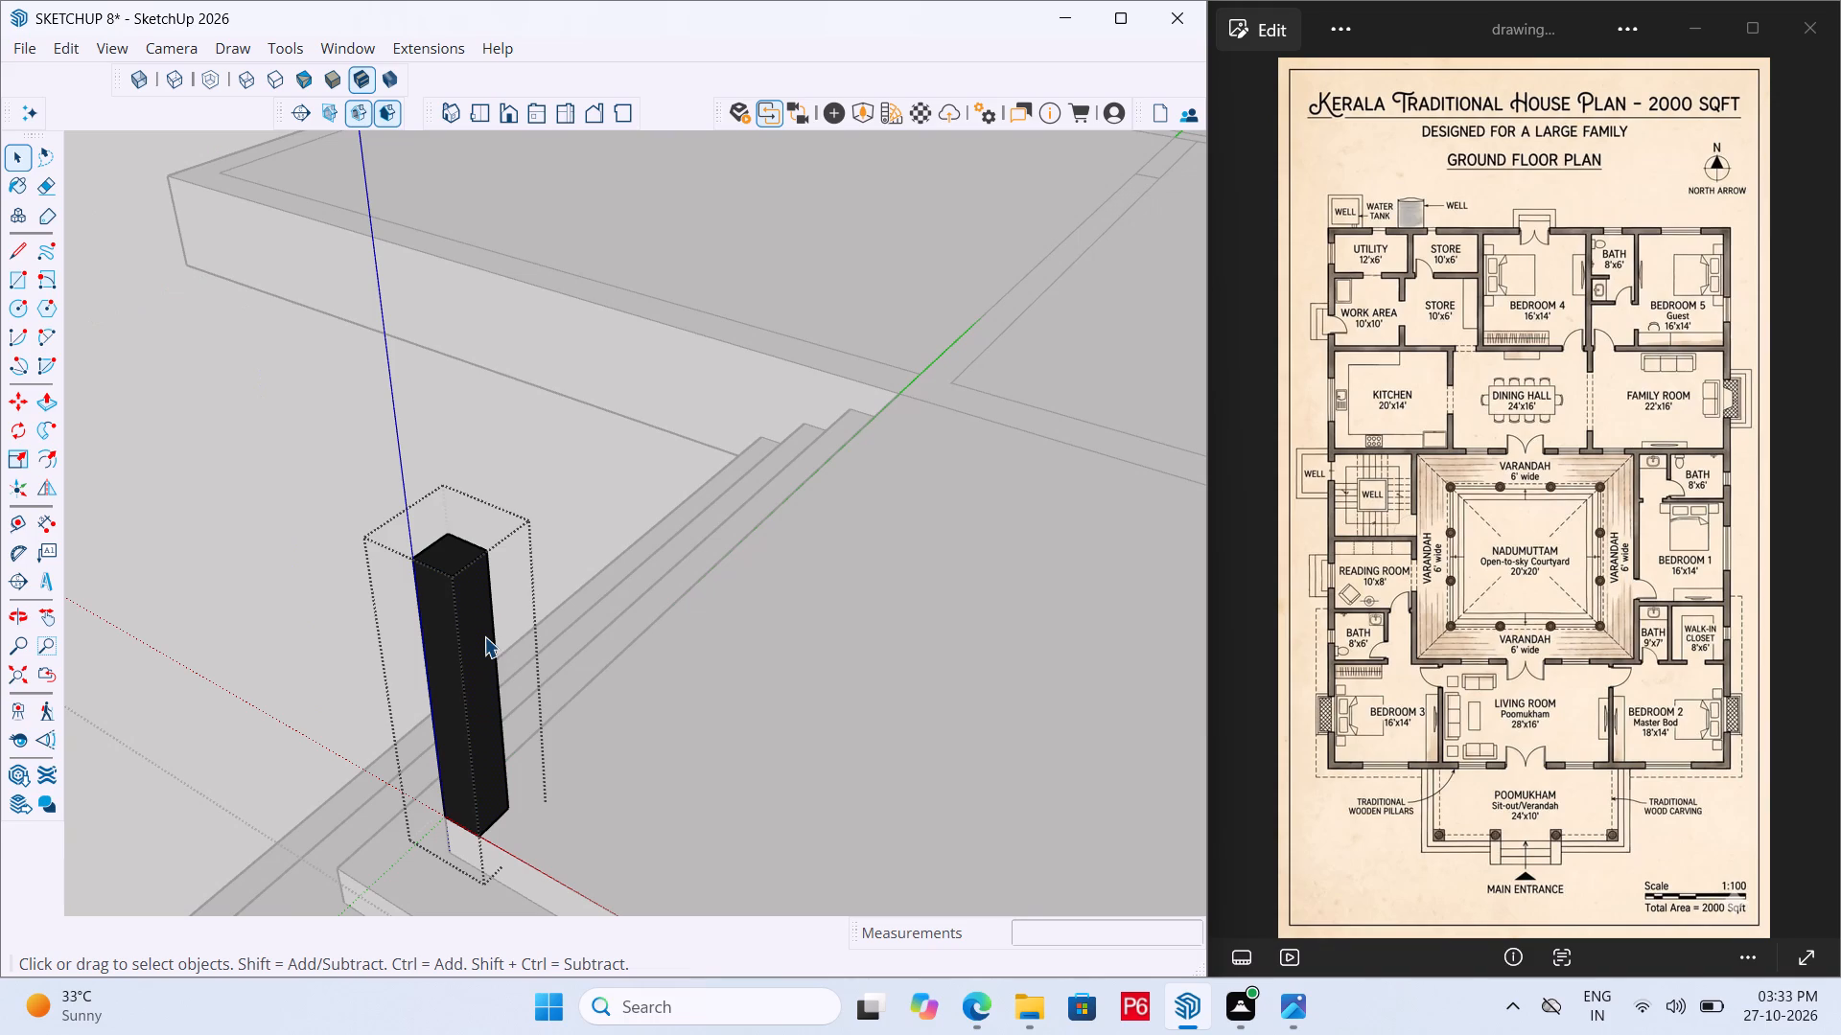
scroll(478, 642, up, 5)
key(r)
click(436, 518)
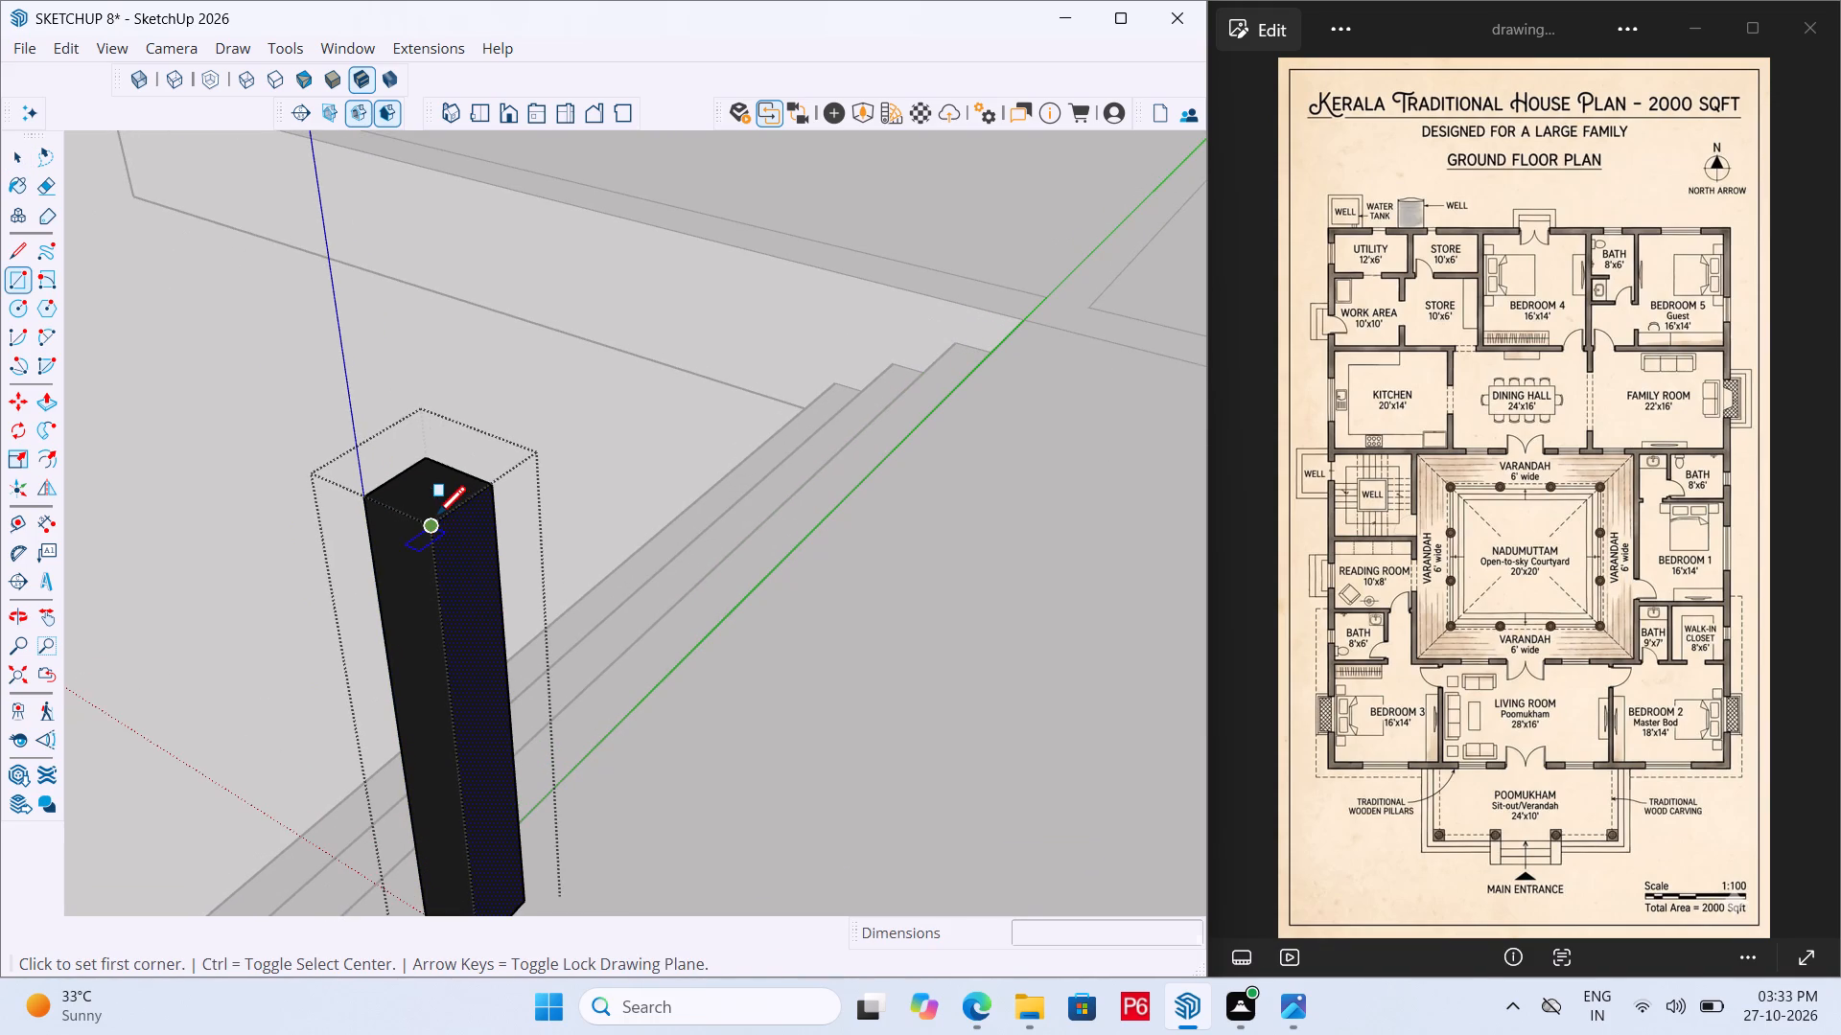
scroll(445, 604, down, 6)
scroll(521, 810, up, 11)
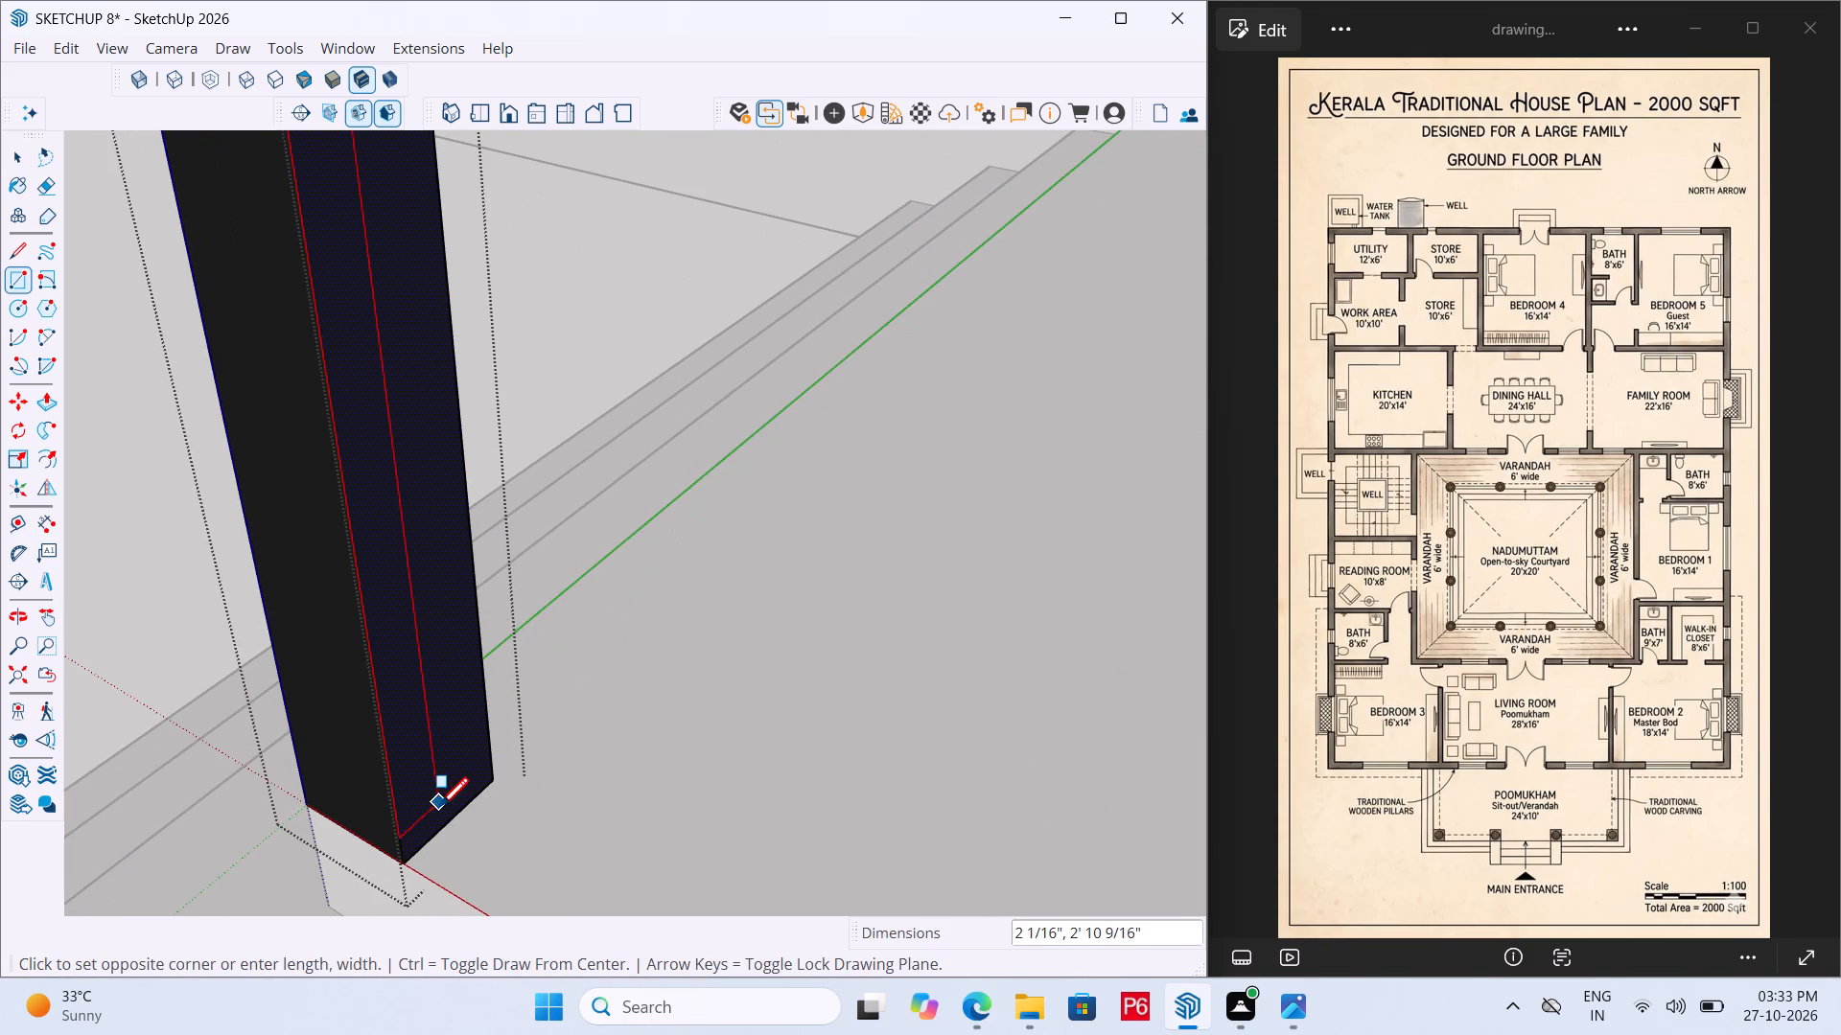
click(435, 830)
key(space)
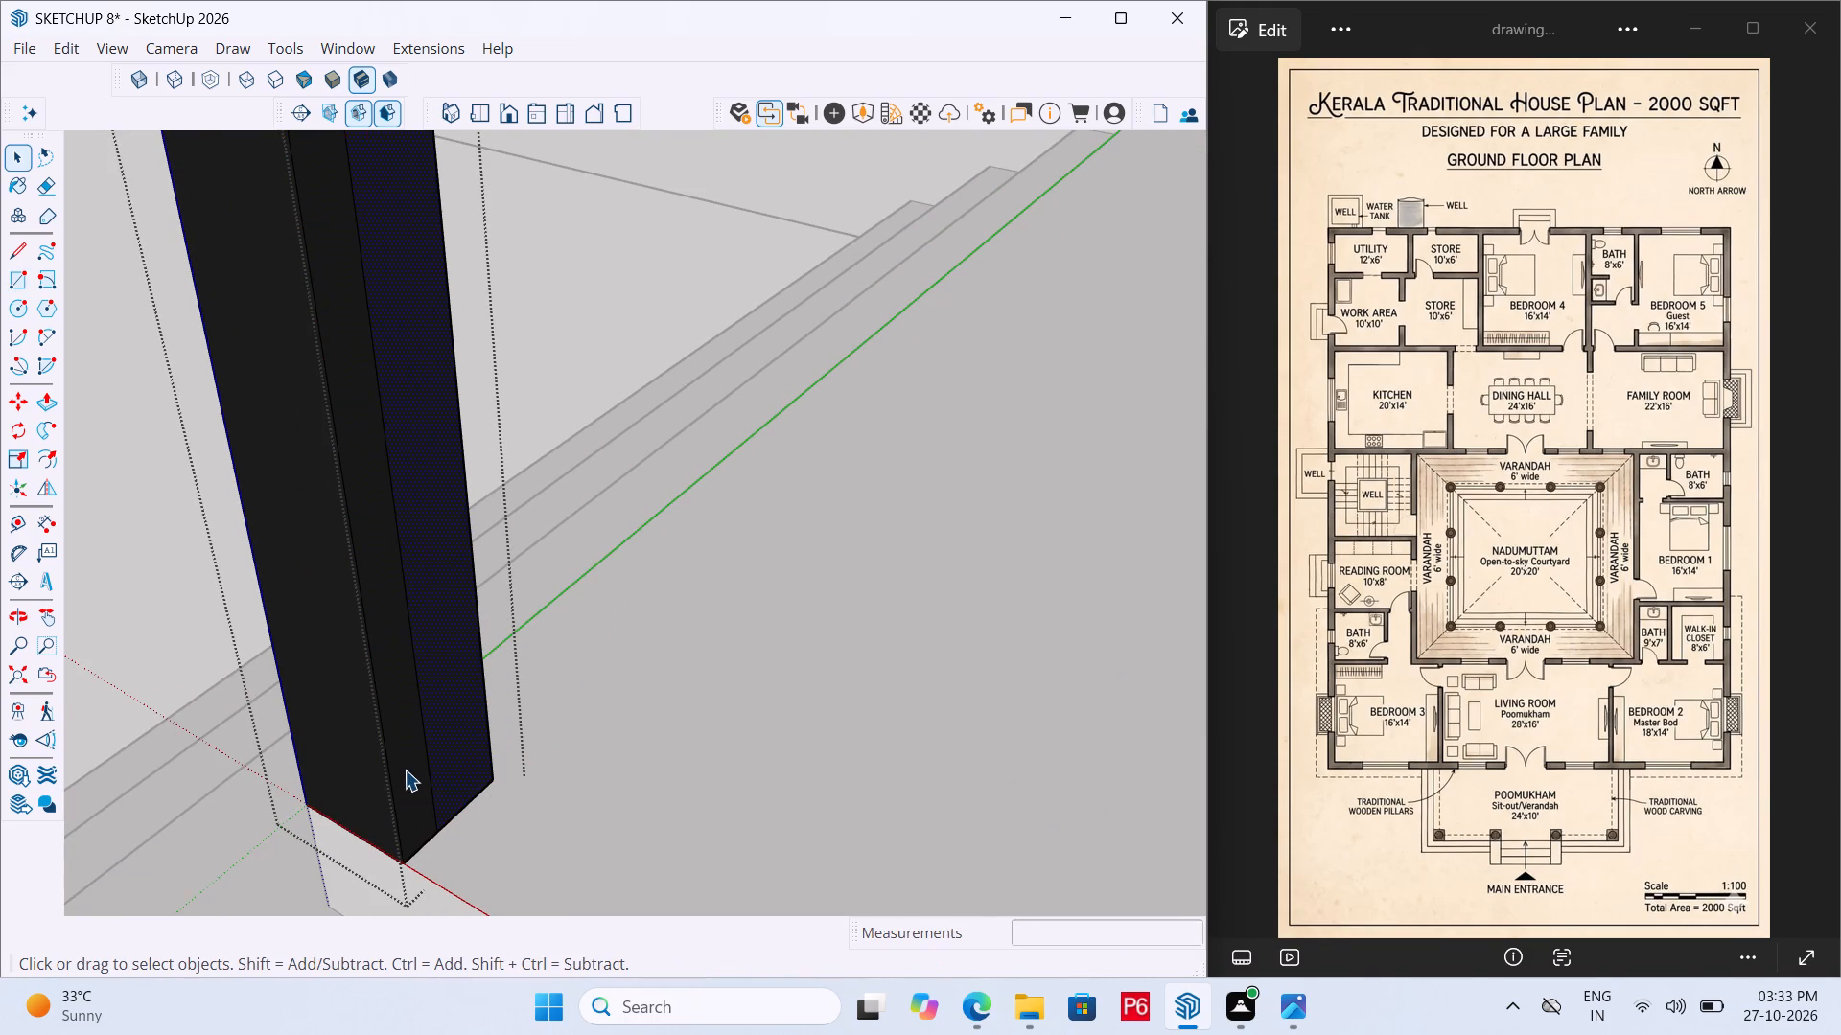
Extrude the front strip about 9' 6" to the nearest stepped pillar row as a low front parapet.
click(405, 770)
key(p)
click(404, 764)
scroll(594, 655, down, 7)
scroll(403, 636, down, 4)
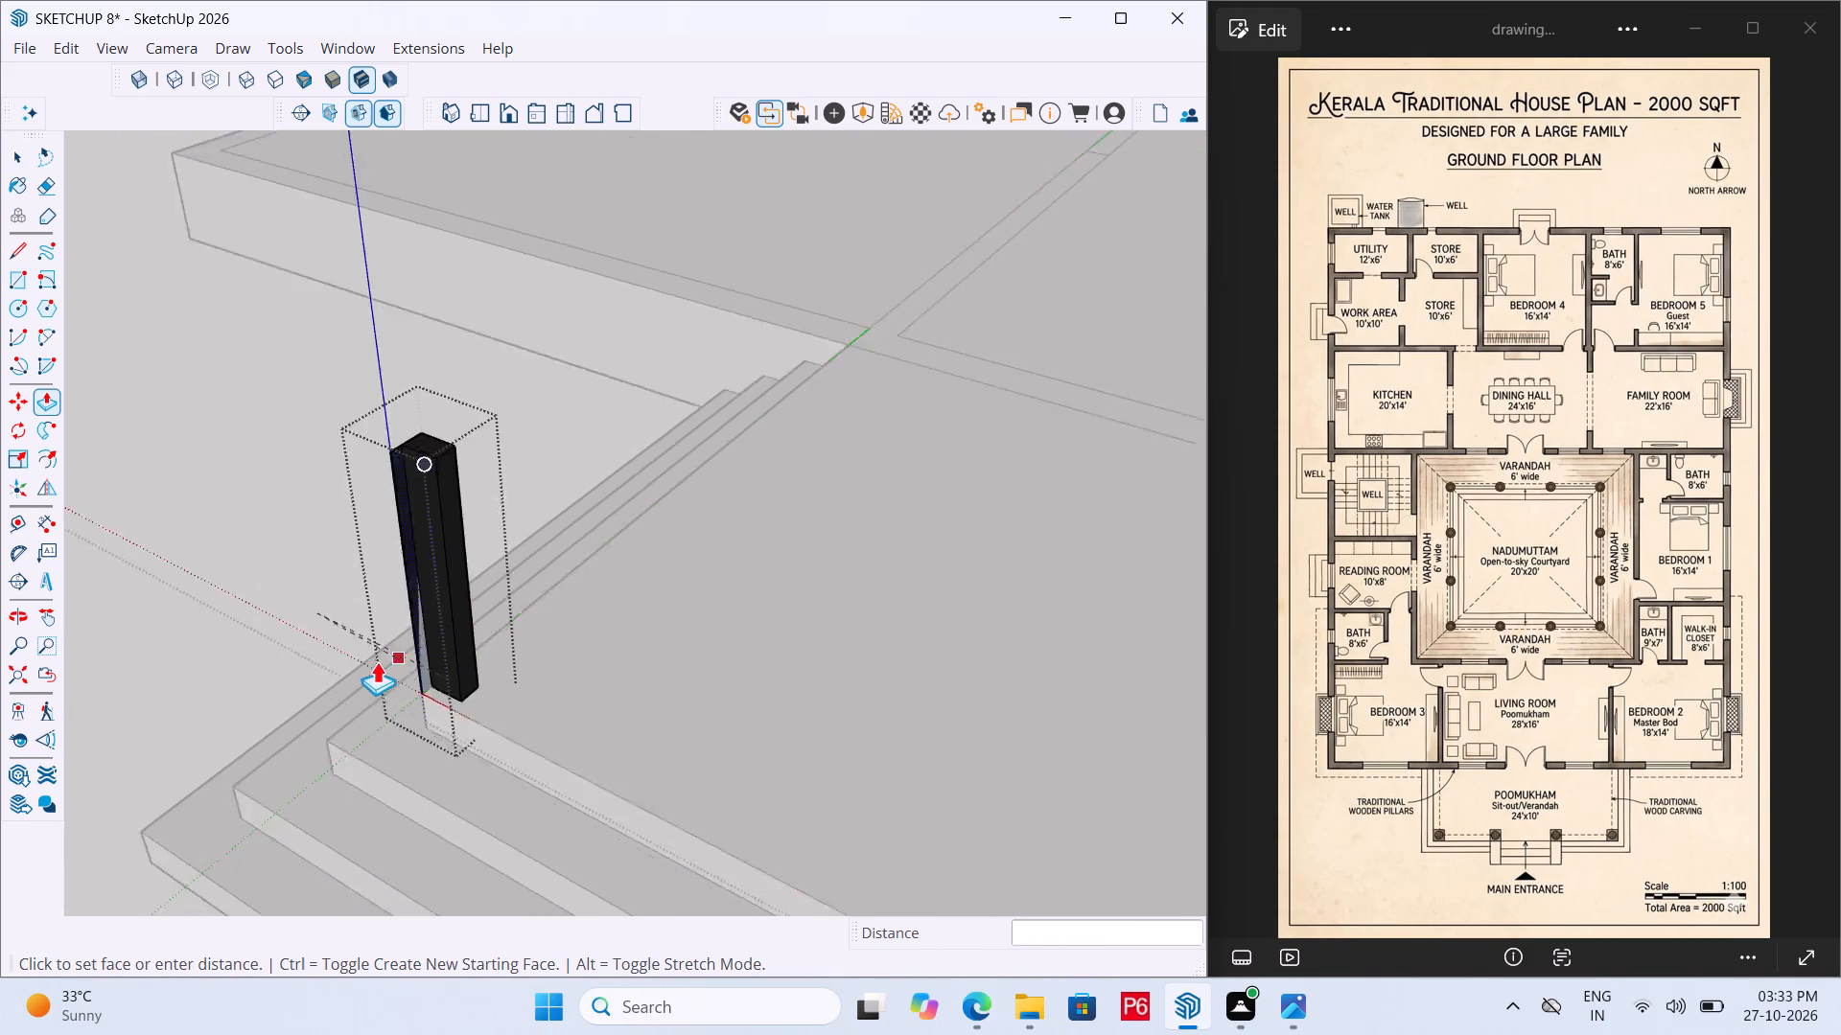
scroll(377, 661, down, 9)
middle_drag(482, 761, 1104, 733)
scroll(850, 638, up, 5)
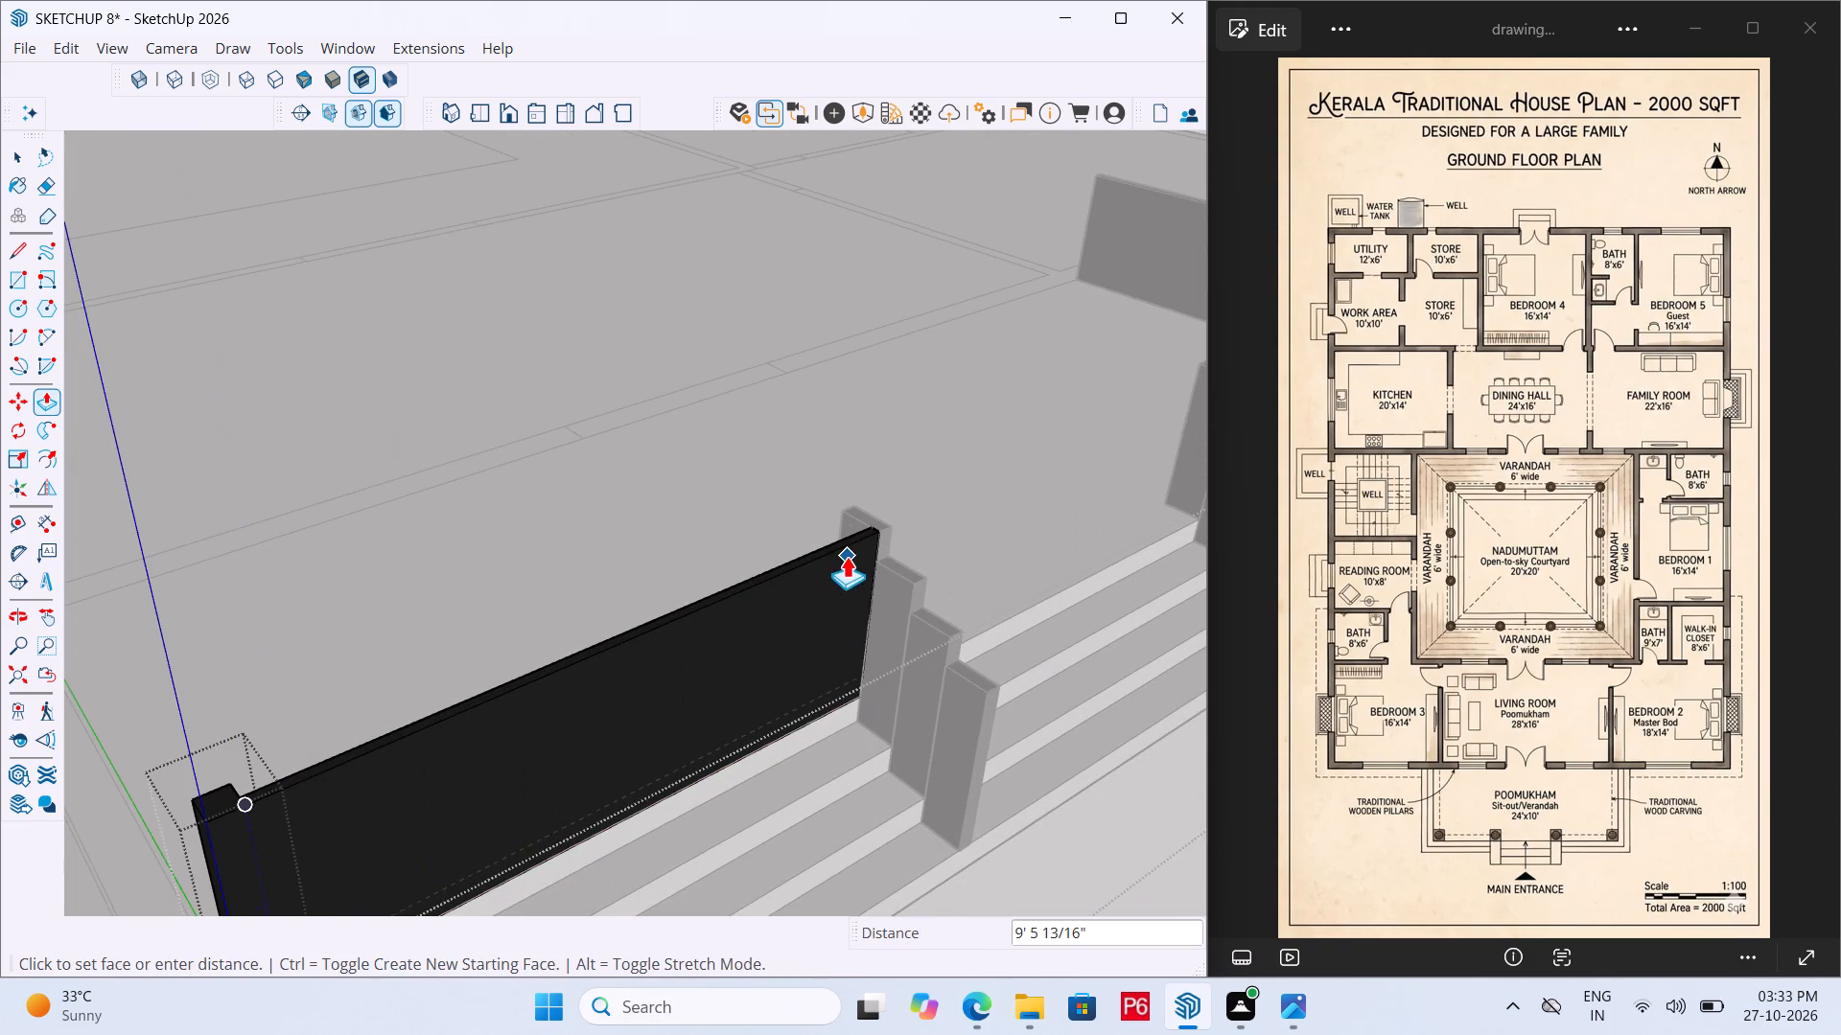
click(886, 619)
Draw a 2 1/2" by 3' rectangle on the same corner pillar's house-facing face, along the outer edge.
scroll(1006, 562, down, 5)
middle_drag(459, 779, 1154, 739)
scroll(797, 709, up, 16)
middle_drag(753, 660, 942, 740)
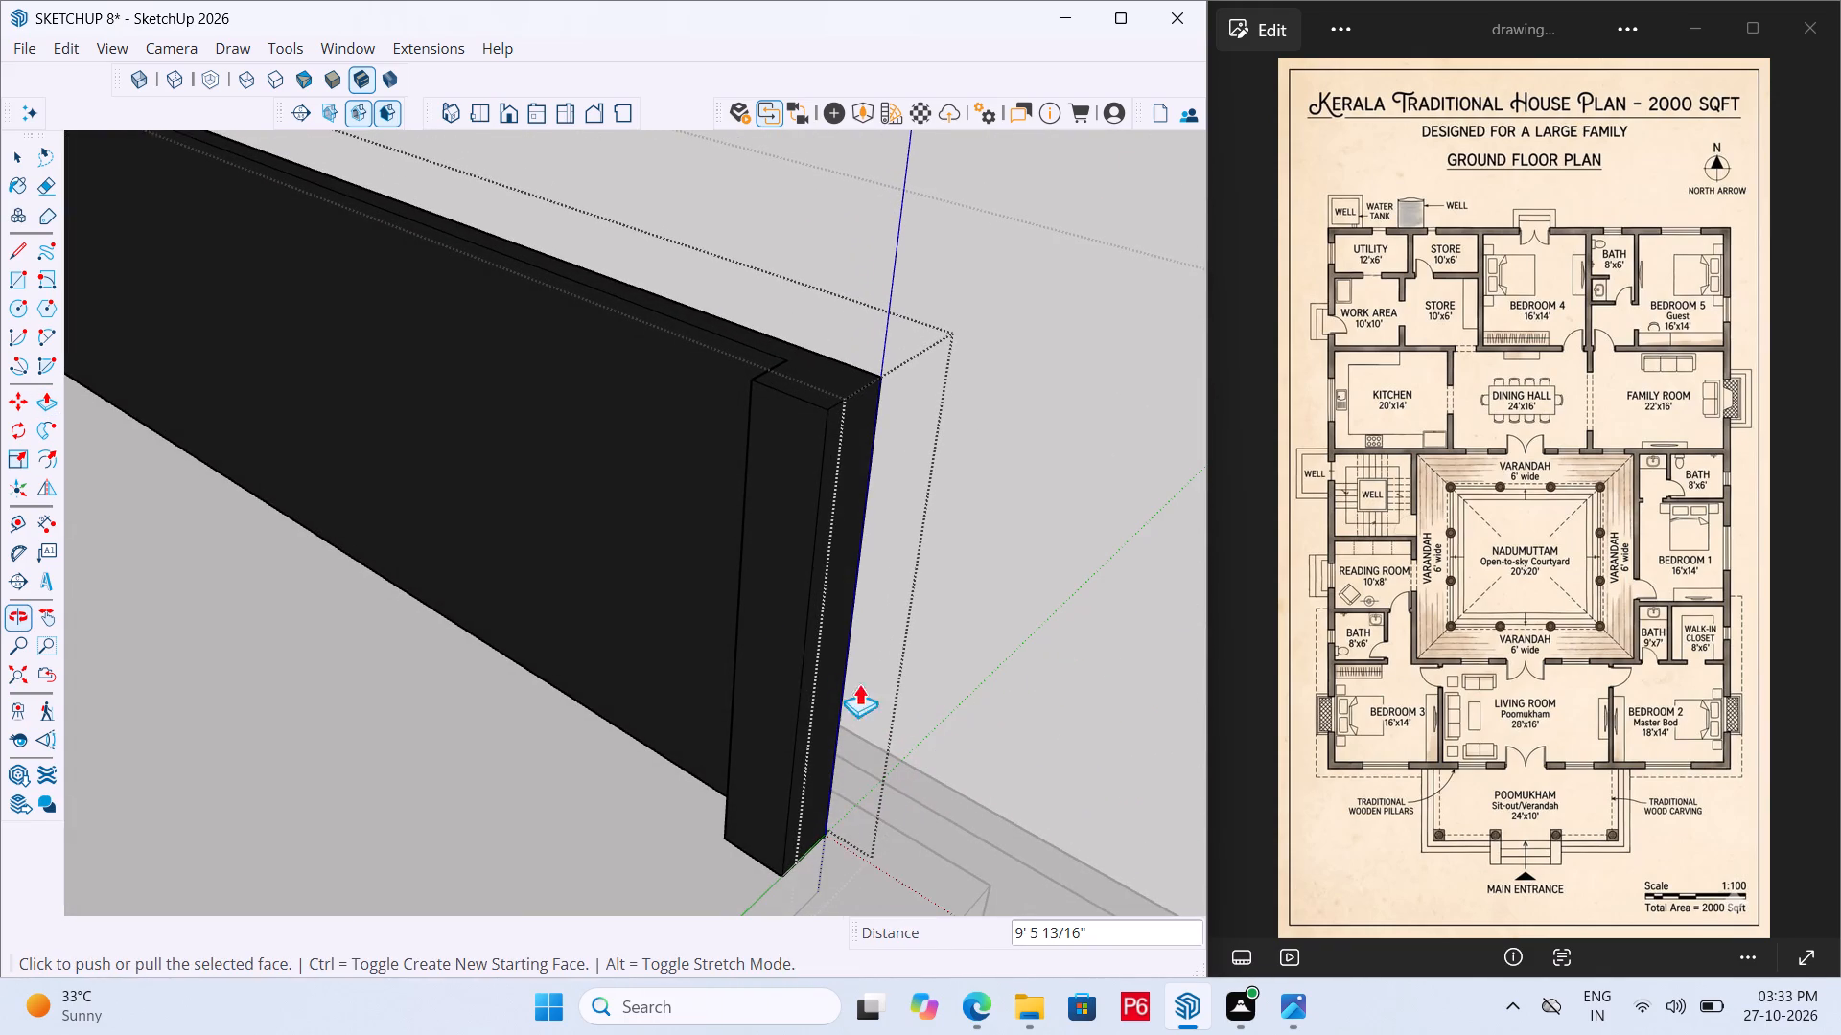
key(space)
click(786, 673)
key(r)
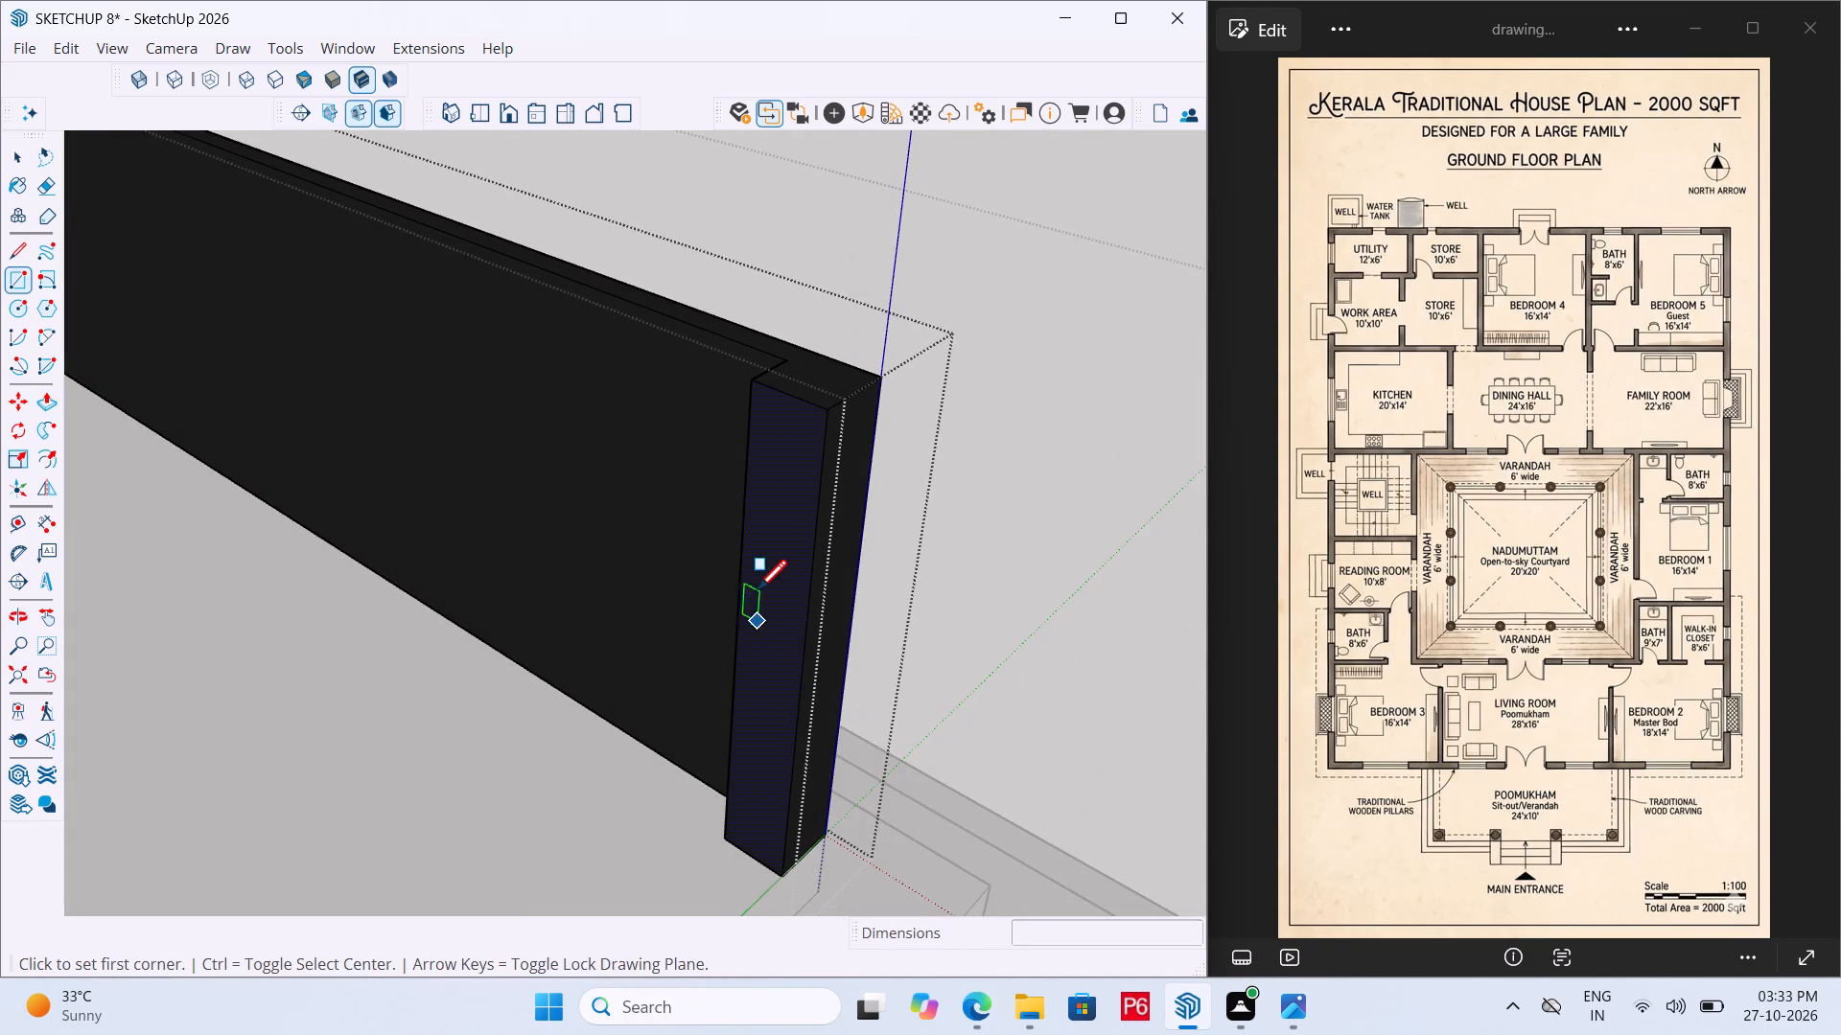
click(829, 411)
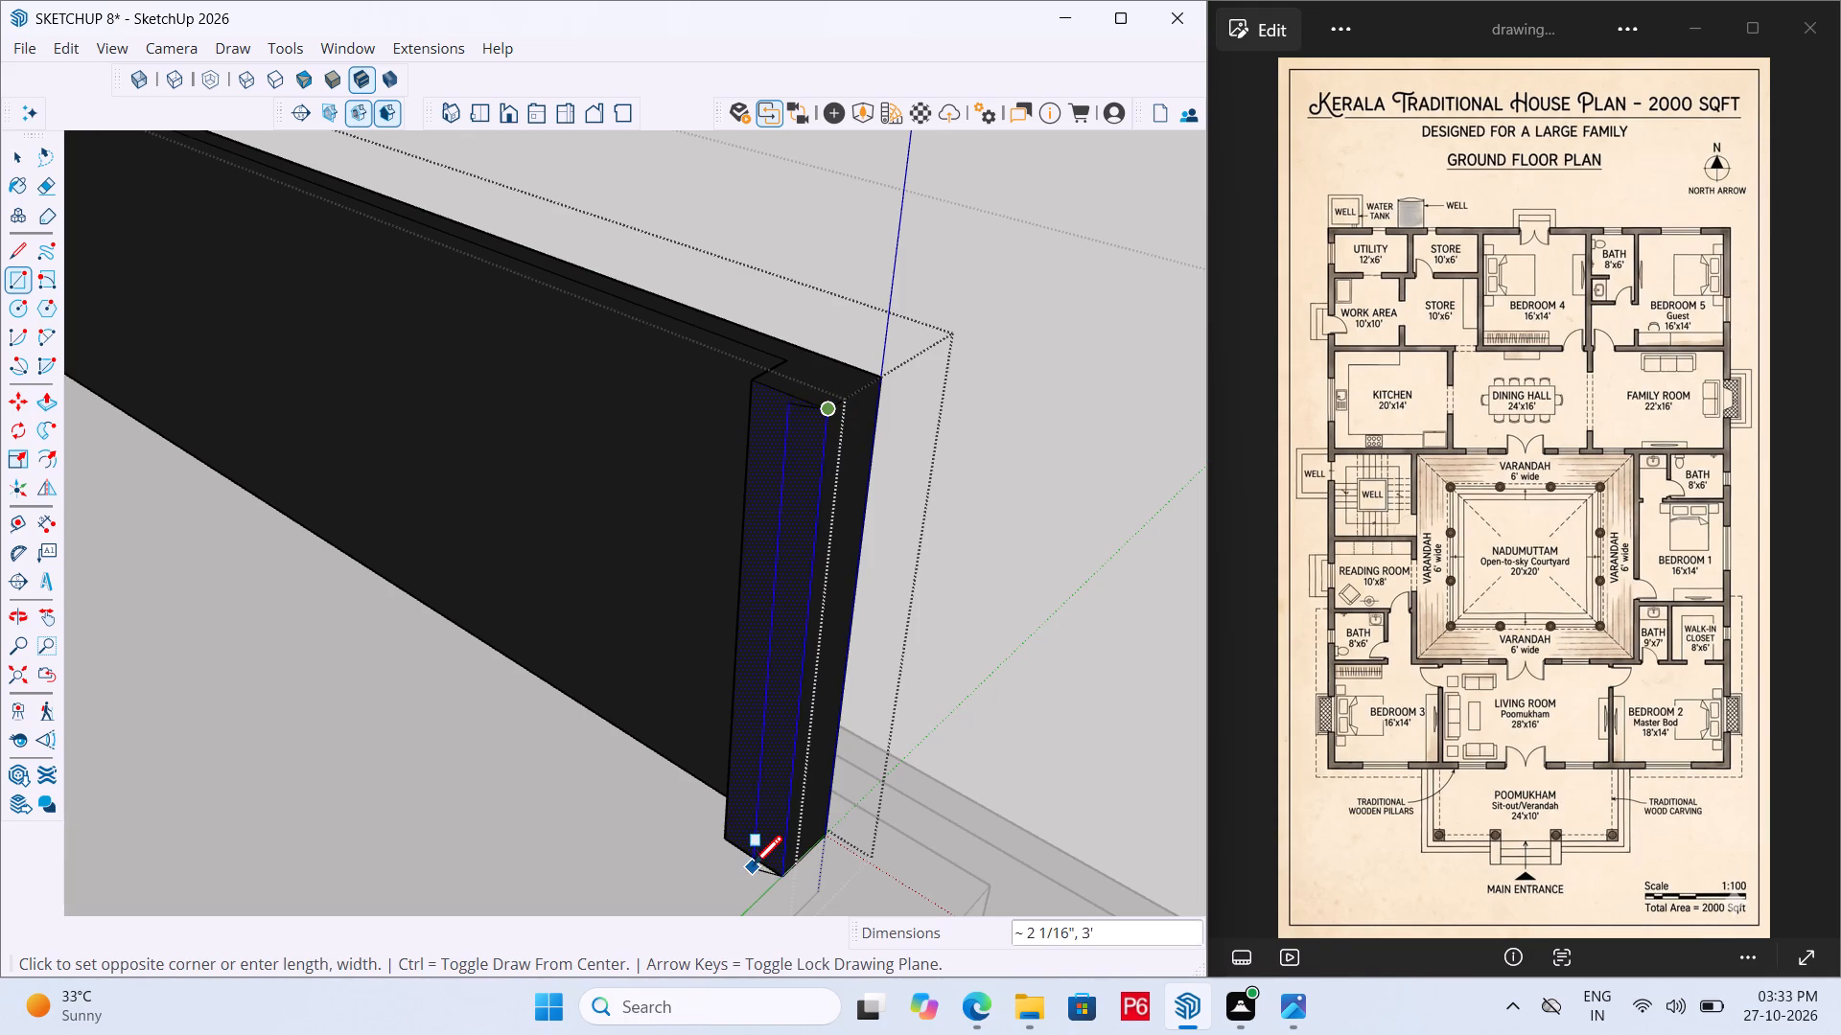
double_click(759, 863)
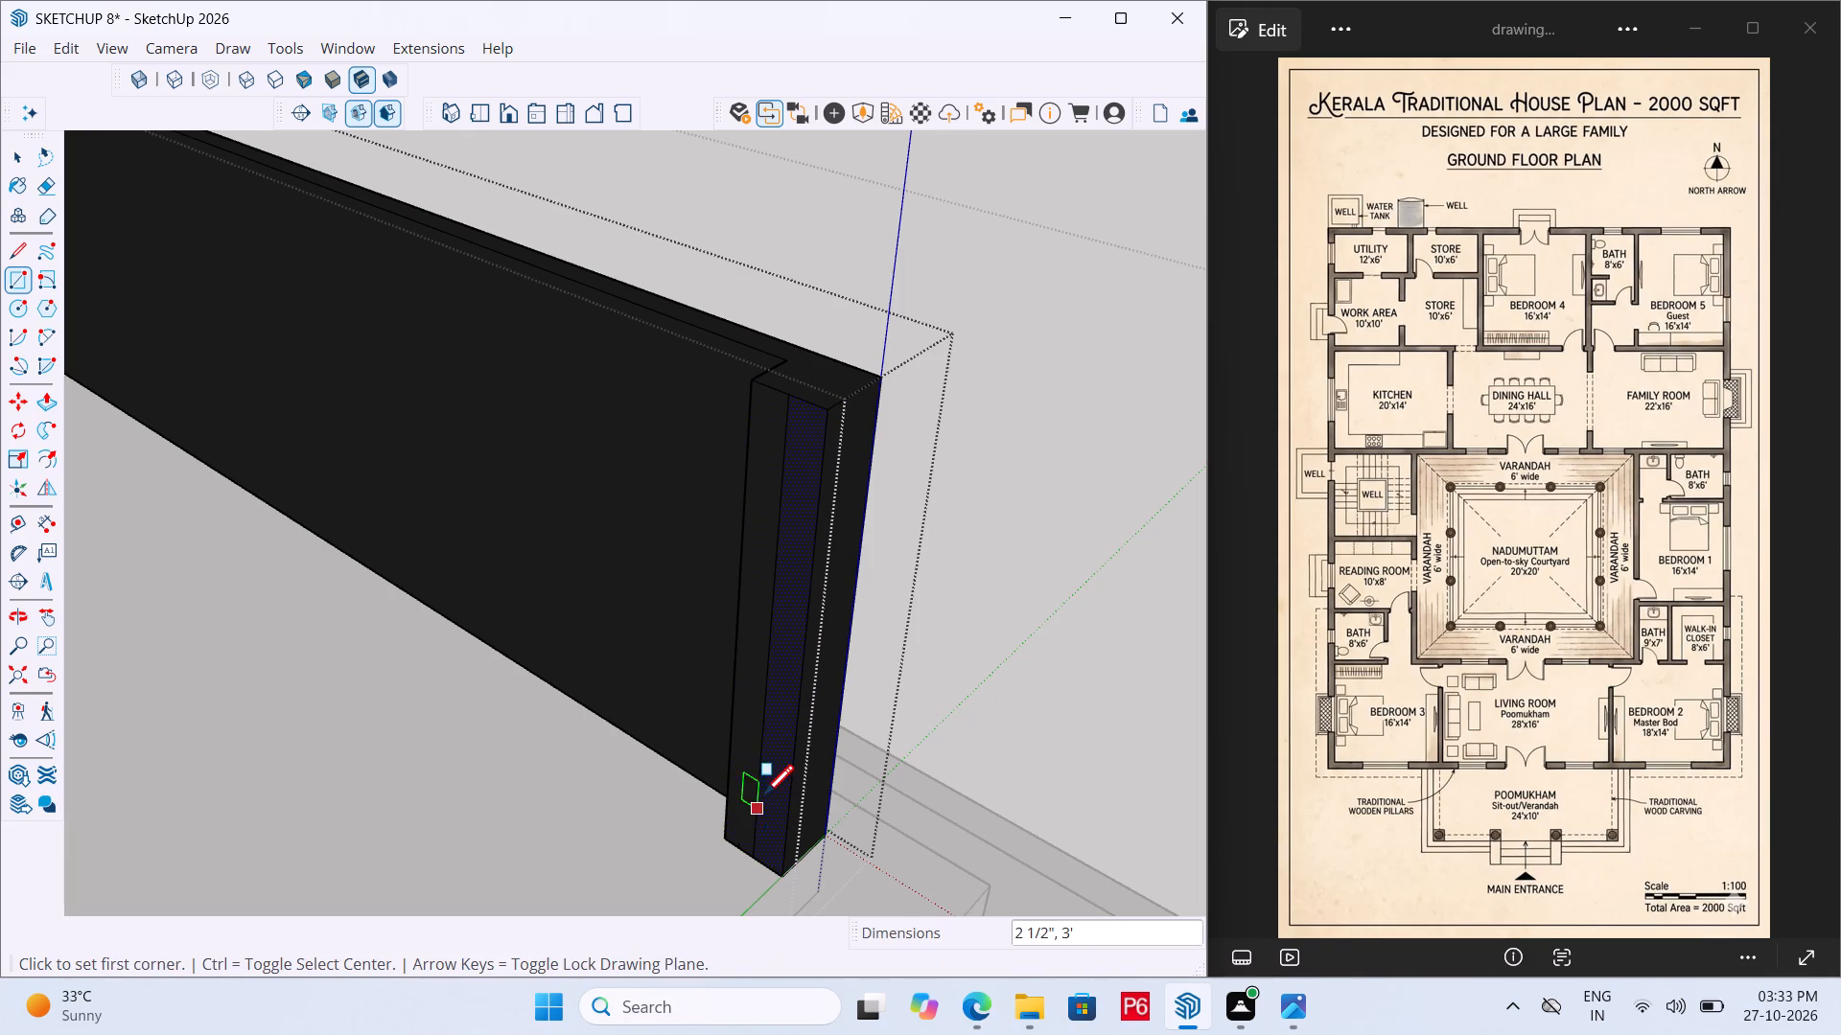
Extrude the outer strip of that face 9' 7" to the house wall as a low side parapet.
key(p)
click(784, 726)
scroll(671, 724, down, 10)
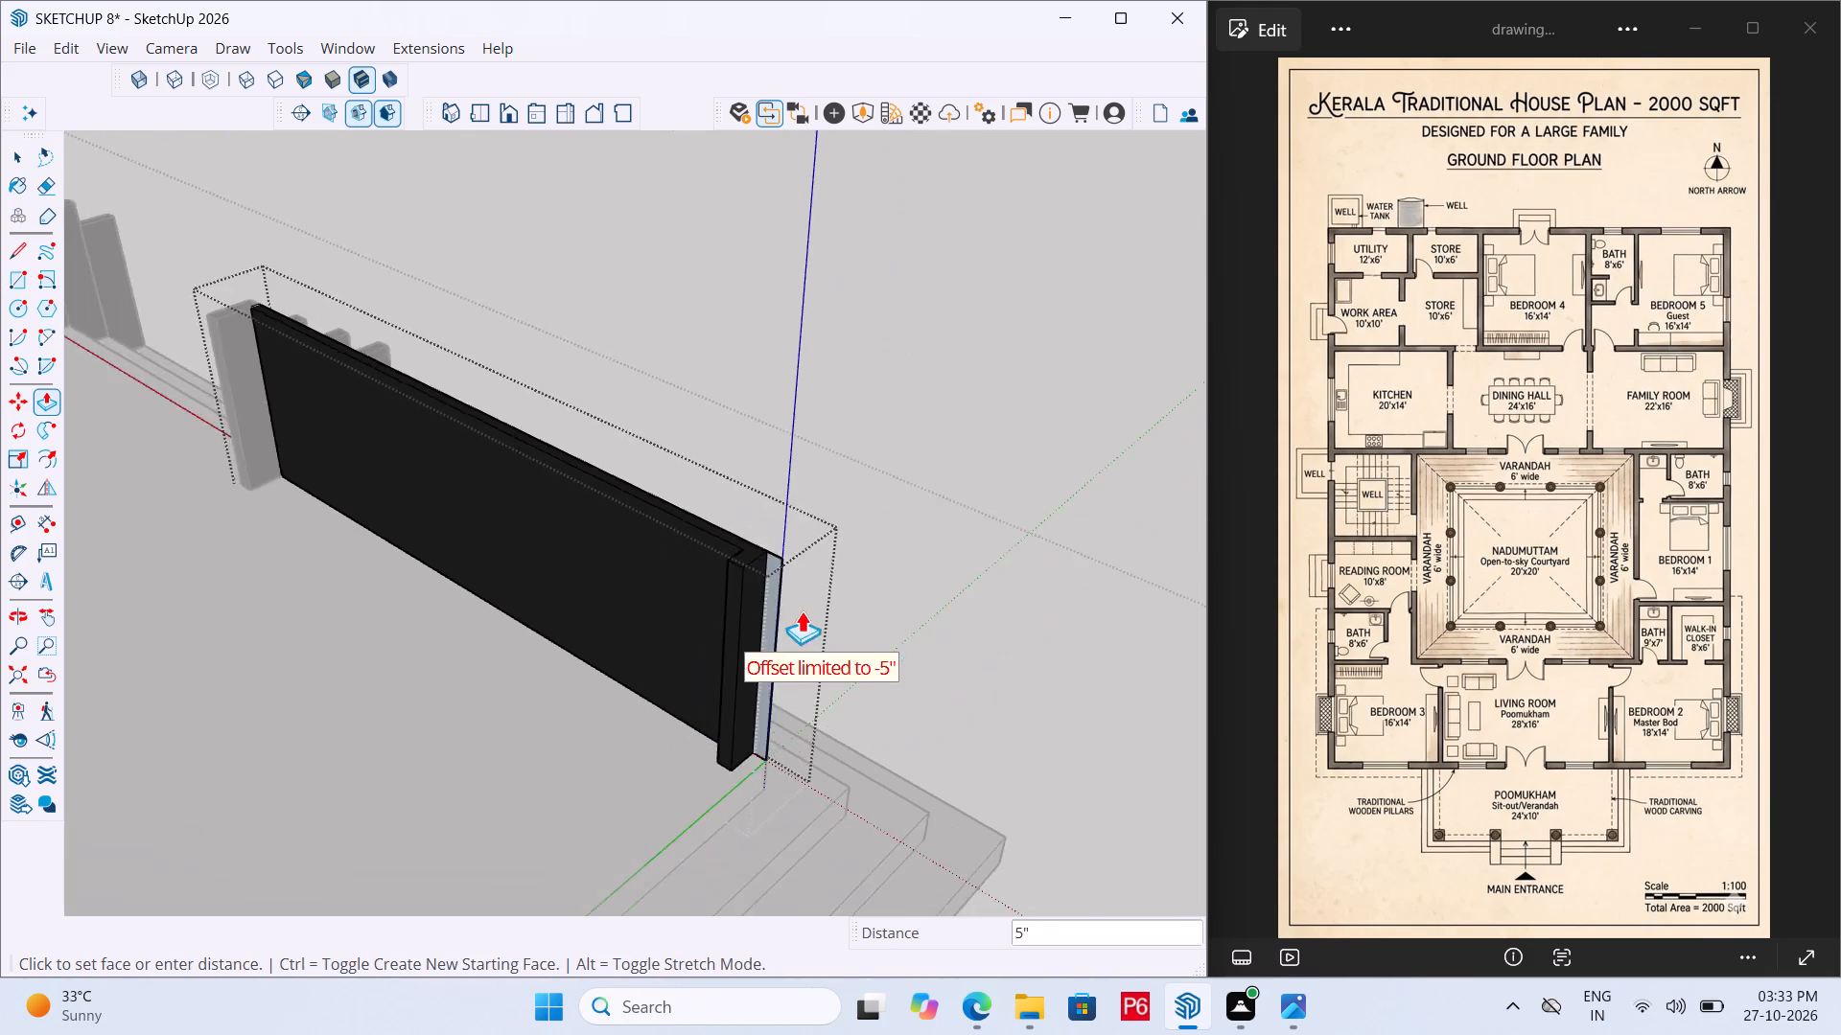
scroll(802, 610, down, 2)
middle_drag(718, 780, 329, 826)
scroll(874, 606, down, 5)
scroll(303, 745, up, 9)
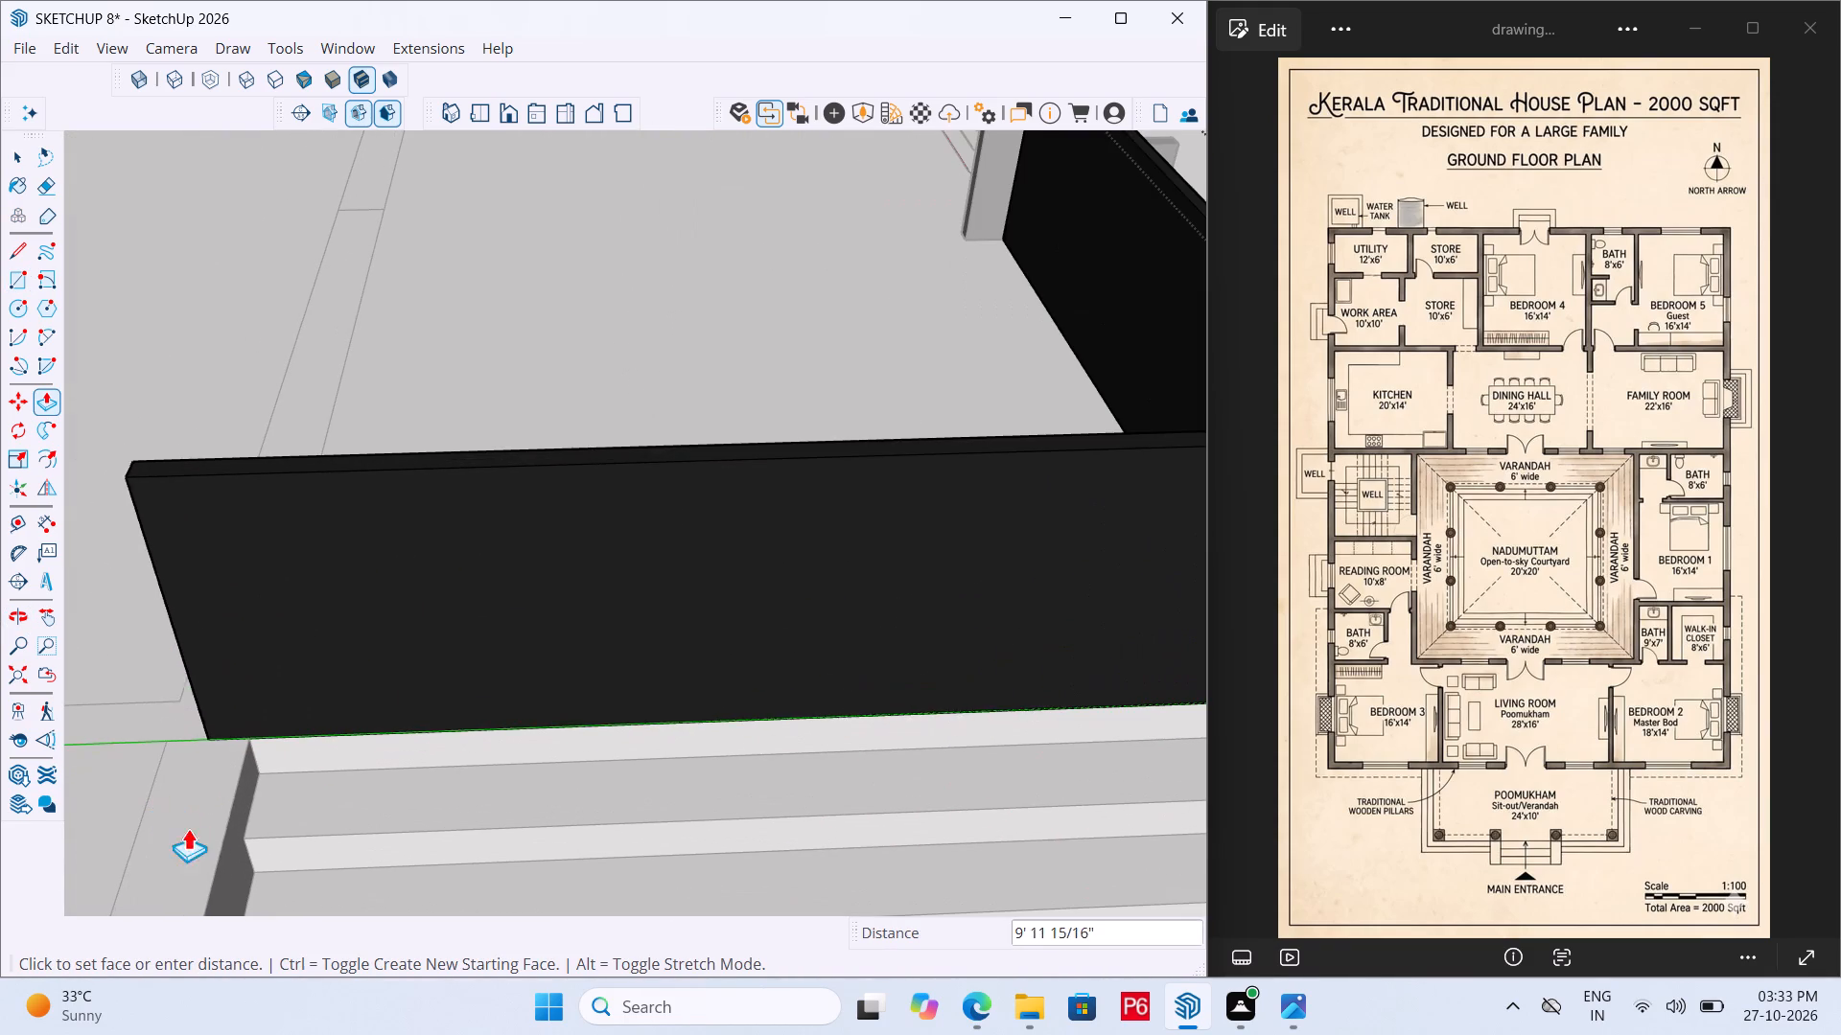
click(231, 834)
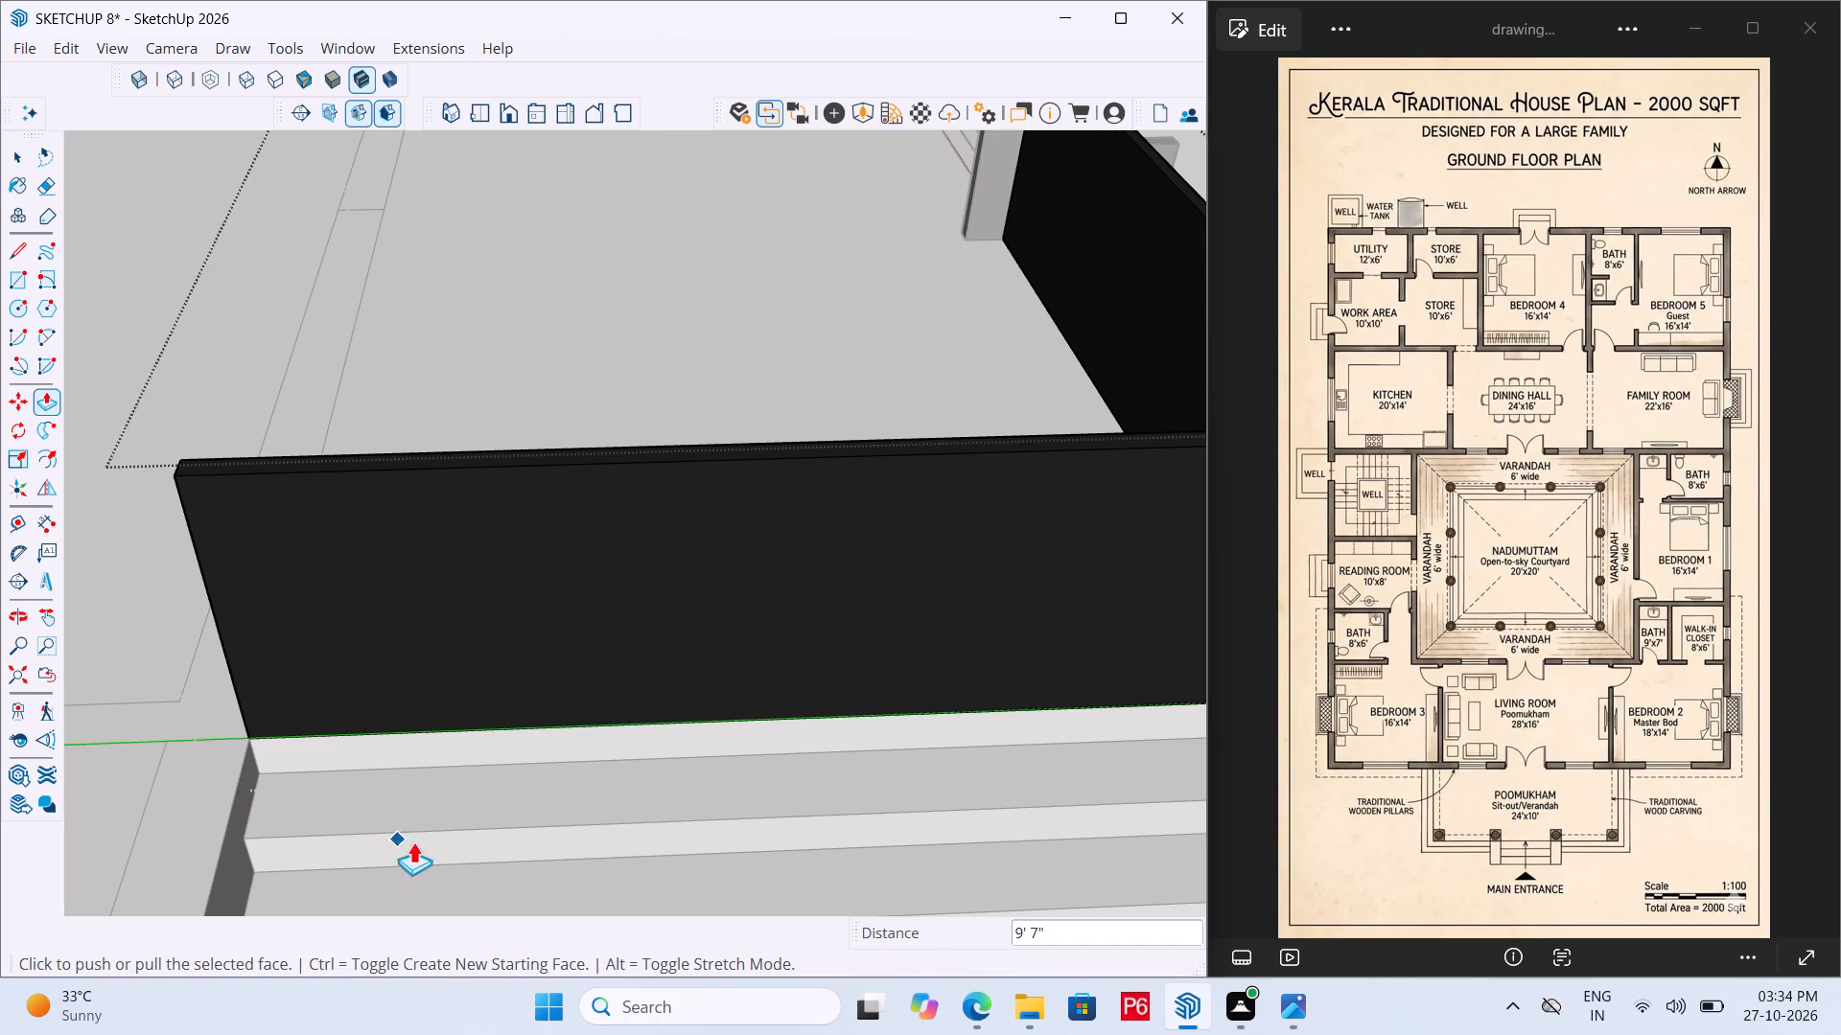
Save the model with the new Bedroom 3 side parapets.
ctrl+middle_drag(414, 841, 175, 819)
key(ctrl+s)
key(ctrl+s)
key(ctrl+s)
key(ctrl+s)
key(ctrl+s)
key(ctrl+s)
Close the corner pillar and the surrounding house group to return to the top level of the model.
scroll(394, 586, down, 3)
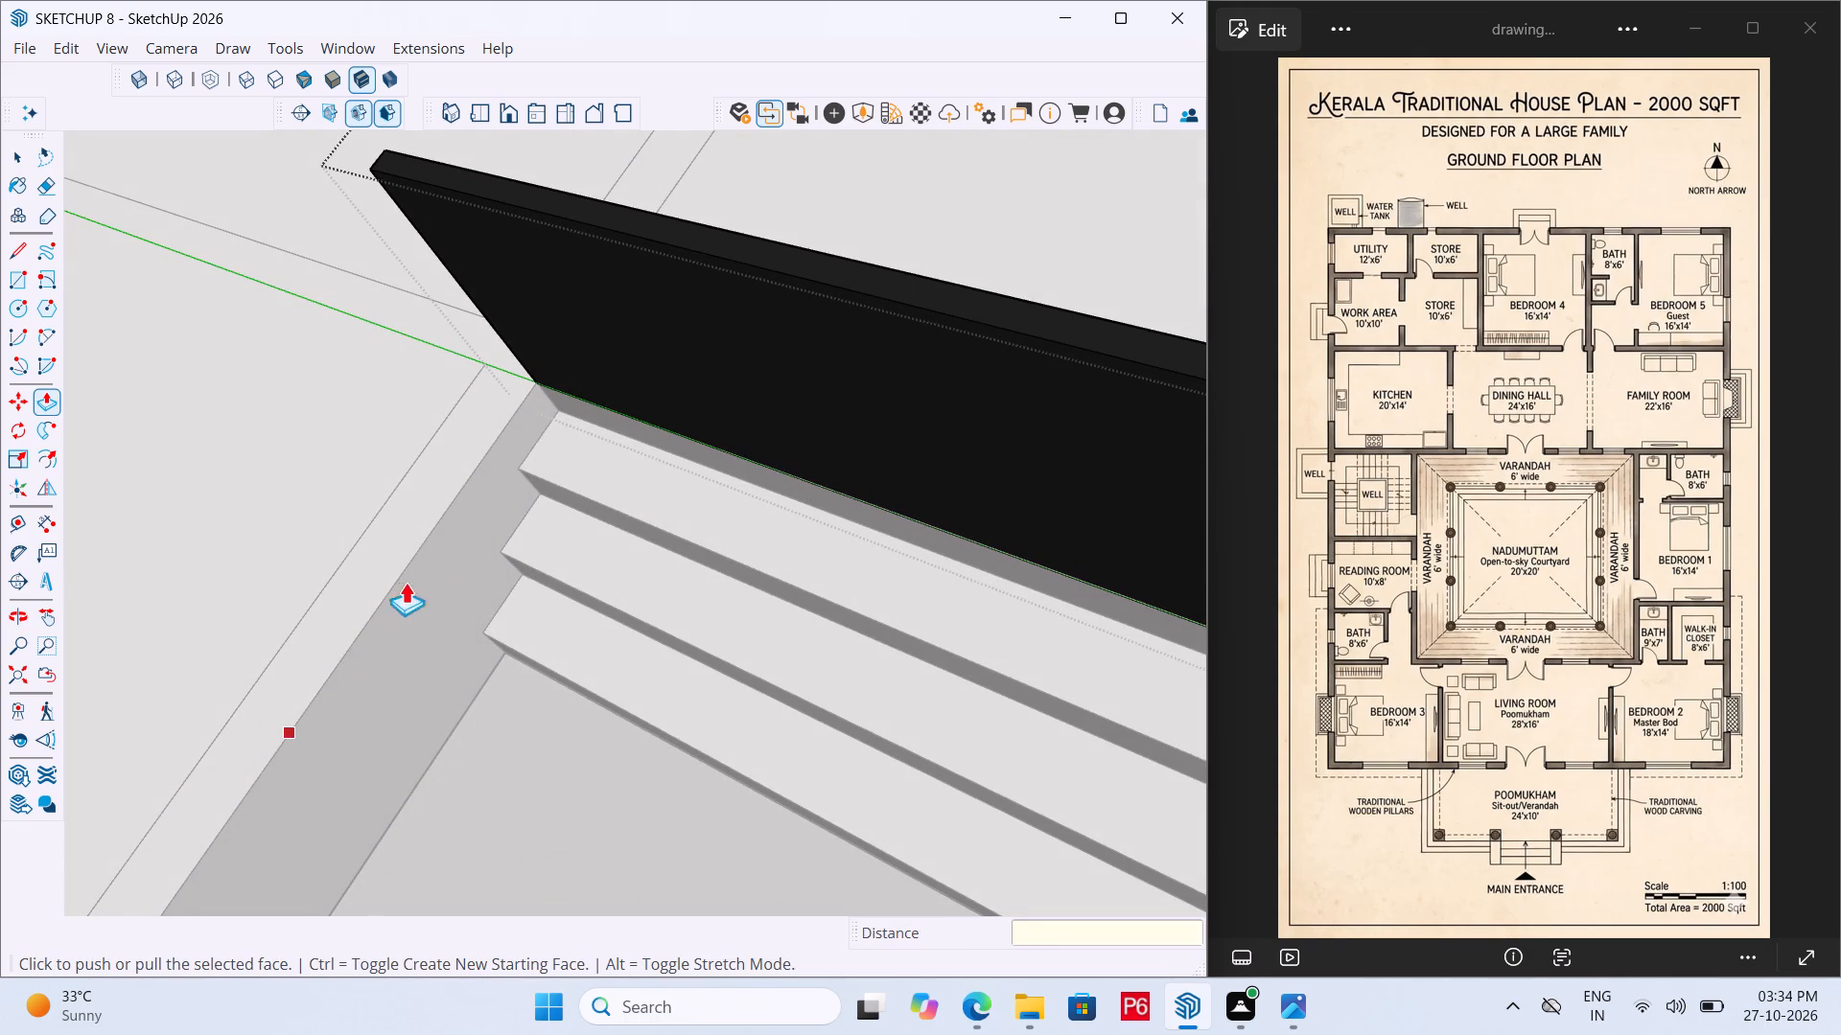
scroll(406, 582, down, 3)
scroll(459, 523, down, 14)
scroll(715, 595, down, 6)
middle_drag(1022, 586, 427, 593)
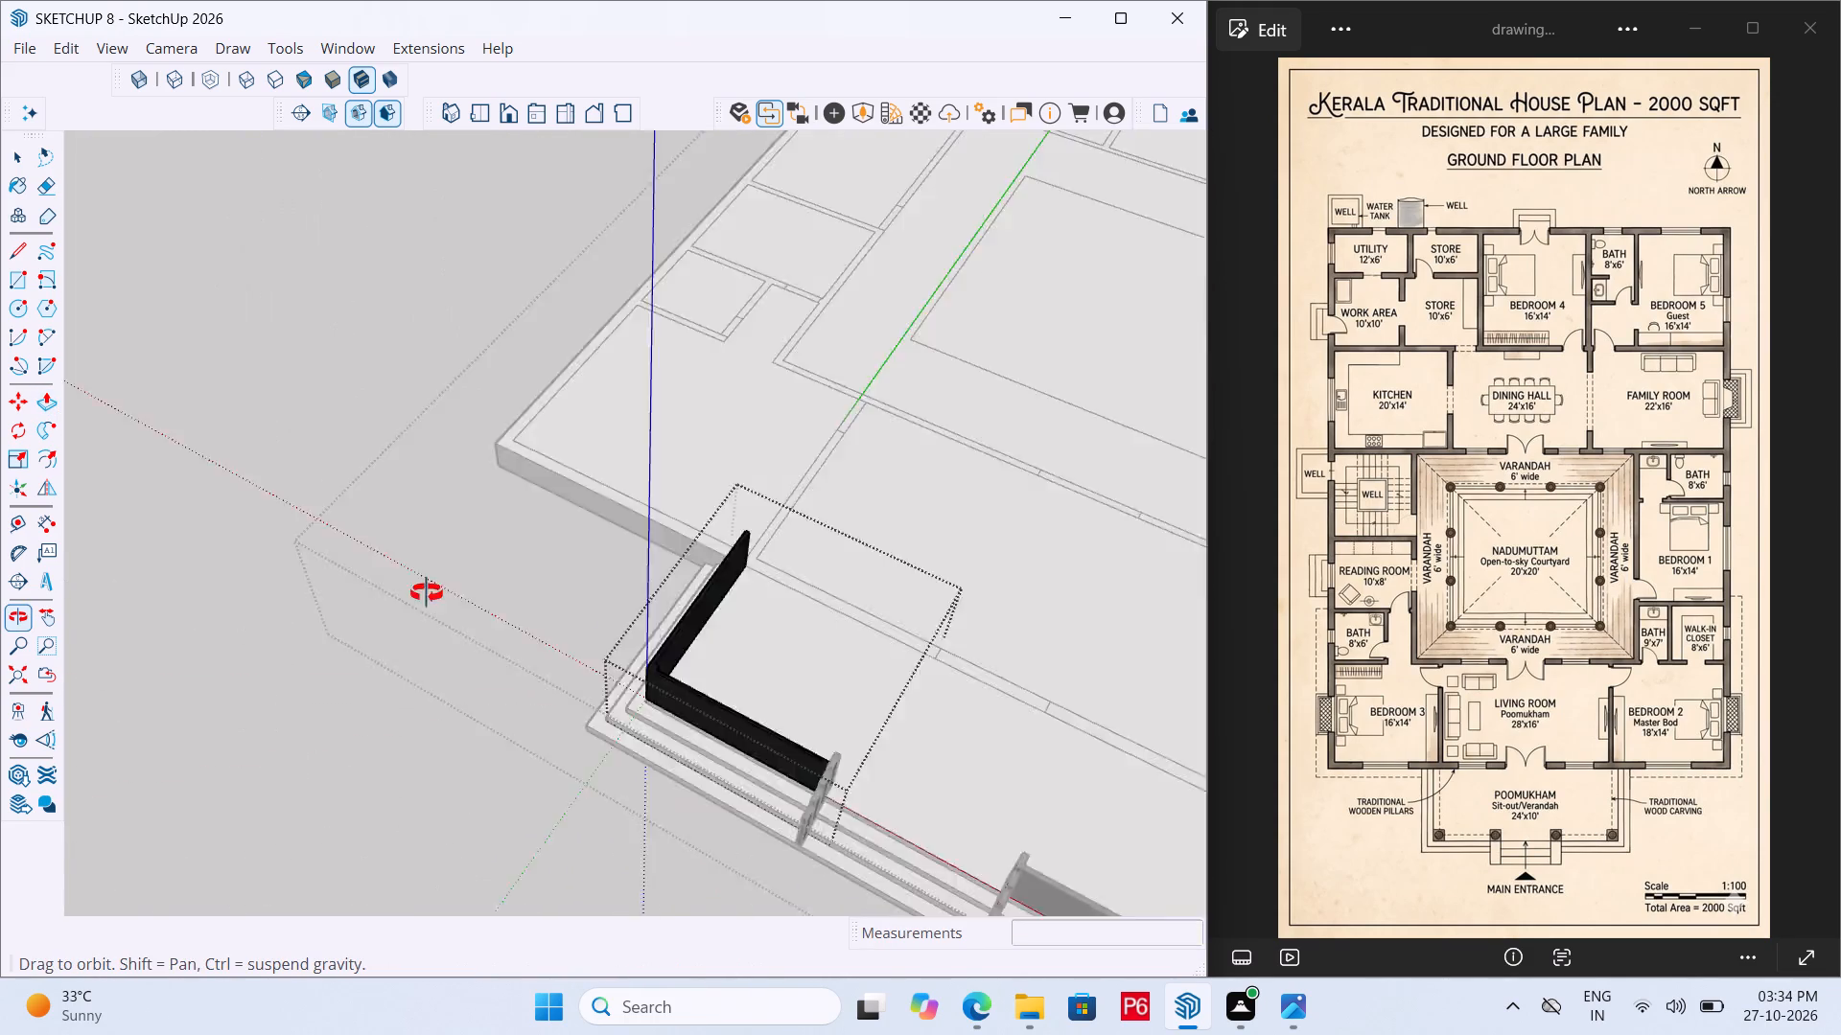
middle_drag(427, 593, 664, 469)
scroll(612, 462, up, 1)
key(space)
click(343, 621)
scroll(256, 514, down, 6)
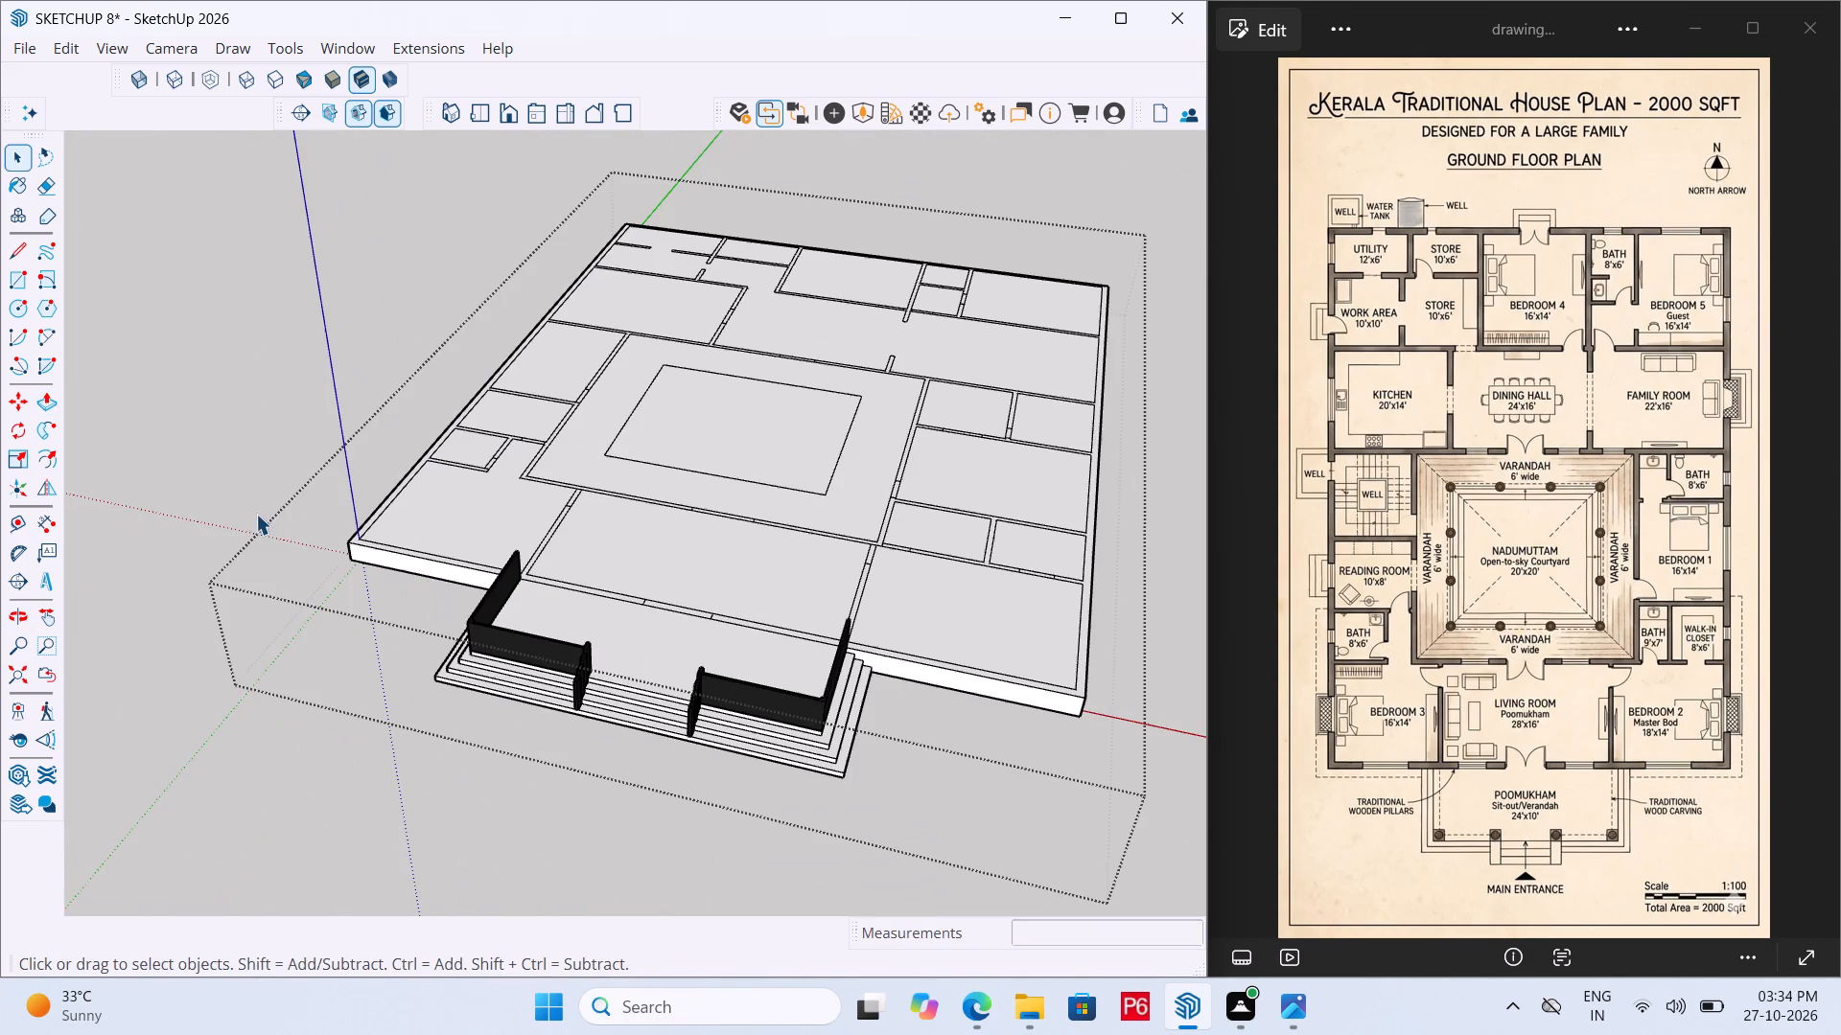
double_click(523, 822)
Examine the porch parapets, stepped pillars and entrance steps from several angles.
middle_drag(766, 747, 595, 715)
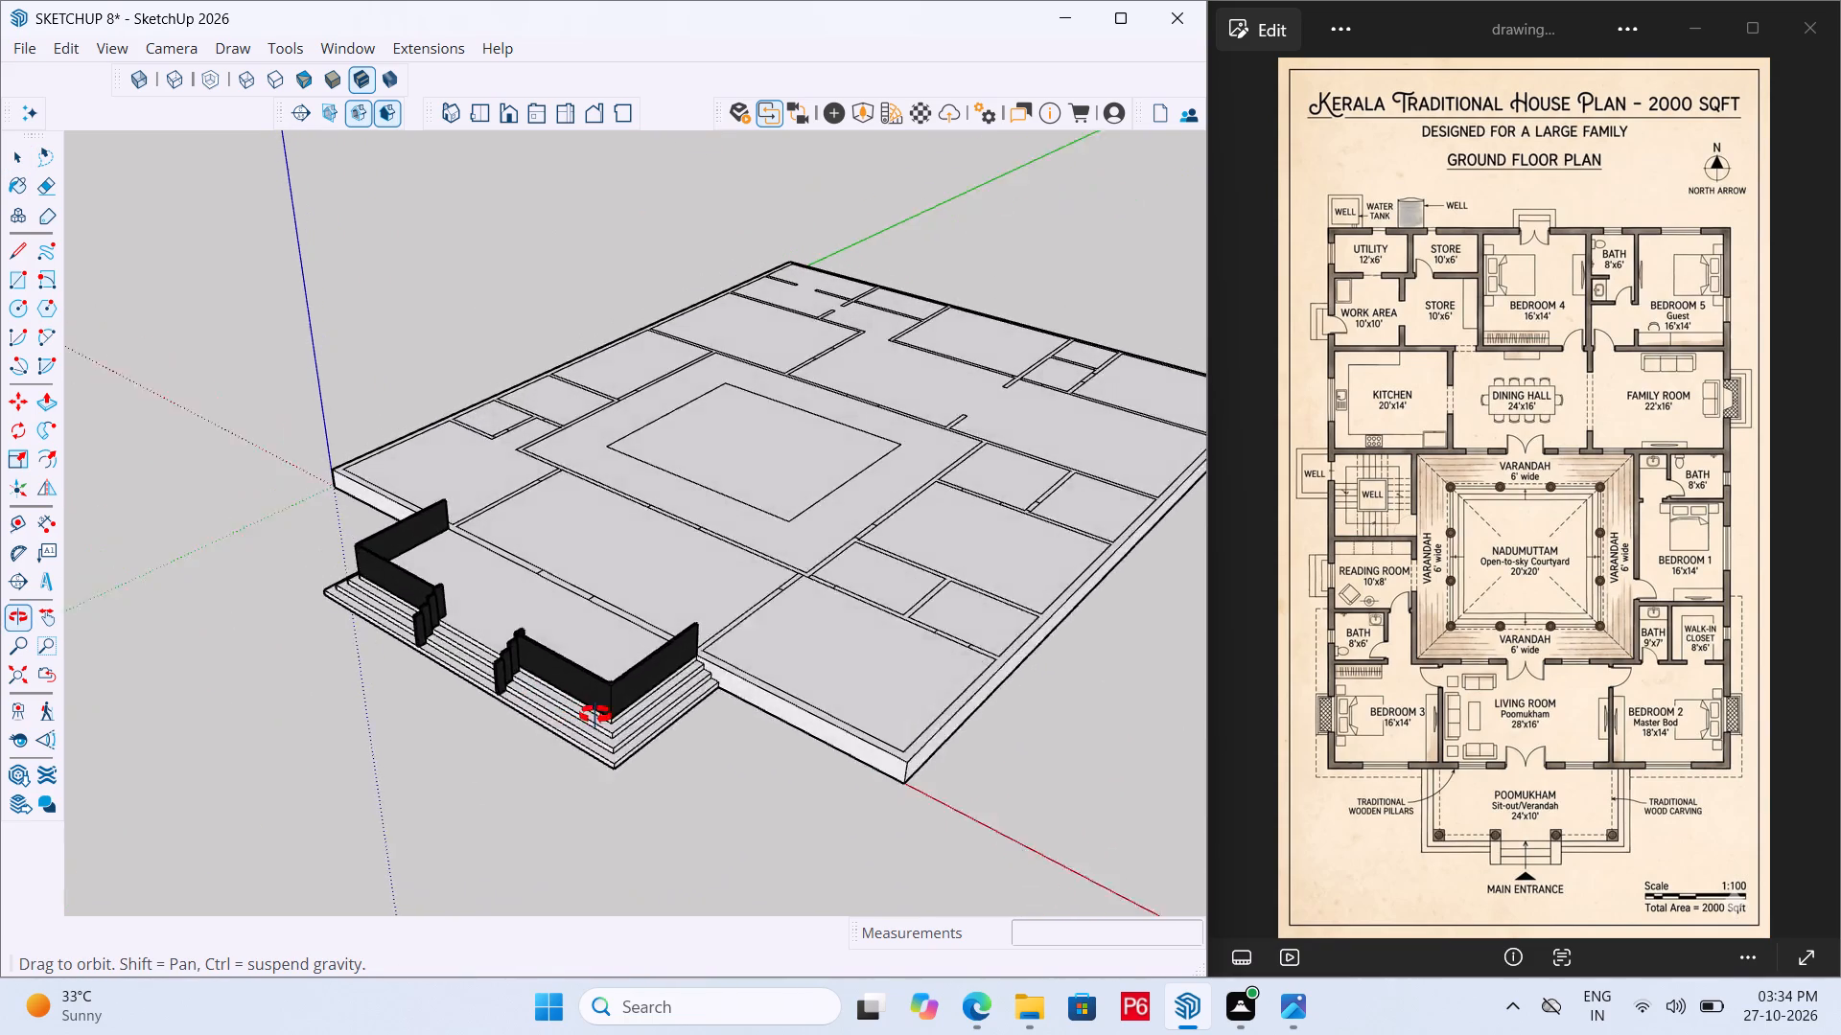
middle_drag(595, 715, 616, 715)
scroll(566, 689, up, 14)
middle_drag(565, 726, 617, 776)
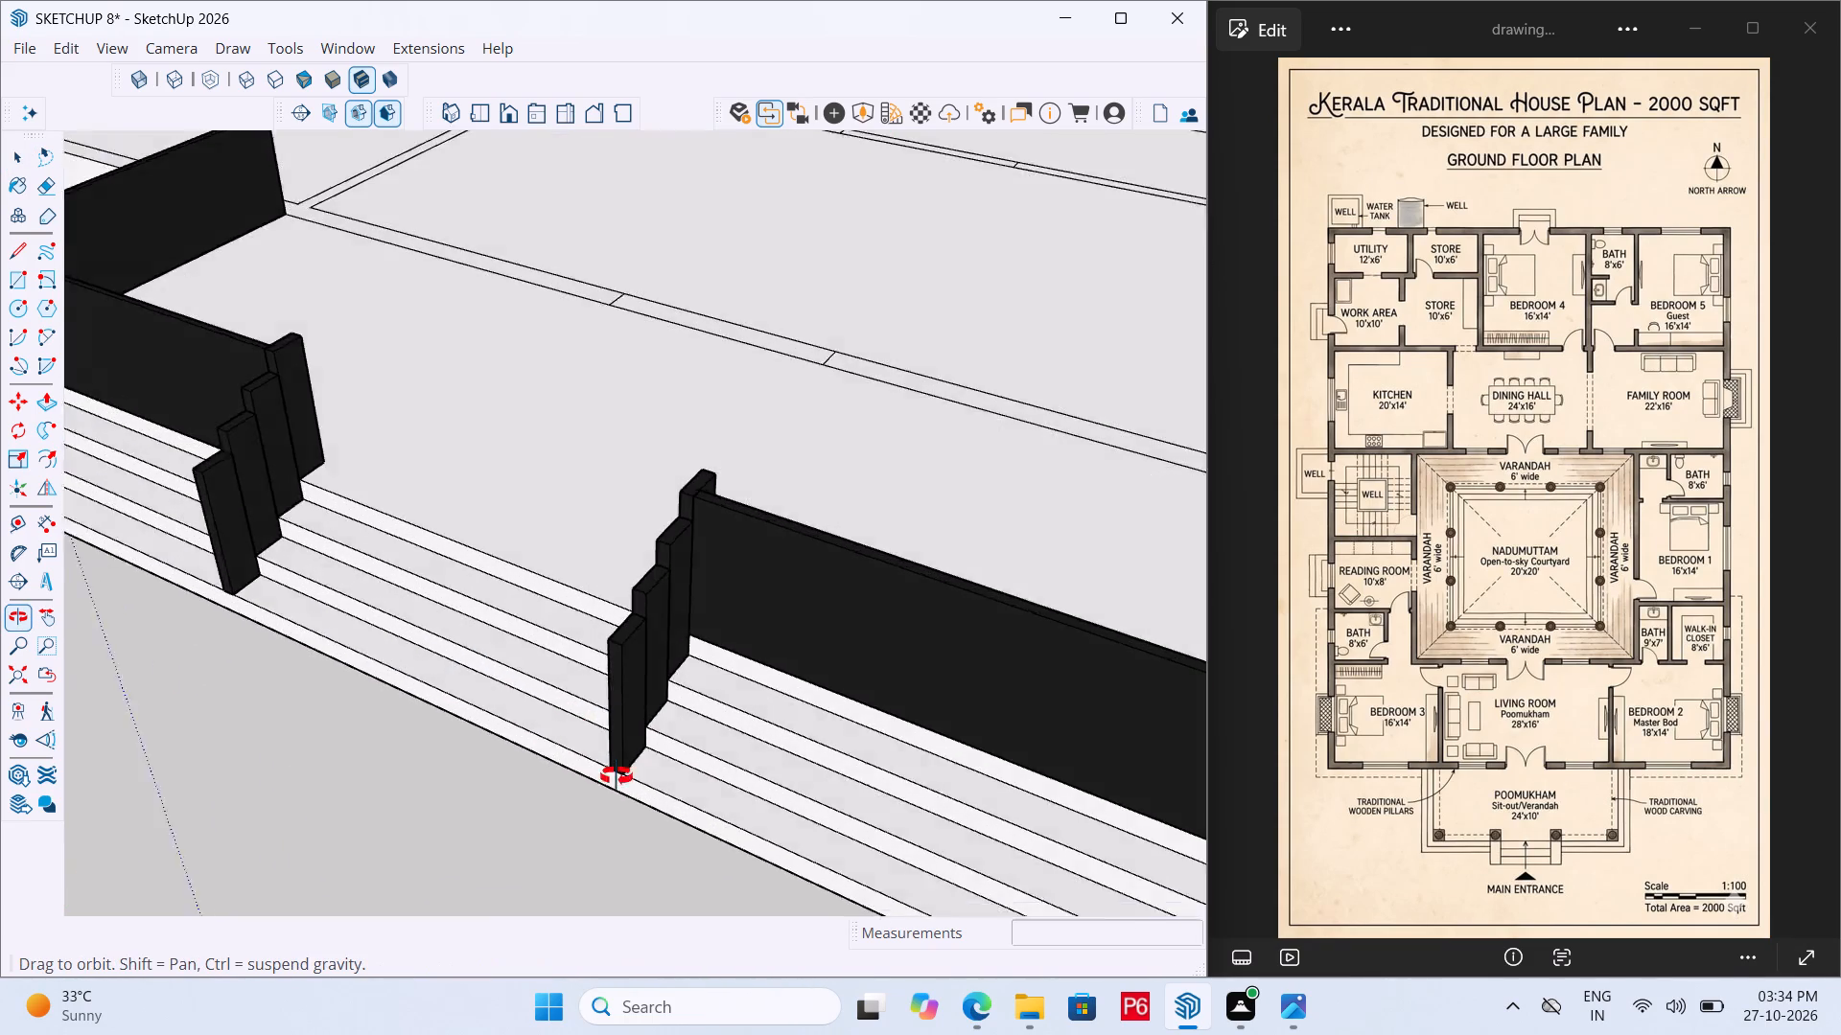
middle_drag(617, 776, 1468, 582)
scroll(1446, 579, up, 1)
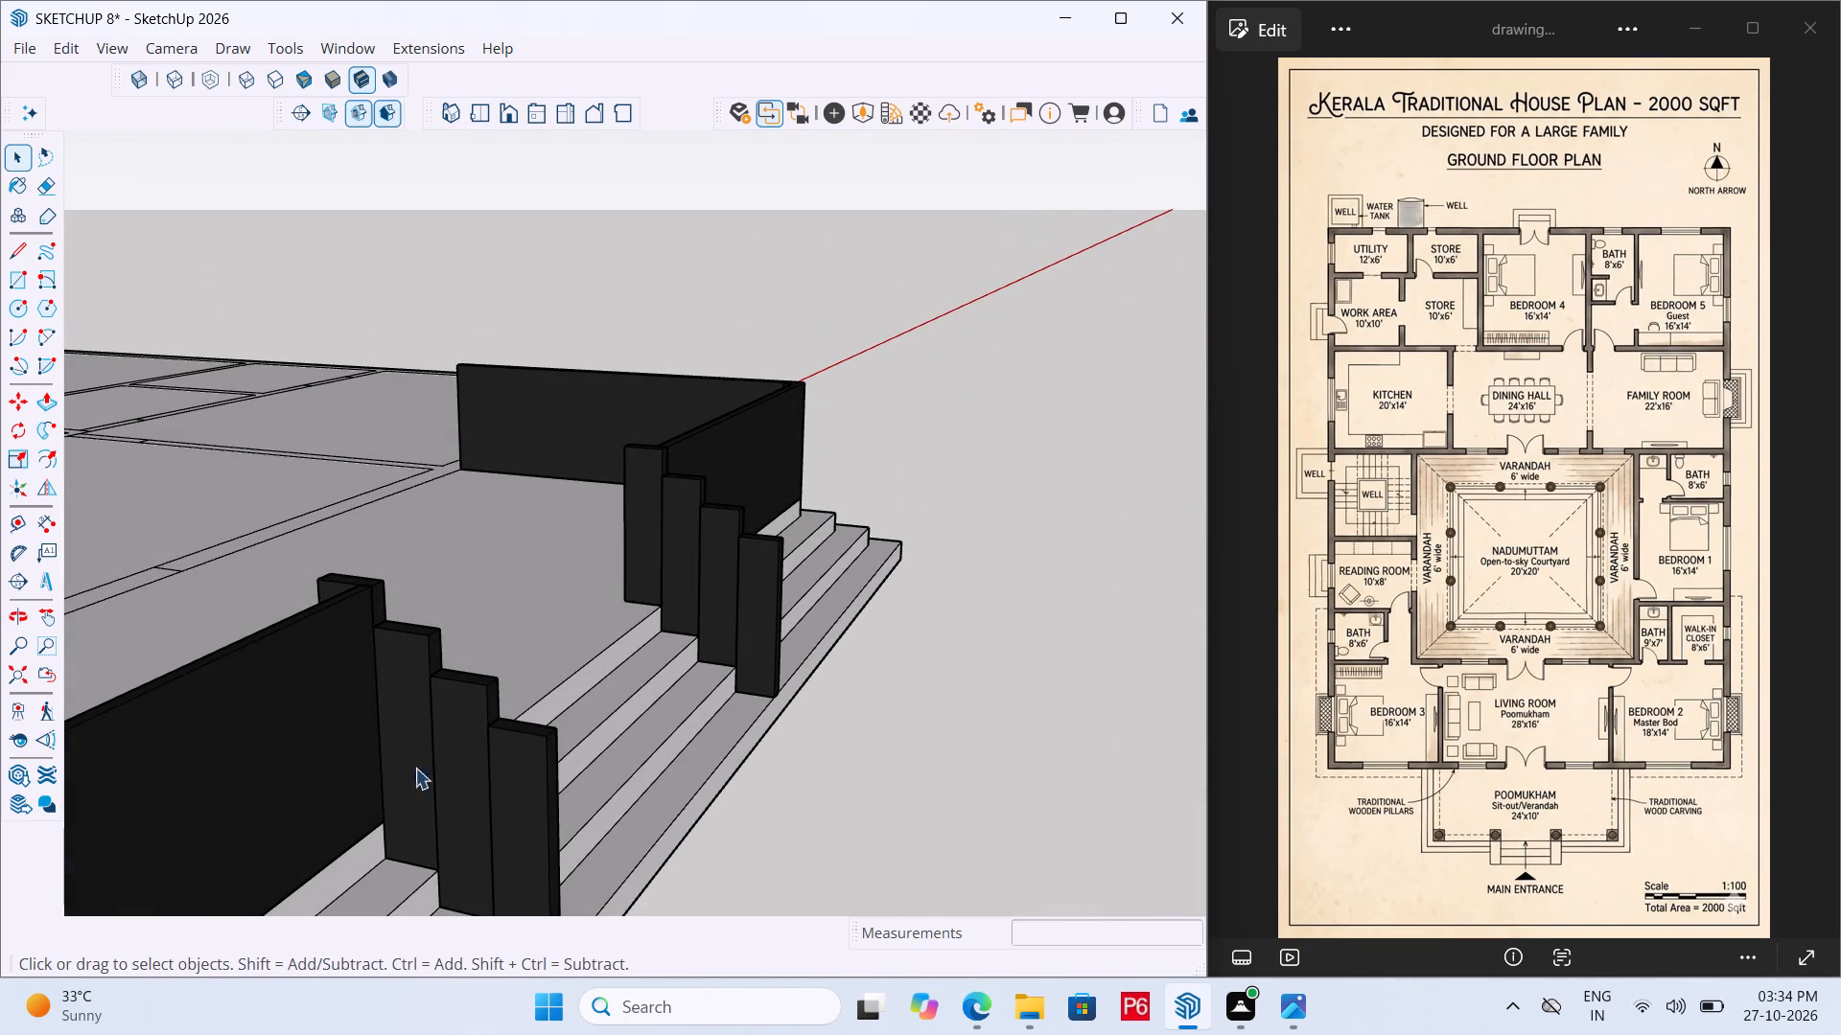
scroll(773, 600, down, 5)
middle_drag(1006, 616, 305, 720)
scroll(847, 720, down, 4)
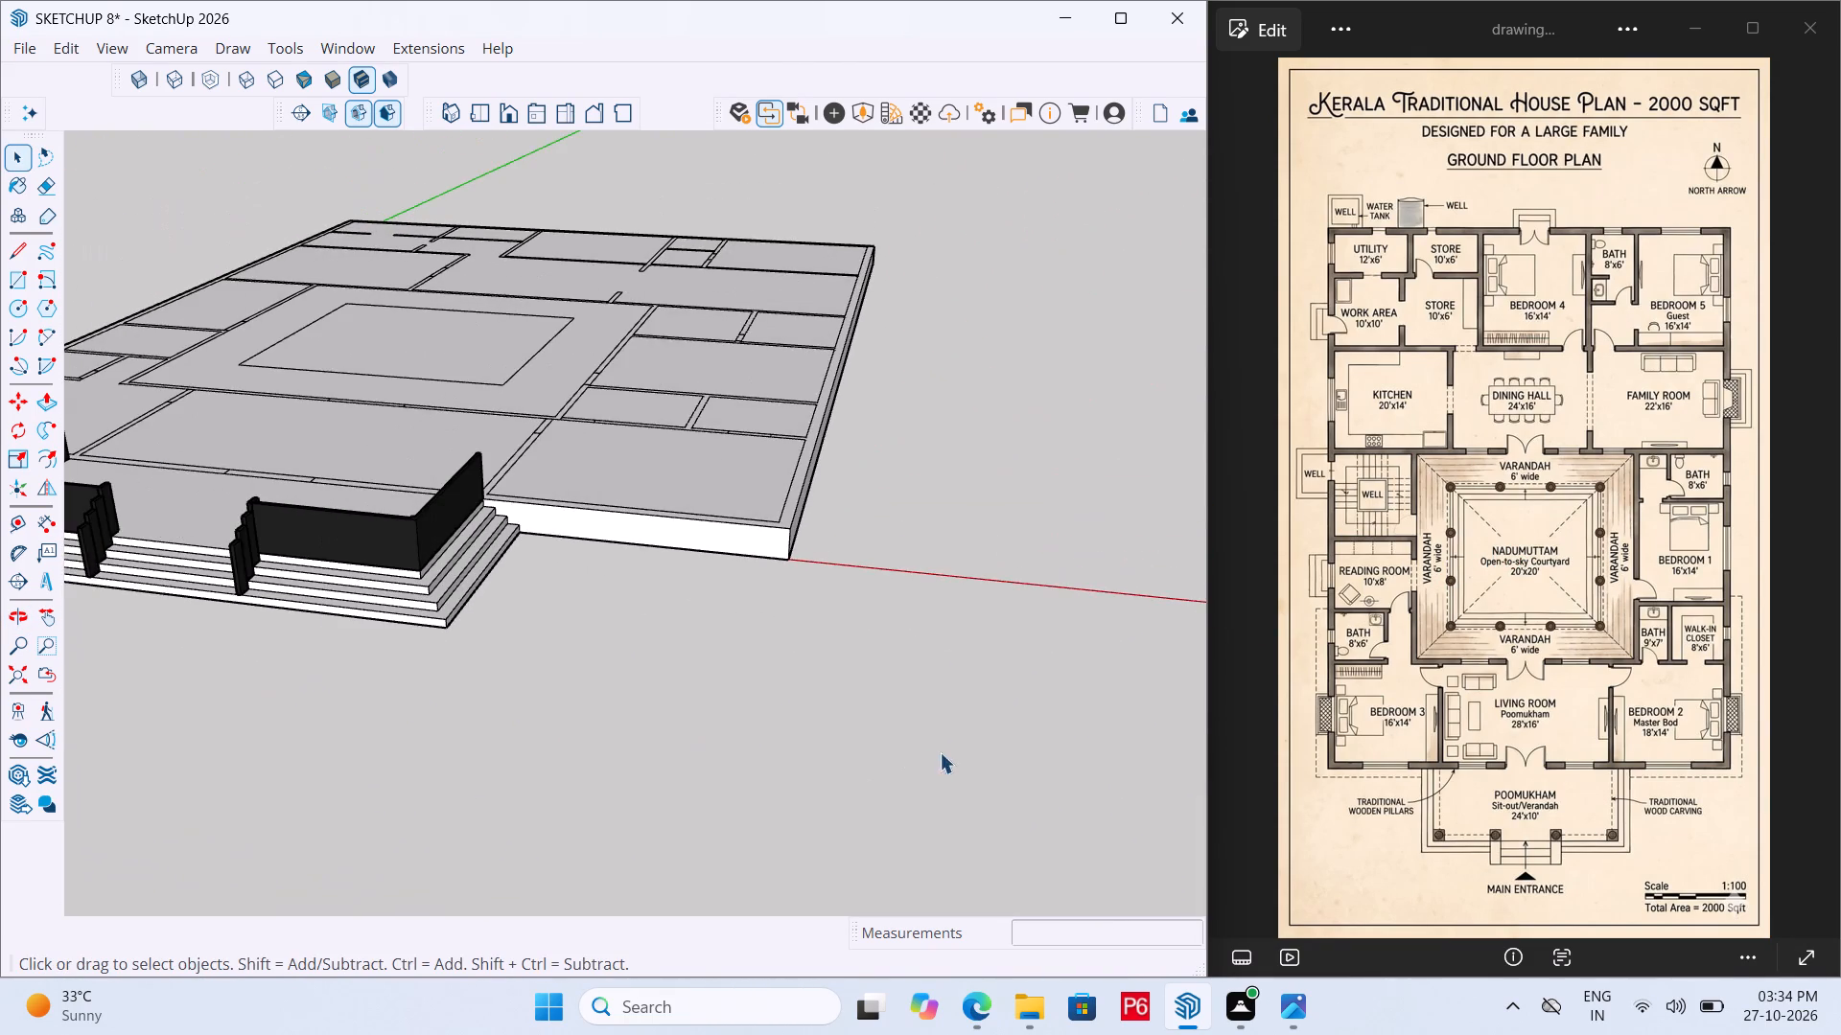
scroll(238, 618, up, 10)
middle_drag(269, 564, 121, 592)
scroll(269, 564, up, 1)
scroll(109, 592, up, 1)
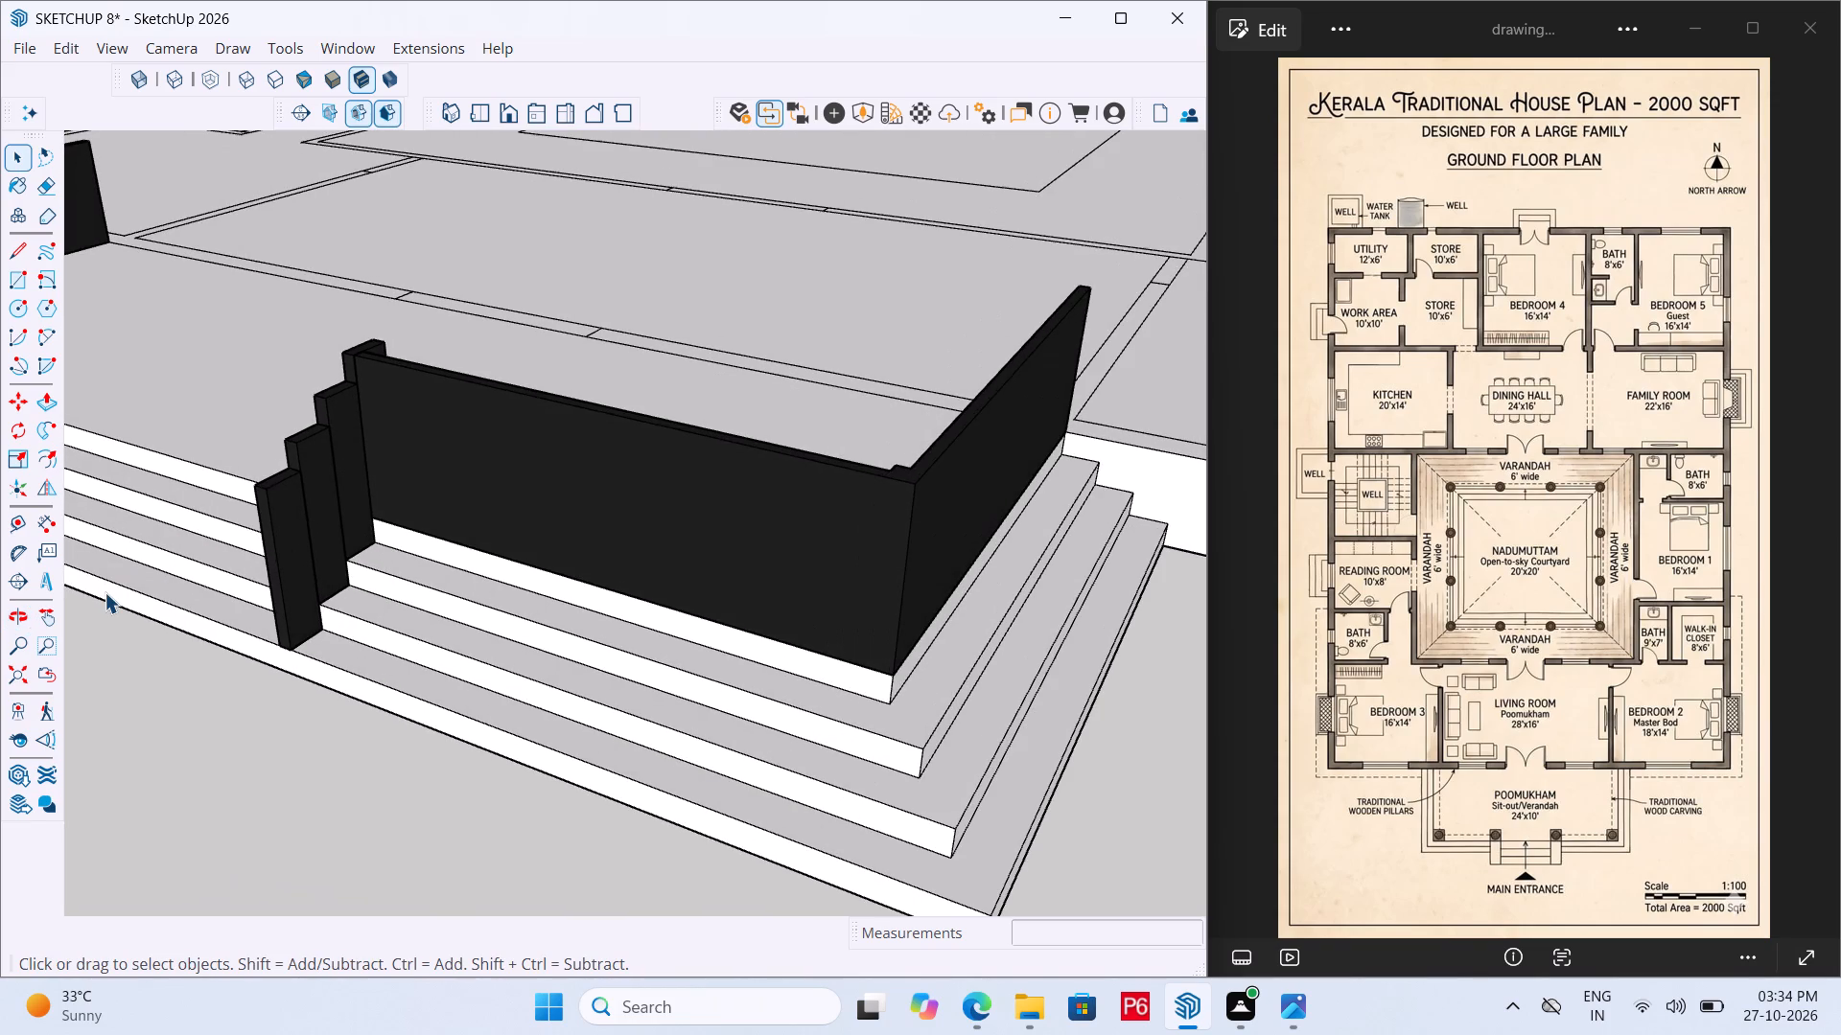
Save the model after reviewing the porch.
key(ctrl+s)
key(ctrl+s)
key(ctrl+s)
key(ctrl+s)
key(ctrl+s)
key(ctrl+s)
key(ctrl+s)
key(ctrl+s)
key(ctrl+s)
Examine the whole house model with its porch parapets and room layout.
scroll(517, 449, down, 7)
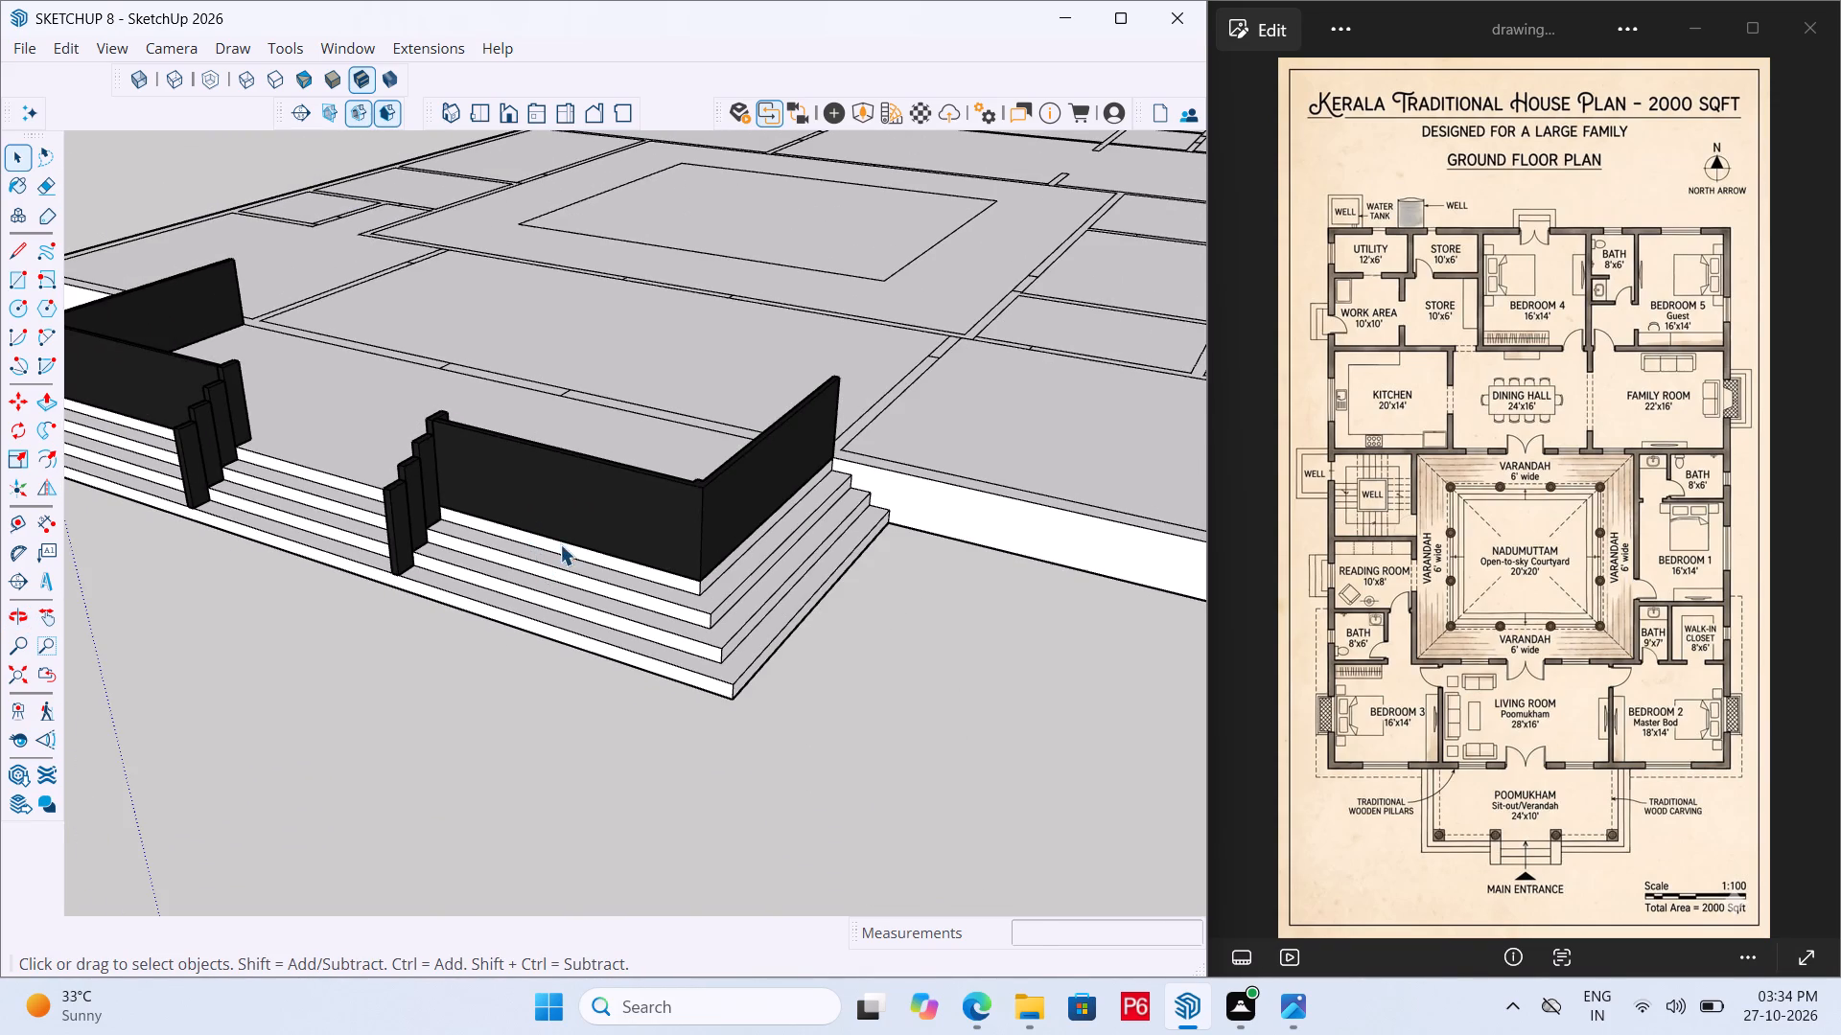
scroll(596, 546, down, 9)
middle_drag(490, 512, 483, 714)
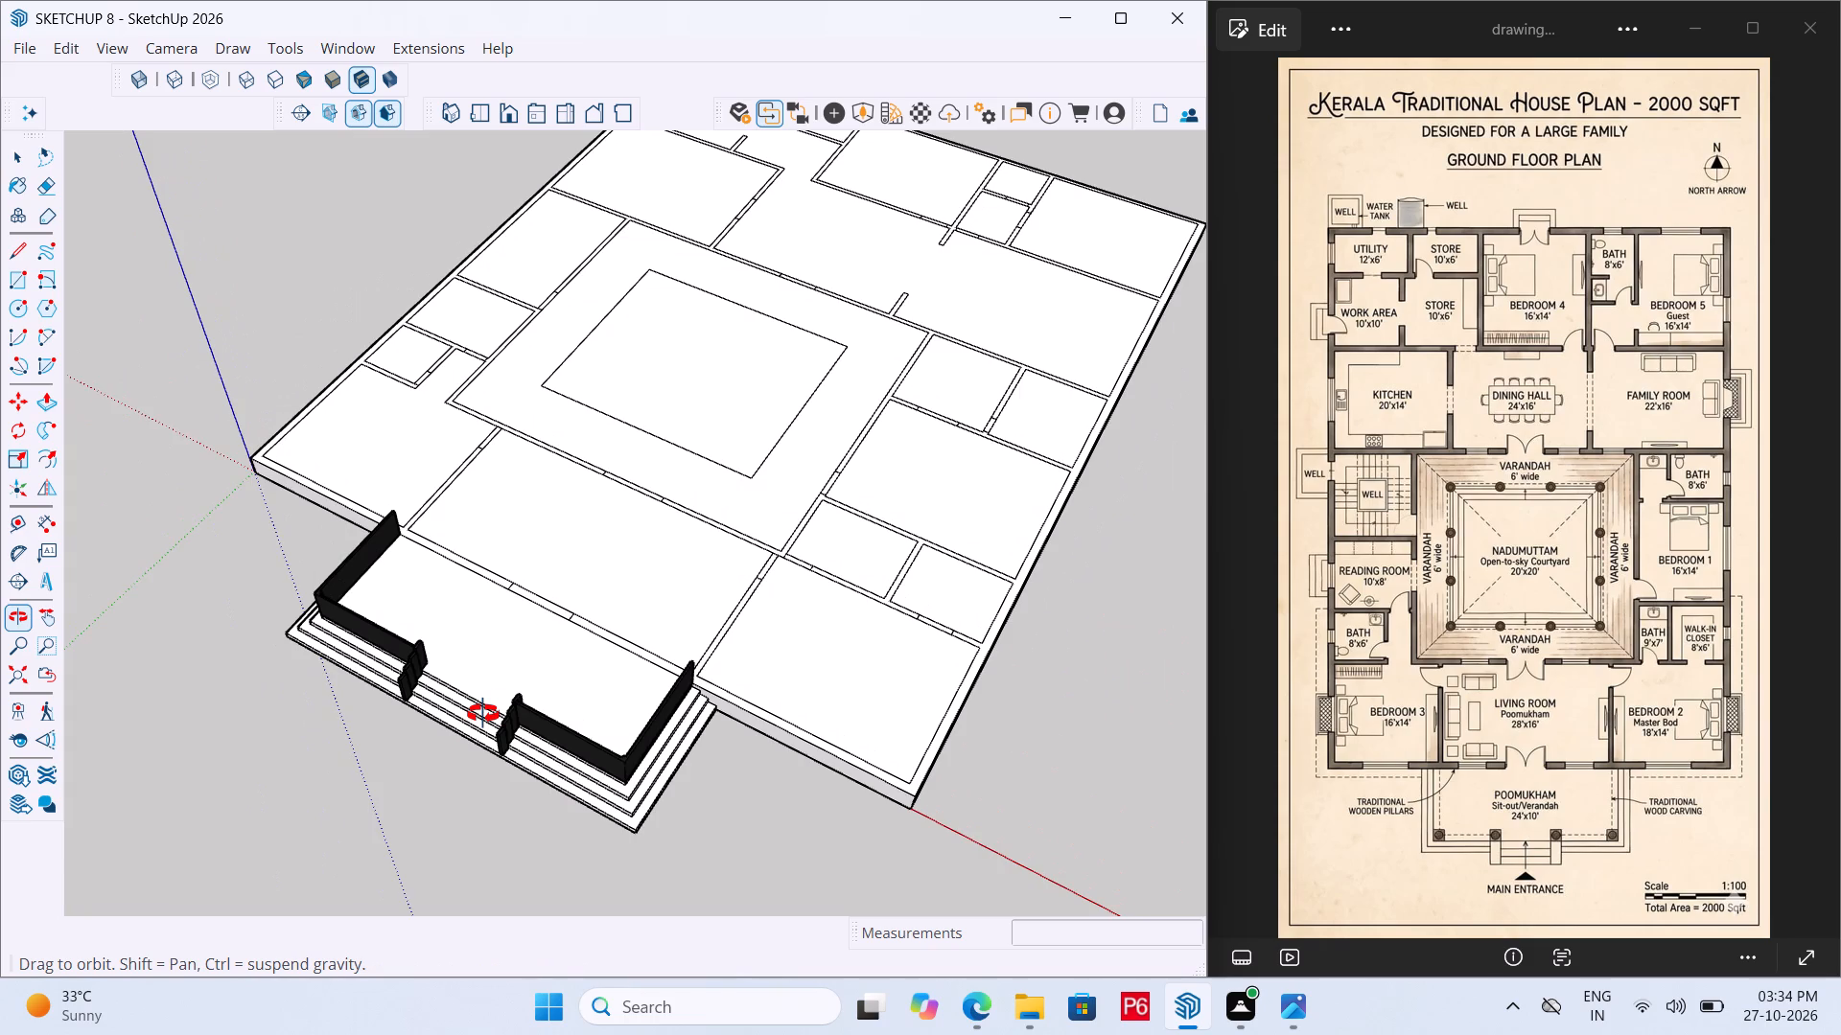
middle_drag(483, 714, 537, 695)
middle_drag(532, 697, 447, 694)
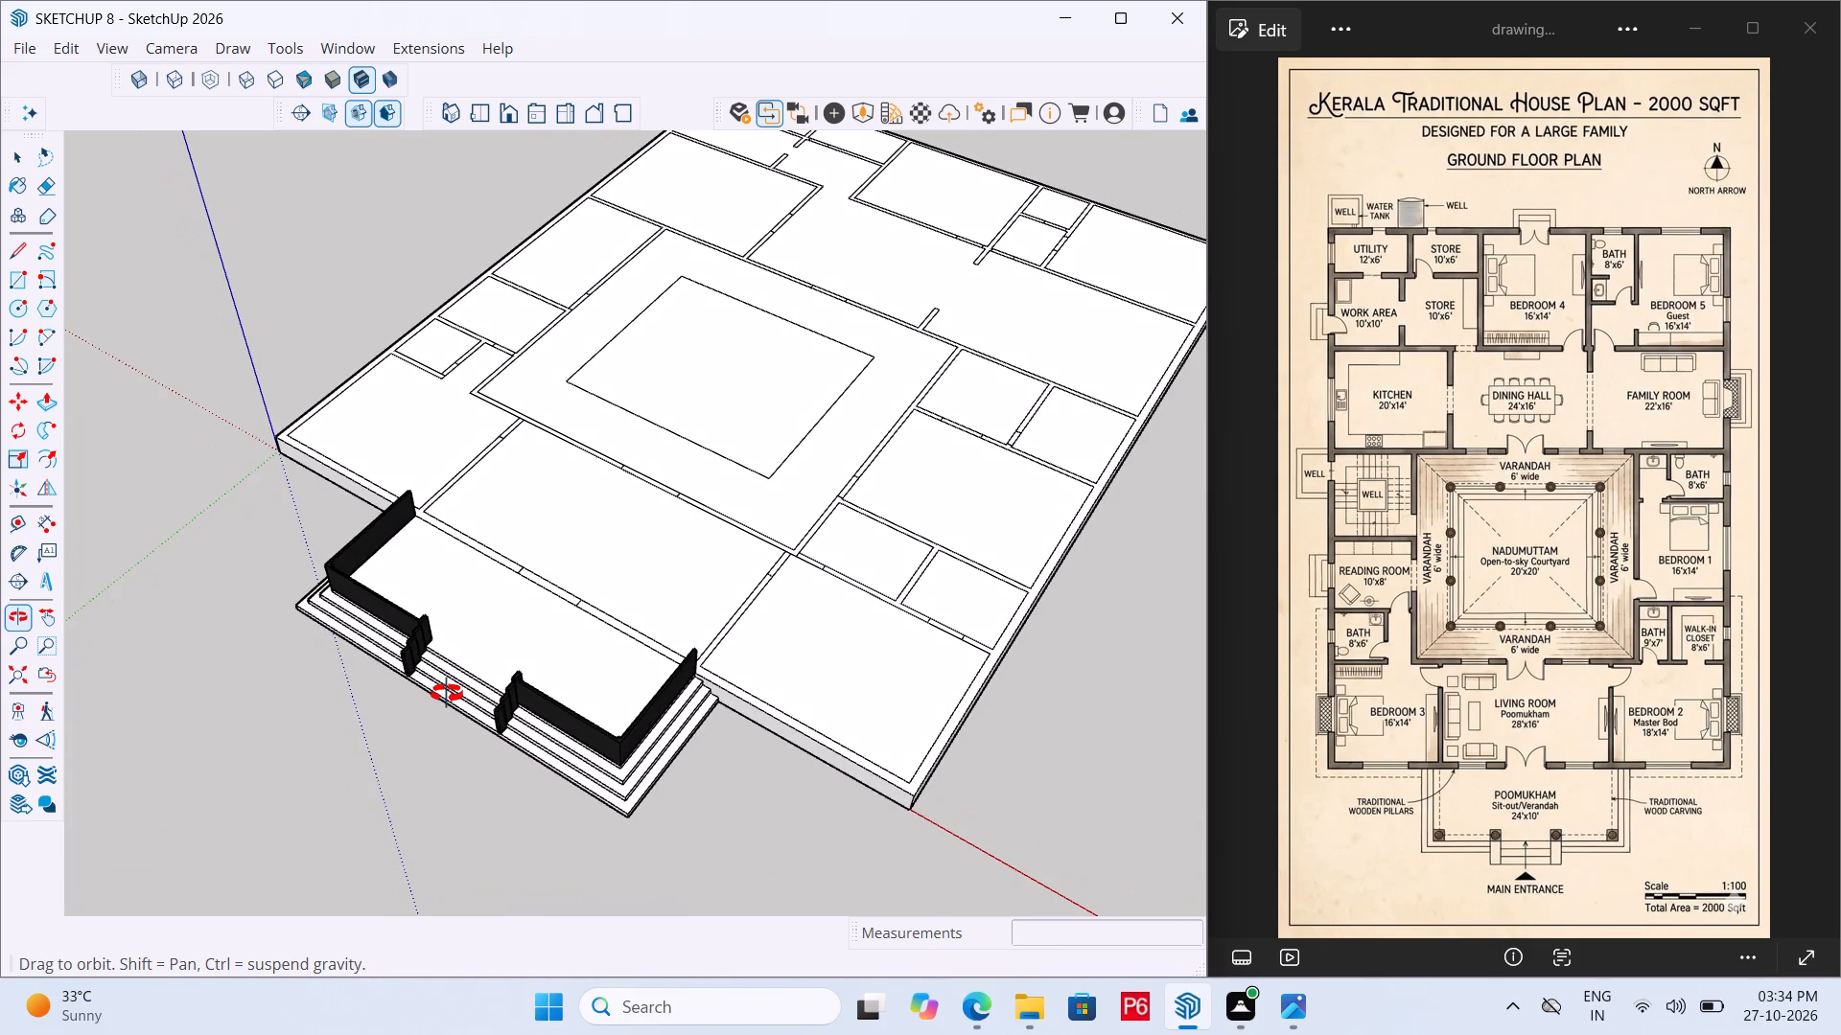
middle_drag(447, 694, 541, 634)
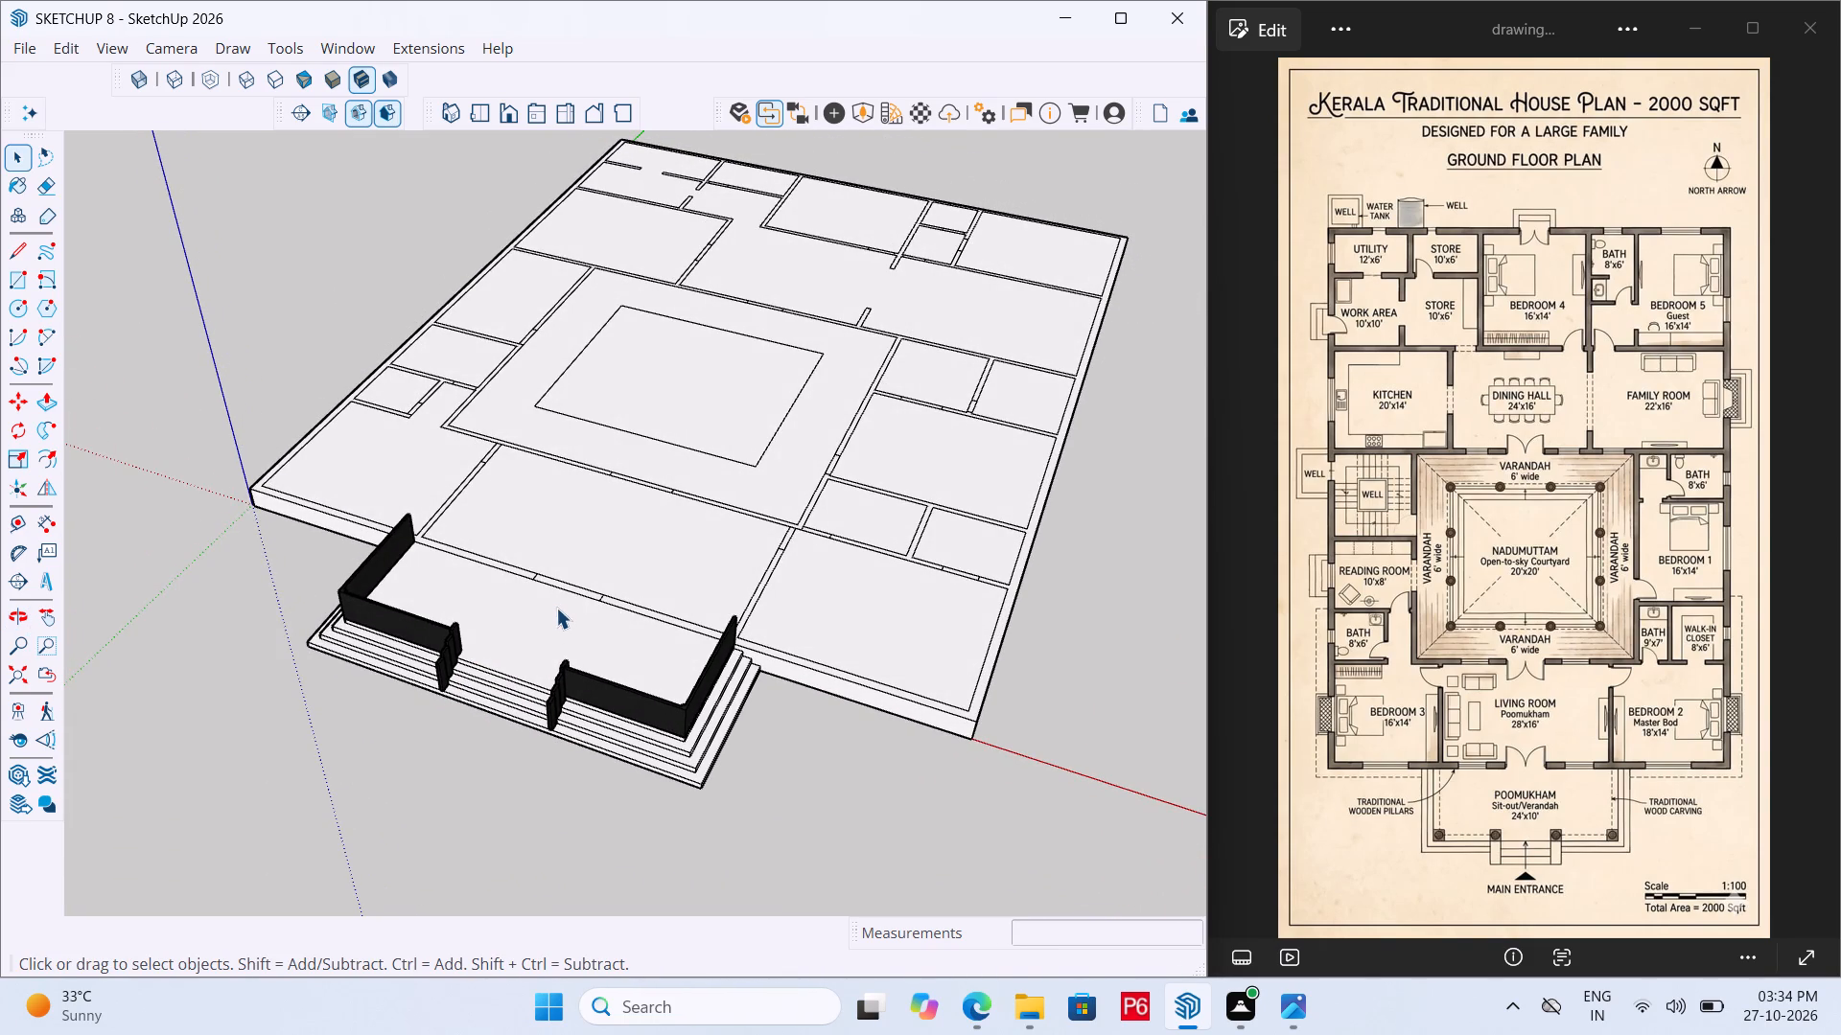
scroll(629, 430, up, 6)
click(645, 464)
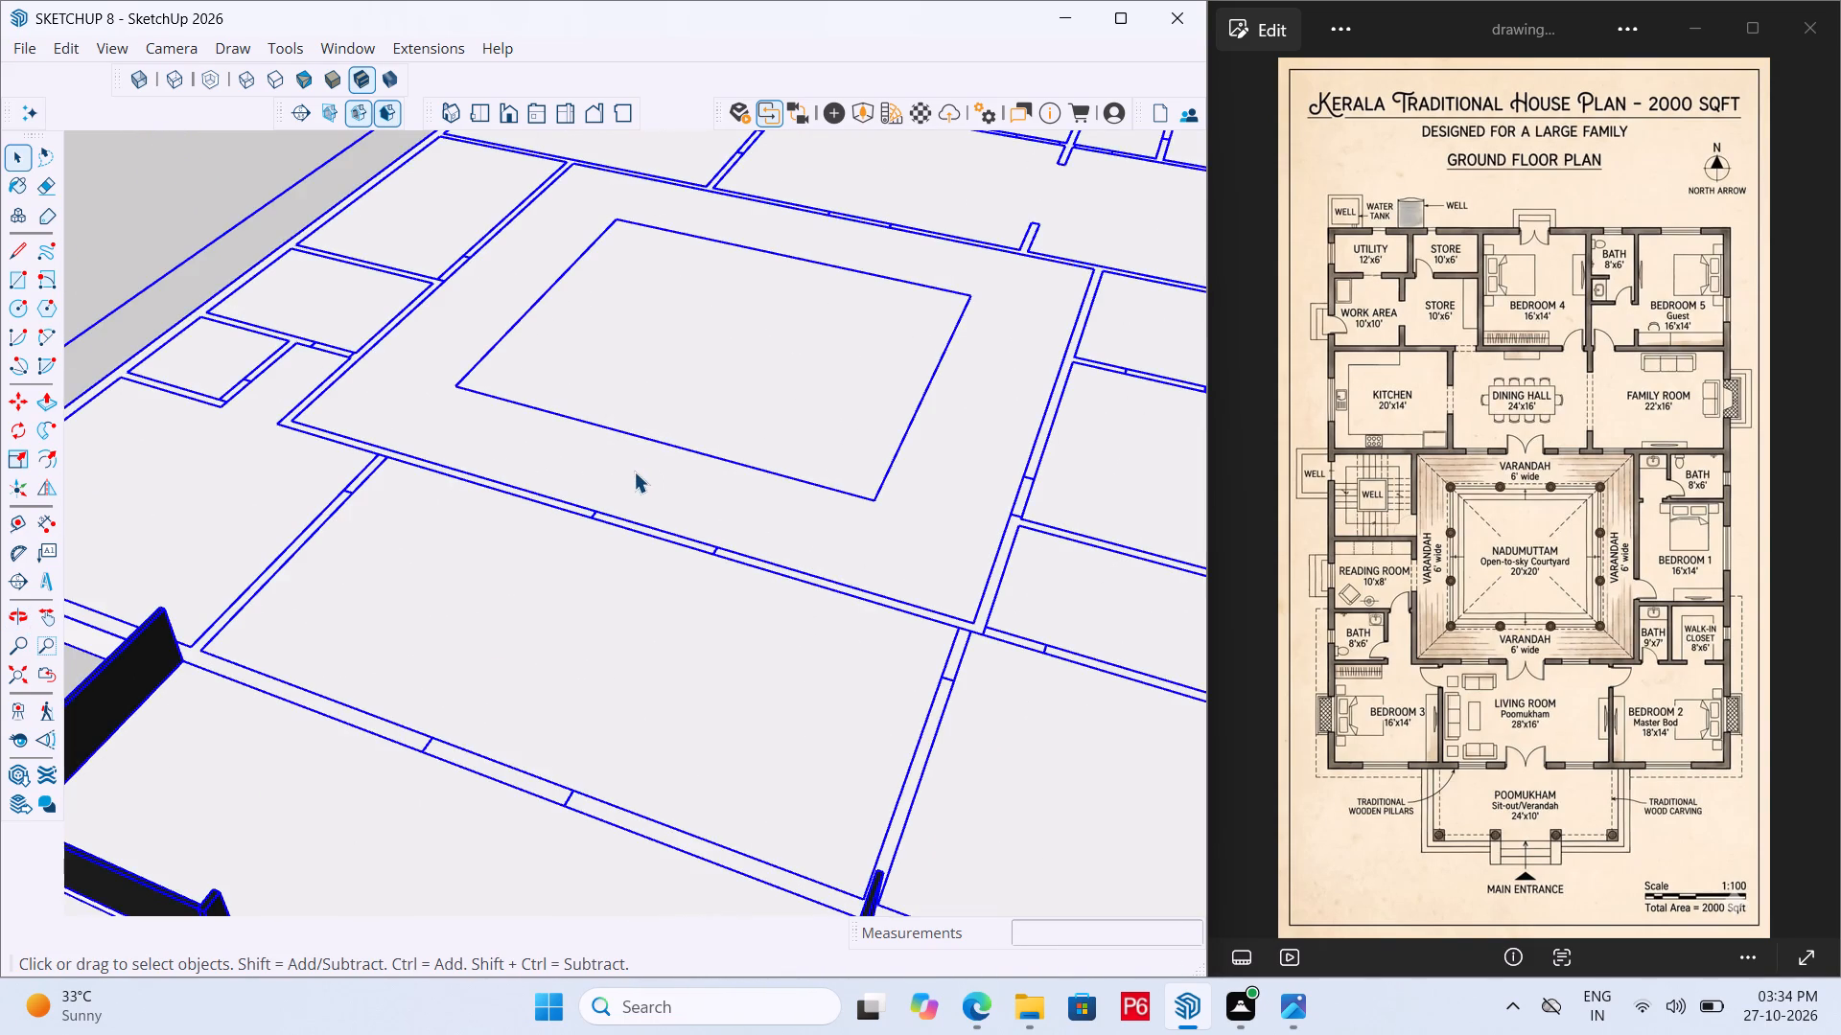
scroll(448, 360, down, 7)
scroll(302, 509, down, 1)
middle_drag(387, 609, 390, 538)
Save the house model again.
key(ctrl+s)
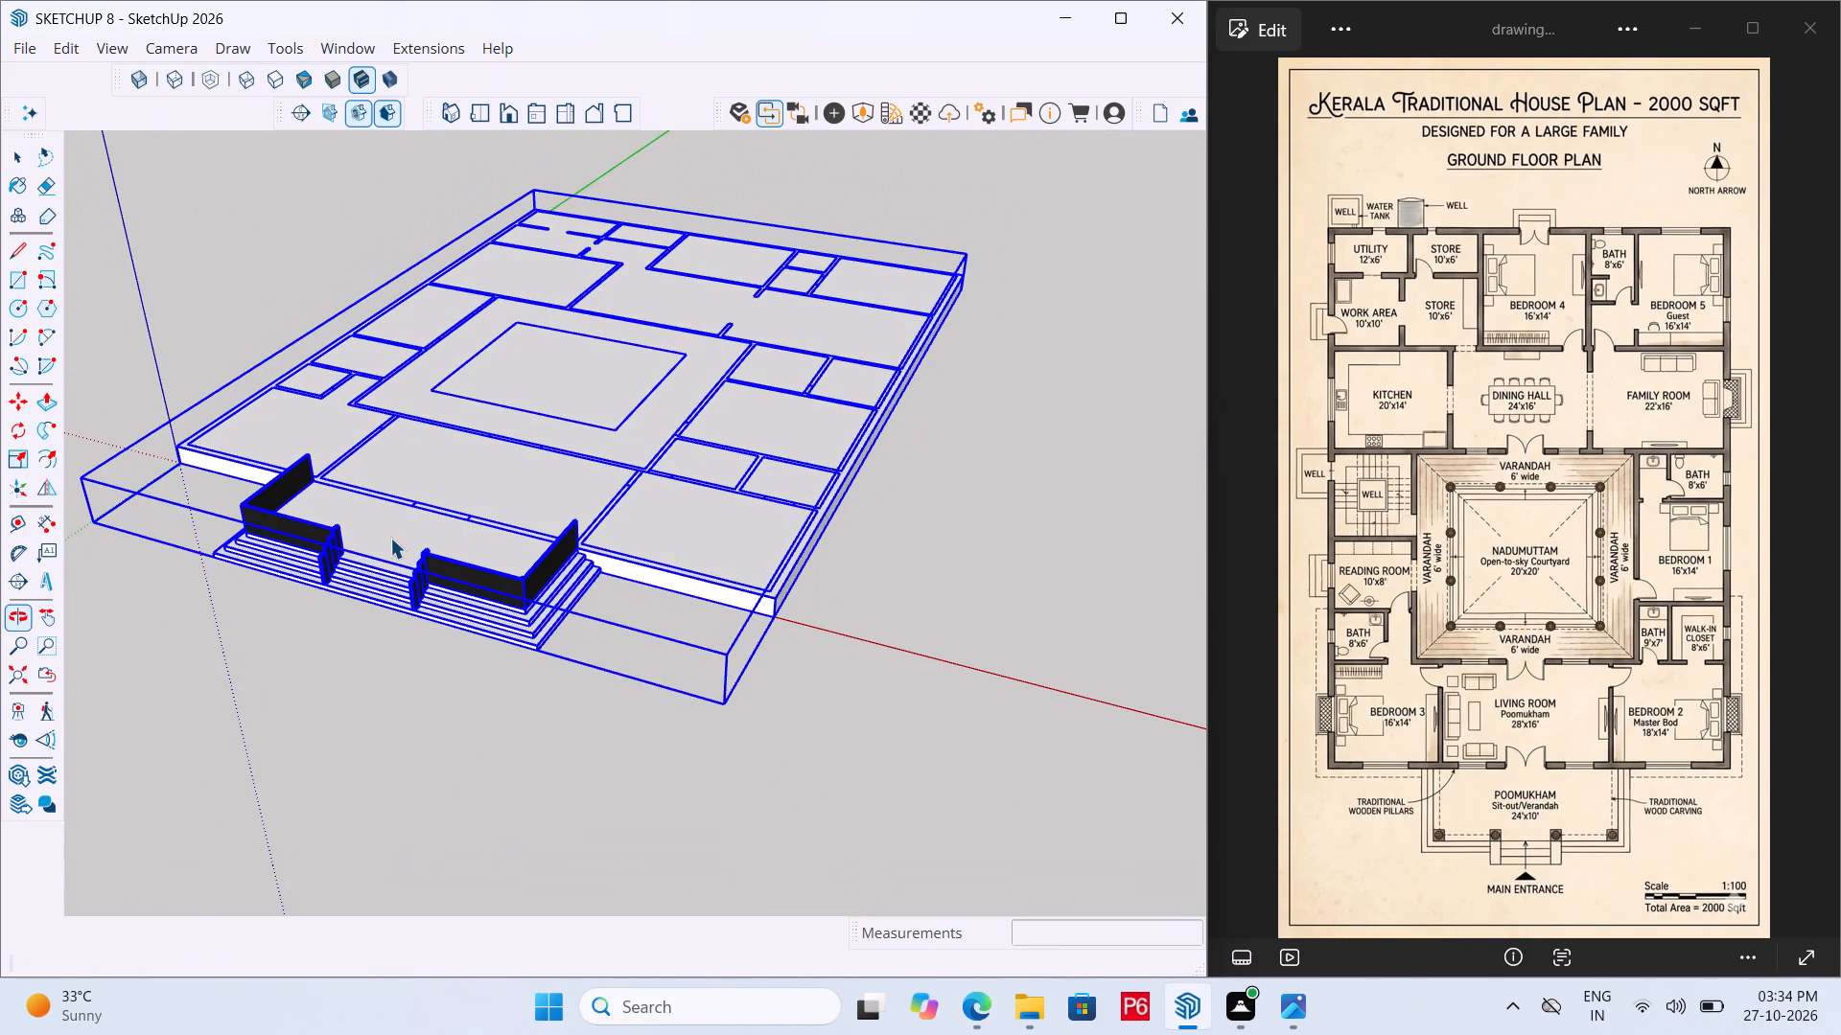
key(ctrl+s)
key(ctrl+s)
key(ctrl+s)
key(ctrl+s)
key(ctrl+s)
key(ctrl+s)
key(ctrl+s)
key(ctrl+s)
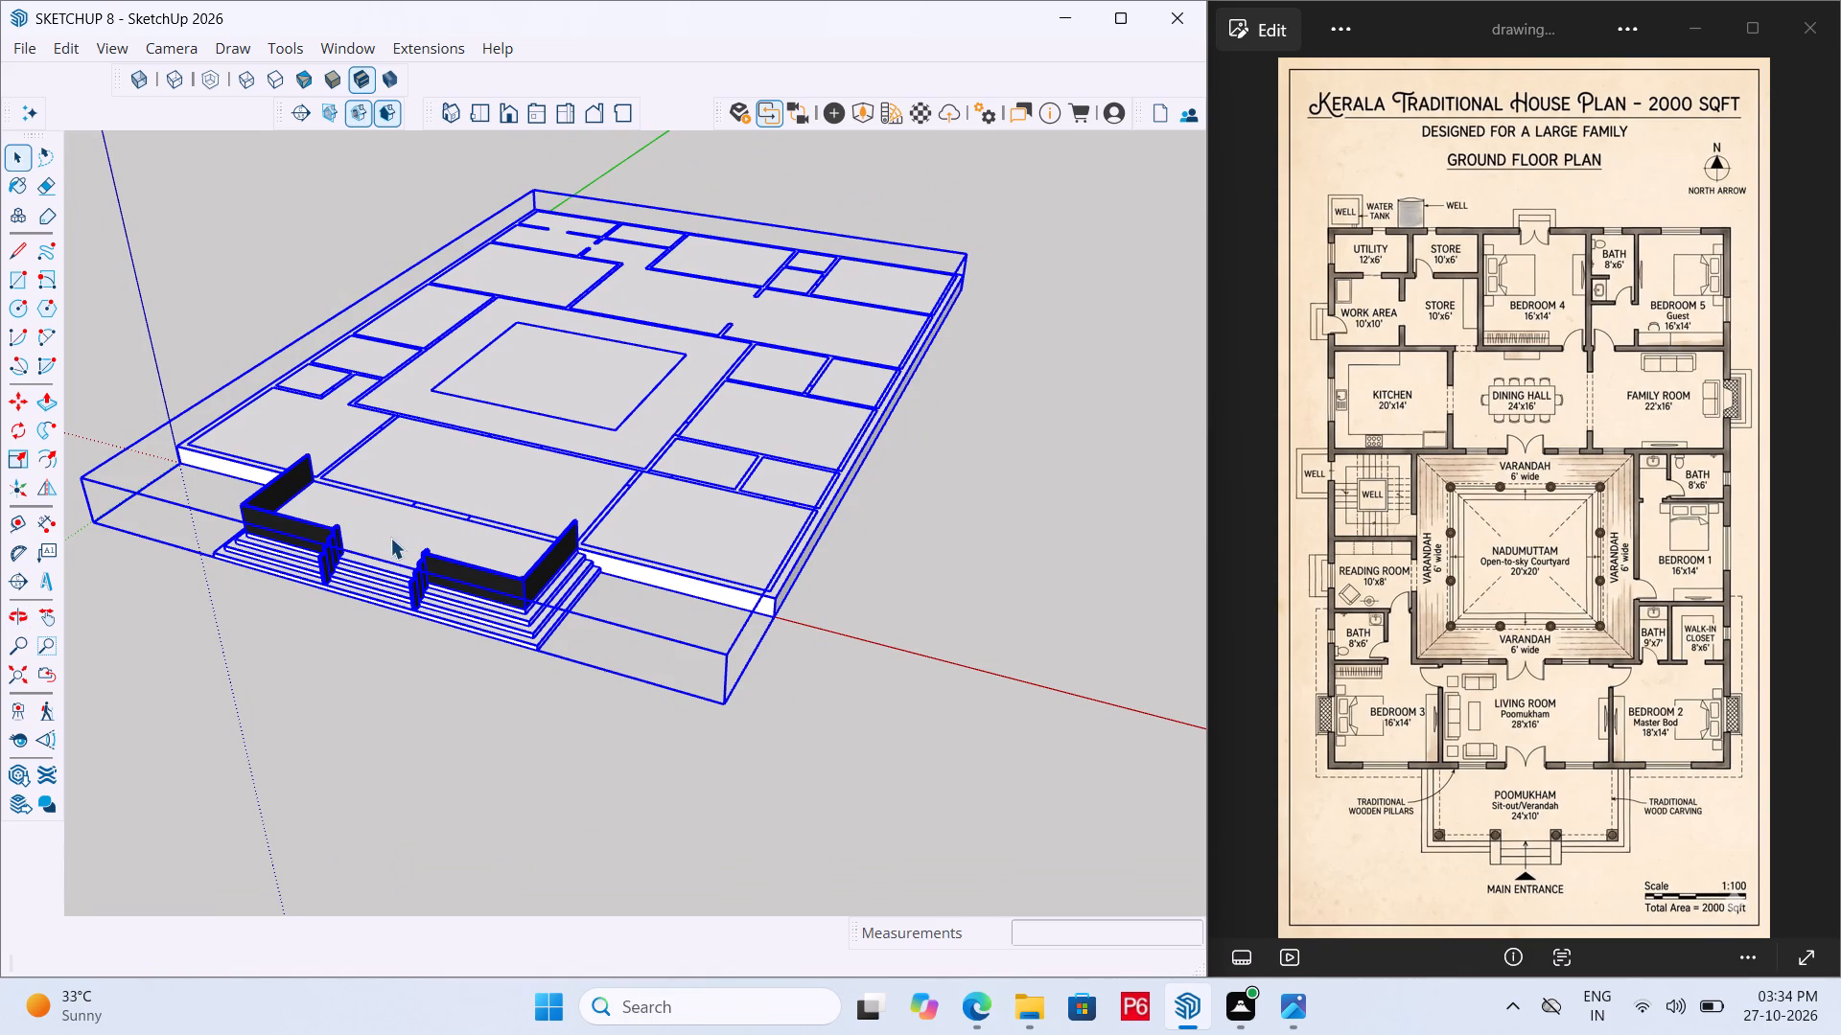
key(ctrl+s)
Deselect the house group and examine the floor layout and porch from above against the reference plan.
key(space)
click(331, 609)
scroll(353, 554, up, 2)
middle_drag(353, 554, 361, 545)
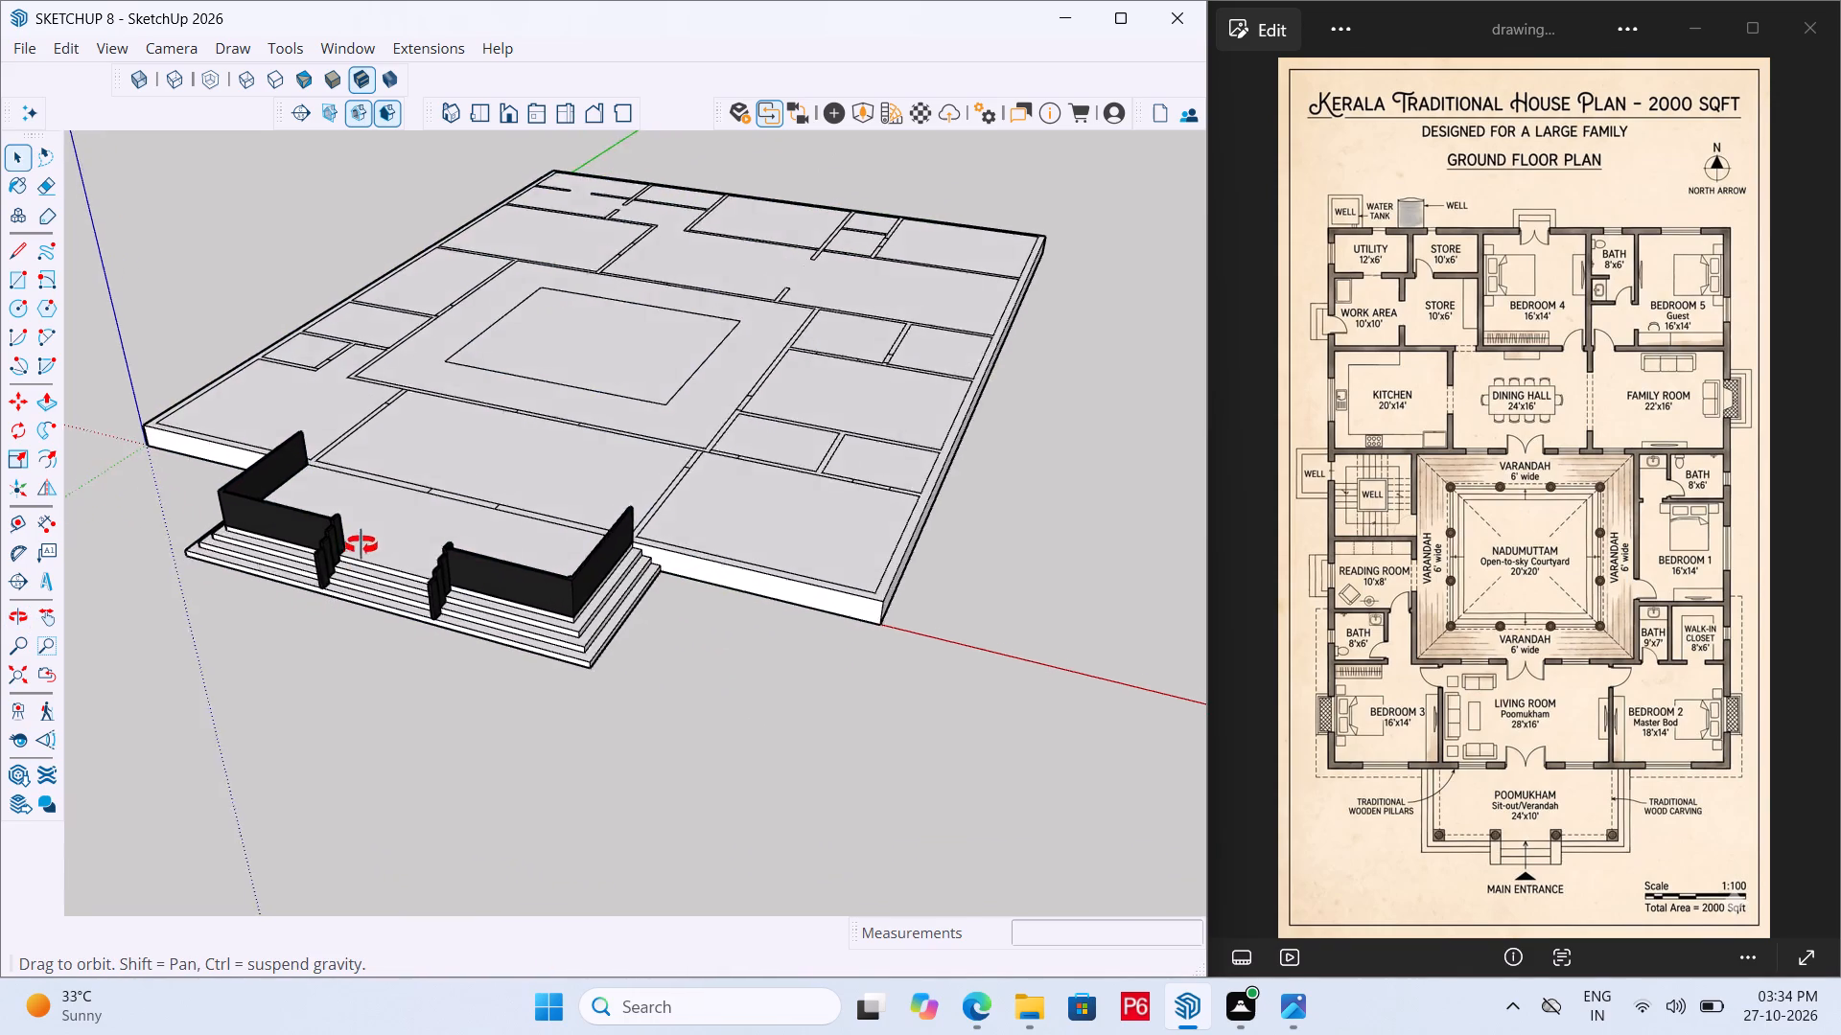
middle_drag(361, 545, 625, 652)
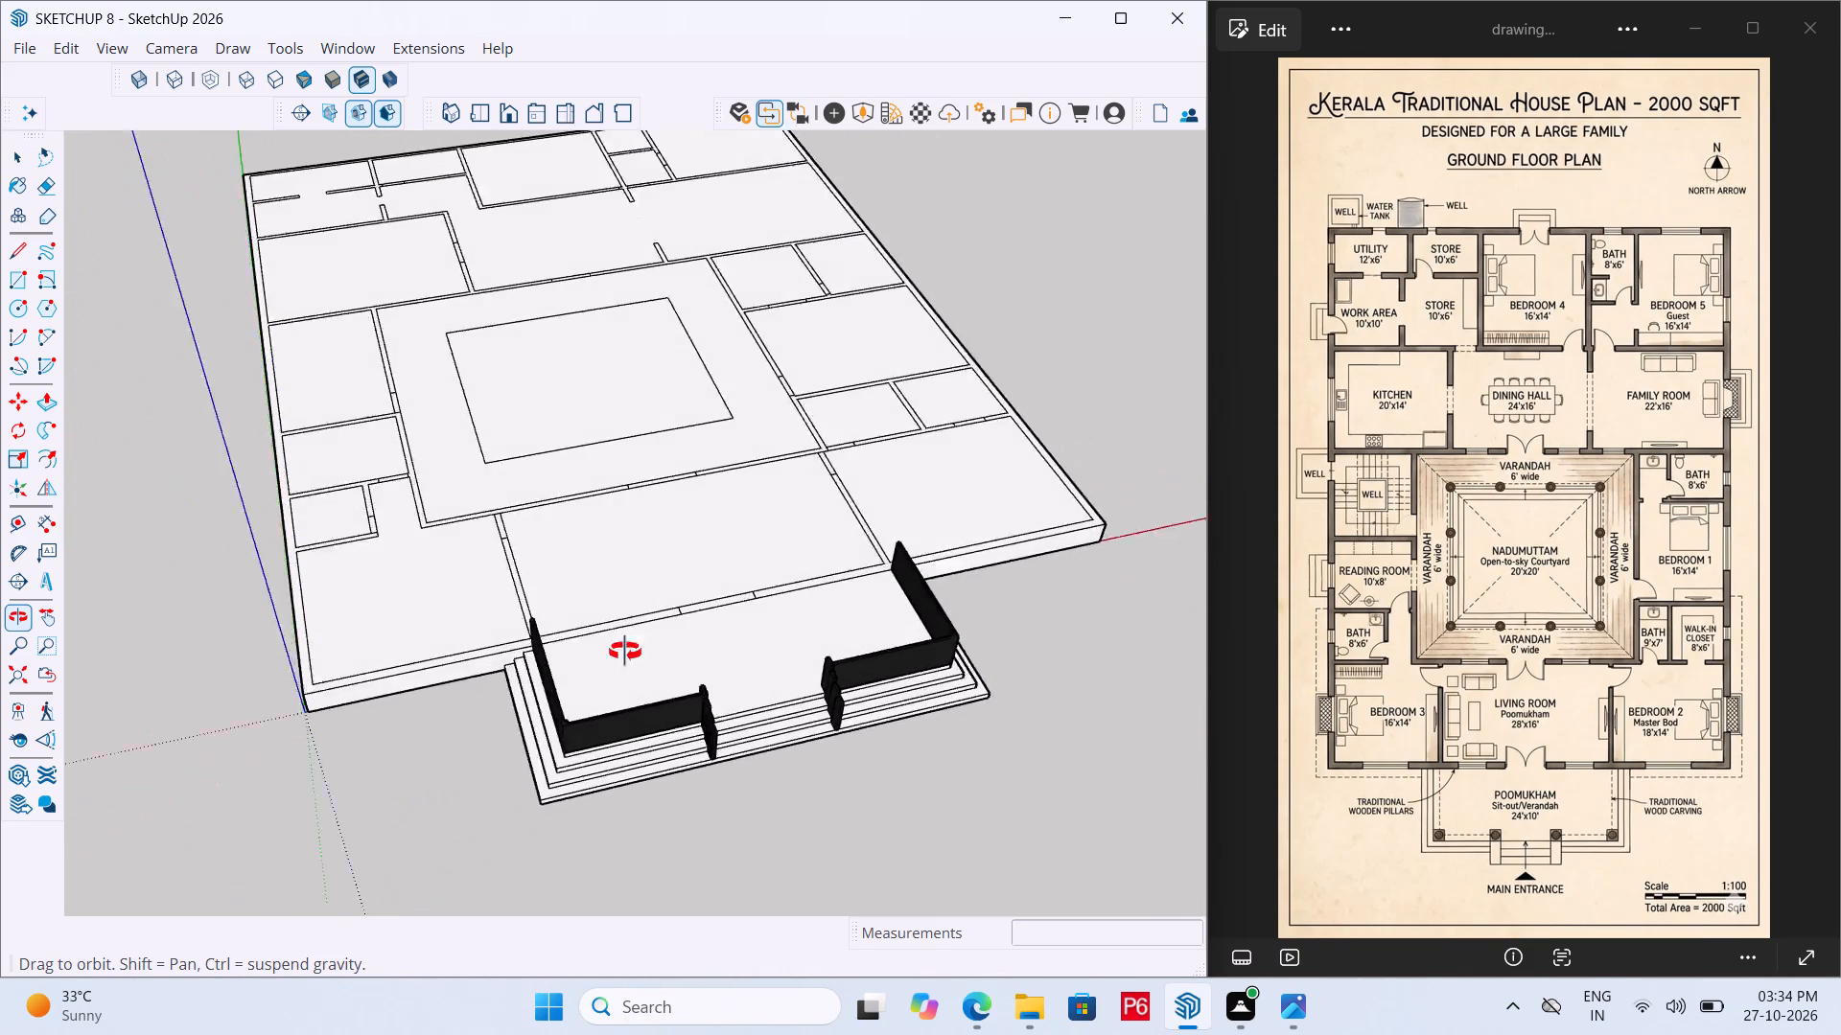
middle_drag(625, 652, 366, 698)
middle_drag(366, 698, 599, 741)
scroll(478, 728, down, 8)
scroll(524, 729, up, 1)
middle_drag(524, 729, 482, 783)
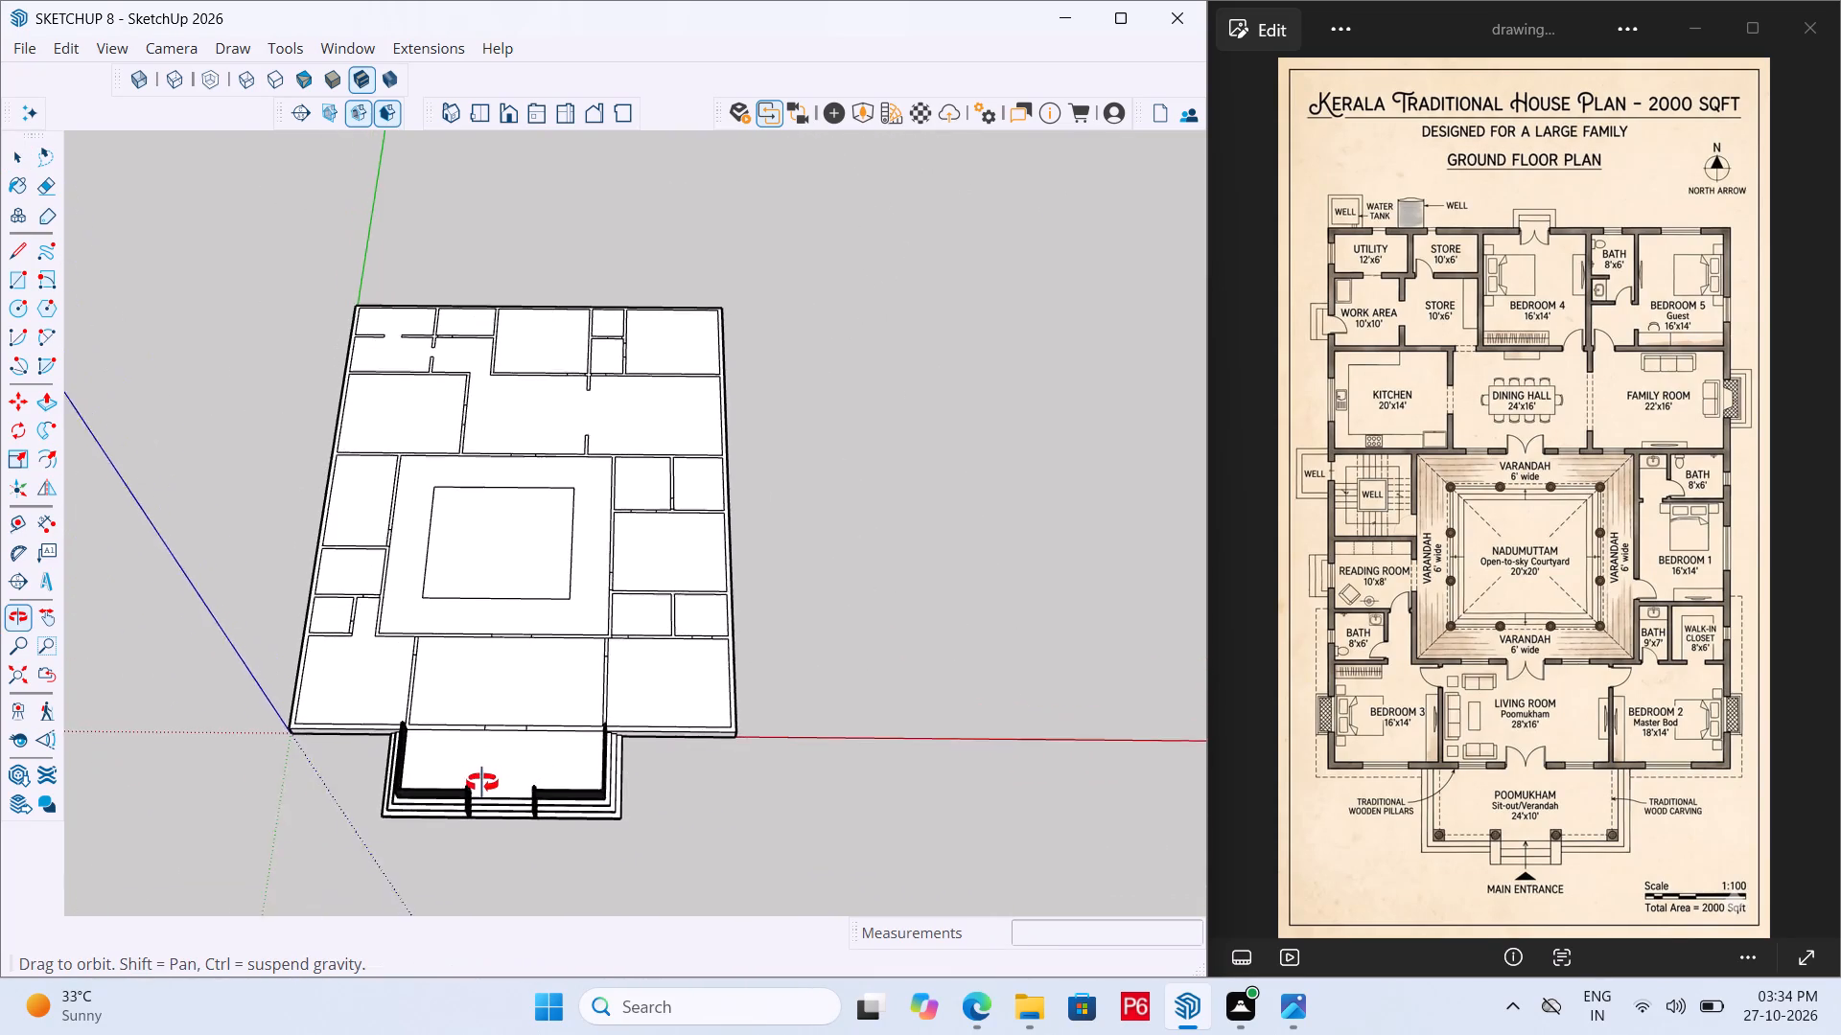
middle_drag(482, 783, 475, 853)
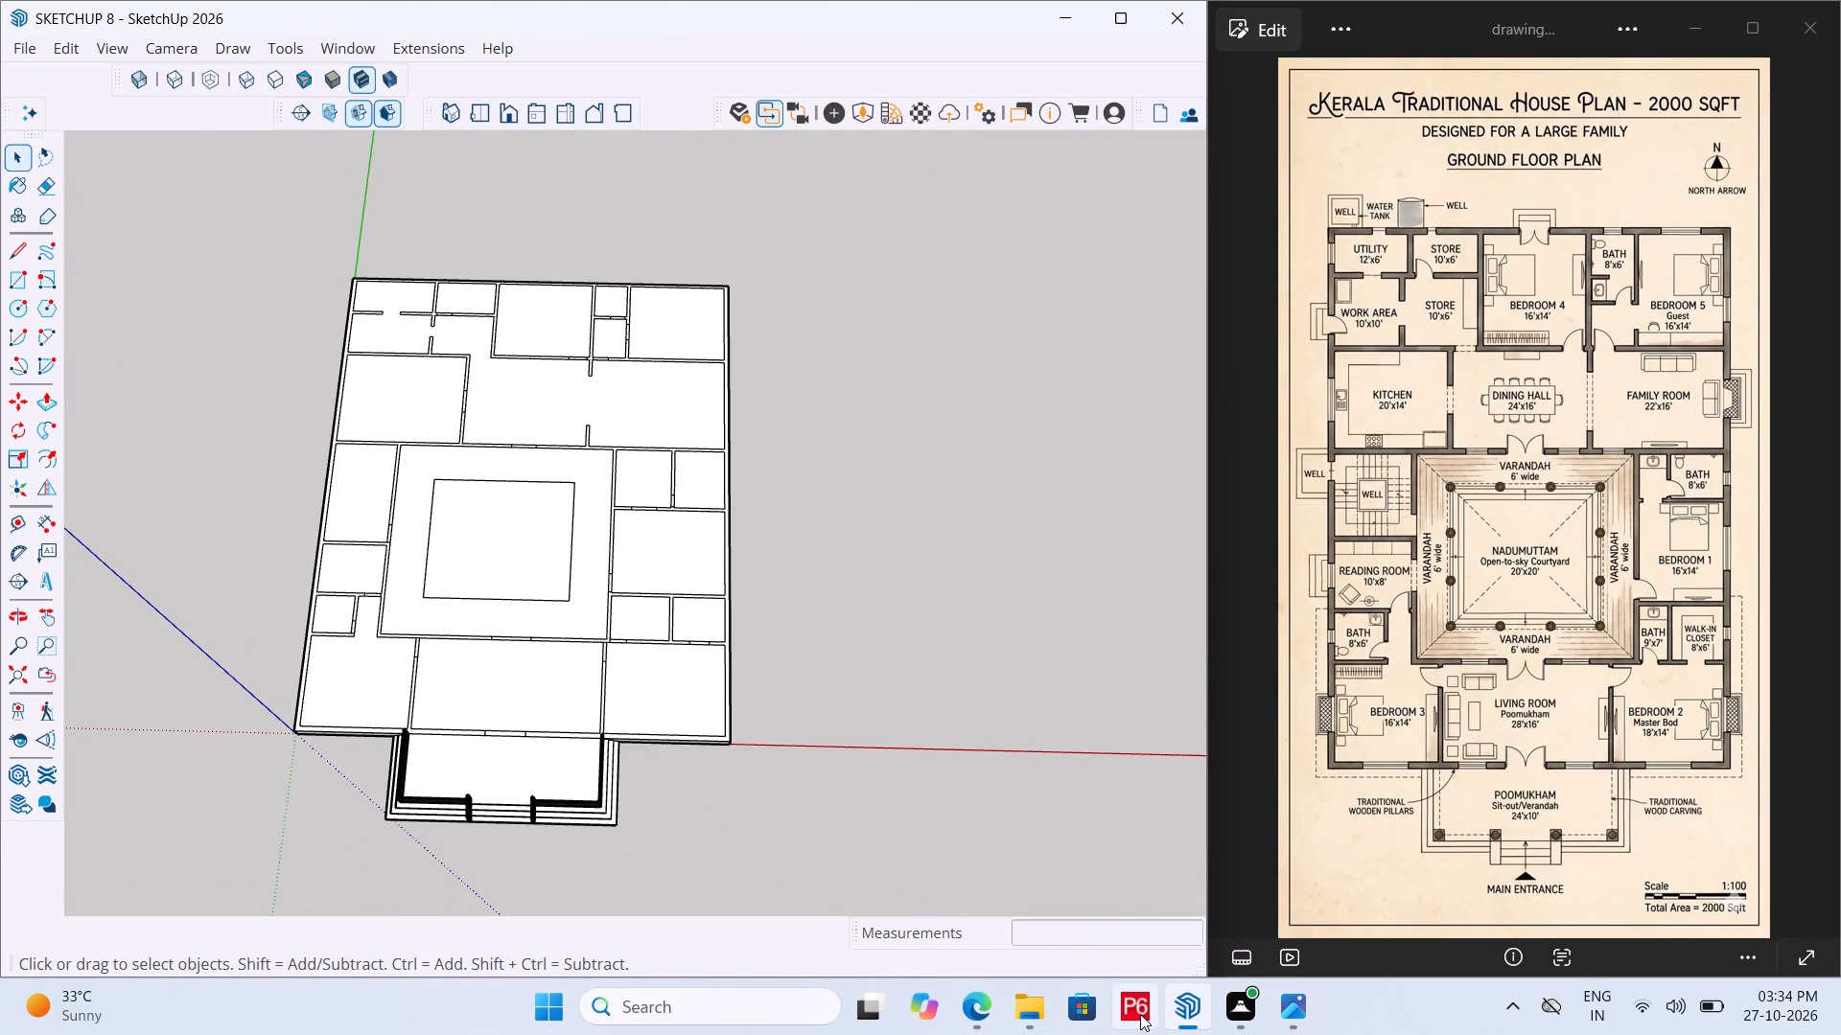
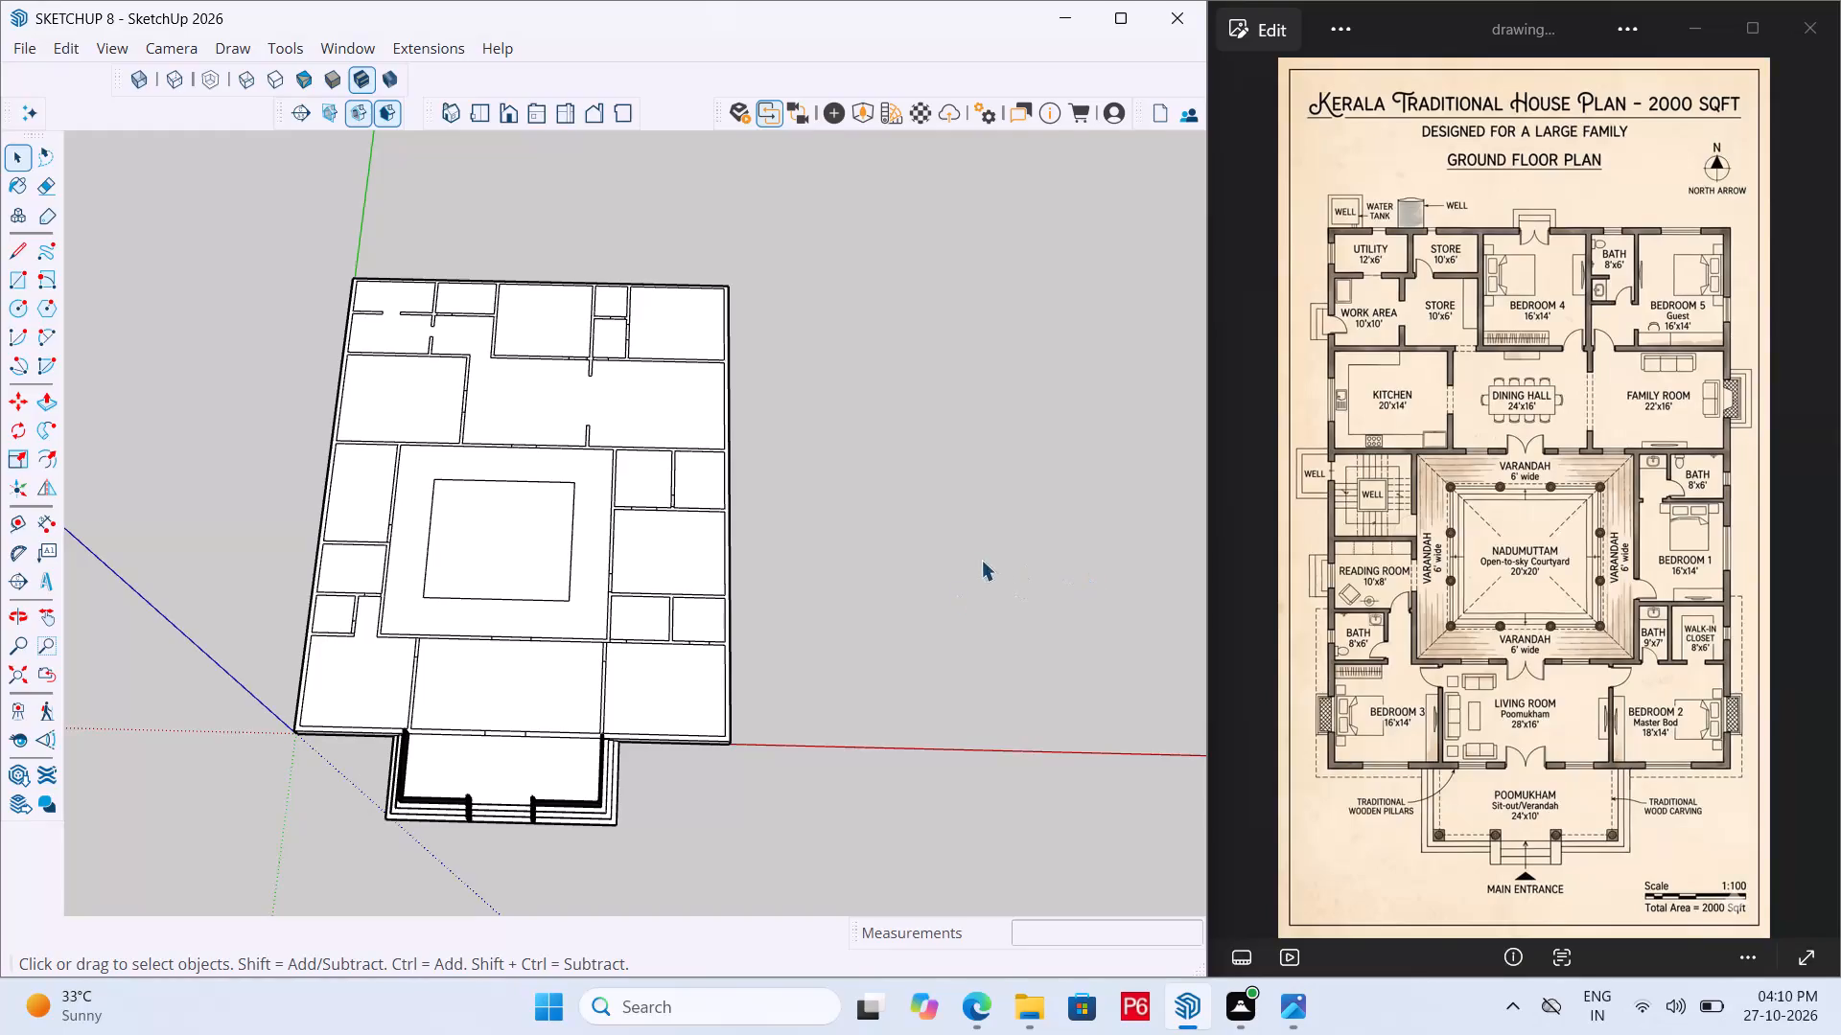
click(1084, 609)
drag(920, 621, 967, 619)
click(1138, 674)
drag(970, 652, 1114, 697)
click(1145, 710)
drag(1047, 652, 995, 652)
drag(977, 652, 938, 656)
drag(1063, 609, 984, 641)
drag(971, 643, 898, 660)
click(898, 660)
Save the model.
key(ctrl+s)
key(ctrl+s)
key(ctrl+s)
key(ctrl+s)
key(ctrl+s)
key(ctrl+s)
key(ctrl+s)
key(ctrl+s)
key(ctrl+s)
key(ctrl+s)
key(ctrl+s)
key(ctrl+s)
key(ctrl+s)
key(ctrl+s)
key(ctrl+s)
key(ctrl+s)
Inside the house group, draw a line across the kitchen's outer wall strip and continue it down the outer side face to the base.
middle_drag(734, 649, 721, 651)
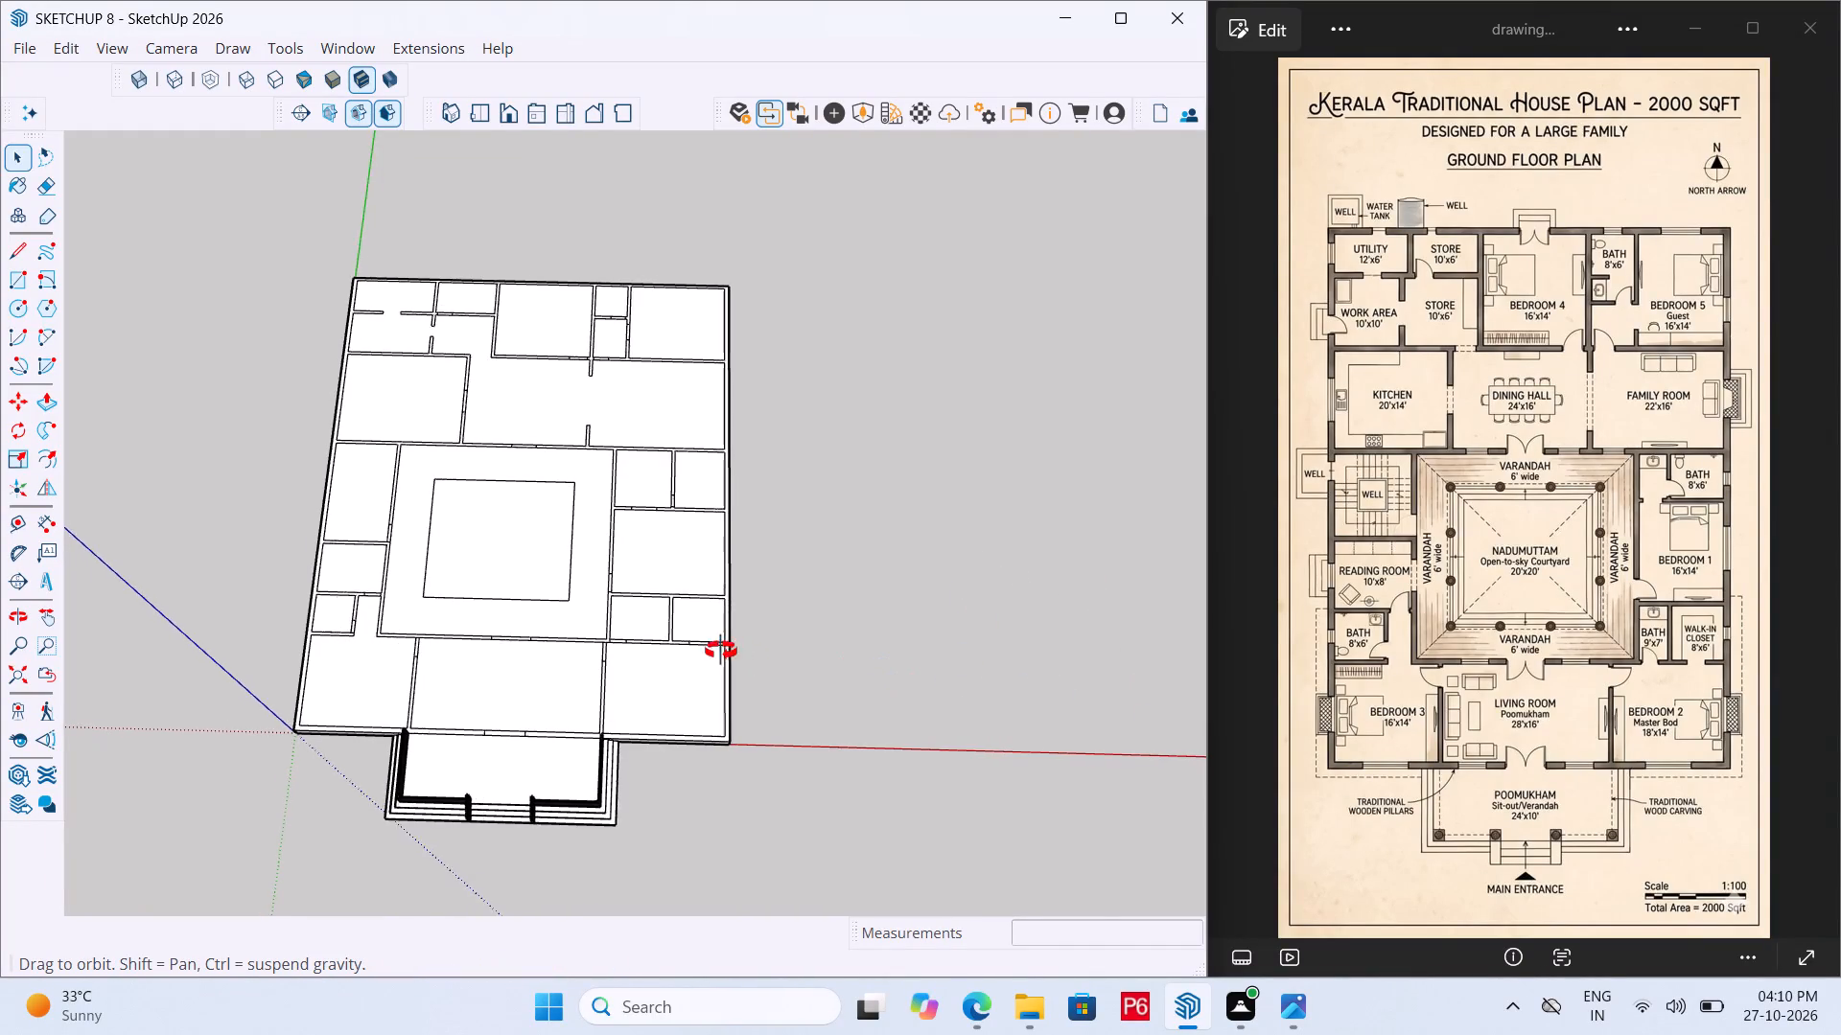
middle_drag(721, 651, 409, 517)
middle_drag(809, 516, 796, 514)
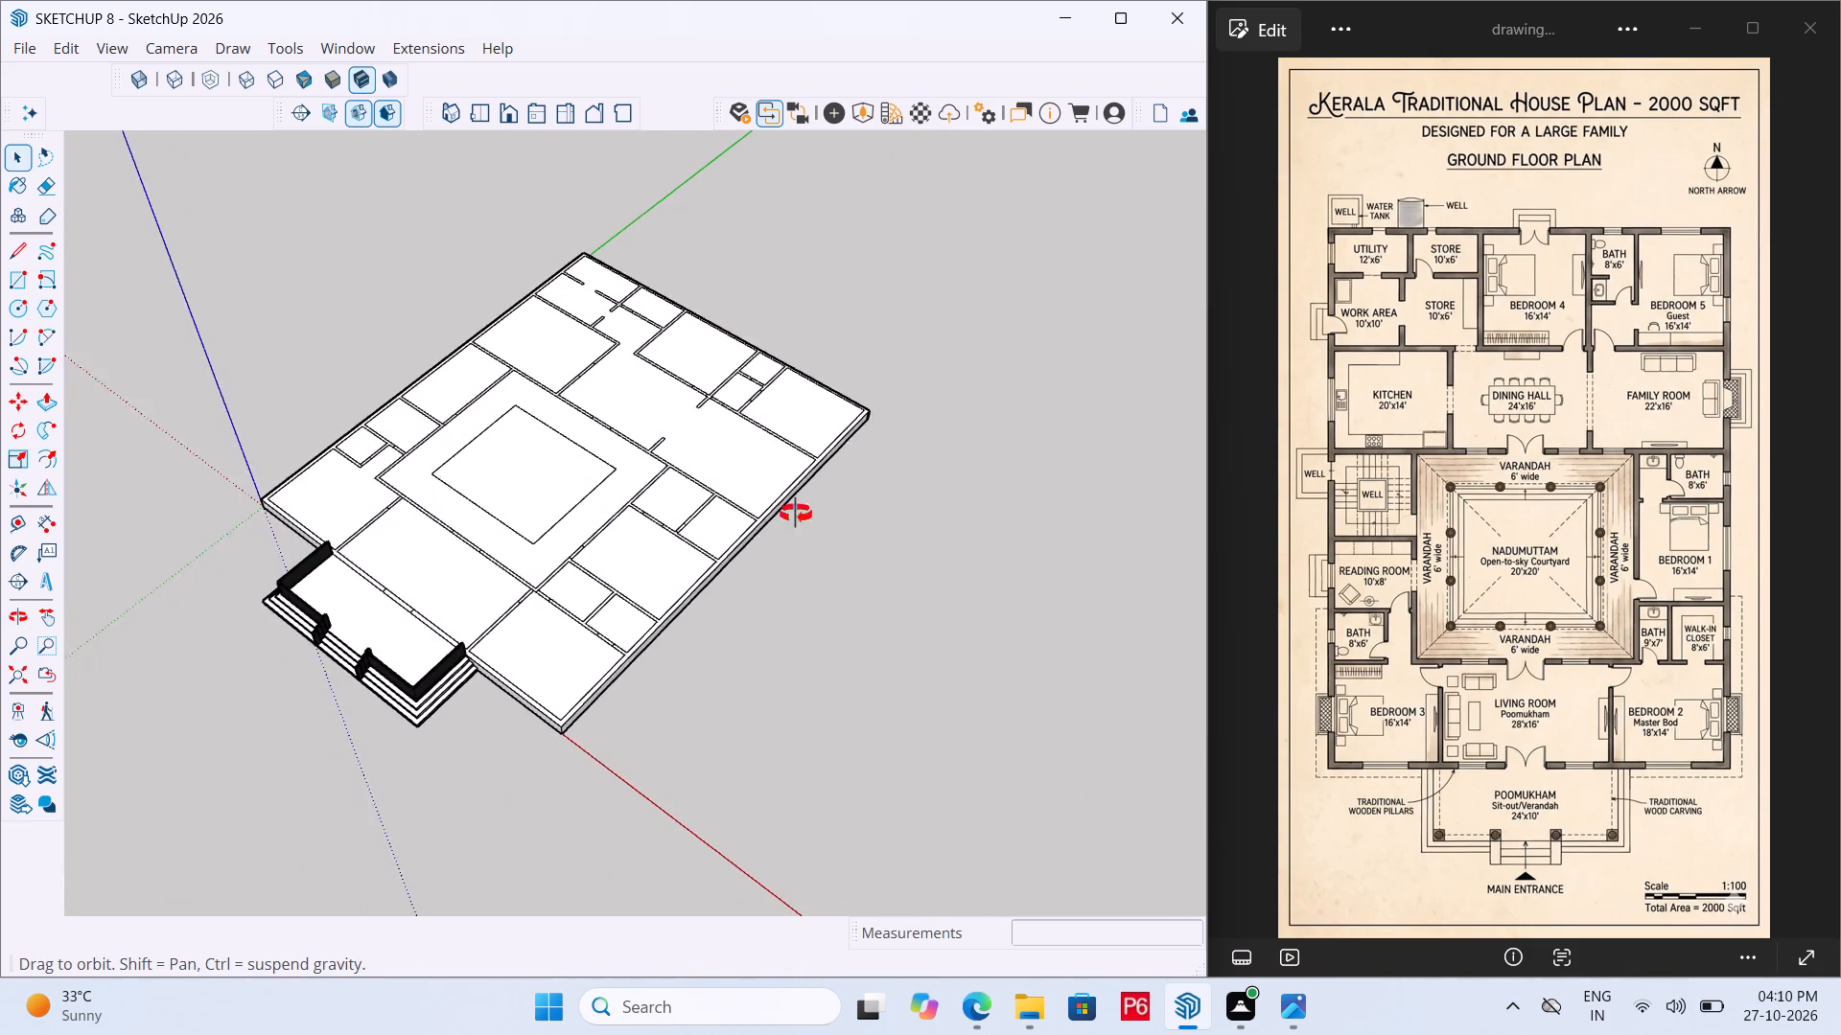
middle_drag(796, 514, 656, 632)
scroll(786, 577, up, 5)
middle_drag(790, 573, 733, 508)
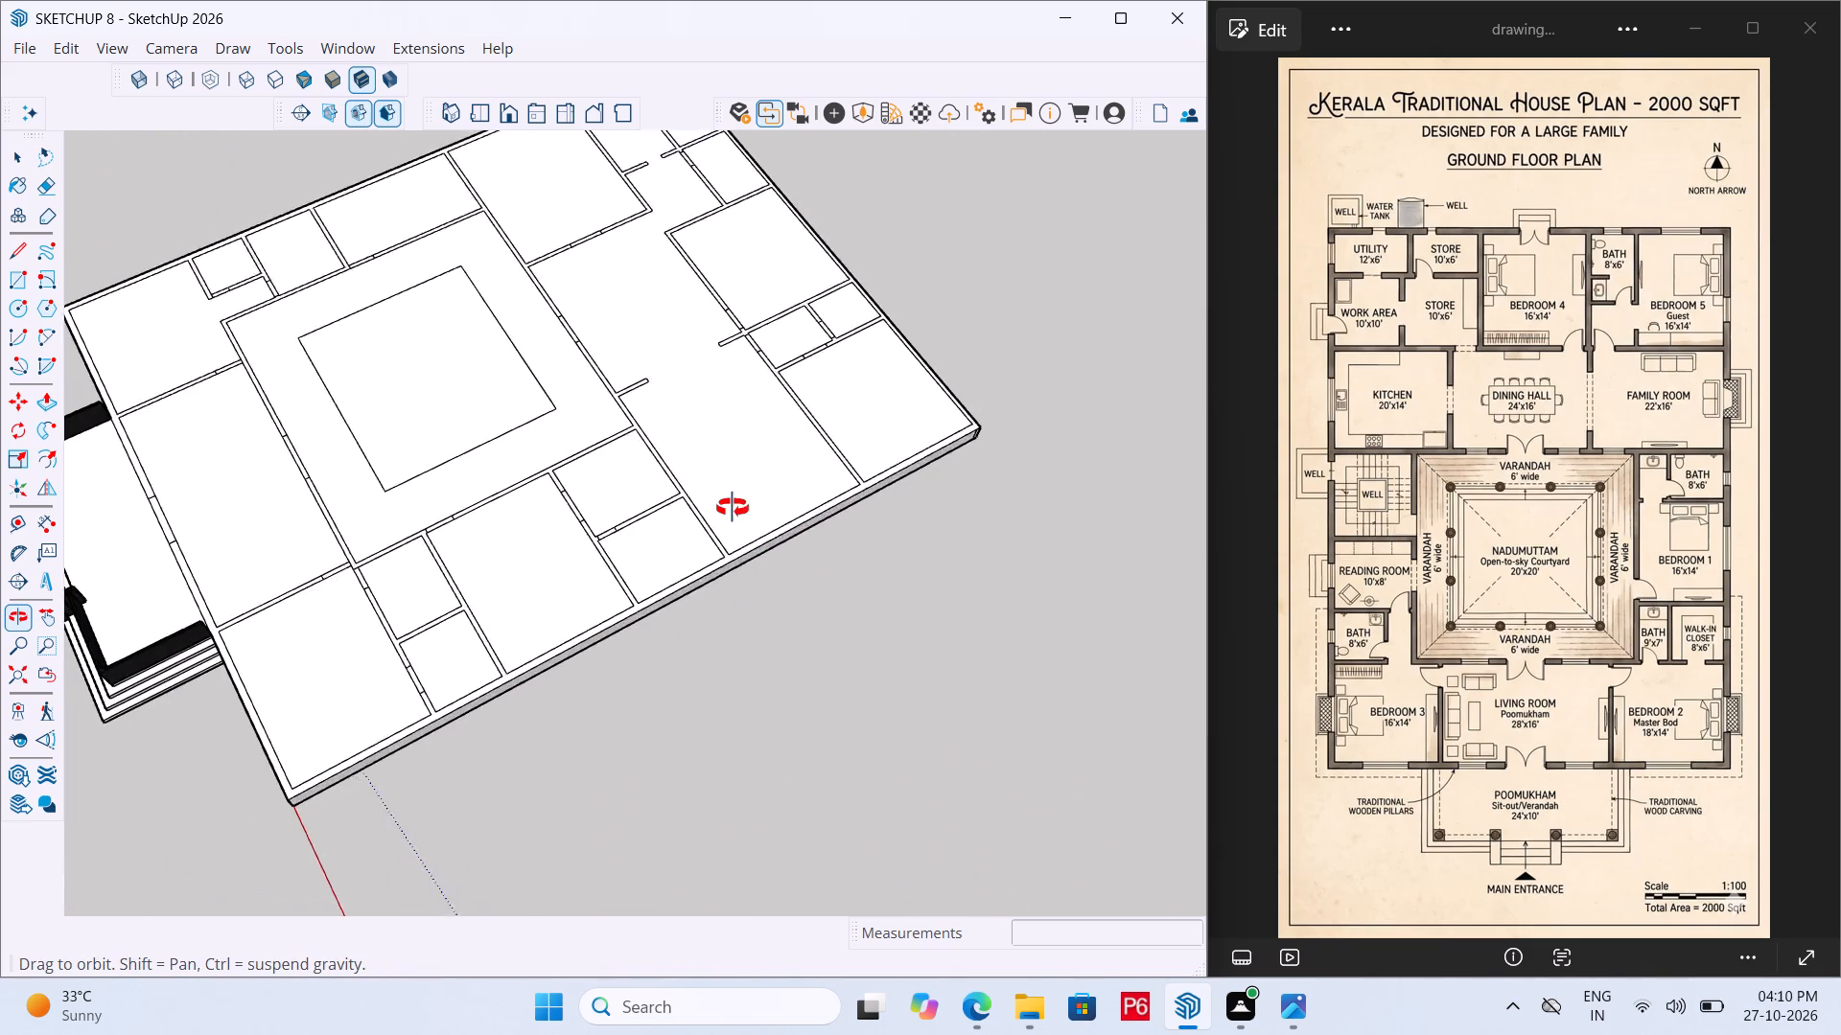
middle_drag(733, 508, 635, 451)
scroll(788, 578, up, 1)
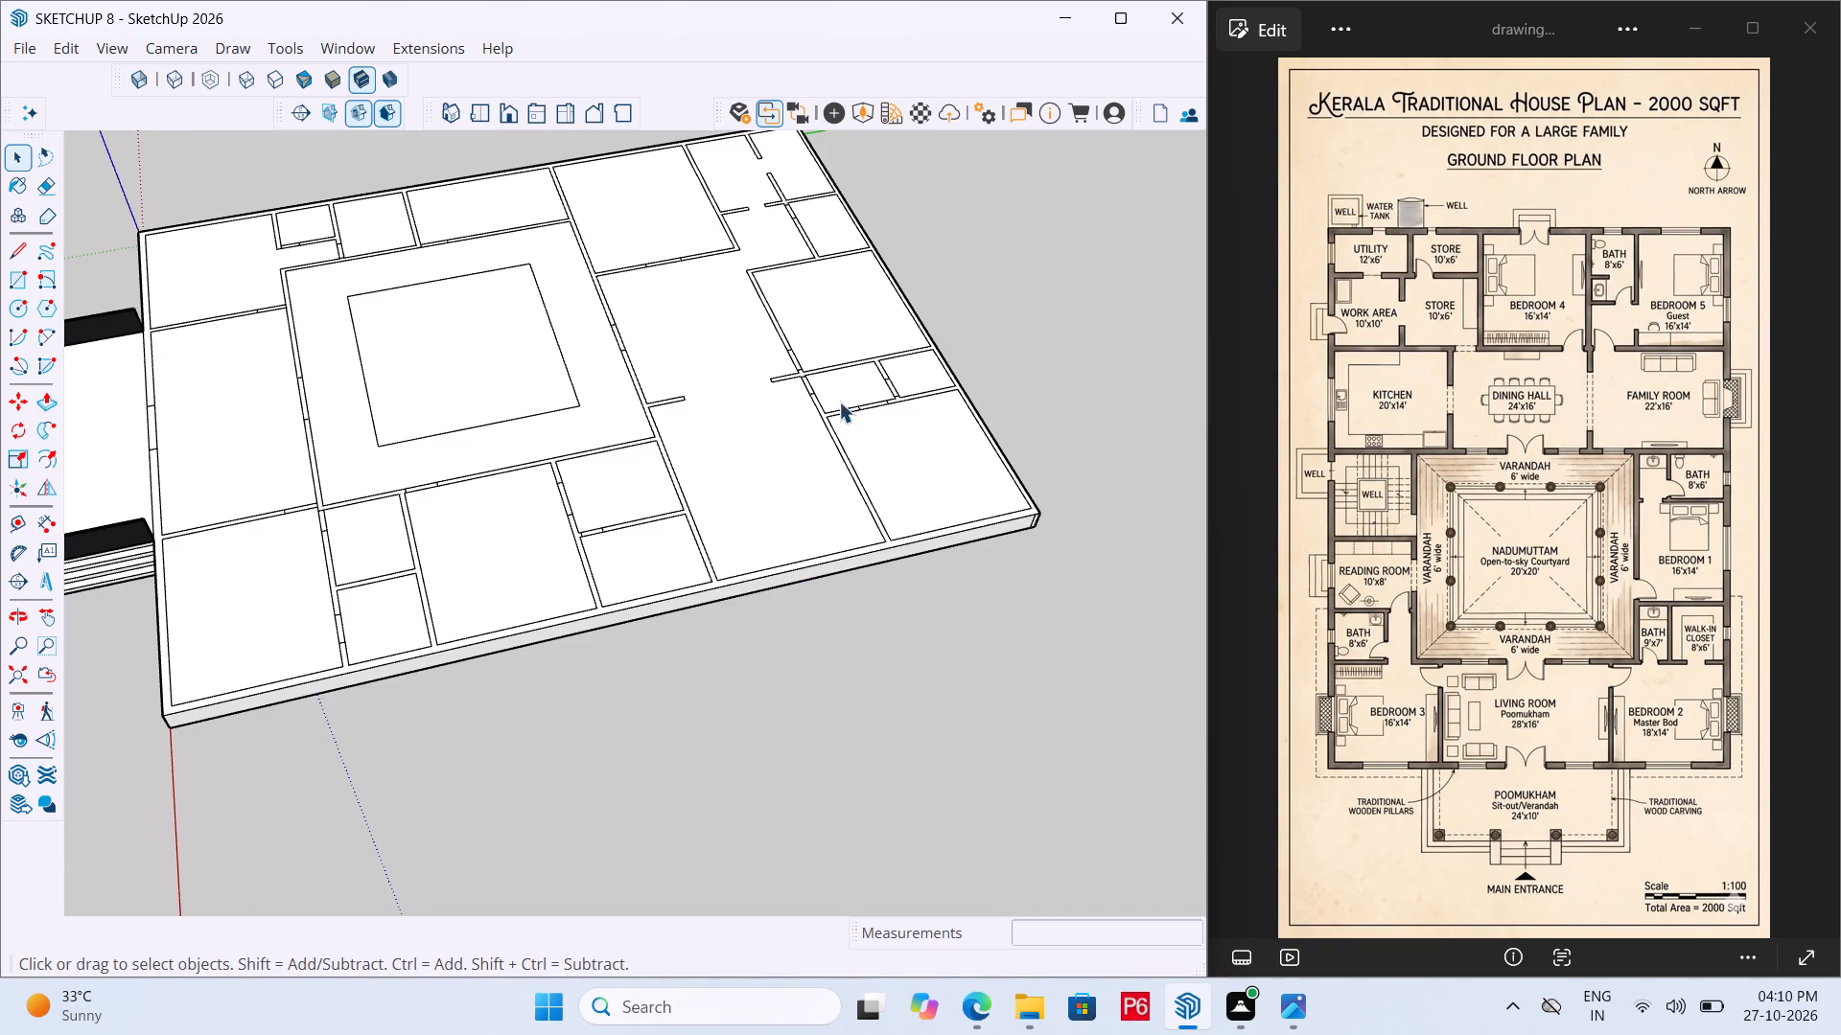
middle_drag(793, 389, 1238, 553)
scroll(934, 773, down, 6)
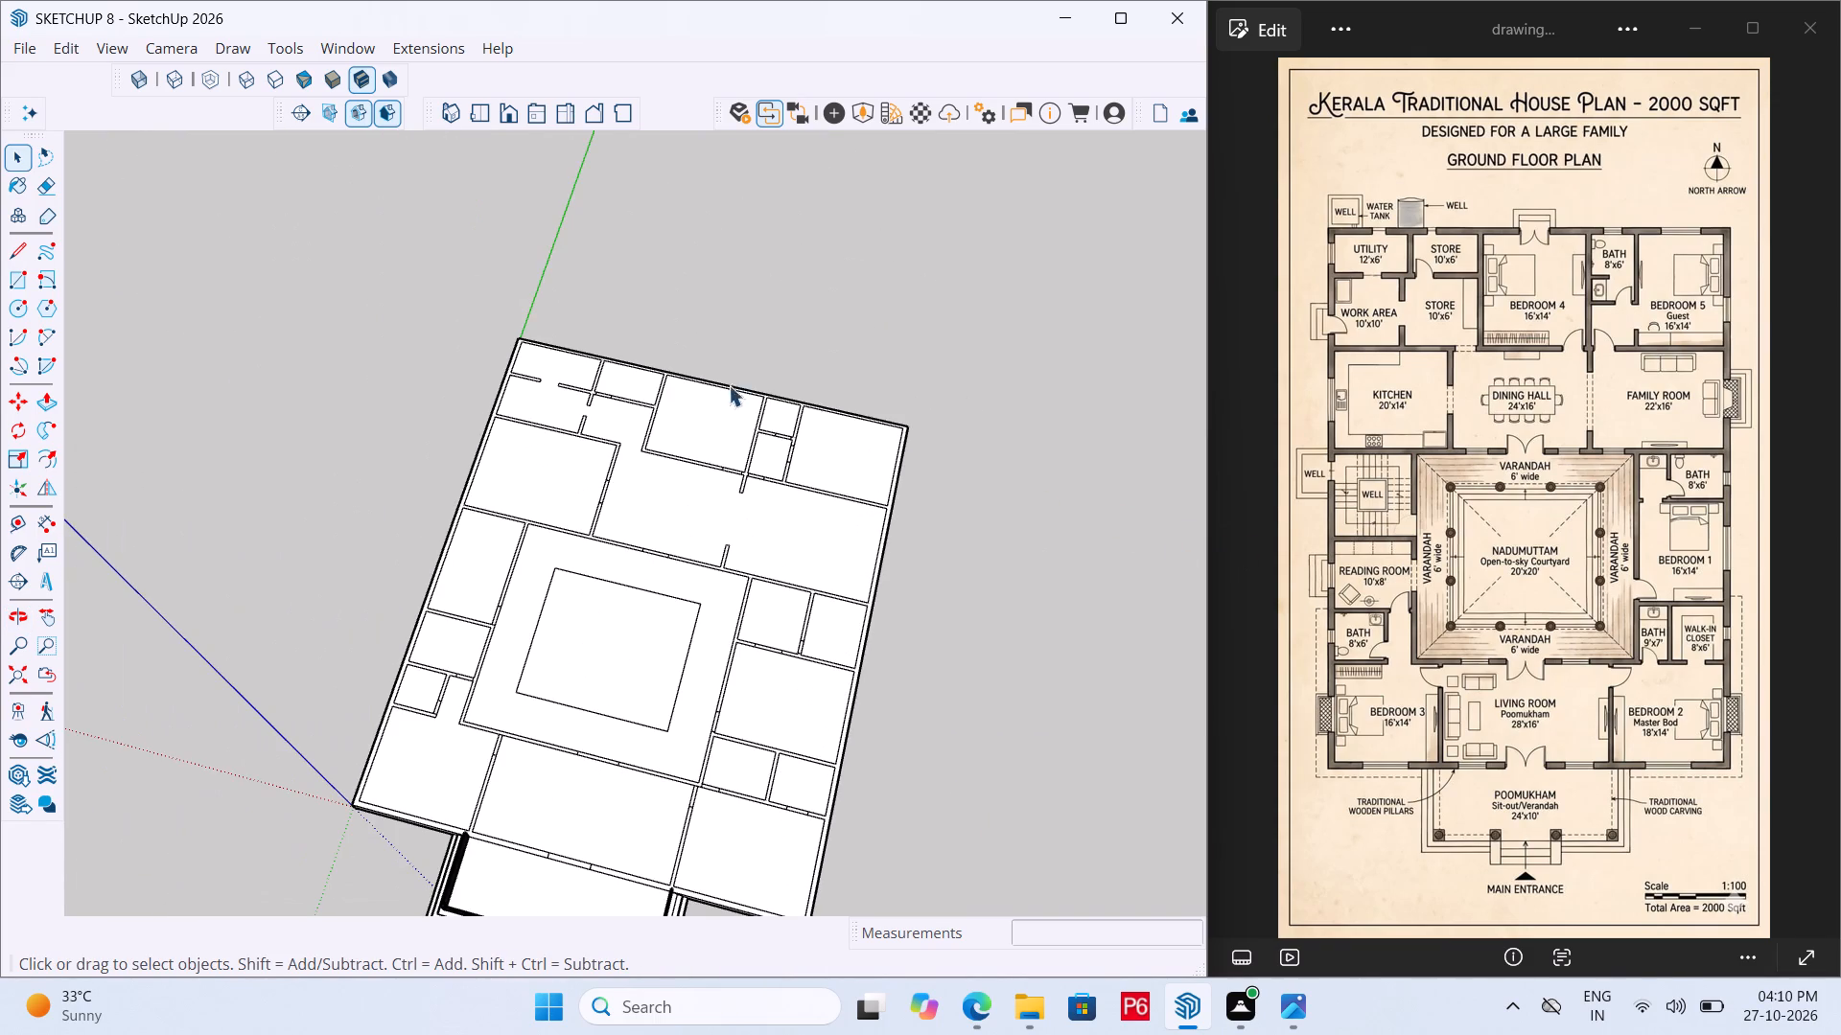
middle_drag(712, 356, 723, 478)
scroll(463, 401, up, 6)
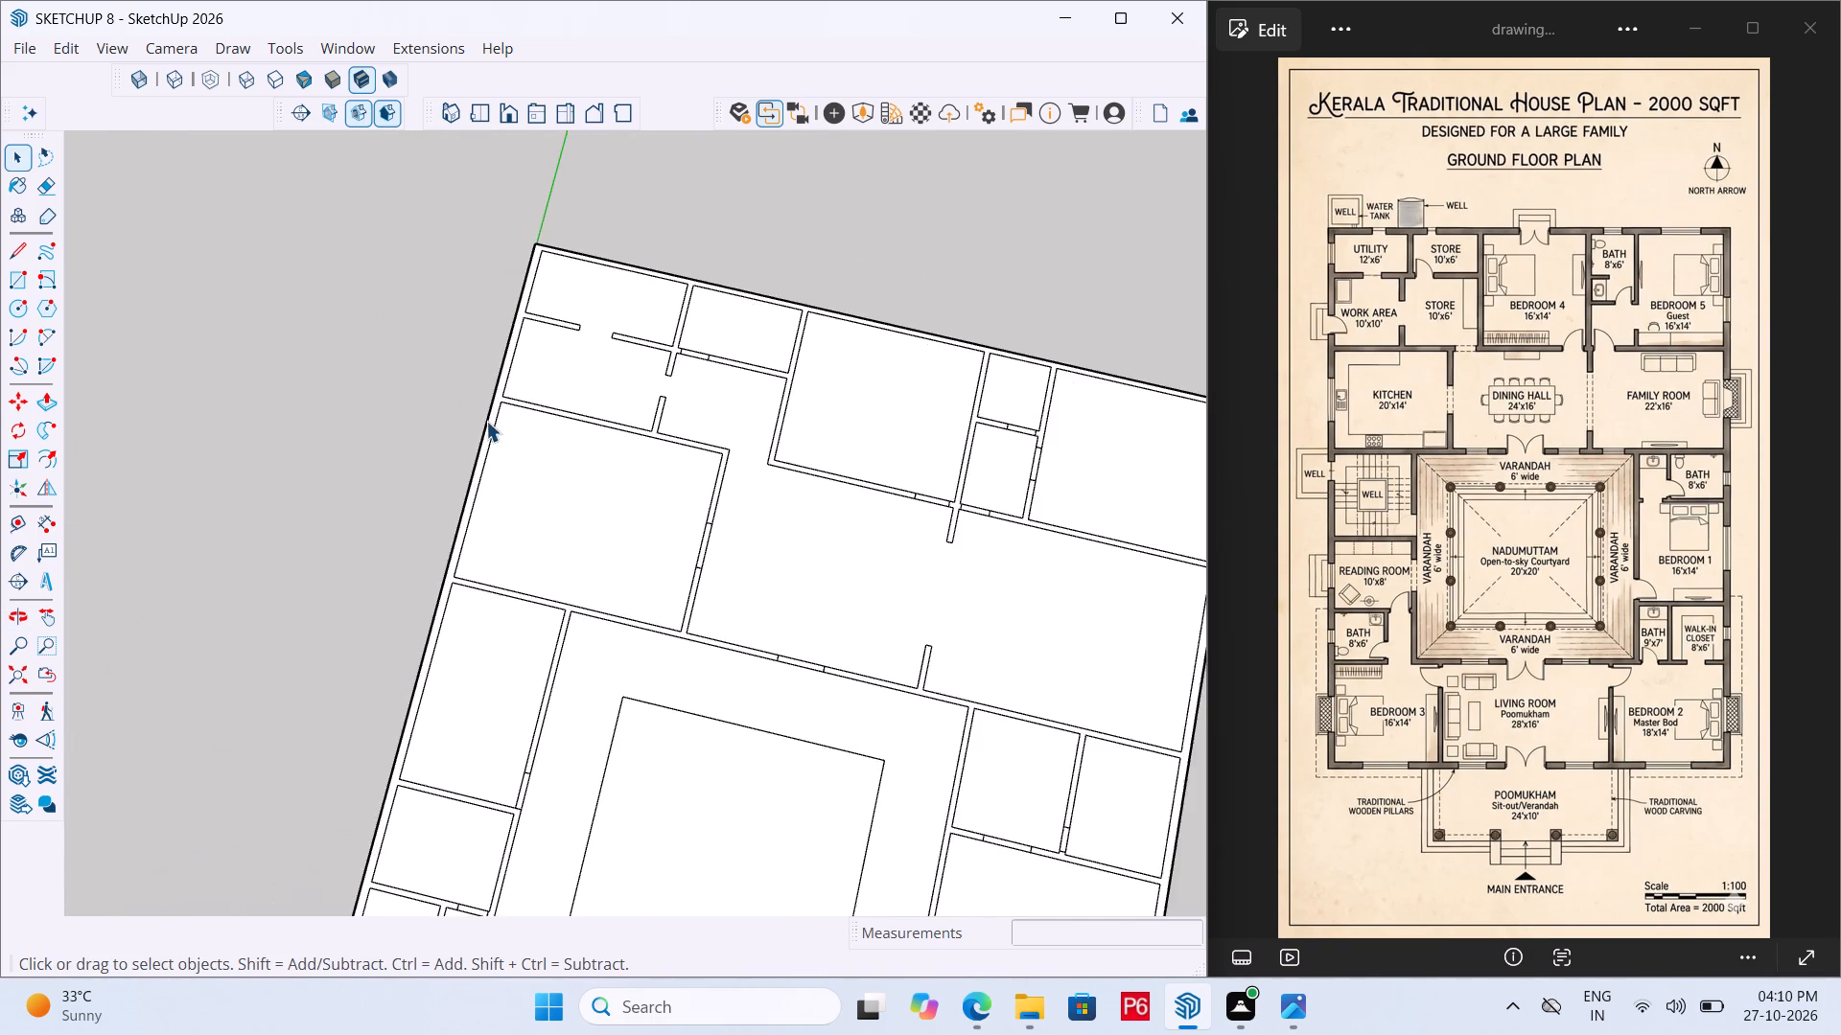
scroll(461, 473, up, 3)
middle_drag(469, 553, 1020, 302)
scroll(549, 640, up, 6)
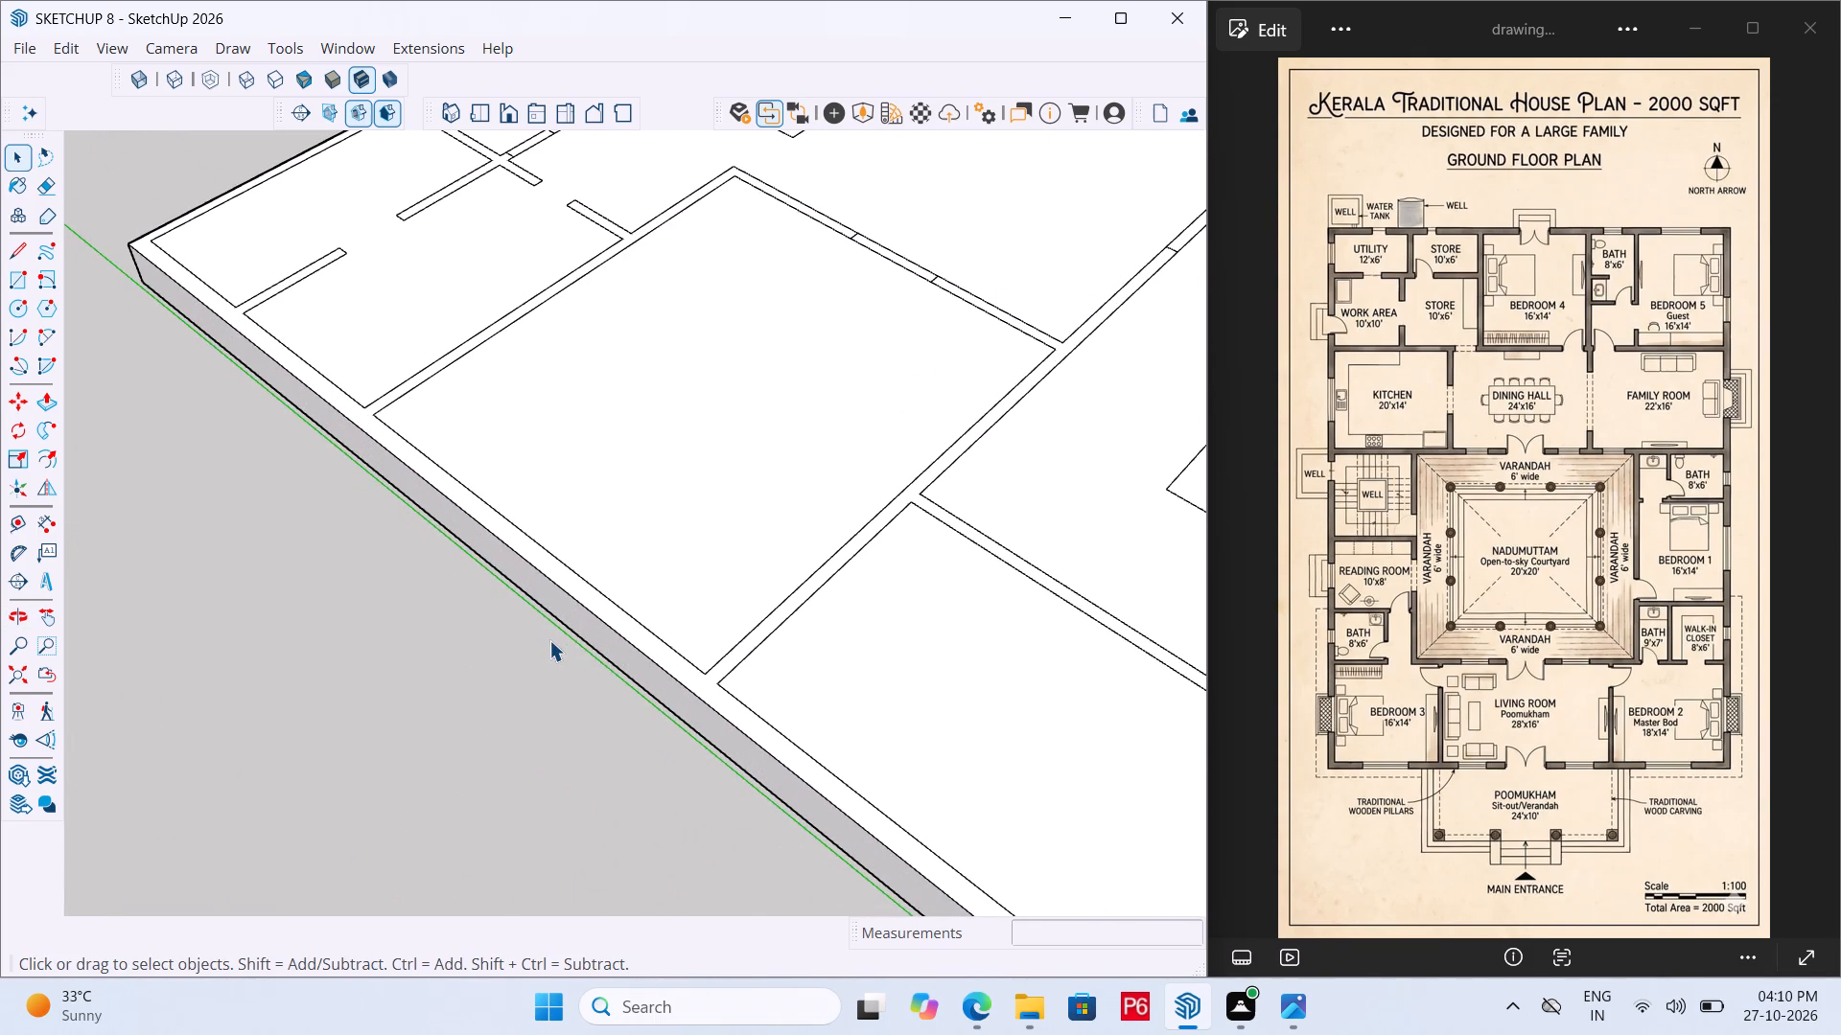
middle_drag(591, 646, 677, 574)
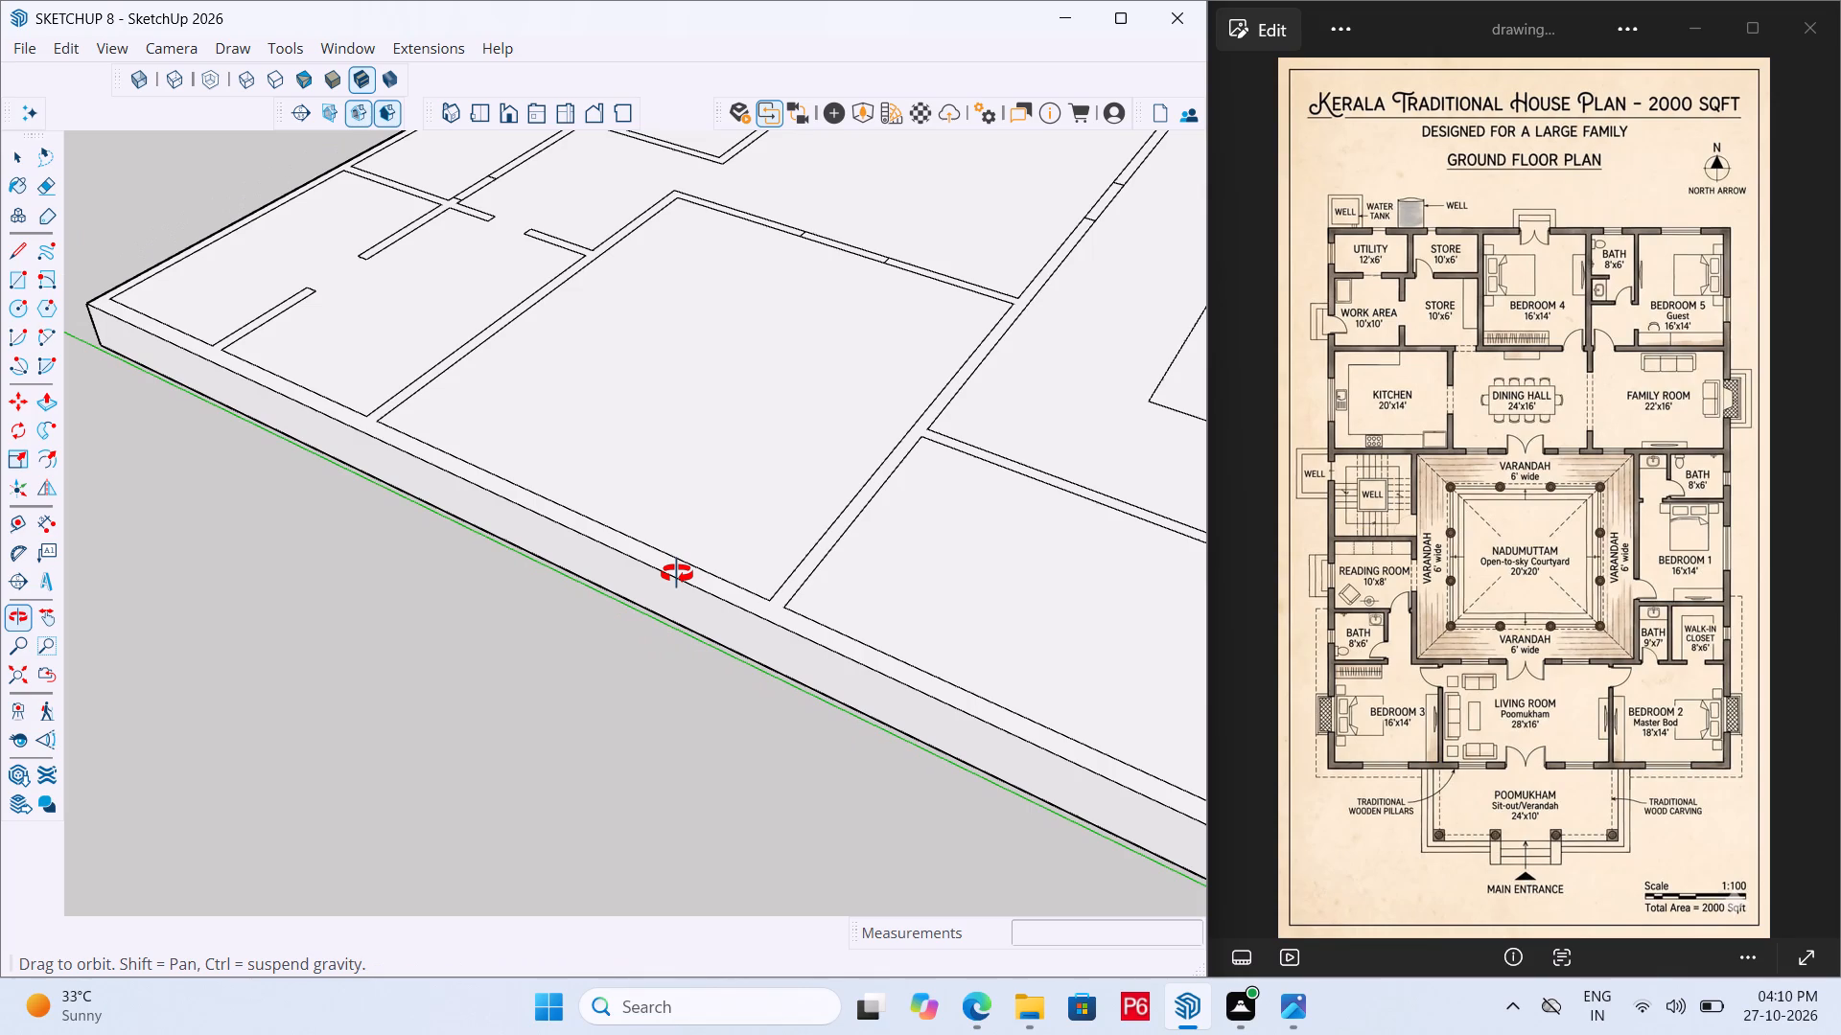
middle_drag(677, 574, 775, 531)
scroll(837, 586, up, 5)
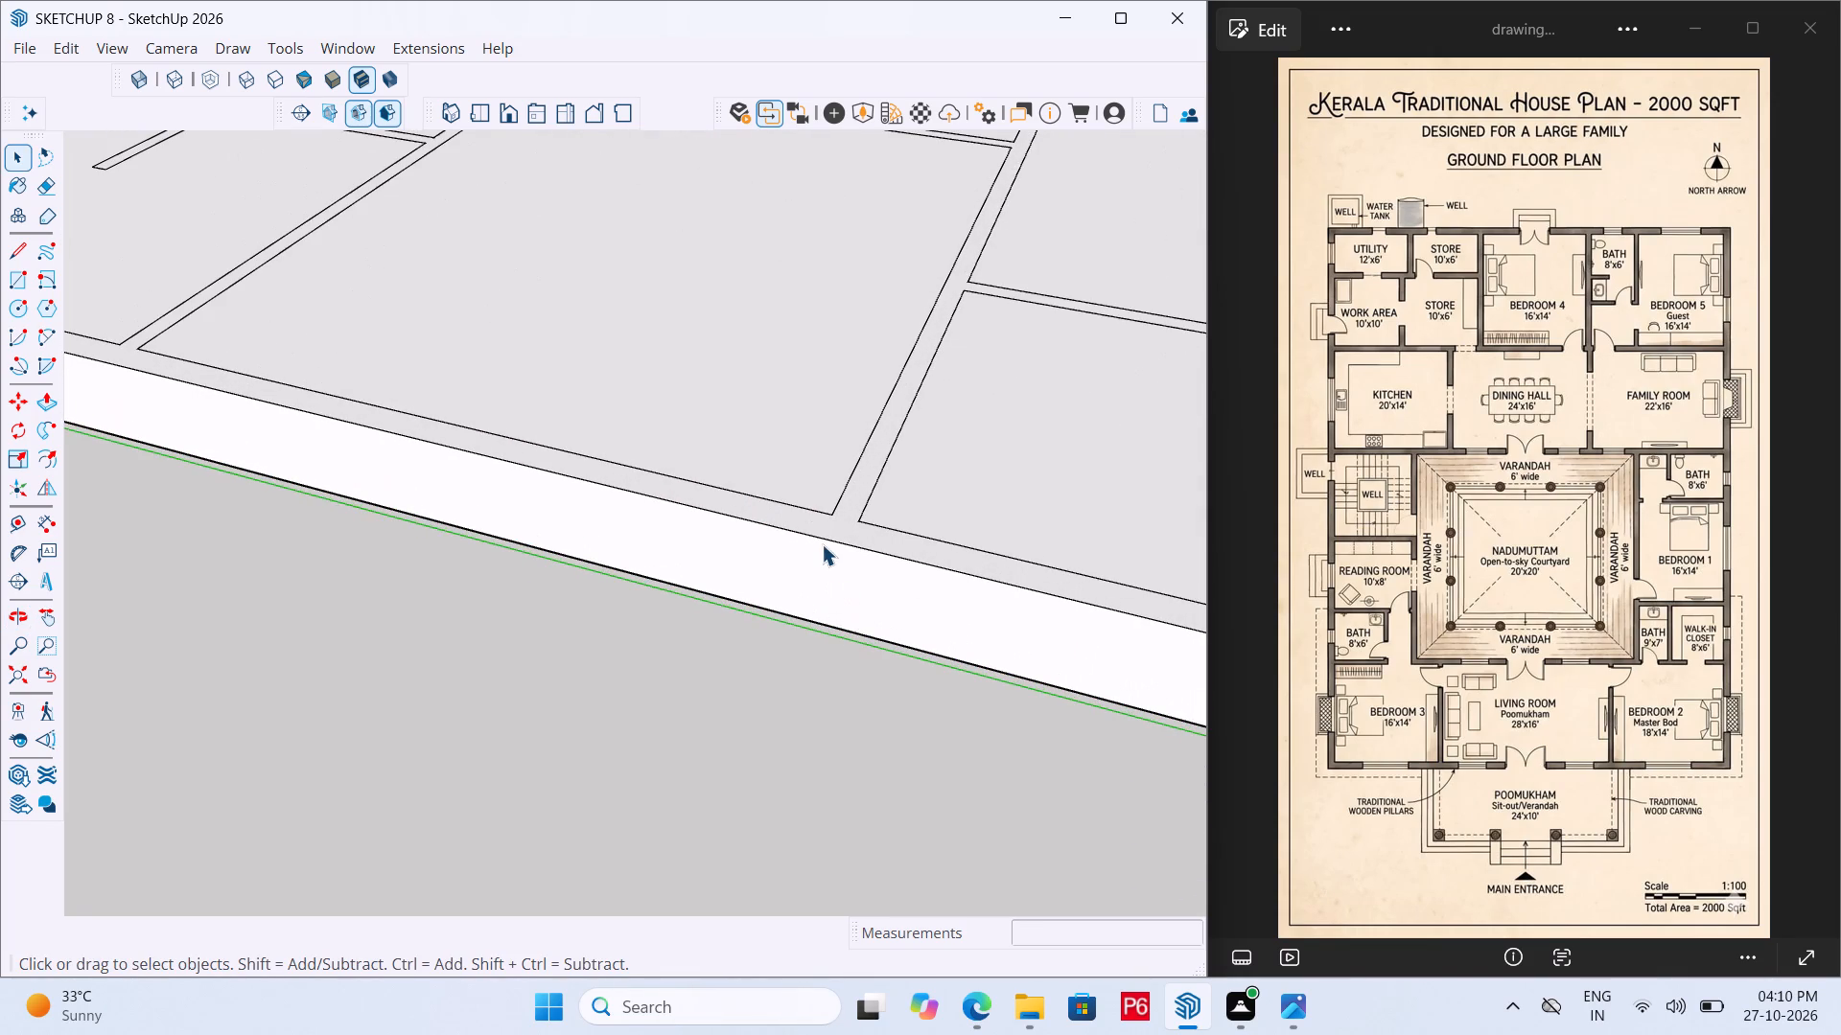
key(l)
key(space)
triple_click(814, 471)
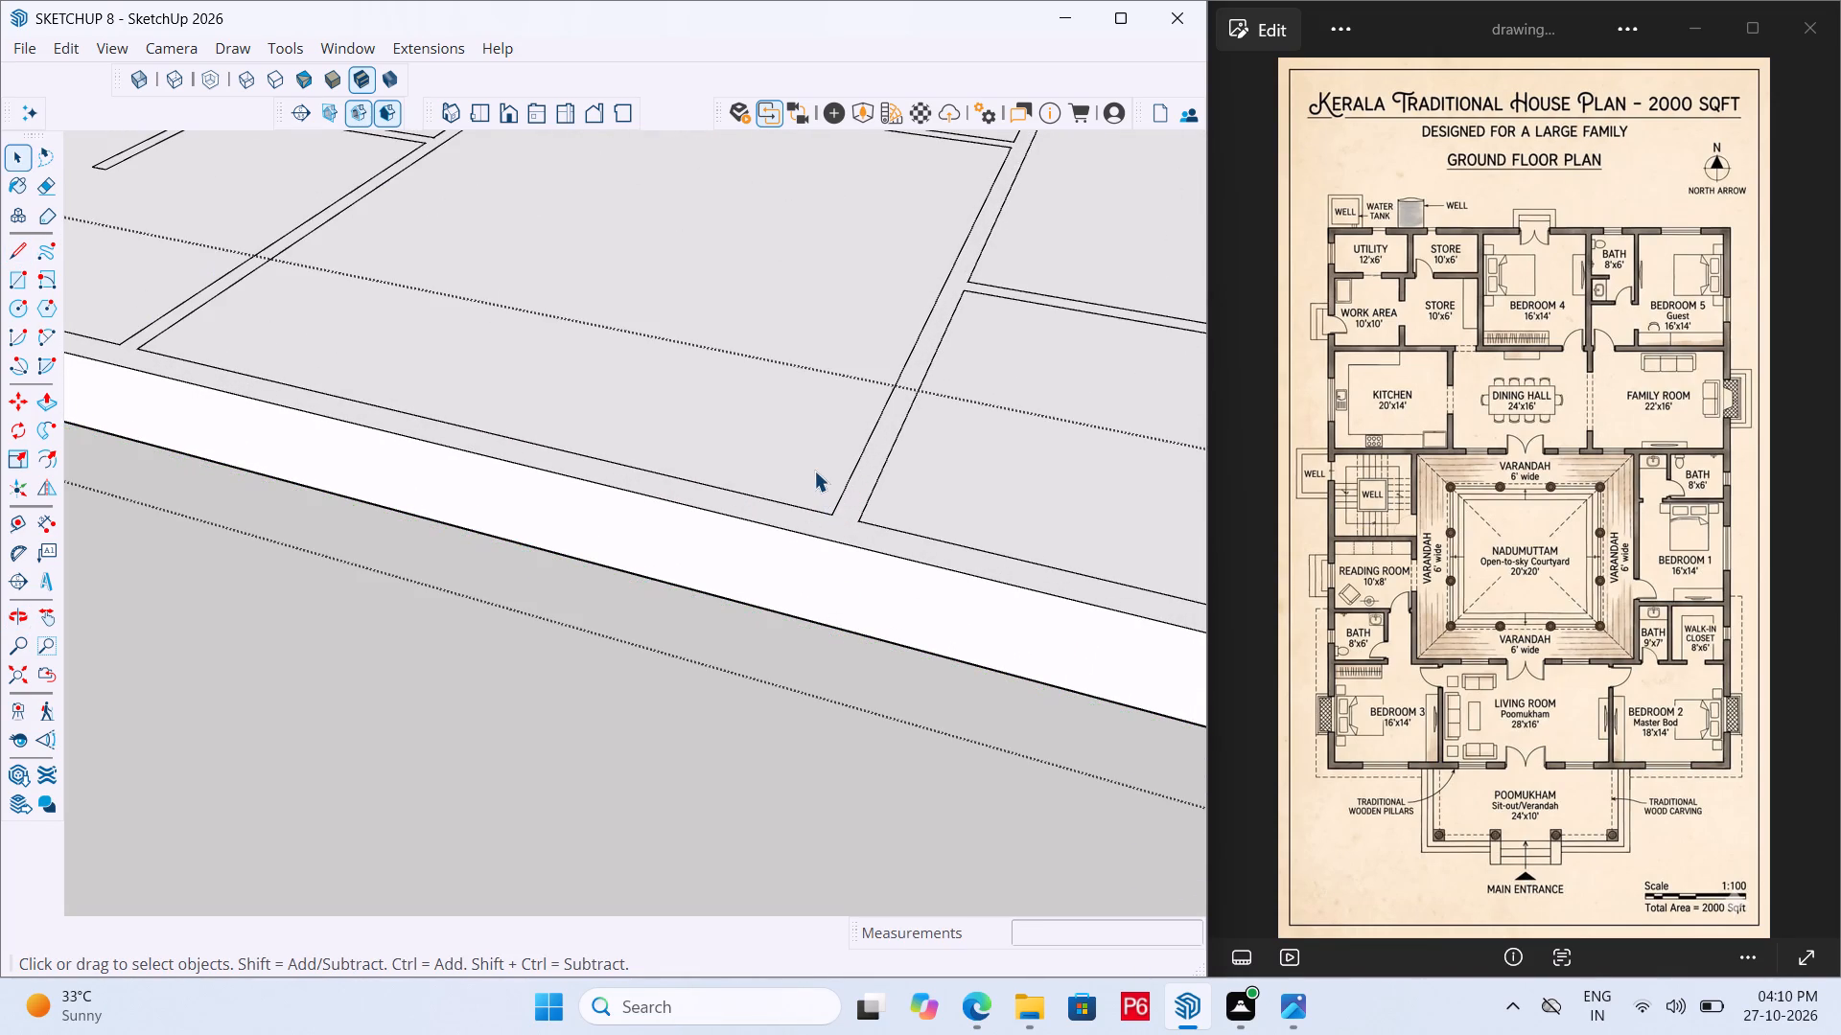
double_click(813, 452)
key(l)
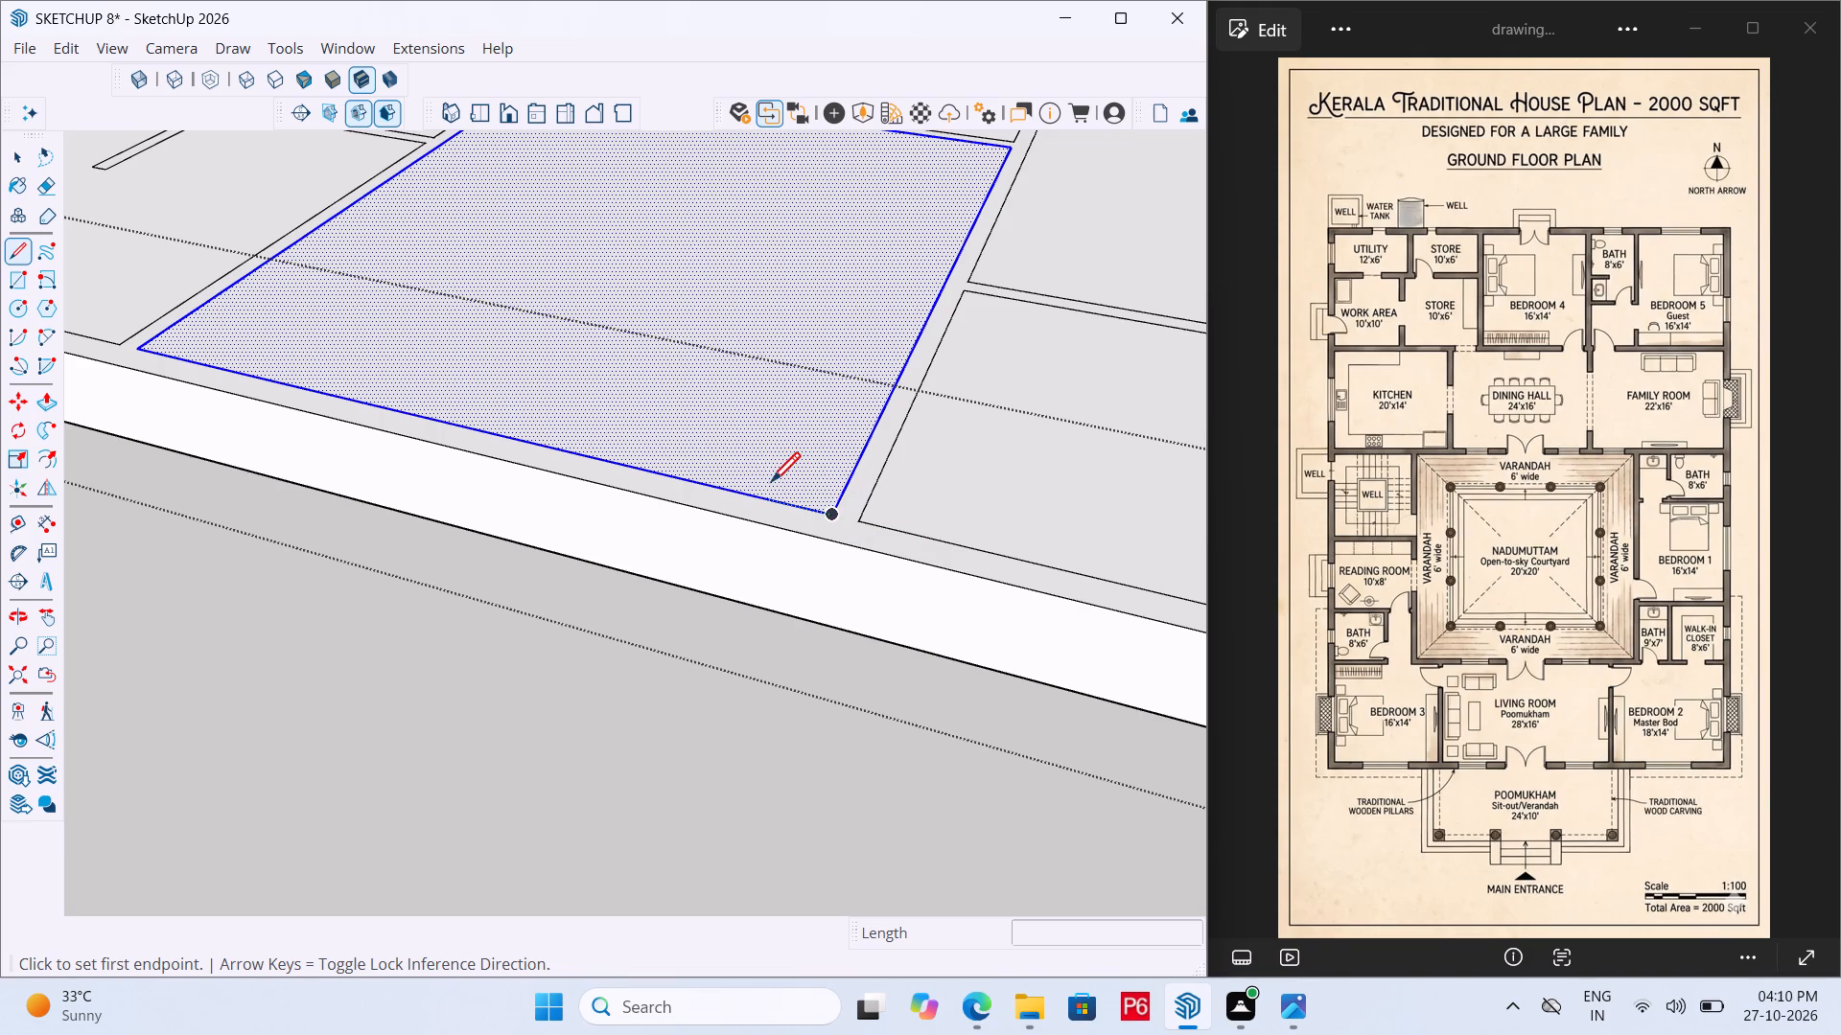
click(694, 478)
drag(684, 507, 683, 522)
click(679, 515)
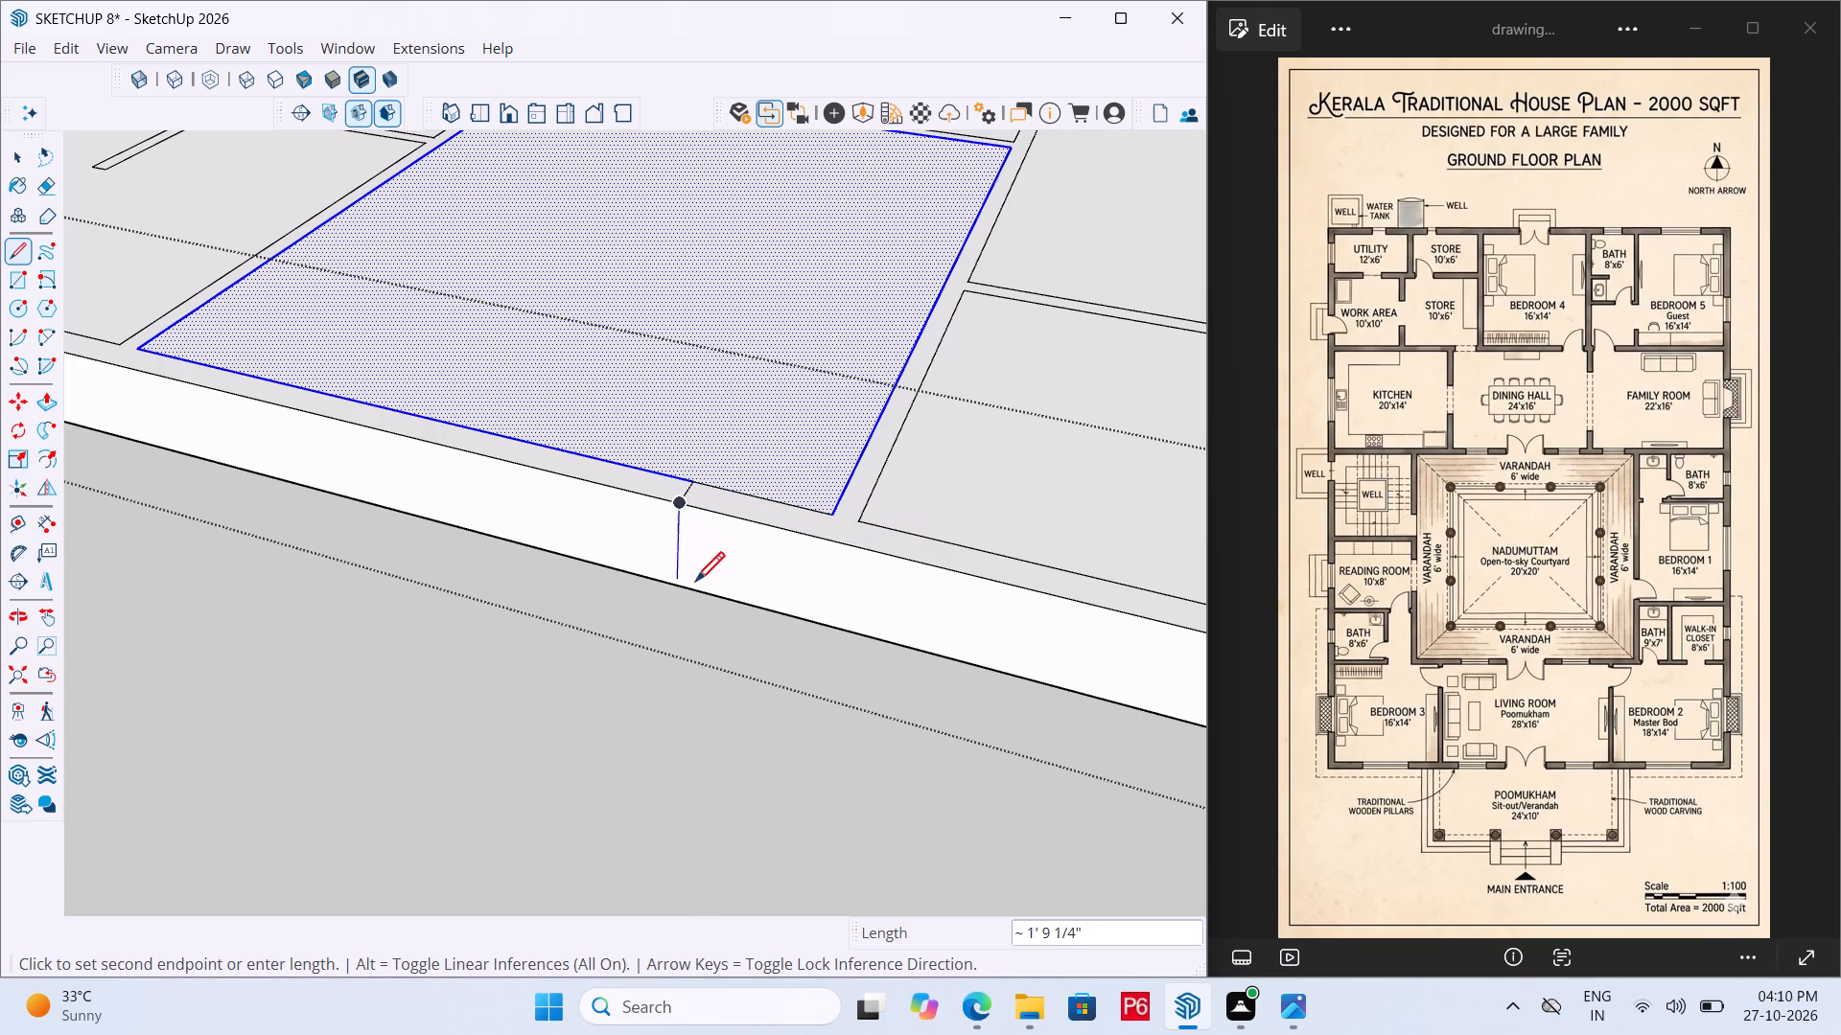
click(687, 591)
scroll(947, 732, down, 6)
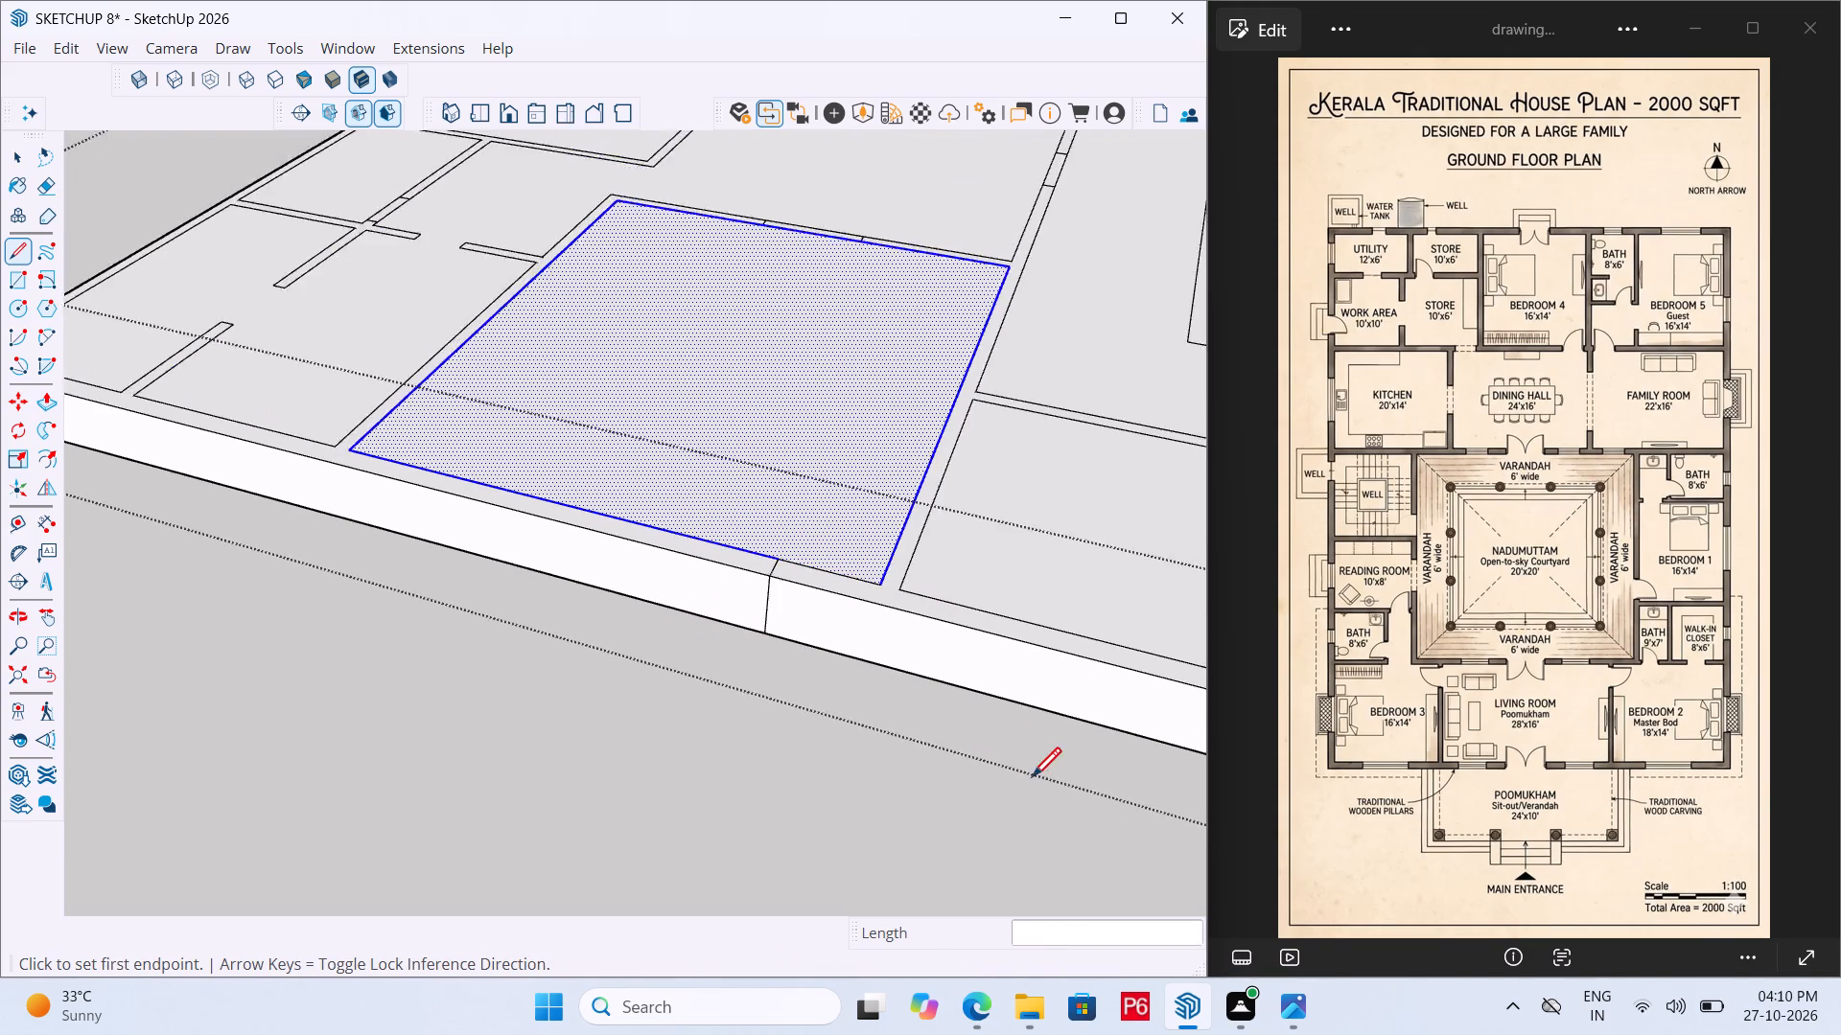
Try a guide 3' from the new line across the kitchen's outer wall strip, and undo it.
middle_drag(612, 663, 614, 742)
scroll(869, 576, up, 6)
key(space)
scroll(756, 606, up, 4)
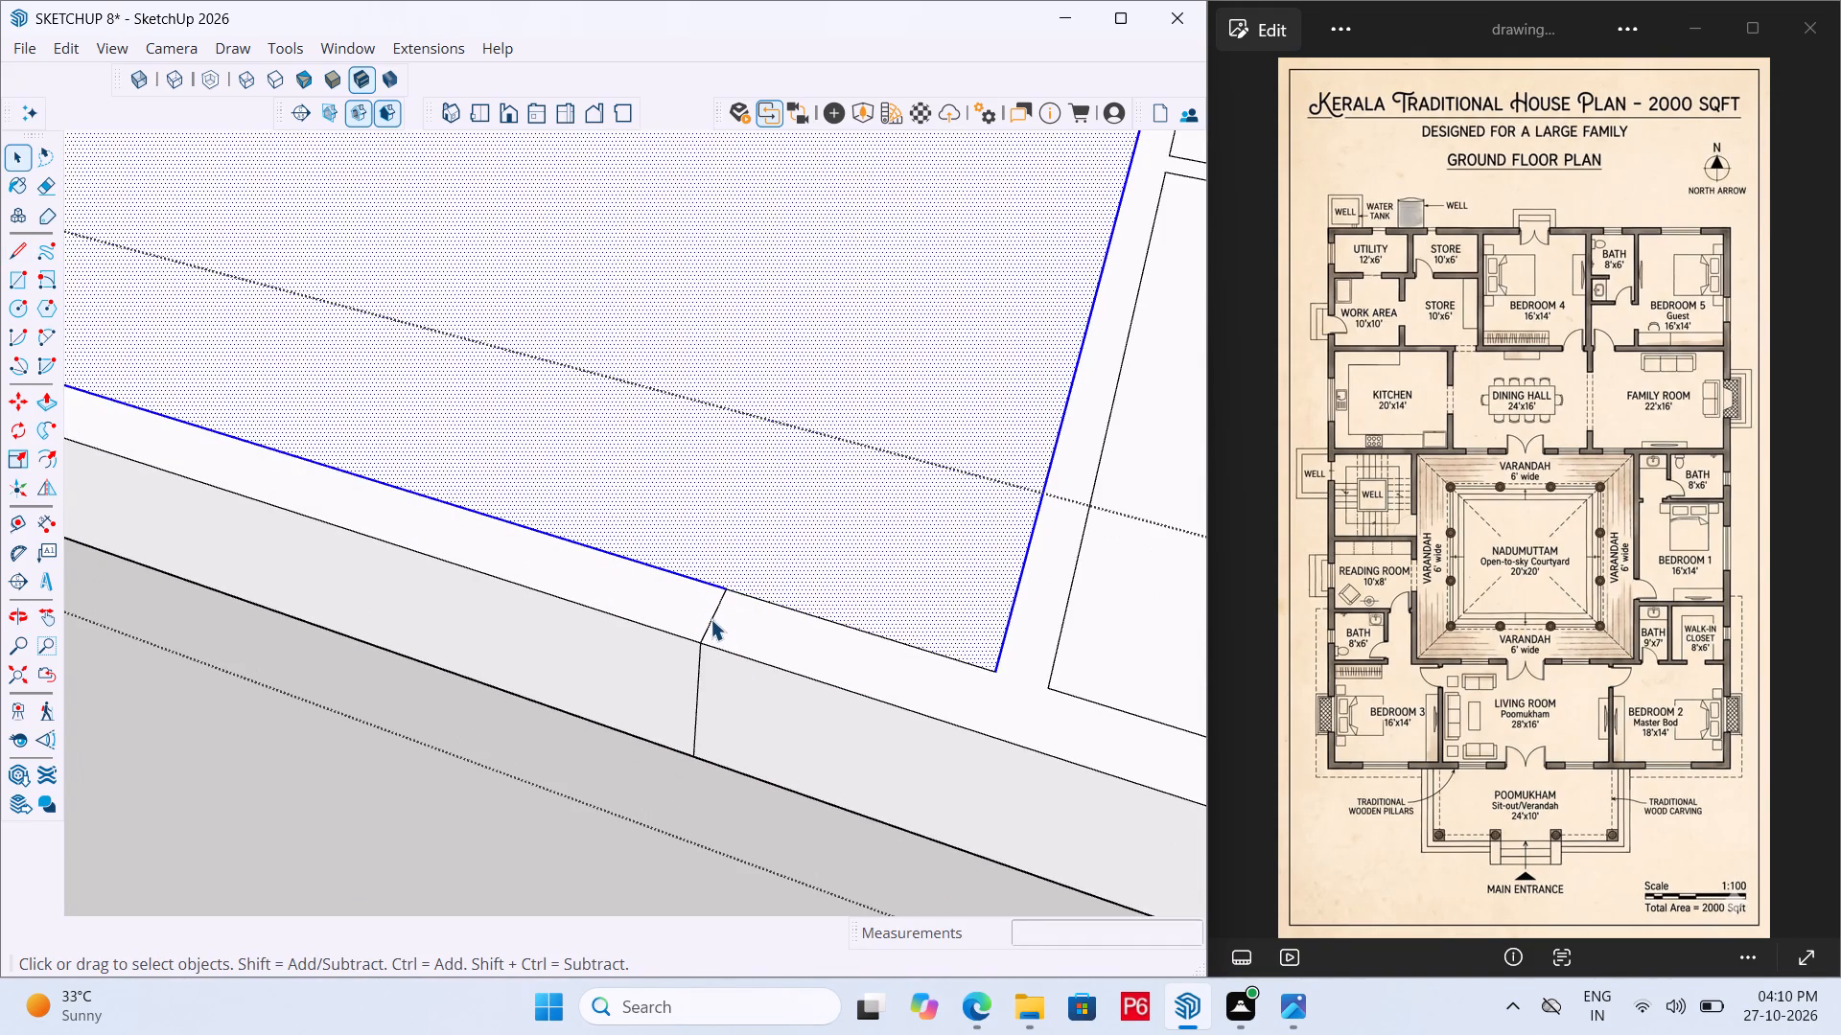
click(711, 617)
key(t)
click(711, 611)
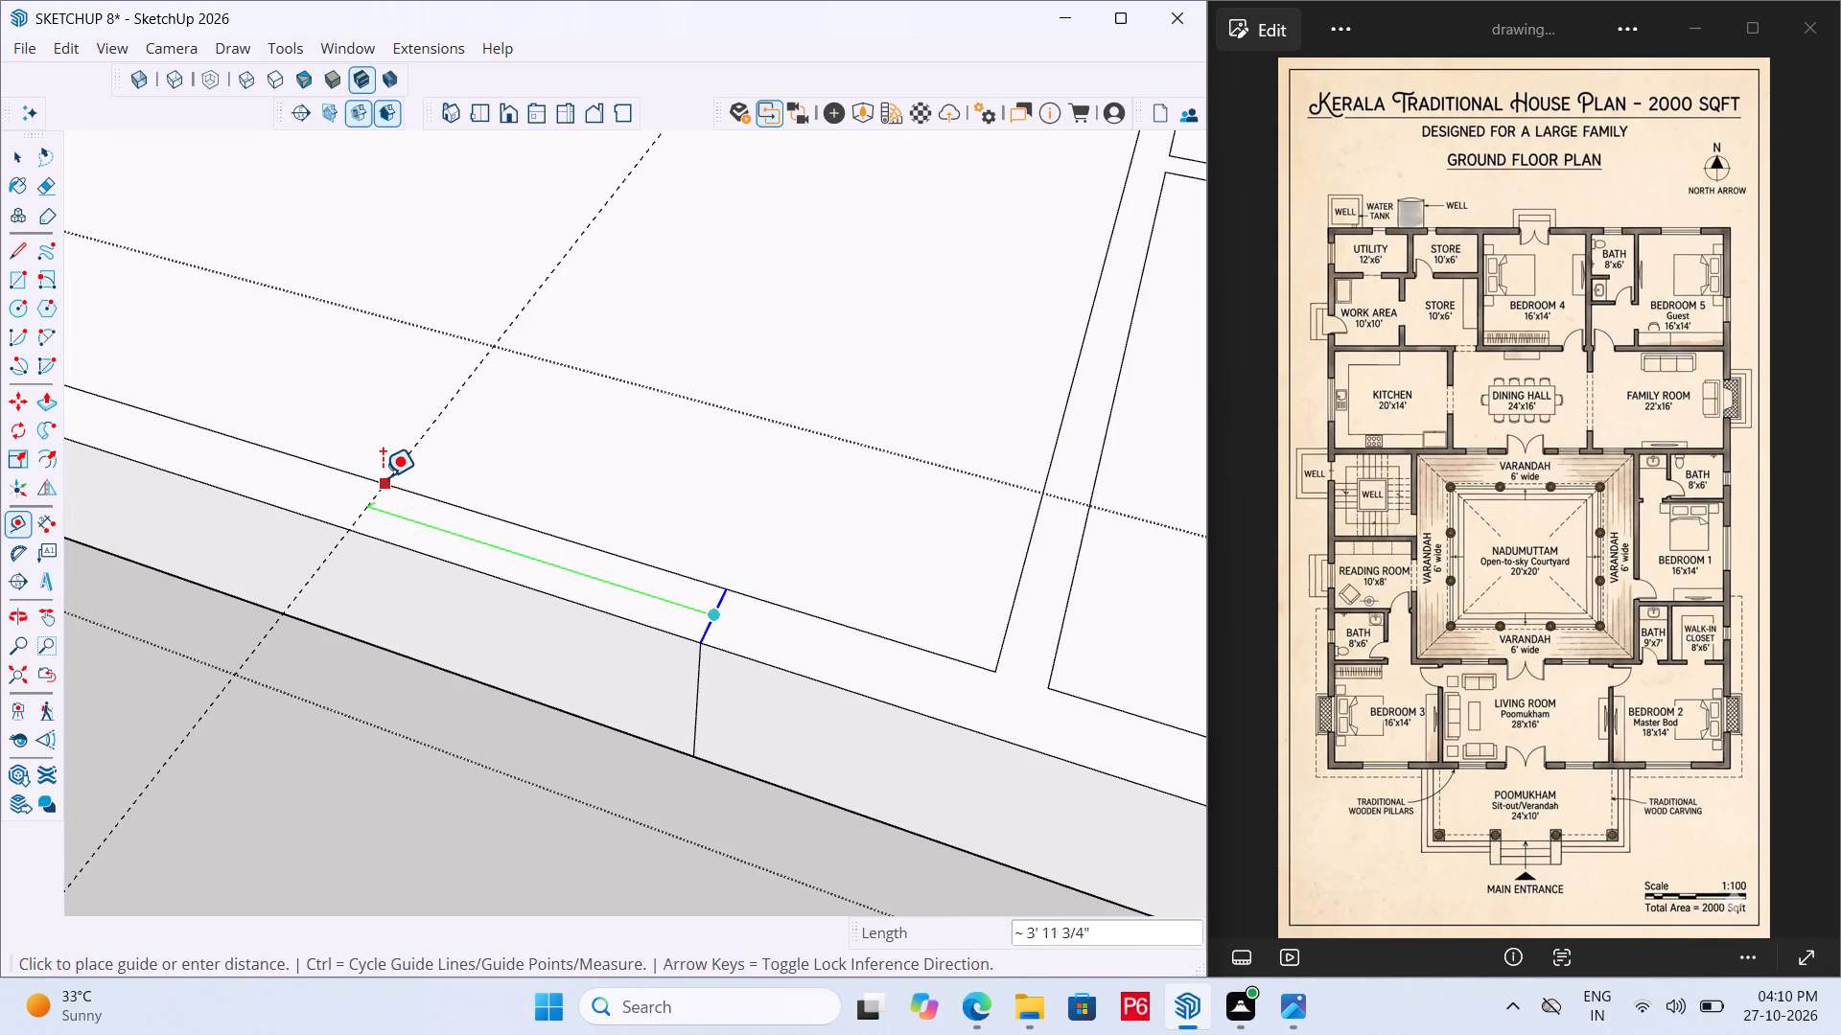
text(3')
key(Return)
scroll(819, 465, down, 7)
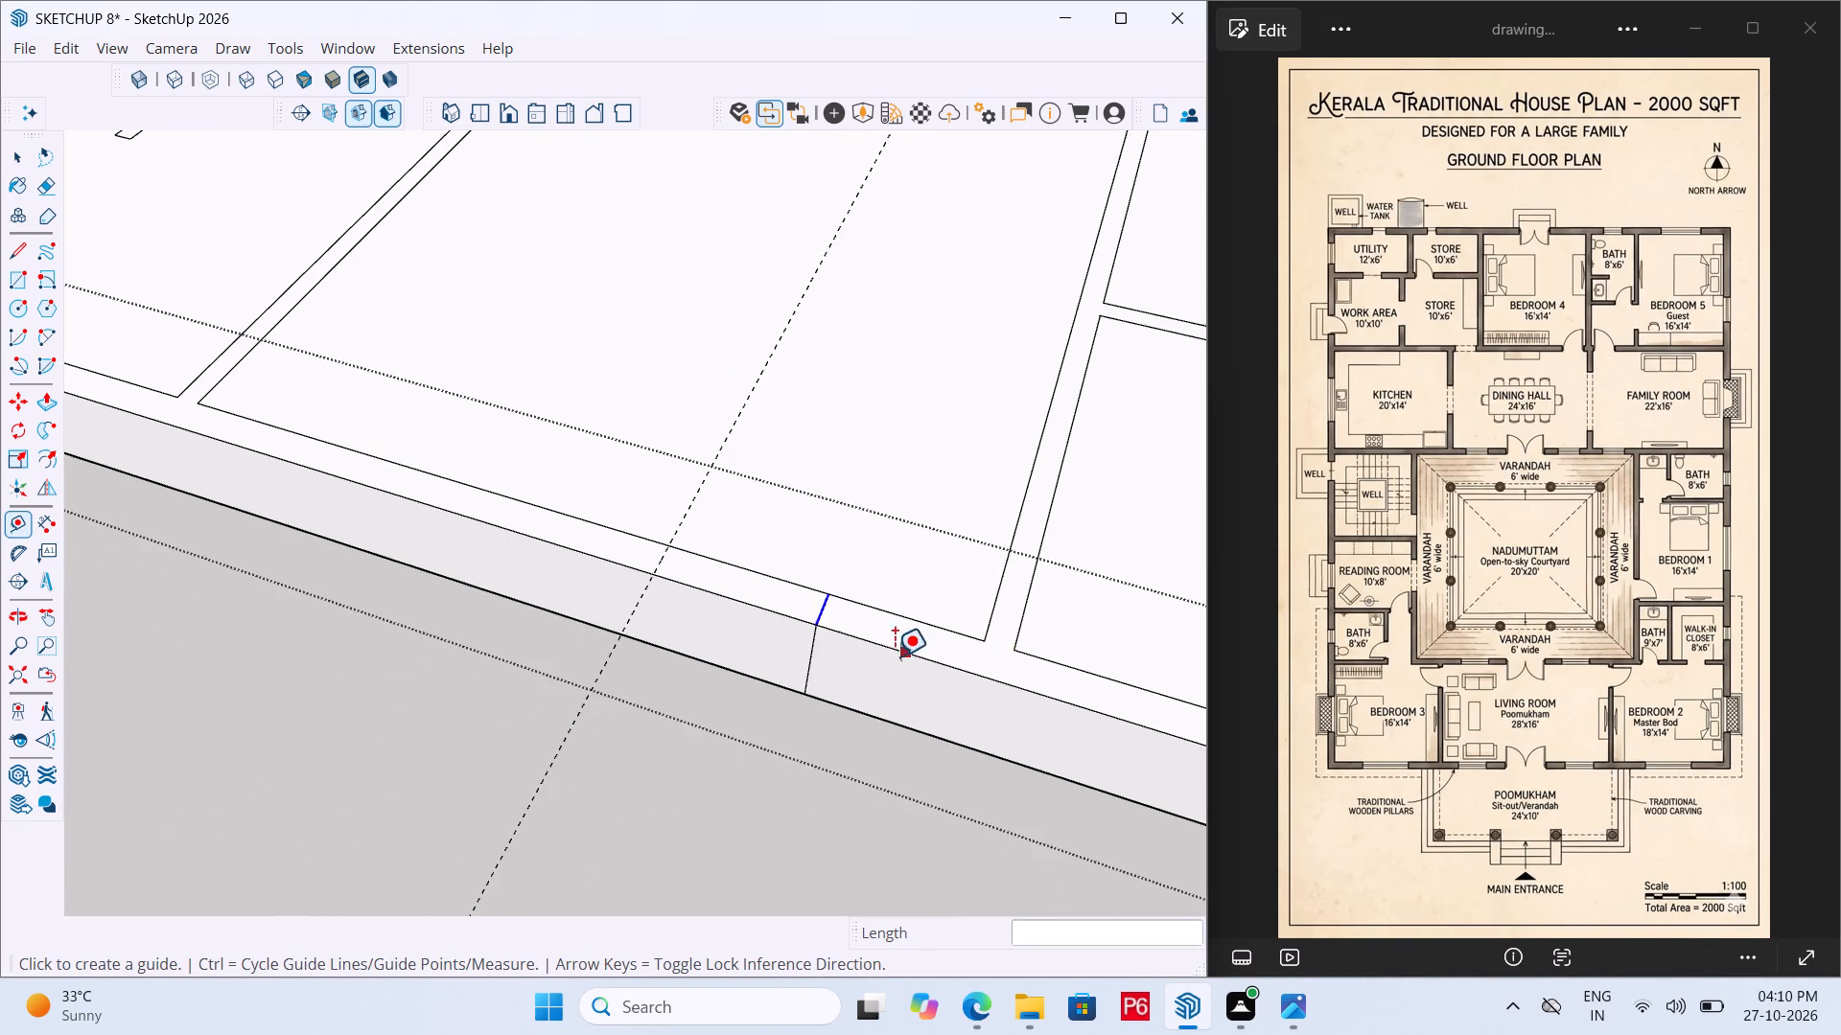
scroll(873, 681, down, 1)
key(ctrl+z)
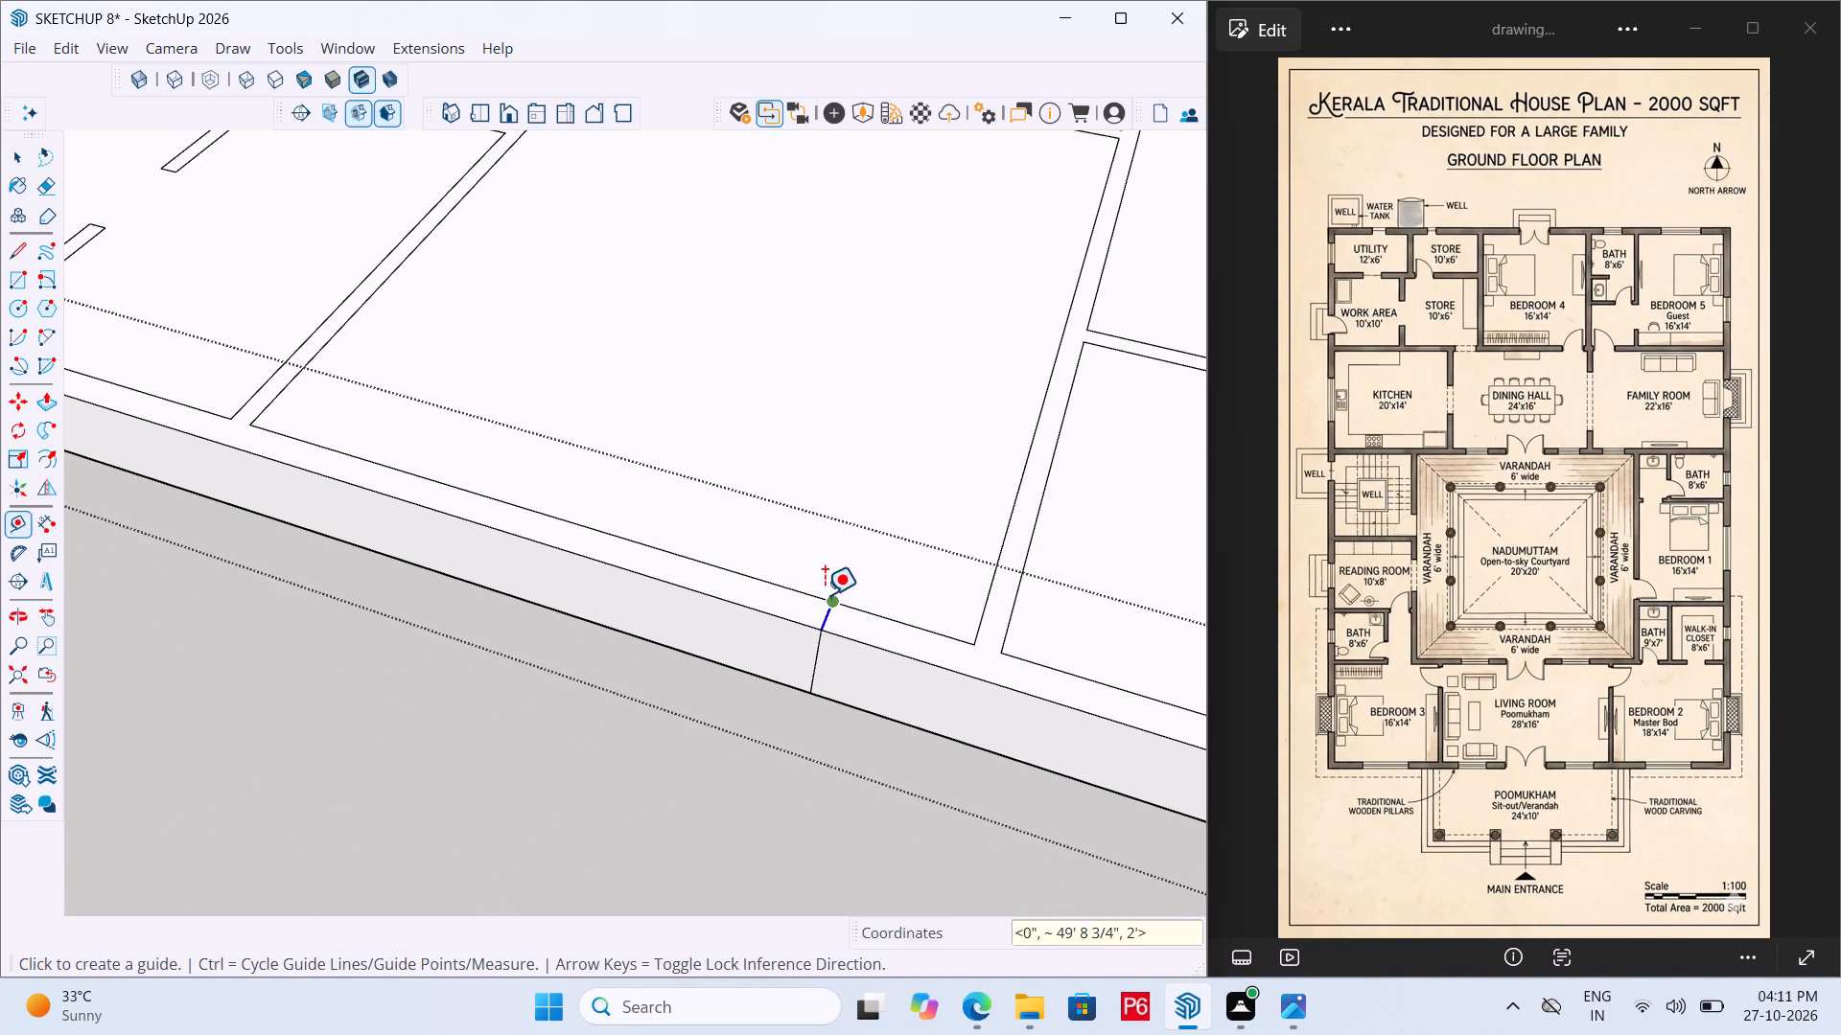
Place a guide 4' from the line across the kitchen's outer wall strip, and draw a second line across the strip along it.
scroll(825, 594, up, 5)
click(821, 630)
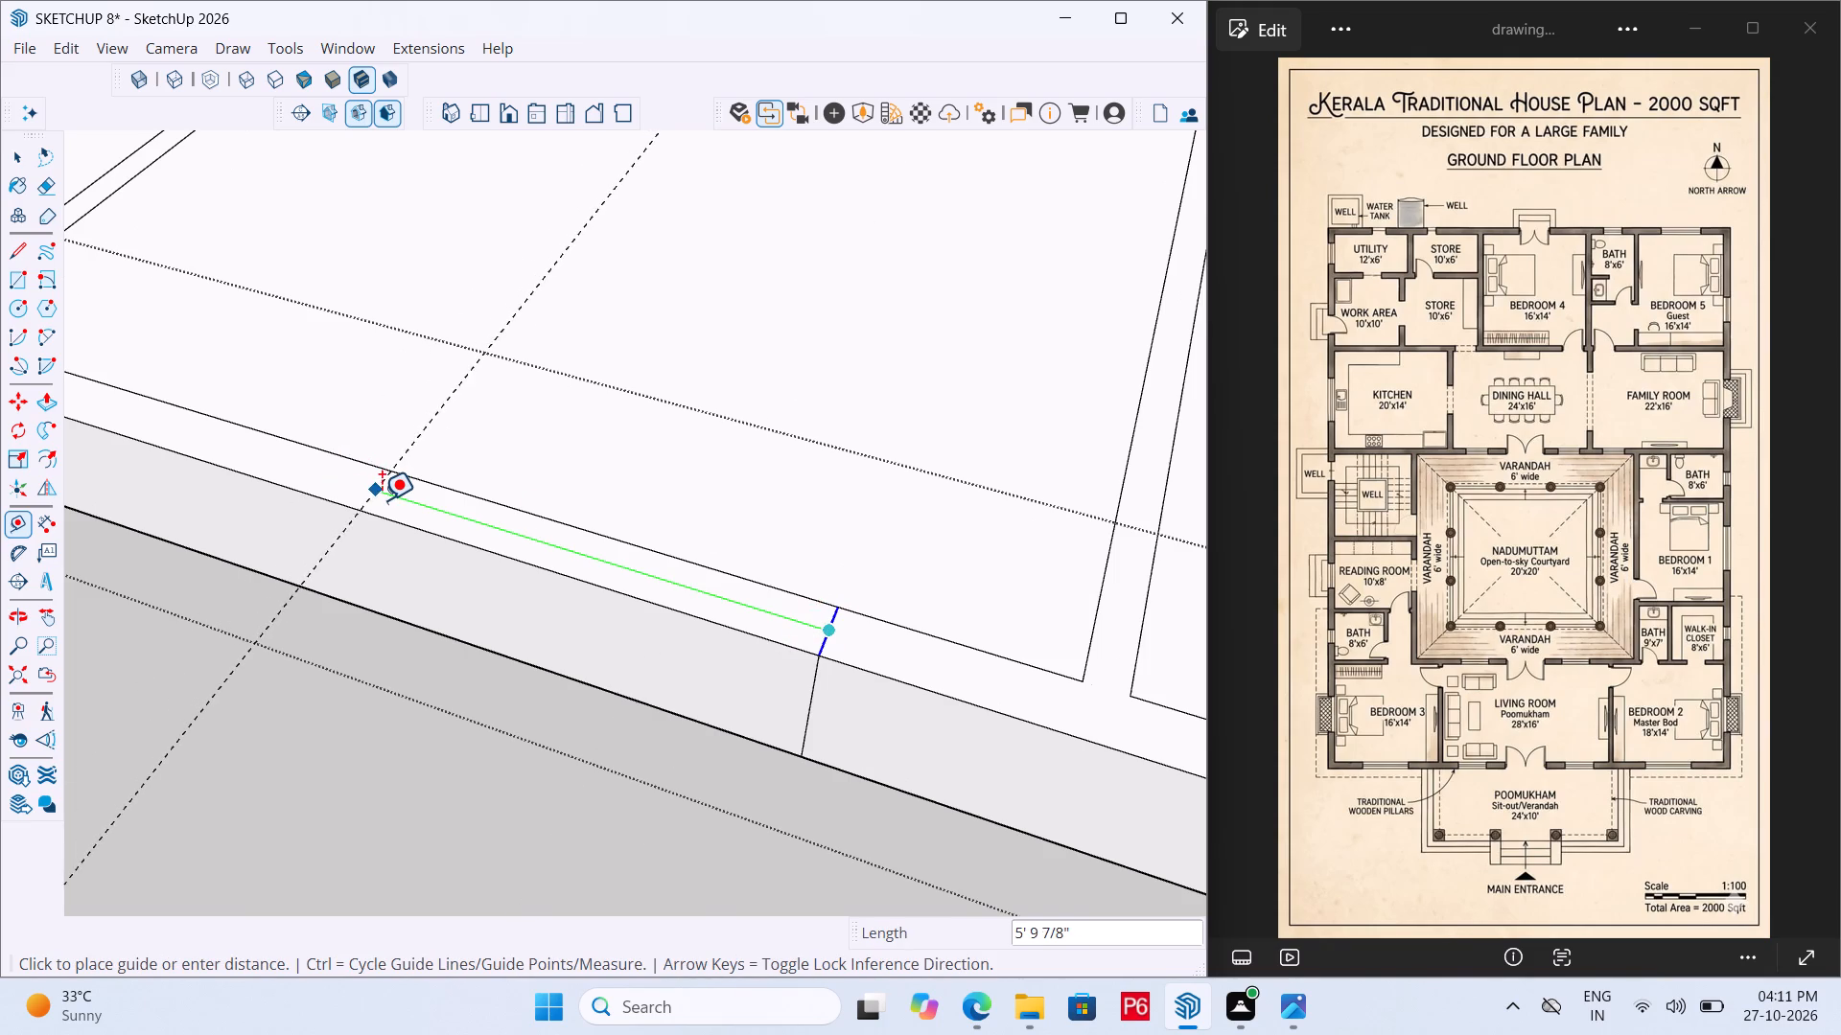
text(4')
key(Return)
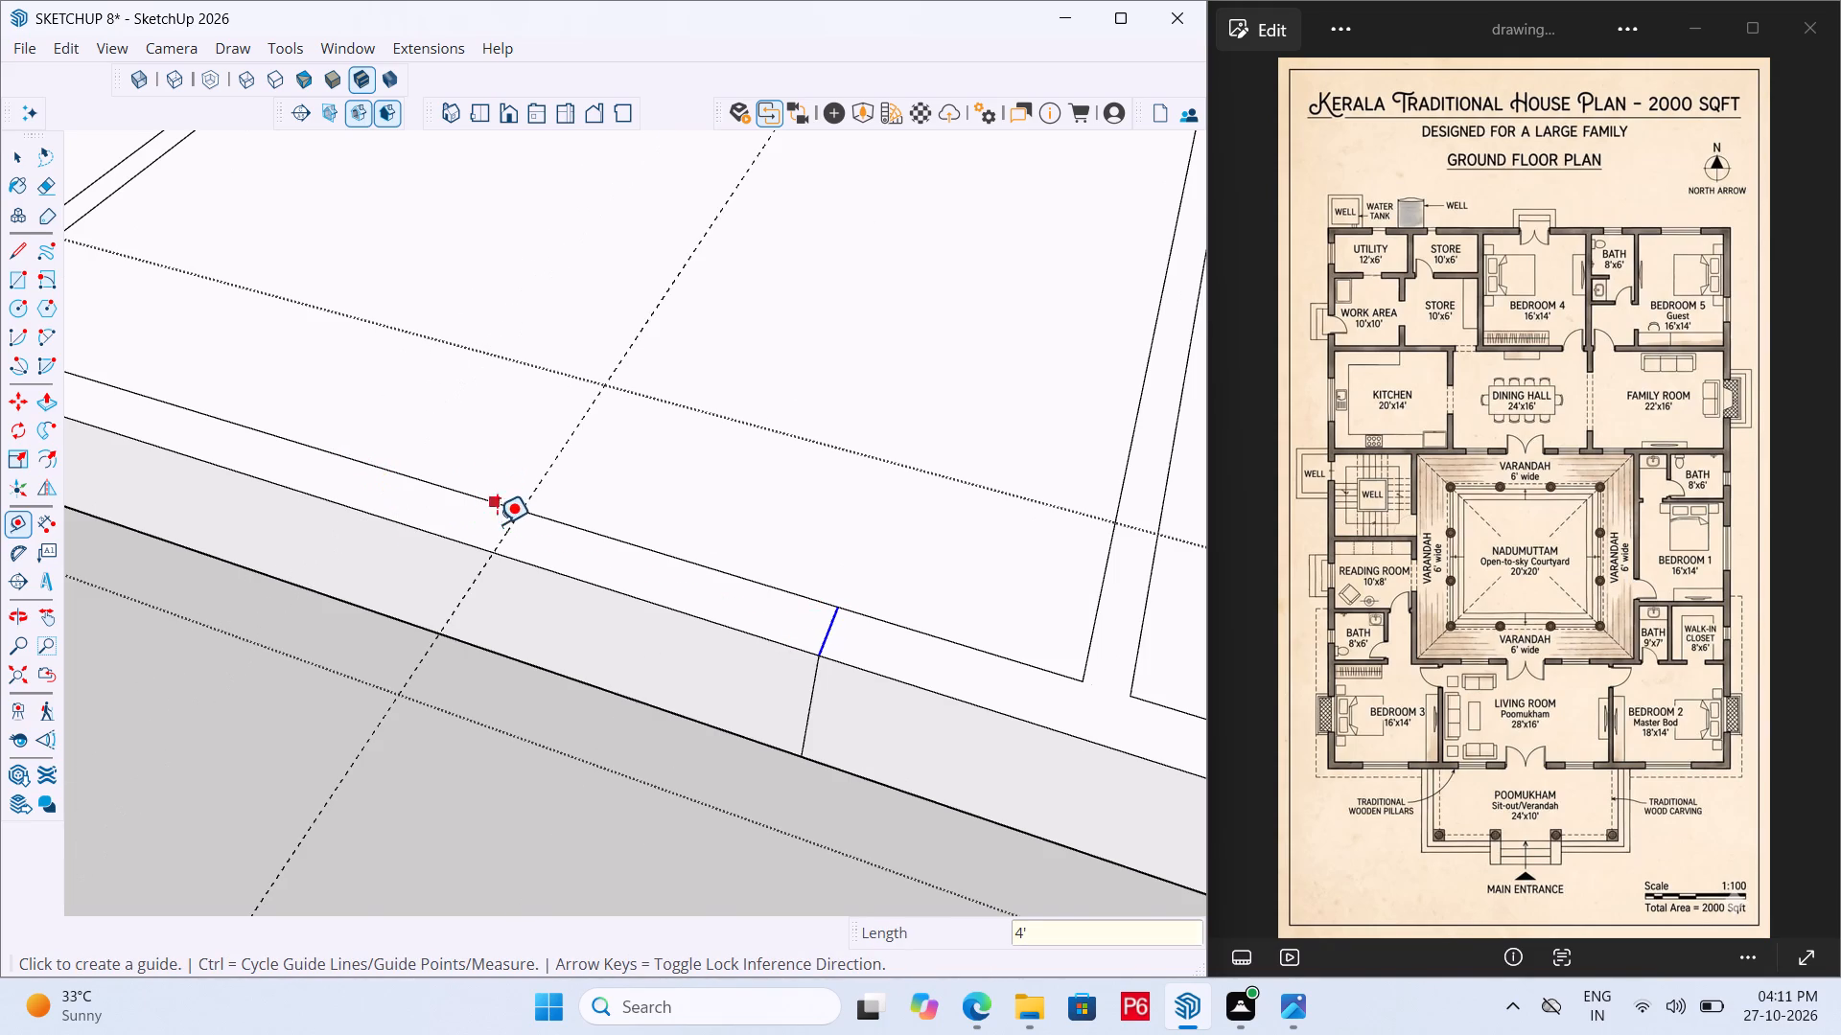
key(l)
scroll(499, 531, up, 3)
click(536, 500)
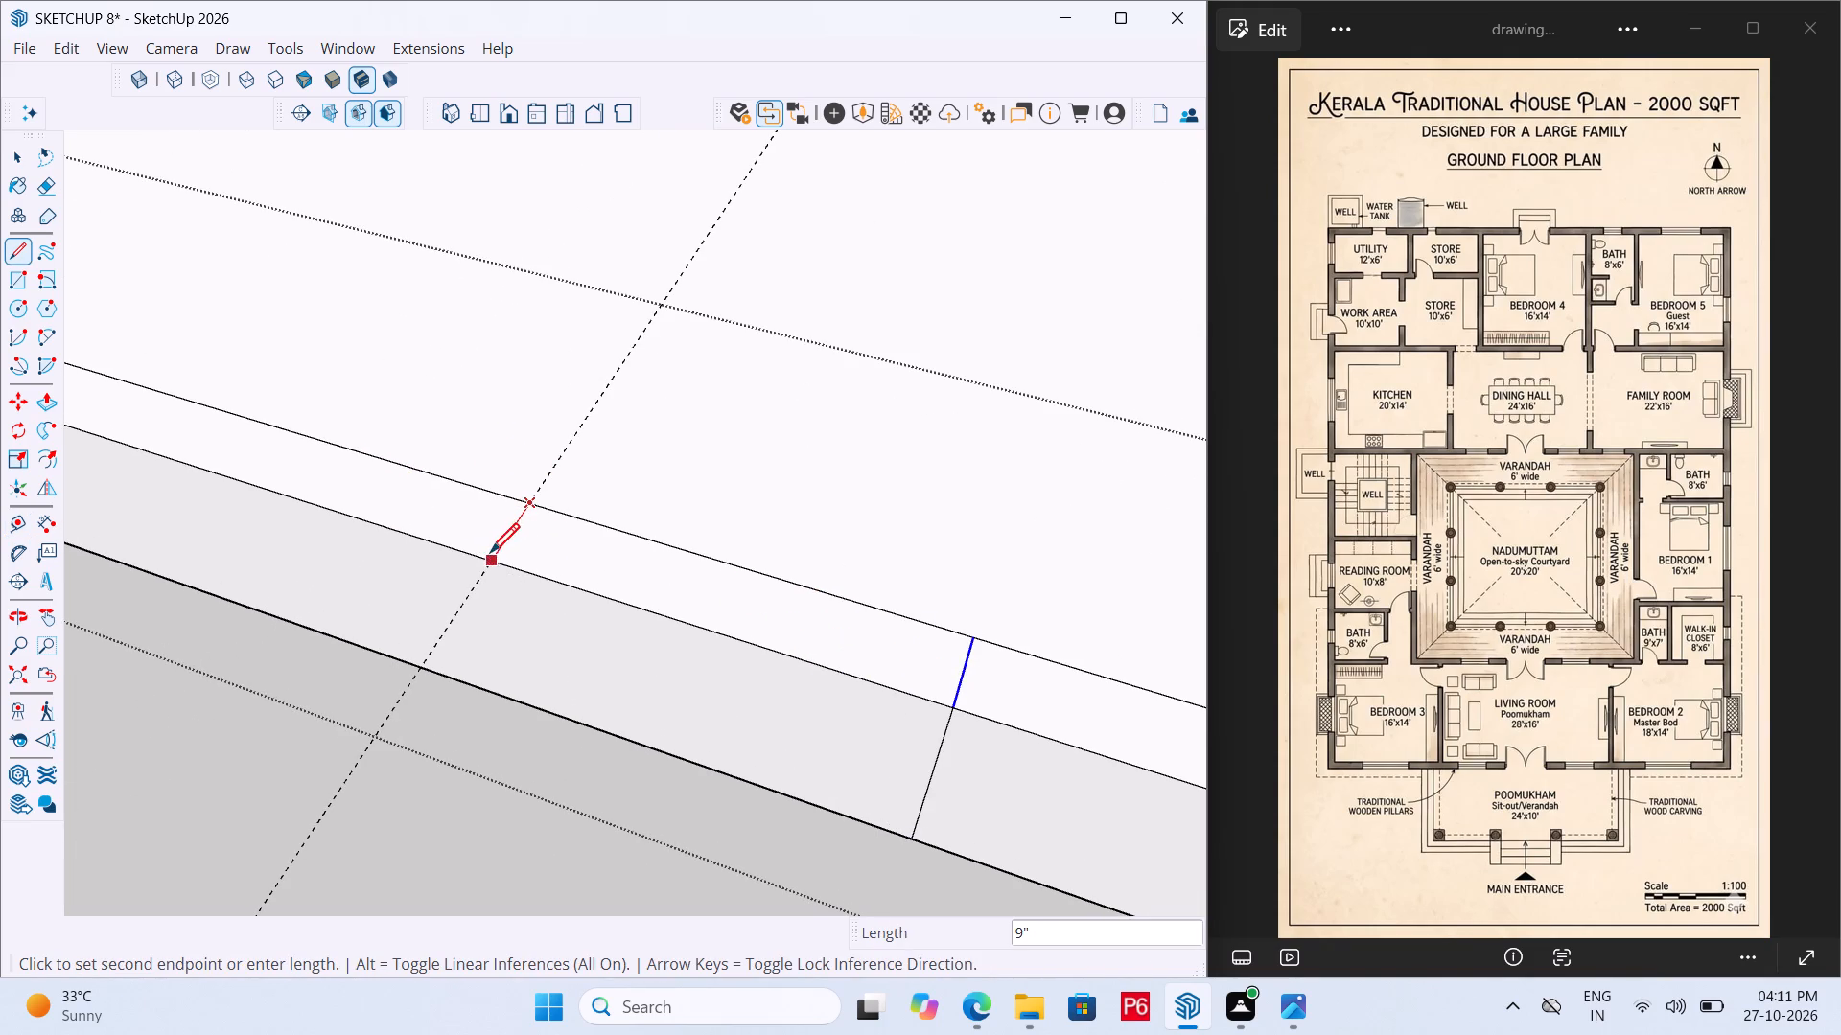
click(498, 557)
Save the model.
key(ctrl+s)
key(ctrl+s)
key(ctrl+s)
key(ctrl+s)
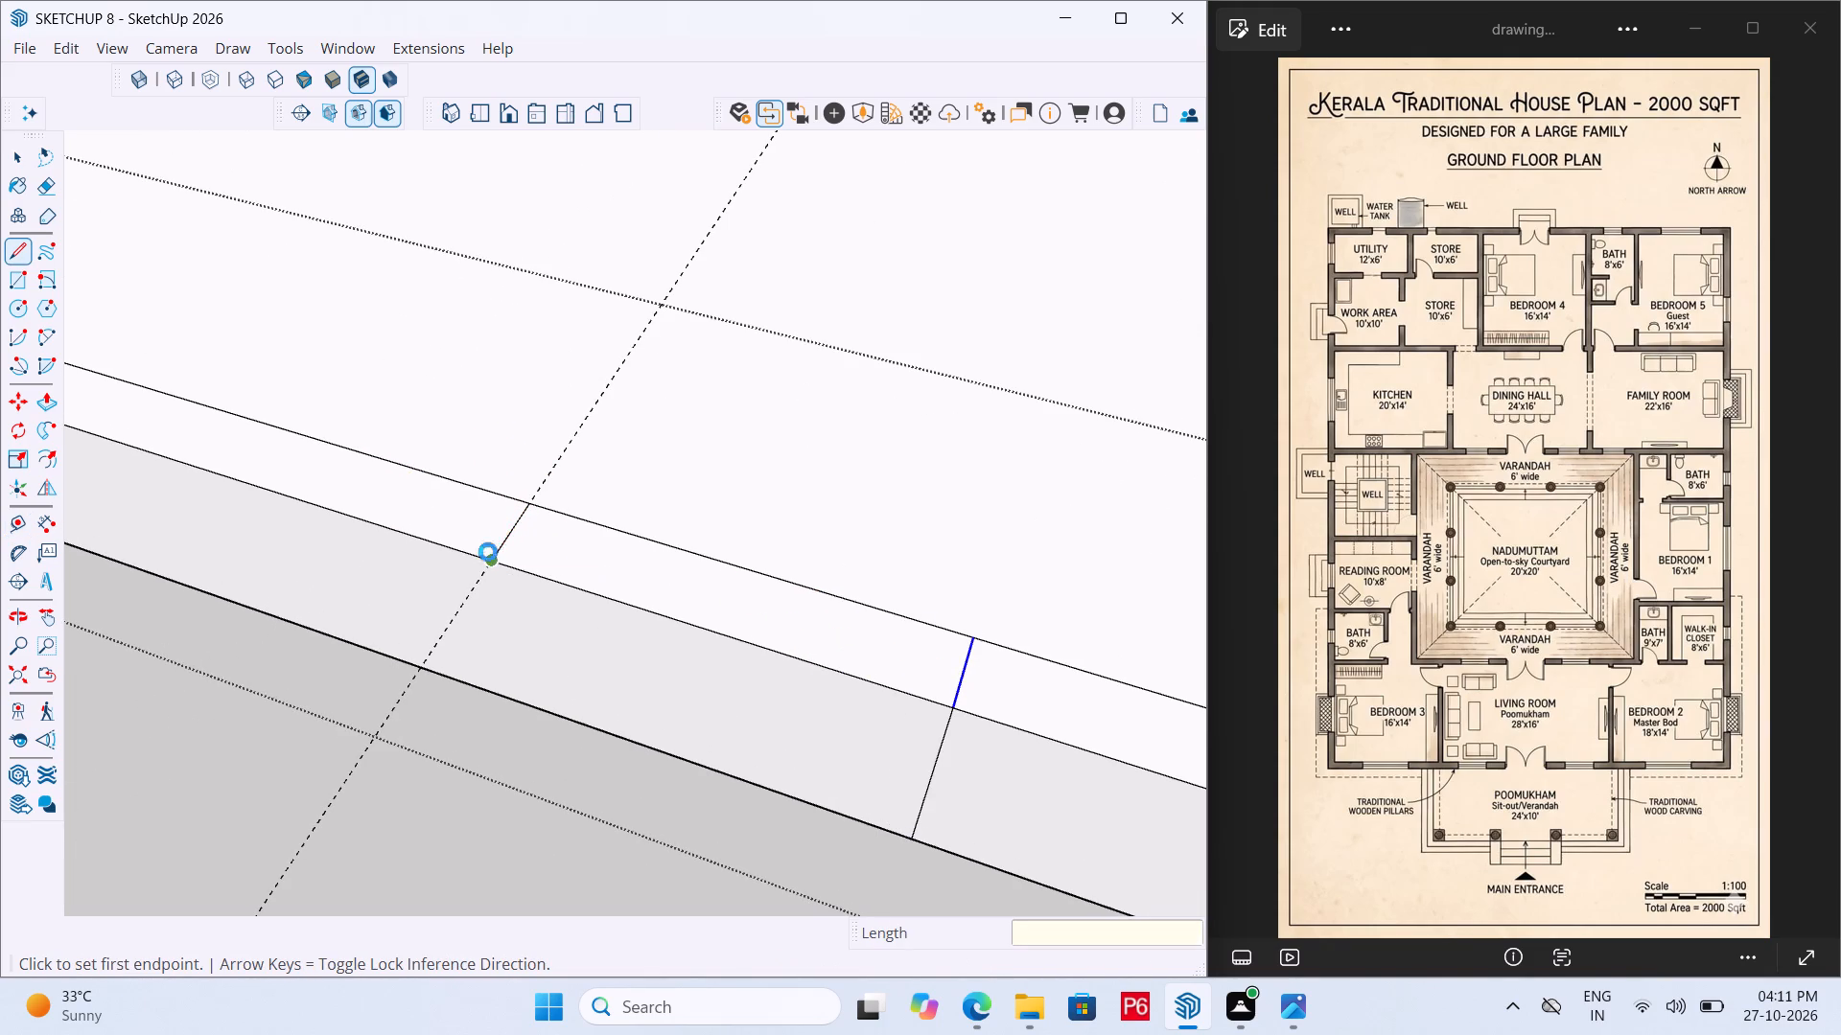
Erase the 4' construction guide crossing the kitchen's outer wall strip.
ctrl+scroll(488, 552, down, 3)
key(e)
drag(582, 448, 572, 431)
click(559, 415)
scroll(537, 354, down, 3)
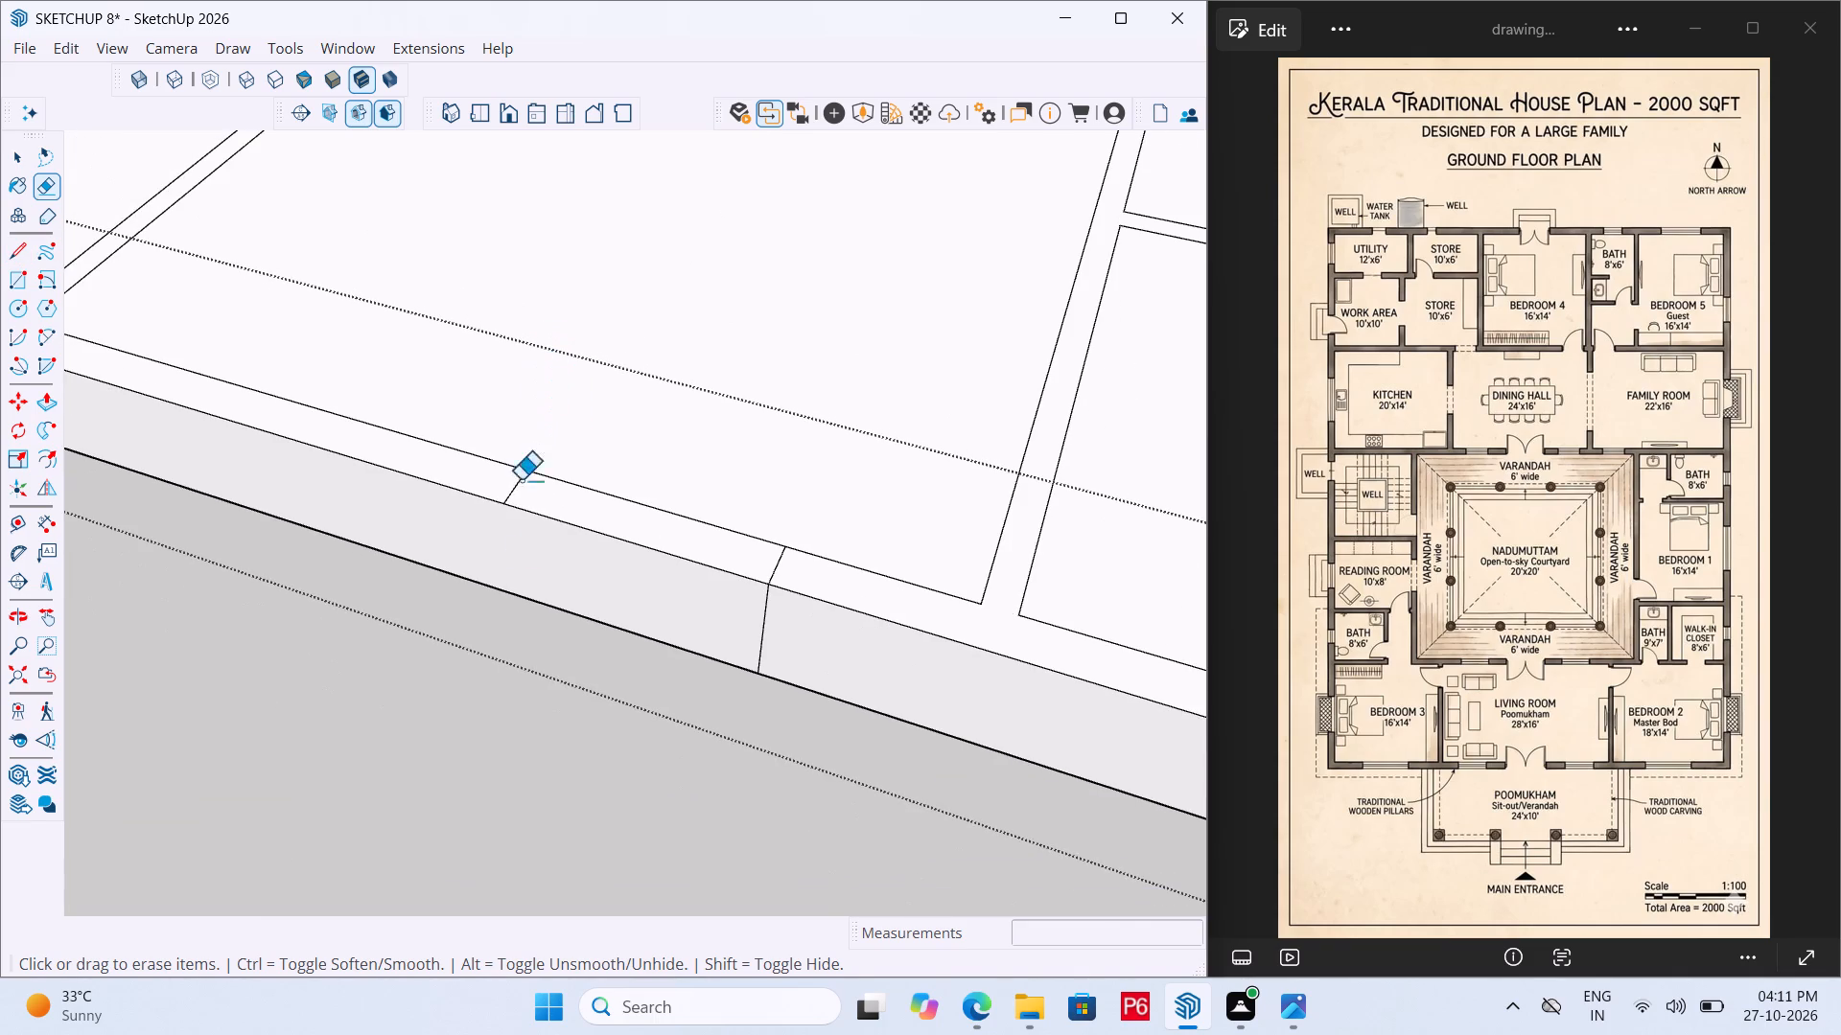
Draw a 2' line from the second cross line's outer end down the outer side face to the base.
key(l)
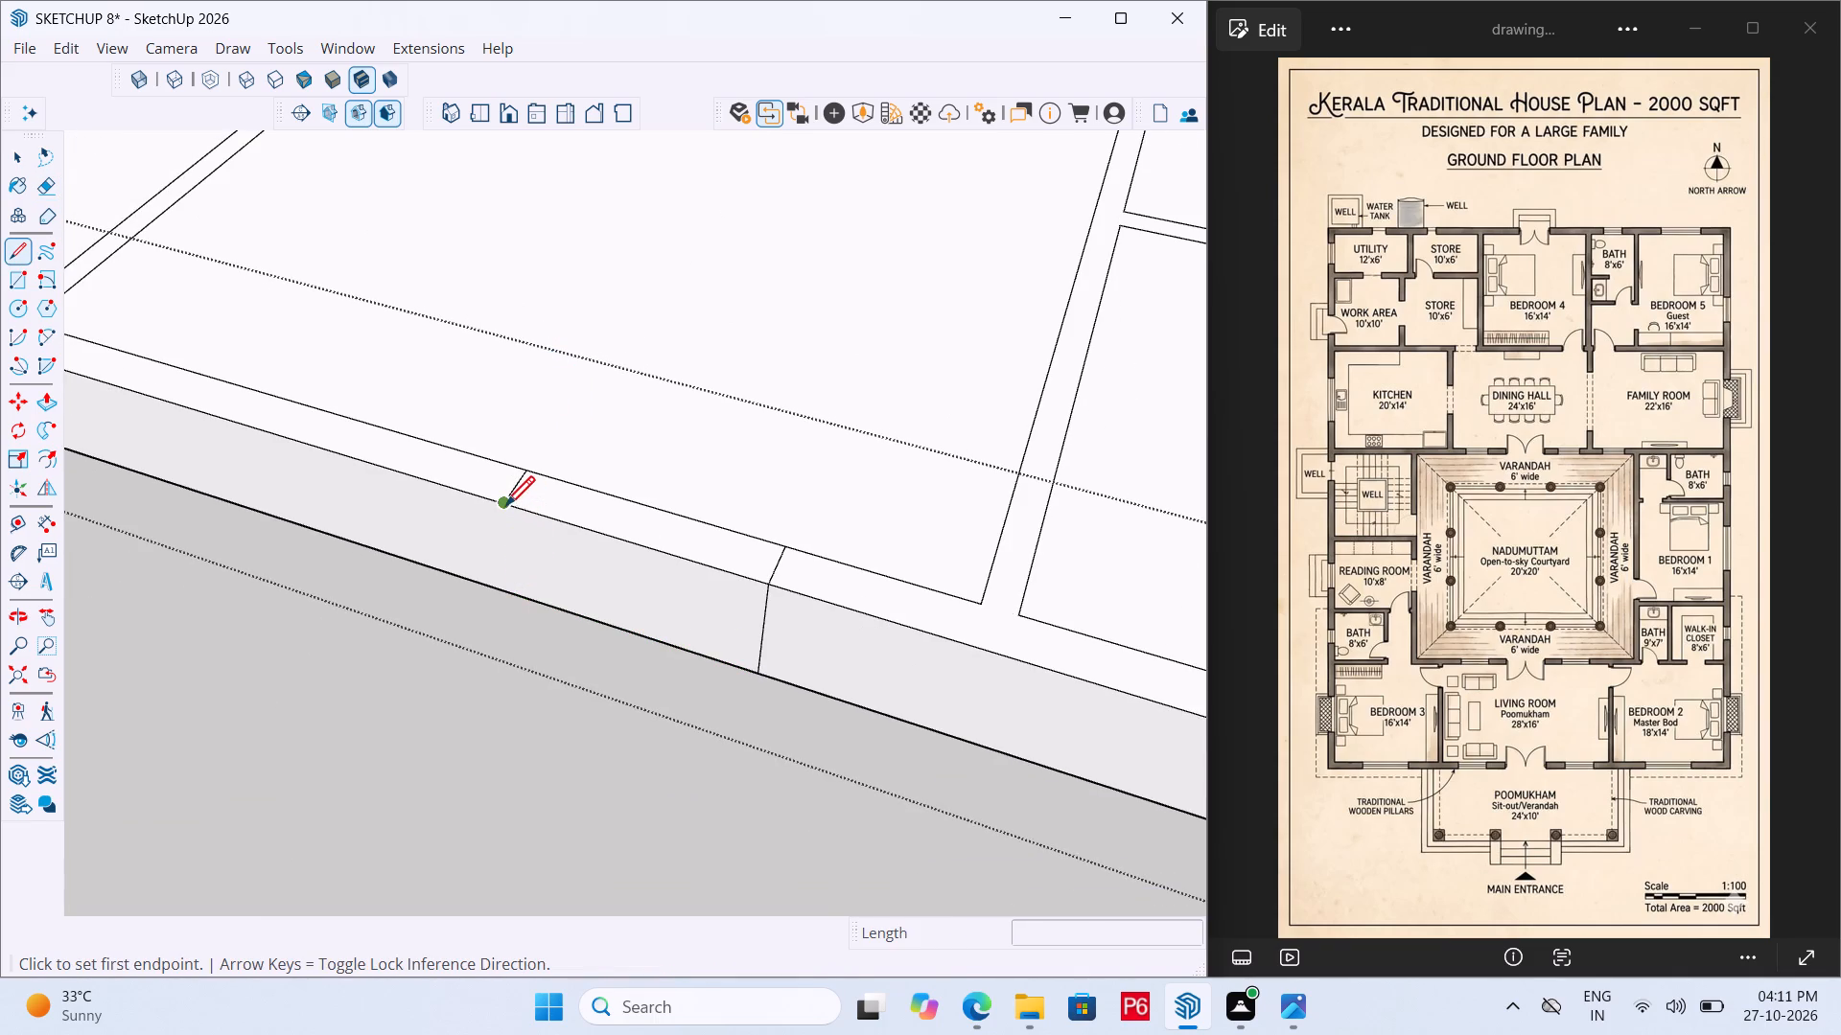
click(505, 509)
click(516, 596)
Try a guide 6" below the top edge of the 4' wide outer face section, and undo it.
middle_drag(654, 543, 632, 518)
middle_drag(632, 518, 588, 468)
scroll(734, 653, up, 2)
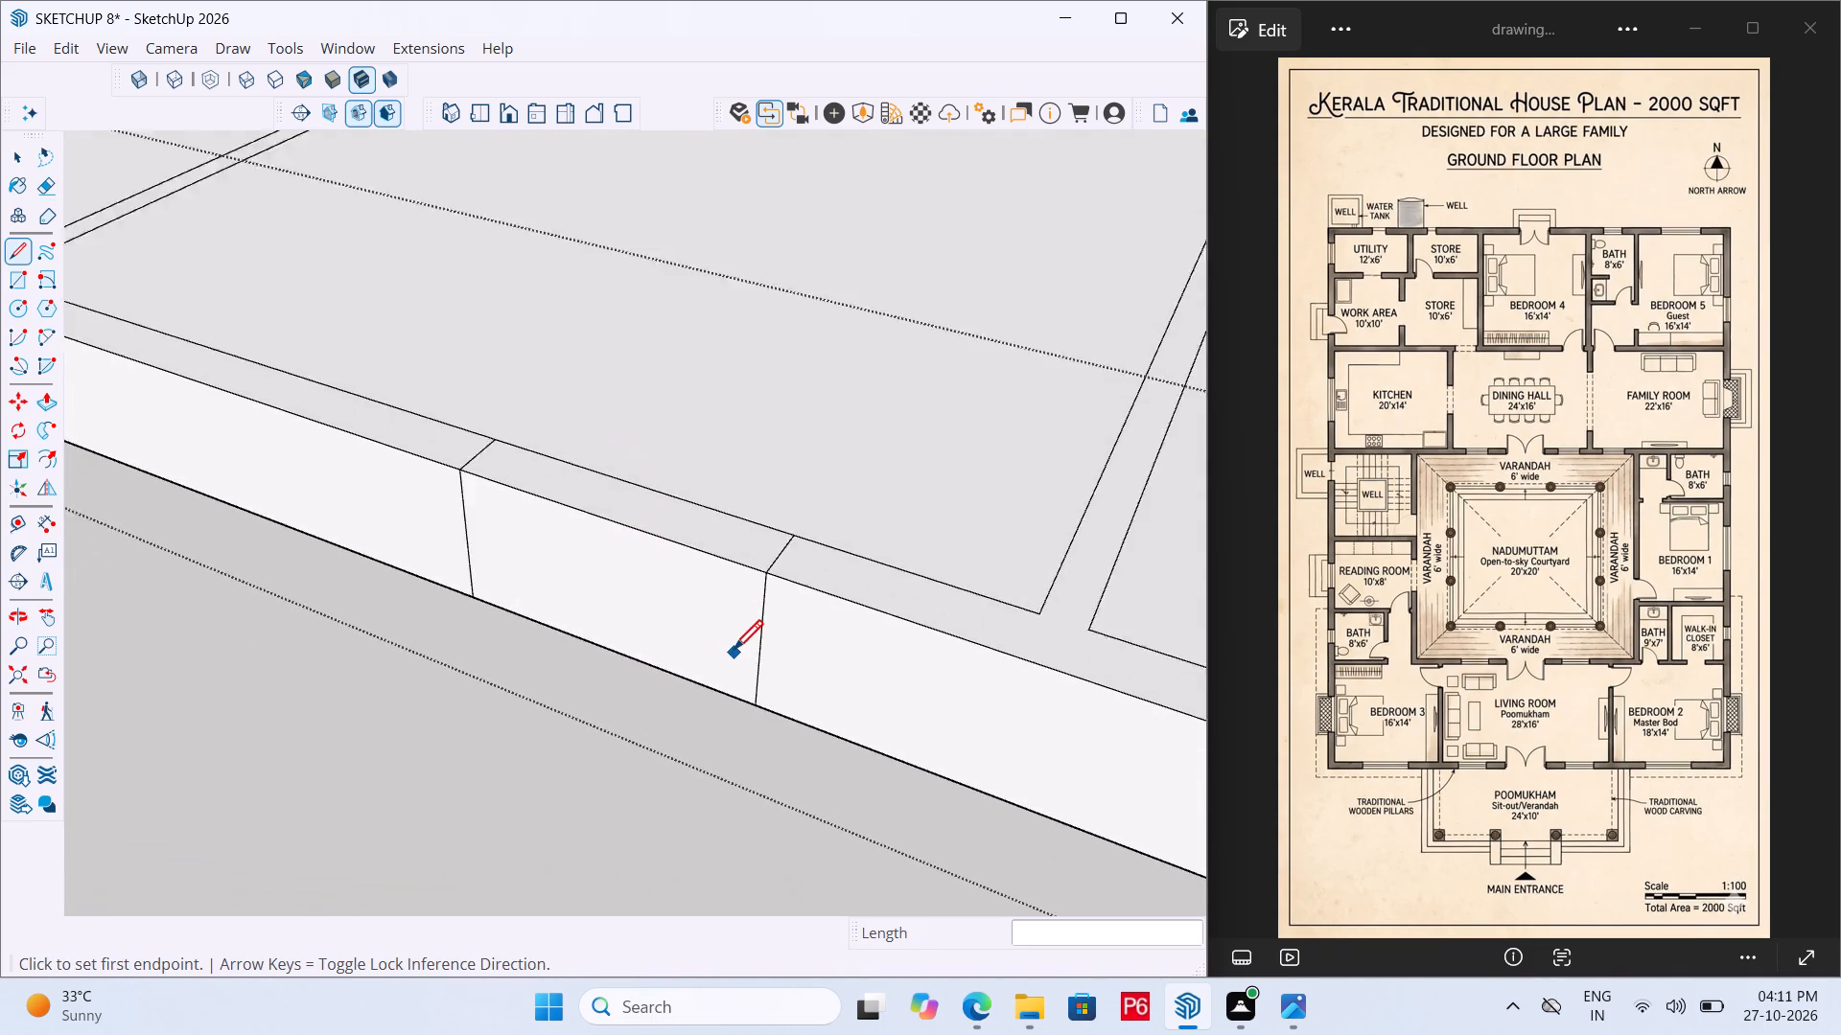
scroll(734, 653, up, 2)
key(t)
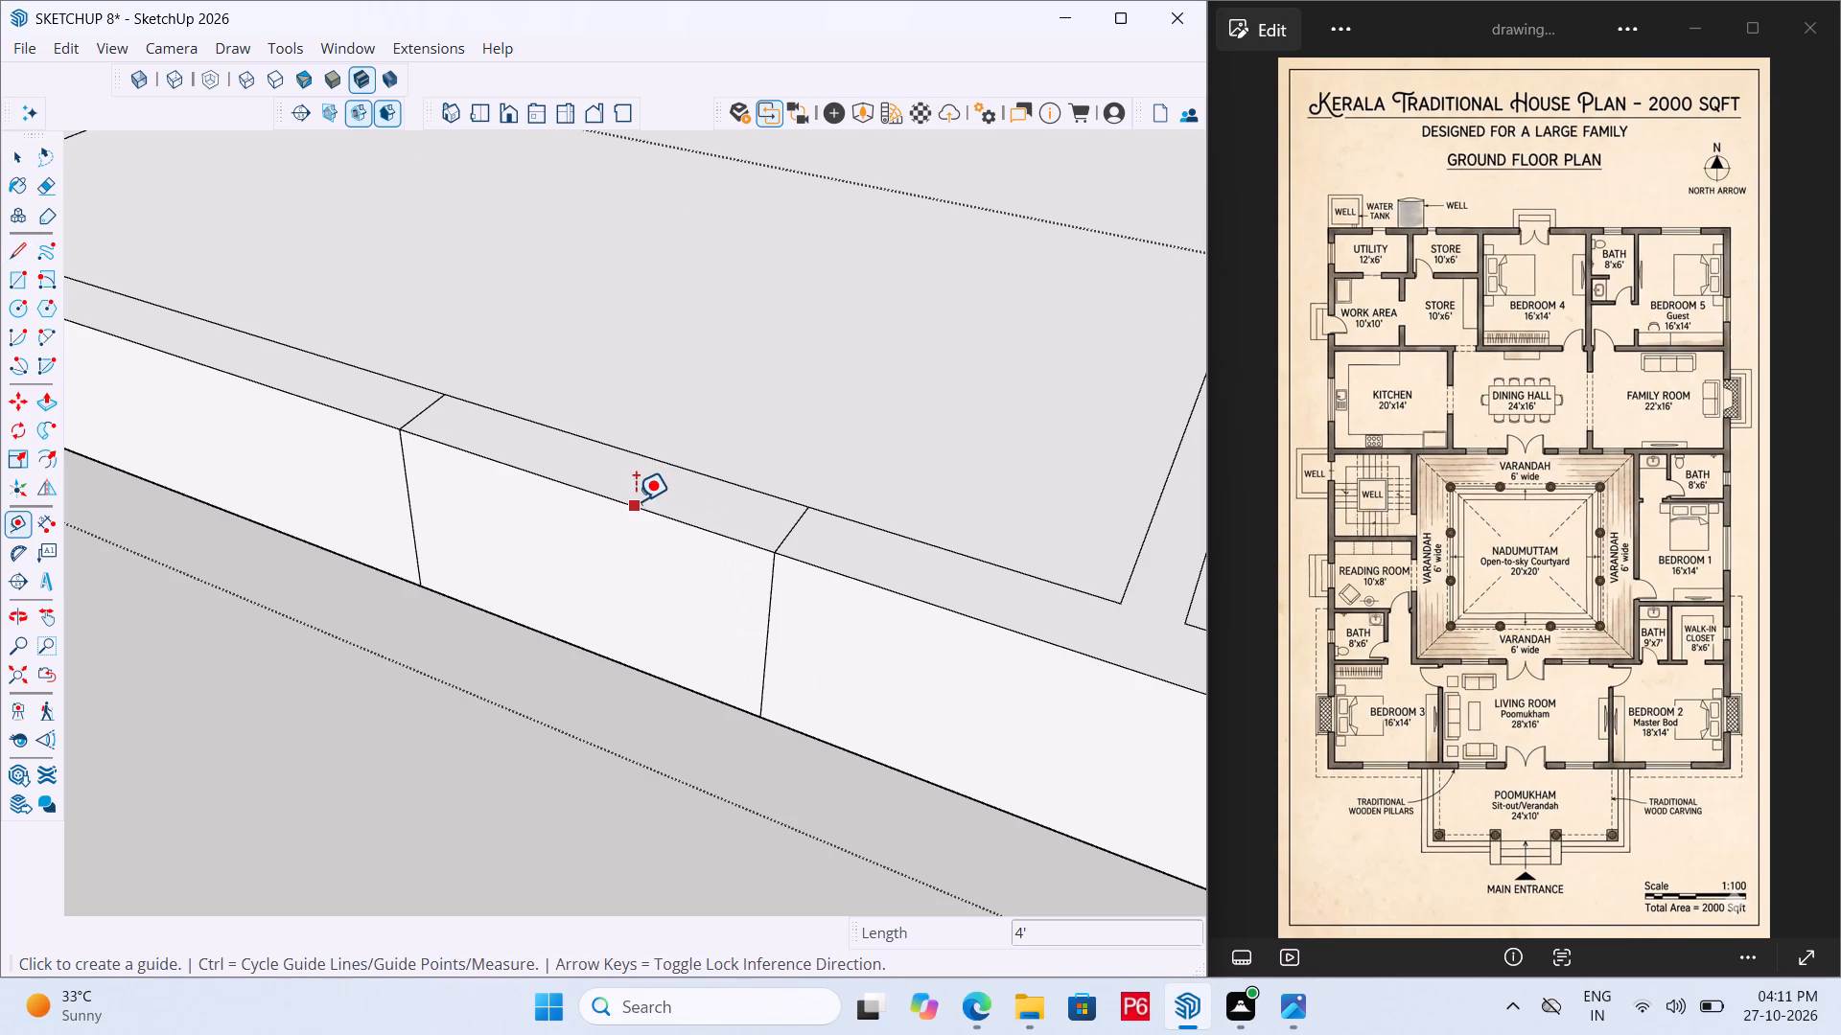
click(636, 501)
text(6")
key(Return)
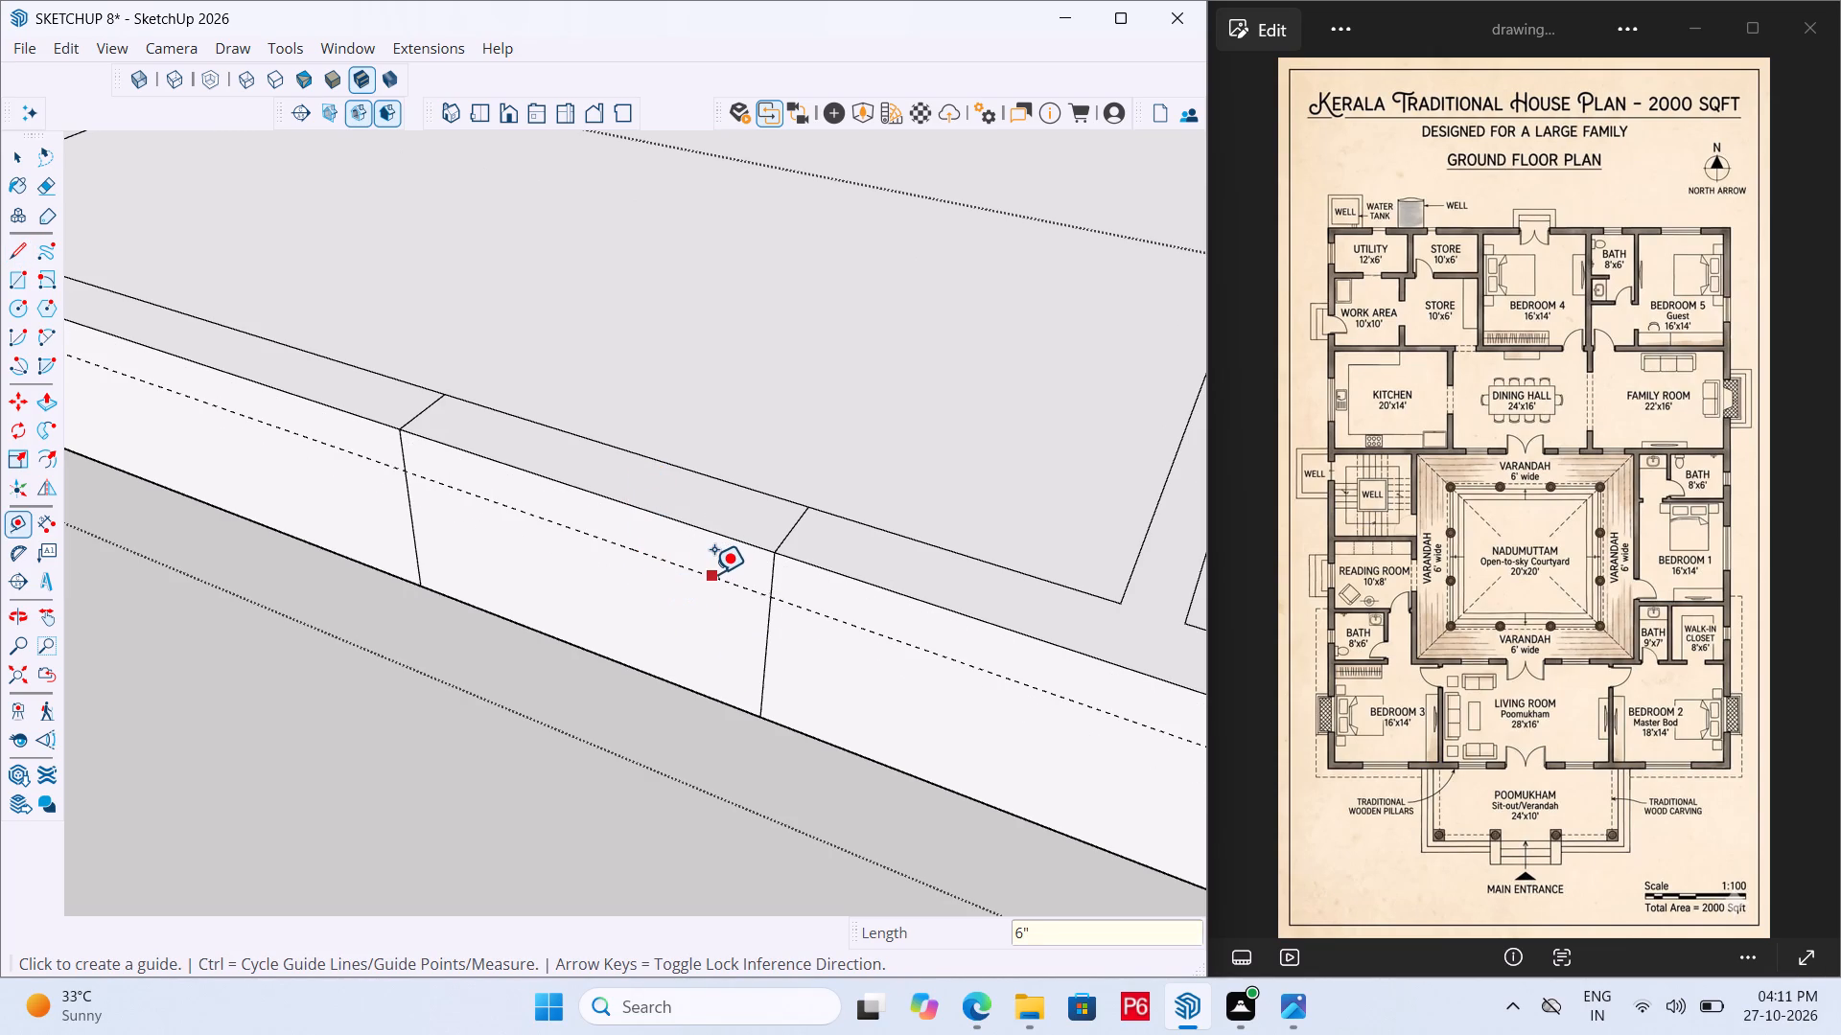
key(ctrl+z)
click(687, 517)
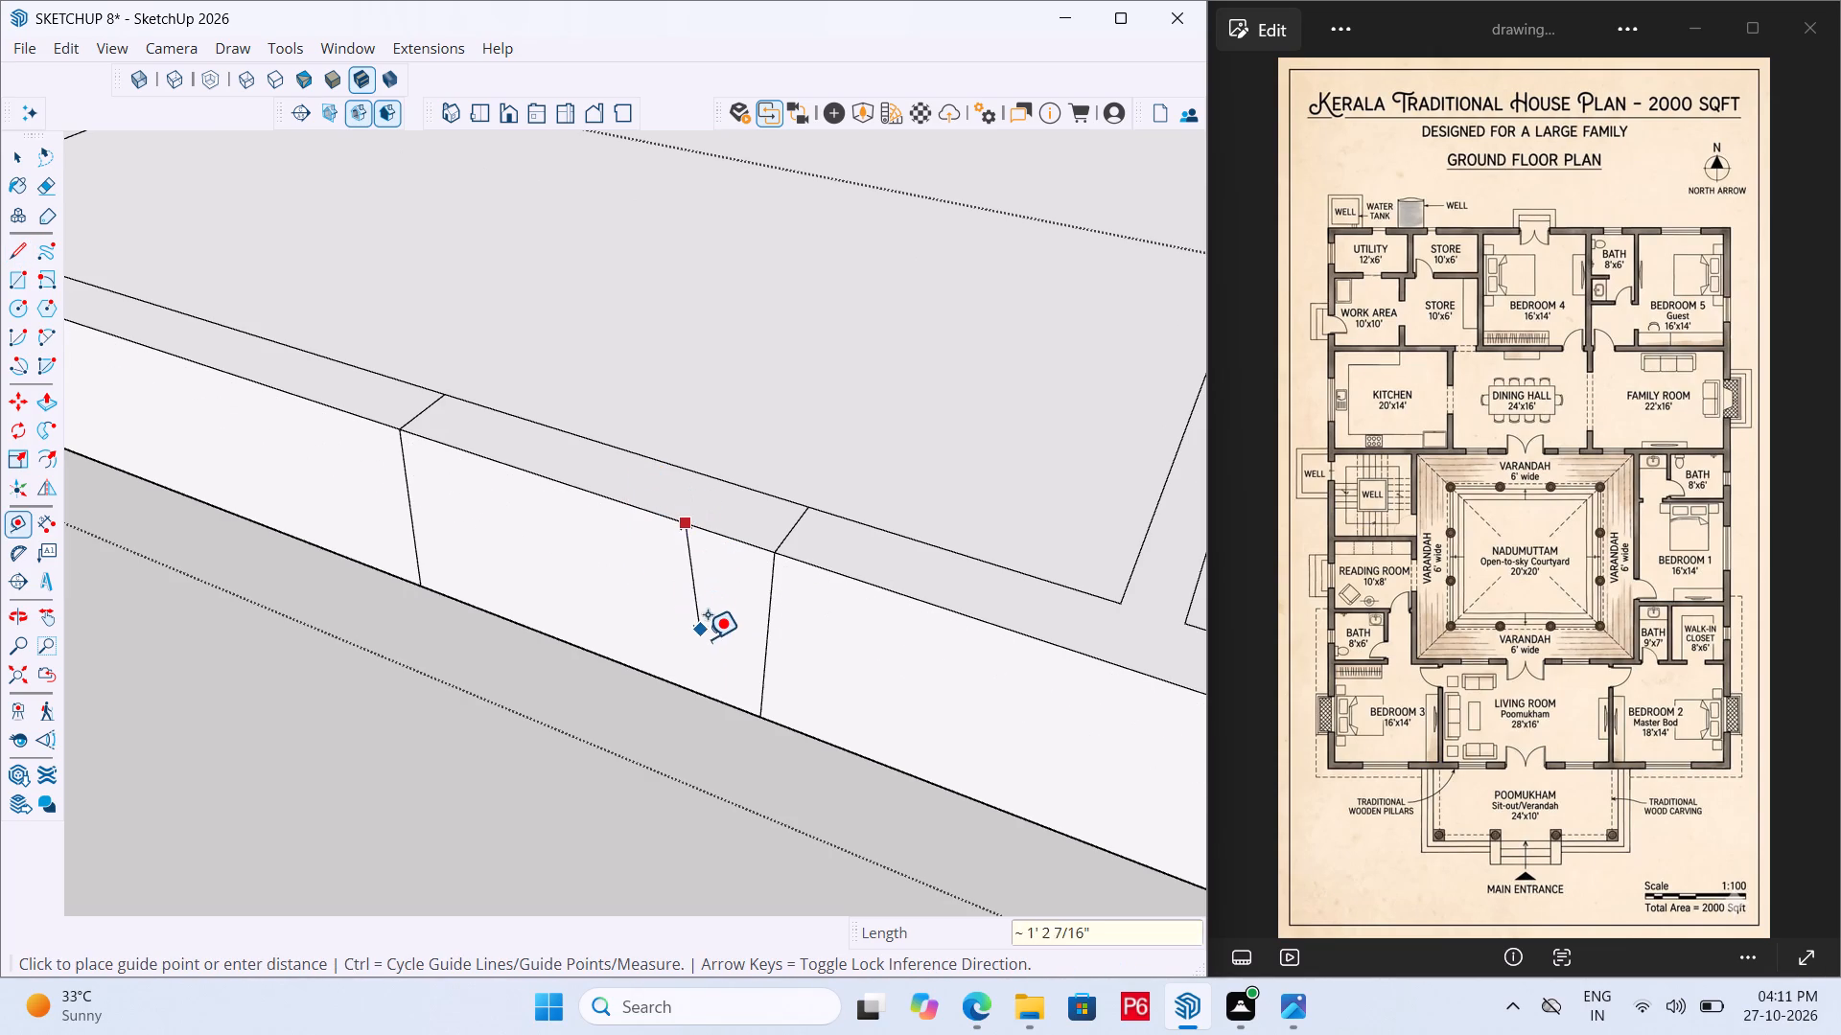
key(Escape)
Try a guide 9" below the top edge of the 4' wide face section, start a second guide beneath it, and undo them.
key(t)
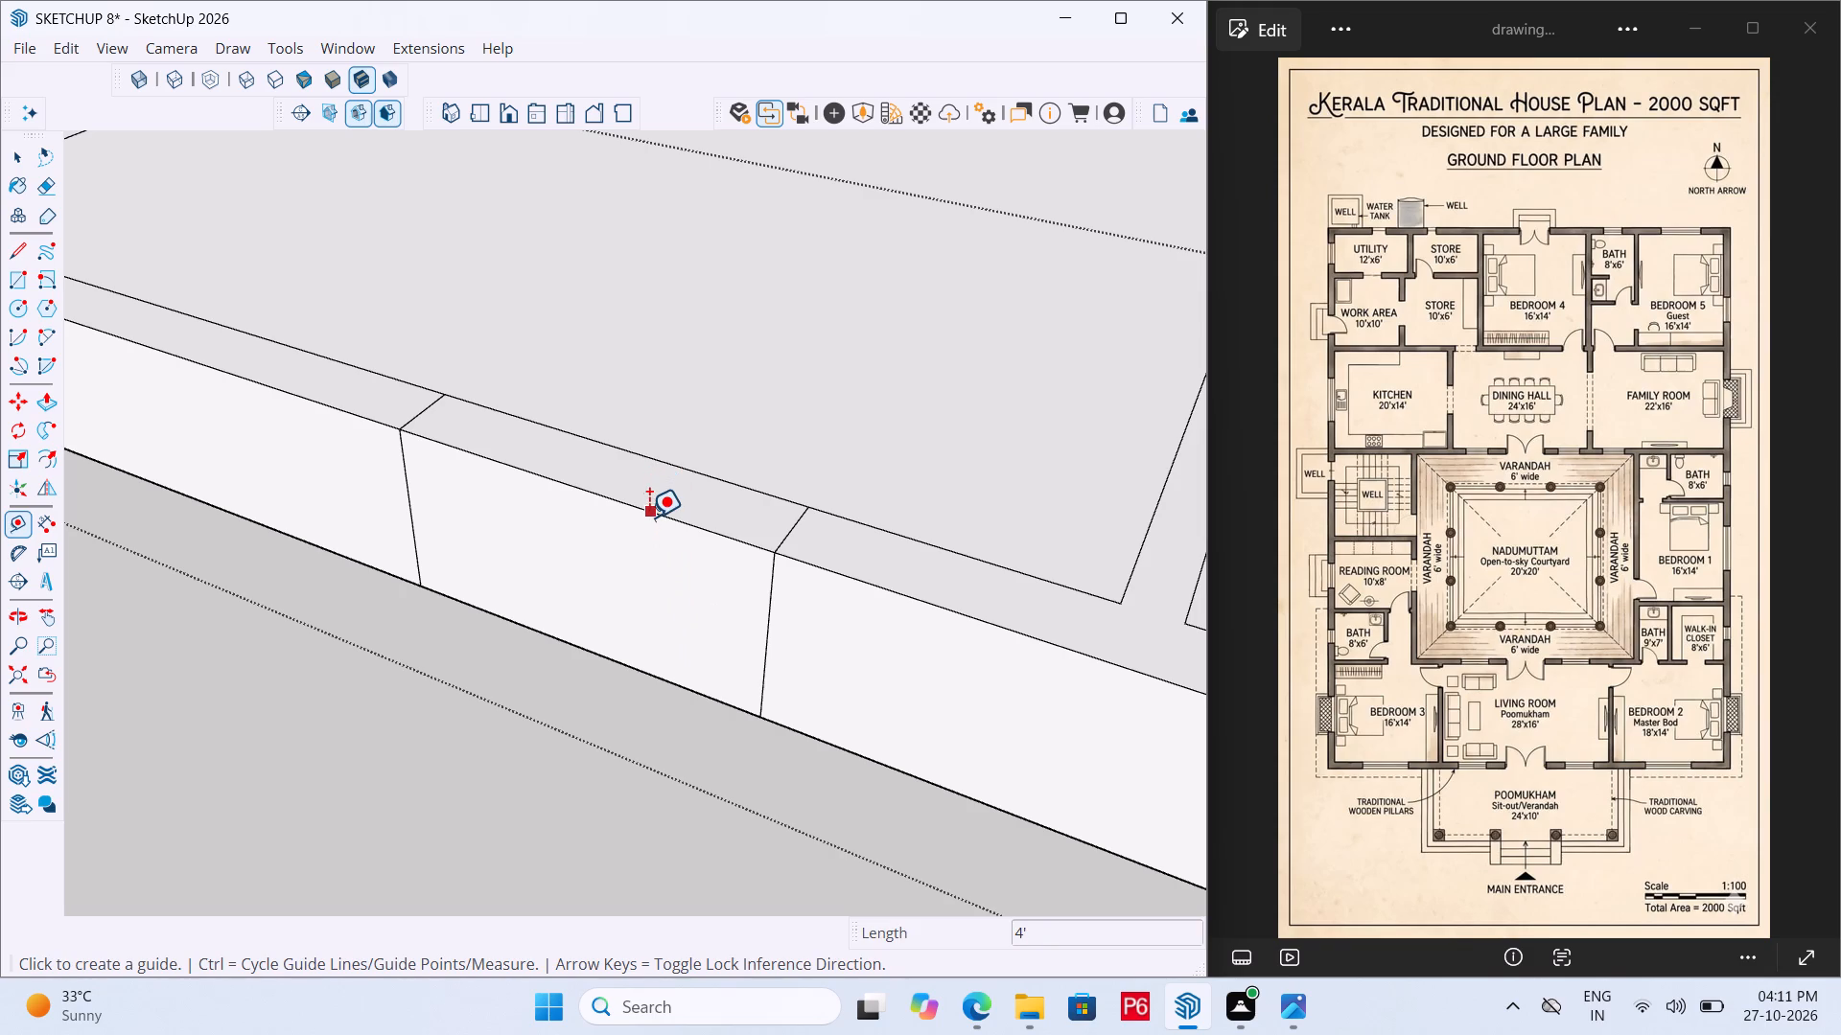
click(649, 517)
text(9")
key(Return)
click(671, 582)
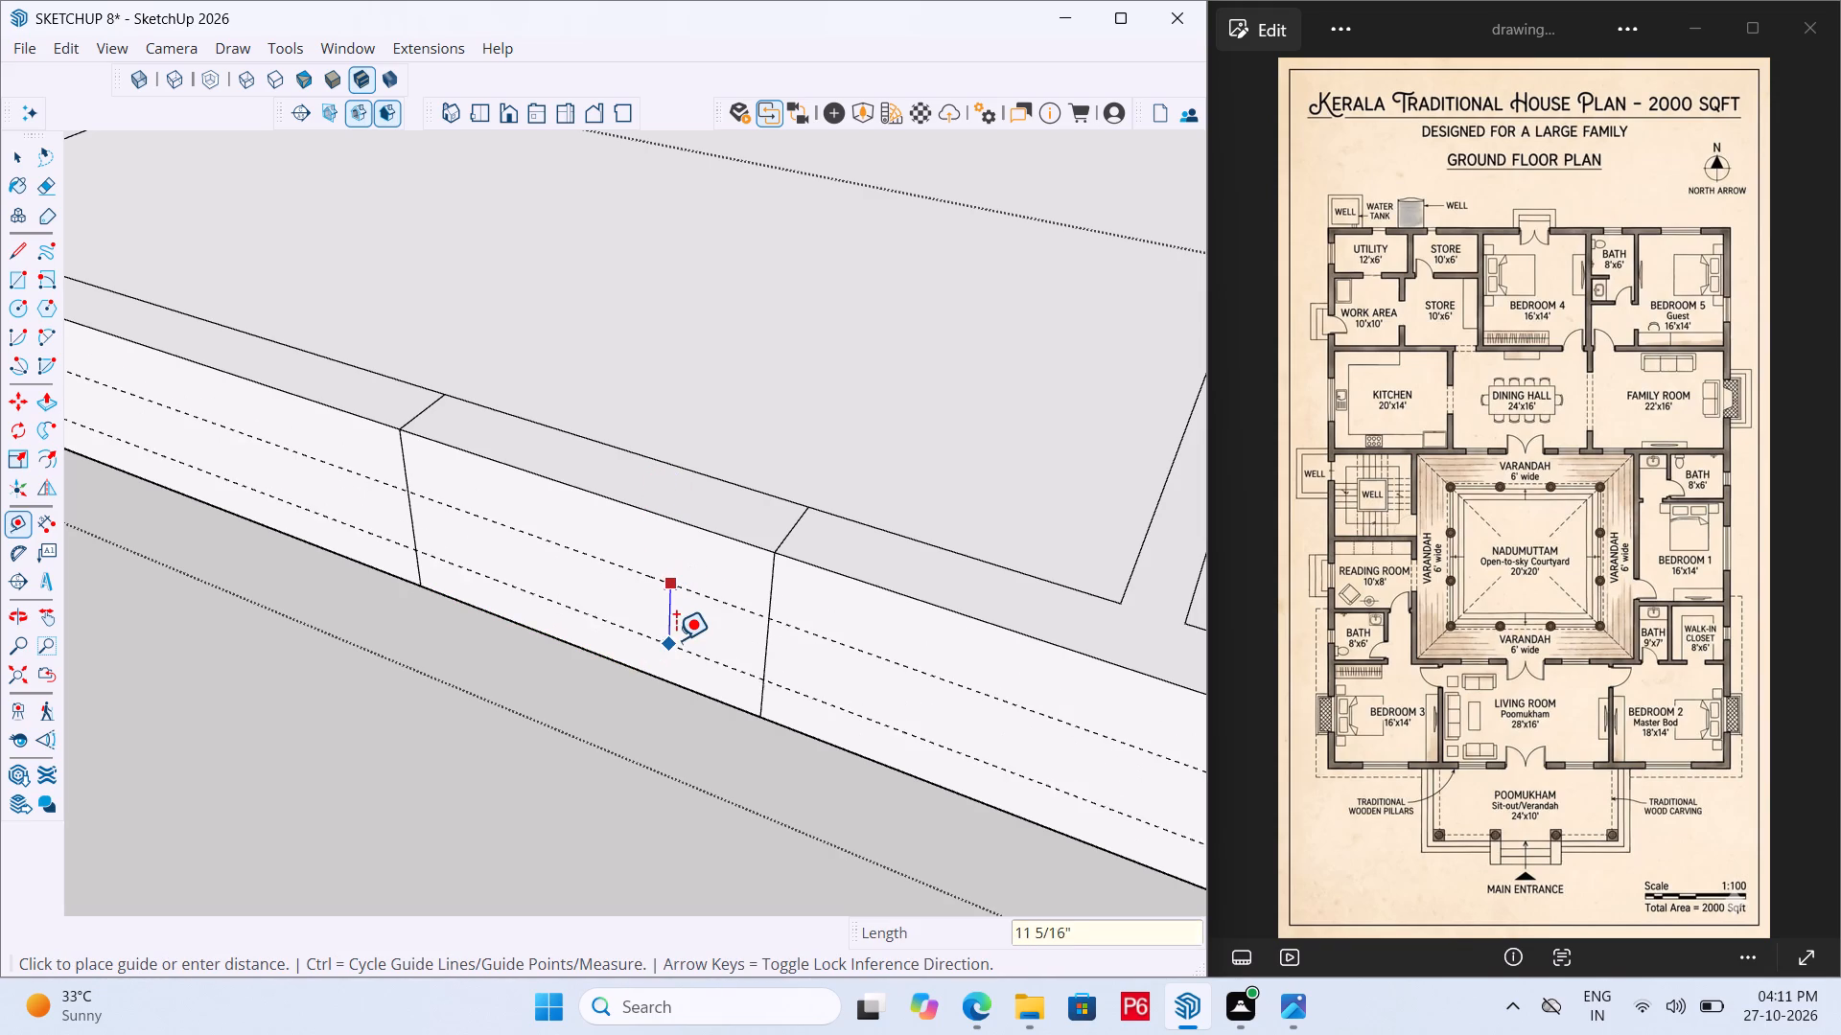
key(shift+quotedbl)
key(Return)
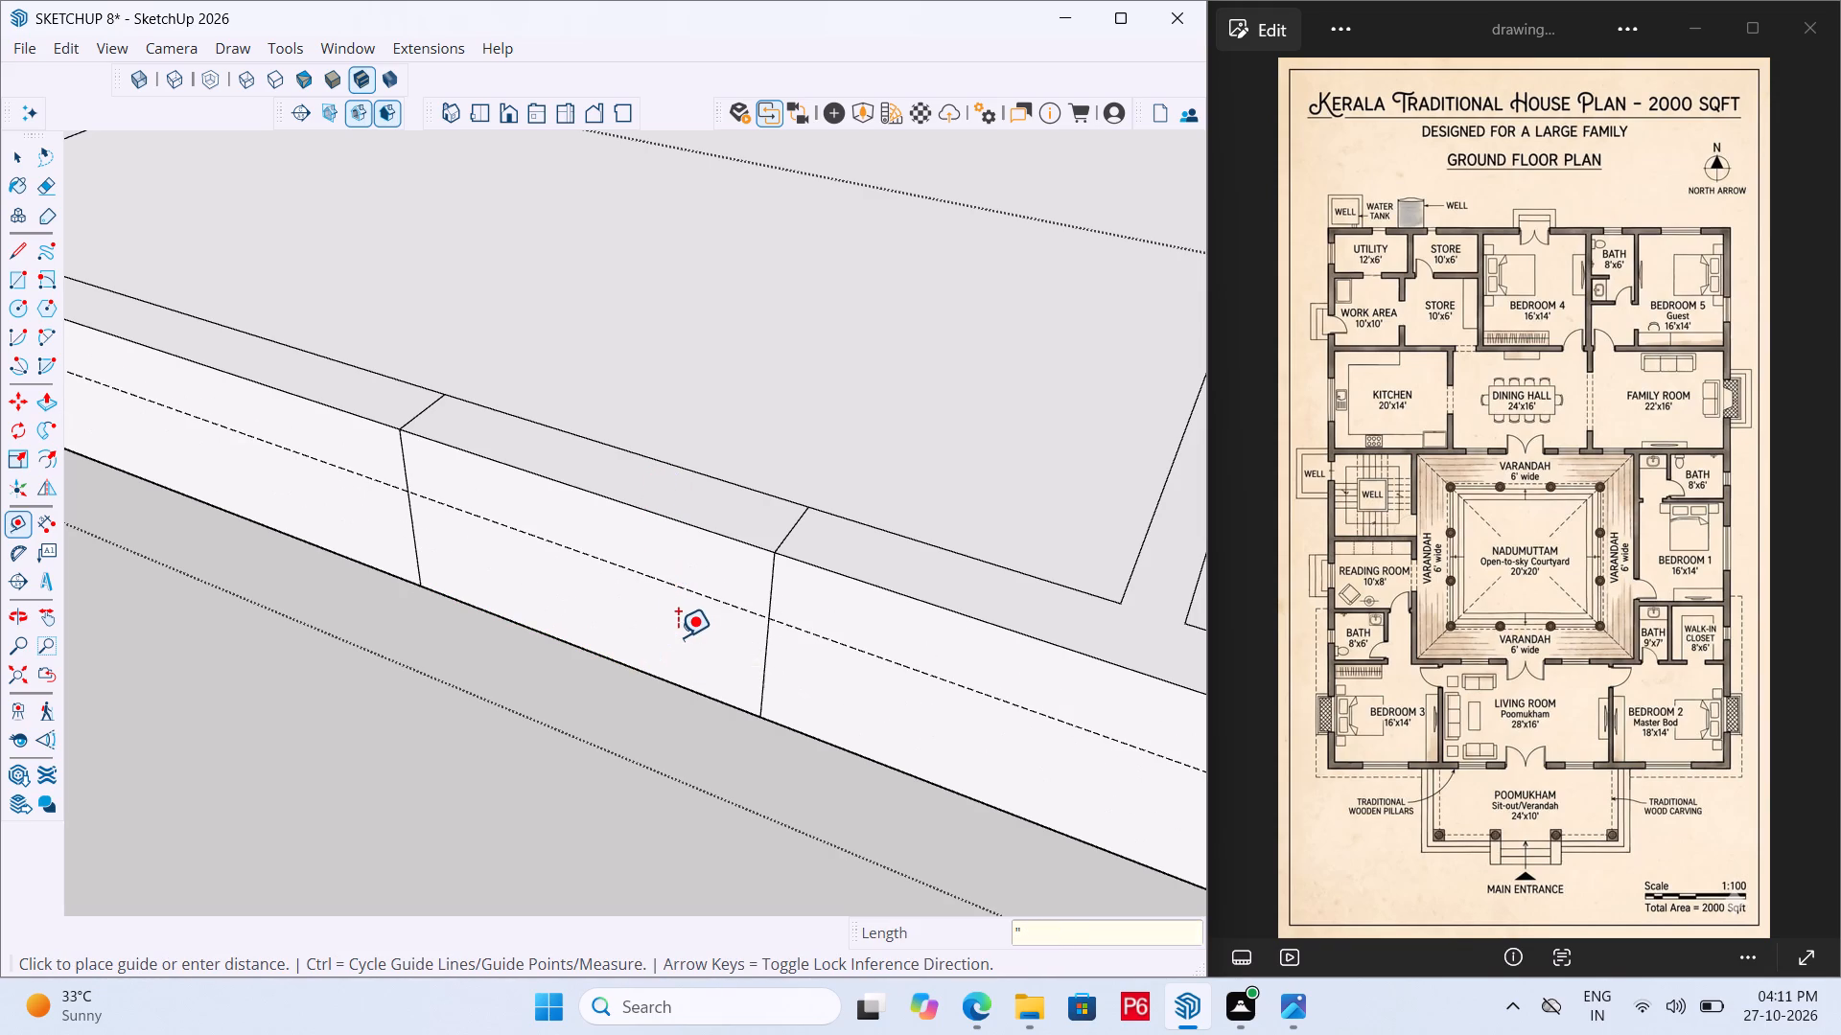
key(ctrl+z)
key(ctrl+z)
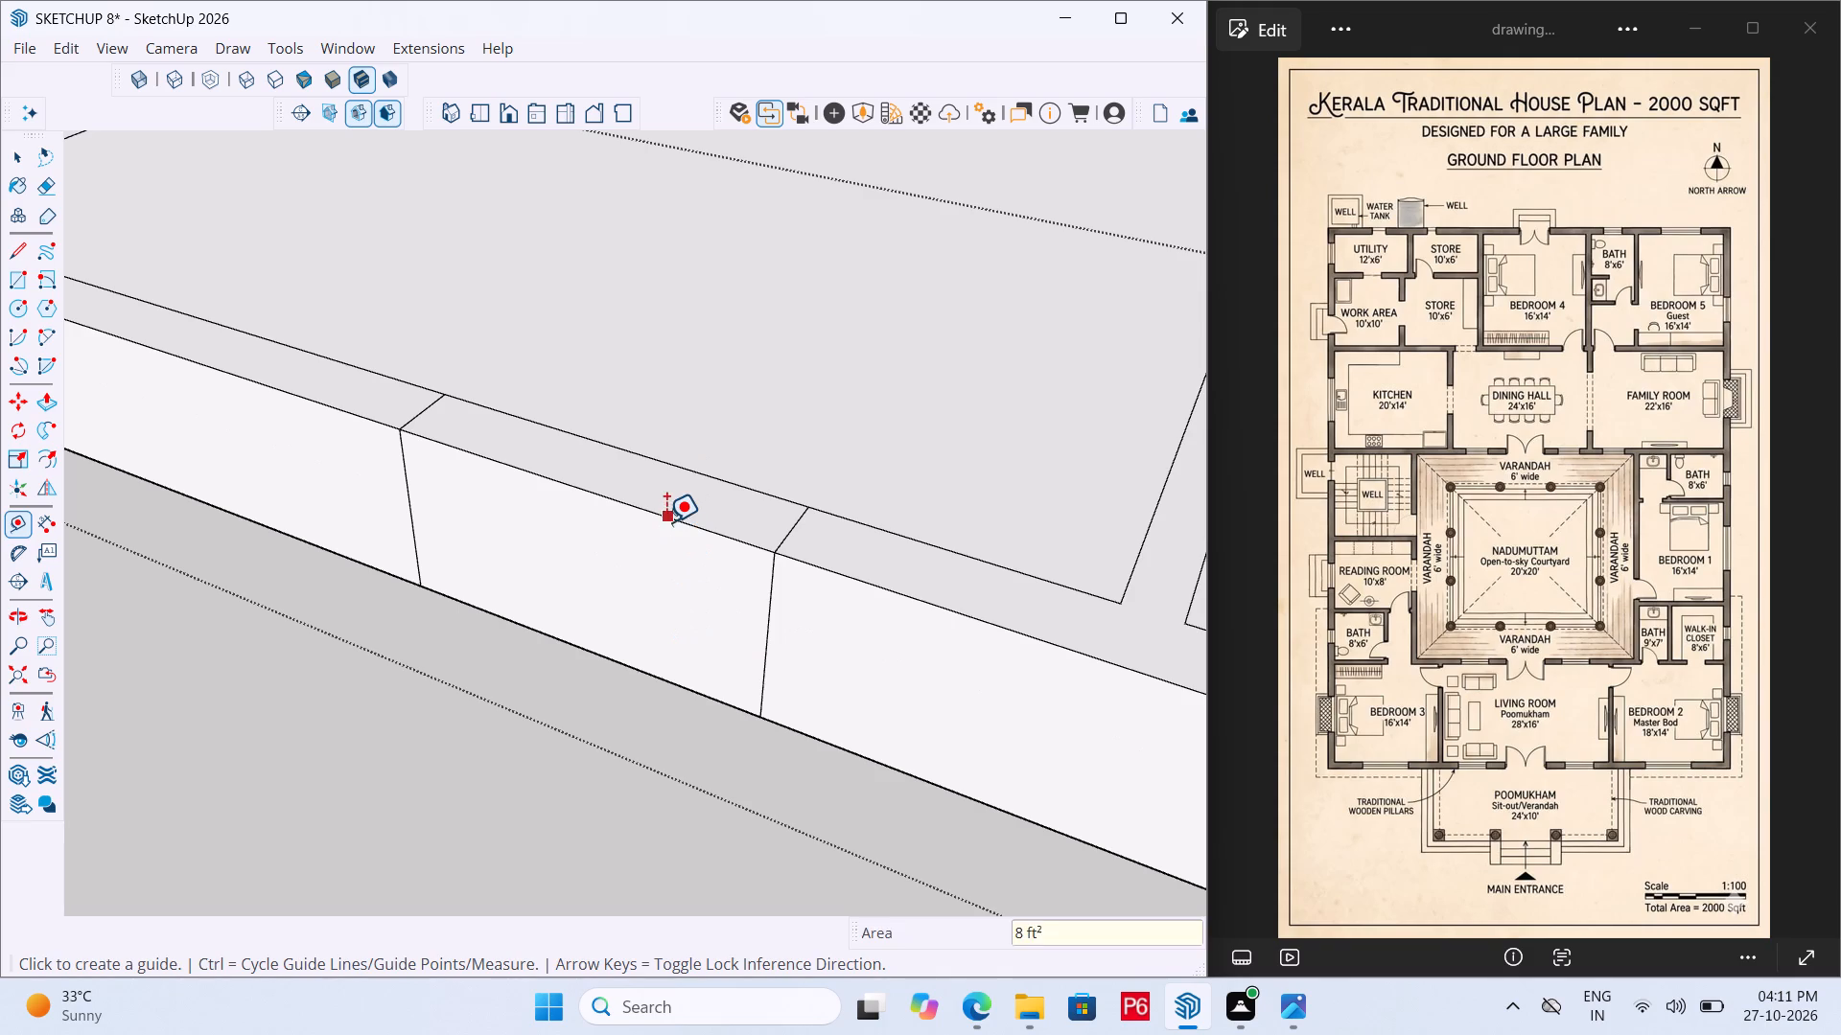
Place a guide 6" below the top edge of the 4' wide outer face section beside the kitchen.
click(671, 518)
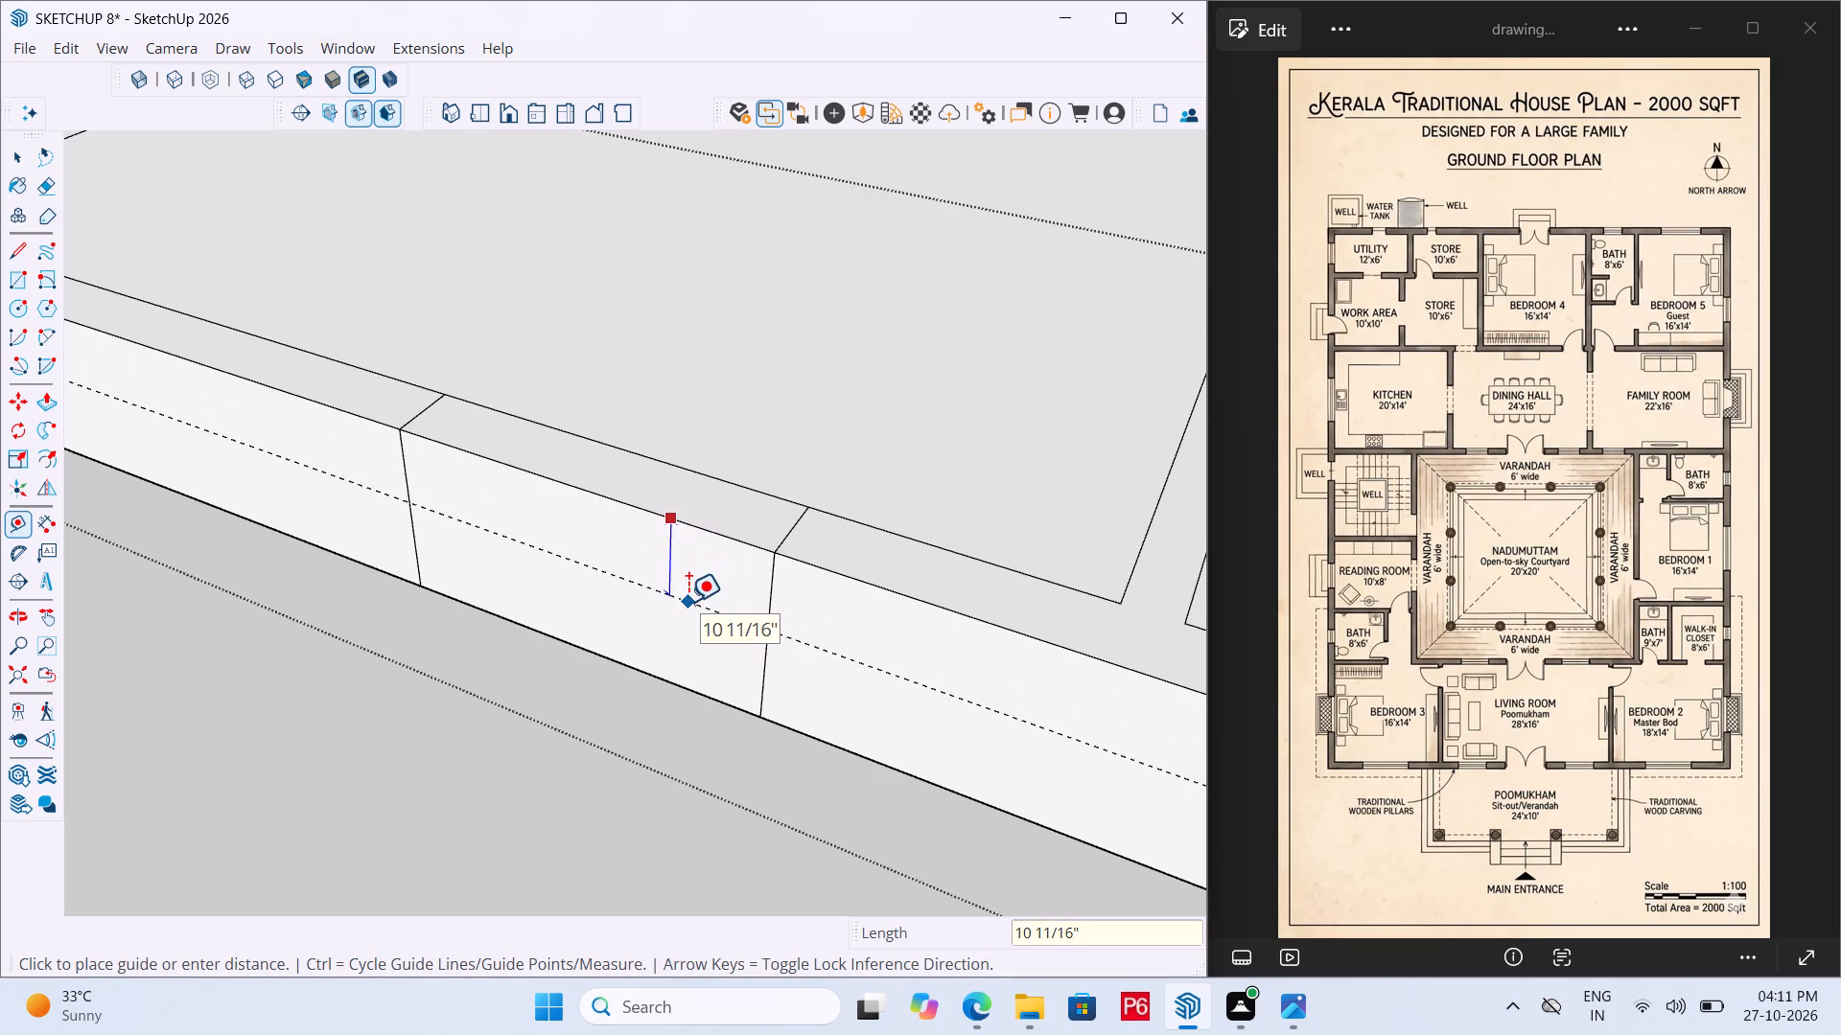
text(6")
key(Return)
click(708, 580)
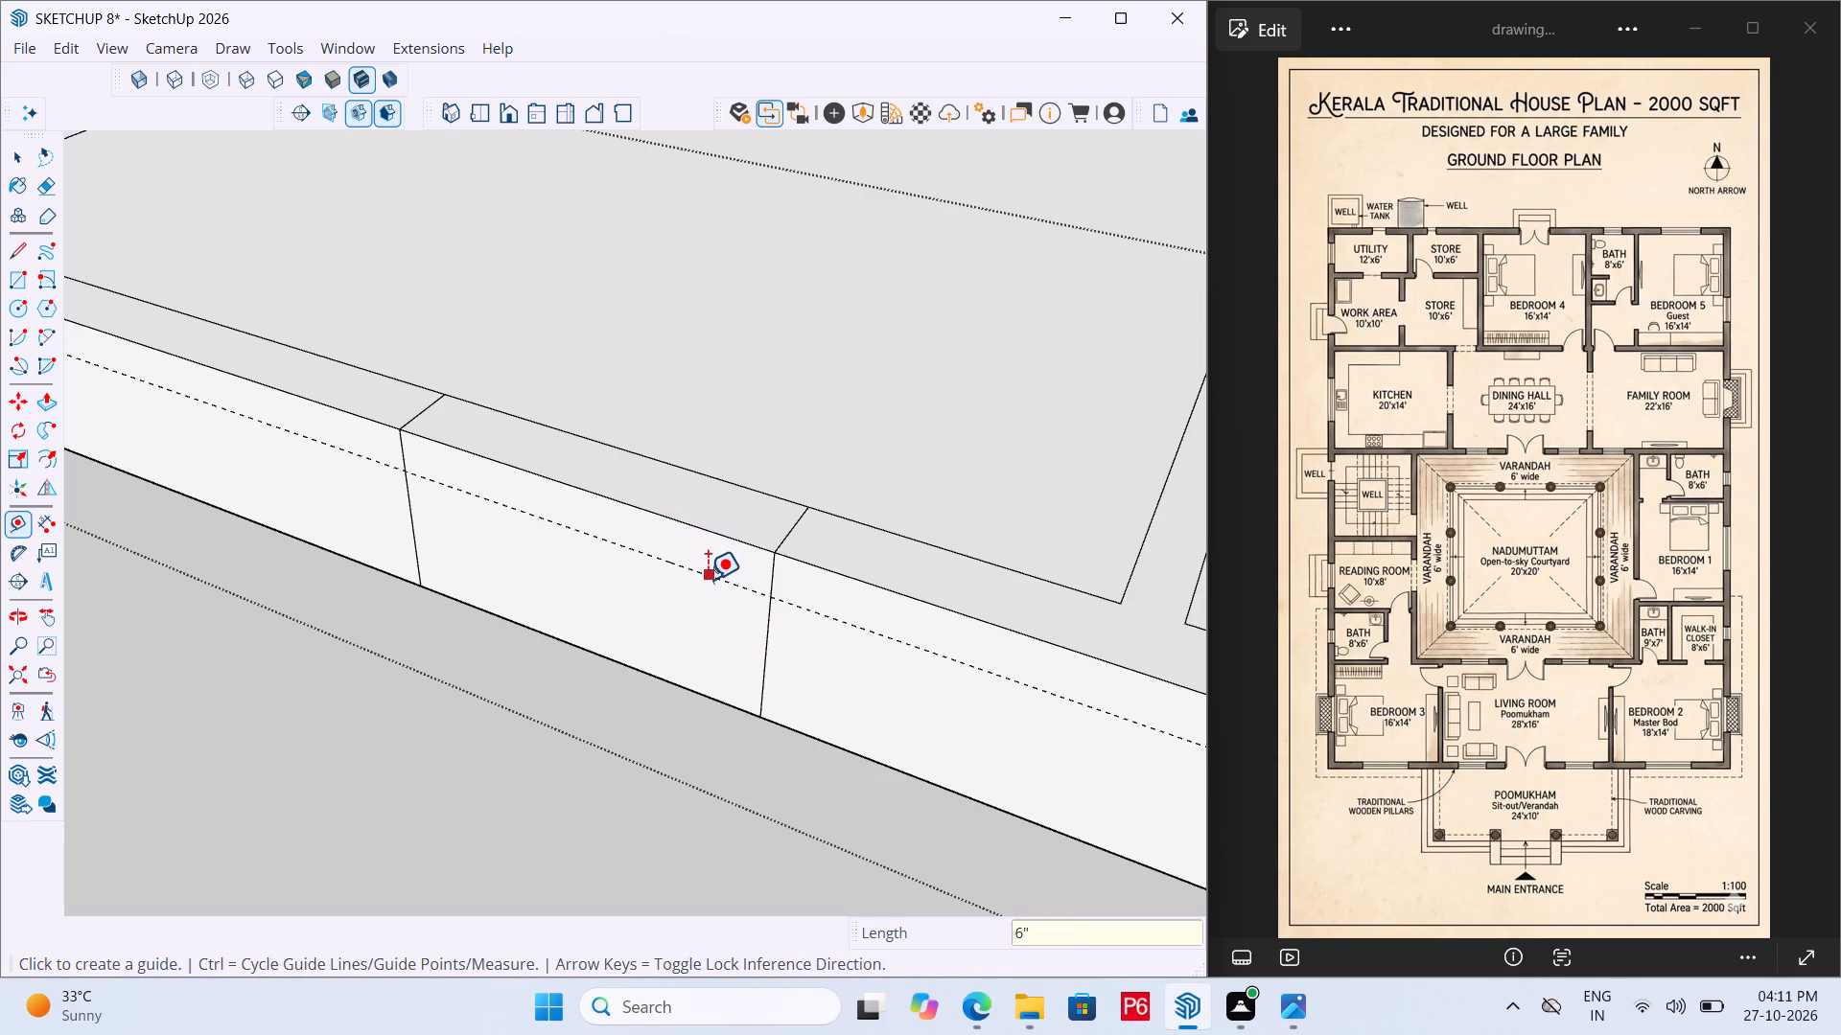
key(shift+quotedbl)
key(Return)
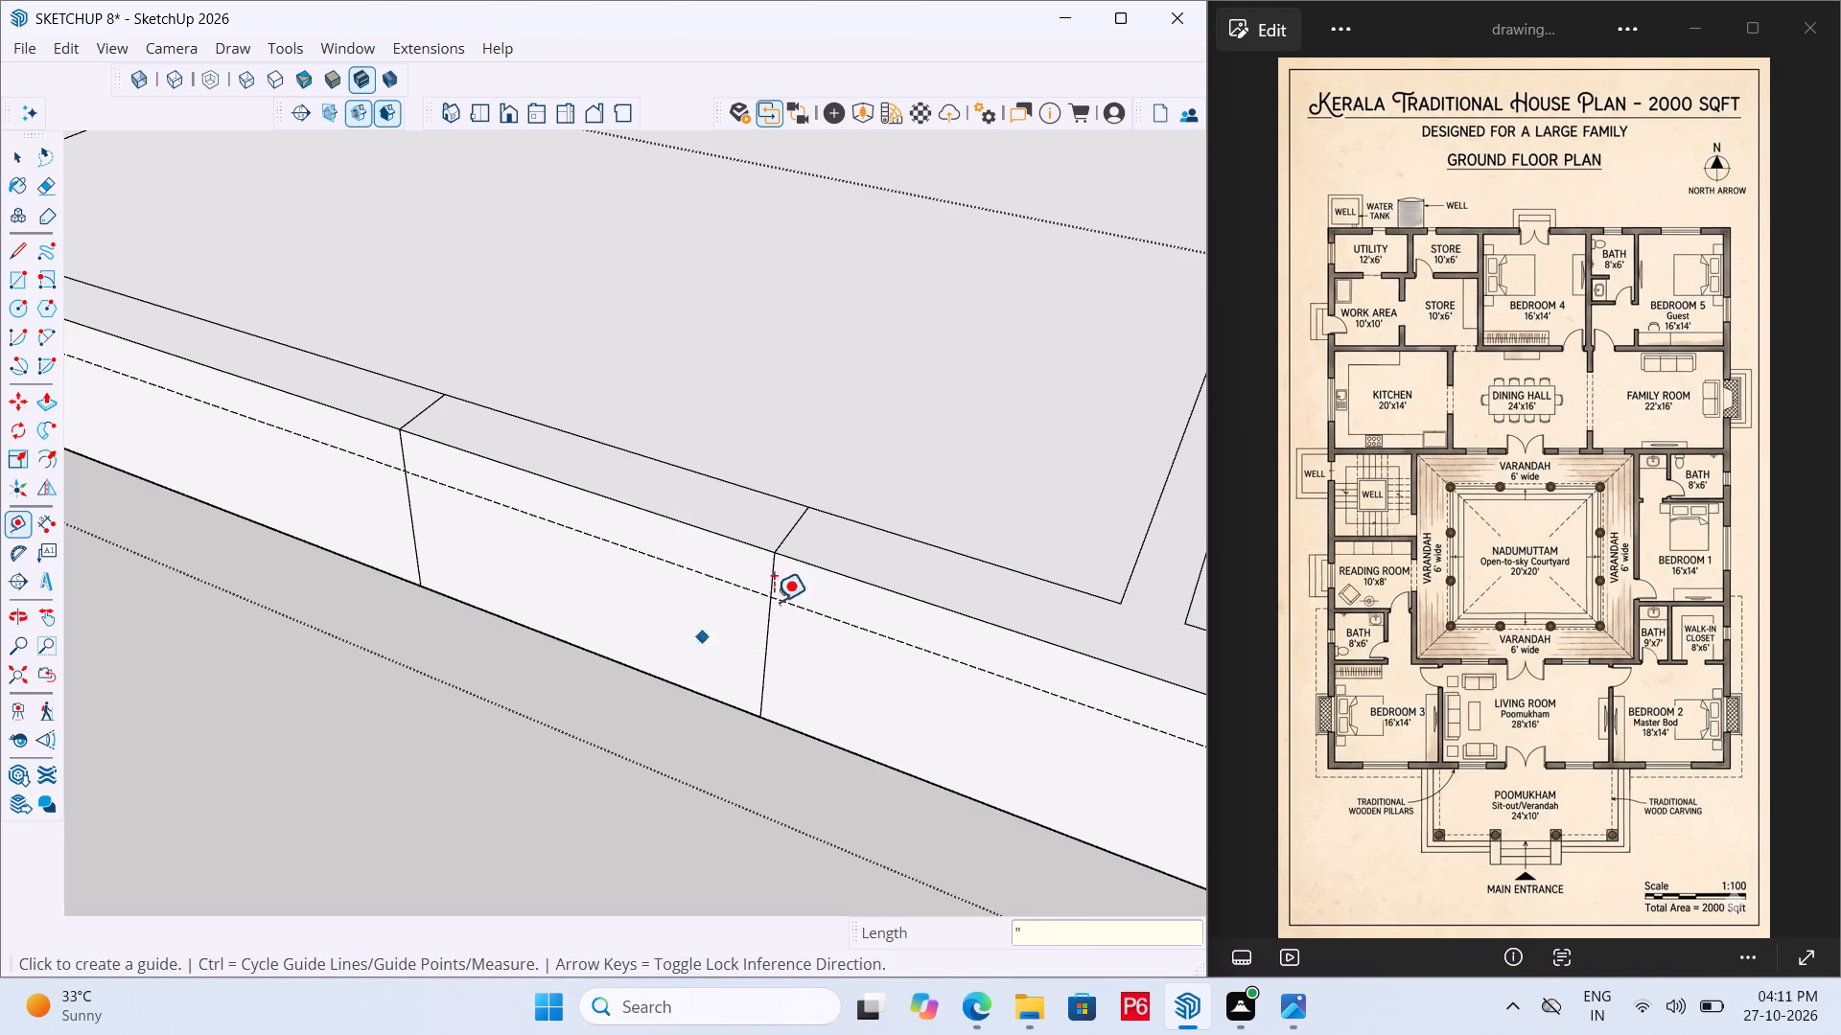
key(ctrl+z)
Place a second guide 6" below the first one on the 4' wide outer face section.
scroll(655, 493, down, 5)
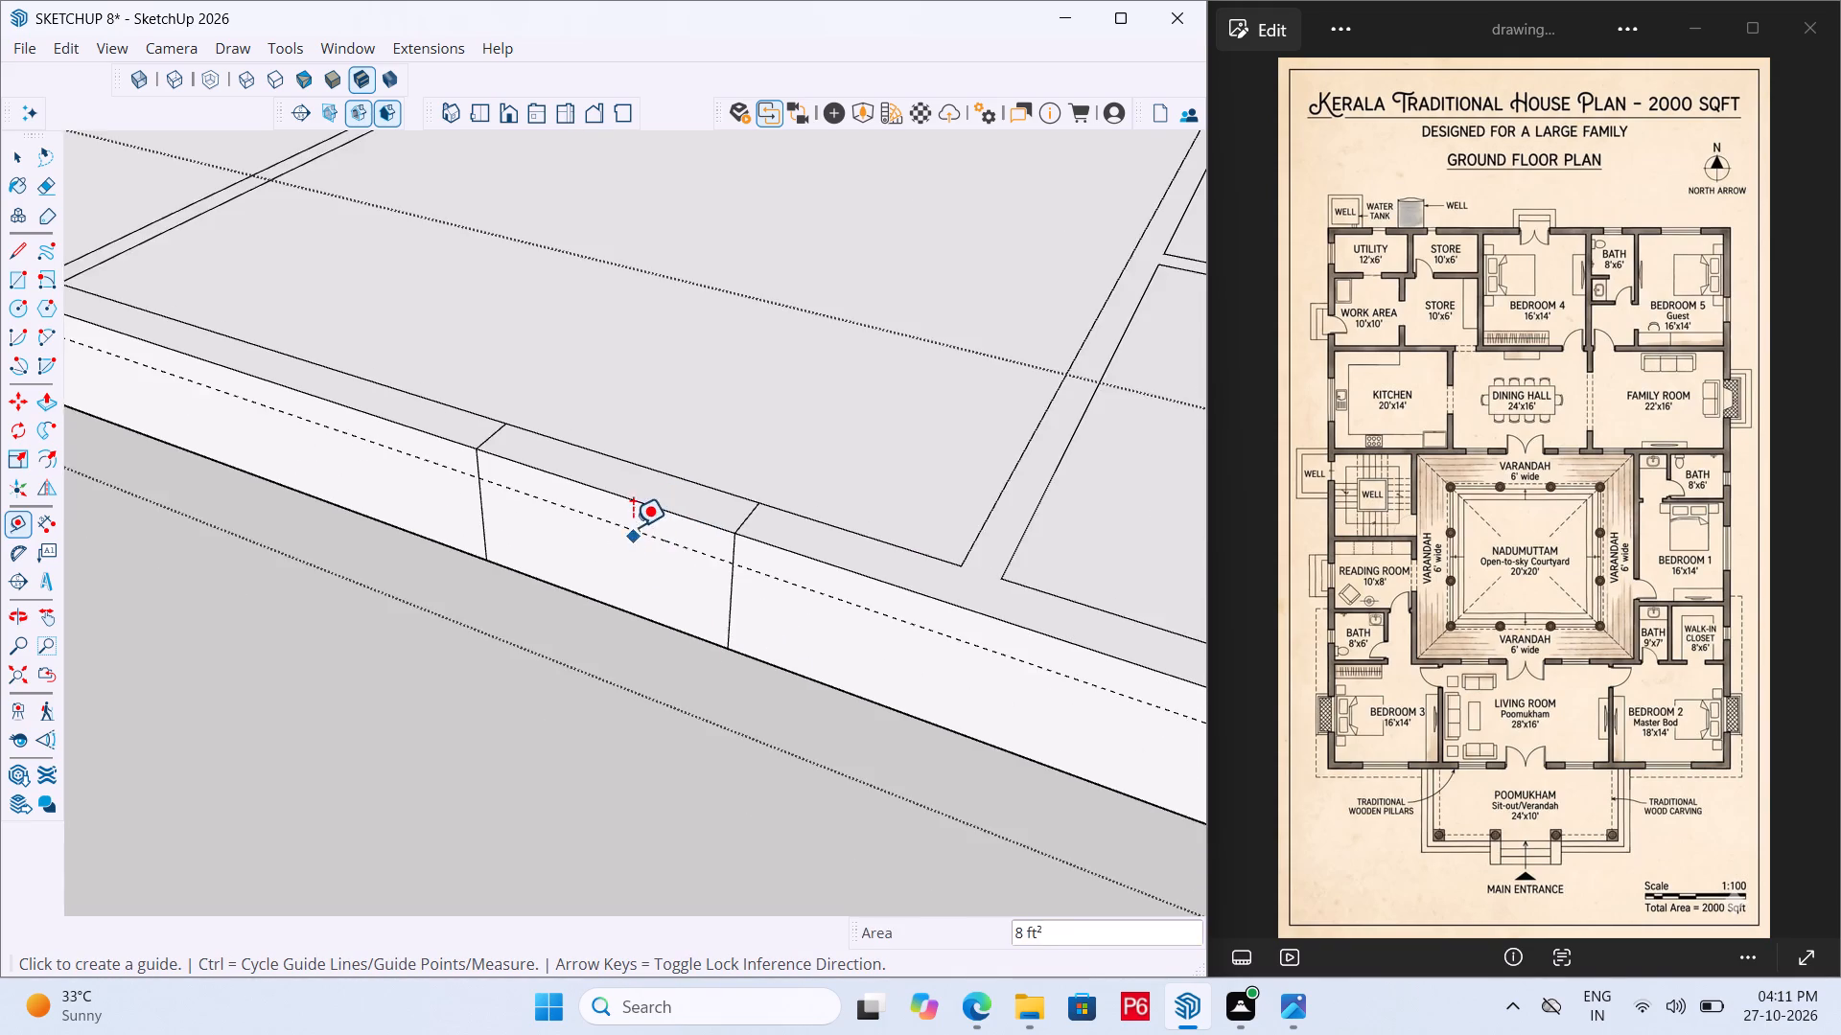
scroll(631, 525, down, 11)
scroll(512, 591, up, 11)
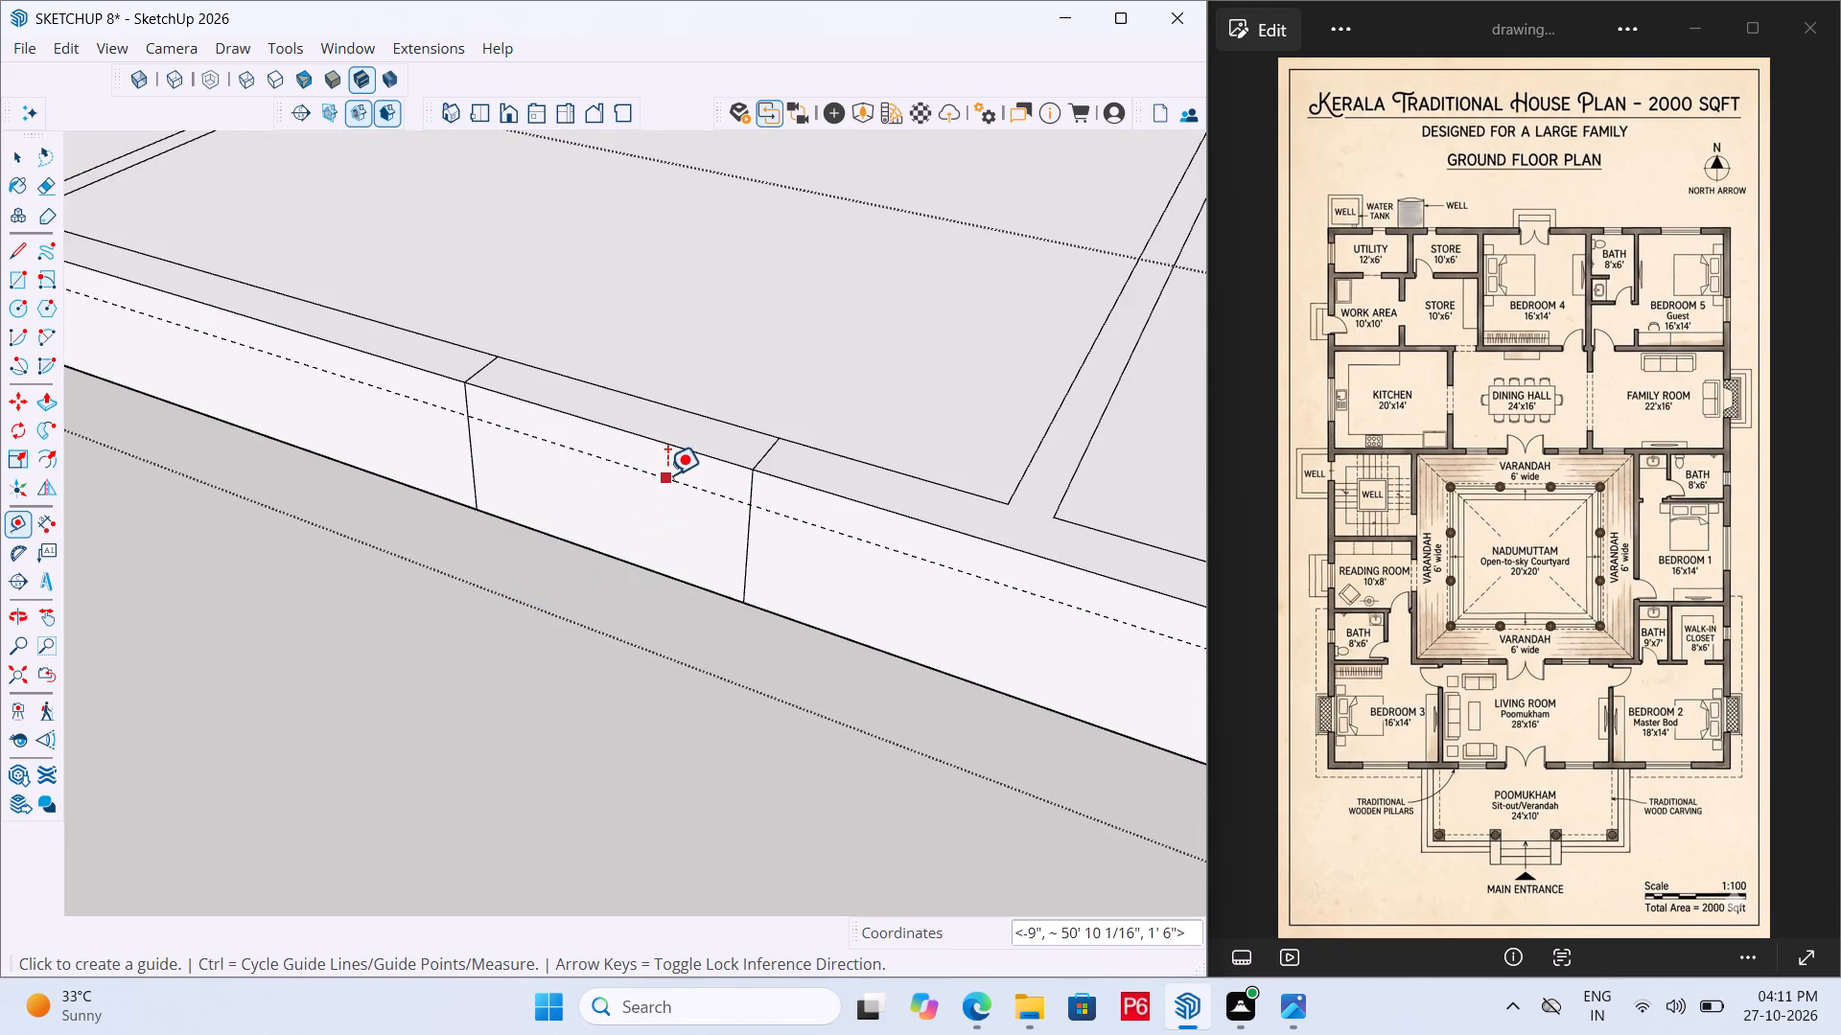
click(668, 475)
key(shift+quotedbl)
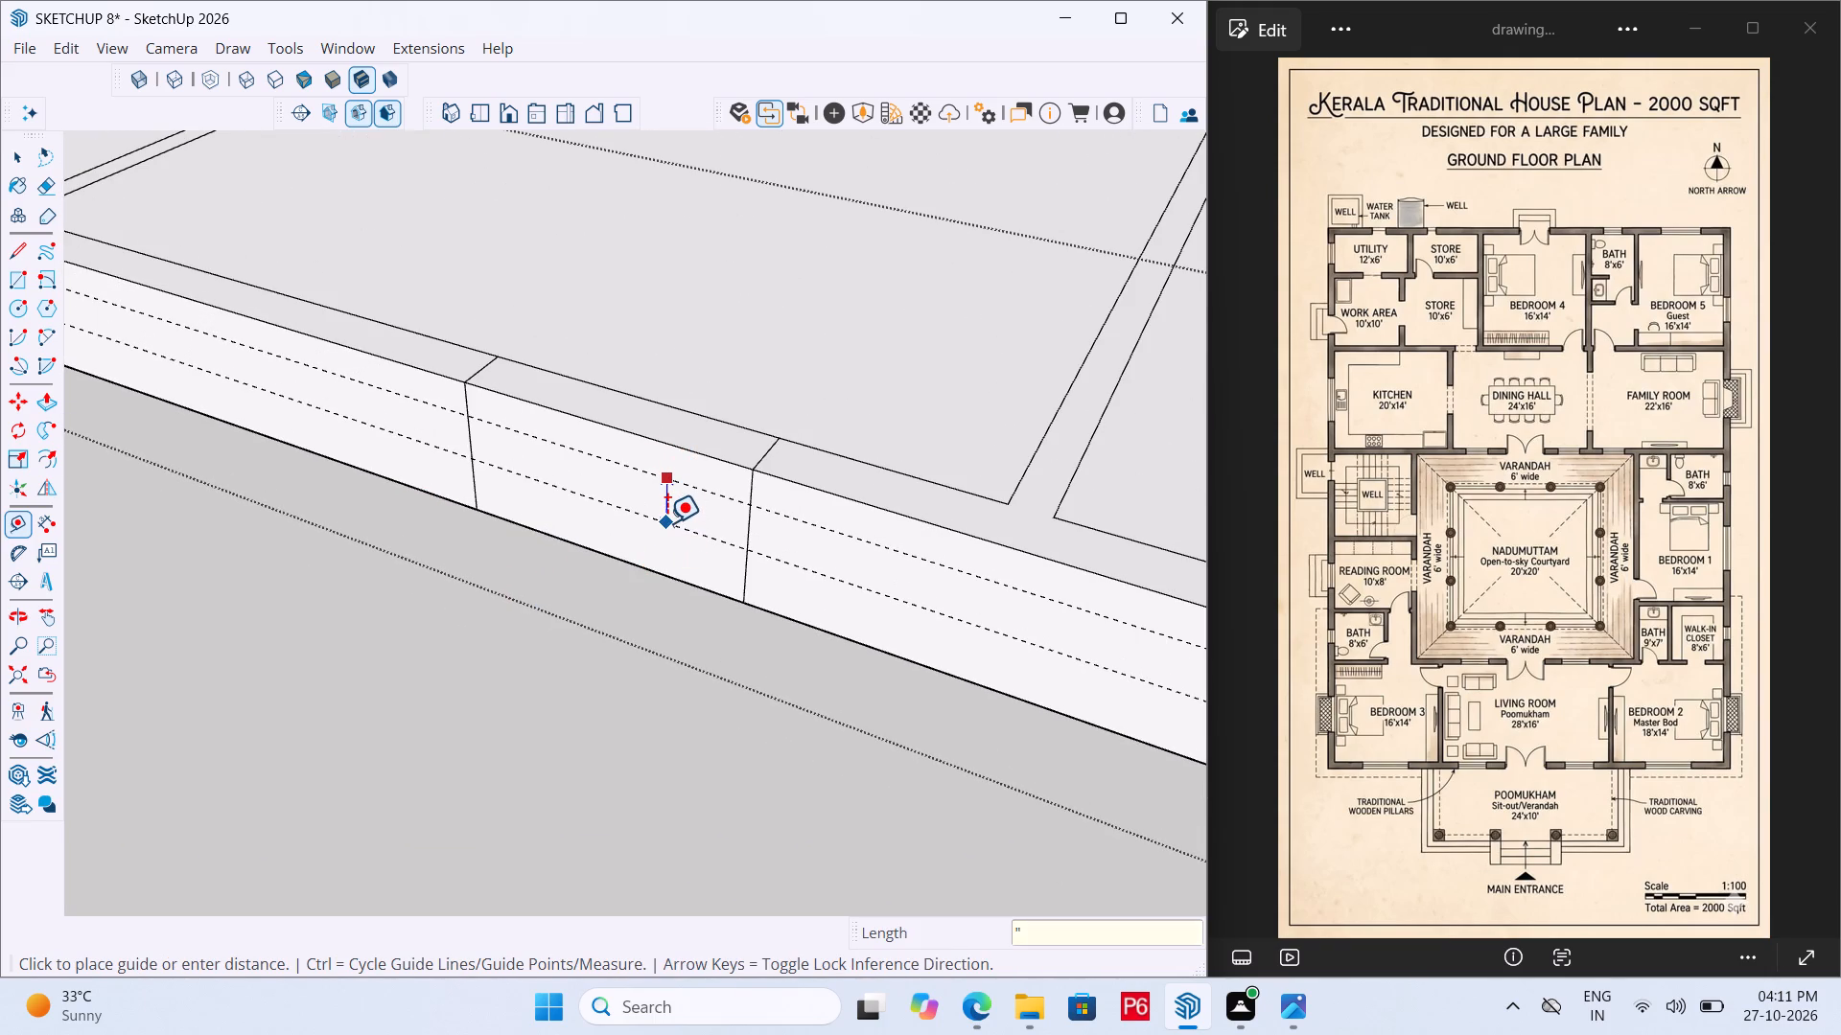
key(BackSpace)
text(6")
key(Return)
key(Return)
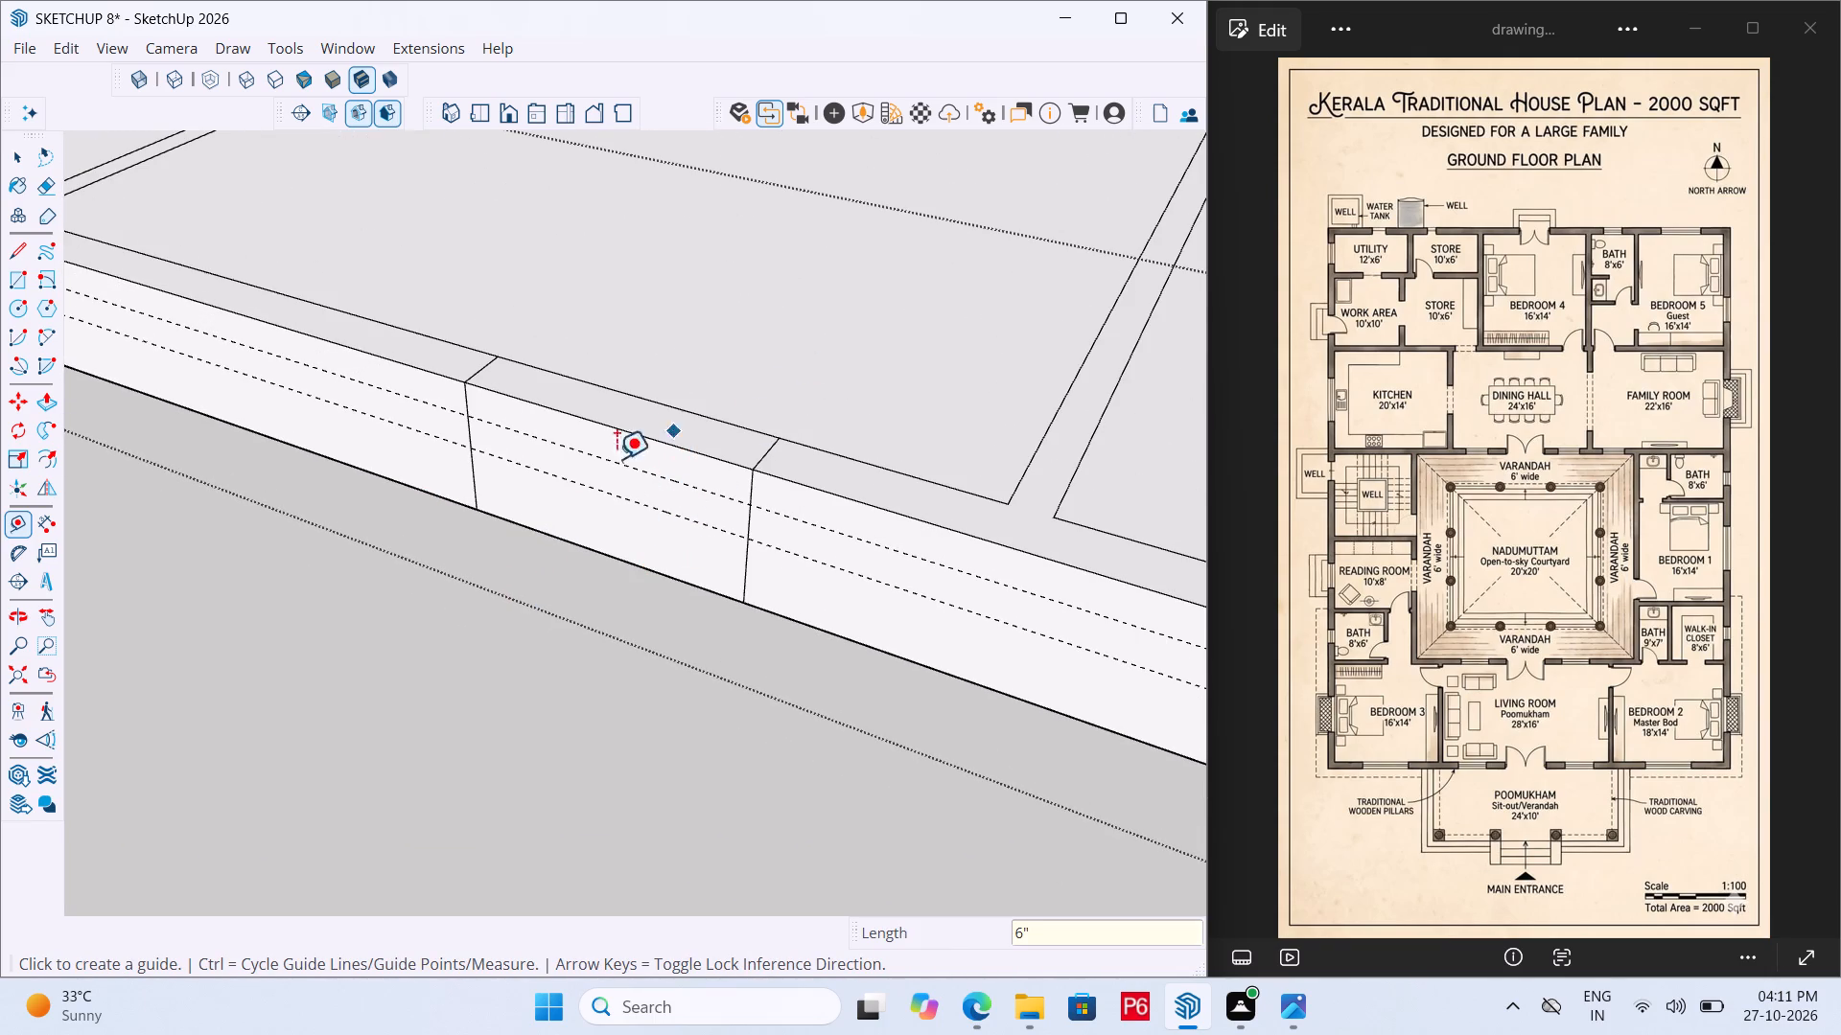
Draw a rectangle between the two guides across the full width of the 4' face section.
scroll(525, 412, up, 5)
key(l)
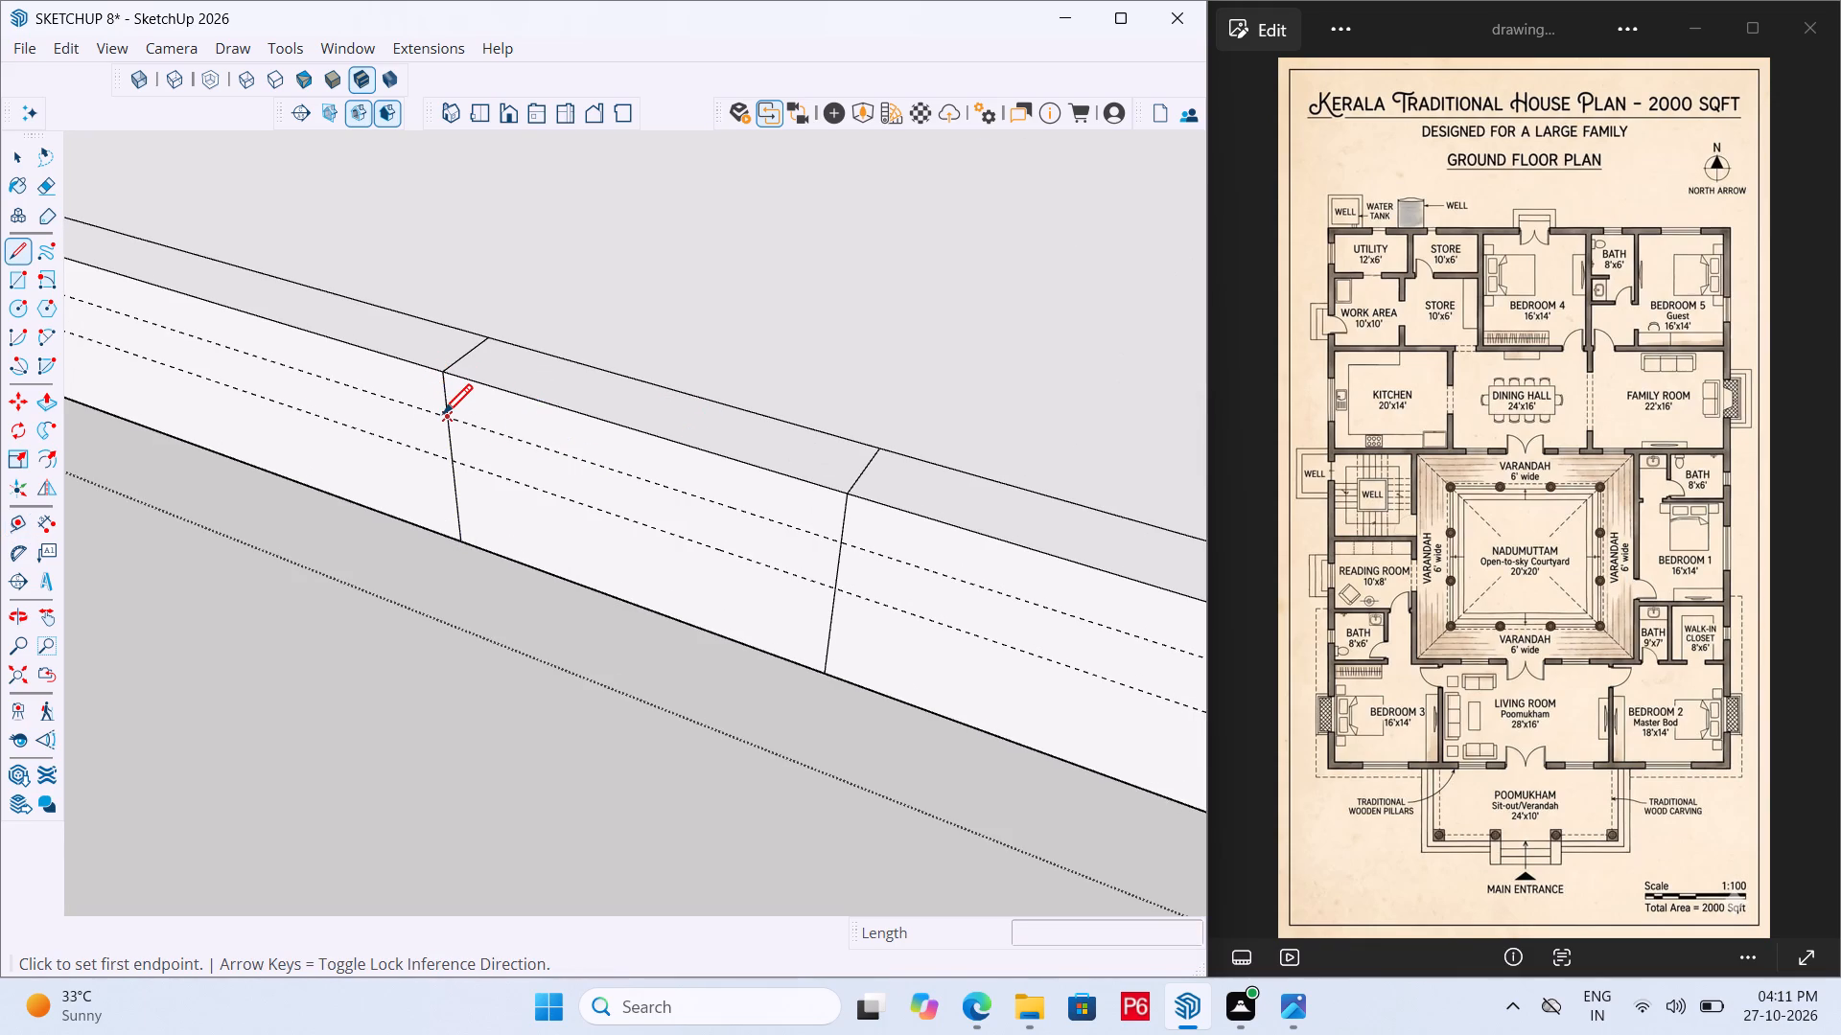
key(r)
click(443, 418)
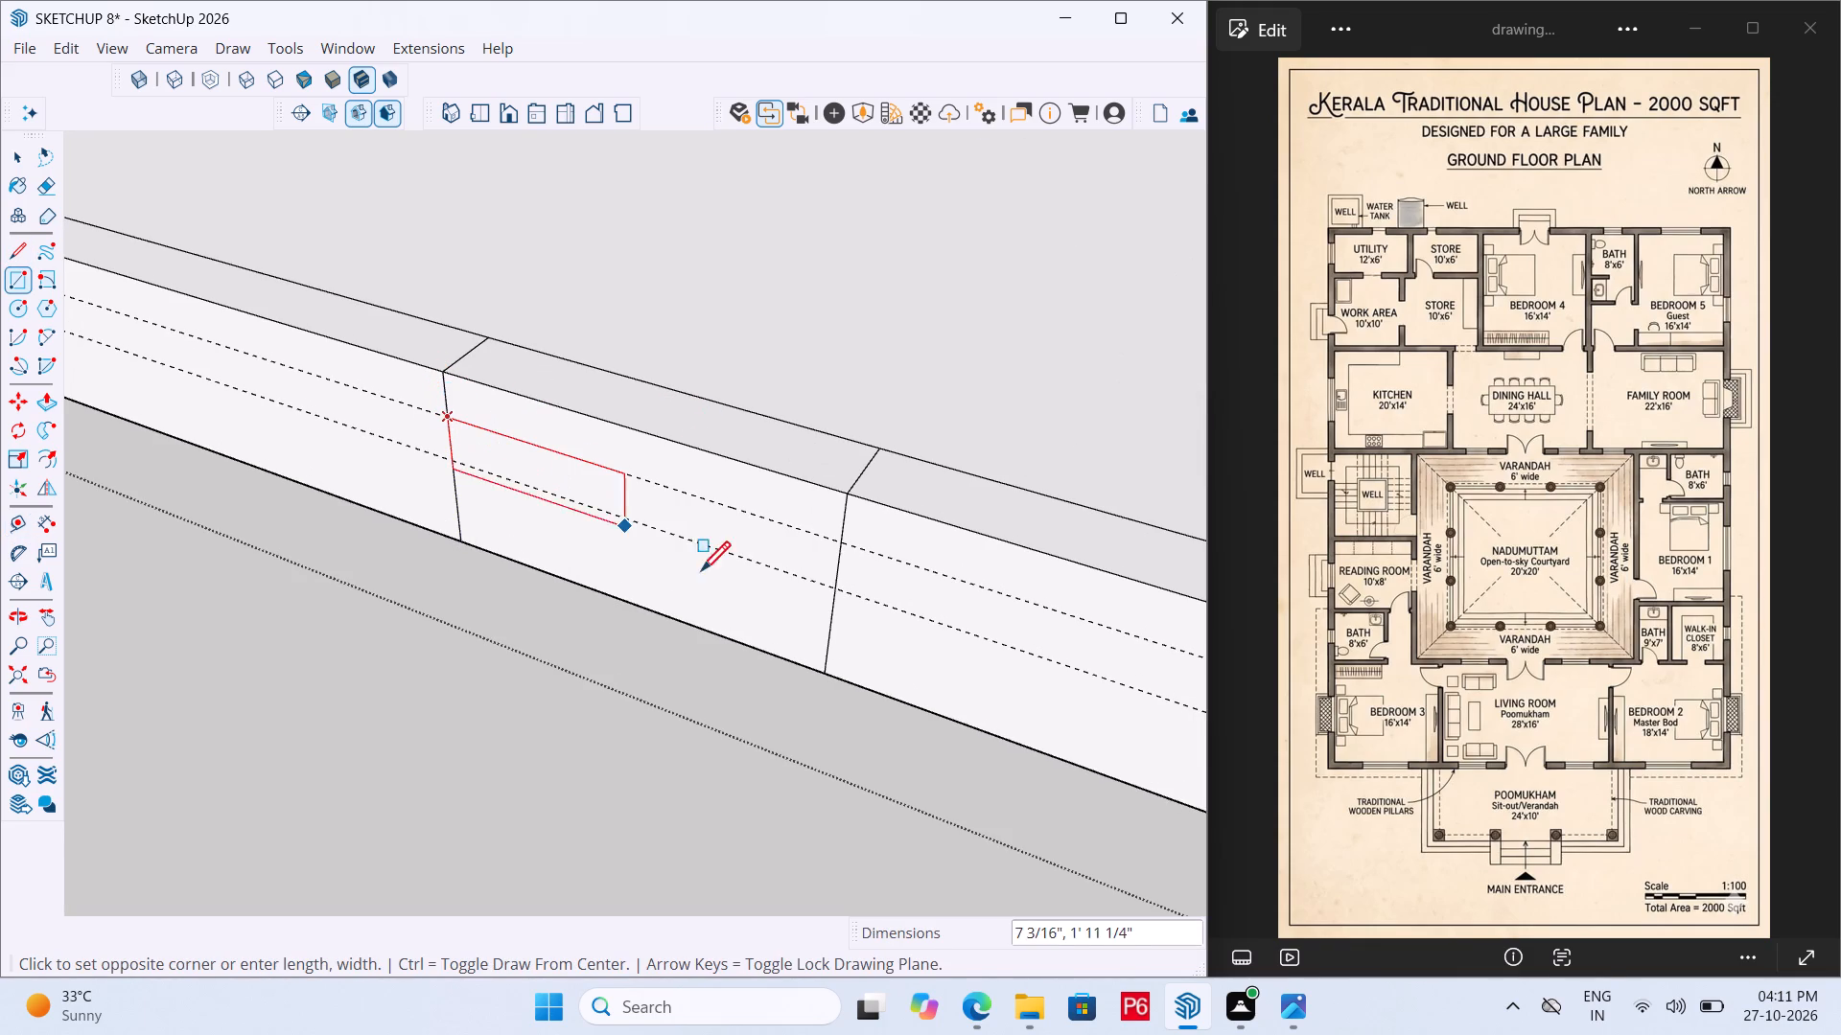
click(832, 590)
Erase both construction guides running along the base's outer side face.
scroll(691, 512, down, 4)
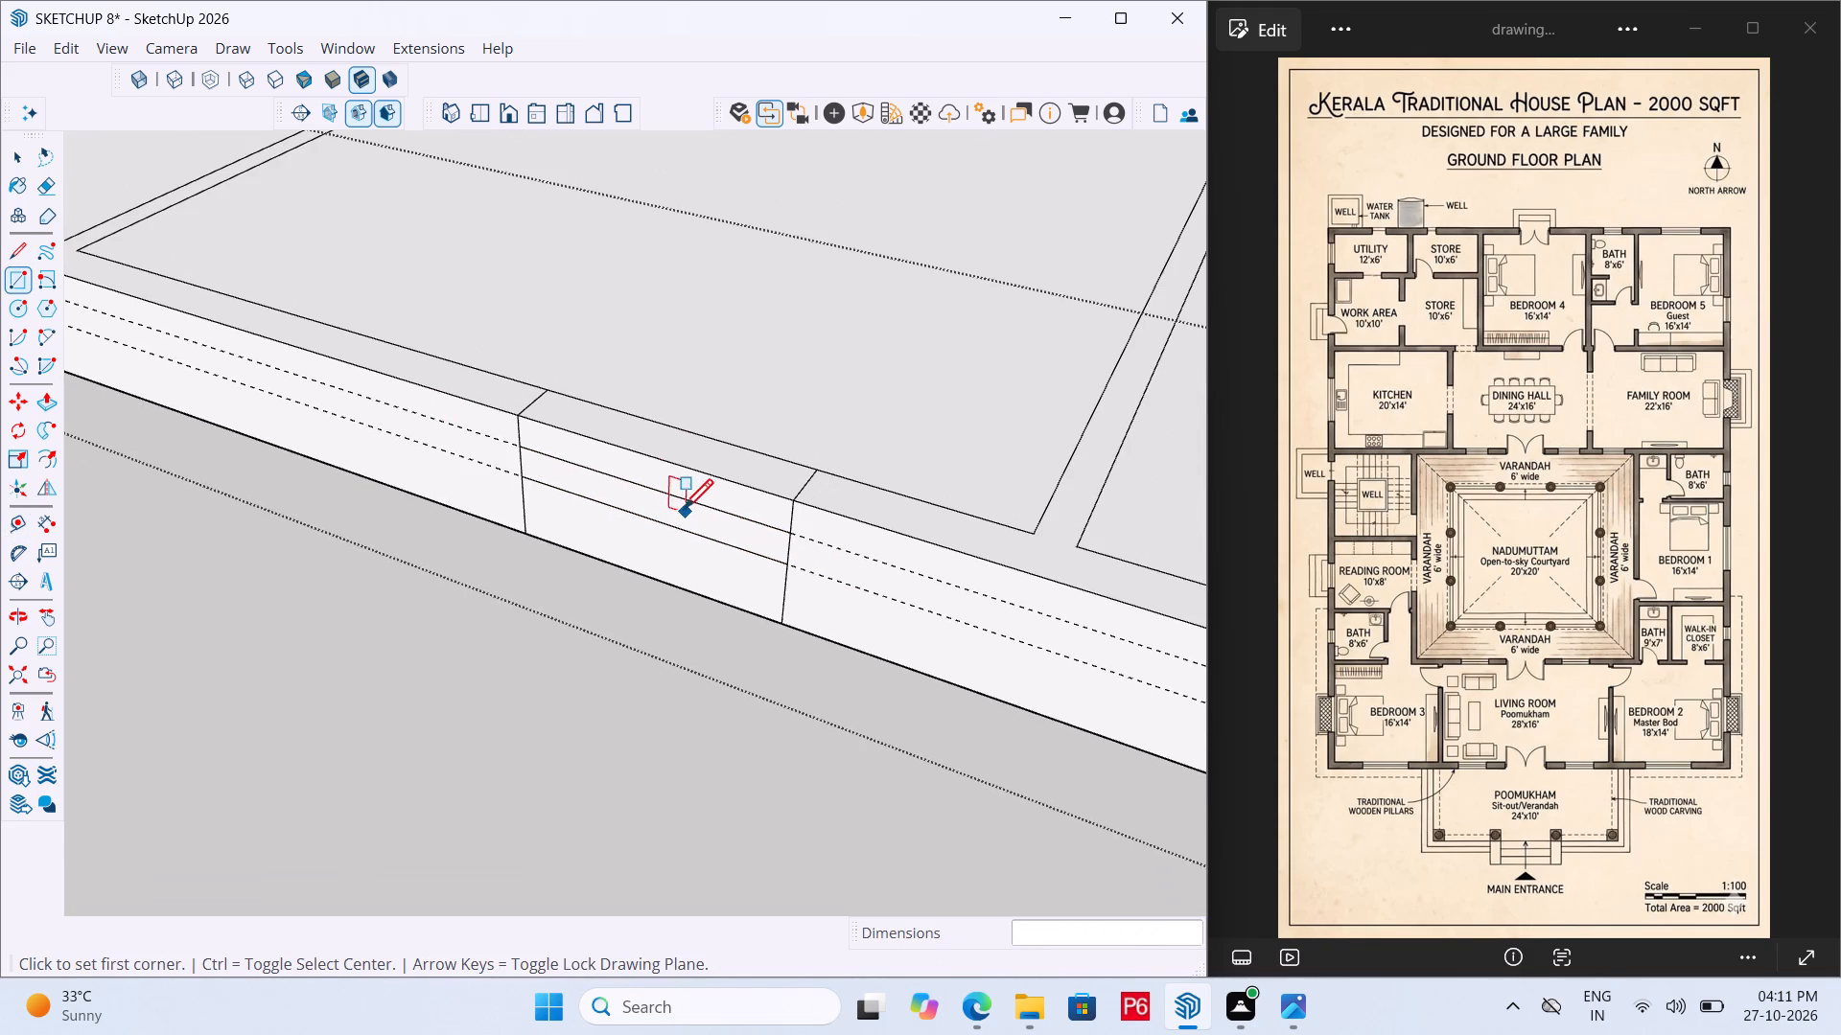
key(e)
drag(388, 397, 396, 445)
click(396, 445)
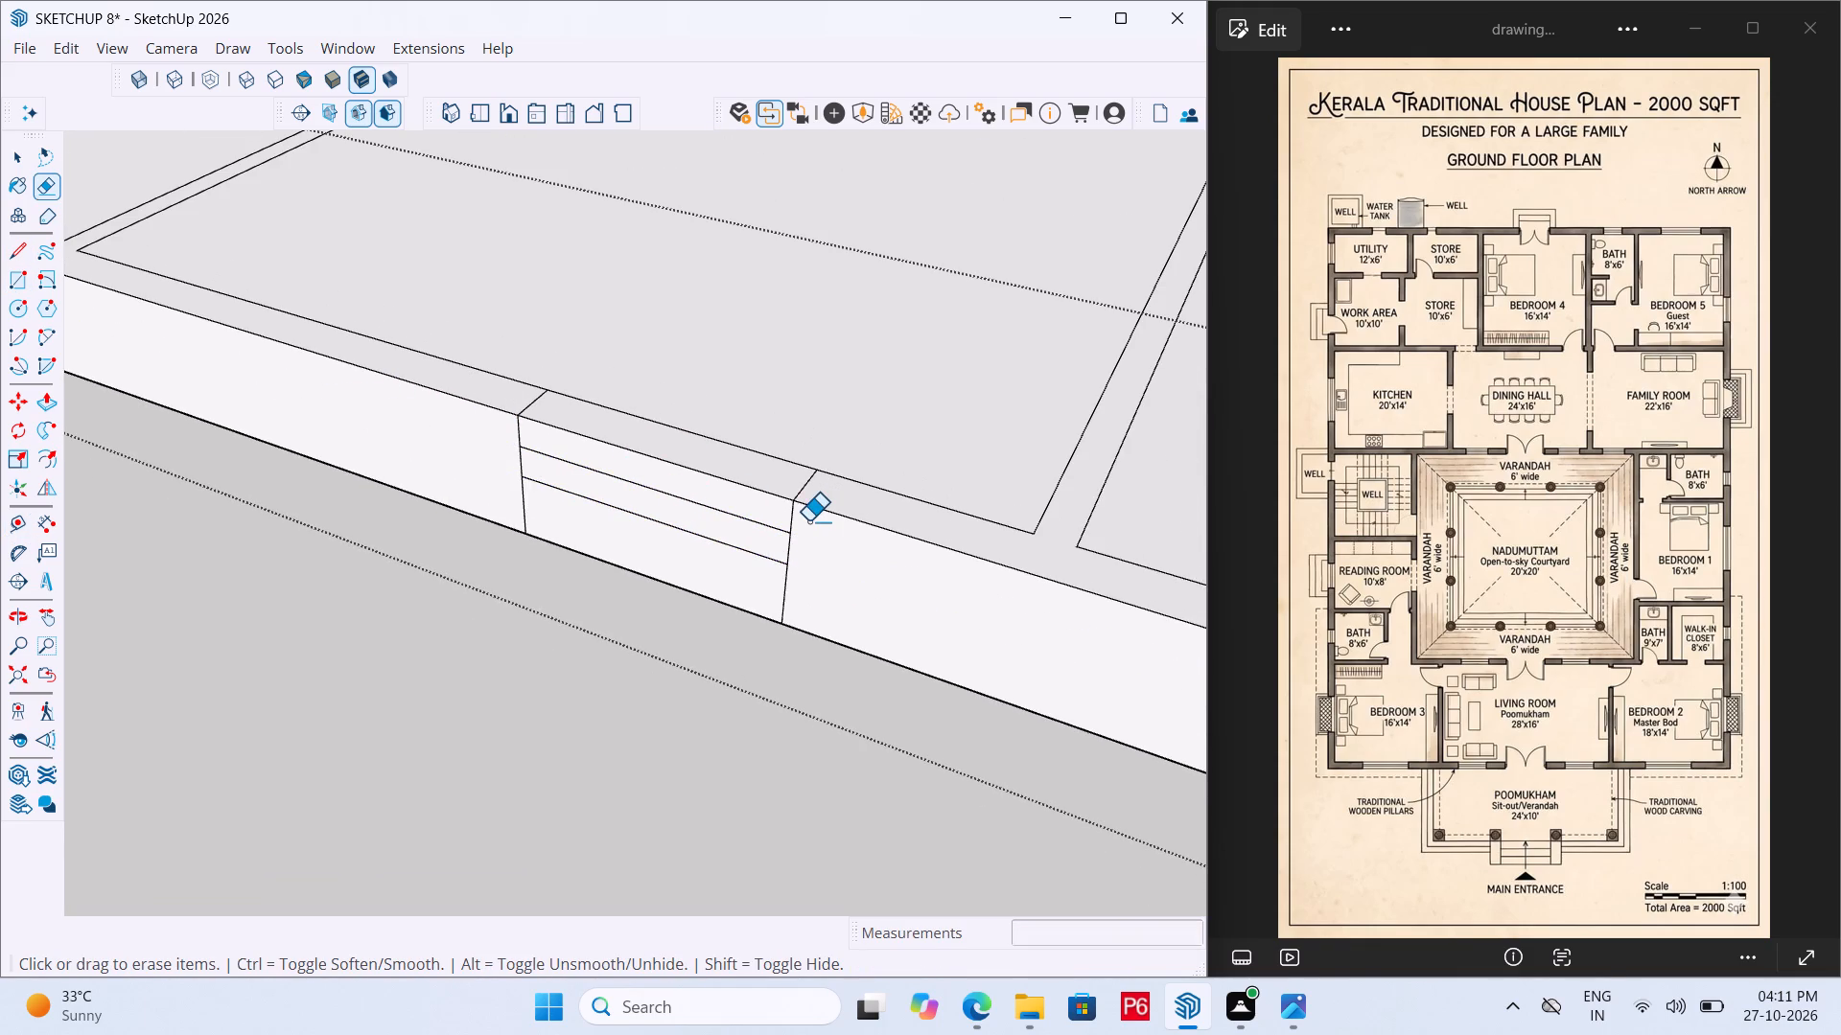
Push/Pull the lowest band of the 4' wide face section outward 10".
scroll(808, 521, up, 5)
middle_drag(738, 548, 631, 554)
scroll(728, 554, down, 1)
scroll(662, 554, up, 2)
key(p)
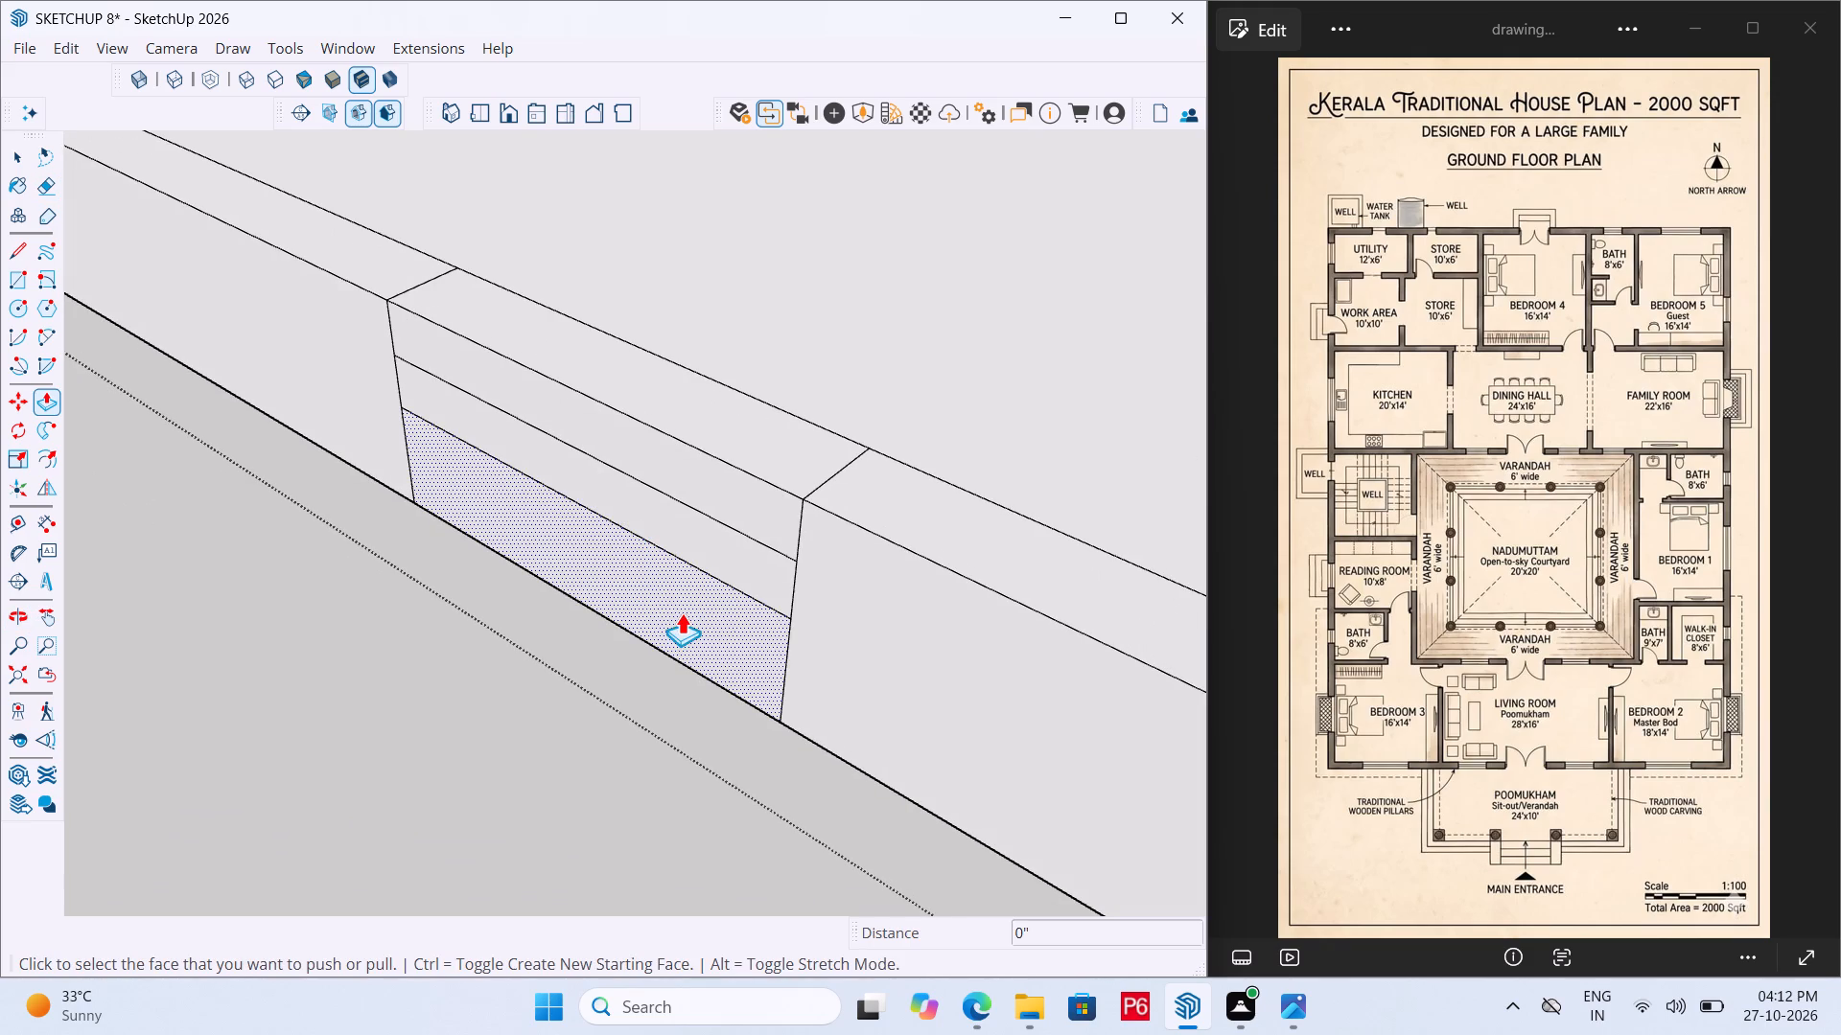
click(682, 612)
scroll(583, 681, down, 7)
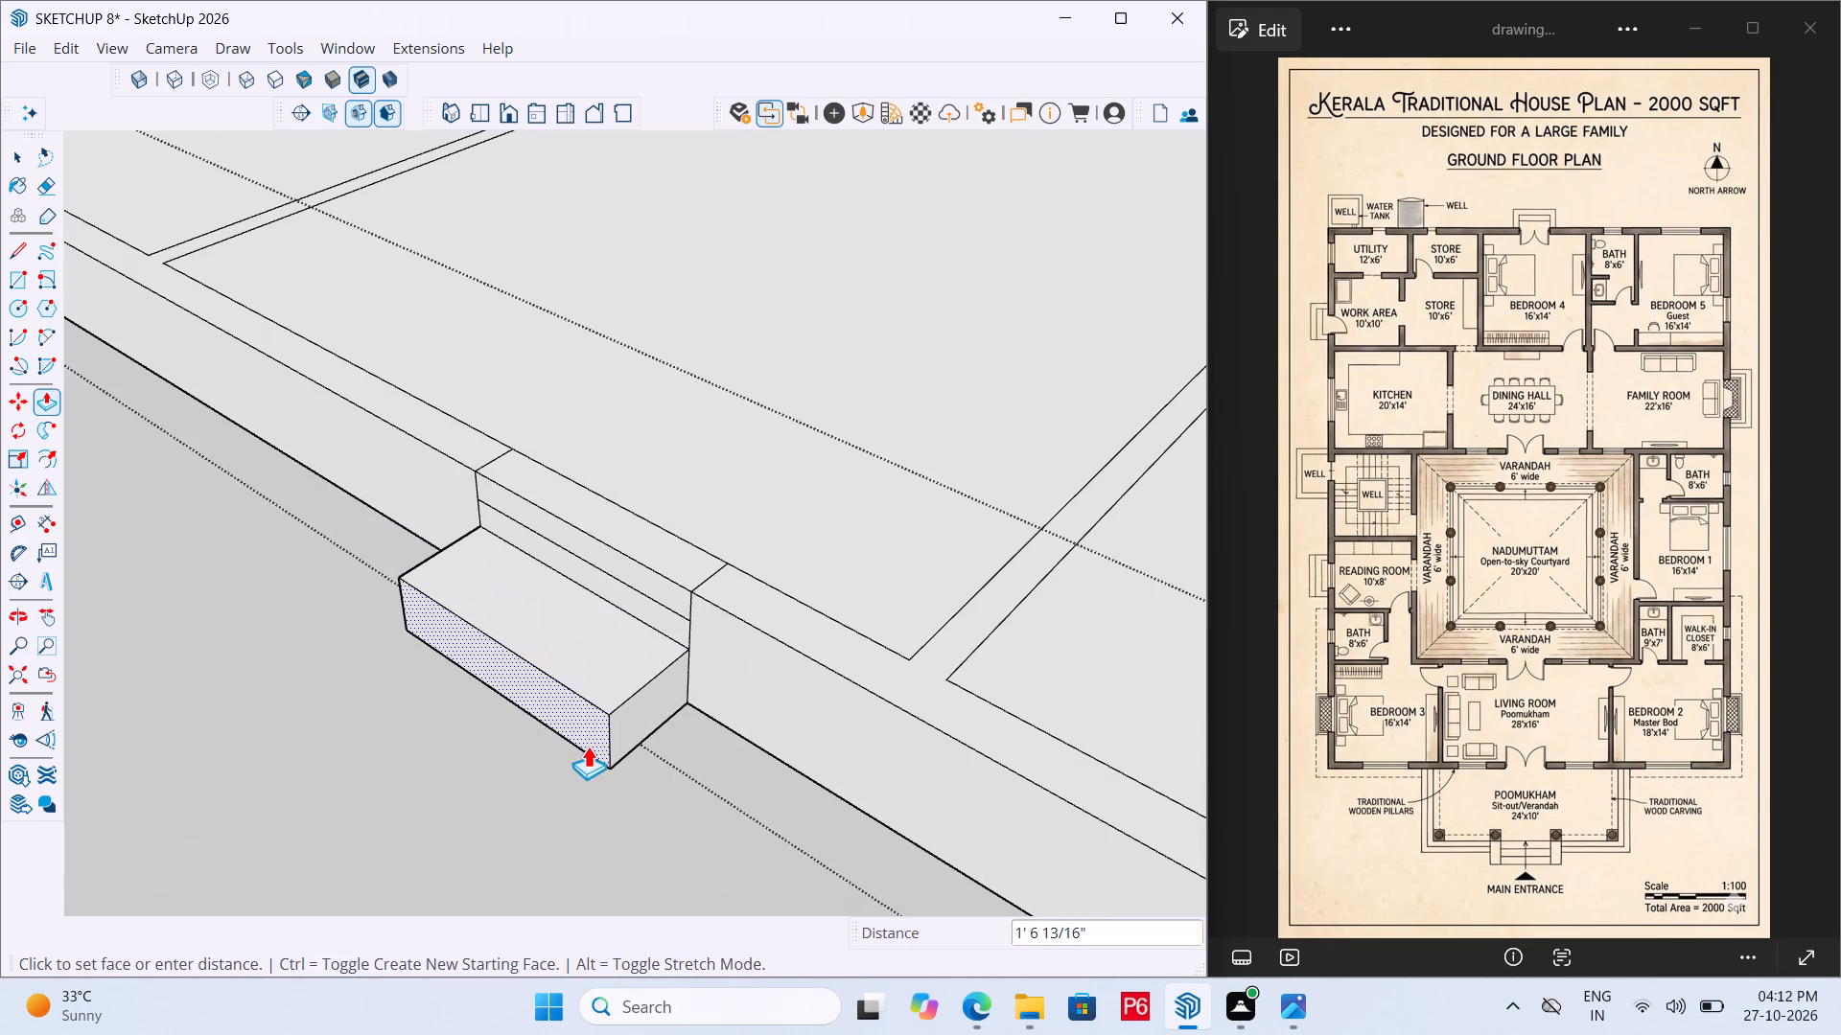
text(10")
key(Return)
Pull the middle and top bands out 10", extend all three by another 10", and extend the lowest band by a further 10".
scroll(635, 601, up, 3)
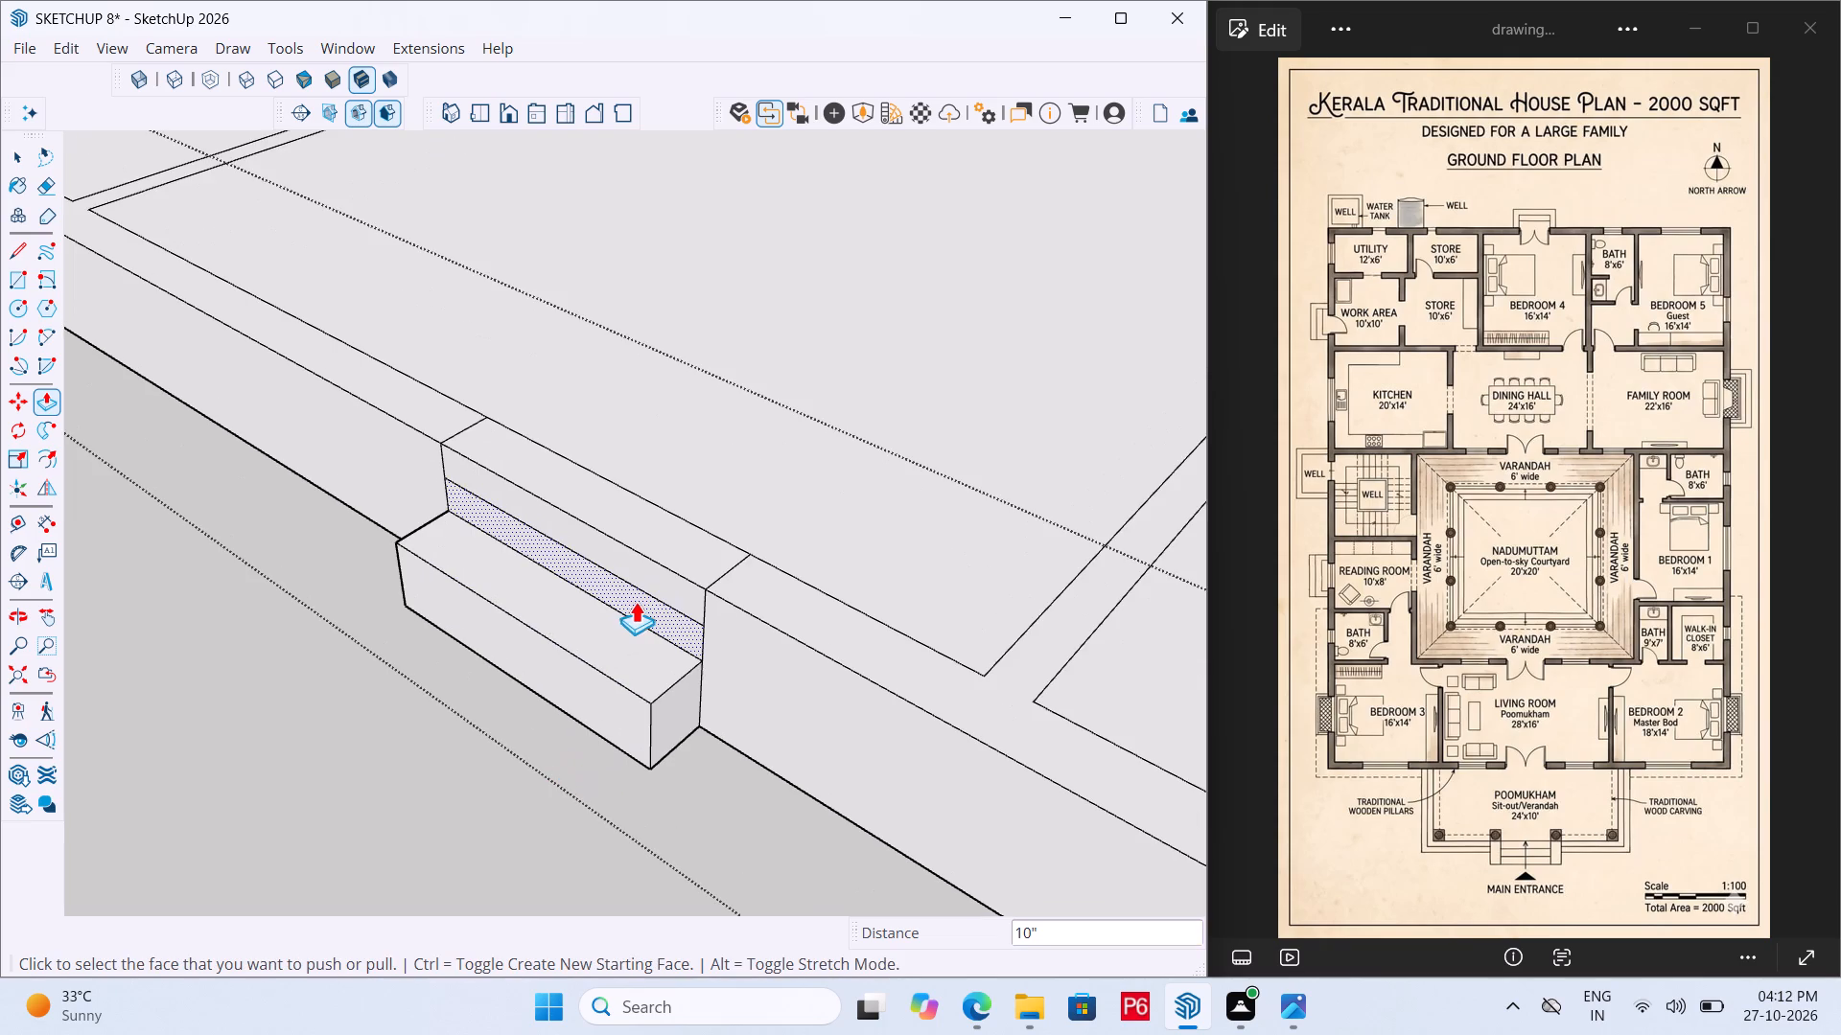
double_click(640, 592)
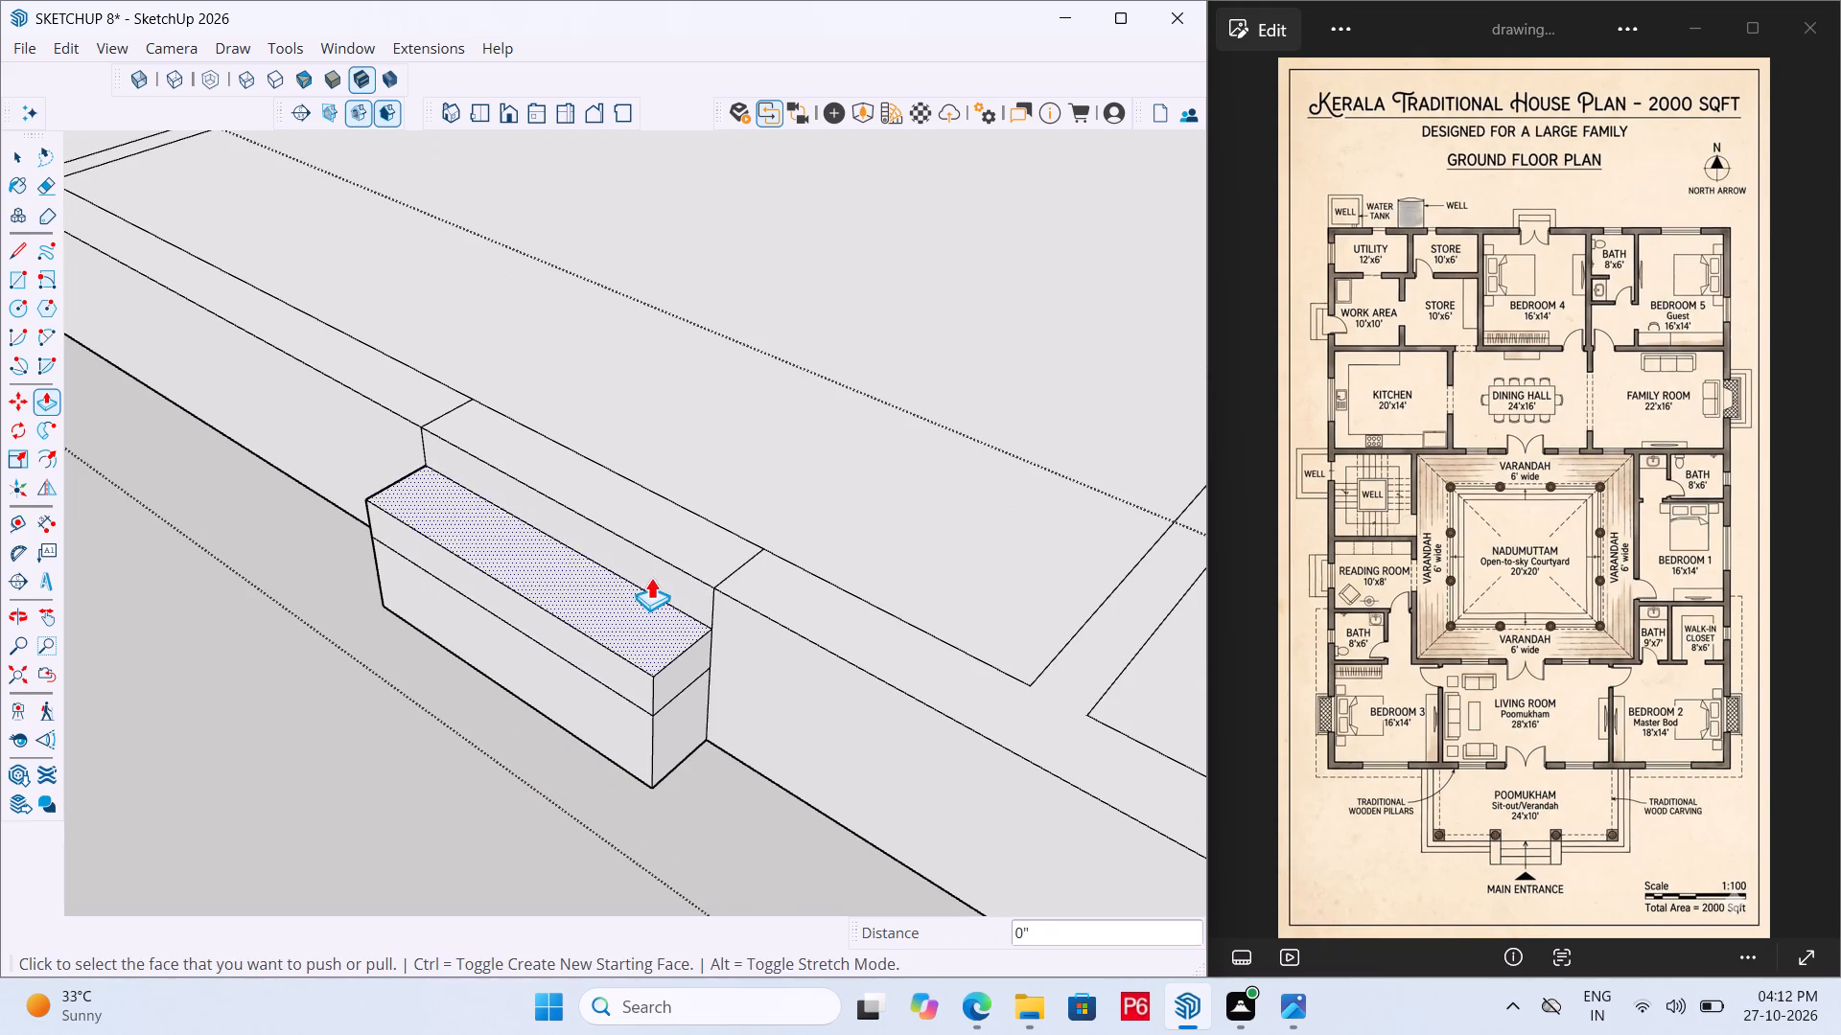
double_click(652, 576)
double_click(591, 736)
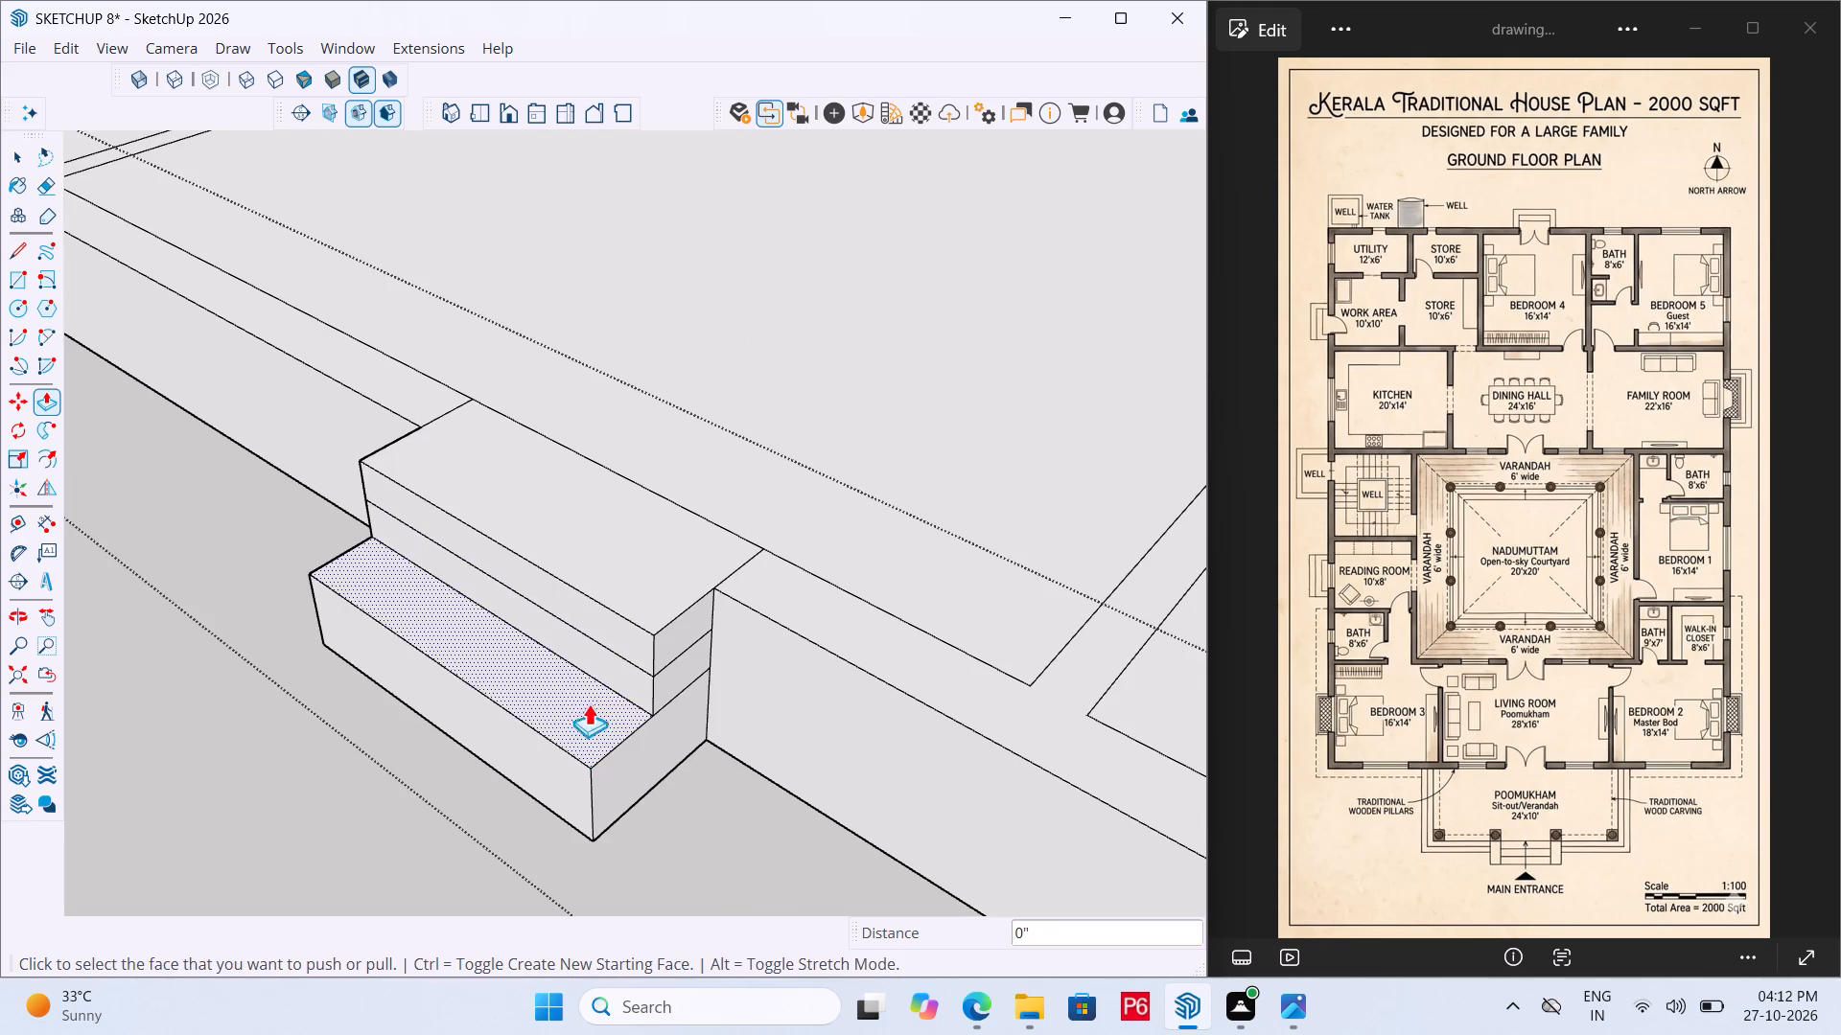
double_click(607, 665)
double_click(612, 637)
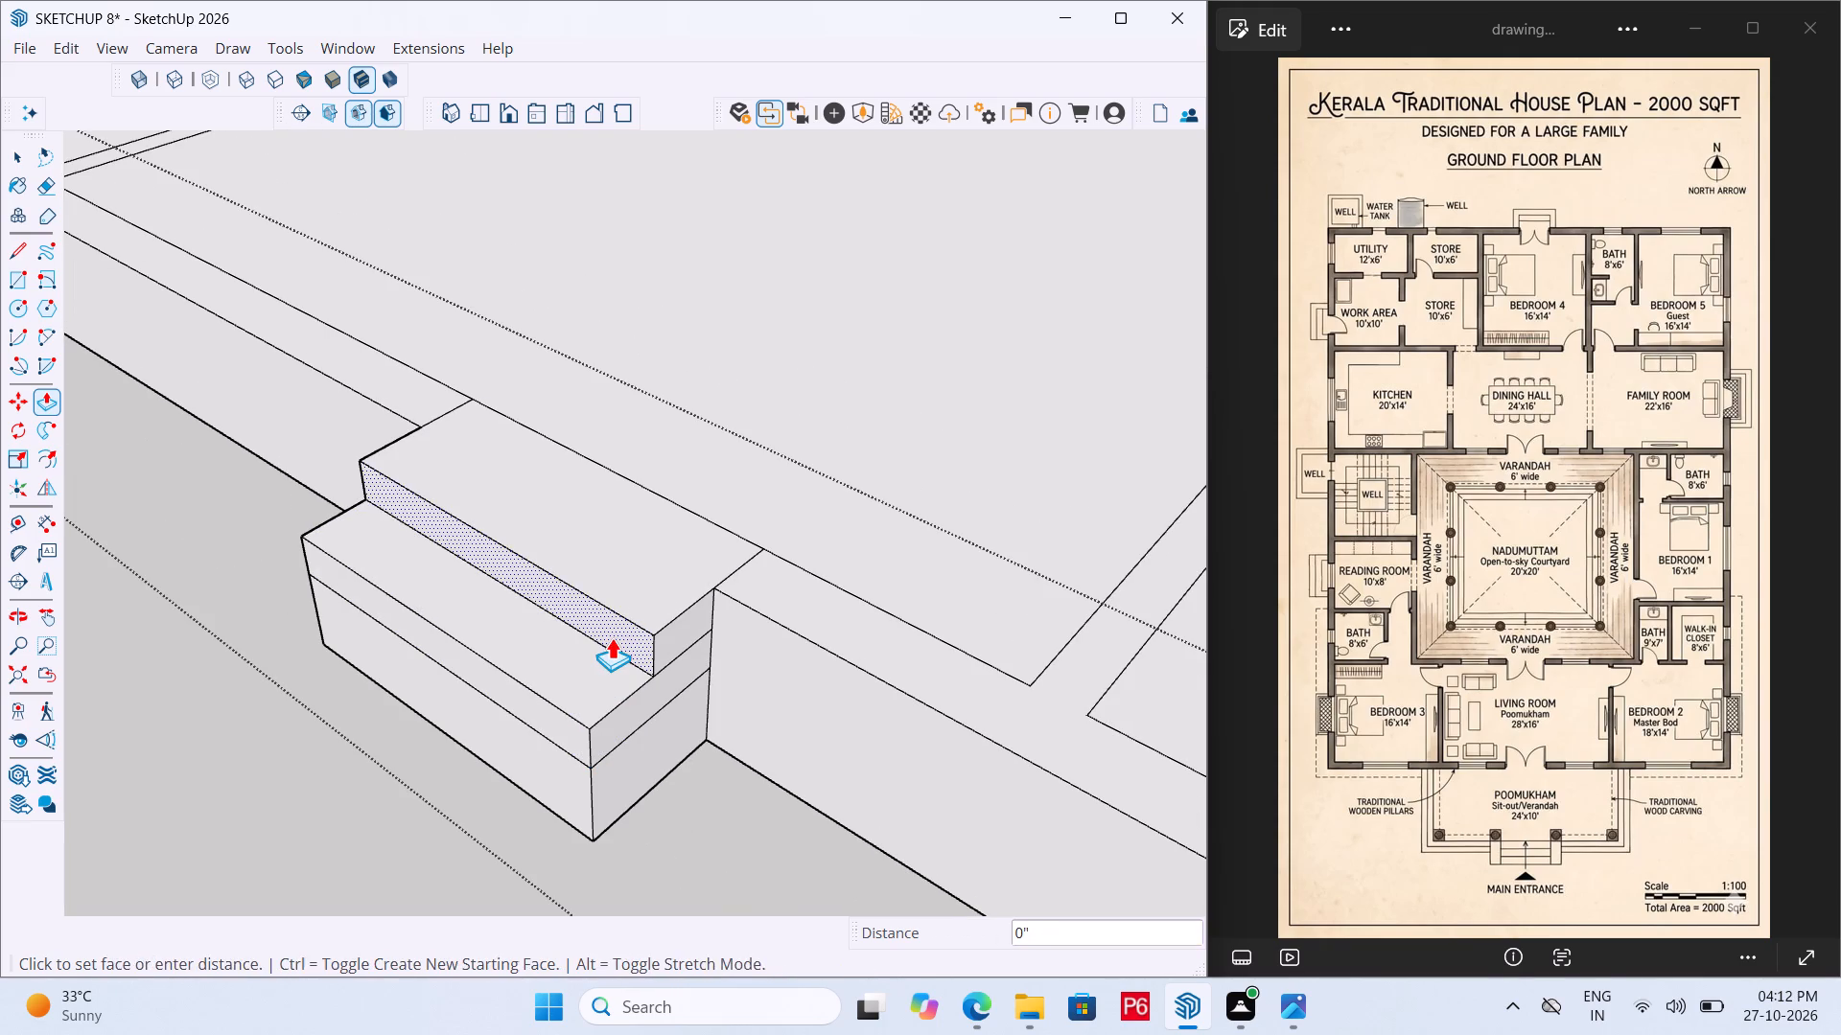
triple_click(524, 754)
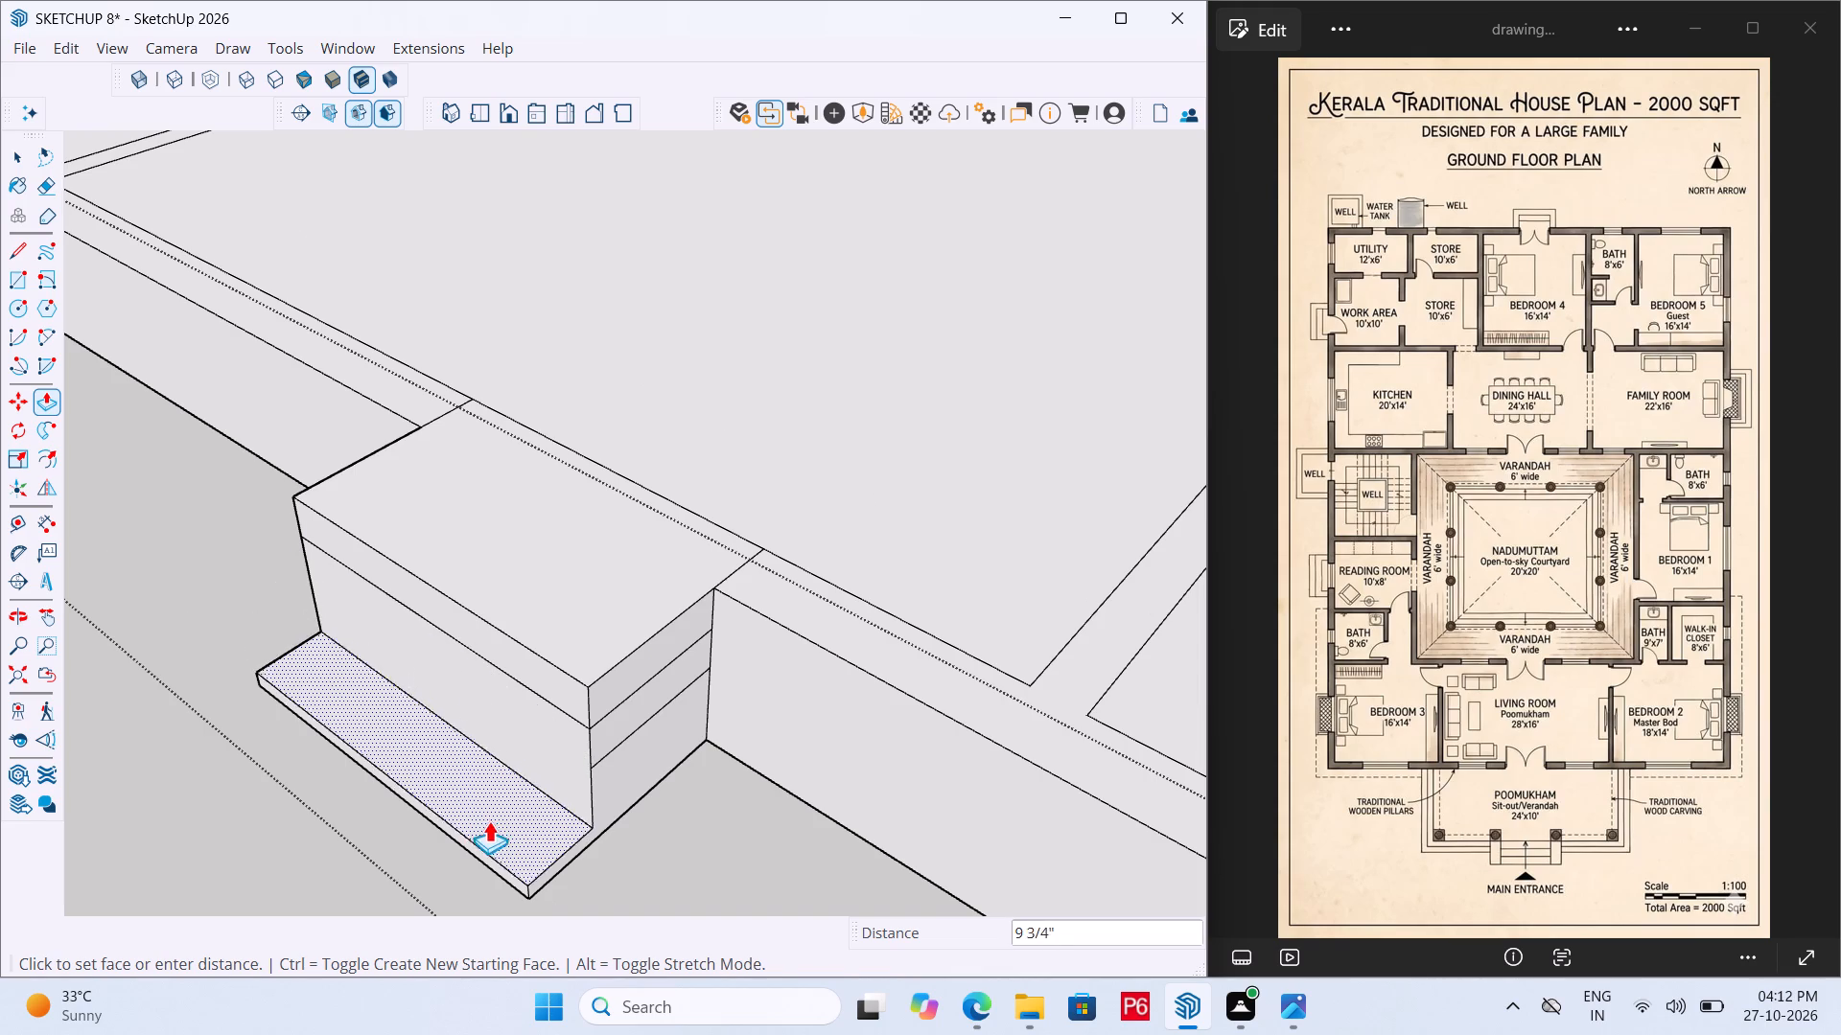
key(Escape)
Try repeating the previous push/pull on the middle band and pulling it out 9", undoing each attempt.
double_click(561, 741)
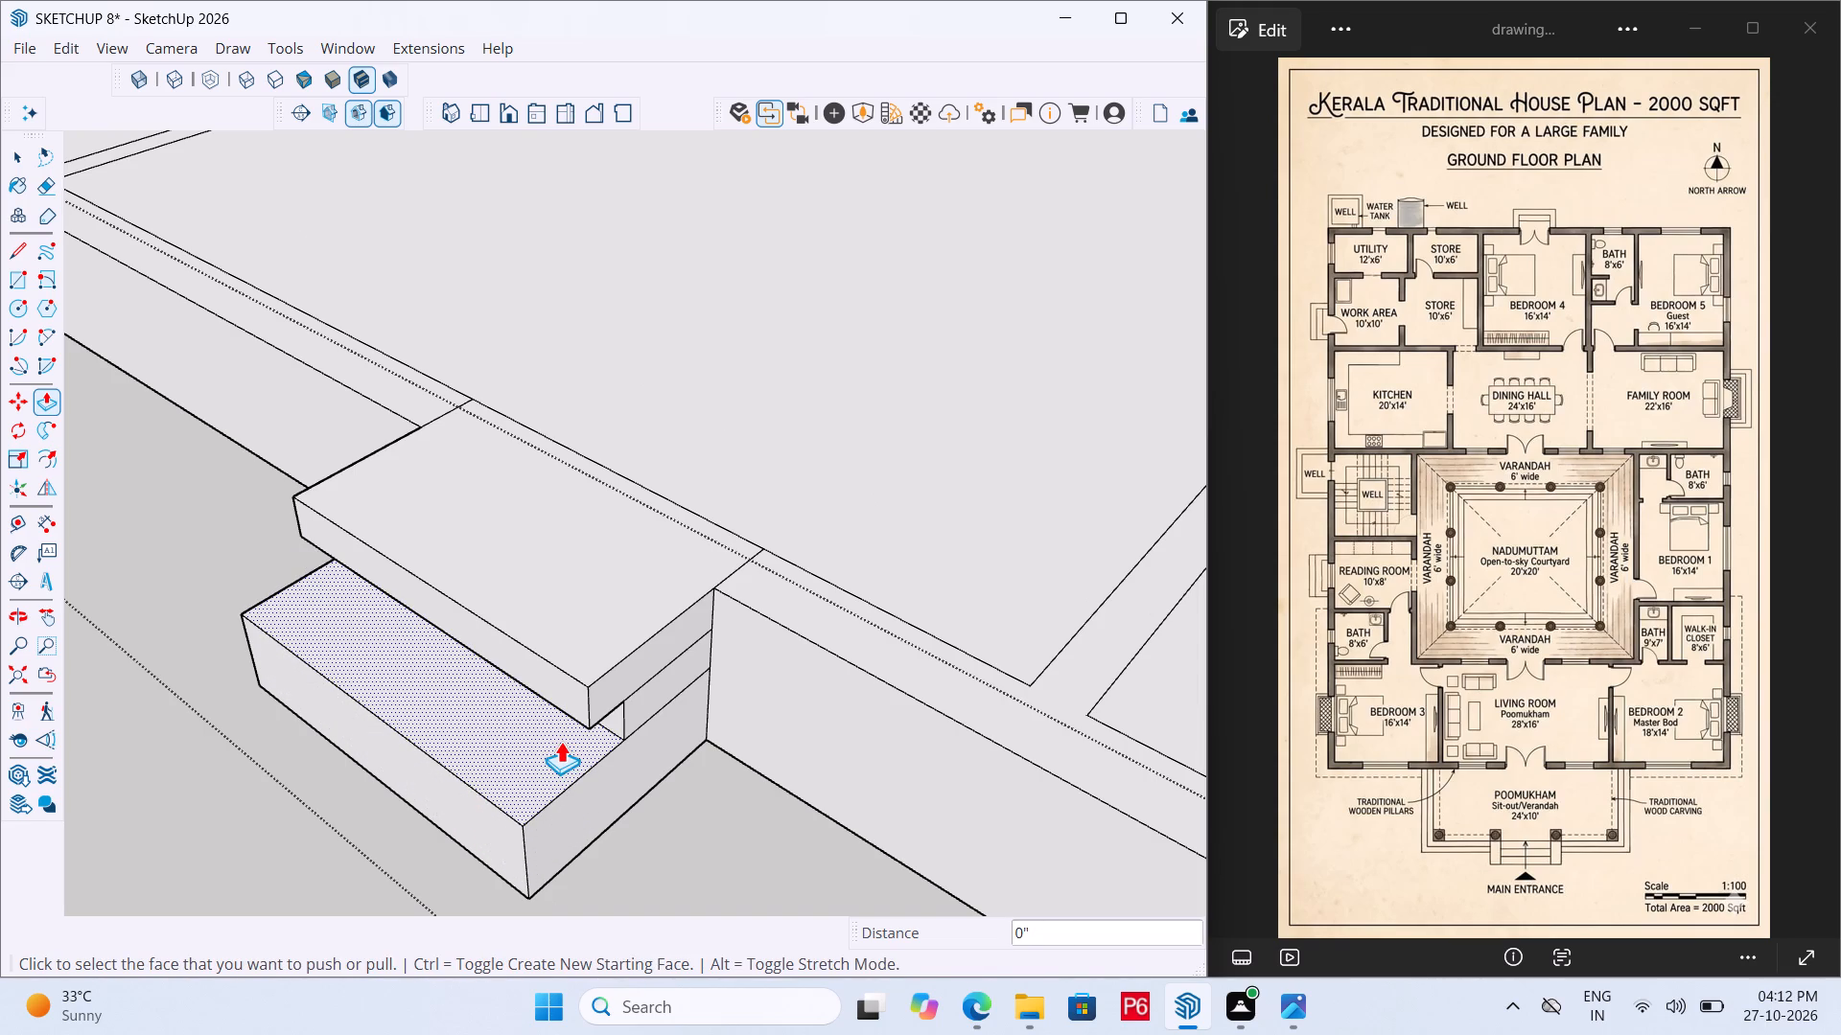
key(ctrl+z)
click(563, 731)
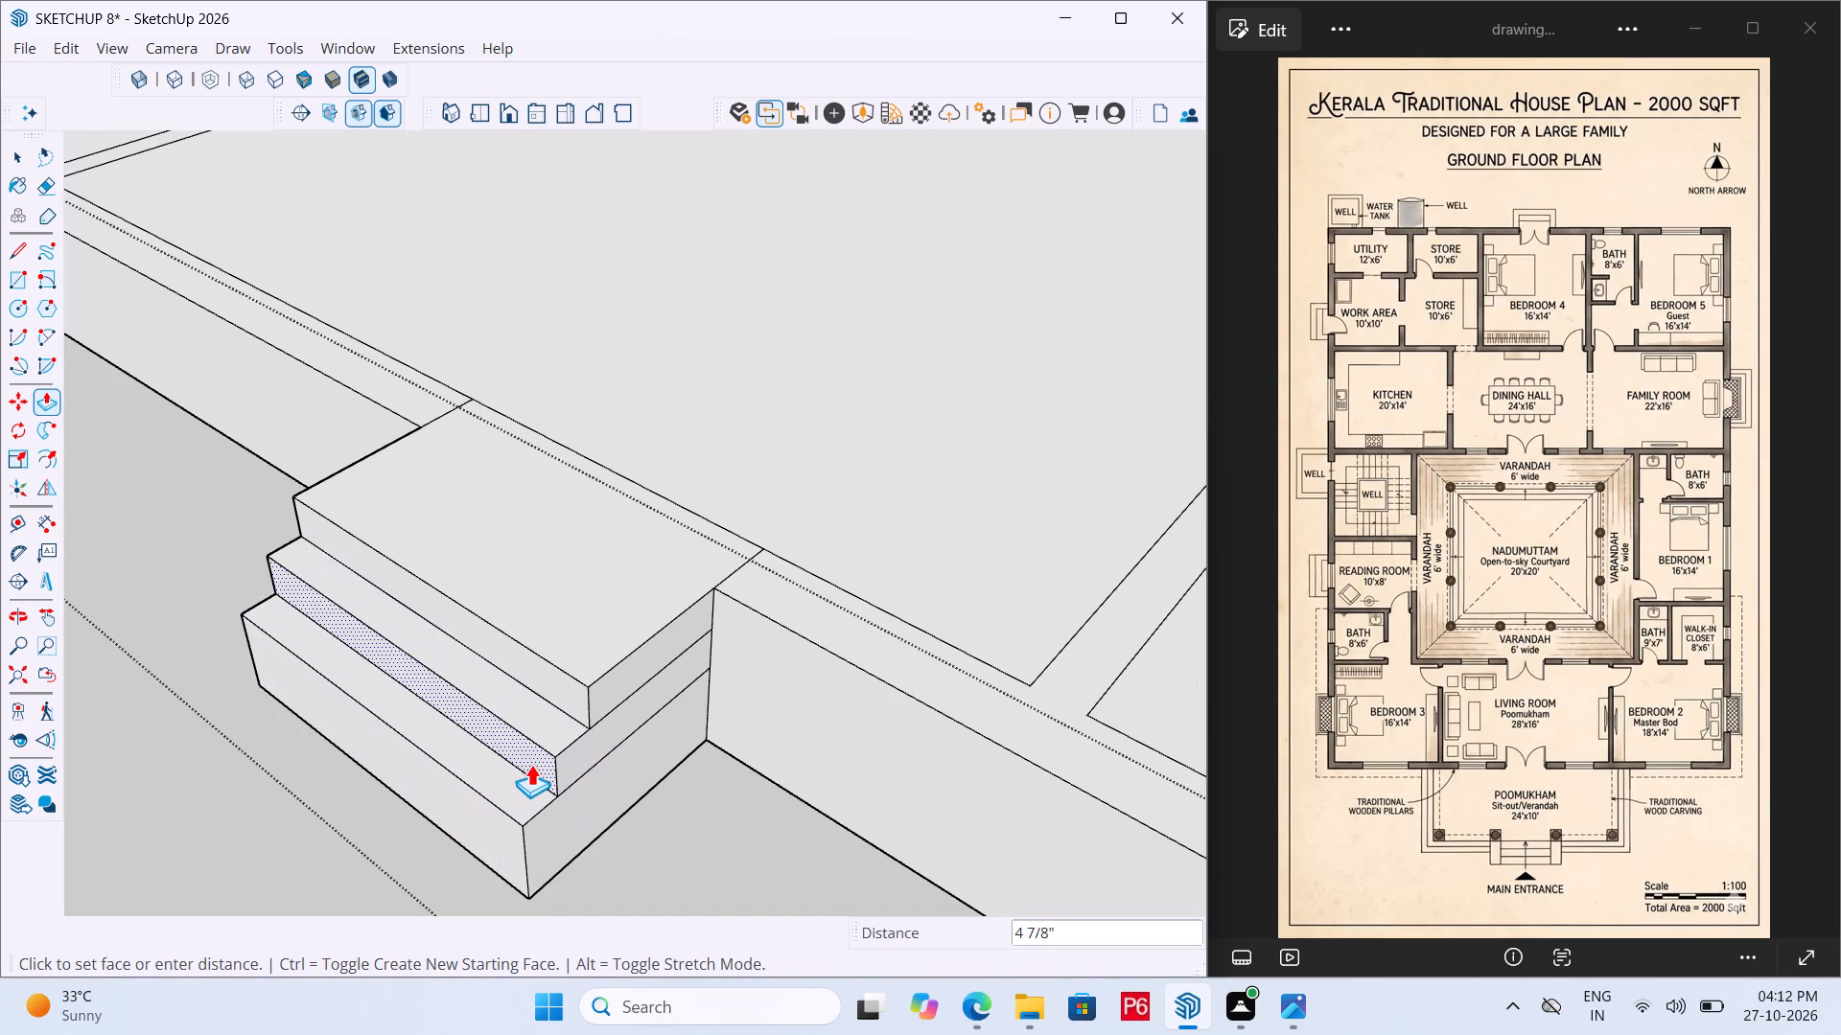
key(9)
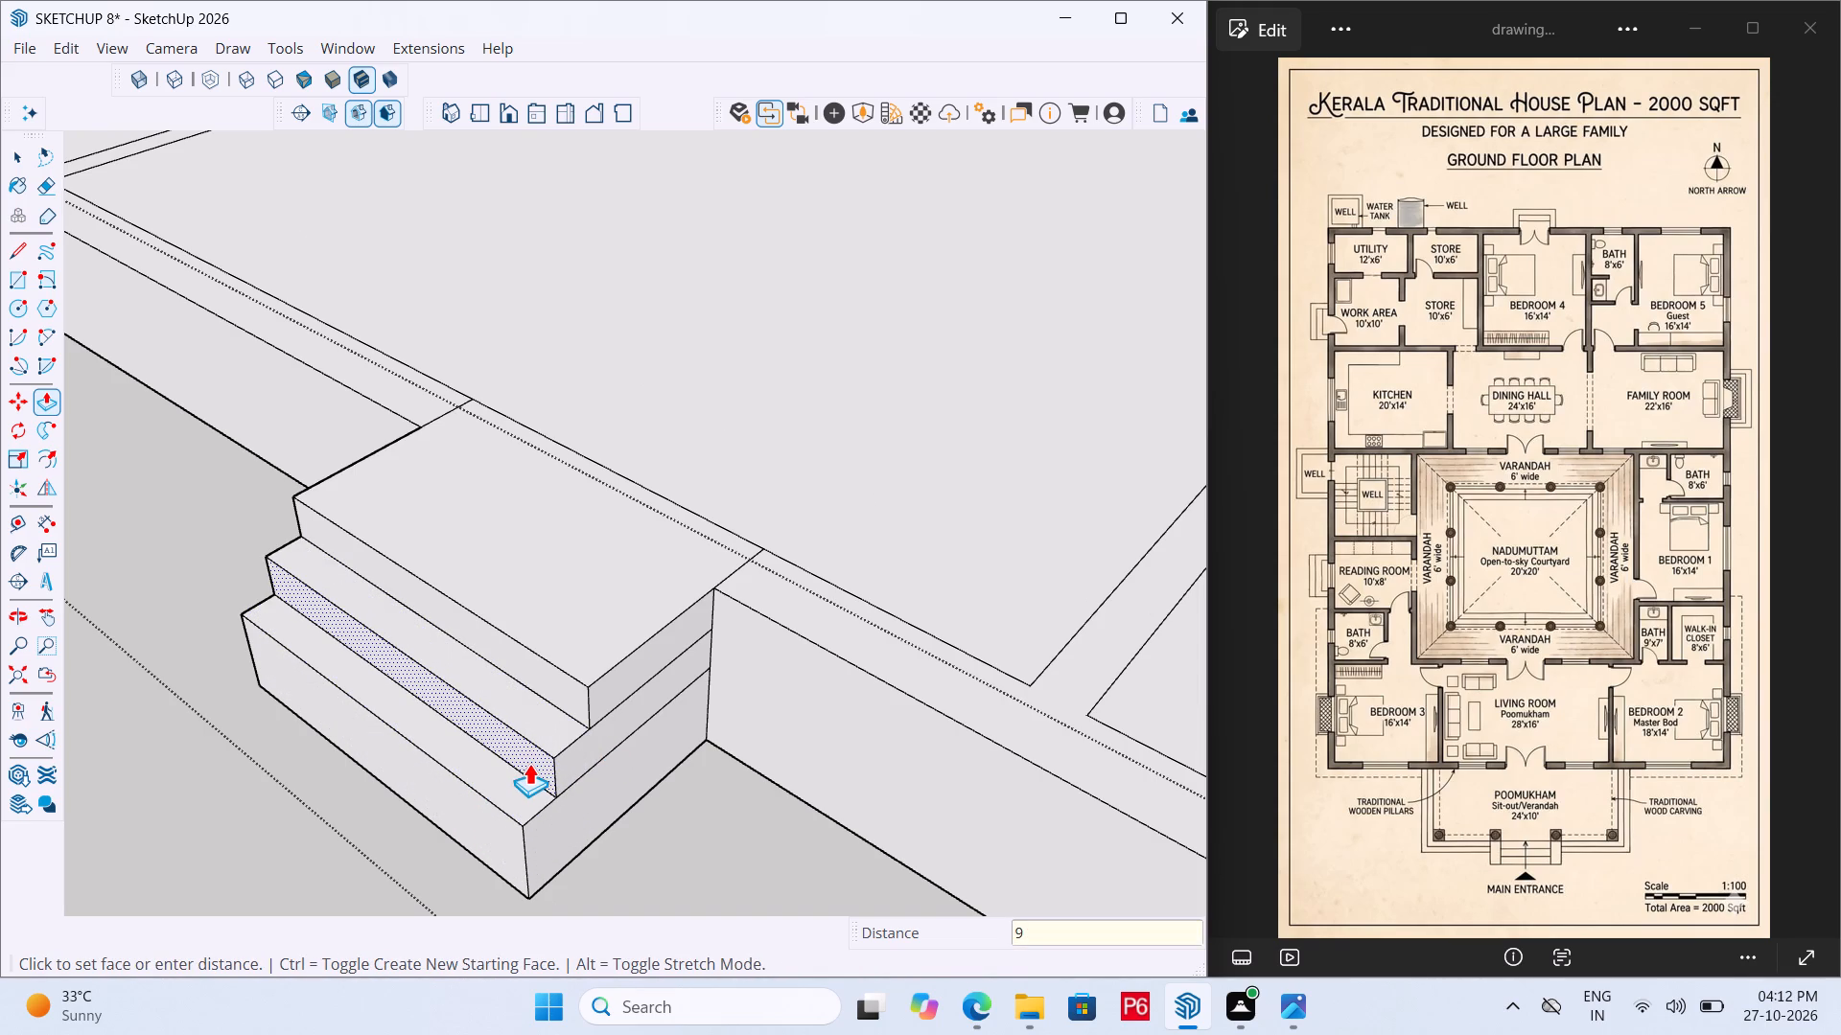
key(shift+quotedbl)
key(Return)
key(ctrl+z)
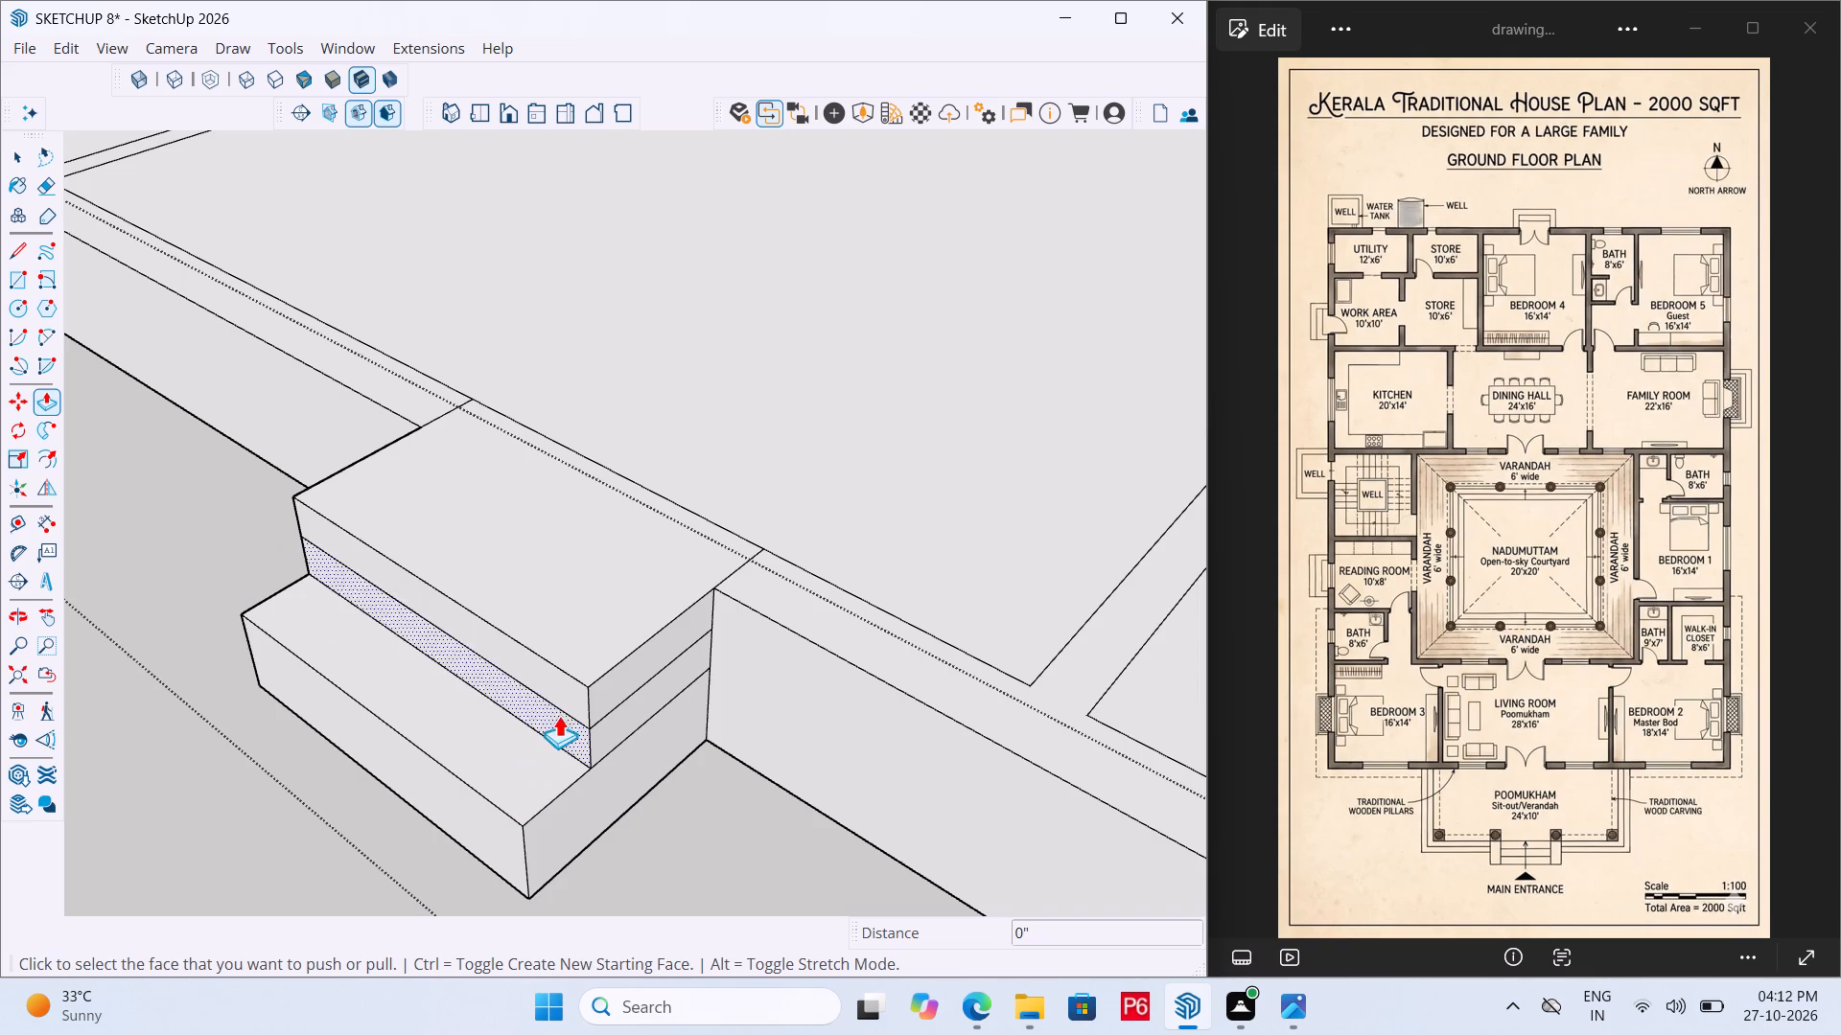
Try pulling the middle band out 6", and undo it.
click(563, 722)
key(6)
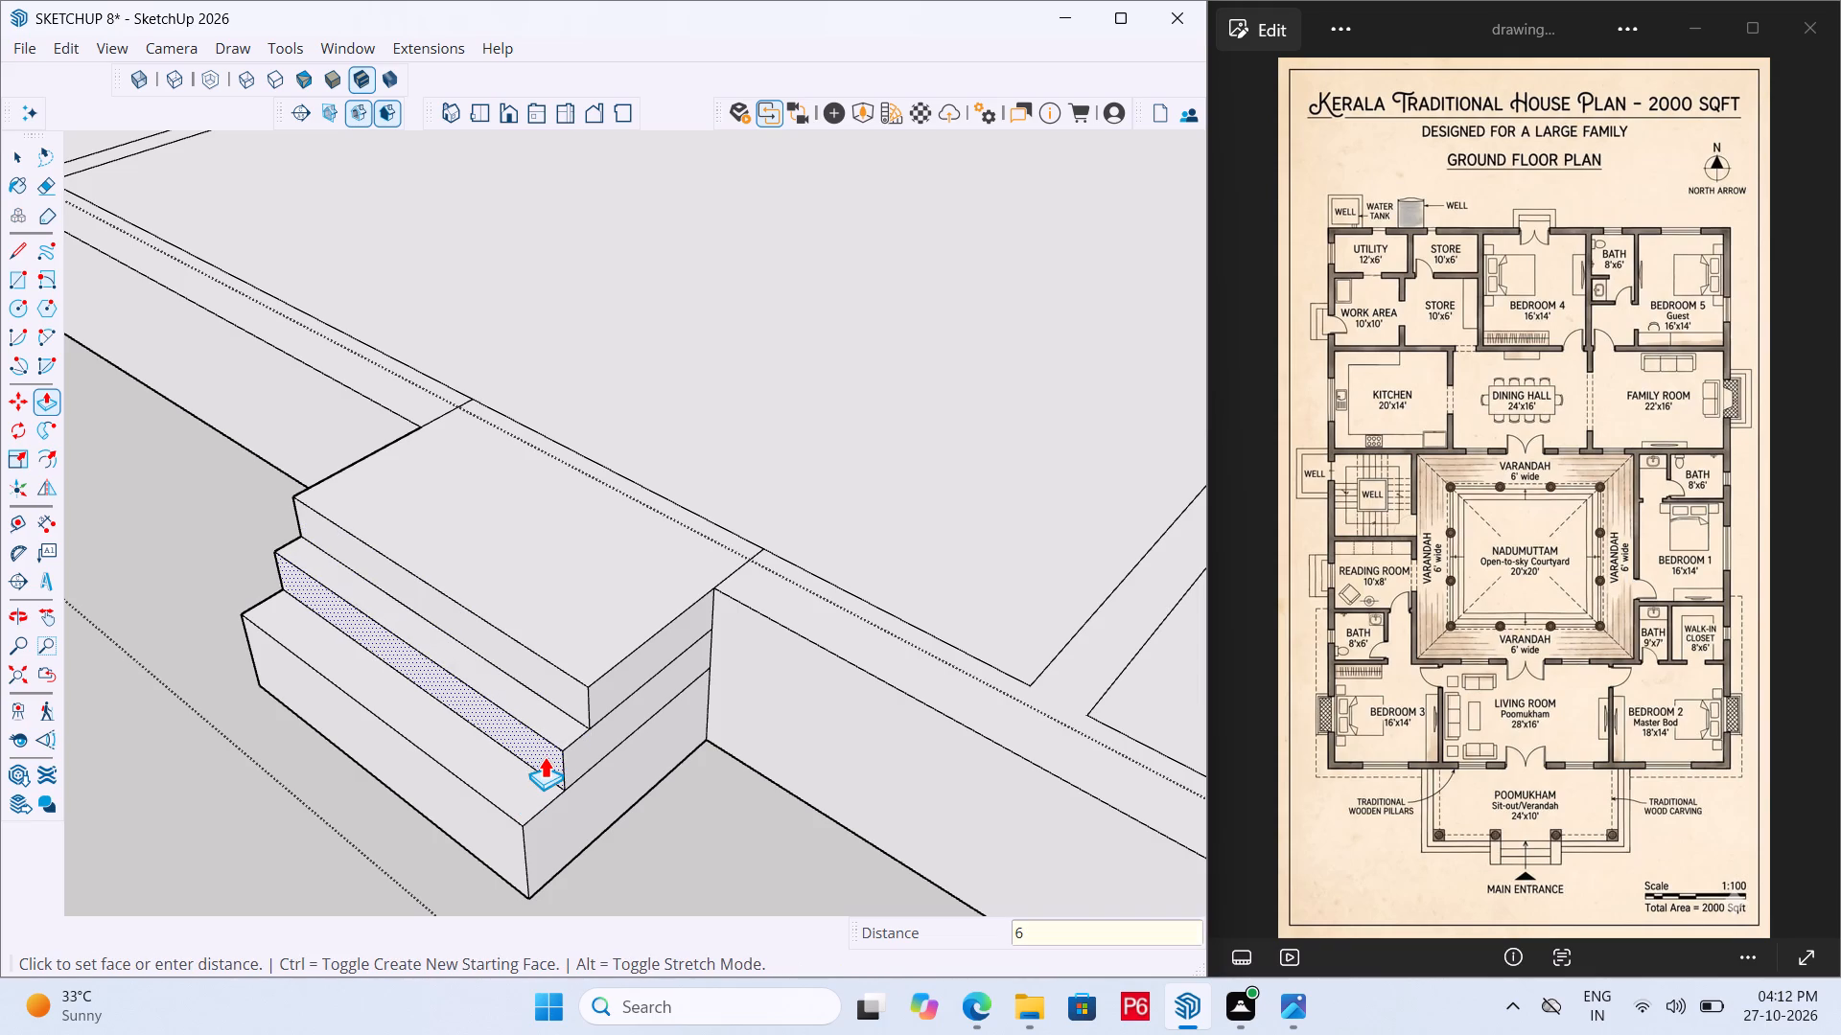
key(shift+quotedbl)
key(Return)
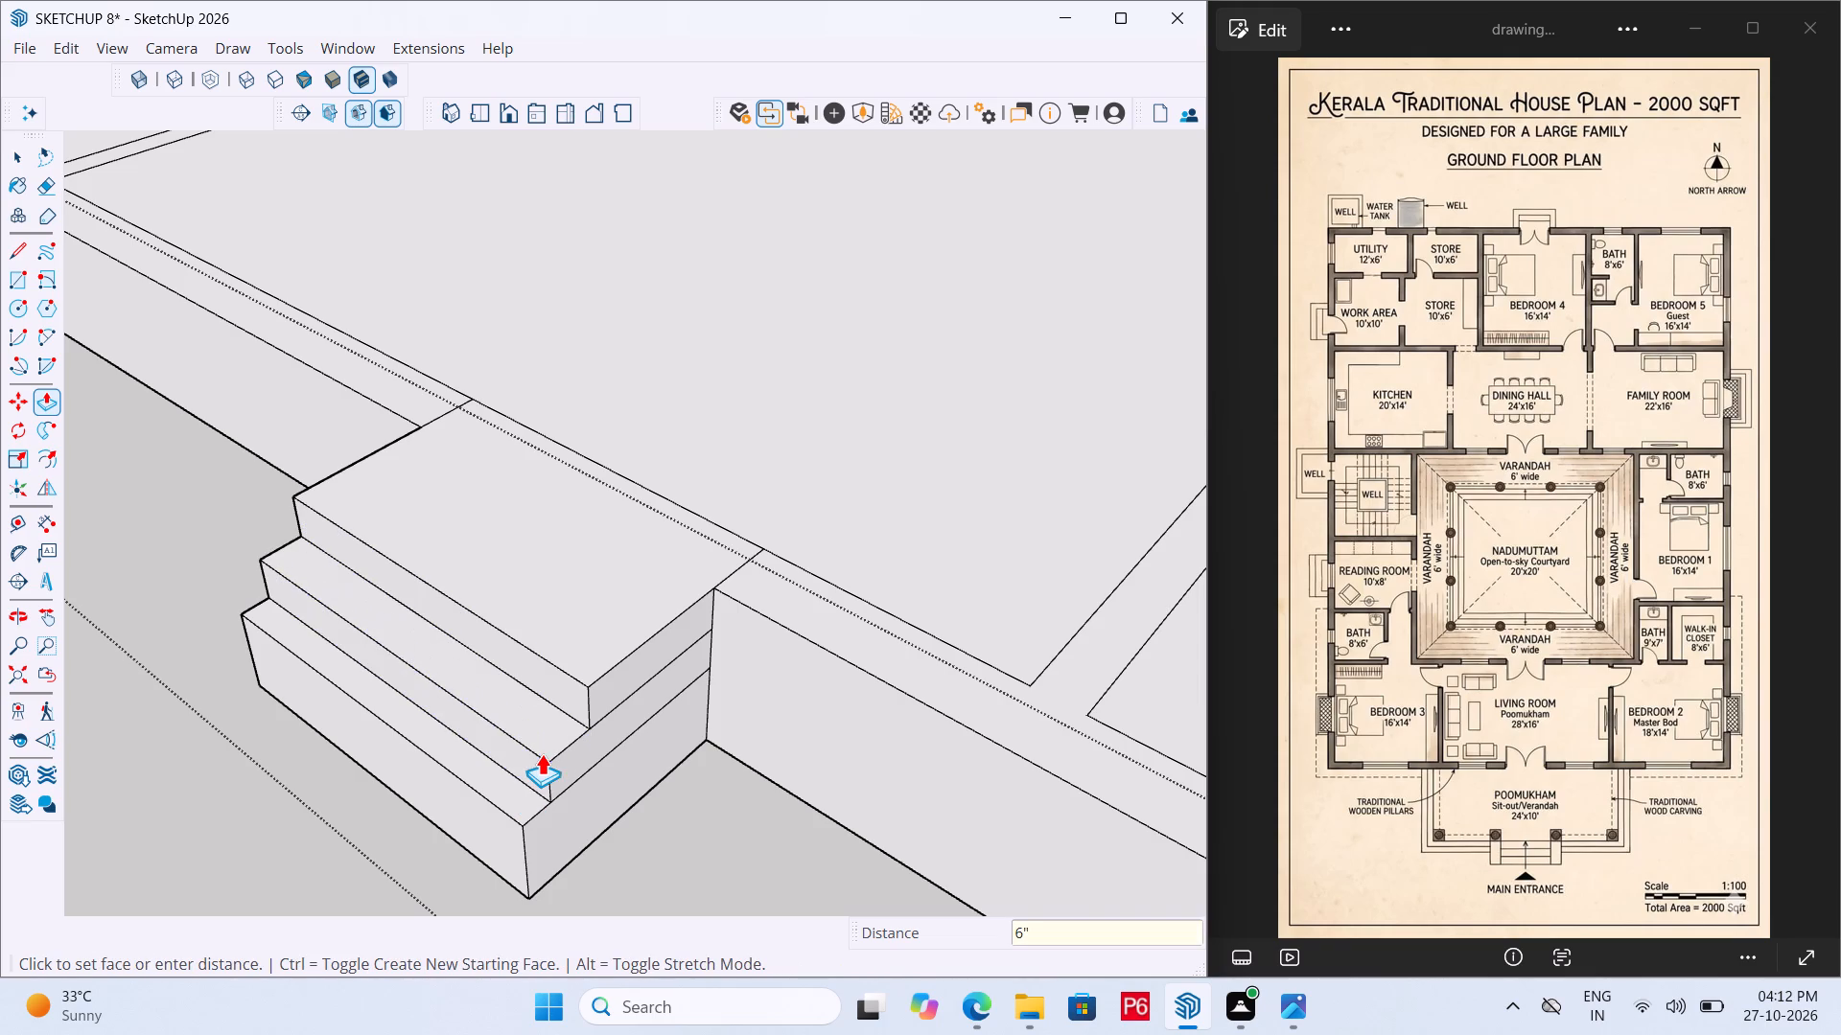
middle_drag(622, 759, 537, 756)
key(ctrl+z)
Pull the middle band out 5" to form a step between the top and lowest bands.
click(524, 706)
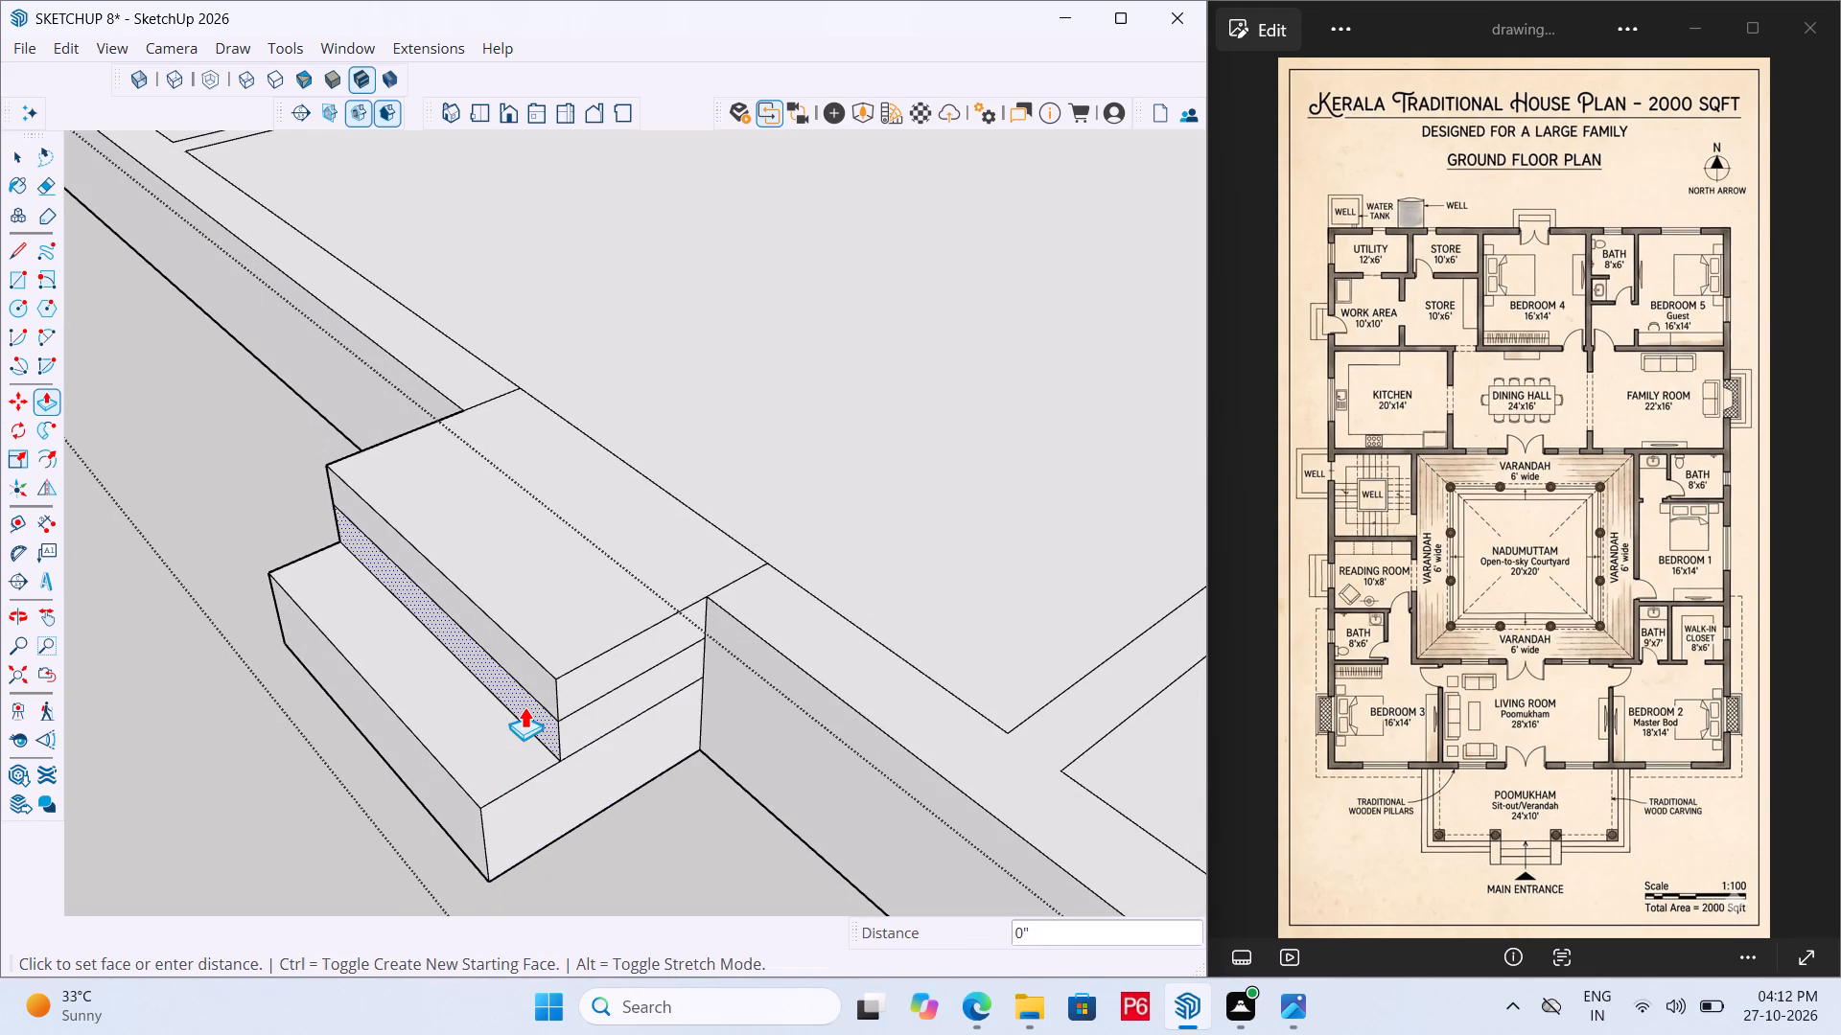
key(5)
key(shift+quotedbl)
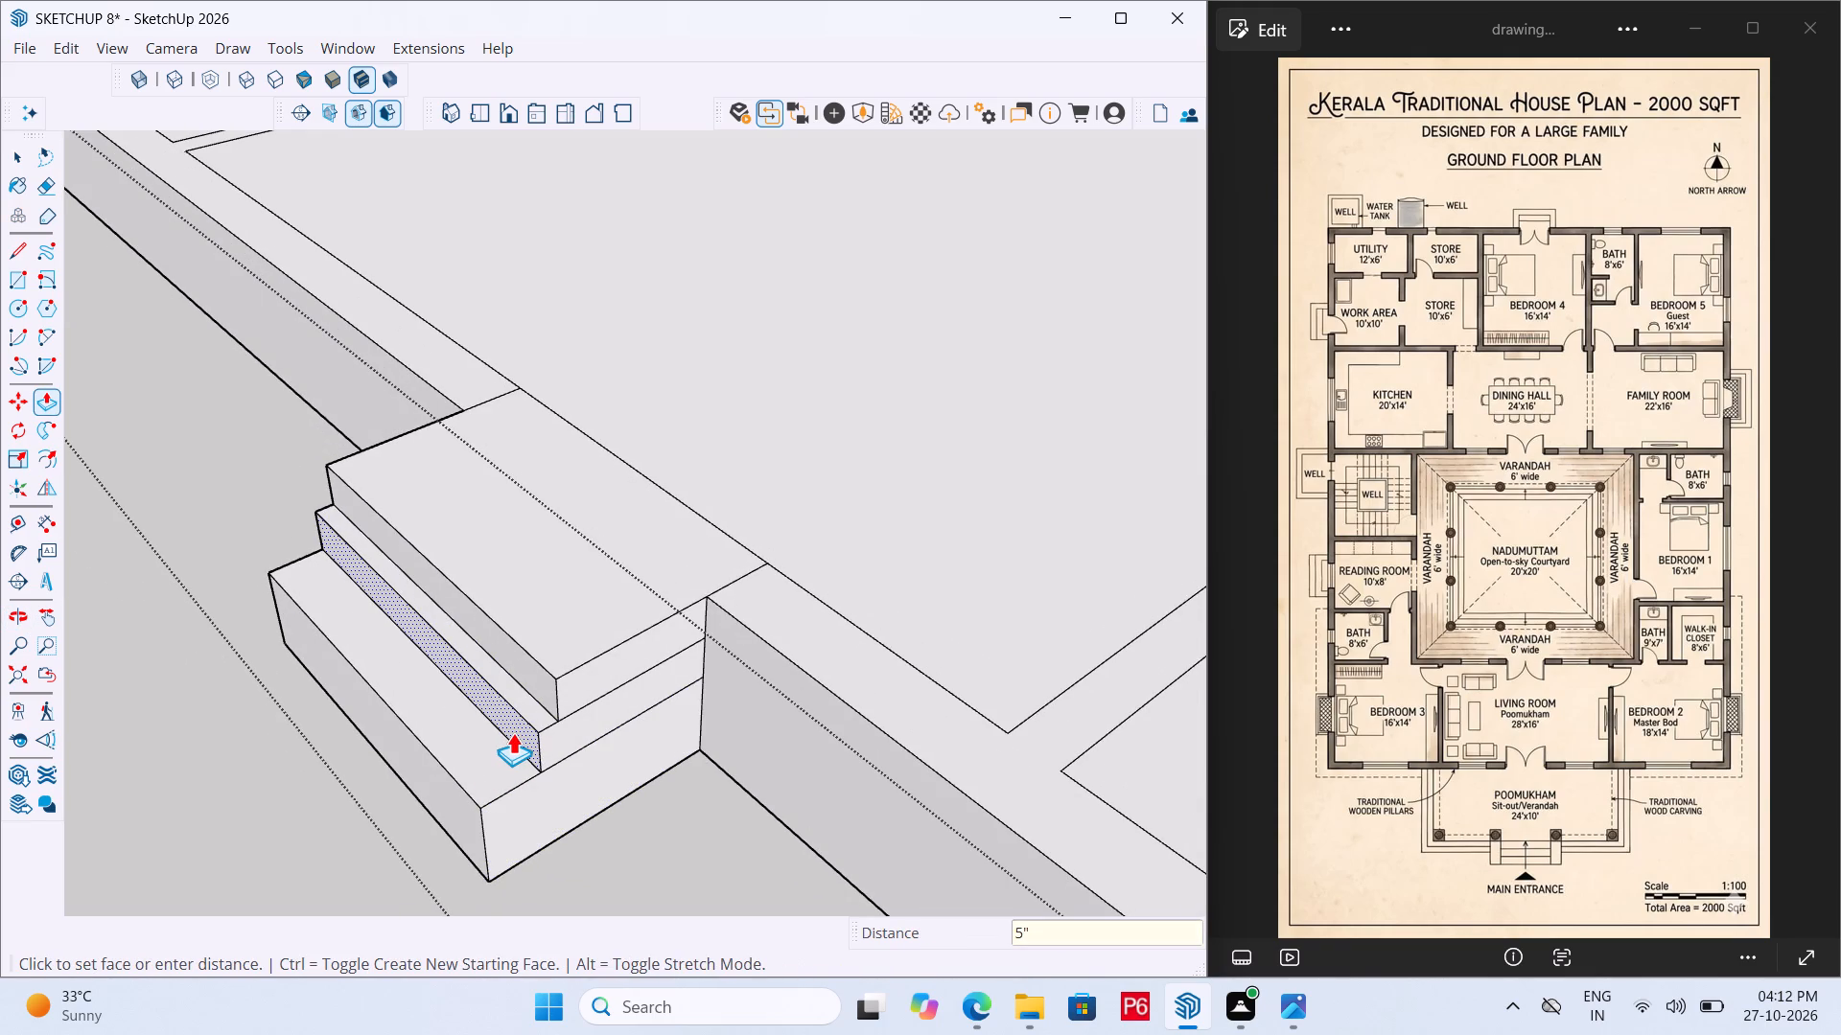
key(Return)
Save the model.
middle_drag(525, 772, 643, 693)
key(ctrl+s)
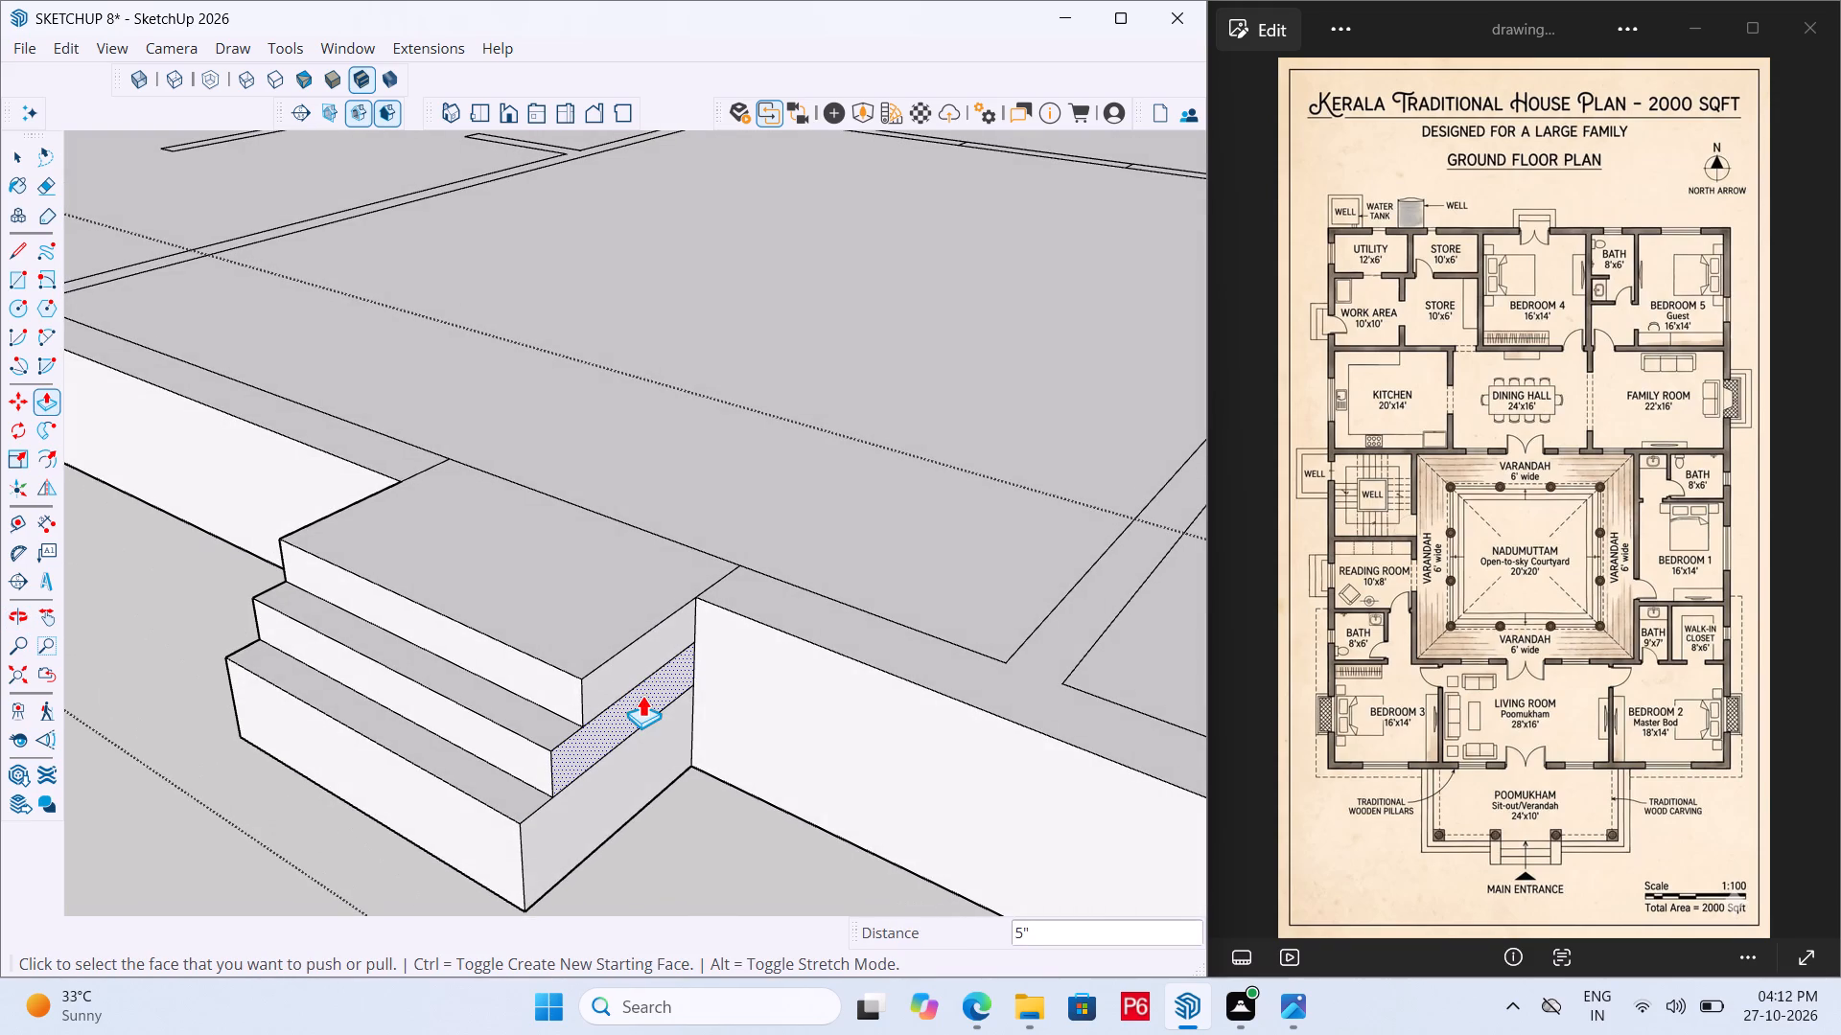
key(ctrl+s)
key(ctrl+s)
key(ctrl+s)
key(ctrl+s)
key(ctrl+s)
Erase the leftover horizontal lines between the step levels on both side faces of the entrance steps.
scroll(643, 754, up, 4)
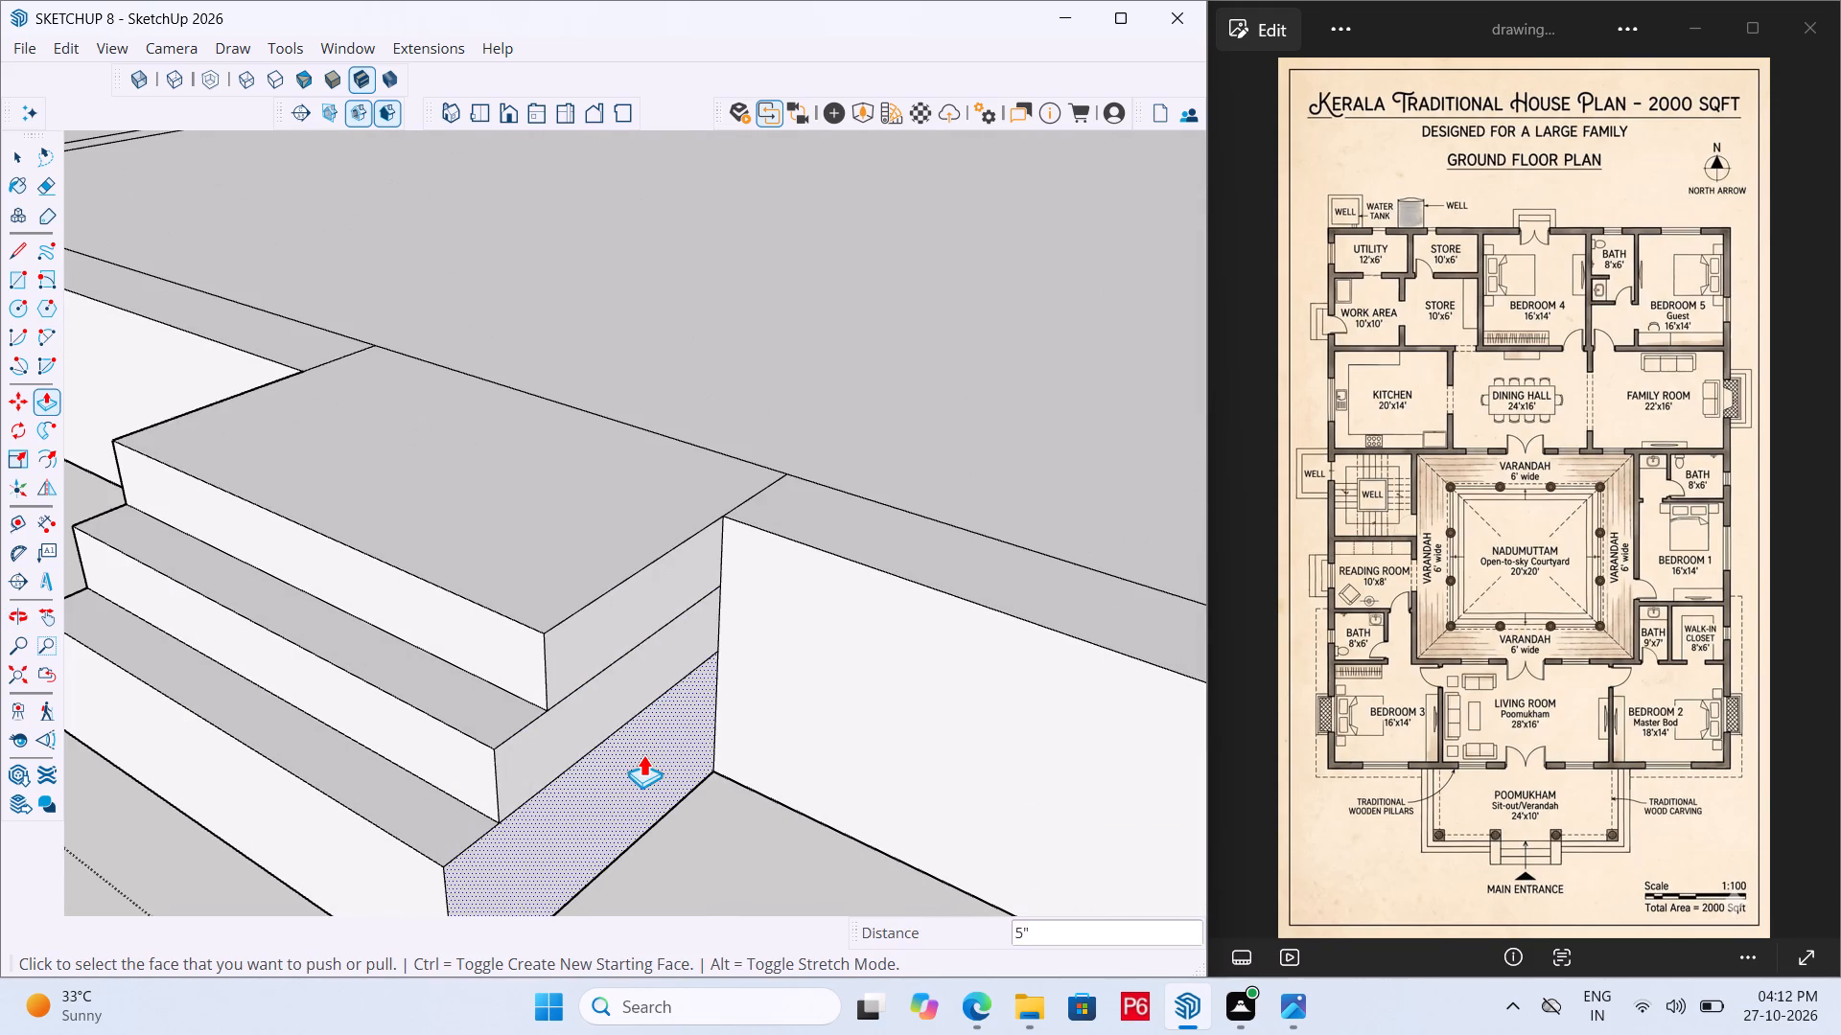
key(e)
drag(640, 651, 652, 646)
double_click(654, 630)
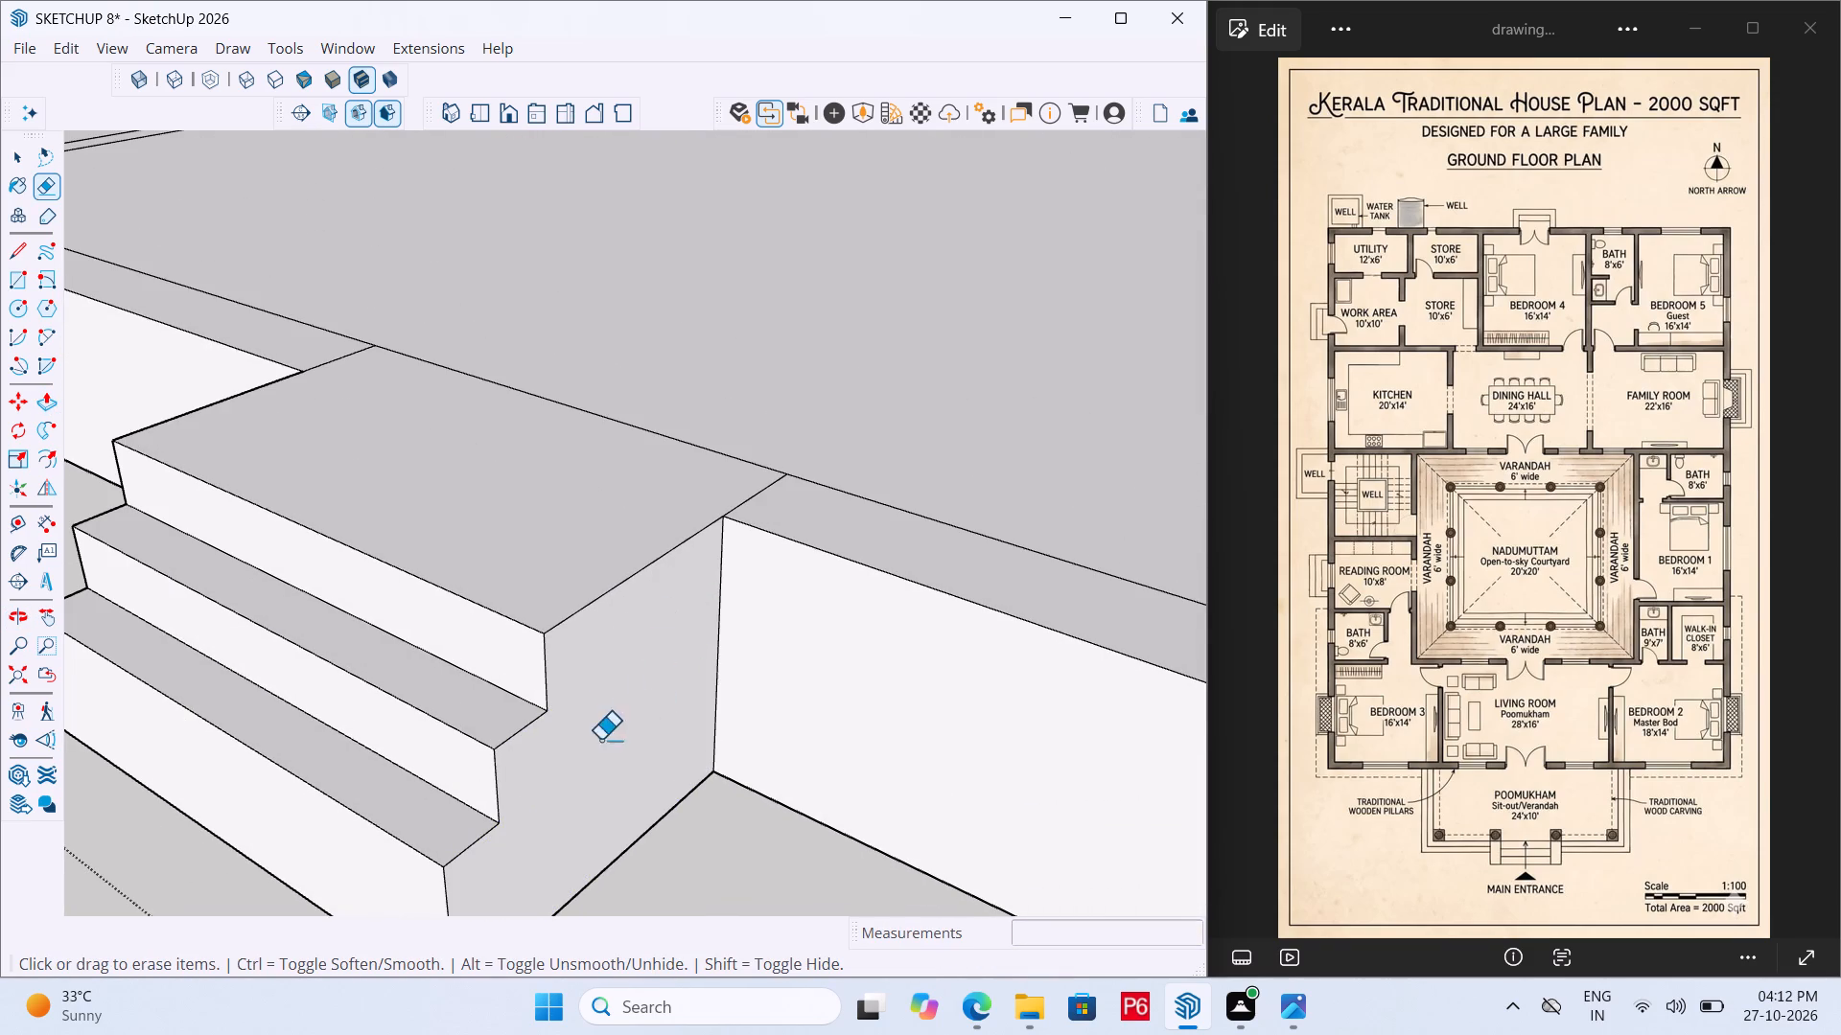
scroll(884, 750, down, 6)
scroll(683, 700, down, 5)
middle_drag(463, 740, 1409, 690)
scroll(675, 689, up, 5)
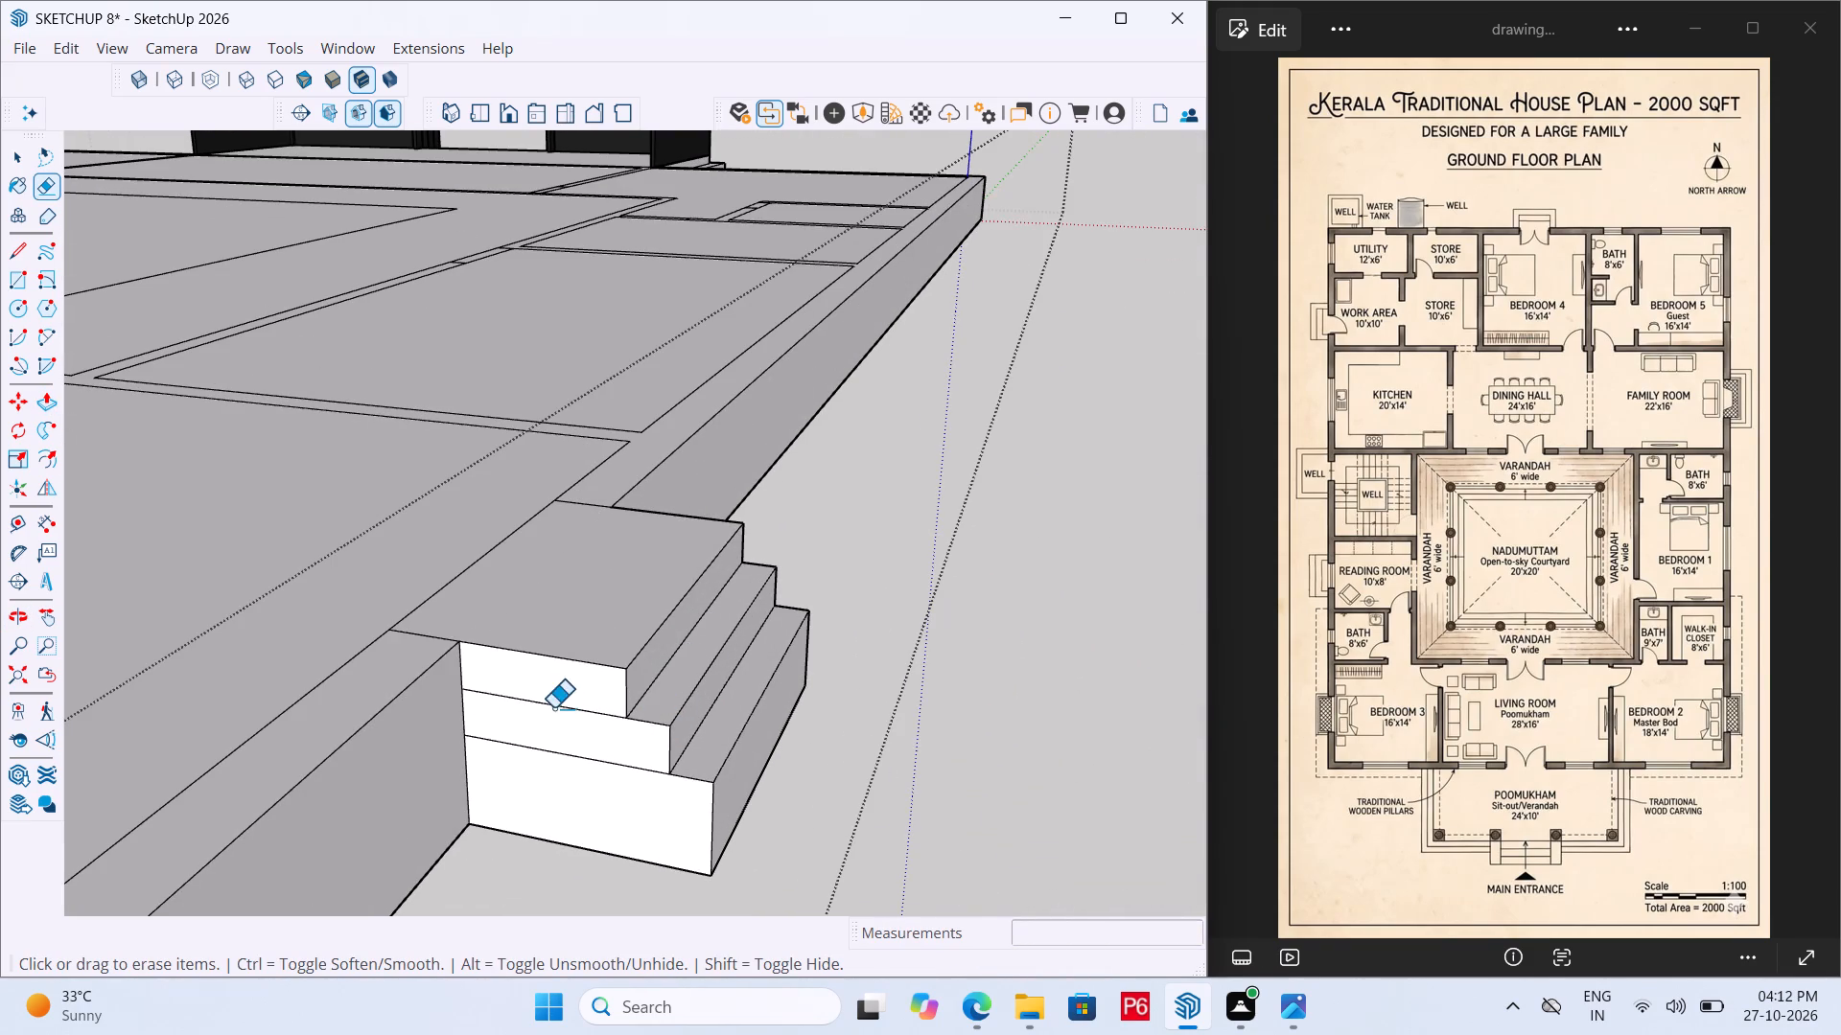
drag(553, 706, 562, 760)
Push the top riser of the kitchen entrance steps inward to deepen the tread below it.
scroll(803, 702, down, 5)
middle_drag(794, 741, 174, 757)
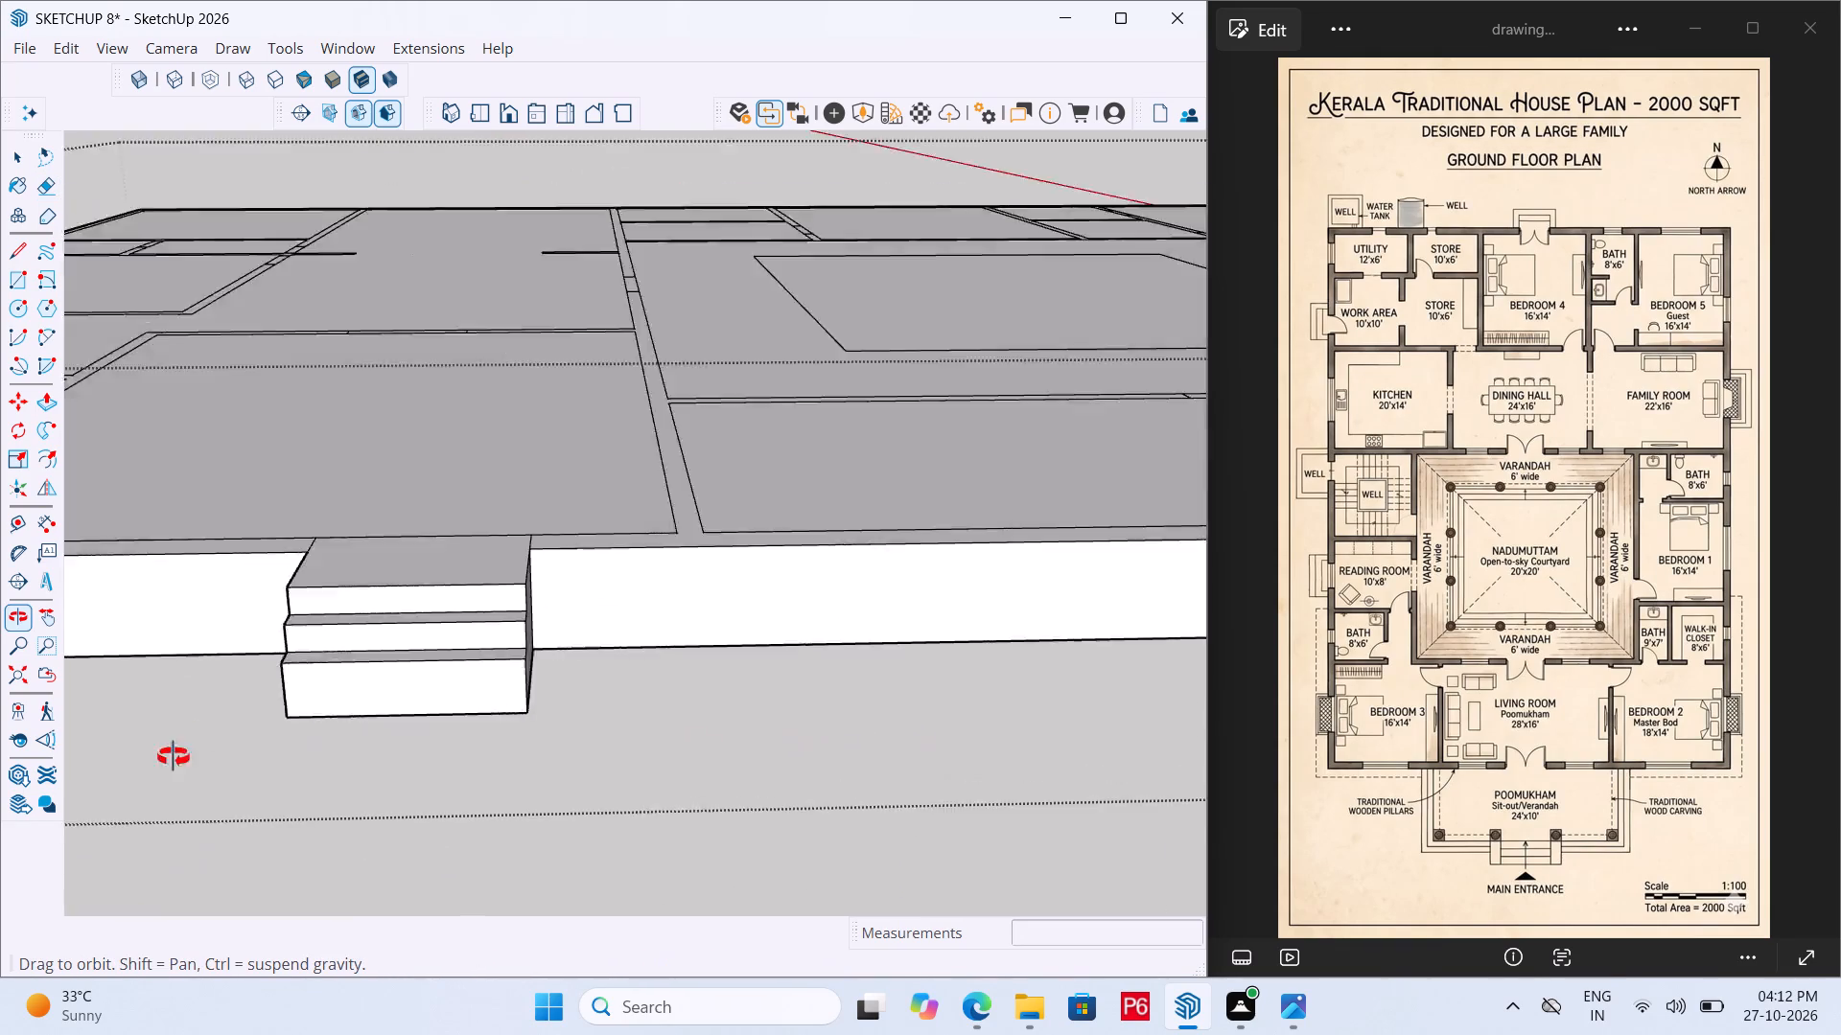
middle_drag(174, 757, 169, 800)
middle_drag(797, 662, 507, 816)
scroll(797, 662, down, 1)
scroll(437, 603, up, 11)
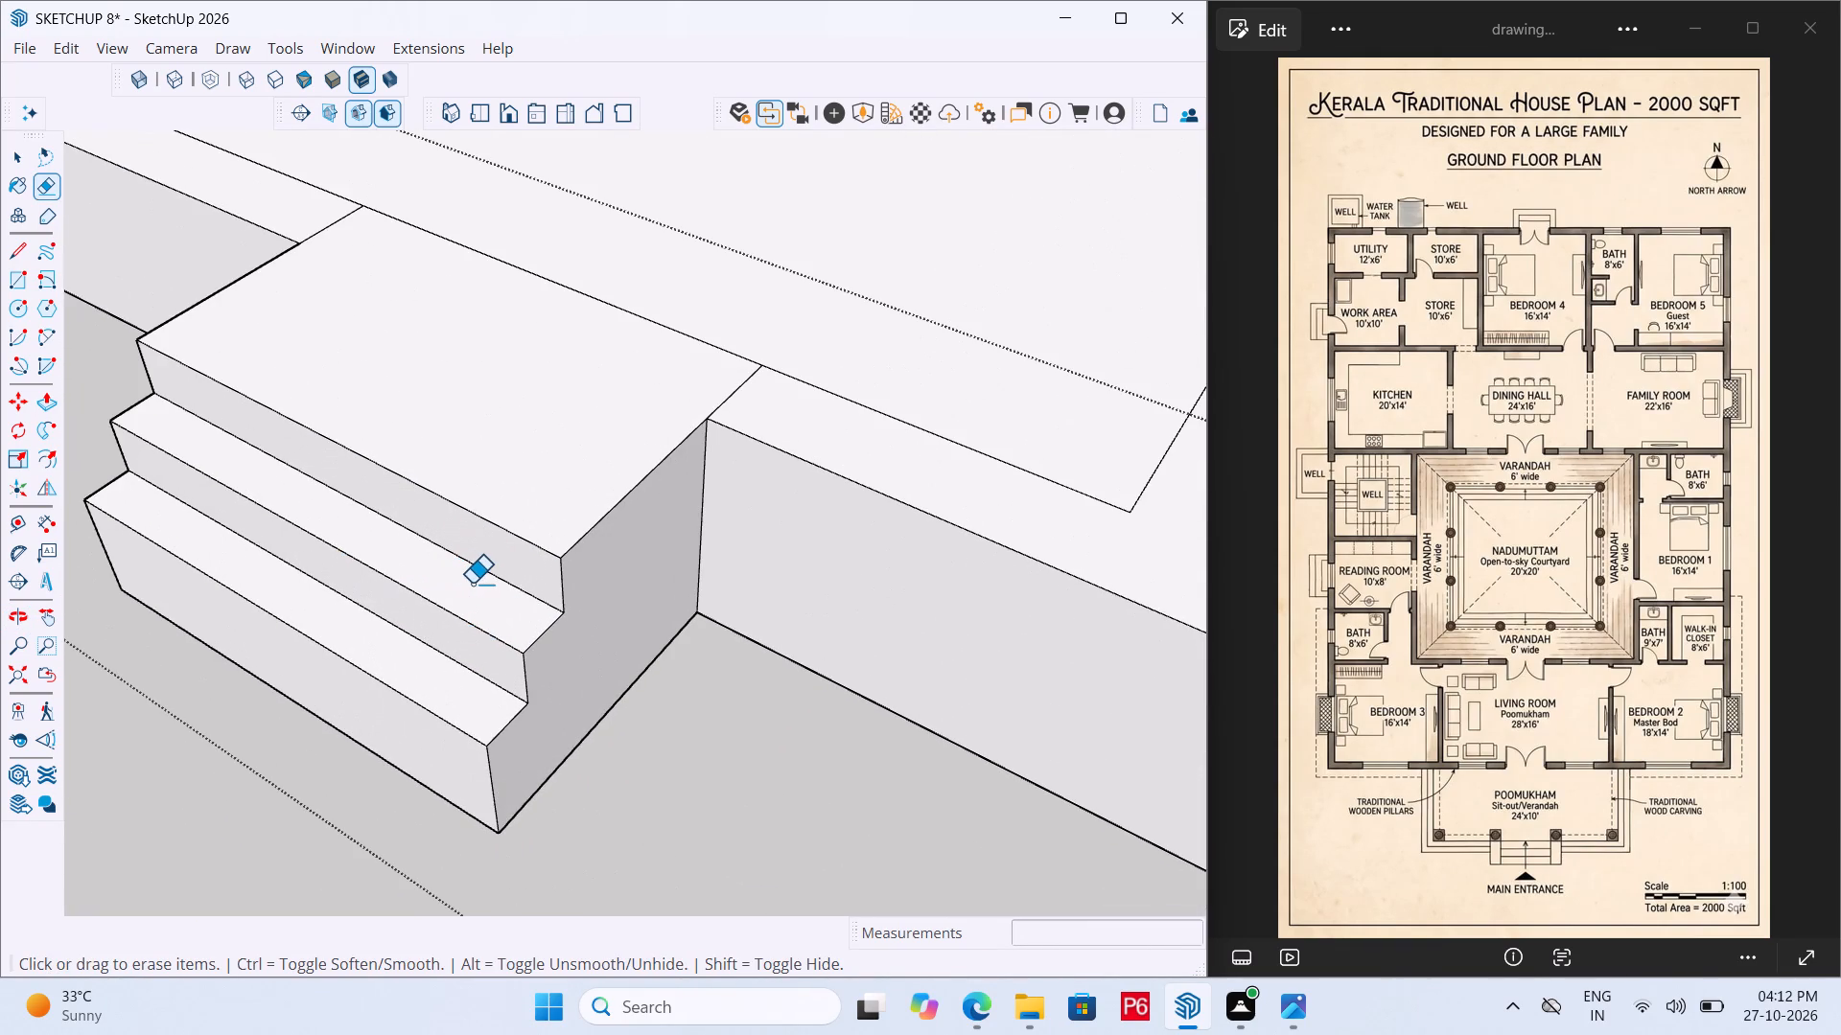
key(p)
click(511, 558)
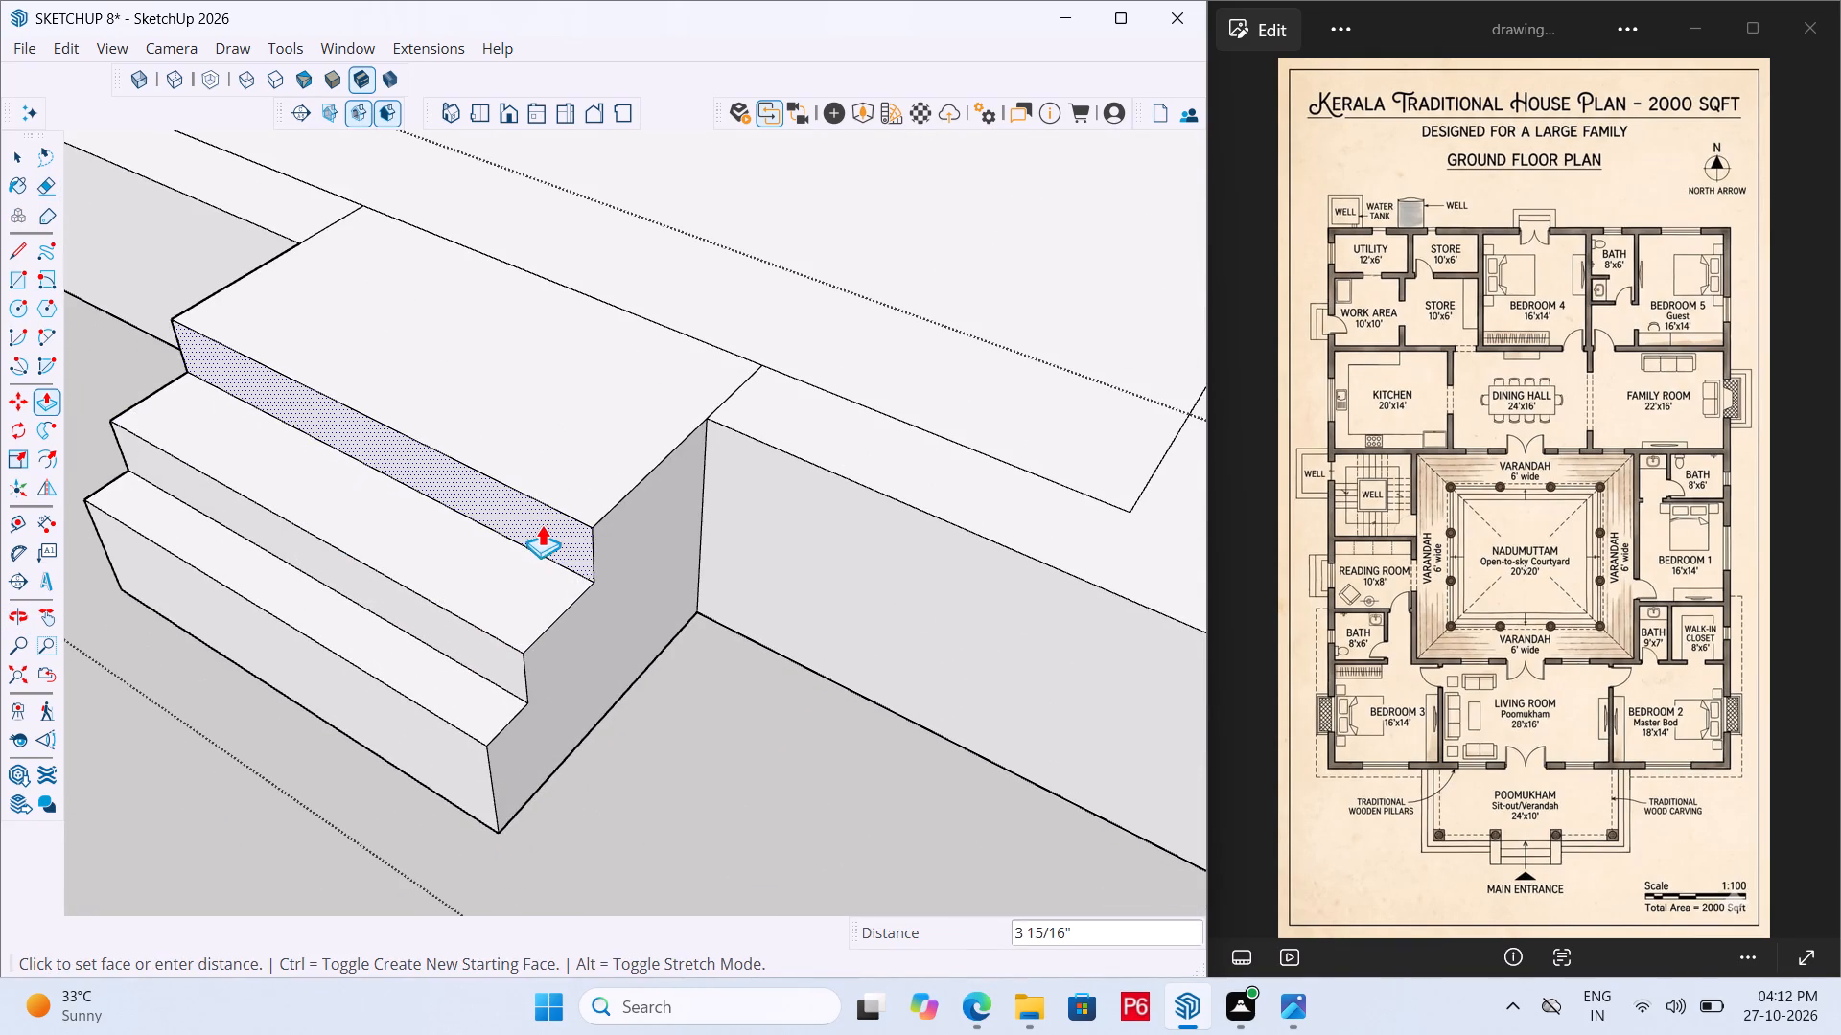
click(552, 514)
Push the middle riser of the entrance steps inward and lower the bottom tread.
triple_click(474, 650)
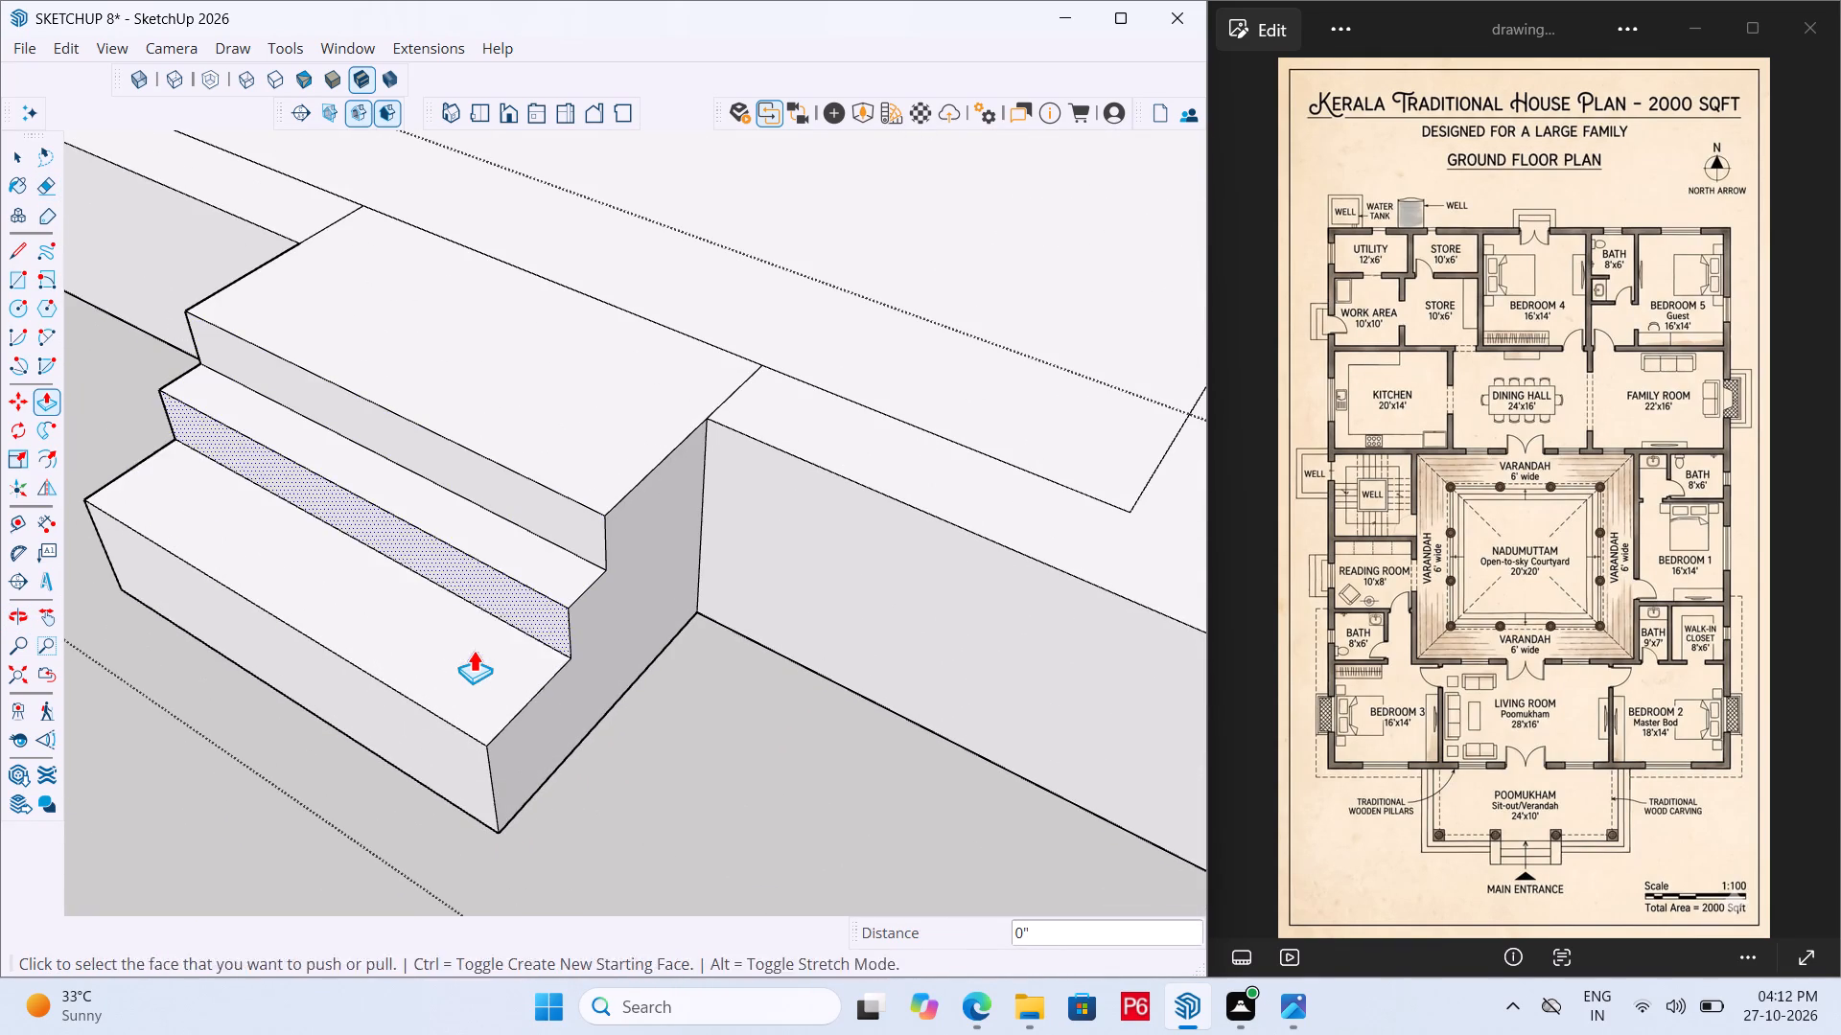
click(474, 650)
click(529, 622)
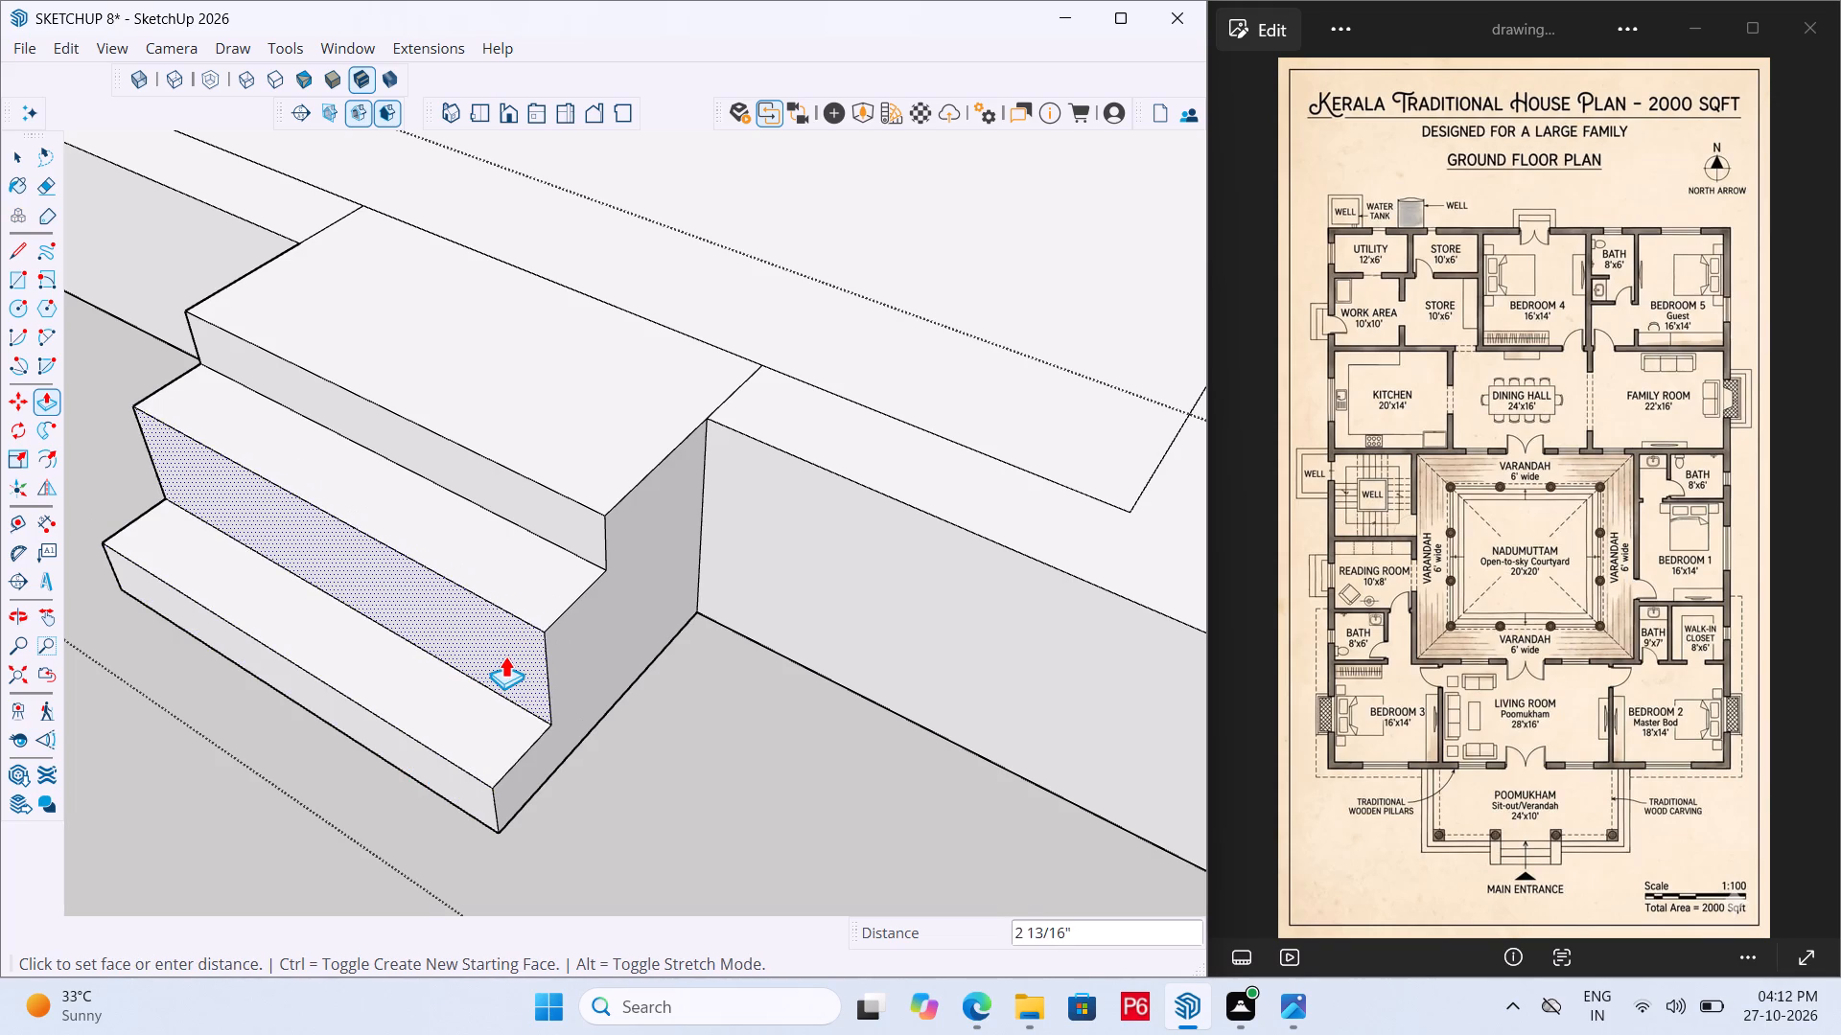
click(576, 712)
middle_drag(632, 711, 284, 610)
Save the model.
key(ctrl+s)
key(ctrl+s)
key(ctrl+s)
key(ctrl+s)
Readjust the entrance steps by pushing the top riser further inward and the middle riser in by about 2 7/16".
ctrl+middle_drag(312, 608, 481, 593)
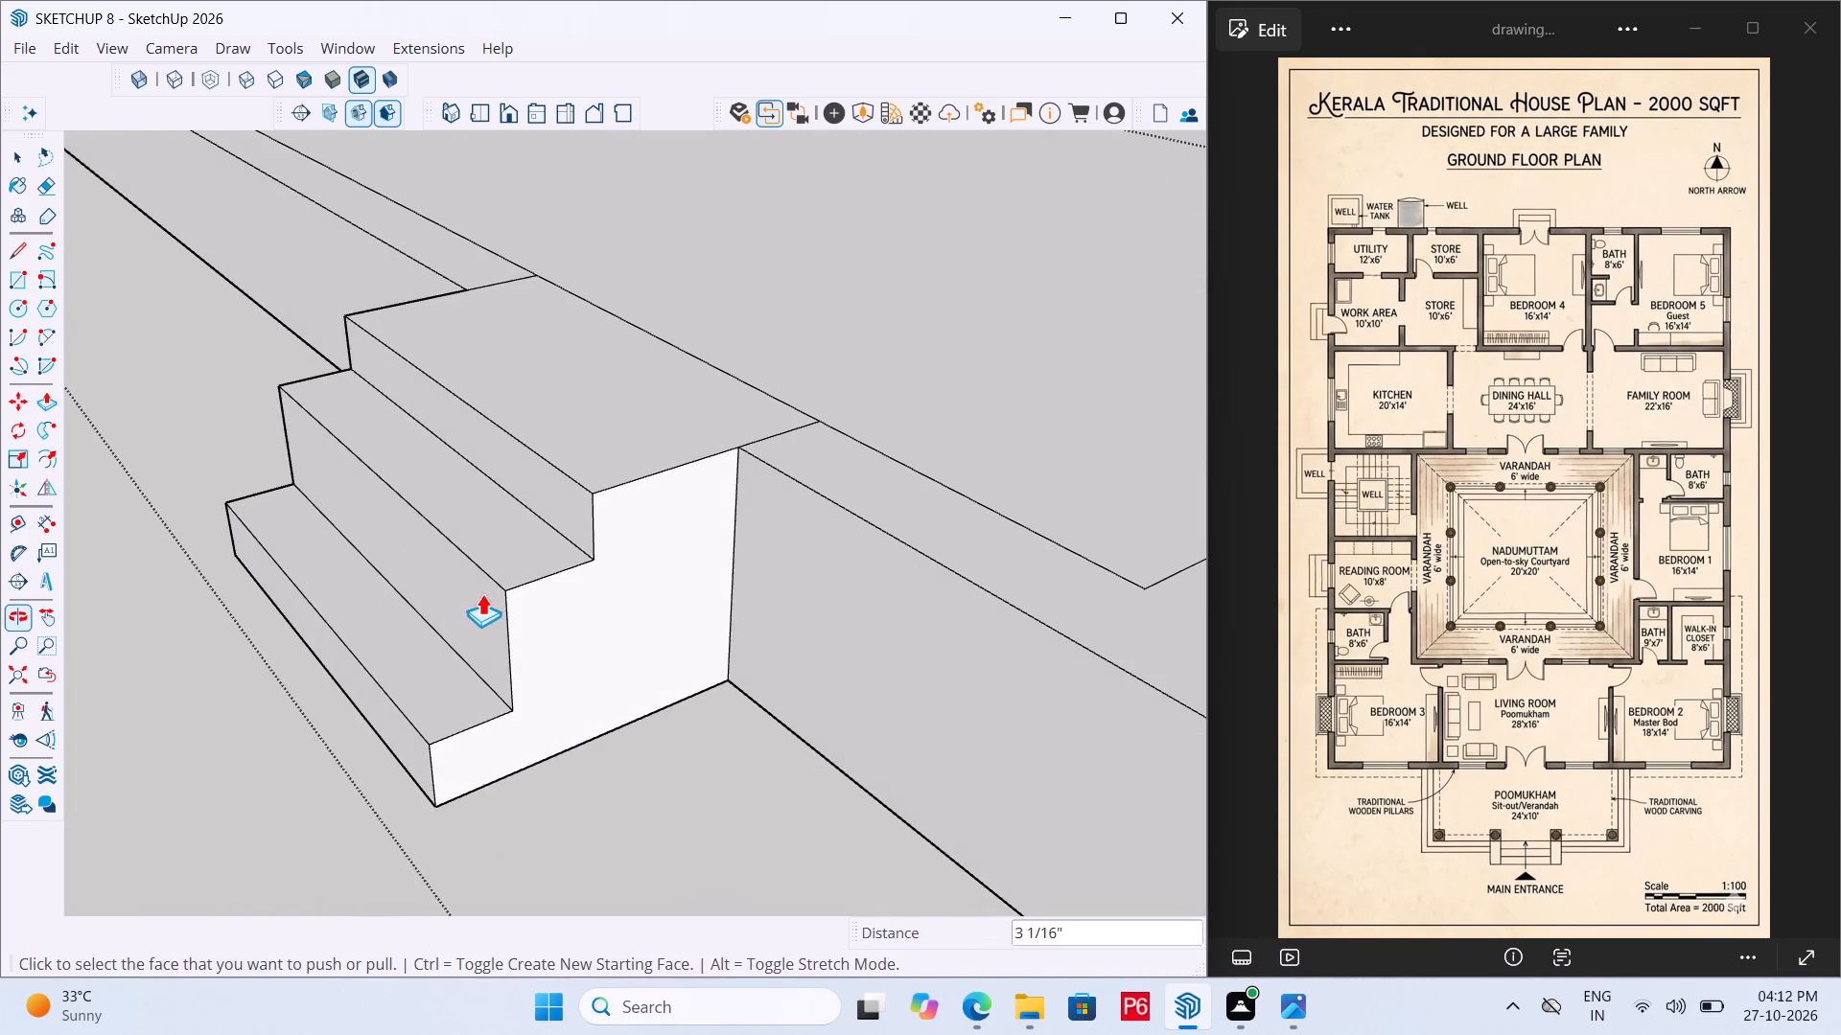
scroll(594, 517, up, 3)
click(560, 508)
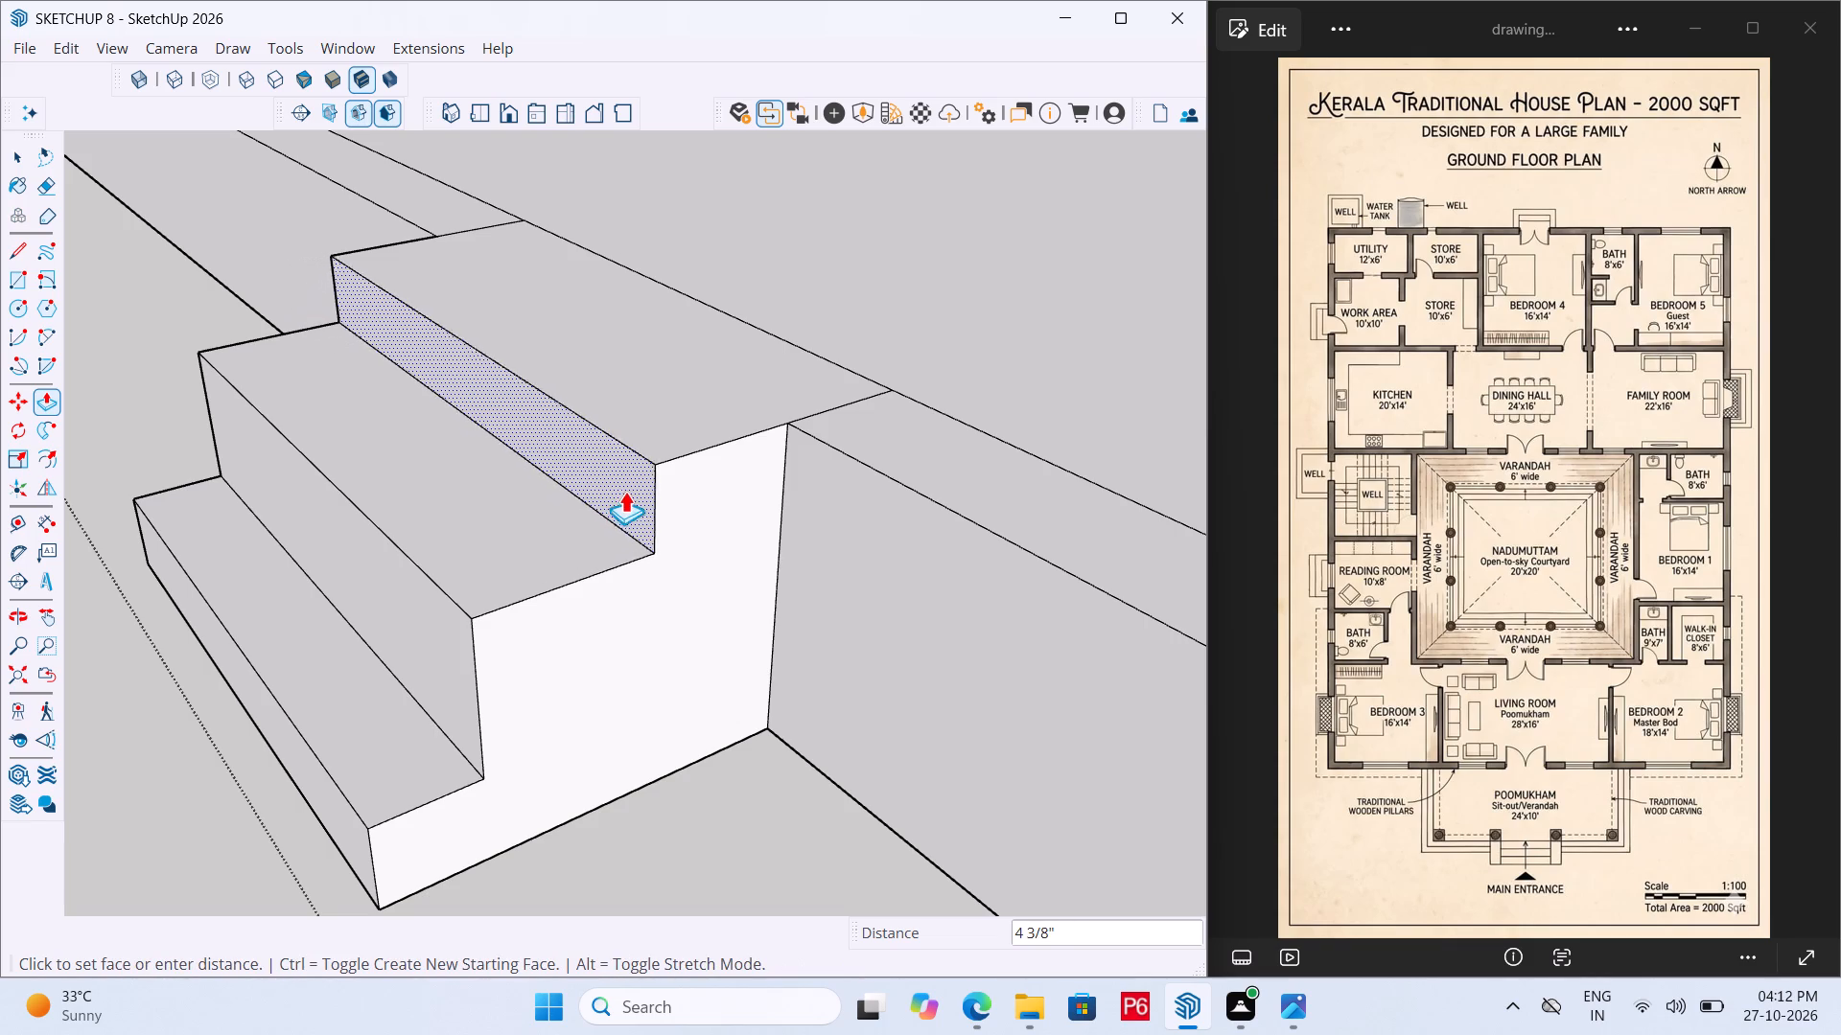
double_click(626, 489)
click(443, 643)
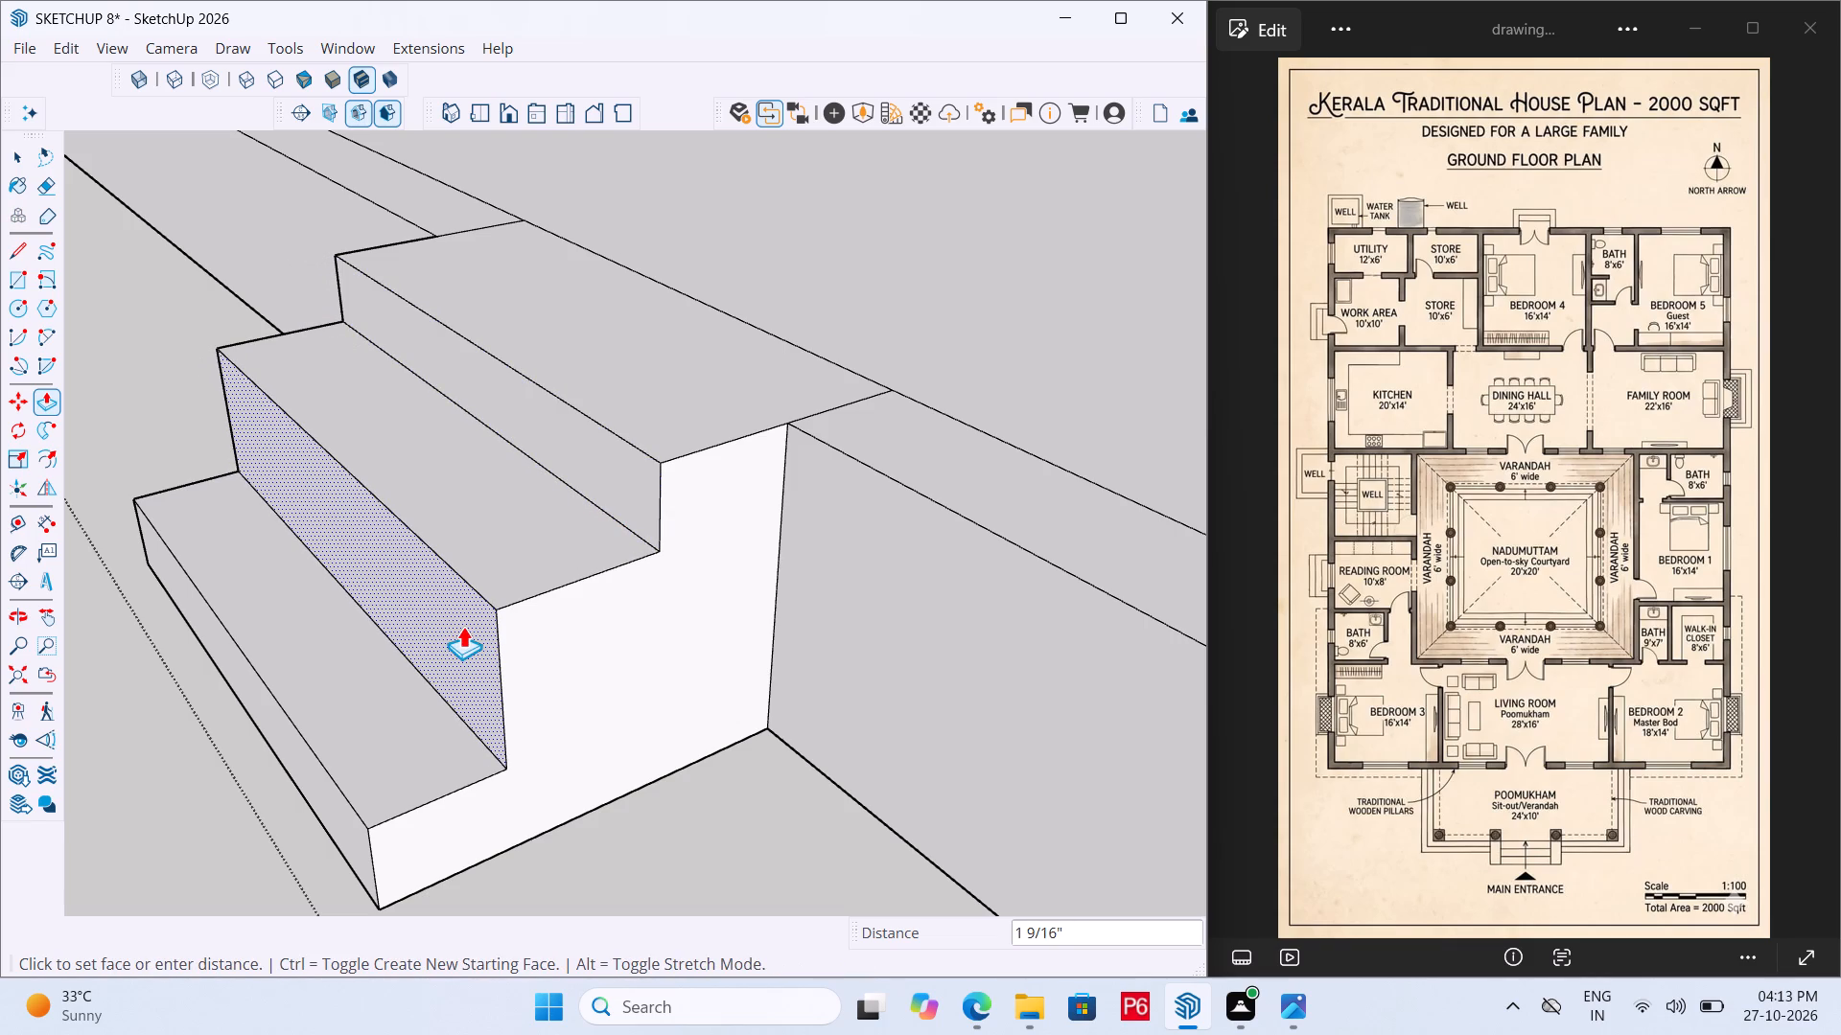
click(476, 618)
Save the model.
middle_drag(621, 626, 586, 734)
key(ctrl+s)
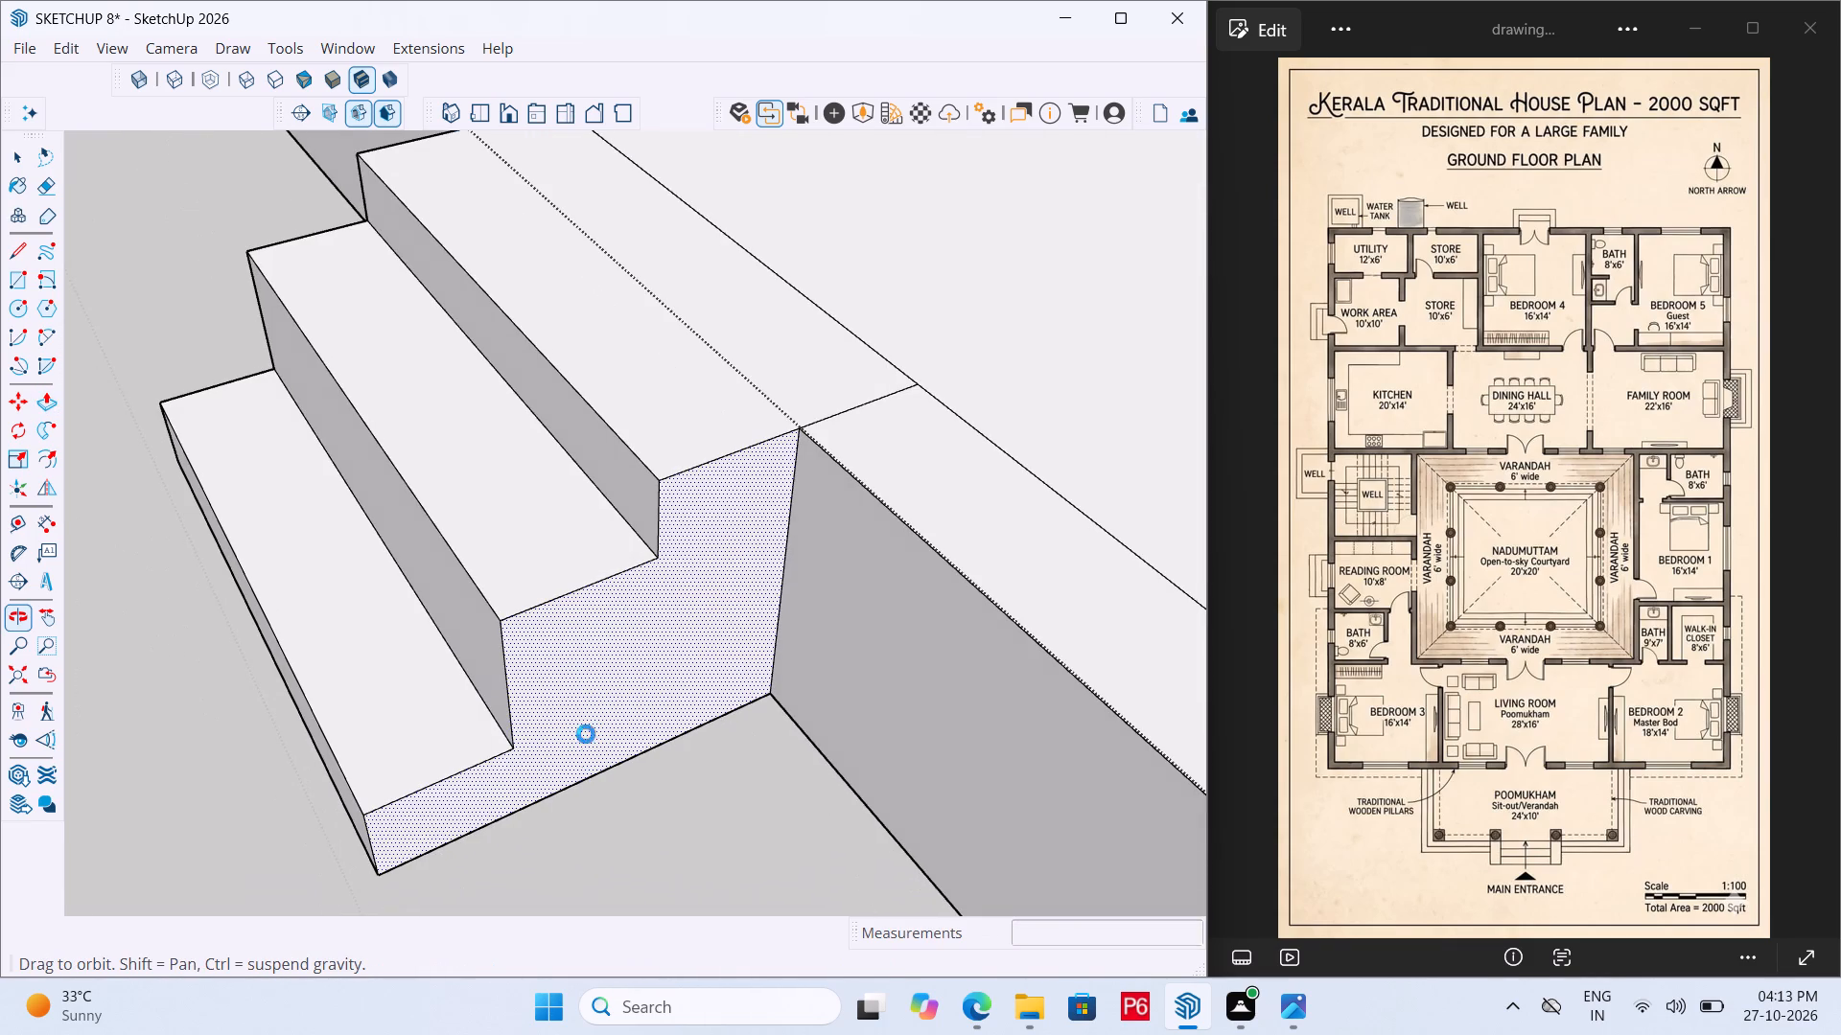
key(ctrl+s)
key(ctrl+s)
key(ctrl+s)
key(ctrl+s)
key(ctrl+s)
Examine the finished side steps and the whole house layout from several sides.
scroll(650, 523, down, 11)
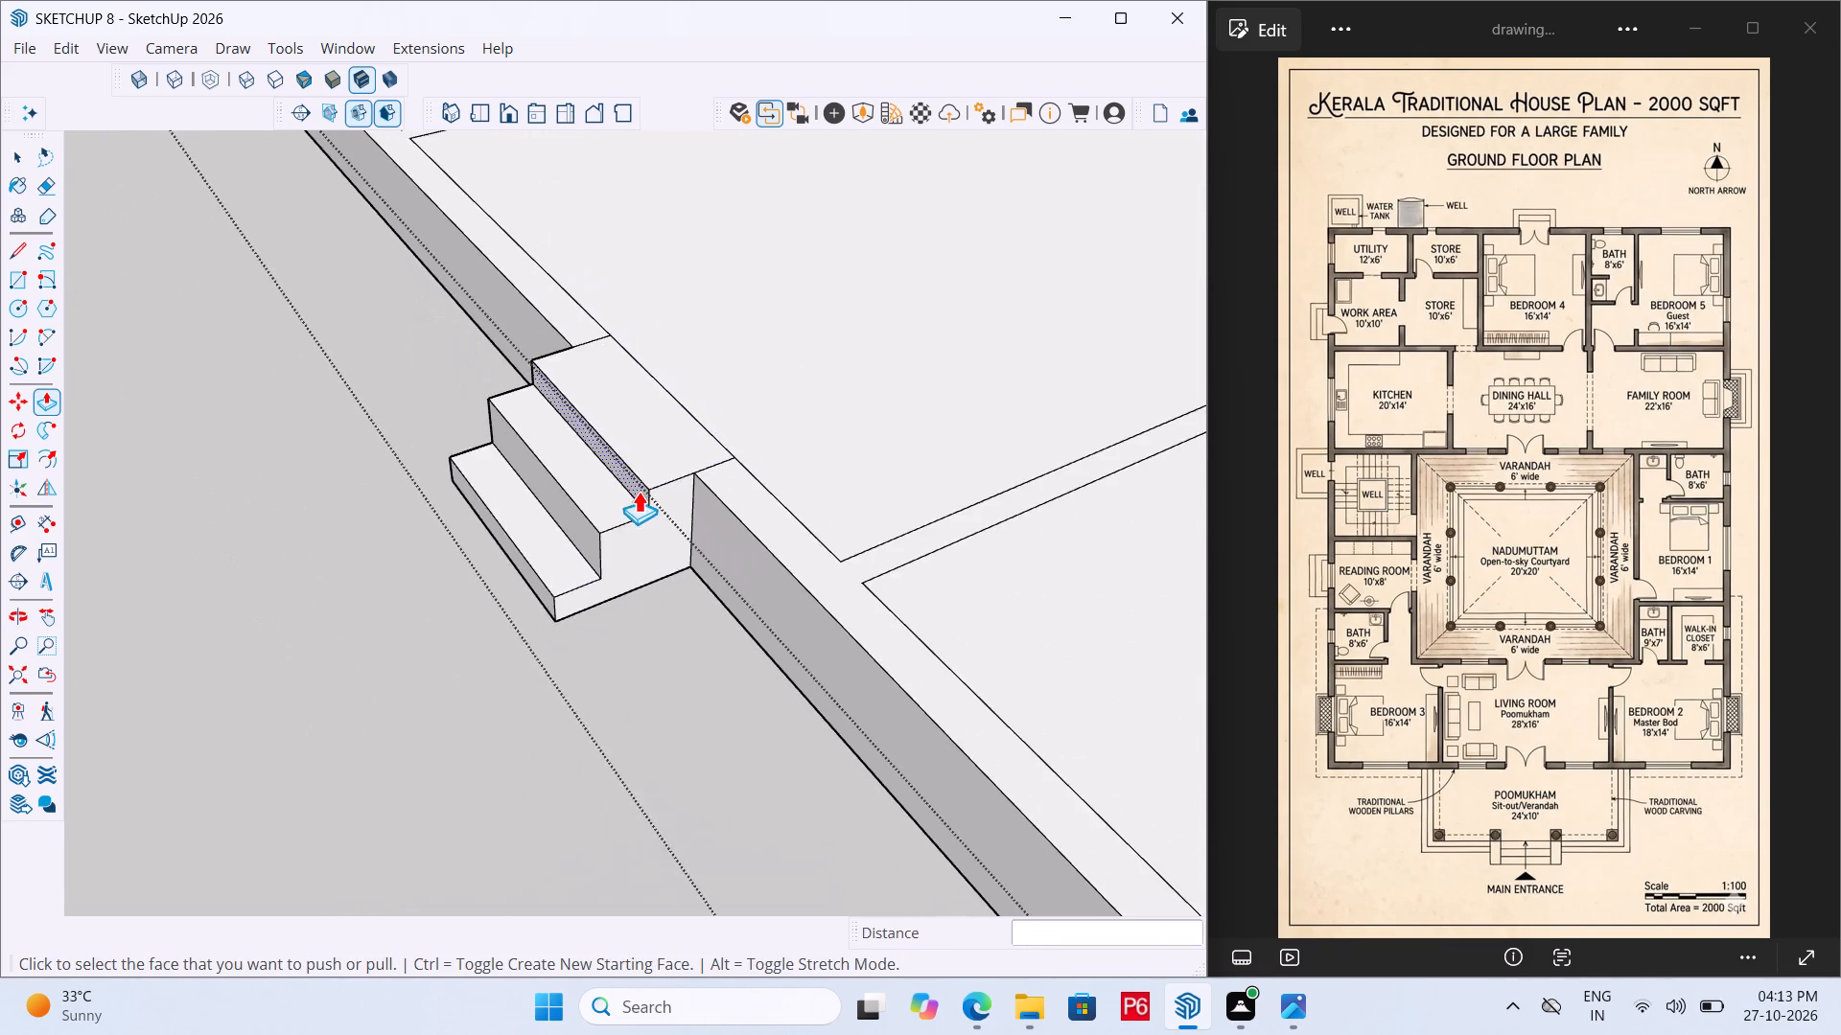
scroll(639, 491, down, 9)
scroll(625, 581, down, 3)
middle_drag(628, 593, 910, 594)
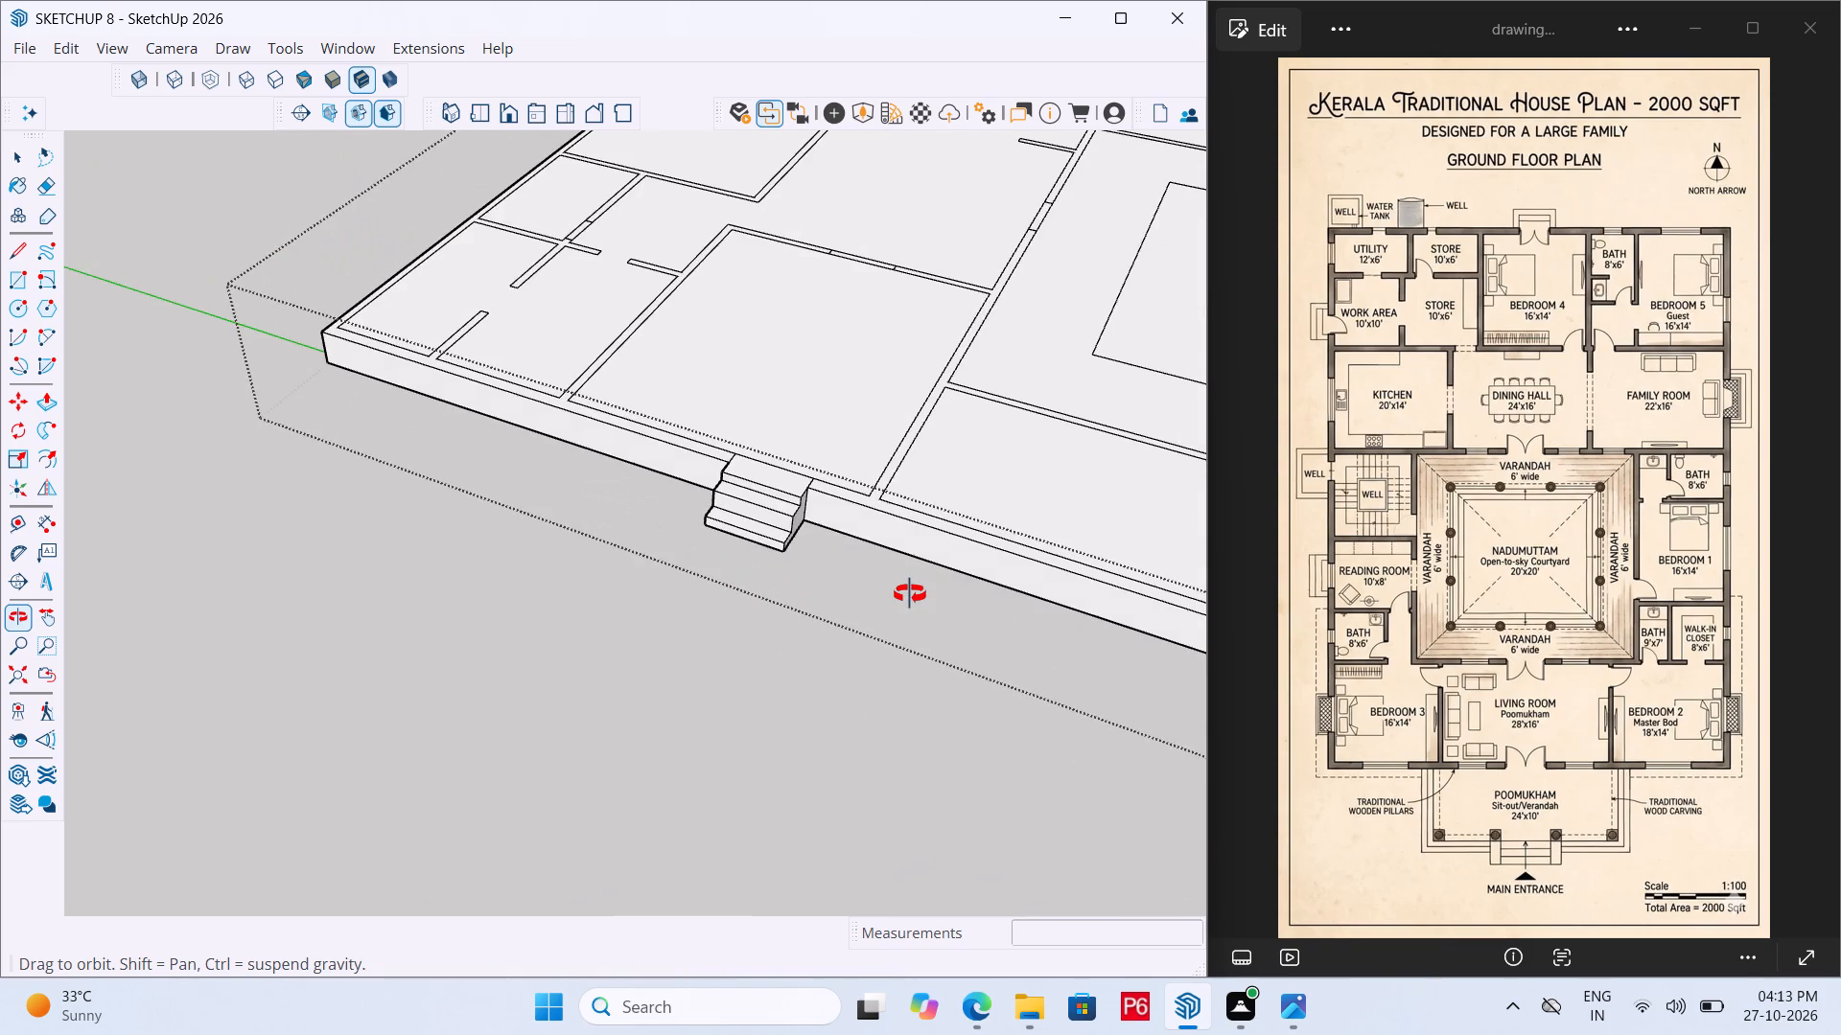
middle_drag(910, 594, 600, 531)
scroll(546, 441, down, 13)
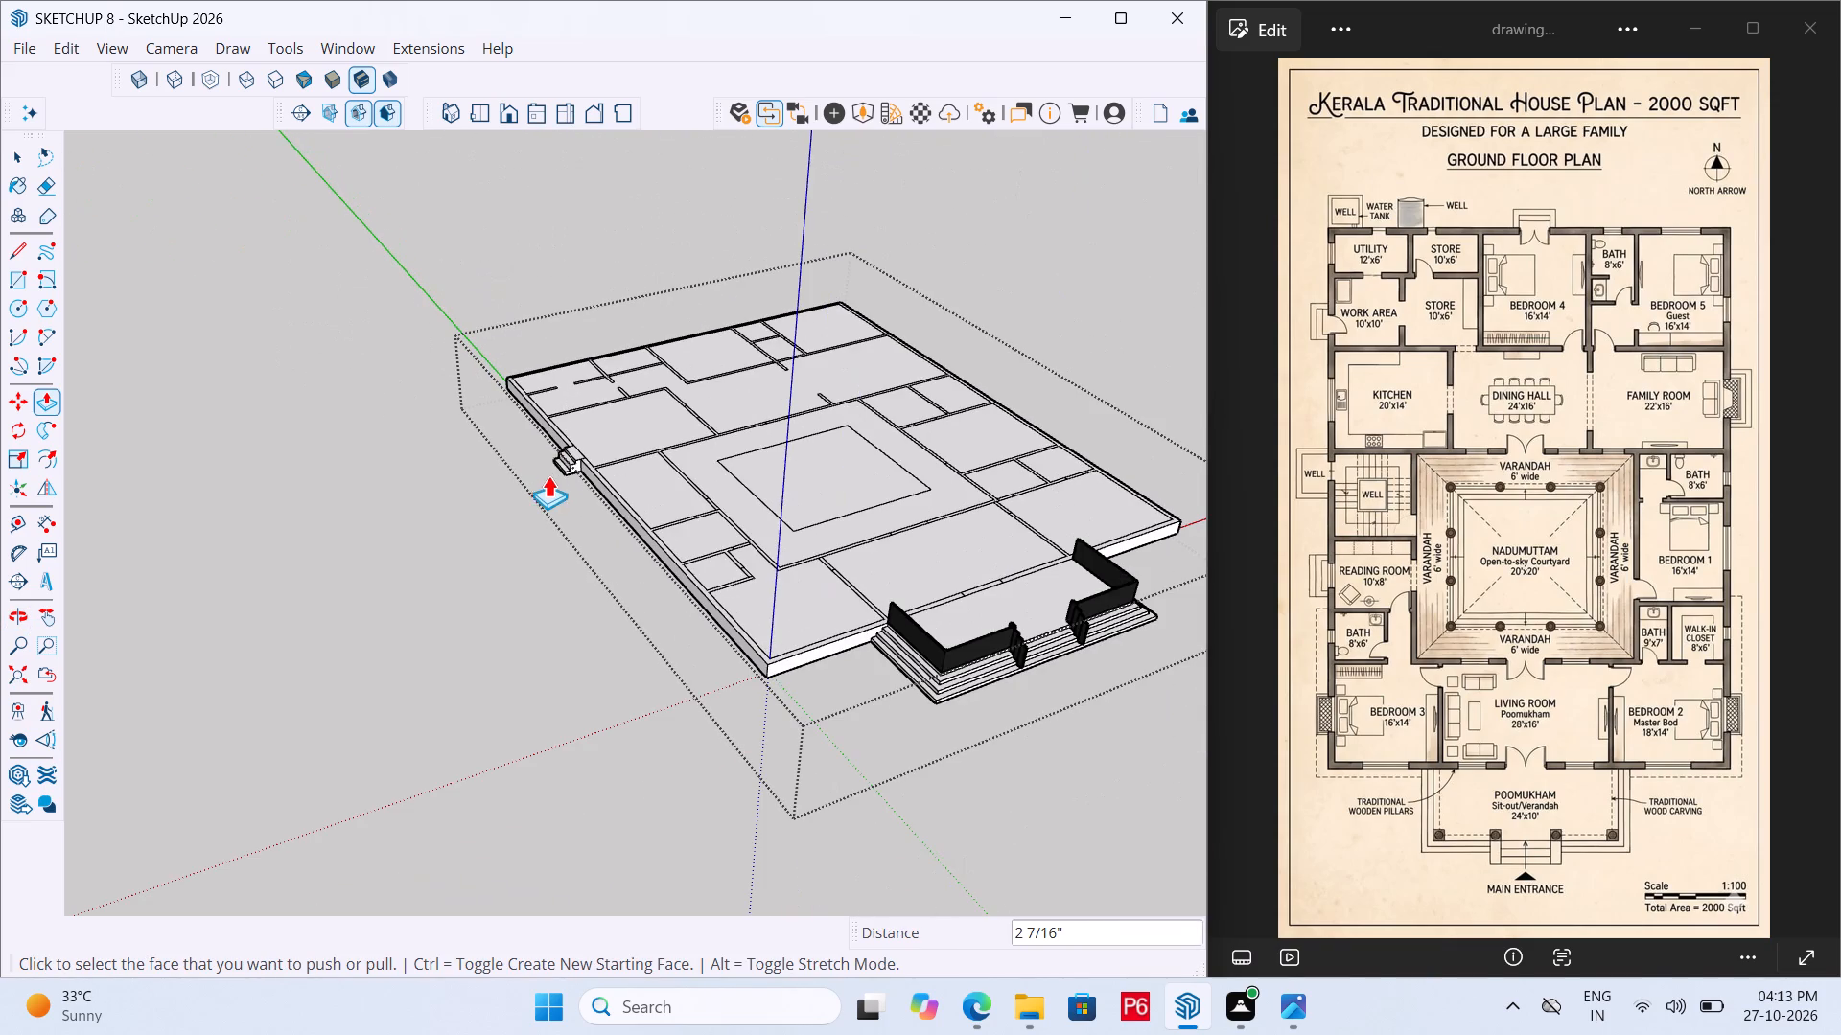
scroll(635, 582, down, 5)
middle_drag(967, 562, 669, 595)
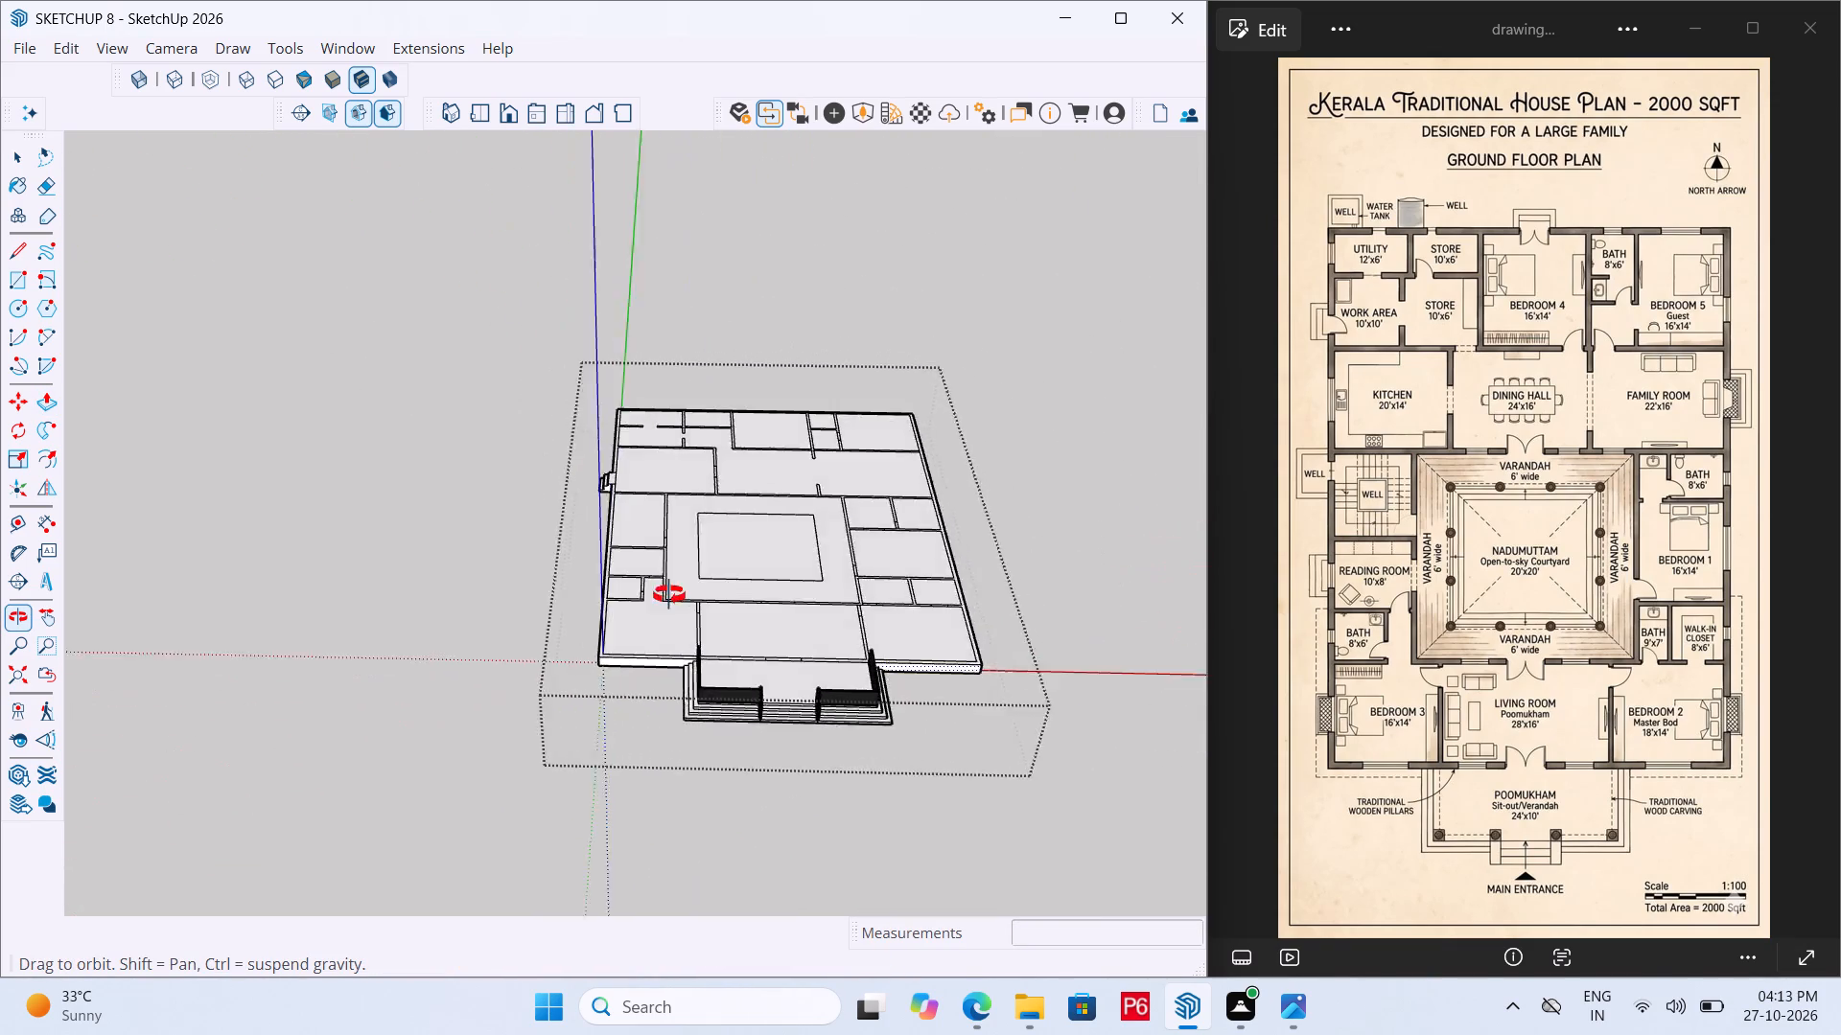
middle_drag(669, 595, 335, 646)
scroll(938, 693, up, 2)
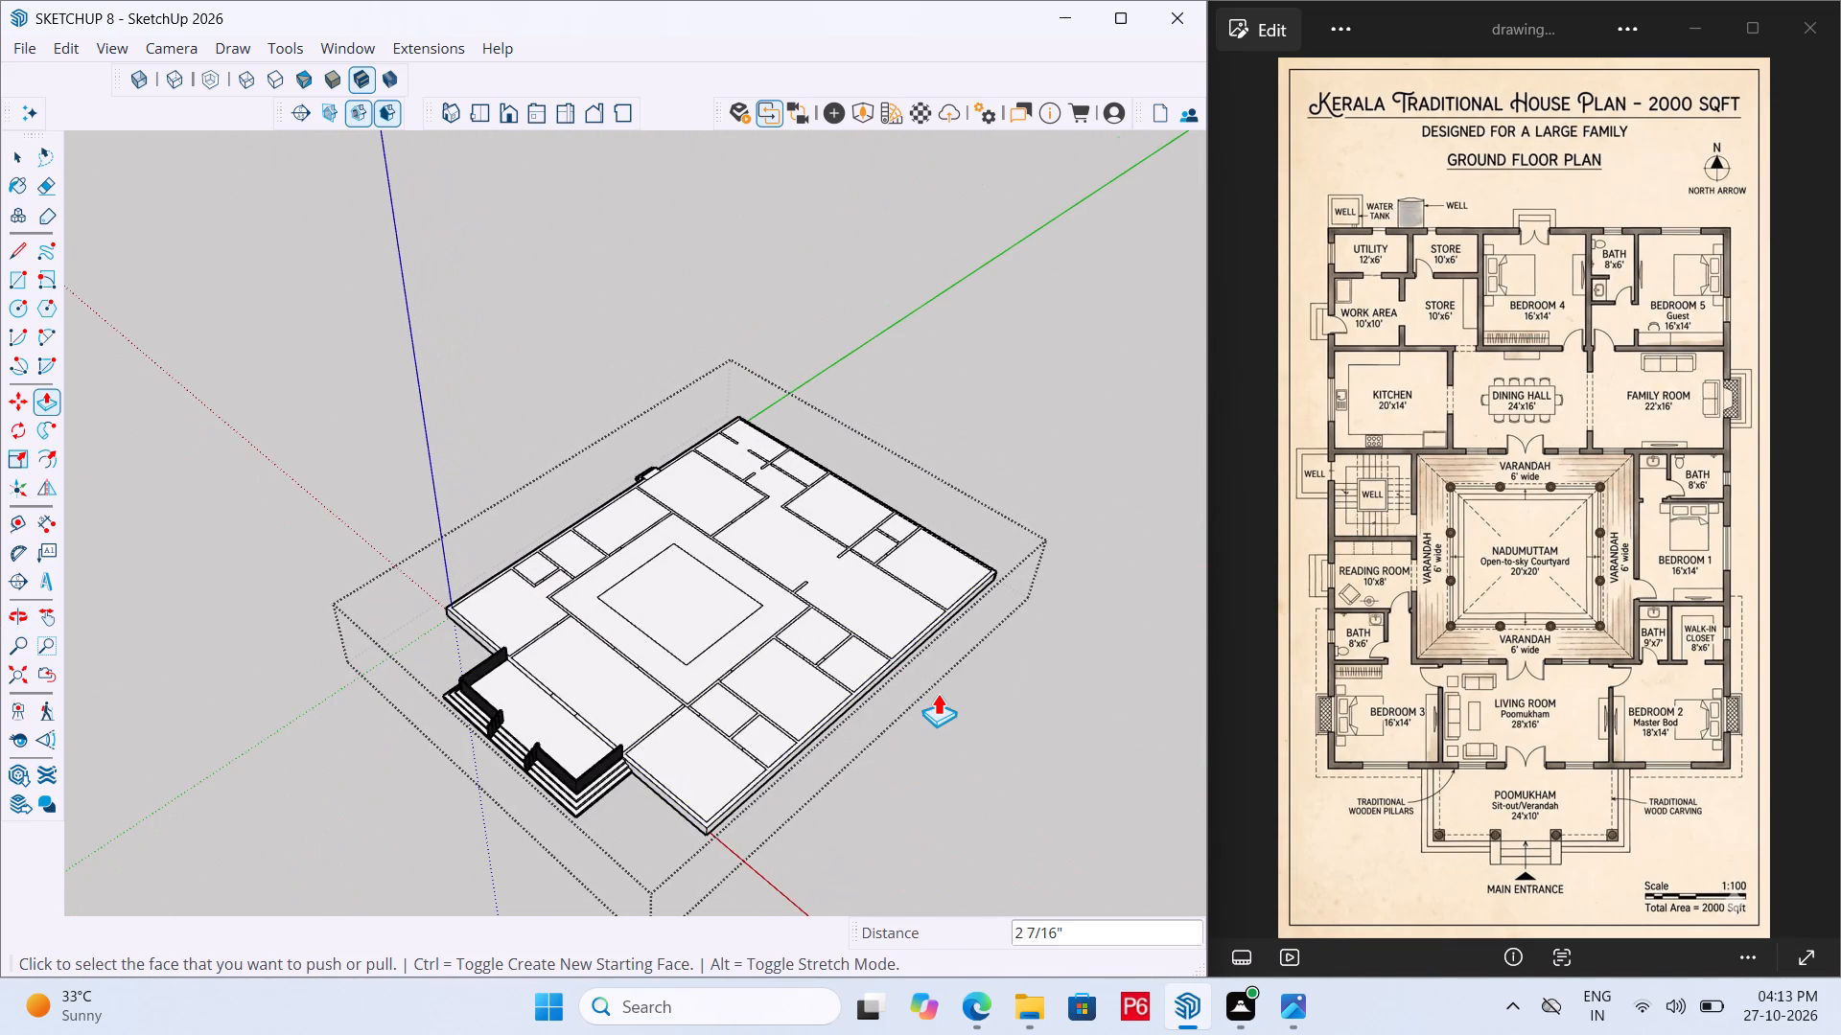
scroll(938, 693, up, 5)
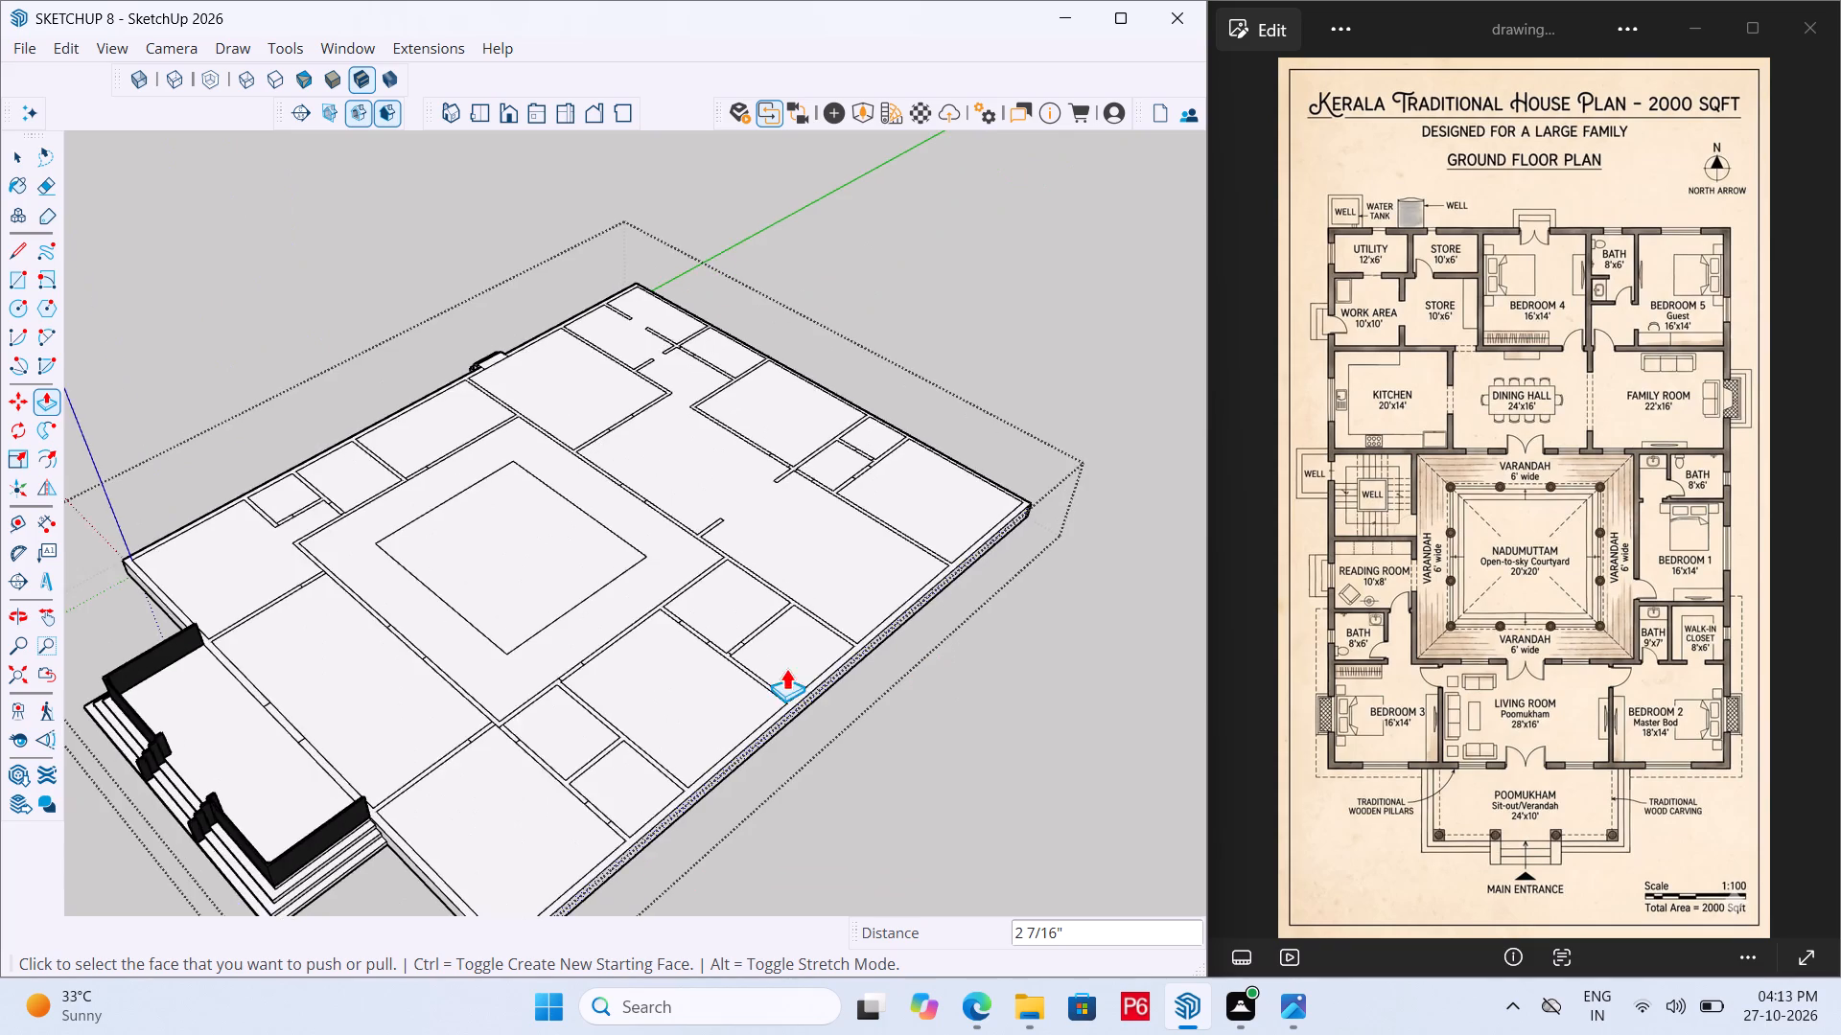
scroll(718, 713, down, 7)
middle_drag(924, 620, 500, 703)
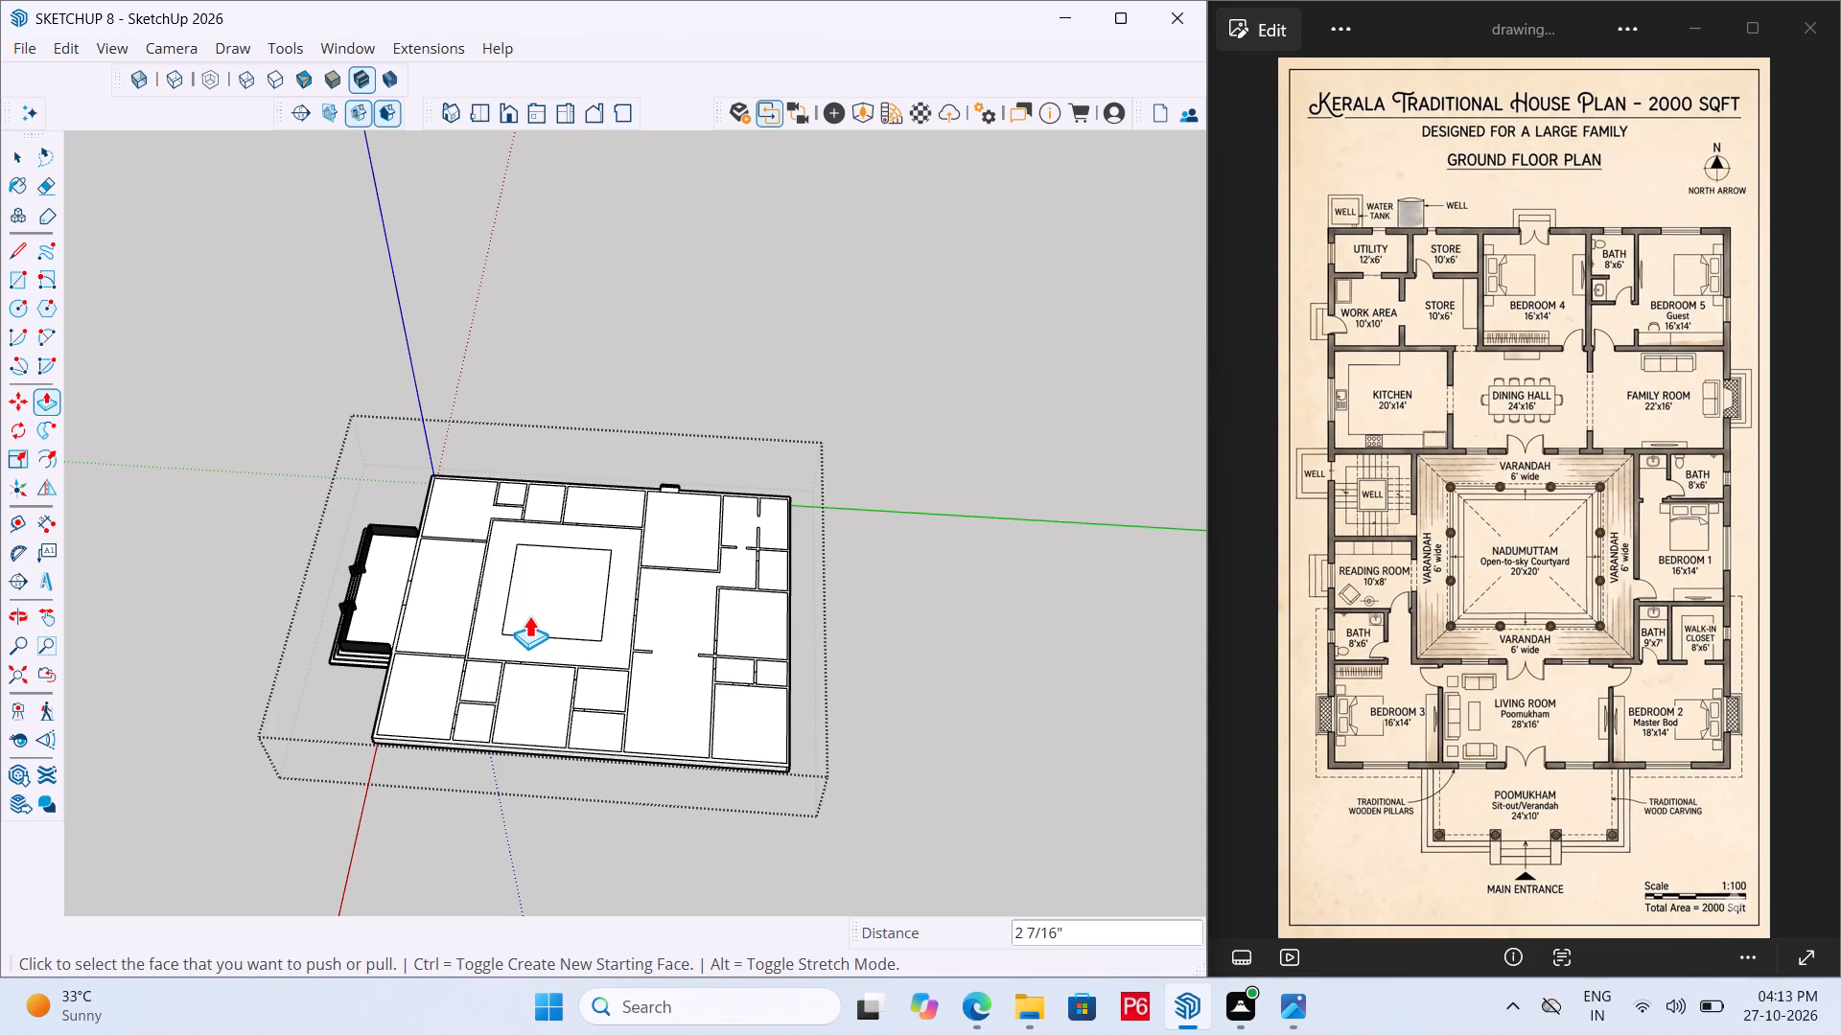
Save the model.
key(ctrl+s)
key(ctrl+s)
key(ctrl+s)
key(ctrl+s)
key(ctrl+s)
key(ctrl+s)
key(ctrl+s)
key(ctrl+s)
key(ctrl+s)
key(ctrl+s)
key(ctrl+s)
key(ctrl+s)
key(ctrl+s)
key(ctrl+s)
key(ctrl+s)
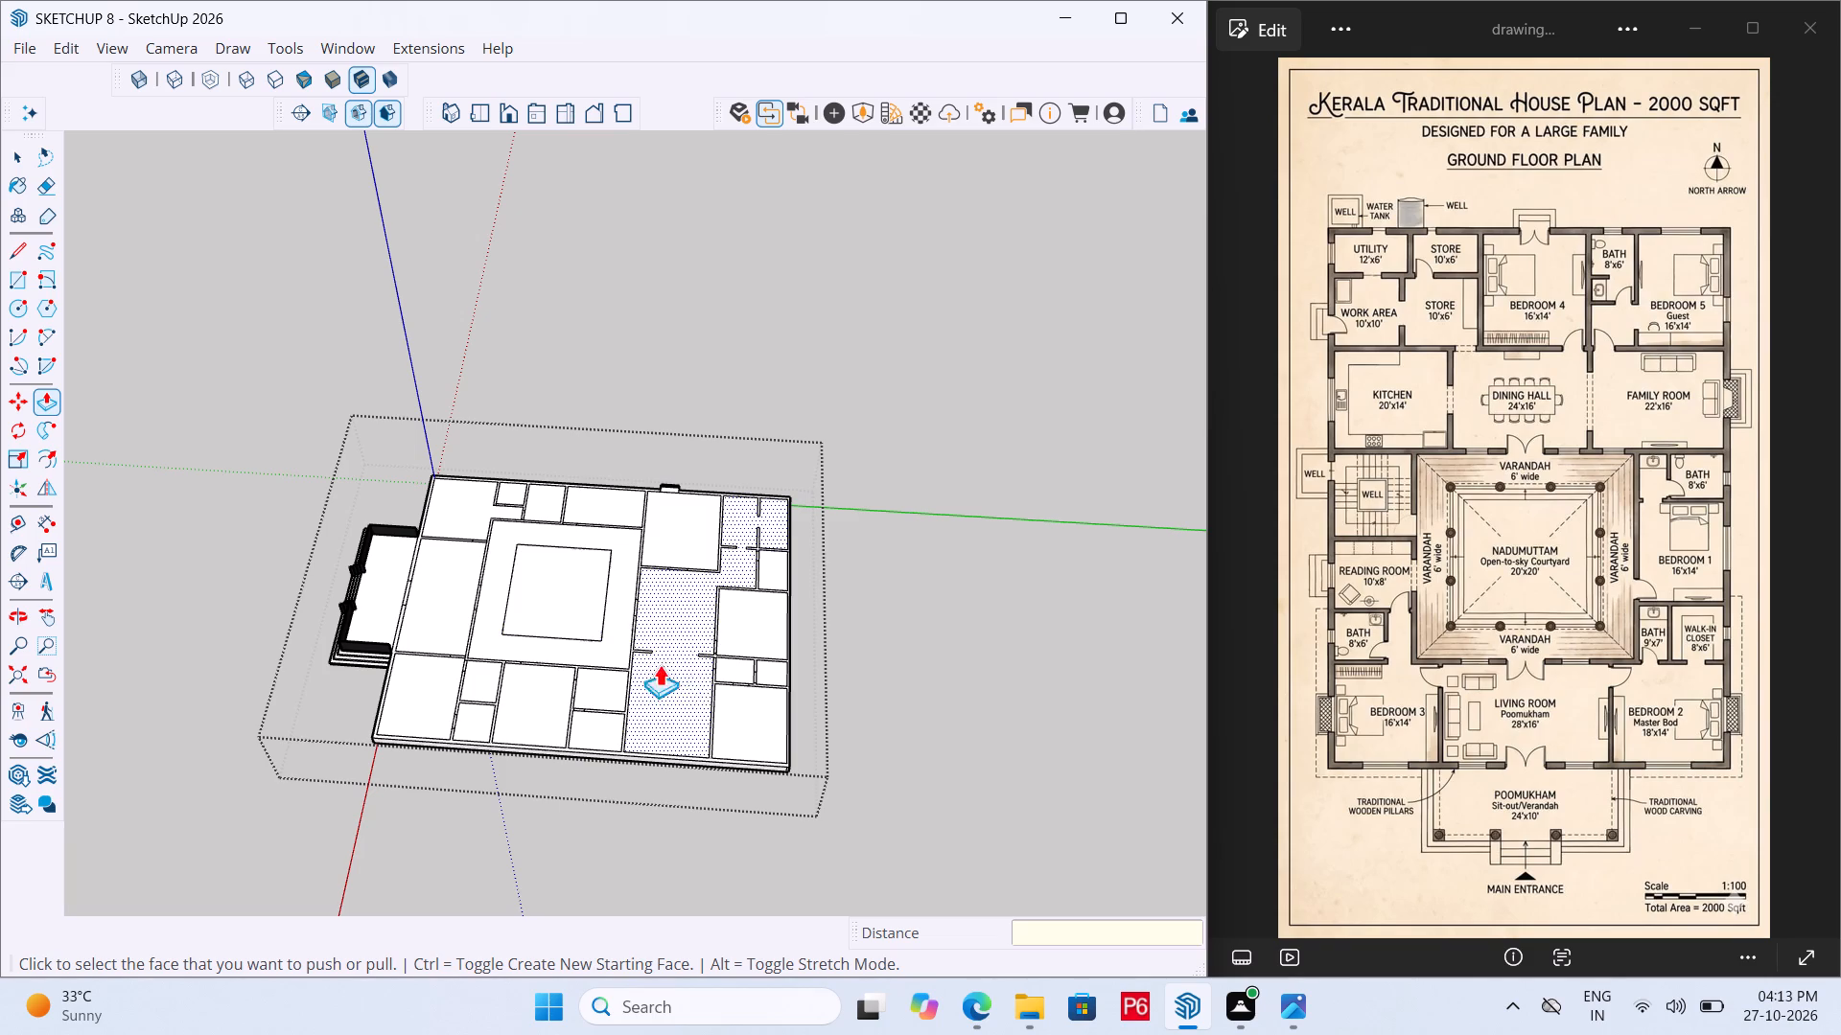
Draw a 6" line across the thickness of Bedroom 4's outer wall, near the middle of the wall.
scroll(642, 727, up, 2)
middle_drag(838, 612, 797, 625)
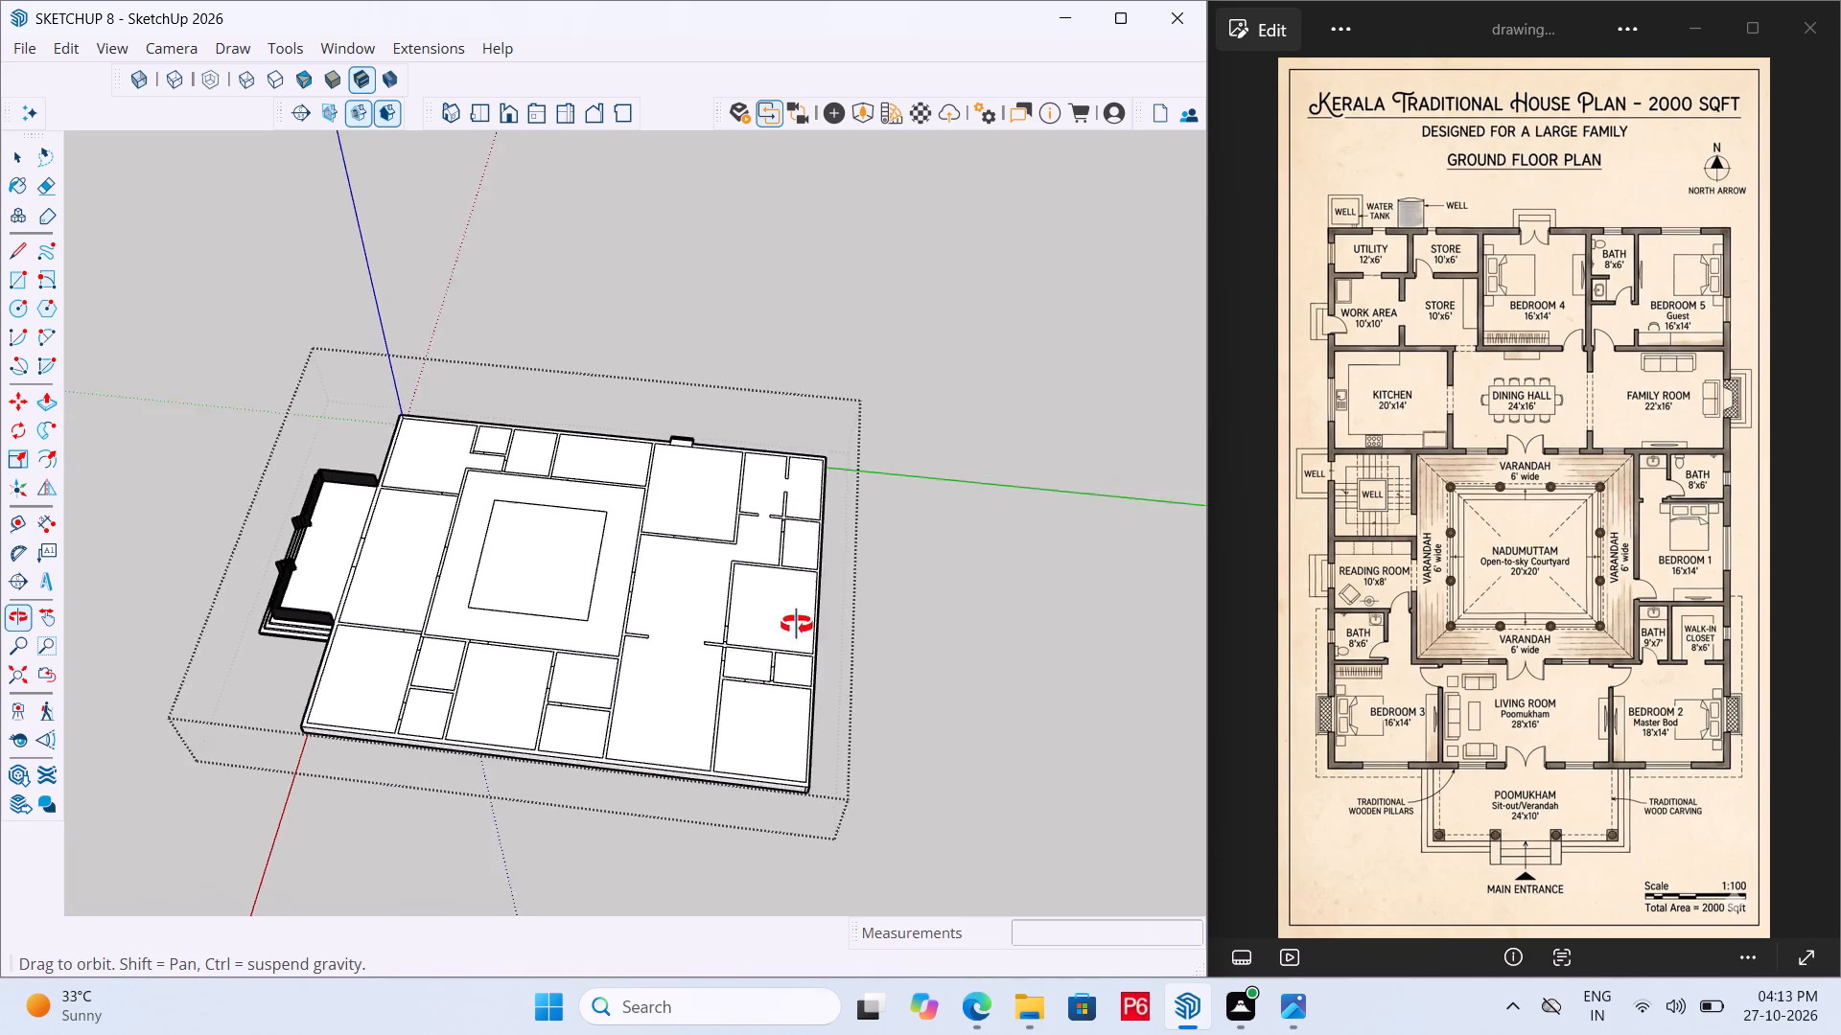
middle_drag(797, 625, 334, 533)
scroll(634, 708, up, 6)
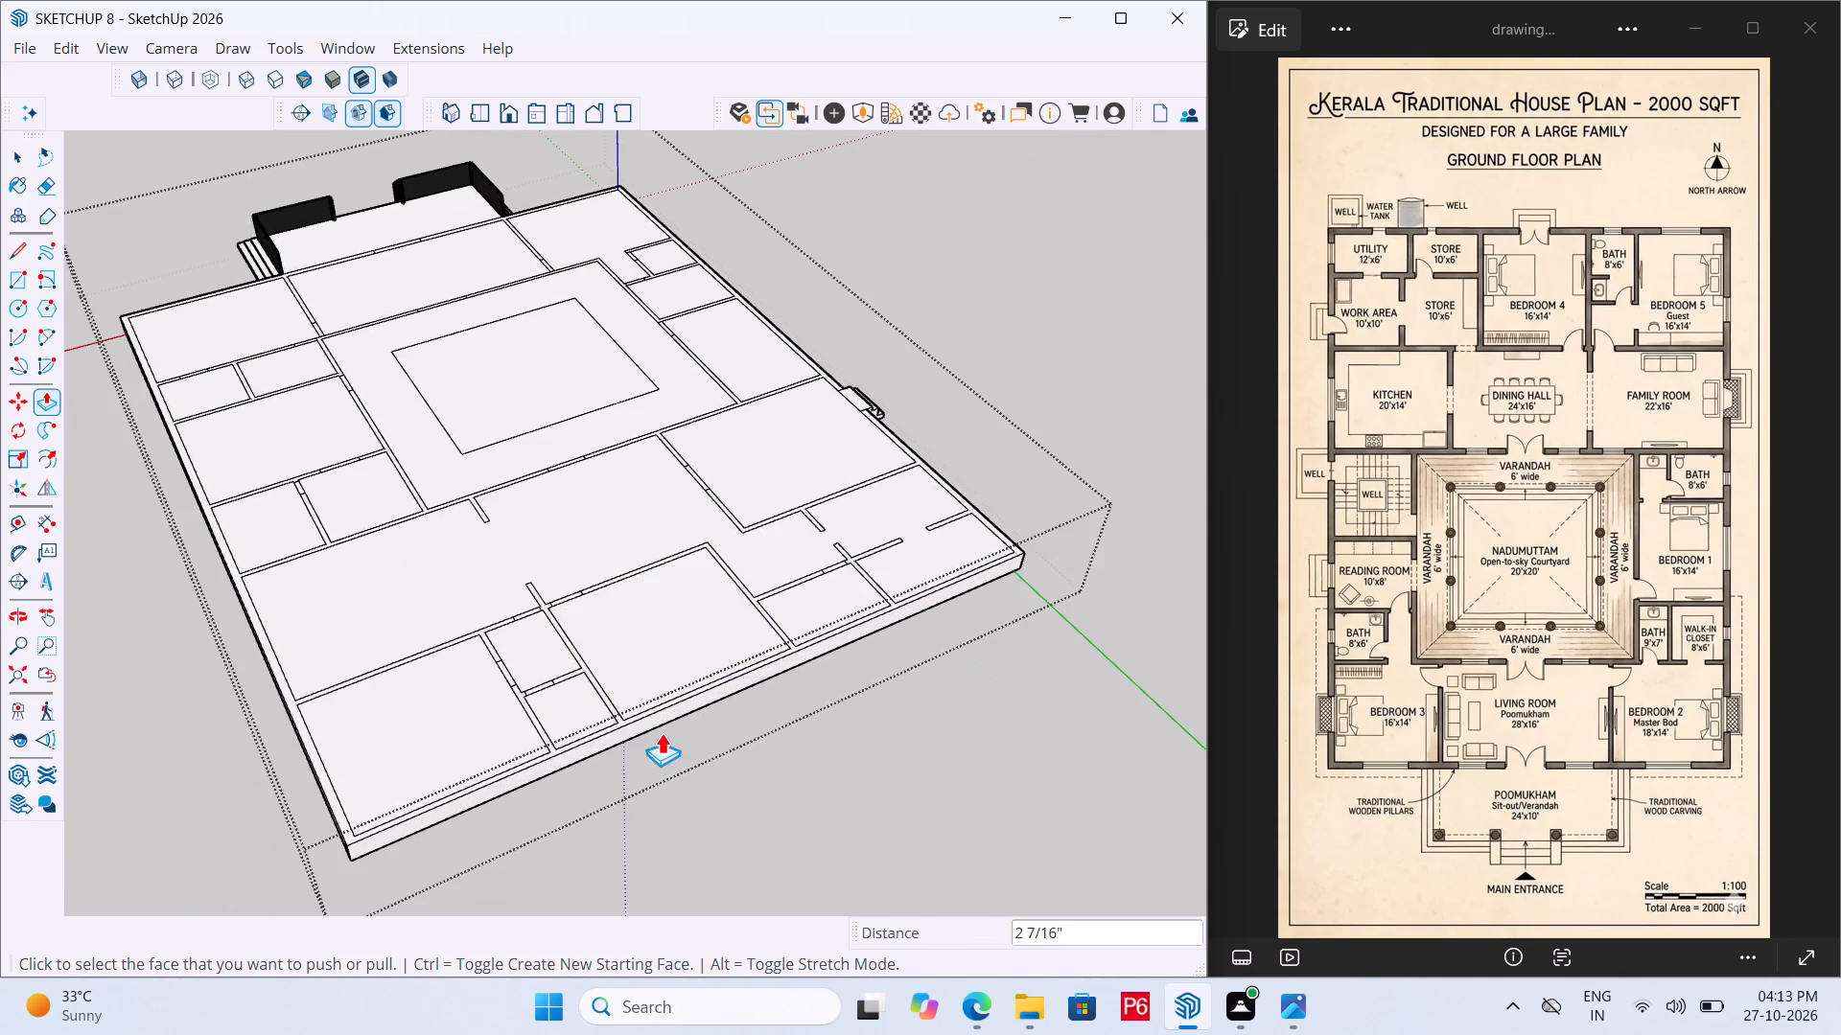
scroll(662, 732, up, 6)
scroll(741, 678, up, 5)
middle_drag(790, 631, 720, 627)
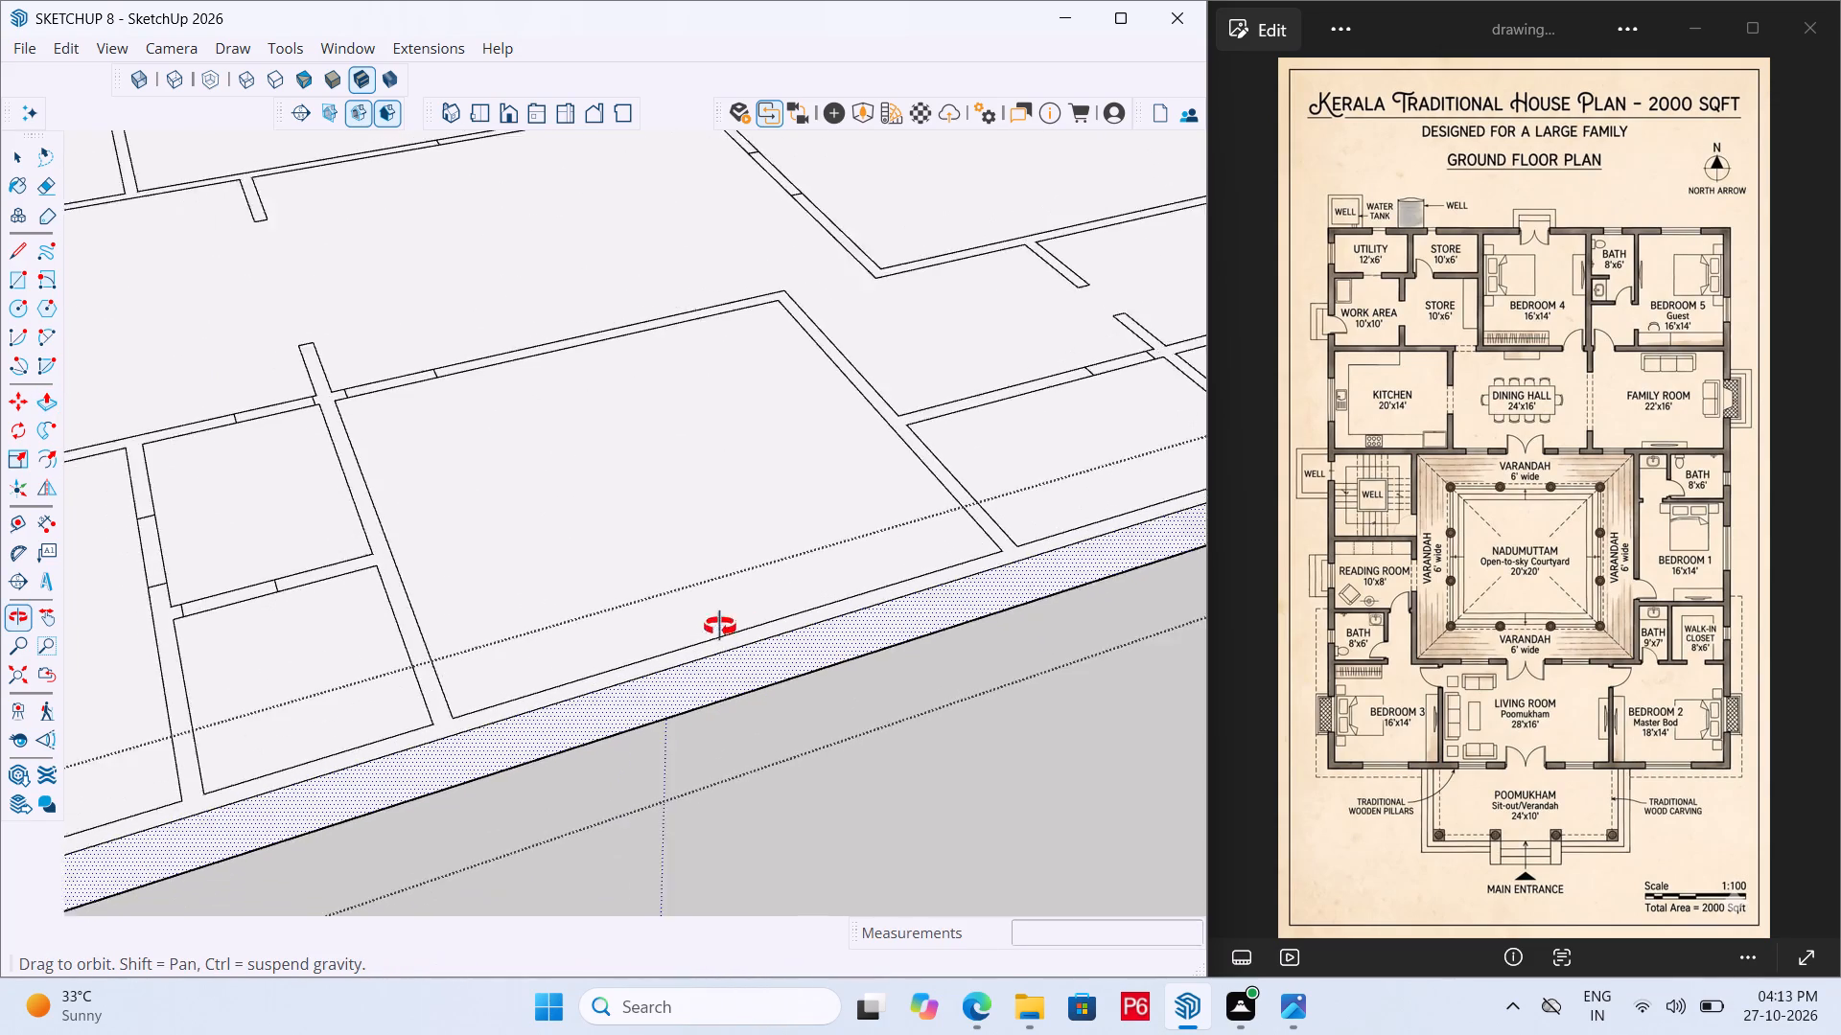
middle_drag(720, 627, 655, 704)
scroll(678, 630, up, 4)
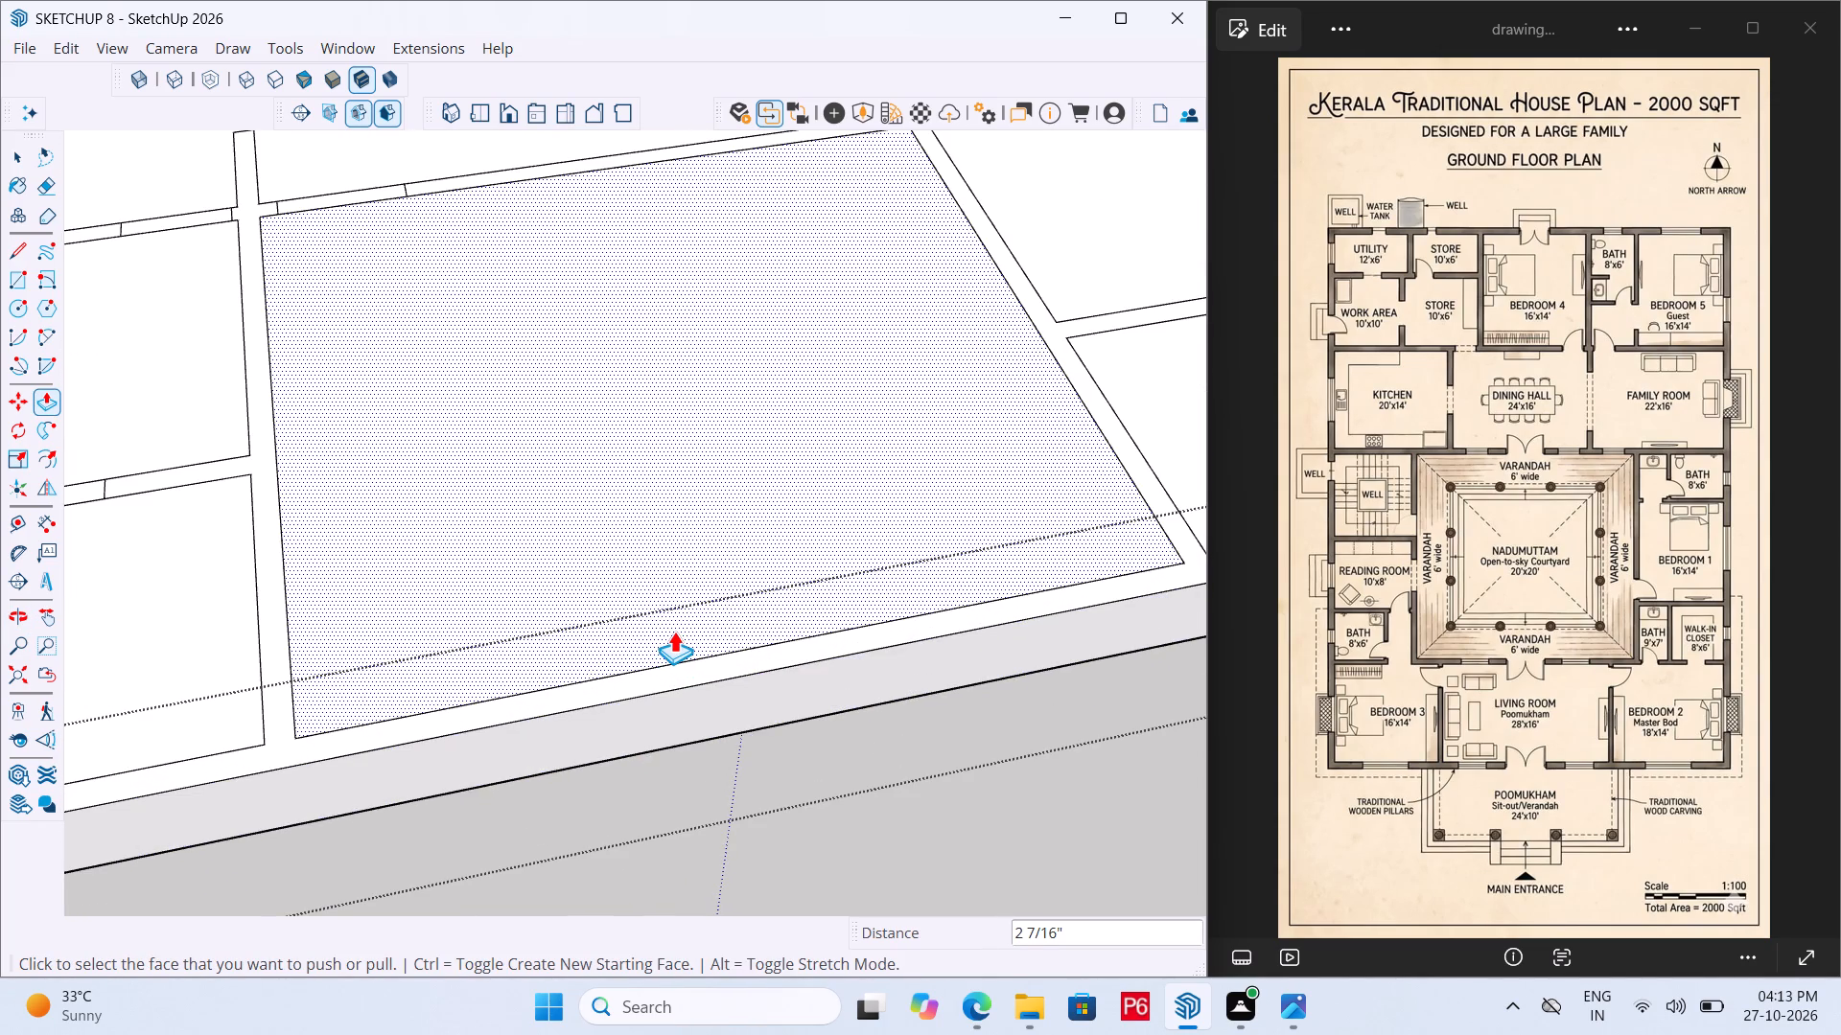
middle_drag(776, 605, 746, 684)
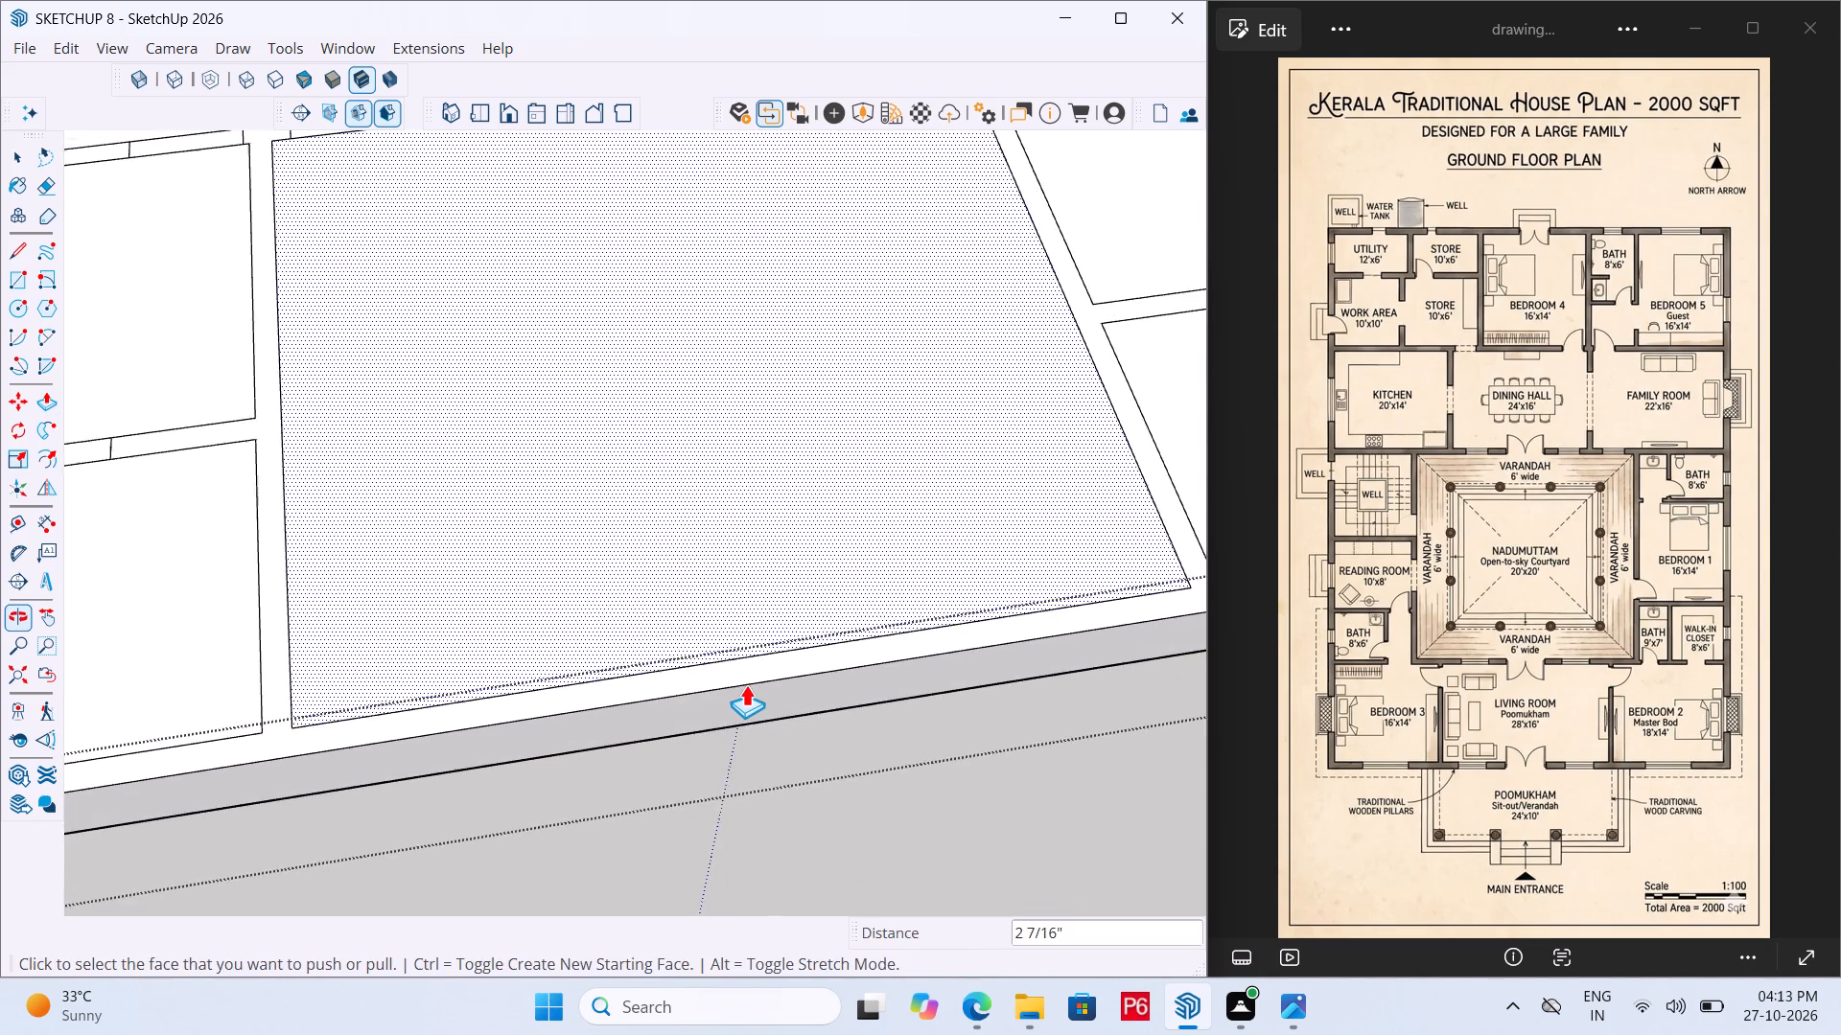
scroll(746, 684, up, 3)
key(l)
scroll(521, 637, down, 5)
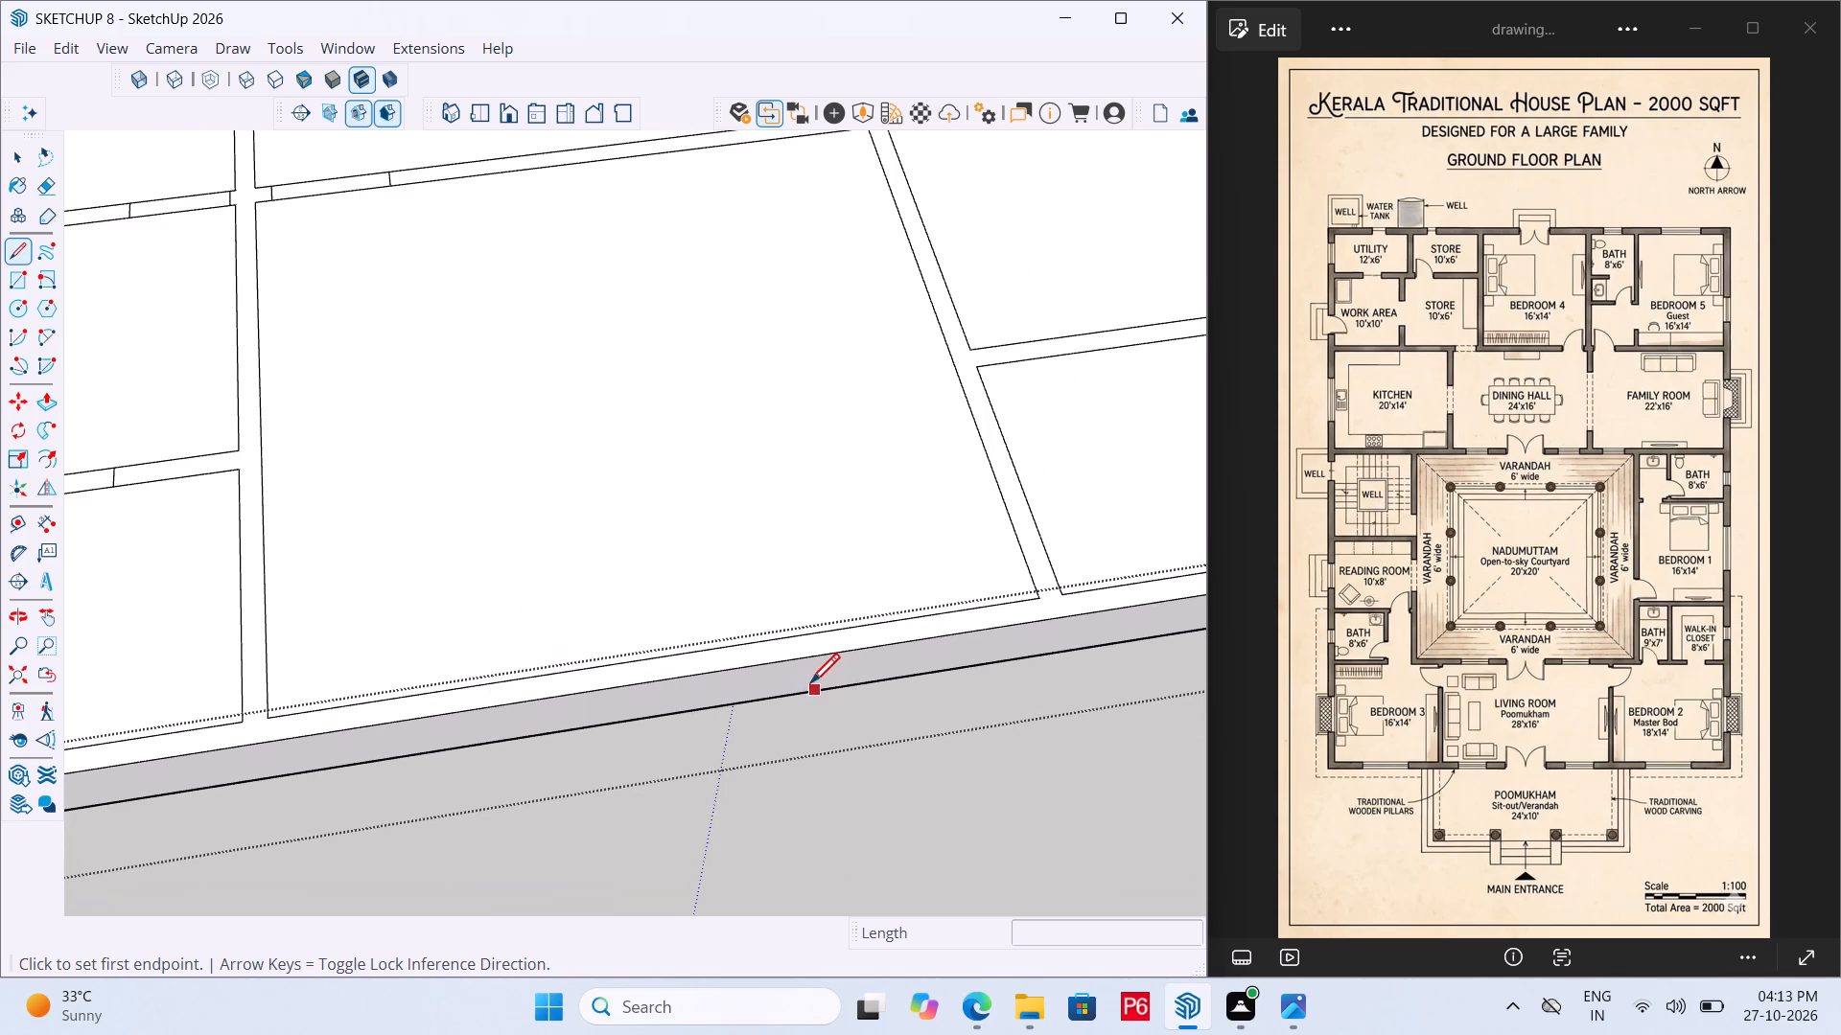
scroll(685, 685, up, 2)
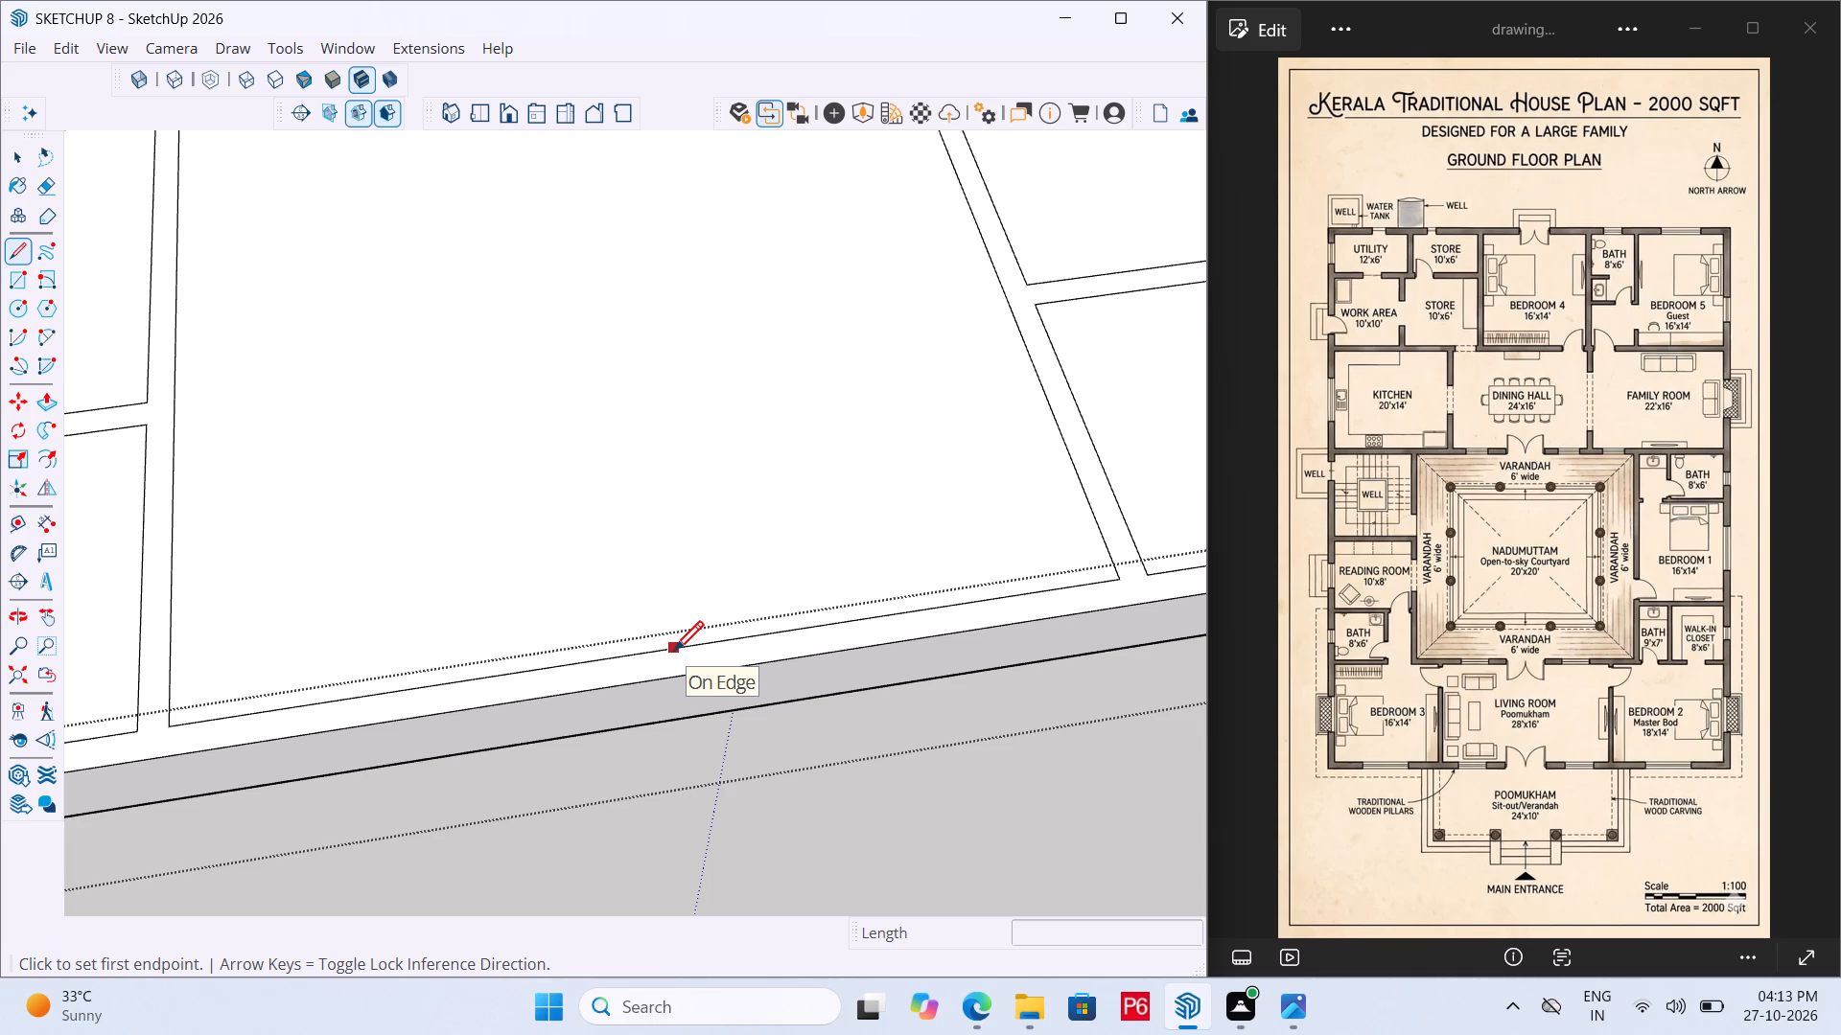
click(663, 652)
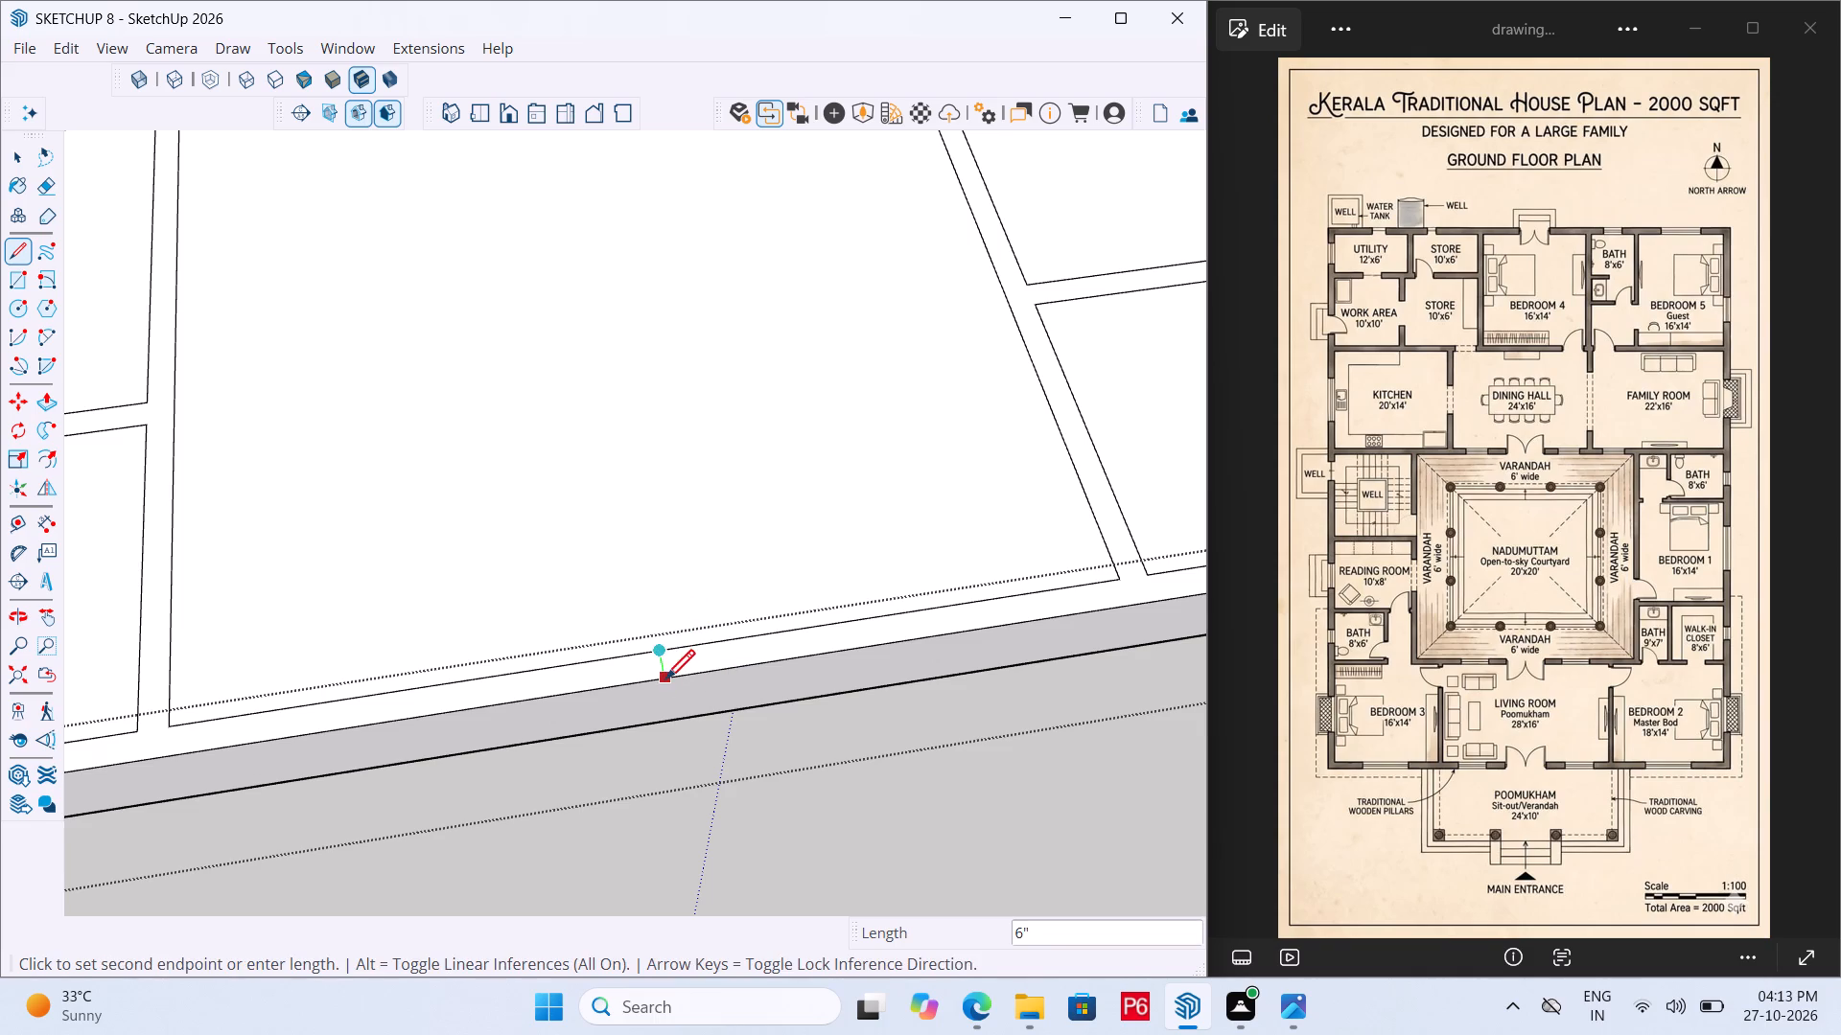
click(665, 682)
key(space)
Place guides 2' to each side of the short centre line on Bedroom 4's outer wall.
scroll(667, 670, up, 3)
key(t)
click(665, 662)
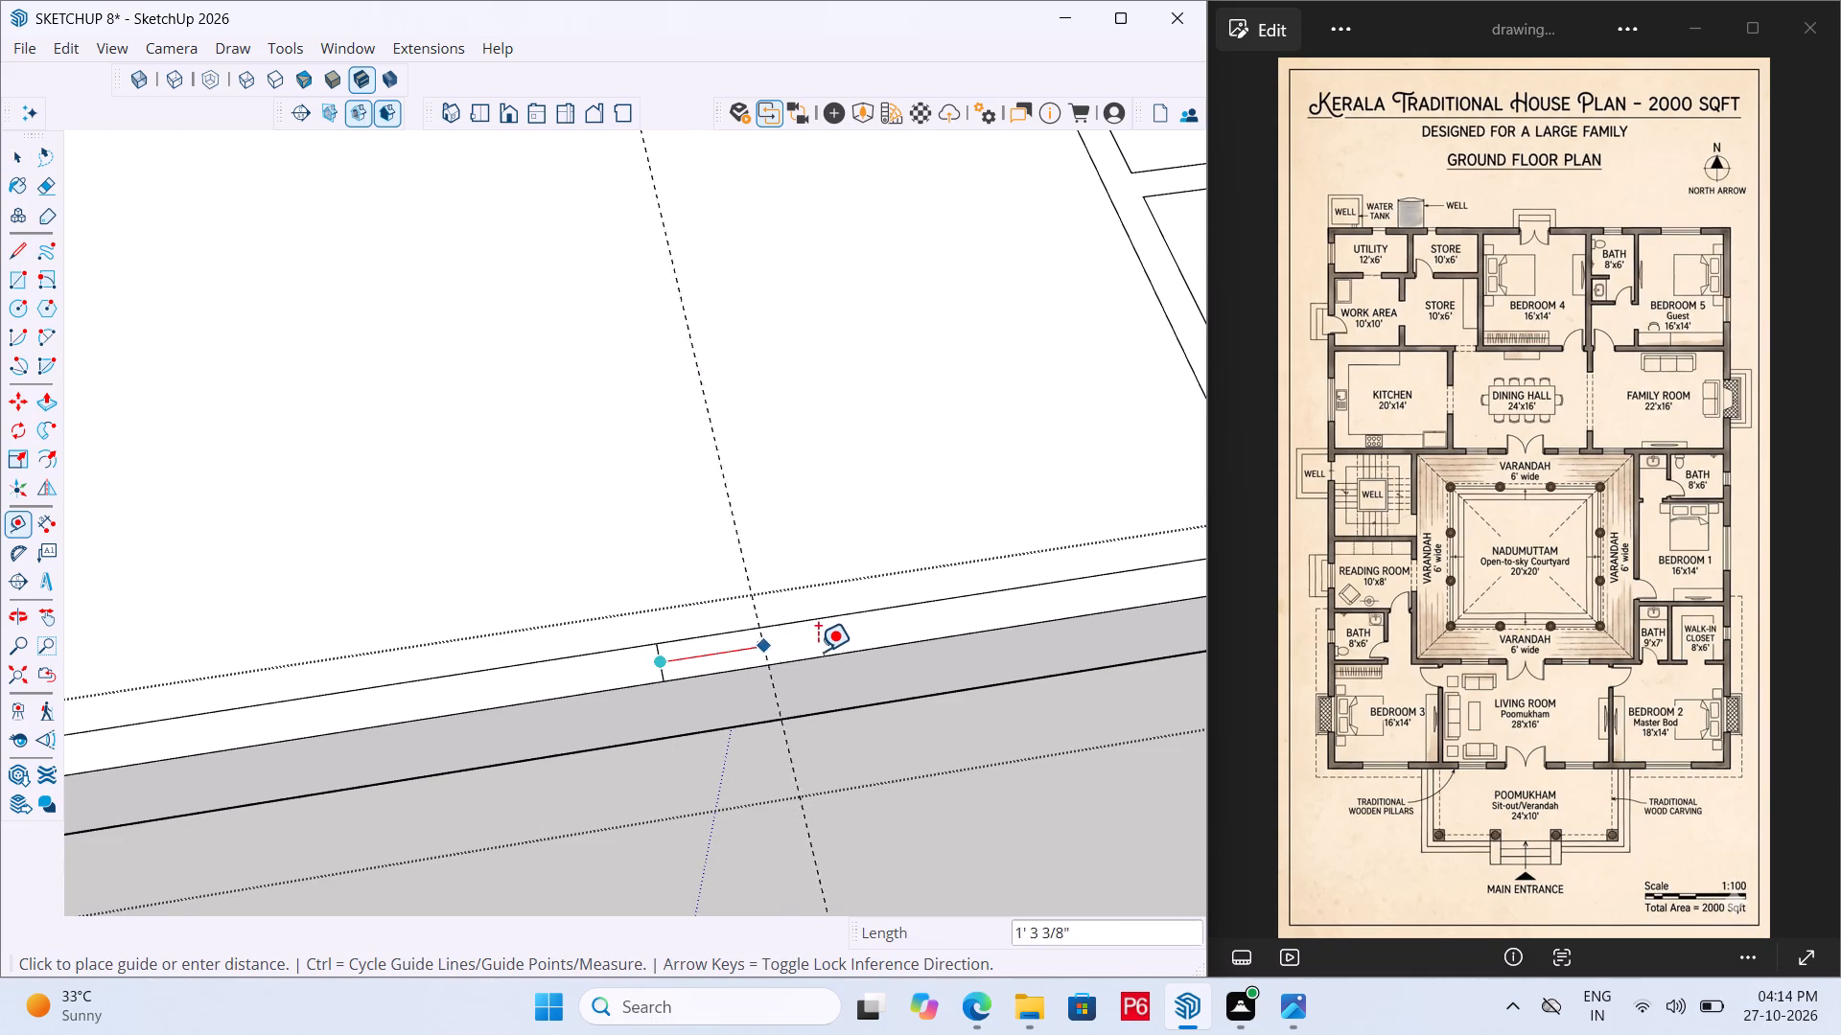
text(2')
key(Return)
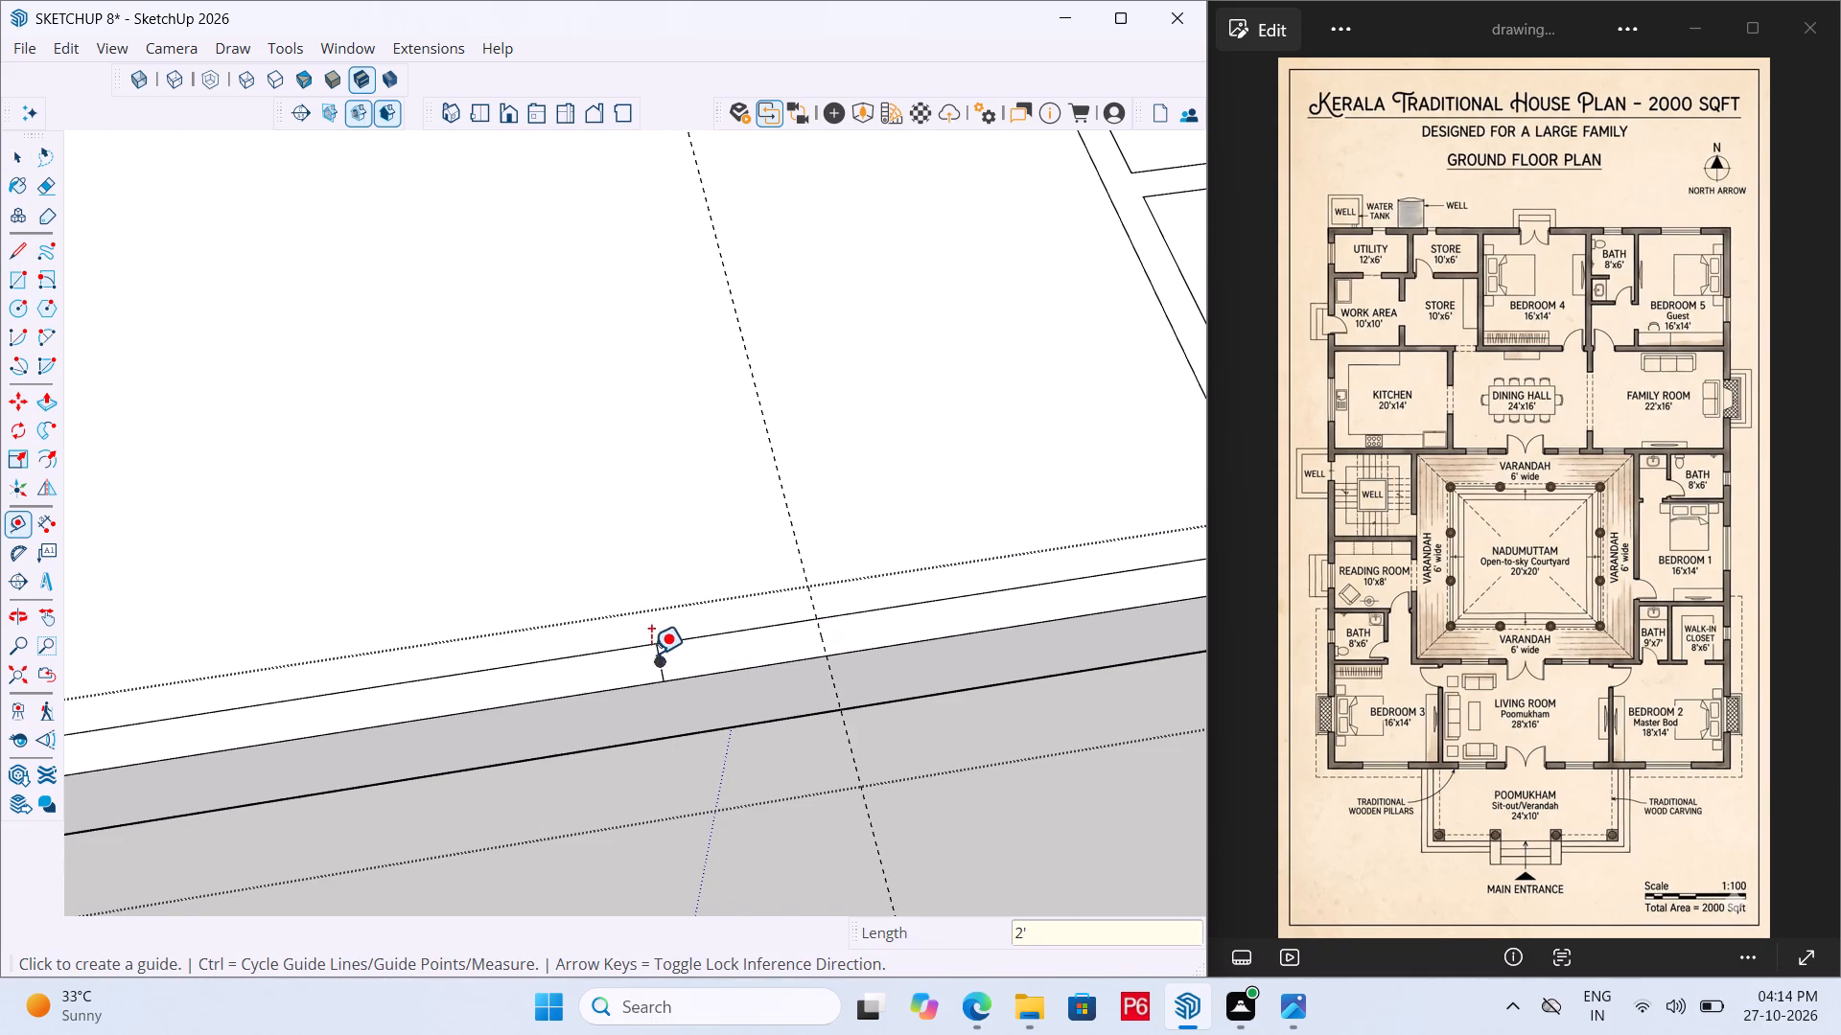
click(654, 665)
key(2)
key(apostrophe)
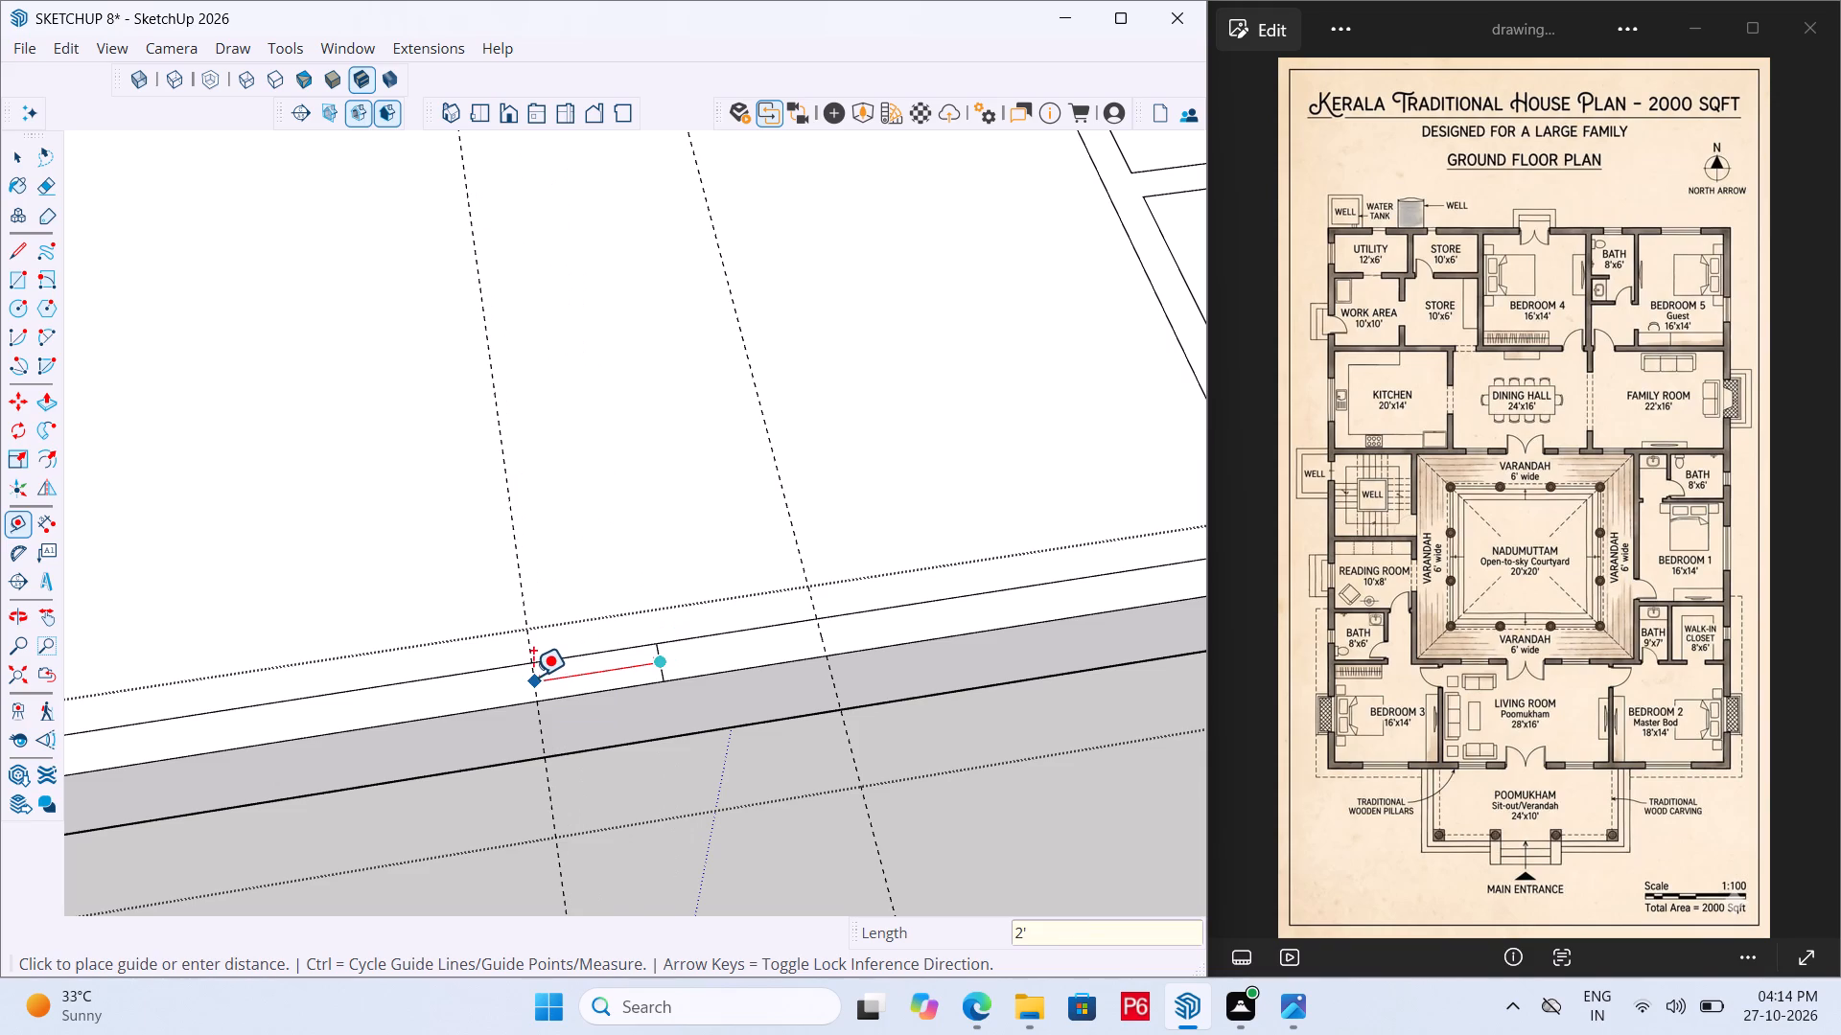
key(Return)
Draw 6" lines across the wall thickness at both guides to mark a 4' wide opening in Bedroom 4's outer wall.
scroll(646, 660, up, 1)
key(l)
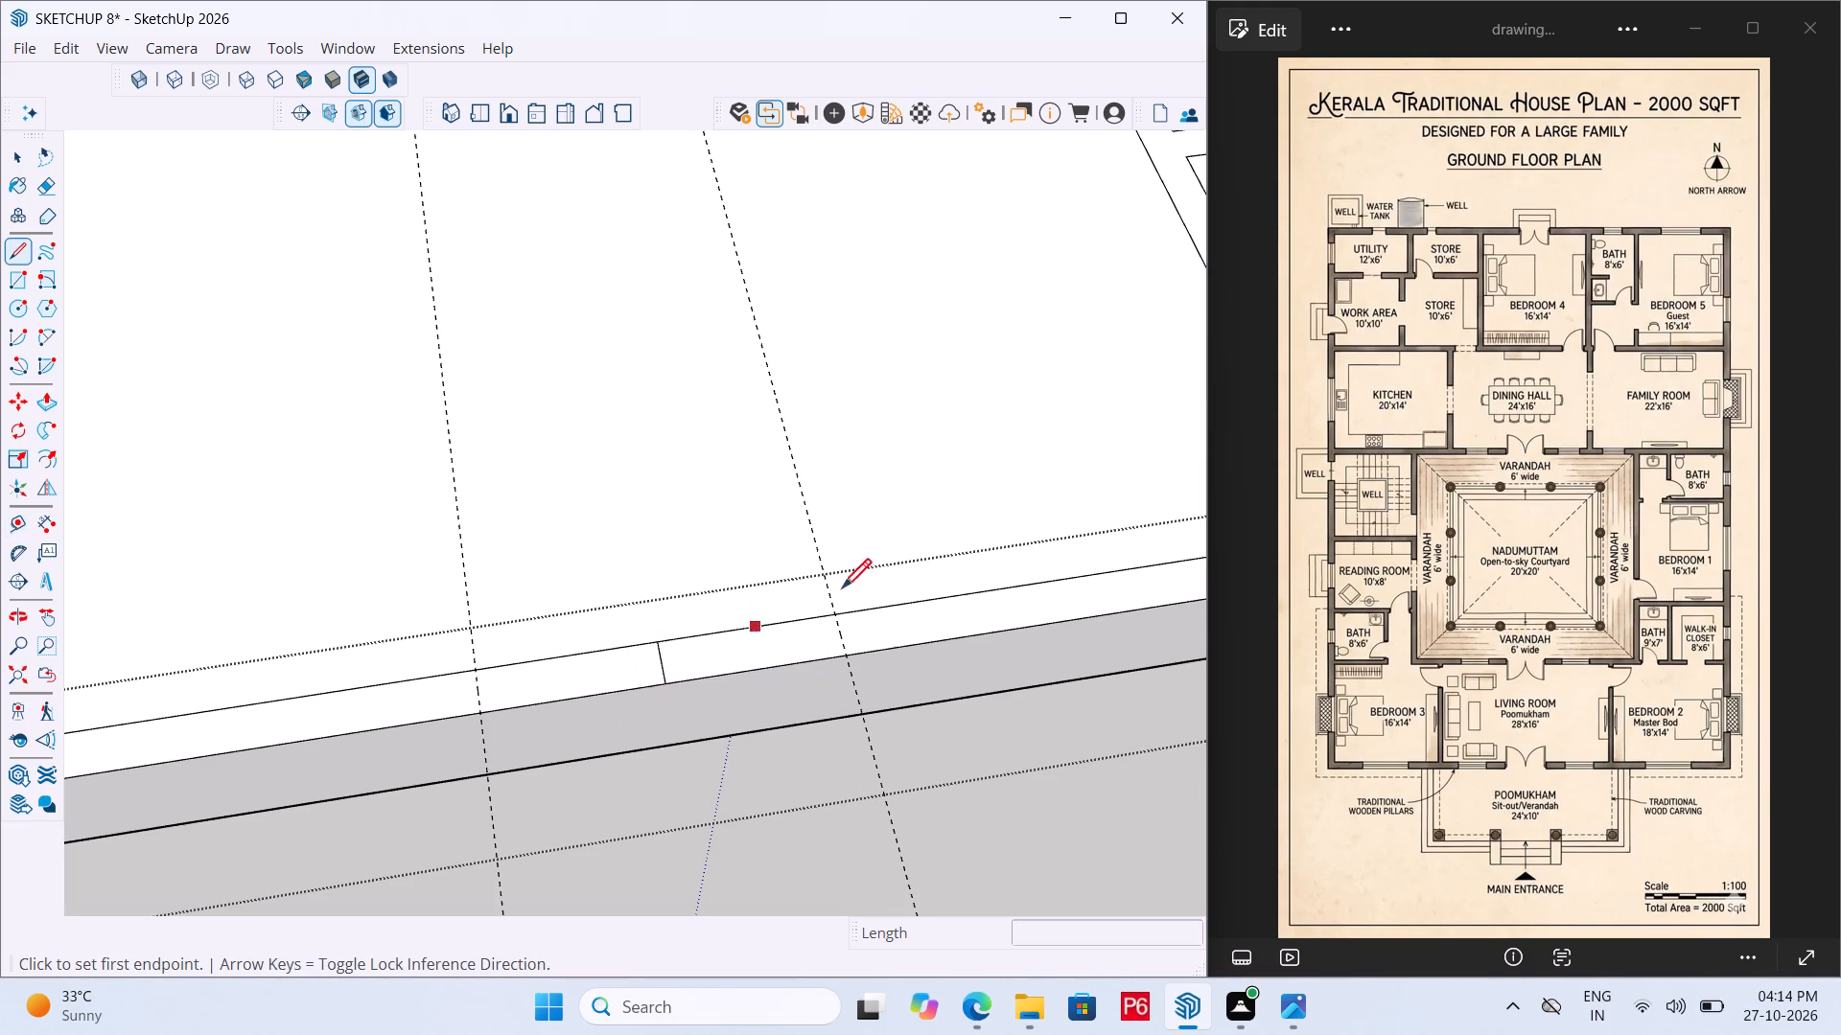
click(831, 617)
click(848, 656)
click(475, 670)
double_click(476, 704)
Erase the two guides crossing Bedroom 4.
scroll(543, 624, down, 3)
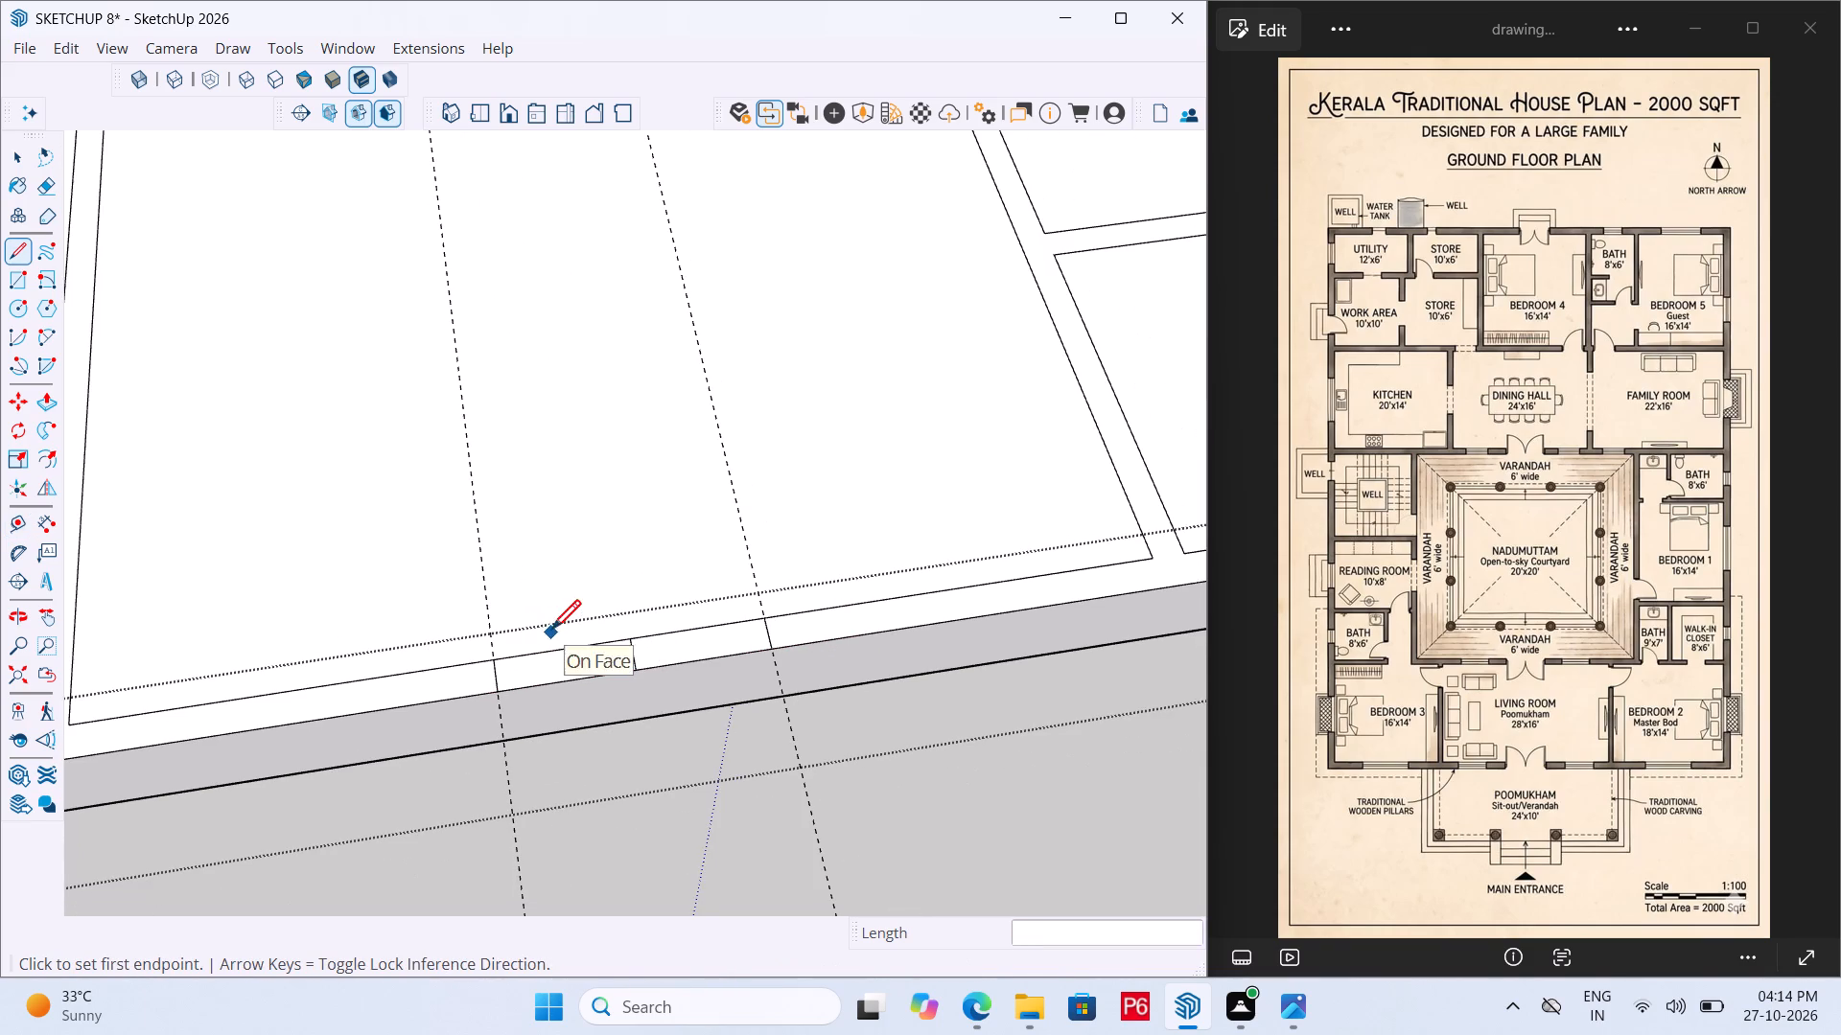
key(t)
key(e)
drag(441, 482, 885, 417)
Save the model.
key(ctrl+s)
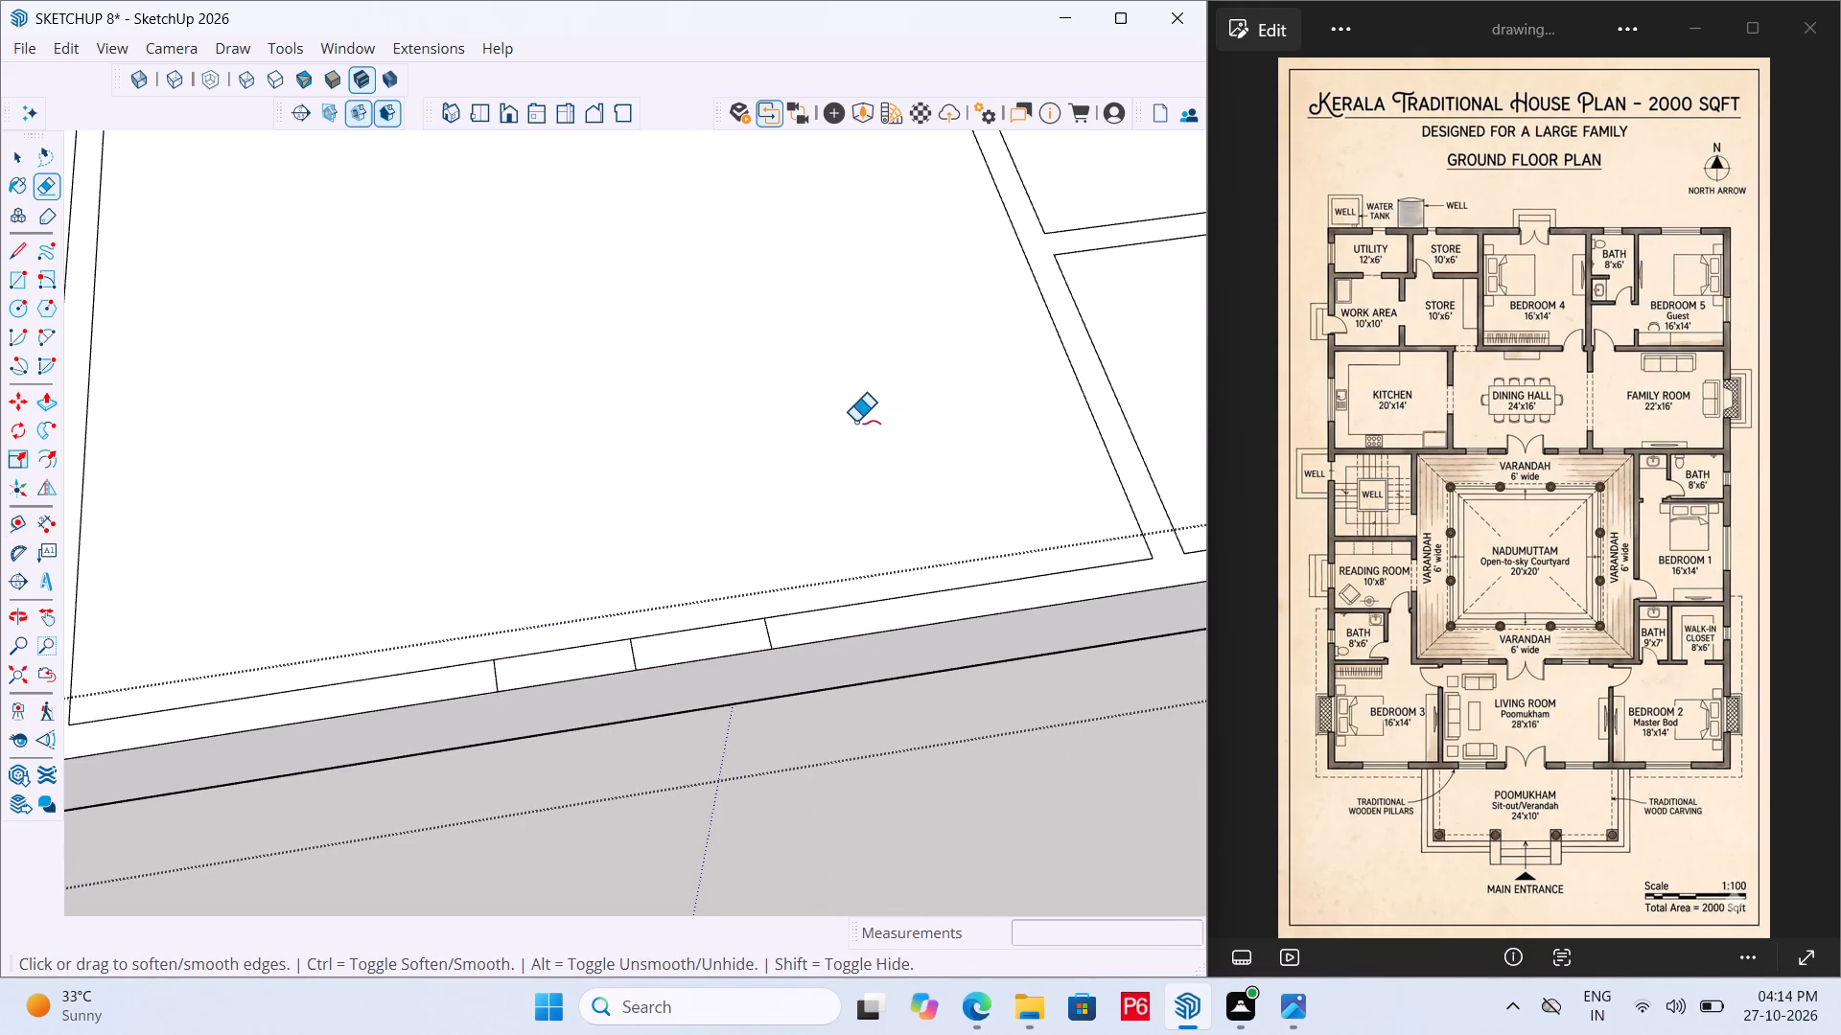
key(ctrl+s)
key(ctrl+s)
key(ctrl+s)
Erase the centre line between the two opening marks on Bedroom 4's outer wall.
click(639, 647)
double_click(625, 653)
double_click(632, 649)
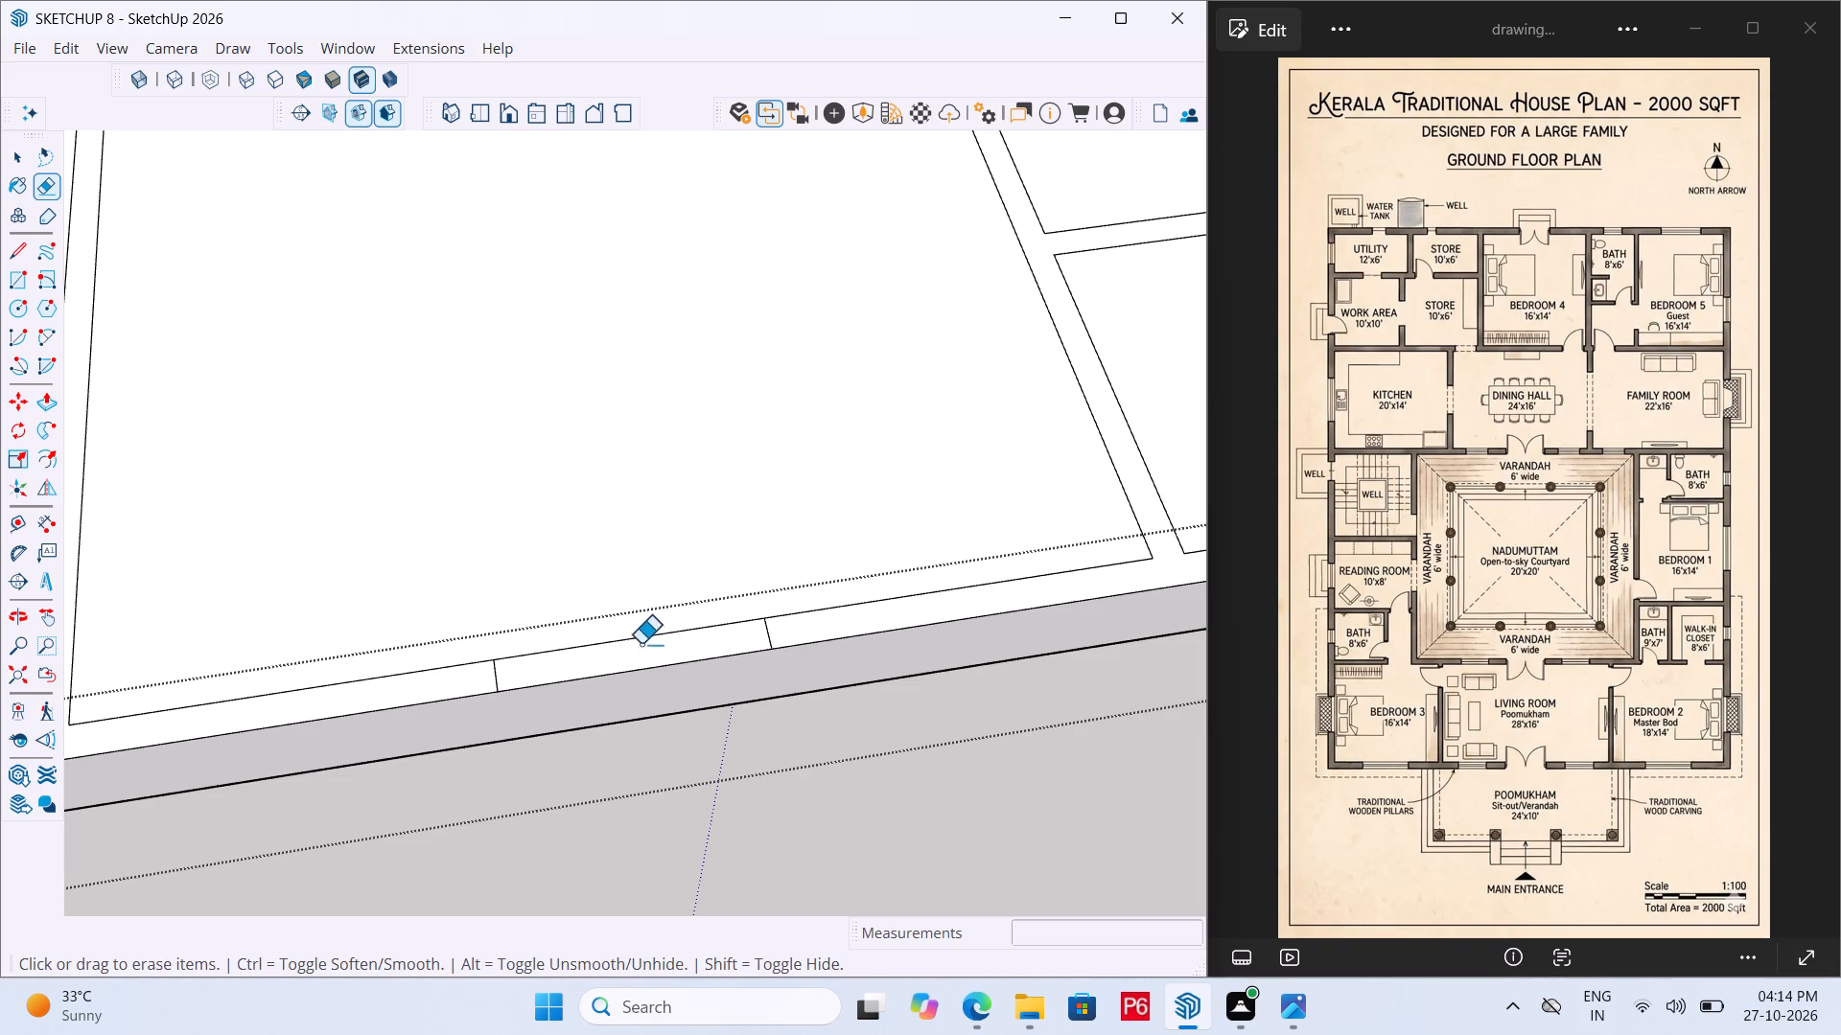
Draw lines from both Bedroom 4 opening marks down the plinth's outer face to its bottom edge.
scroll(709, 522, down, 5)
middle_drag(816, 576, 632, 572)
scroll(668, 540, down, 12)
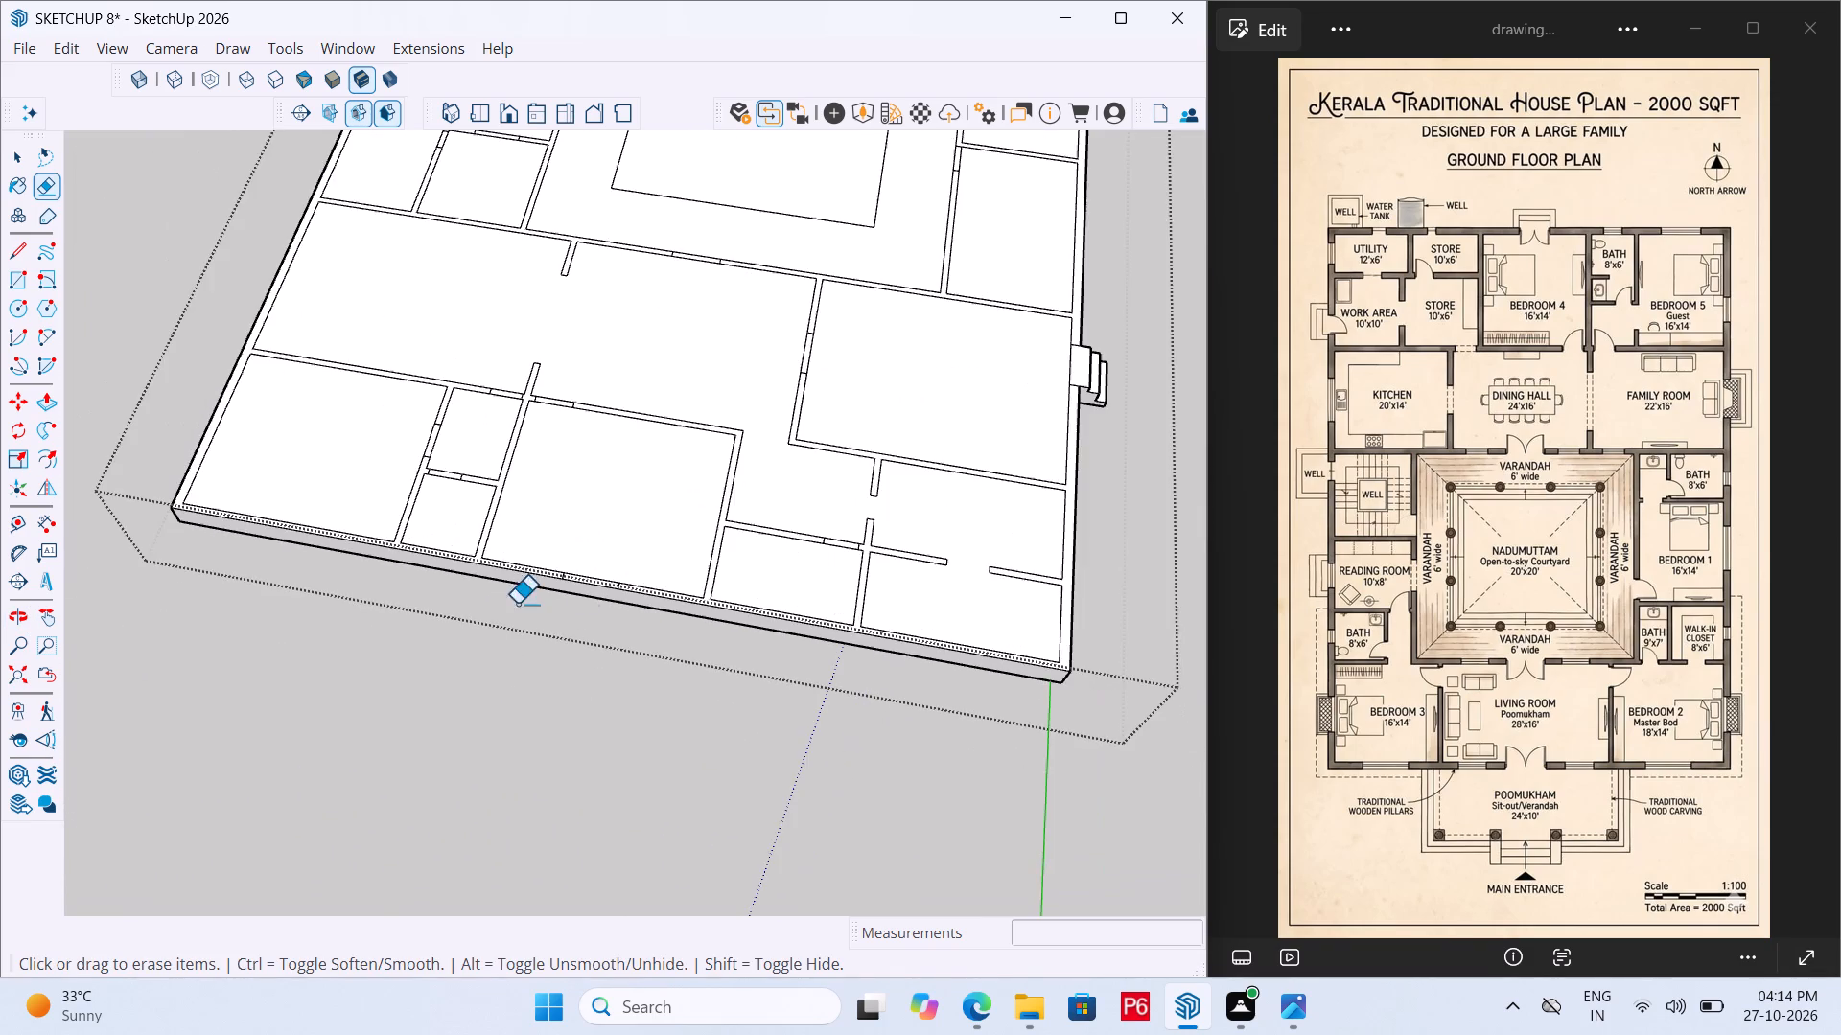
middle_drag(664, 611, 619, 581)
scroll(619, 581, up, 12)
middle_drag(560, 582, 603, 453)
scroll(568, 534, up, 5)
key(l)
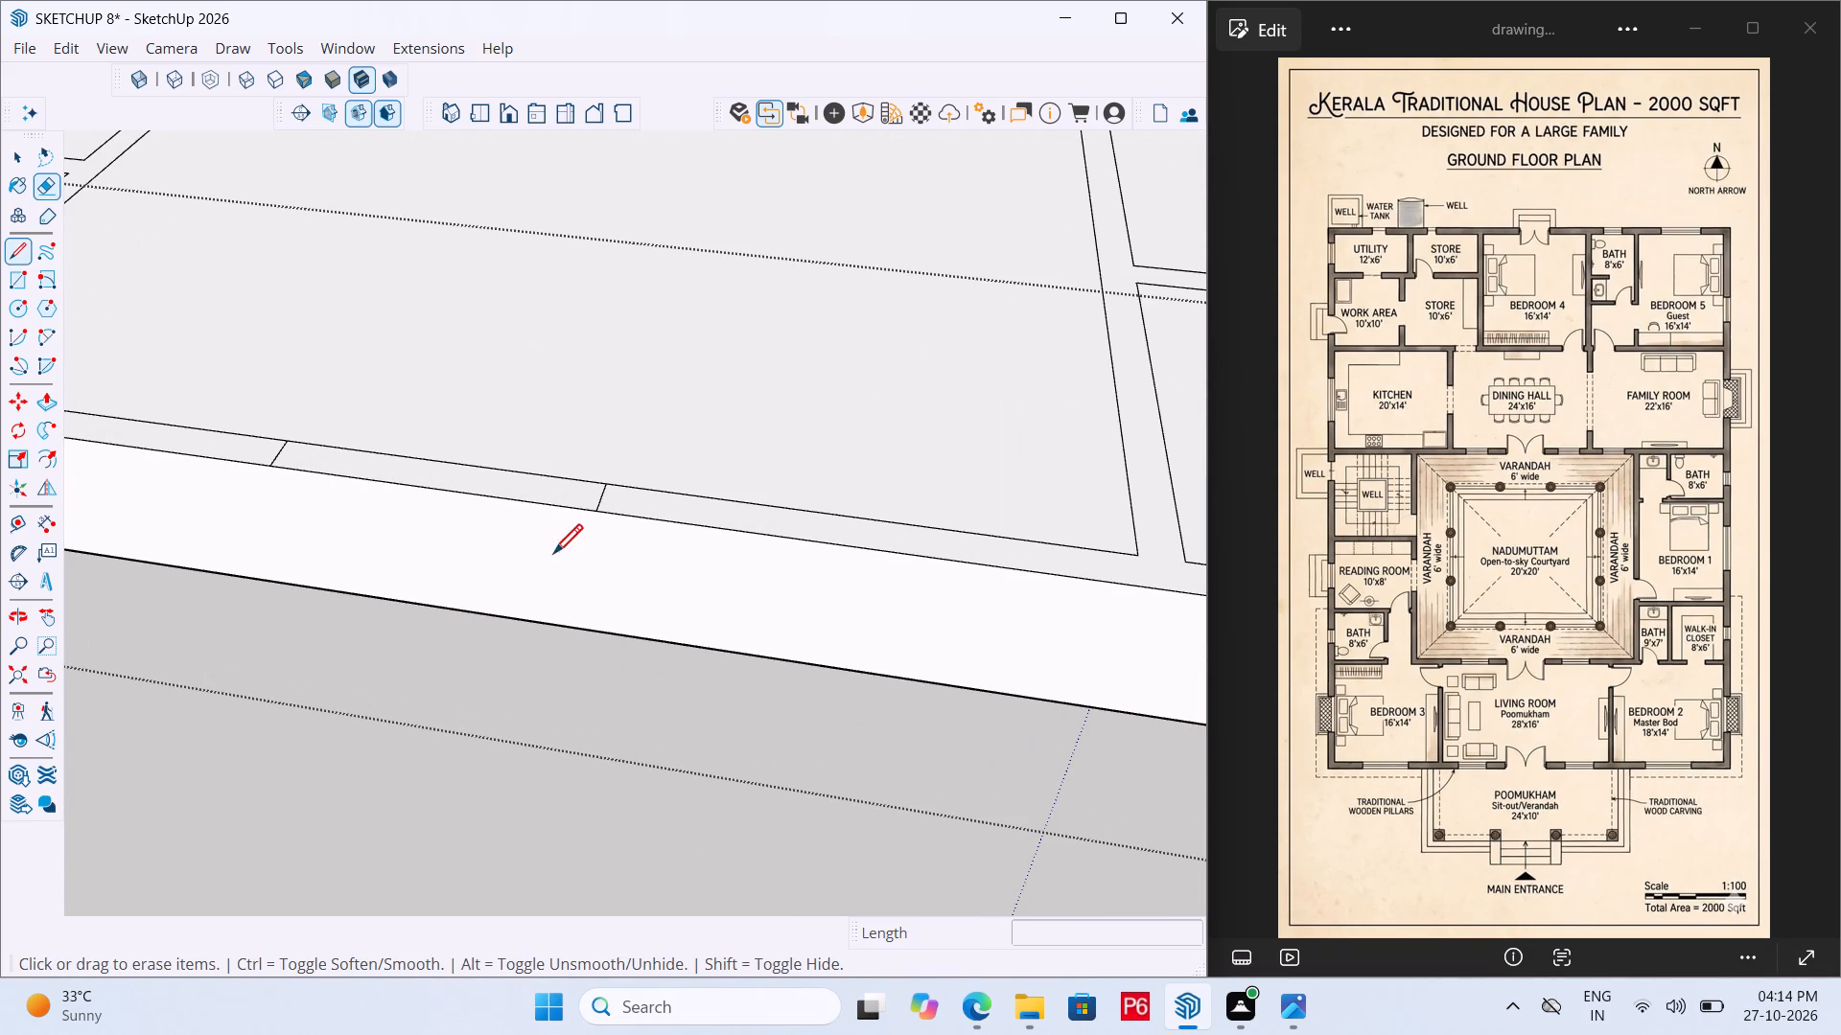
click(594, 509)
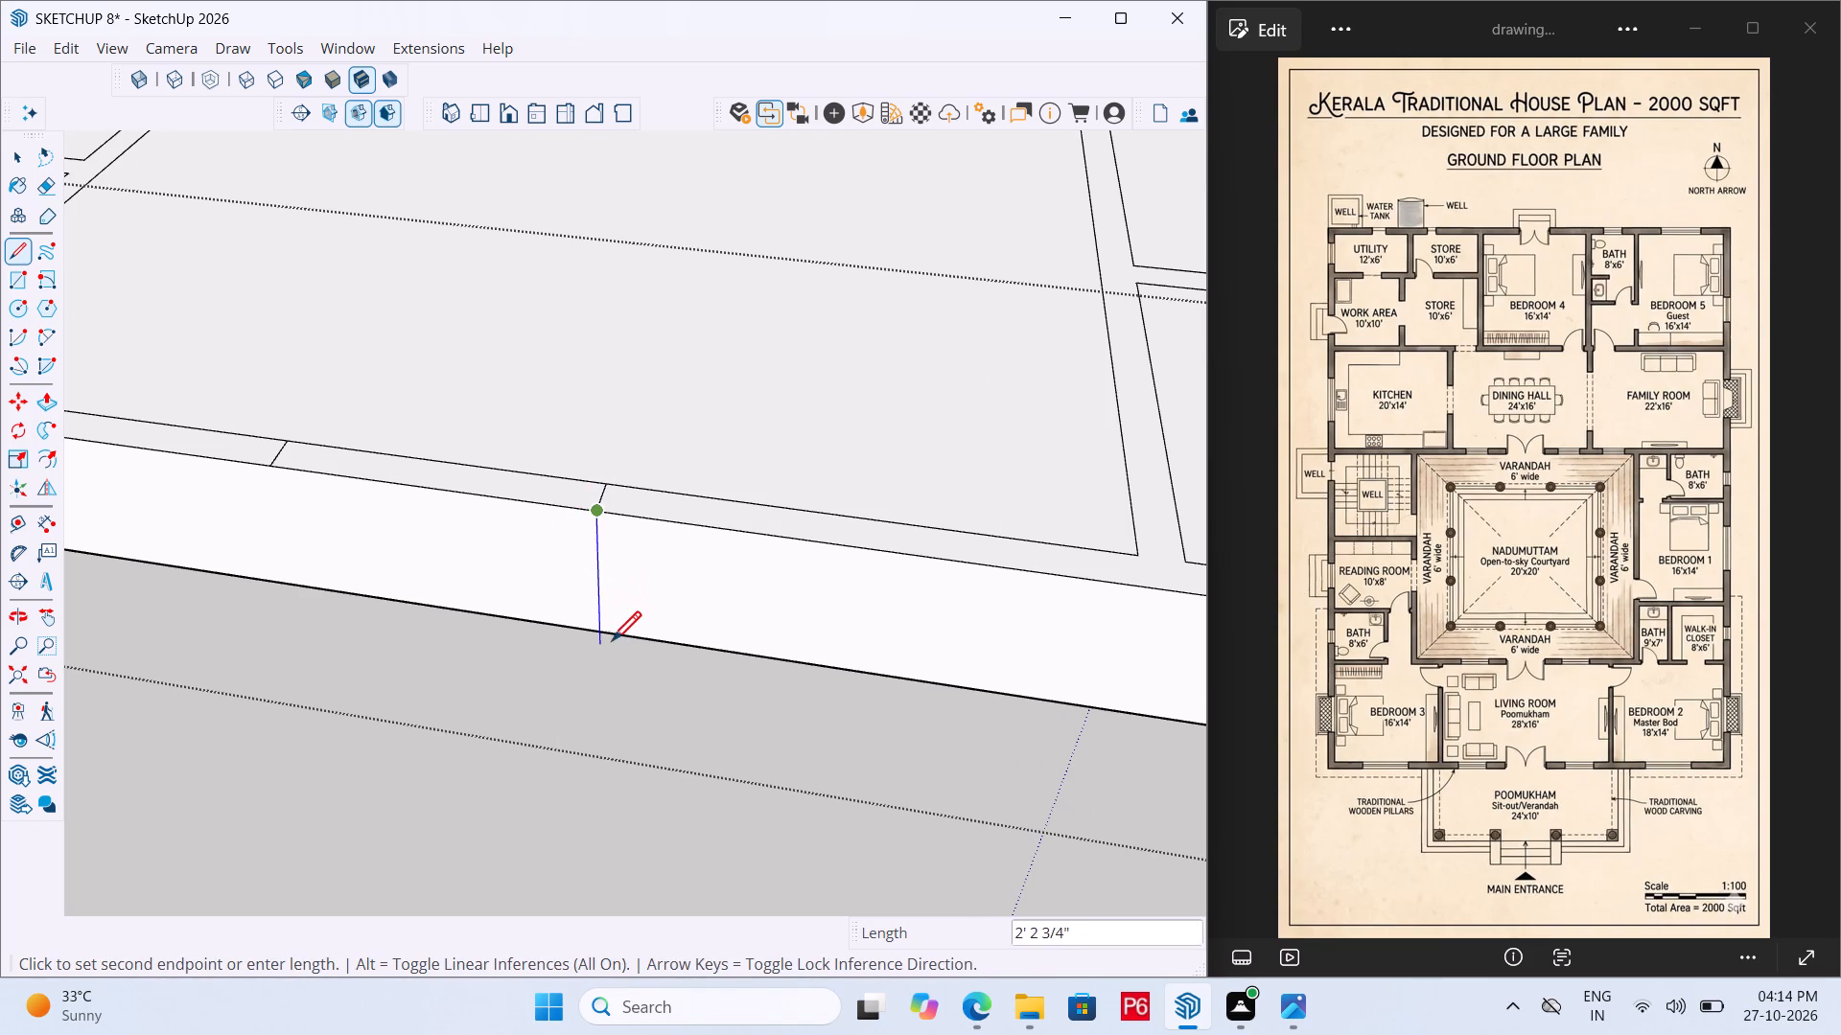
click(606, 632)
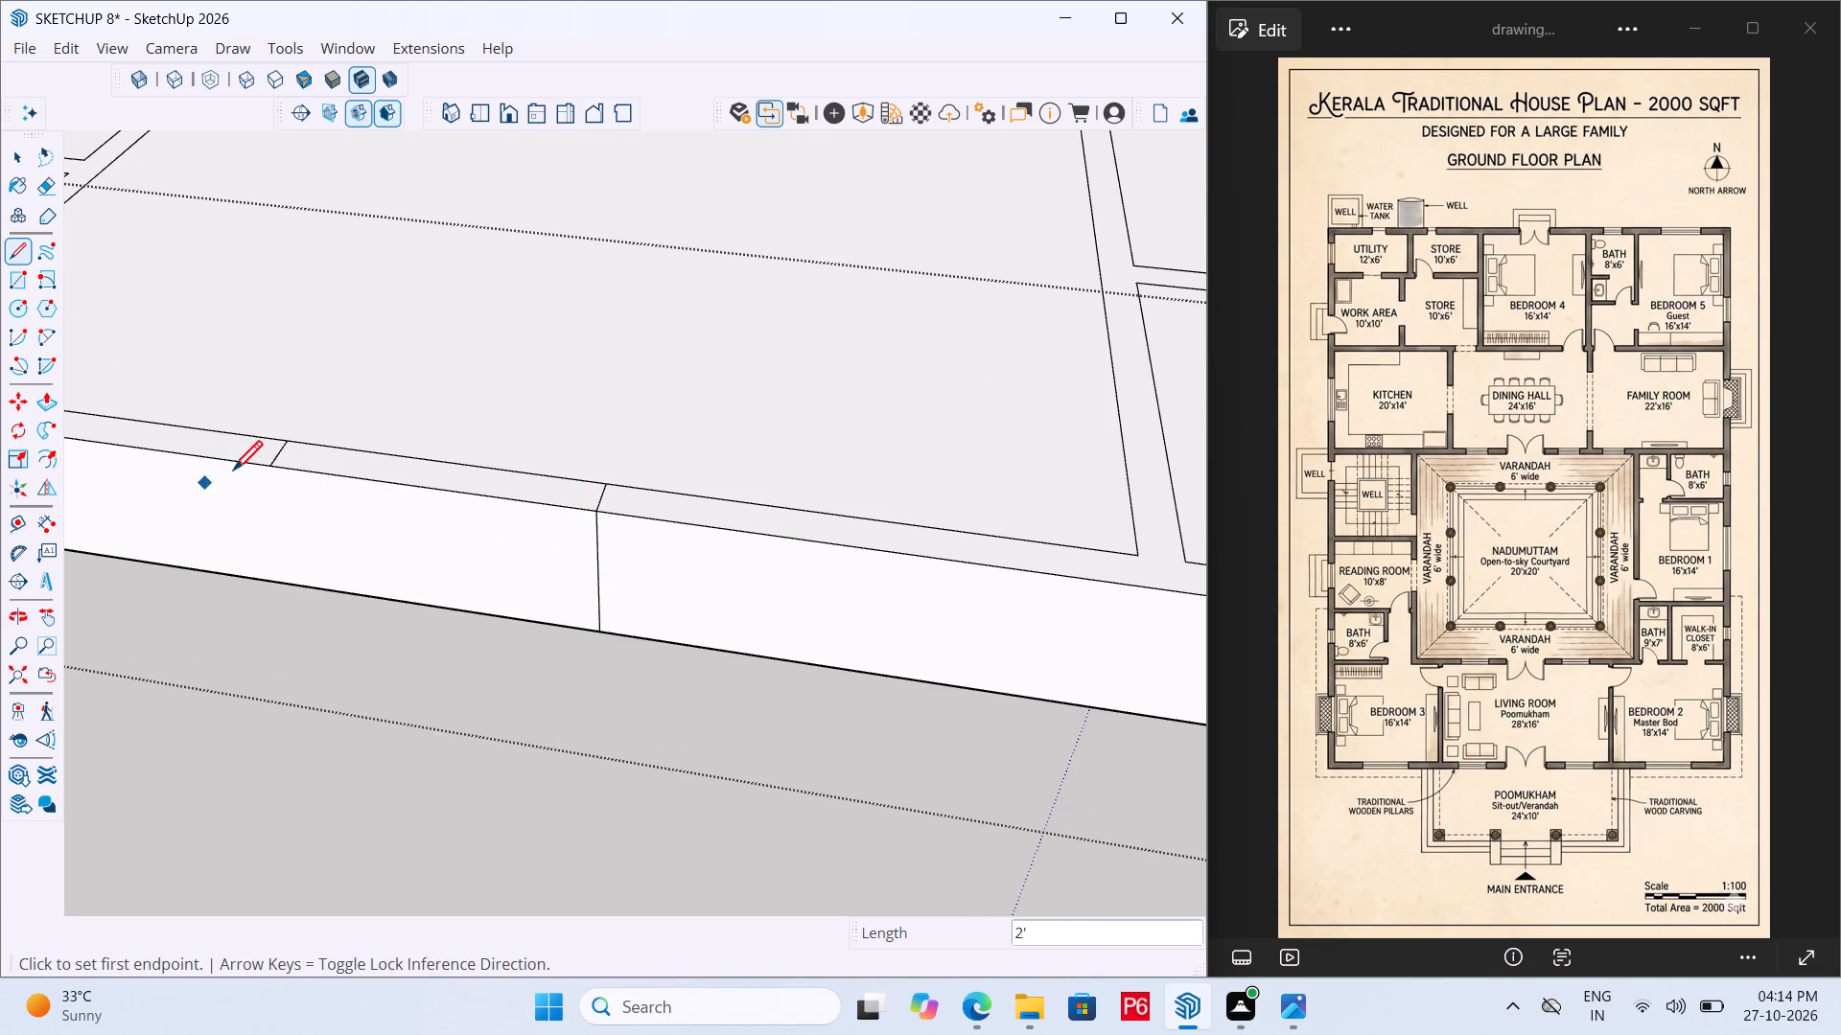
click(276, 471)
click(294, 596)
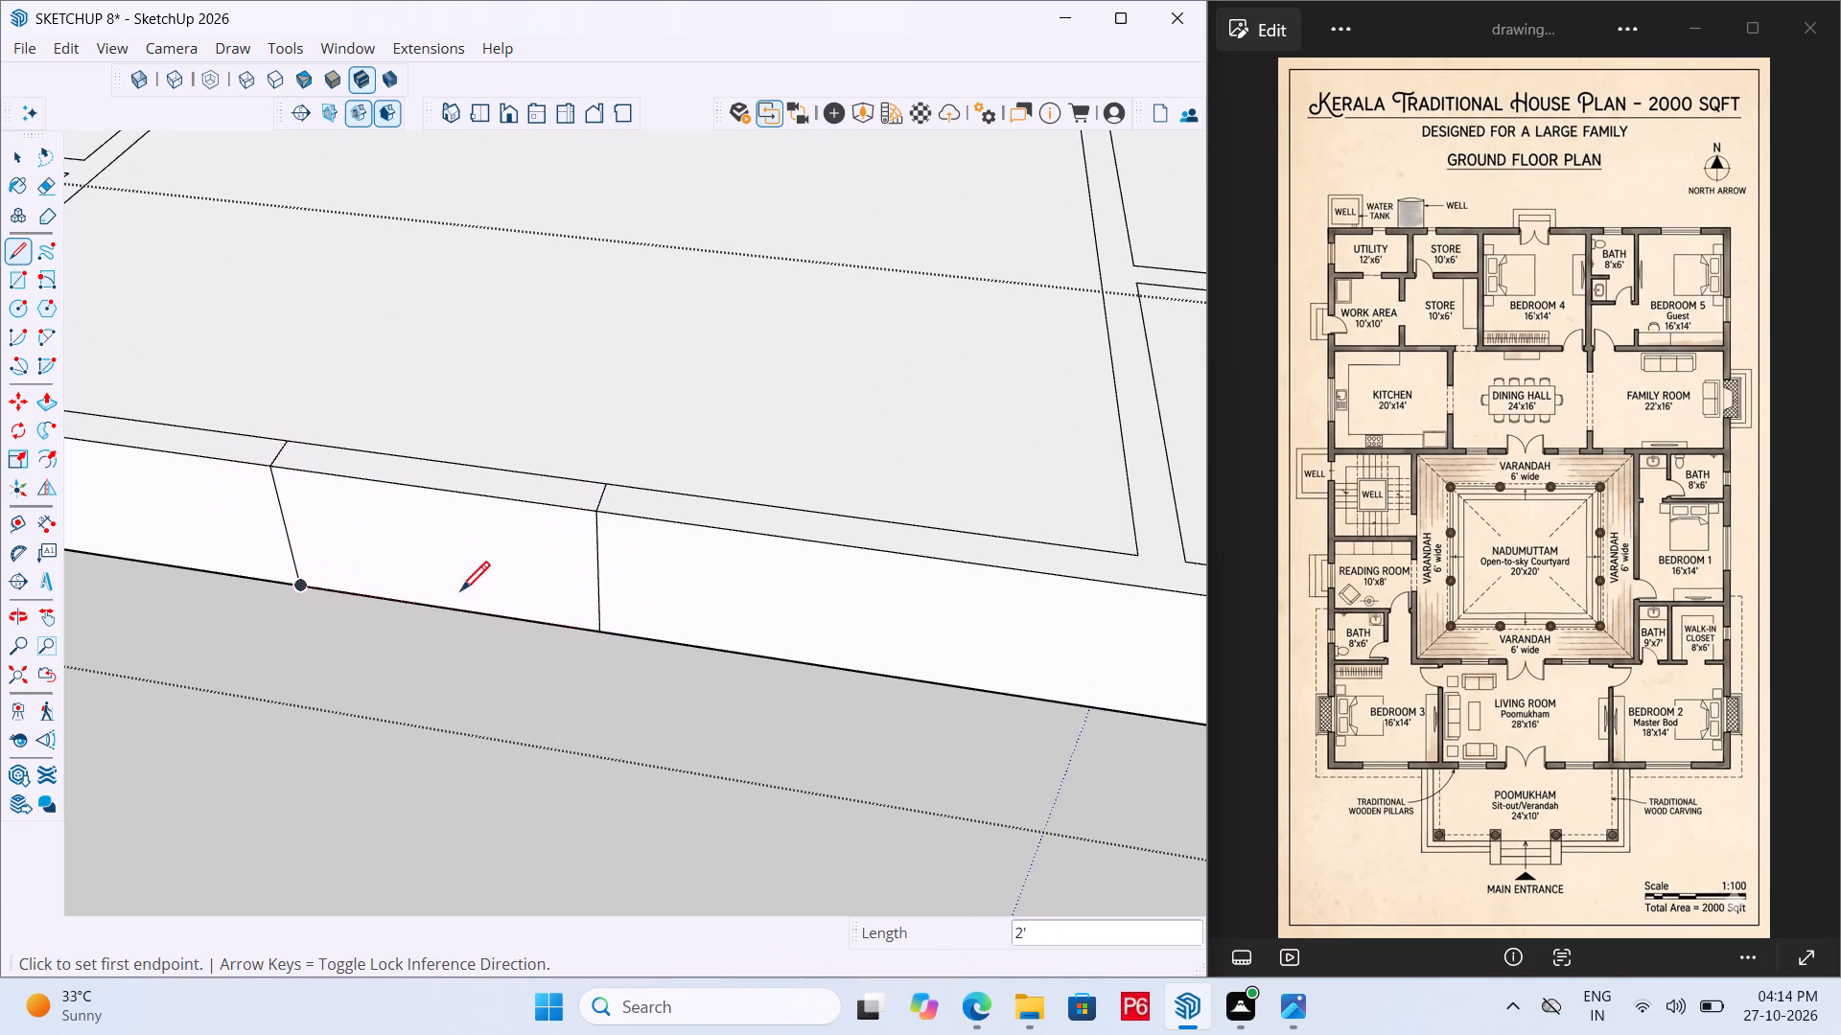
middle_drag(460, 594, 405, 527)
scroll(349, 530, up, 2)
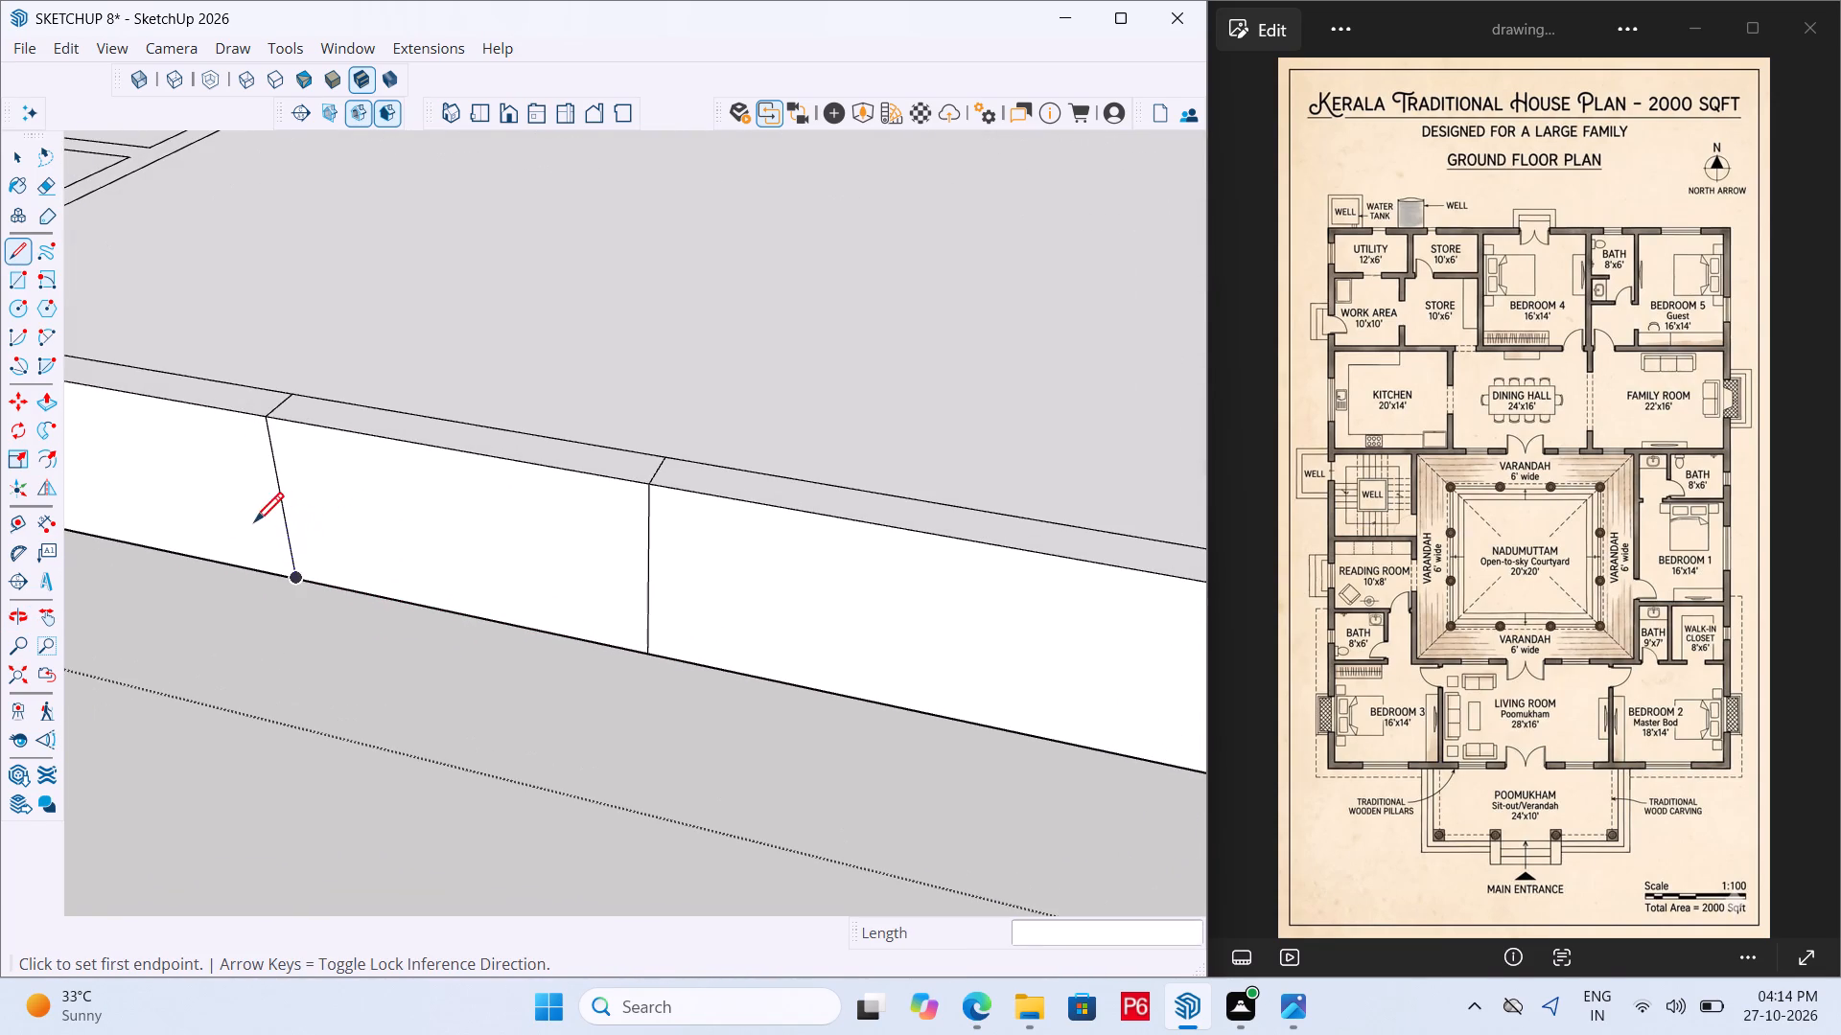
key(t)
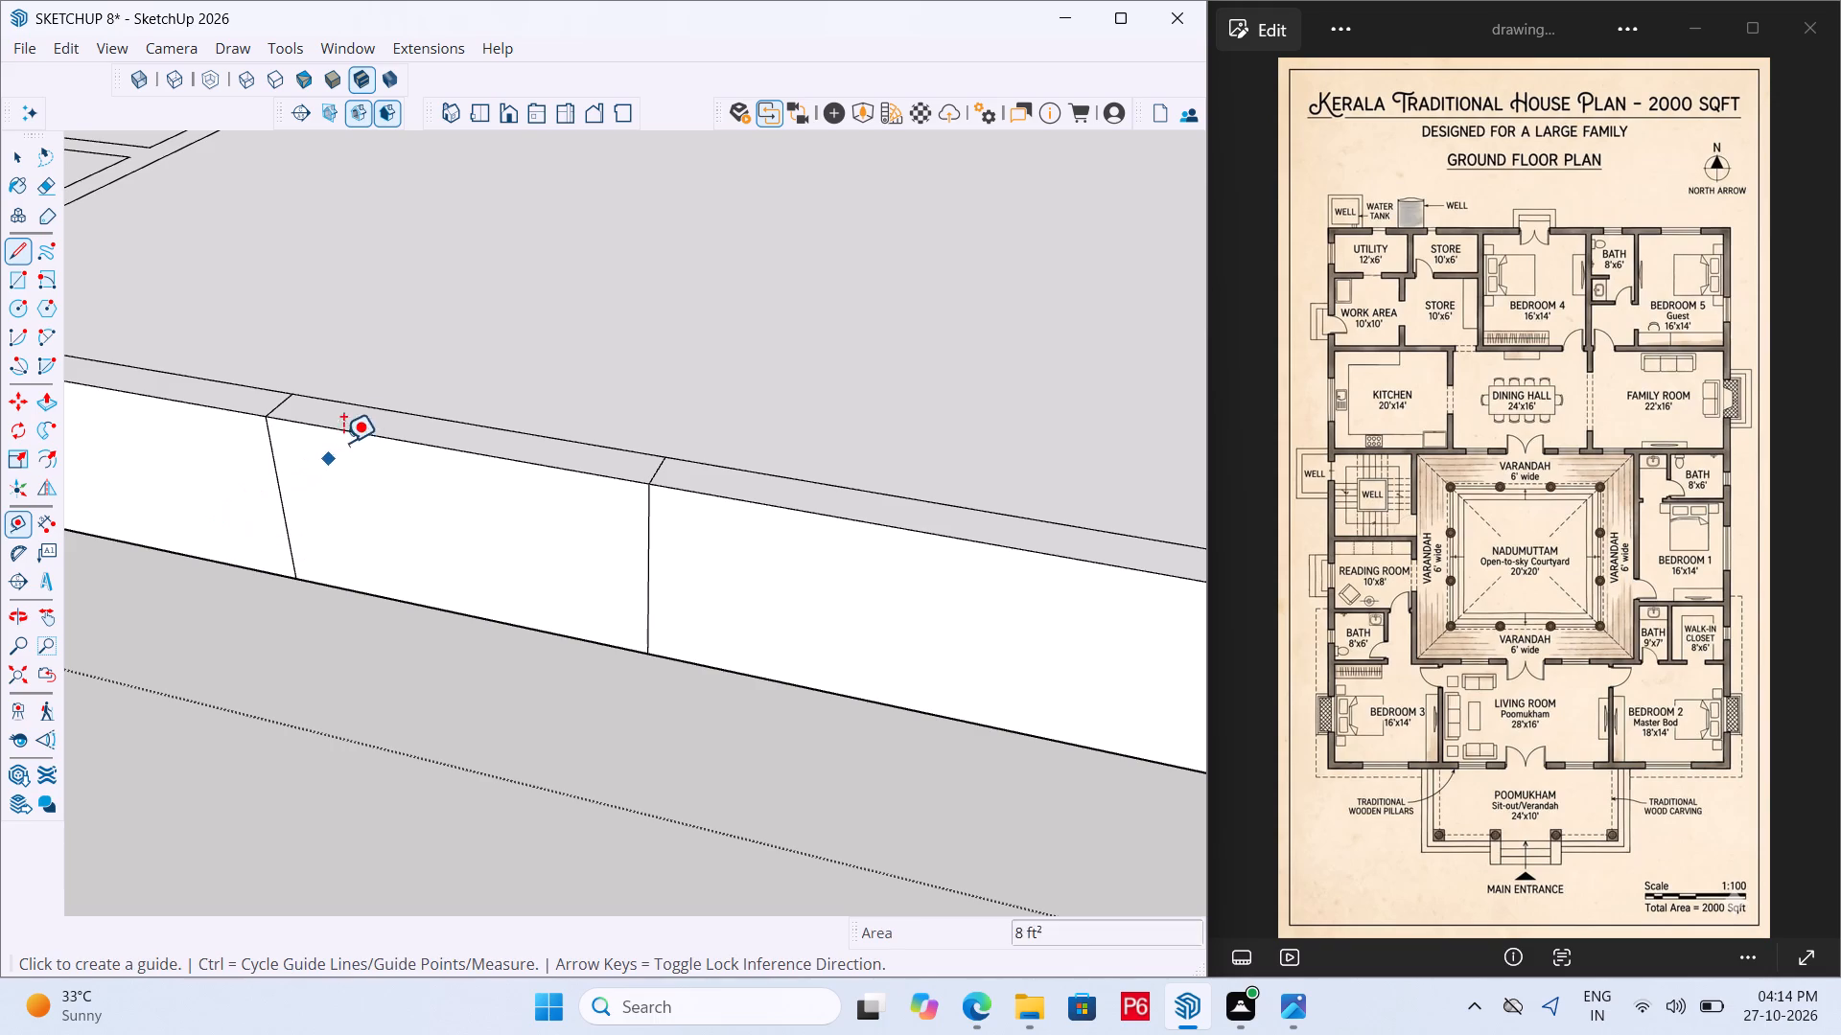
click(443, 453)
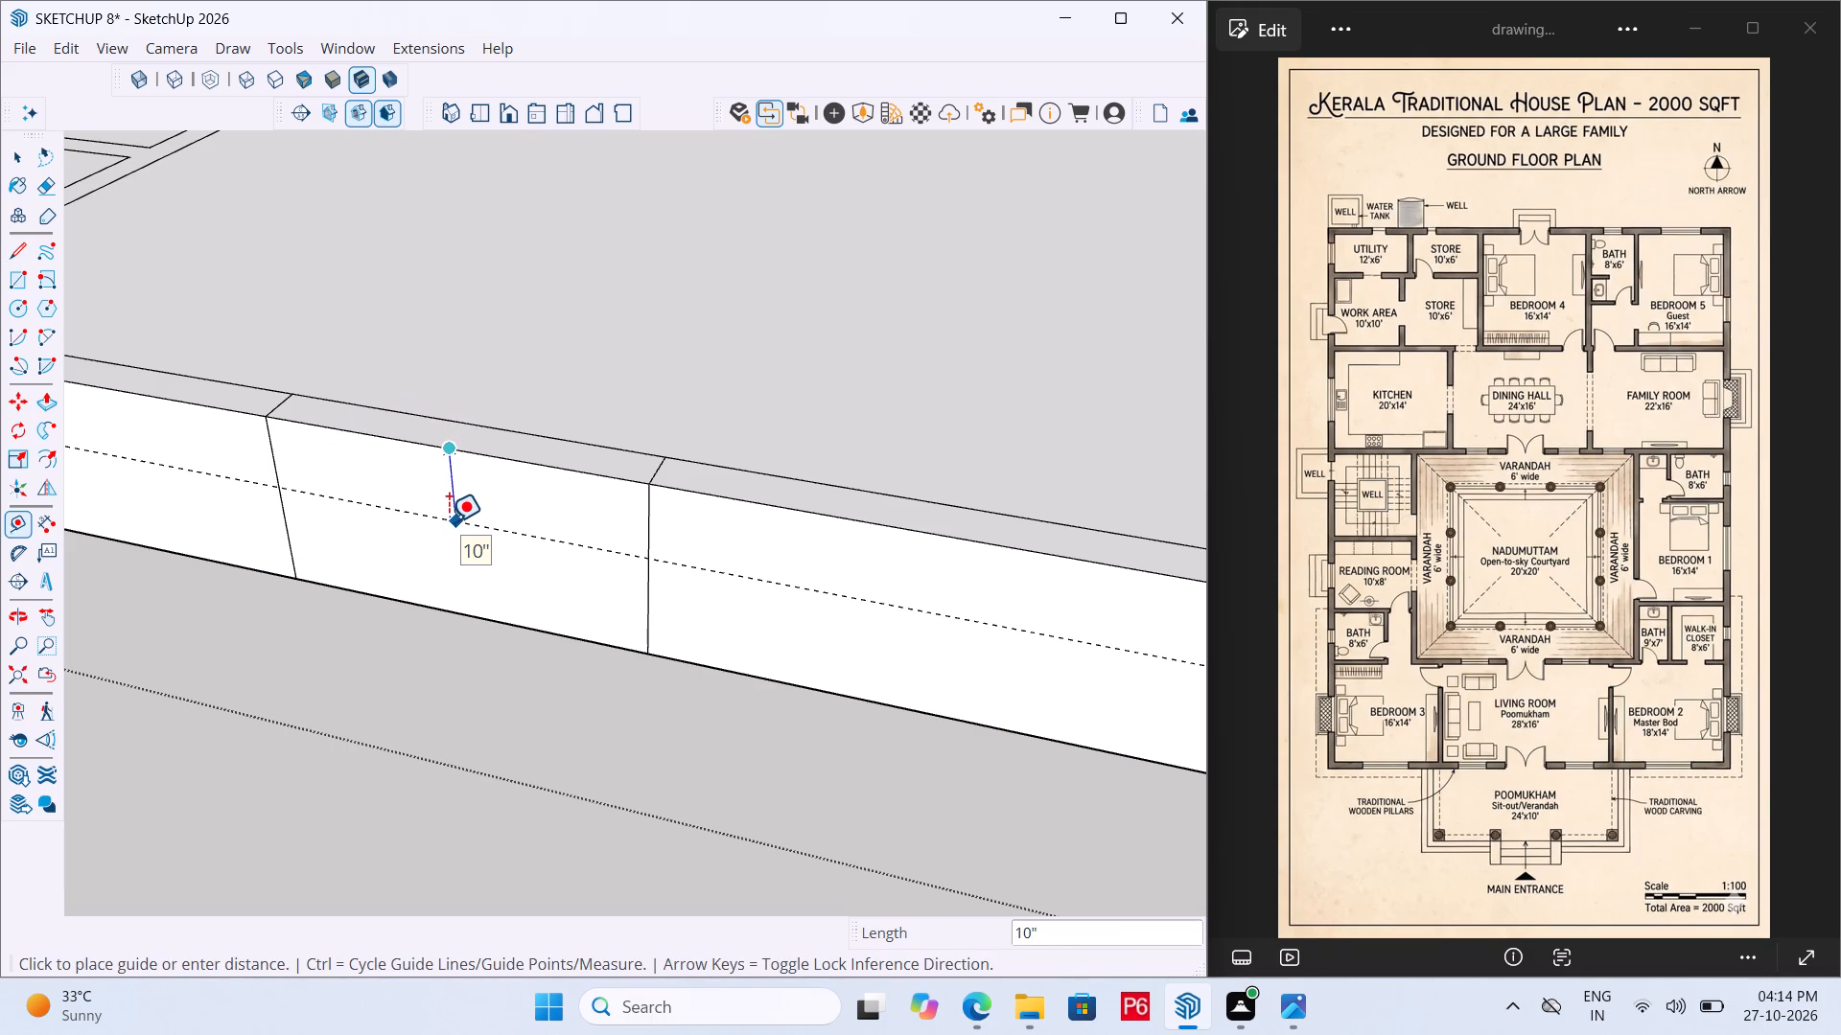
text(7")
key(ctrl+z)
Place two horizontal guides on the plinth's outer face, 6" below the top edge and another 6" below that.
click(498, 458)
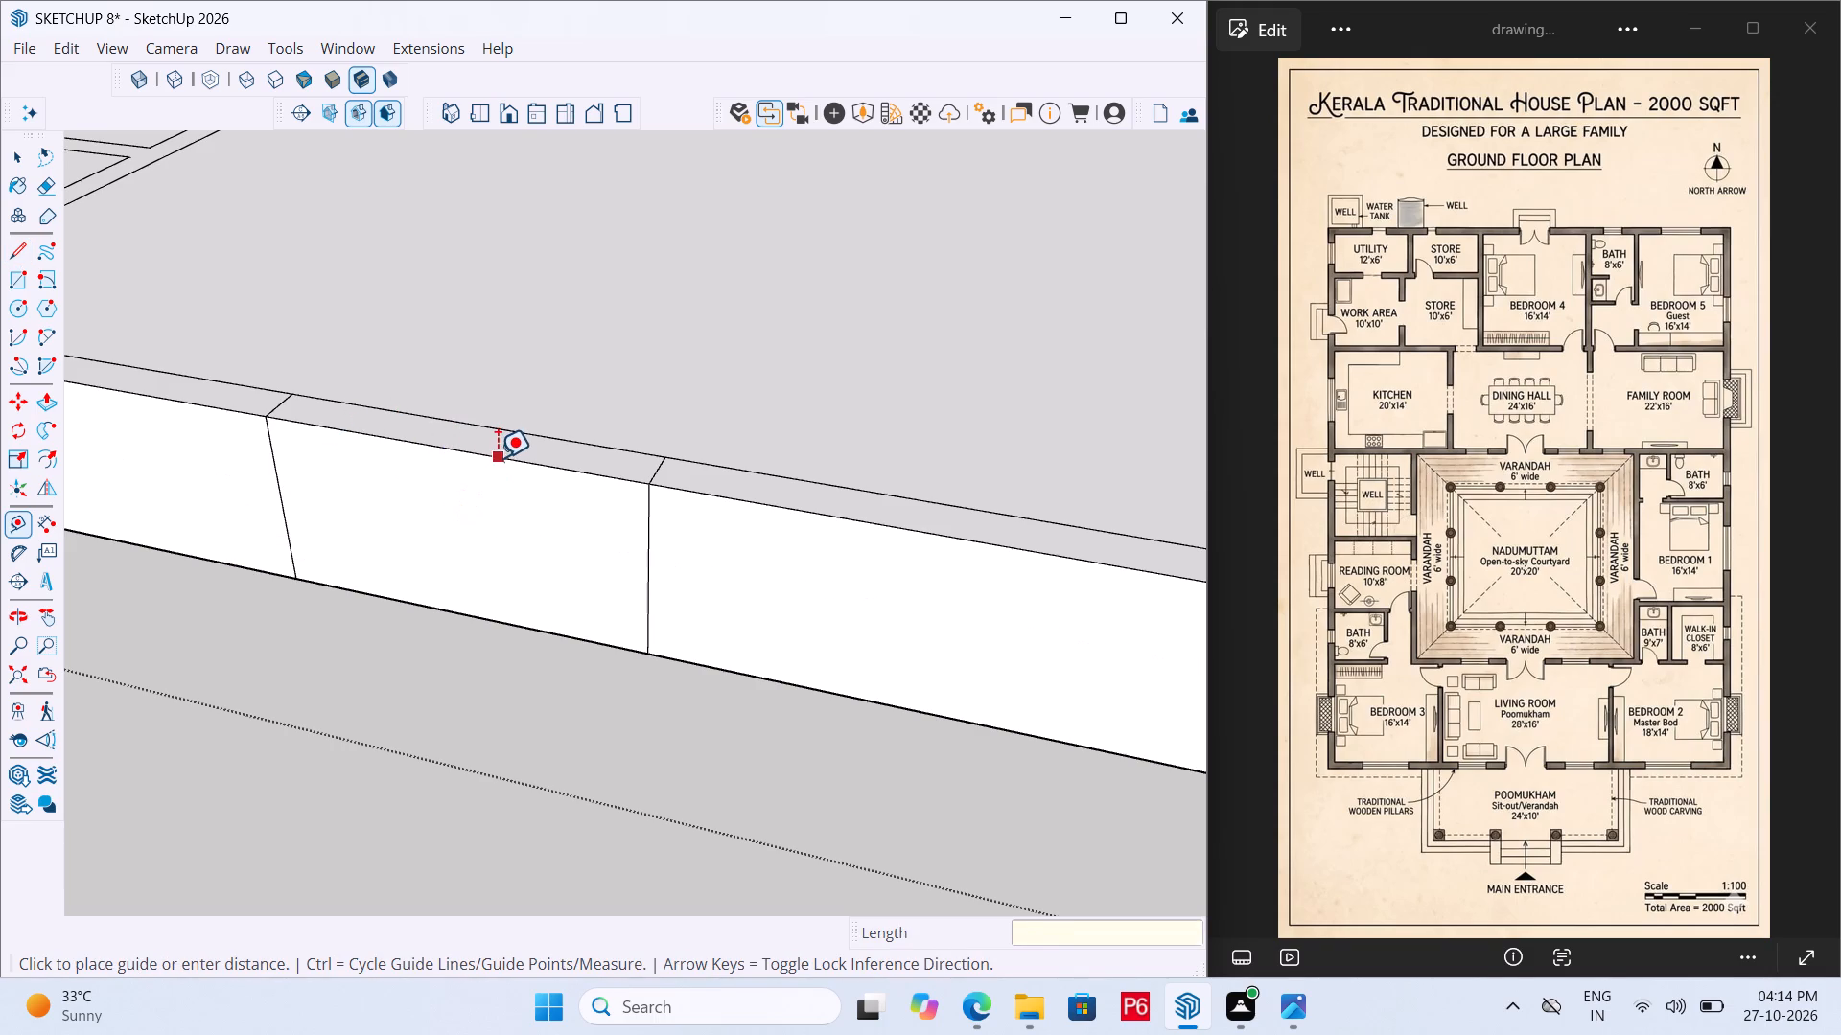
text(6")
key(Return)
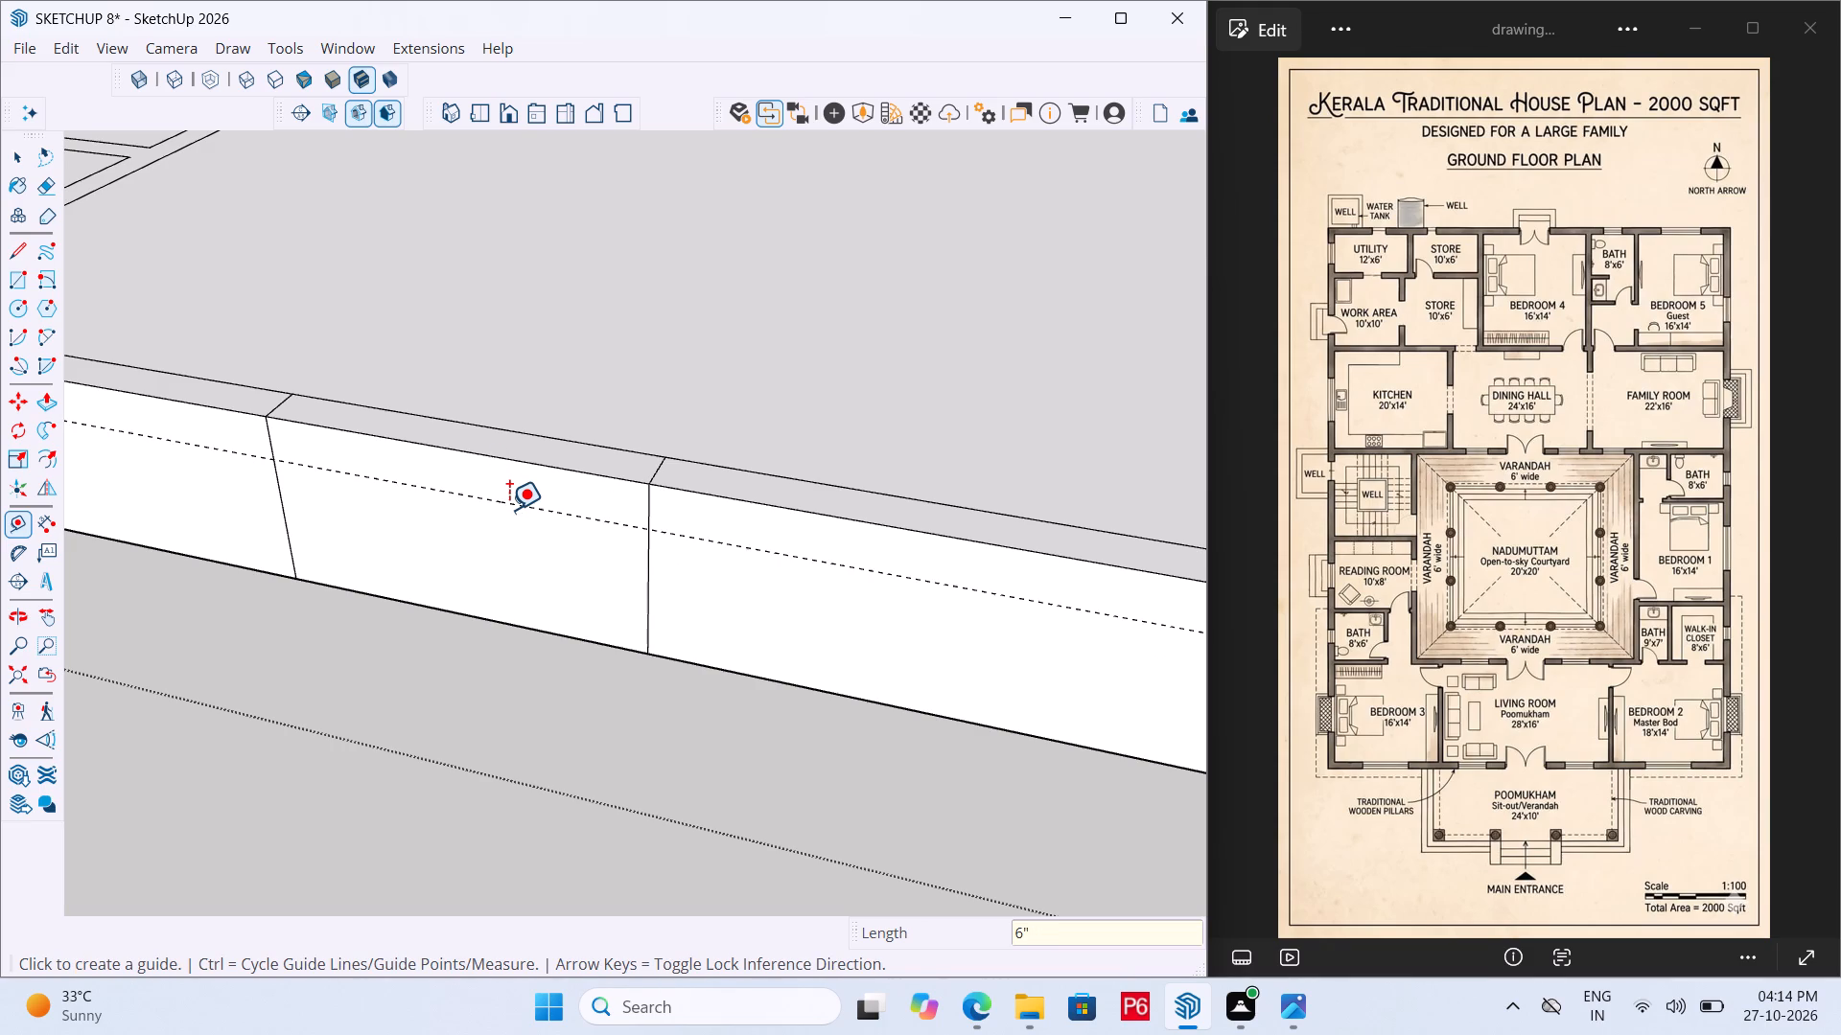
click(546, 510)
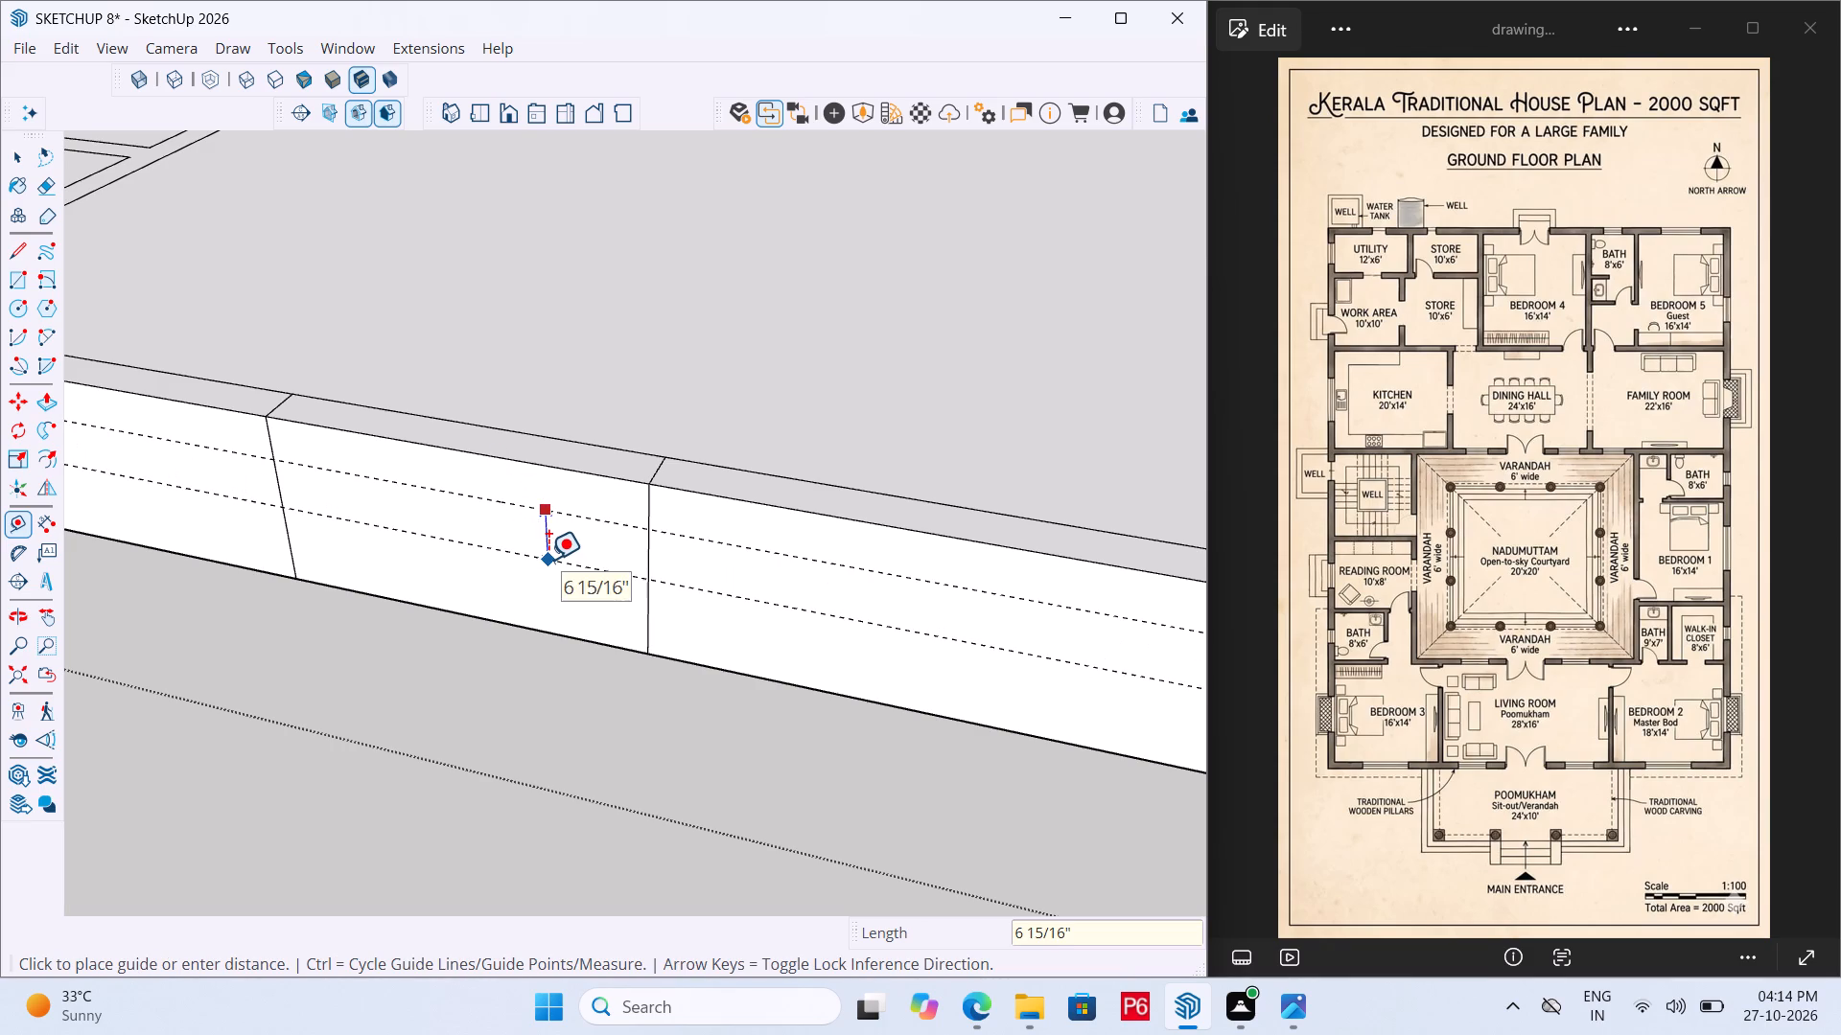
text(6")
key(Return)
Save the model.
key(ctrl+s)
key(ctrl+s)
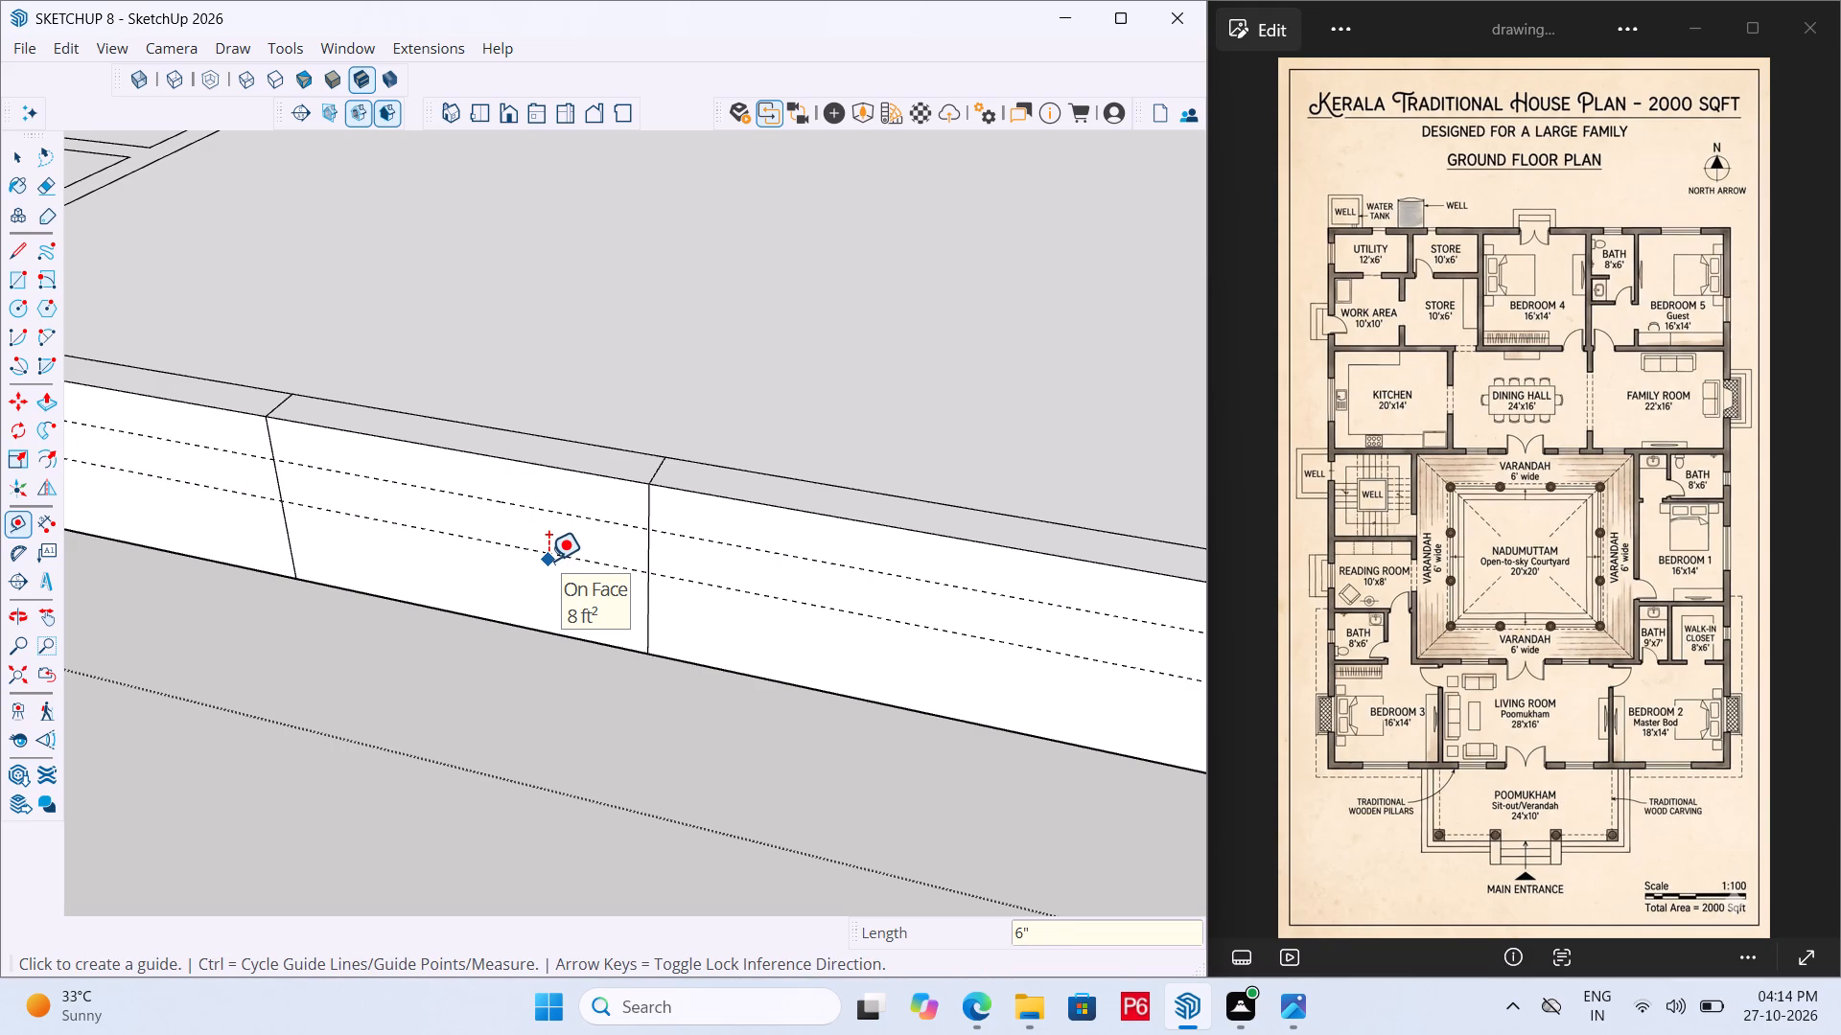
key(ctrl+s)
key(ctrl+s)
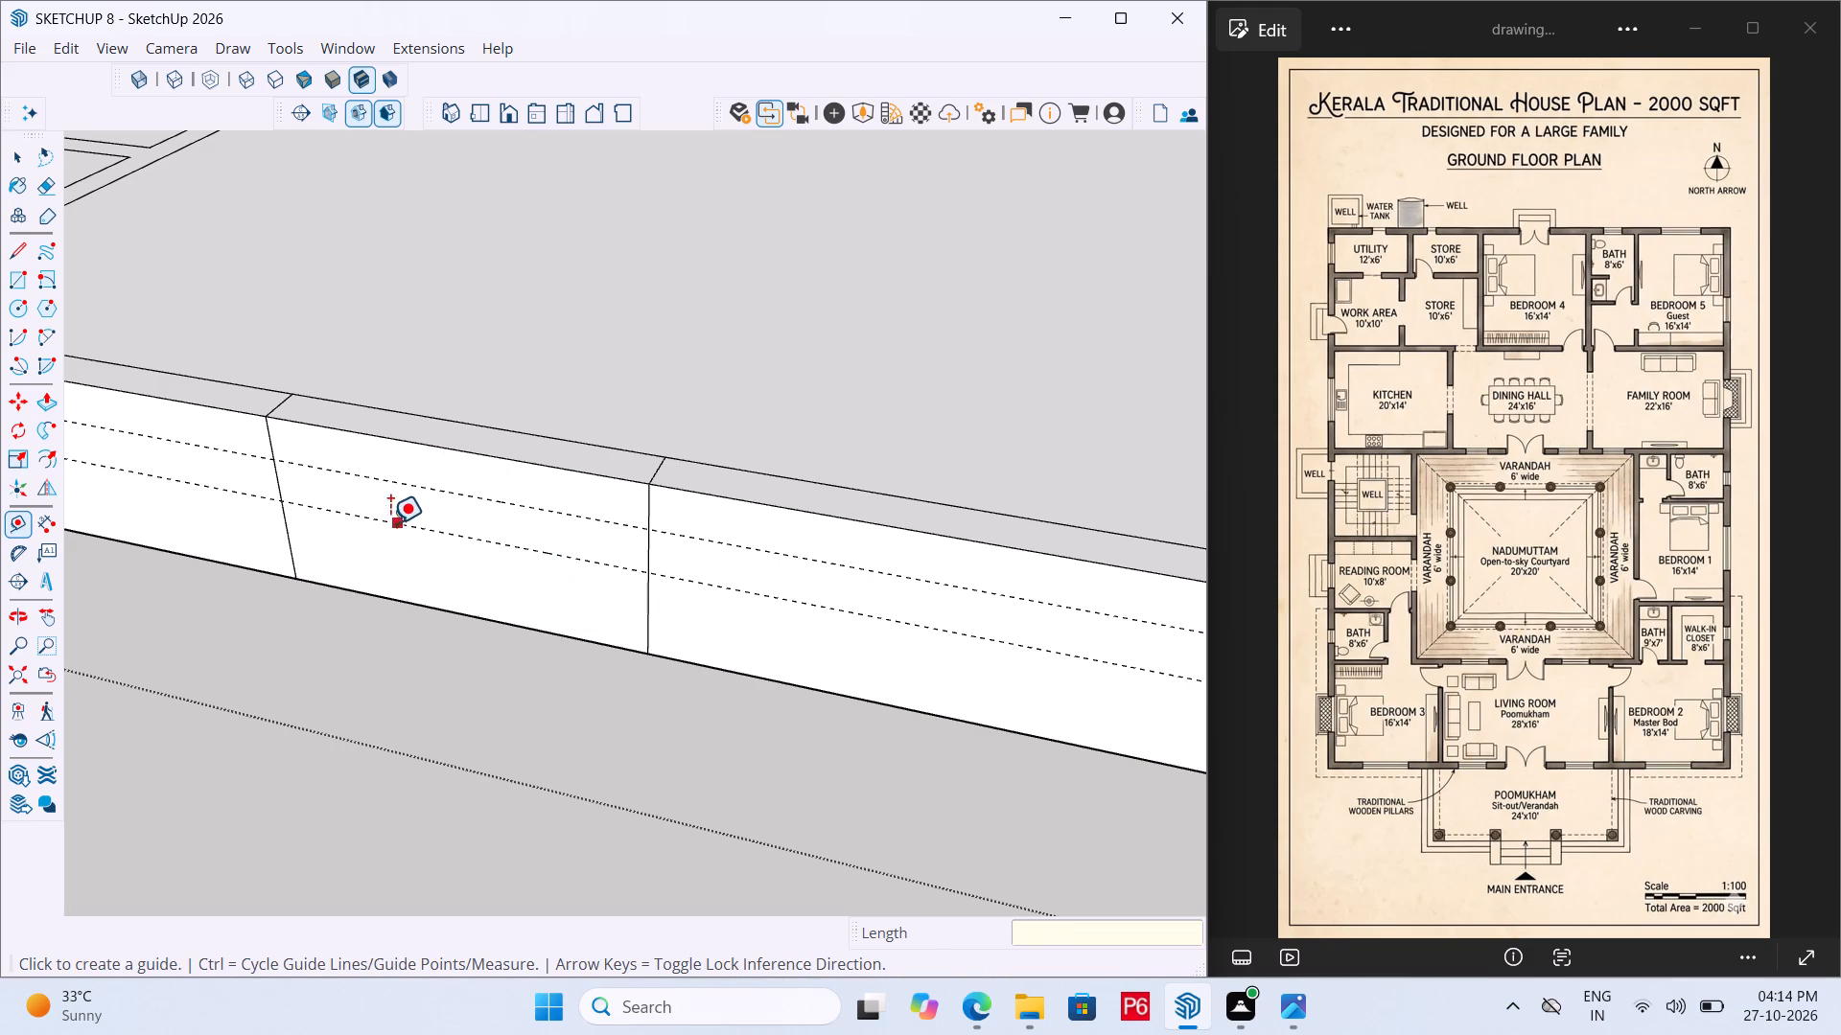
Draw a rectangle between the two guides, spanning the two lines that bound the step area on the plinth face.
key(r)
click(279, 461)
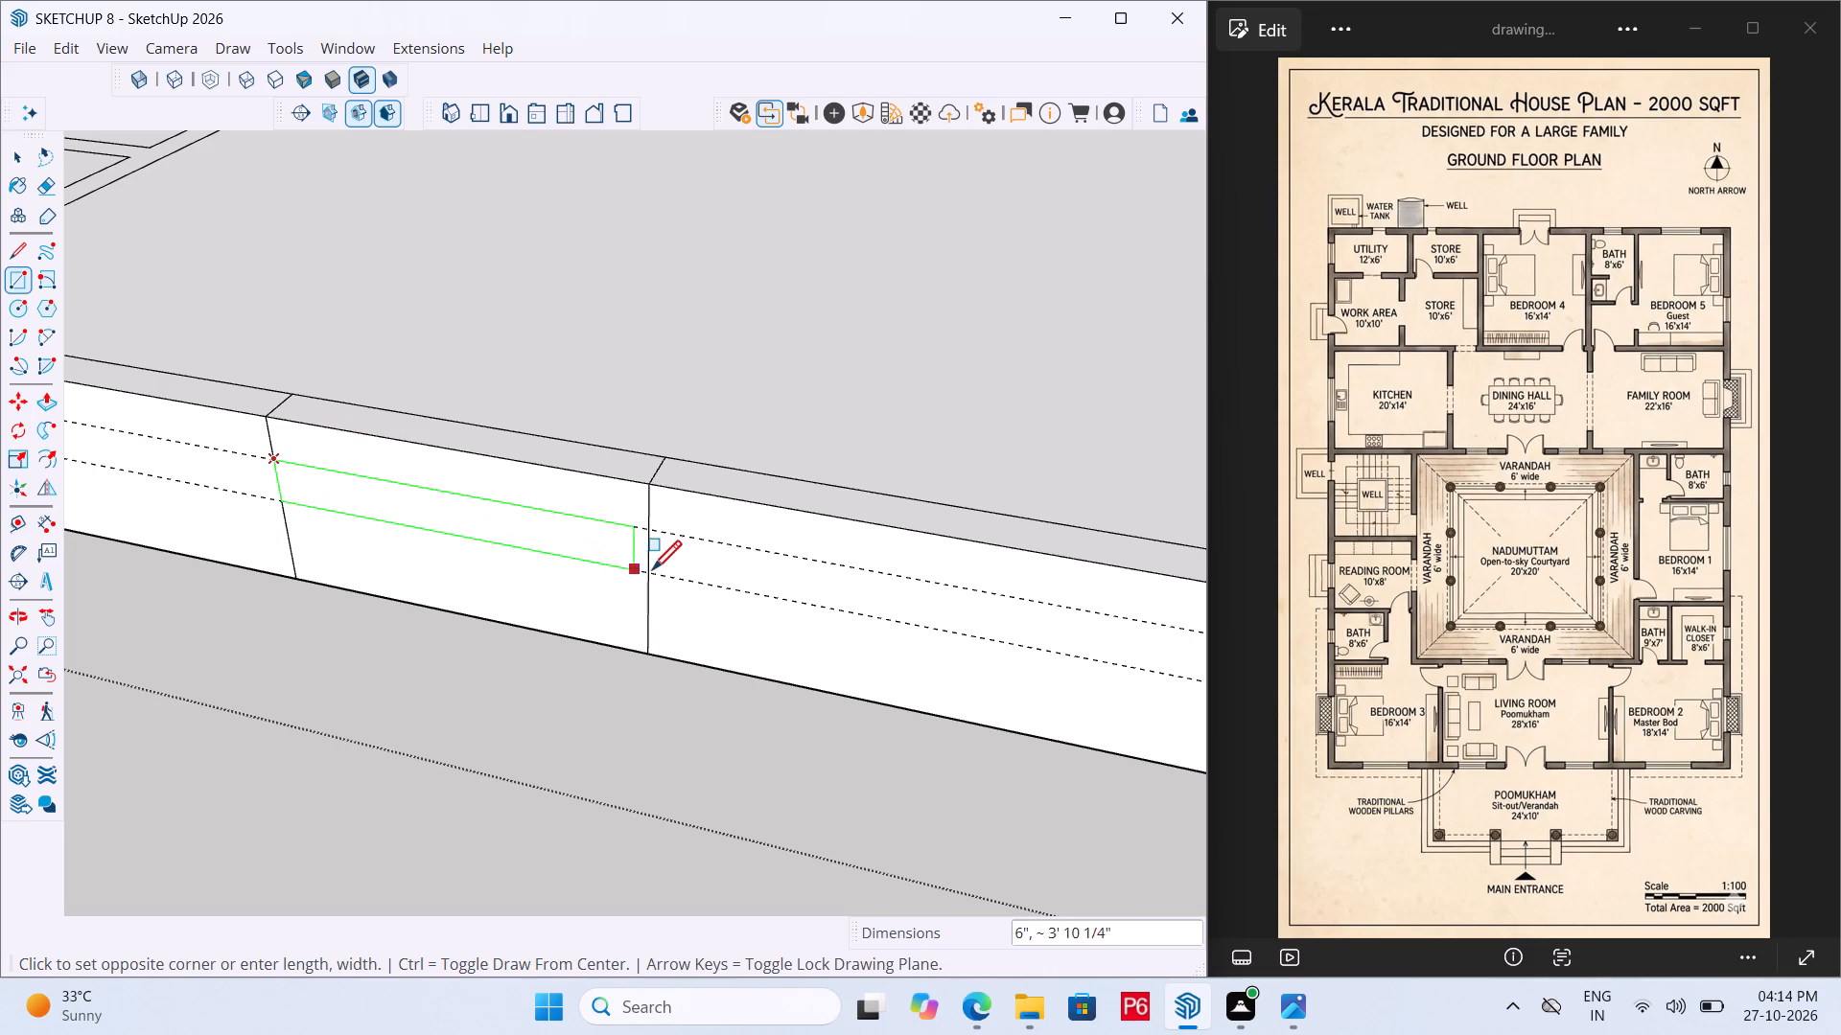
click(658, 573)
Erase both guides crossing the plinth face.
key(space)
key(w)
key(e)
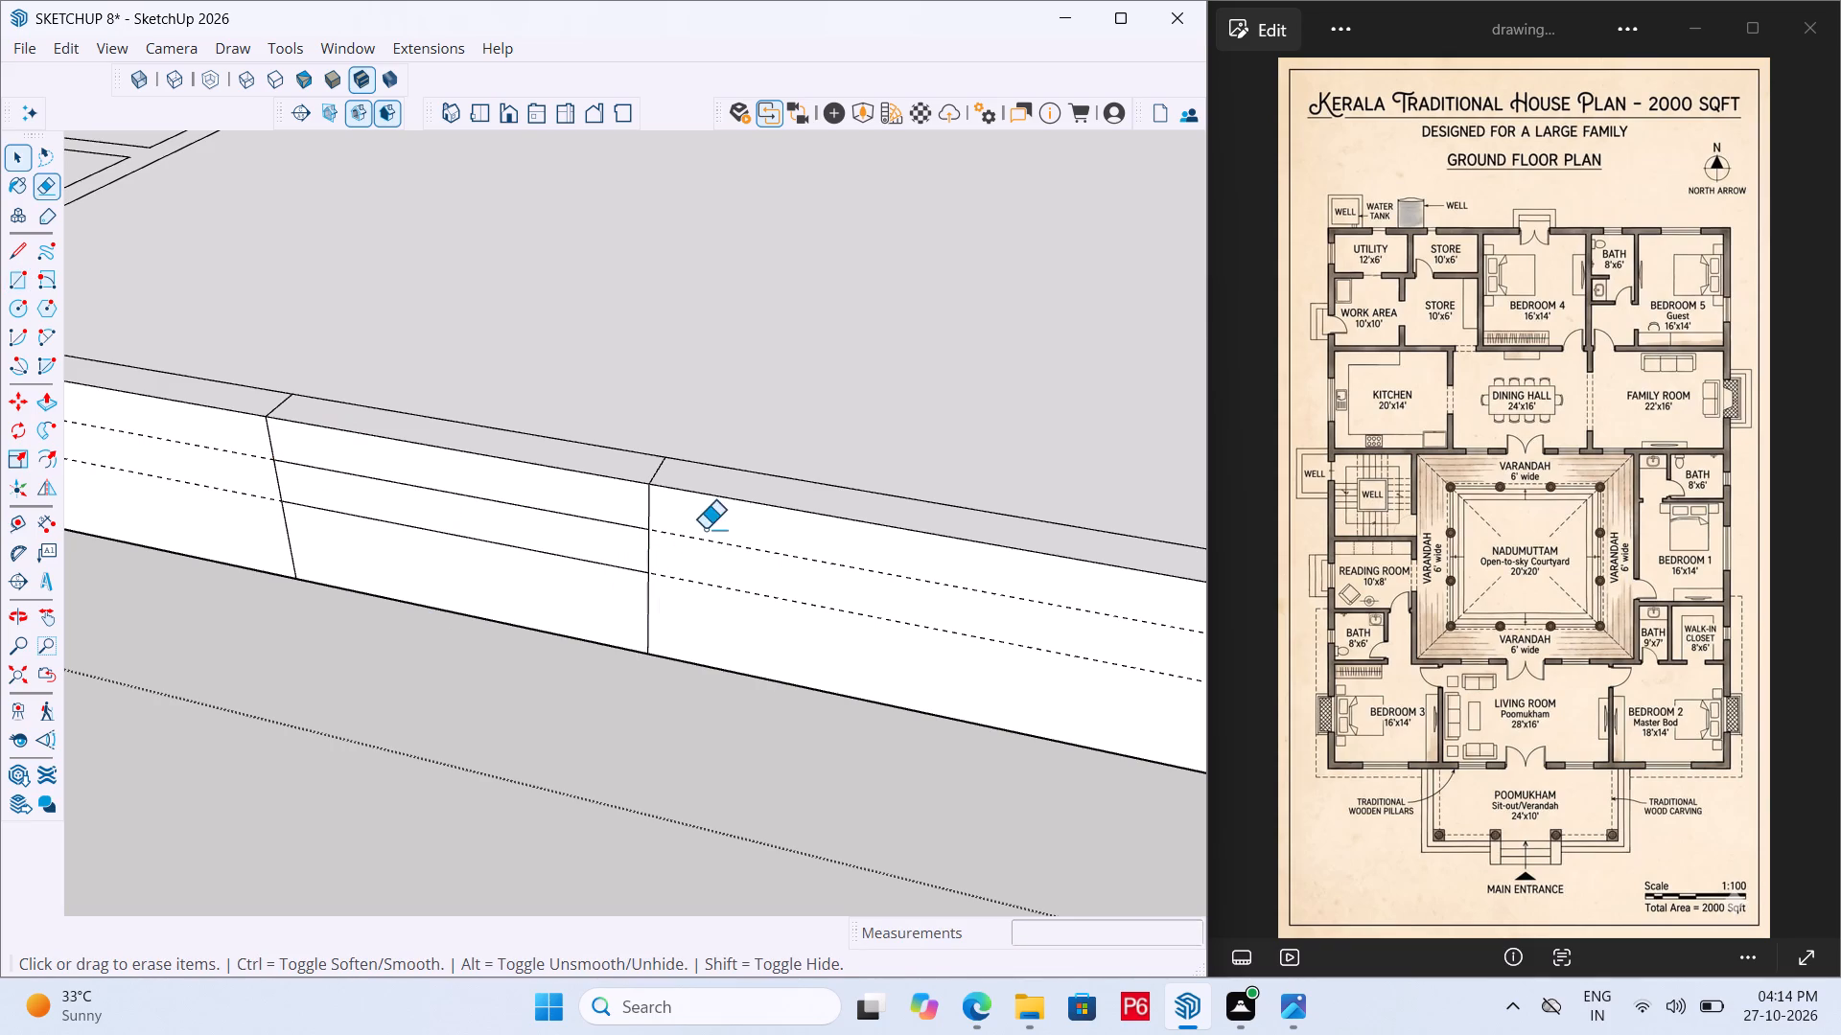
drag(705, 529, 704, 585)
click(703, 586)
Push/Pull all three strips of the marked section outward from the plinth face by 10", keeping their fronts flush.
key(p)
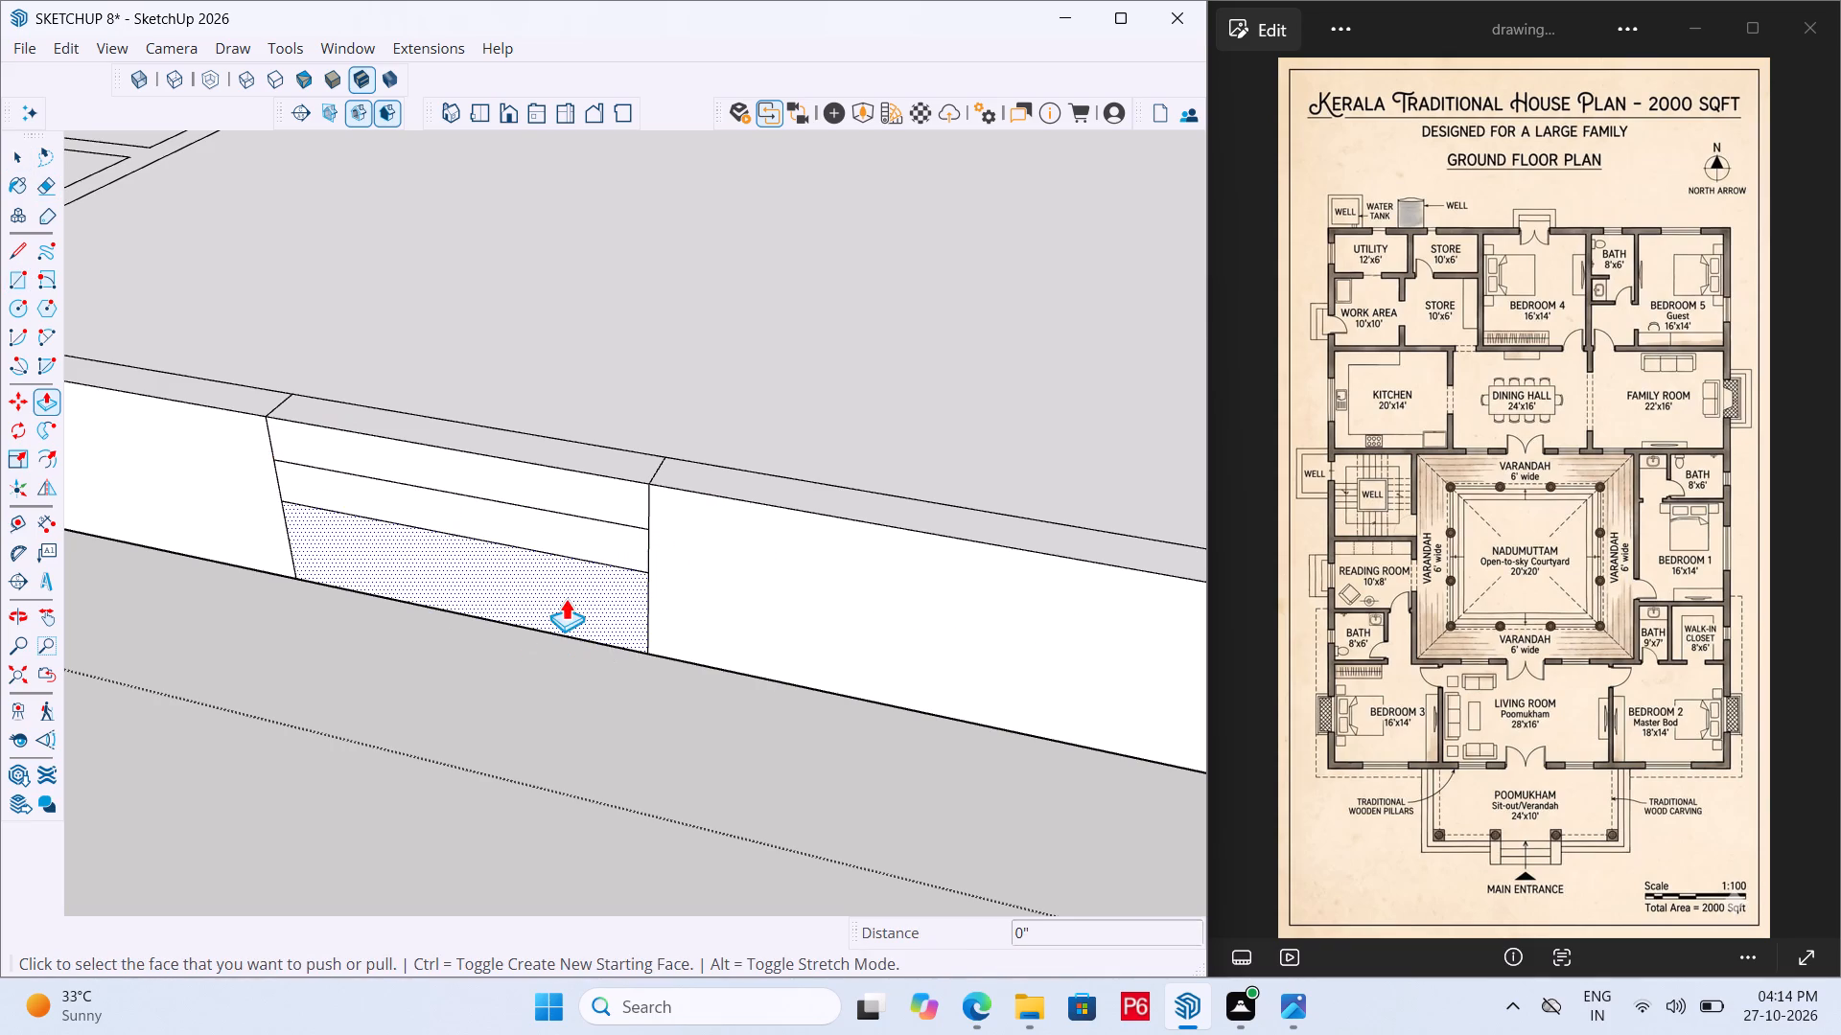
click(566, 598)
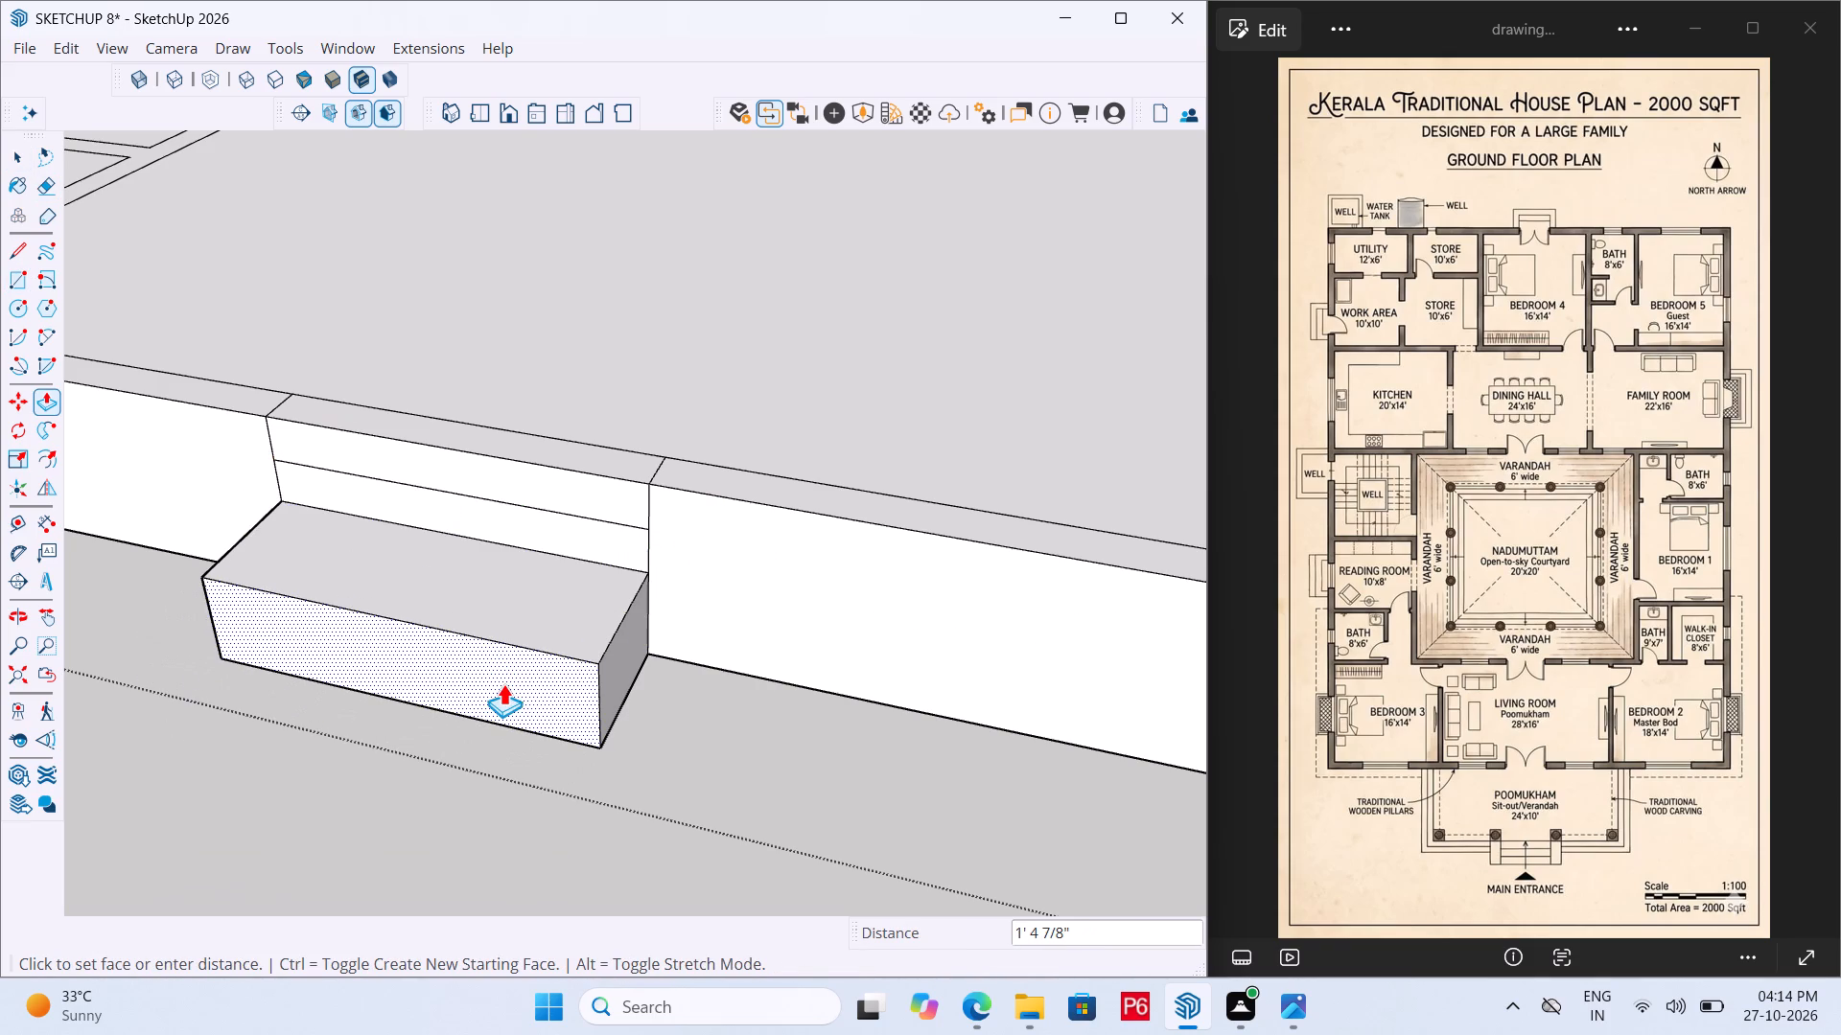
key(BackSpace)
text(10")
key(Return)
triple_click(588, 533)
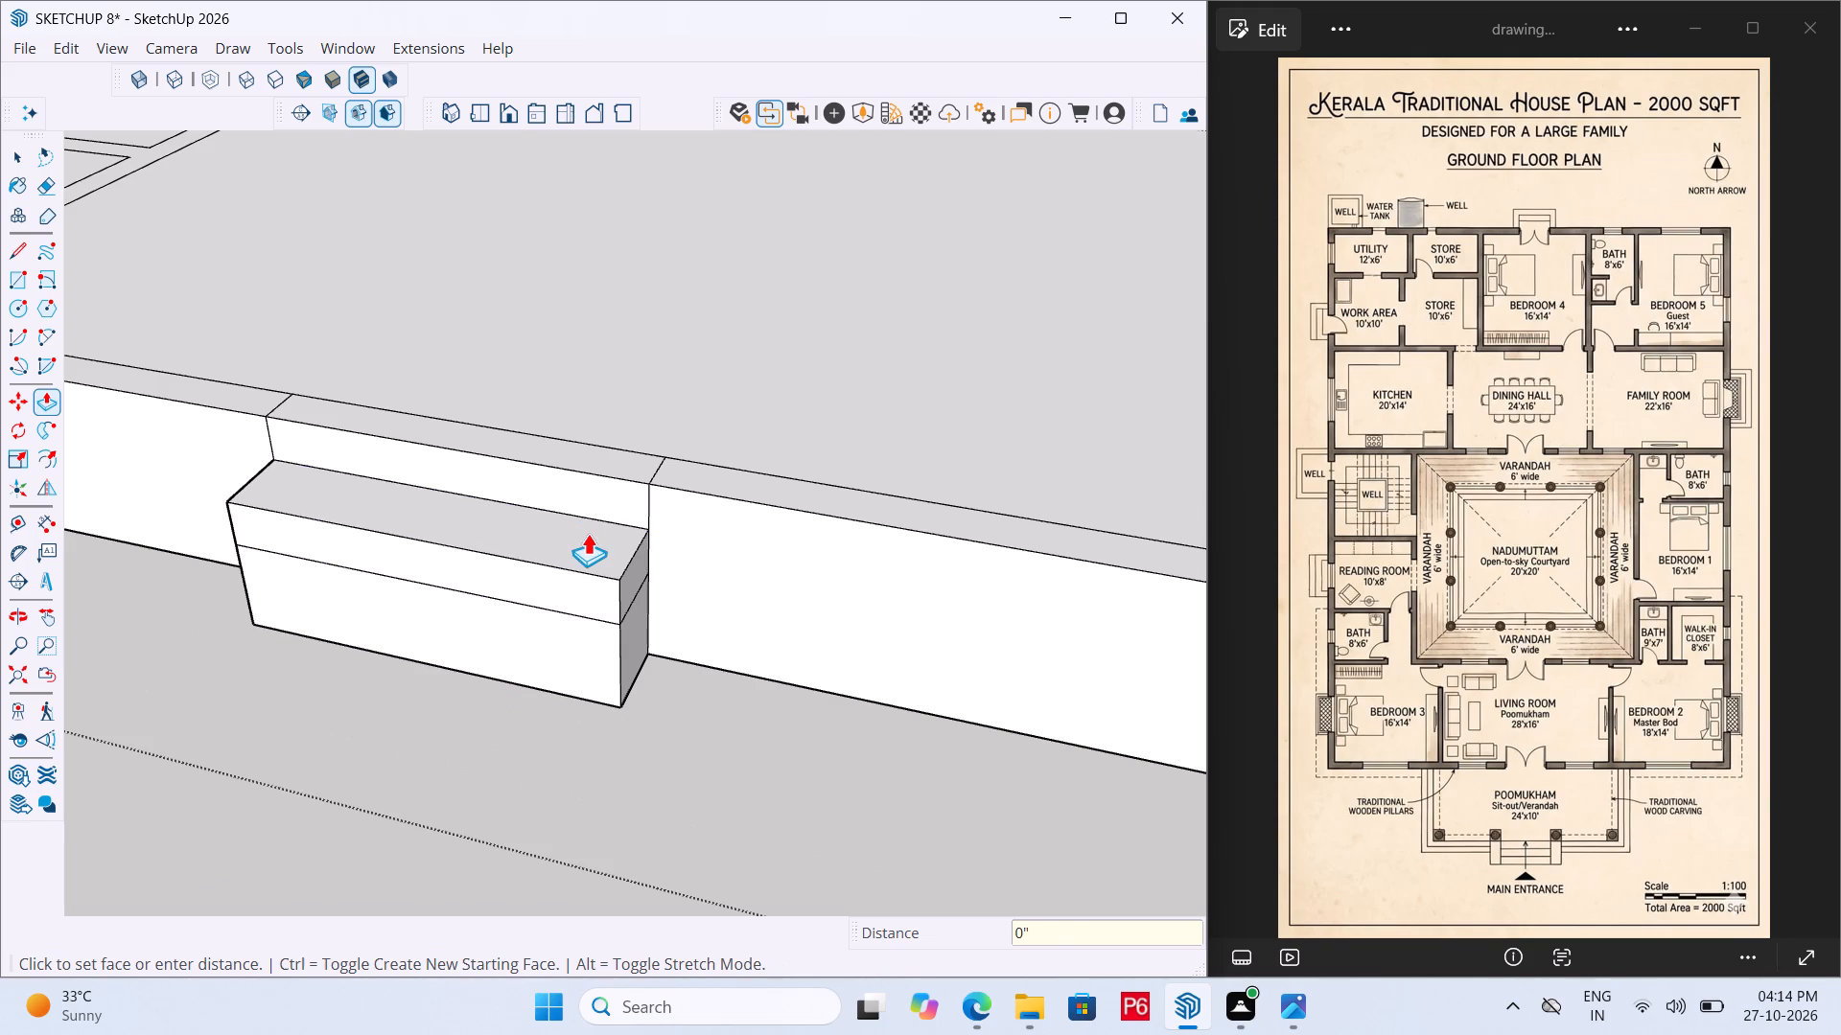
key(Escape)
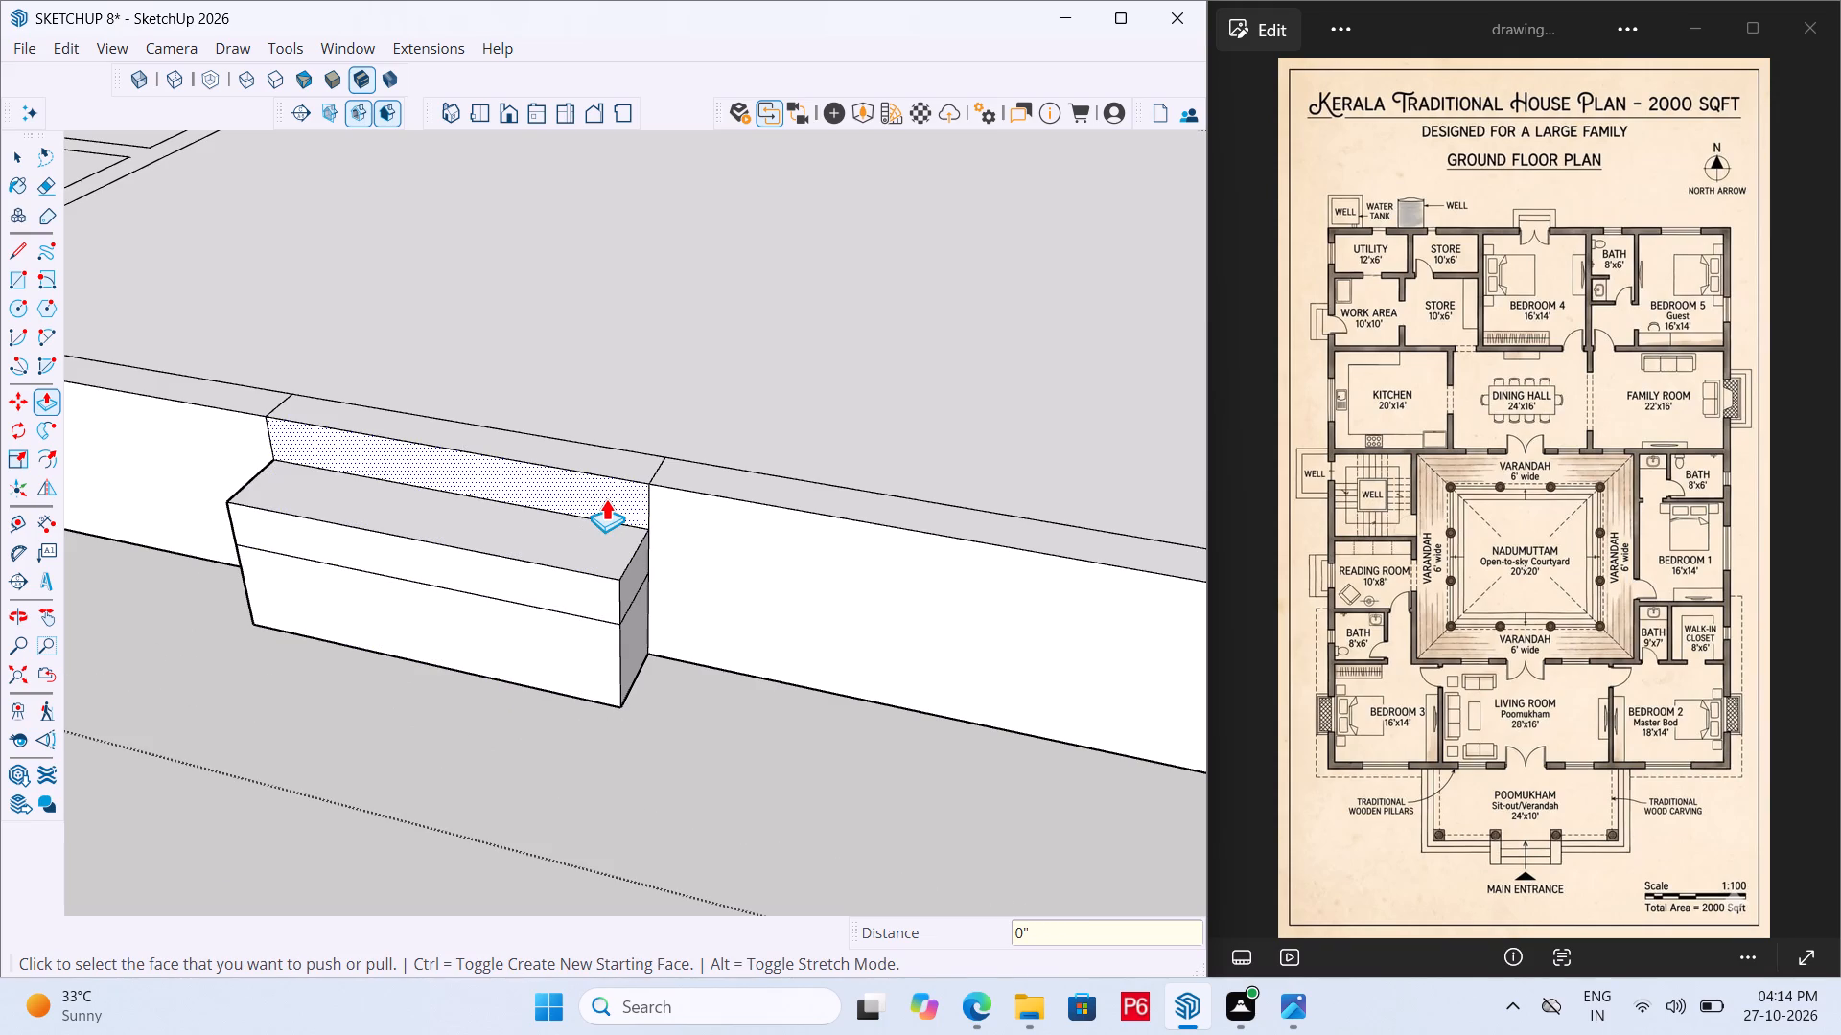
double_click(606, 498)
click(603, 497)
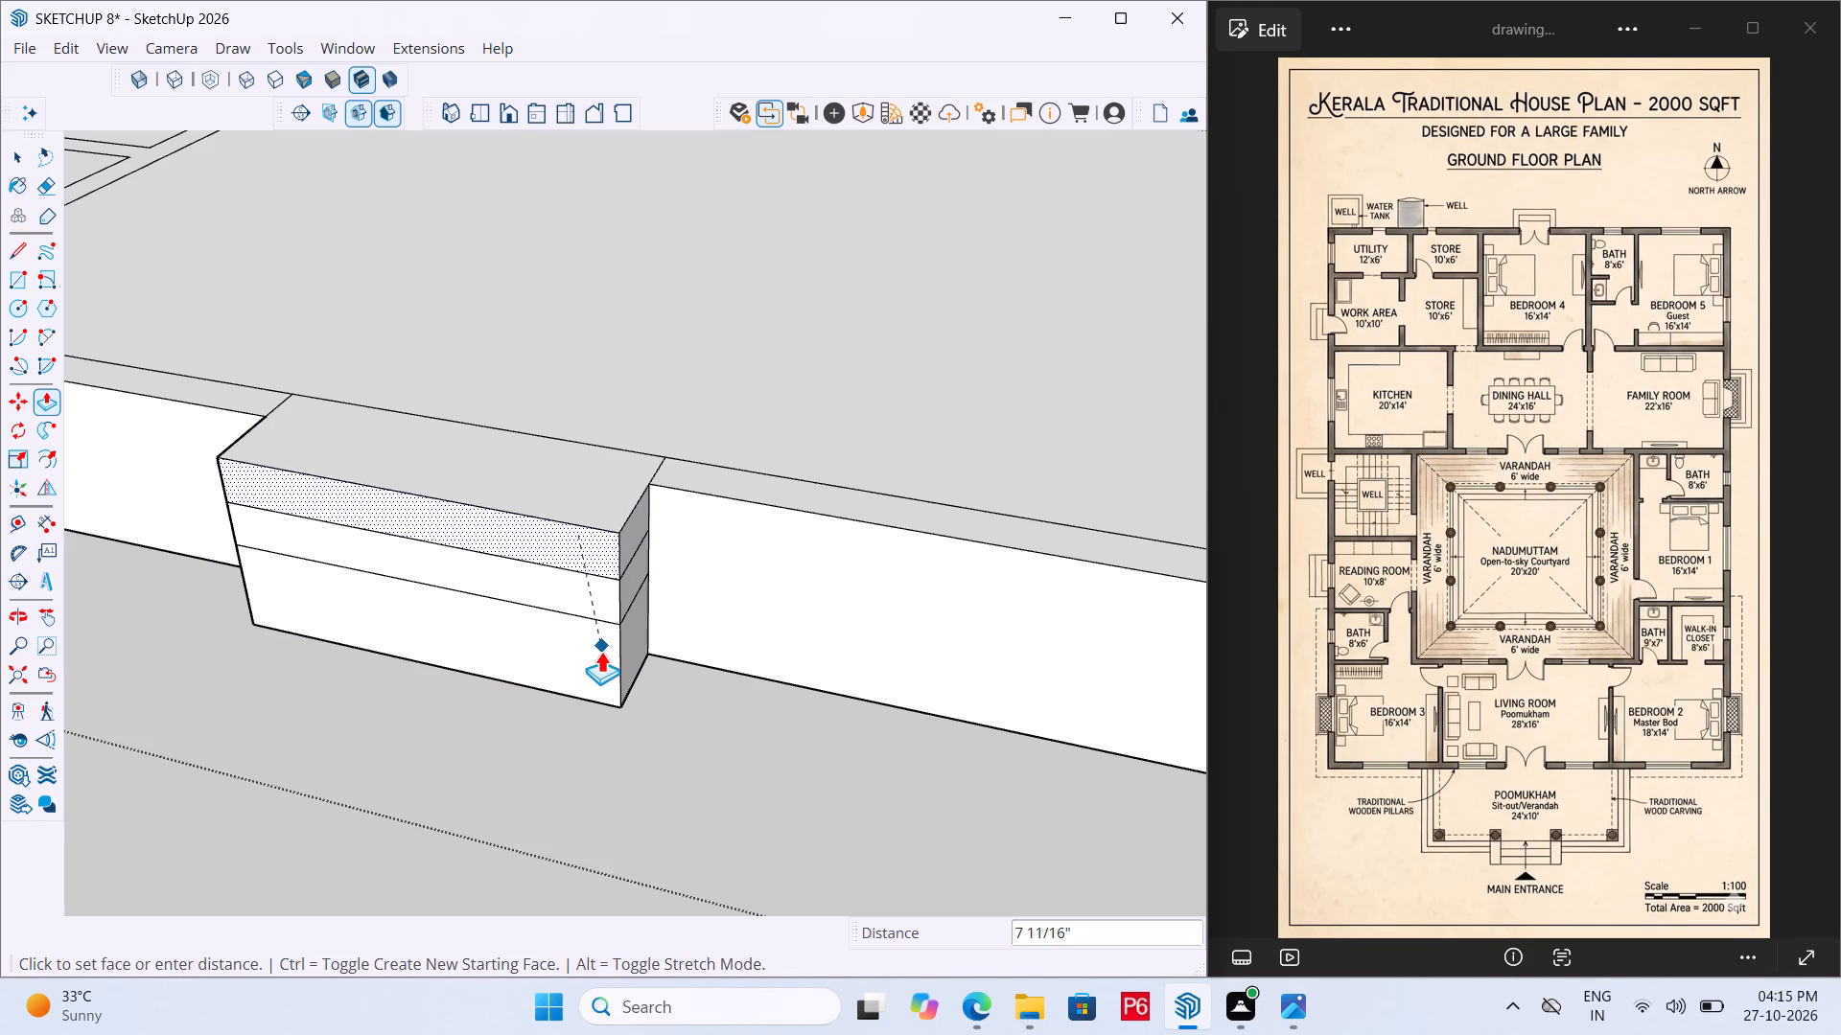
click(601, 651)
middle_drag(648, 640, 529, 632)
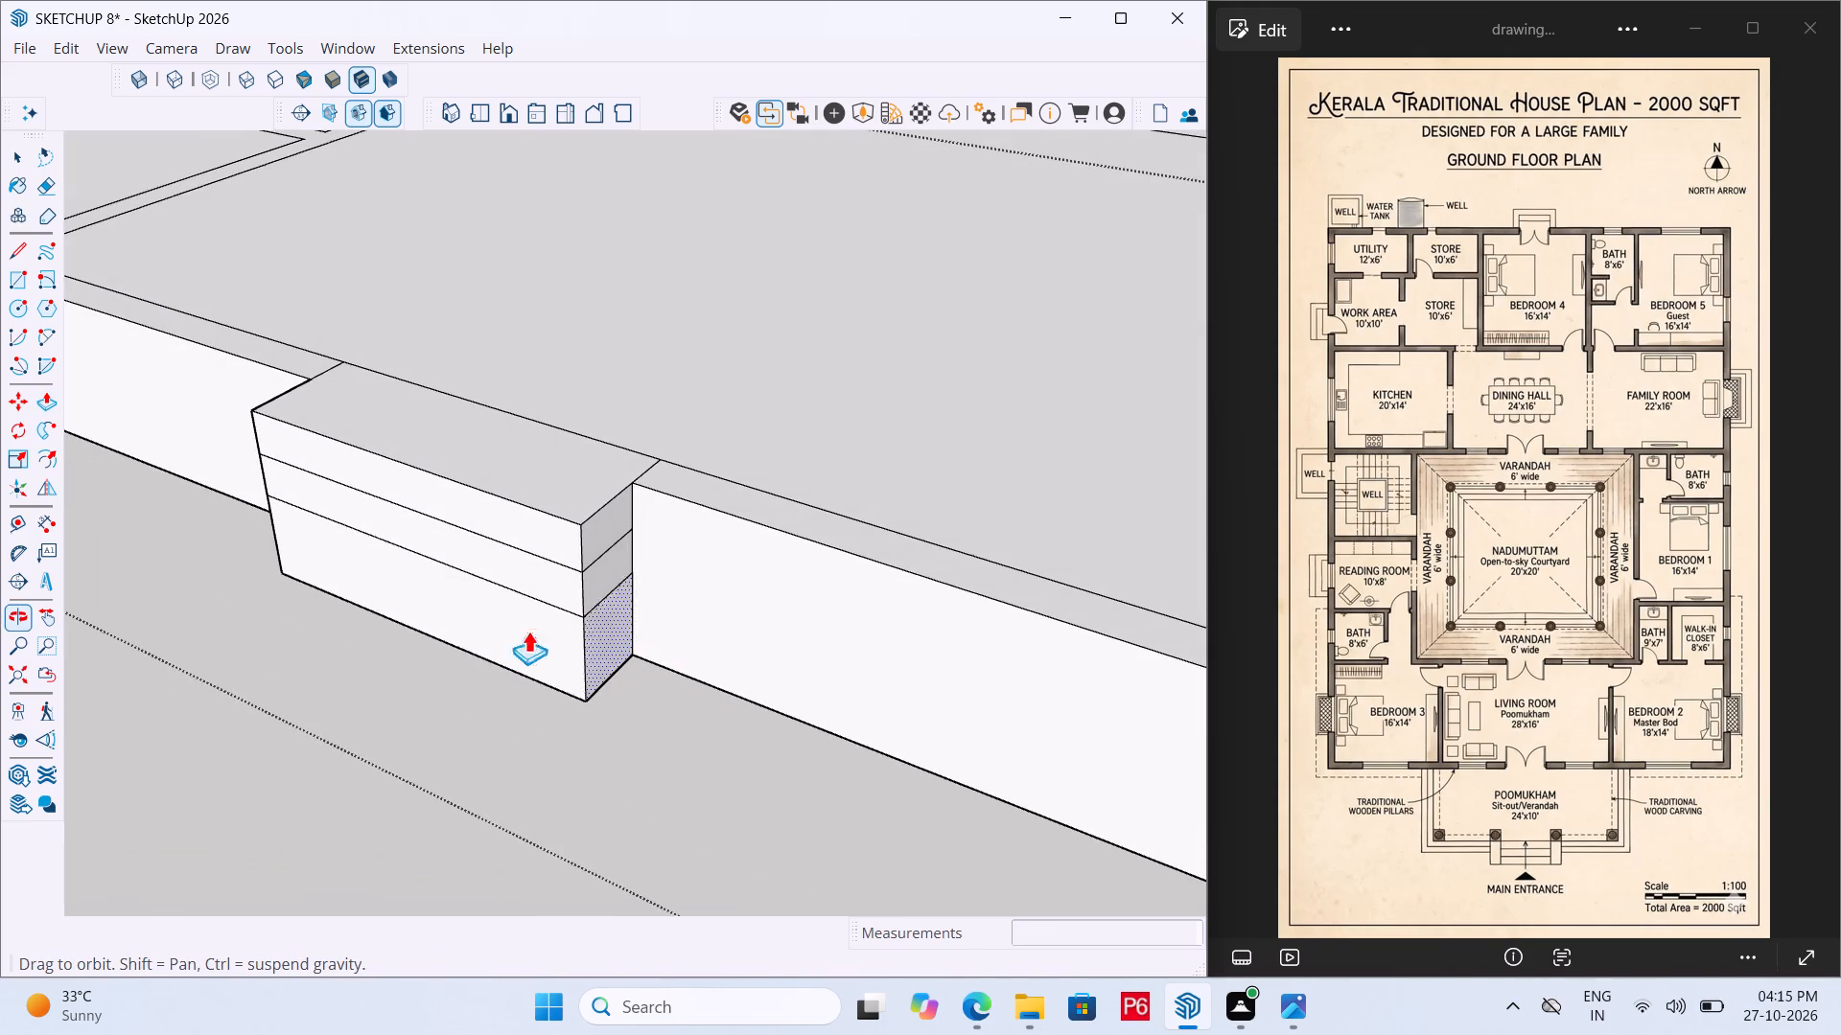
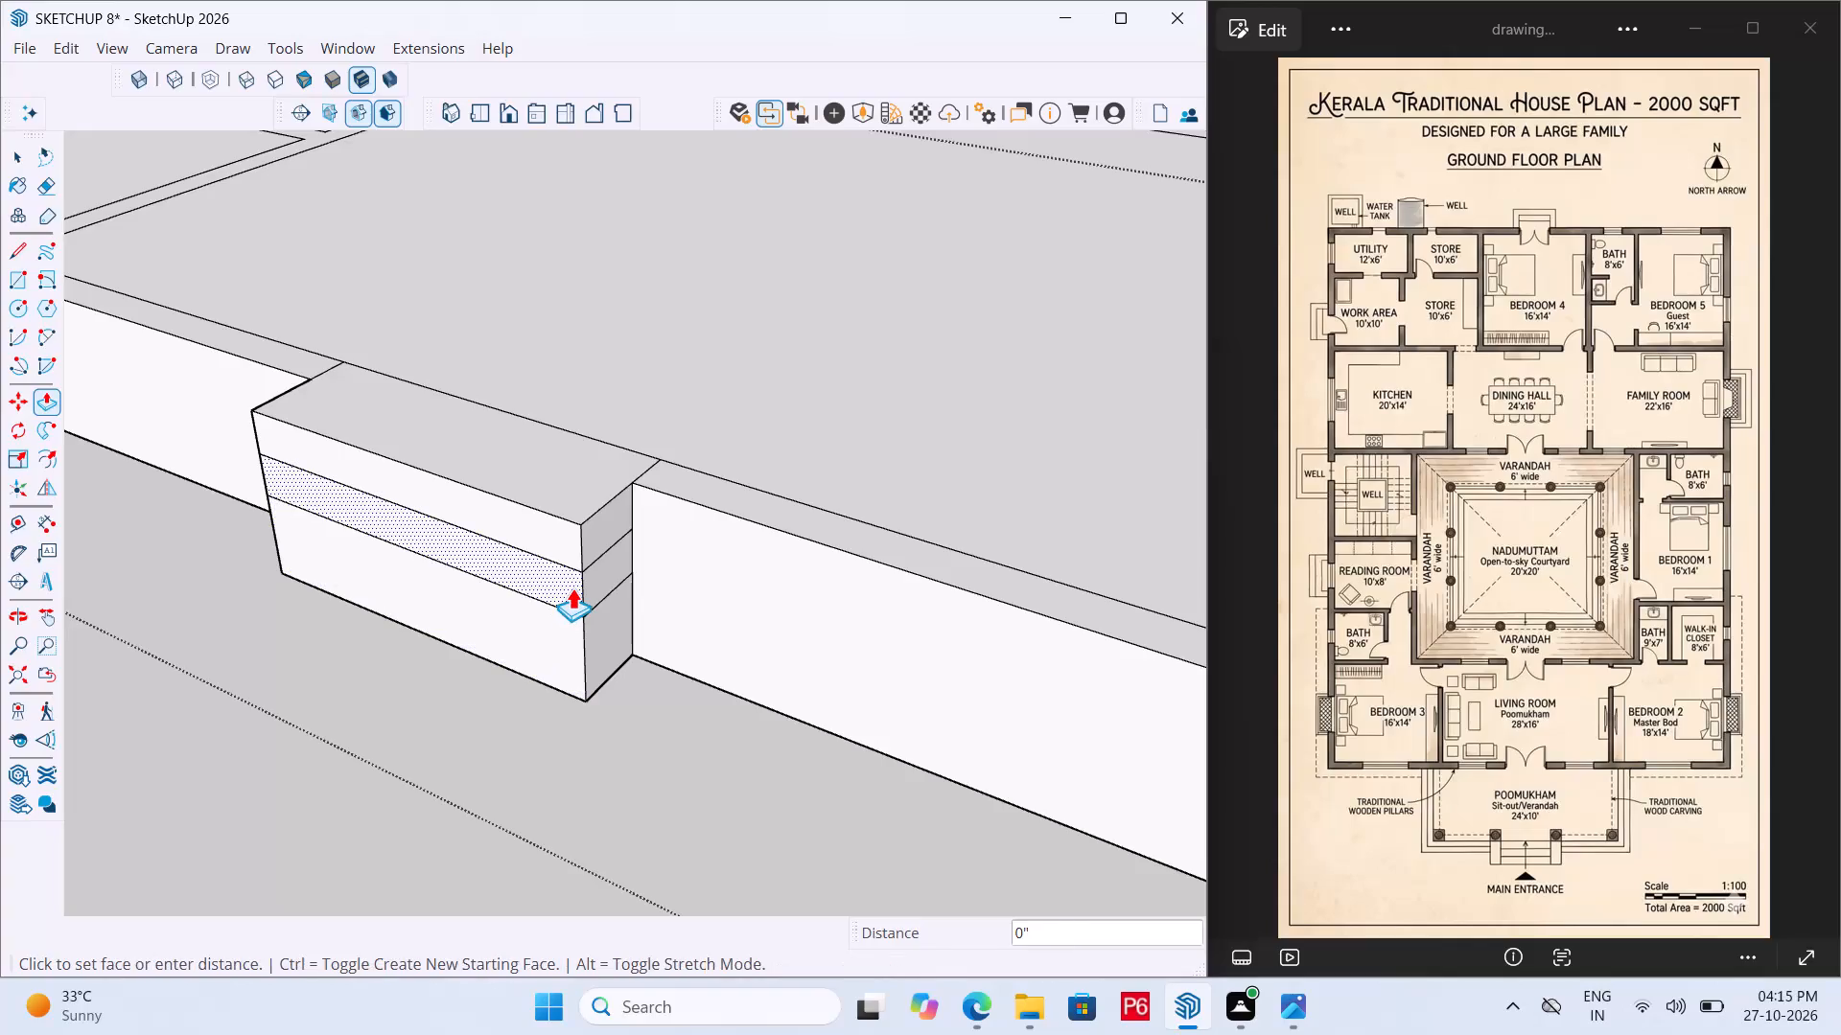
Repeat the 10" Push/Pull on the lower strips so the block projects outward as three stepped treads.
double_click(549, 661)
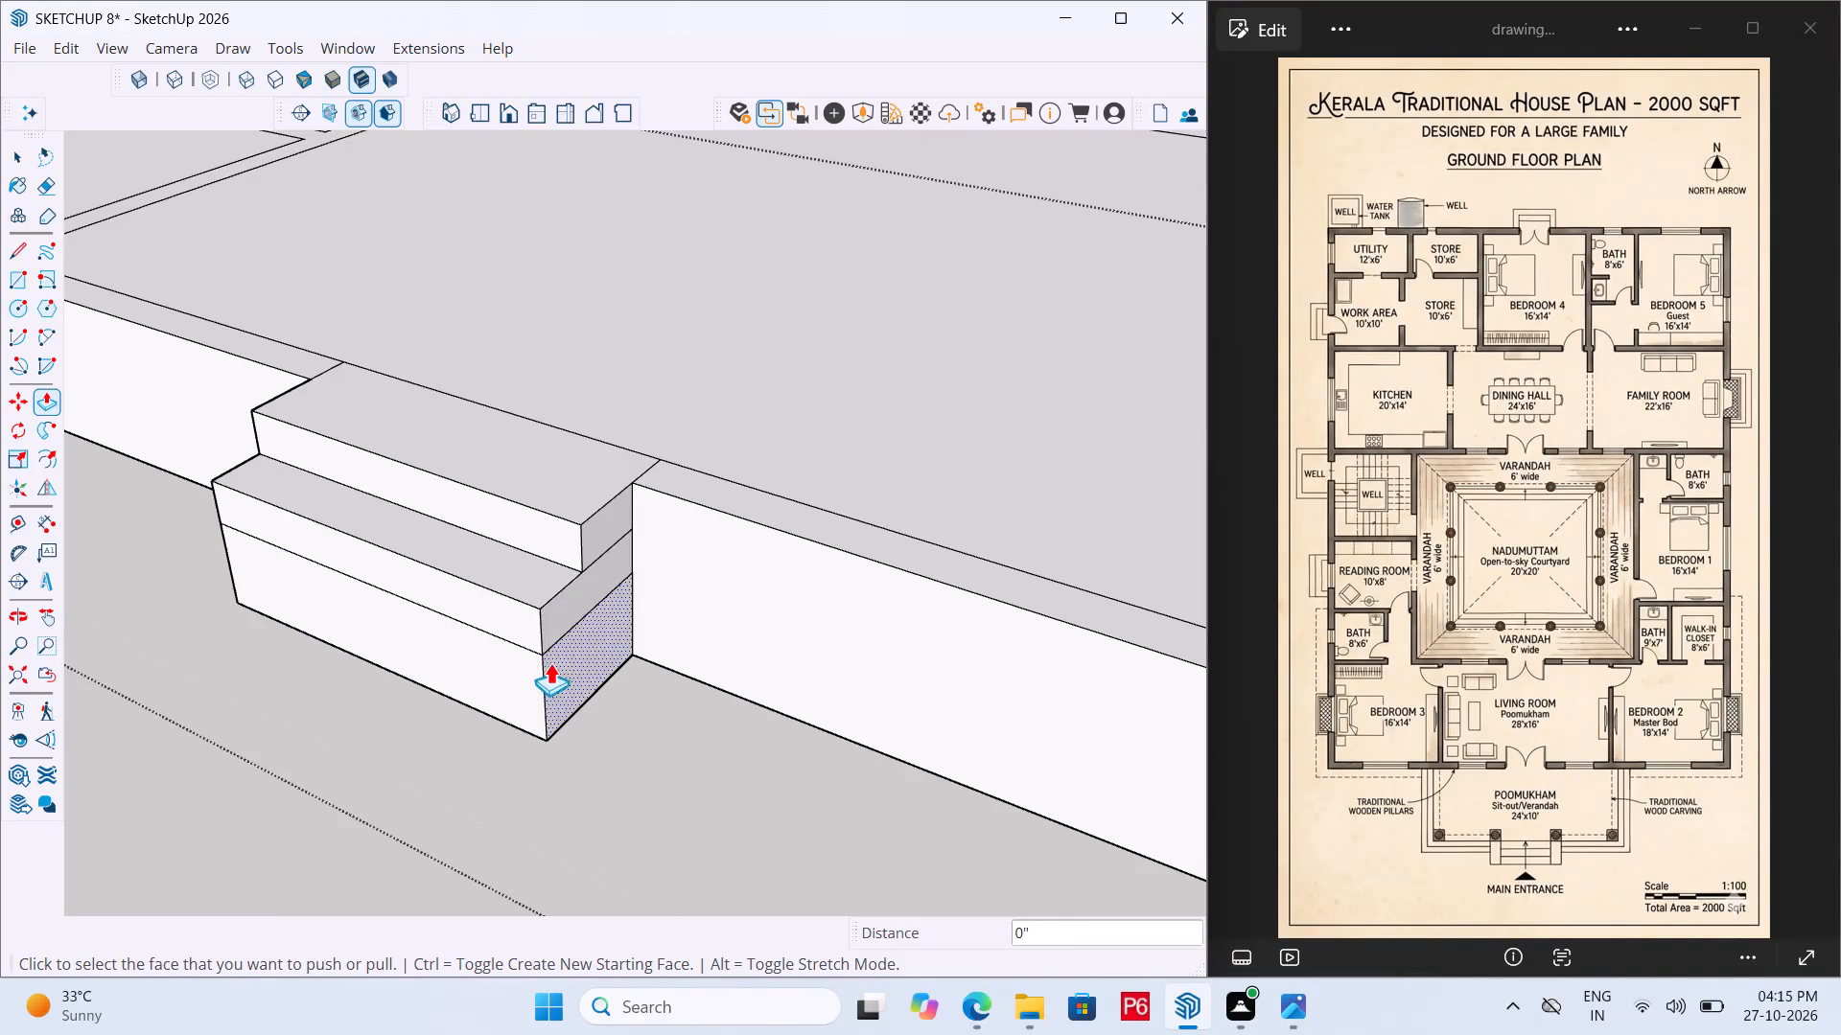
double_click(488, 696)
Save the model.
middle_drag(677, 660, 623, 699)
key(ctrl+s)
key(ctrl+s)
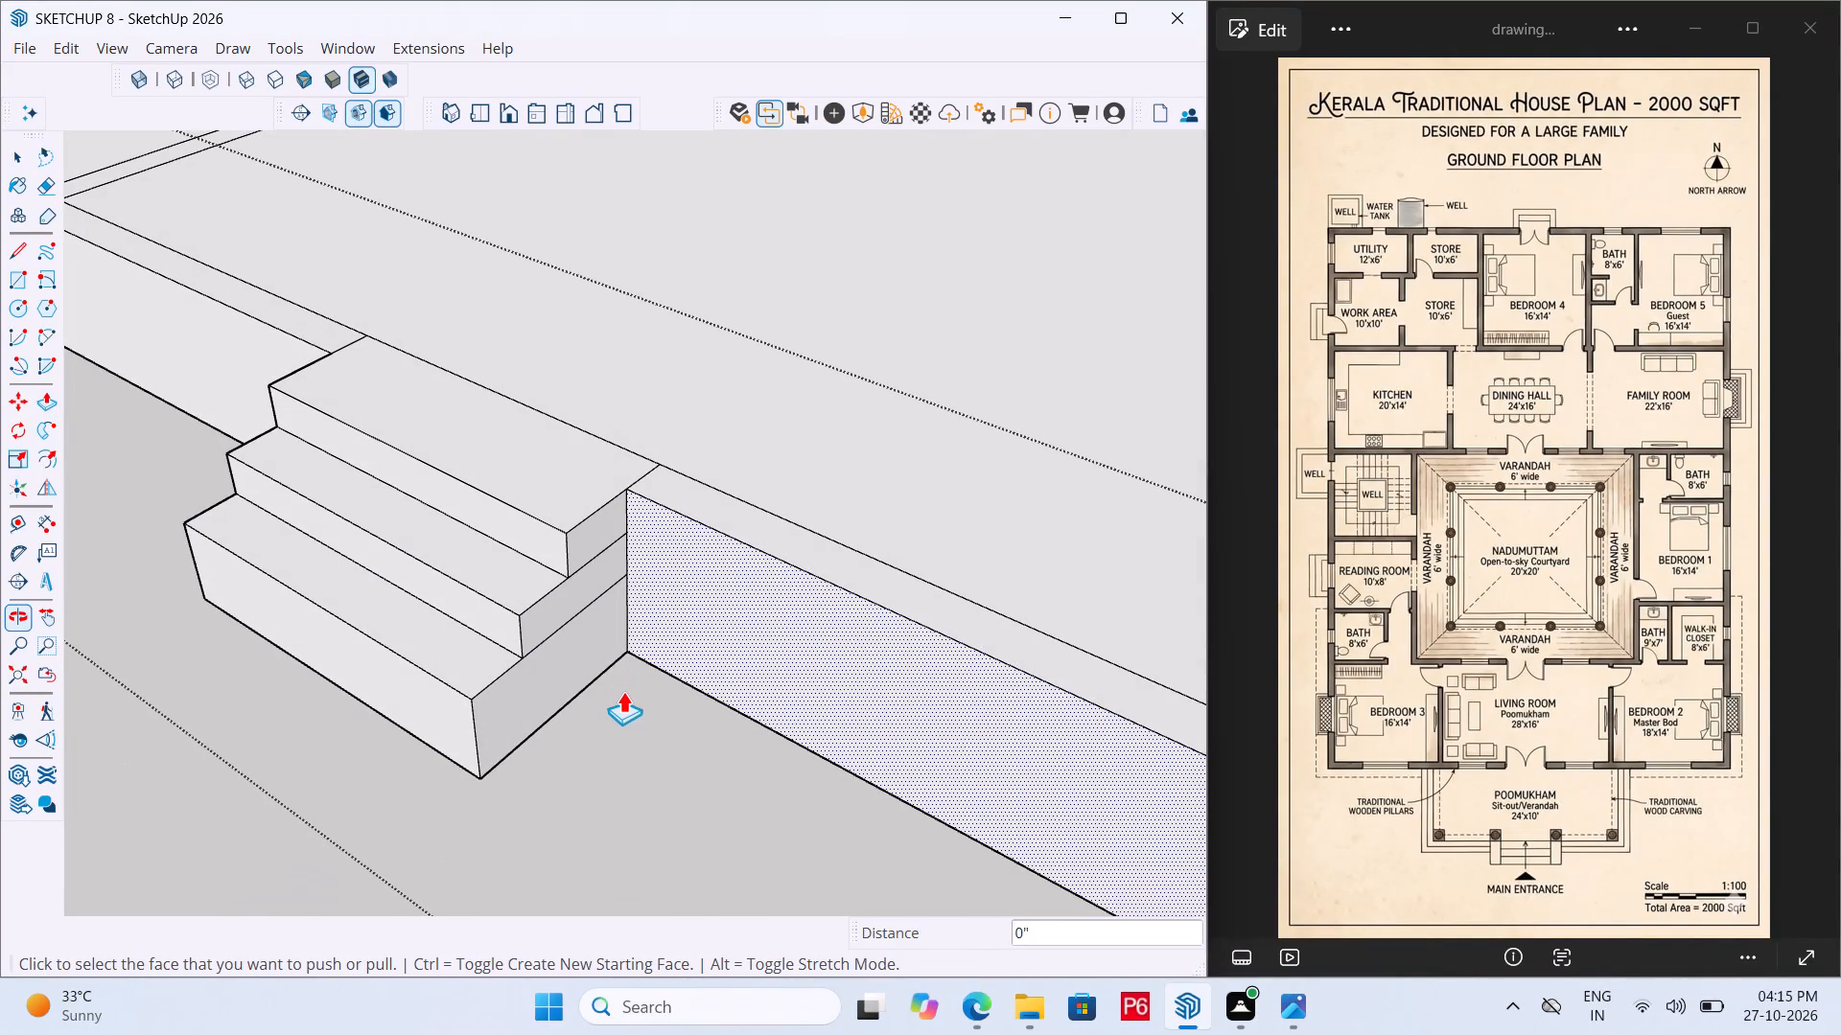
key(ctrl+s)
key(ctrl+s)
Erase the leftover edges across both side faces of the Bedroom 4 entrance steps.
key(e)
scroll(559, 595, up, 4)
drag(604, 539, 591, 653)
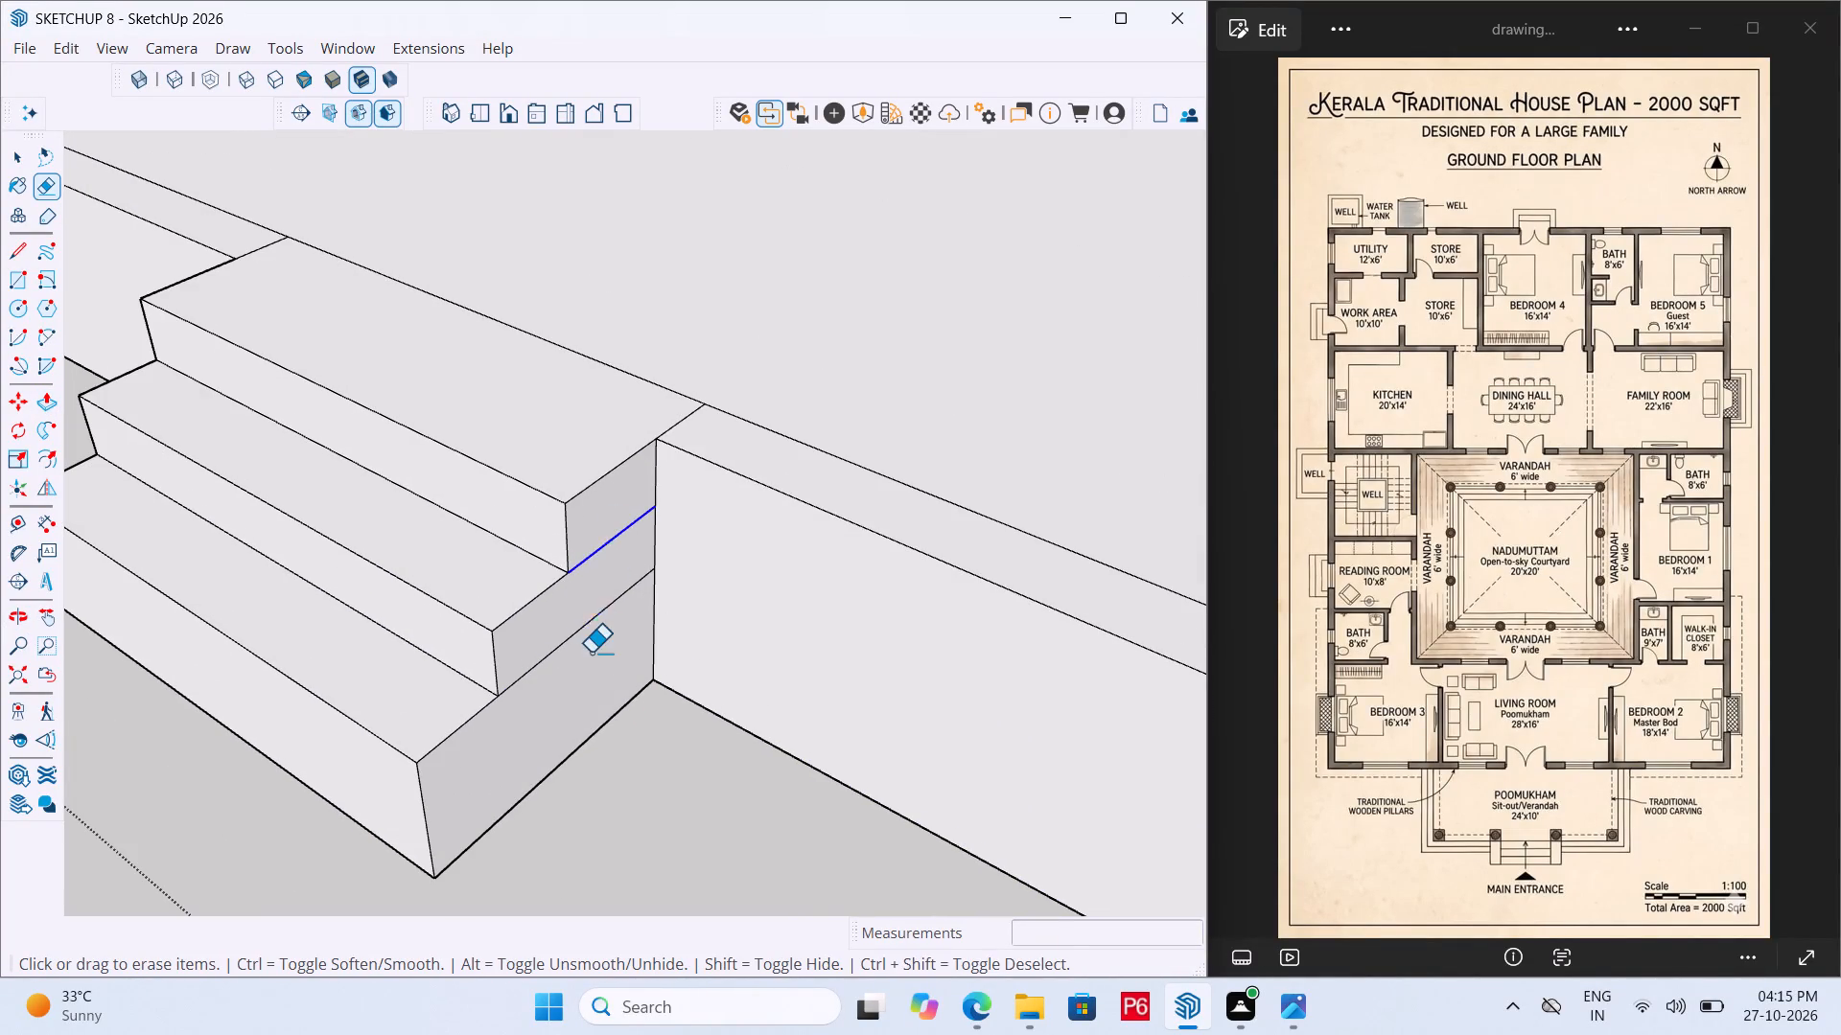
drag(591, 653, 591, 655)
scroll(837, 500, down, 5)
scroll(468, 586, down, 6)
middle_drag(358, 669, 1485, 561)
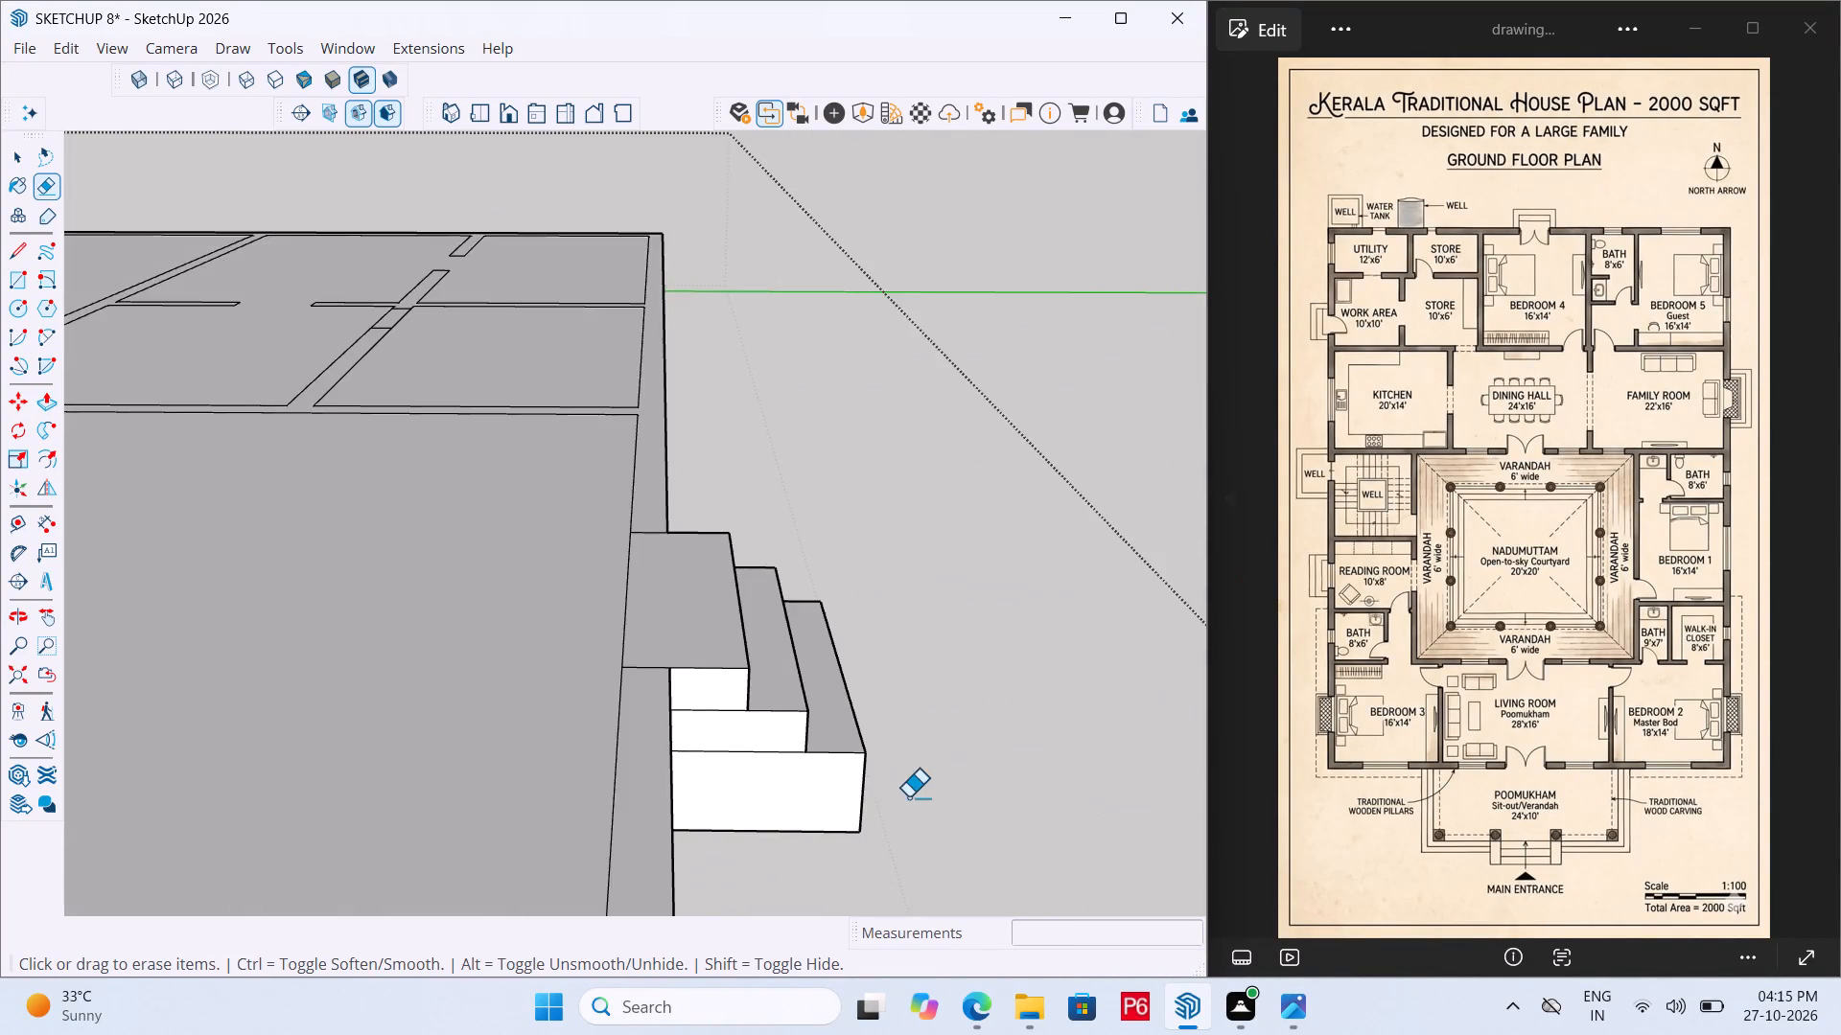
scroll(864, 801, up, 5)
drag(597, 638, 629, 748)
drag(629, 748, 627, 728)
Inspect the new steps and the whole plinth from all sides to locate the next entrance position.
scroll(610, 604, down, 6)
middle_drag(1094, 674, 374, 737)
scroll(1094, 674, down, 2)
scroll(286, 654, down, 6)
scroll(804, 717, down, 6)
middle_drag(770, 779, 602, 955)
scroll(573, 941, up, 1)
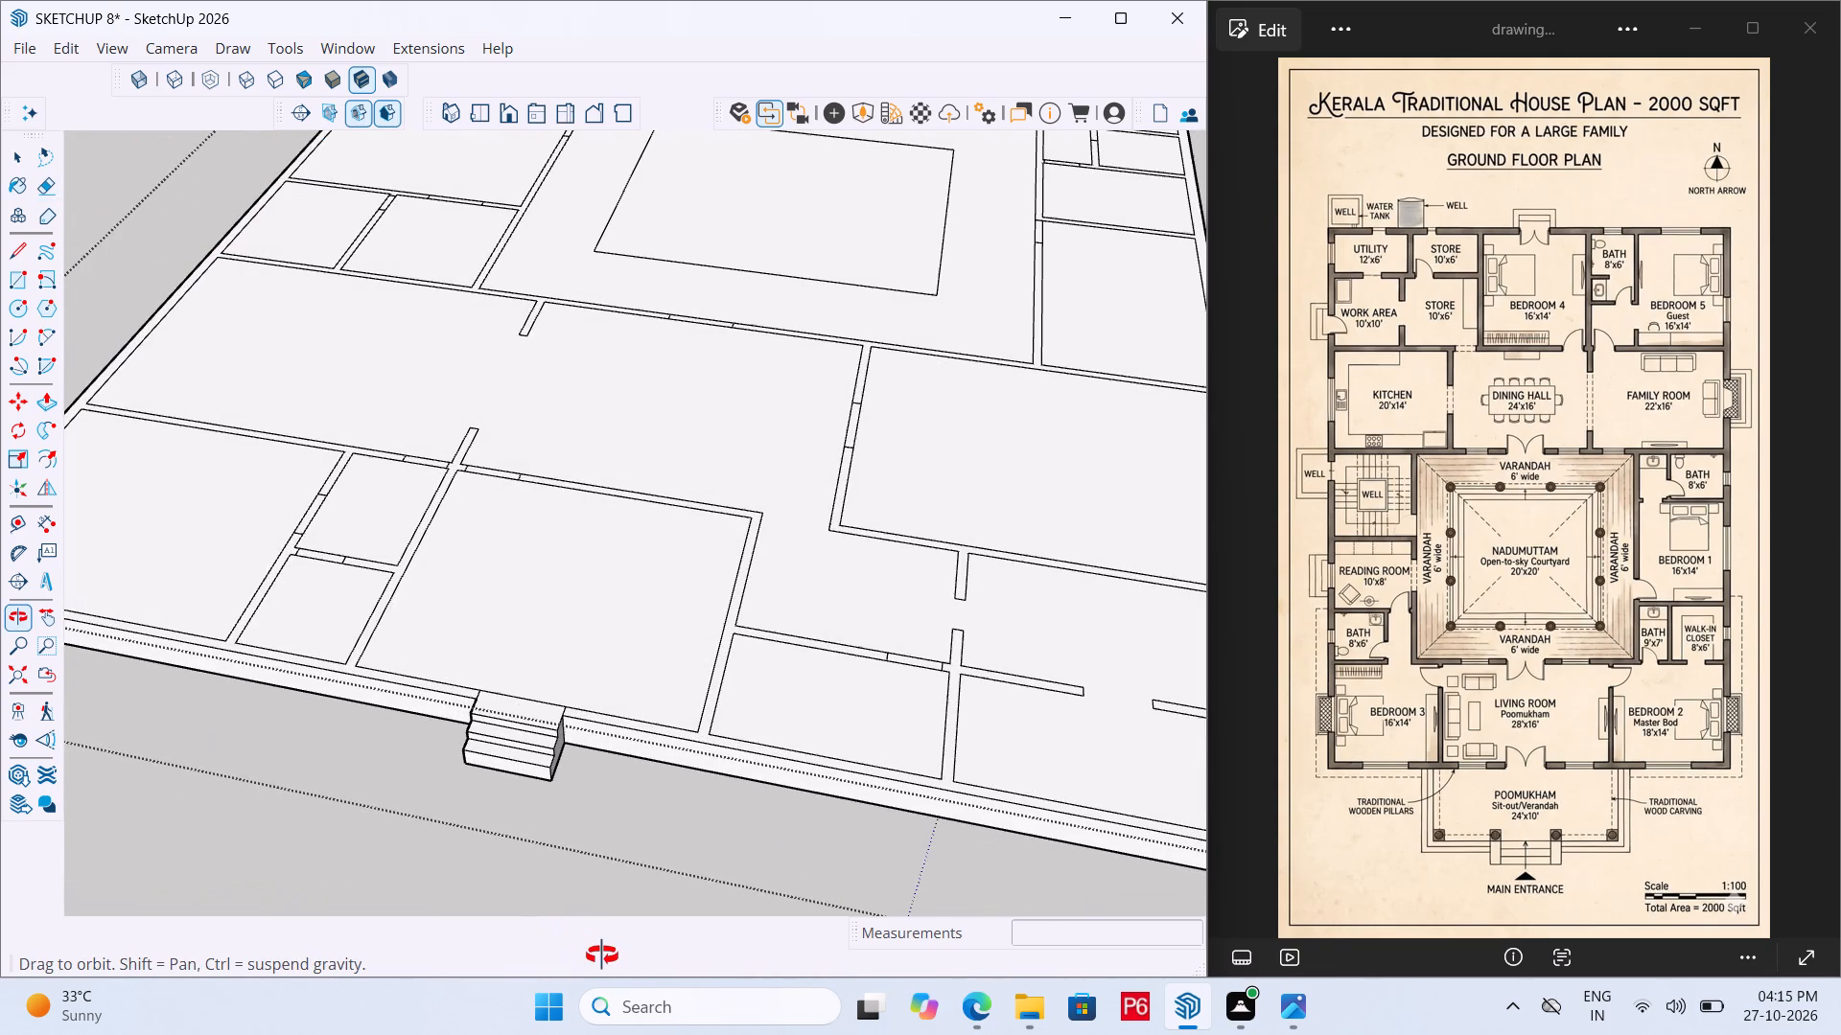
middle_drag(602, 955, 514, 906)
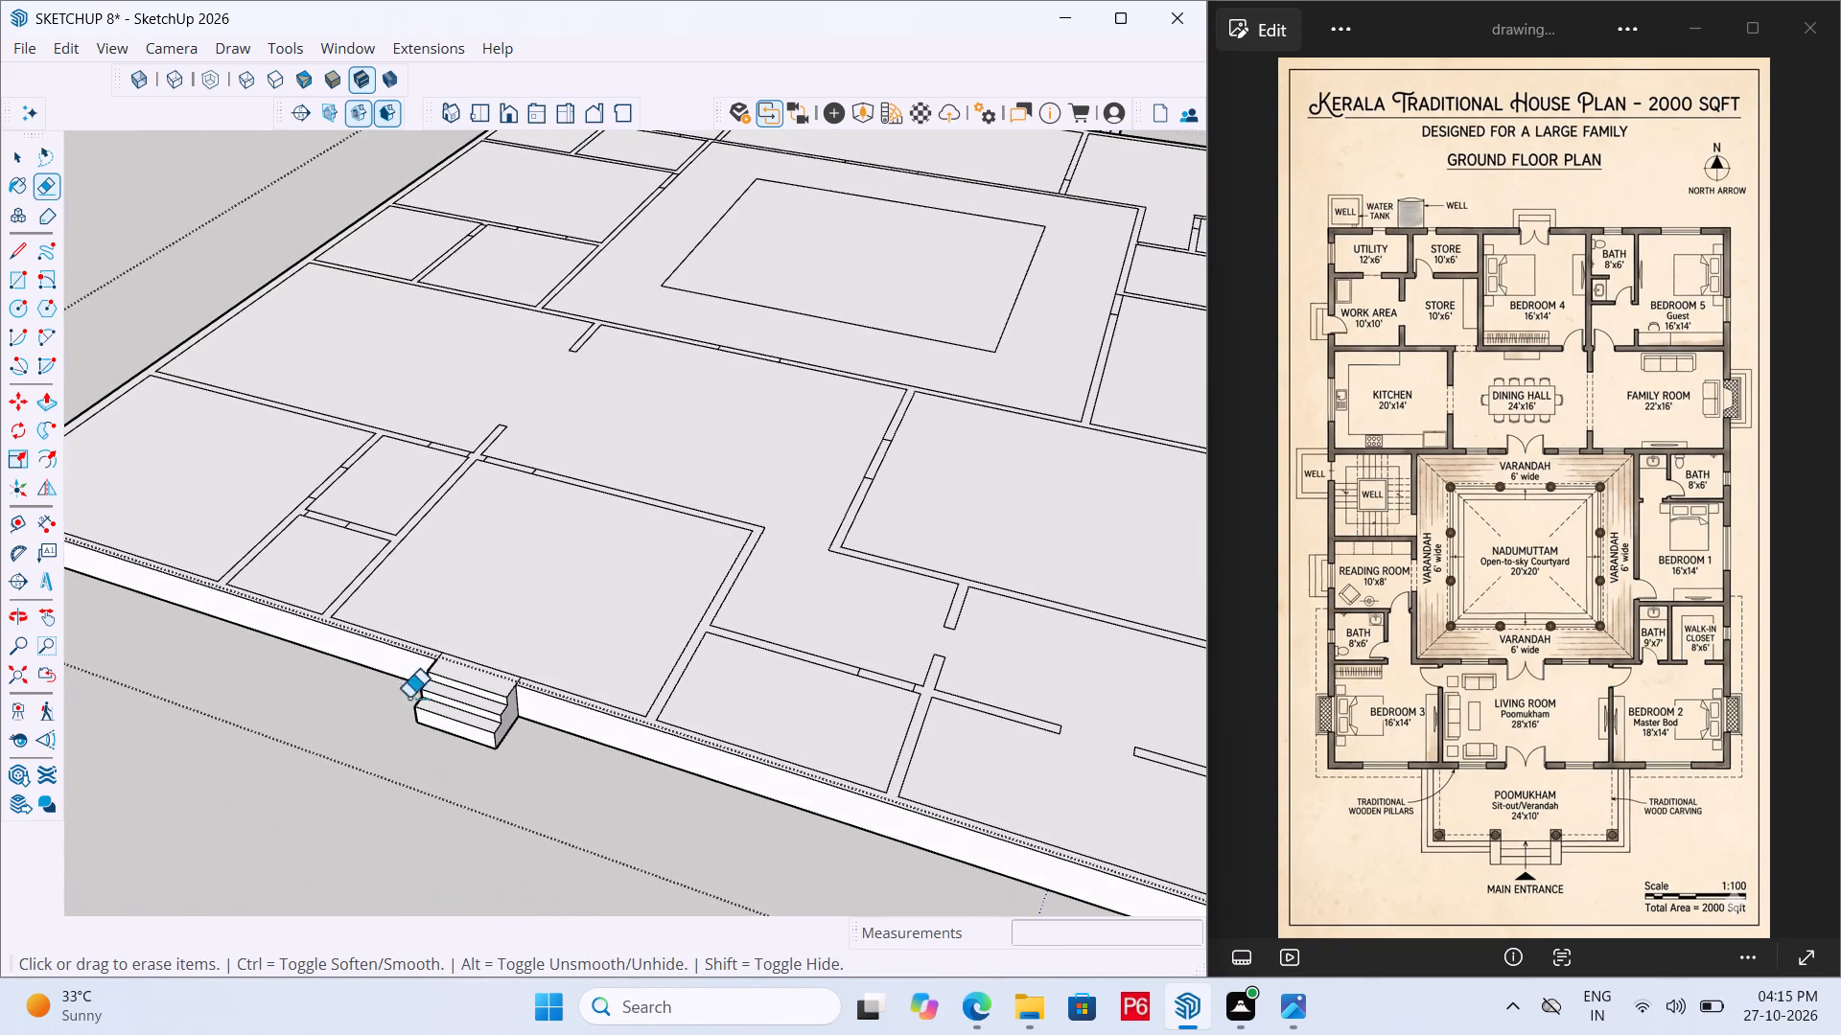
scroll(377, 647, down, 10)
middle_drag(901, 678, 815, 678)
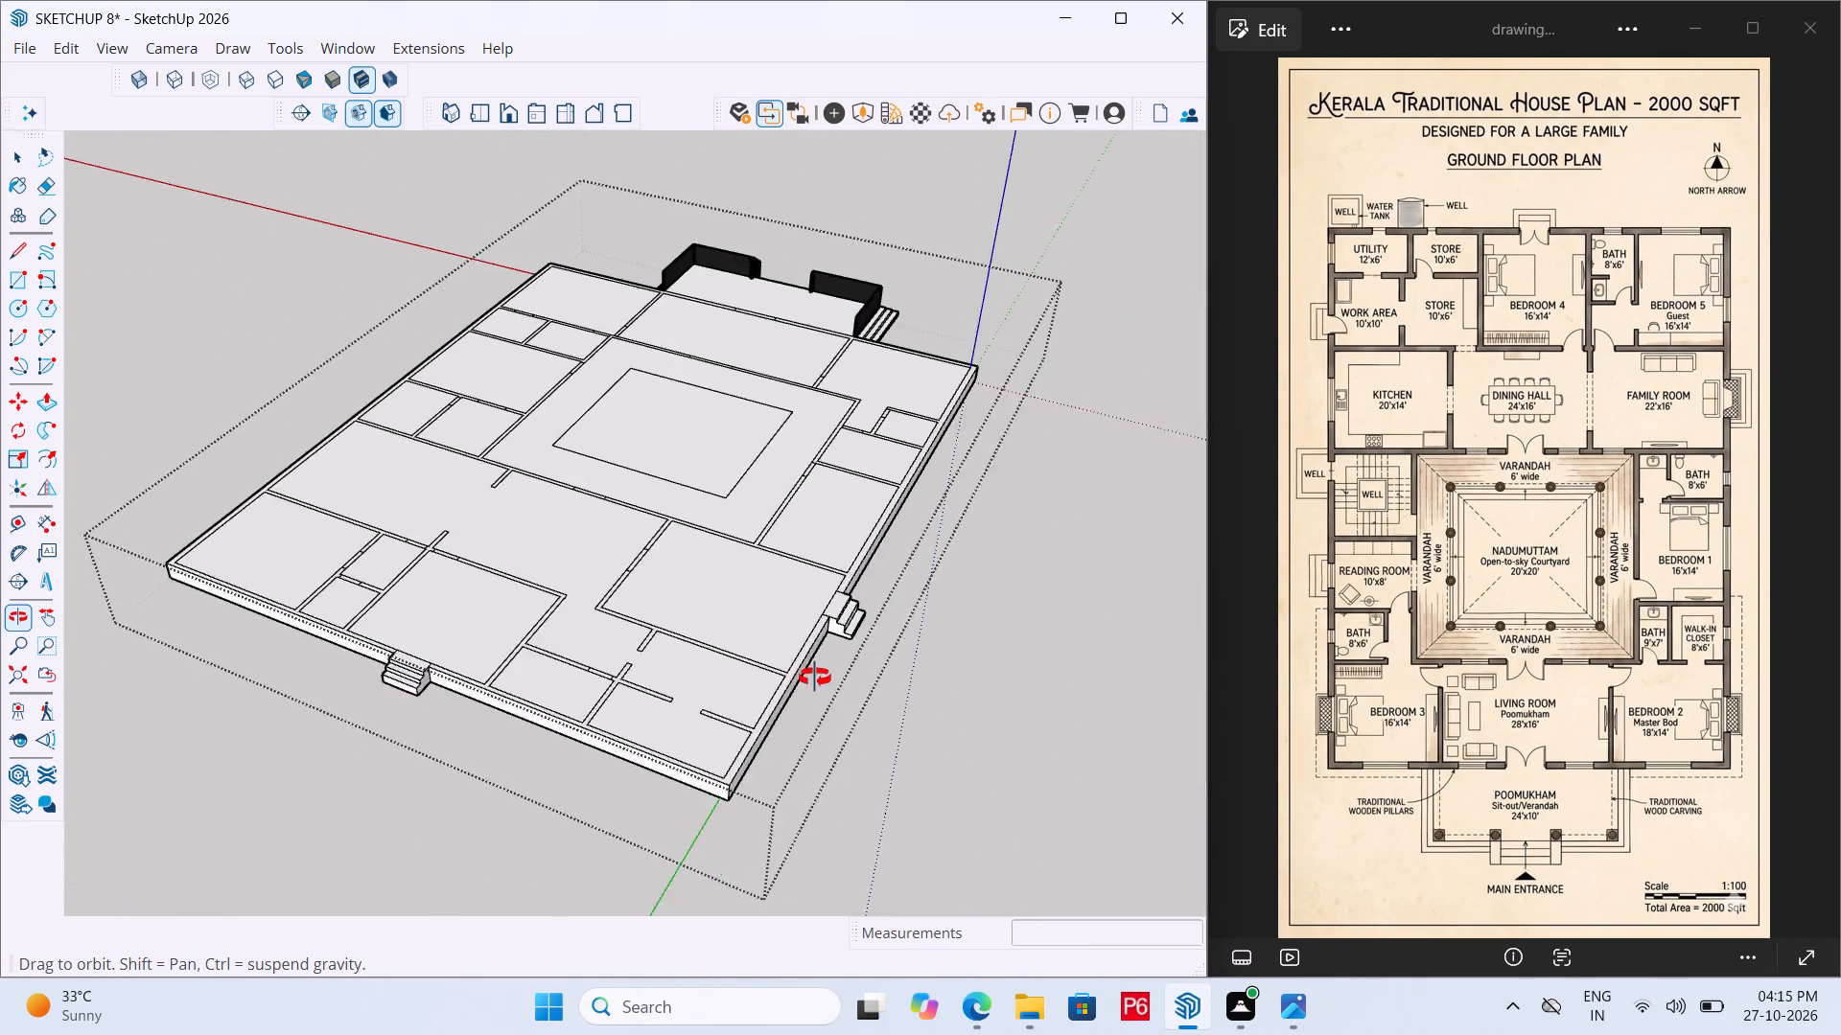
middle_drag(815, 678, 1398, 632)
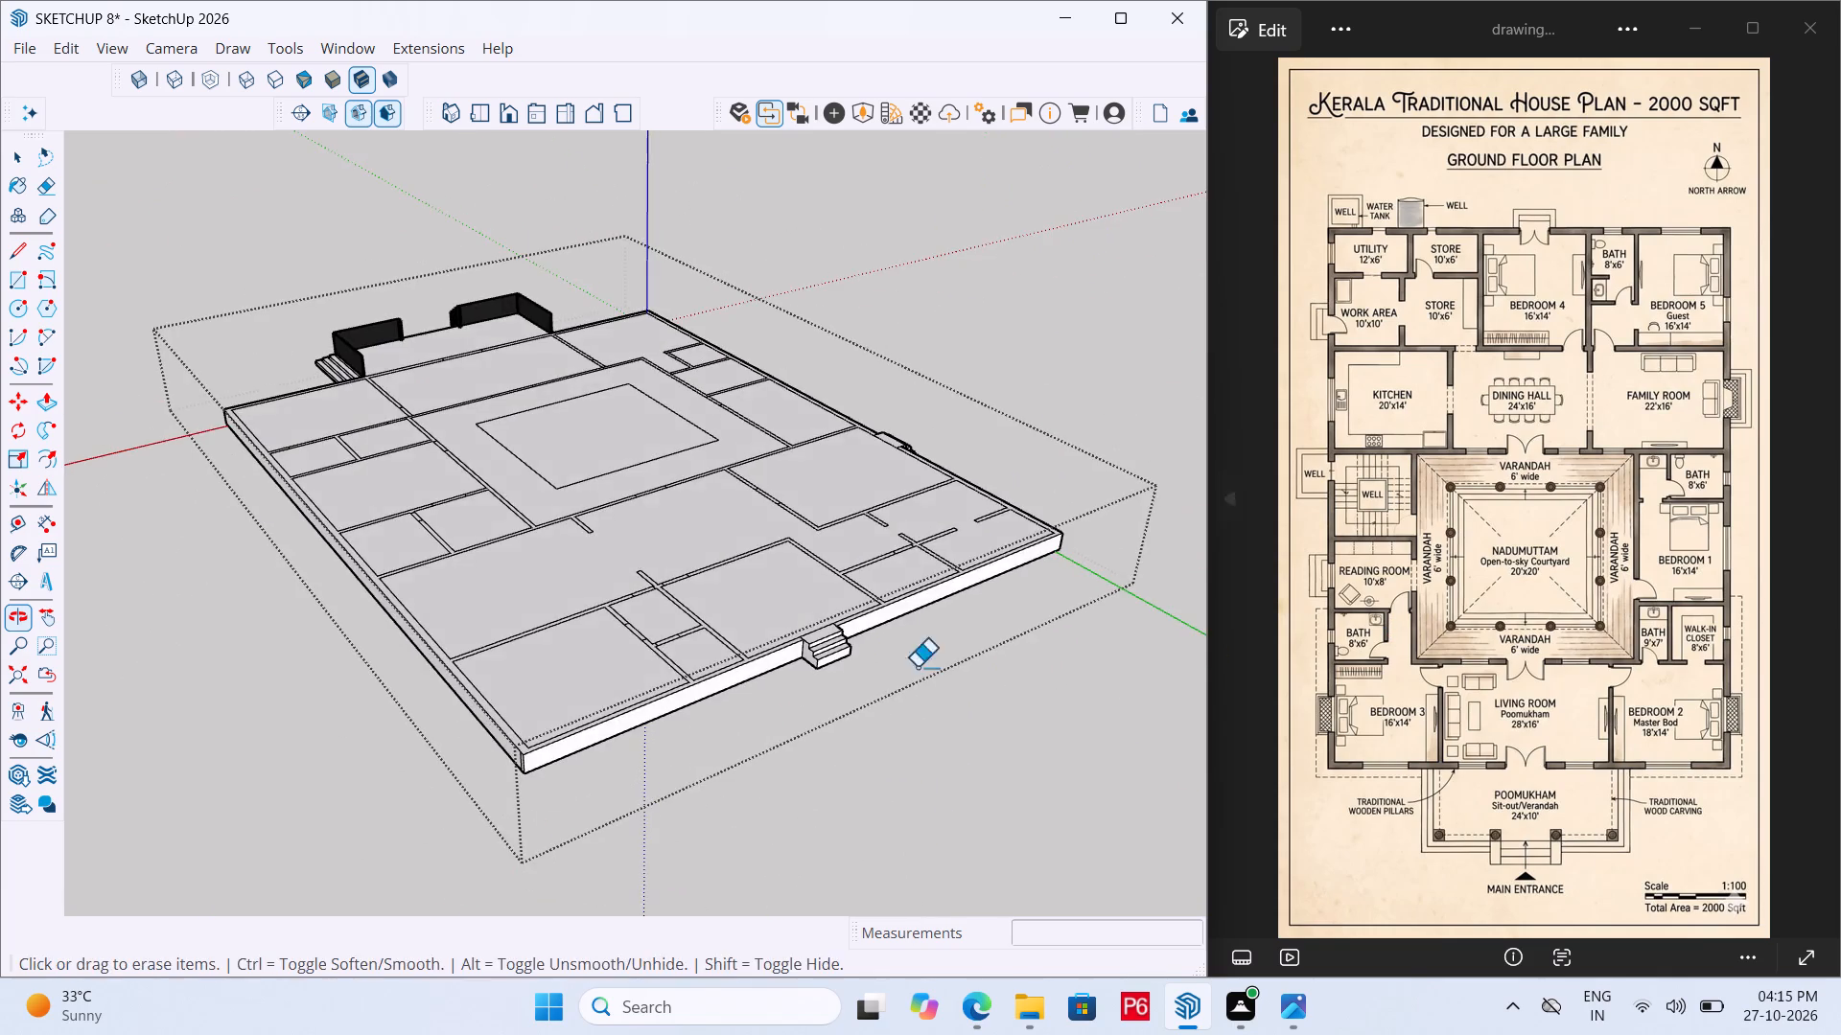
middle_drag(713, 699, 1372, 740)
middle_drag(886, 621, 966, 666)
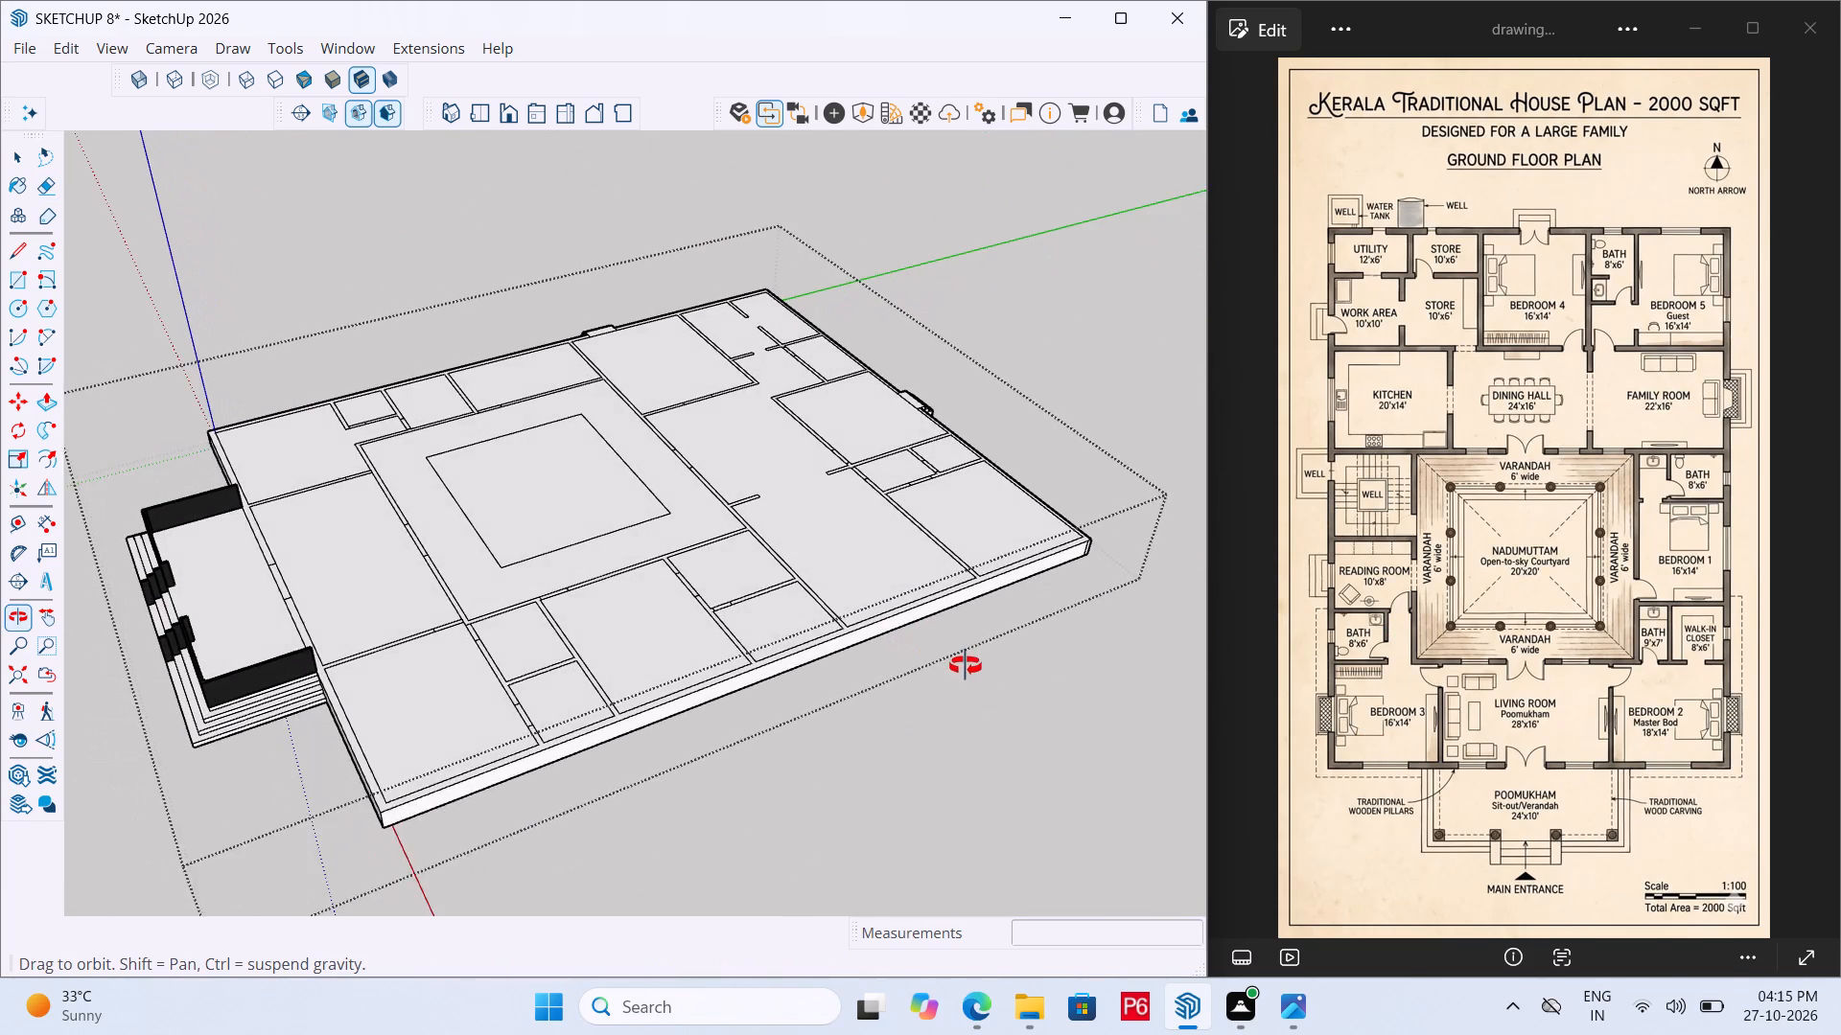
middle_drag(966, 666, 963, 707)
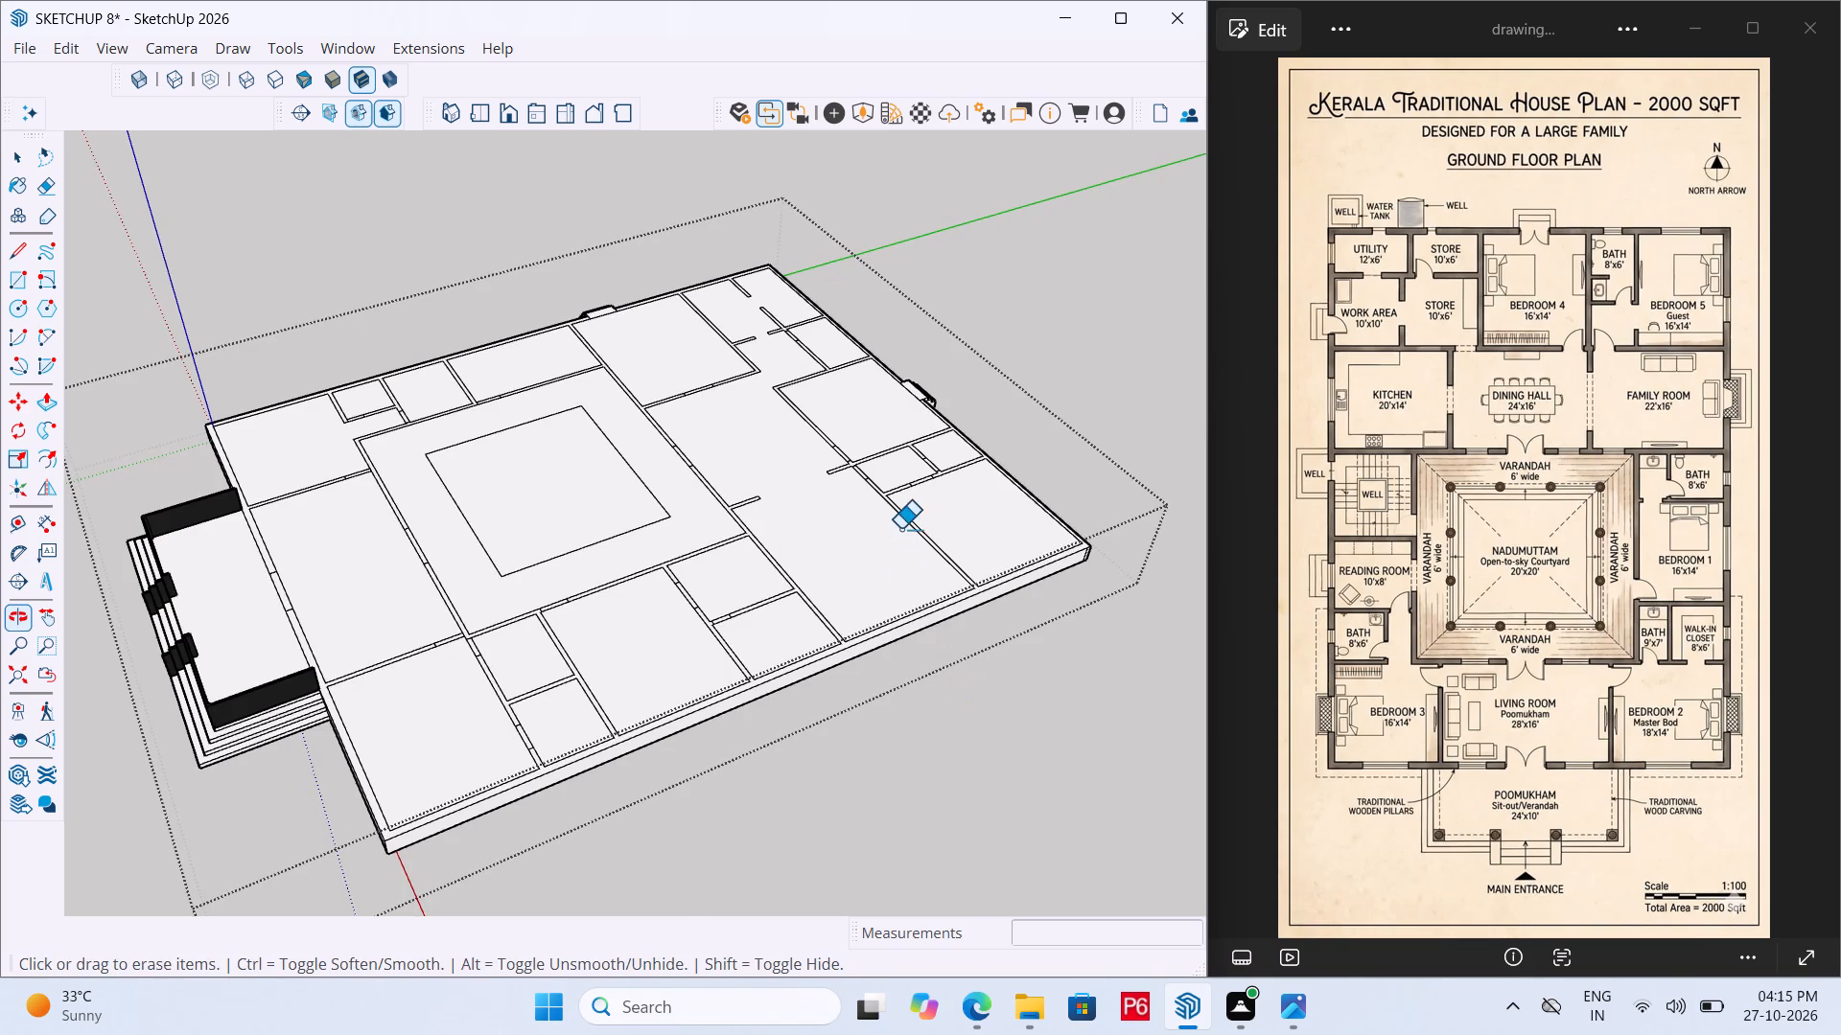
scroll(900, 529, down, 5)
middle_drag(400, 580, 671, 652)
scroll(937, 736, up, 1)
scroll(677, 665, up, 1)
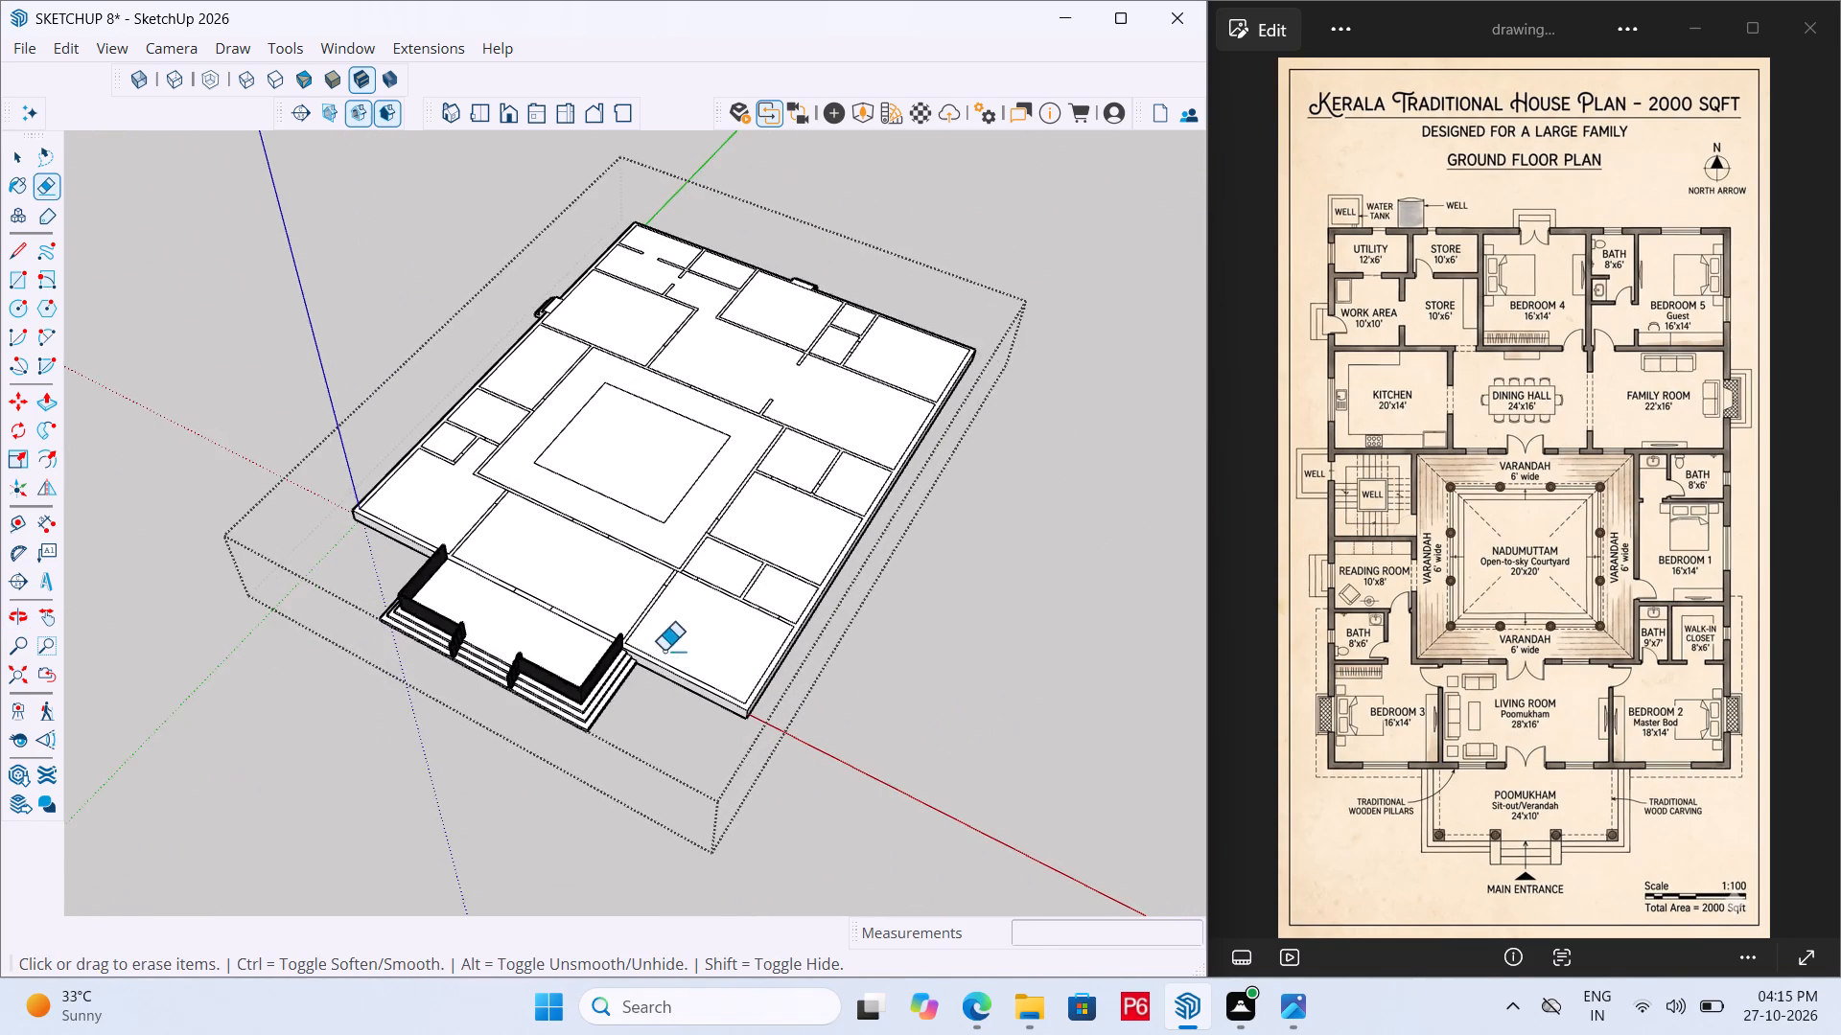
scroll(859, 601, down, 5)
middle_drag(268, 500, 1116, 544)
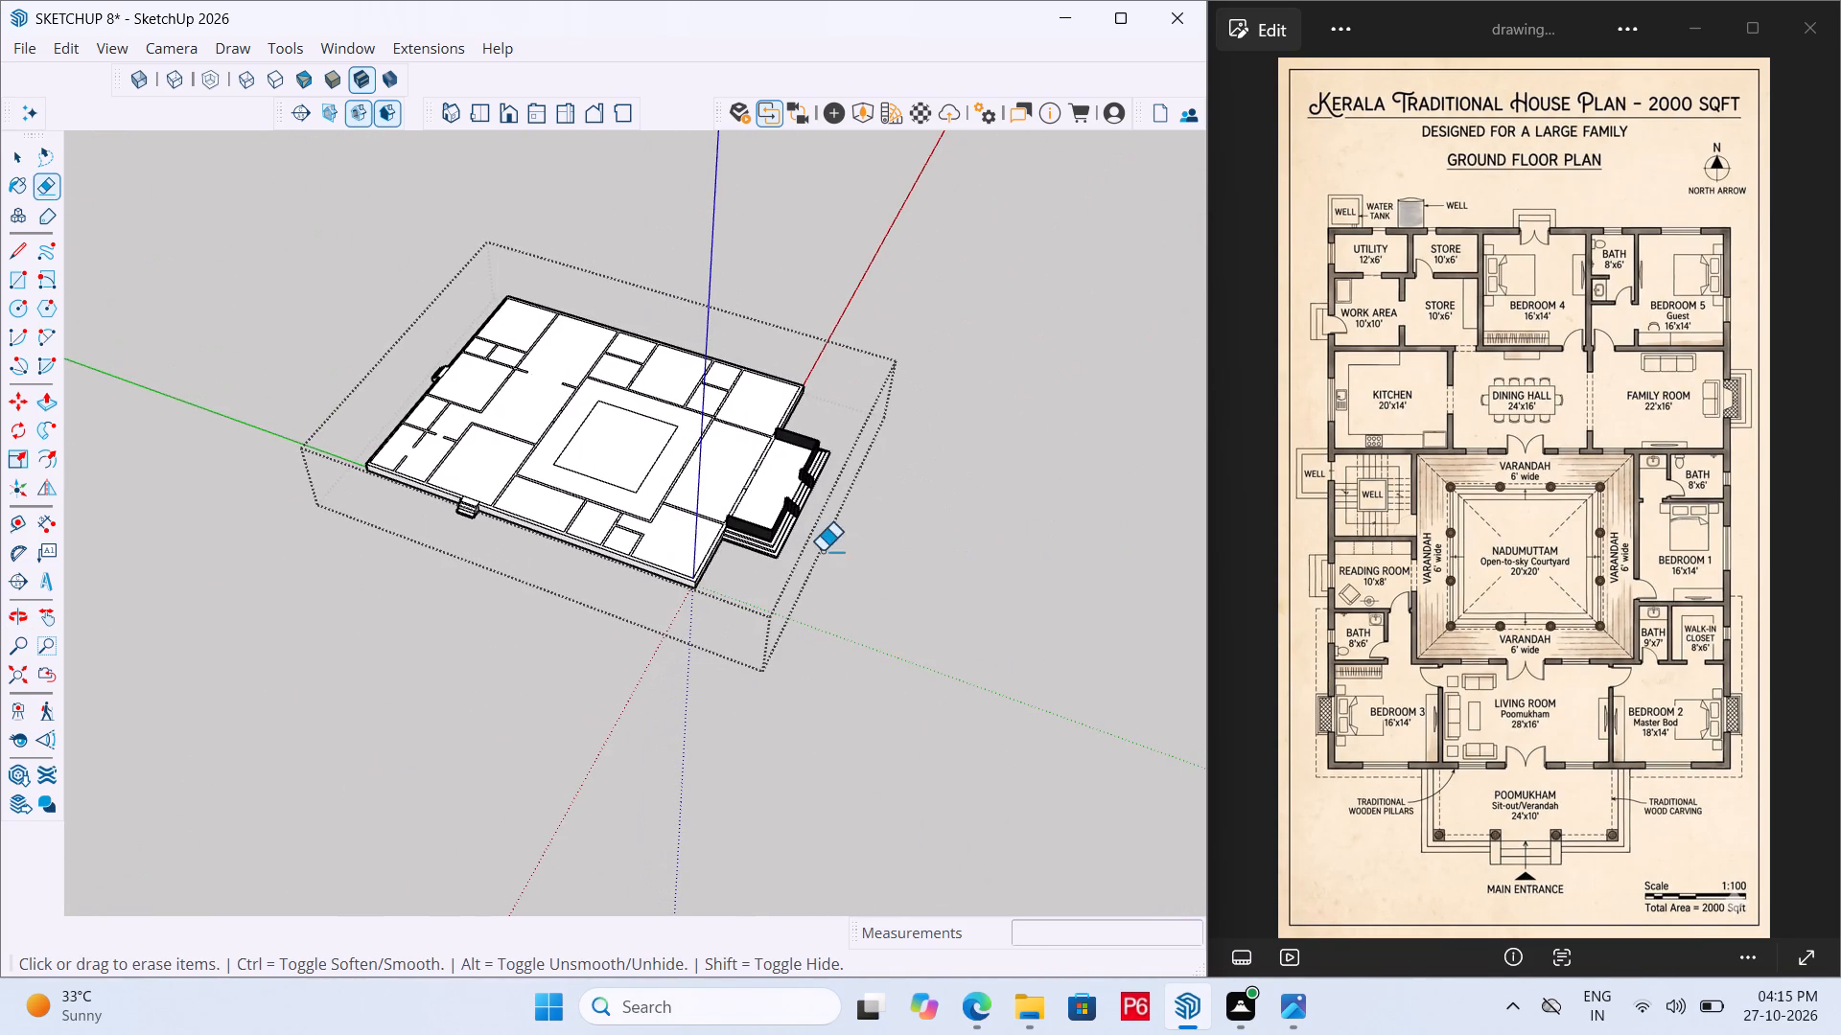
scroll(691, 614, up, 6)
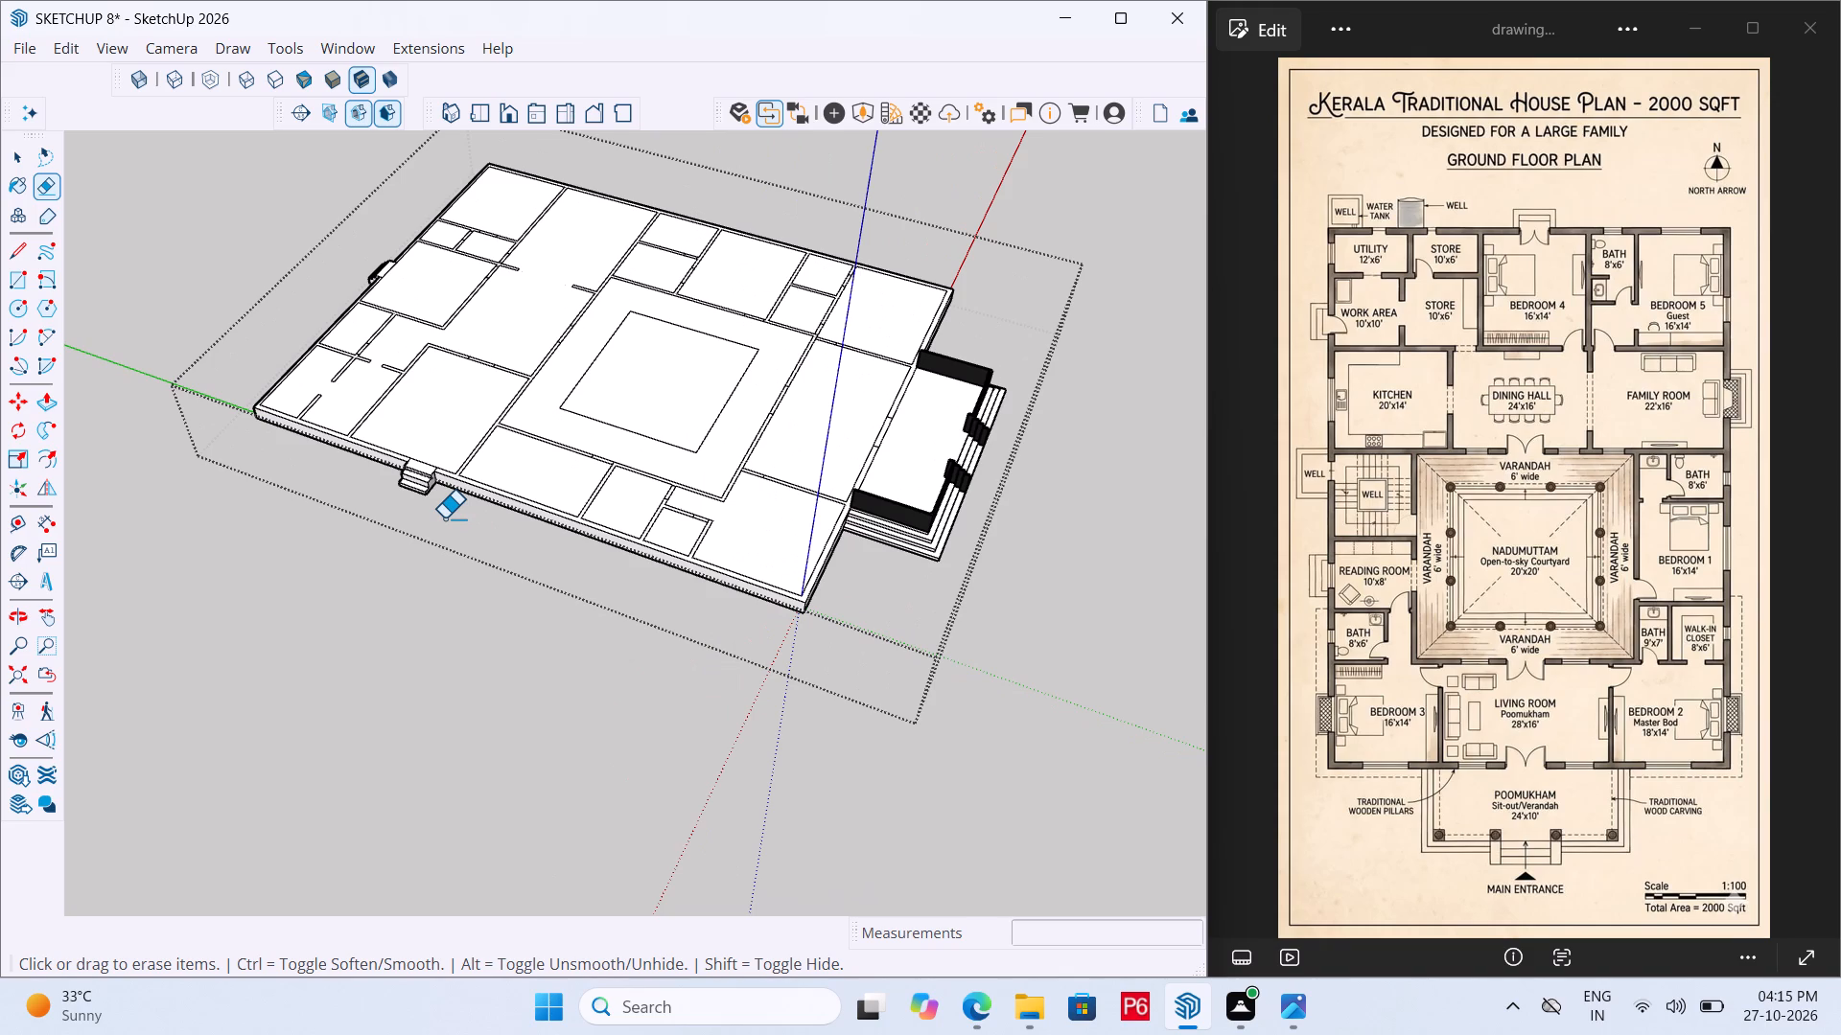
Draw a line across the thickness of the Reading Room's outer wall to mark one side of an opening.
scroll(557, 519, up, 17)
middle_drag(616, 548, 626, 397)
scroll(837, 391, down, 7)
scroll(889, 448, down, 1)
scroll(810, 517, up, 7)
middle_drag(828, 468, 826, 504)
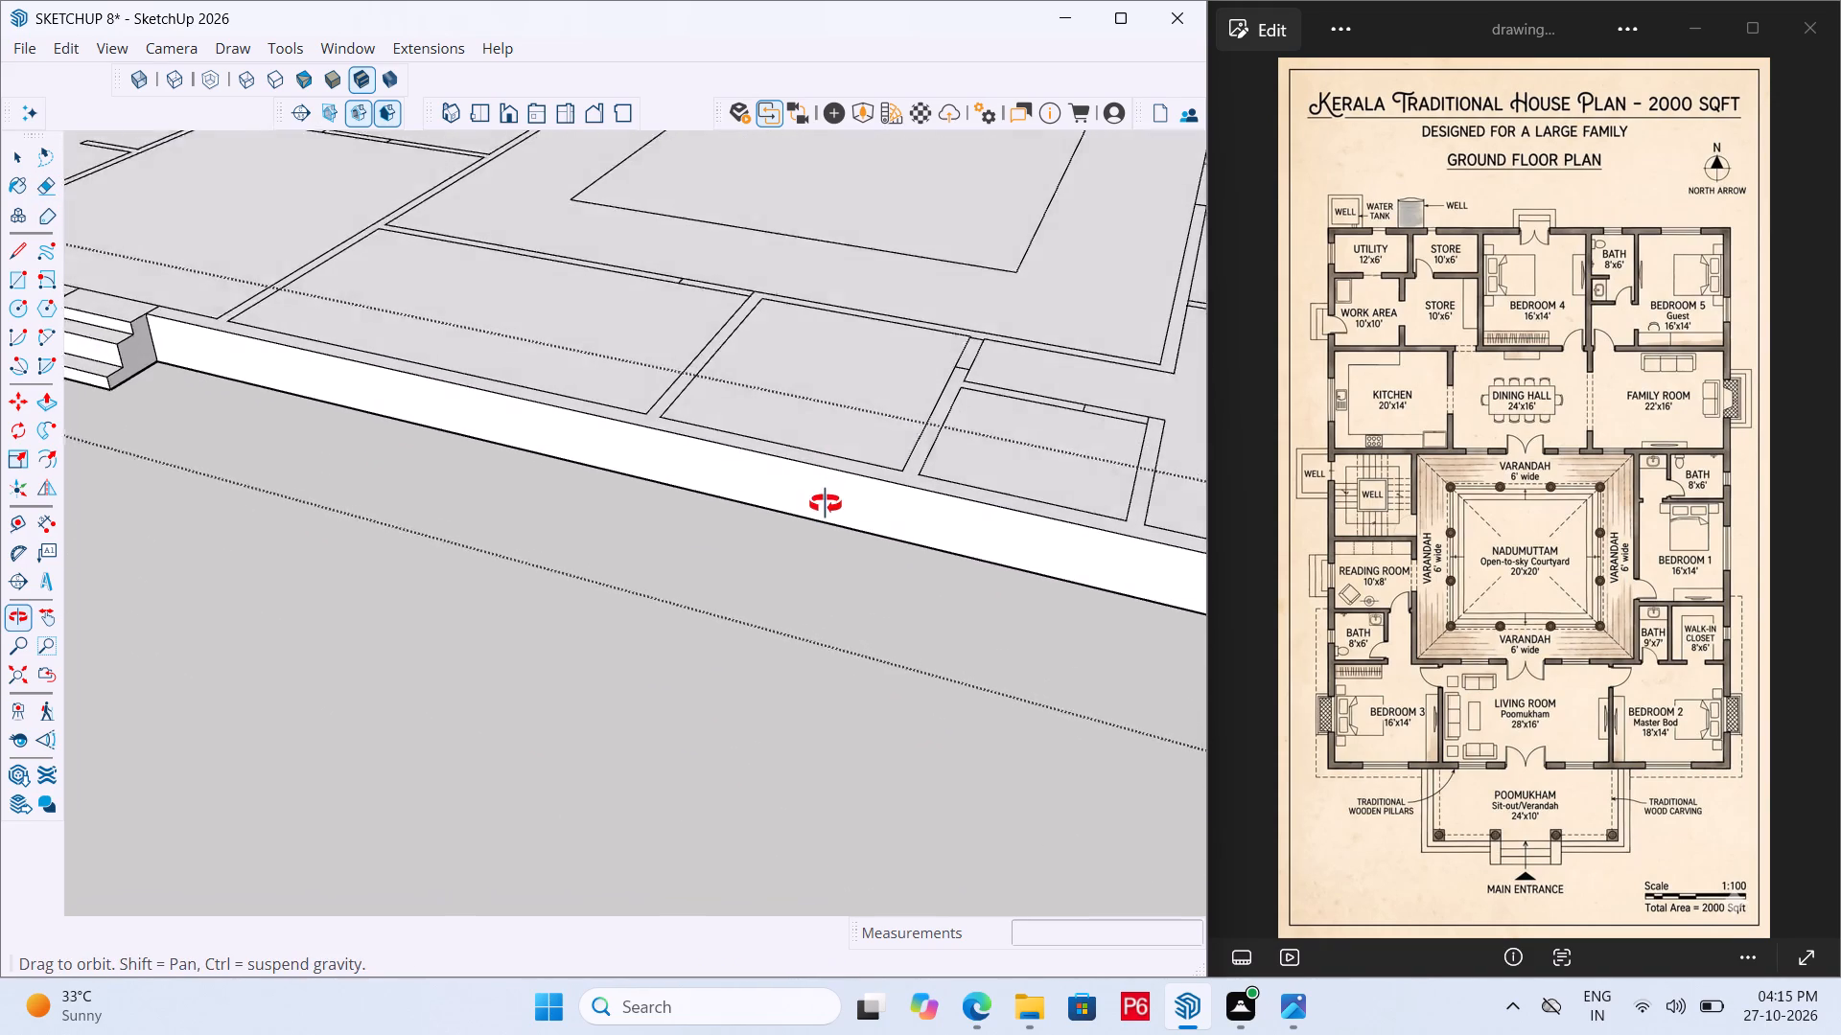
middle_drag(826, 504, 819, 531)
scroll(911, 472, up, 5)
middle_drag(838, 471, 838, 493)
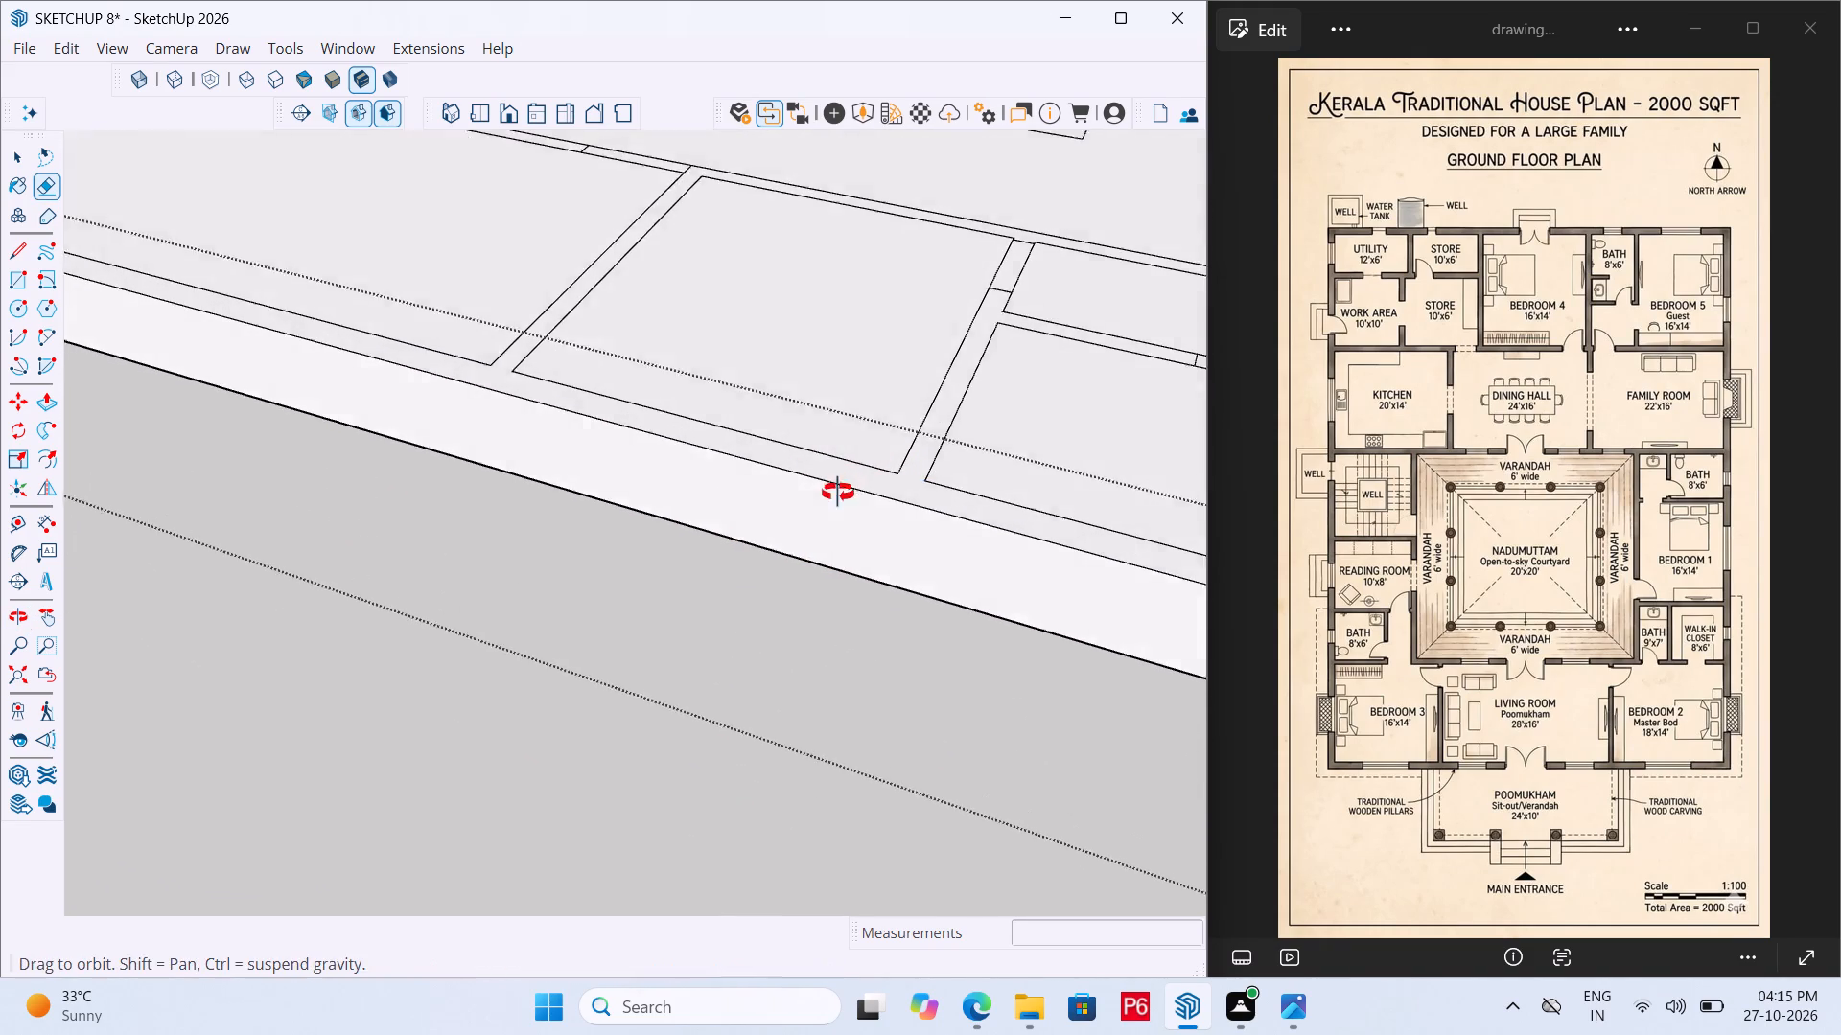
middle_drag(838, 493, 831, 532)
scroll(855, 533, up, 5)
middle_drag(606, 498, 590, 601)
scroll(599, 545, down, 2)
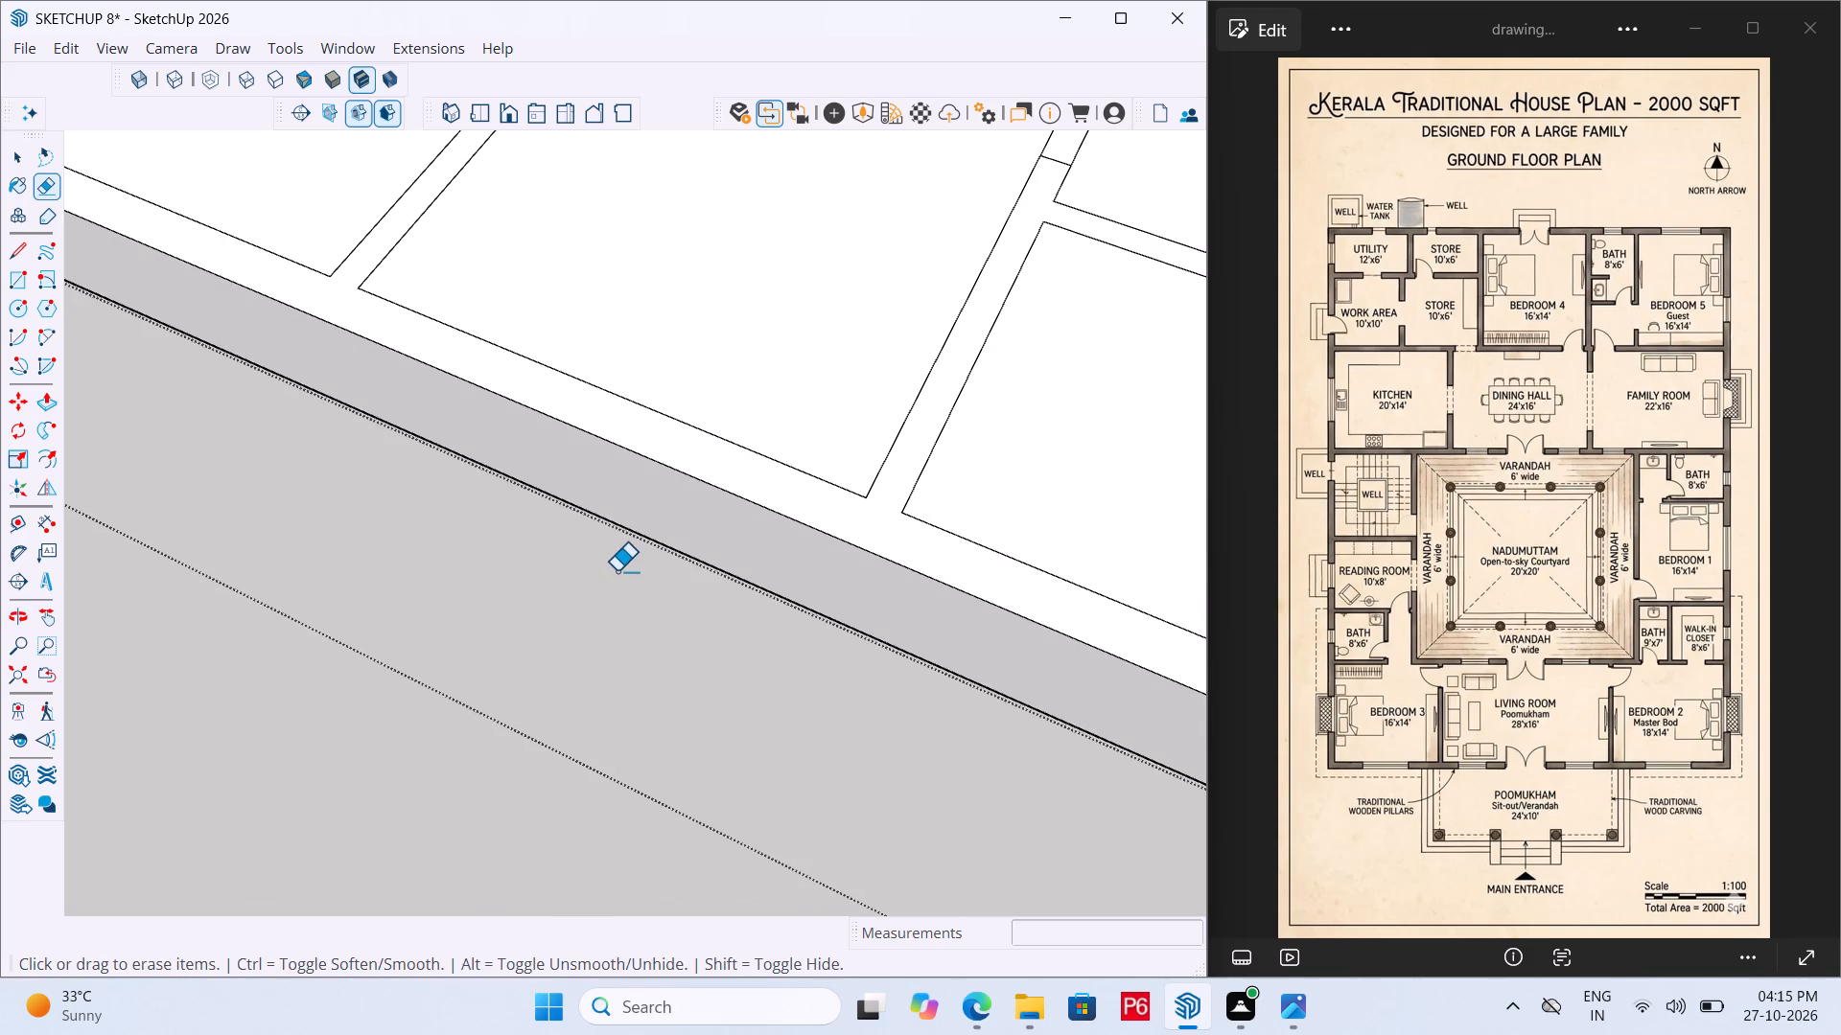
key(l)
click(506, 350)
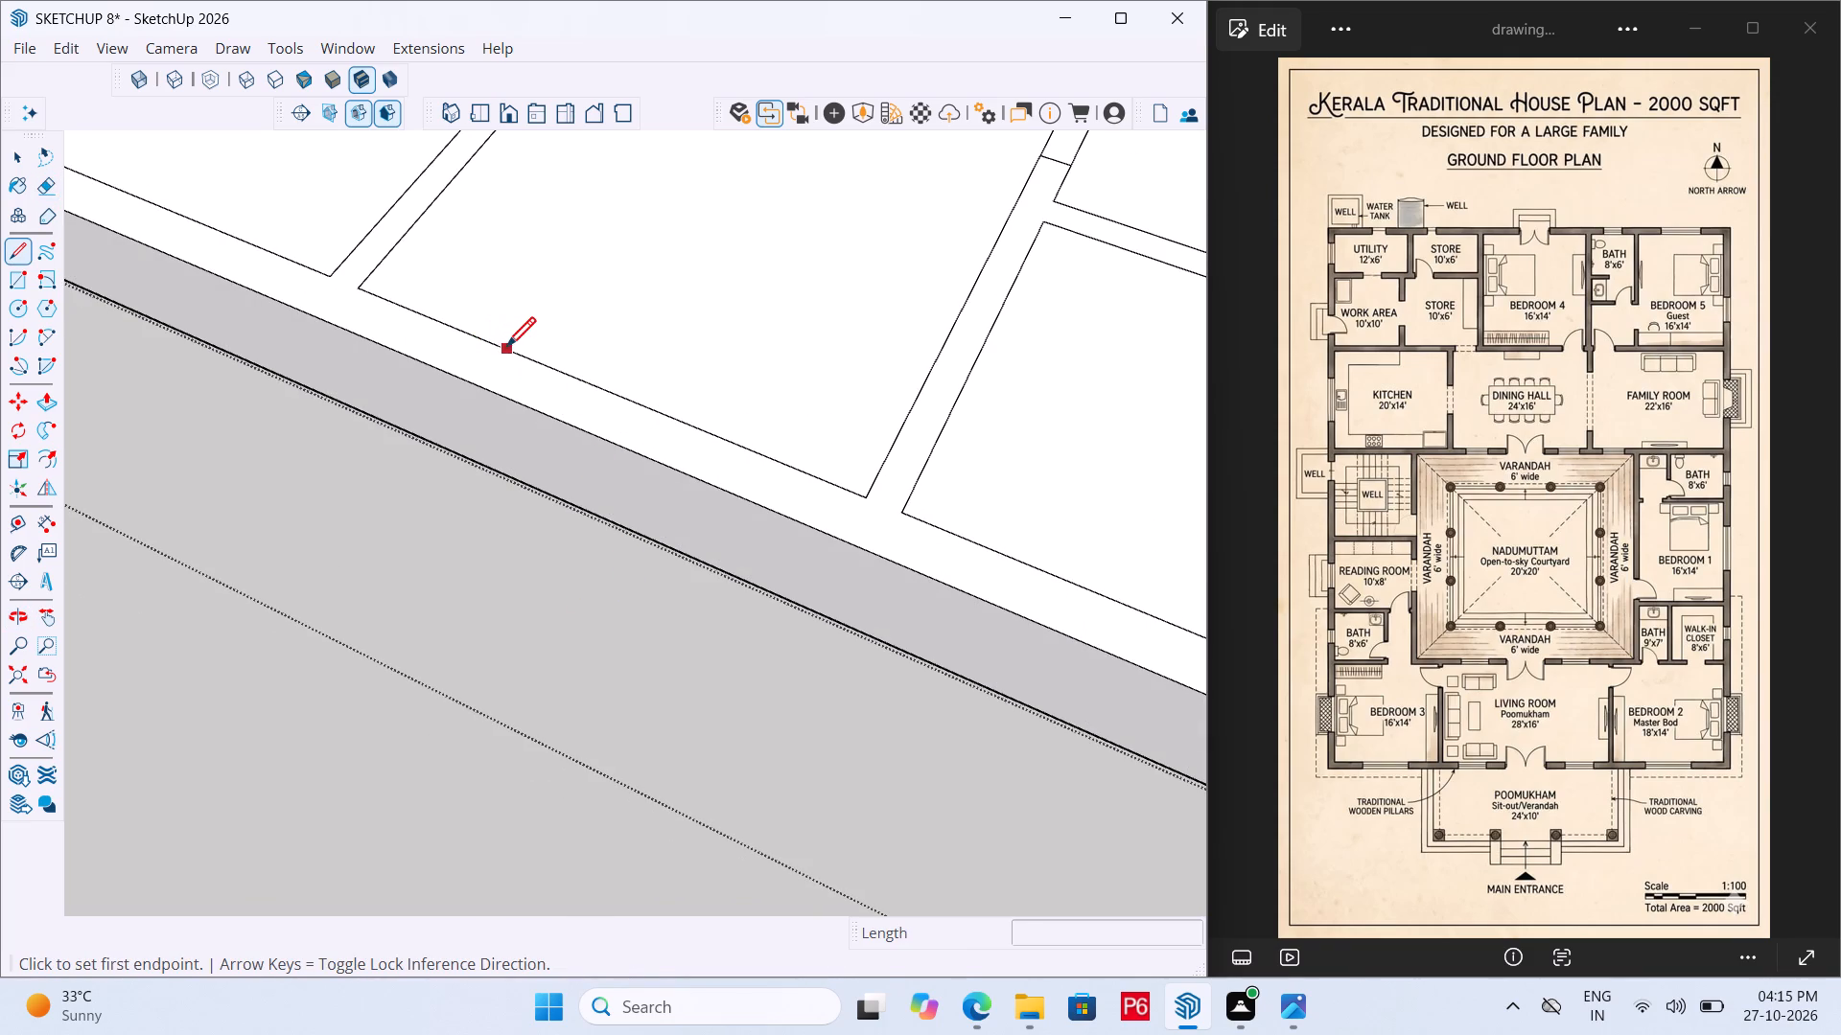
click(478, 387)
key(space)
Place a guide 3' from the line across the Reading Room's outer wall, toward the adjoining bath.
scroll(515, 372, up, 2)
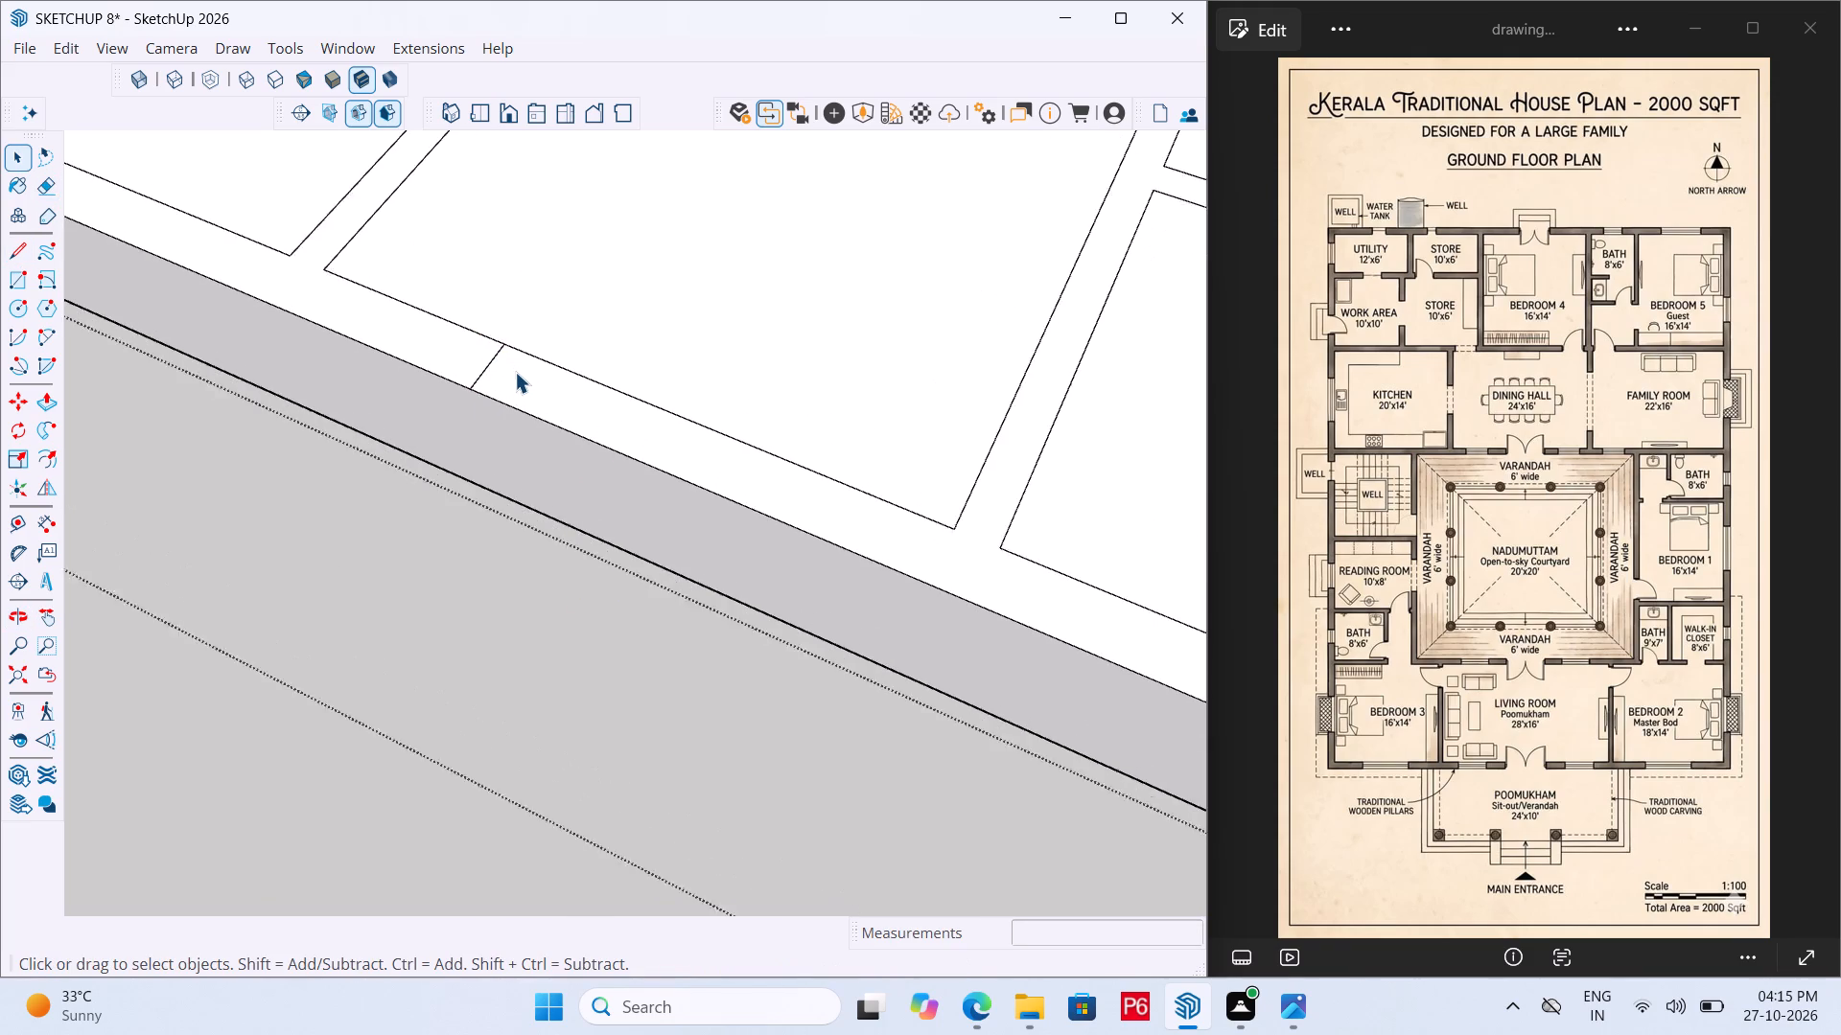
scroll(515, 372, up, 1)
key(t)
scroll(506, 370, up, 2)
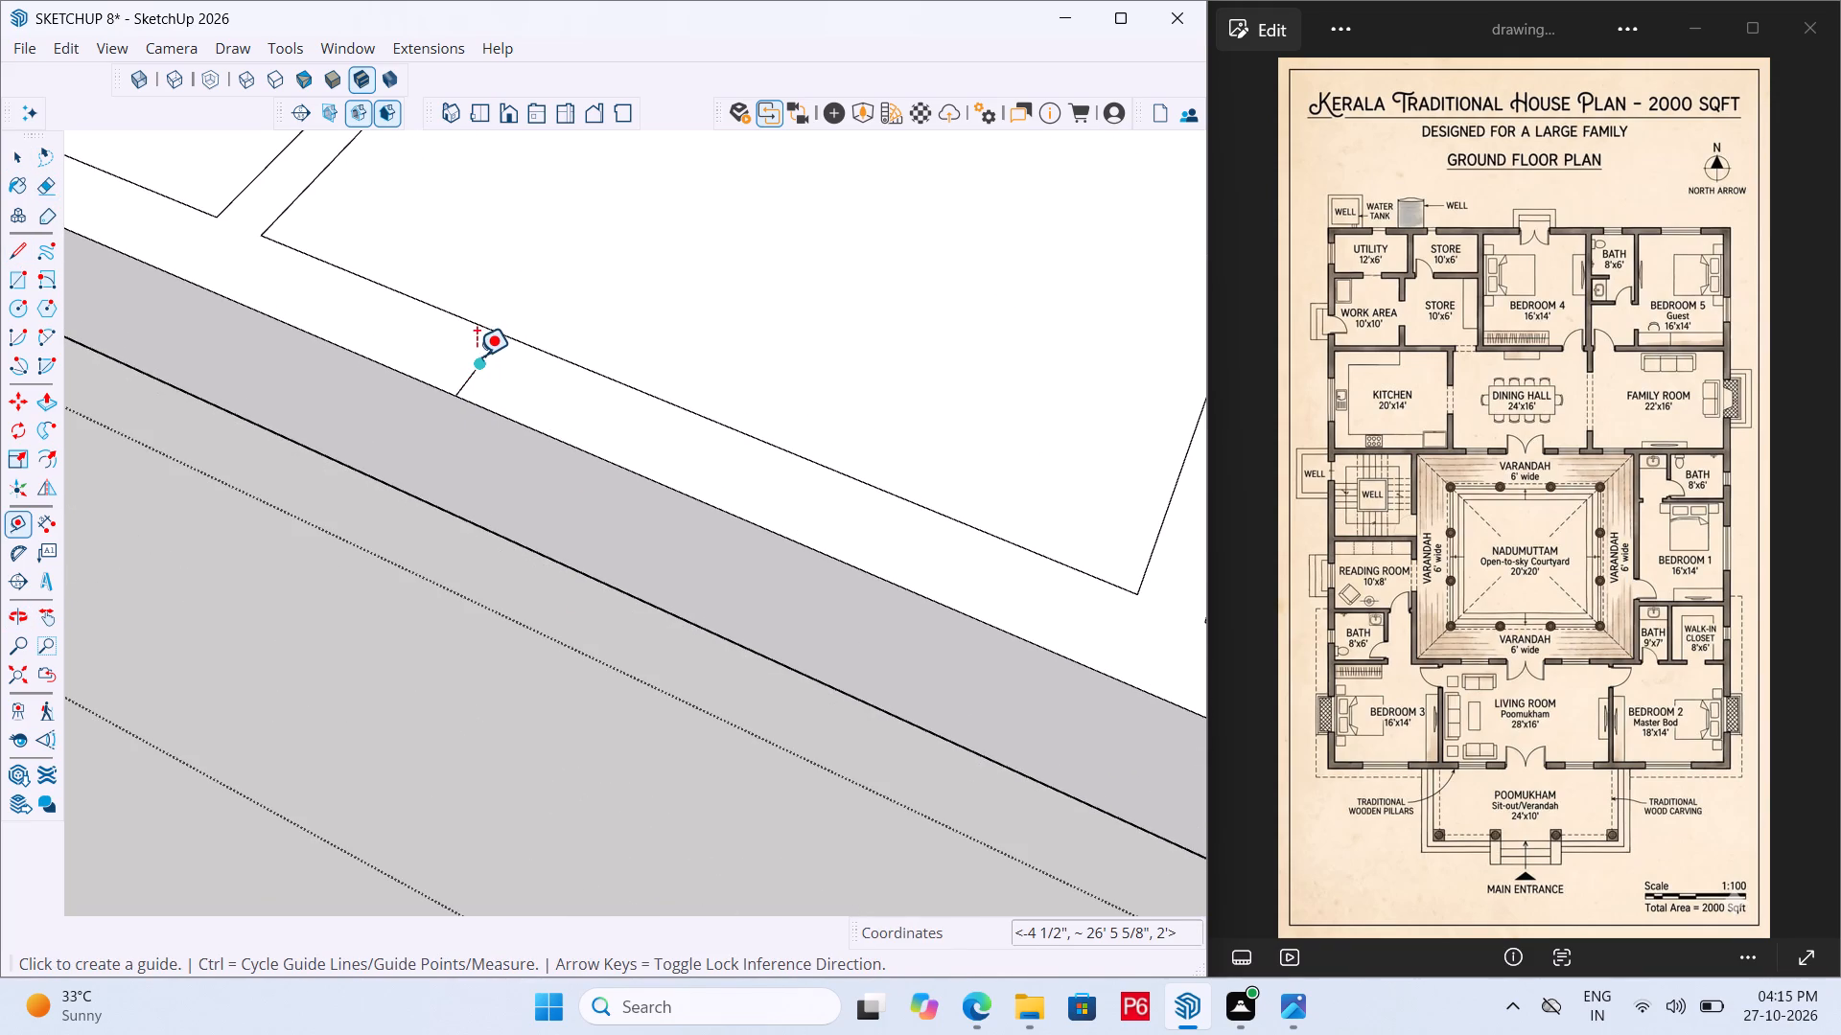
click(485, 353)
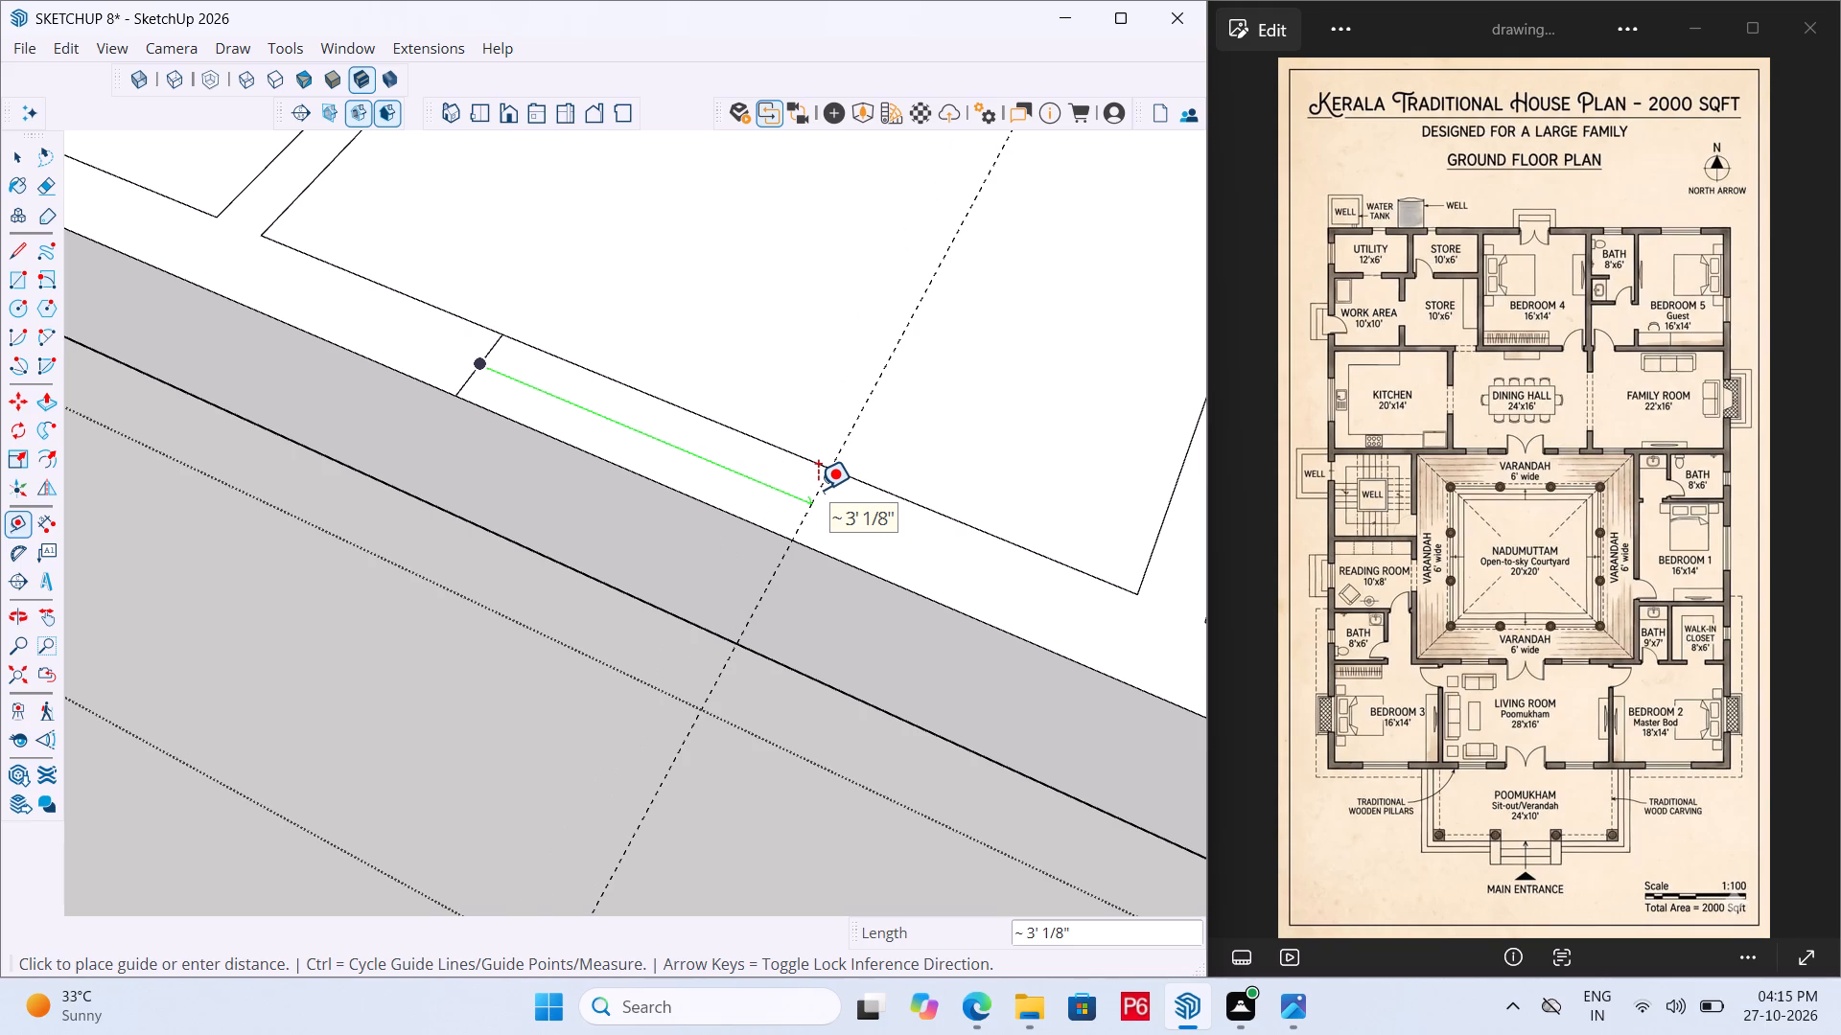
text(3')
key(Return)
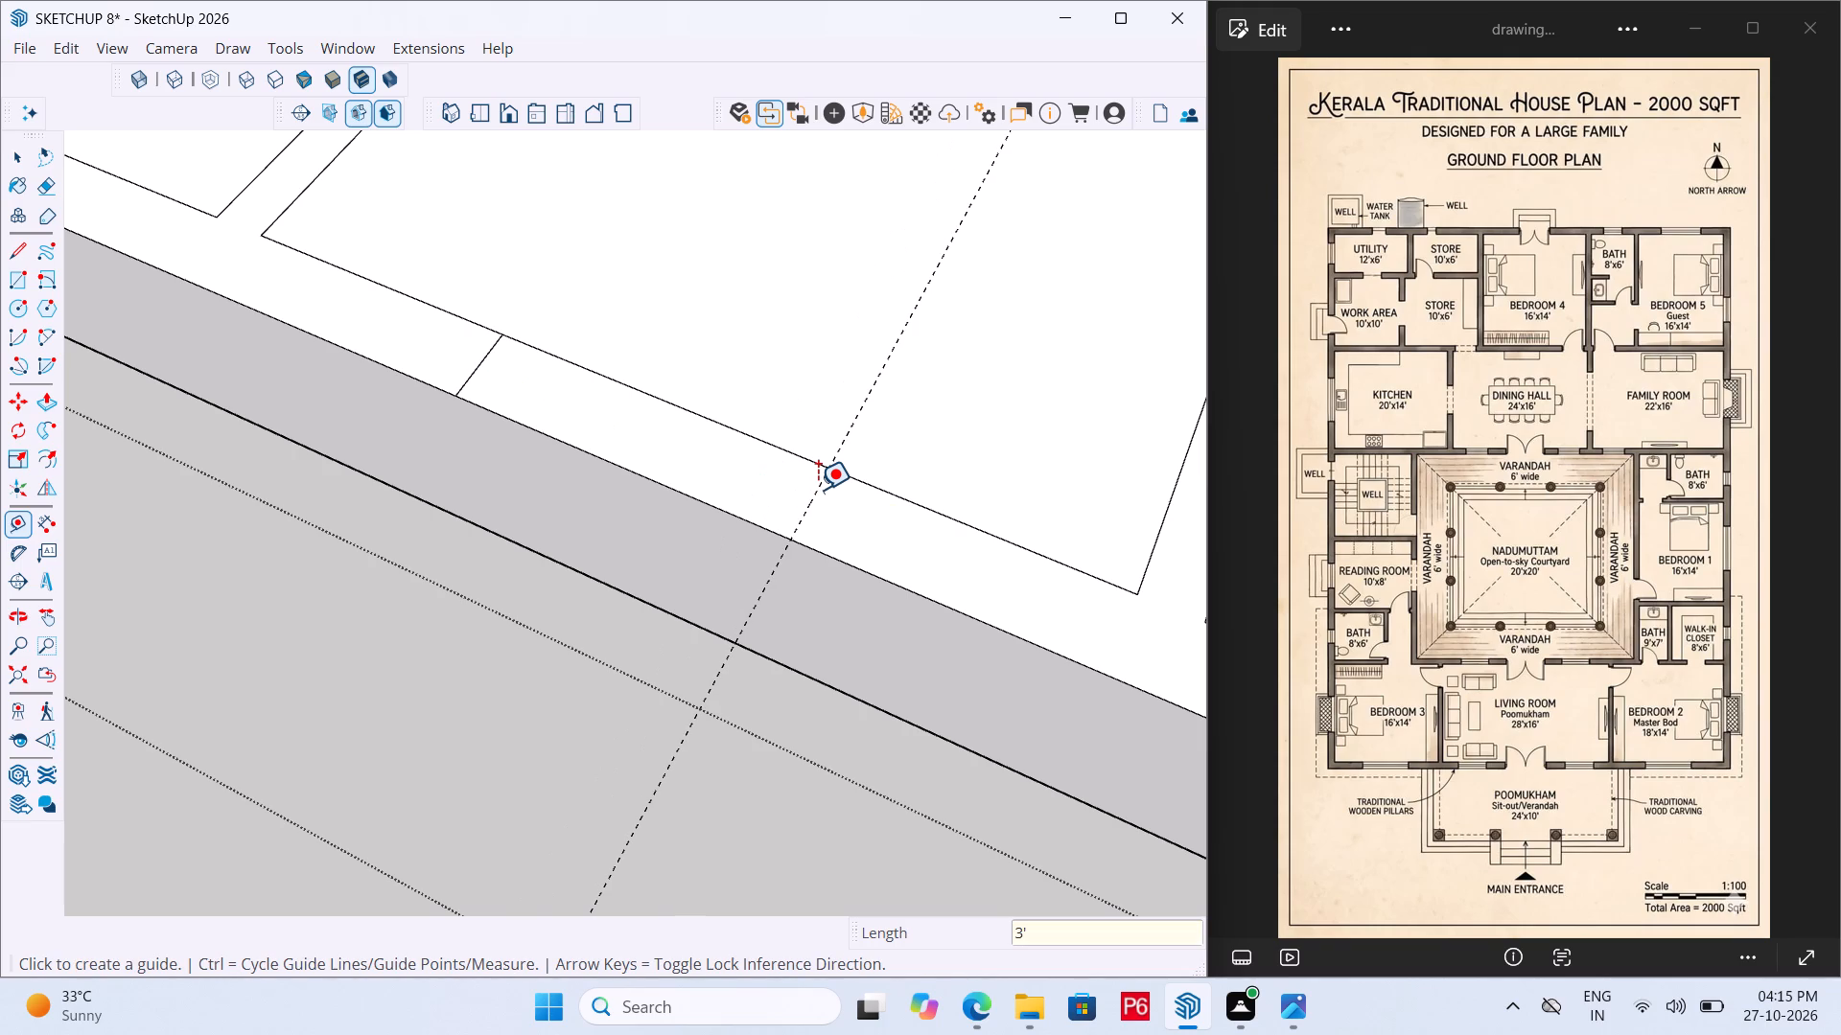
key(t)
Draw a line across the wall thickness along the 3' guide and erase the guide.
key(l)
drag(826, 463, 822, 477)
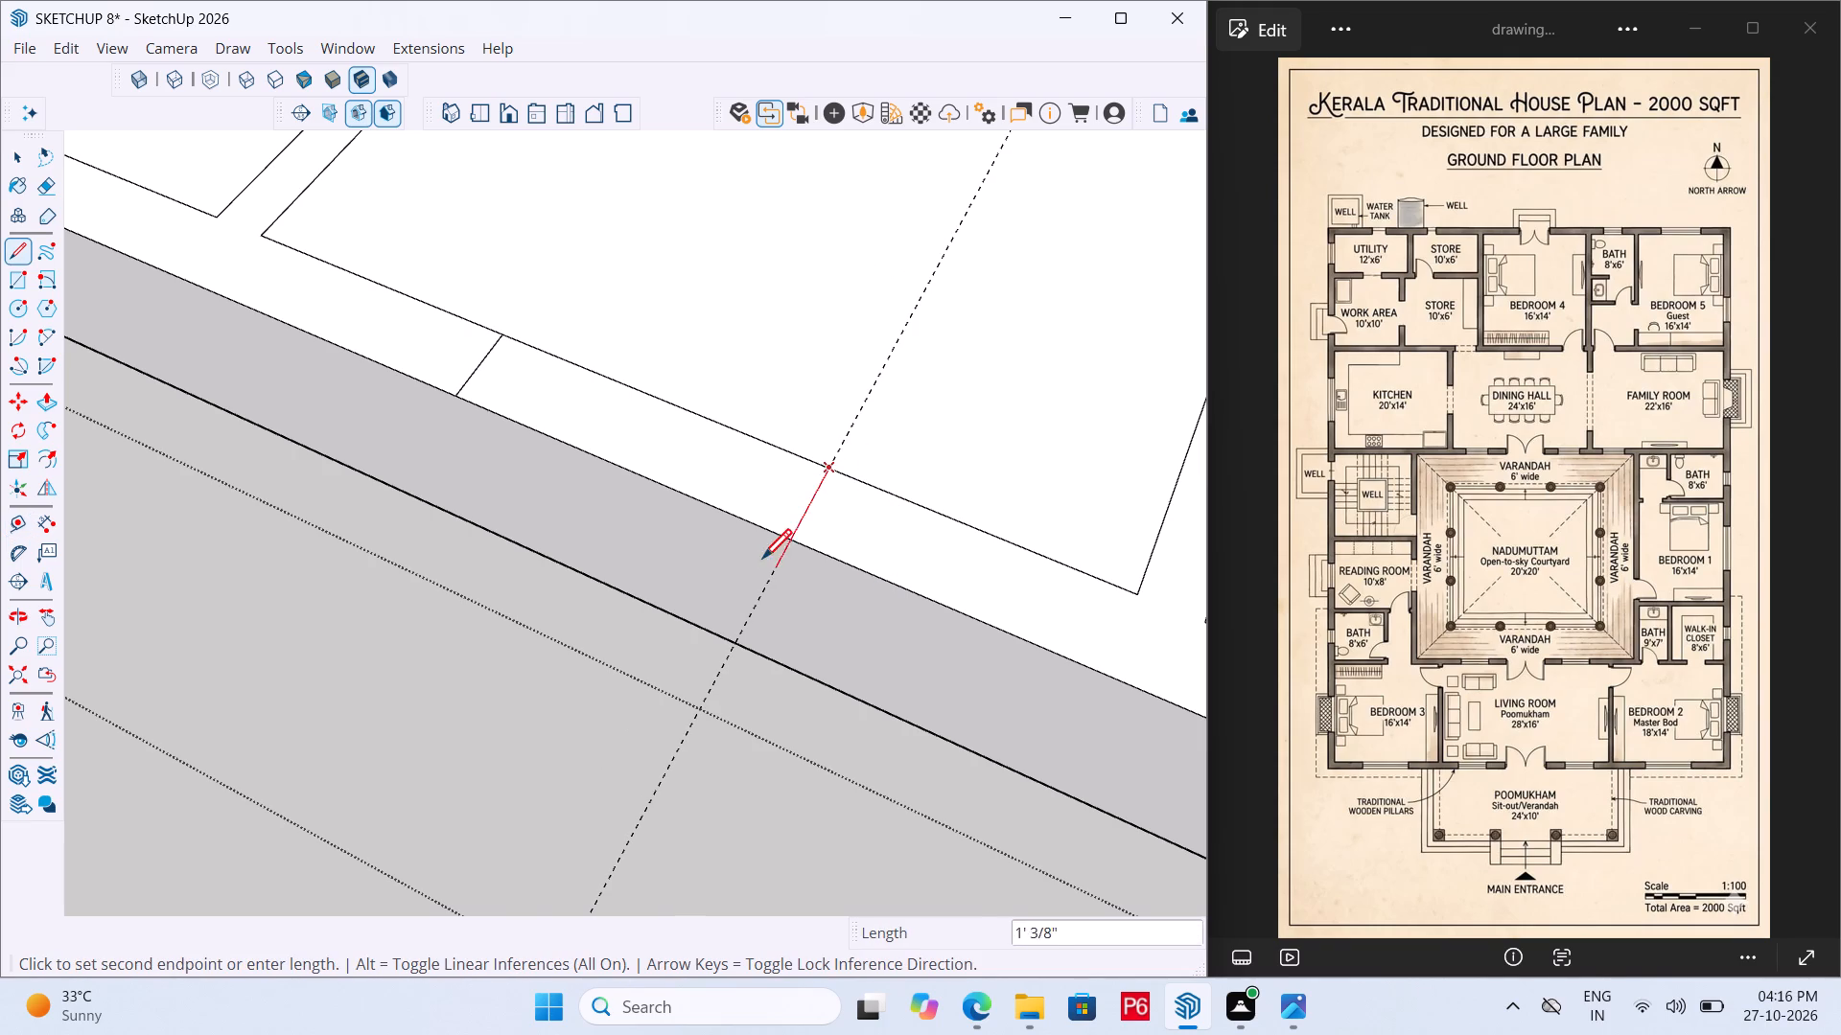
click(799, 536)
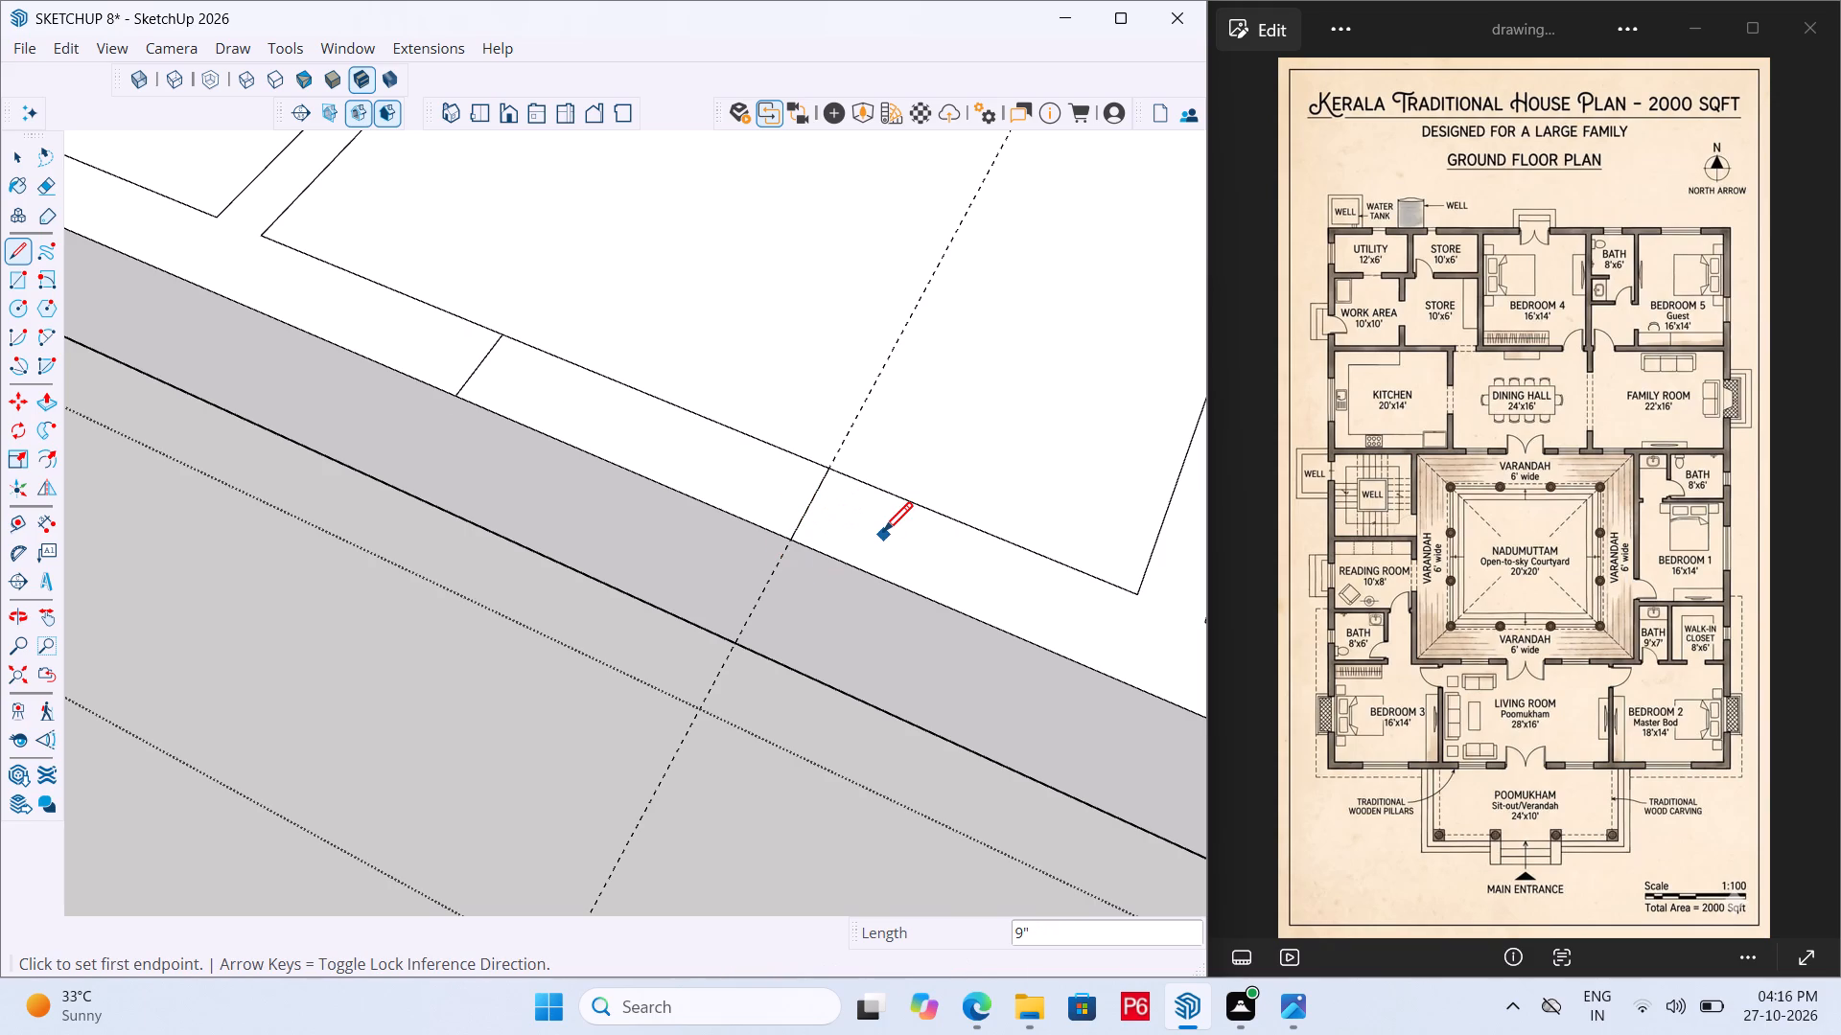
key(e)
drag(895, 350, 895, 336)
click(896, 333)
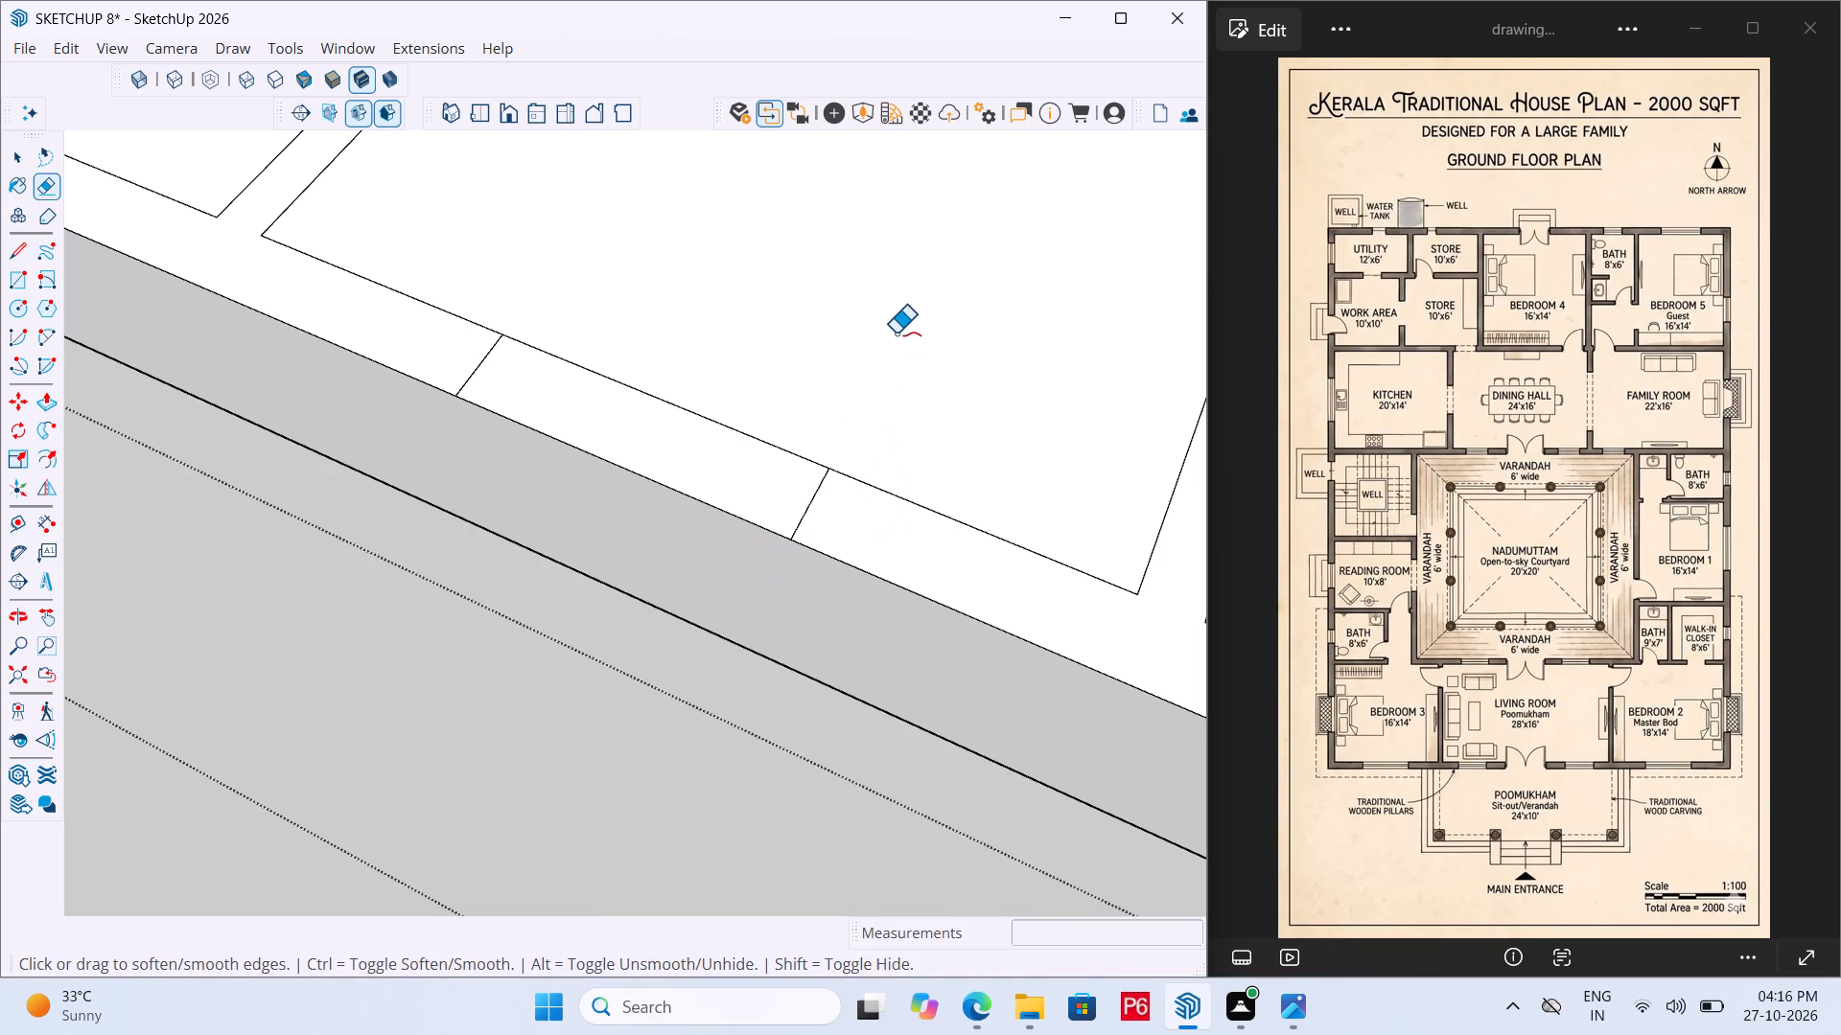
Save the model.
key(ctrl+s)
key(ctrl+s)
key(ctrl+s)
key(ctrl+s)
key(ctrl+s)
key(ctrl+s)
Draw two vertical lines down the full plinth face from the outer ends of the Reading Room opening lines.
ctrl+middle_drag(796, 521, 804, 289)
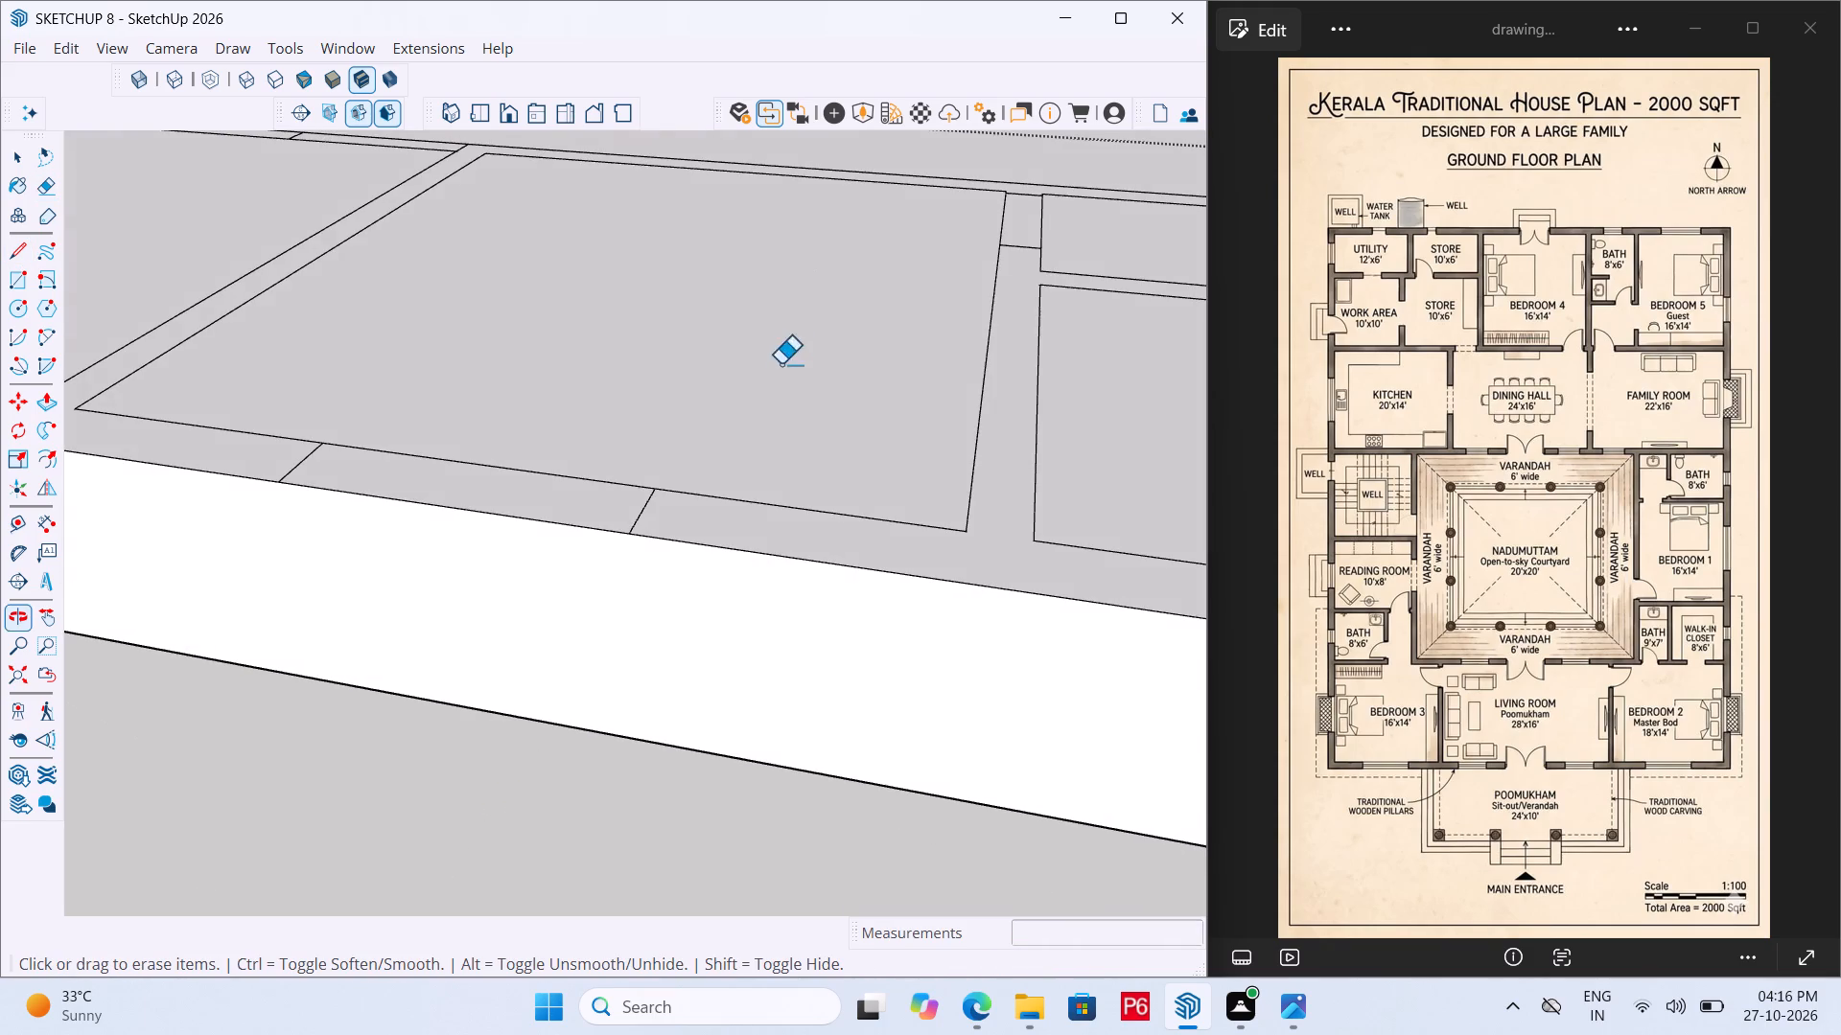
scroll(803, 700, down, 4)
middle_drag(502, 704, 398, 698)
key(l)
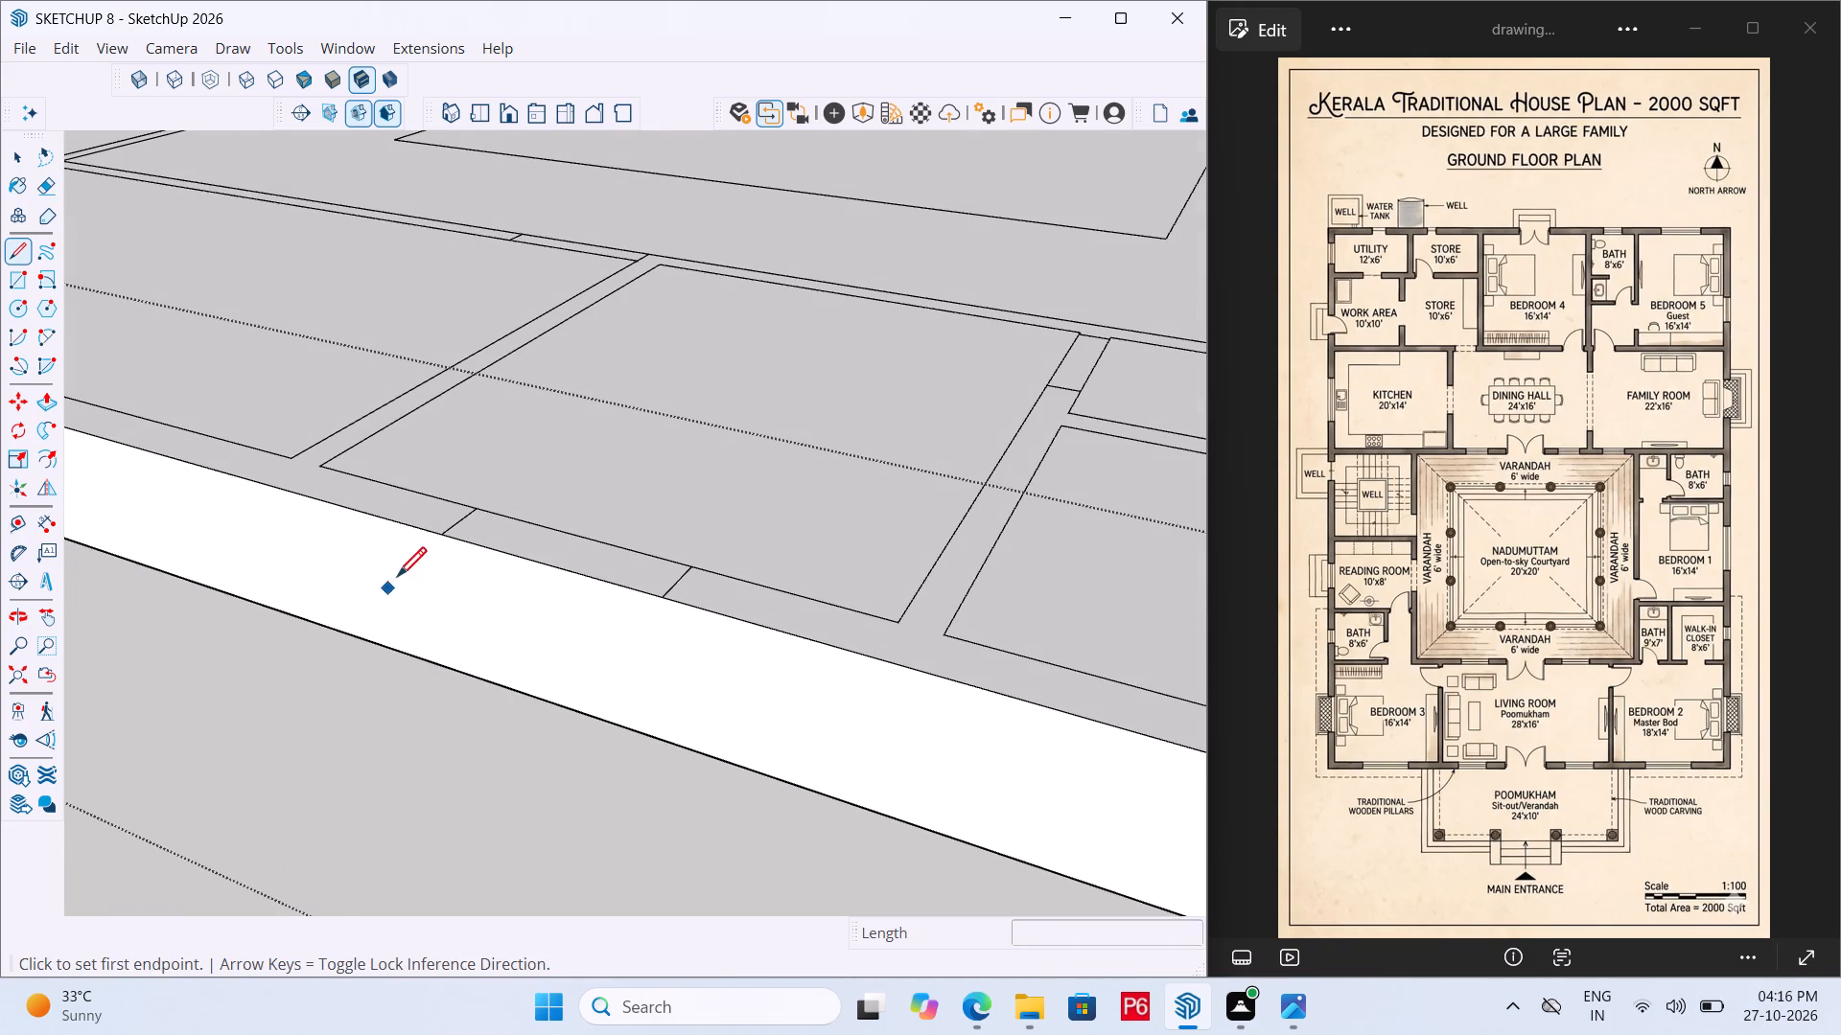
click(433, 542)
click(458, 669)
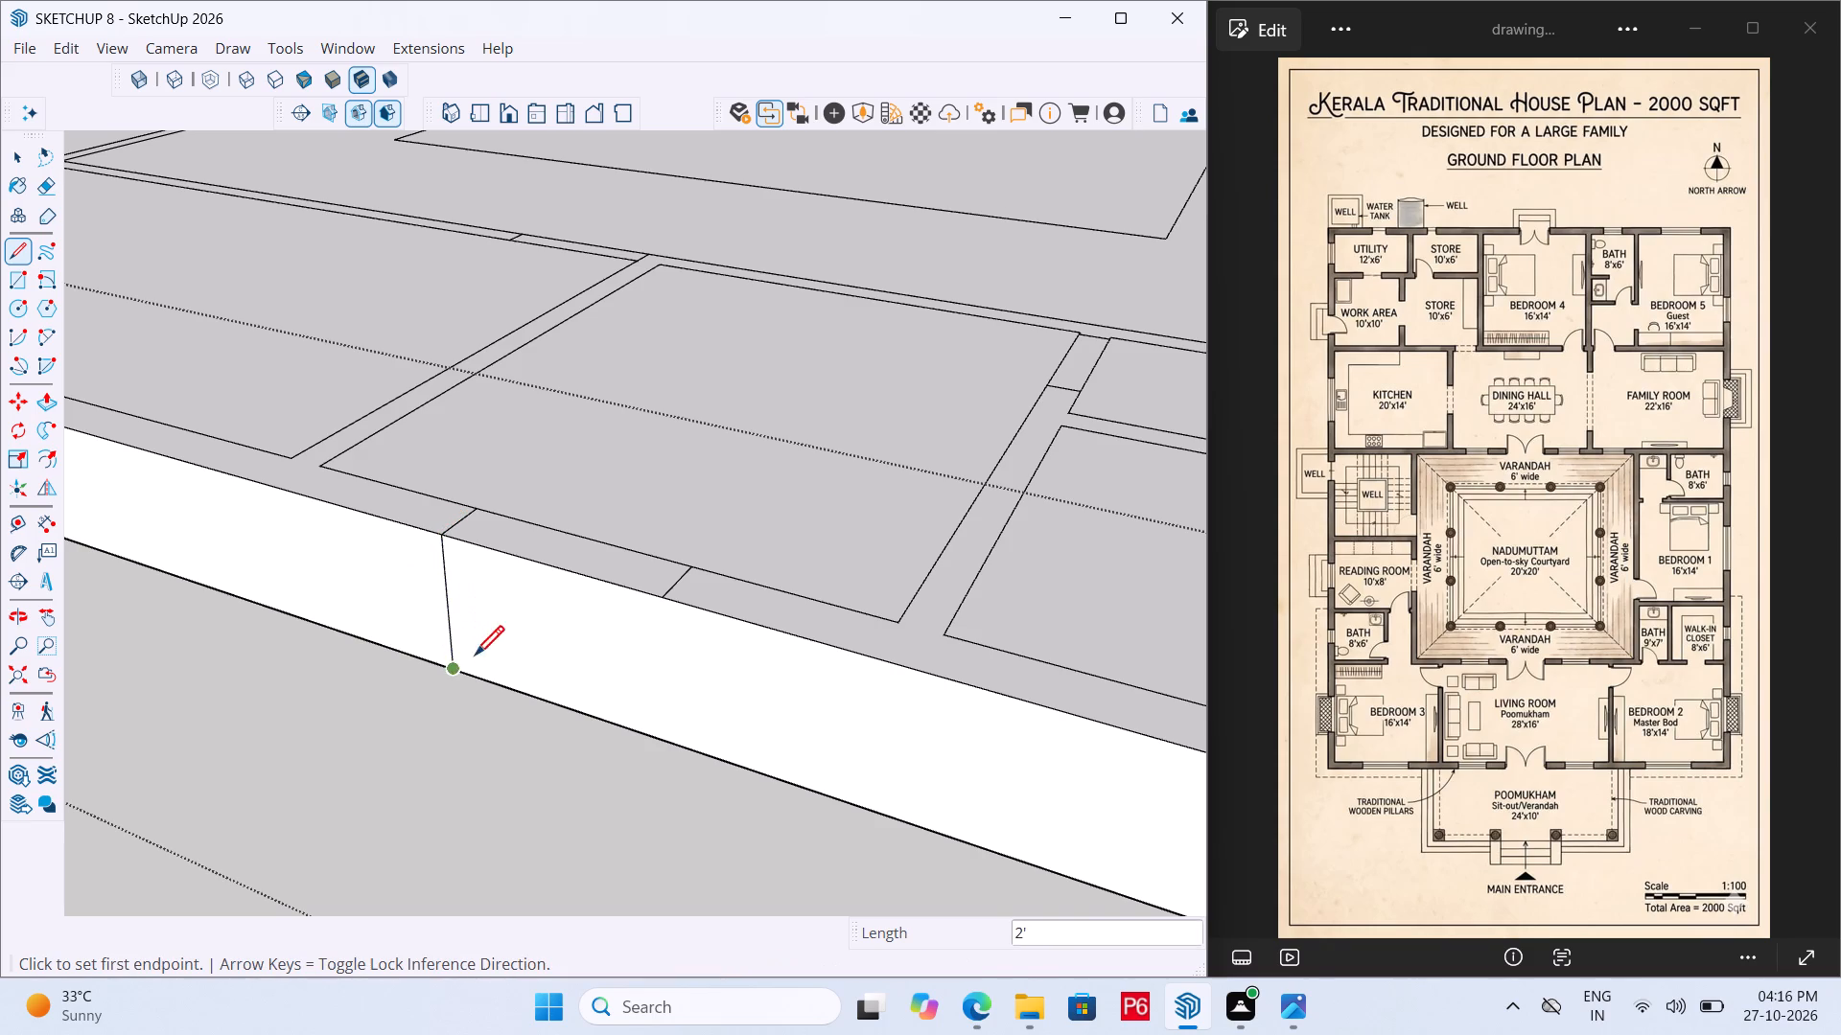
click(665, 599)
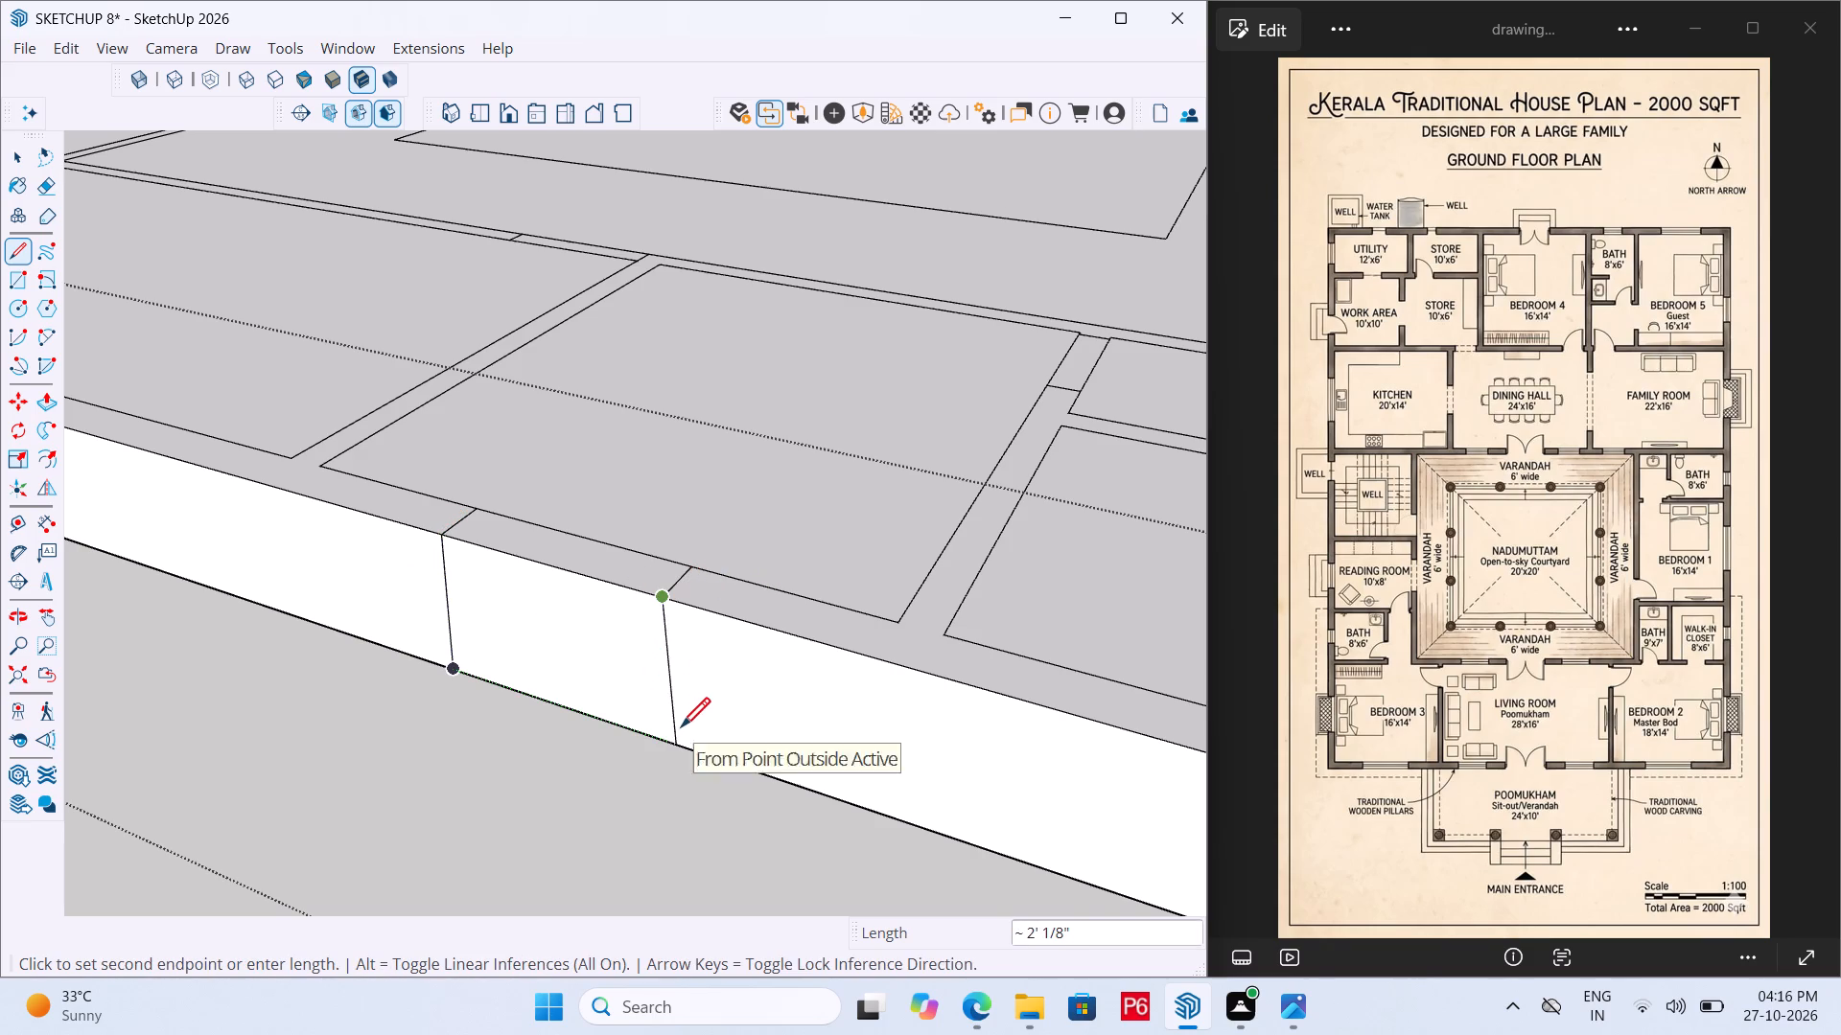
click(661, 731)
key(space)
Place two horizontal guides on the plinth face below its top edge, spaced 6" apart starting from that edge.
scroll(488, 655, up, 5)
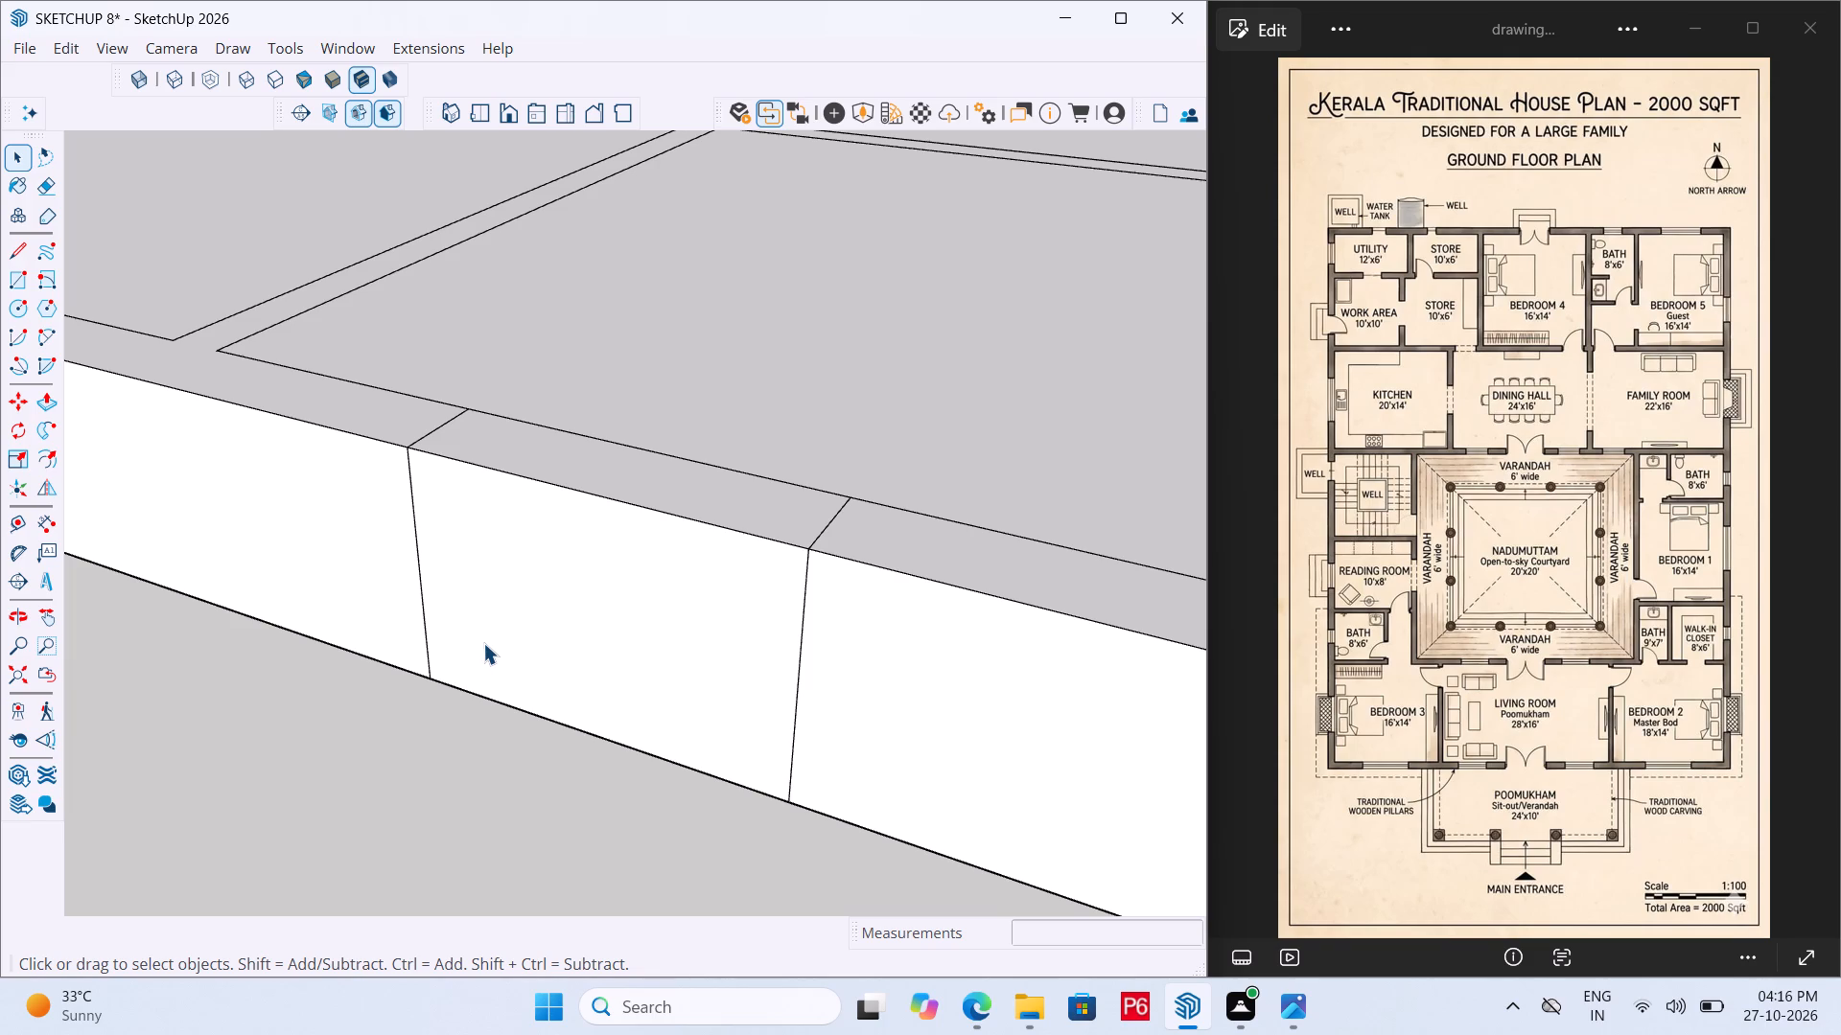
key(t)
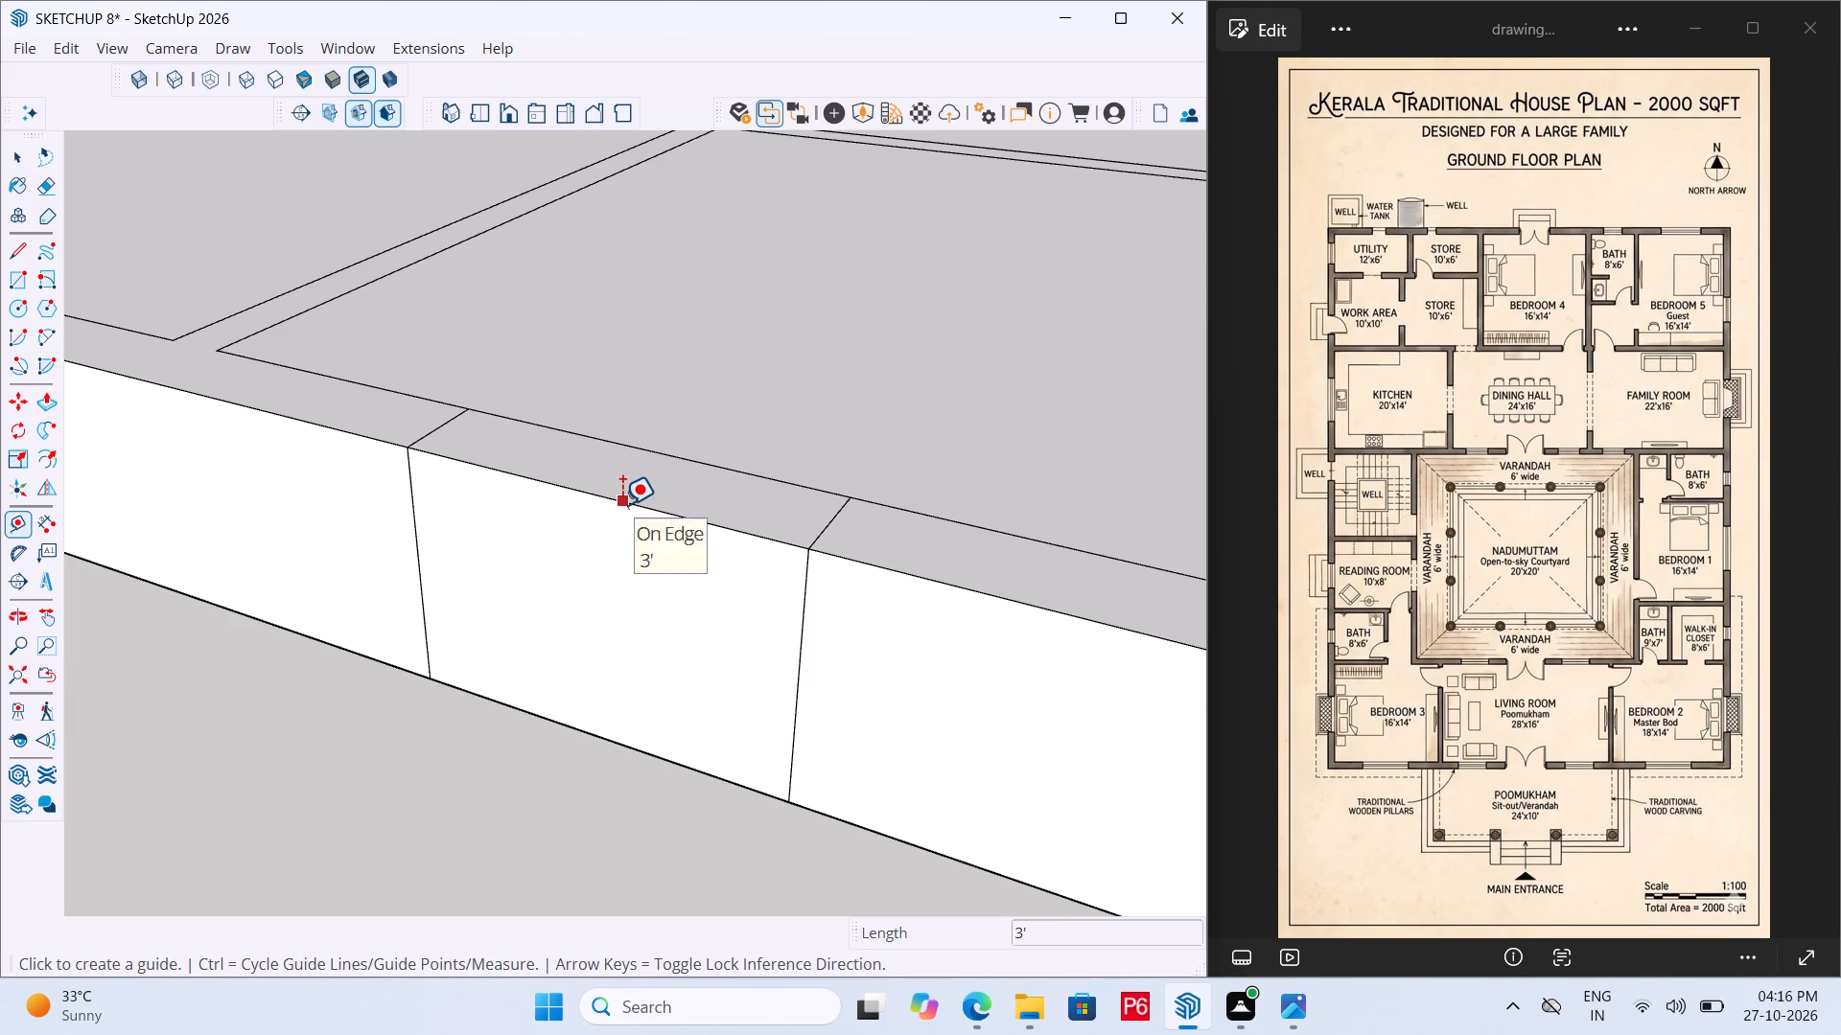
click(622, 505)
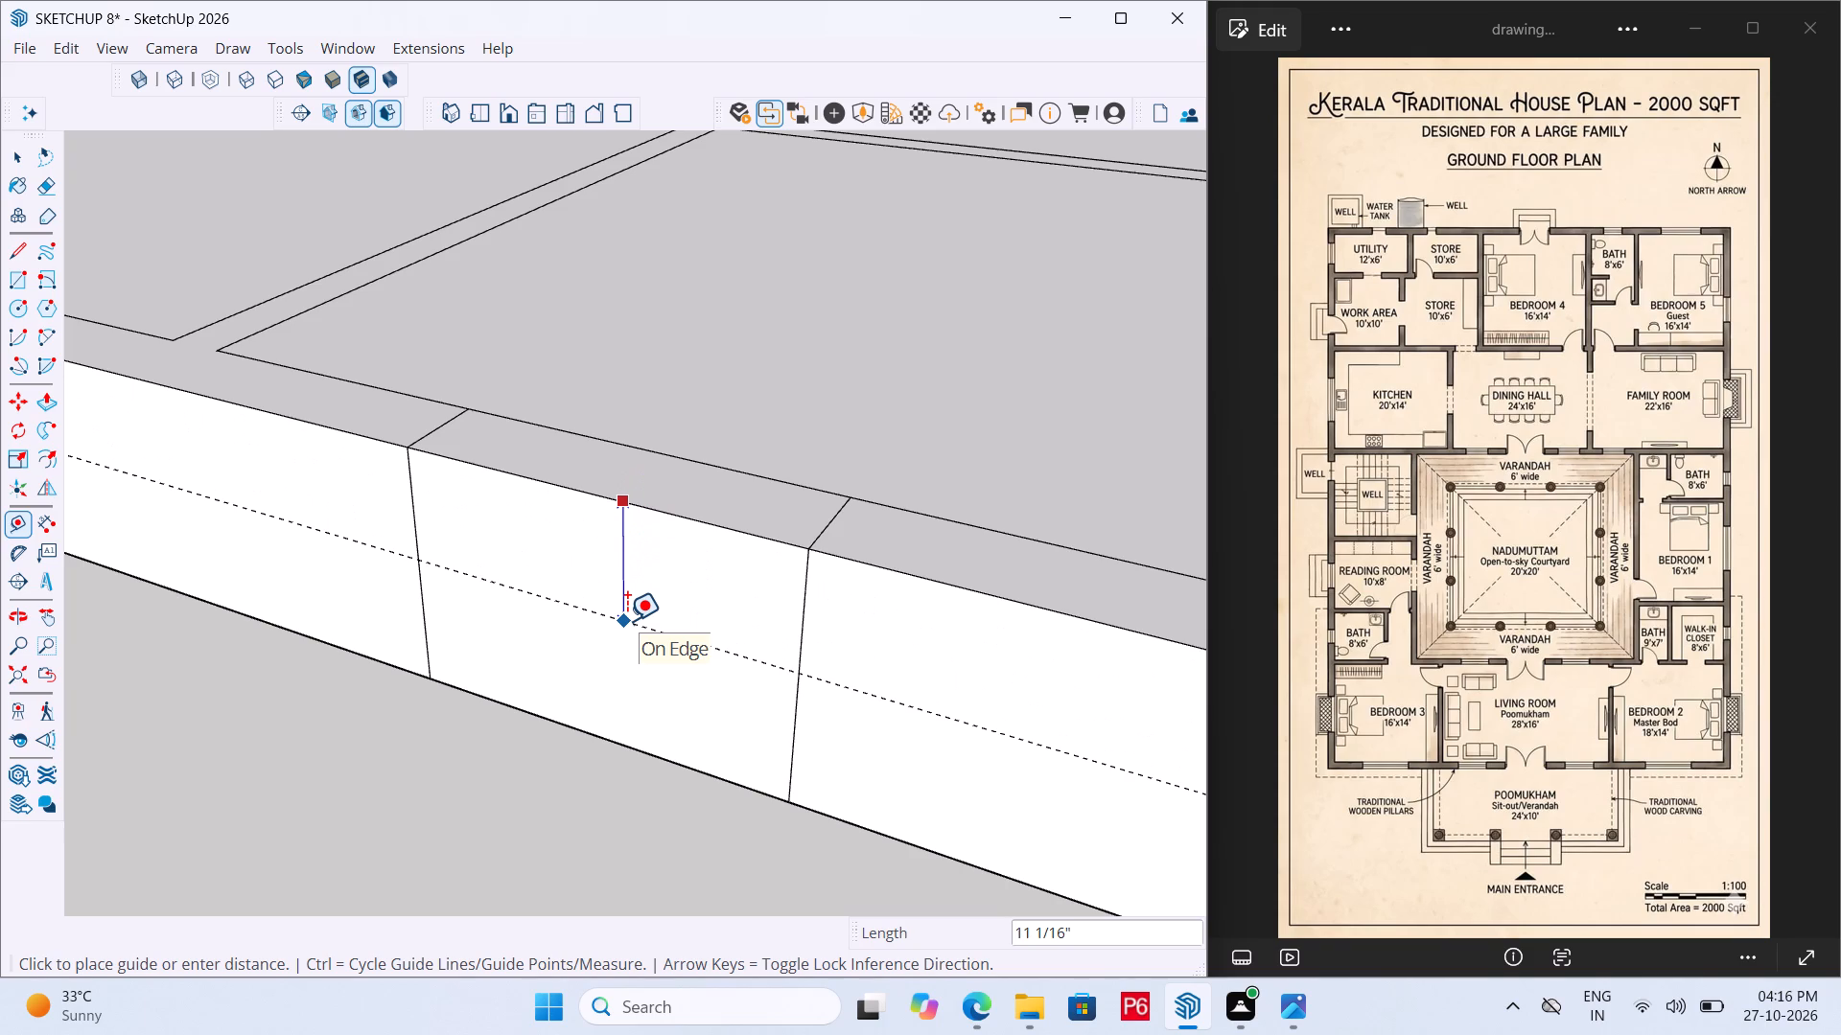
key(6)
key(shift+quotedbl)
key(Return)
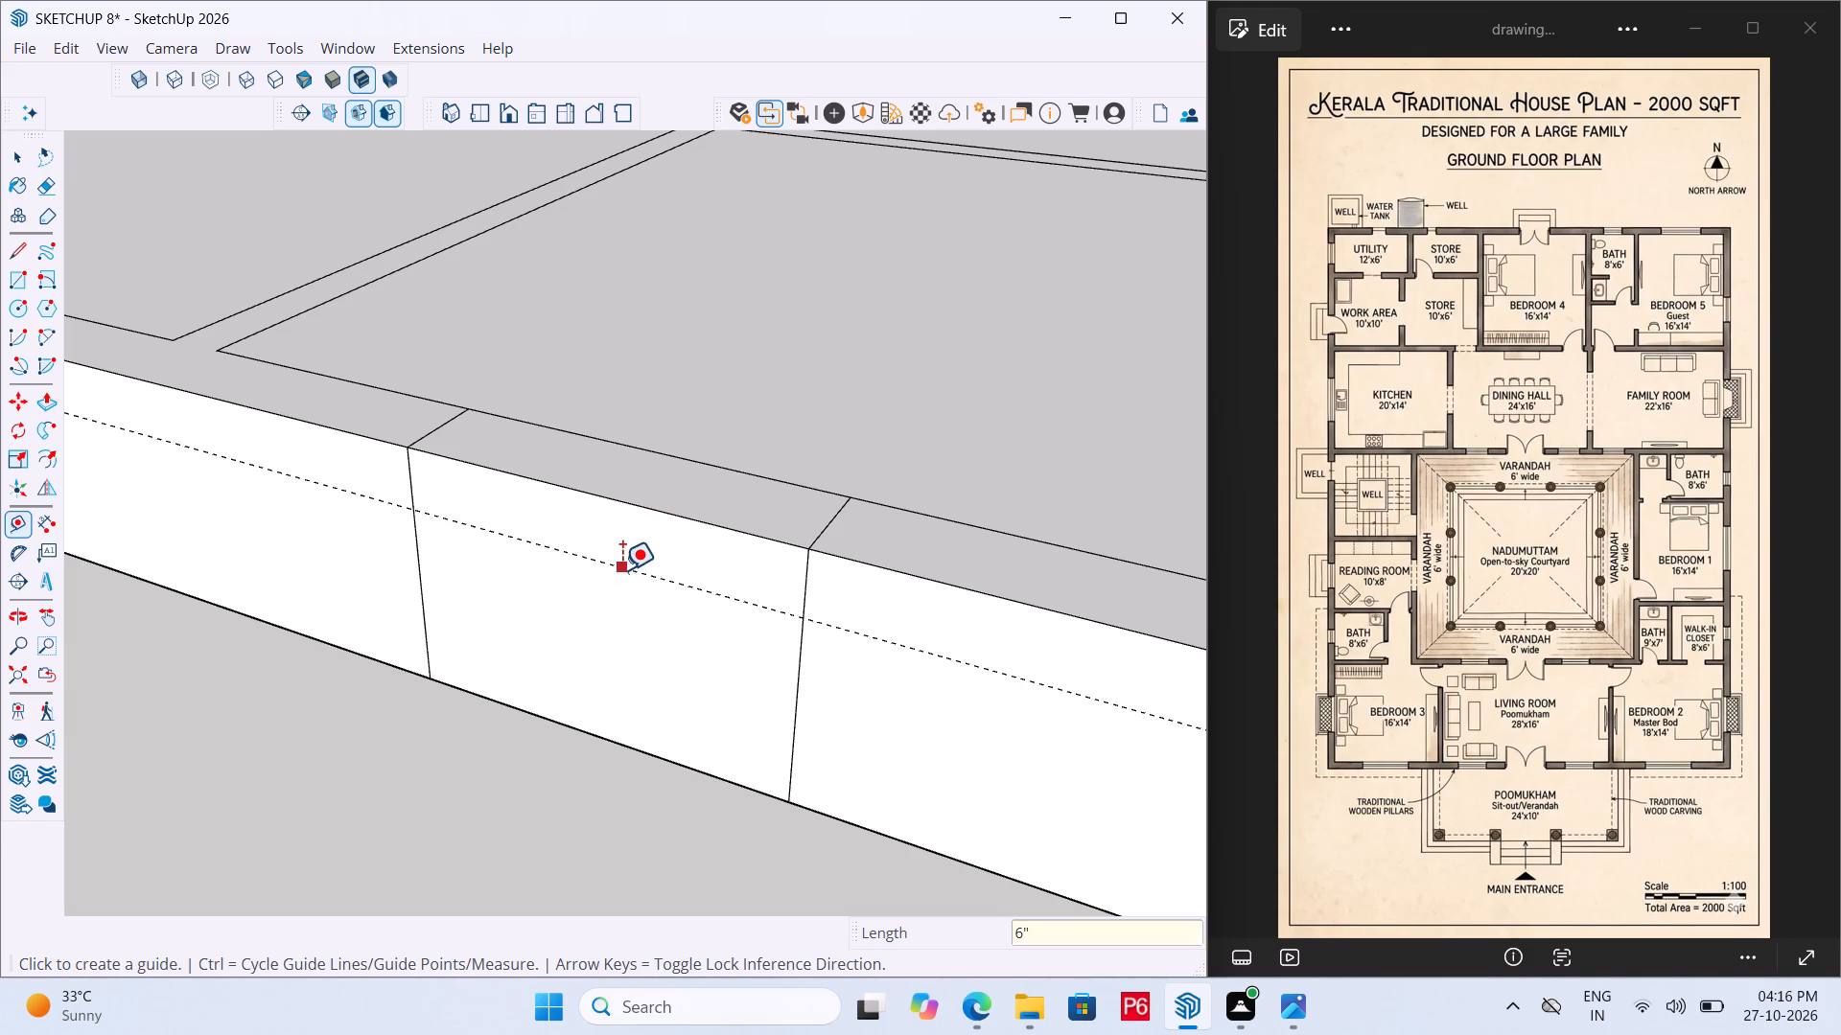
click(622, 570)
key(Return)
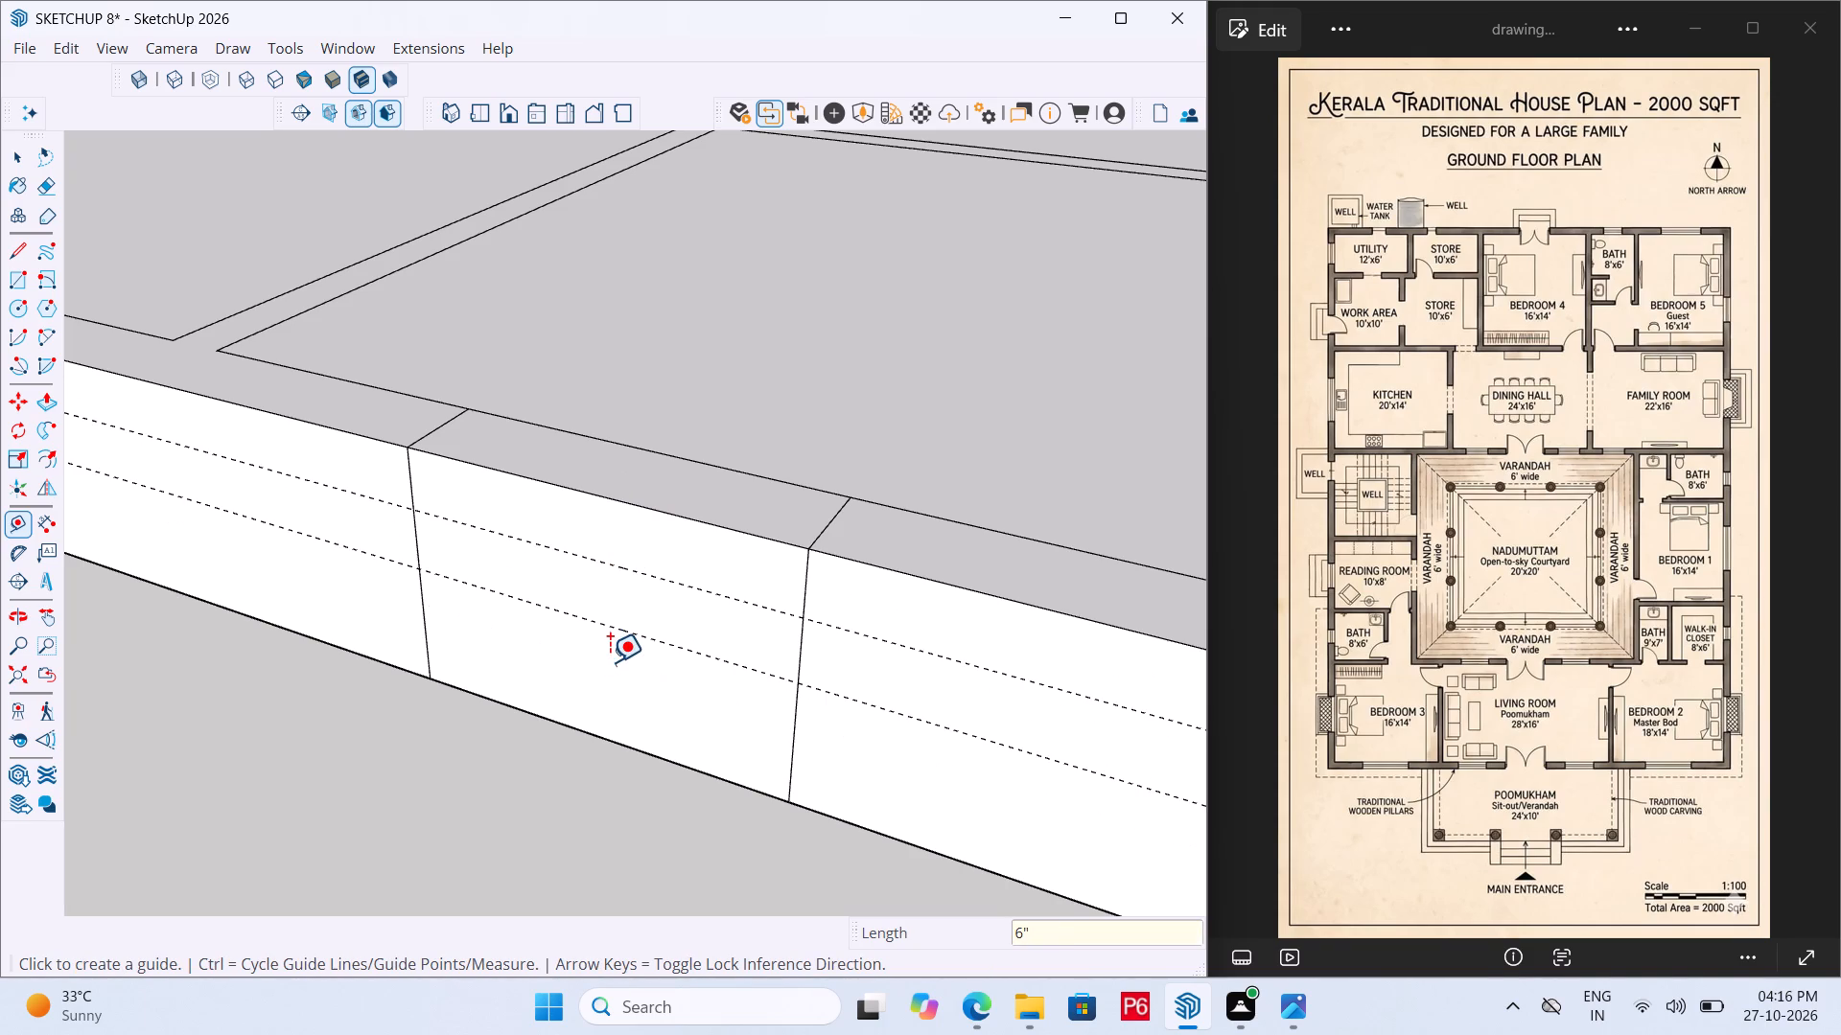
Save the model.
key(ctrl+s)
key(ctrl+s)
key(ctrl+s)
Draw a 6" by 3' rectangle between the two guides on the plinth face below the Reading Room opening, and erase the guides.
key(r)
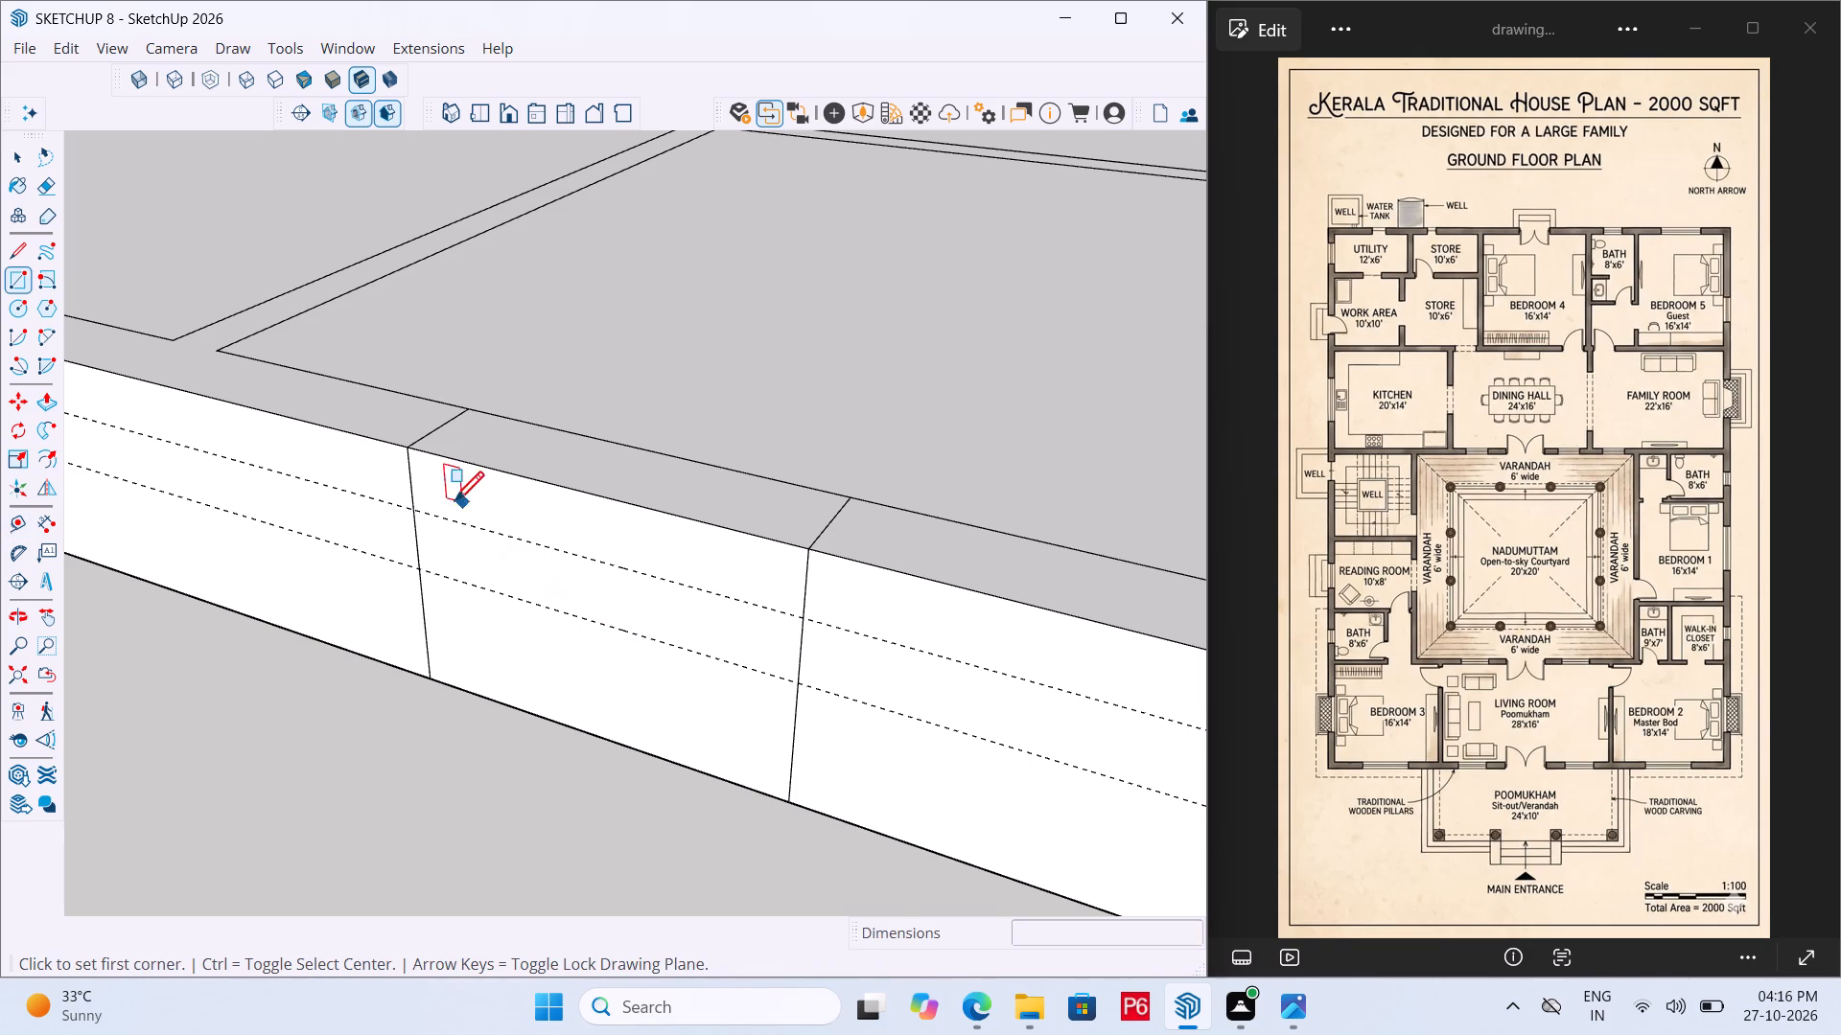
click(413, 517)
click(795, 678)
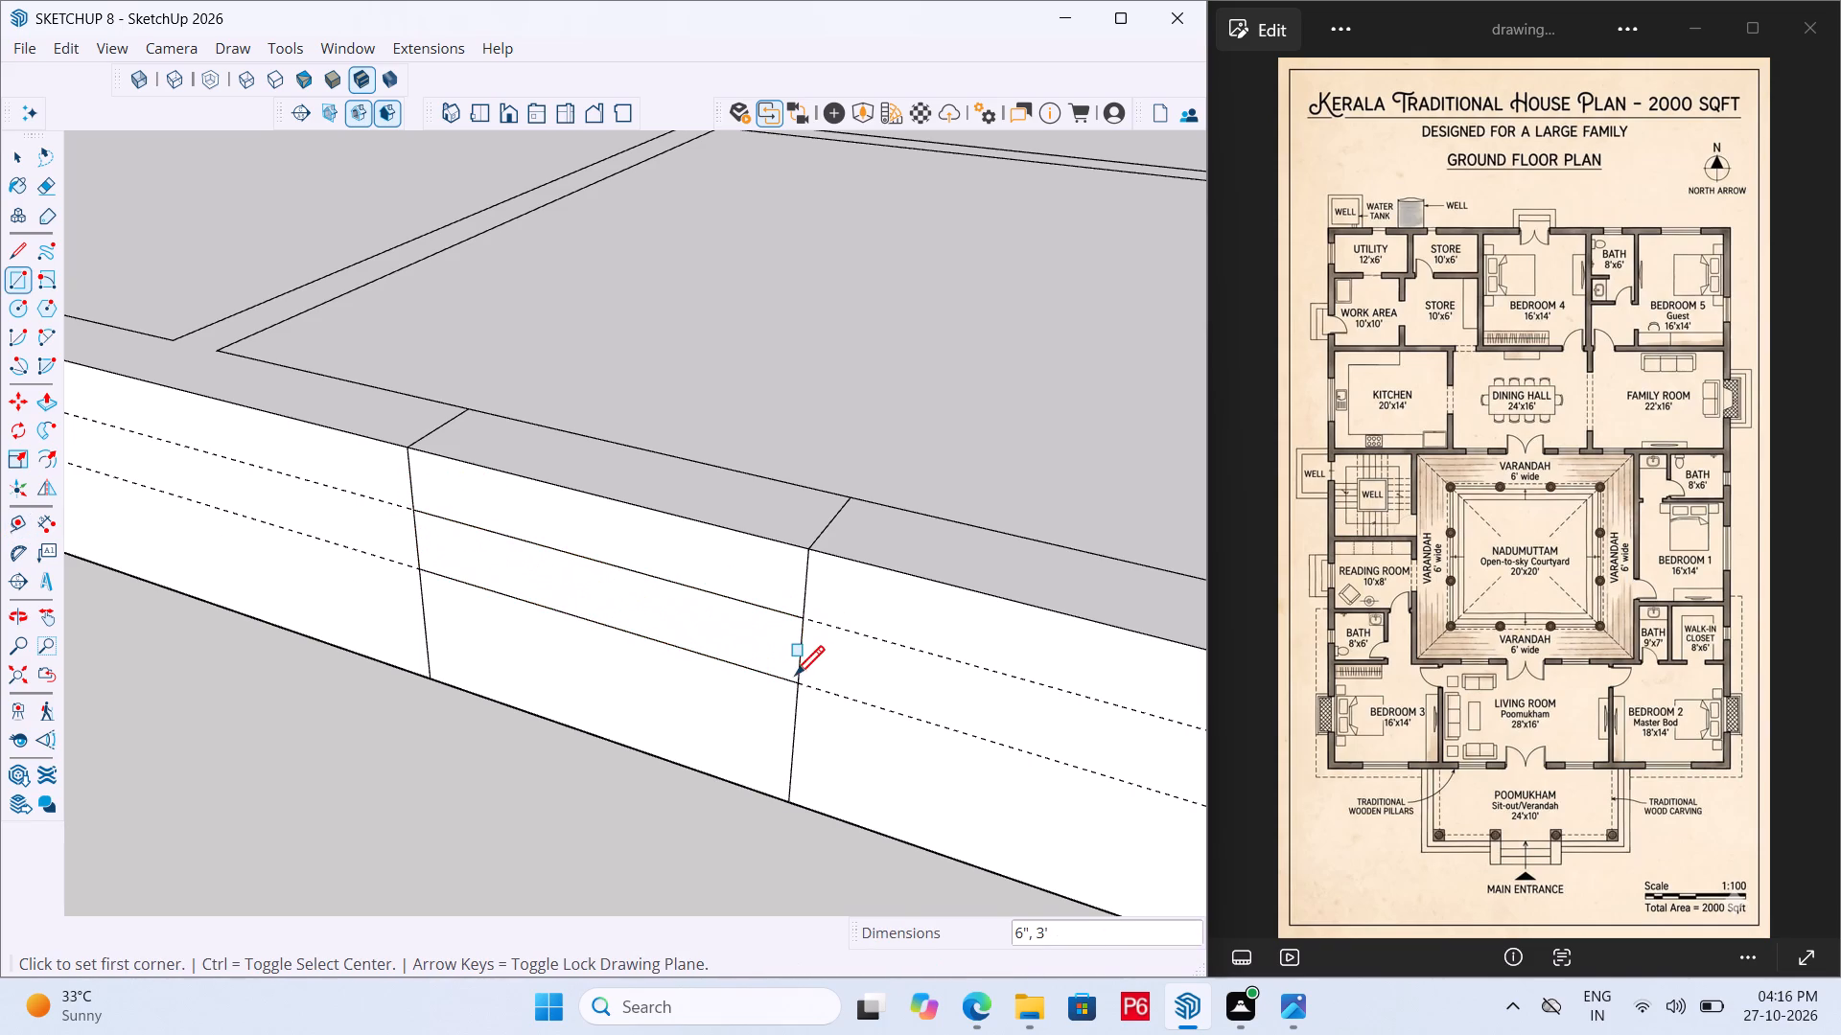
scroll(528, 631, down, 1)
key(e)
drag(345, 481, 345, 563)
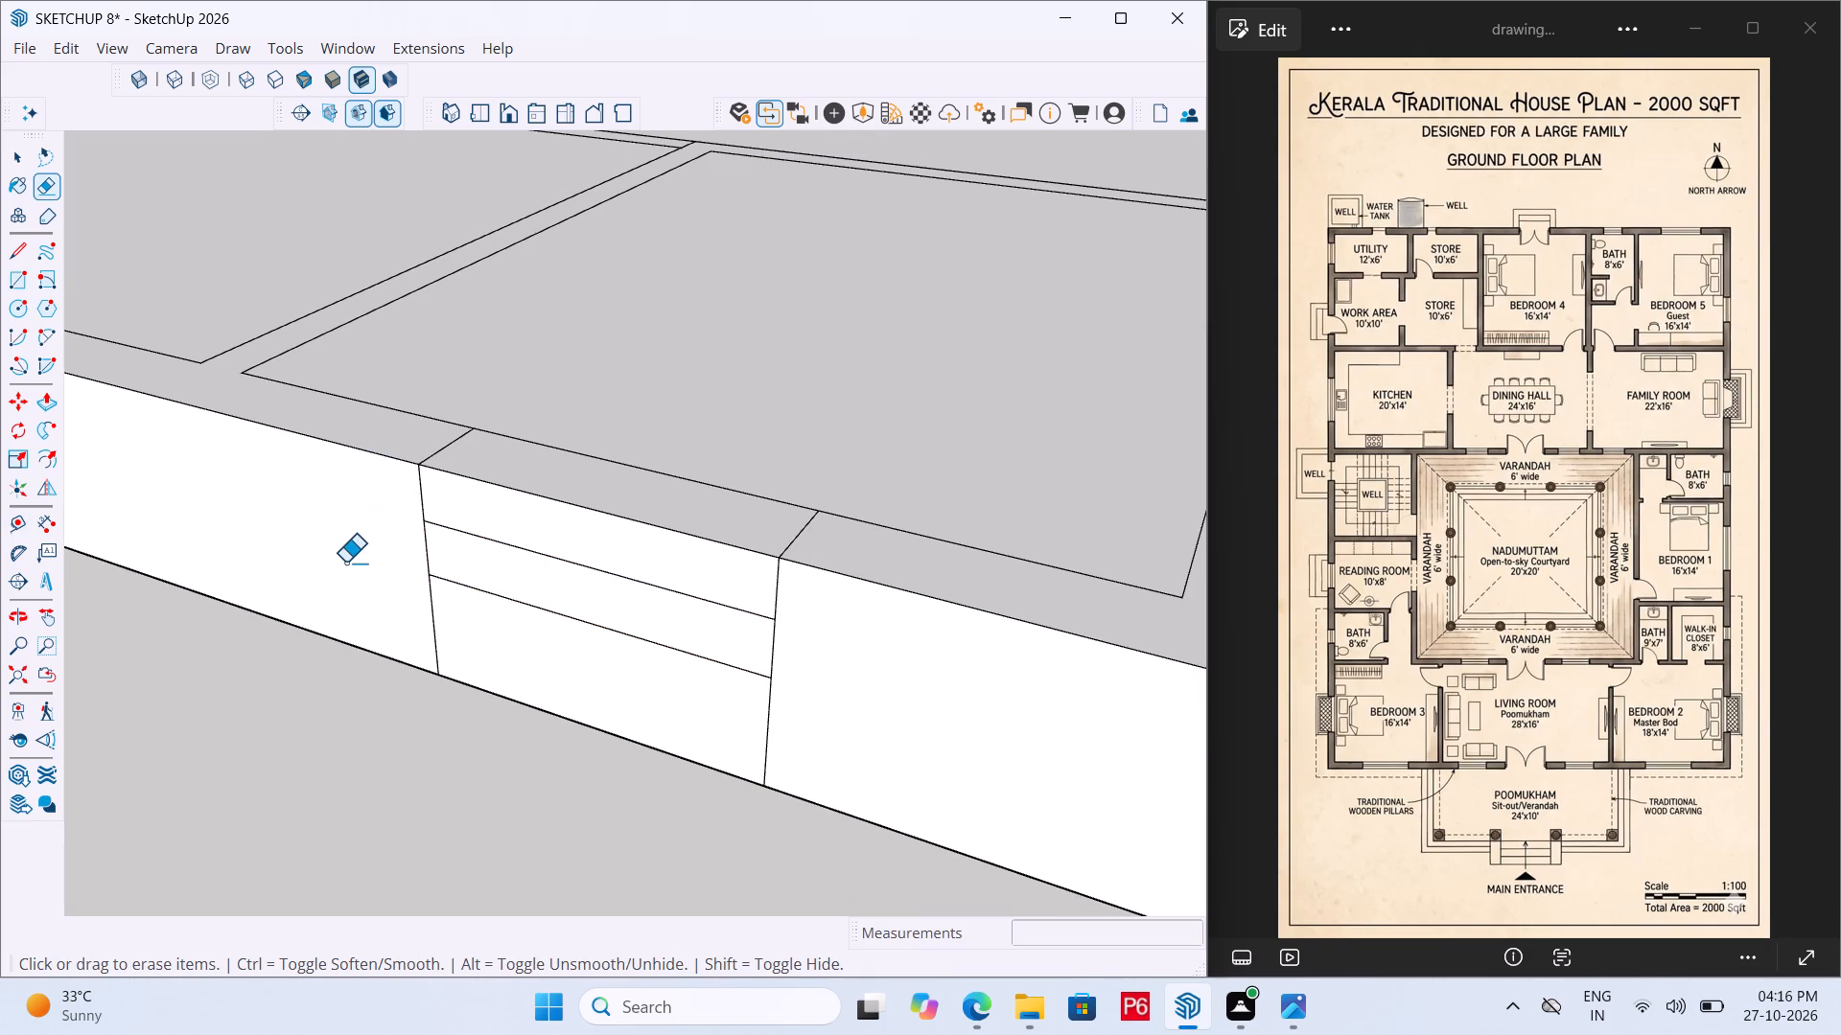
Save the model.
key(ctrl+s)
key(ctrl+s)
key(ctrl+s)
key(ctrl+s)
key(ctrl+s)
Extrude the middle band below the Reading Room opening 9" outward as the upper step.
middle_drag(733, 679, 656, 728)
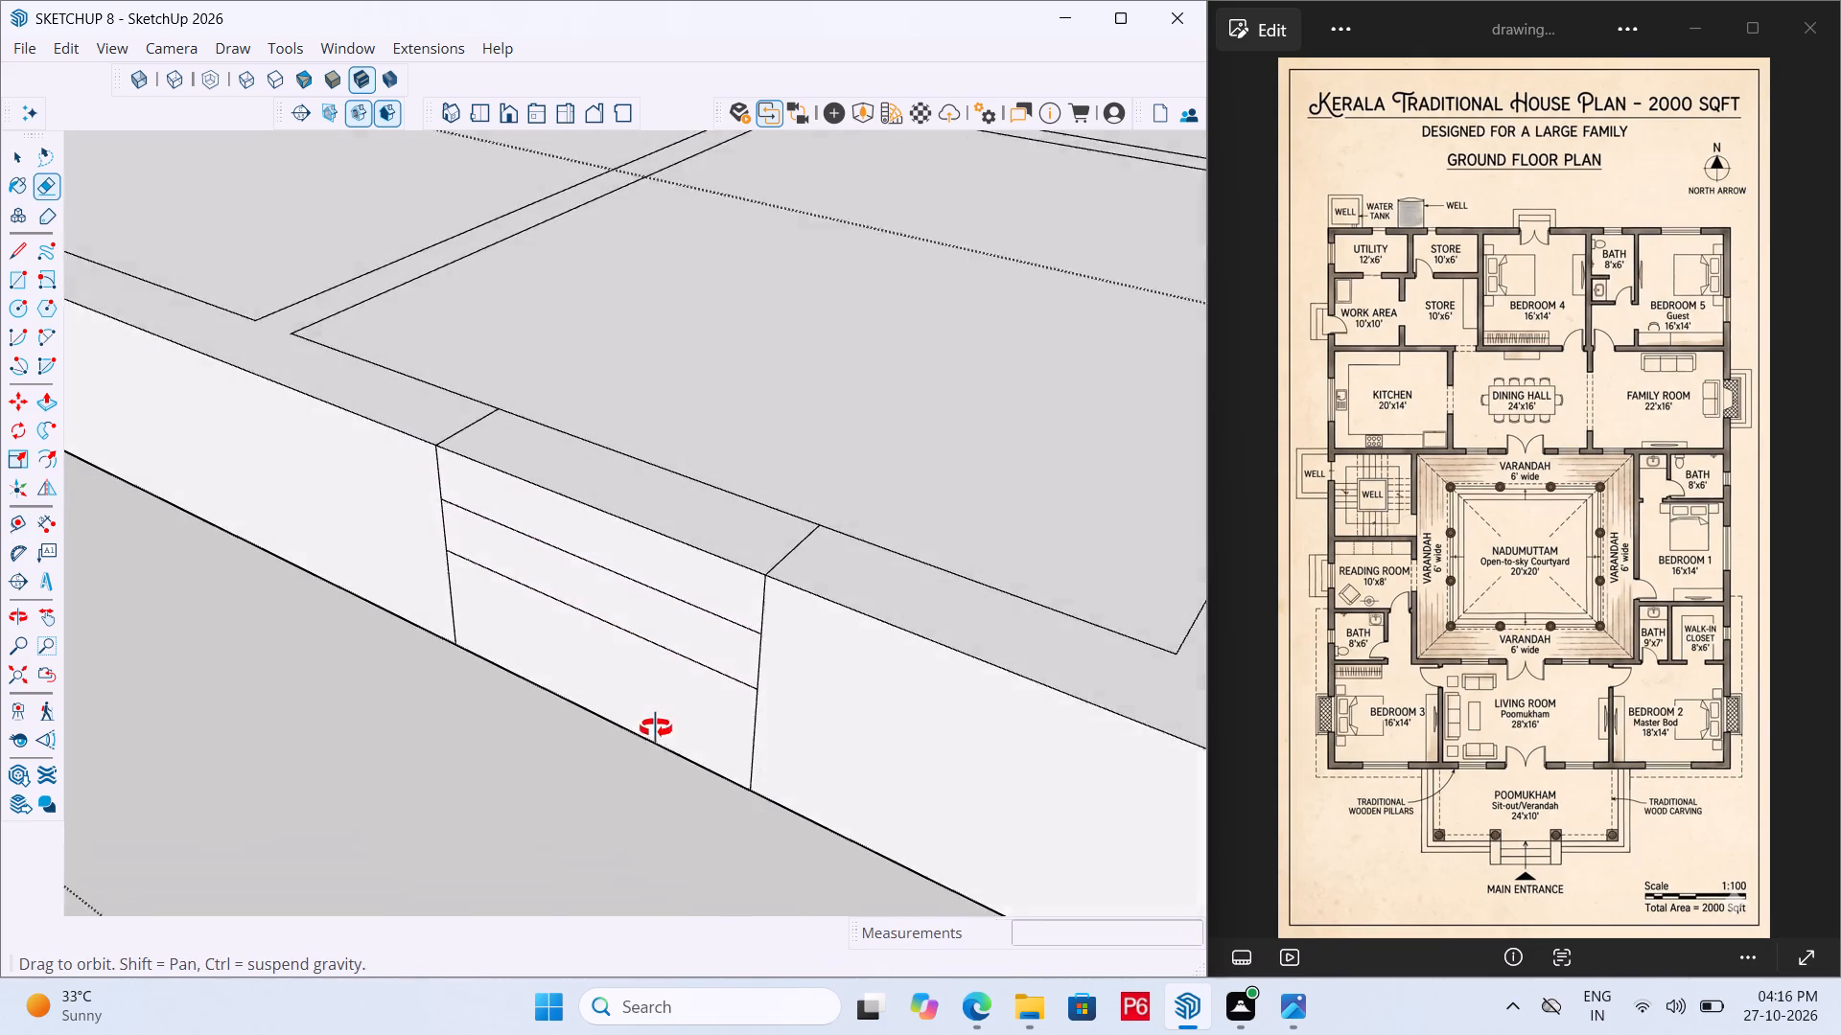
middle_drag(656, 728, 650, 737)
key(p)
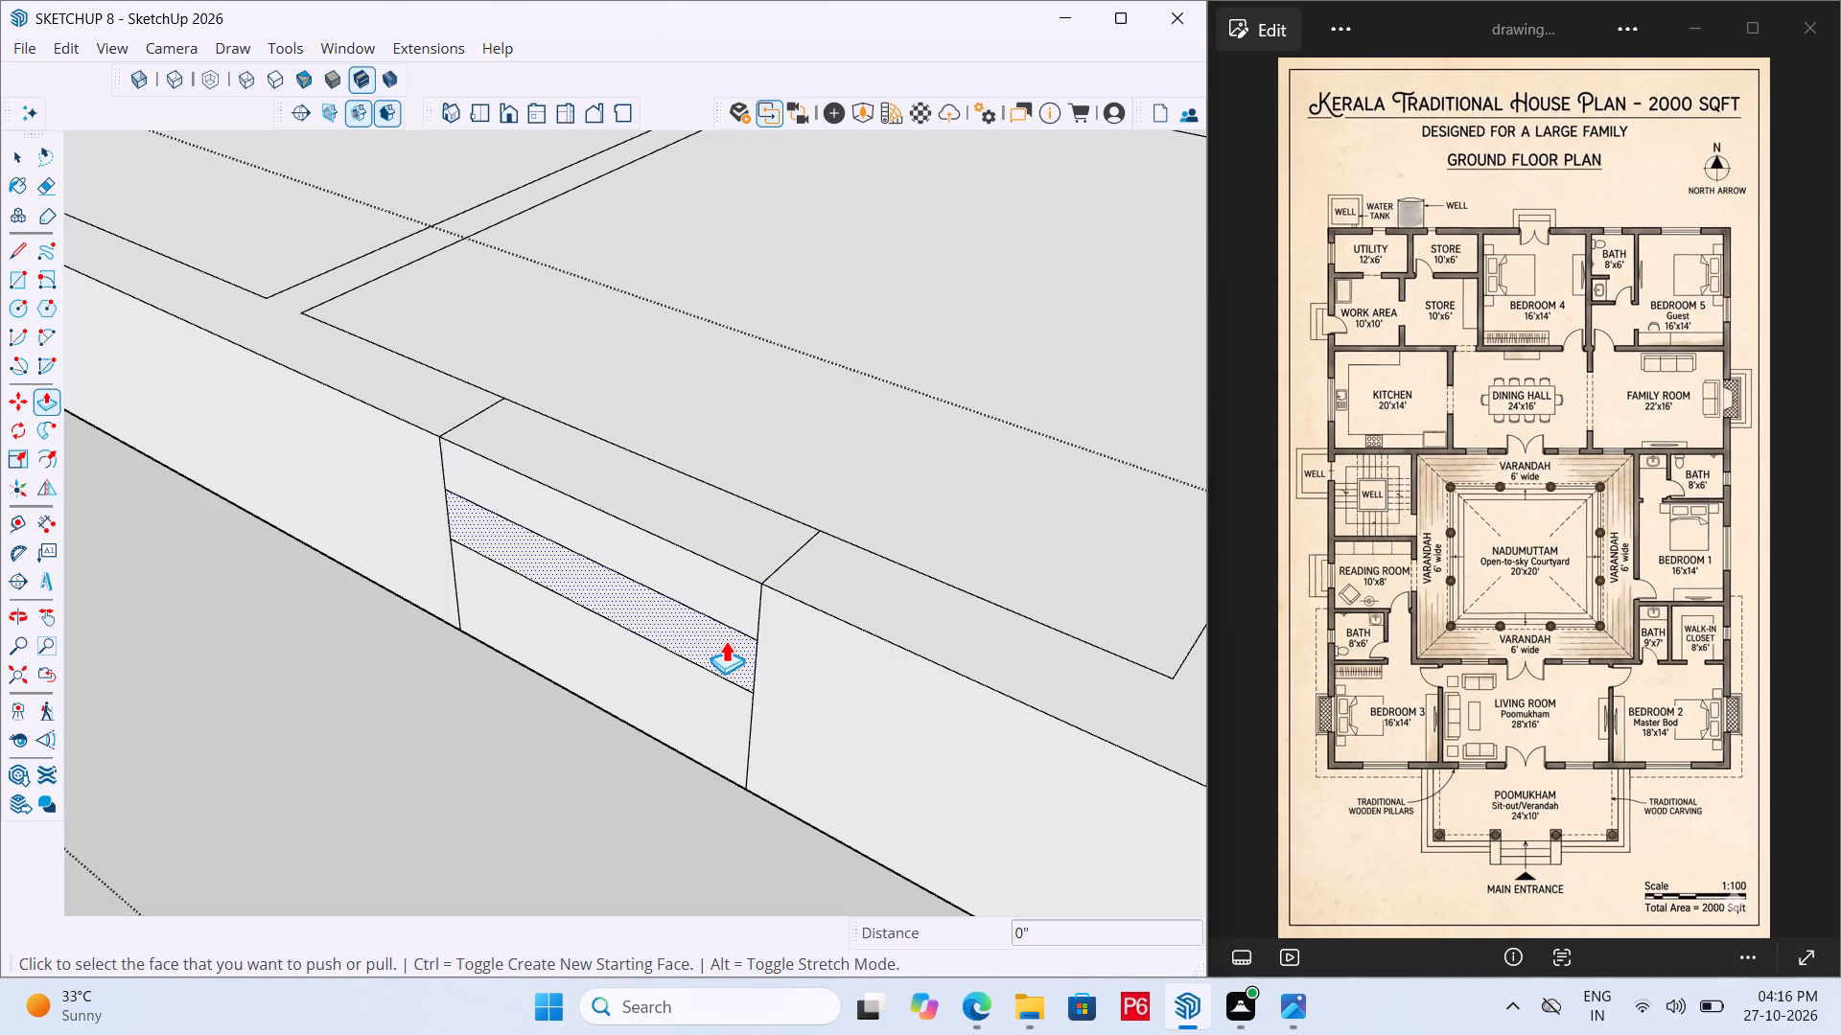
click(726, 642)
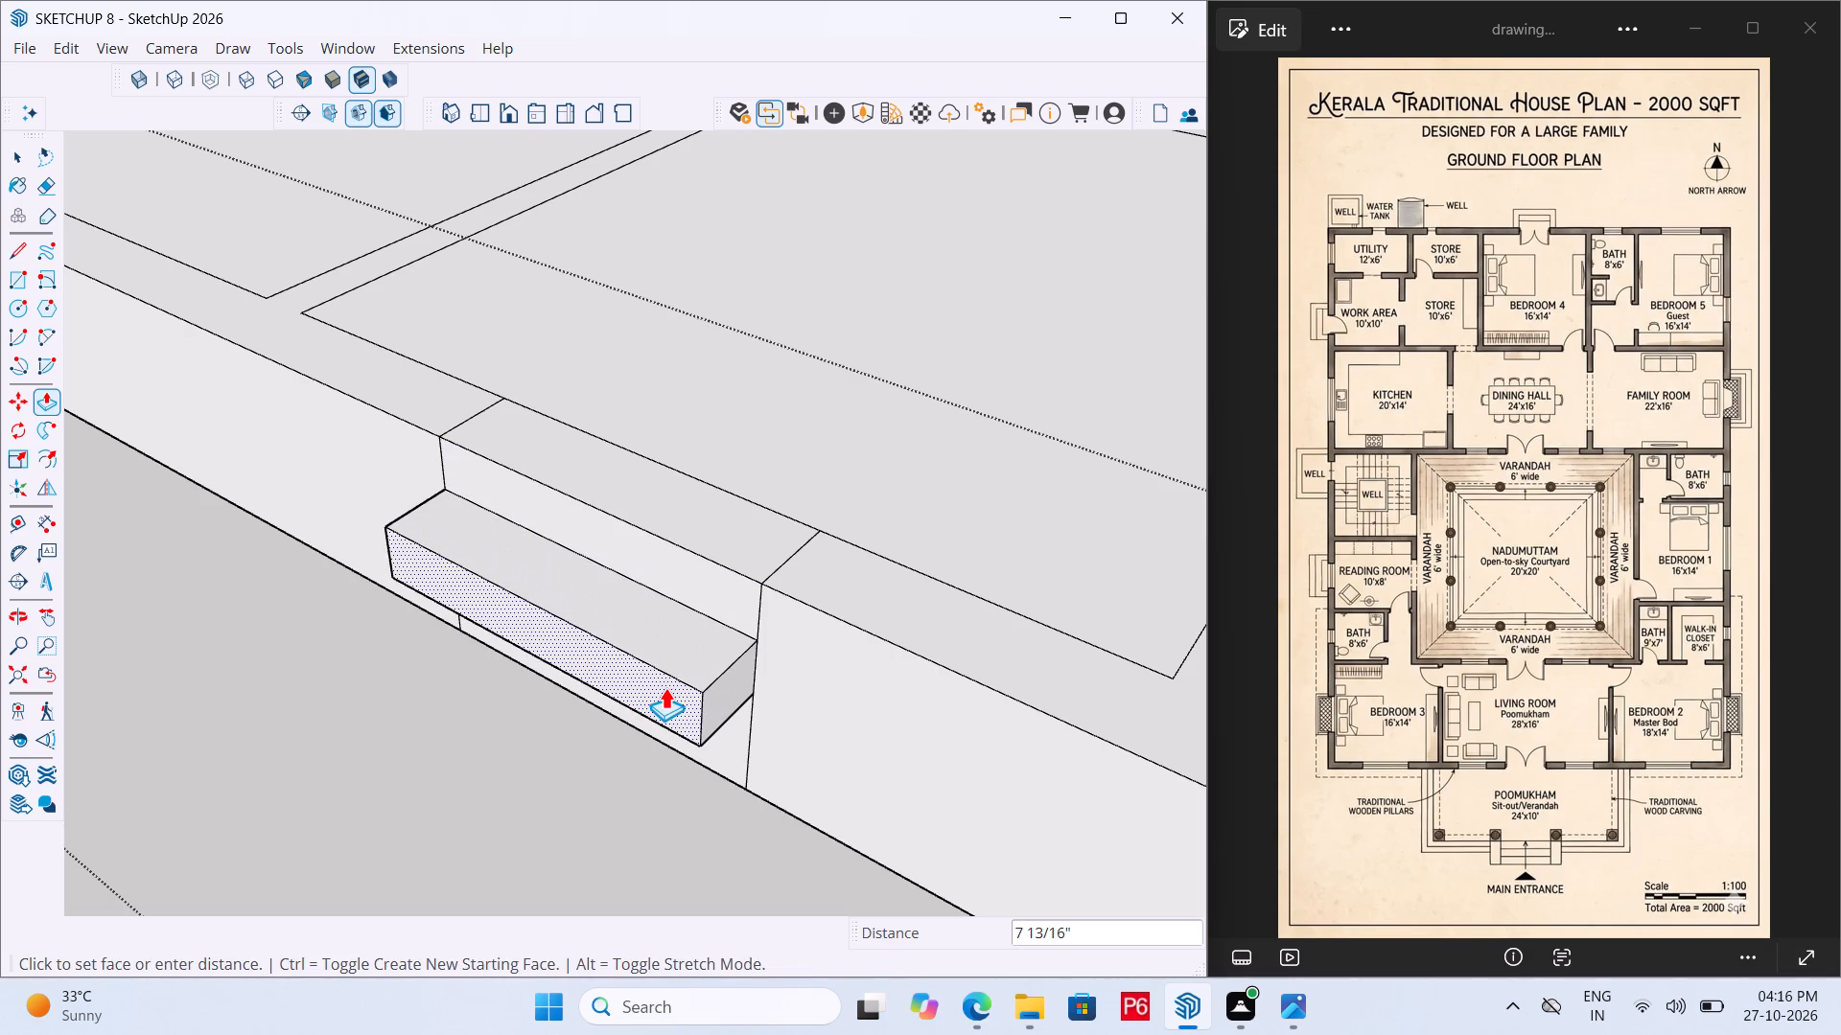
key(1)
key(BackSpace)
text(9")
key(Return)
Extrude the lowest band below the Reading Room opening outward by the same 9".
middle_drag(766, 761, 727, 681)
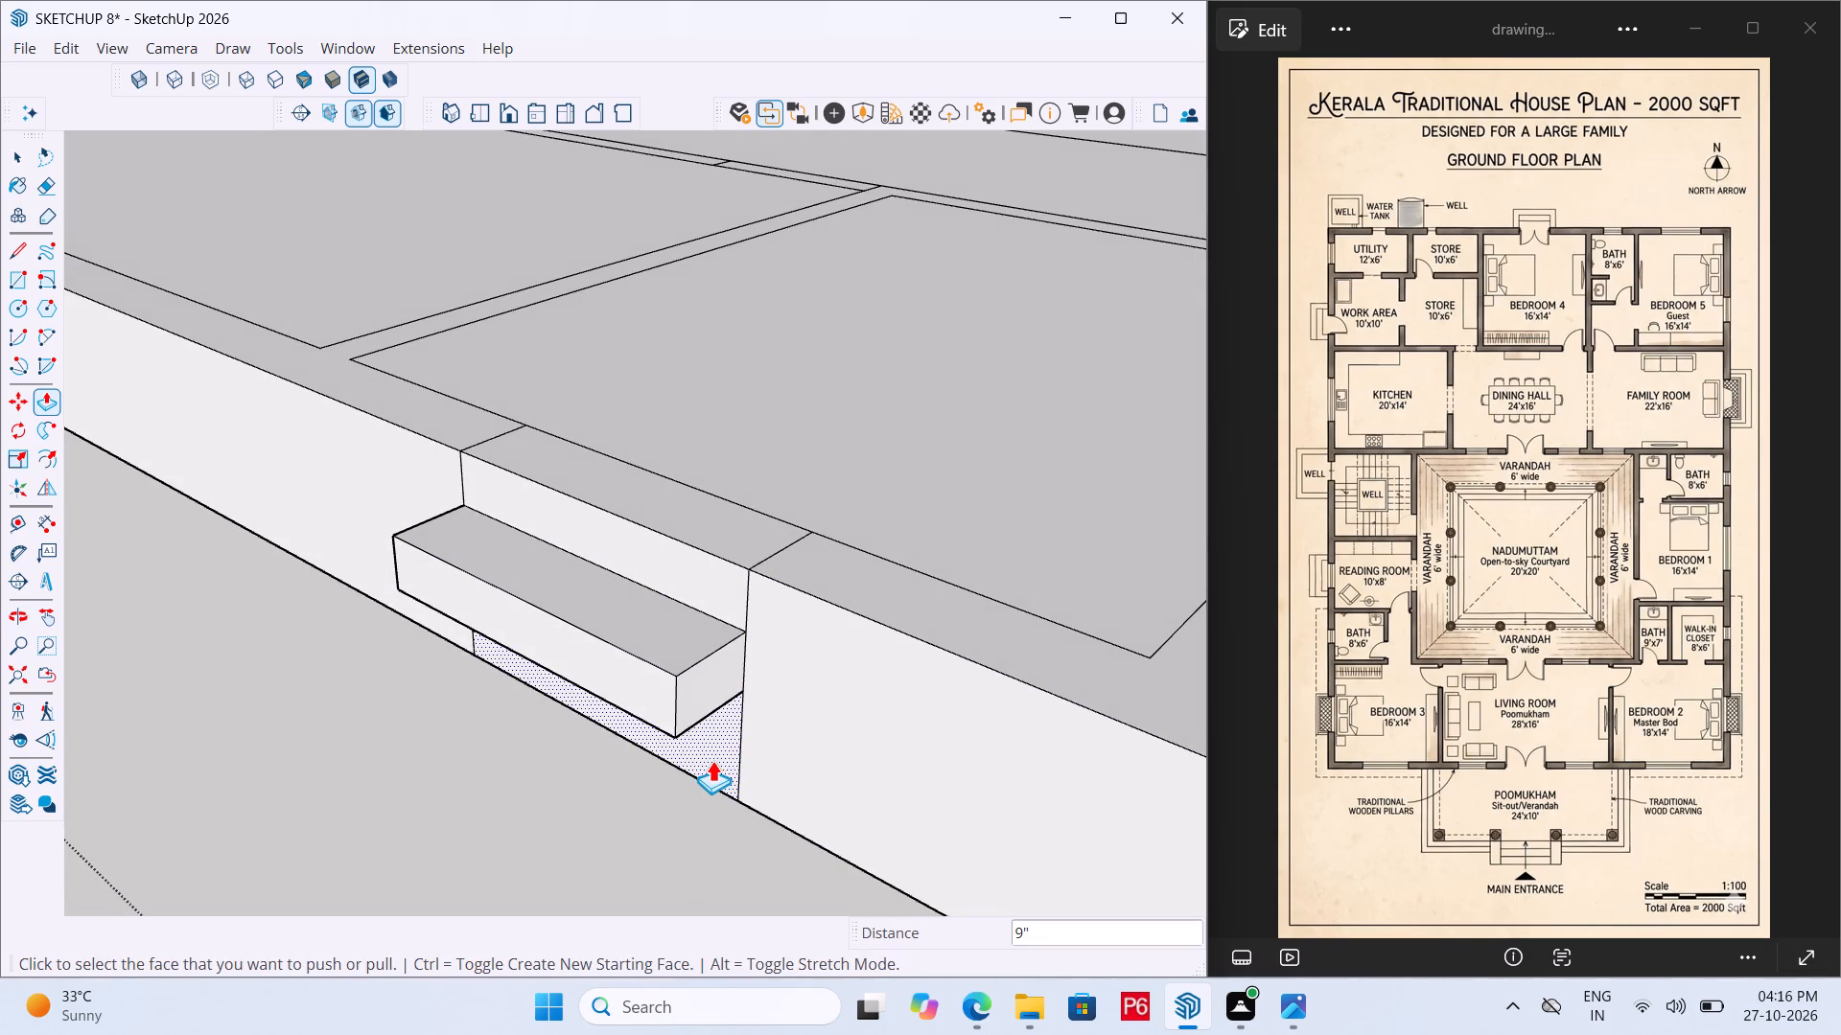
double_click(712, 760)
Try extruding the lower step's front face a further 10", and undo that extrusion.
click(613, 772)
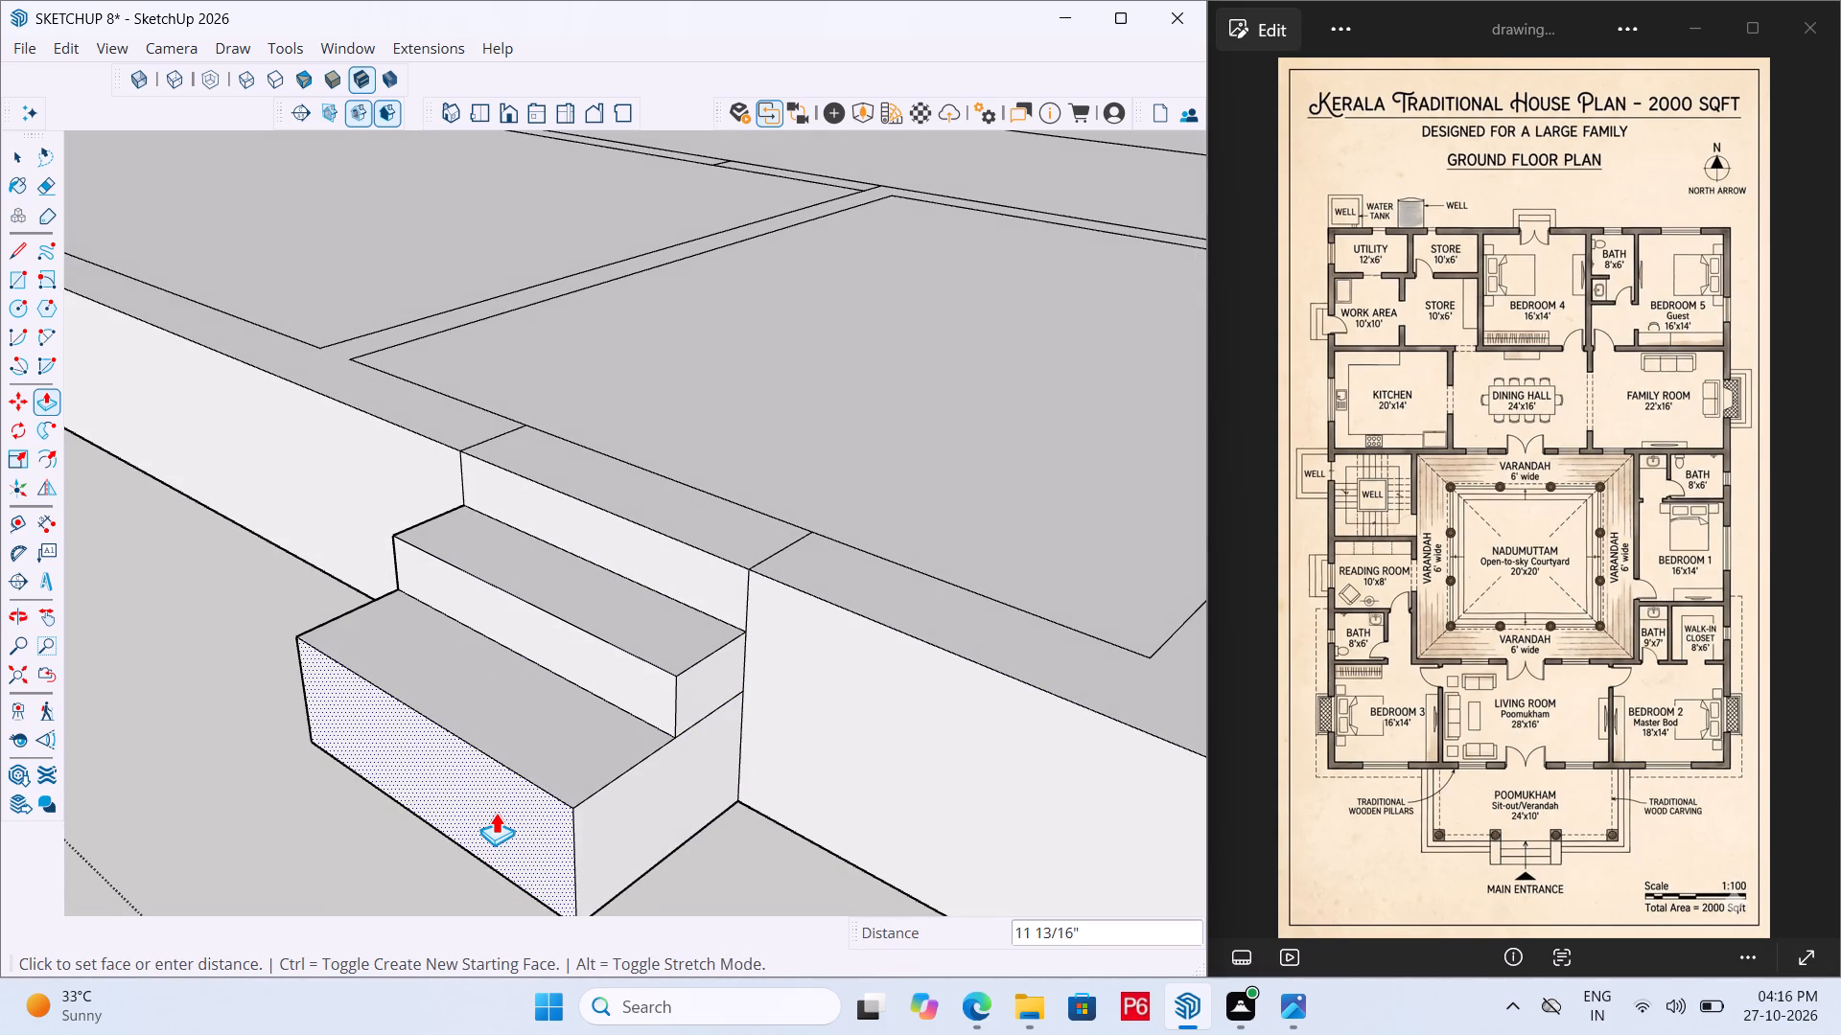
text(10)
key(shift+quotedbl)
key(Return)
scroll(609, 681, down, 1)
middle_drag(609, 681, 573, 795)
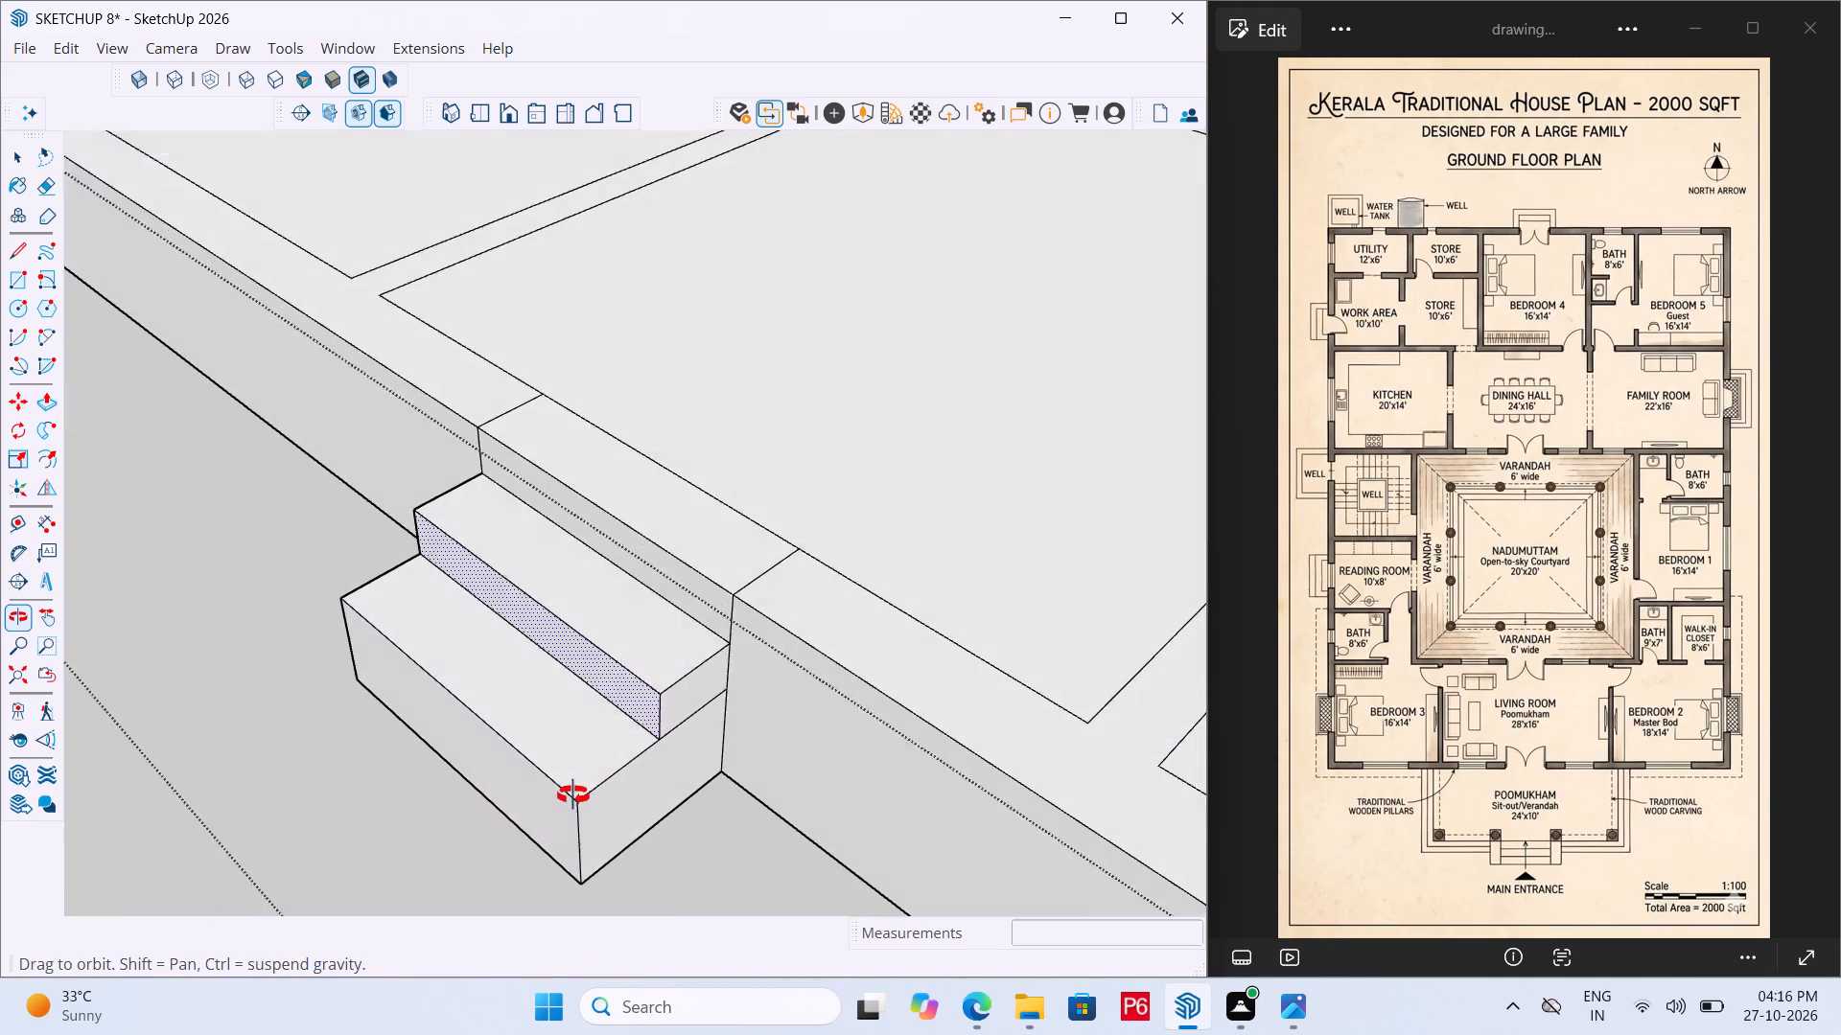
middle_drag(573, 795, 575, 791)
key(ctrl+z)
Extrude the lower step's front face a further 9" outward to form its tread.
click(643, 616)
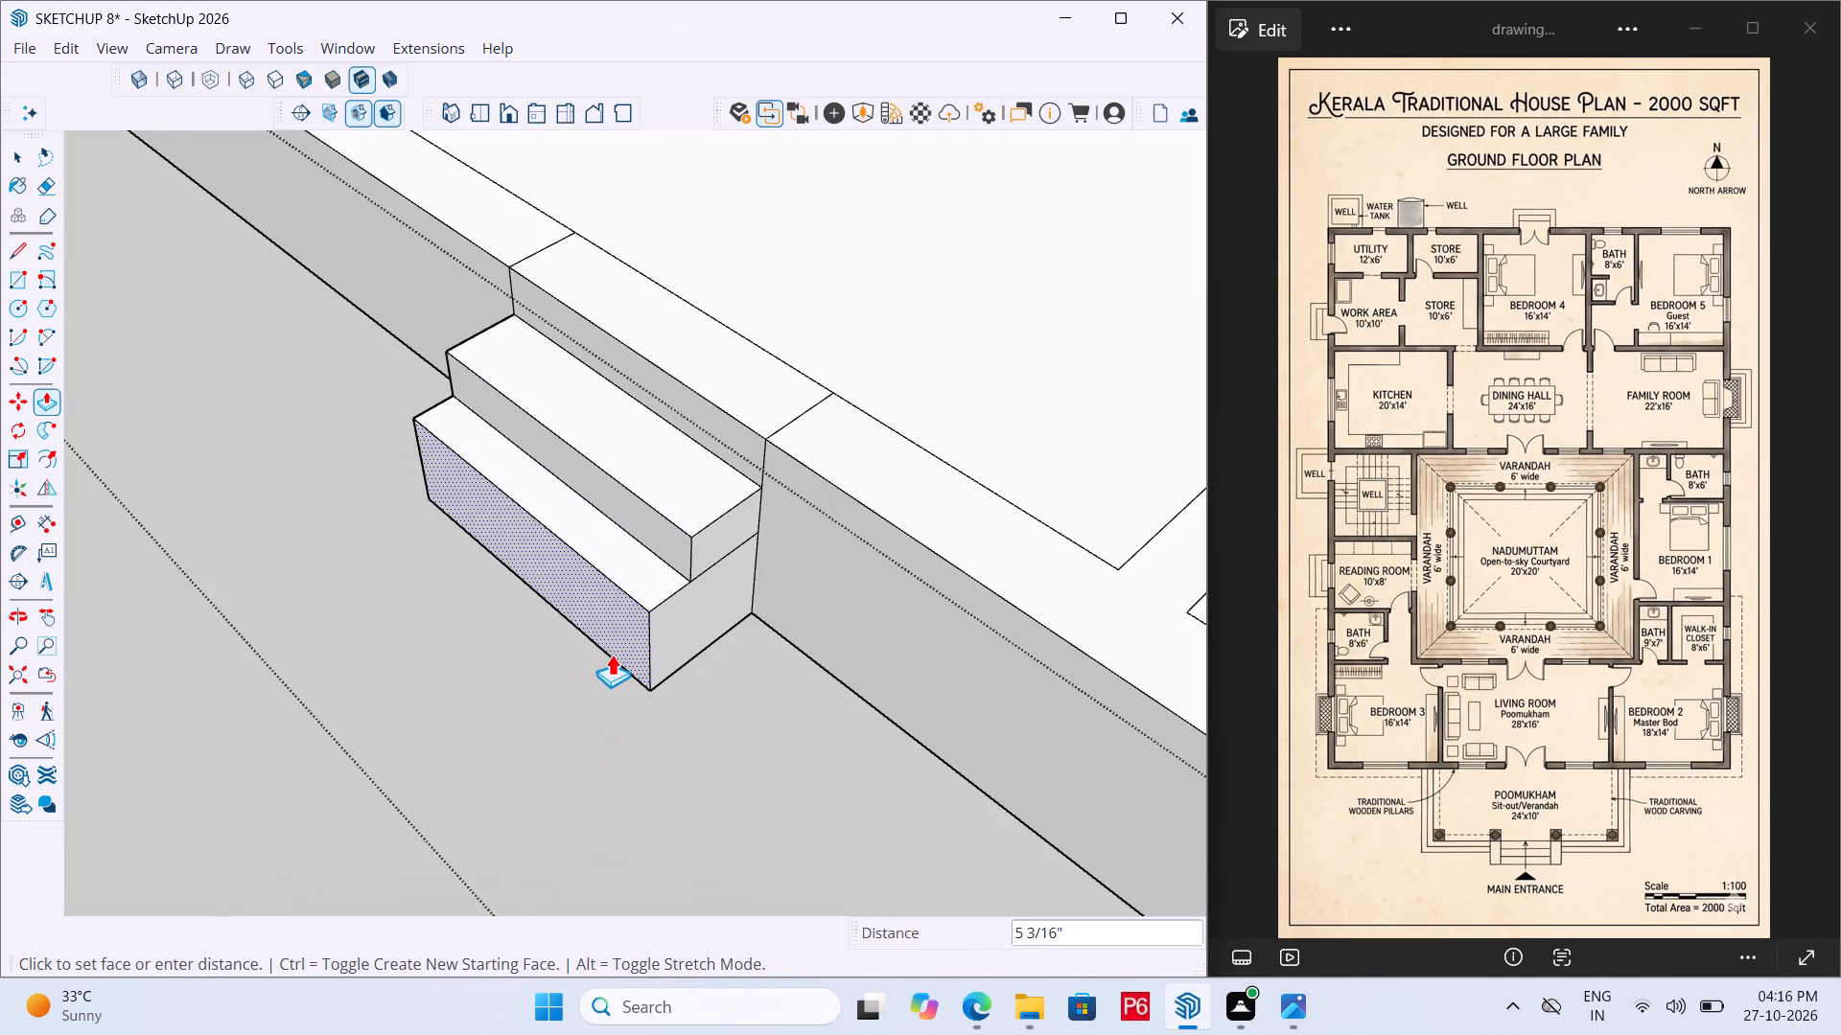
text(9")
key(Return)
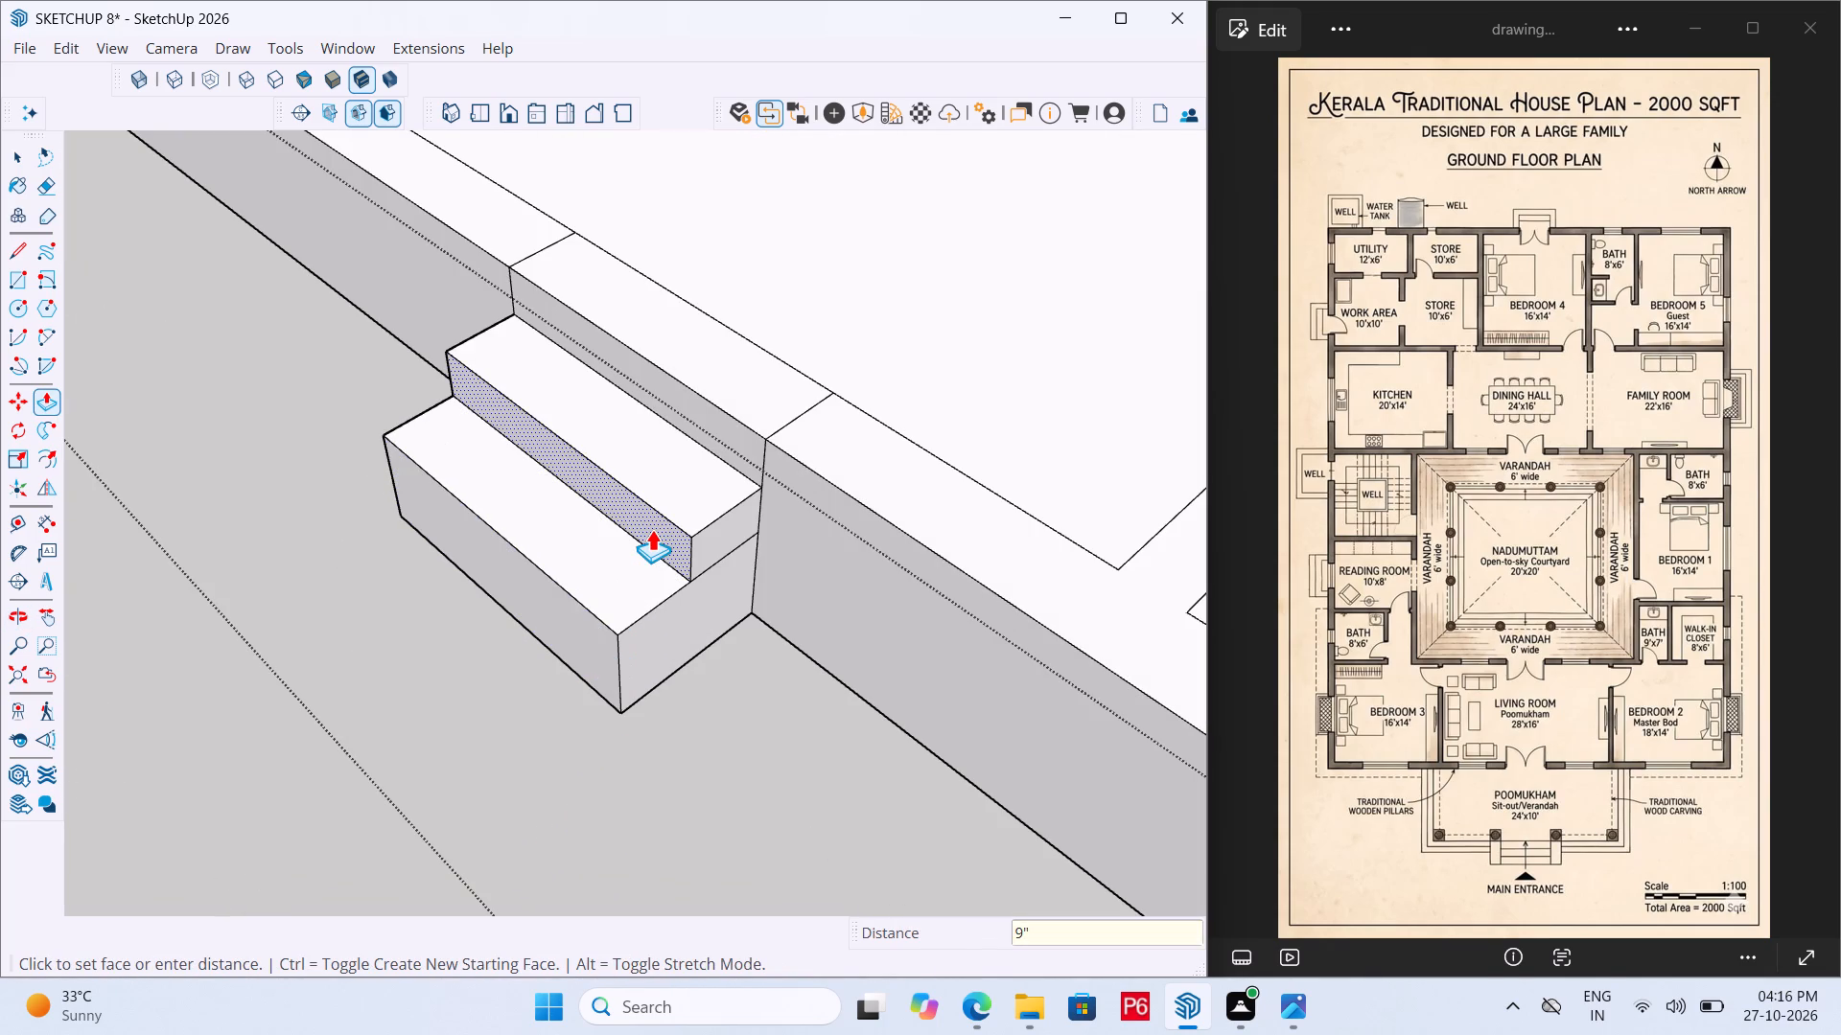
Save the model.
key(ctrl+s)
key(ctrl+s)
key(ctrl+s)
key(ctrl+s)
key(ctrl+s)
key(ctrl+s)
key(ctrl+s)
key(ctrl+s)
key(ctrl+s)
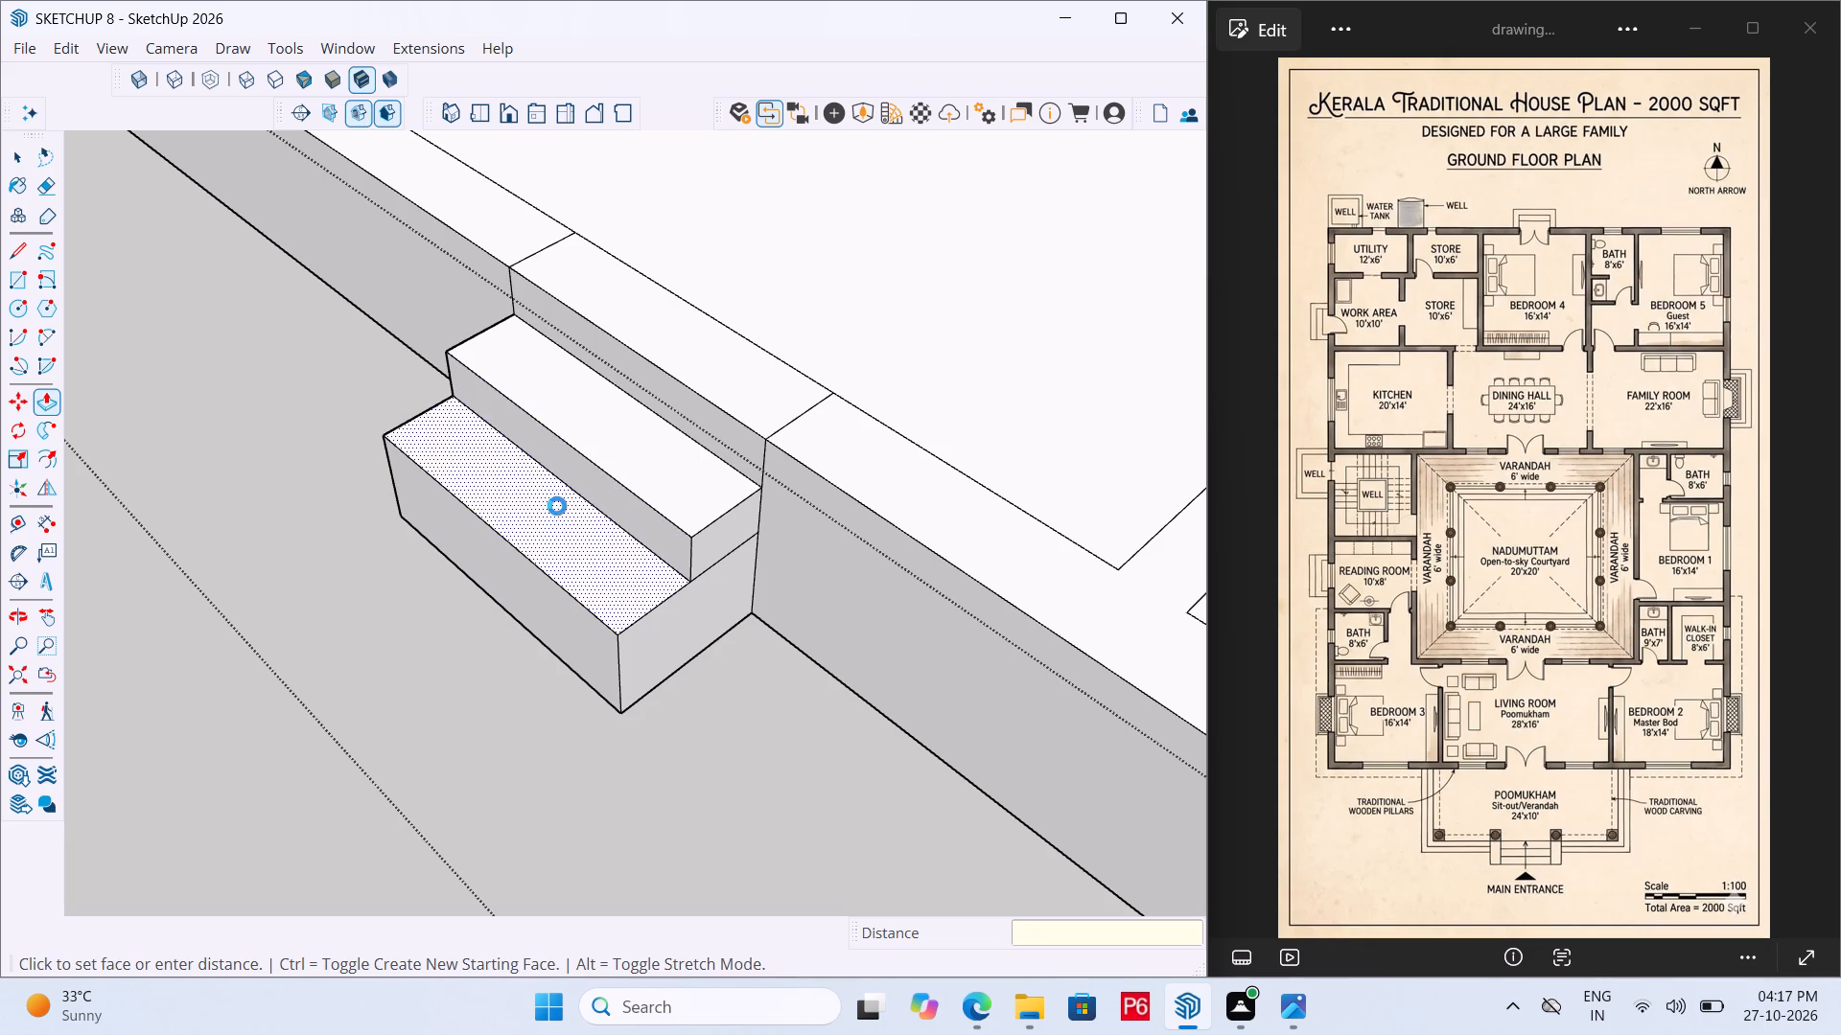
key(ctrl+s)
key(ctrl+s)
key(ctrl+s)
key(ctrl+s)
Extrude the lowest Poomukham step's end face on the Bedroom 3 side outward to the plinth's front corner.
scroll(556, 491, down, 20)
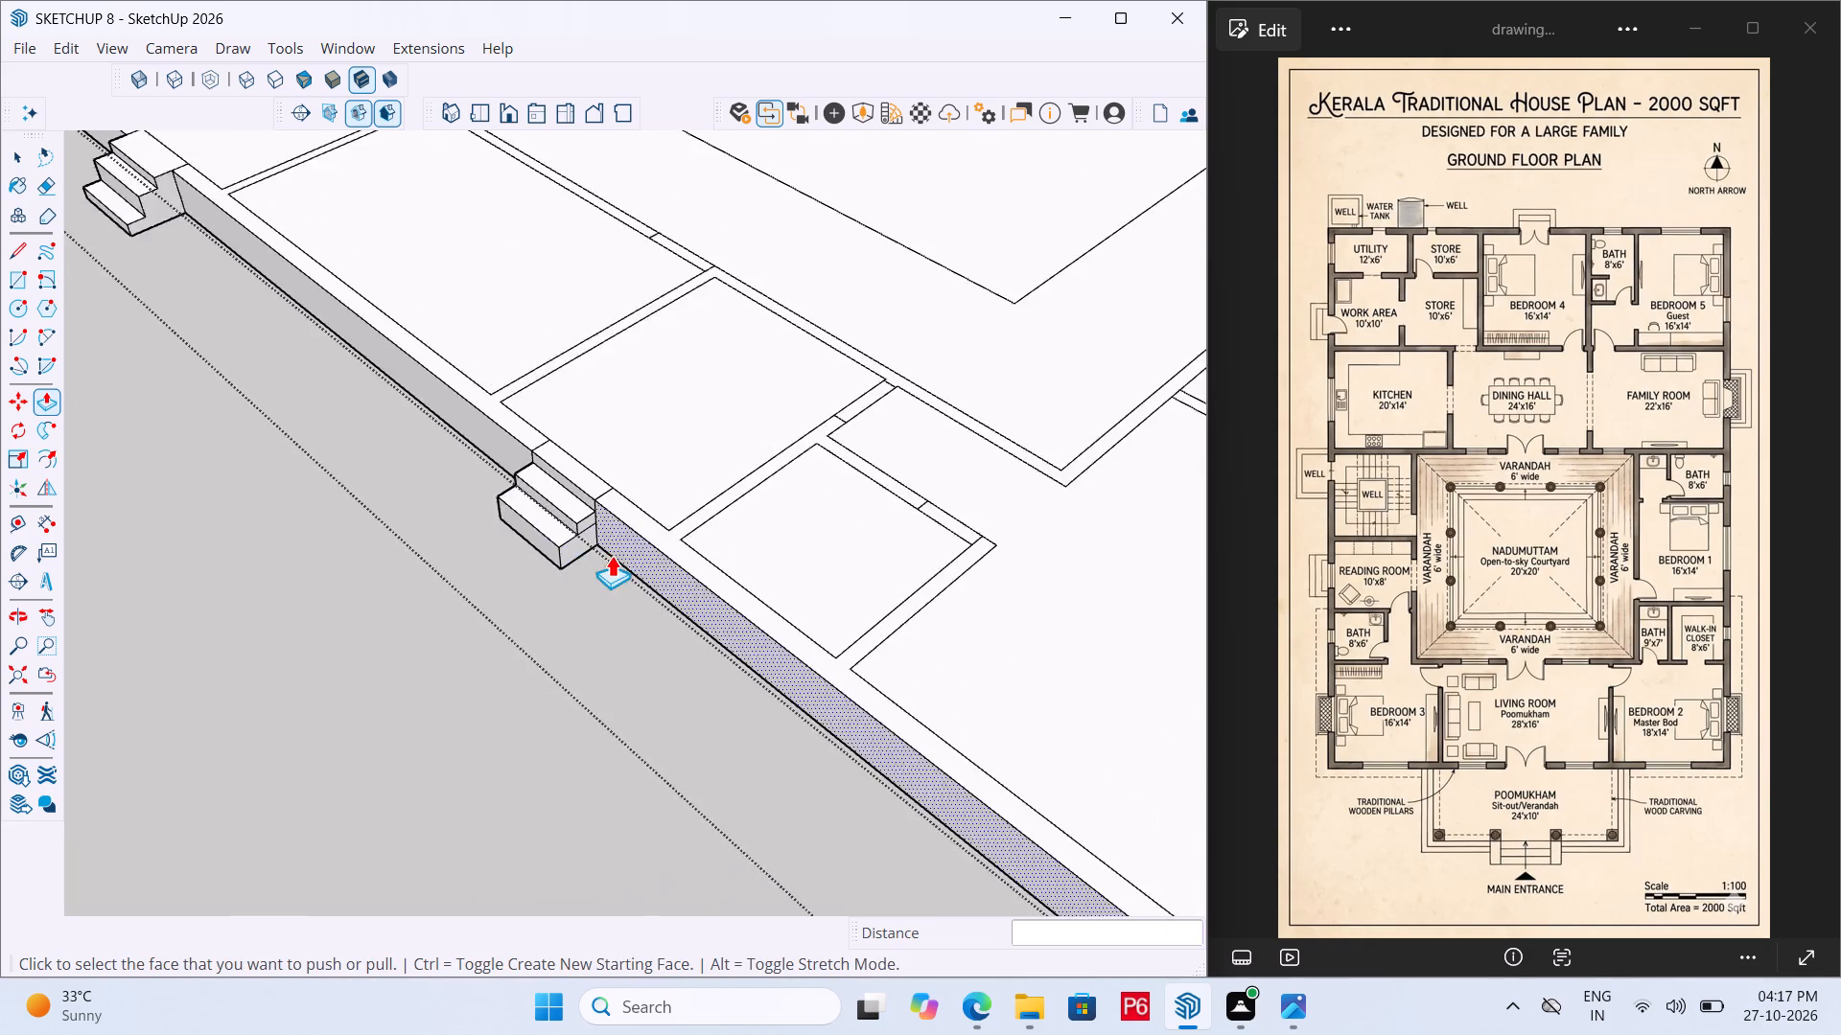
scroll(612, 555, down, 12)
scroll(473, 609, down, 6)
middle_drag(990, 553, 408, 546)
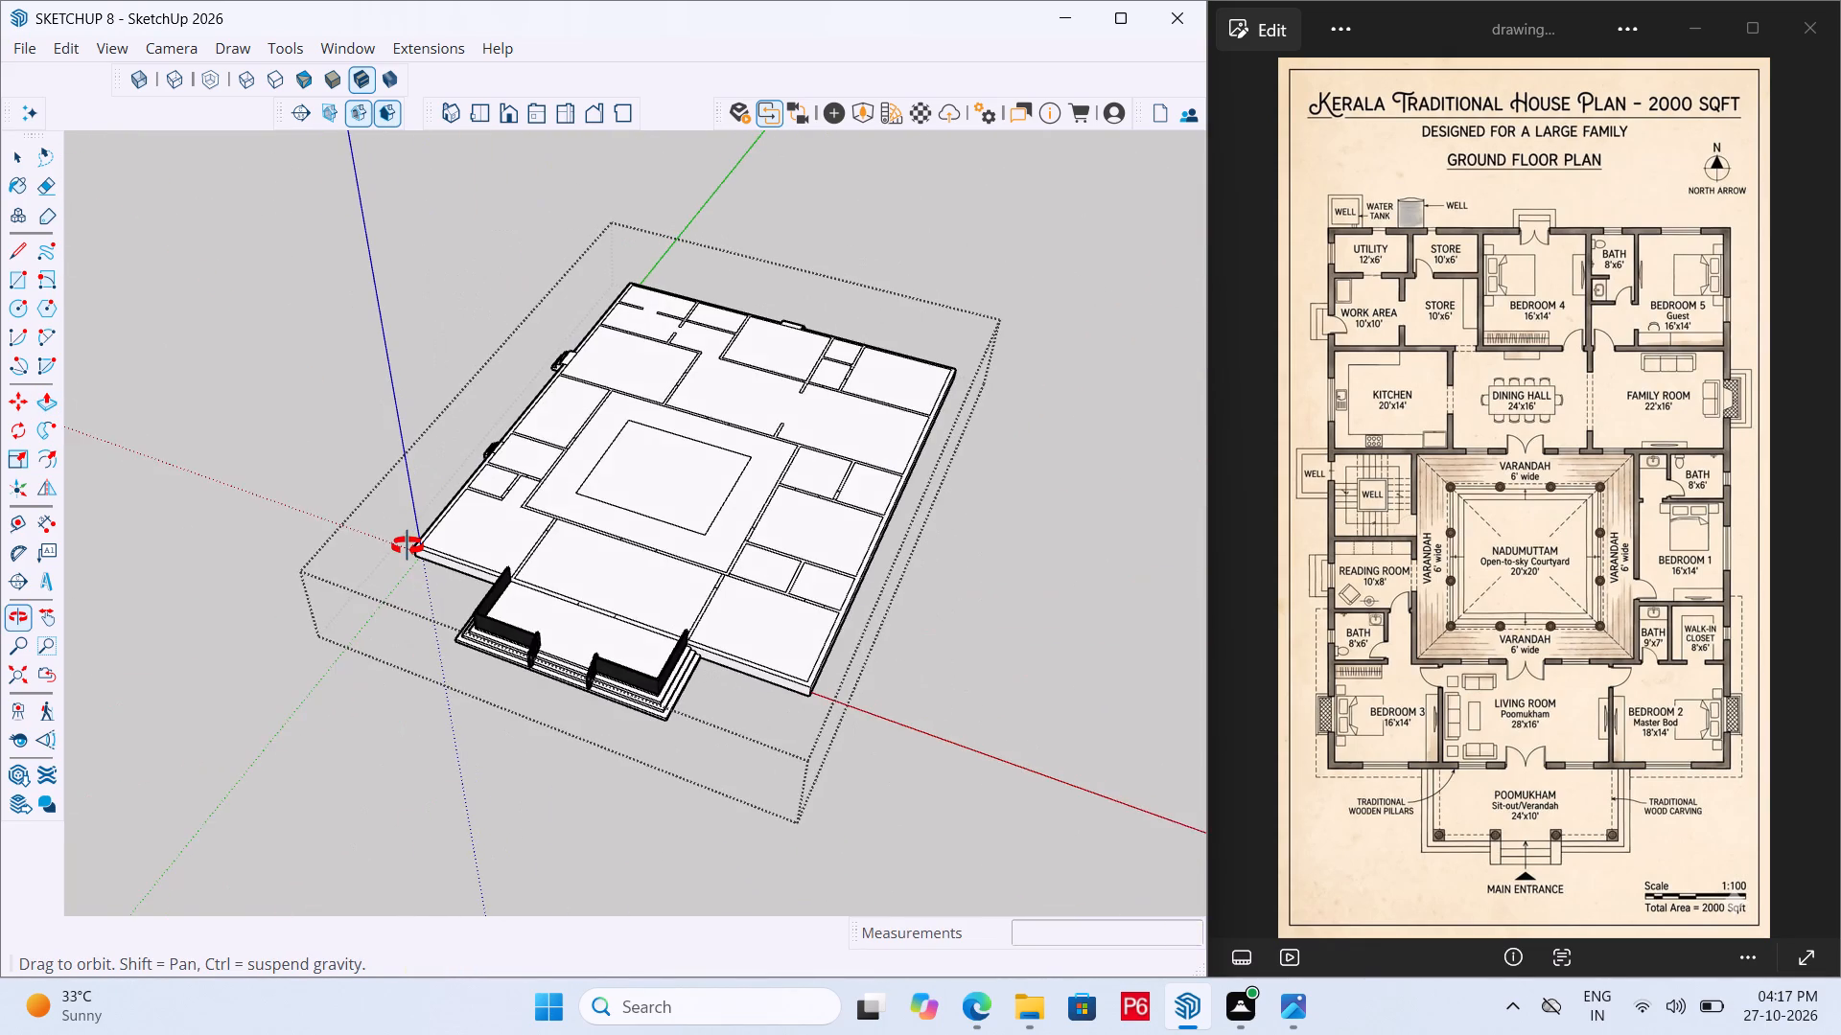
middle_drag(408, 546, 595, 567)
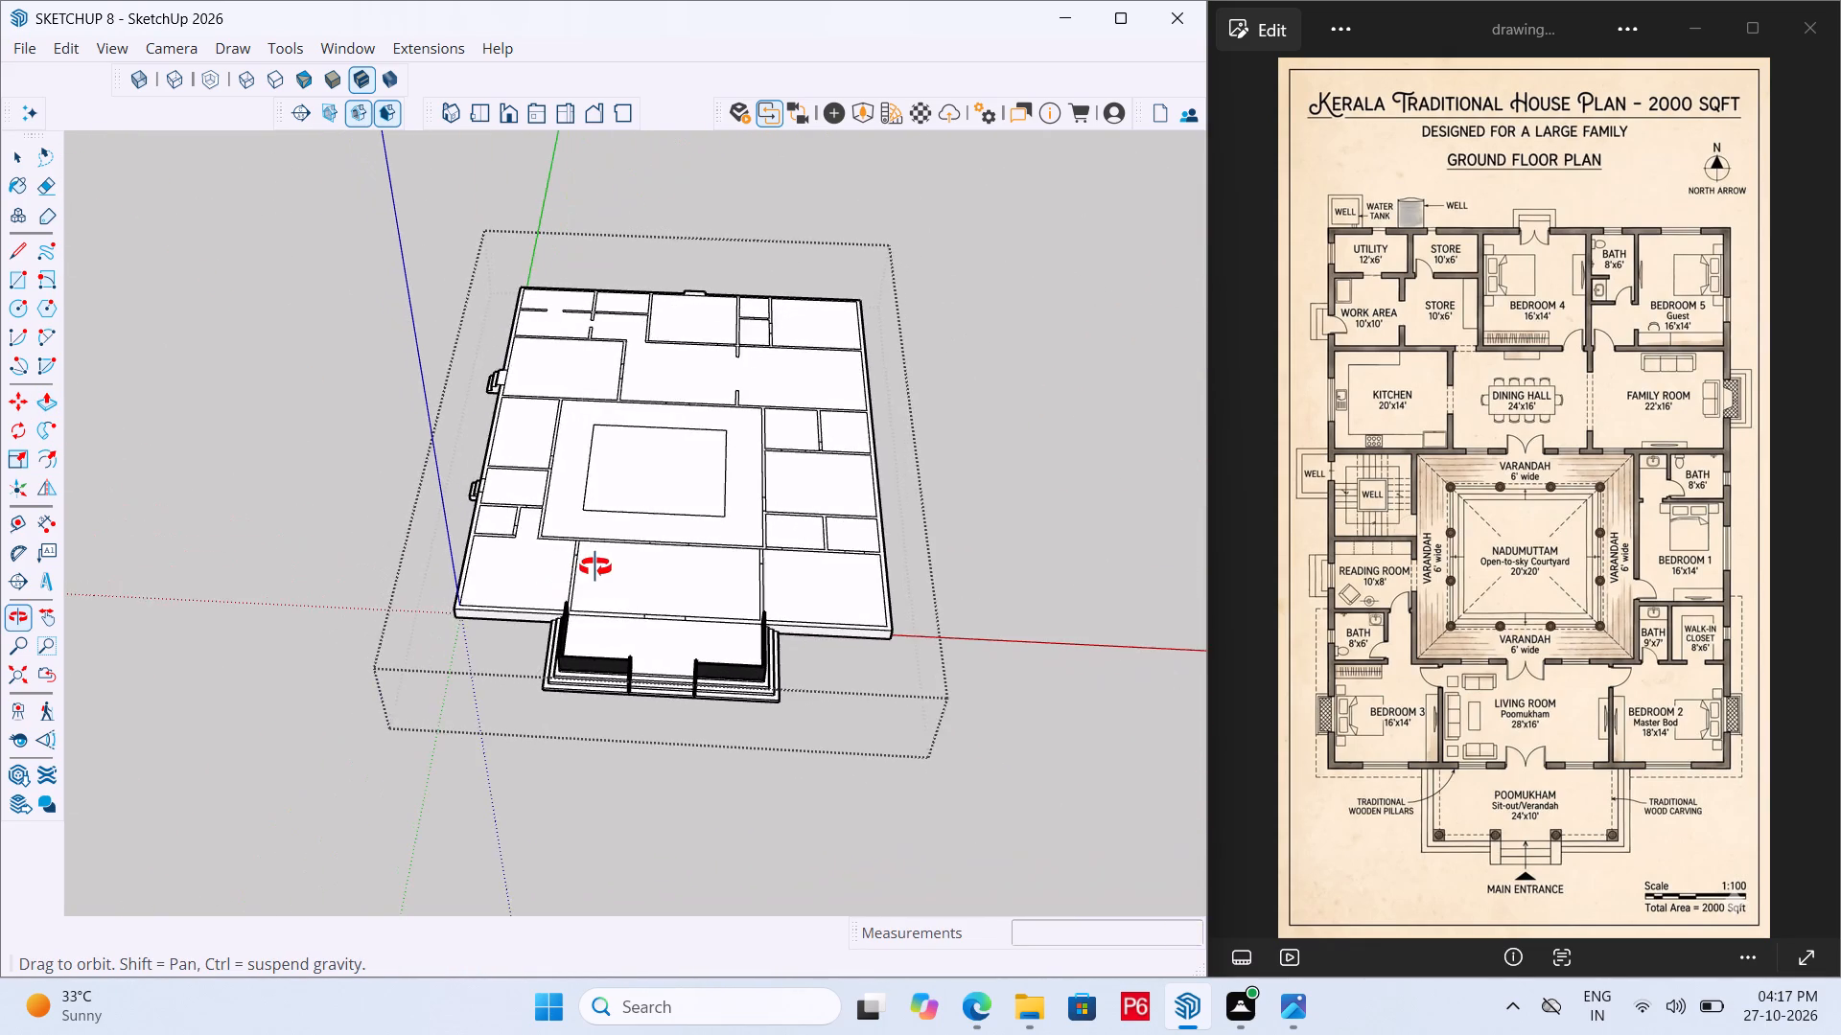
middle_drag(595, 567, 922, 400)
scroll(380, 556, up, 19)
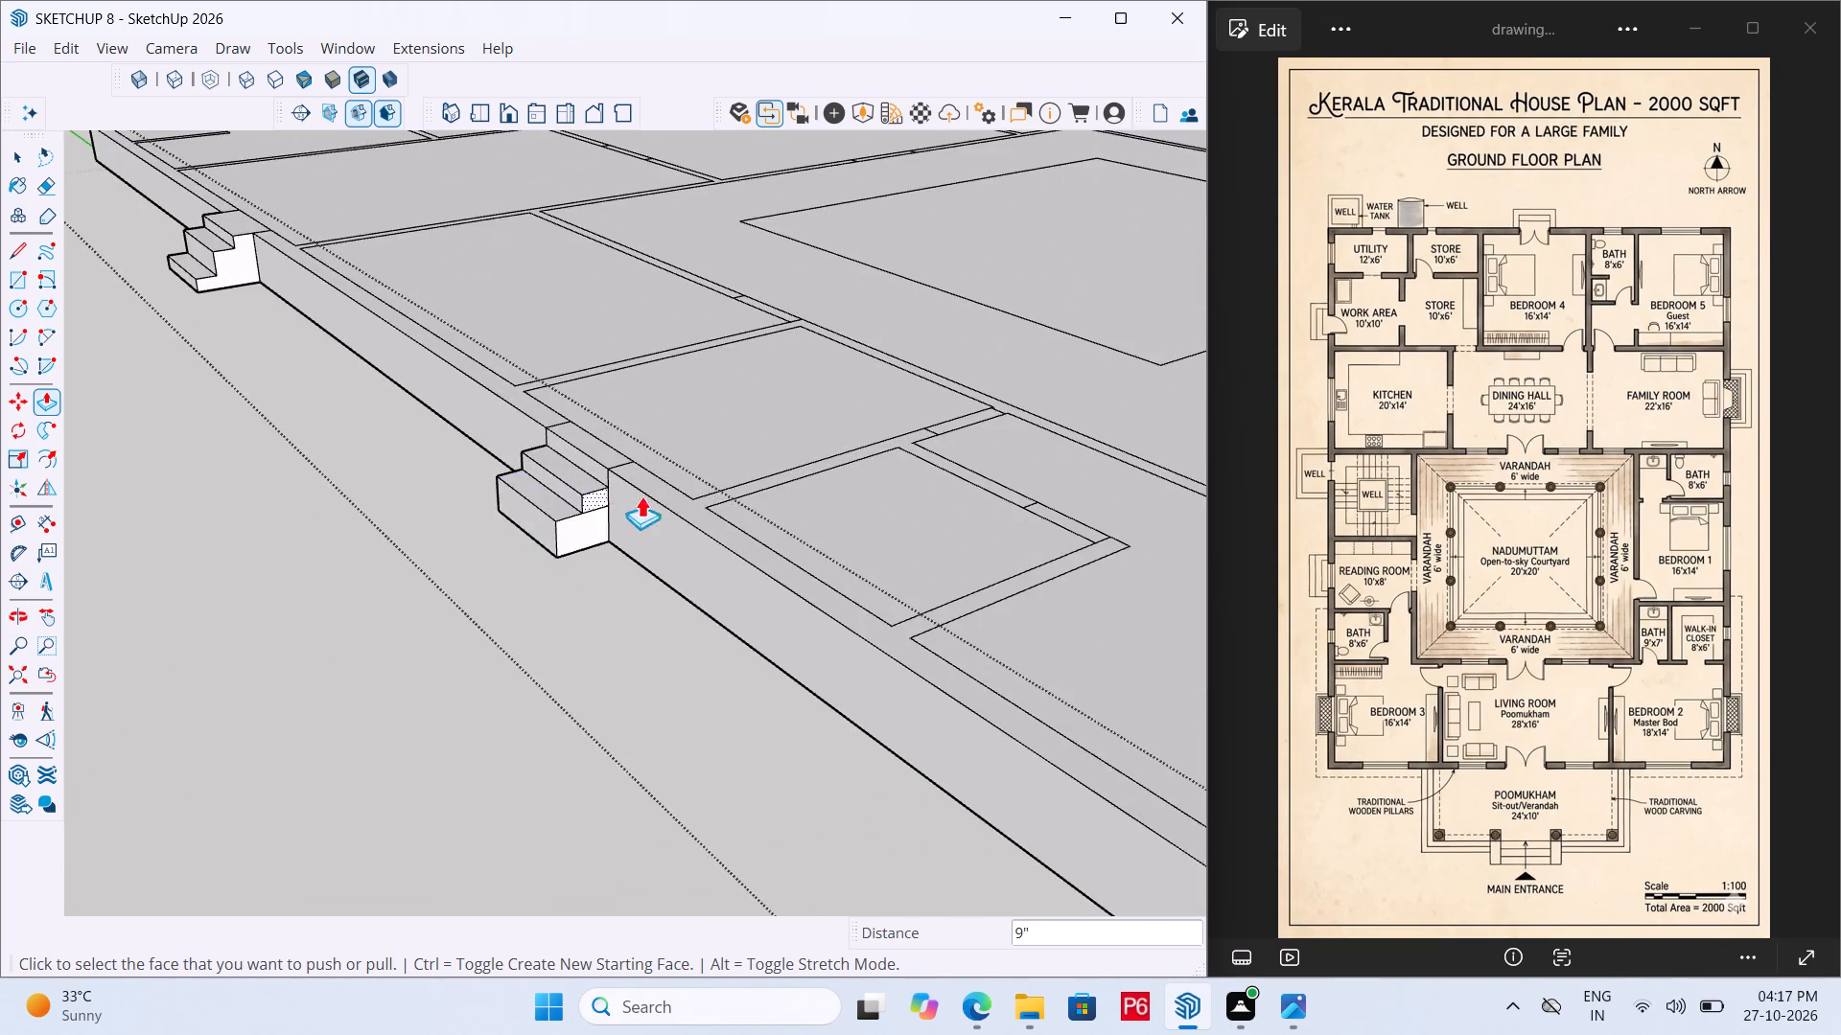
scroll(703, 455, up, 1)
scroll(705, 452, down, 7)
scroll(622, 468, down, 6)
middle_drag(750, 546, 585, 503)
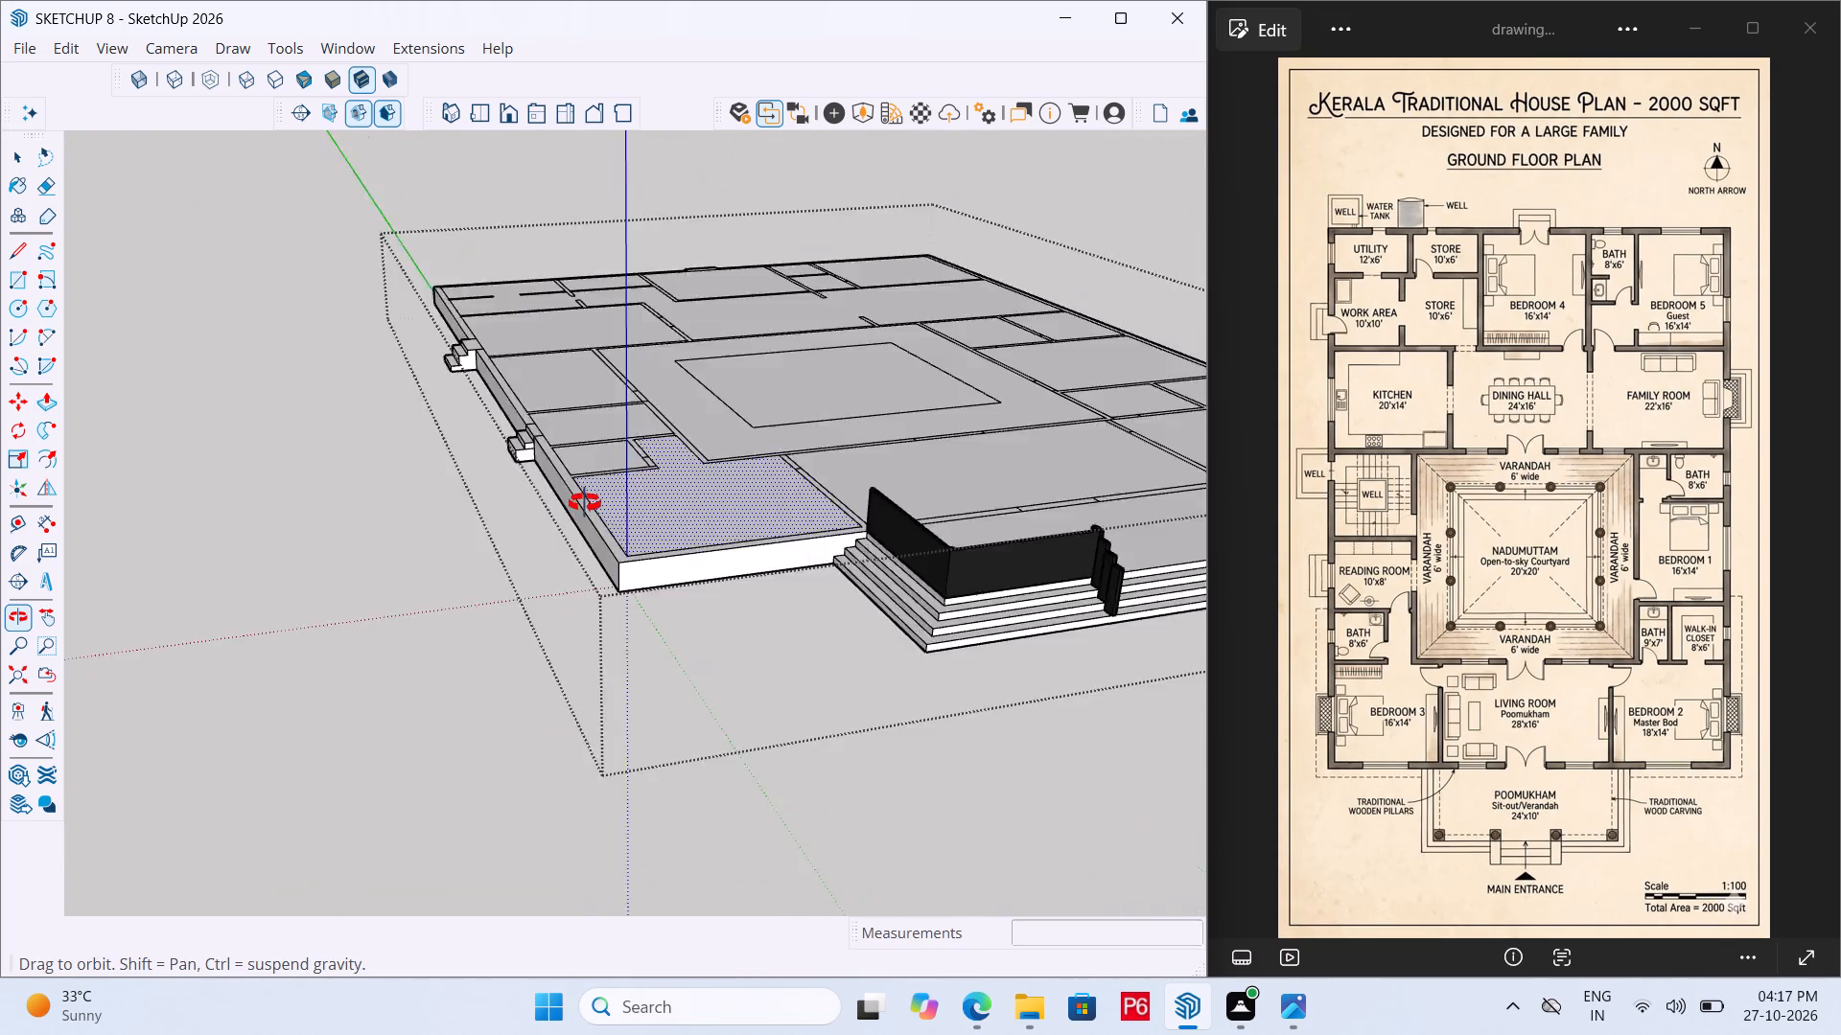
middle_drag(585, 503, 647, 556)
scroll(986, 650, up, 3)
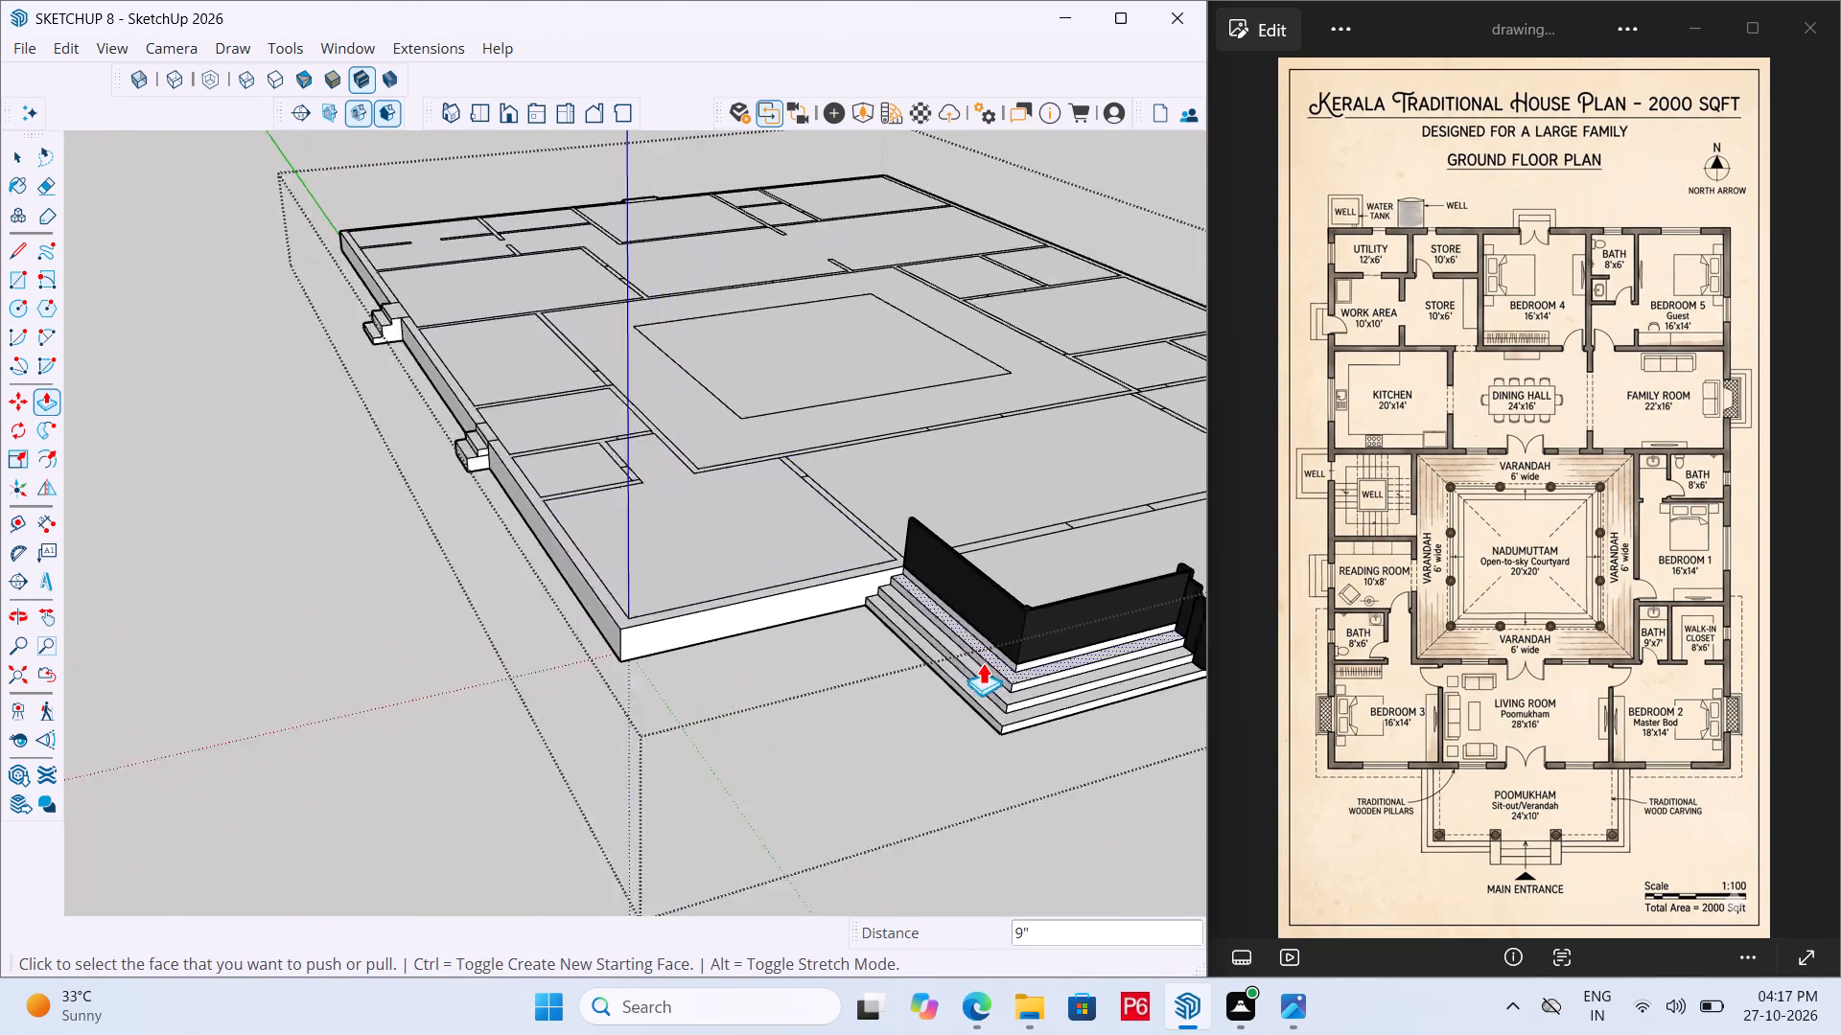
scroll(983, 662, up, 3)
scroll(518, 580, down, 7)
middle_drag(668, 585, 786, 616)
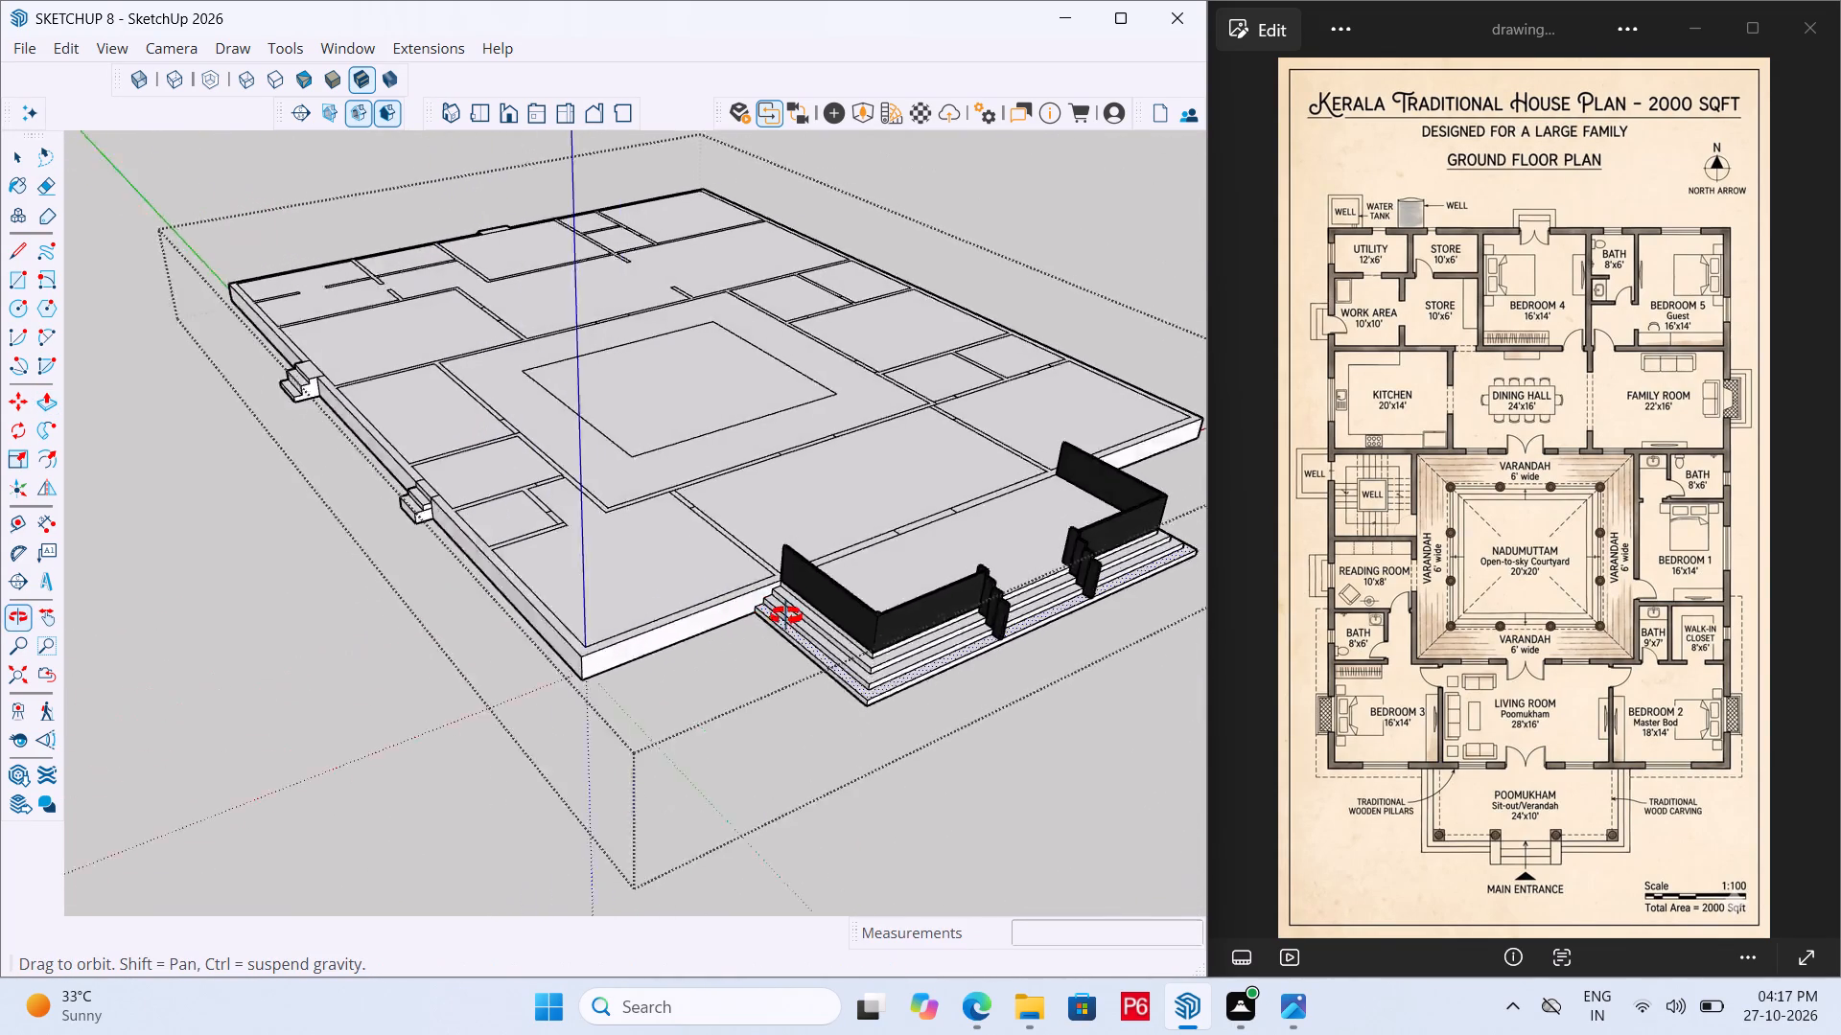
middle_drag(786, 616, 801, 619)
scroll(902, 677, up, 17)
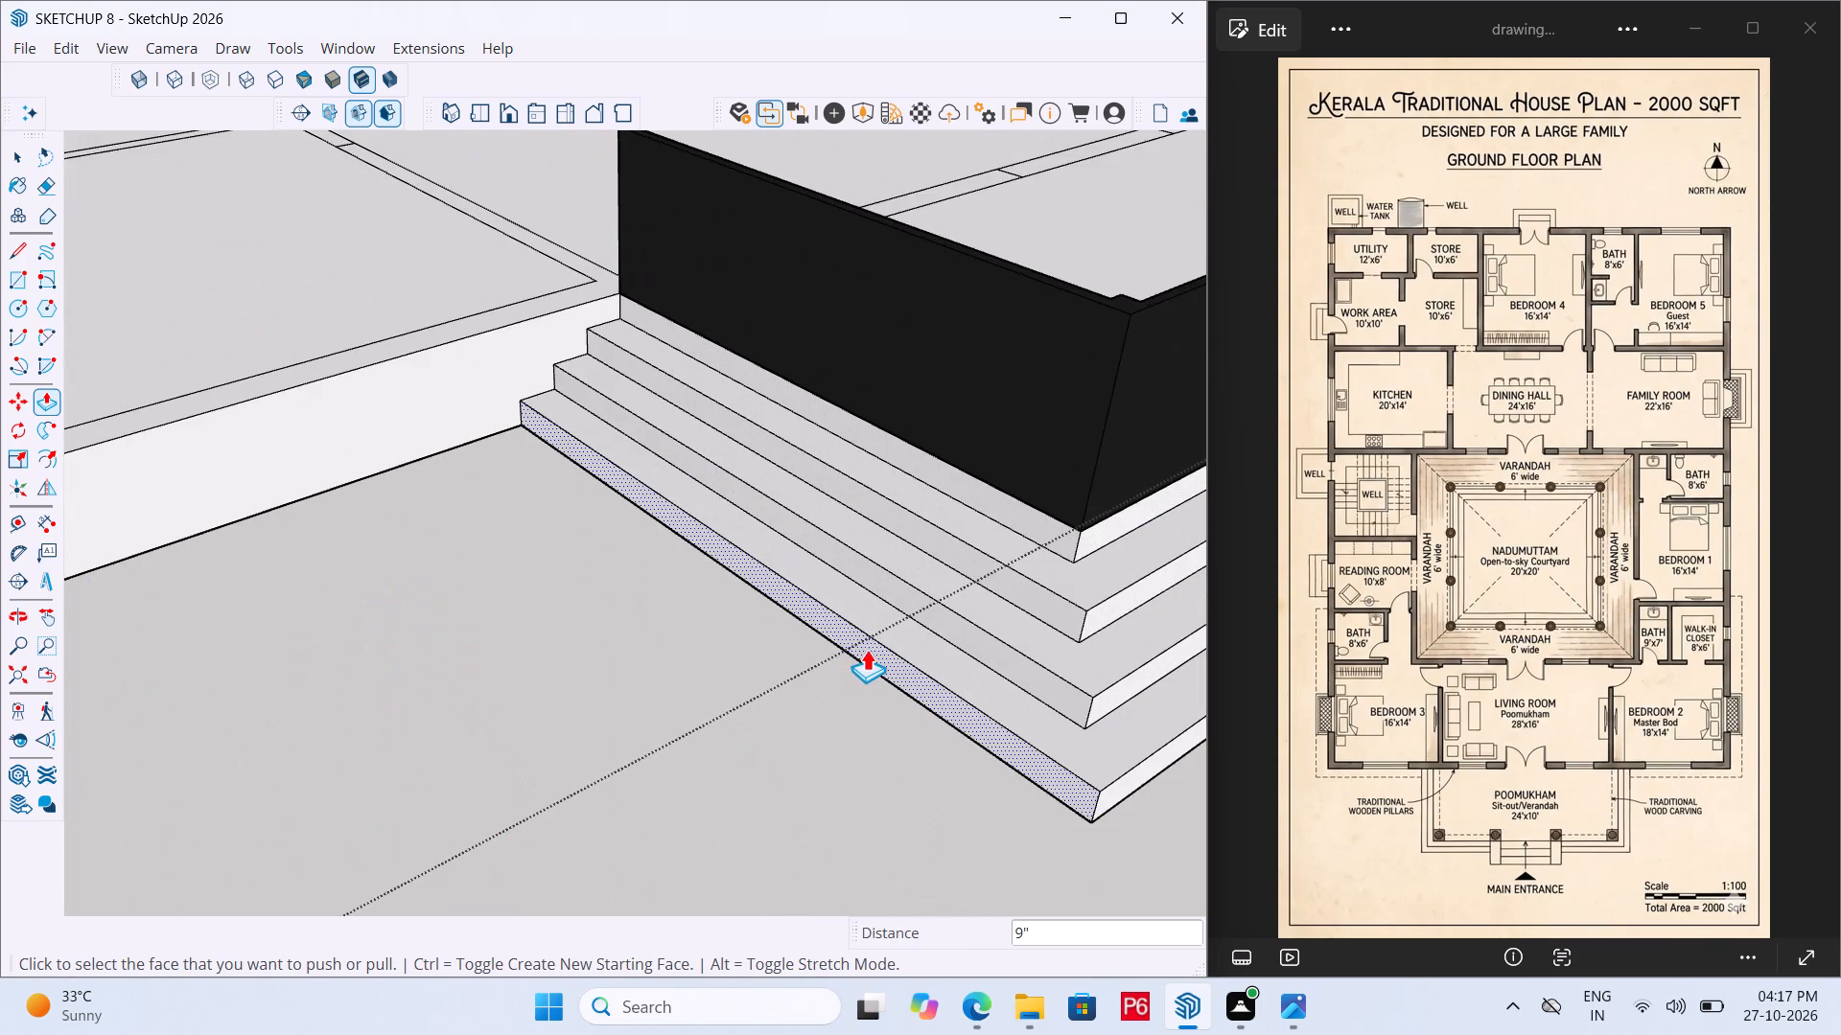
drag(871, 645, 857, 648)
click(739, 567)
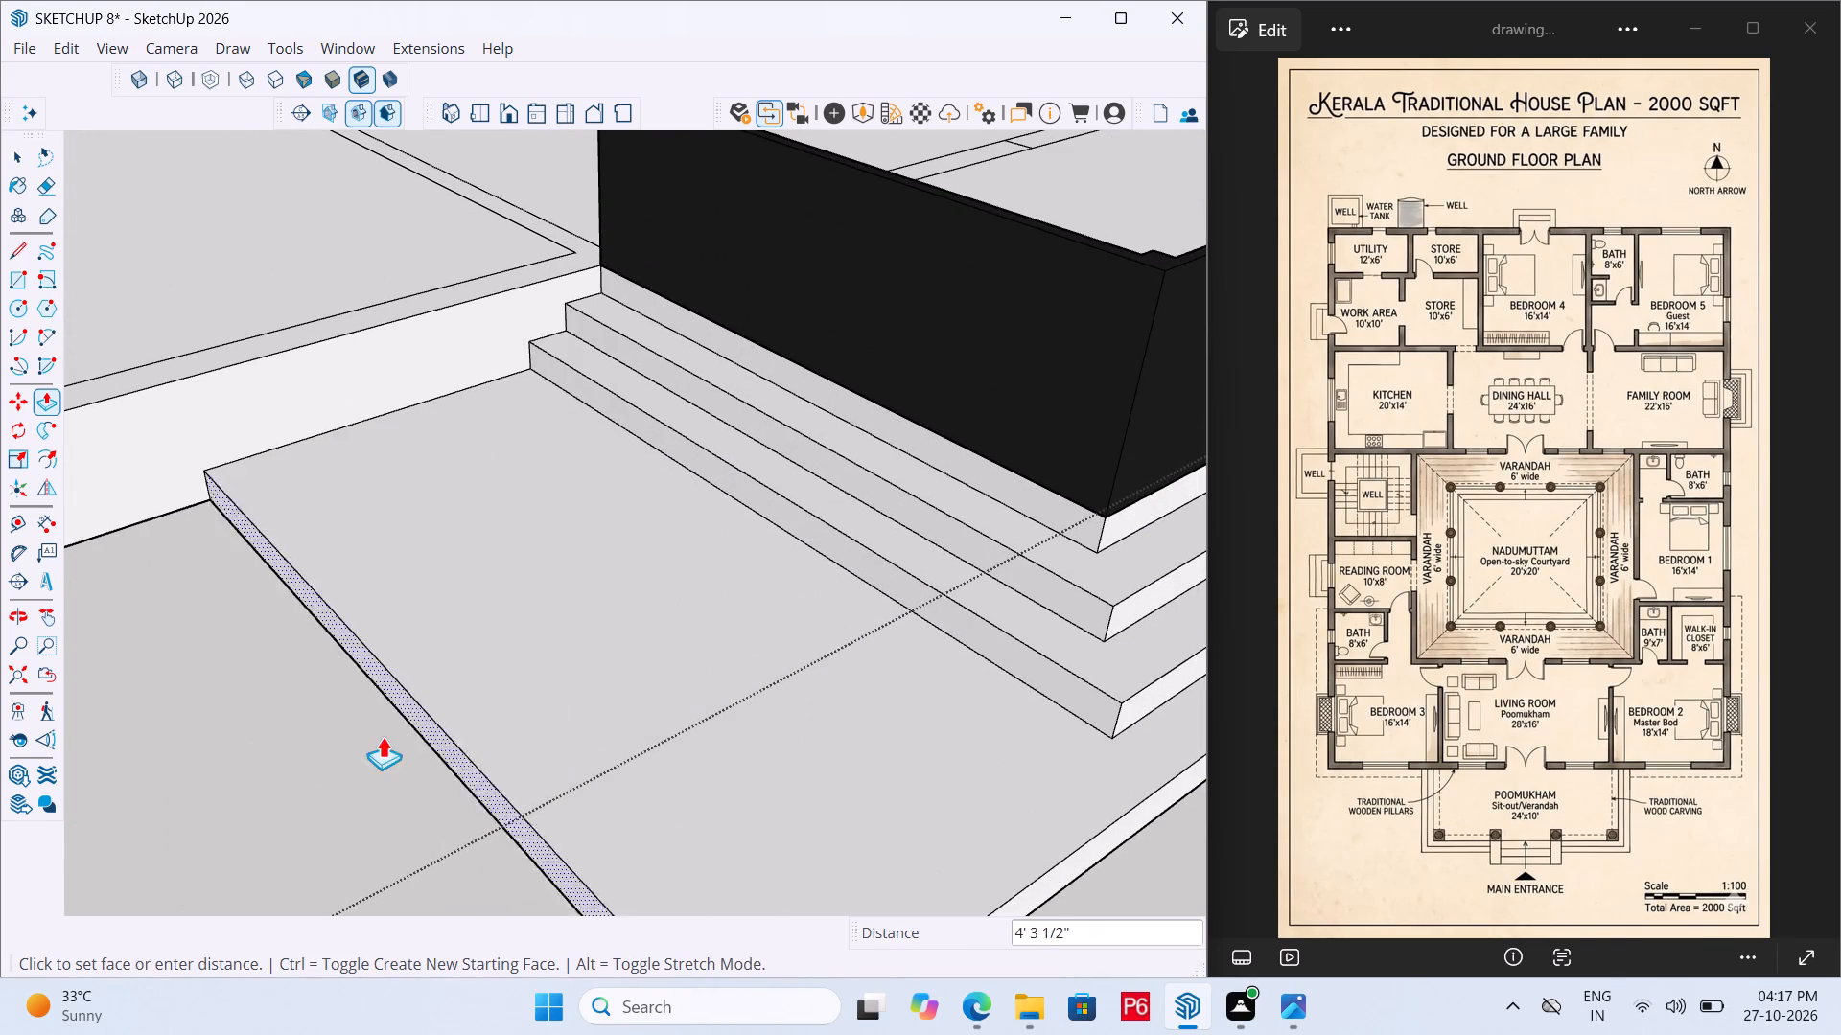
scroll(530, 570, down, 20)
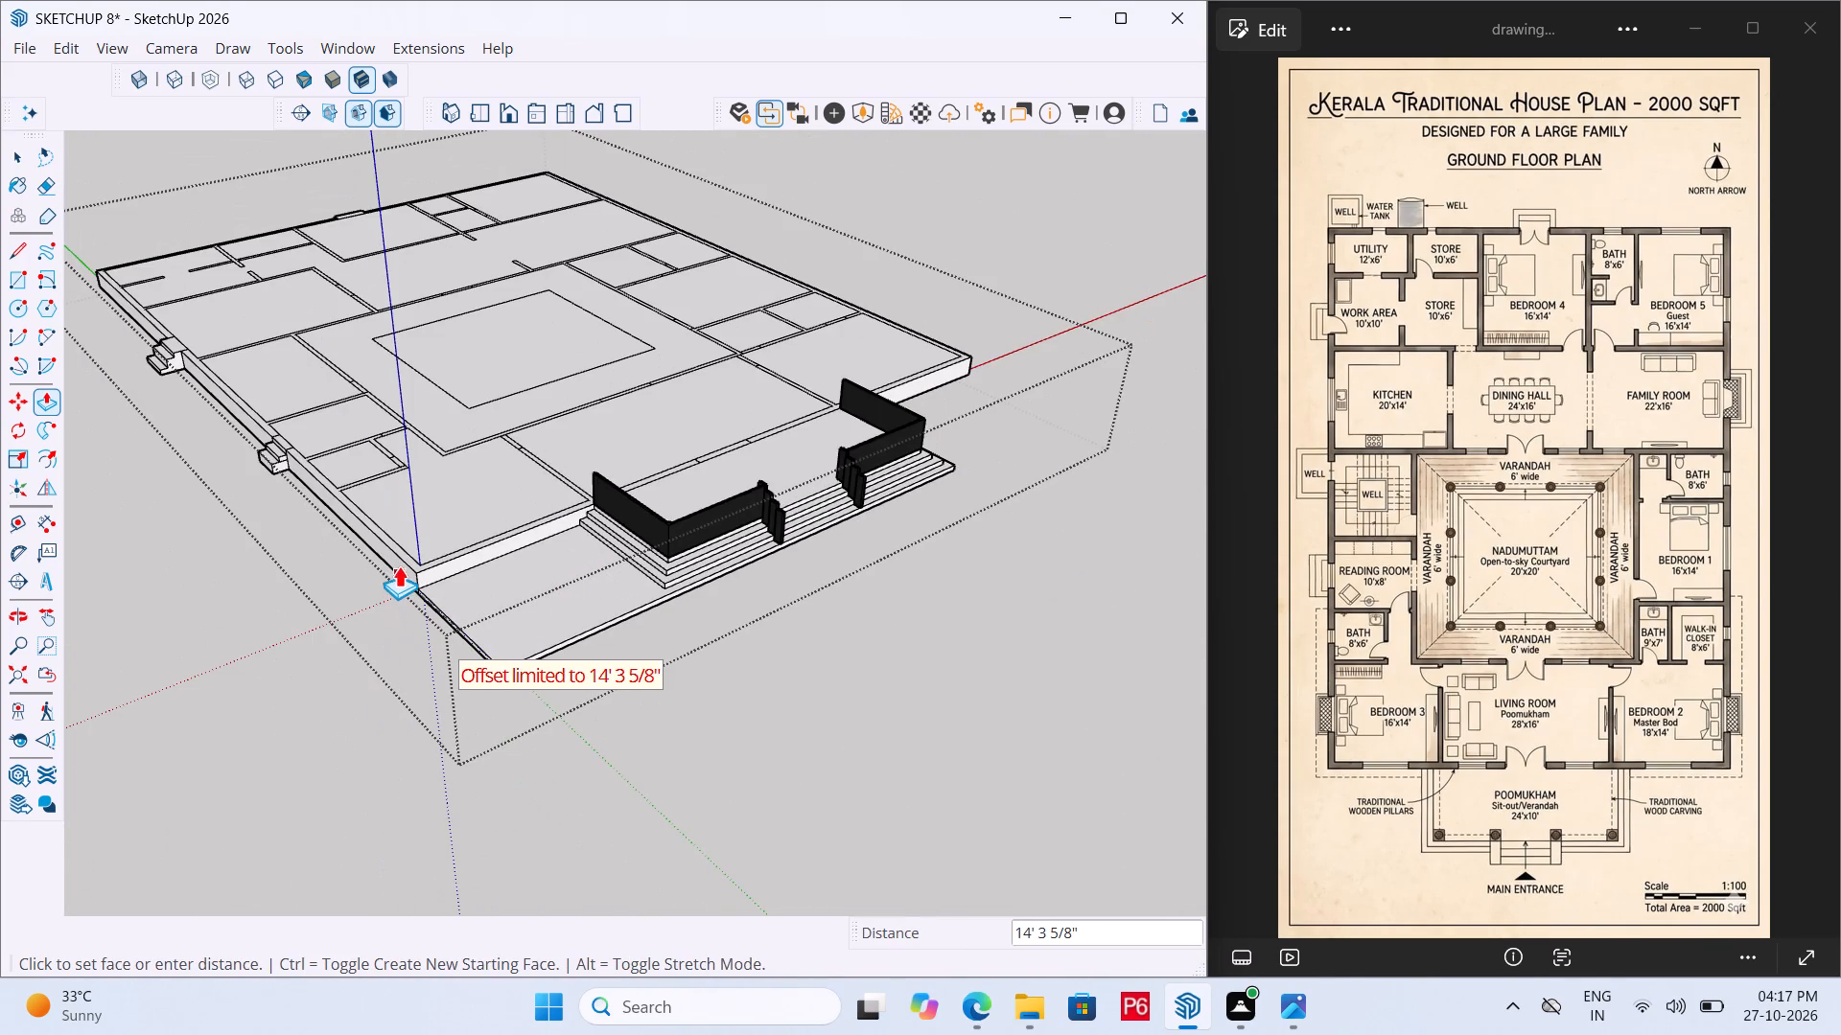
click(400, 565)
Extrude the lowest Poomukham step's end face on the Bedroom 2 side 16' 6" to the plinth's front corner.
middle_drag(904, 579, 53, 602)
scroll(520, 485, up, 12)
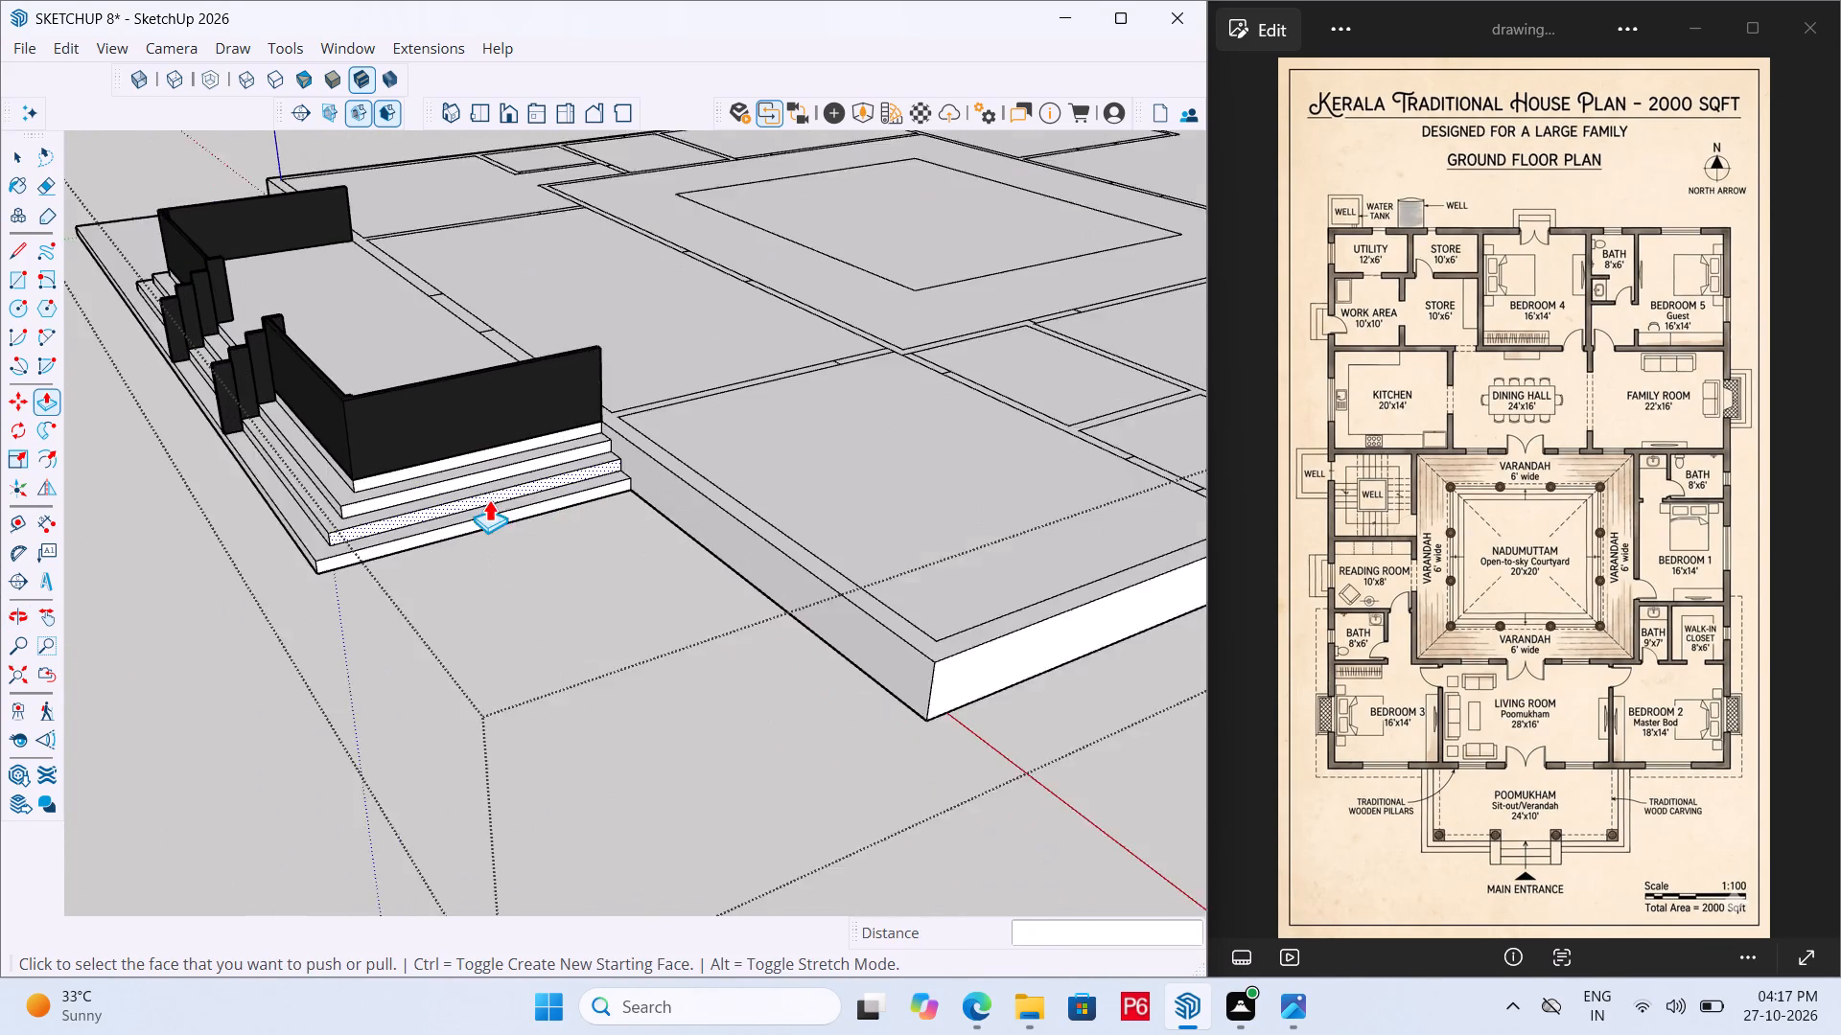
click(555, 505)
drag(1105, 688, 1014, 678)
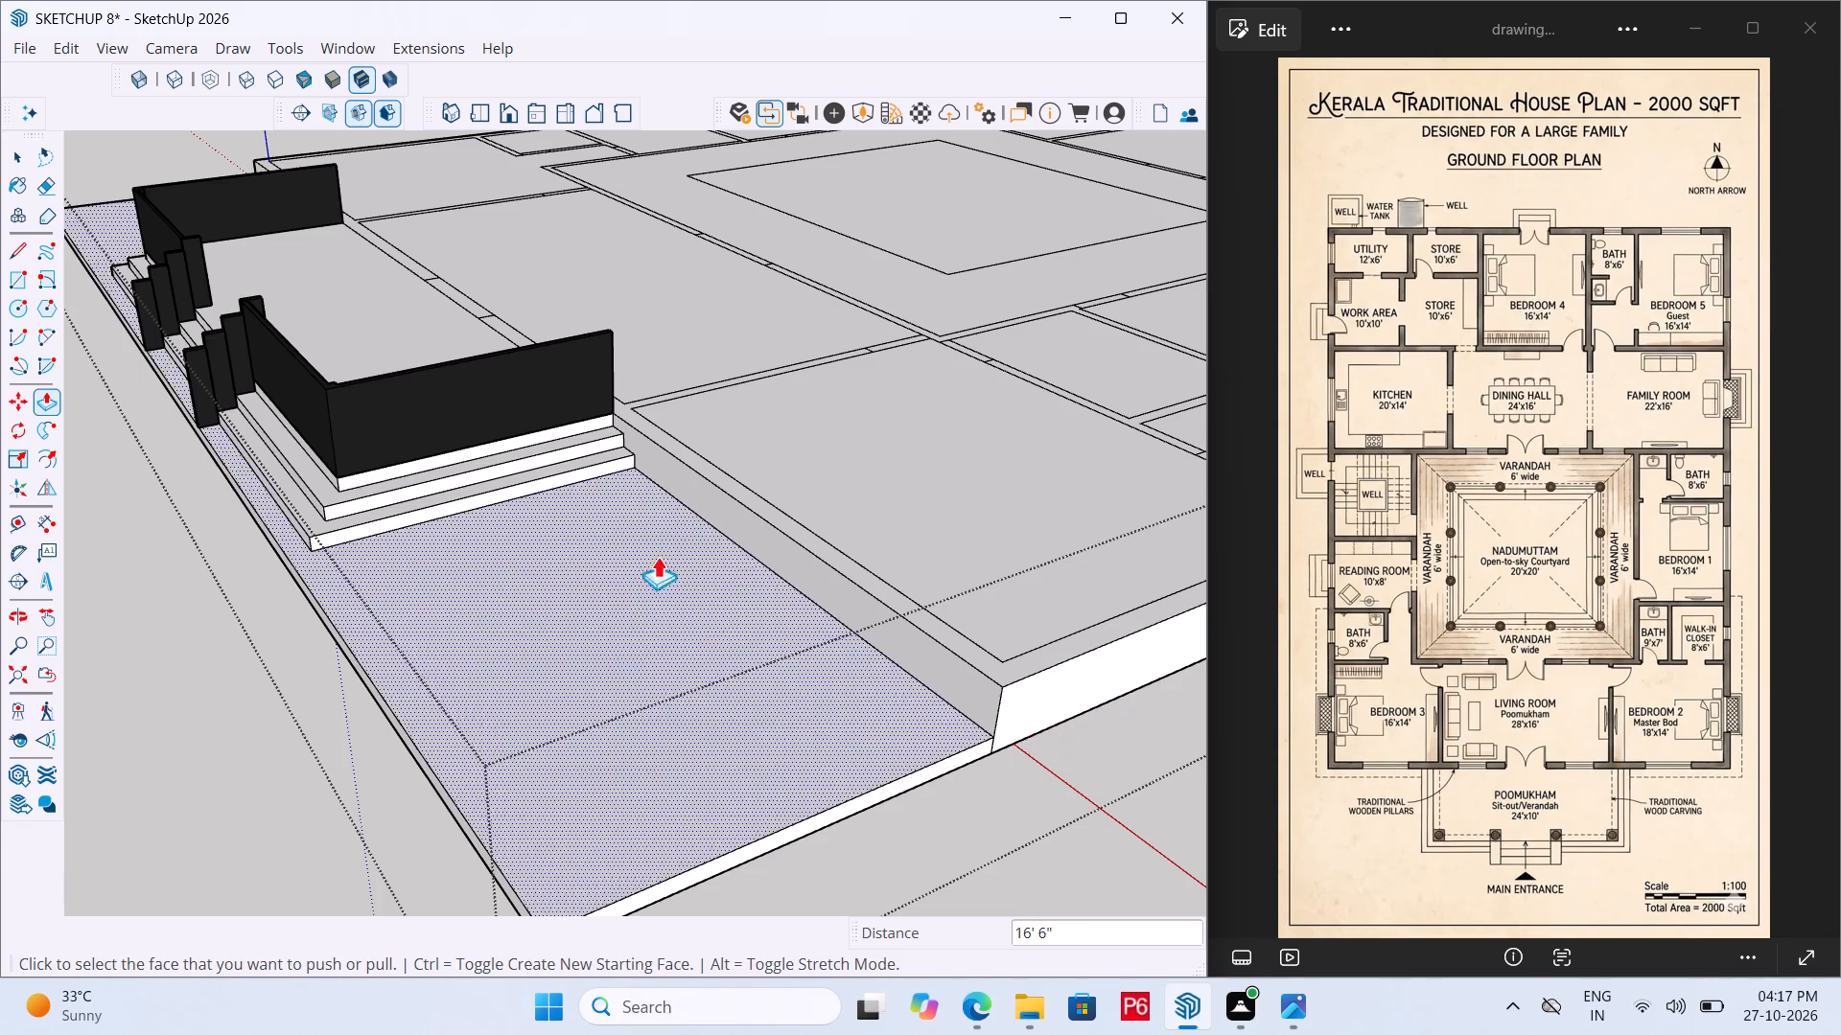
Extrude the end face of the low front strip 3' beyond the plinth's corner at Bedroom 2.
scroll(600, 526, down, 7)
middle_drag(847, 591, 0, 616)
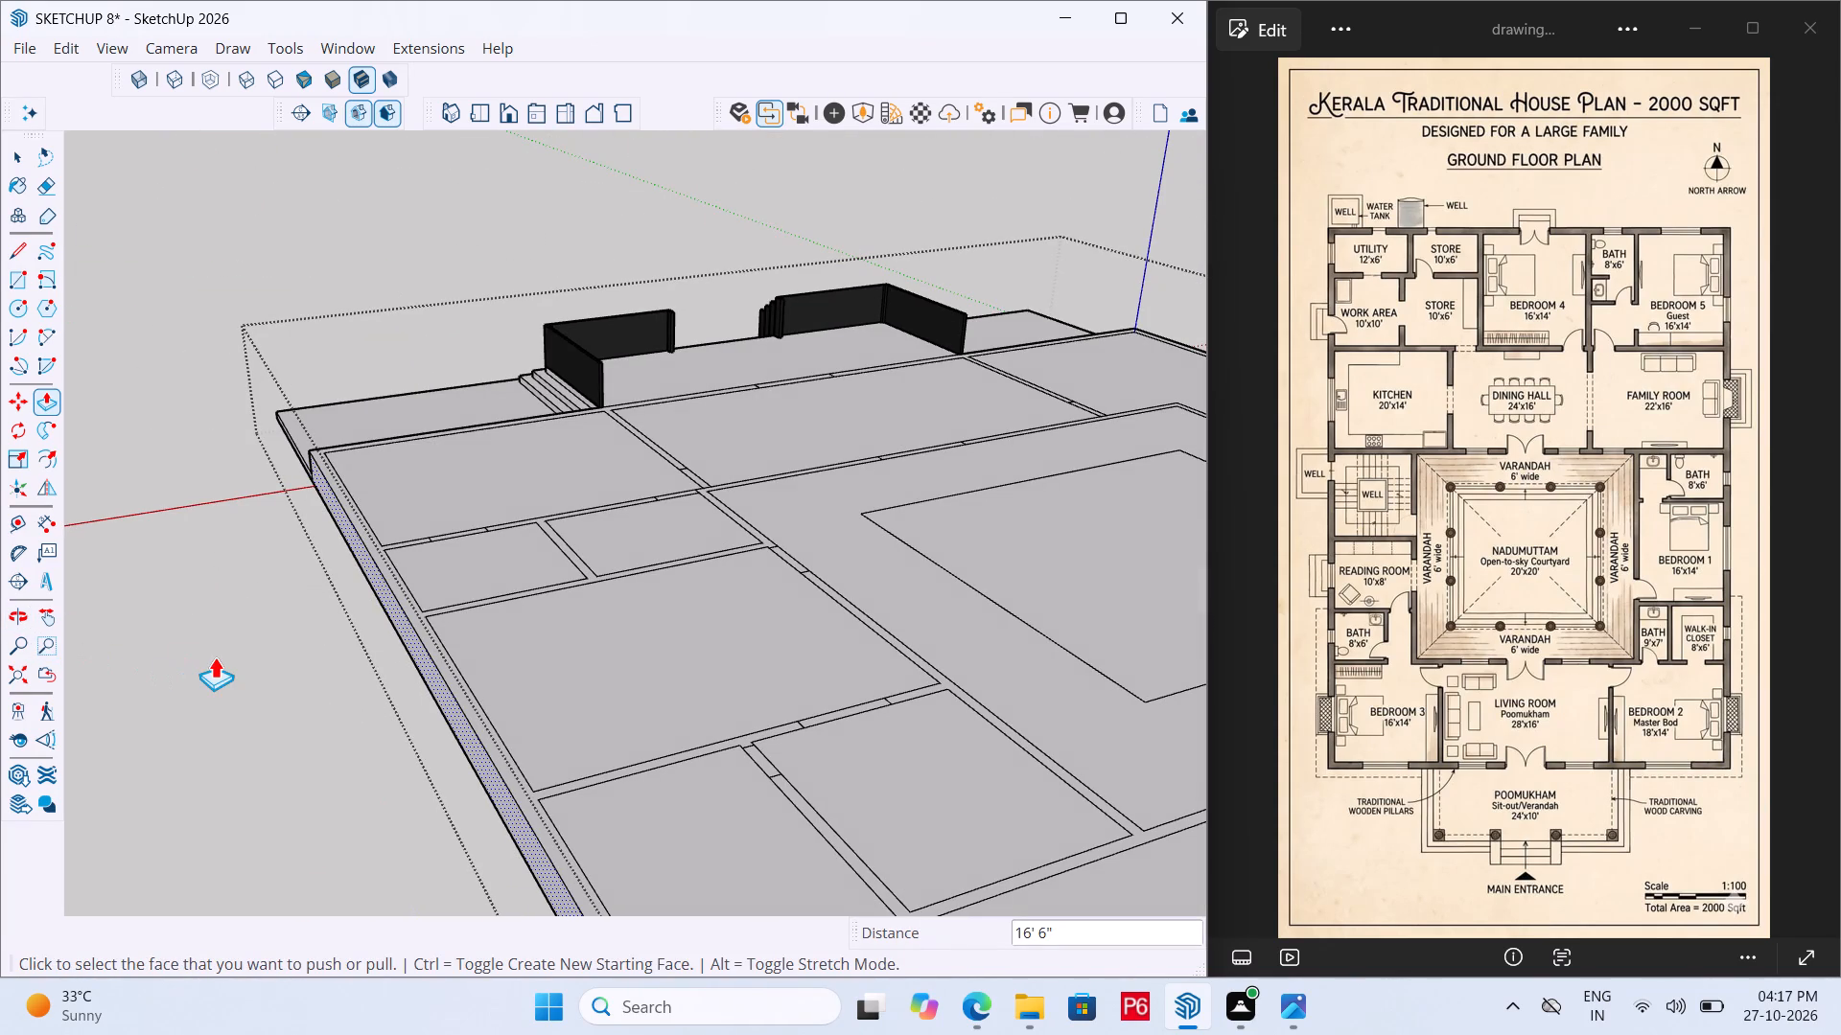
scroll(271, 586, down, 5)
scroll(428, 578, down, 7)
scroll(476, 447, down, 5)
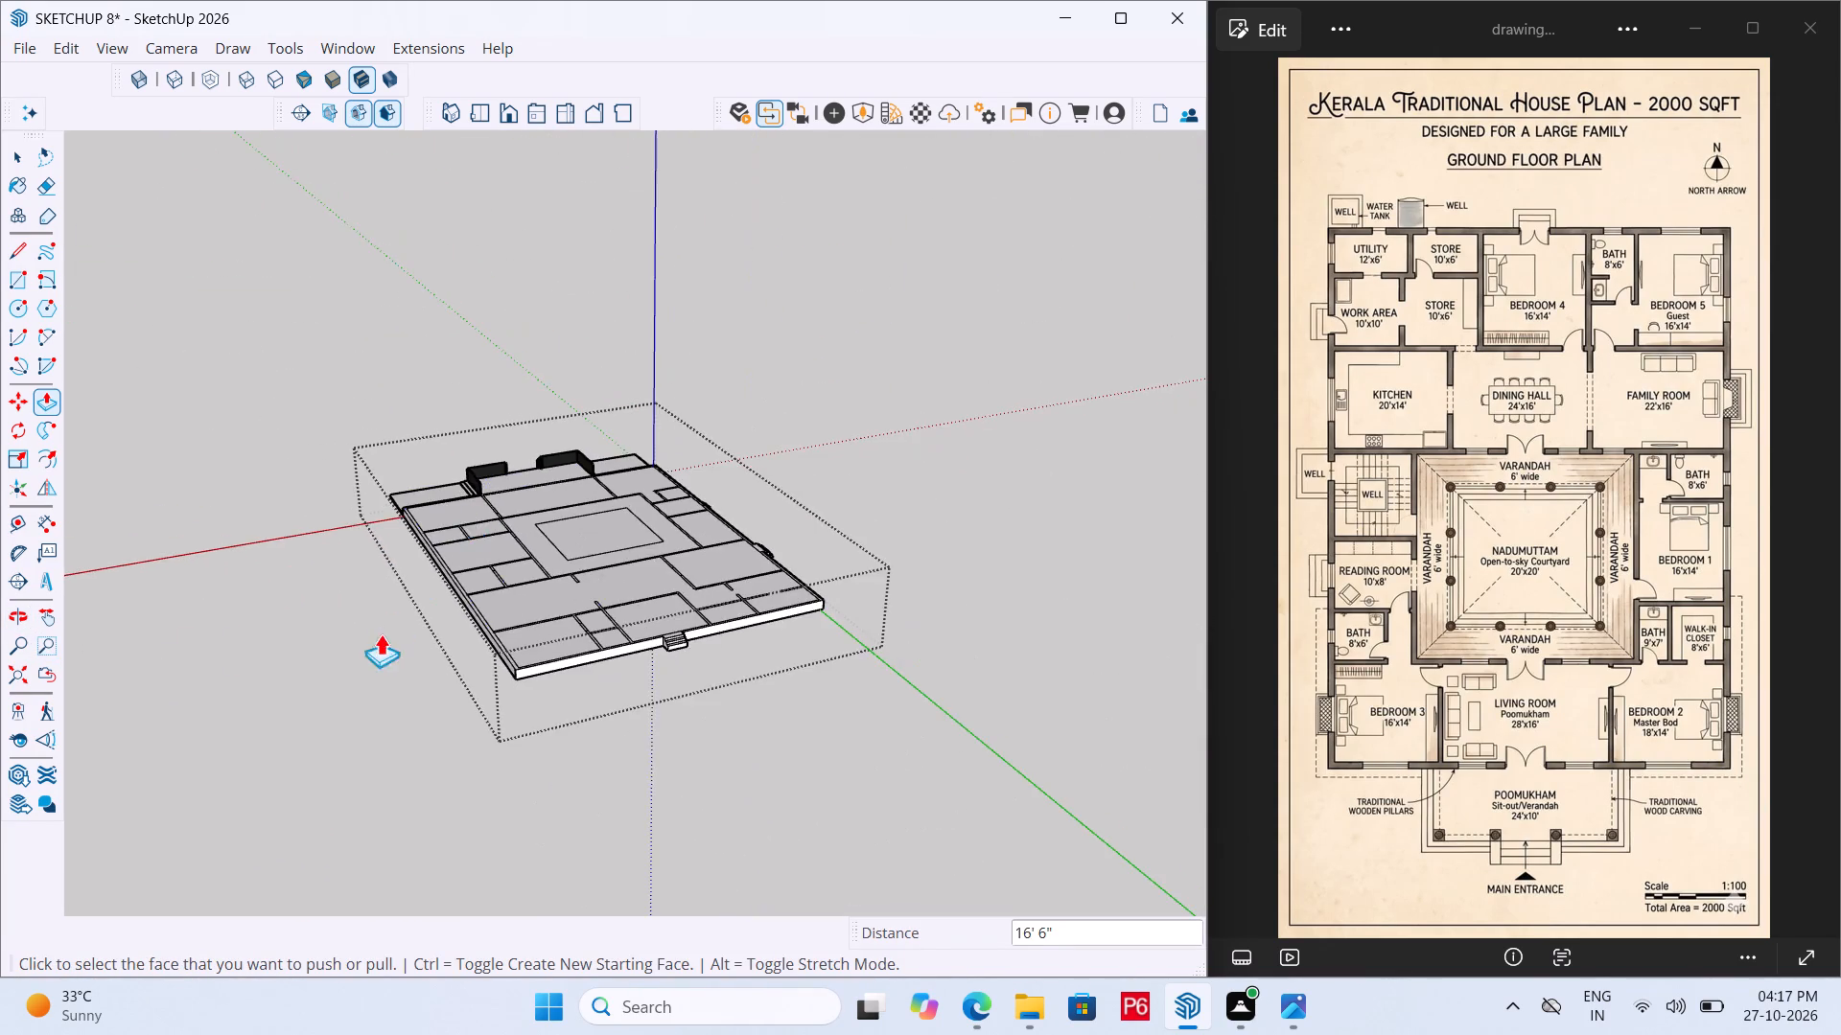
middle_drag(381, 636, 1155, 732)
scroll(426, 784, up, 20)
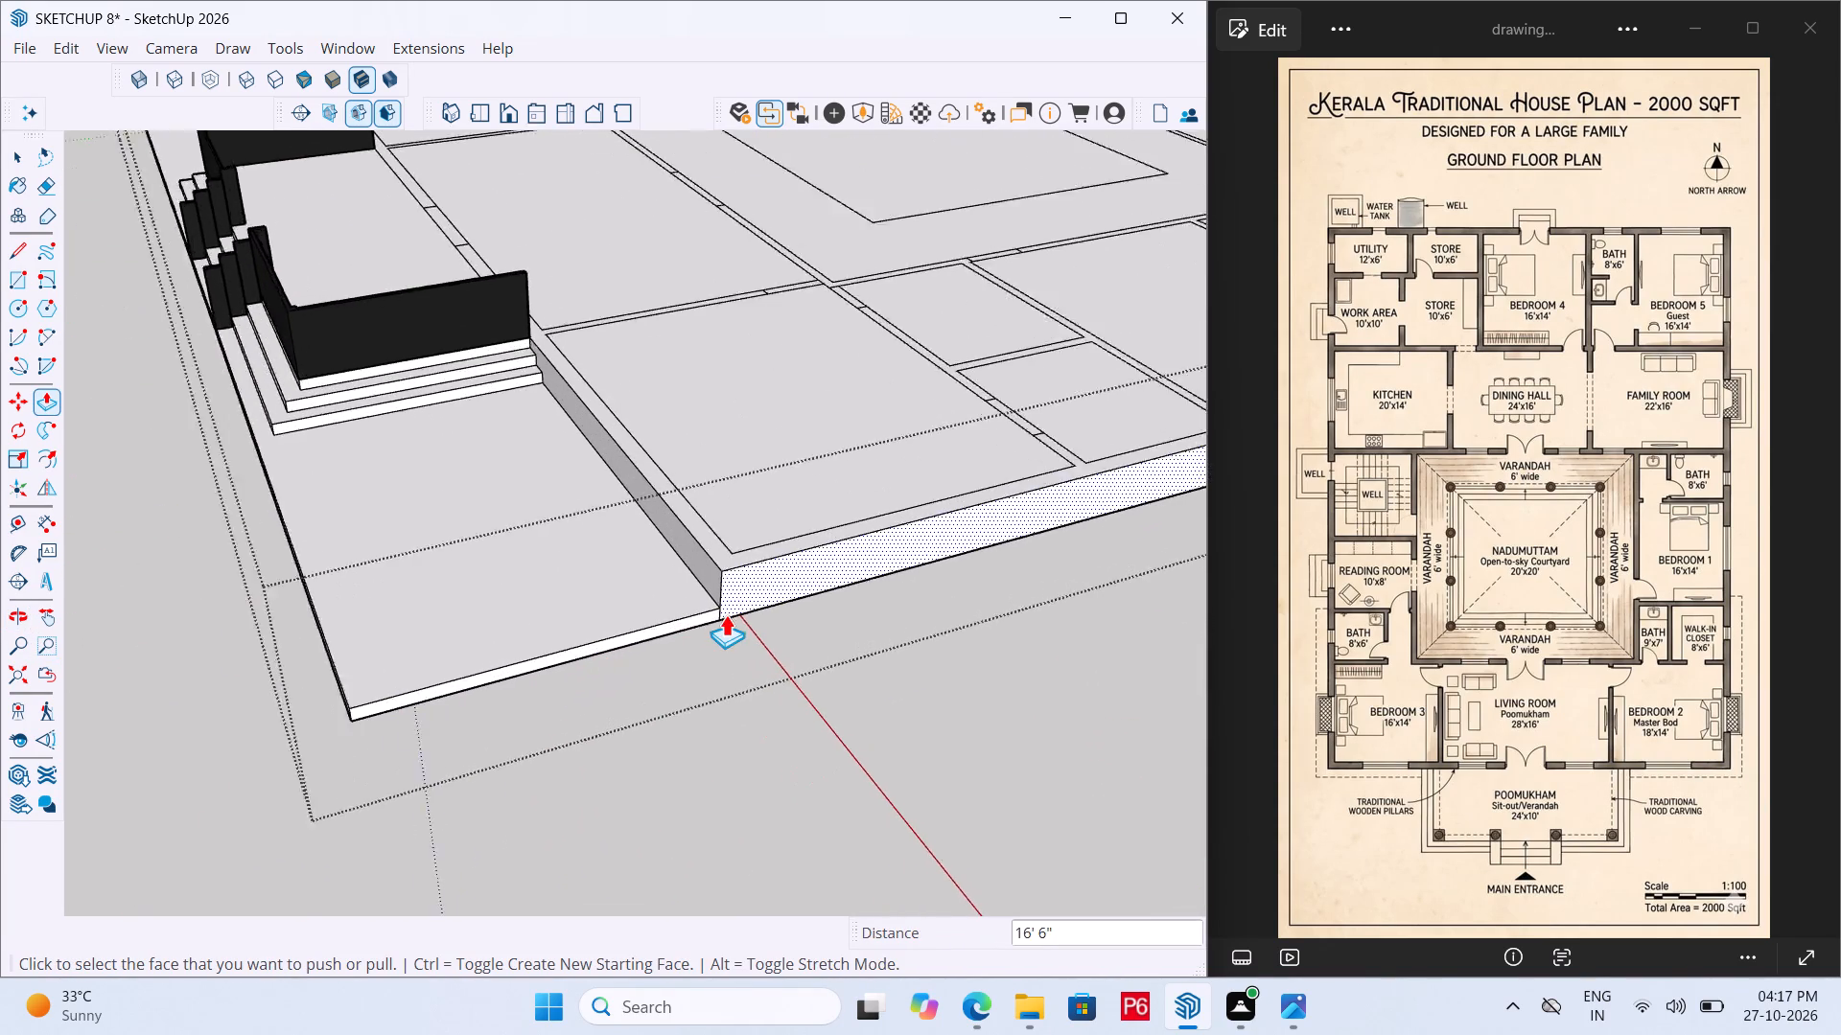
scroll(726, 614, up, 2)
click(705, 618)
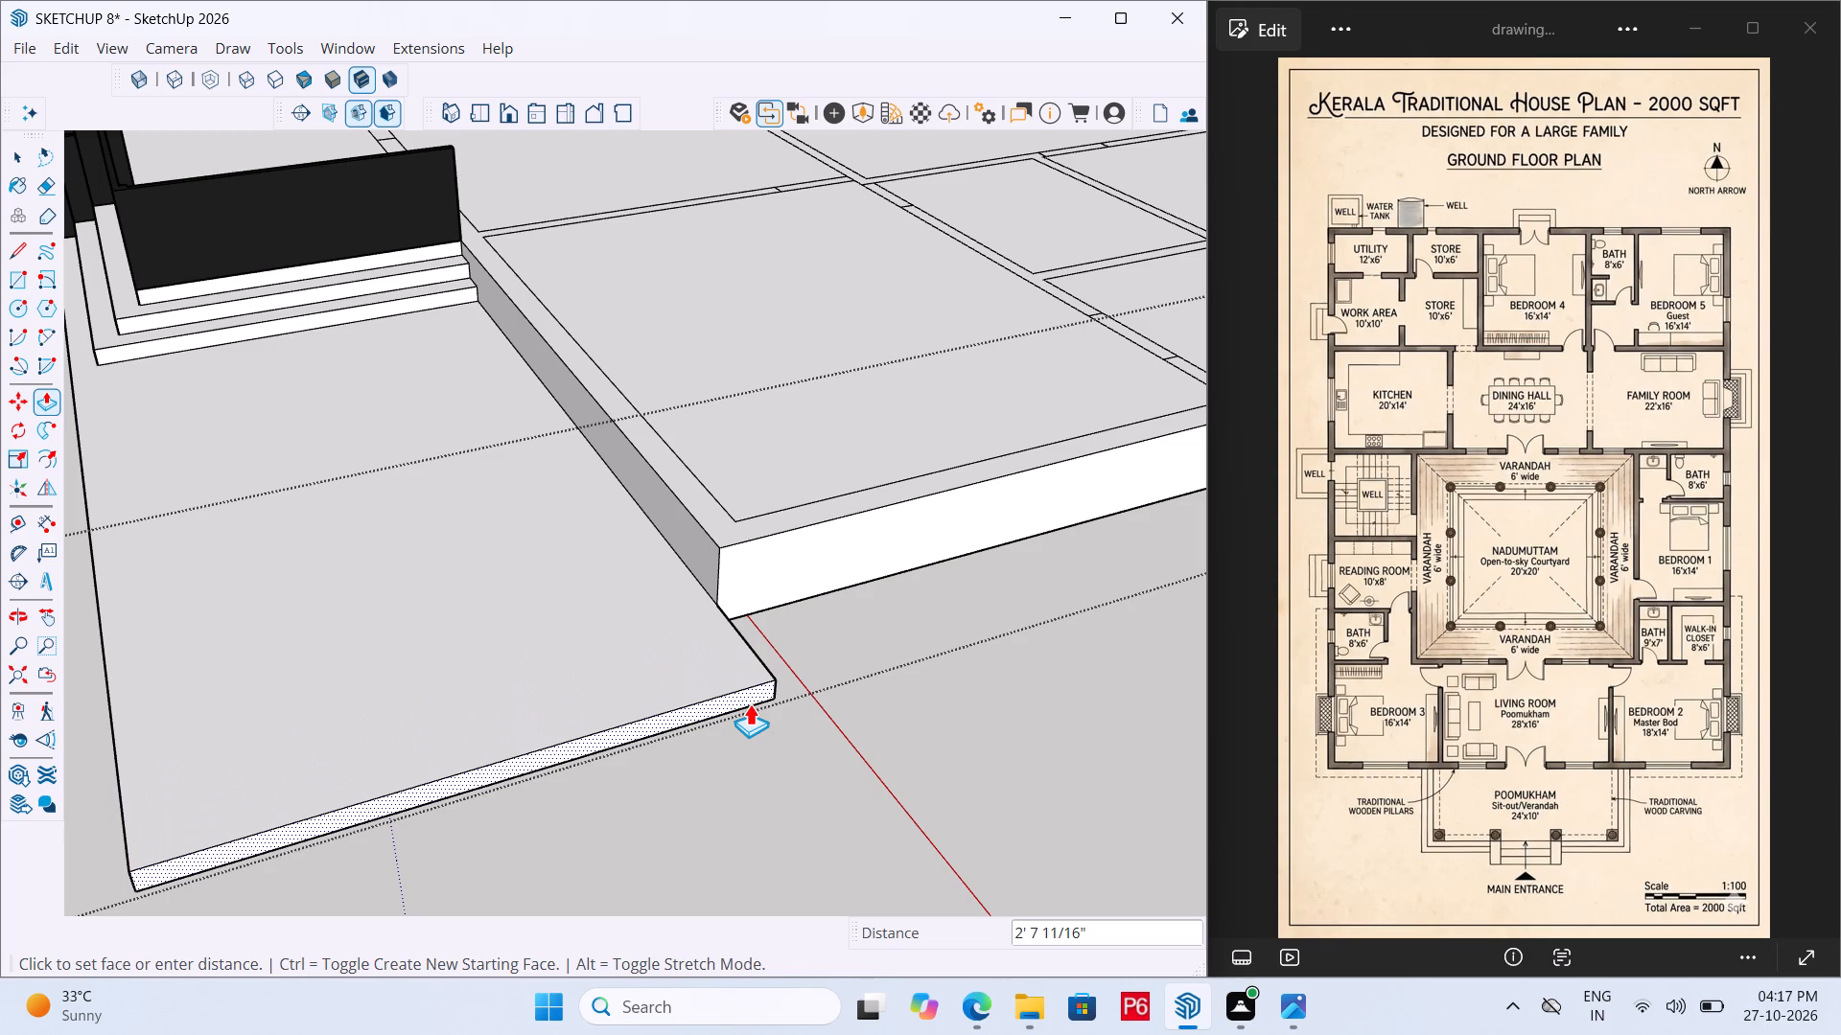
text(3')
key(Return)
Extrude the 3' wide strip's rear-facing end 78' 9" along the Bedroom 2 side of the plinth to its rear corner.
scroll(737, 678, down, 6)
middle_drag(960, 621, 806, 663)
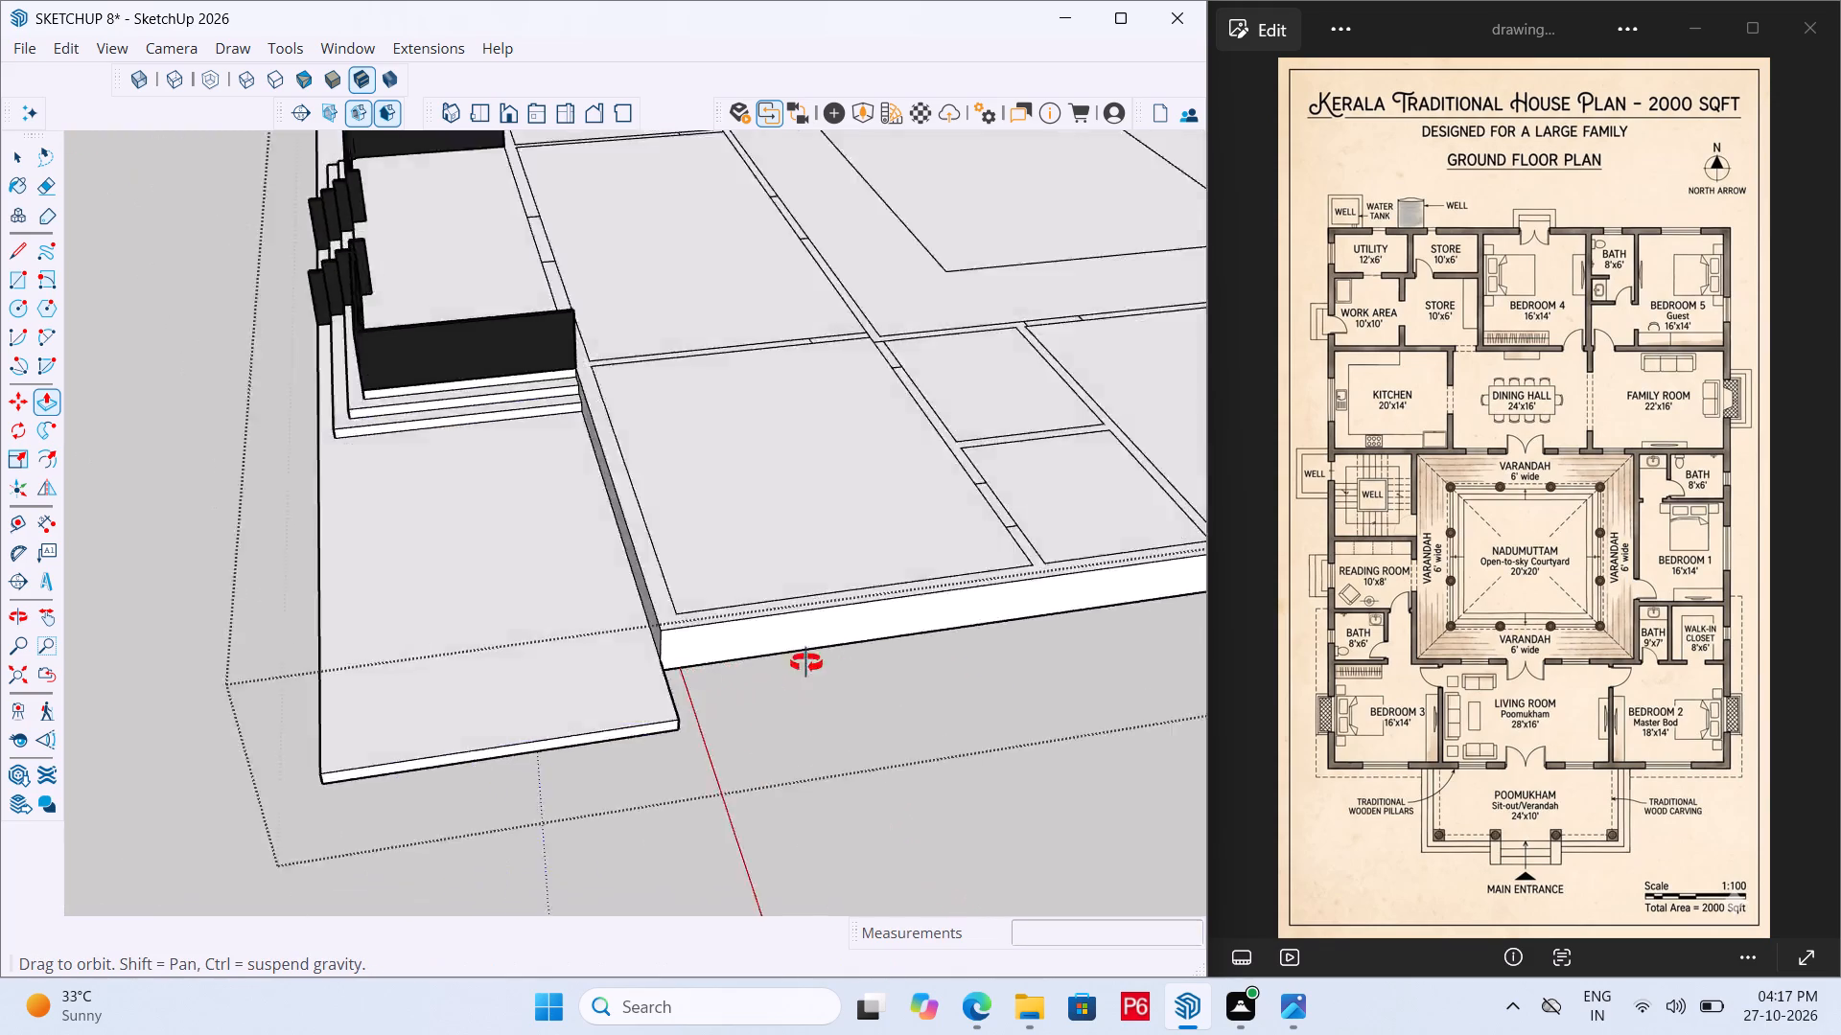
middle_drag(806, 663, 291, 509)
scroll(311, 532, up, 6)
click(343, 521)
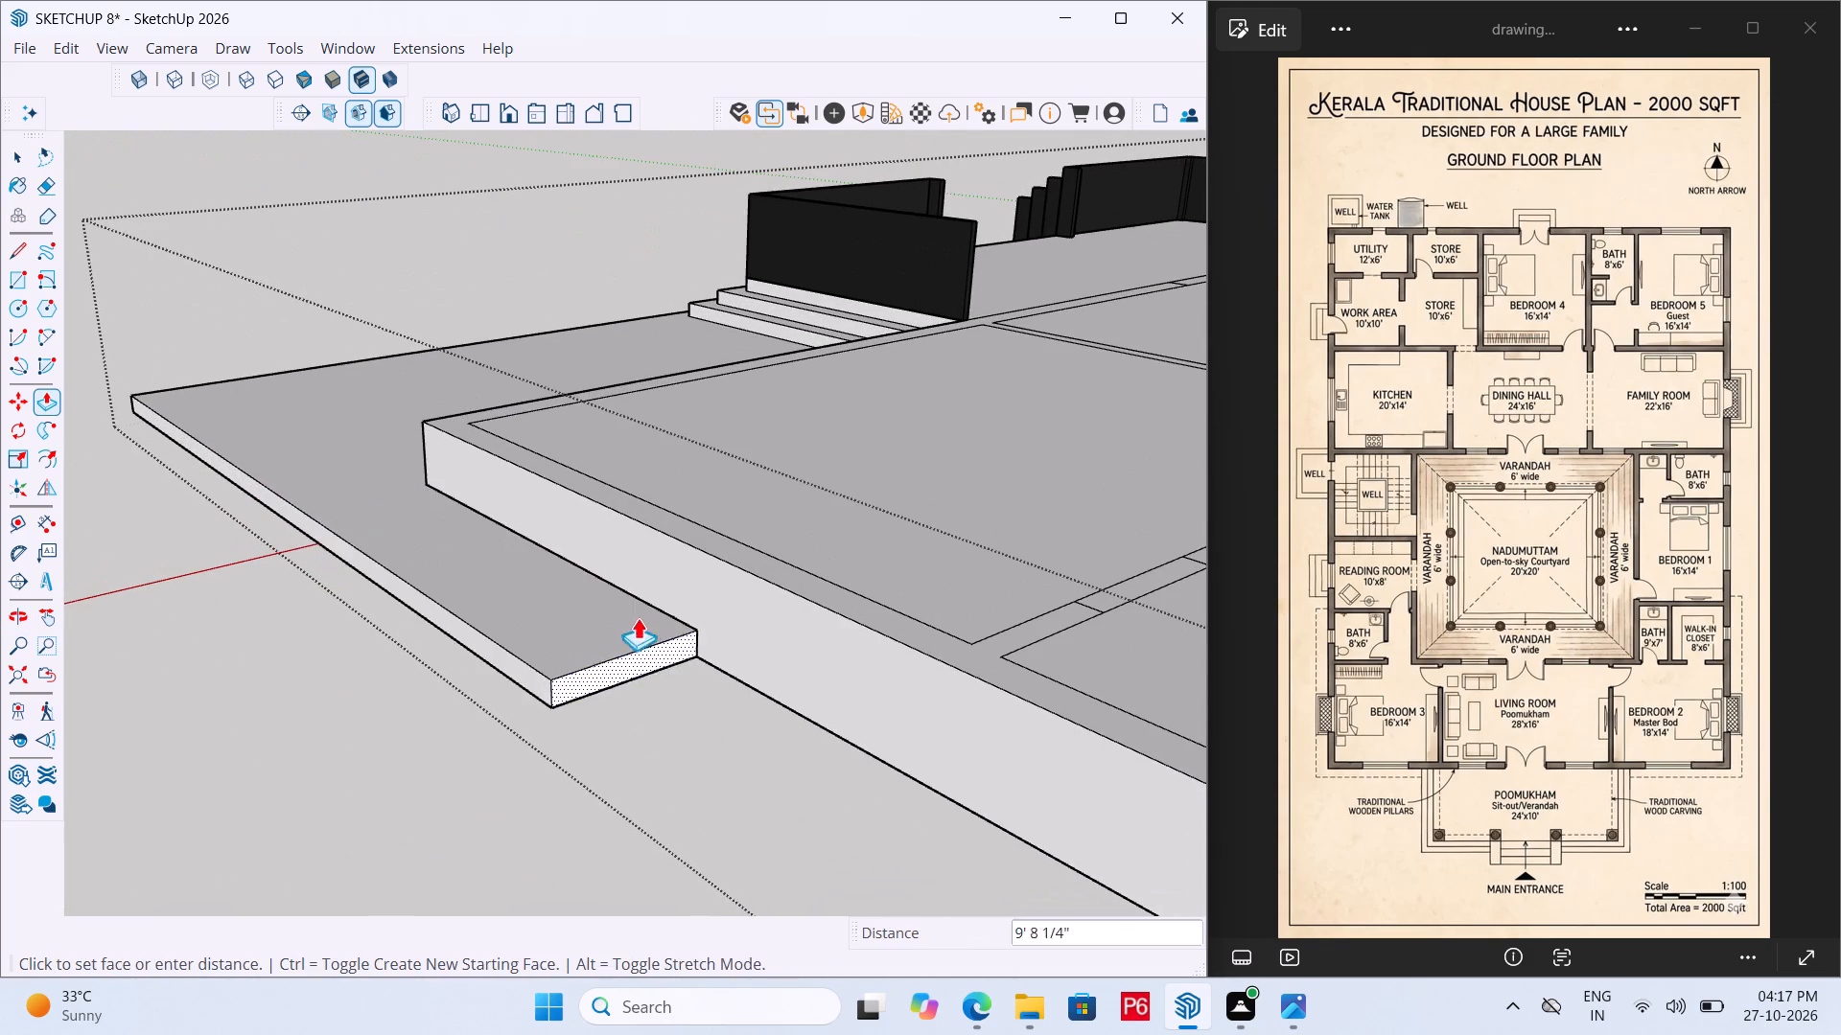
scroll(599, 589, down, 20)
scroll(599, 589, down, 4)
scroll(344, 519, down, 7)
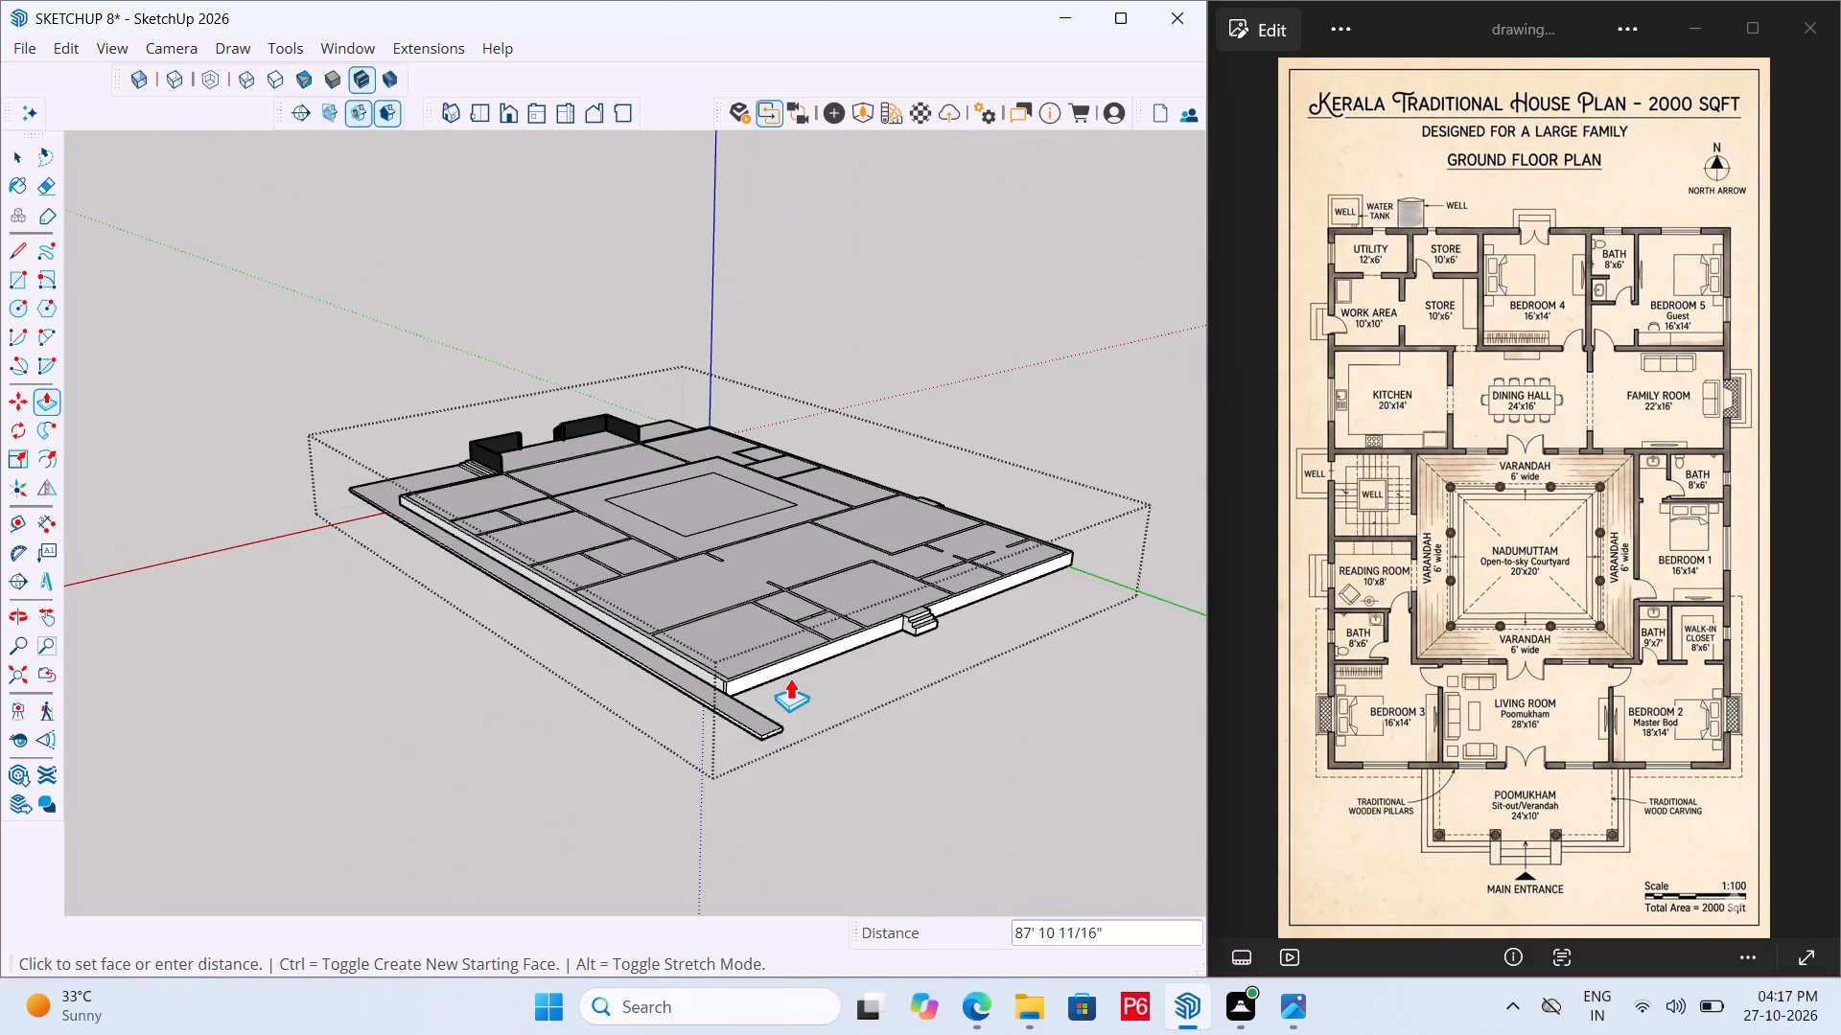
click(753, 672)
Extrude the side strip's end face 3' beyond the plinth's rear corner at Bedroom 5.
middle_drag(833, 659, 368, 721)
scroll(363, 722, up, 13)
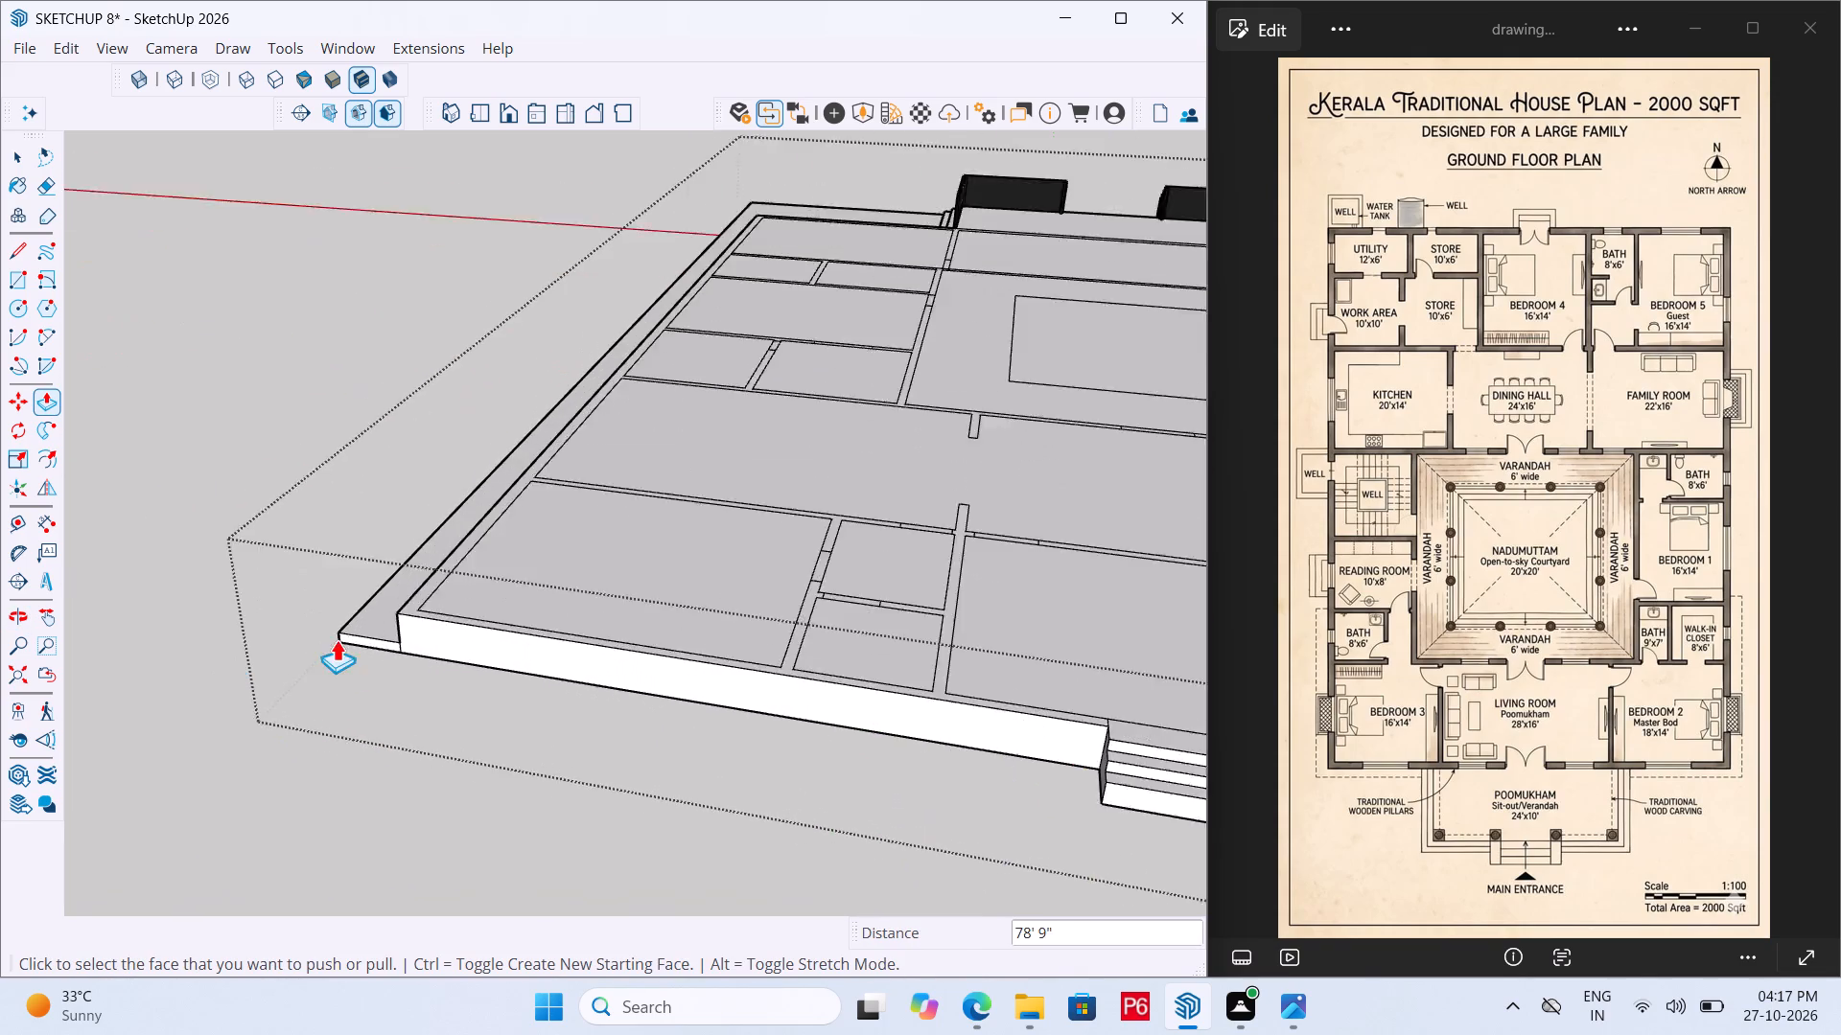
scroll(337, 639, up, 9)
click(370, 659)
text(3')
key(Return)
Extrude the 3' wide strip's inner end face 64' 6" along the plinth's rear side to its corner at the Utility.
scroll(185, 587, down, 5)
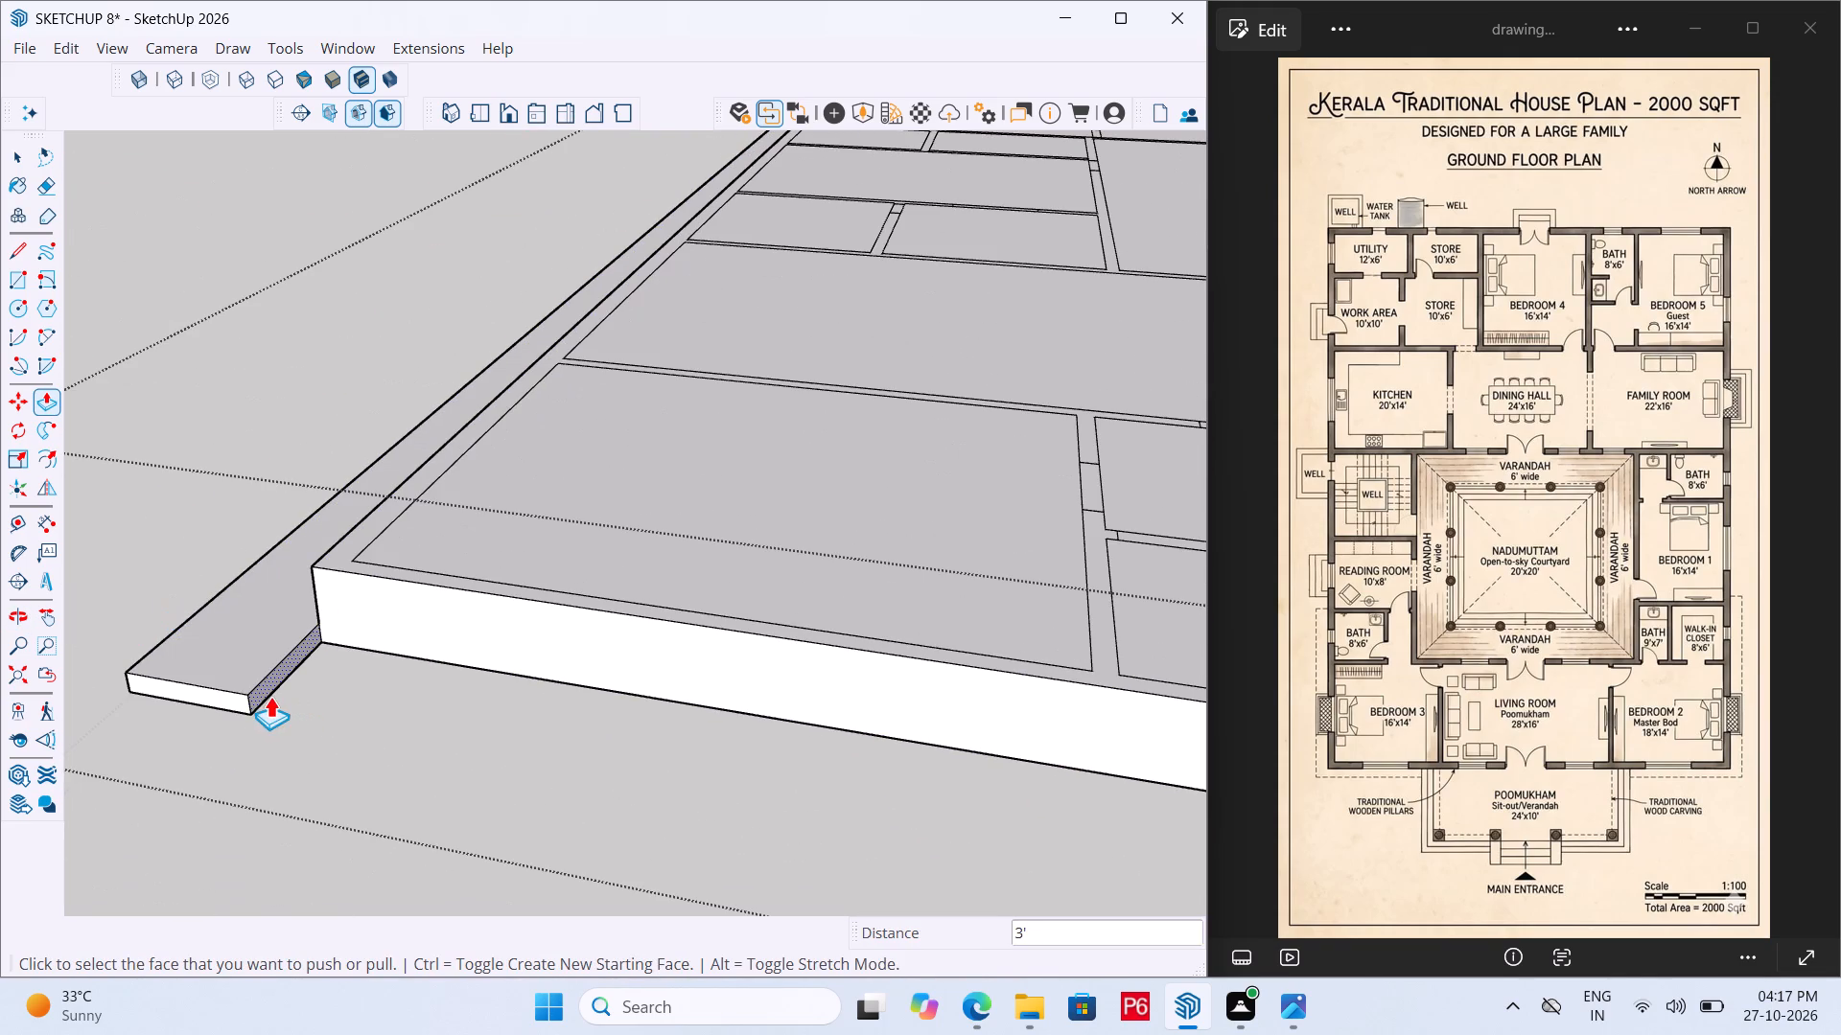
click(270, 696)
scroll(592, 702, down, 20)
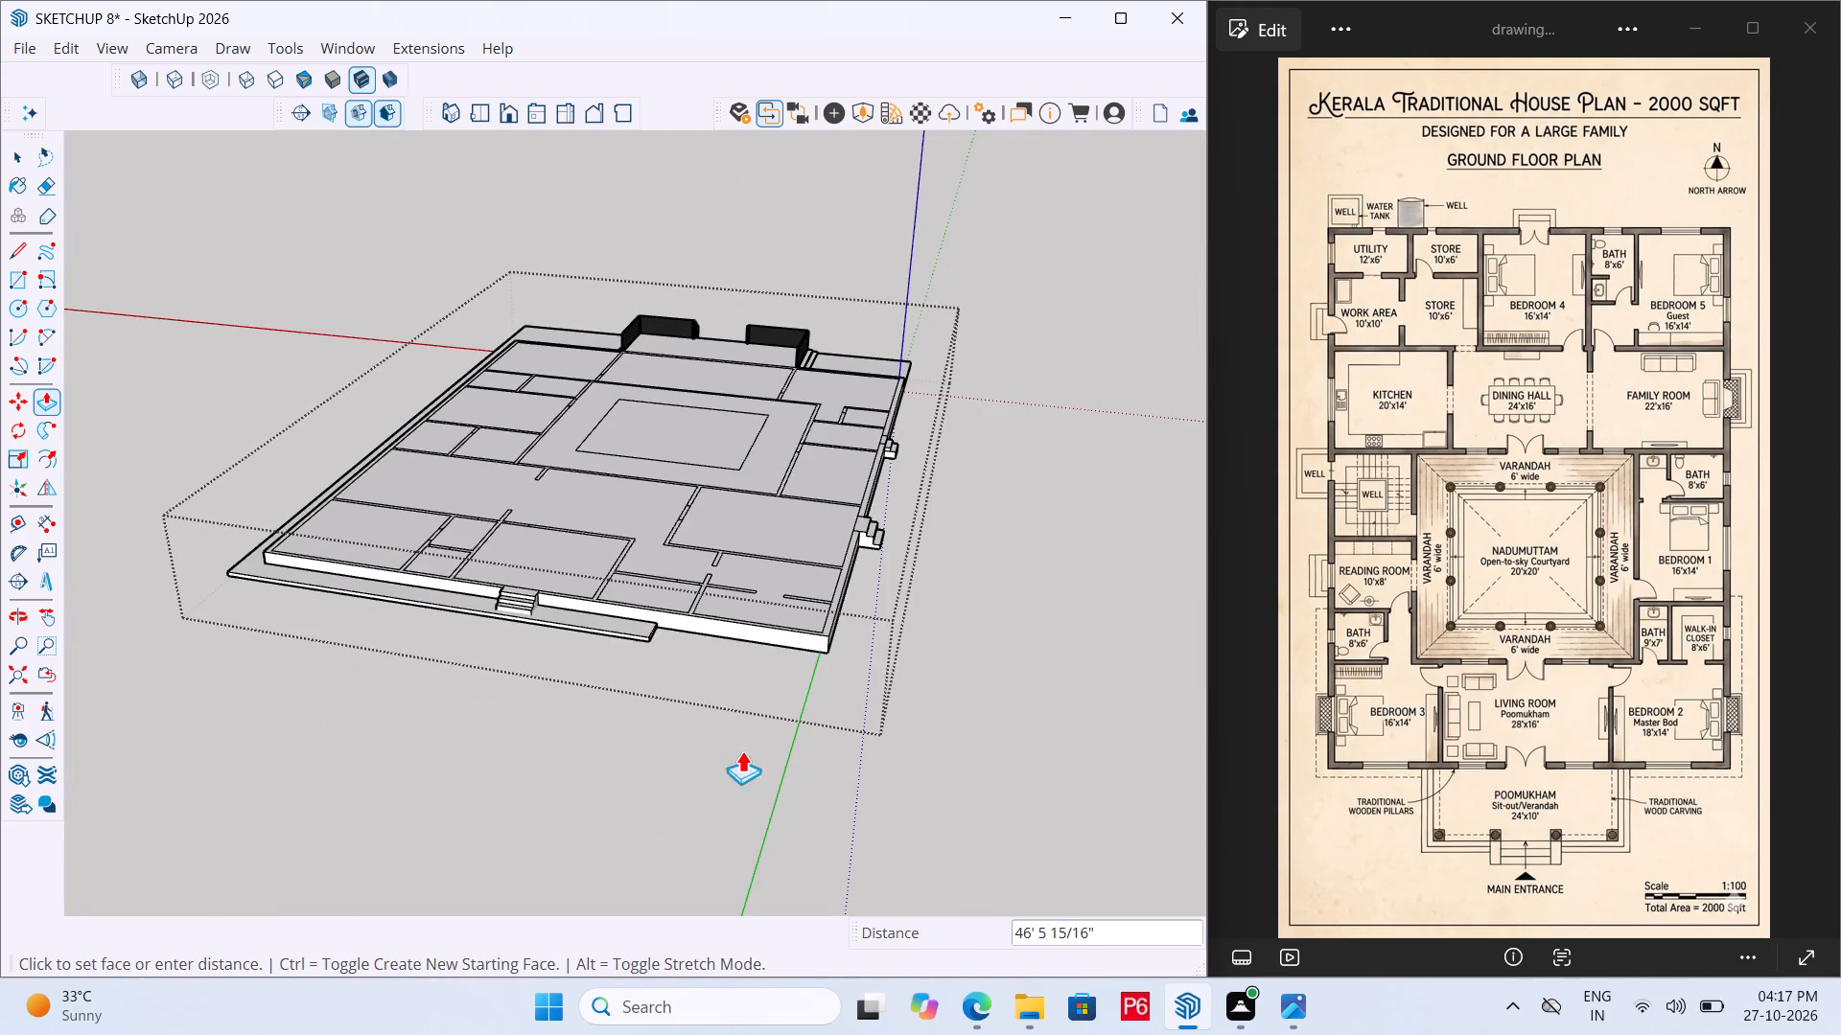
scroll(832, 689, up, 13)
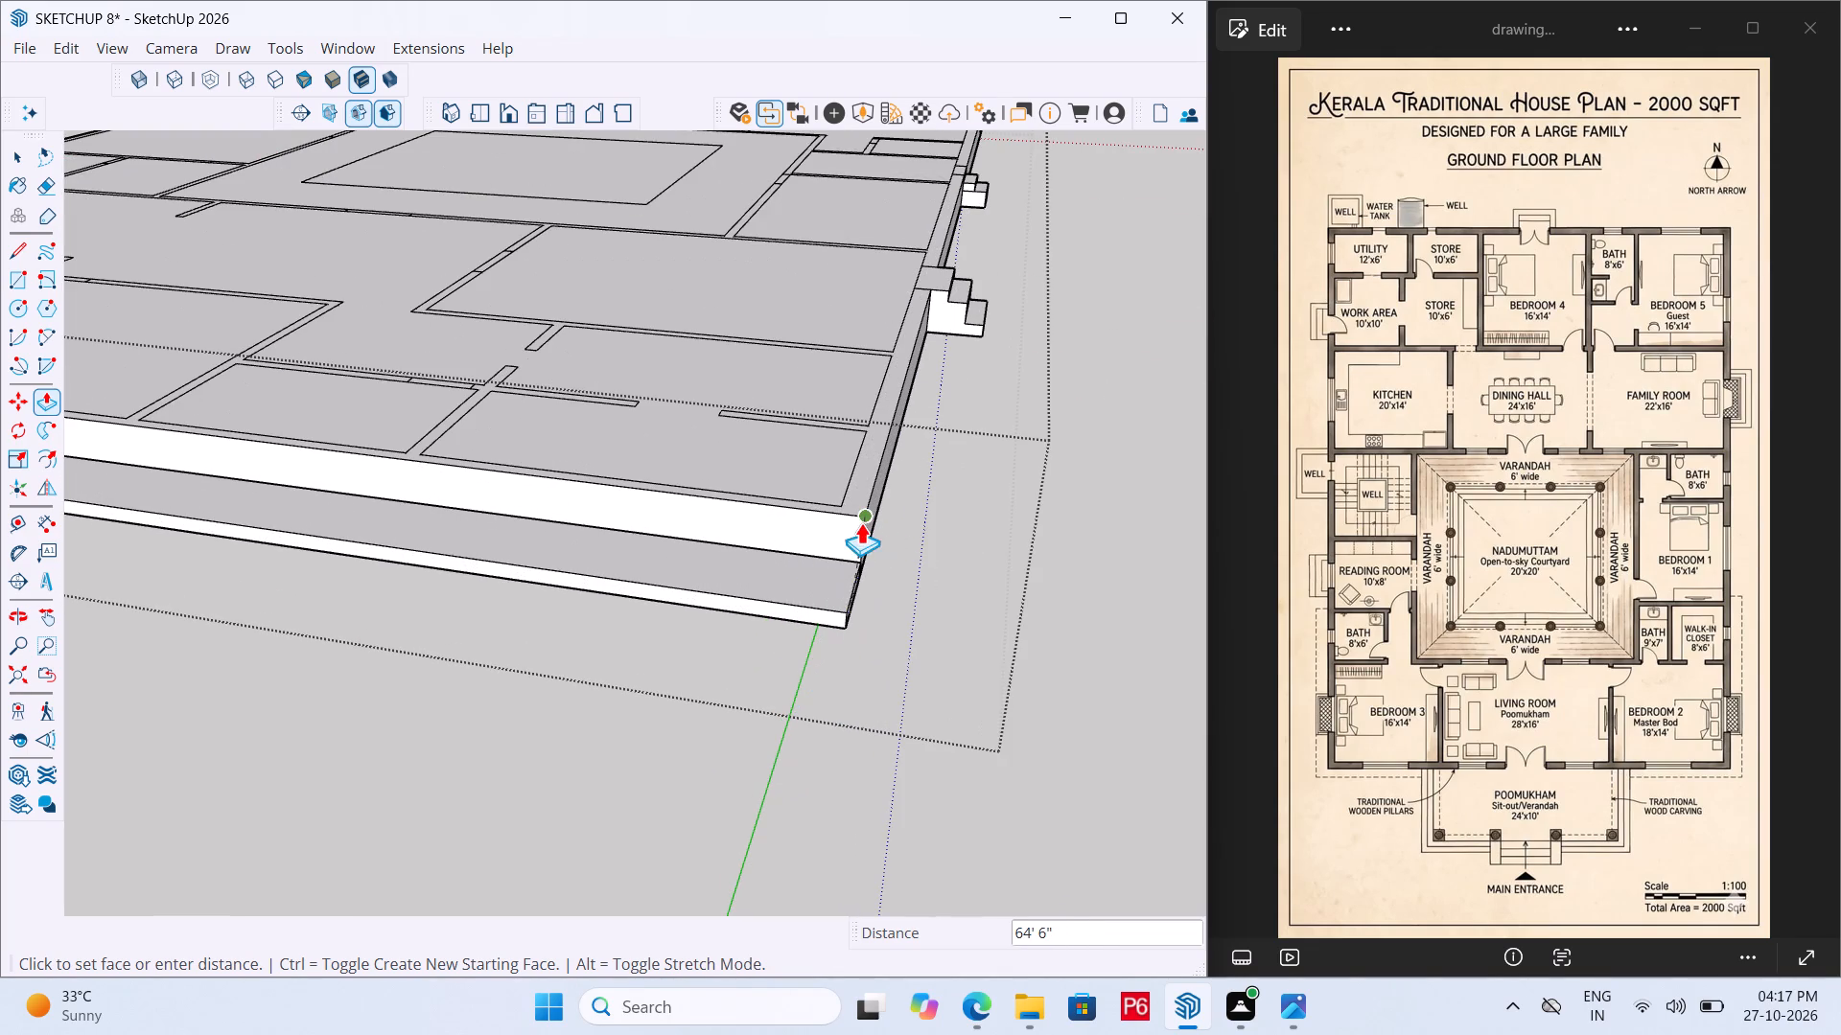
drag(863, 525, 846, 530)
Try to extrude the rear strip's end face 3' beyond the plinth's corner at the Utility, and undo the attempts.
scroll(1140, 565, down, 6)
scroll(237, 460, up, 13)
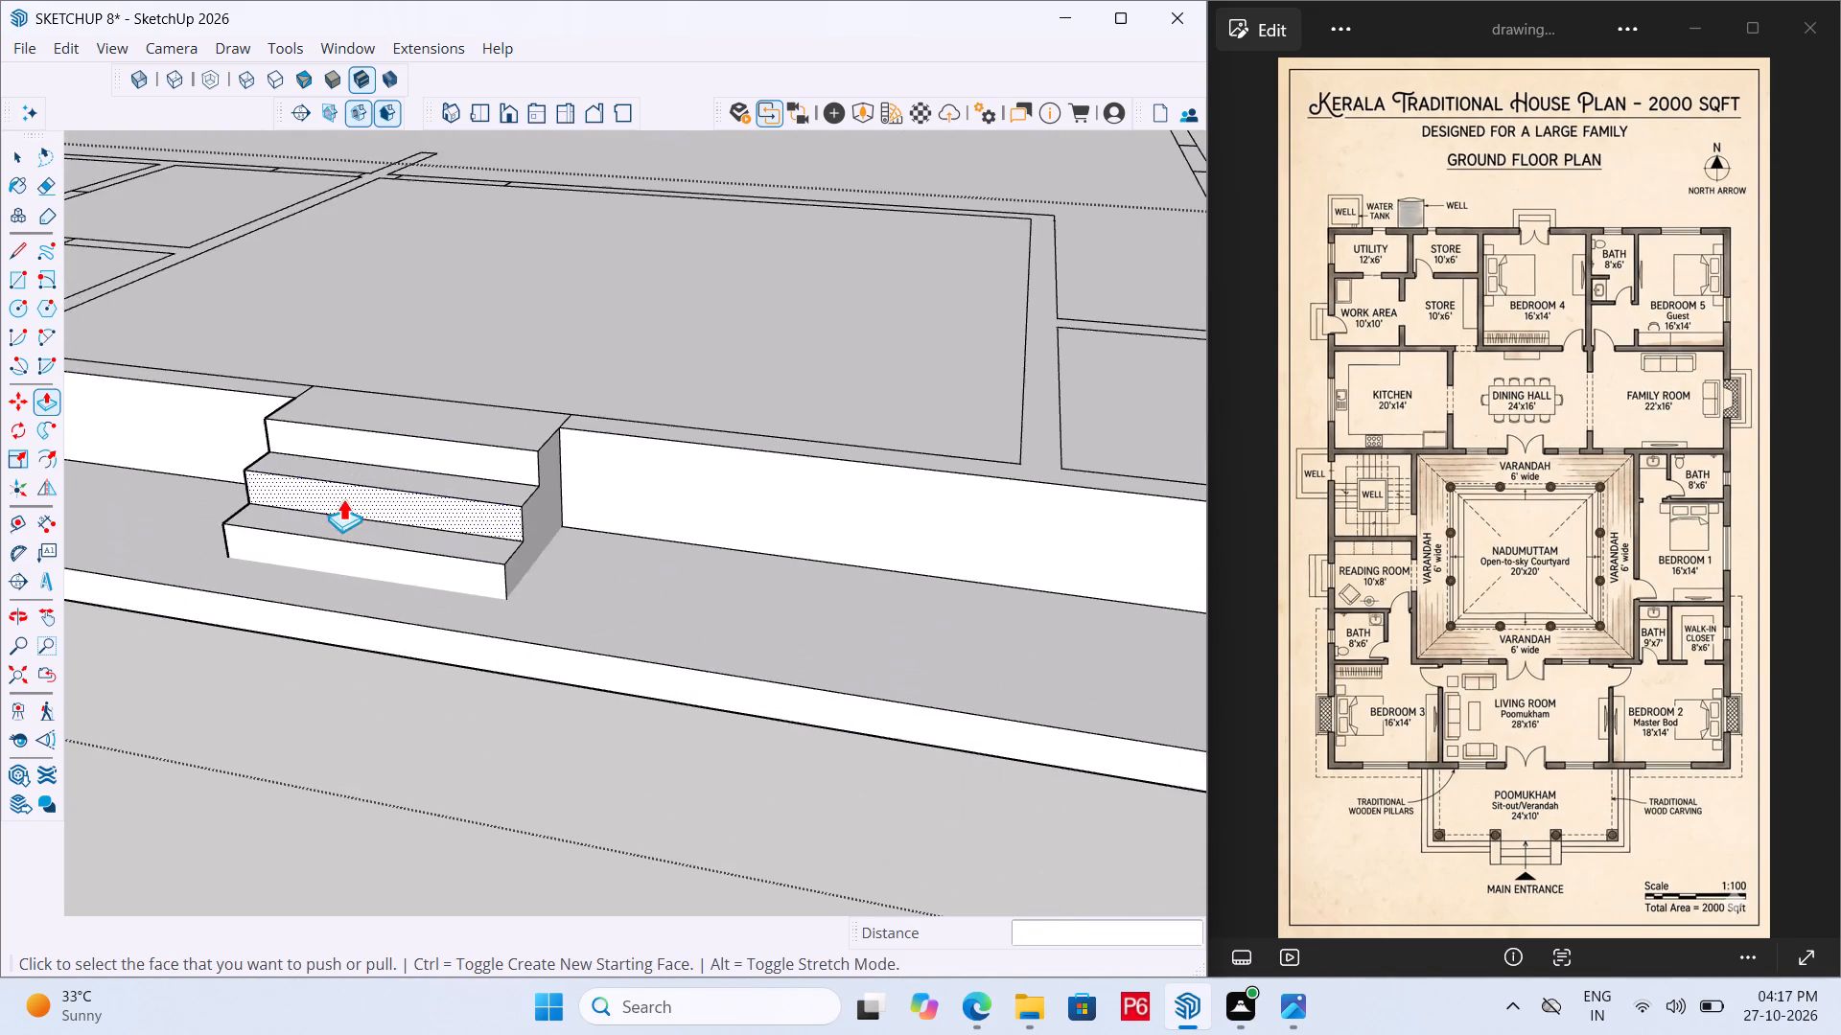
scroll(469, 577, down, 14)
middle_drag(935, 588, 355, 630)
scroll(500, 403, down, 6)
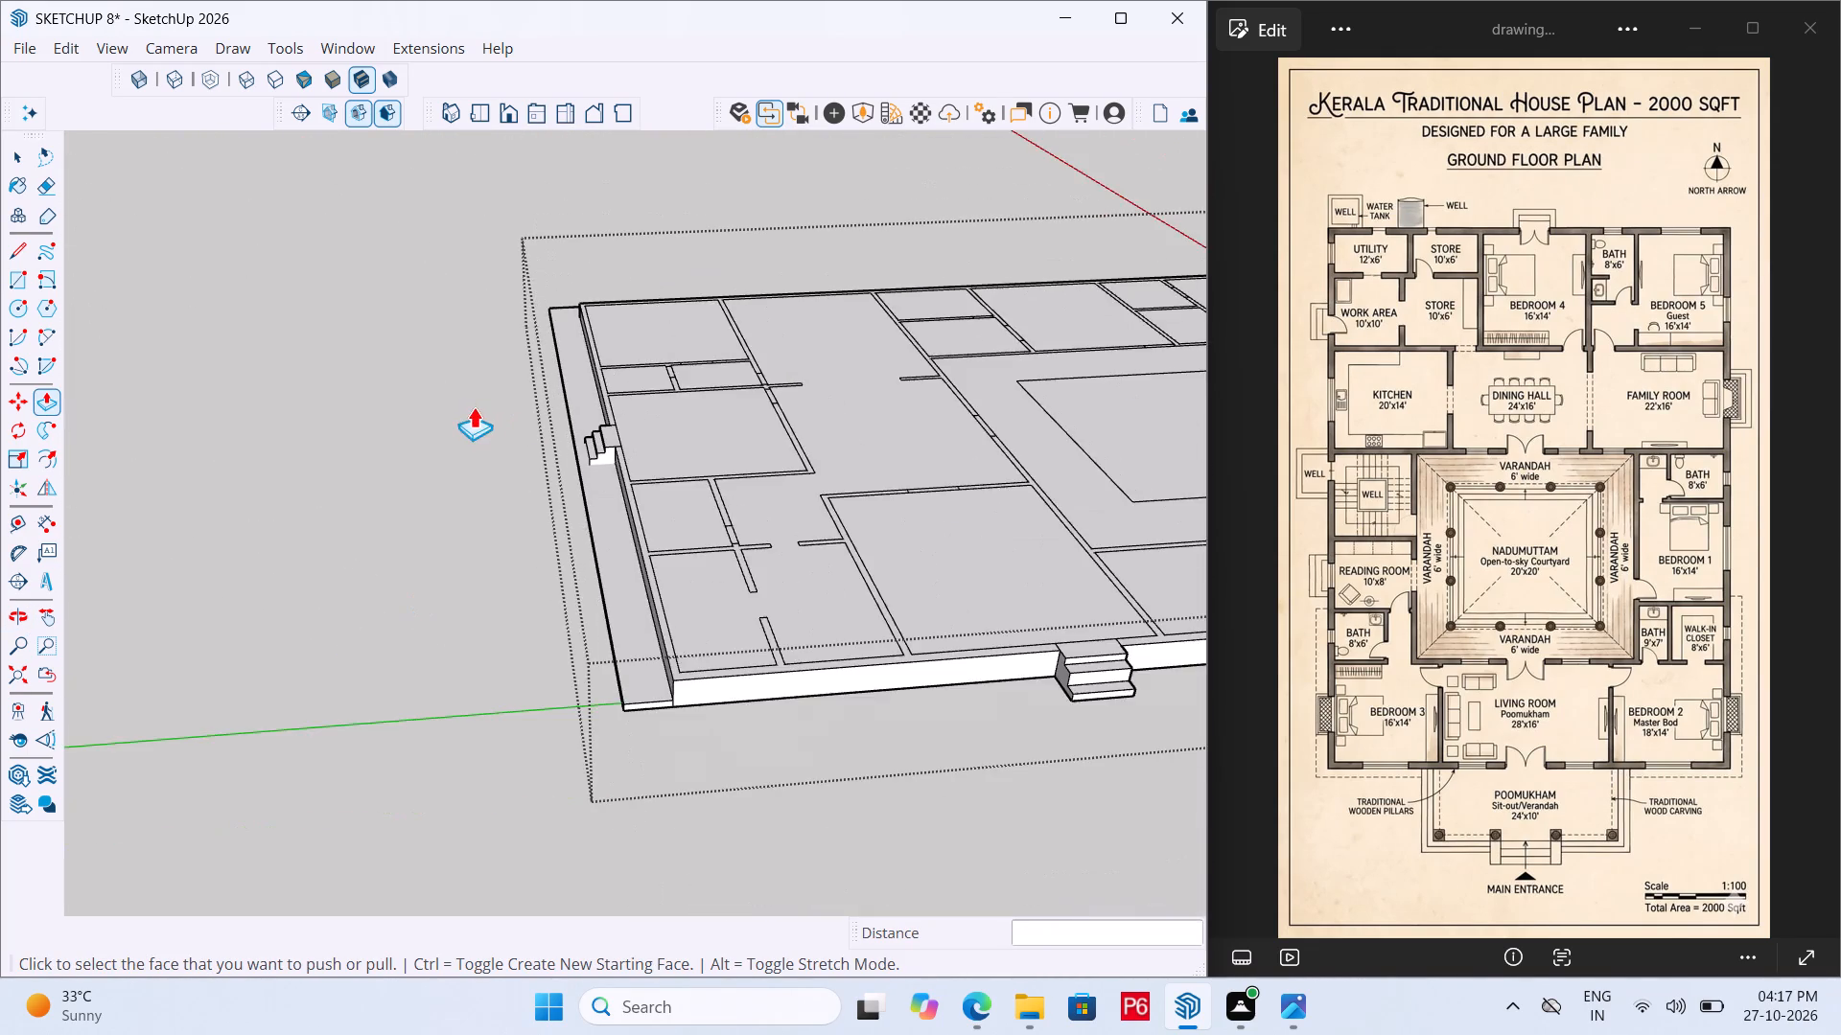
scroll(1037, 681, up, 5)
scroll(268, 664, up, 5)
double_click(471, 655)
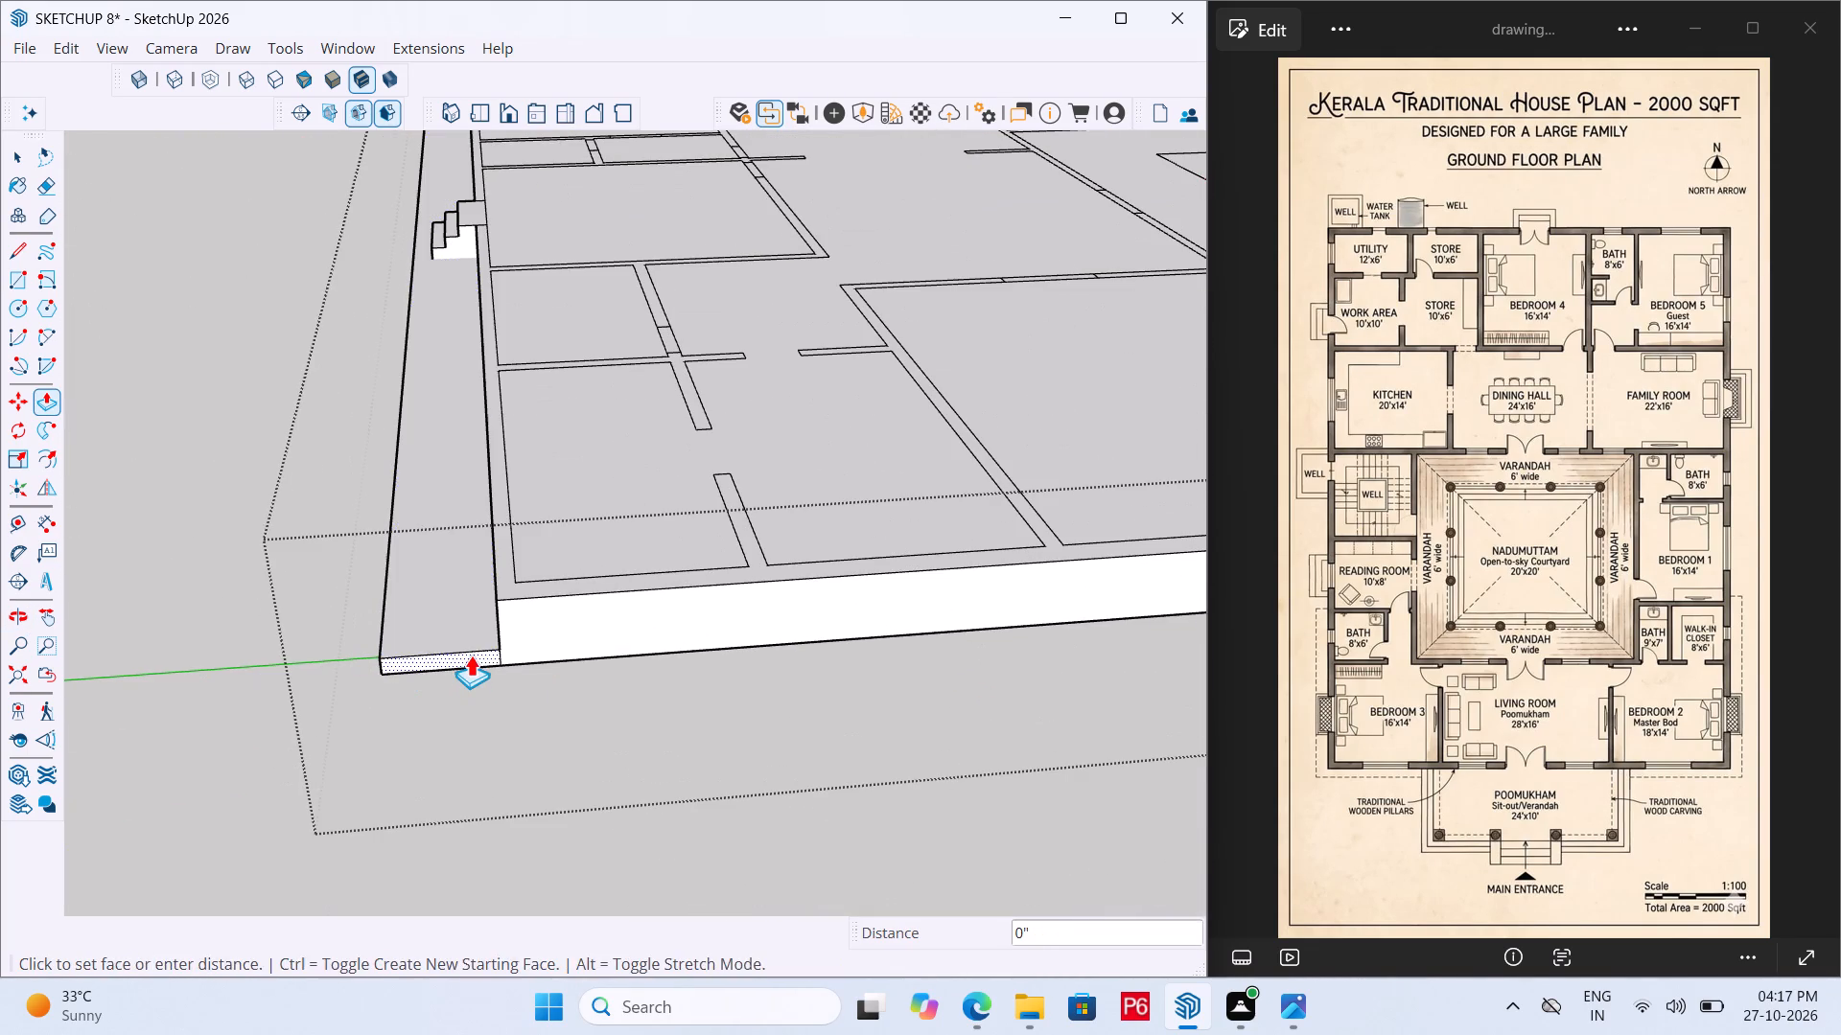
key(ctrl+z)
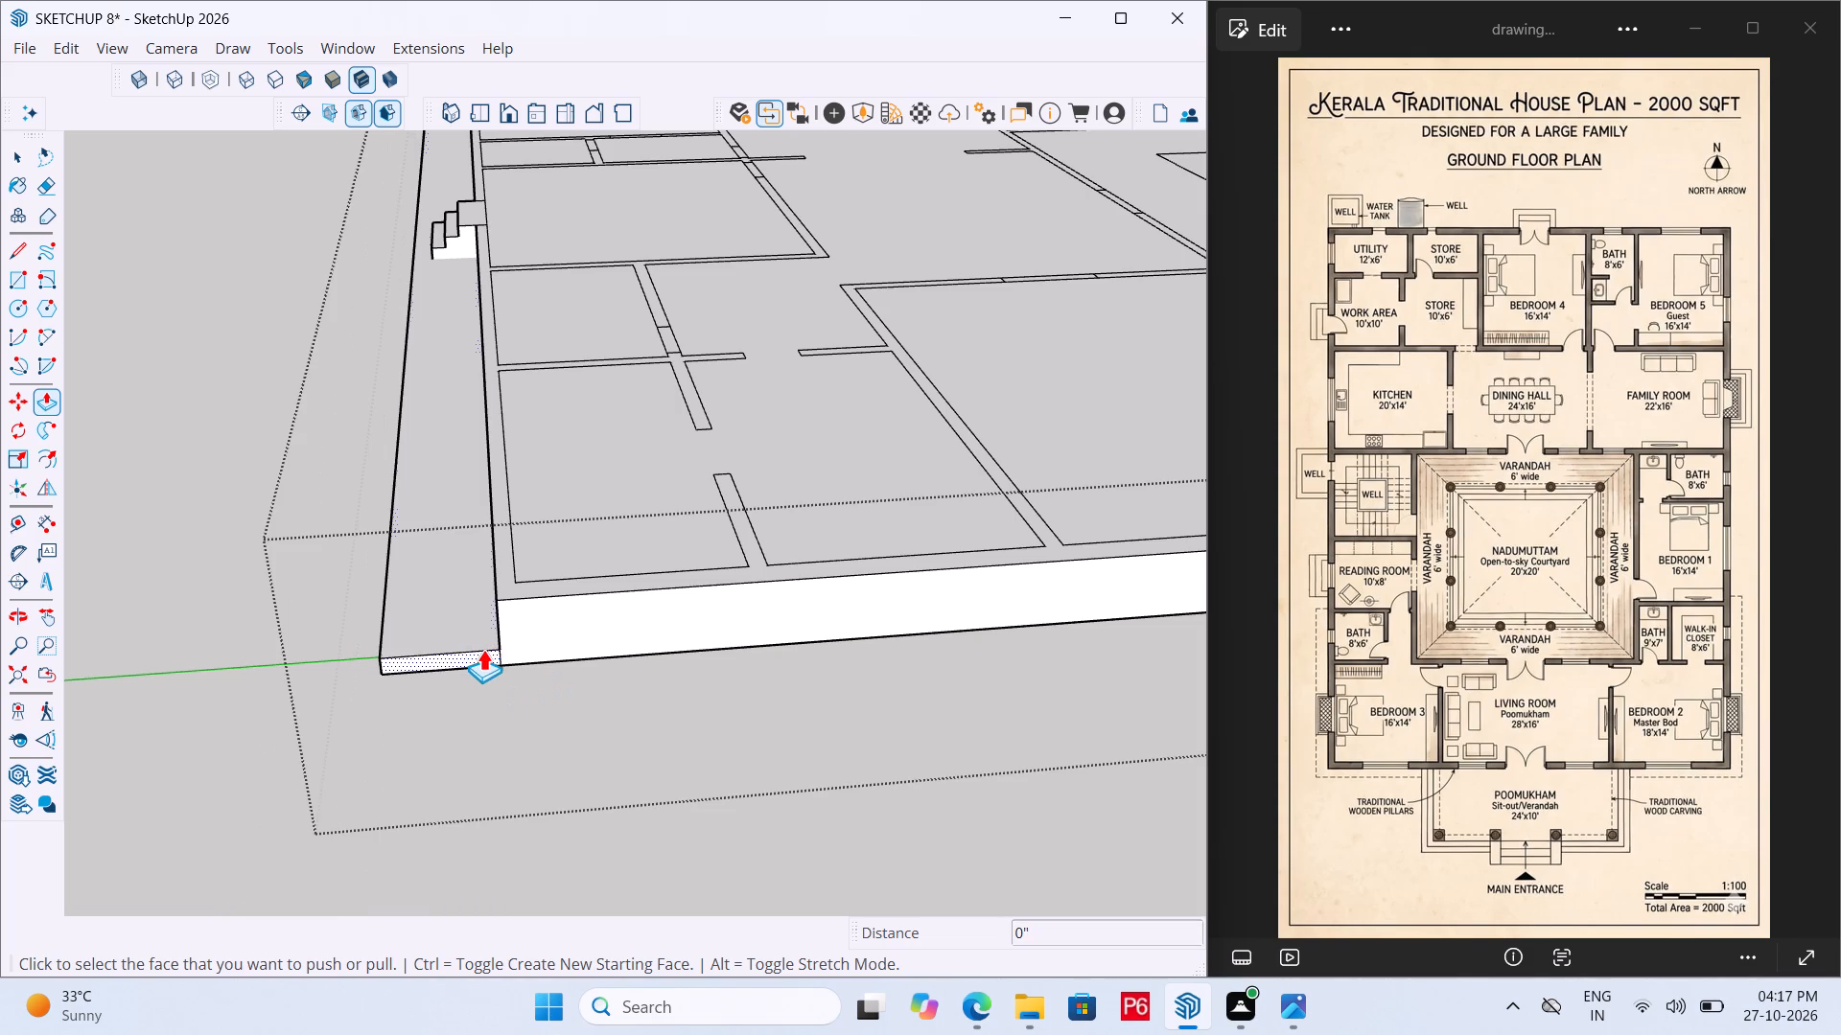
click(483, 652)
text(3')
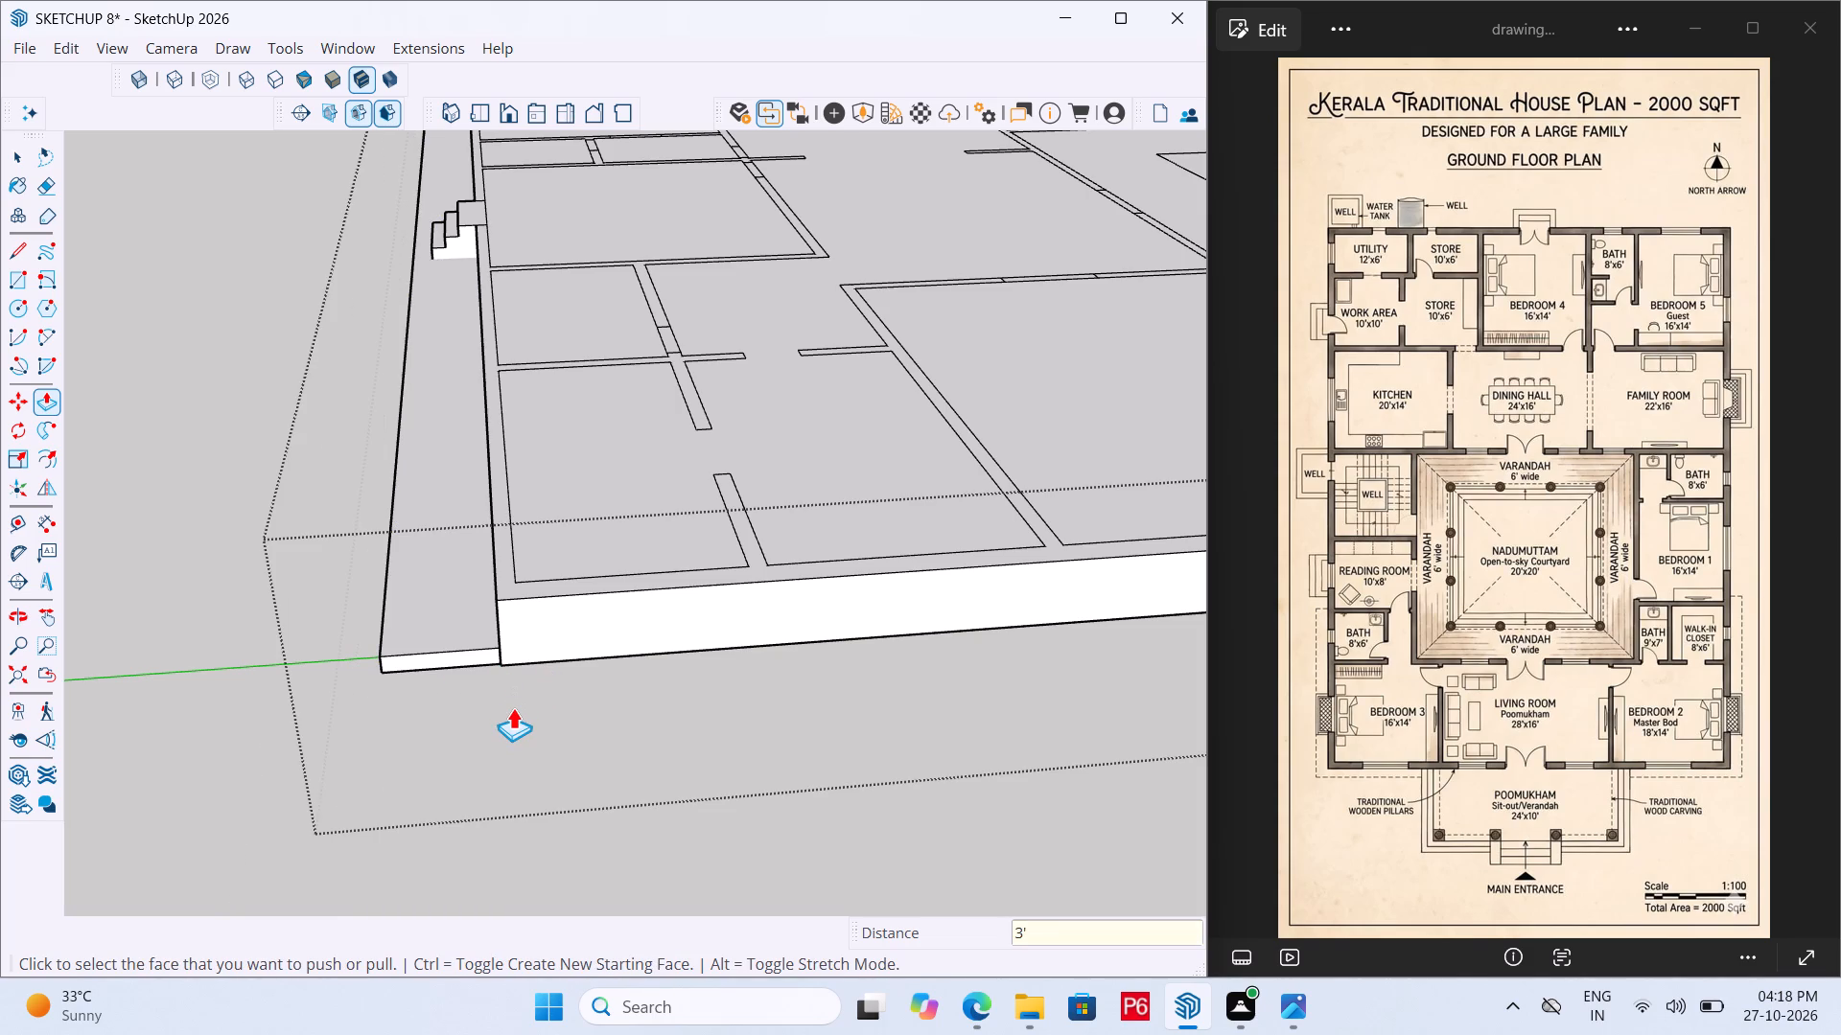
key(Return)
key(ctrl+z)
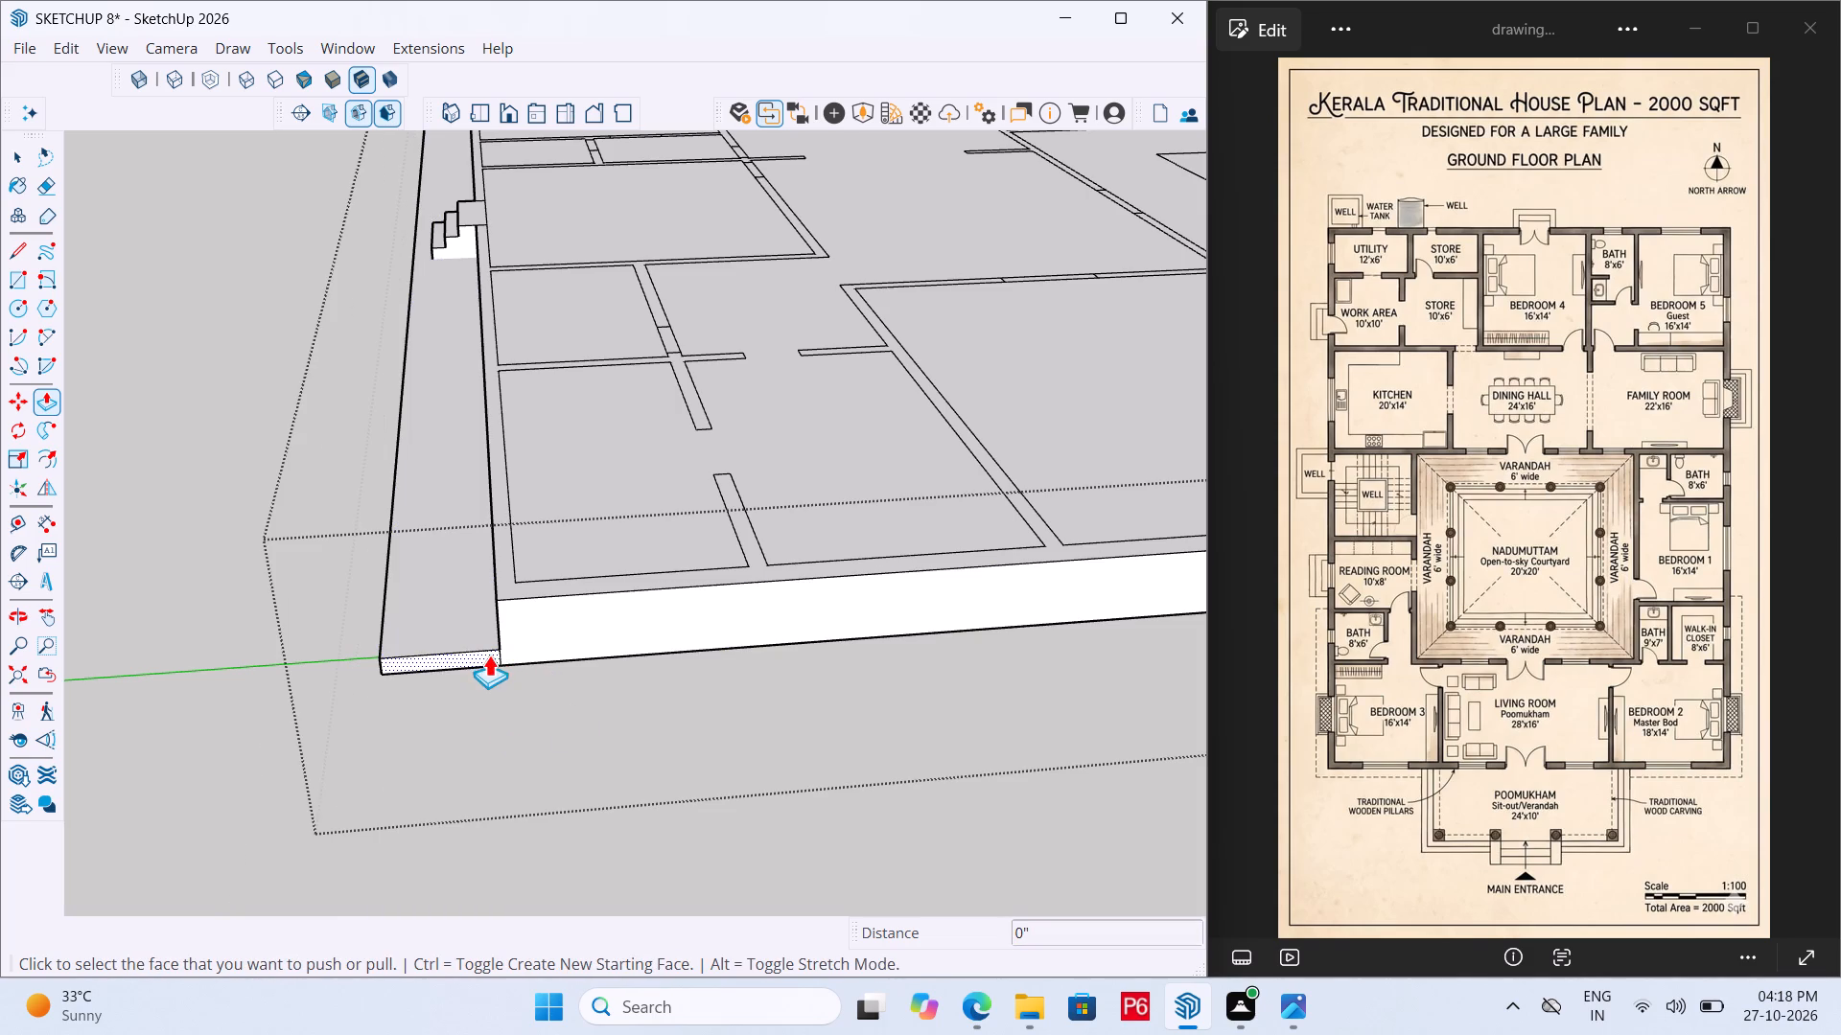
Extrude the rear strip's end face 3' beyond the plinth's rear corner at the Utility.
click(489, 655)
key(3)
key(apostrophe)
key(Return)
Extrude the strip's front-facing end 91' along the Kitchen side of the plinth to the front strip's outer edge.
middle_drag(631, 721, 623, 721)
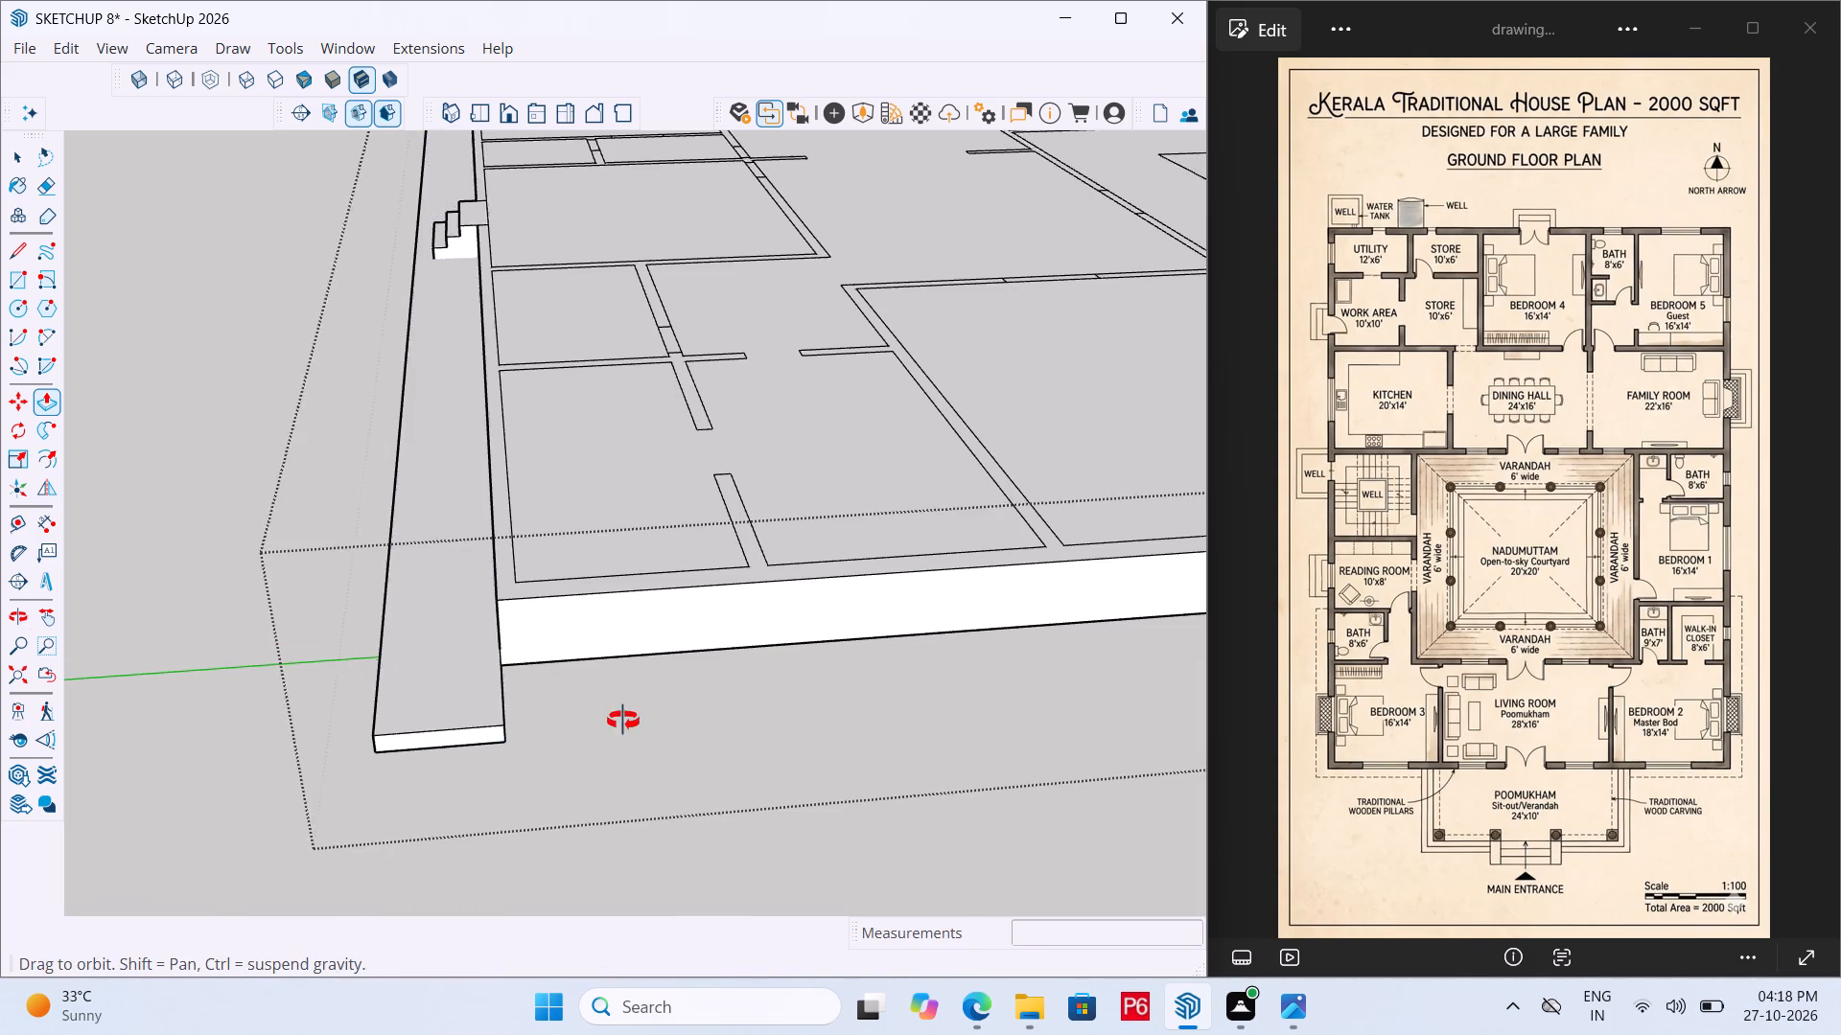
middle_drag(623, 721, 190, 713)
scroll(737, 701, up, 6)
click(403, 612)
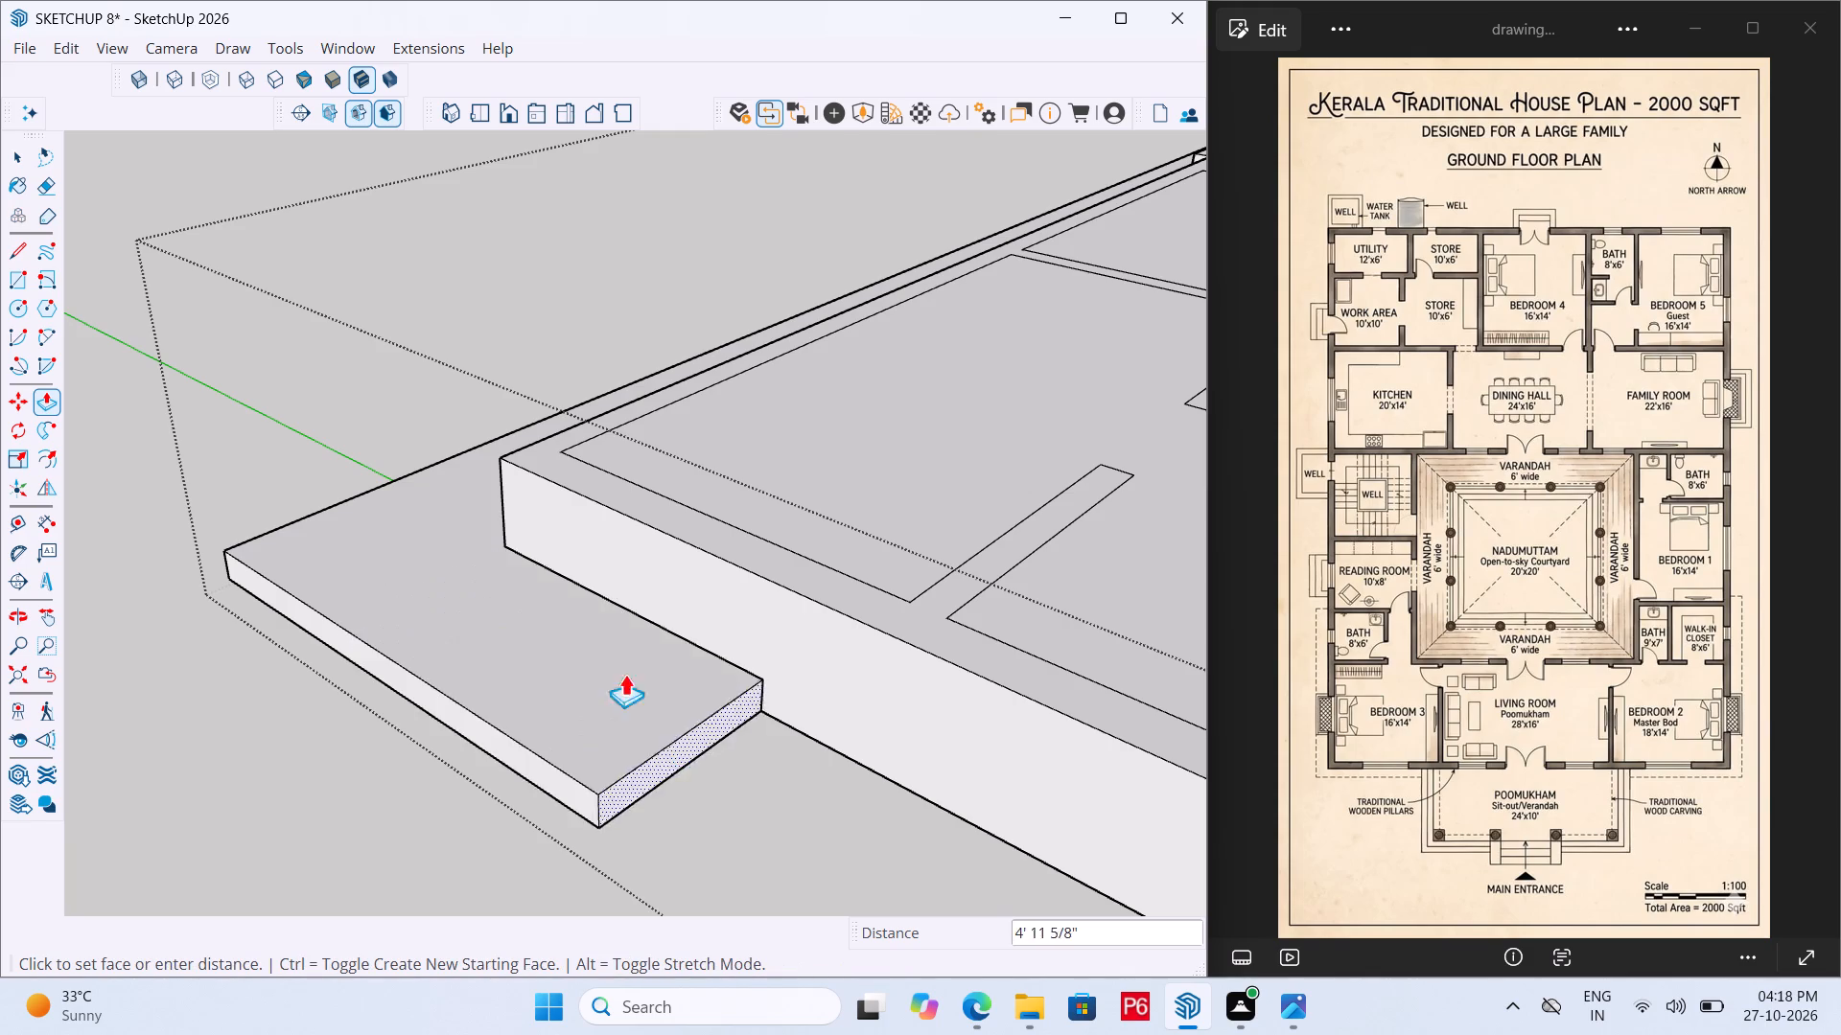
scroll(506, 575, down, 19)
scroll(426, 617, down, 7)
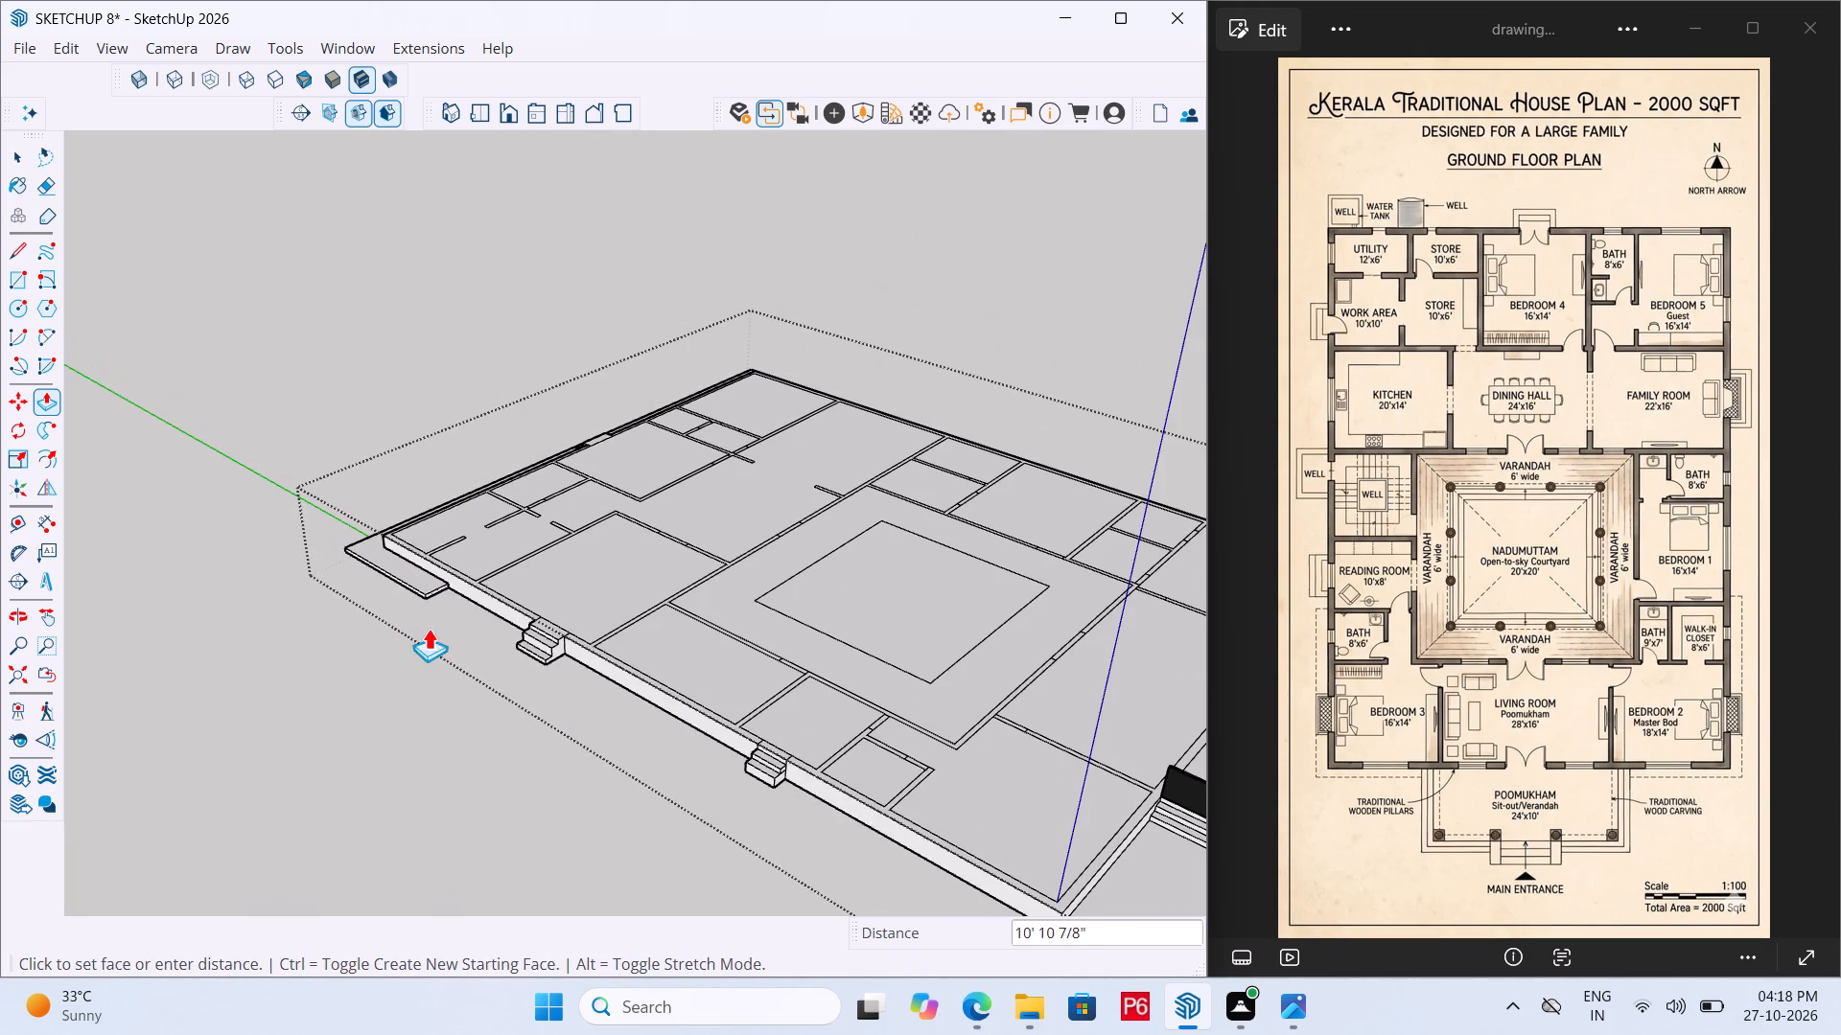
scroll(389, 449, down, 6)
scroll(717, 682, up, 12)
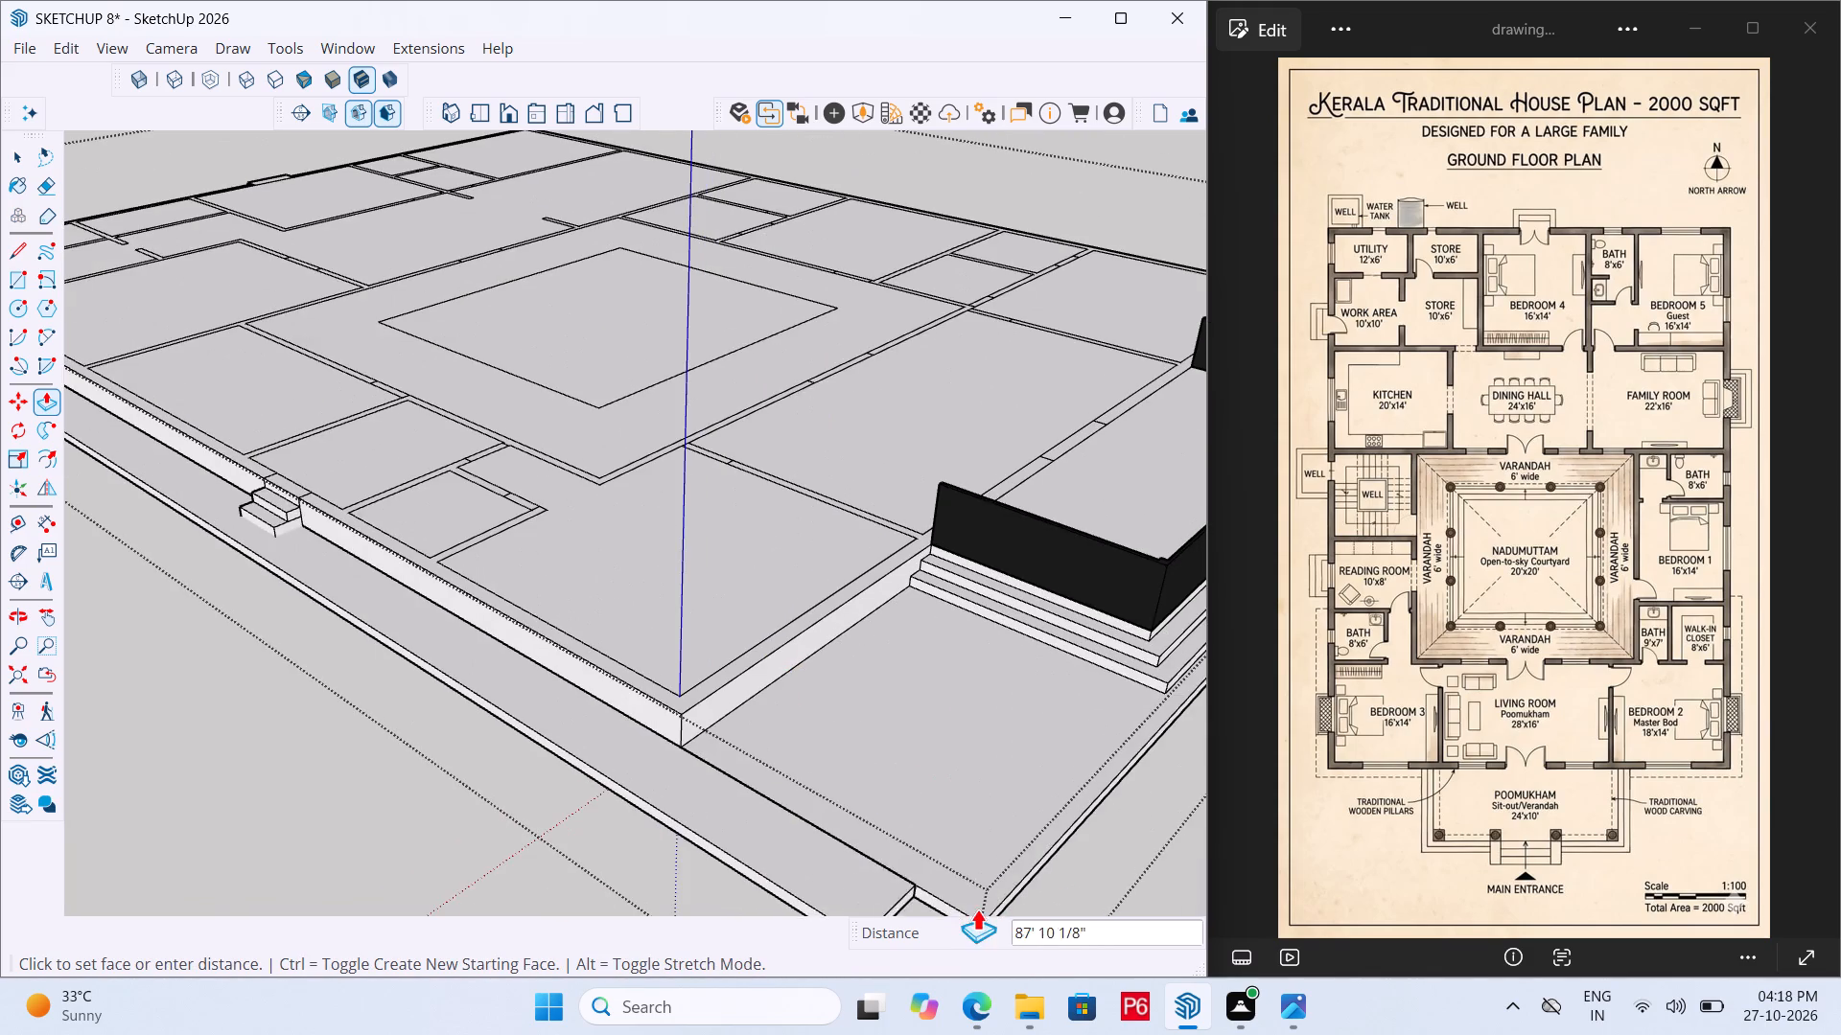
scroll(453, 627, down, 5)
scroll(815, 782, up, 11)
click(678, 768)
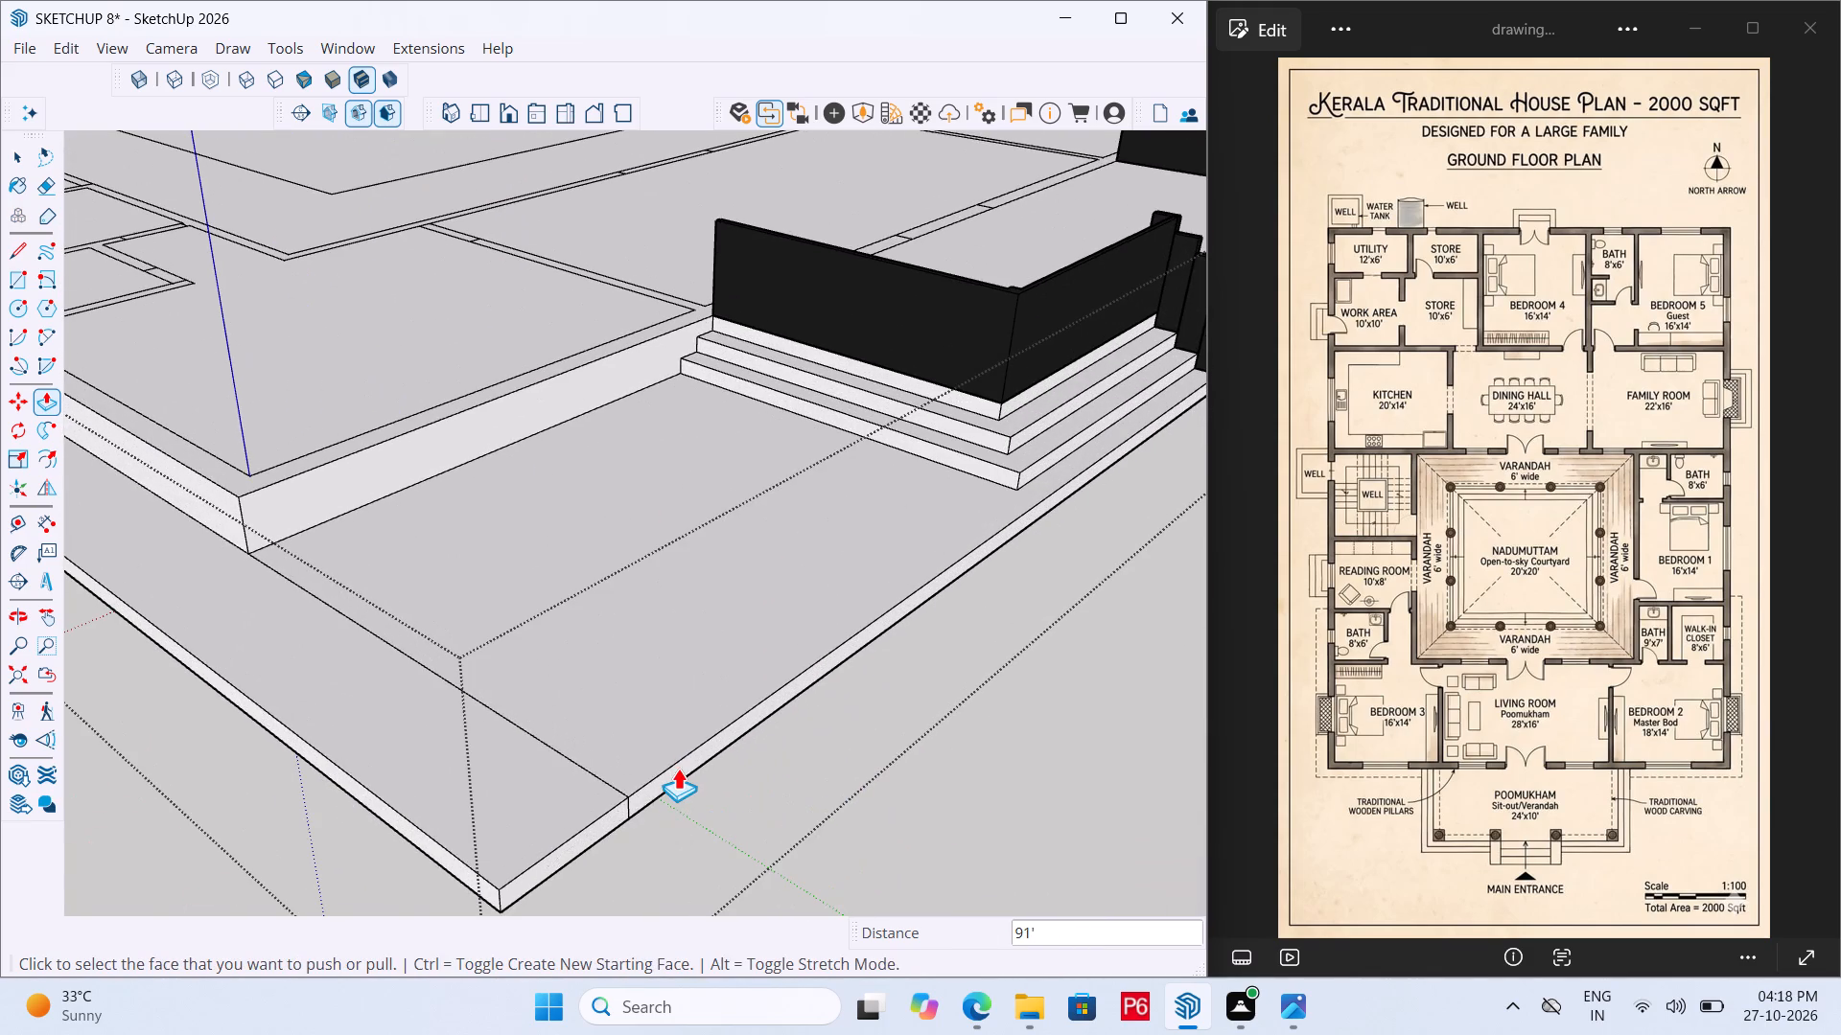
Save the model.
scroll(736, 728, down, 4)
key(ctrl+s)
key(ctrl+s)
key(ctrl+s)
Erase the top and underside seam lines between the side and front strips at the Bedroom 3 corner.
key(e)
drag(531, 715, 548, 685)
click(548, 685)
middle_drag(792, 842, 604, 295)
scroll(634, 463, down, 5)
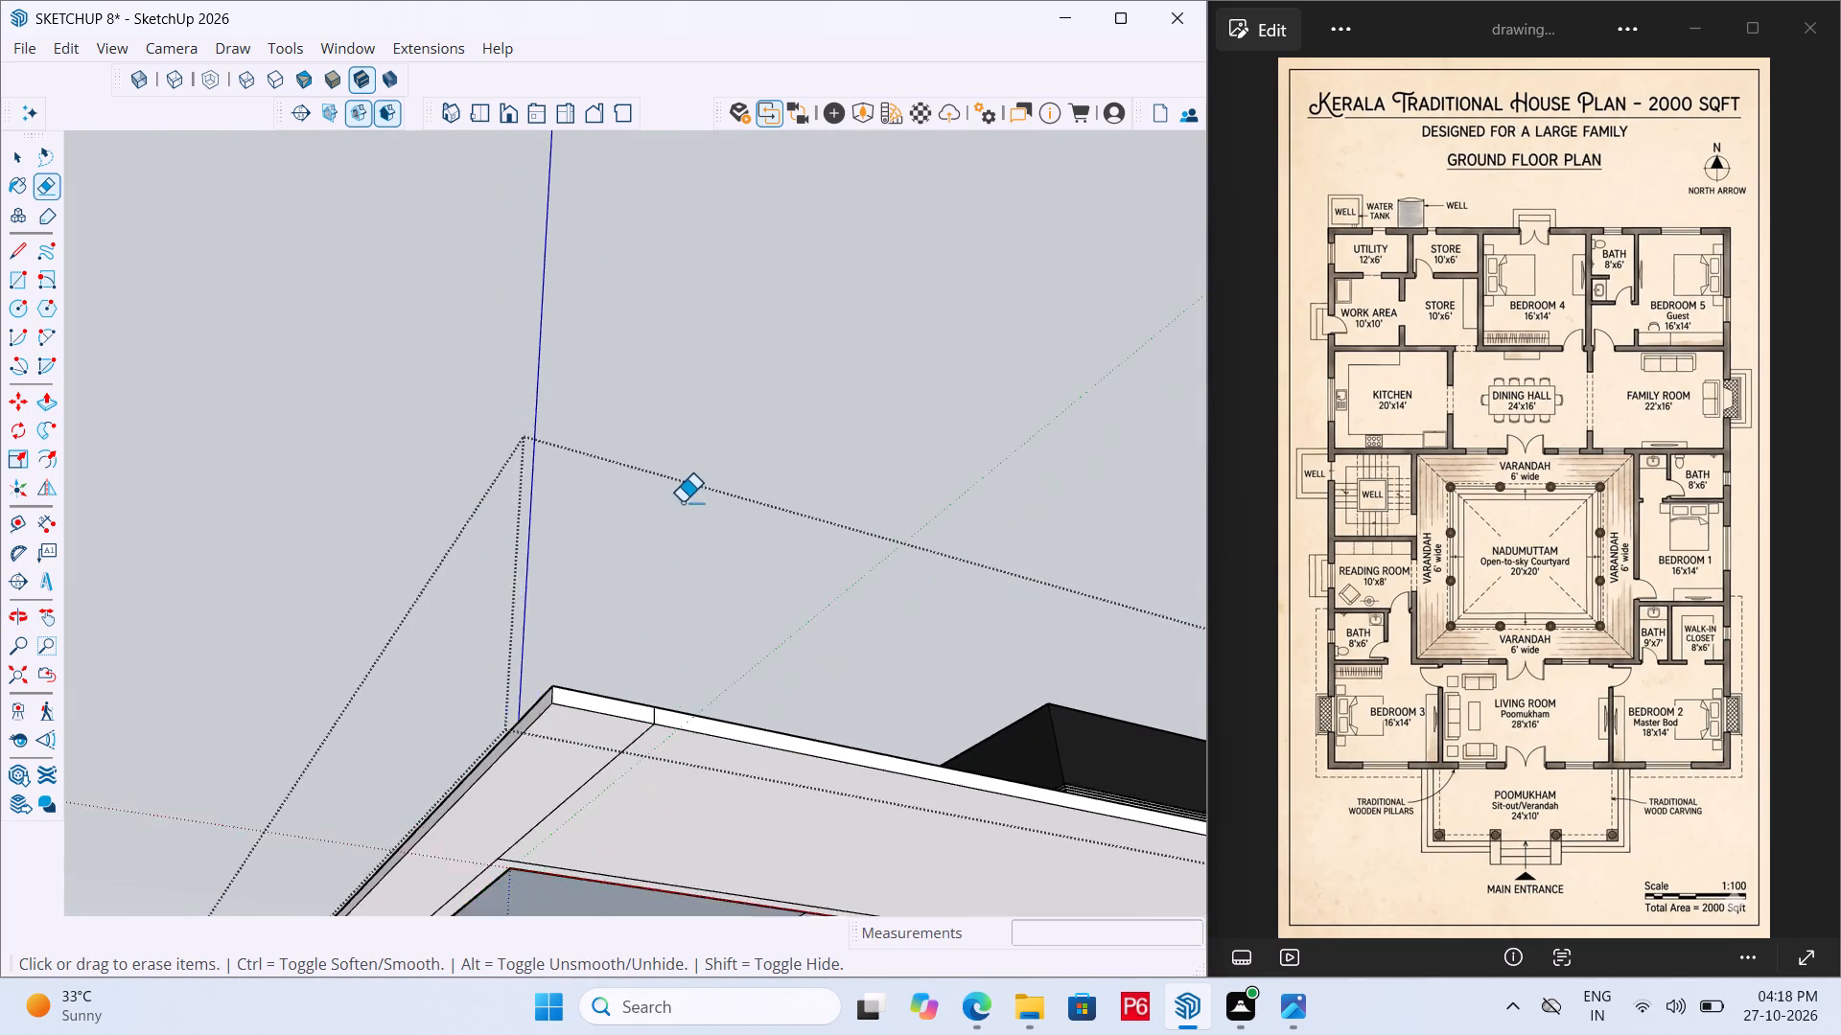
drag(627, 739, 612, 726)
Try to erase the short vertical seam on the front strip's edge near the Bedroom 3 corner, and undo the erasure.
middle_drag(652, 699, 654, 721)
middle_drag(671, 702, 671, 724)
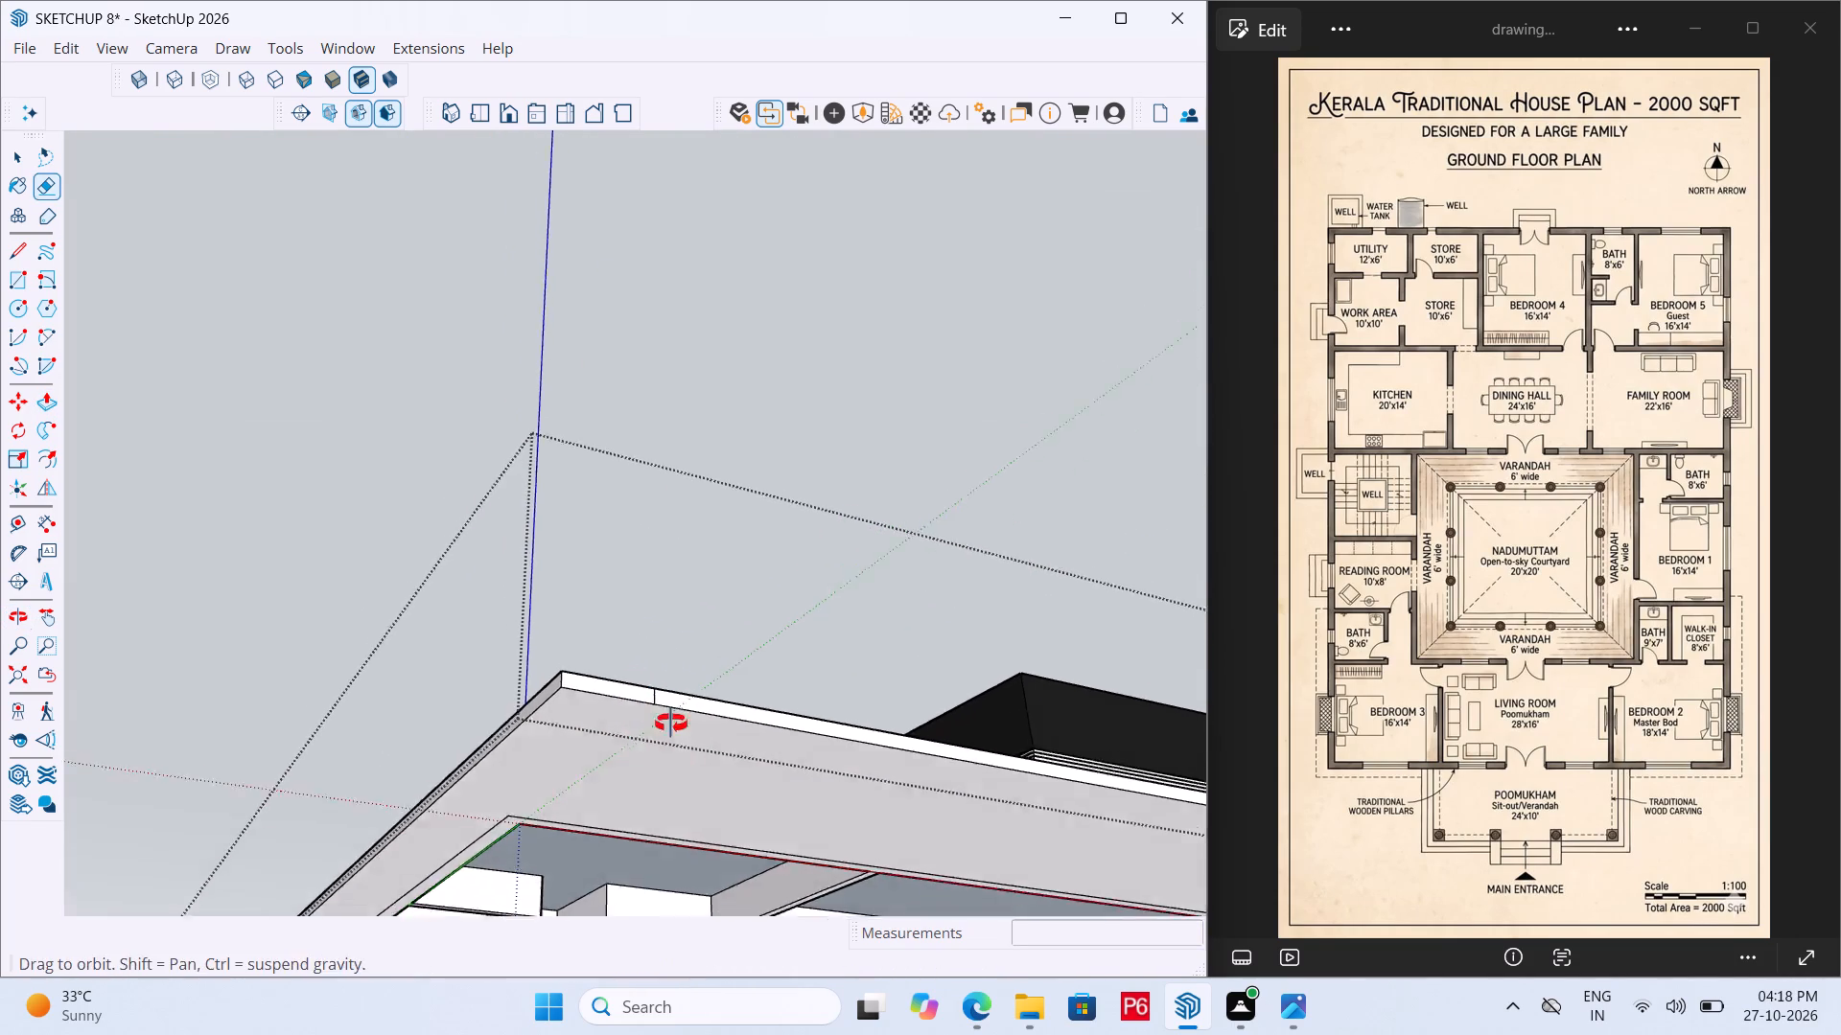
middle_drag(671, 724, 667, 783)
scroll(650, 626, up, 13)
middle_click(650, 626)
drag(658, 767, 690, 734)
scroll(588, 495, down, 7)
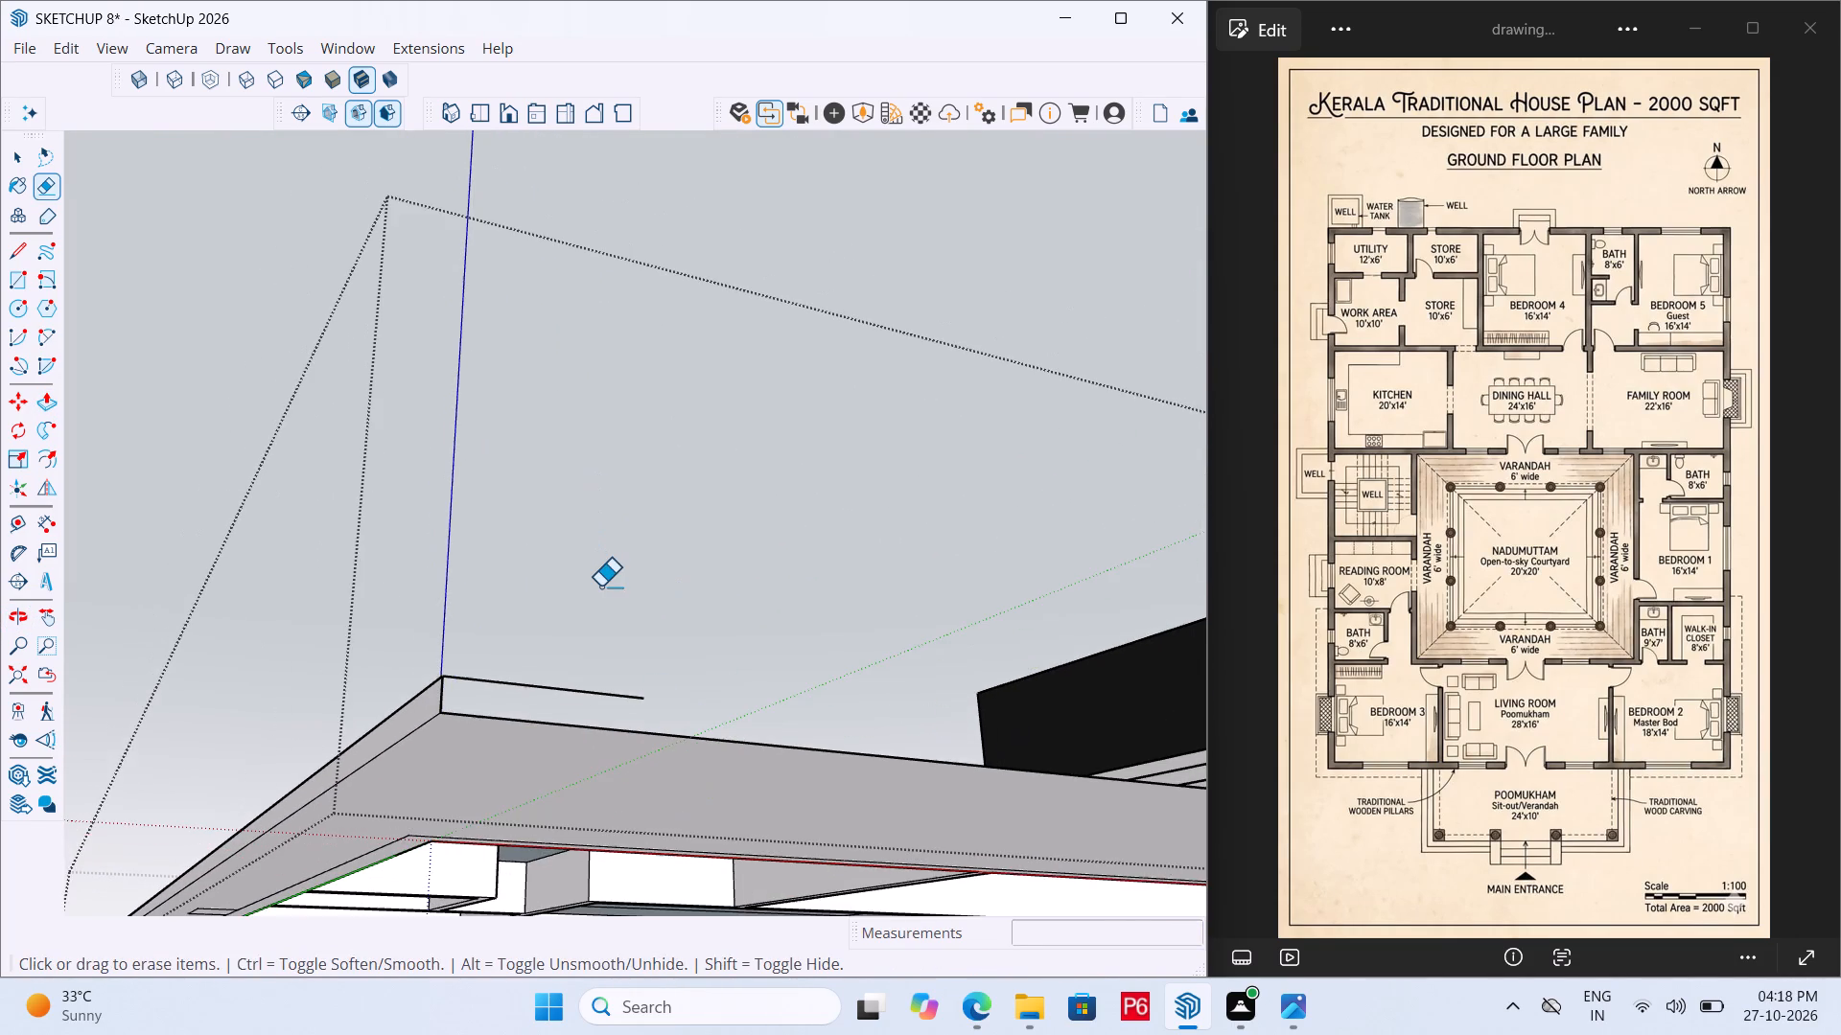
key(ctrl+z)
Erase the short vertical seam on the front strip's outer face near the Bedroom 3 corner.
middle_drag(651, 756, 759, 1016)
scroll(694, 671, up, 6)
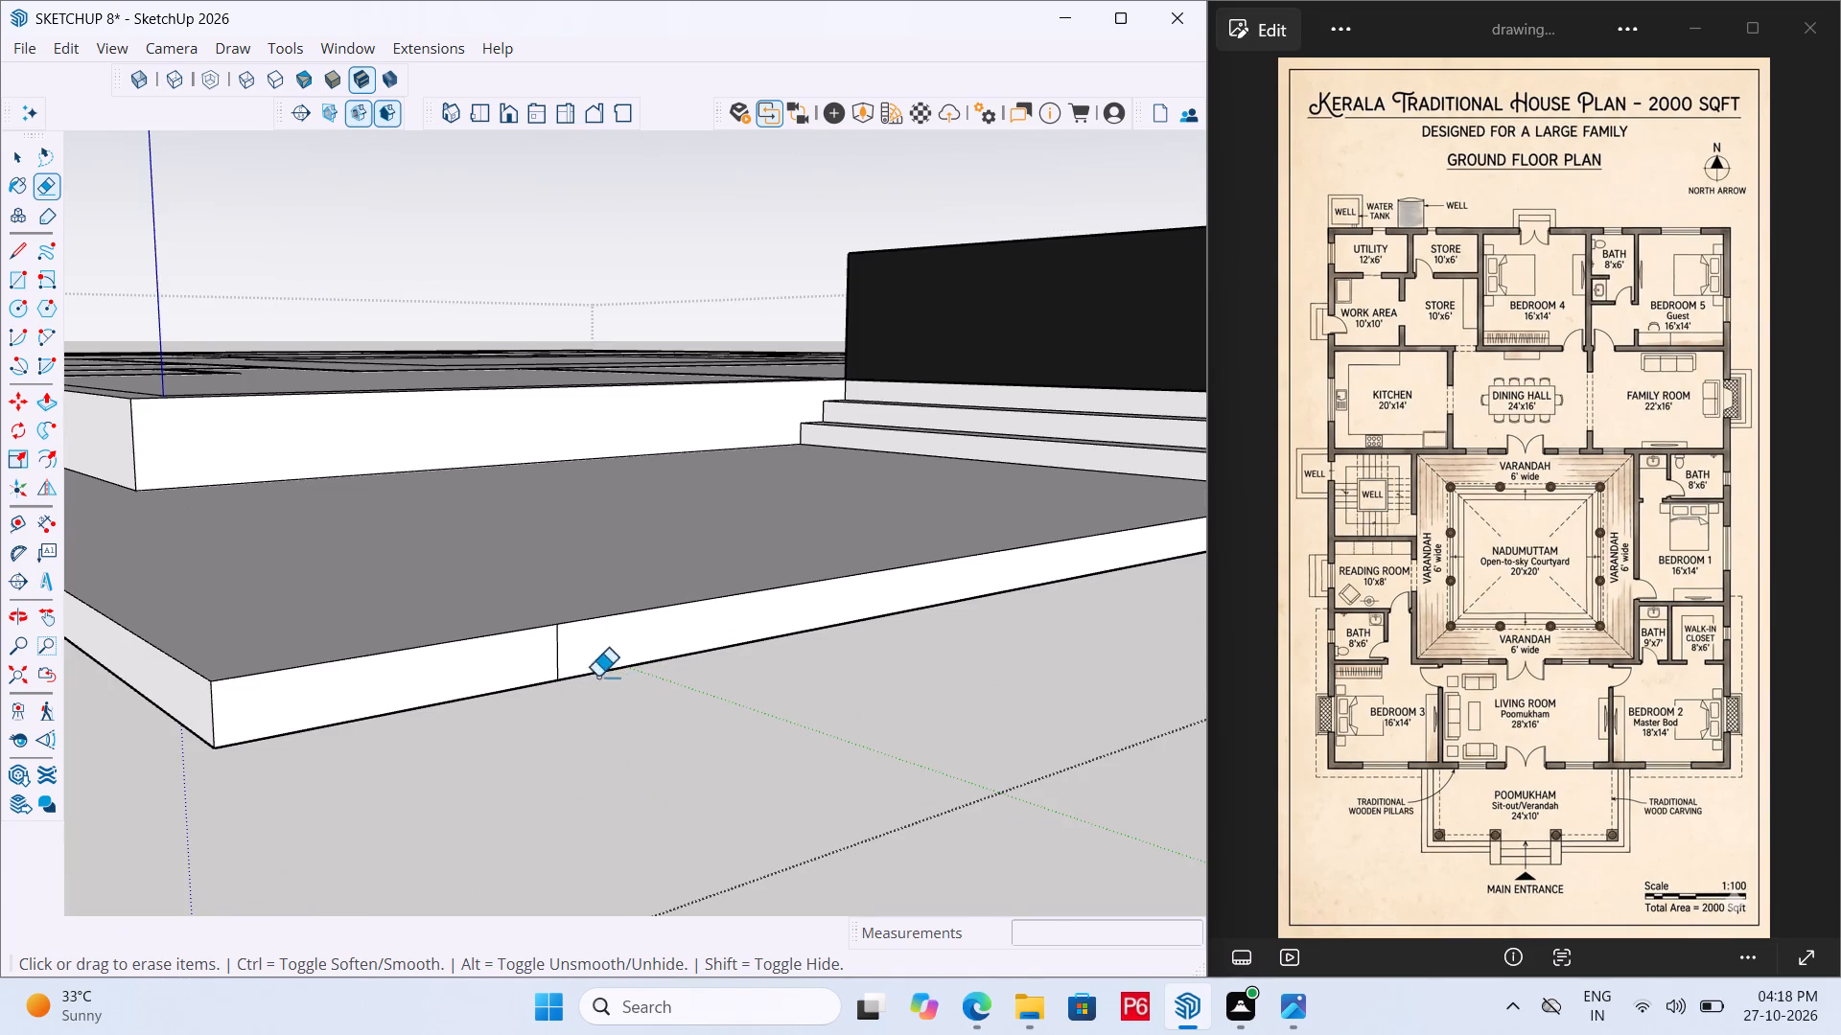
drag(571, 656, 560, 641)
Erase the leftover vertical line on the plinth's side face near the rear corner at Bedroom 5.
scroll(774, 568, down, 20)
scroll(774, 568, down, 3)
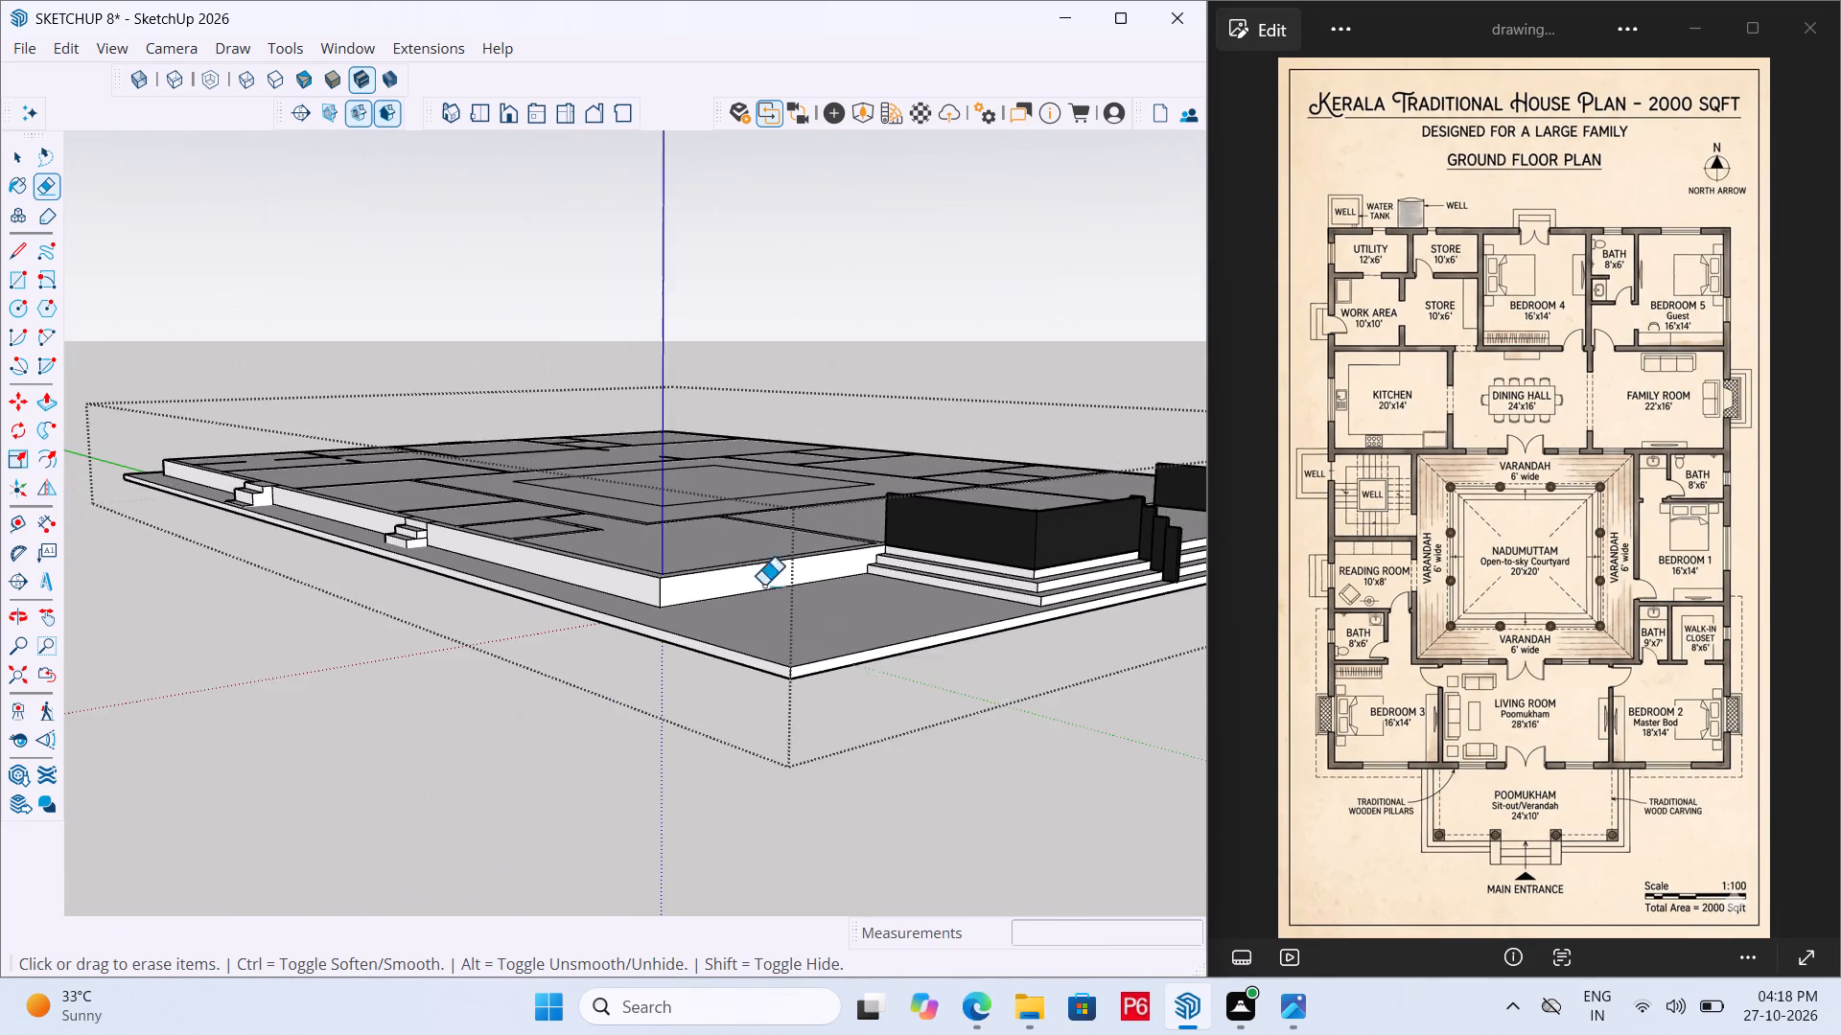
scroll(803, 638, down, 8)
scroll(291, 567, up, 9)
middle_drag(168, 609, 852, 700)
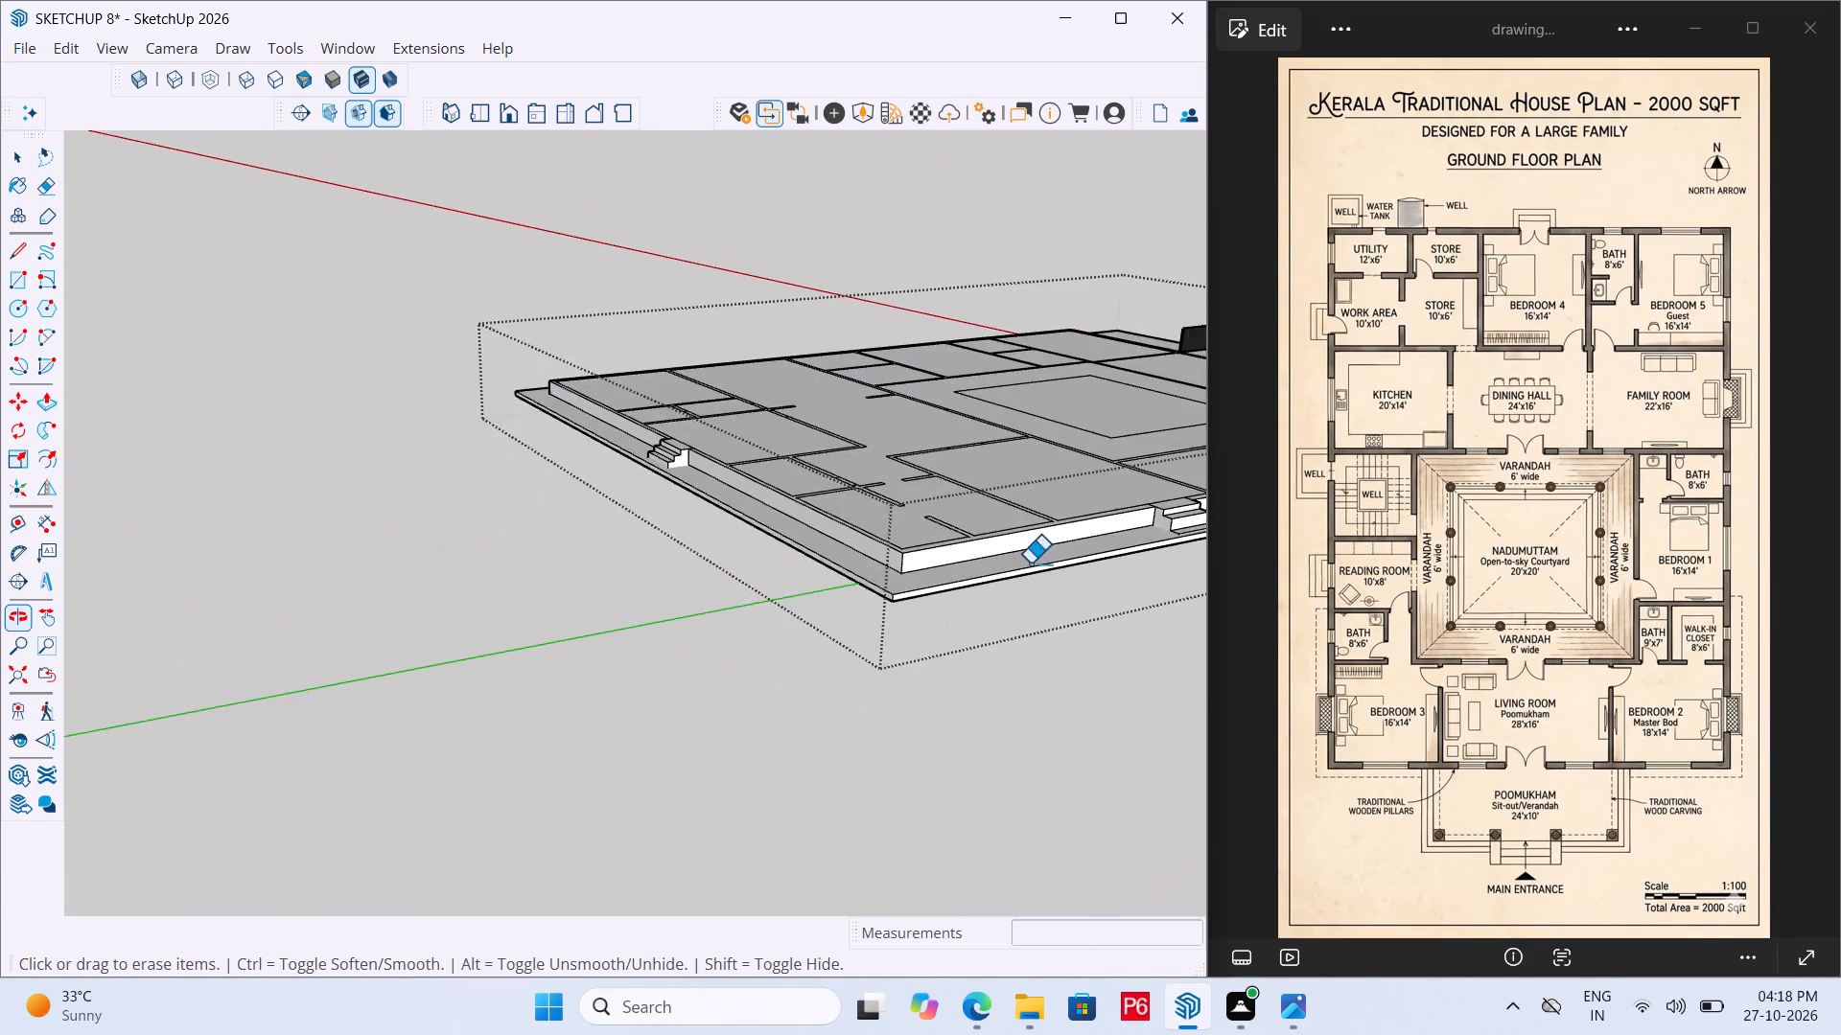
scroll(1030, 563, up, 7)
scroll(479, 585, down, 8)
scroll(358, 604, down, 8)
scroll(981, 533, up, 1)
middle_drag(981, 533, 274, 587)
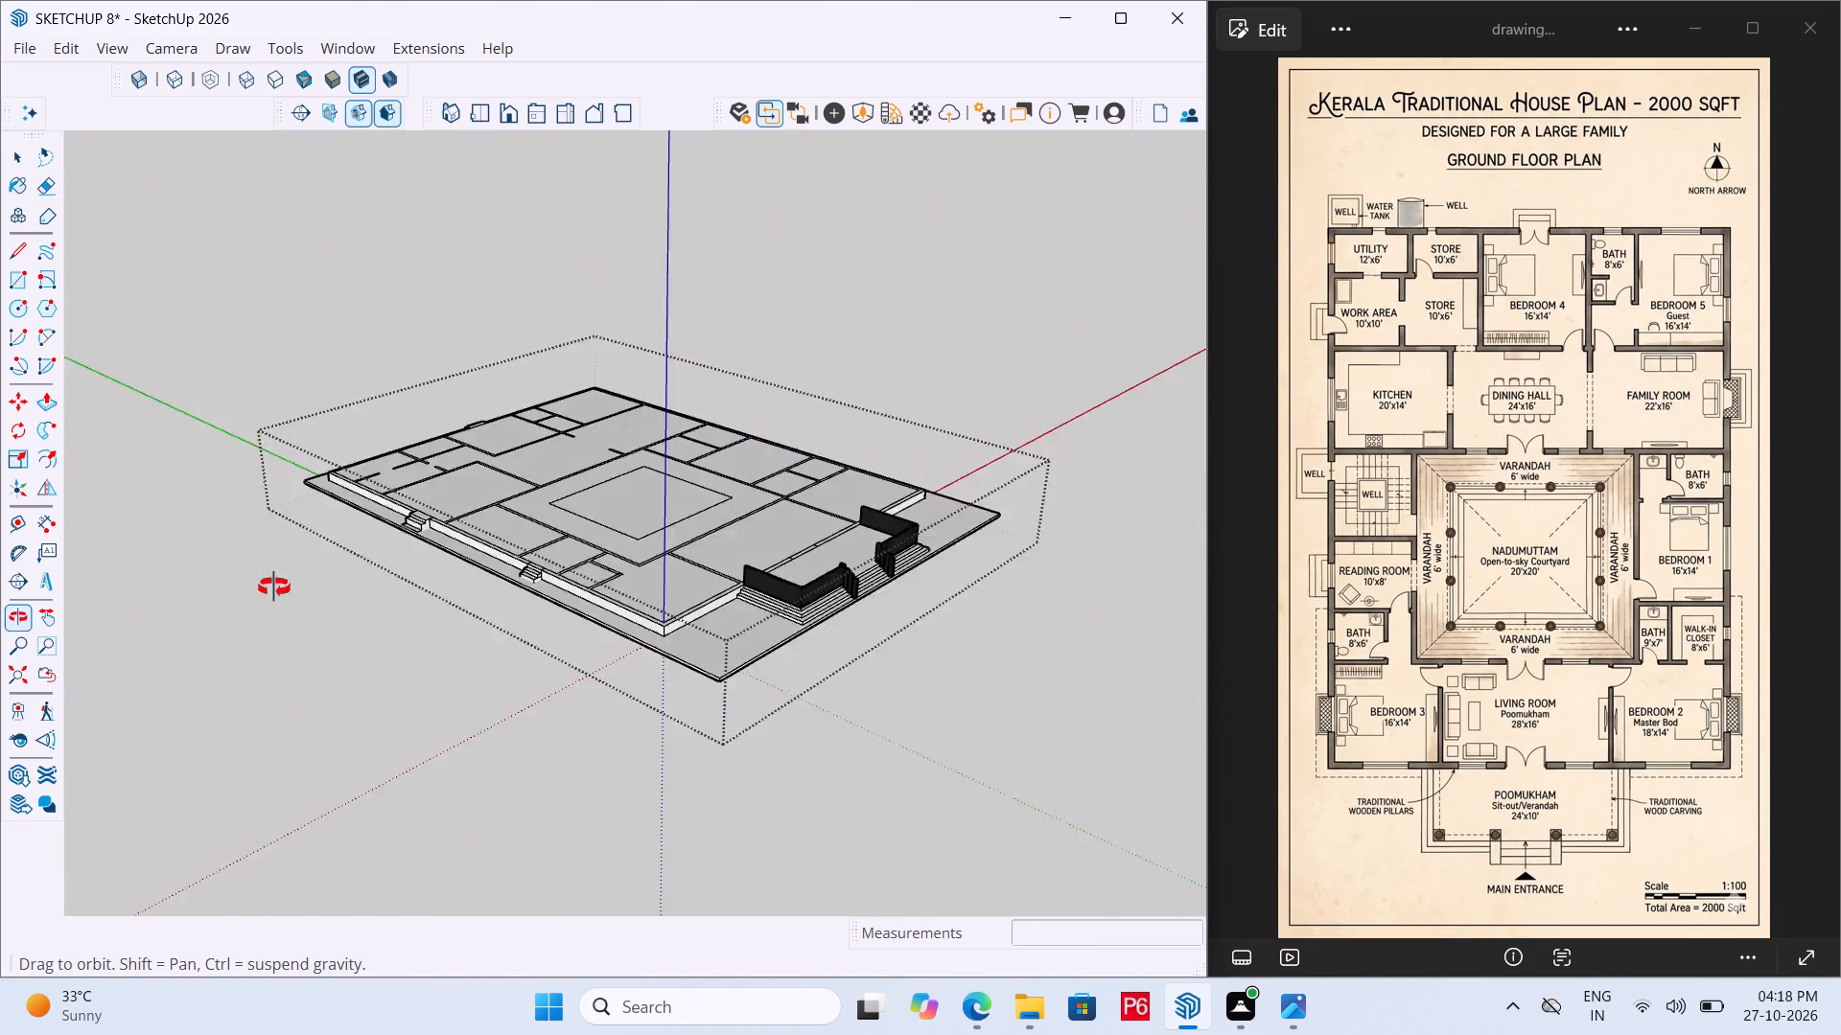
middle_drag(274, 587, 156, 578)
middle_drag(991, 582, 435, 550)
scroll(771, 604, up, 11)
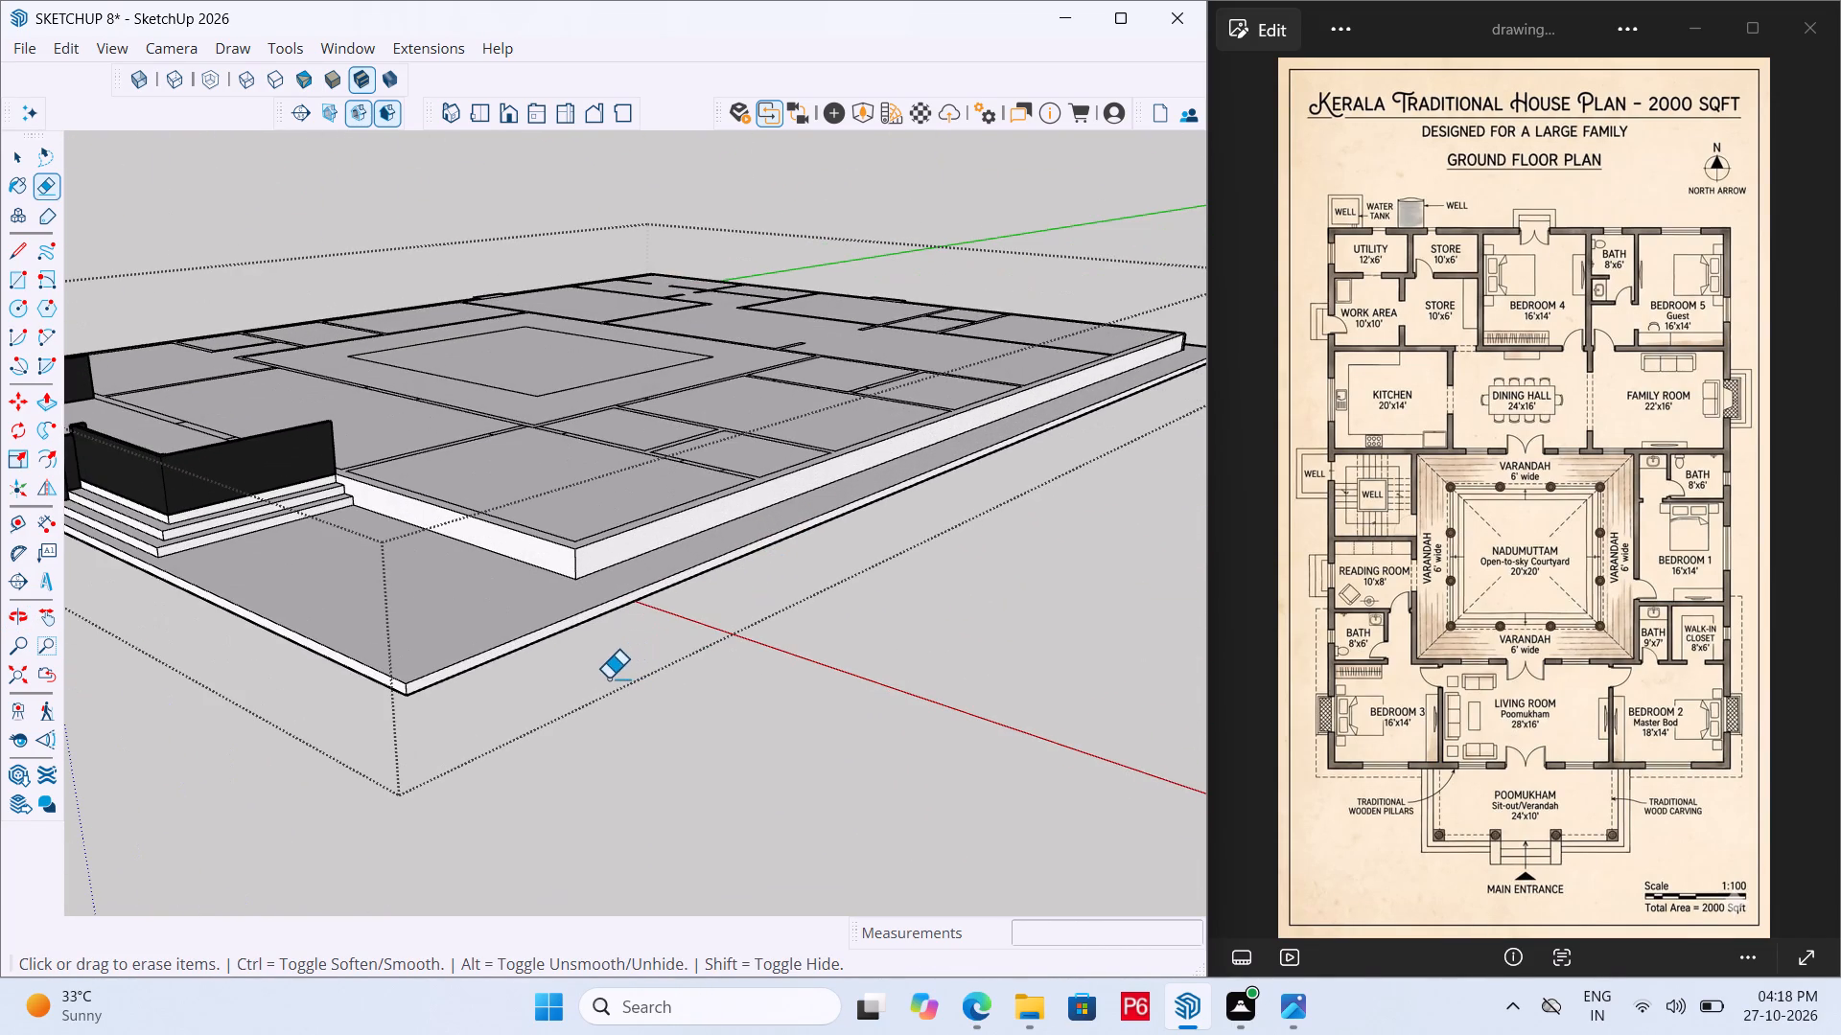
scroll(535, 679, down, 7)
middle_drag(1136, 485, 391, 473)
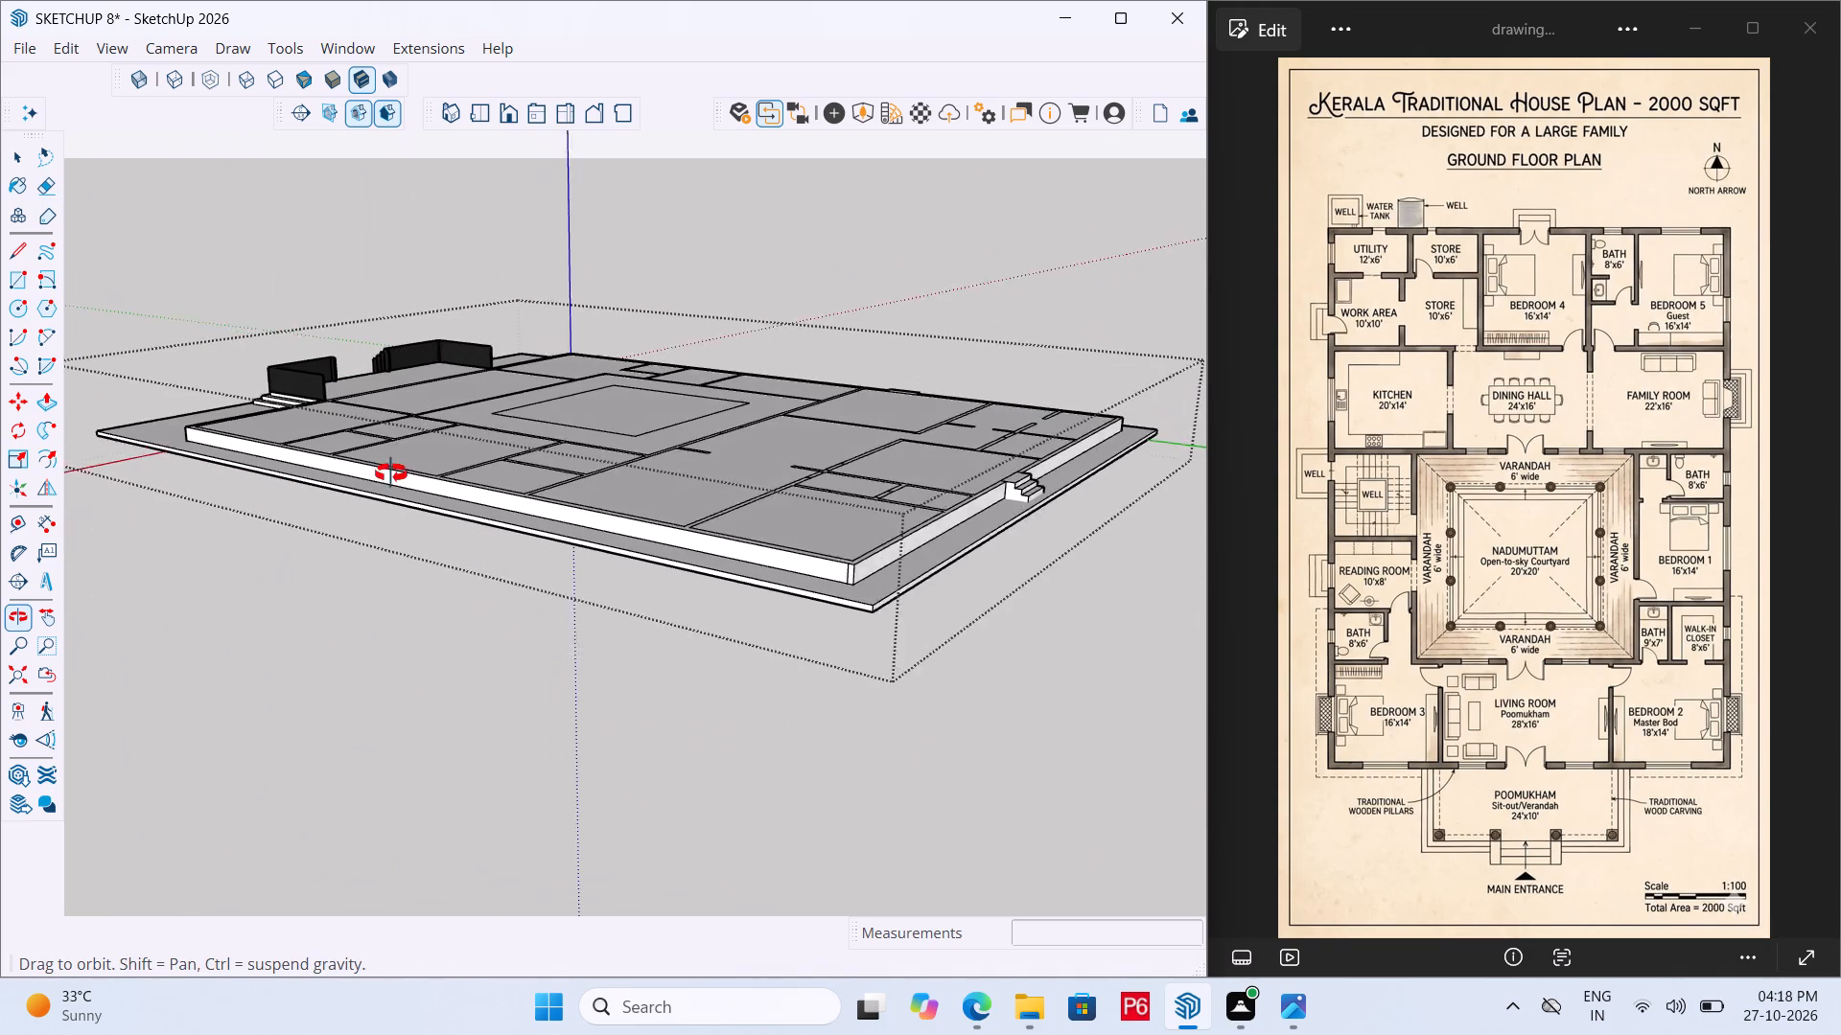
middle_drag(391, 473, 385, 473)
middle_drag(394, 473, 577, 481)
scroll(1025, 528, up, 19)
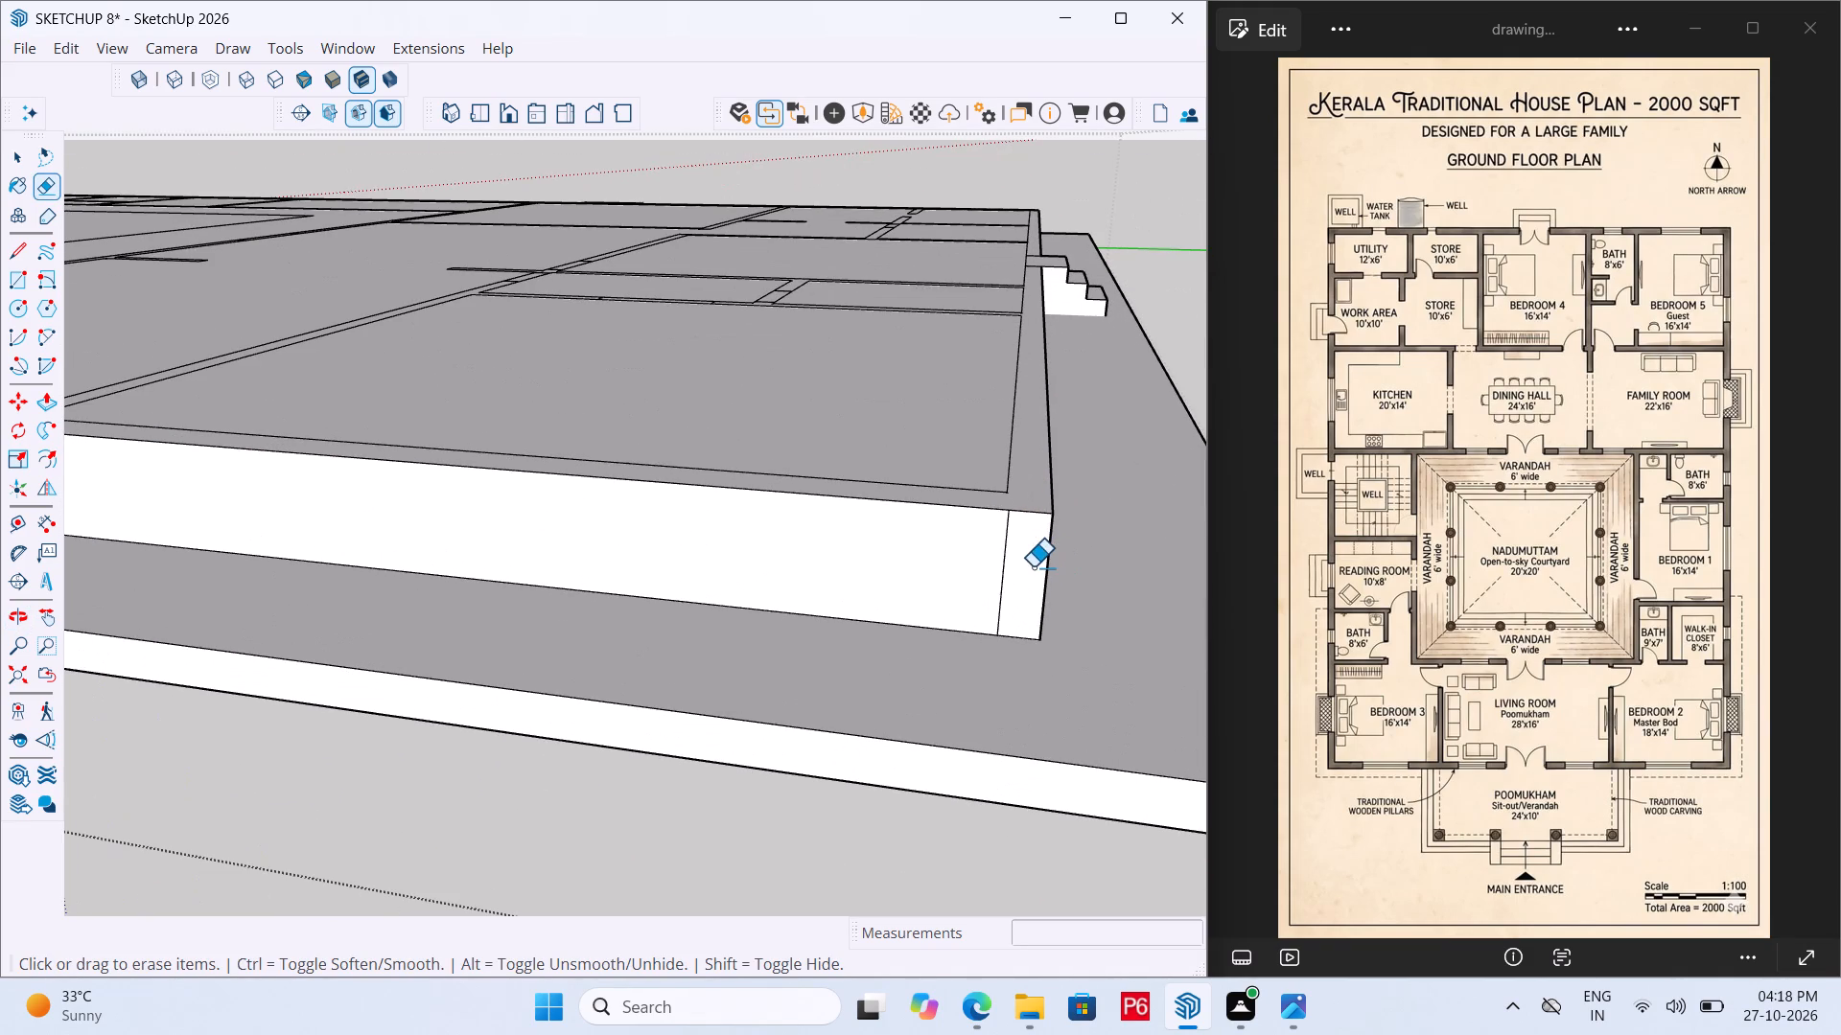
drag(1006, 554, 1009, 542)
Examine the completed low strip around the plinth from all sides.
scroll(1183, 467, down, 20)
scroll(1183, 467, down, 1)
scroll(1036, 589, up, 3)
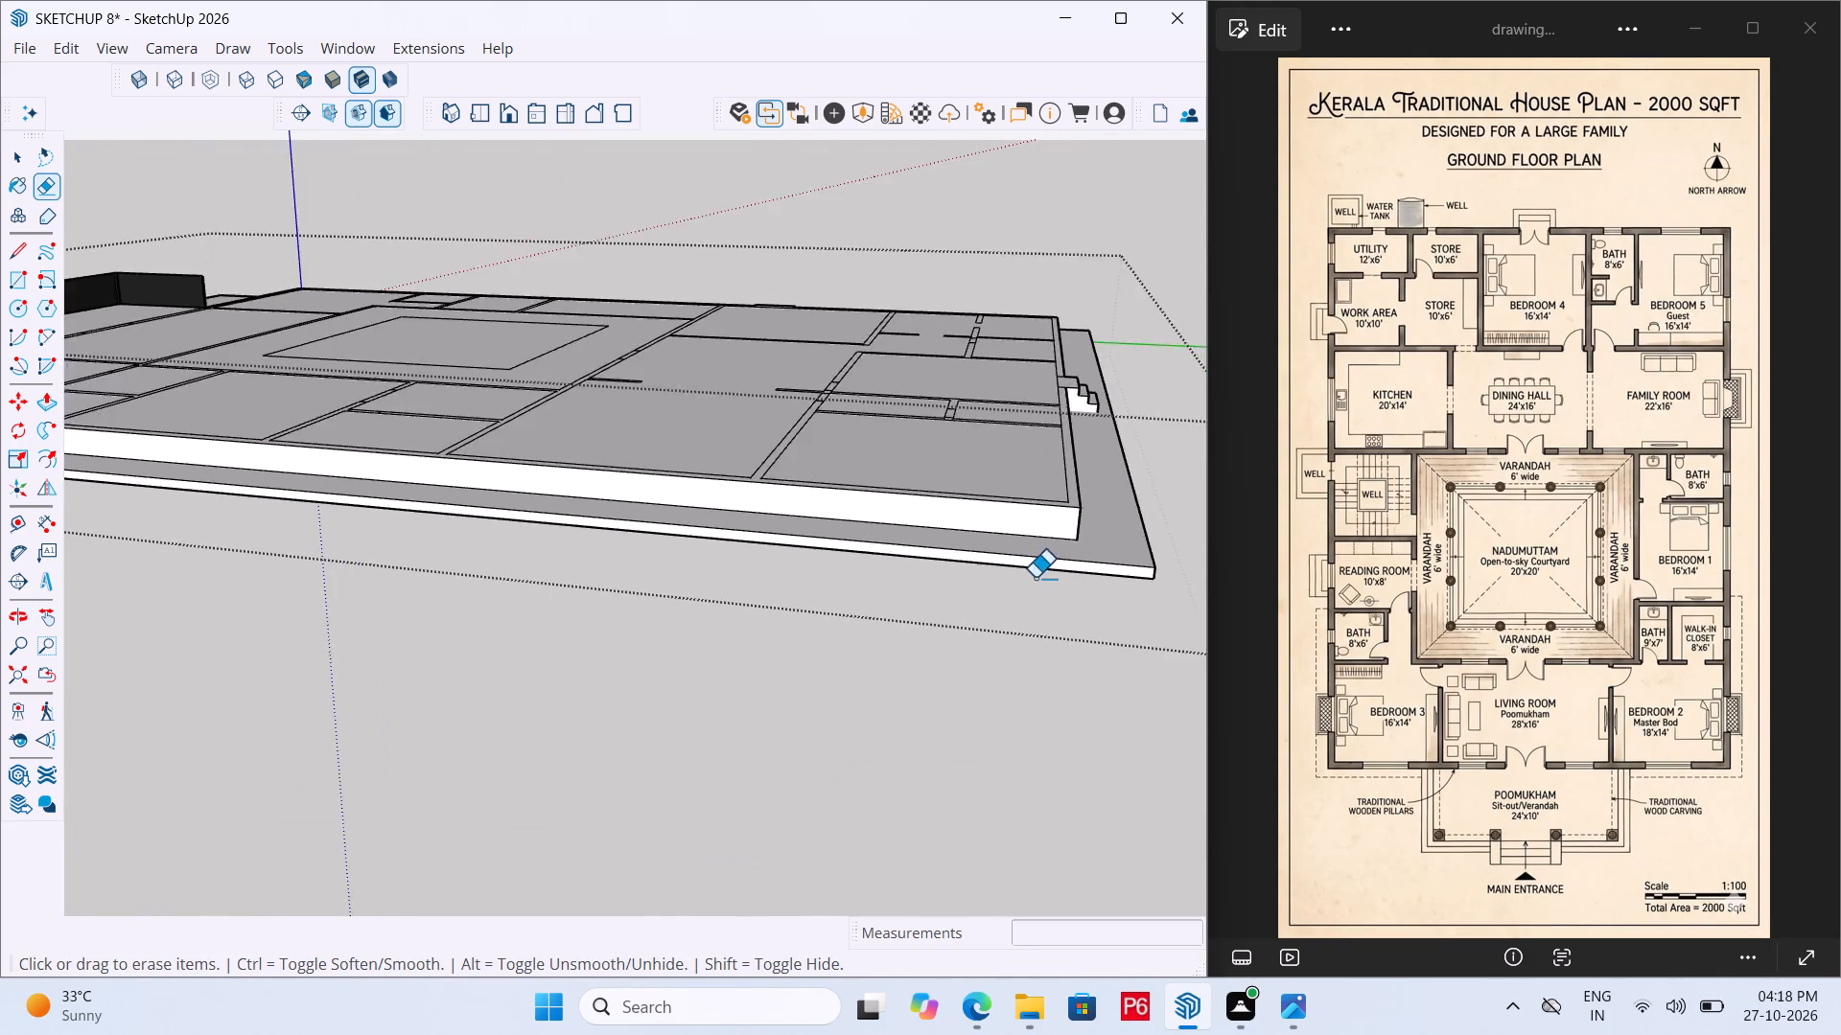
scroll(1052, 592, down, 16)
middle_drag(548, 486, 1182, 468)
middle_drag(444, 472, 467, 475)
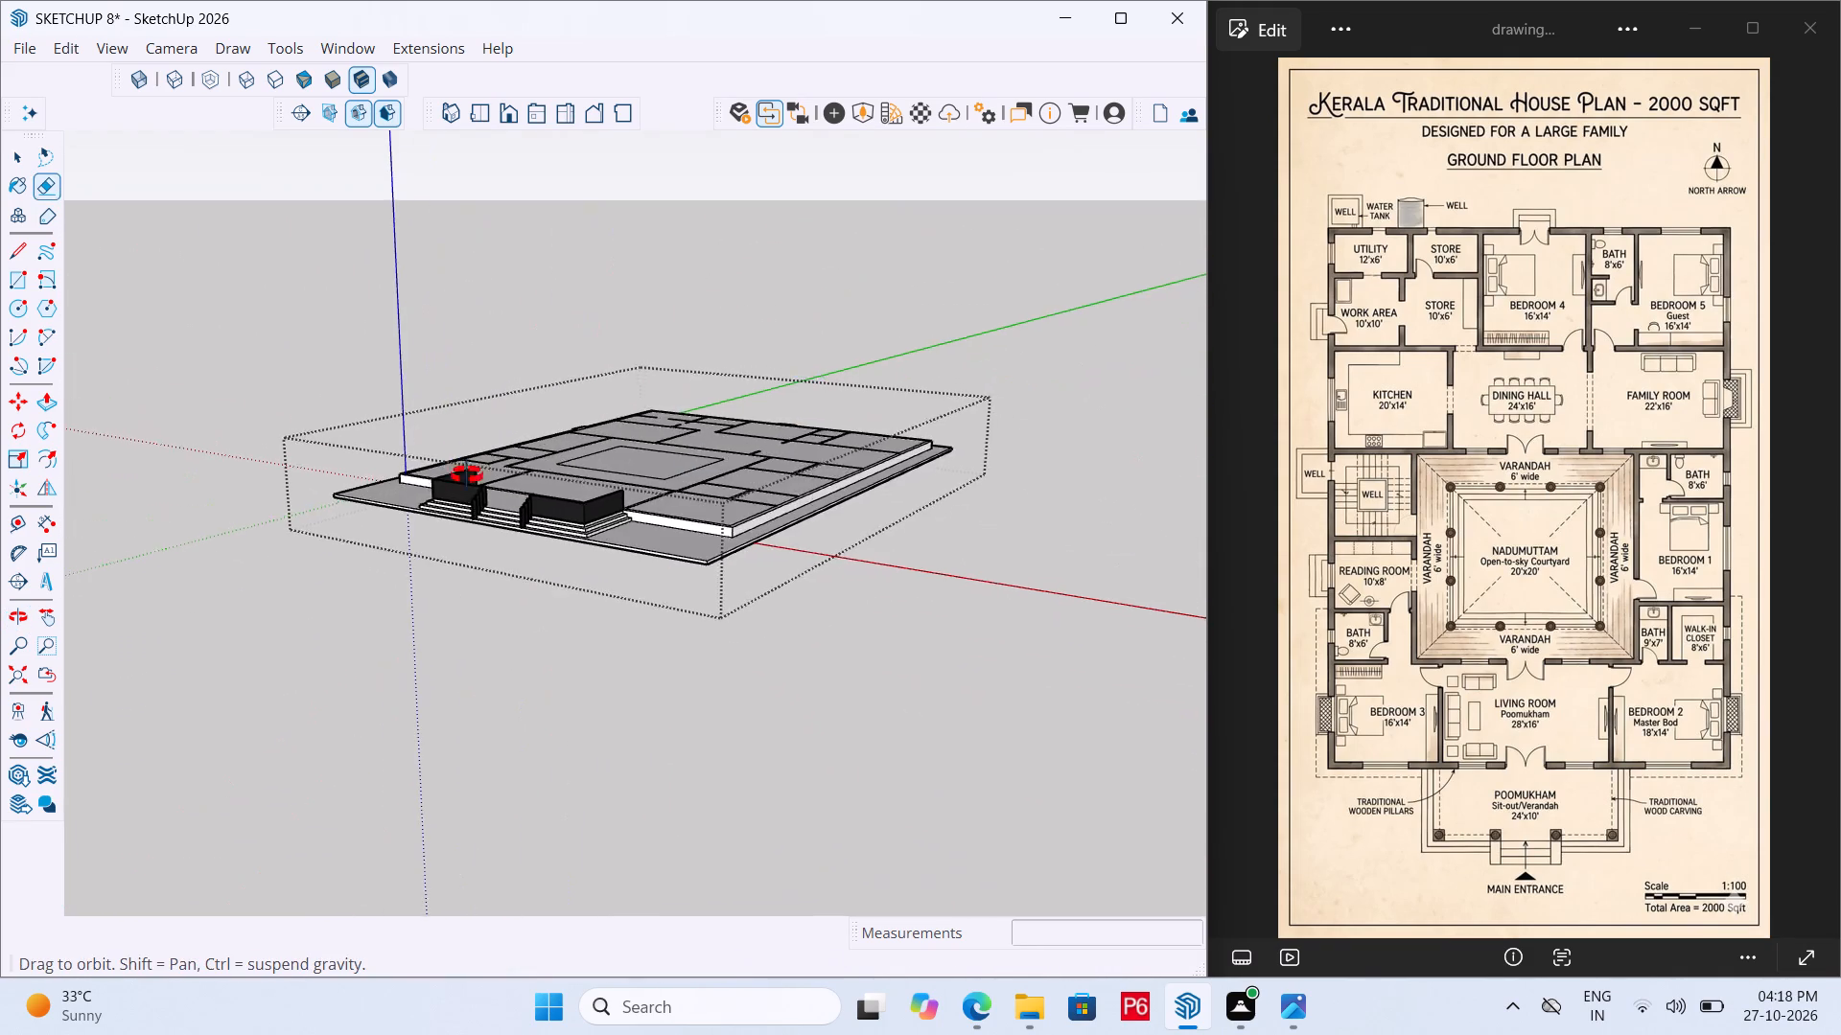
middle_drag(467, 475, 951, 488)
middle_drag(534, 488, 1112, 471)
middle_drag(344, 471, 575, 486)
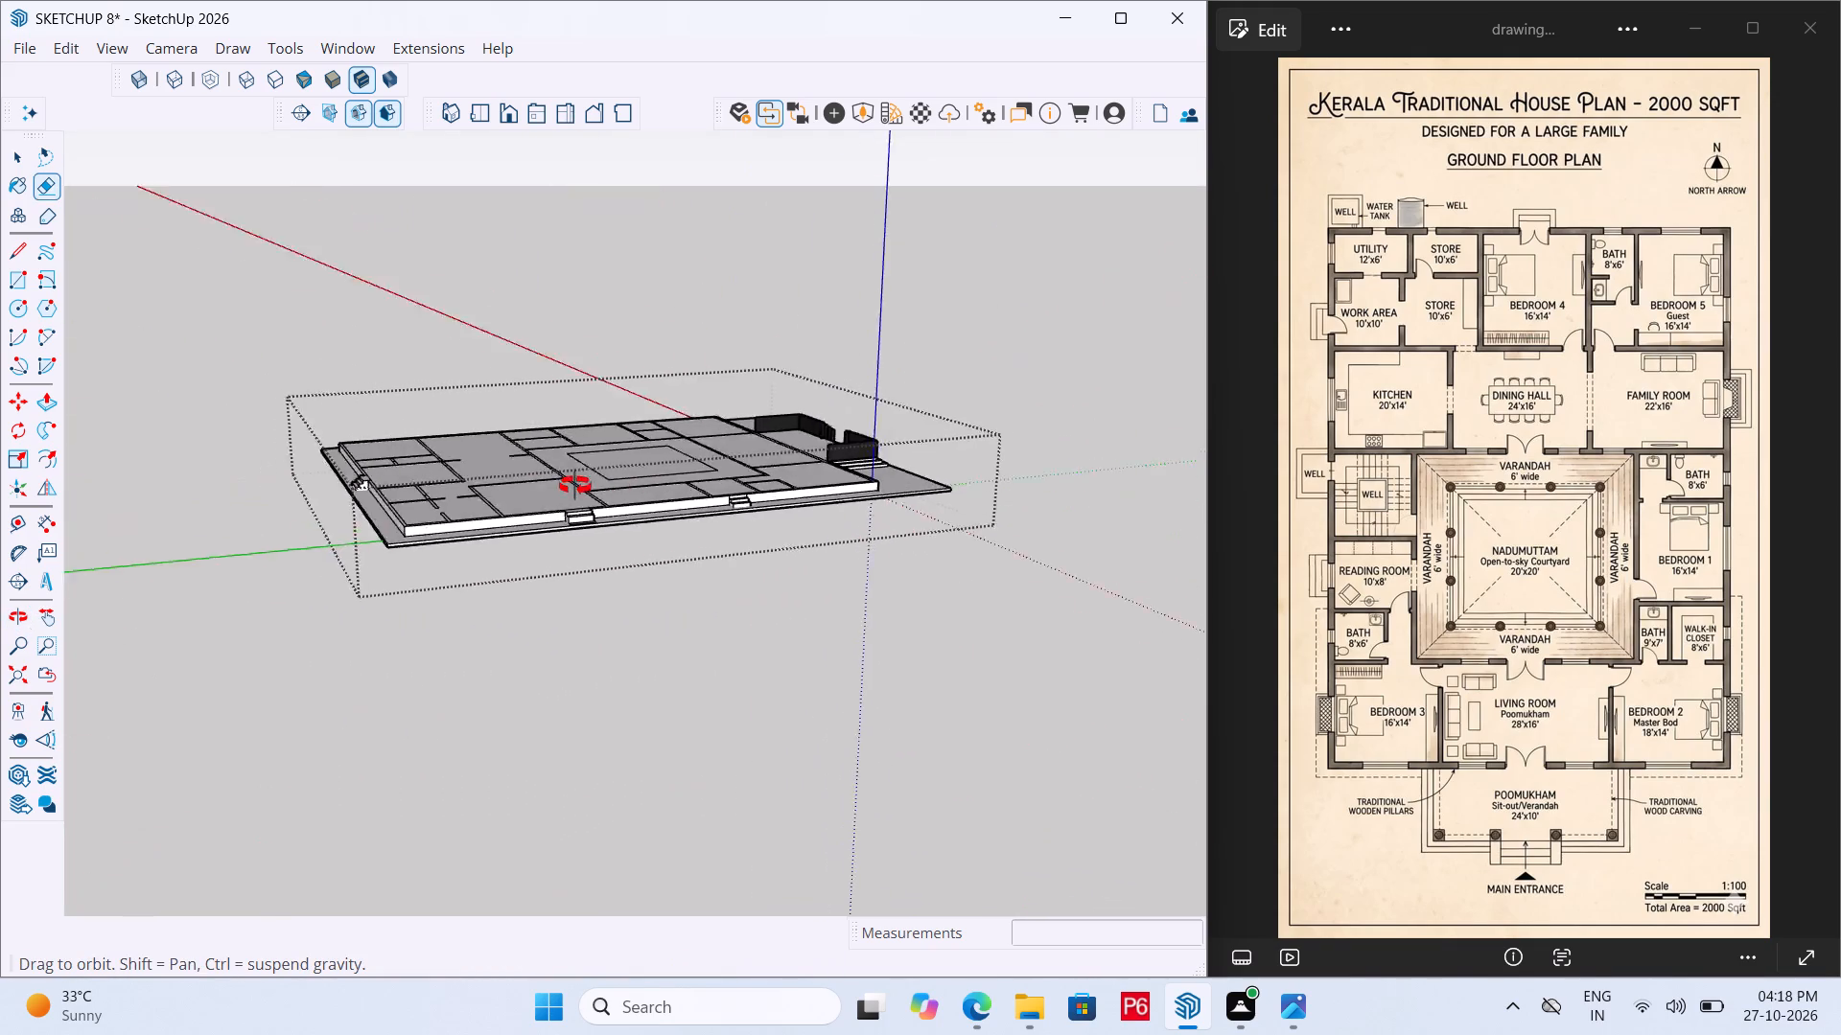
middle_drag(575, 486, 199, 717)
middle_drag(800, 607, 696, 583)
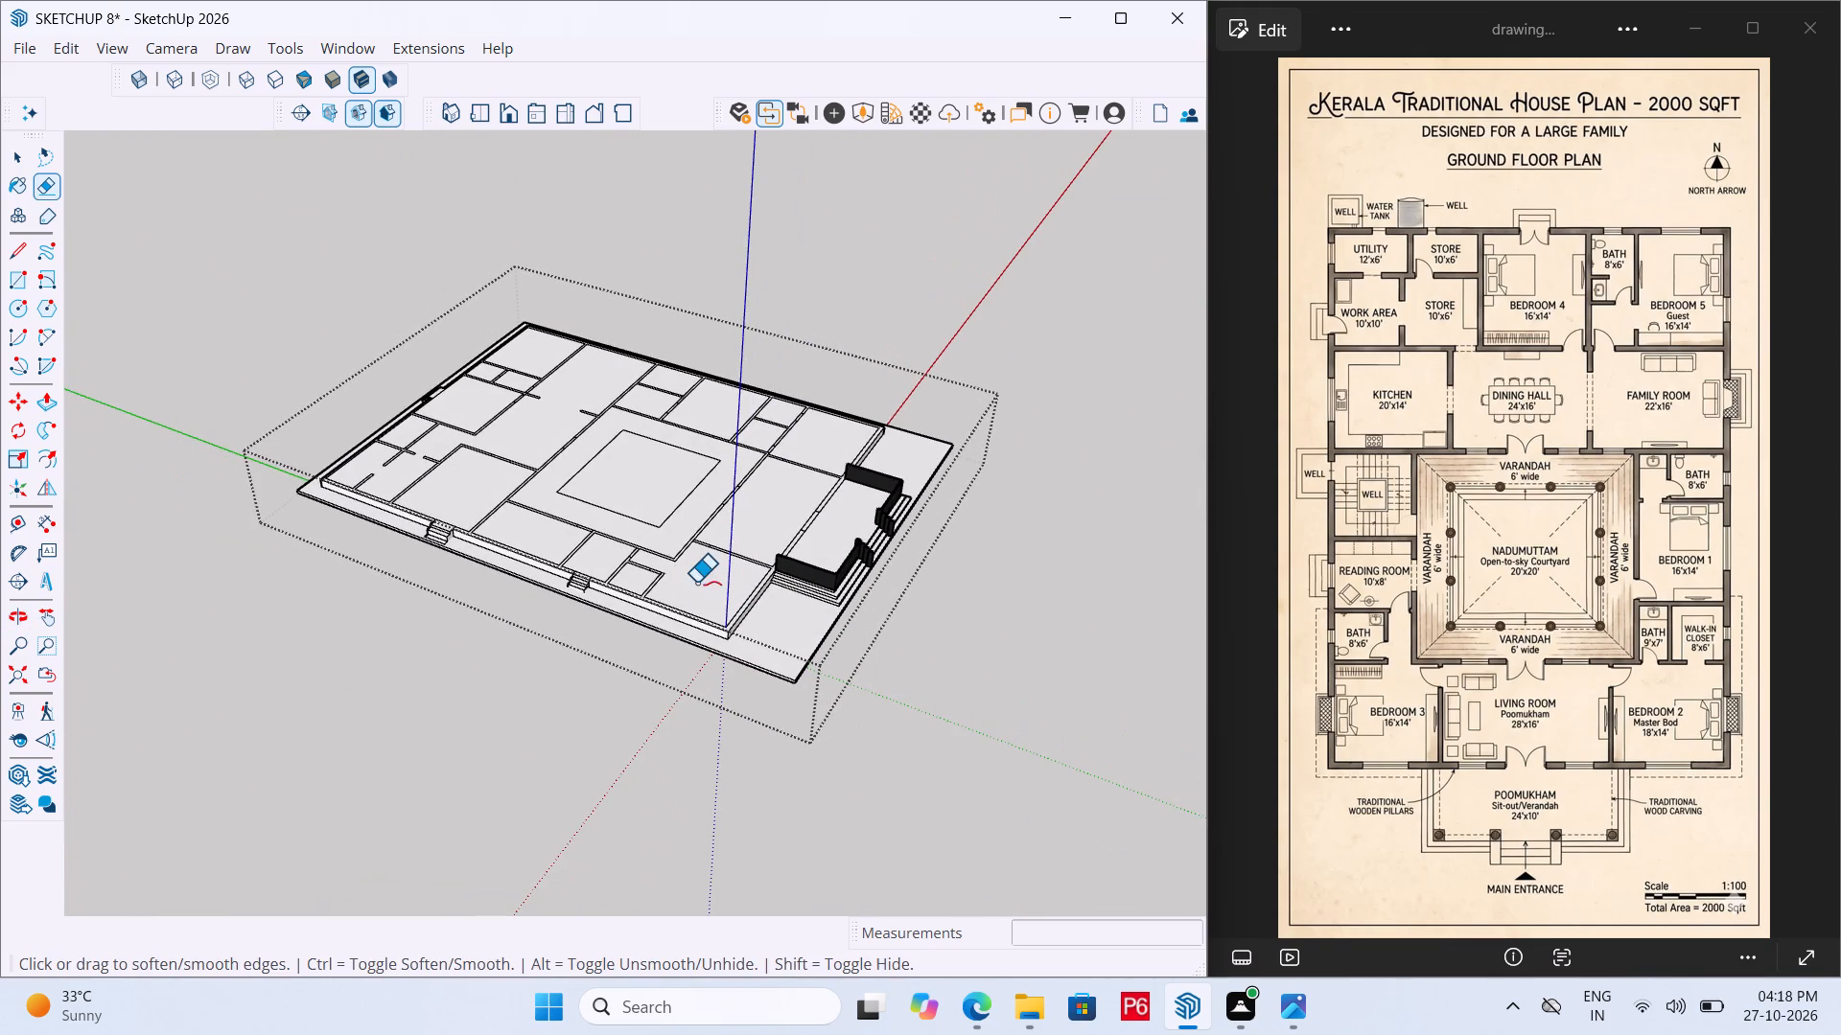
Save the model with the completed perimeter strip.
key(ctrl+s)
key(ctrl+s)
key(ctrl+s)
key(ctrl+s)
key(ctrl+s)
key(ctrl+s)
key(ctrl+s)
key(ctrl+s)
key(ctrl+s)
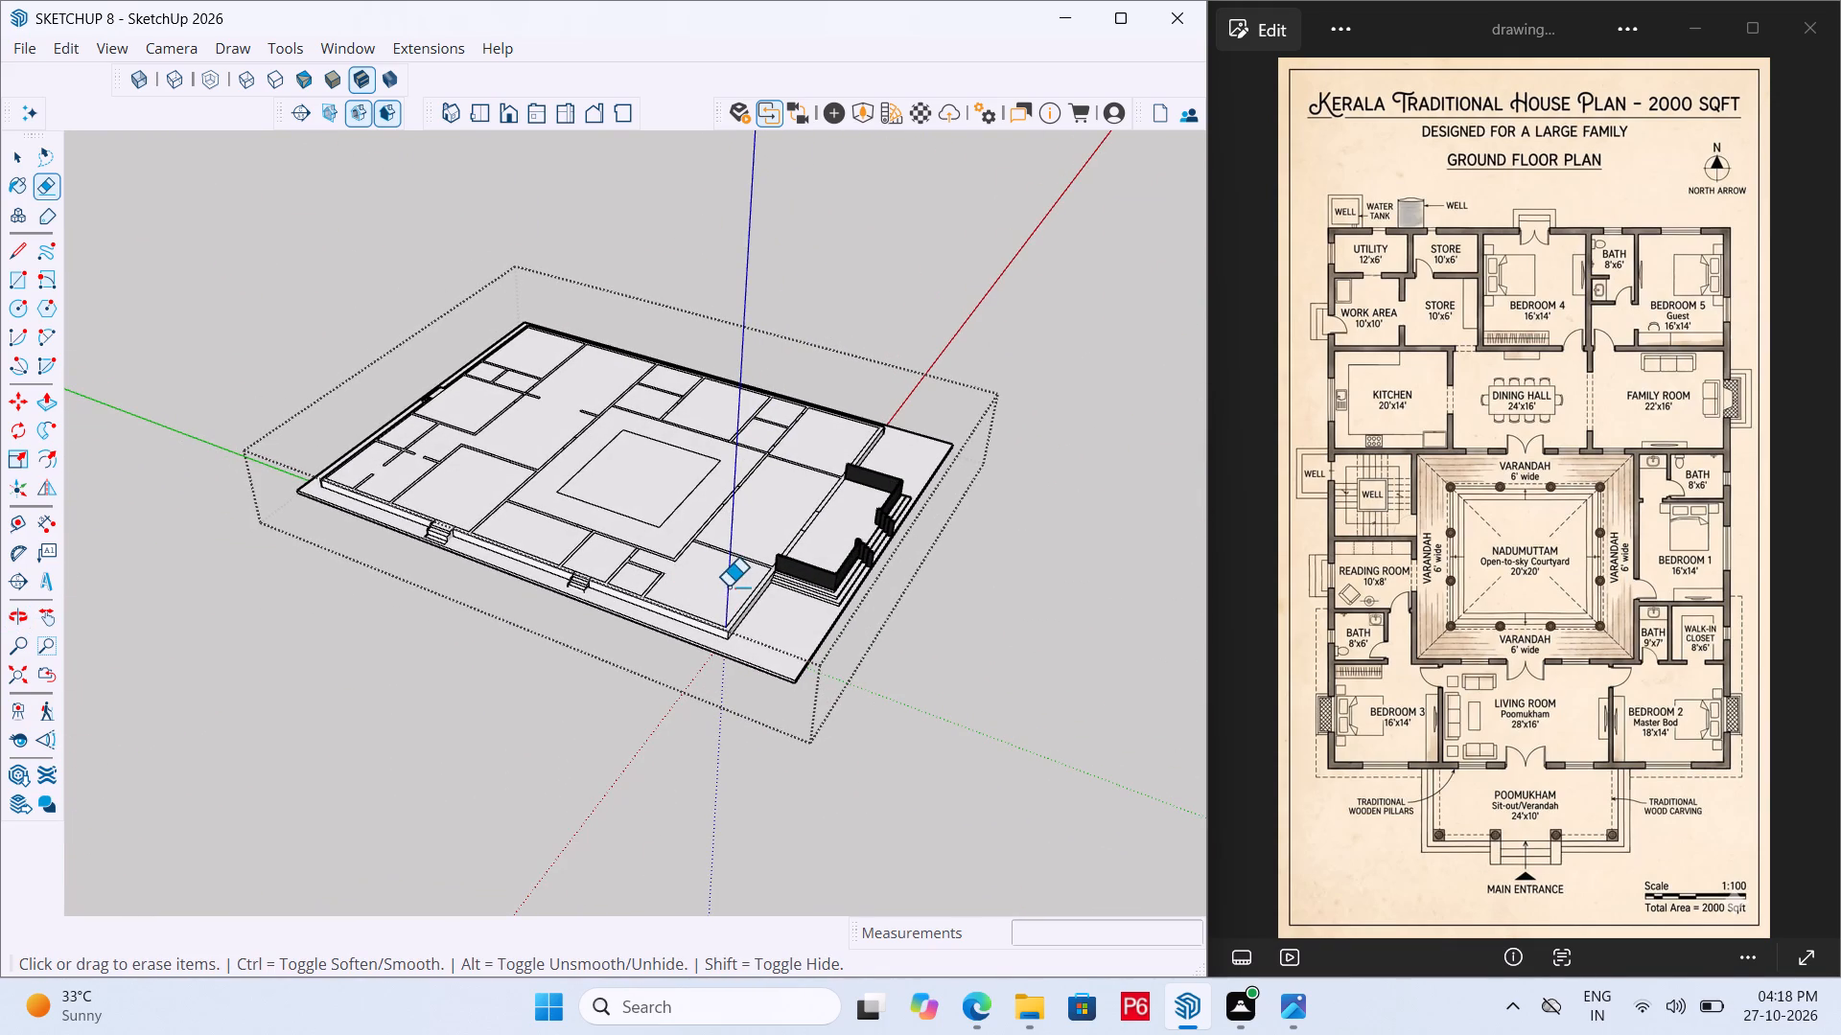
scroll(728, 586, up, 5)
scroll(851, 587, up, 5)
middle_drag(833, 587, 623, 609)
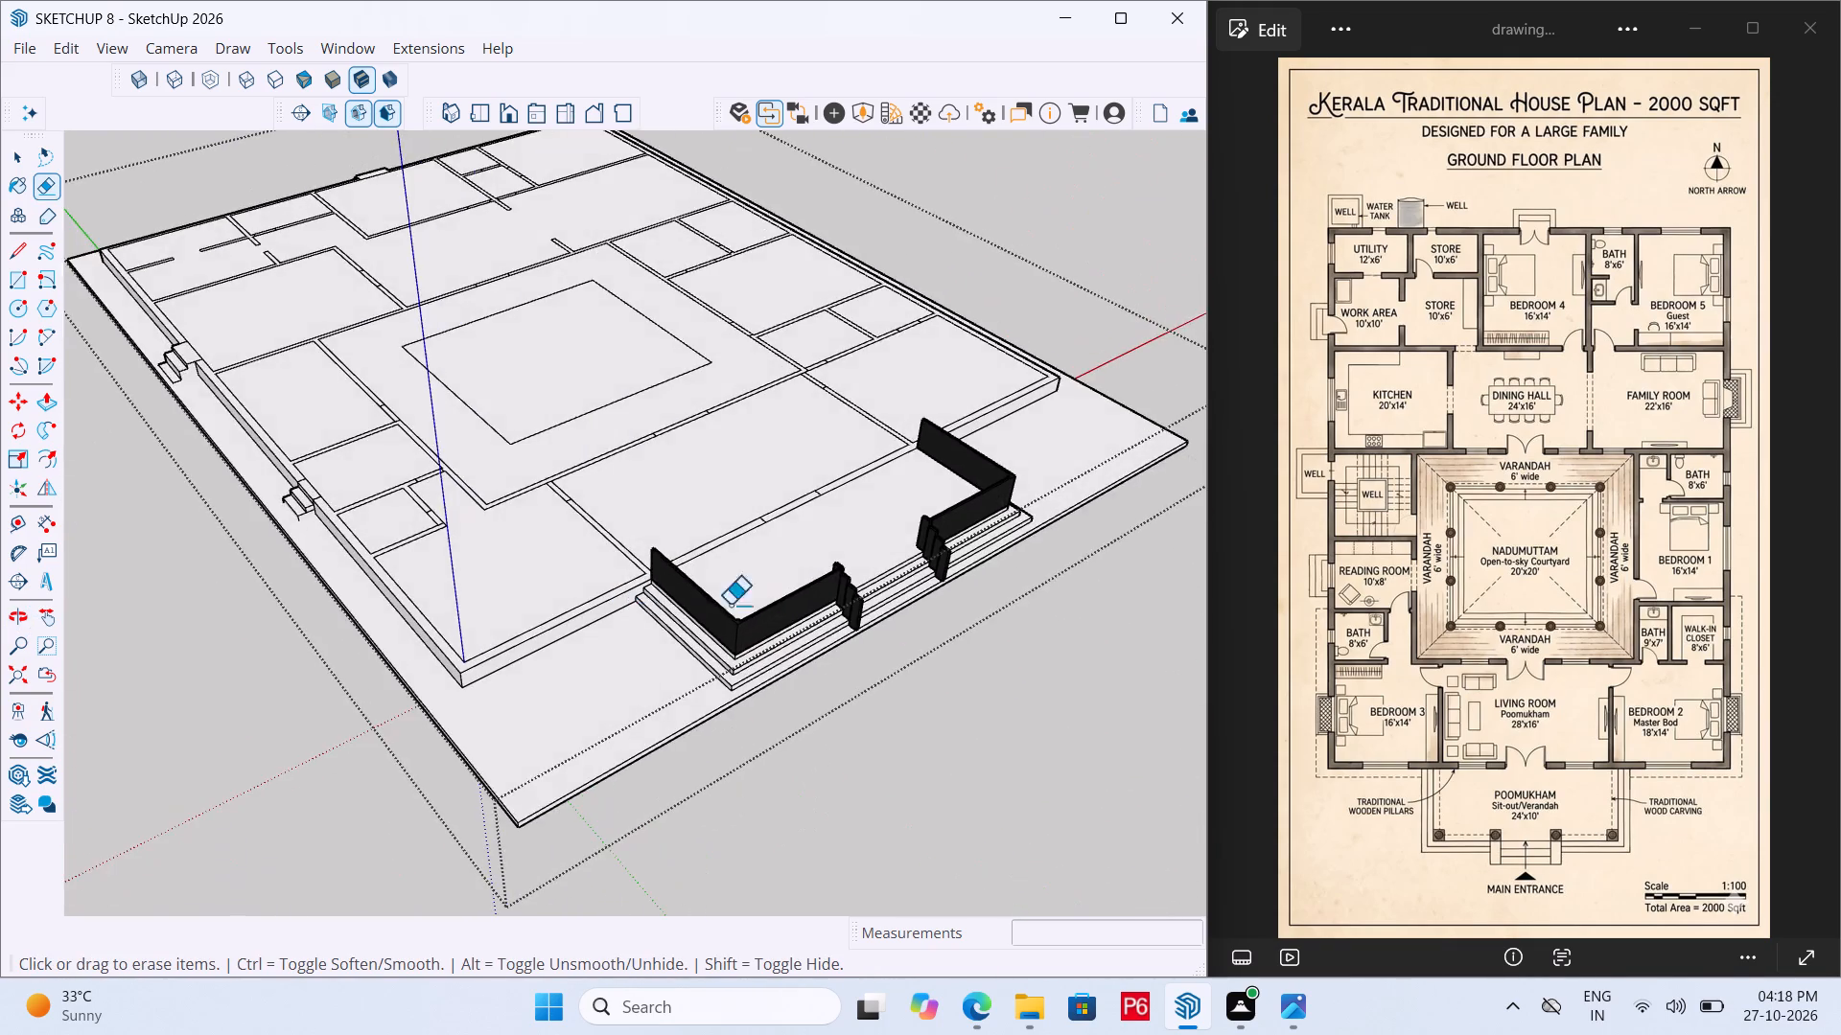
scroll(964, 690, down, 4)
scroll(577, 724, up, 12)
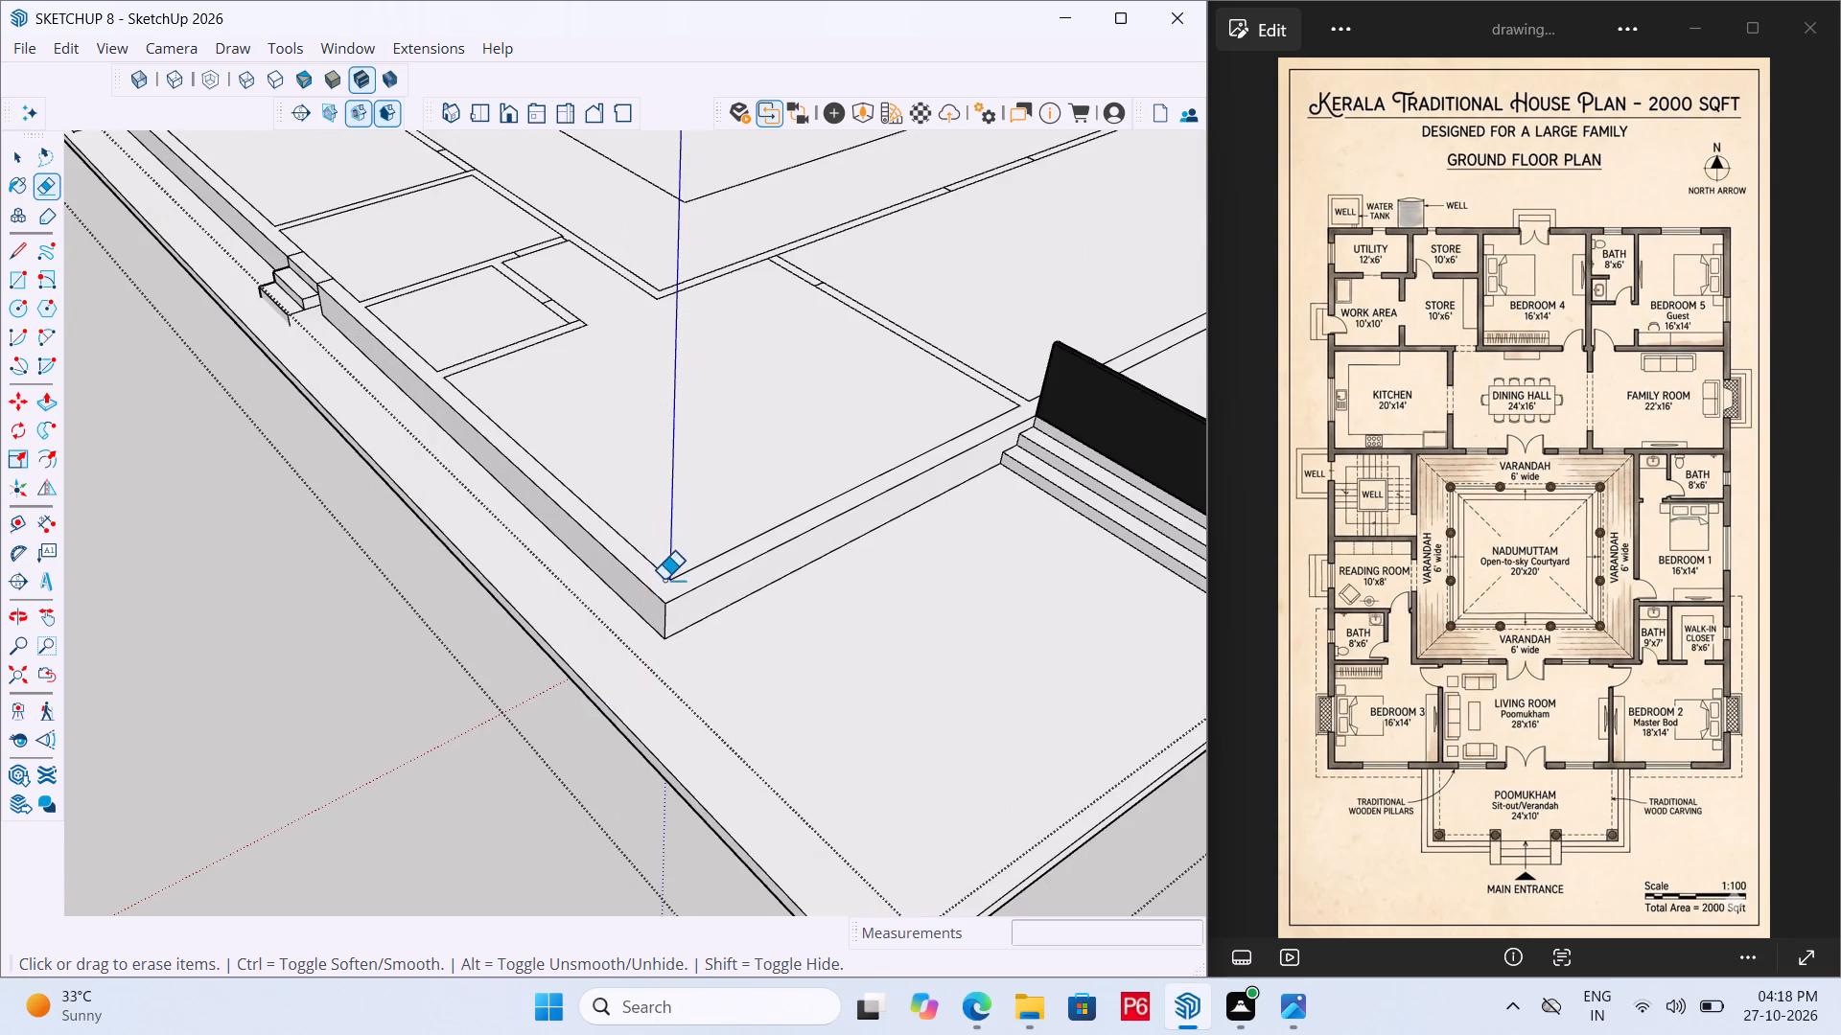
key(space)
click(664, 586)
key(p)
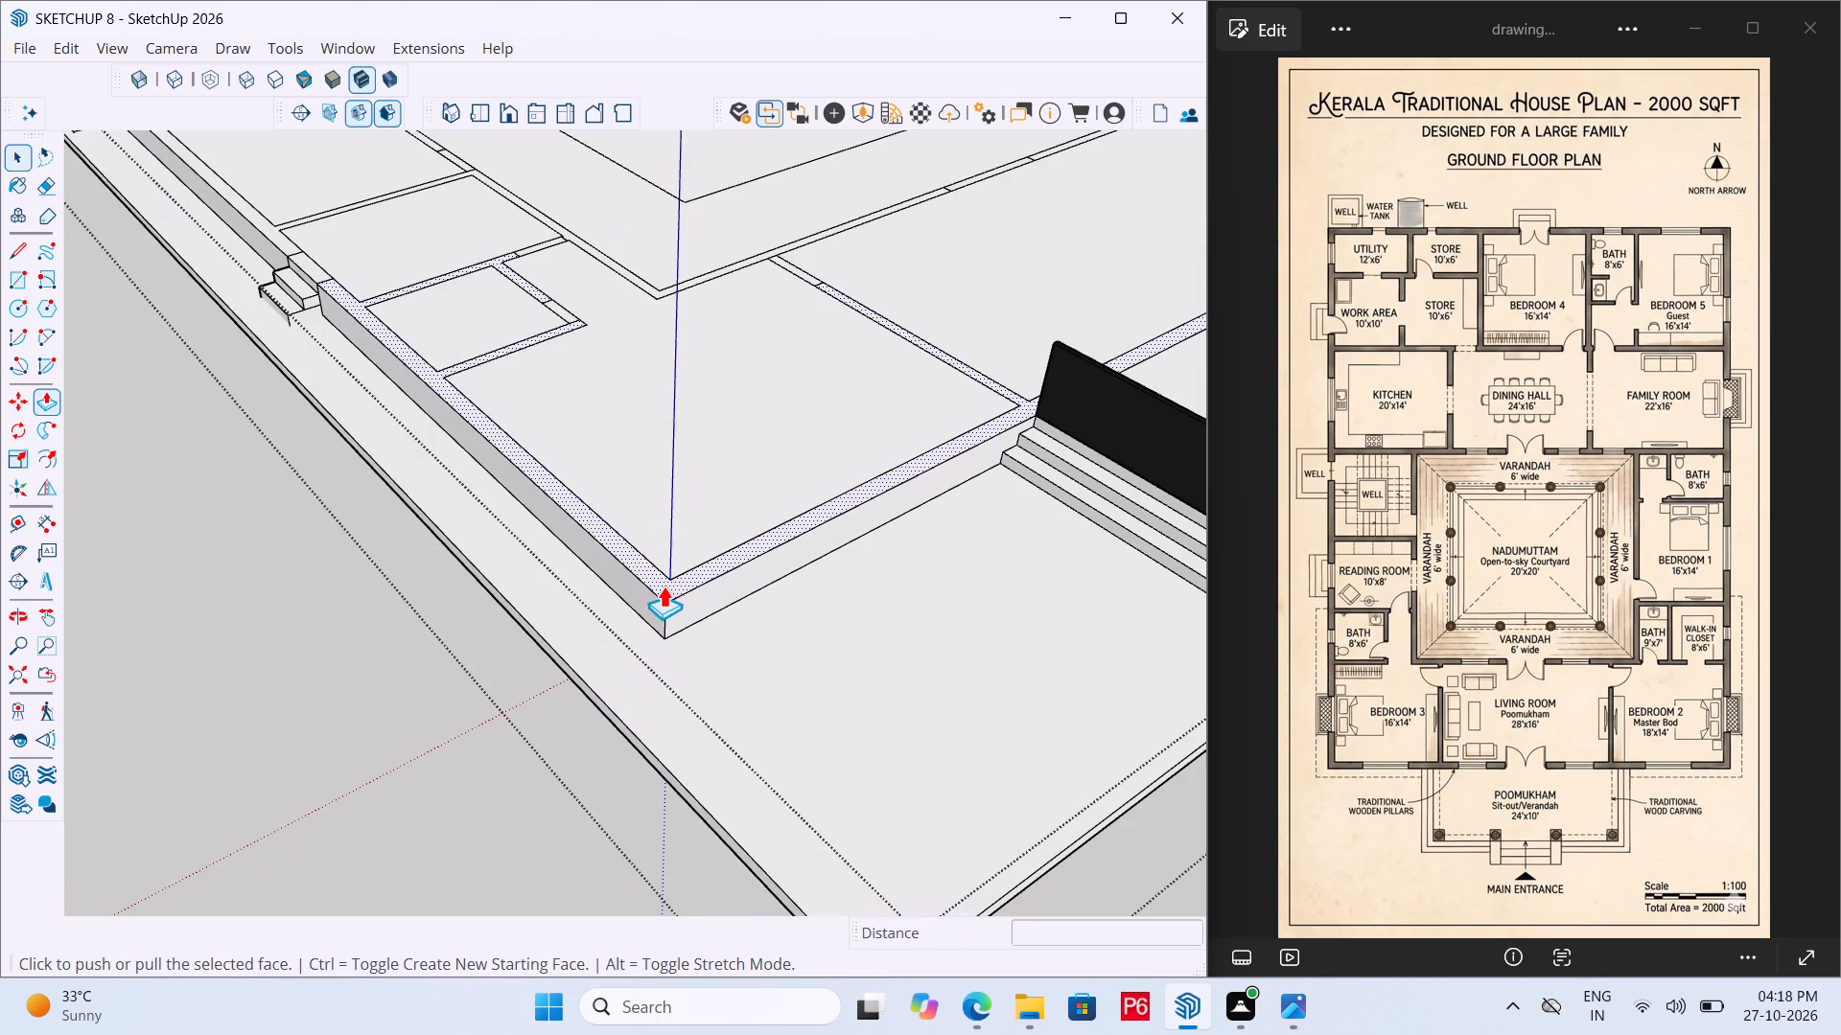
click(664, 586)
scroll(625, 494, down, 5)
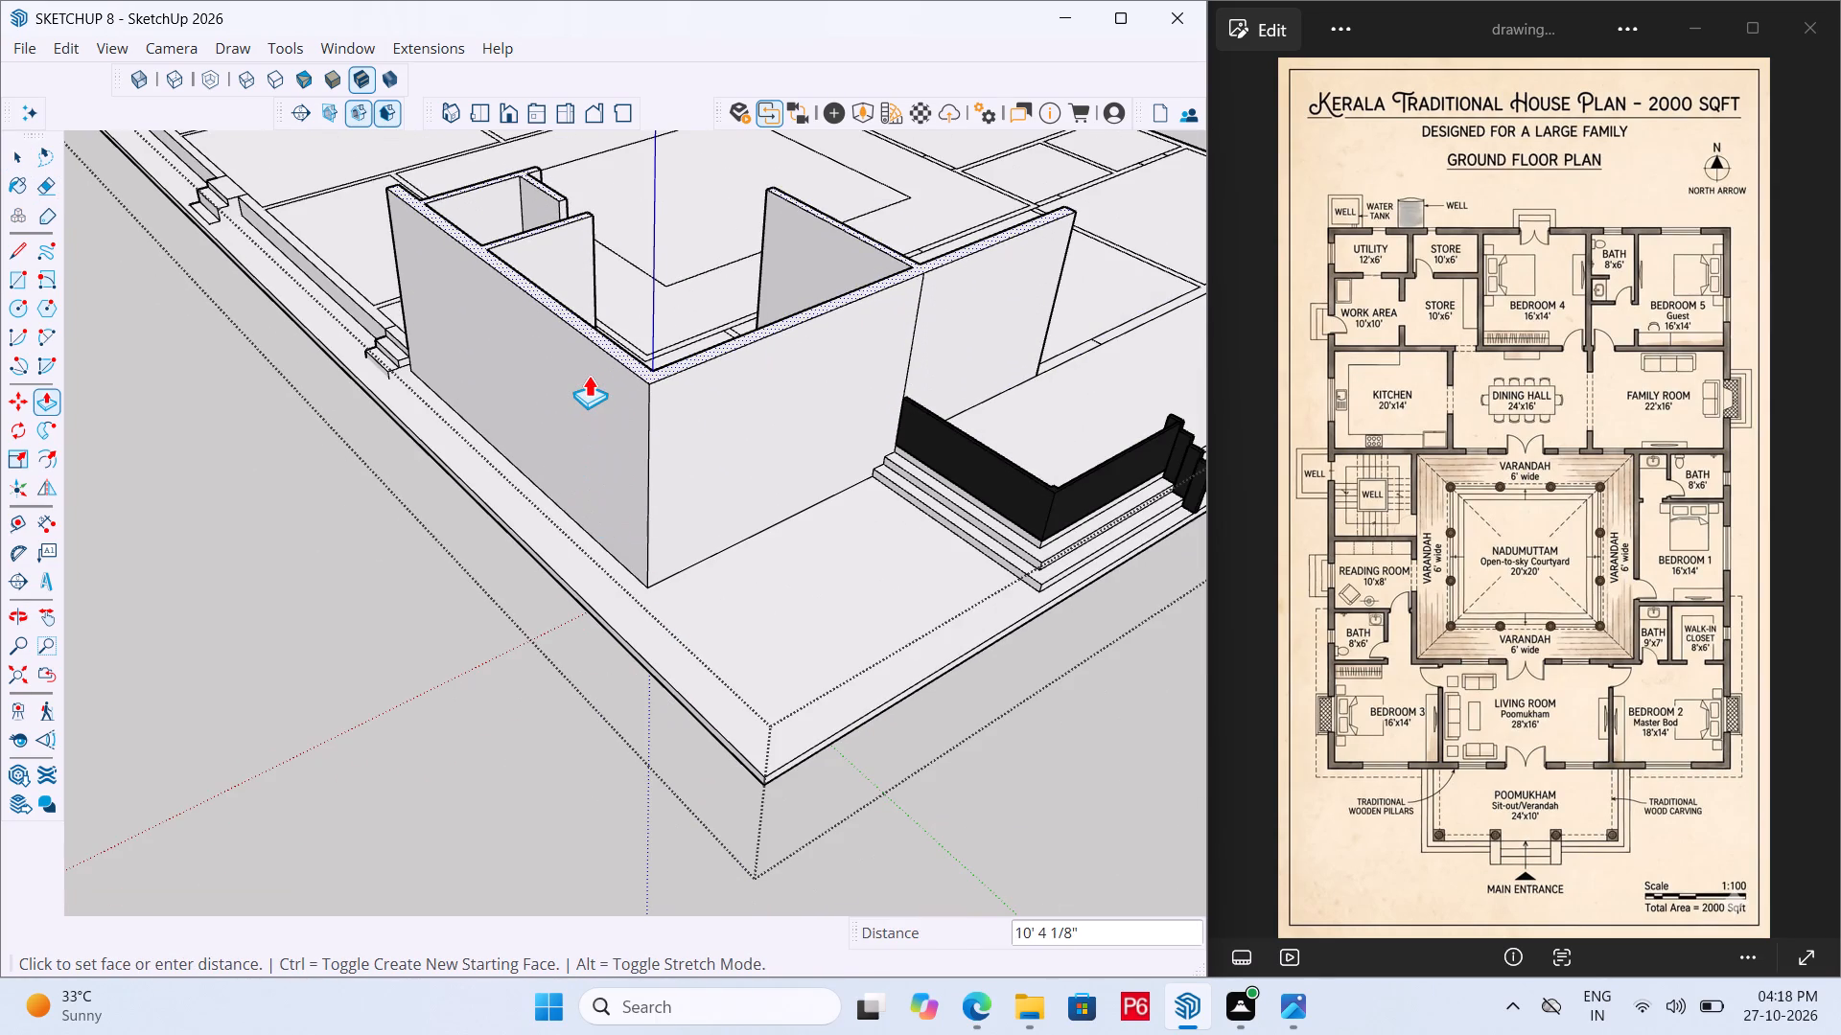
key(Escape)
Save the model.
key(ctrl+s)
key(ctrl+s)
key(ctrl+s)
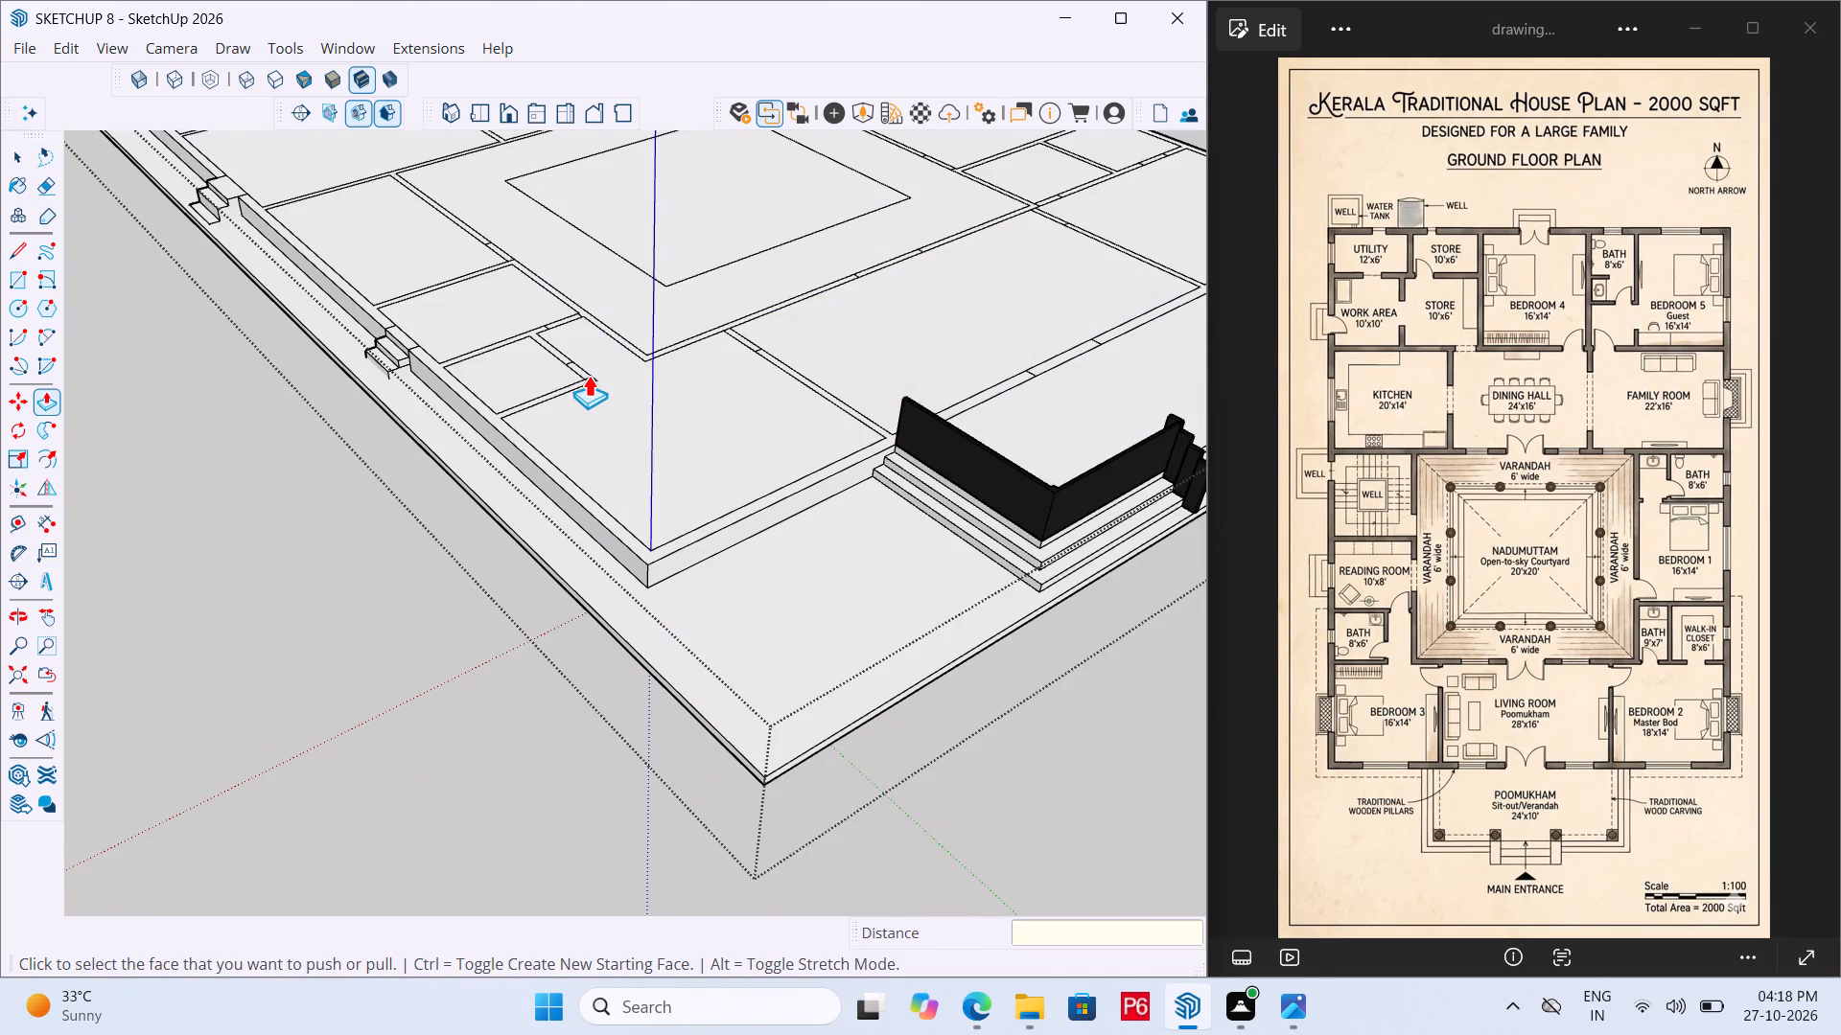
key(ctrl+s)
key(ctrl+s)
key(ctrl+s)
key(ctrl+s)
key(ctrl+s)
key(ctrl+s)
key(ctrl+s)
key(ctrl+s)
key(ctrl+s)
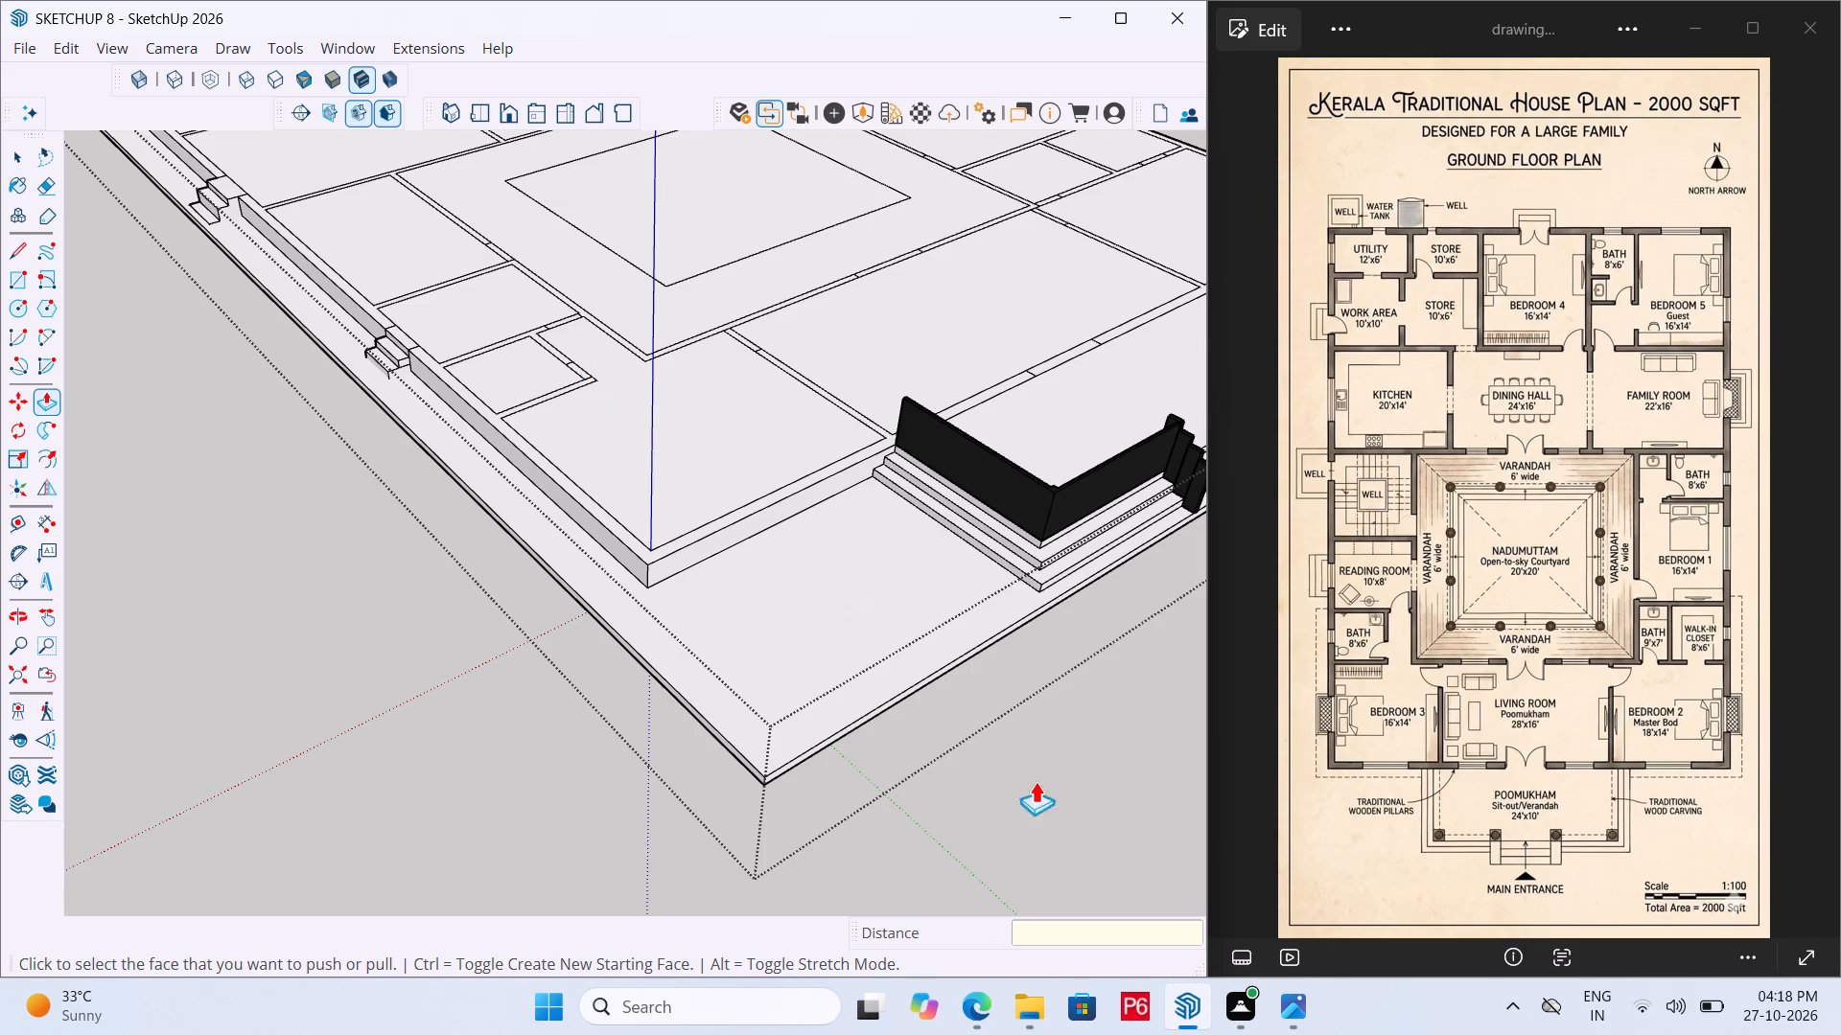
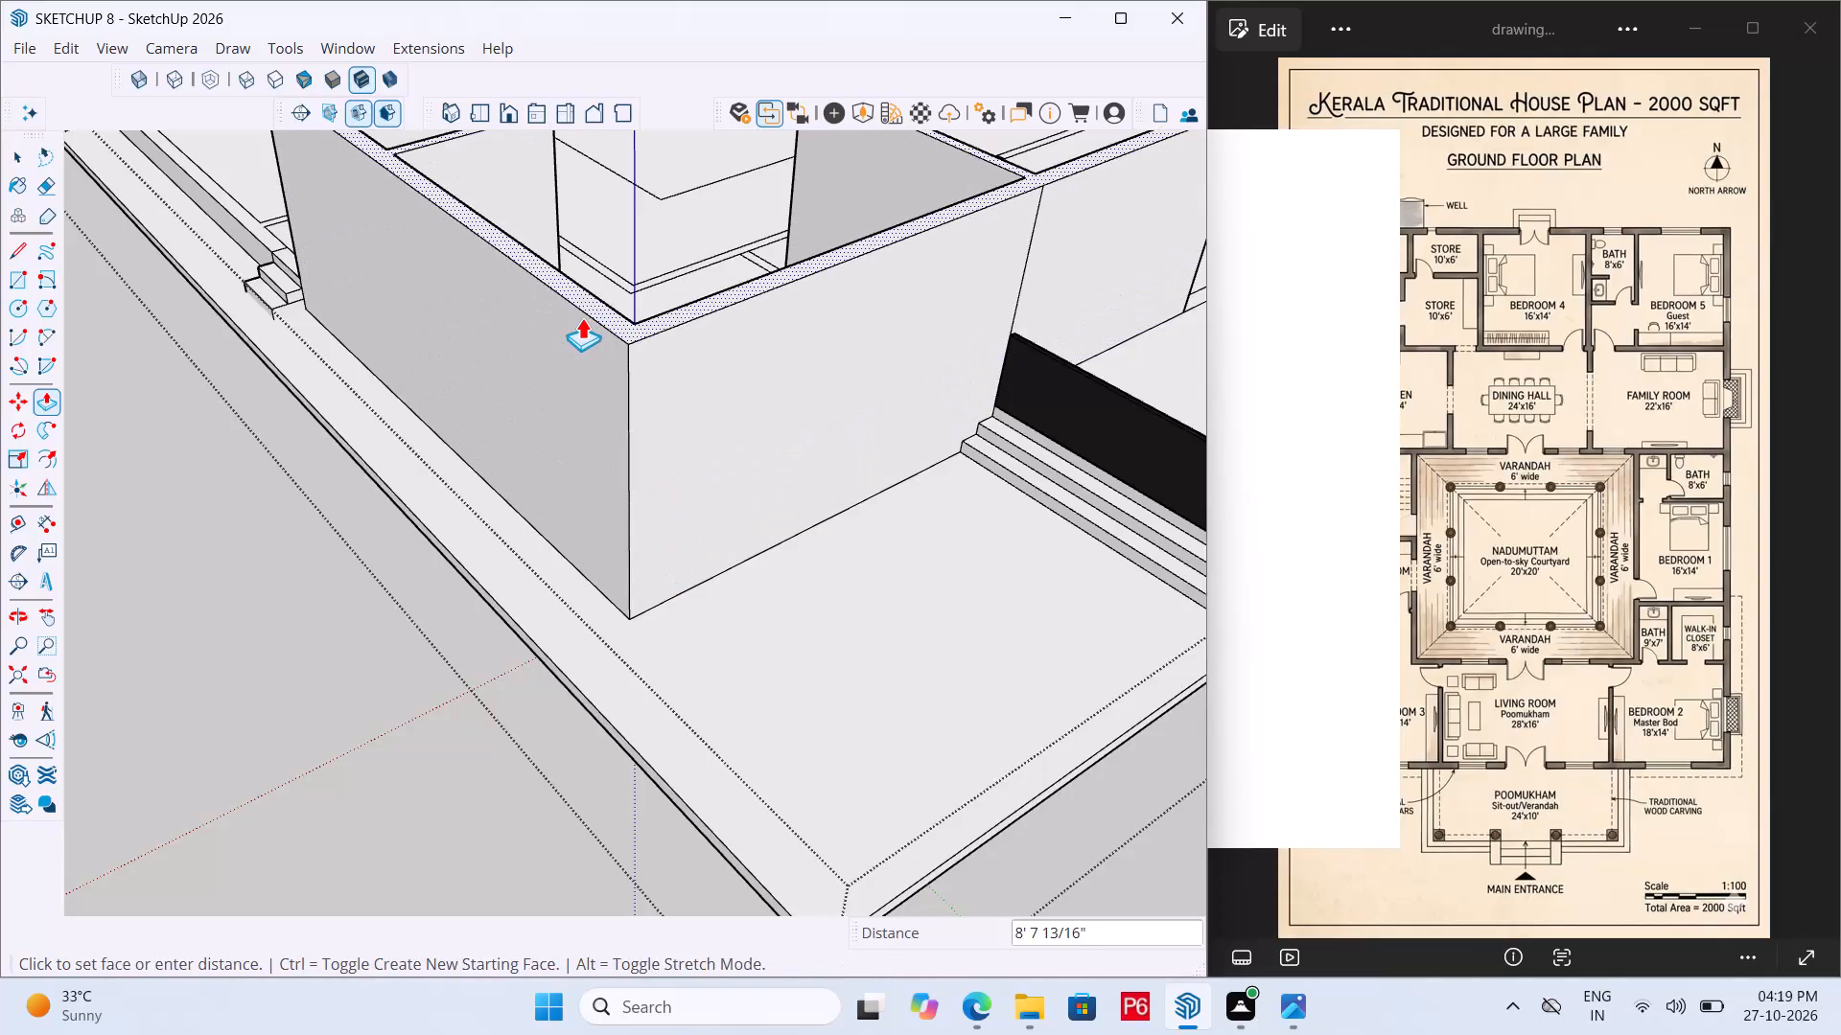
Cancel the unfinished wall extrusion and save the model.
key(Escape)
key(ctrl+s)
key(ctrl+s)
key(ctrl+s)
key(ctrl+s)
key(ctrl+s)
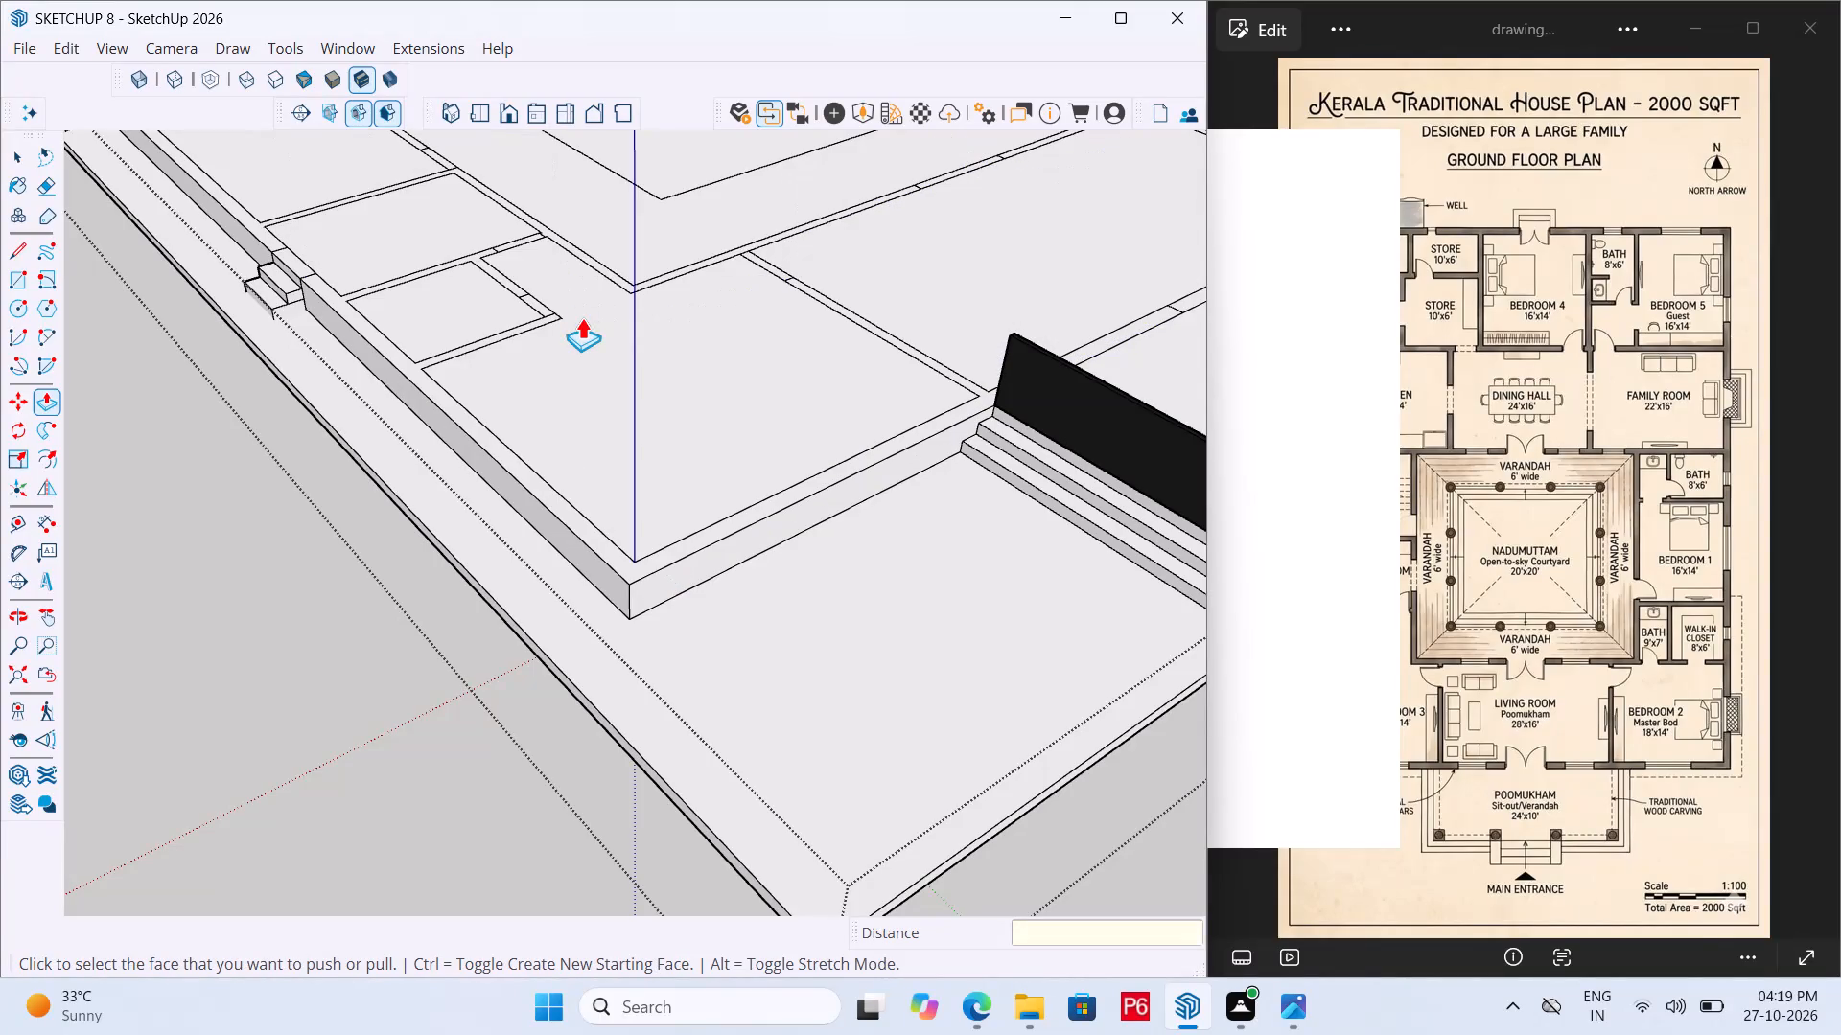
key(ctrl+s)
key(ctrl+s)
key(ctrl+s)
key(ctrl+s)
key(ctrl+s)
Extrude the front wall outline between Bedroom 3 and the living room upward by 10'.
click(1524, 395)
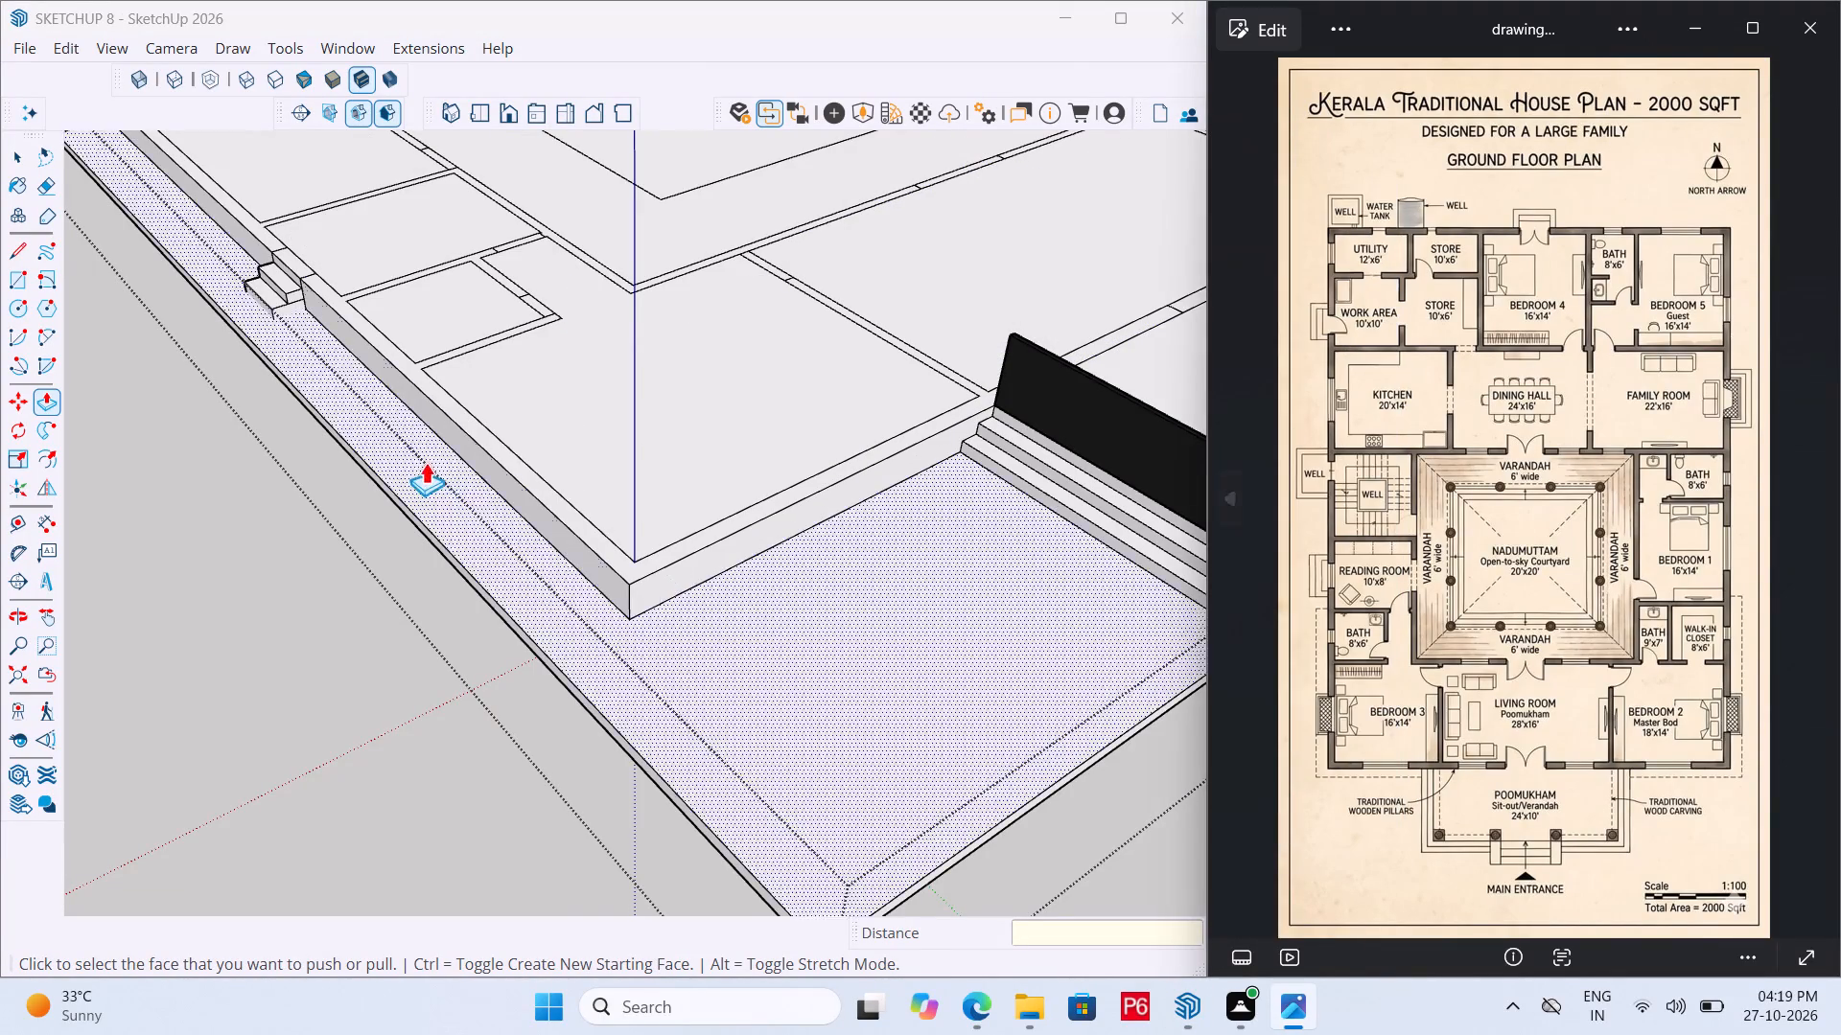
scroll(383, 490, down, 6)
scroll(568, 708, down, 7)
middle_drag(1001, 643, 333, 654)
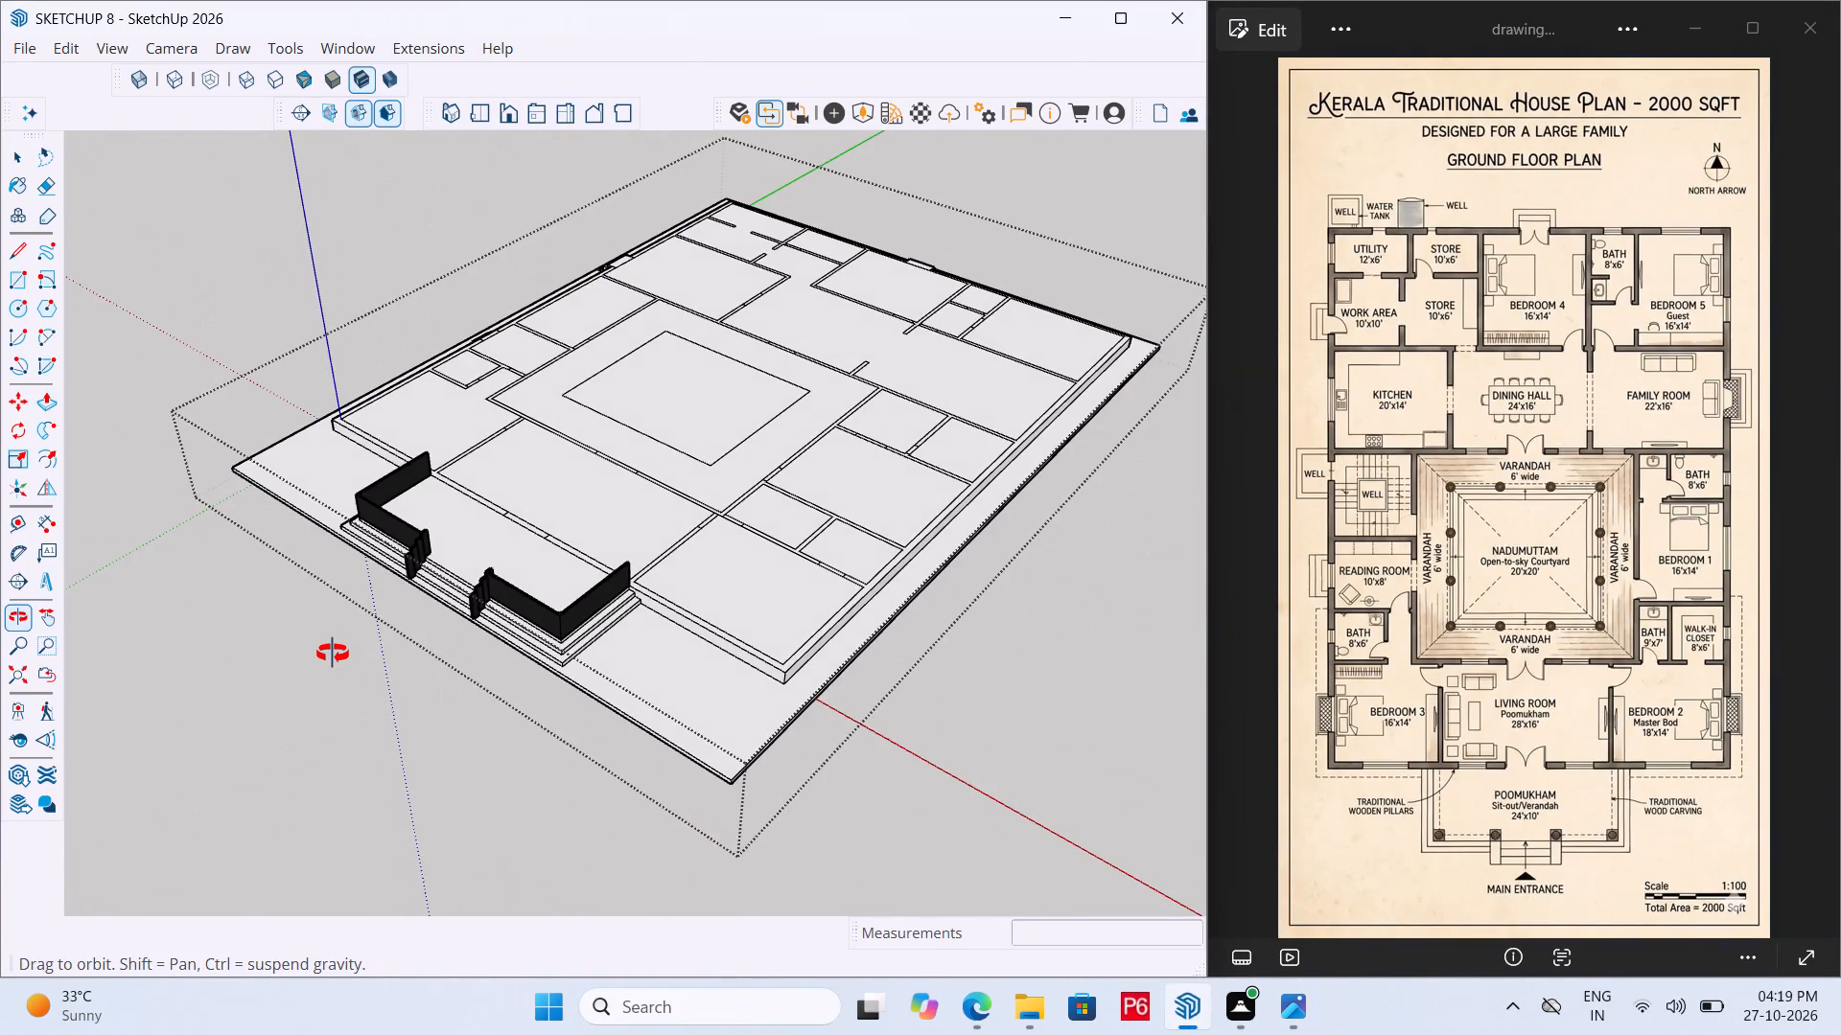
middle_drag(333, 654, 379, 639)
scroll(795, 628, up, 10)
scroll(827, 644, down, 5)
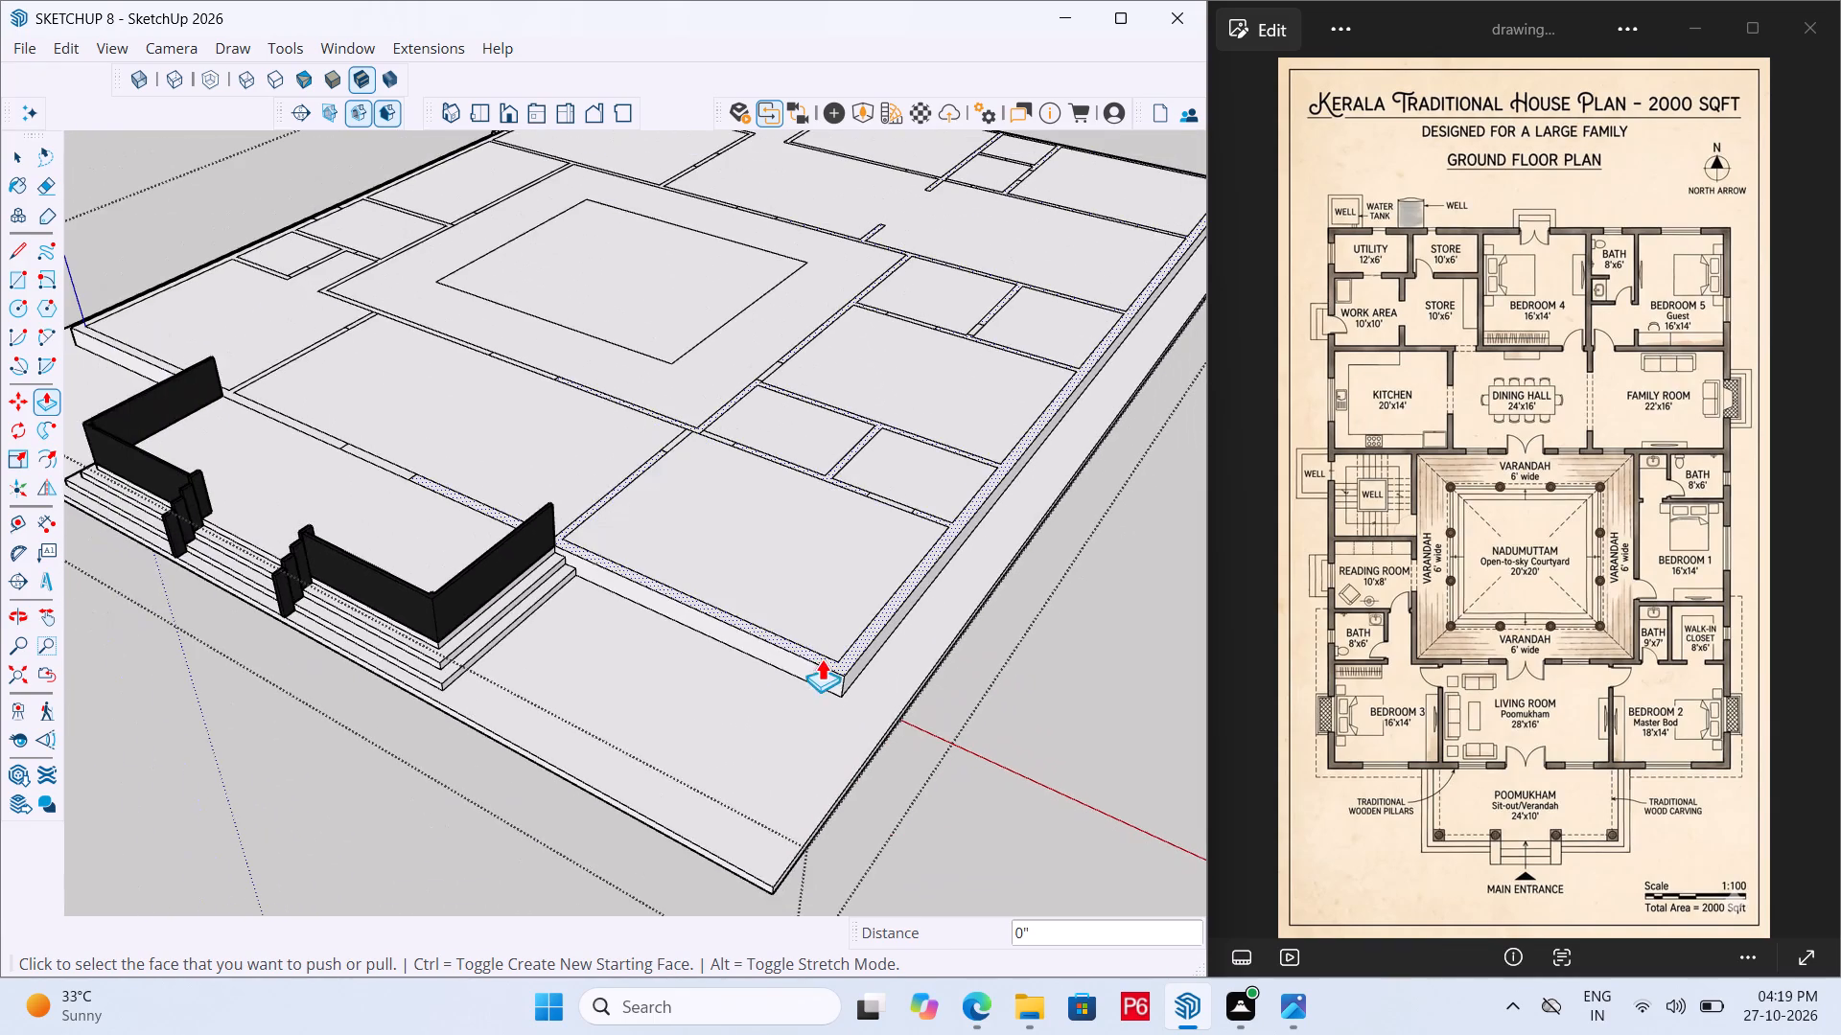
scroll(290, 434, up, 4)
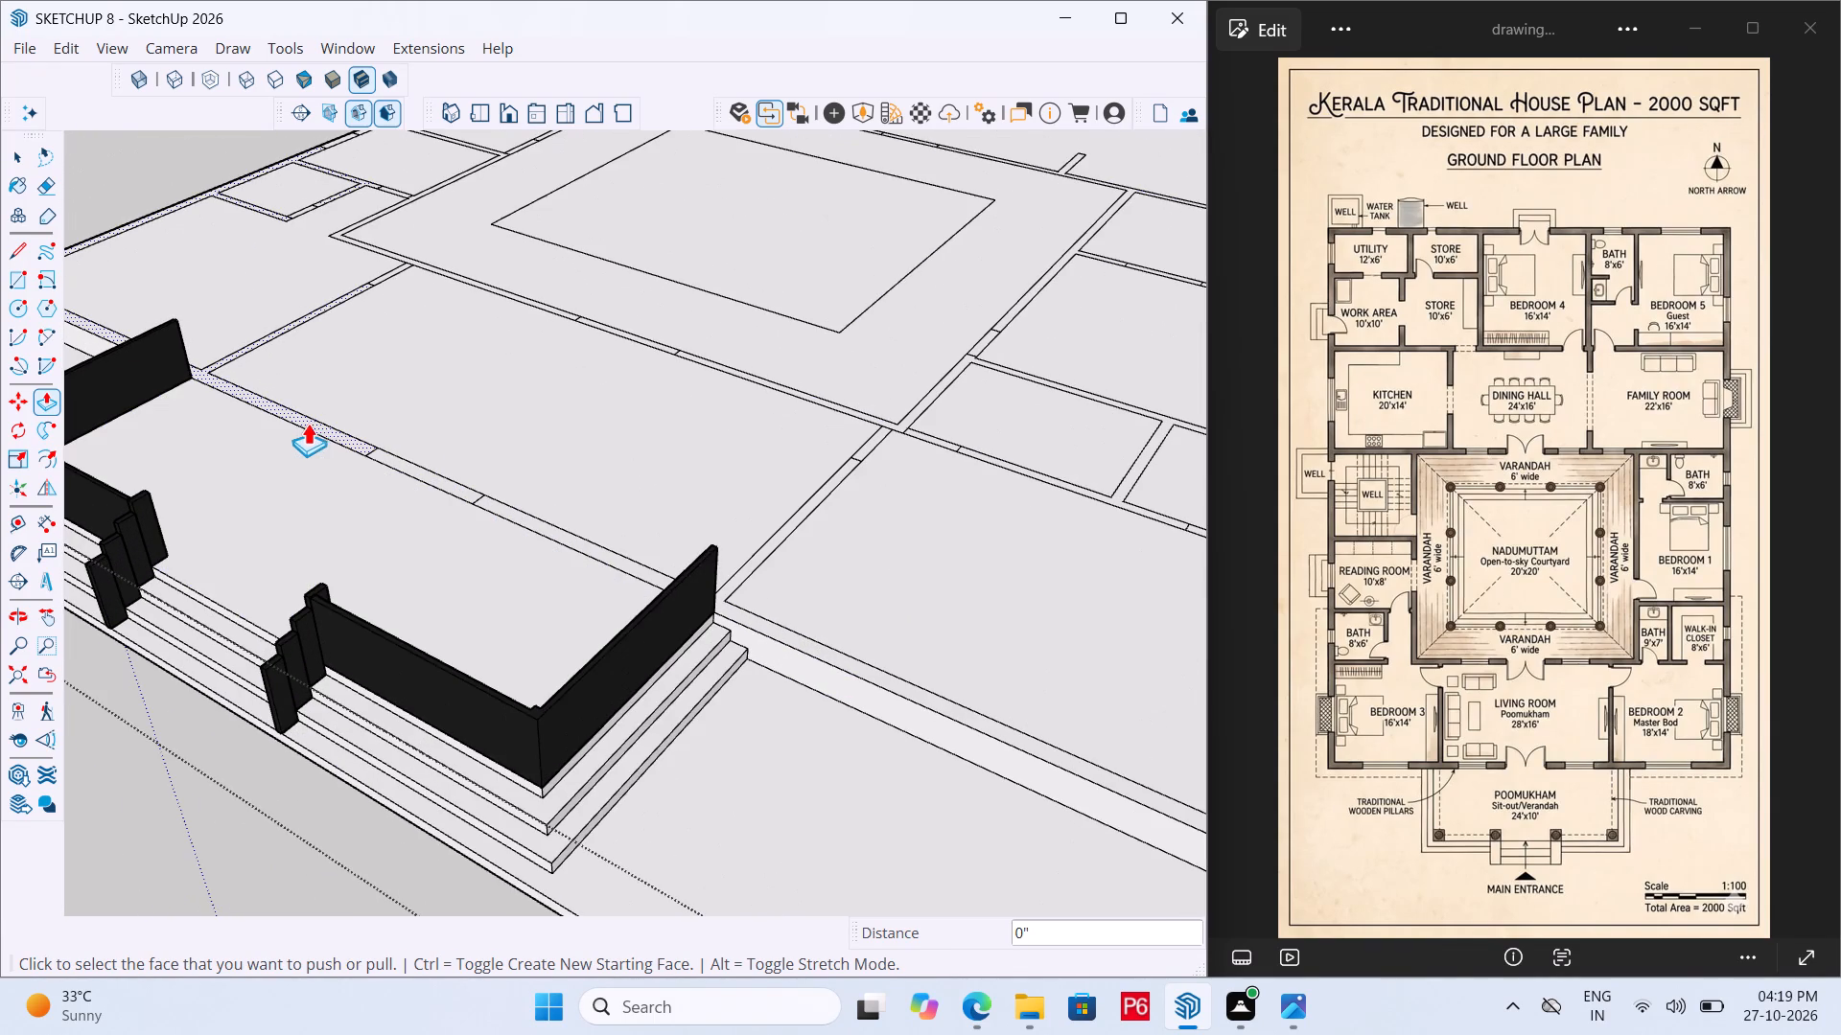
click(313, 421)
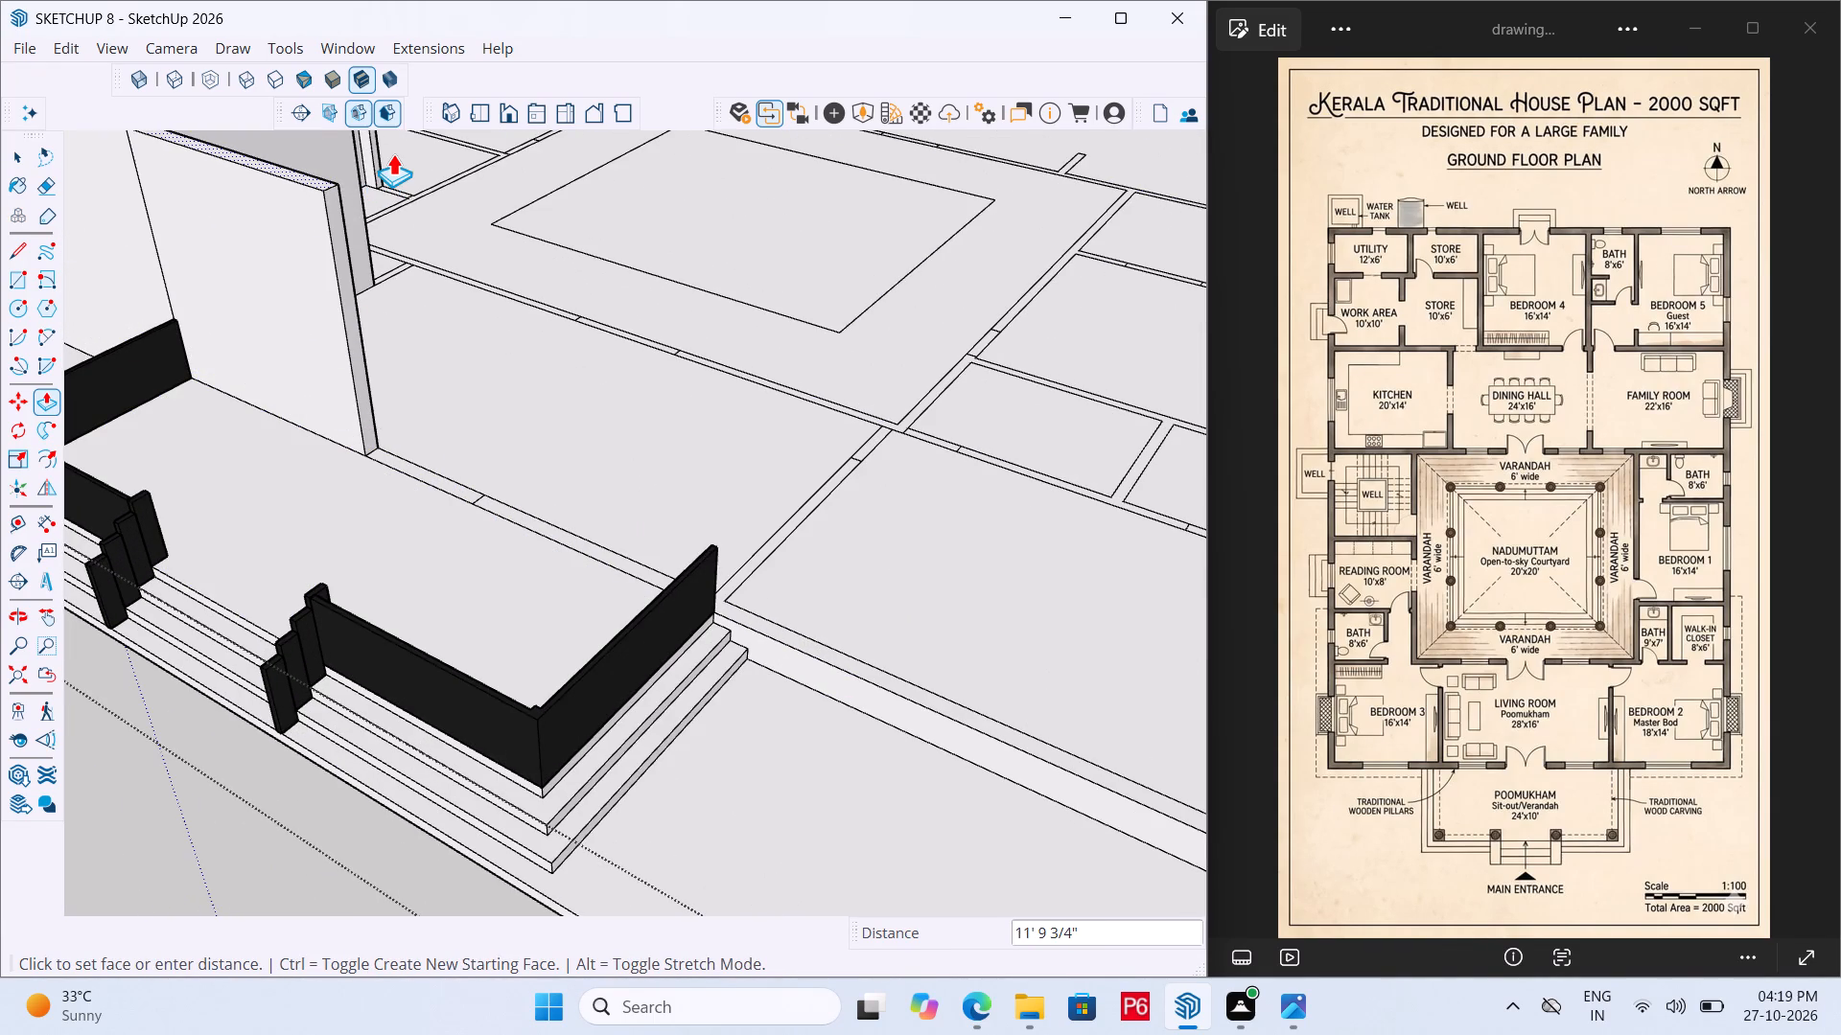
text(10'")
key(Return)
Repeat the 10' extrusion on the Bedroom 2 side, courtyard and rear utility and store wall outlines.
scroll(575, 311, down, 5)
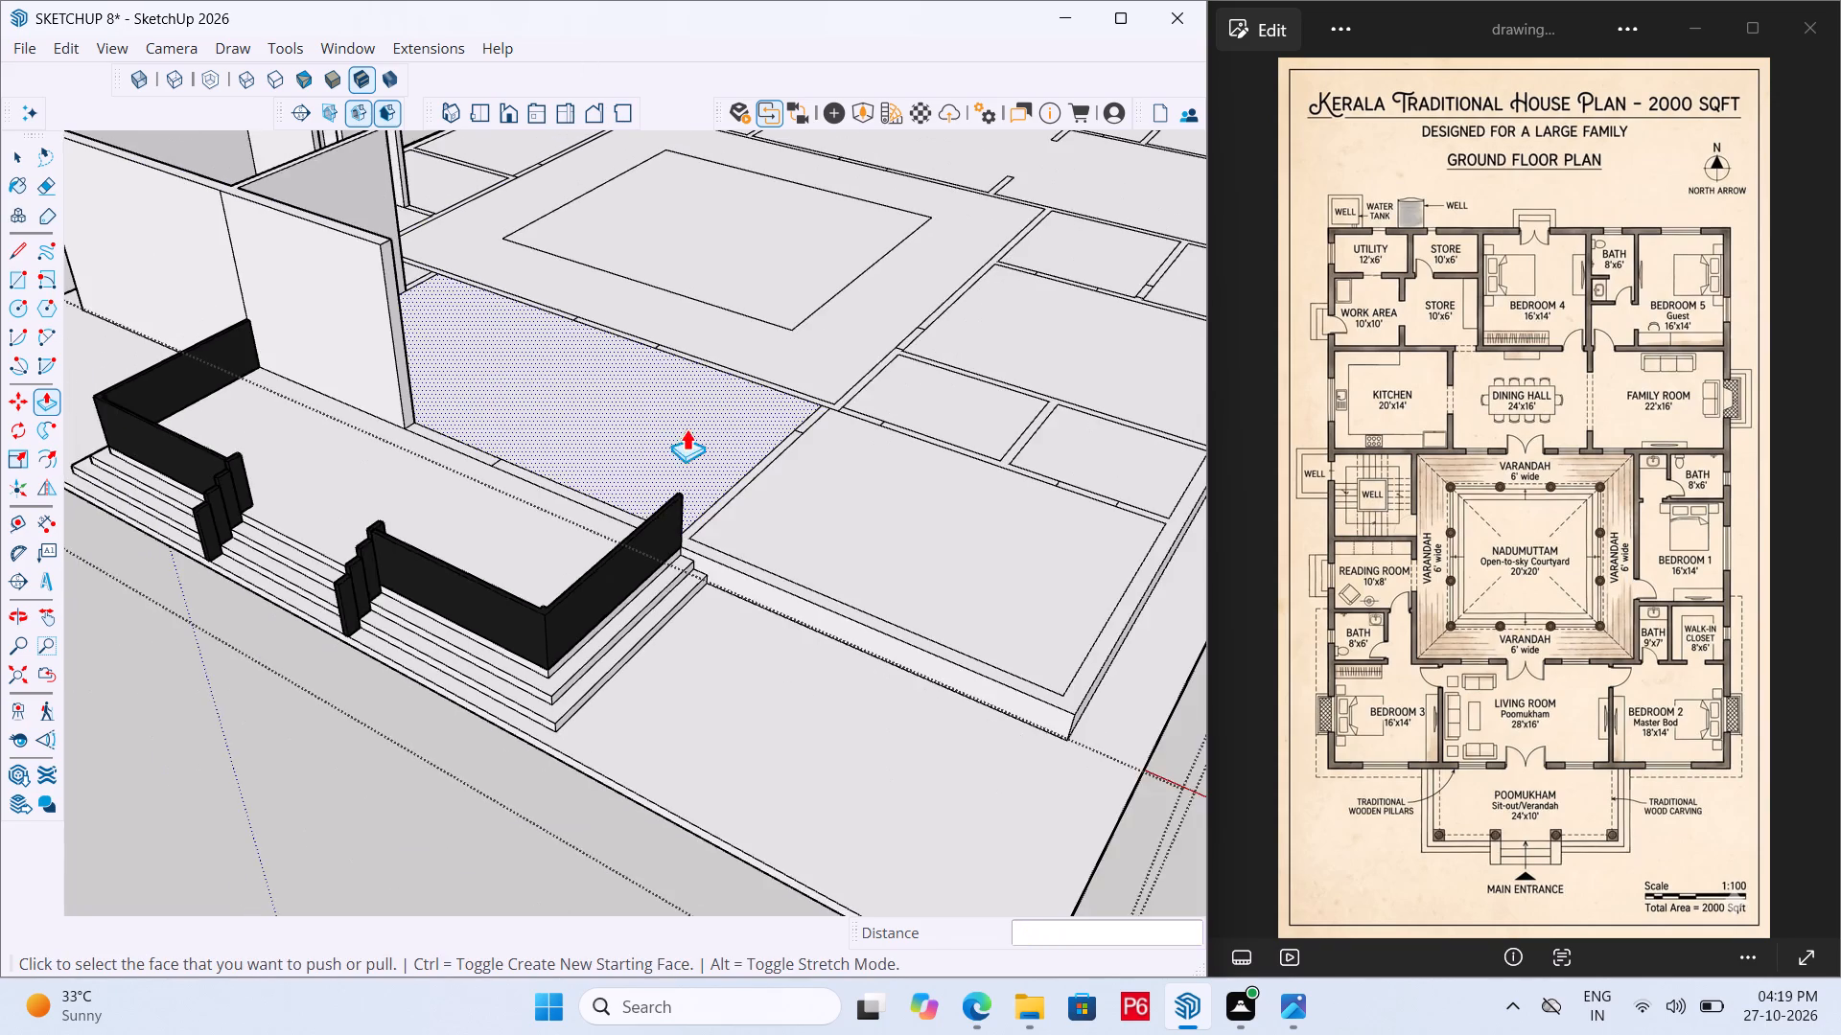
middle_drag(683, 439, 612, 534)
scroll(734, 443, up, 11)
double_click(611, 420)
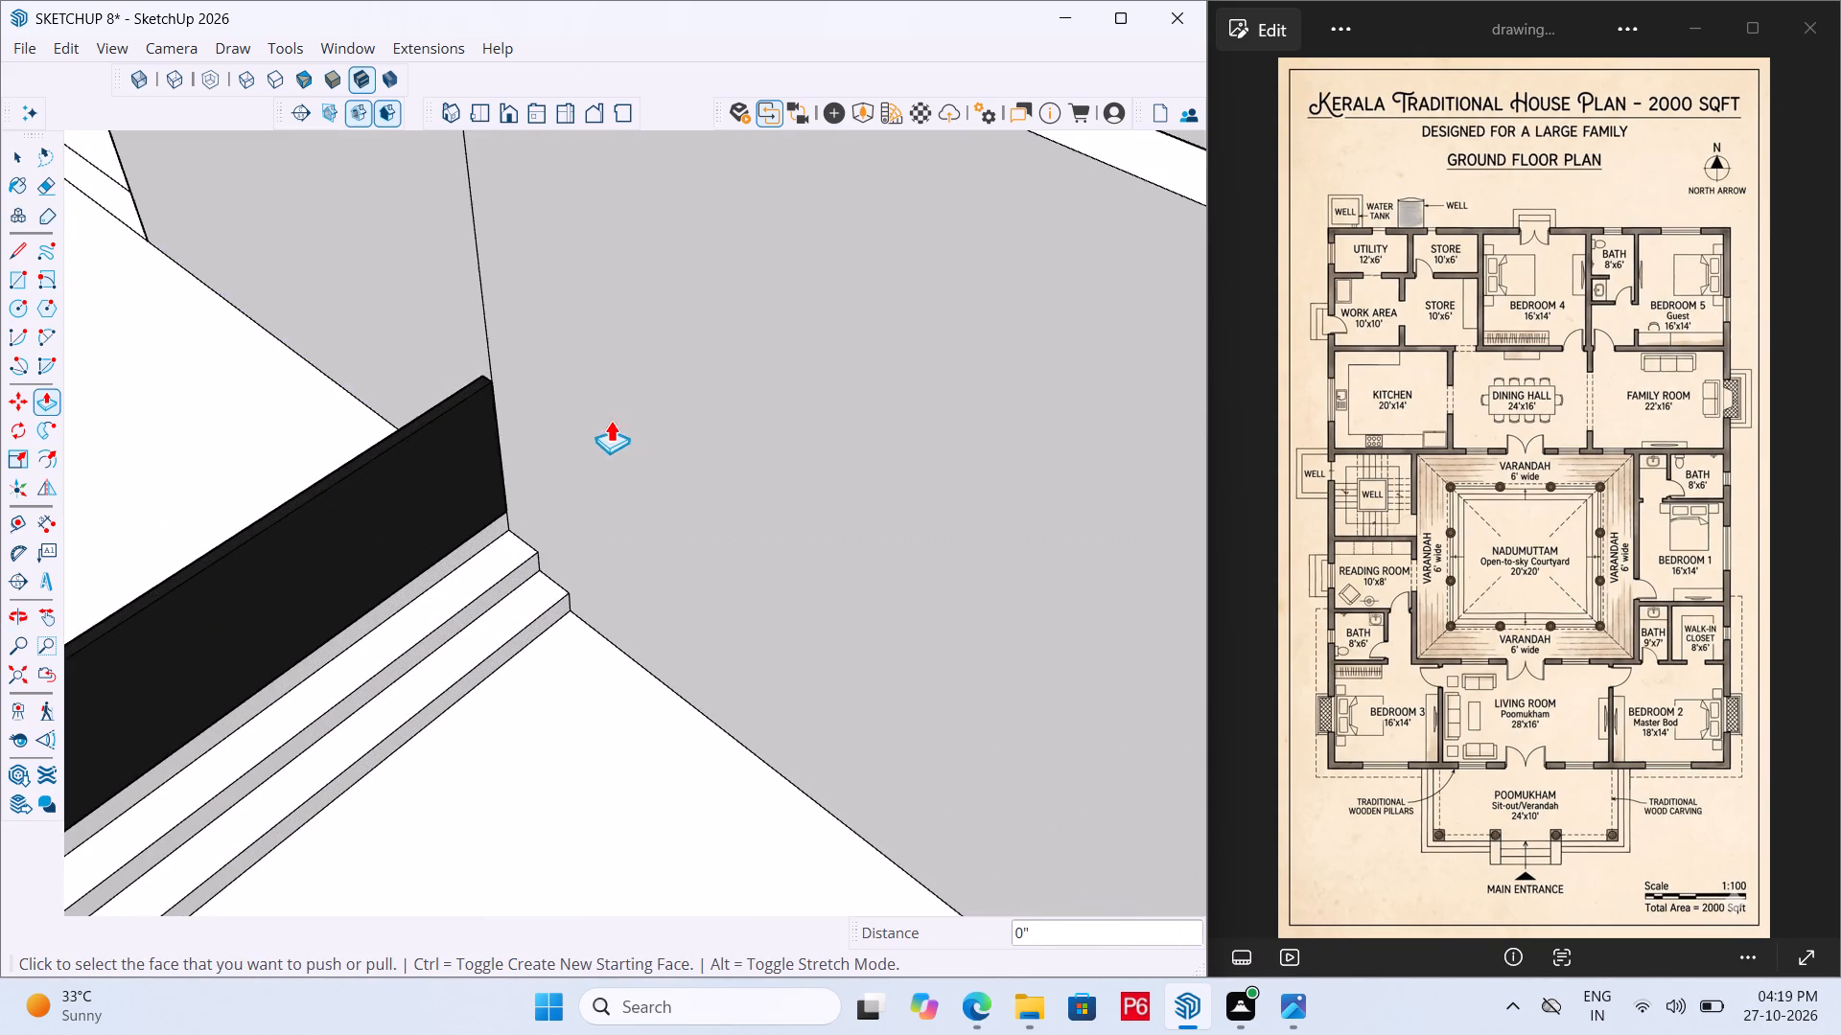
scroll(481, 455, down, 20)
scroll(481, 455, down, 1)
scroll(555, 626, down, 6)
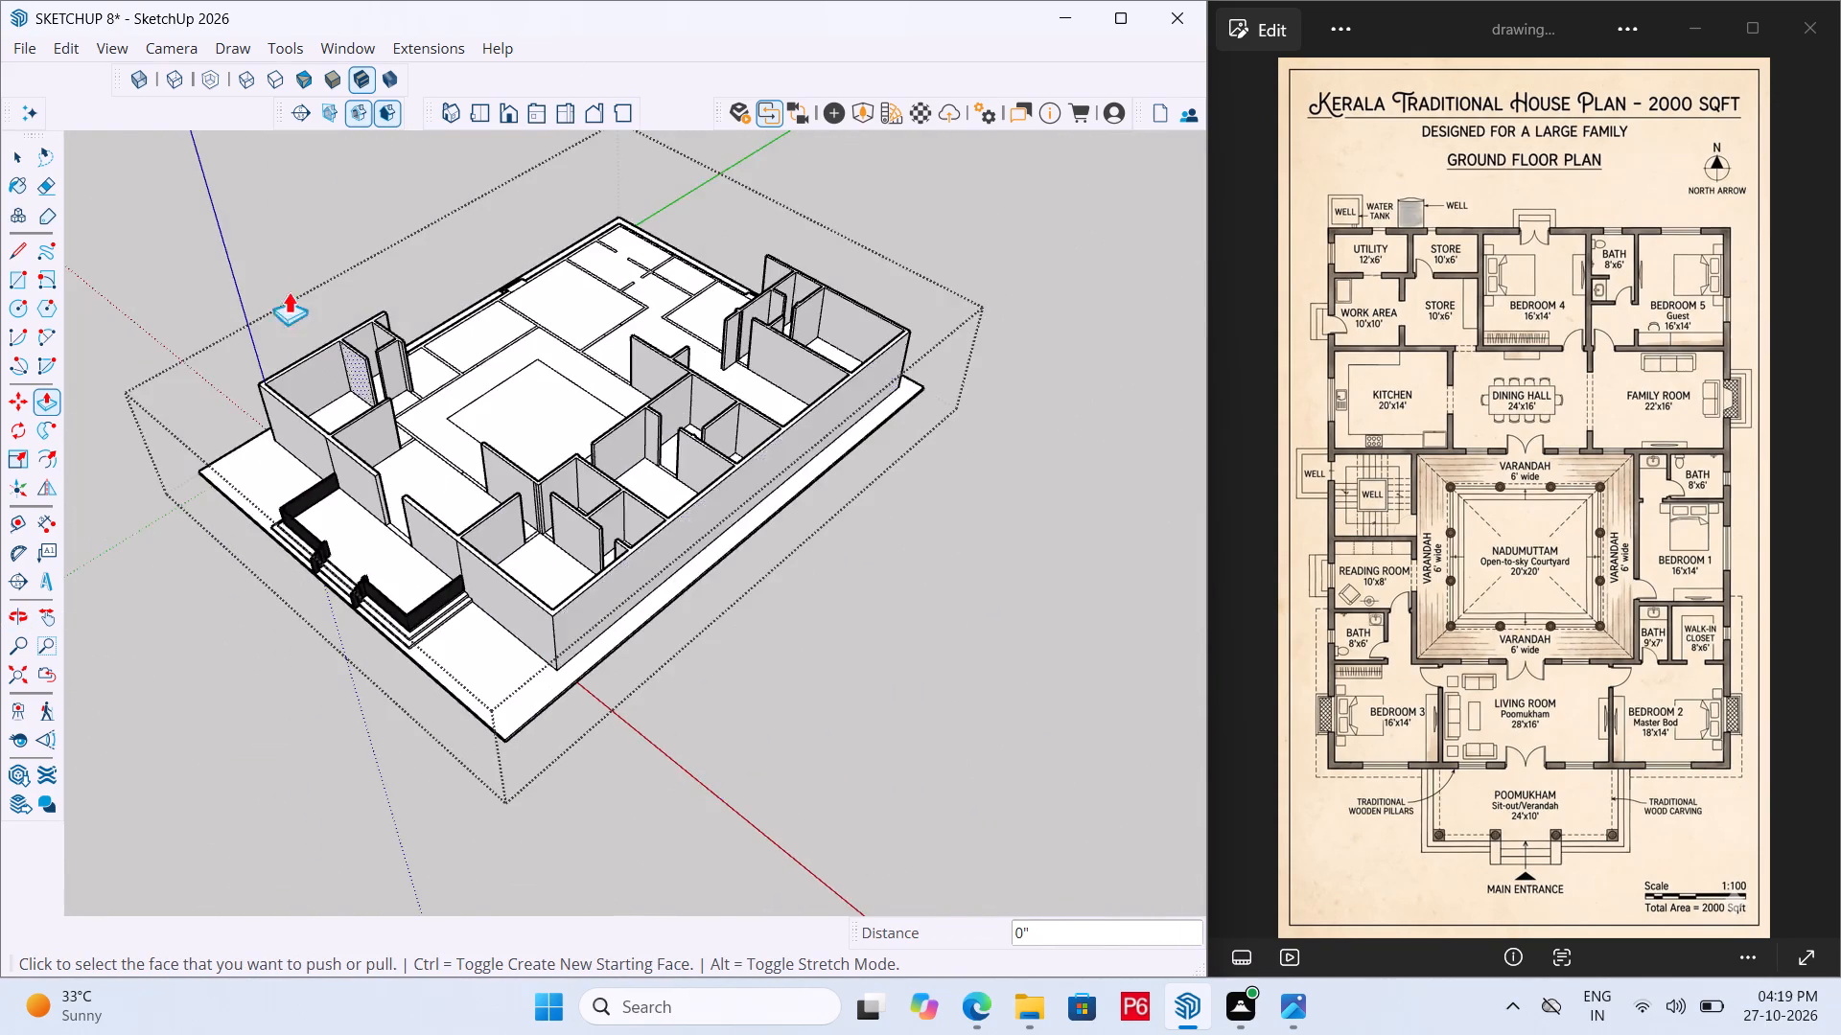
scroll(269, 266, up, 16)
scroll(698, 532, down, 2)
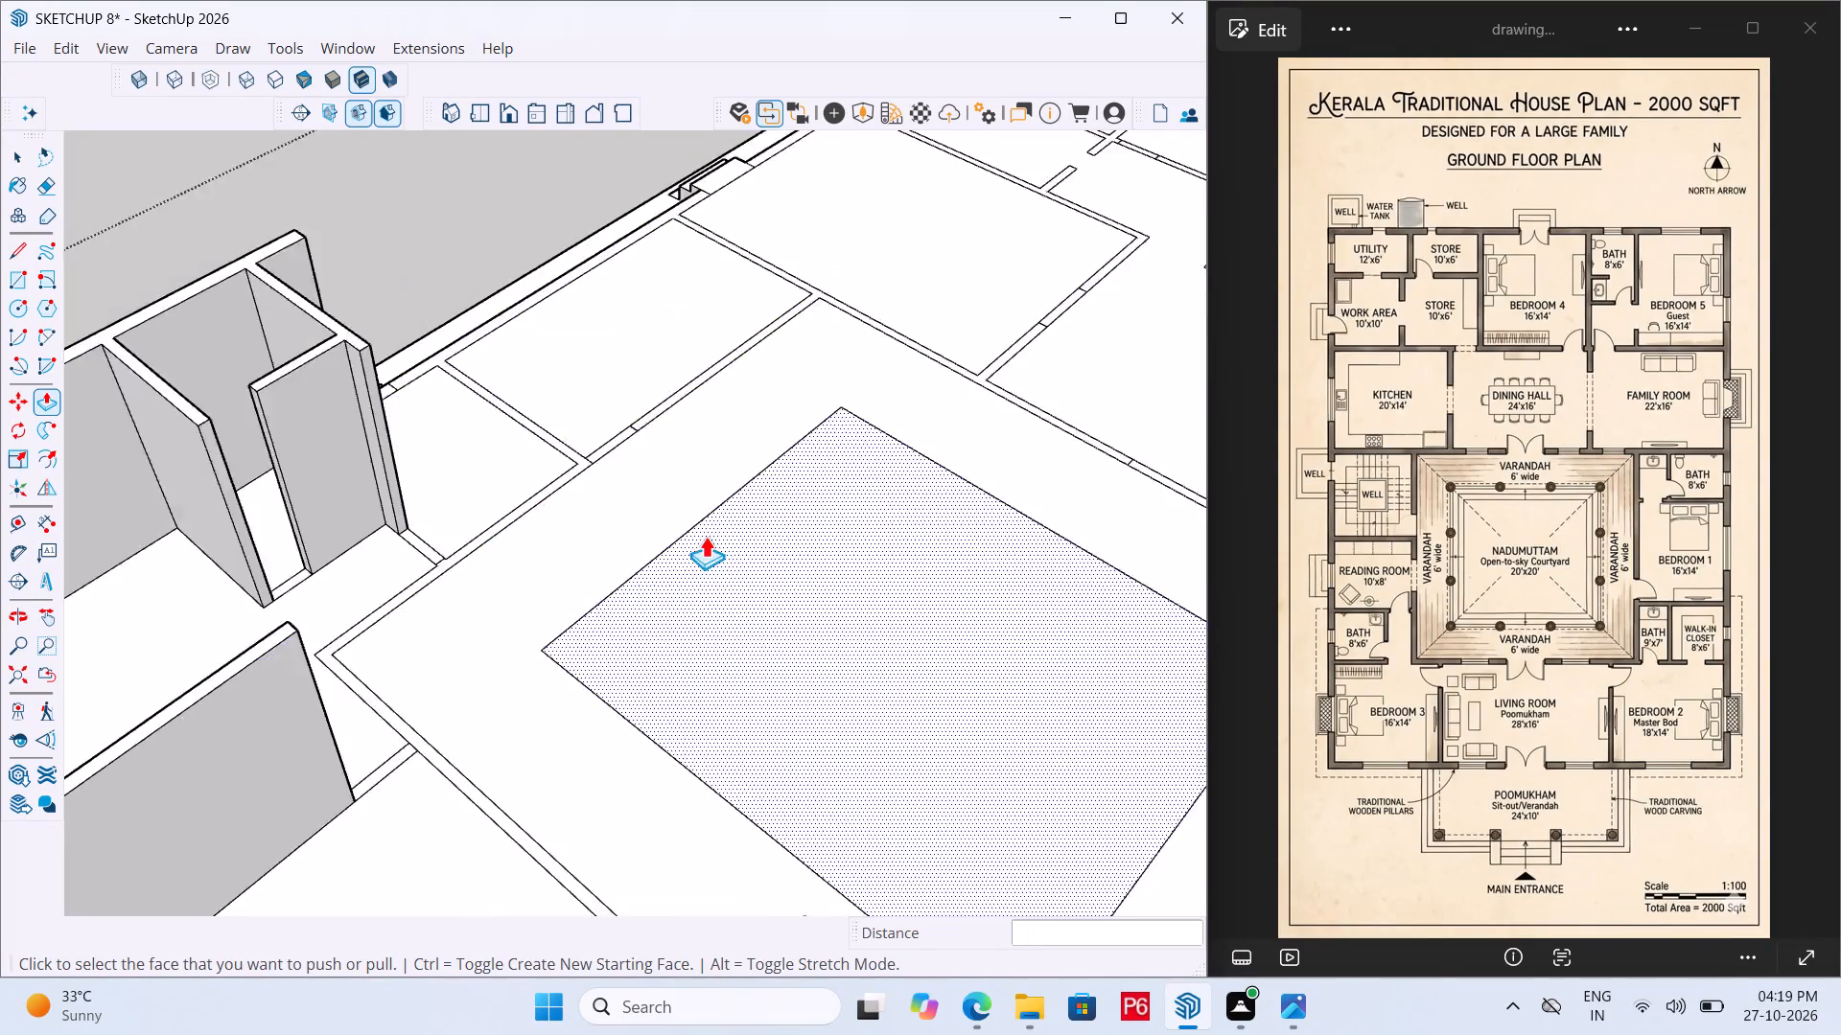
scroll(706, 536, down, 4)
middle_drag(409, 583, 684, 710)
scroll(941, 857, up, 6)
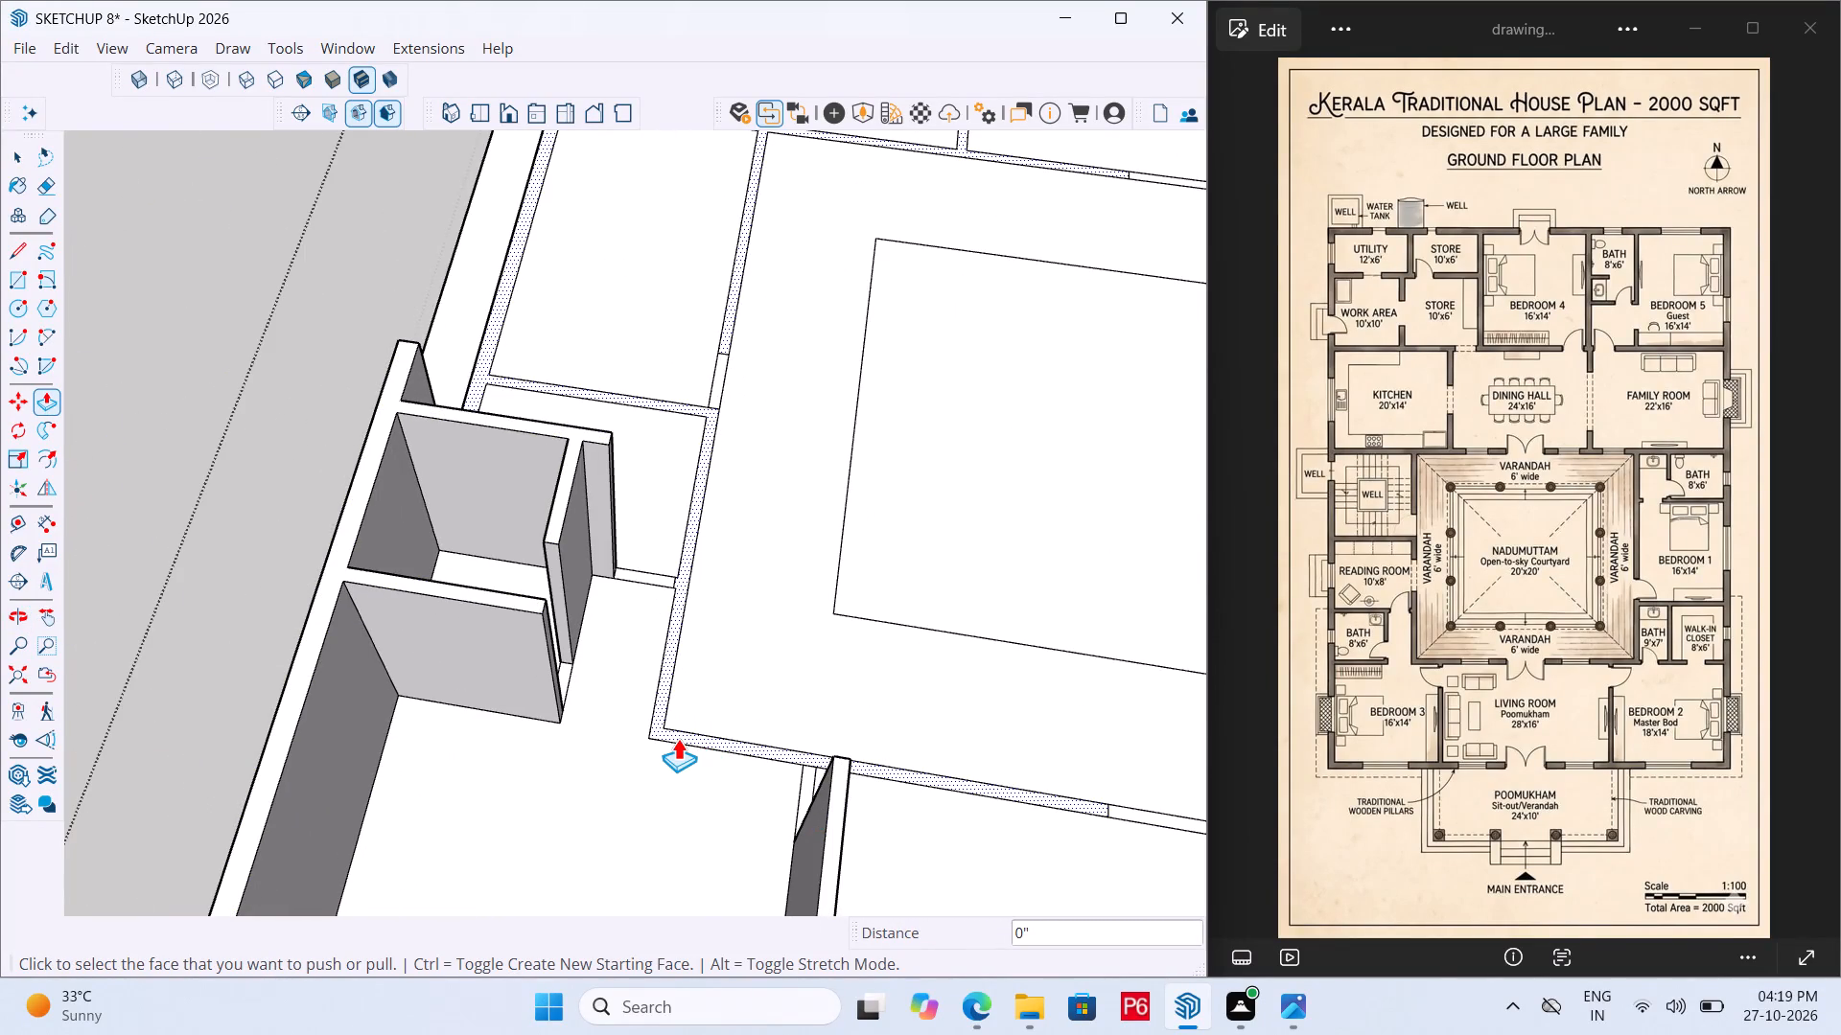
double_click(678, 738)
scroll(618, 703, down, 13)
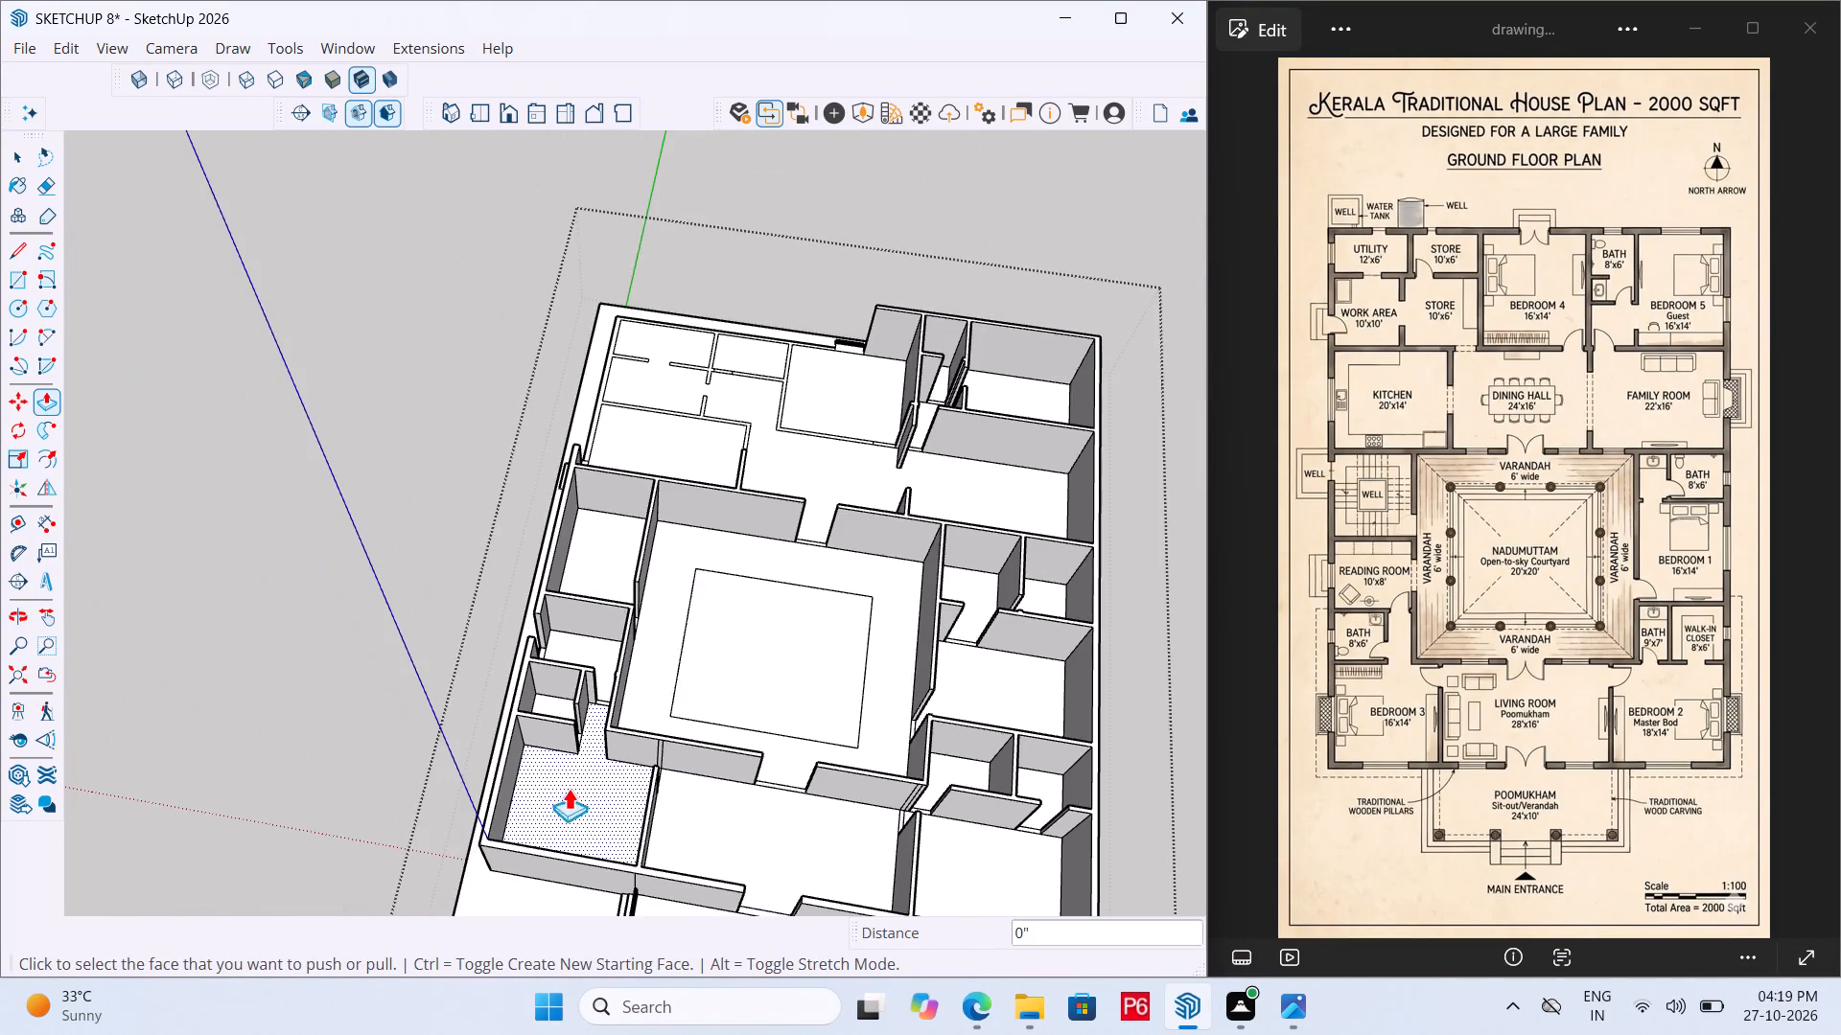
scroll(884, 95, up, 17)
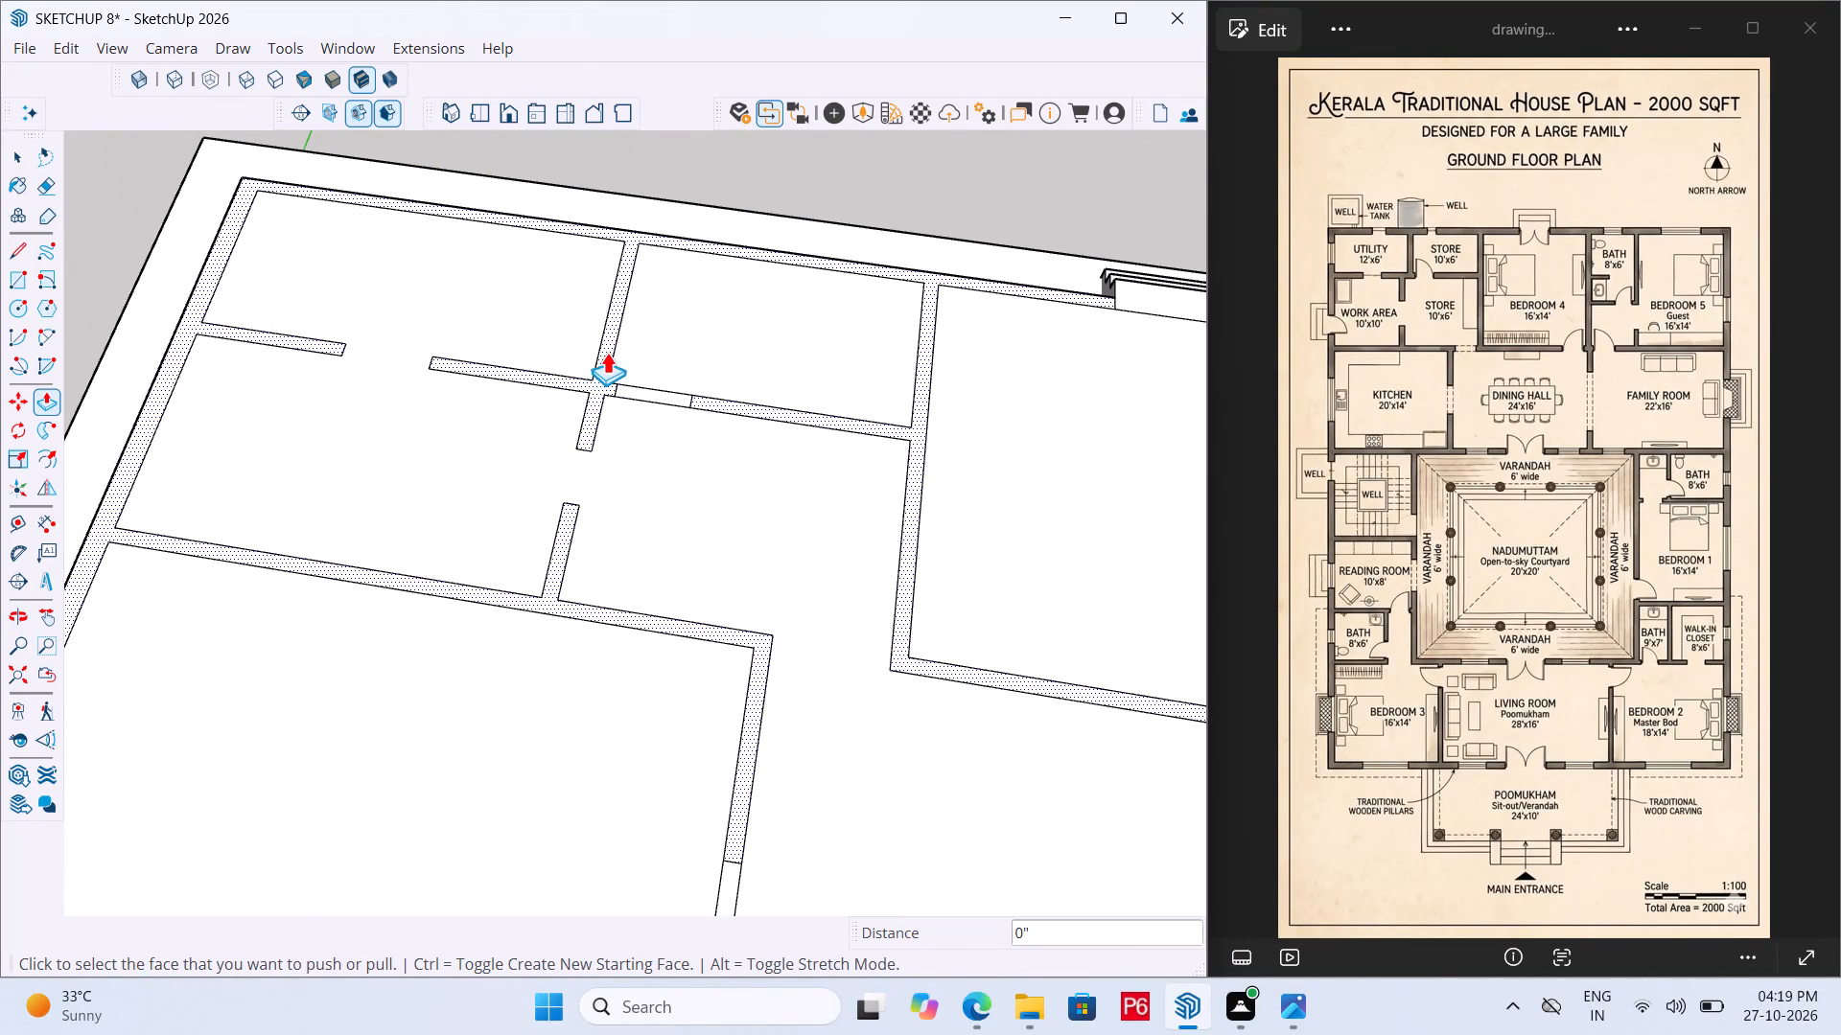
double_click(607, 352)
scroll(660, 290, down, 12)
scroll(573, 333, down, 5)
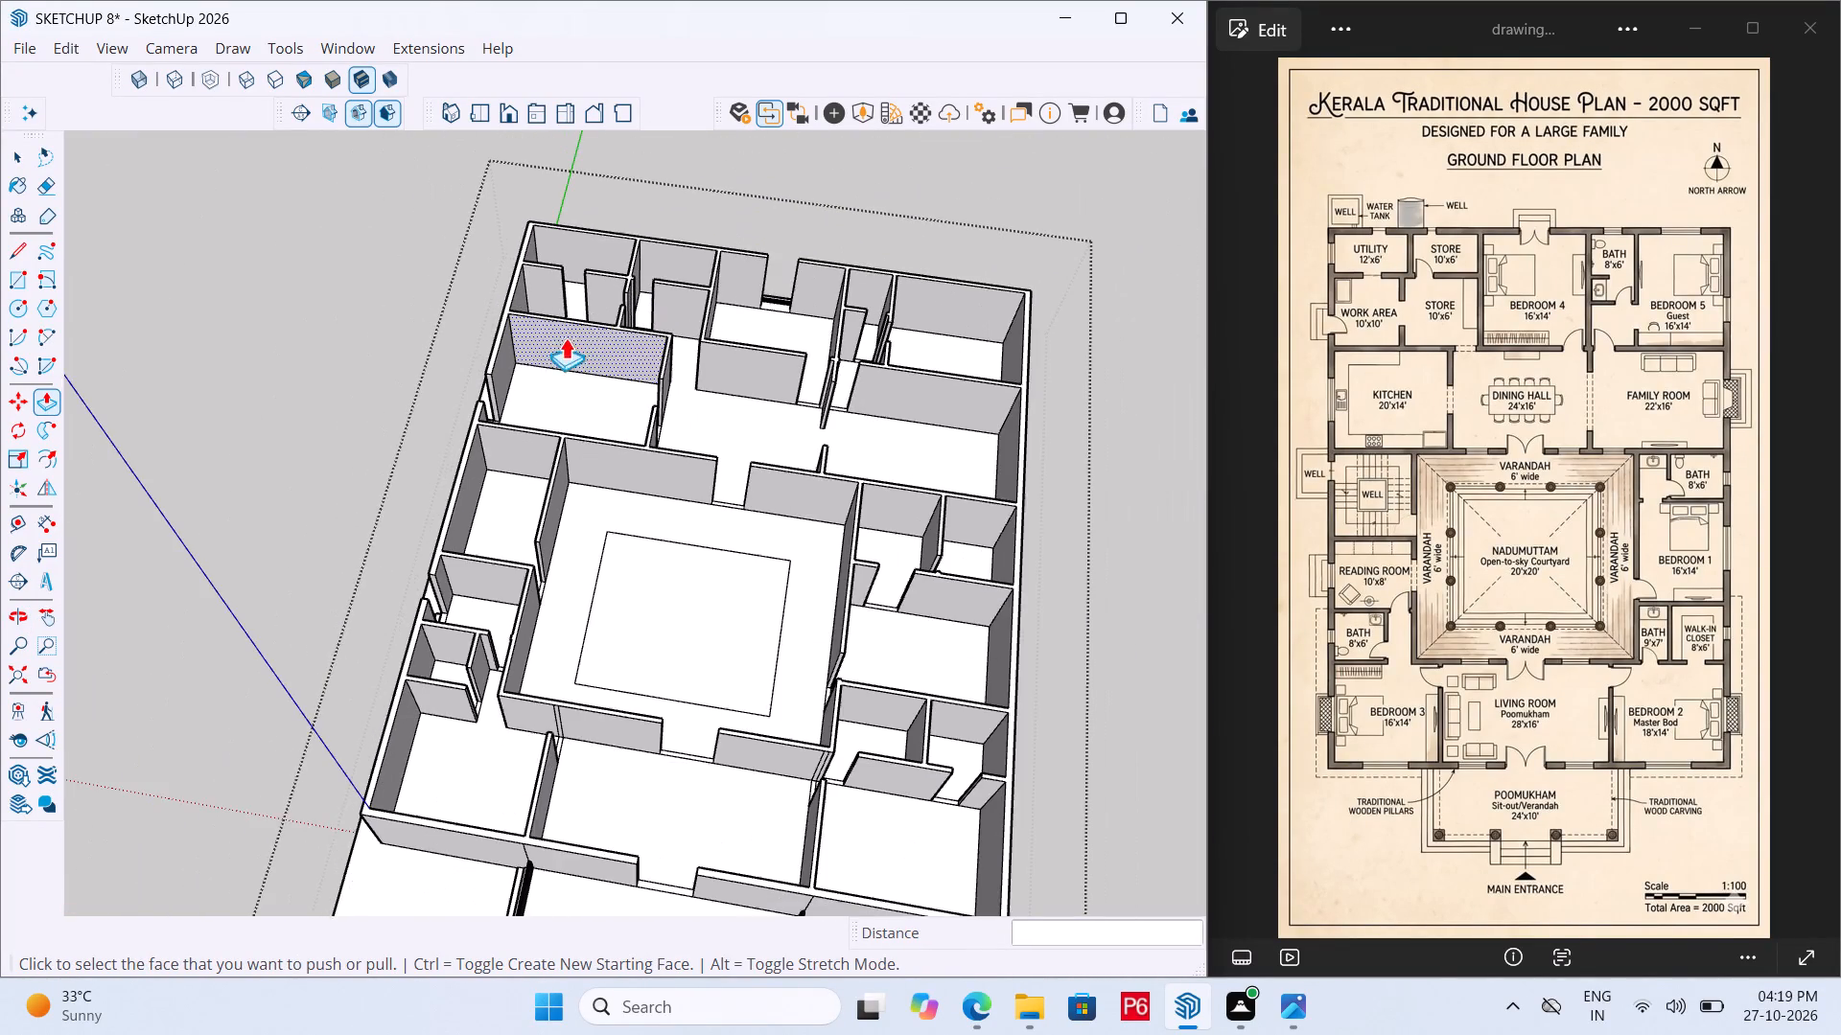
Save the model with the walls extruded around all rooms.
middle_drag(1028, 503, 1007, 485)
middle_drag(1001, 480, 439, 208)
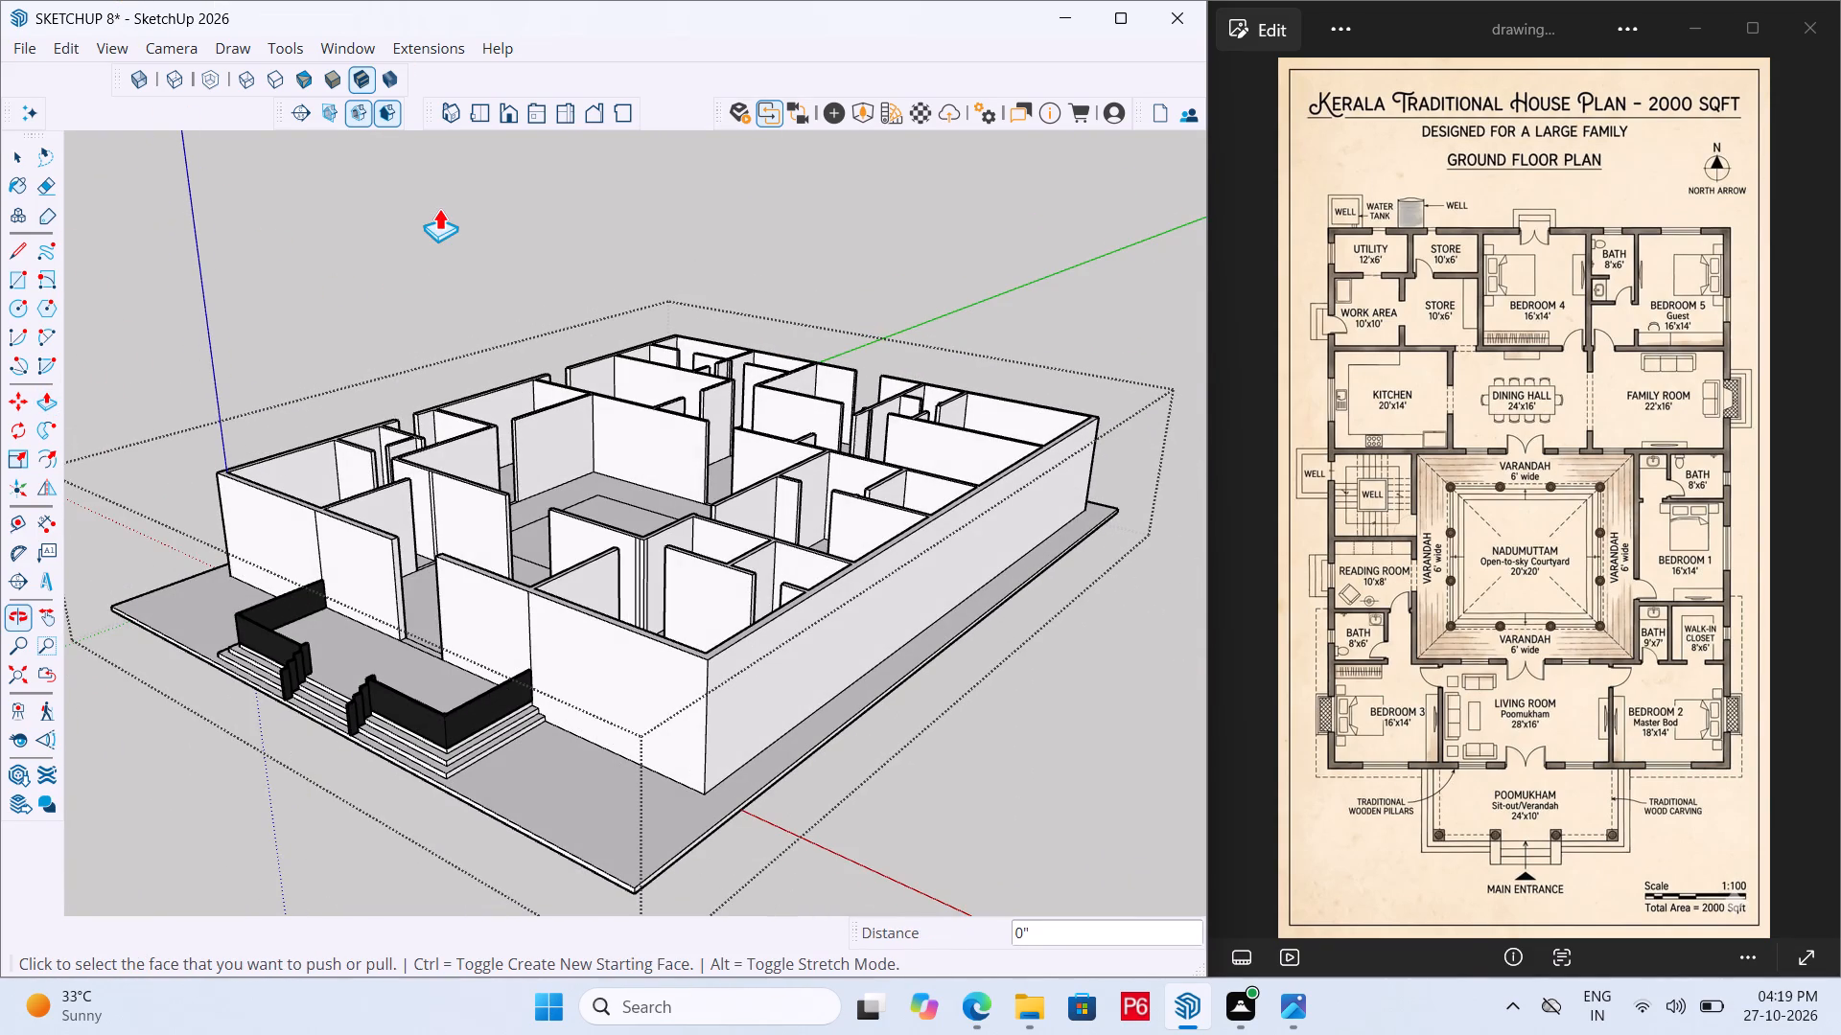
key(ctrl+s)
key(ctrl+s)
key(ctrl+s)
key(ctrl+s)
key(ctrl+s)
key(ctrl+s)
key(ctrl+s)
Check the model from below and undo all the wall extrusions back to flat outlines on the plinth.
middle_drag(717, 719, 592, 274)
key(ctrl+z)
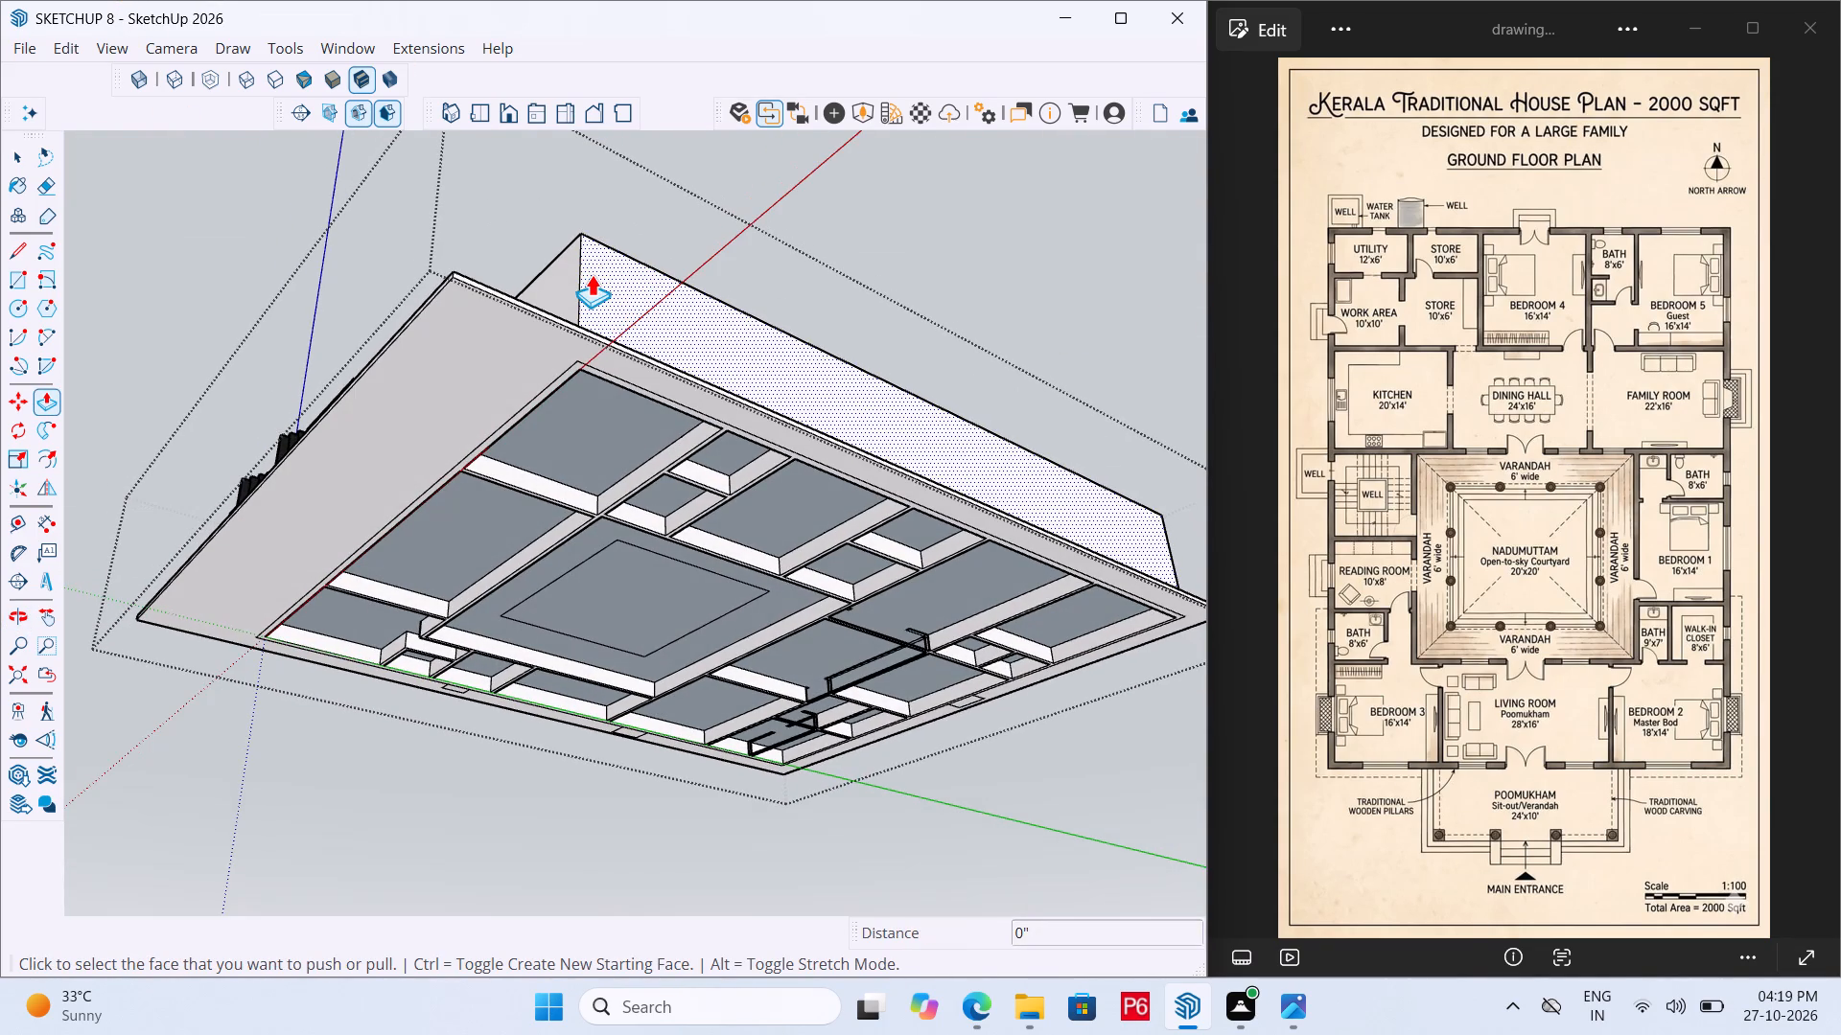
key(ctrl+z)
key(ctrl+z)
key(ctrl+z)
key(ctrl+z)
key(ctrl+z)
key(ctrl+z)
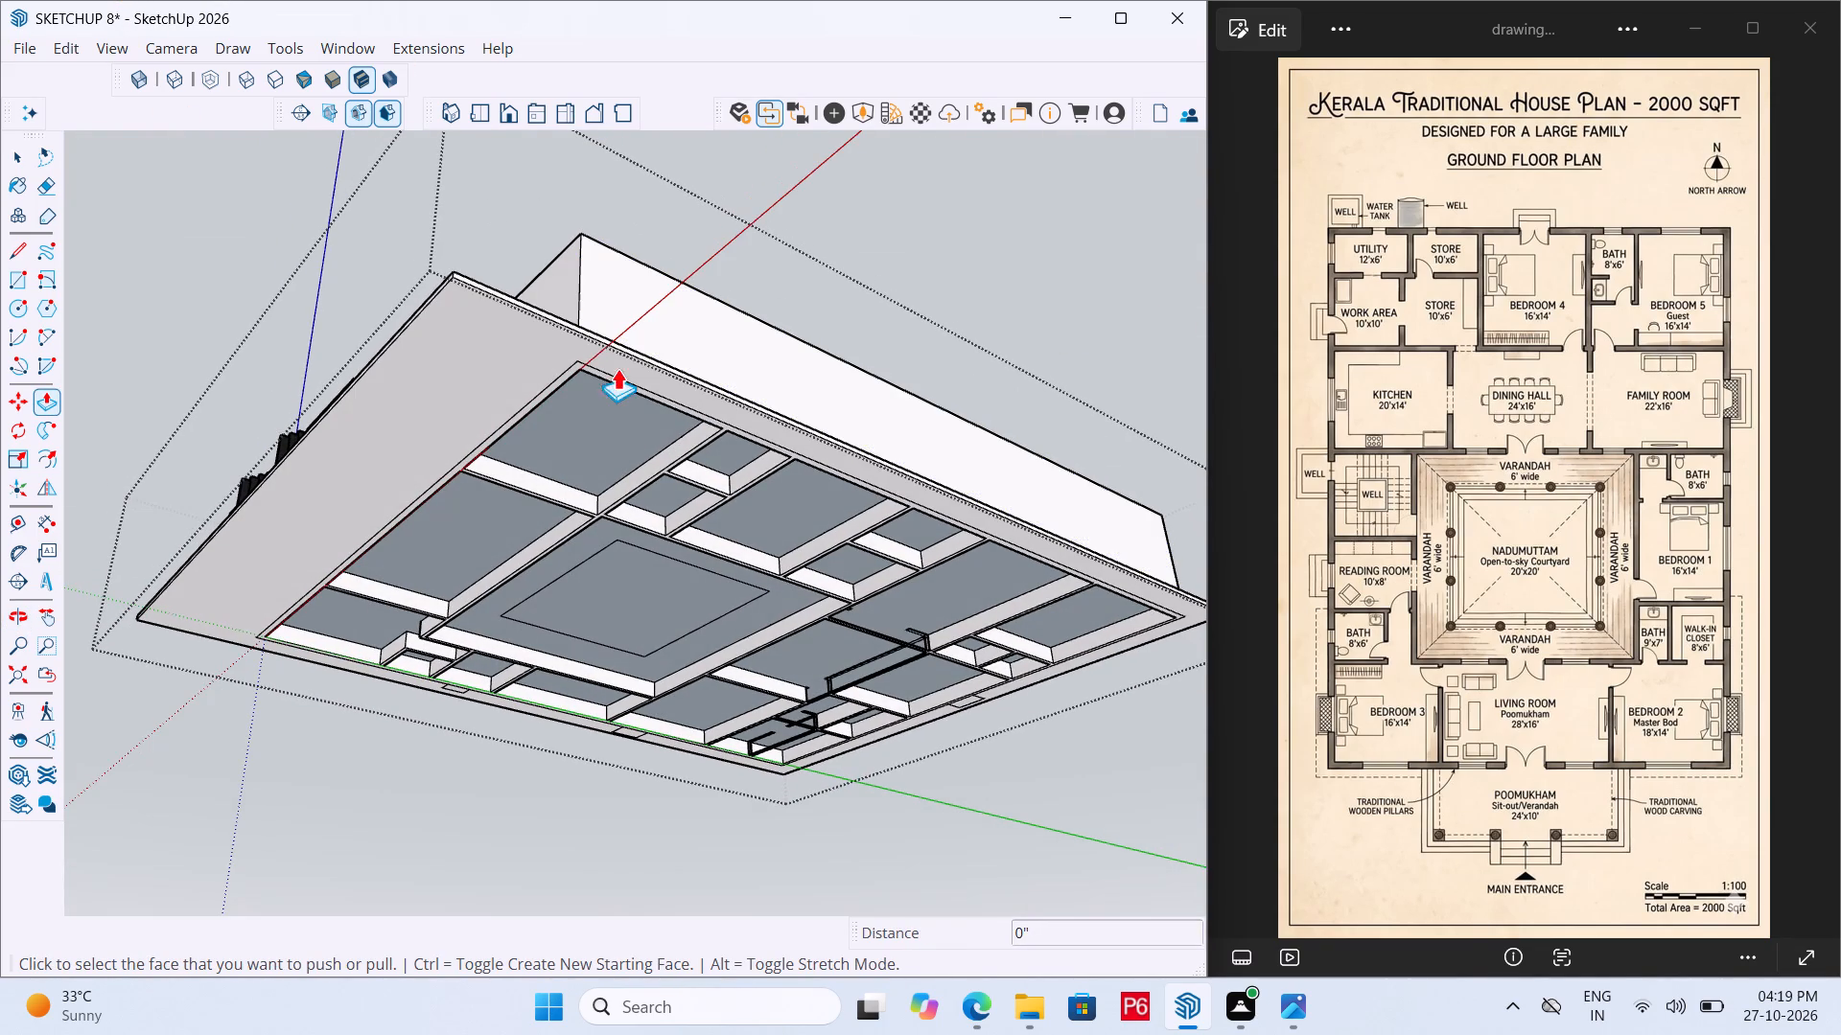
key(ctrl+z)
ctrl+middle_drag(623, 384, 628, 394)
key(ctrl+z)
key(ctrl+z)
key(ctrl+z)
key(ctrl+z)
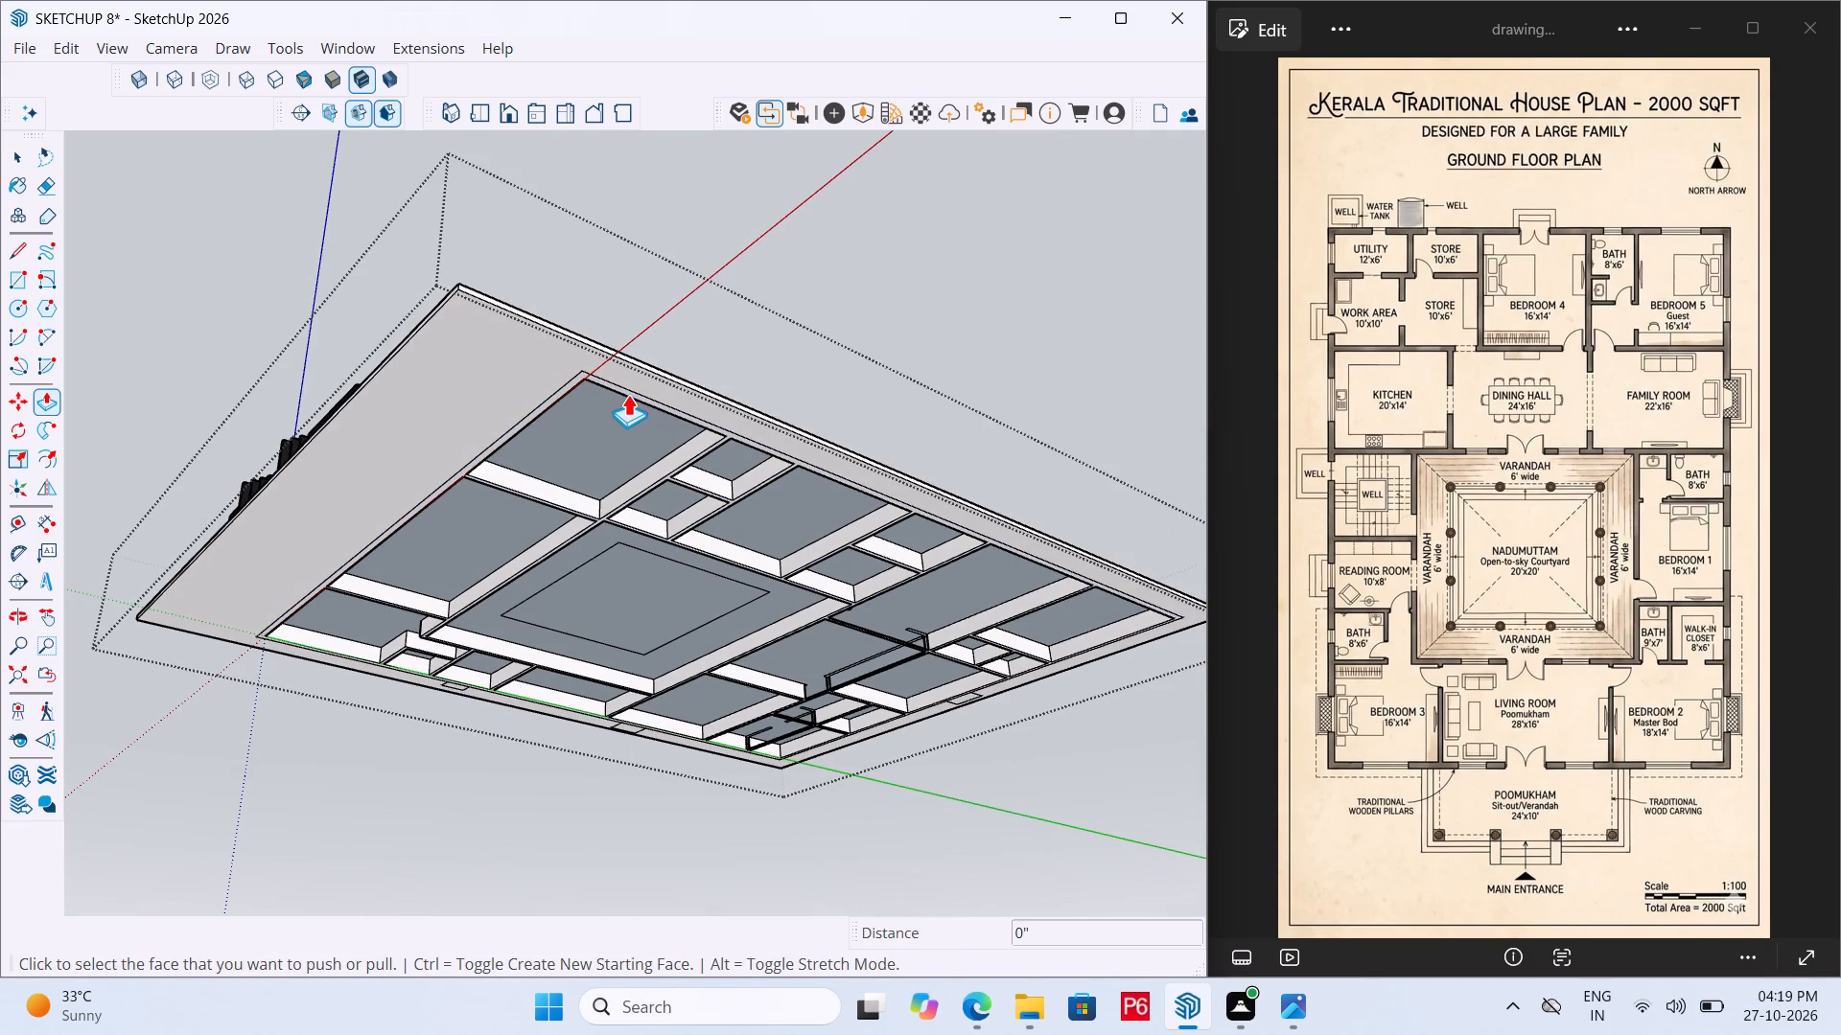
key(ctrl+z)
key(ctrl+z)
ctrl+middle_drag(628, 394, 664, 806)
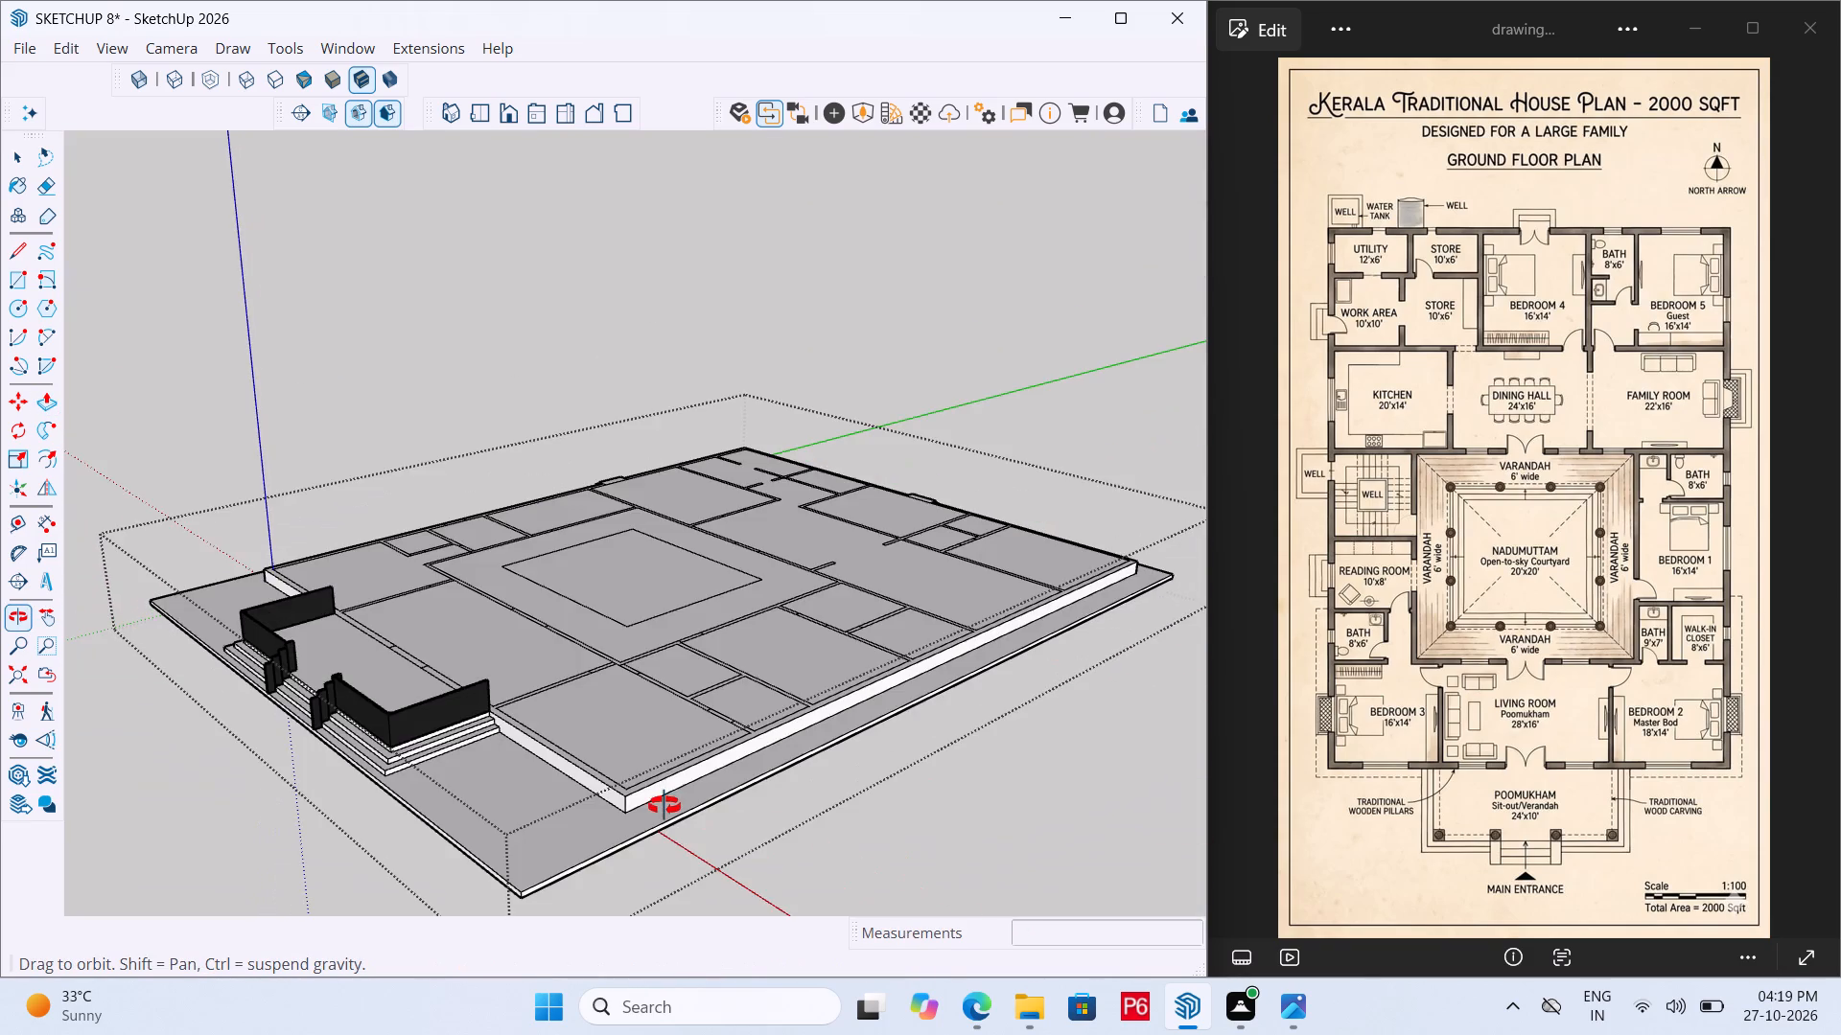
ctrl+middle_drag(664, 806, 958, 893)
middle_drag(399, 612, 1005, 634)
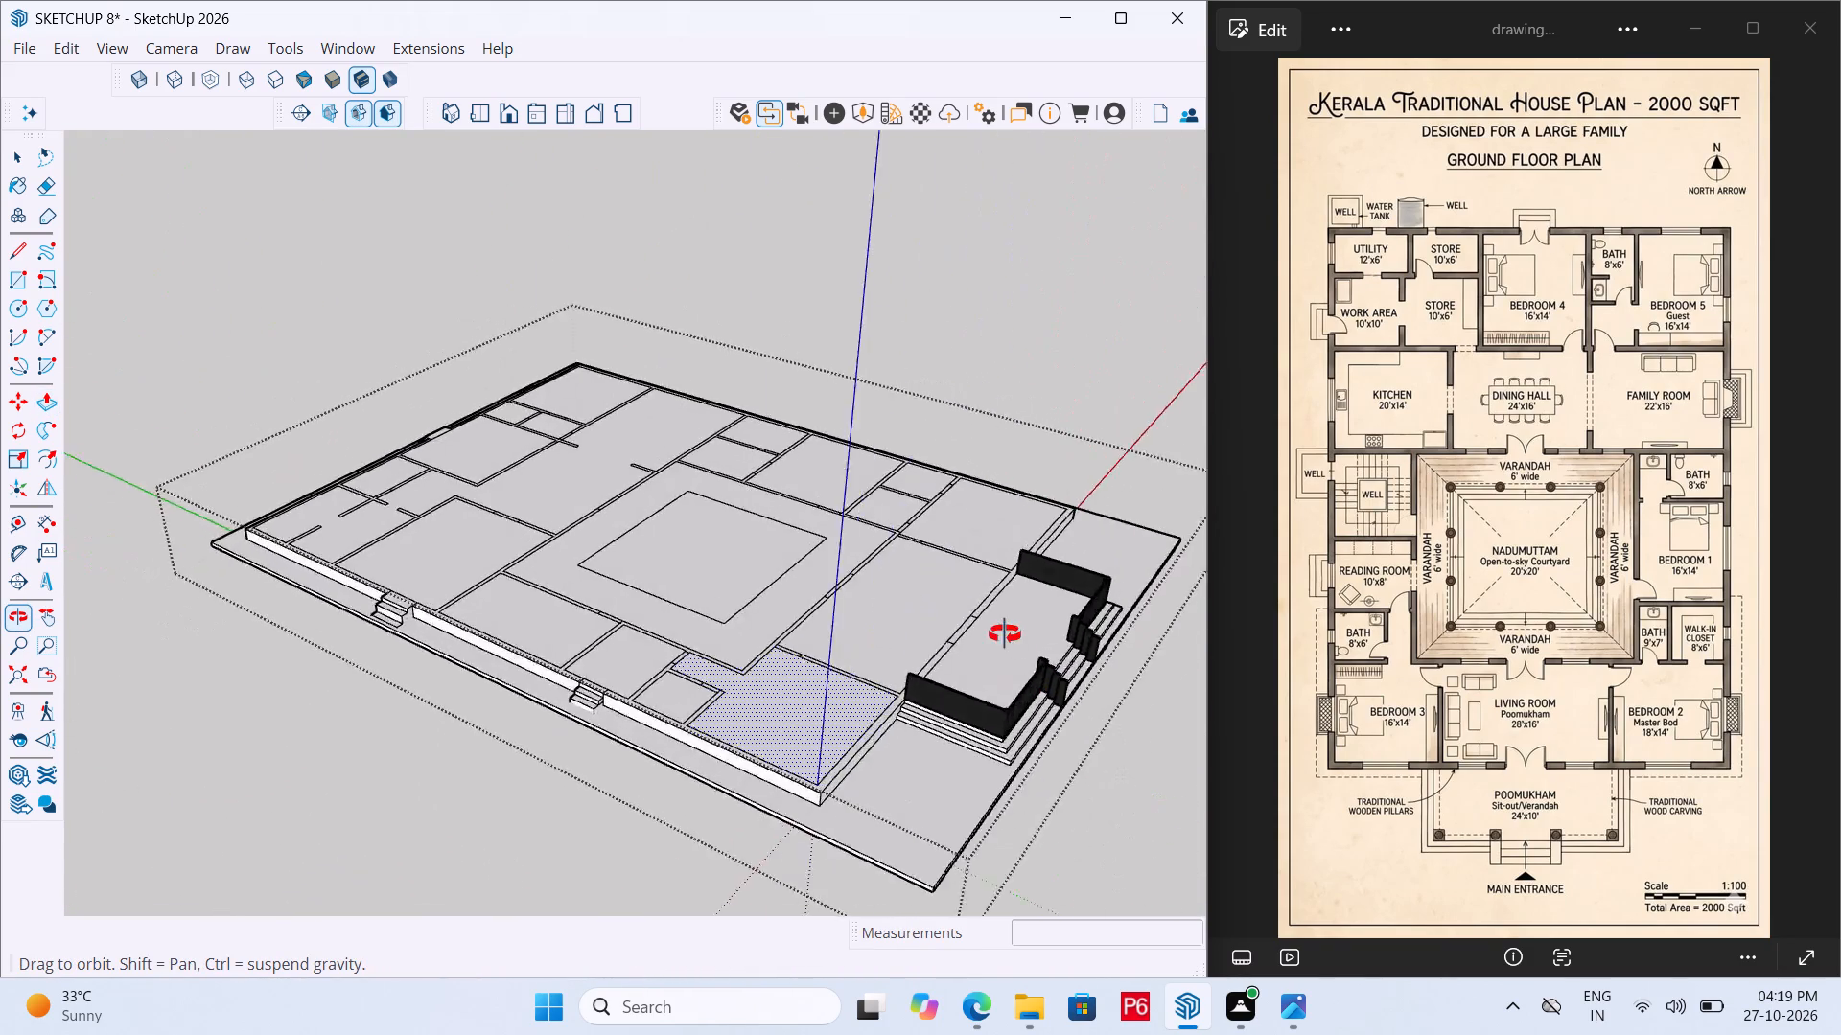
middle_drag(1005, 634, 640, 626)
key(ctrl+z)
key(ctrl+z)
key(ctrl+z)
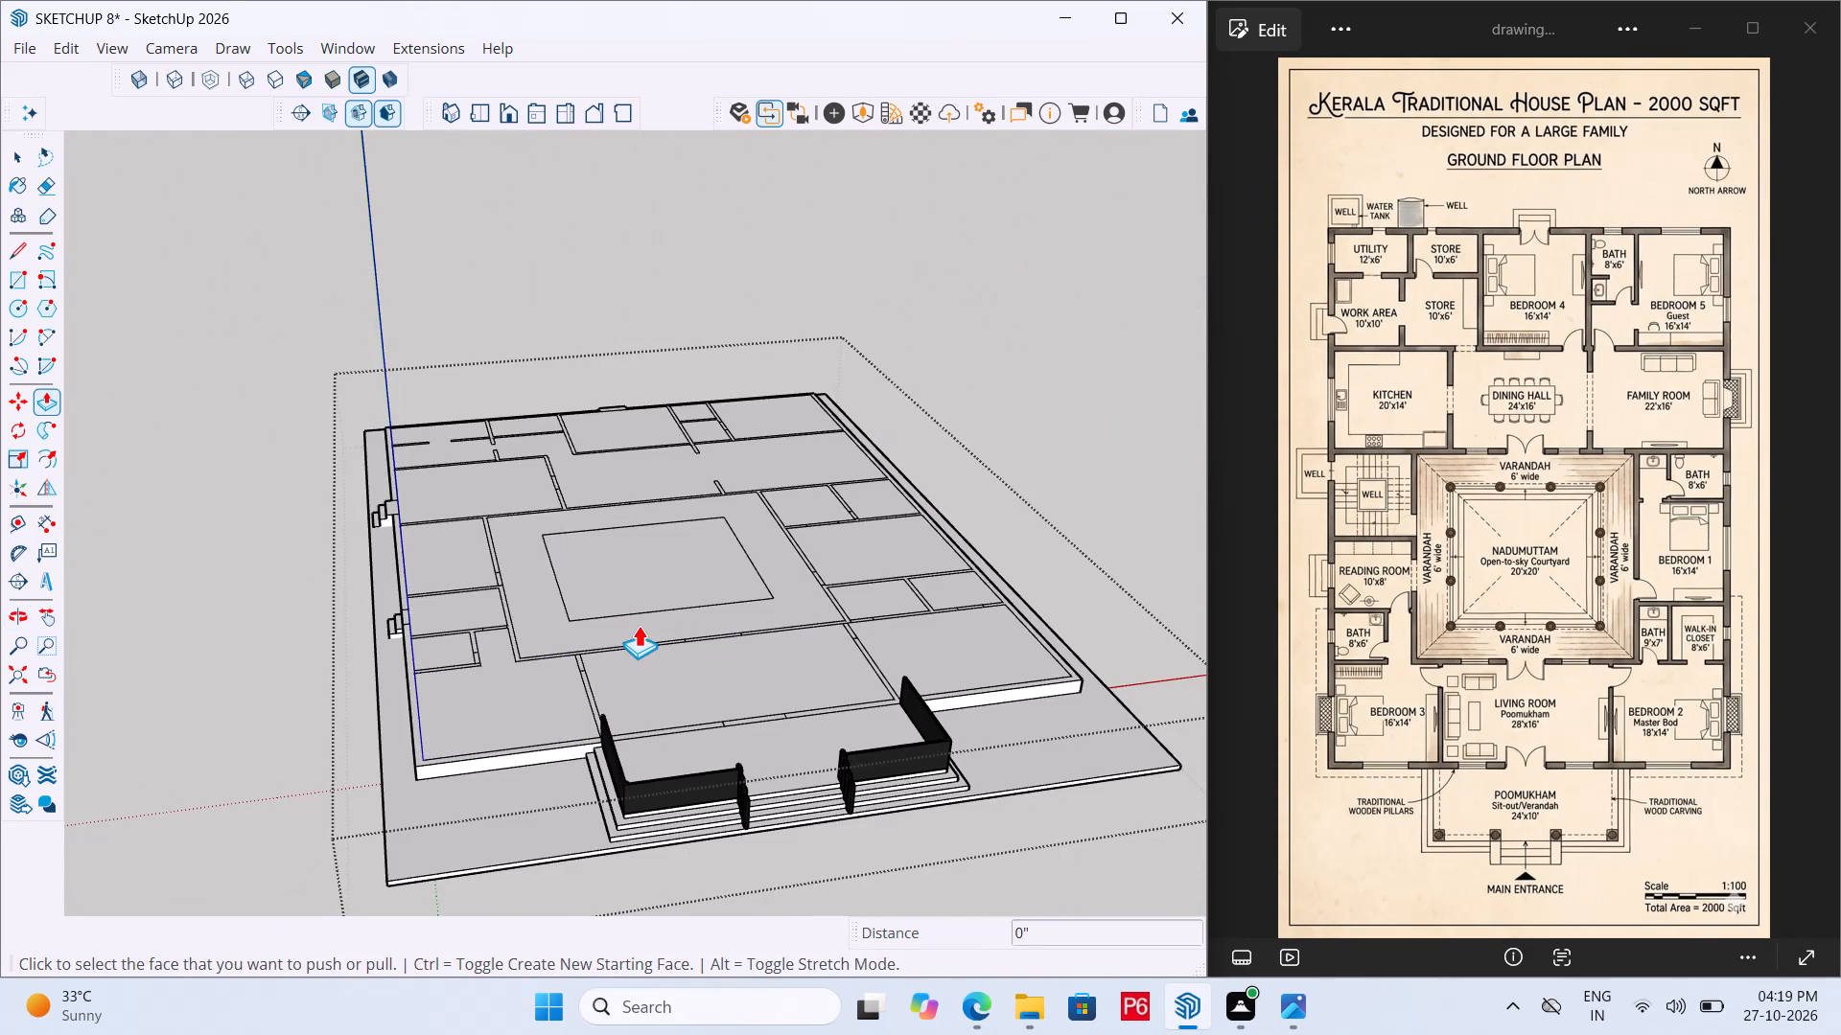
Save the model with the flat wall outlines.
key(ctrl+s)
key(ctrl+s)
key(ctrl+s)
Examine the plinth, perimeter strip and flat wall layout from all sides.
middle_drag(926, 654, 0, 601)
middle_drag(724, 587, 722, 589)
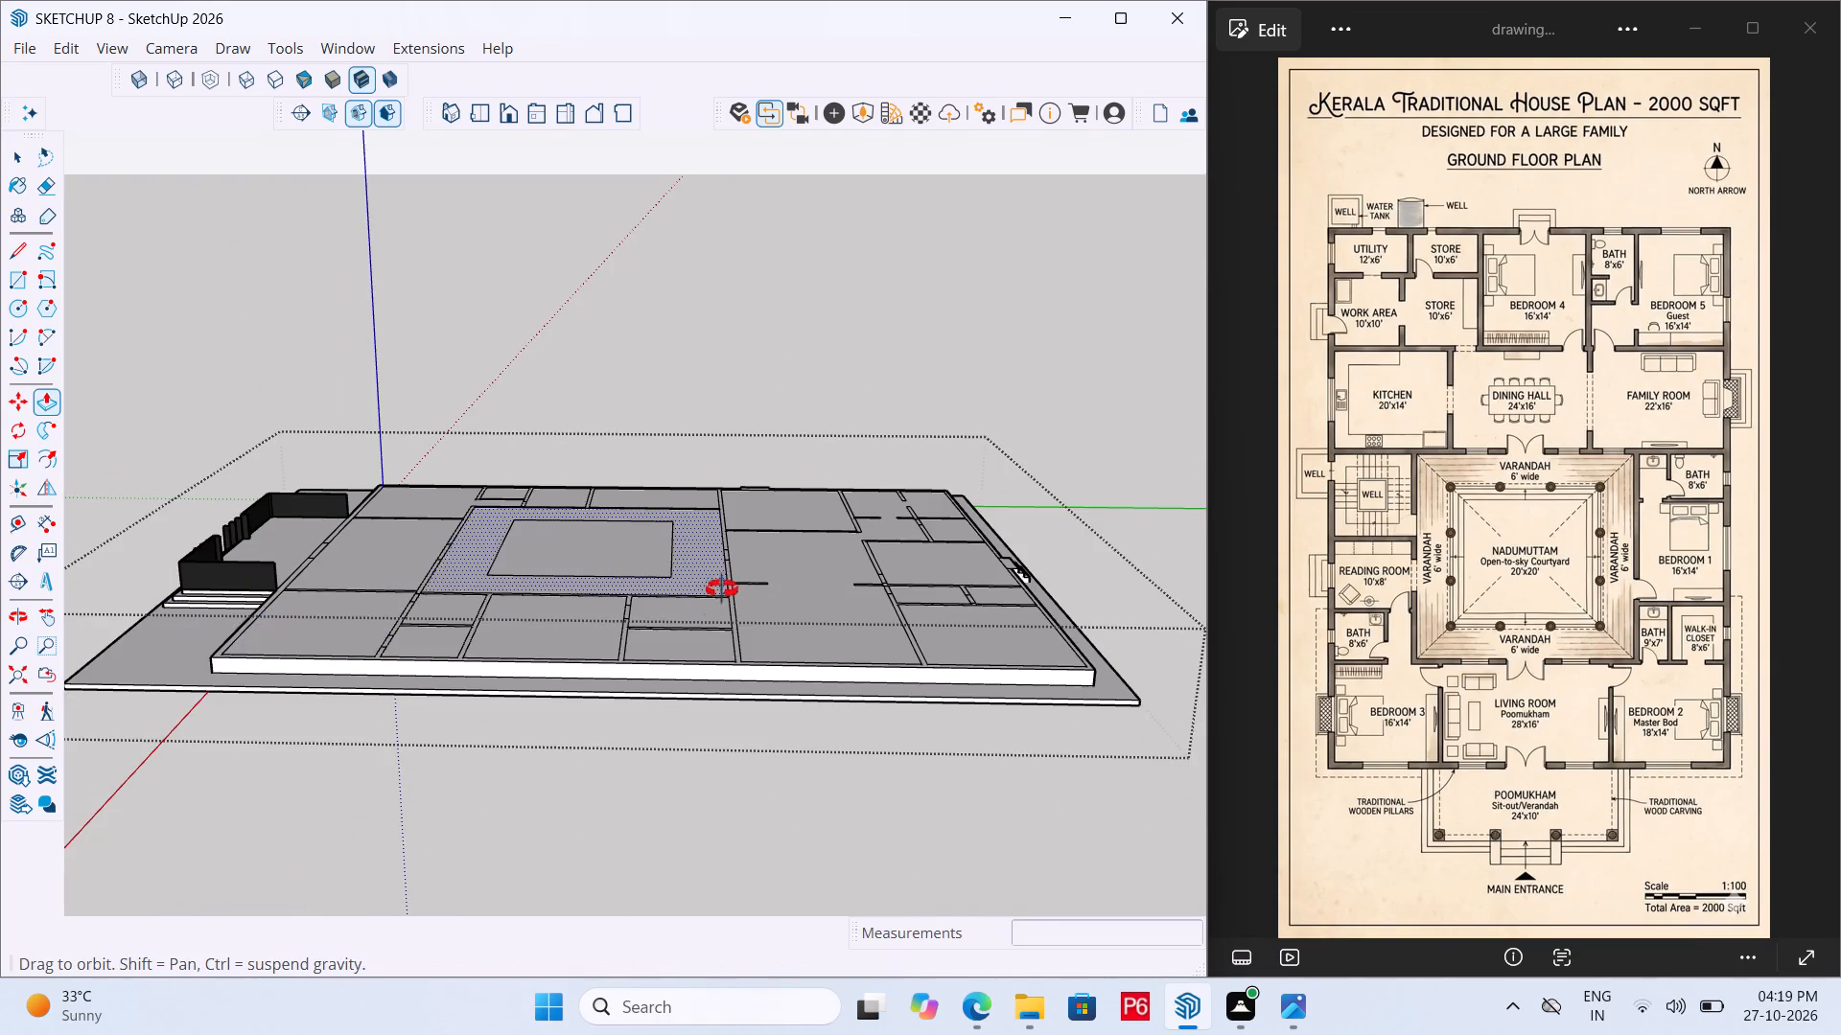
middle_drag(722, 589, 83, 587)
middle_drag(86, 591, 848, 1015)
middle_drag(852, 1015, 1227, 696)
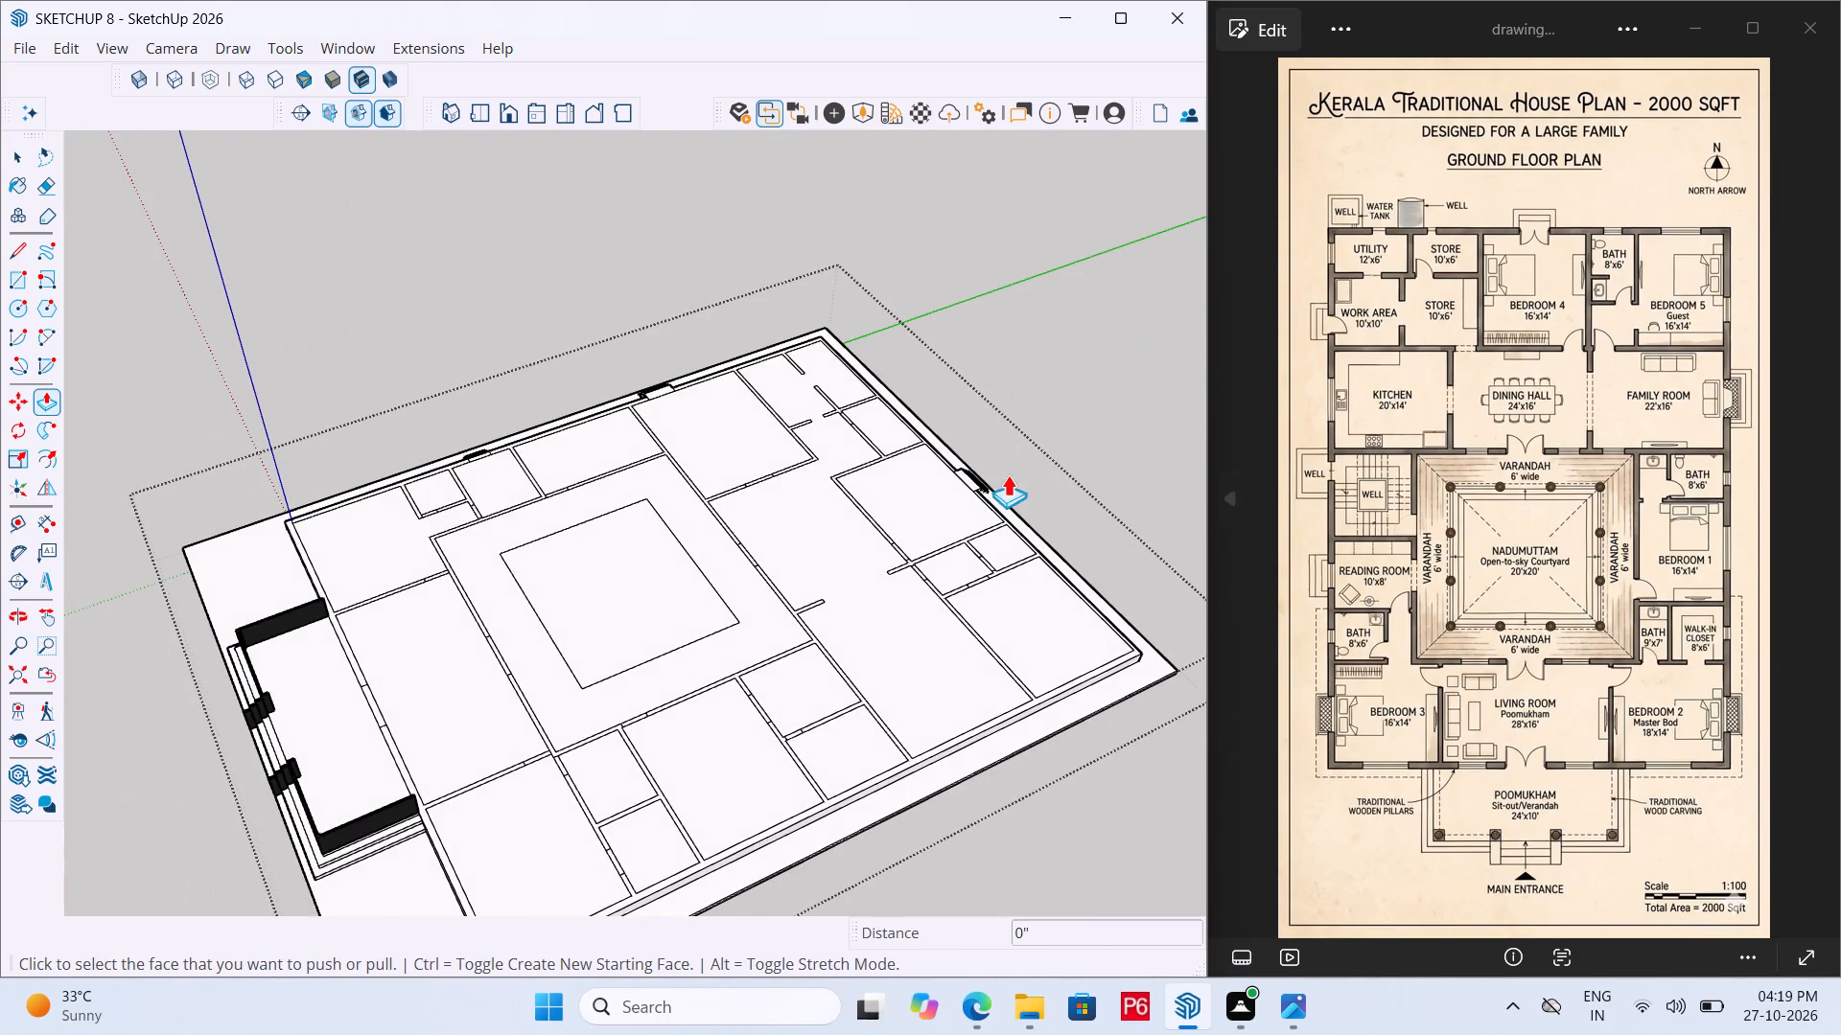
scroll(941, 443, down, 6)
middle_drag(562, 642, 827, 594)
scroll(827, 594, up, 1)
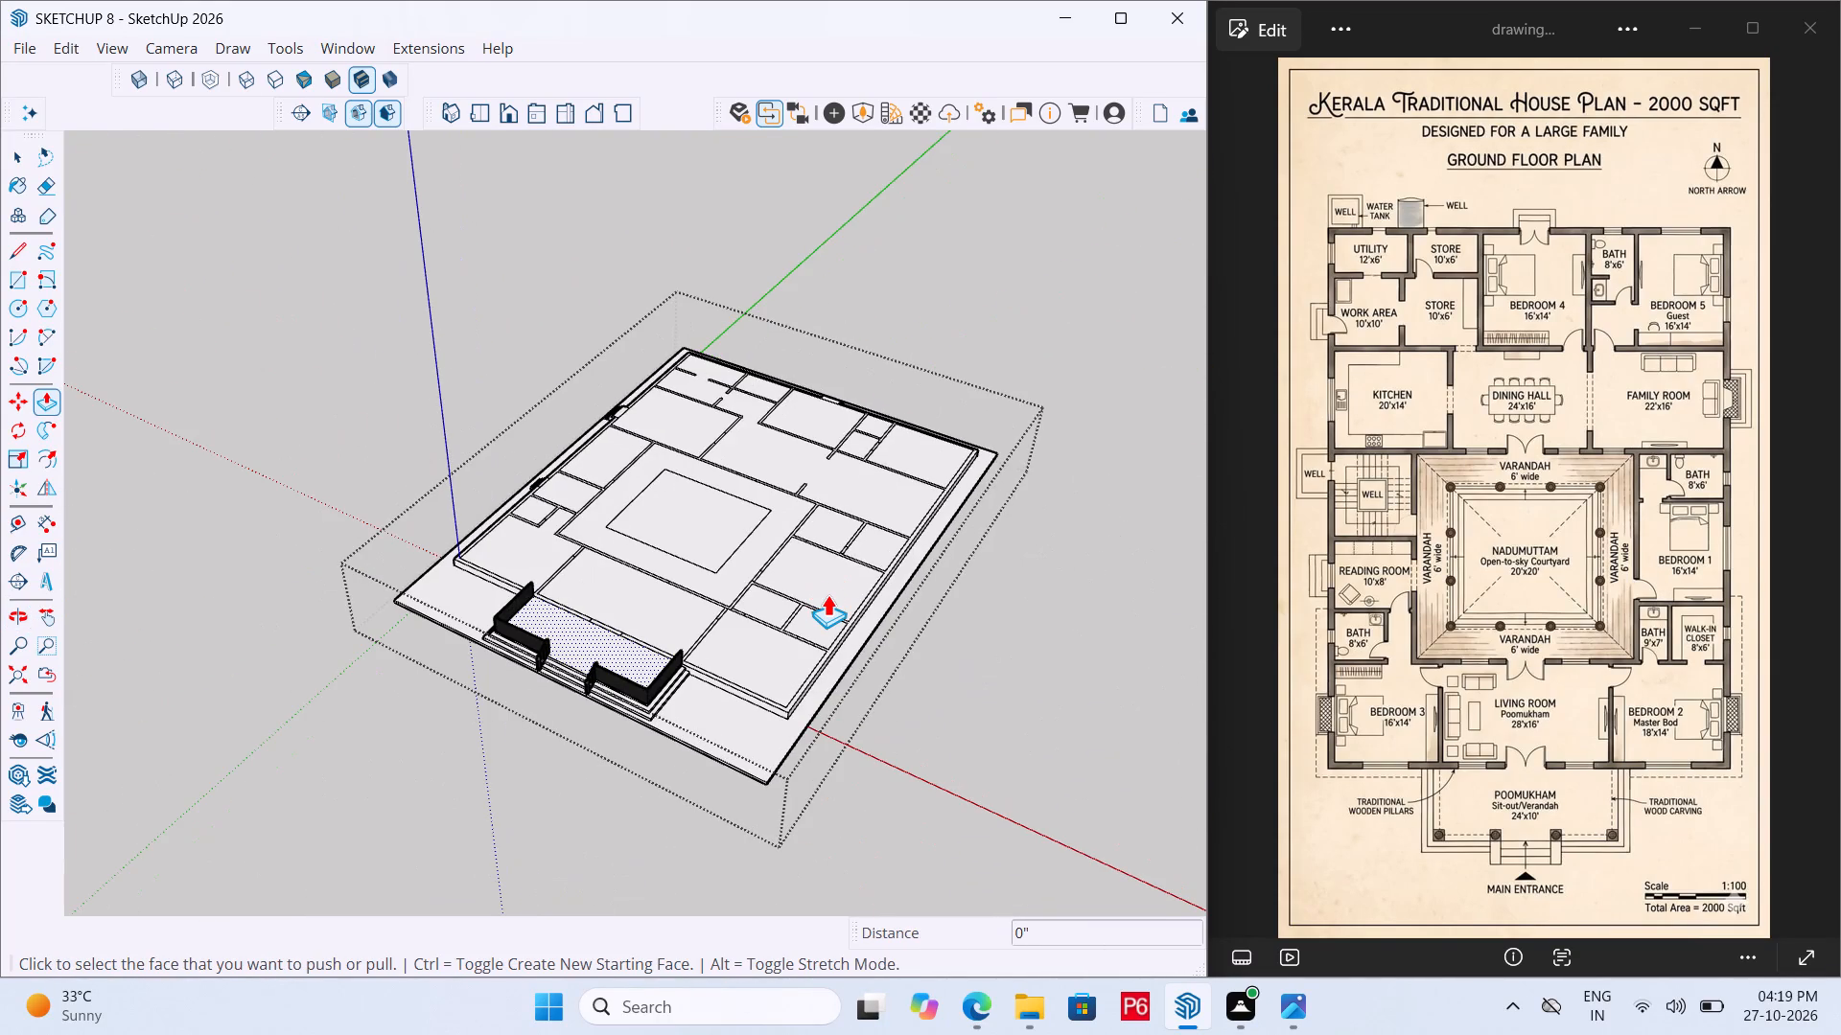
Save the model.
key(ctrl+s)
key(ctrl+s)
key(ctrl+s)
key(ctrl+s)
ctrl+scroll(687, 733, up, 5)
key(ctrl+s)
key(ctrl+s)
key(ctrl+s)
key(ctrl+s)
key(ctrl+s)
key(ctrl+s)
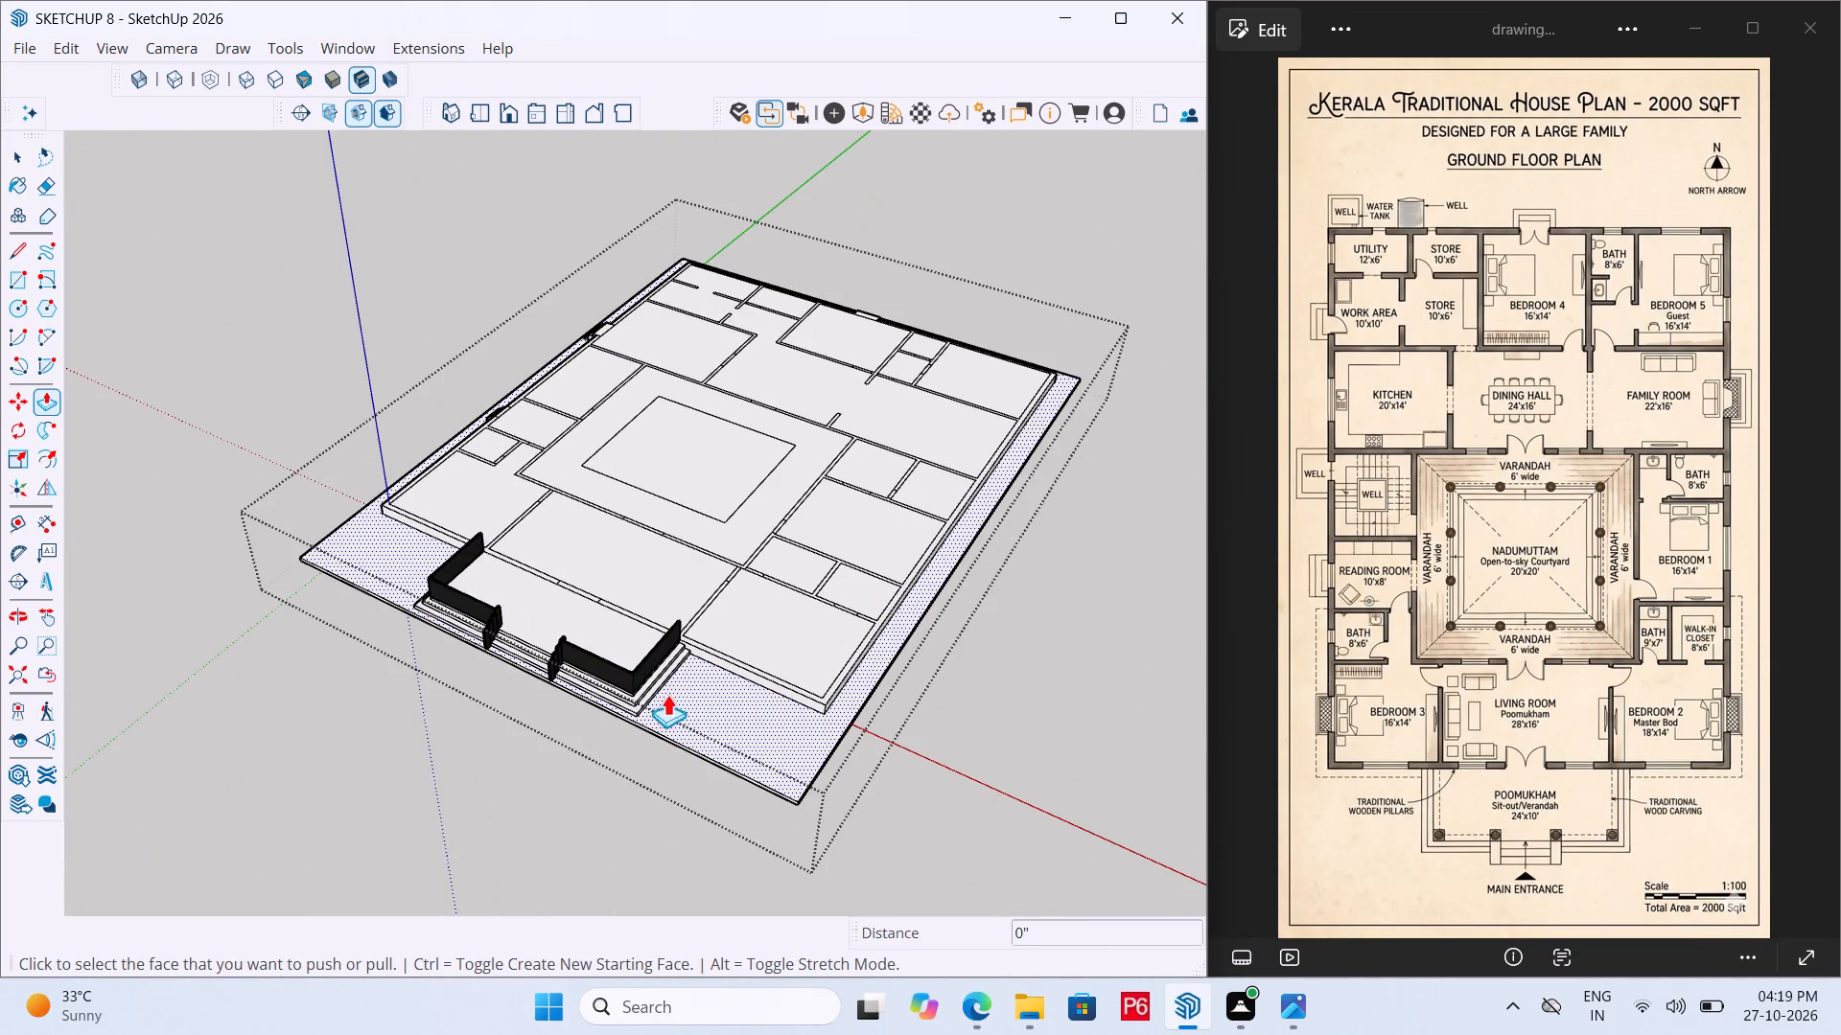
key(ctrl+s)
key(ctrl+s)
key(ctrl+s)
ctrl+scroll(551, 618, up, 1)
key(ctrl+s)
key(ctrl+s)
key(ctrl+s)
Examine the main entrance steps and the sit-out's low walls up close and from a distance.
scroll(667, 732, down, 1)
middle_drag(668, 732, 701, 653)
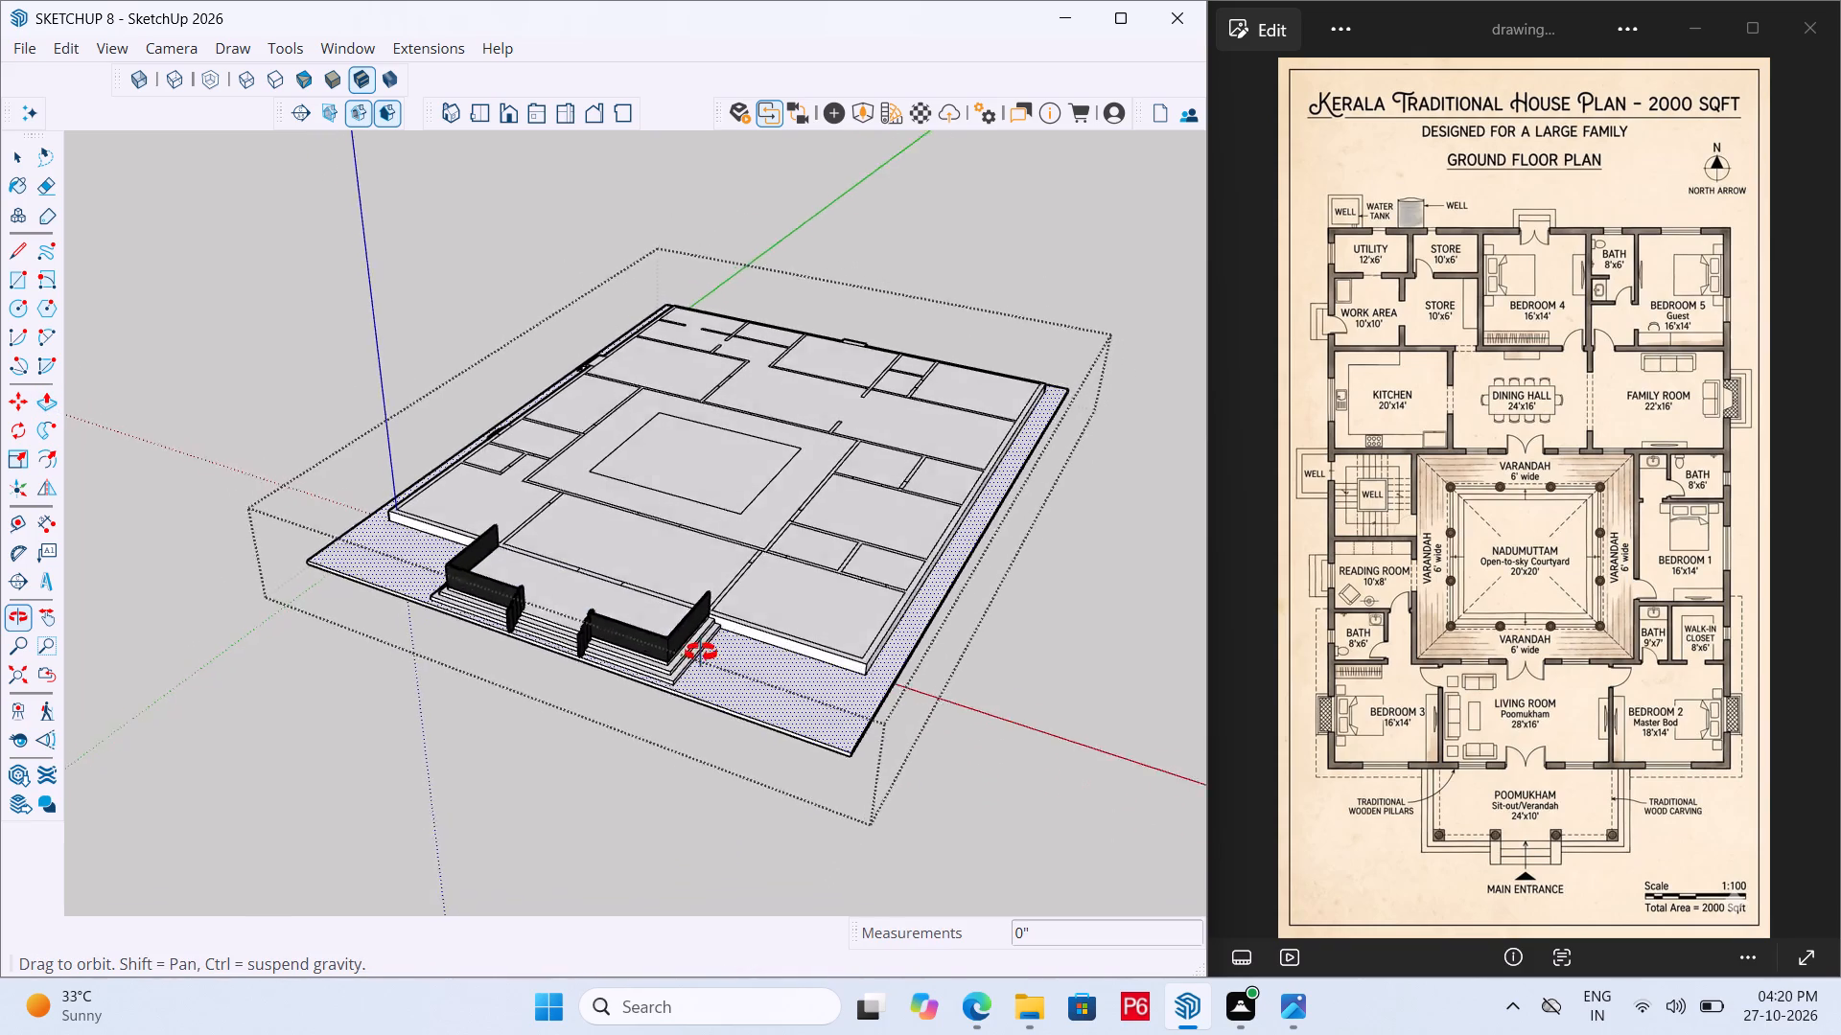
middle_drag(701, 653, 677, 671)
scroll(677, 671, up, 14)
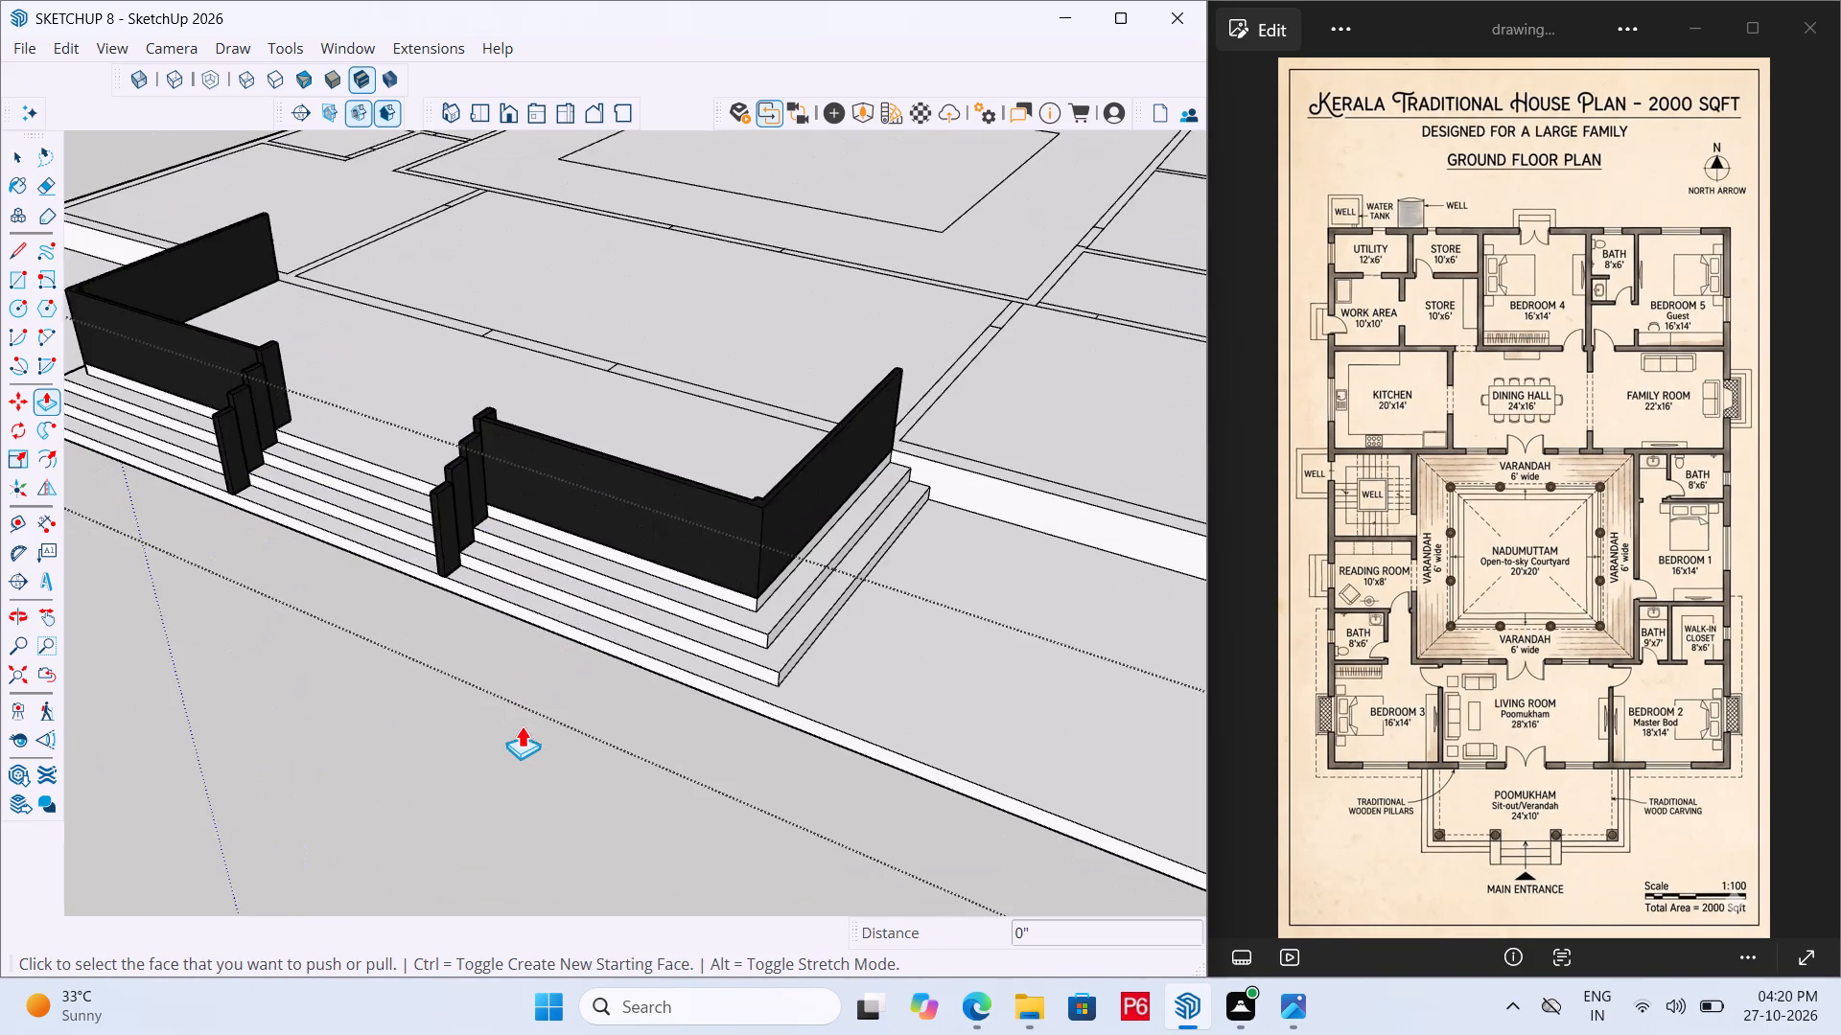
scroll(522, 725, up, 6)
scroll(774, 699, down, 6)
scroll(488, 585, up, 20)
scroll(488, 585, up, 1)
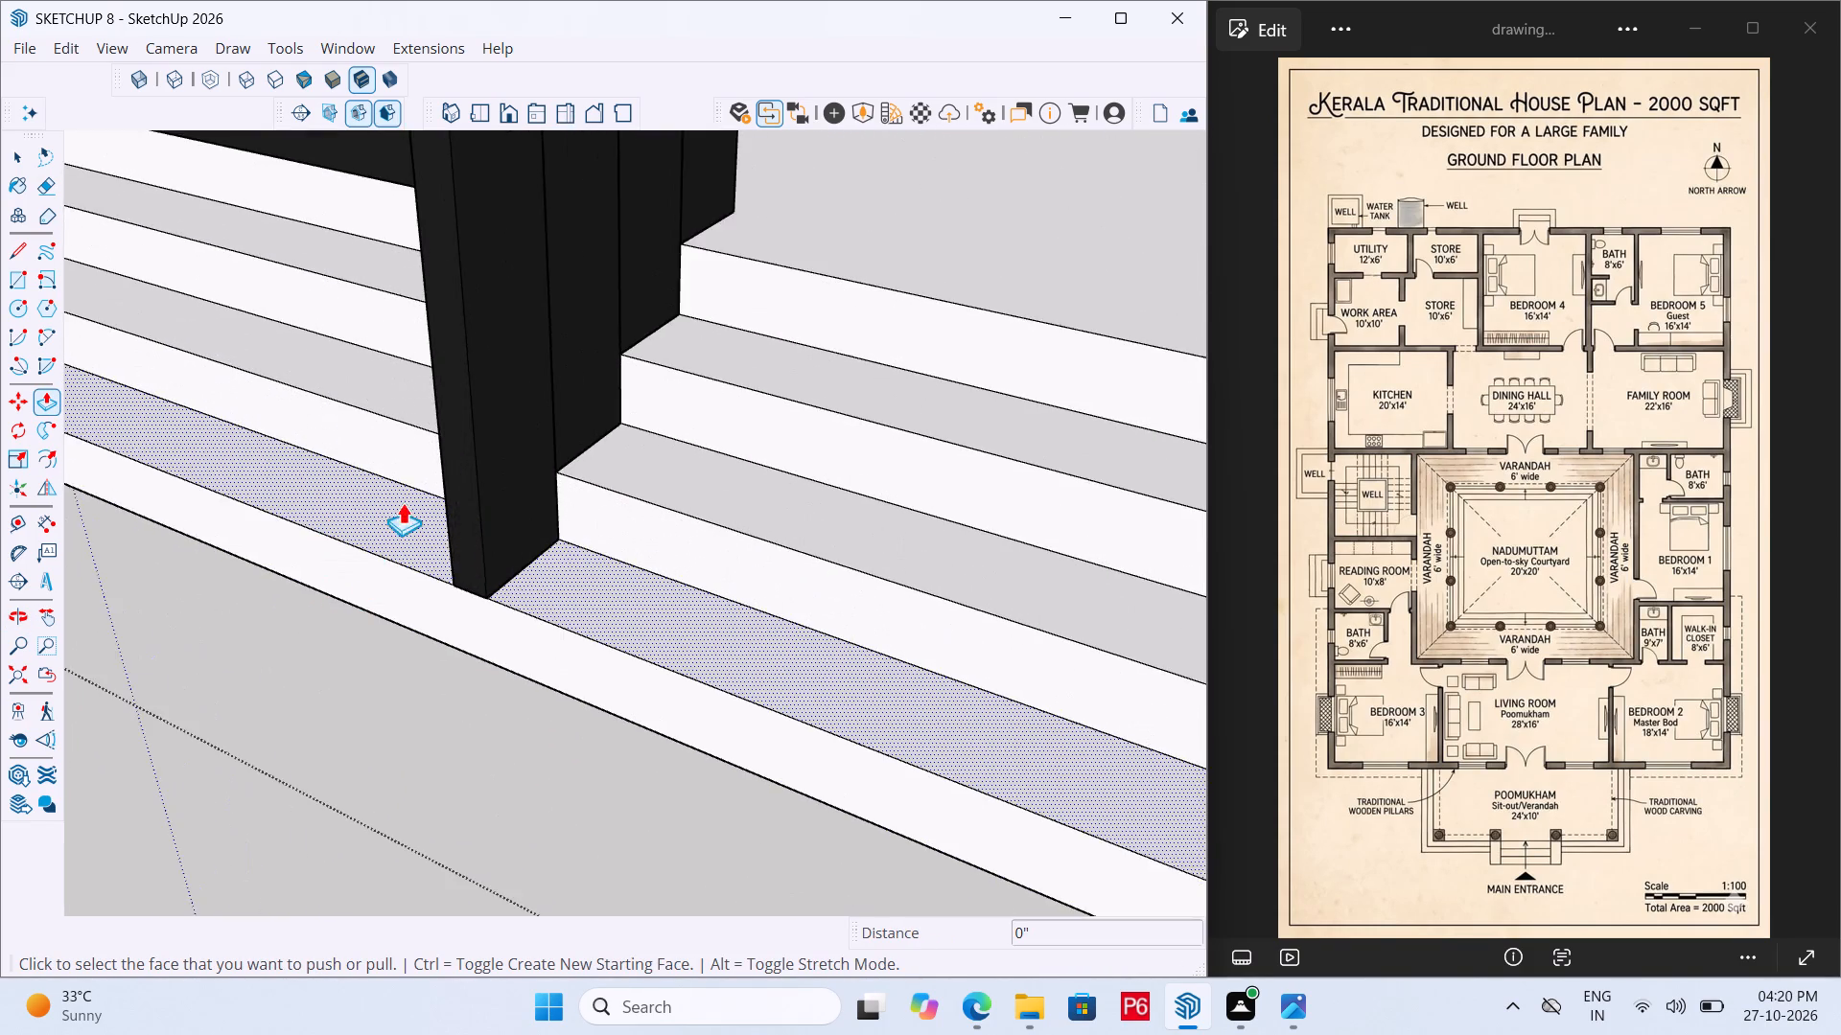
scroll(492, 651, down, 15)
scroll(391, 572, up, 1)
scroll(406, 586, down, 7)
scroll(498, 518, down, 14)
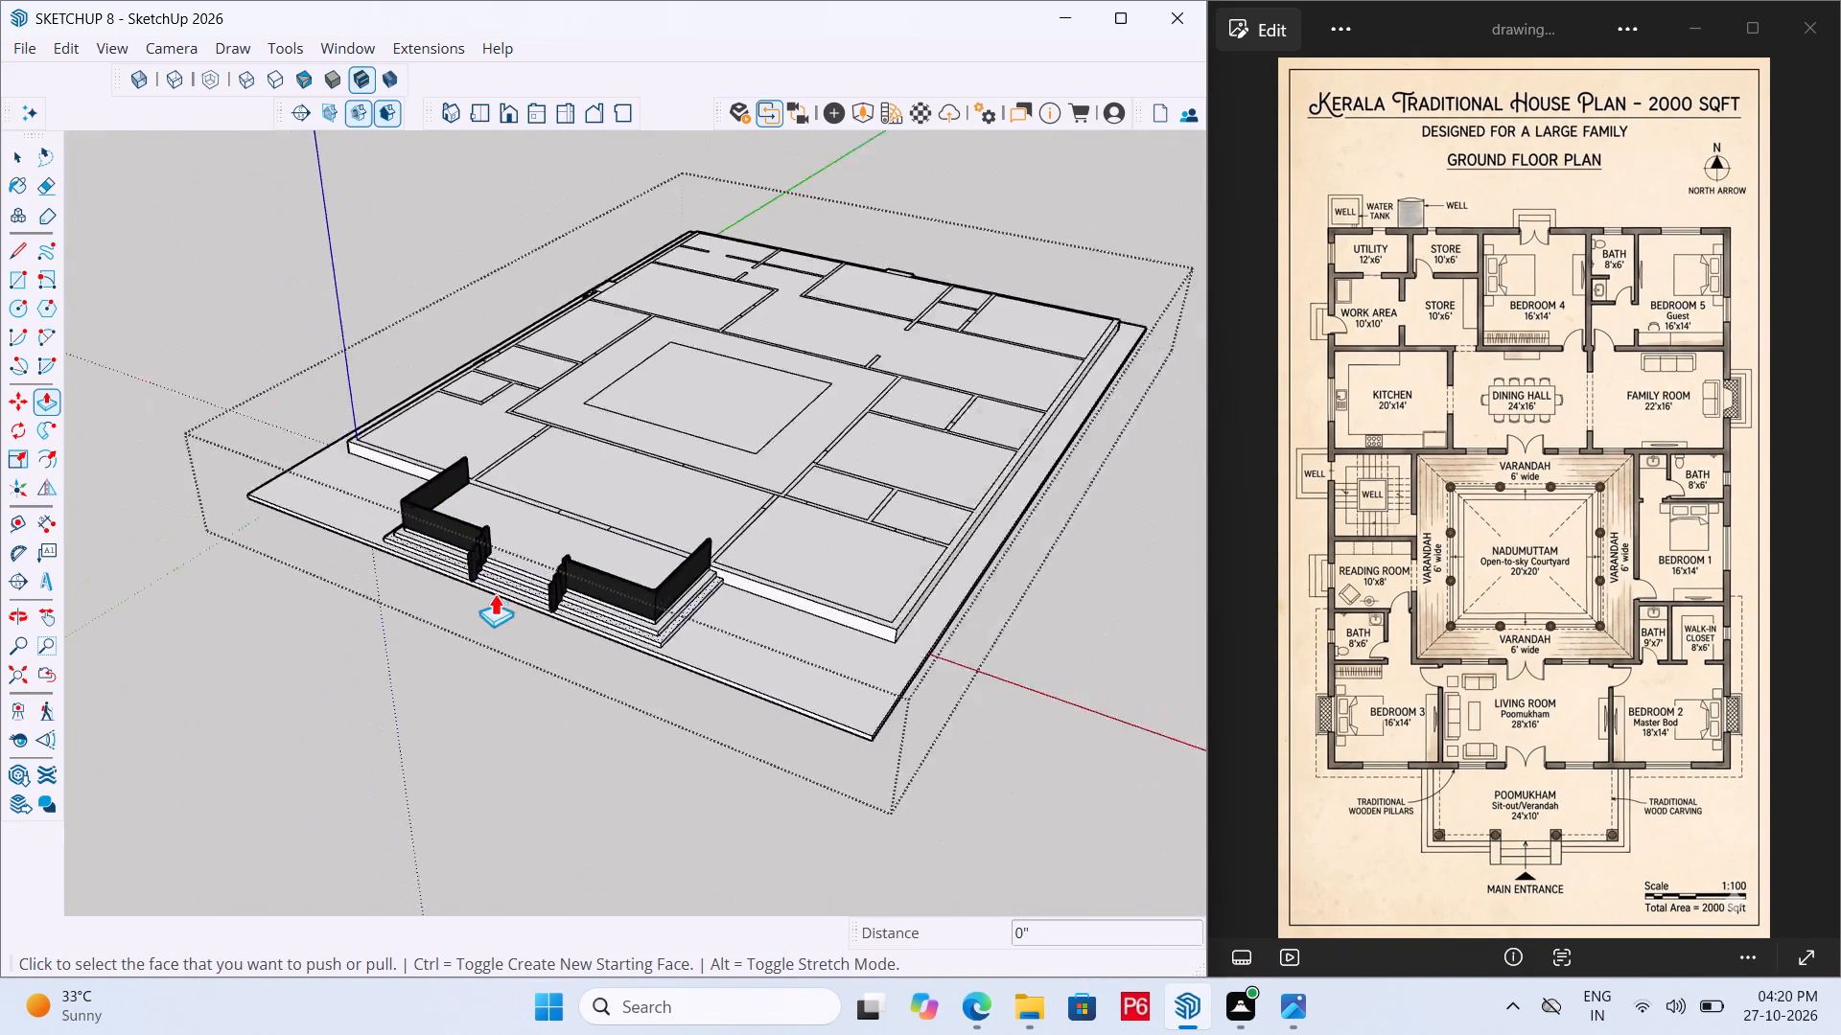
scroll(495, 593, down, 2)
middle_drag(560, 602, 576, 564)
Save the model with the plinth, entrance steps and flat wall outlines.
key(ctrl+s)
key(ctrl+s)
key(ctrl+s)
key(ctrl+s)
key(ctrl+s)
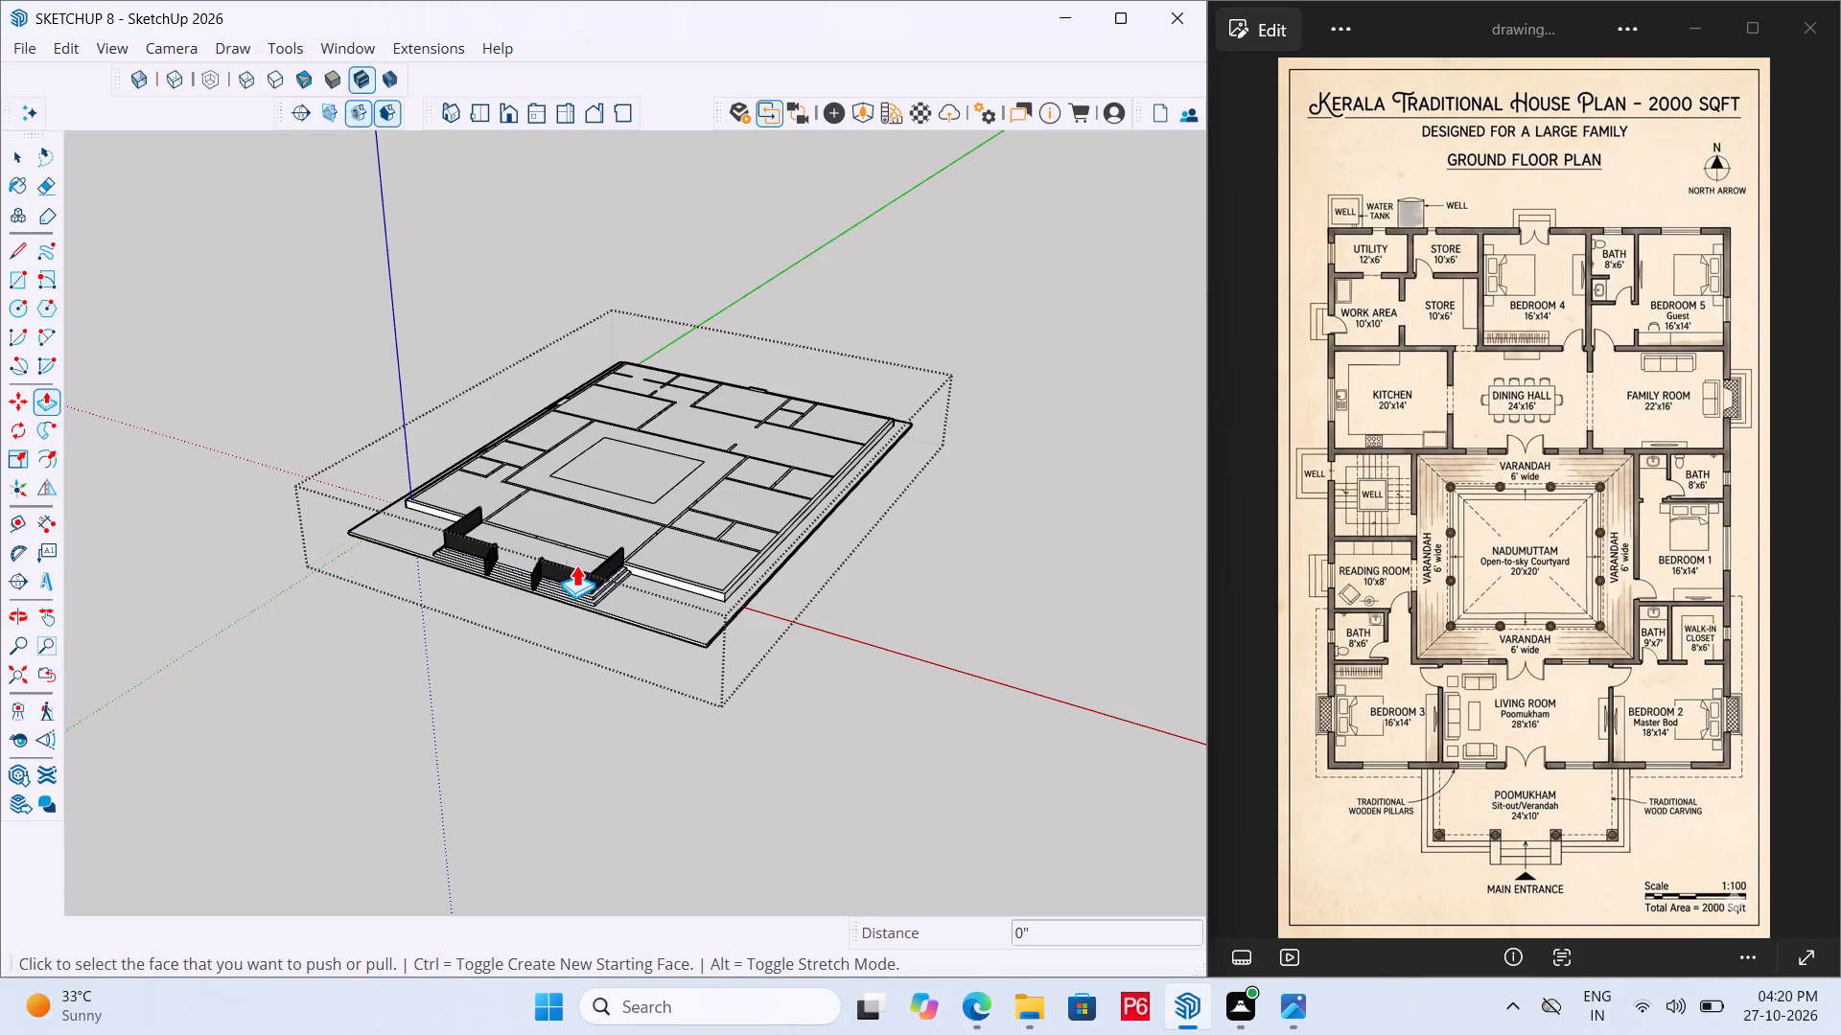
key(ctrl+s)
key(ctrl+s)
key(ctrl+s)
key(ctrl+s)
key(ctrl+s)
key(ctrl+s)
key(ctrl+s)
scroll(645, 549, down, 2)
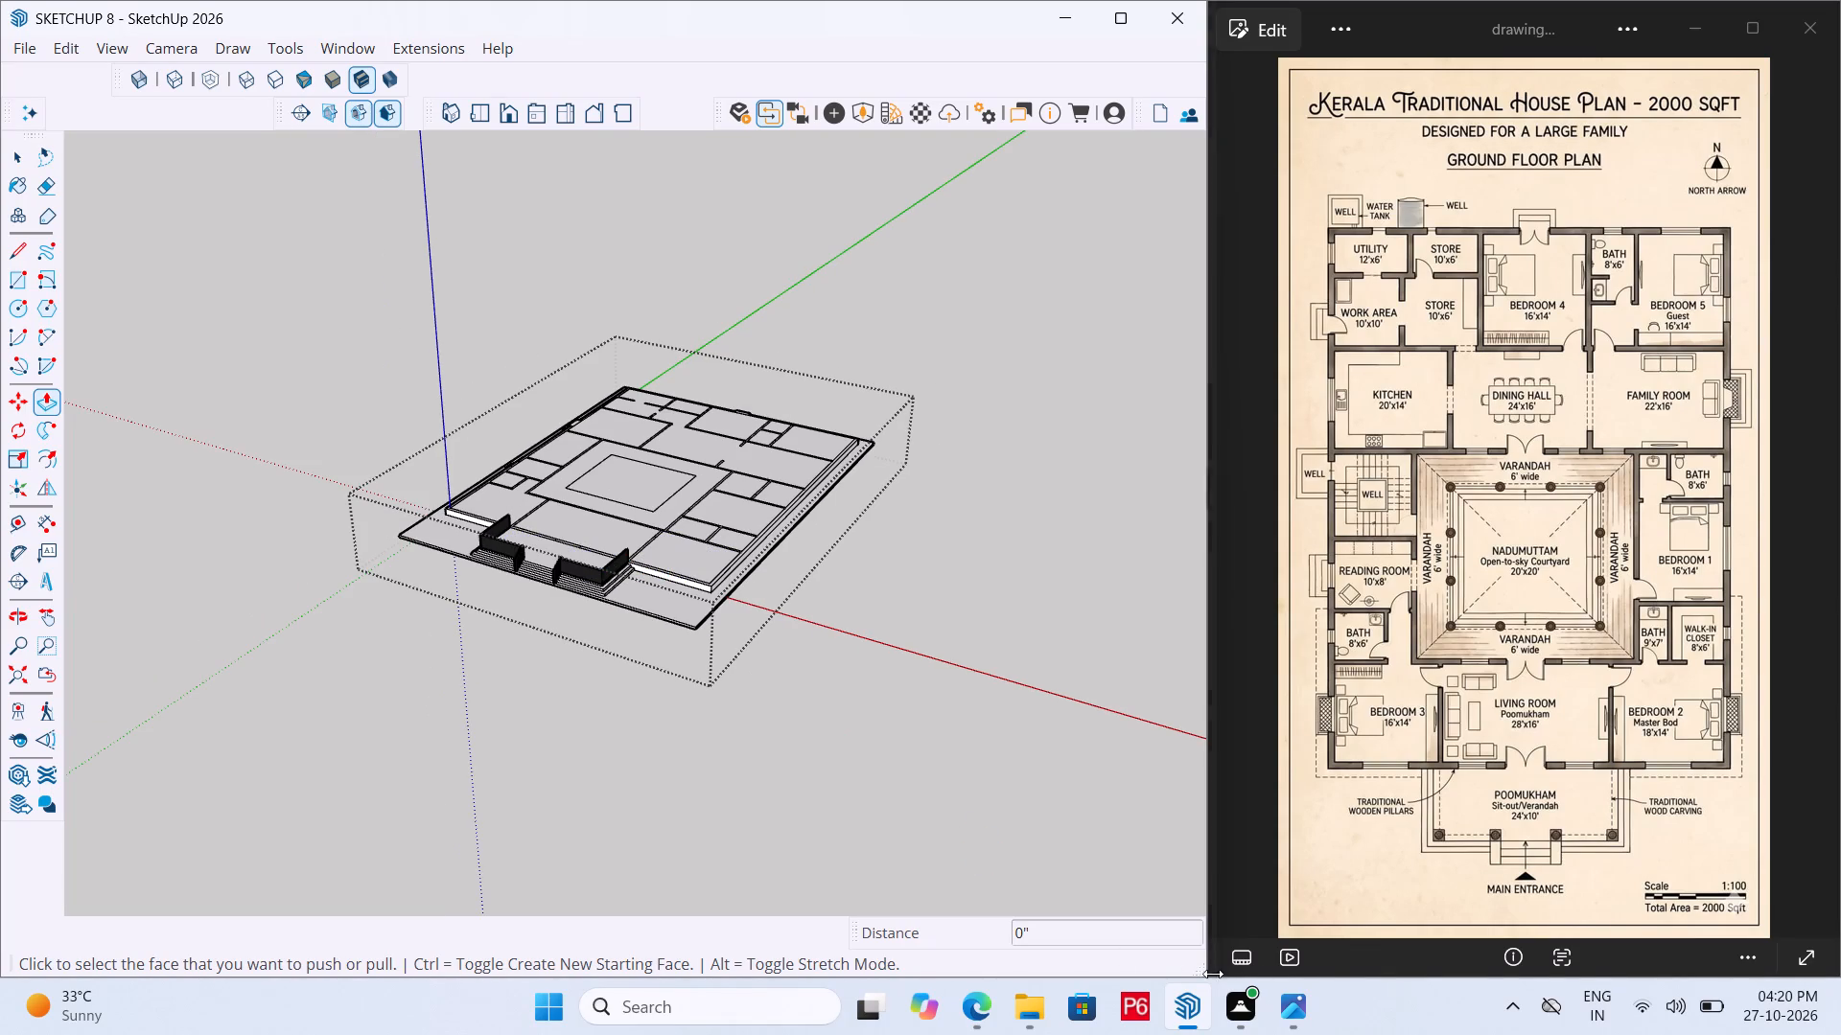
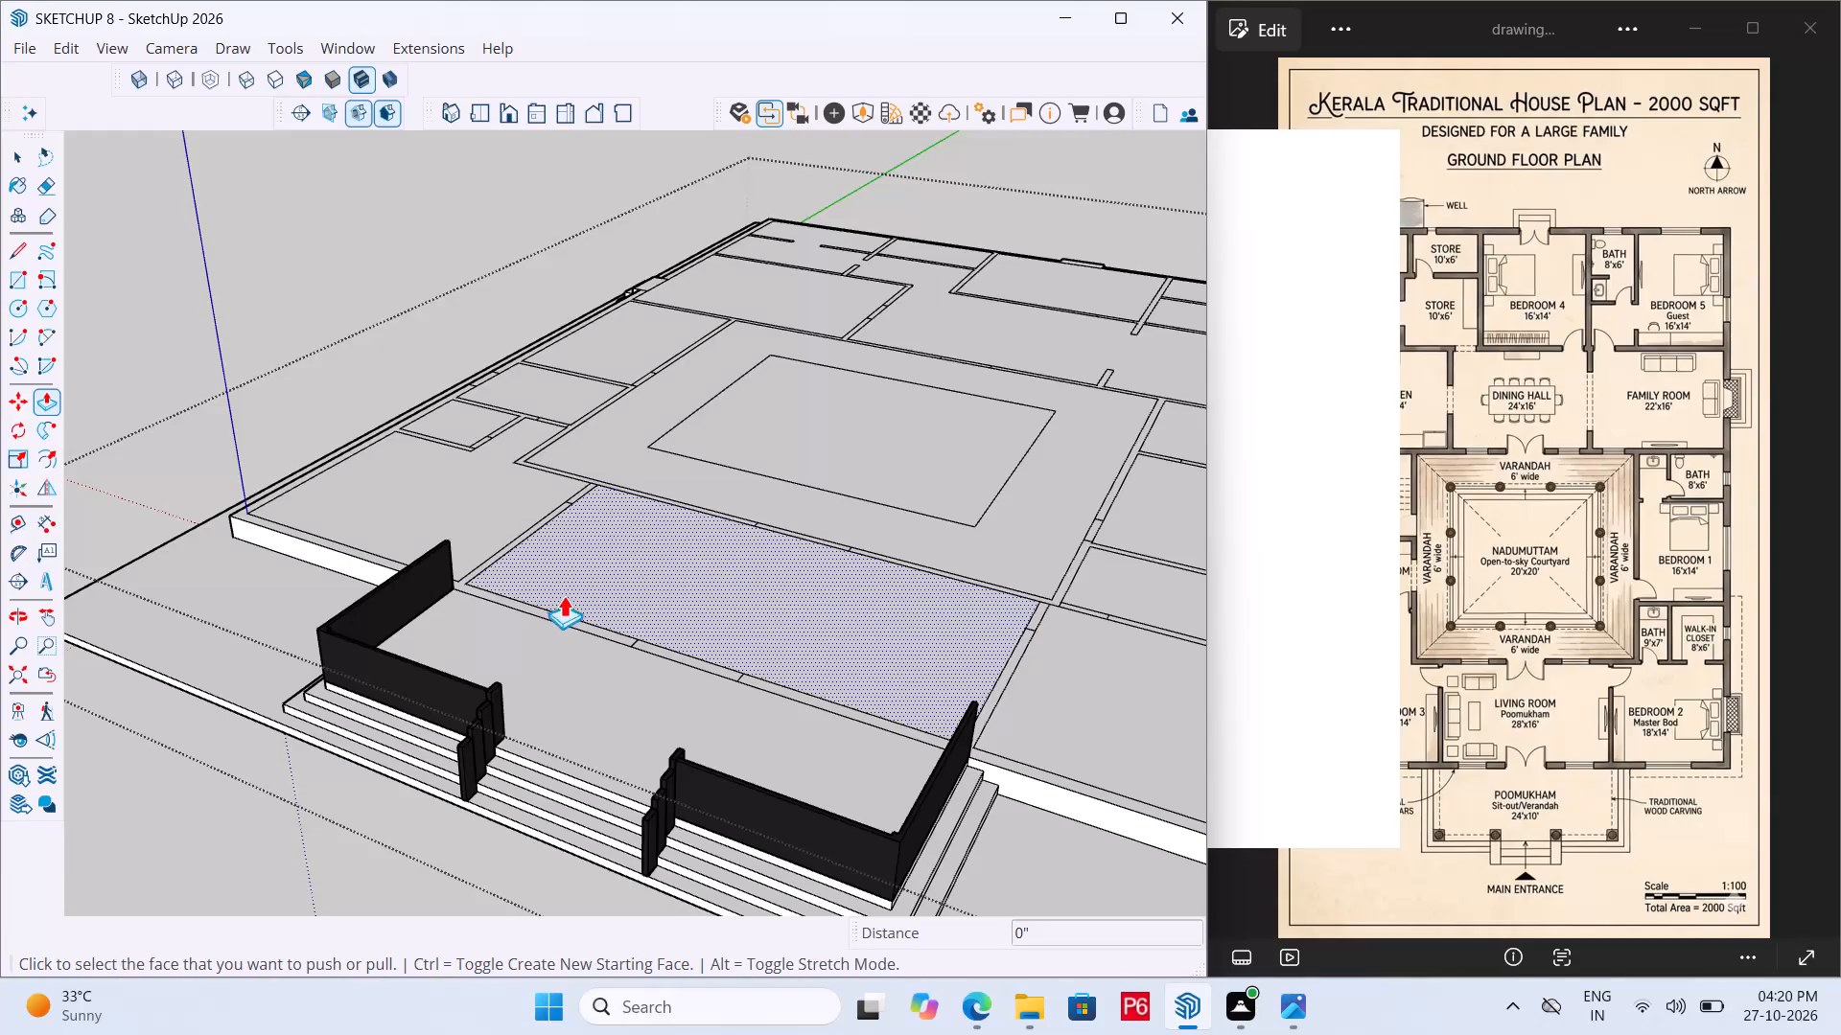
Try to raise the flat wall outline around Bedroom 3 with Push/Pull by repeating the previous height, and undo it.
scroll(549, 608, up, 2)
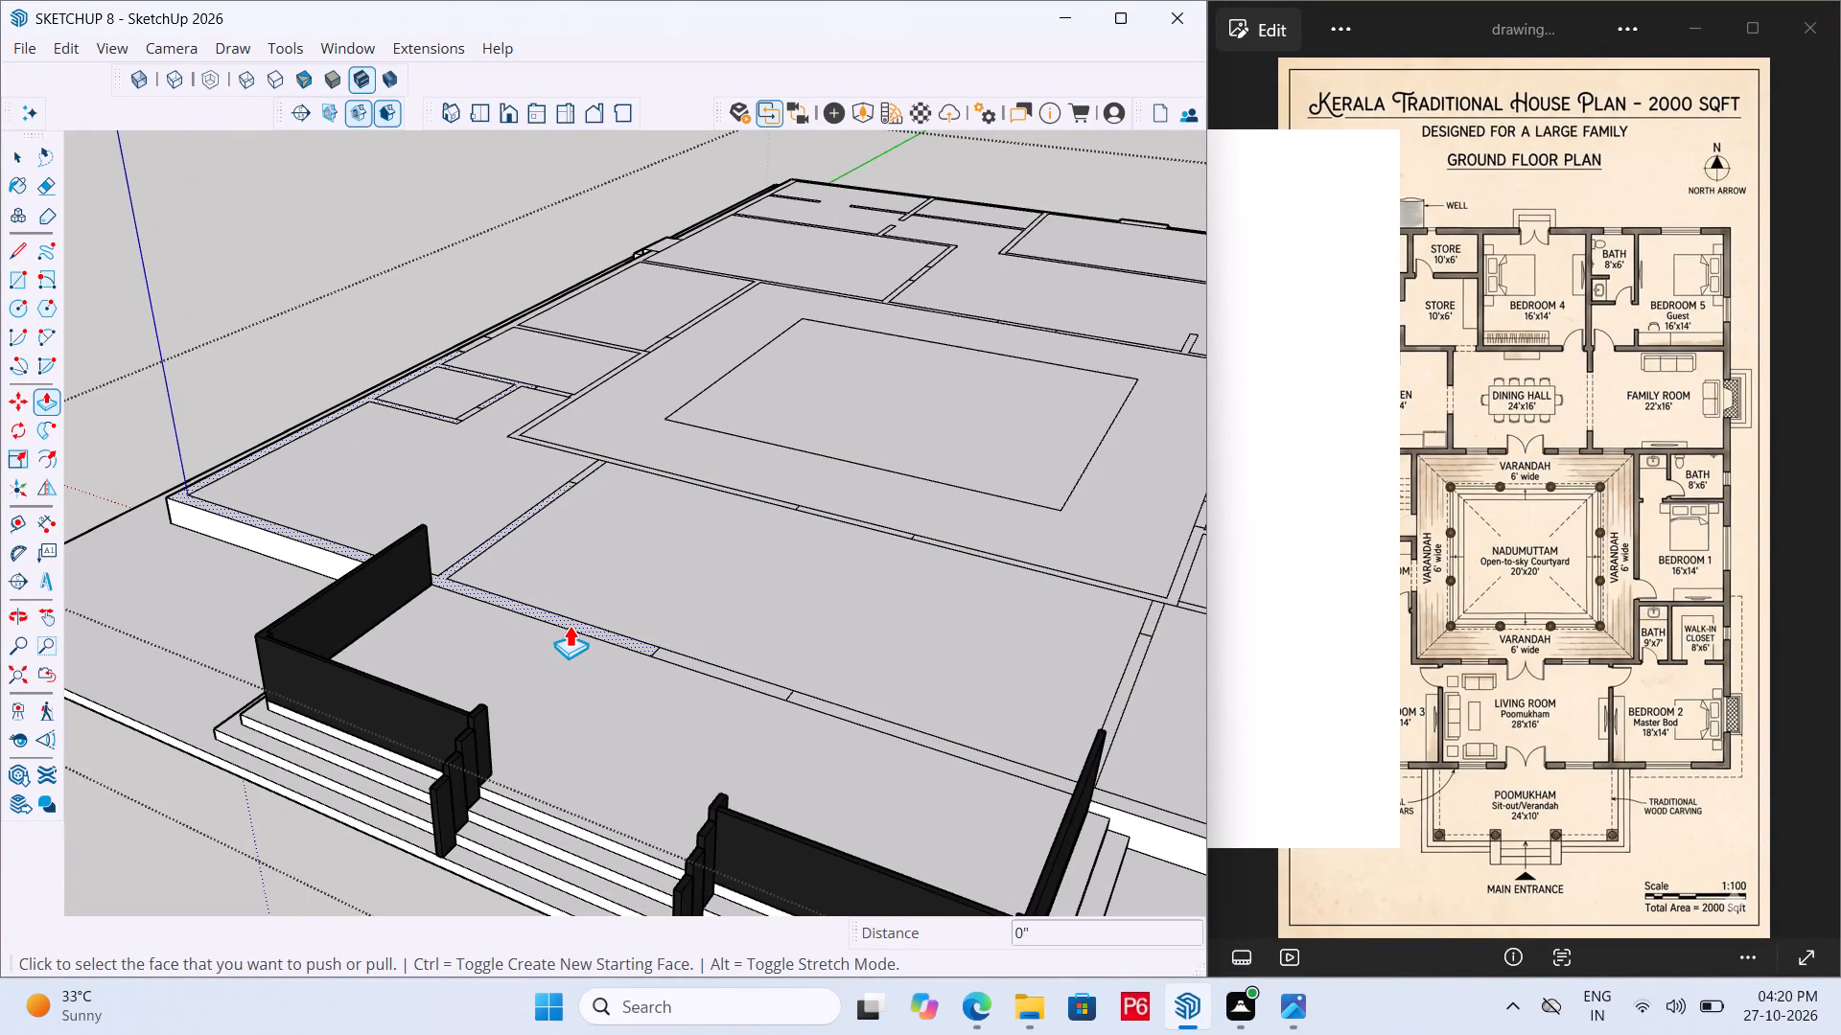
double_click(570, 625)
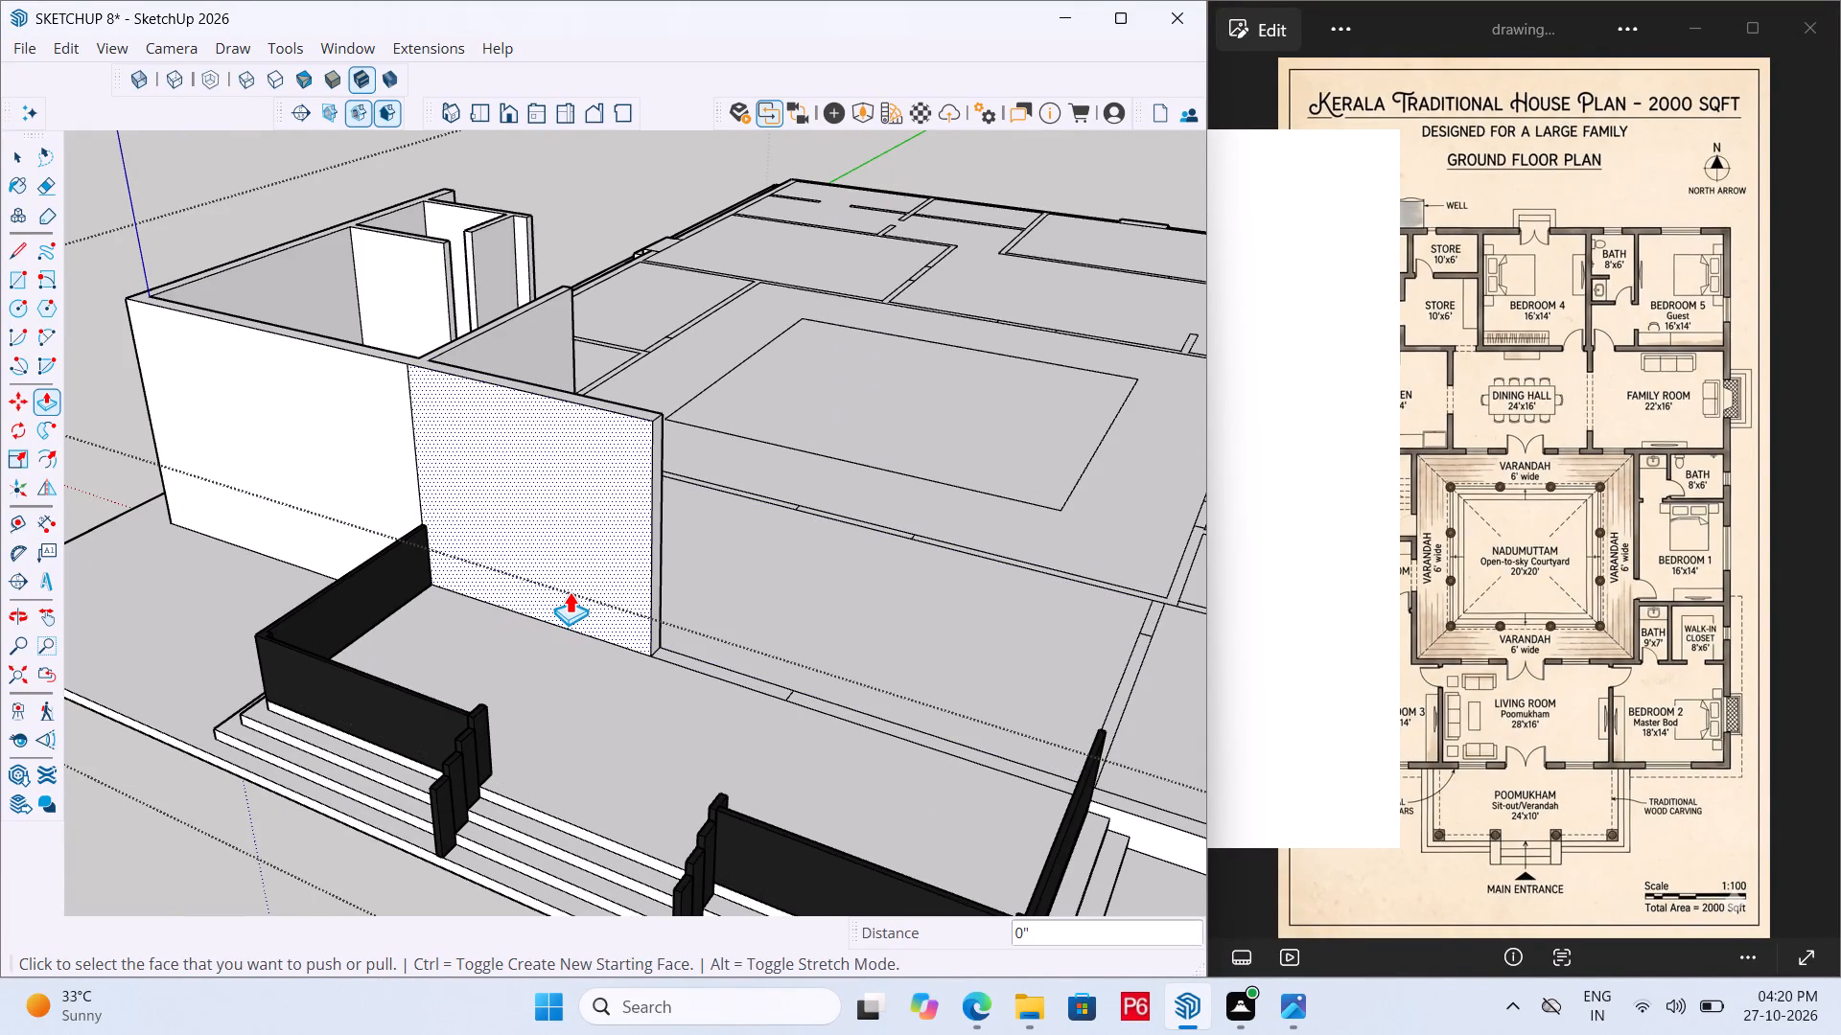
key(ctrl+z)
Save the model with its interior wall outlines still flat on the plinth.
key(ctrl+s)
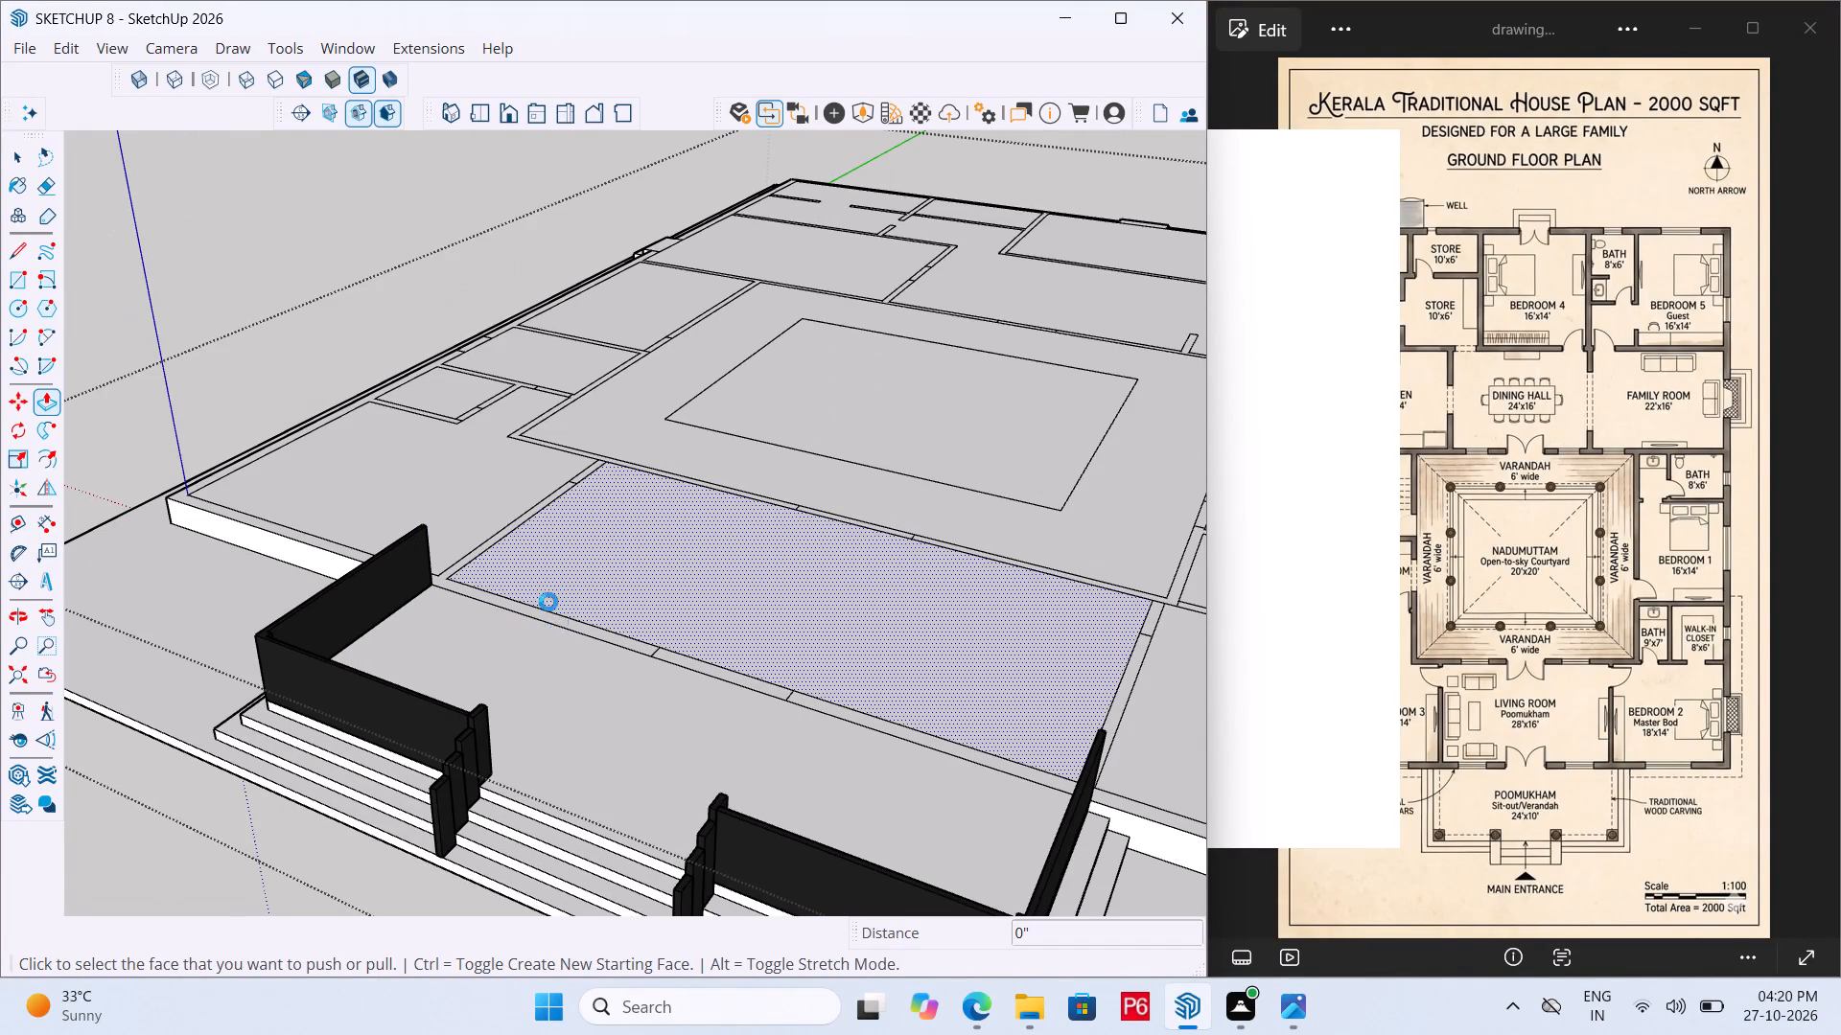
key(ctrl+s)
key(ctrl+s)
key(ctrl+s)
key(ctrl+s)
key(ctrl+s)
key(ctrl+s)
key(ctrl+s)
key(ctrl+s)
key(ctrl+s)
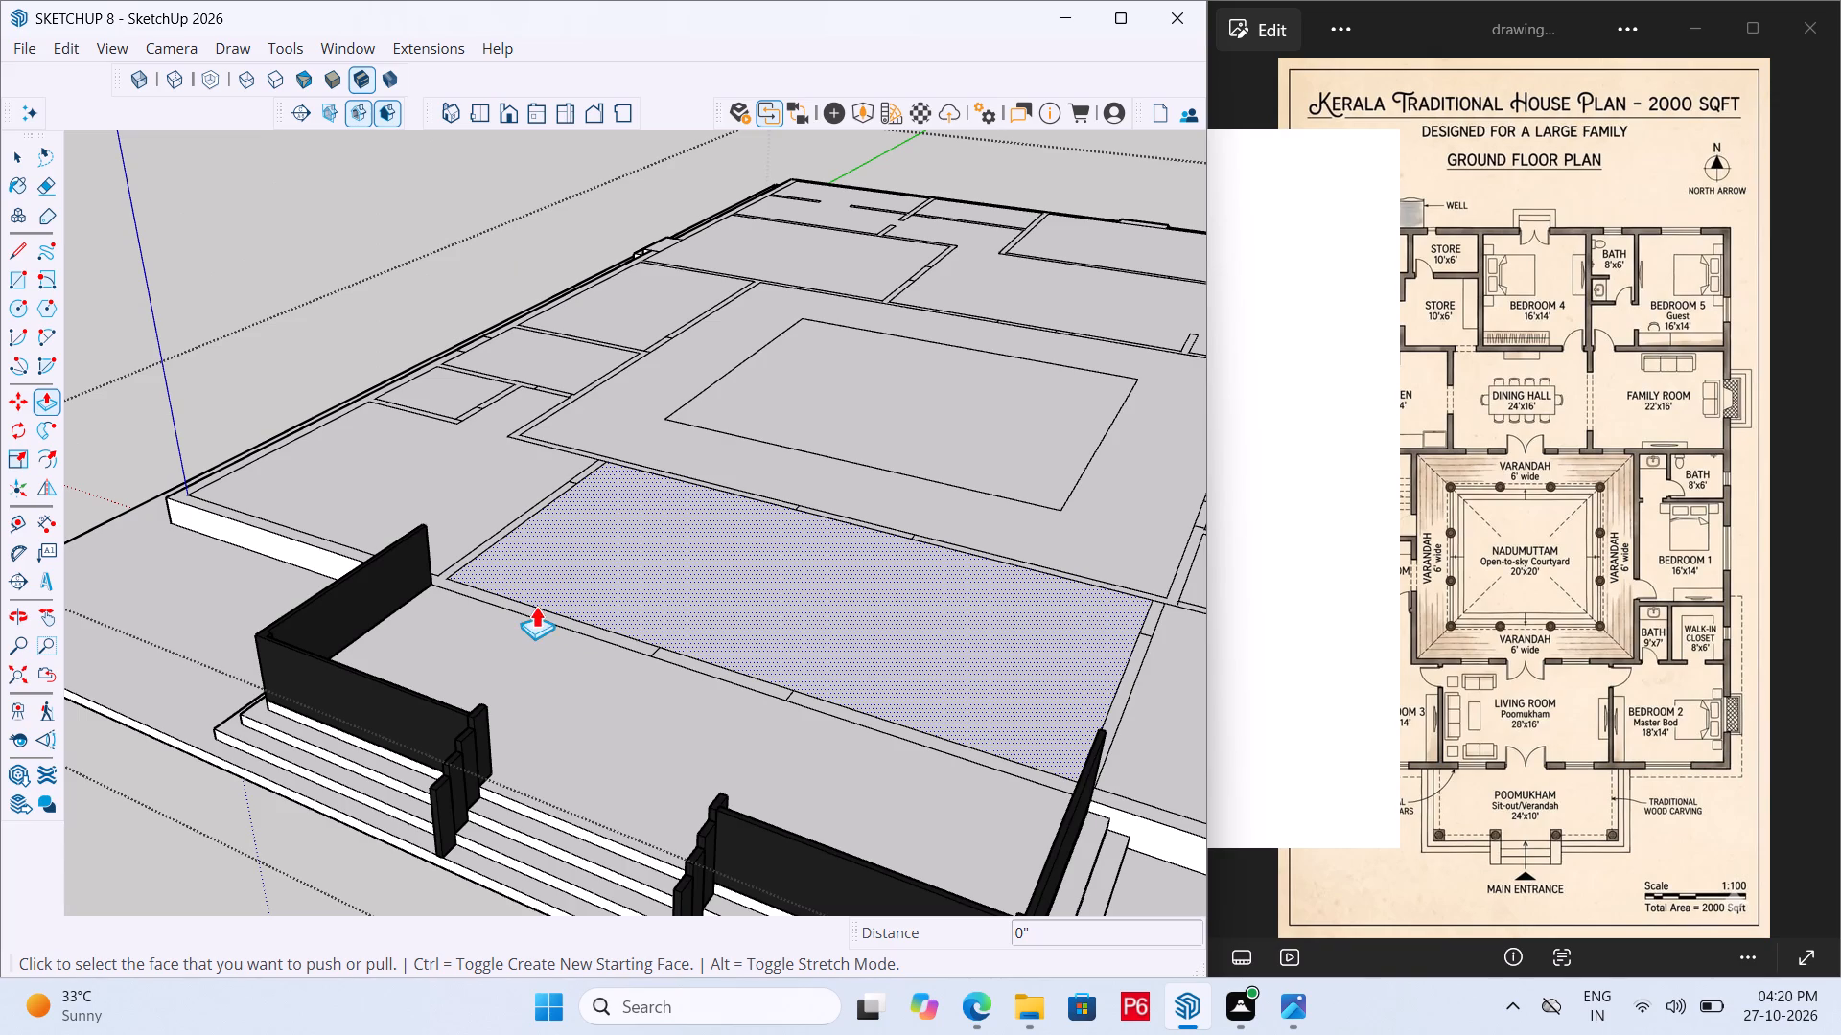
key(ctrl+s)
key(ctrl+s)
Switch to the ground floor plan image to consult the full room layout.
click(1595, 895)
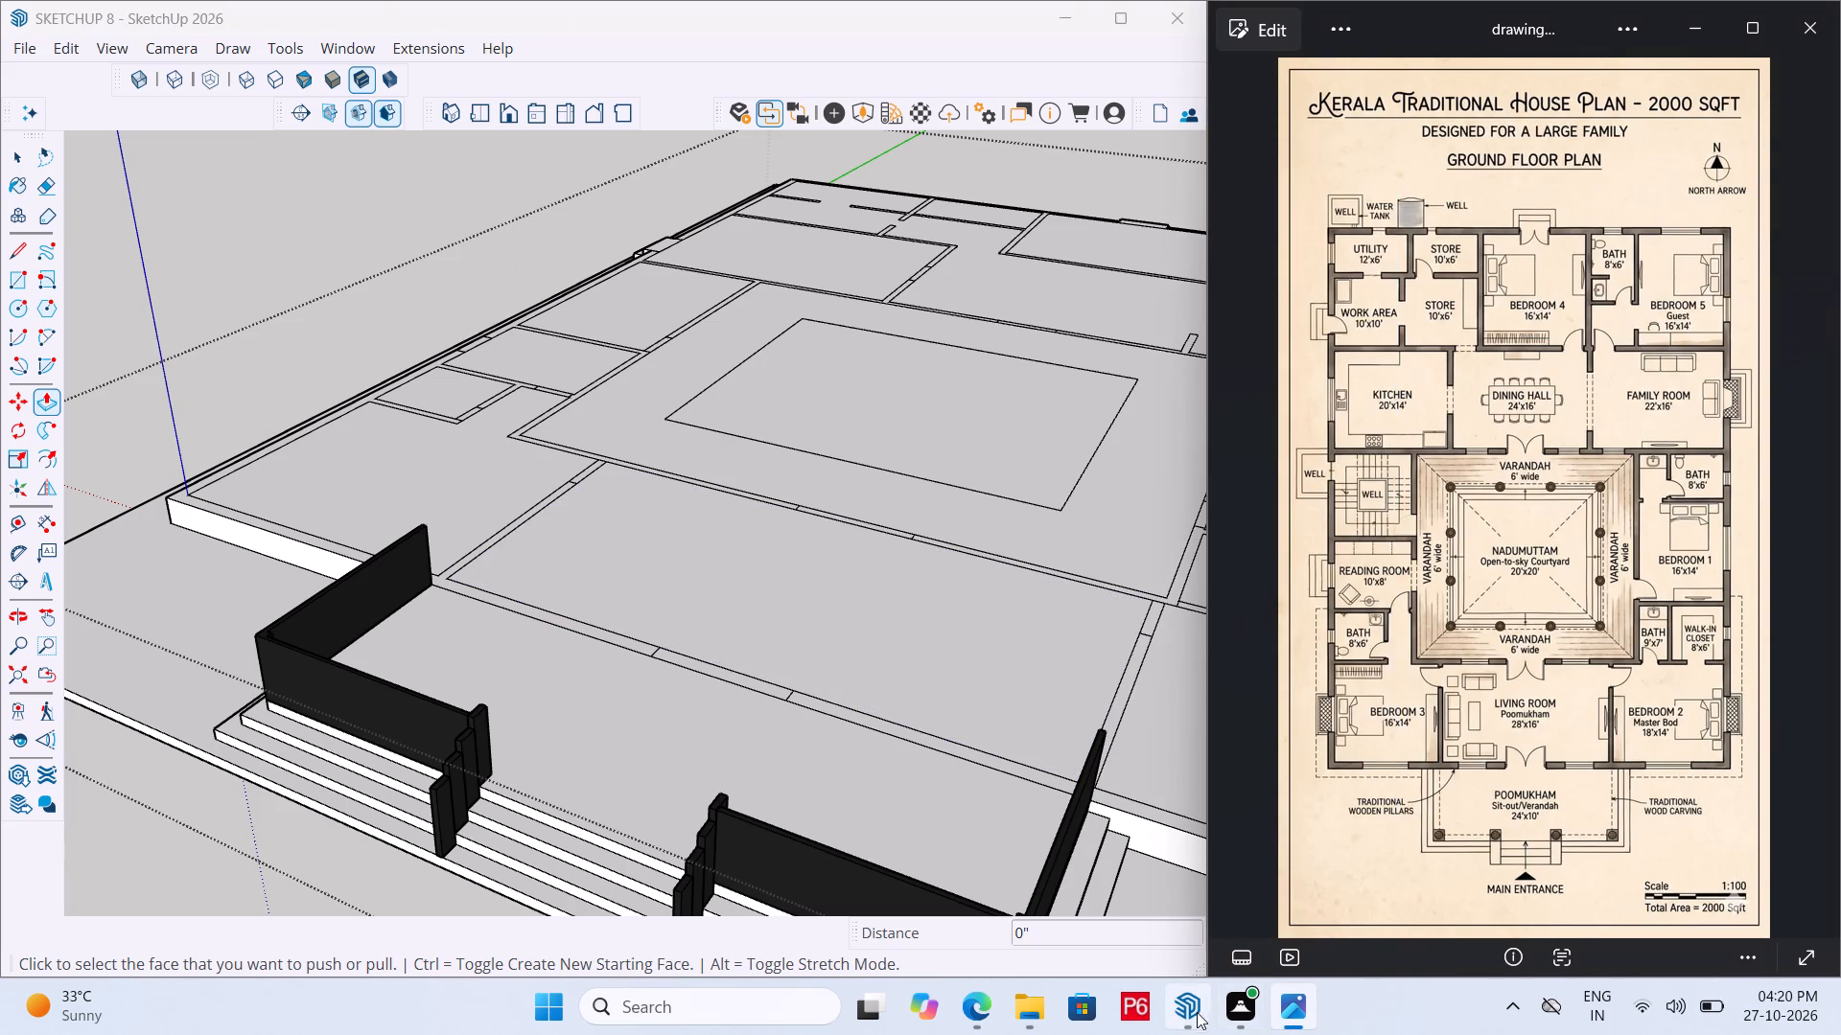
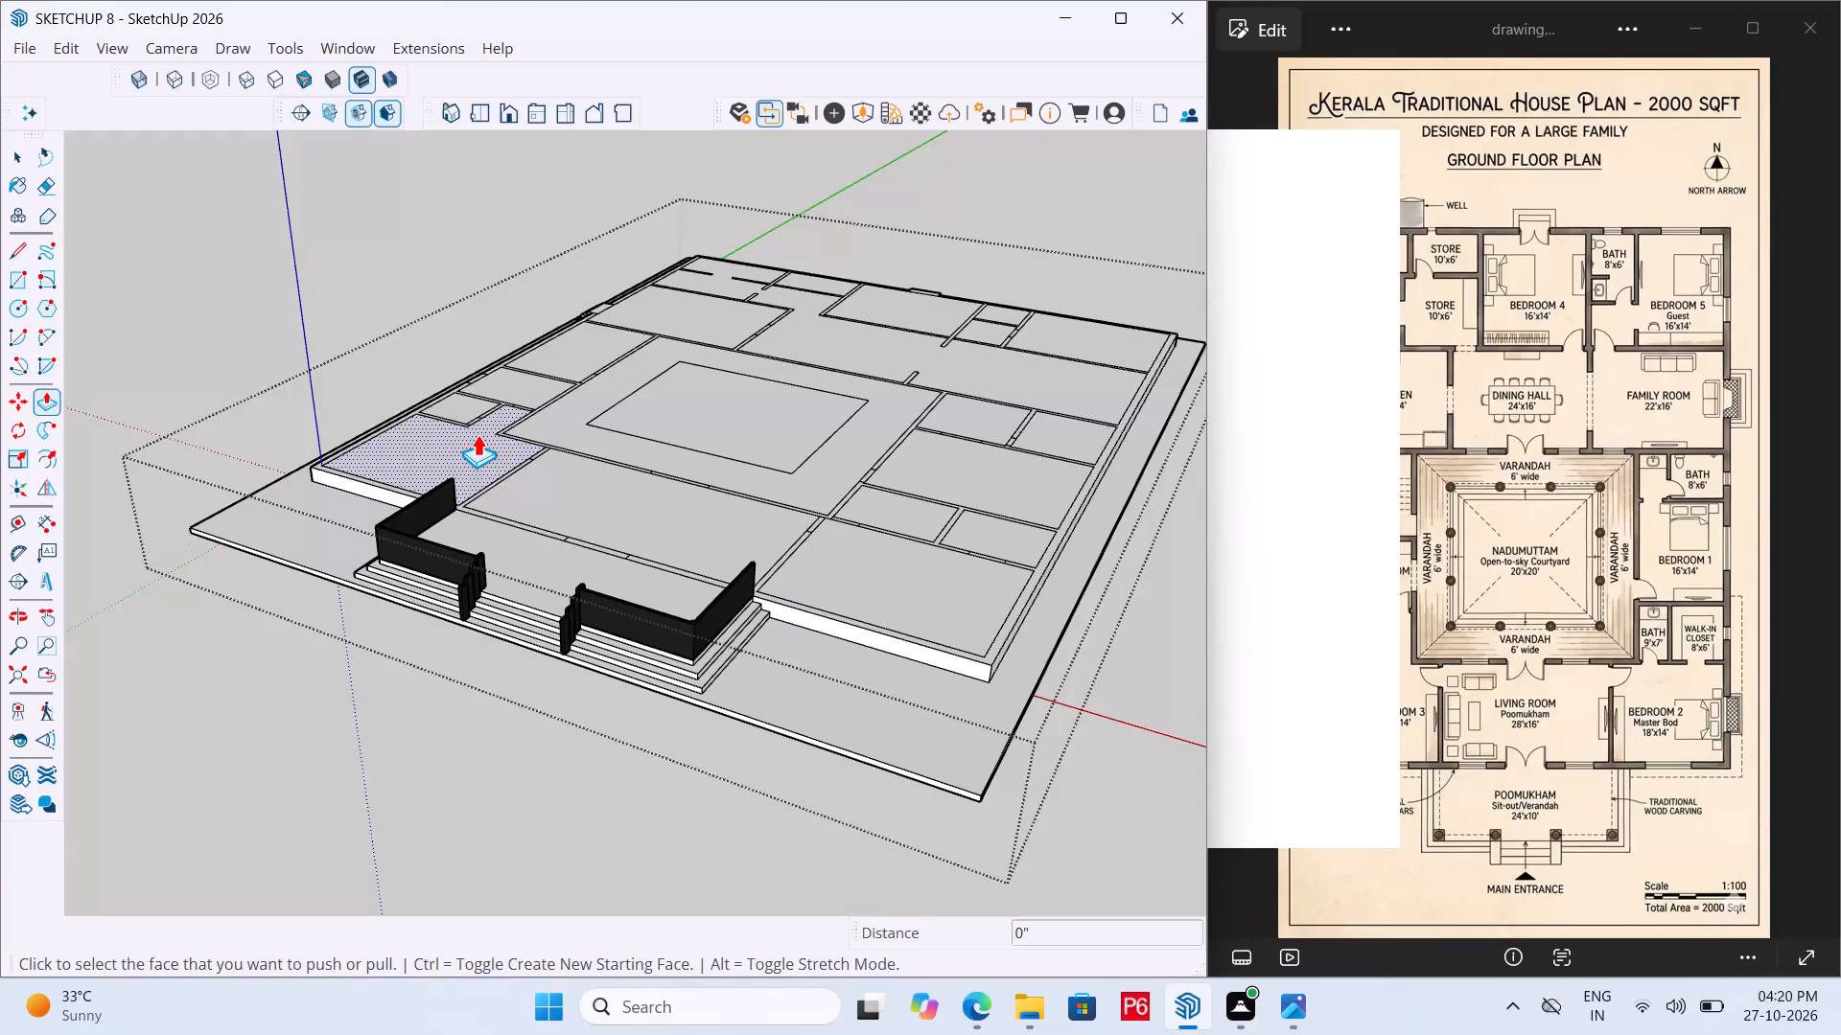
Examine the flat wall outlines from all sides of the plinth against the ground floor plan image.
scroll(470, 468, down, 5)
scroll(611, 662, down, 4)
middle_drag(478, 650, 1066, 693)
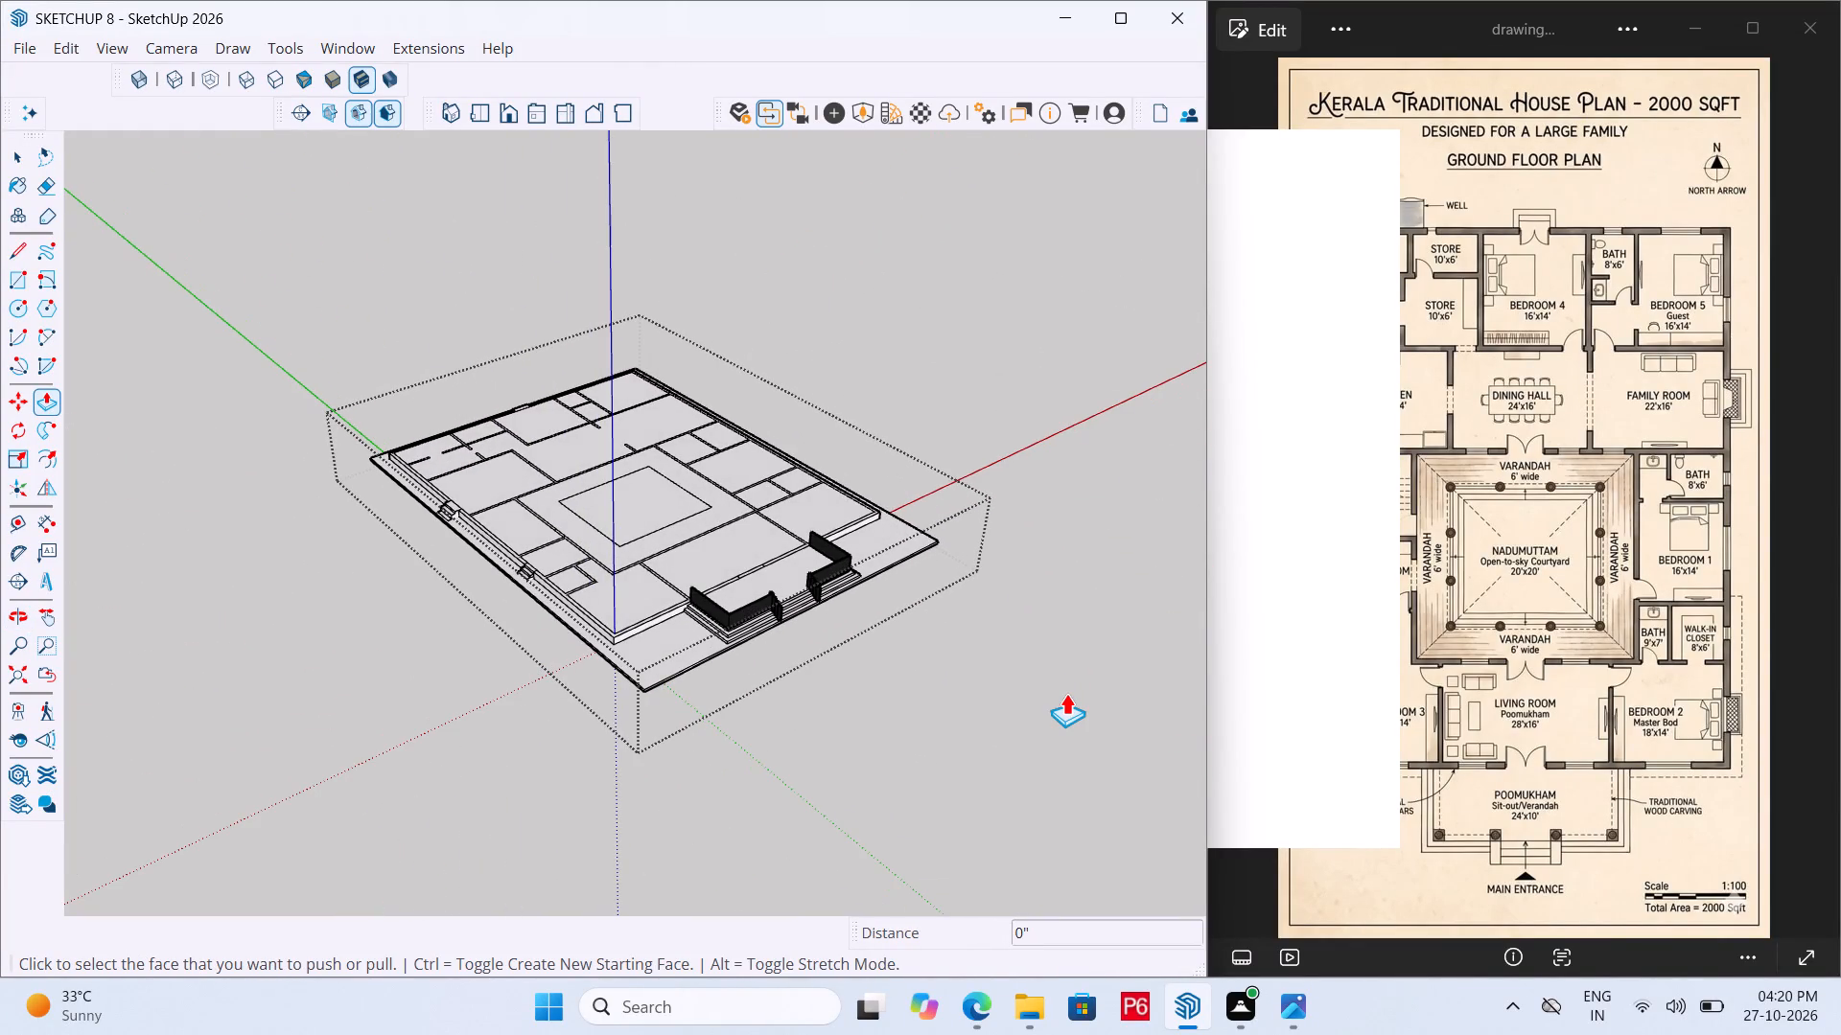
click(1563, 469)
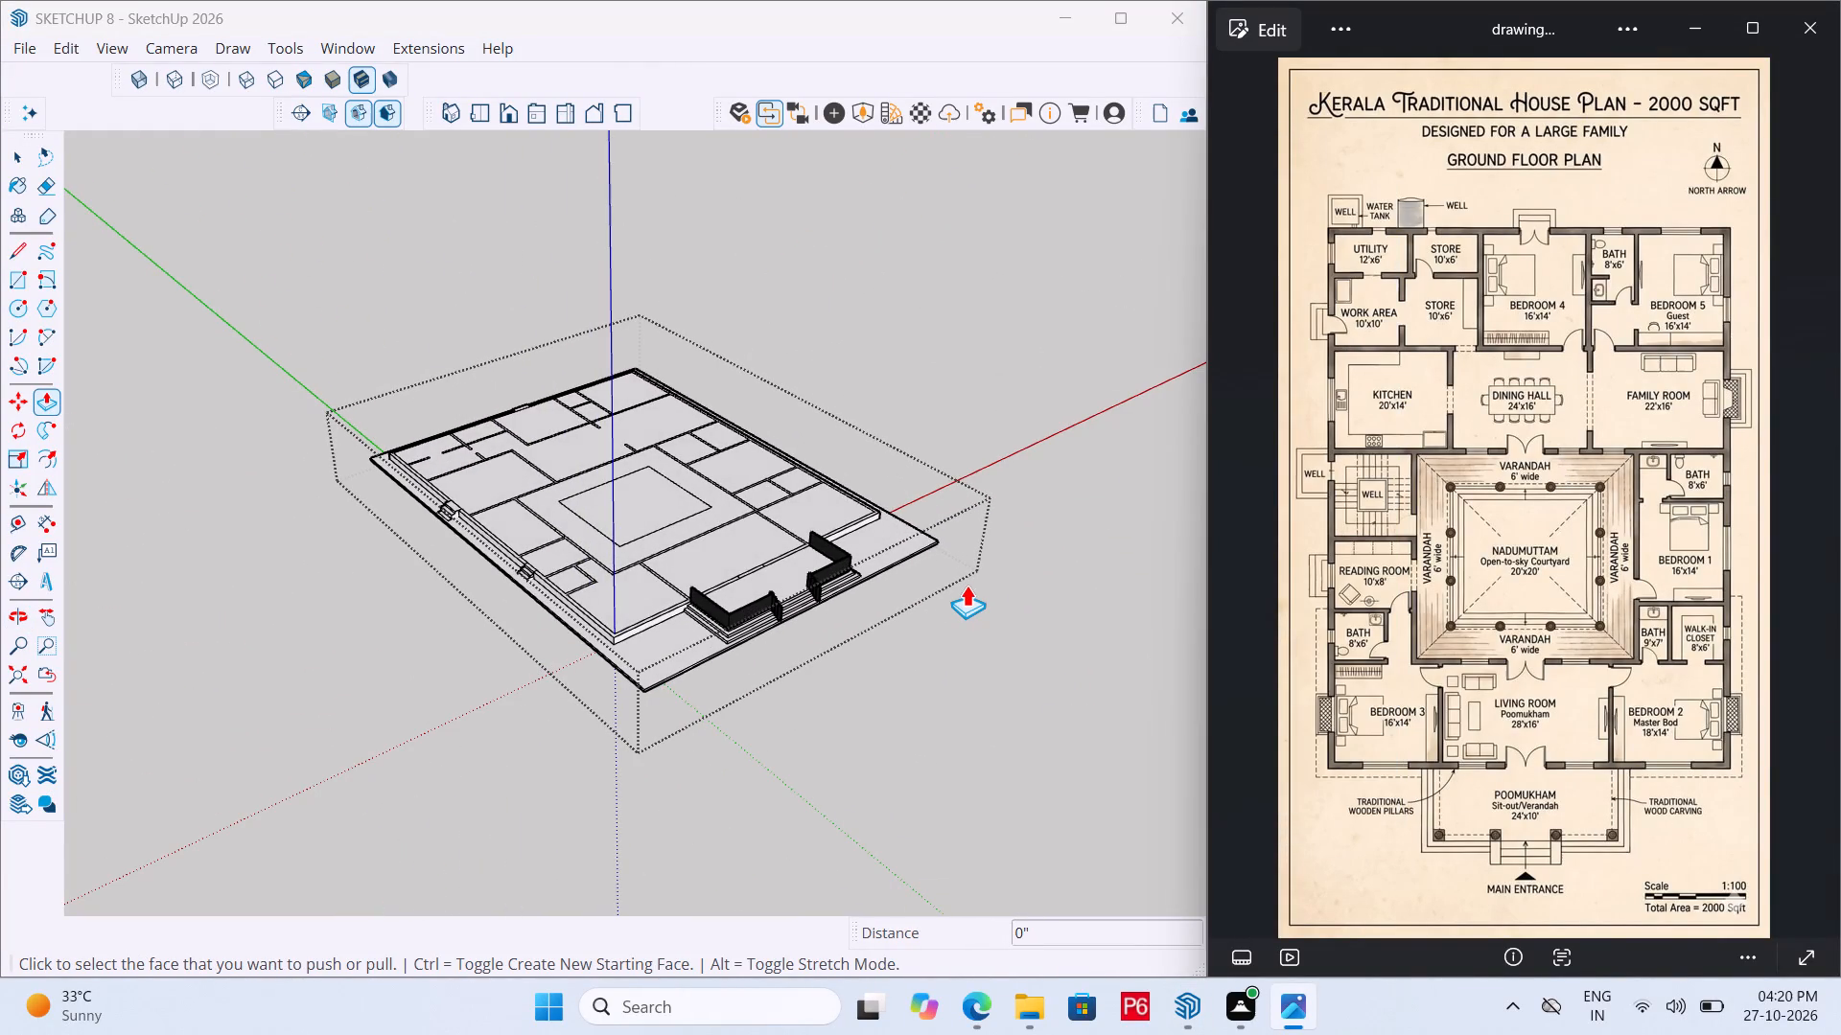
scroll(587, 638, up, 6)
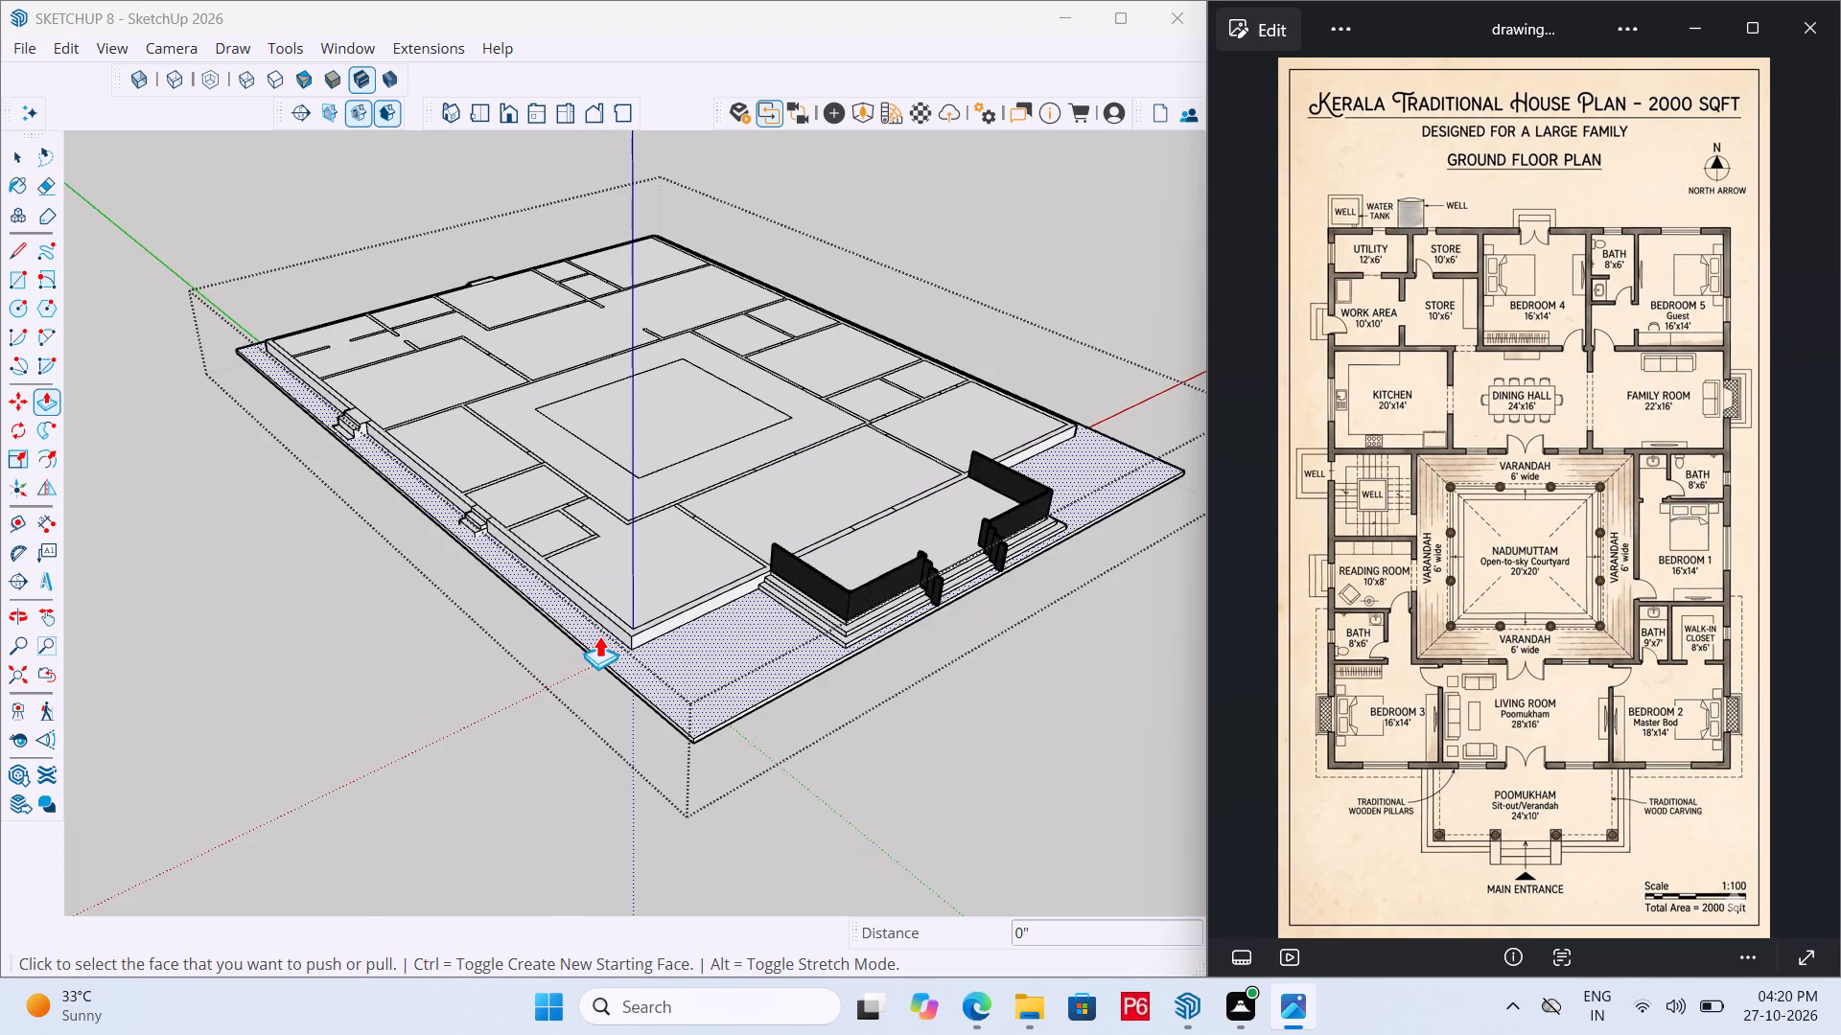
scroll(421, 540, up, 13)
scroll(578, 527, down, 4)
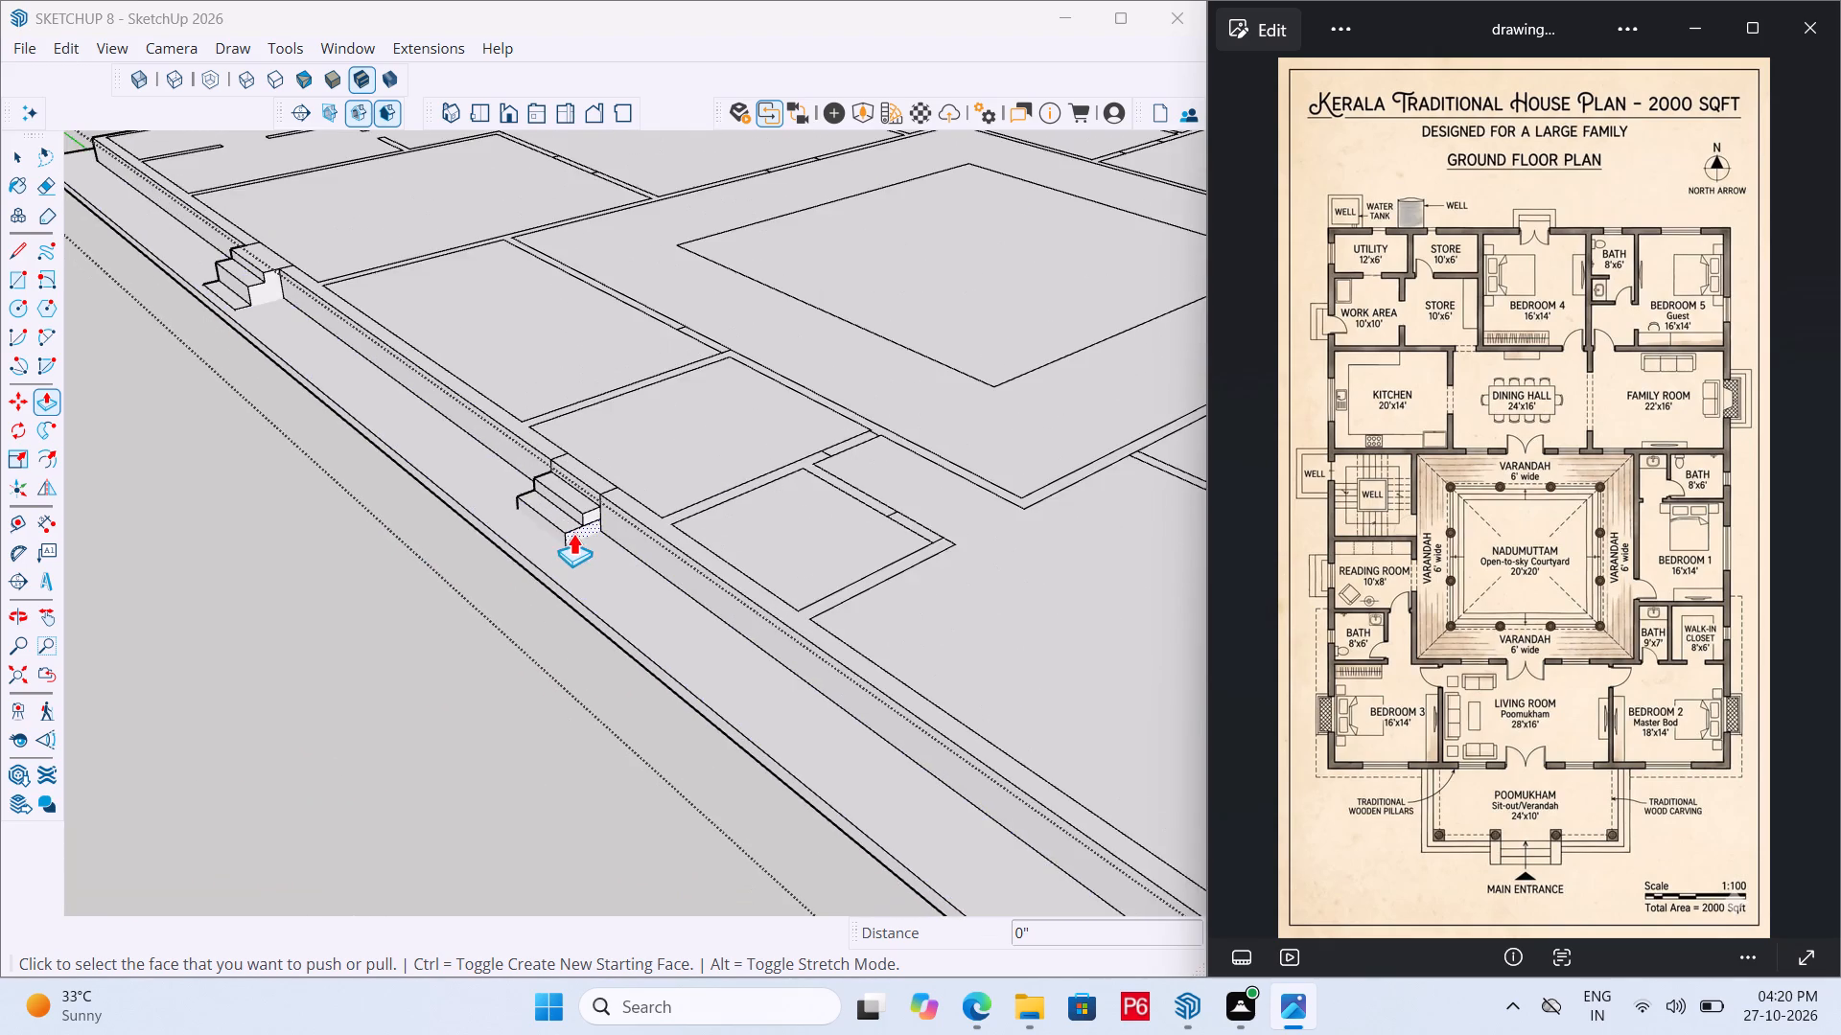
scroll(567, 540, down, 12)
scroll(511, 598, down, 6)
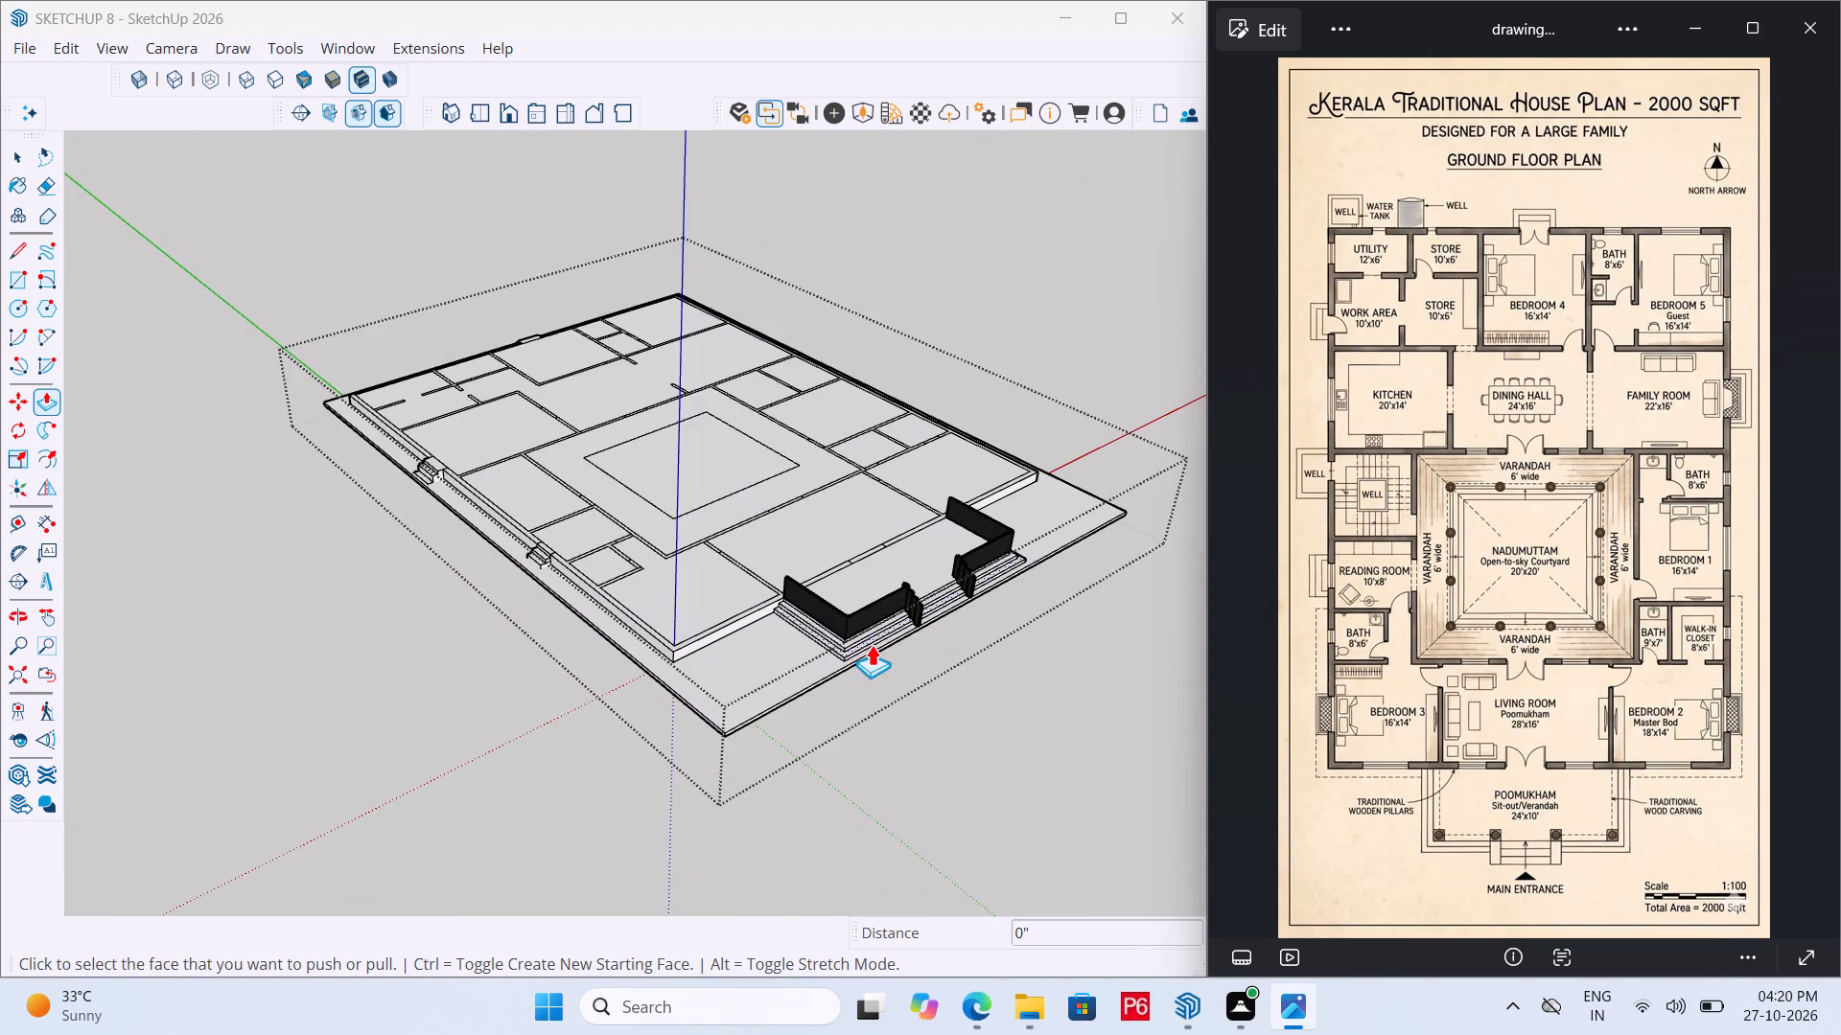
middle_drag(941, 649, 368, 678)
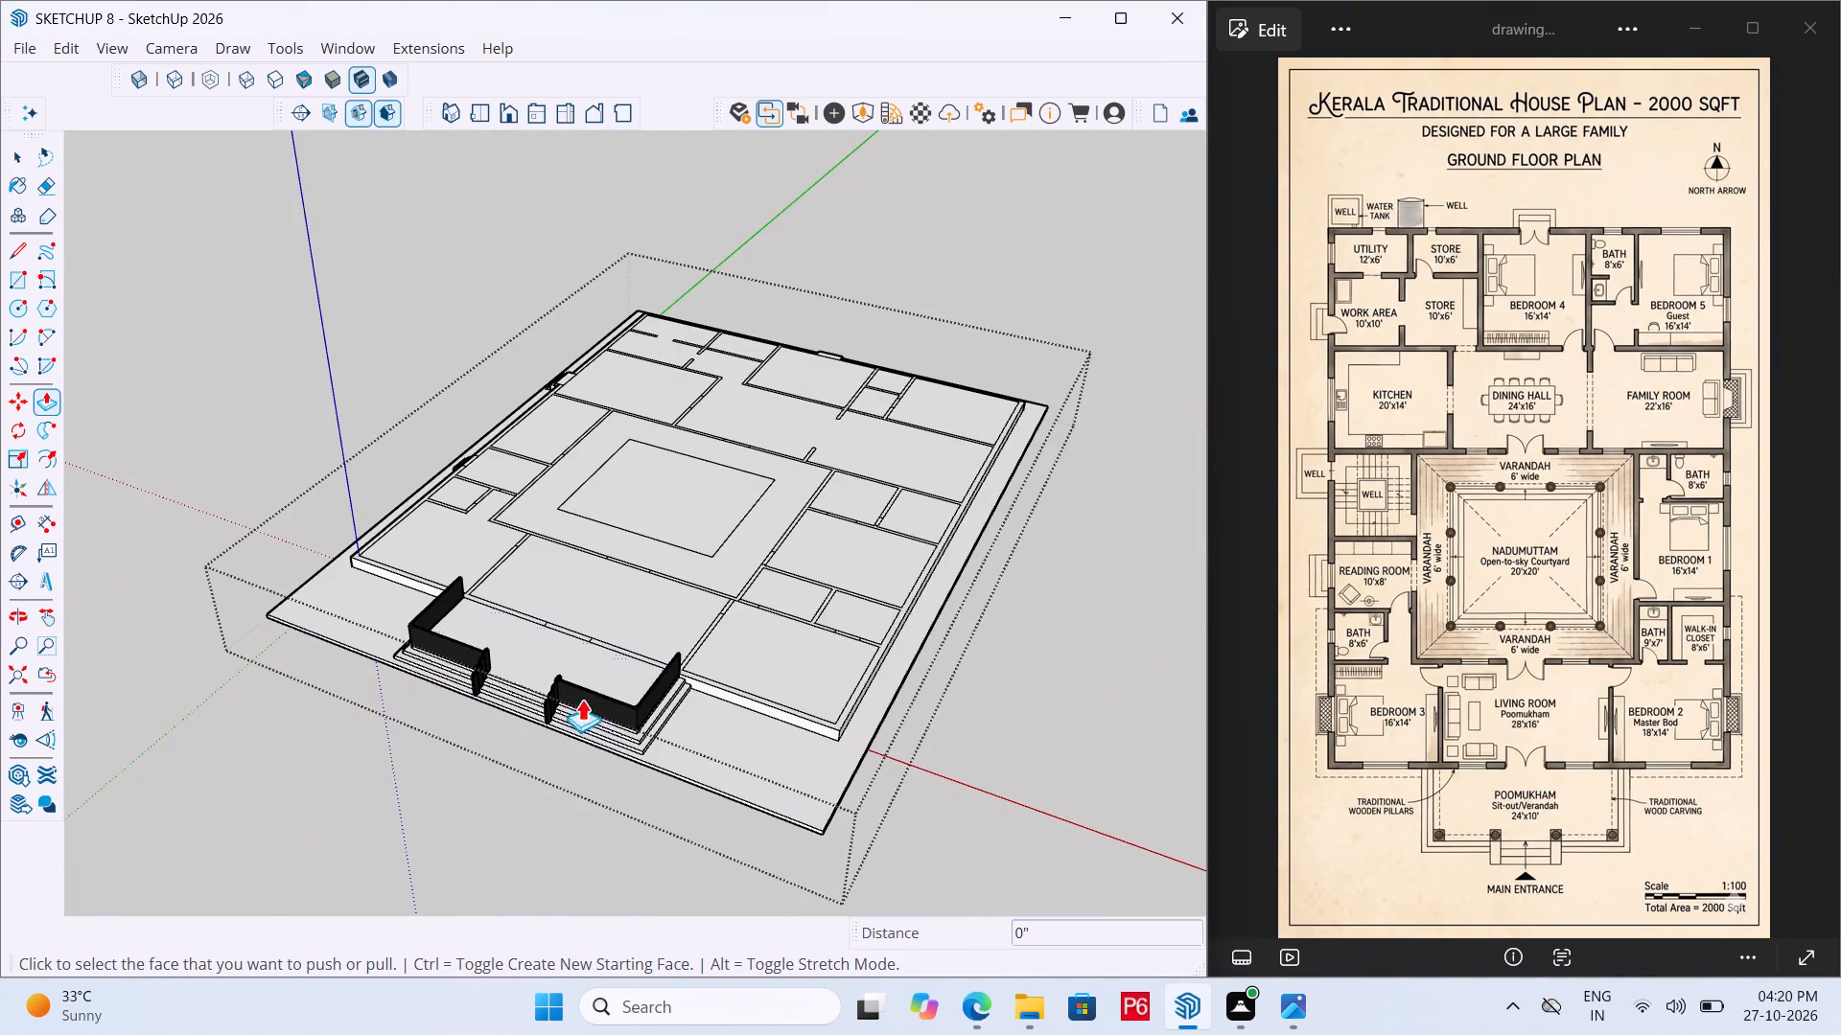
middle_drag(732, 712, 350, 668)
middle_drag(956, 617, 265, 652)
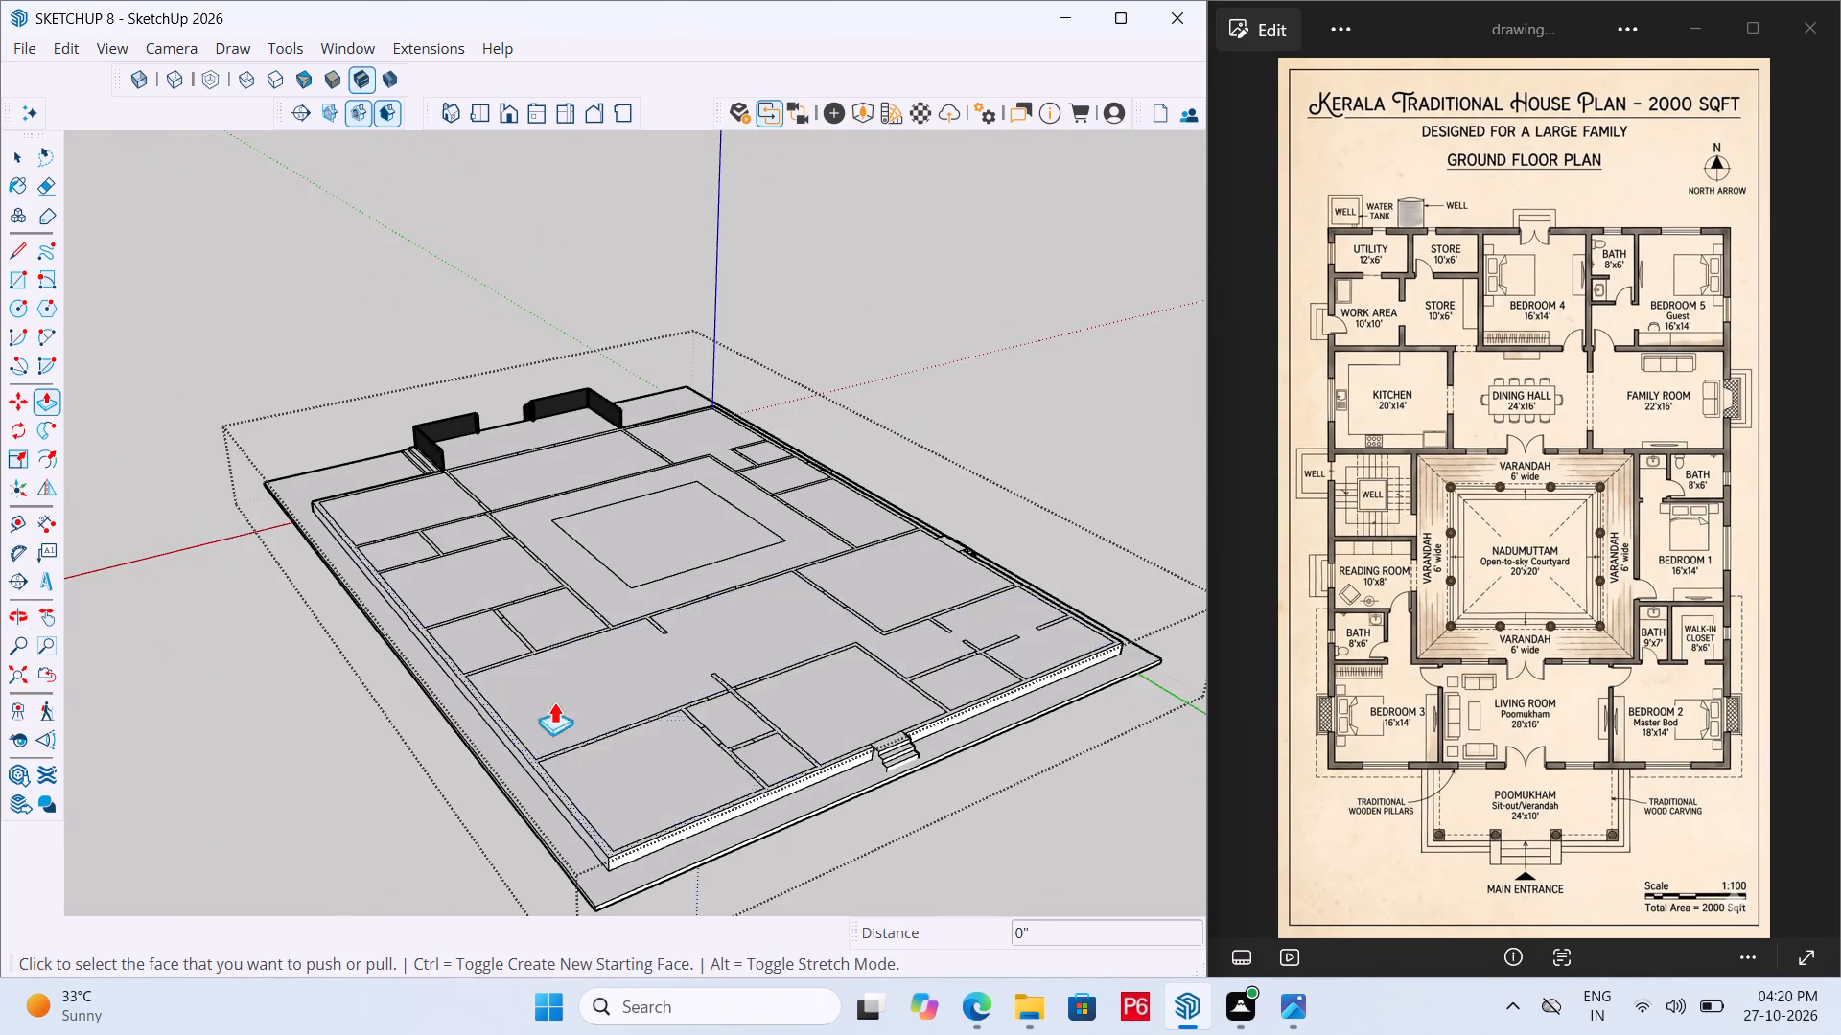
scroll(862, 744, up, 7)
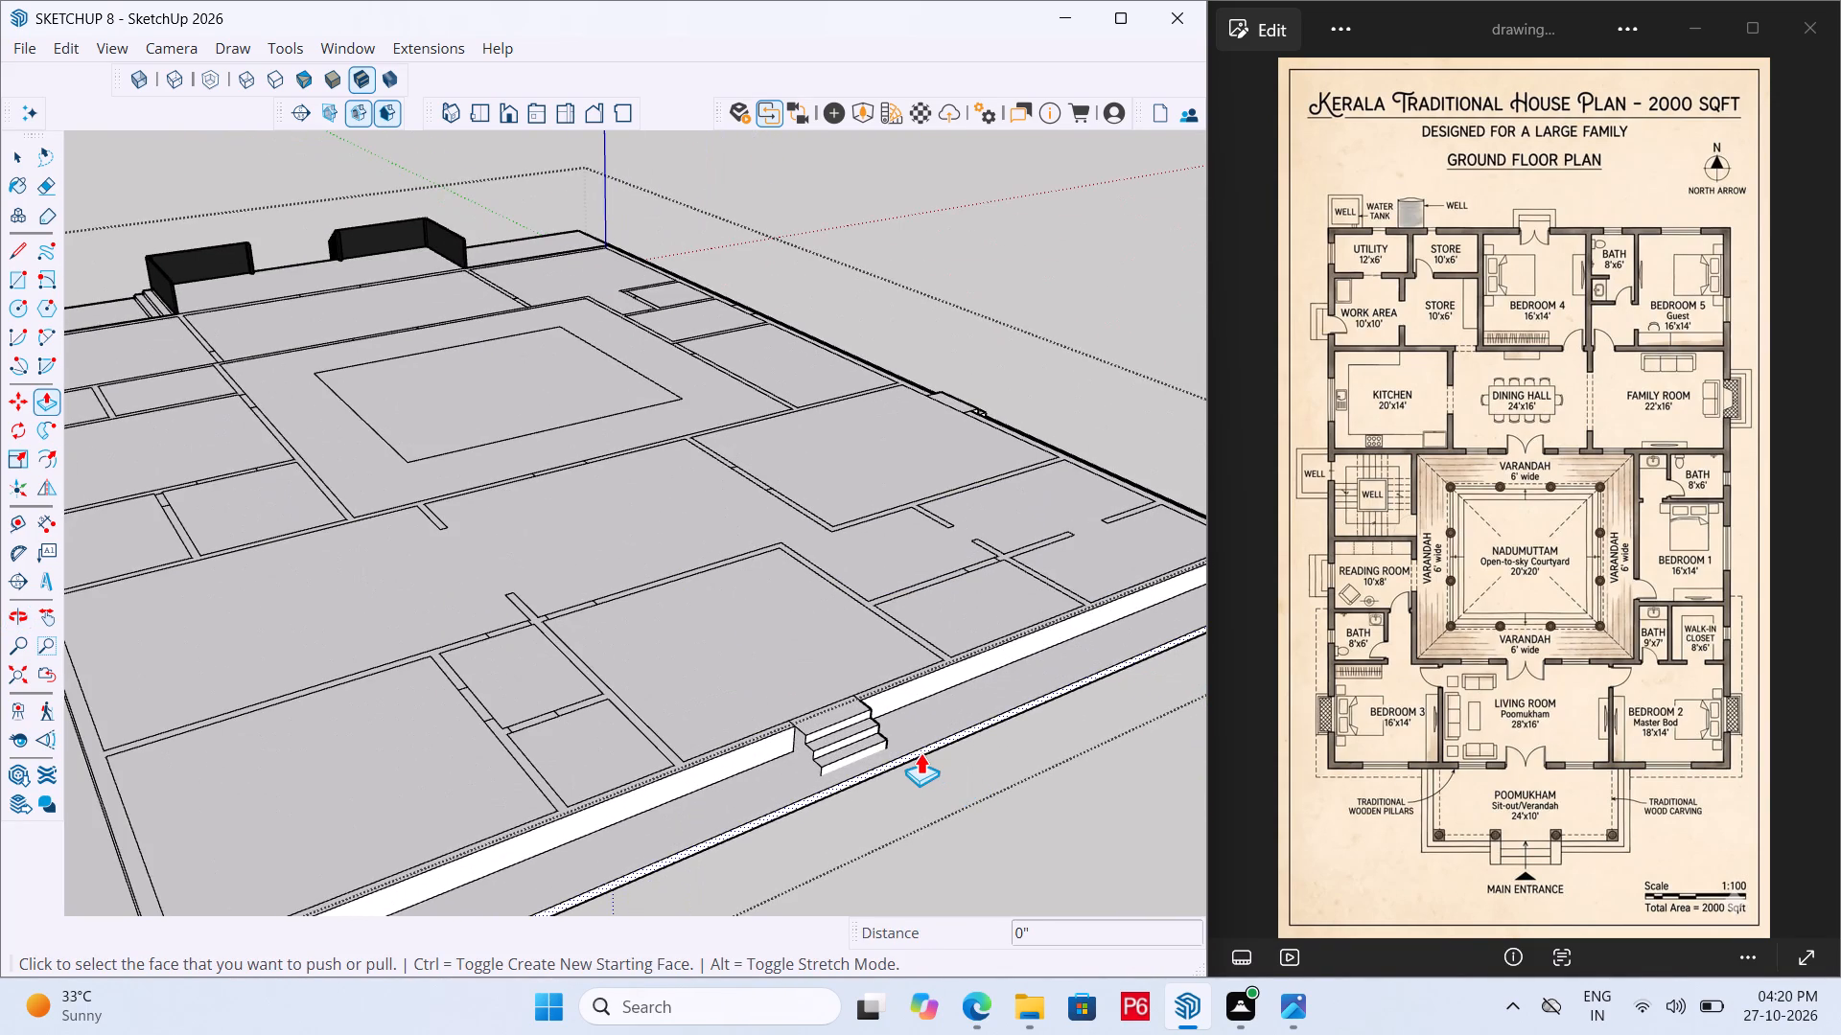
scroll(669, 714, down, 7)
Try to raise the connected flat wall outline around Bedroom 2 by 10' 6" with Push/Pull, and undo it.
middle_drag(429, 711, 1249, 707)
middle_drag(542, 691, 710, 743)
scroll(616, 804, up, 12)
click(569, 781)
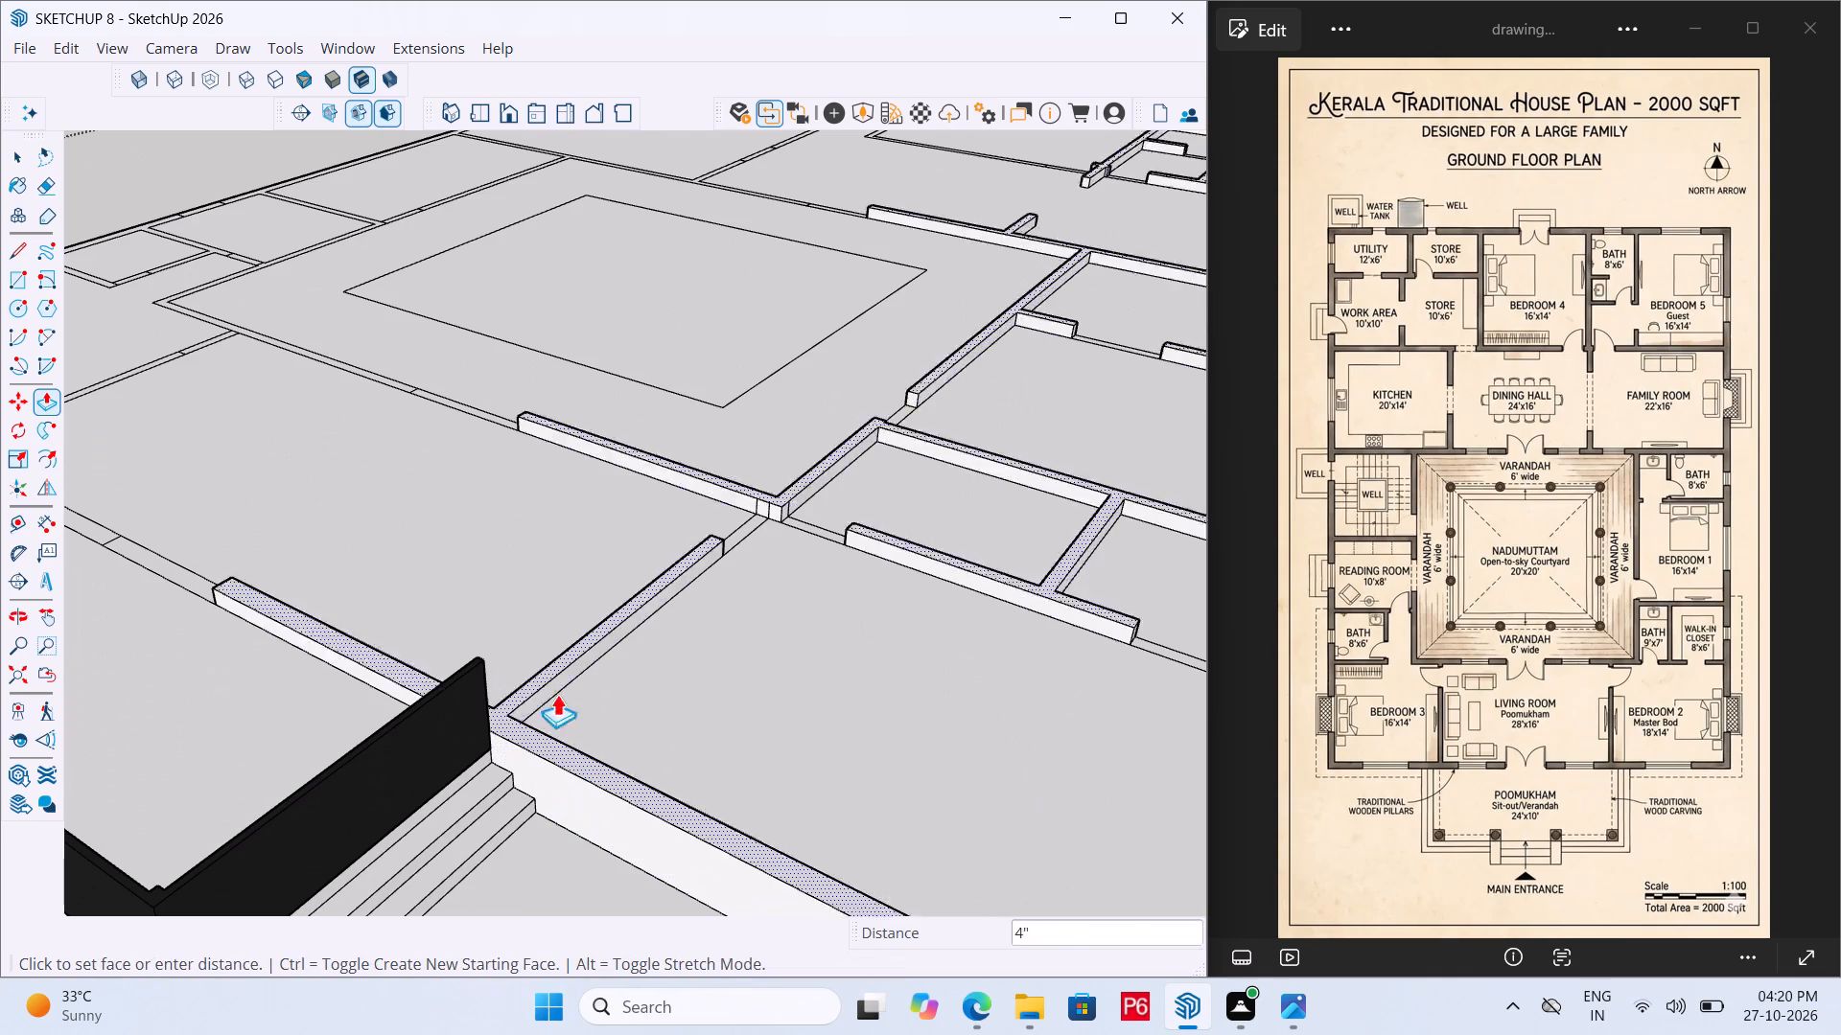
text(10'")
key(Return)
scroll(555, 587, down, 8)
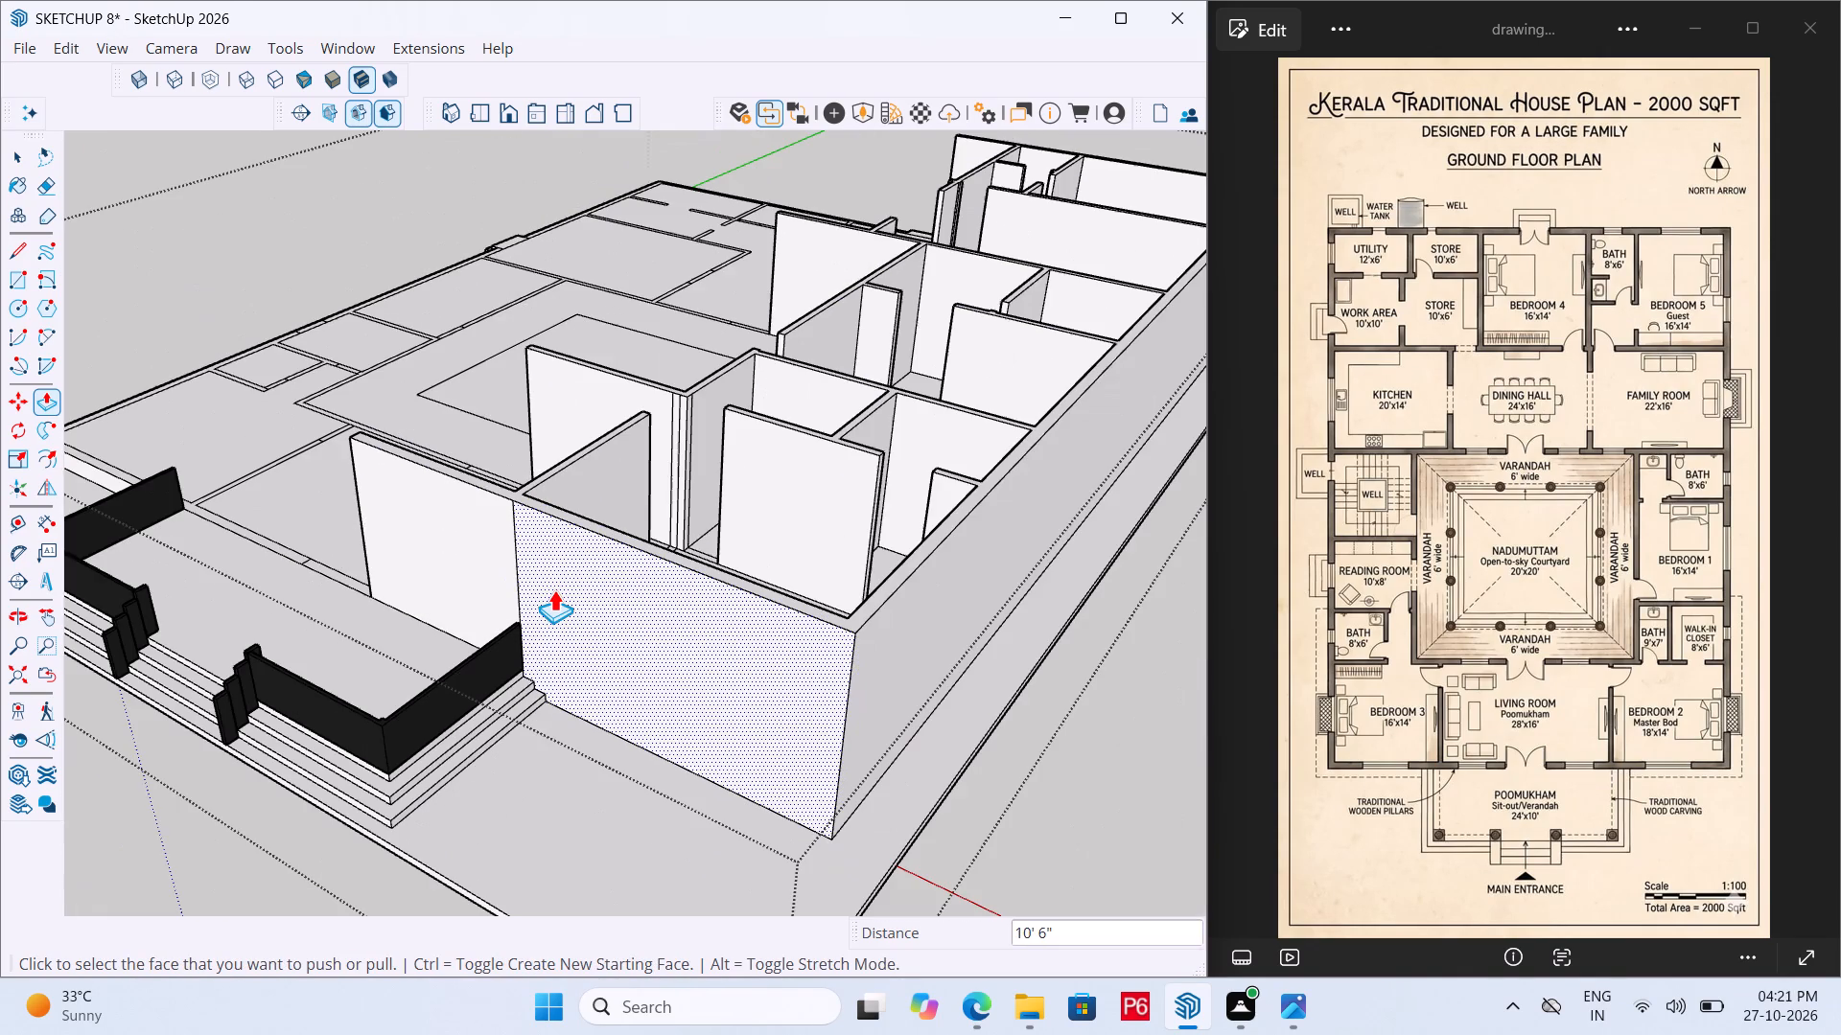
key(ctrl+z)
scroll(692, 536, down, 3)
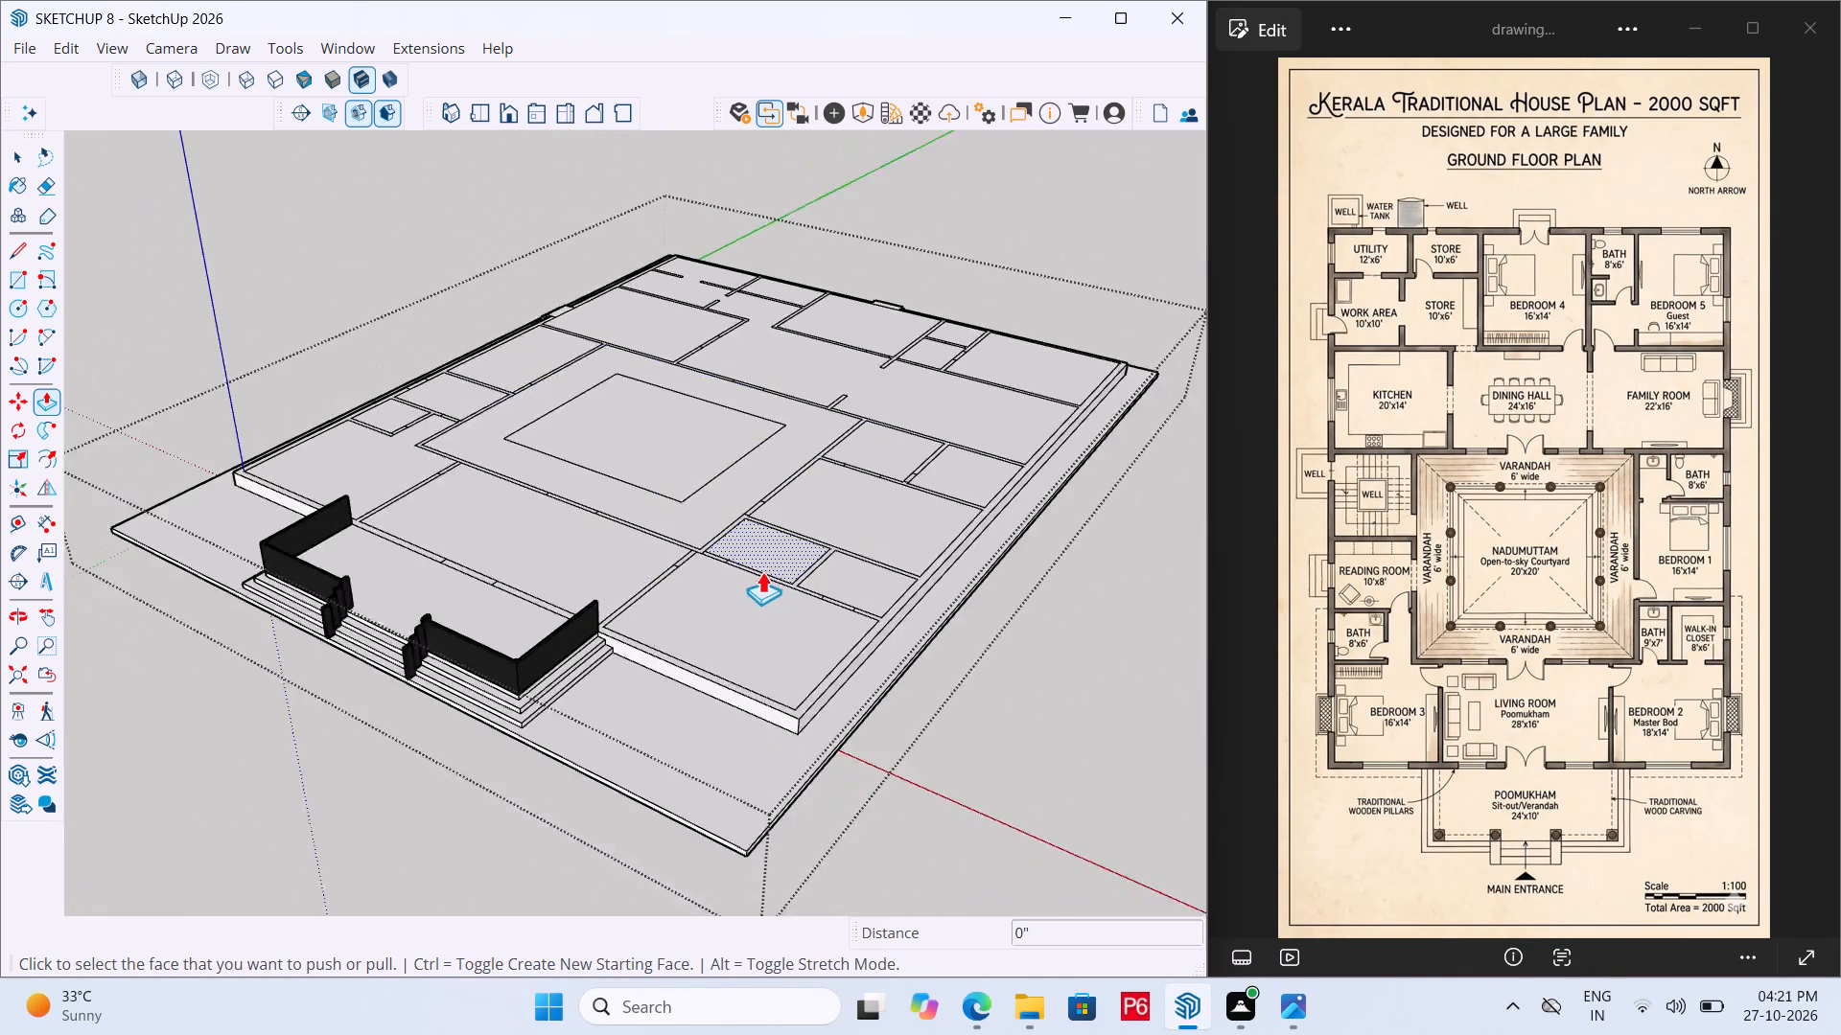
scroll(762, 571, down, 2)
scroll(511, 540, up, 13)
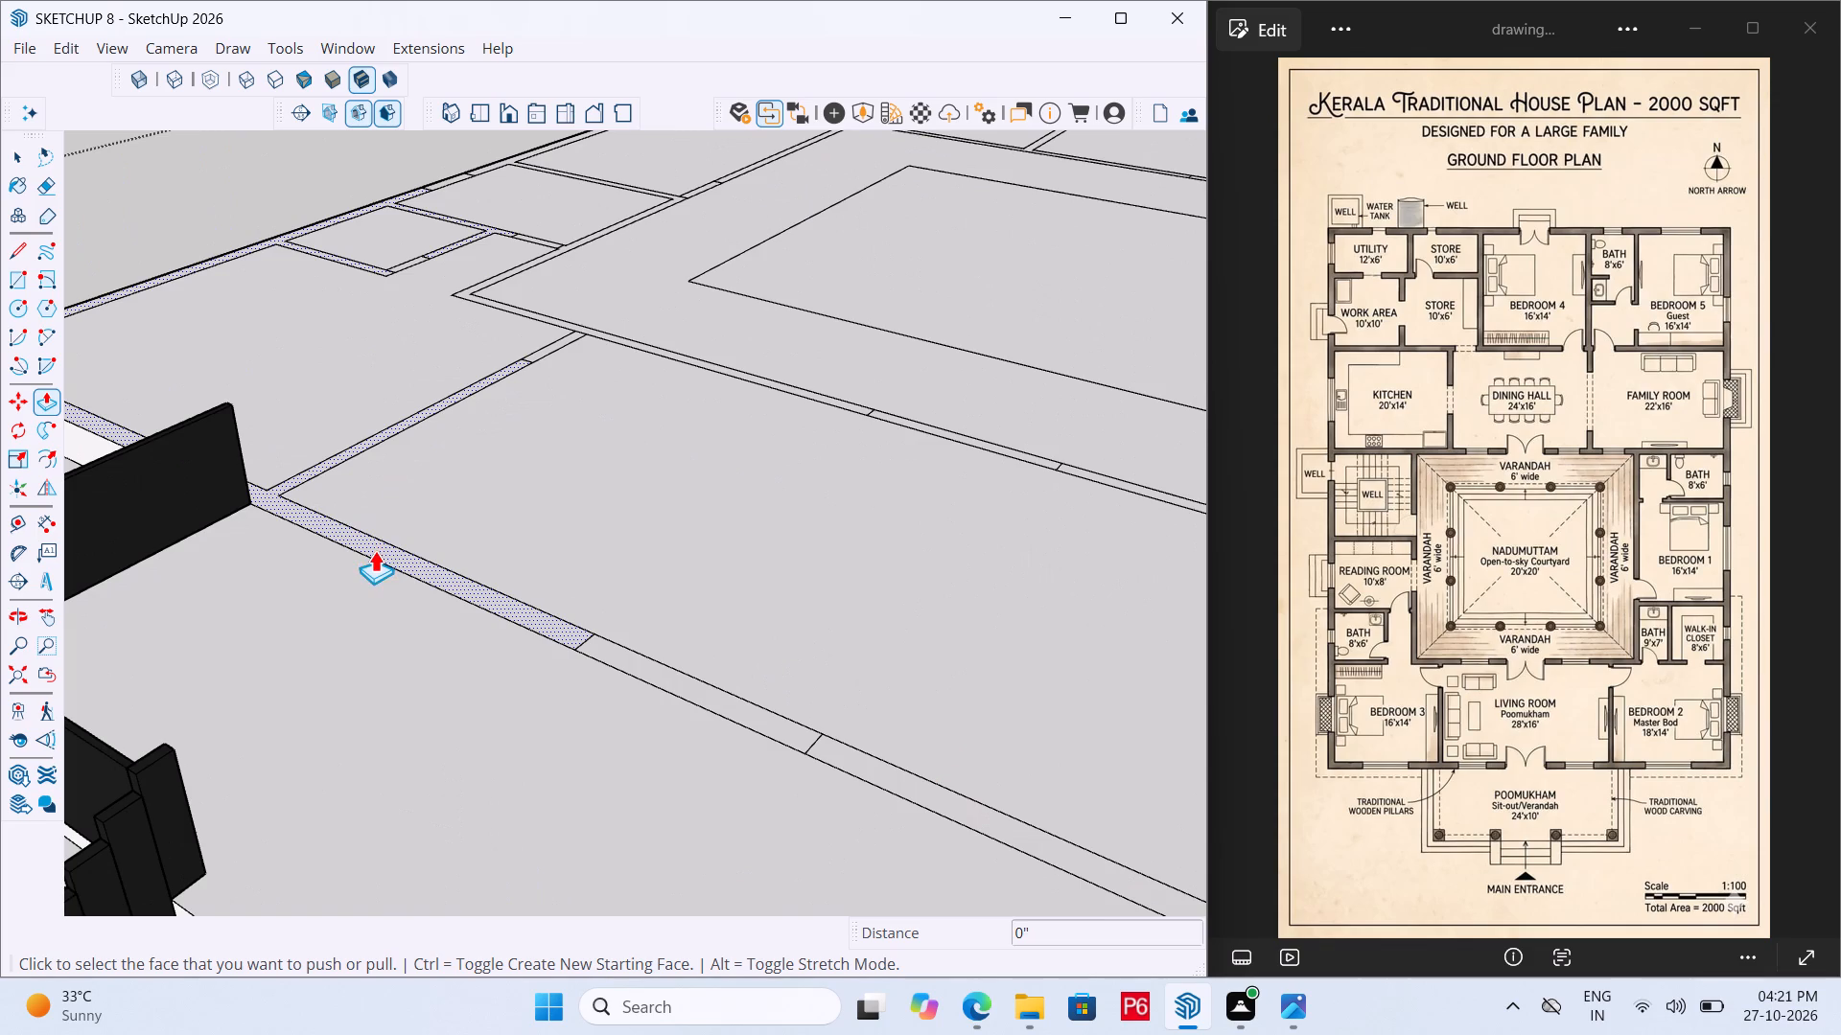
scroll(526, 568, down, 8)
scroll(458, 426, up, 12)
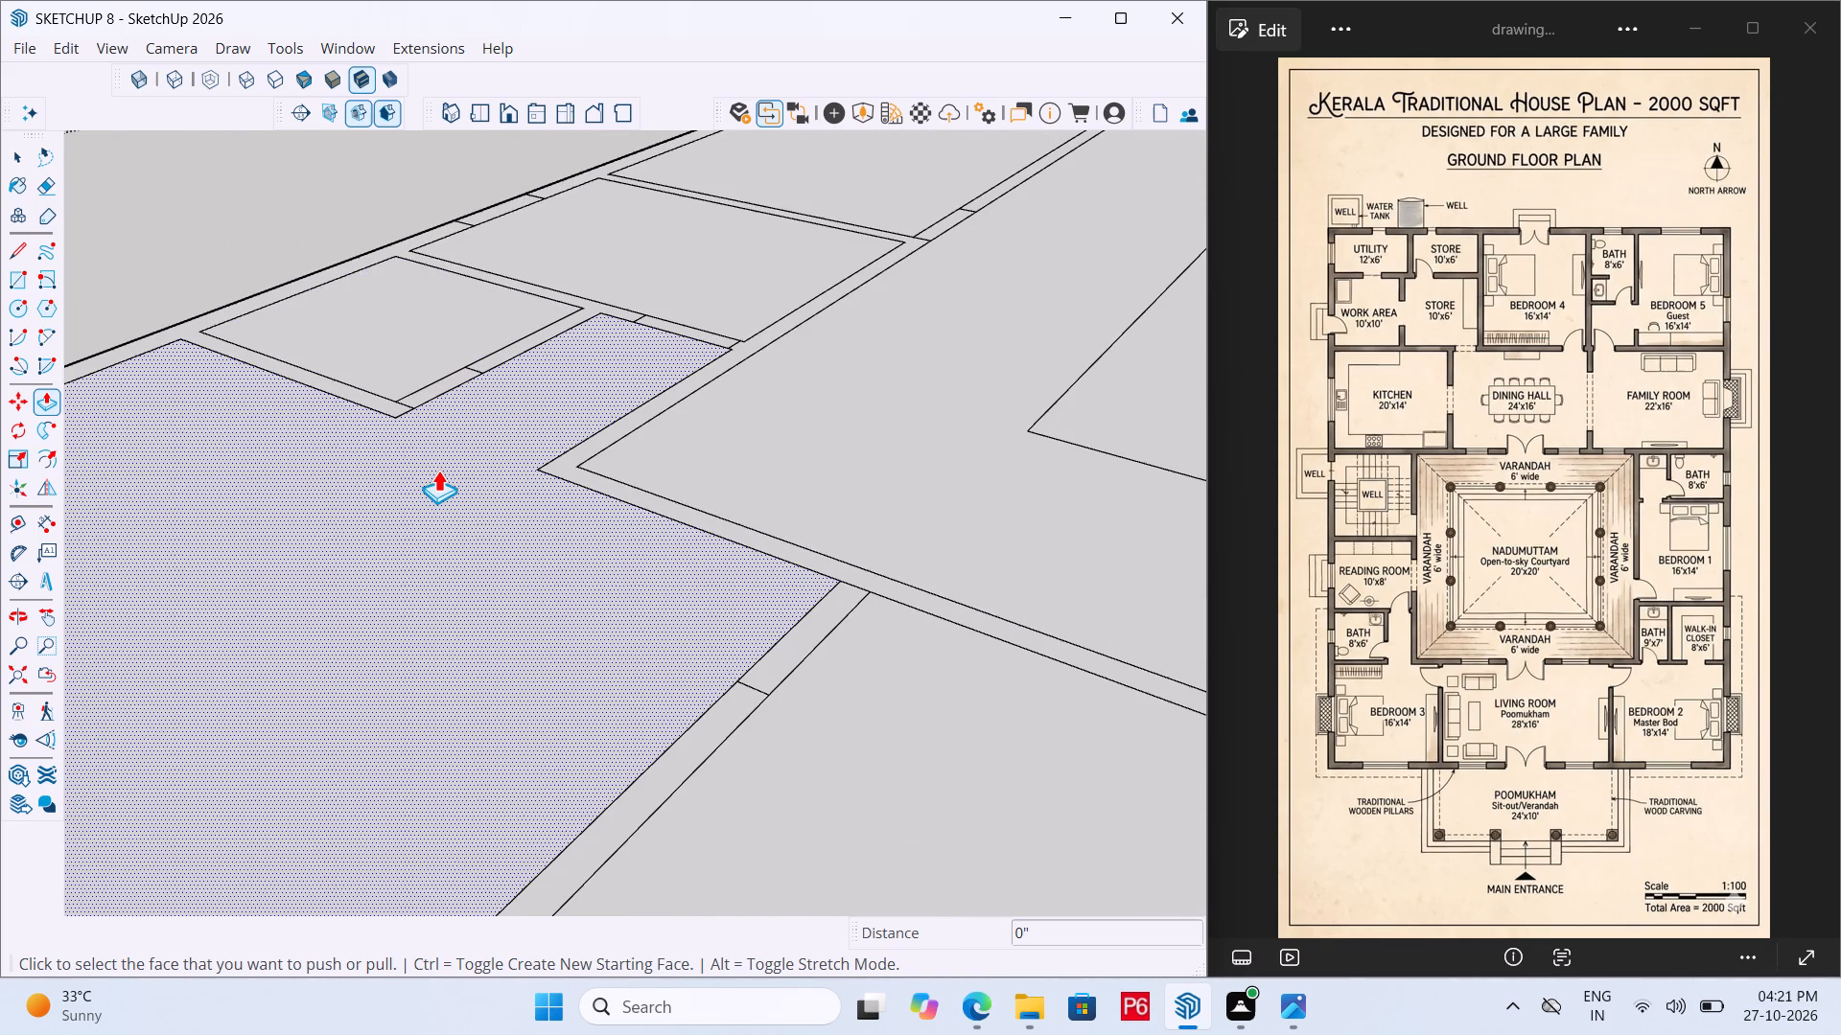
Save the model with the wall outlines still flat on the plinth.
key(ctrl+s)
key(ctrl+s)
key(ctrl+s)
key(ctrl+s)
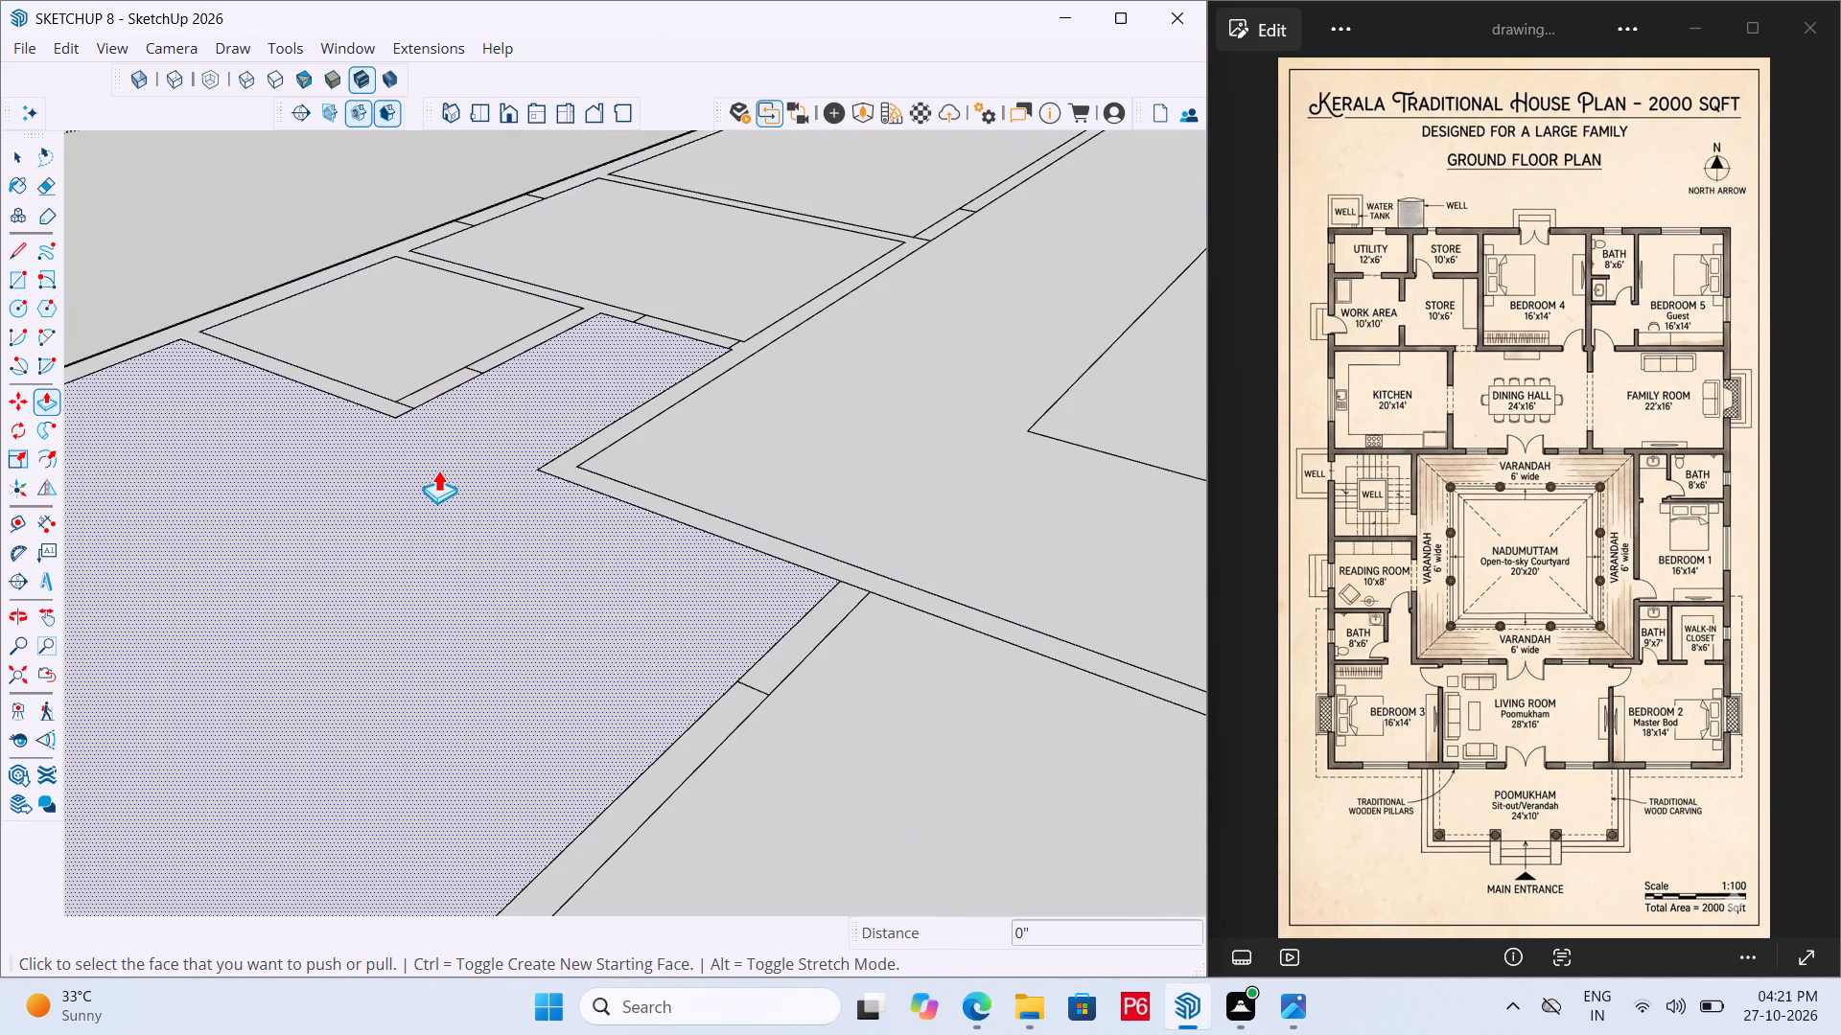
key(ctrl+s)
key(ctrl+s)
key(ctrl+s)
key(ctrl+s)
key(ctrl+s)
key(ctrl+s)
key(ctrl+s)
key(ctrl+s)
key(ctrl+s)
key(ctrl+s)
key(ctrl+s)
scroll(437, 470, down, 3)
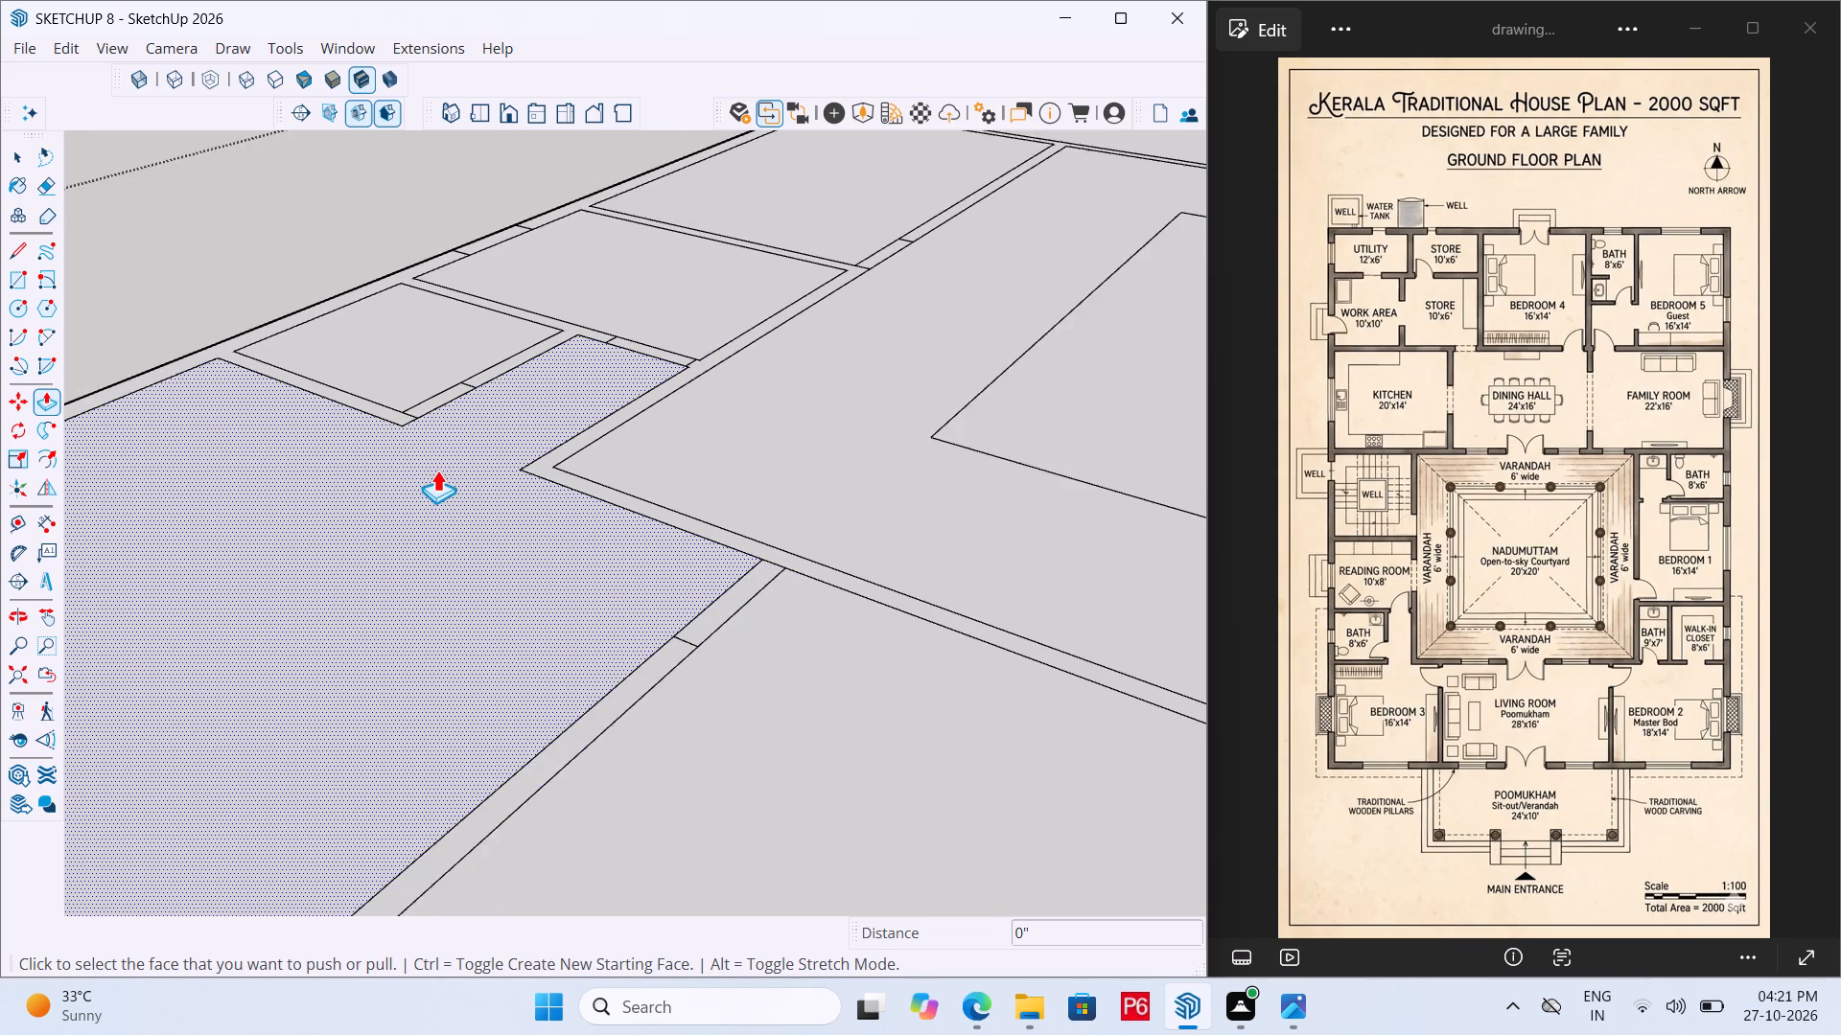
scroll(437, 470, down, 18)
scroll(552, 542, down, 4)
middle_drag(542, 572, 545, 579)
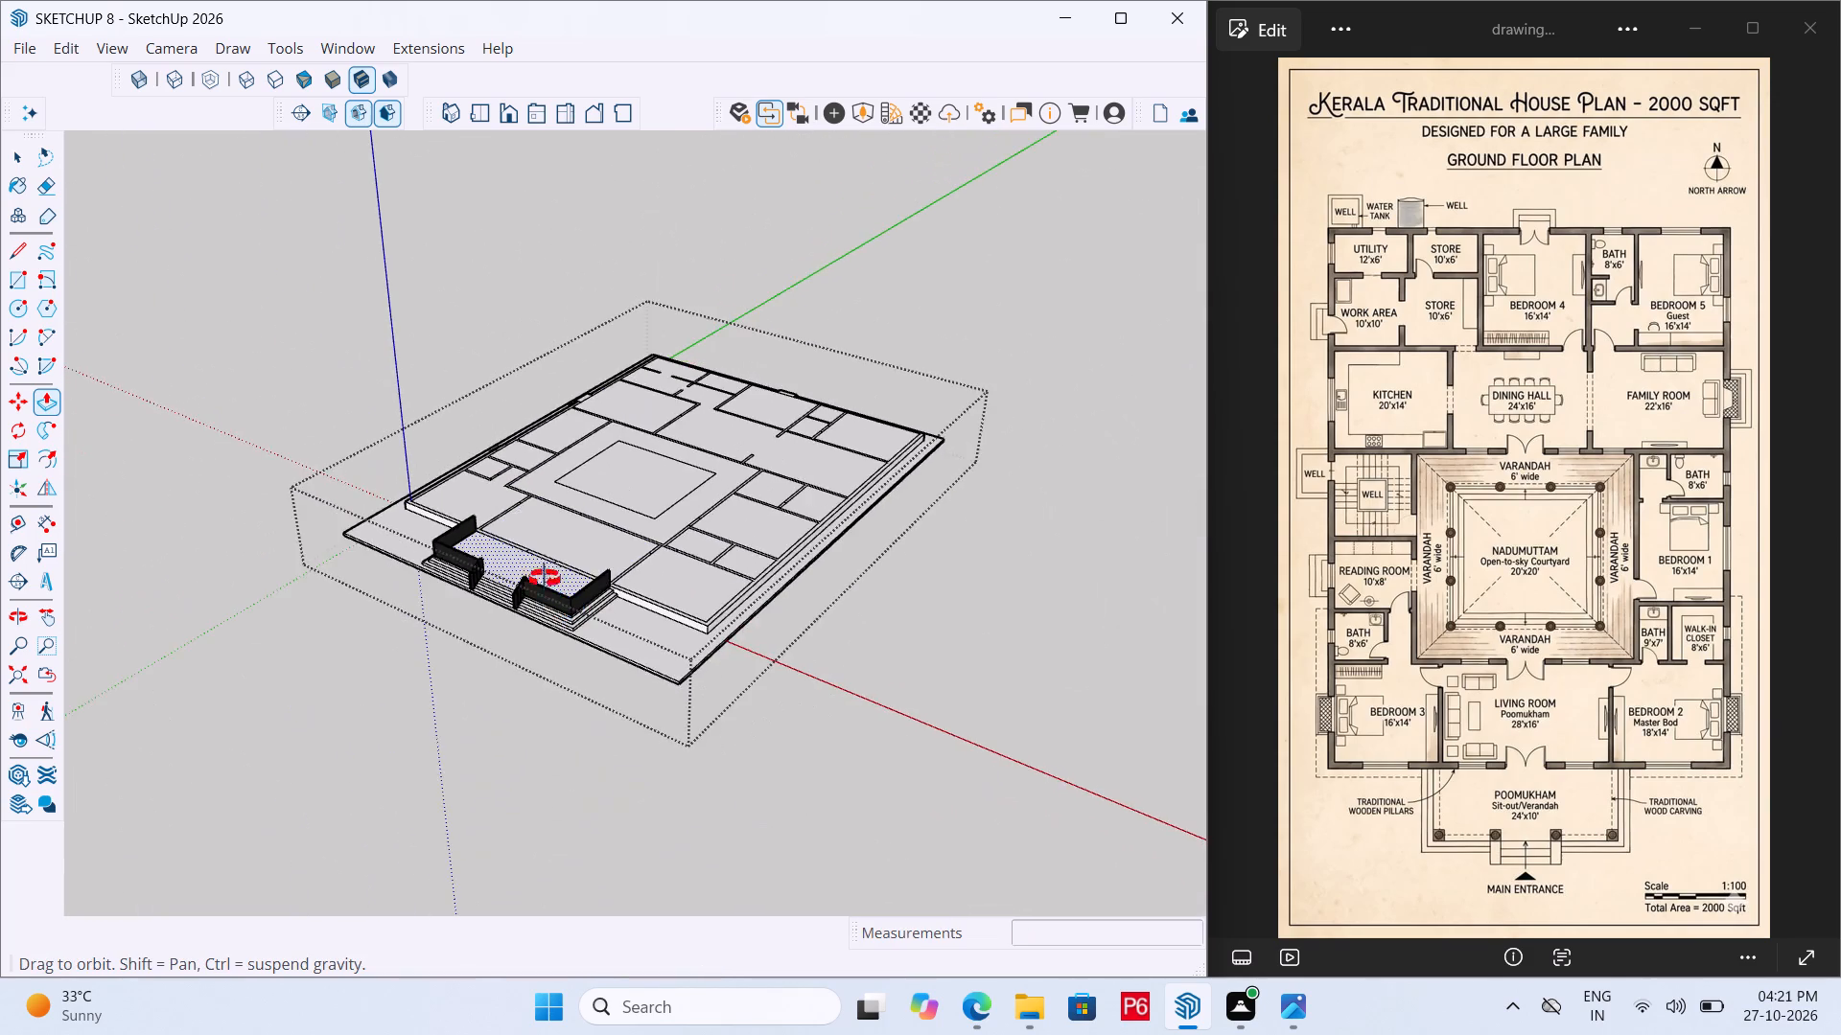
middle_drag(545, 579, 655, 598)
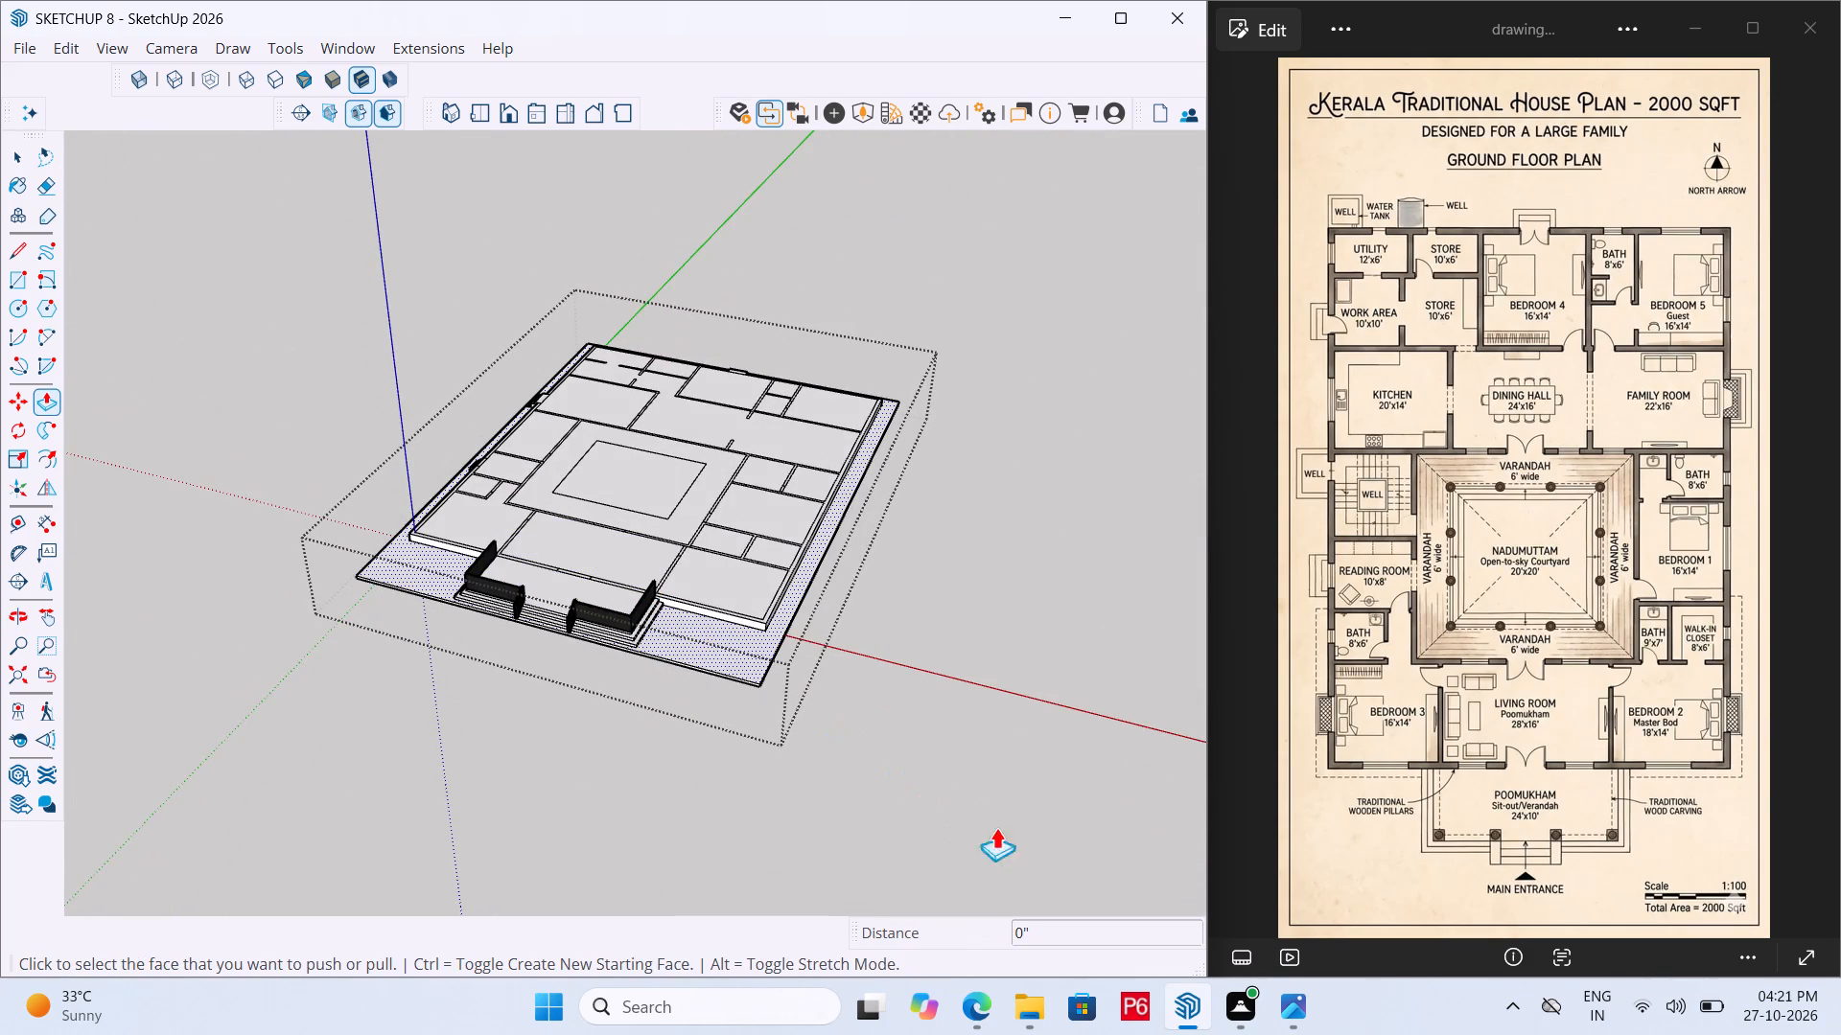
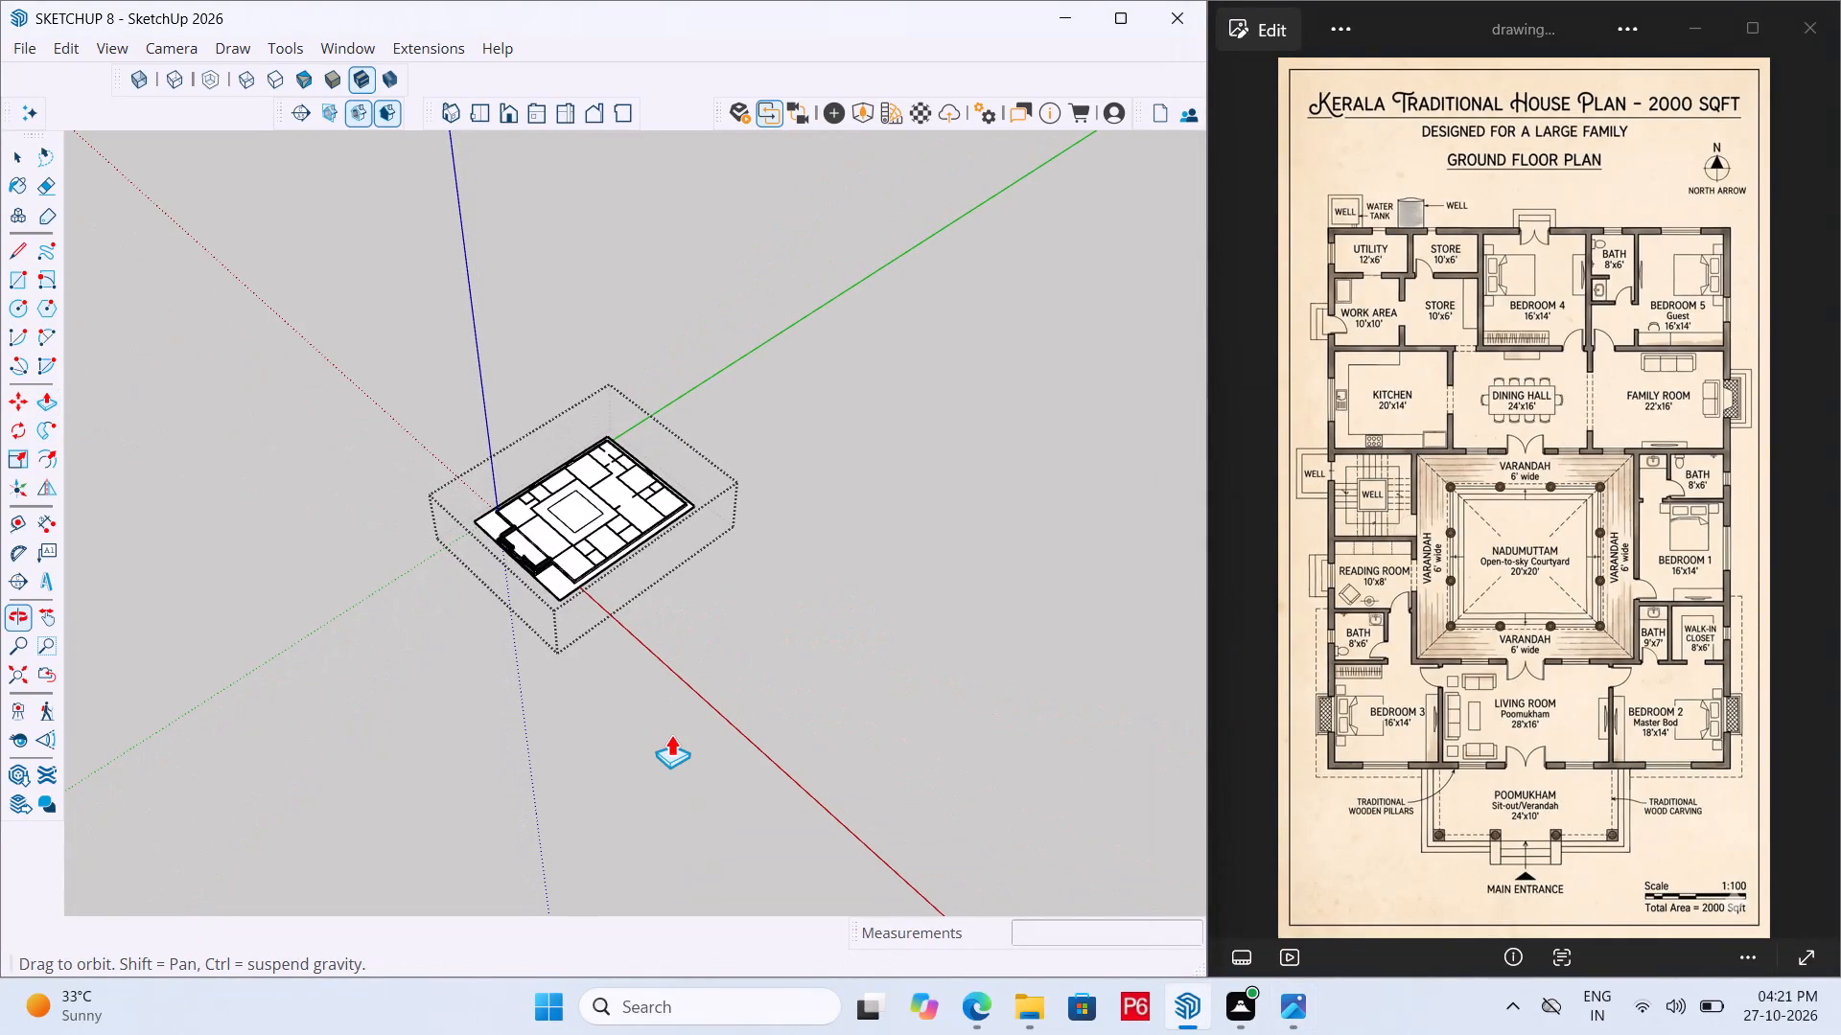
Save the model.
key(ctrl+s)
key(ctrl+s)
key(ctrl+s)
key(ctrl+s)
key(ctrl+s)
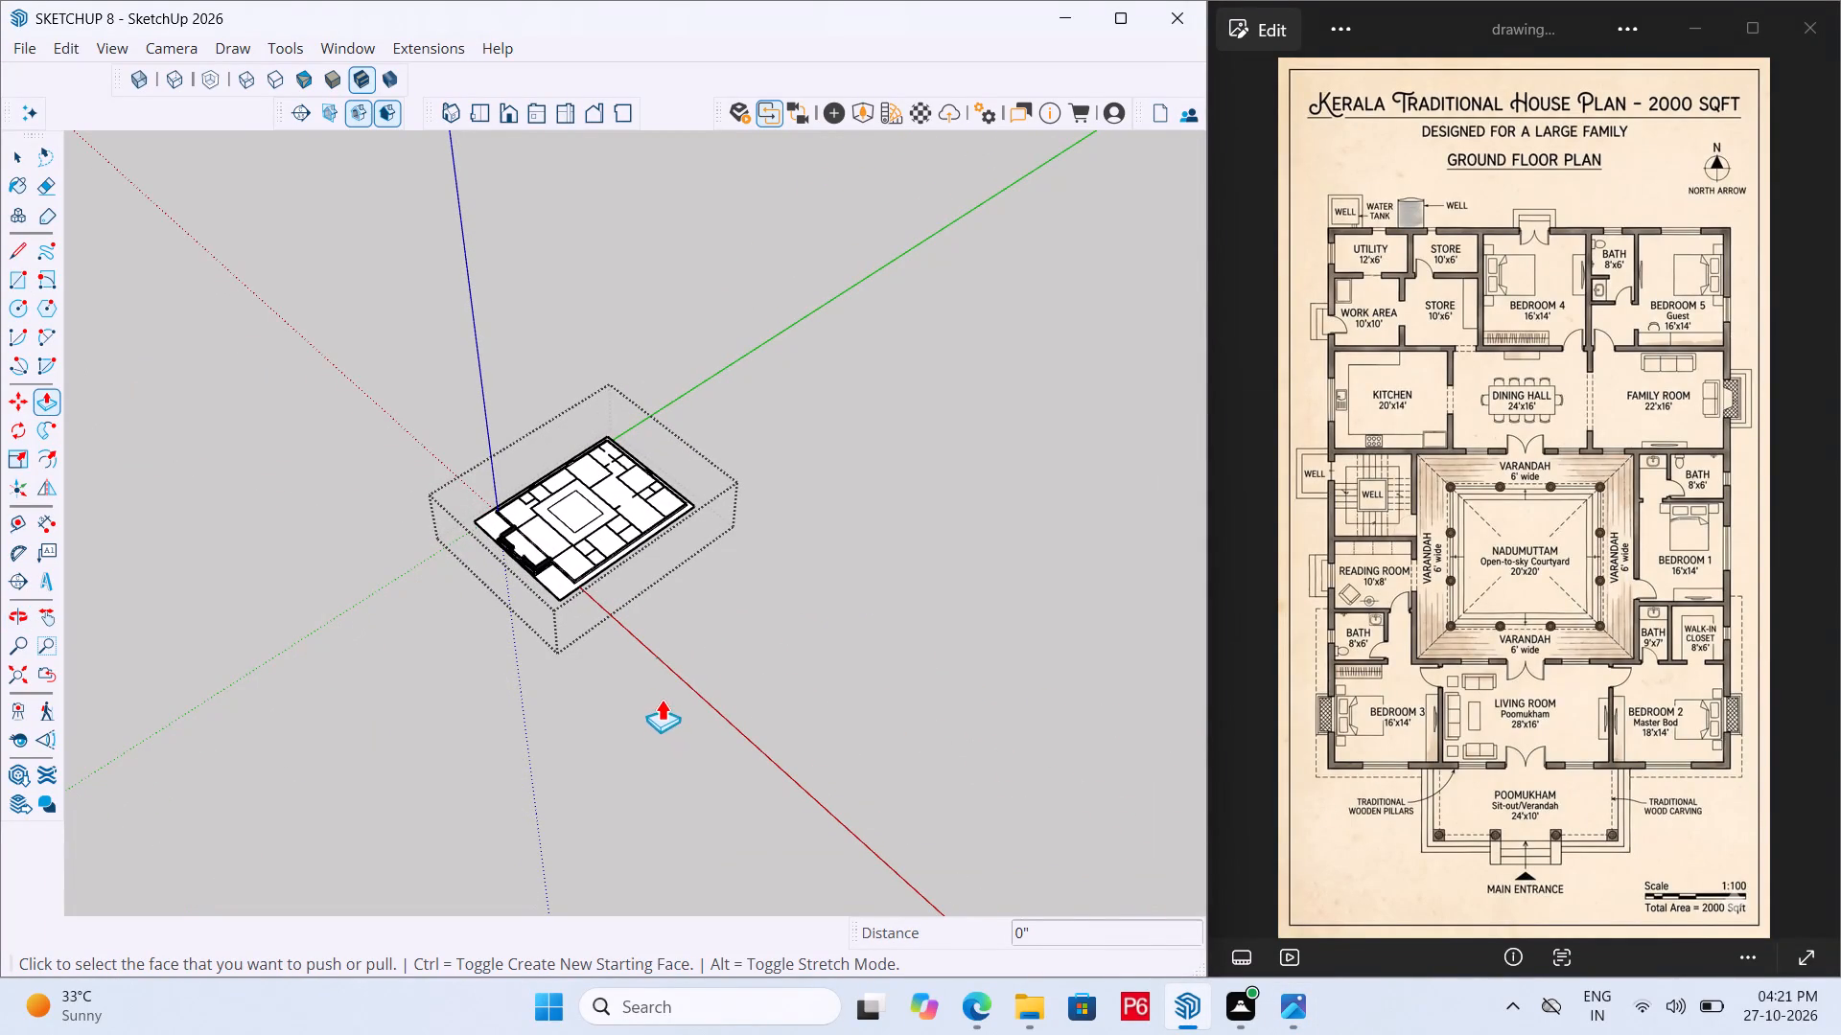
Draw a large rectangle across the red axis on the open ground beside the house plinth.
key(r)
scroll(631, 676, up, 4)
drag(599, 644, 611, 644)
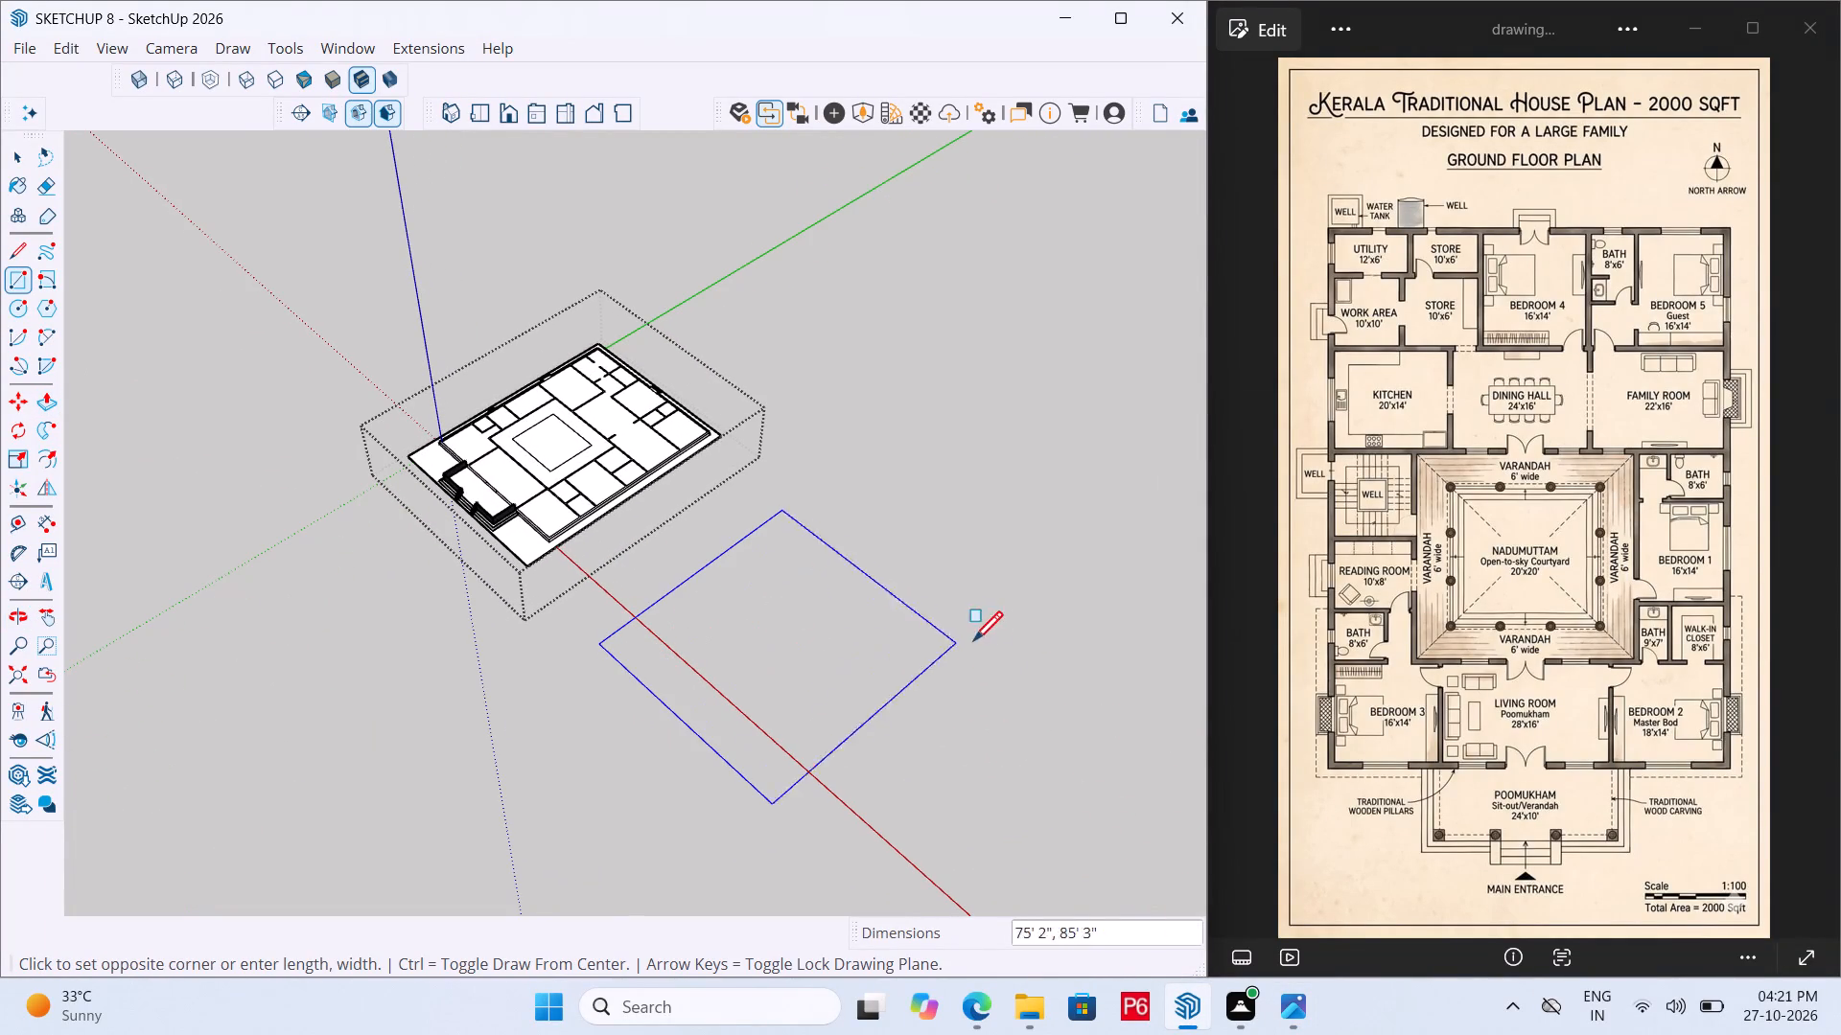
click(1083, 646)
key(space)
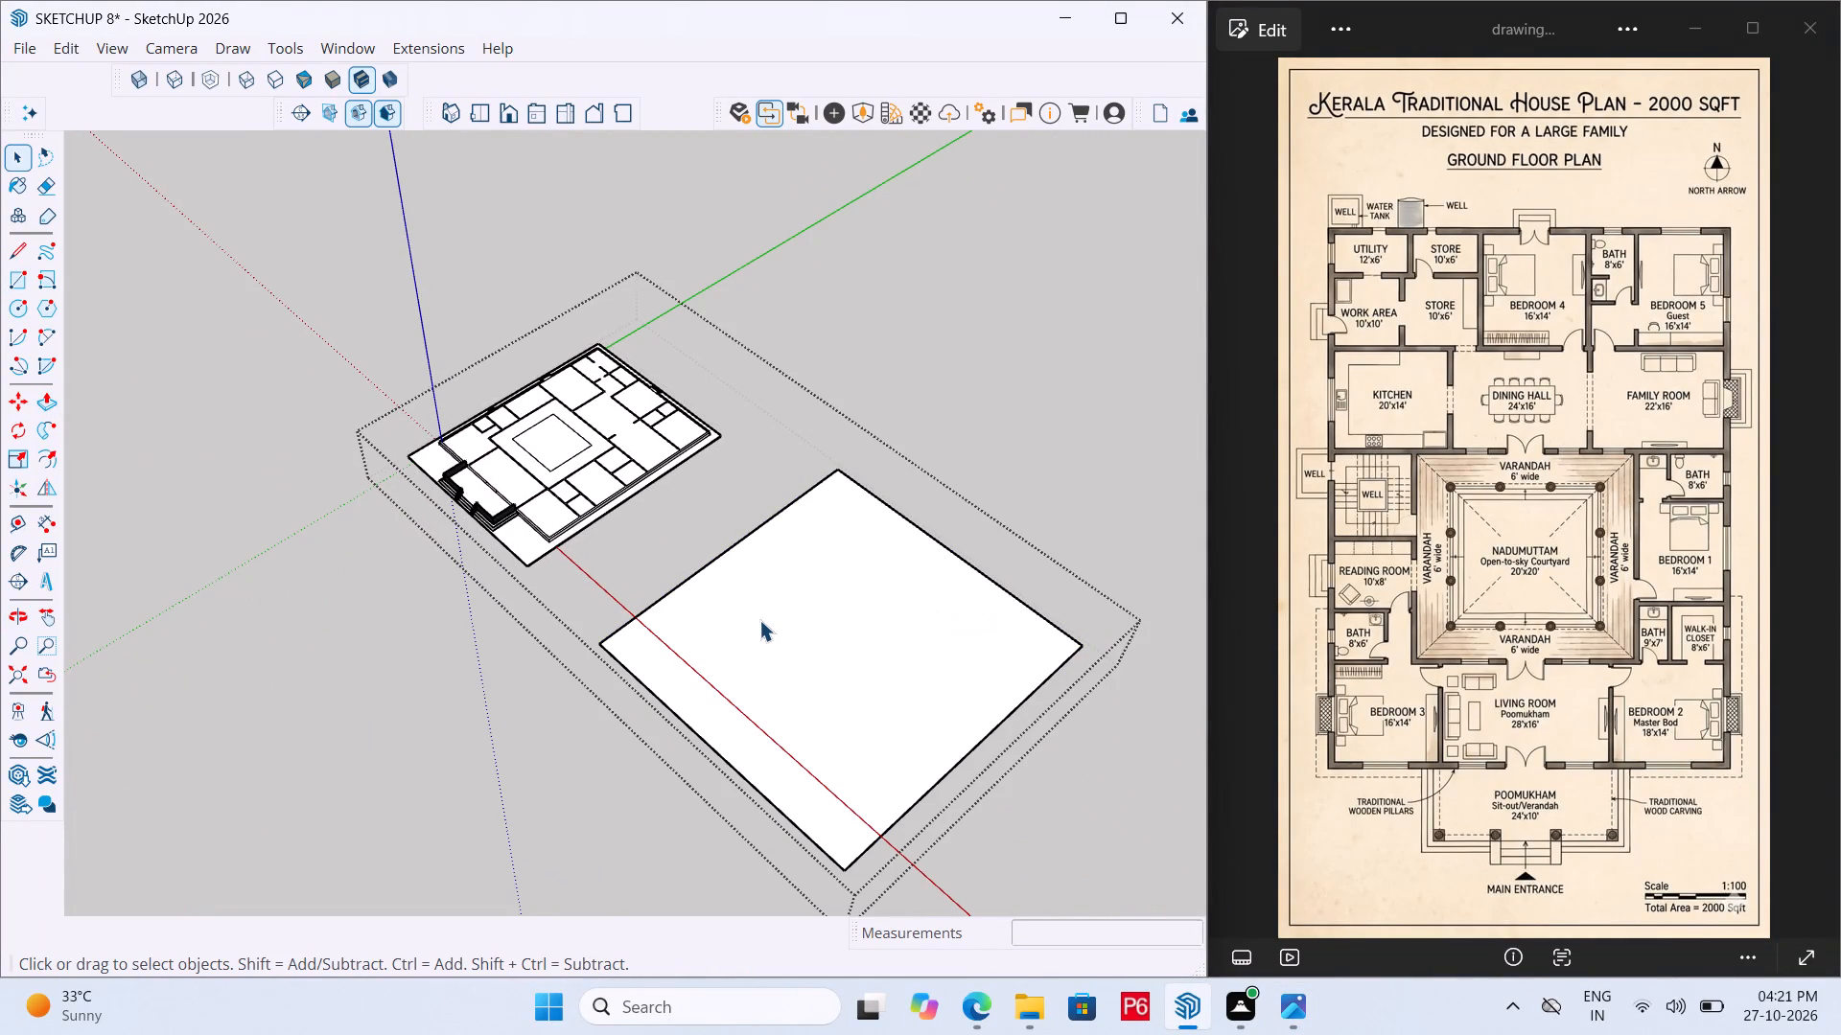
Select the new rectangle's face with its edges and offset the outline inward by about 1' 11".
double_click(759, 620)
triple_click(759, 620)
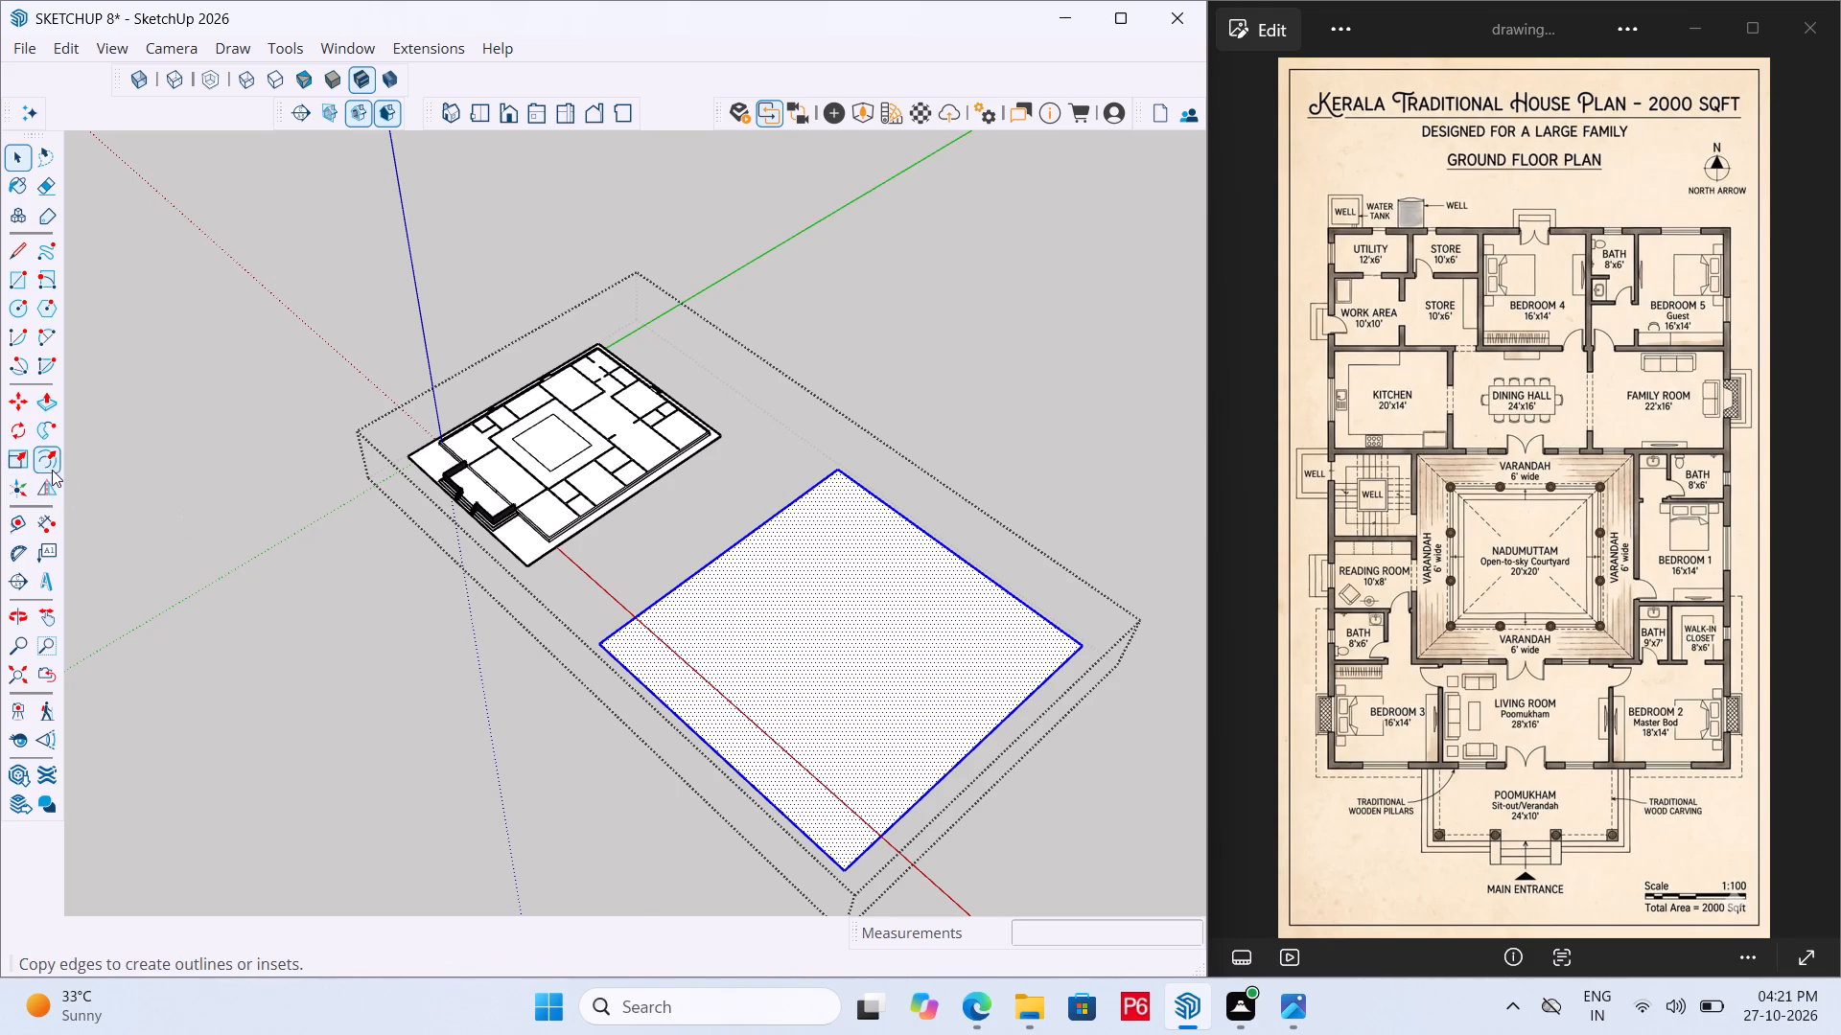
click(51, 458)
click(742, 604)
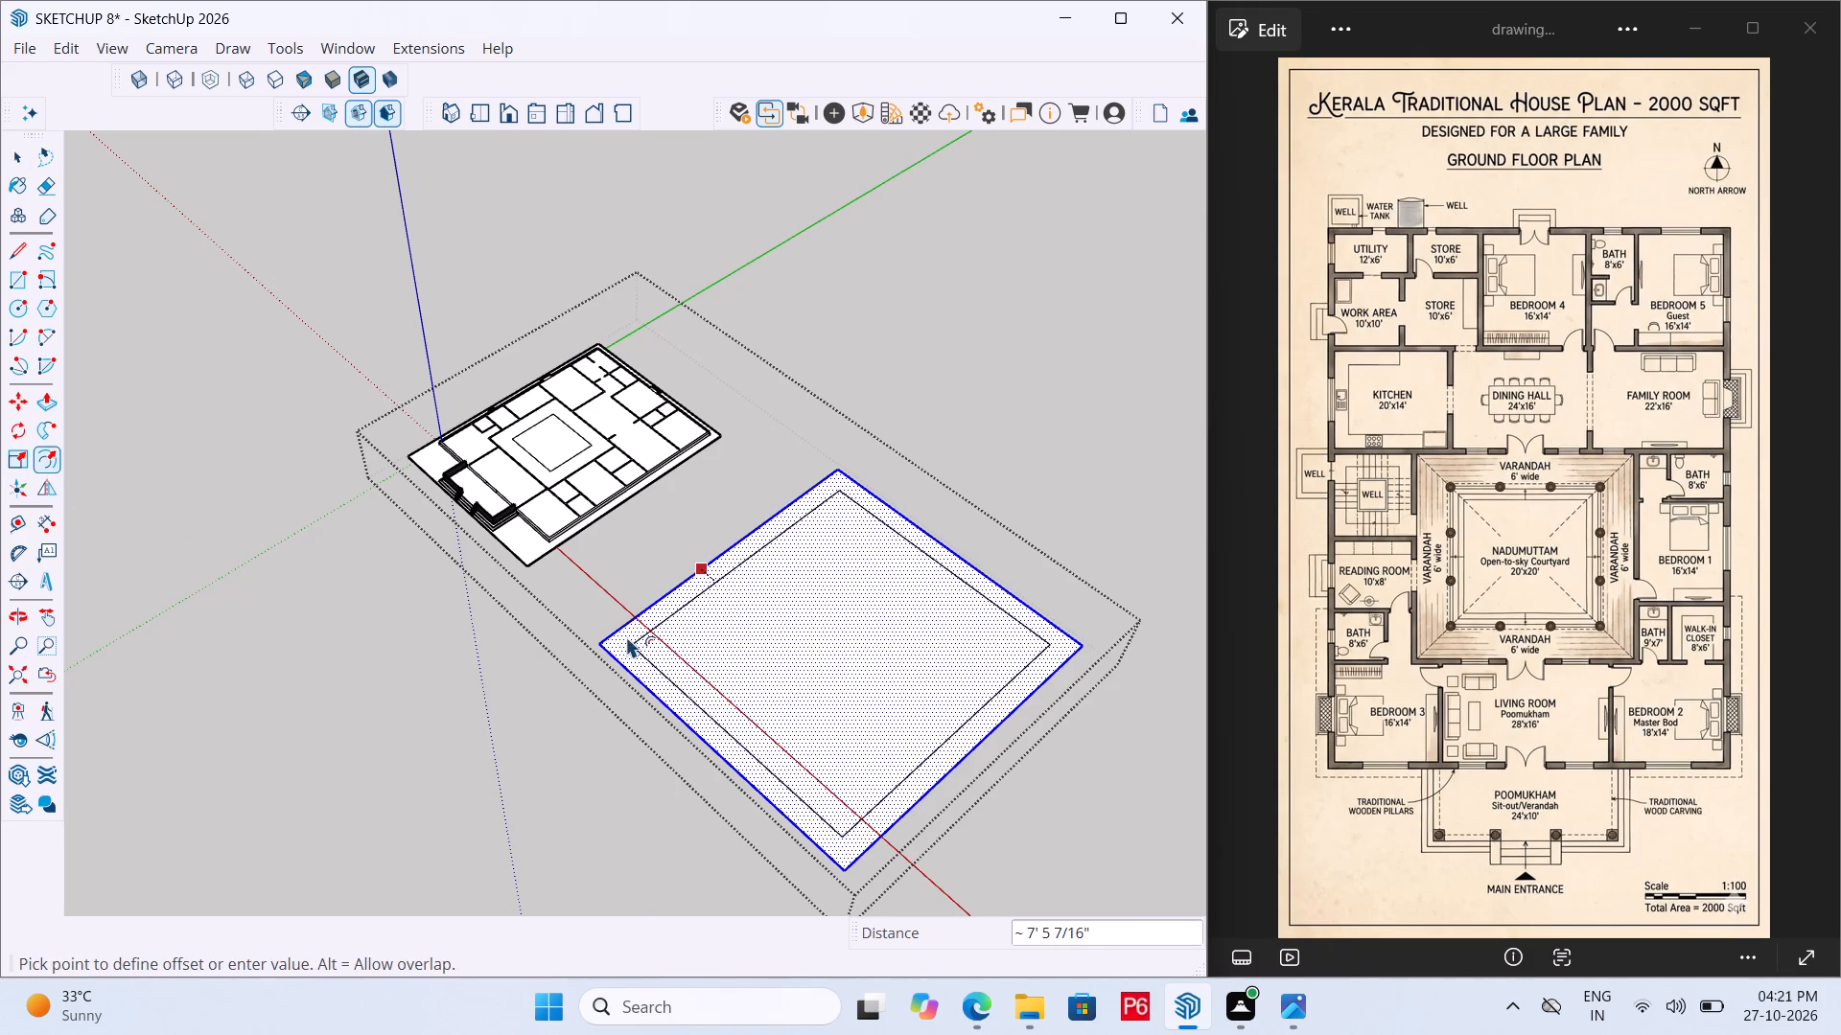
click(618, 636)
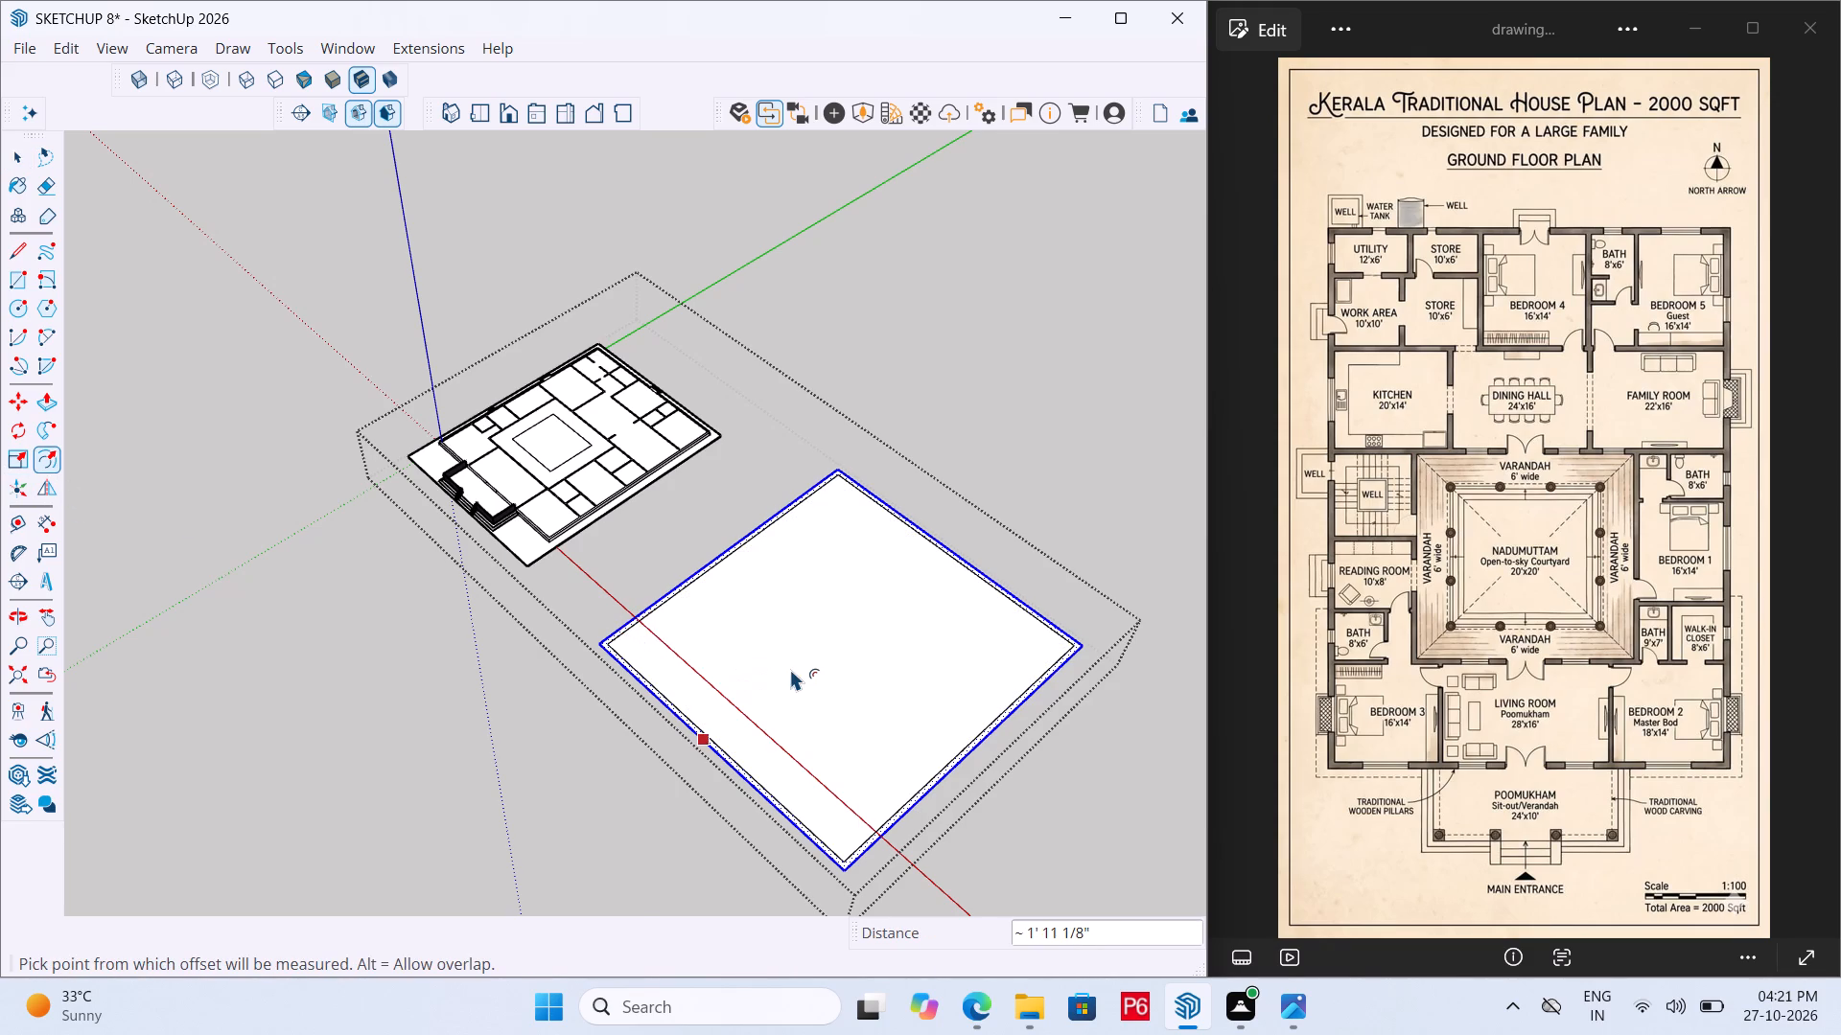
Offset the large rectangle's outline inward six more times, at increasing distances from about 3' 8" to 9' 3".
click(790, 669)
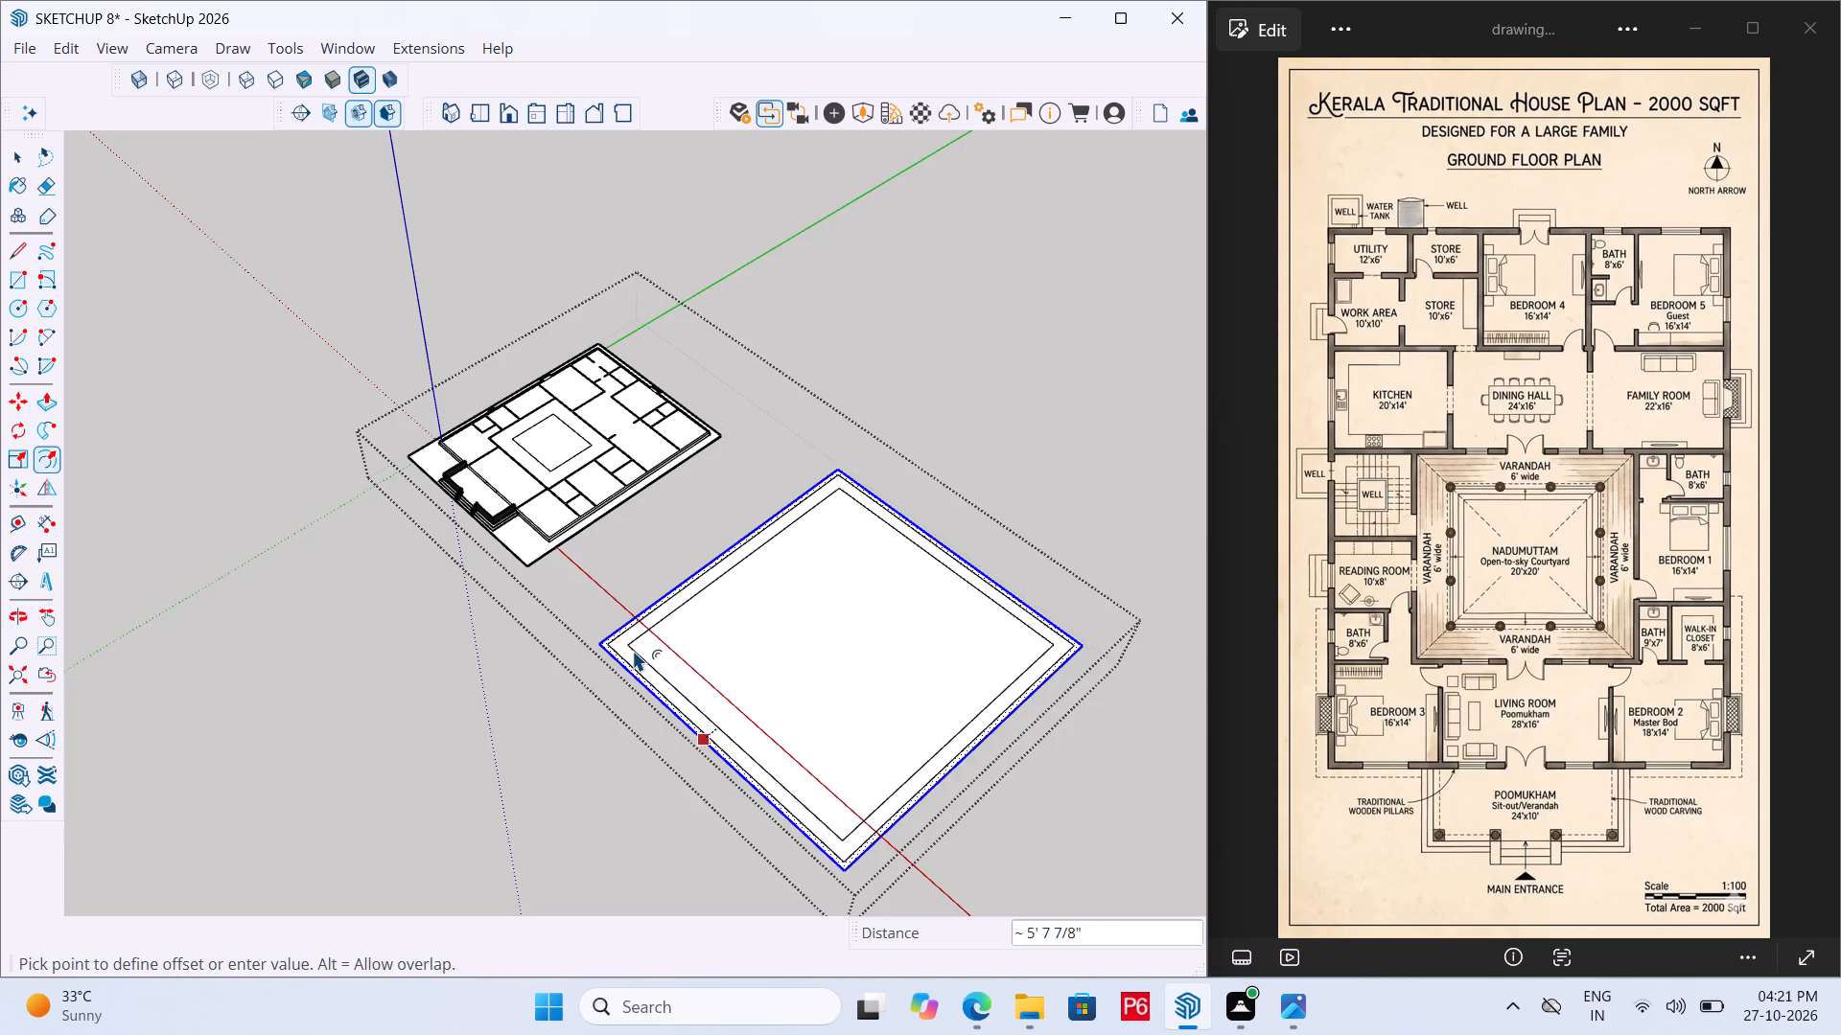
scroll(633, 650, up, 10)
double_click(605, 652)
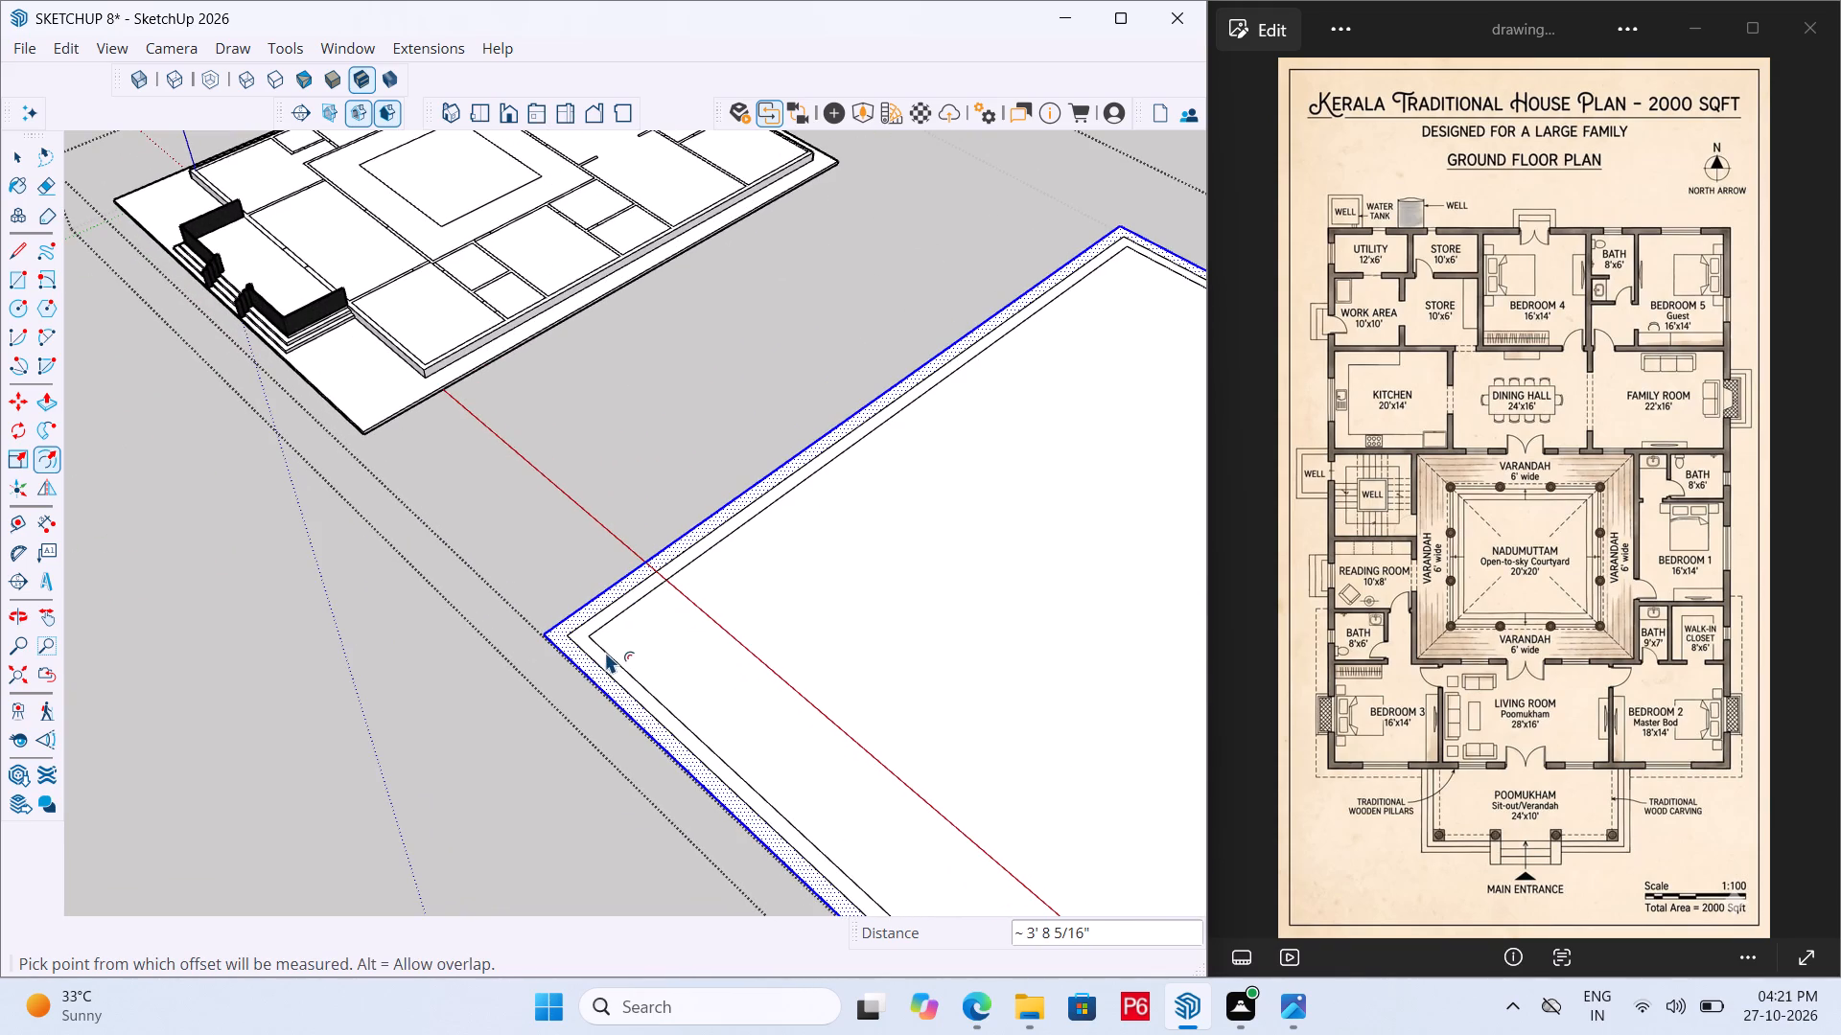
click(755, 641)
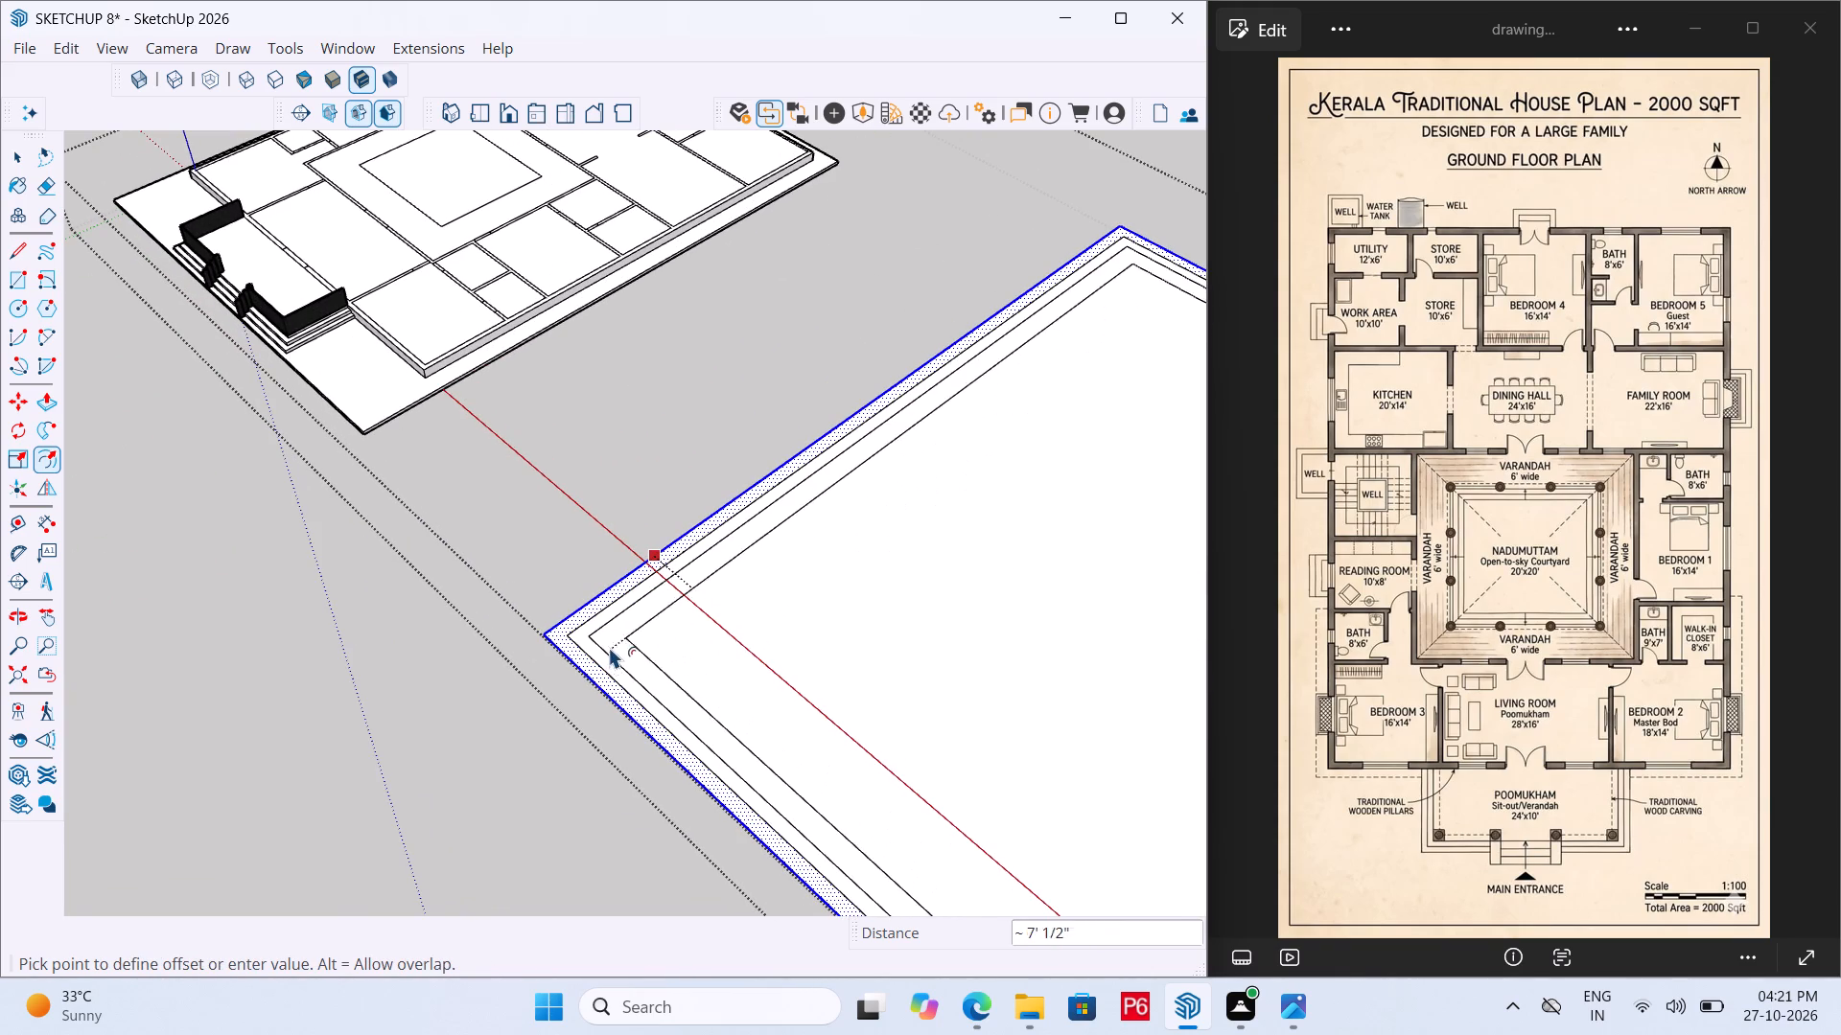
scroll(613, 640, up, 5)
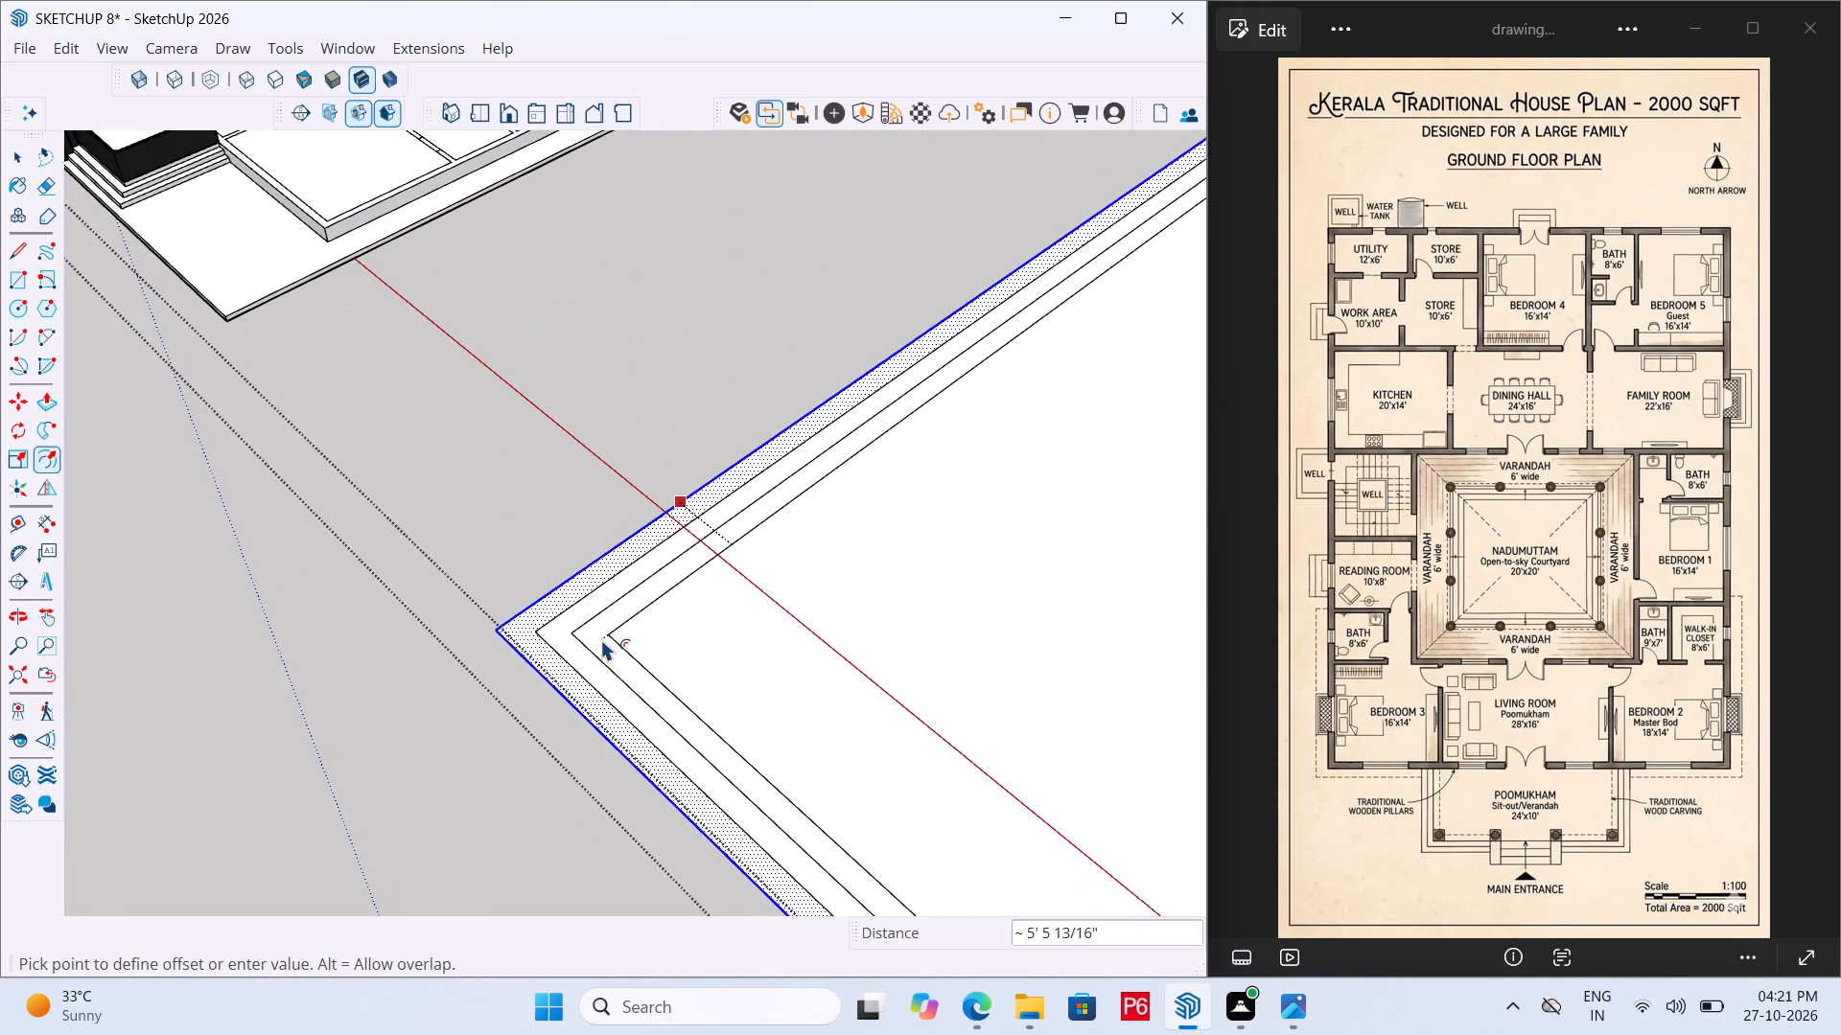
click(596, 636)
click(761, 637)
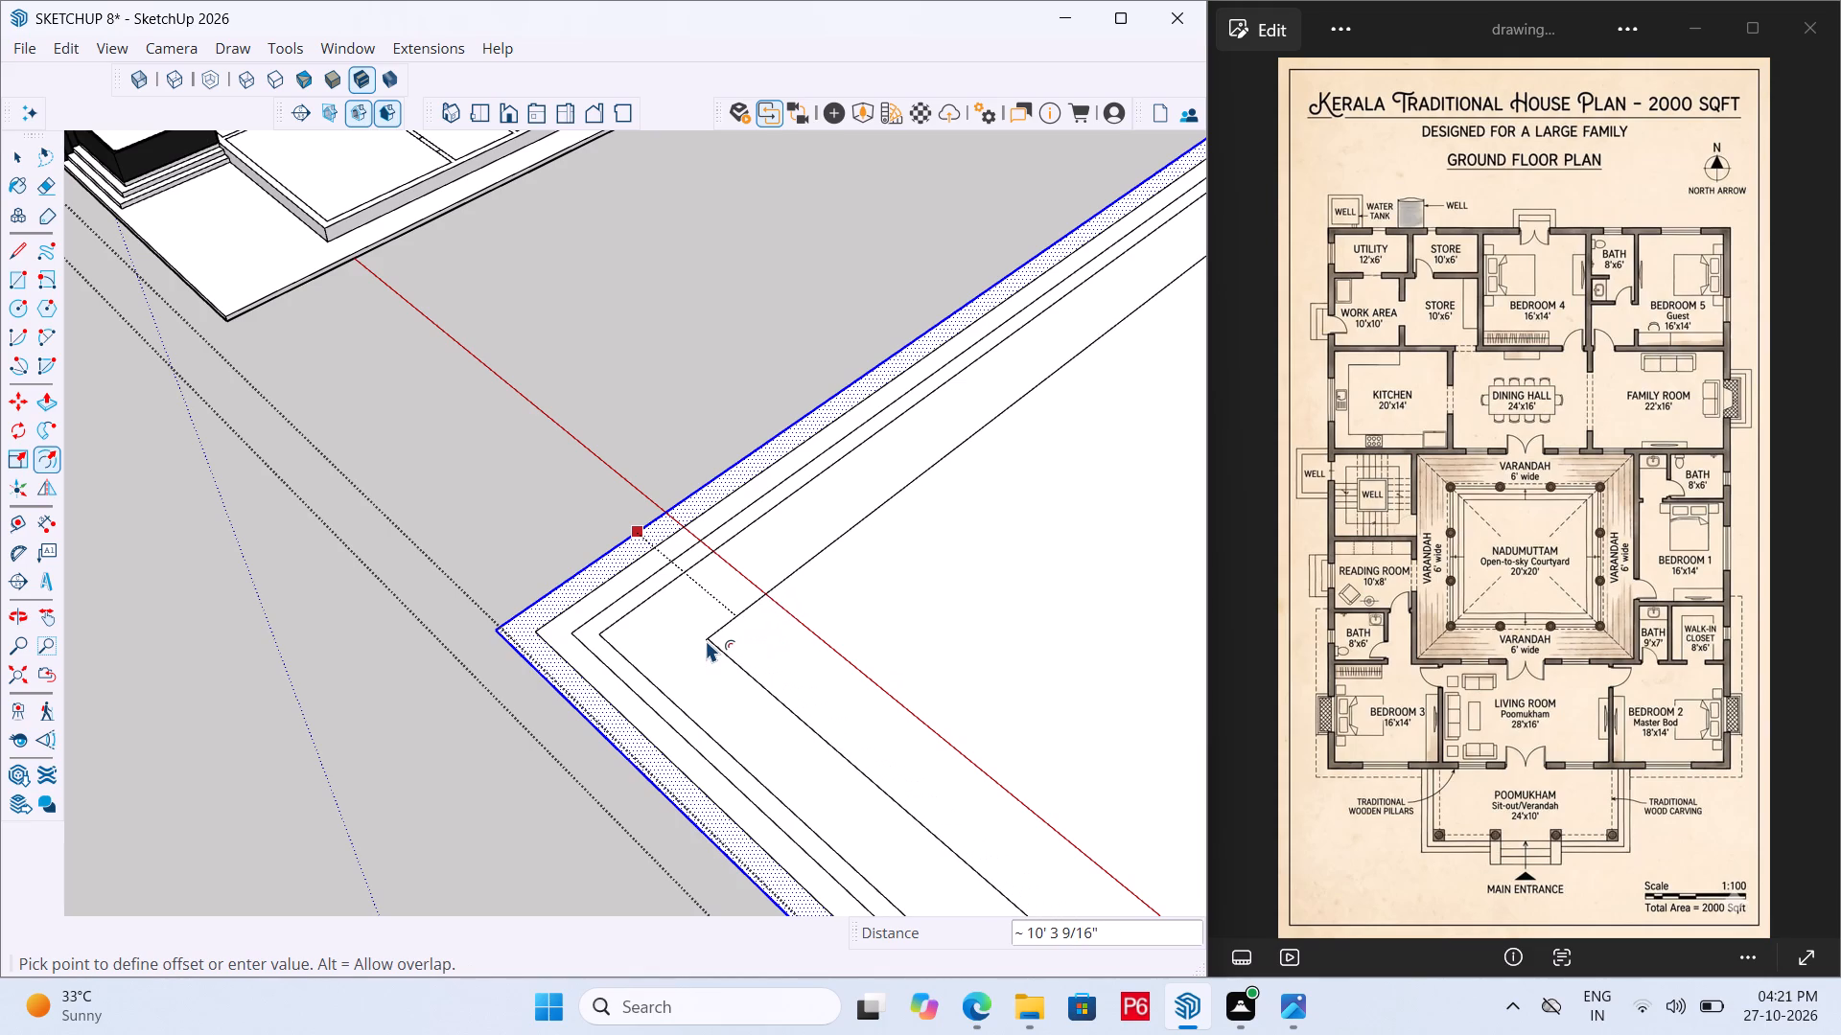
click(641, 620)
click(795, 607)
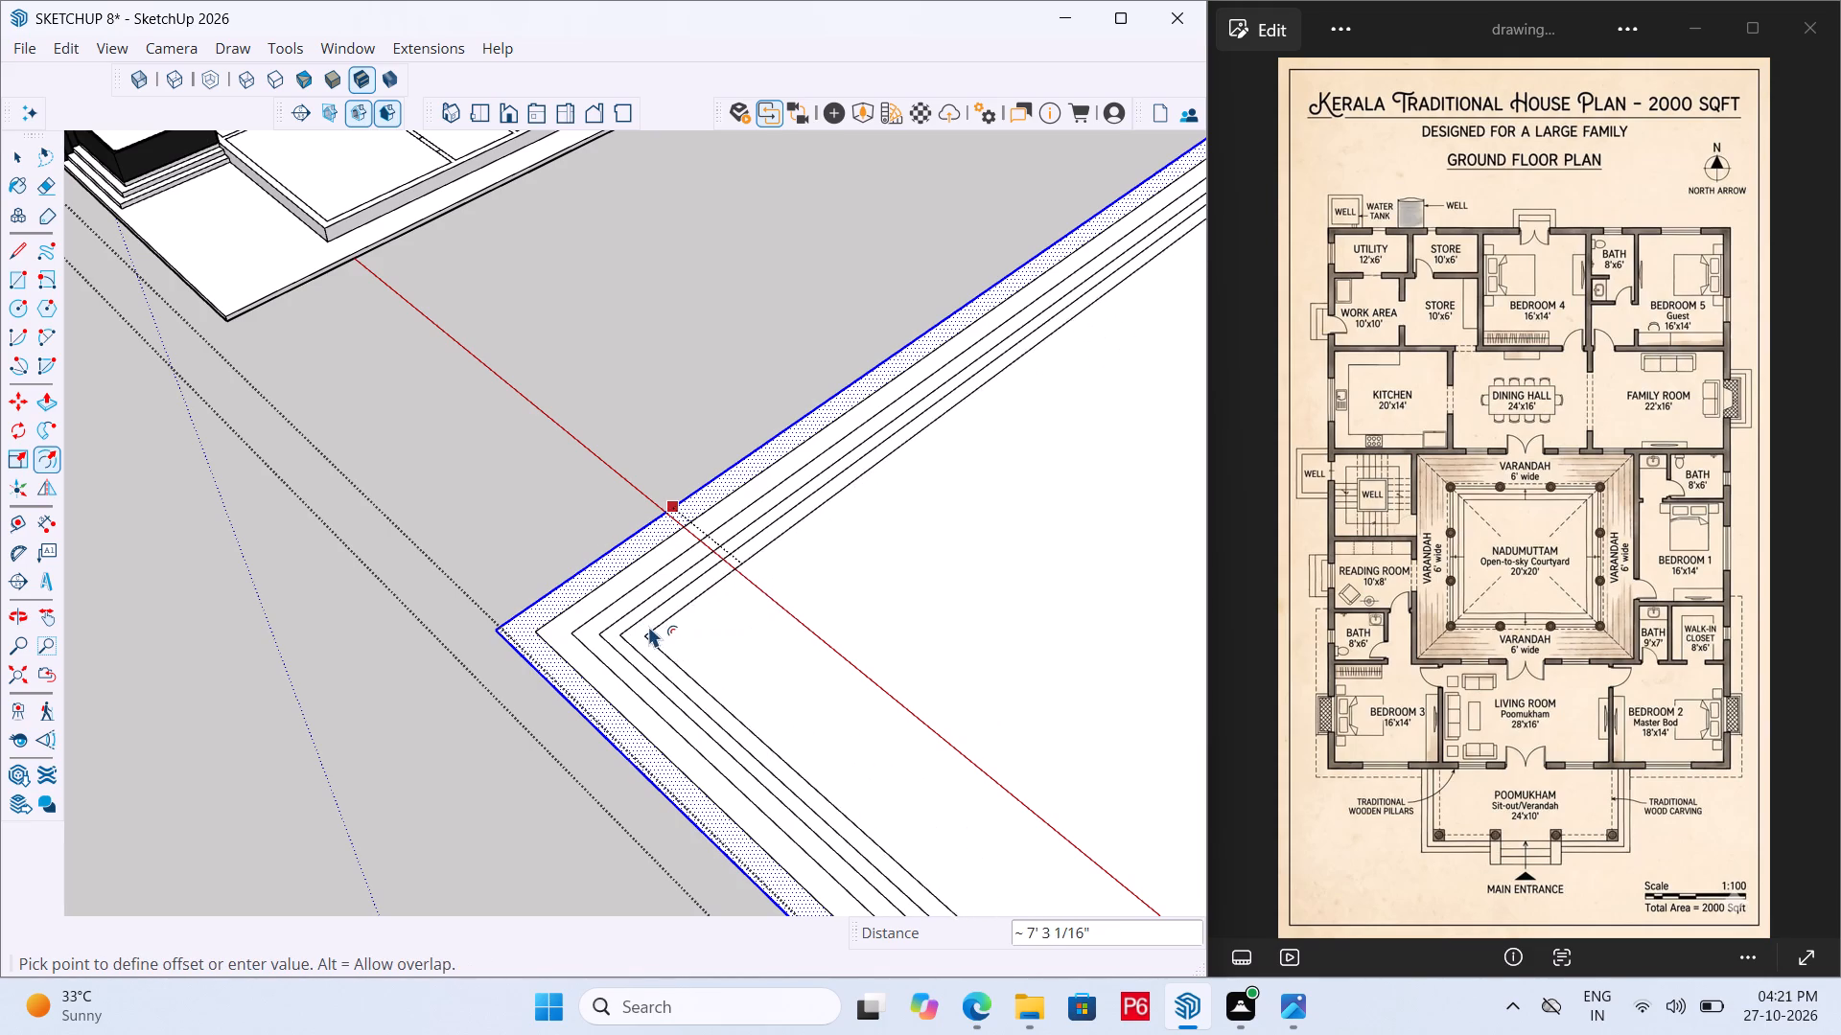
click(649, 629)
click(859, 607)
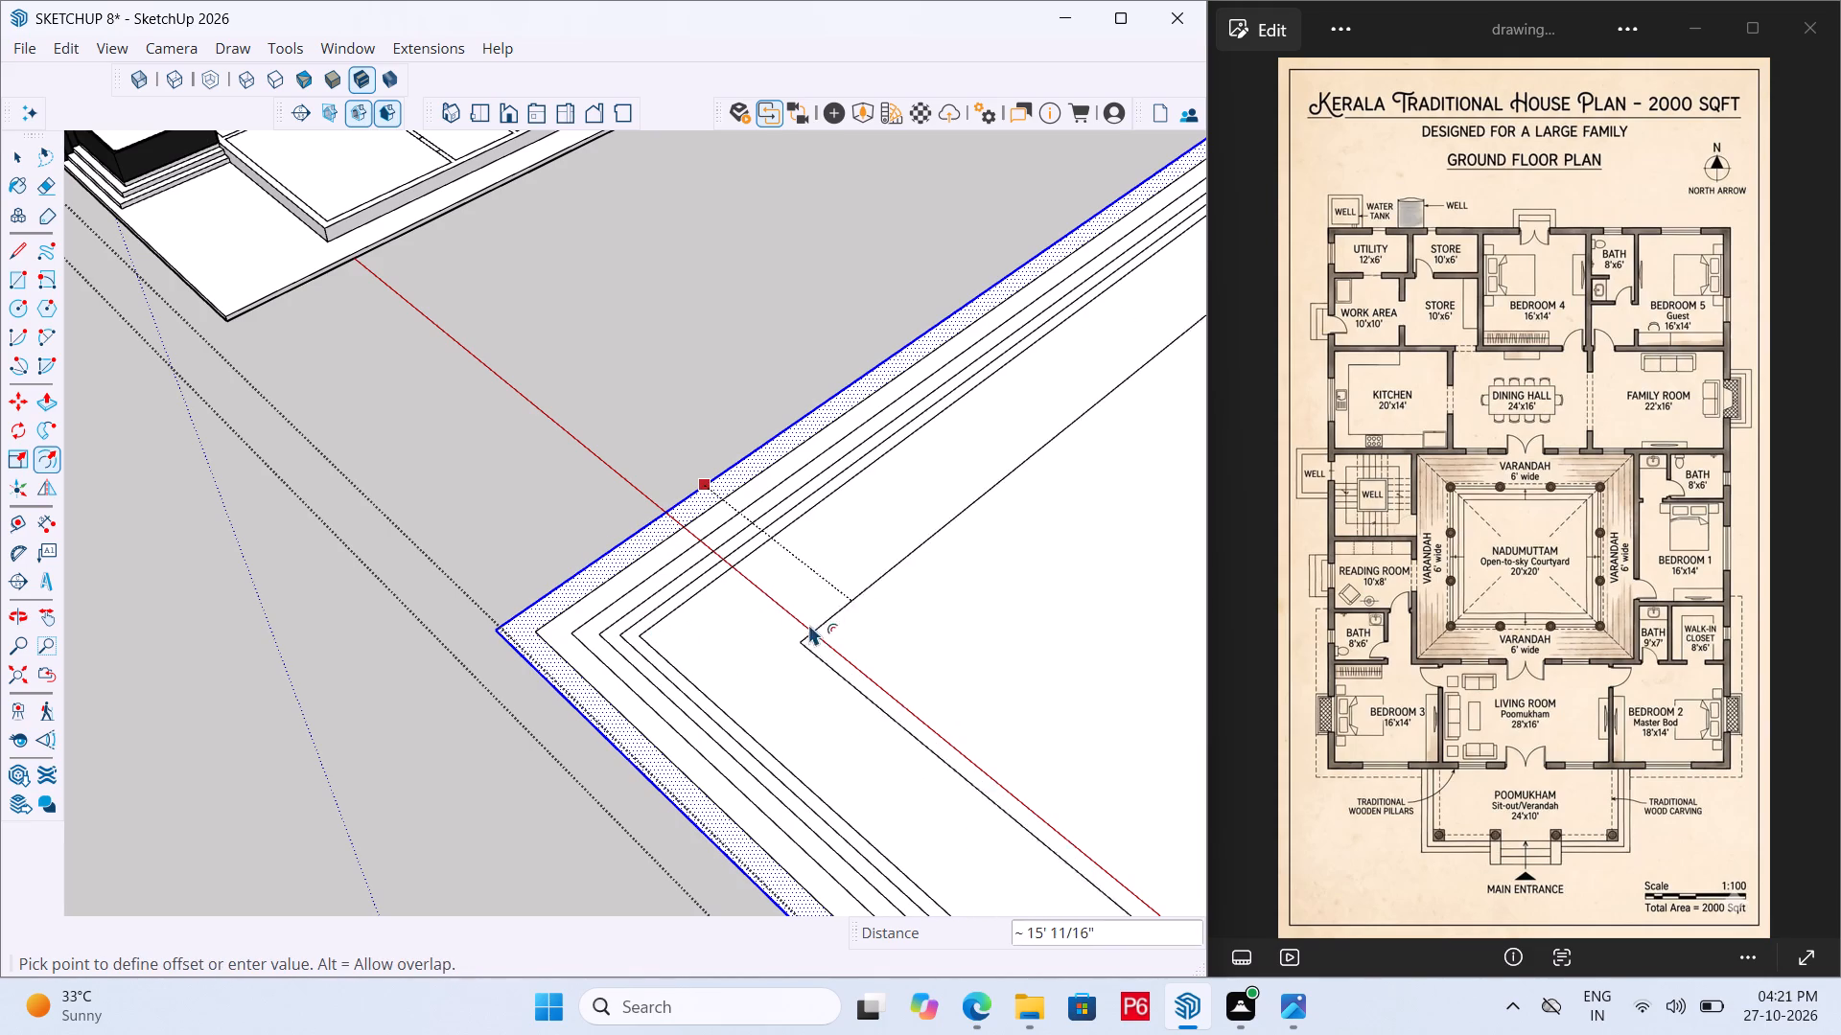
click(671, 632)
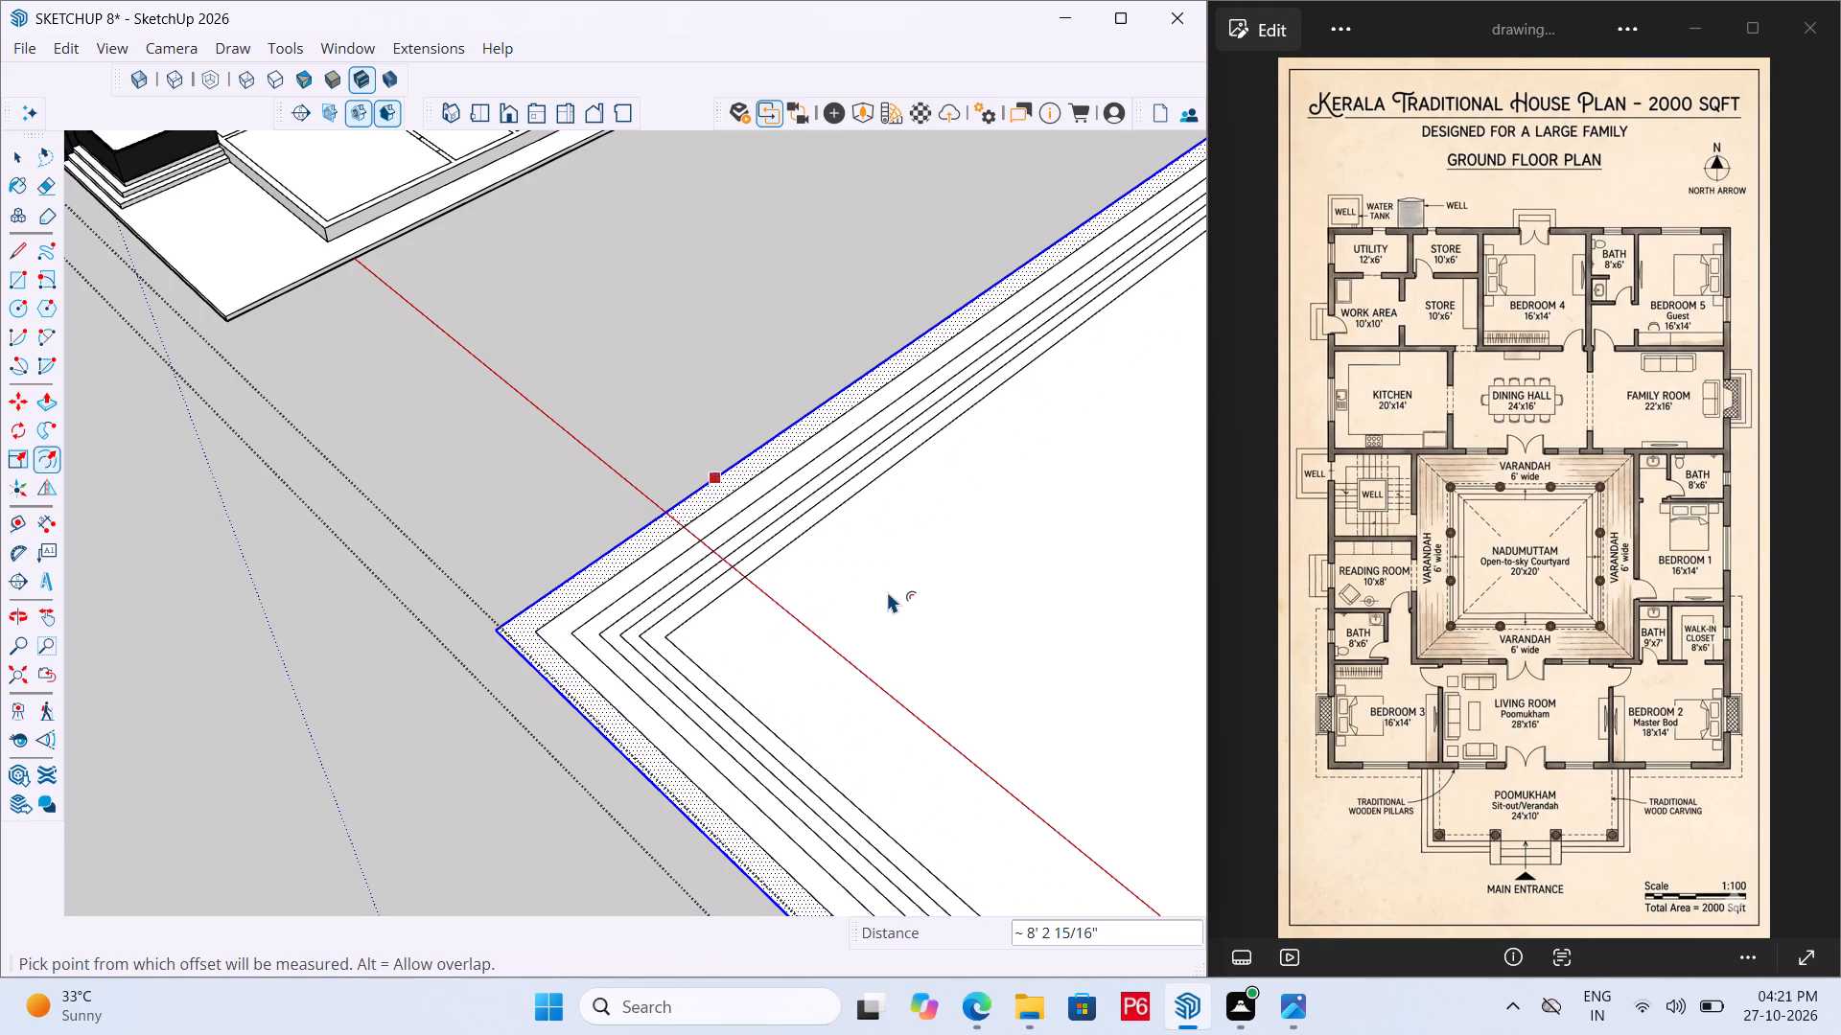
click(889, 589)
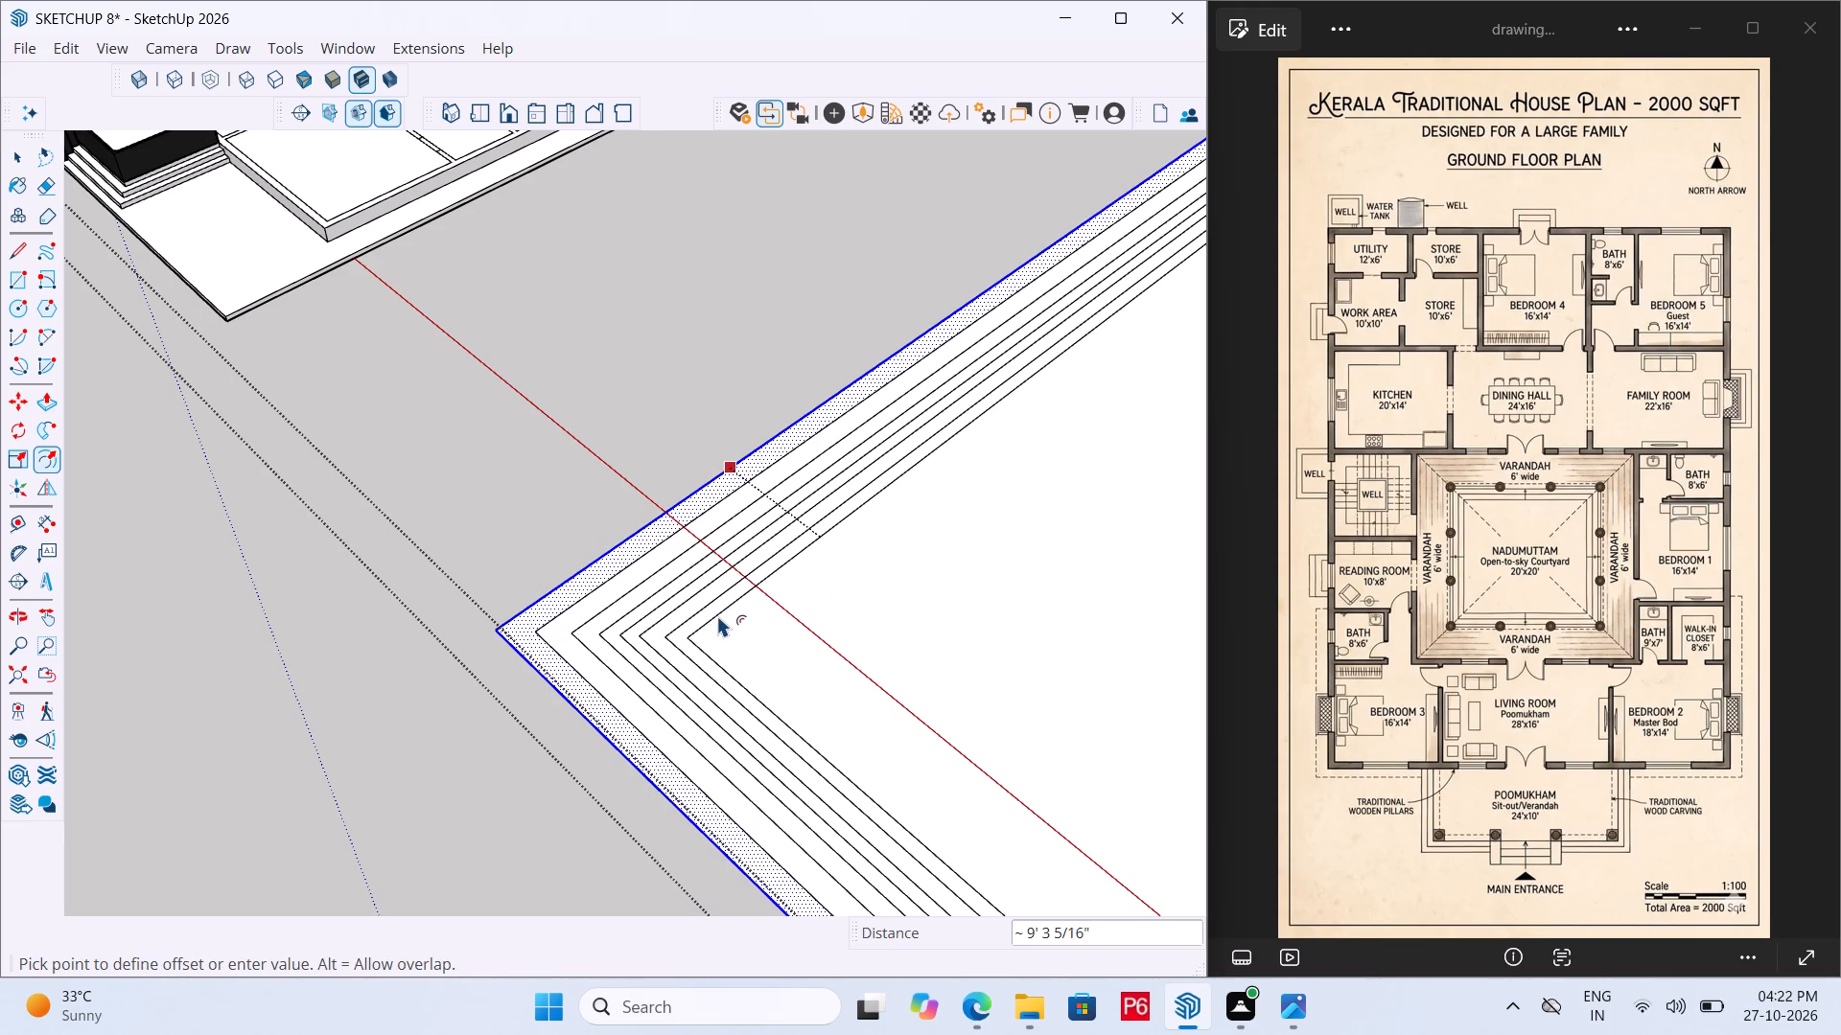
click(717, 615)
Continue offsetting the rectangle's outline inward, including rings at about 12' and 18' 7" from the outer edge.
scroll(468, 520, down, 6)
scroll(734, 582, up, 5)
click(734, 582)
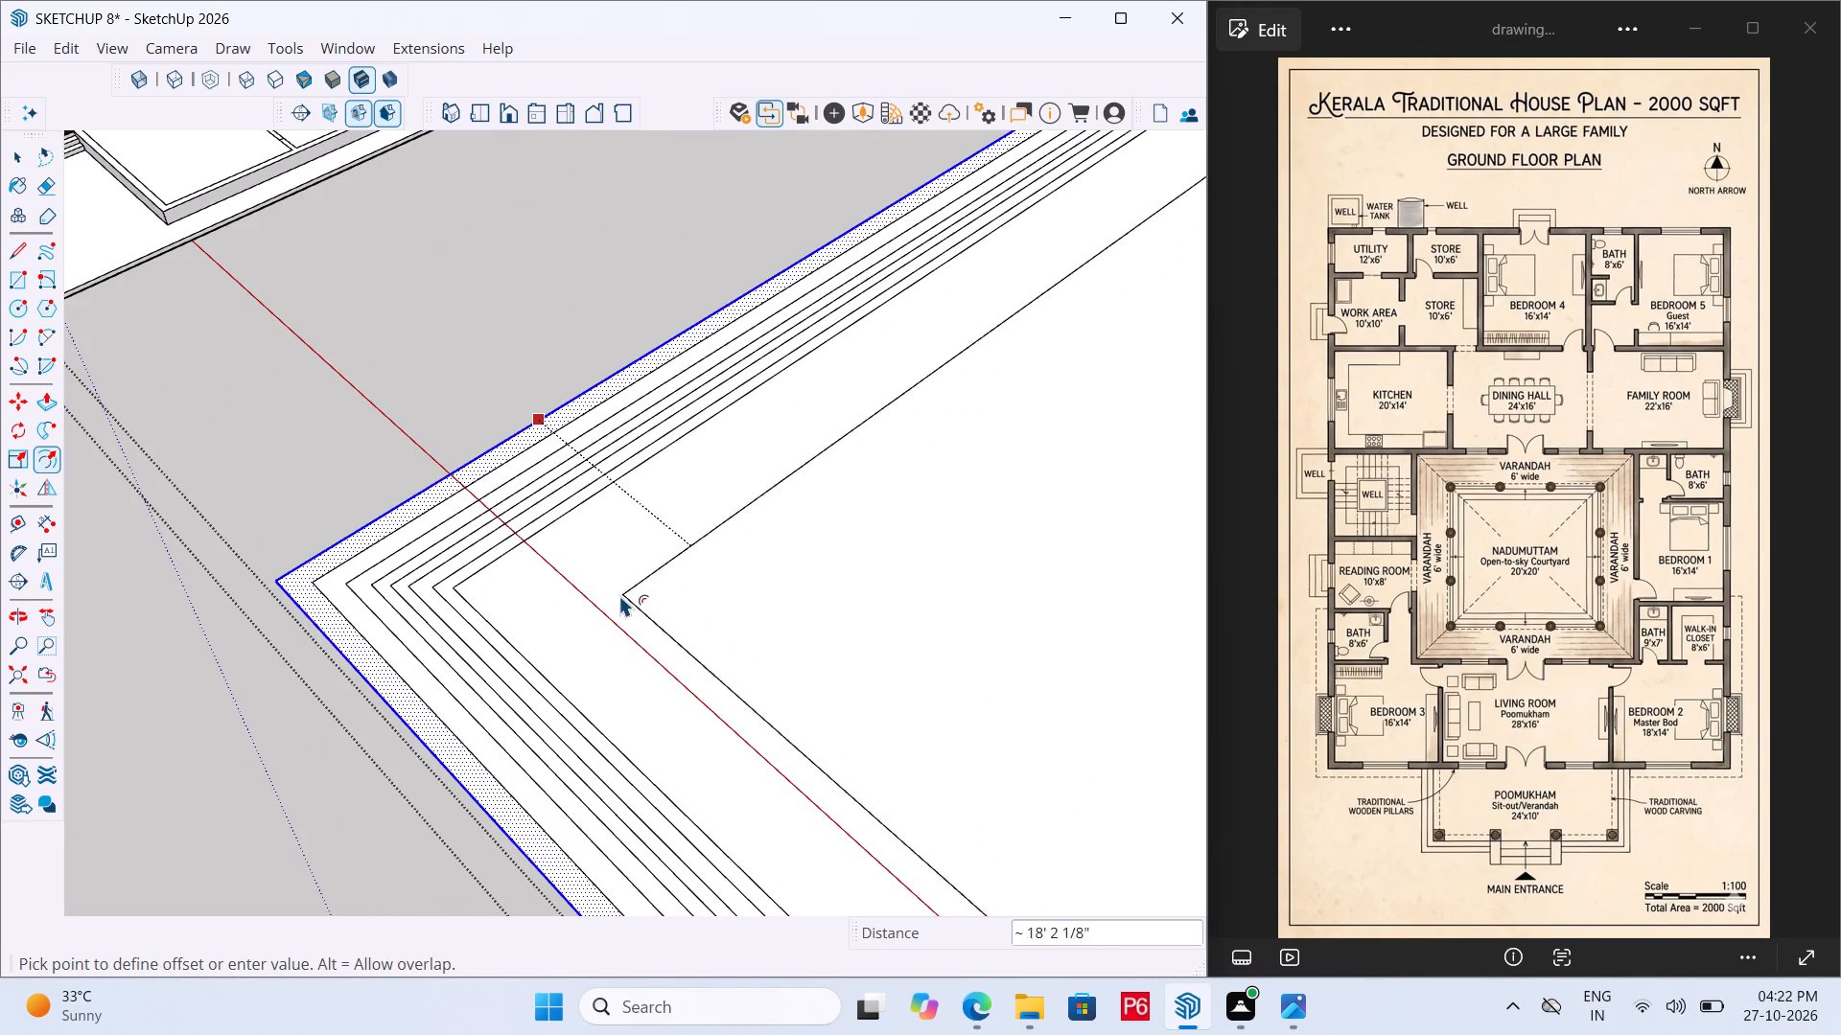
click(482, 581)
scroll(595, 502, down, 2)
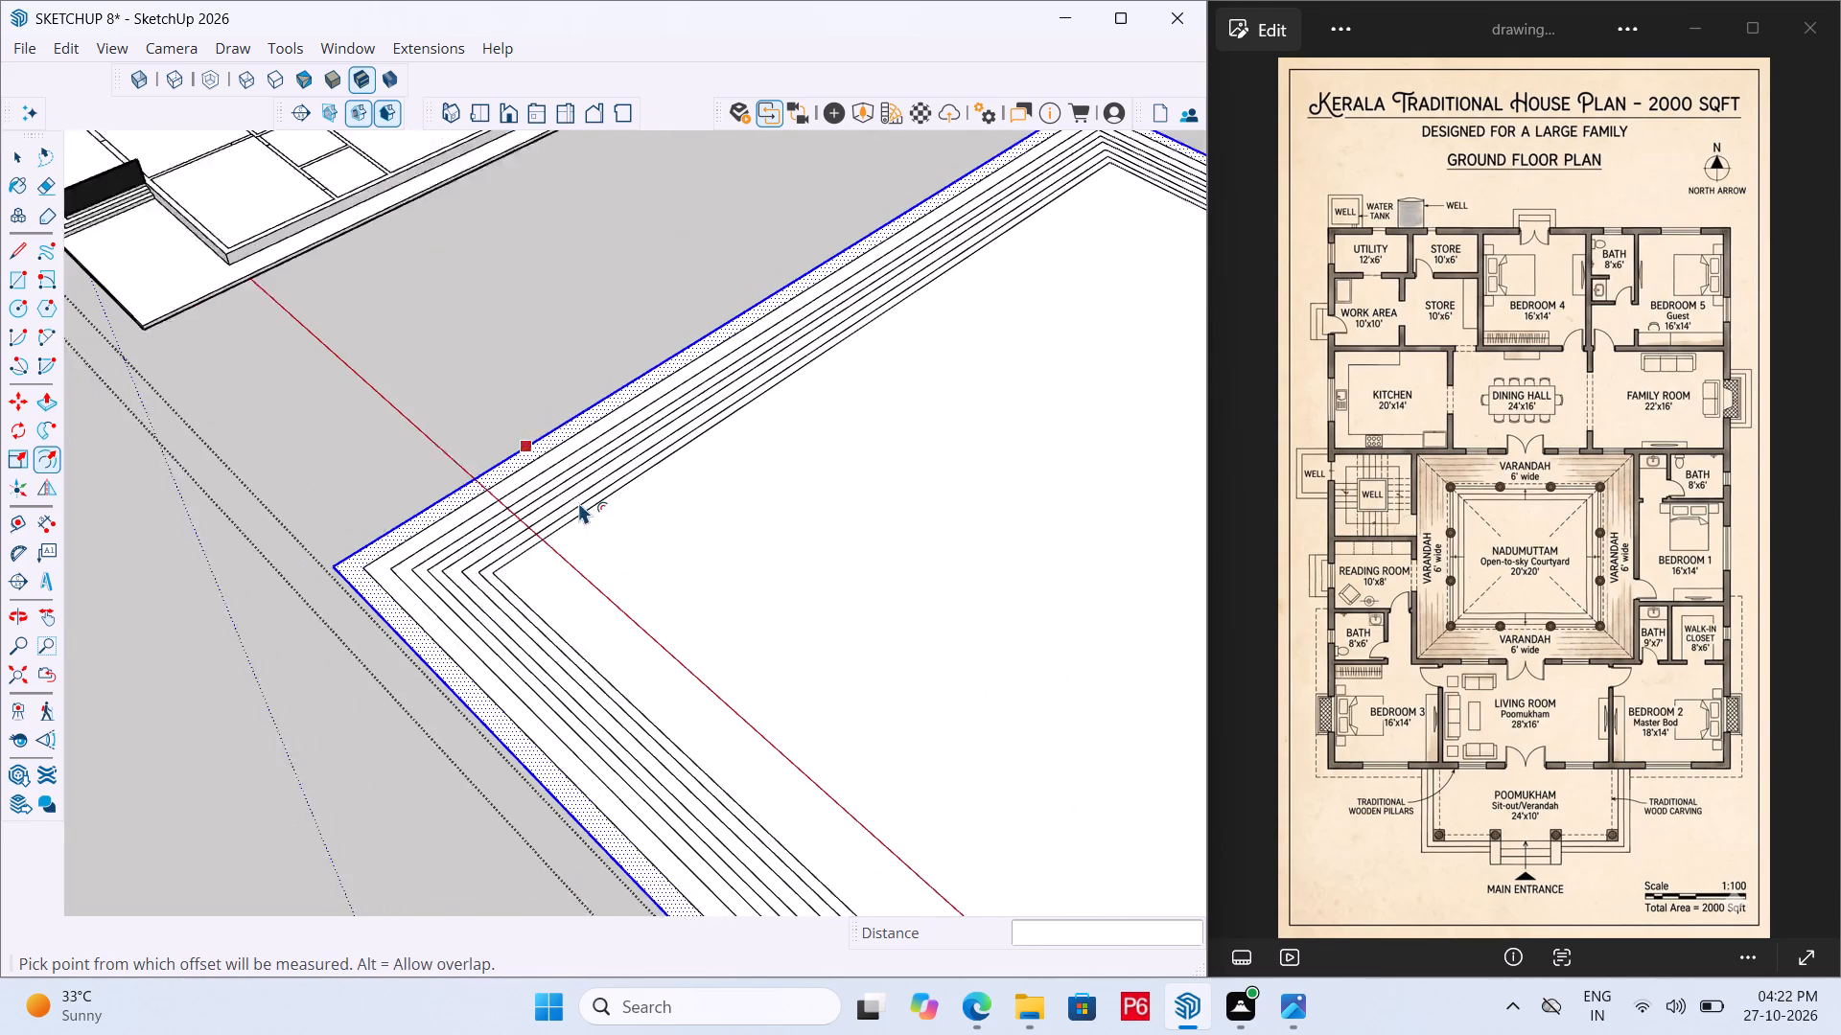
scroll(578, 502, down, 2)
click(707, 537)
click(572, 564)
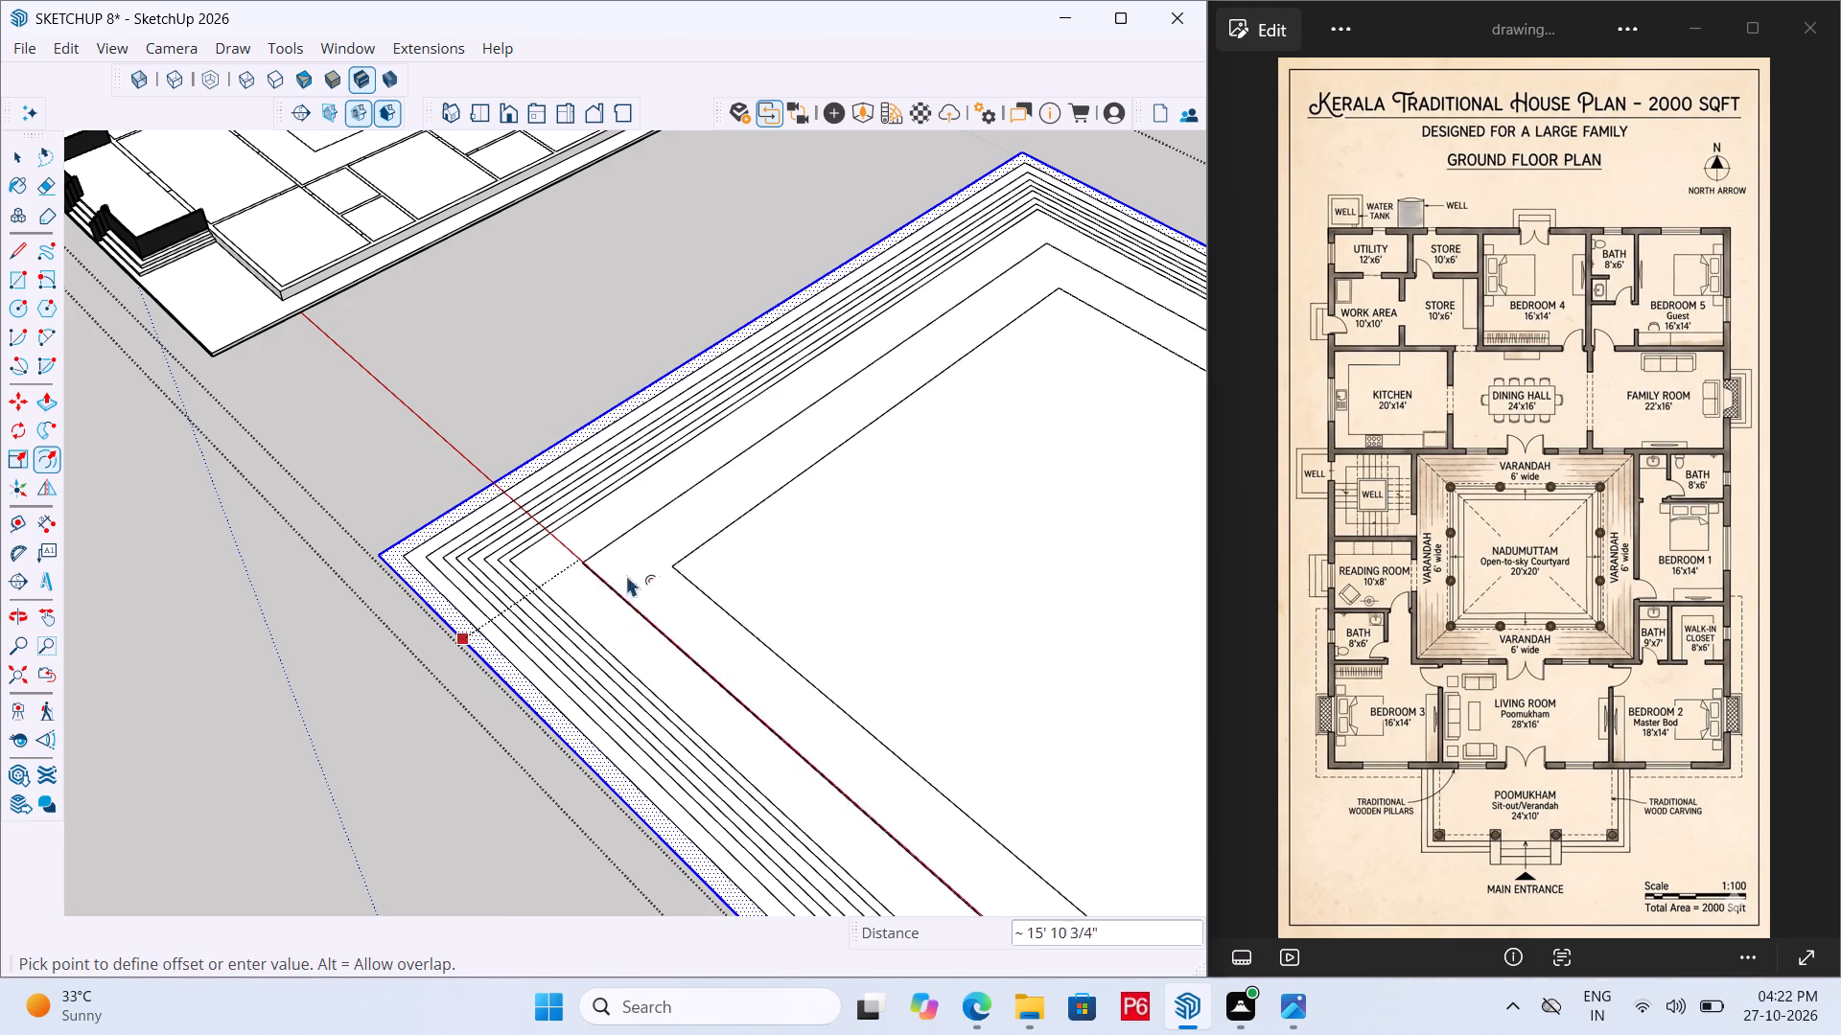
scroll(535, 566, up, 5)
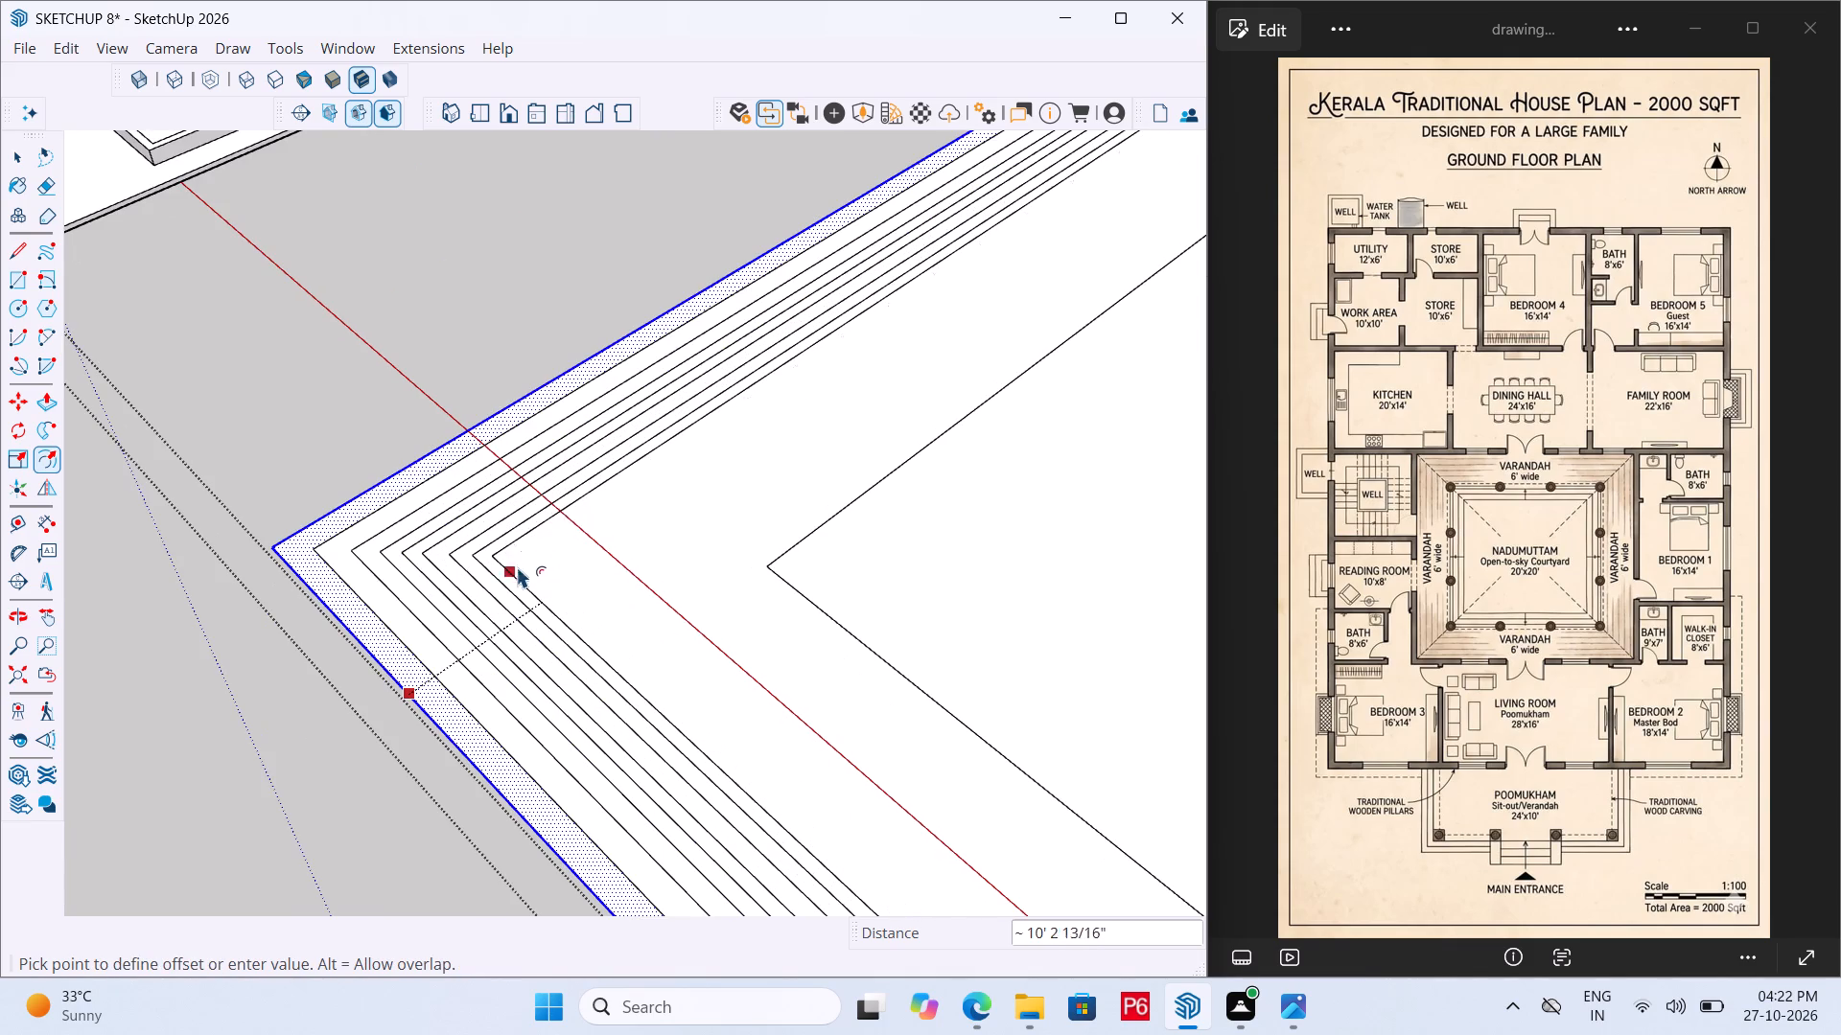
click(523, 565)
click(655, 544)
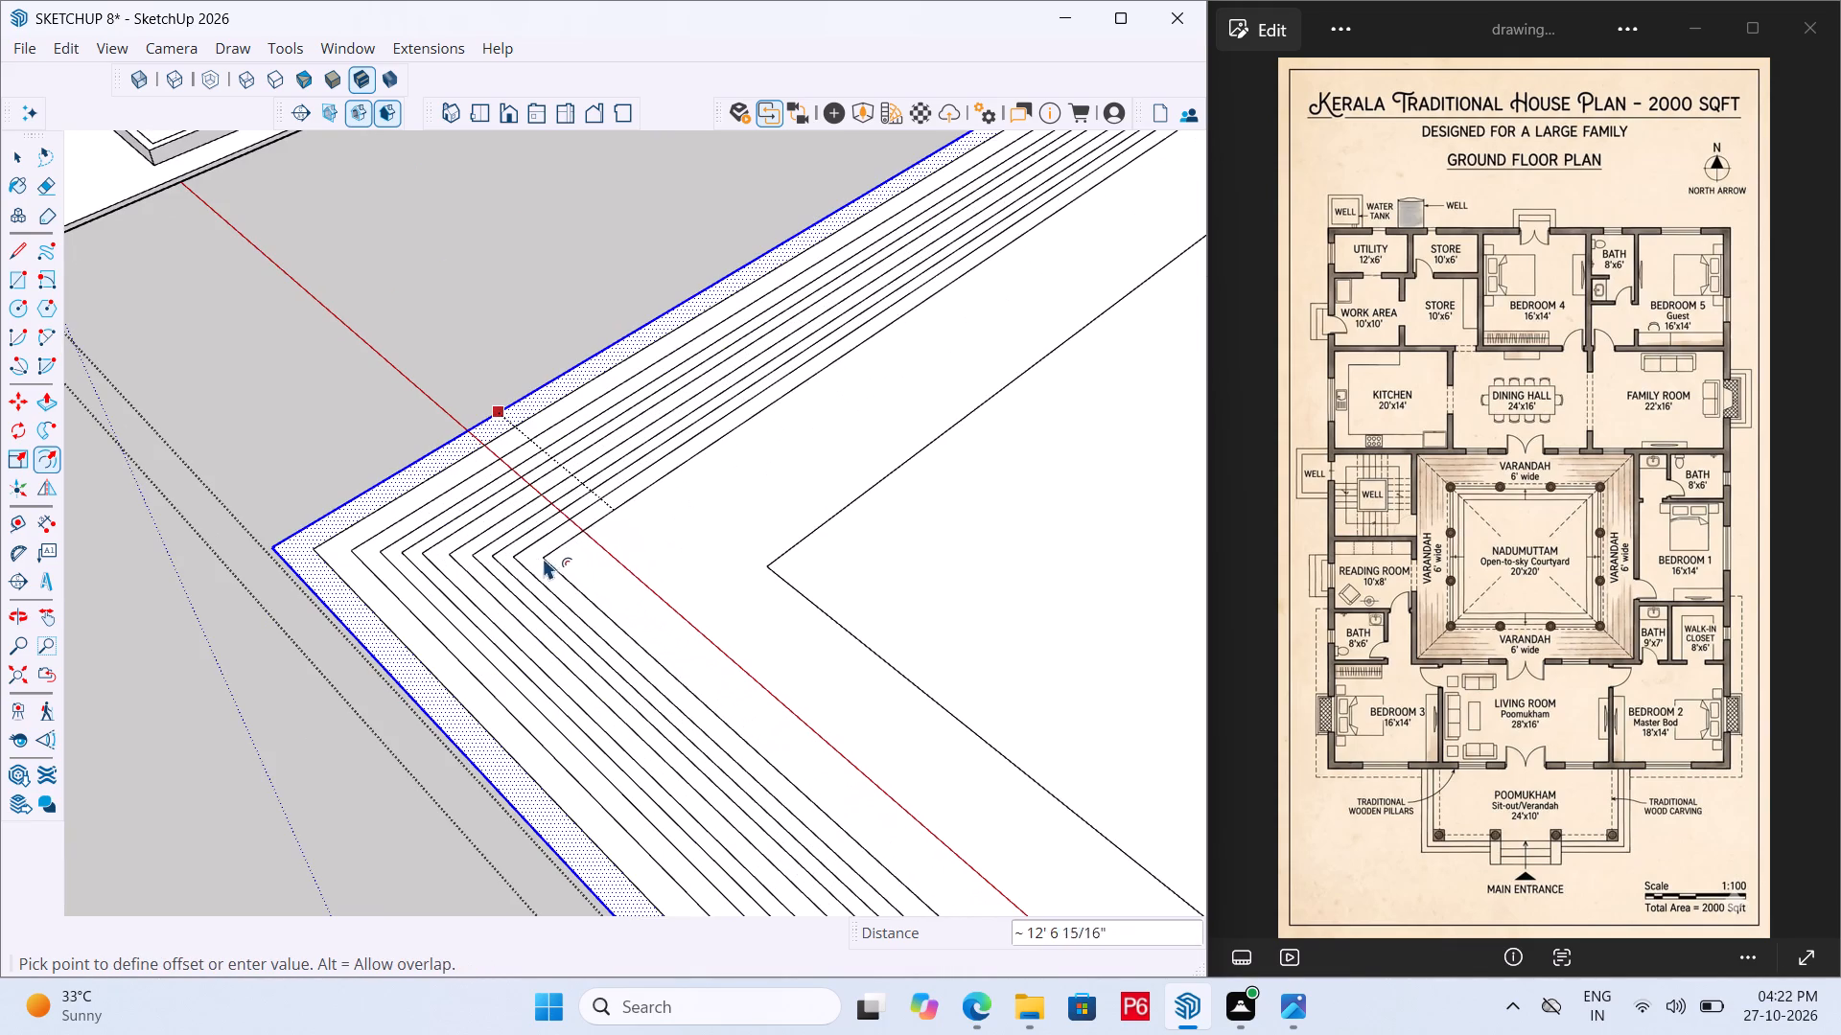
click(536, 559)
click(687, 553)
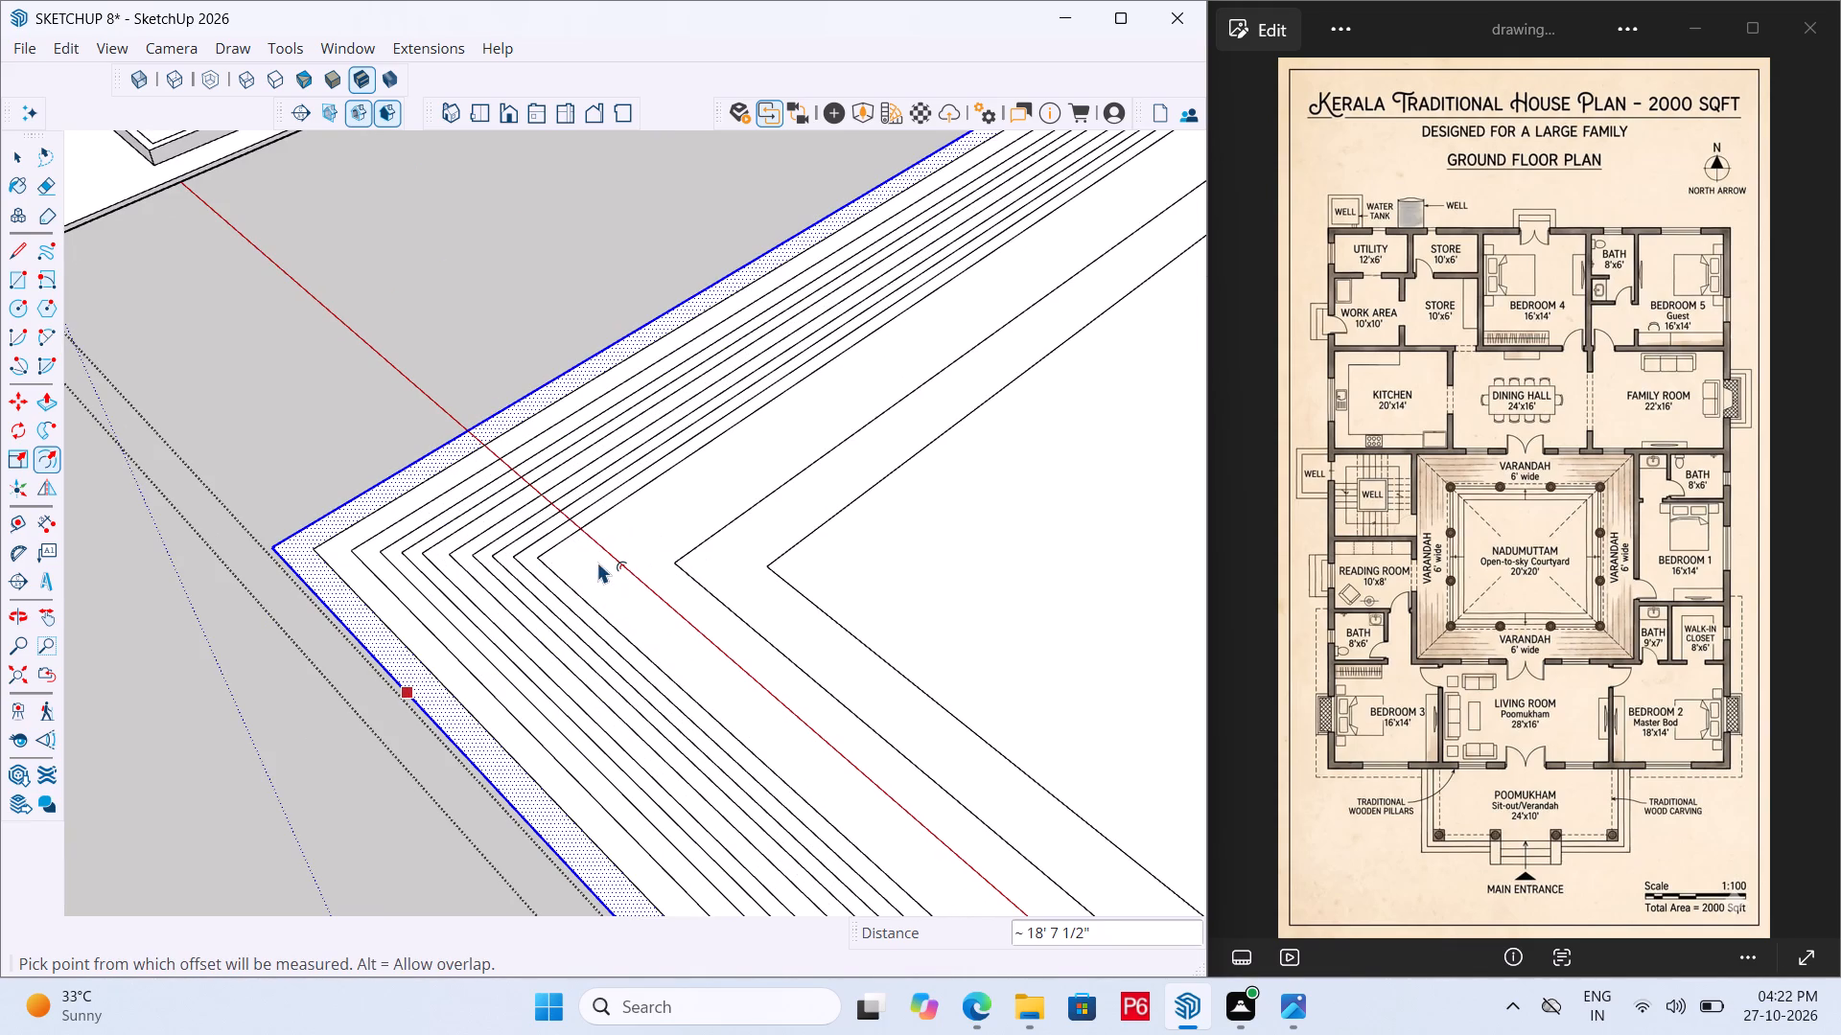
Add closely spaced inward offsets of the outline inside the 12' ring, up to about 17' 2" from the outer edge.
click(597, 562)
click(560, 561)
click(641, 559)
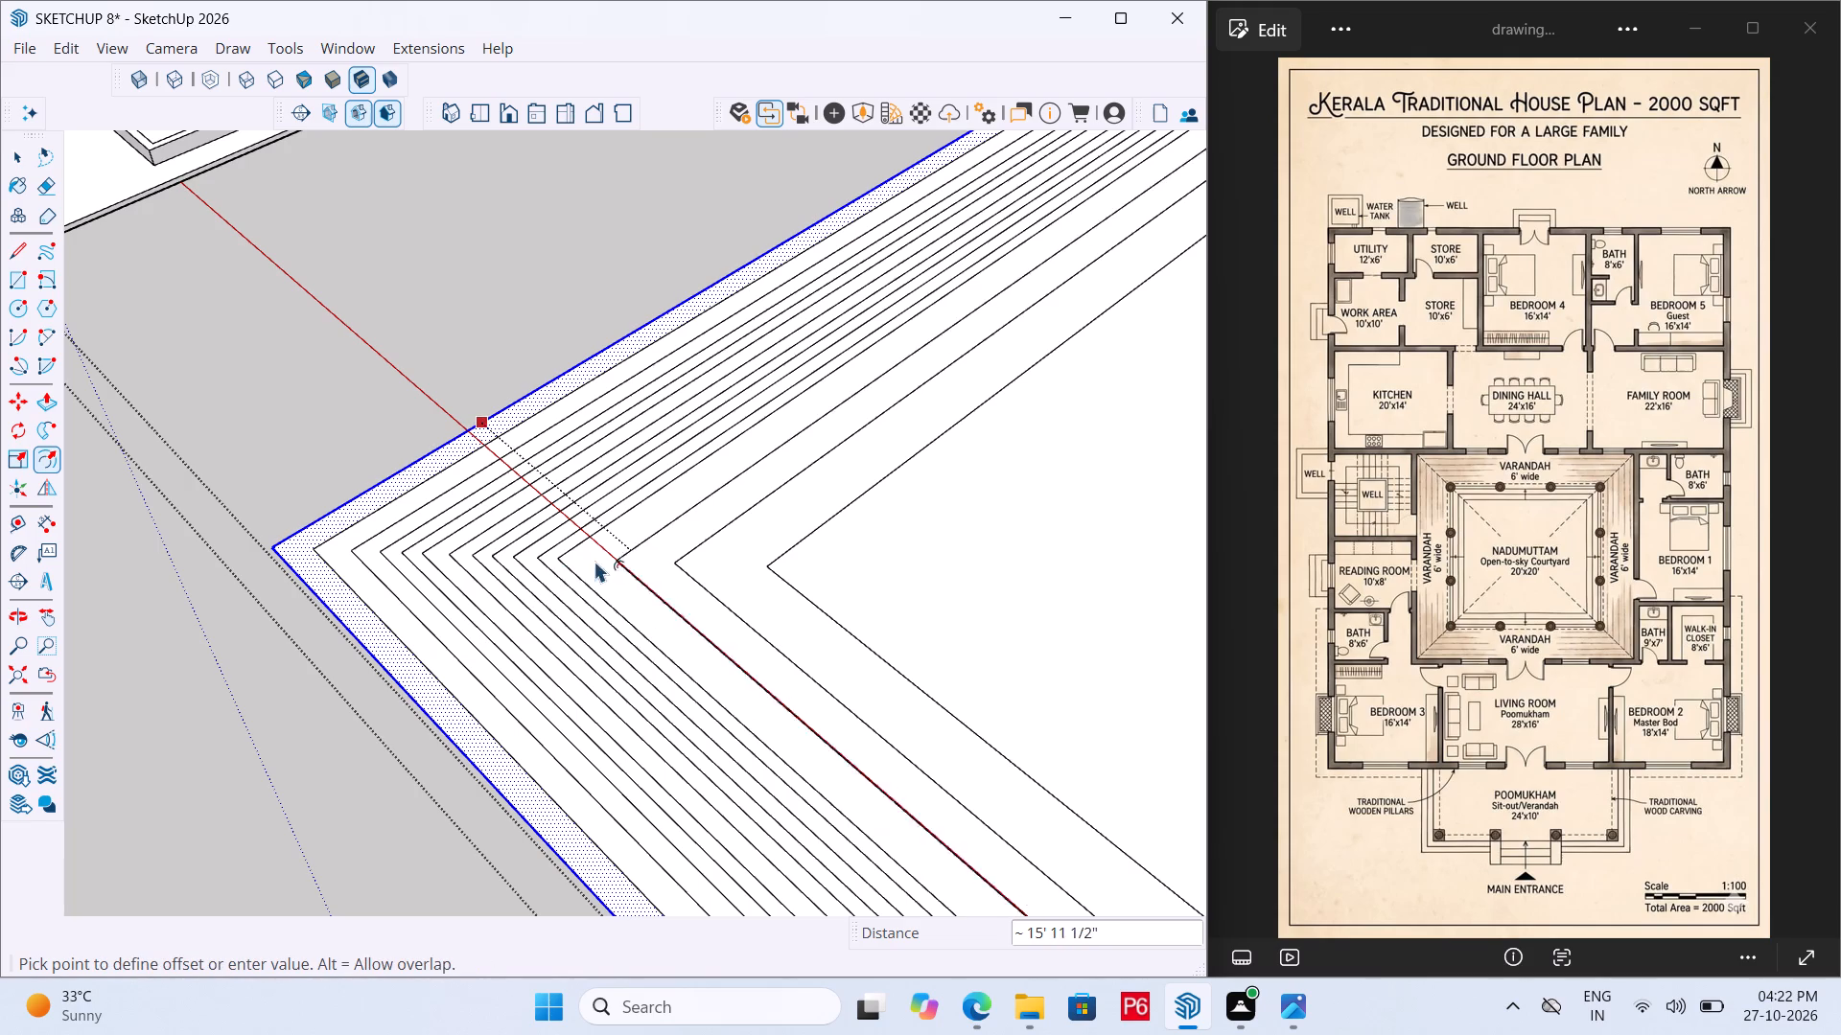
click(577, 561)
click(641, 558)
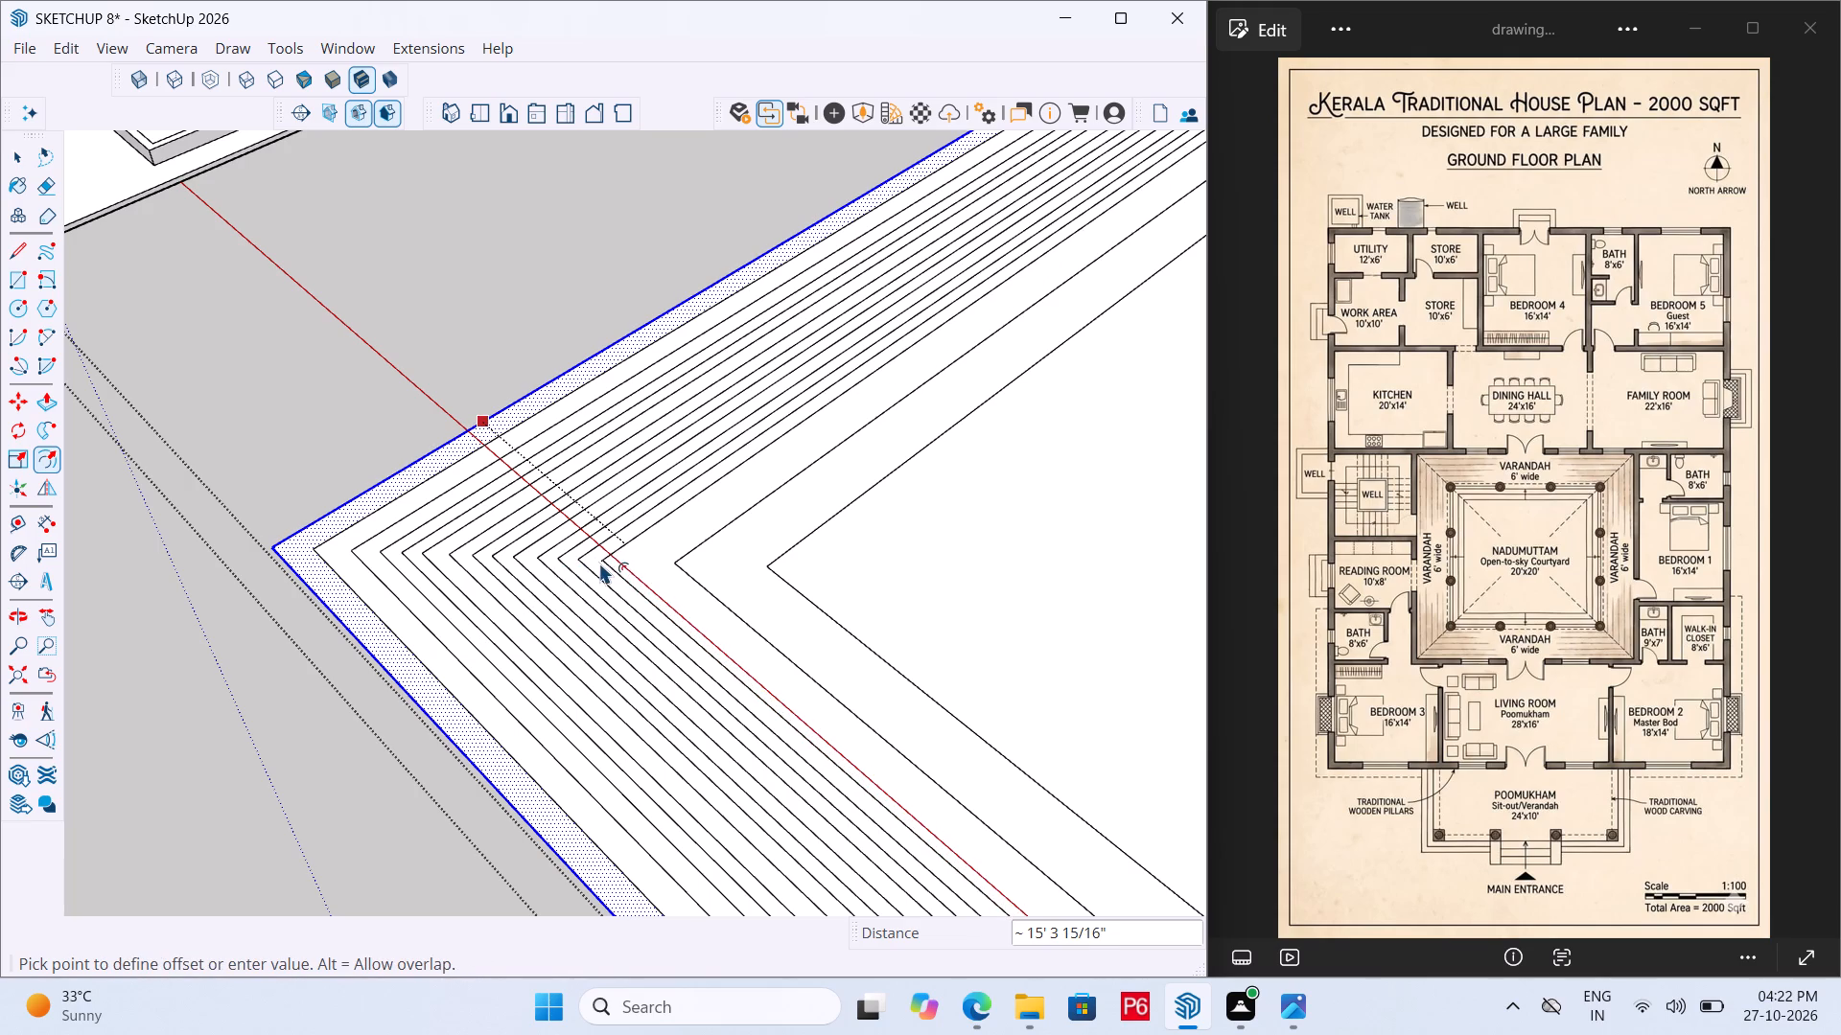
click(599, 563)
click(658, 555)
click(623, 563)
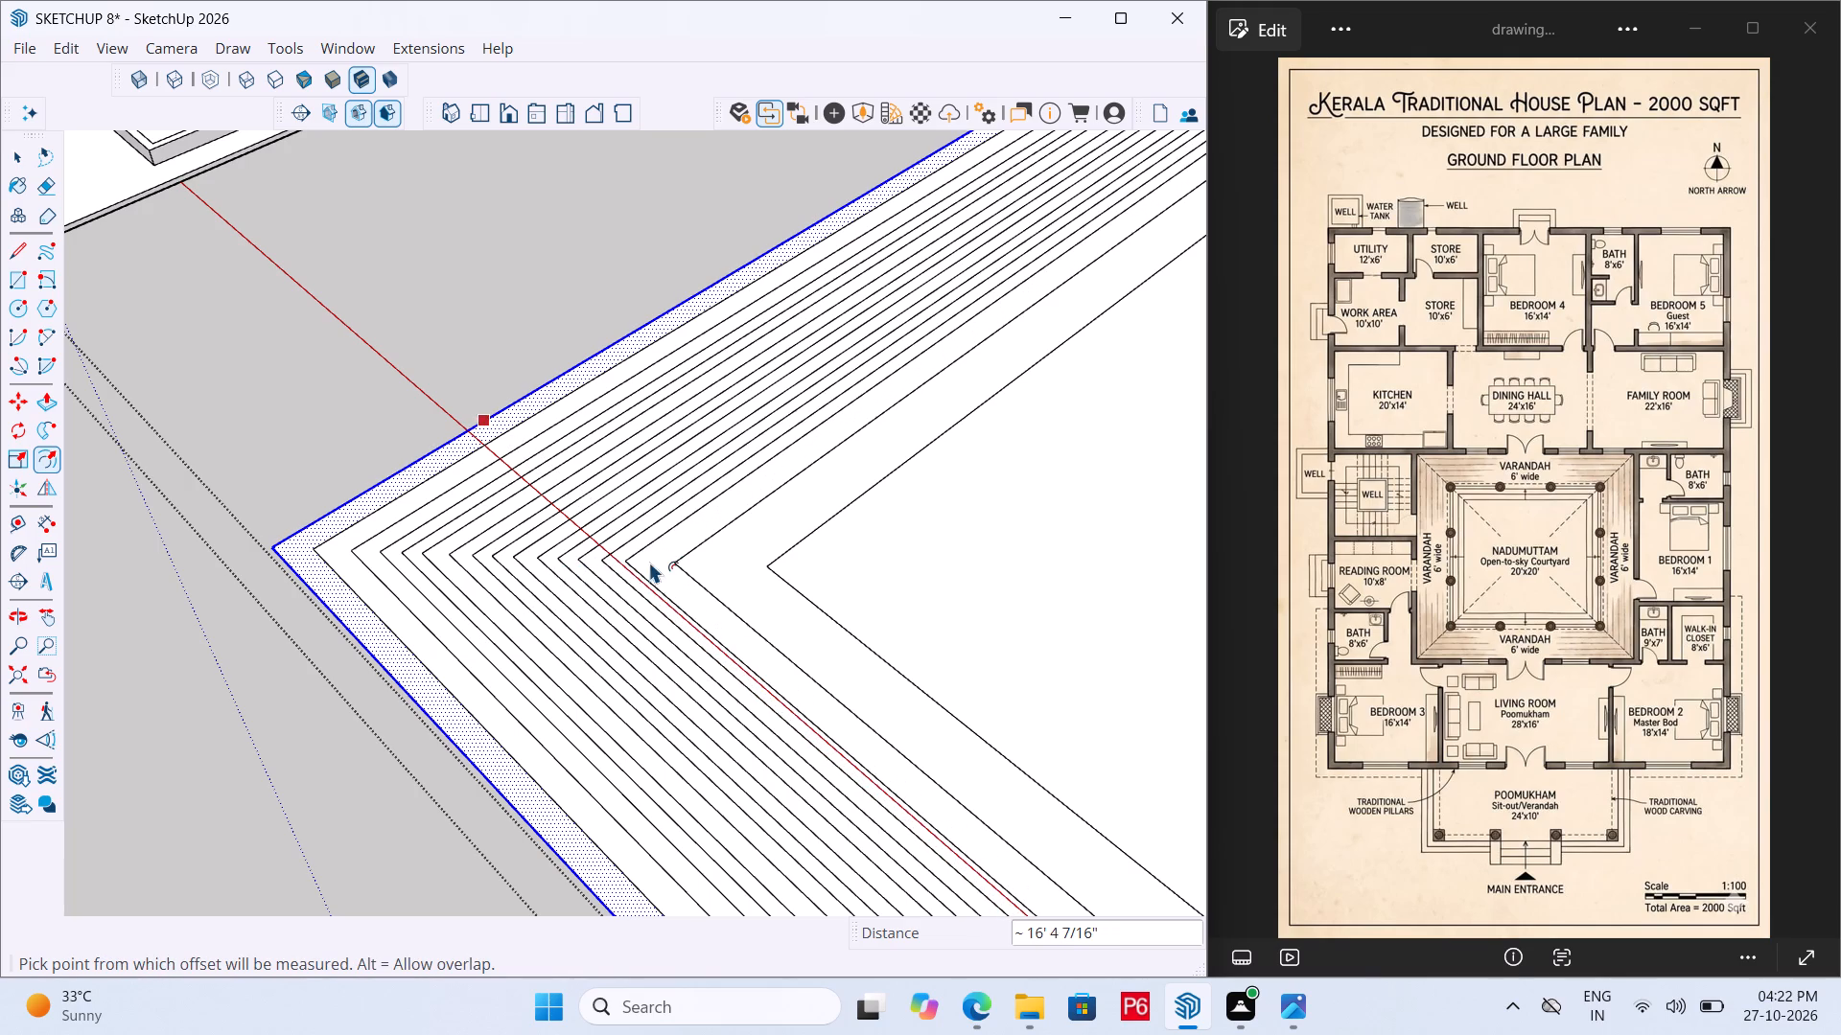
click(682, 581)
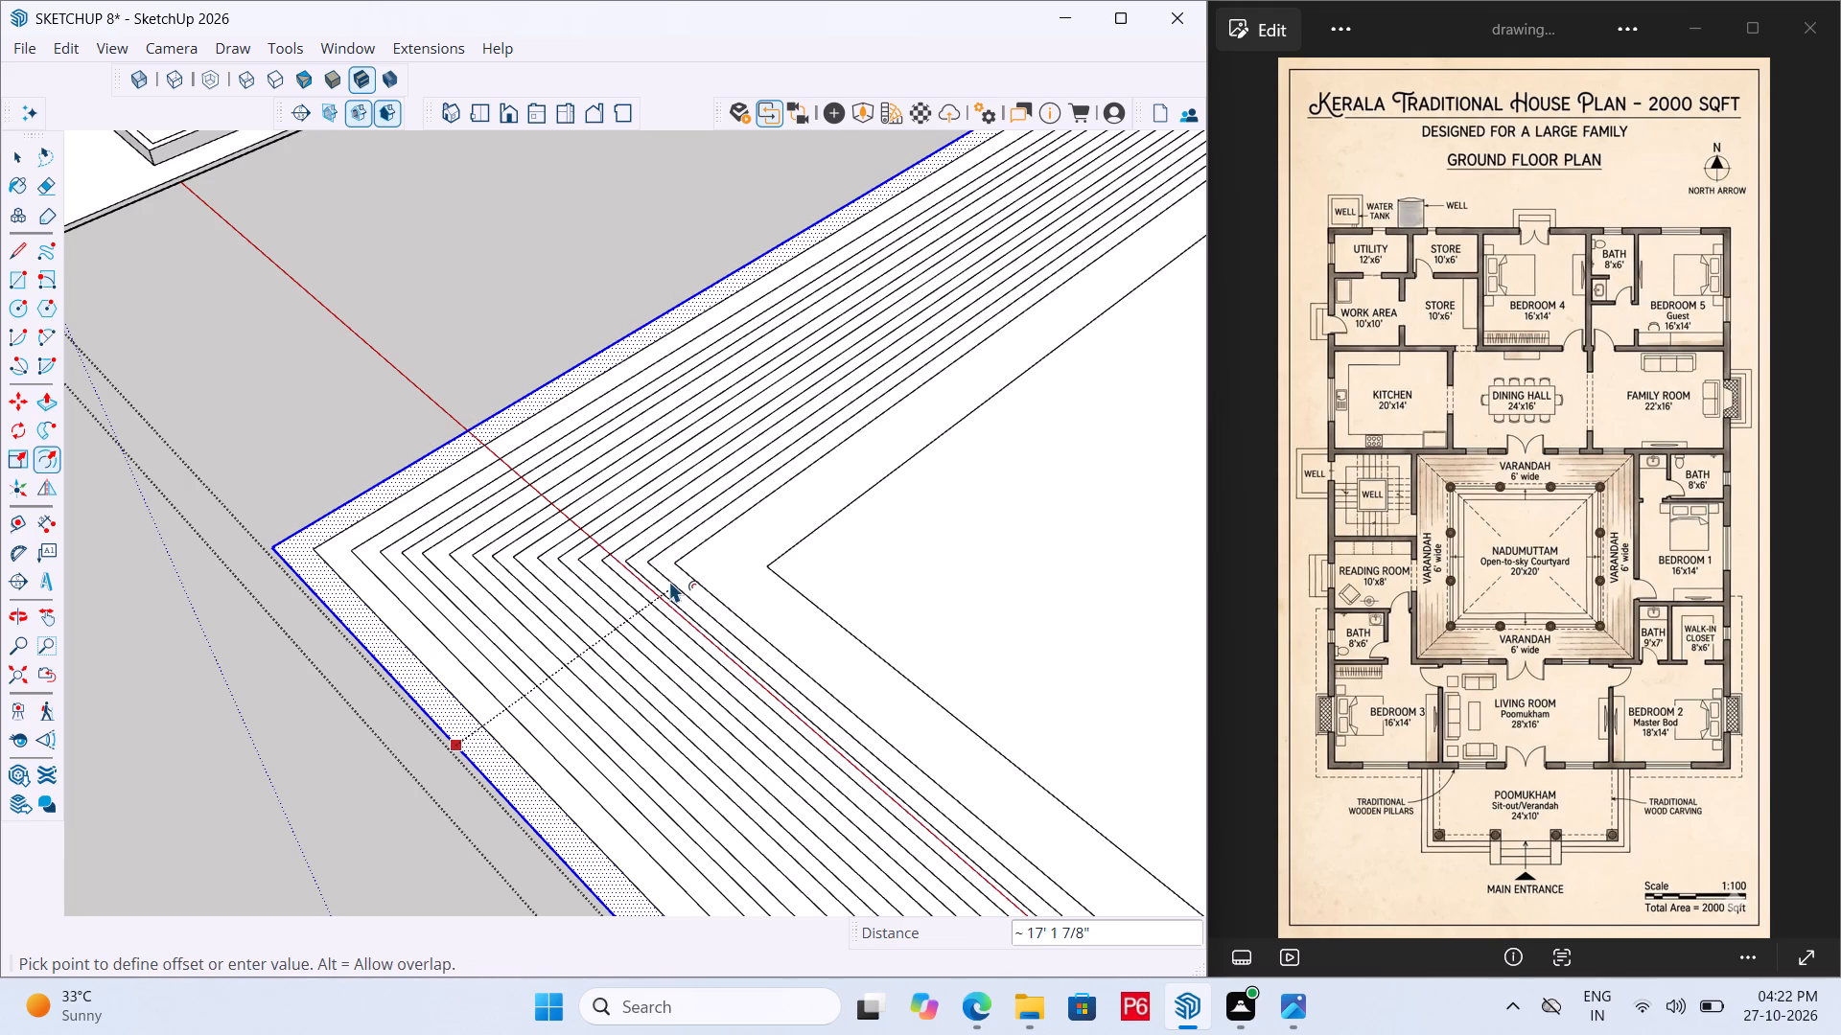
click(664, 582)
Offset the rectangle's outline inward with more close rings, up to about 19' 3" from the outer edge.
scroll(763, 586, up, 7)
click(634, 593)
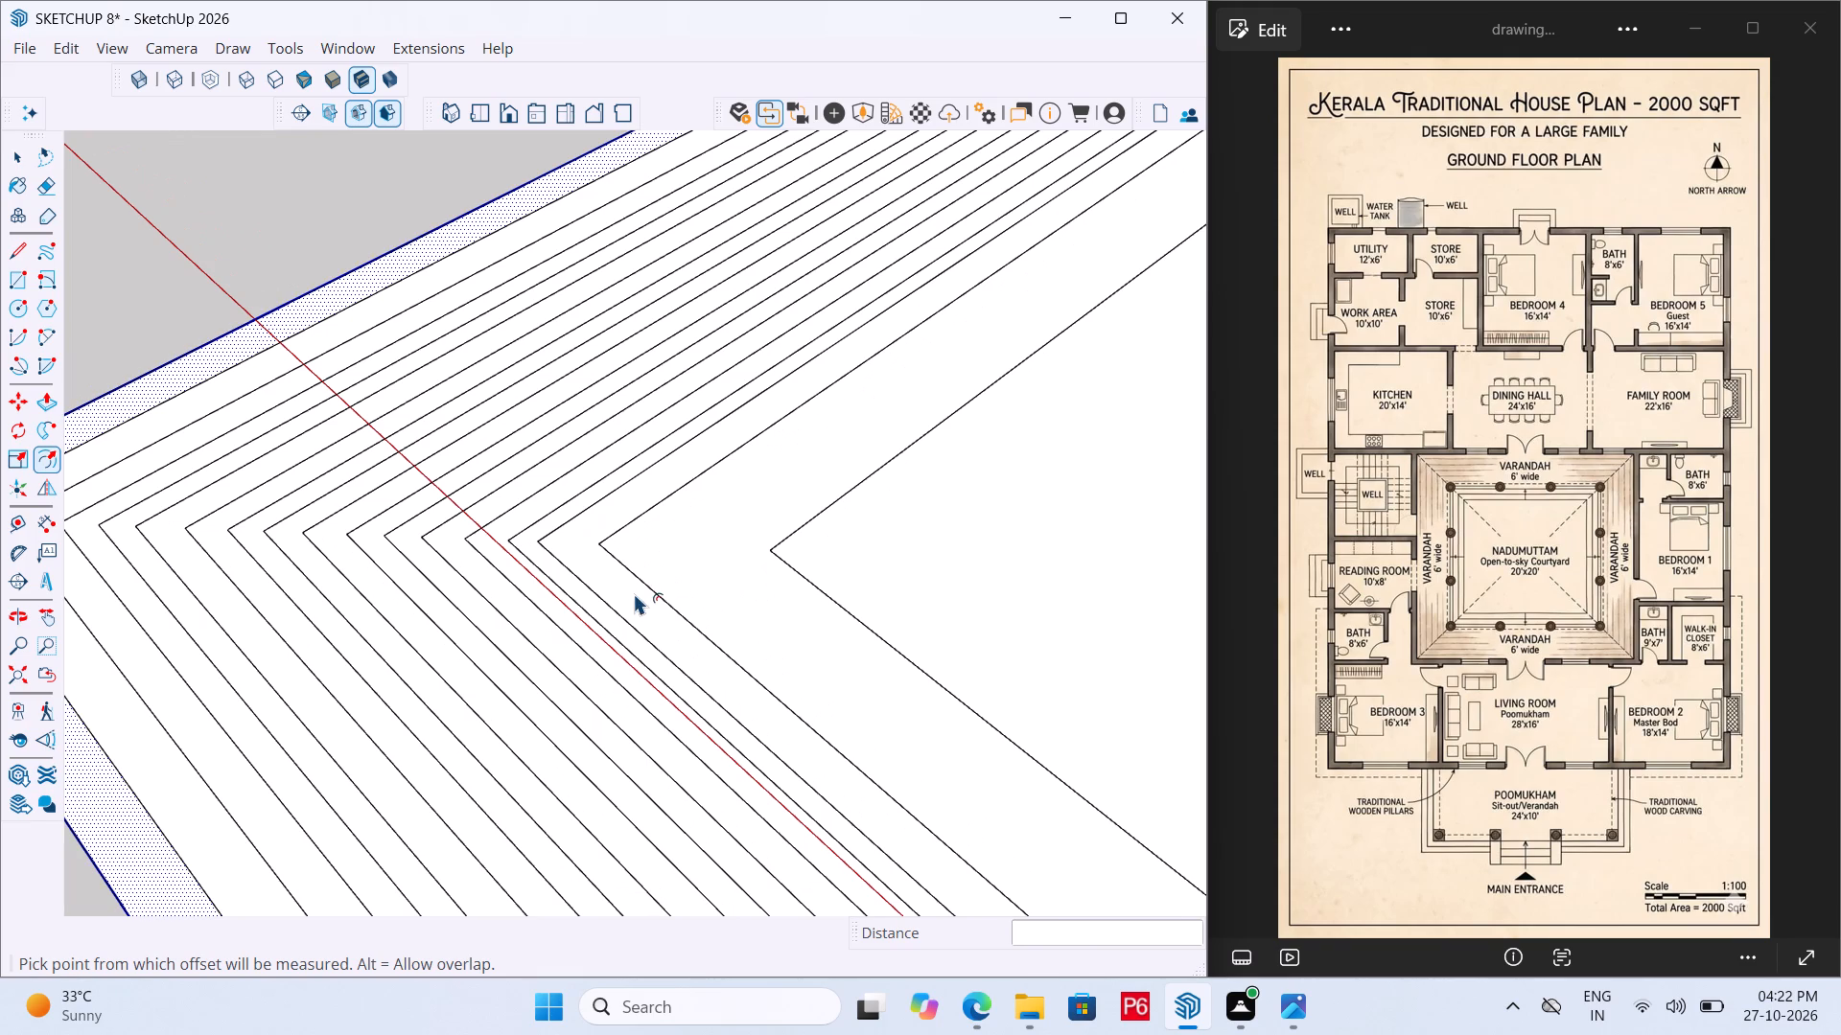
click(622, 601)
click(635, 589)
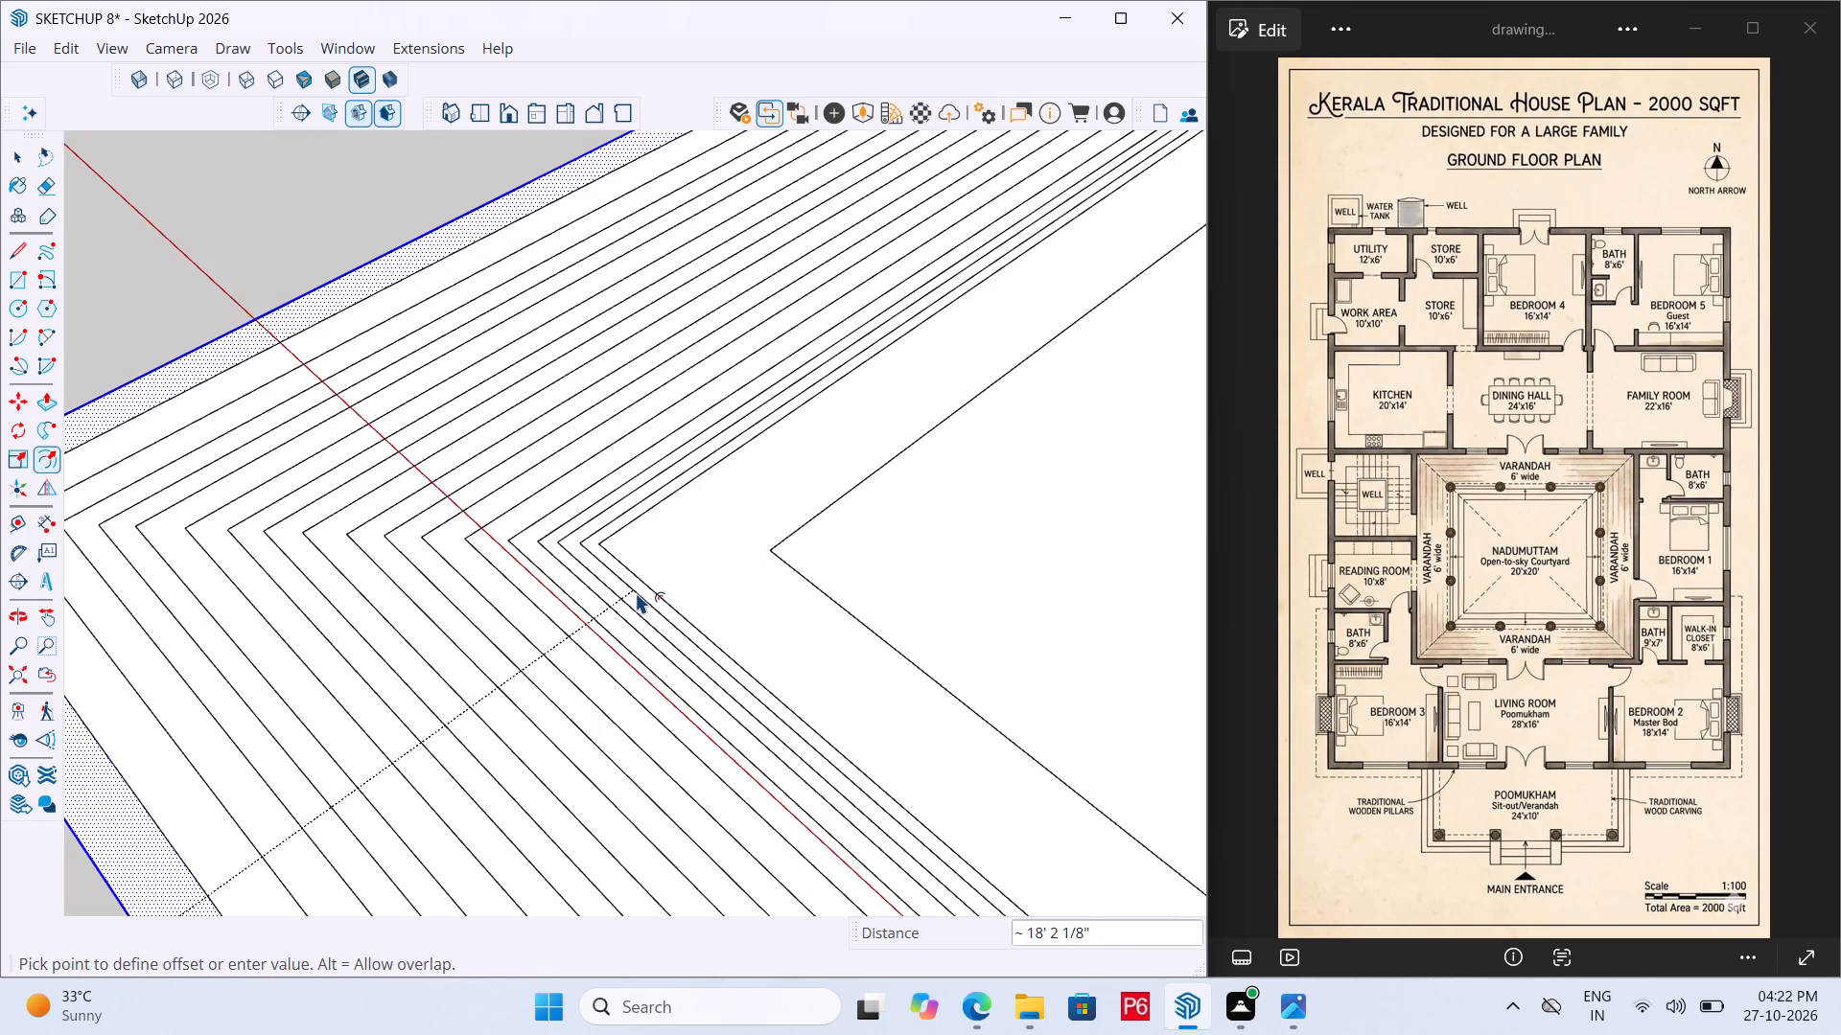
click(635, 593)
click(709, 569)
click(675, 587)
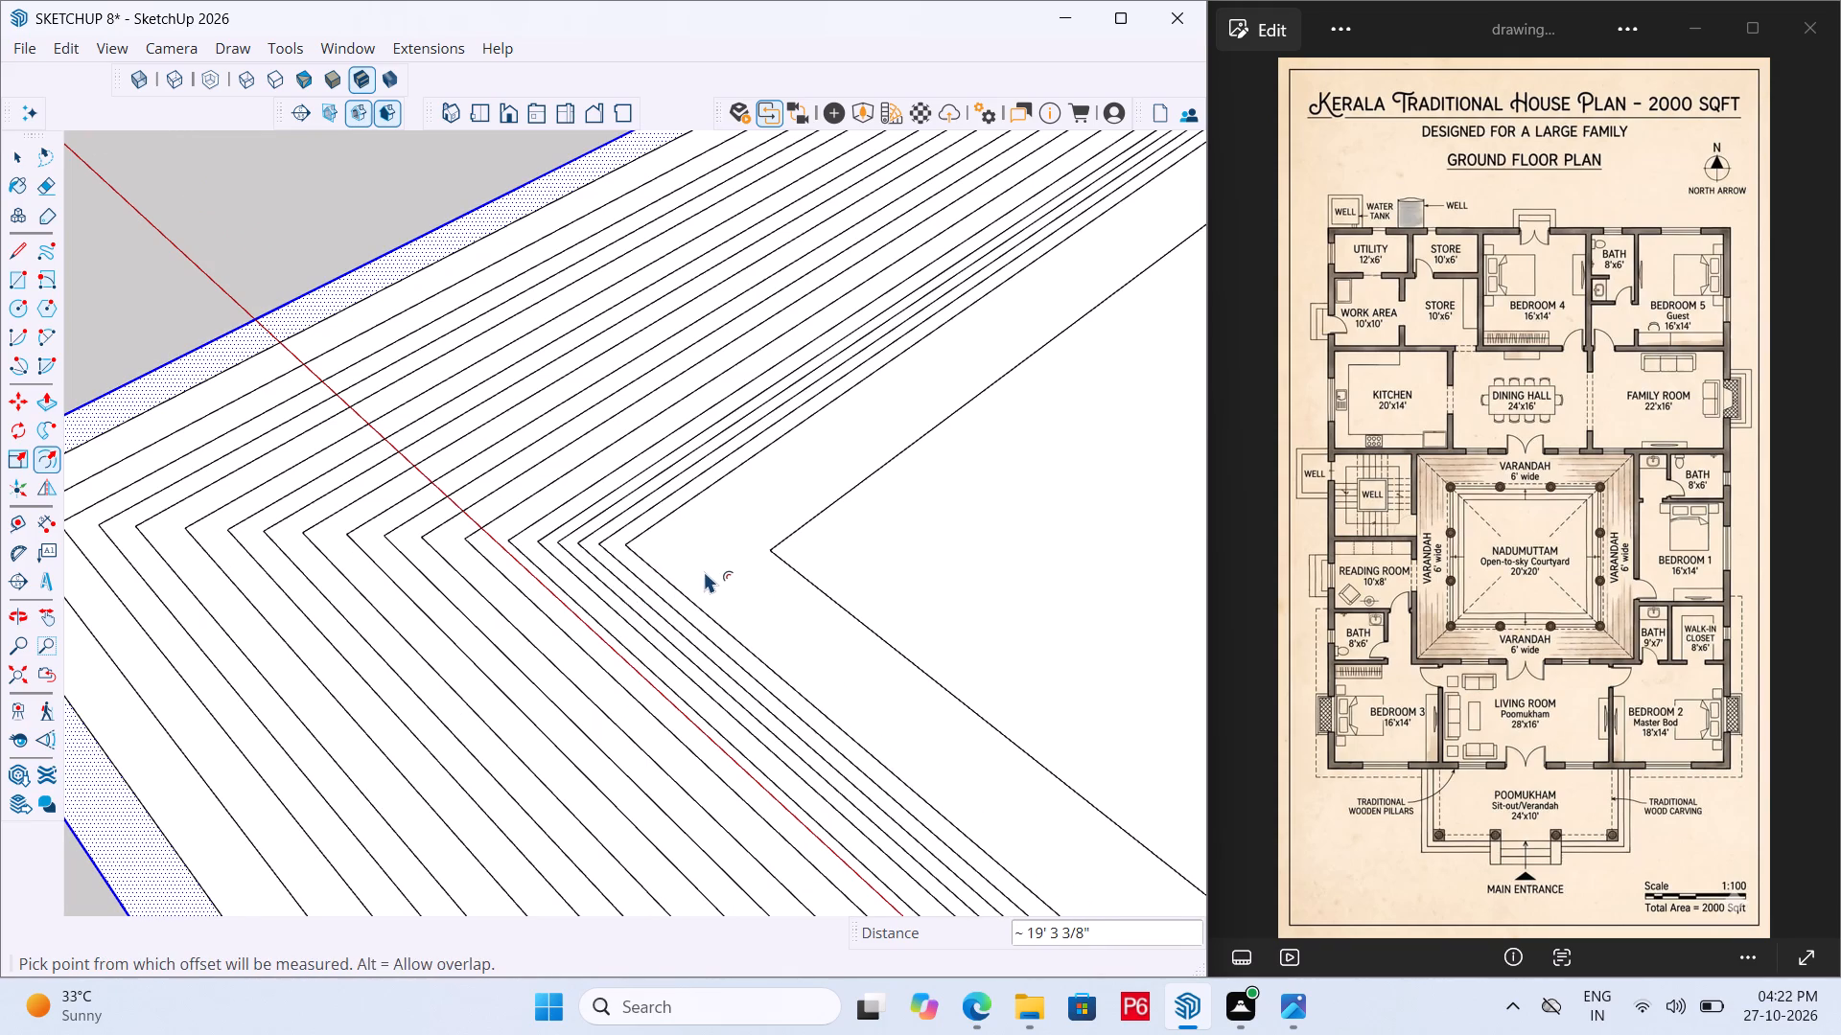
Add inward offset rings of the rectangle at about 21', 20' 9" and 21' 10" from the outer edge.
click(709, 568)
click(701, 580)
click(742, 557)
click(727, 573)
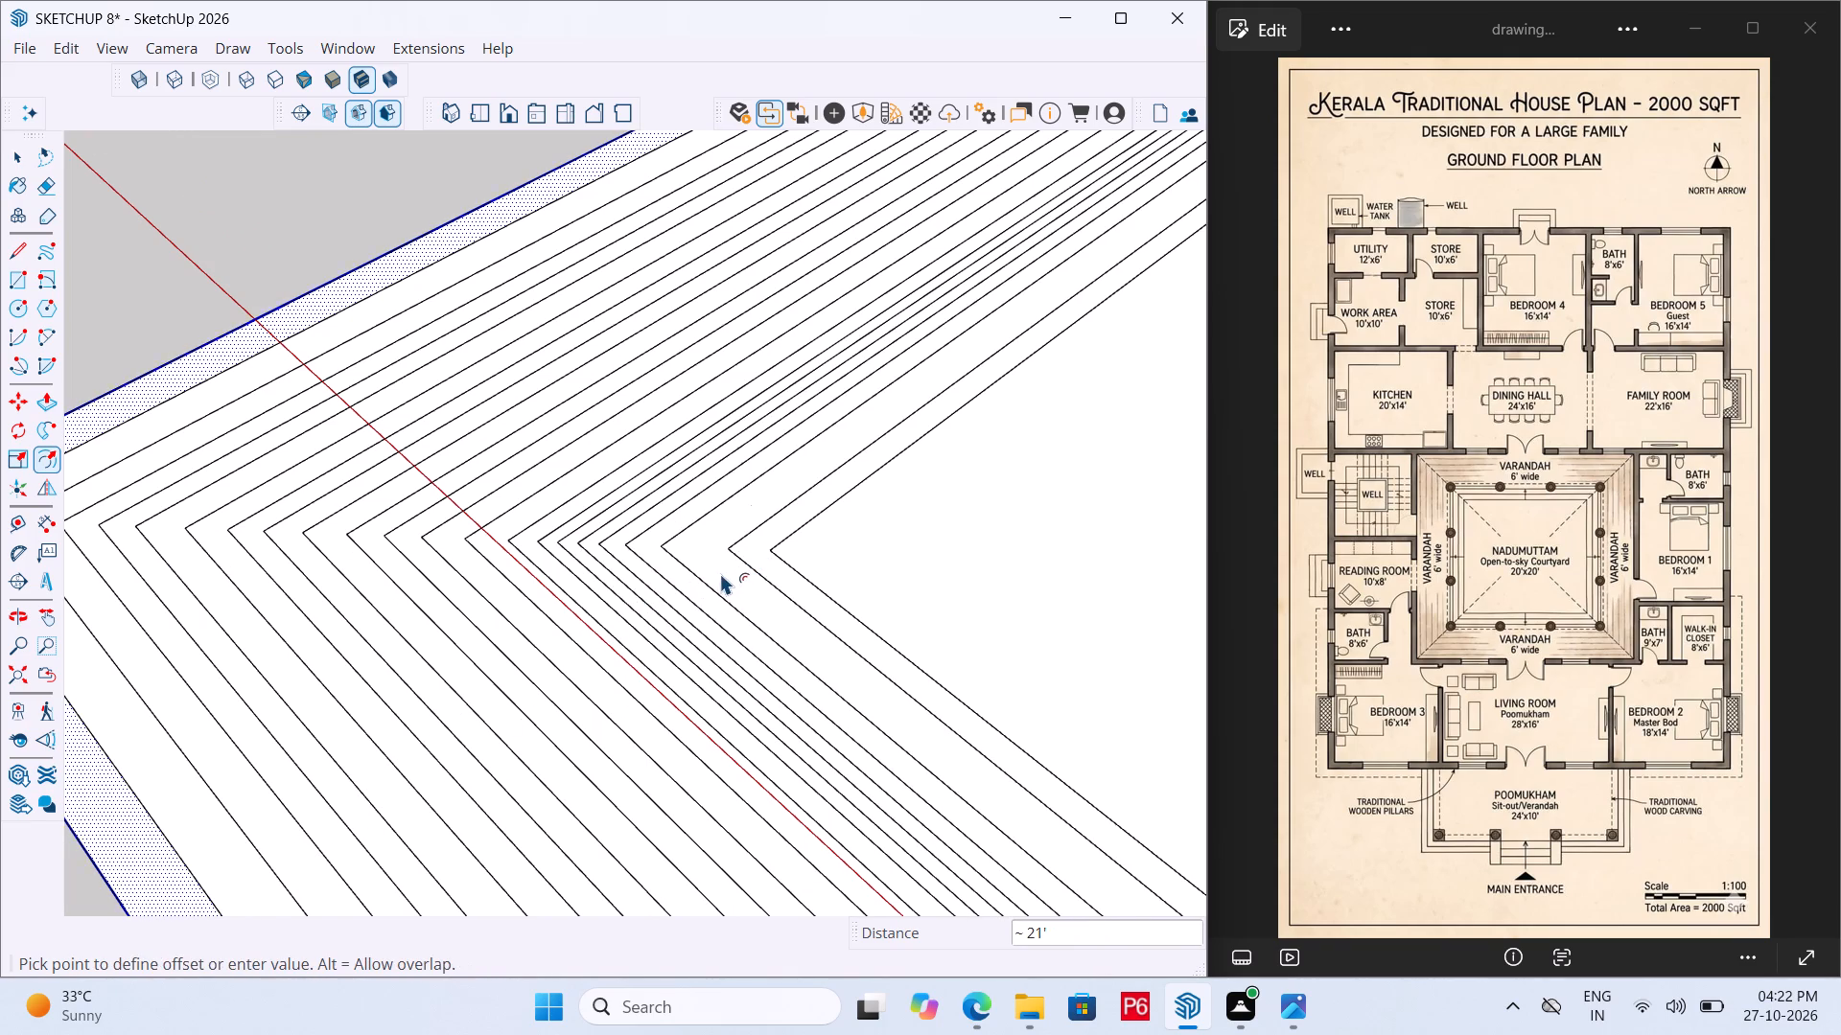
click(707, 566)
click(719, 559)
click(719, 565)
click(724, 566)
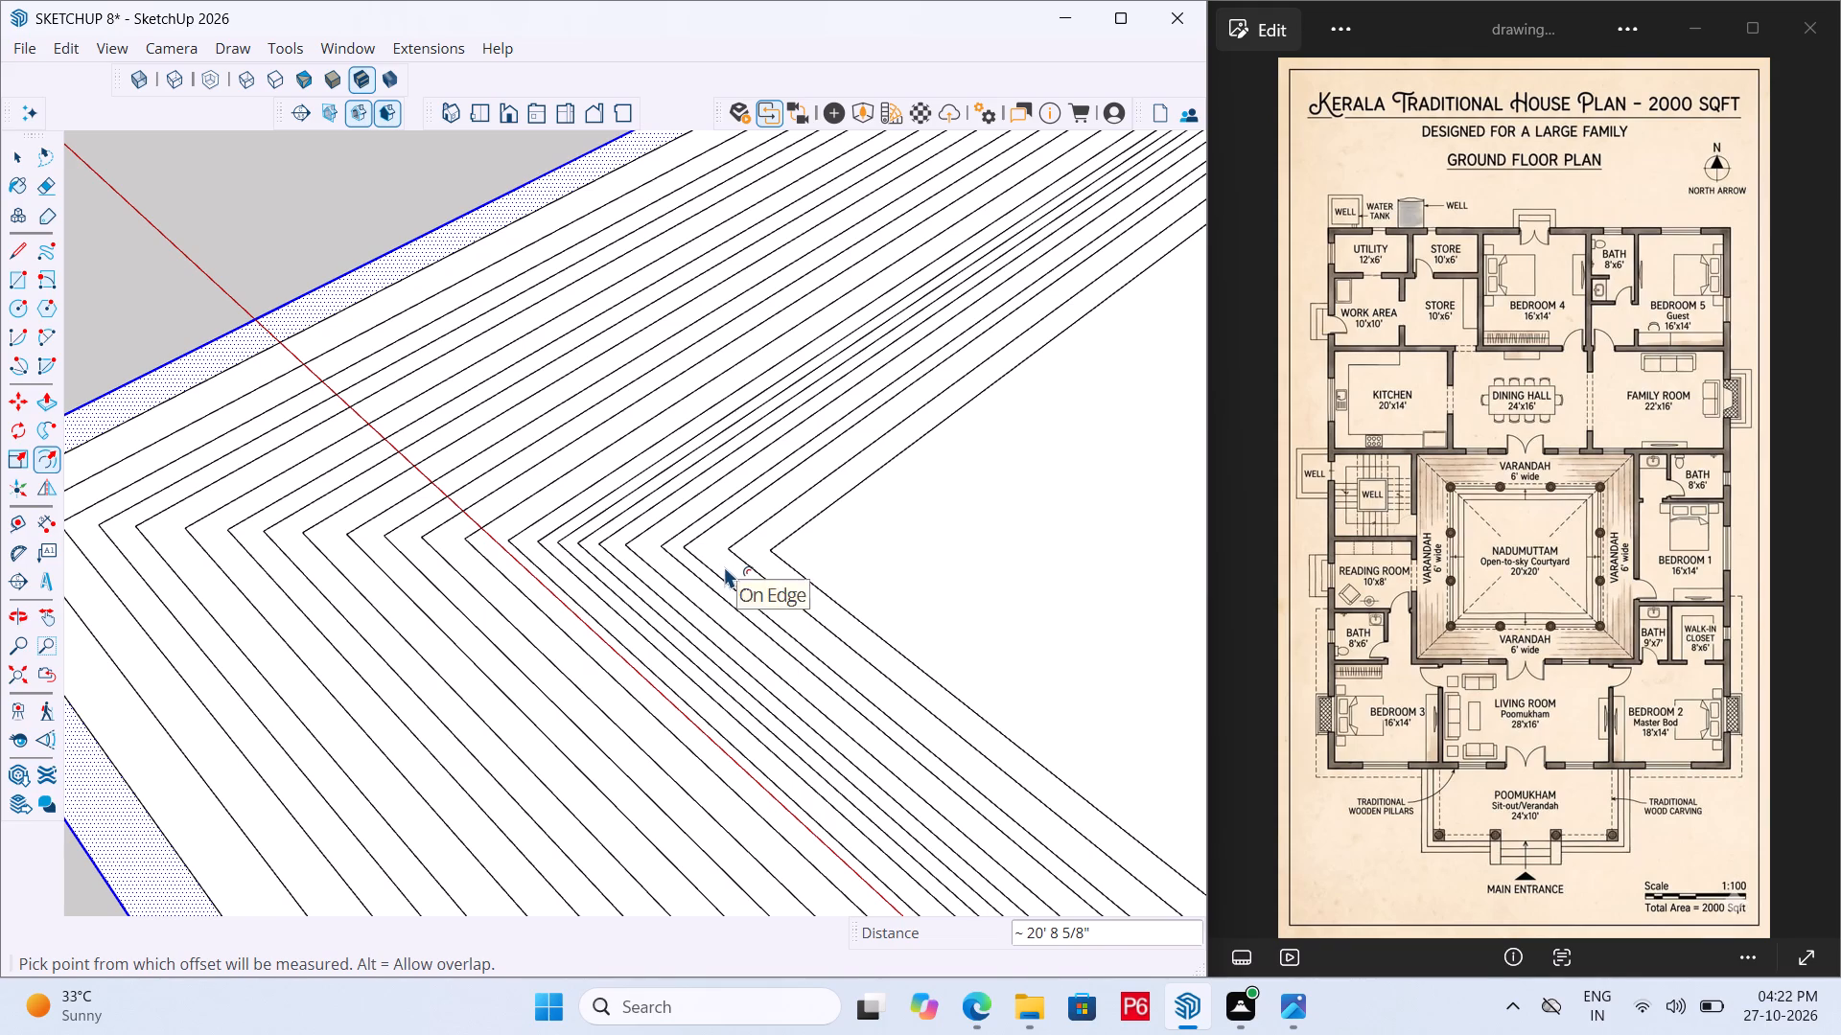
click(740, 524)
click(718, 556)
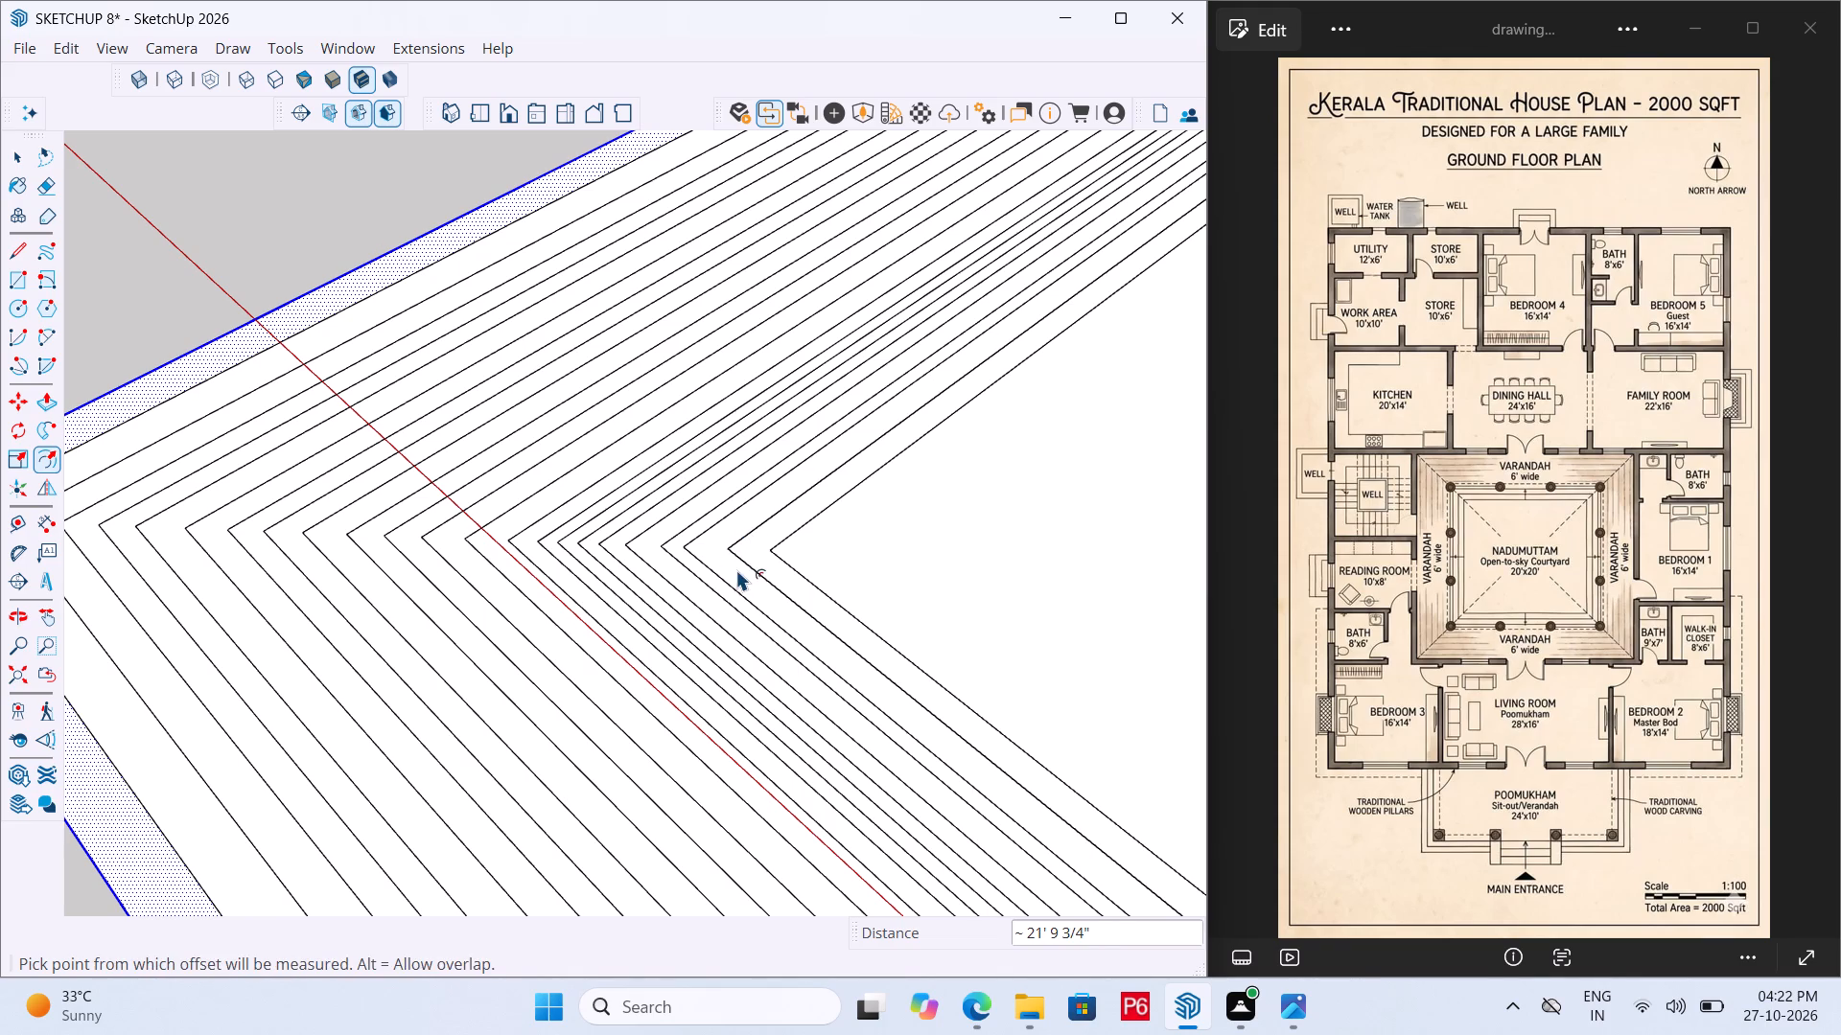
click(740, 572)
scroll(379, 508, down, 1)
Save the model with the concentric rectangle outlines beside the house.
key(ctrl+s)
key(ctrl+s)
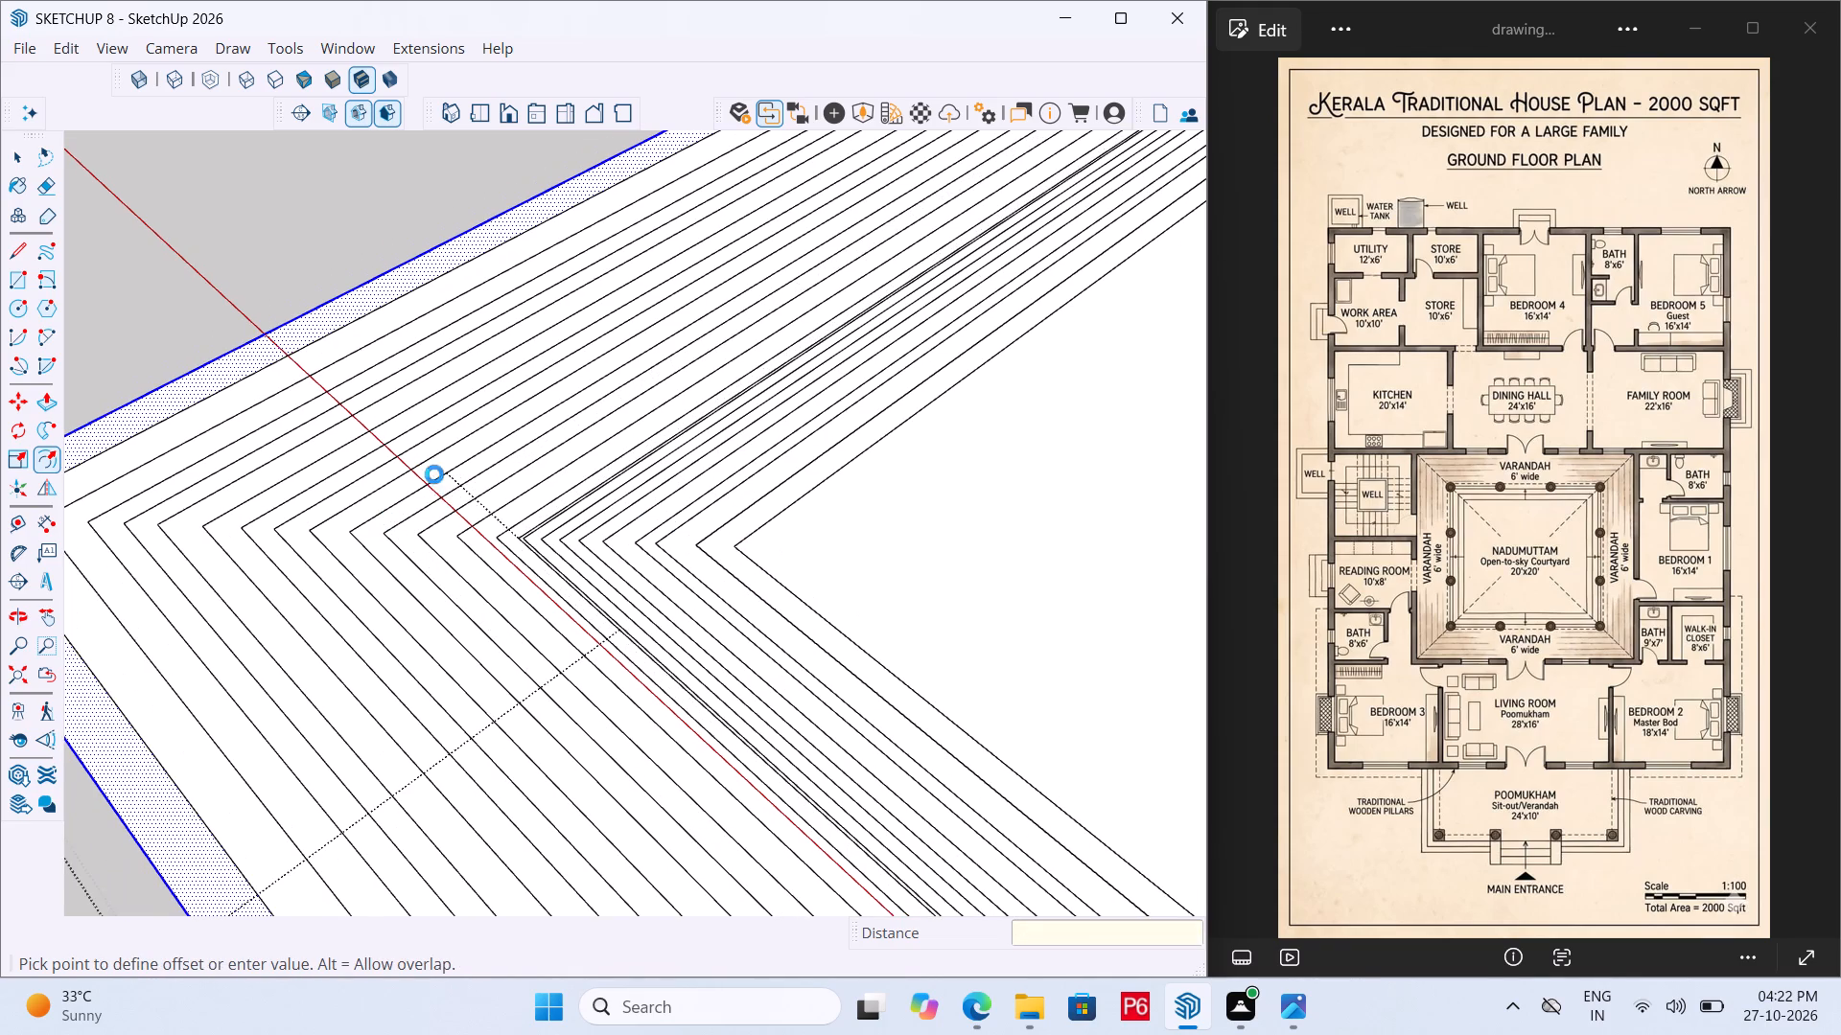
Add close inward offset rings inside the innermost rectangle outline, including ones about 24' 10" and 25' 6" from the outer edge.
scroll(421, 461, down, 7)
scroll(239, 420, down, 6)
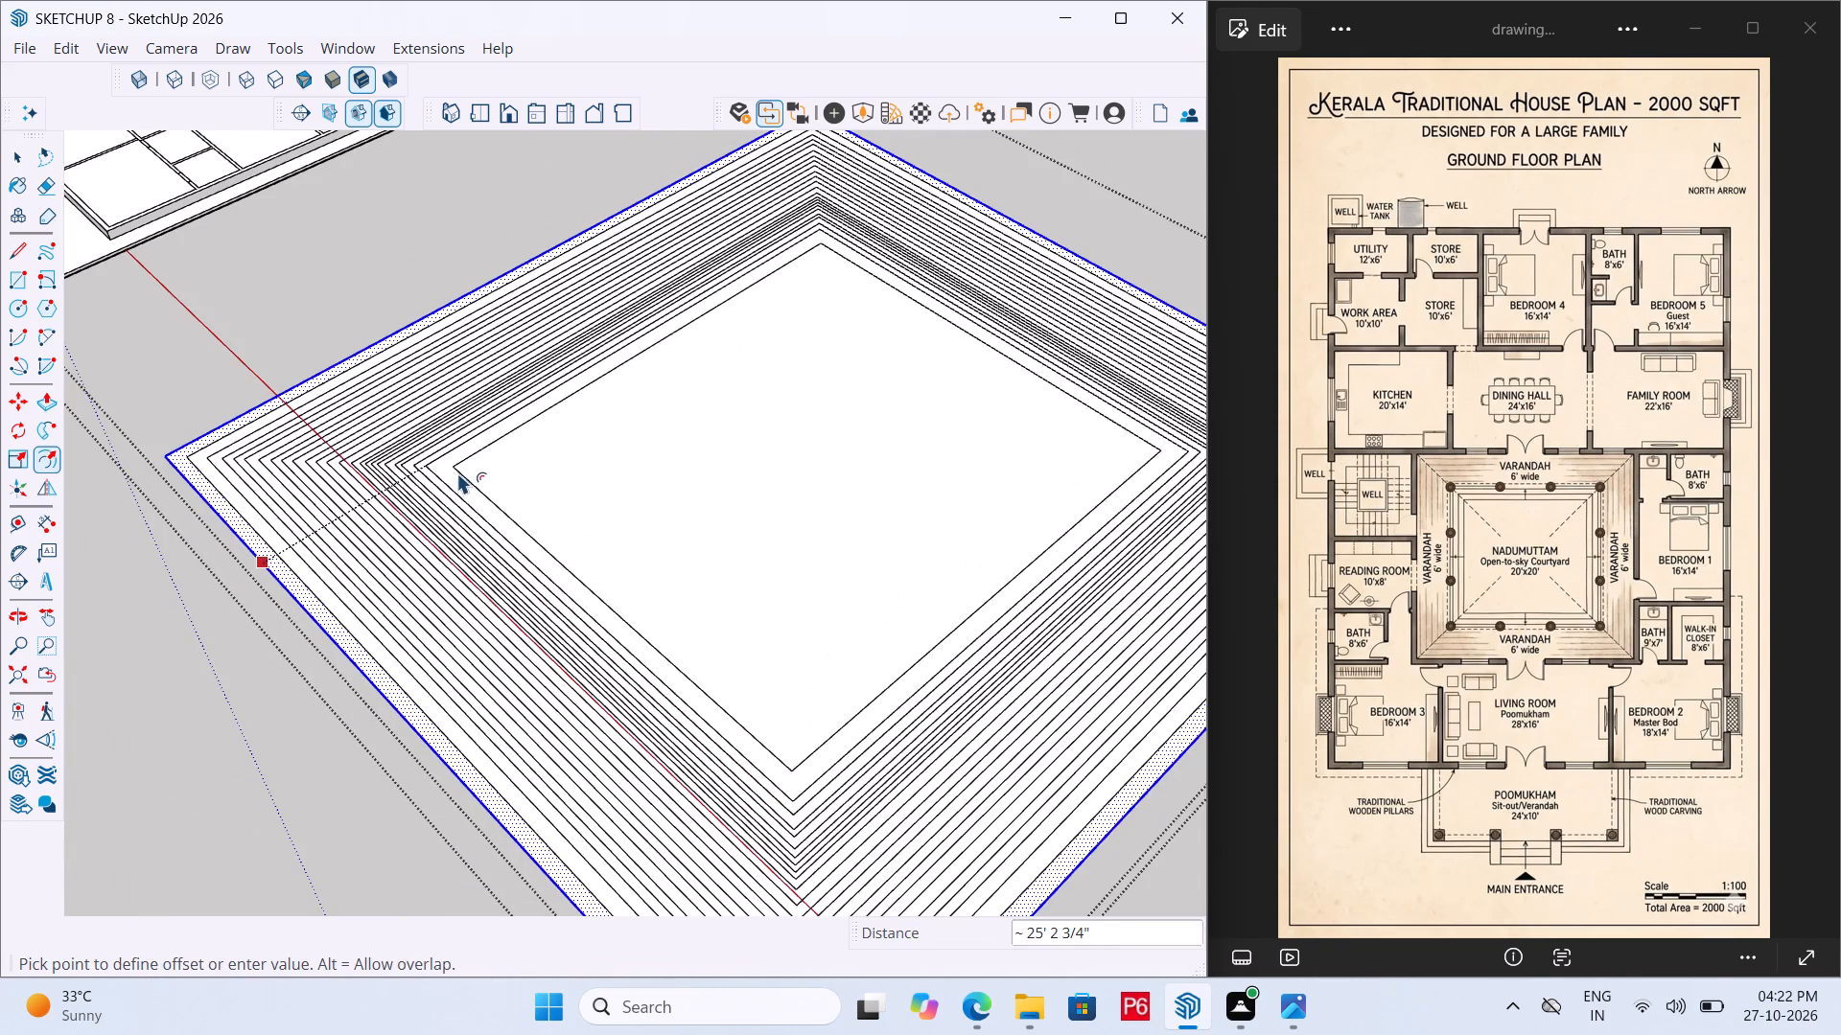
scroll(455, 471, up, 15)
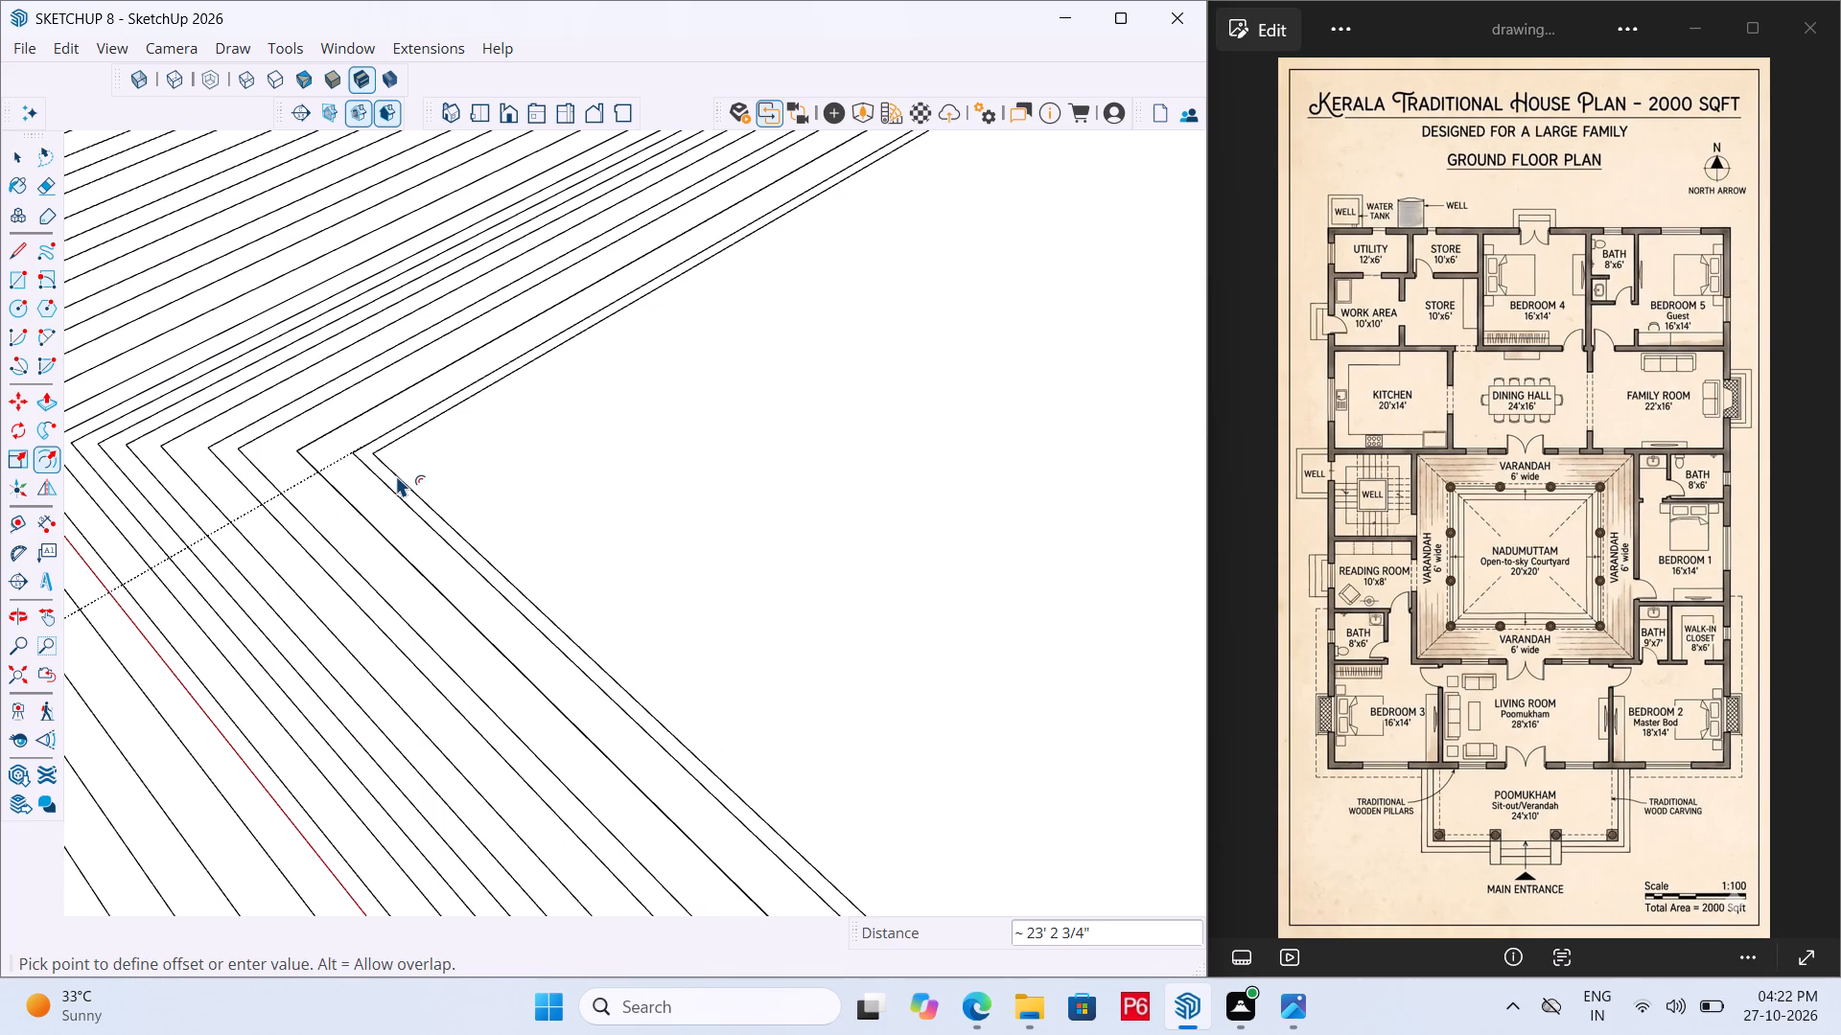
click(397, 475)
click(571, 428)
click(460, 459)
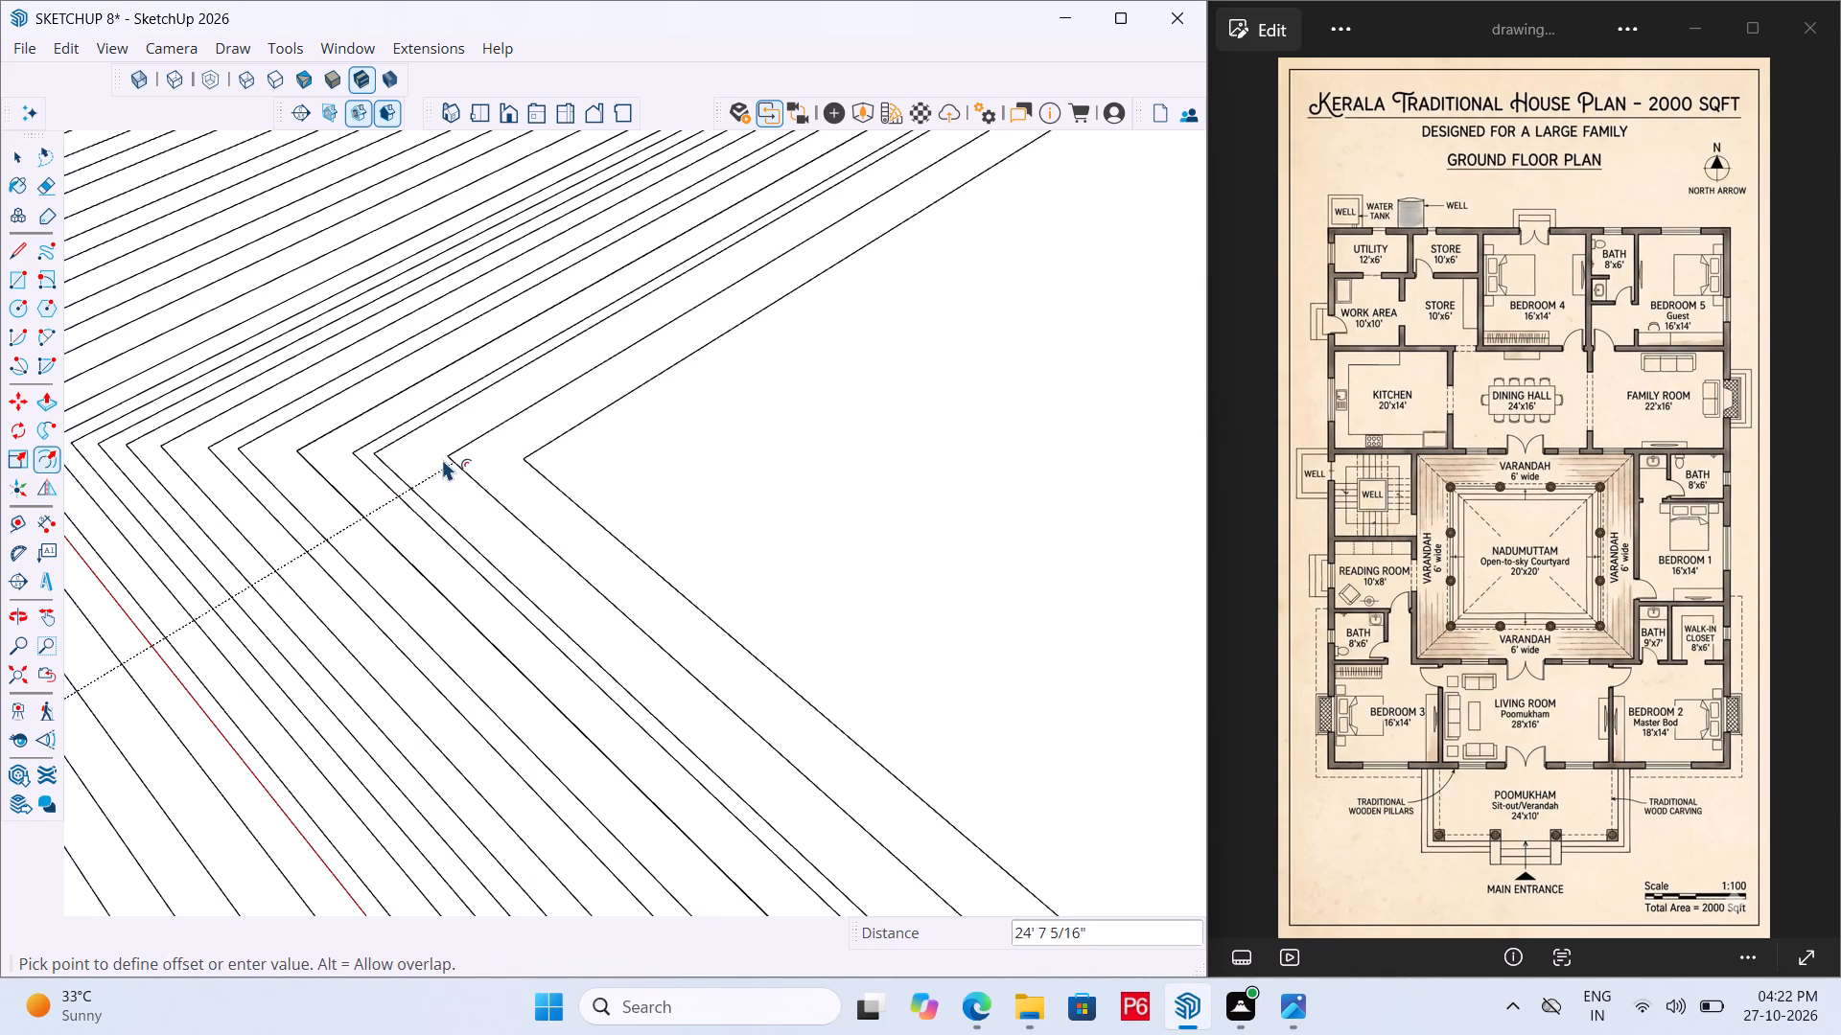
click(405, 462)
click(519, 440)
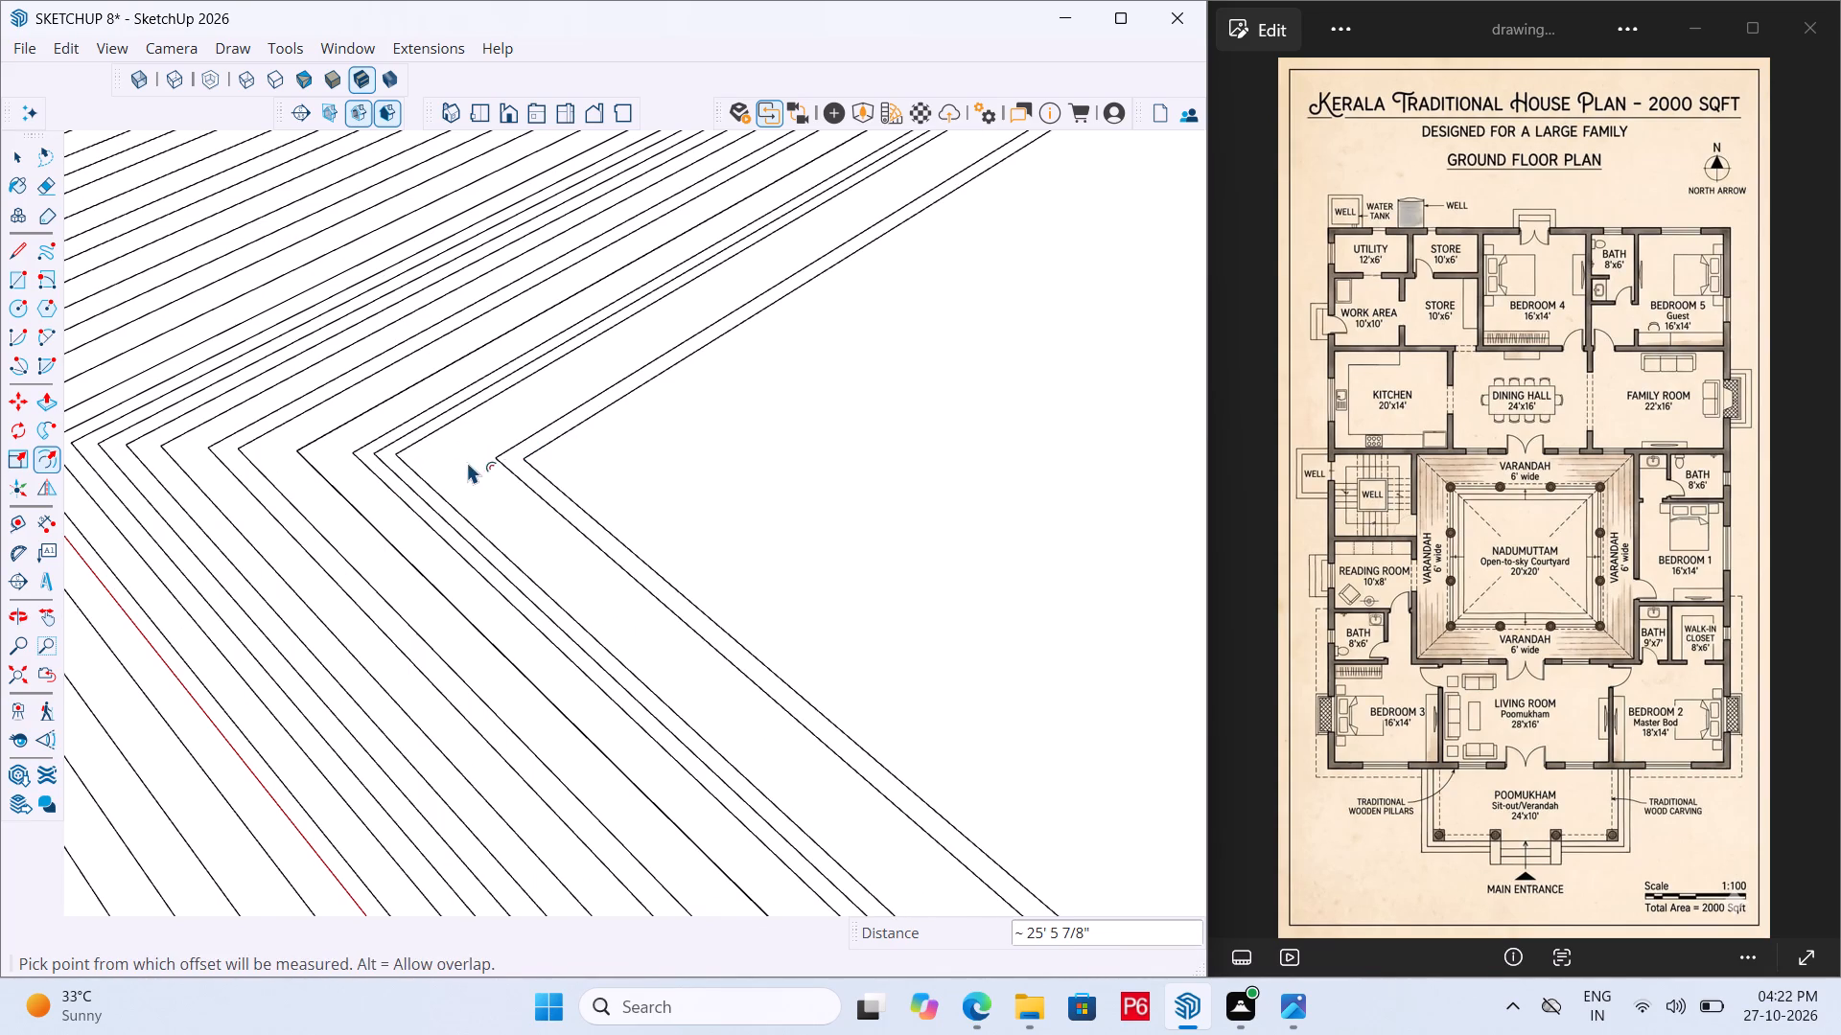
click(450, 462)
click(424, 462)
click(478, 447)
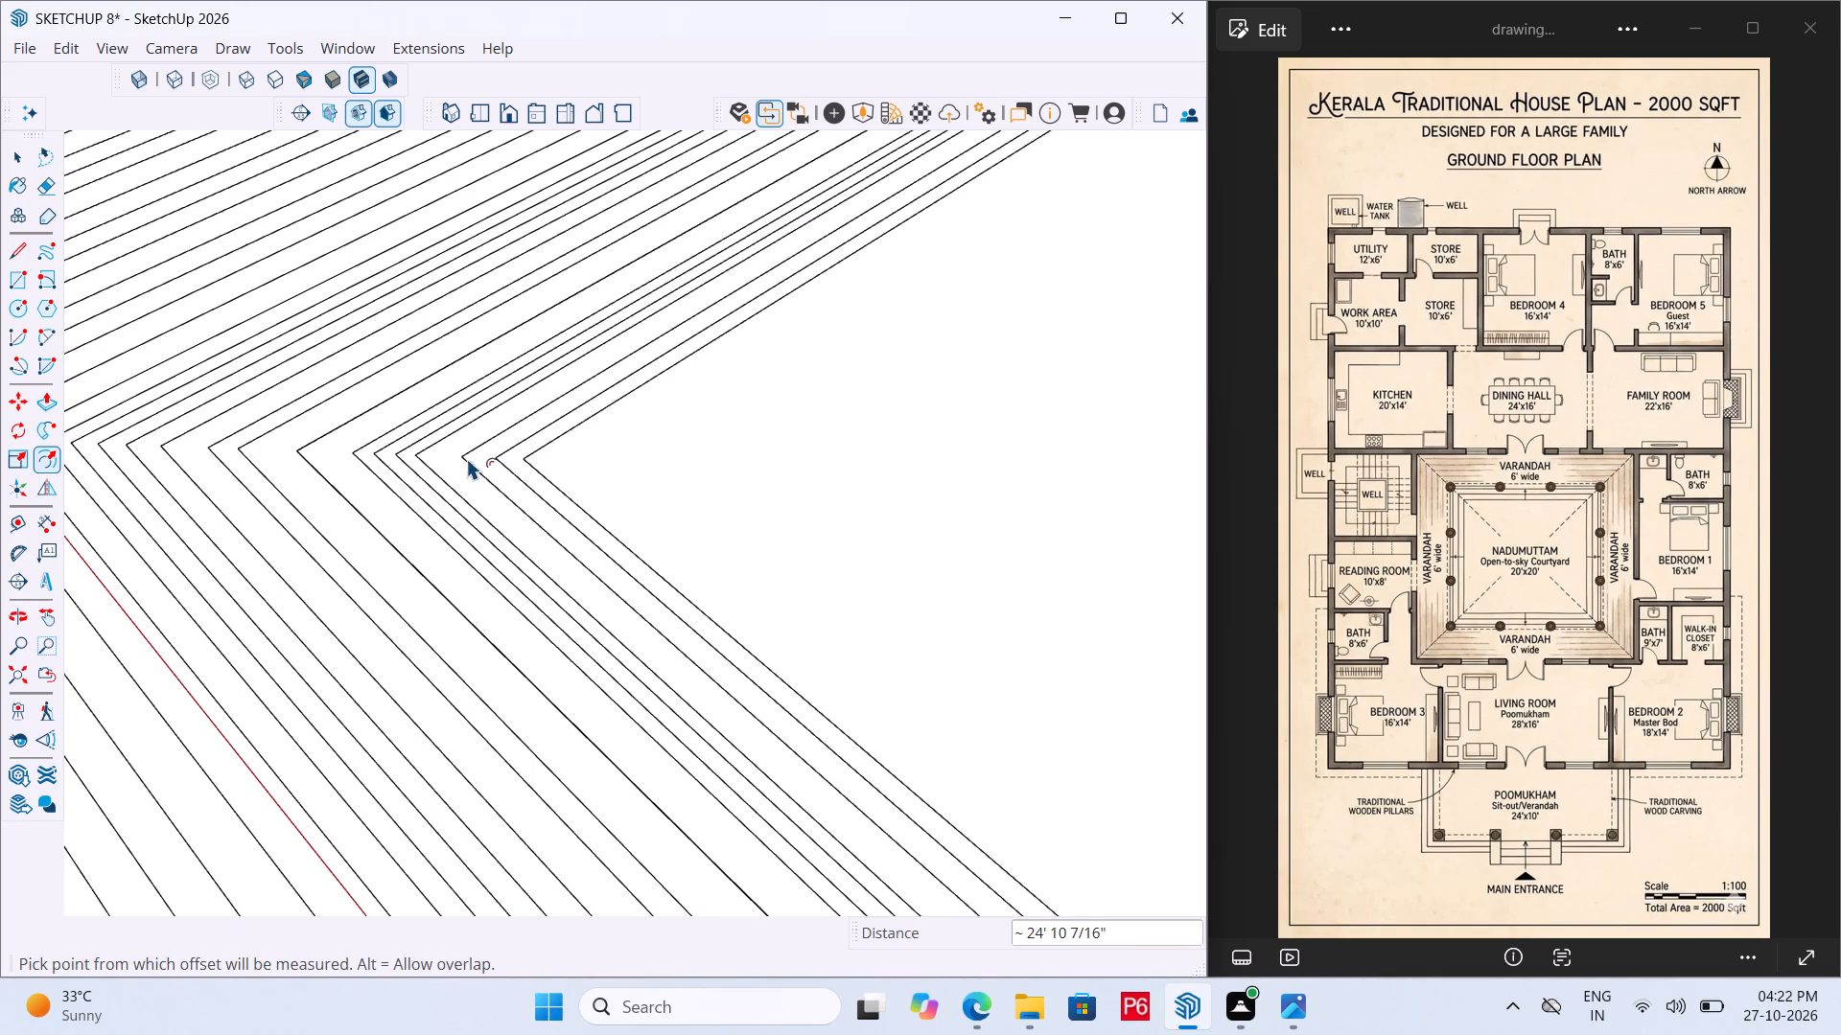
double_click(447, 462)
click(449, 464)
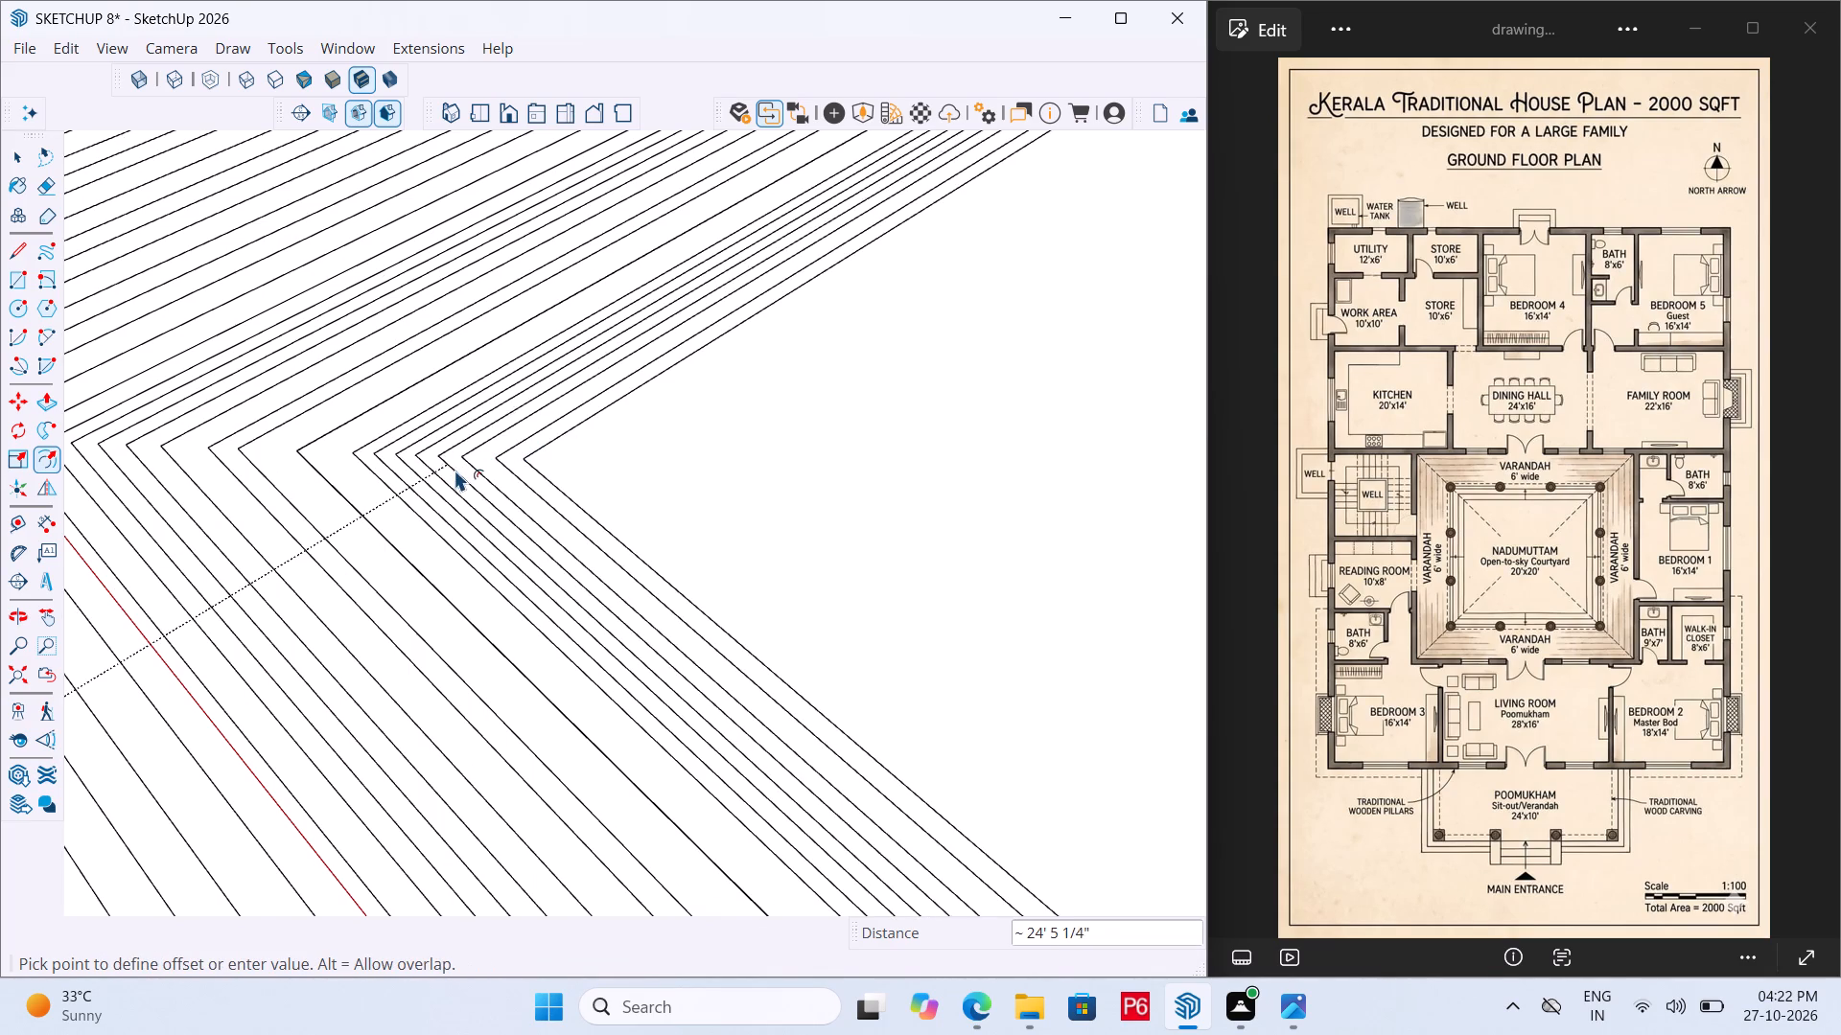
click(453, 471)
Offset the rectangle outline further inward, with rings at about 28' 3", 26' 4" and 25' 4" from the outer edge.
scroll(663, 453, up, 2)
click(671, 446)
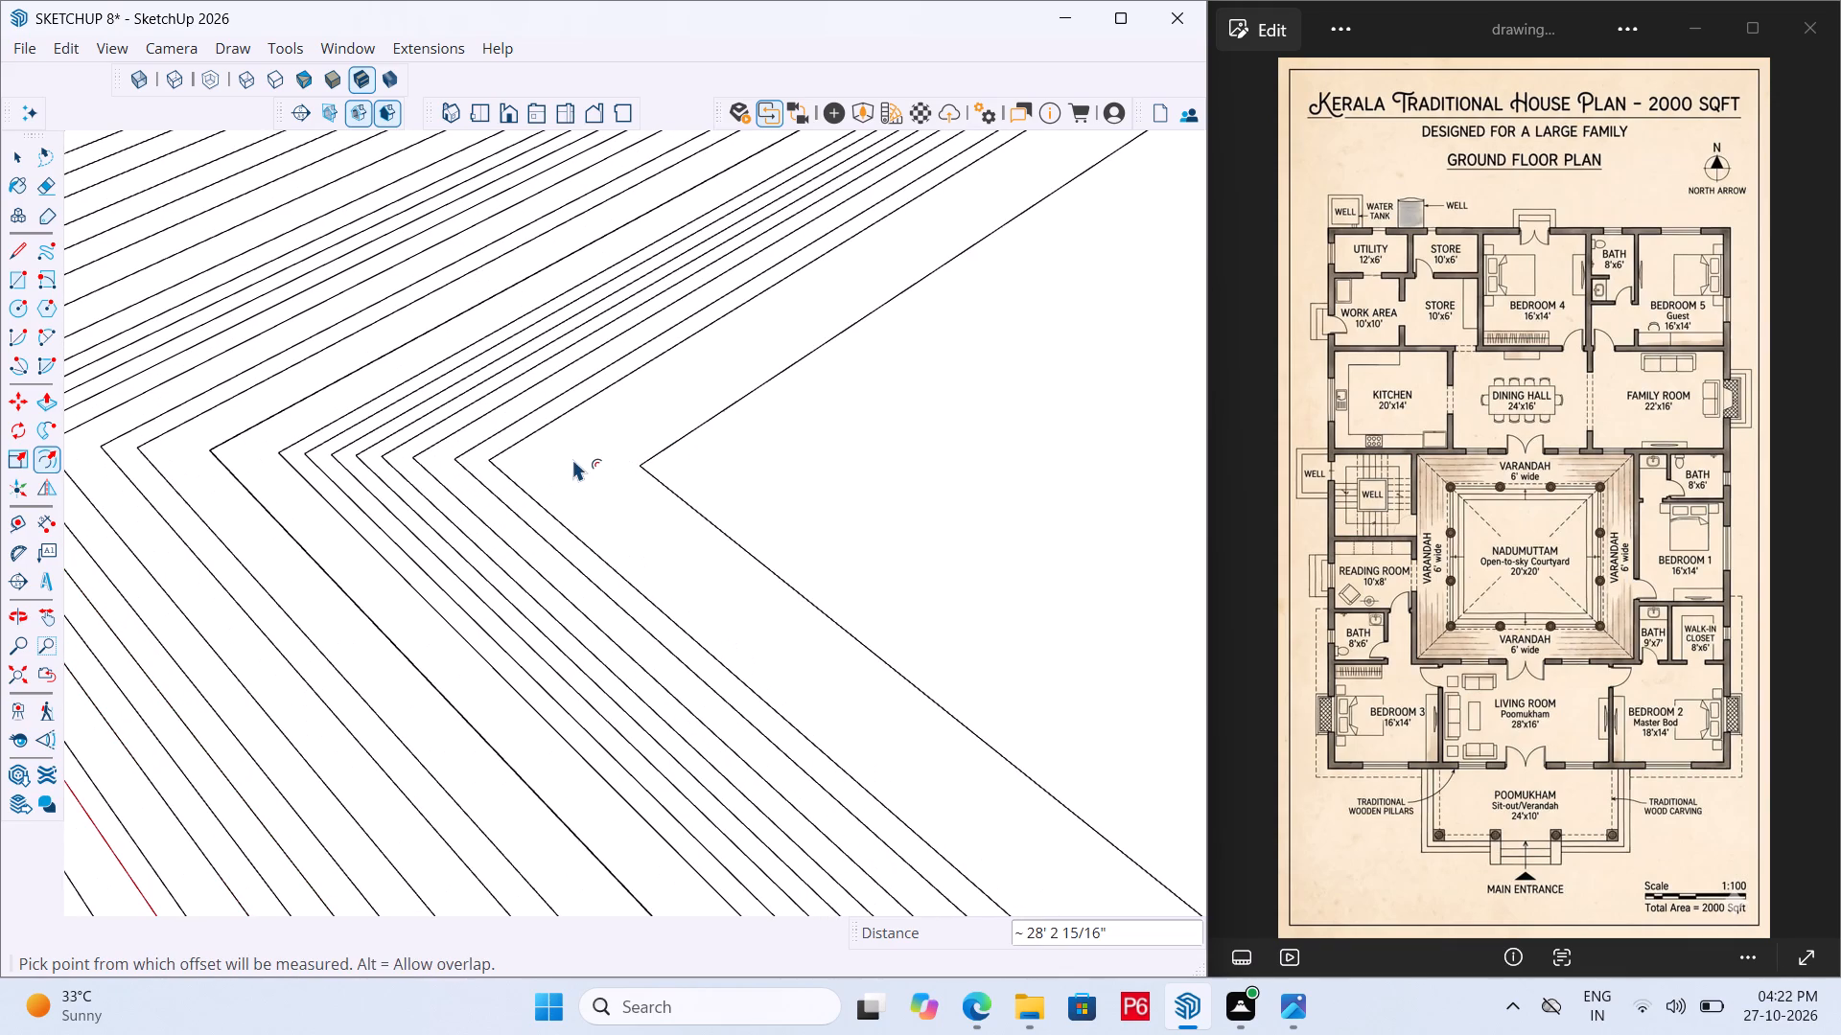
click(567, 459)
click(531, 466)
click(509, 463)
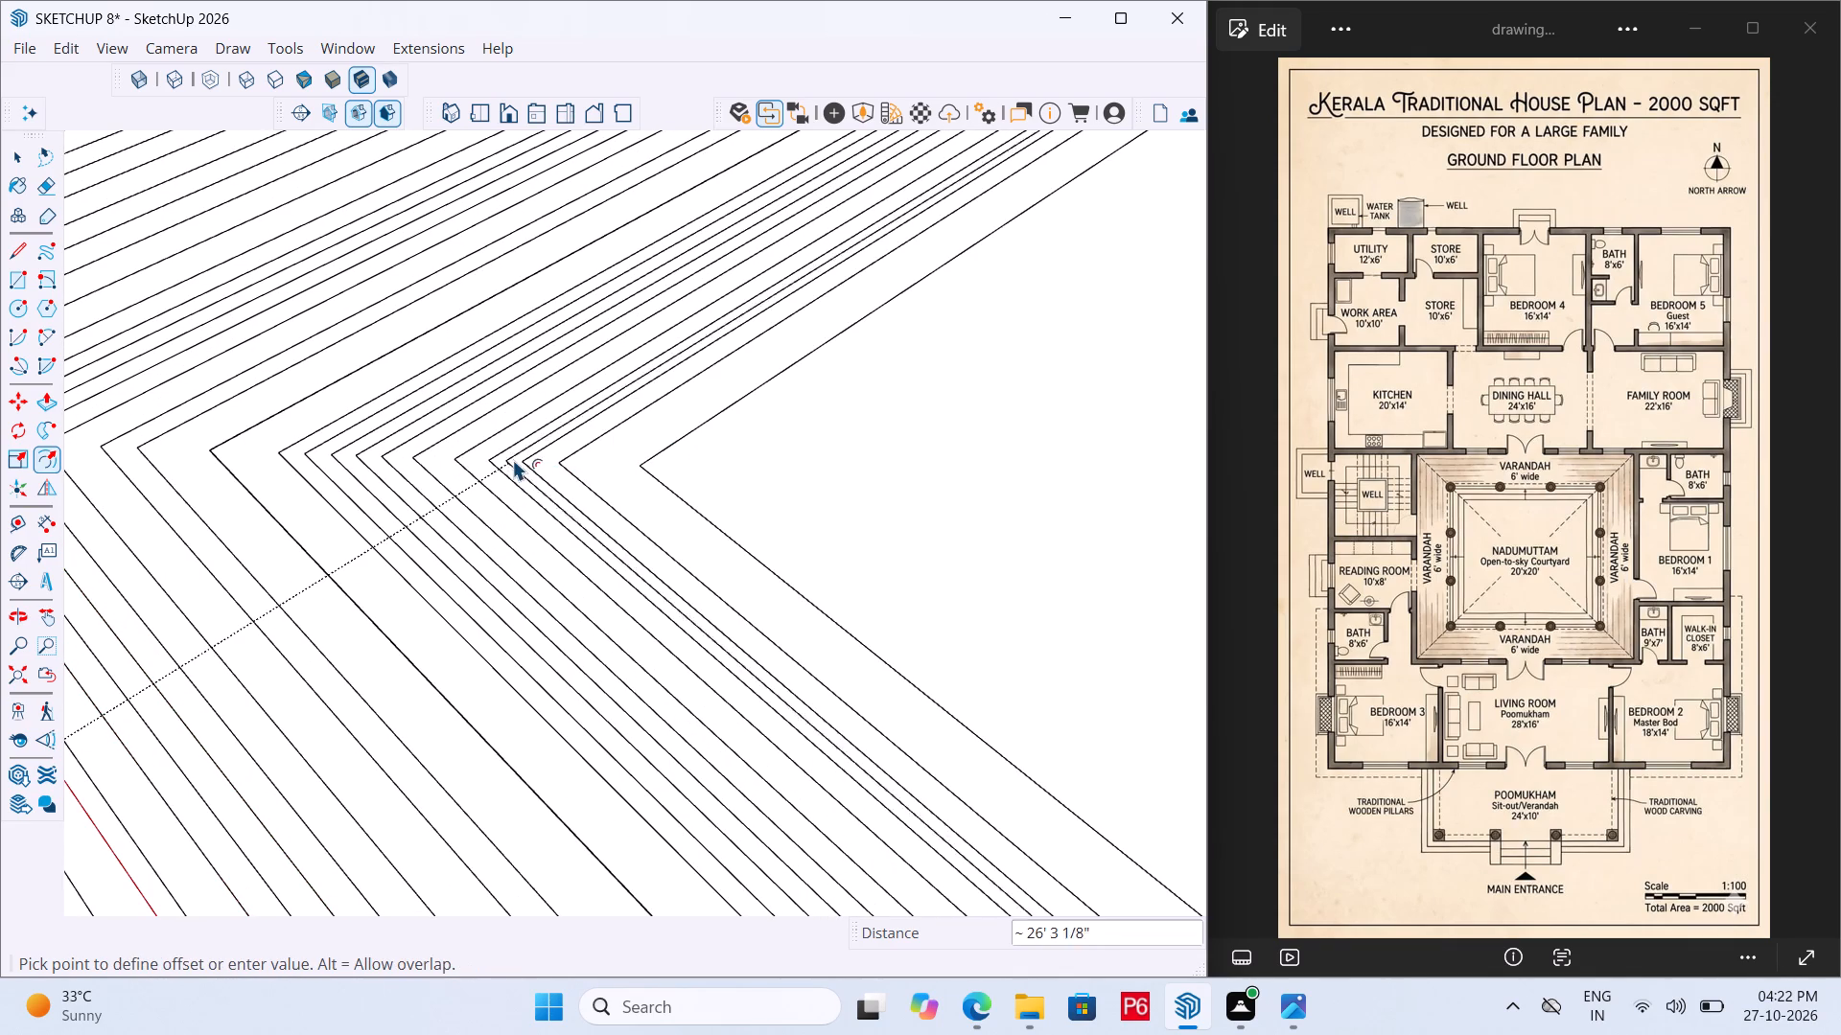
click(507, 460)
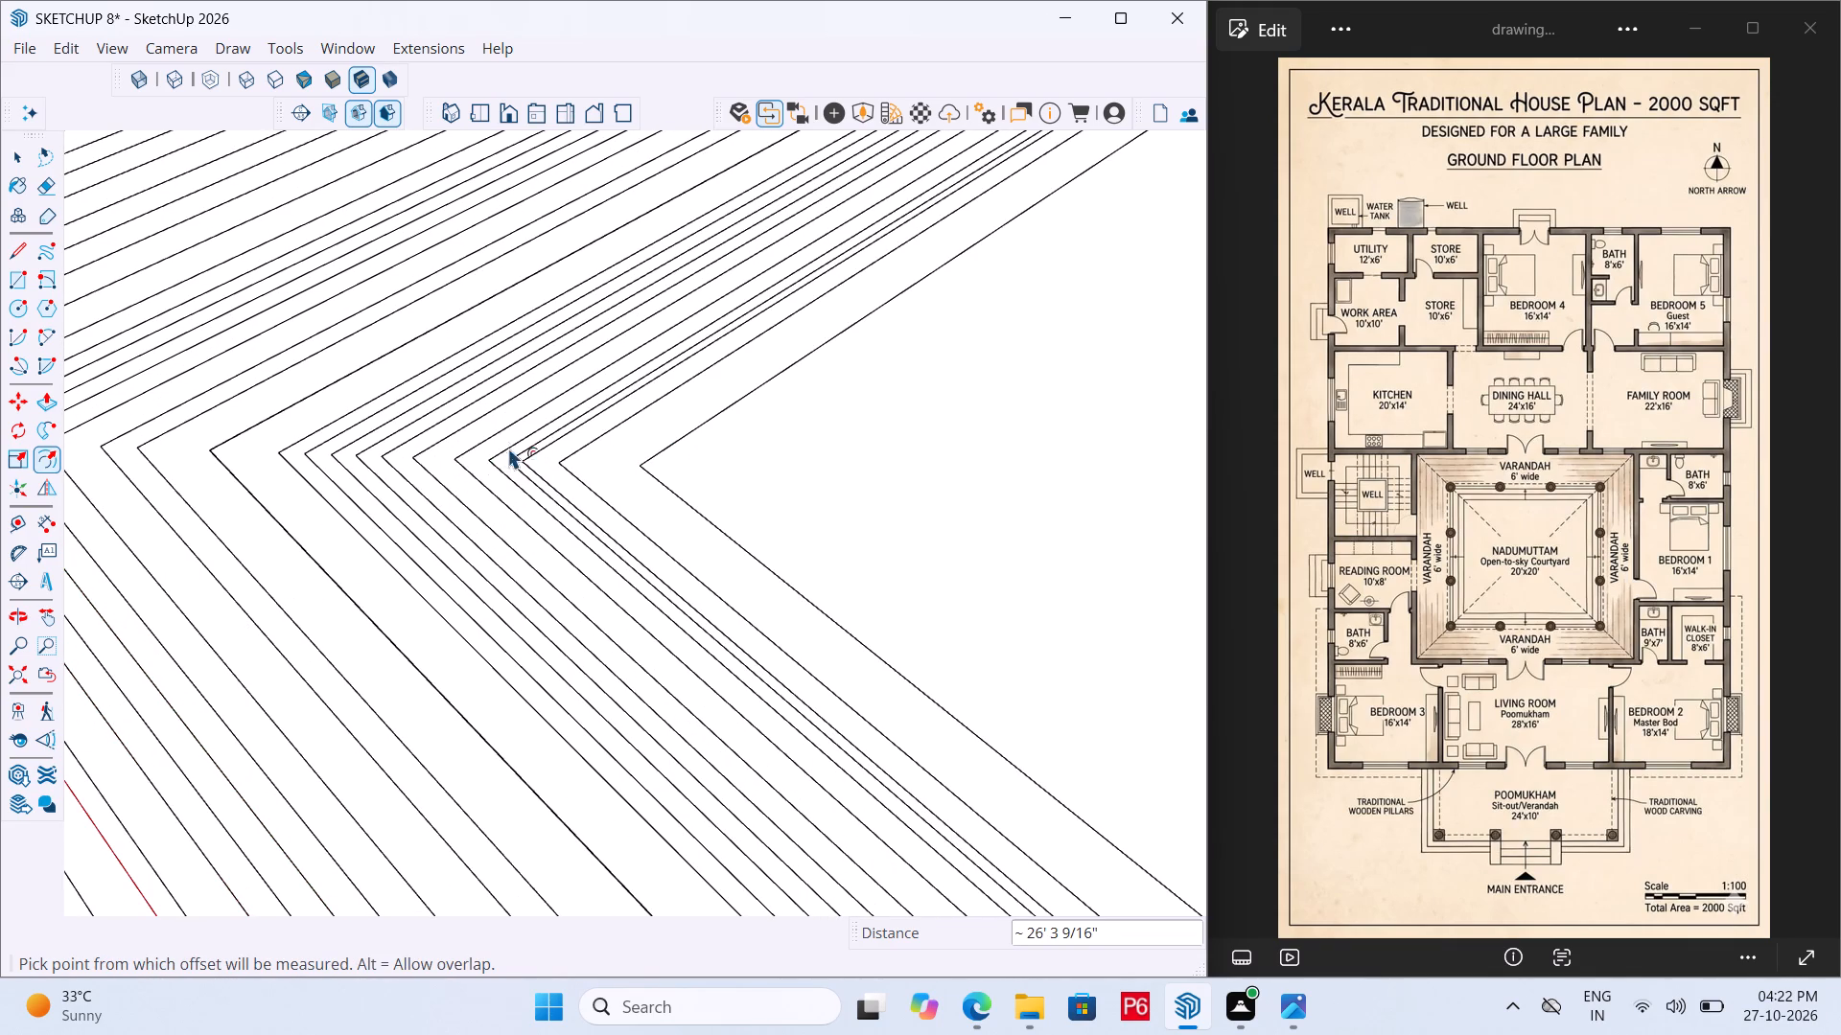
click(445, 444)
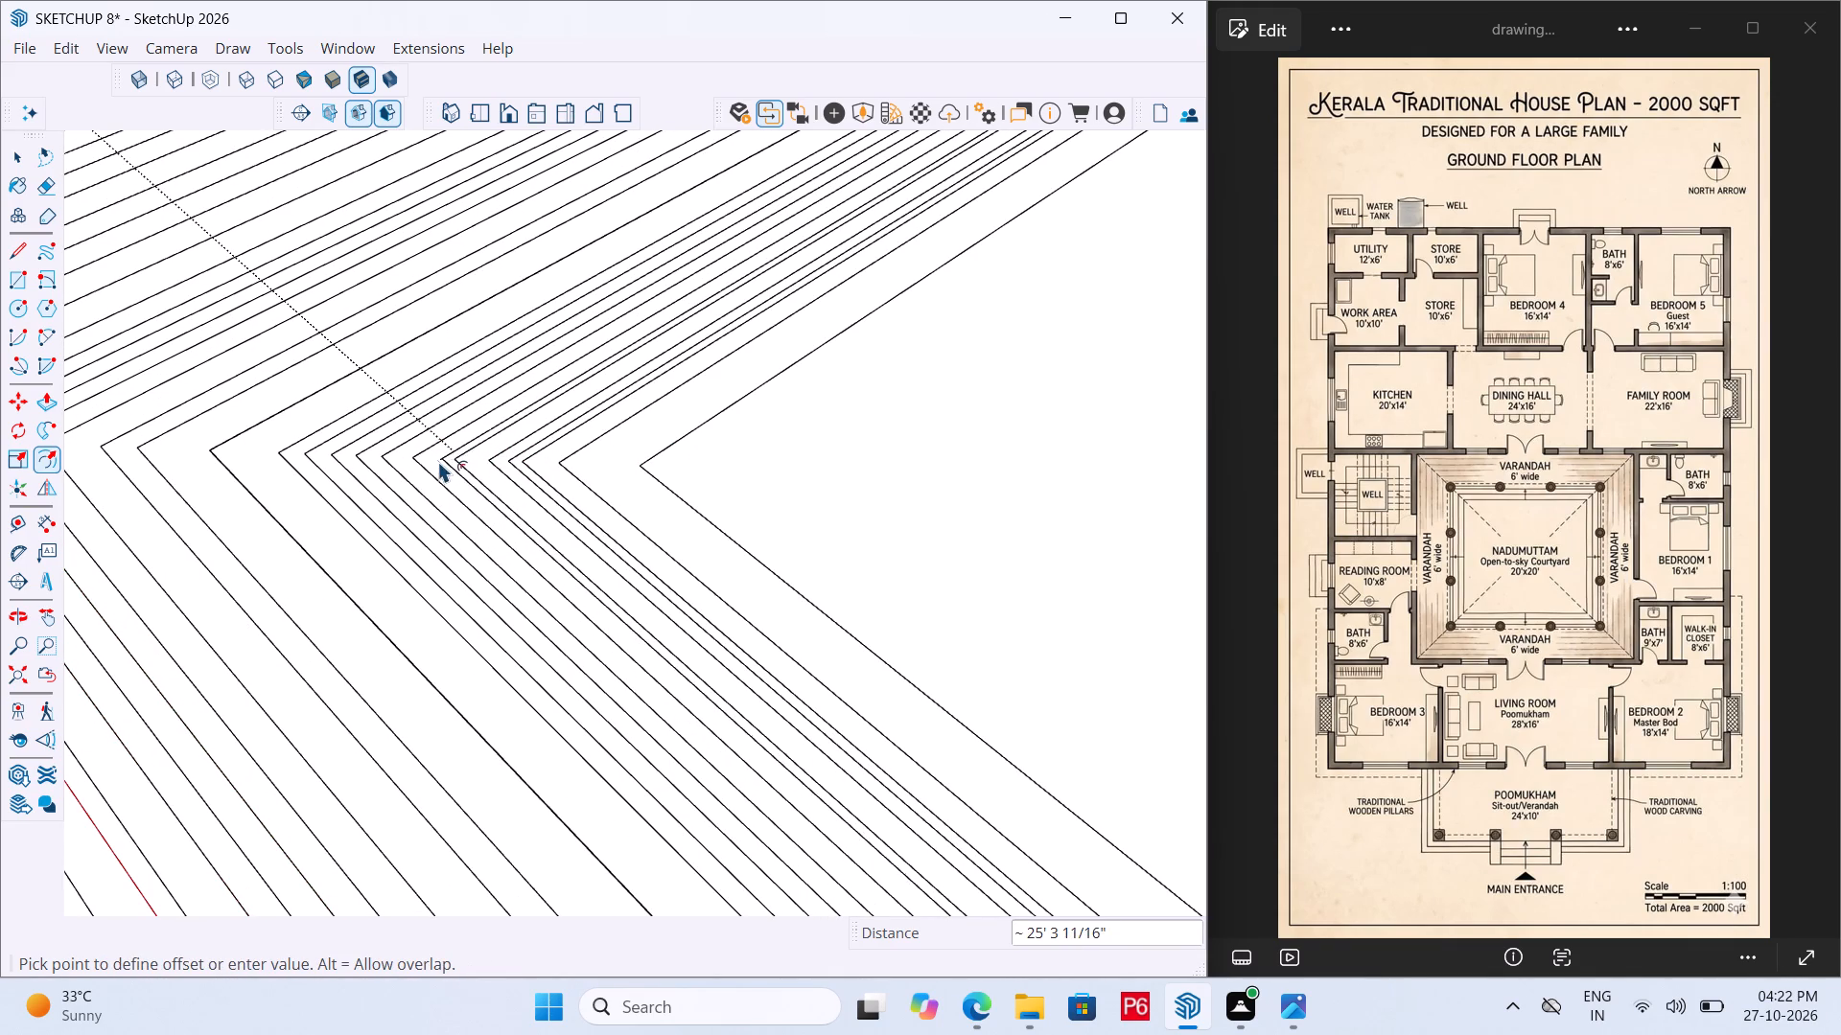
click(431, 462)
Fill the wider gap between existing rings with close offsets, including ones about 22' 5" and 22' 7" from the outer edge.
click(270, 475)
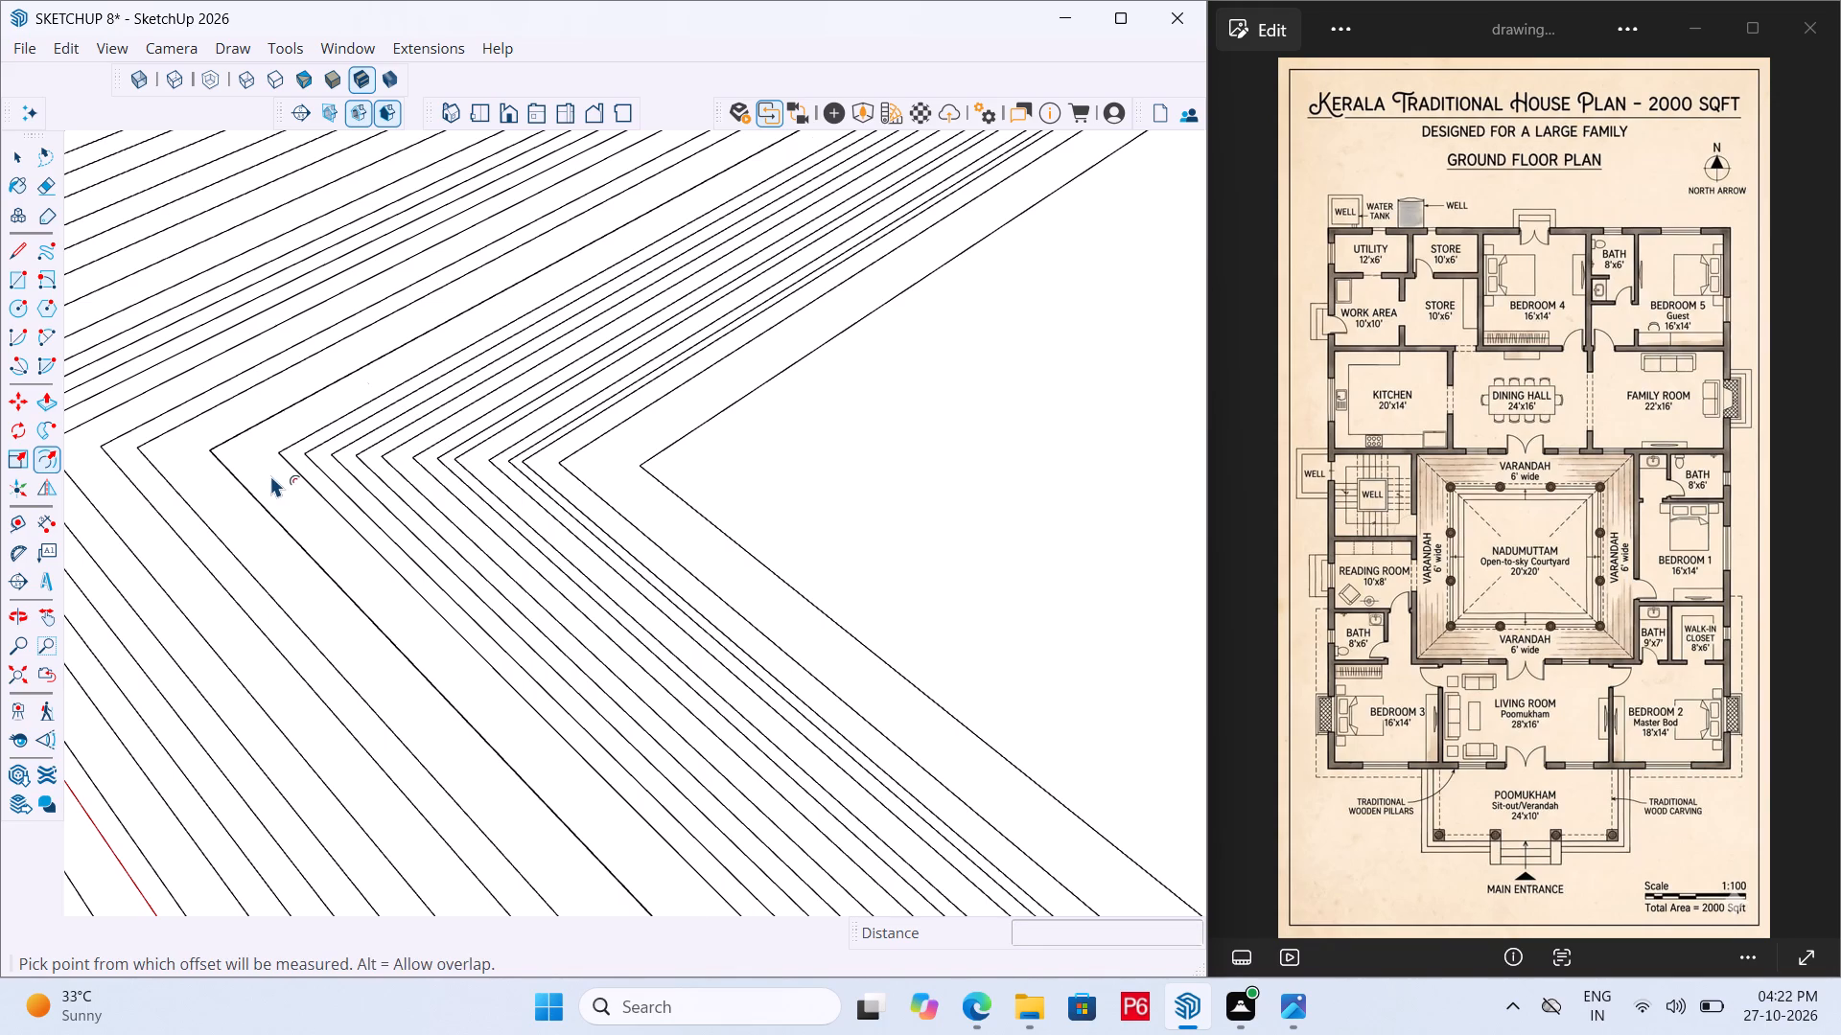
click(257, 479)
click(271, 461)
click(267, 471)
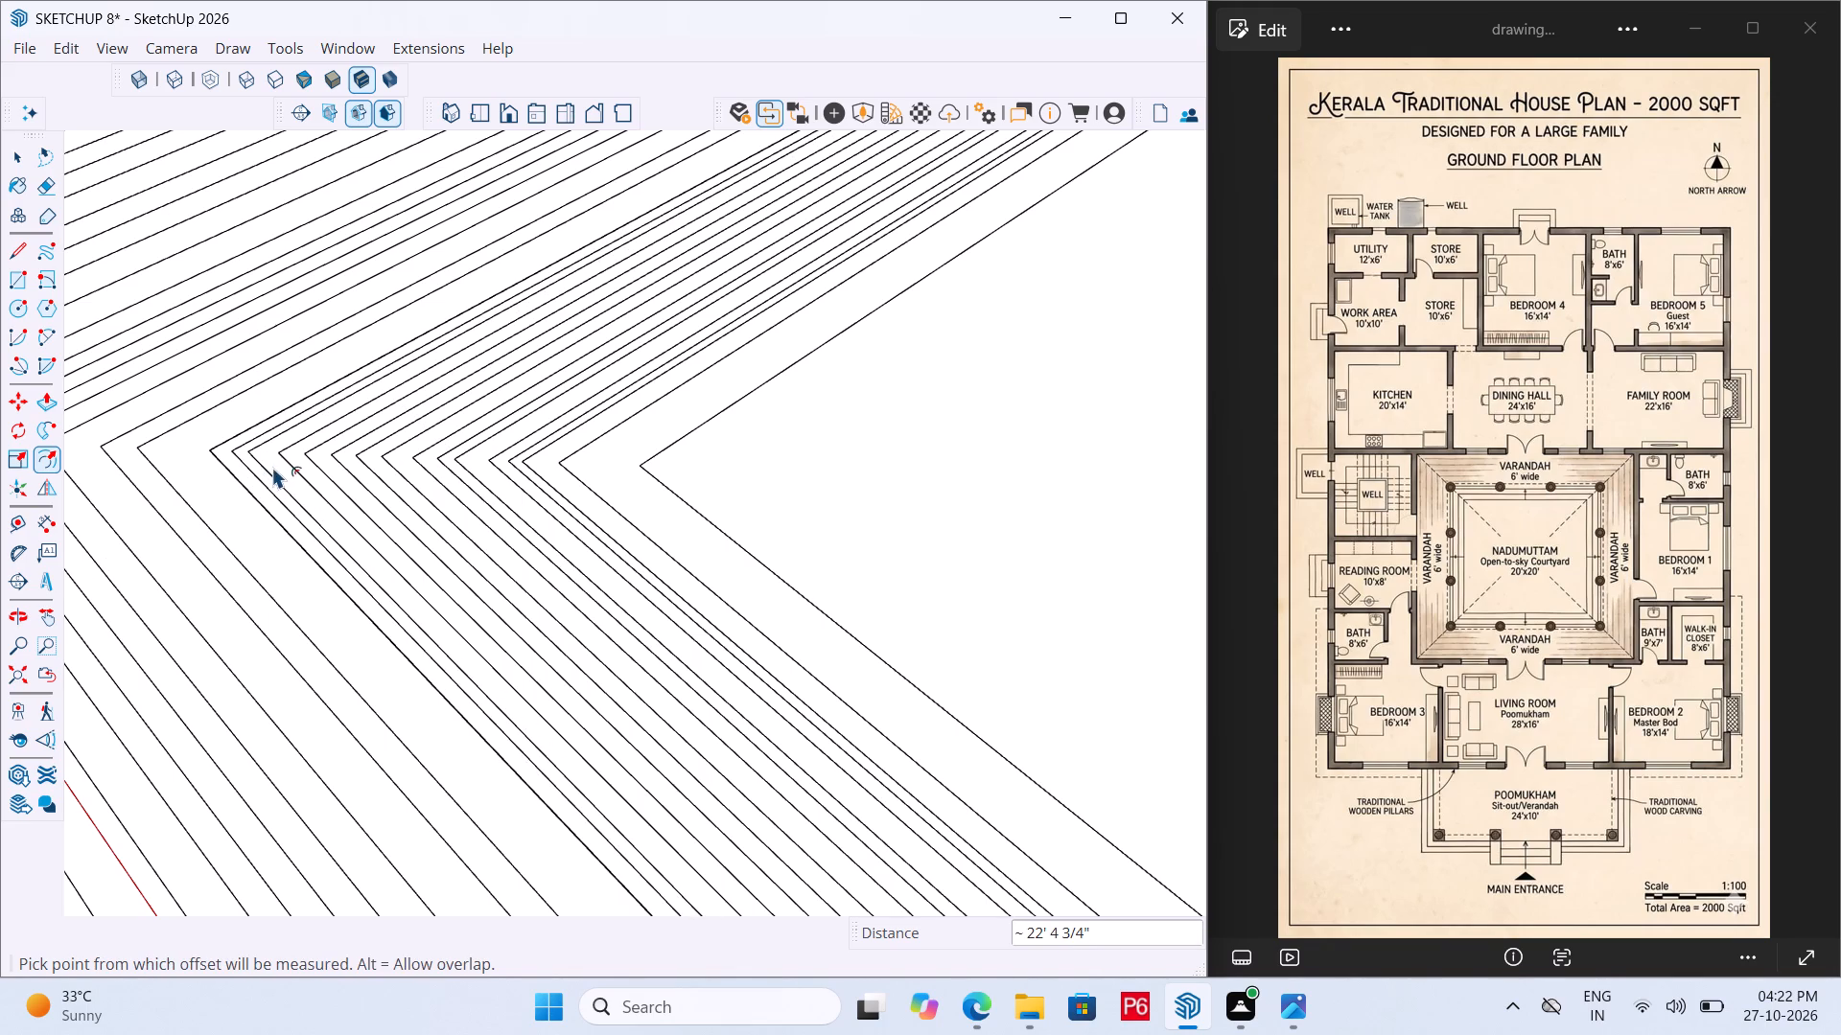
click(272, 467)
double_click(277, 464)
click(284, 466)
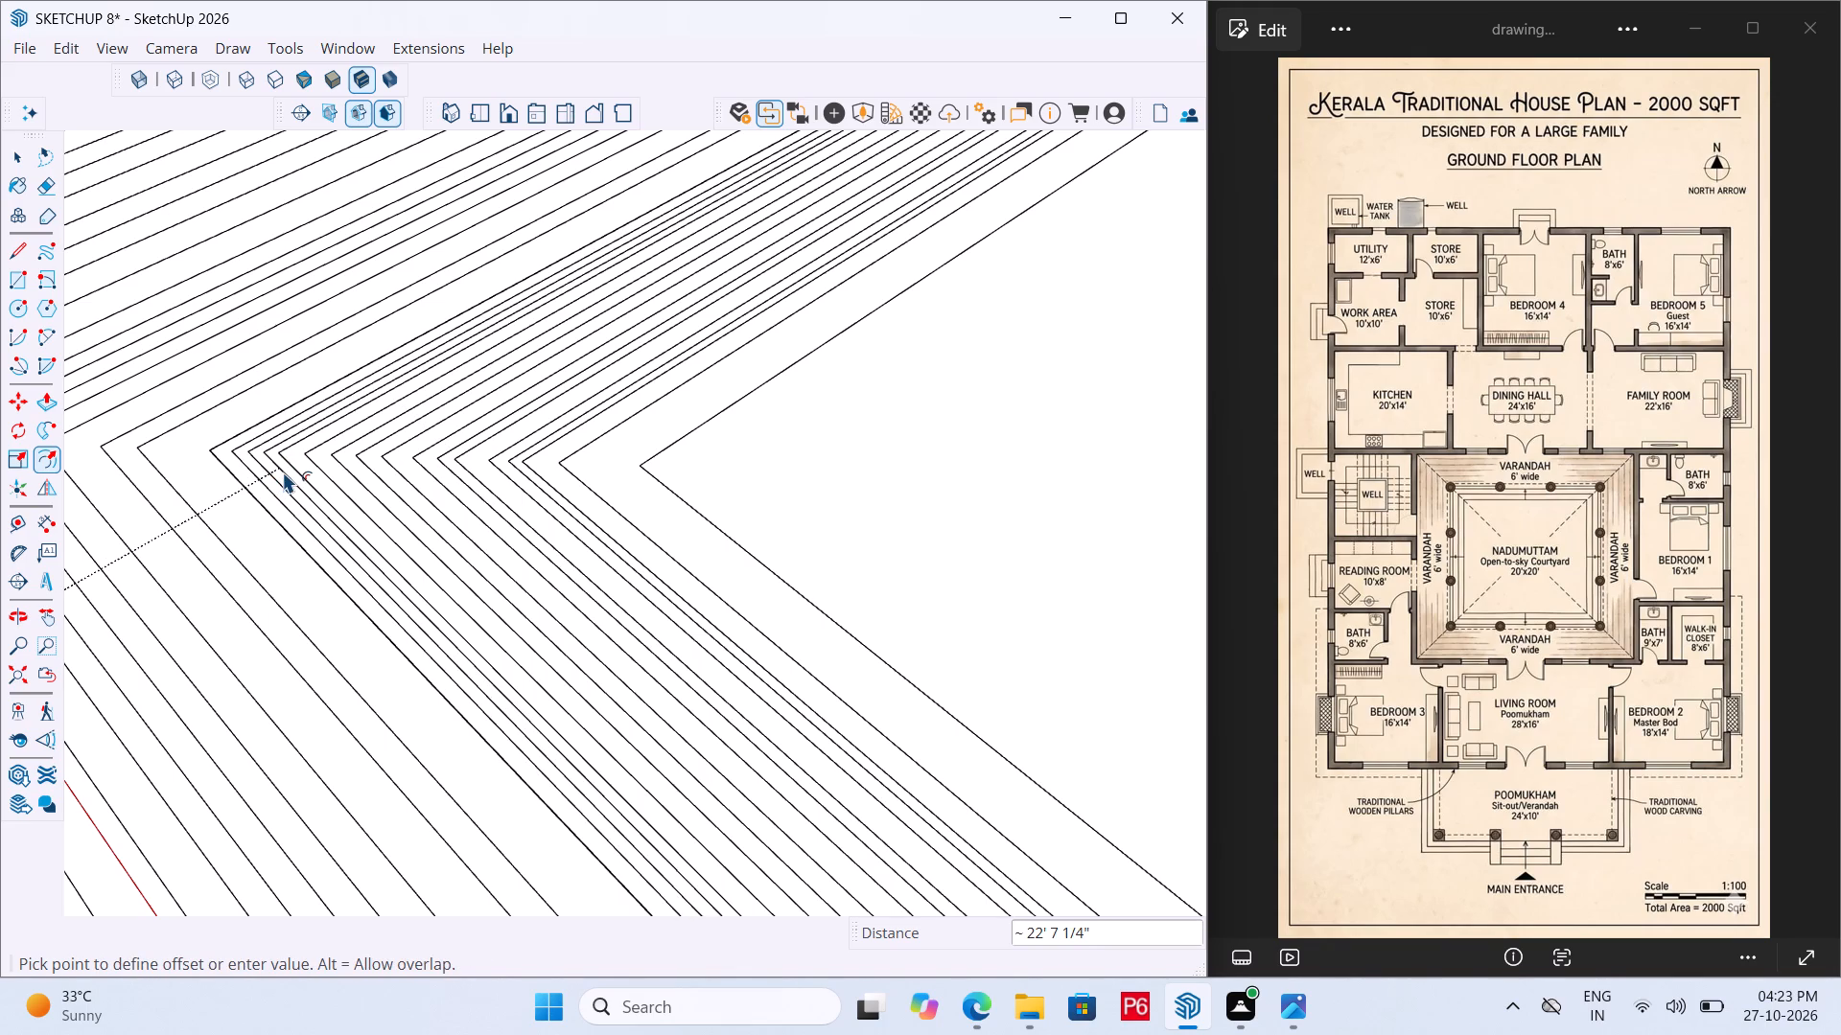
click(283, 472)
Add intermediate offset rings between about 21' 6" and 20' 5" from the rectangle's outer edge.
click(228, 479)
click(227, 489)
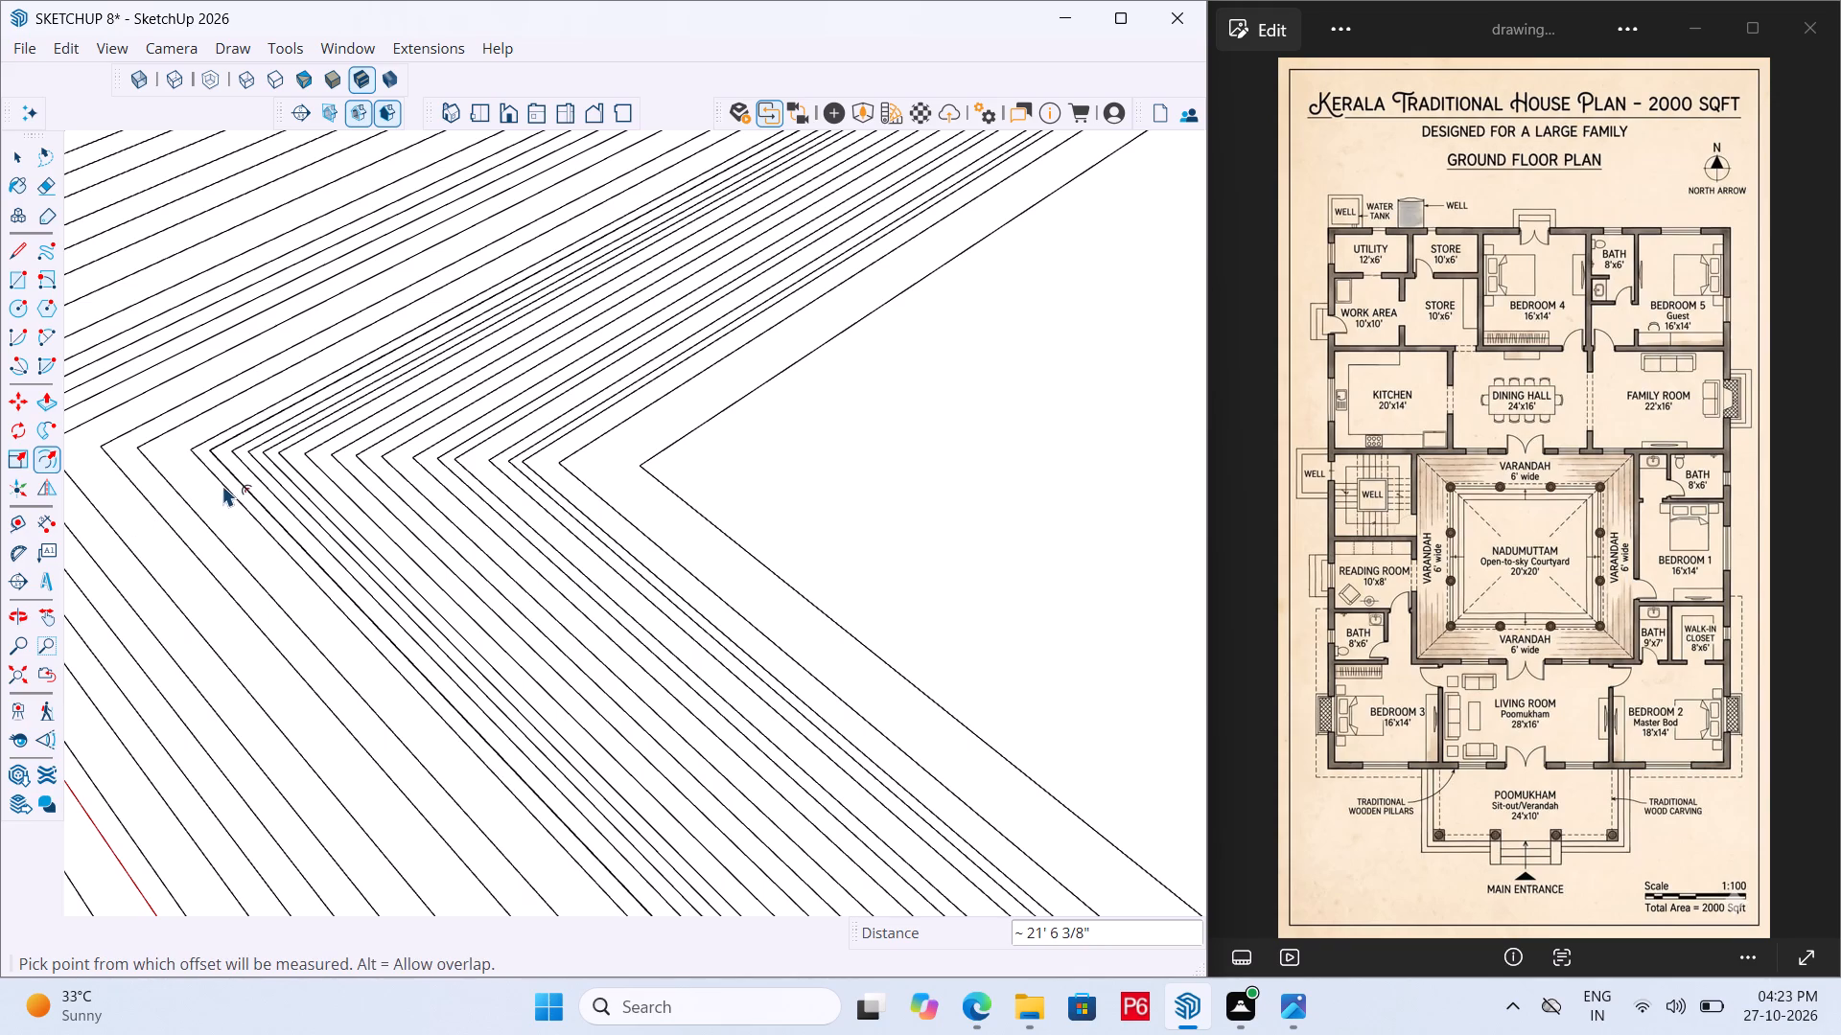
click(221, 489)
click(217, 500)
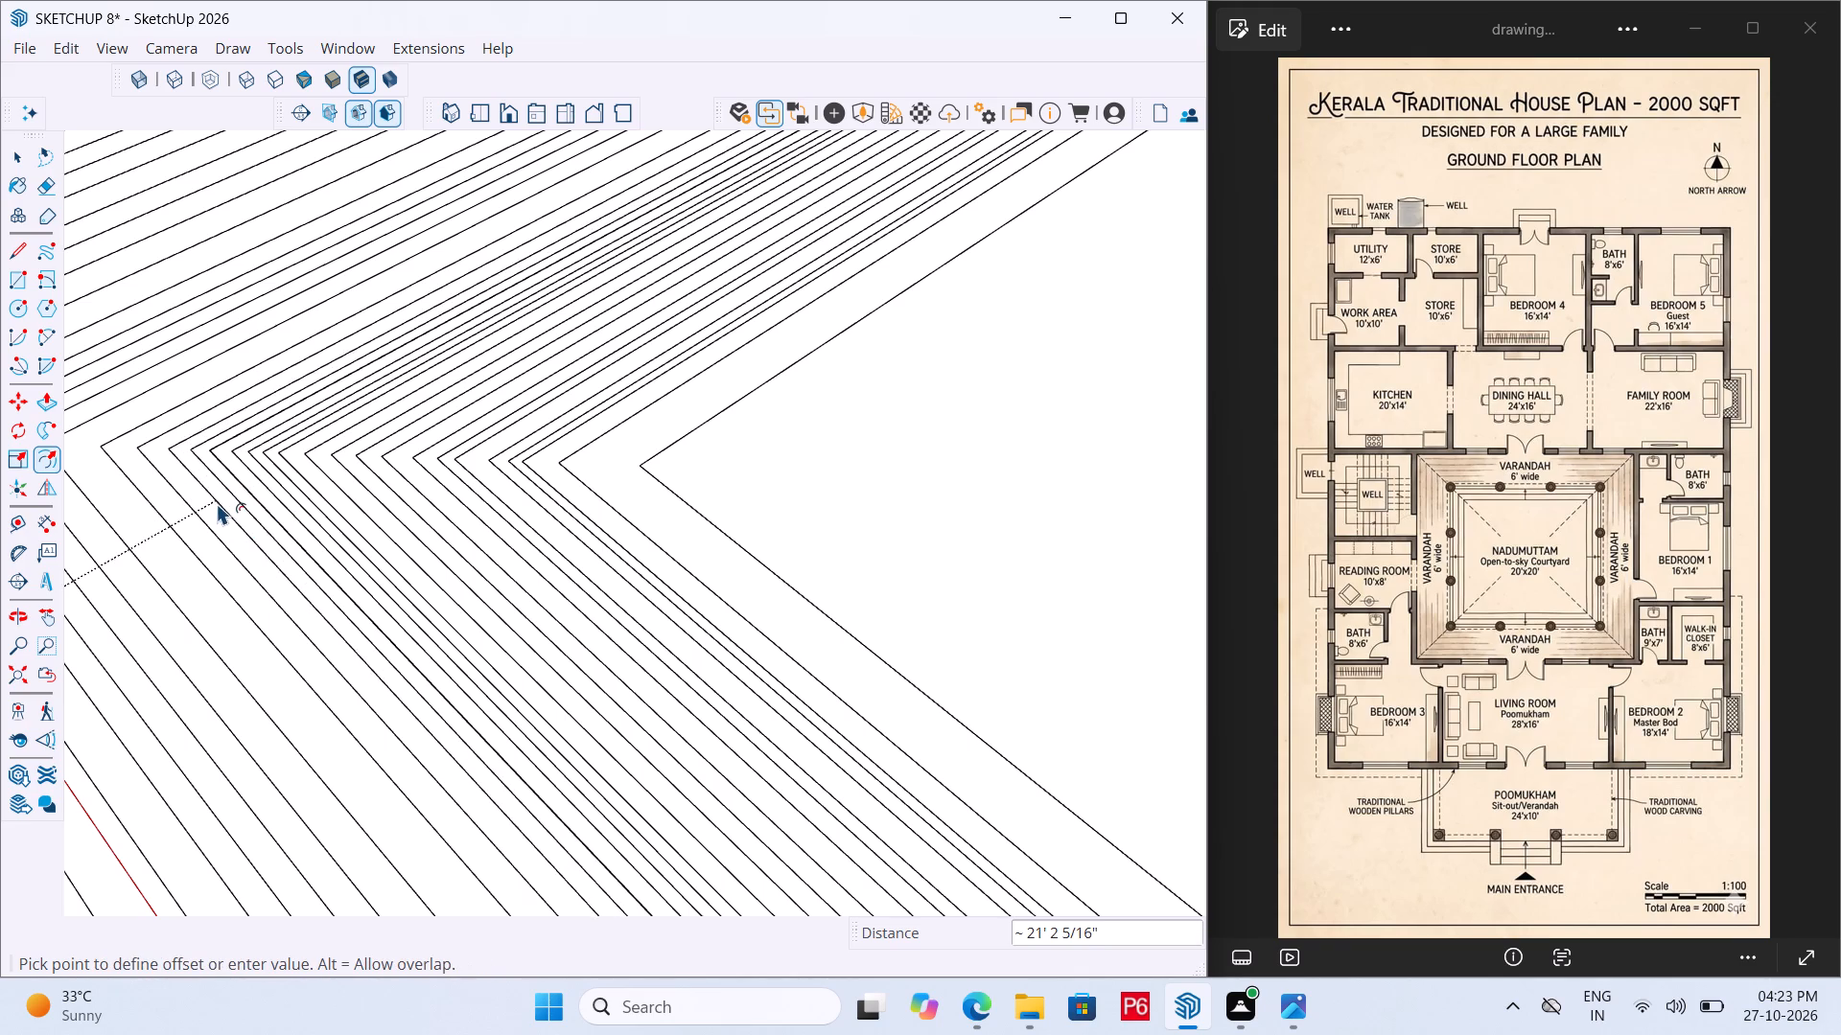
click(217, 503)
click(212, 502)
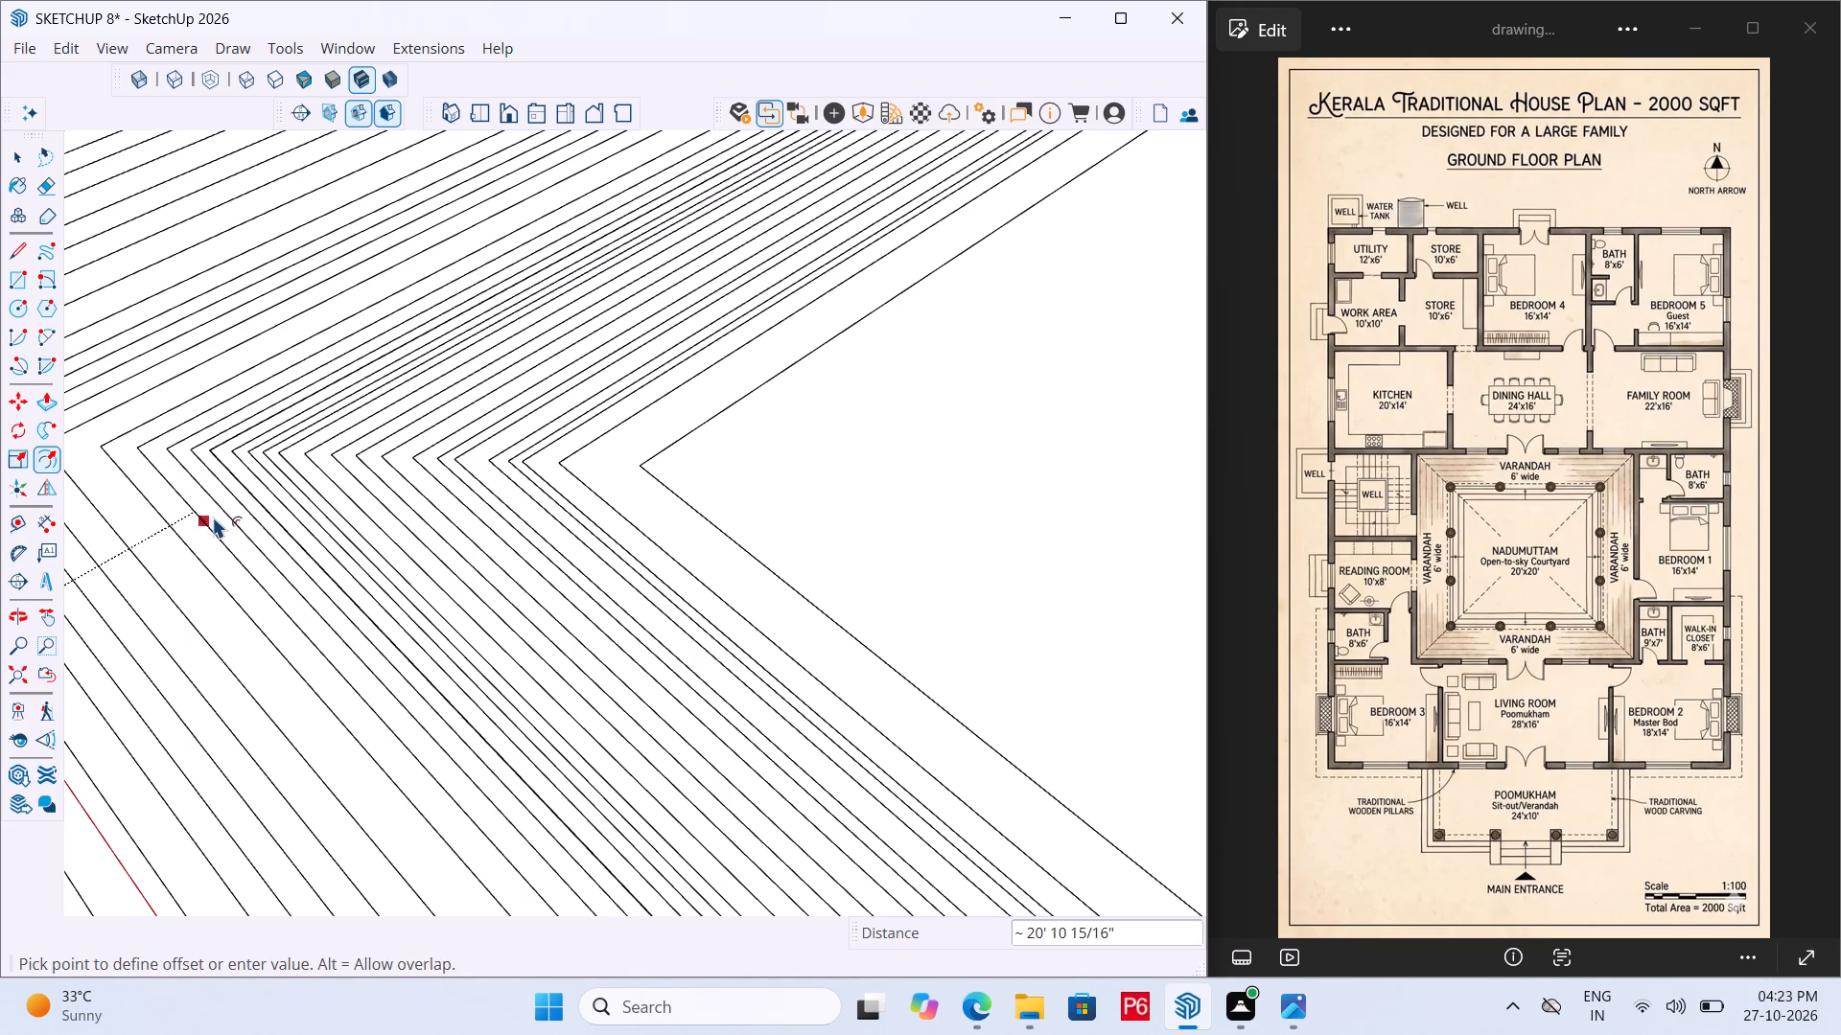
click(212, 517)
click(197, 523)
click(191, 531)
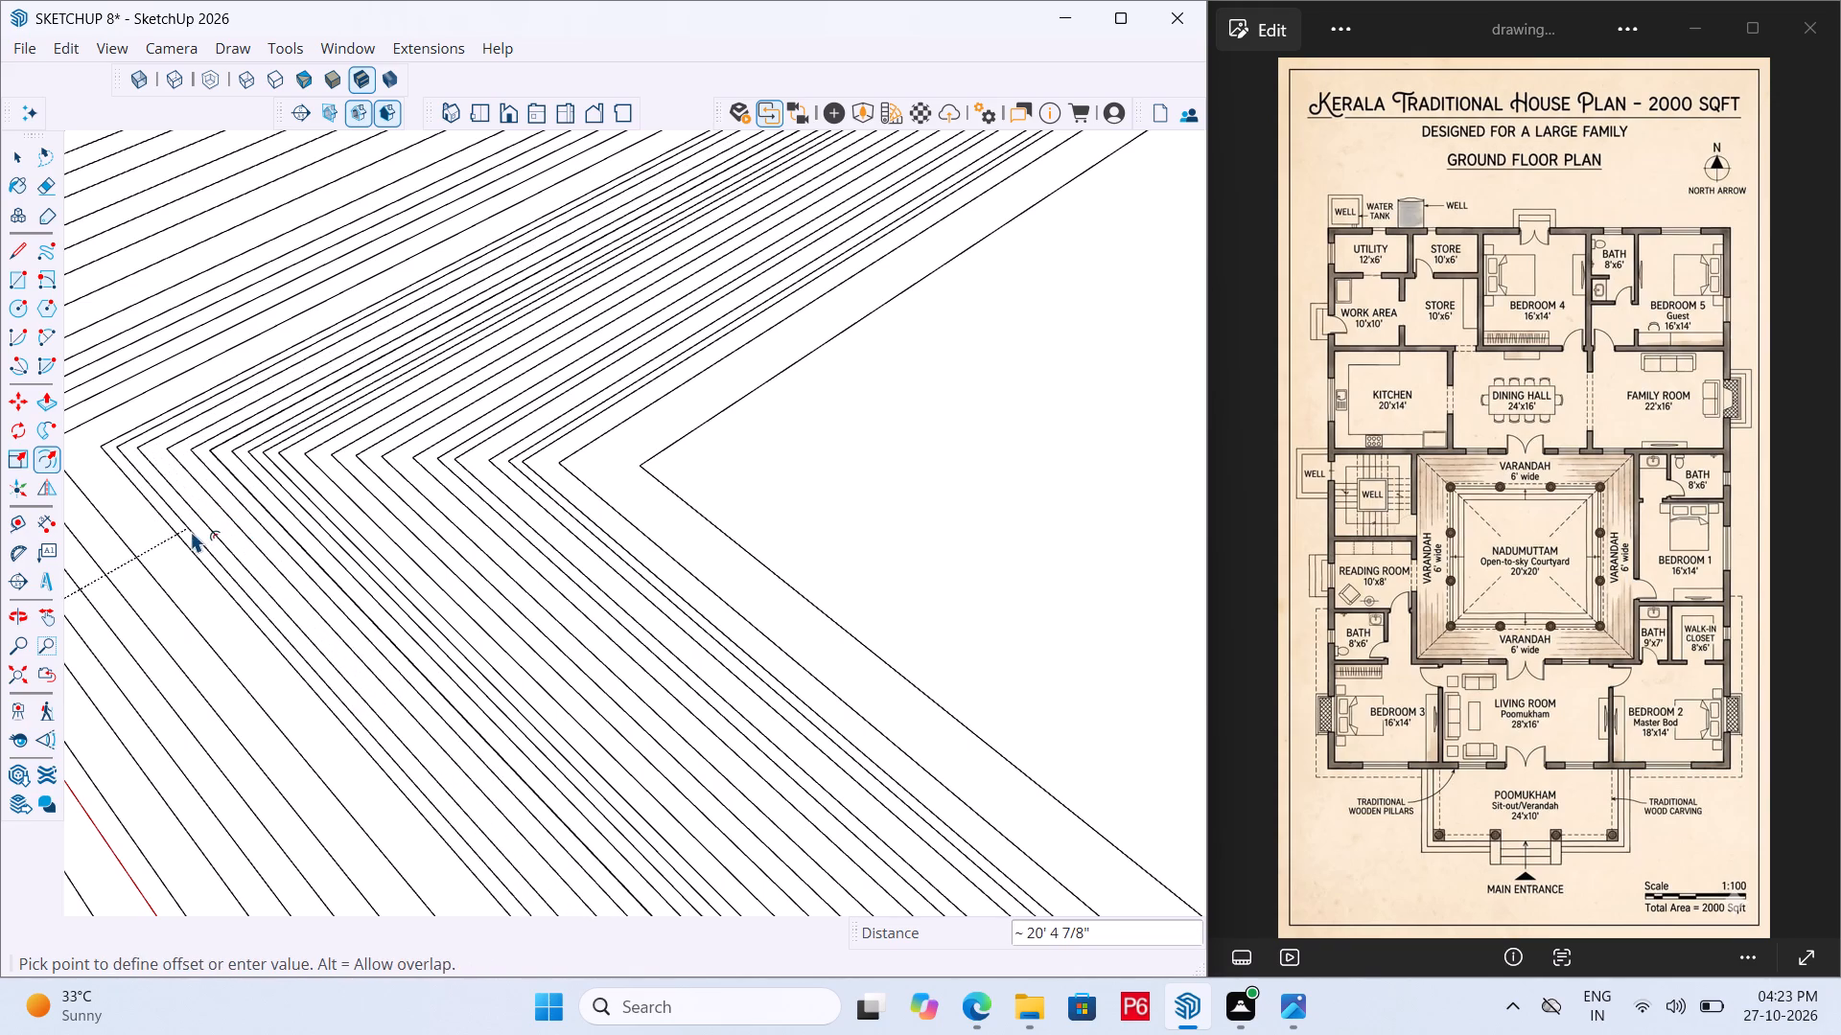
double_click(209, 499)
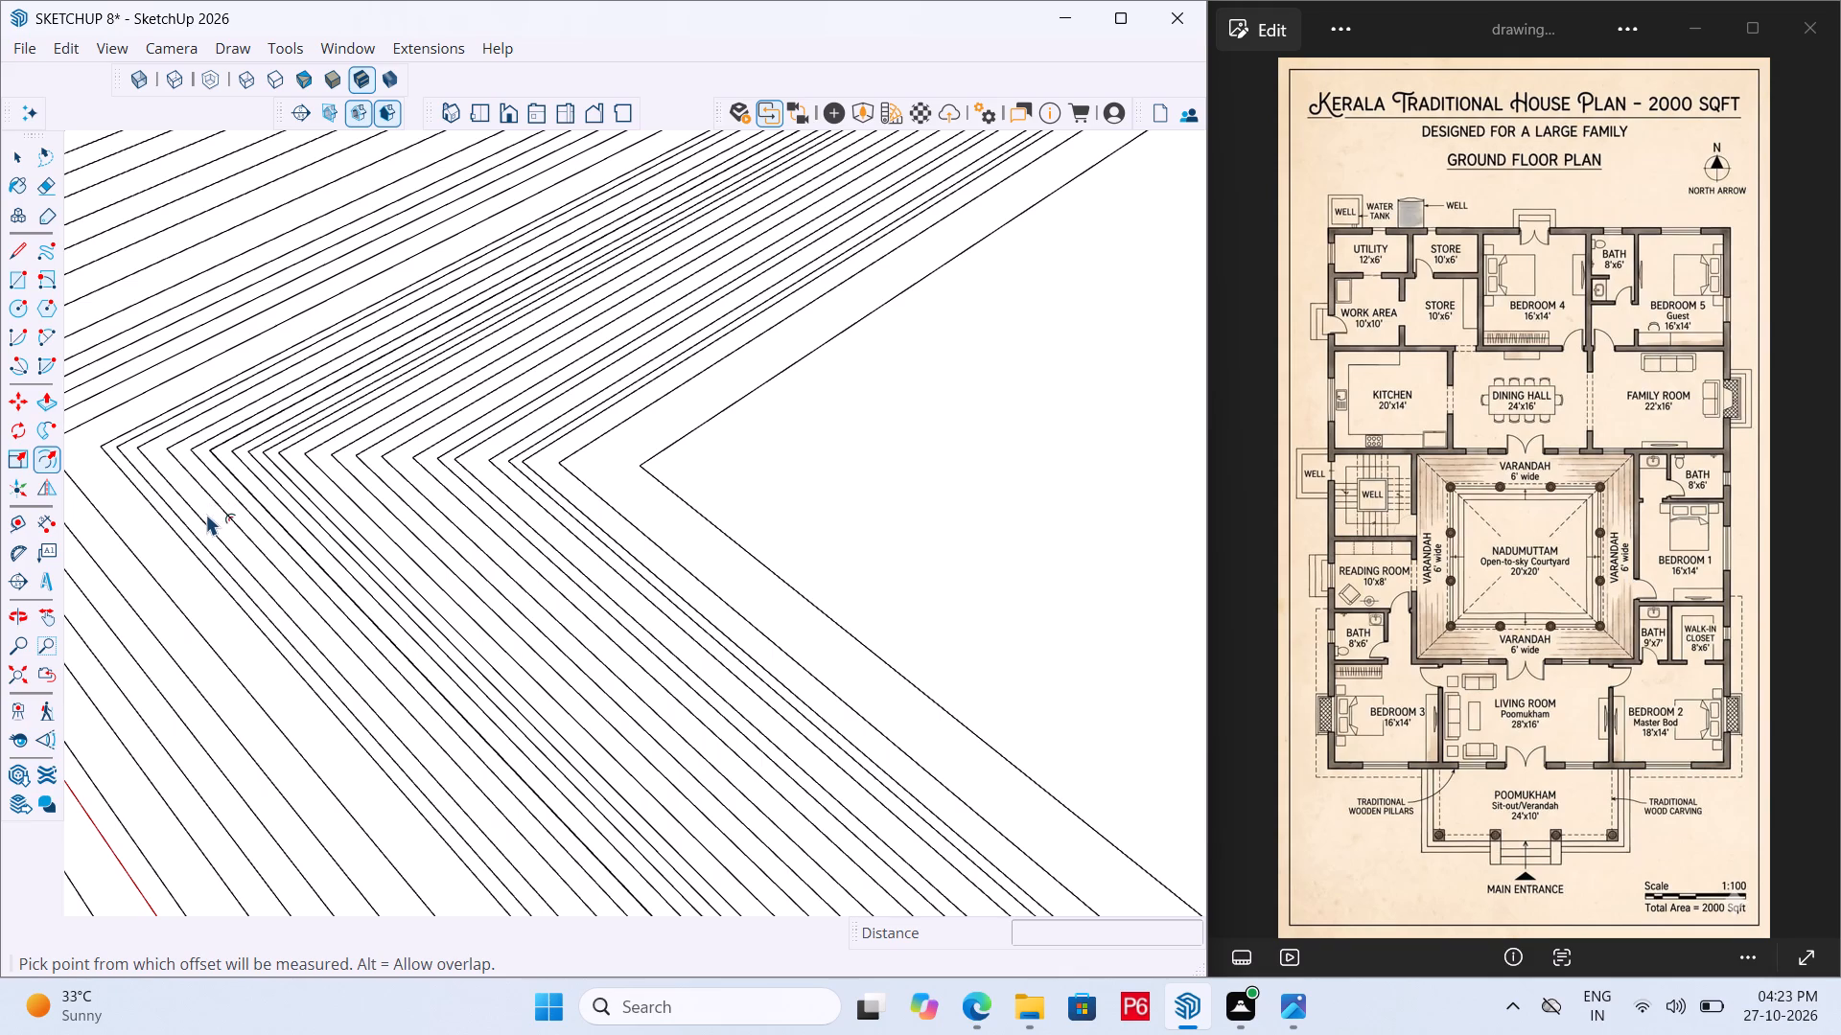
click(221, 504)
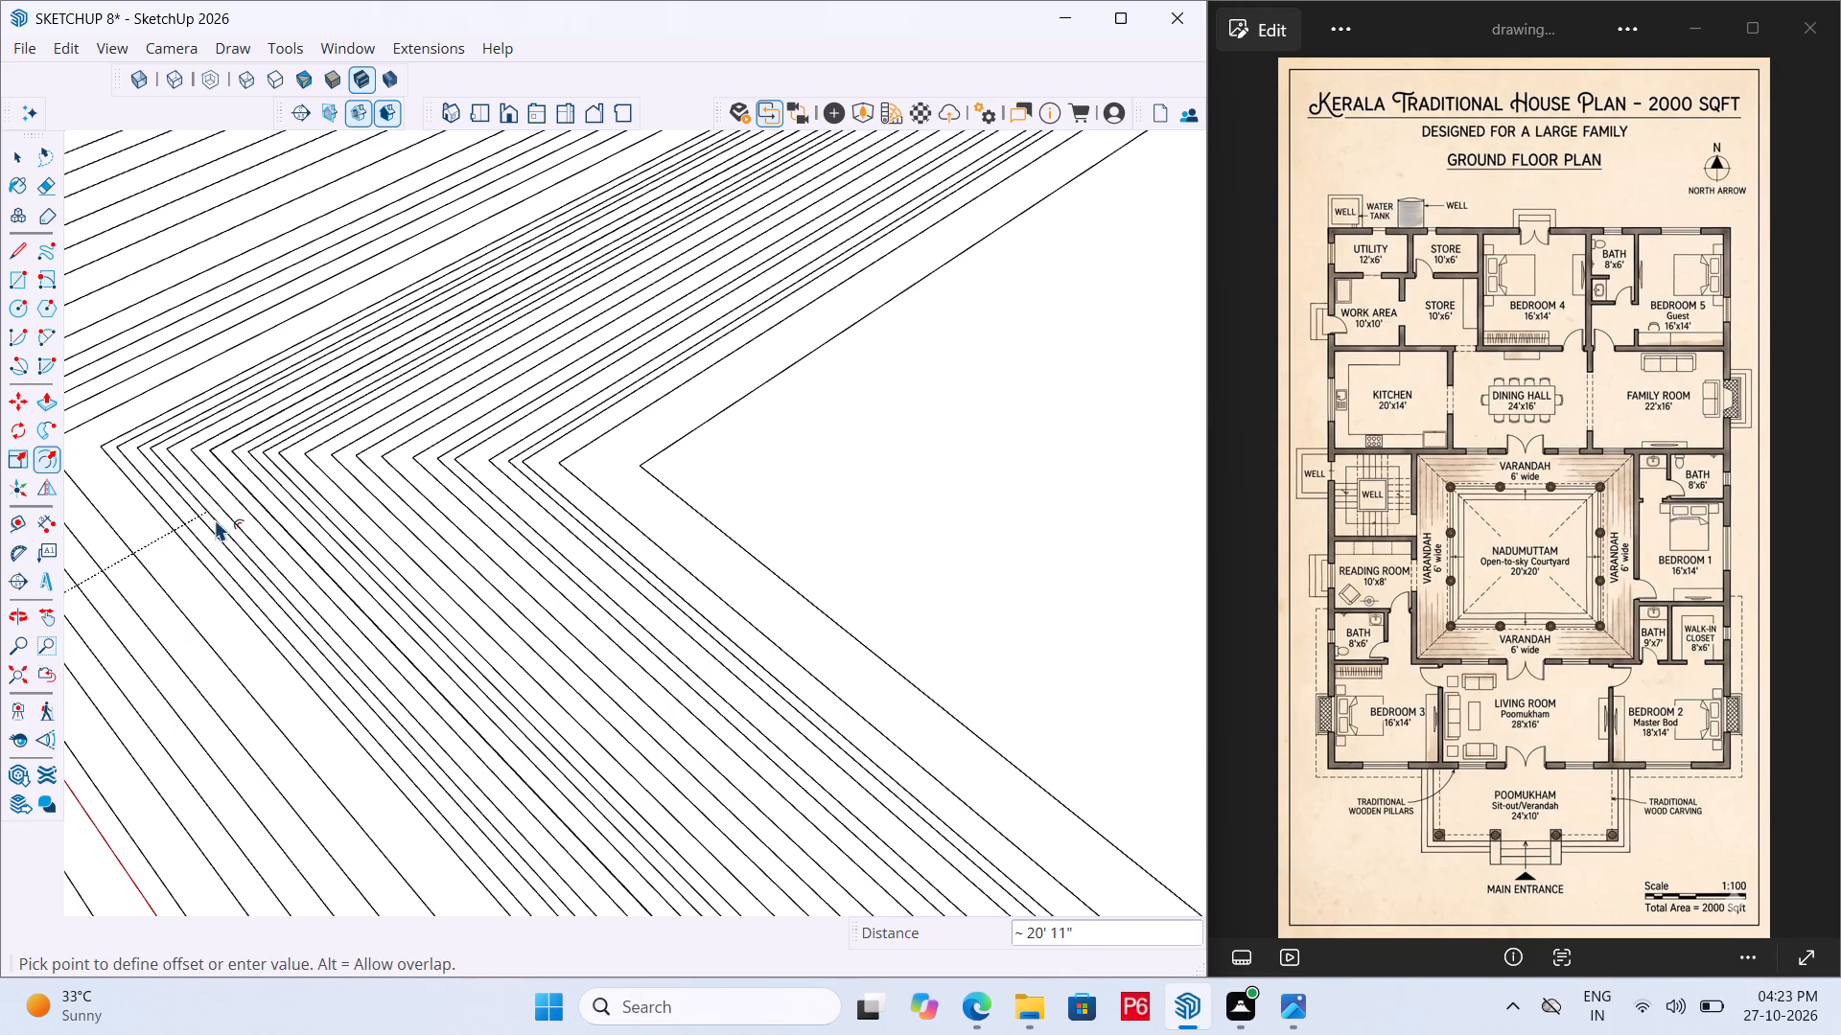
click(217, 517)
Add an inward offset ring about 19' 11" from the rectangle's outer edge.
click(183, 543)
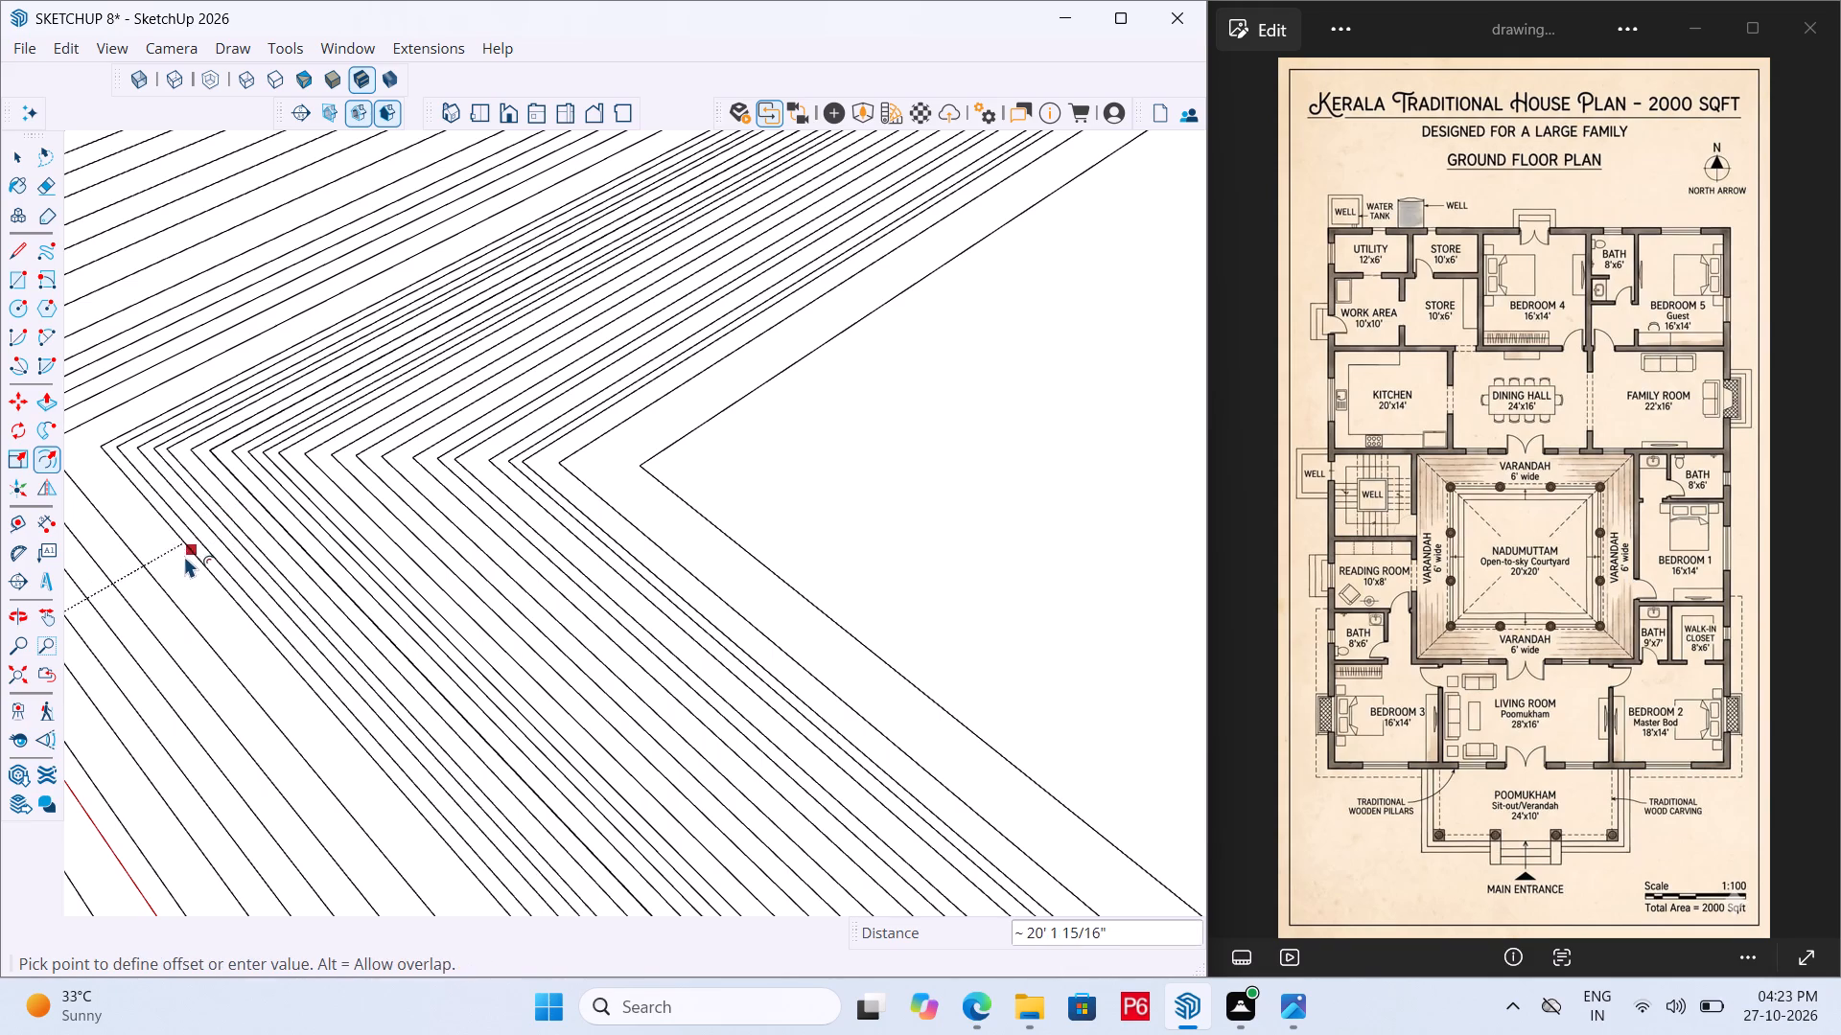
click(180, 557)
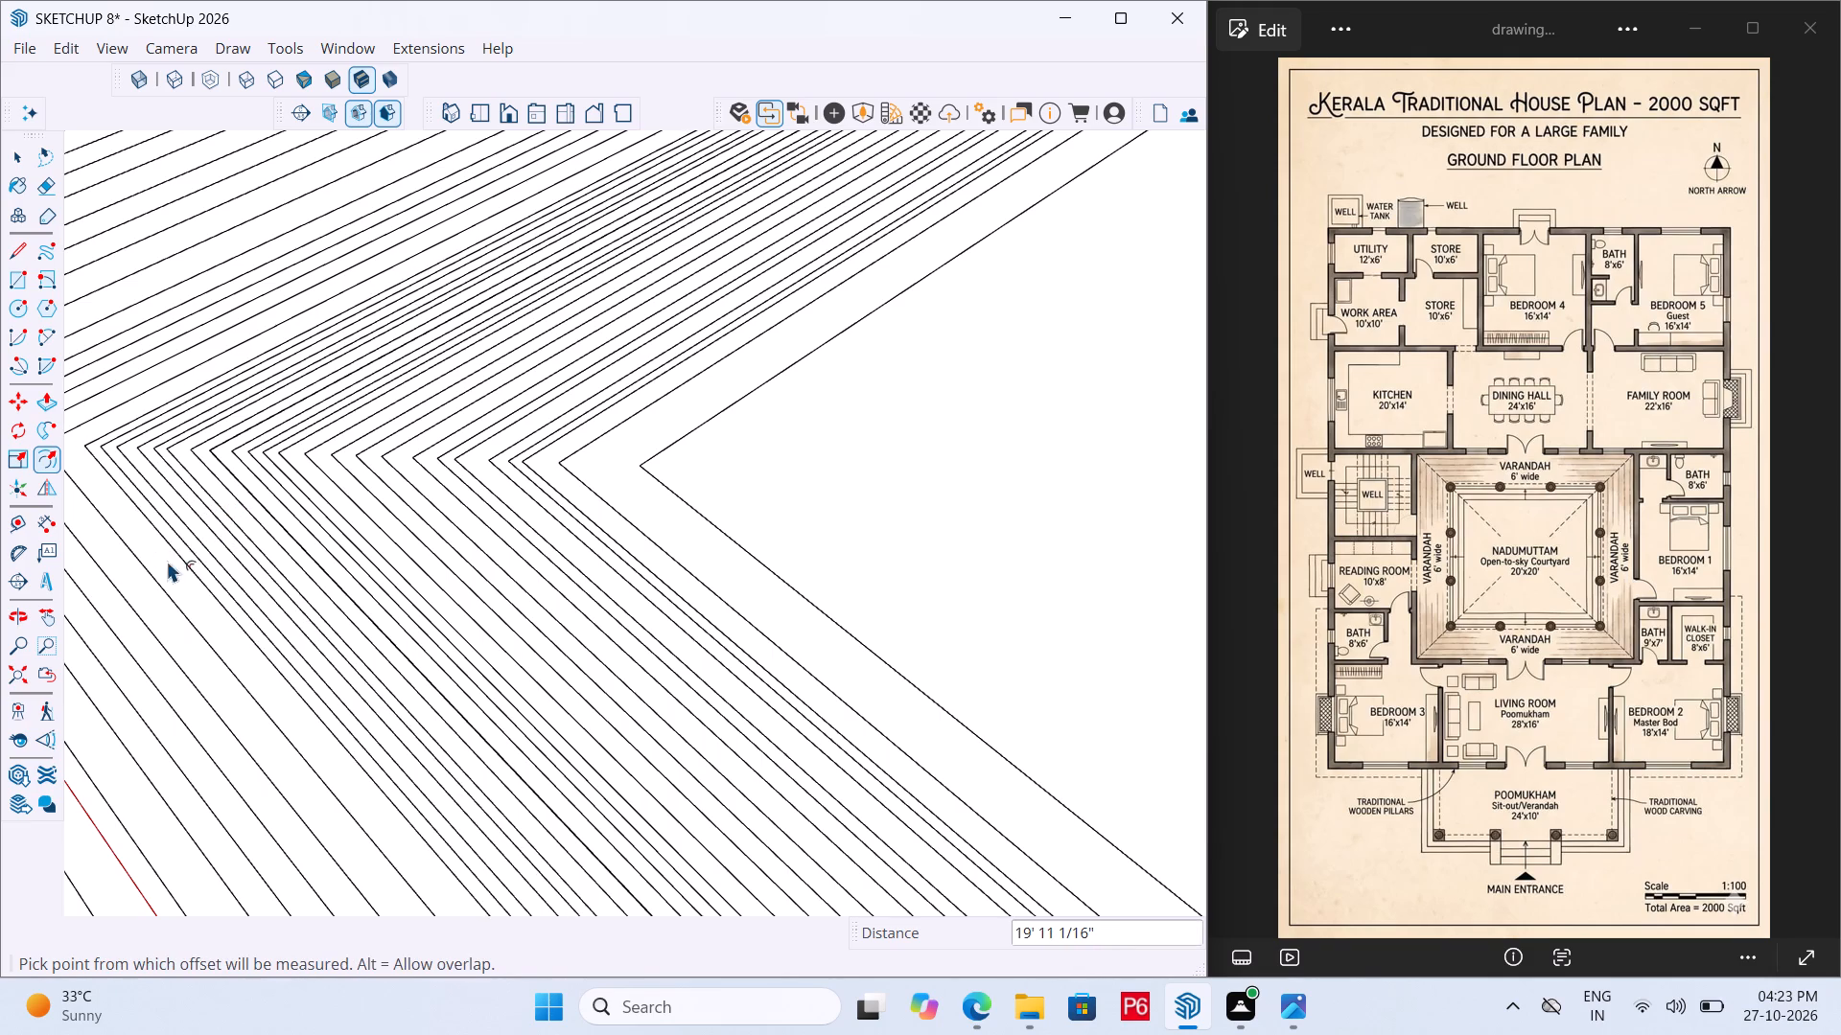
double_click(181, 556)
click(184, 553)
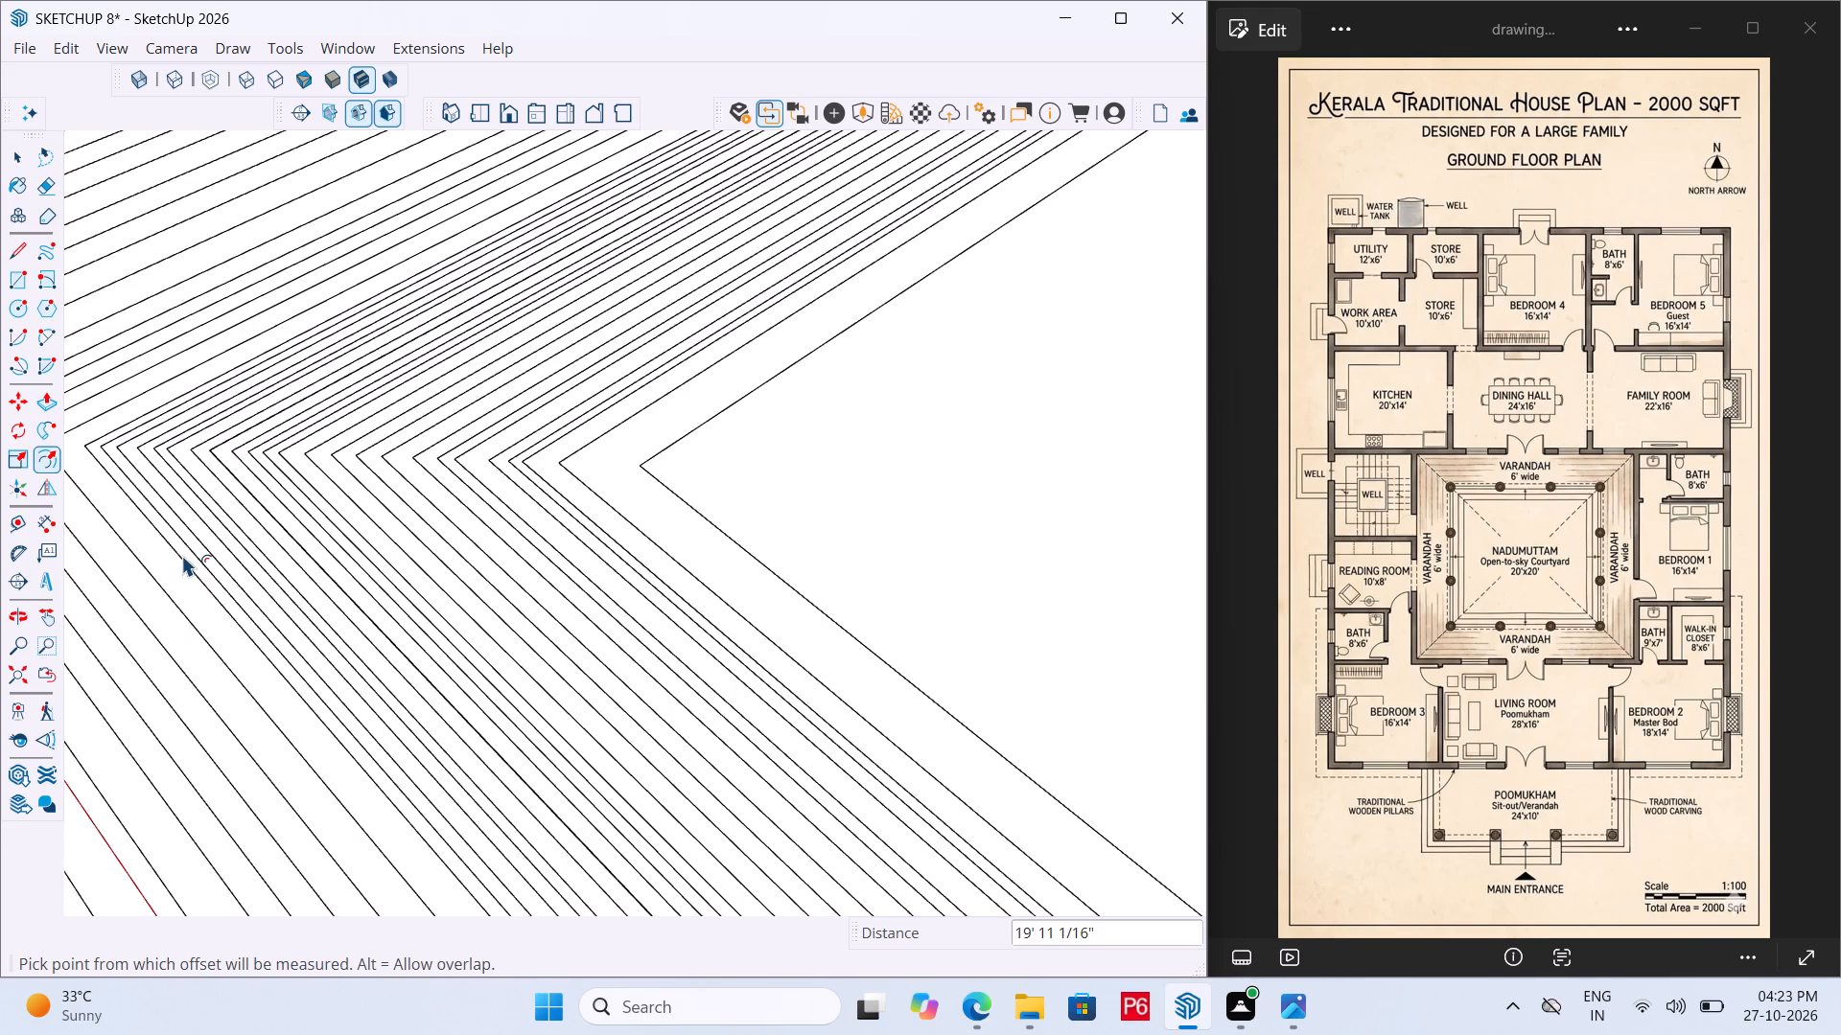
double_click(180, 557)
click(179, 560)
click(183, 562)
Add tightly spaced offset rings at about 19' 9", 19' 8" and 19' 6" from the rectangle's outer edge.
scroll(197, 602, up, 4)
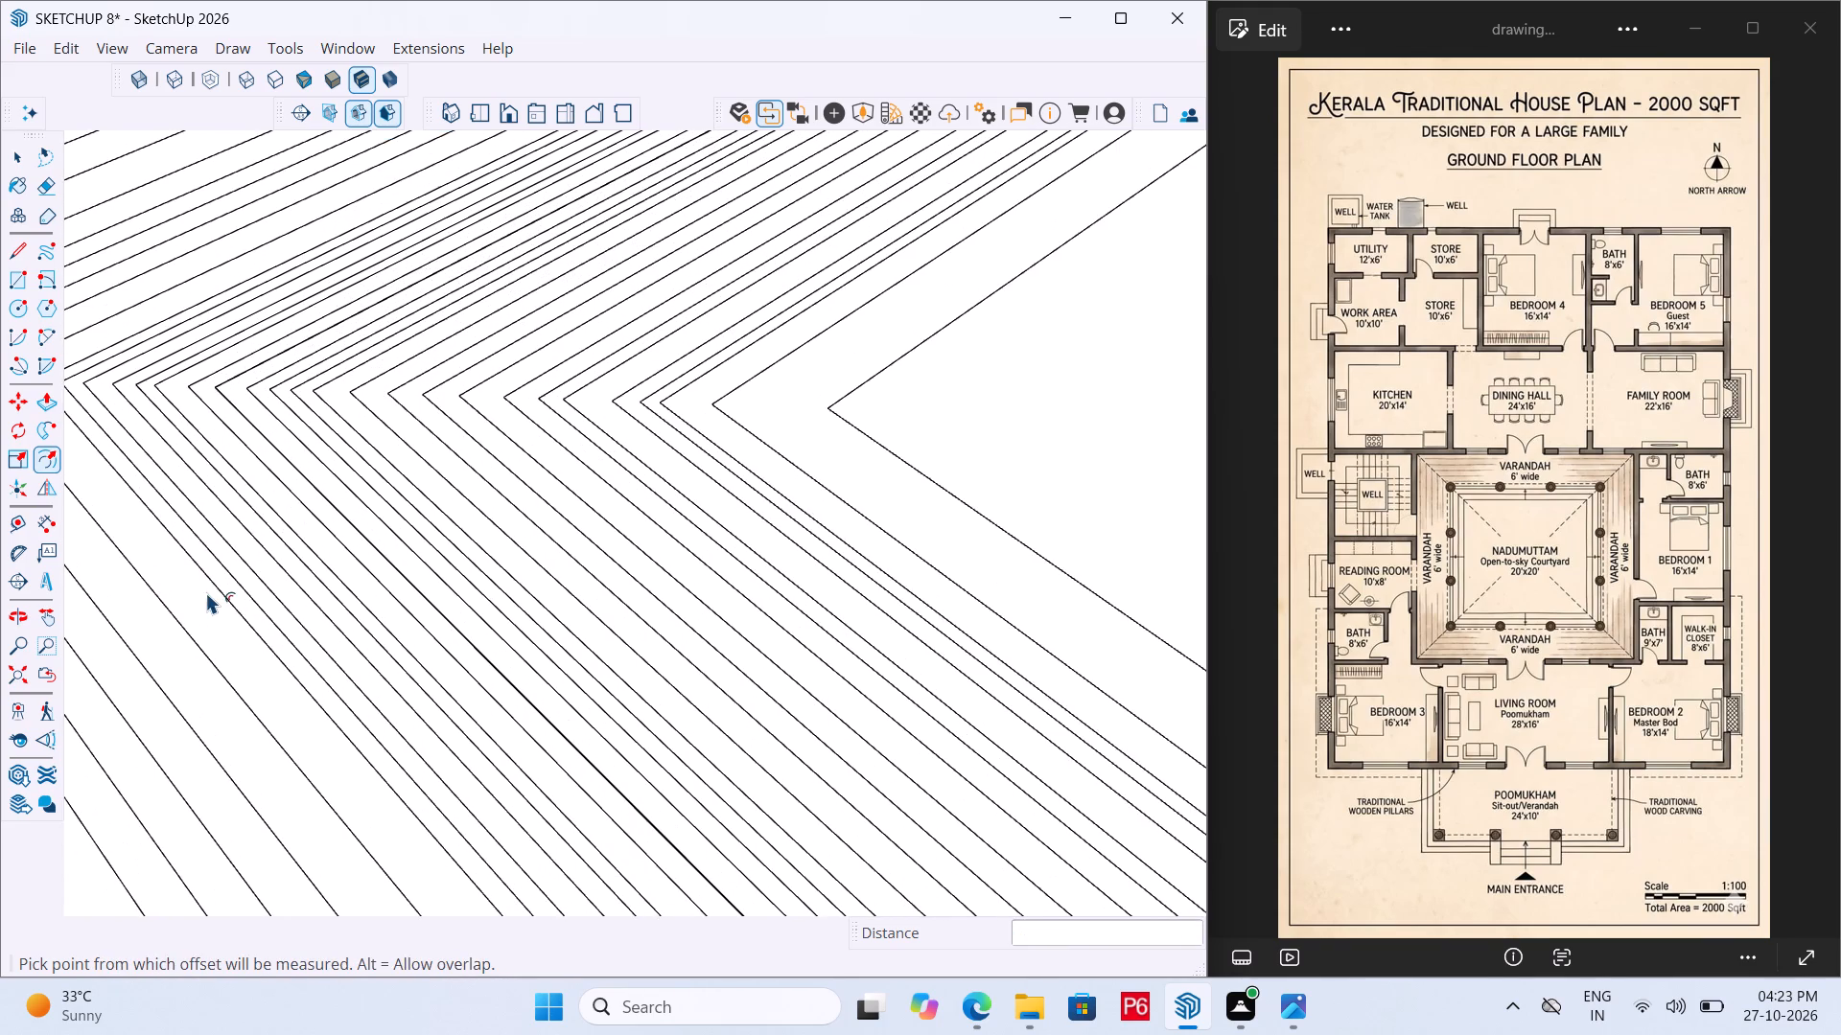
click(224, 596)
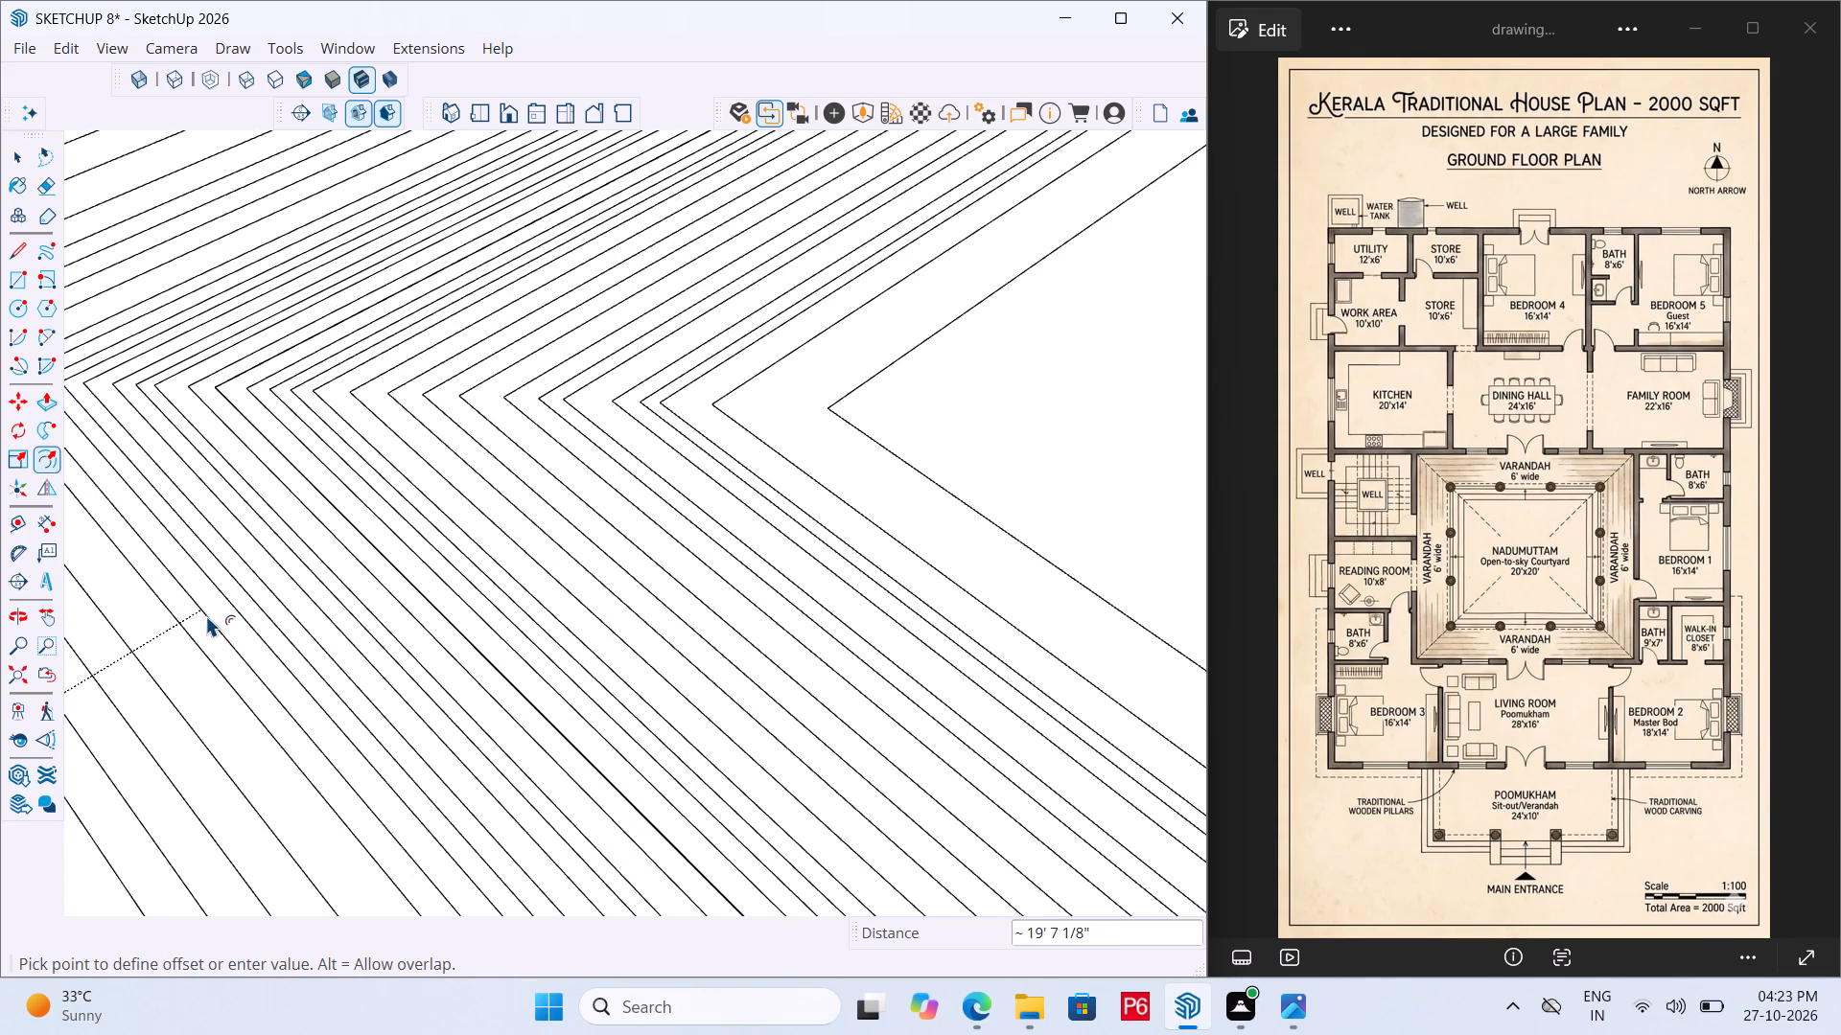
click(220, 608)
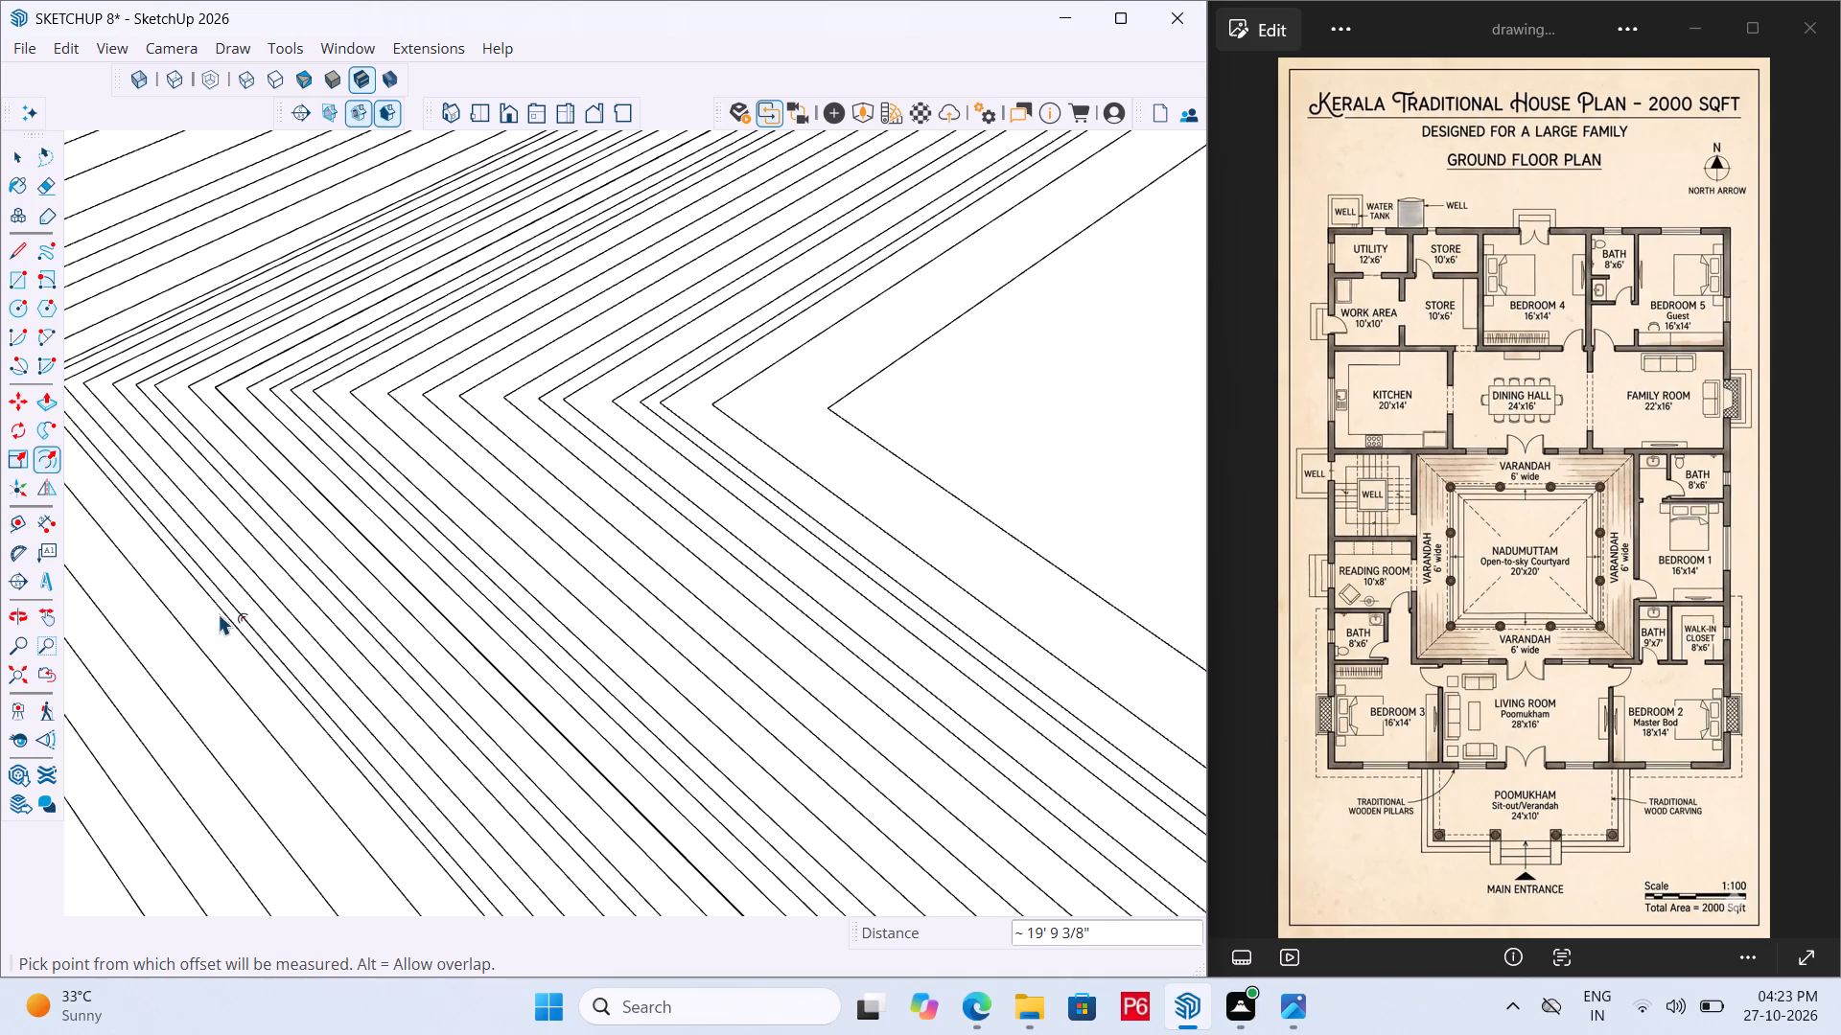
click(221, 611)
click(216, 620)
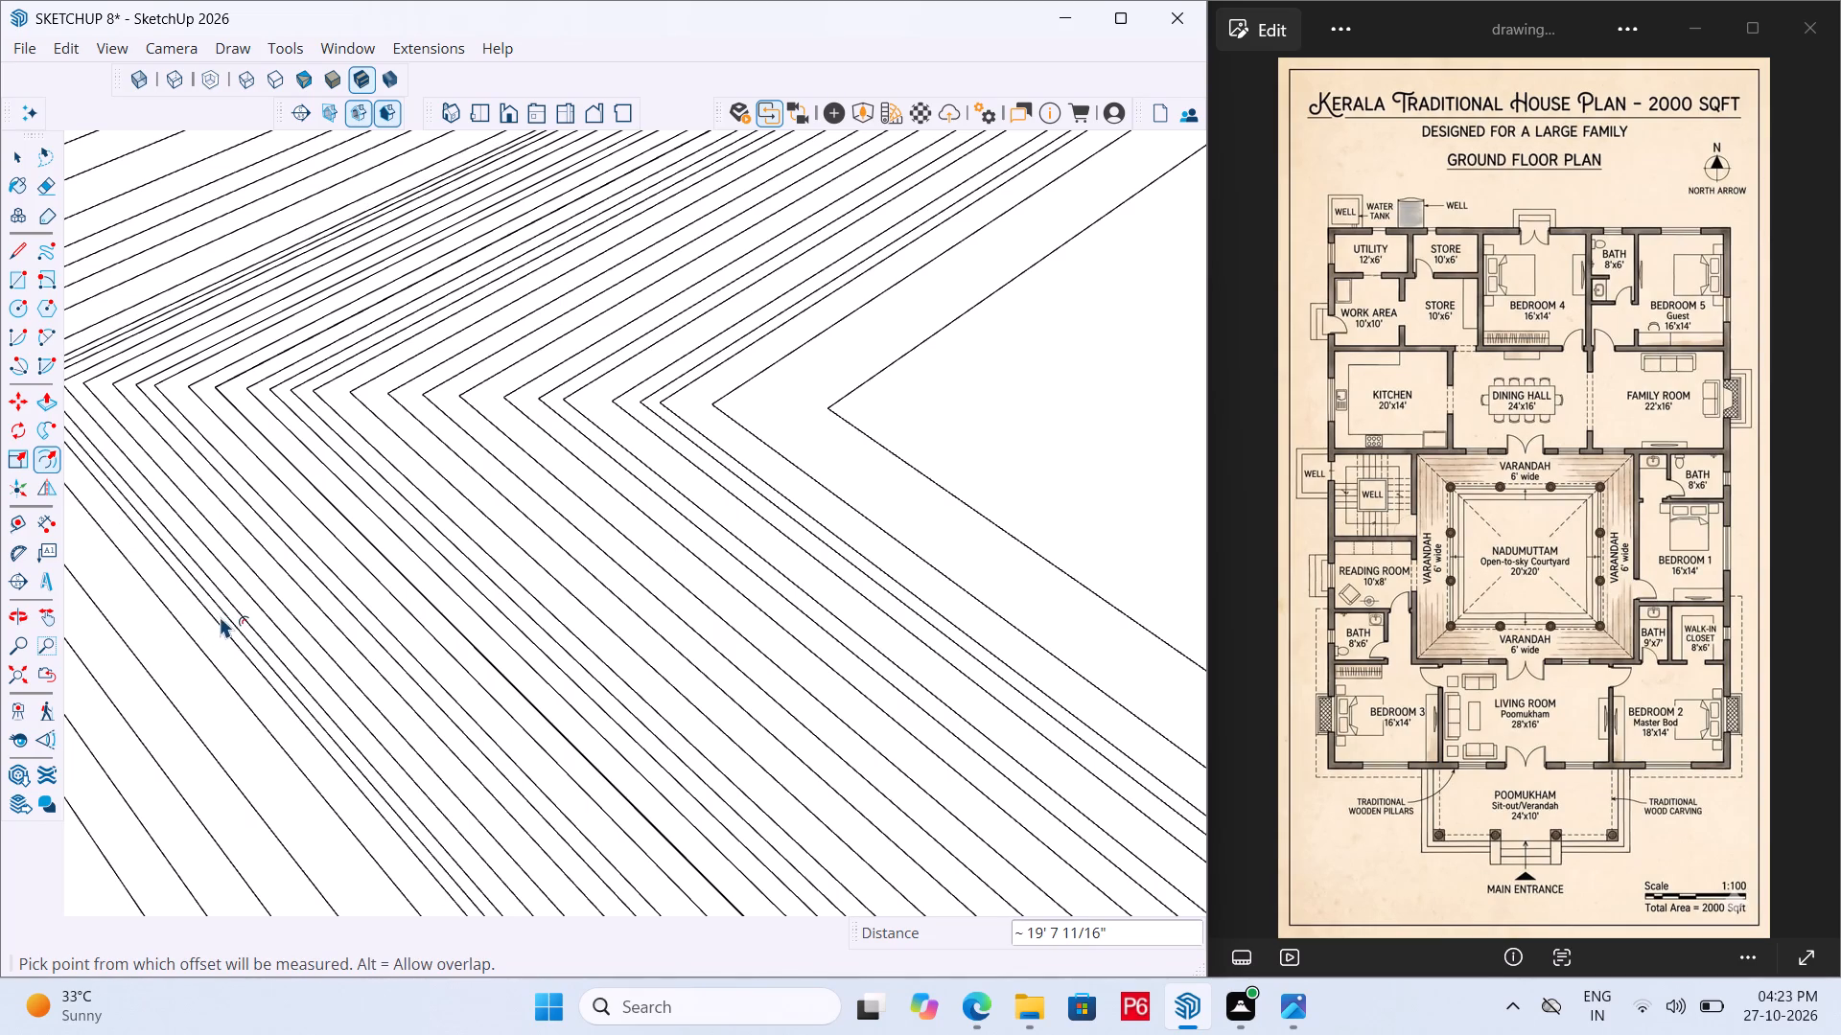
click(216, 621)
click(210, 629)
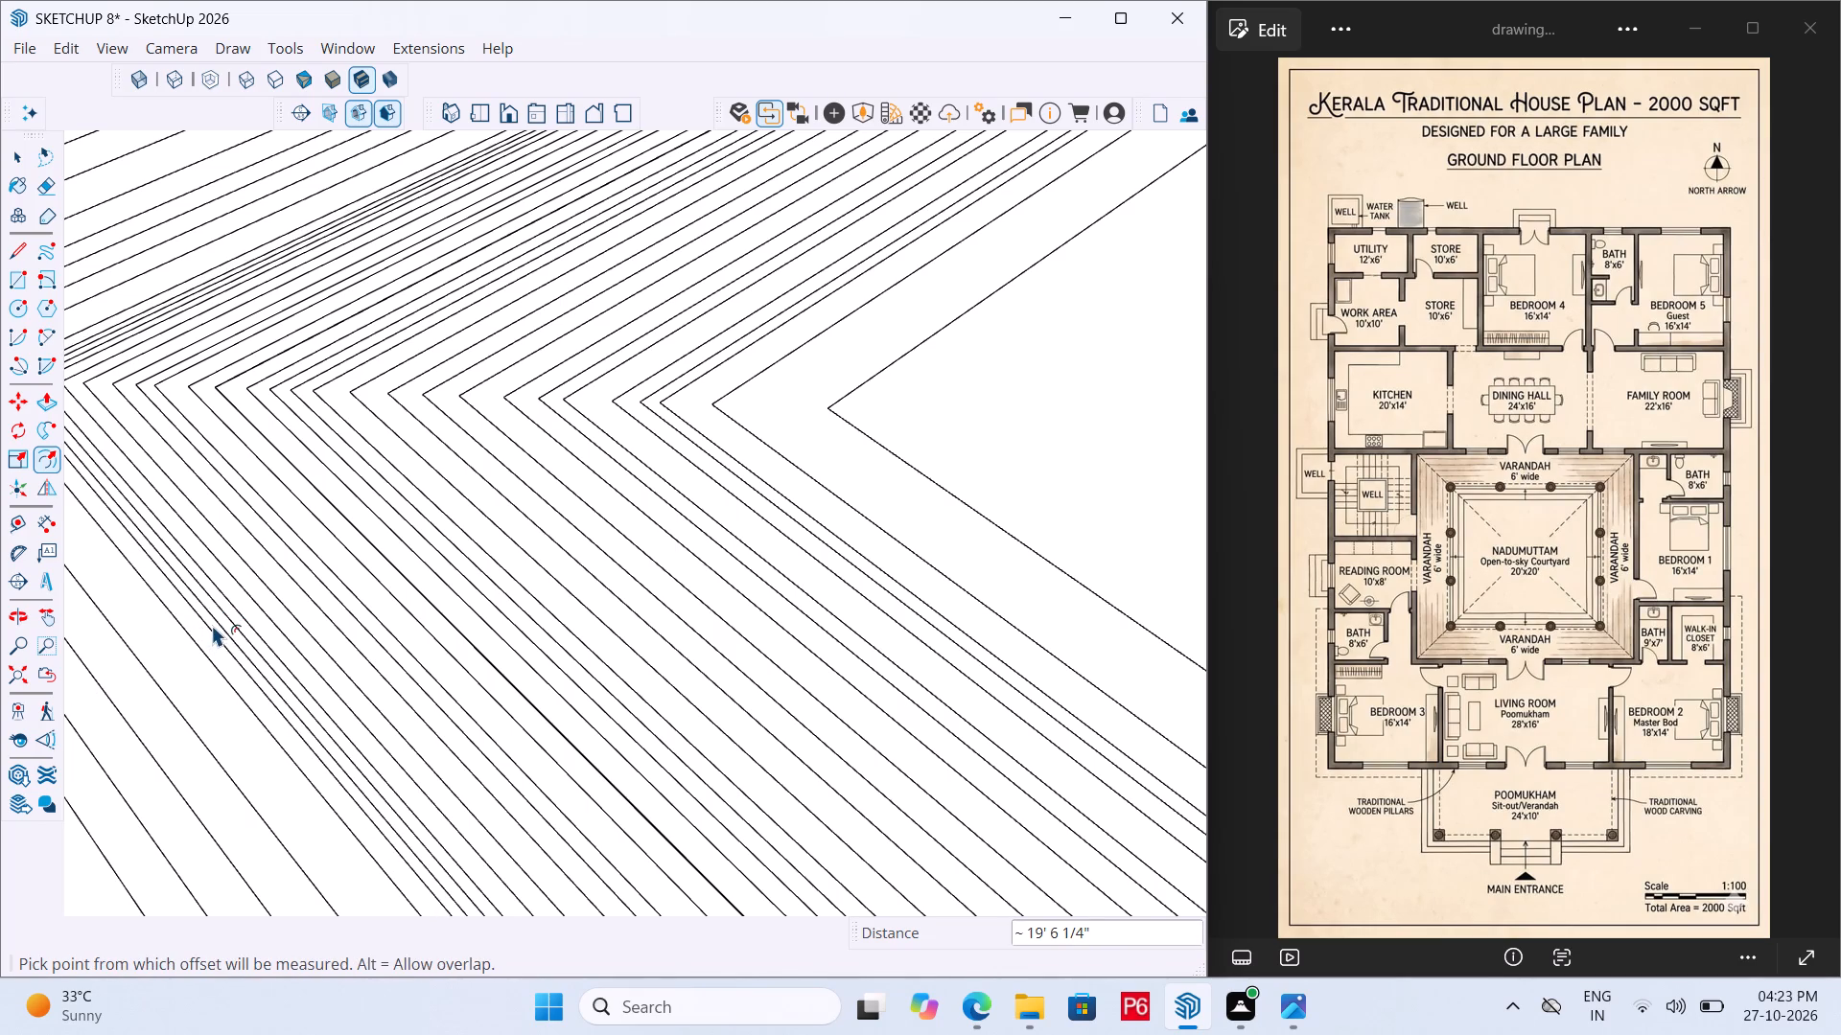
click(212, 625)
scroll(210, 640, up, 5)
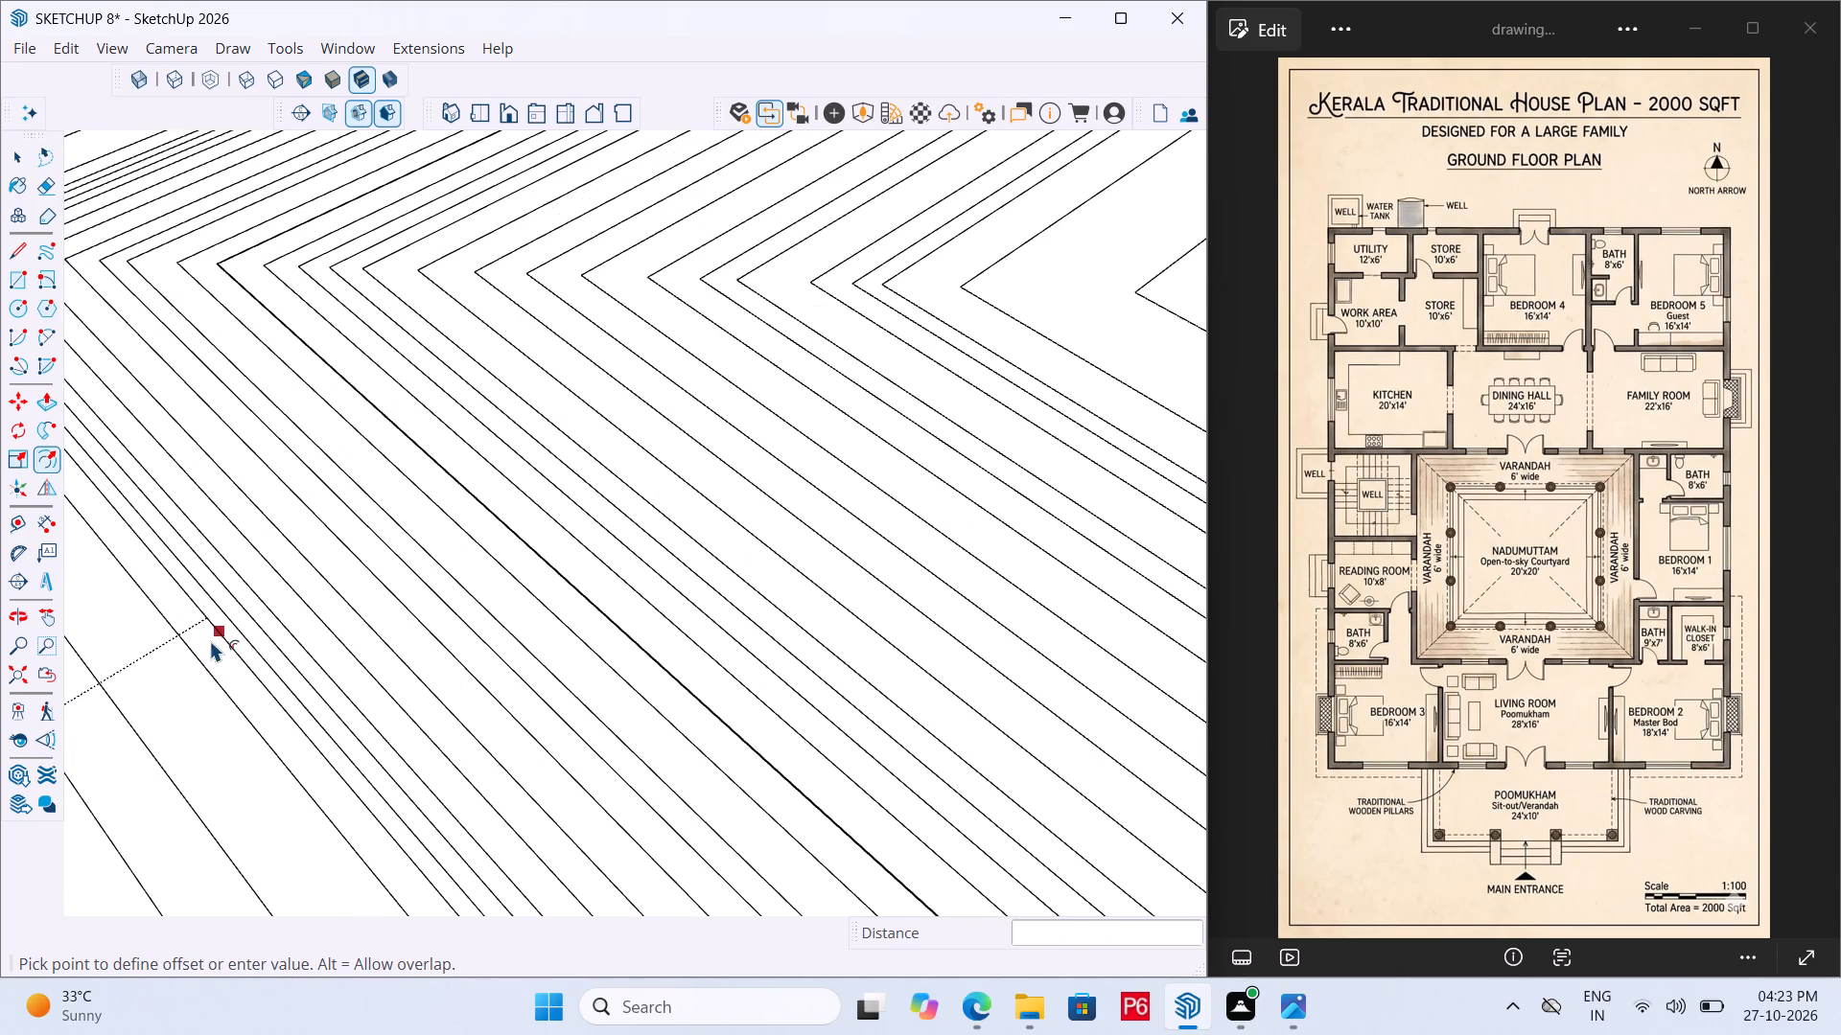
click(204, 646)
Save the model with the added concentric offset rings.
scroll(294, 636, down, 4)
key(ctrl+s)
key(ctrl+s)
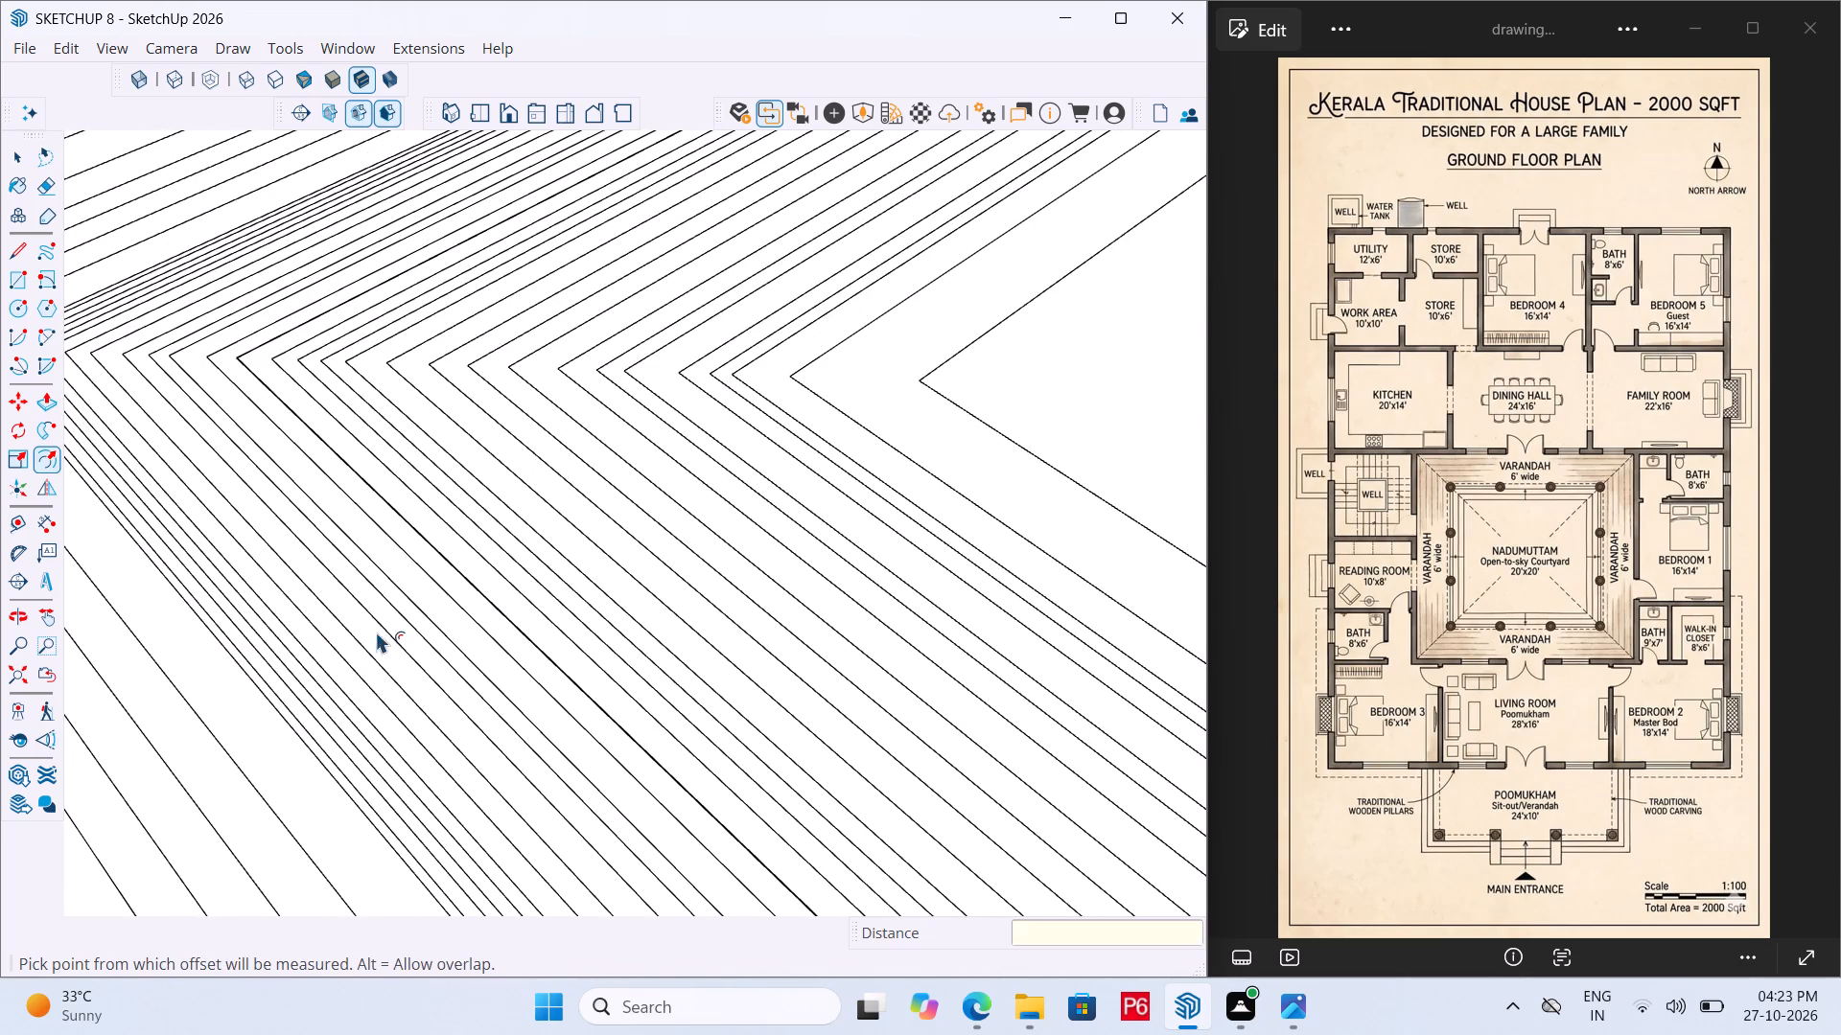
key(ctrl+s)
key(ctrl+s)
key(ctrl+s)
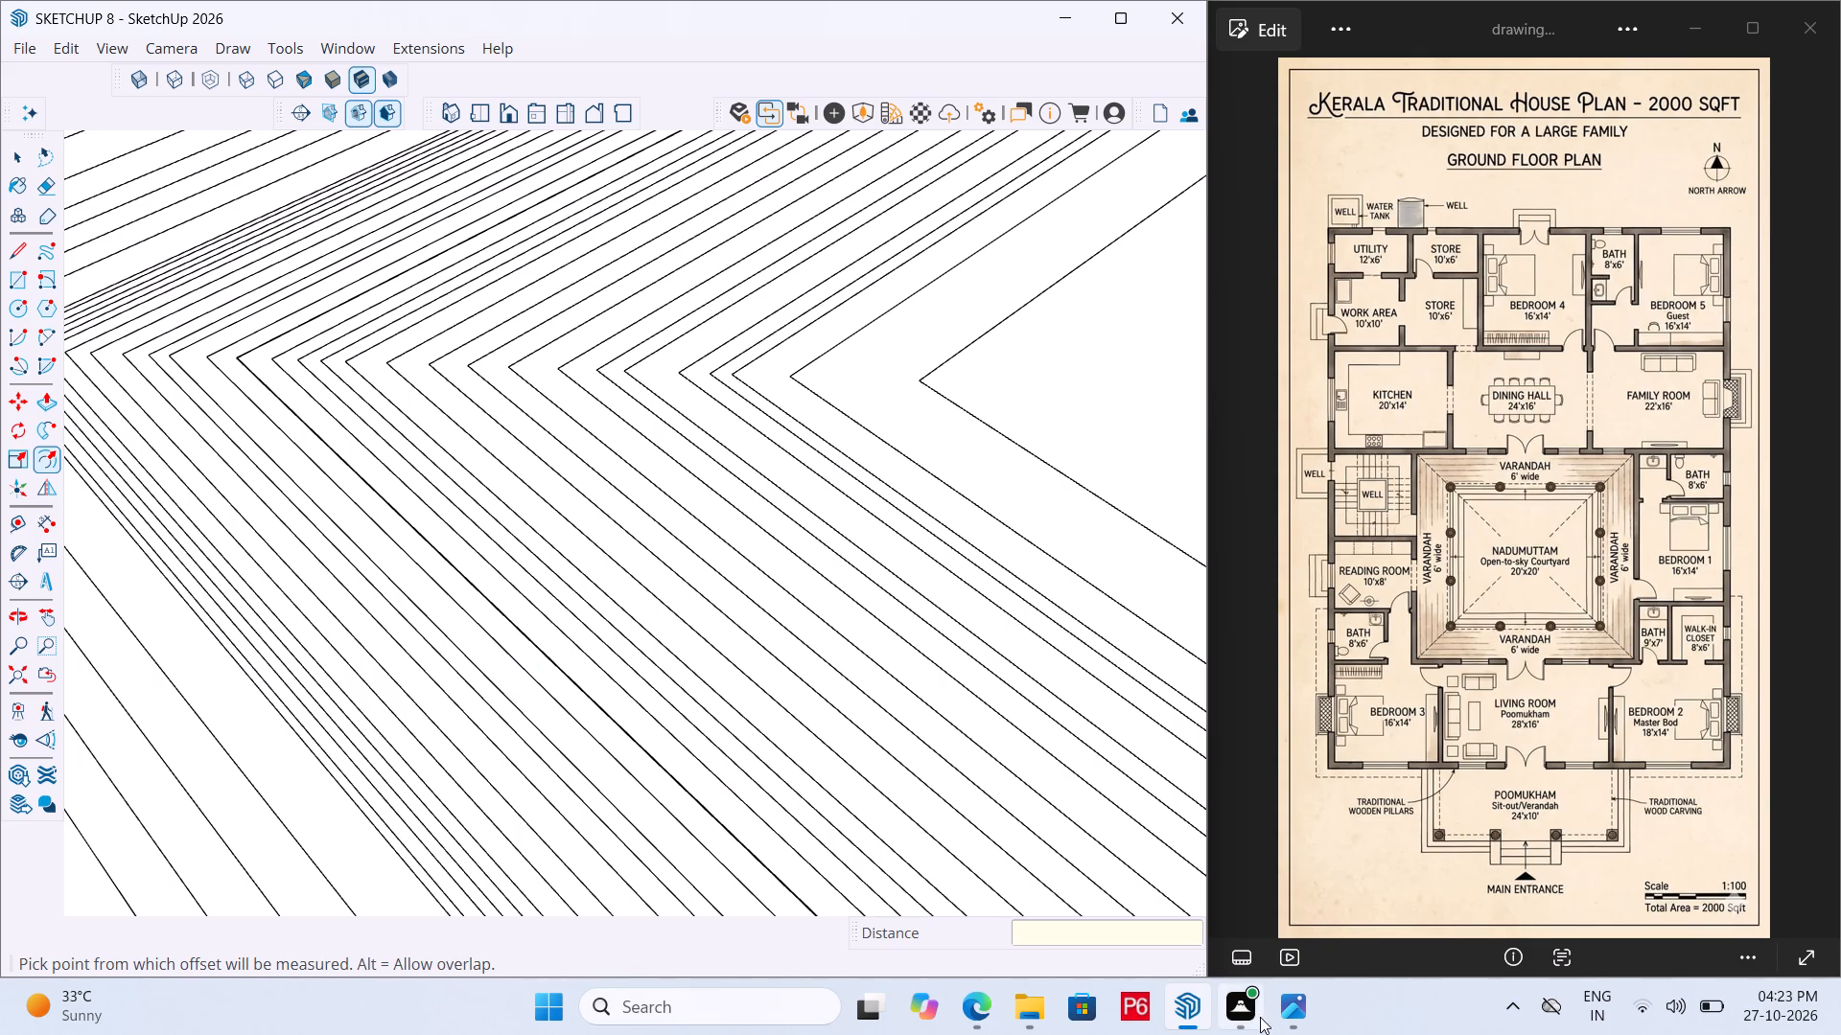
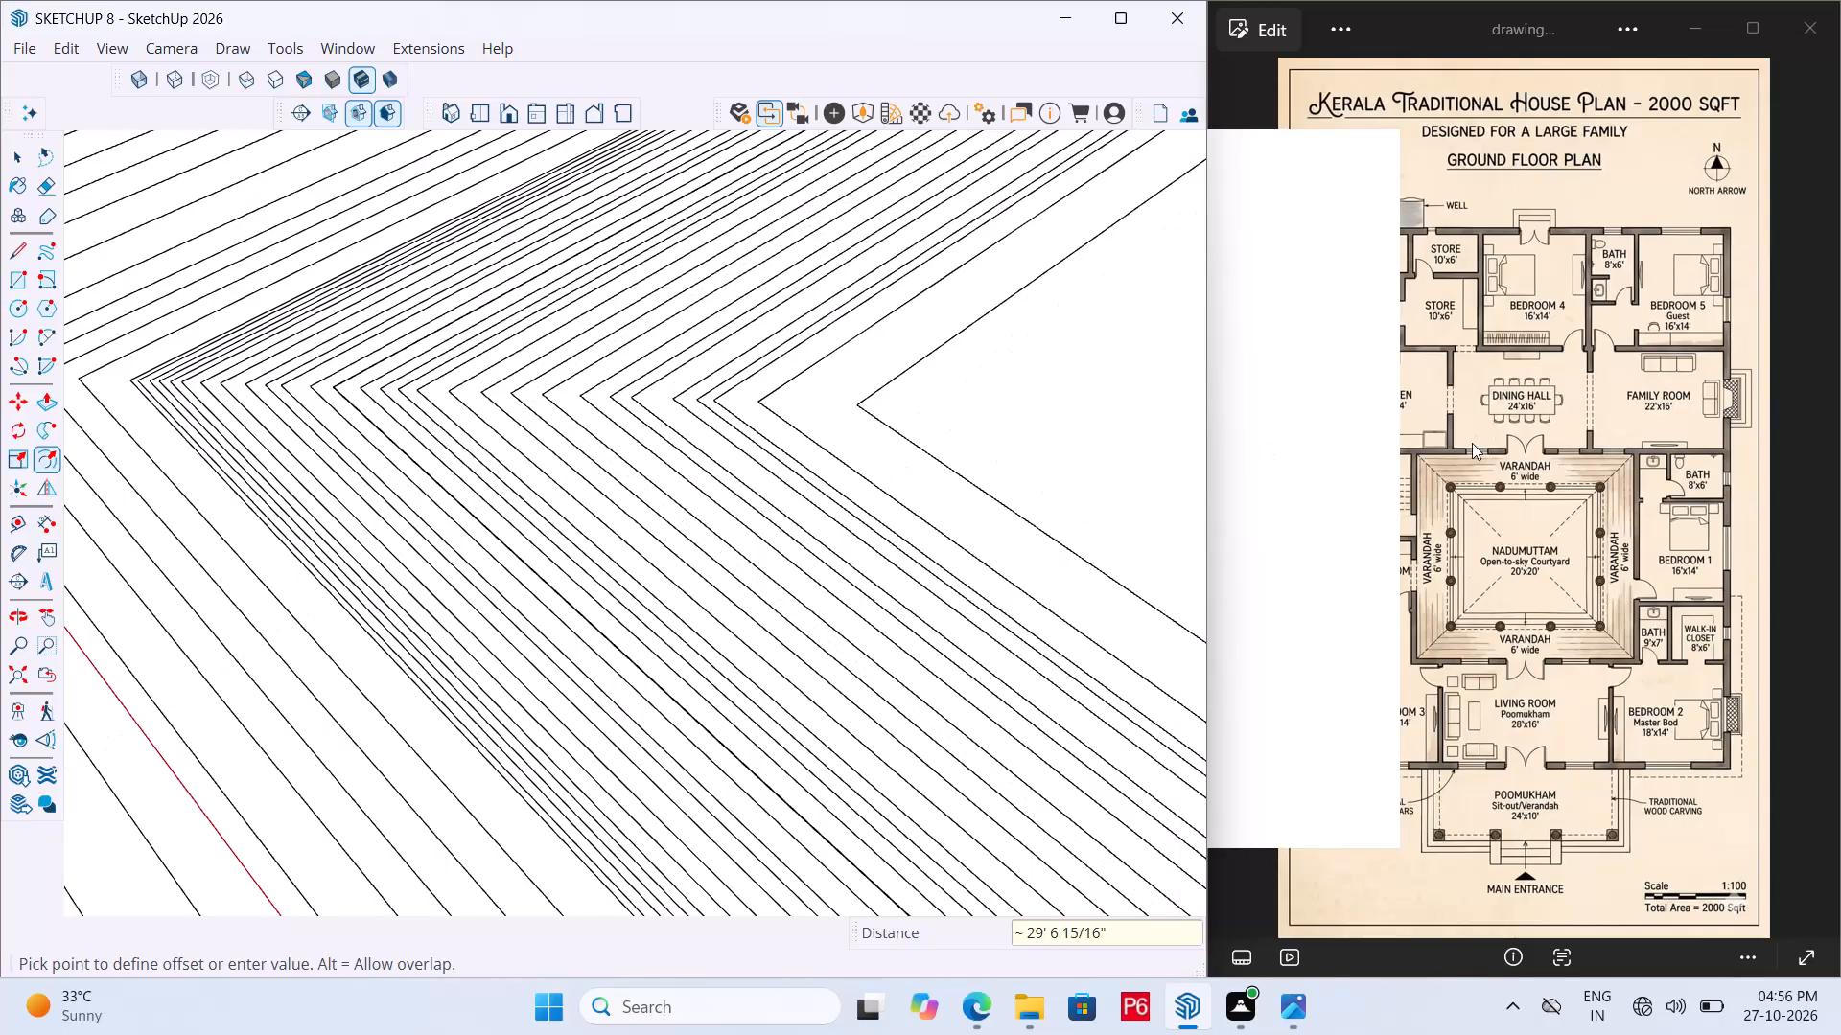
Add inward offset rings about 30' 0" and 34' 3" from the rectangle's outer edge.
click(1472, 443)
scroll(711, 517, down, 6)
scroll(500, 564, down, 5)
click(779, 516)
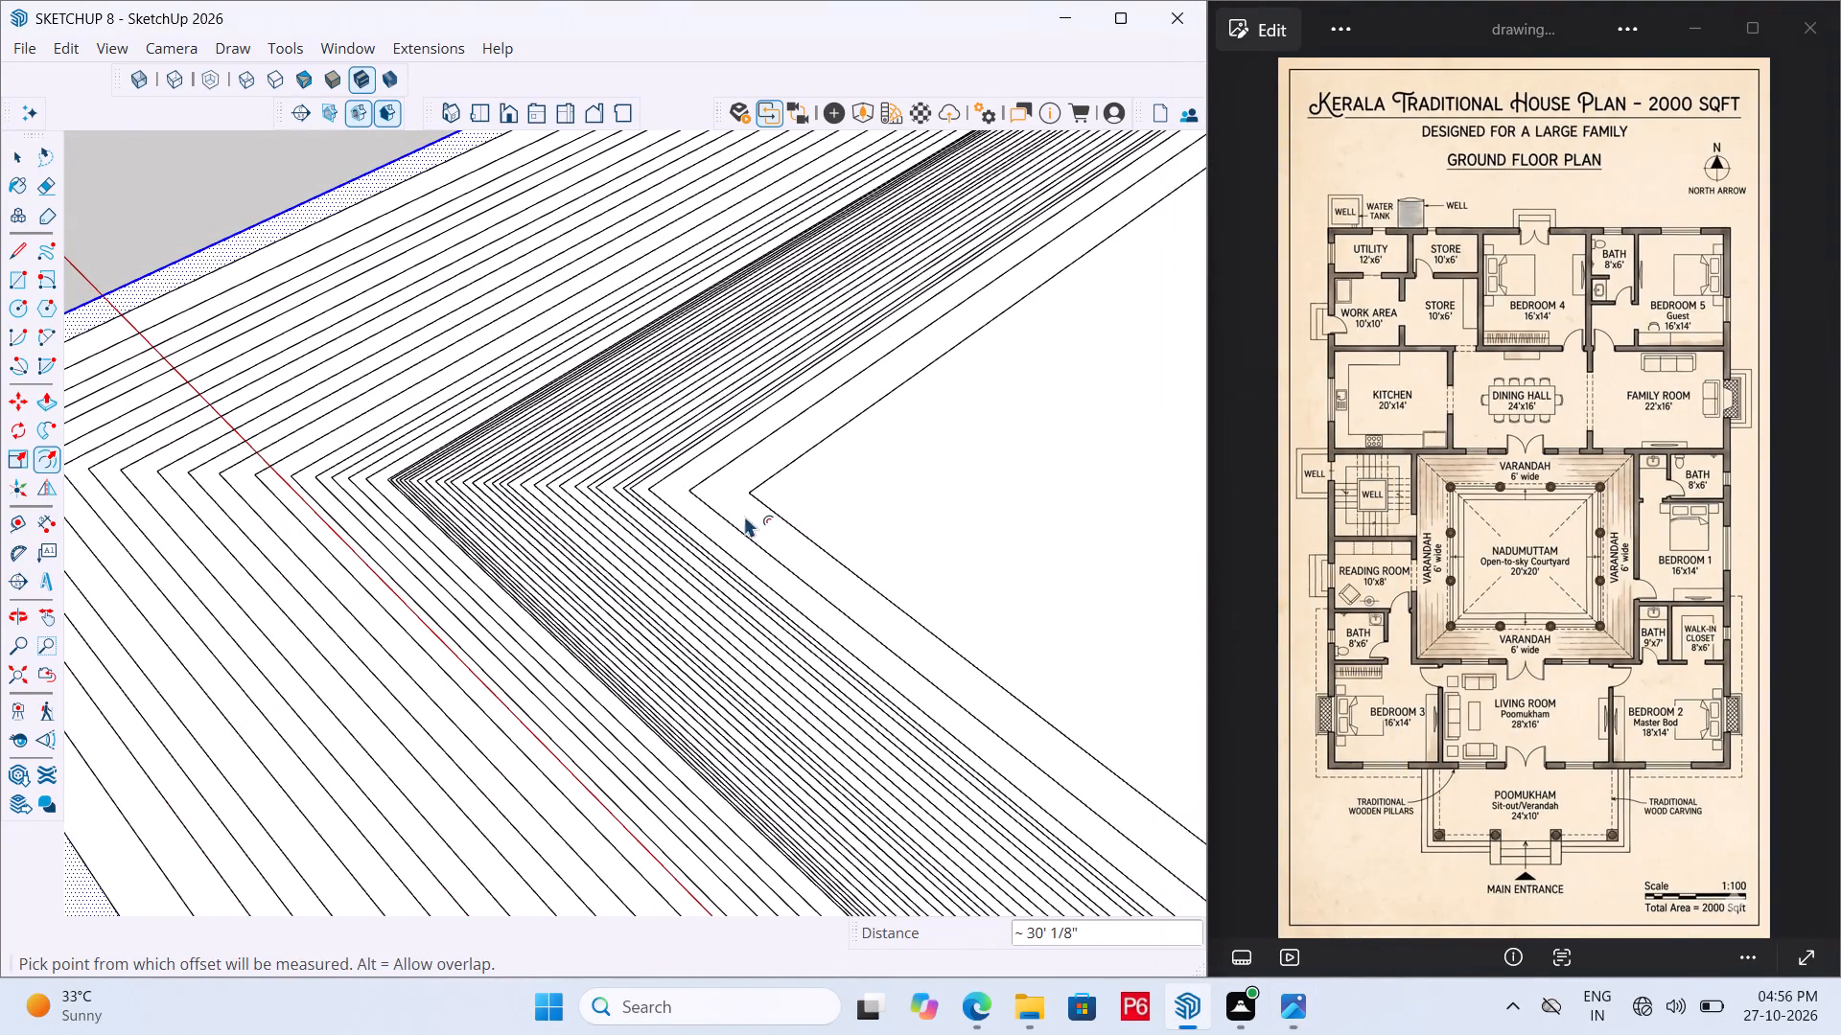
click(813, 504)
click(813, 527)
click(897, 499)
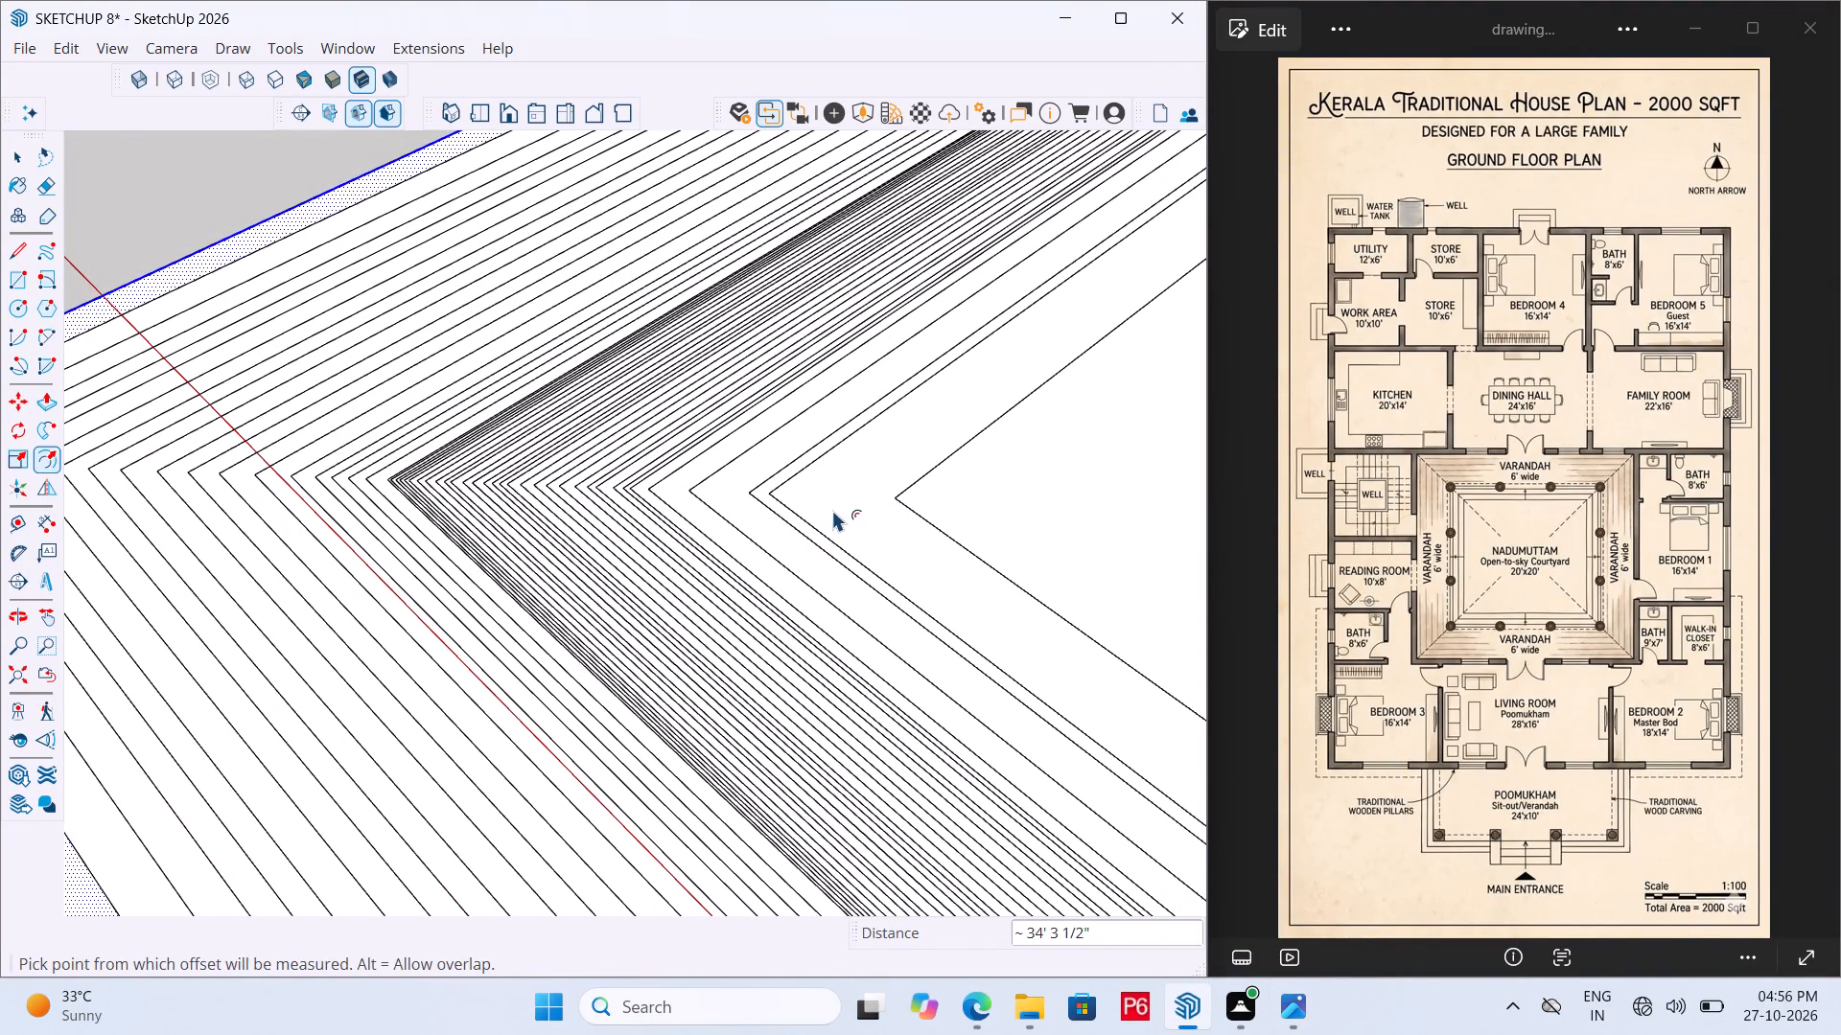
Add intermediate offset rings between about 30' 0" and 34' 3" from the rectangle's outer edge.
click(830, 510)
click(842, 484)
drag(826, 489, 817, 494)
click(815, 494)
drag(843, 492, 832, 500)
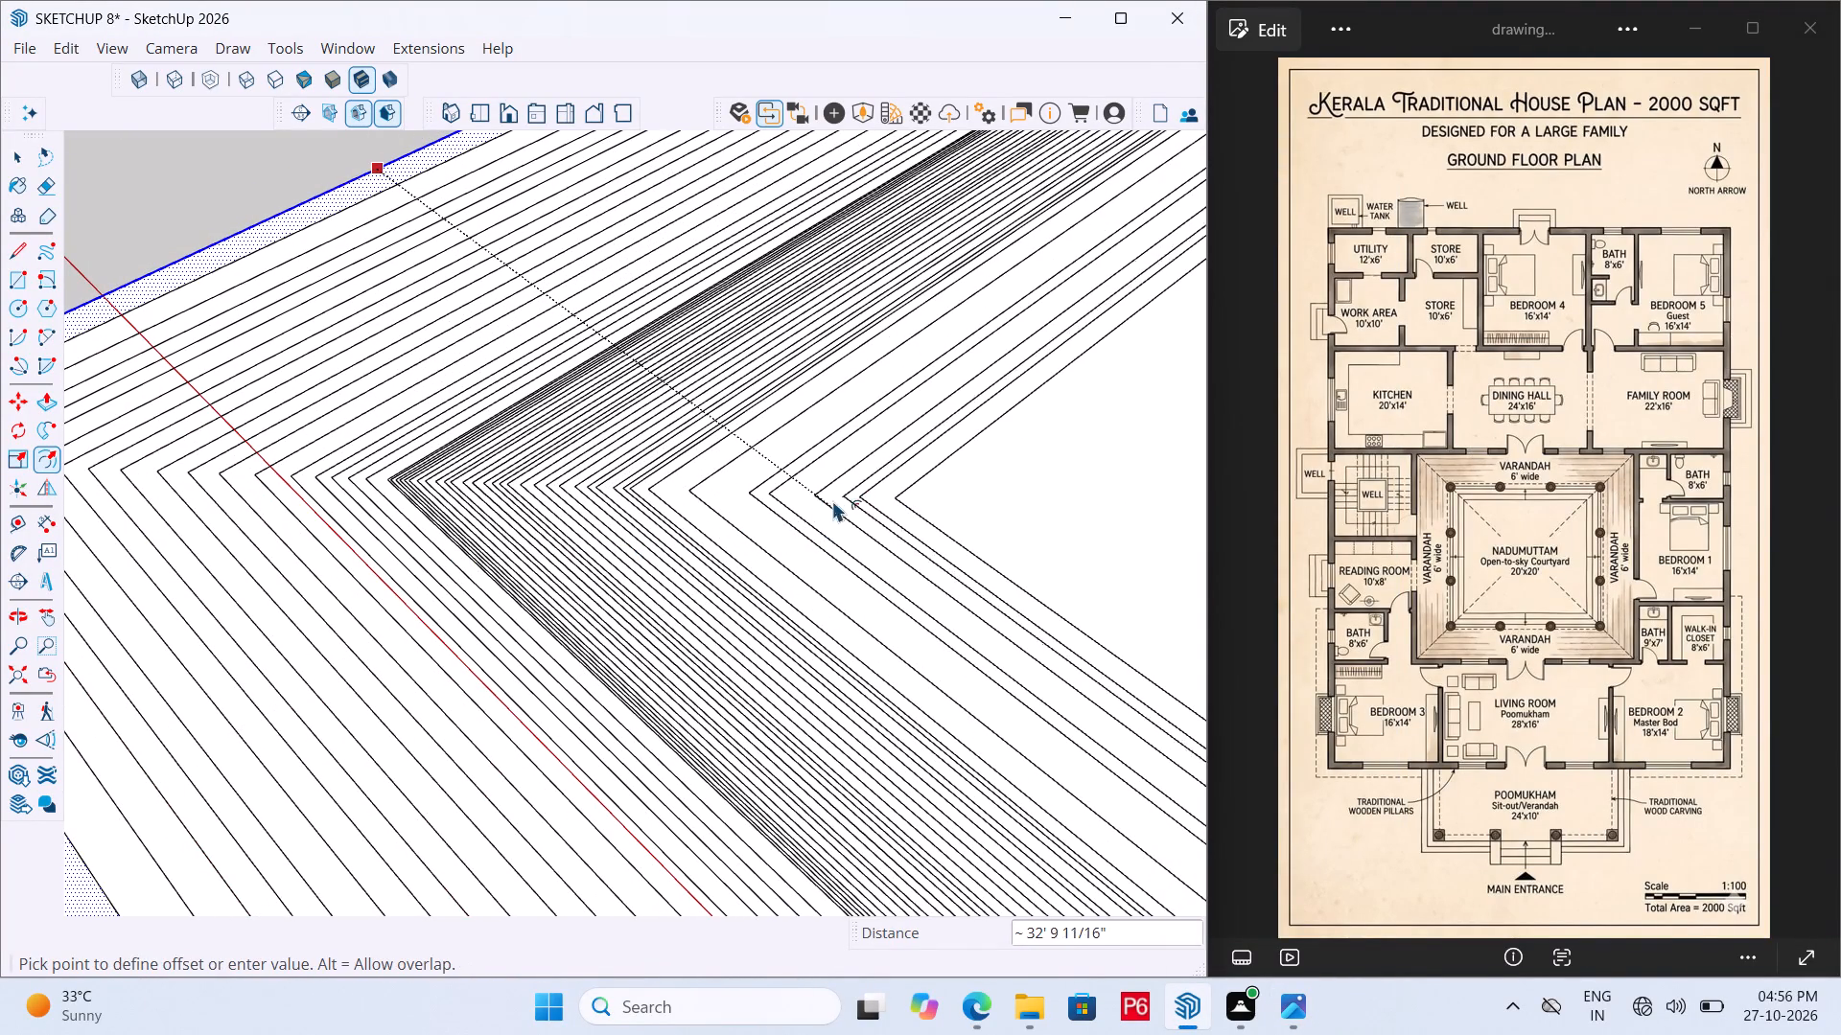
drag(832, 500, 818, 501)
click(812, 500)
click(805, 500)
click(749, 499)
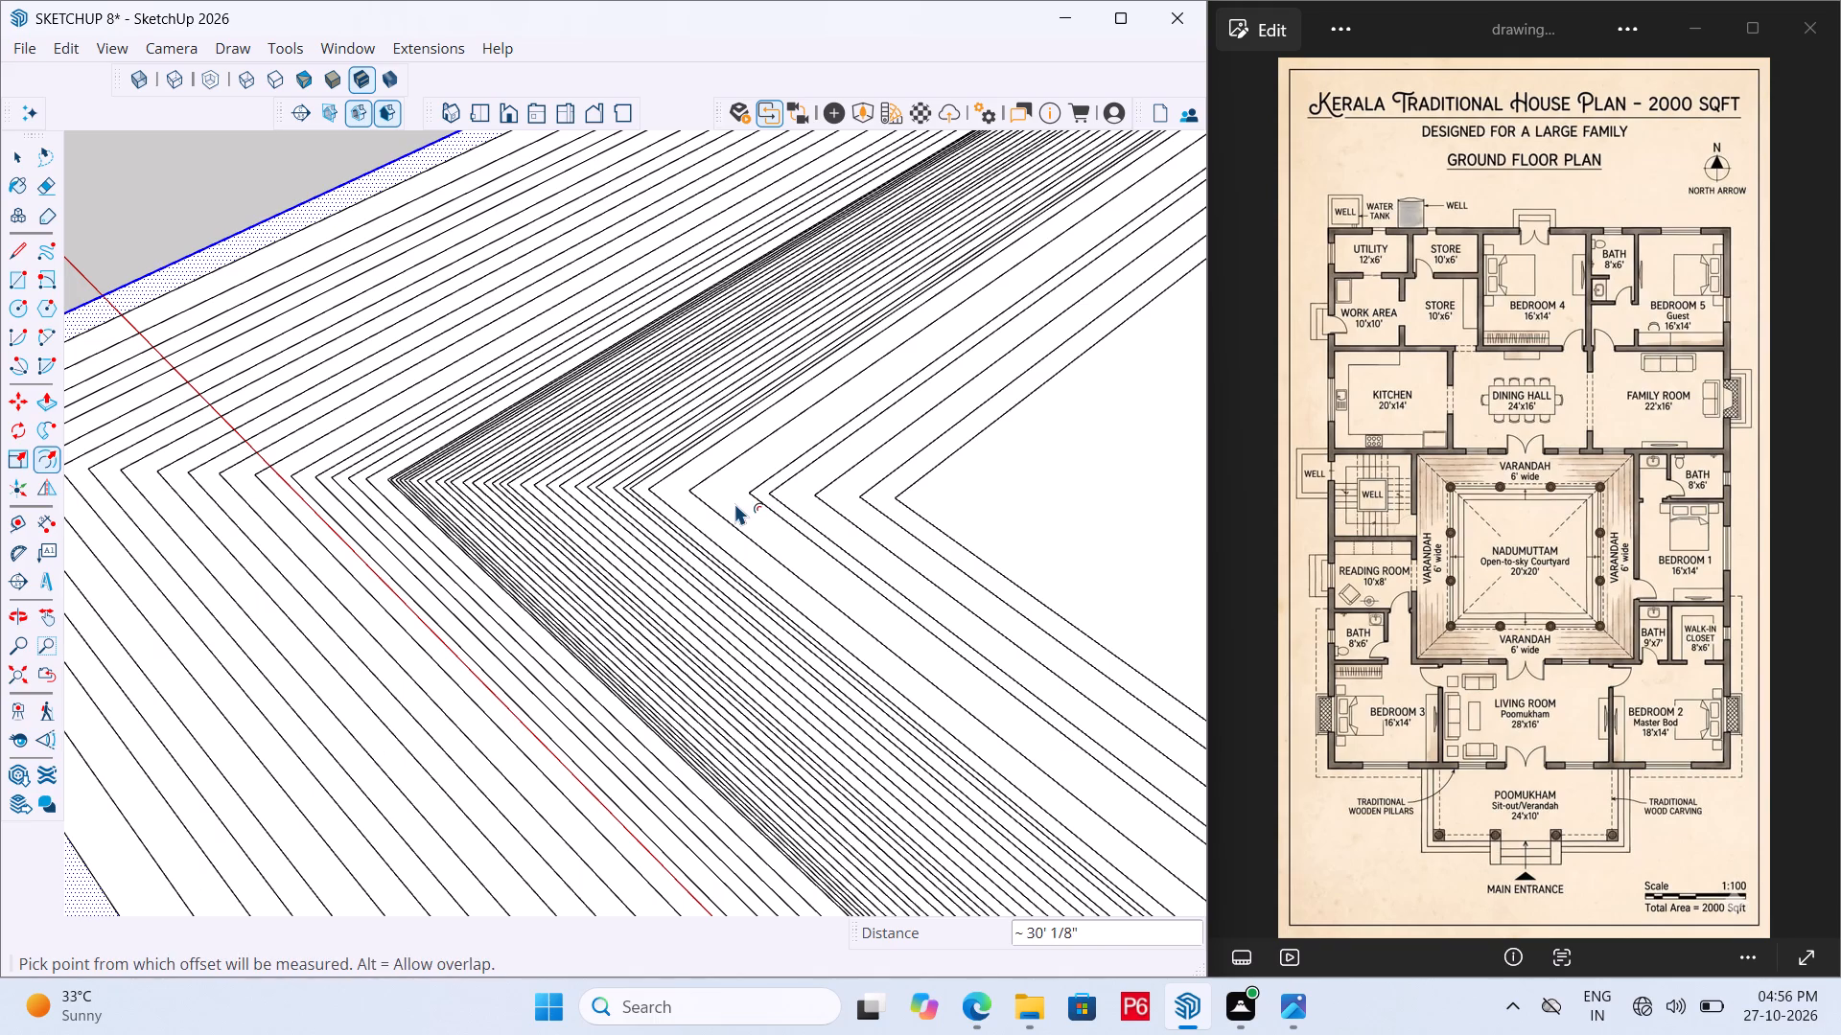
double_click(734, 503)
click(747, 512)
Erase the entire rectangle with all its concentric offset rings beside the house plan.
scroll(612, 496, down, 20)
scroll(612, 496, down, 1)
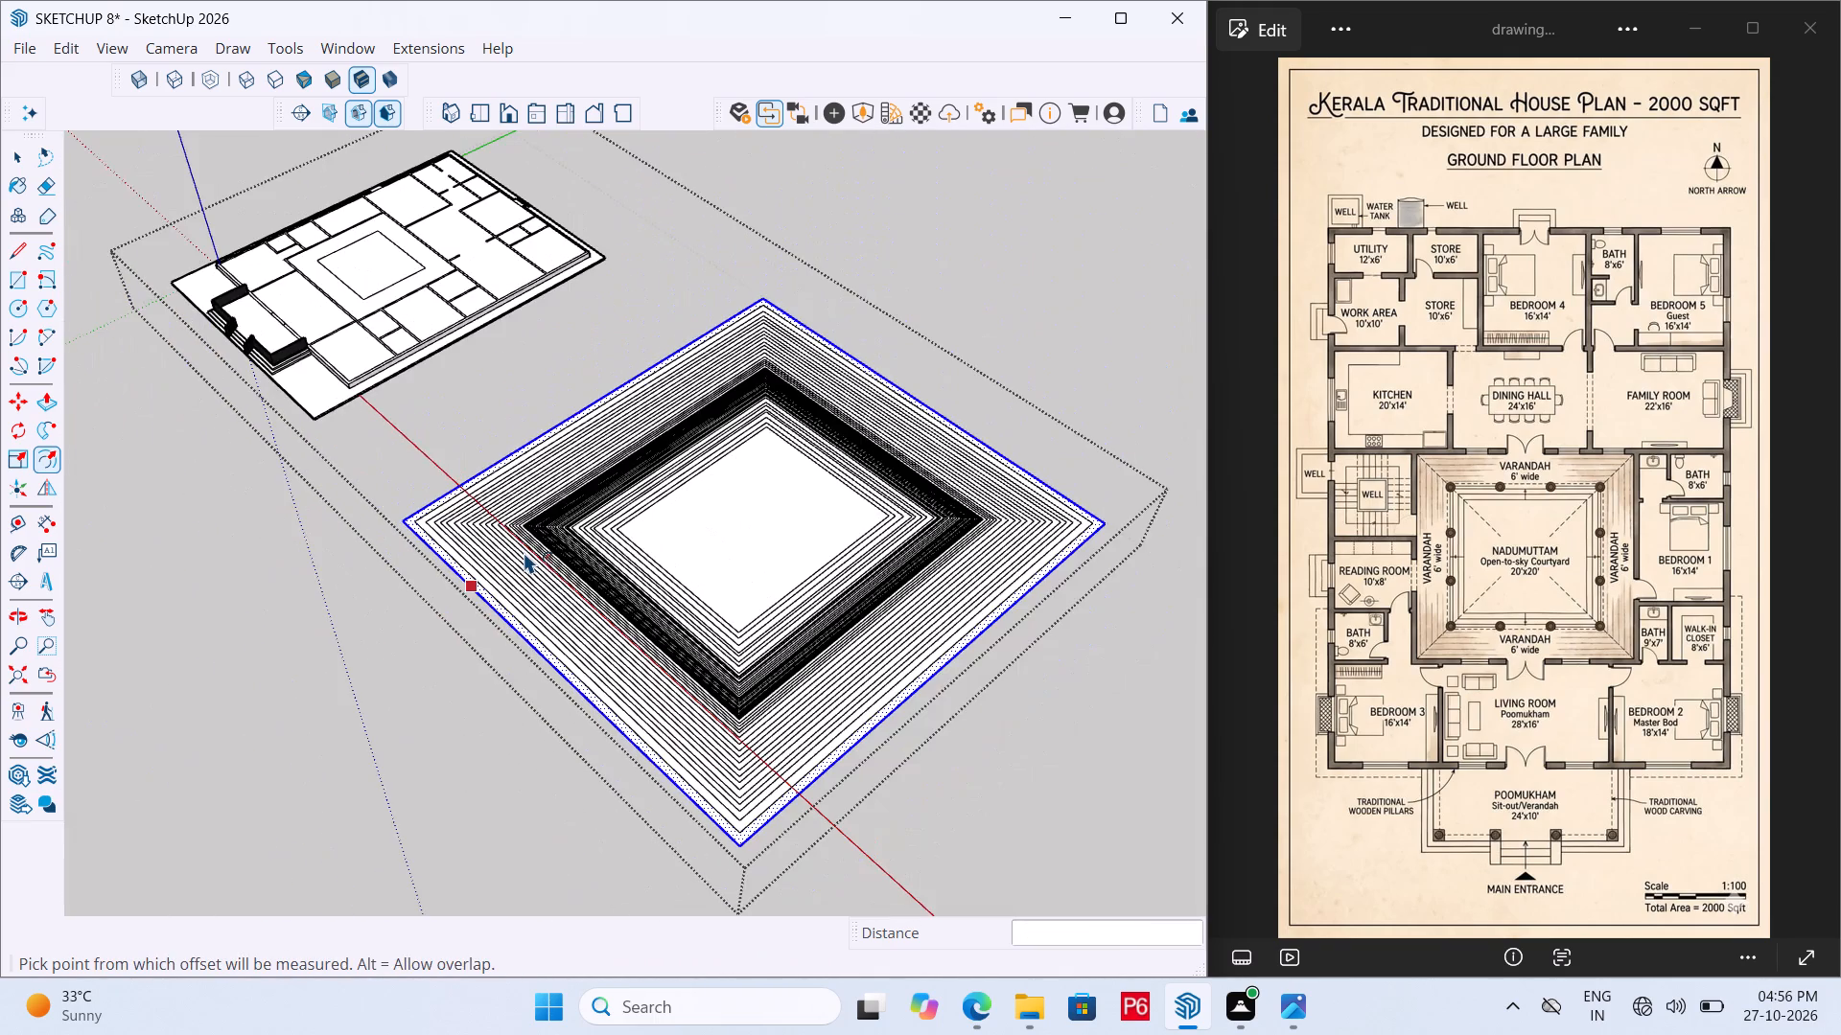
scroll(608, 549, up, 7)
key(e)
drag(757, 517, 649, 565)
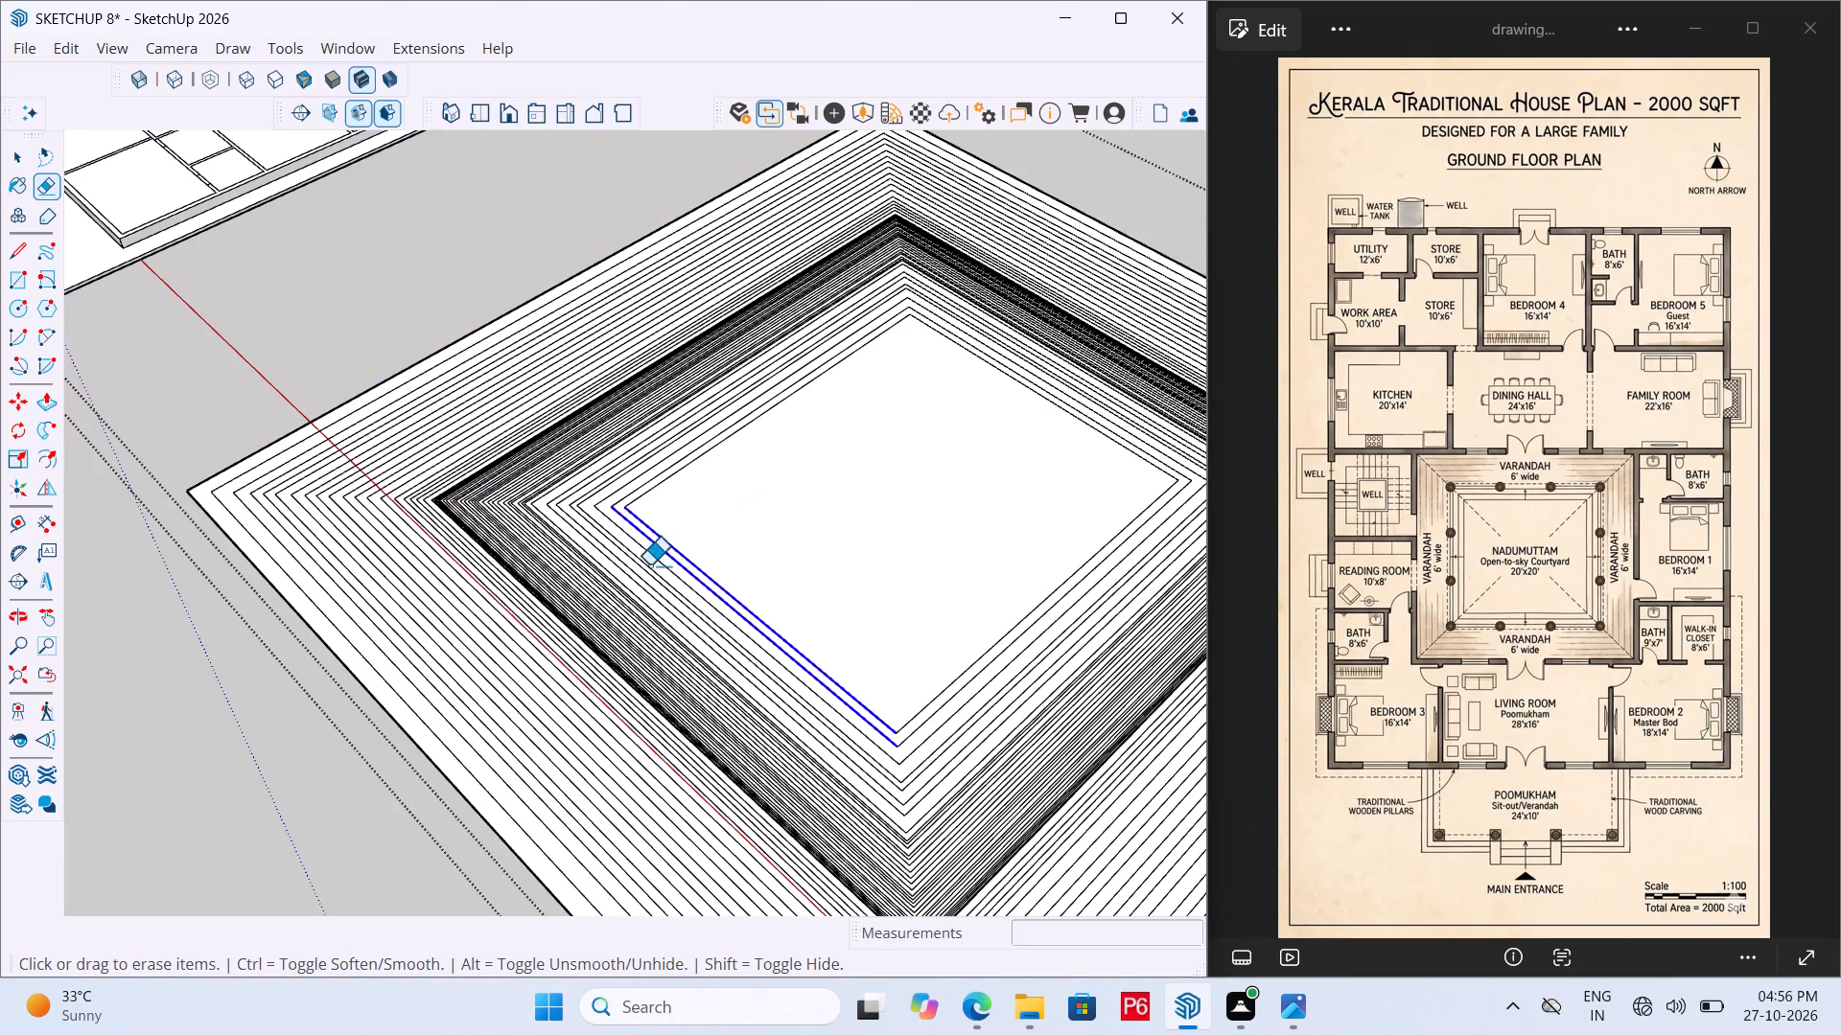
drag(649, 565, 338, 685)
click(335, 686)
drag(748, 540, 994, 803)
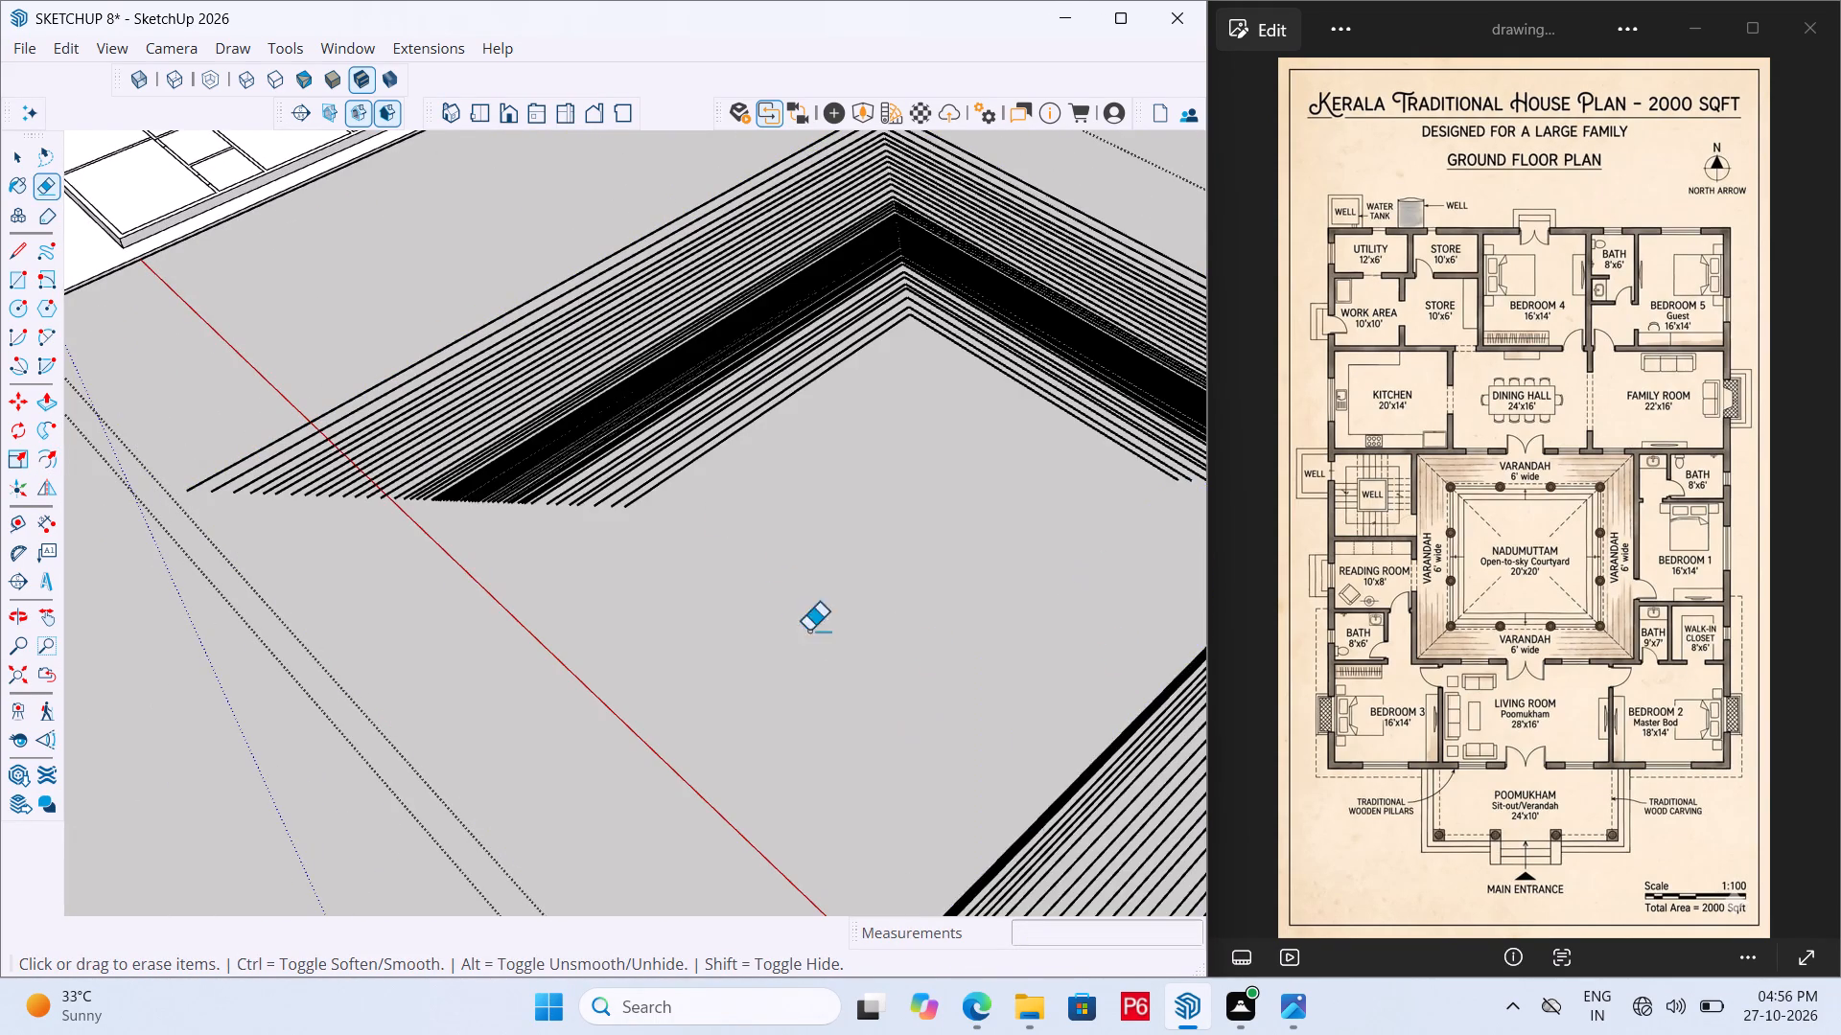
scroll(731, 612, down, 7)
drag(818, 617, 1032, 811)
drag(935, 643, 1050, 455)
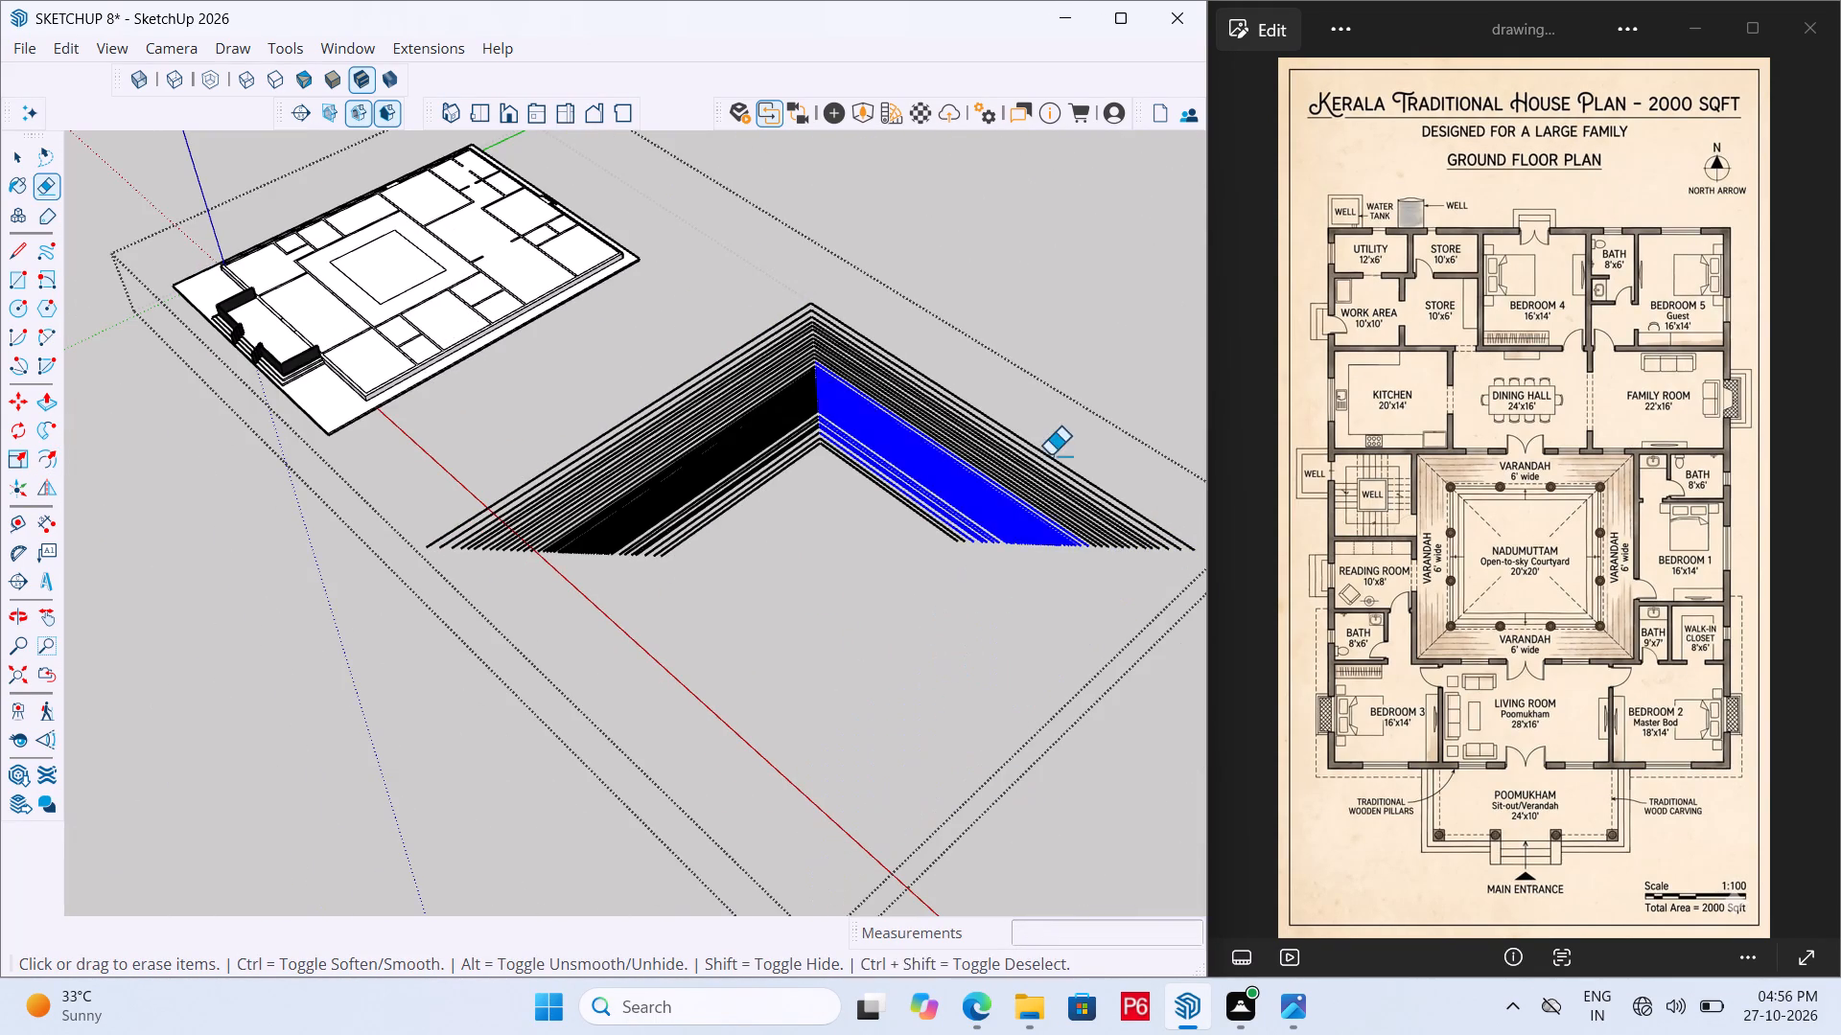
drag(1050, 455, 1061, 447)
drag(957, 485, 844, 535)
drag(772, 498, 667, 381)
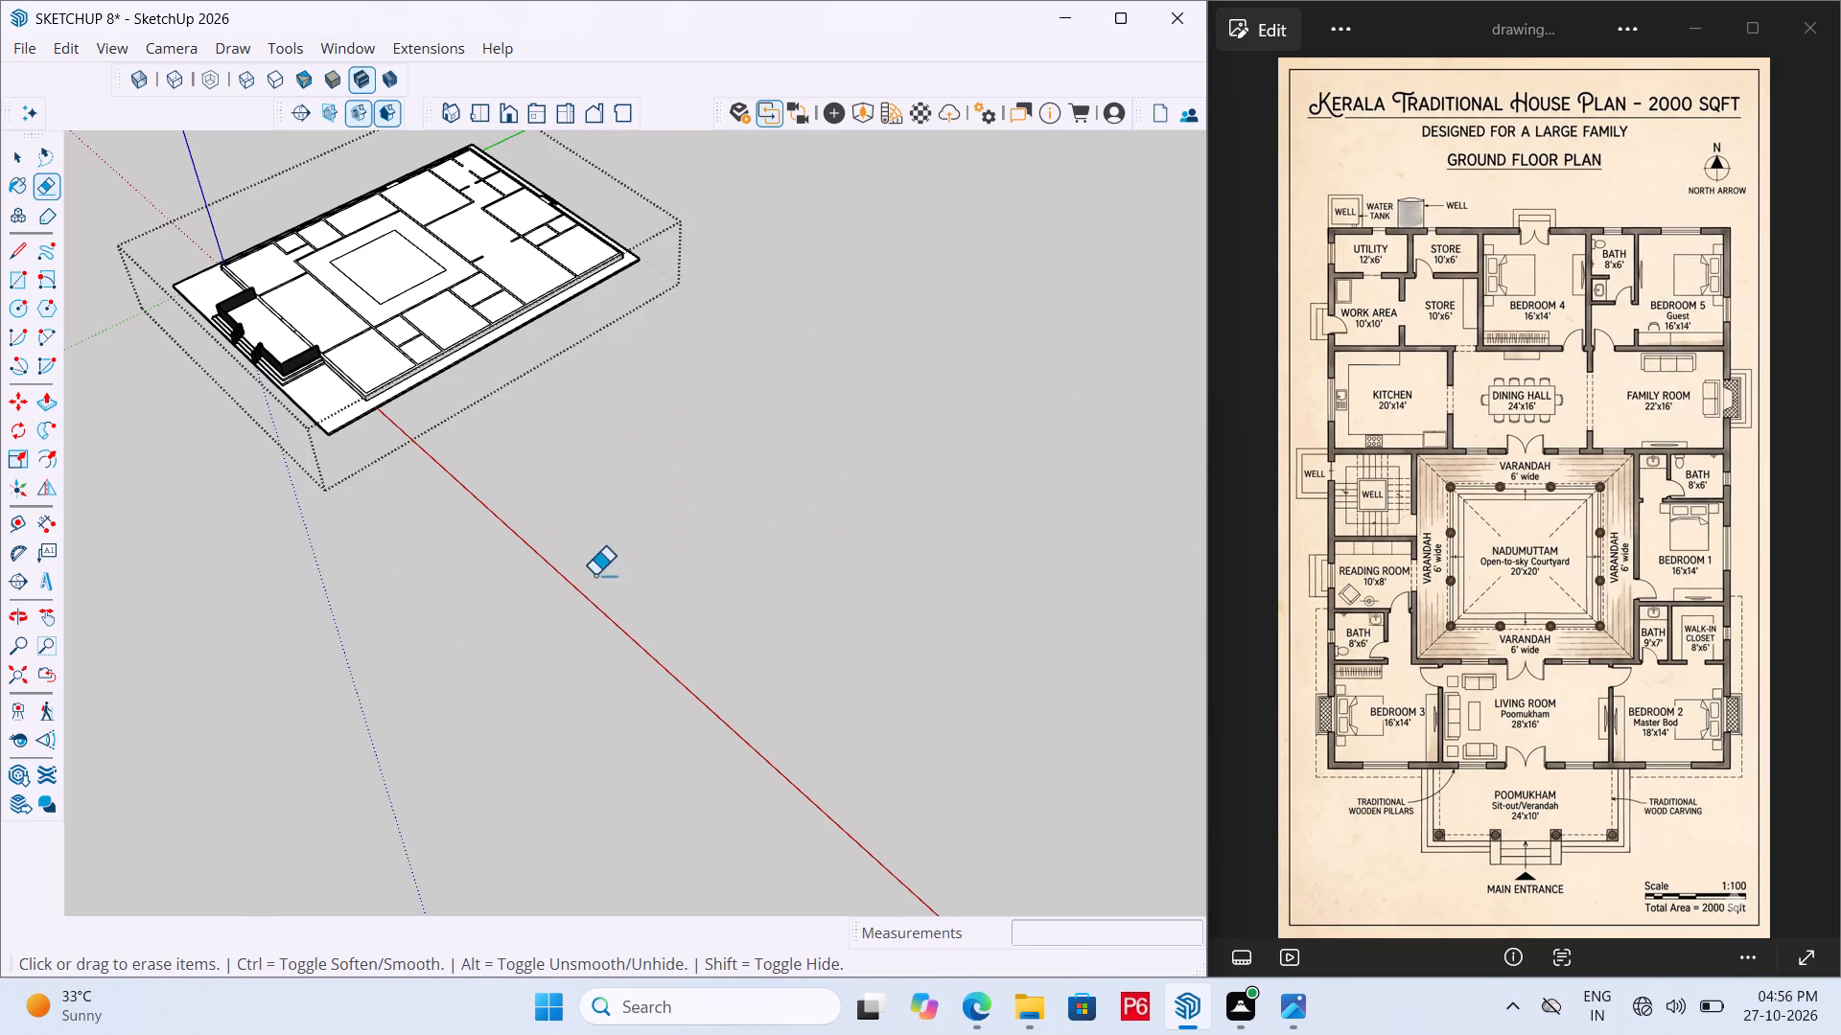
Save the model.
scroll(834, 630, up, 4)
key(ctrl+s)
key(ctrl+s)
key(ctrl+s)
key(ctrl+s)
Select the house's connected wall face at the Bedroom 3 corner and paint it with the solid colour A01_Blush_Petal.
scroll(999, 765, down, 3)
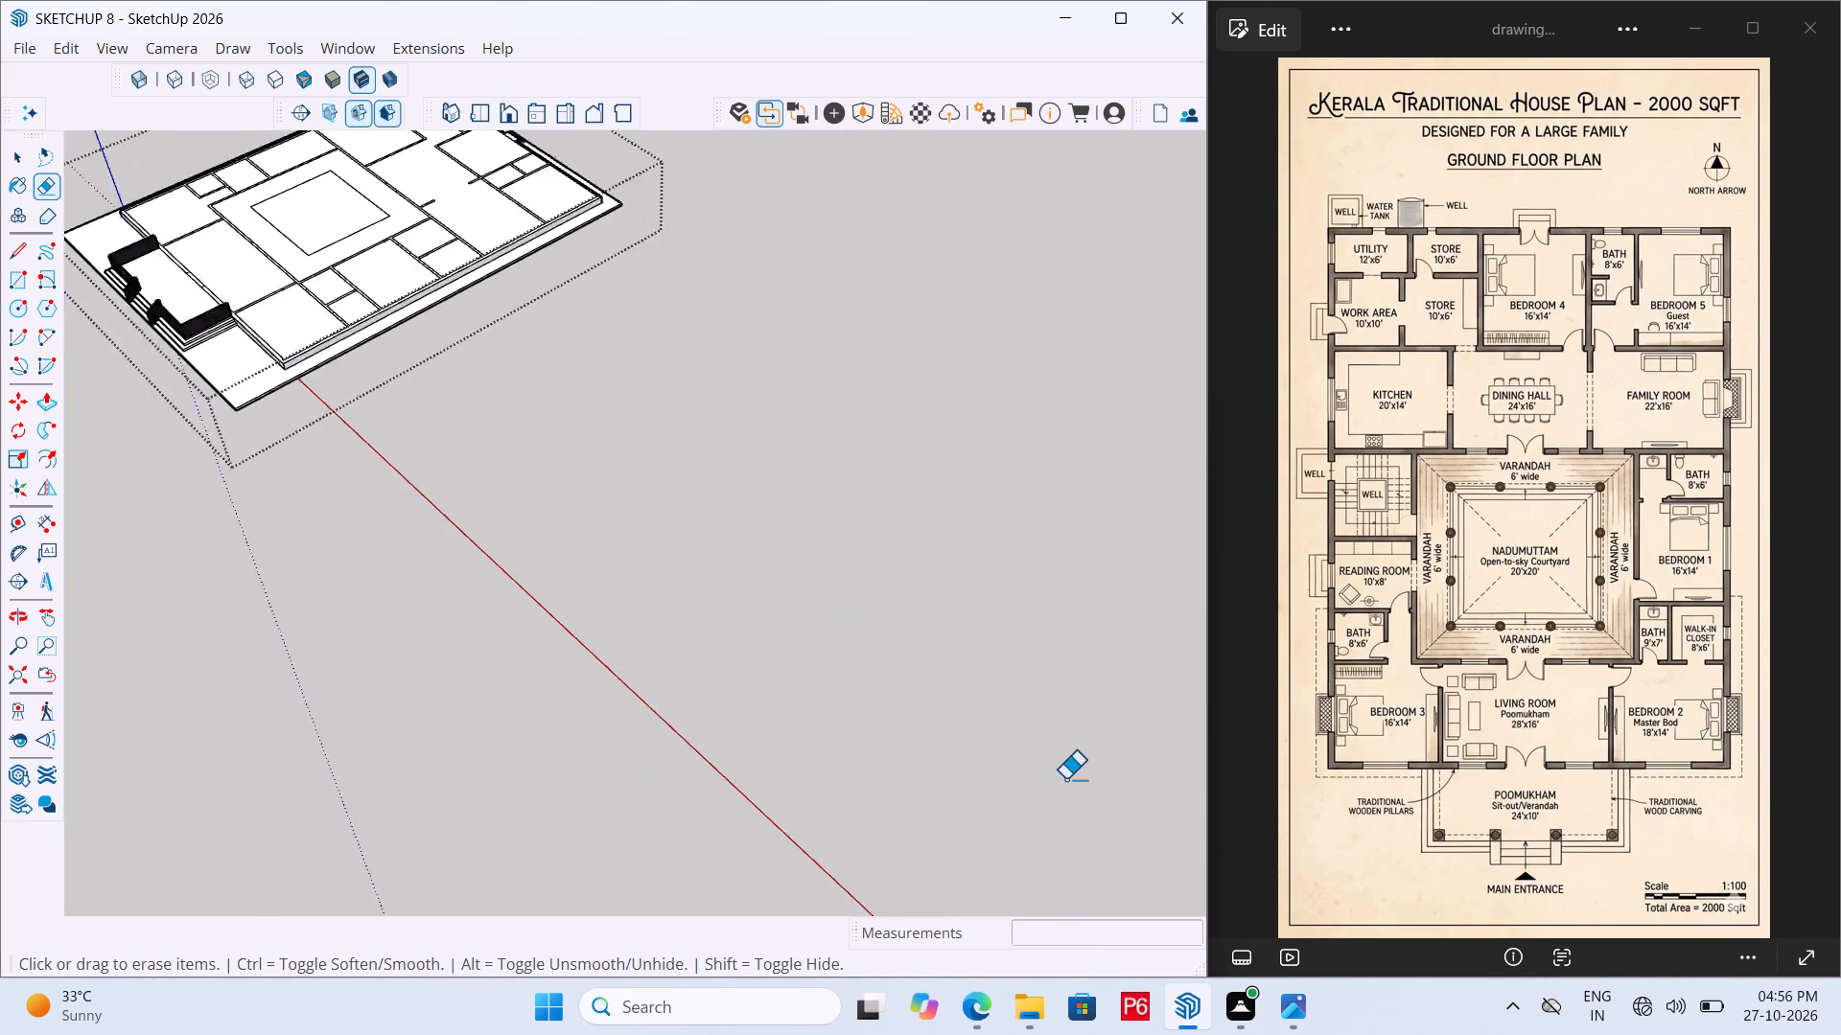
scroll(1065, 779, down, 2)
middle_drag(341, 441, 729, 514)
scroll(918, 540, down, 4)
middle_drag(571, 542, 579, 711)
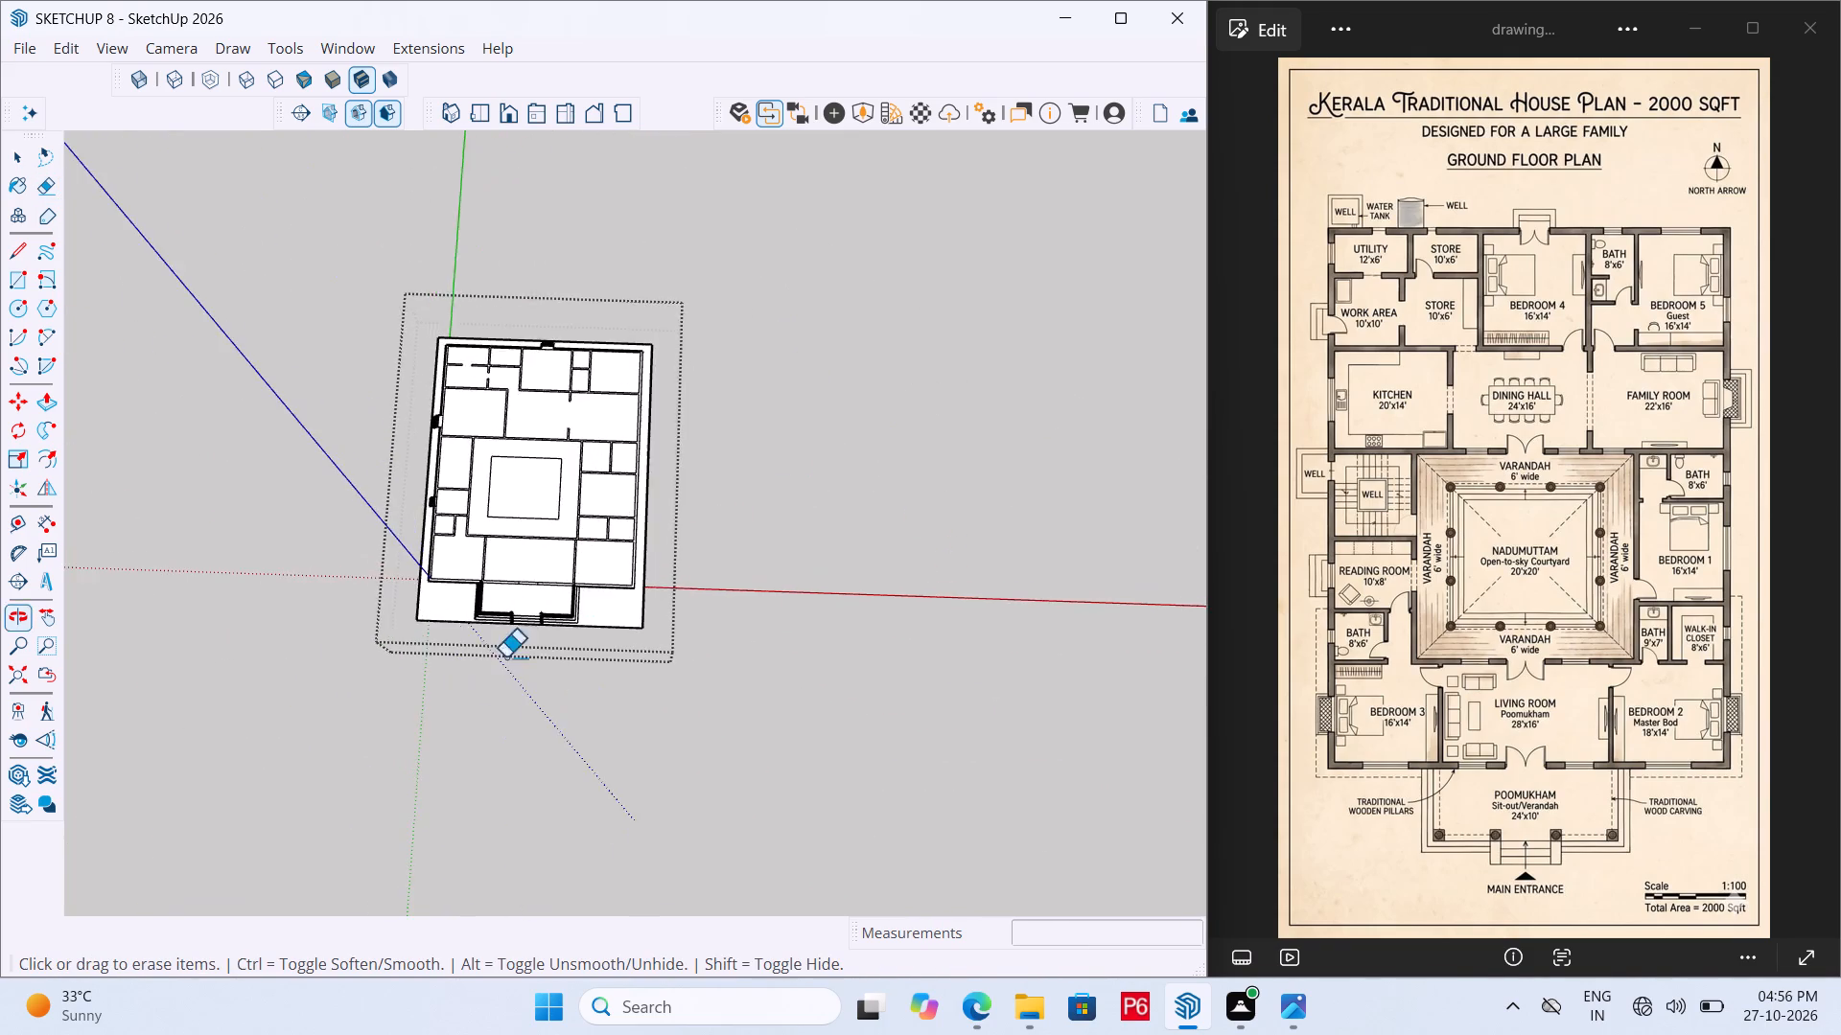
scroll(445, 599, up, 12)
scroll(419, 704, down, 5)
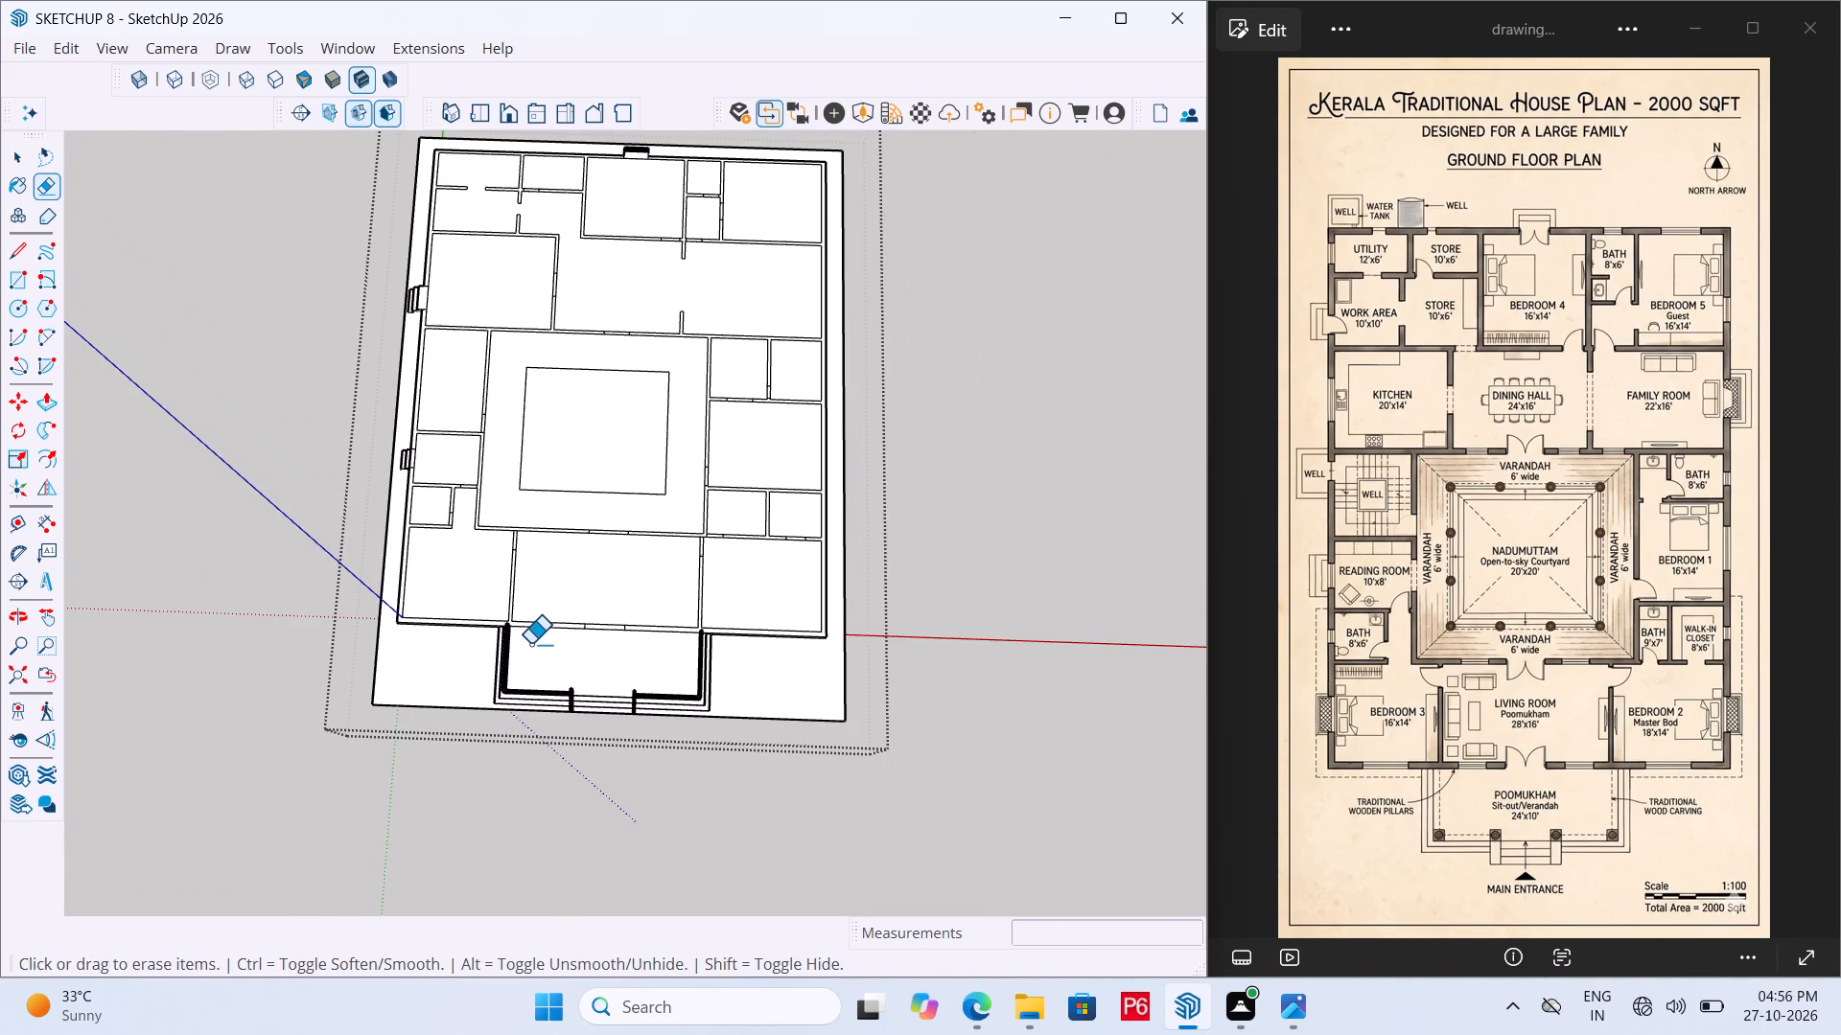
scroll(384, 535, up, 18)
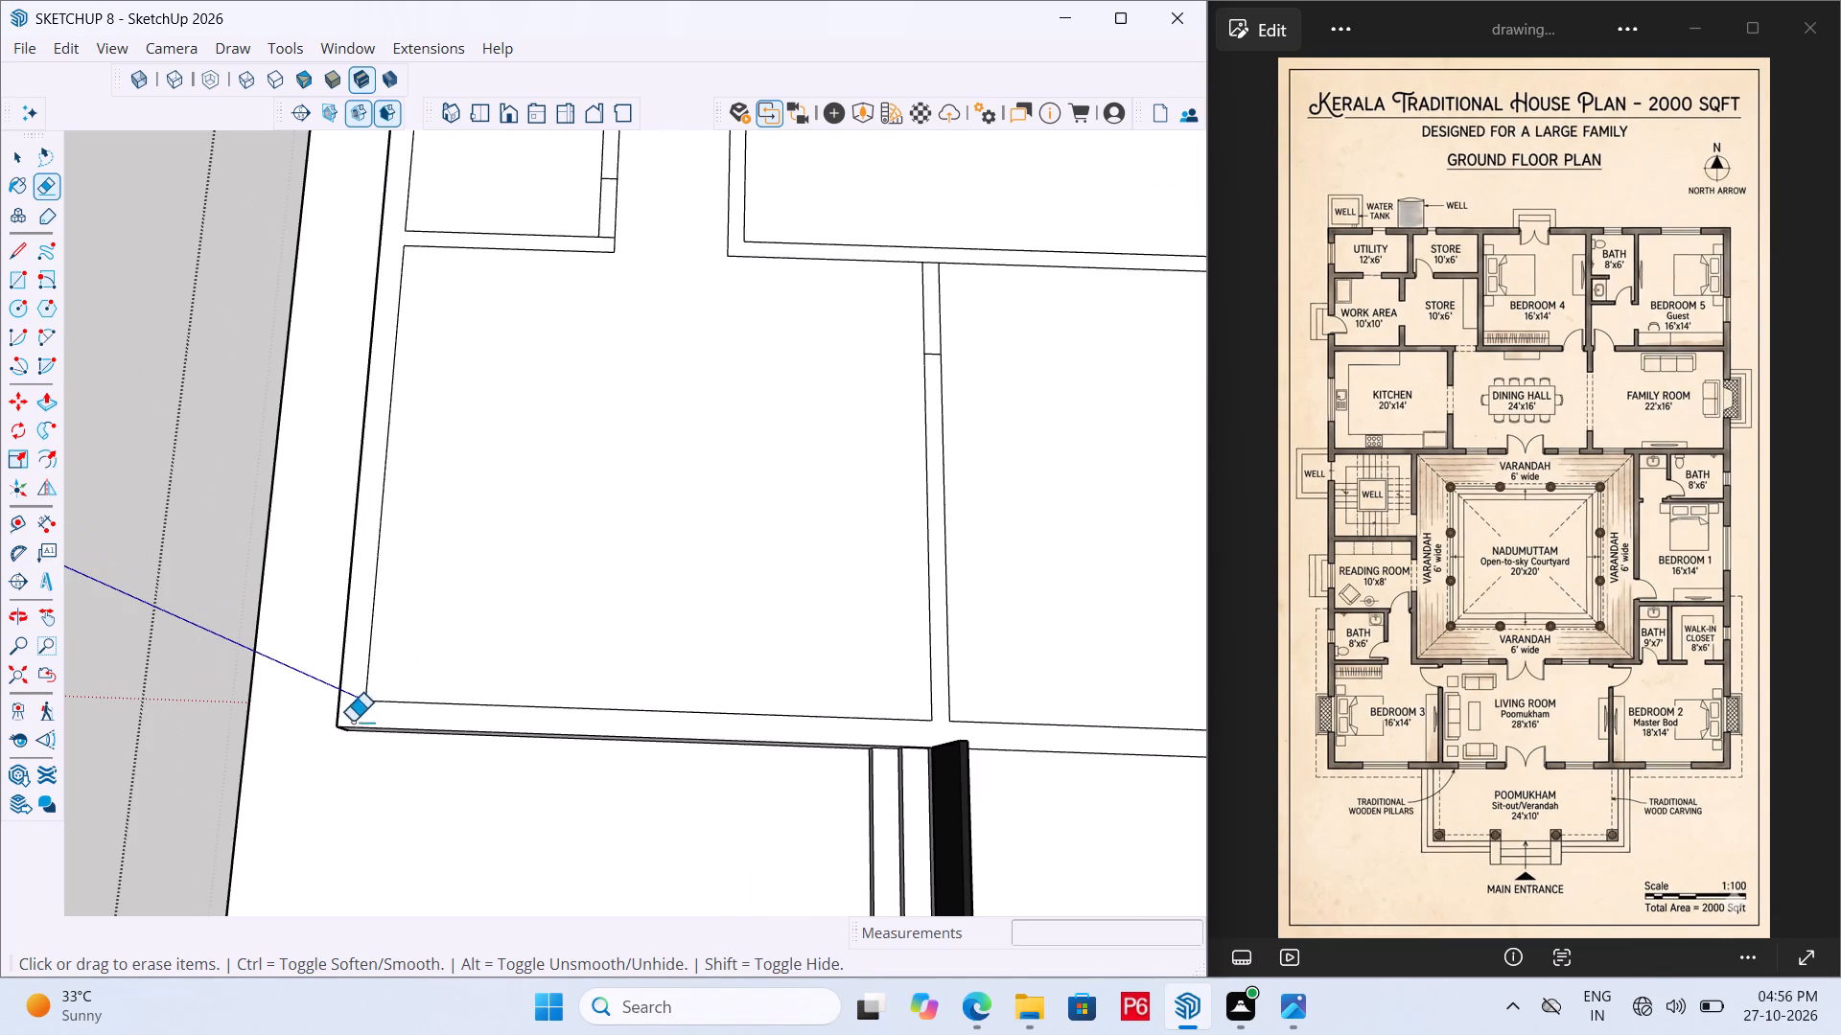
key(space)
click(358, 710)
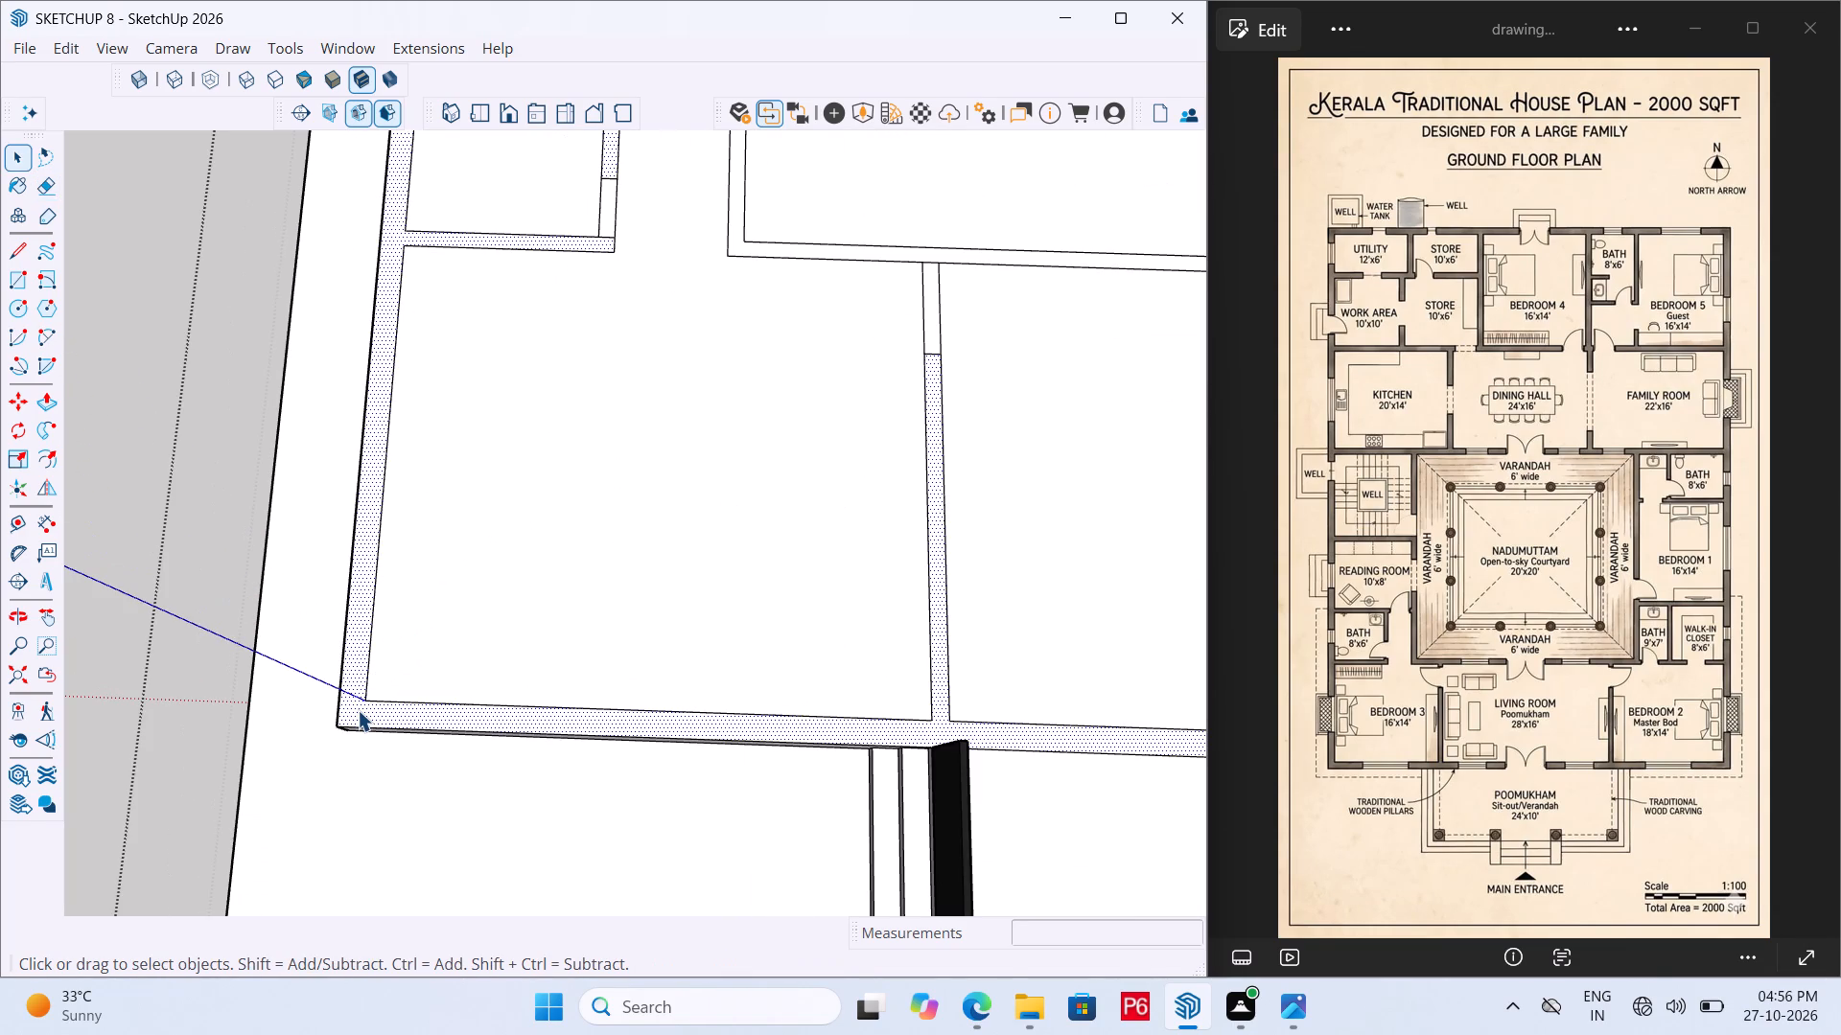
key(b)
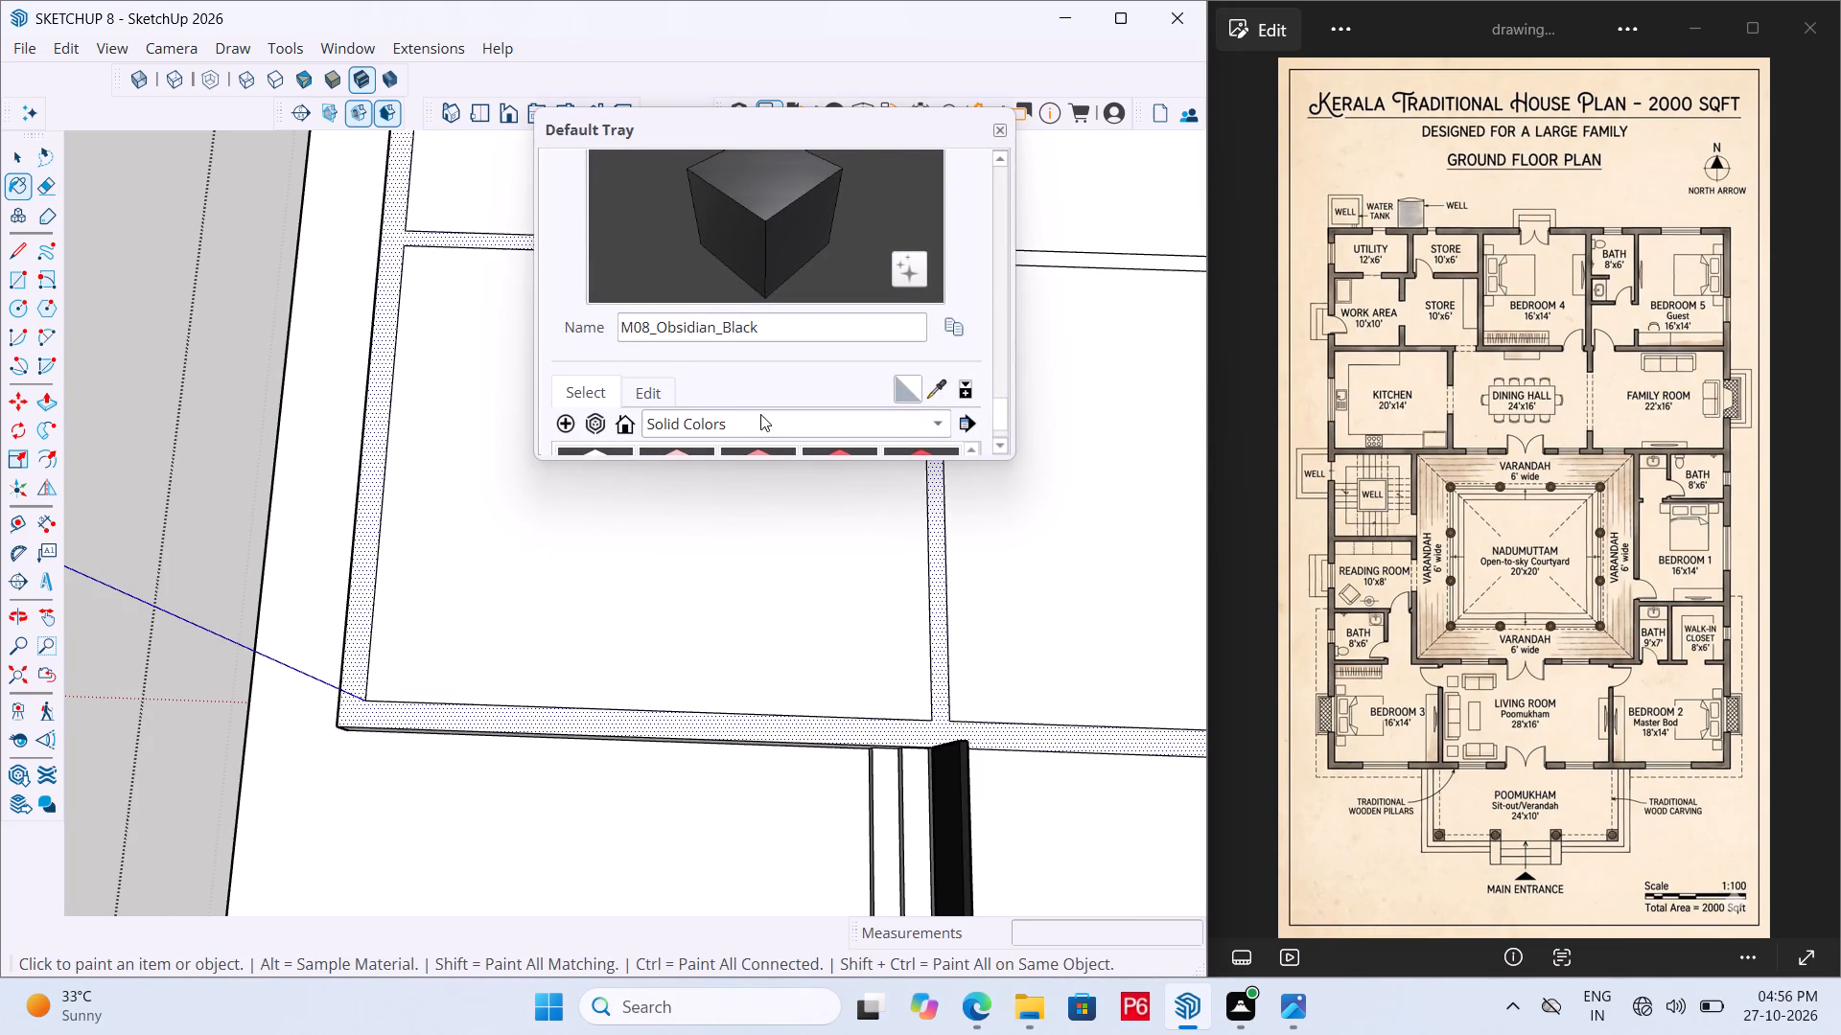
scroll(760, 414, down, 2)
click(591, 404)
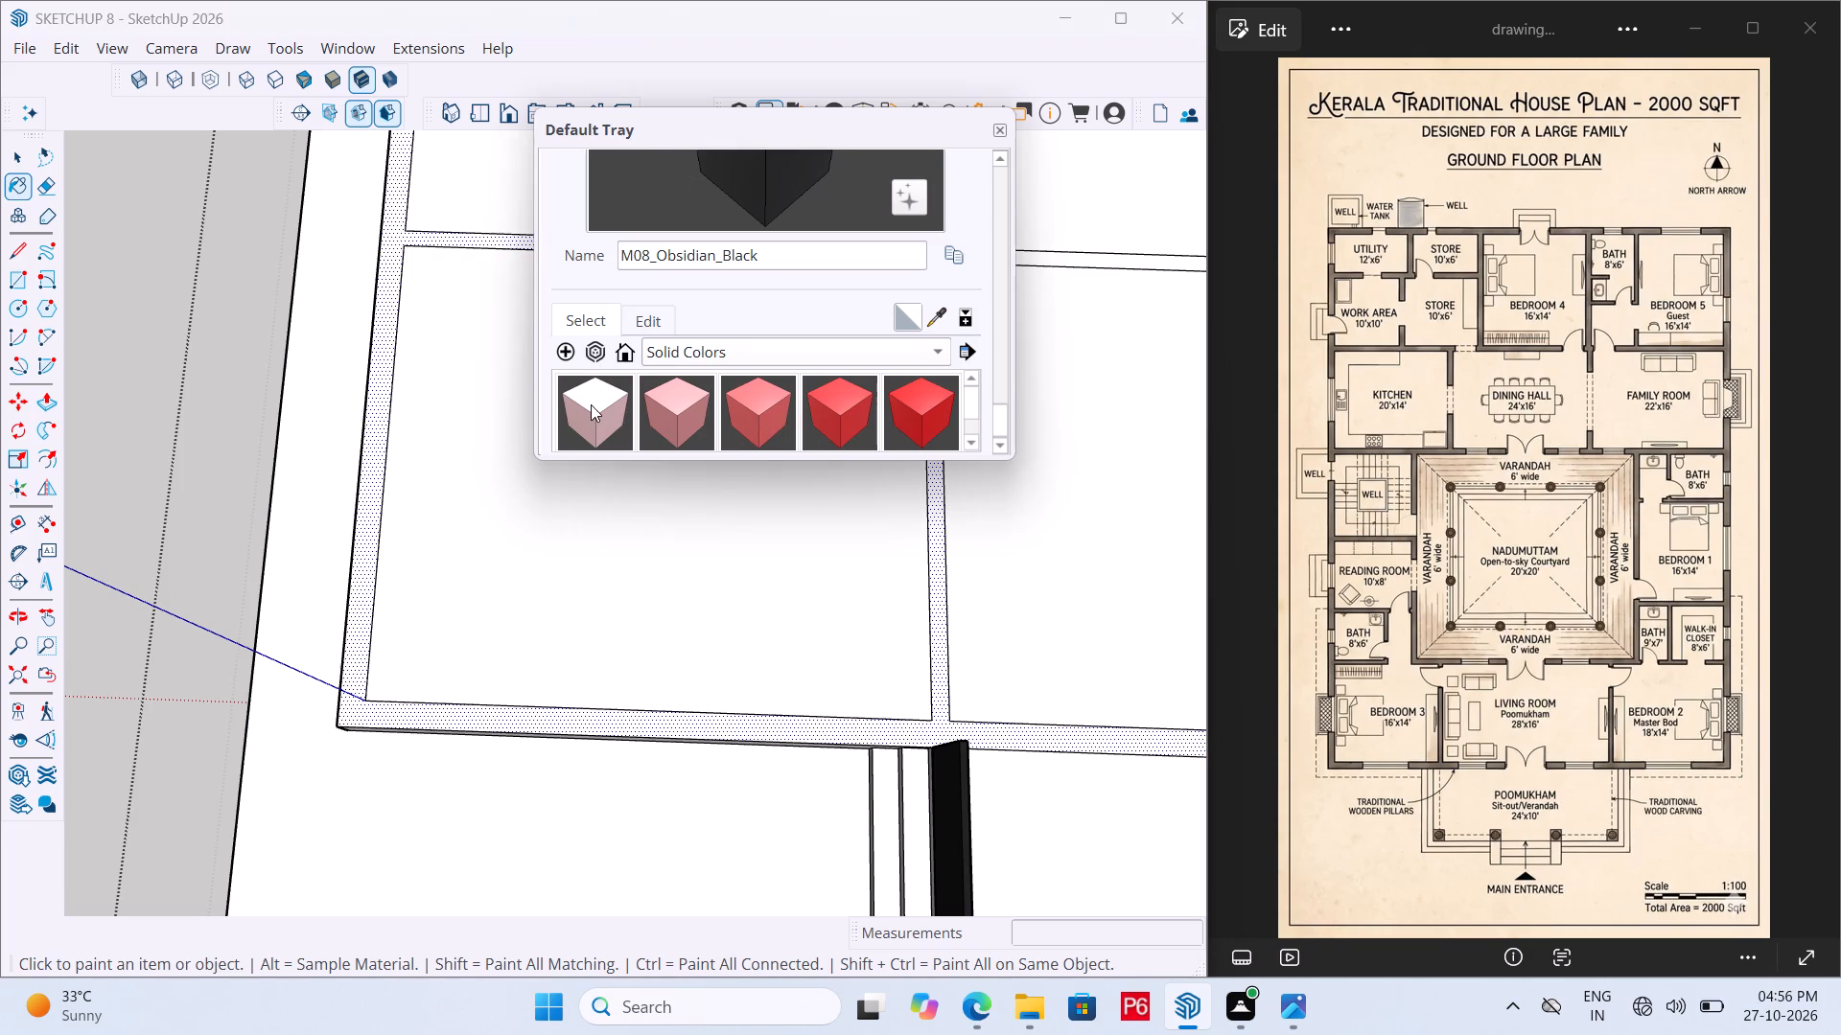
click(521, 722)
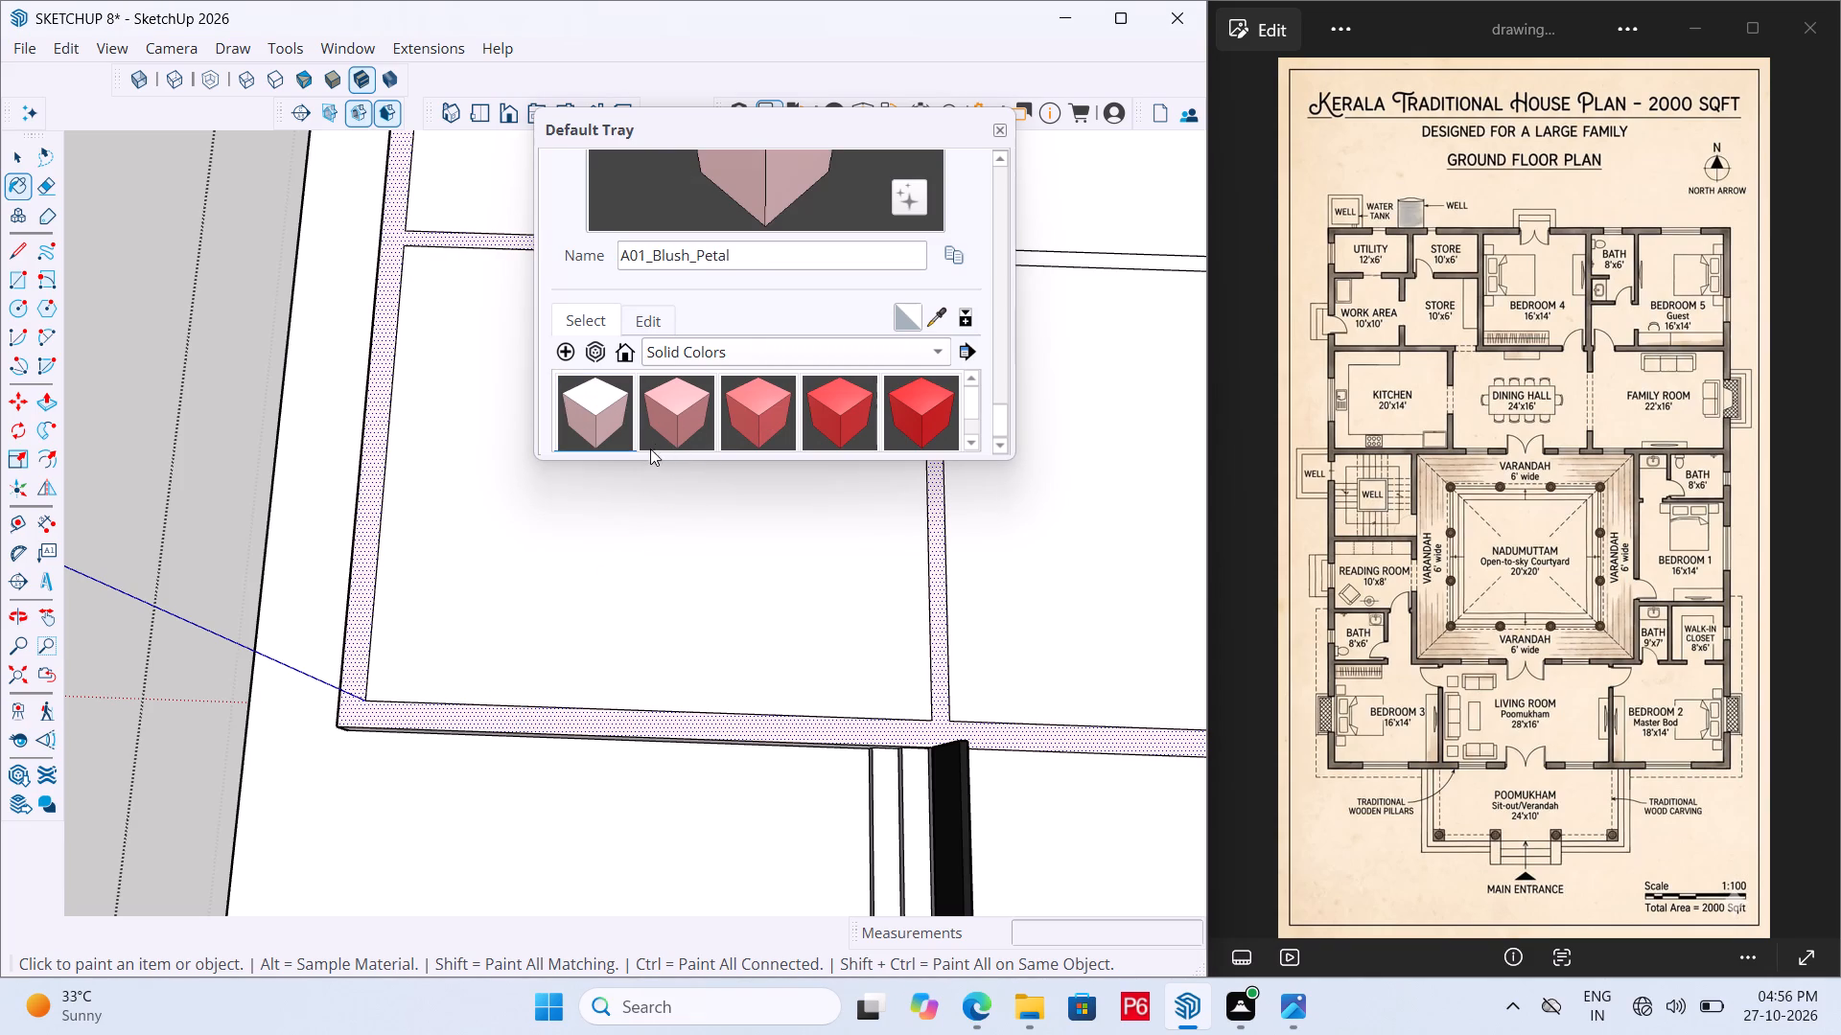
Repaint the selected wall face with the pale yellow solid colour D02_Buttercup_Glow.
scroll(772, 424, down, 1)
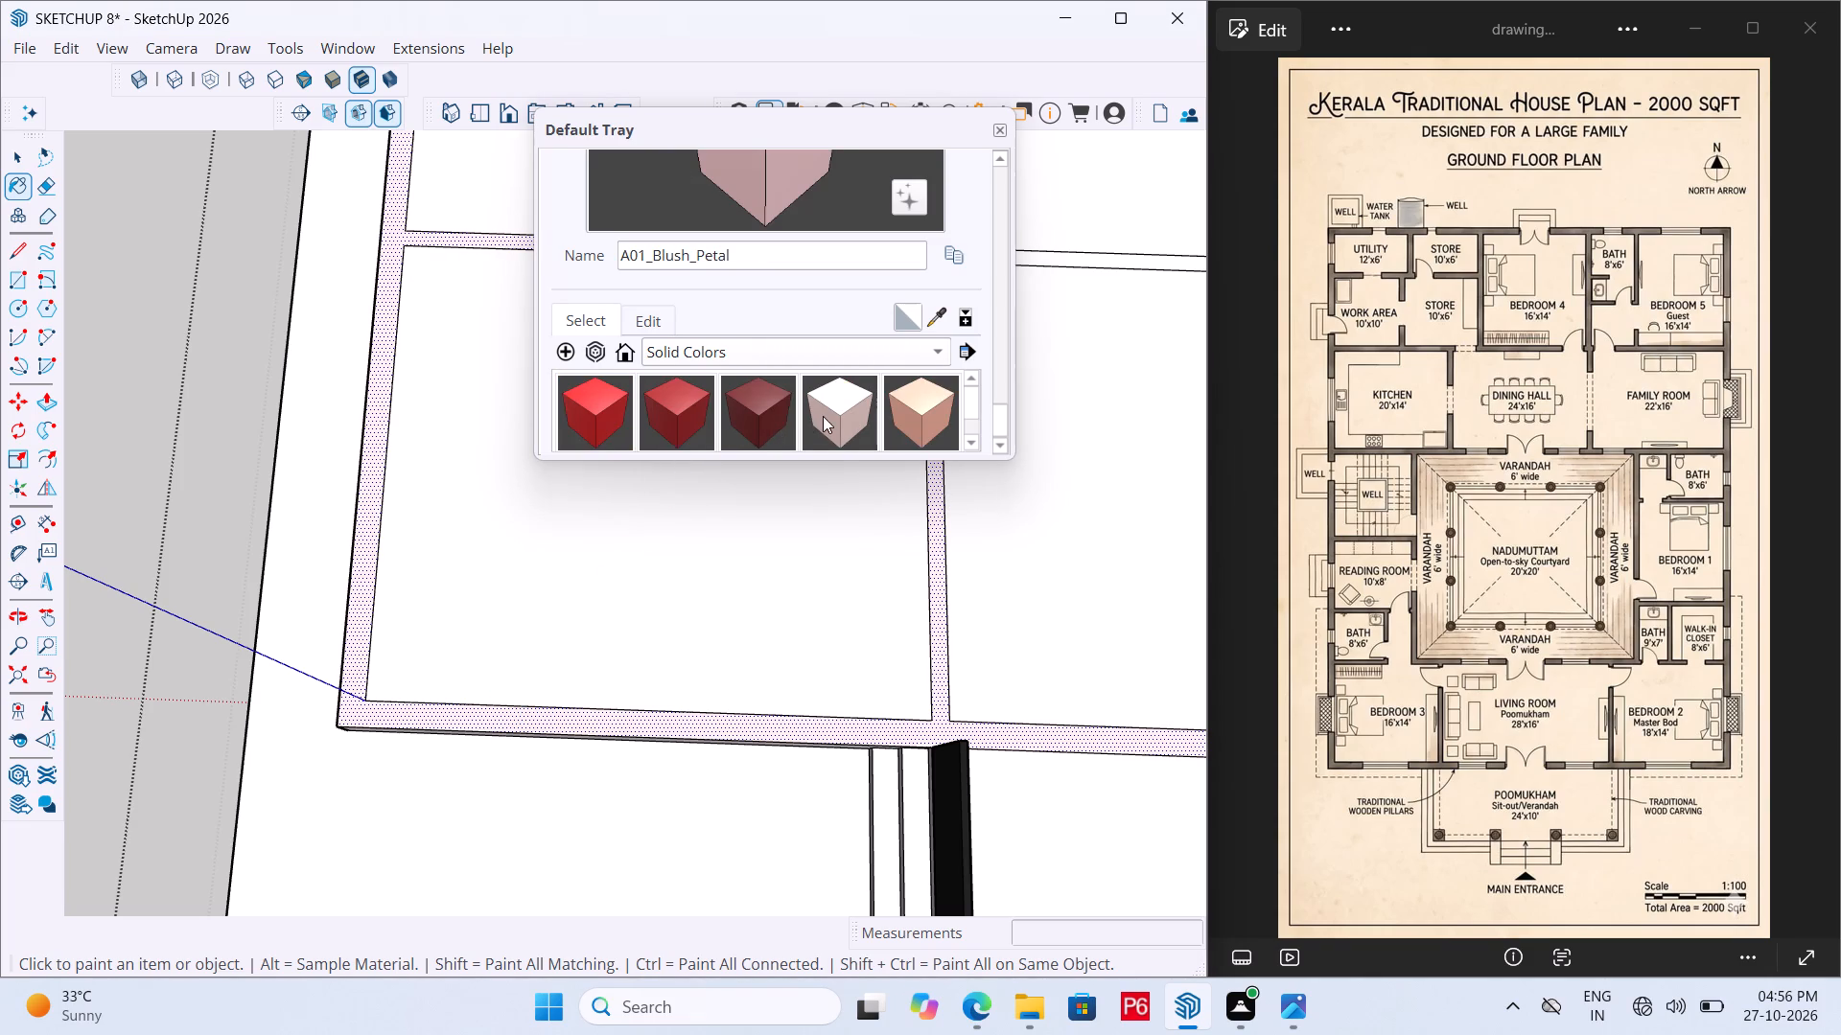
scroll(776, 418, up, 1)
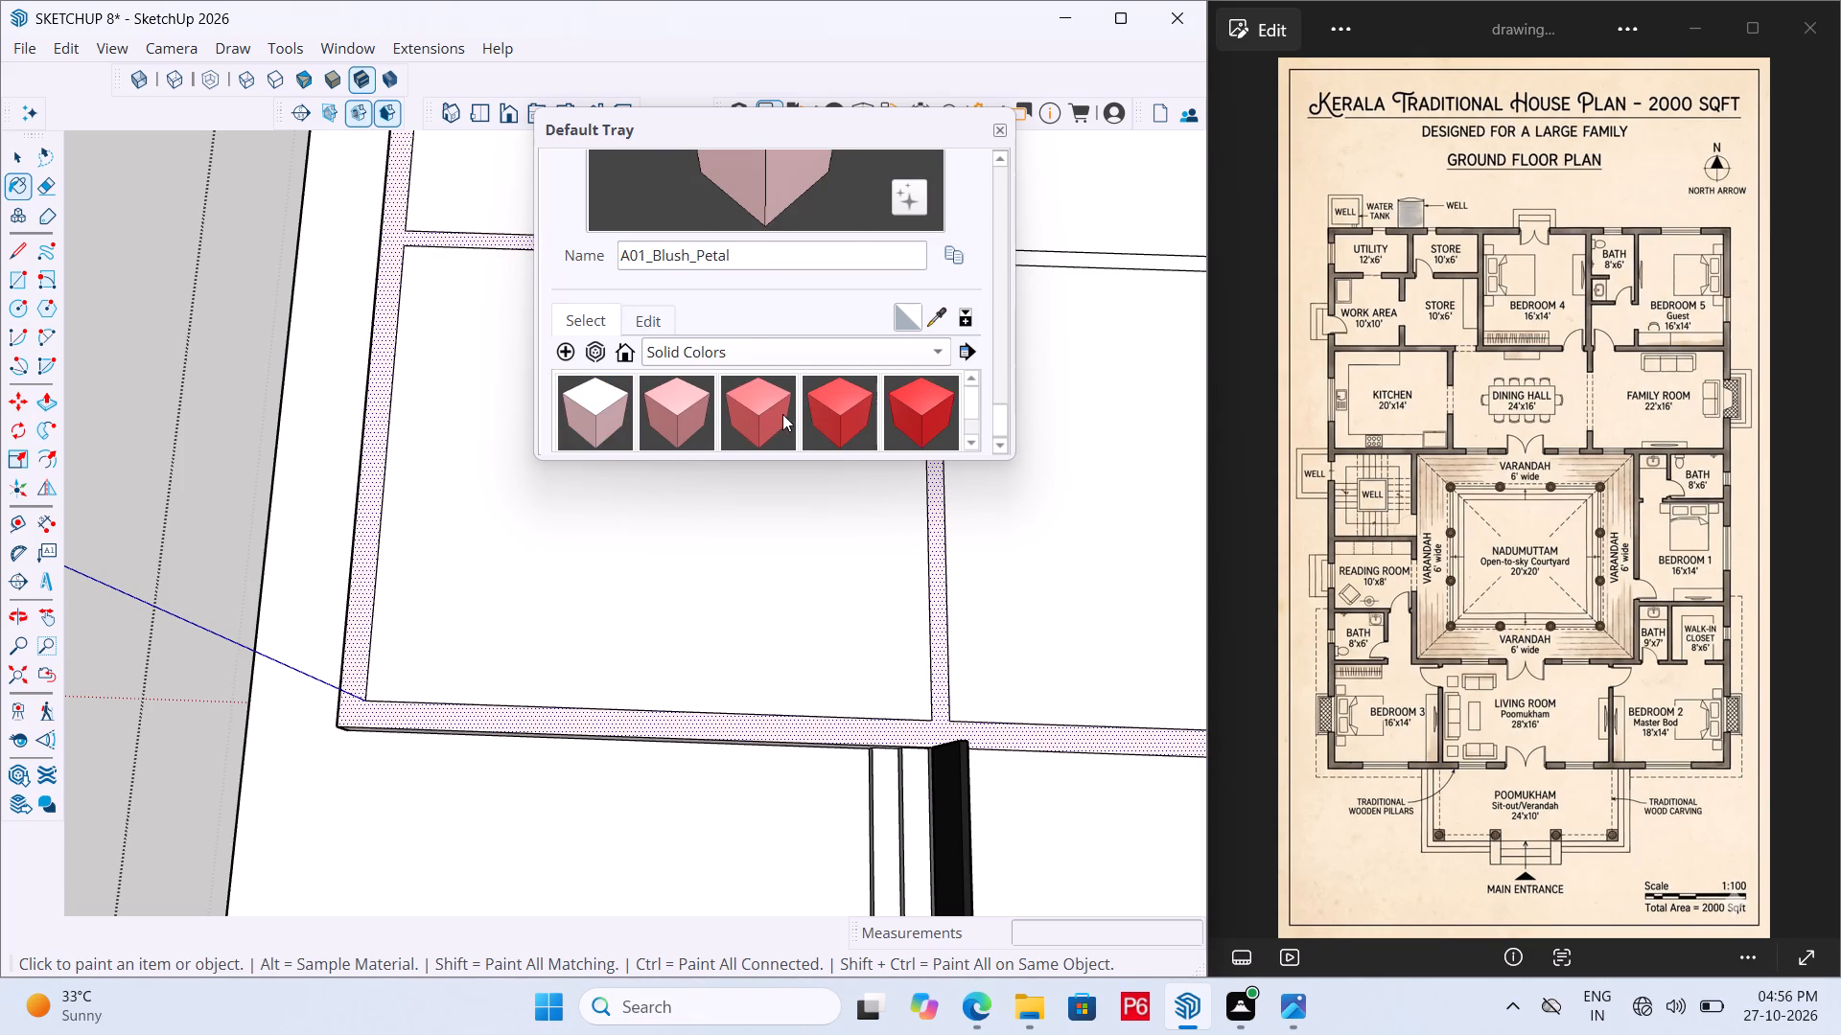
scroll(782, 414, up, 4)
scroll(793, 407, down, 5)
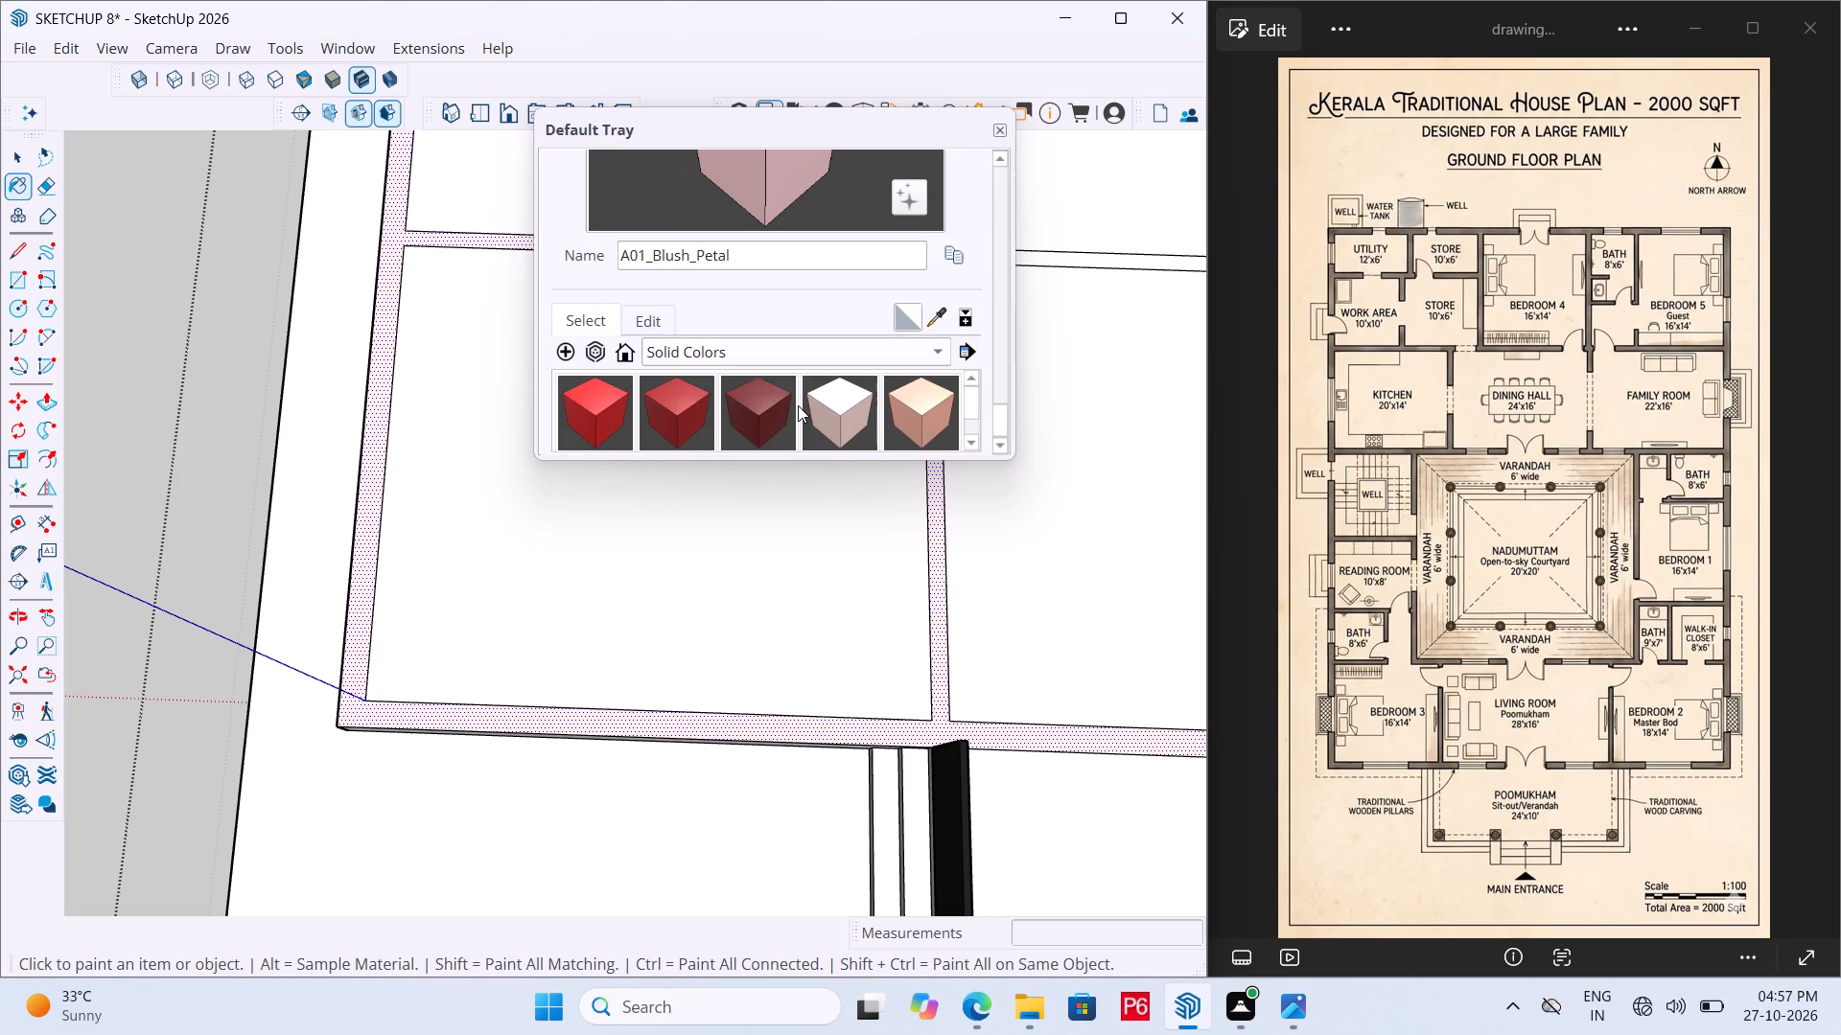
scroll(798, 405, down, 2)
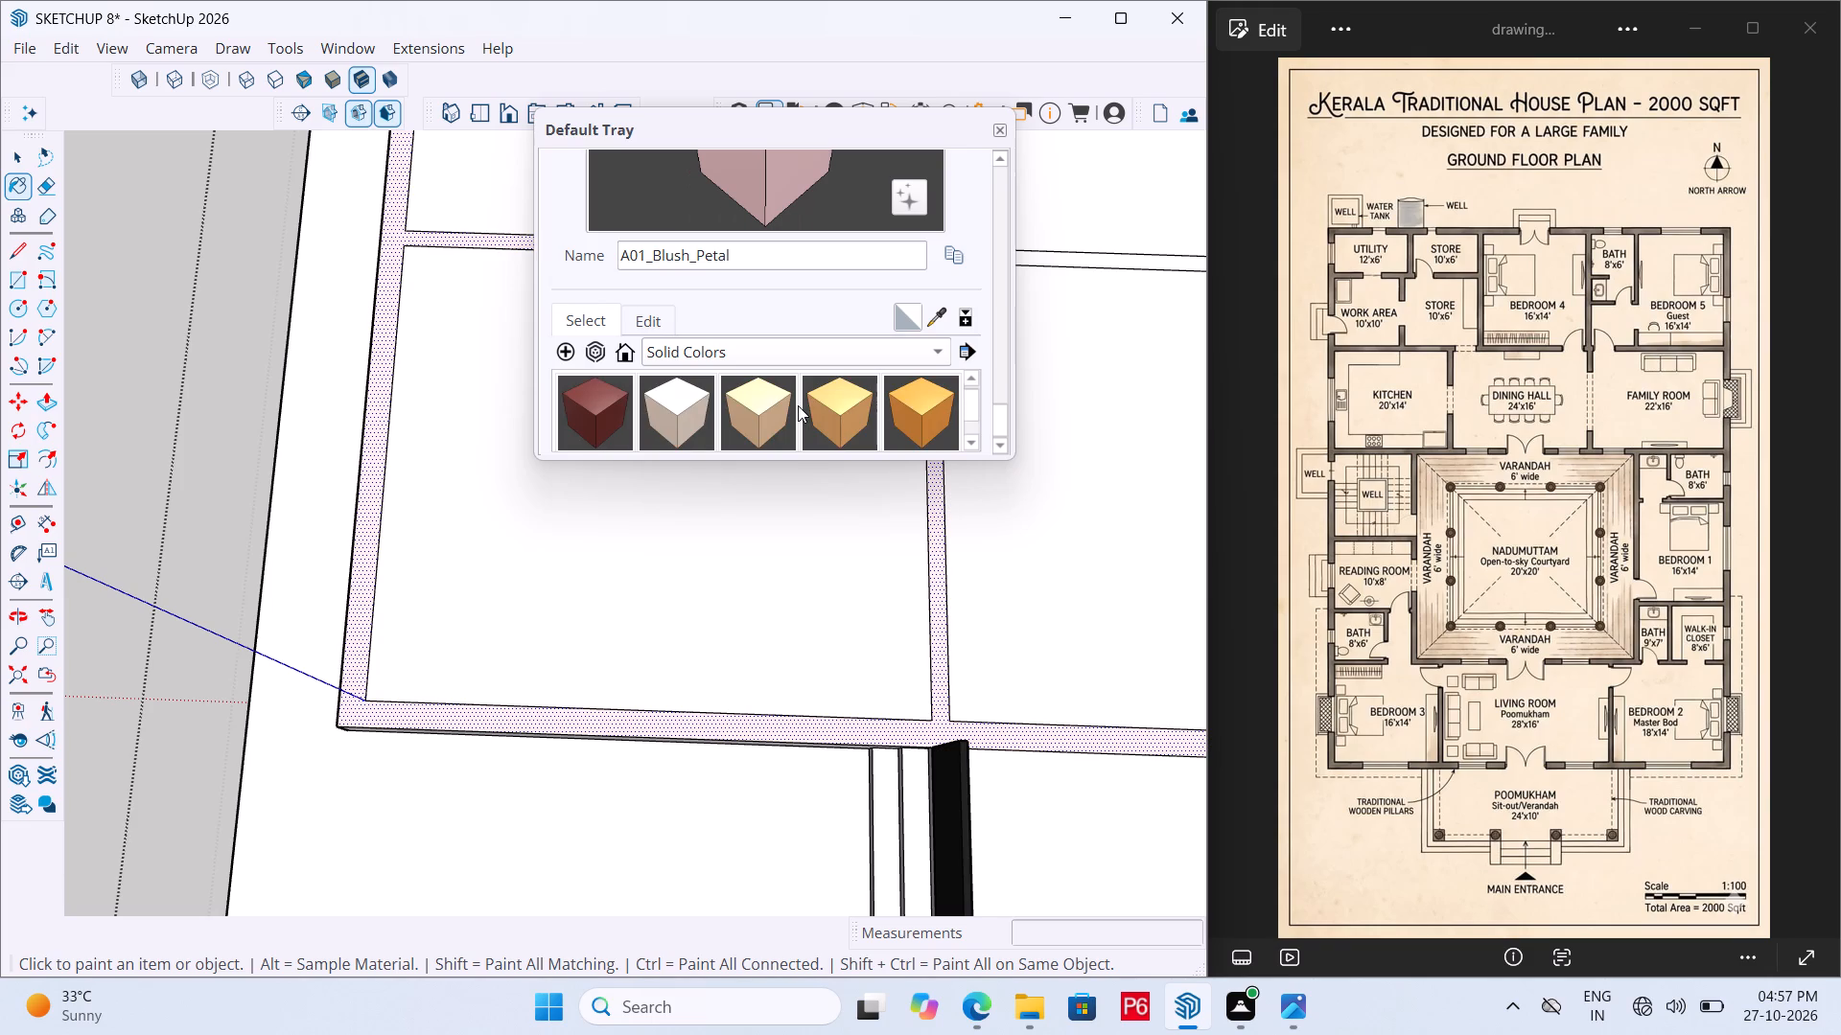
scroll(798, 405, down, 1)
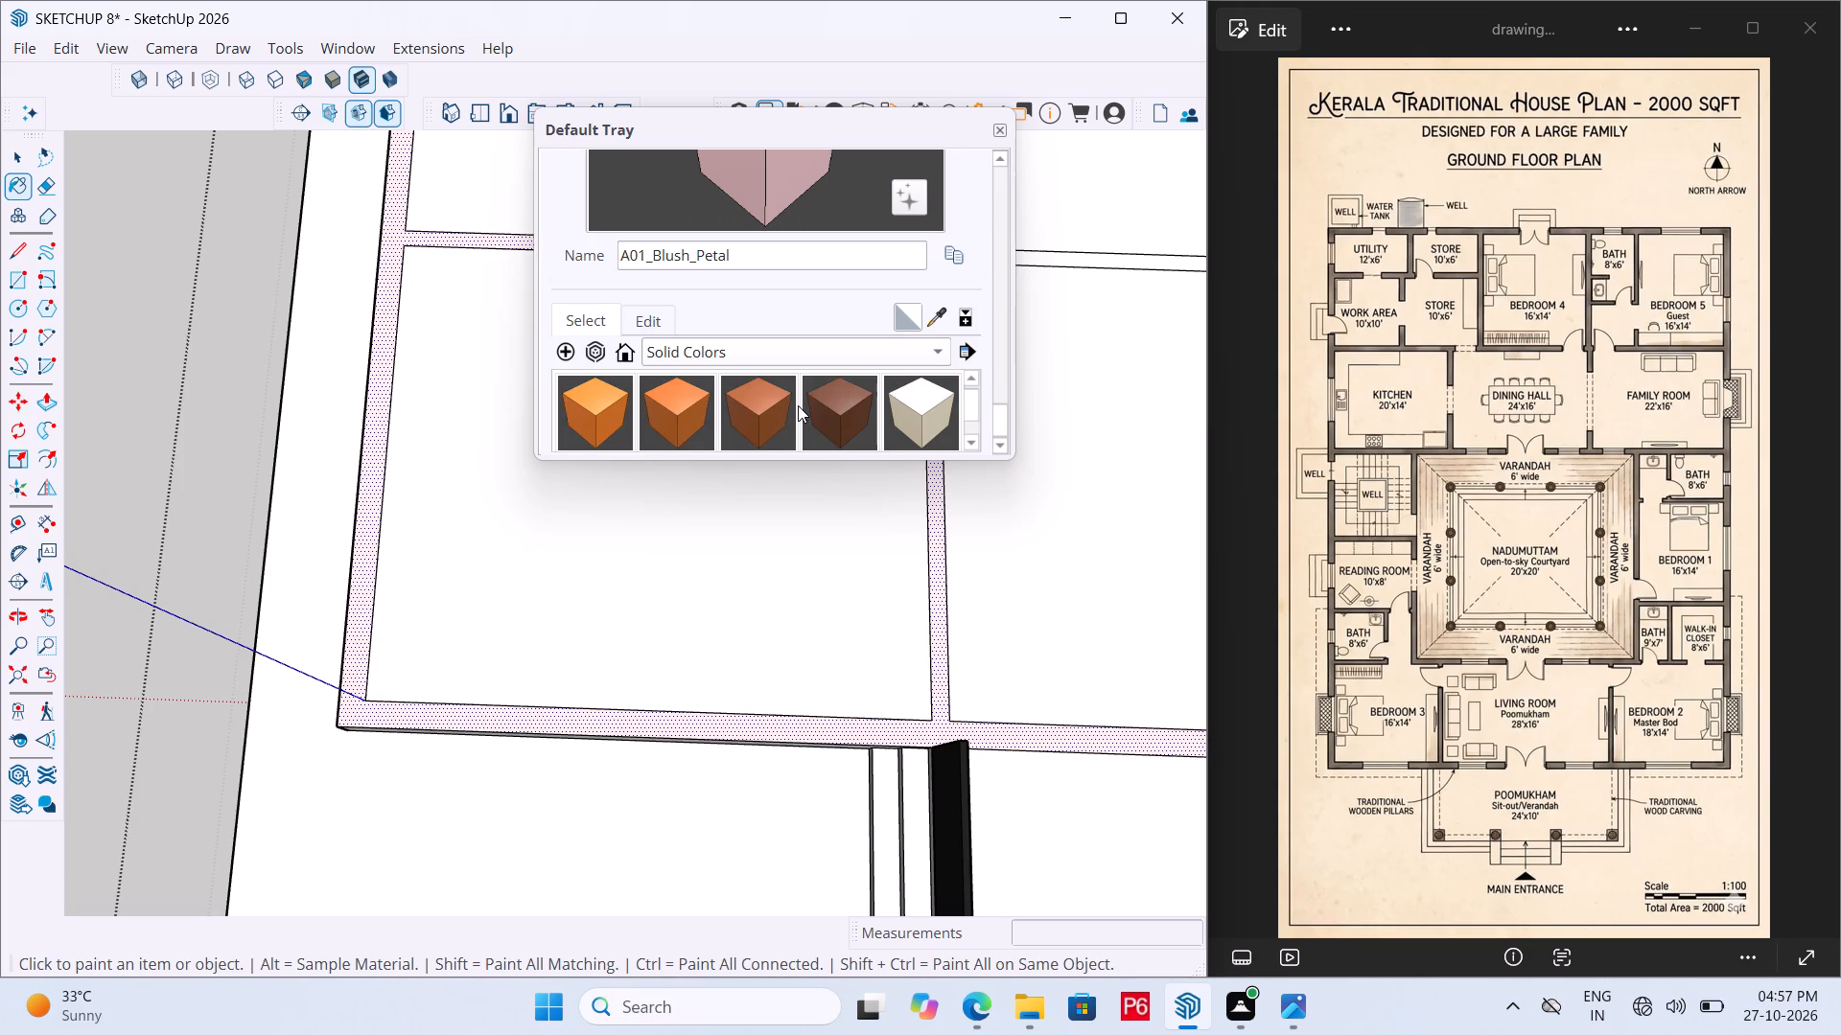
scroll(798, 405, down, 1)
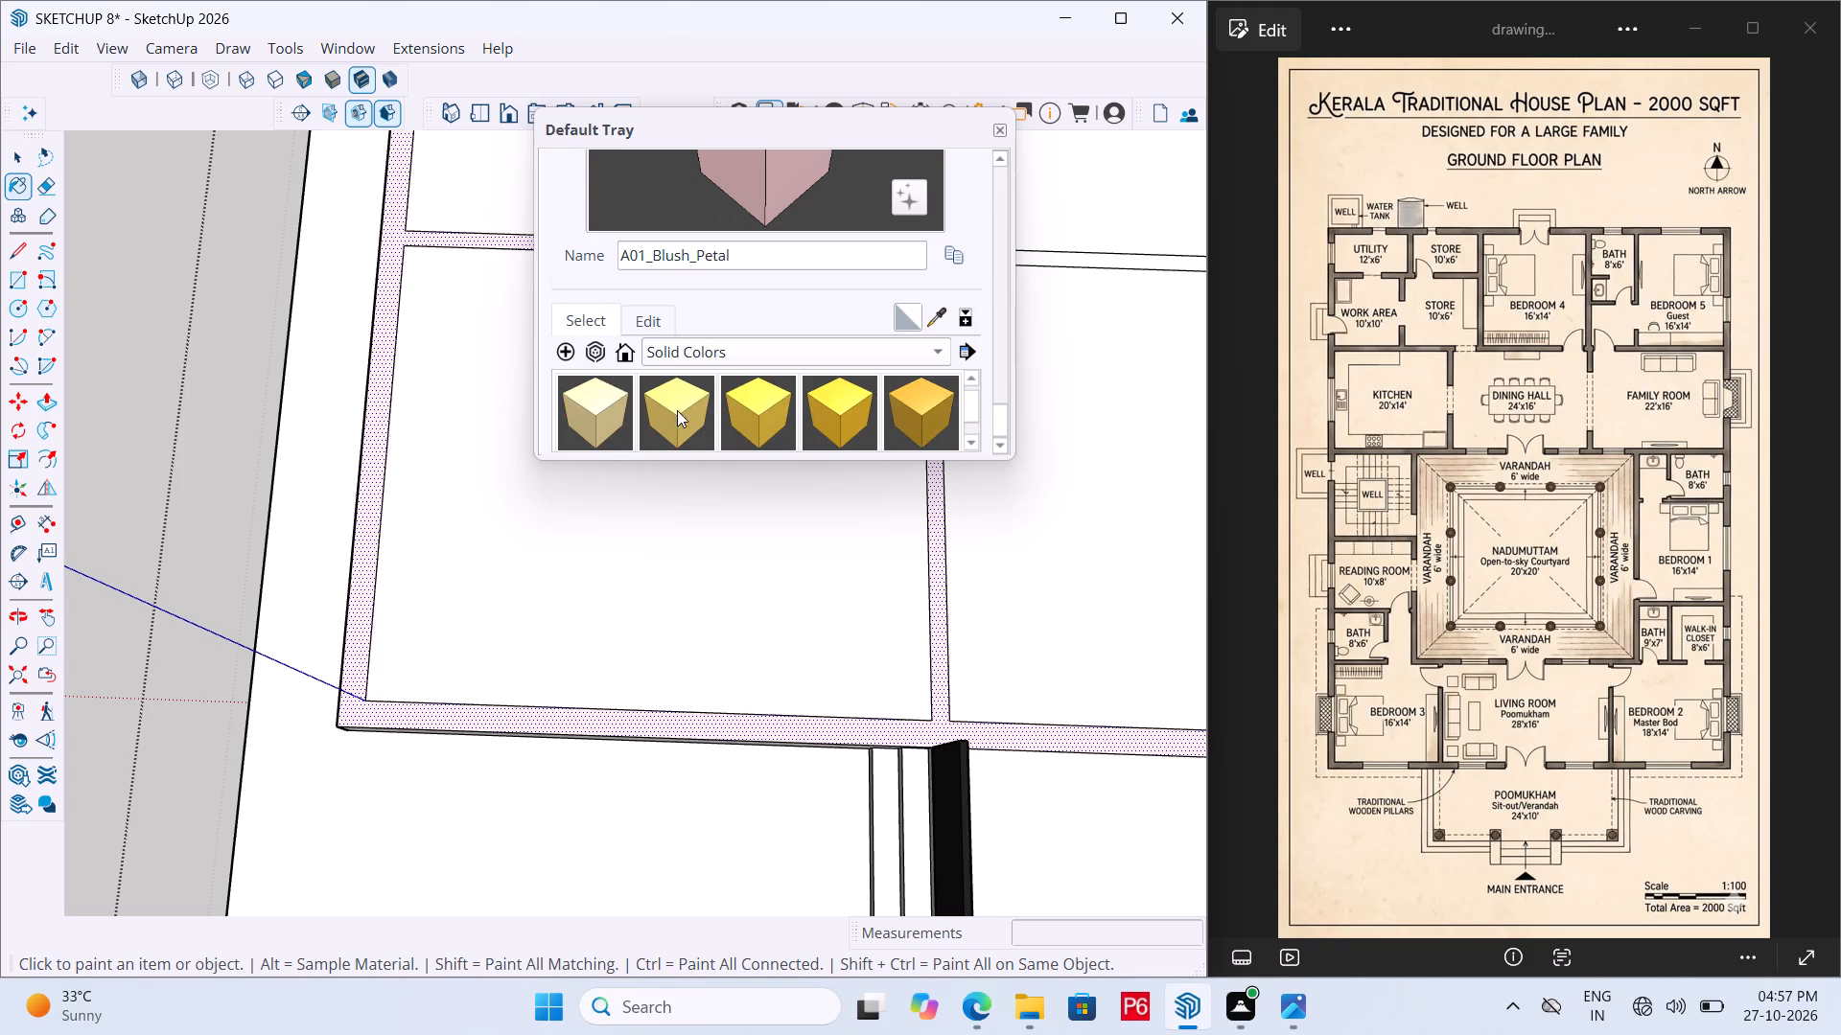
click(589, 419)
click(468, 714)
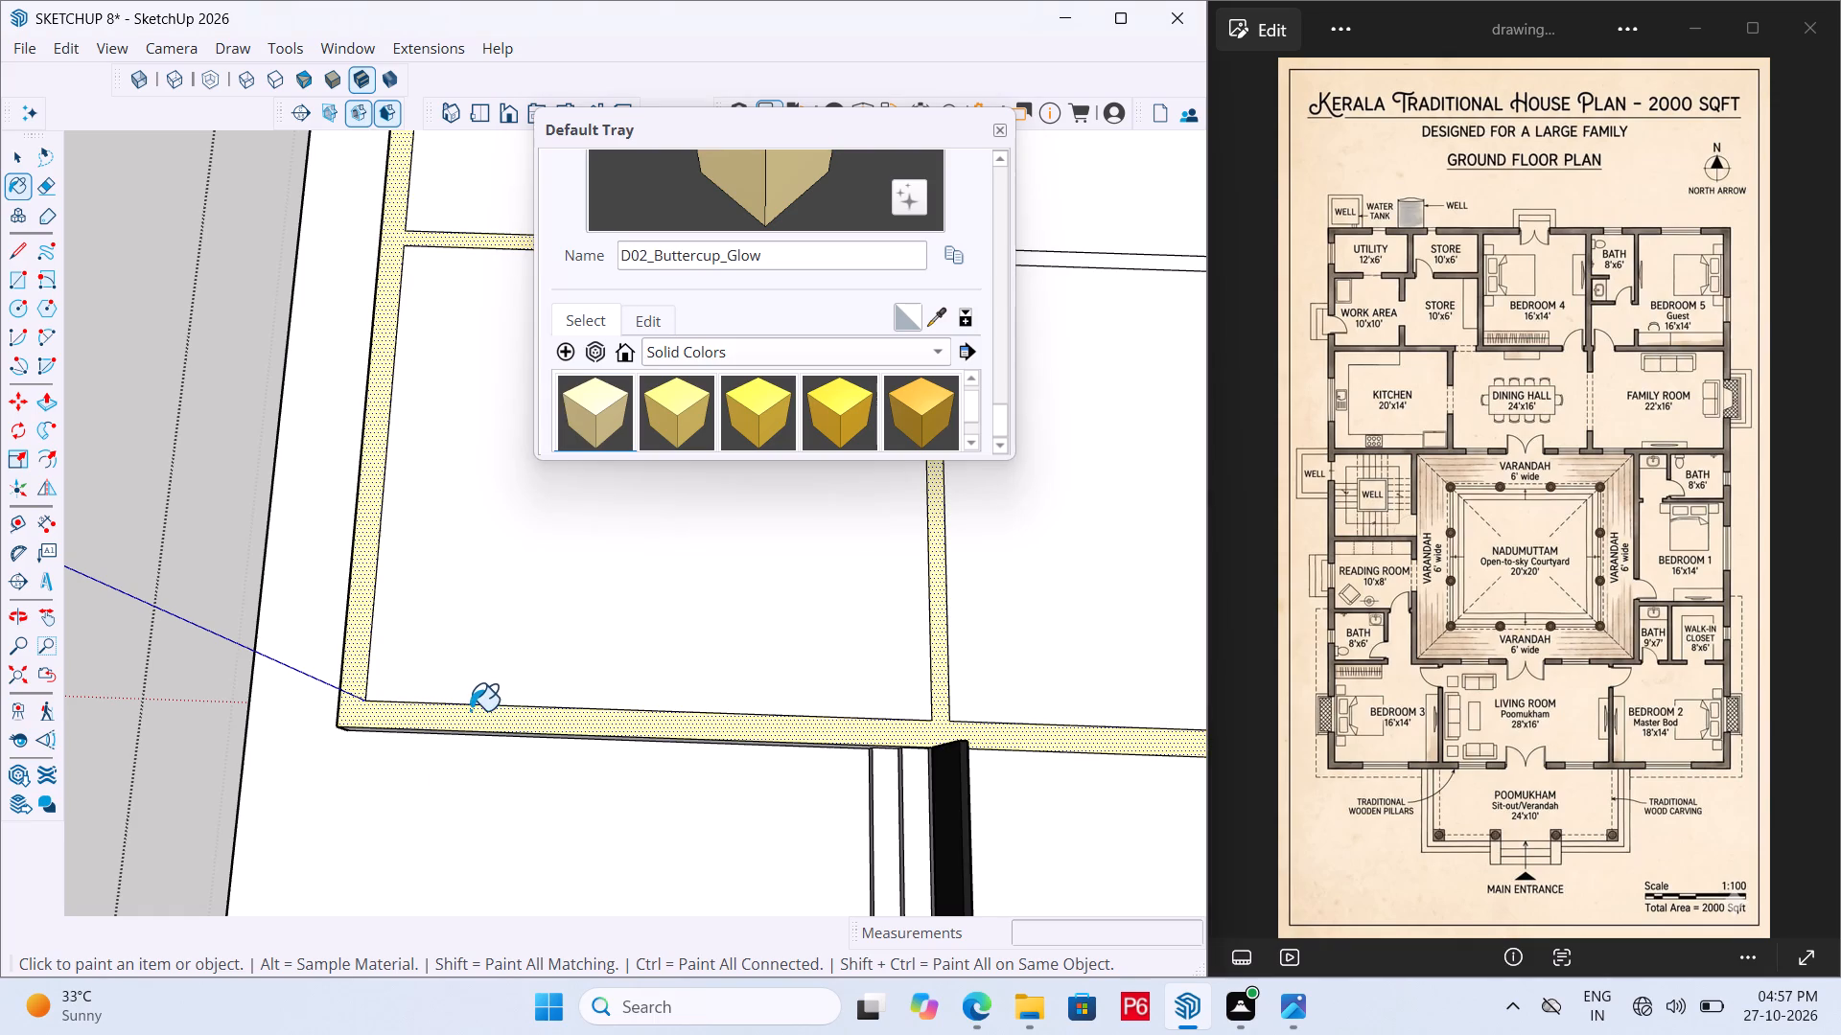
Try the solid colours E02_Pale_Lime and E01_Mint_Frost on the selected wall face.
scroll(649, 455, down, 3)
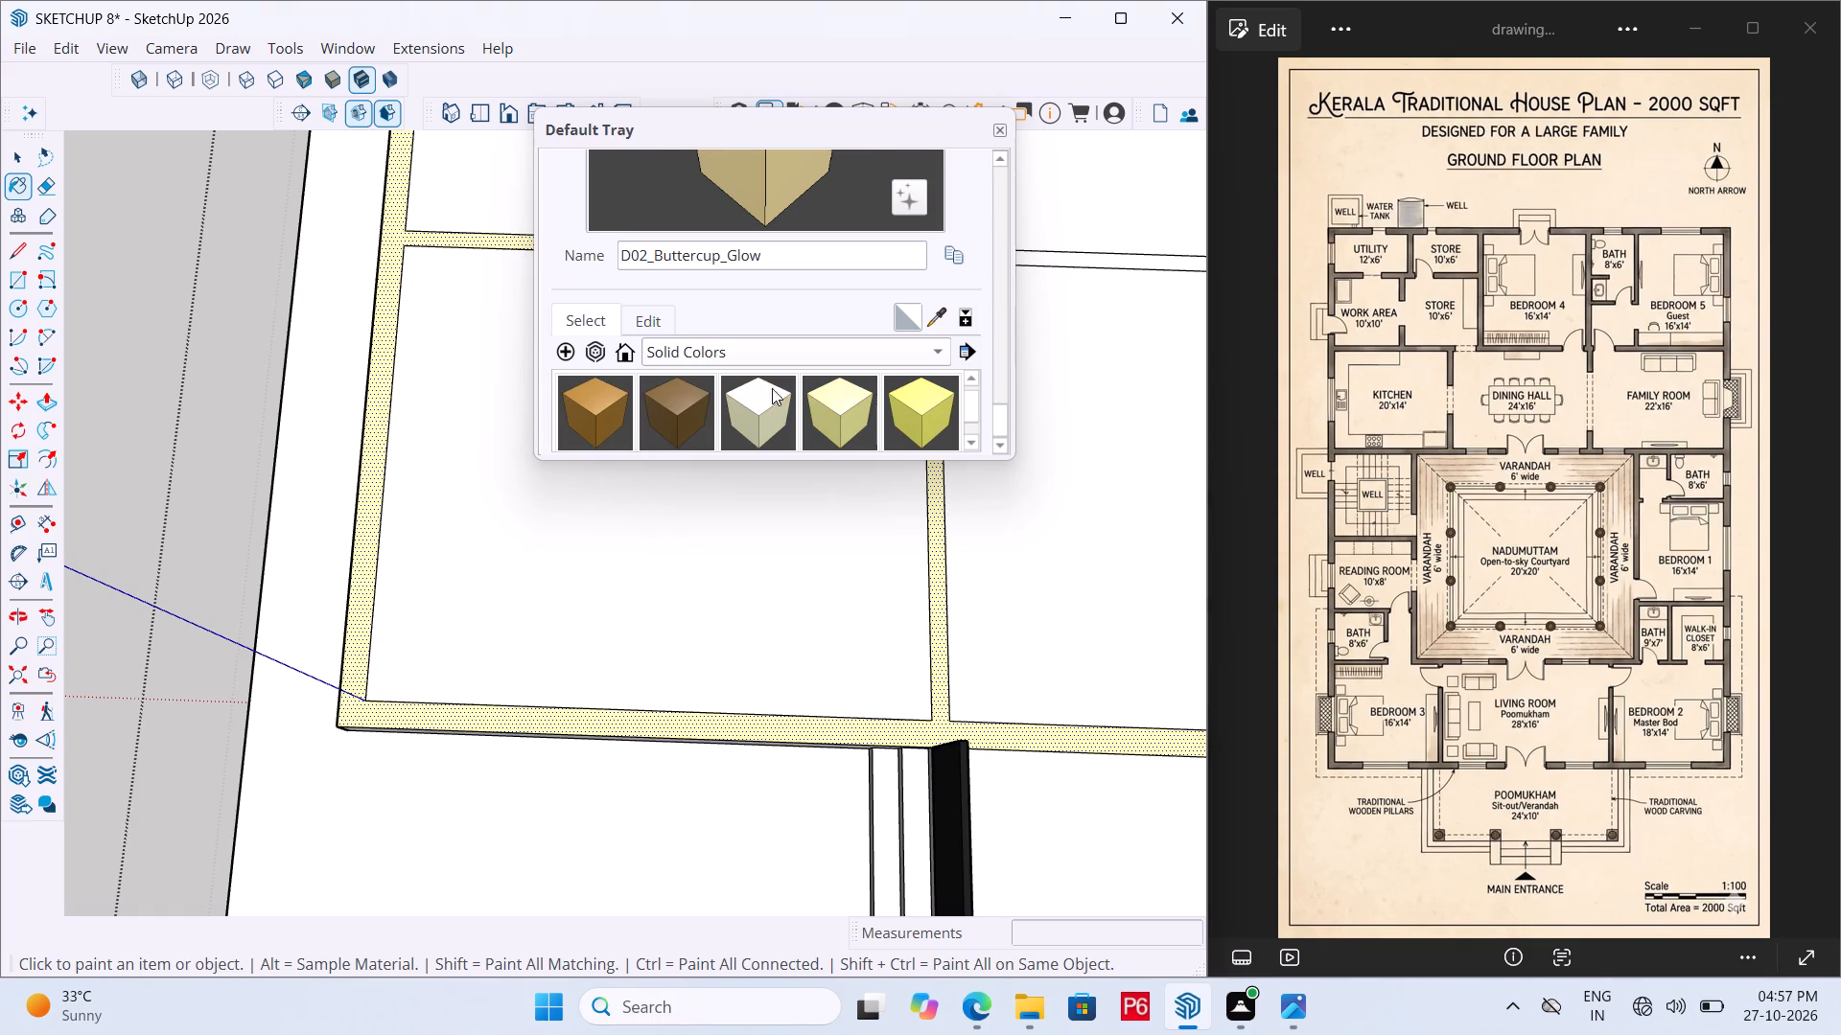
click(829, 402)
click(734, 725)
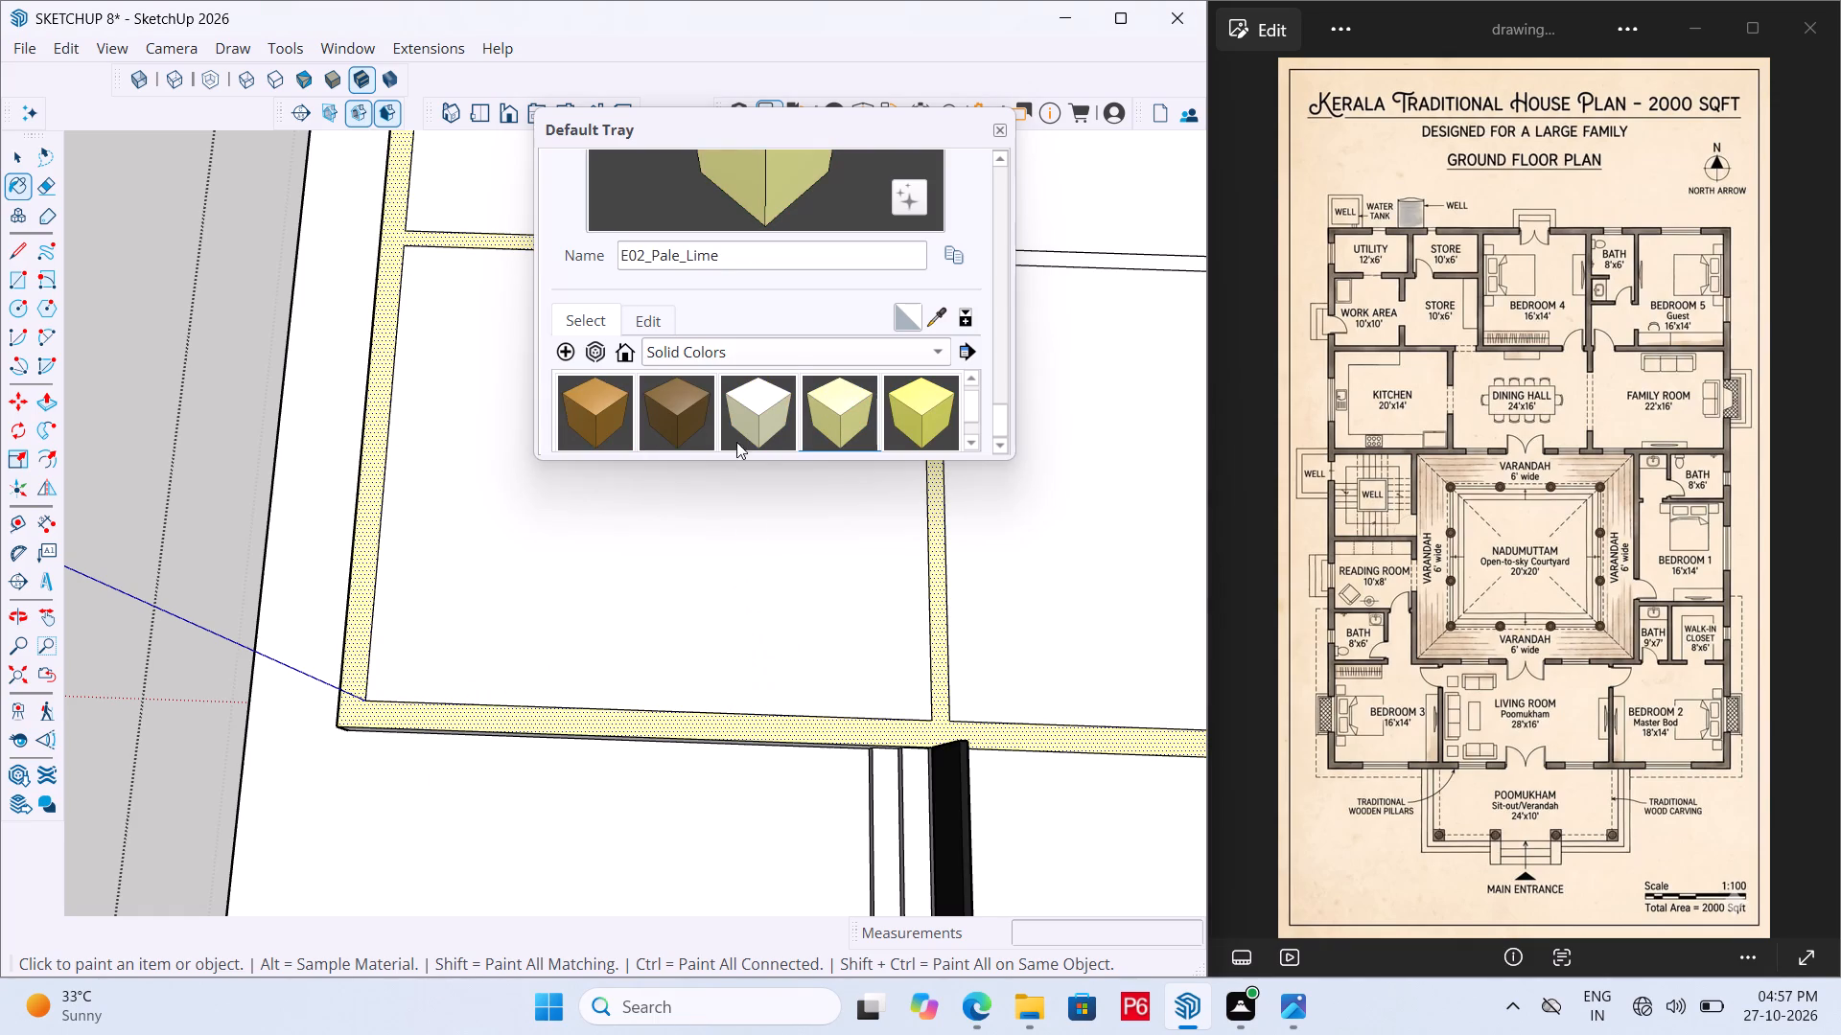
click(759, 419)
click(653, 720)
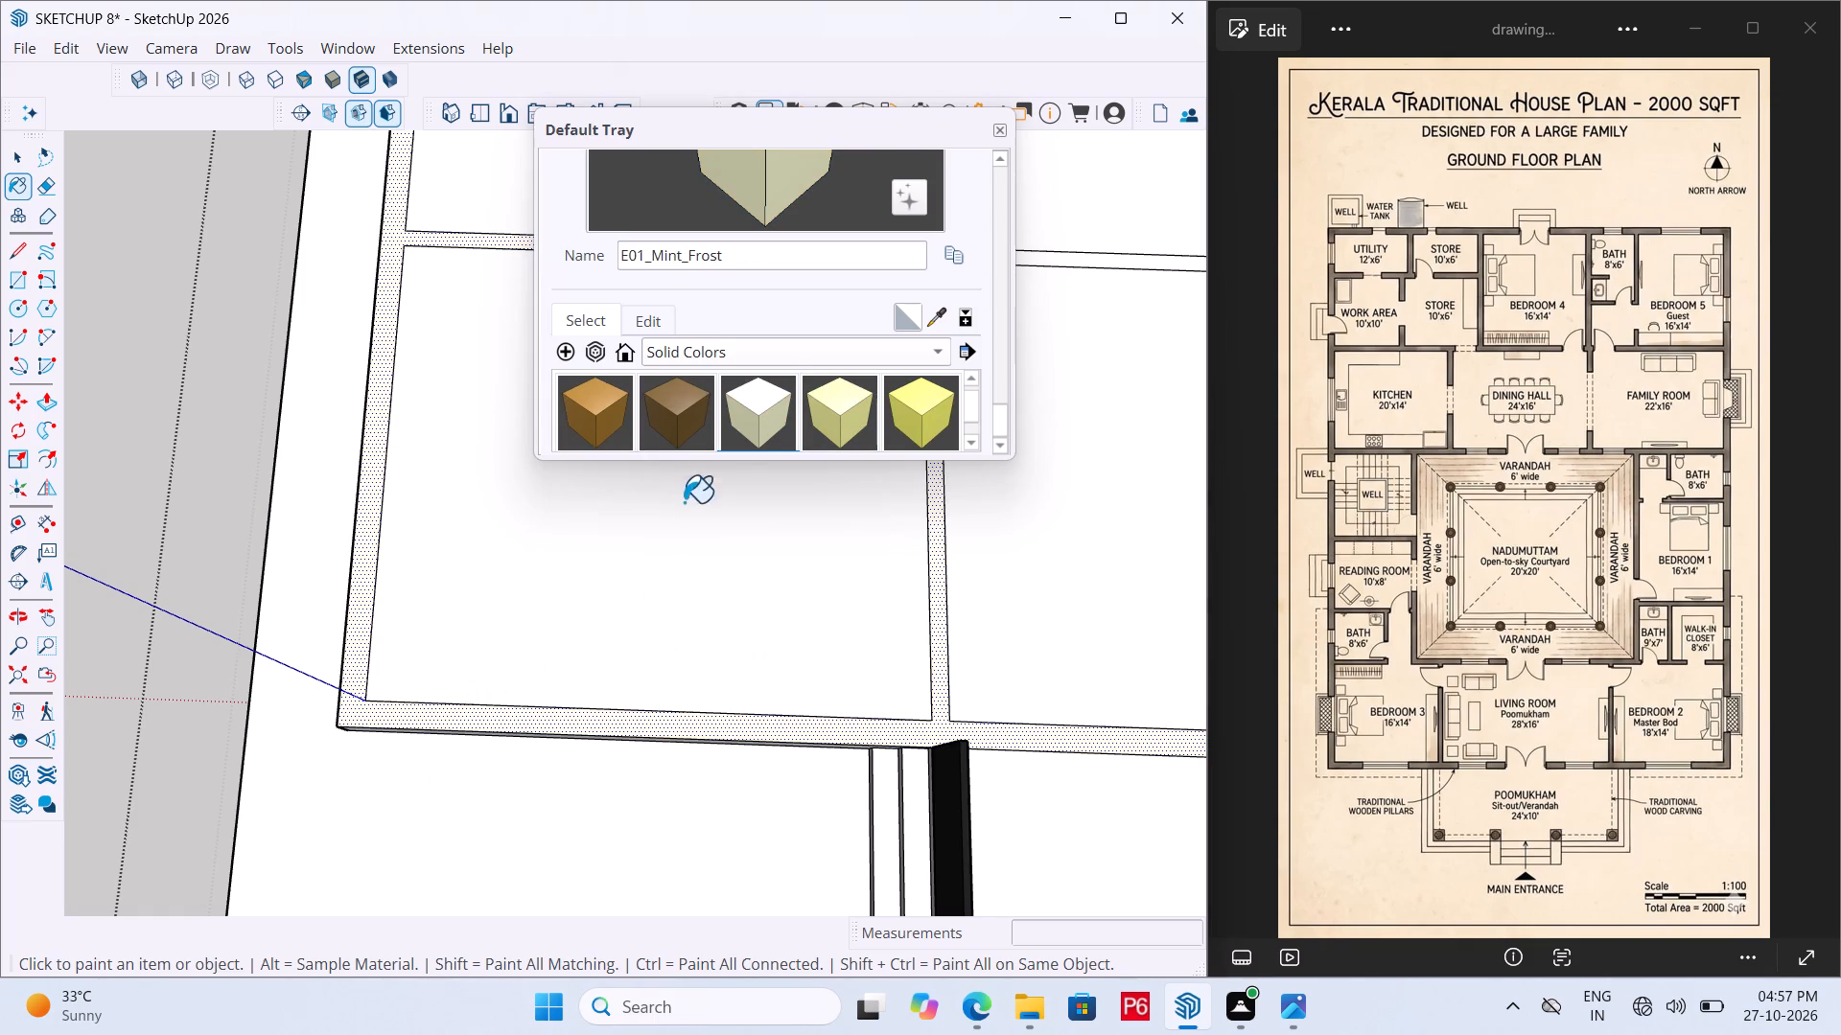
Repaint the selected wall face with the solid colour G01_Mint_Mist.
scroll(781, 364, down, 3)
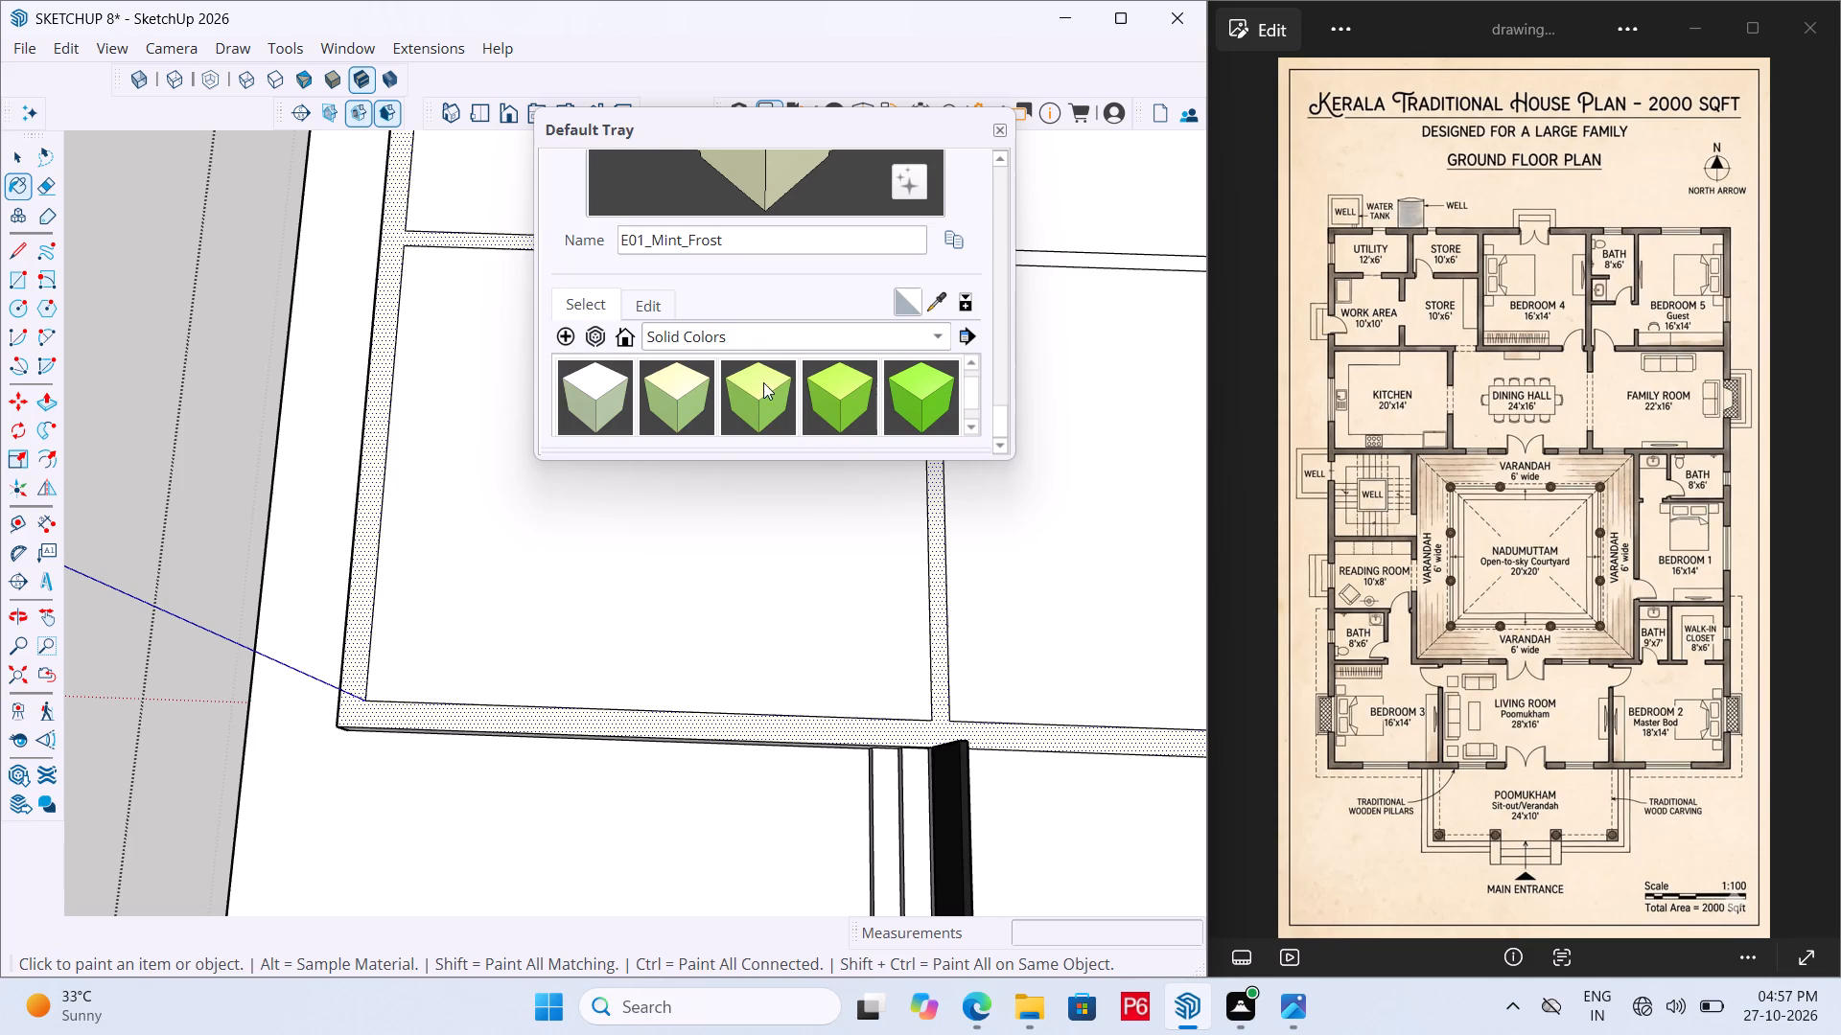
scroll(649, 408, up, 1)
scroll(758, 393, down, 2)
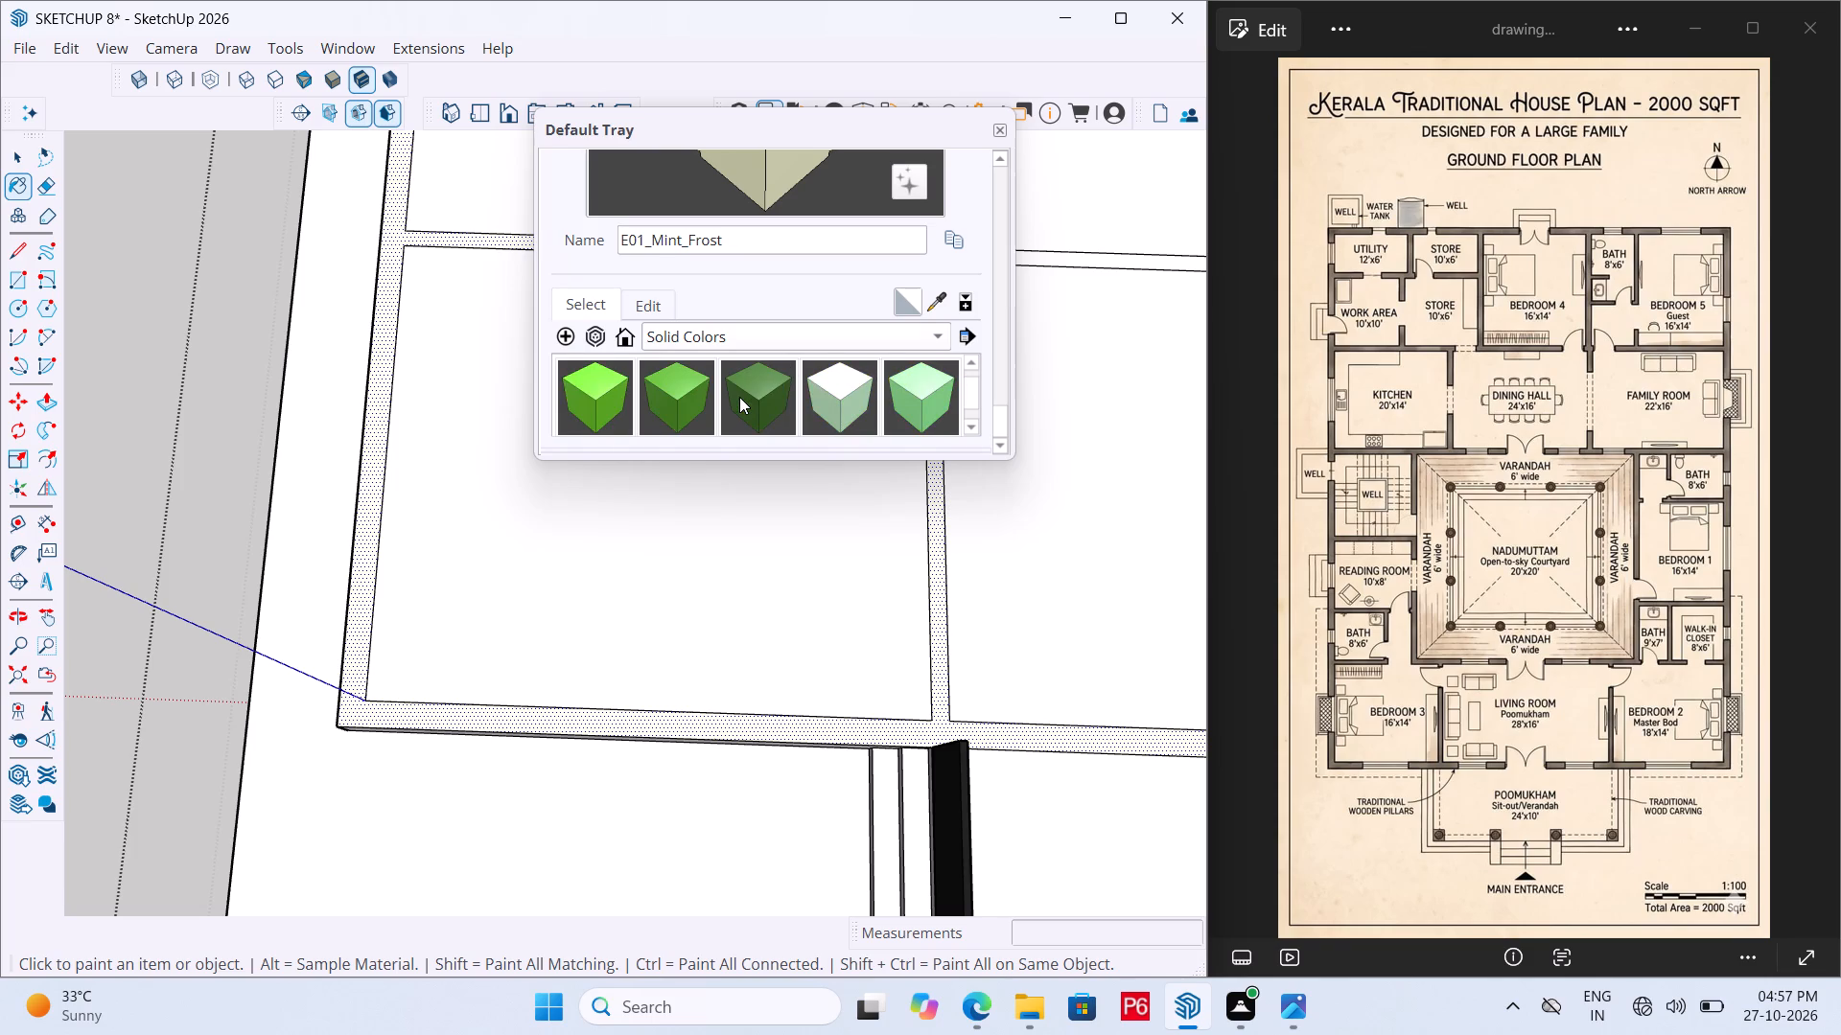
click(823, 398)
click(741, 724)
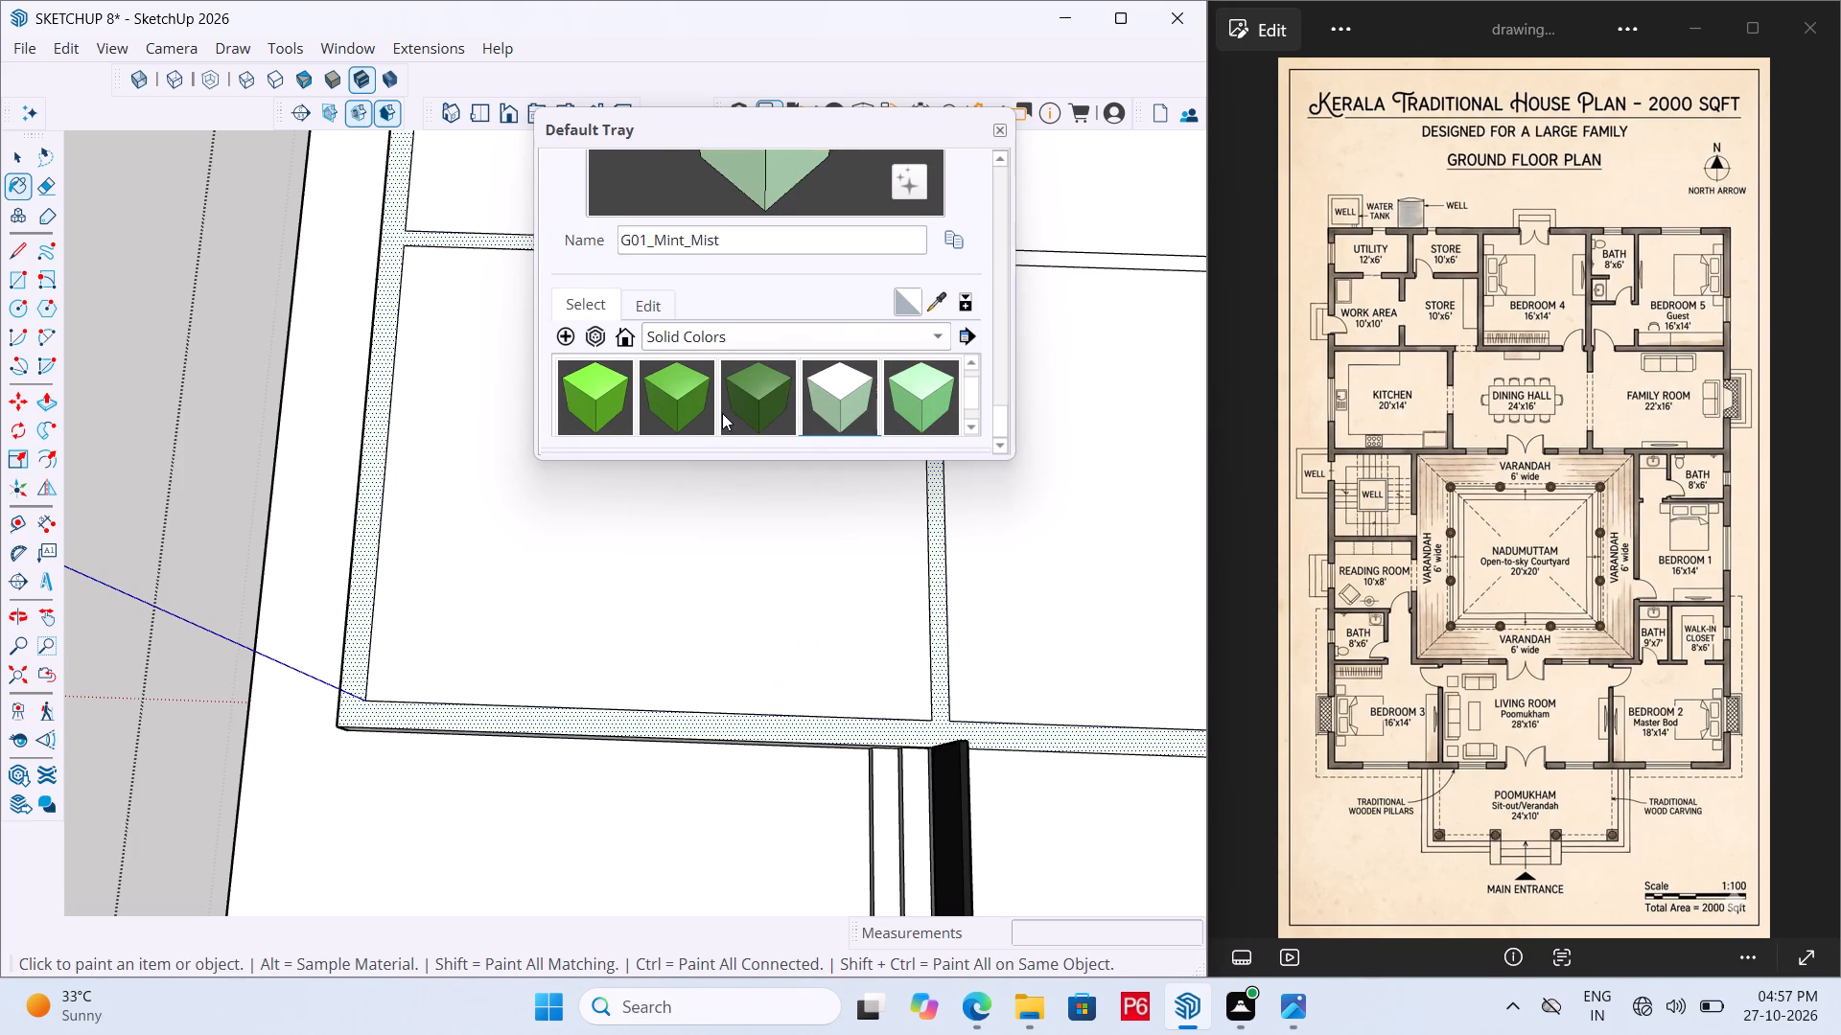
Repaint the selected wall face with the pale blue solid colour H01_Misty_Ice.
scroll(723, 412, down, 3)
scroll(840, 394, up, 1)
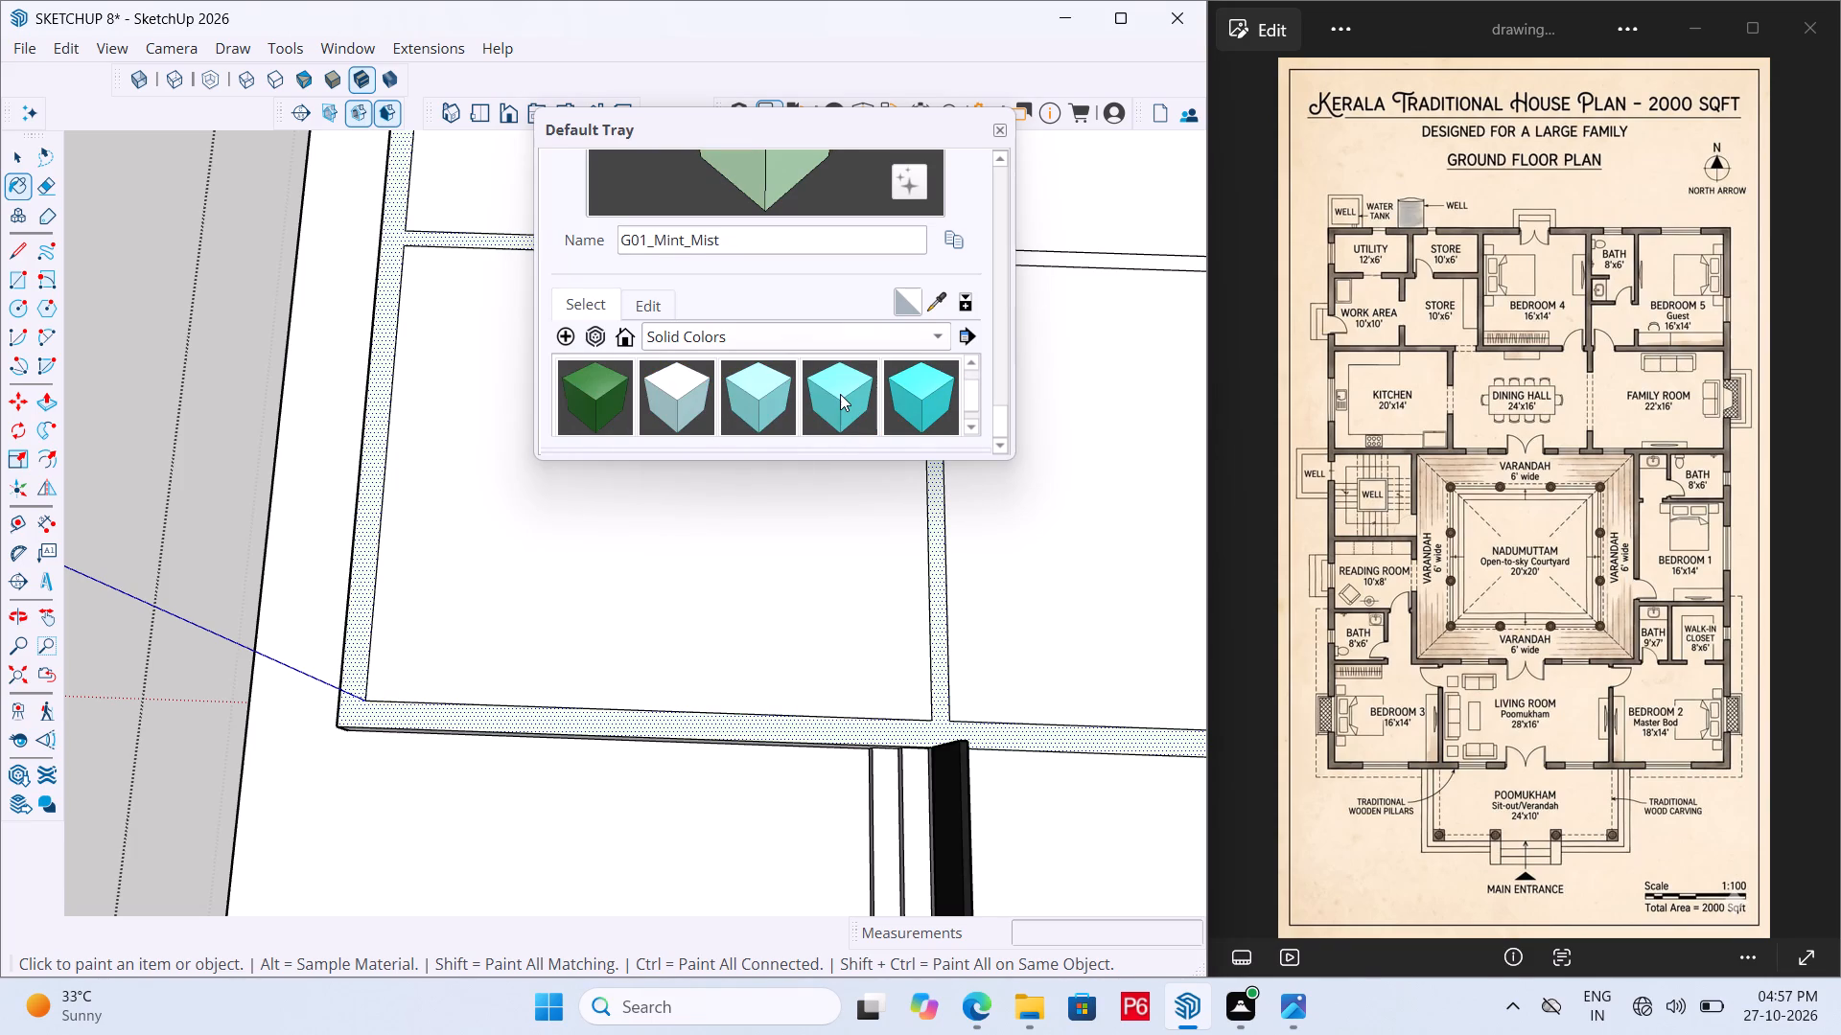
click(692, 406)
click(648, 725)
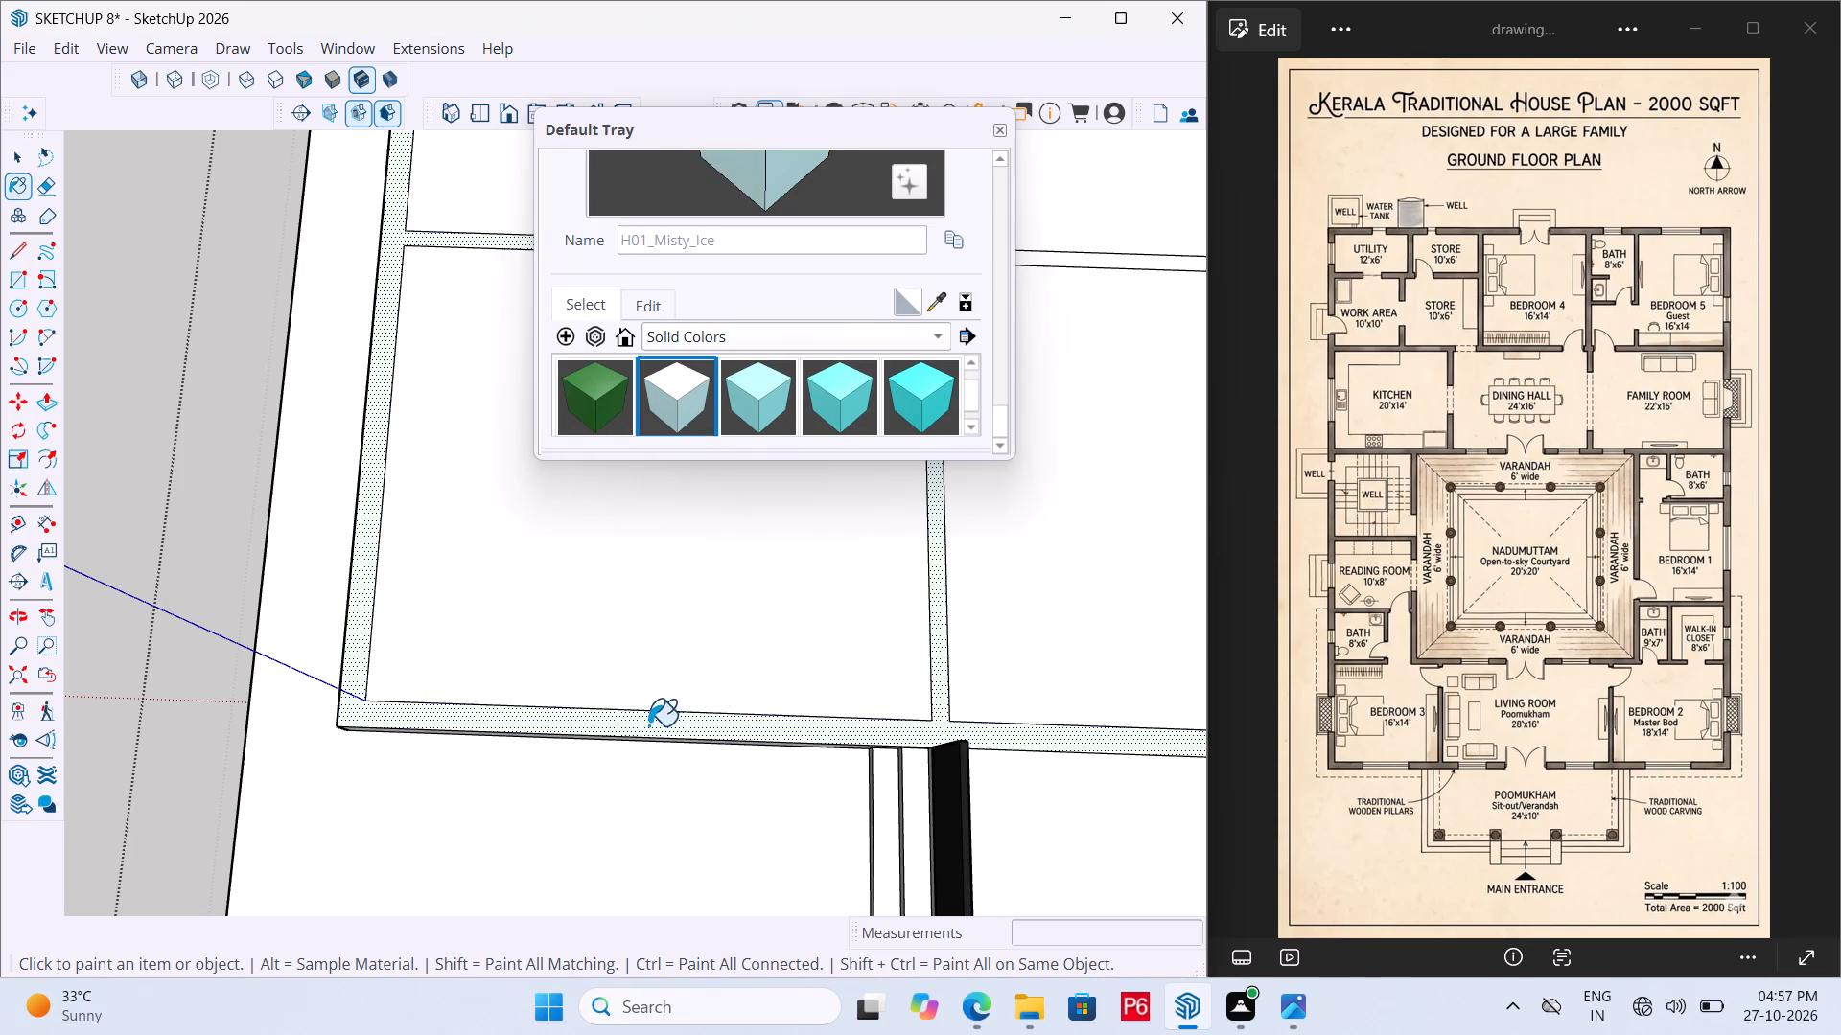
Paint the Bedroom 3 floor face with the solid colour J01_Soft_Lilac.
scroll(775, 379, down, 3)
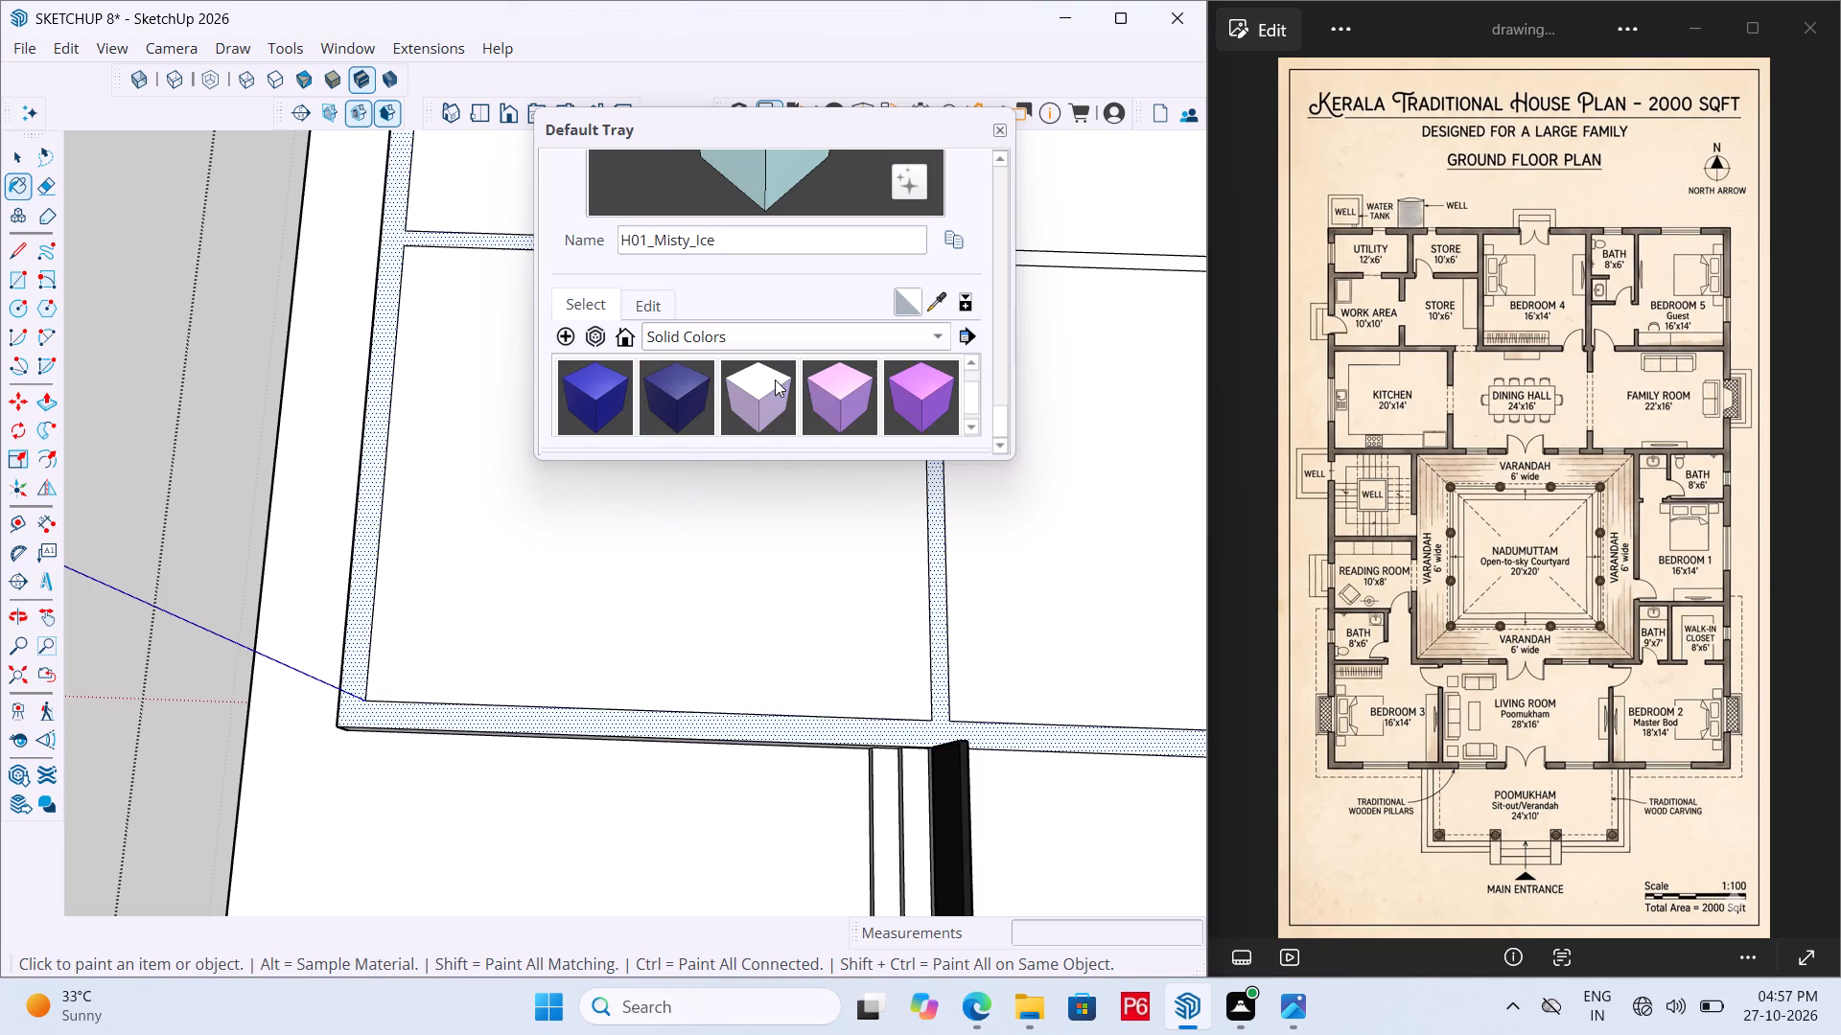
click(767, 388)
drag(594, 720, 604, 701)
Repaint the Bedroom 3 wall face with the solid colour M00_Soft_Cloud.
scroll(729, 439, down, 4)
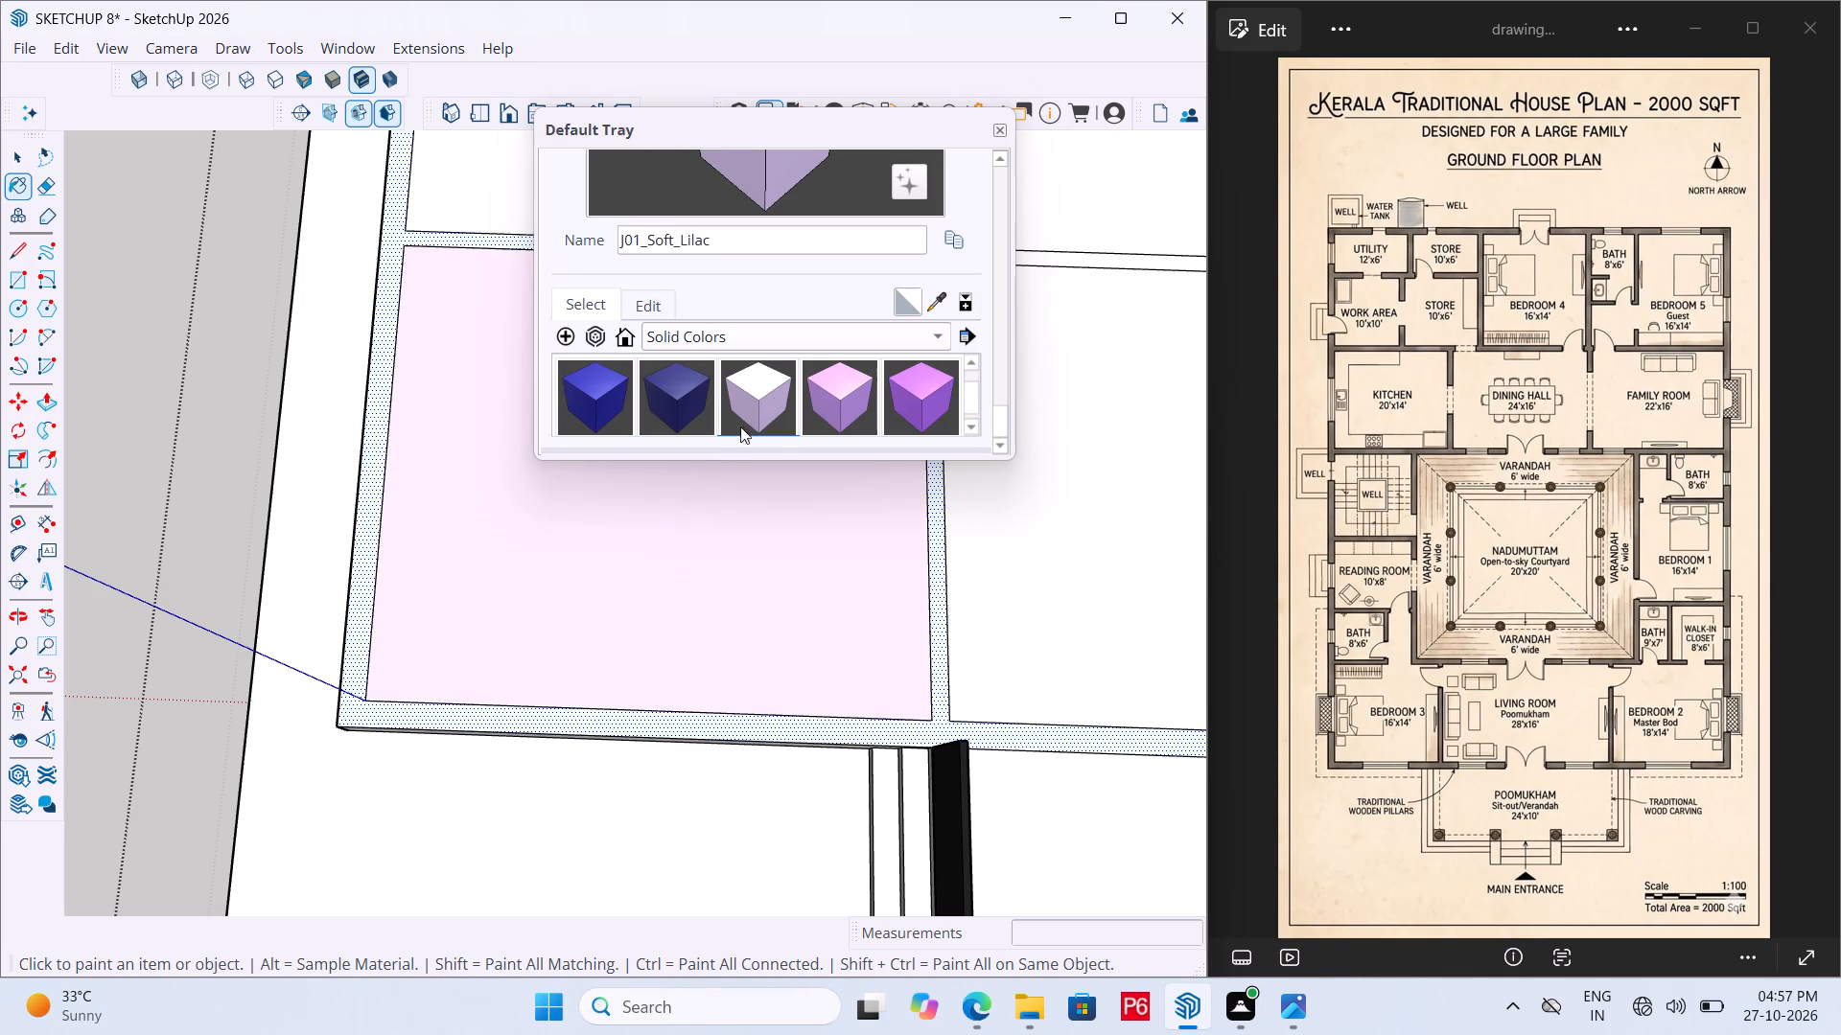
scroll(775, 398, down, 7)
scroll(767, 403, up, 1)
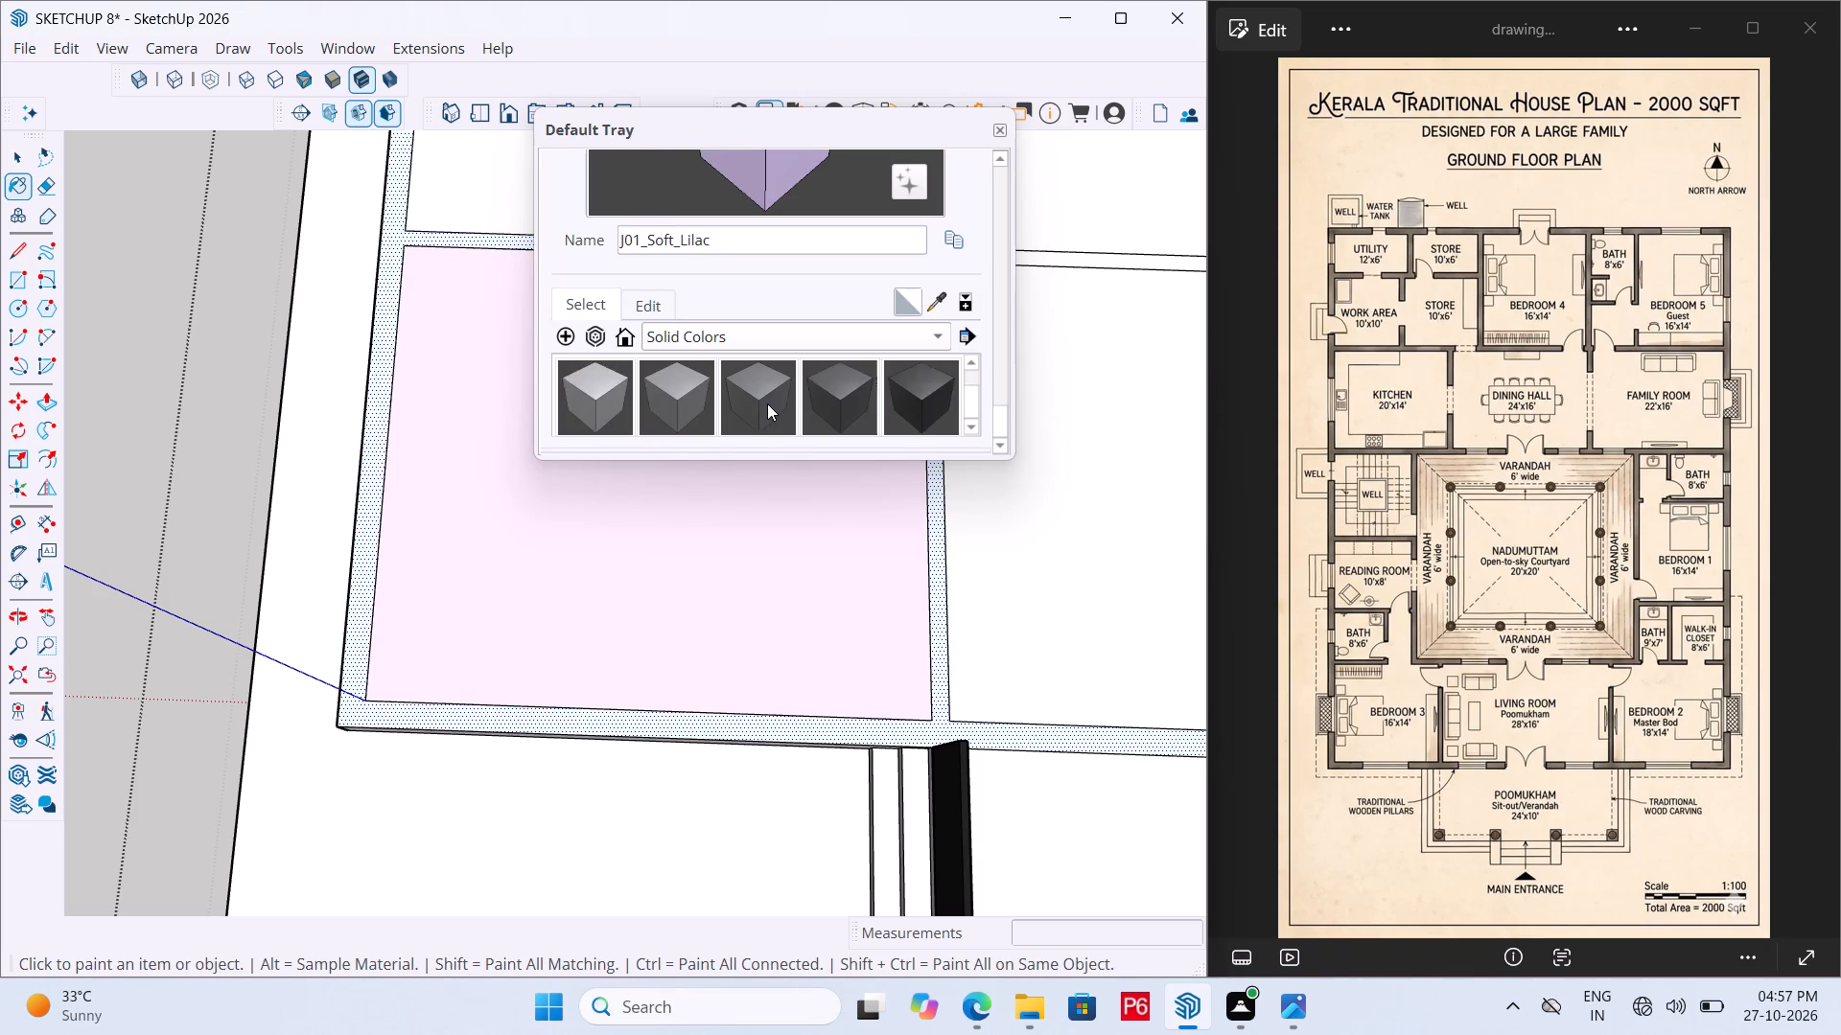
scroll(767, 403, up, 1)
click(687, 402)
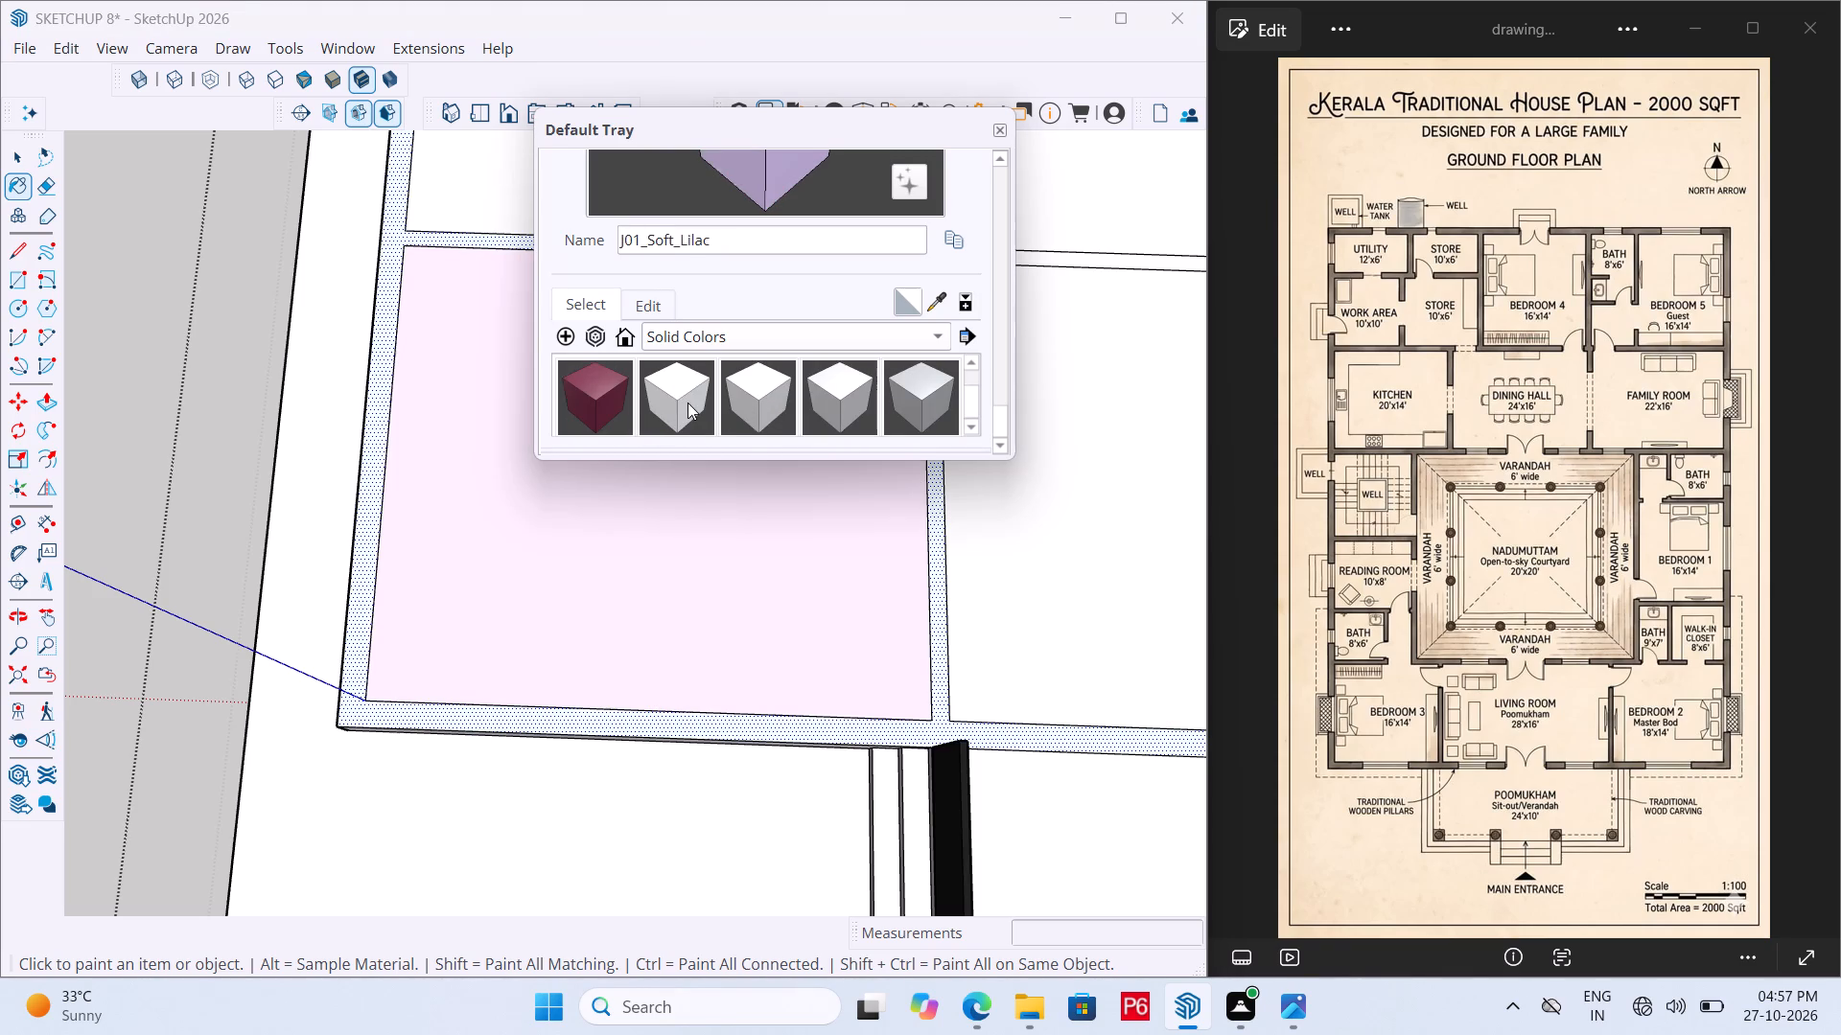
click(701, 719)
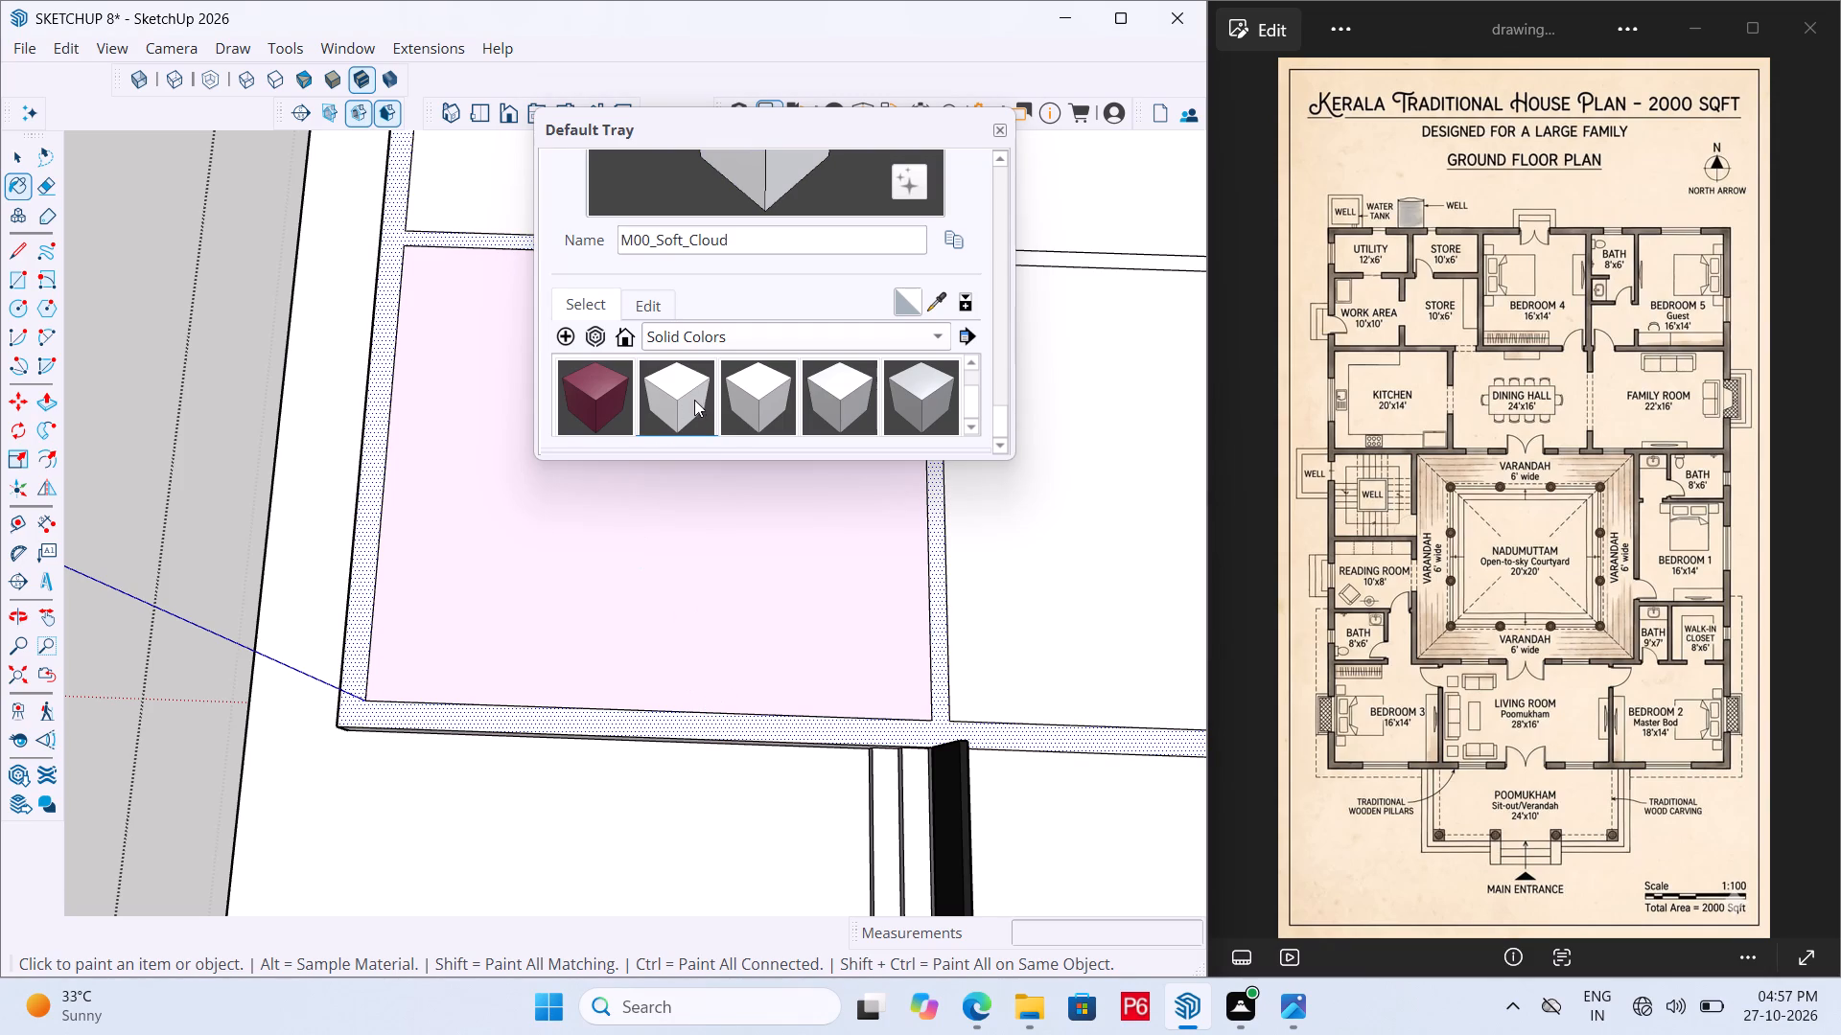
Undo the latest paint changes on the wall face and the Bedroom 3 floor.
scroll(795, 691, down, 4)
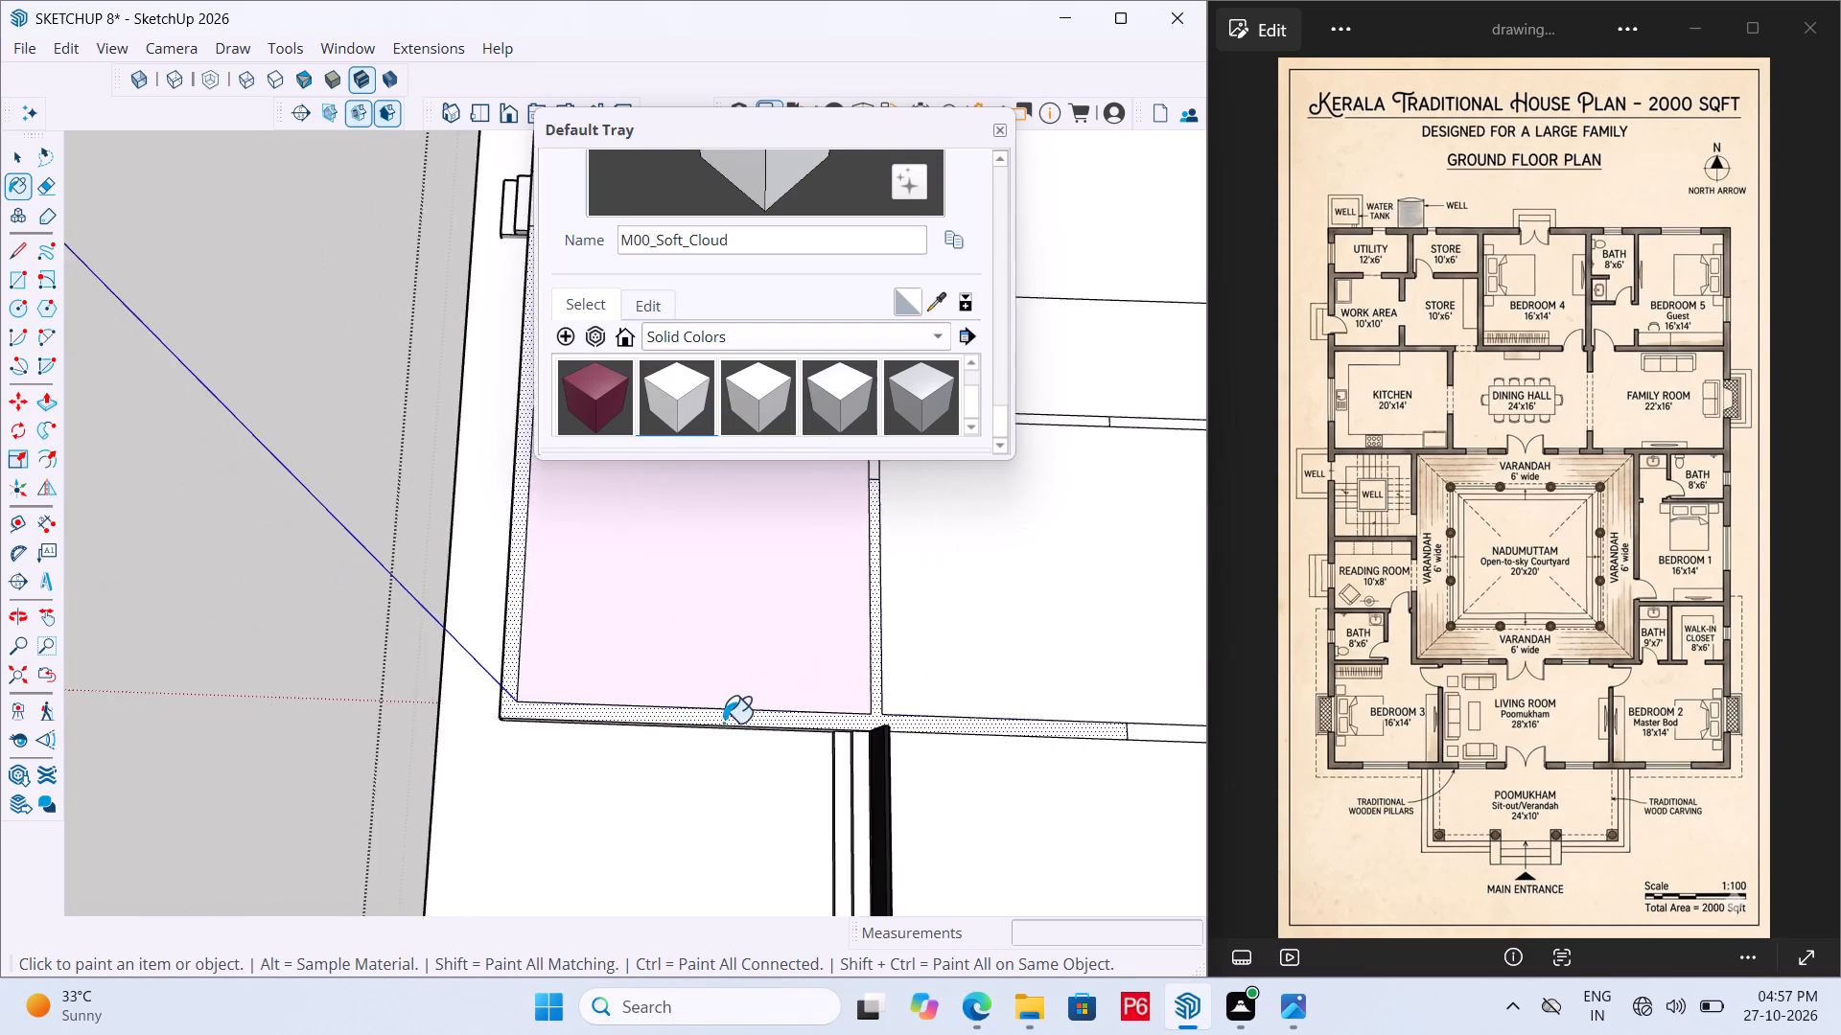
scroll(723, 723, down, 3)
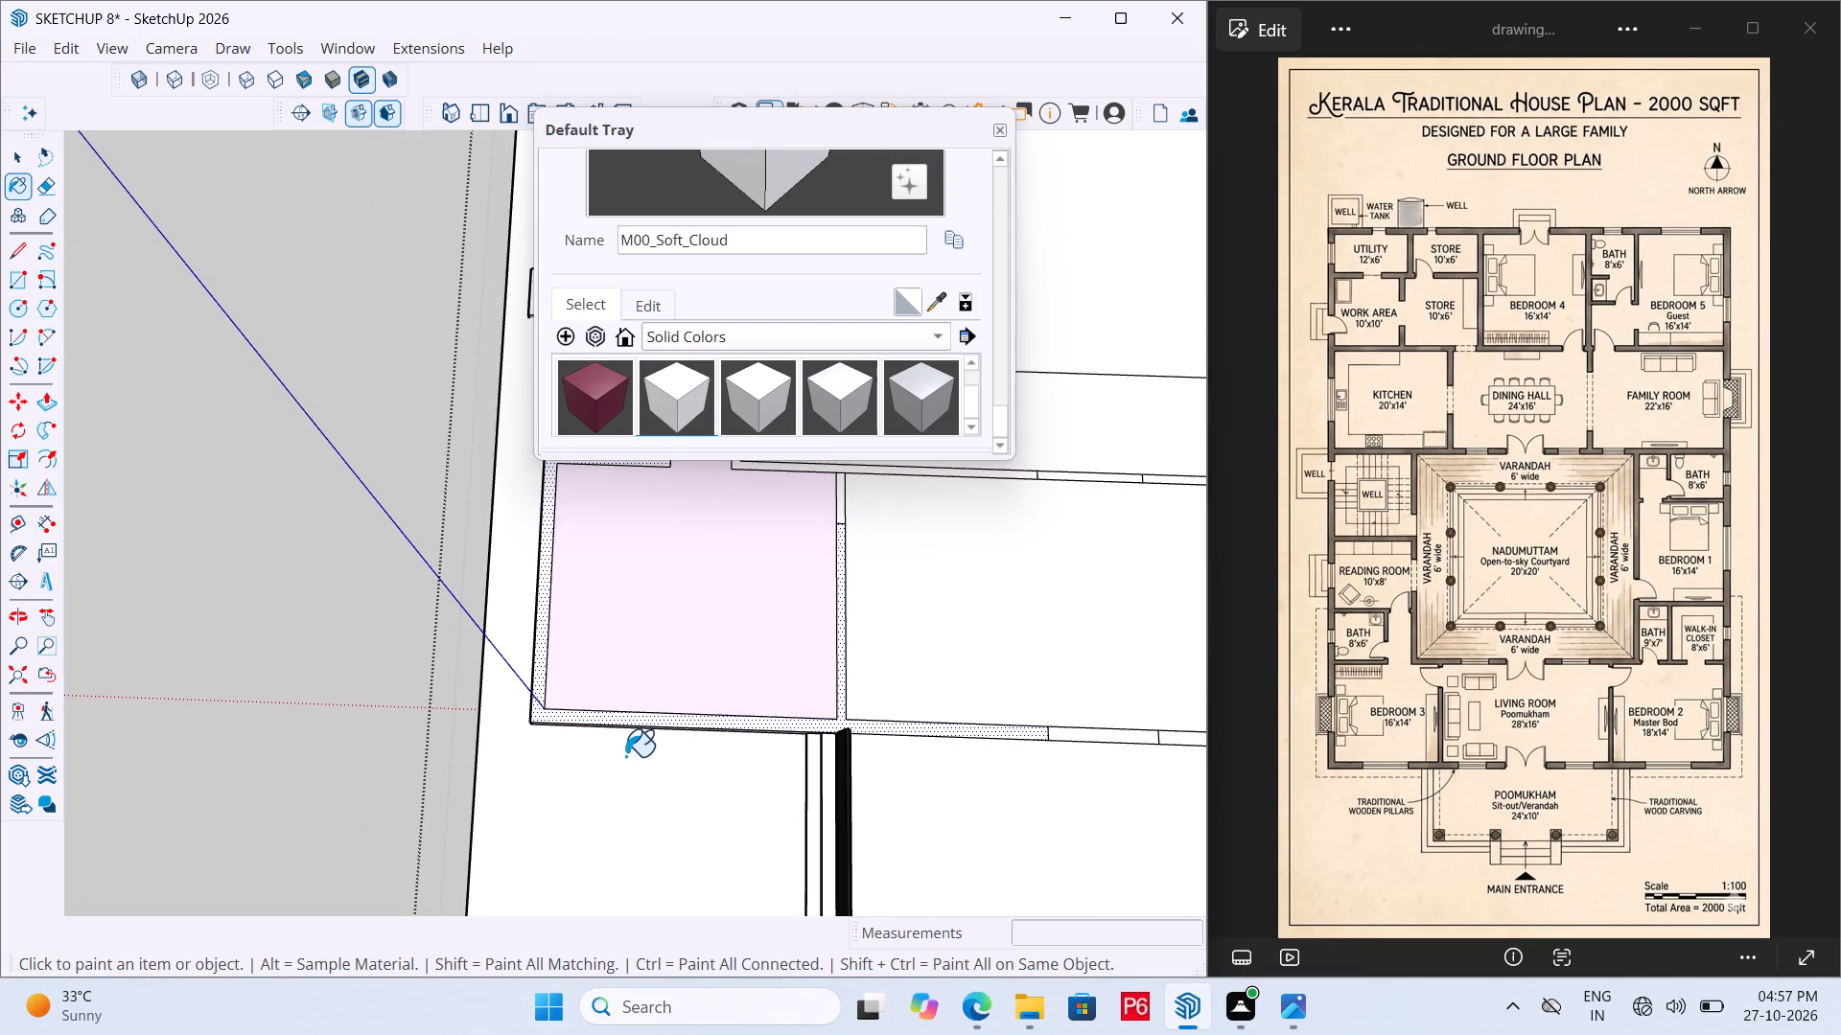
key(ctrl+z)
key(ctrl+z)
key(ctrl+z)
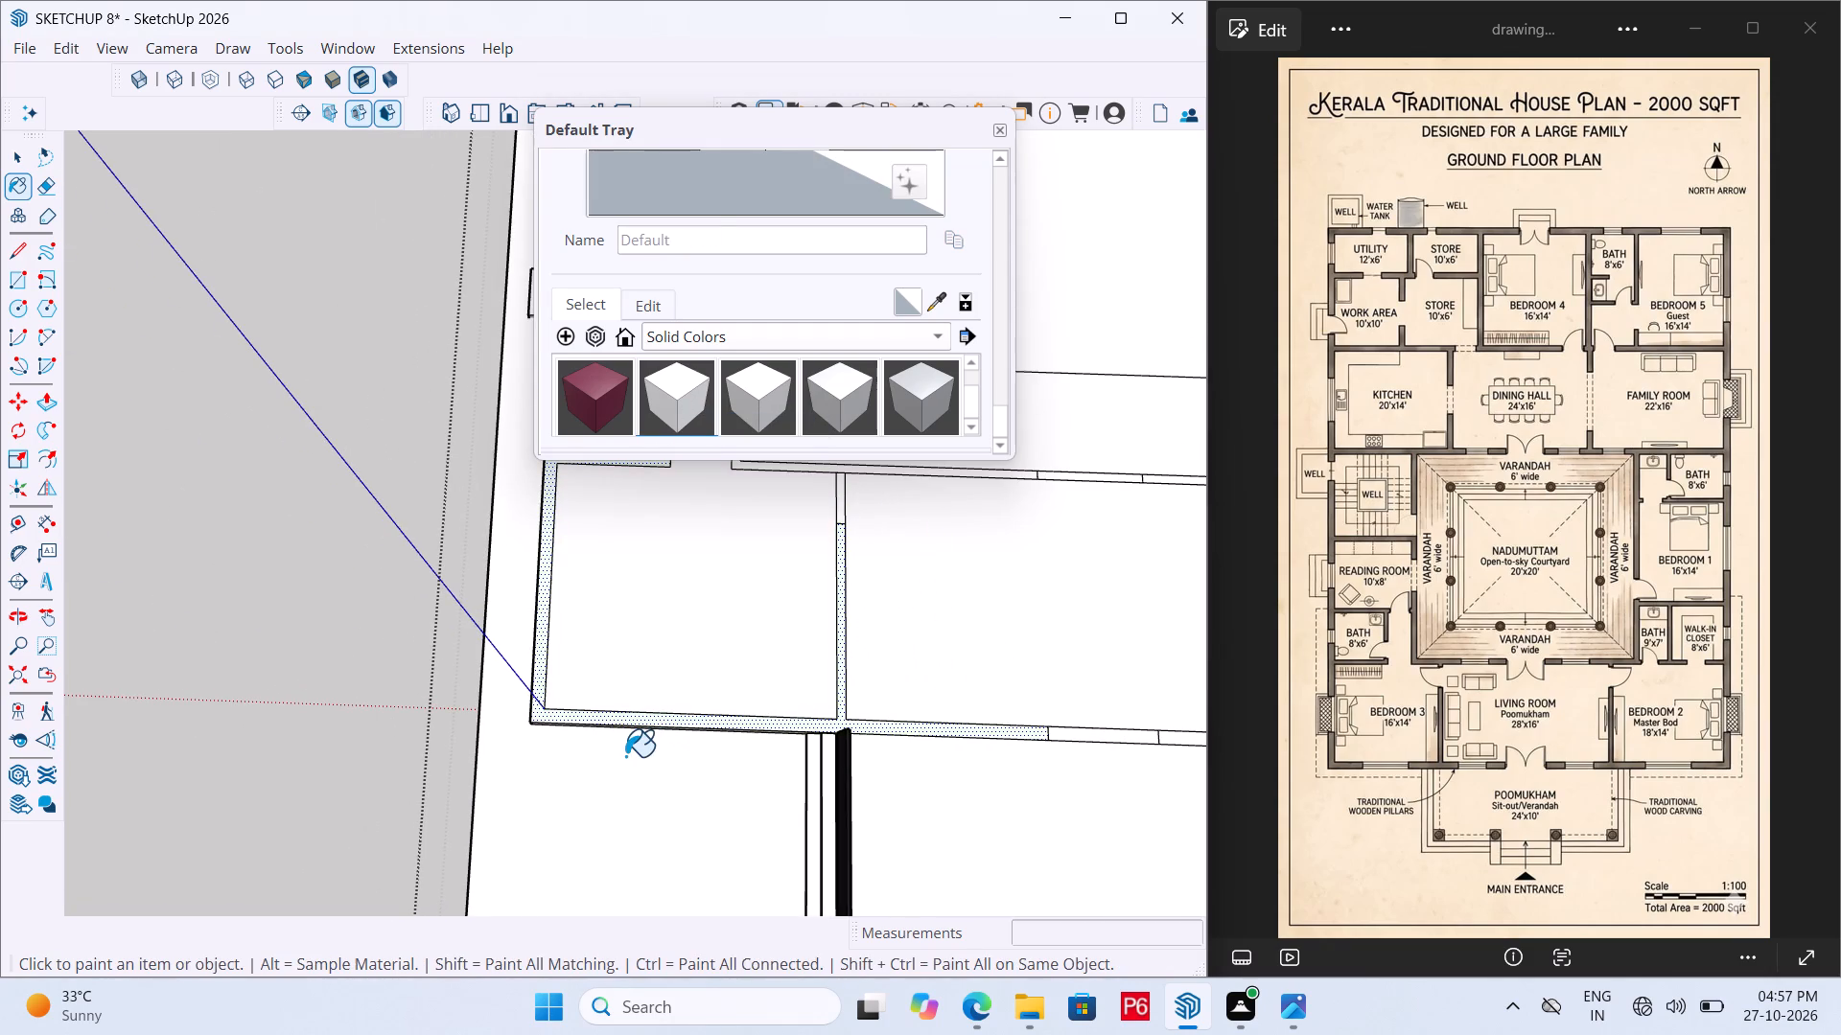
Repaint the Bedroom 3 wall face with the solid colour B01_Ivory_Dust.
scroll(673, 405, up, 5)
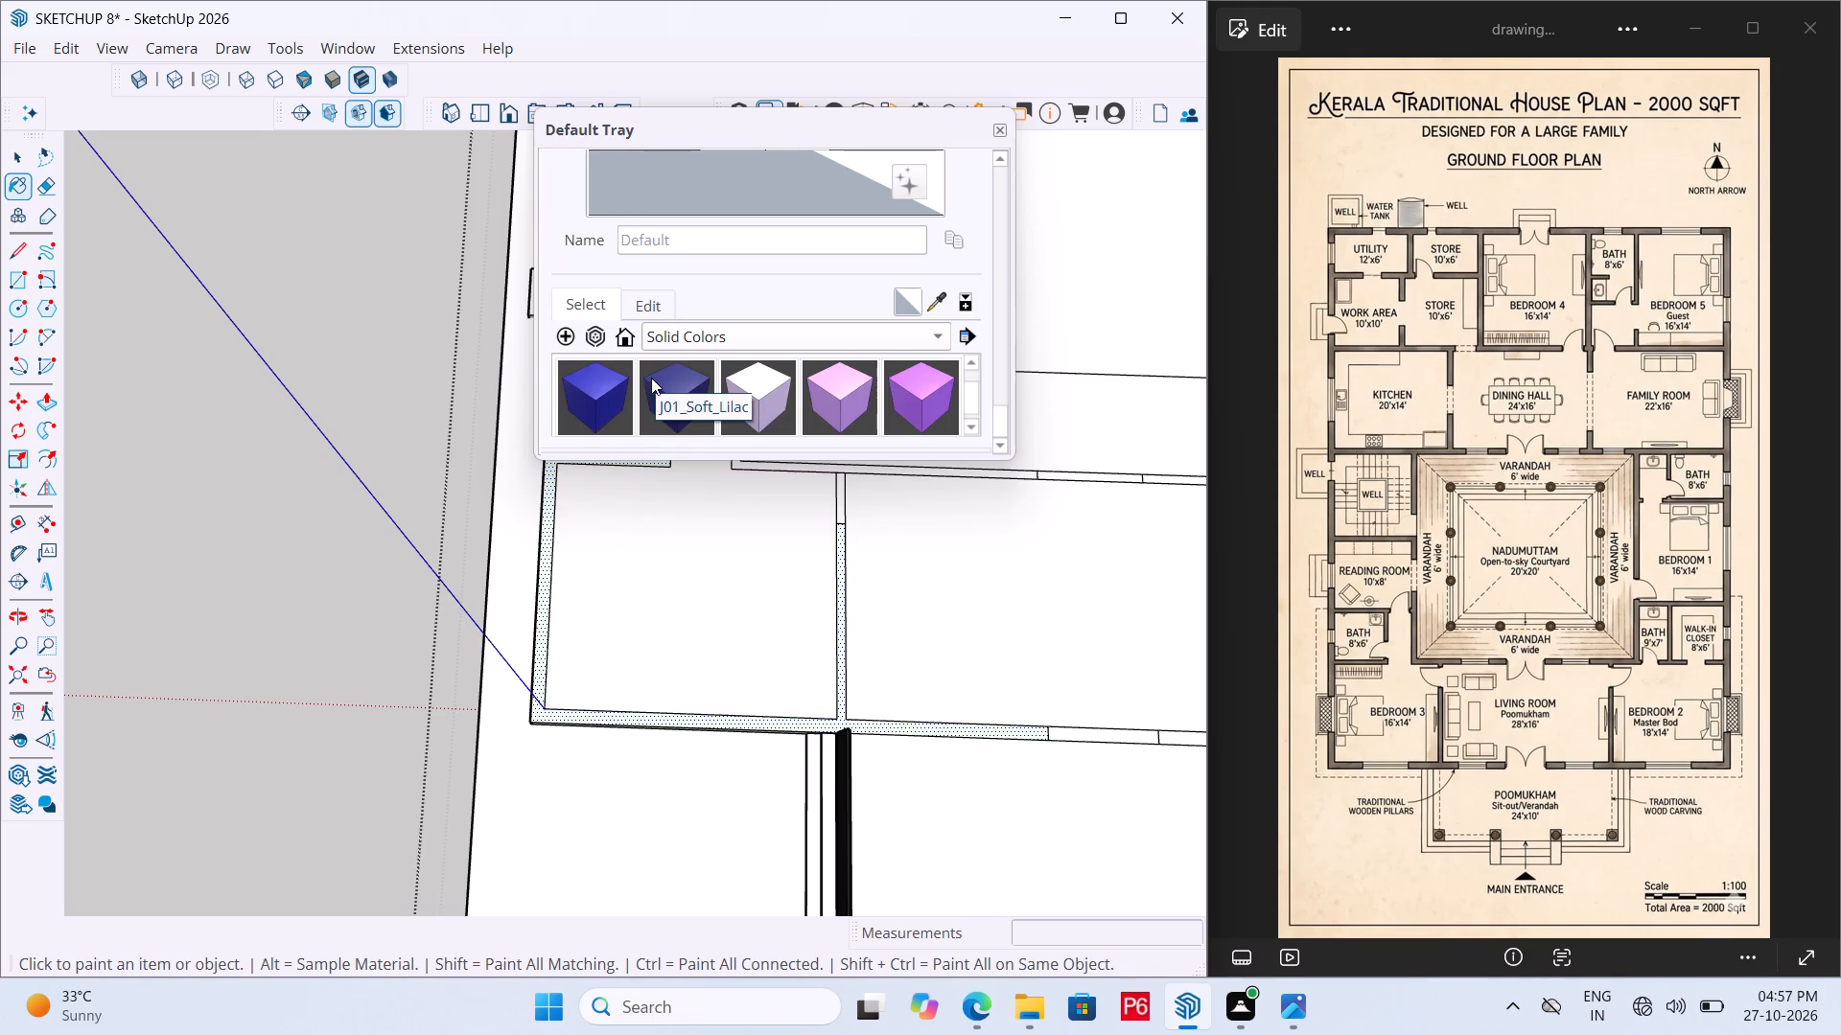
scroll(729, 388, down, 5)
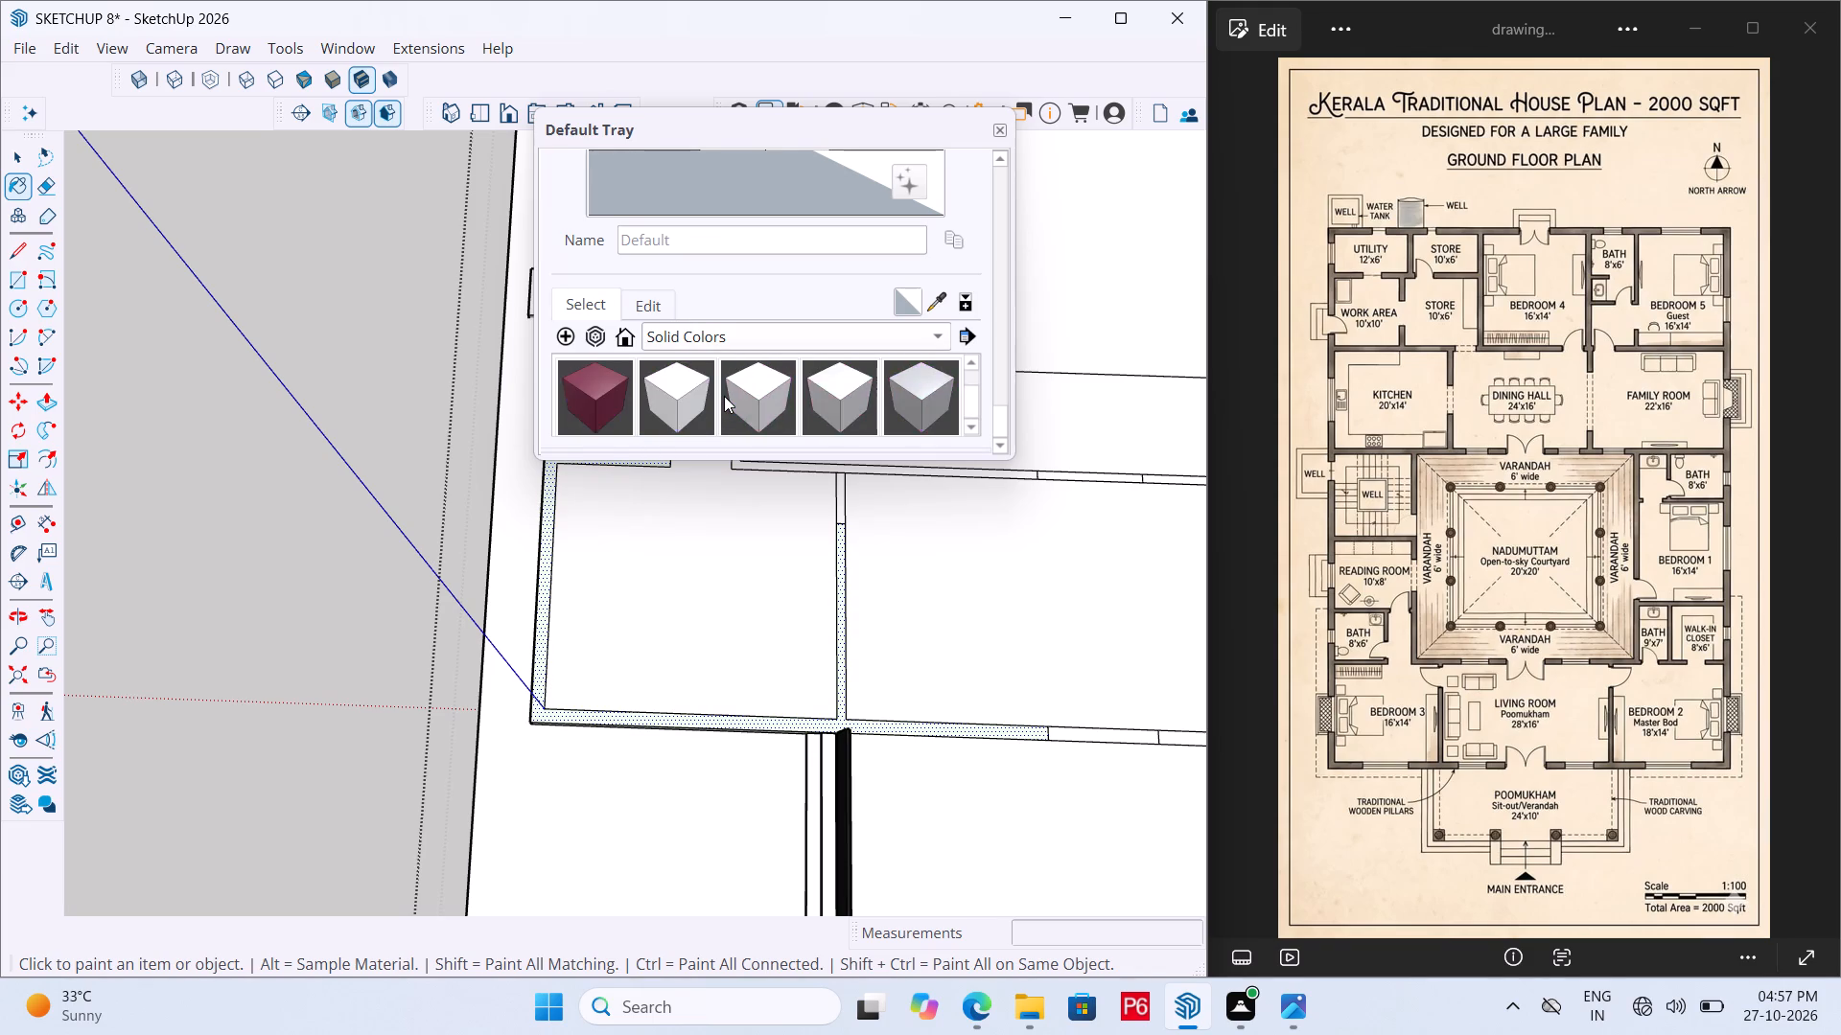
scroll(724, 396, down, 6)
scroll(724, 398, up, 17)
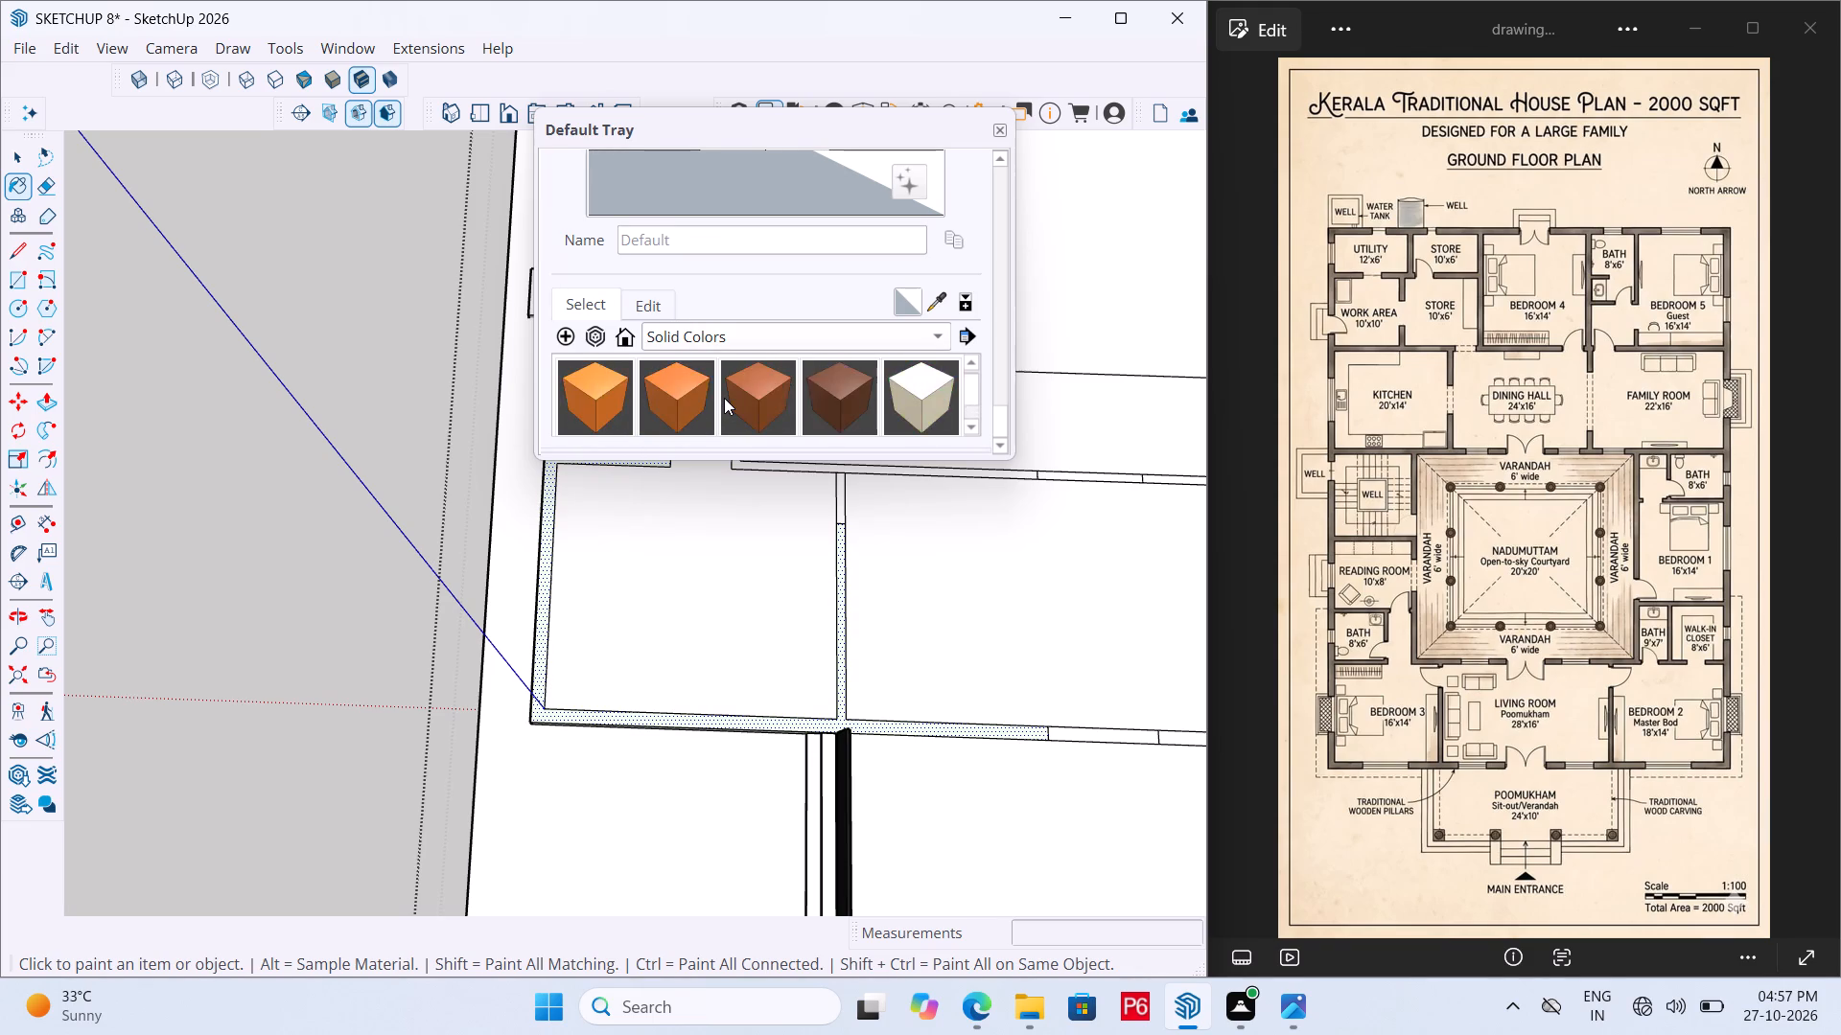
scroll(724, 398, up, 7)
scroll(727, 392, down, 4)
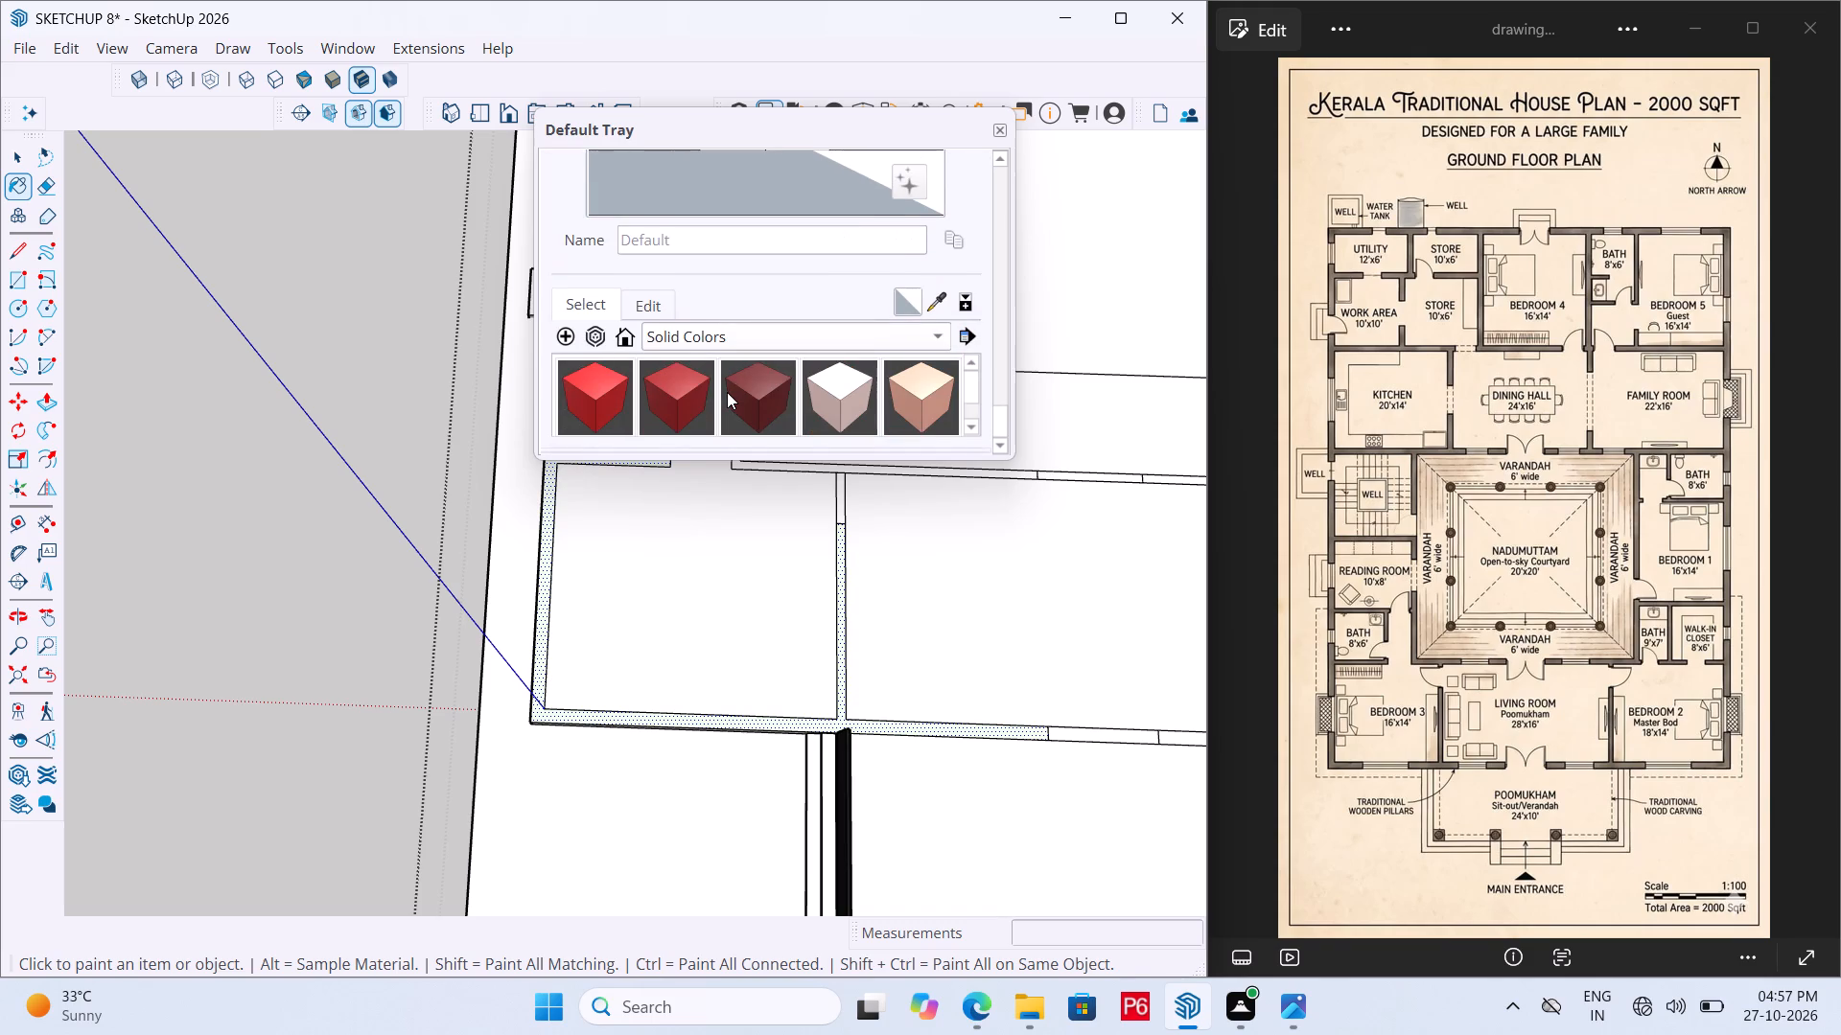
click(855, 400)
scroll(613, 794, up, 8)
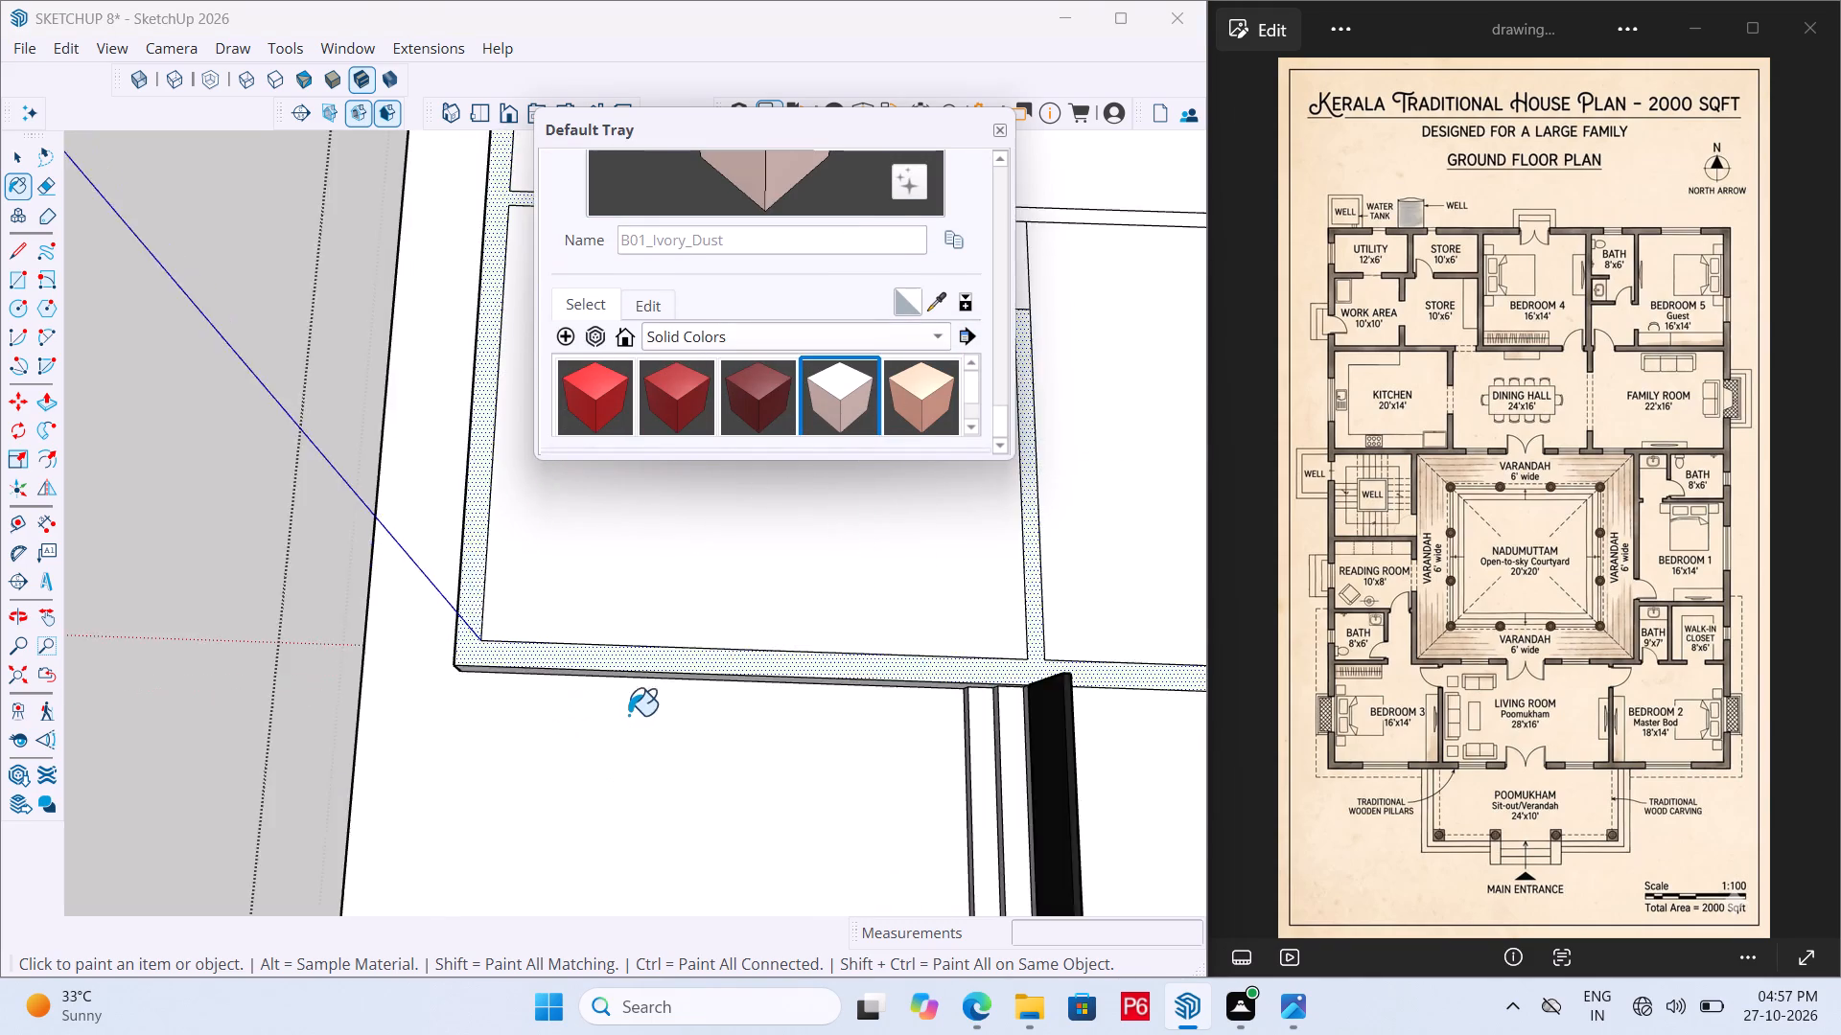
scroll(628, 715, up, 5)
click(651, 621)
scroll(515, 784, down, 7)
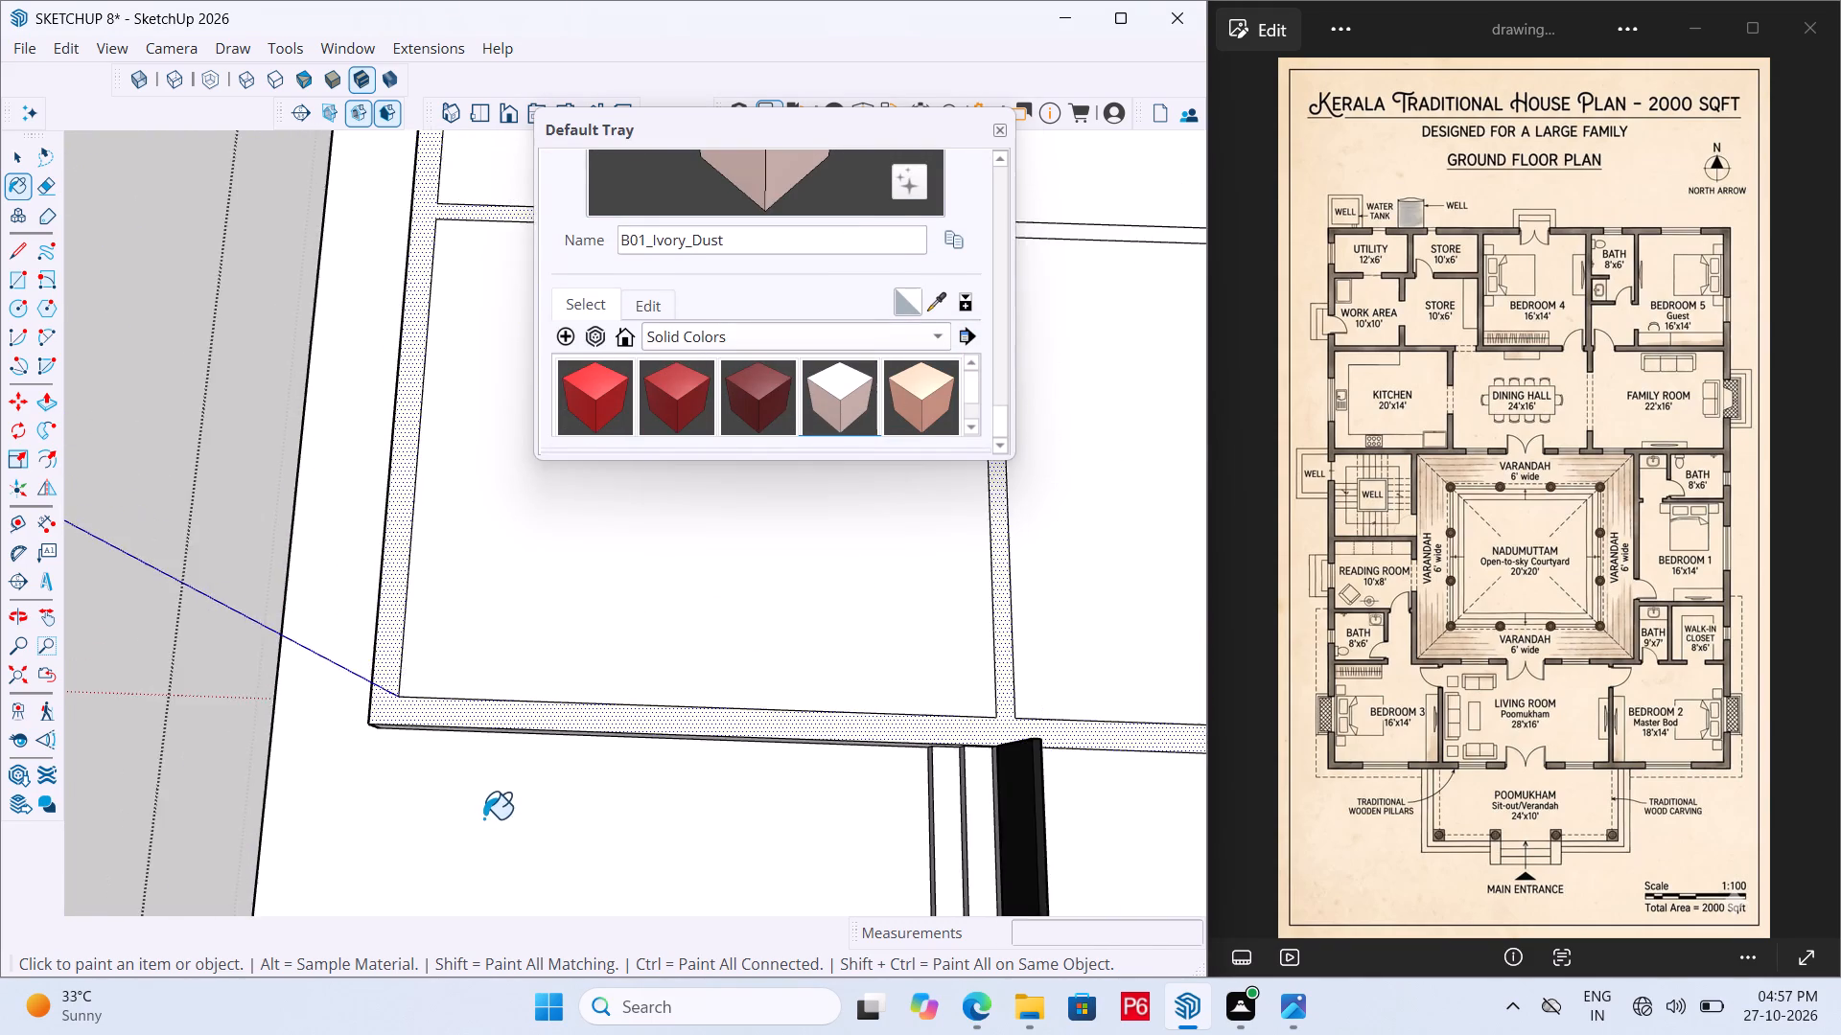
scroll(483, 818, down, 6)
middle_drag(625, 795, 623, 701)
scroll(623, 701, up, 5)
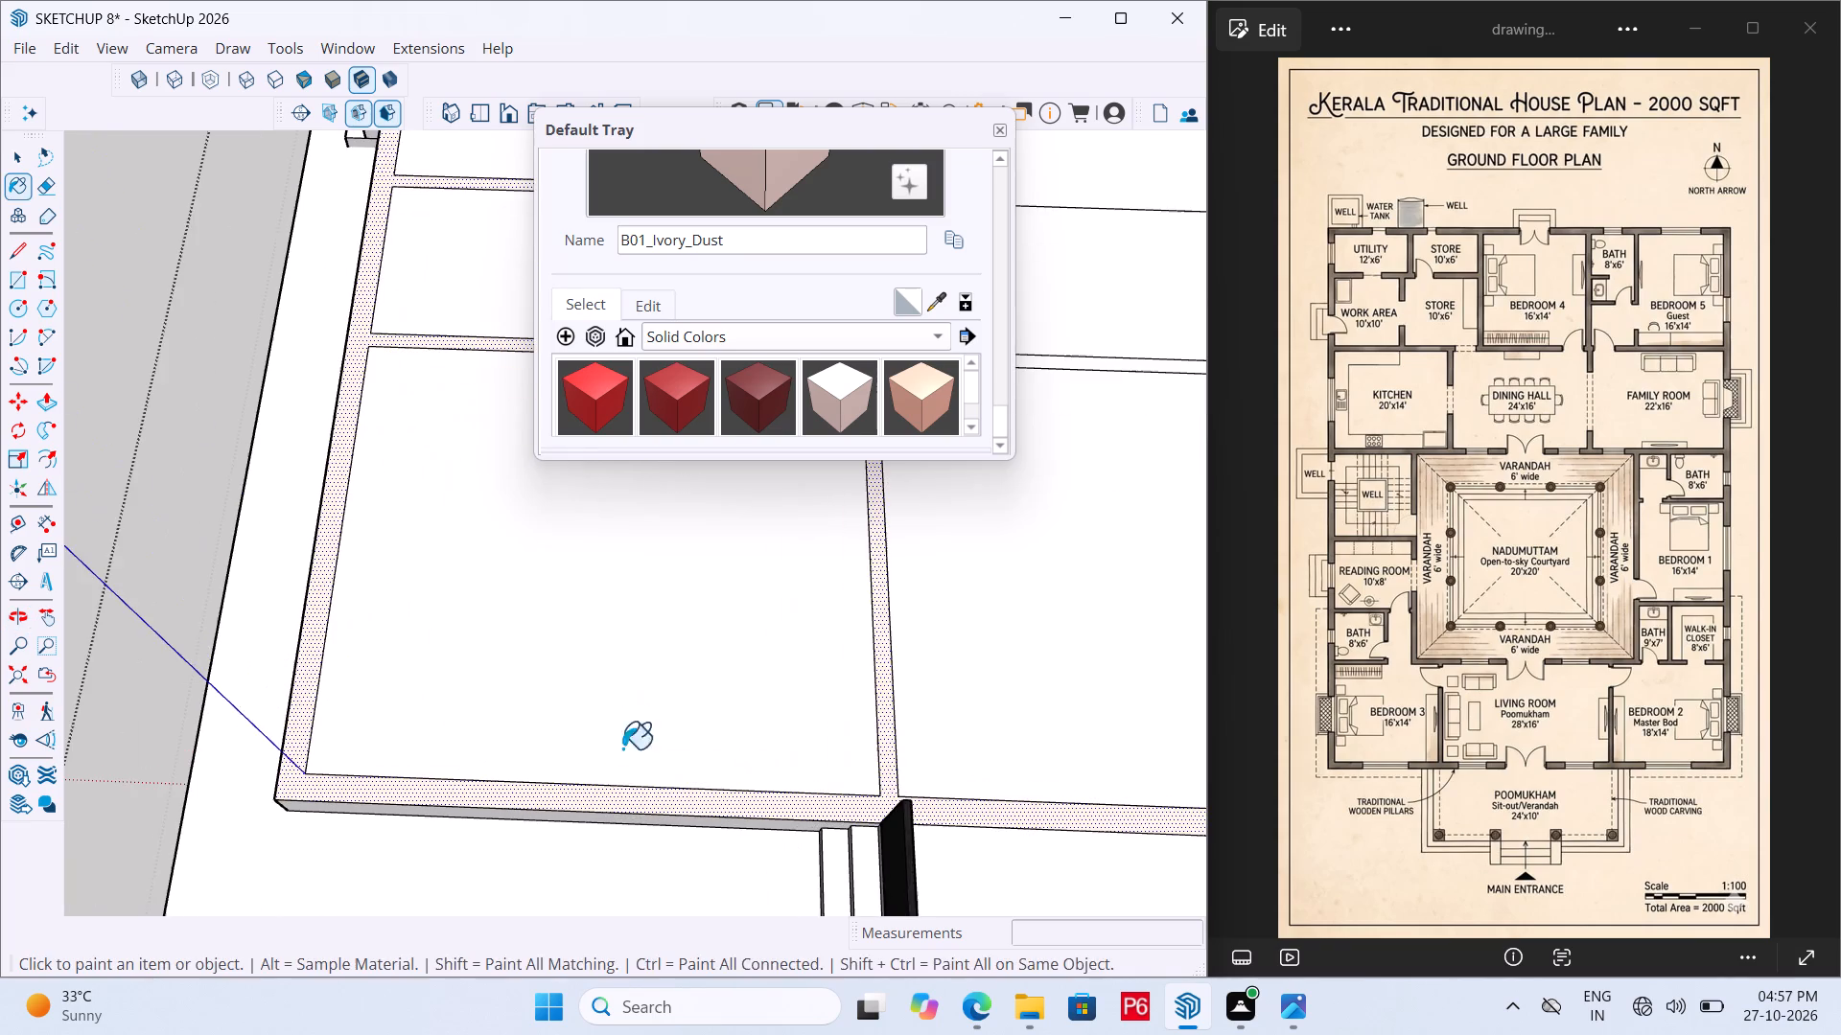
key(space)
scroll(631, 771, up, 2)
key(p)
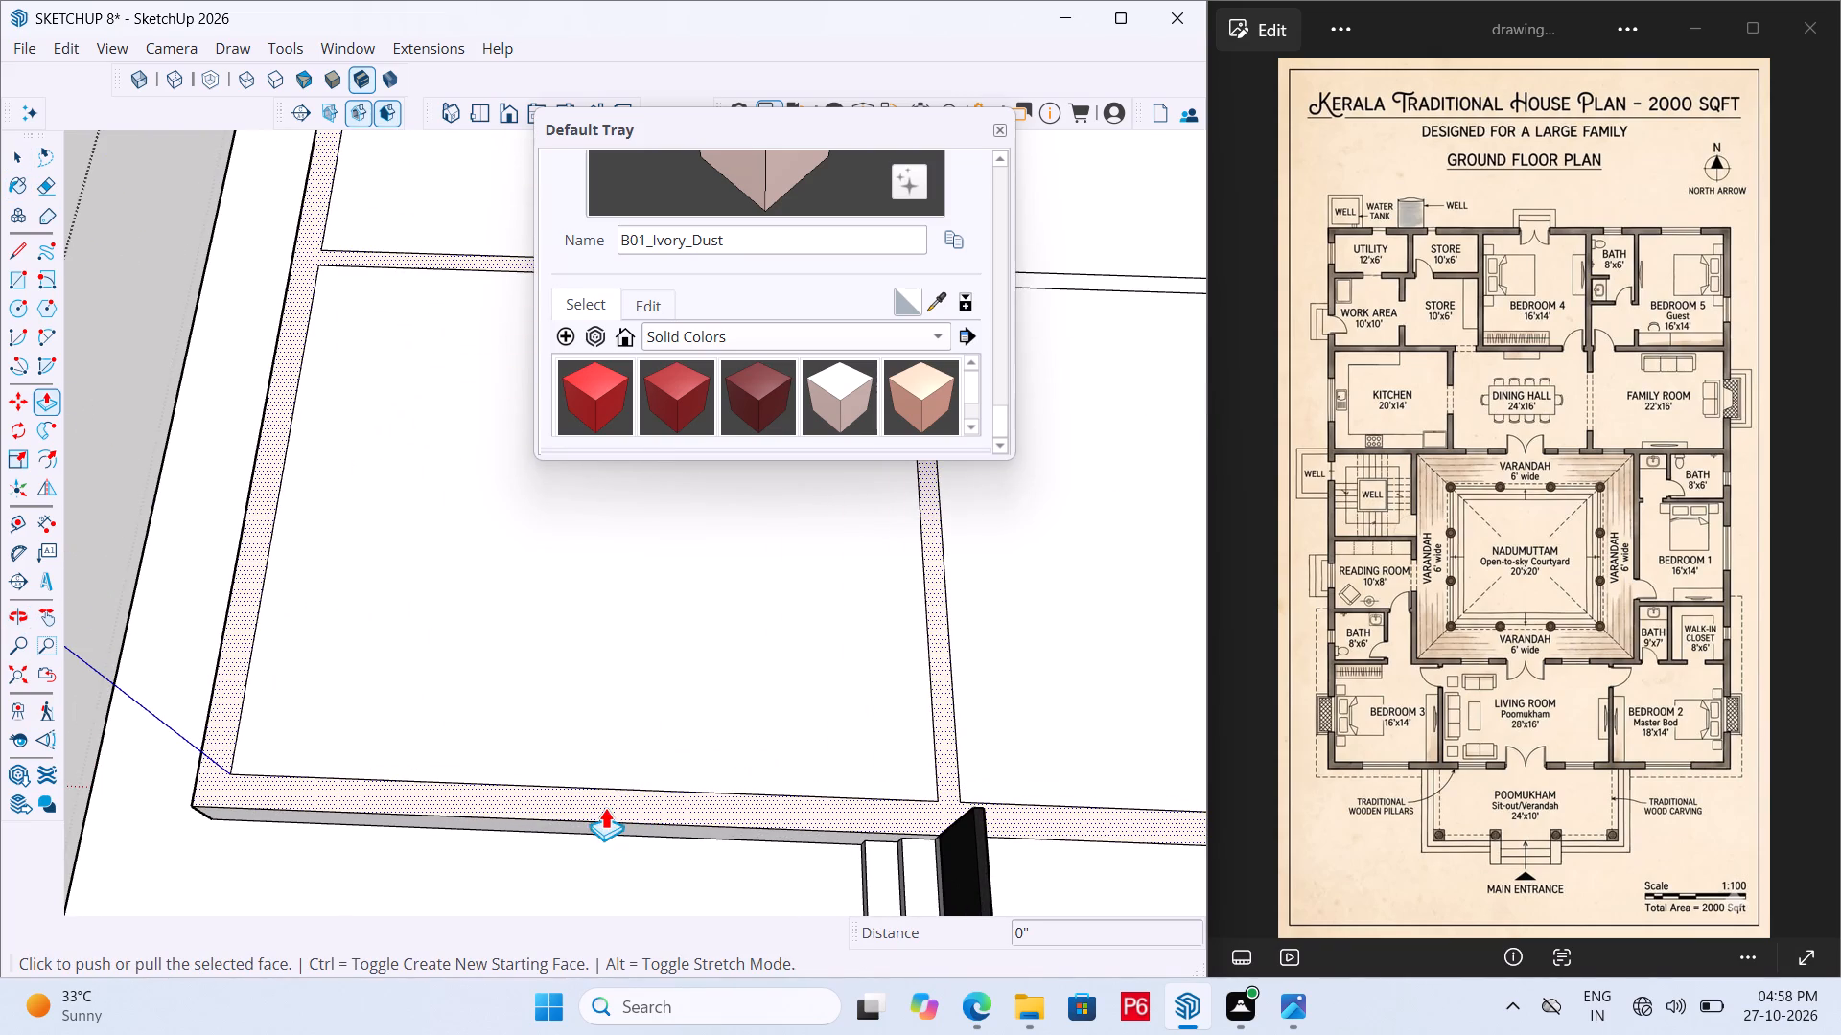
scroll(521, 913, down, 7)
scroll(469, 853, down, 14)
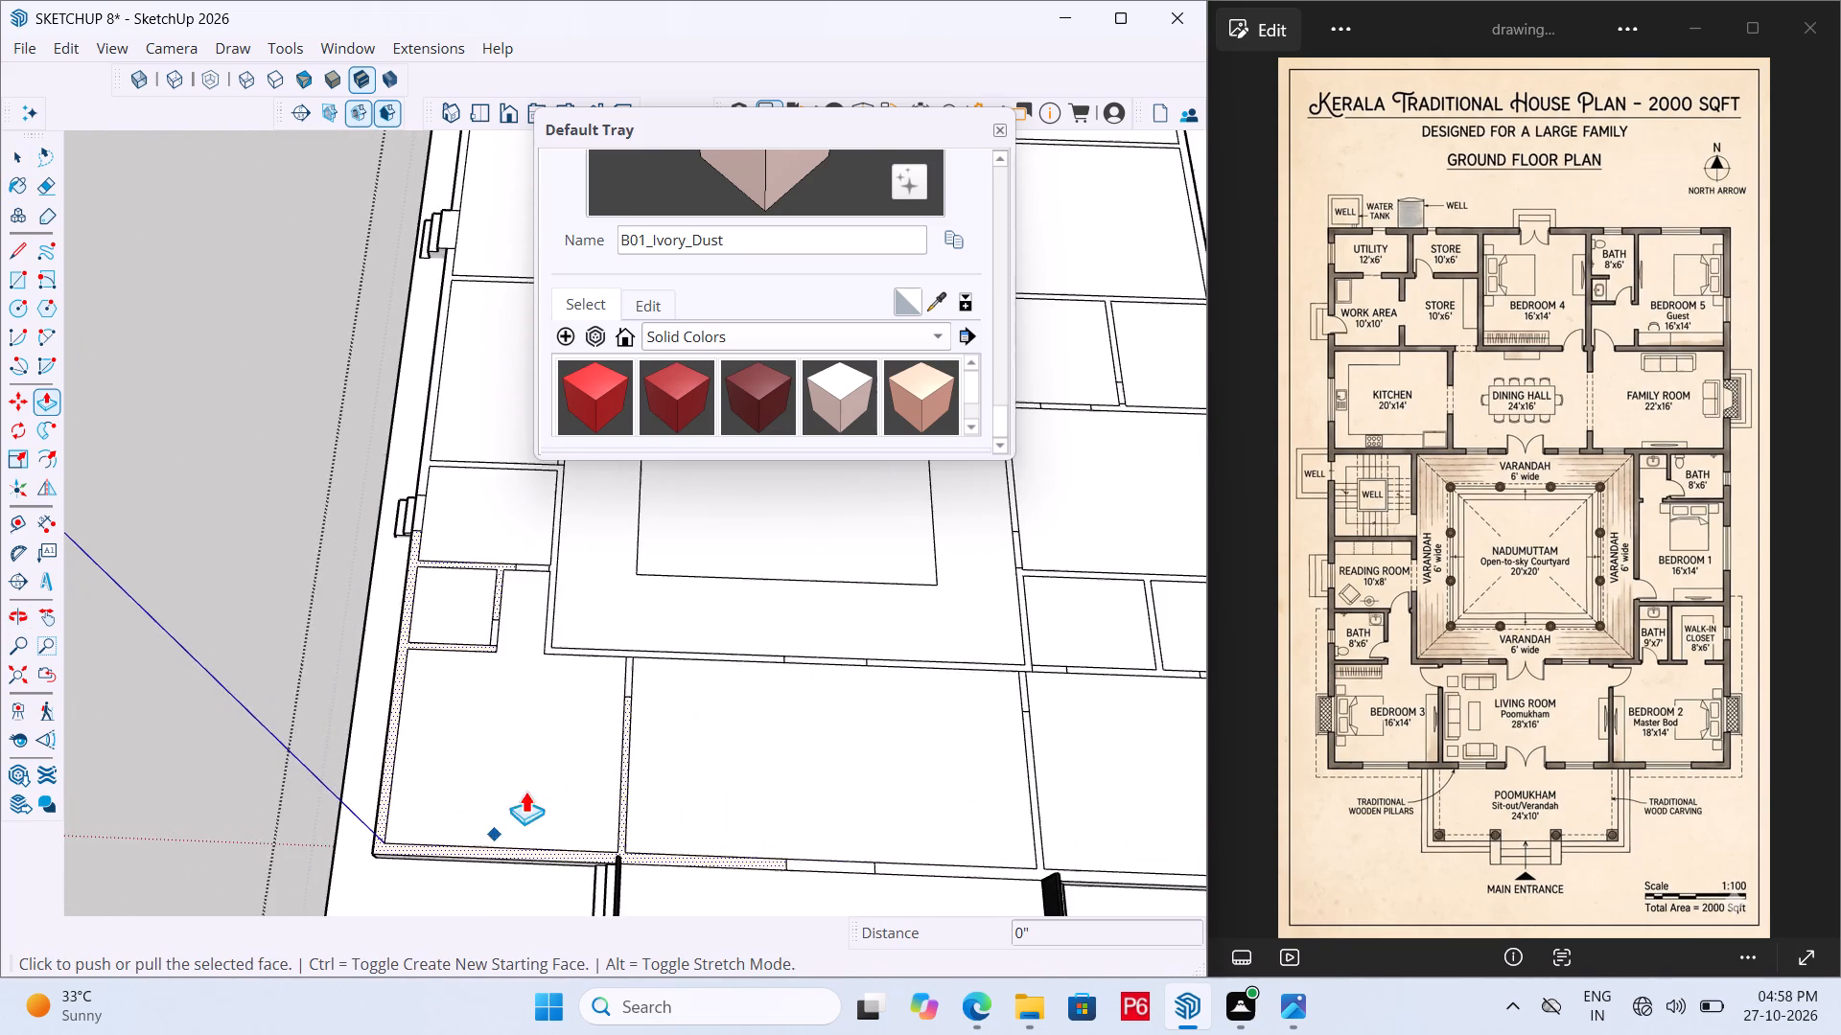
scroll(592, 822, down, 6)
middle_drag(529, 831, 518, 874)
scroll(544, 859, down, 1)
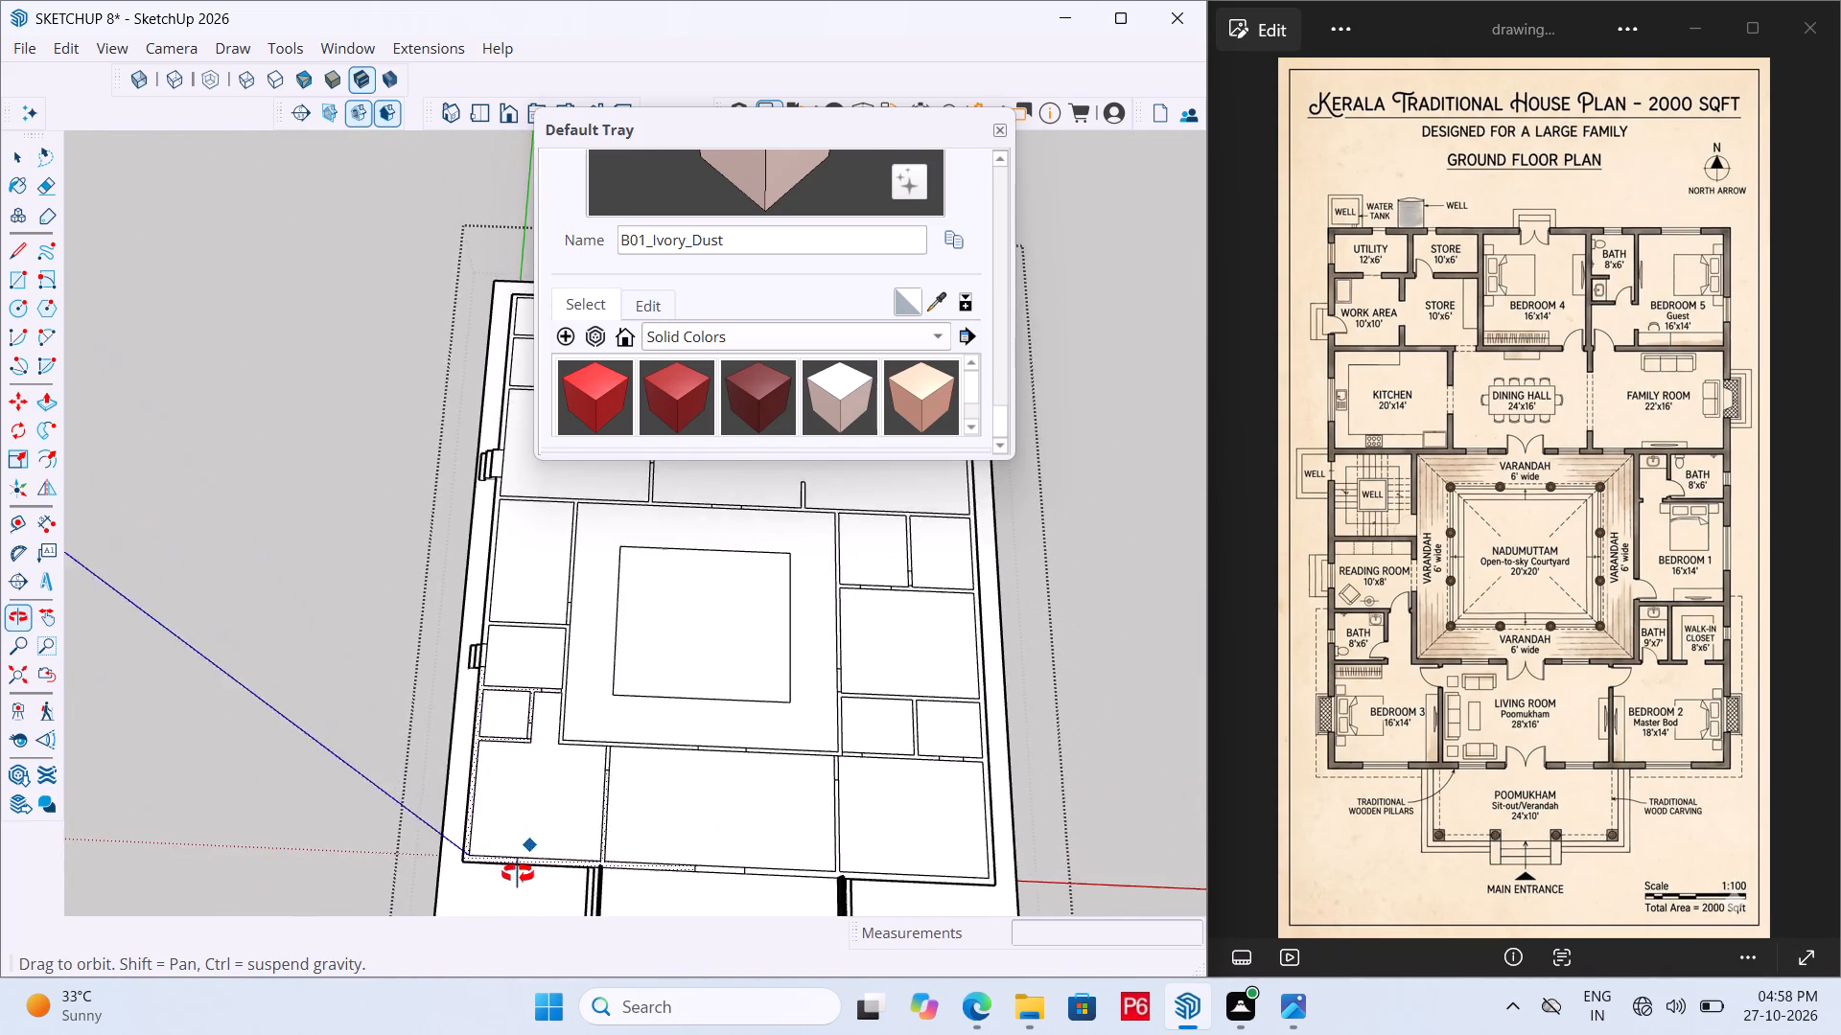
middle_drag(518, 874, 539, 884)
Paint the wall face around Bedroom 3 with the solid colour M08_Obsidian_Black.
scroll(767, 388, down, 20)
scroll(767, 388, down, 3)
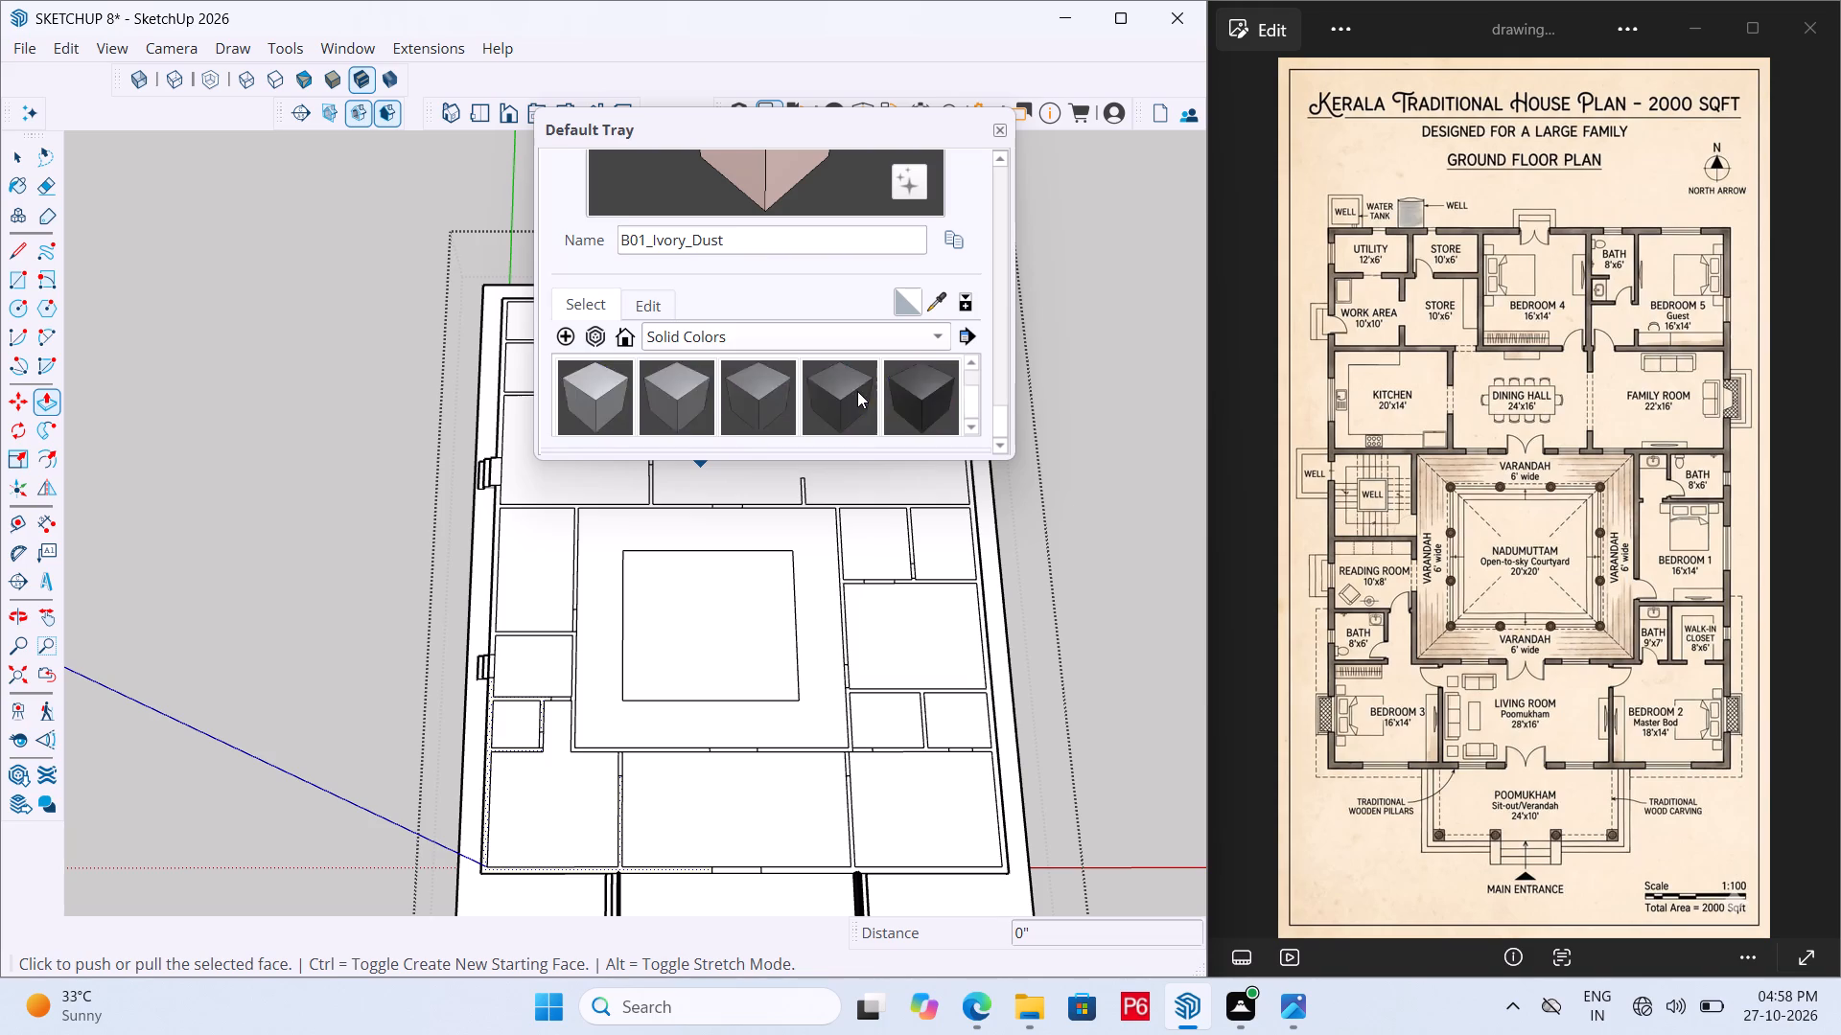
scroll(857, 391, down, 3)
scroll(785, 390, up, 2)
scroll(877, 395, down, 4)
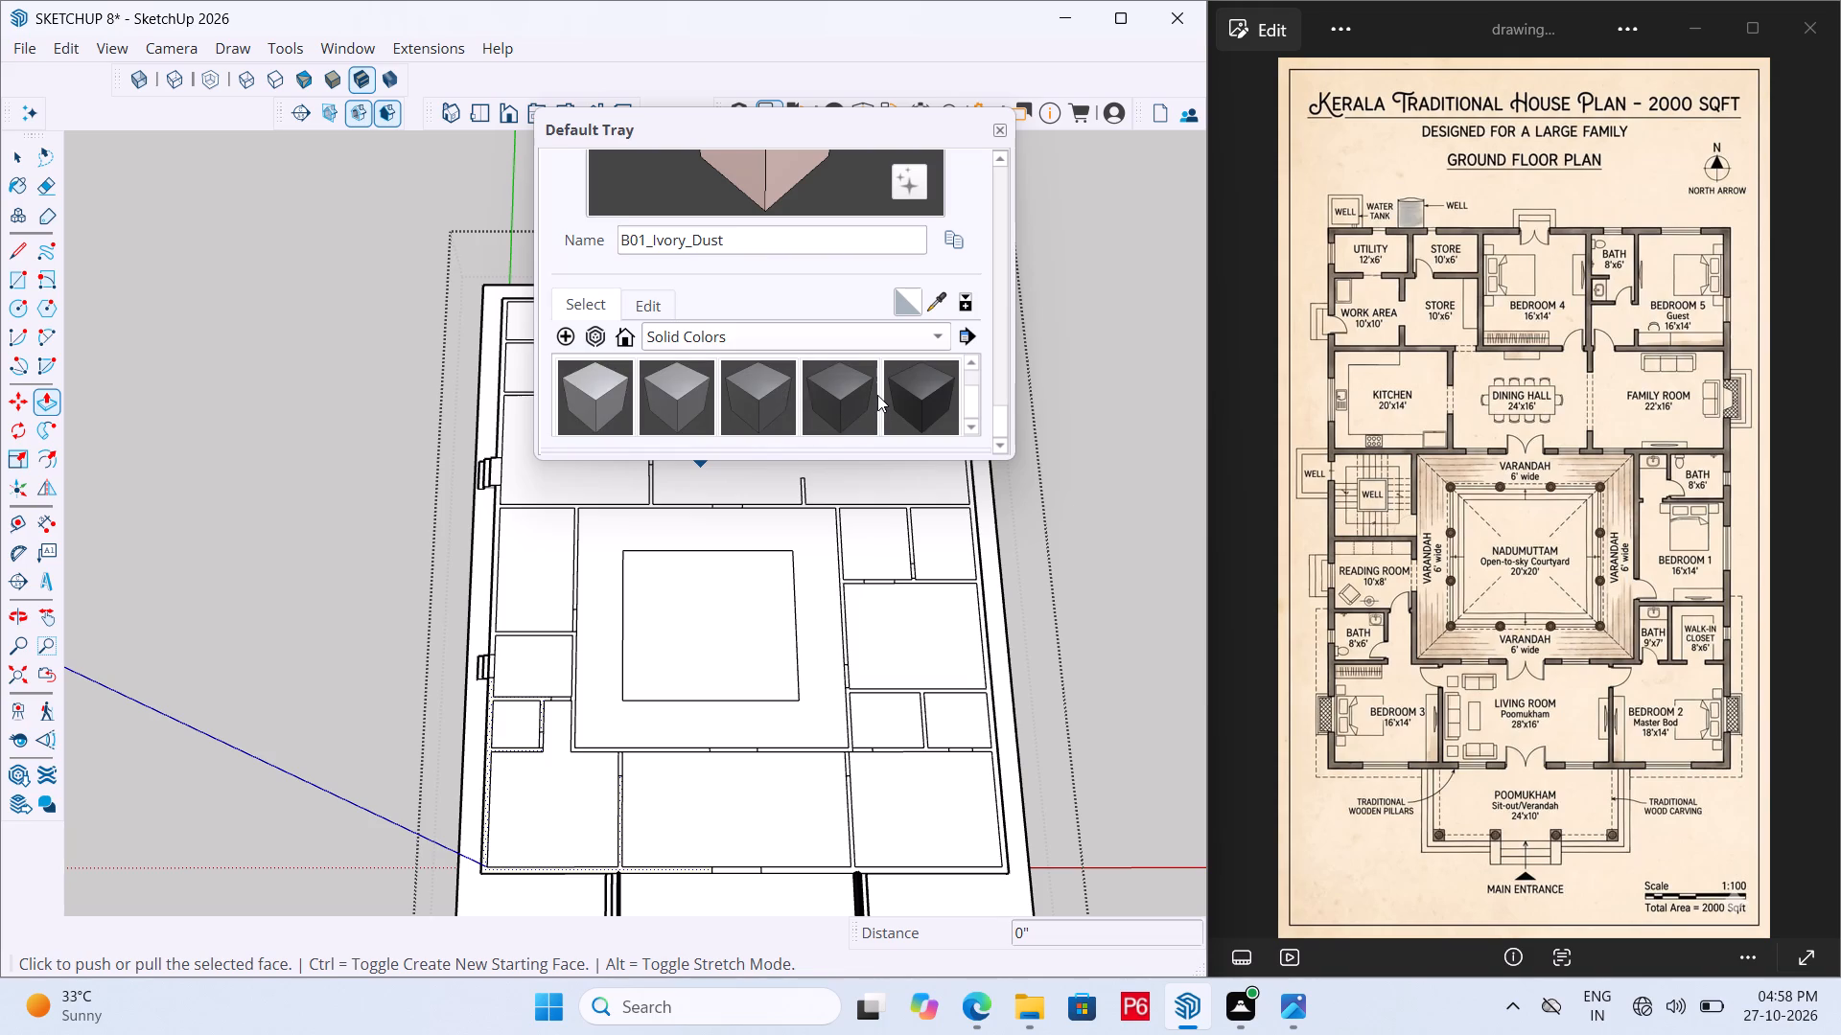
scroll(876, 396, down, 2)
scroll(876, 396, up, 1)
click(897, 395)
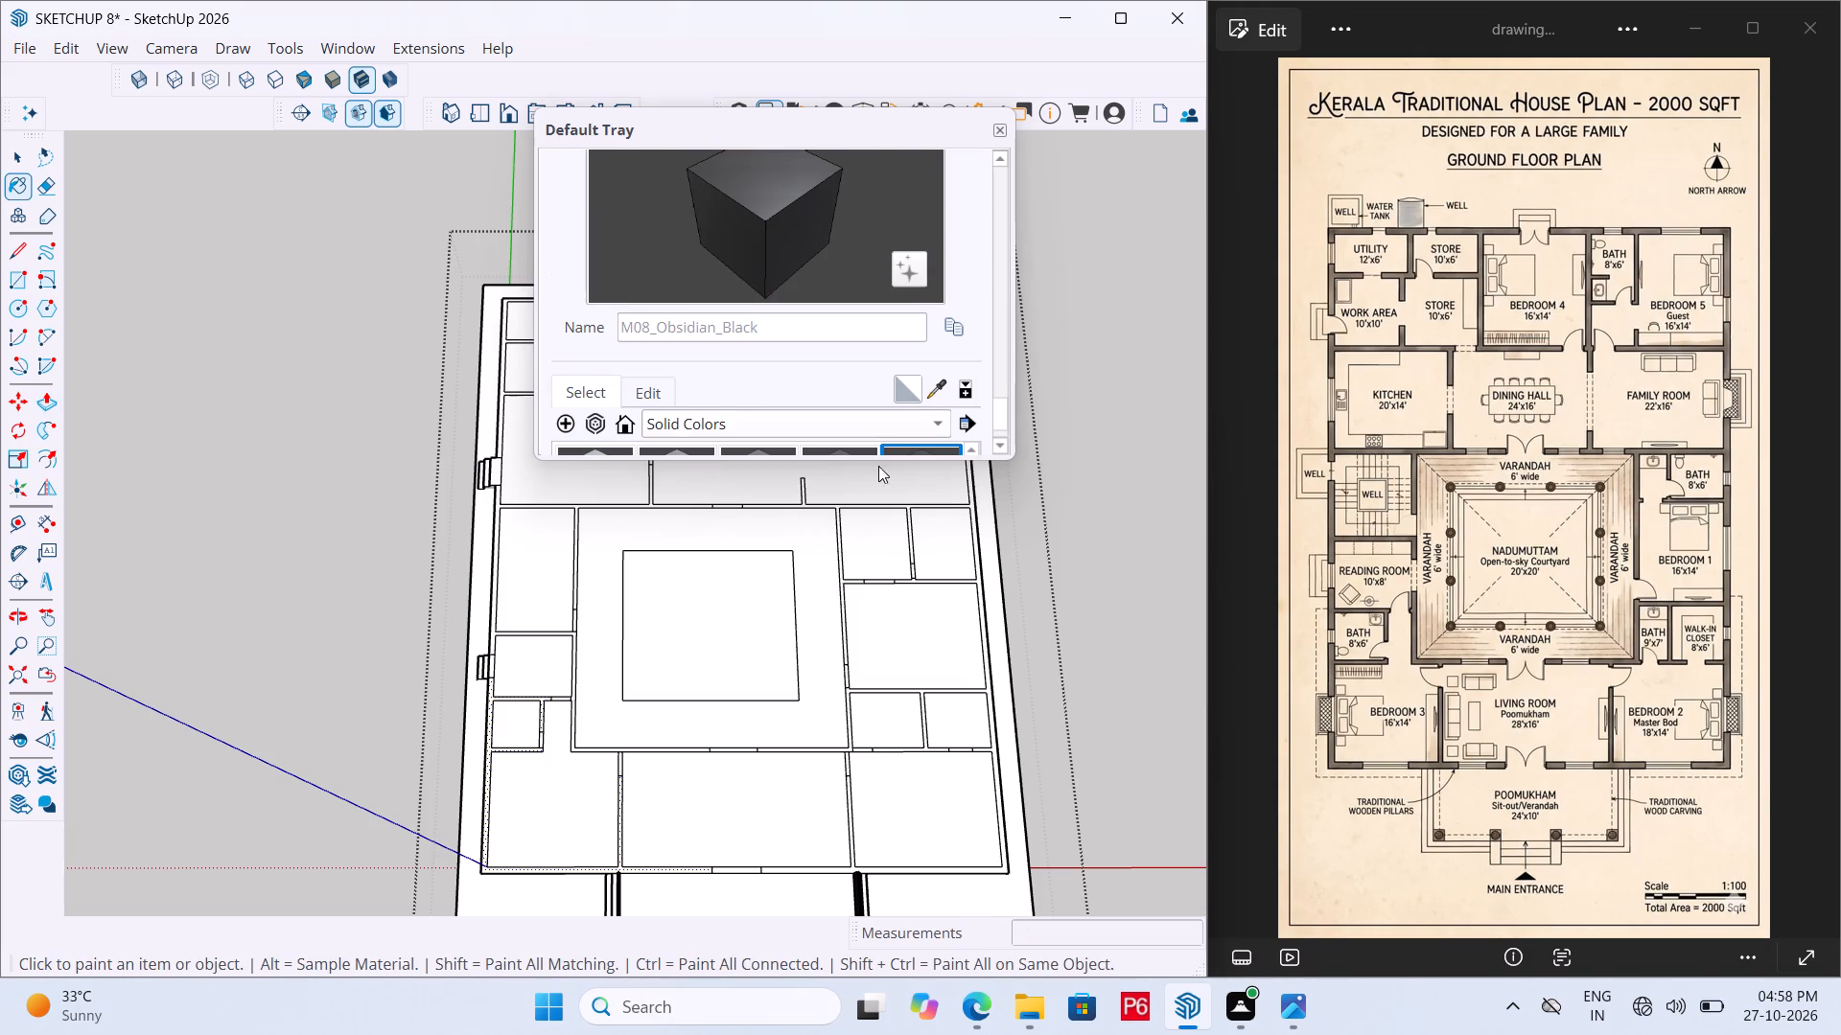
scroll(593, 486, down, 7)
scroll(530, 702, up, 20)
scroll(530, 702, up, 2)
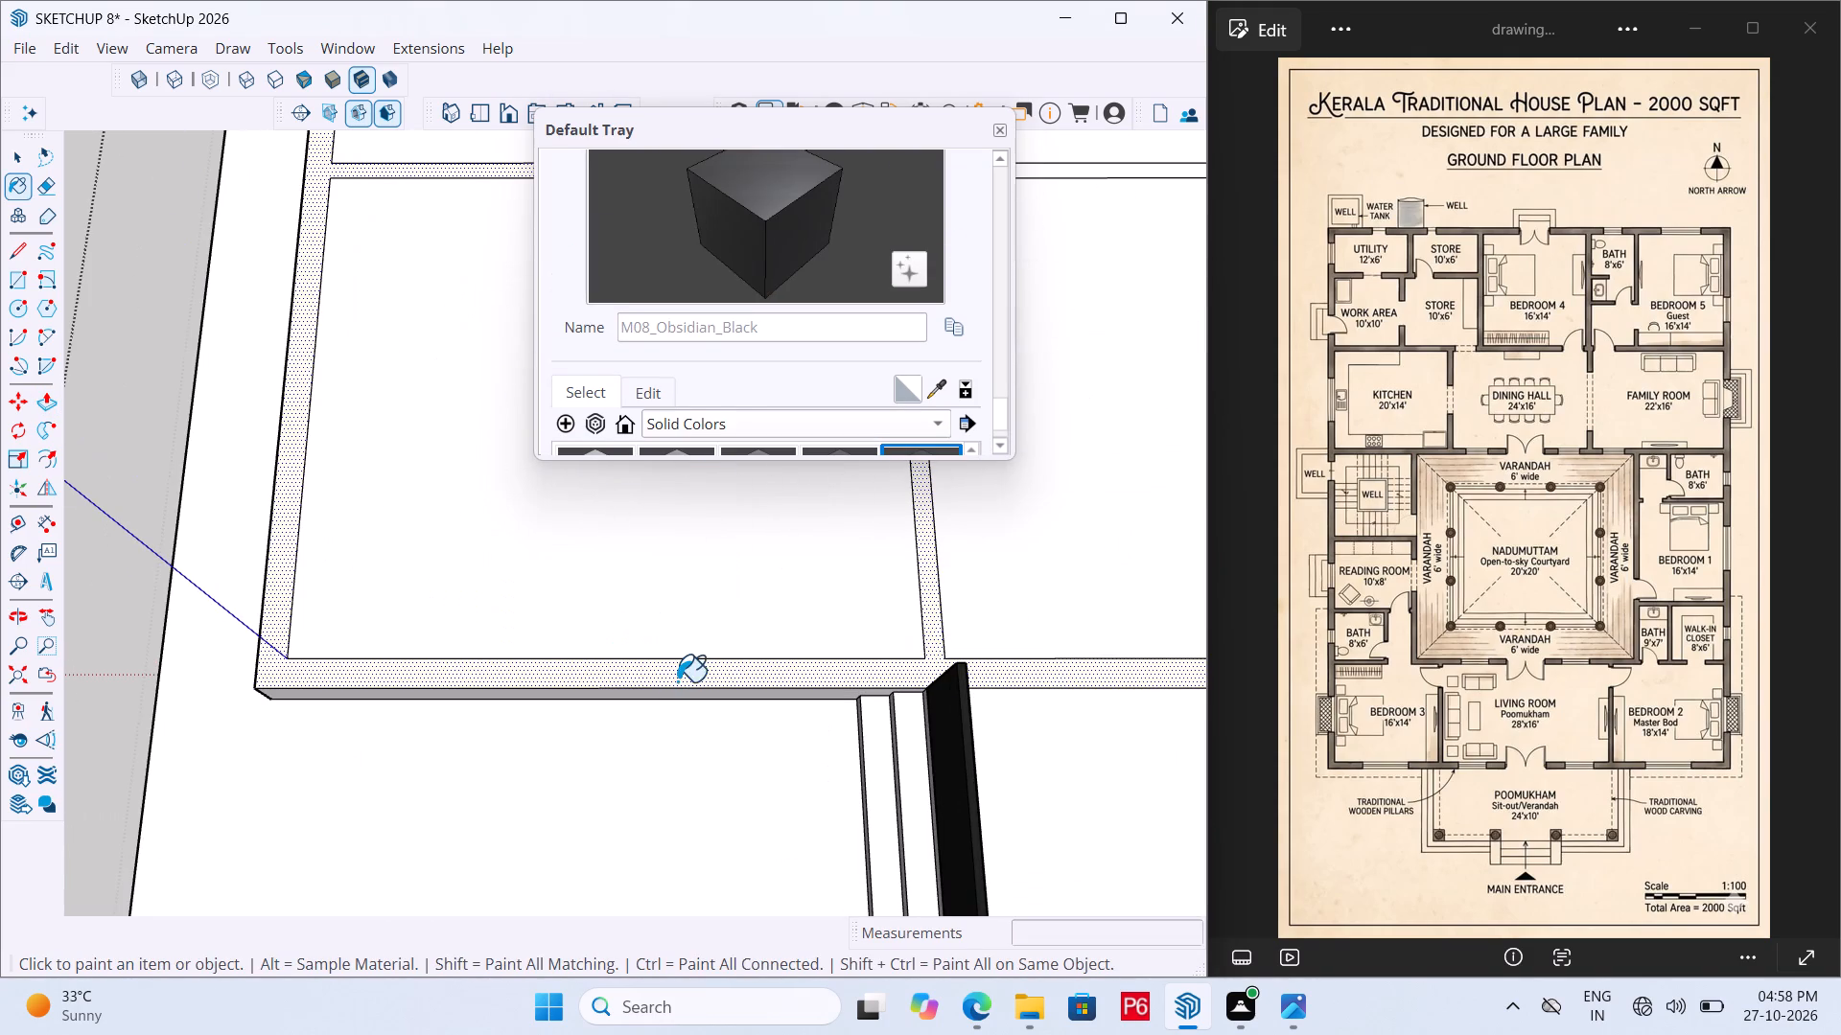
double_click(677, 681)
scroll(566, 764, down, 16)
Paint the wall face running from the living room front around Bedroom 2 with M08_Obsidian_Black.
scroll(796, 807, up, 6)
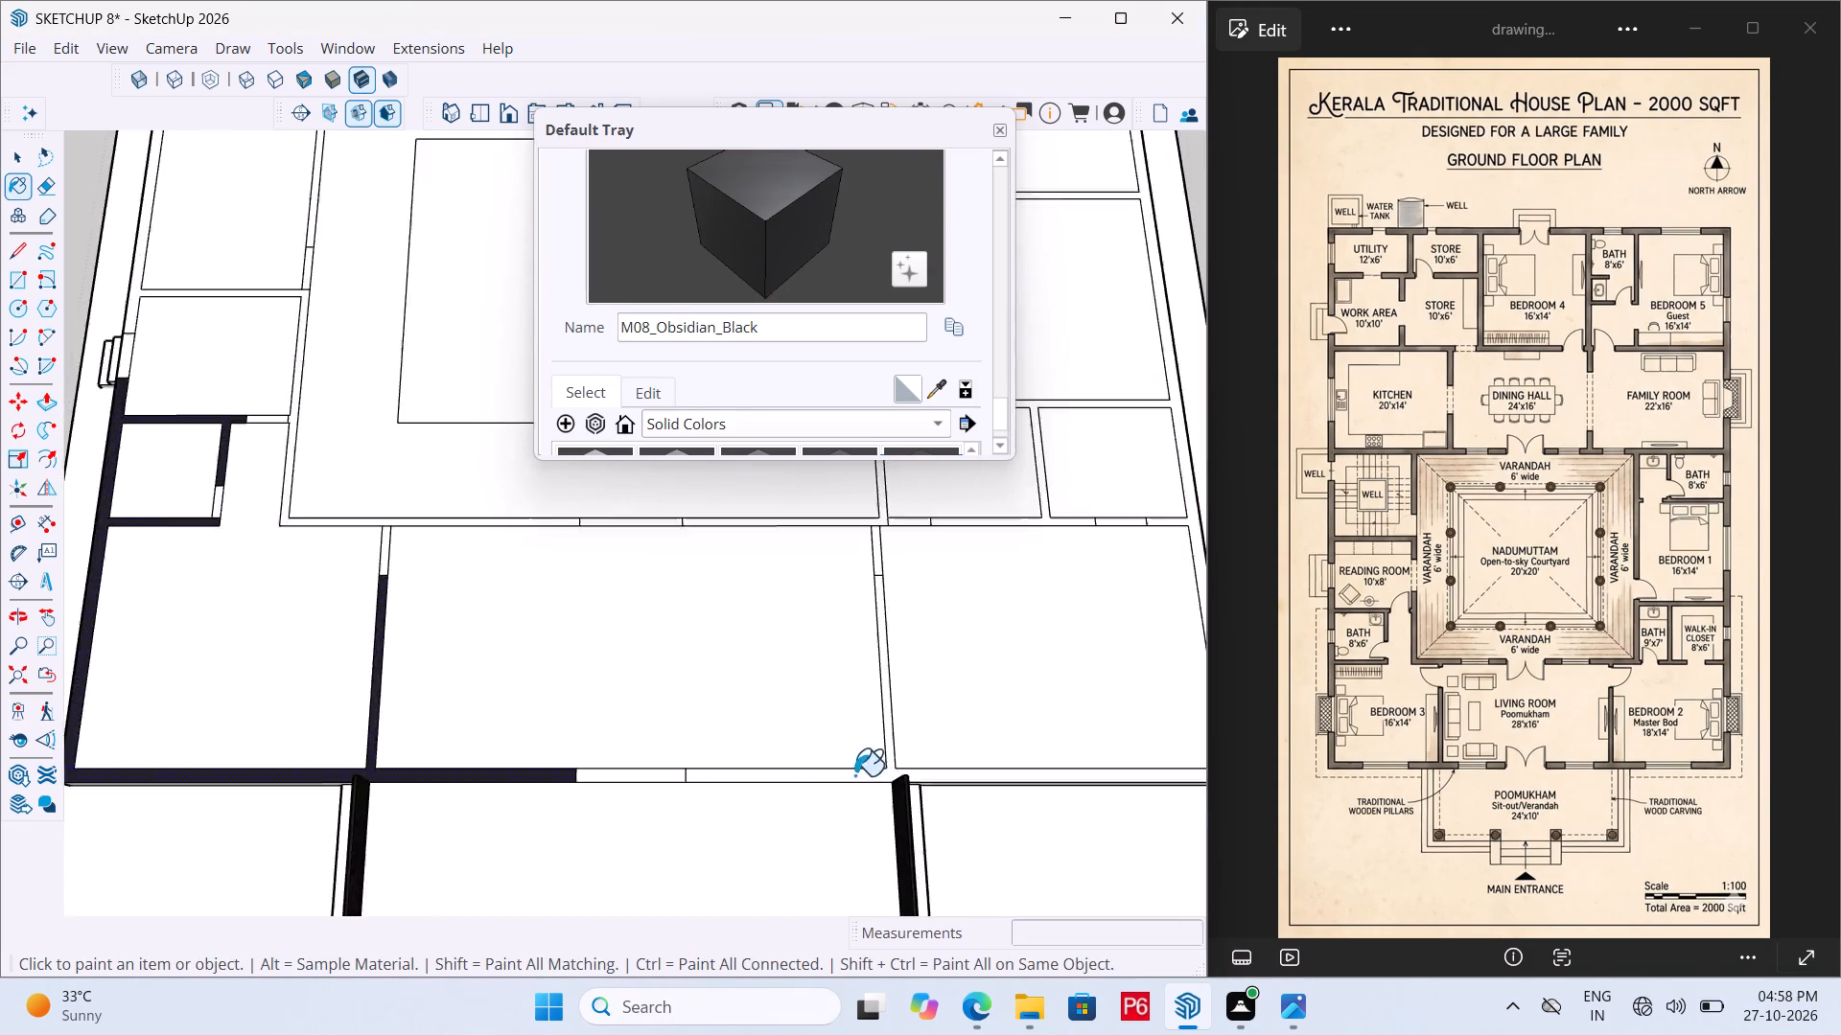
scroll(854, 775, up, 6)
click(913, 765)
scroll(779, 850, down, 11)
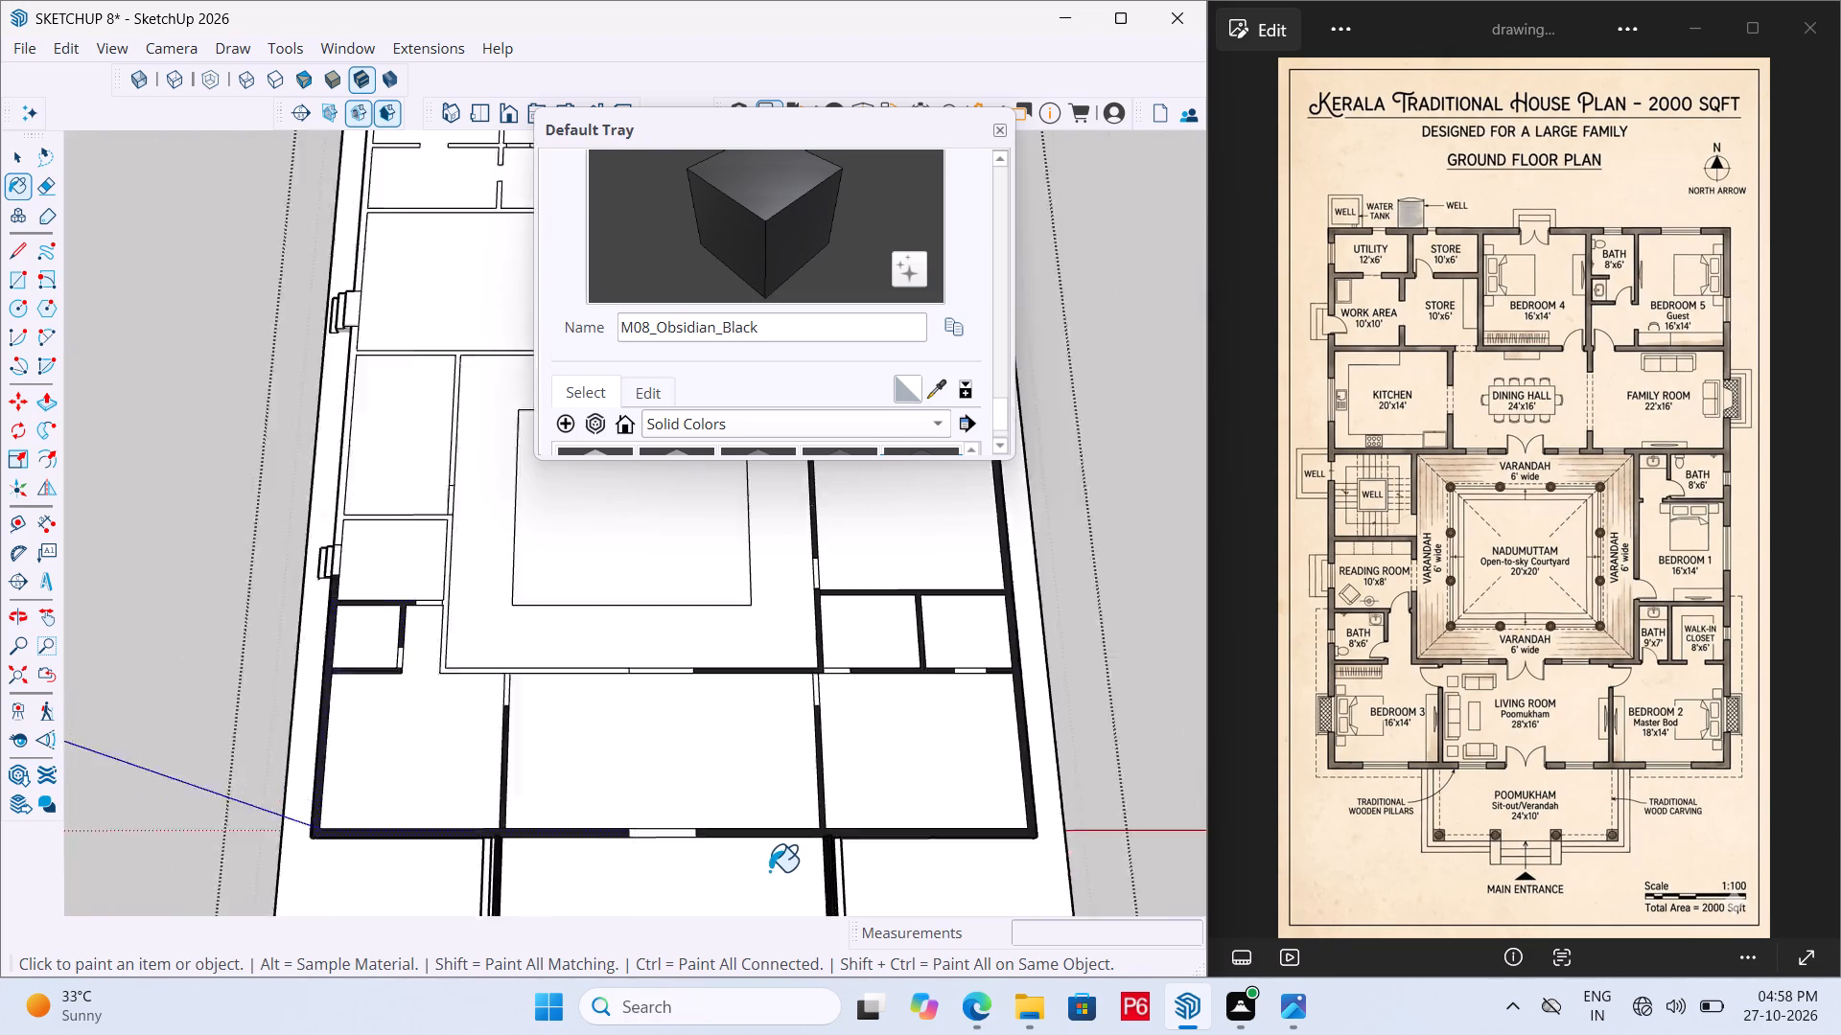
Paint the wall face at the reading-room and living-room sides of the courtyard varandah with M08_Obsidian_Black.
scroll(769, 871, down, 2)
scroll(604, 703, up, 13)
click(450, 692)
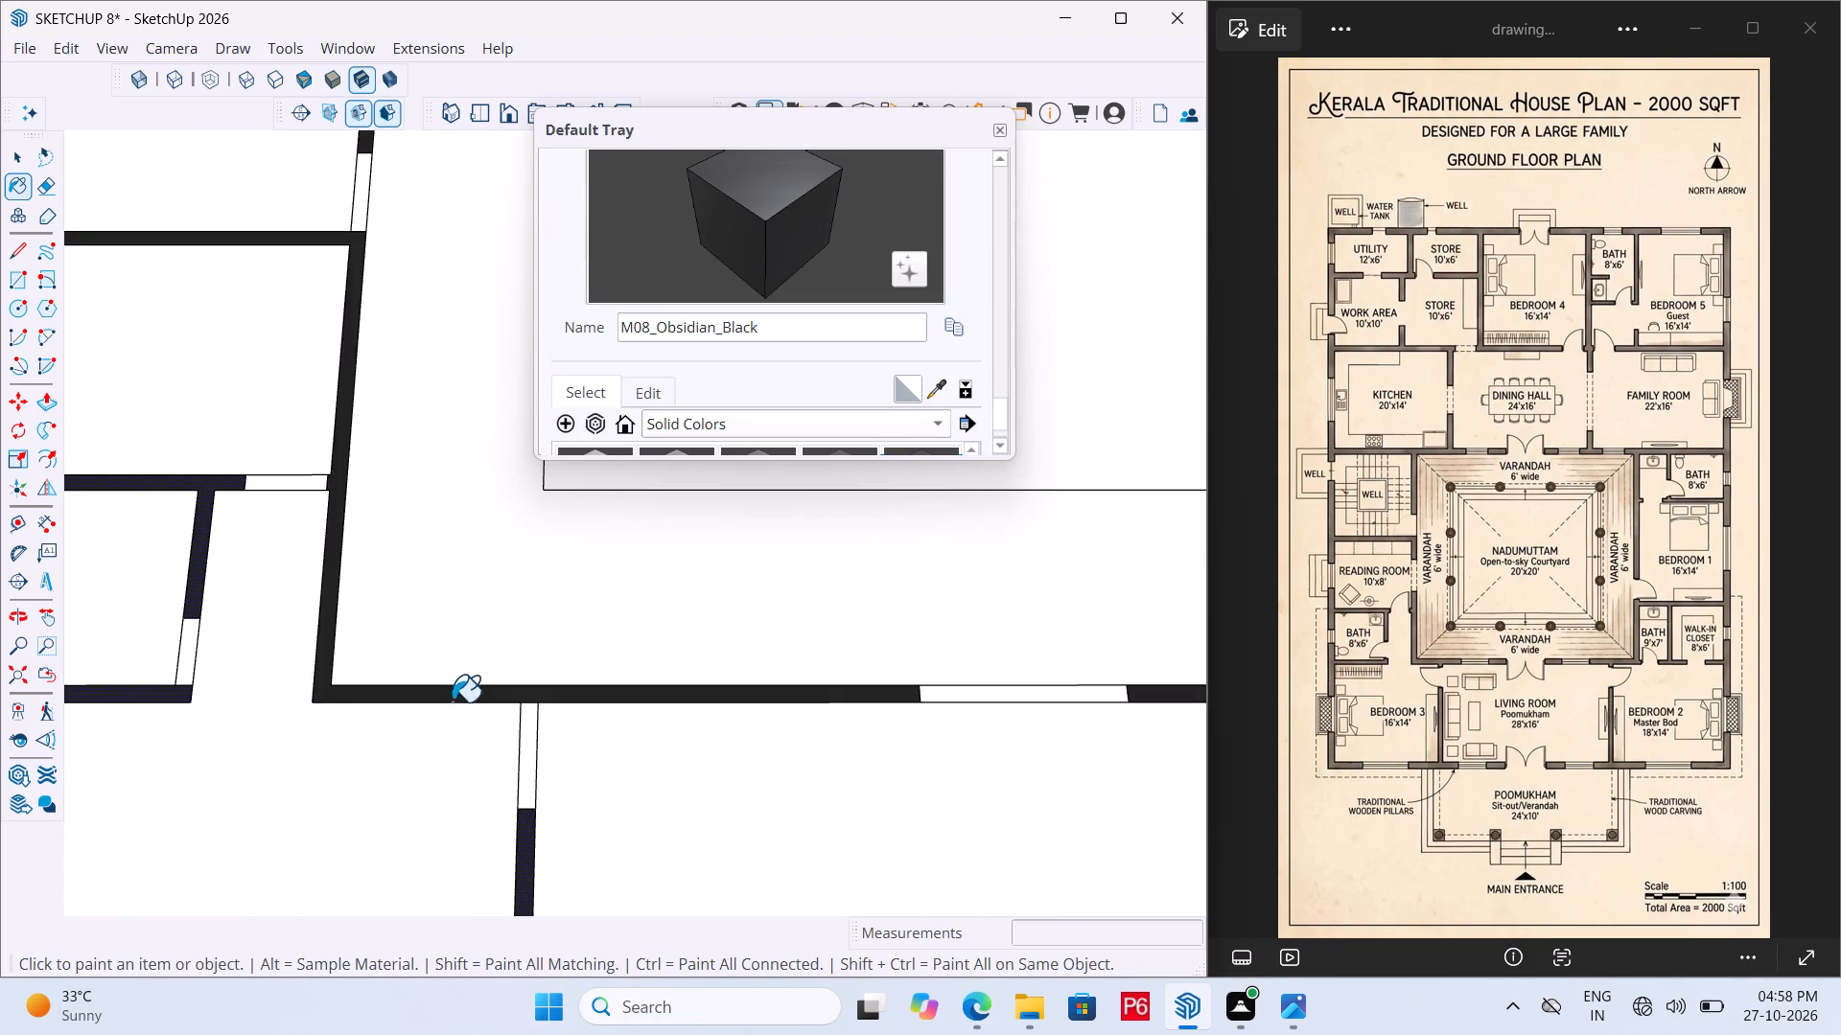
scroll(492, 792, down, 6)
scroll(519, 794, up, 7)
scroll(523, 794, down, 15)
scroll(424, 841, down, 6)
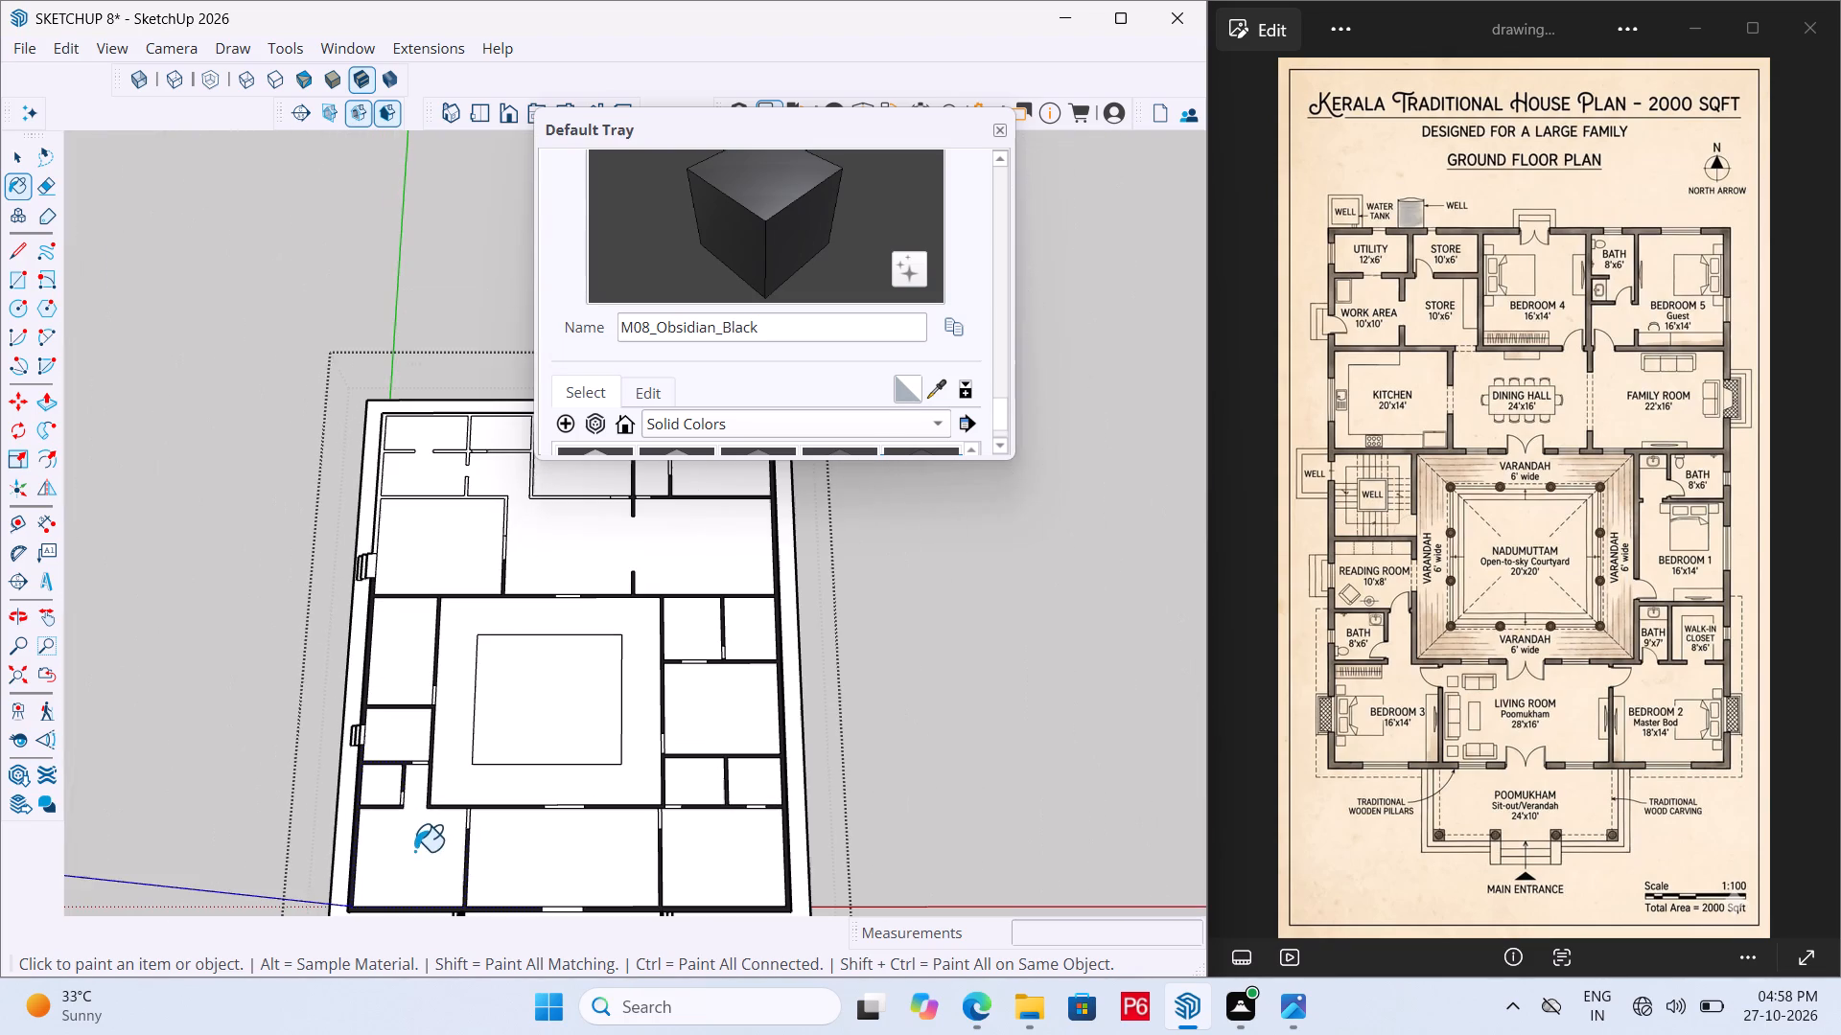
Paint the unpainted wall face around the kitchen, stores, utility and Bedroom 4 with M08_Obsidian_Black.
scroll(512, 469, up, 13)
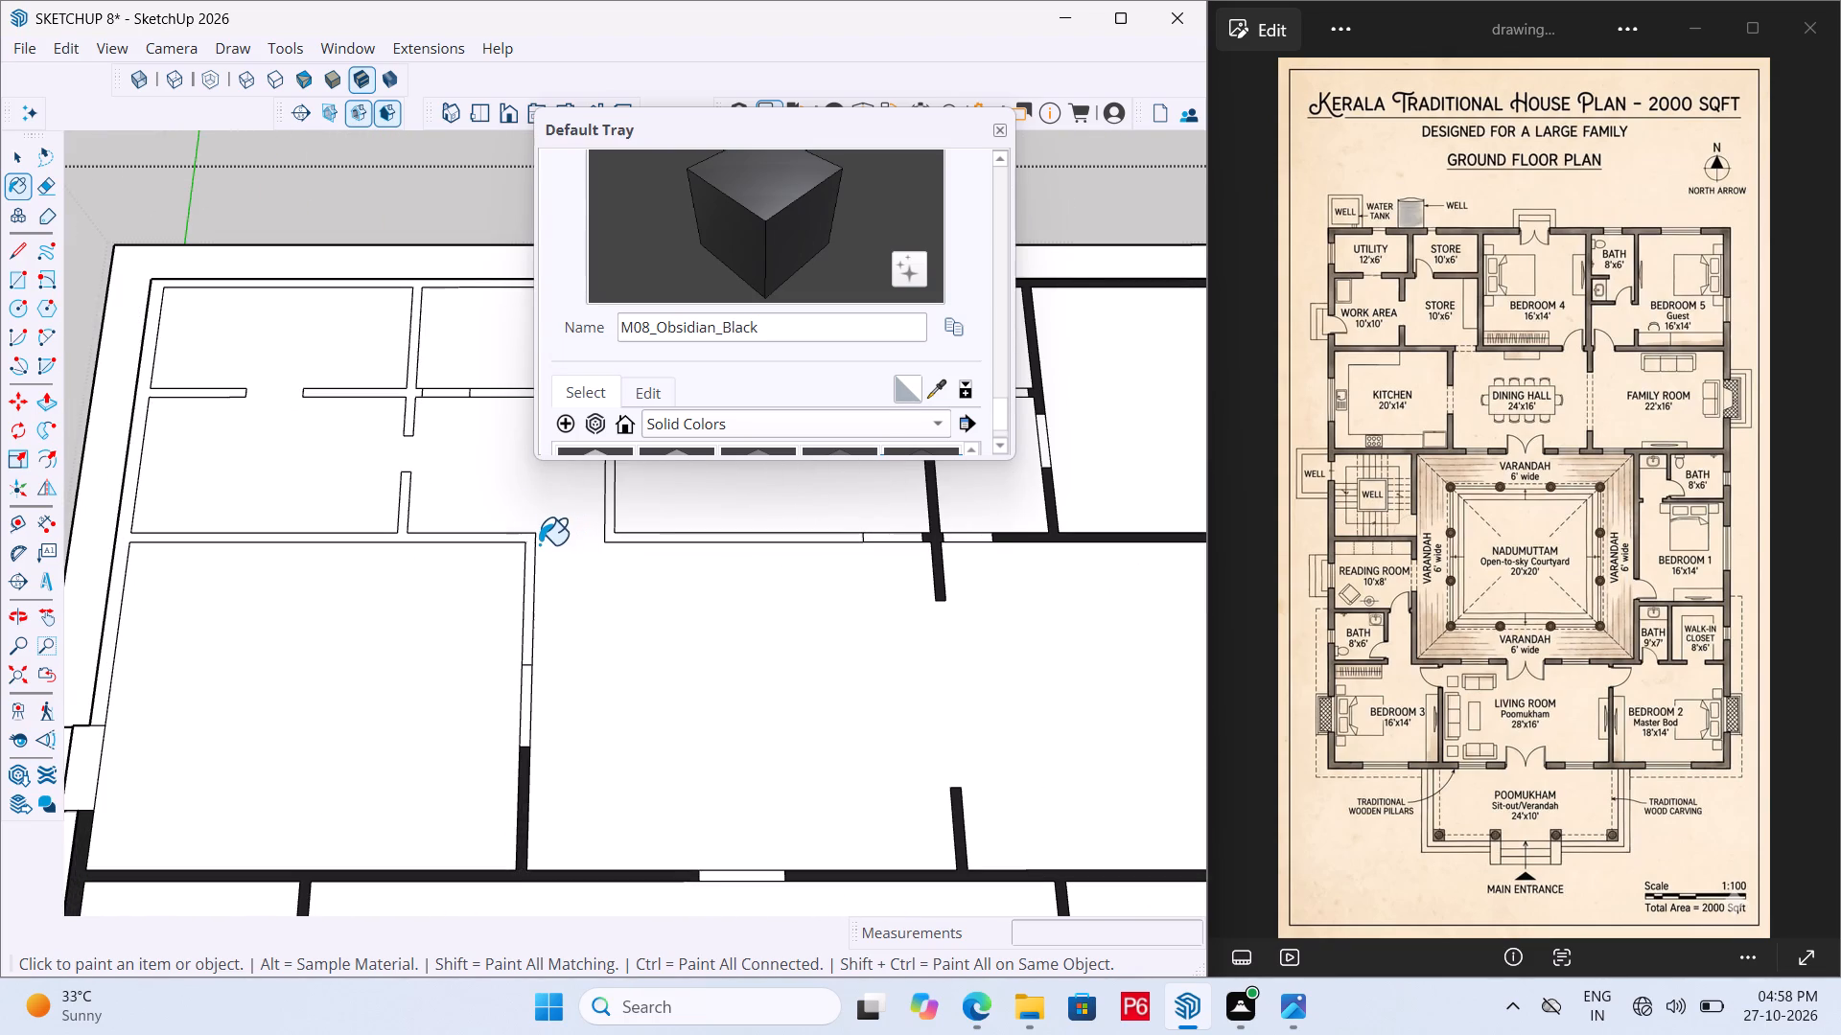
click(537, 544)
scroll(475, 605, down, 16)
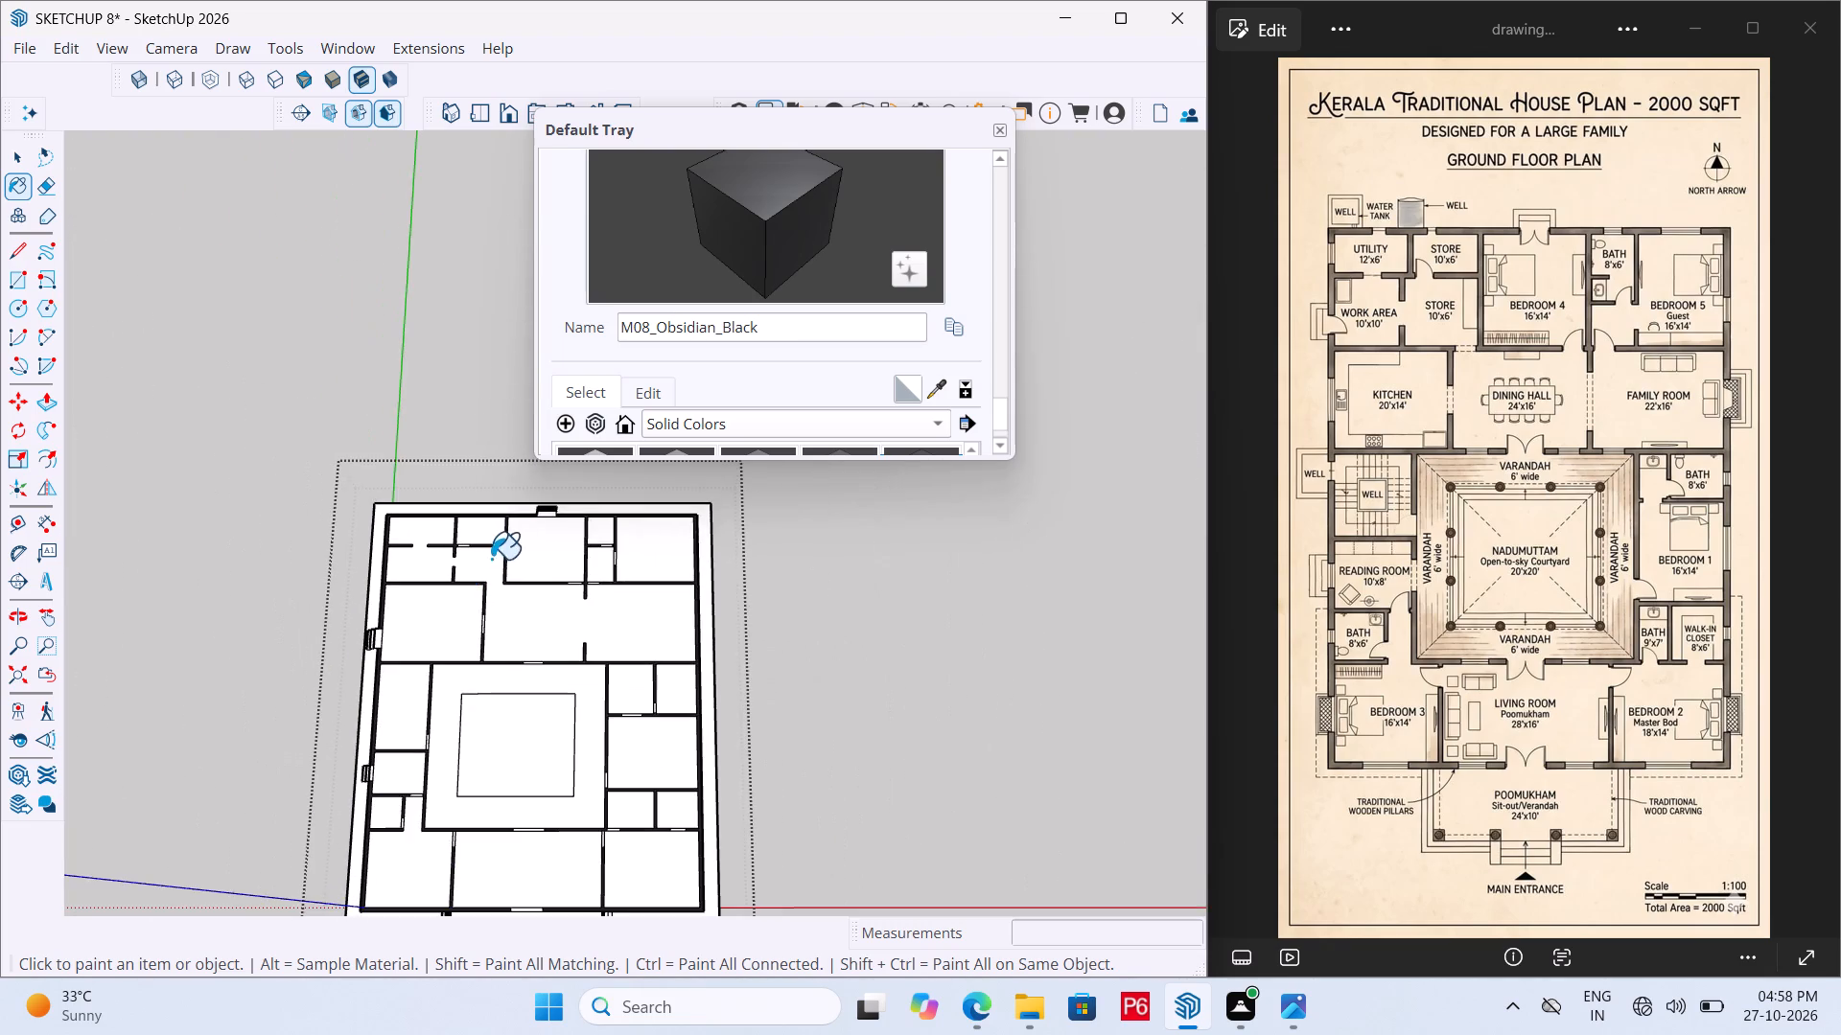
scroll(500, 549, down, 5)
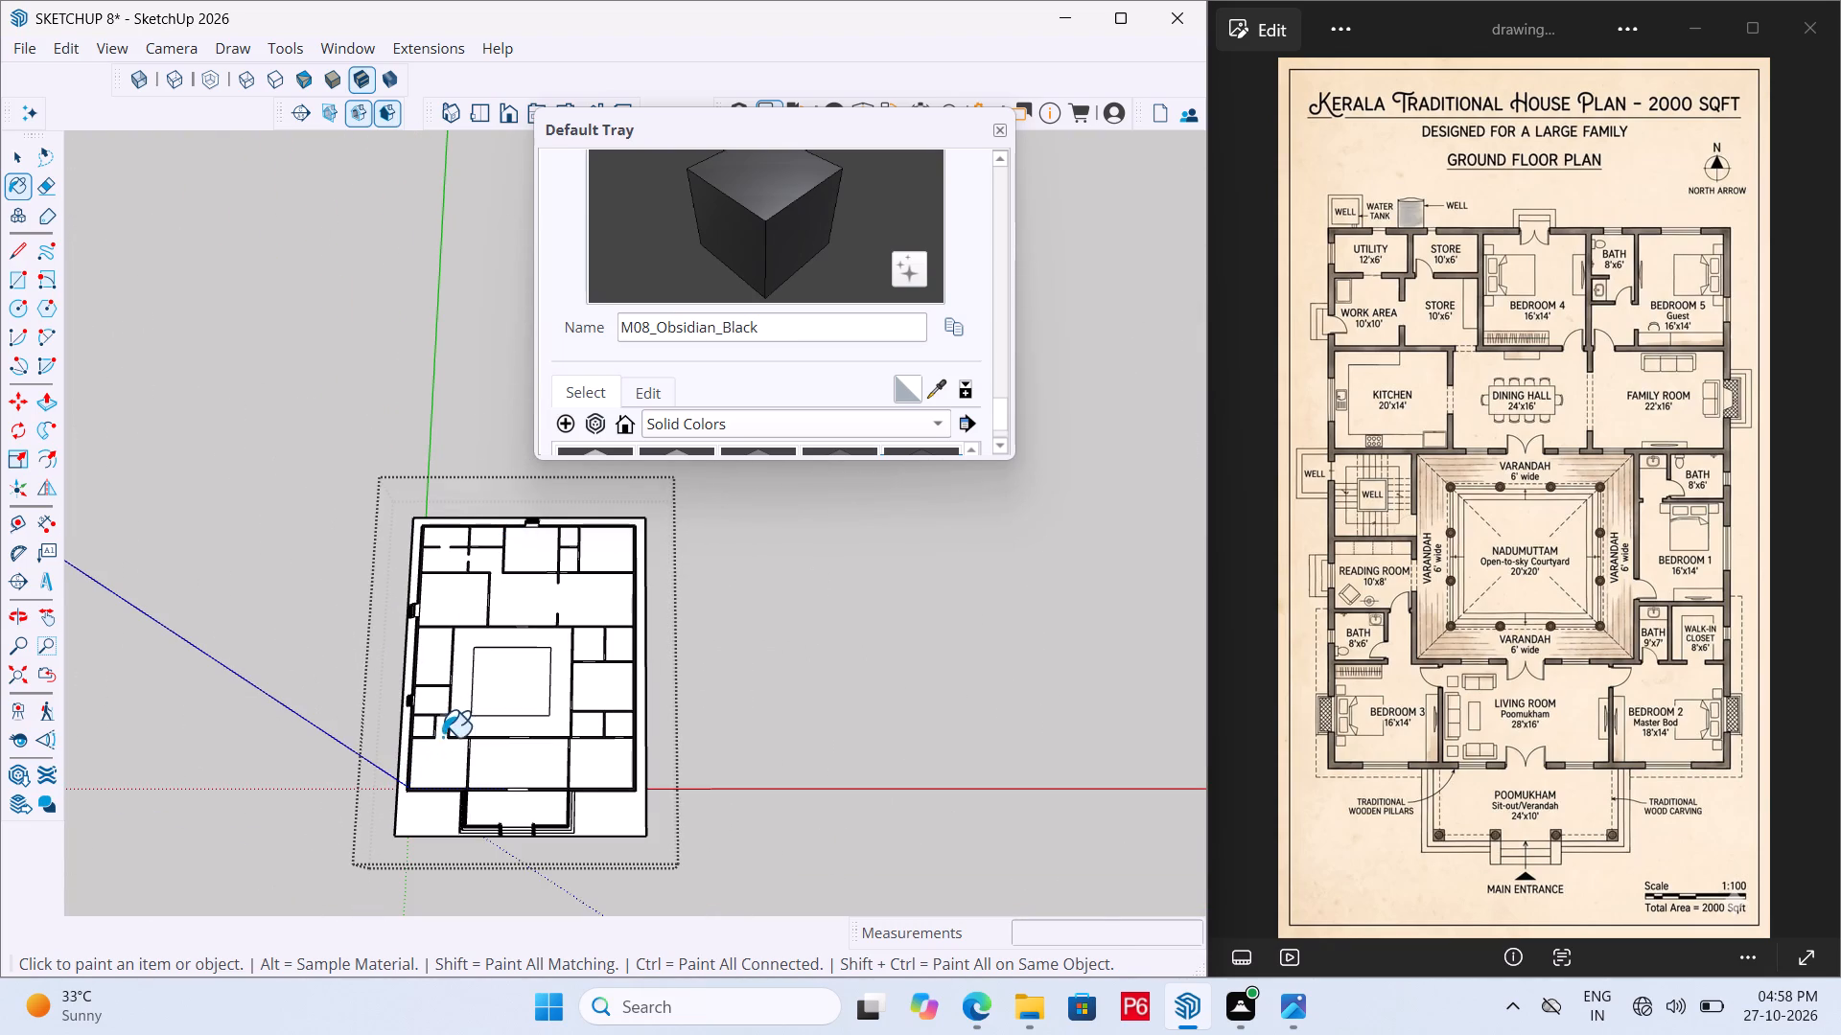
Save the model.
middle_drag(439, 748, 433, 758)
key(ctrl+s)
key(ctrl+s)
key(ctrl+s)
key(ctrl+s)
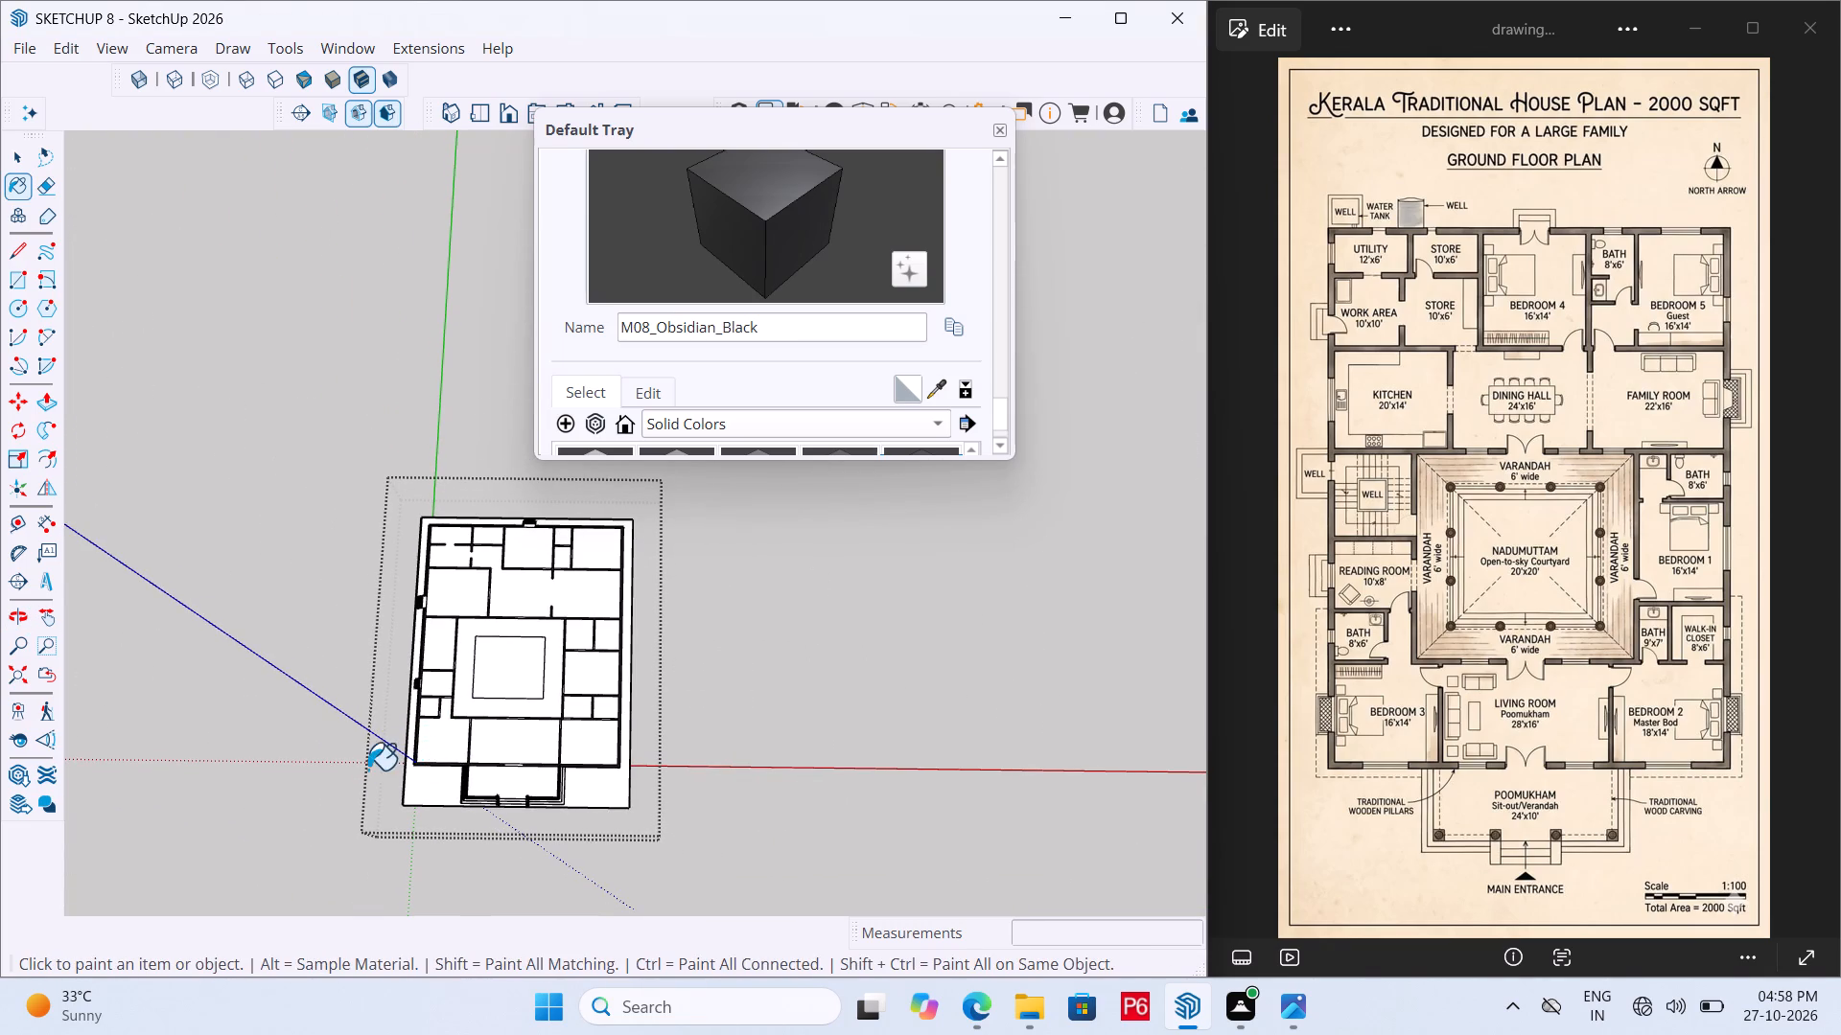
Close the Default Tray.
scroll(321, 778, up, 7)
scroll(506, 689, down, 7)
middle_drag(529, 718, 531, 756)
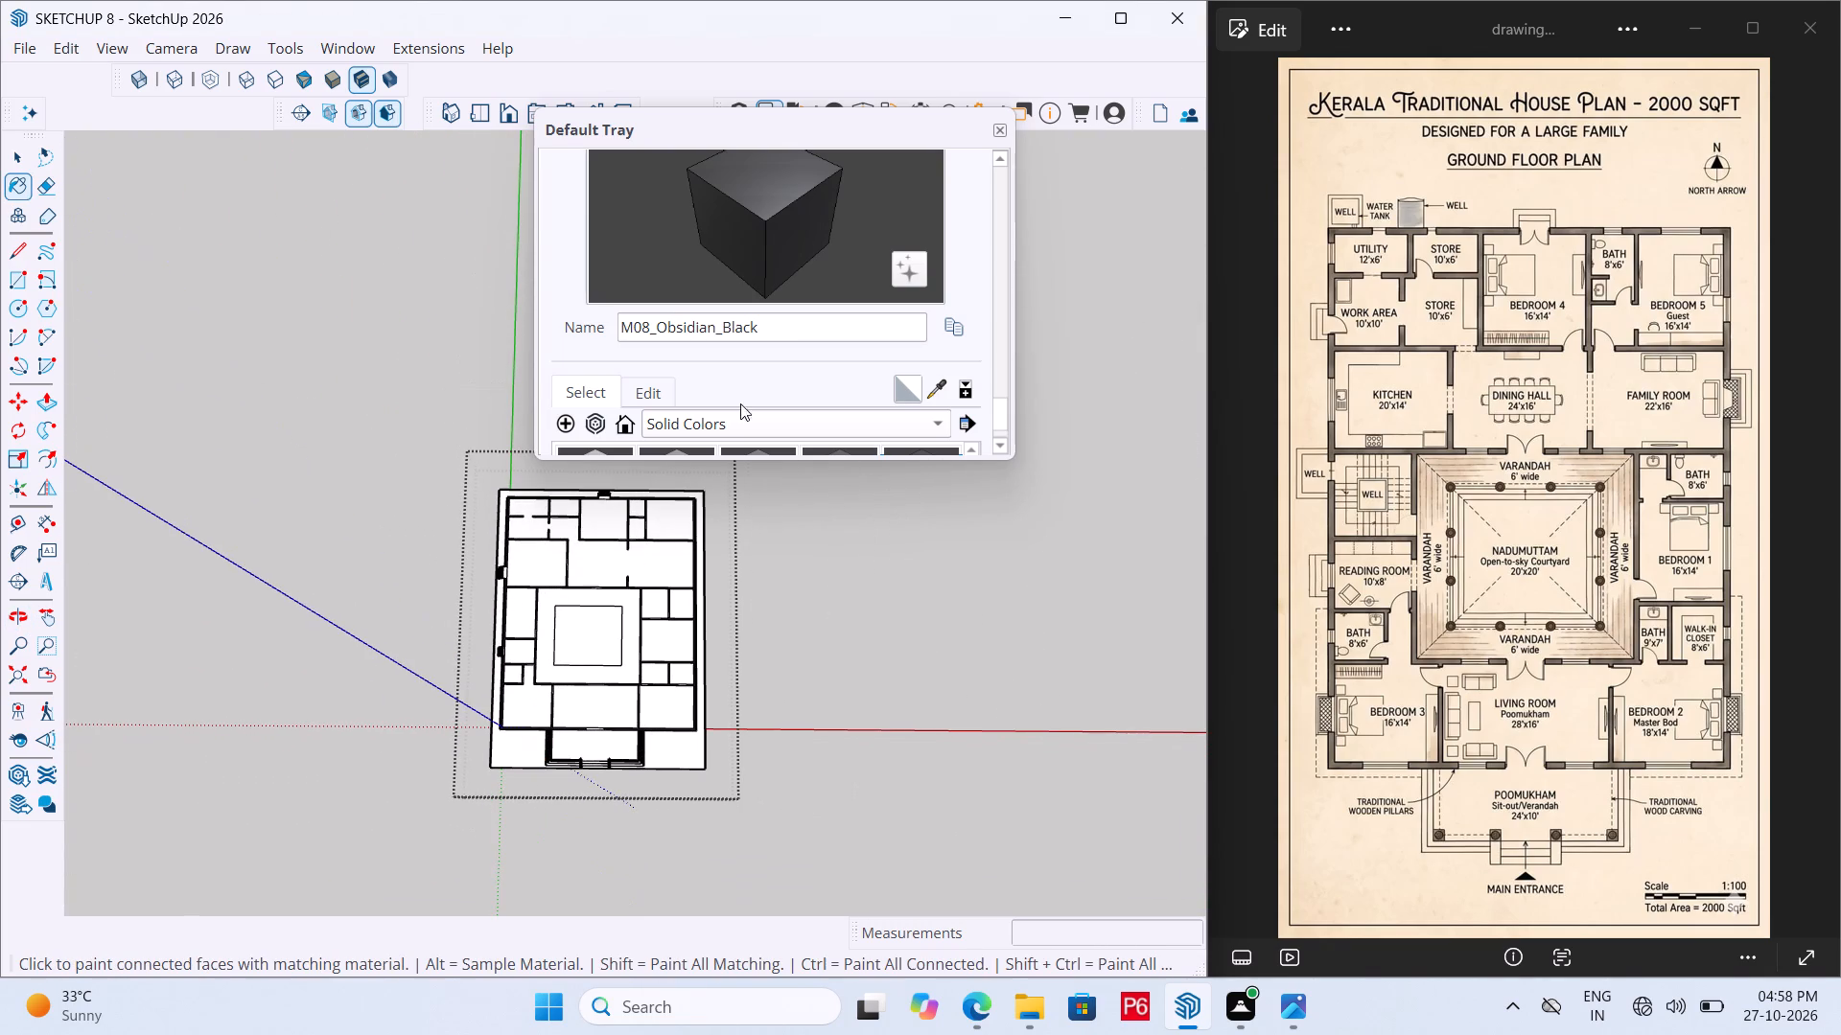
click(1004, 132)
Show the whole plan in the standard Top view and maximize the model window.
scroll(530, 689, up, 8)
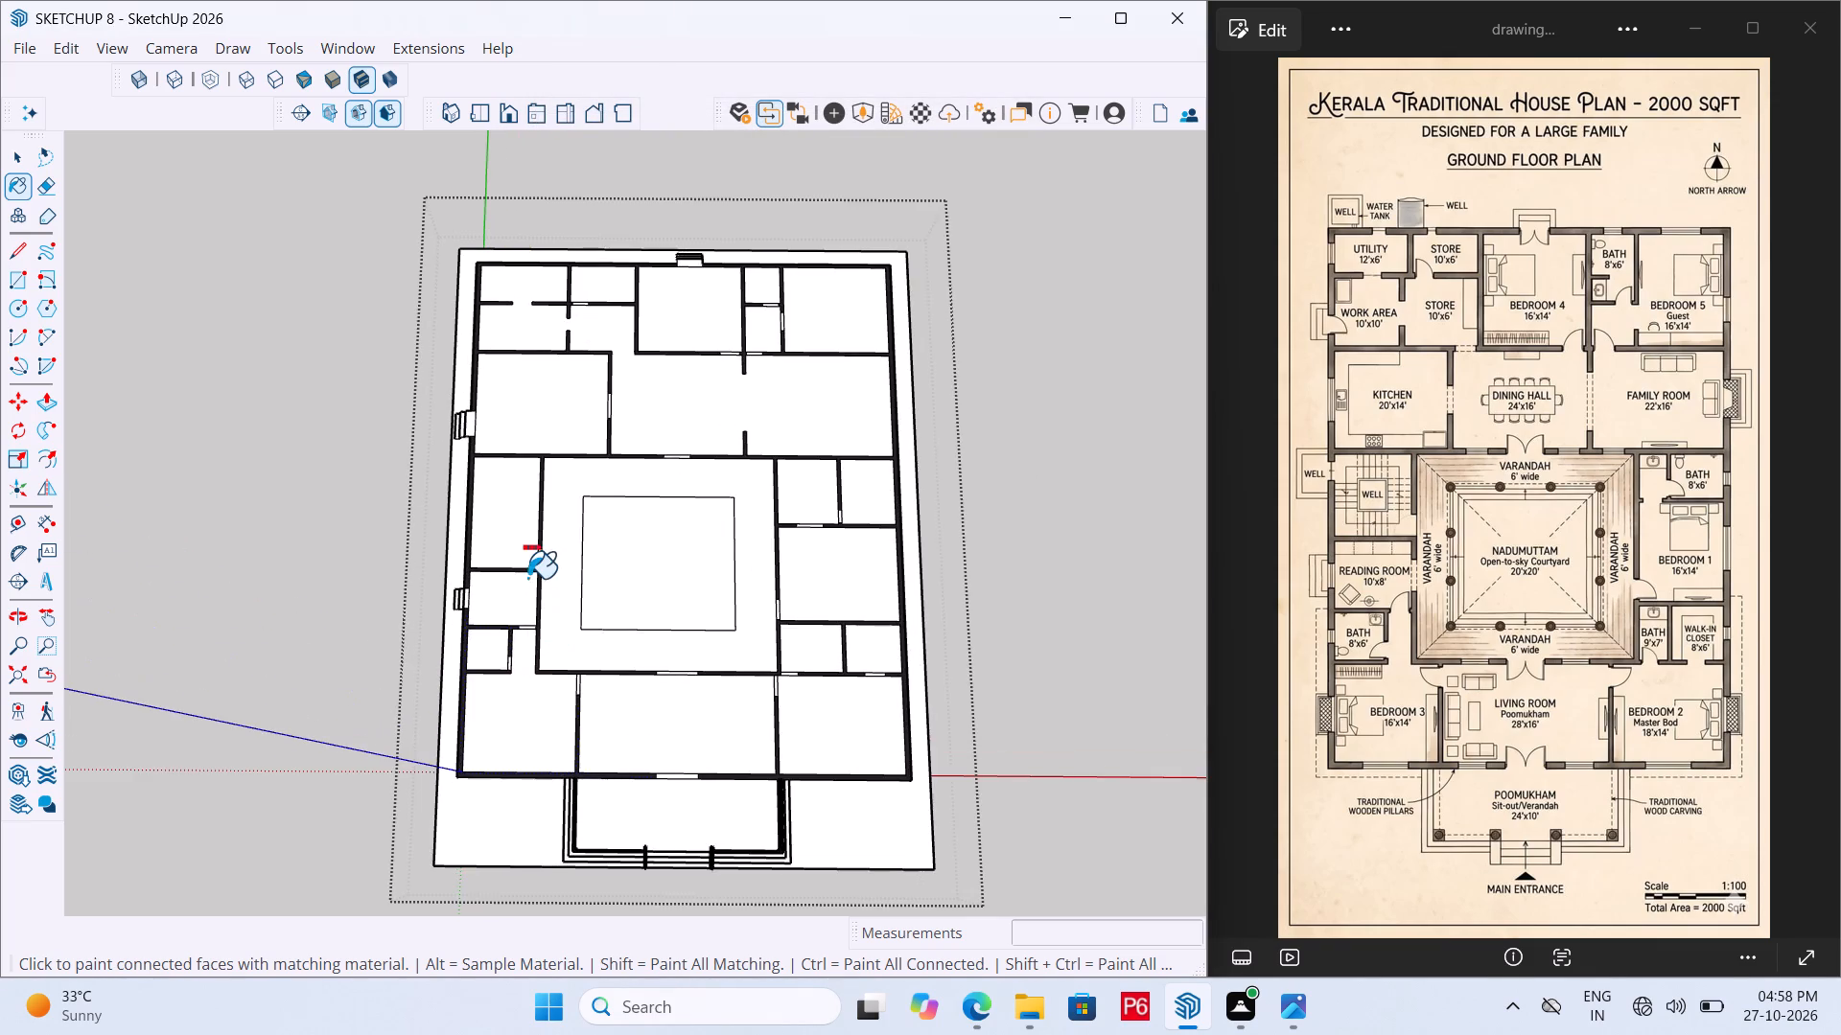
scroll(527, 578, down, 4)
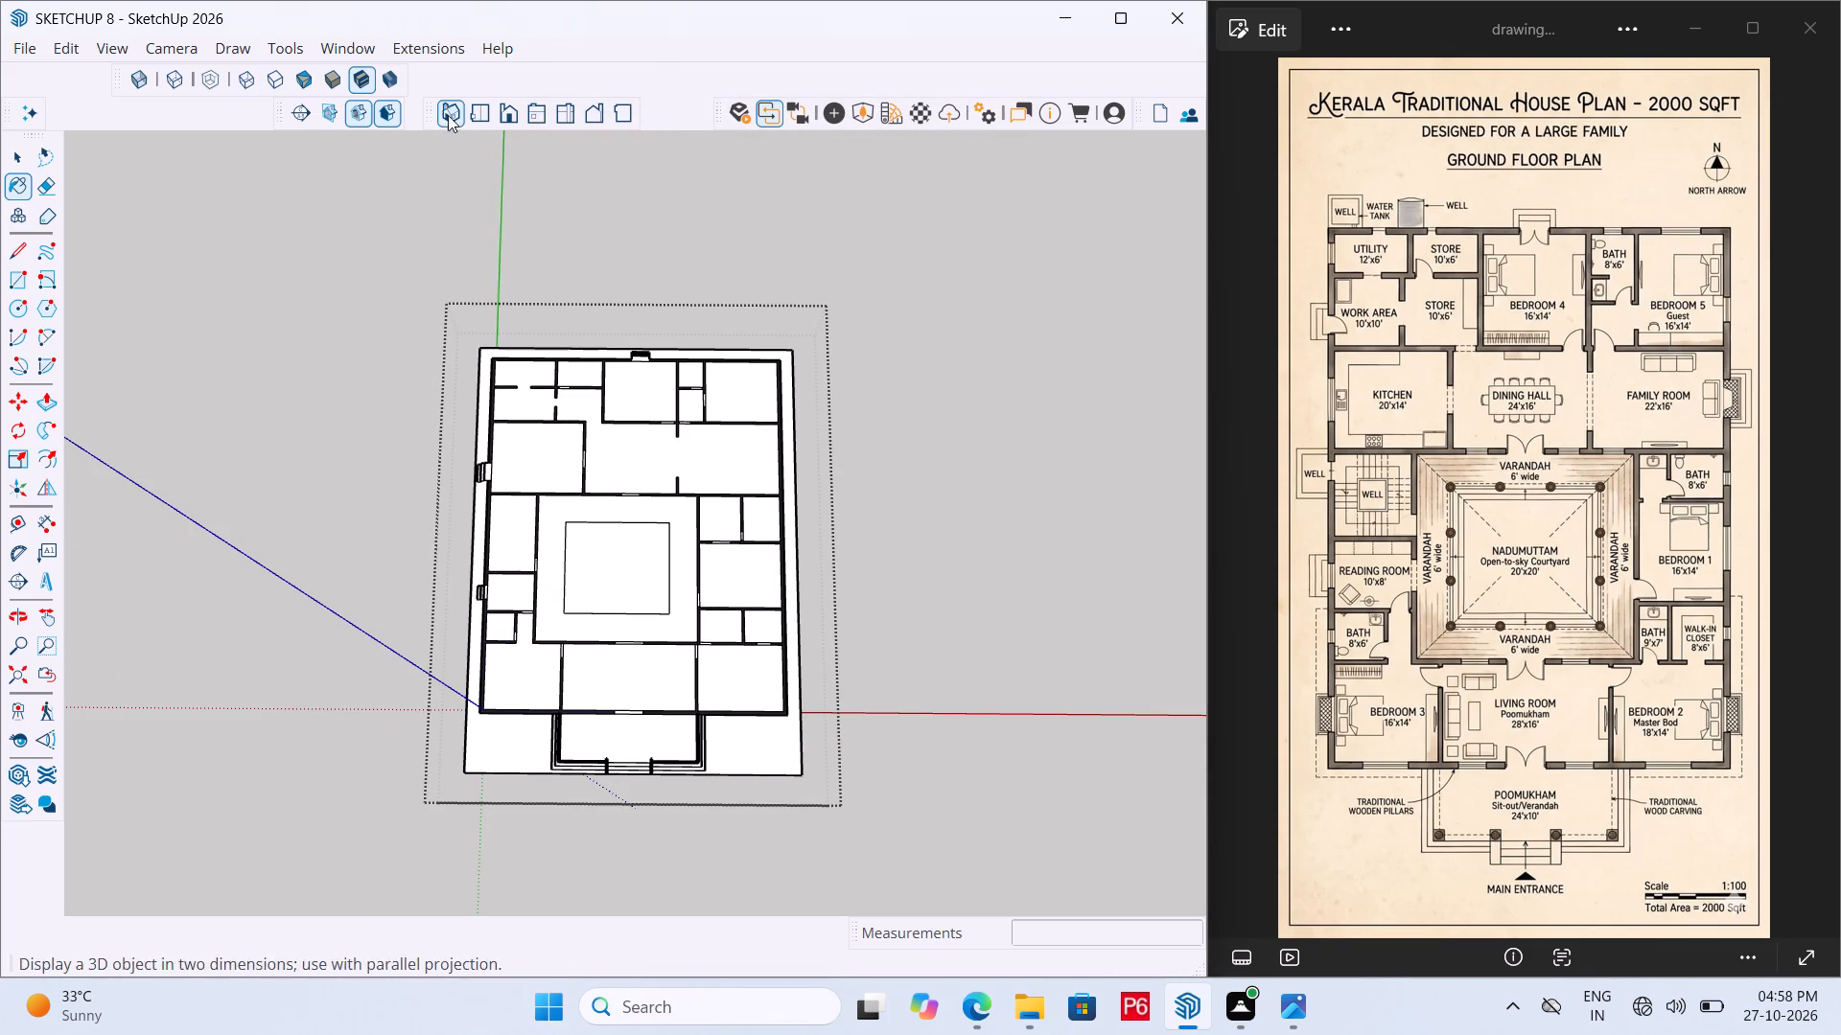
click(481, 117)
scroll(575, 499, up, 5)
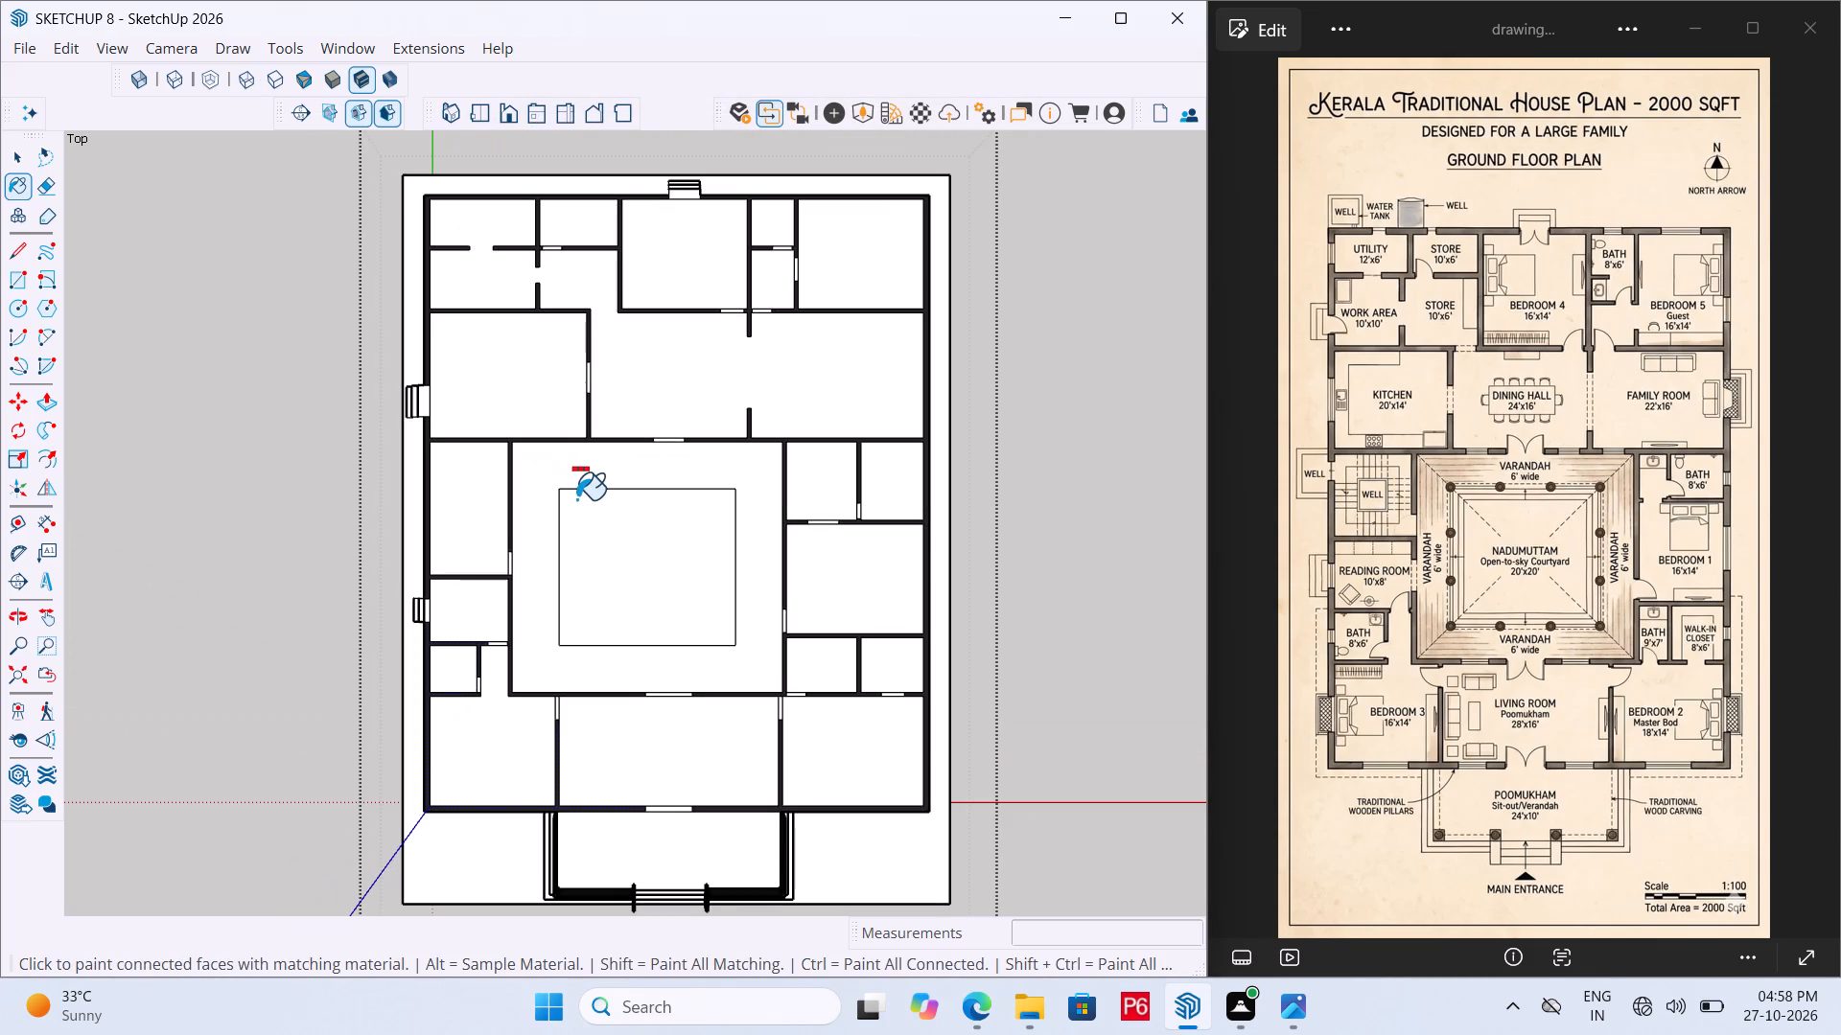
scroll(609, 448, down, 1)
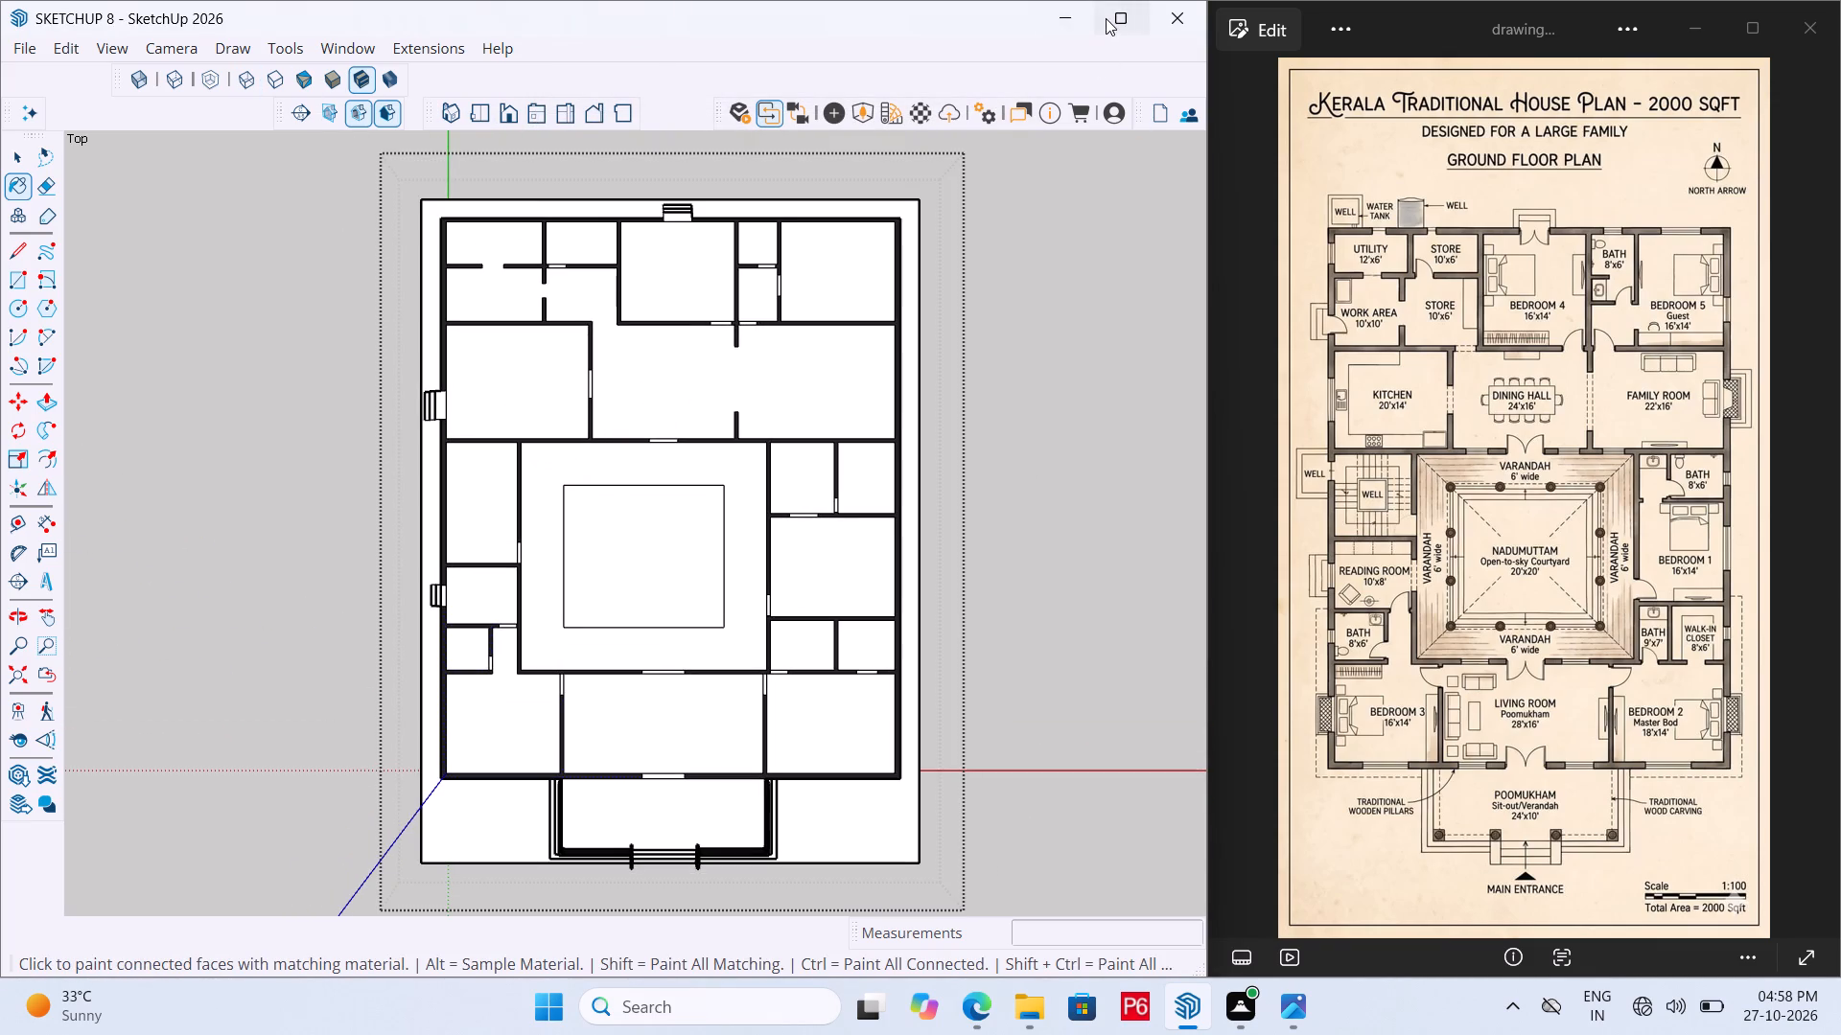
click(1106, 18)
scroll(589, 343, down, 1)
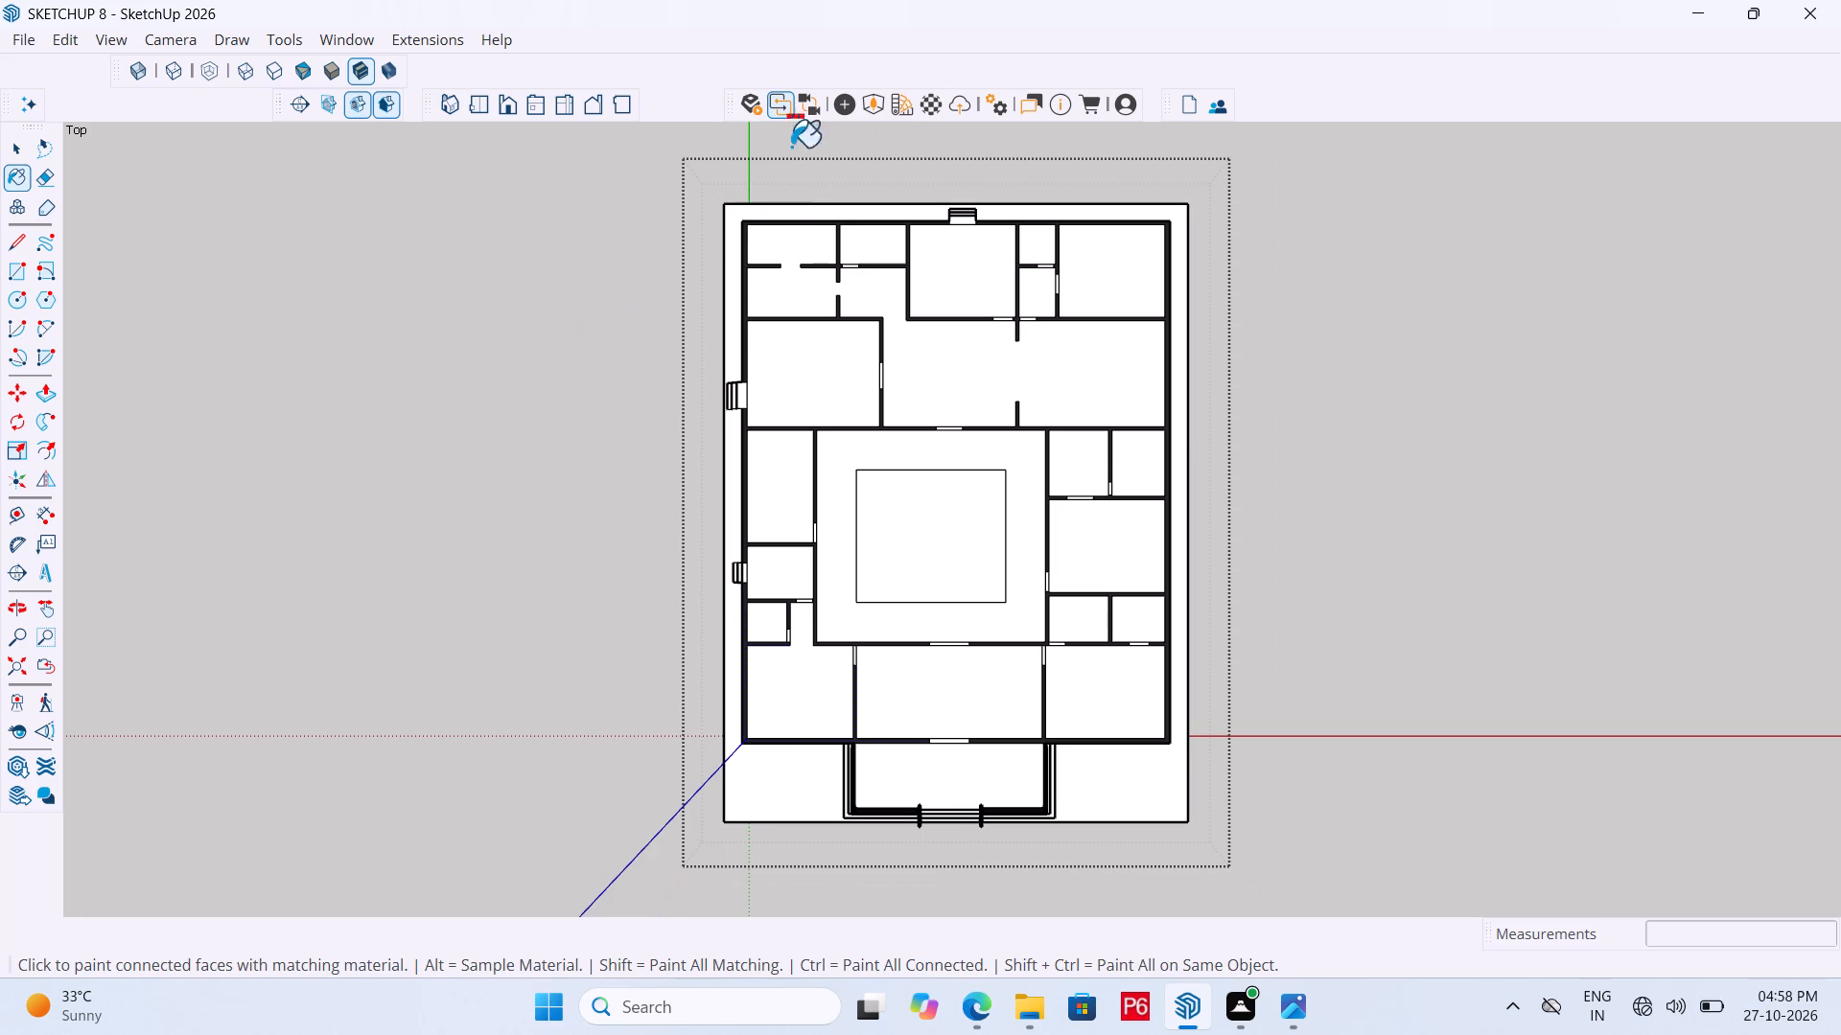
Reset the flat house plan to the standard Top view.
click(483, 103)
middle_drag(1285, 526, 1229, 523)
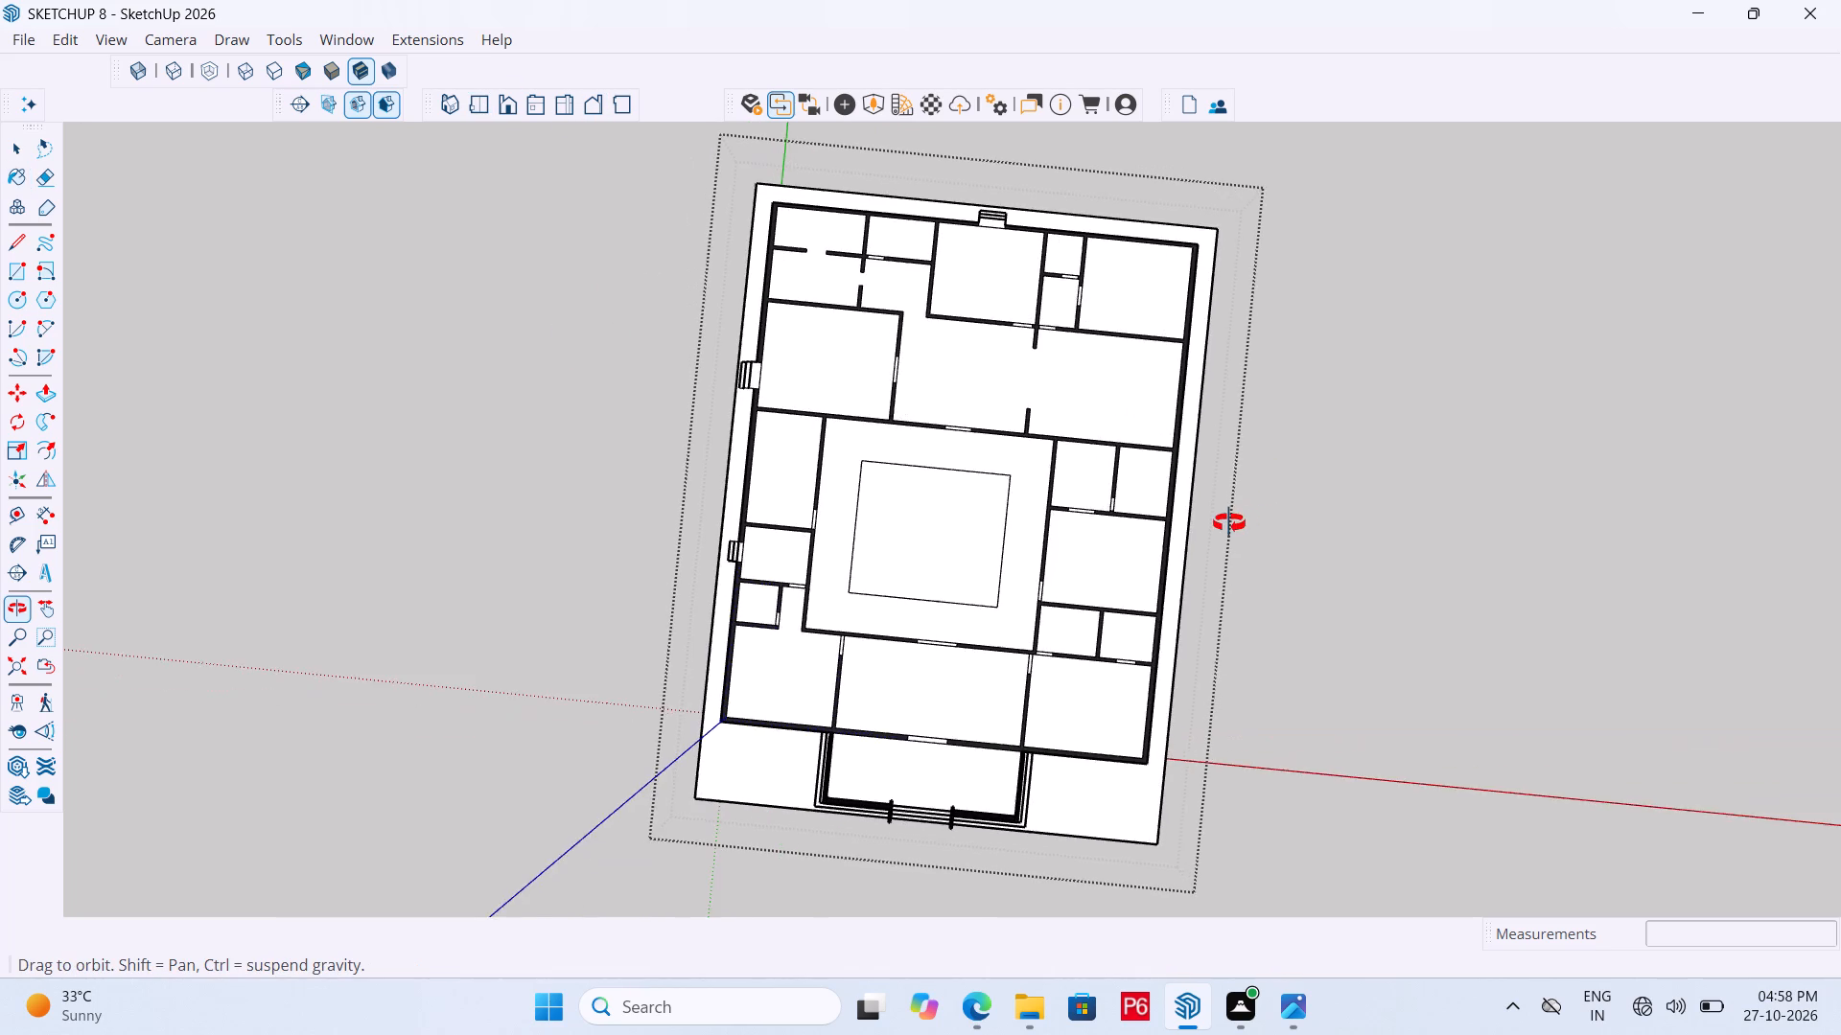
middle_drag(1229, 523, 1286, 499)
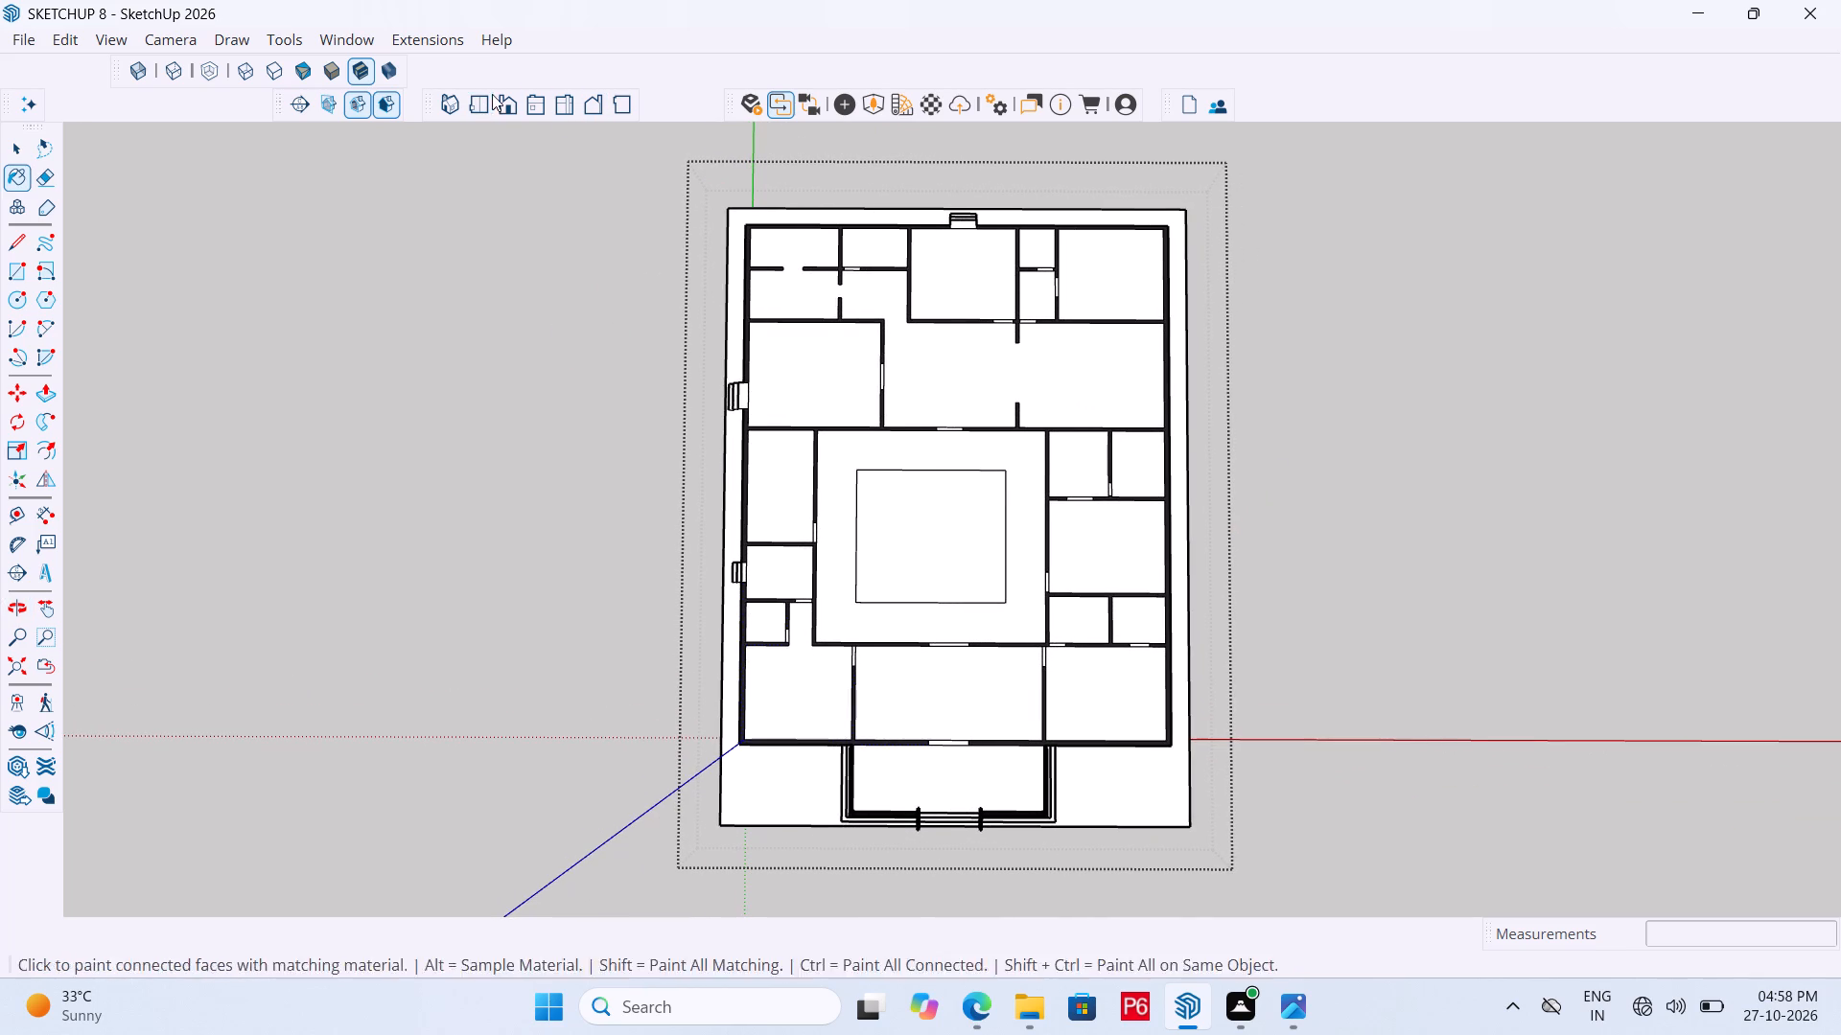
triple_click(484, 95)
click(484, 95)
Save the model and leave the Paint Bucket tool.
key(ctrl+s)
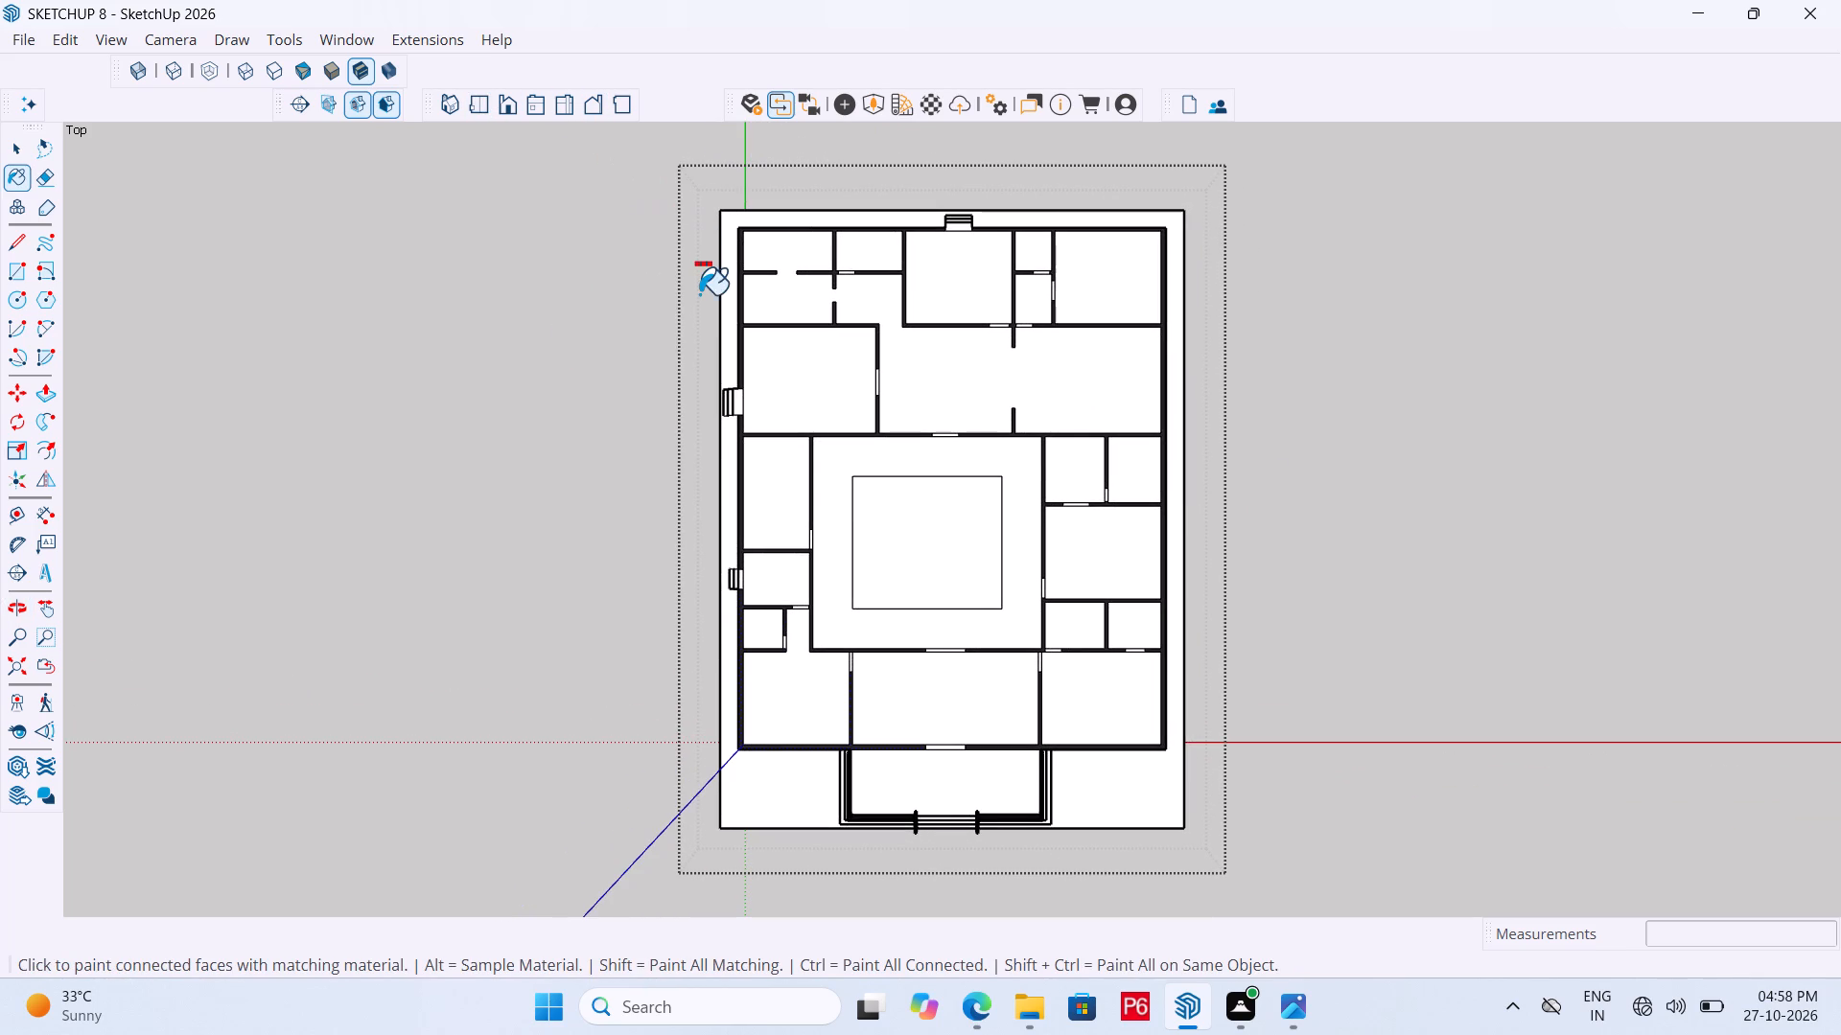
key(ctrl+s)
key(ctrl+s)
key(ctrl+s)
key(ctrl+s)
key(ctrl+s)
key(ctrl+s)
key(ctrl+s)
key(ctrl+s)
key(ctrl+s)
key(ctrl+s)
key(ctrl+s)
key(space)
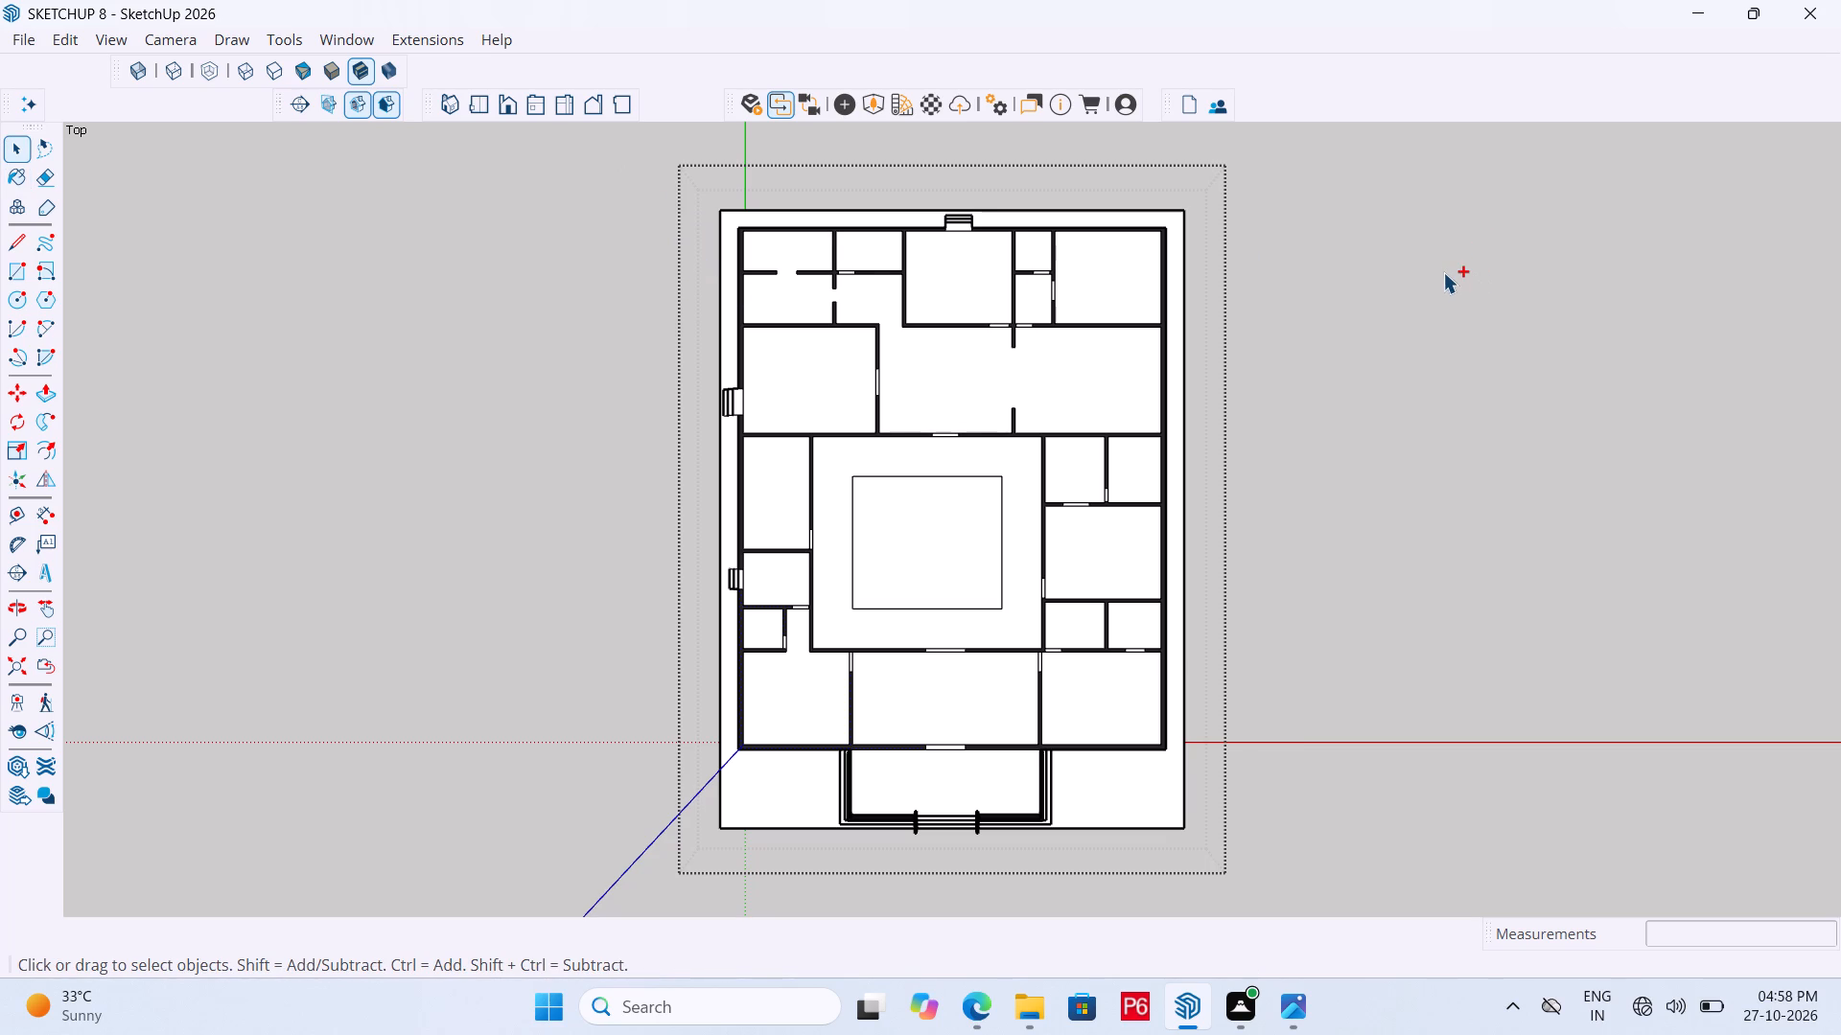
Preview the current Top view for Microsoft Print to PDF and send one copy to print.
key(ctrl+p)
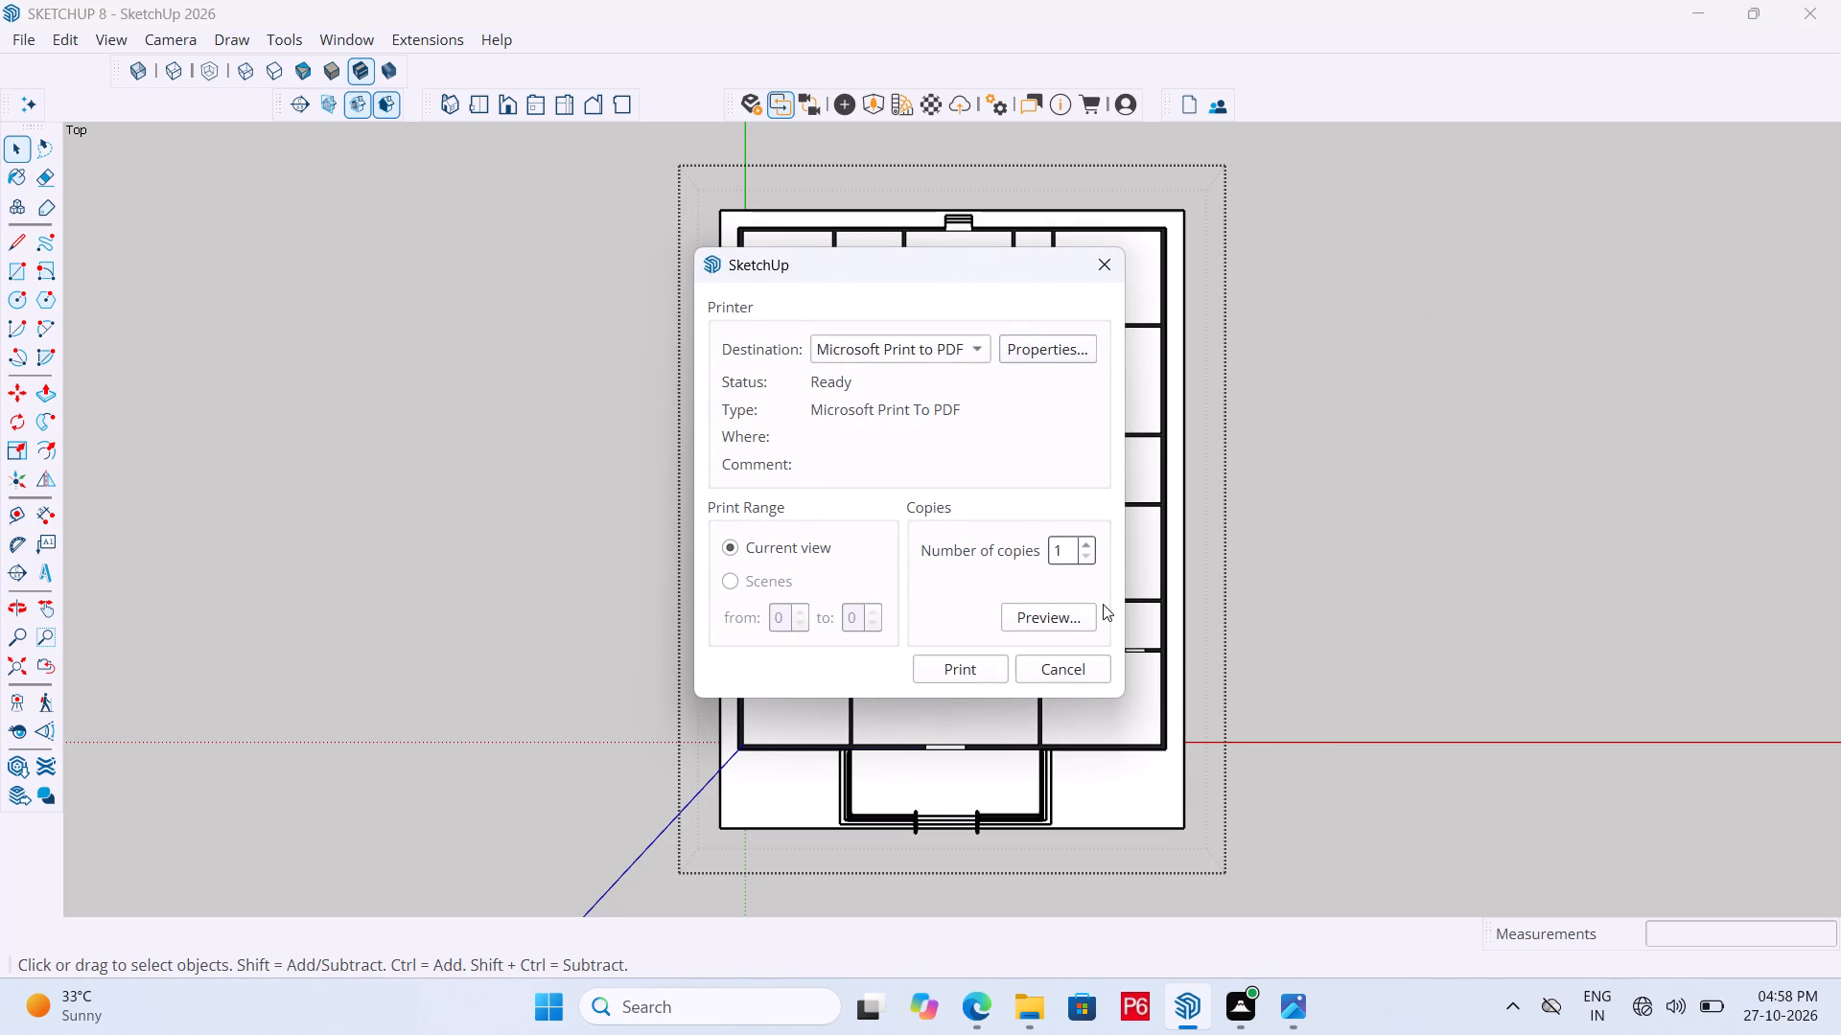
click(1055, 614)
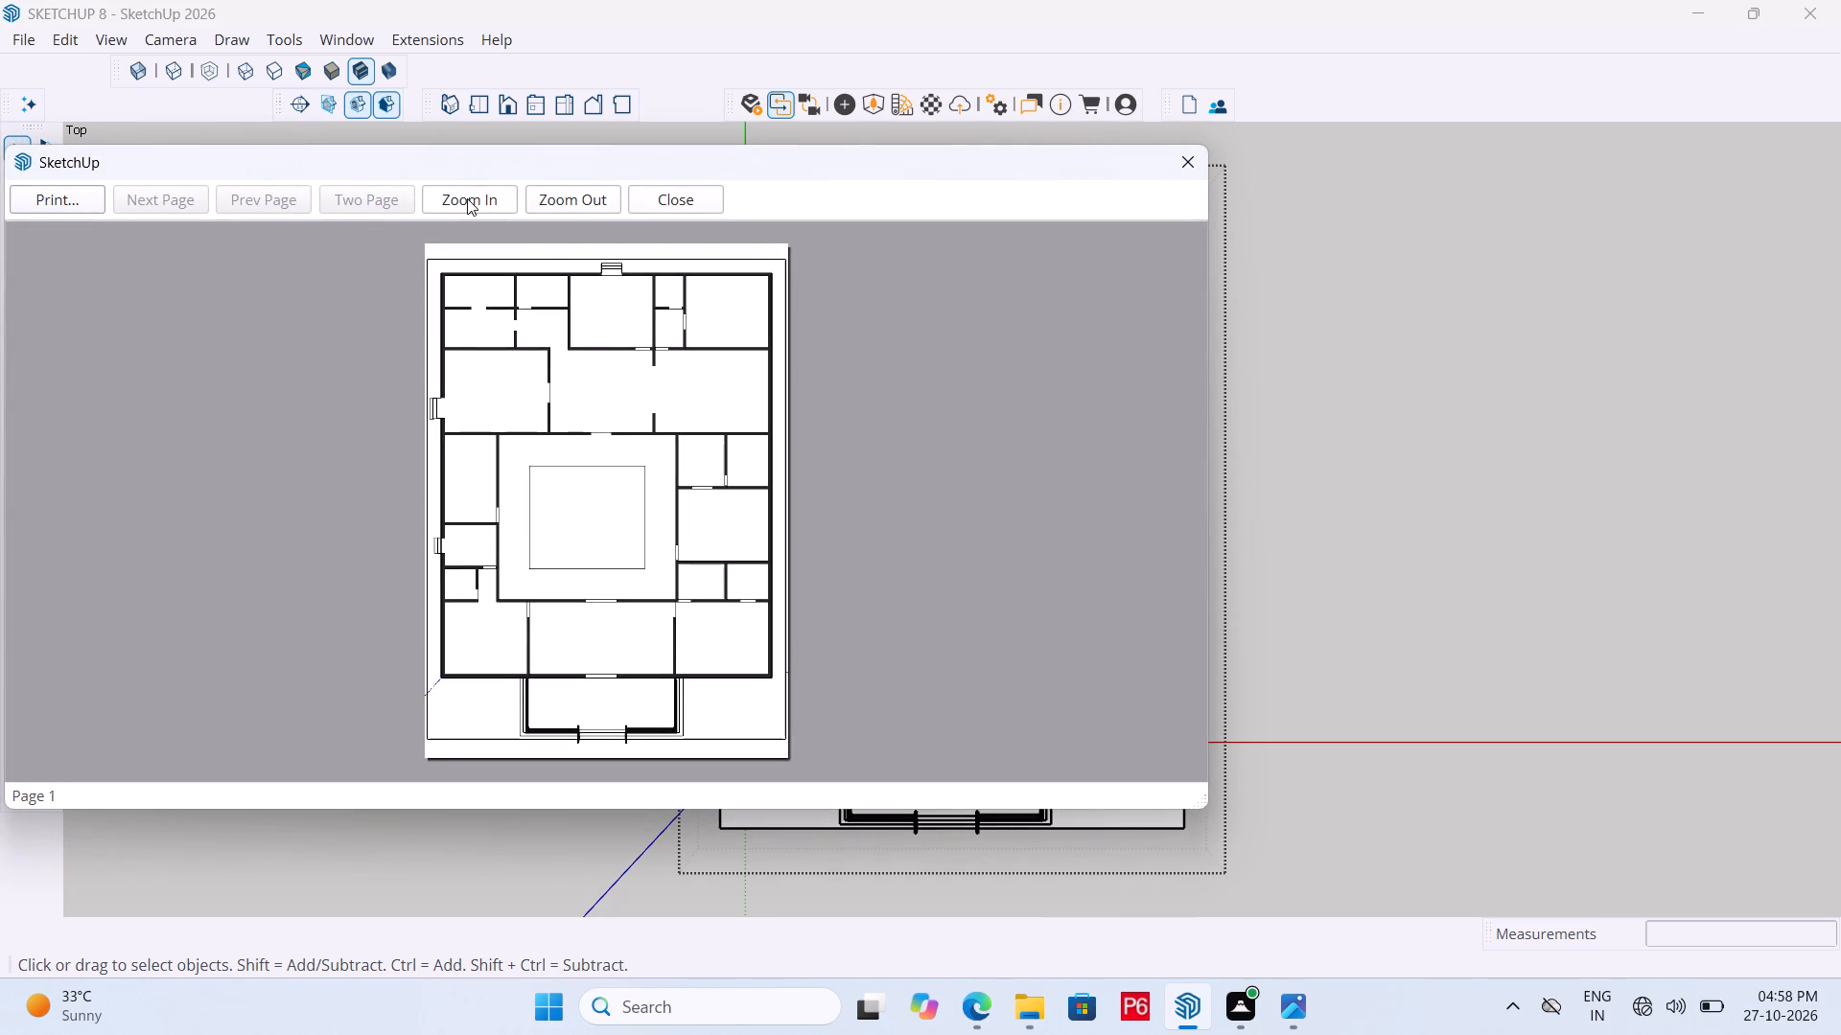
click(467, 198)
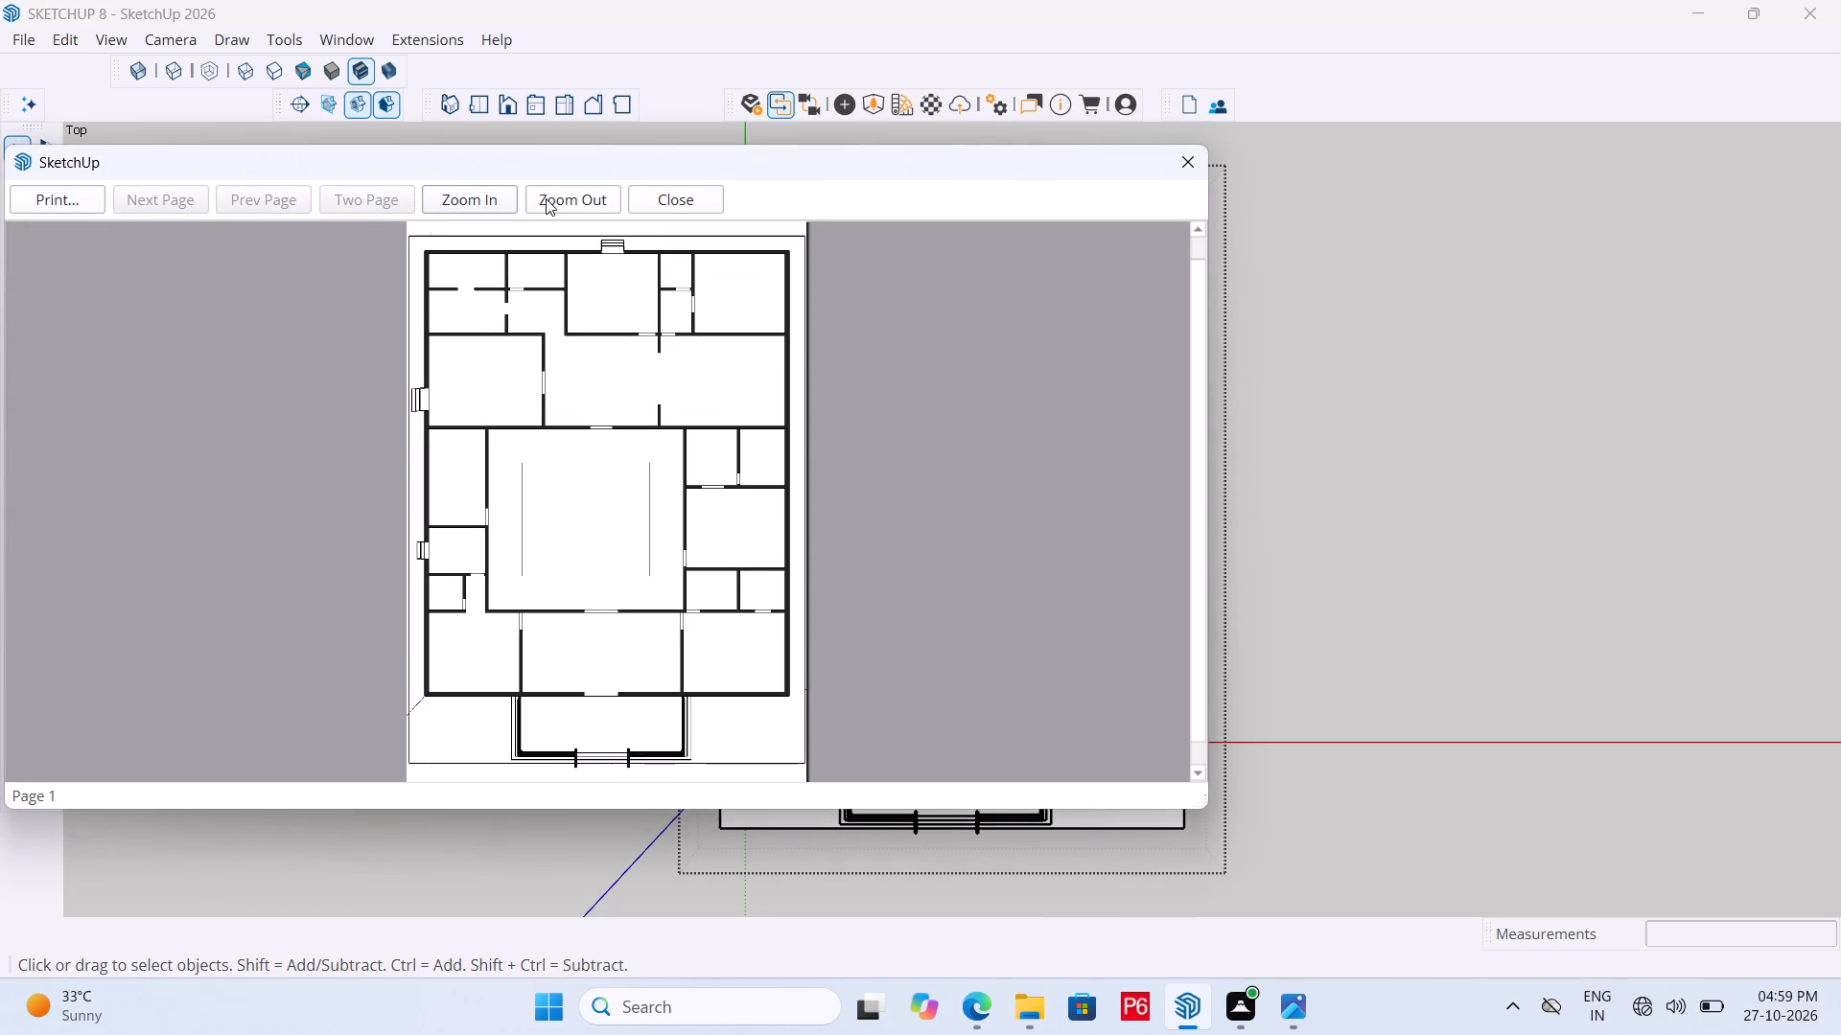
click(546, 198)
click(74, 193)
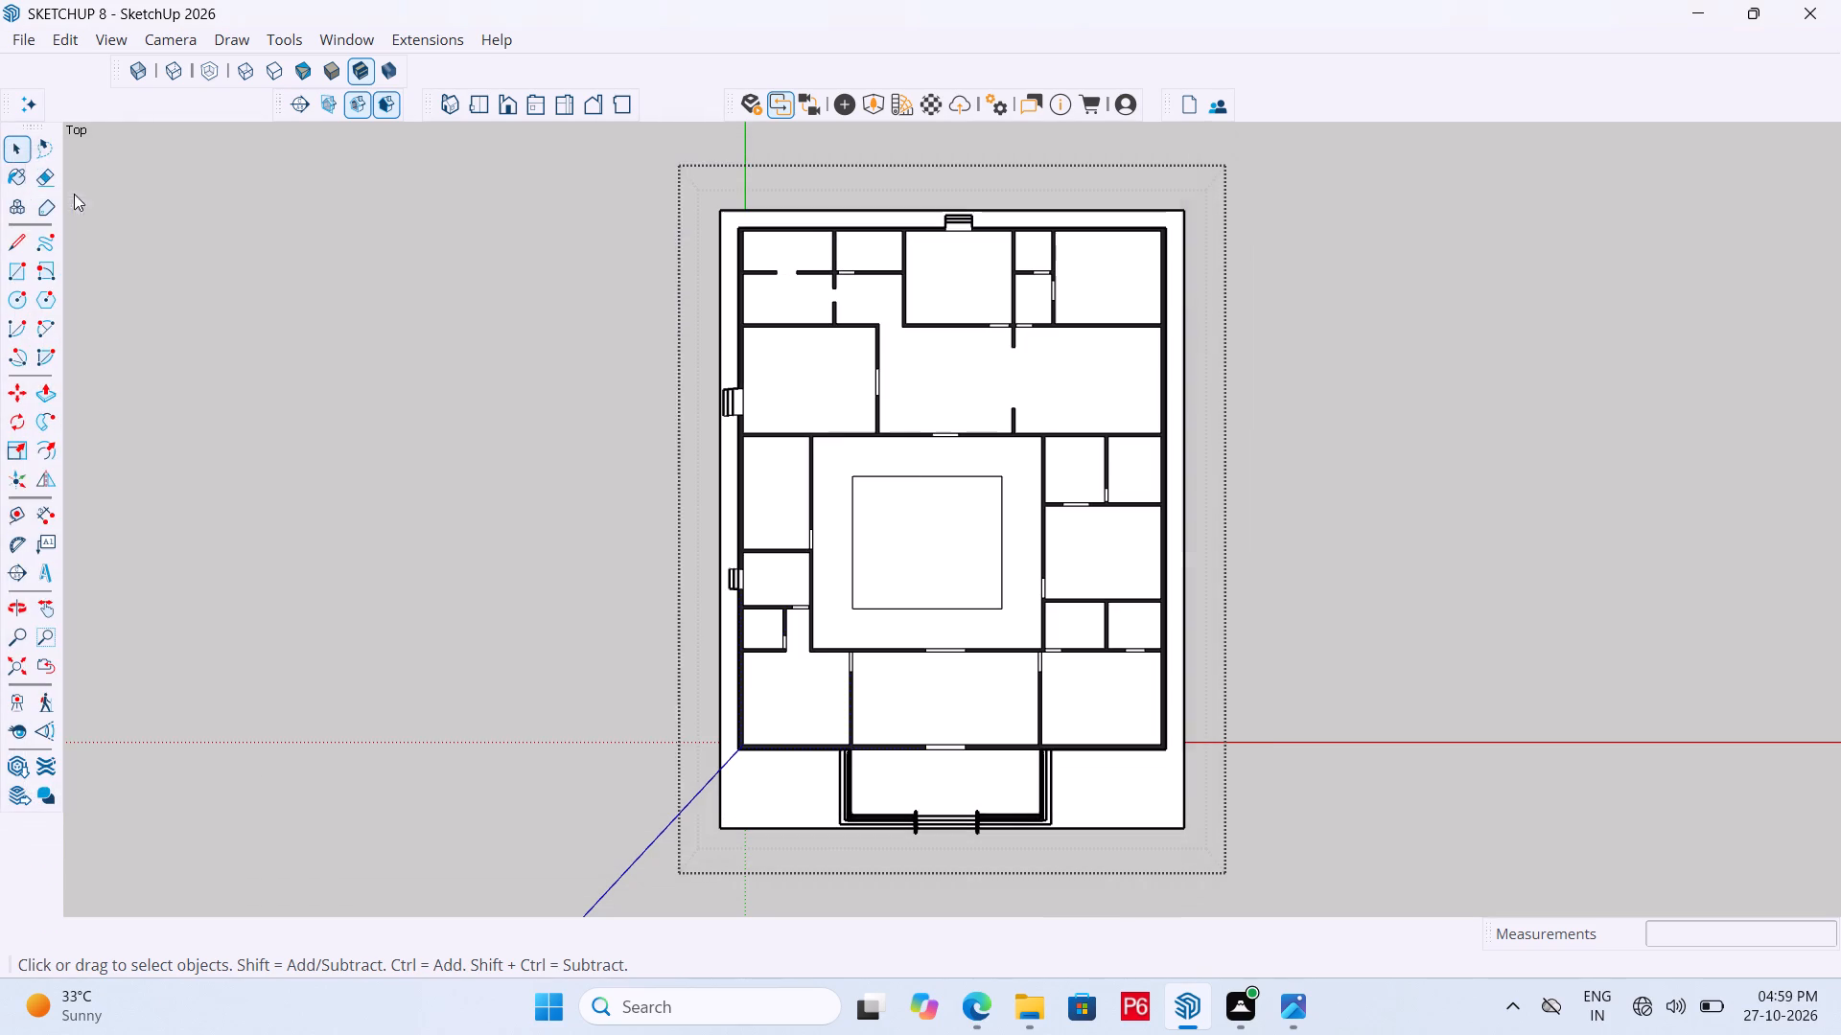
Save the print output in the cad folder as a PDF document named SKETCHUP 8 PLAN PDF.
scroll(104, 285, down, 3)
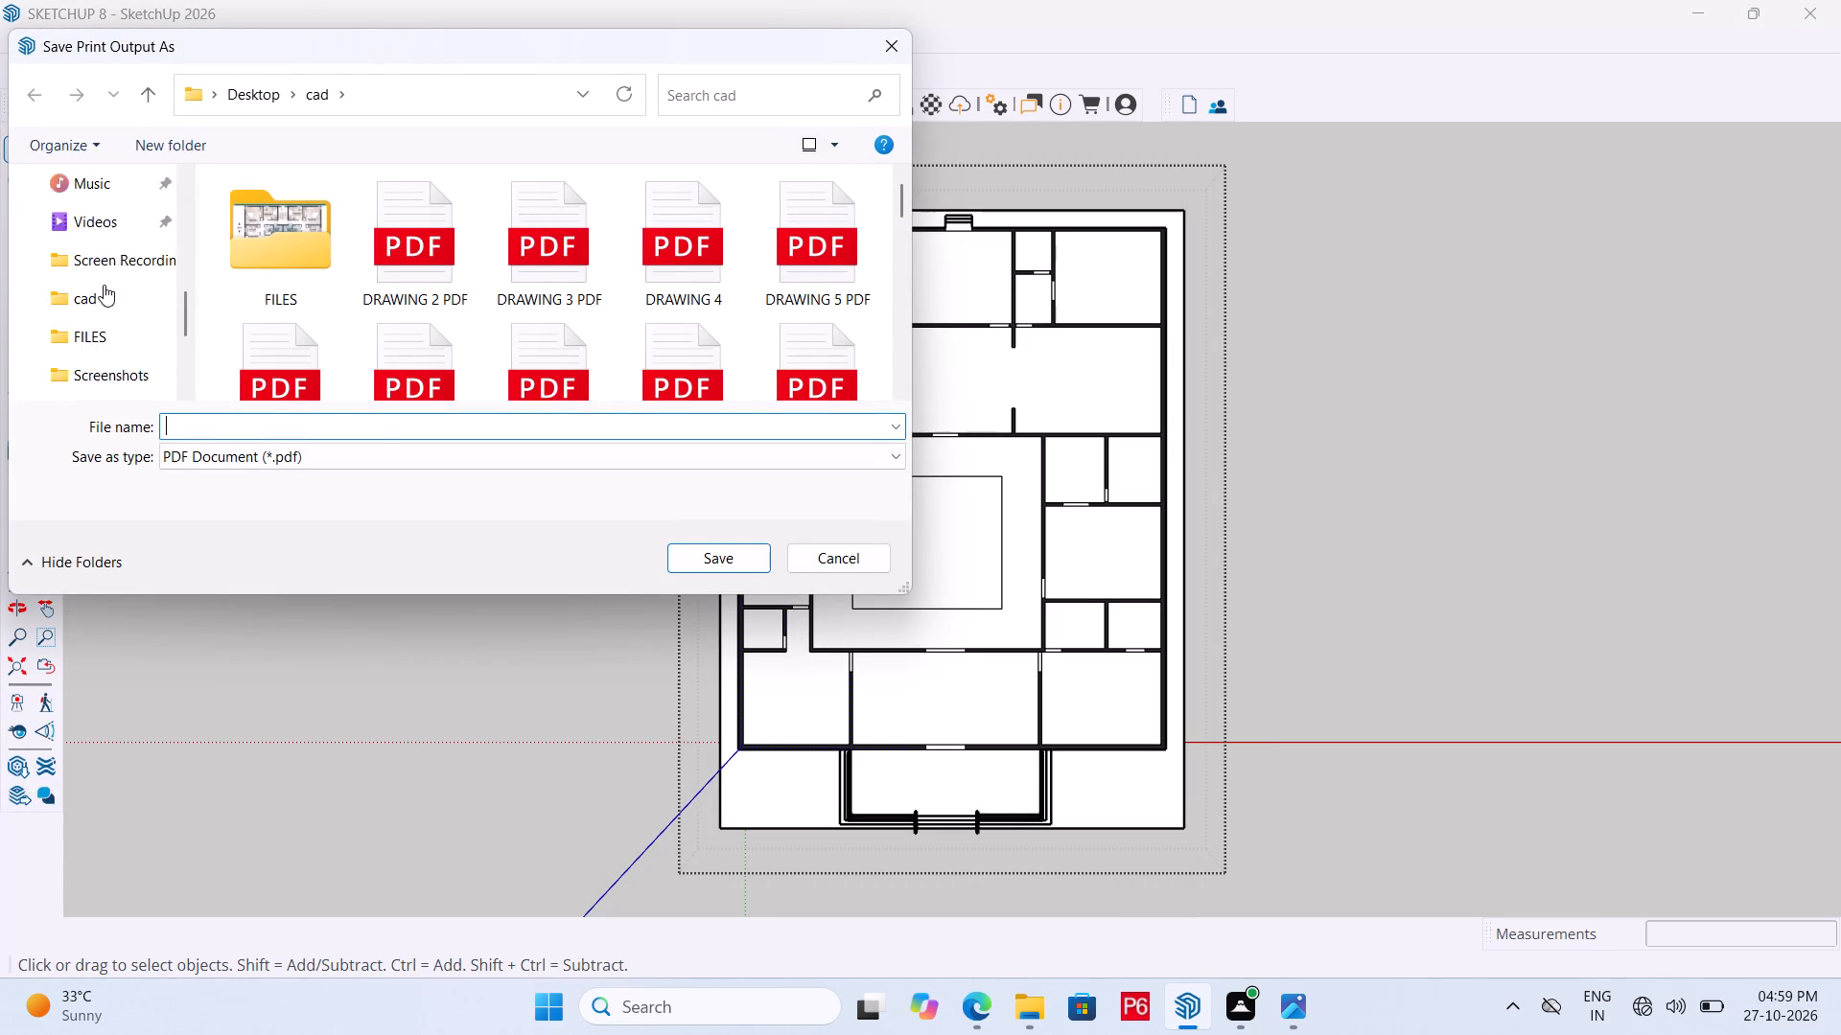
scroll(104, 285, down, 2)
scroll(114, 256, up, 1)
double_click(127, 229)
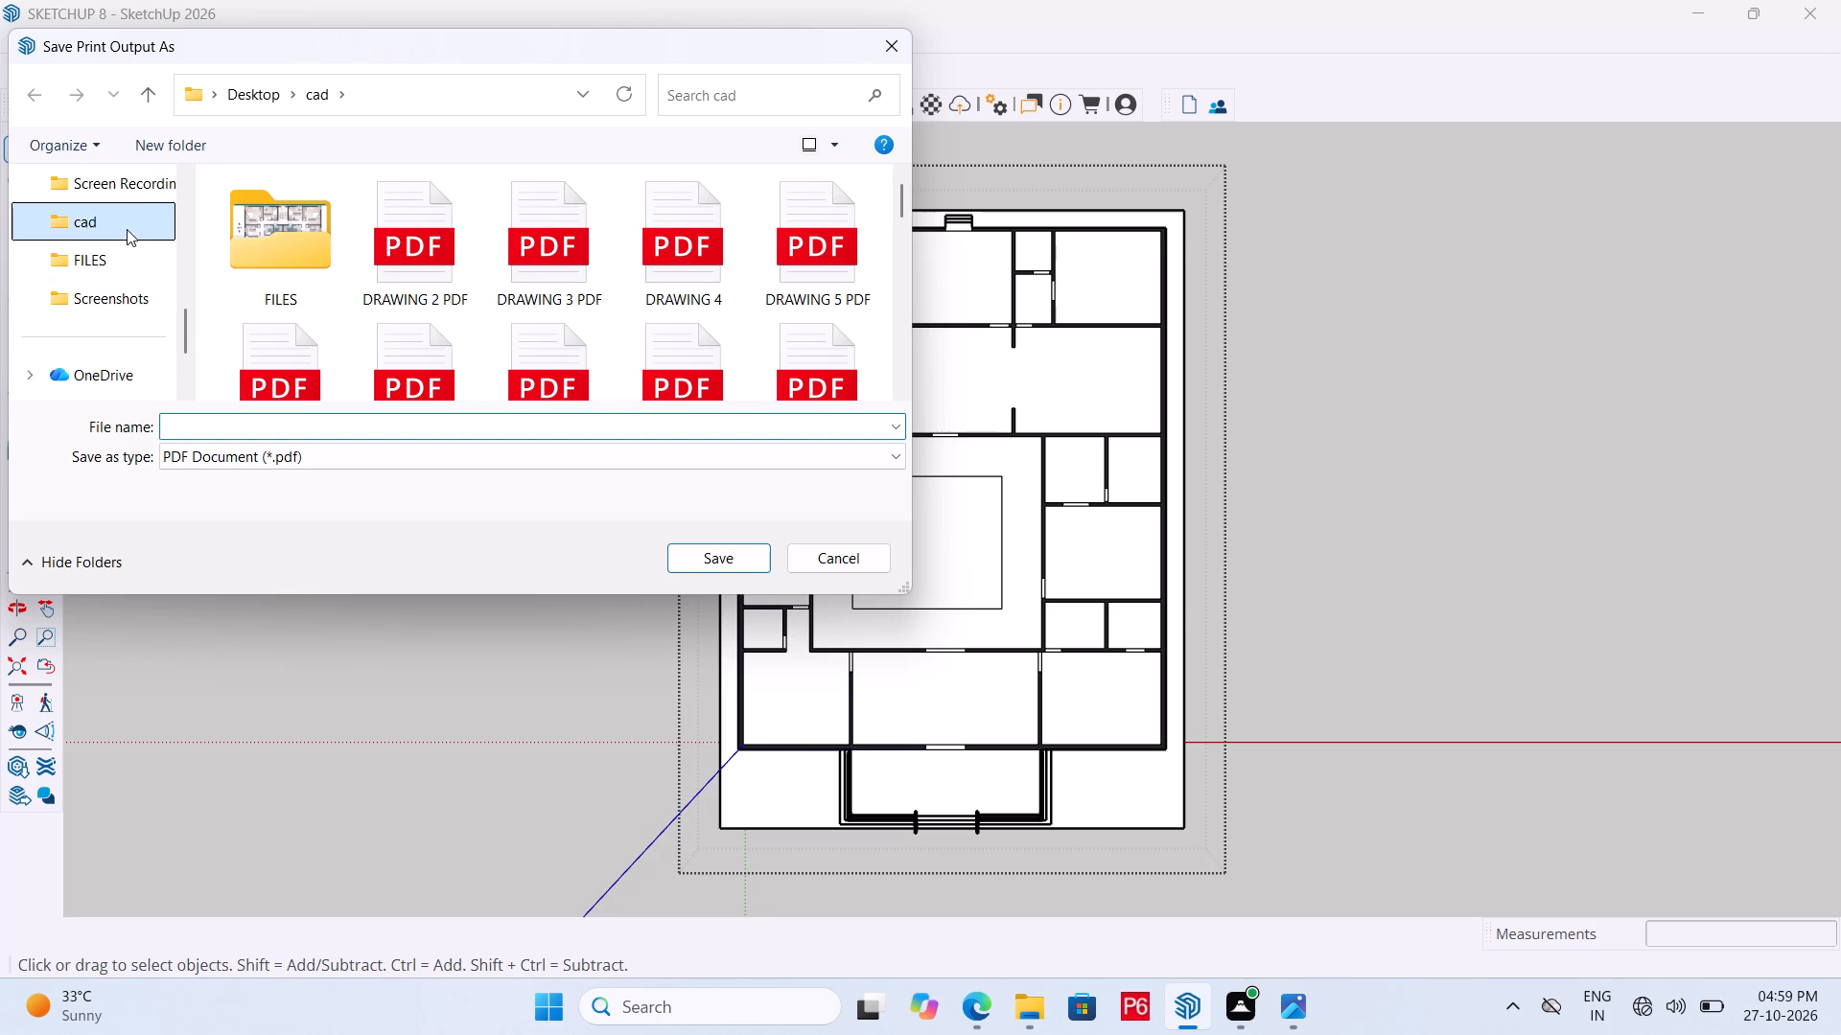
click(258, 419)
text(SKETCHUP)
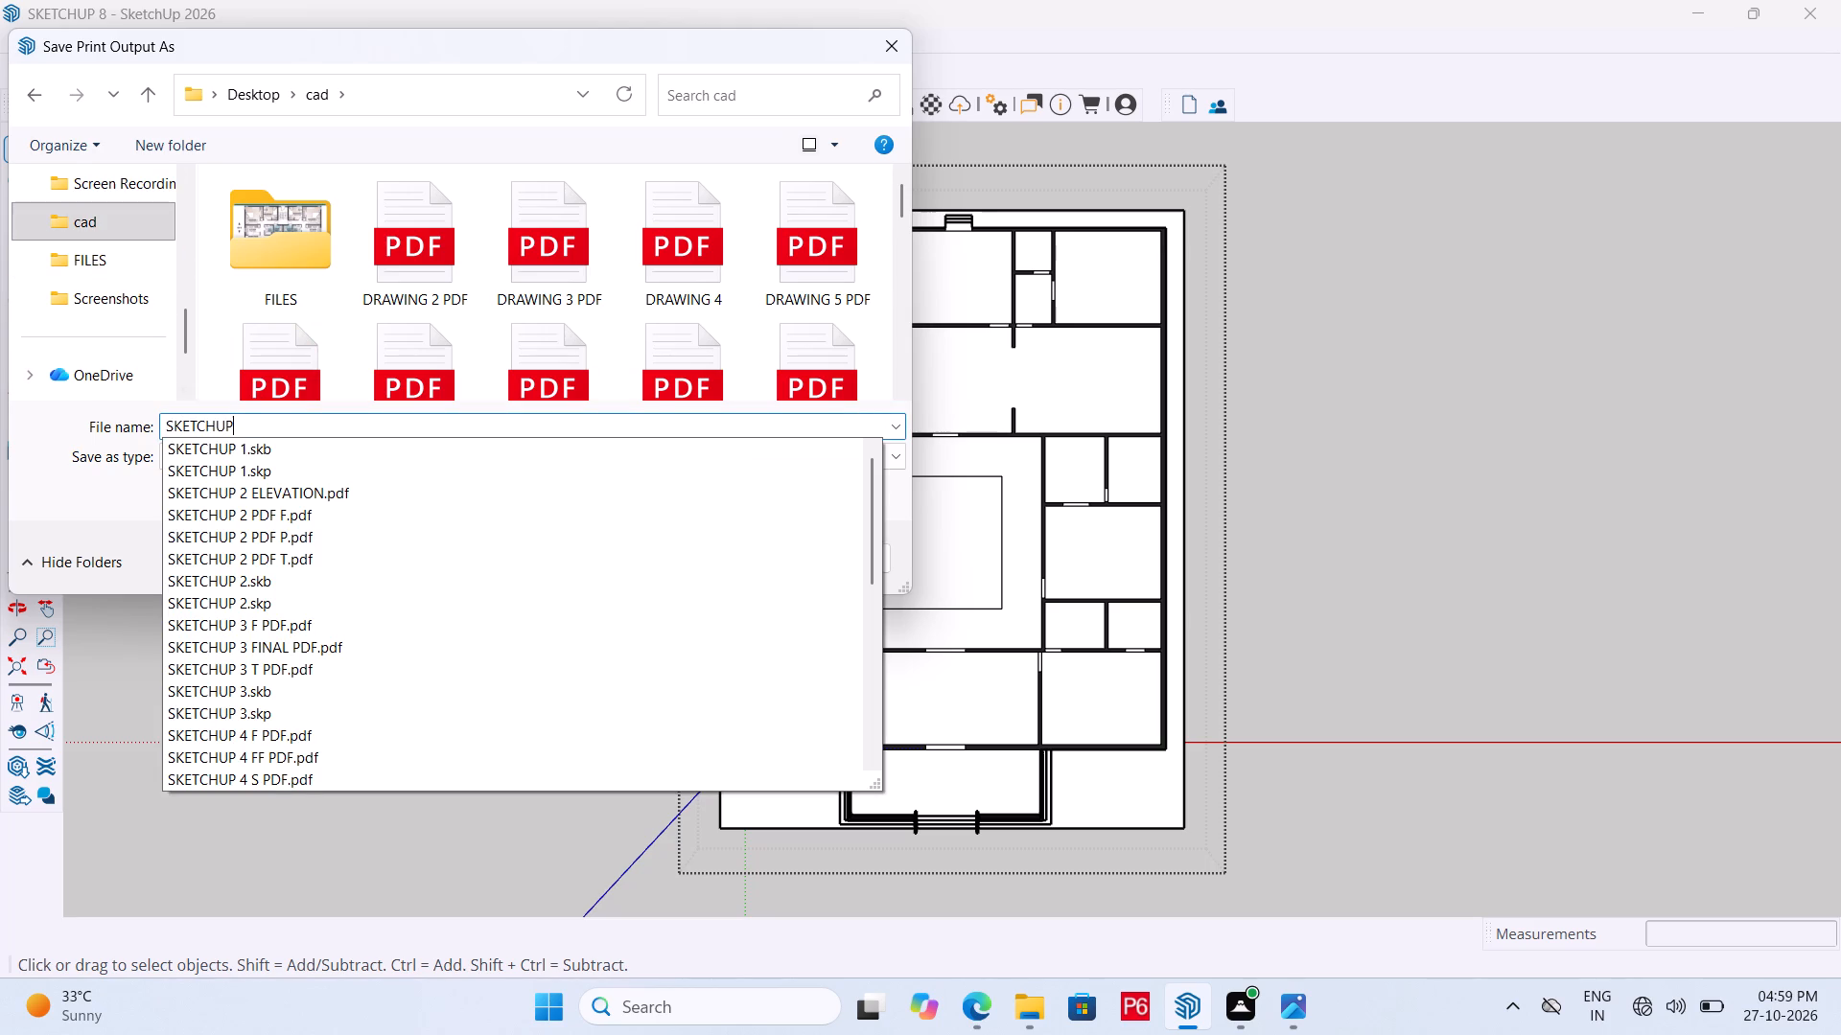
key(space)
key(8)
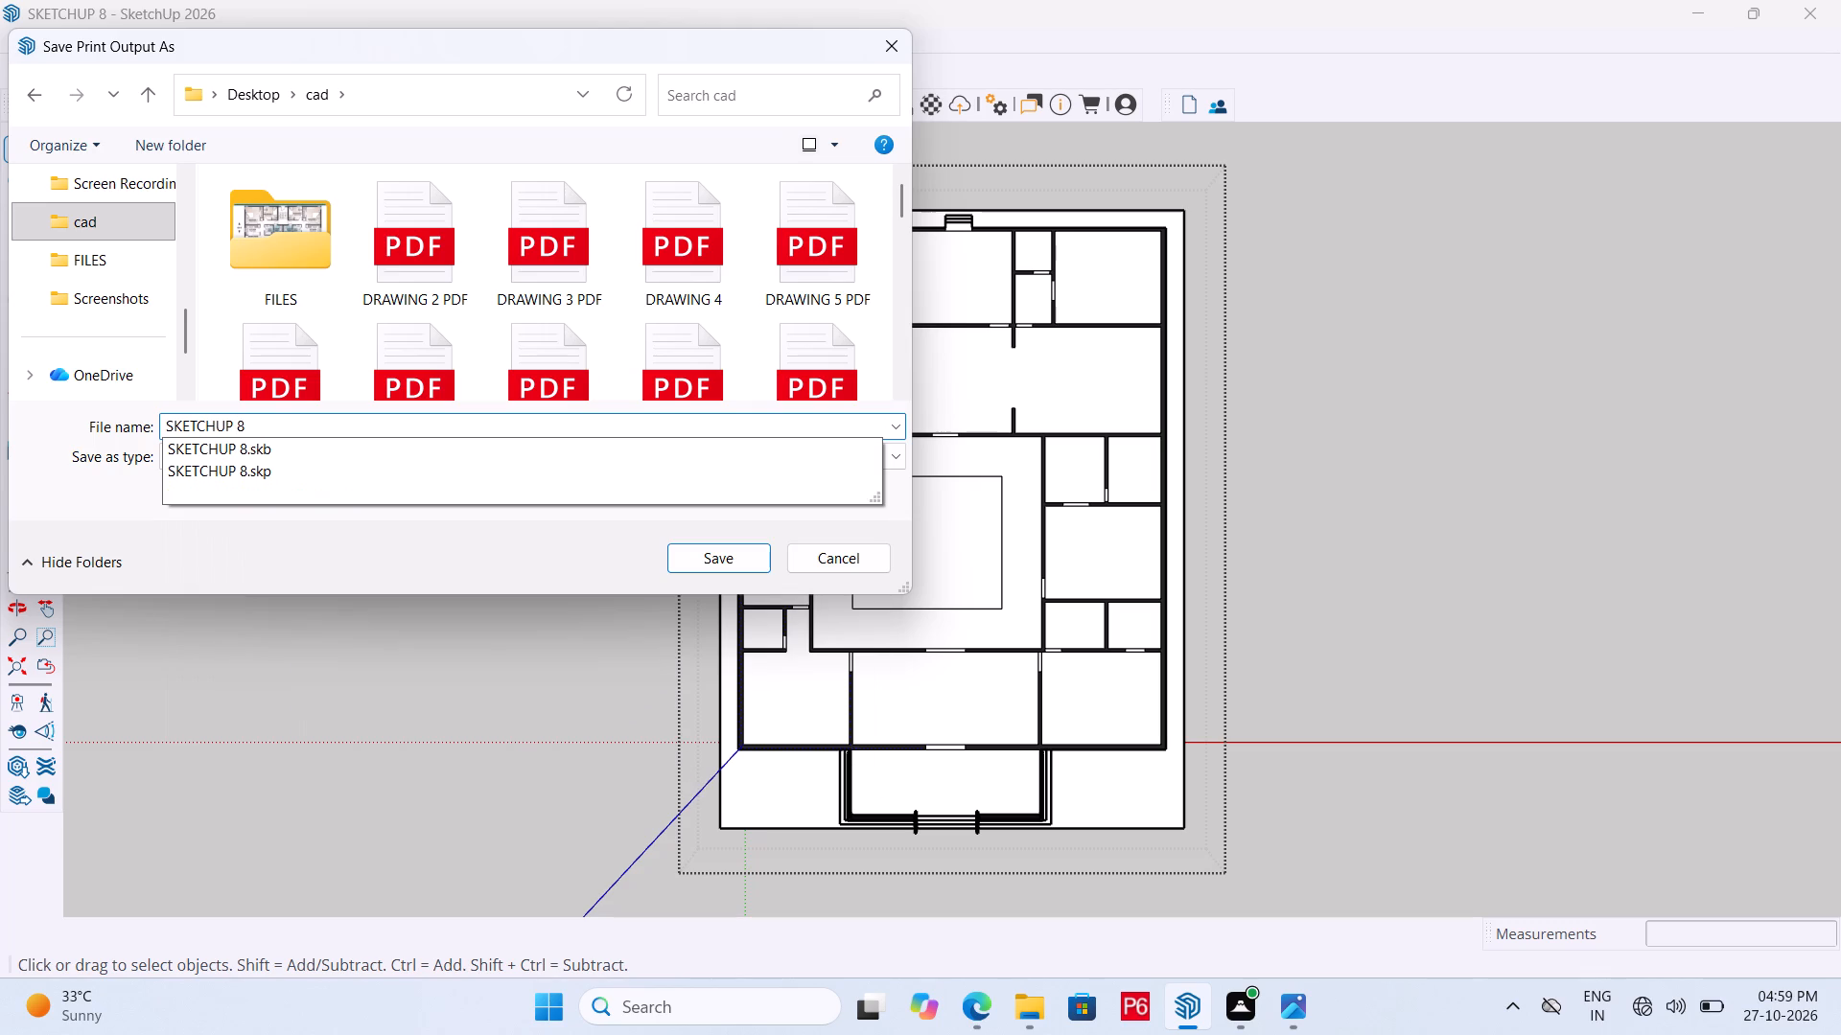
key(space)
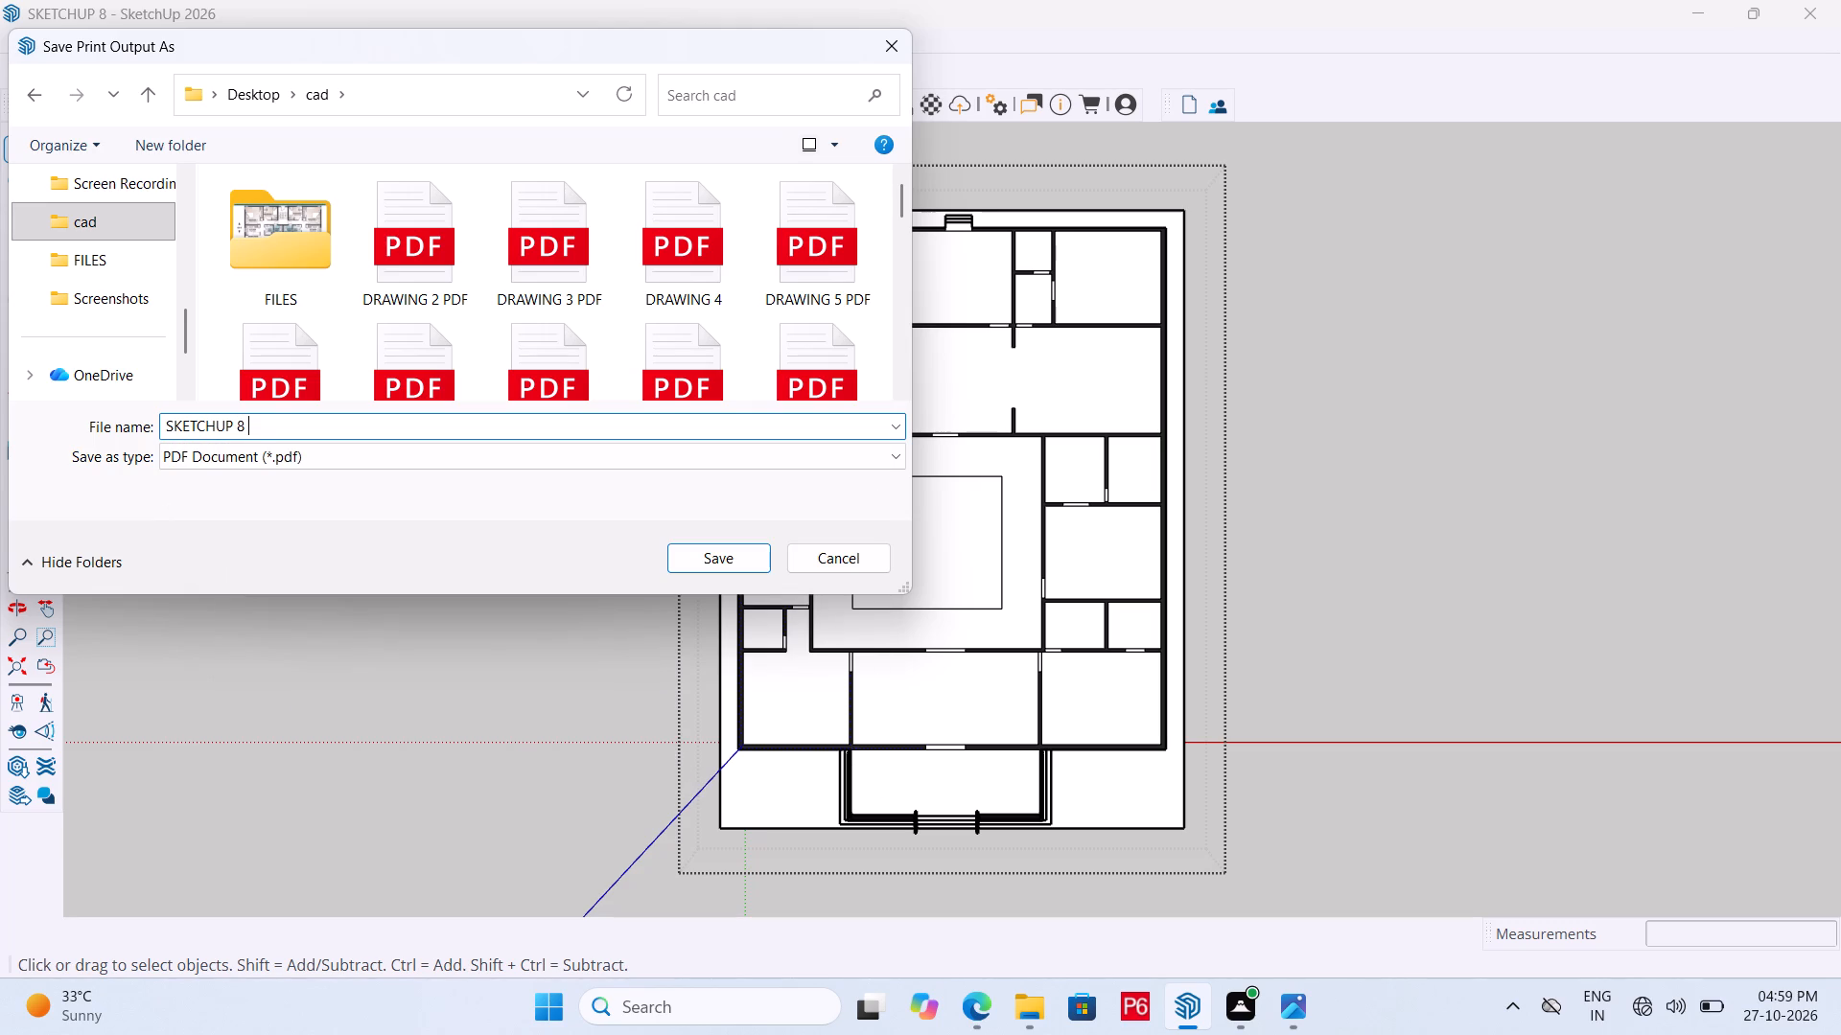
text(PLLAN)
key(space)
key(BackSpace)
key(BackSpace)
key(BackSpace)
key(BackSpace)
key(BackSpace)
text(LAN)
key(space)
text(PDF)
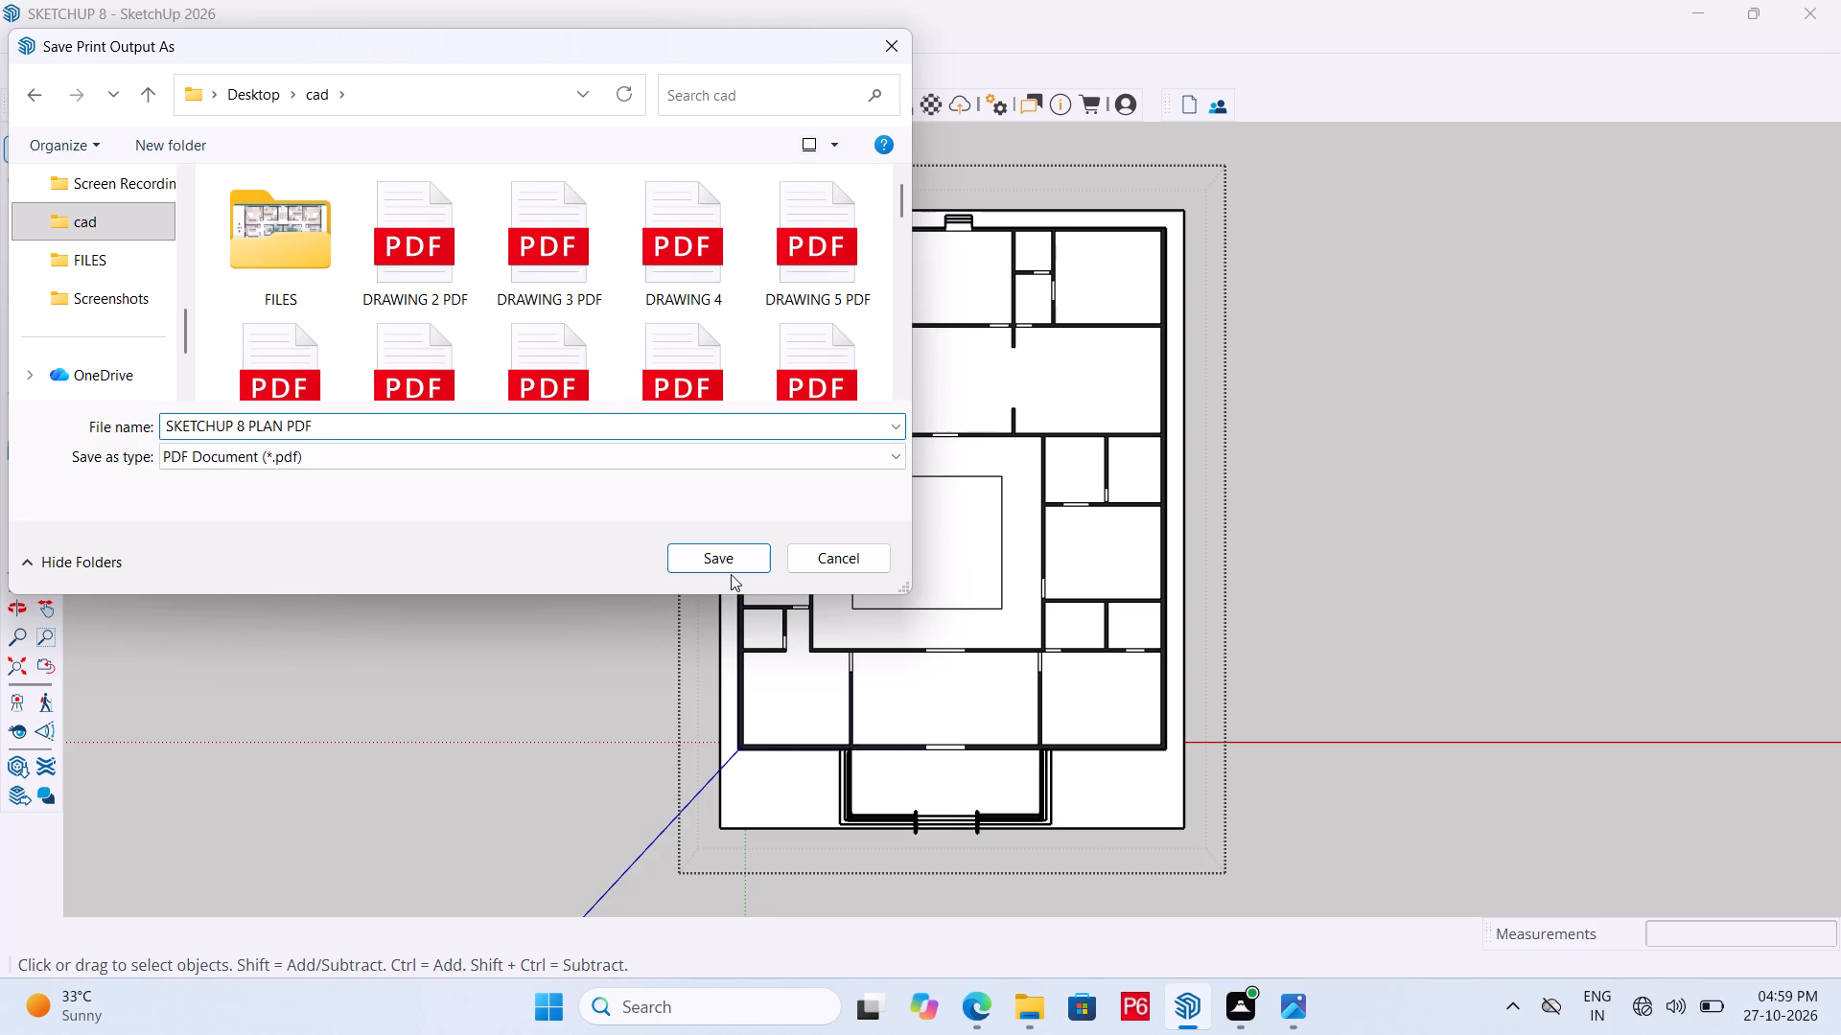
double_click(736, 559)
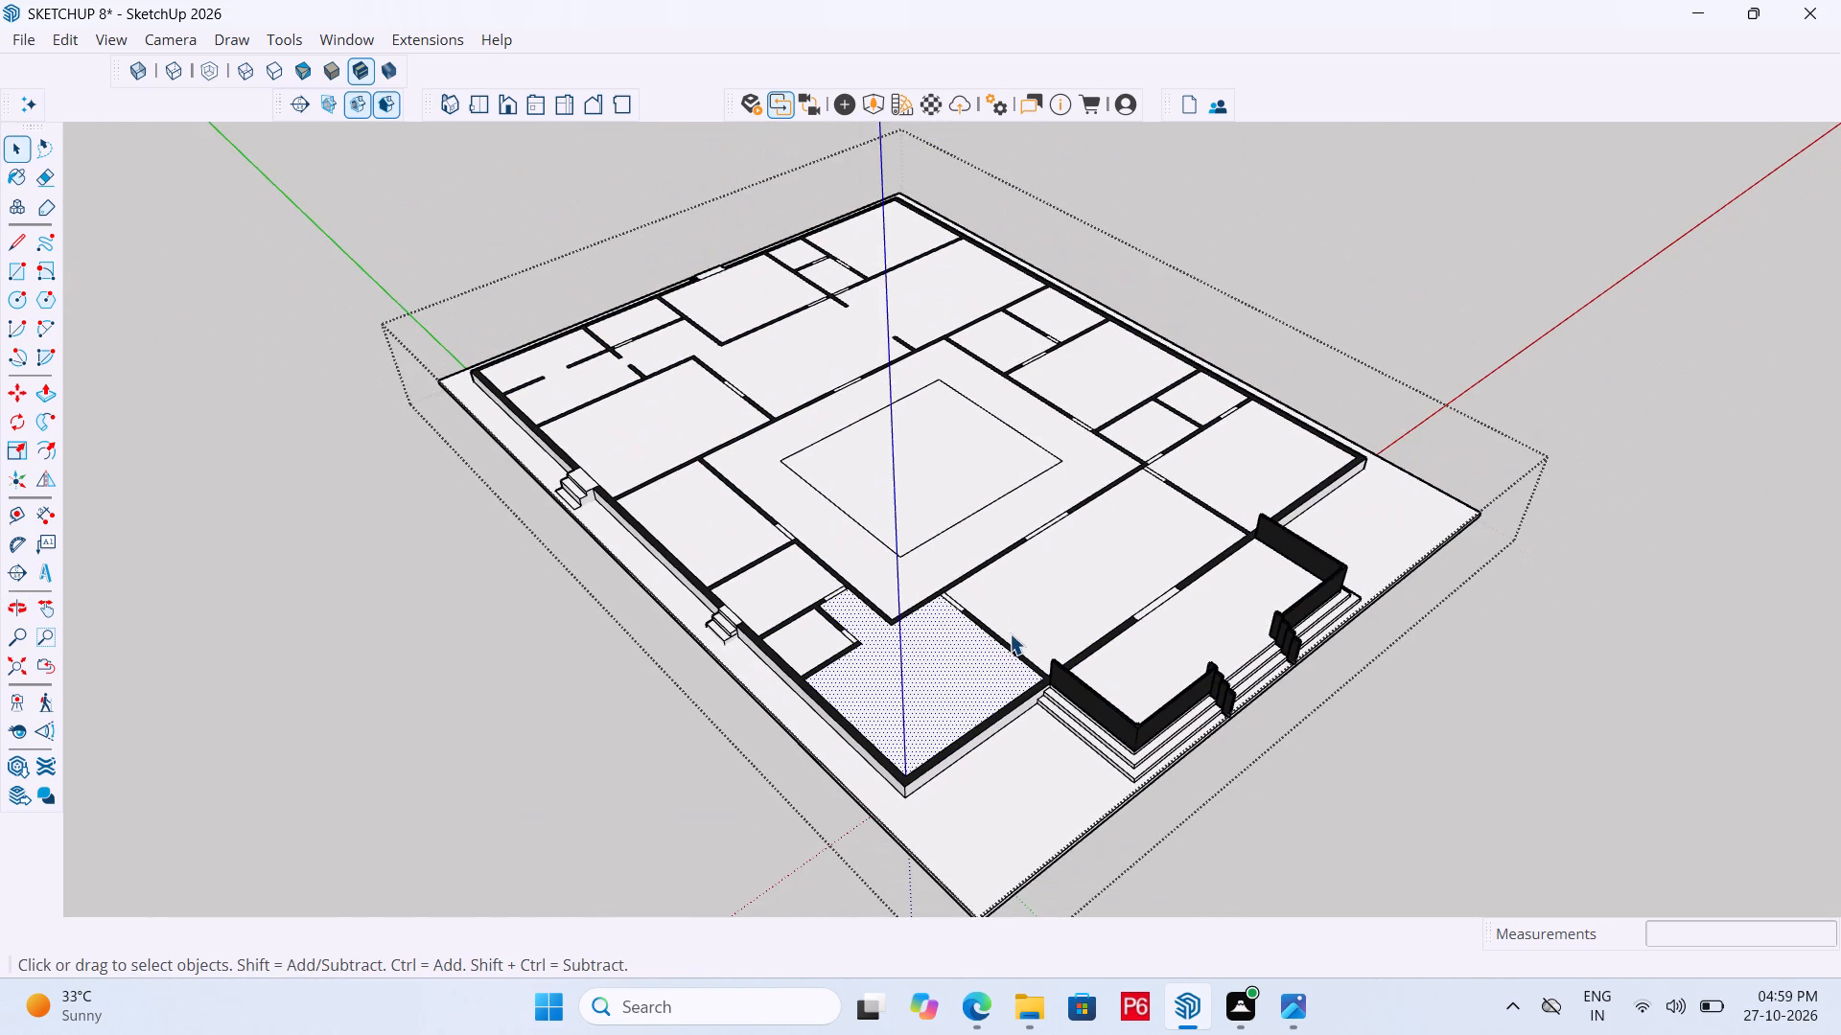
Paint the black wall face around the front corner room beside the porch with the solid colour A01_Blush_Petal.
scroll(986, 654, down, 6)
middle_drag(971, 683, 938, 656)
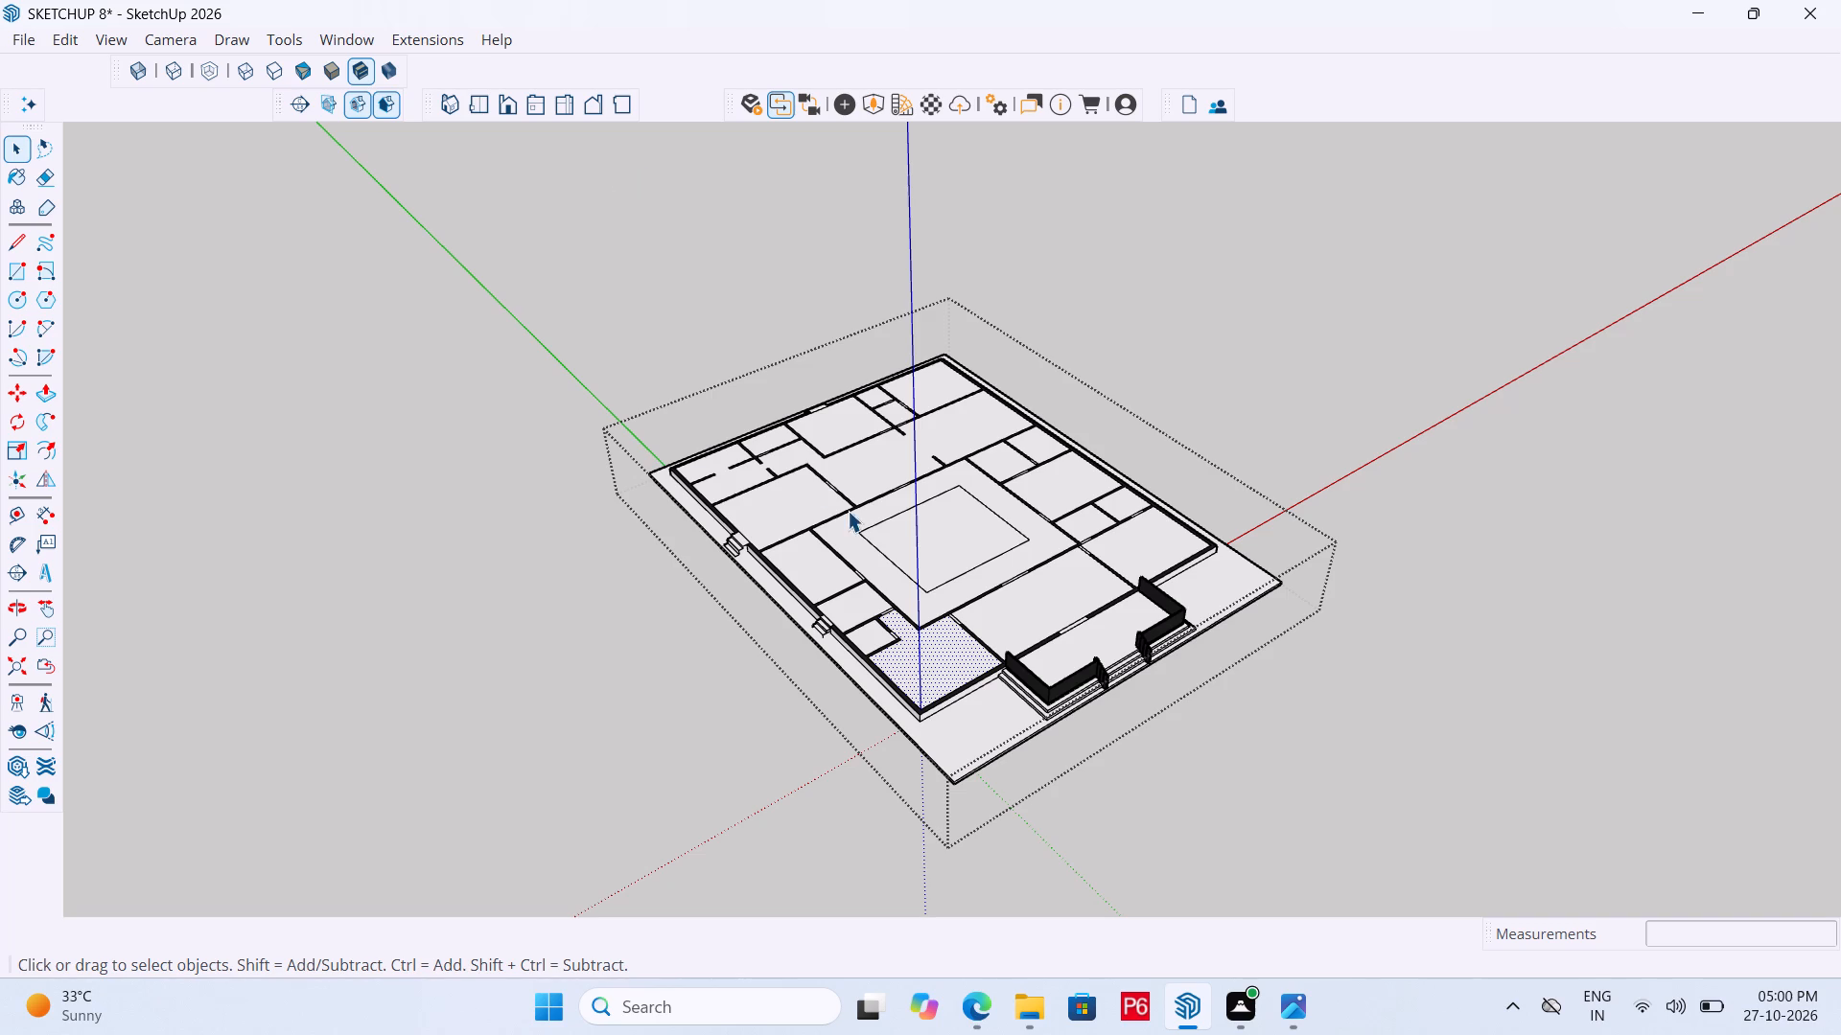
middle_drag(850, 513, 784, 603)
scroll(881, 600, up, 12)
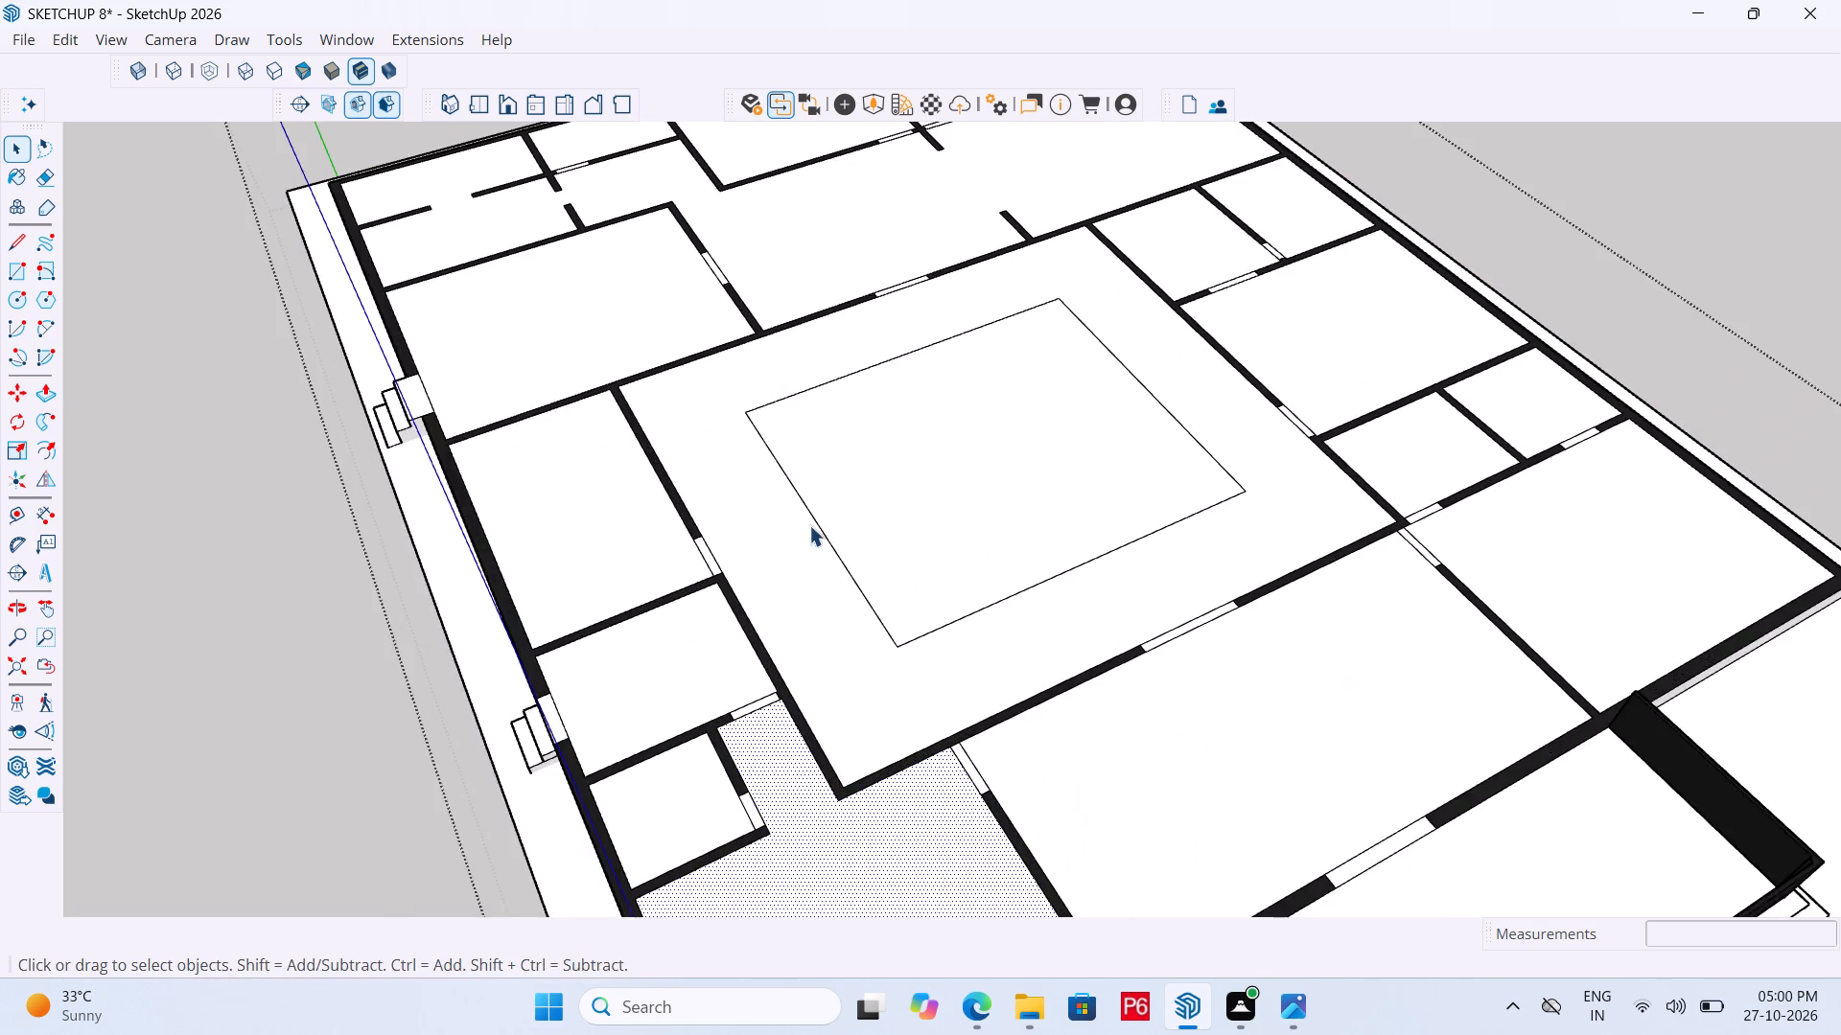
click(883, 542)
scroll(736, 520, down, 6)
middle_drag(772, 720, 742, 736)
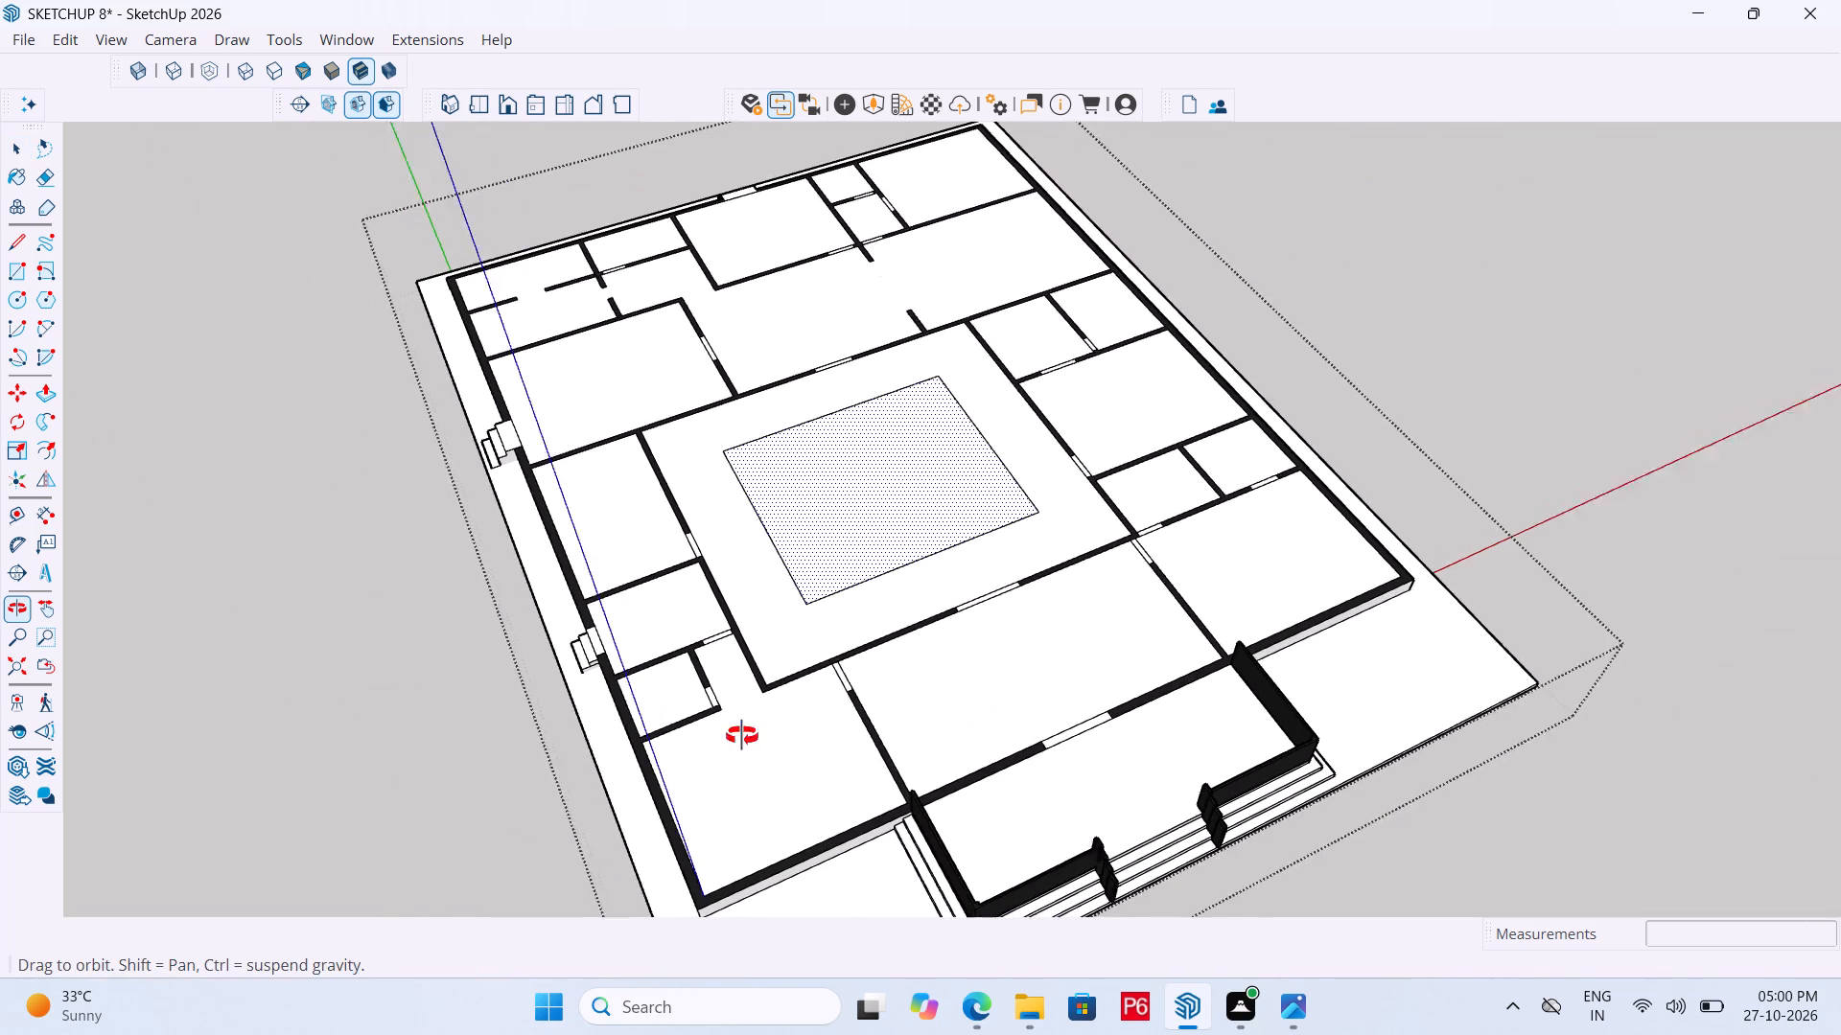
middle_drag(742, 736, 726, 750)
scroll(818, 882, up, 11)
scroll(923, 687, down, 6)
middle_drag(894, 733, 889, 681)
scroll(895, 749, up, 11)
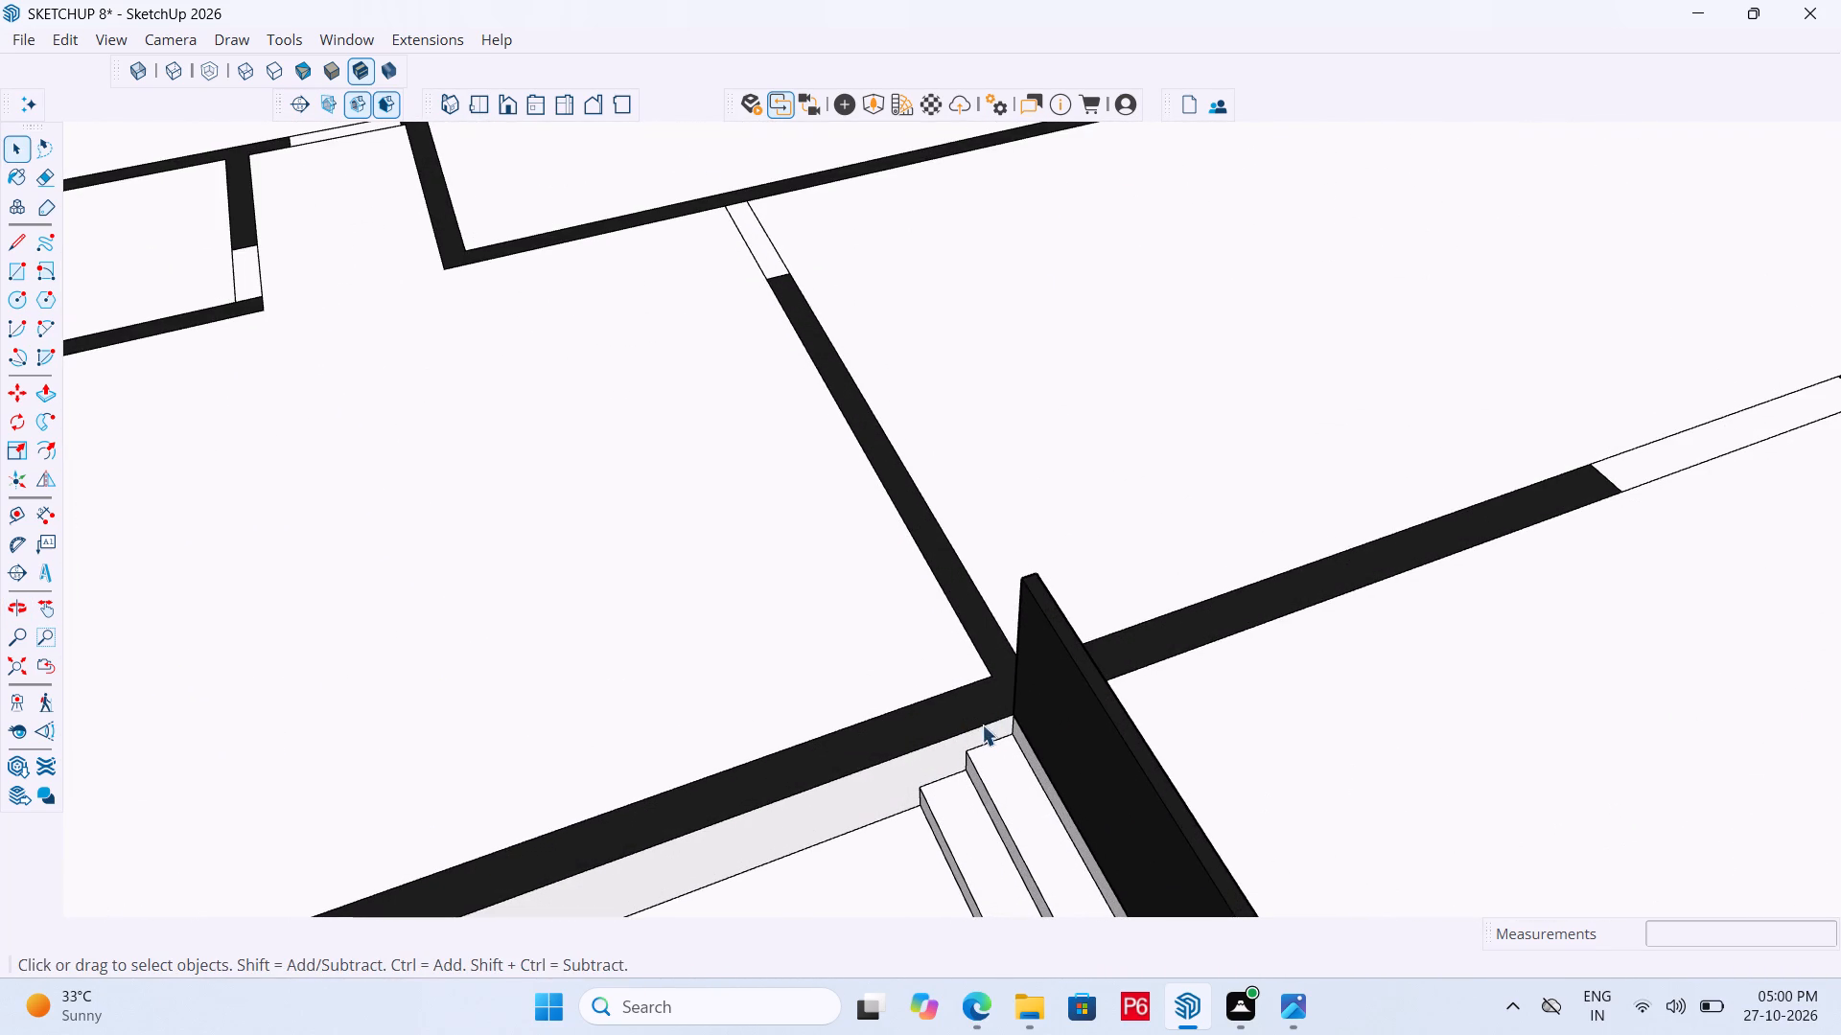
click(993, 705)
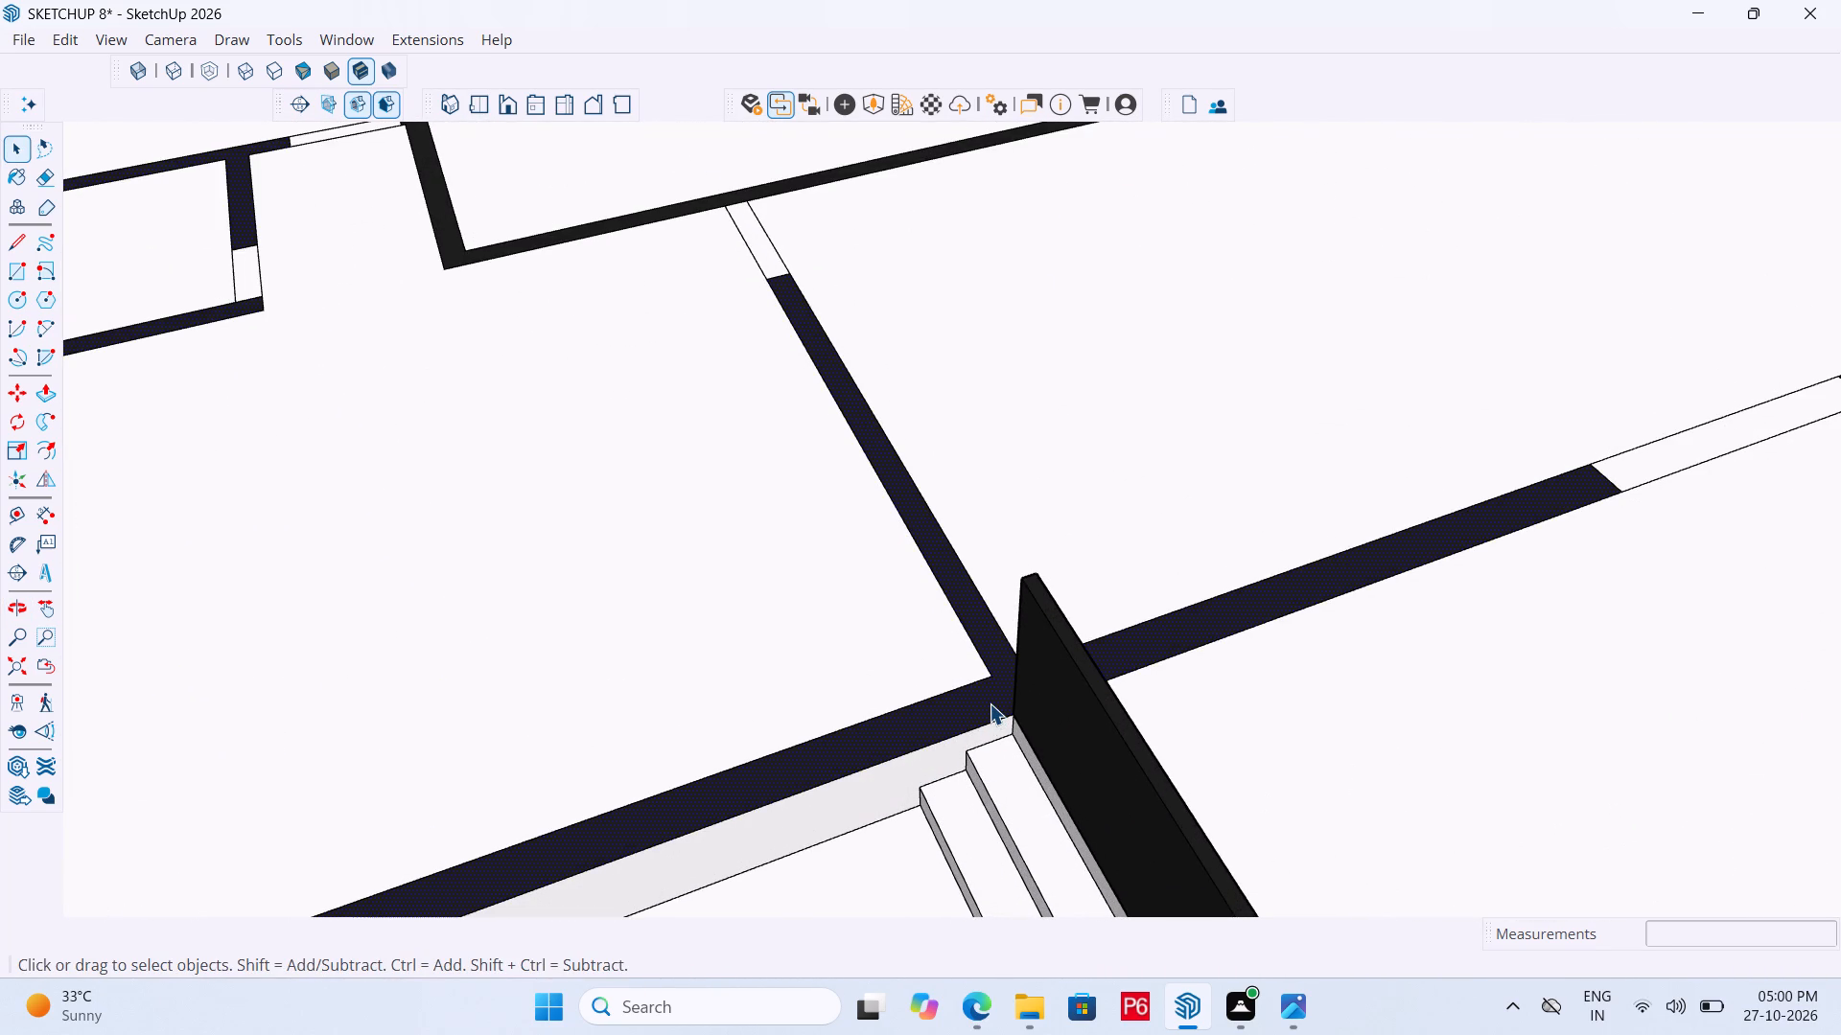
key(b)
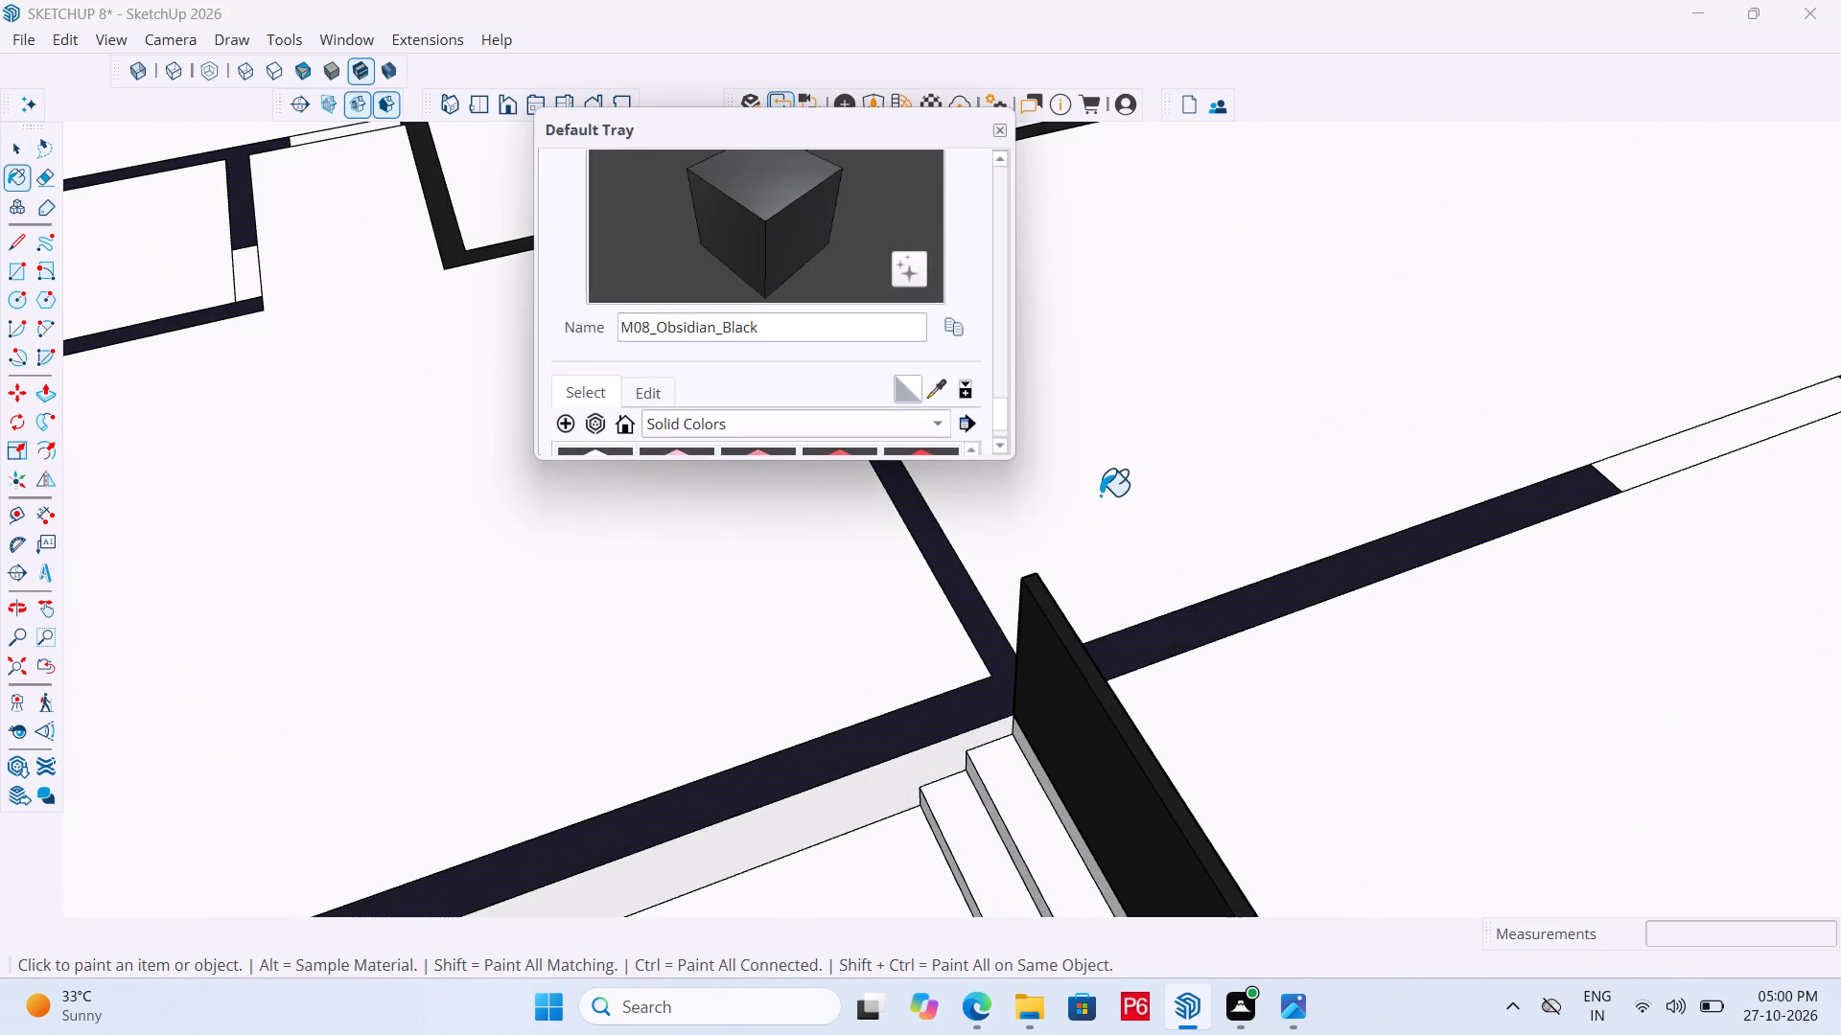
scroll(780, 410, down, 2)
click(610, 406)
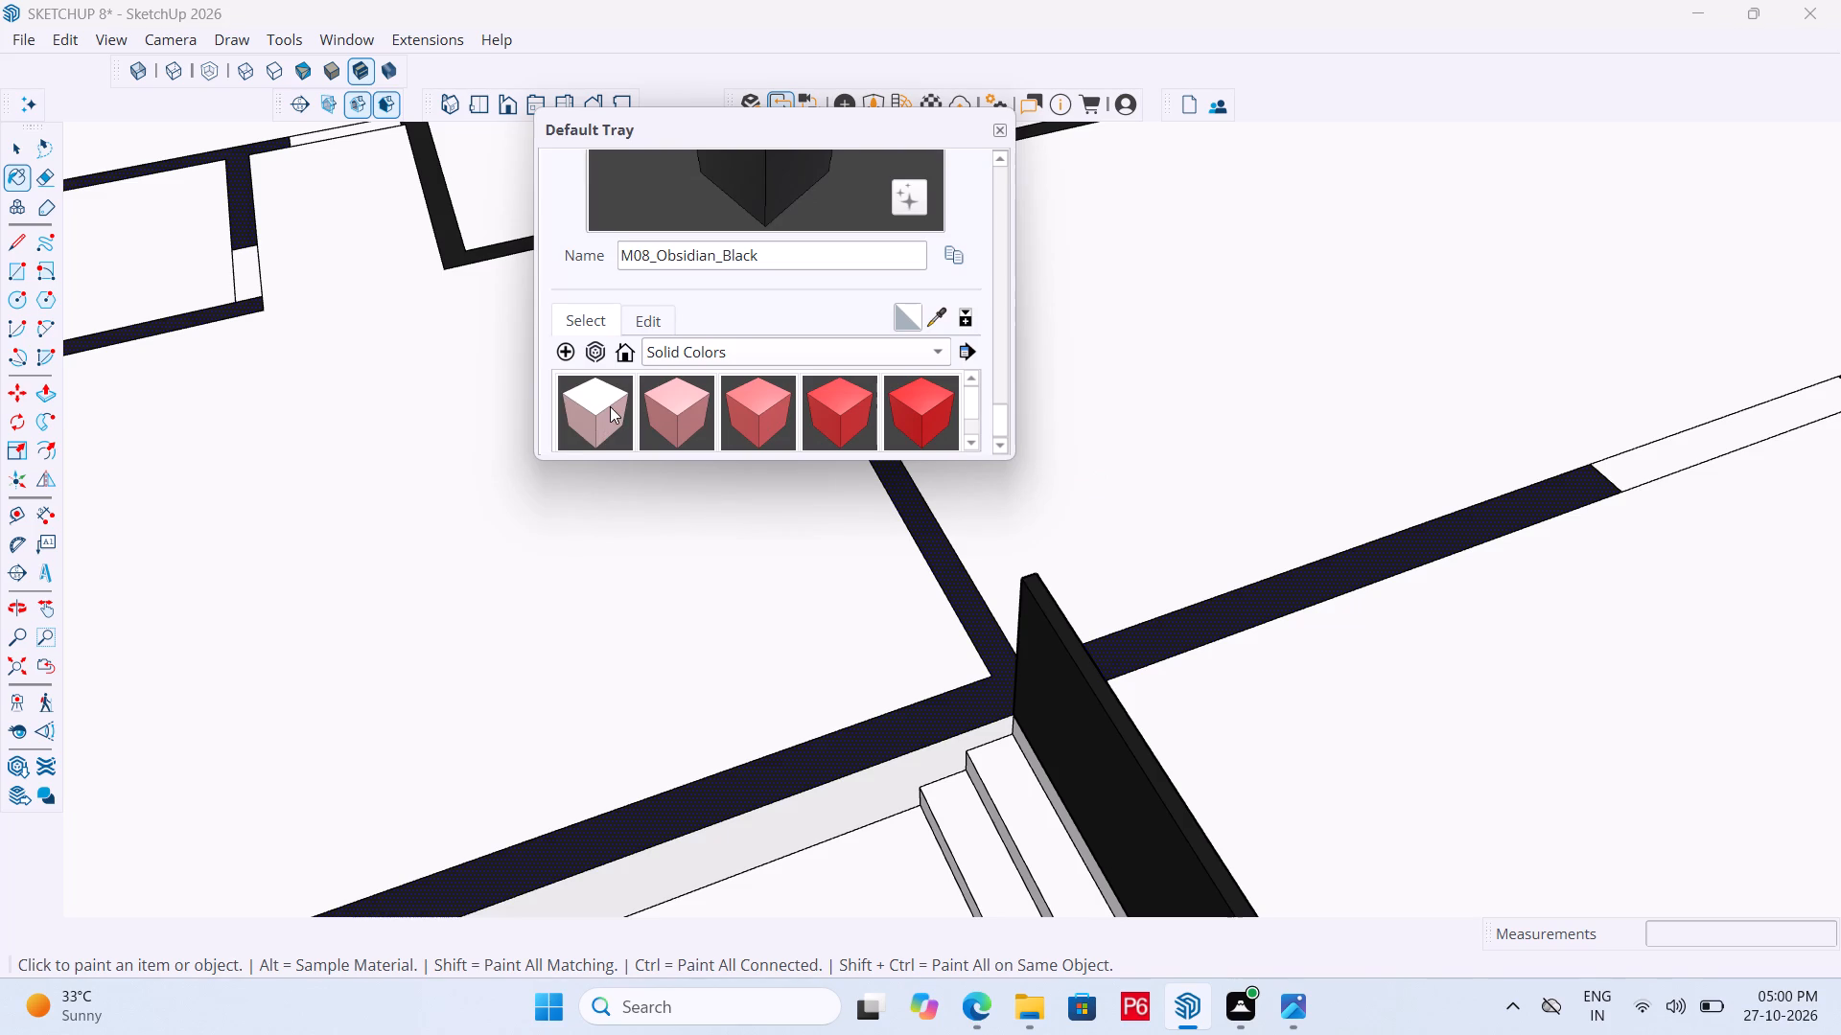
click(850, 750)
Paint the wall face around the front corner room beside the porch with the solid colour M02_Ash_Whisper.
scroll(1085, 703, down, 13)
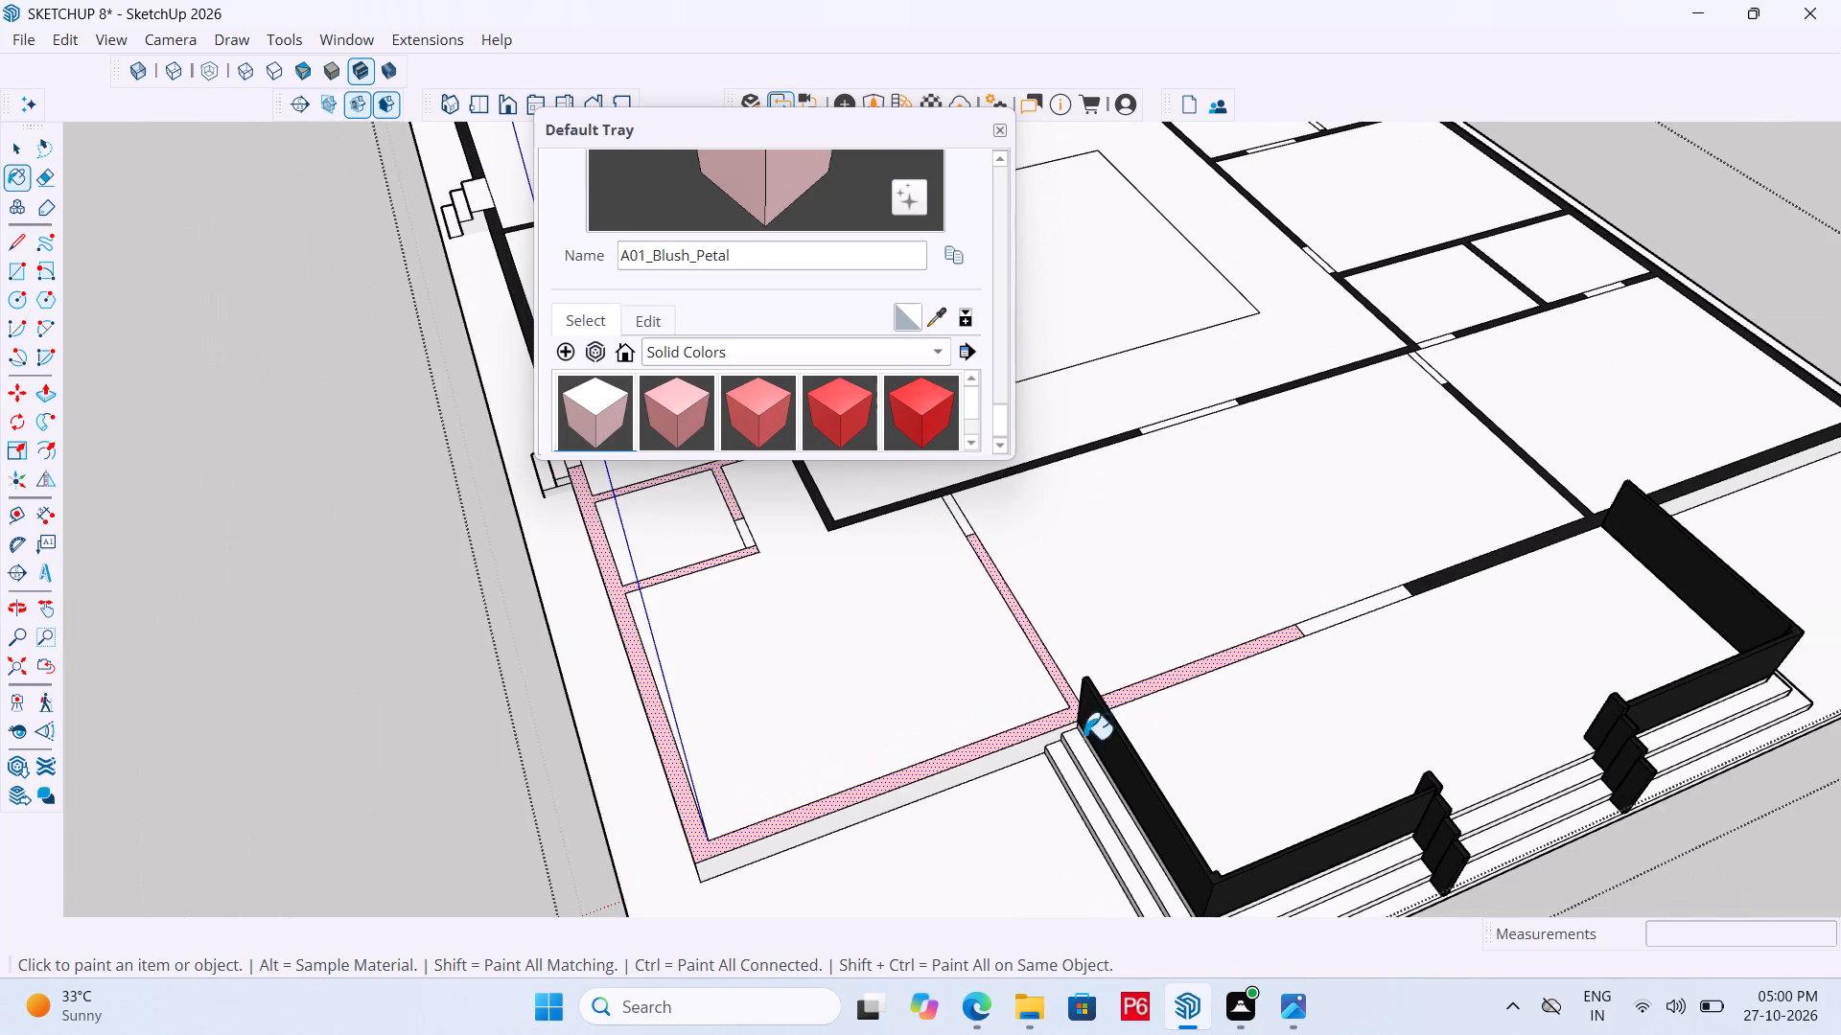
scroll(818, 369, down, 4)
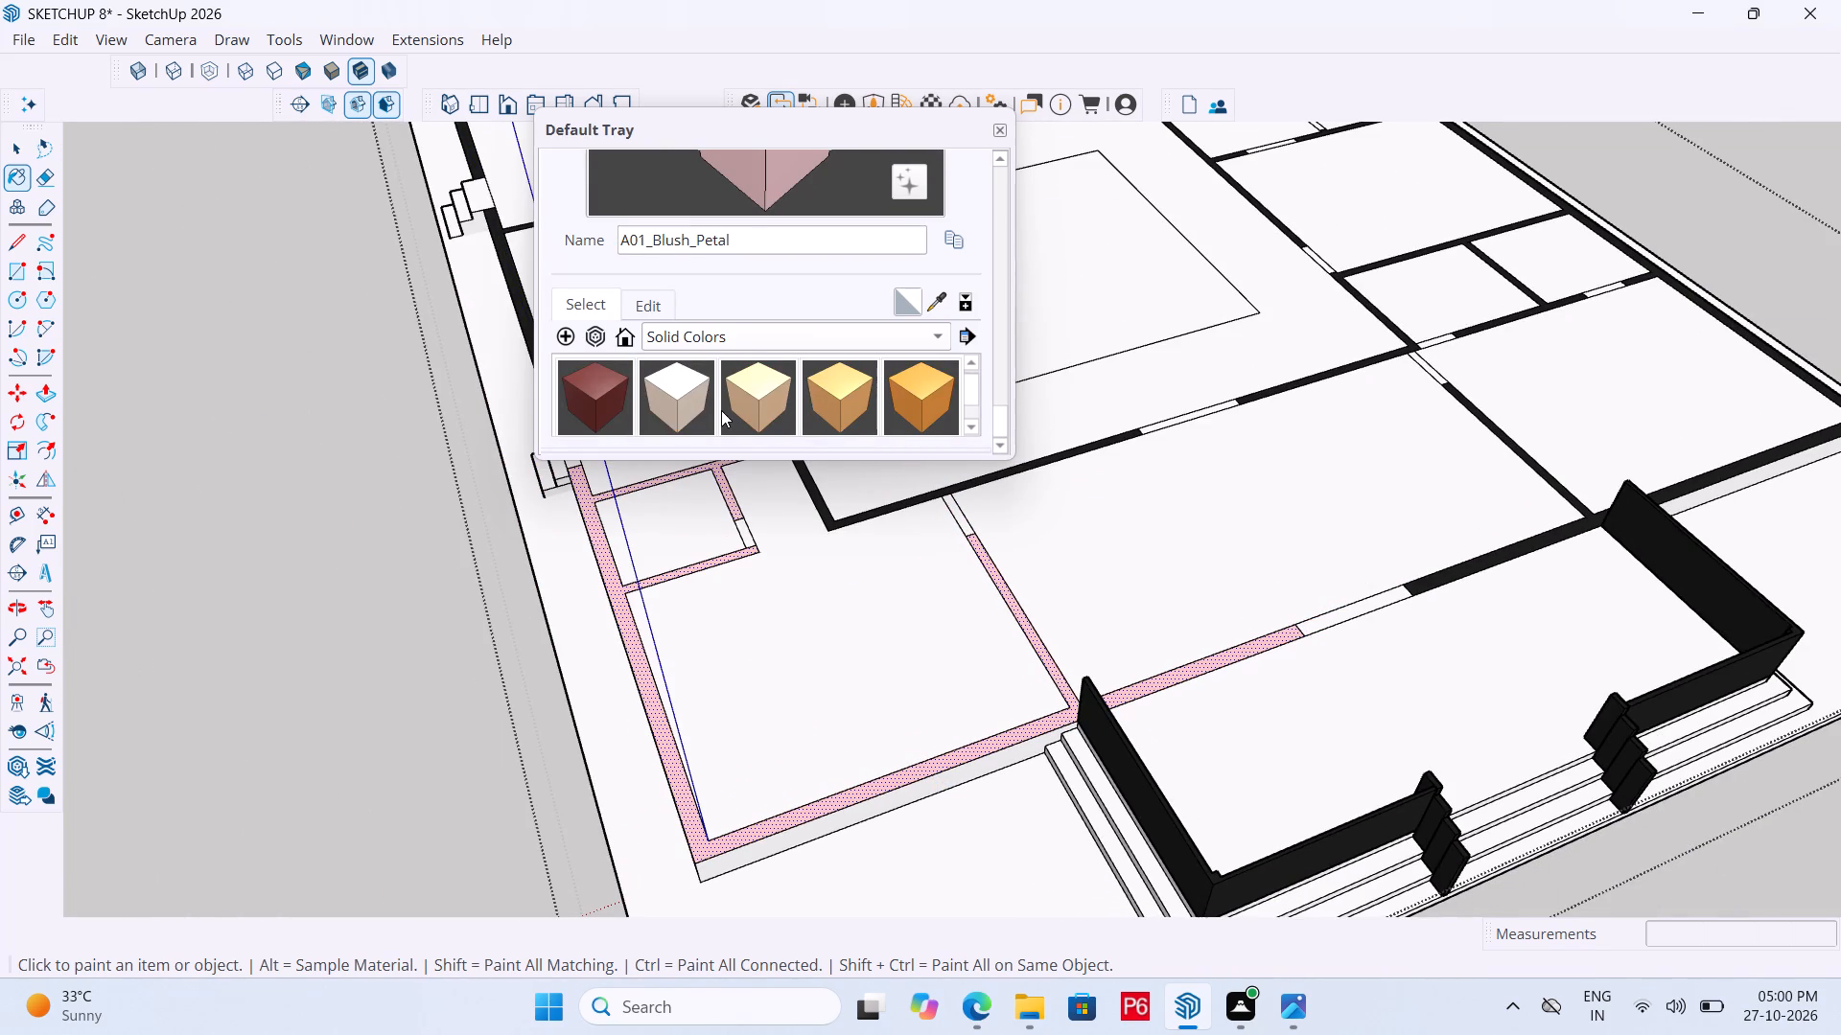
scroll(726, 385, down, 2)
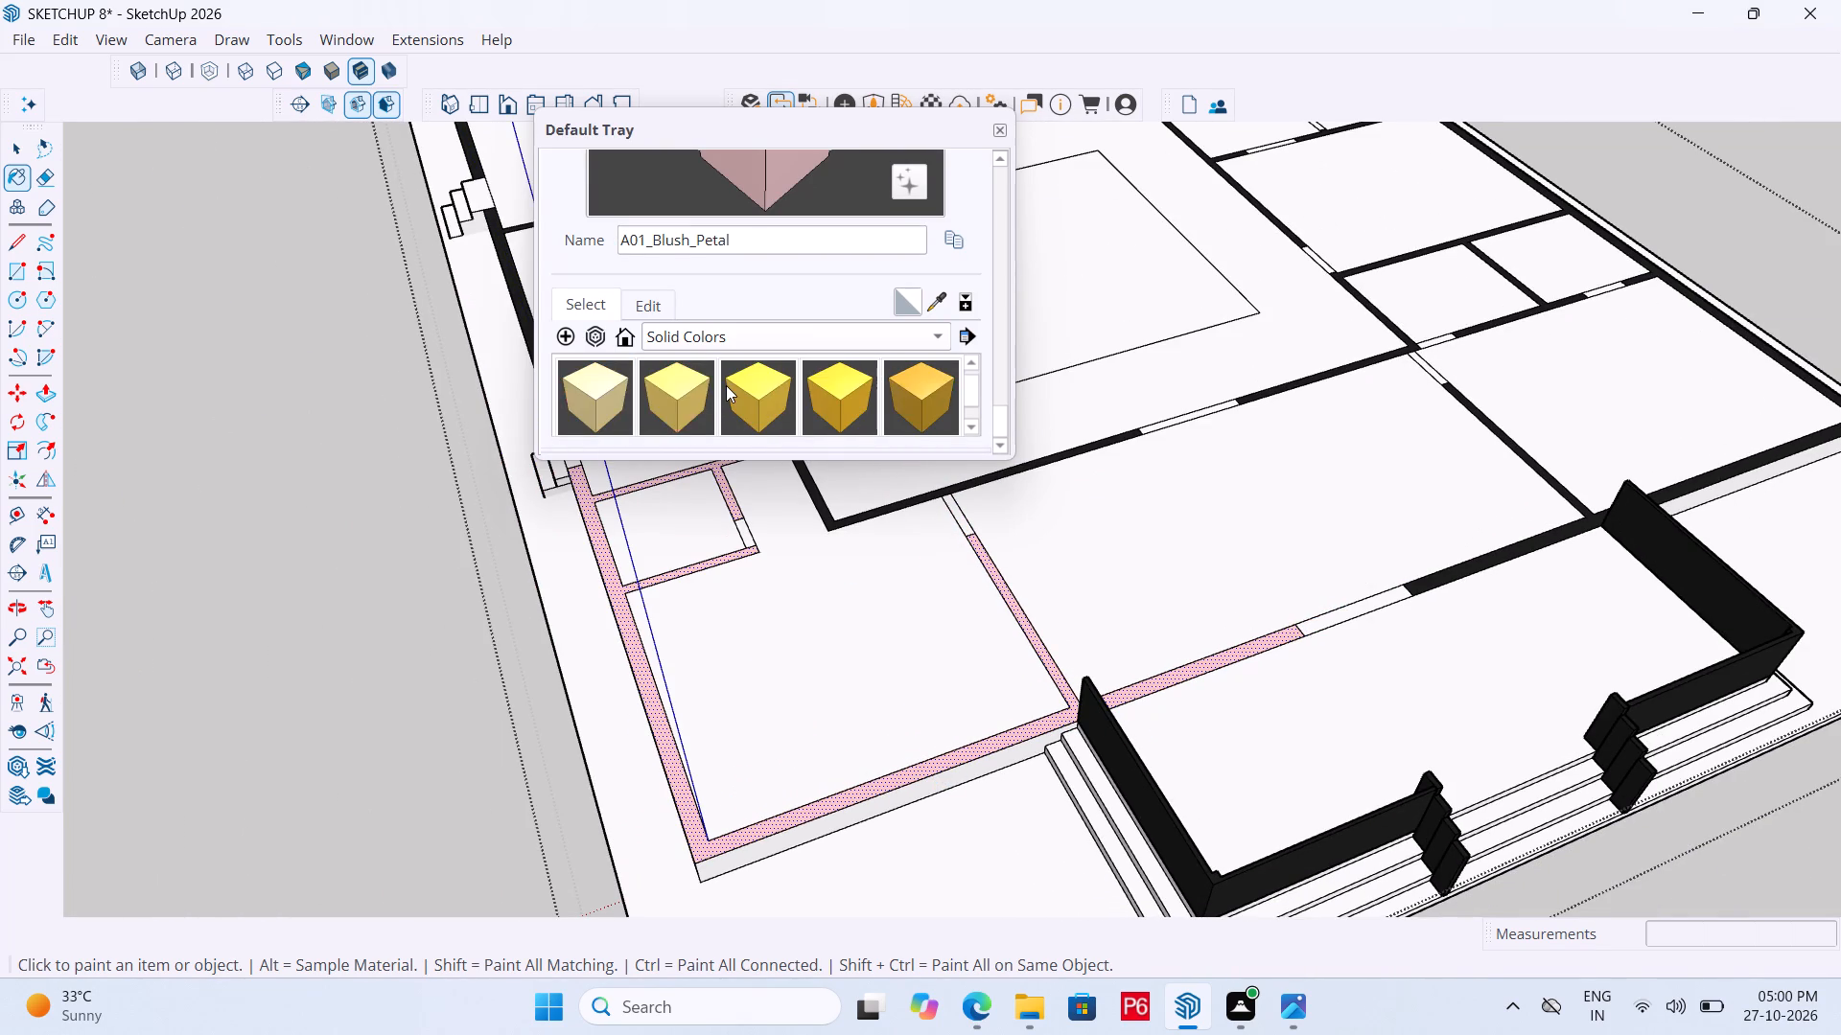
scroll(726, 385, down, 1)
scroll(824, 395, down, 7)
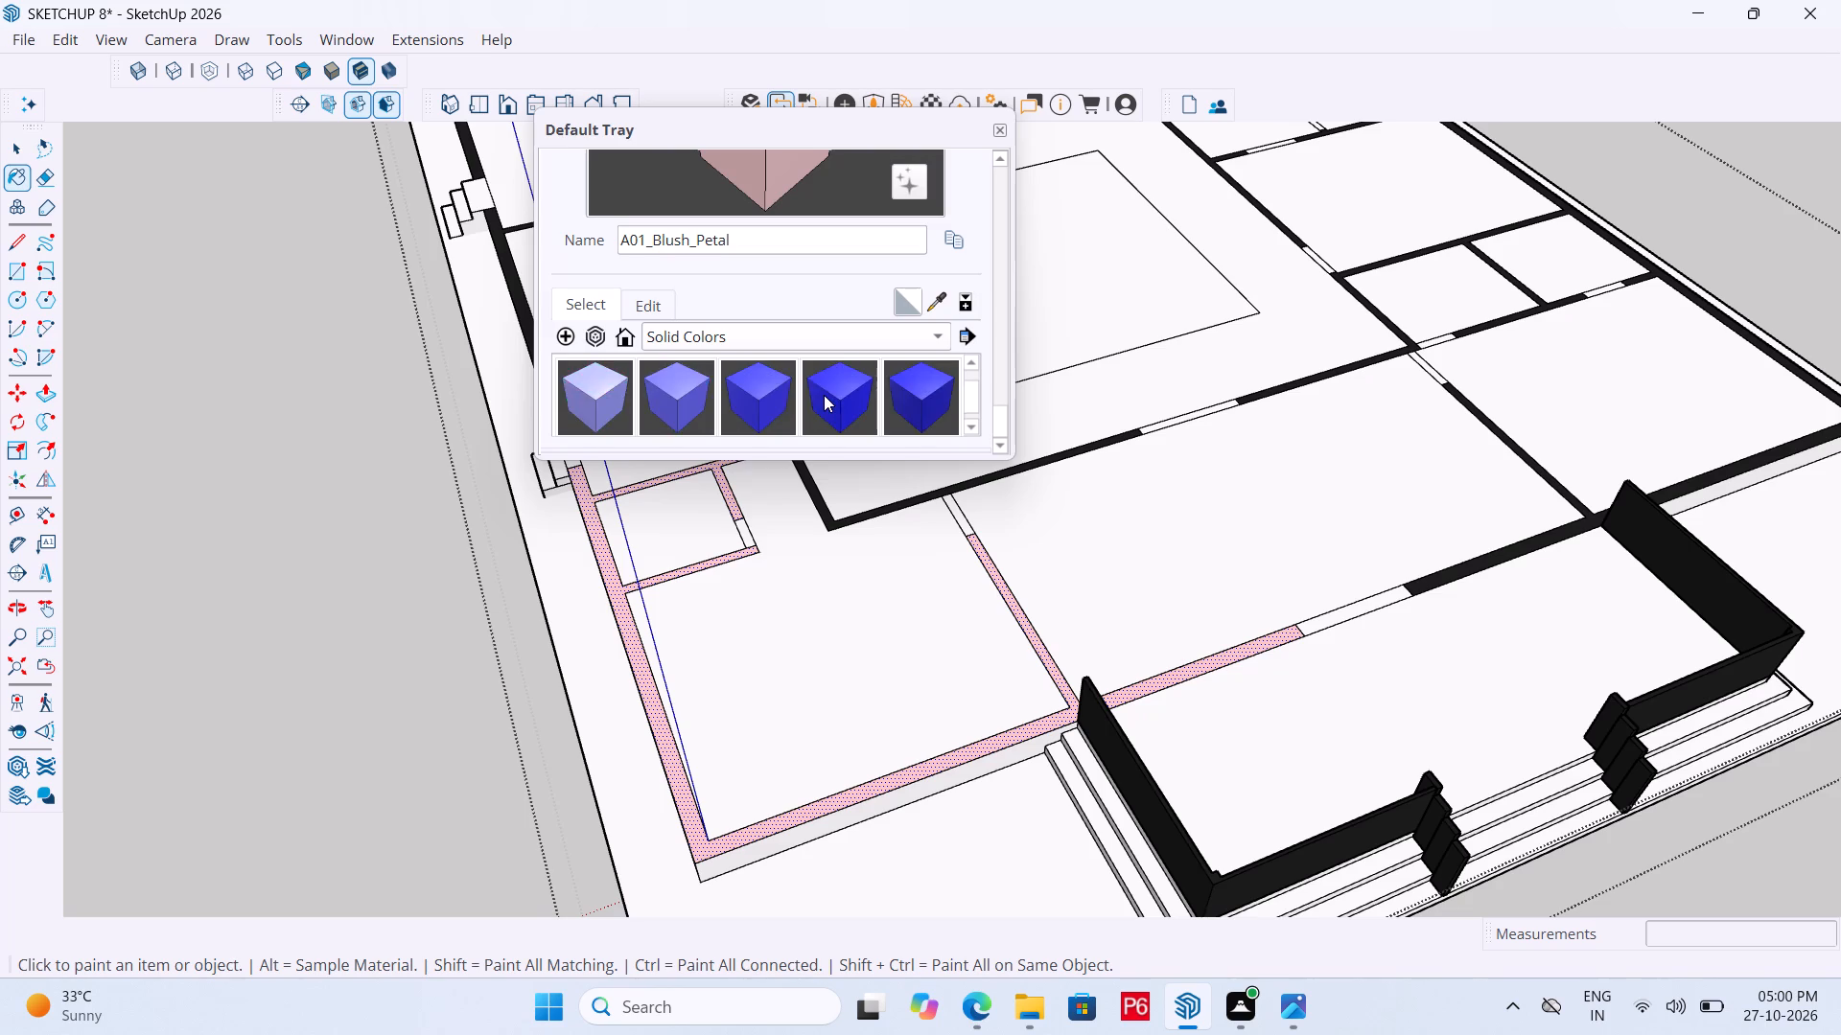
scroll(824, 395, down, 3)
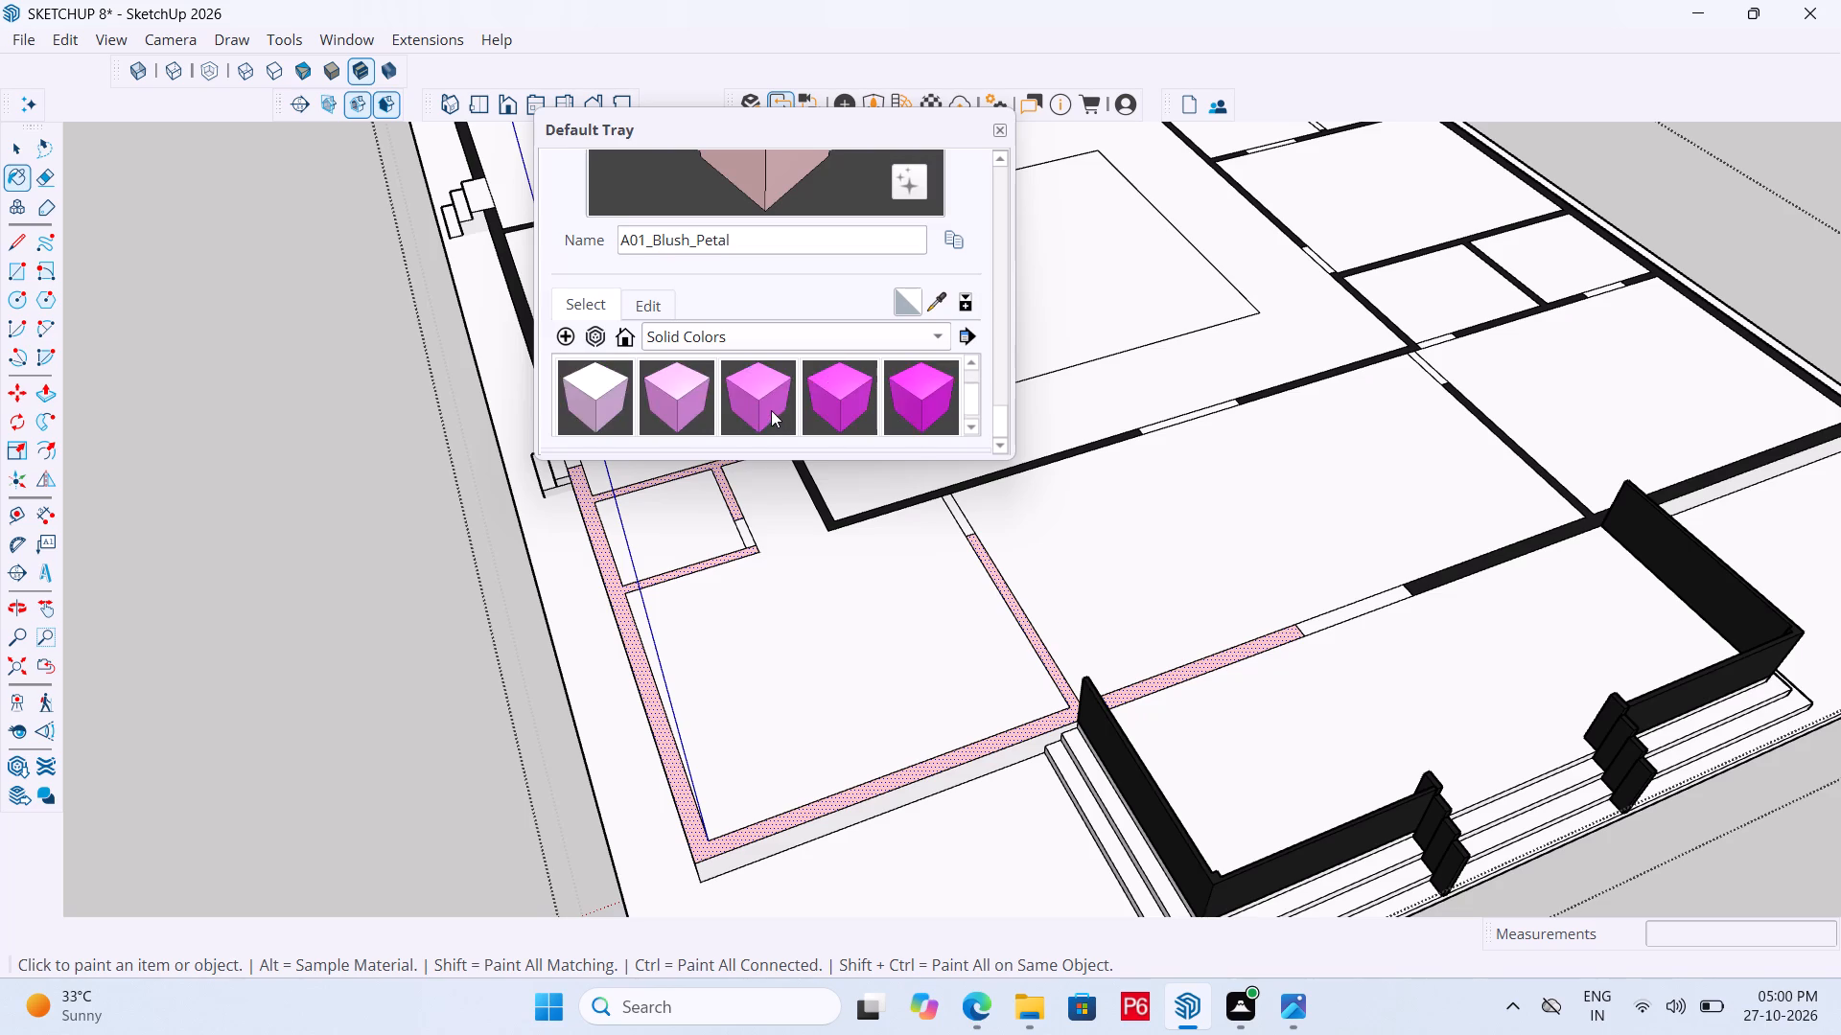
scroll(769, 410, down, 3)
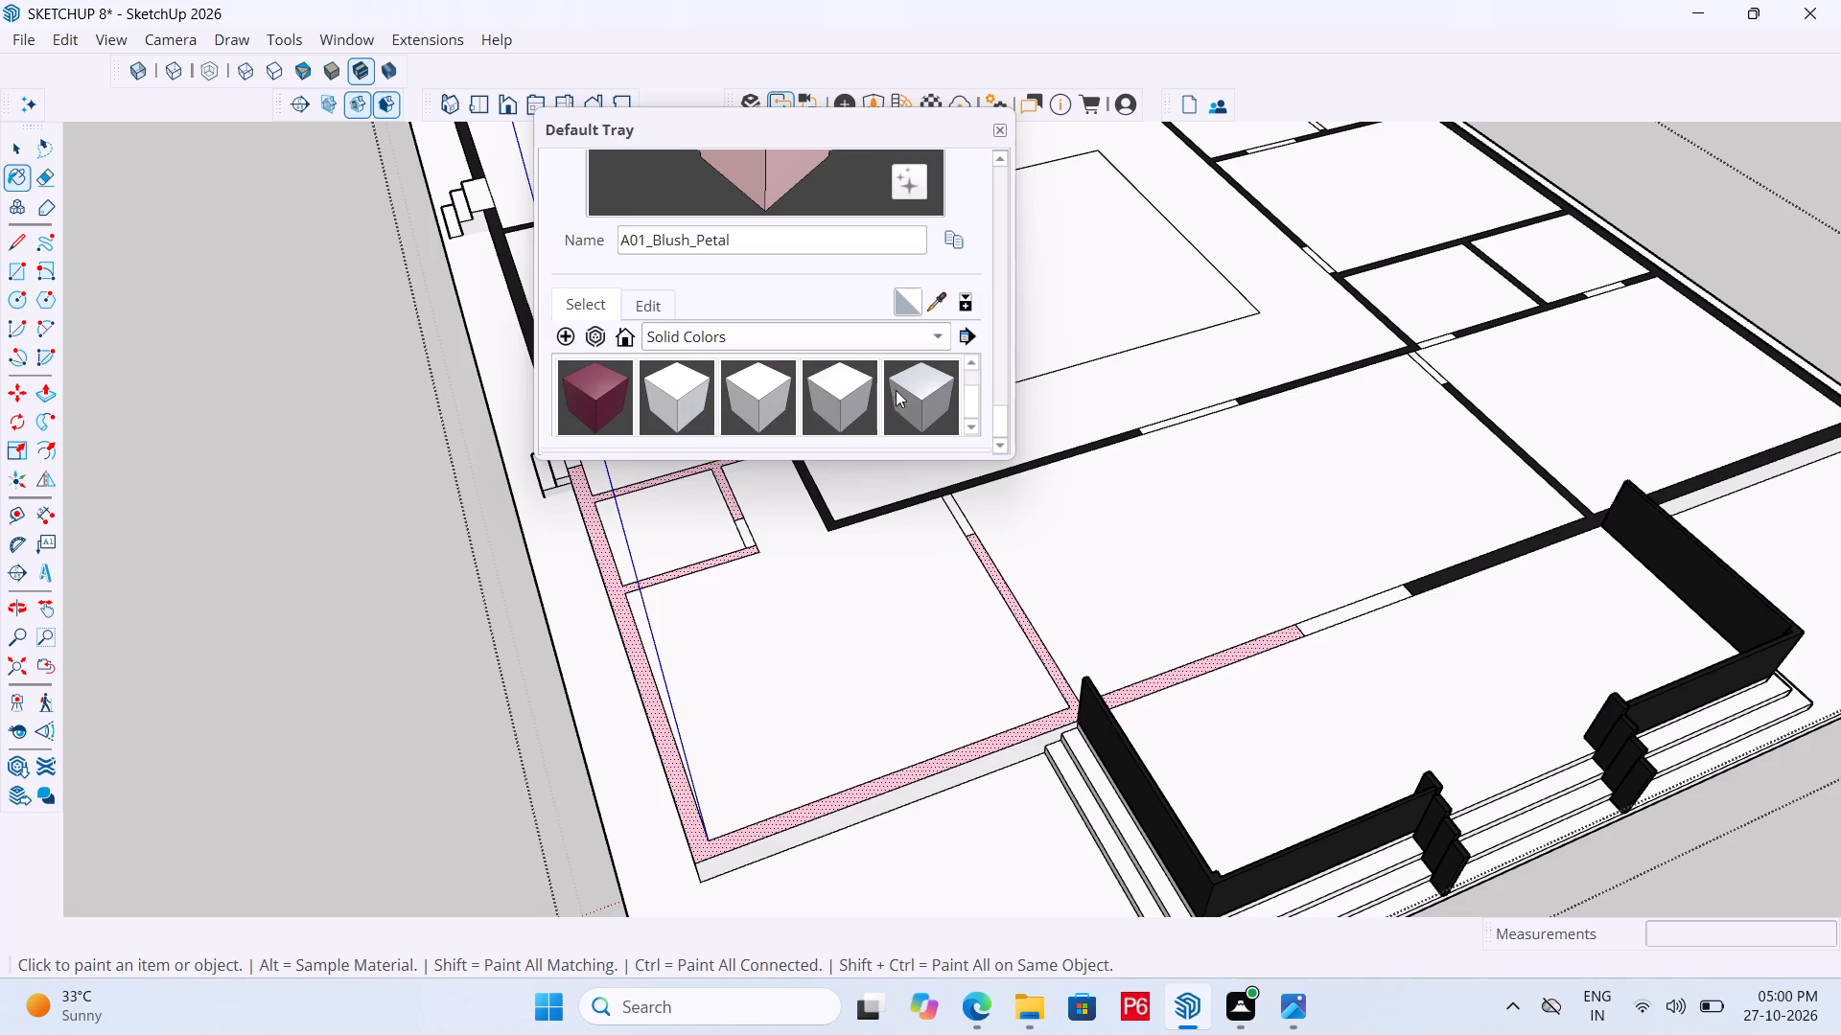
click(831, 395)
click(939, 759)
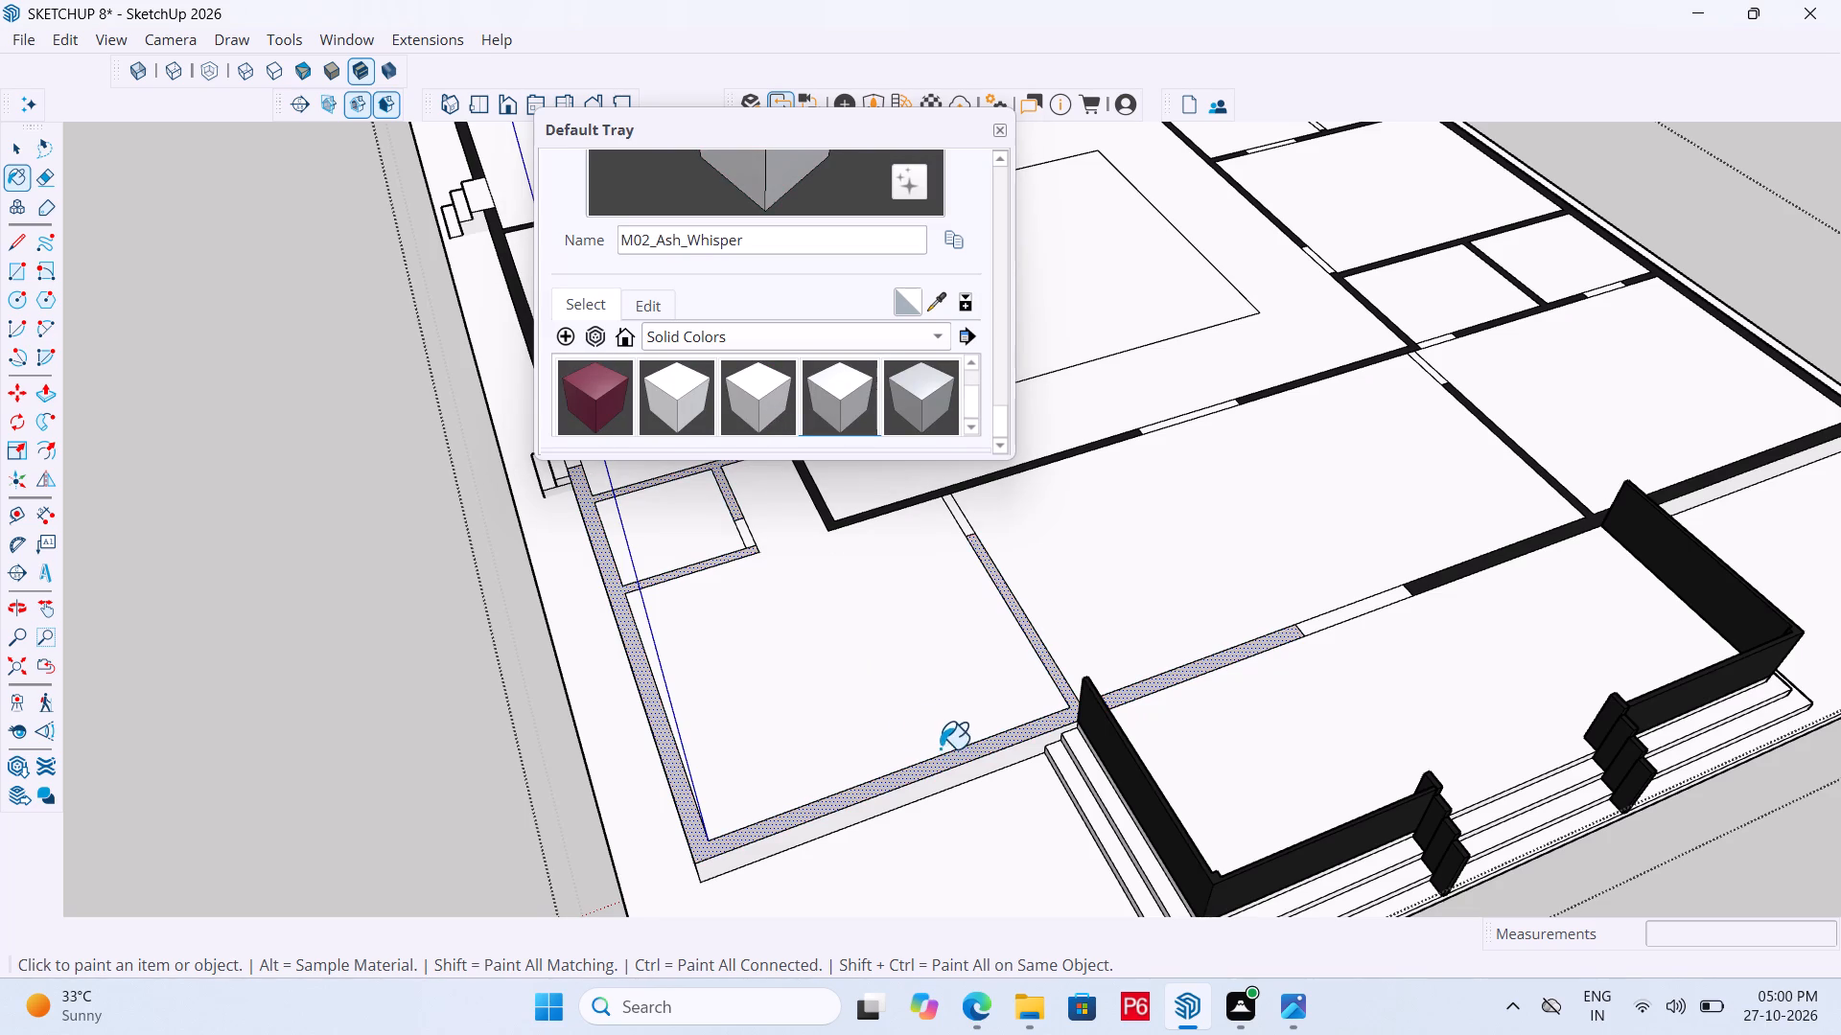
Paint the remaining black wall faces around the courtyard, the other front corner rooms and the rear corner rooms with M02_Ash_Whisper.
scroll(818, 799, down, 5)
scroll(645, 548, up, 10)
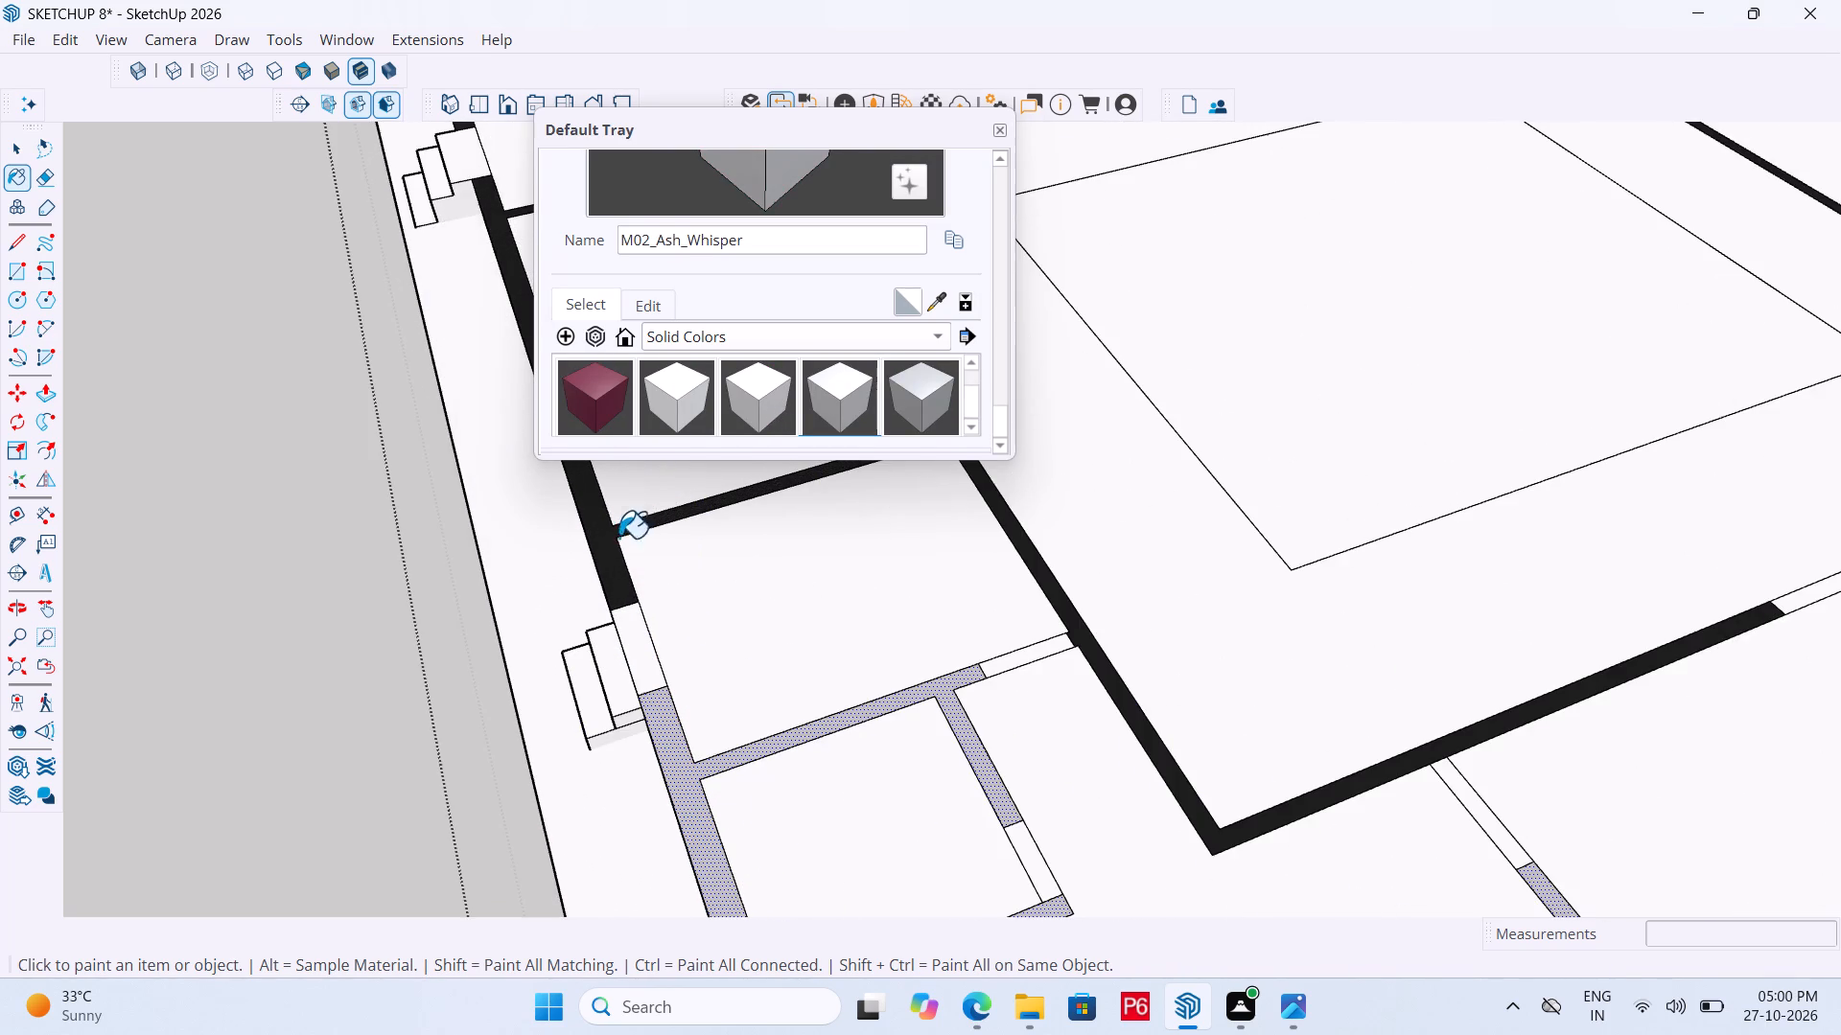
click(614, 544)
scroll(527, 693, down, 13)
scroll(1154, 724, up, 7)
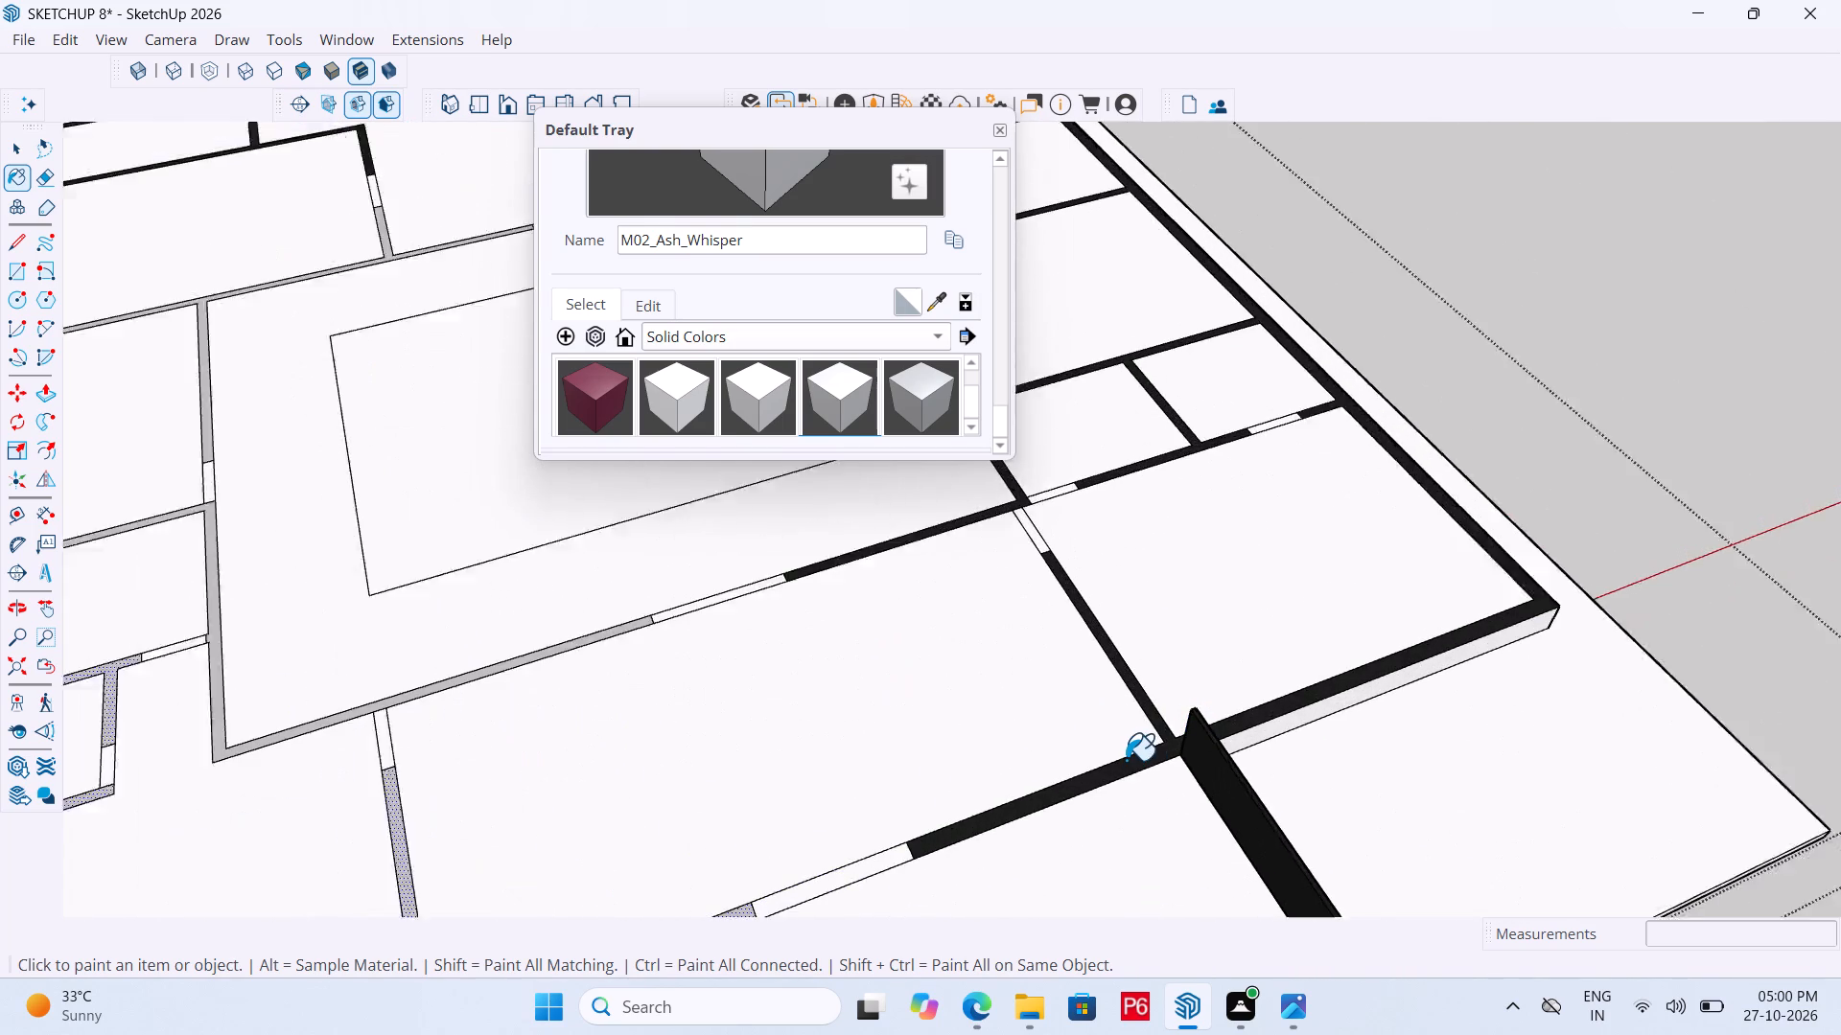
scroll(1126, 760, up, 2)
click(1135, 759)
scroll(1150, 738, down, 7)
scroll(1222, 826, down, 8)
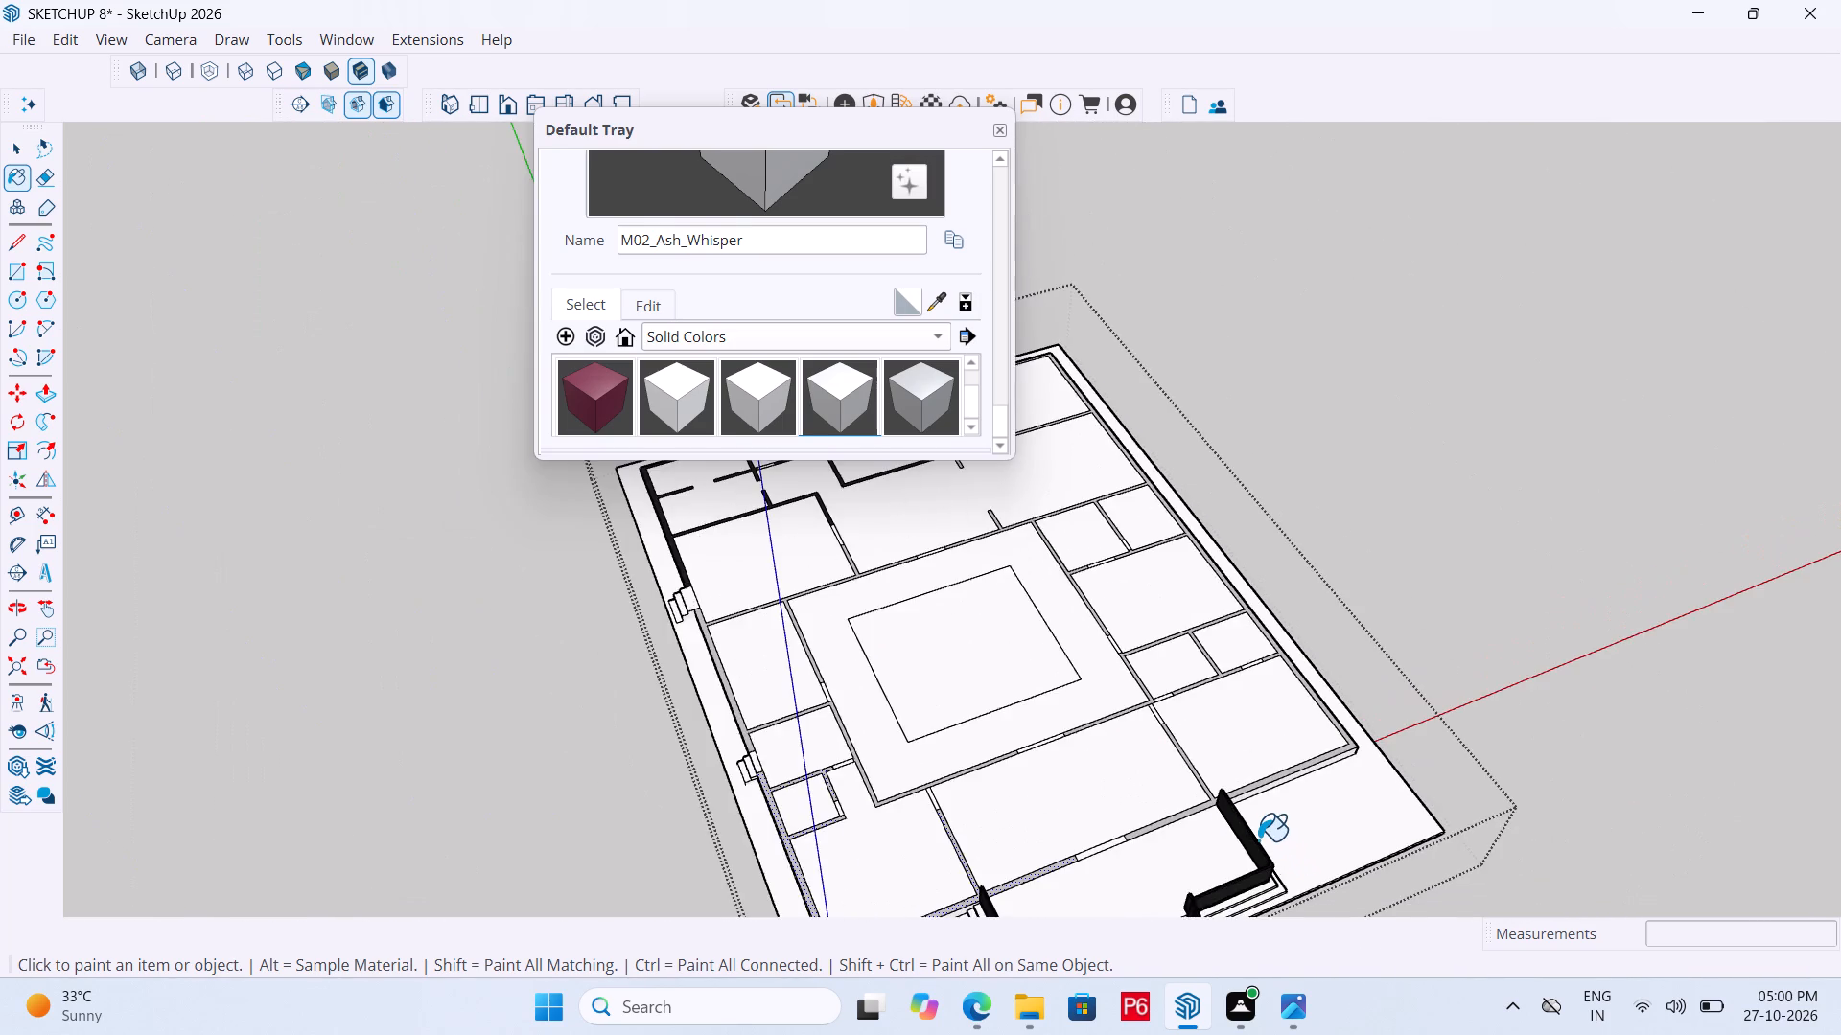
scroll(1255, 850, down, 3)
scroll(851, 598, up, 18)
click(1060, 604)
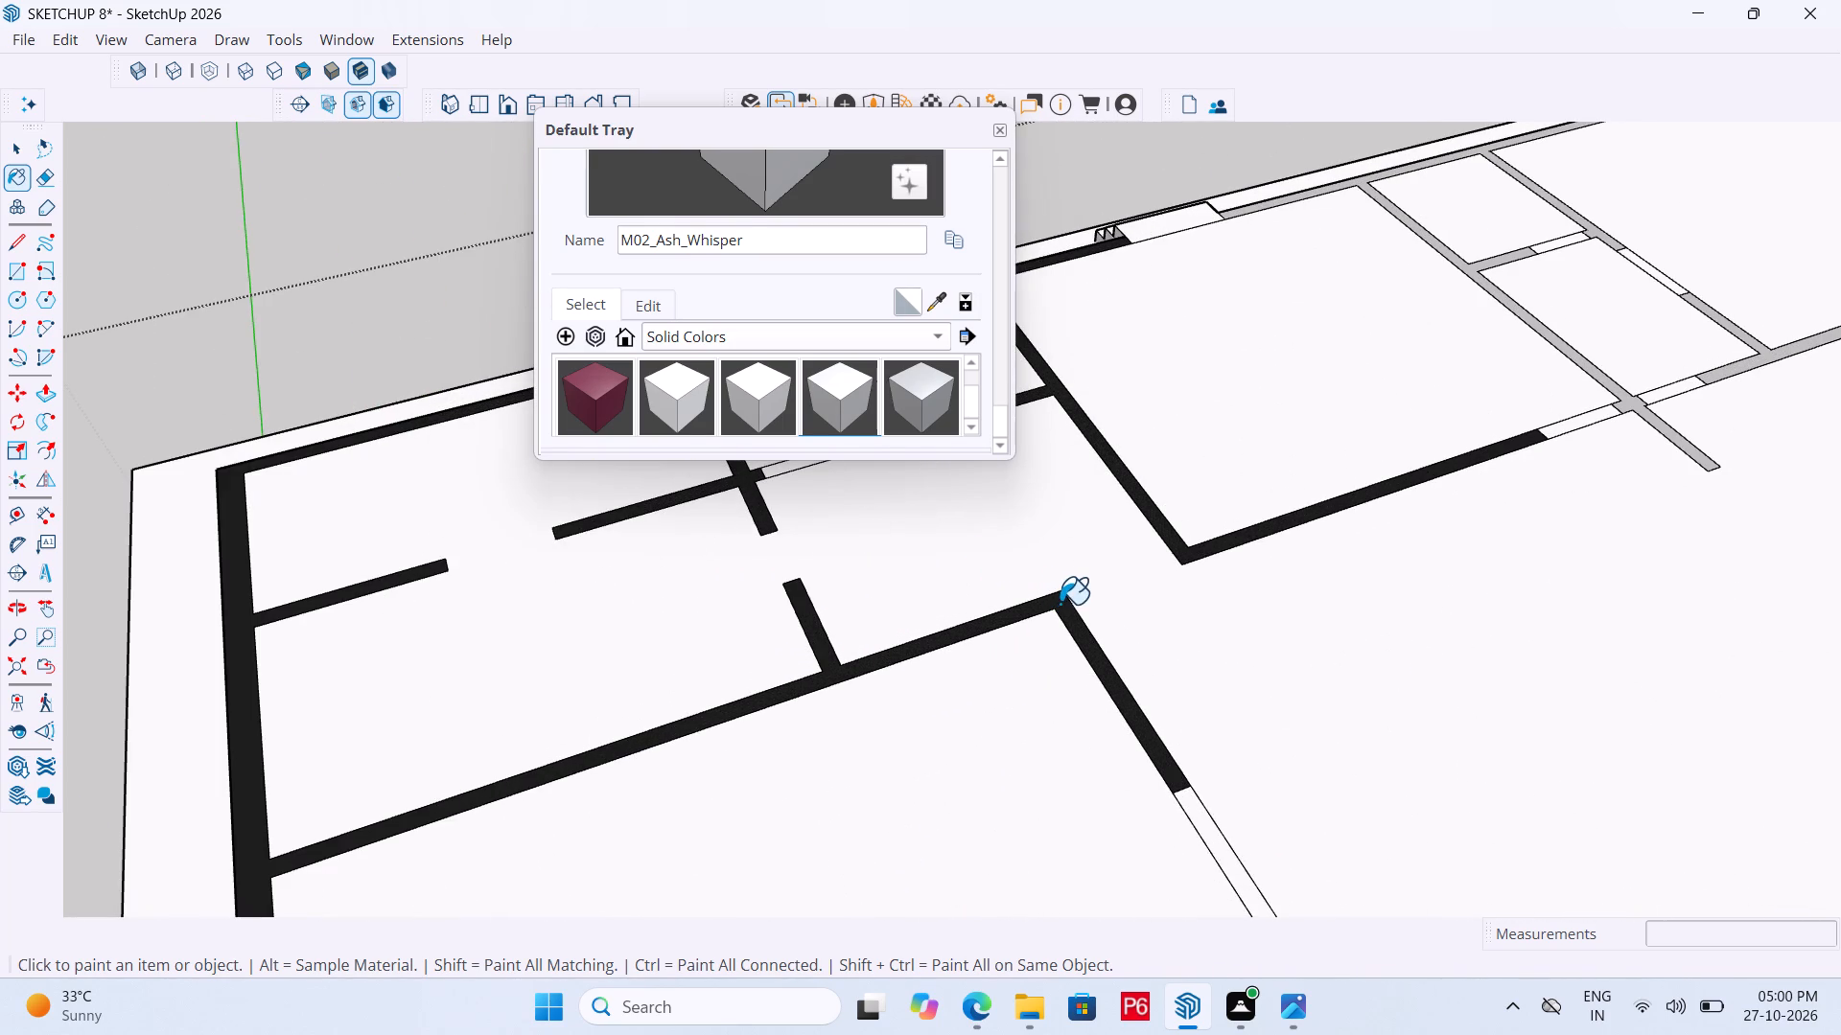
scroll(1099, 592, down, 7)
scroll(882, 604, up, 1)
scroll(857, 591, down, 13)
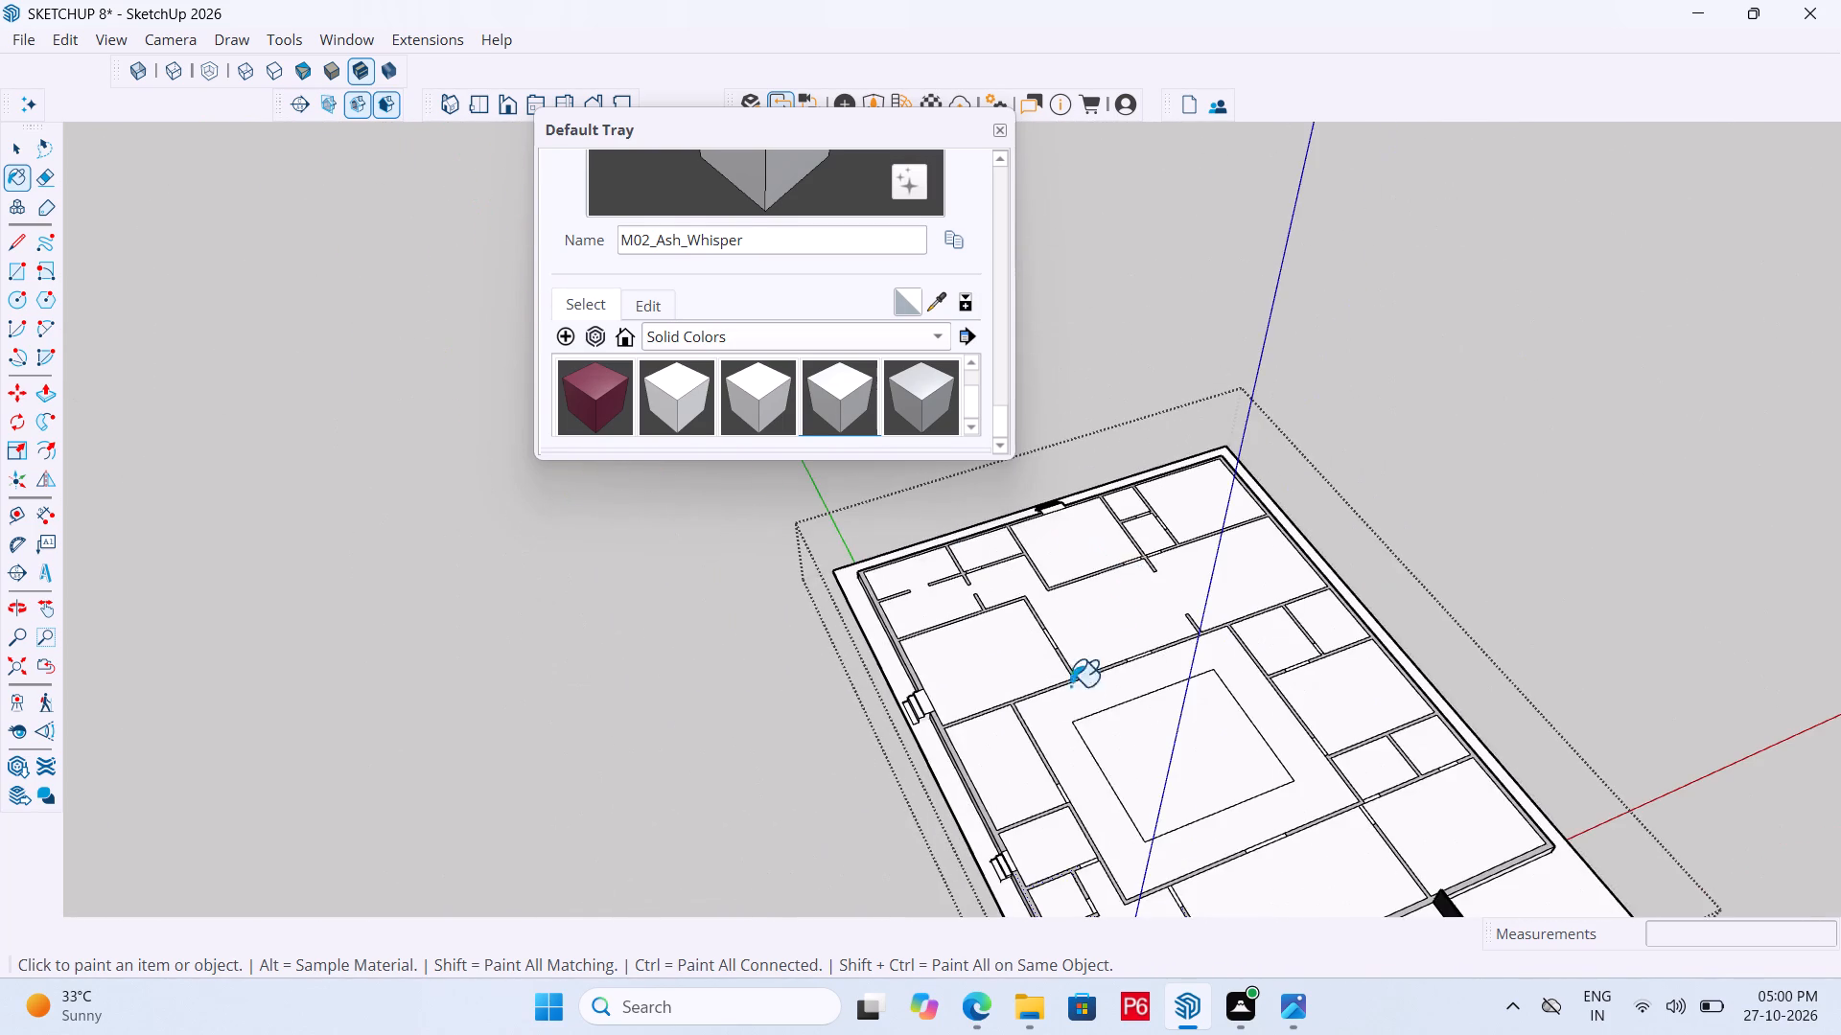
scroll(962, 572, down, 5)
Save the repainted model and close the Default Tray.
key(ctrl+s)
key(ctrl+s)
key(ctrl+s)
key(ctrl+s)
key(ctrl+s)
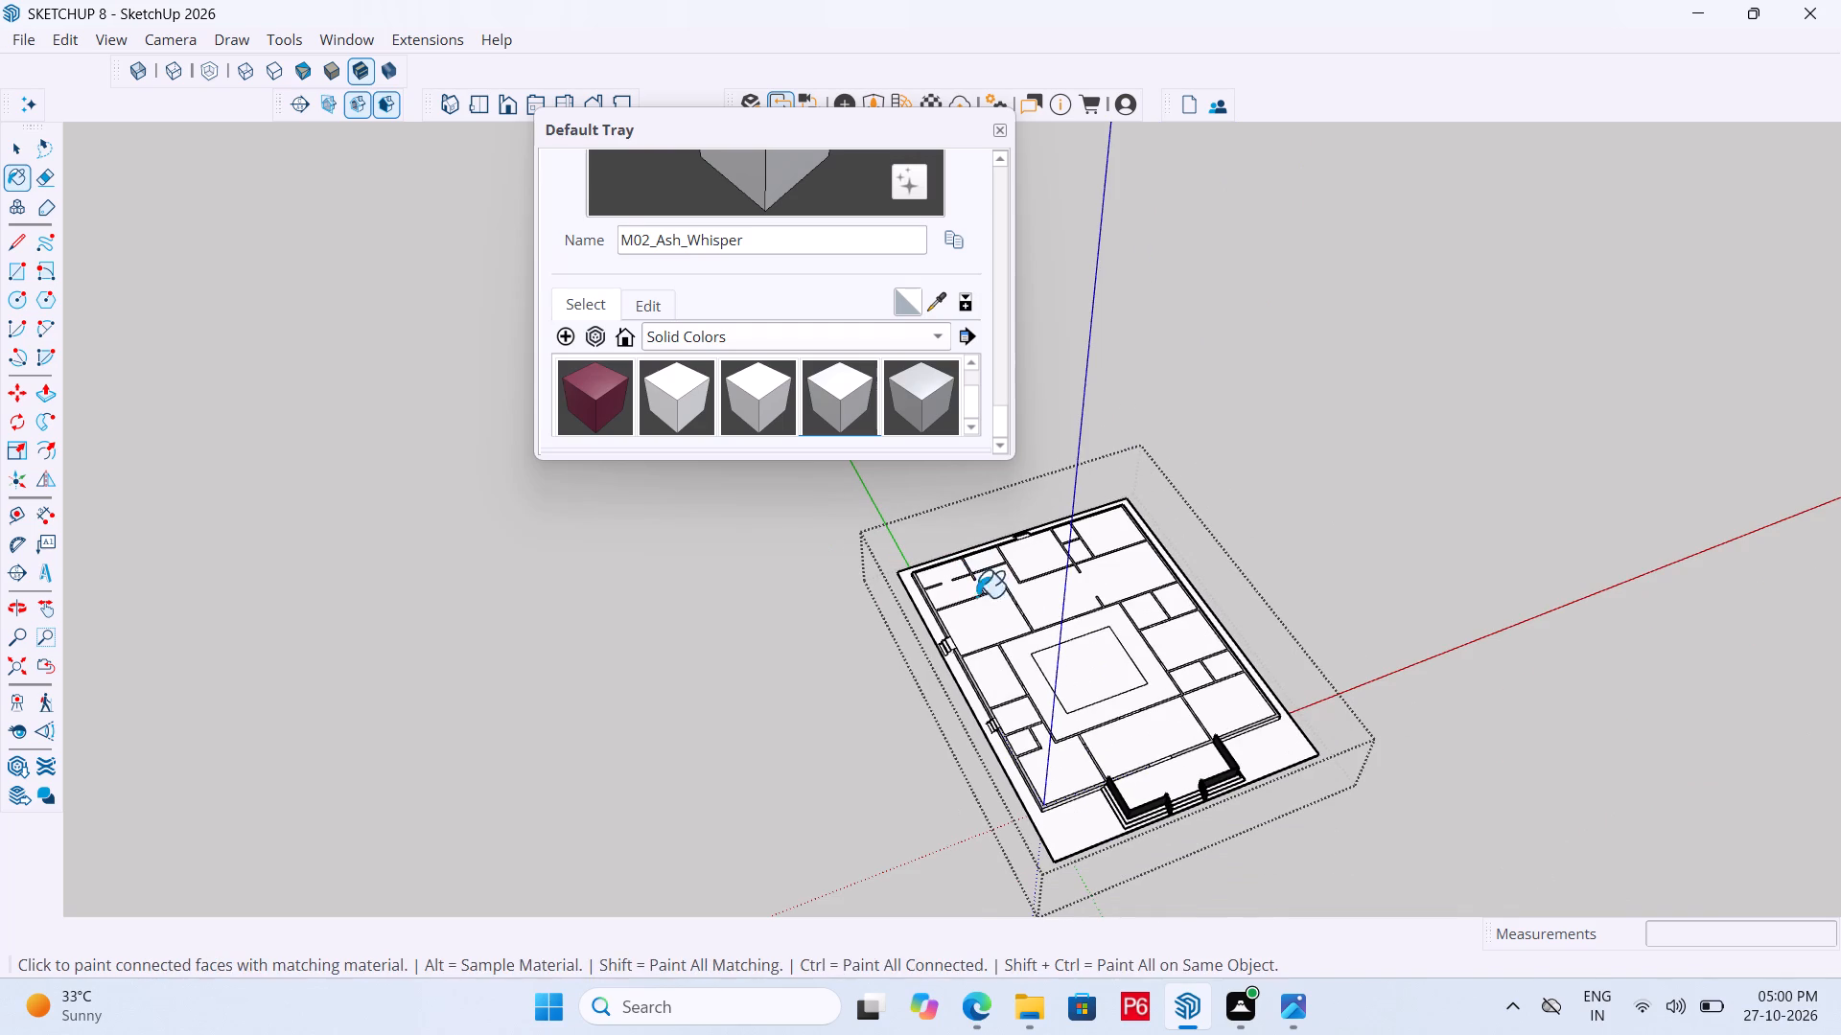
middle_drag(1229, 685, 847, 569)
scroll(646, 544, down, 6)
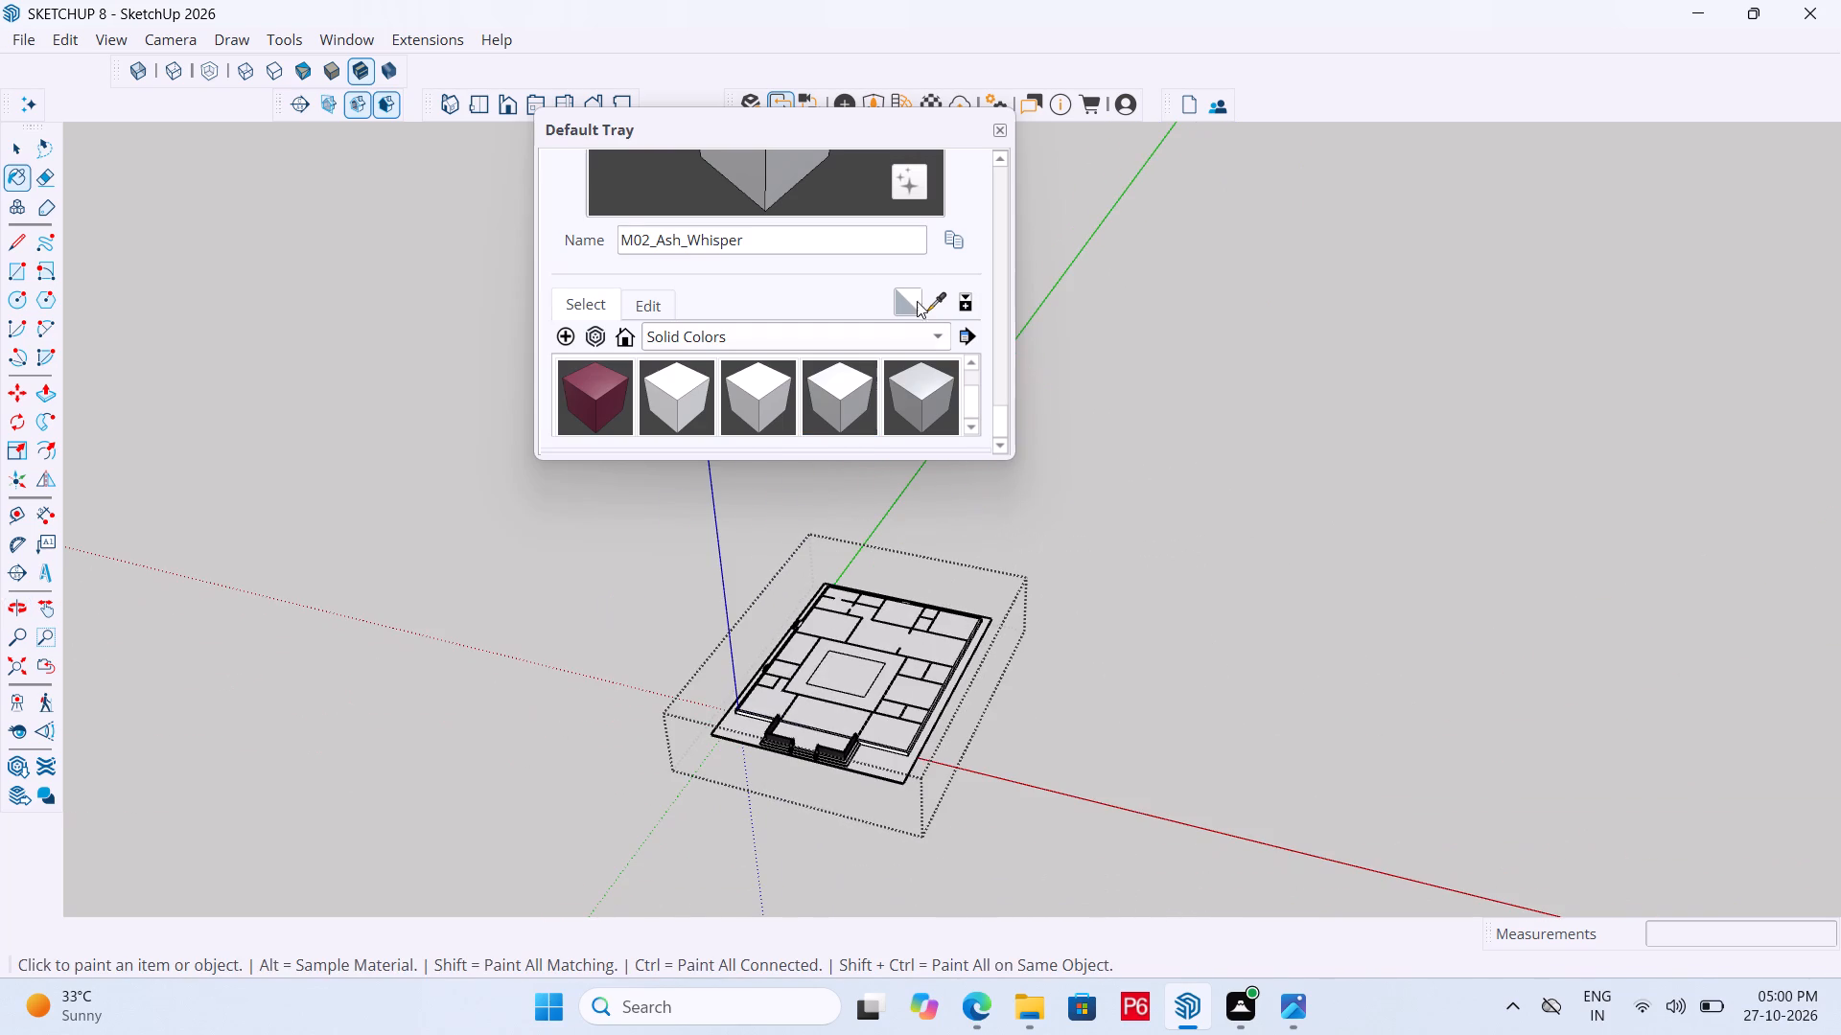
click(1005, 124)
Push/Pull the wall face around the front corner room near the red axis up 10'6".
scroll(1019, 571, up, 10)
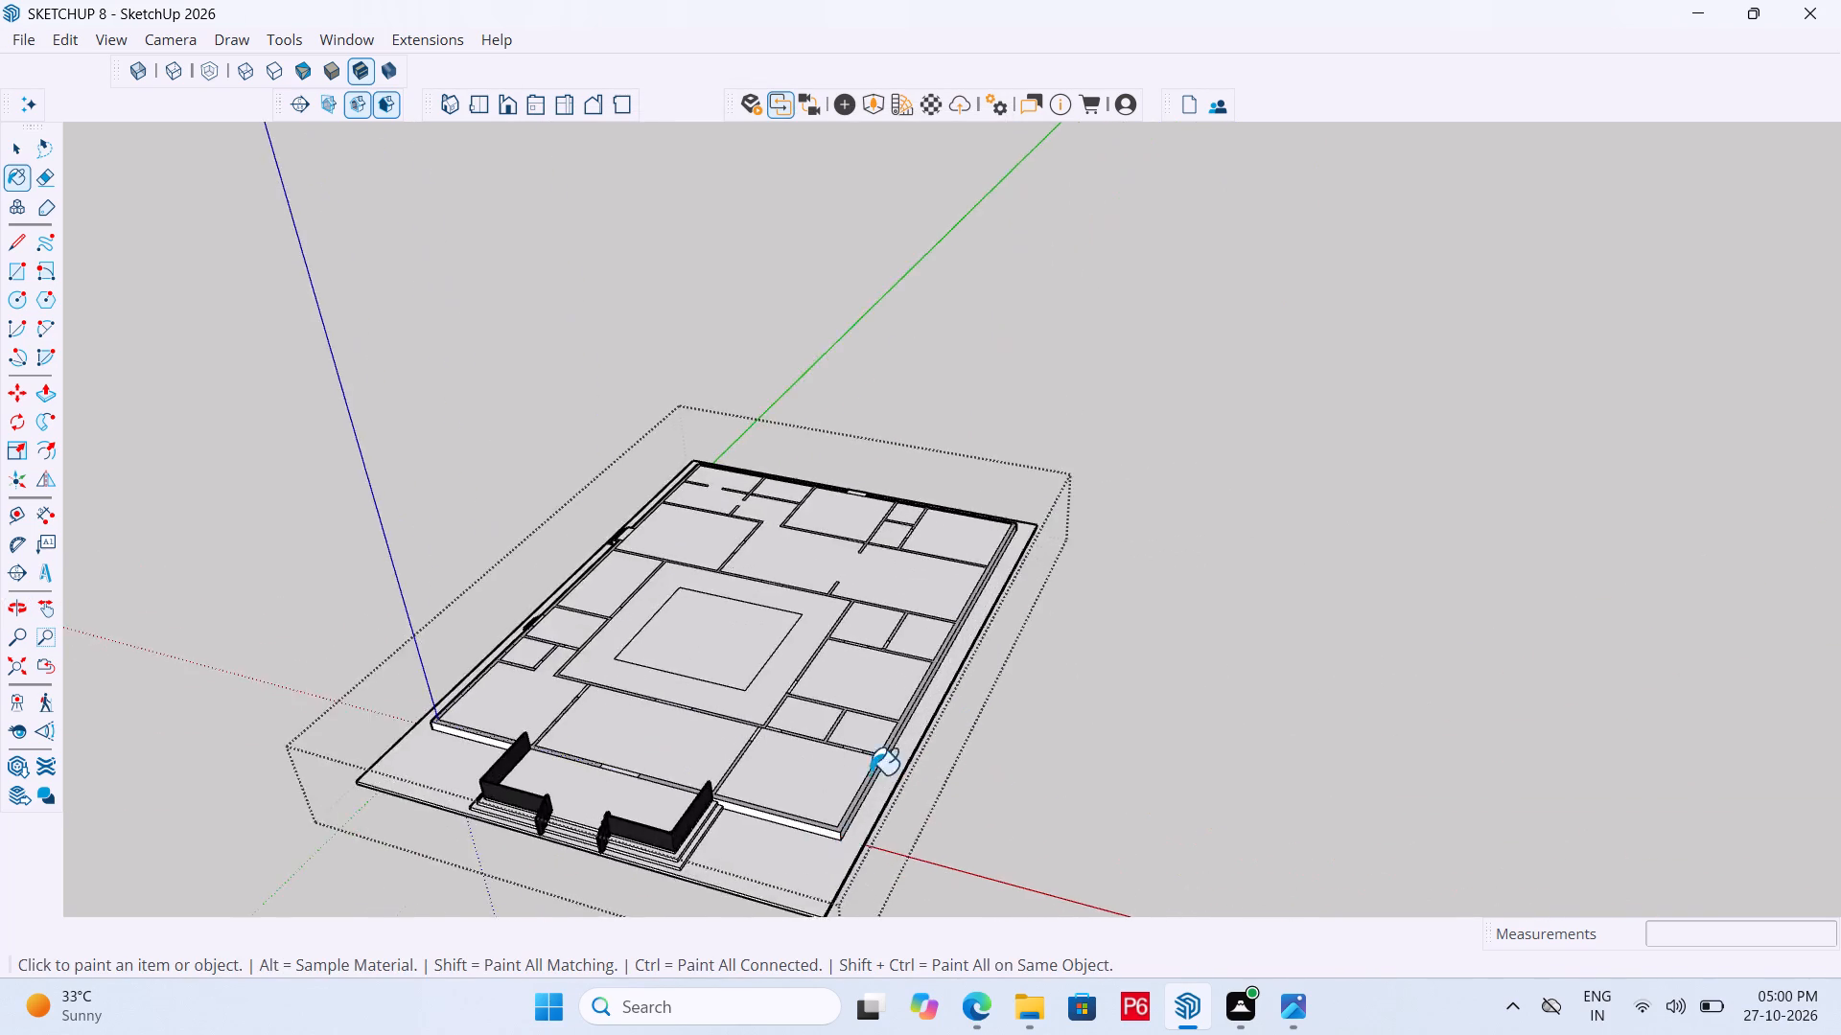
scroll(990, 535, down, 8)
middle_drag(866, 647, 842, 782)
scroll(851, 756, up, 15)
scroll(989, 642, up, 7)
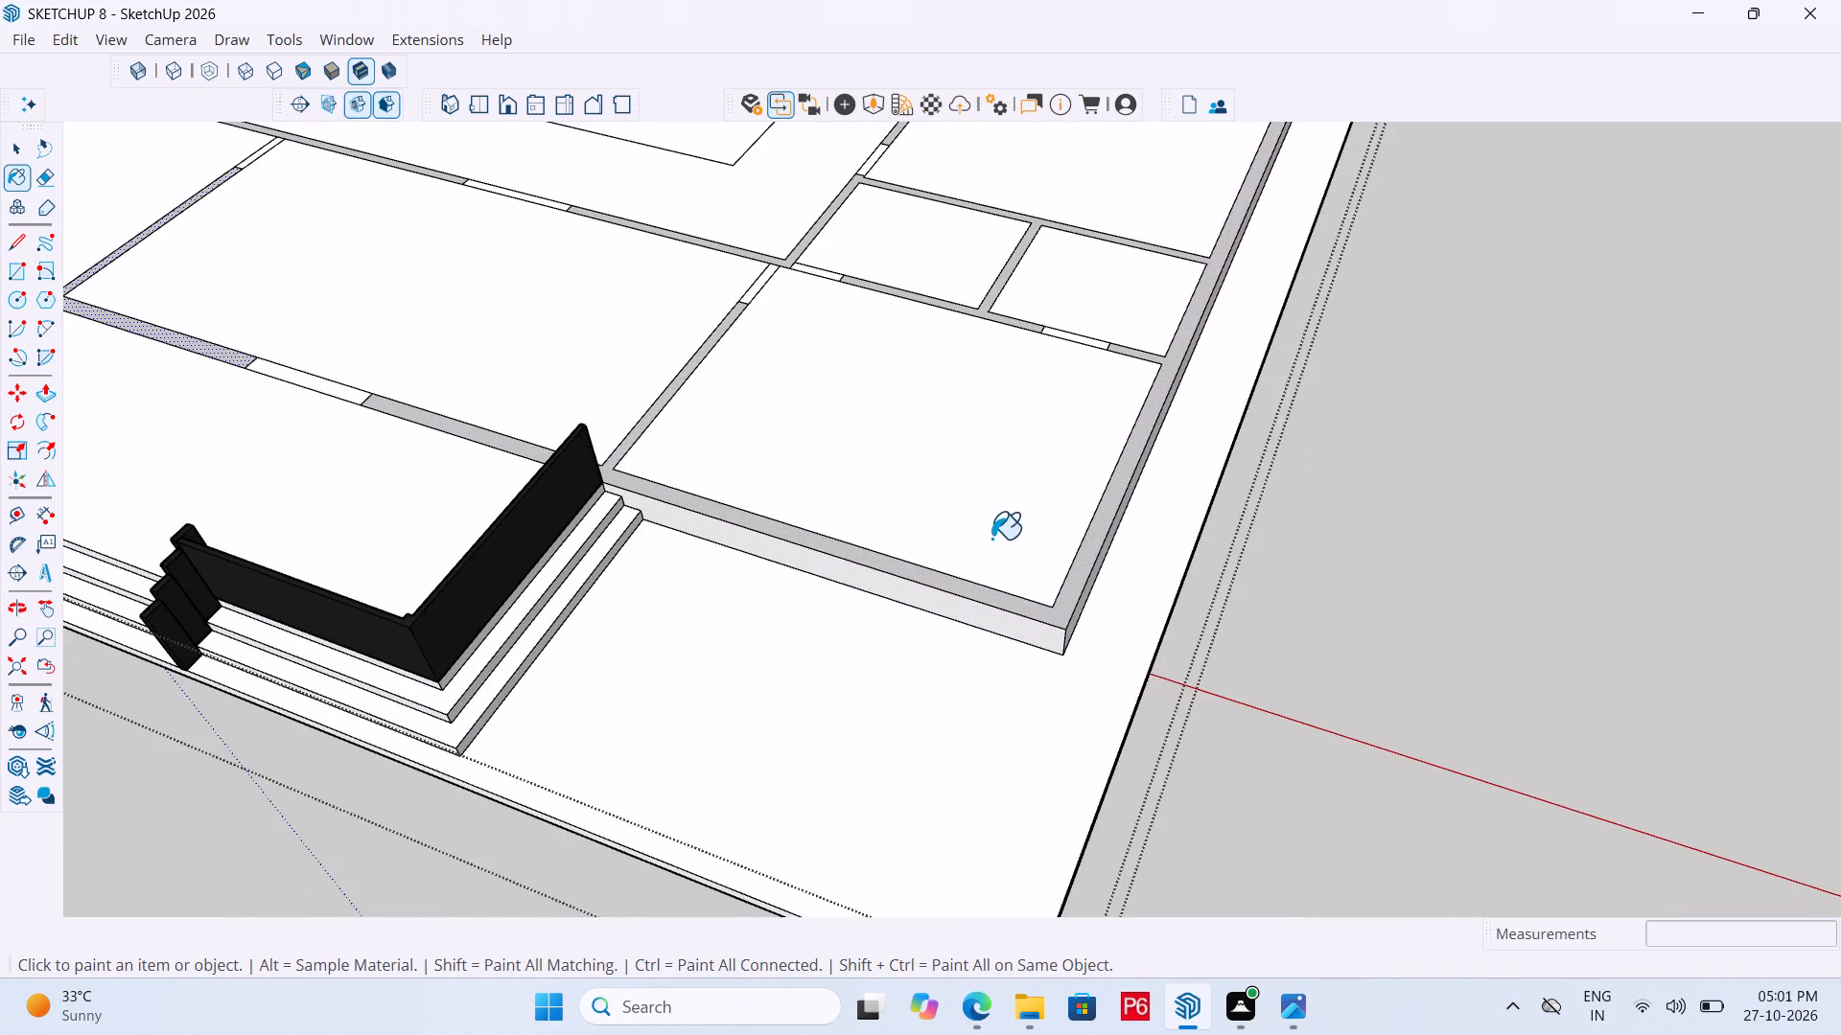
scroll(996, 587, up, 5)
key(p)
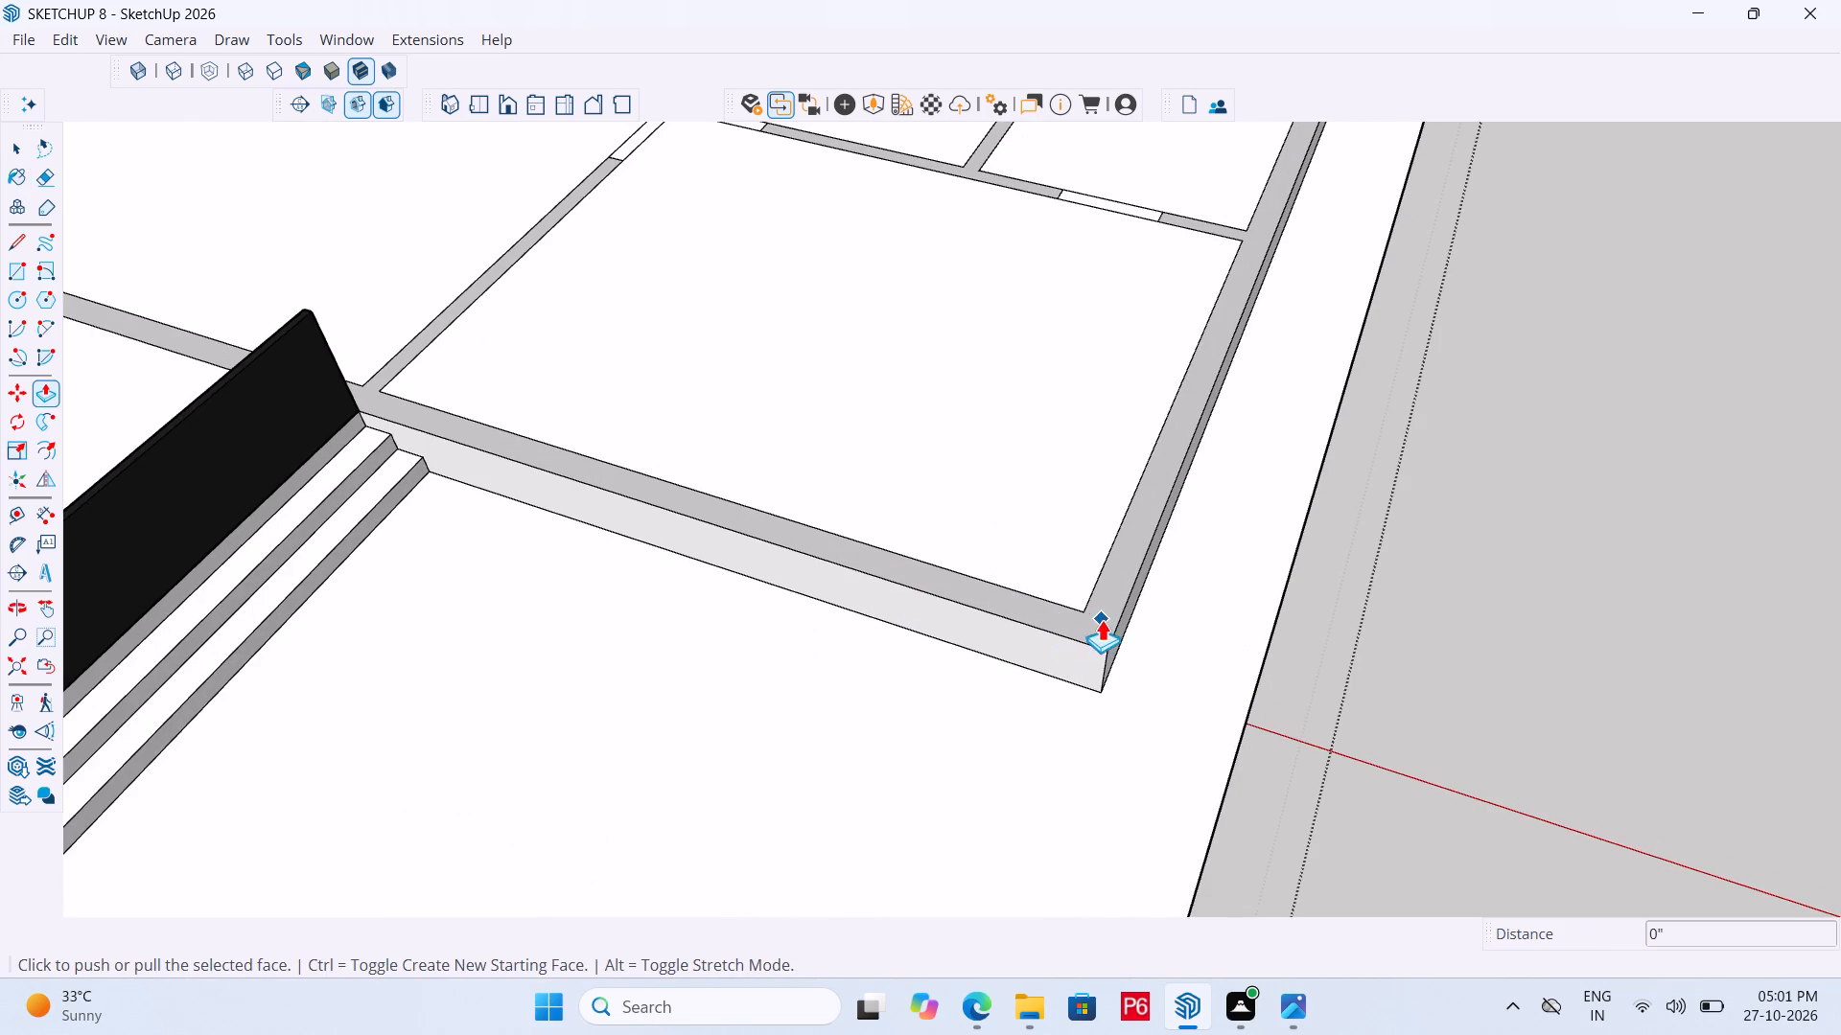
key(space)
click(1102, 627)
key(p)
click(1100, 619)
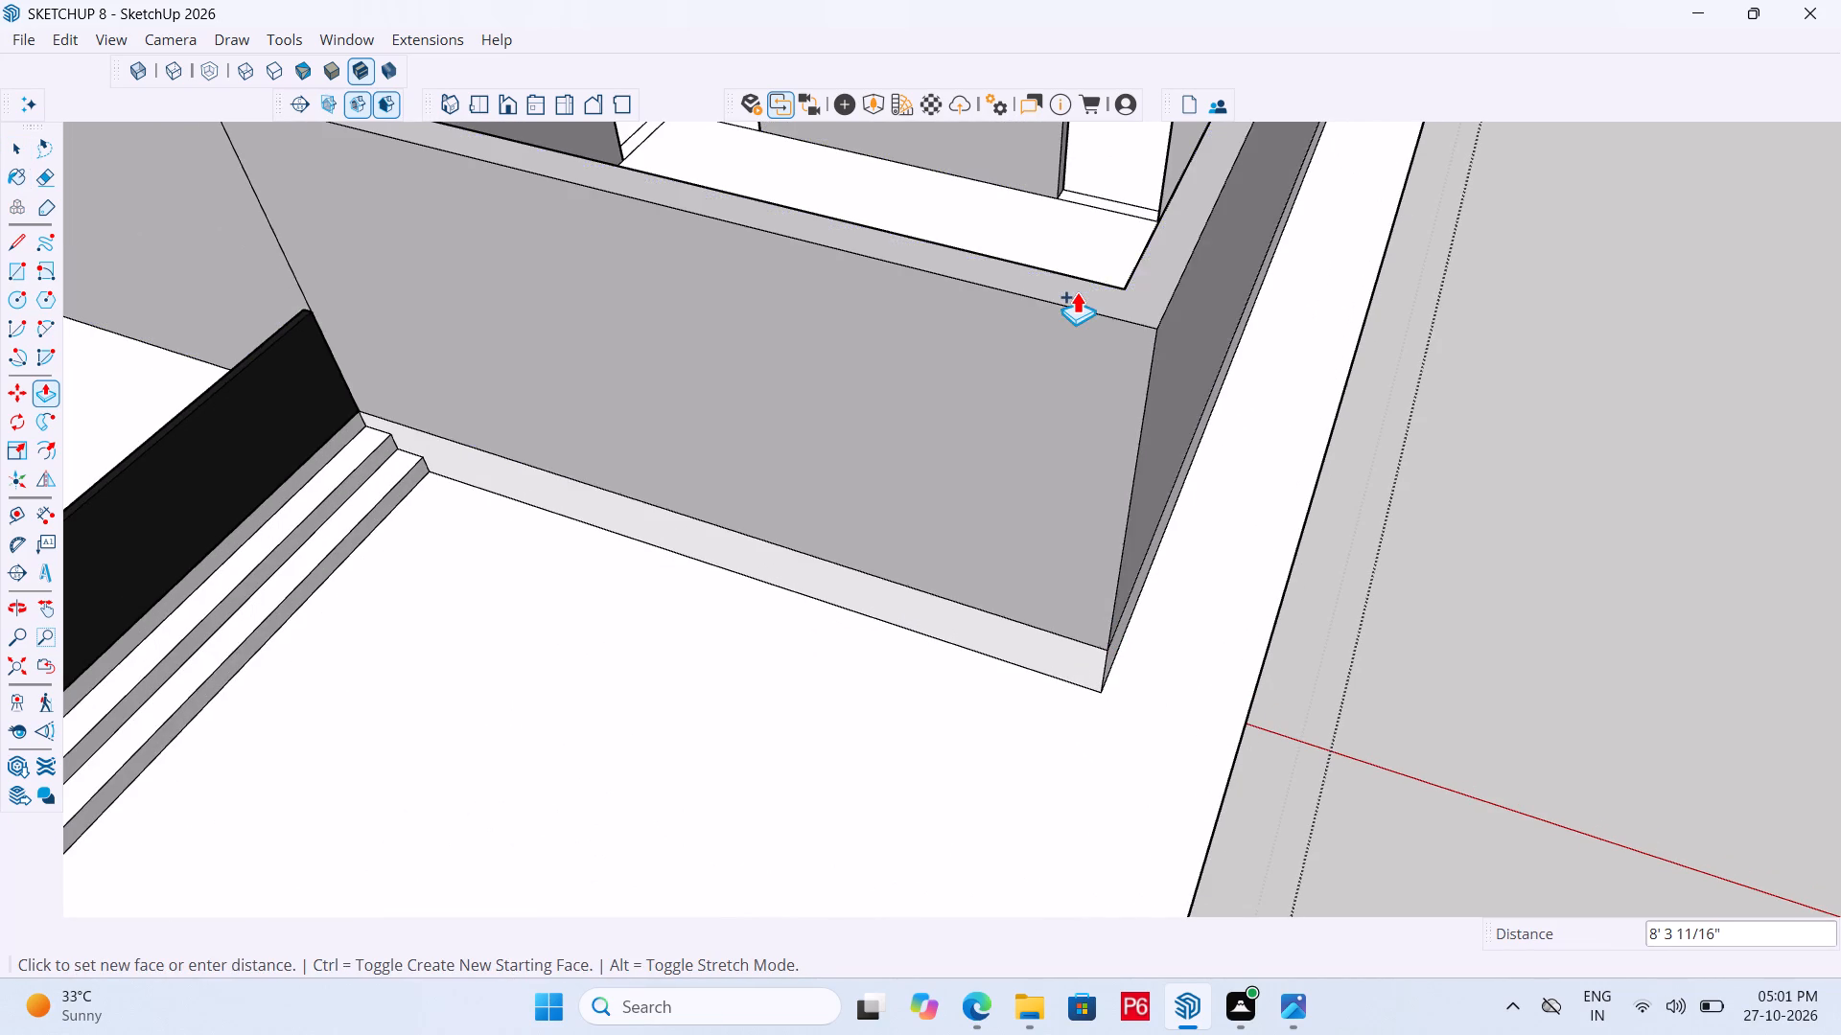
scroll(1092, 278, down, 12)
middle_drag(1105, 368, 1048, 188)
scroll(1105, 368, down, 1)
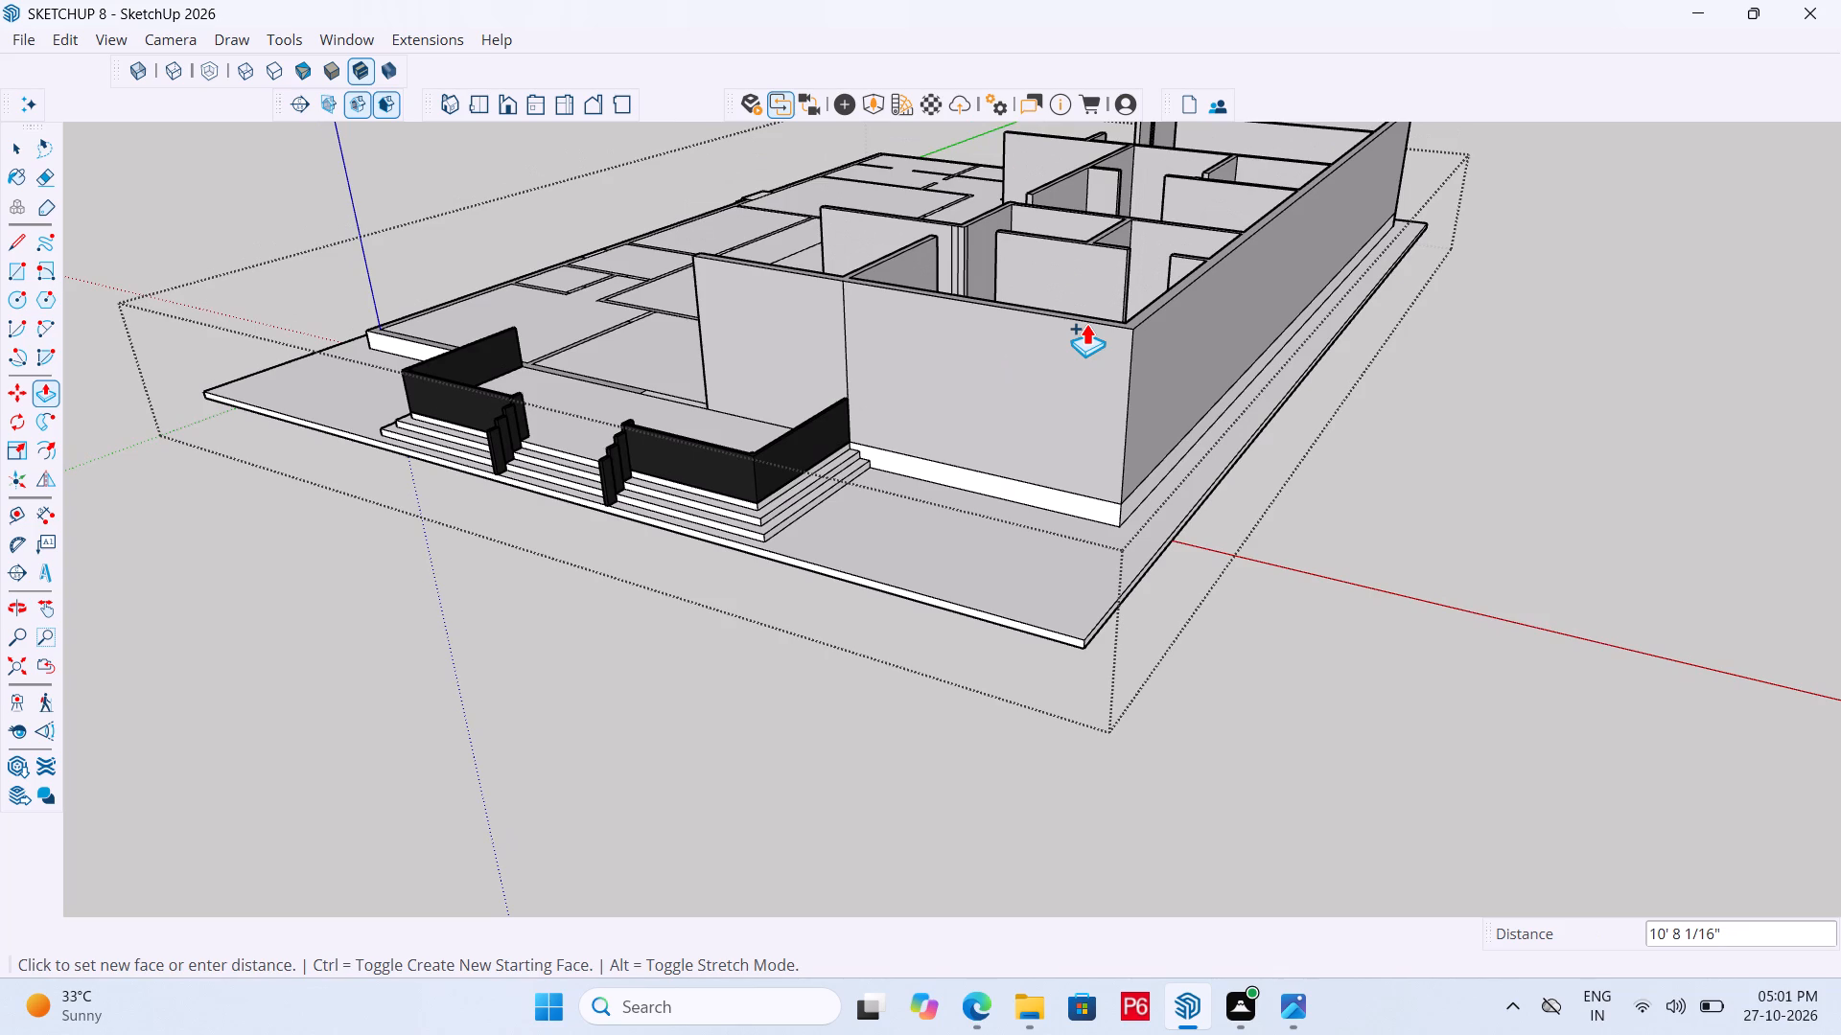
text(10'6")
key(Return)
Repeat the 10'6" Push/Pull on the wall faces of the other front corner room, beside the courtyard and around the rear corner rooms.
scroll(1215, 585, down, 4)
middle_drag(800, 485, 1195, 609)
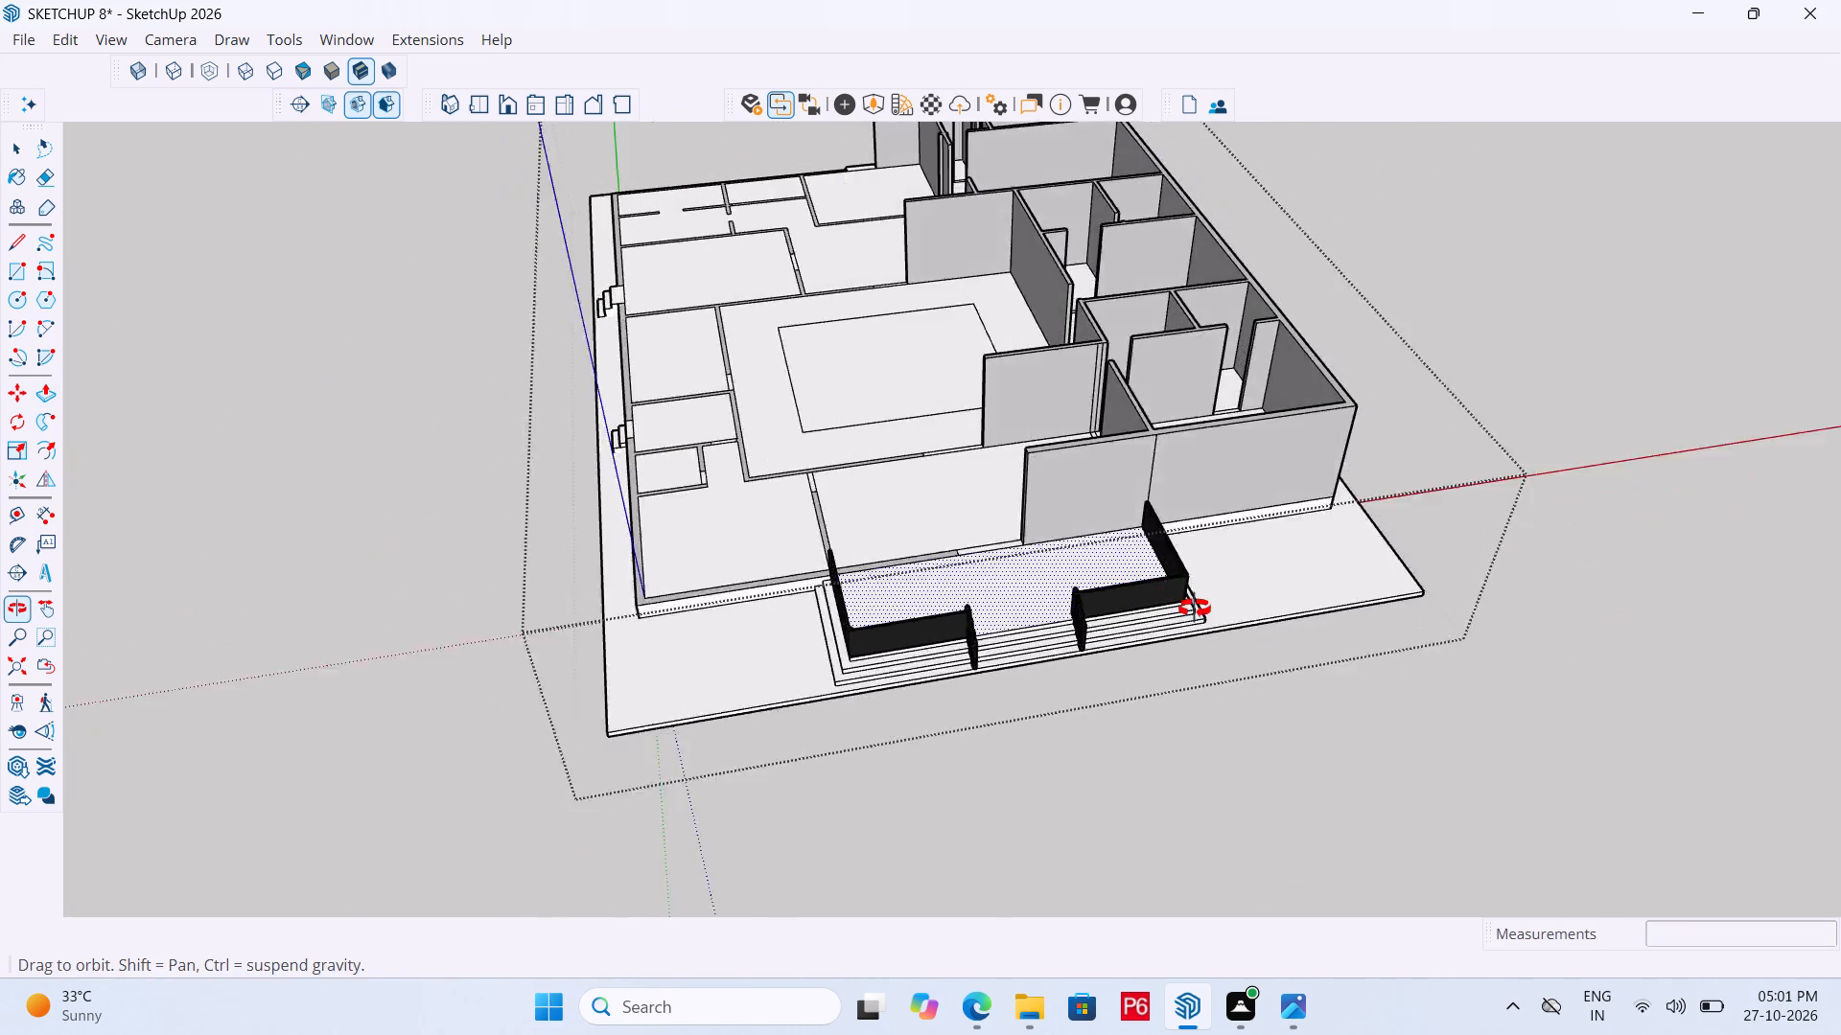
middle_drag(1195, 609, 1248, 614)
scroll(898, 482, up, 6)
double_click(848, 695)
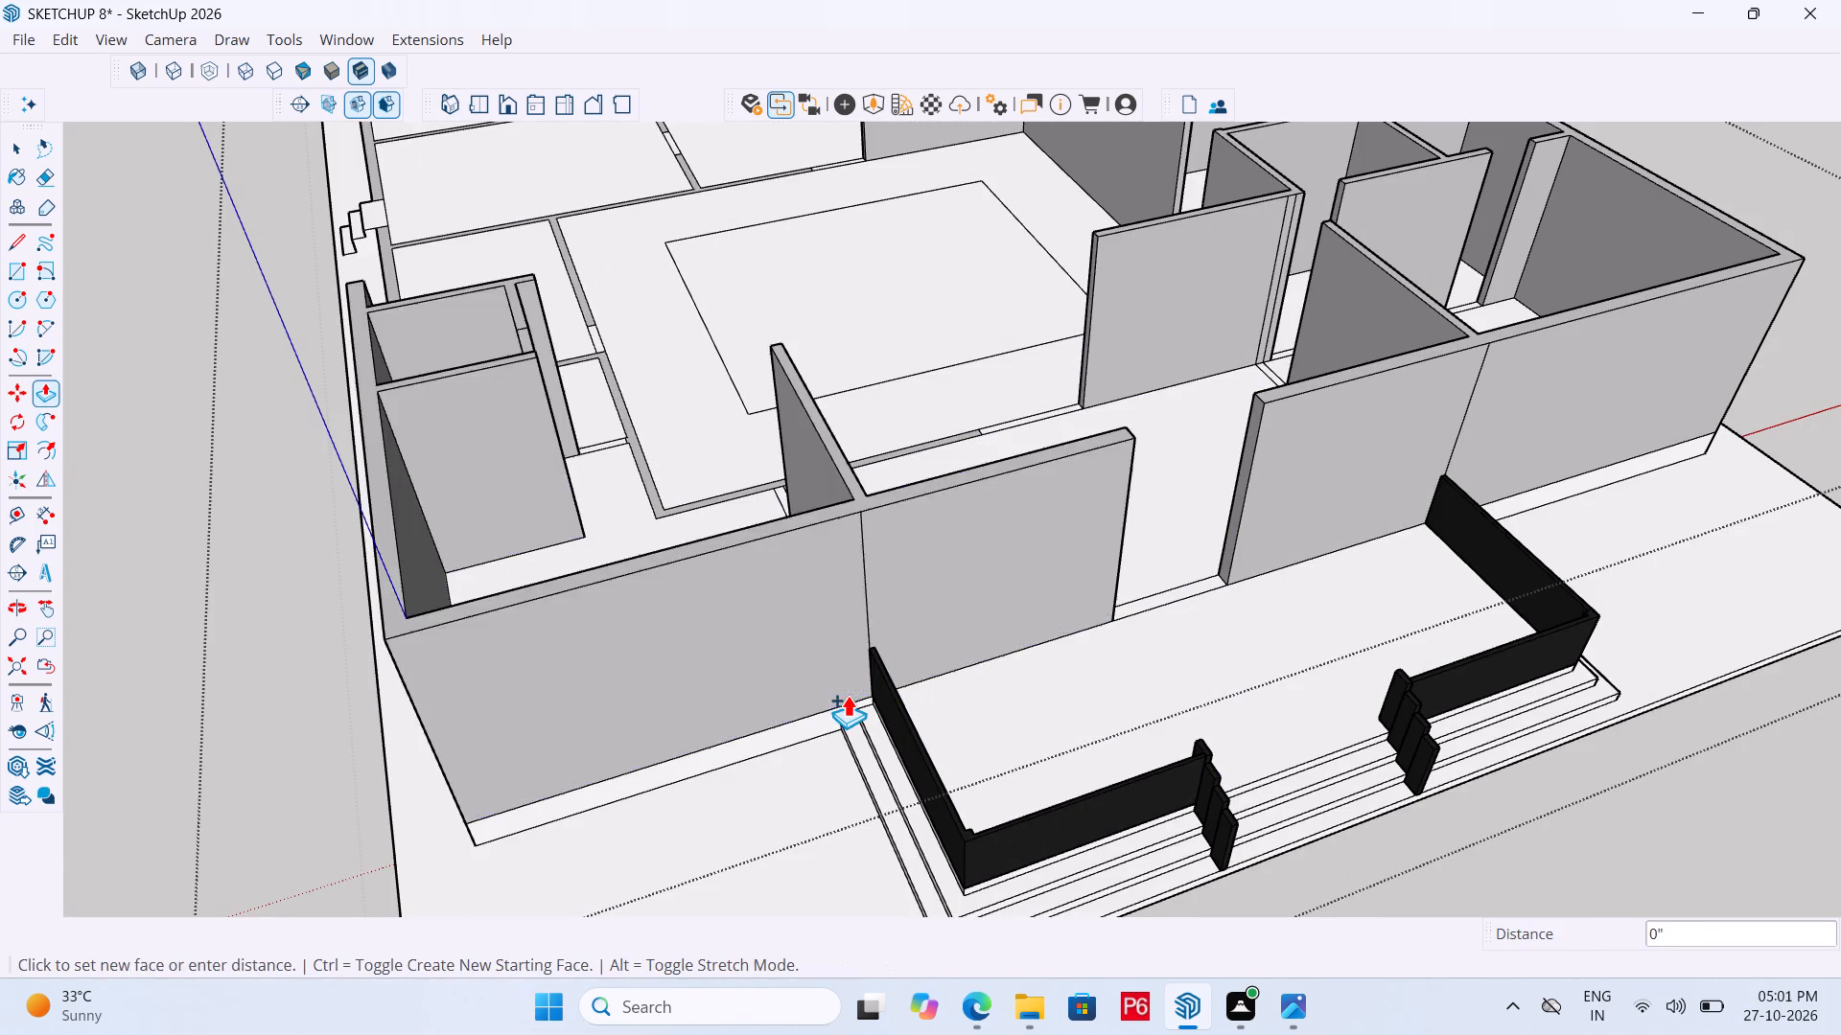
scroll(1058, 725, down, 6)
scroll(685, 196, up, 6)
scroll(756, 503, up, 3)
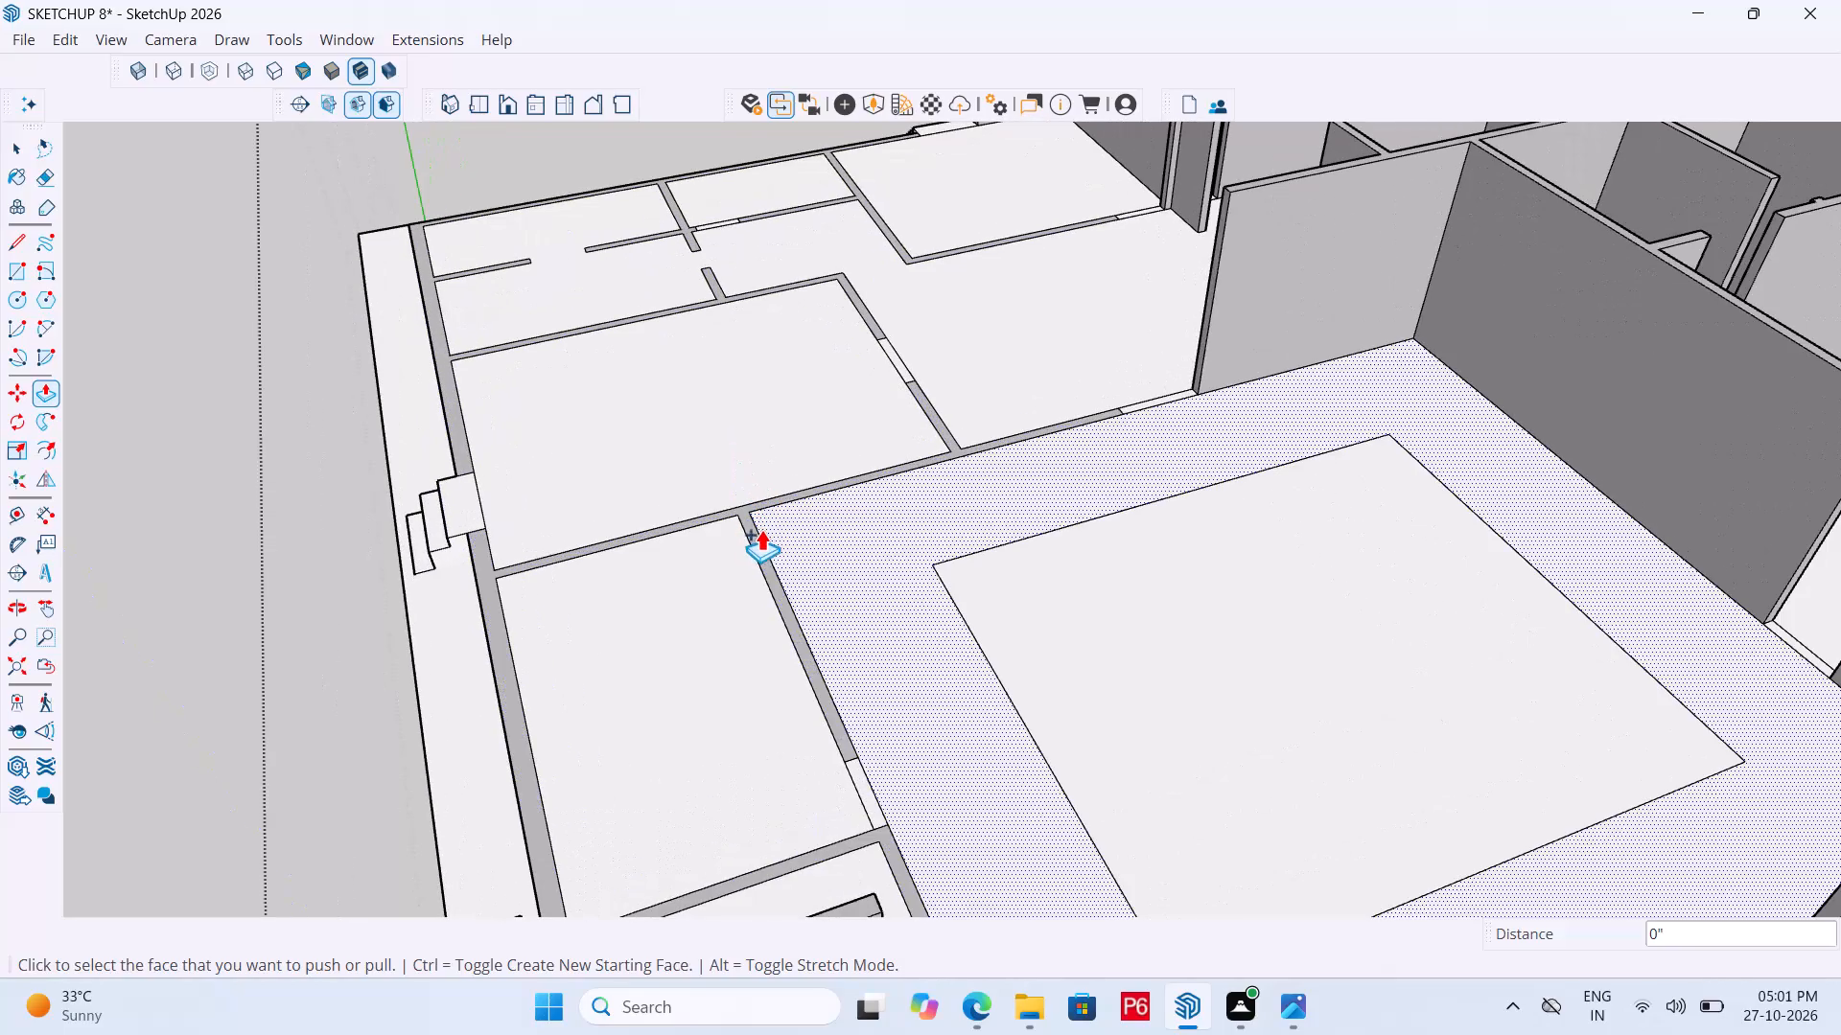
double_click(760, 547)
scroll(759, 538, down, 7)
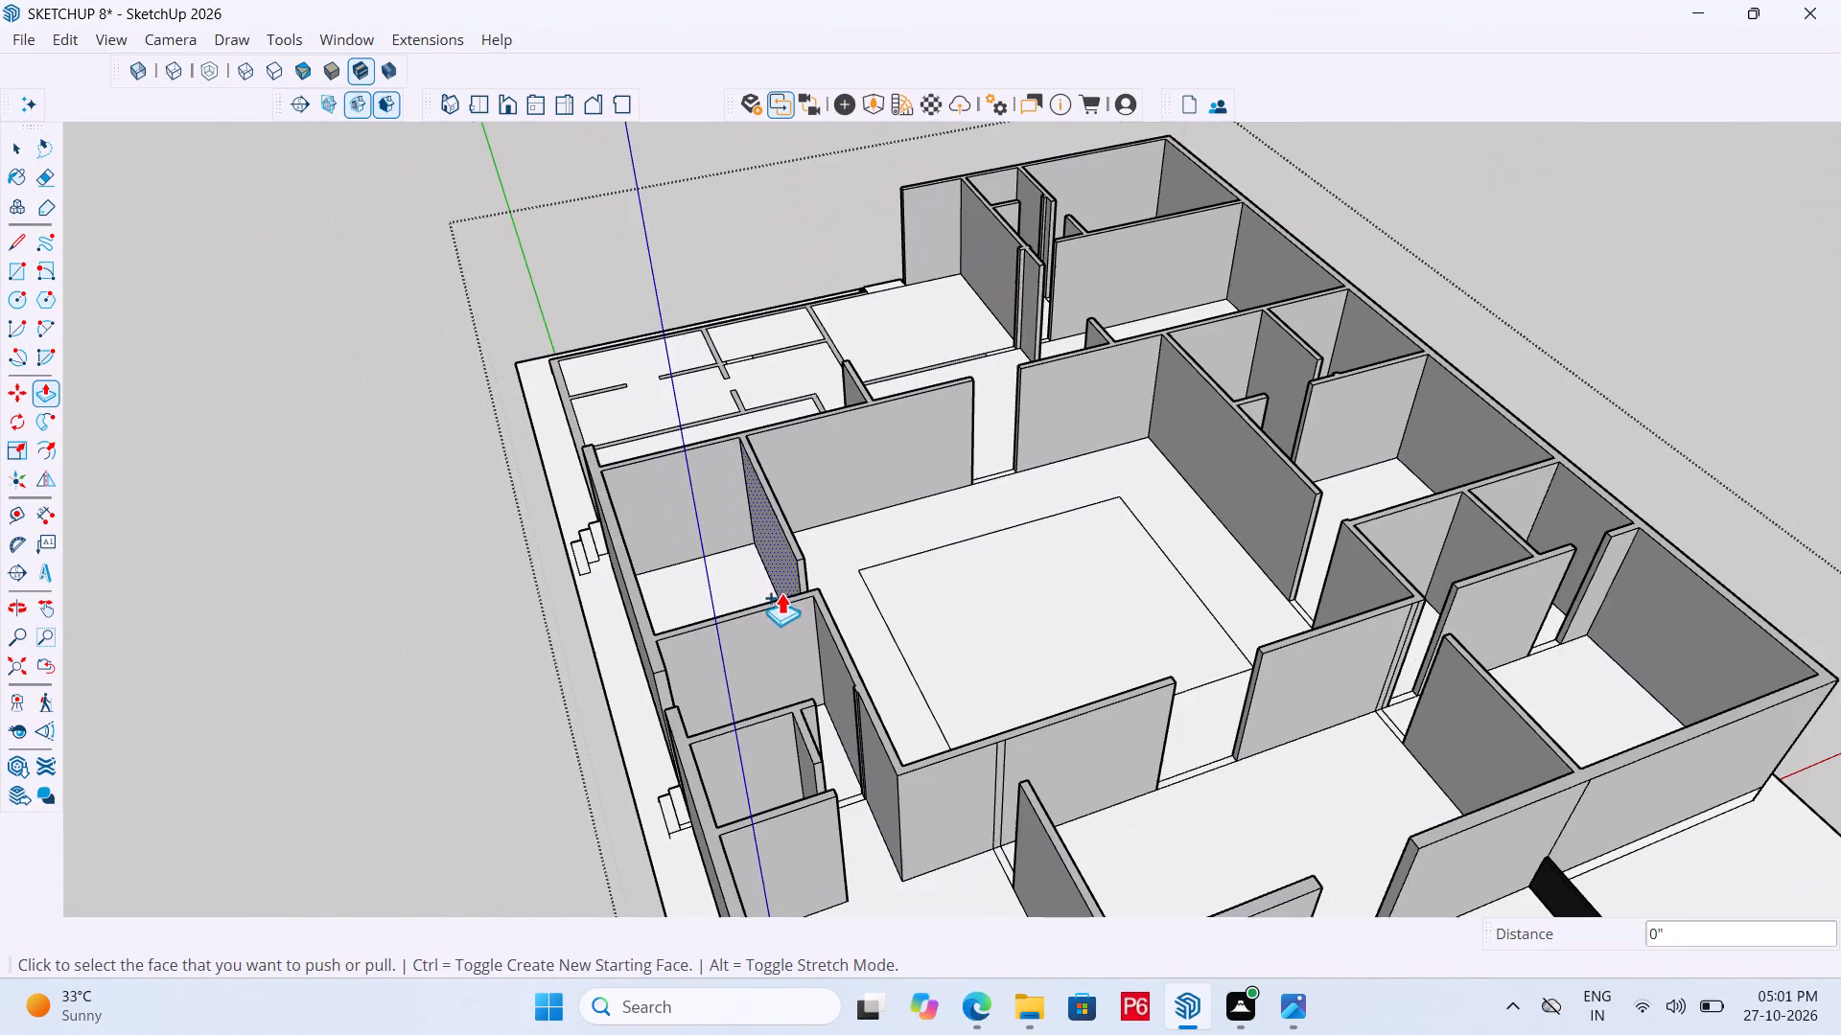
scroll(681, 364, down, 1)
scroll(675, 334, up, 13)
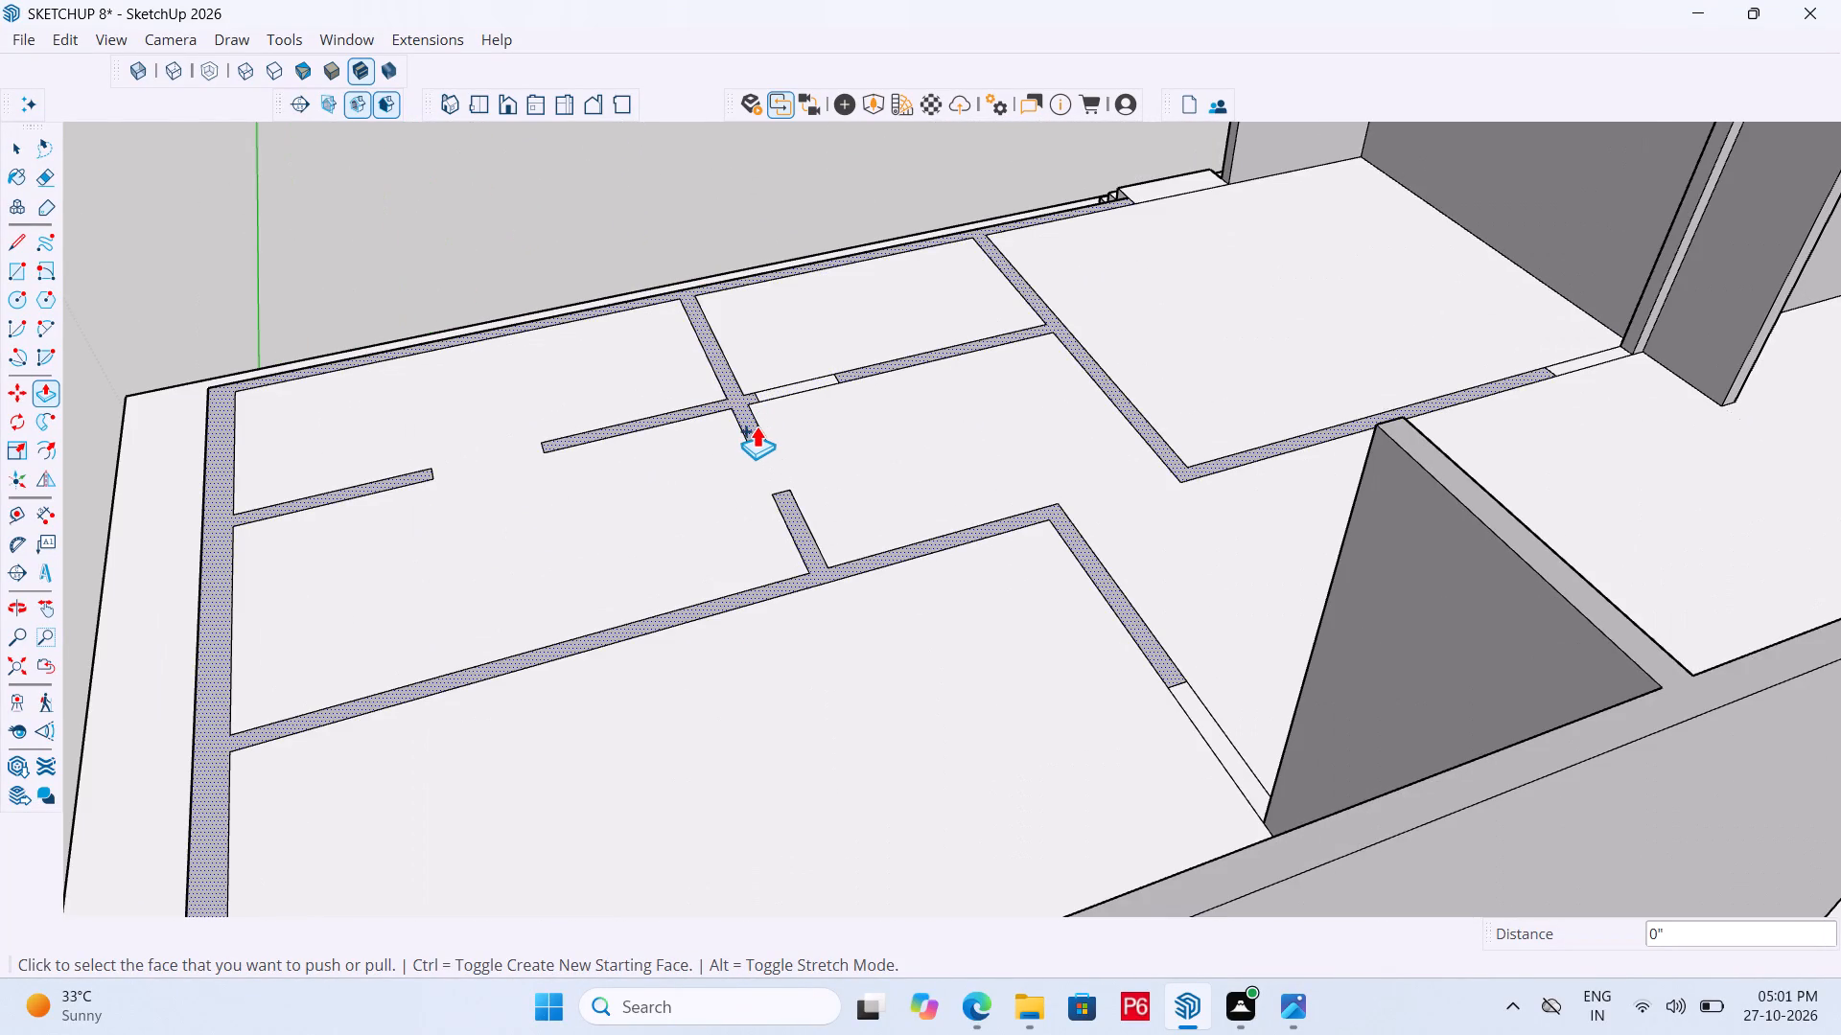
double_click(757, 425)
scroll(1034, 606, down, 8)
scroll(1152, 659, down, 7)
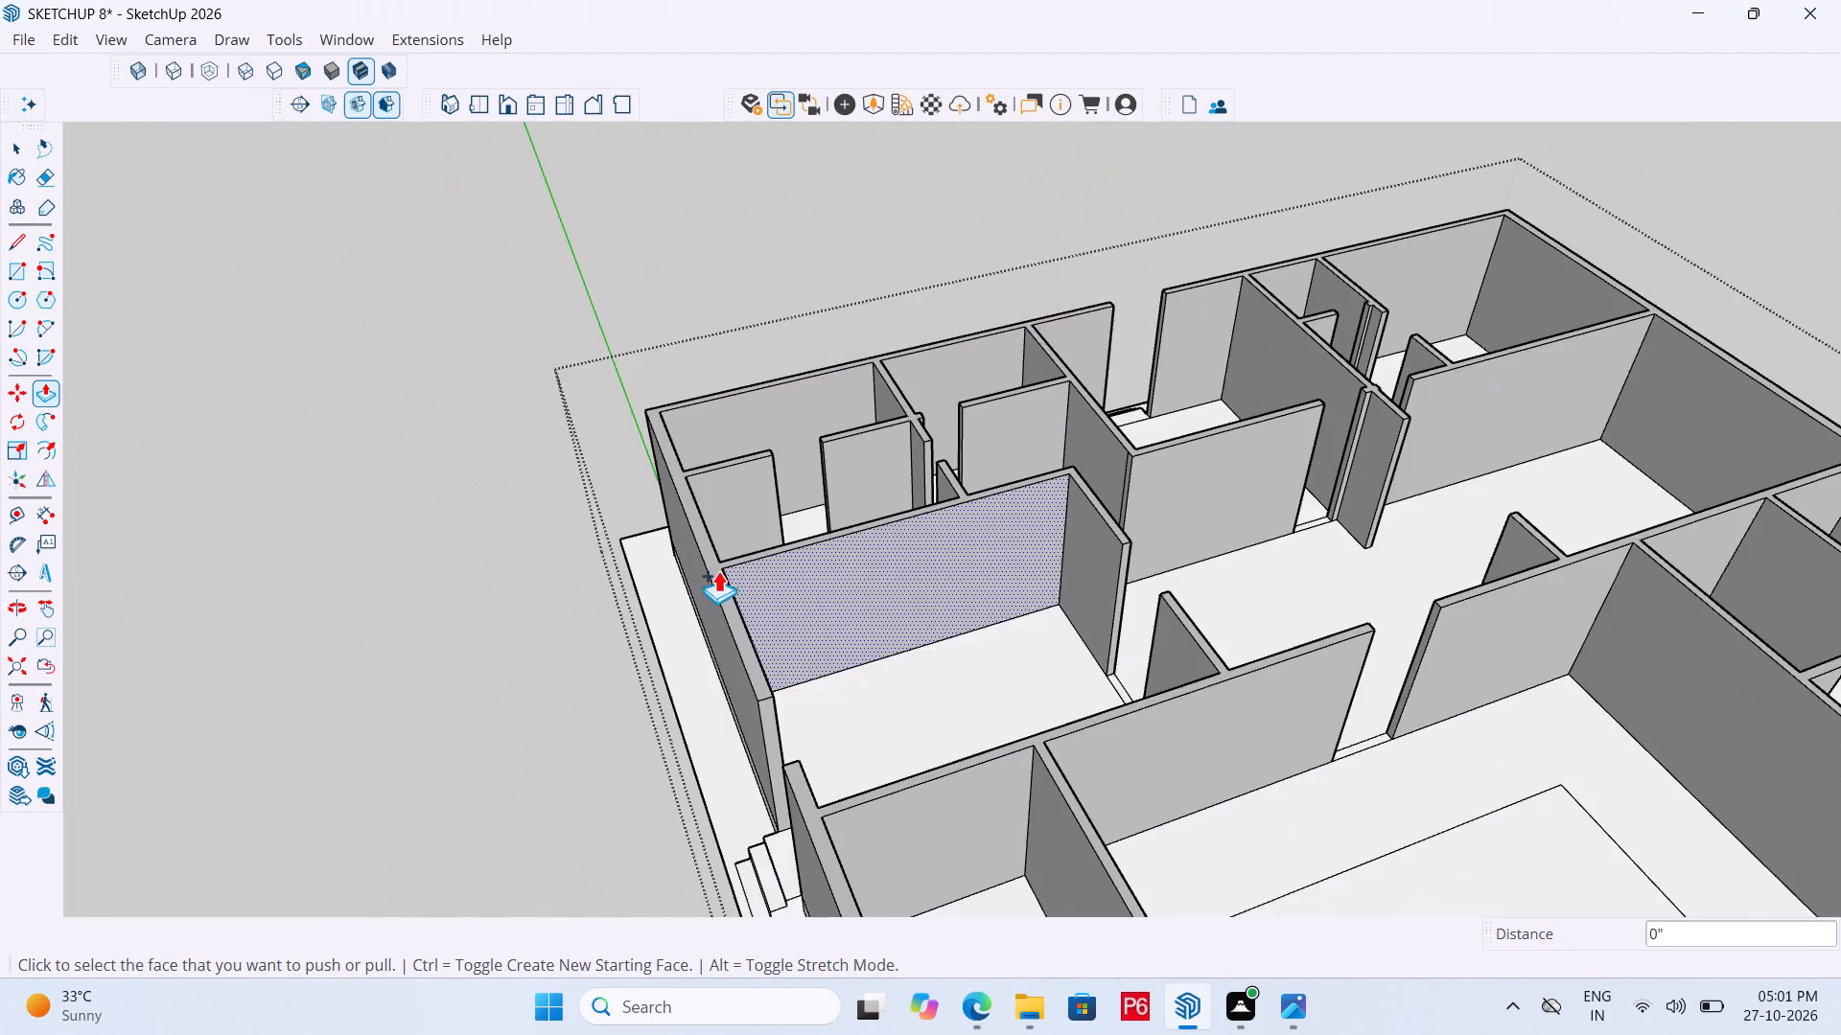
scroll(705, 572, down, 14)
scroll(1295, 715, up, 1)
middle_drag(1266, 700, 945, 558)
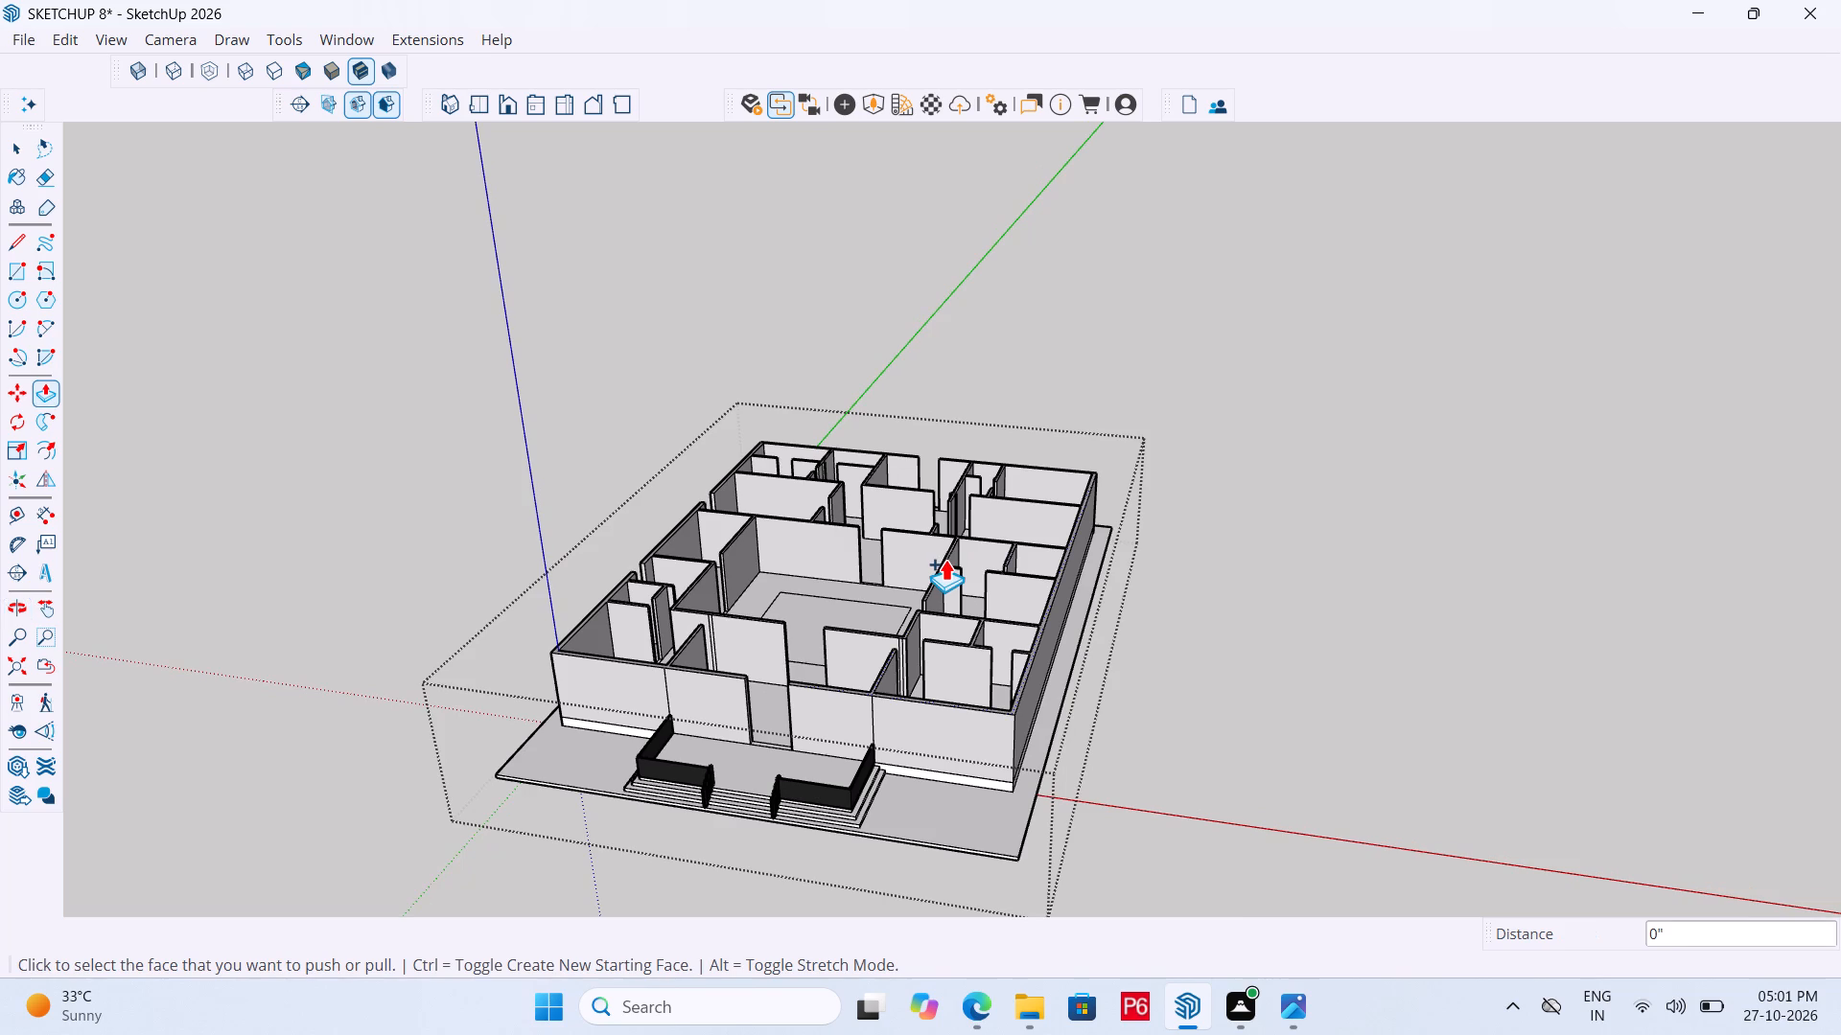
Save the model with the raised walls.
key(ctrl+s)
key(ctrl+s)
key(ctrl+s)
key(ctrl+s)
key(ctrl+s)
key(ctrl+s)
Examine the raised walls, door openings and porch from the front and both sides of the house.
middle_drag(804, 681, 826, 687)
scroll(700, 770, up, 8)
middle_drag(888, 705, 897, 582)
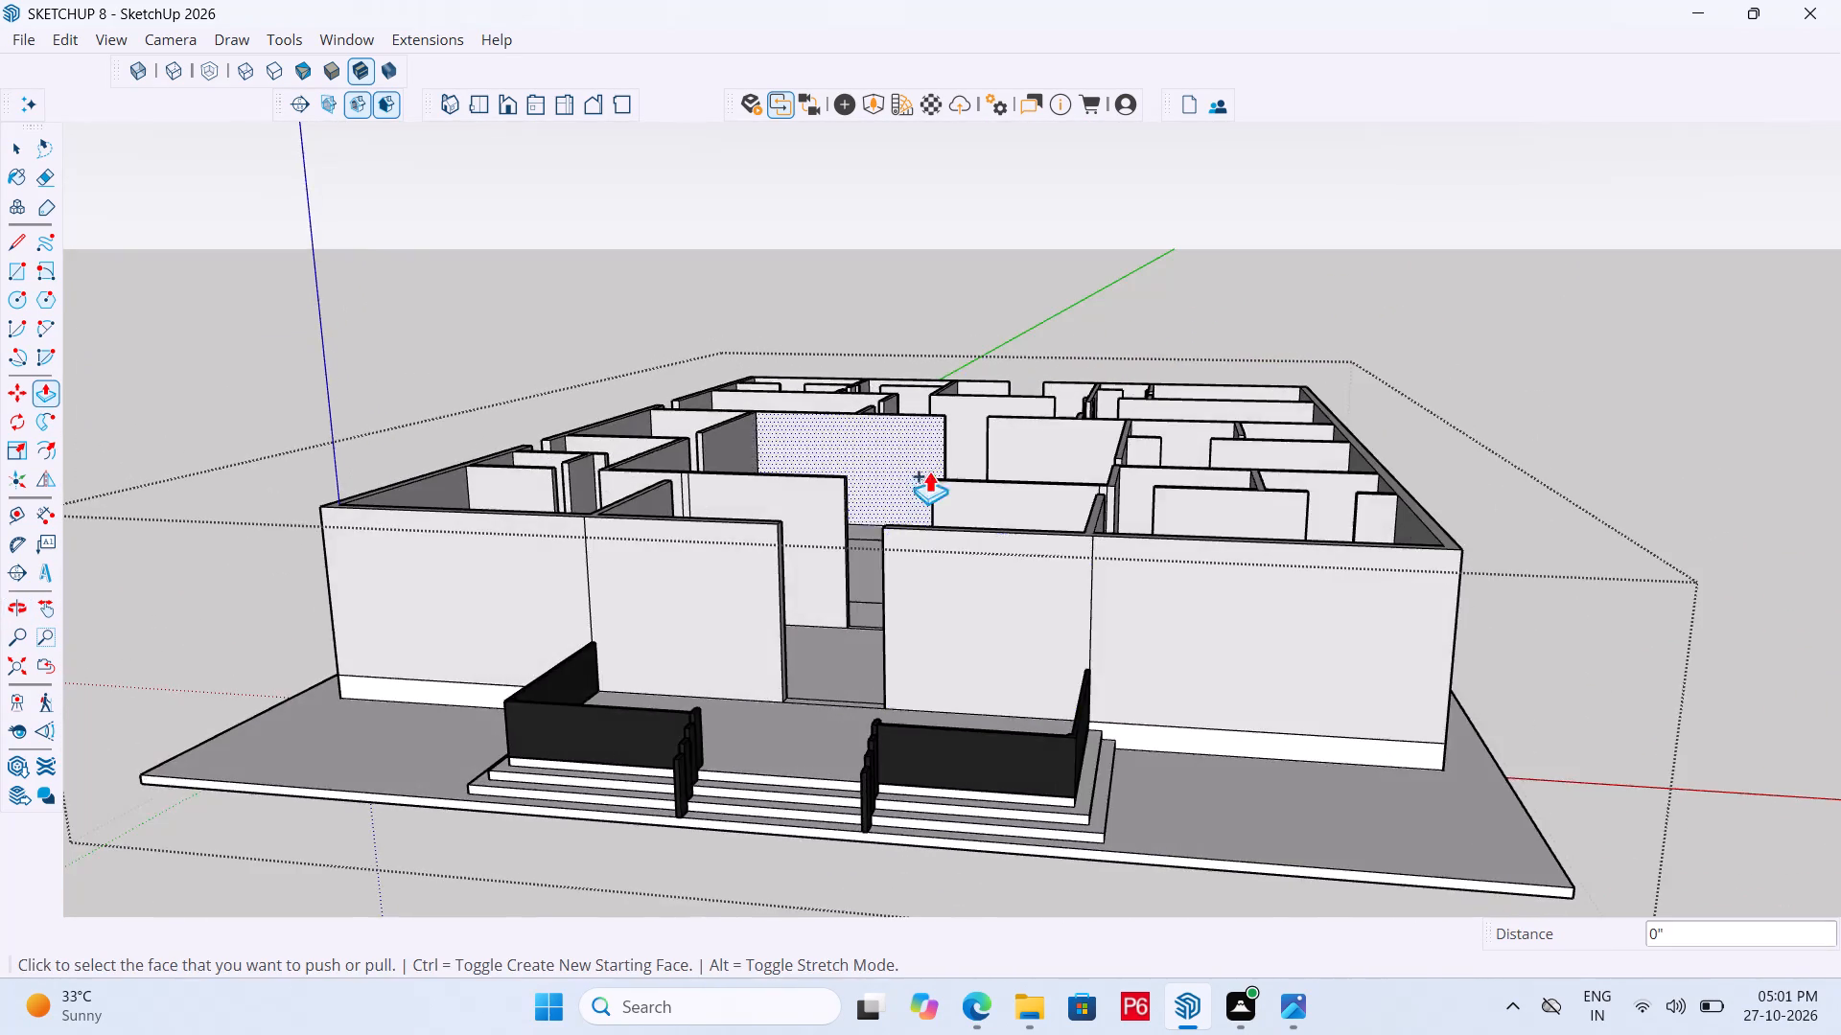
scroll(949, 451, down, 6)
middle_drag(834, 616, 1437, 694)
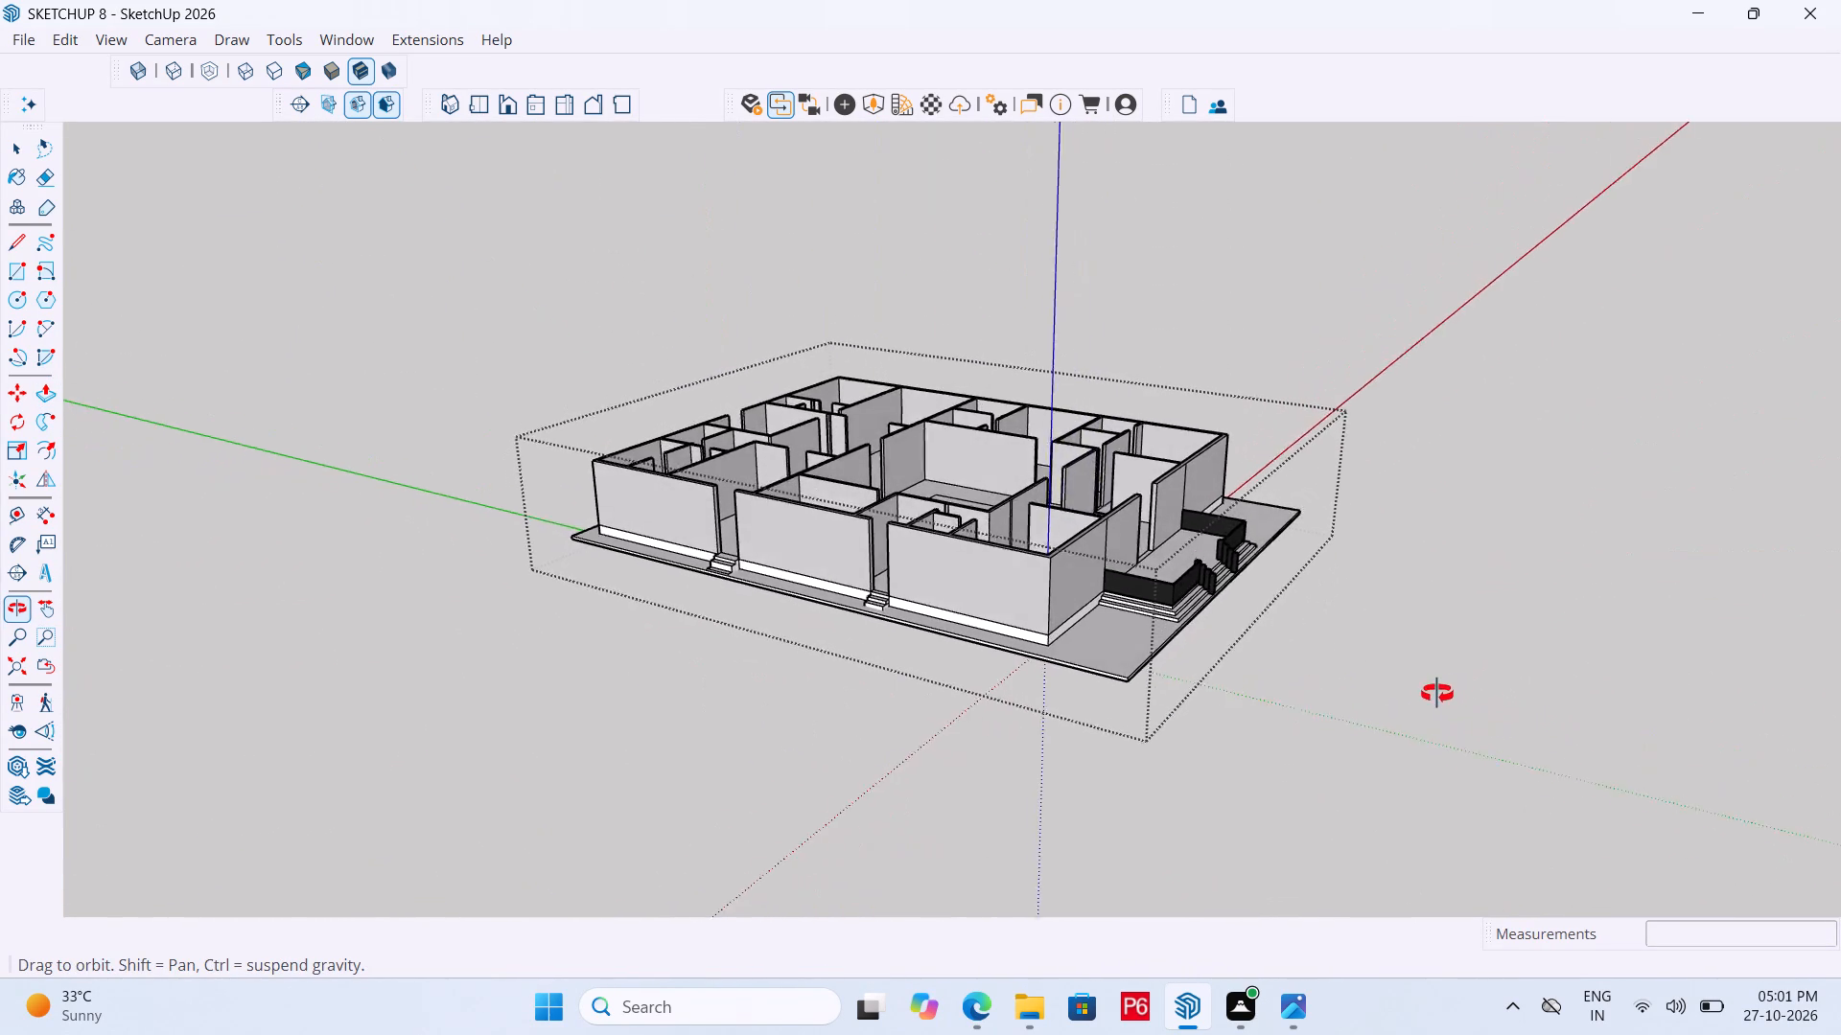
middle_drag(1437, 694, 568, 712)
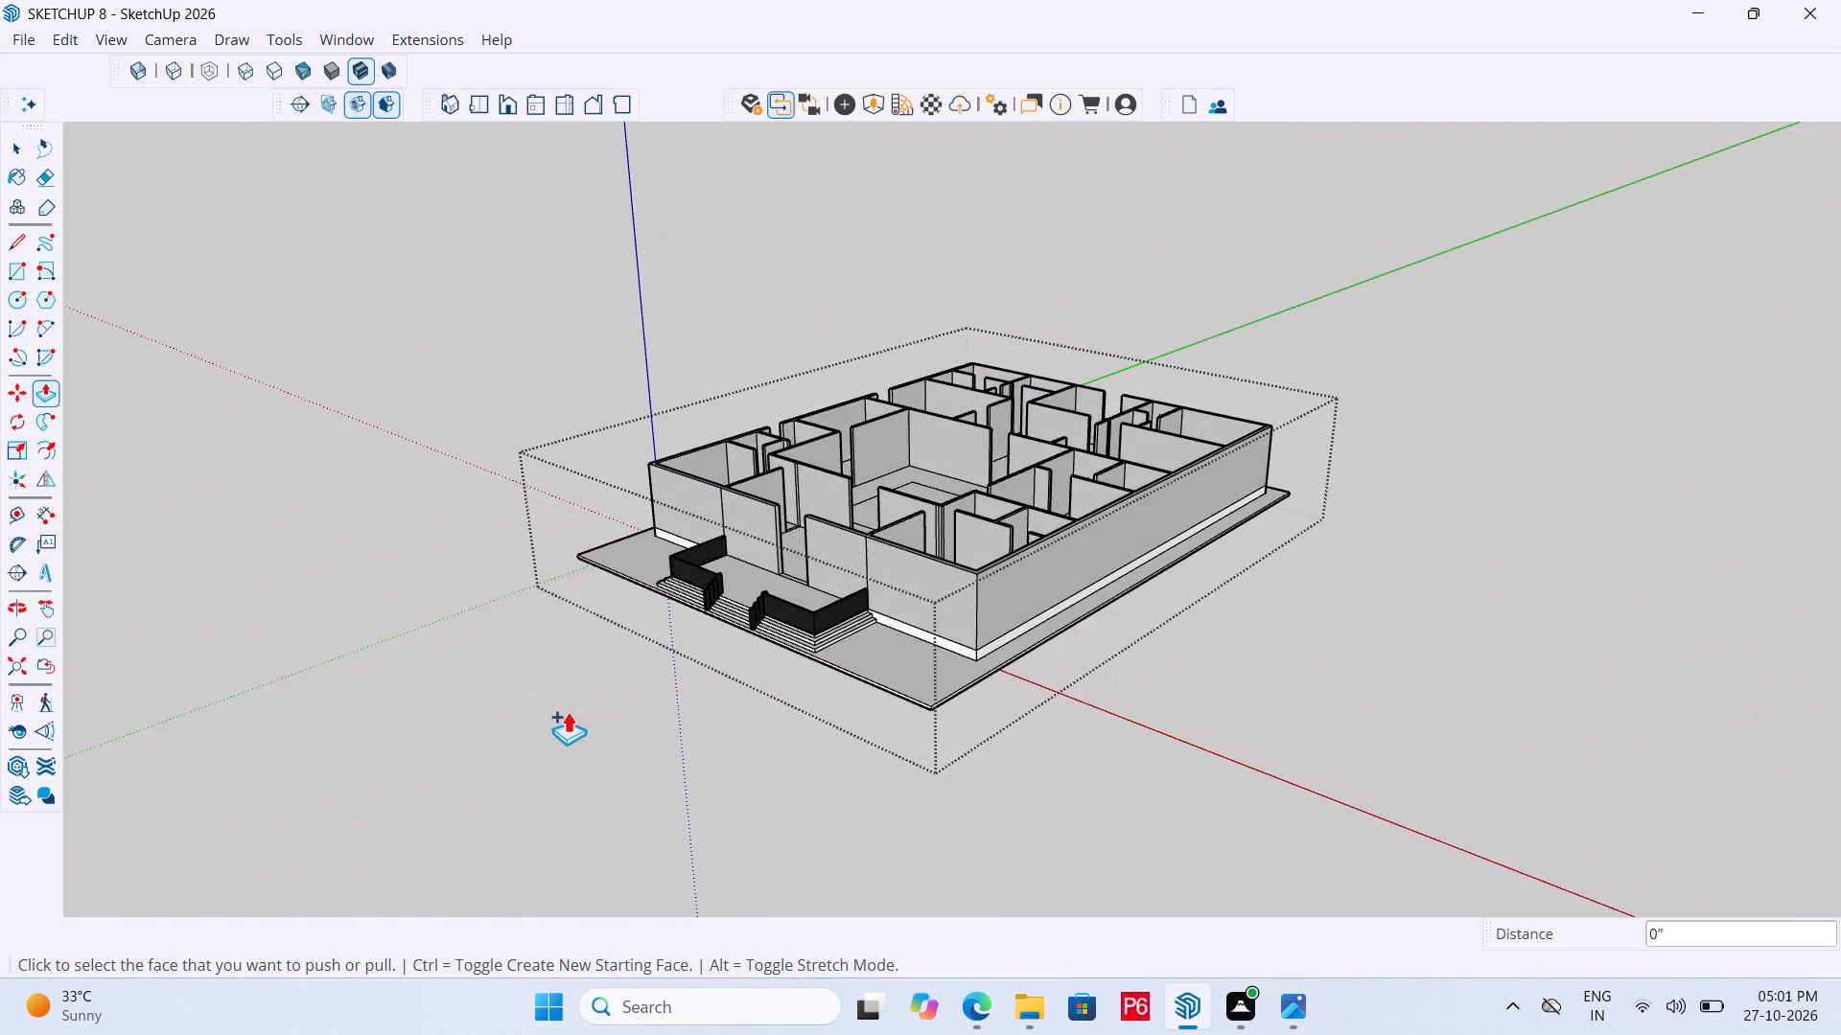
scroll(702, 617, up, 13)
scroll(750, 652, down, 6)
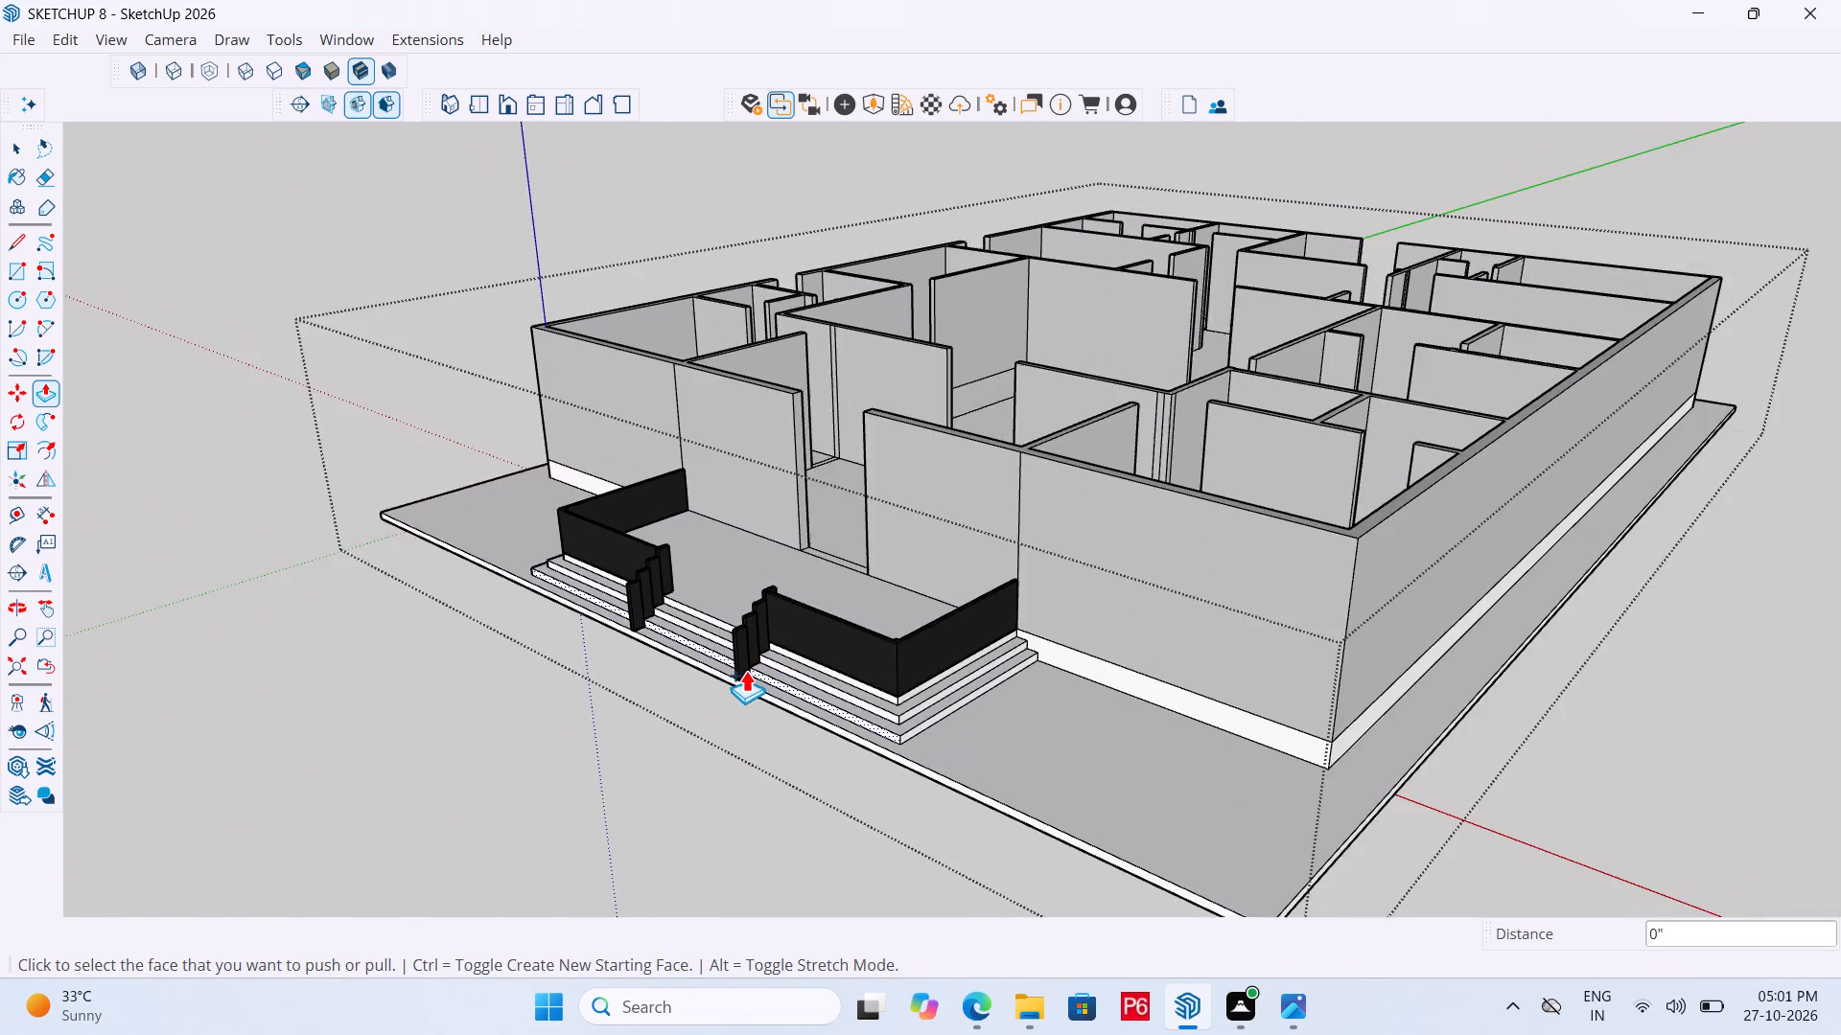
scroll(759, 641, down, 6)
middle_drag(732, 667, 840, 689)
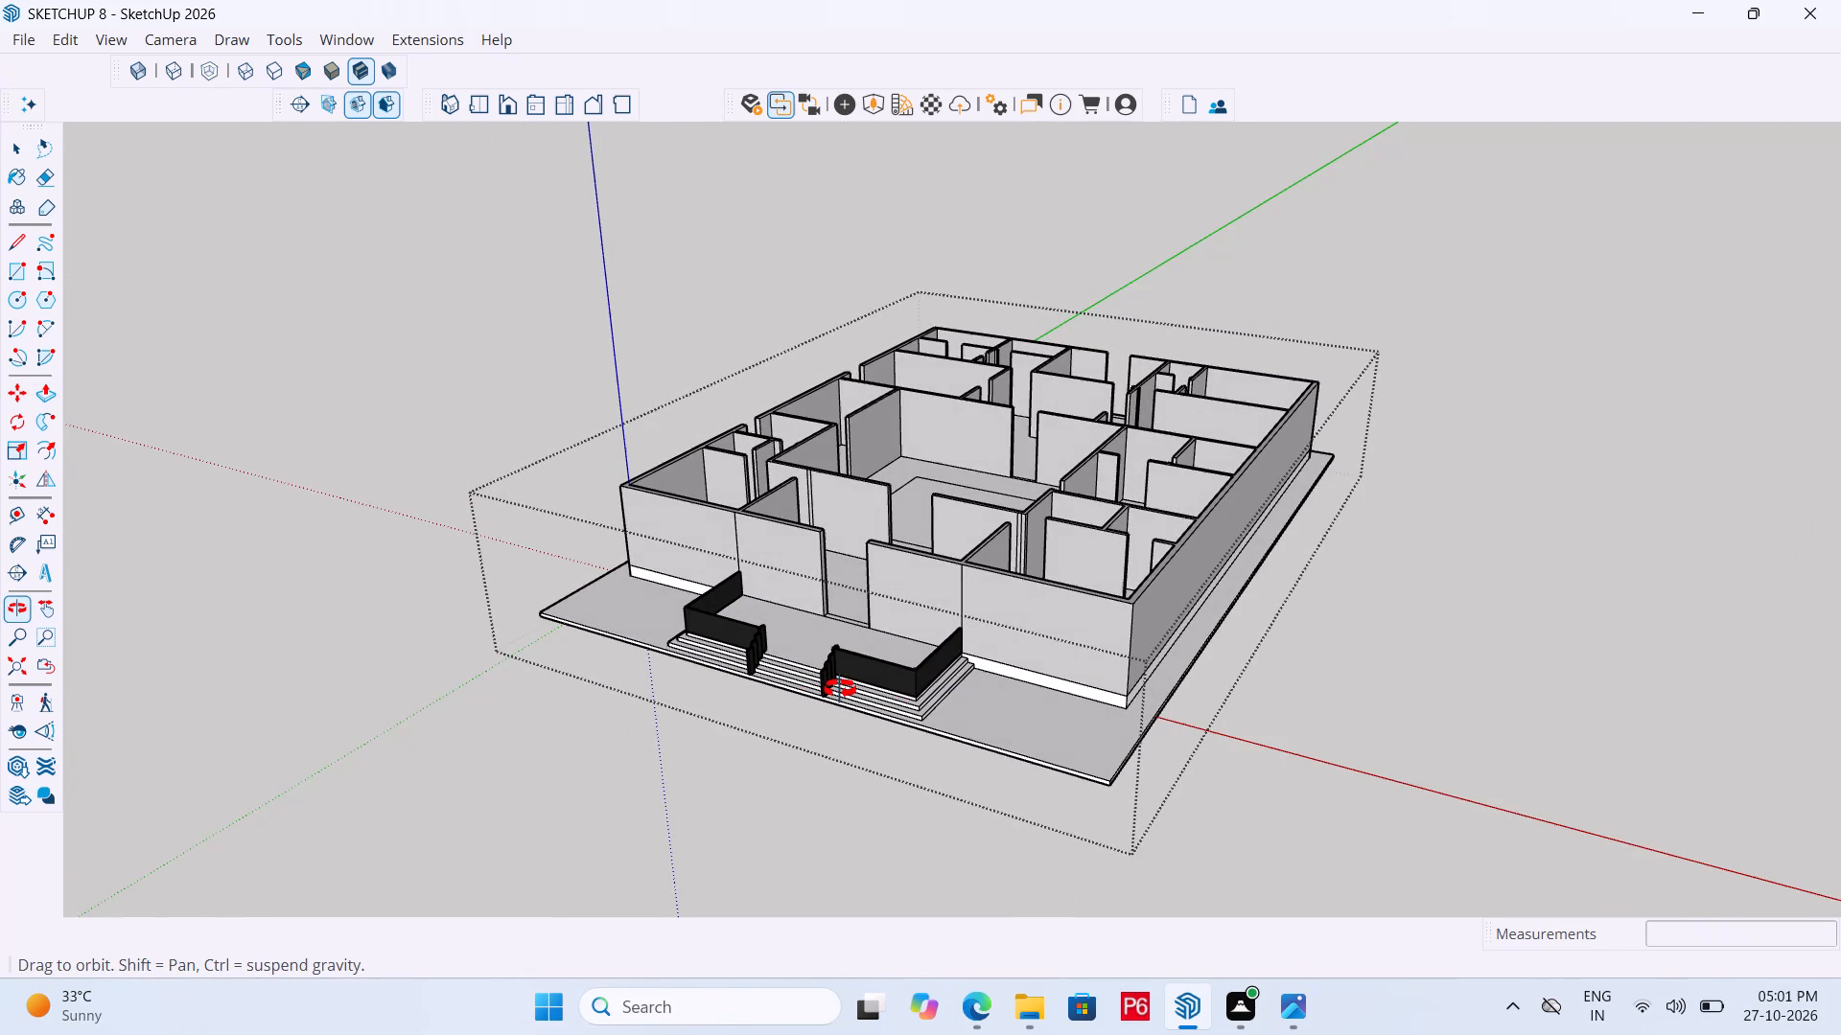
middle_drag(840, 689, 753, 693)
middle_click(720, 693)
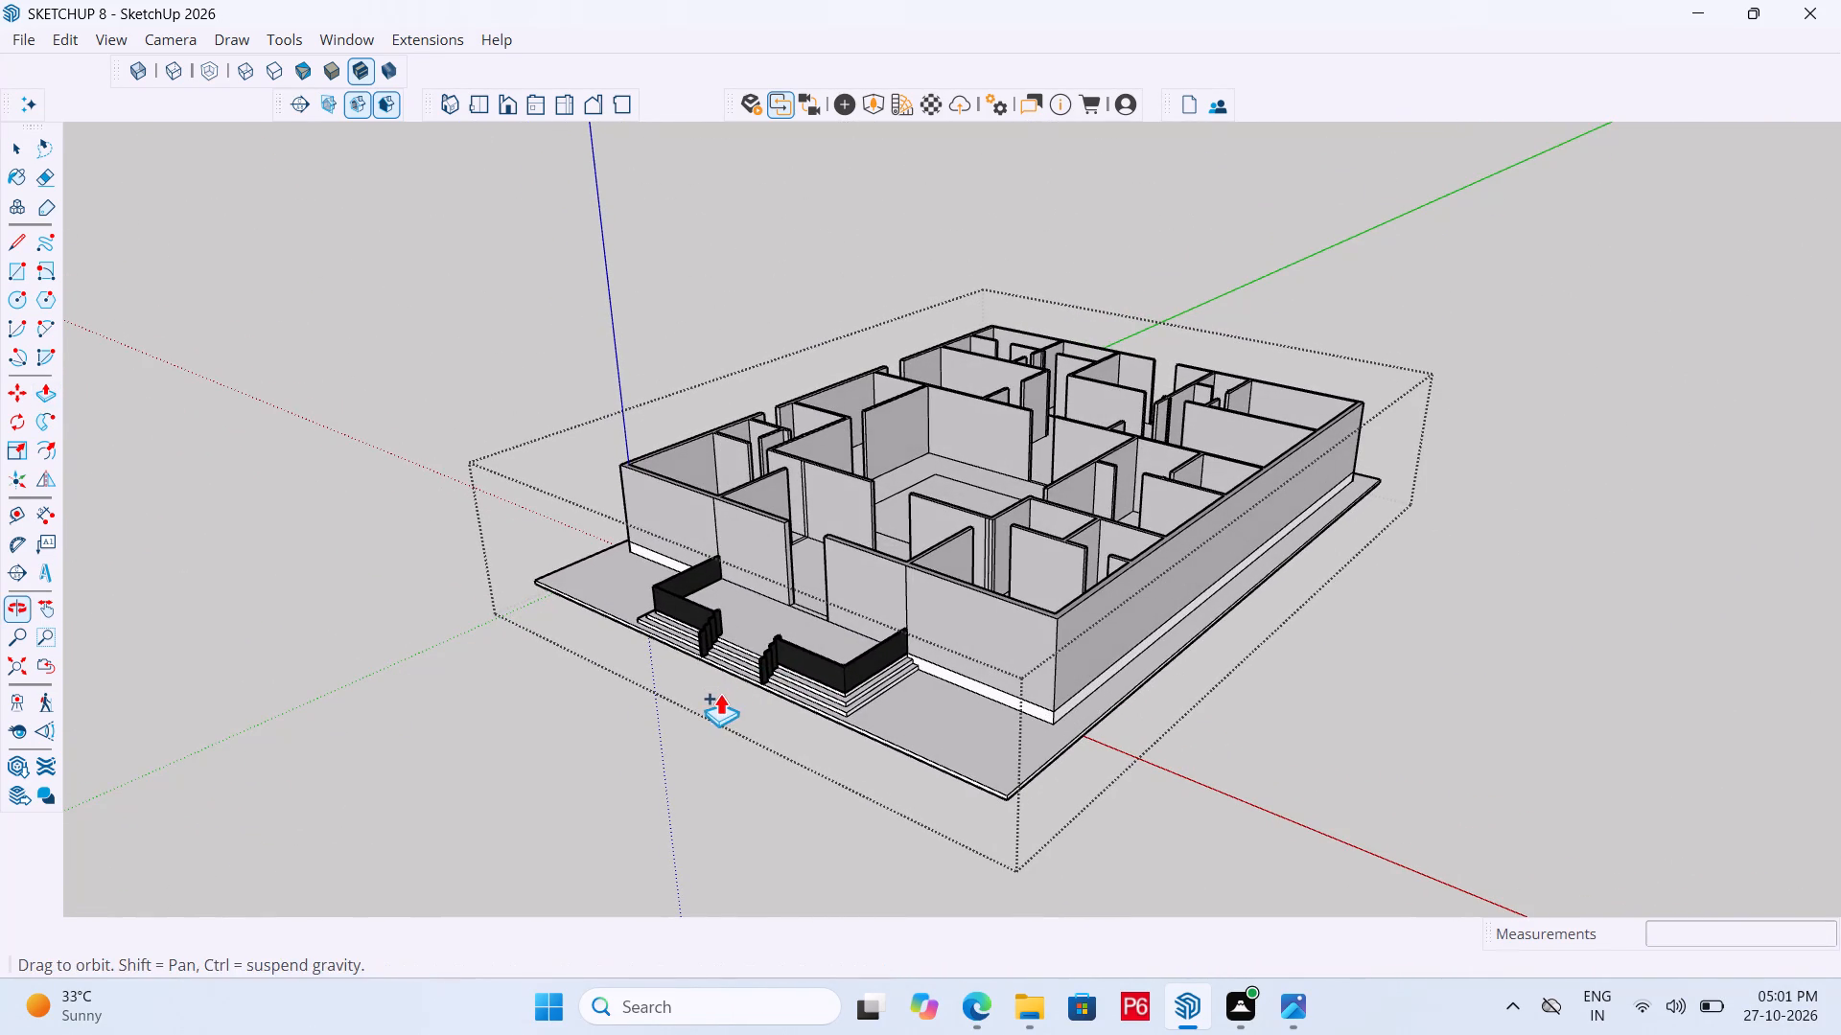
middle_drag(719, 689, 749, 678)
Save the model again.
key(ctrl+s)
key(ctrl+s)
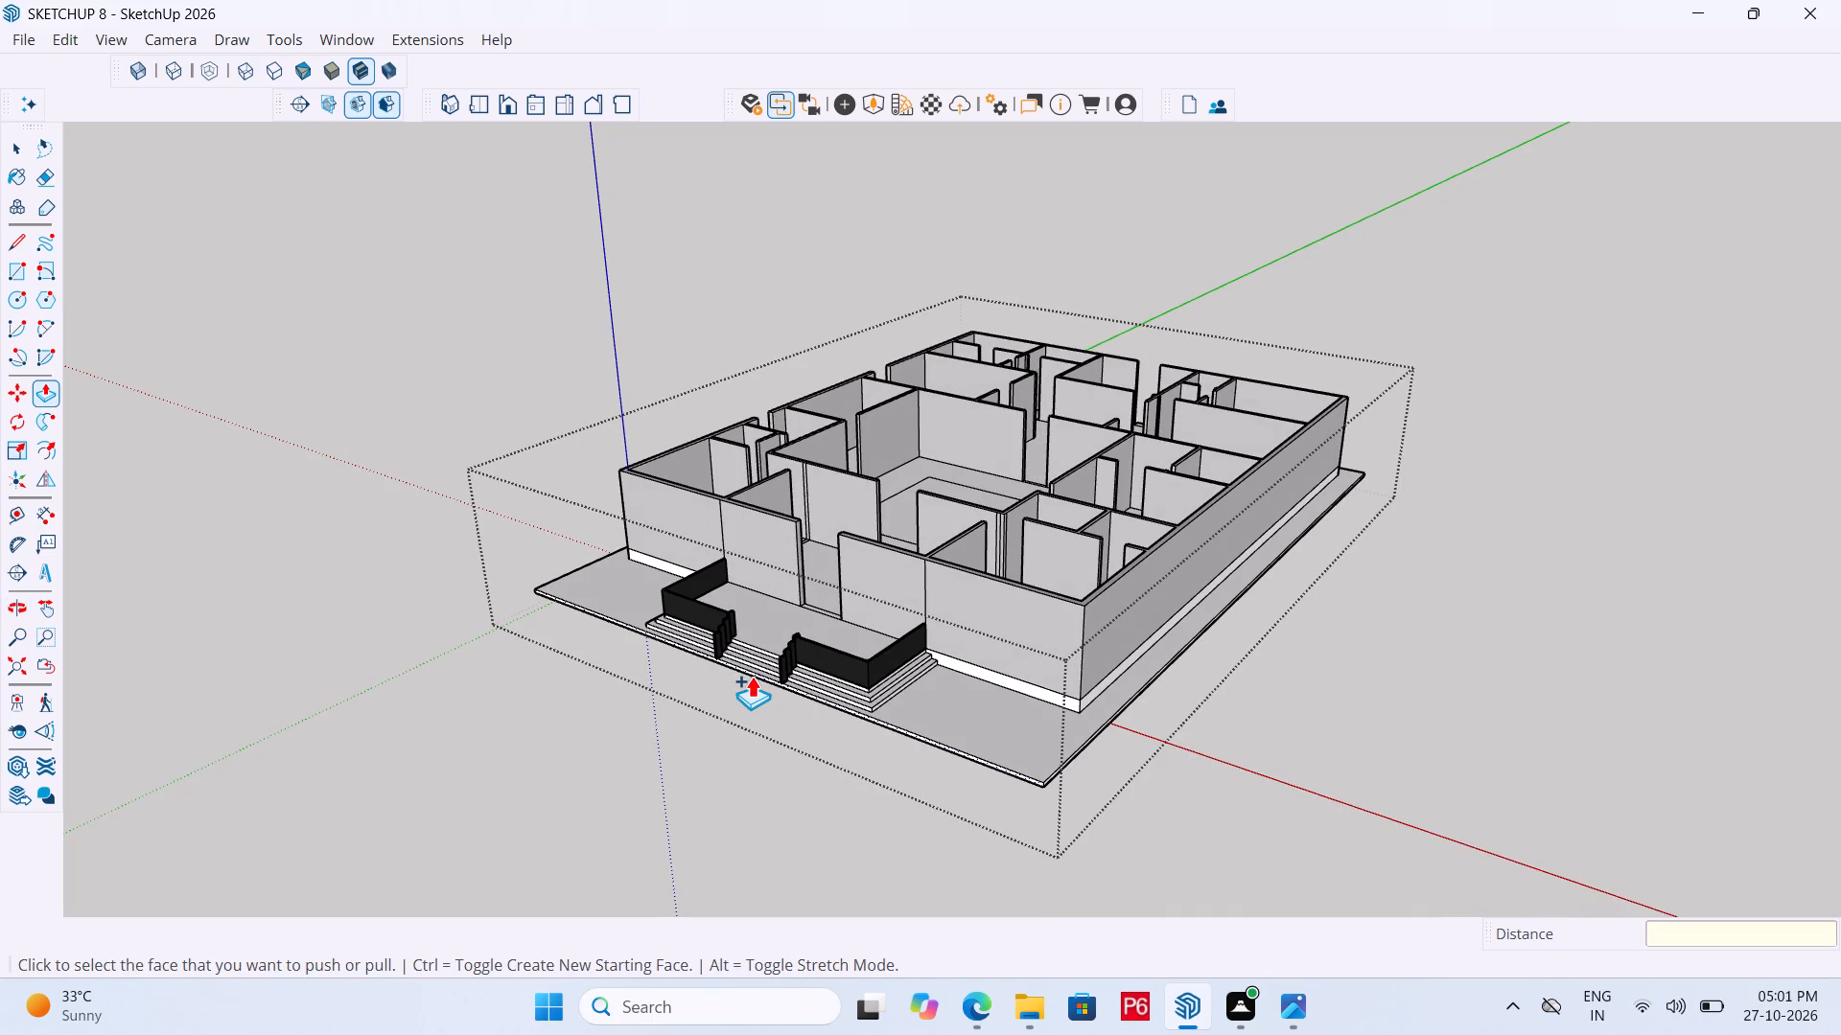
key(ctrl+s)
key(ctrl+s)
key(ctrl+s)
key(ctrl+s)
key(ctrl+s)
key(ctrl+s)
key(ctrl+s)
key(ctrl+s)
key(ctrl+s)
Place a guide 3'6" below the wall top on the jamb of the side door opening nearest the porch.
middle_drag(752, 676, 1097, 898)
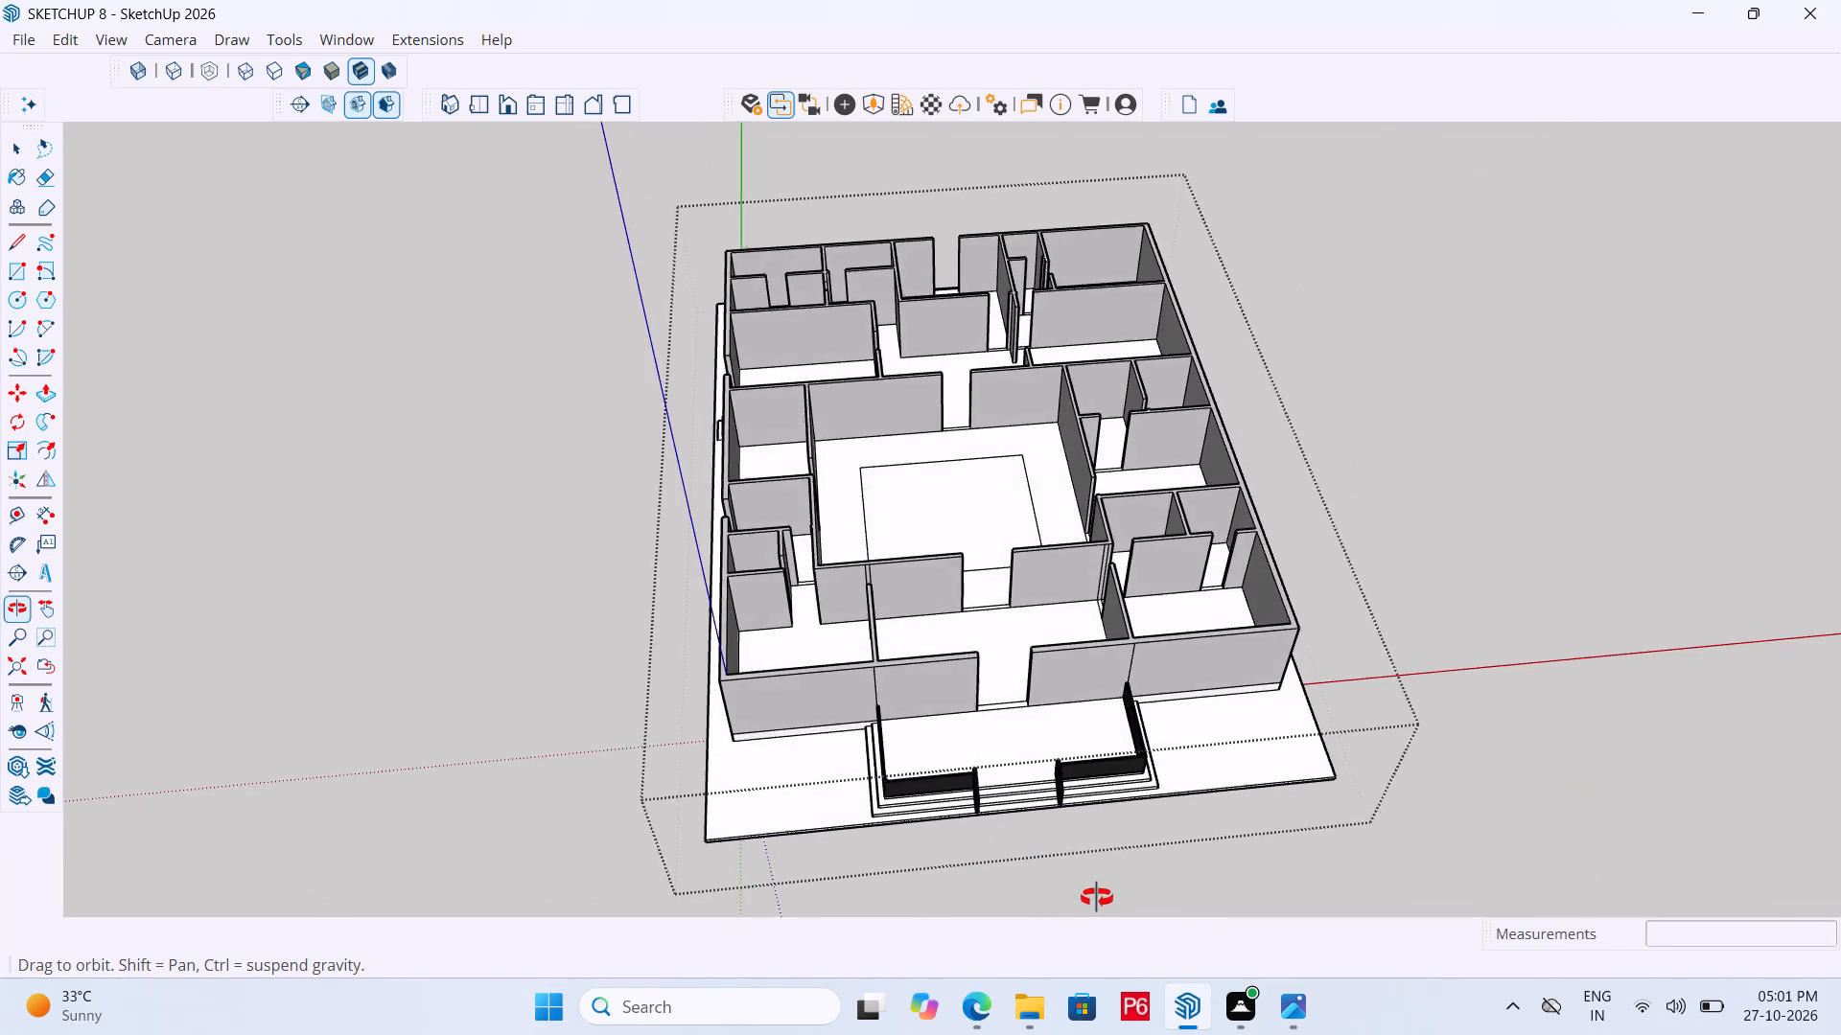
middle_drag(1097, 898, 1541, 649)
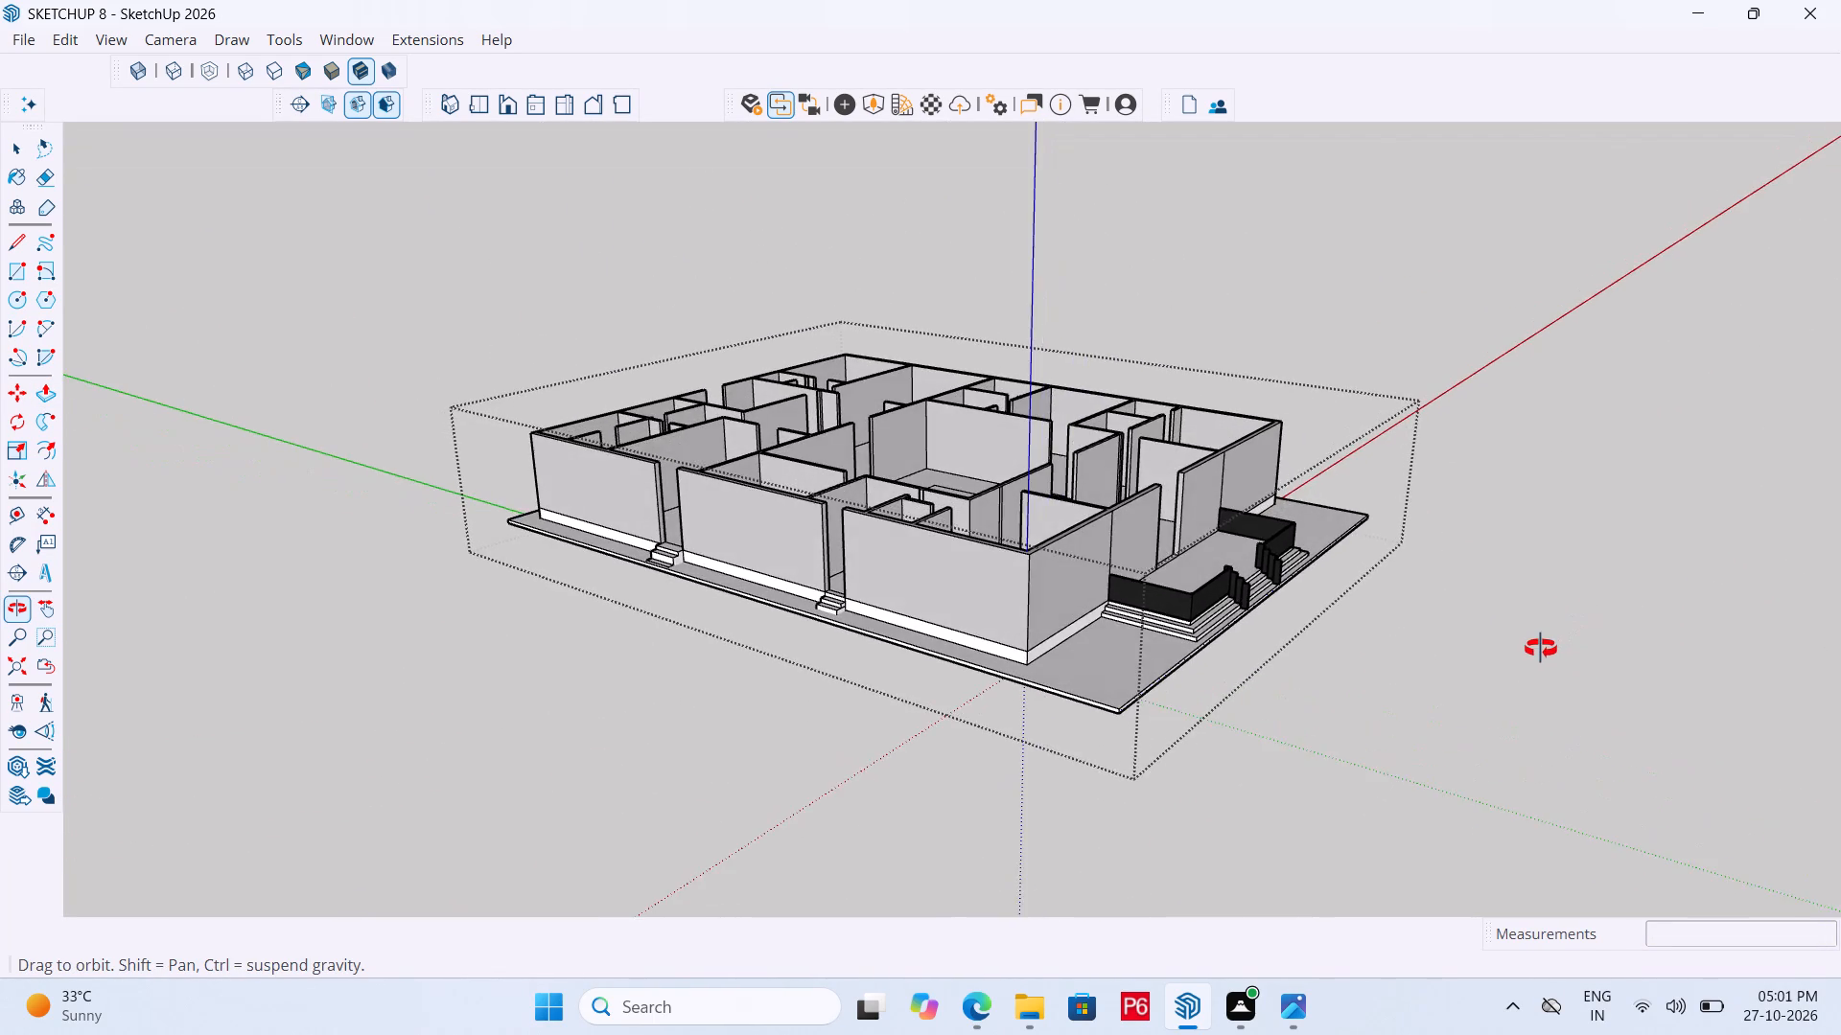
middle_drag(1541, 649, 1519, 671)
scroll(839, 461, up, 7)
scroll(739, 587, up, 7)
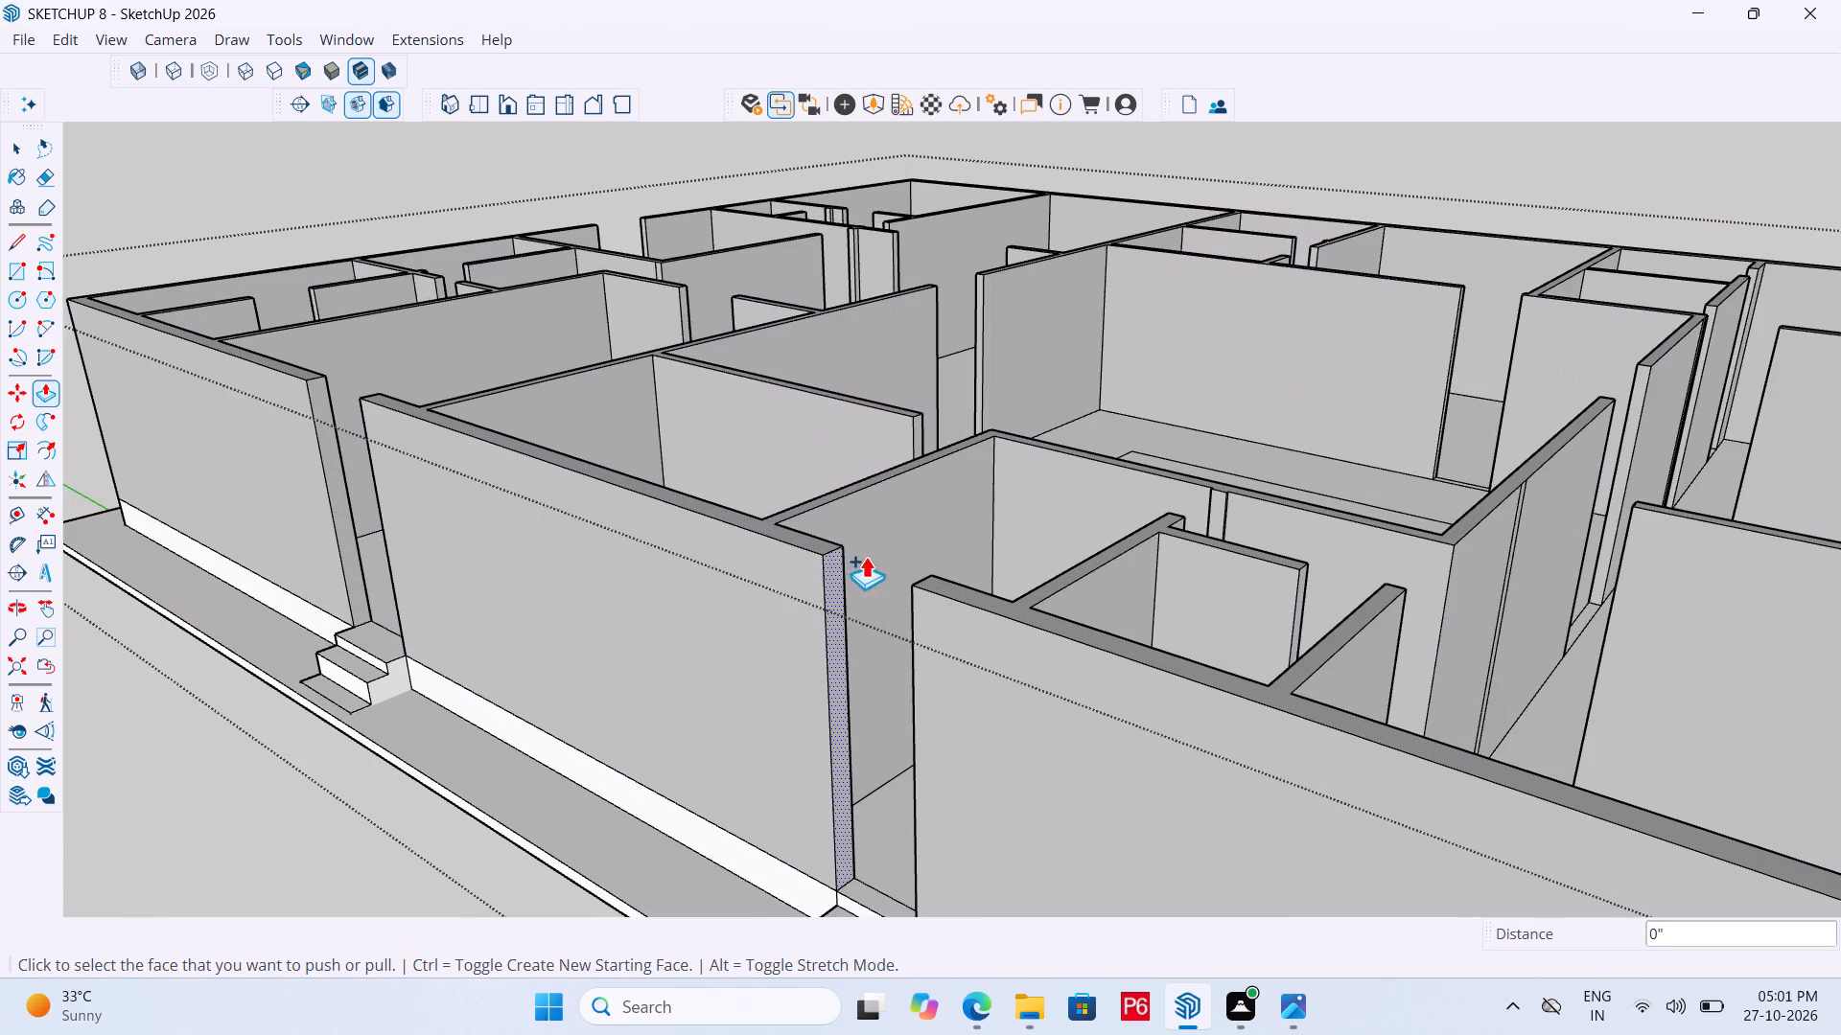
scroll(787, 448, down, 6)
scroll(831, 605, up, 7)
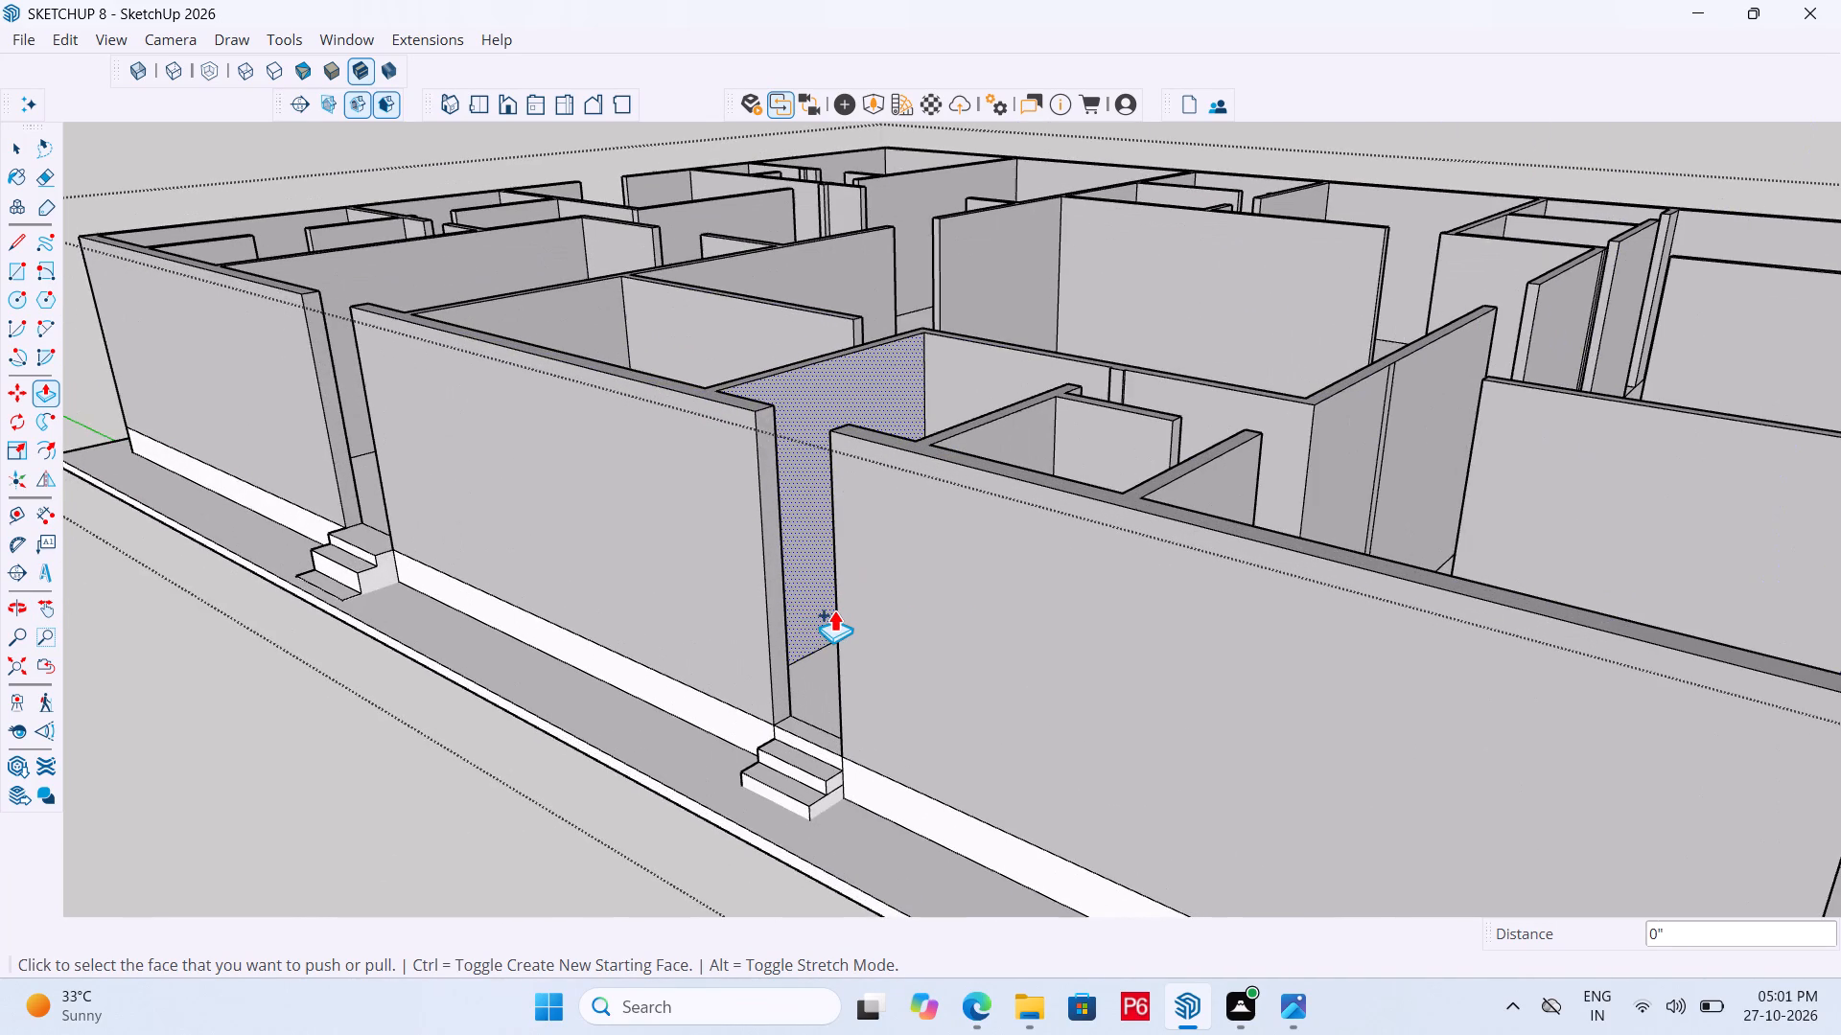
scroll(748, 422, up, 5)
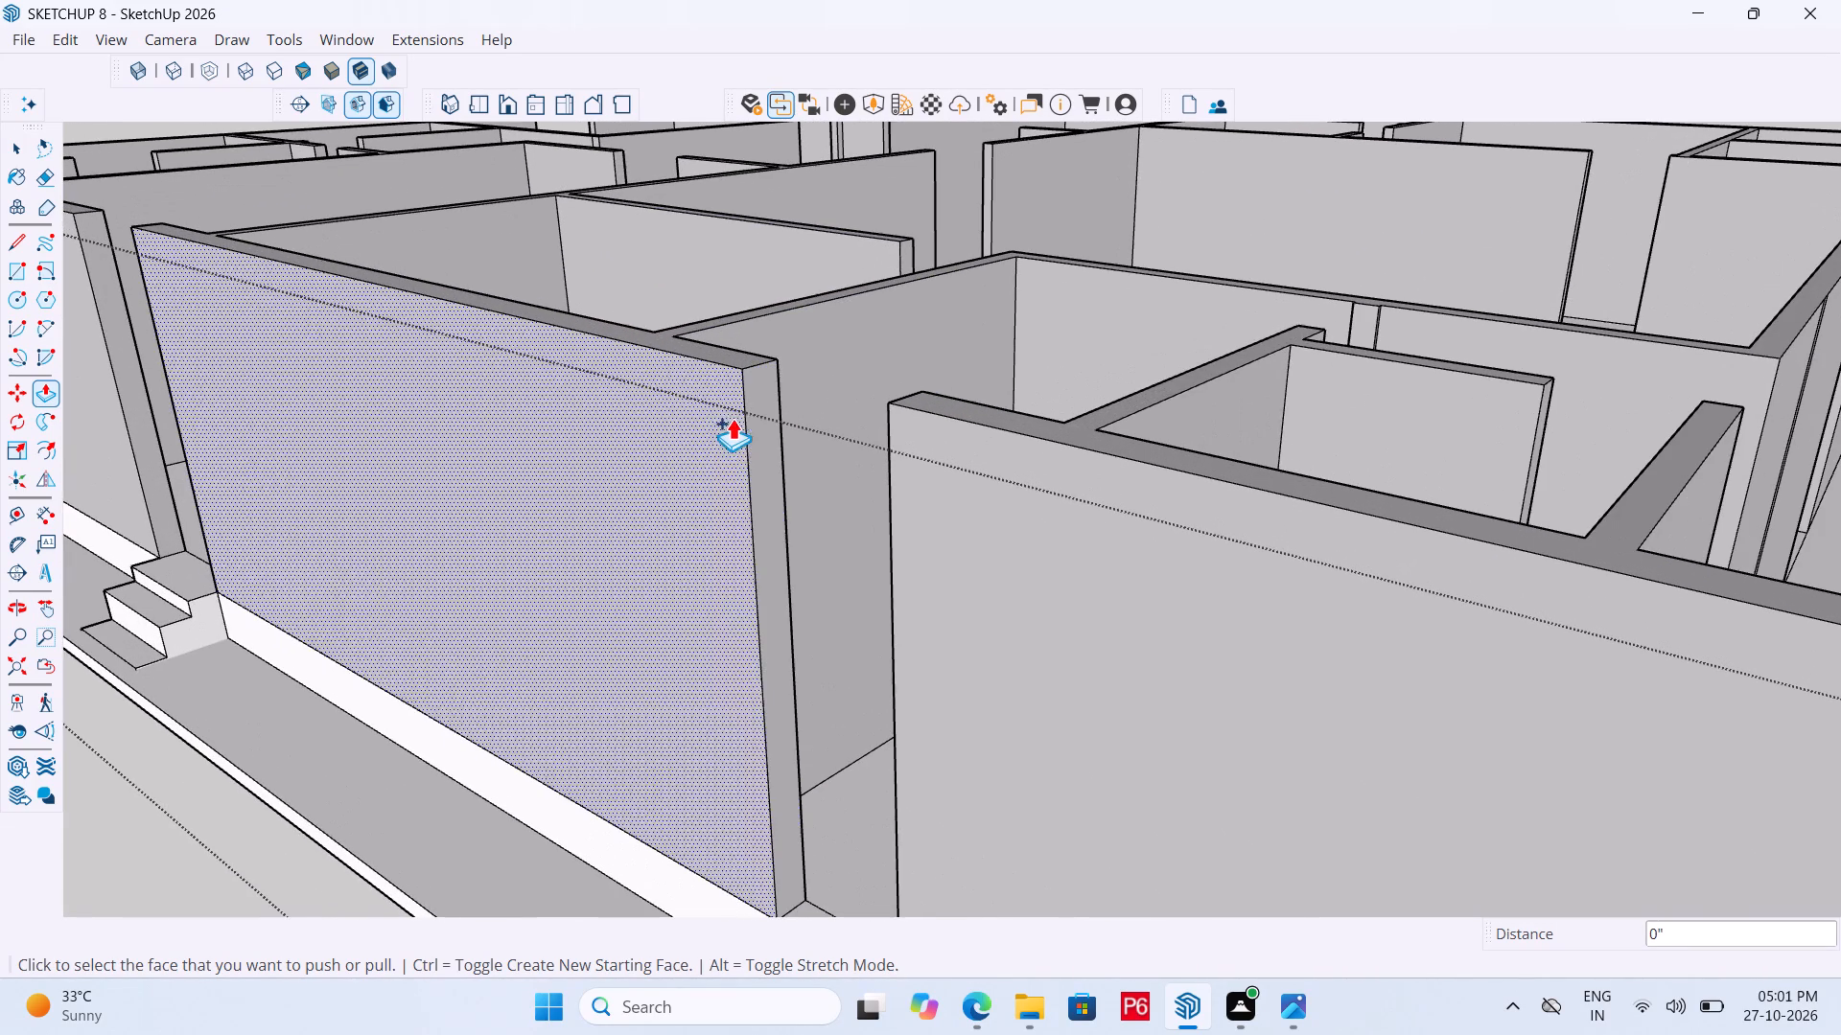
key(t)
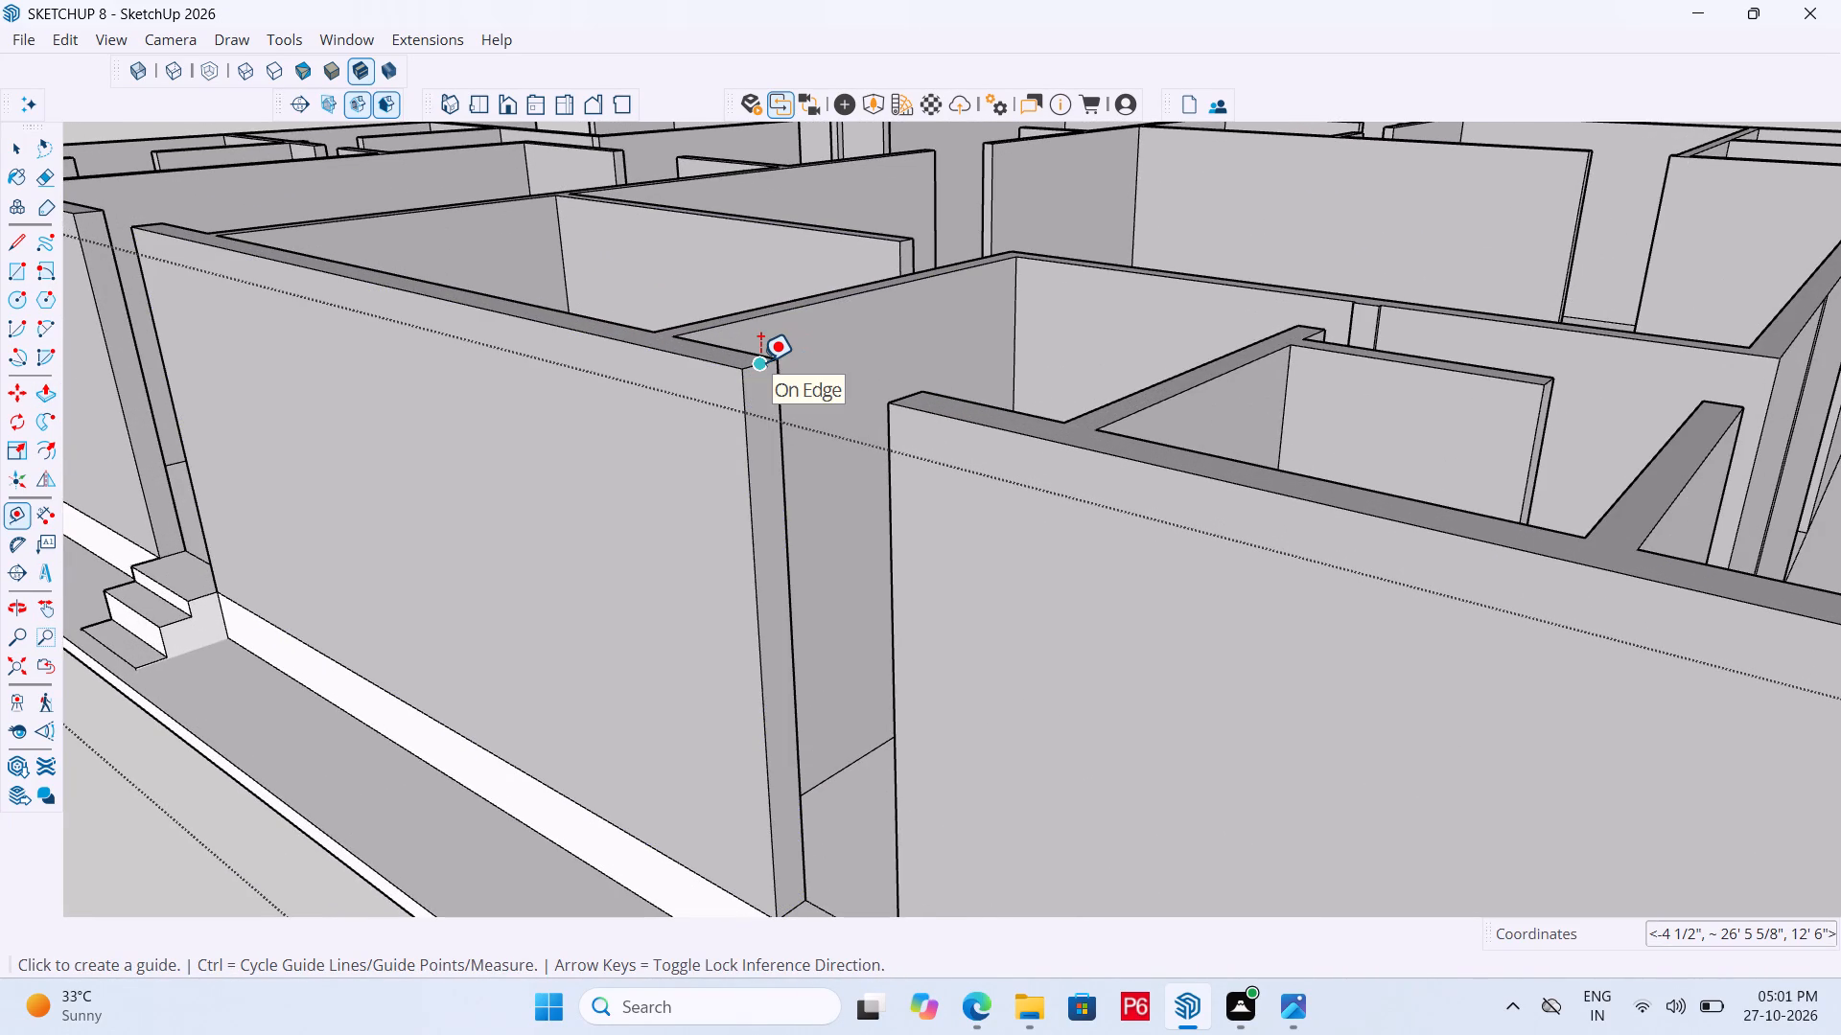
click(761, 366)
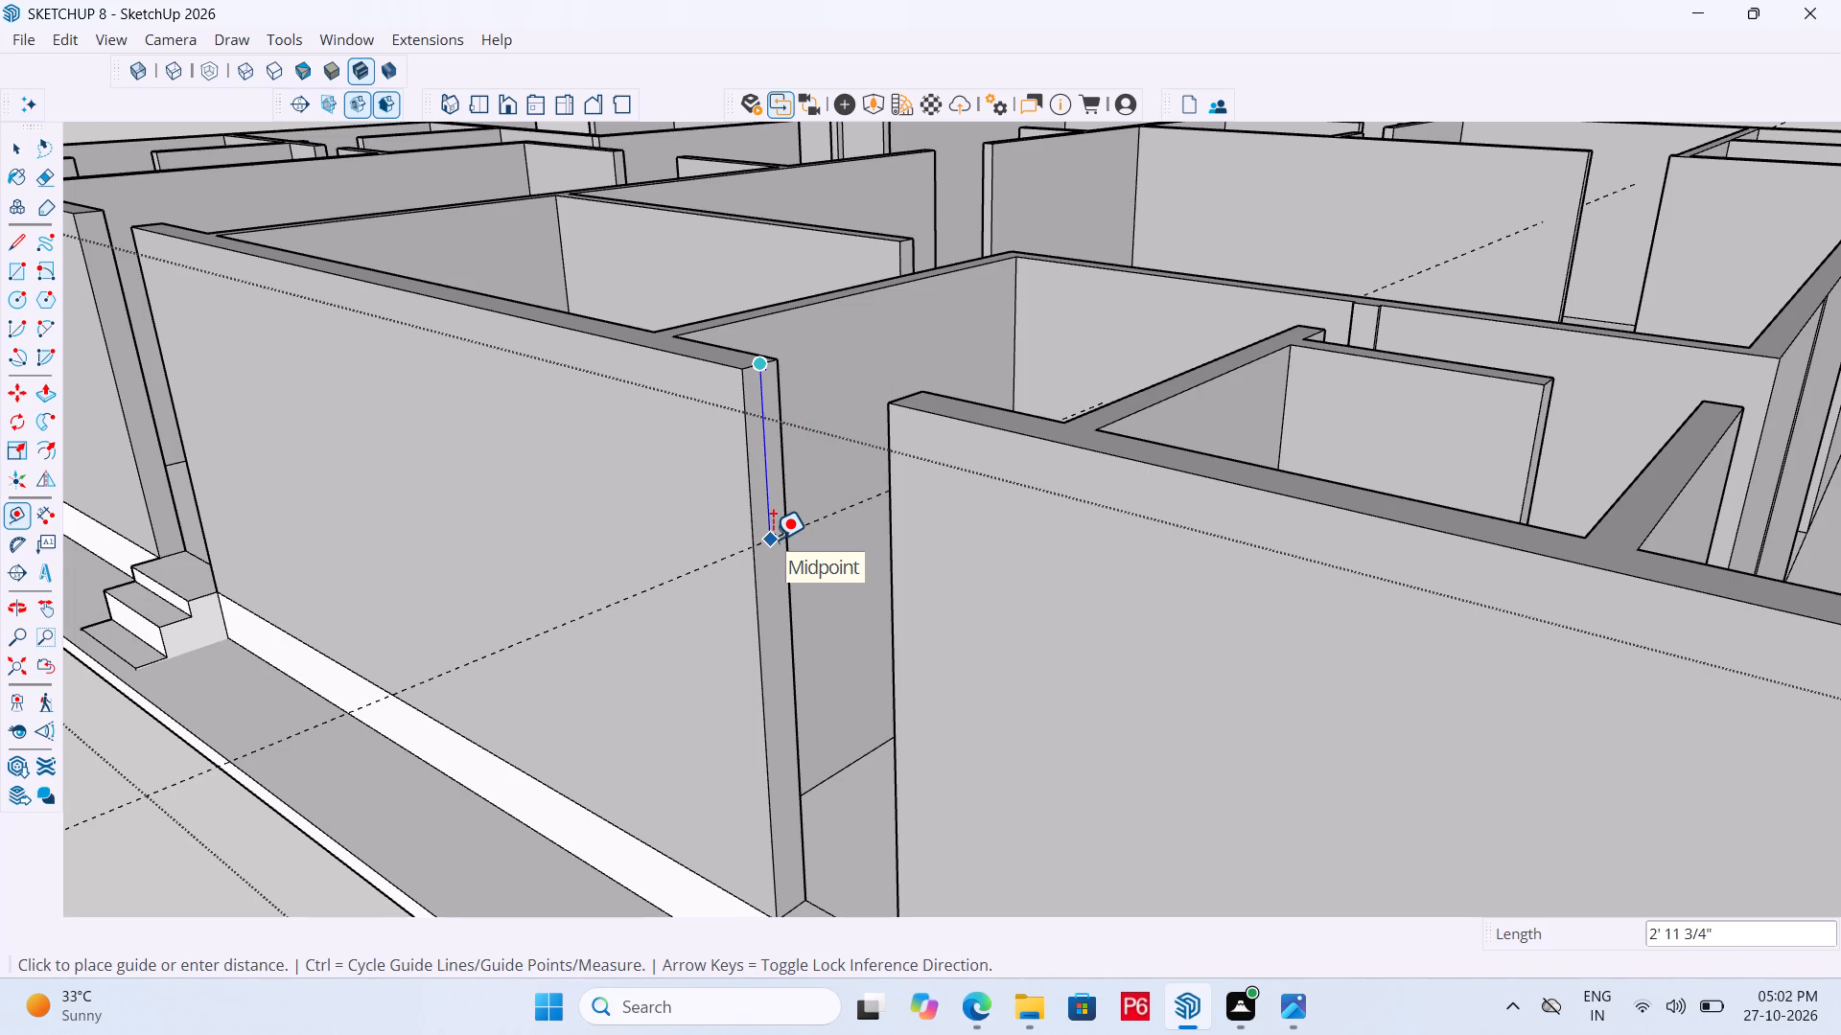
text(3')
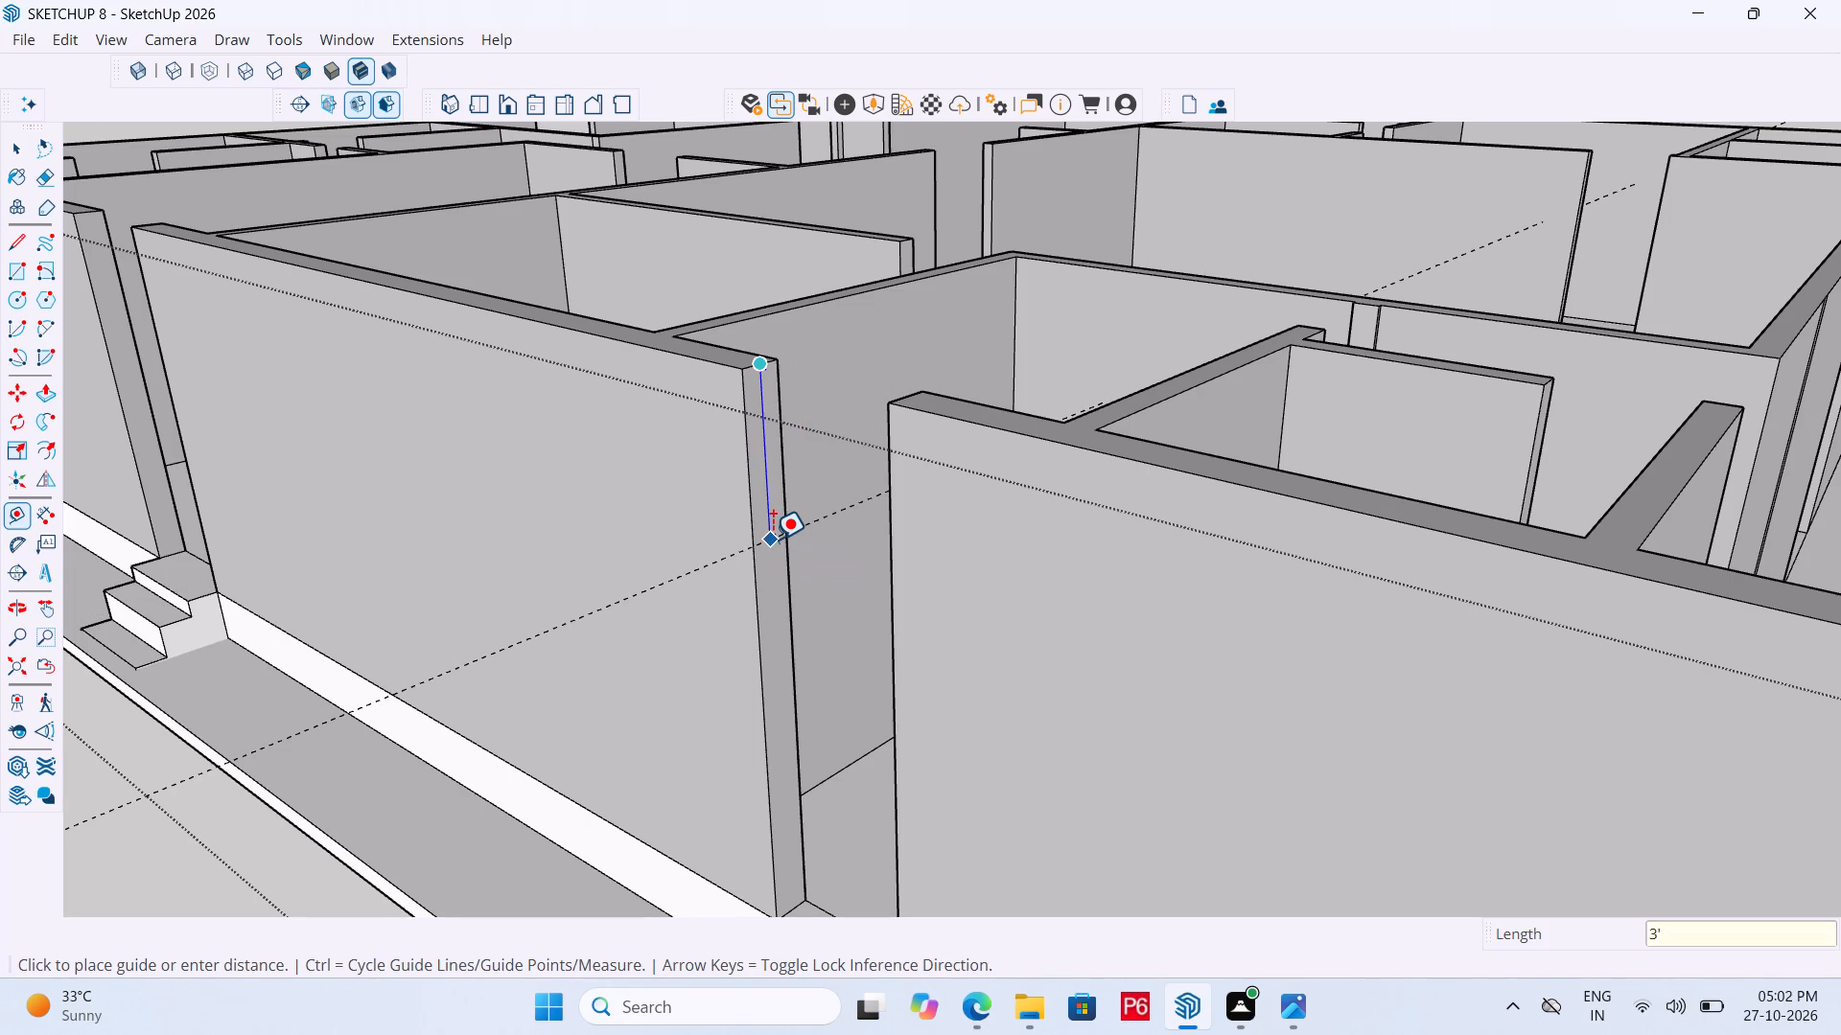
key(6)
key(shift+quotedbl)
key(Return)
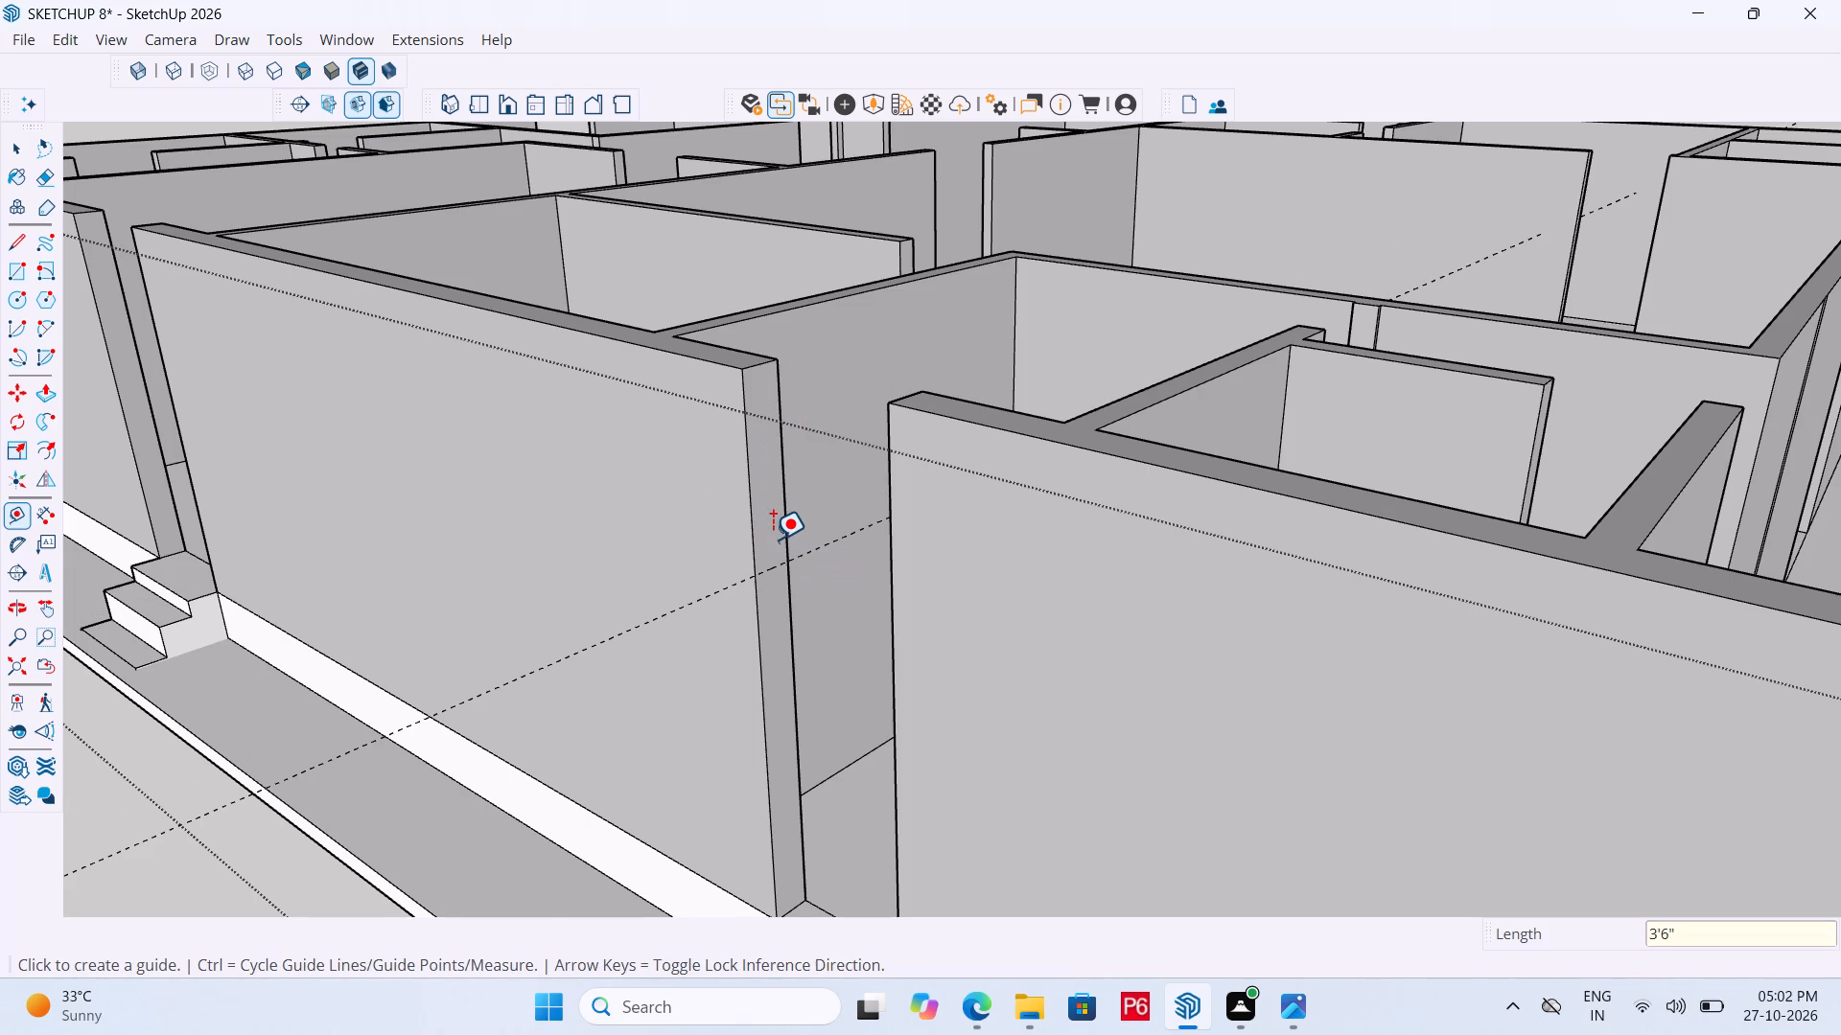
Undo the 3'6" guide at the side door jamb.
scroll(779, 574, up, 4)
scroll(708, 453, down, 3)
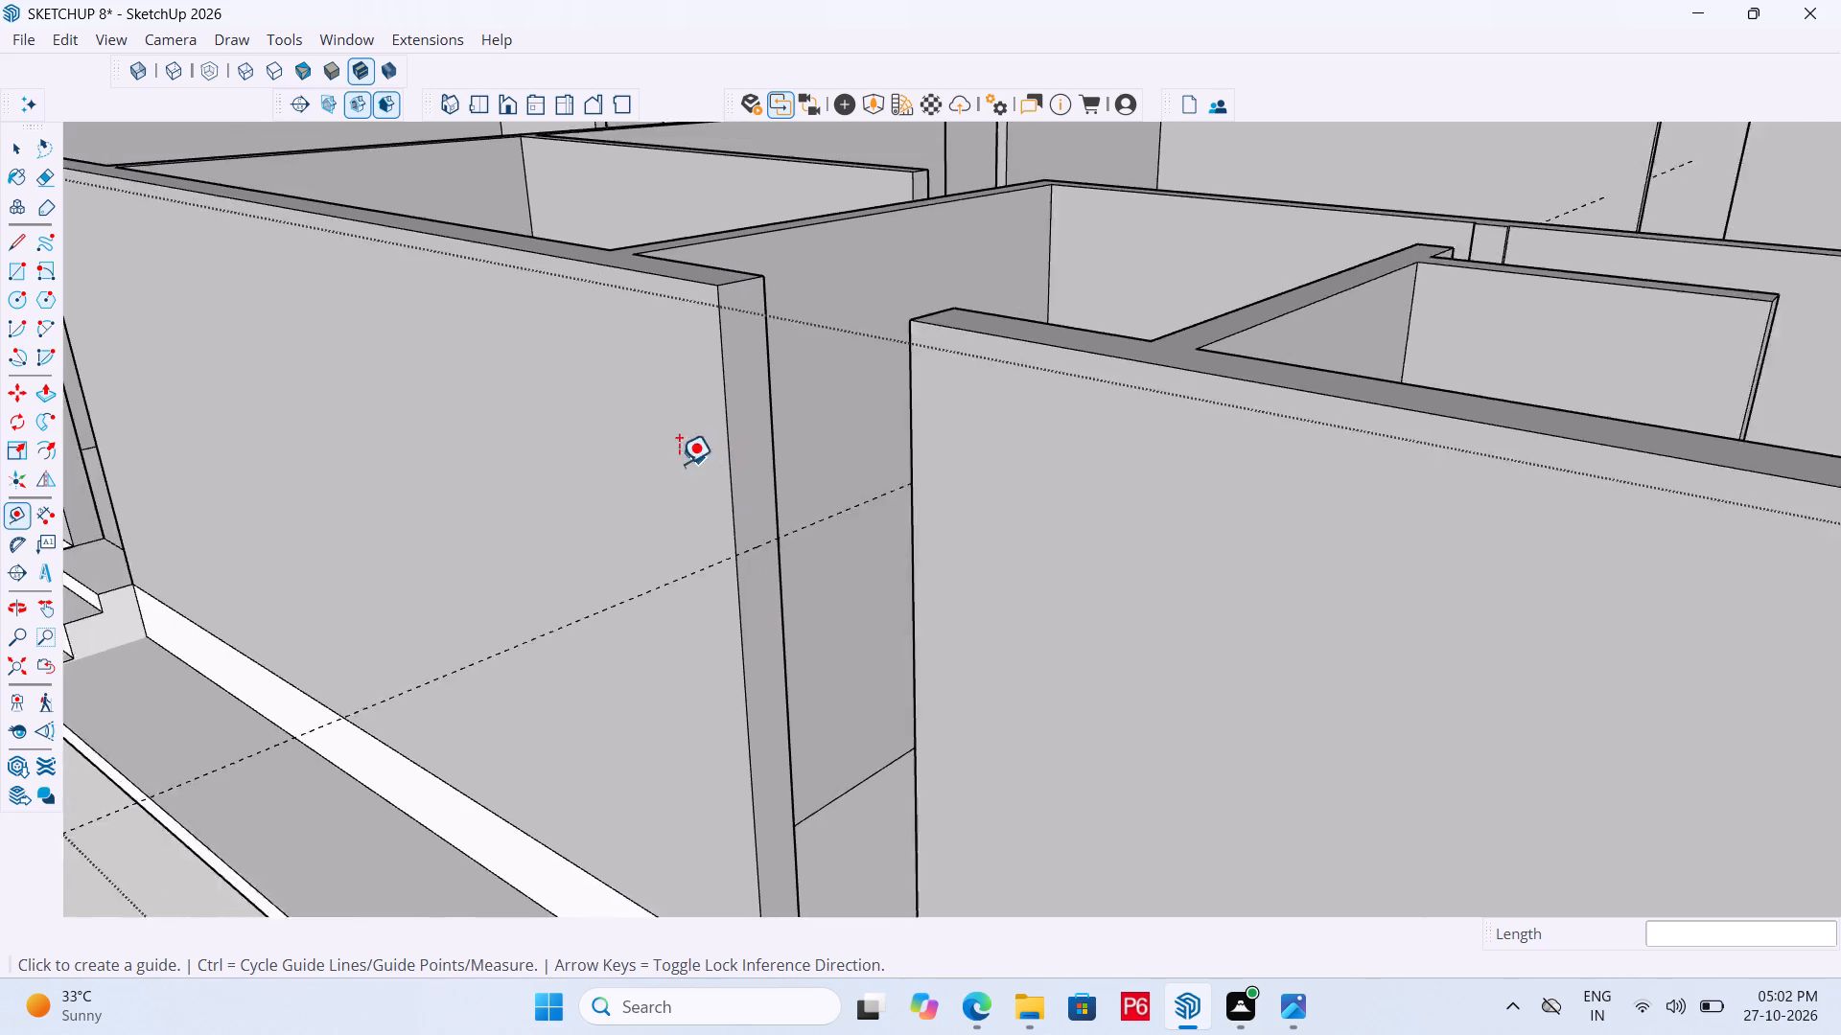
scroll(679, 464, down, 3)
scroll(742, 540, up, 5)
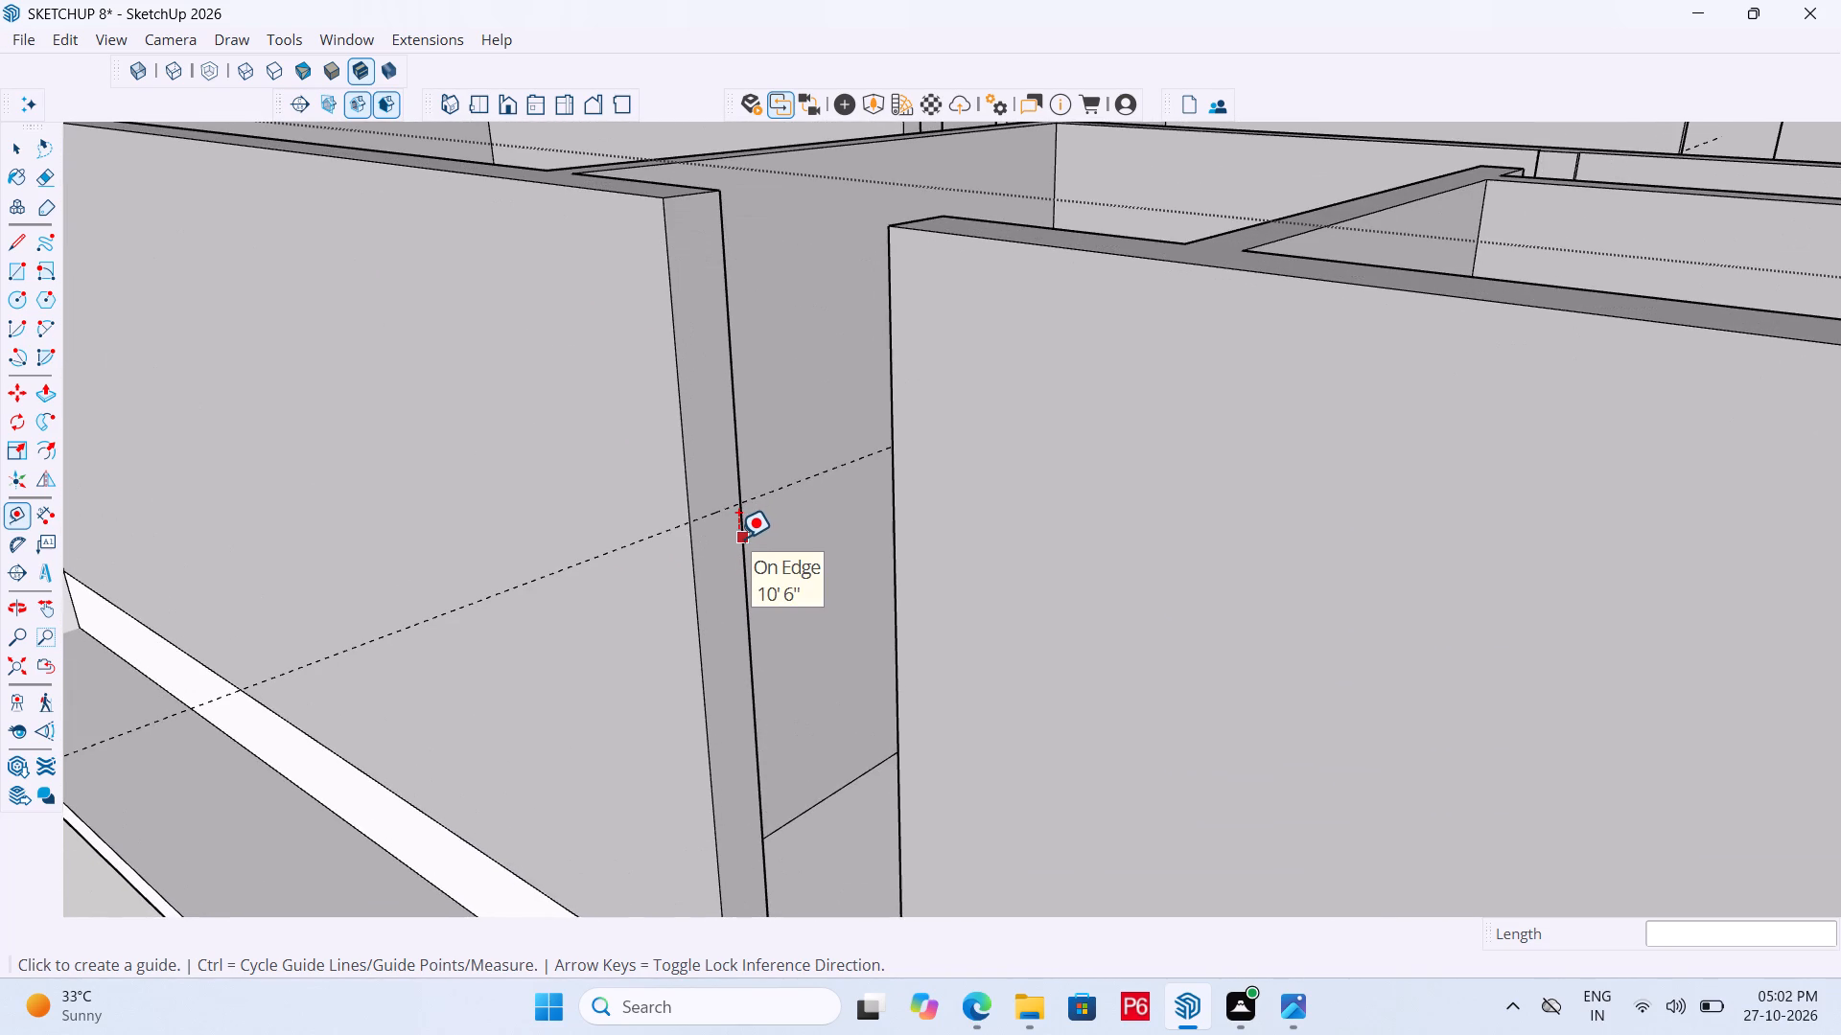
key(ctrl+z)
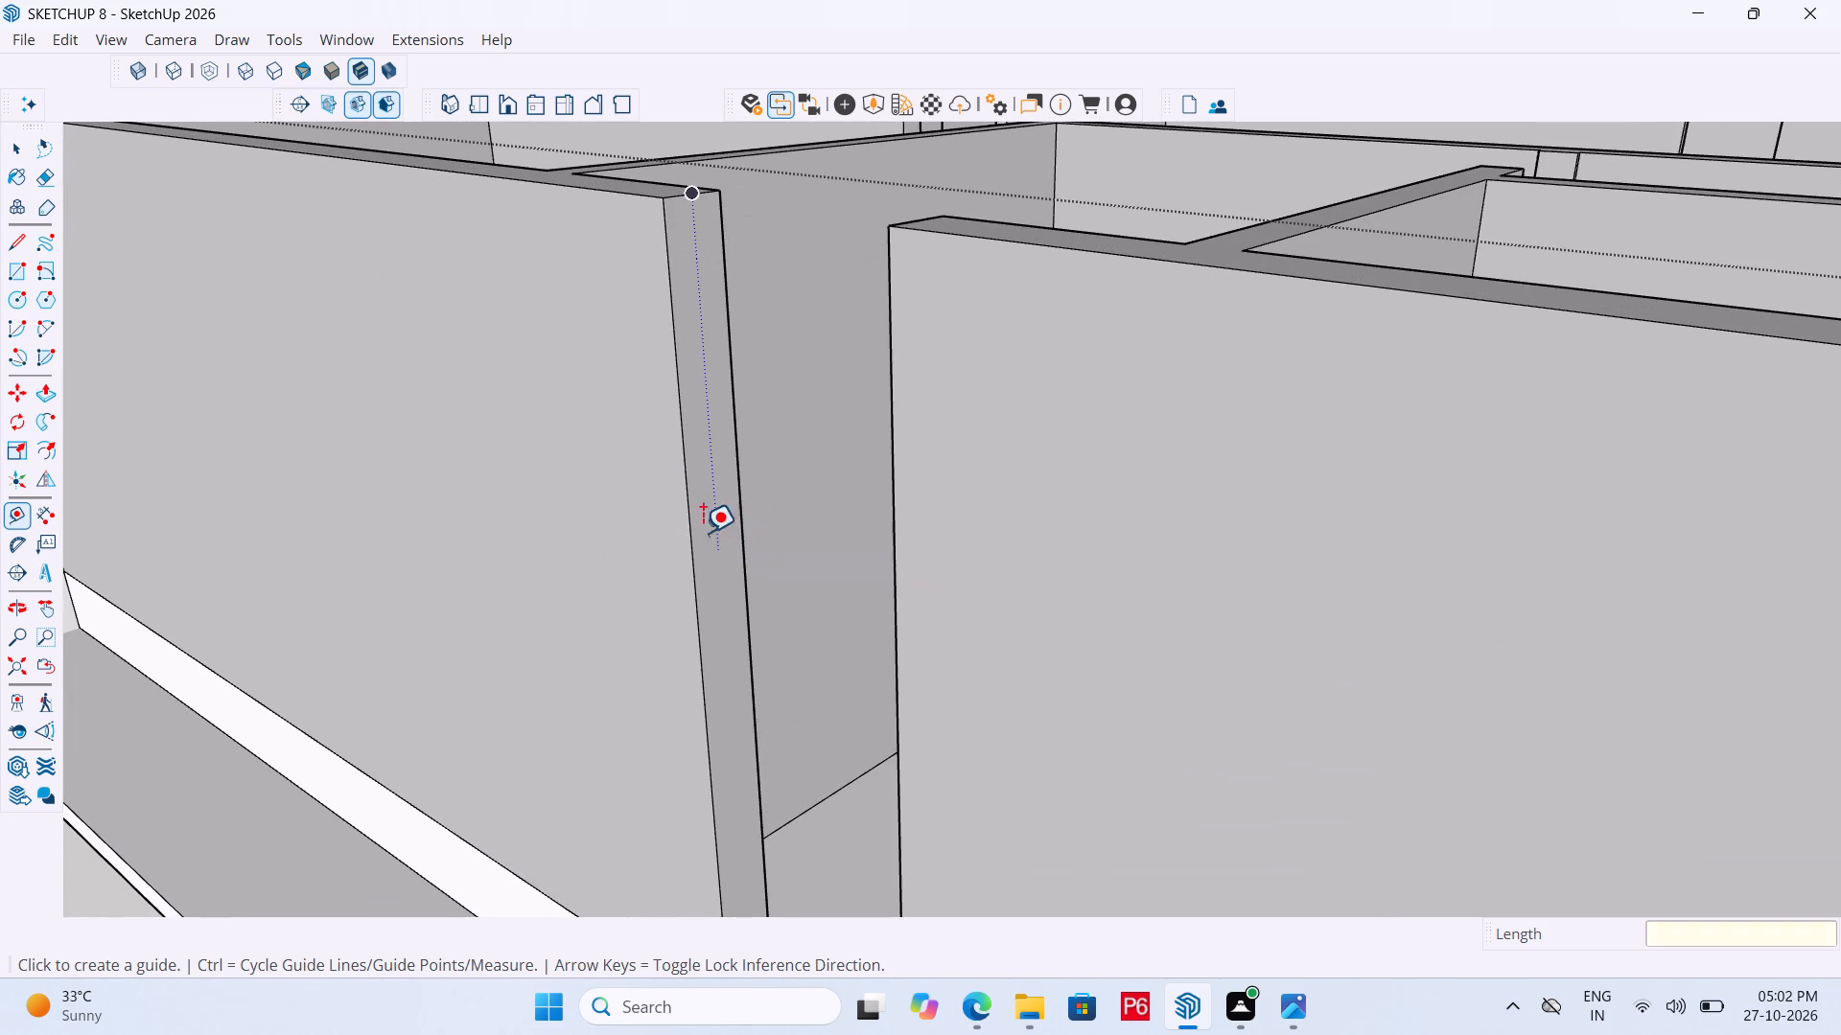
Push/Pull the top faces of the front corner room walls and the adjoining side and courtyard walls up 6".
scroll(700, 532, down, 7)
scroll(576, 585, down, 6)
scroll(508, 546, down, 7)
middle_drag(580, 564, 592, 665)
scroll(591, 665, up, 11)
key(p)
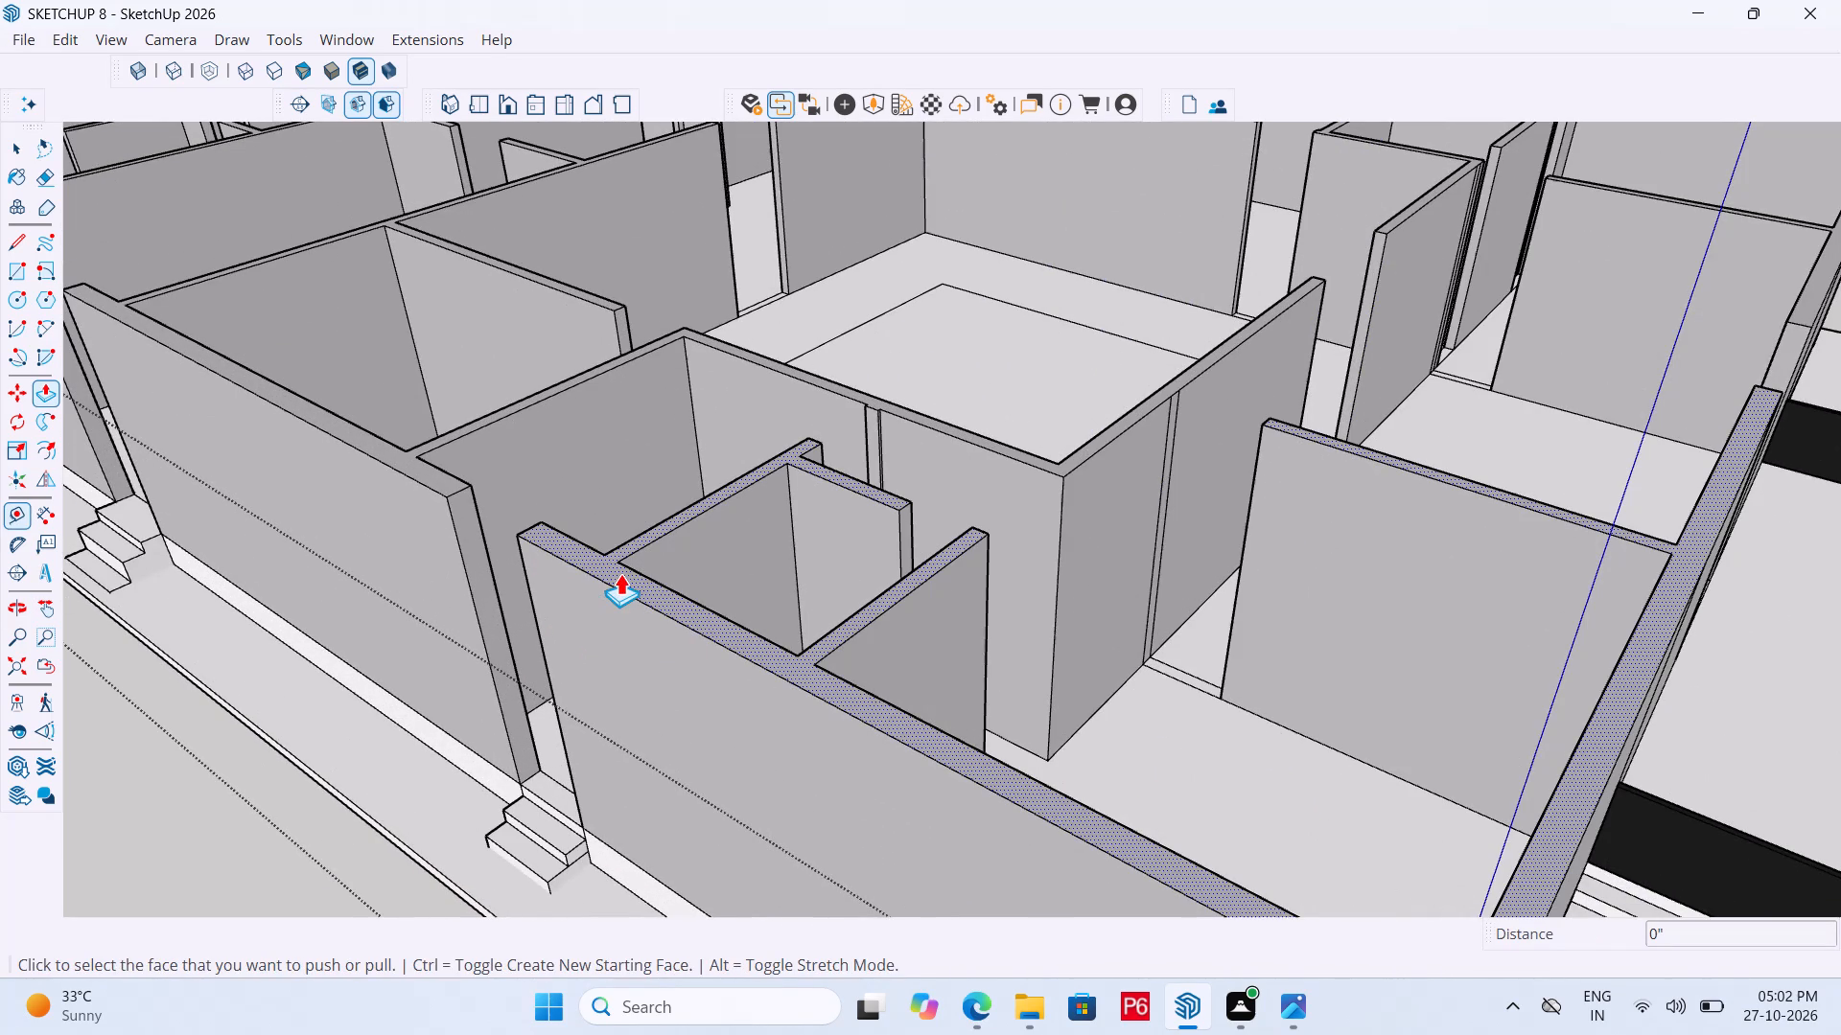
click(620, 573)
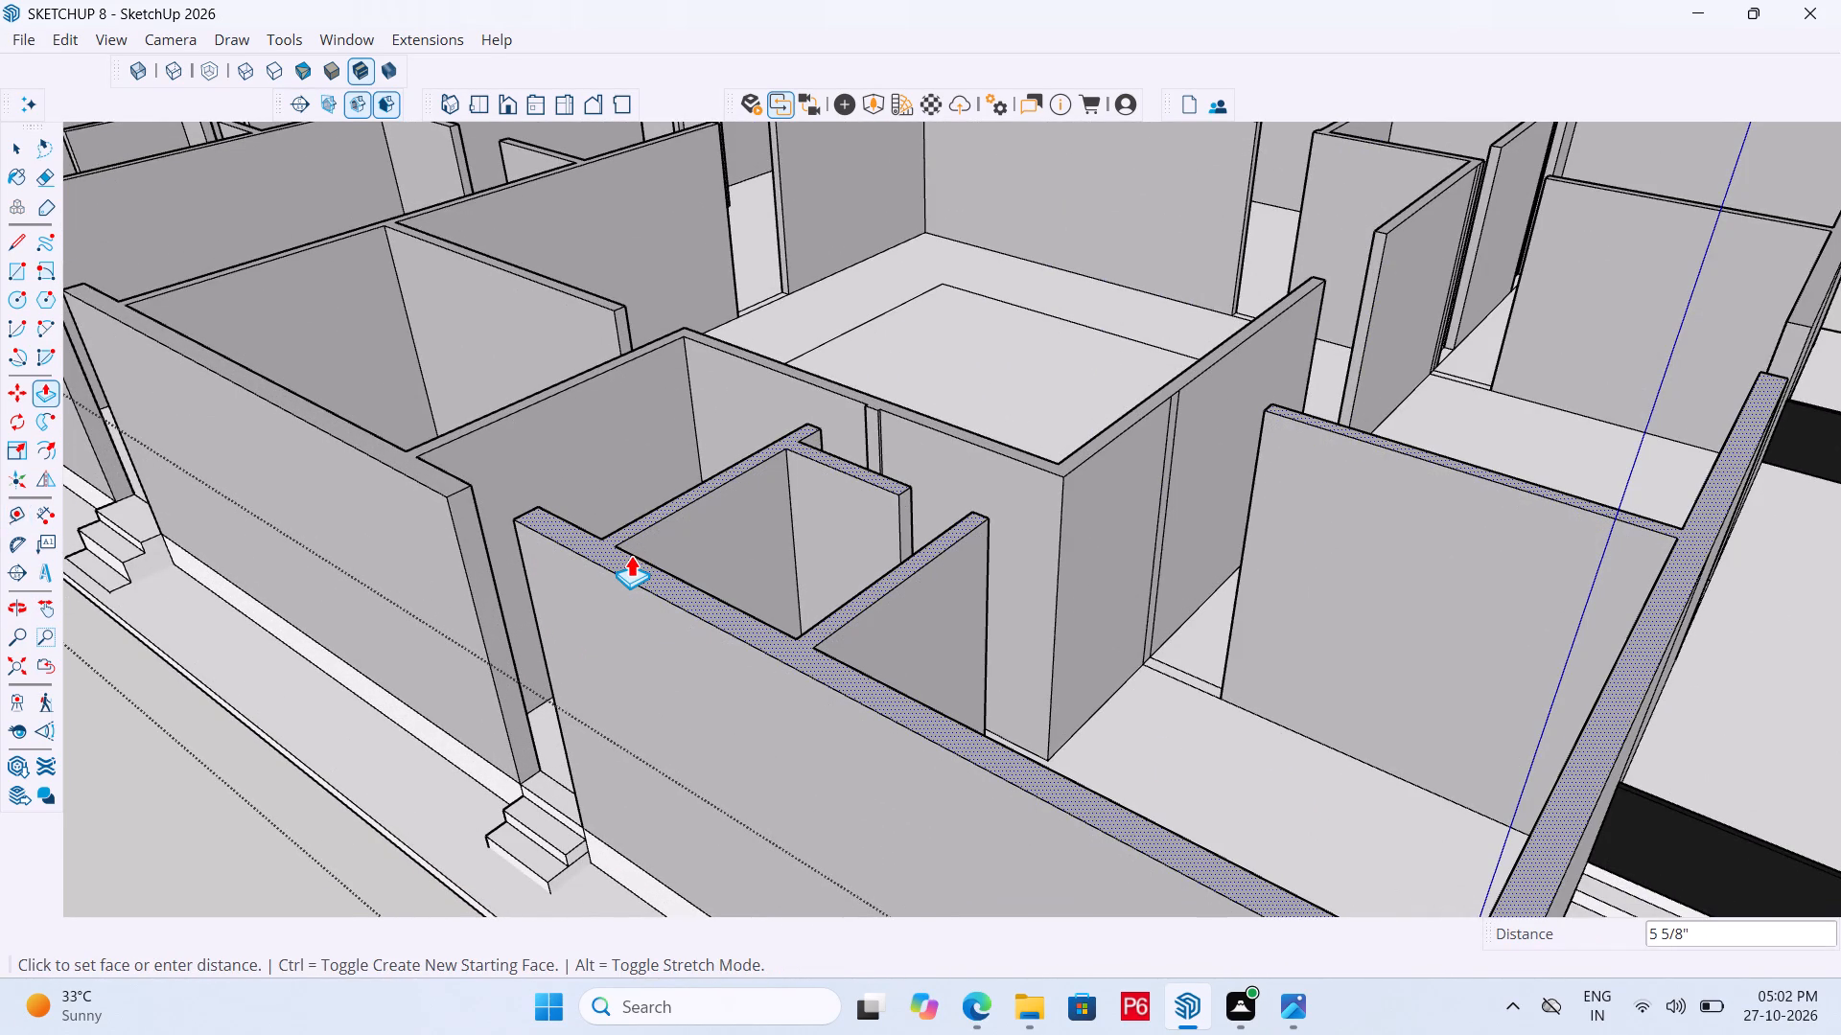
text(6")
key(Return)
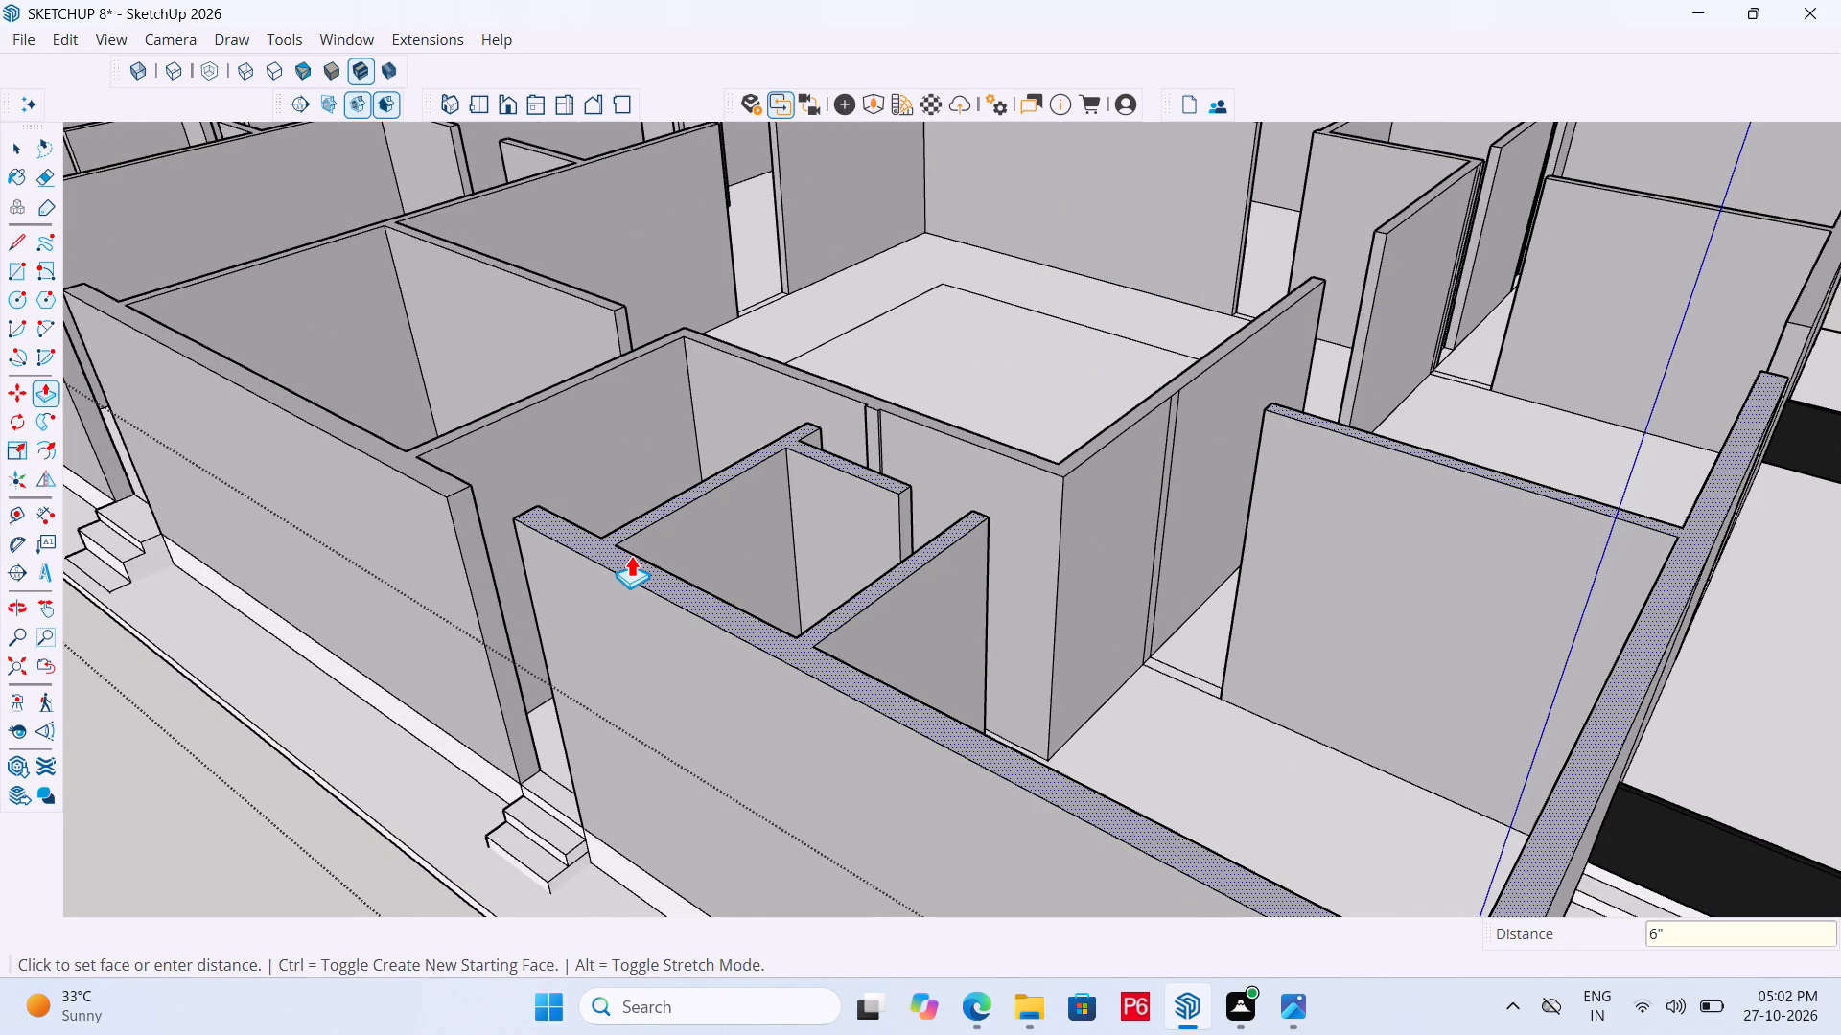
click(1068, 470)
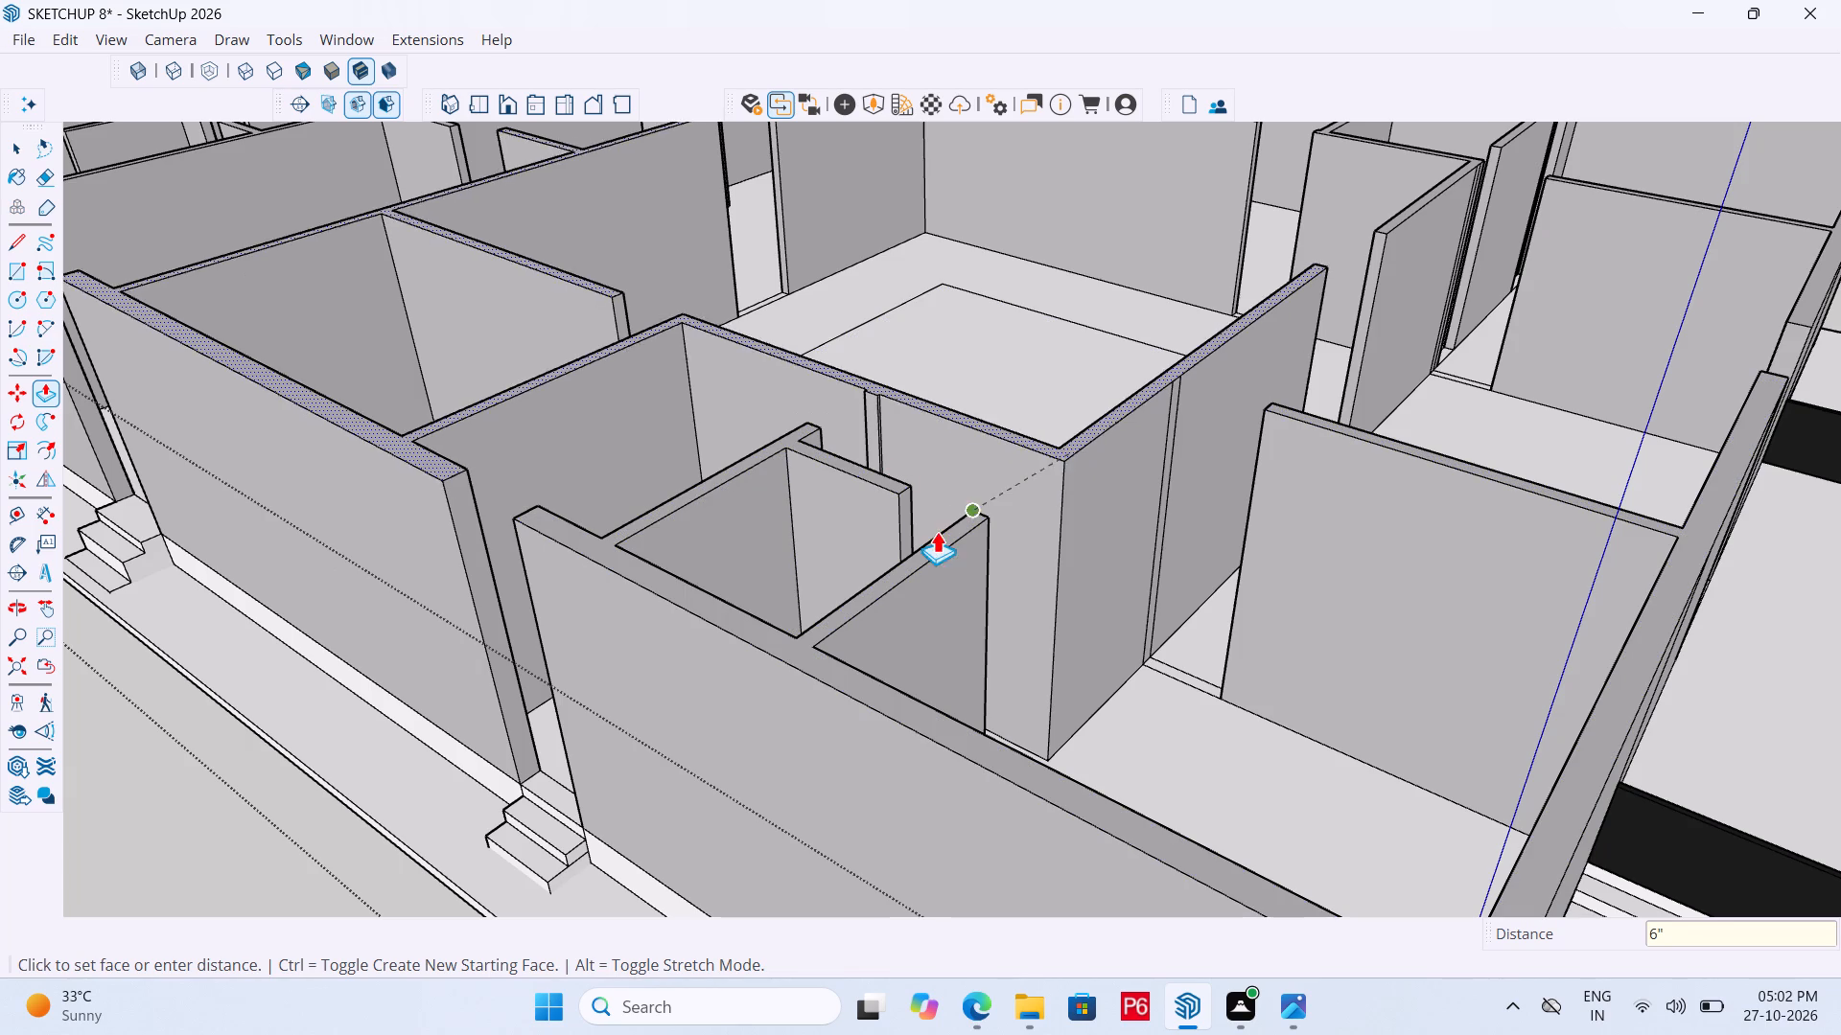
click(841, 613)
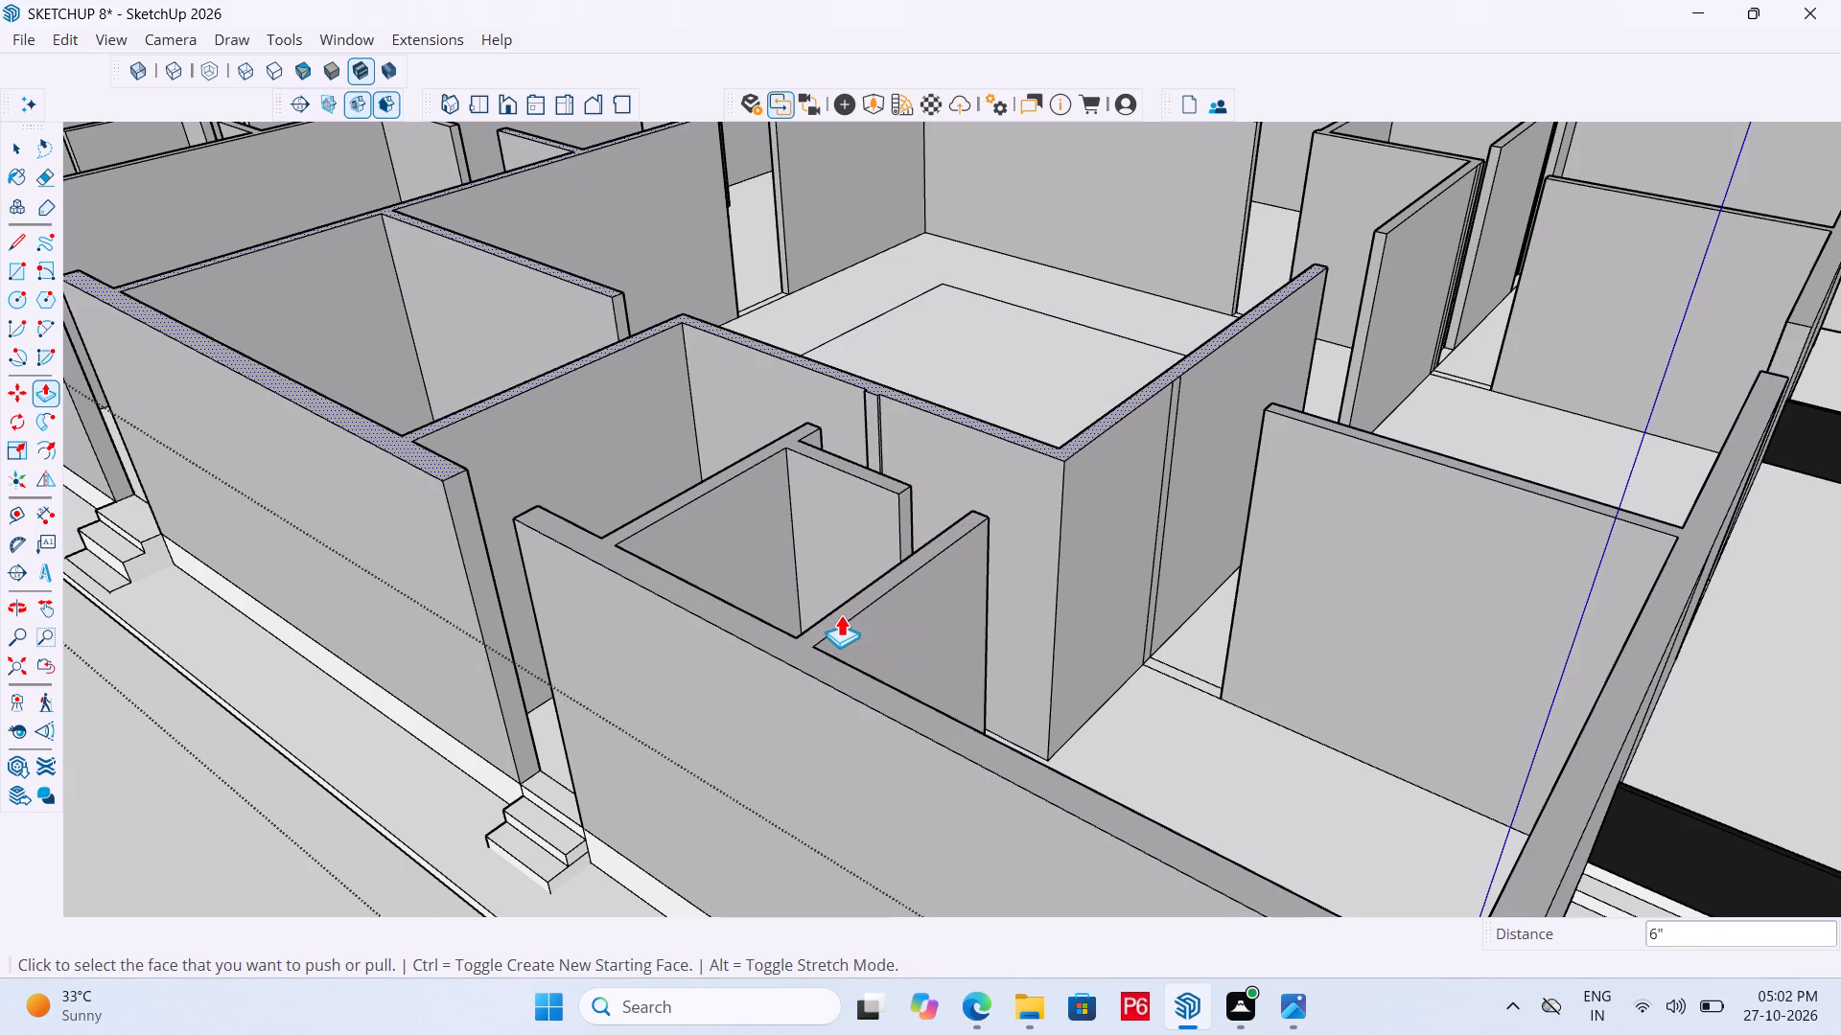
Raise the top faces of the rear room walls on both sides of the rear opening 6" to match the adjoining walls.
scroll(906, 678, down, 7)
scroll(493, 352, up, 7)
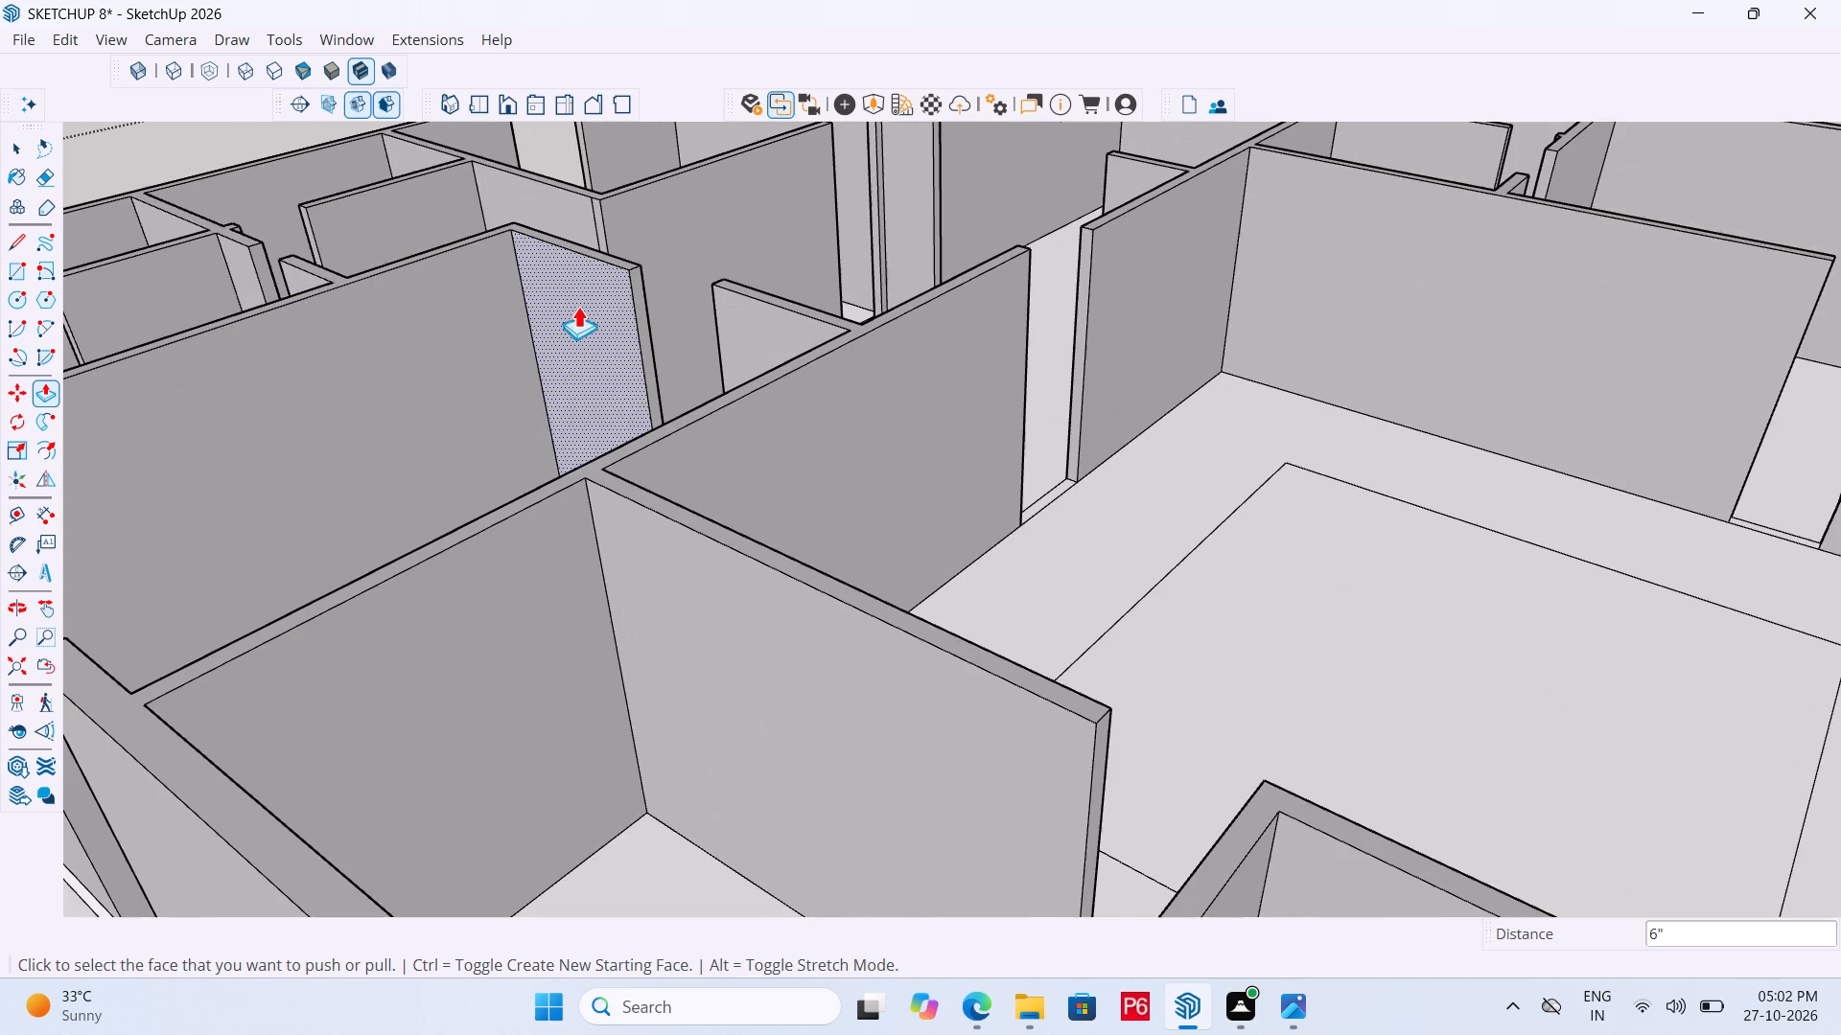
click(628, 264)
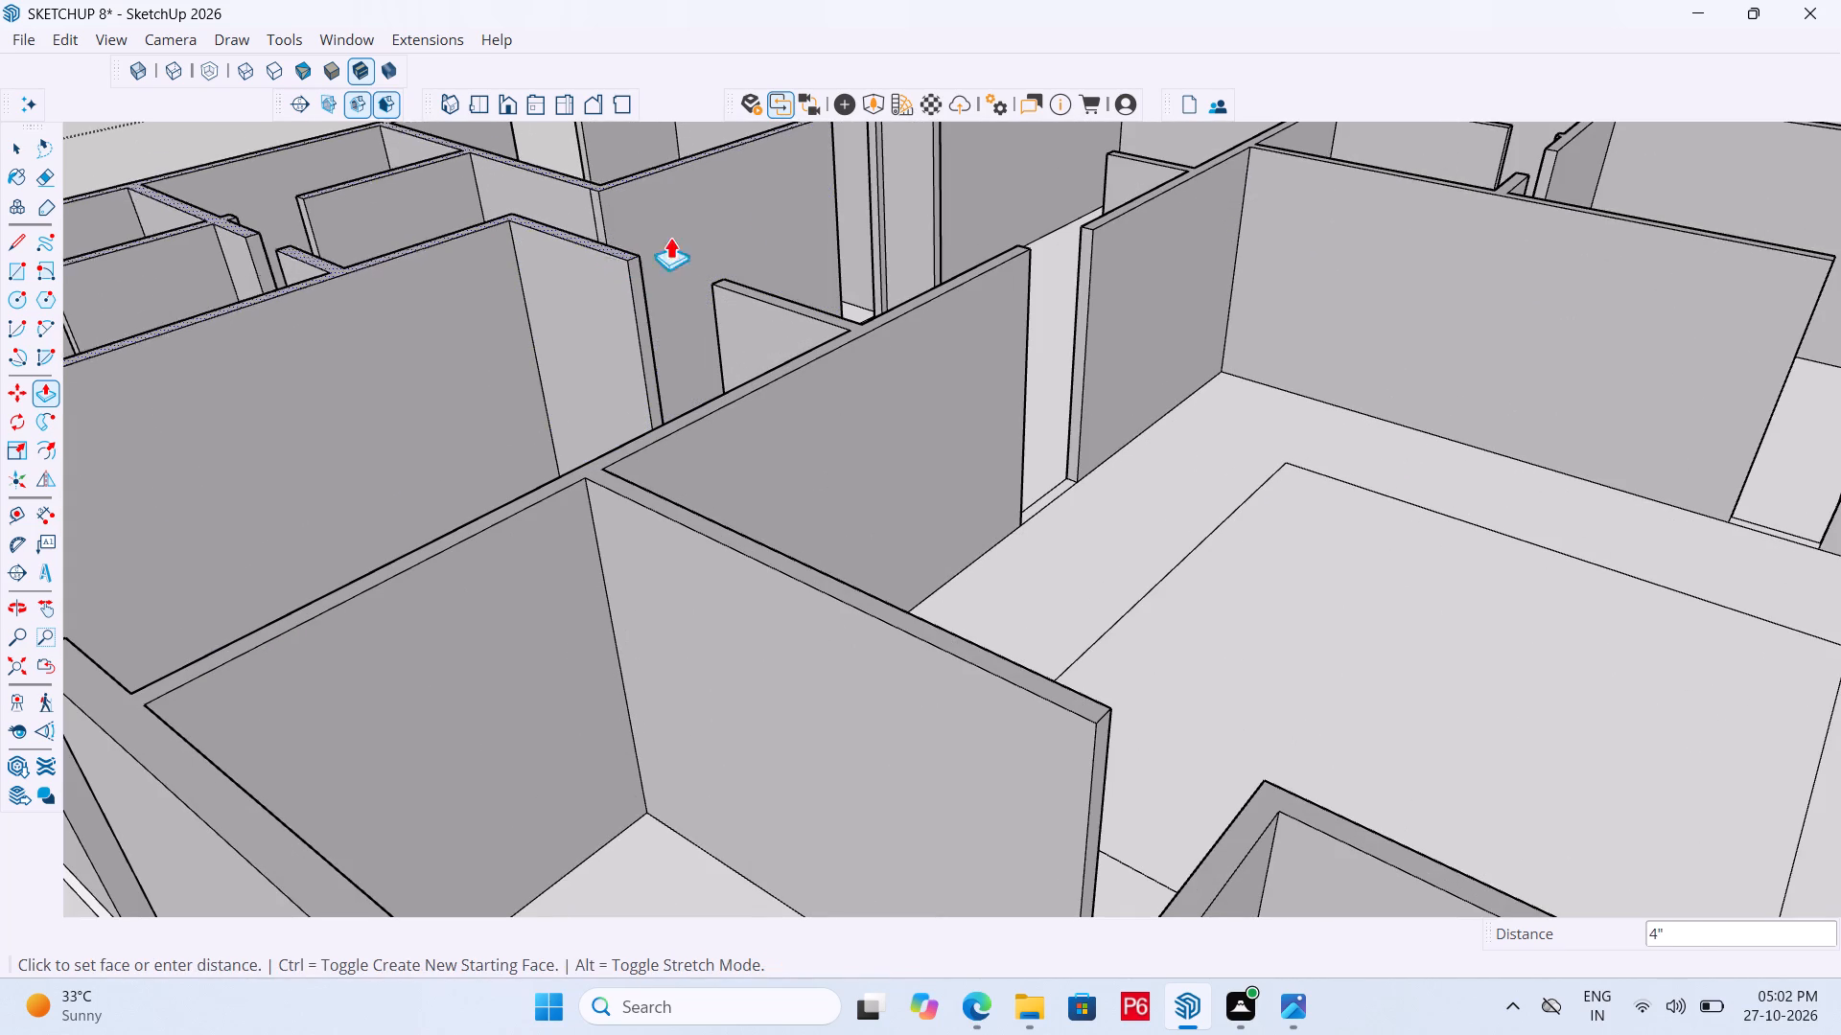
click(878, 317)
scroll(702, 460, down, 2)
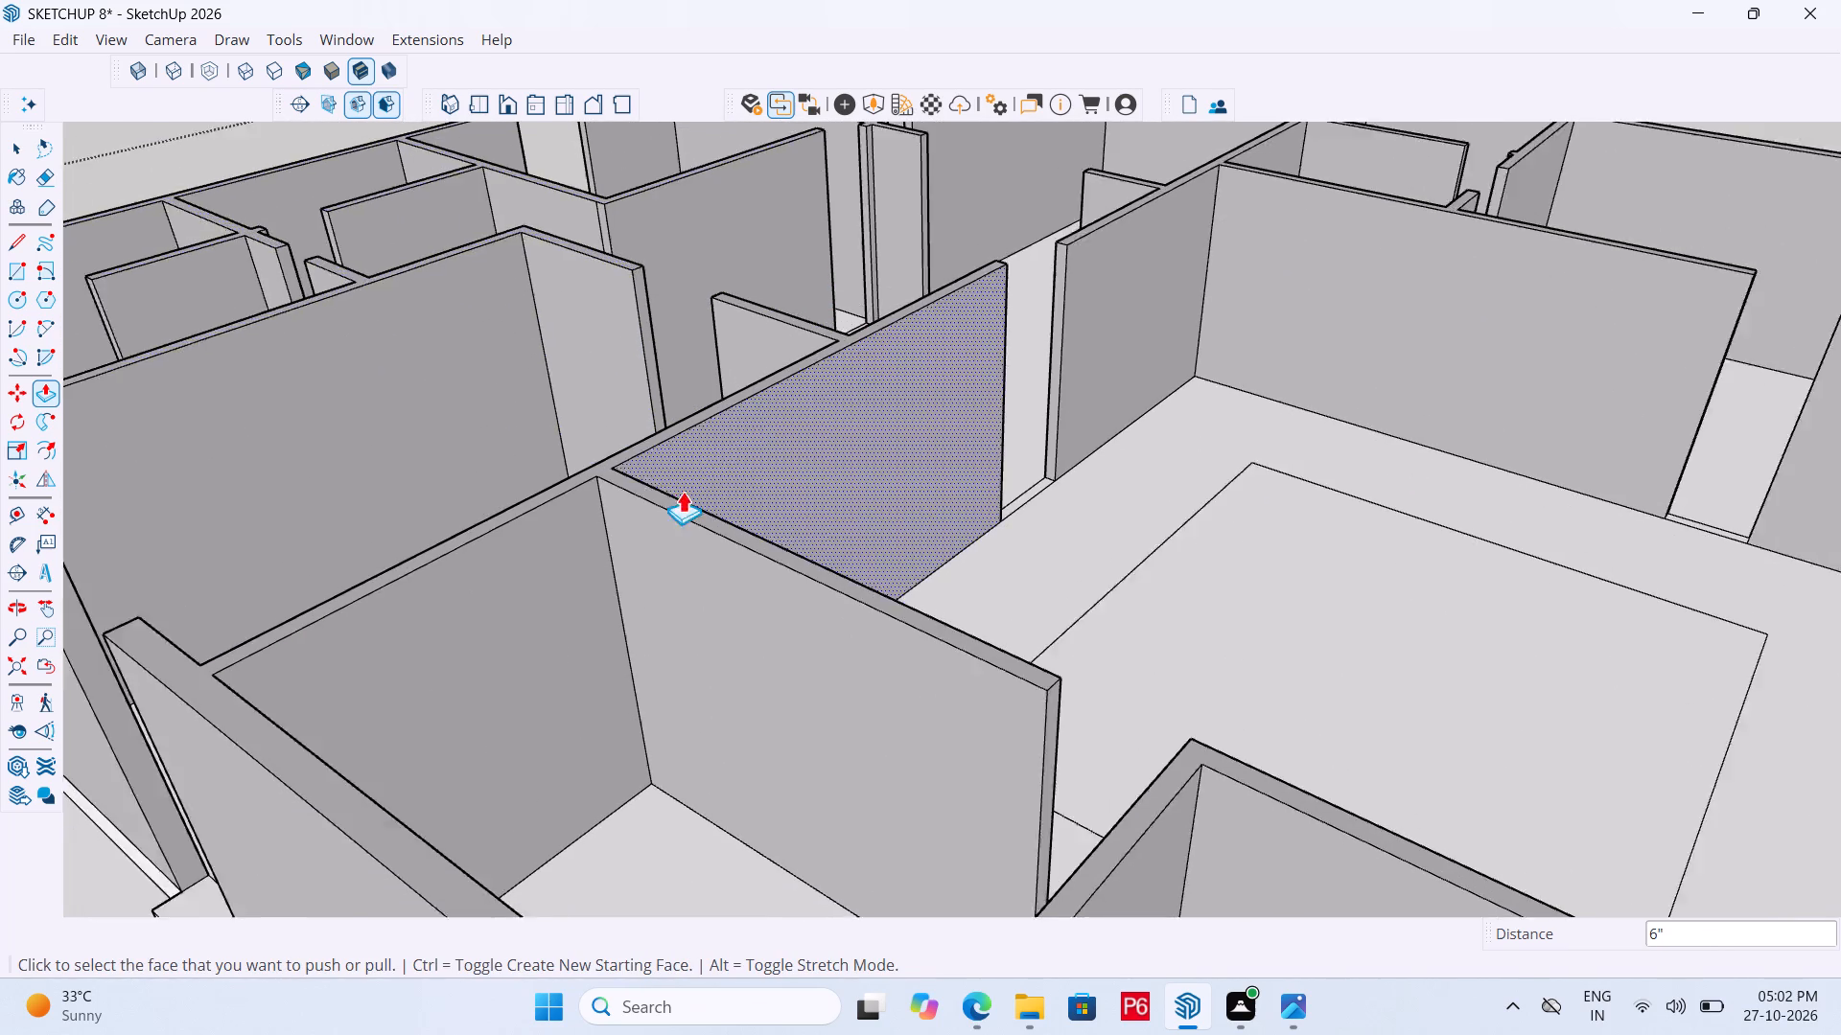
scroll(683, 491, down, 9)
scroll(963, 223, up, 4)
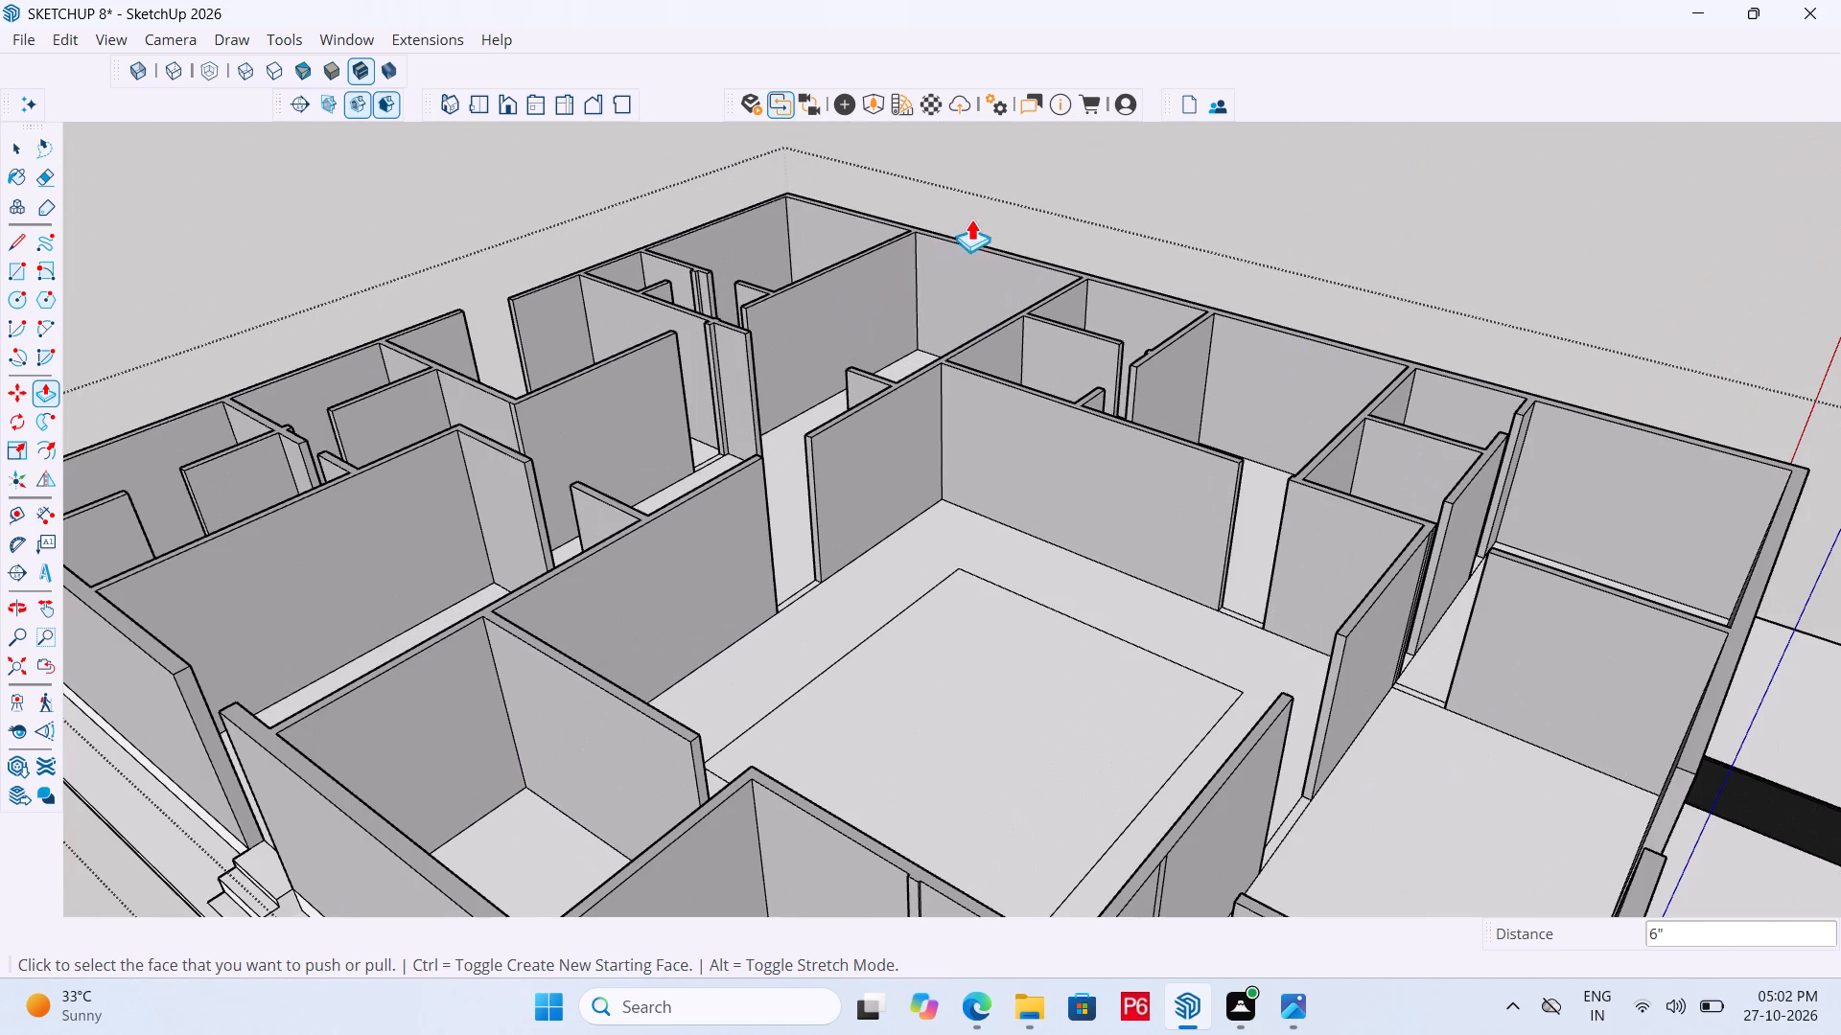
scroll(457, 264, up, 8)
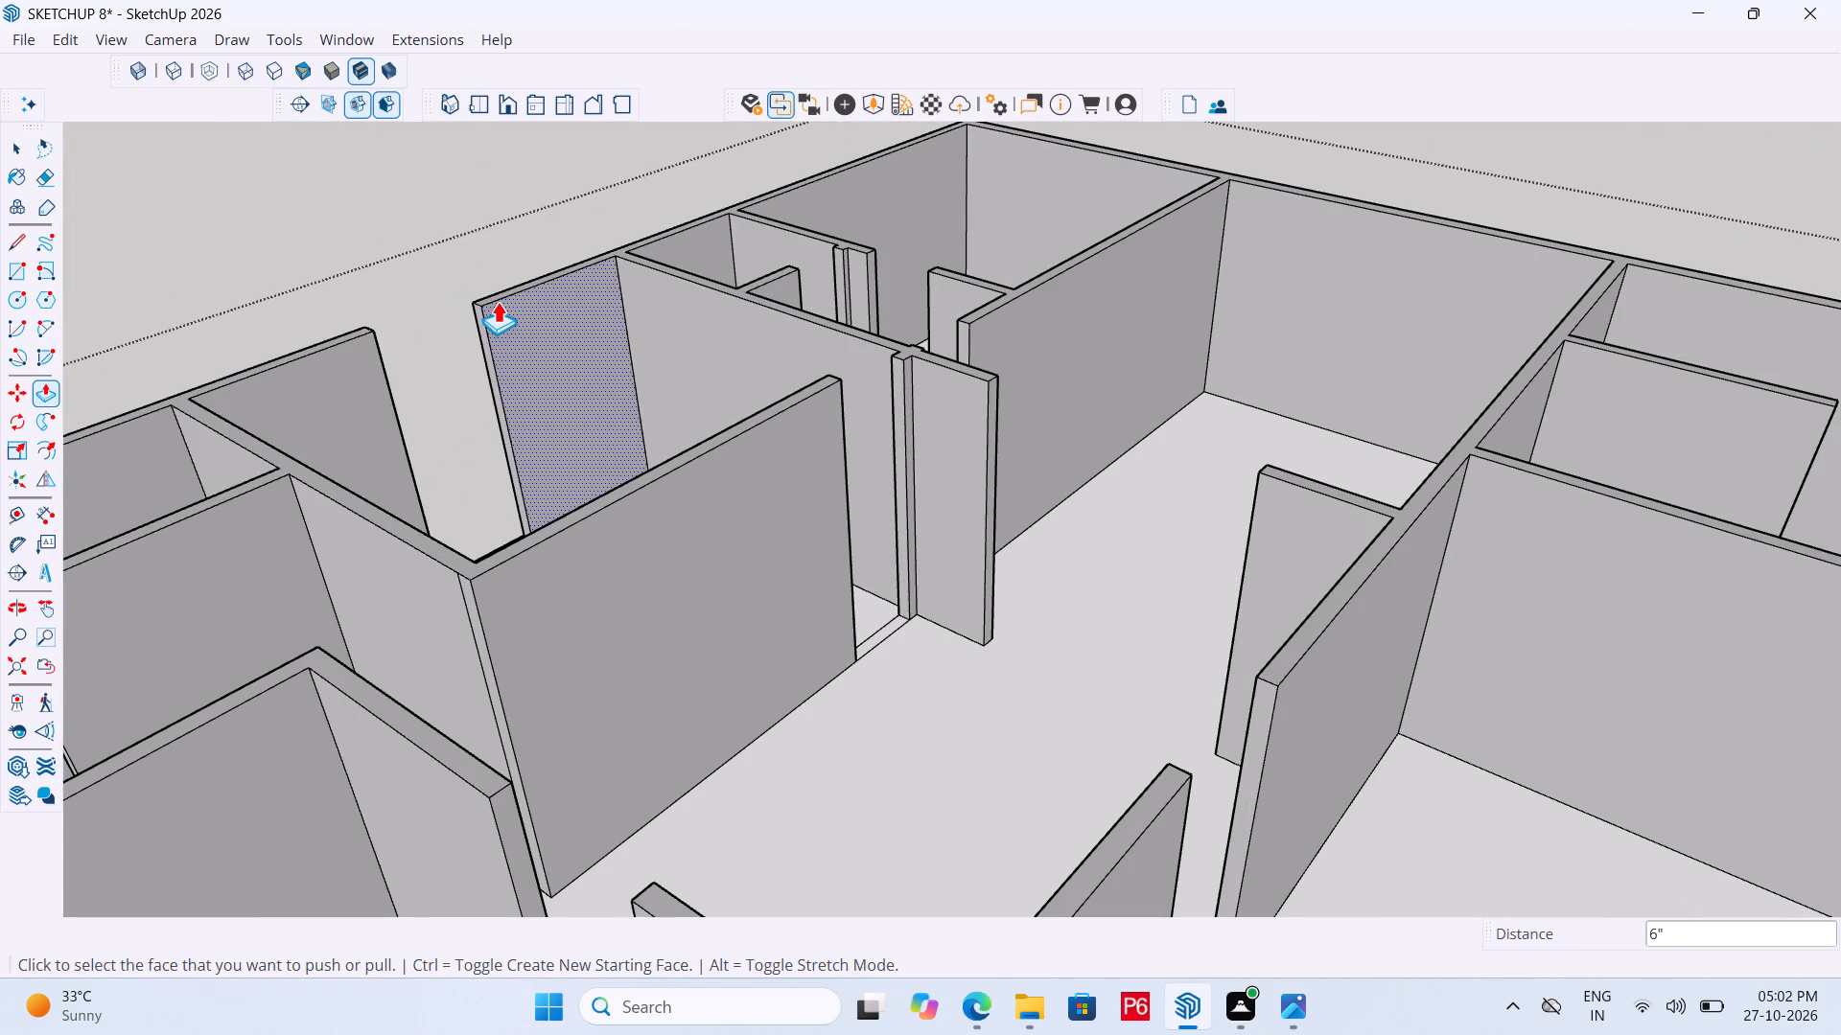
click(498, 292)
scroll(477, 287, up, 2)
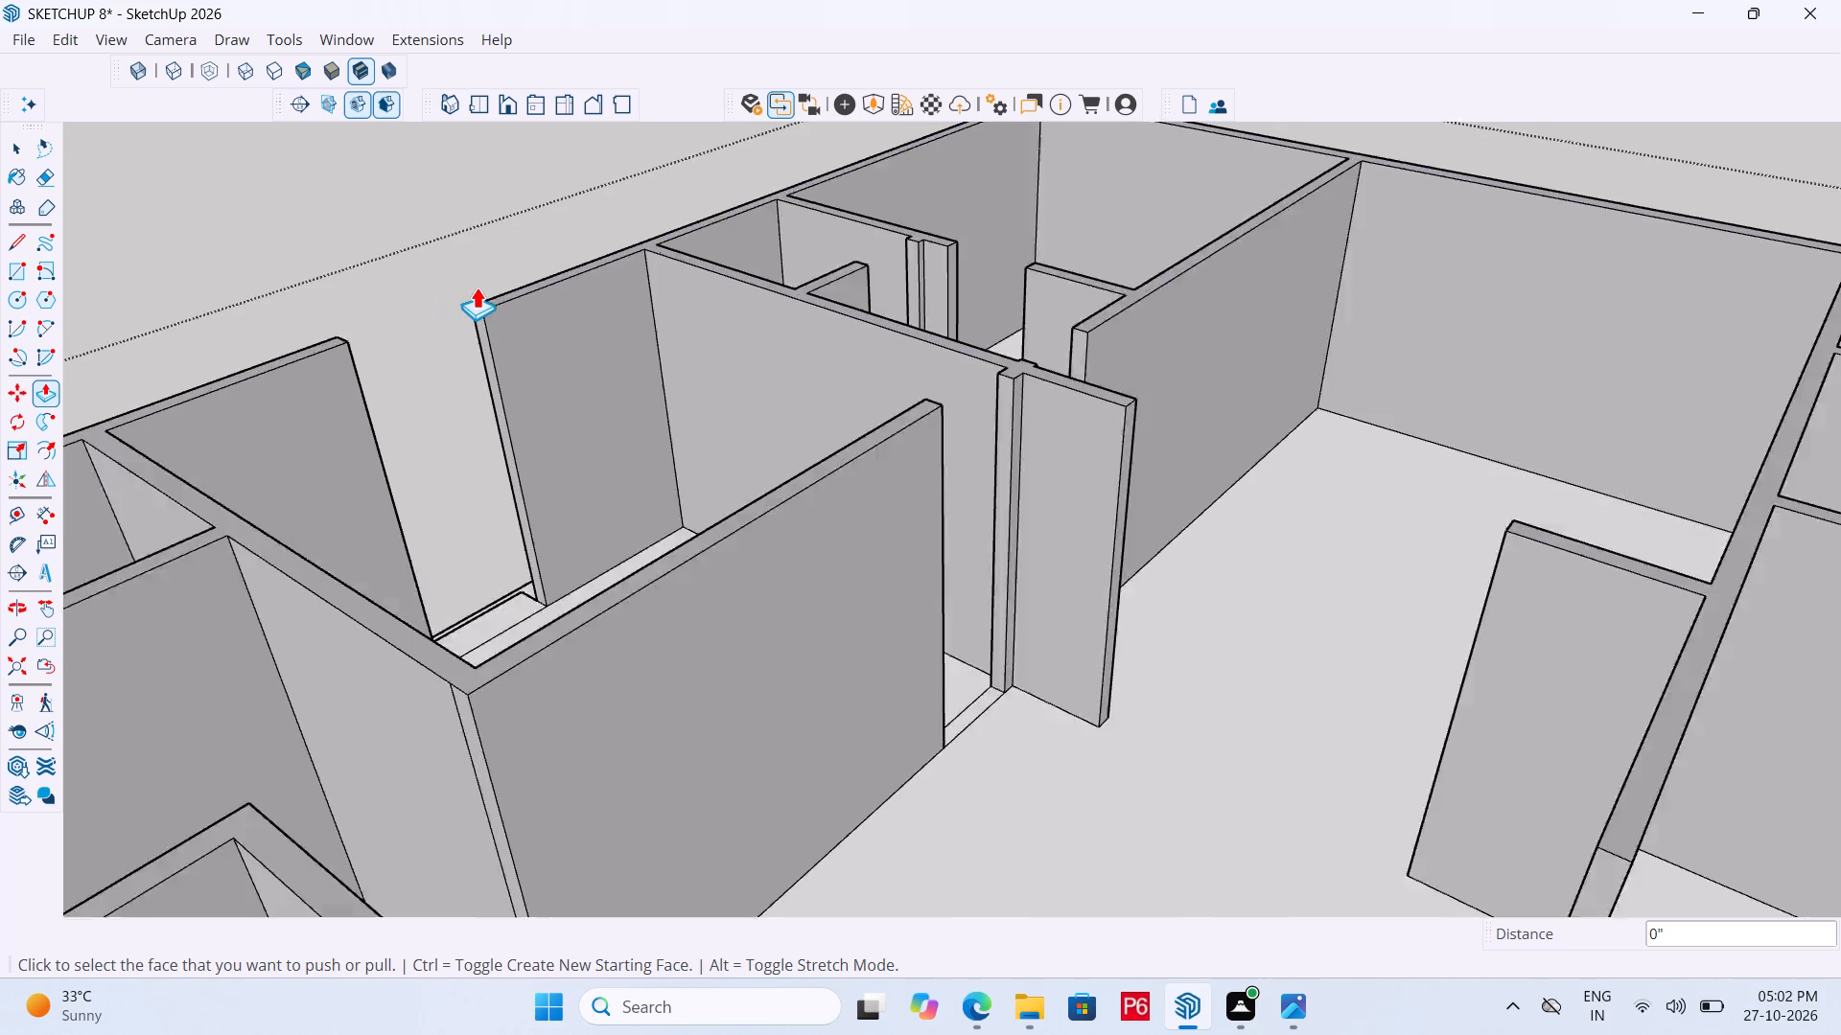
scroll(477, 287, up, 7)
click(500, 317)
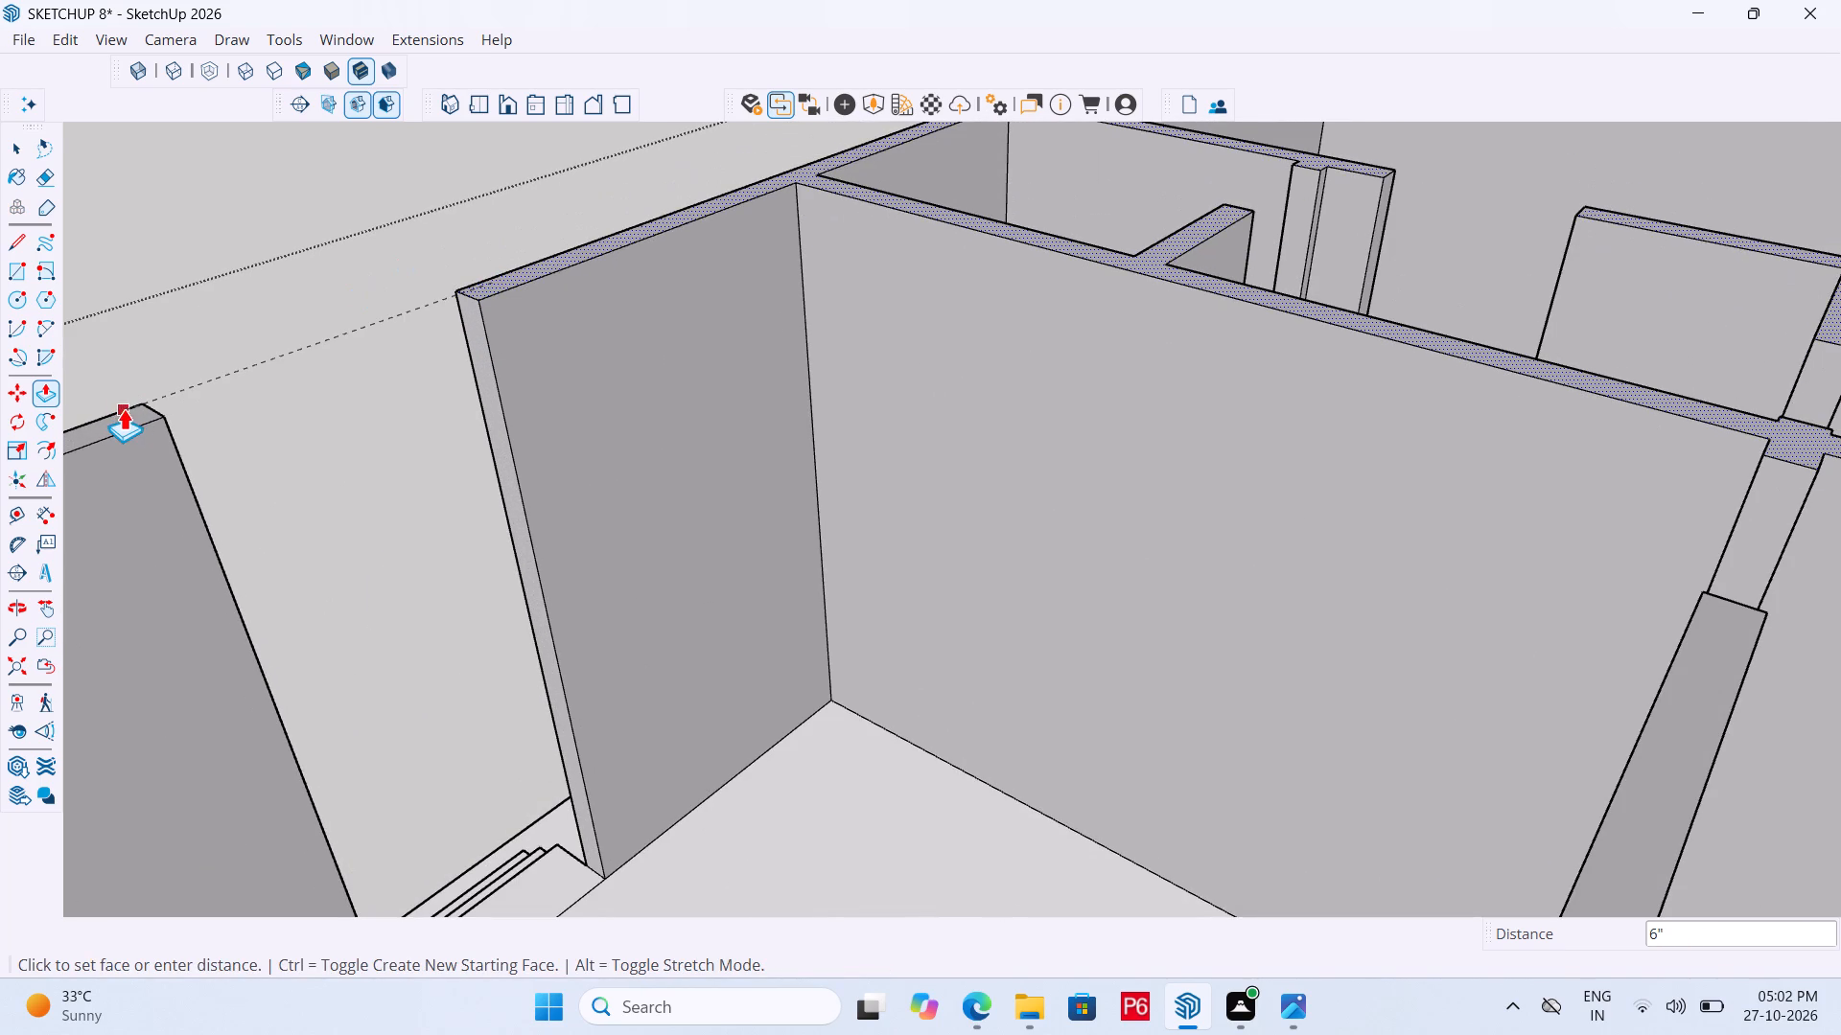
click(125, 409)
Examine the wall tops around the whole house from above, the front and the side with the steps.
scroll(413, 227, down, 8)
scroll(507, 278, down, 13)
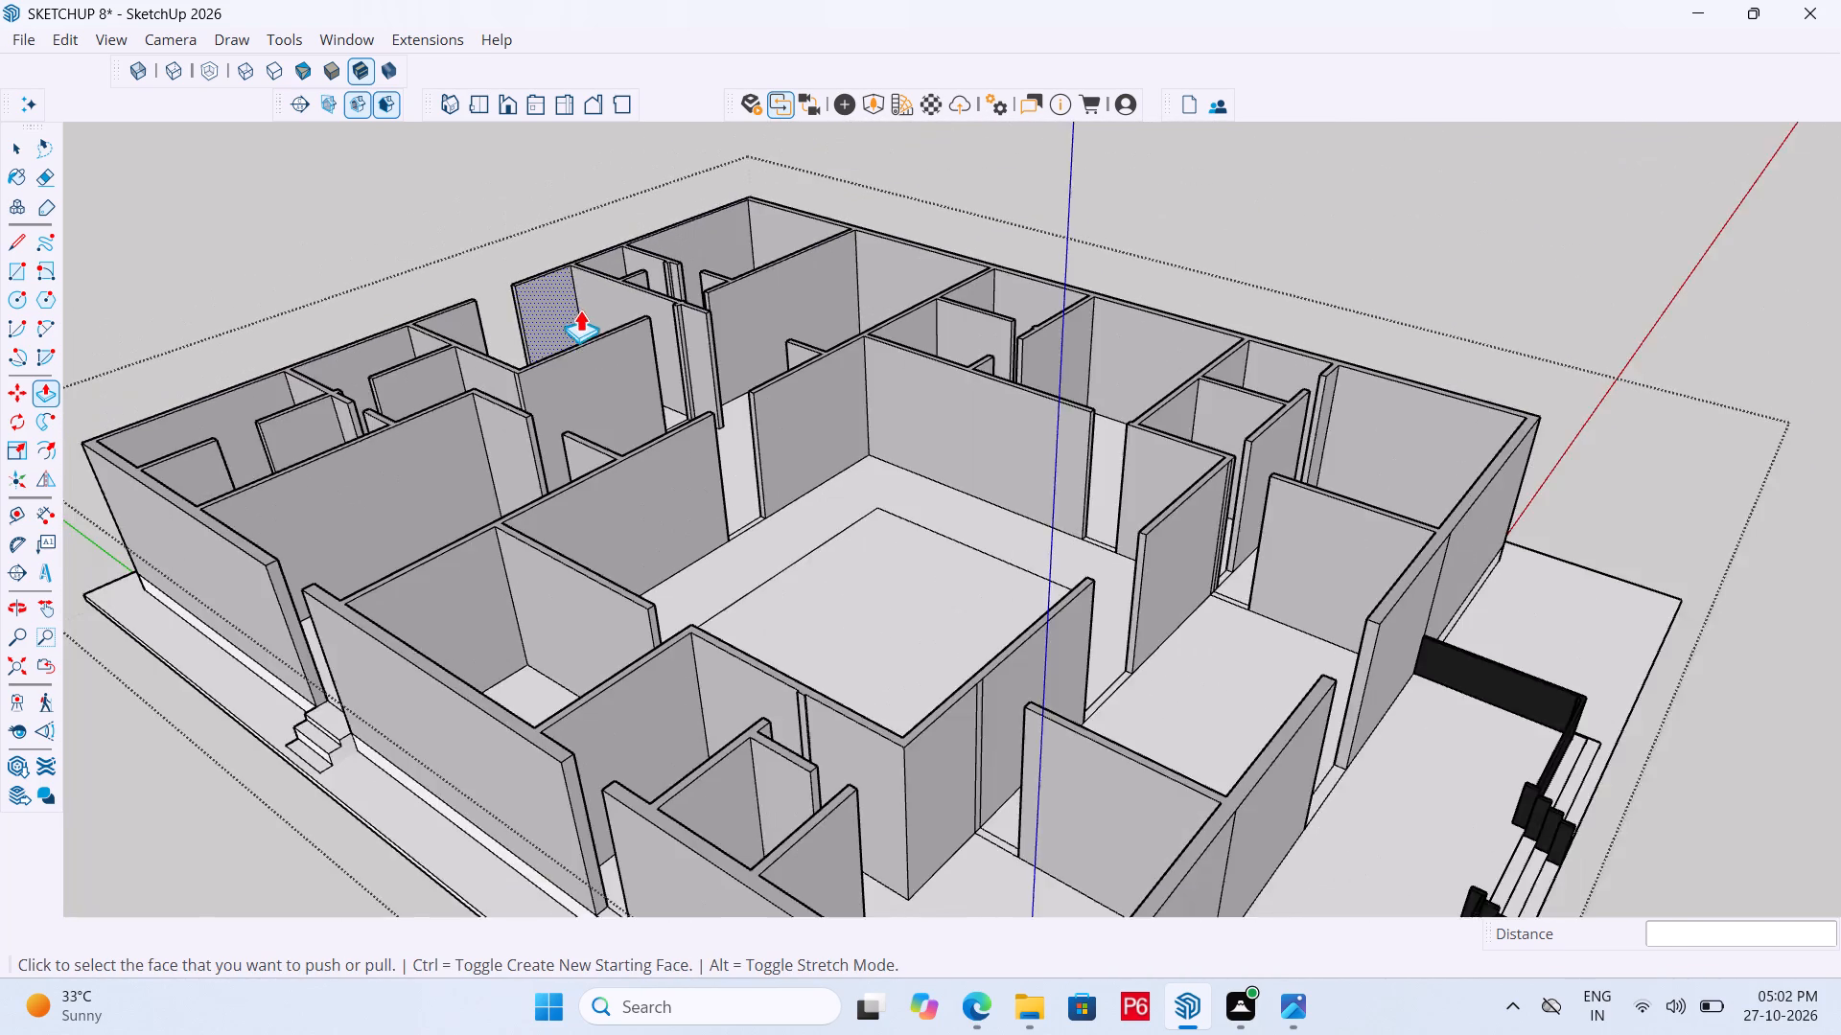
scroll(721, 382, down, 5)
middle_drag(715, 403, 322, 107)
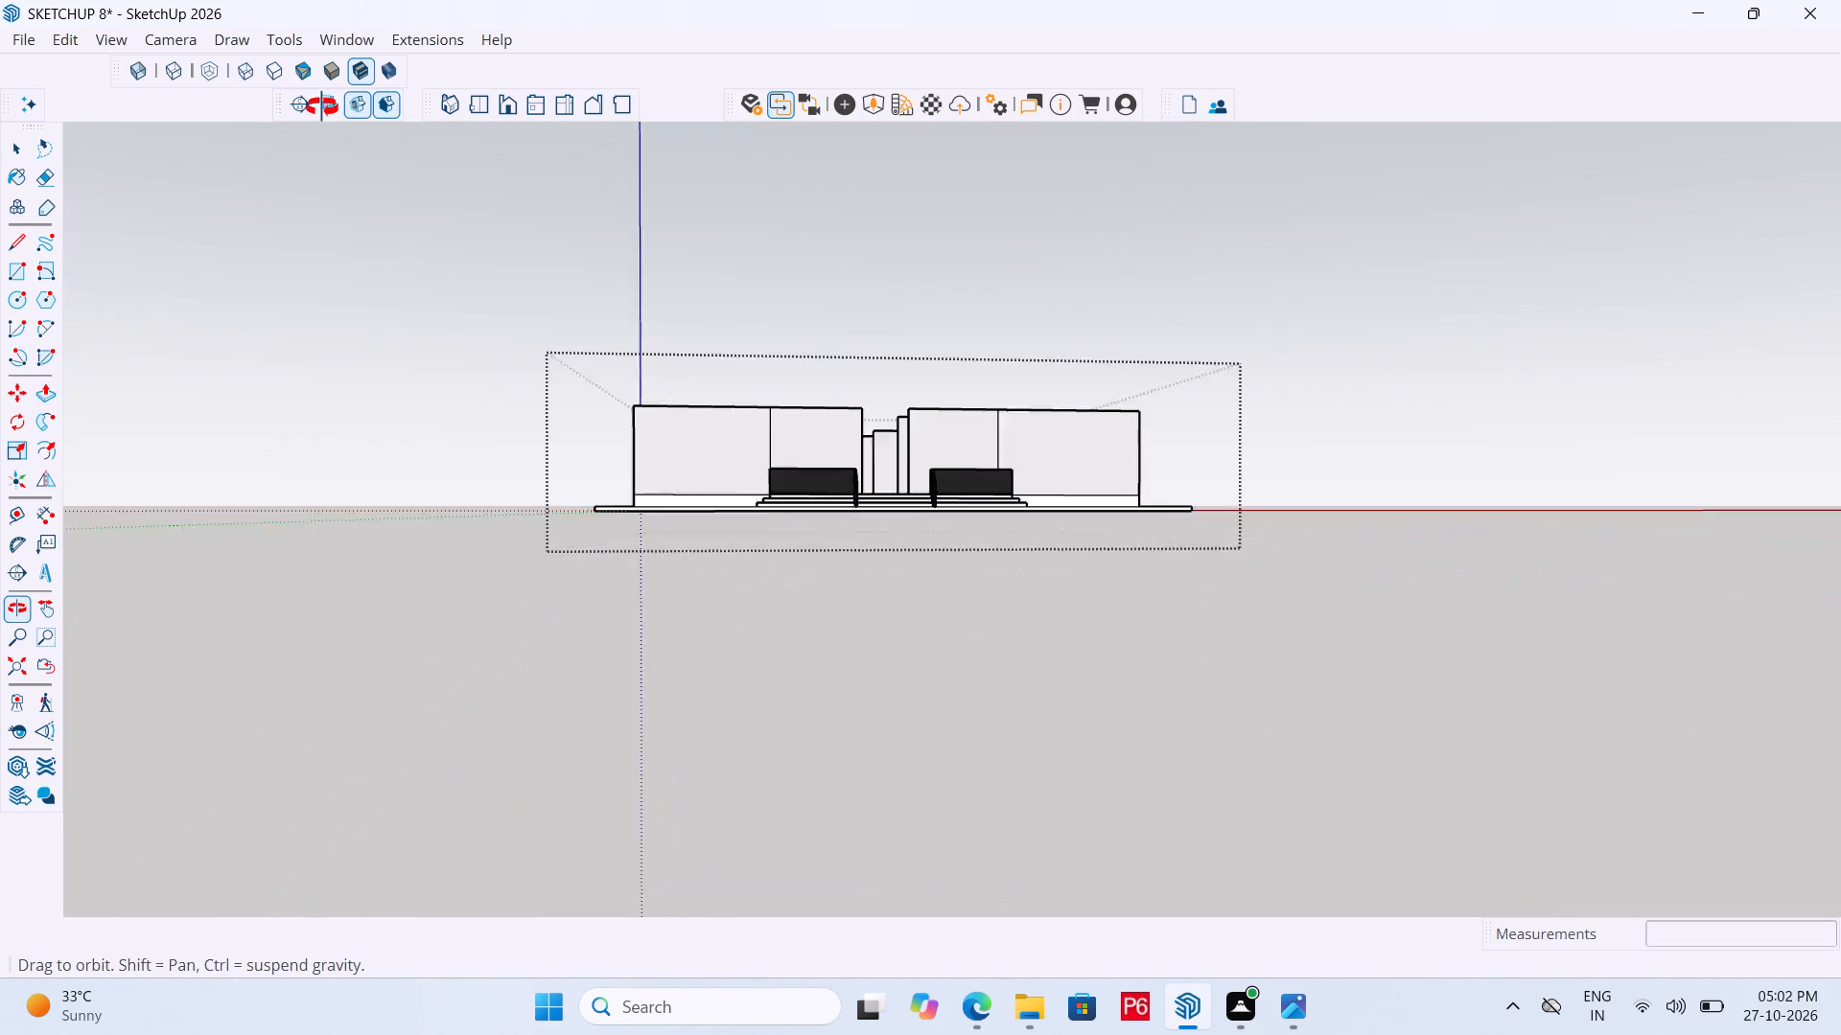
middle_drag(322, 107, 413, 488)
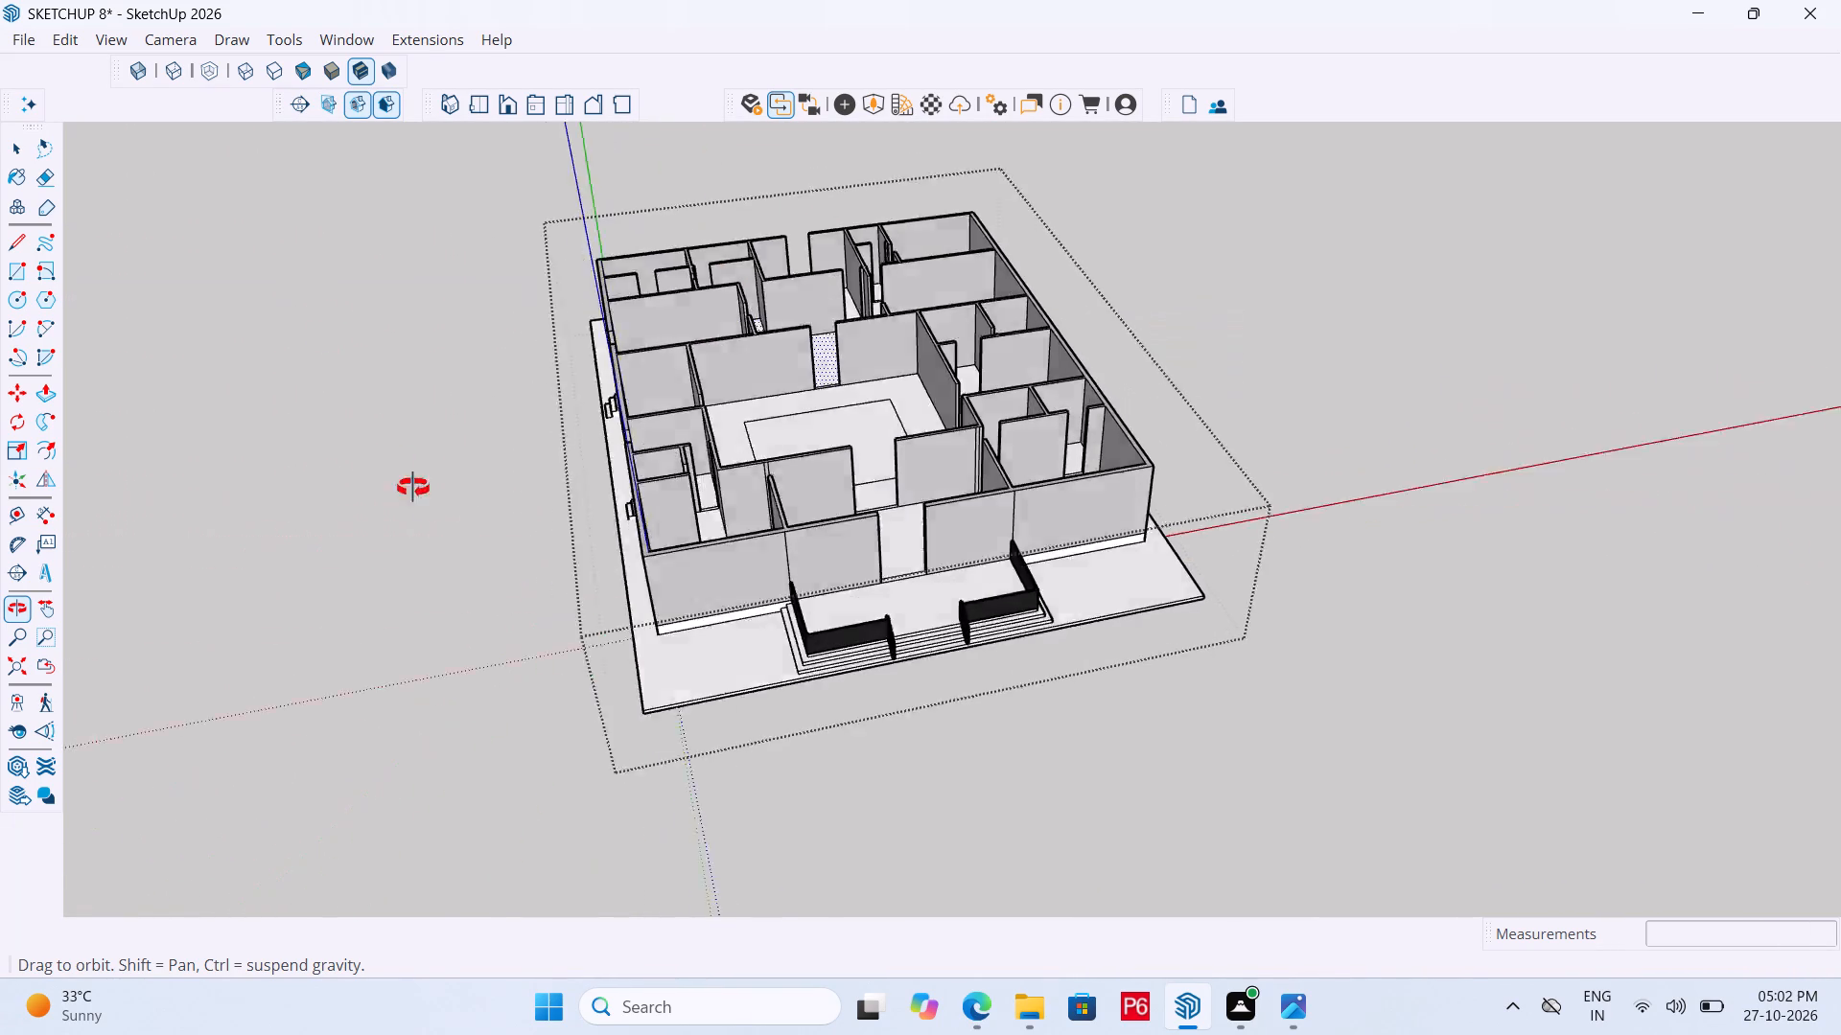
middle_drag(413, 488, 526, 582)
scroll(614, 558, up, 7)
middle_drag(617, 527, 687, 432)
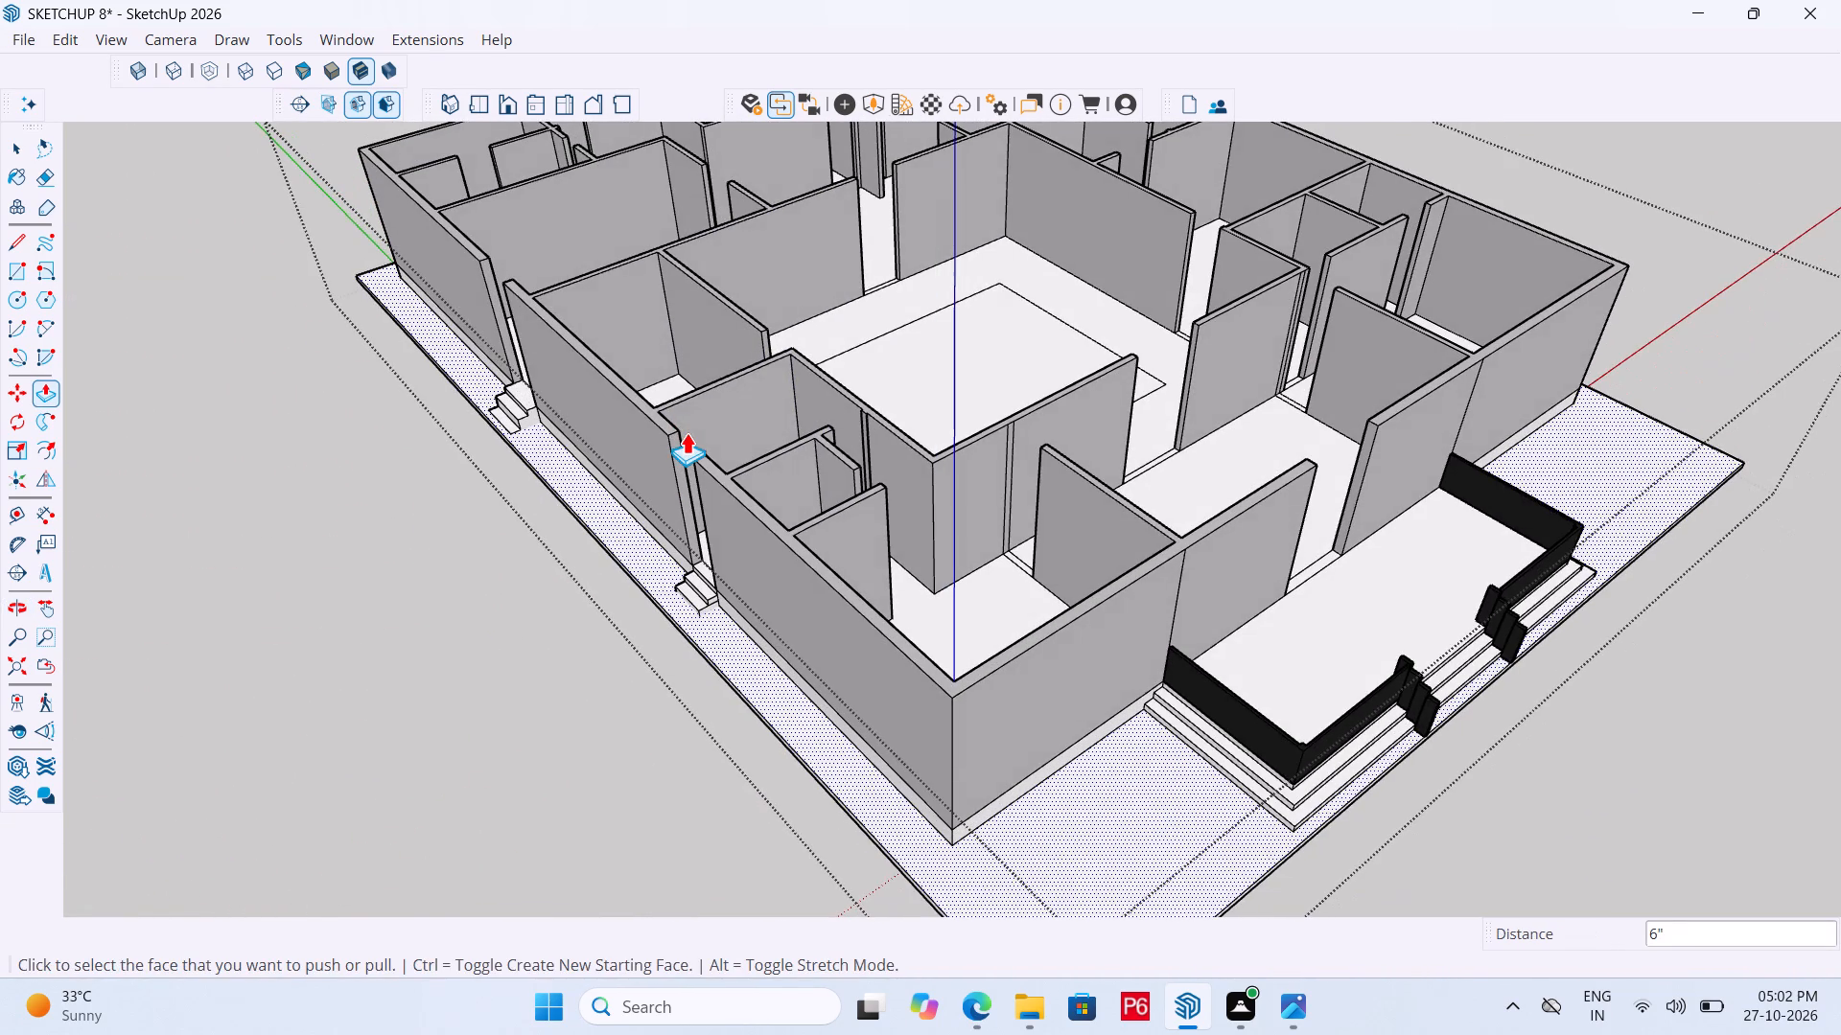
Save the model with the heightened walls.
key(ctrl+s)
key(ctrl+s)
key(ctrl+s)
key(ctrl+s)
key(ctrl+s)
Place a guide 3'6" below the wall top on the jamb of the side door opening nearest the porch.
scroll(711, 511, up, 1)
middle_drag(709, 511, 748, 449)
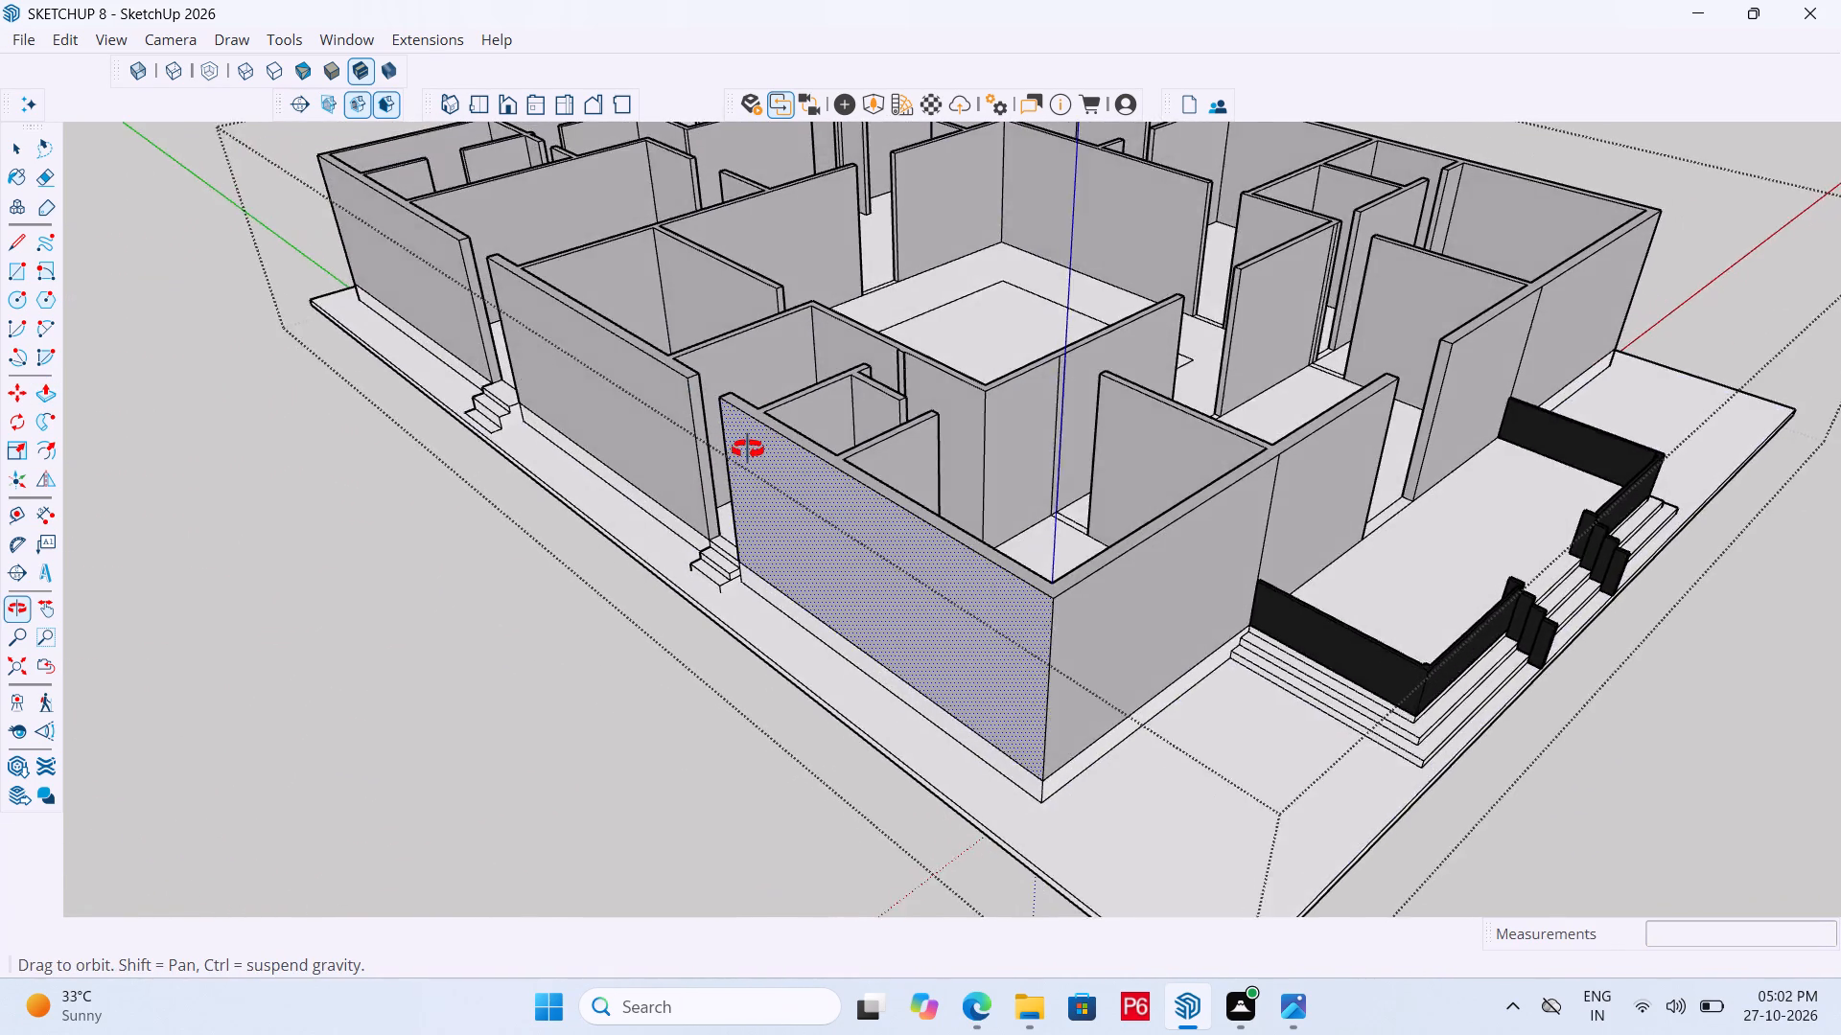
middle_drag(748, 449, 749, 444)
scroll(749, 449, up, 11)
key(t)
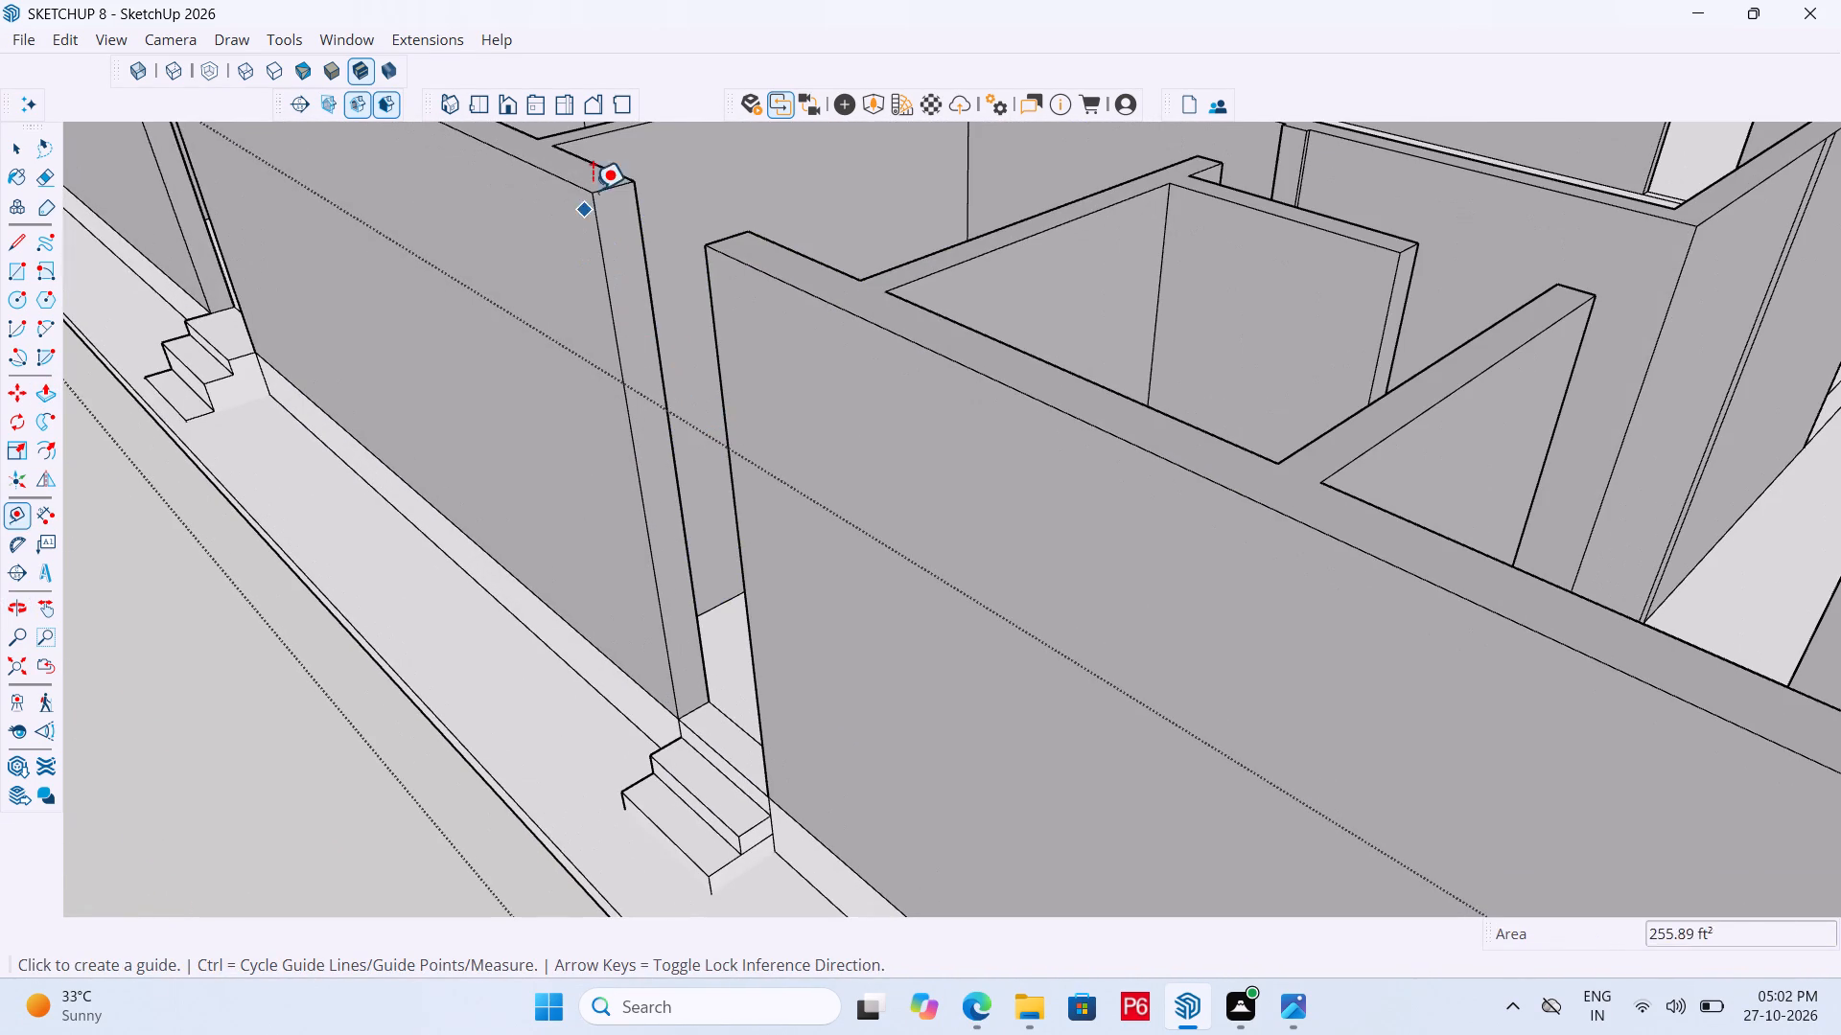
click(612, 195)
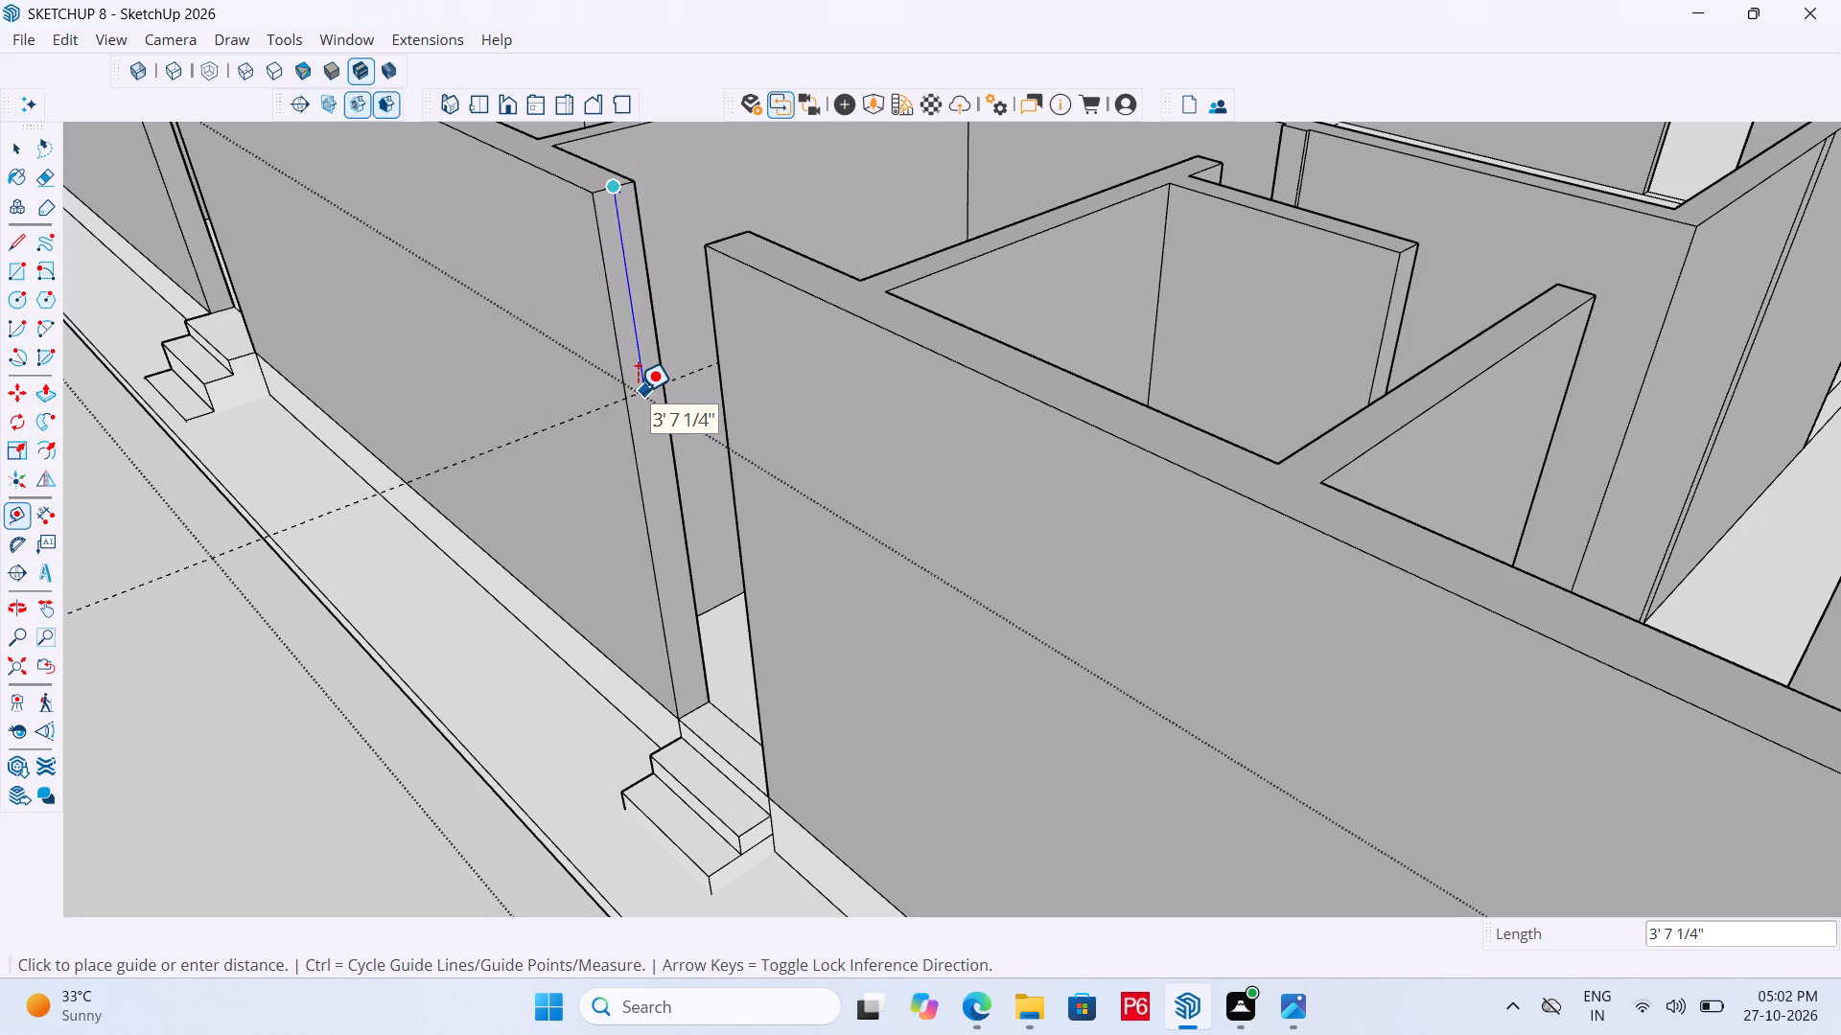
text(3')
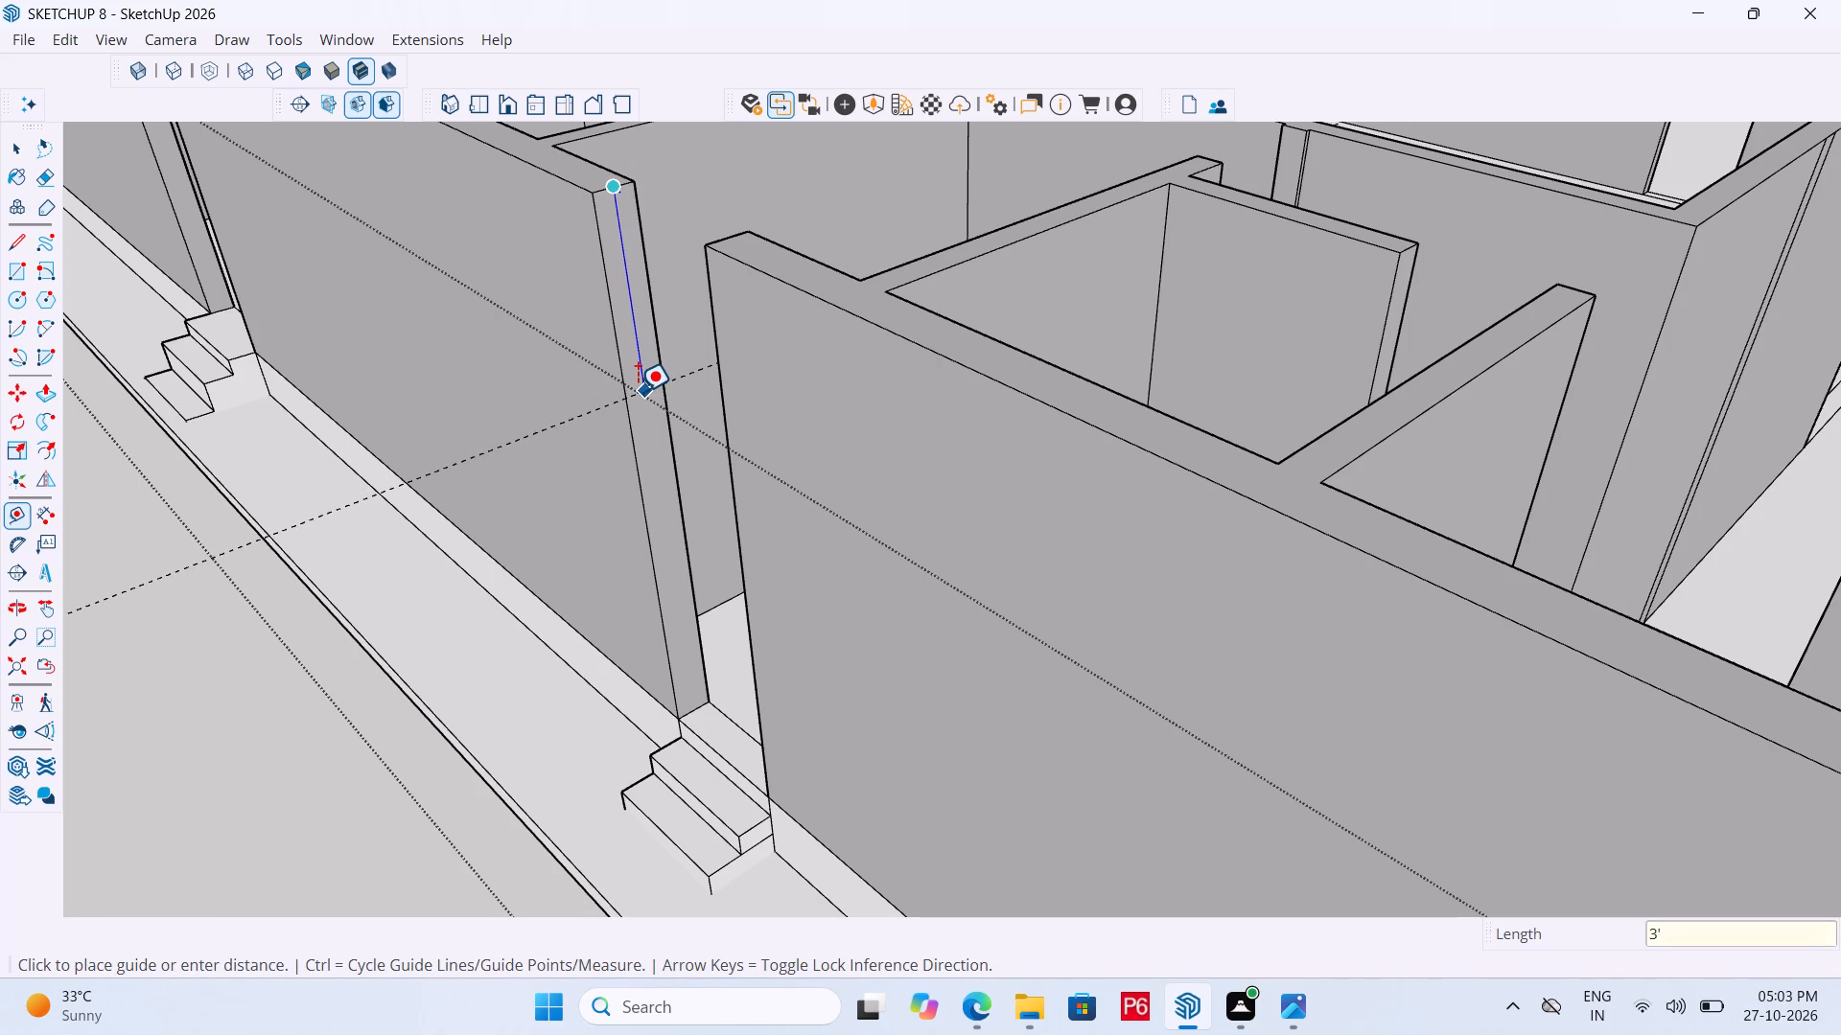
text(6")
key(Return)
Draw a line along the guide across the full width of the door jamb face.
middle_drag(886, 346, 935, 322)
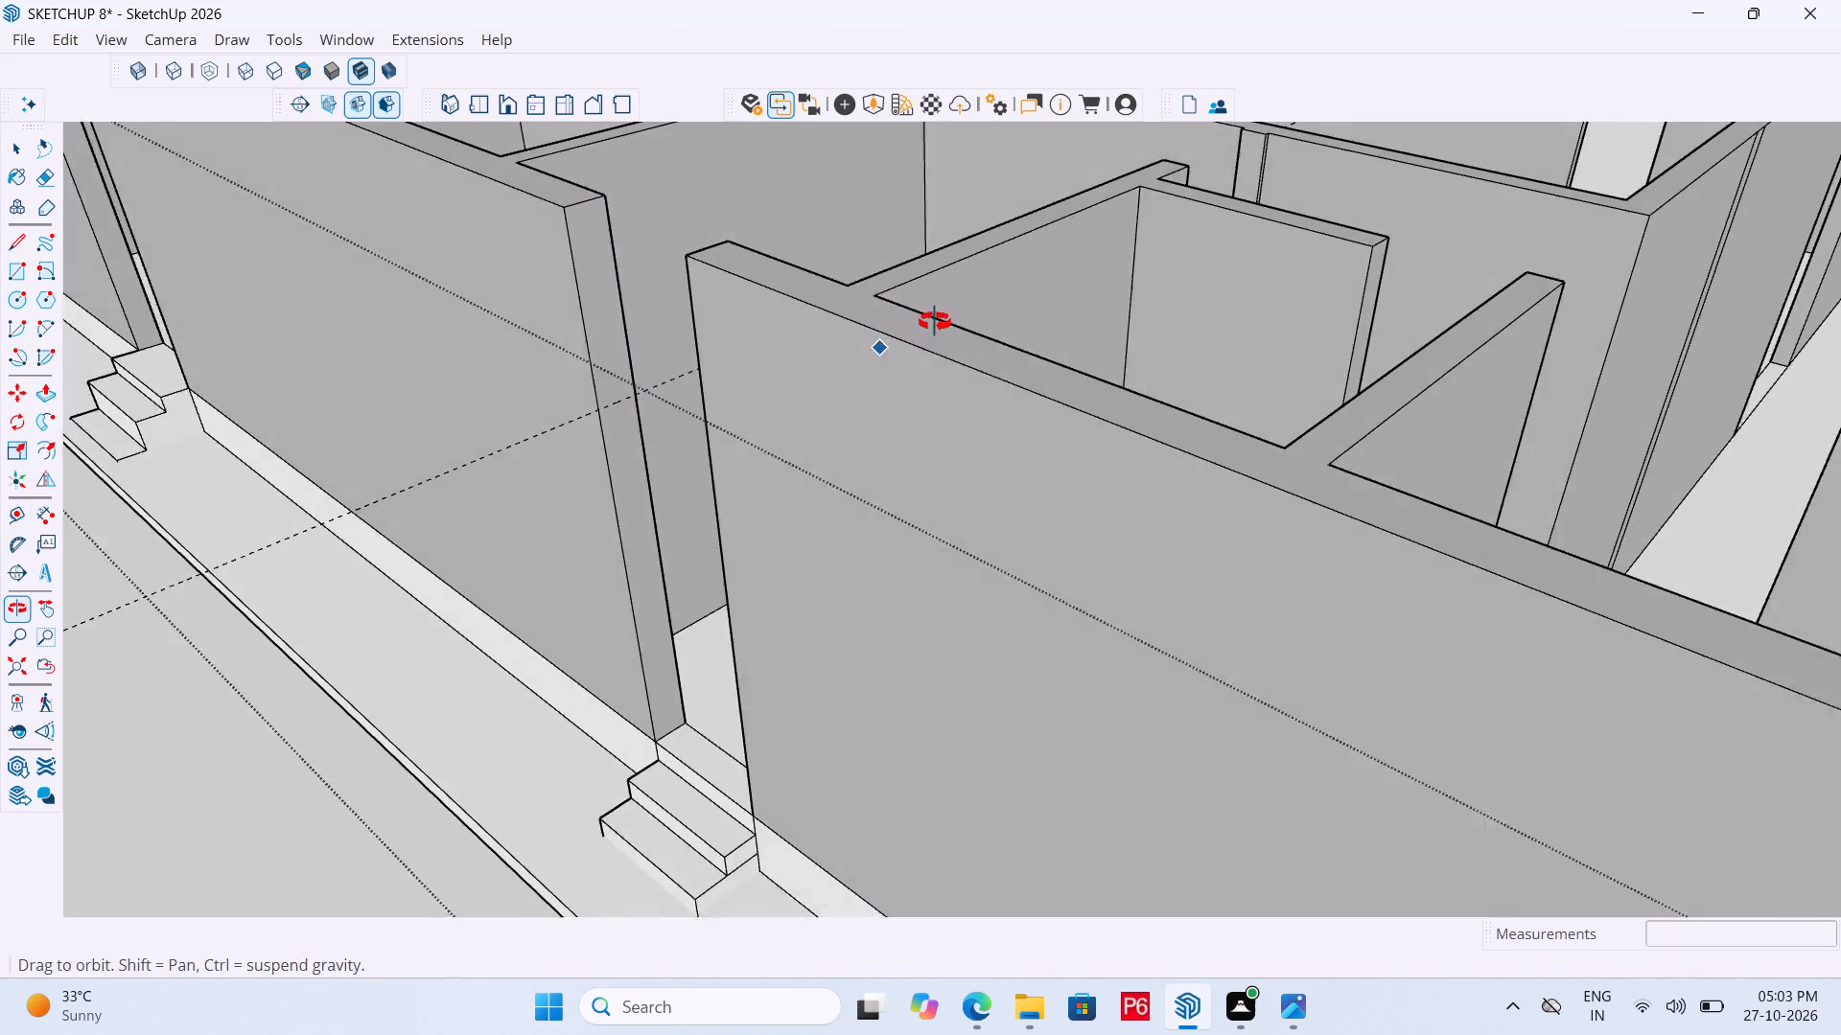
middle_drag(935, 322, 938, 319)
key(l)
scroll(548, 437, up, 6)
drag(613, 417, 637, 406)
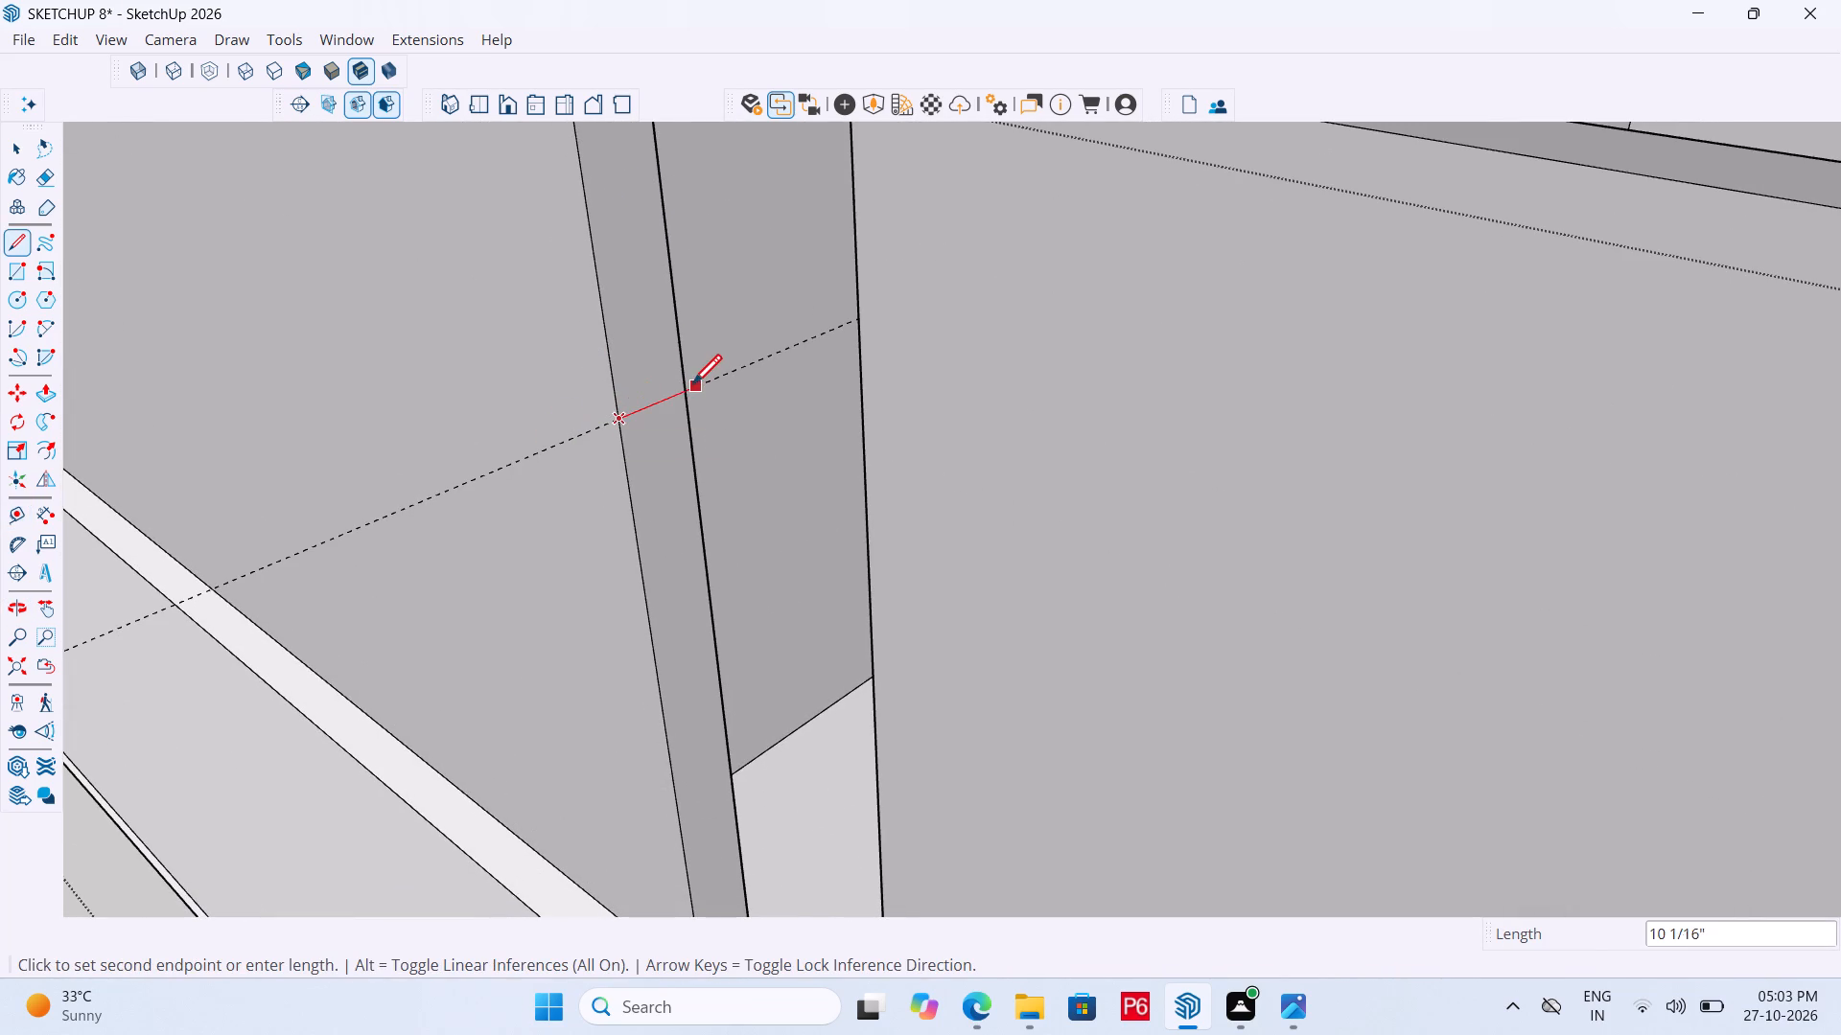
click(688, 391)
key(space)
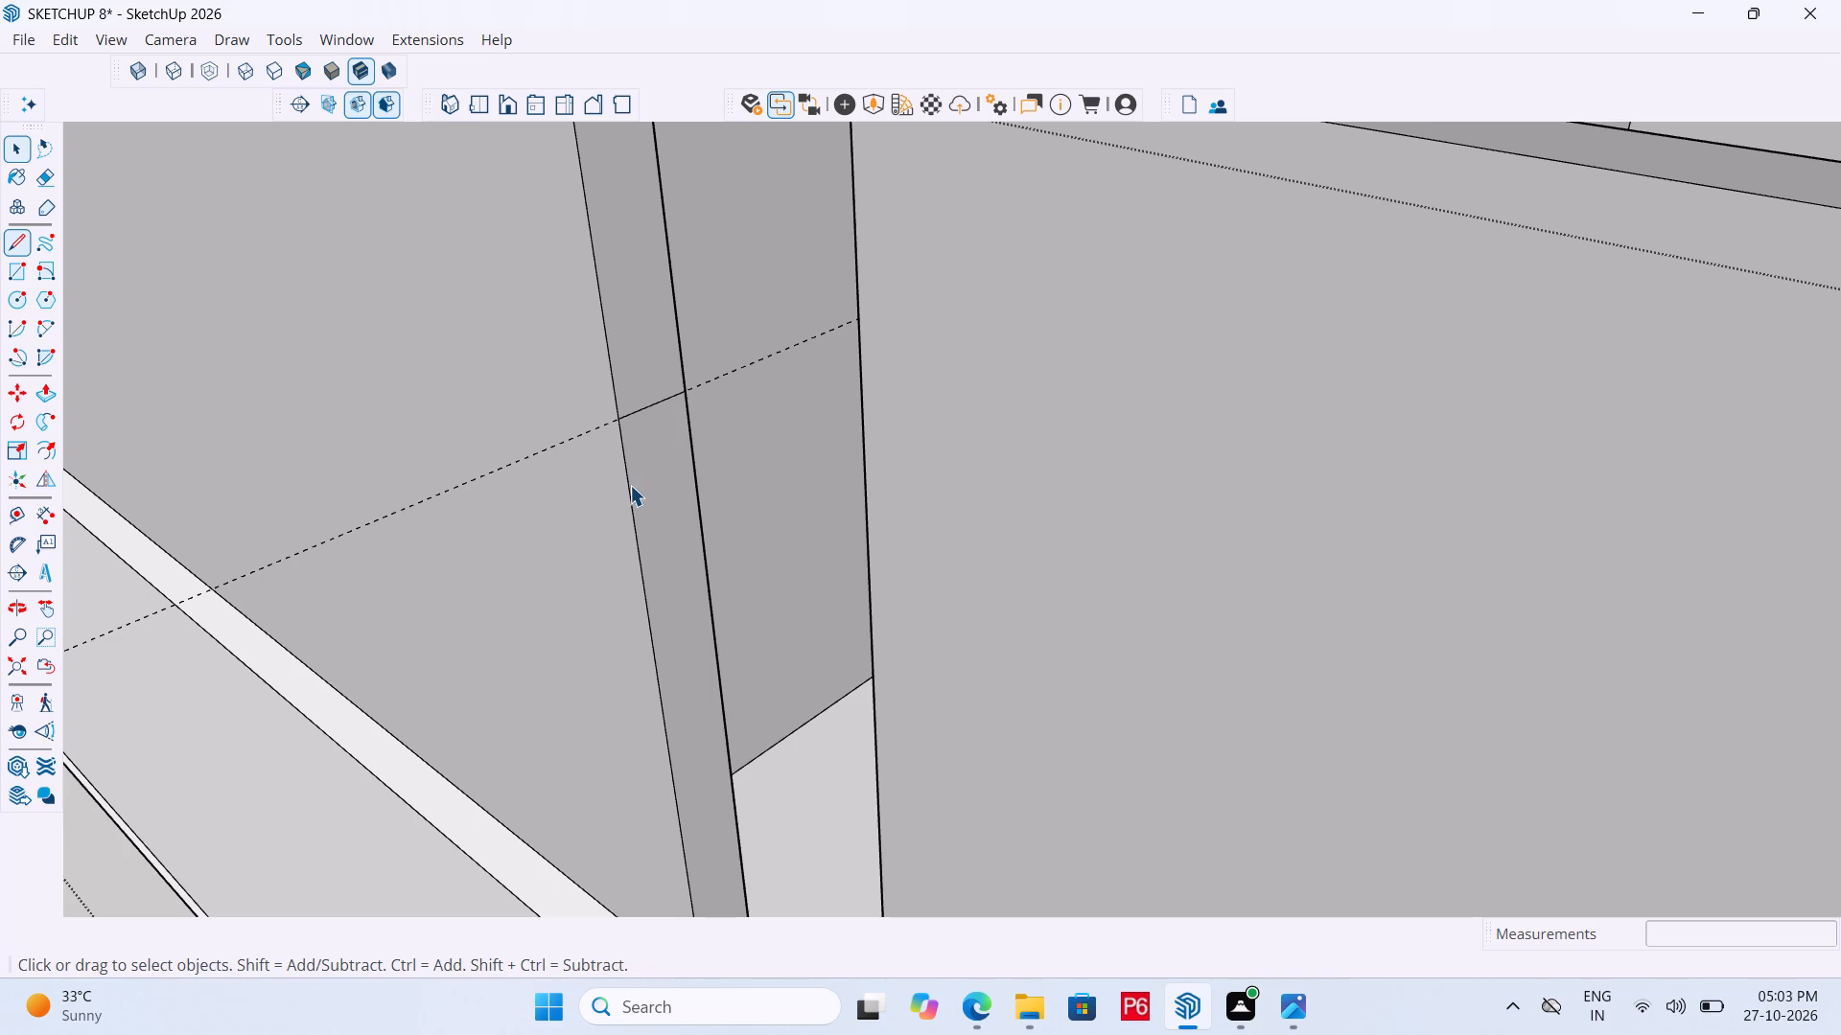
Erase the 3'6" guide at the side door jamb and save the model.
key(e)
click(572, 436)
key(ctrl+s)
key(ctrl+s)
key(ctrl+s)
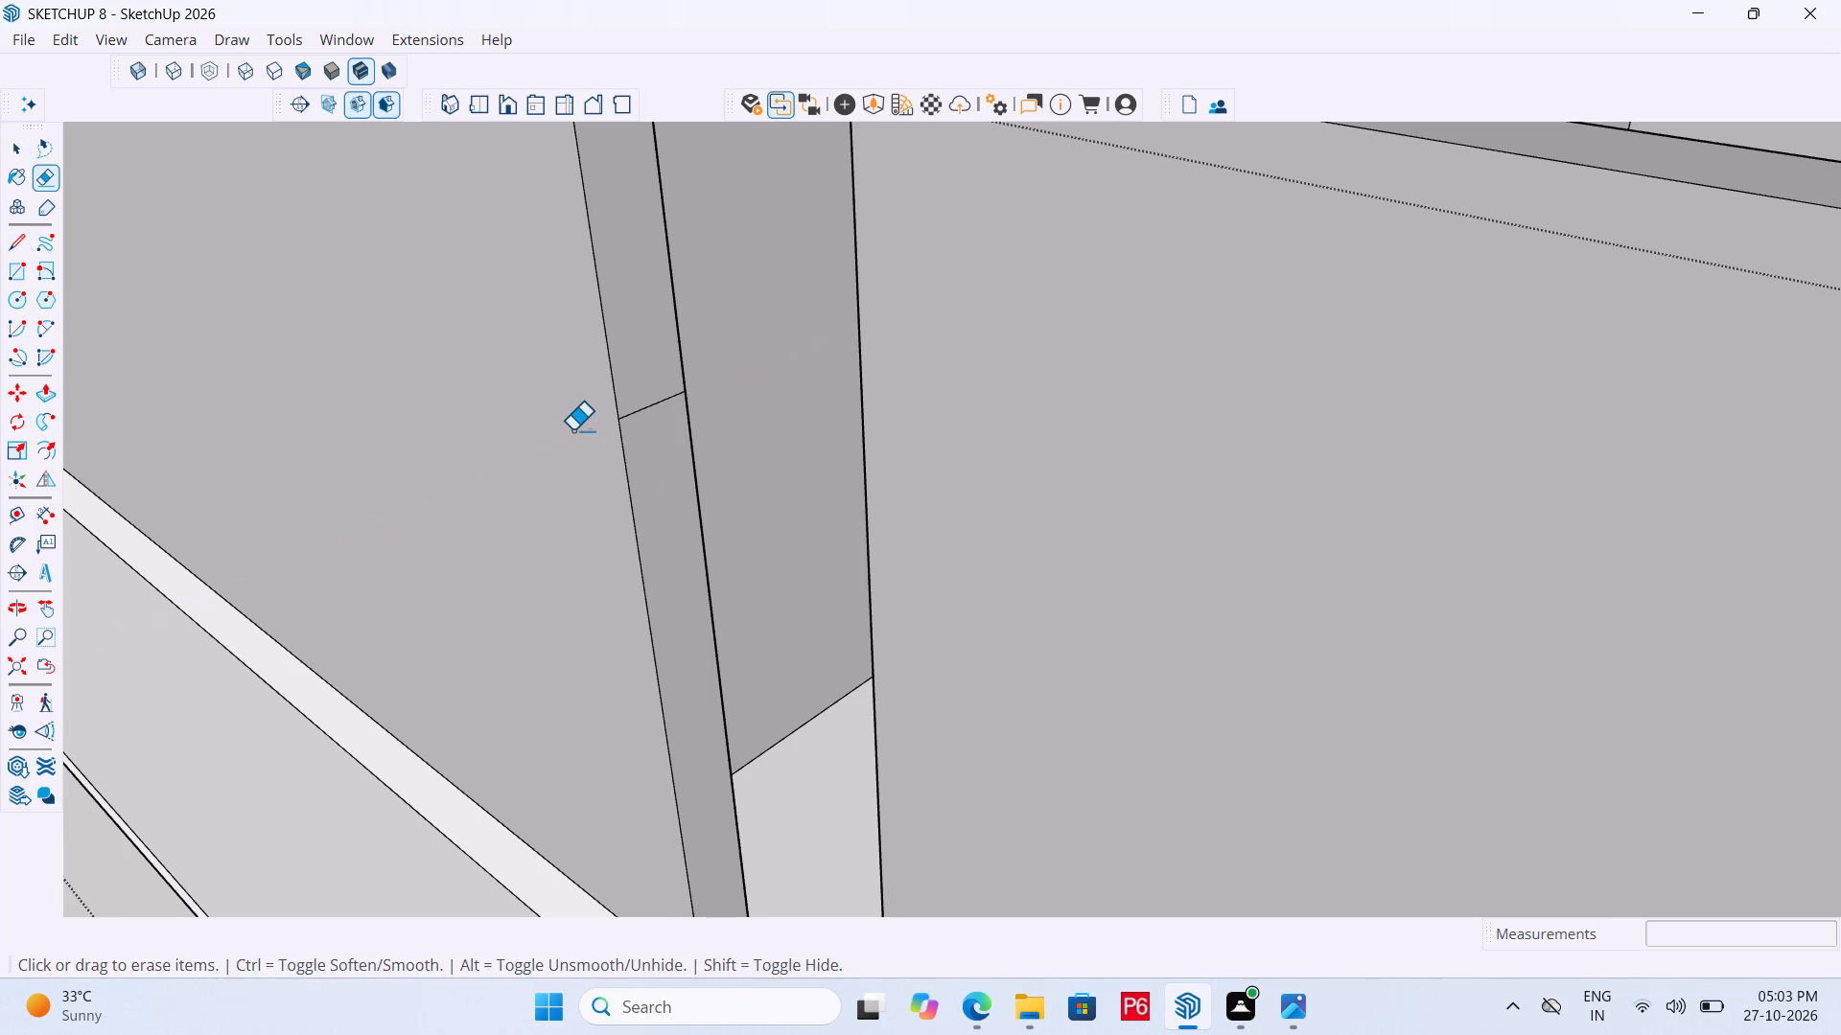
key(ctrl+s)
Push/Pull the jamb face above the drawn line 3' across the side door opening to the opposite jamb.
scroll(607, 570, down, 6)
key(p)
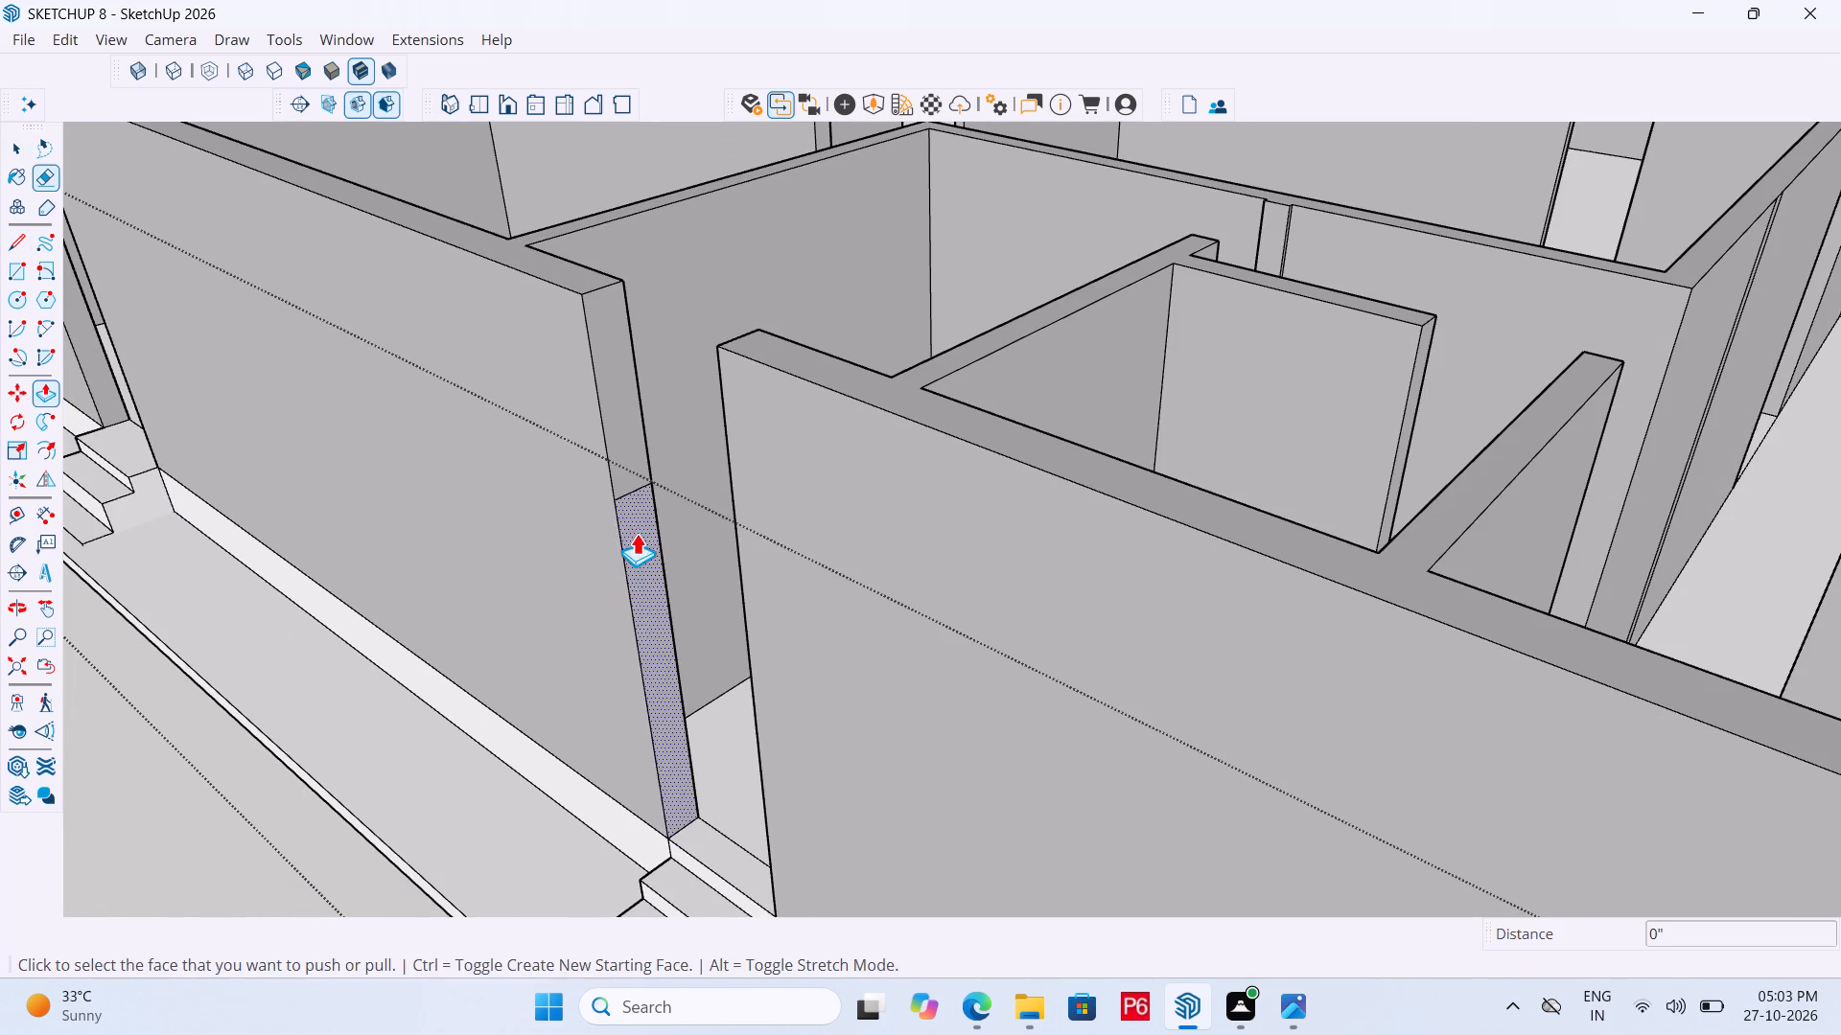
click(630, 454)
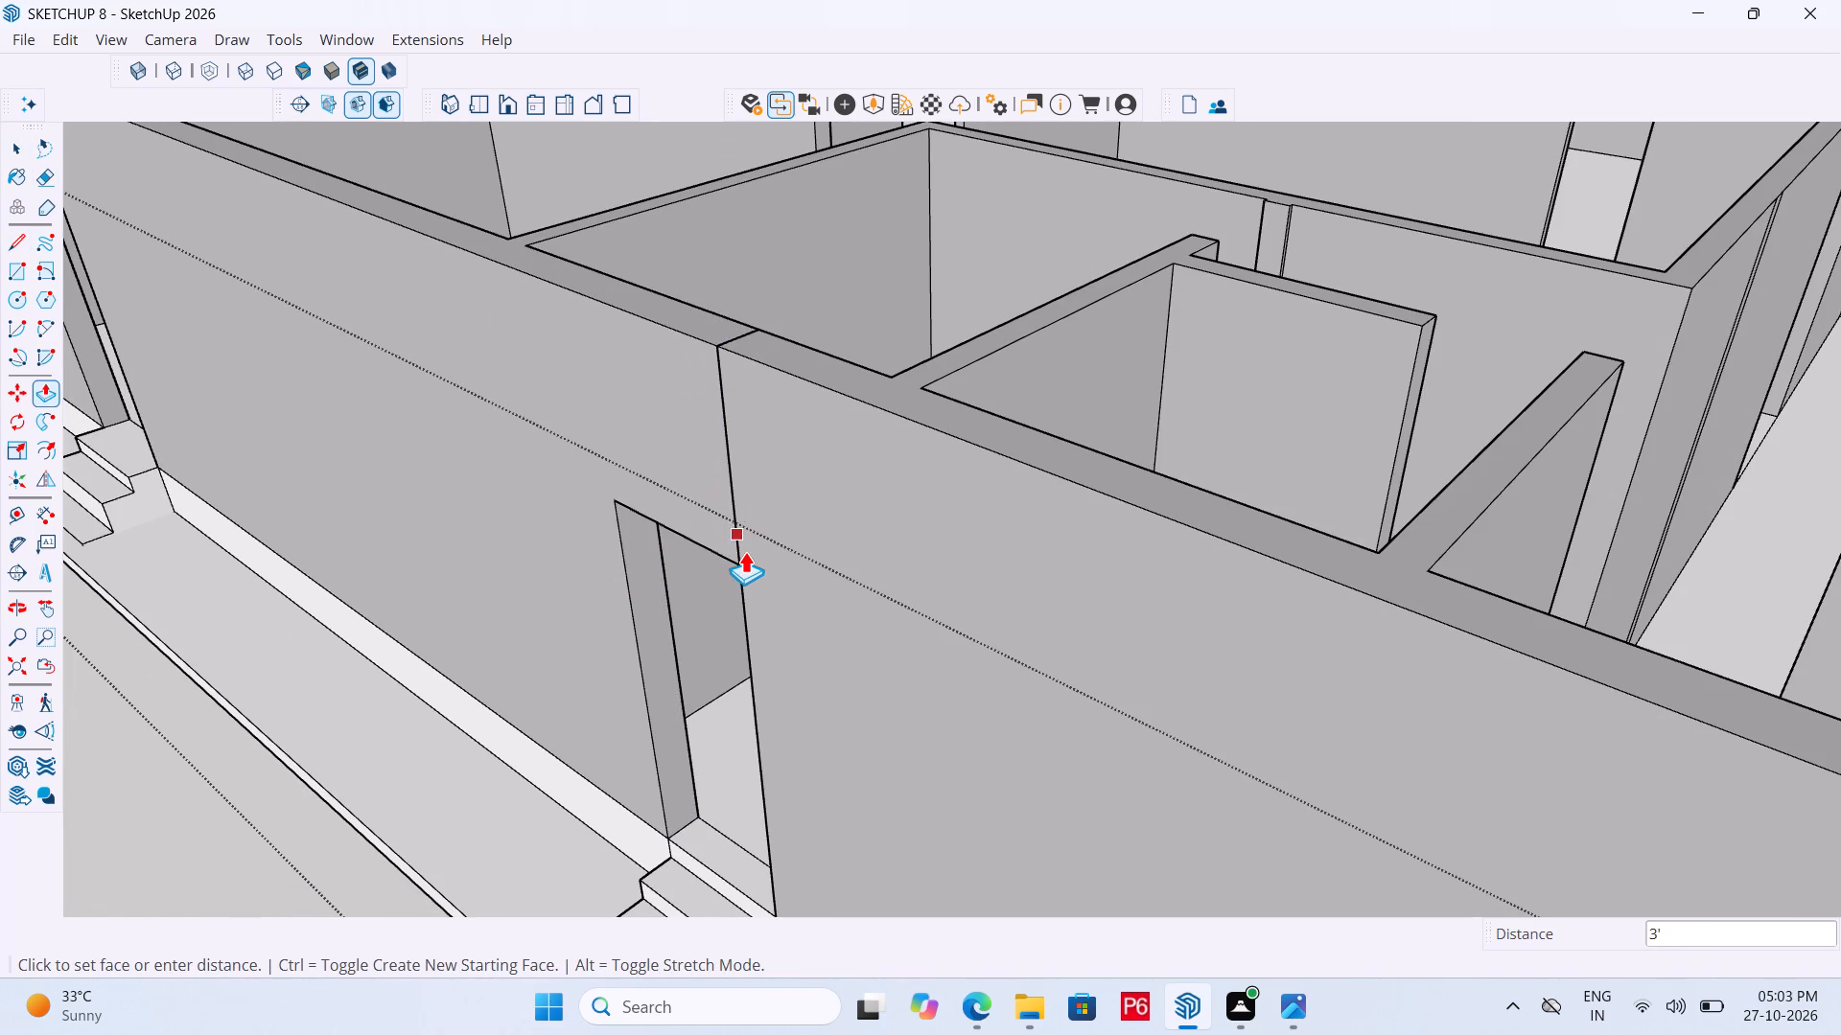
click(745, 555)
Erase the leftover seams above the side door on the outer face, the wall top and the inner face.
scroll(729, 392, up, 5)
key(e)
drag(729, 392, 724, 384)
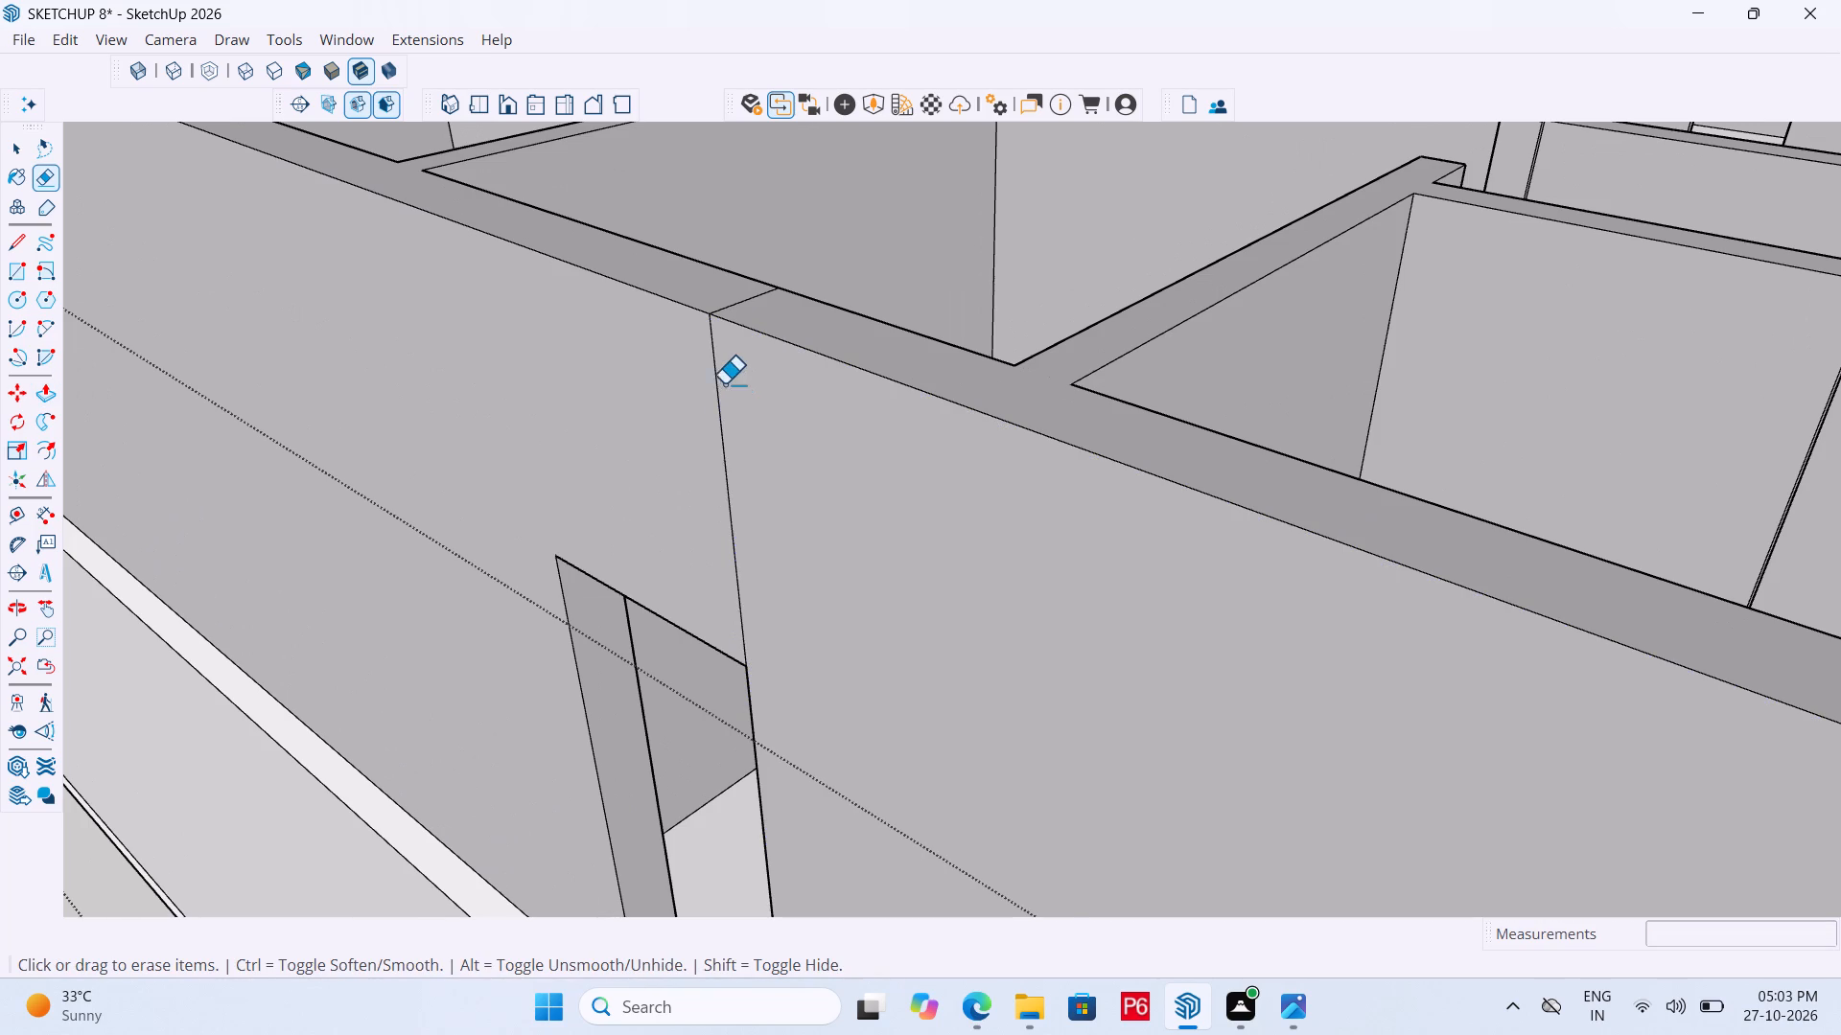
drag(724, 384, 712, 369)
click(711, 366)
click(733, 308)
middle_drag(849, 331, 206, 394)
scroll(207, 404, down, 2)
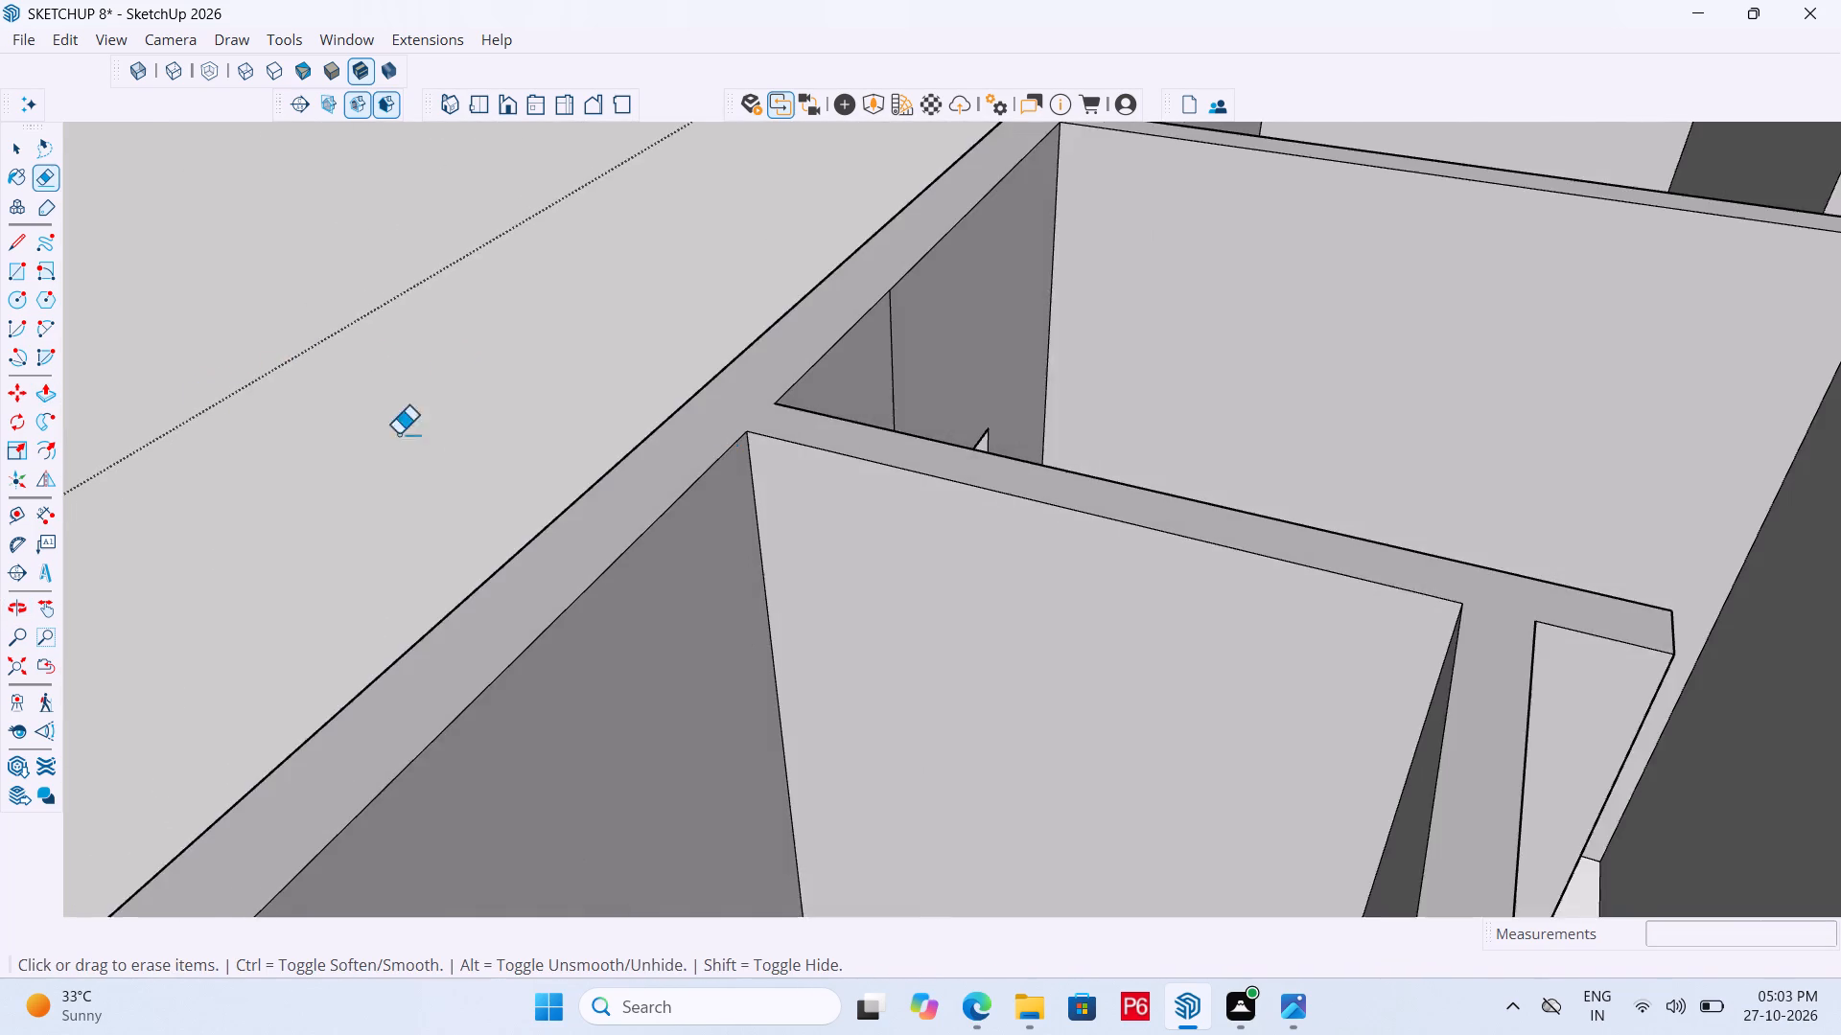
scroll(398, 434, down, 4)
drag(833, 391, 849, 375)
scroll(823, 381, down, 6)
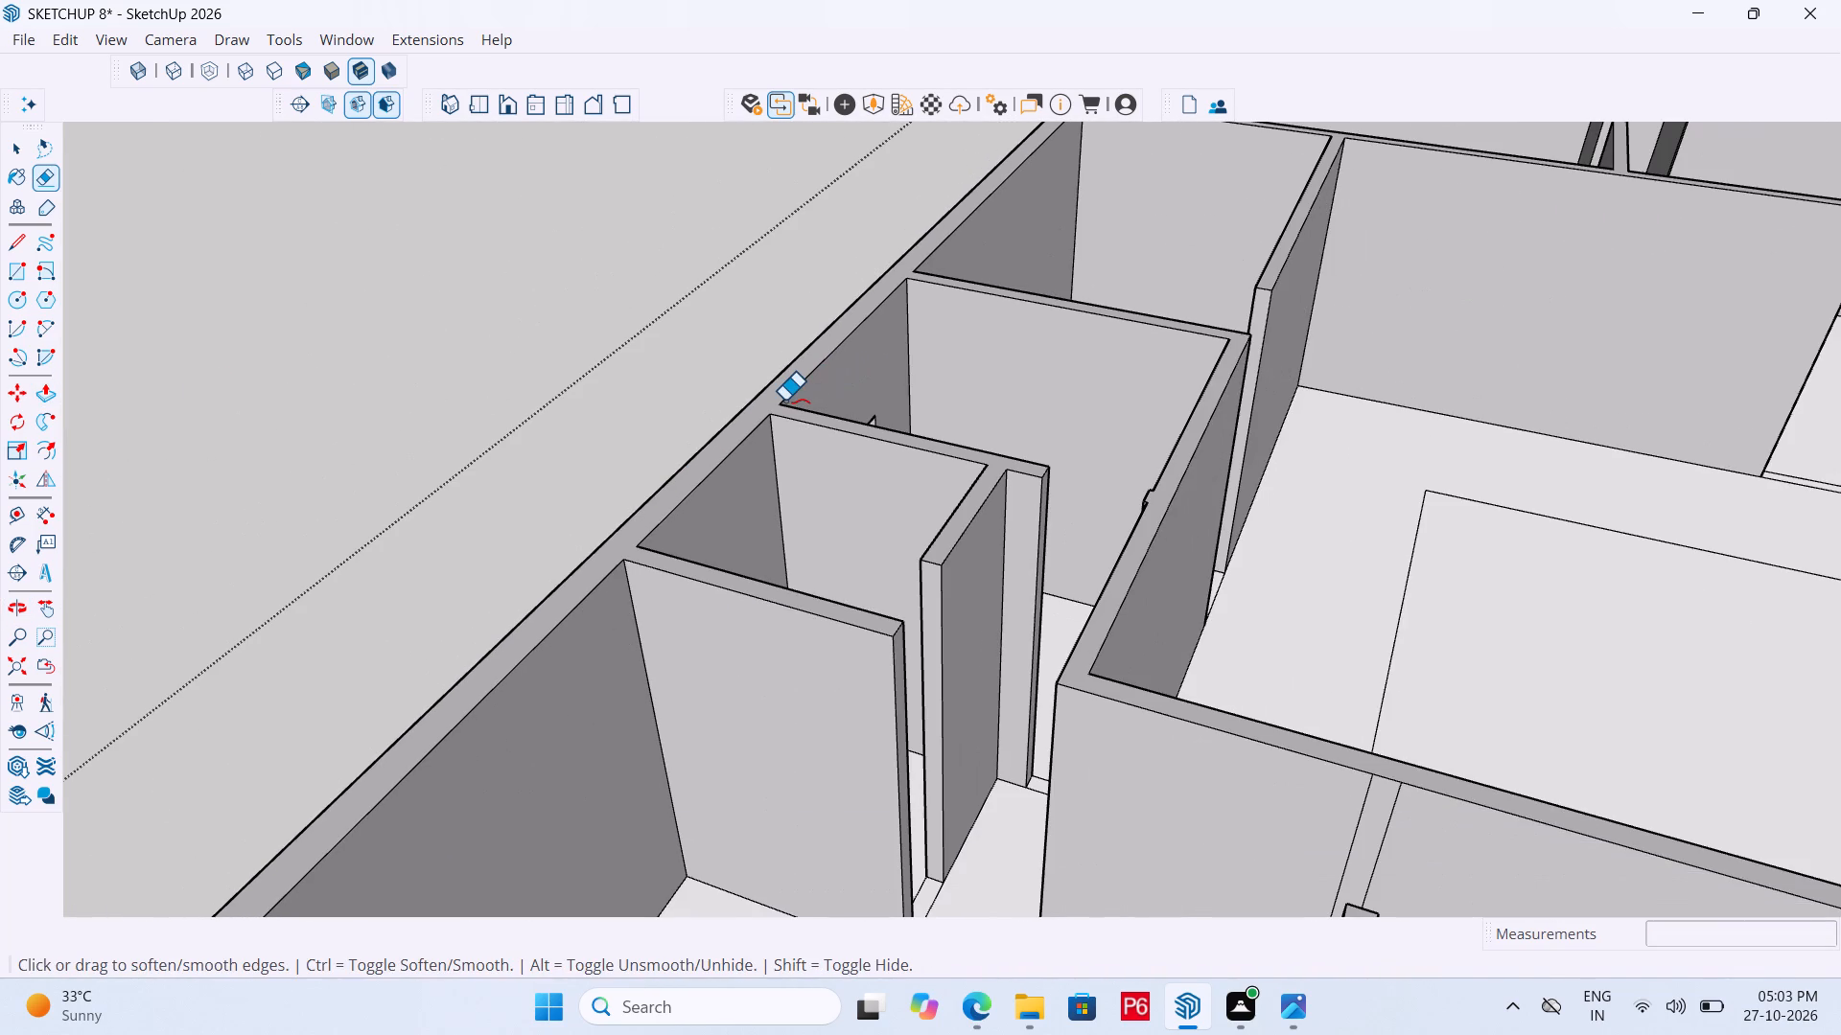
Save the model with the side door lintel.
key(ctrl+s)
key(ctrl+s)
key(ctrl+s)
key(ctrl+s)
key(ctrl+s)
Erase the stray vertical lines at the outer end of the inner wall left of the front entrance.
scroll(670, 375, down, 7)
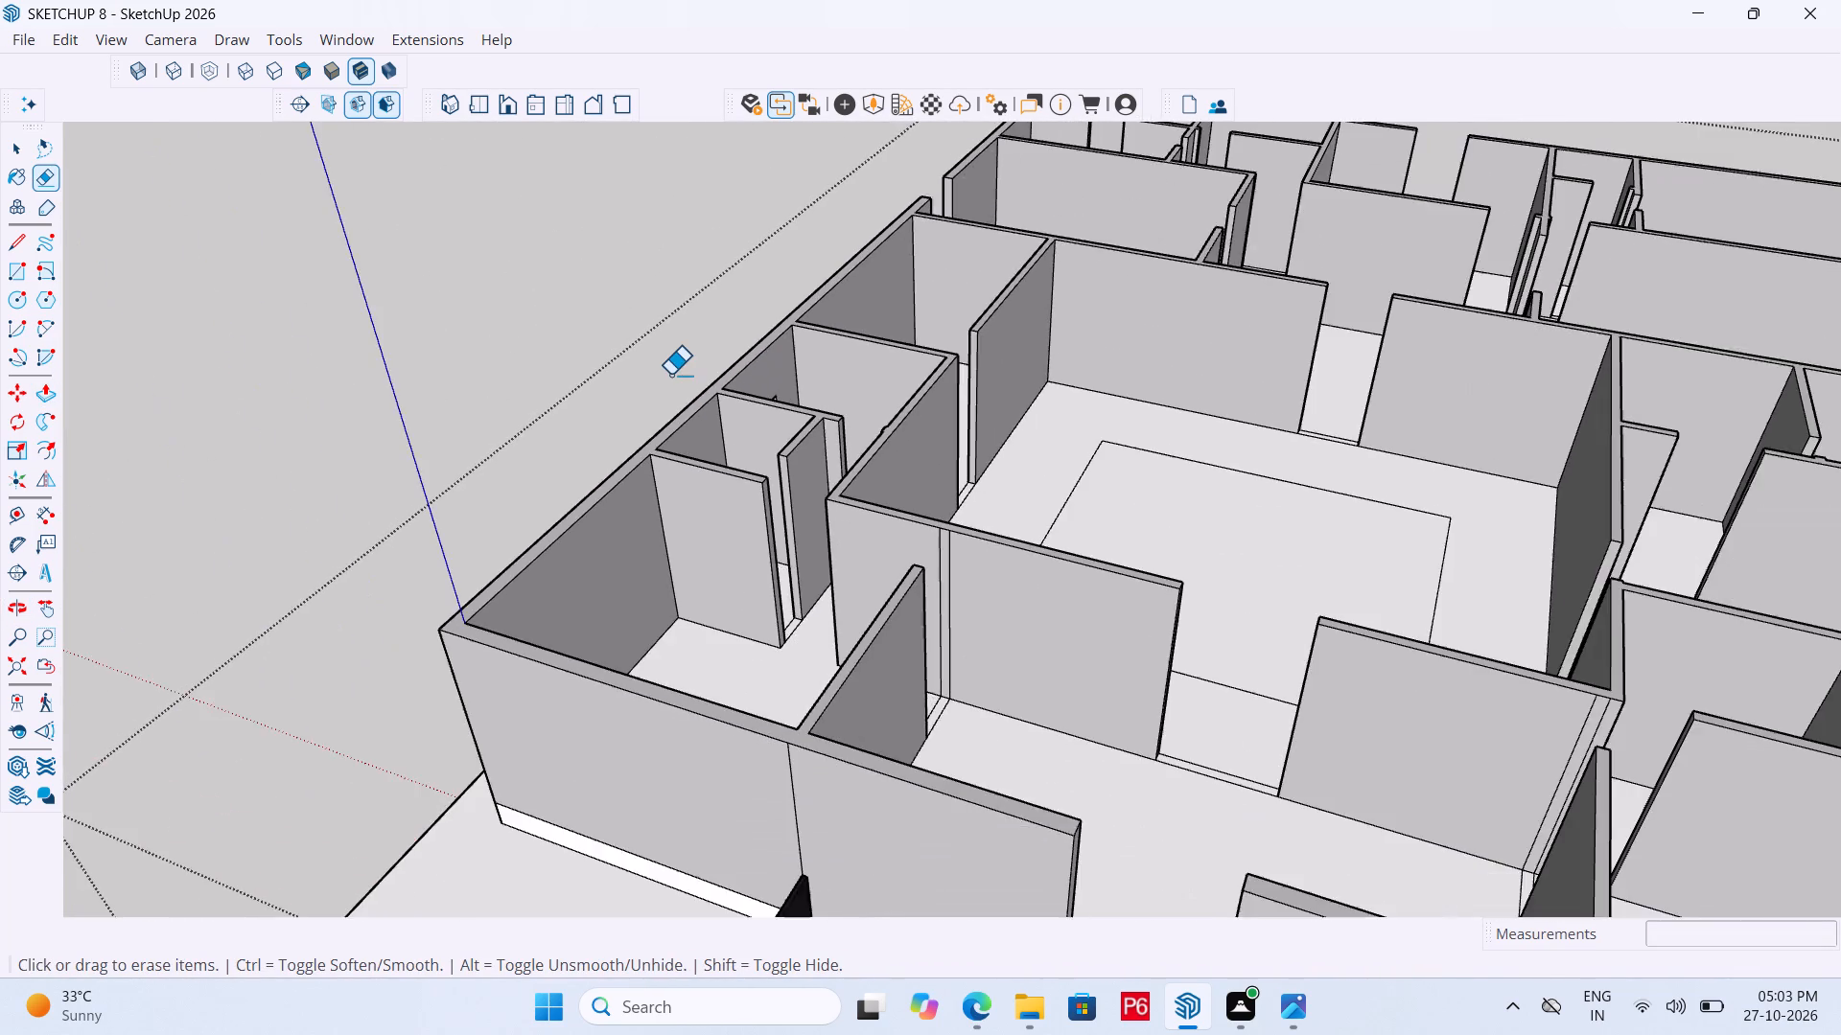
scroll(658, 405, down, 6)
scroll(655, 533, down, 4)
middle_drag(835, 600, 848, 441)
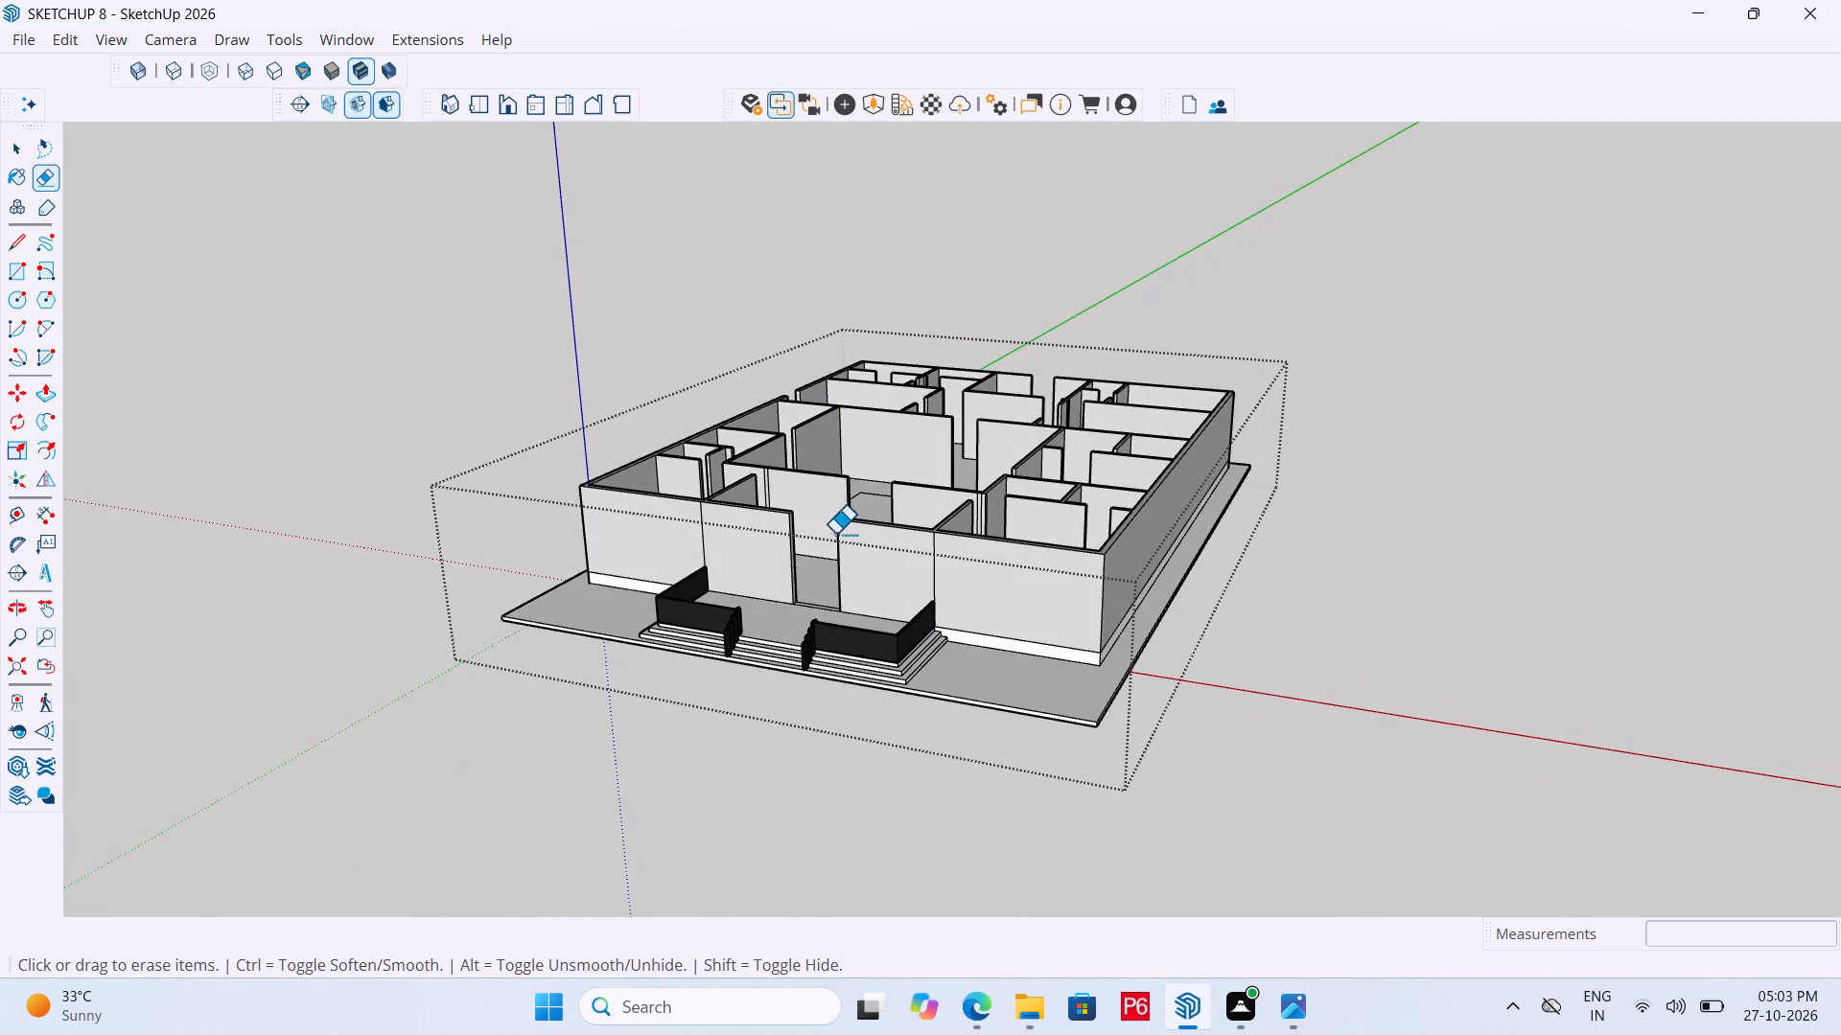
scroll(835, 541, up, 11)
middle_drag(738, 541, 688, 542)
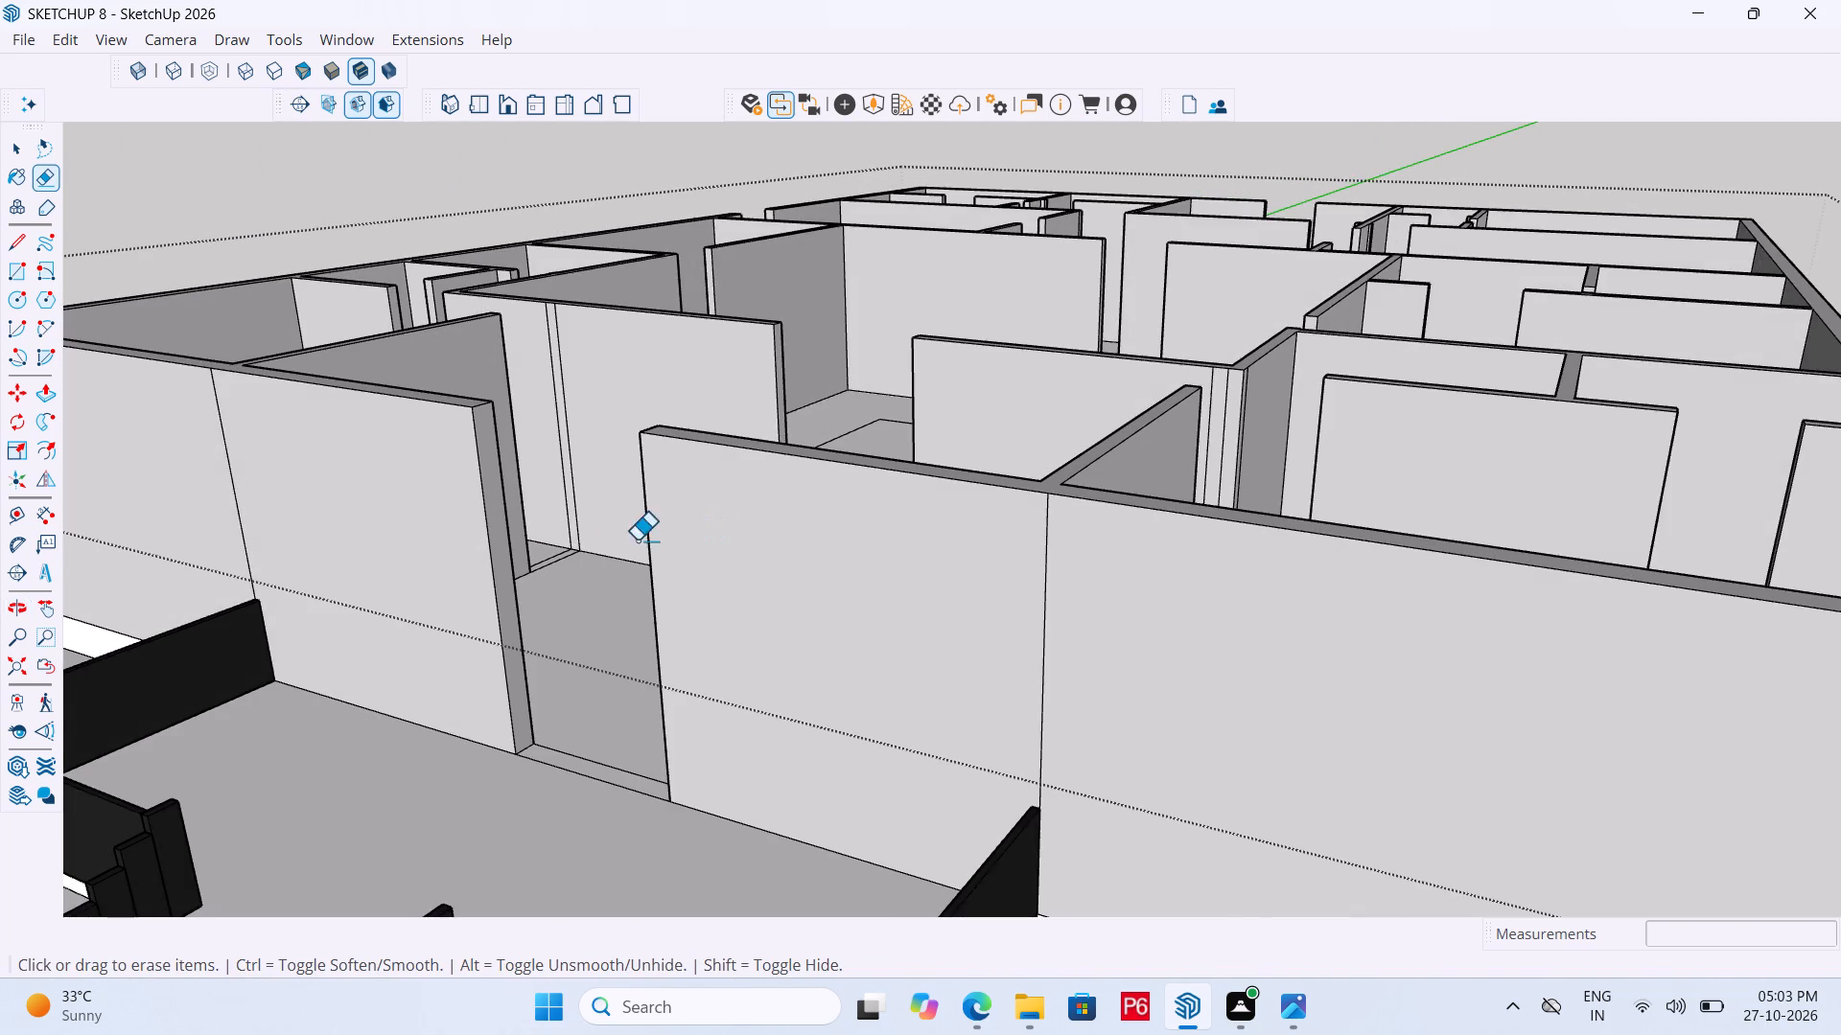
scroll(522, 528, up, 7)
scroll(701, 435, down, 2)
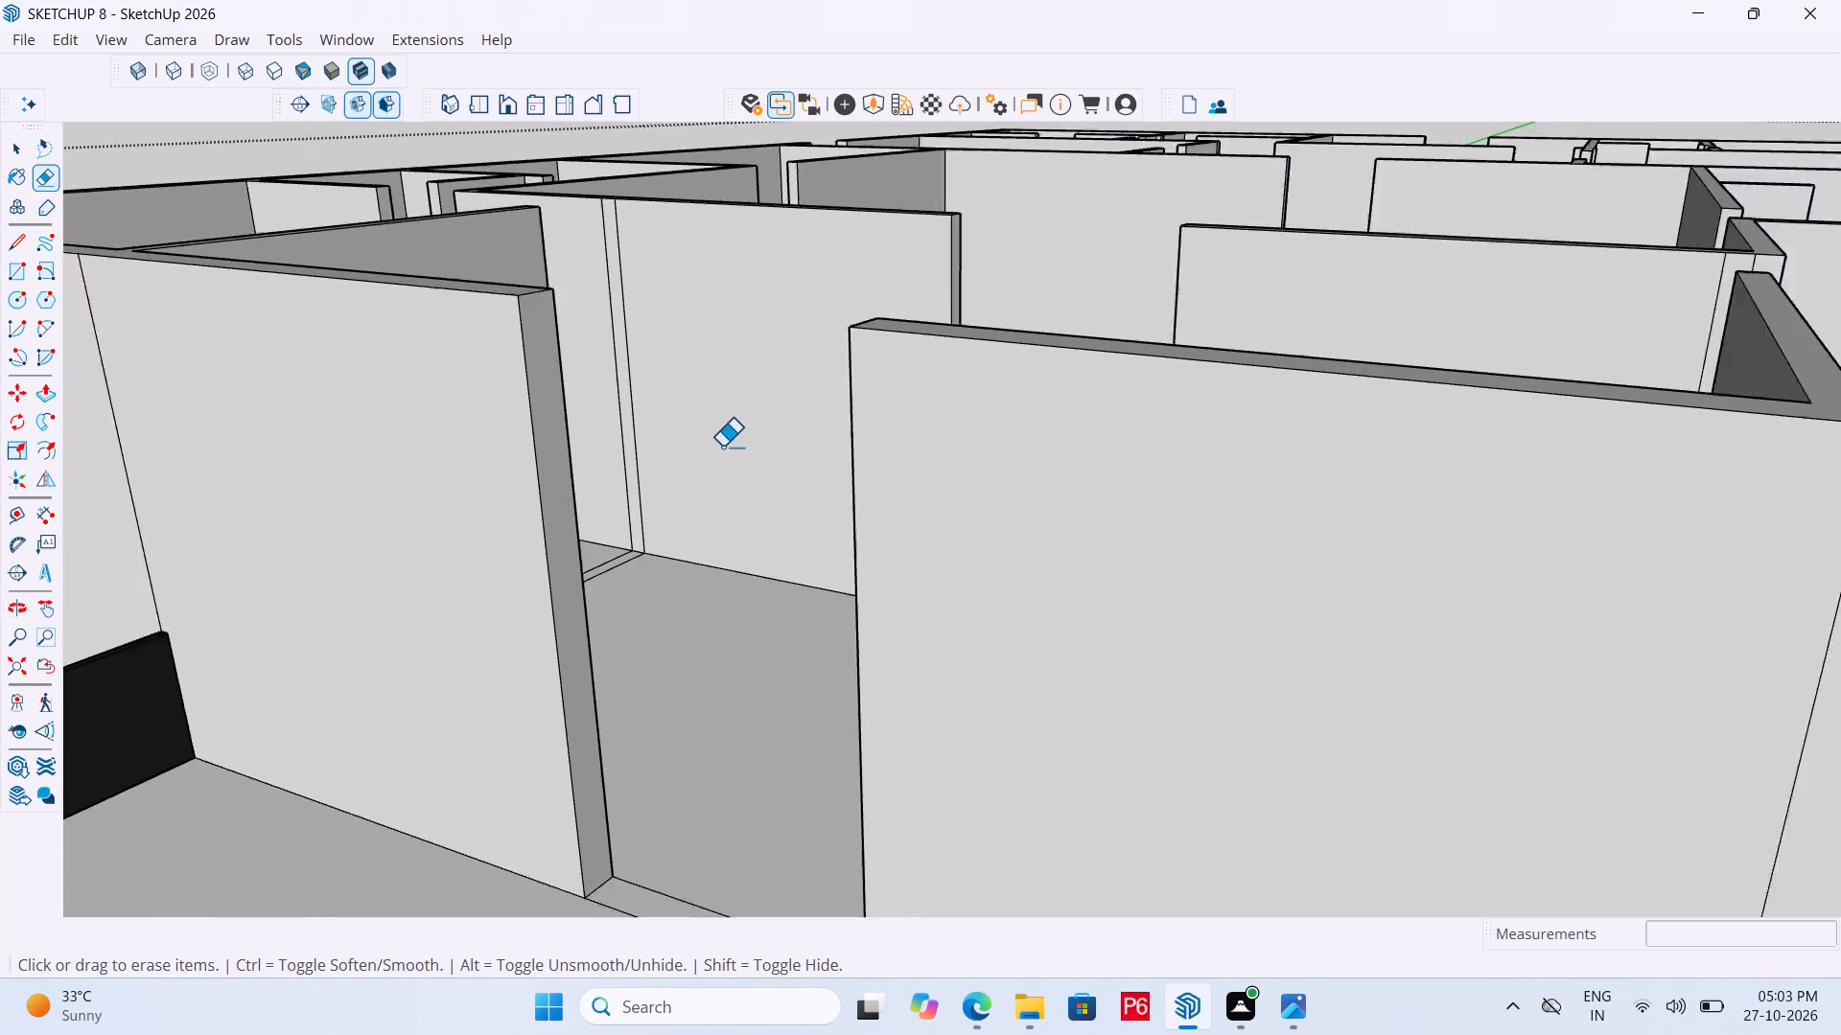
scroll(722, 447, down, 3)
middle_drag(668, 443, 649, 500)
scroll(656, 485, up, 1)
drag(623, 442, 616, 432)
click(615, 431)
Erase the matching stray vertical lines at the outer end of the inner wall right of the front entrance.
middle_drag(657, 473, 0, 529)
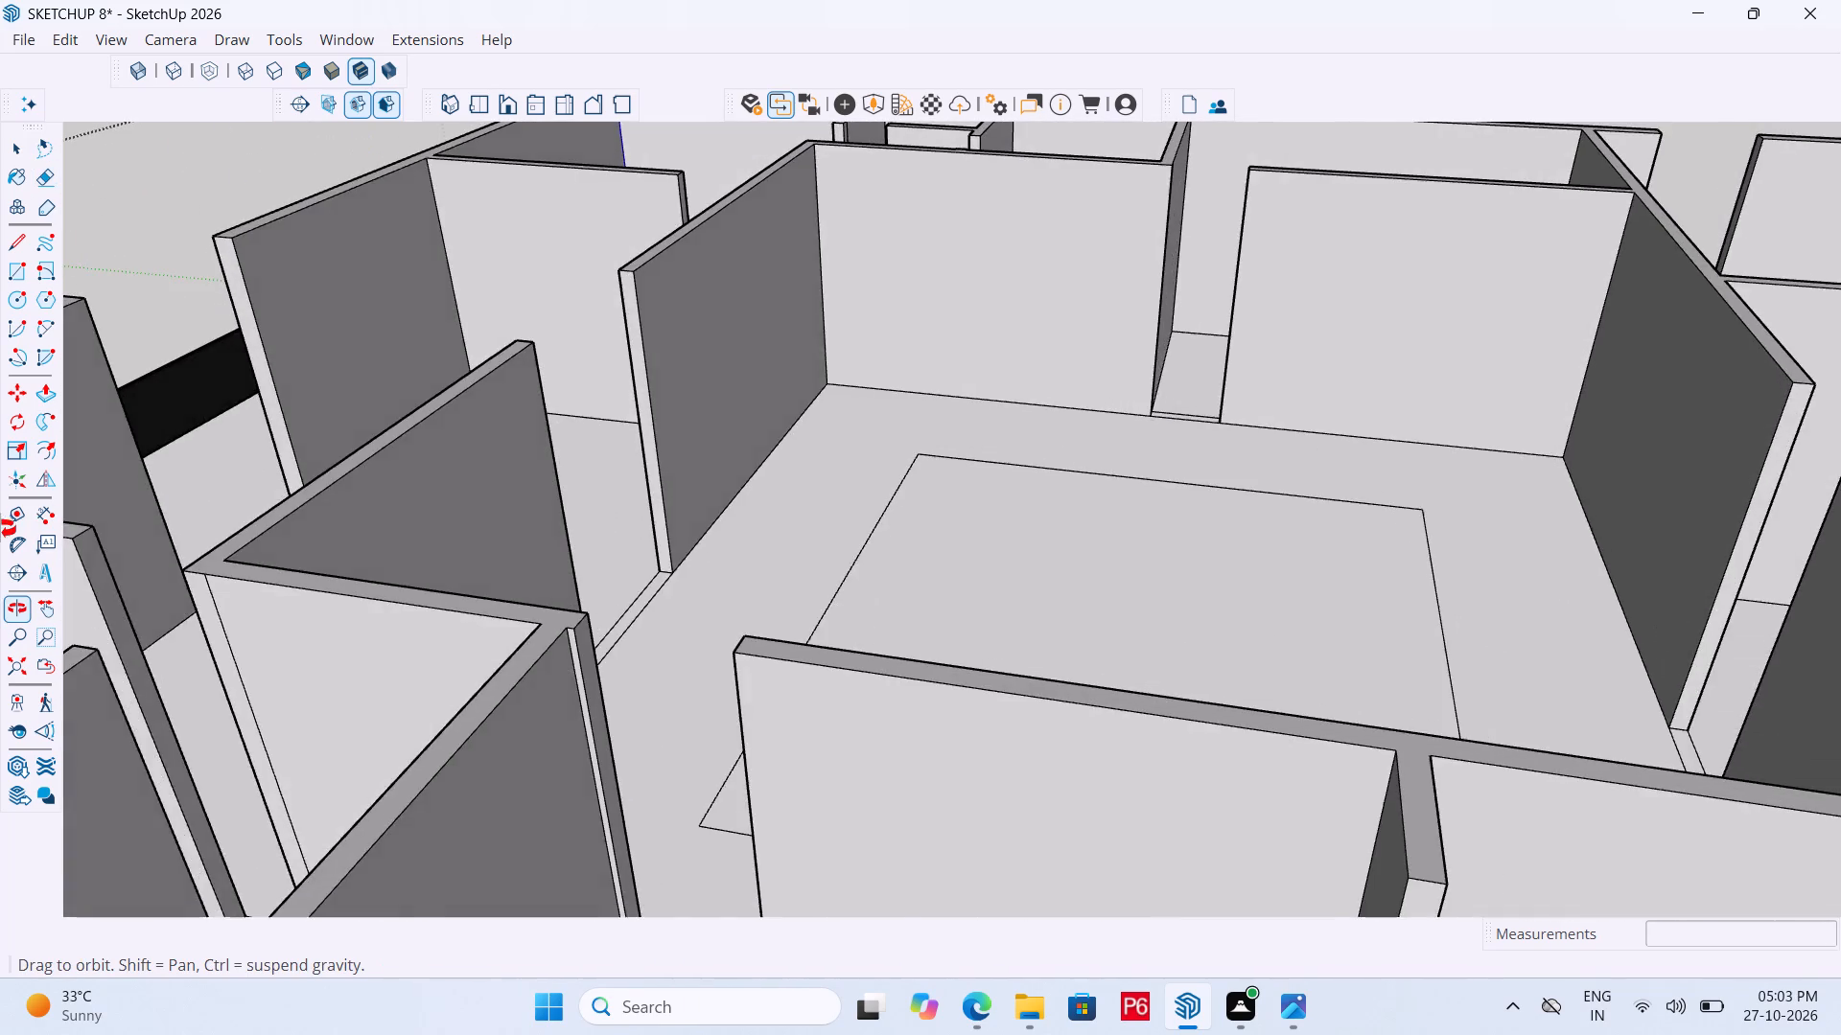
middle_drag(0, 529, 733, 476)
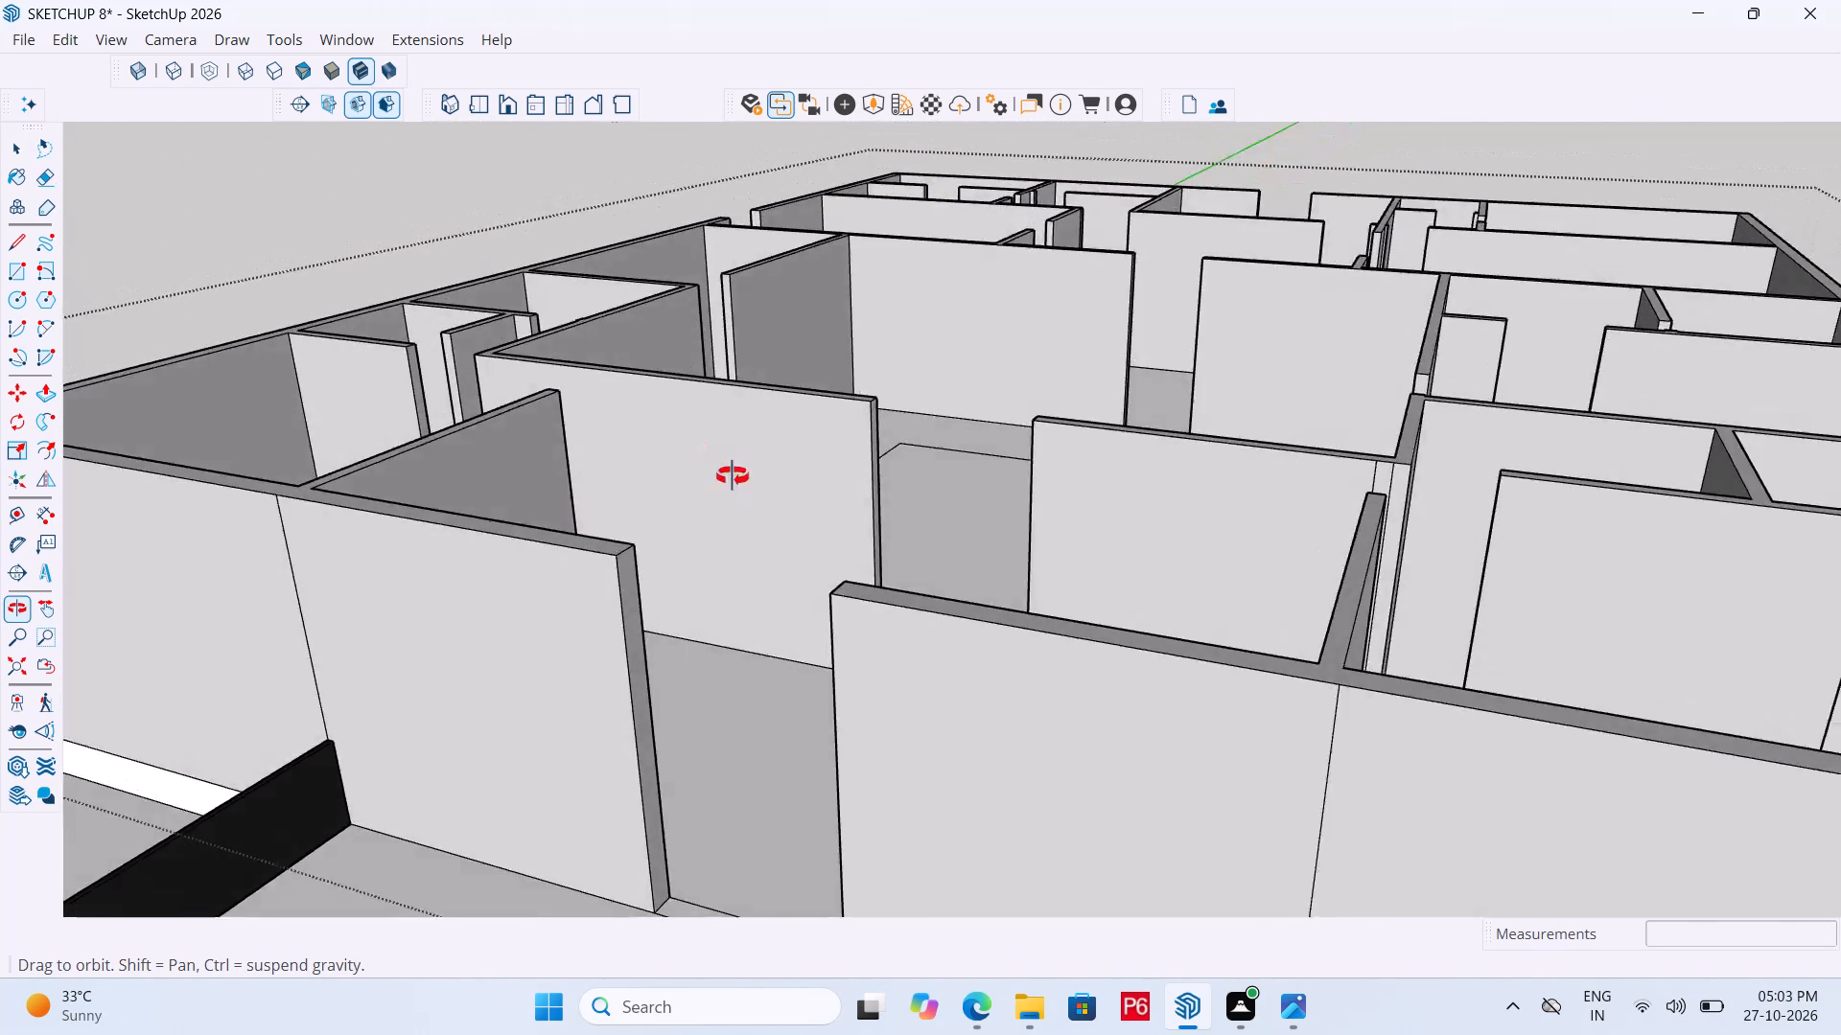
middle_drag(733, 476, 1175, 580)
scroll(1175, 583, up, 4)
scroll(1262, 402, up, 4)
drag(1222, 374, 1220, 373)
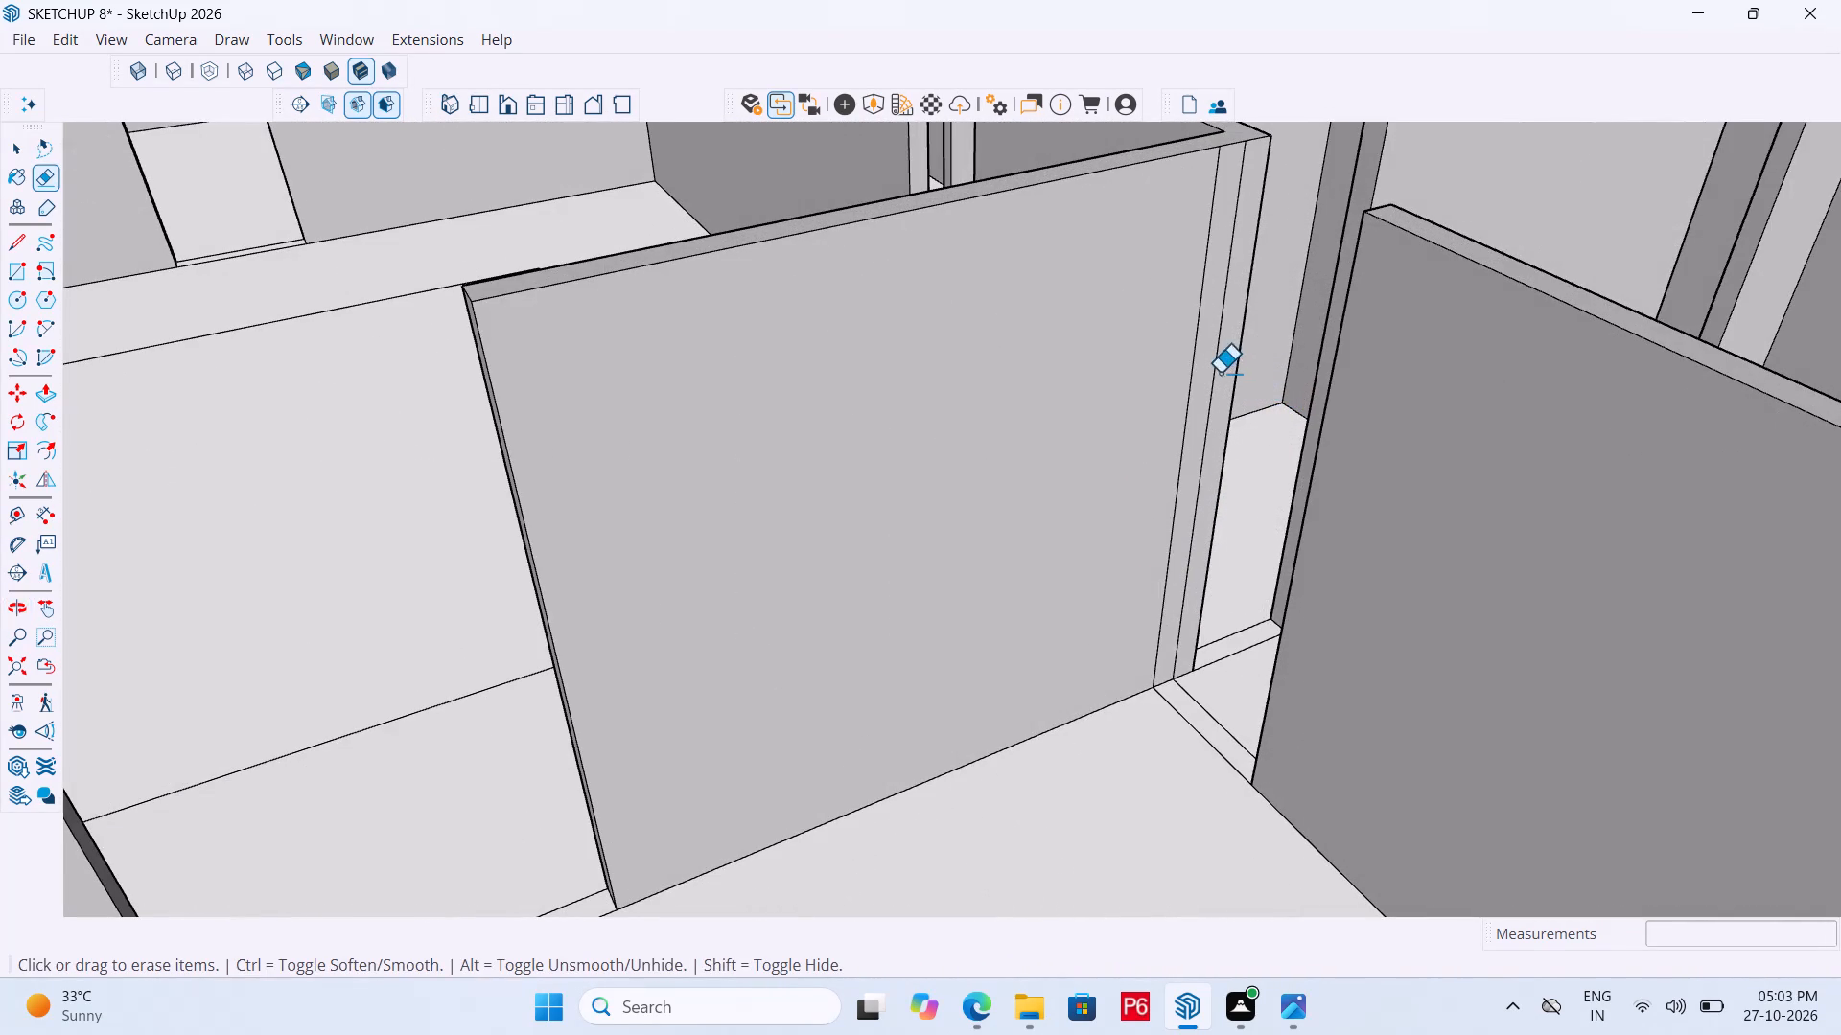
drag(1220, 373, 1190, 371)
click(1190, 371)
Save the model with the cleaned inner walls.
scroll(1147, 356, down, 6)
scroll(1076, 433, down, 6)
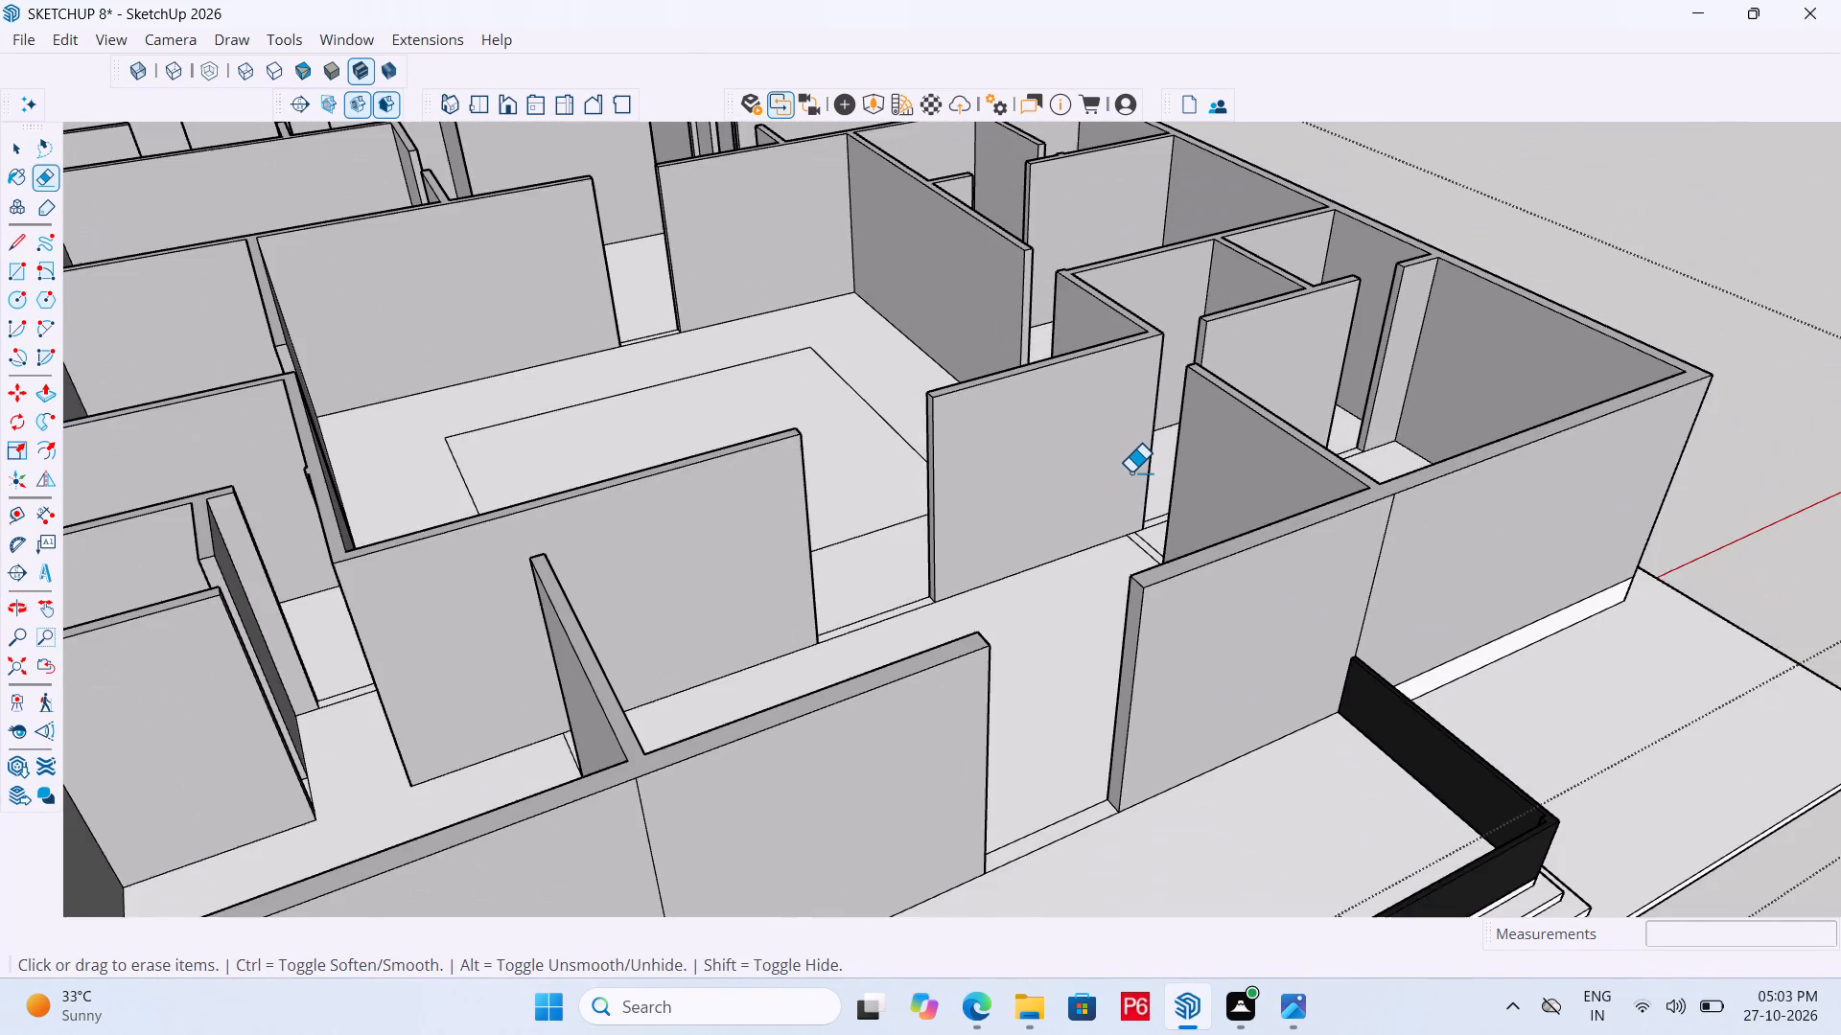
scroll(1130, 474, down, 2)
middle_drag(1122, 494, 875, 445)
scroll(1200, 479, down, 3)
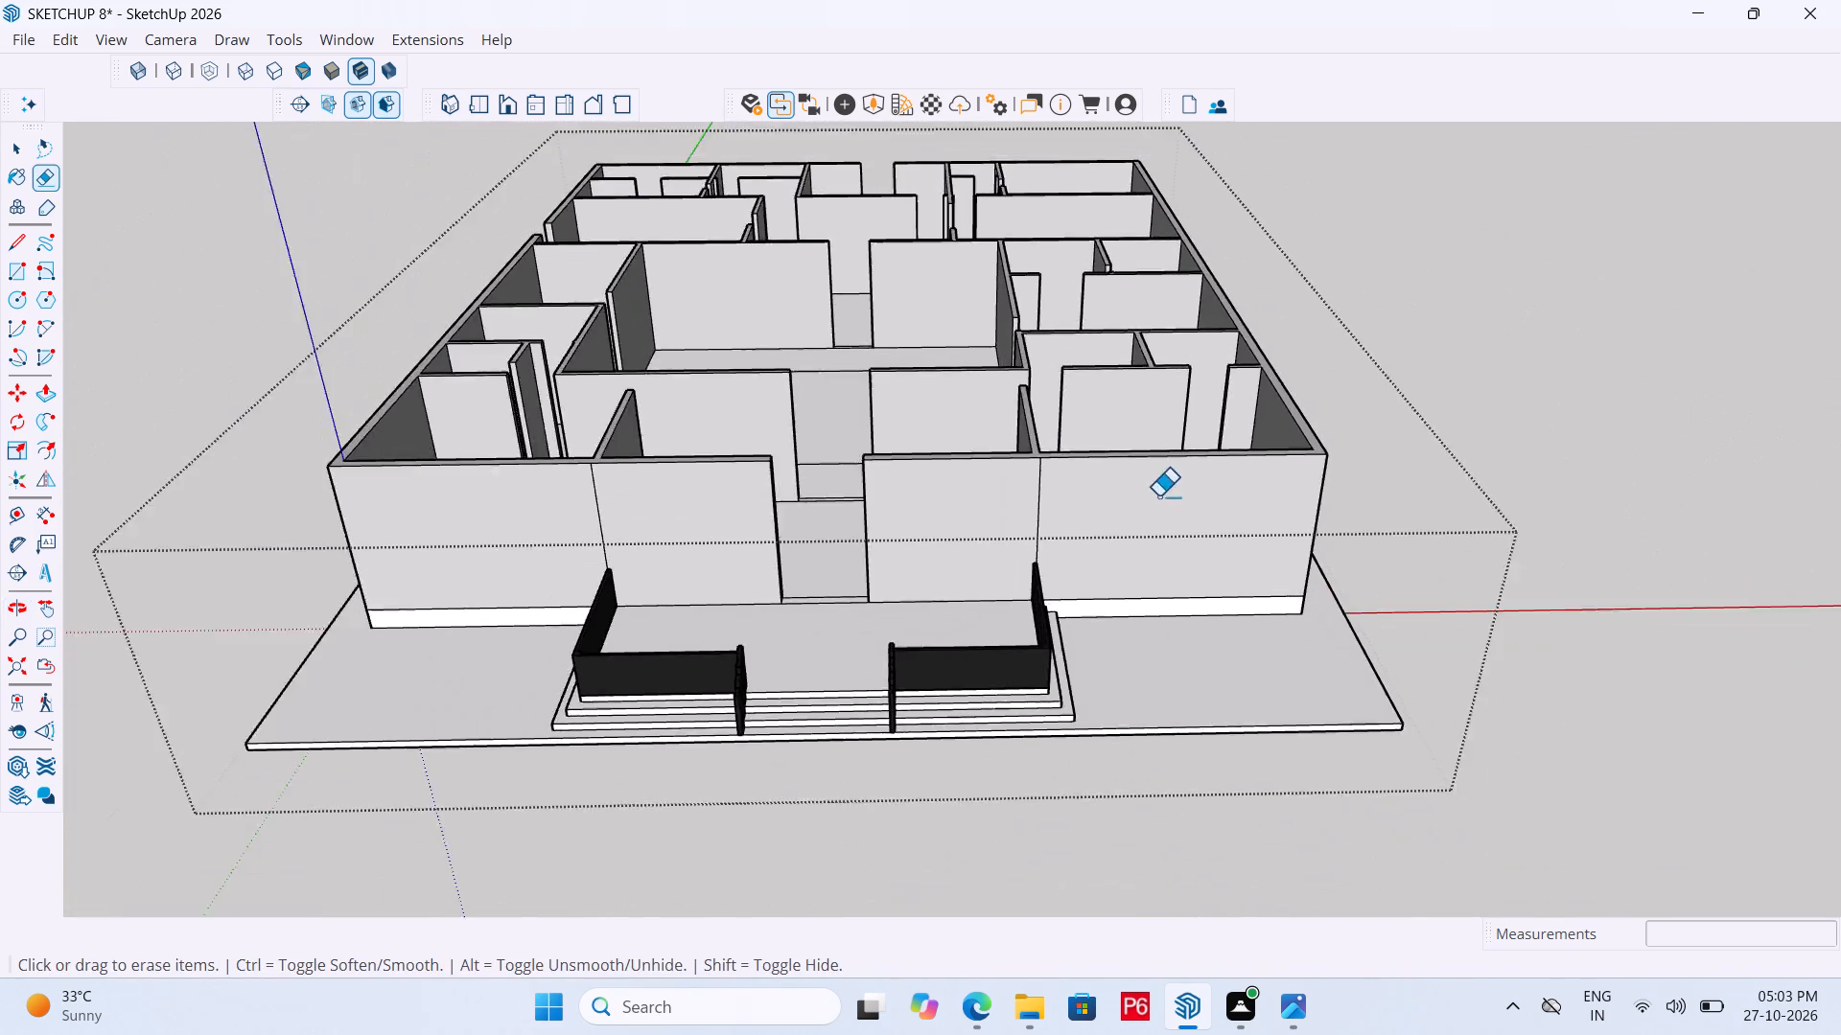
scroll(1158, 496, down, 2)
middle_drag(947, 464, 679, 449)
scroll(671, 449, up, 1)
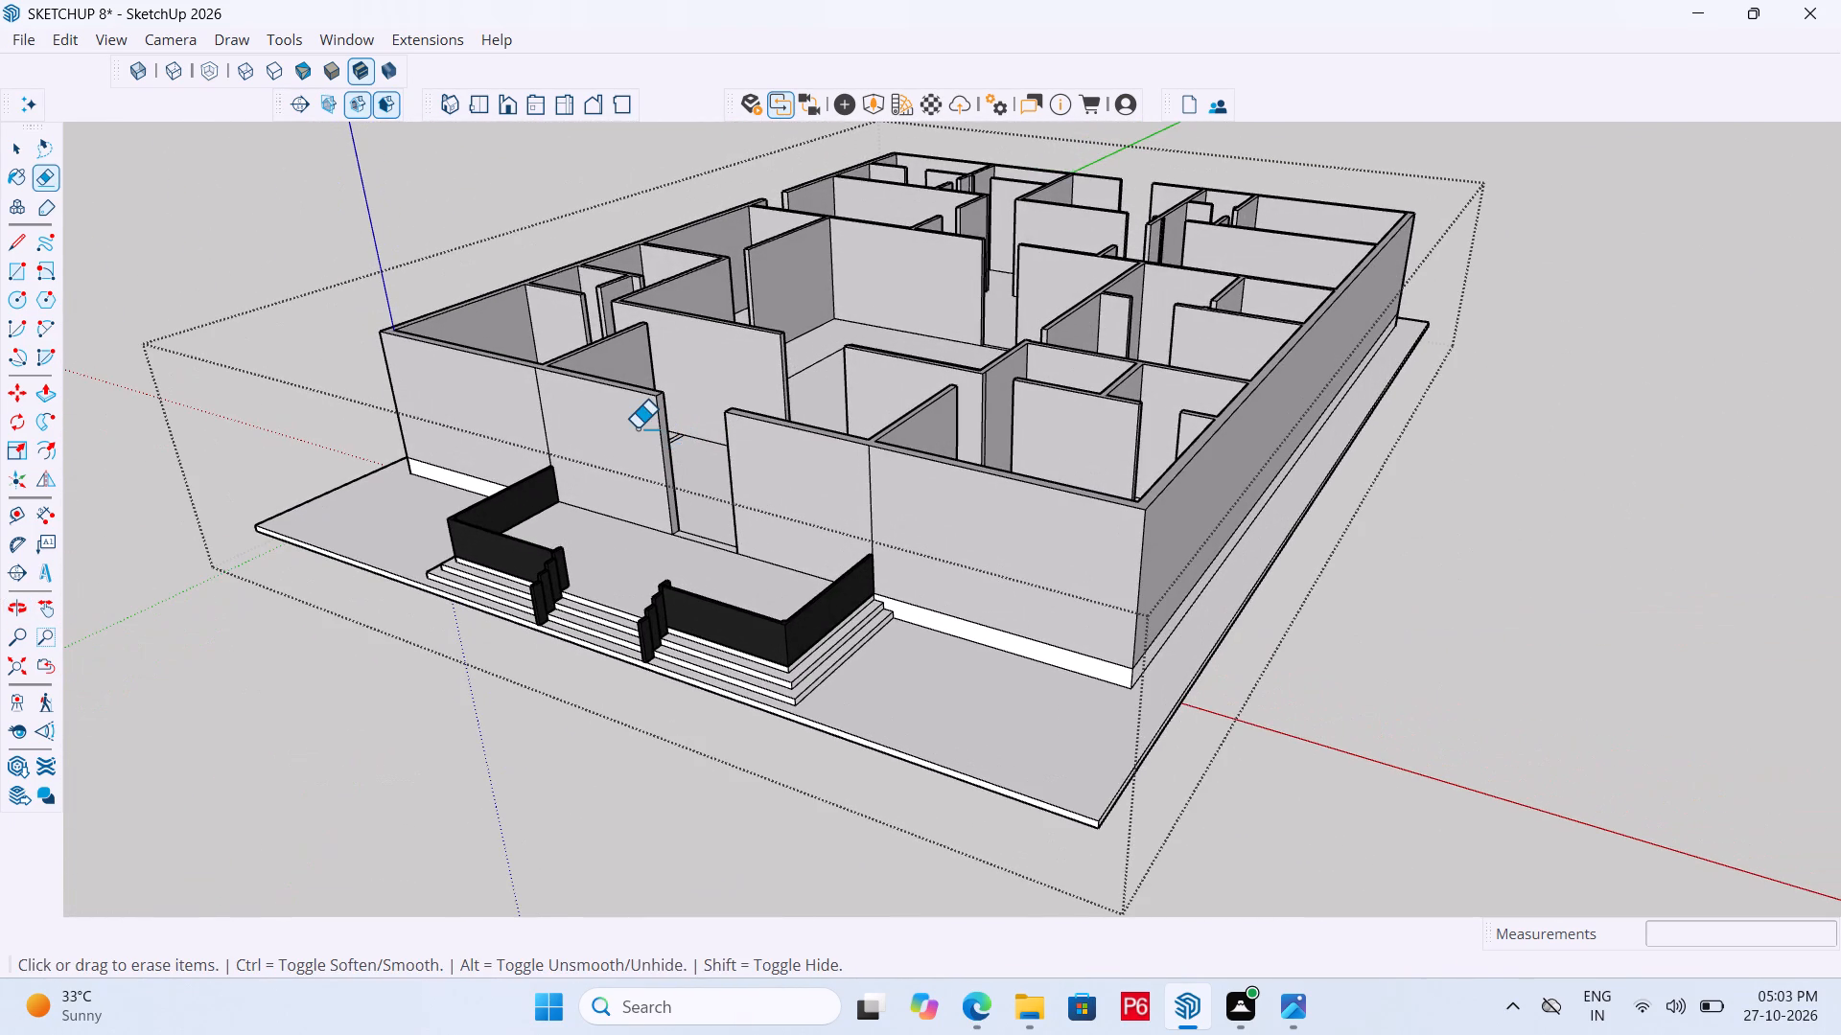
scroll(669, 458, up, 11)
middle_drag(618, 482, 782, 472)
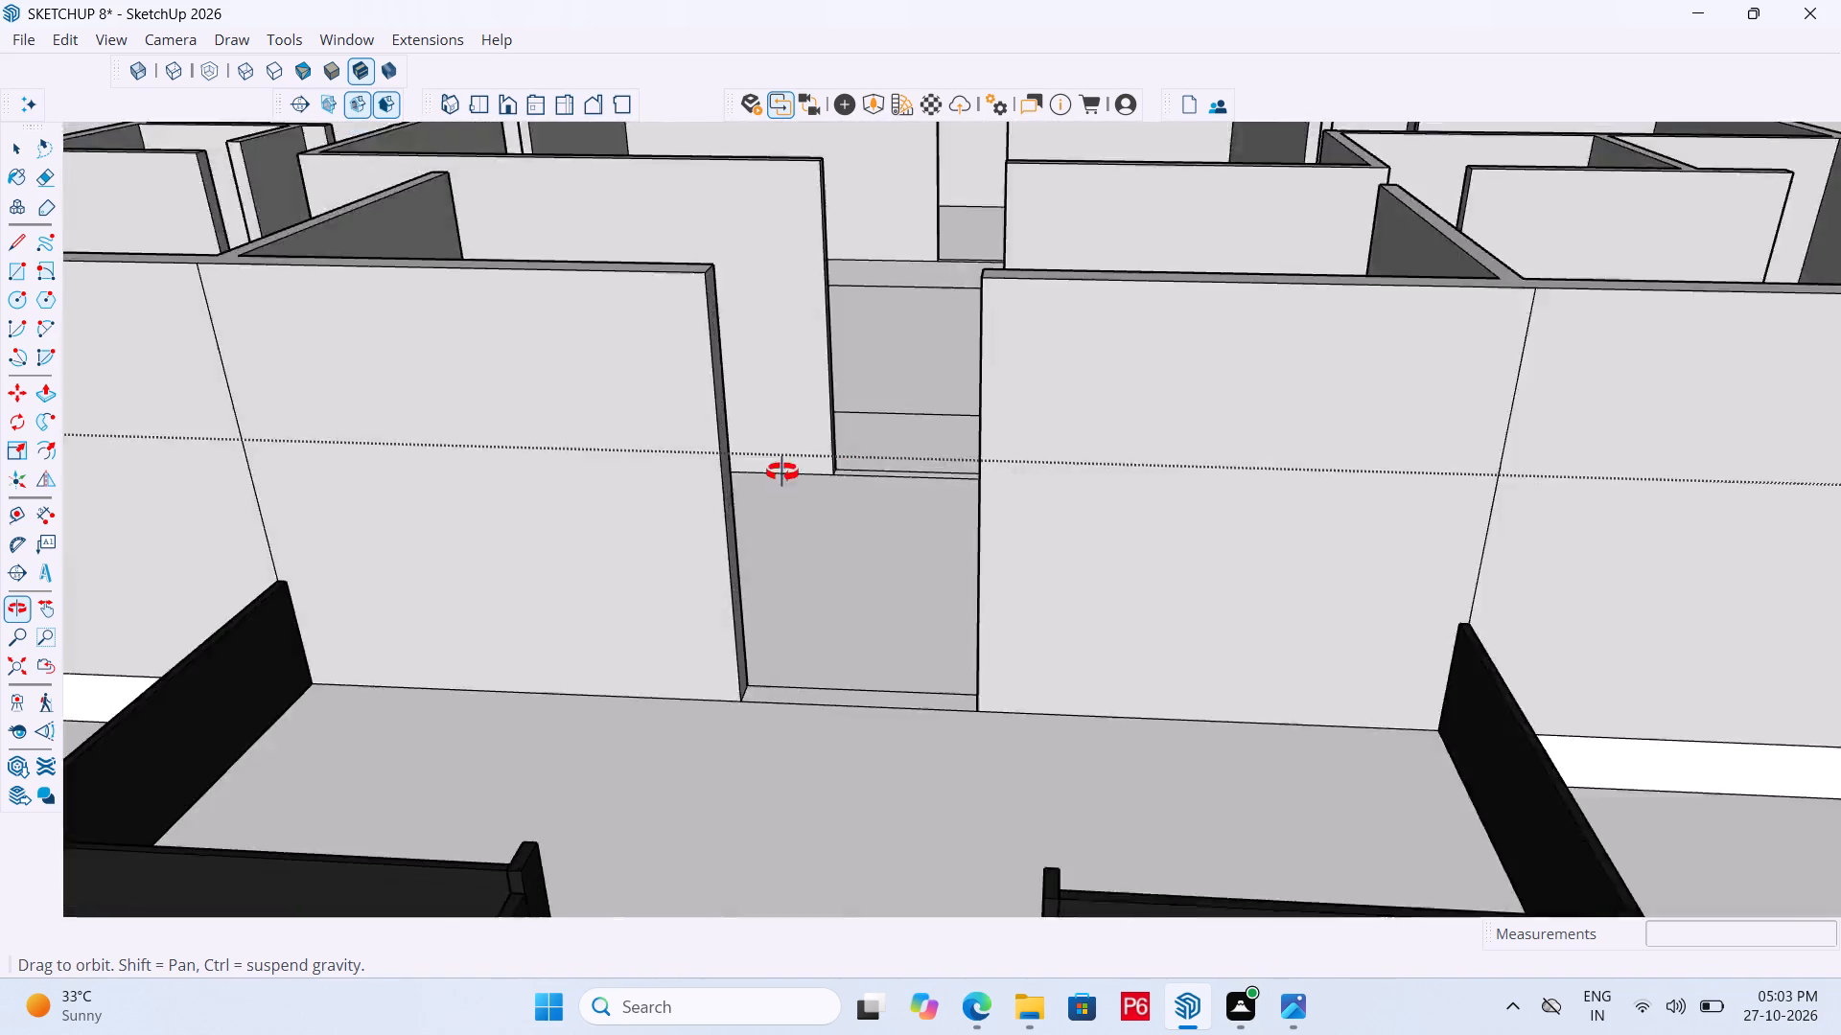
middle_drag(782, 472, 640, 485)
key(ctrl+s)
key(ctrl+s)
key(ctrl+s)
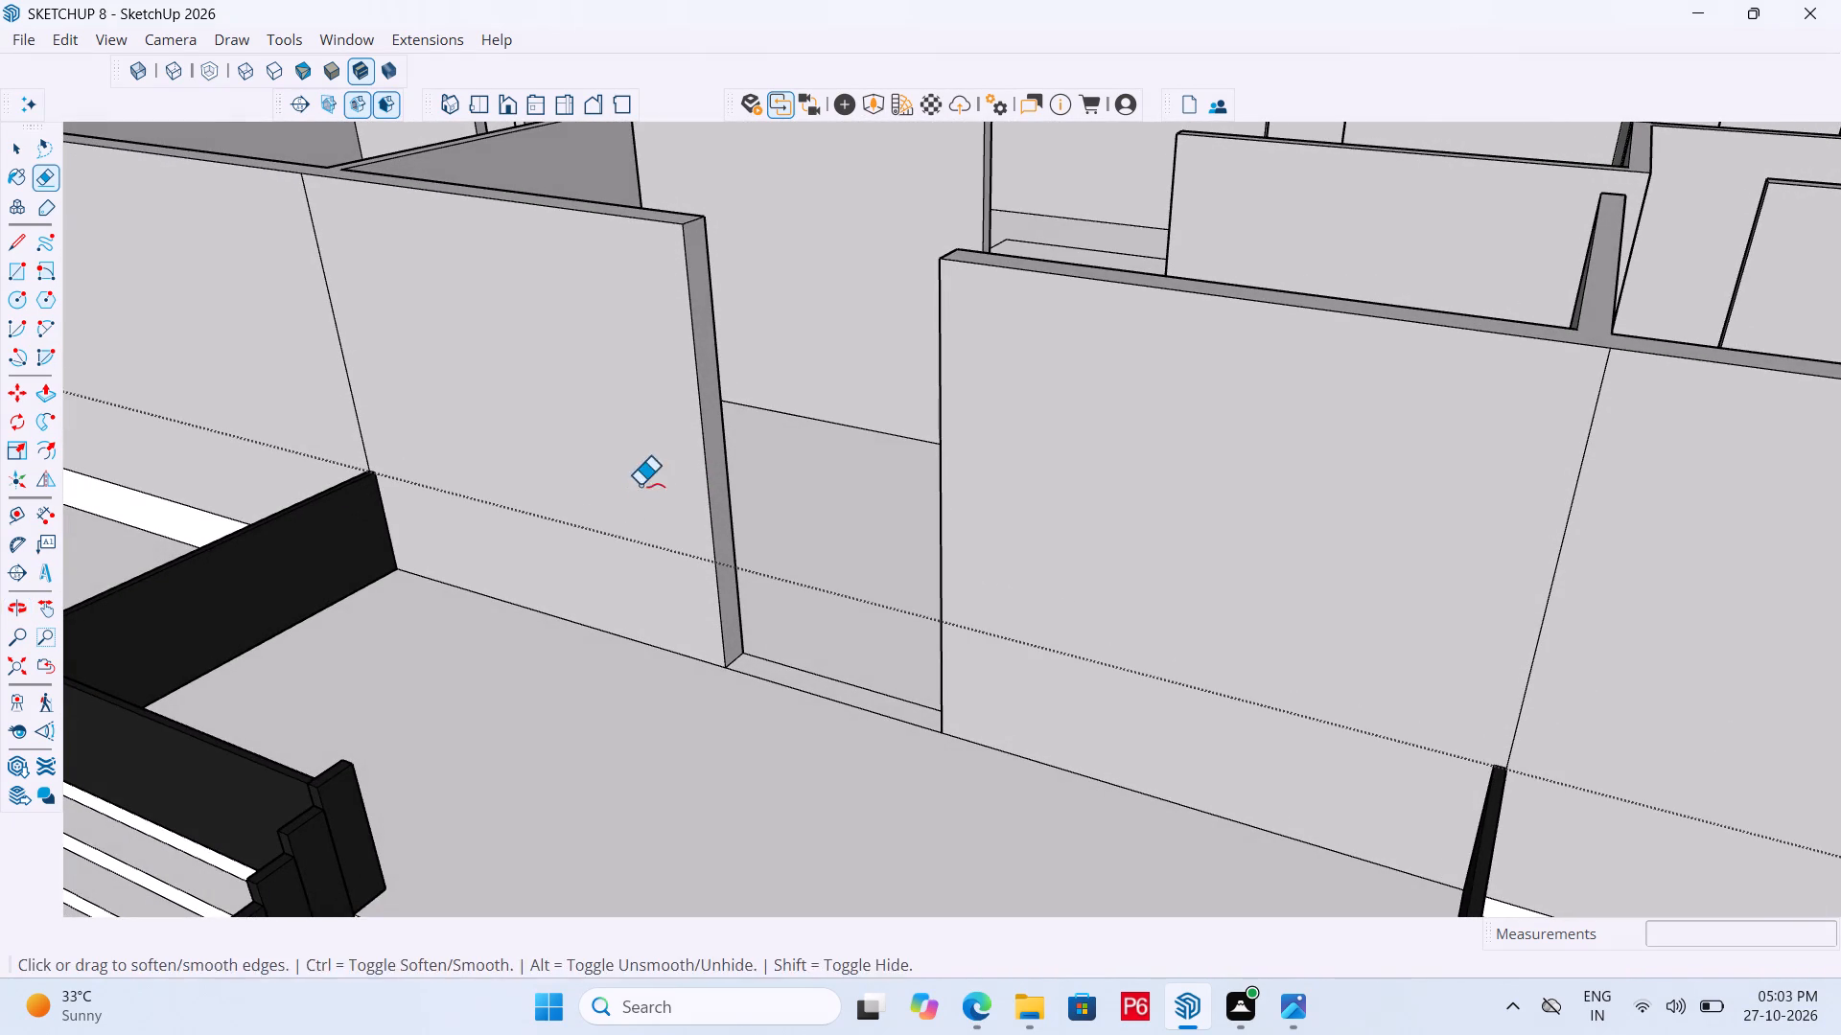
key(ctrl+s)
key(ctrl+s)
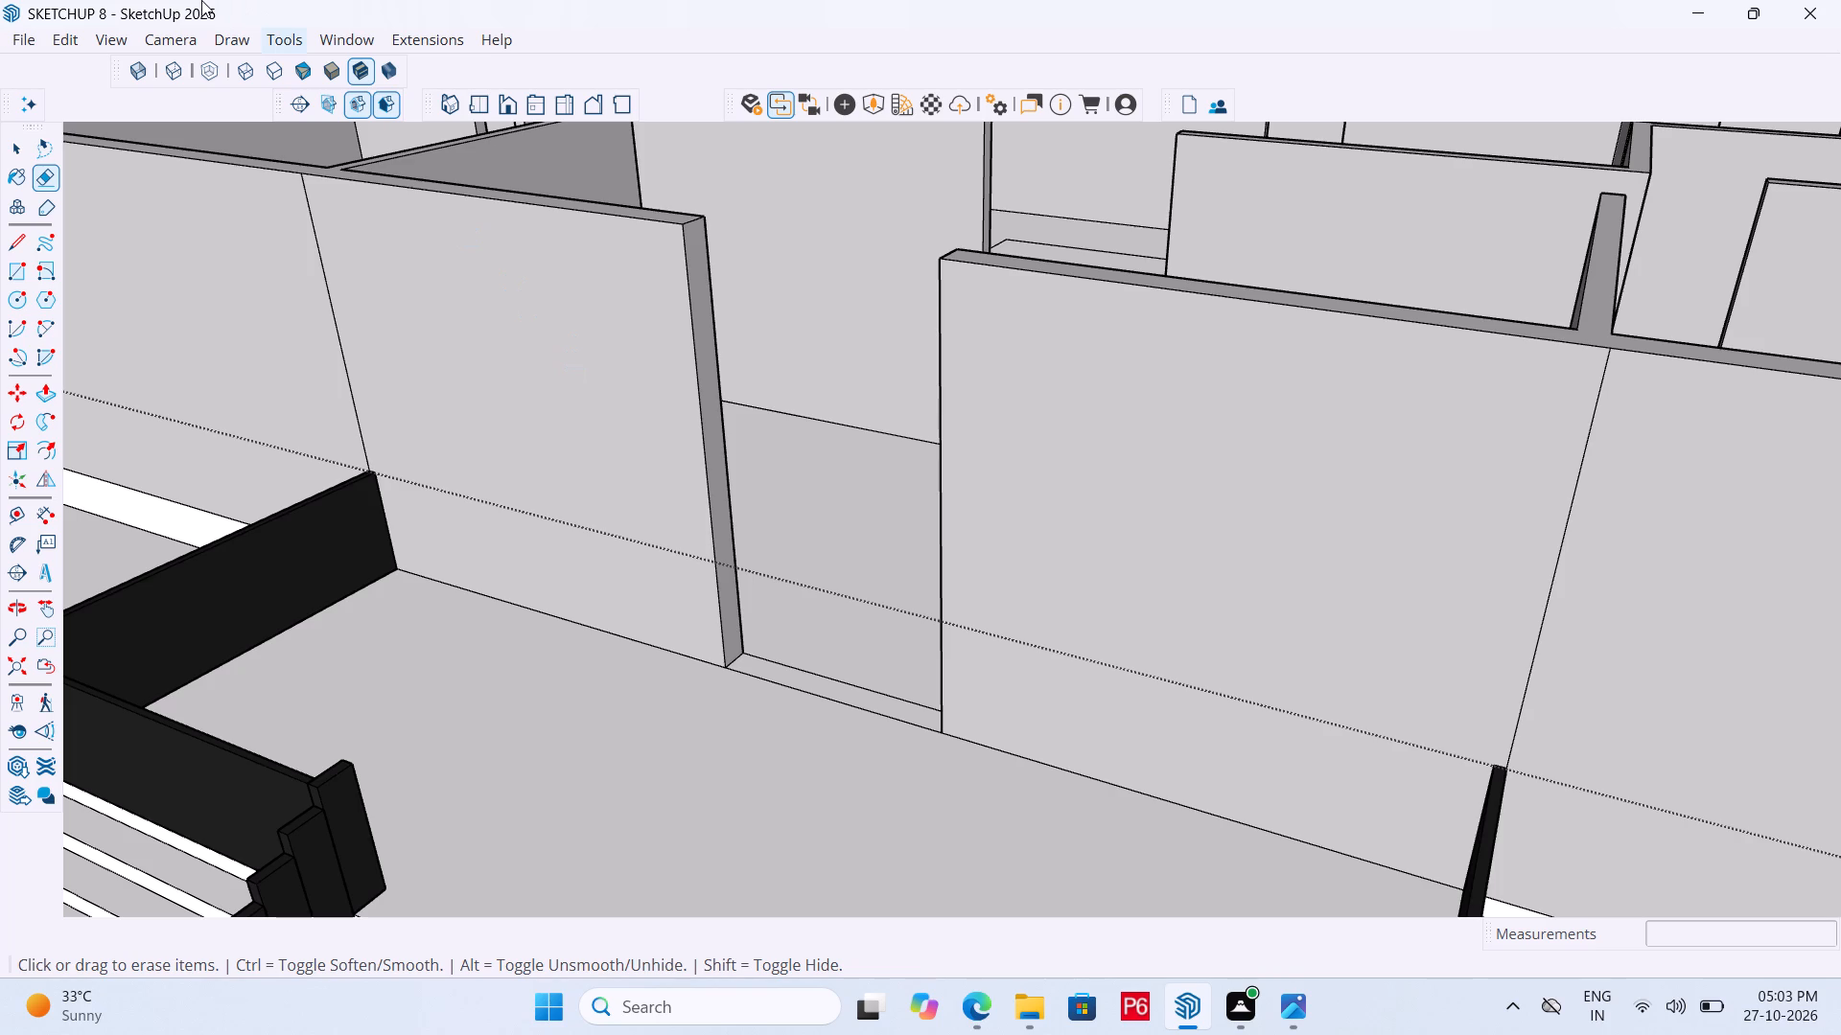
Place a guide 3'6" below the wall top on the left jamb of the front entrance opening behind the porch.
scroll(719, 254, up, 1)
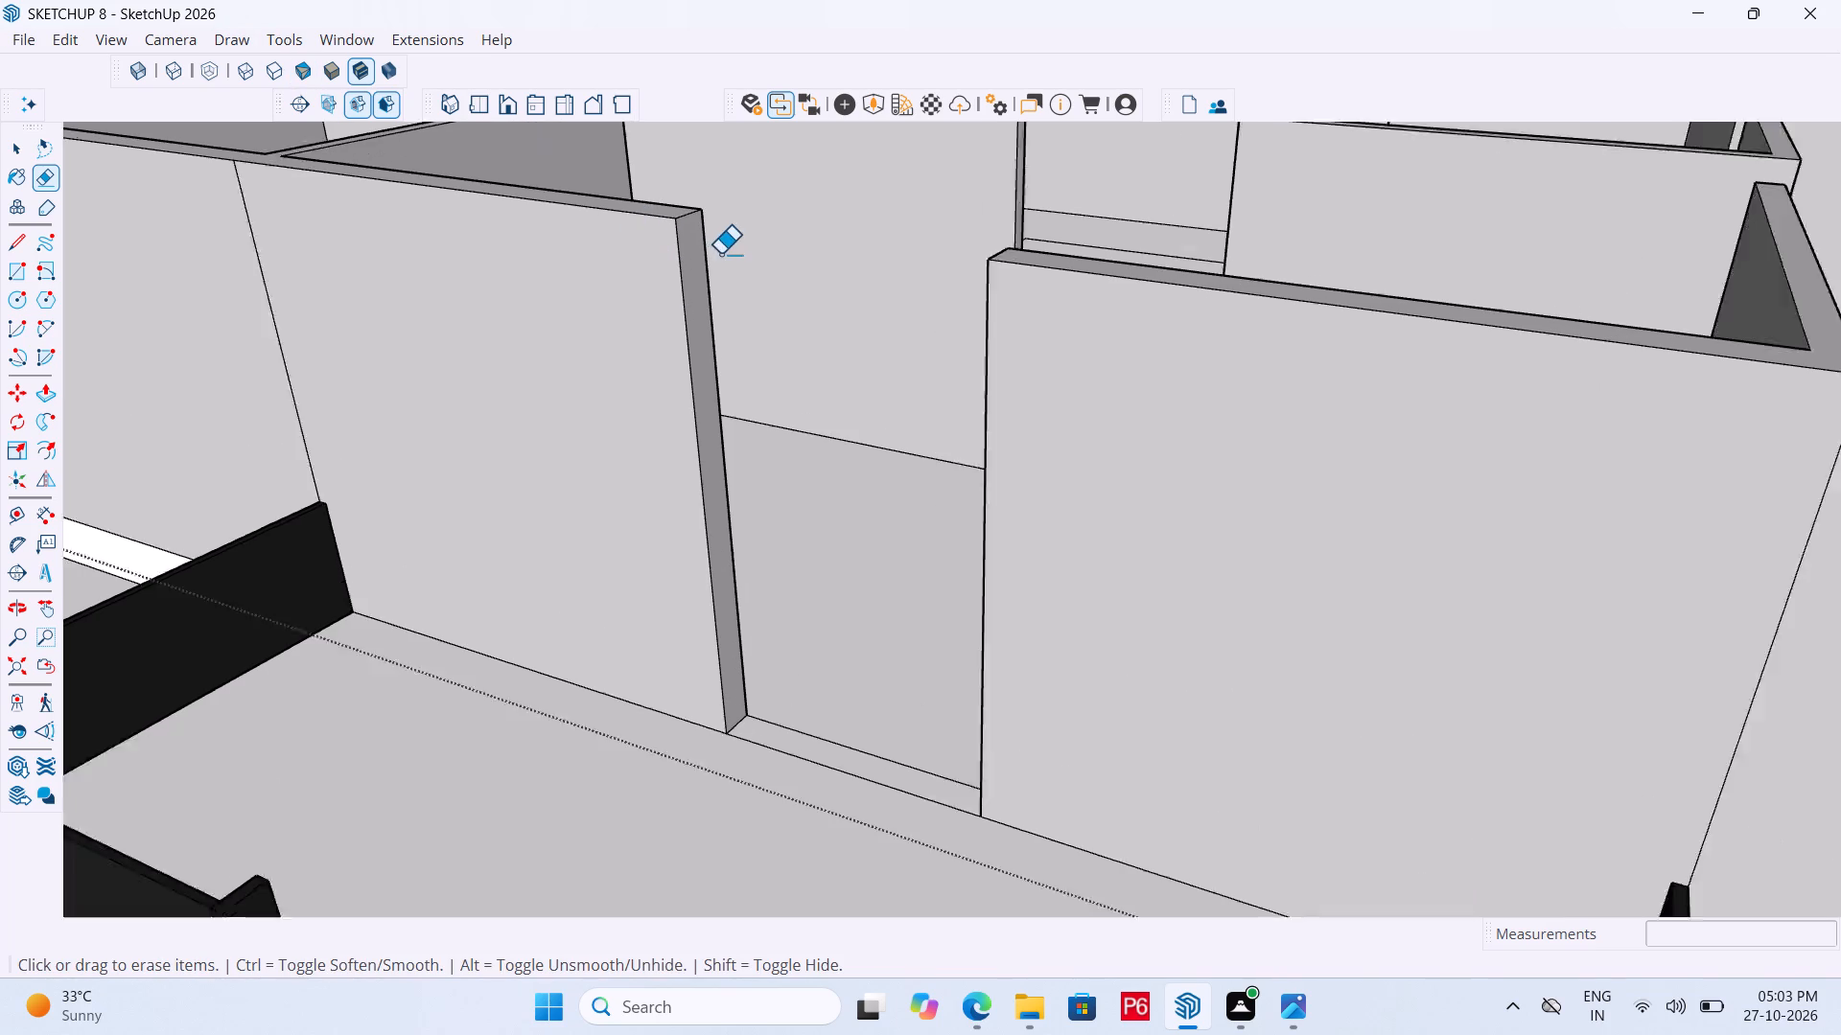
scroll(720, 254, up, 1)
scroll(525, 443, down, 3)
key(t)
scroll(671, 299, up, 3)
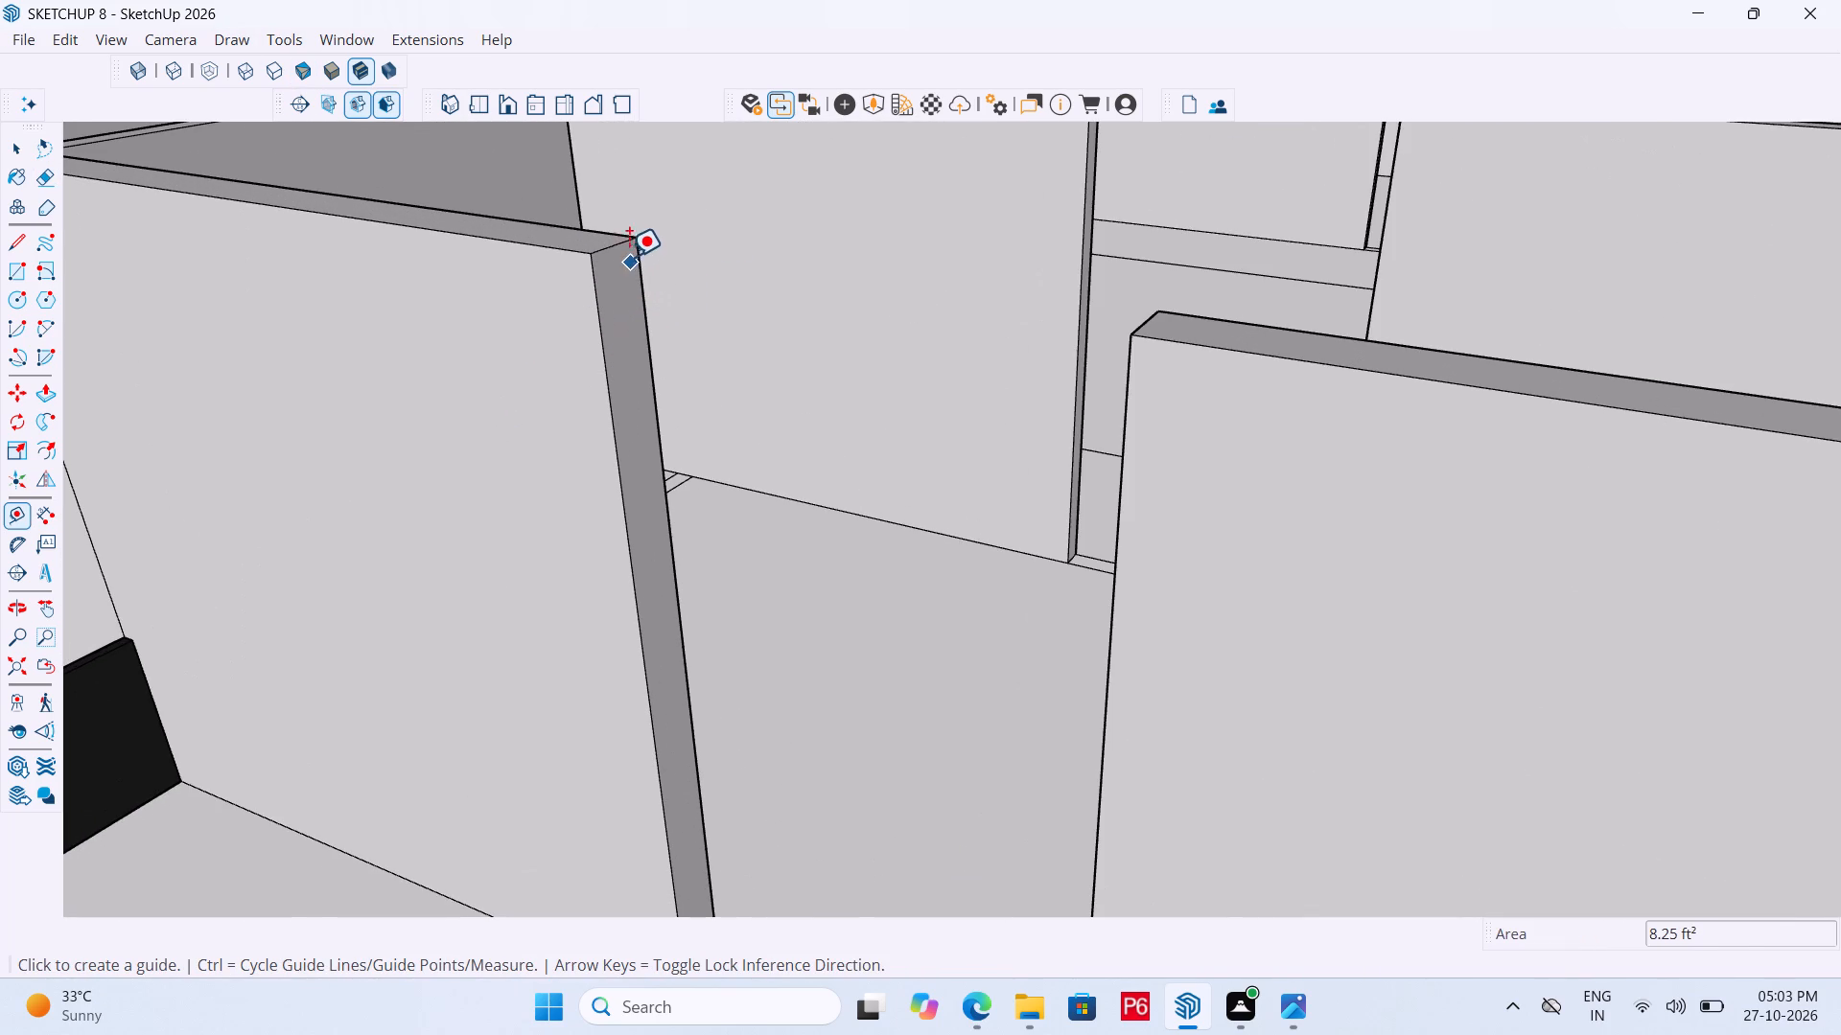
click(615, 248)
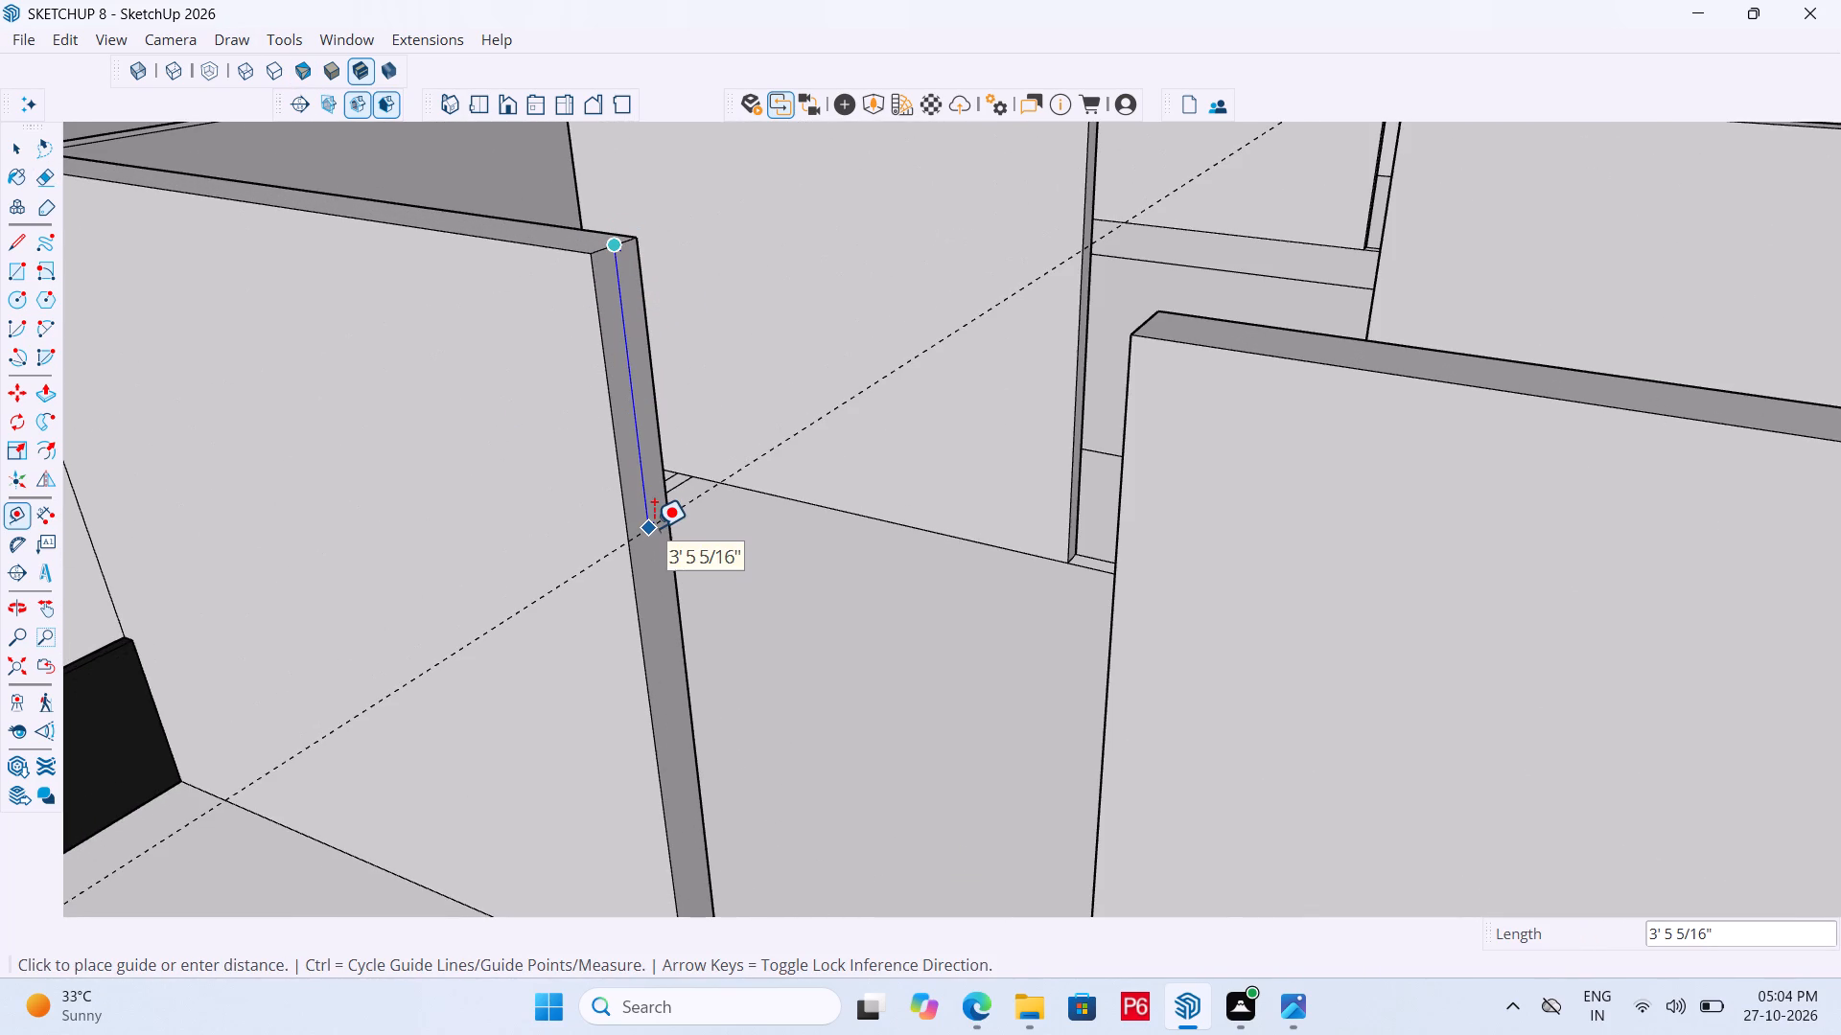
text(3'6")
key(Return)
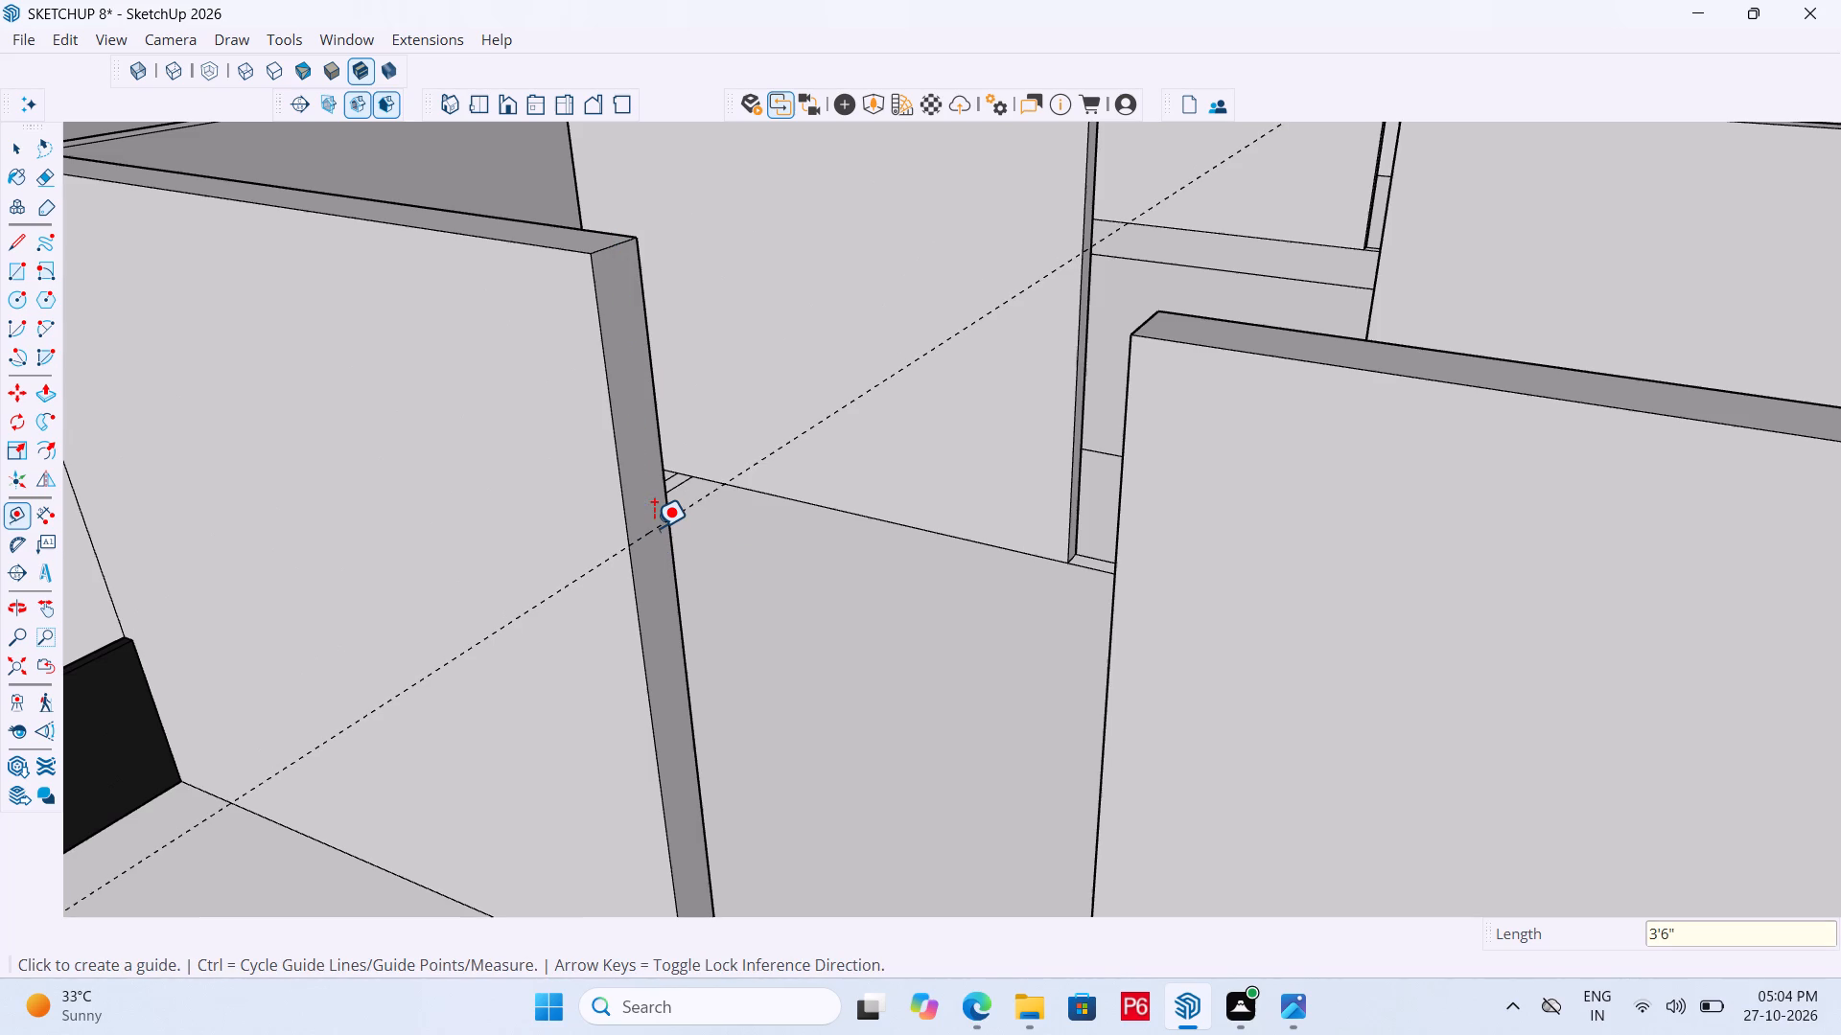
Draw a 9" line along the guide across the full width of the front entrance jamb face.
key(l)
scroll(715, 550, up, 3)
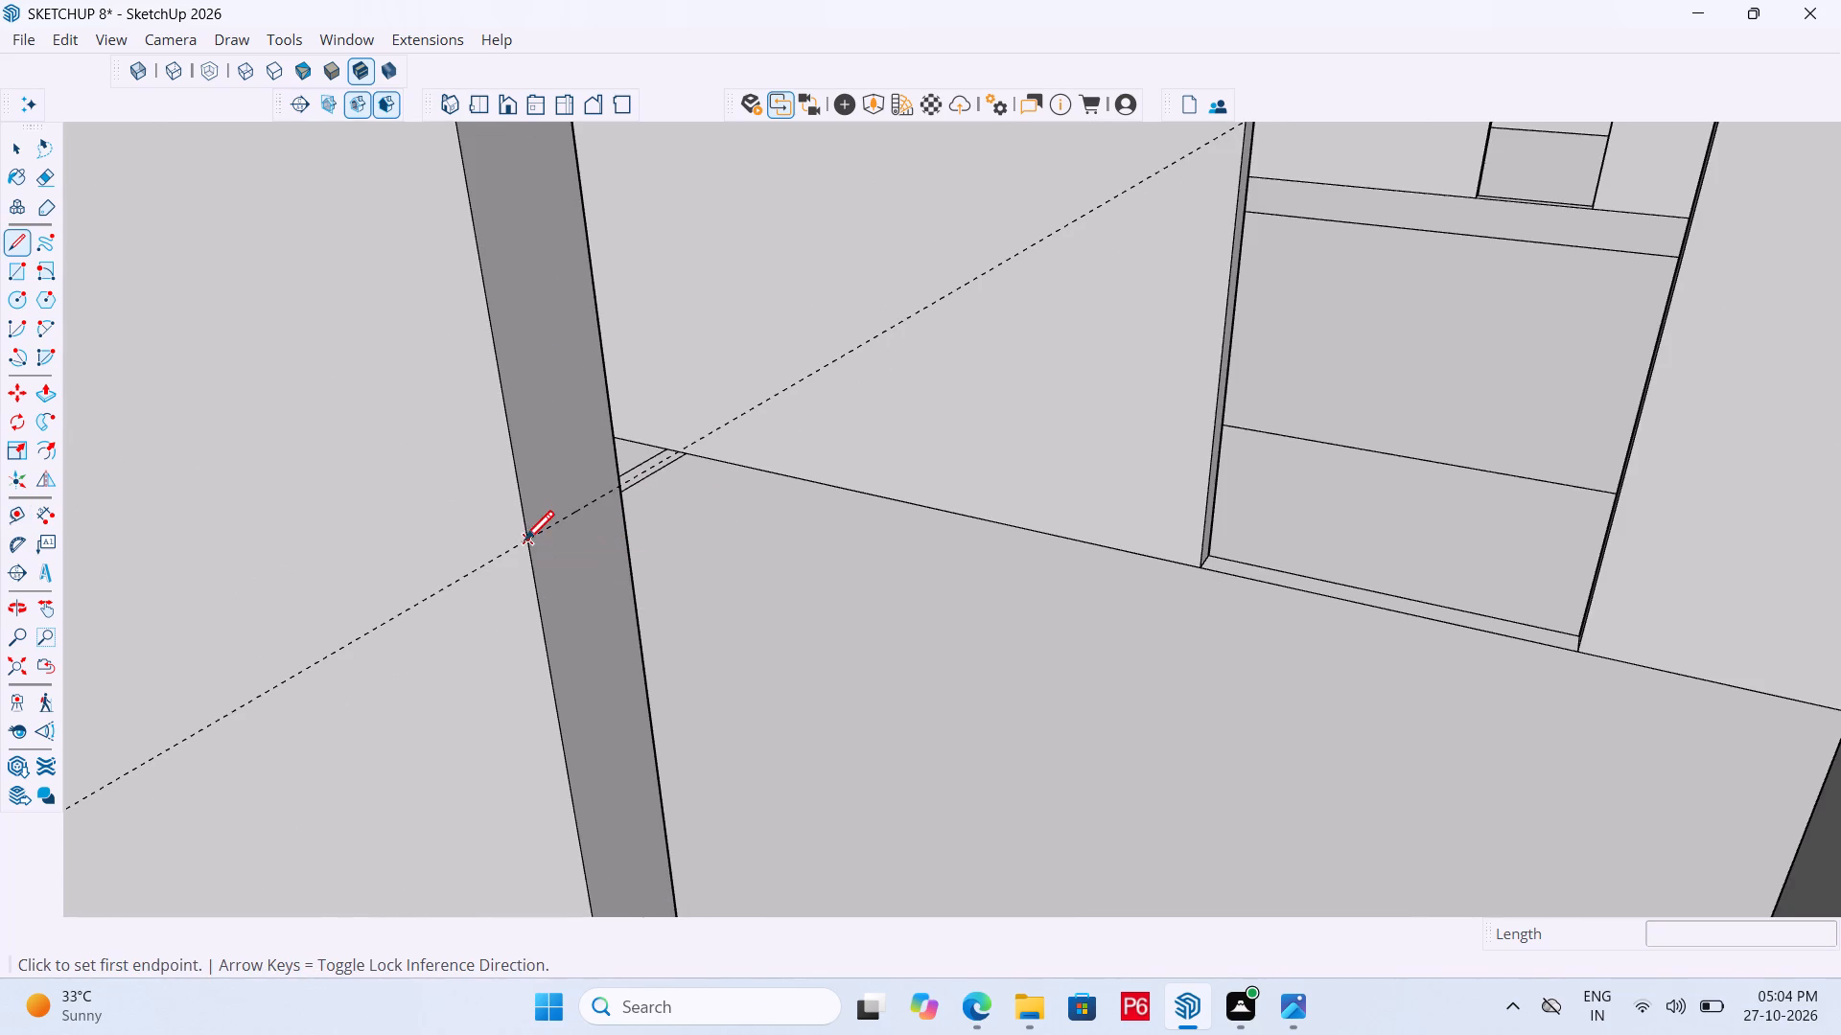
click(524, 543)
middle_drag(576, 505, 429, 538)
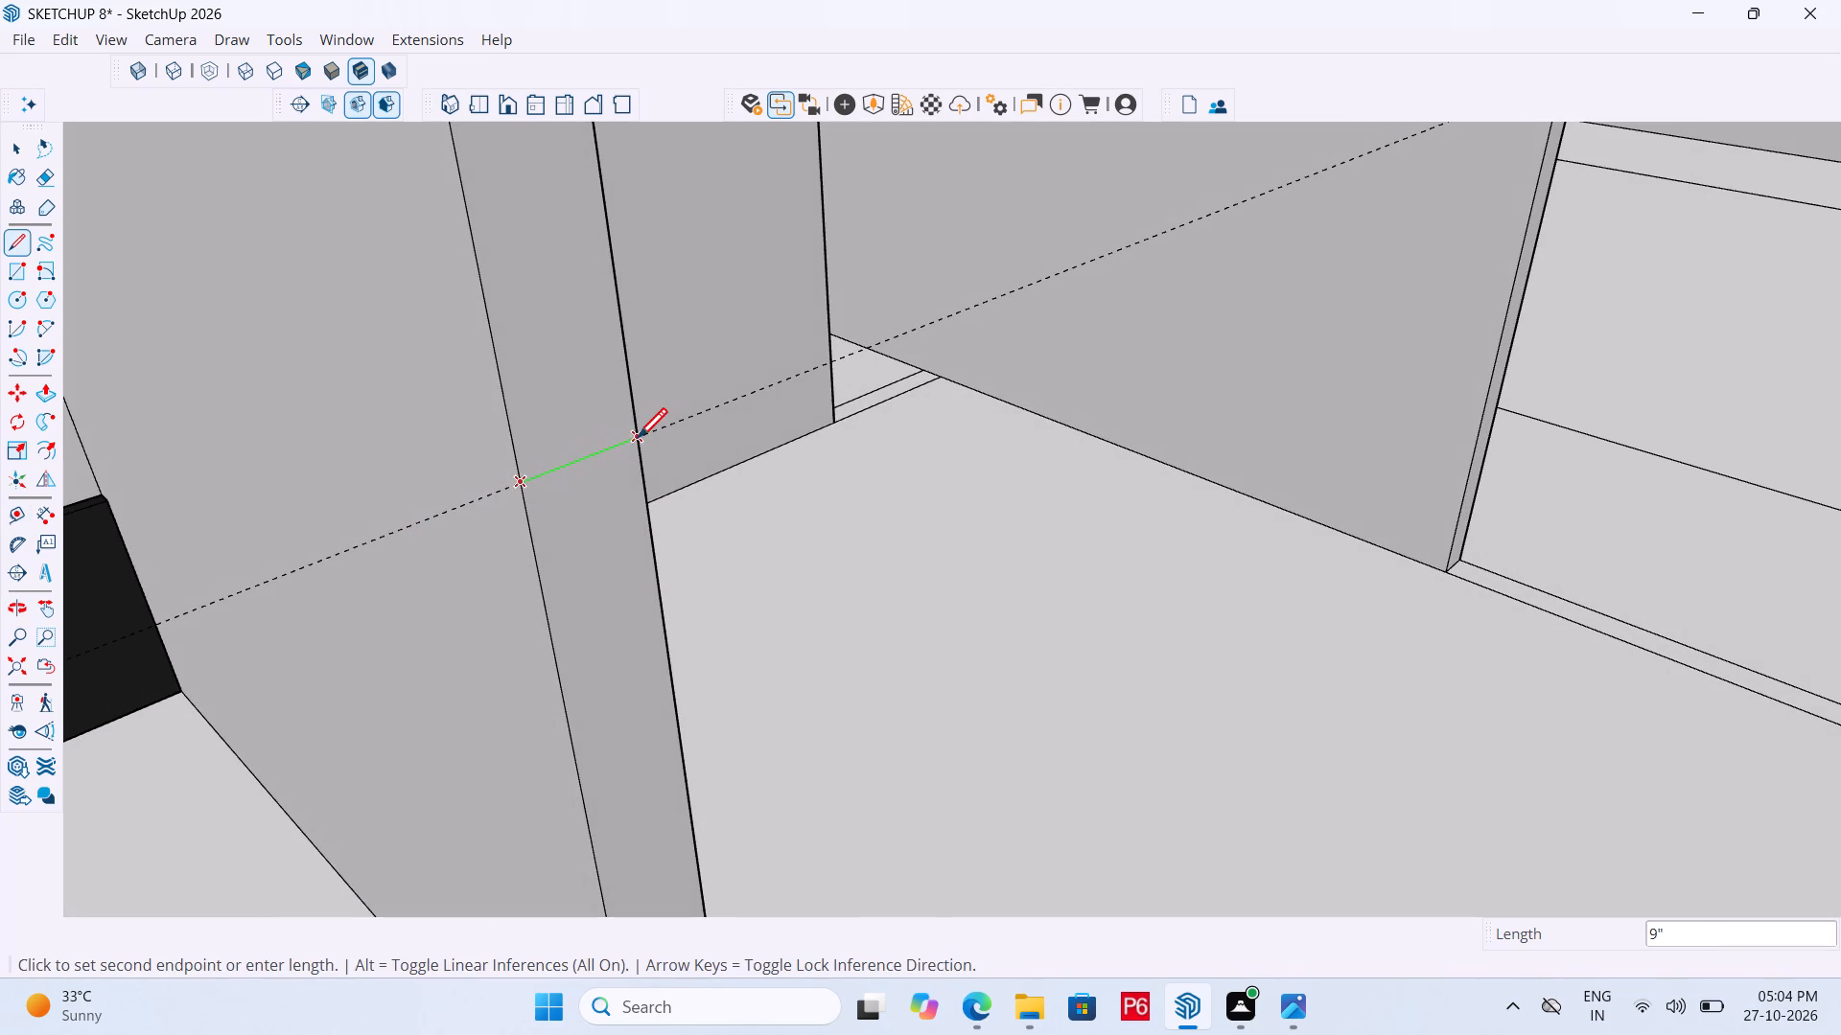
click(638, 441)
key(space)
Erase the guide at the front entrance jamb and save the model.
scroll(591, 569, down, 1)
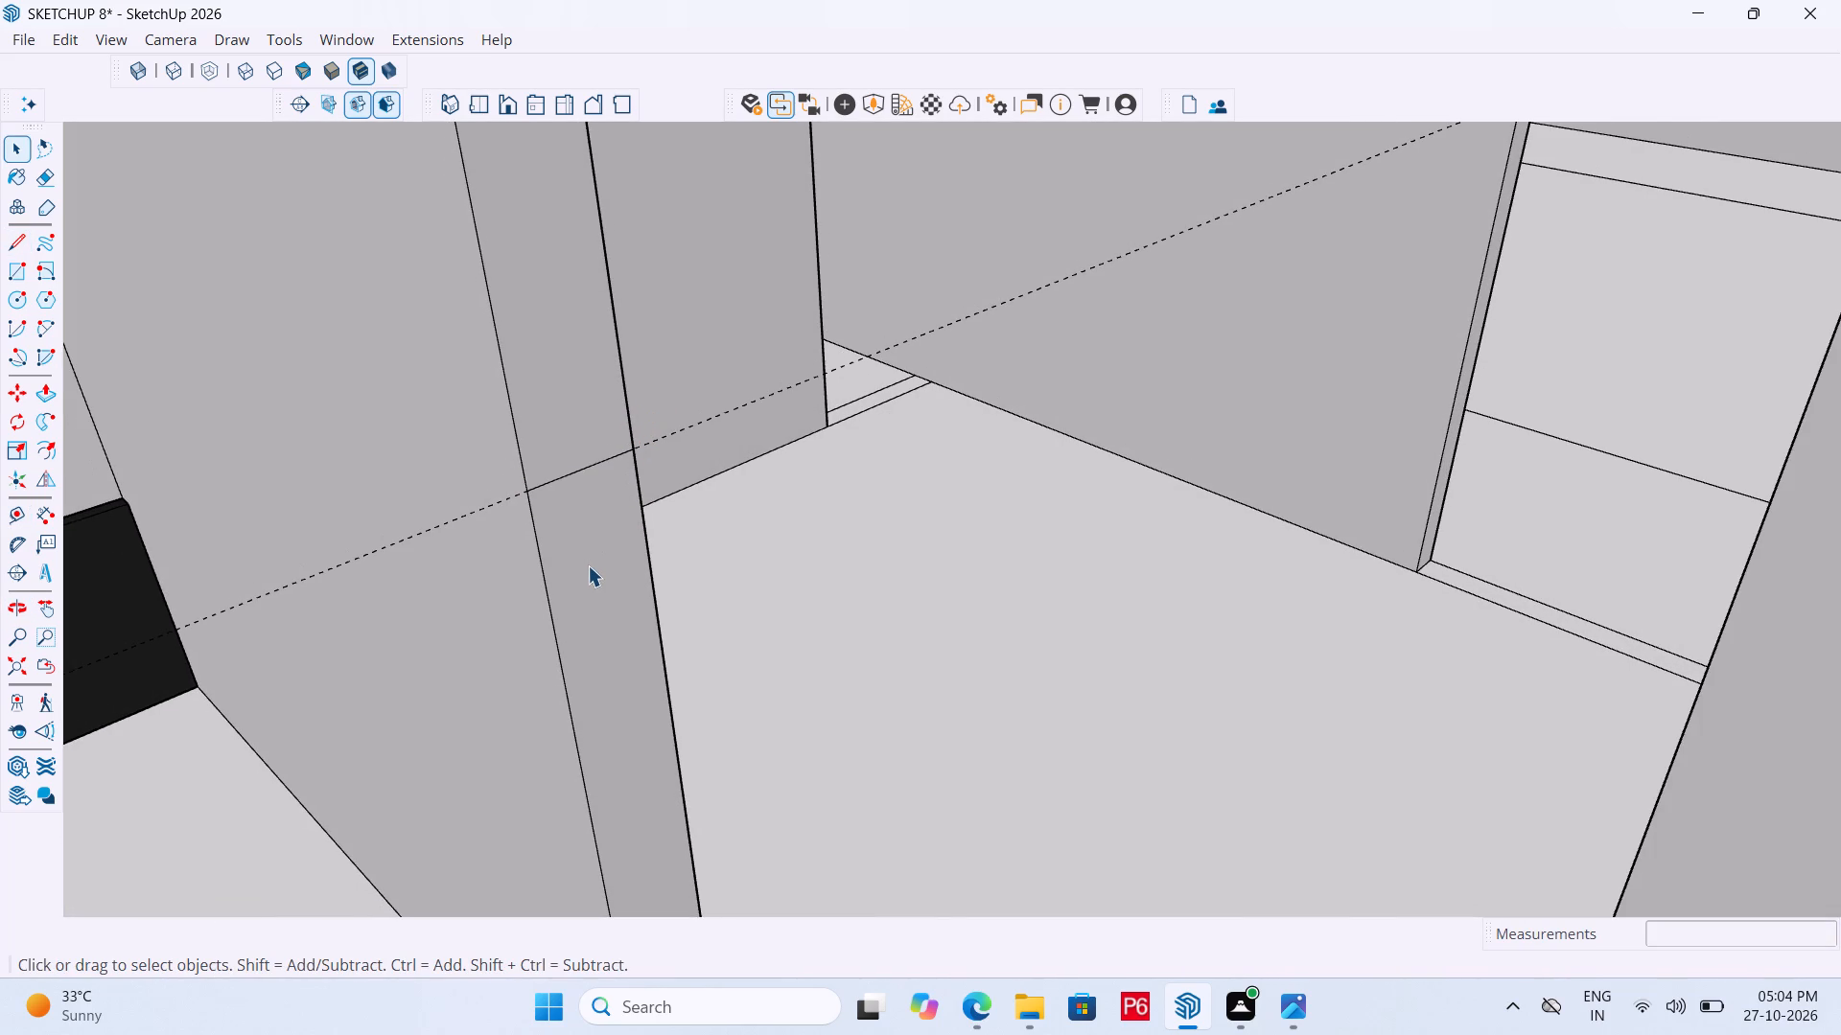
key(w)
key(e)
click(459, 513)
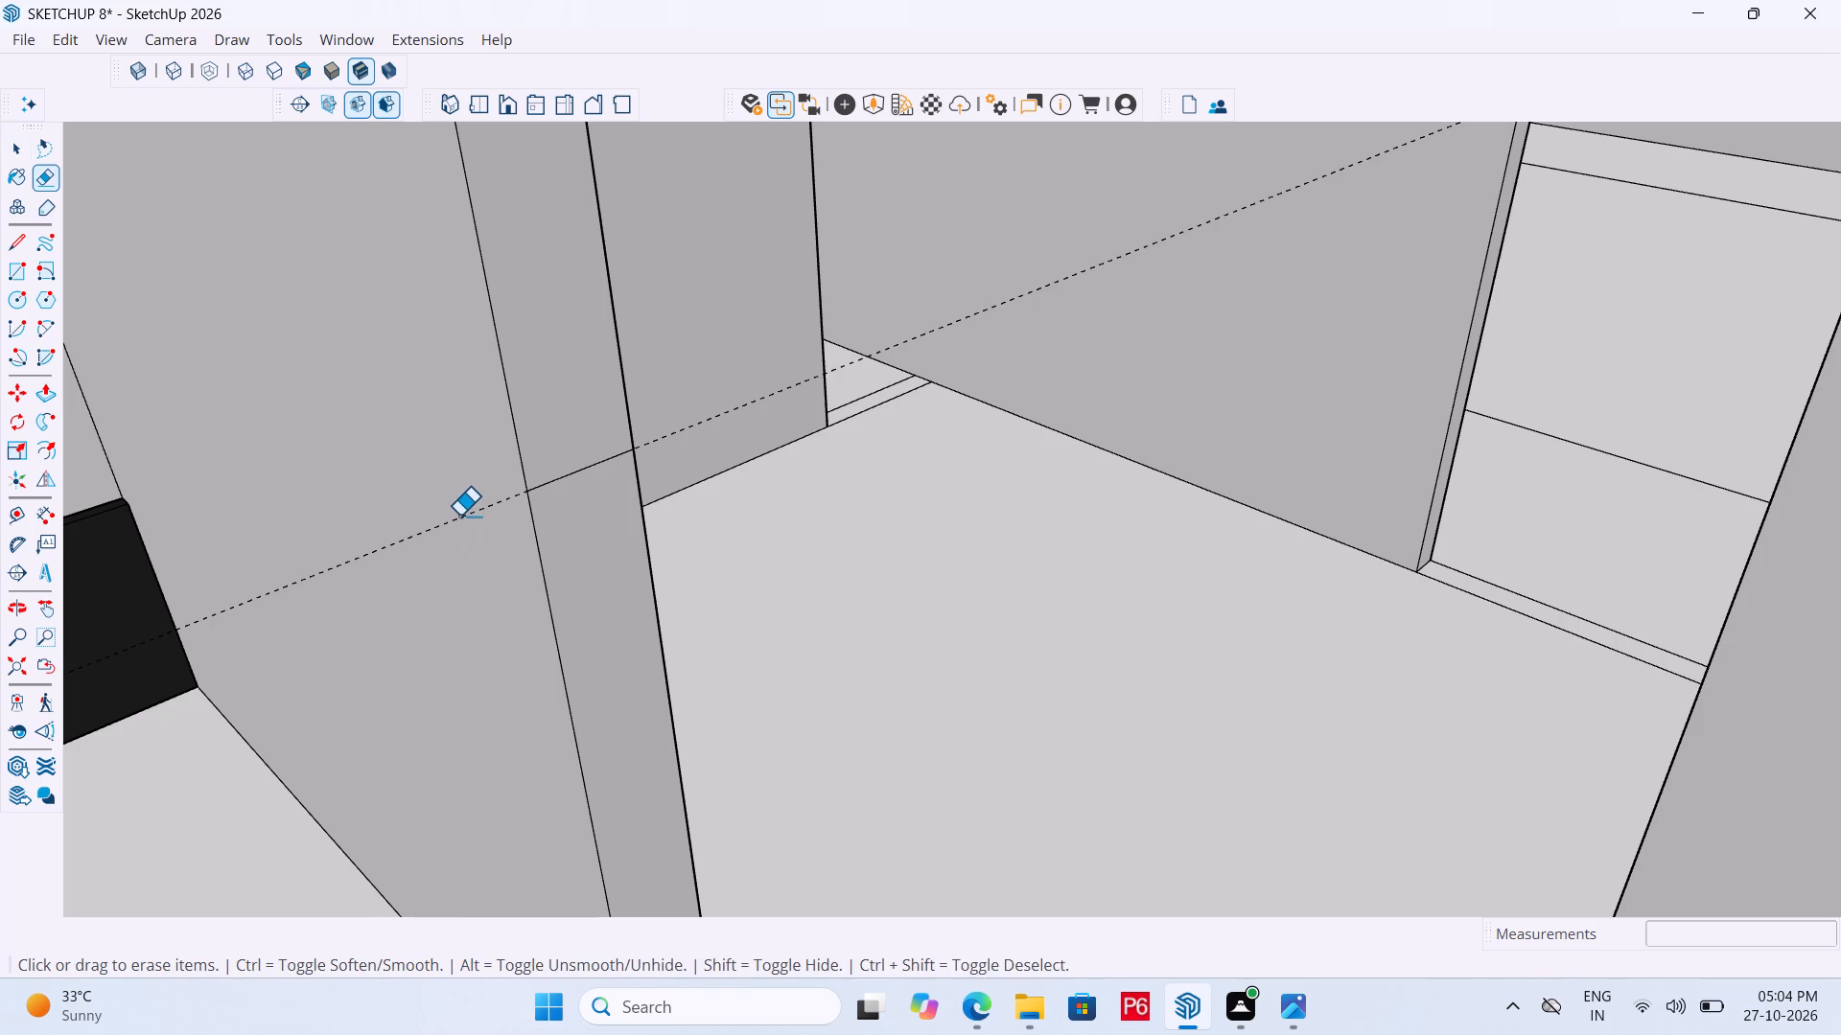
key(ctrl+s)
key(ctrl+s)
key(ctrl+s)
key(ctrl+s)
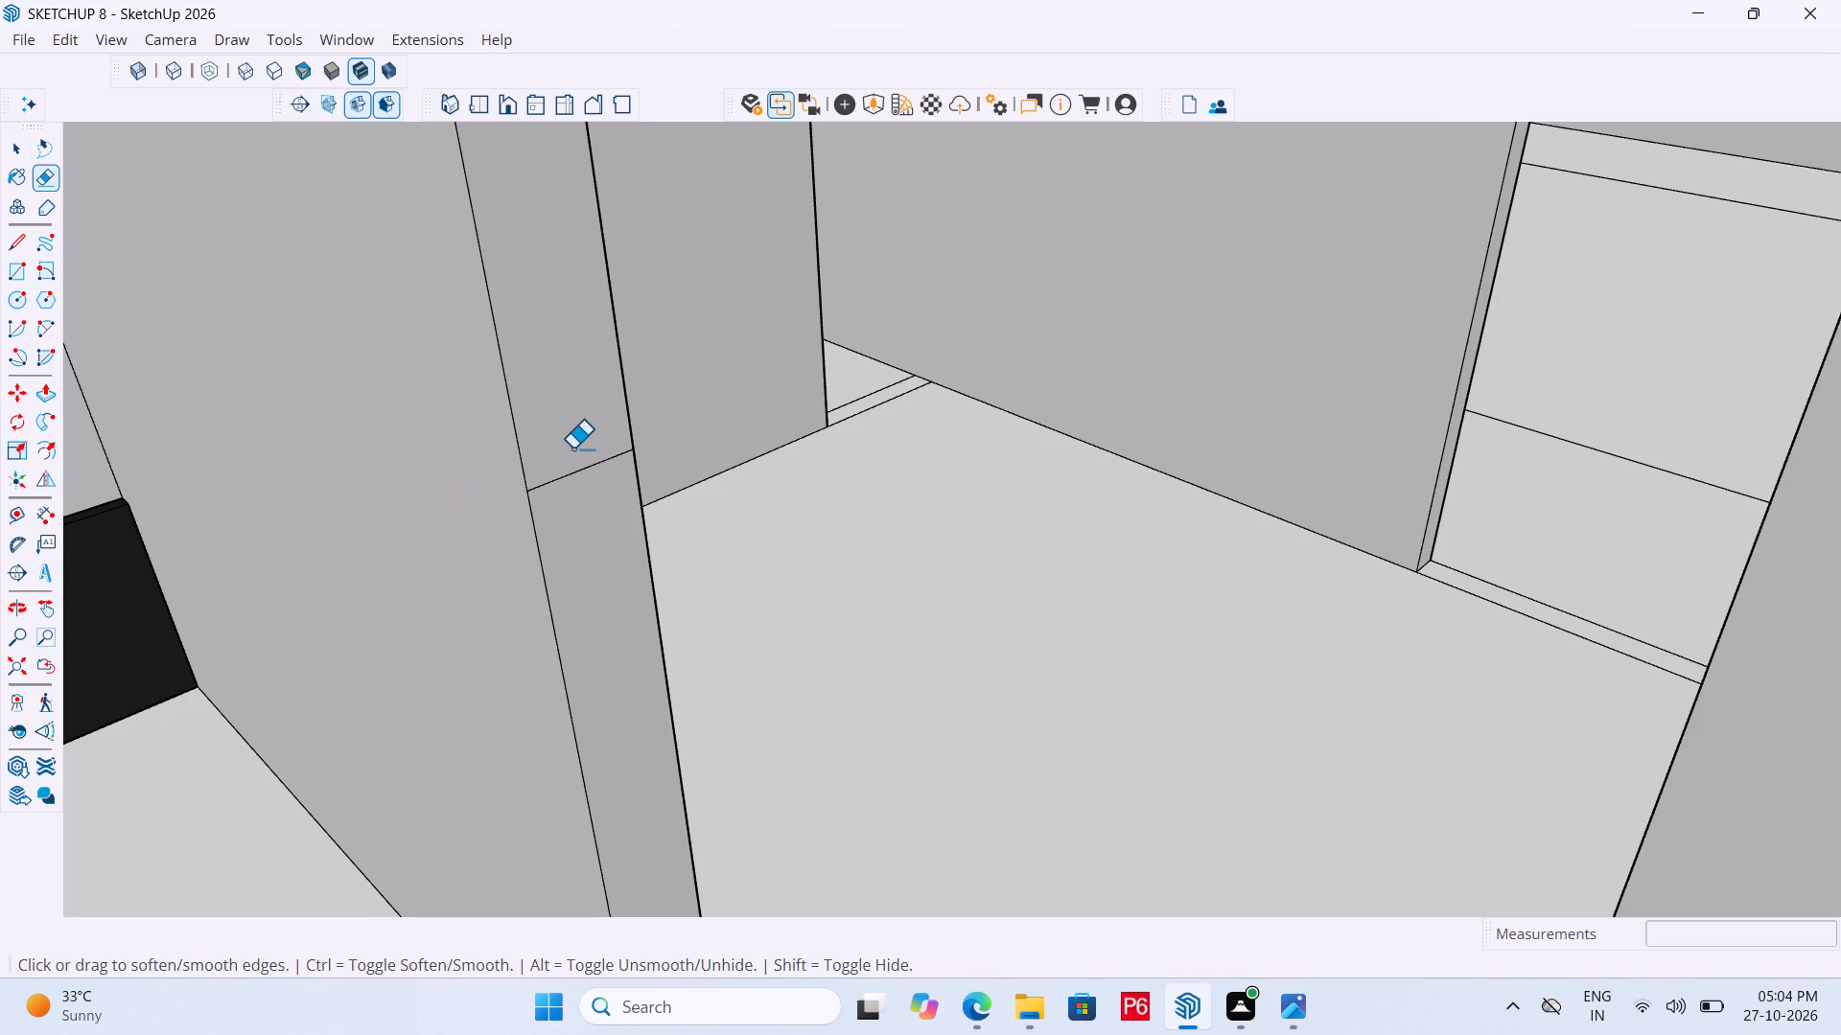
Push/Pull the jamb face above the line 6' across the front entrance opening to the opposite jamb.
scroll(532, 598, down, 5)
key(p)
click(542, 460)
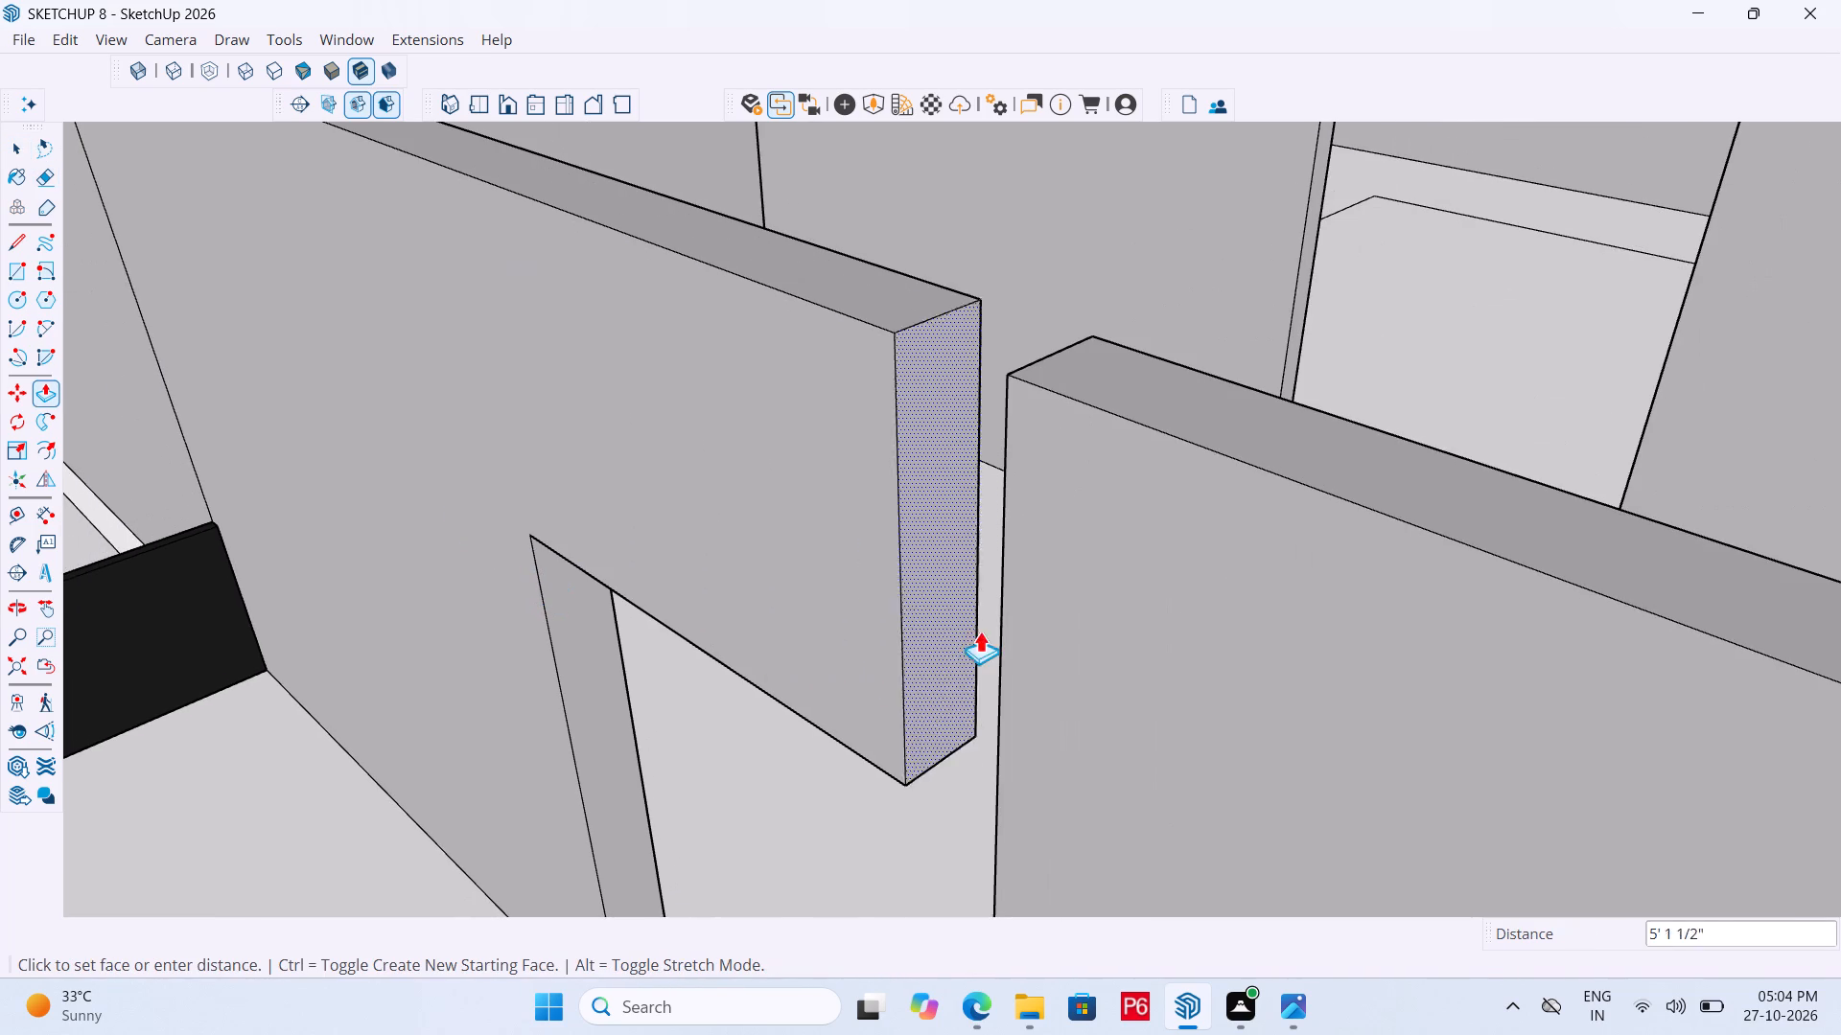
click(999, 776)
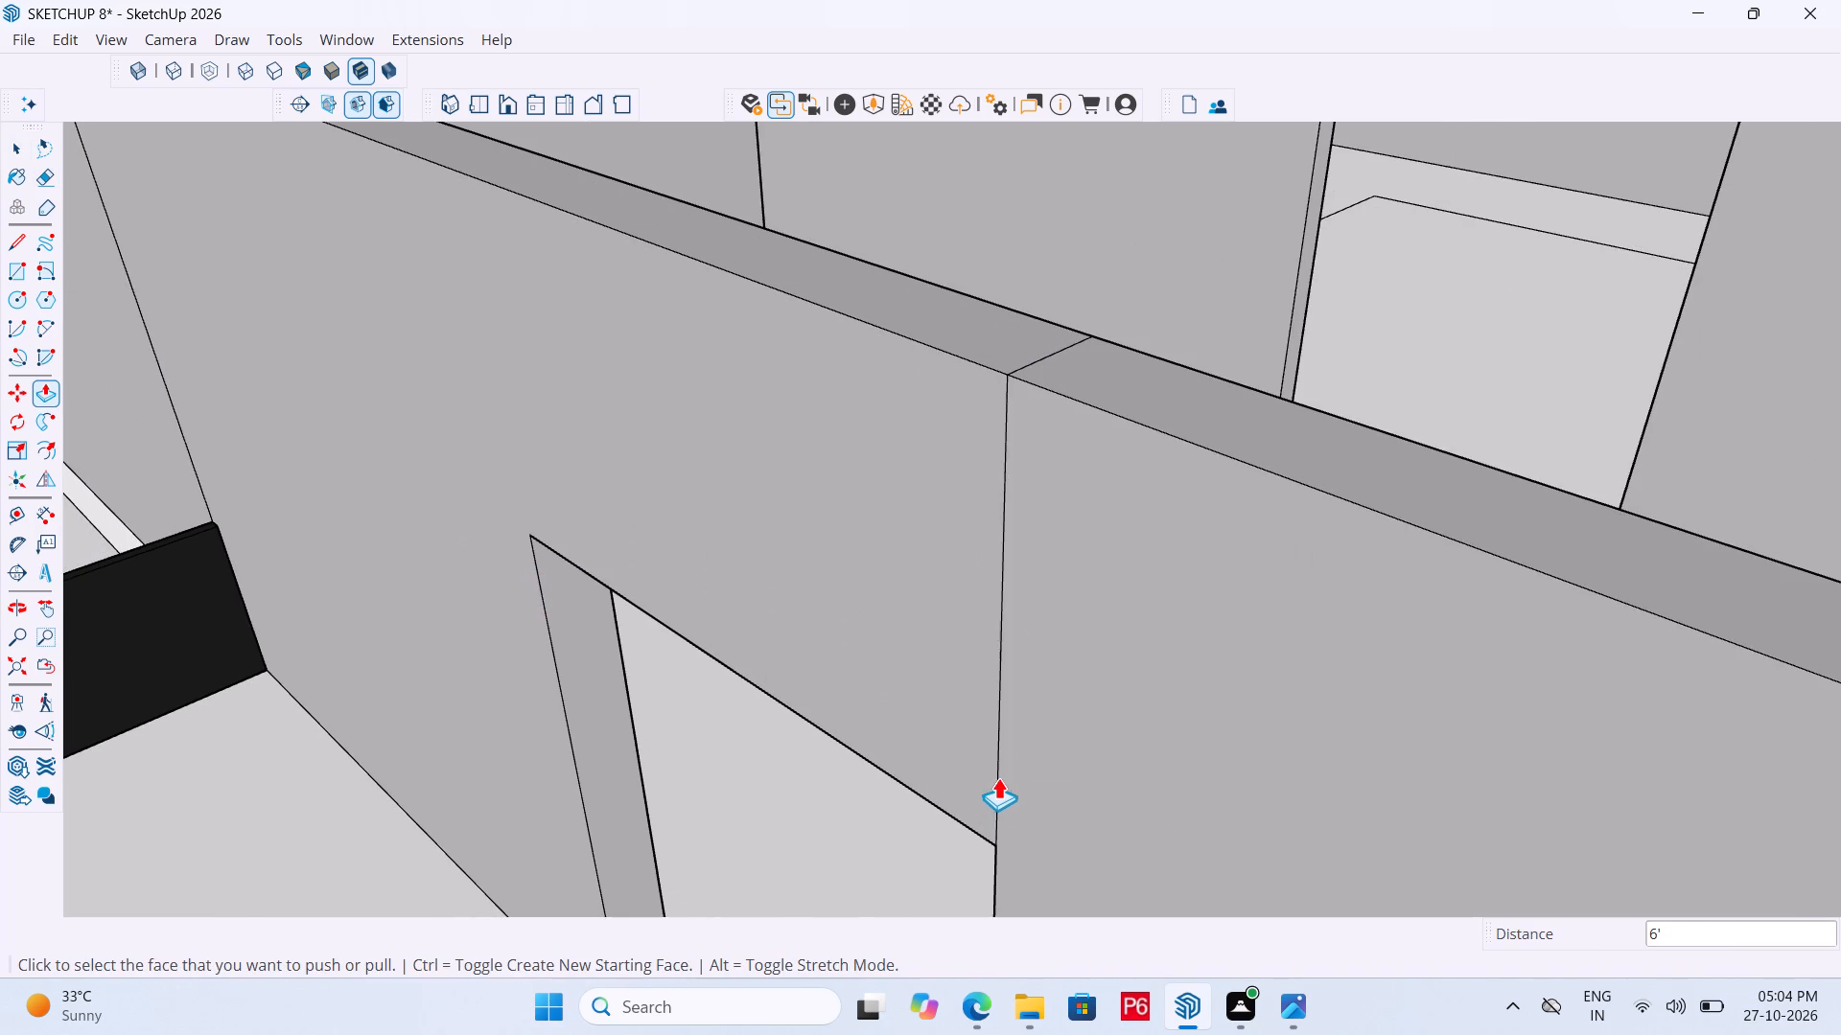
Erase the leftover seams above the front entrance on the outer face, the wall top and the inner face.
scroll(766, 701, down, 2)
key(e)
drag(893, 626, 919, 621)
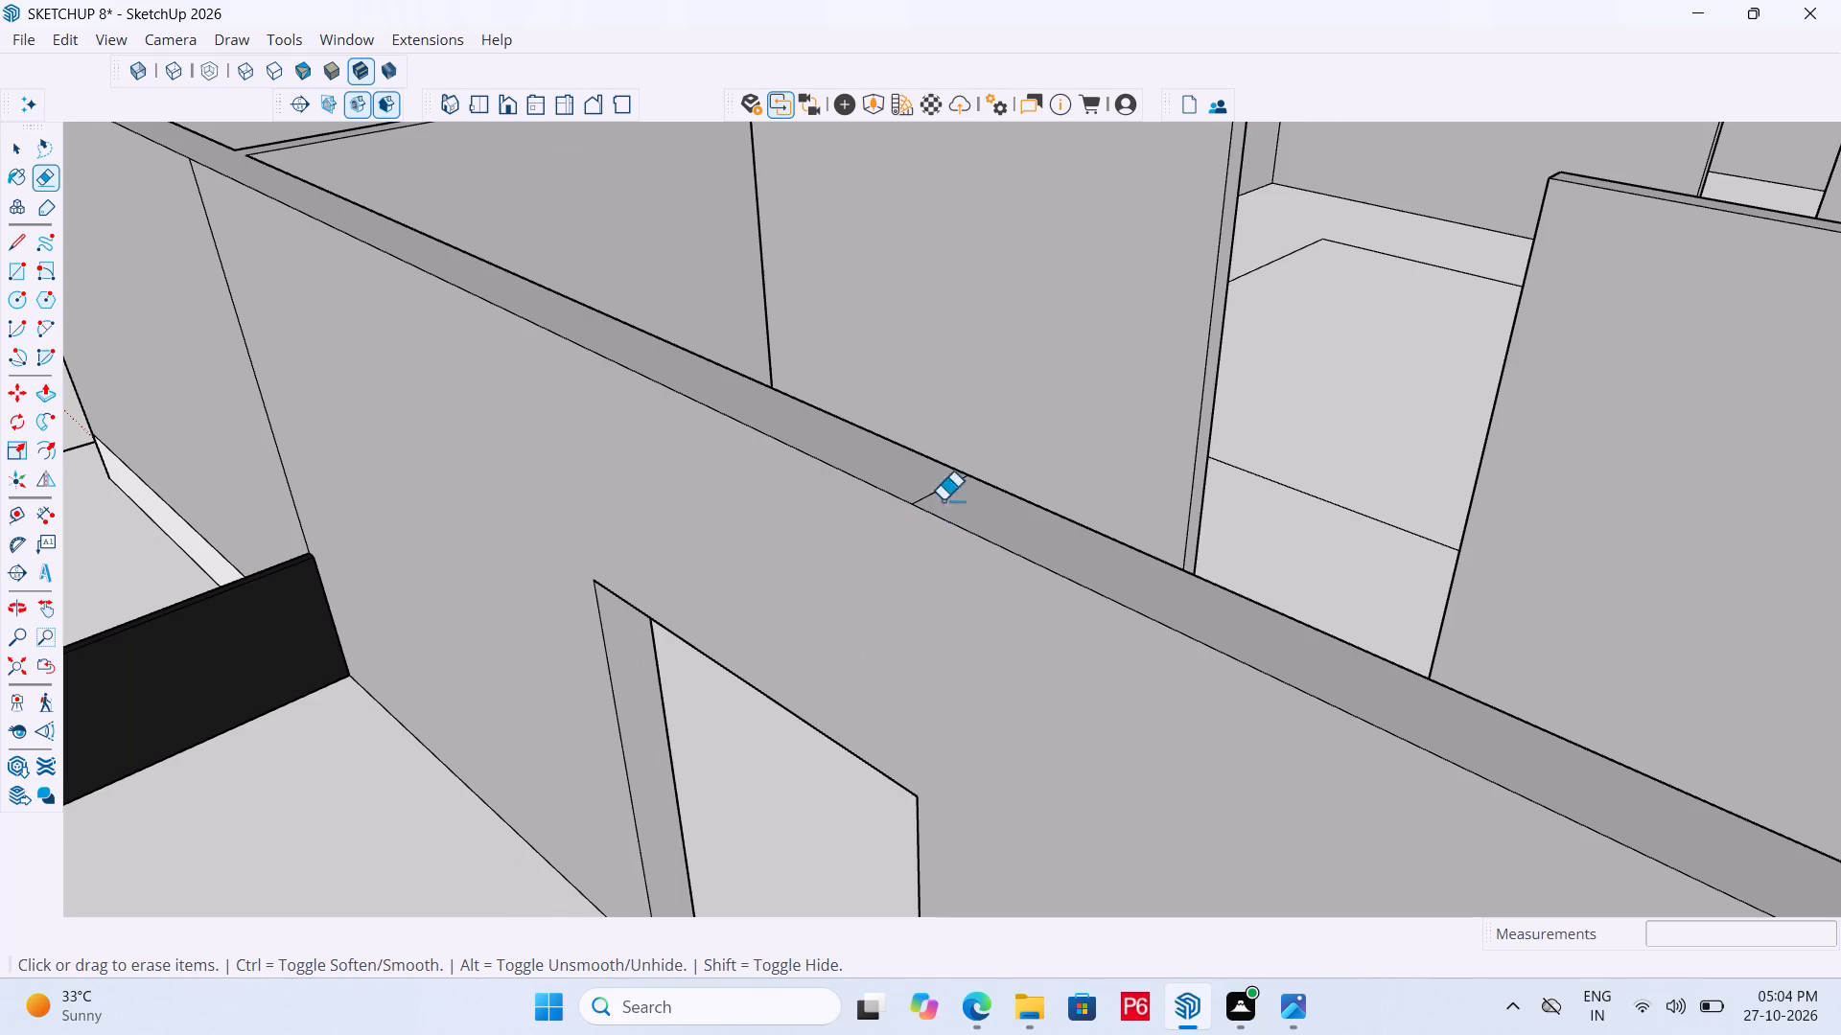
drag(933, 484, 953, 493)
middle_drag(1183, 520, 769, 513)
drag(361, 452, 391, 427)
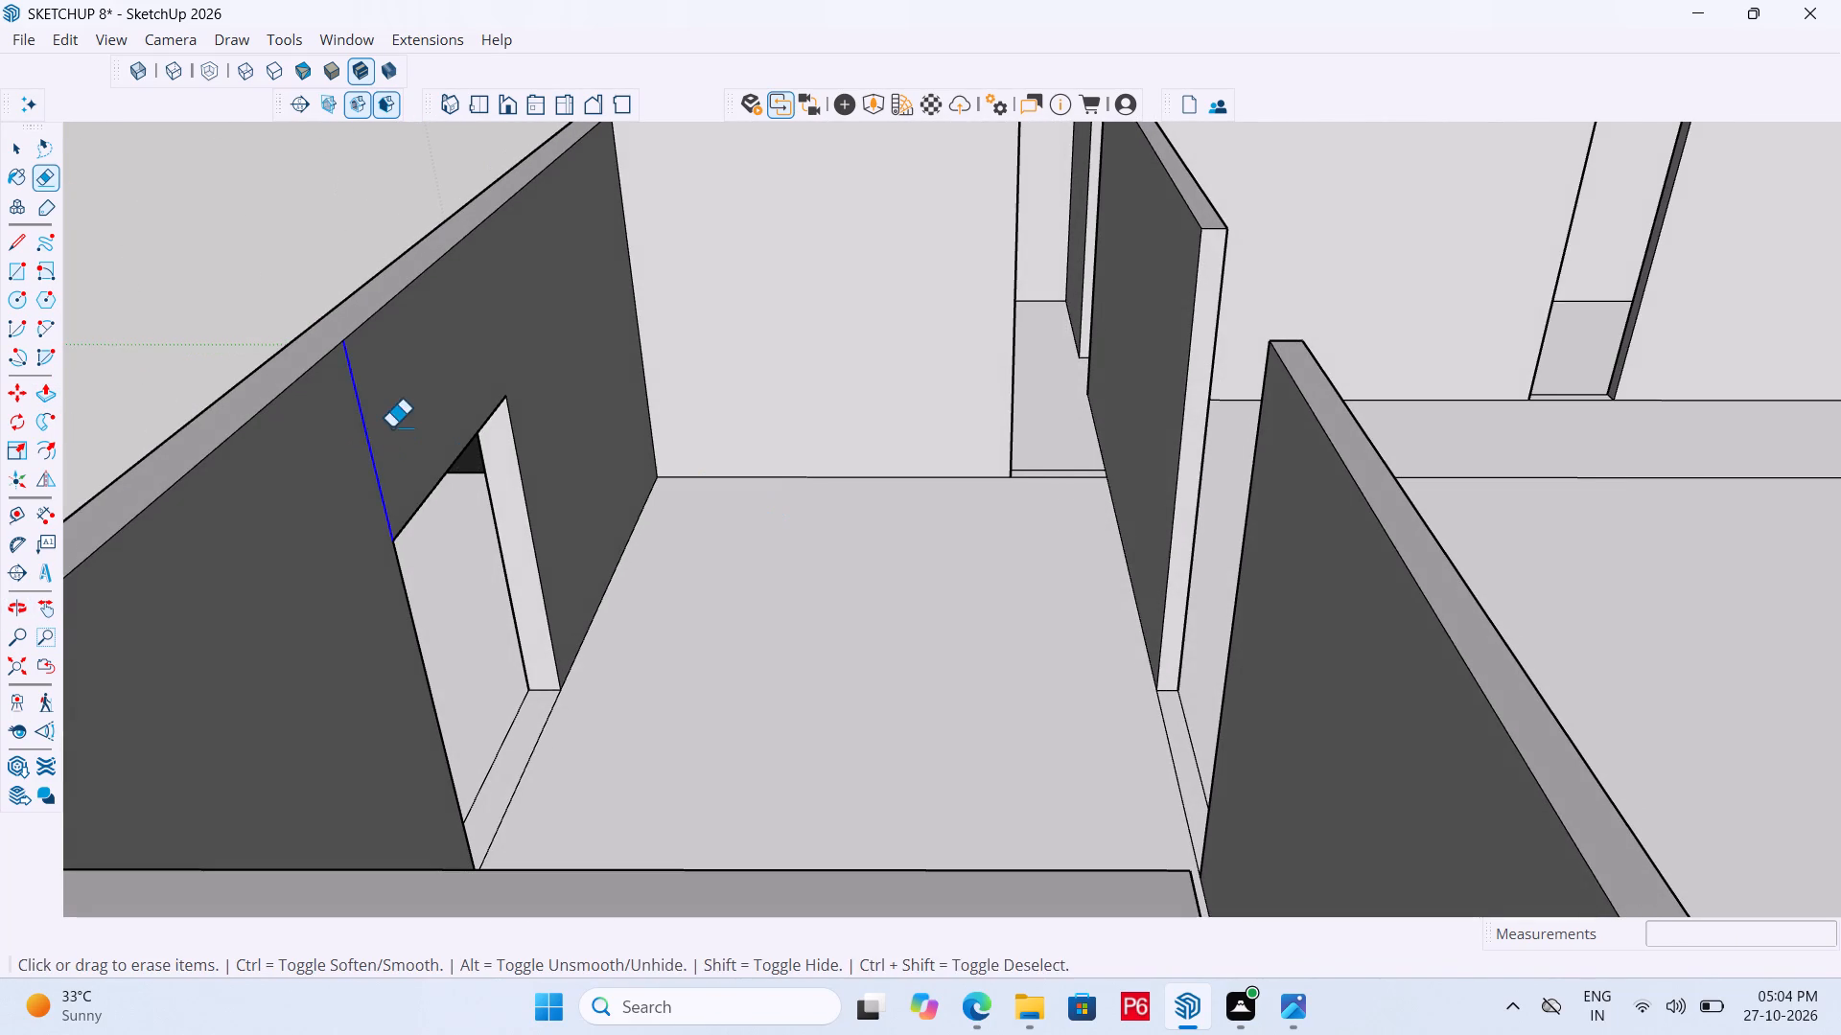
Save the model with the front entrance lintel.
scroll(534, 459, down, 1)
key(ctrl+s)
key(ctrl+s)
key(ctrl+s)
key(ctrl+s)
key(ctrl+s)
key(ctrl+s)
key(ctrl+s)
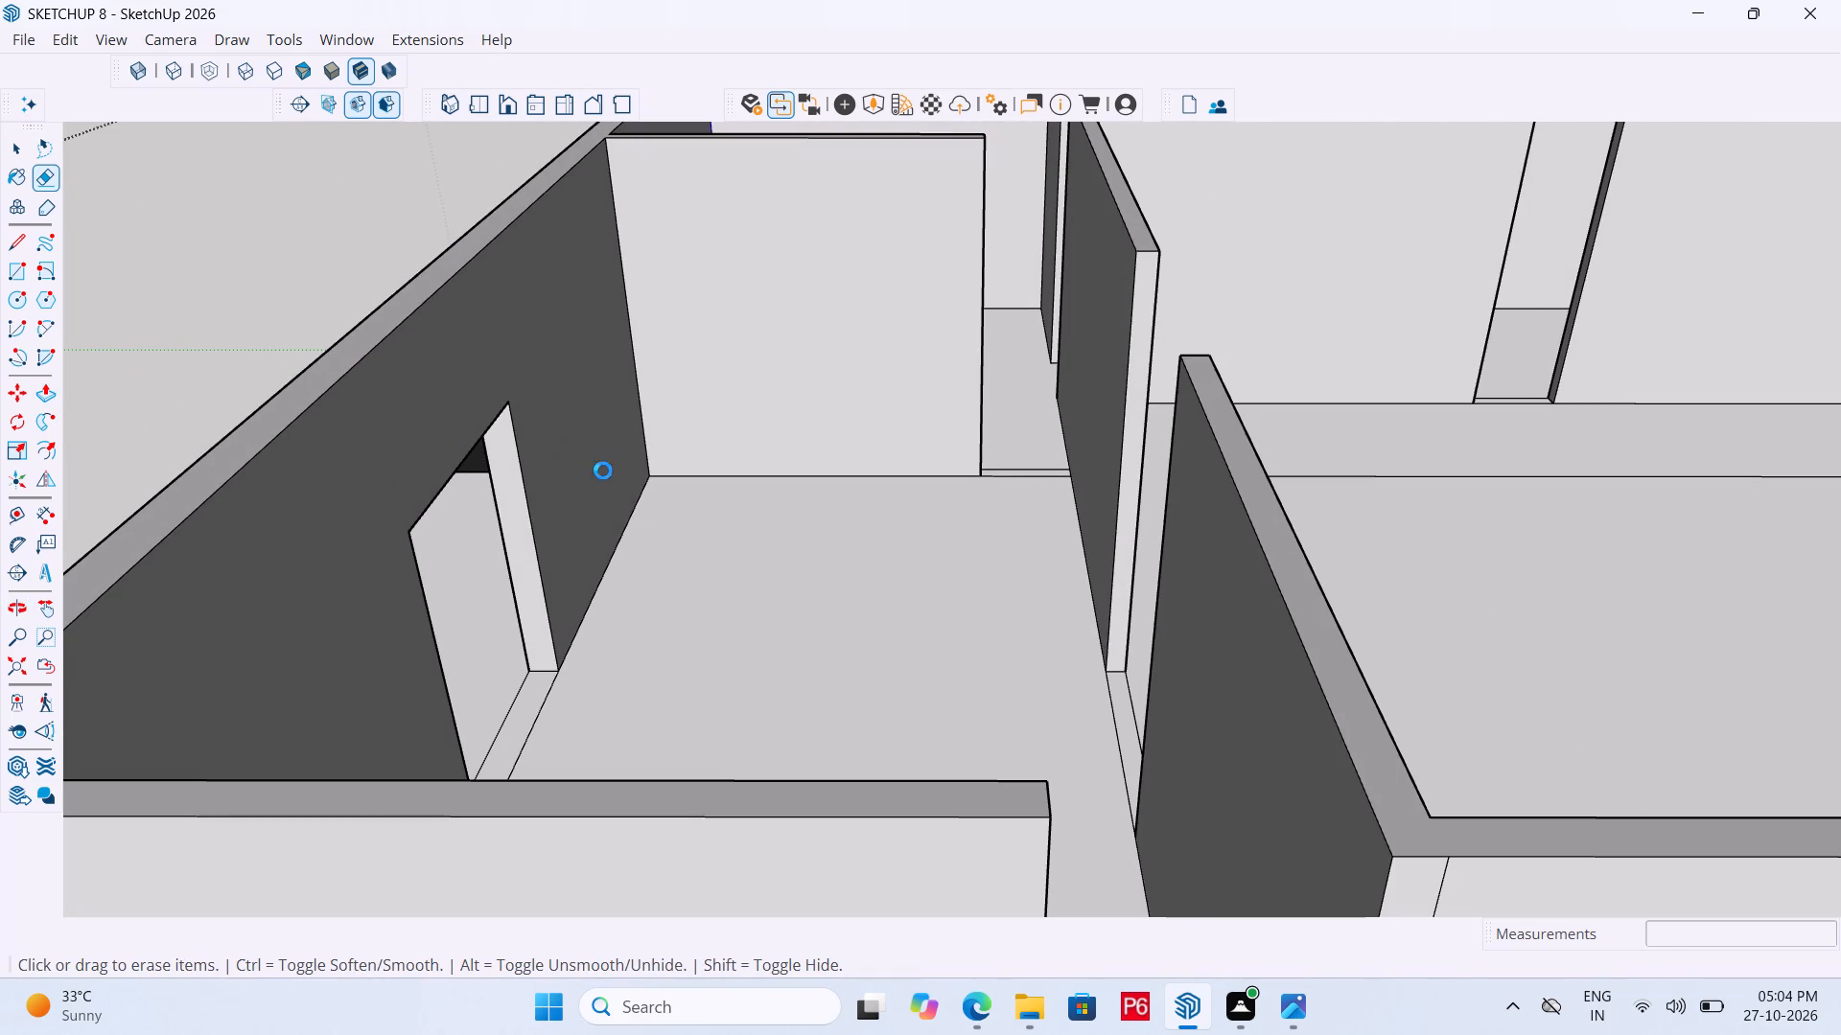
key(ctrl+s)
key(ctrl+s)
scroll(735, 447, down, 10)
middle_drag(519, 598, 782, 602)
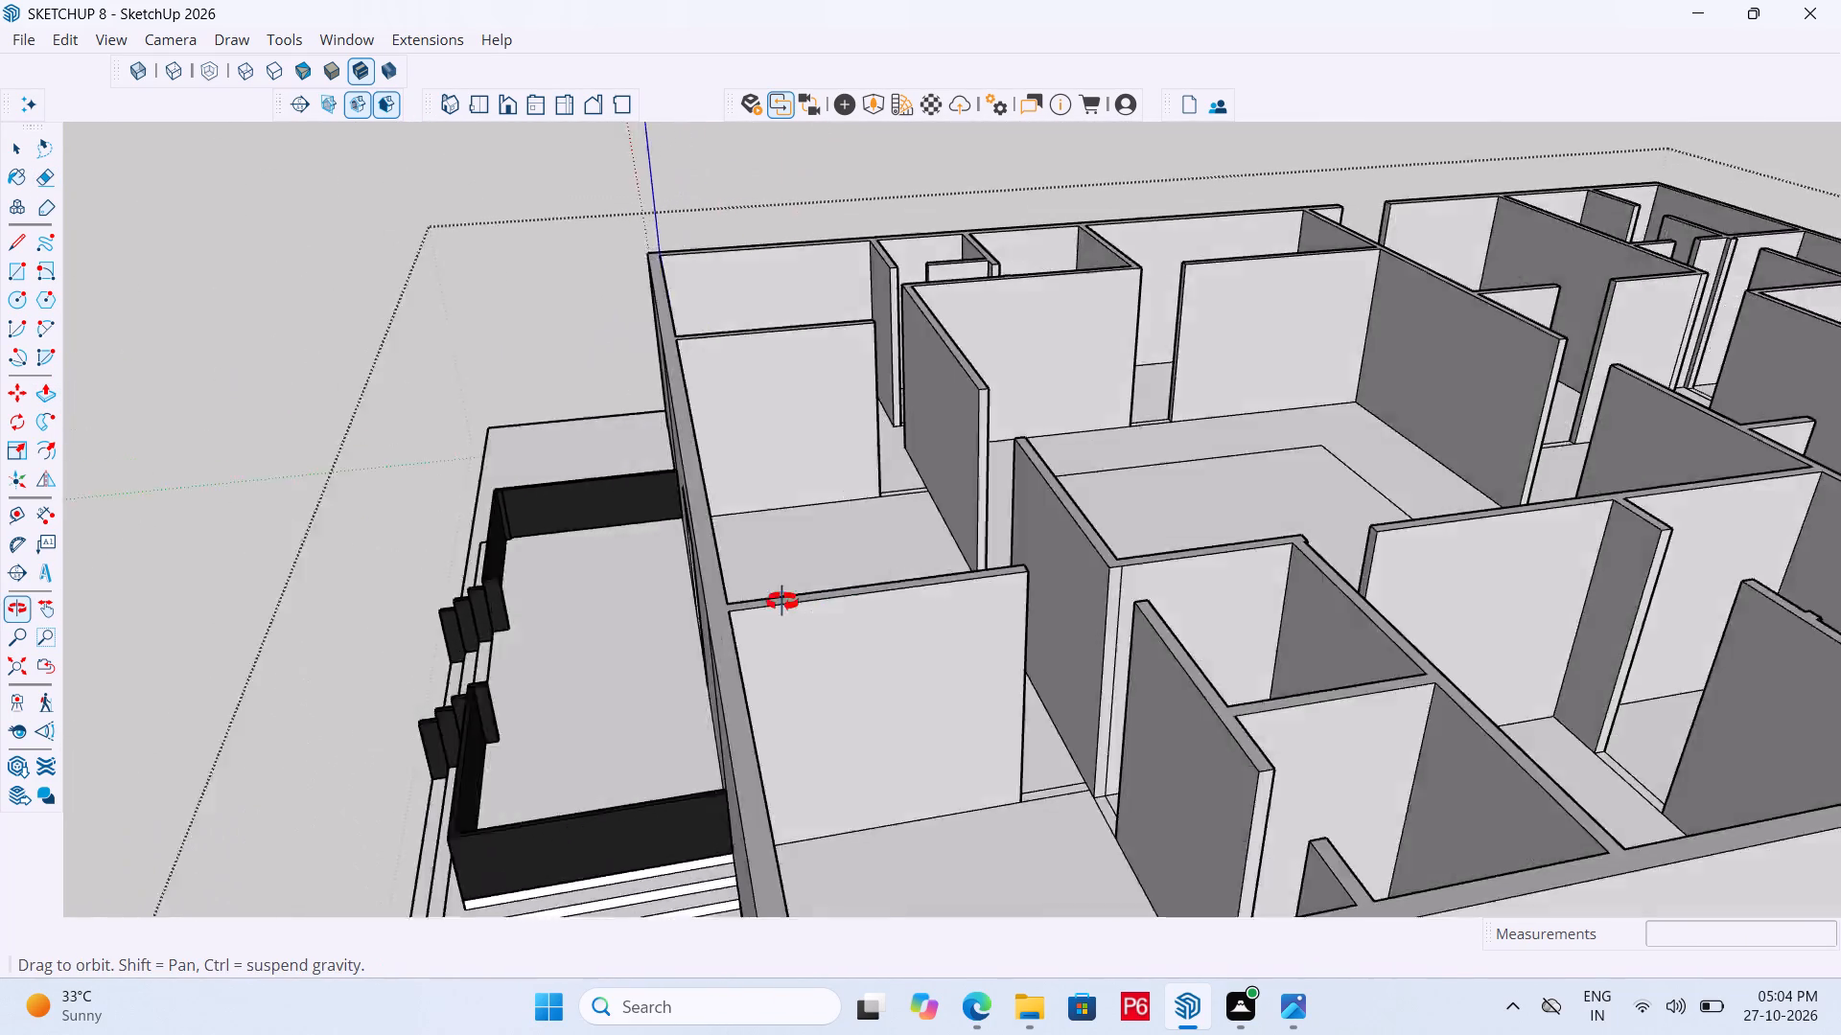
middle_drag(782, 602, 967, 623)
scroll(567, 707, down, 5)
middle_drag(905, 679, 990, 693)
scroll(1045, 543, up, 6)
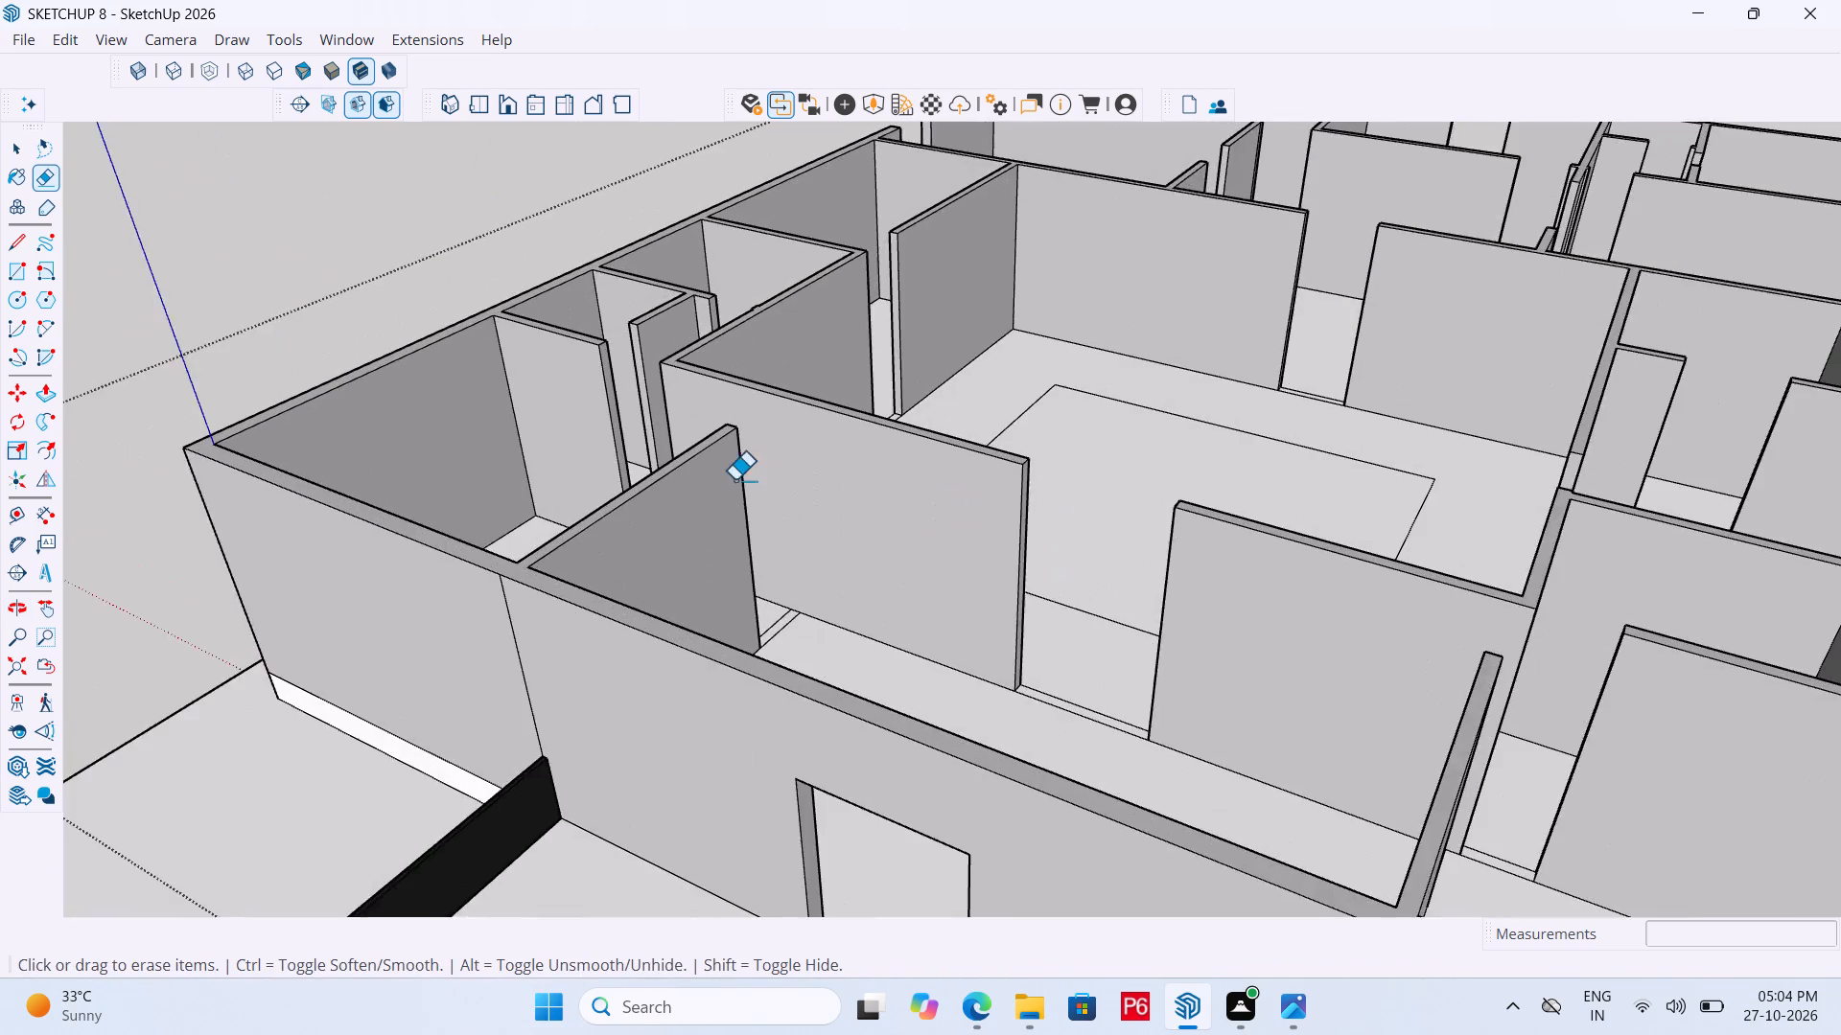
Place a guide 3'6" below the wall top on the free end of the partition between entrance hall and corner room; save.
scroll(734, 480, up, 2)
middle_drag(734, 479, 0, 513)
middle_drag(915, 318, 888, 449)
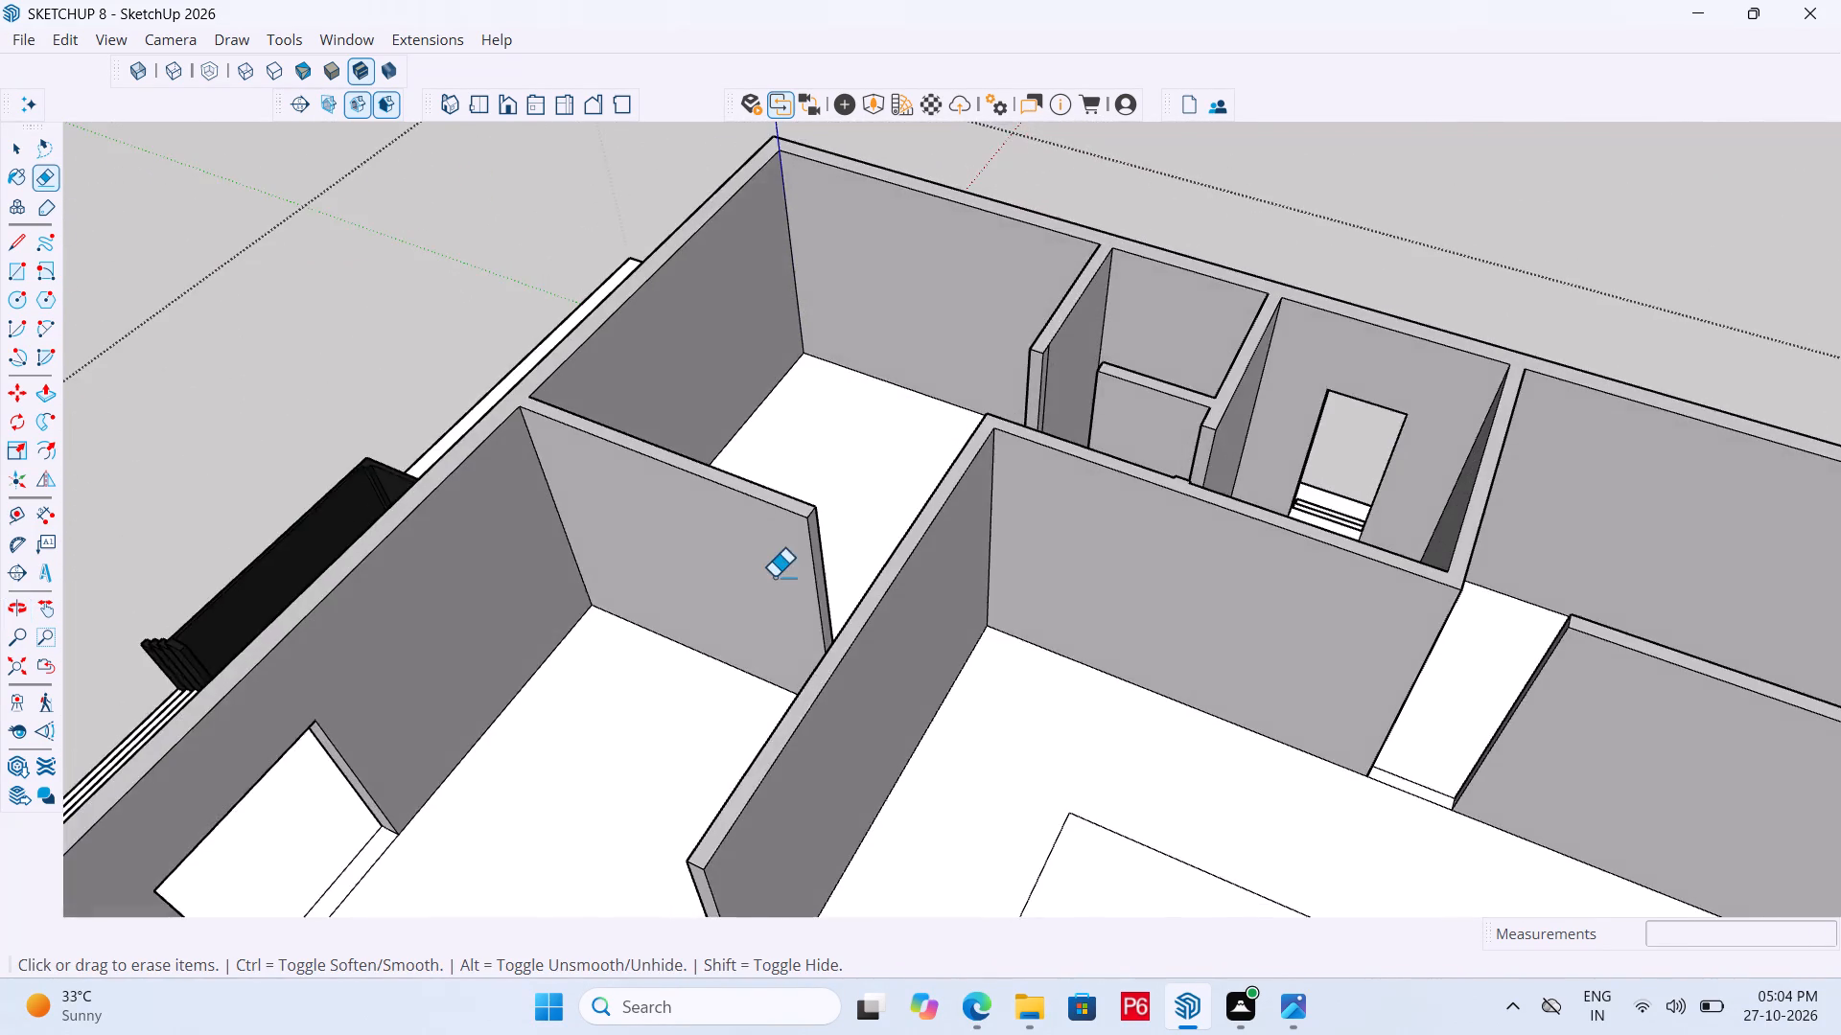
scroll(774, 577, up, 10)
middle_drag(858, 537, 822, 529)
click(838, 473)
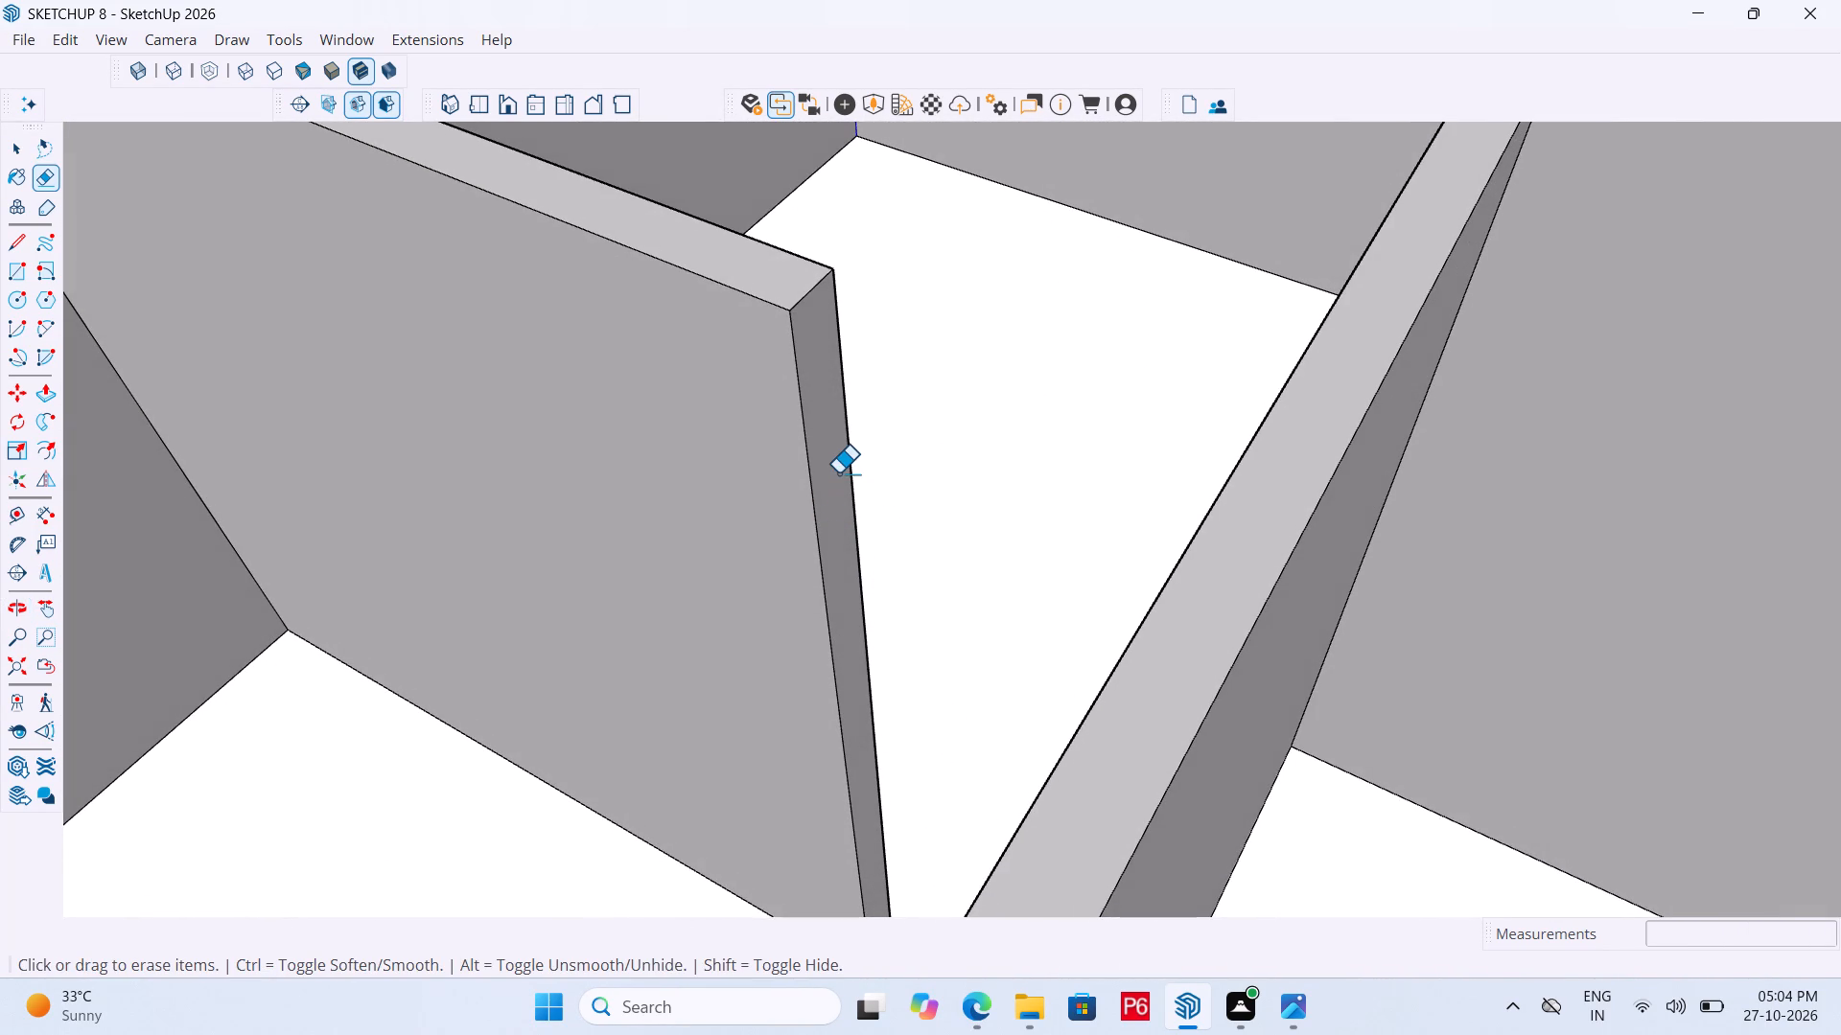
key(t)
click(804, 290)
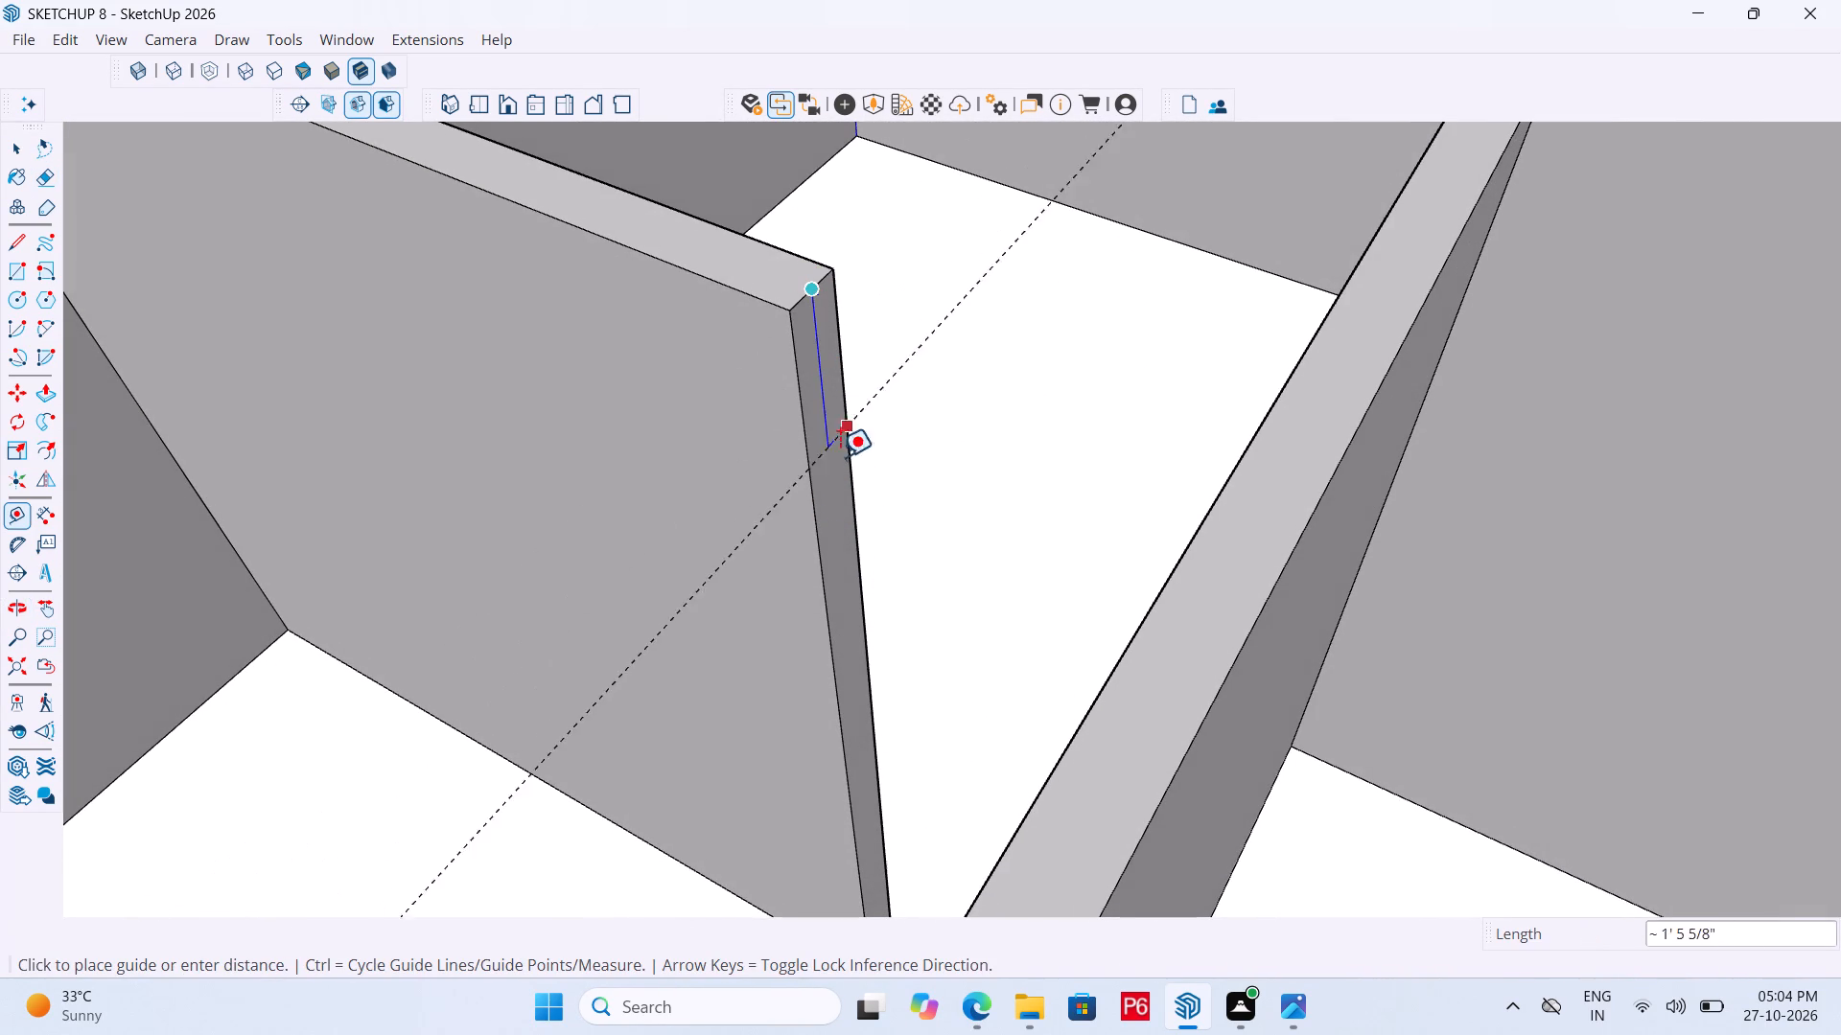
text(3'6")
key(Return)
key(ctrl+s)
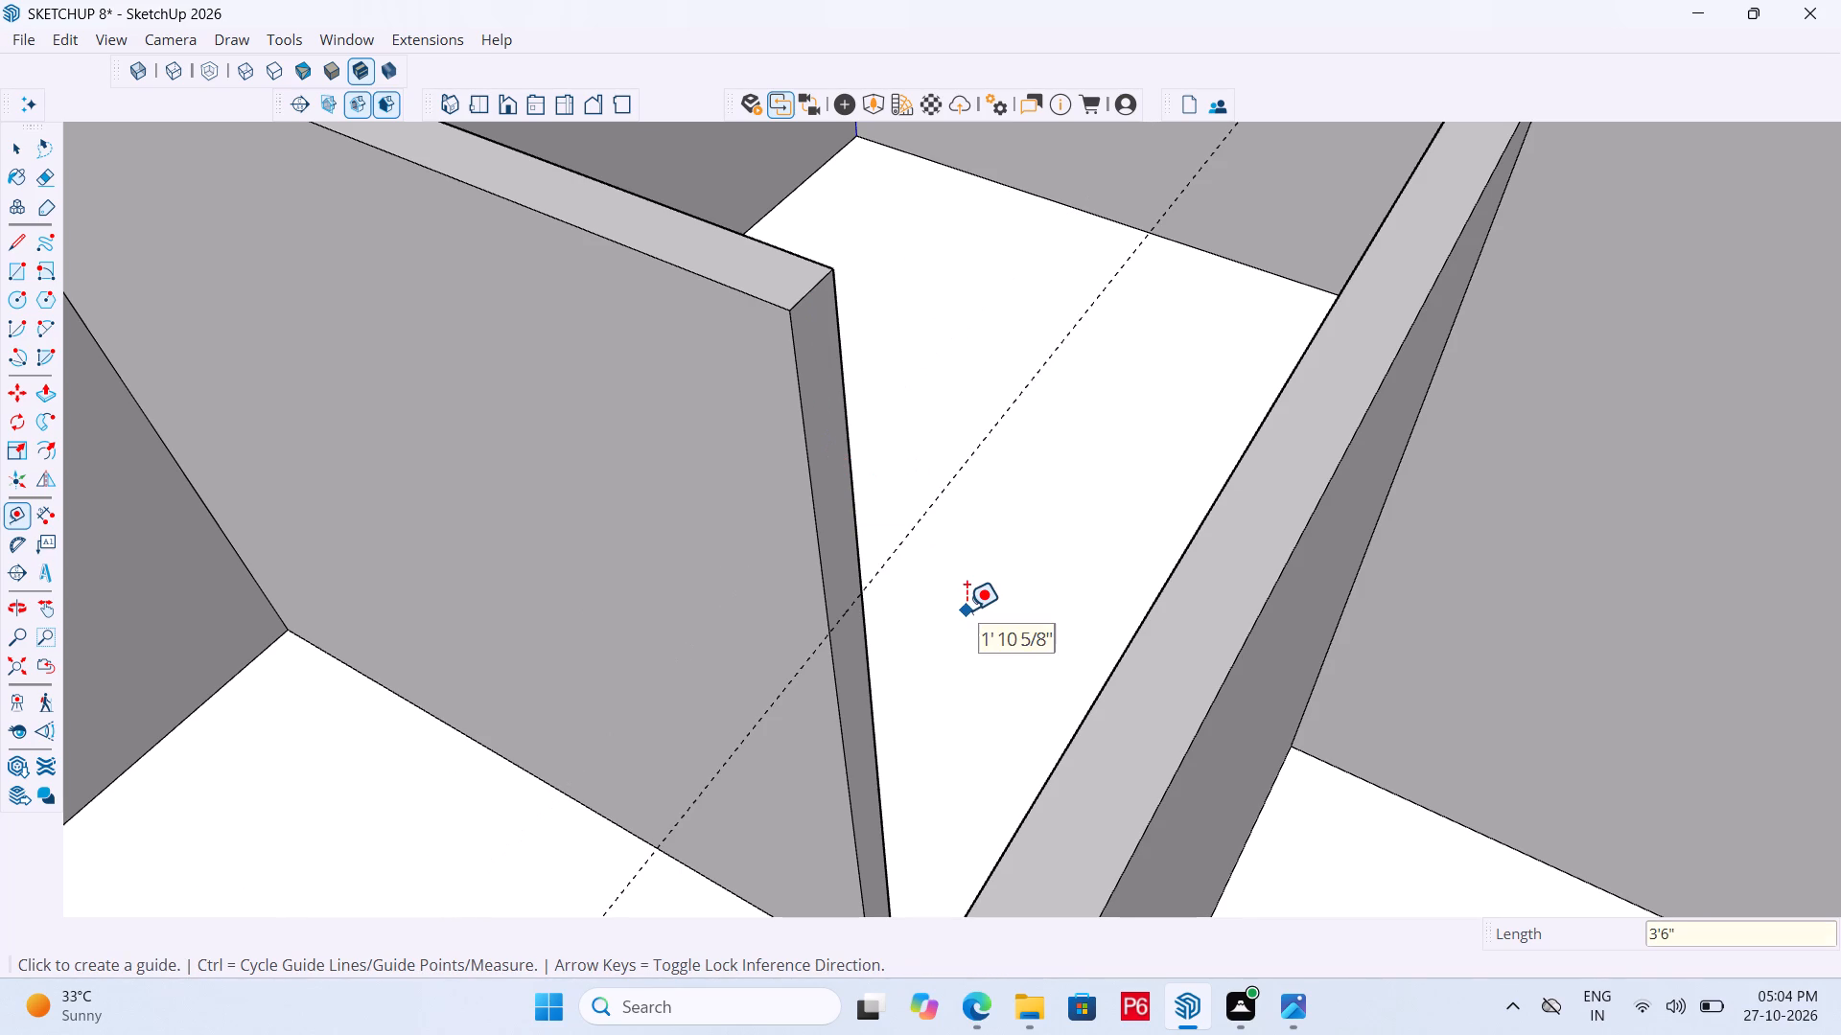
key(ctrl+s)
key(ctrl+s)
key(ctrl+s)
key(ctrl+s)
Draw a line along the guide across the partition's end face, and erase the guide.
scroll(874, 641, up, 5)
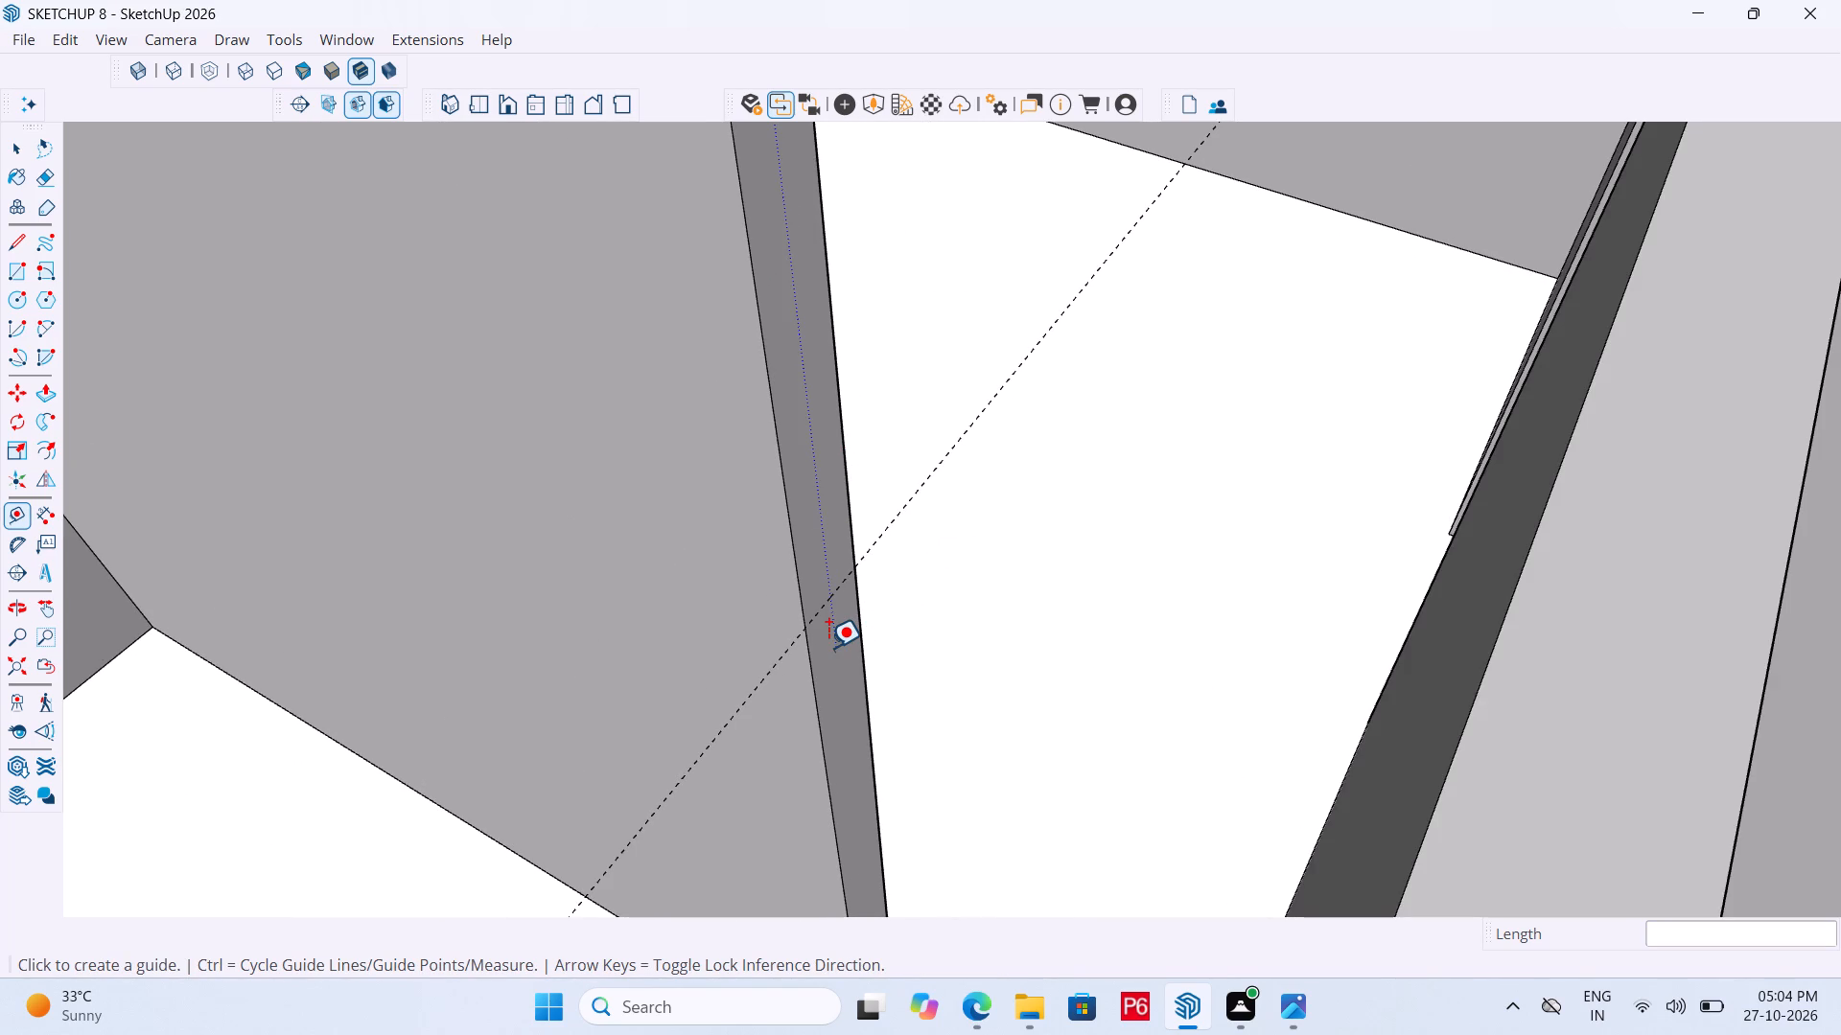
key(l)
drag(804, 628, 817, 615)
click(853, 568)
key(space)
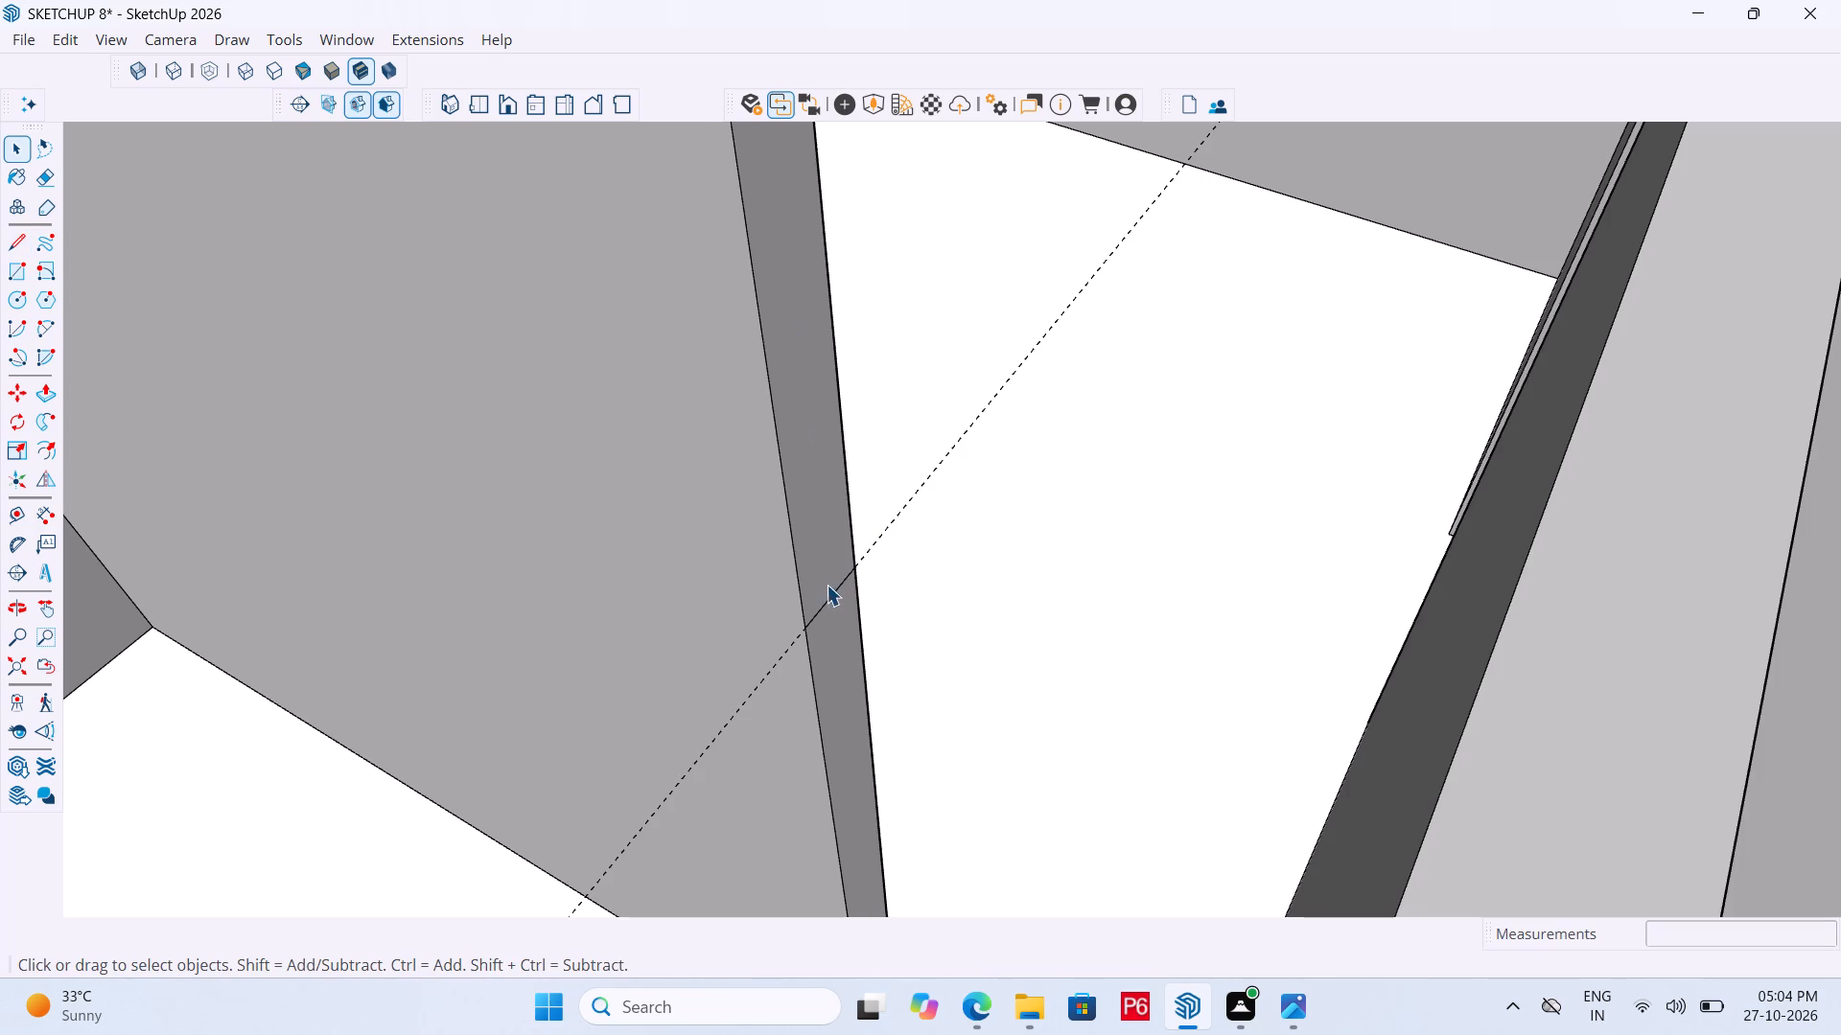
key(e)
drag(708, 706, 737, 749)
Push/Pull the partition's end face above the line 3' across the door opening to the facing wall.
key(p)
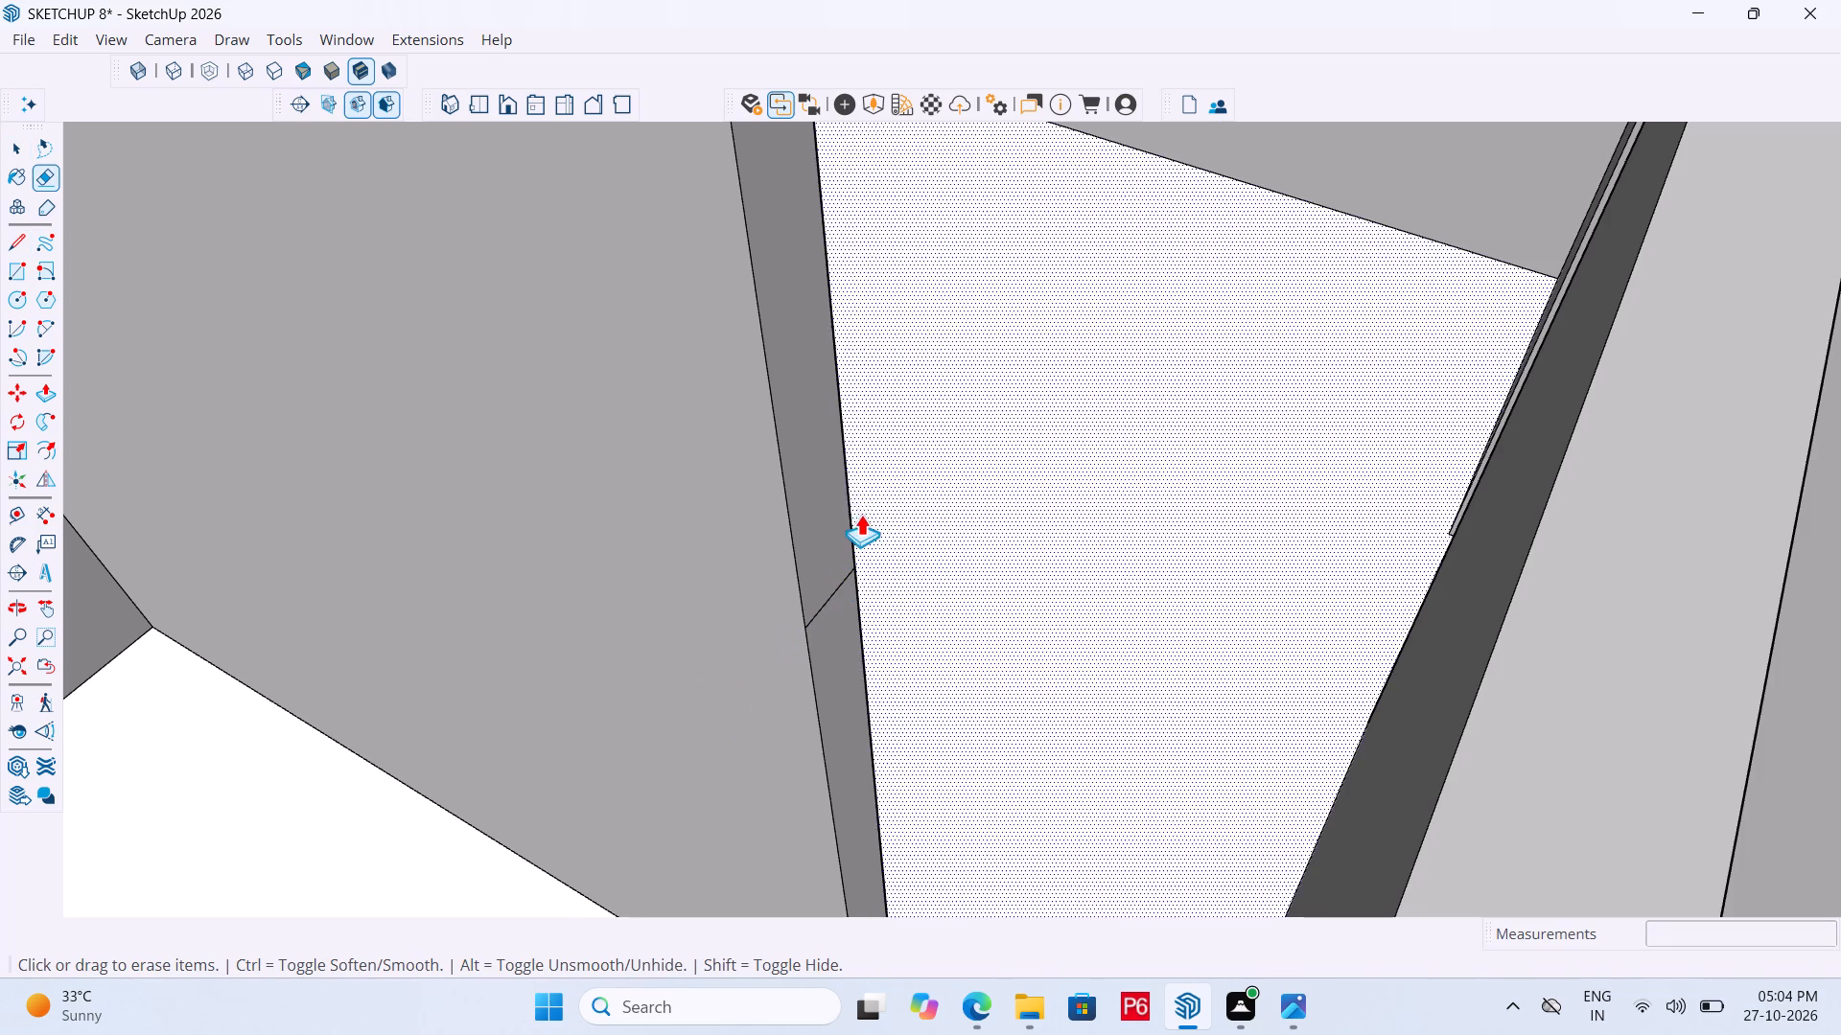
click(826, 487)
scroll(1044, 707, down, 1)
middle_drag(1044, 707, 1455, 726)
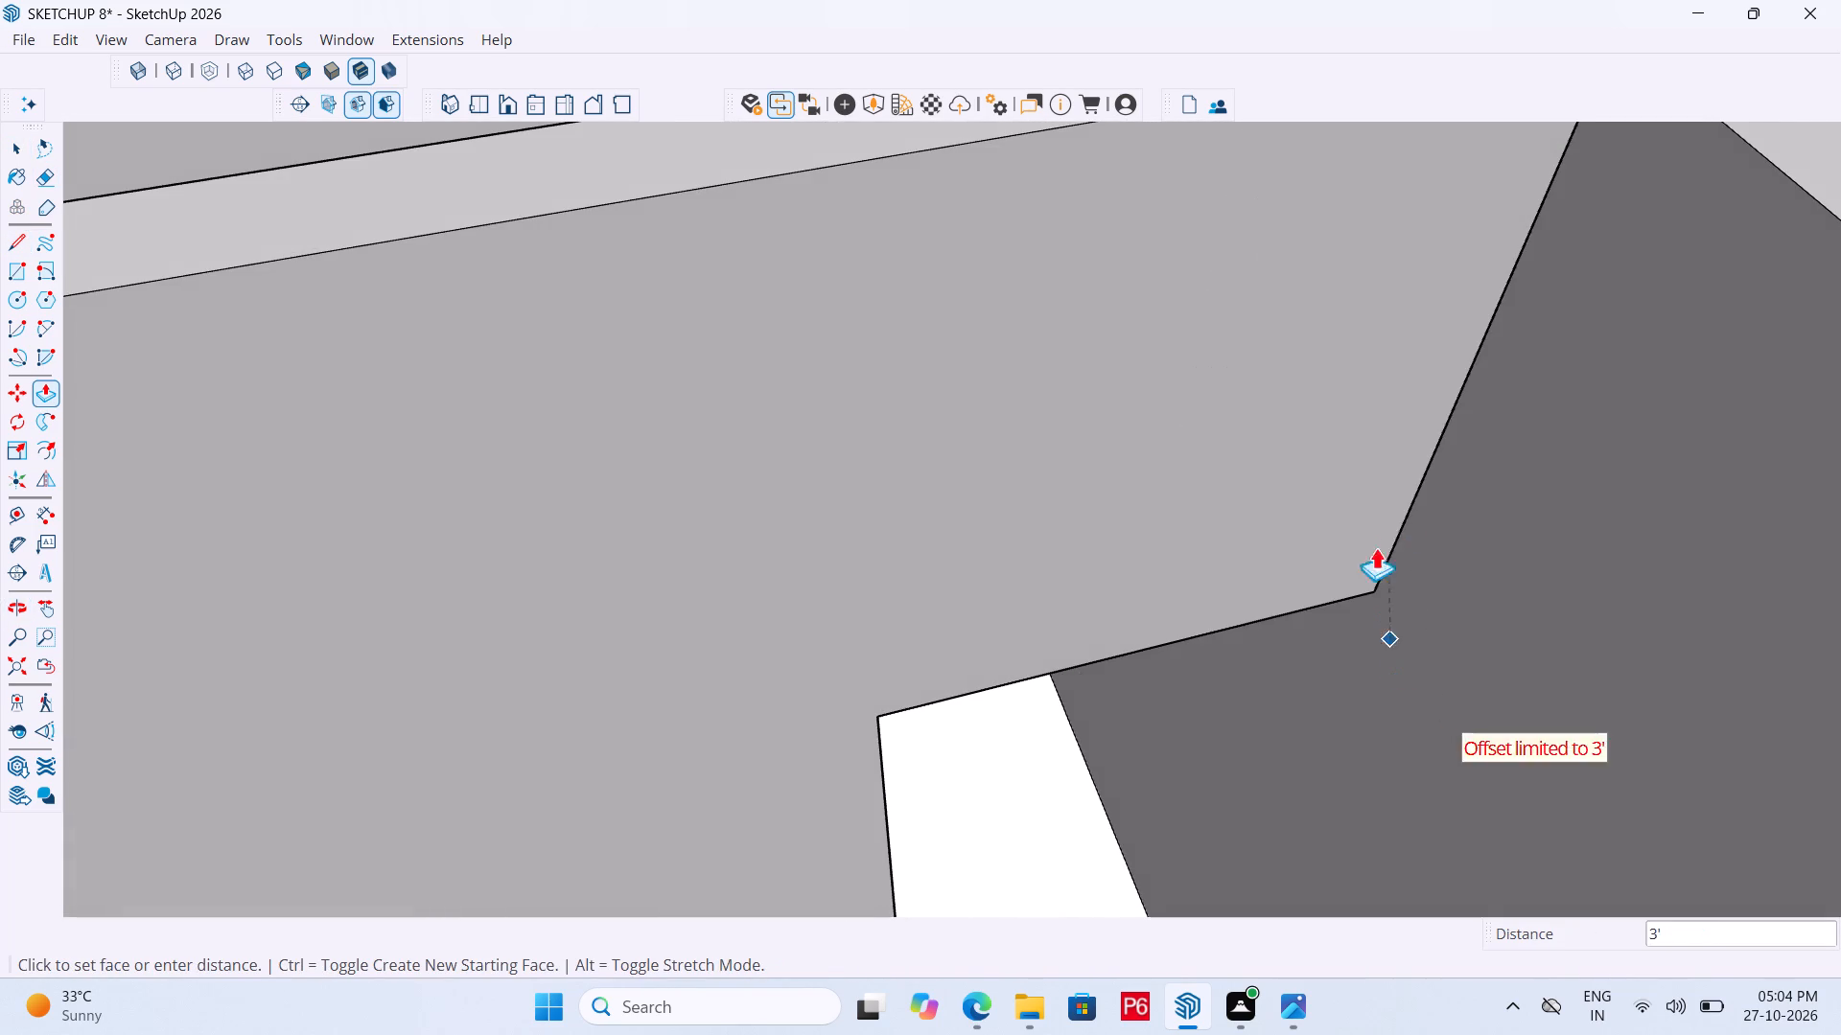
click(1494, 473)
Save the model with the lintel wall over the corner room's door opening.
scroll(1186, 603, down, 4)
key(ctrl+s)
key(ctrl+s)
key(ctrl+s)
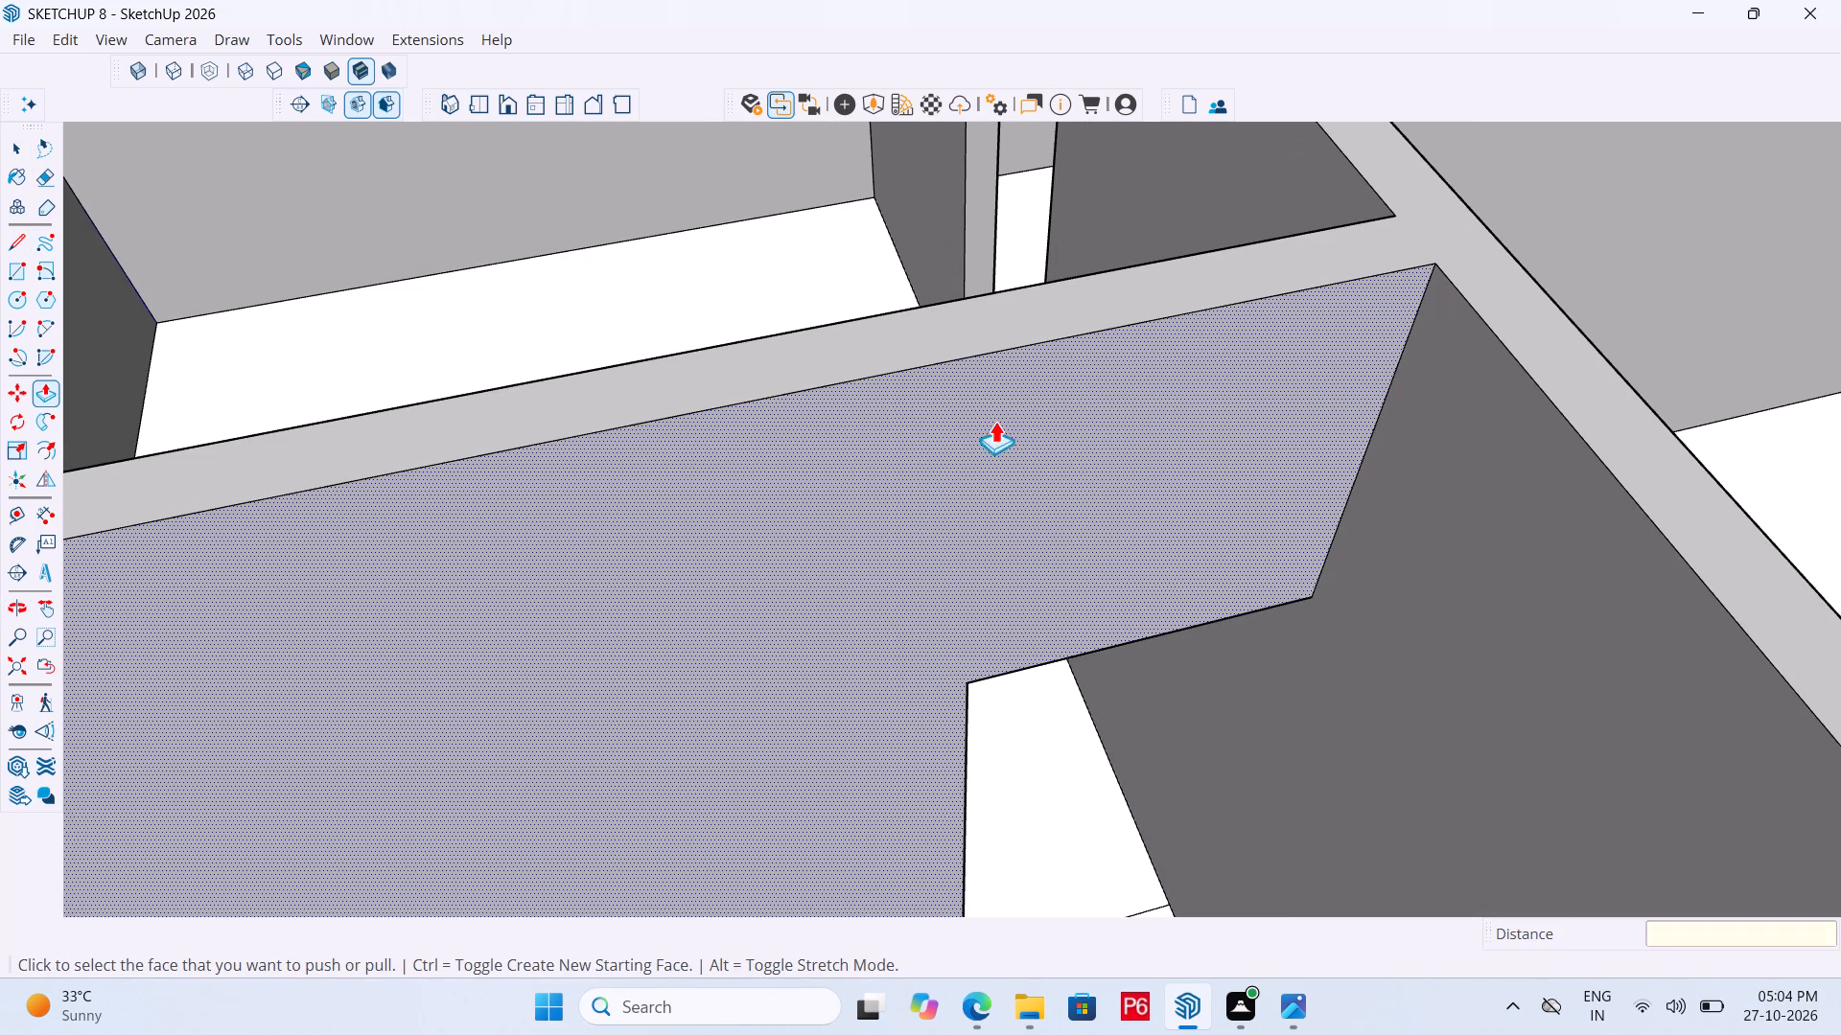
key(ctrl+s)
ctrl+scroll(997, 420, down, 5)
key(ctrl+s)
scroll(1014, 421, down, 20)
middle_drag(1054, 540, 1116, 487)
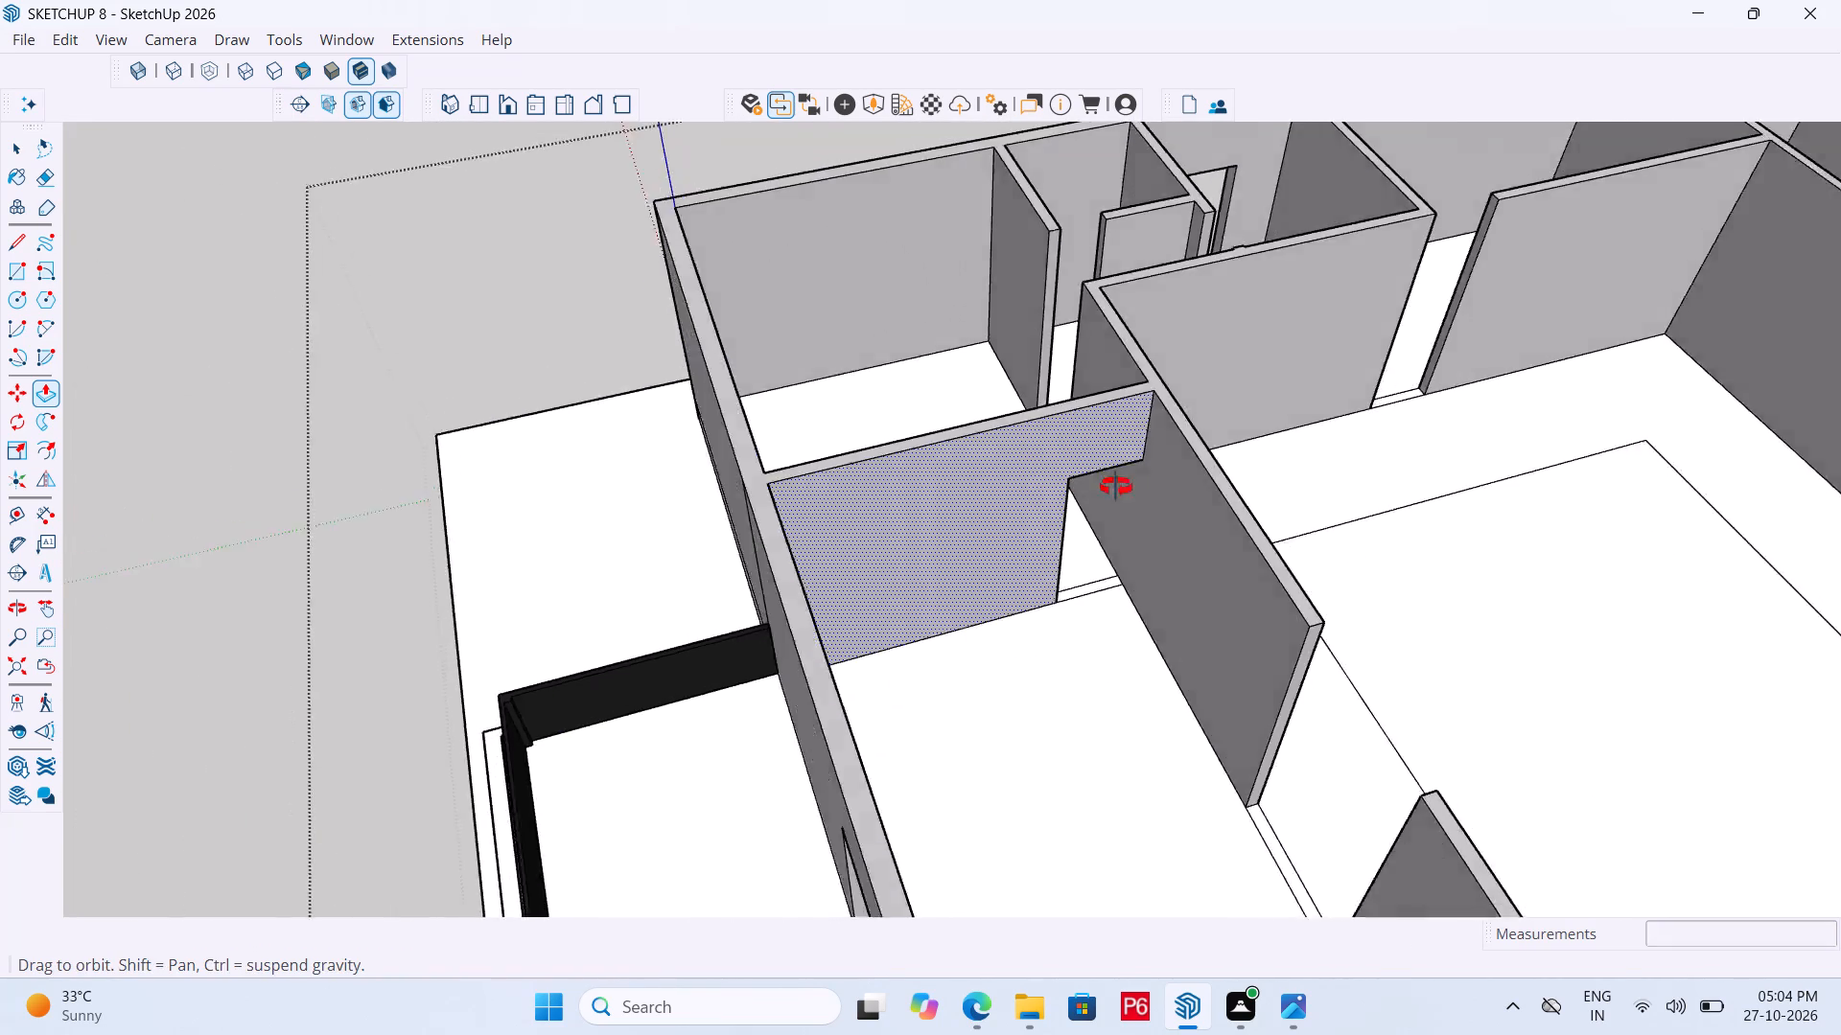
middle_drag(1116, 487, 1269, 348)
scroll(1037, 449, down, 11)
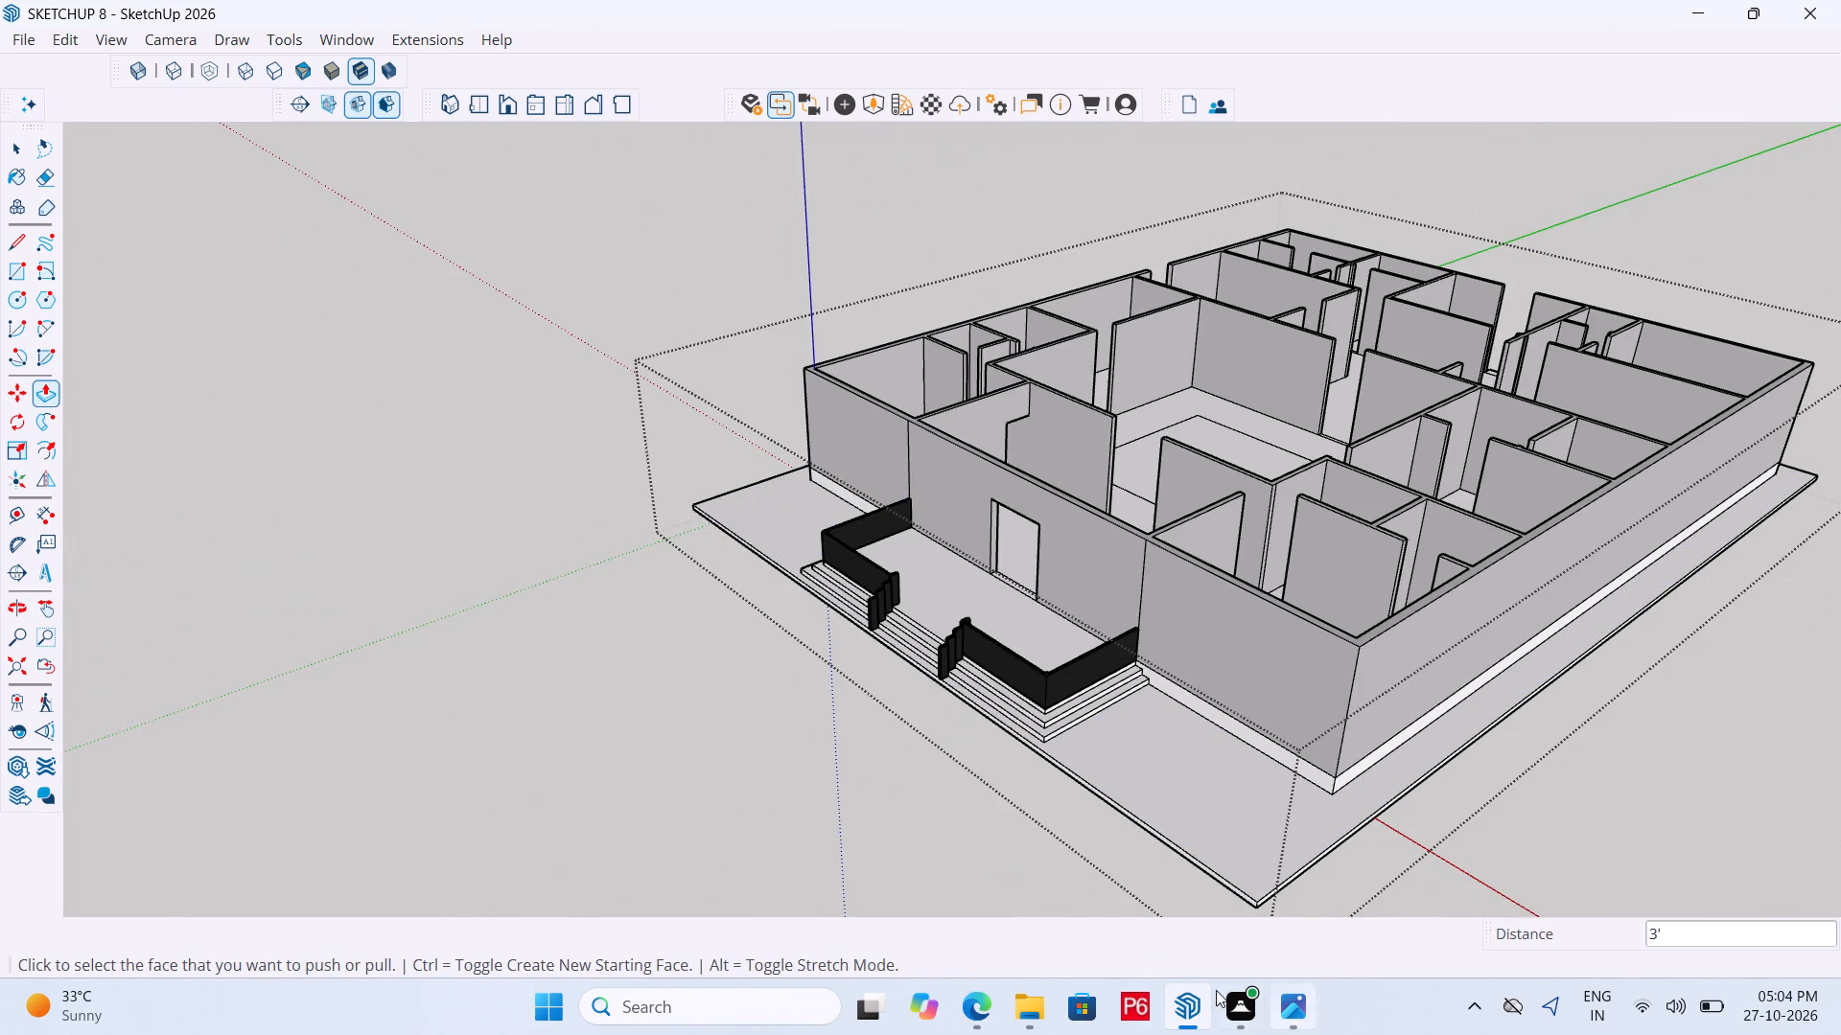
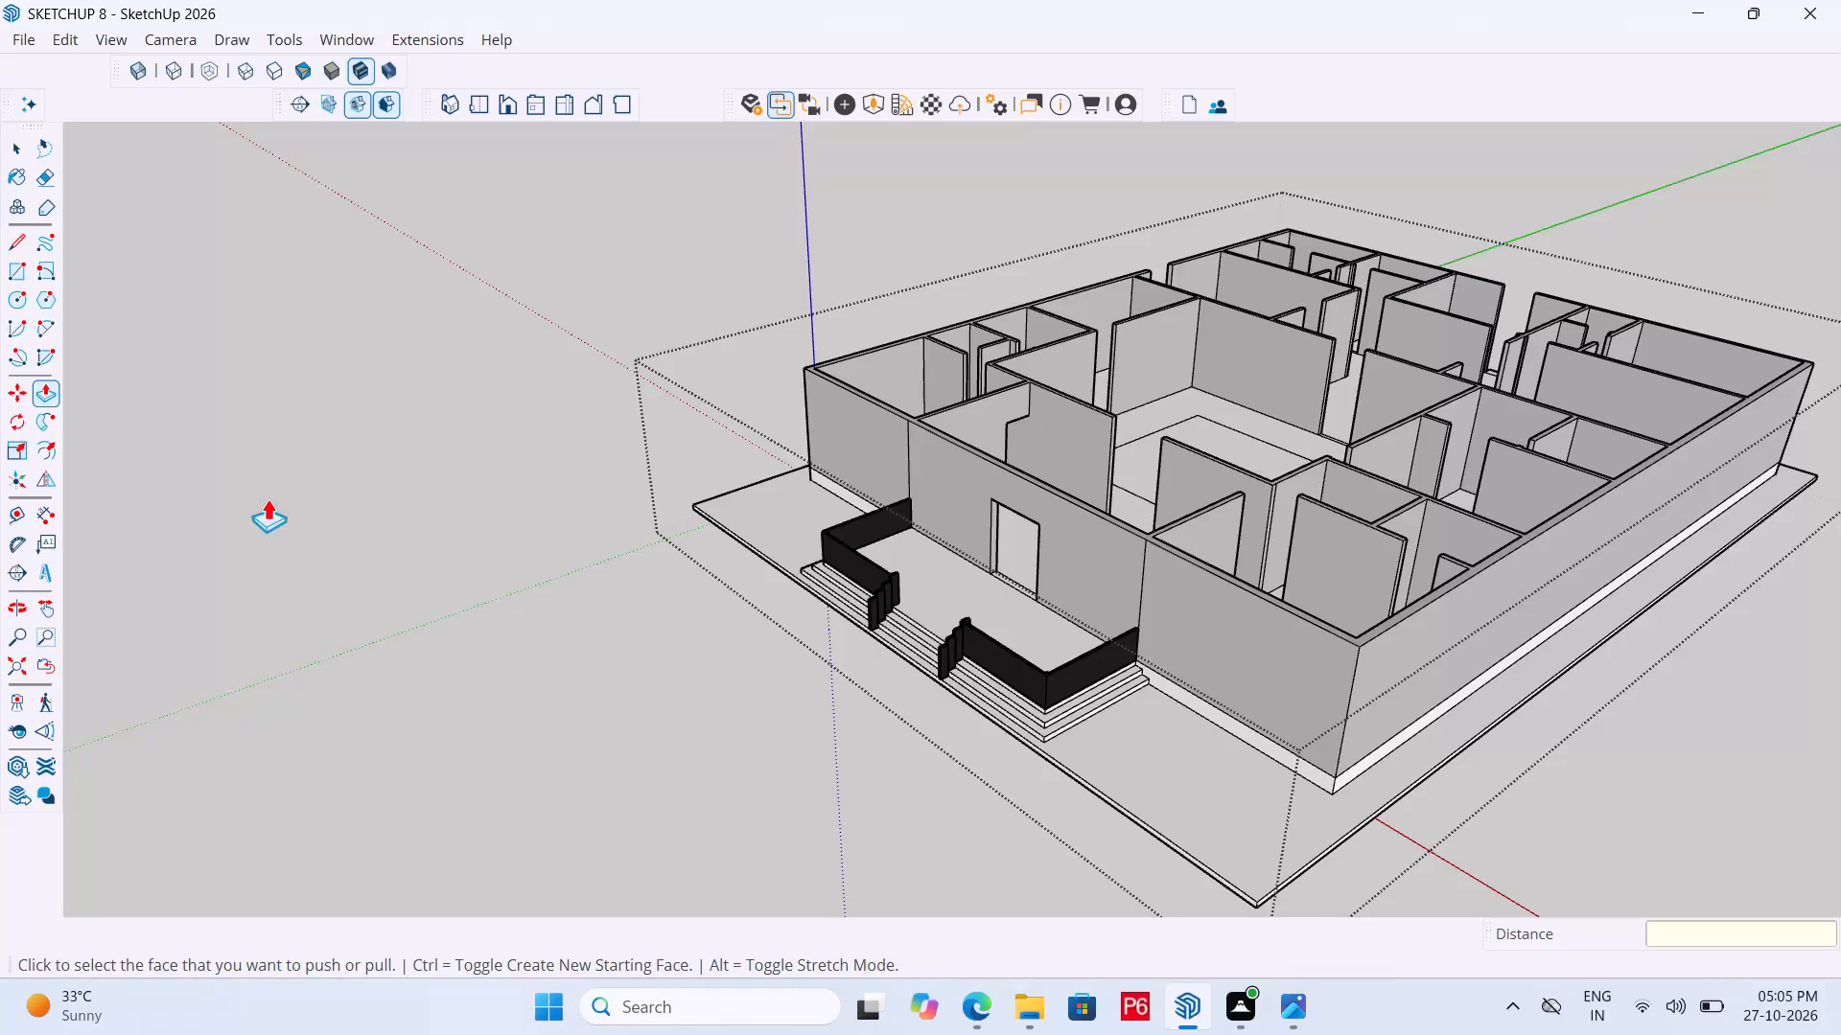
Save the model.
key(ctrl+s)
key(ctrl+s)
key(ctrl+s)
key(ctrl+s)
key(ctrl+s)
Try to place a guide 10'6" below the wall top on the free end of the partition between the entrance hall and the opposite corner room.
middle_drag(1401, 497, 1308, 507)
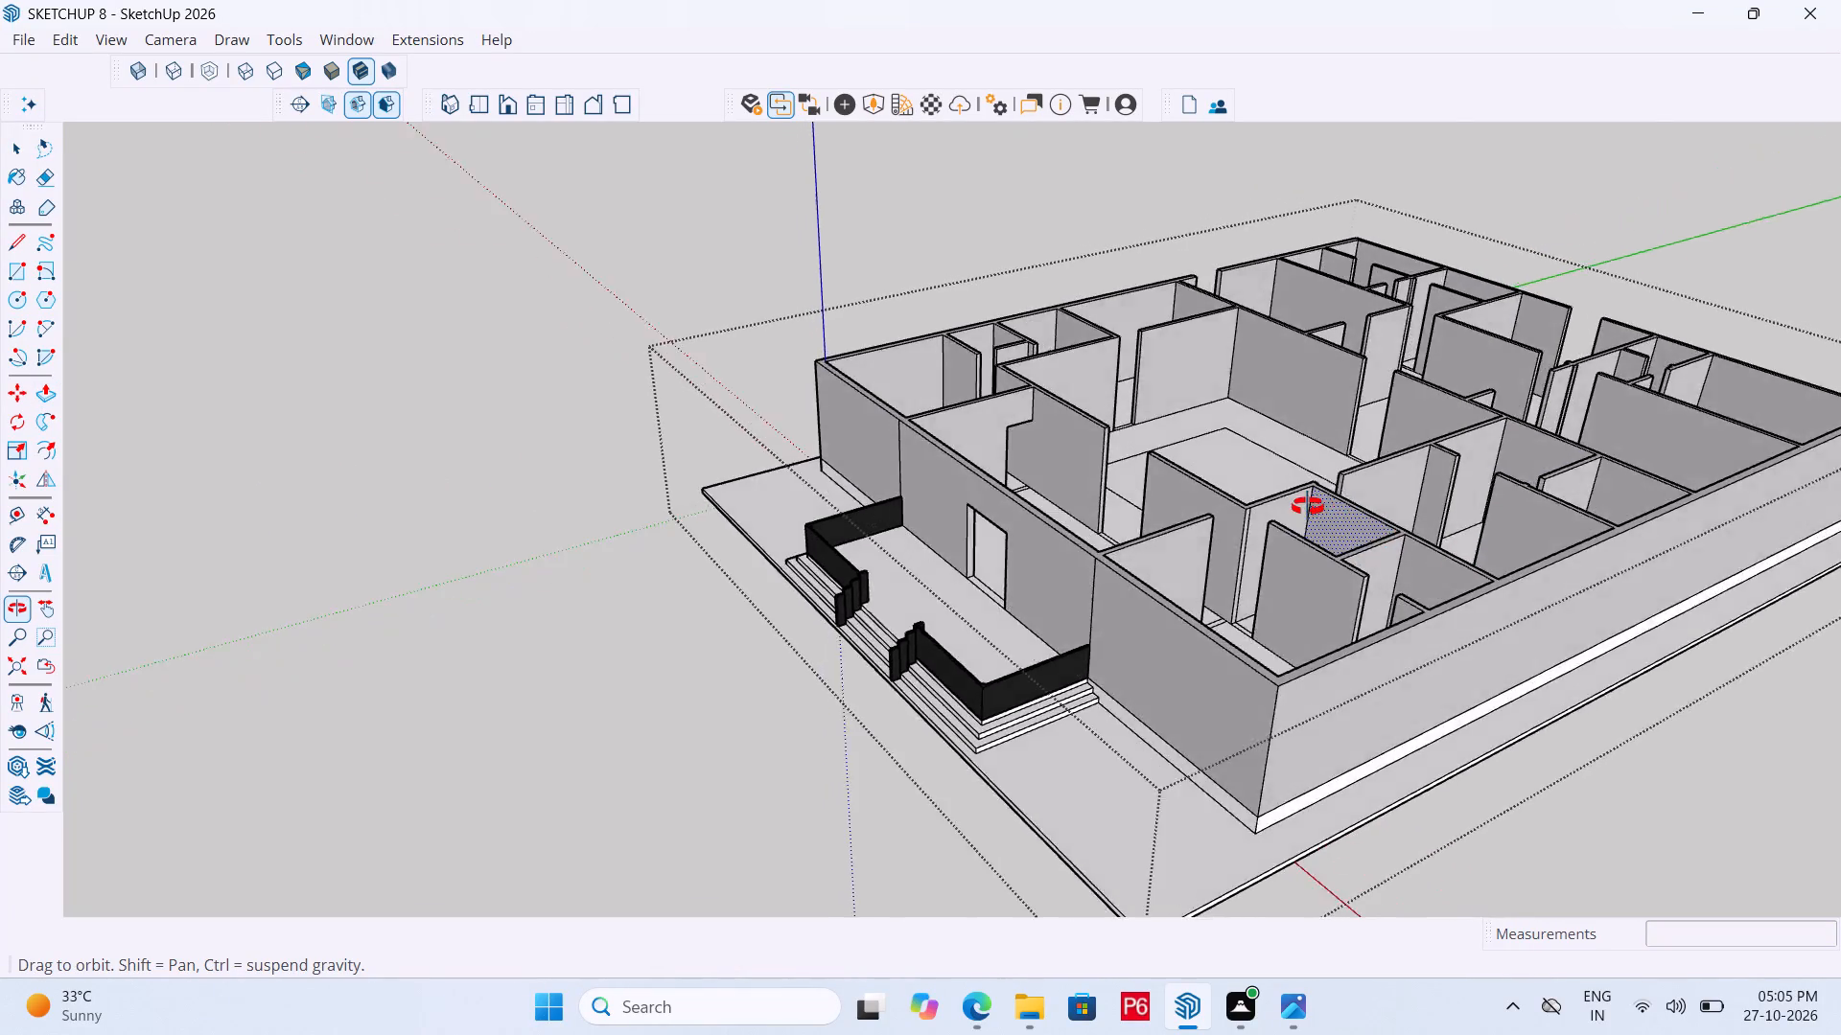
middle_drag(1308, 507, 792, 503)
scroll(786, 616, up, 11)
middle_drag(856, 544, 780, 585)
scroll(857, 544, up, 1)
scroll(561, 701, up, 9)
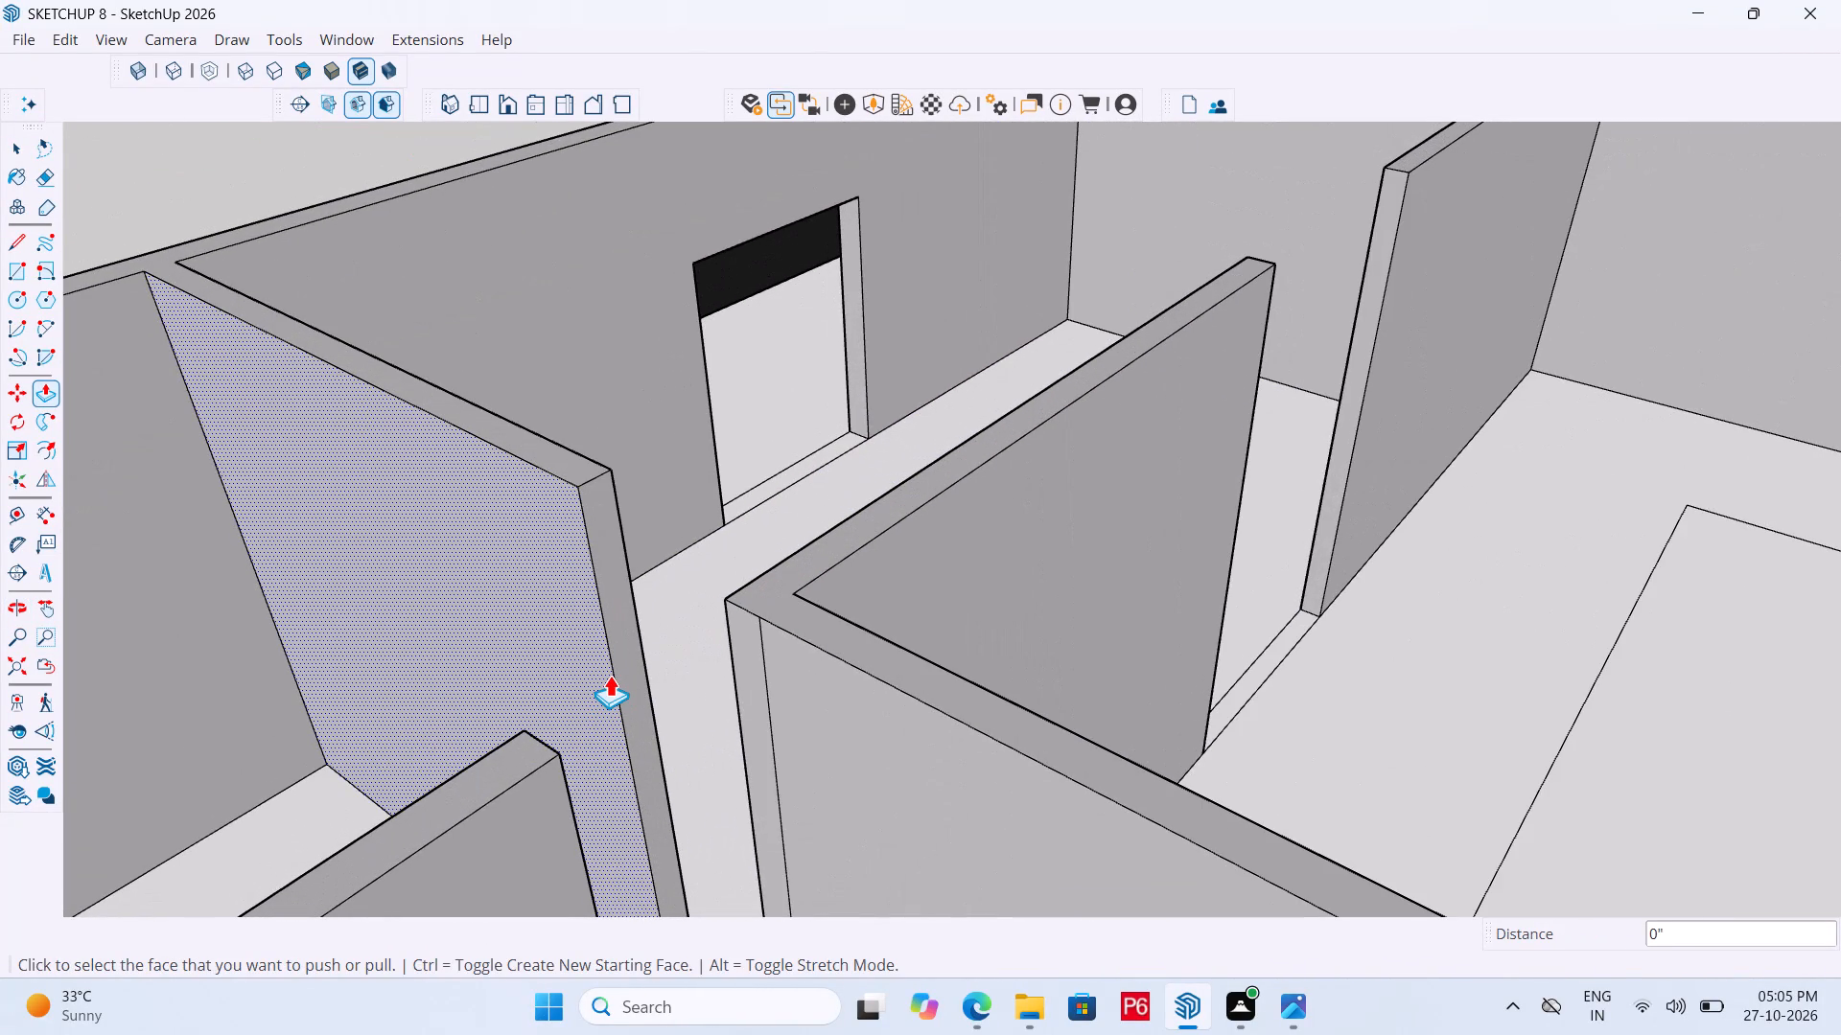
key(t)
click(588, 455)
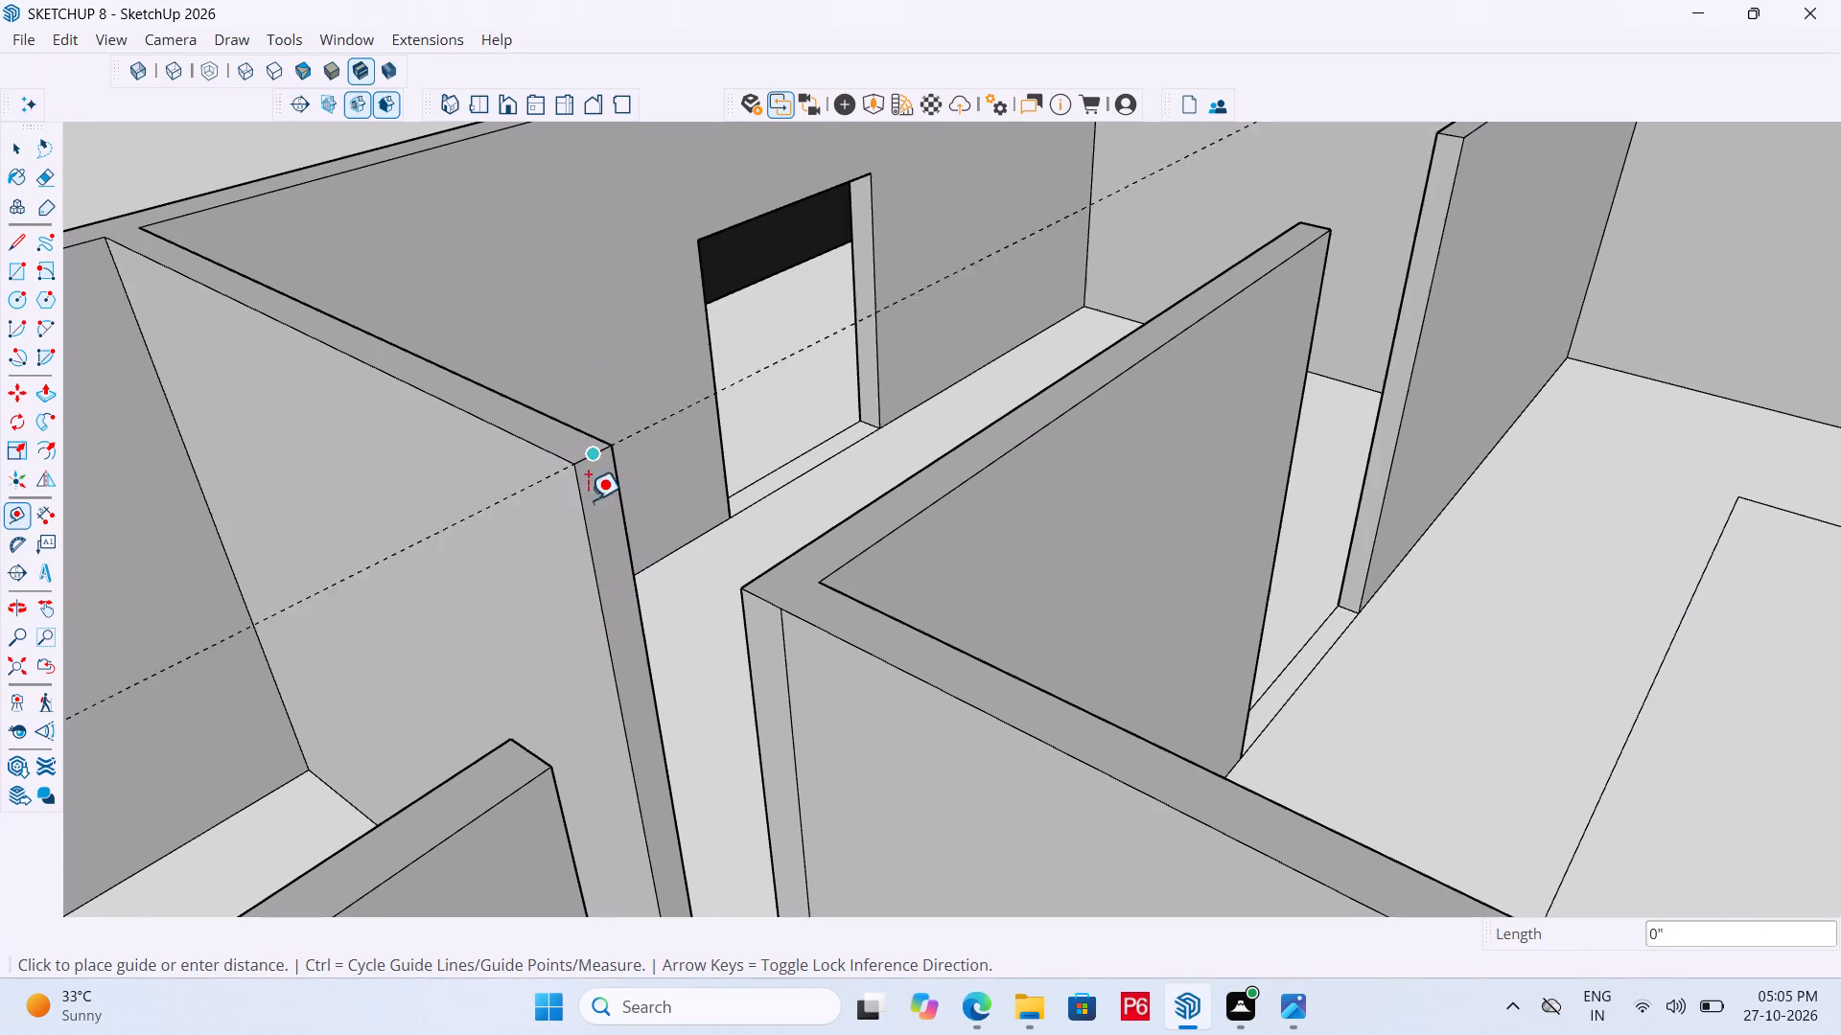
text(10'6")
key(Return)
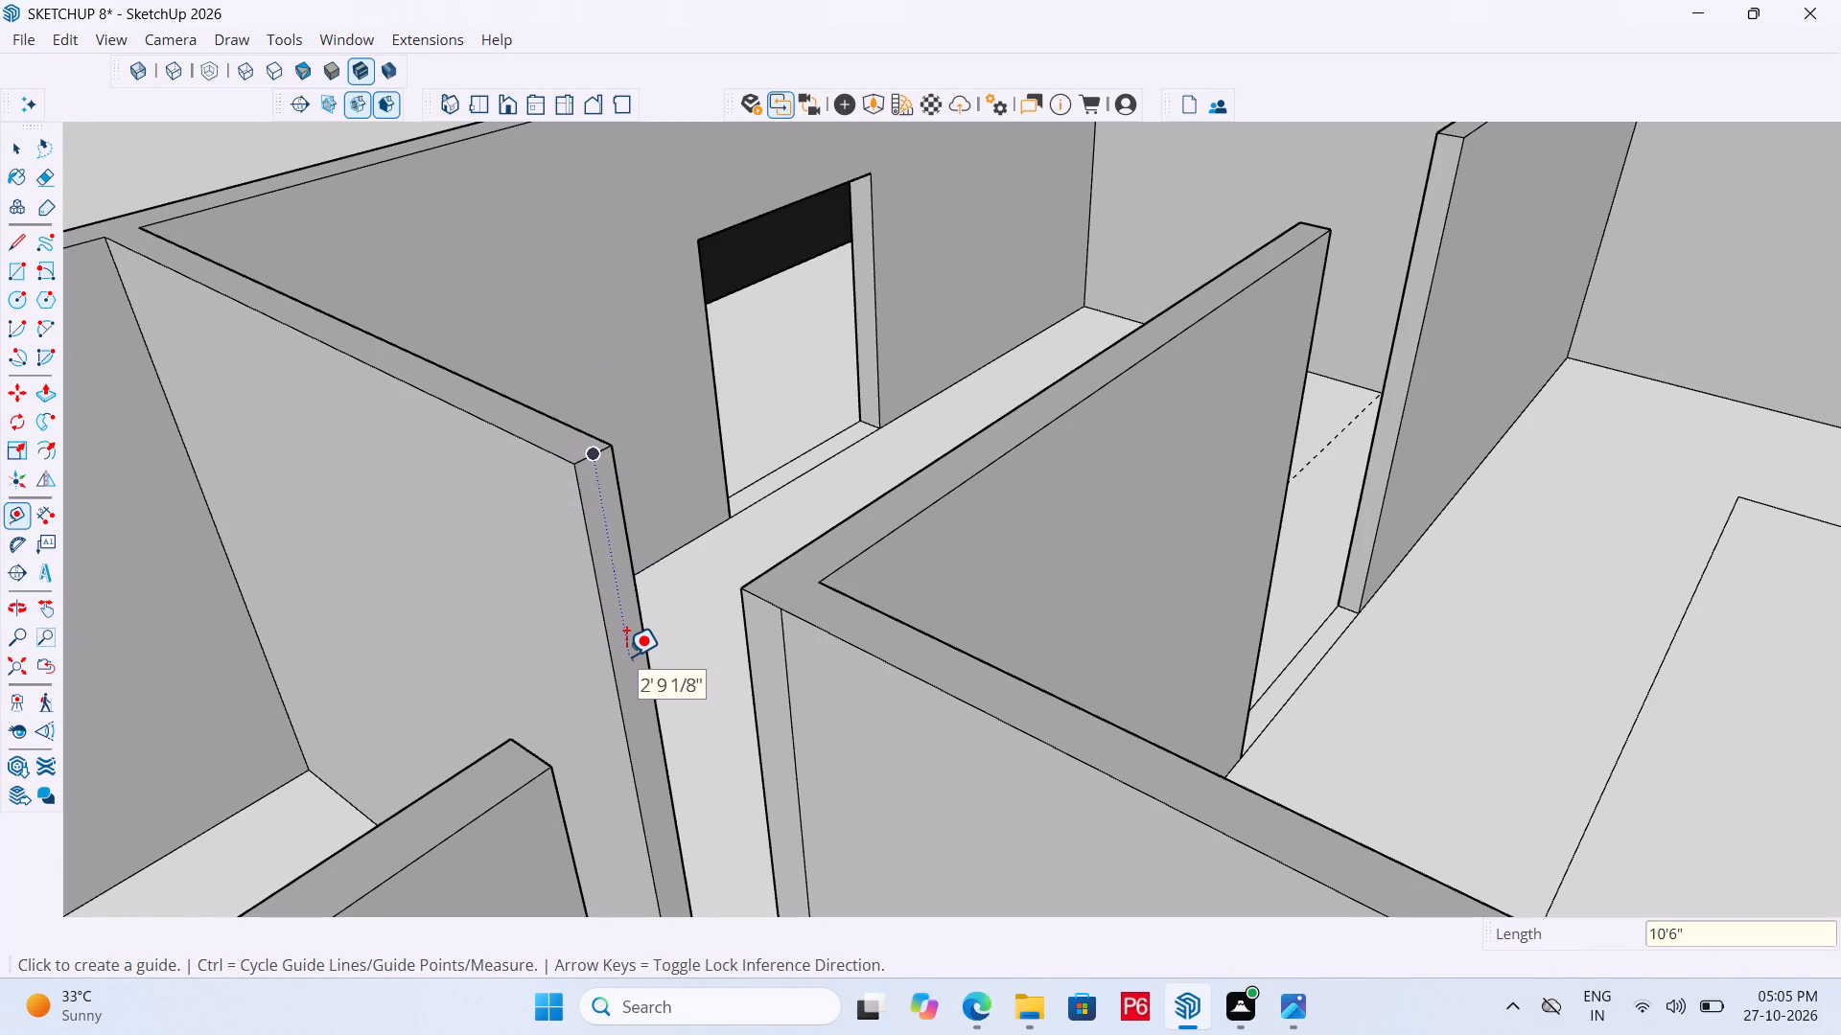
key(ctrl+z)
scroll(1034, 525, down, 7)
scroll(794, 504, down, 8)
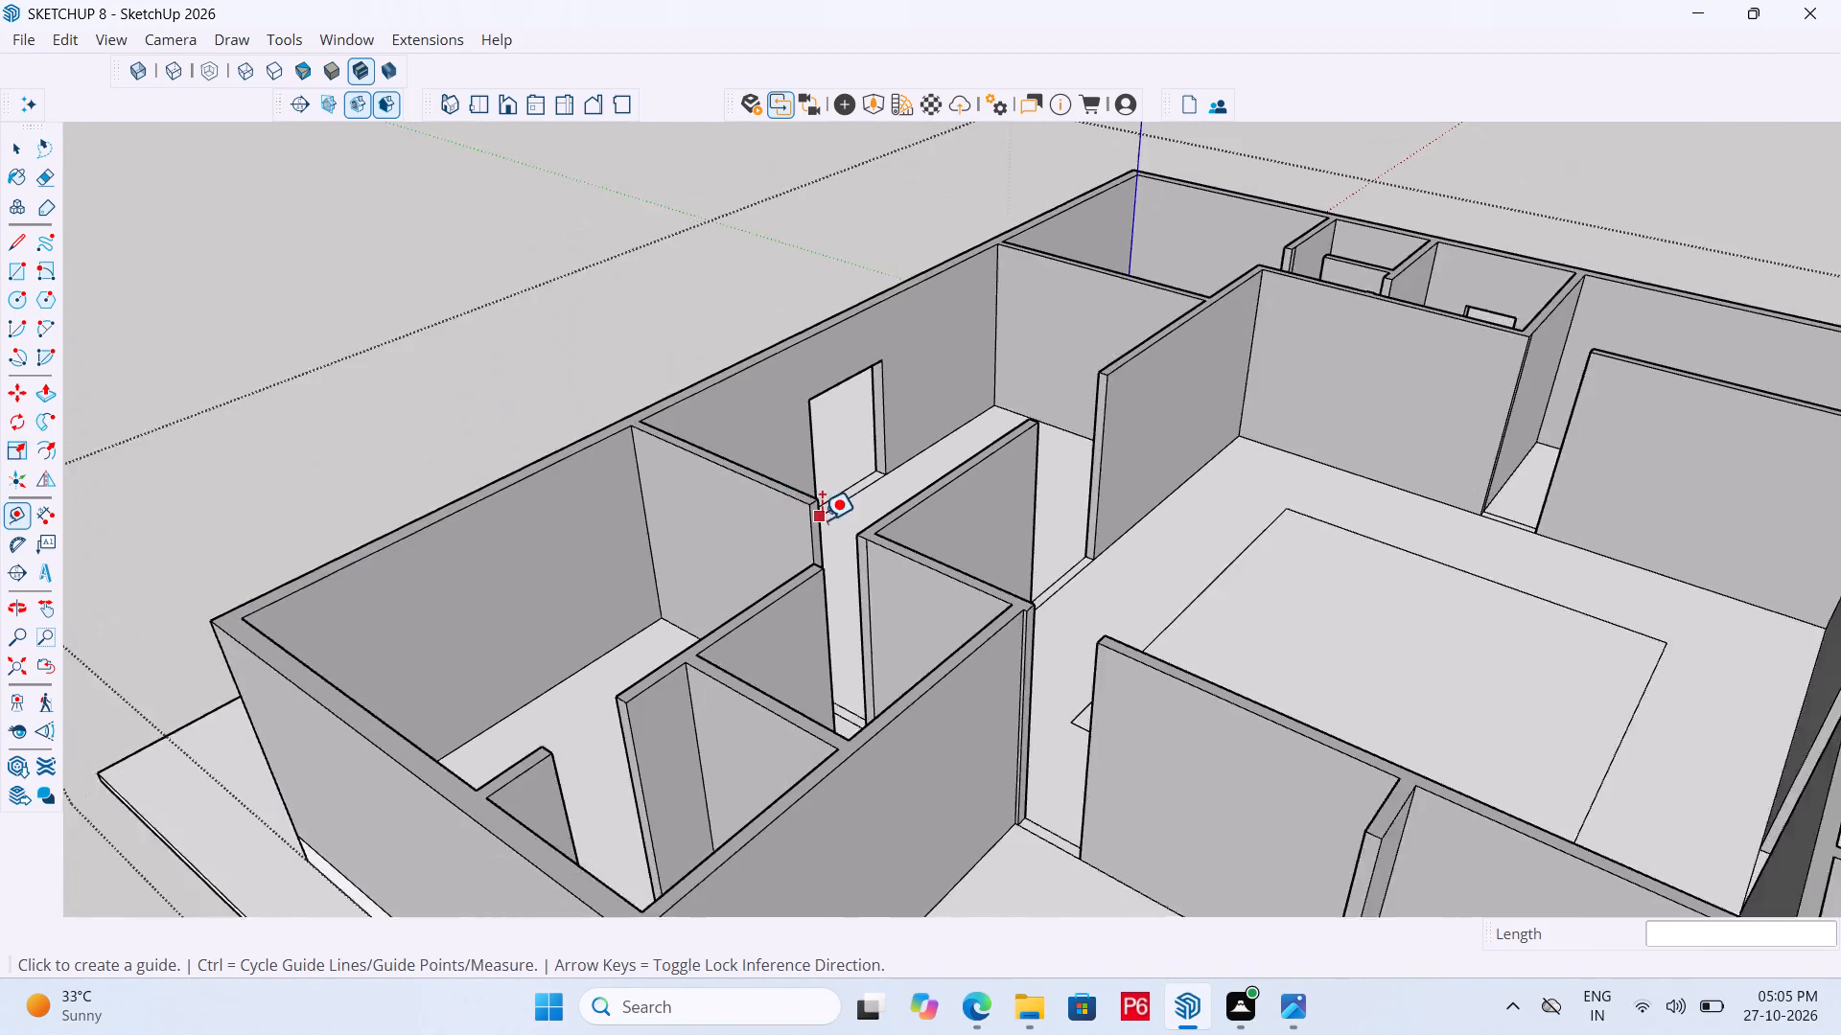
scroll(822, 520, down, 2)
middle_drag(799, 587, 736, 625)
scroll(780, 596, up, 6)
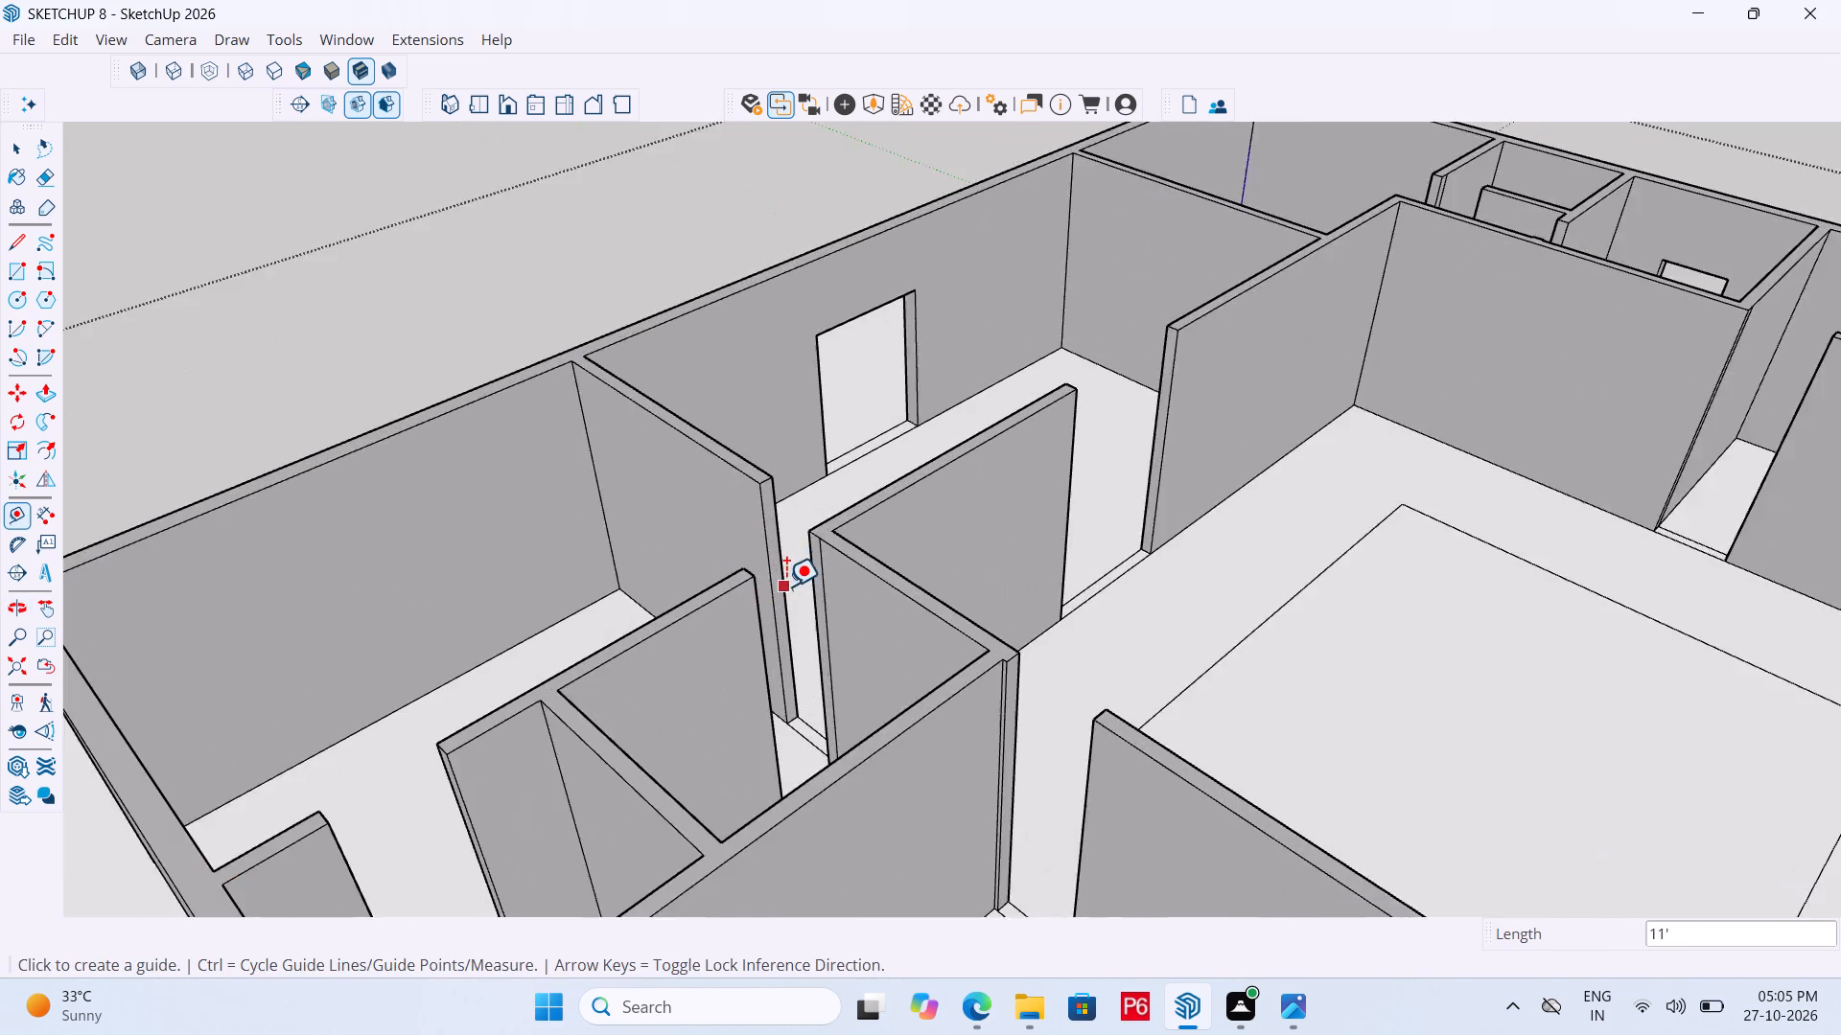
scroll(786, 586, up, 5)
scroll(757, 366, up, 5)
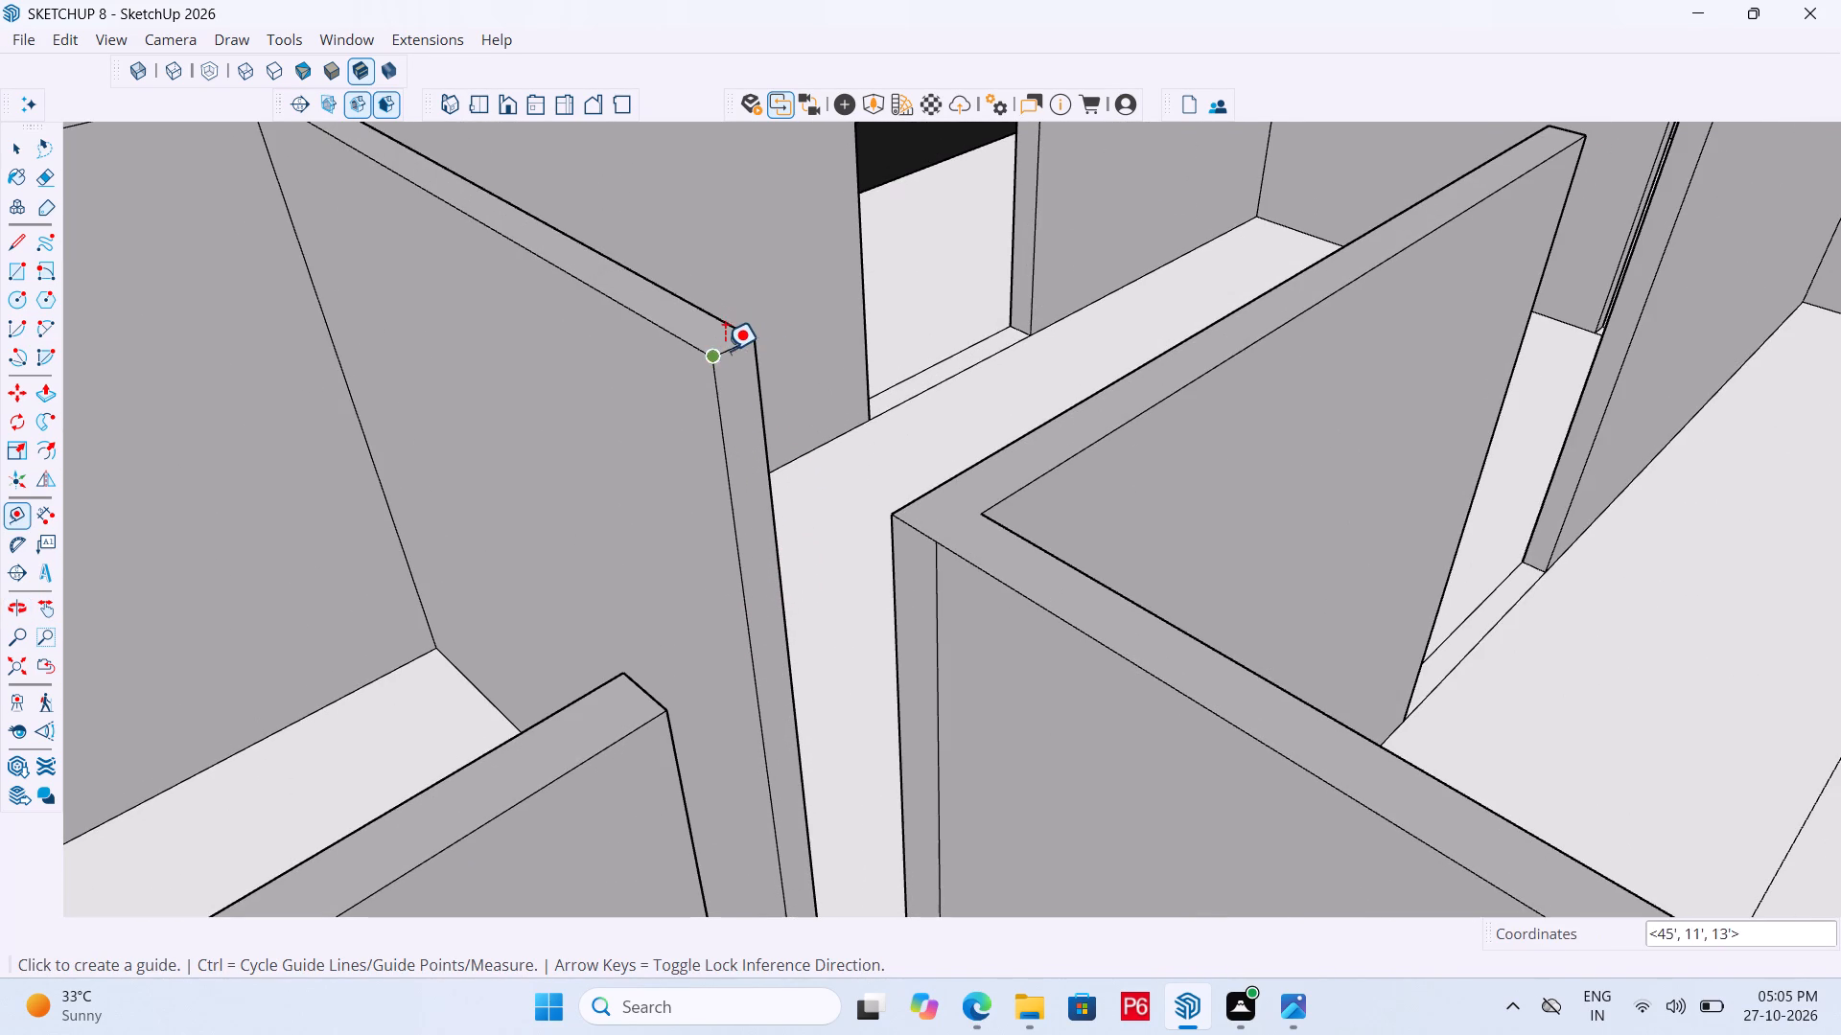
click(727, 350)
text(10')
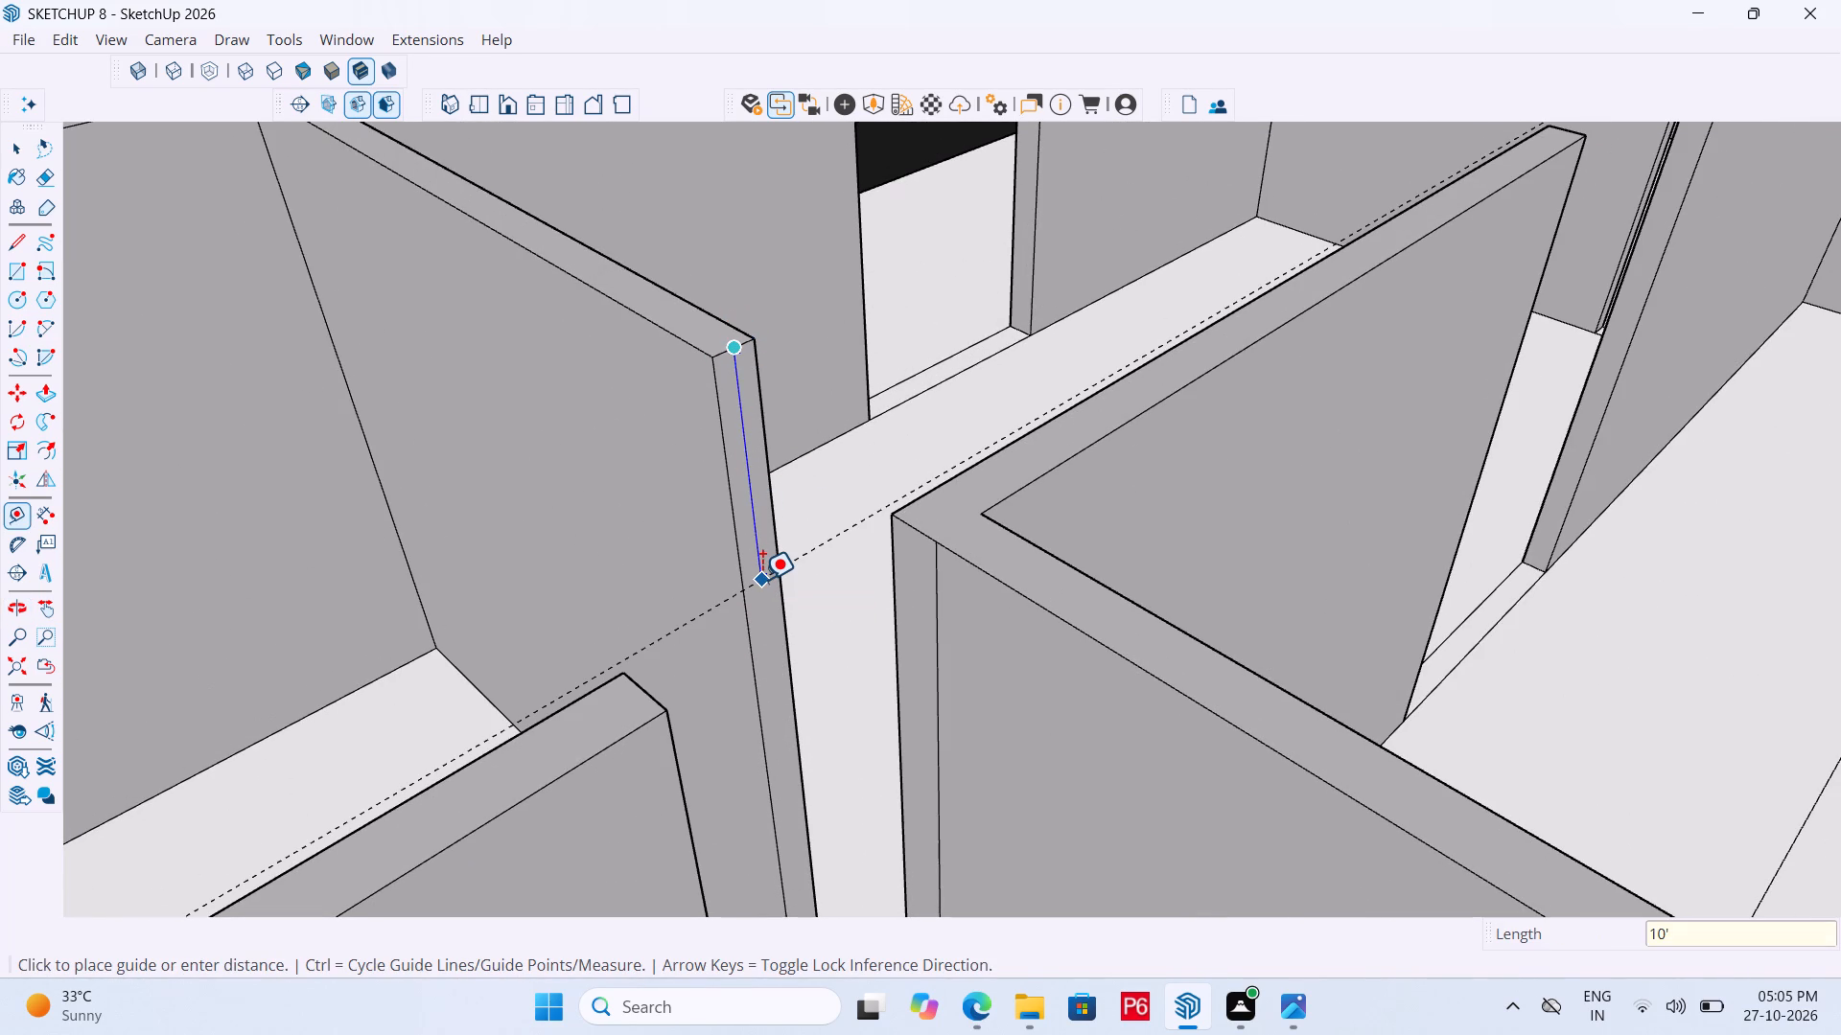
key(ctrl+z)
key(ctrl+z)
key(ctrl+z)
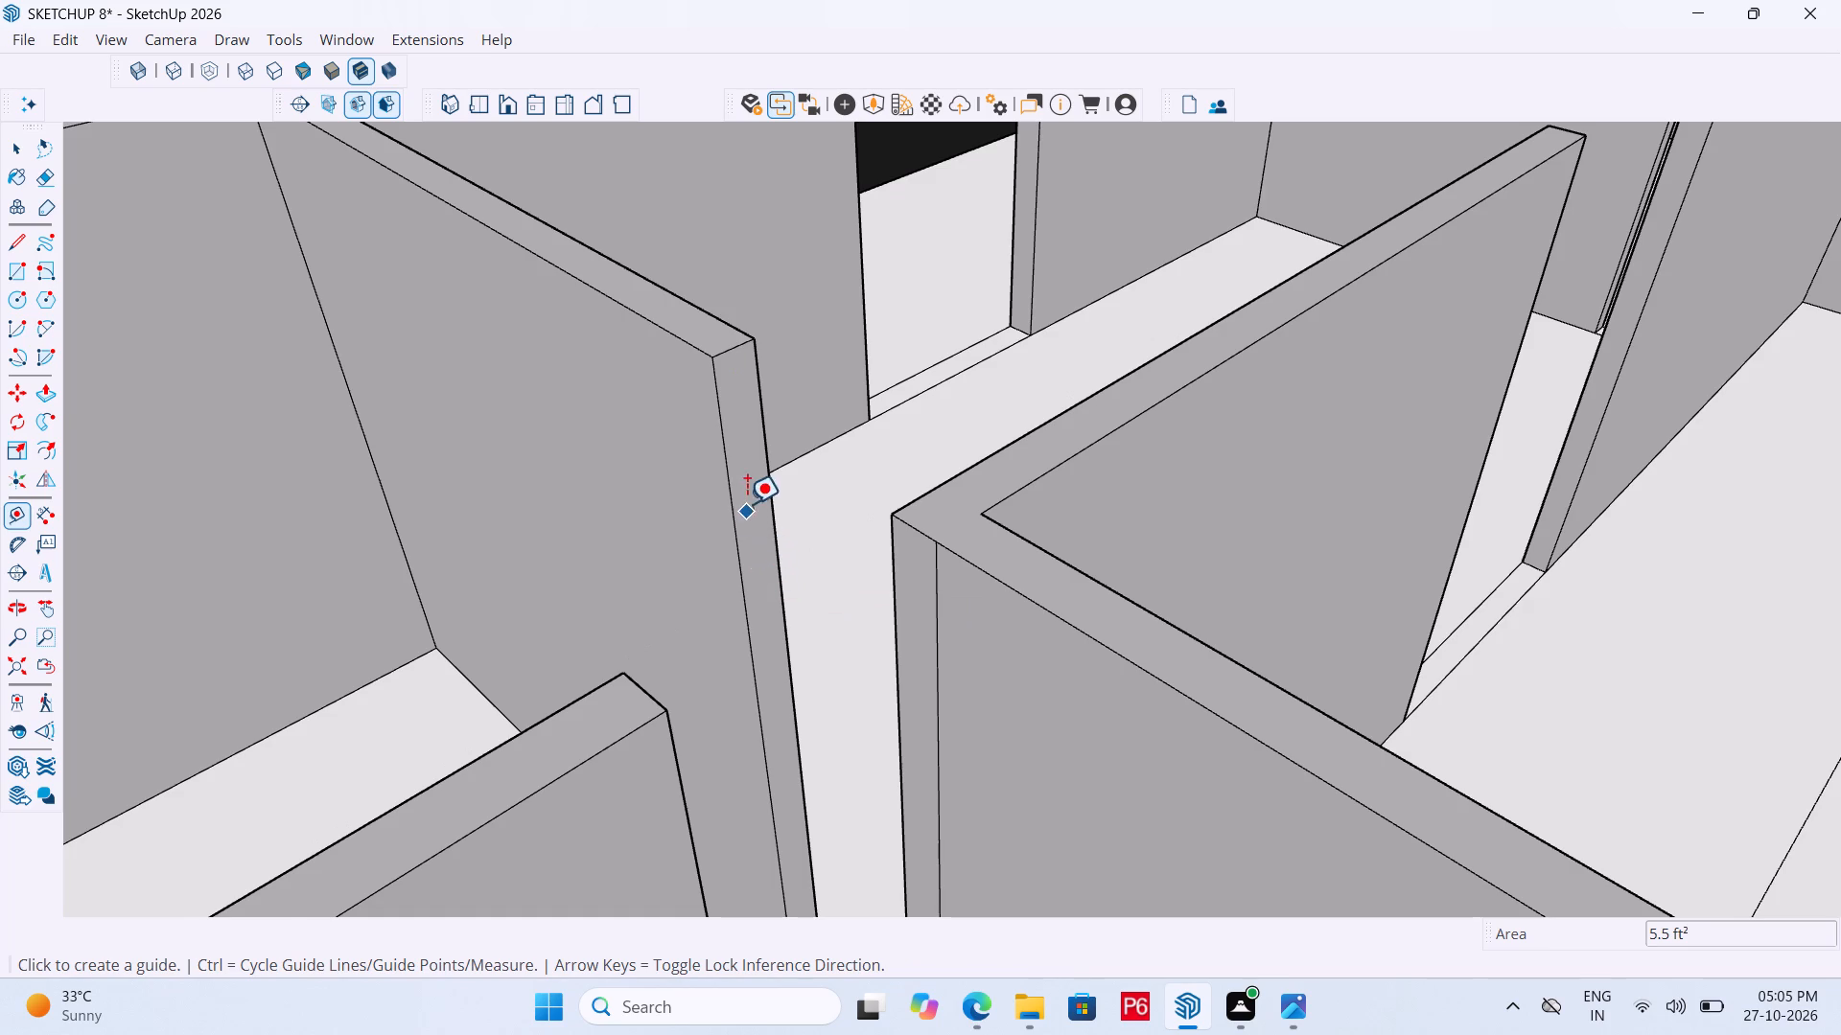
Place a guide 3'6" below the wall top on the free end of the partition between the entrance hall and the opposite corner room.
scroll(741, 656, down, 6)
scroll(740, 506, up, 6)
click(736, 483)
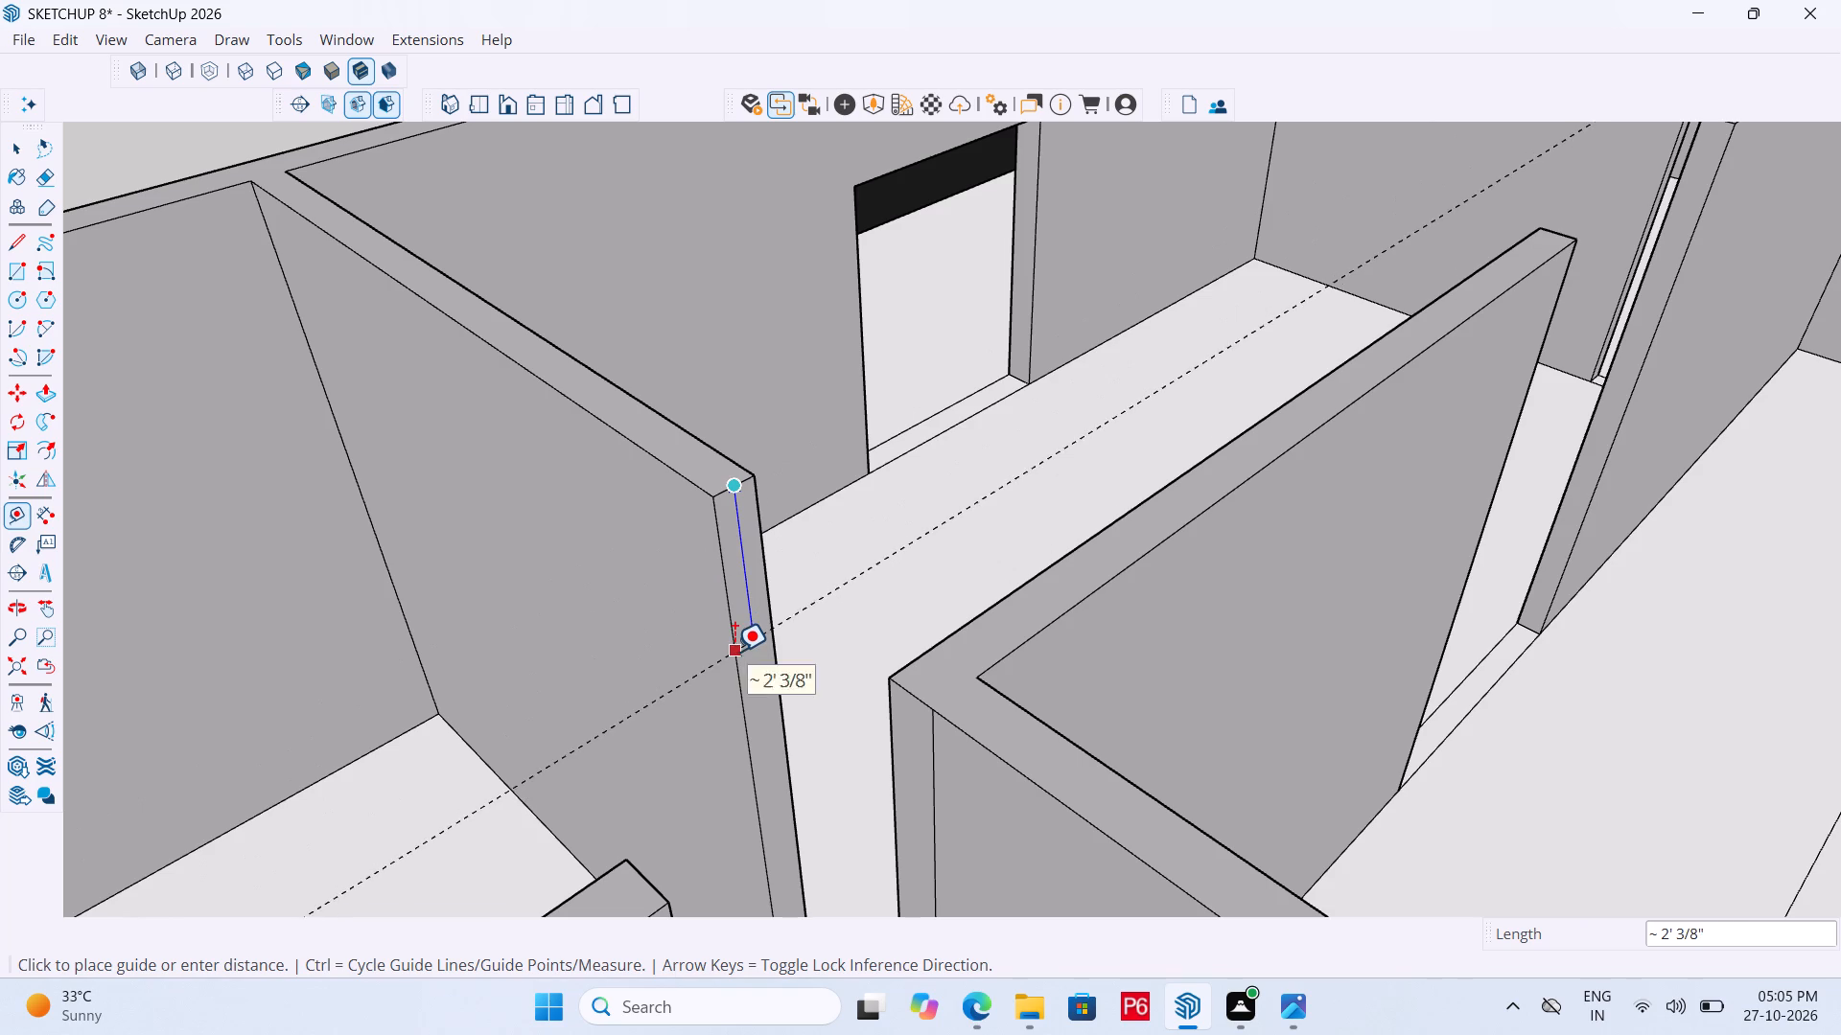
key(Return)
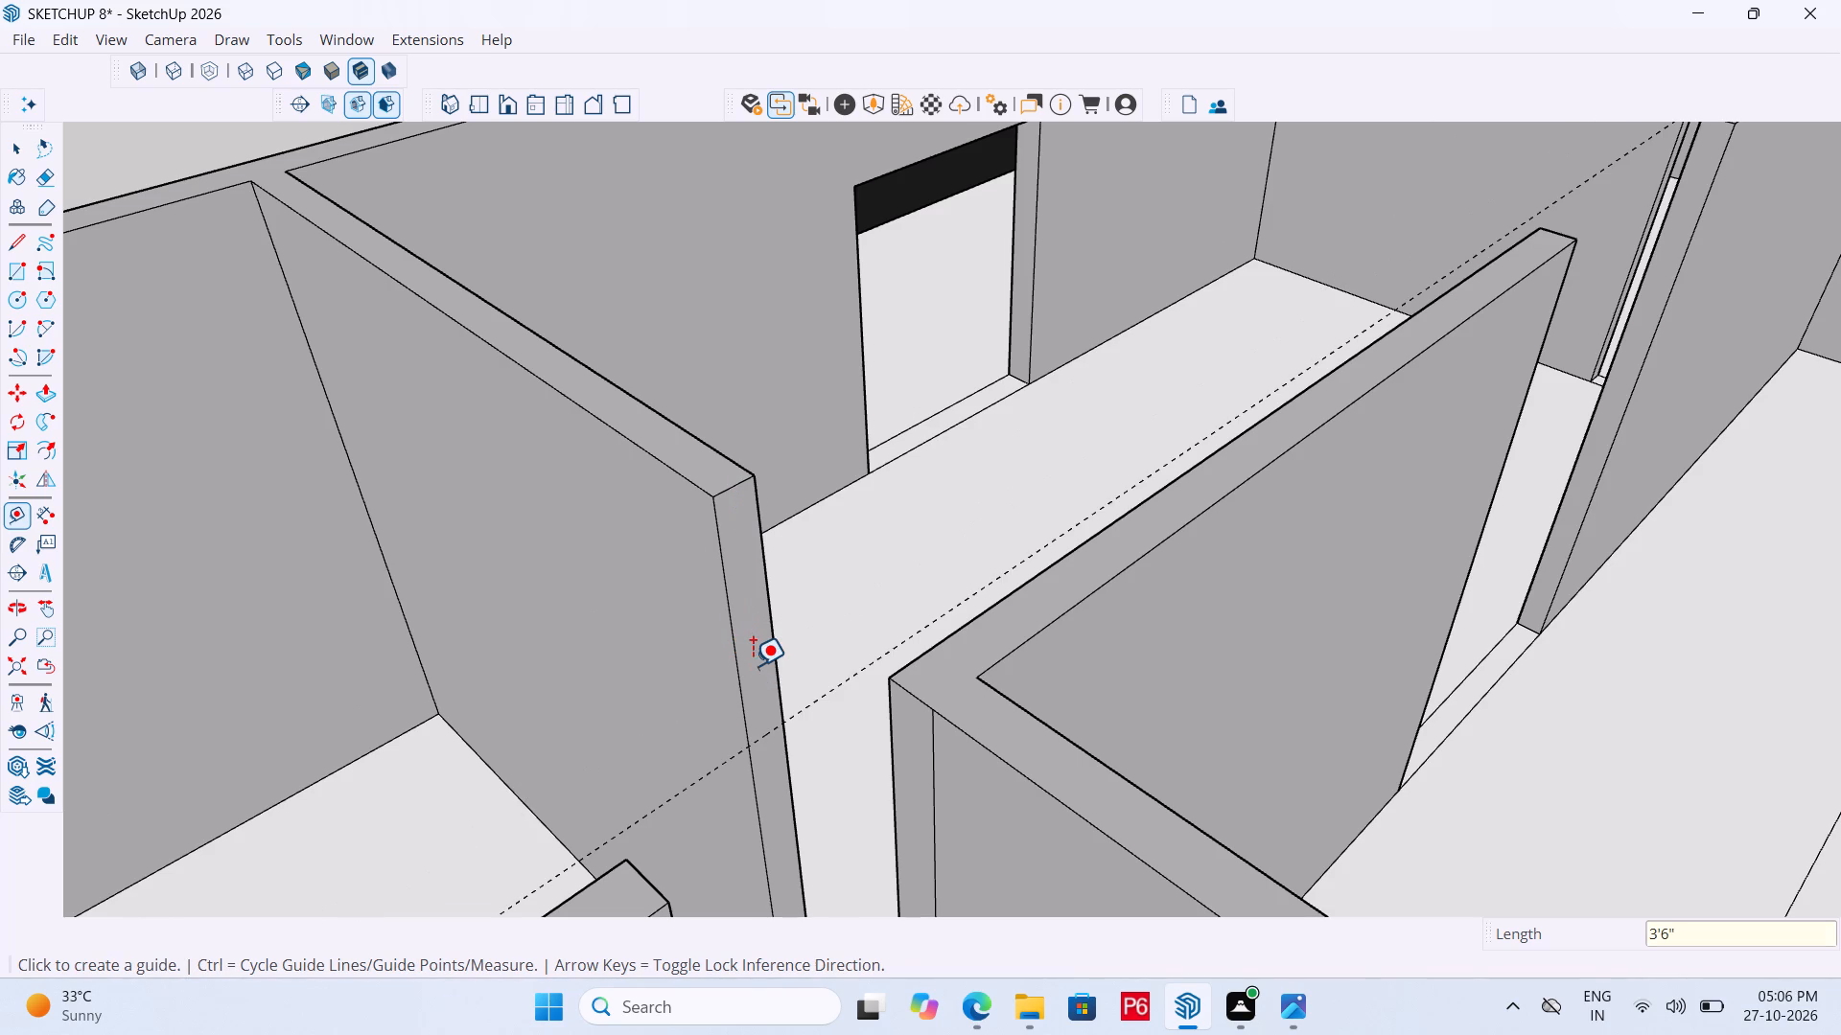
Draw a line along the guide across the partition's end face, erase the guide, and save.
scroll(732, 793, up, 4)
key(l)
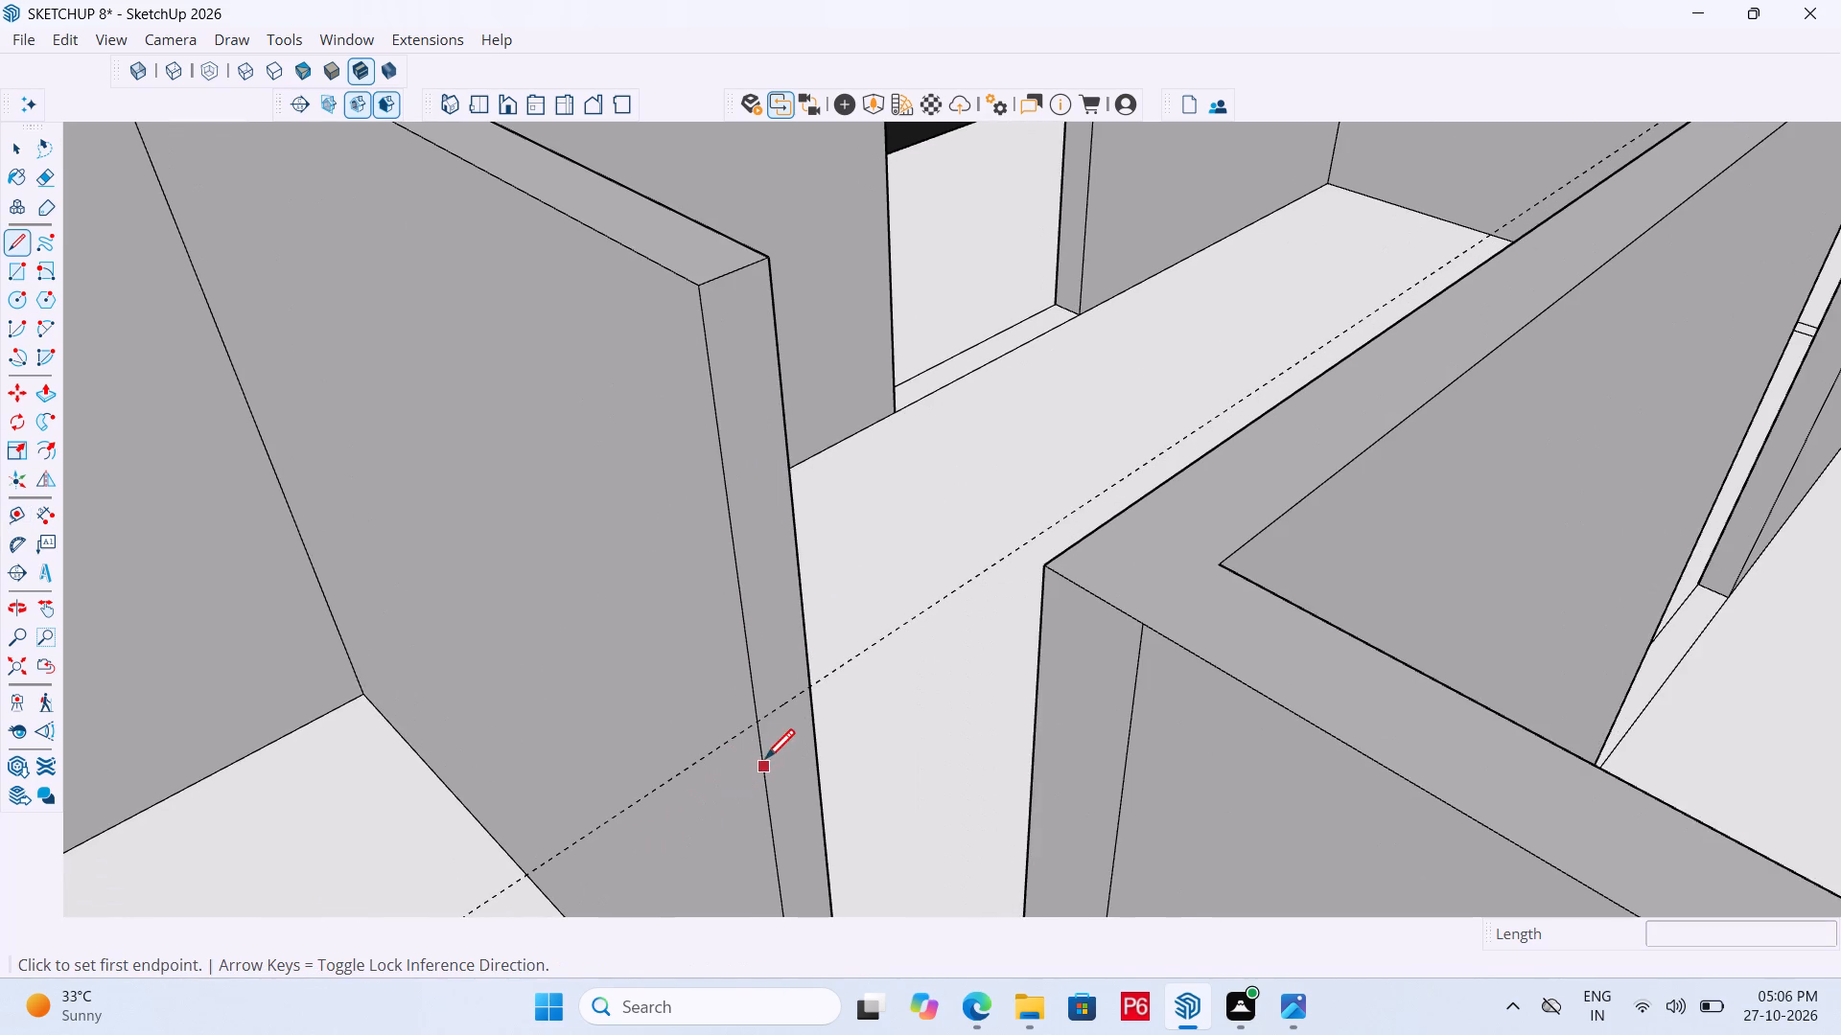
click(760, 724)
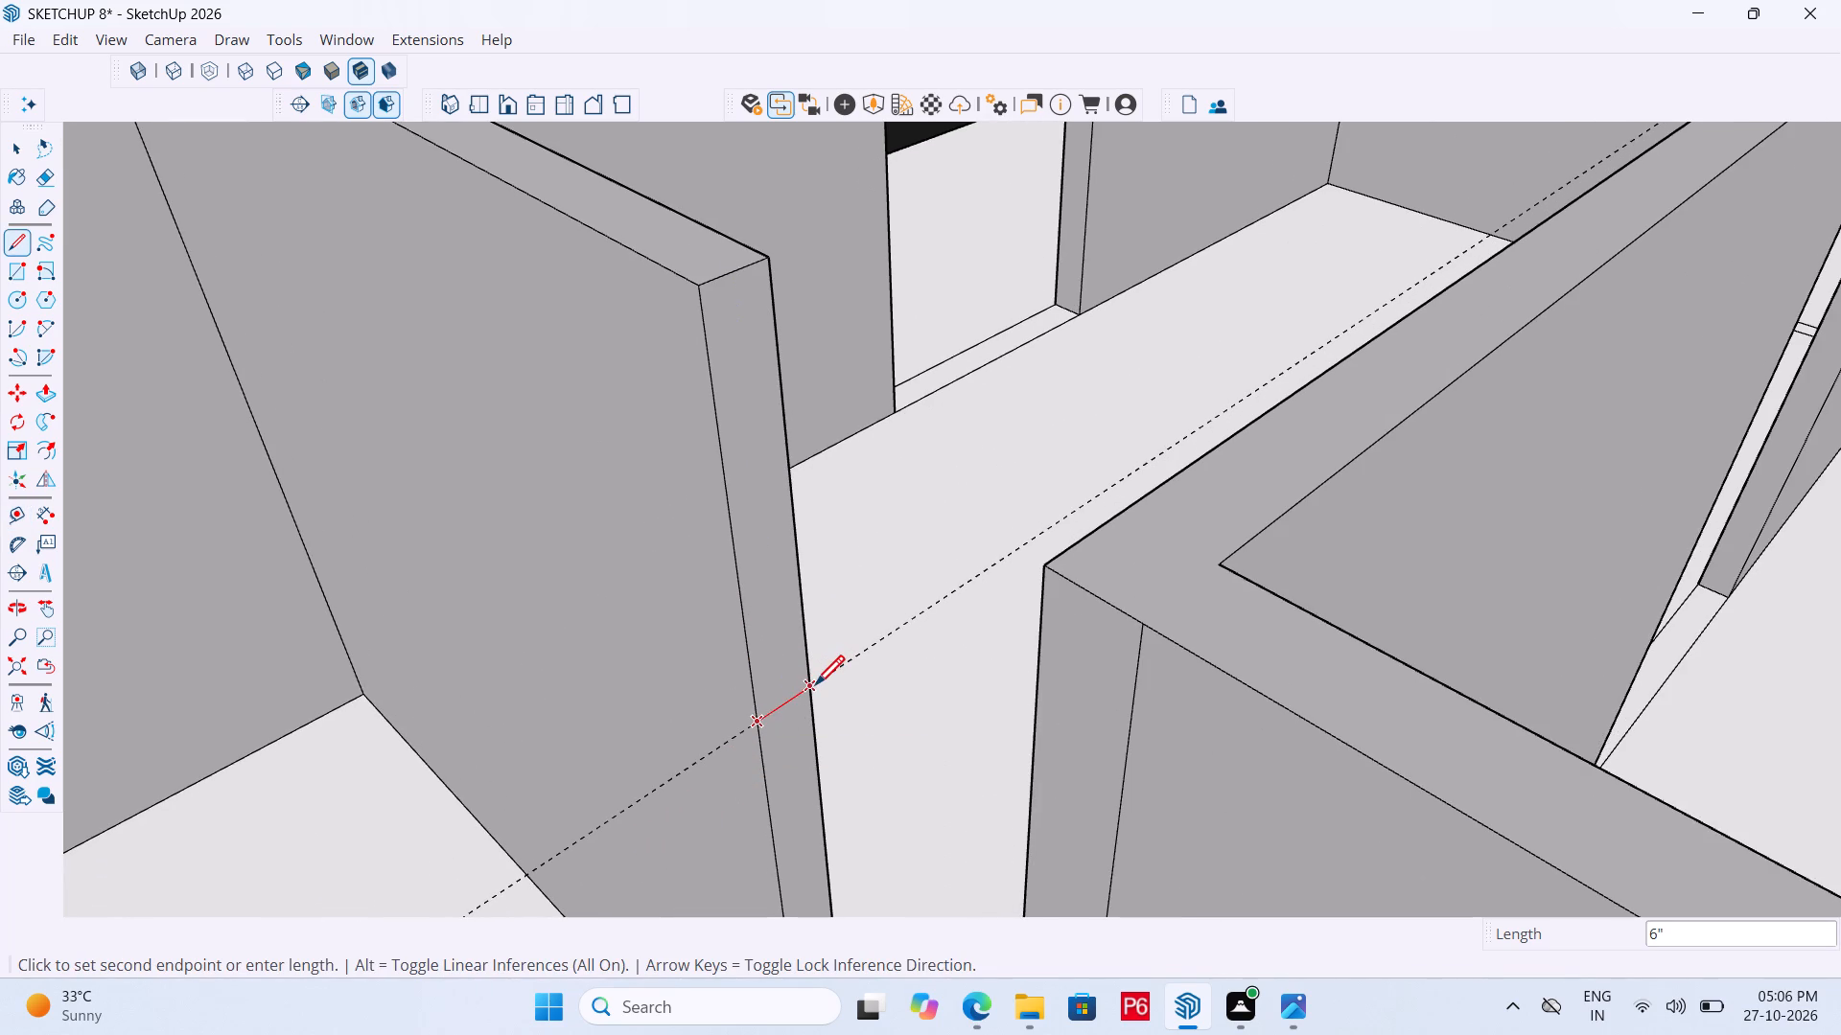
click(815, 688)
key(space)
key(e)
drag(690, 727, 709, 784)
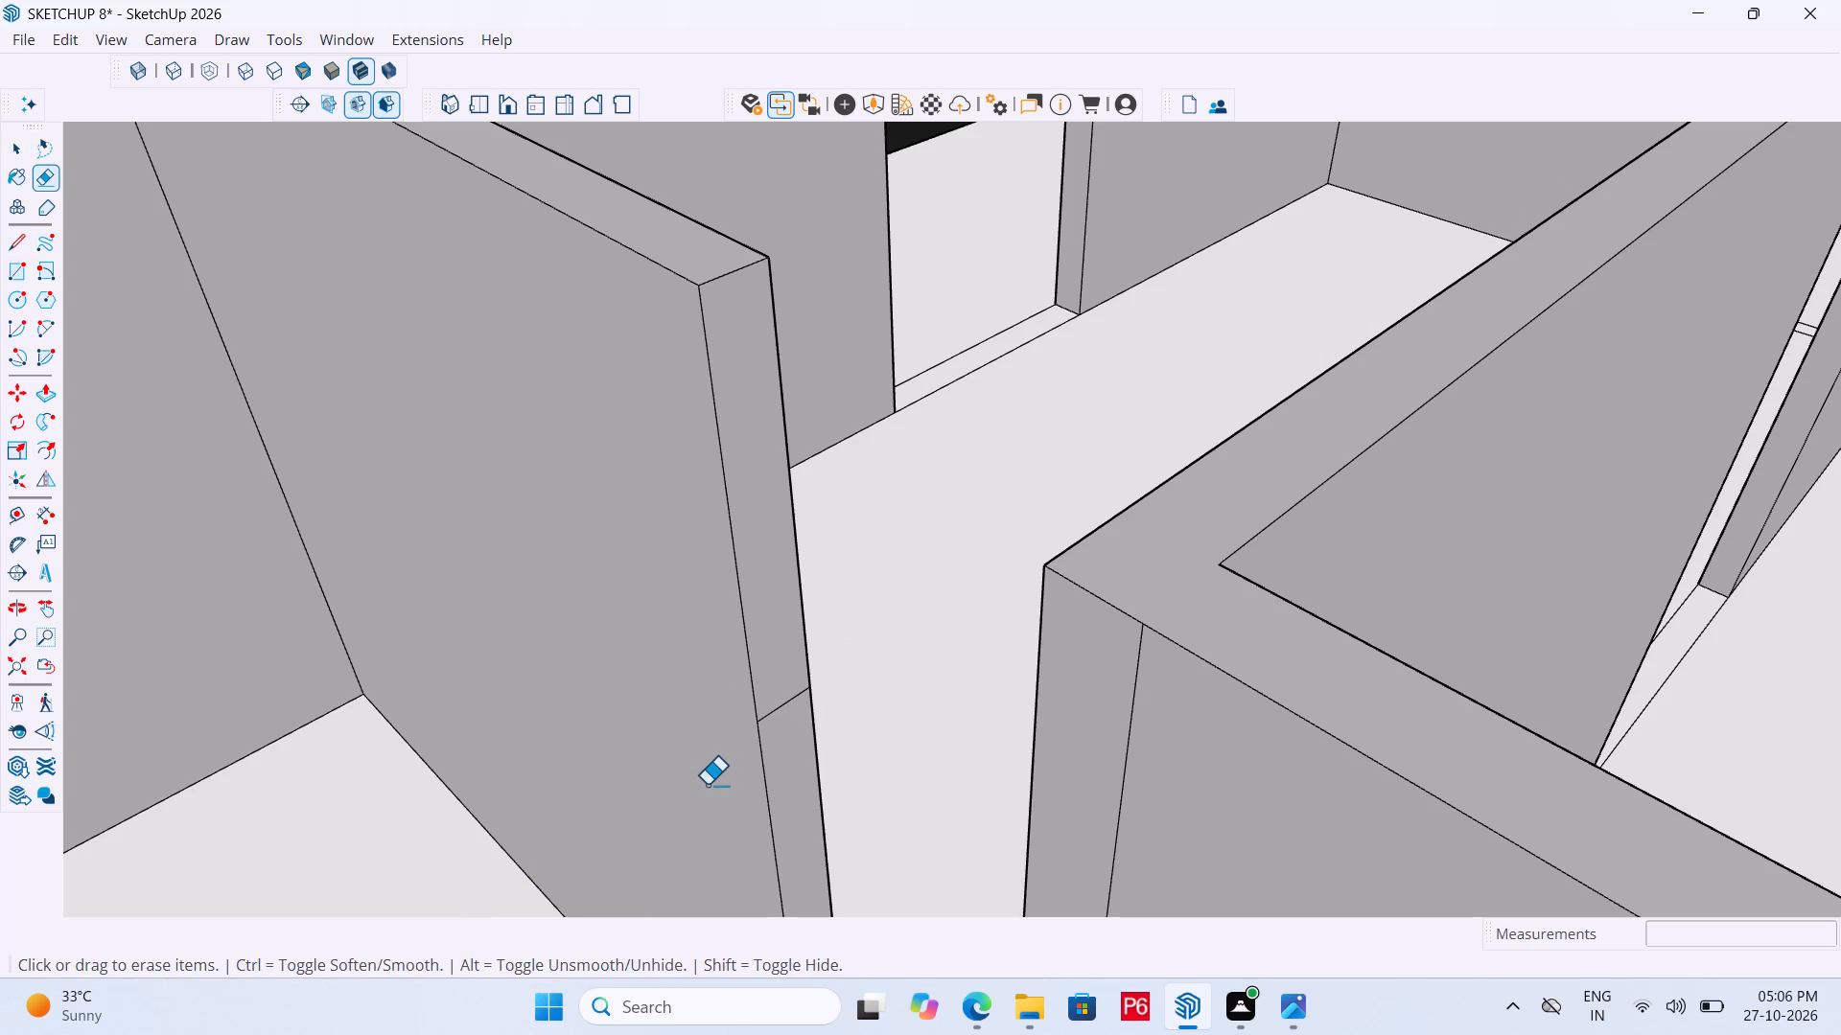
key(ctrl+s)
key(ctrl+s)
key(ctrl+s)
key(ctrl+s)
key(ctrl+s)
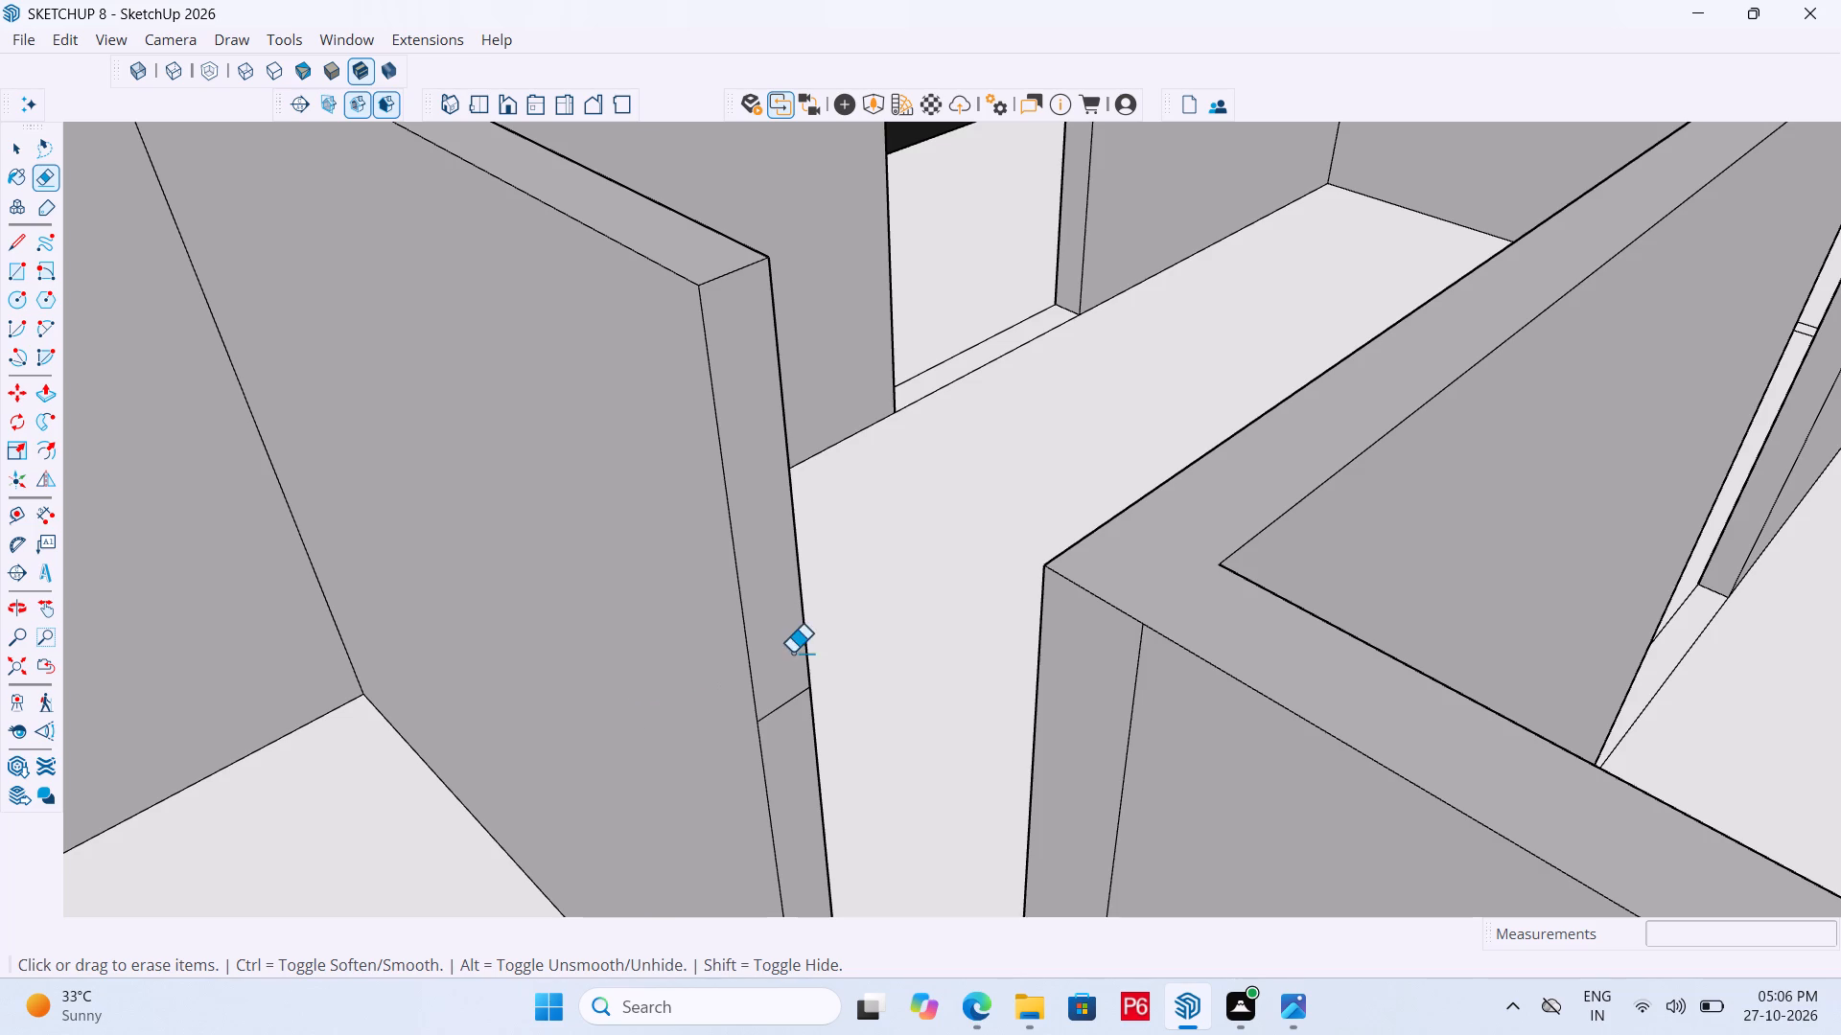
Push/Pull the partition's end face above the line 3' across the door opening to the facing wall.
key(p)
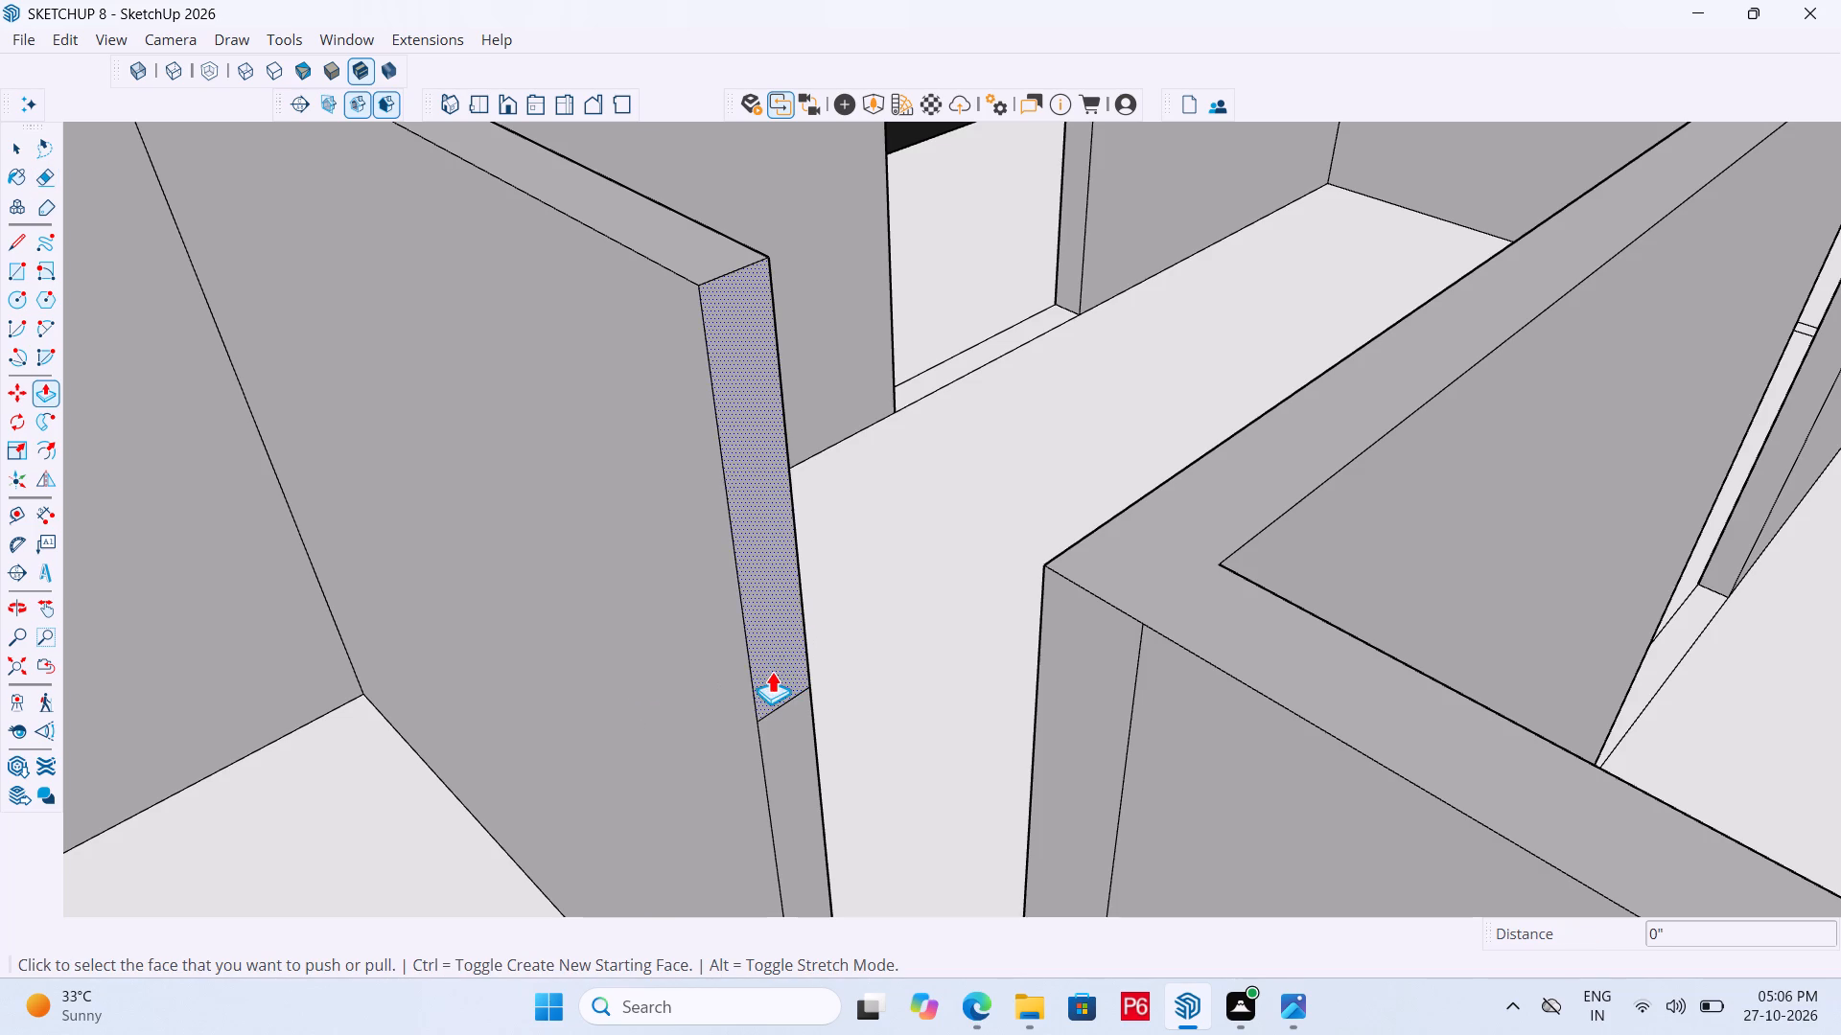
click(774, 661)
click(1038, 663)
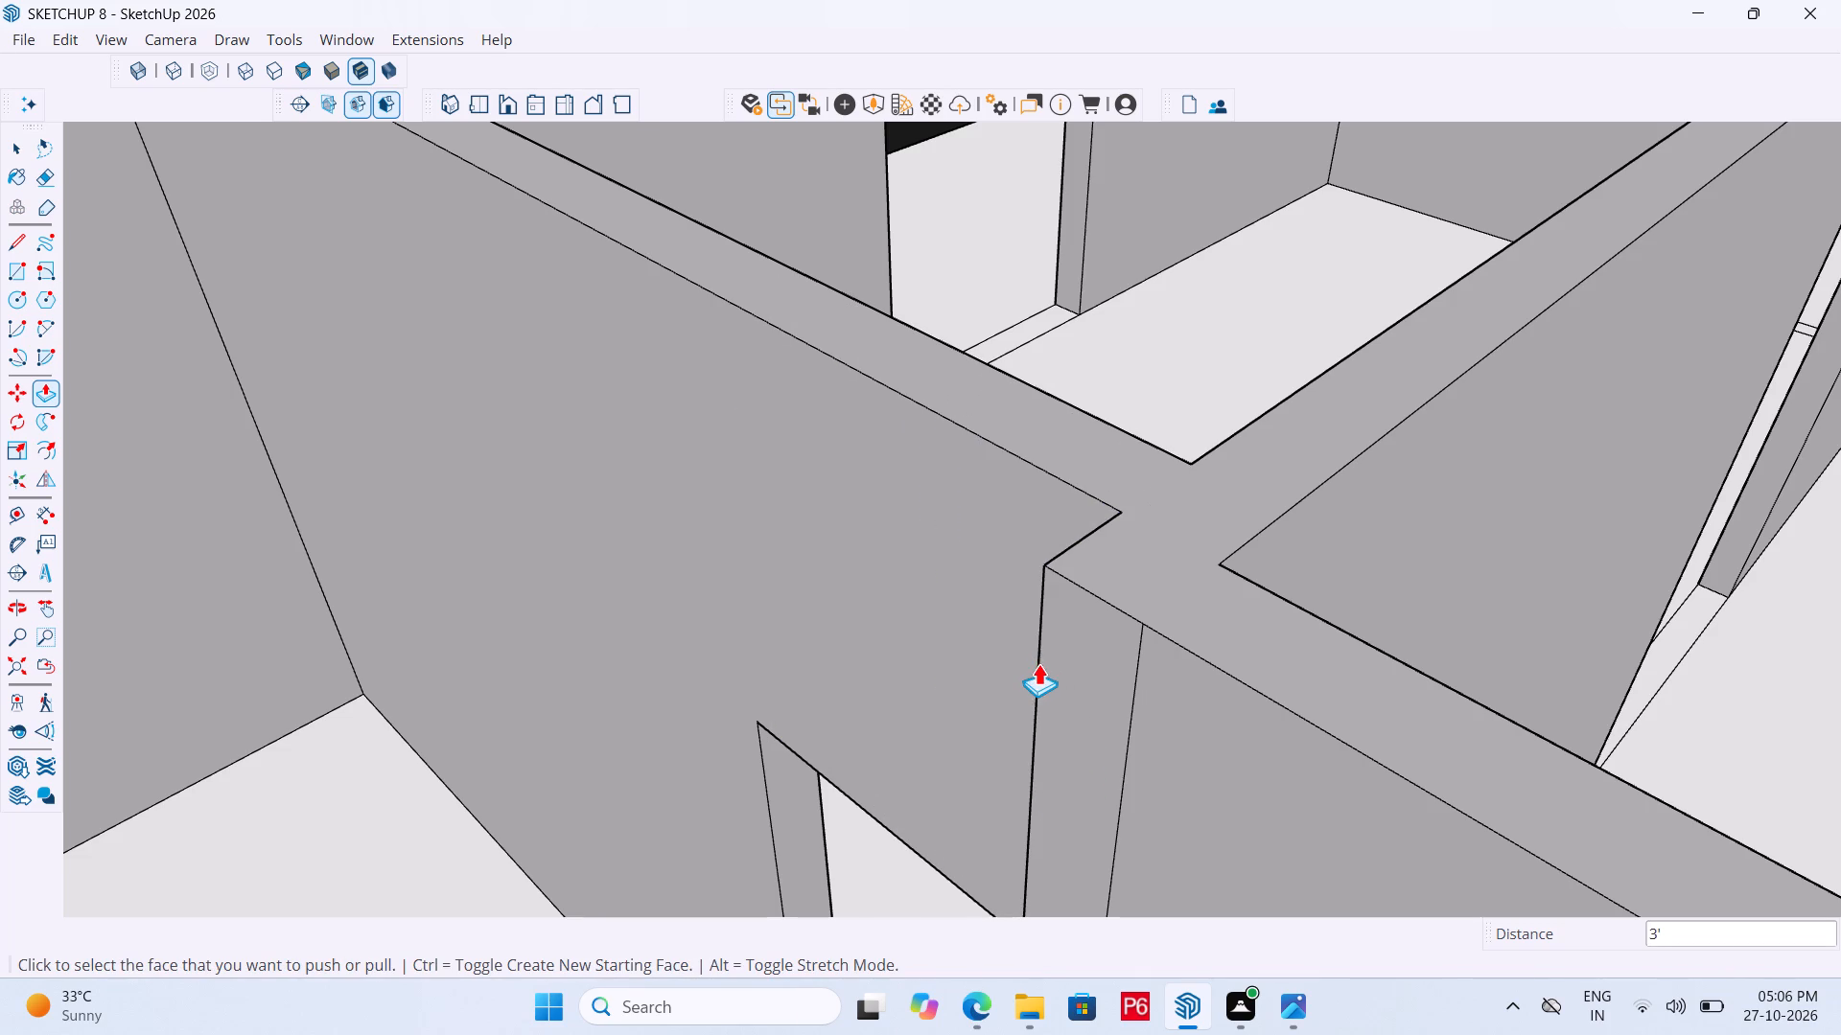
Place a guide 3' below the wall top on the adjacent wall's end face, beside the door opening in the corner room's back wall.
scroll(923, 547, down, 6)
scroll(757, 503, down, 7)
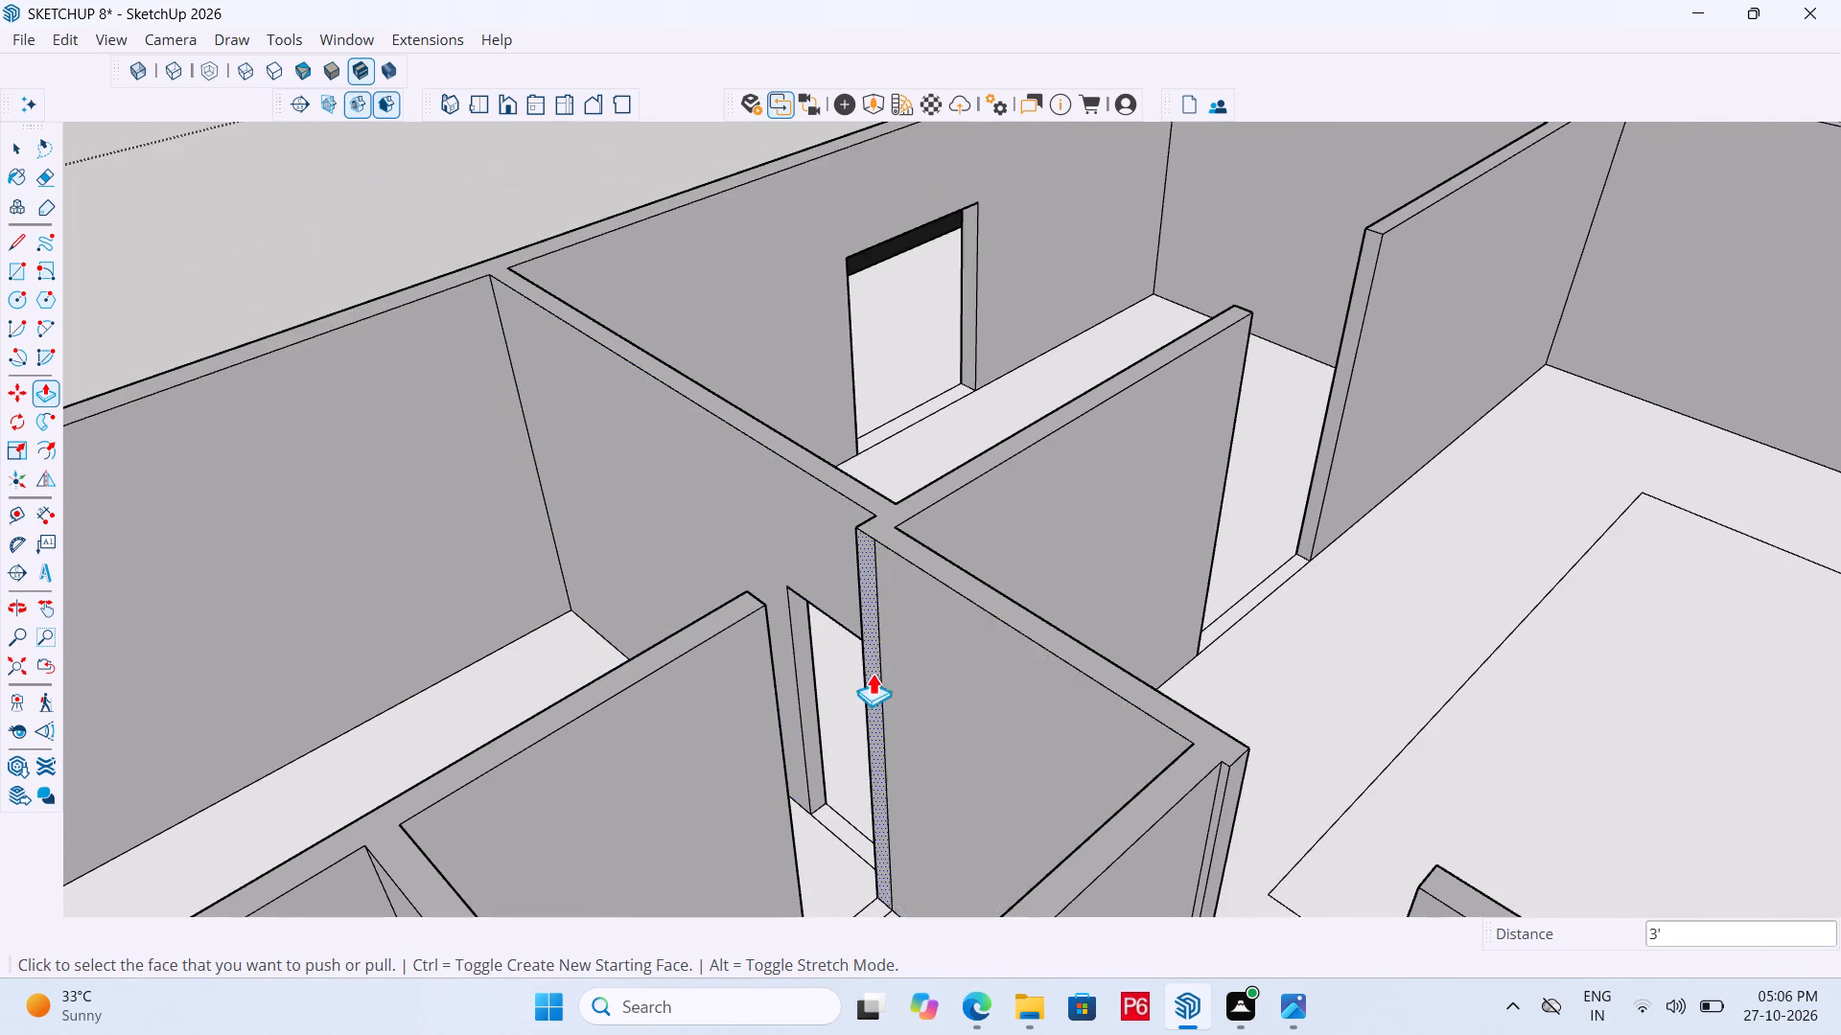
middle_drag(873, 673, 939, 625)
scroll(892, 735, up, 4)
scroll(868, 420, up, 4)
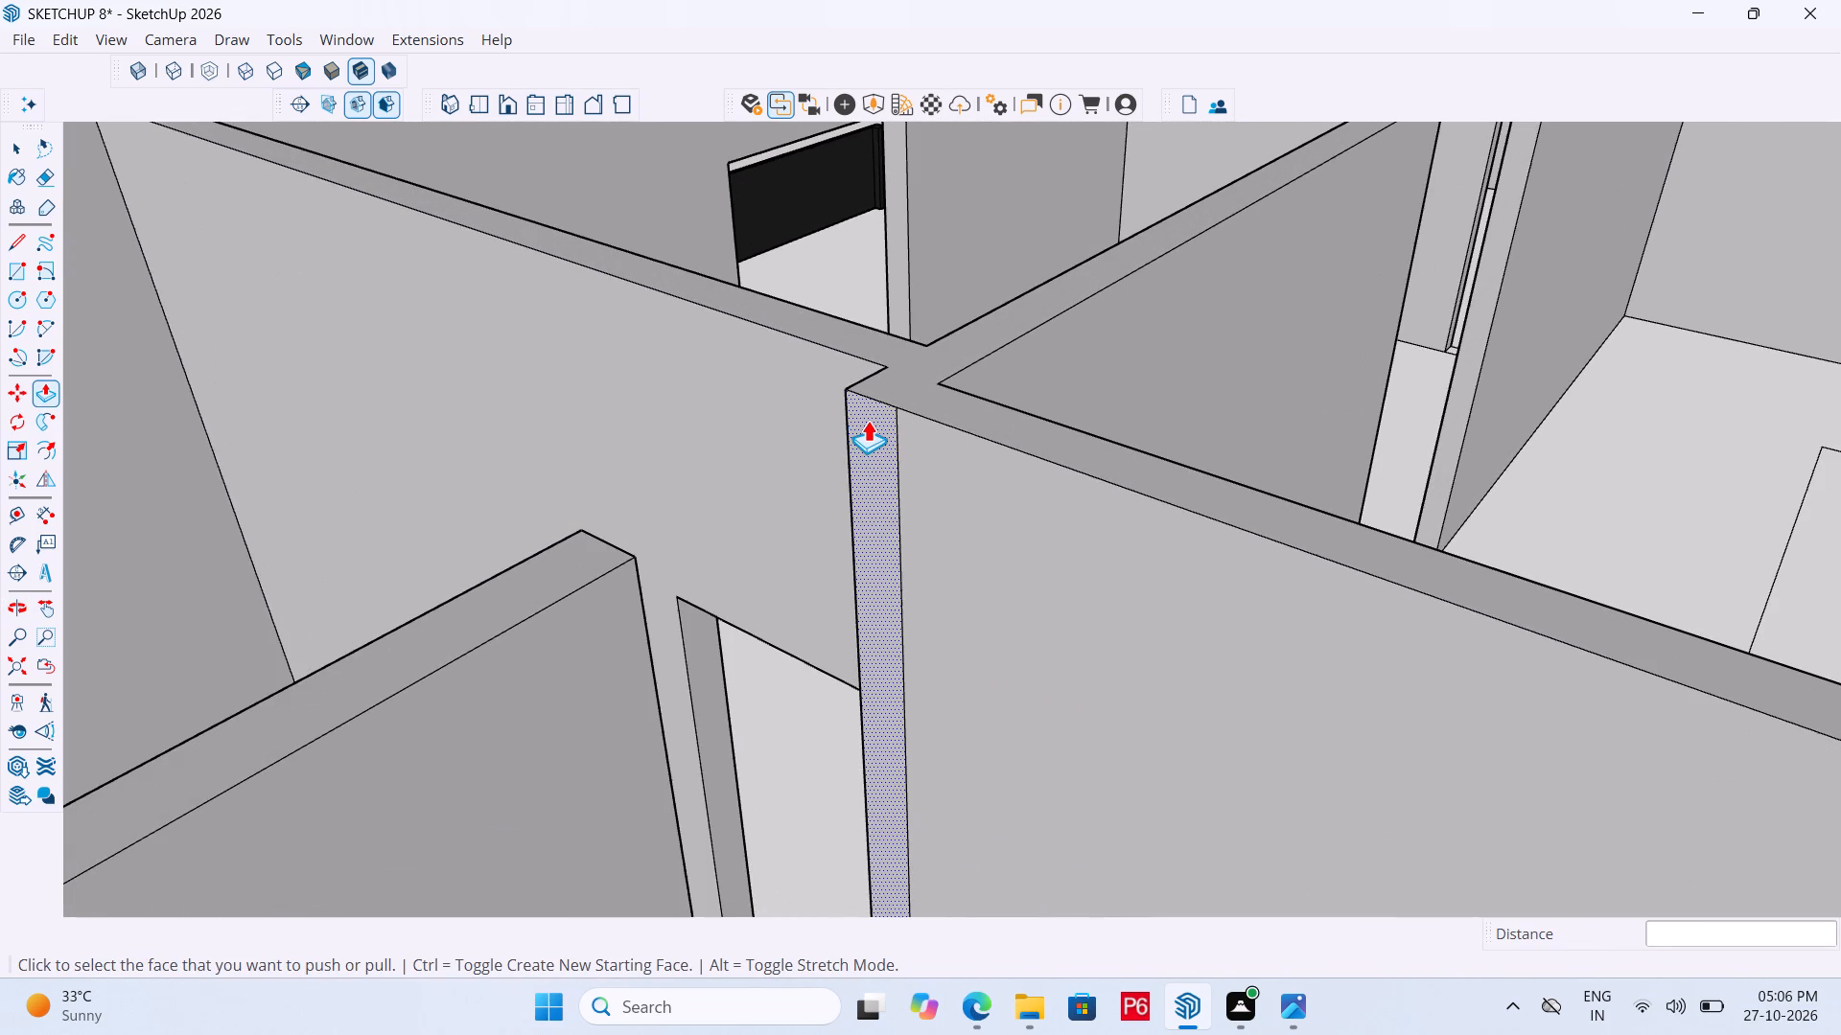
key(t)
click(870, 398)
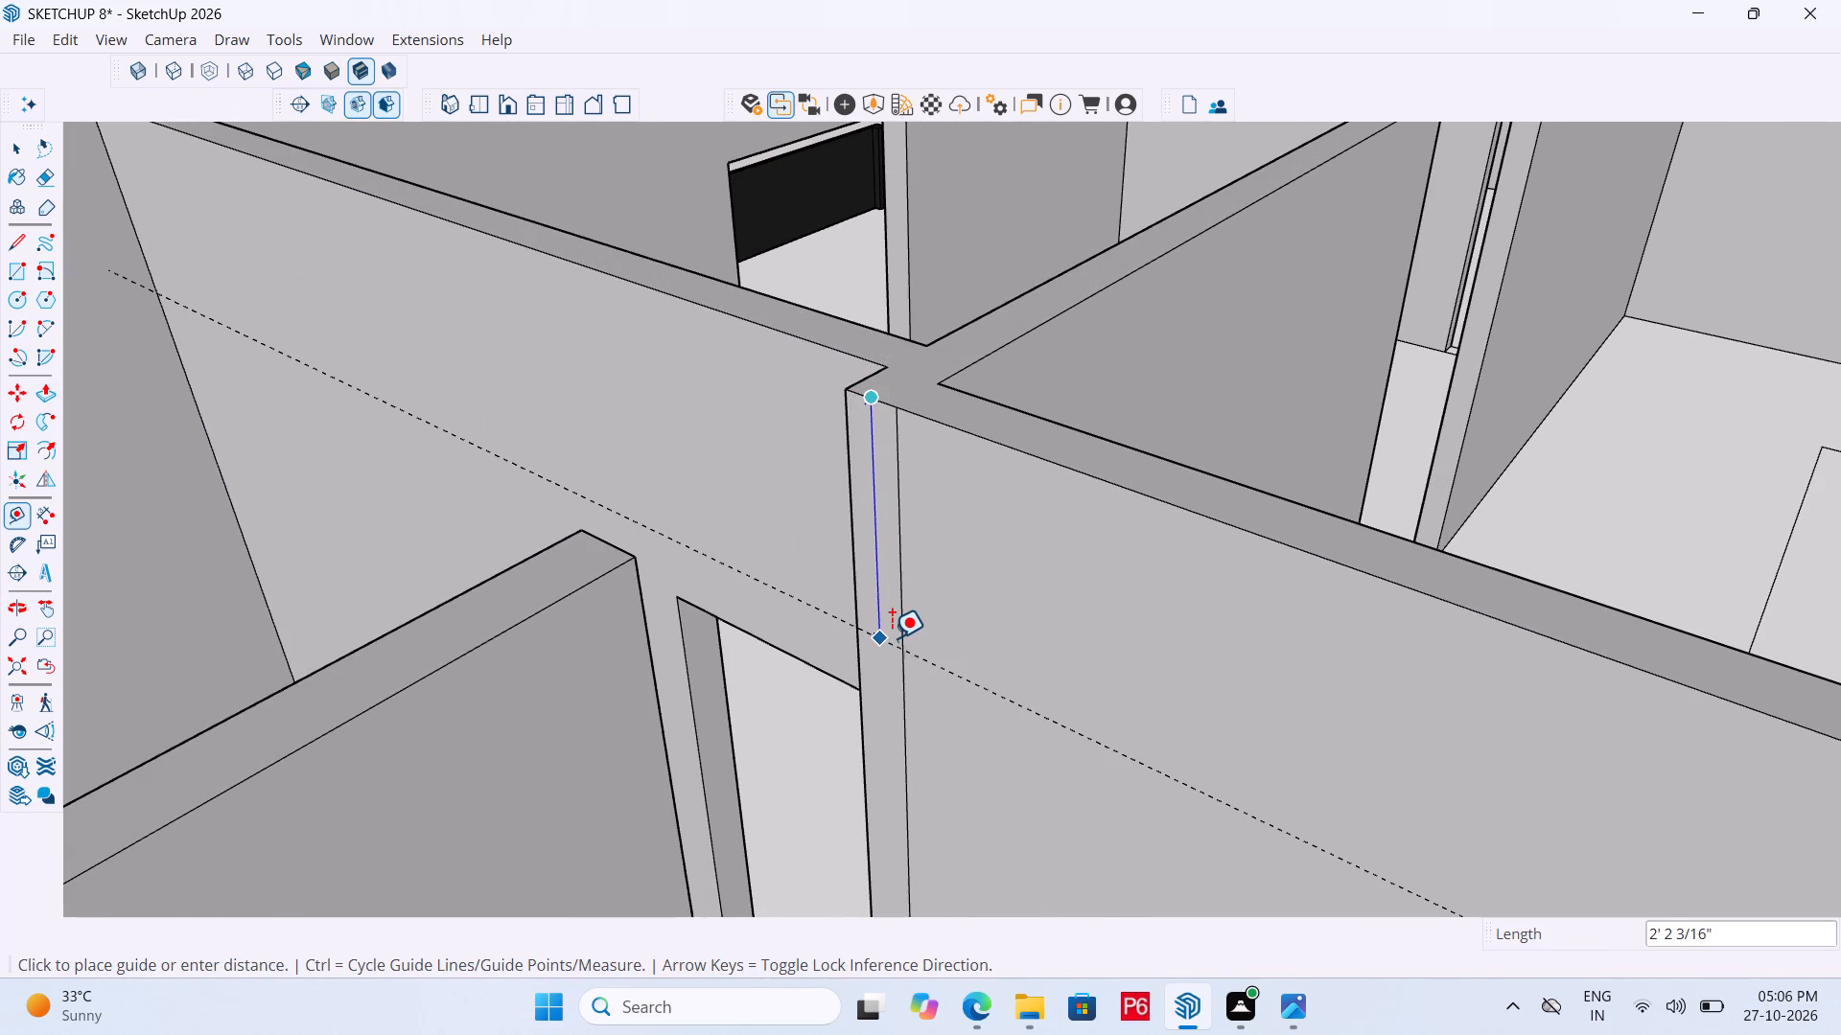
text(3'")
key(Return)
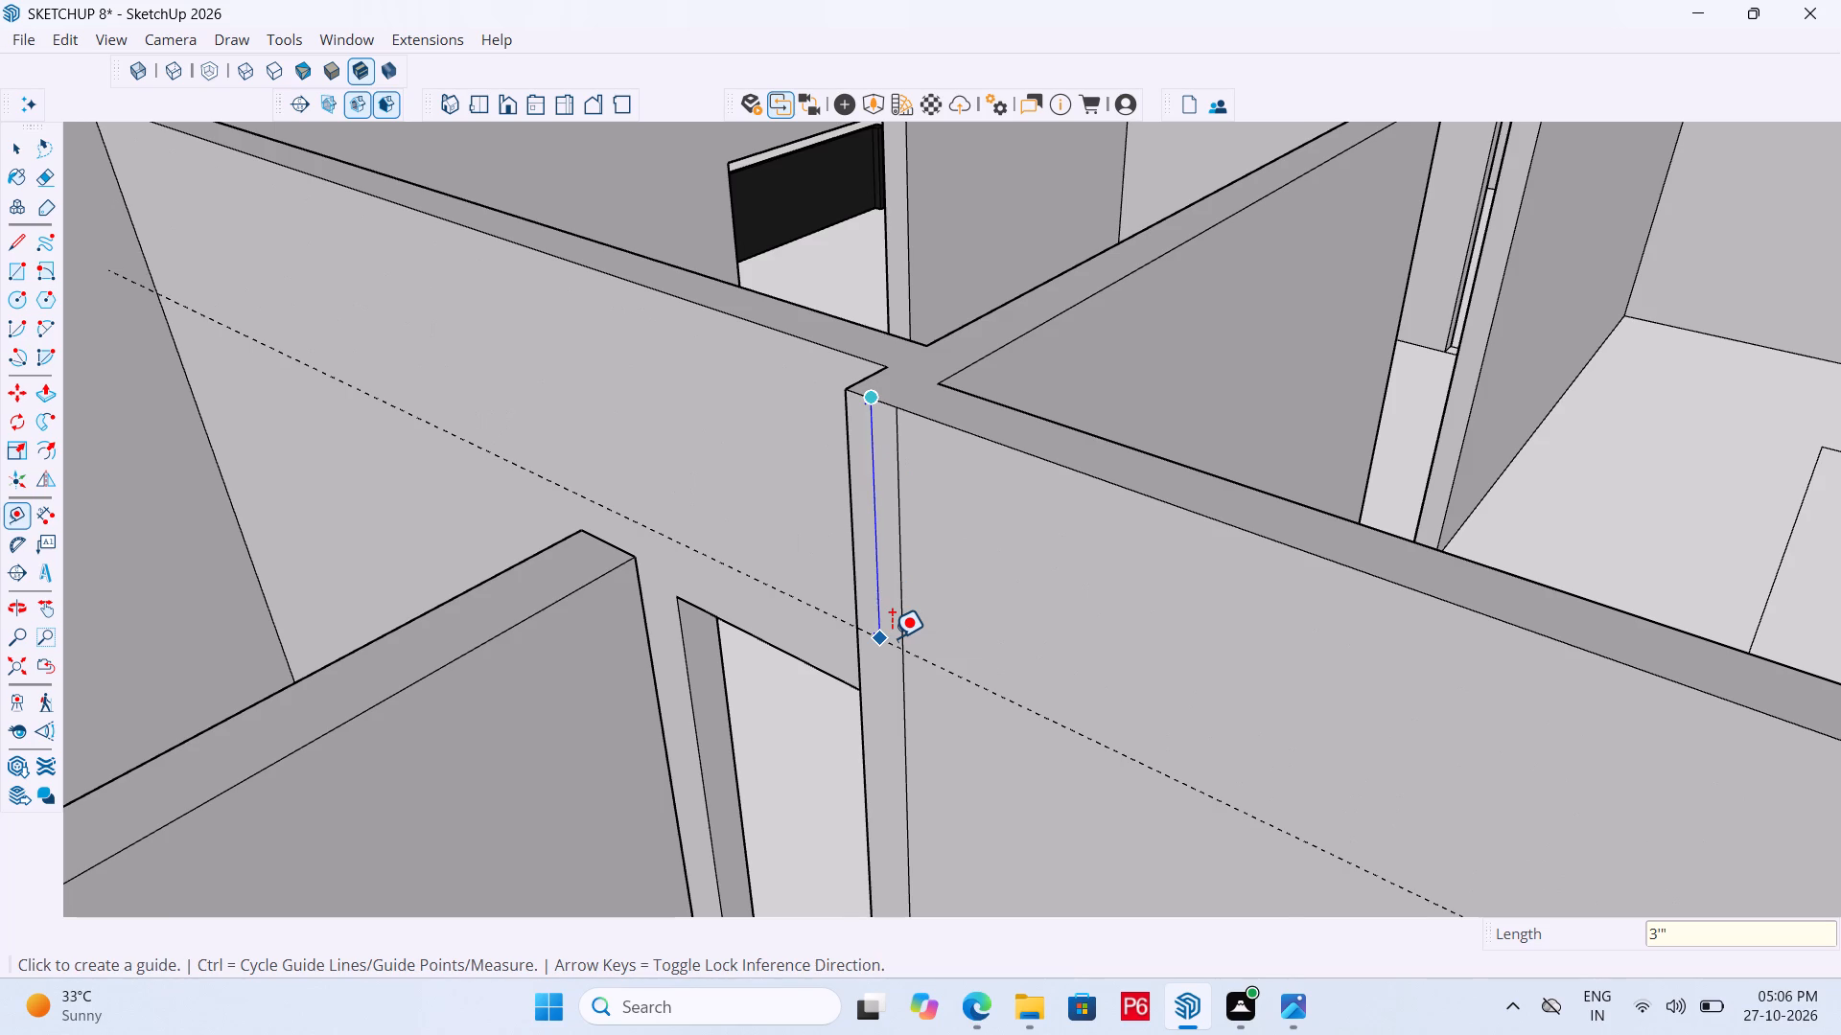
Draw a line along the guide across that end face and erase the guide.
scroll(892, 761, up, 5)
middle_drag(885, 765, 819, 813)
key(l)
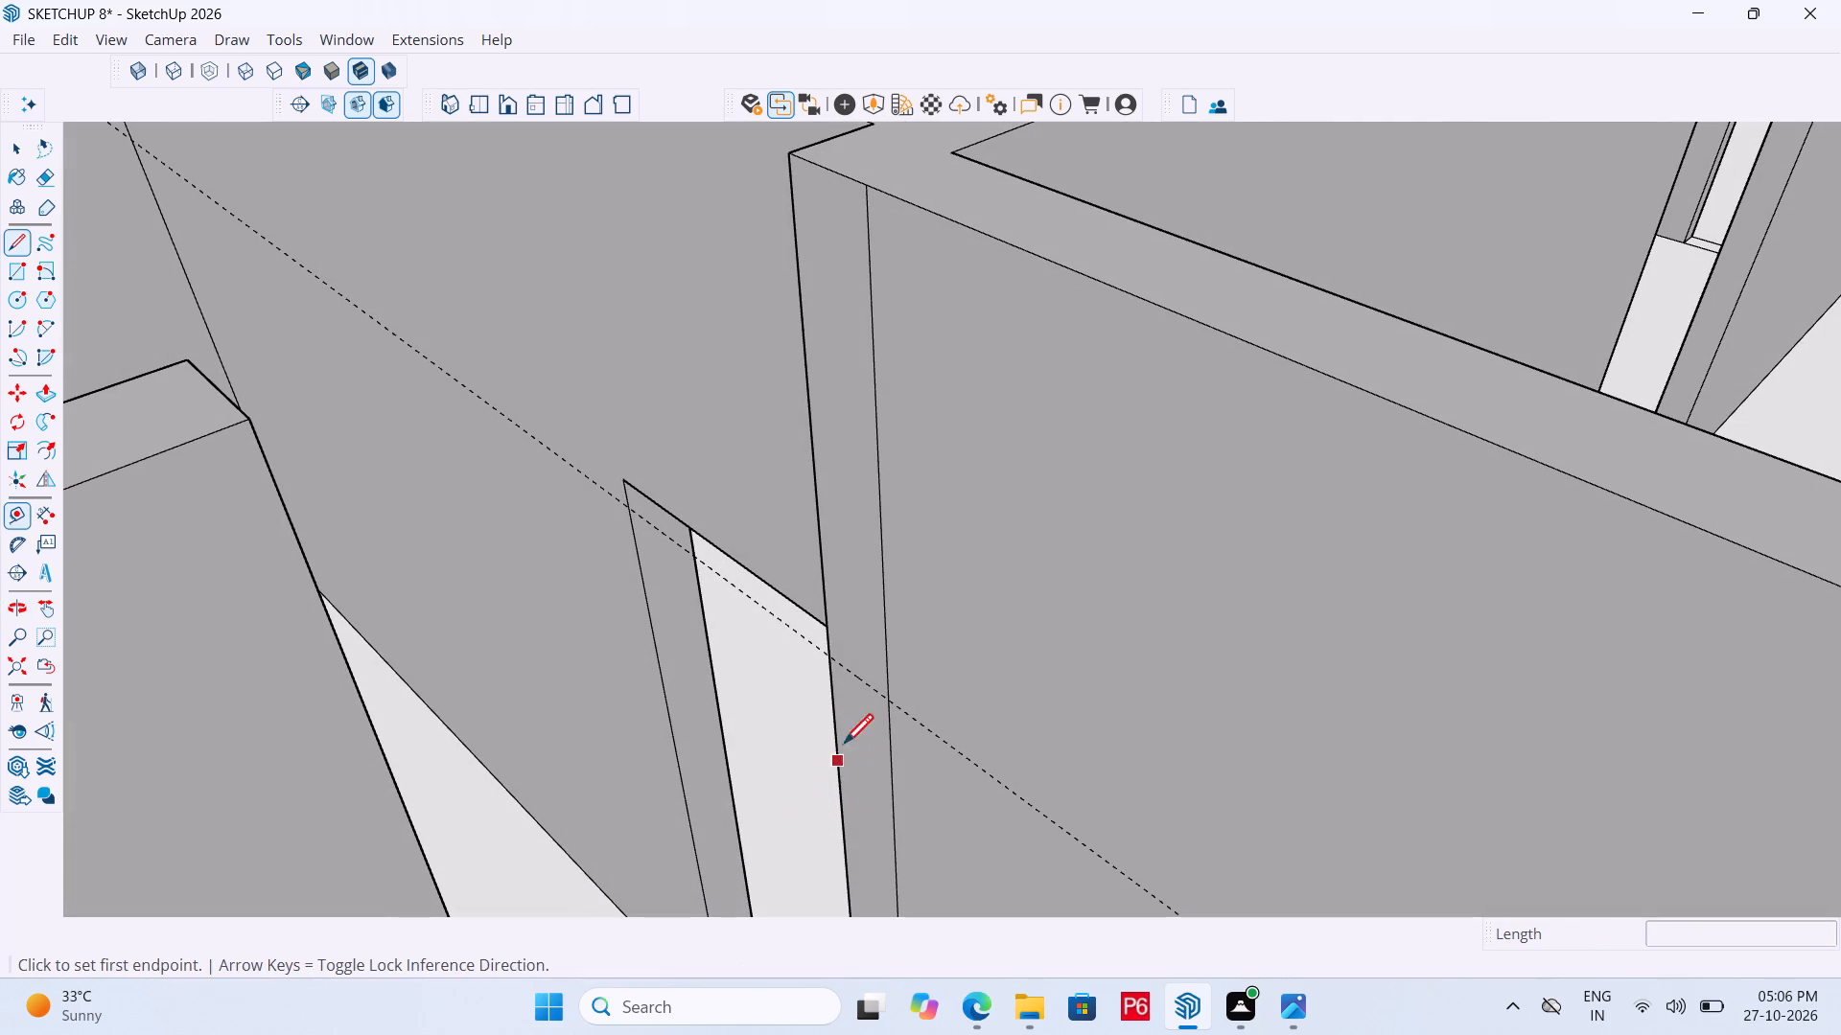
click(829, 657)
click(895, 701)
key(space)
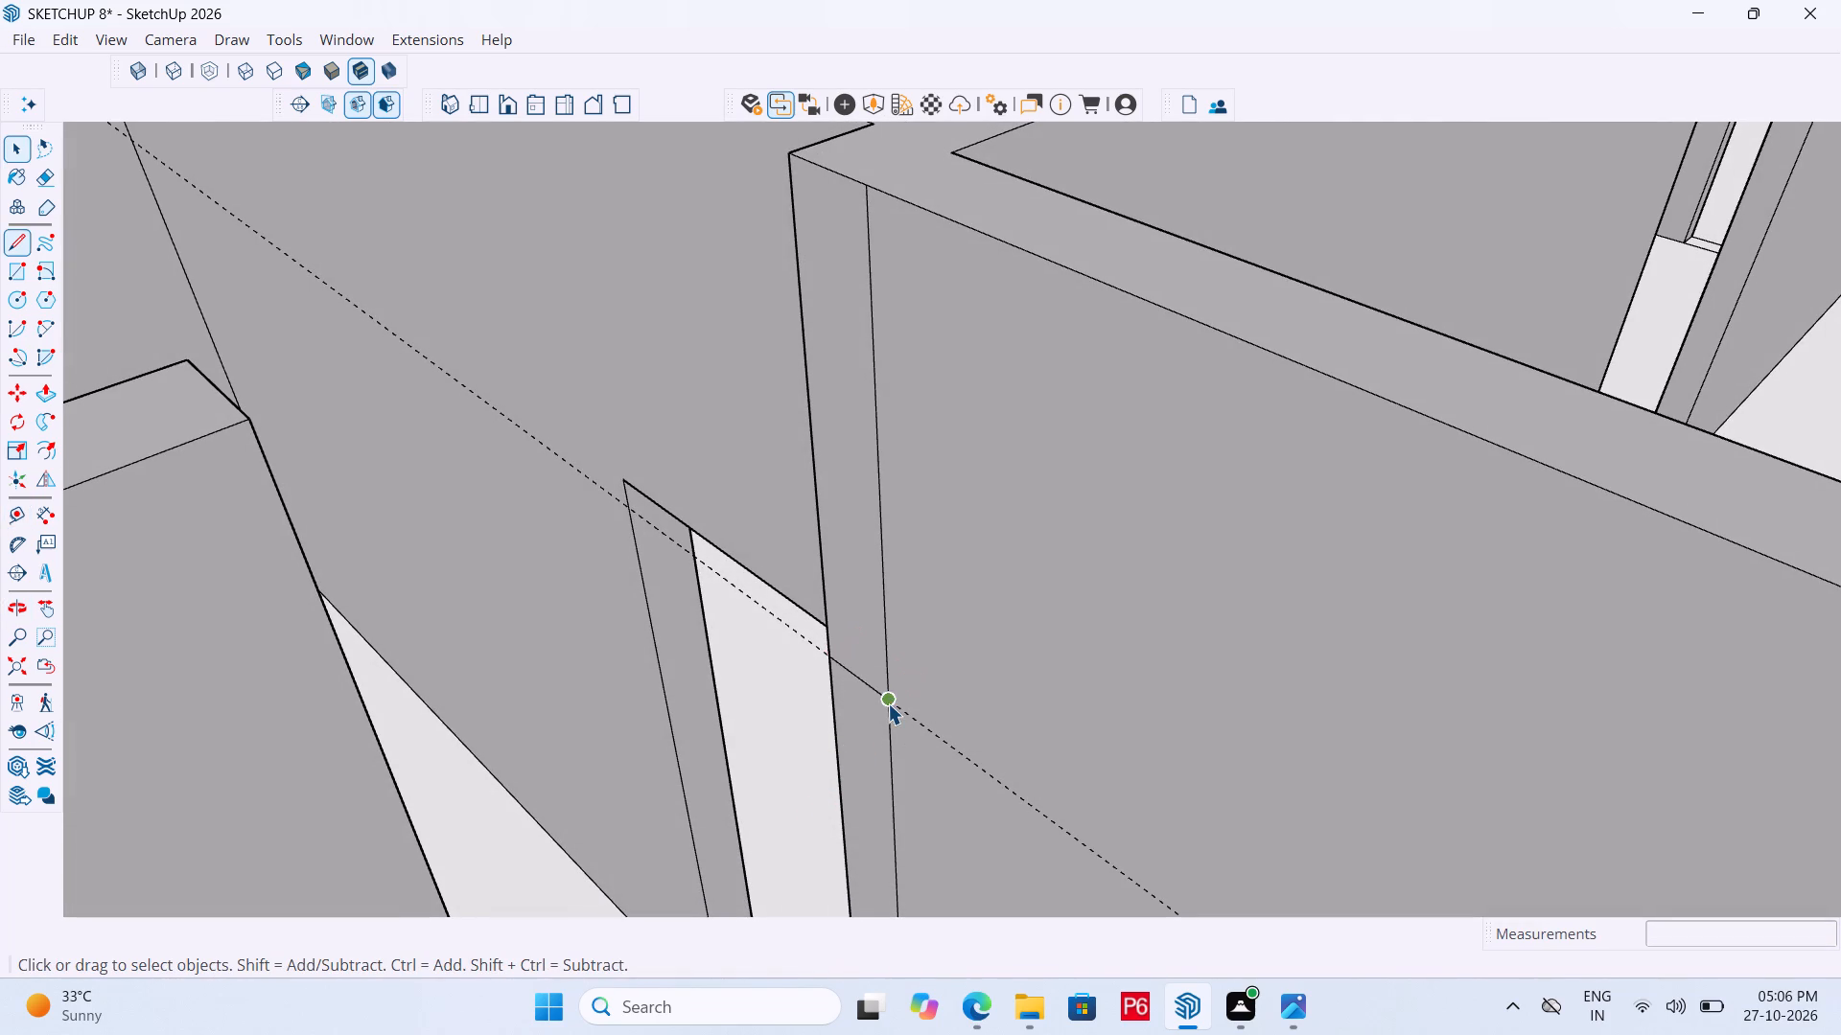
key(e)
drag(977, 746, 960, 766)
click(960, 766)
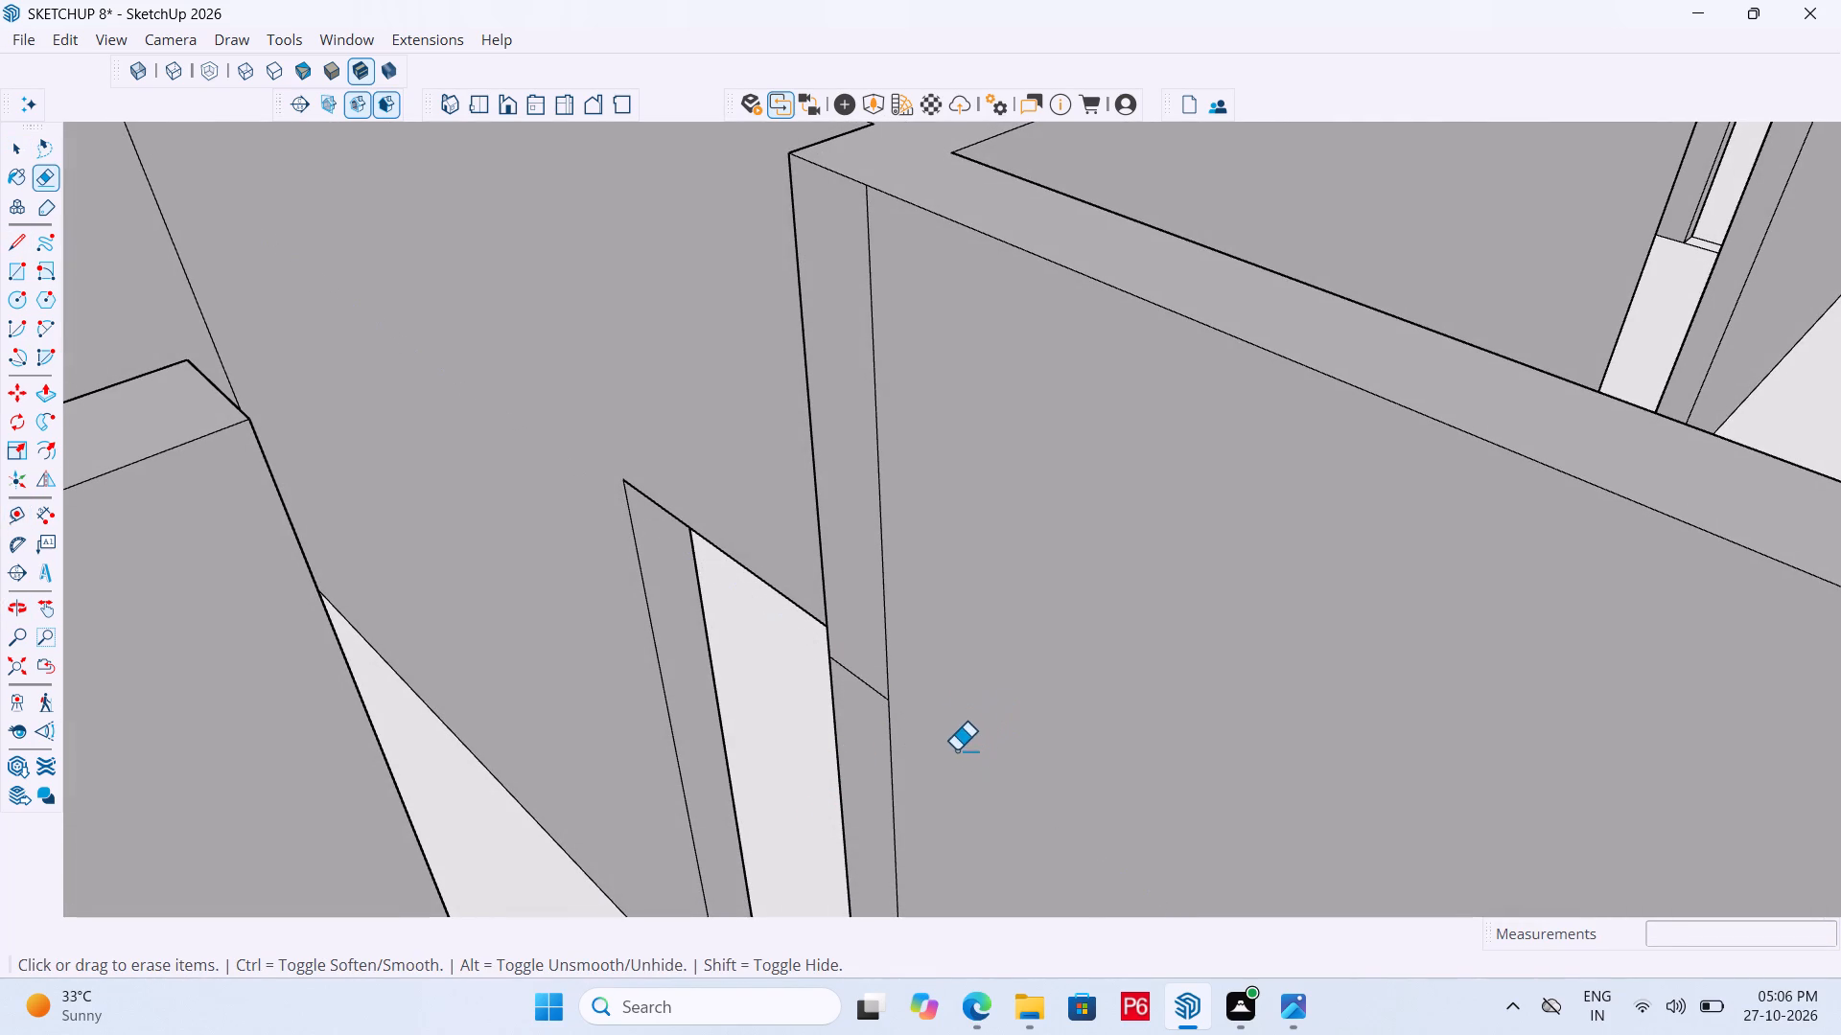
Push/Pull the face above the line 2'6" across the back wall's door opening to the facing wall end.
key(p)
key(bracketleft)
click(862, 608)
click(357, 673)
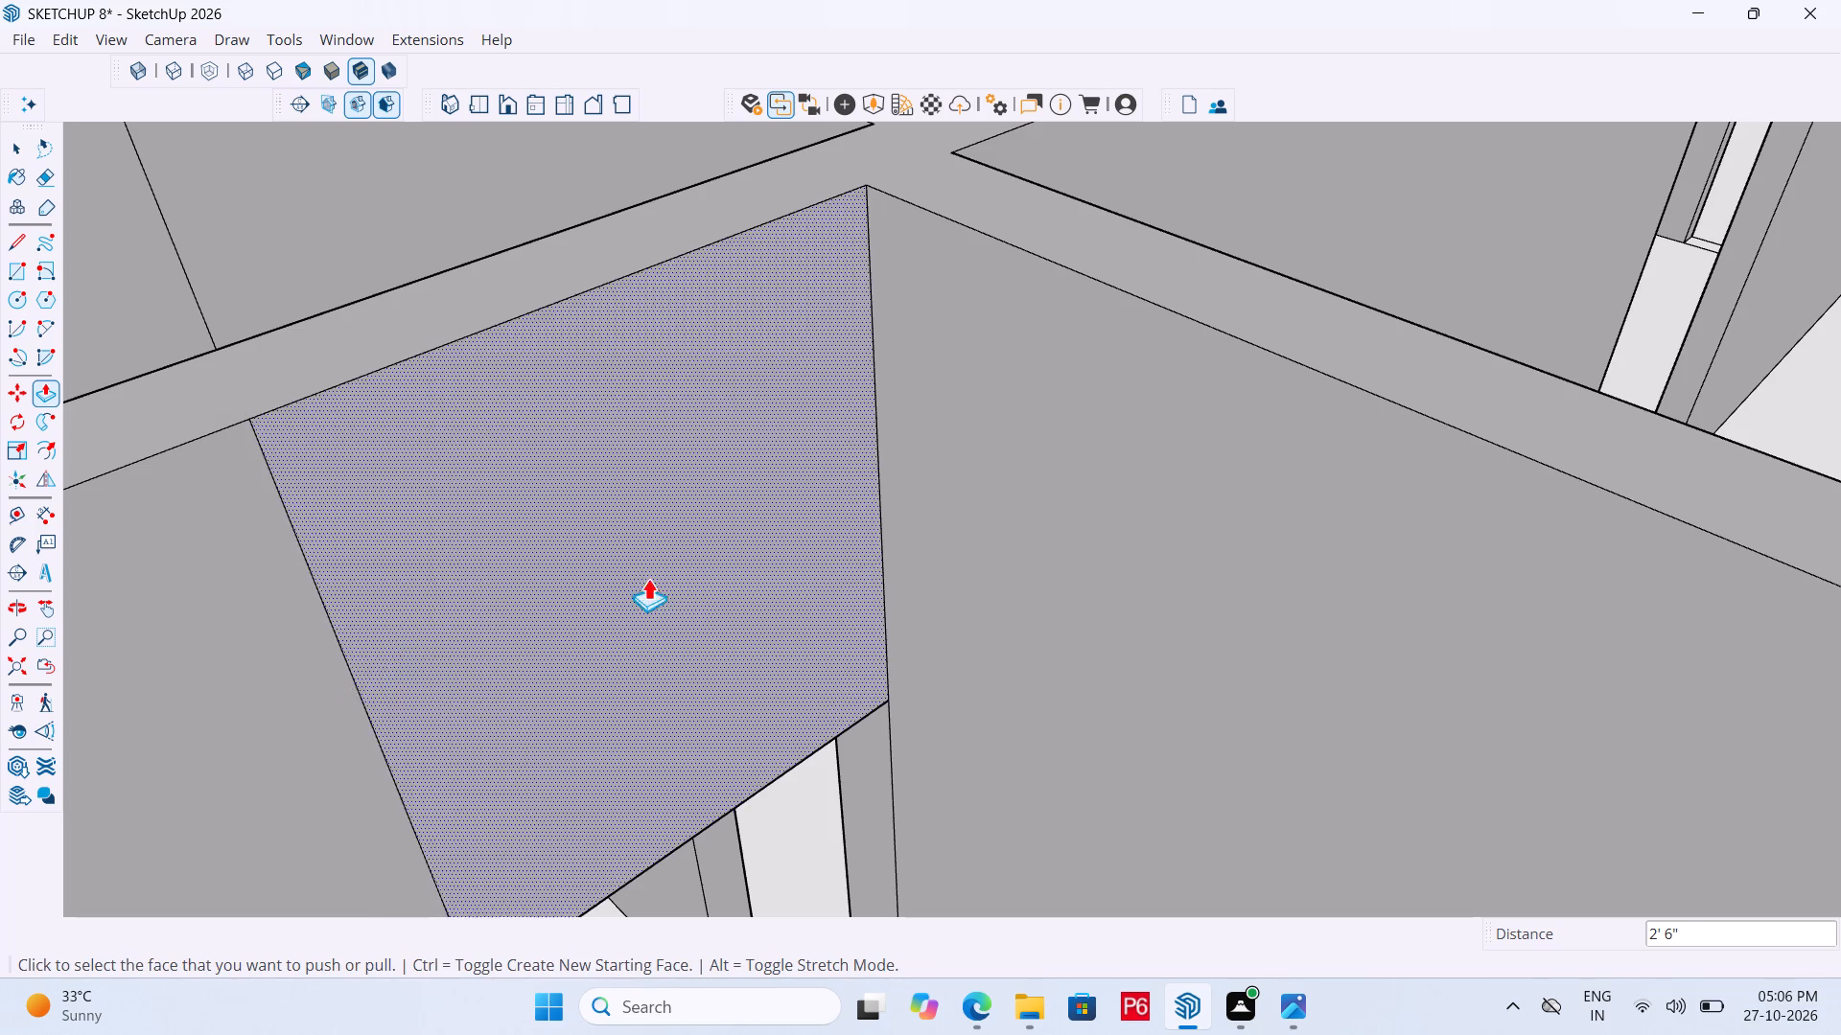
Erase the leftover vertical seam edges where the new lintel meets the corner room's back wall, on both faces.
scroll(862, 561, down, 4)
key(e)
drag(481, 606, 626, 575)
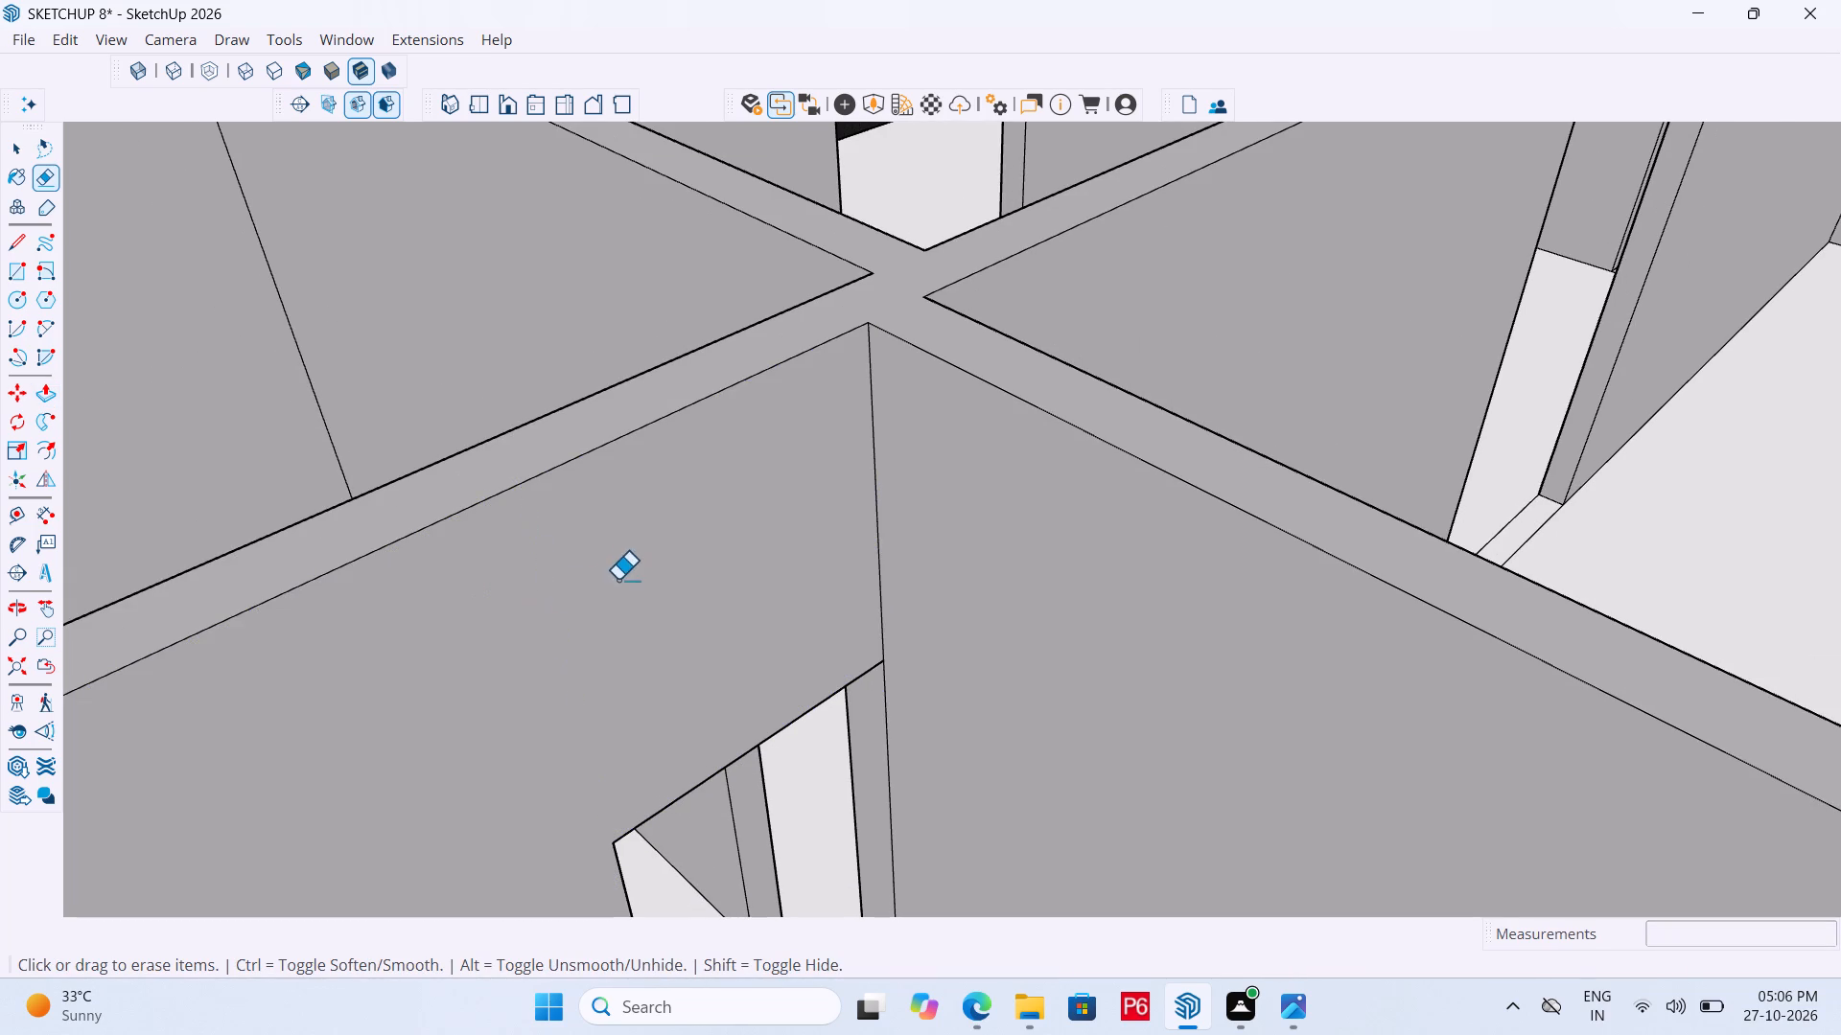
middle_drag(450, 623, 1194, 580)
scroll(454, 627, down, 1)
scroll(1113, 523, down, 5)
drag(857, 737, 849, 732)
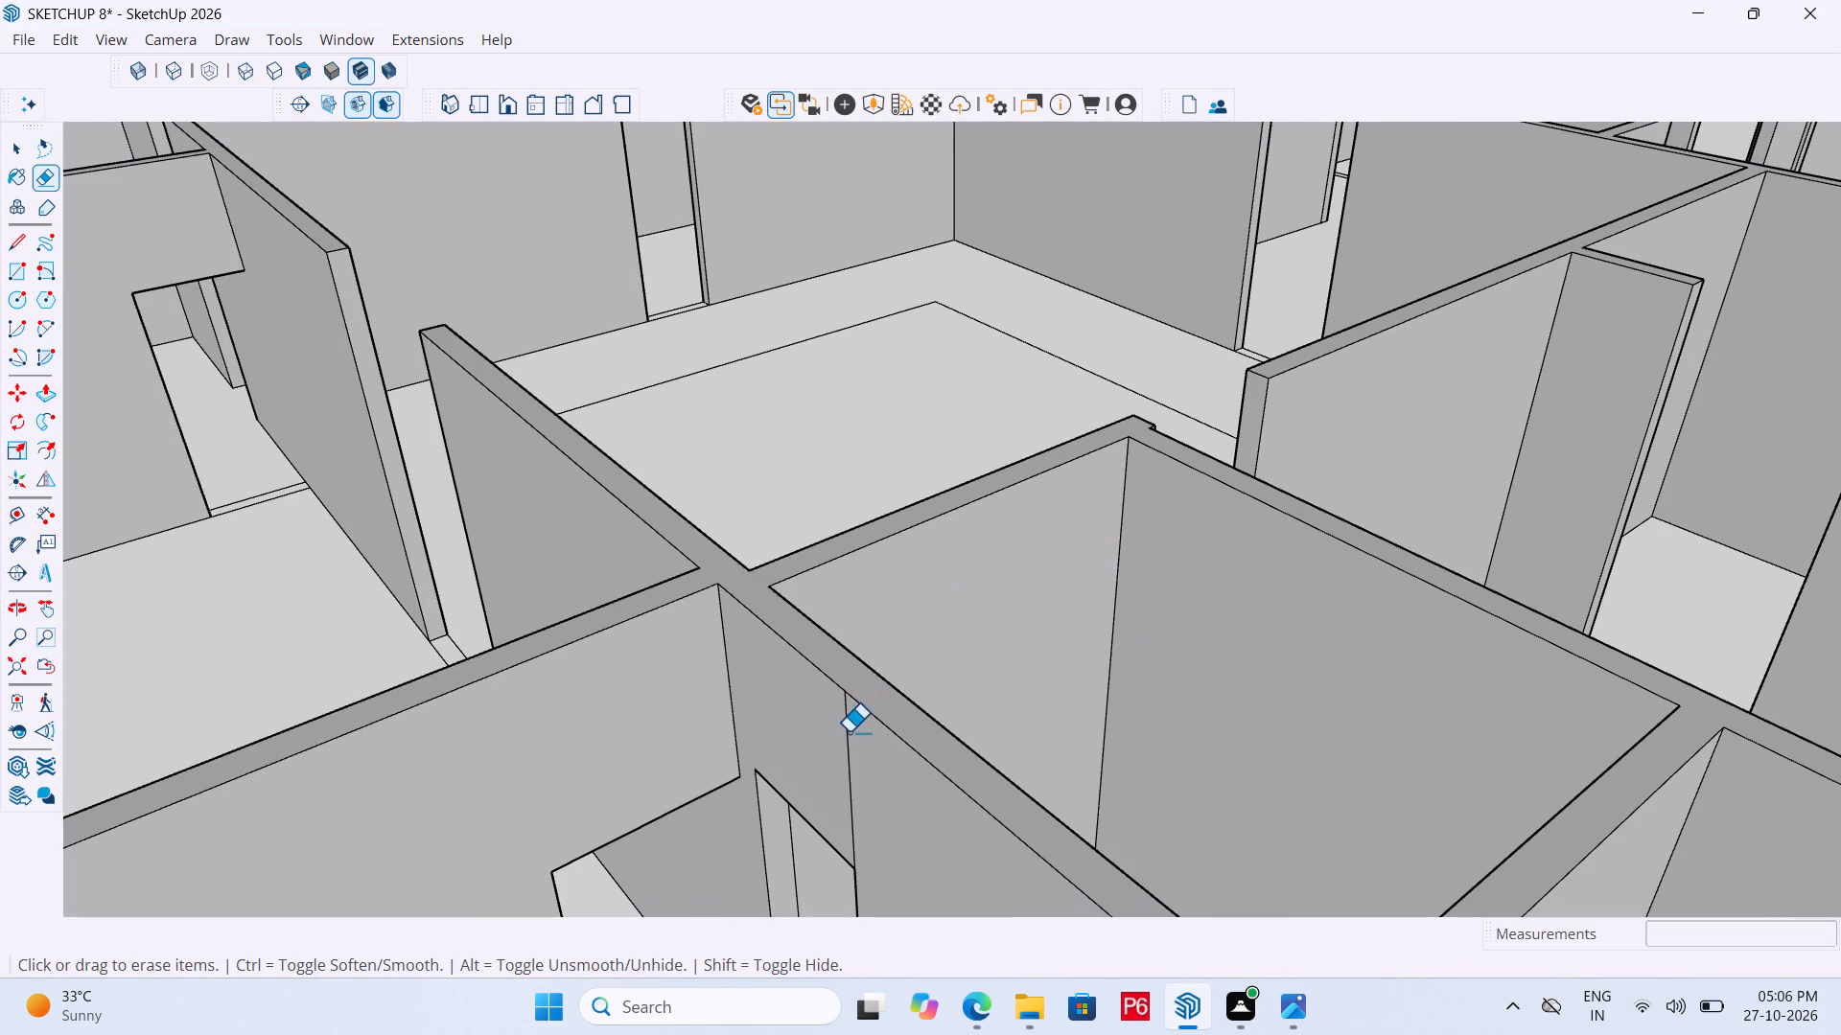
drag(849, 732, 838, 719)
click(836, 718)
Save the model with the lintel walls over the corner room's two door openings.
scroll(895, 552, down, 5)
middle_drag(867, 578, 779, 600)
key(ctrl+s)
key(ctrl+s)
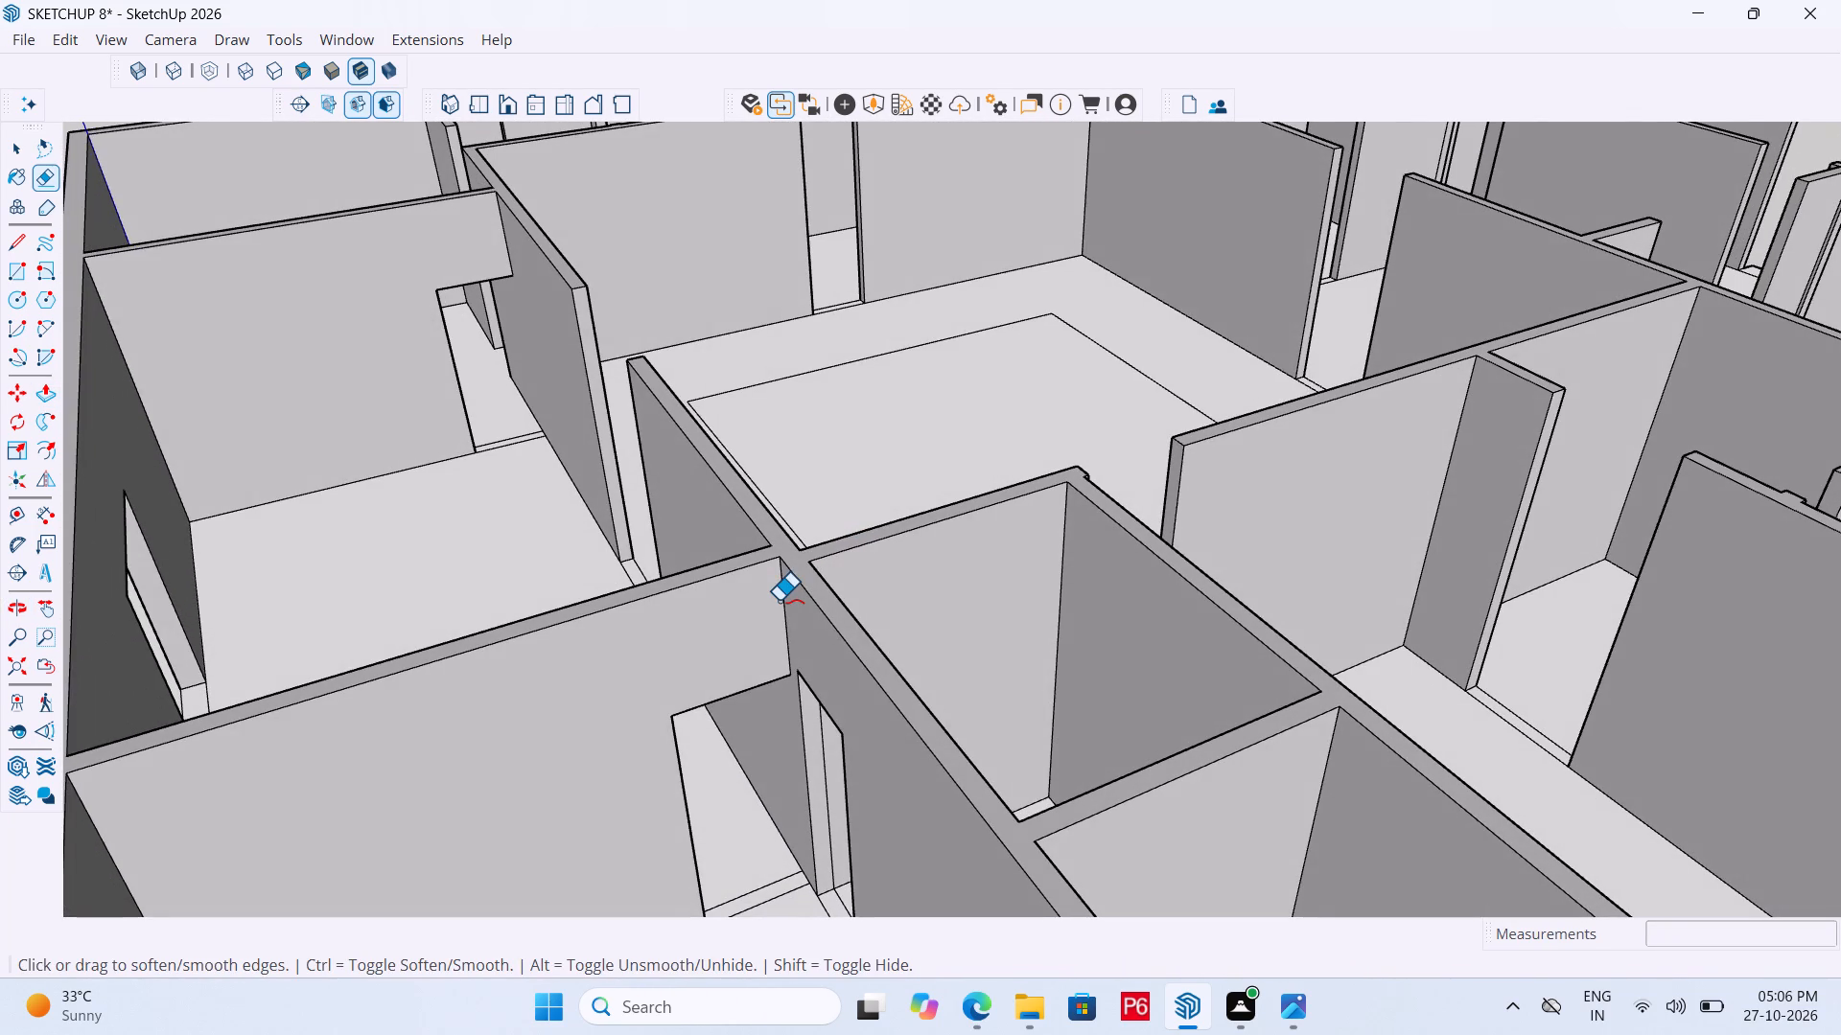
key(ctrl+s)
key(ctrl+s)
key(ctrl+s)
key(ctrl+s)
key(ctrl+s)
key(ctrl+s)
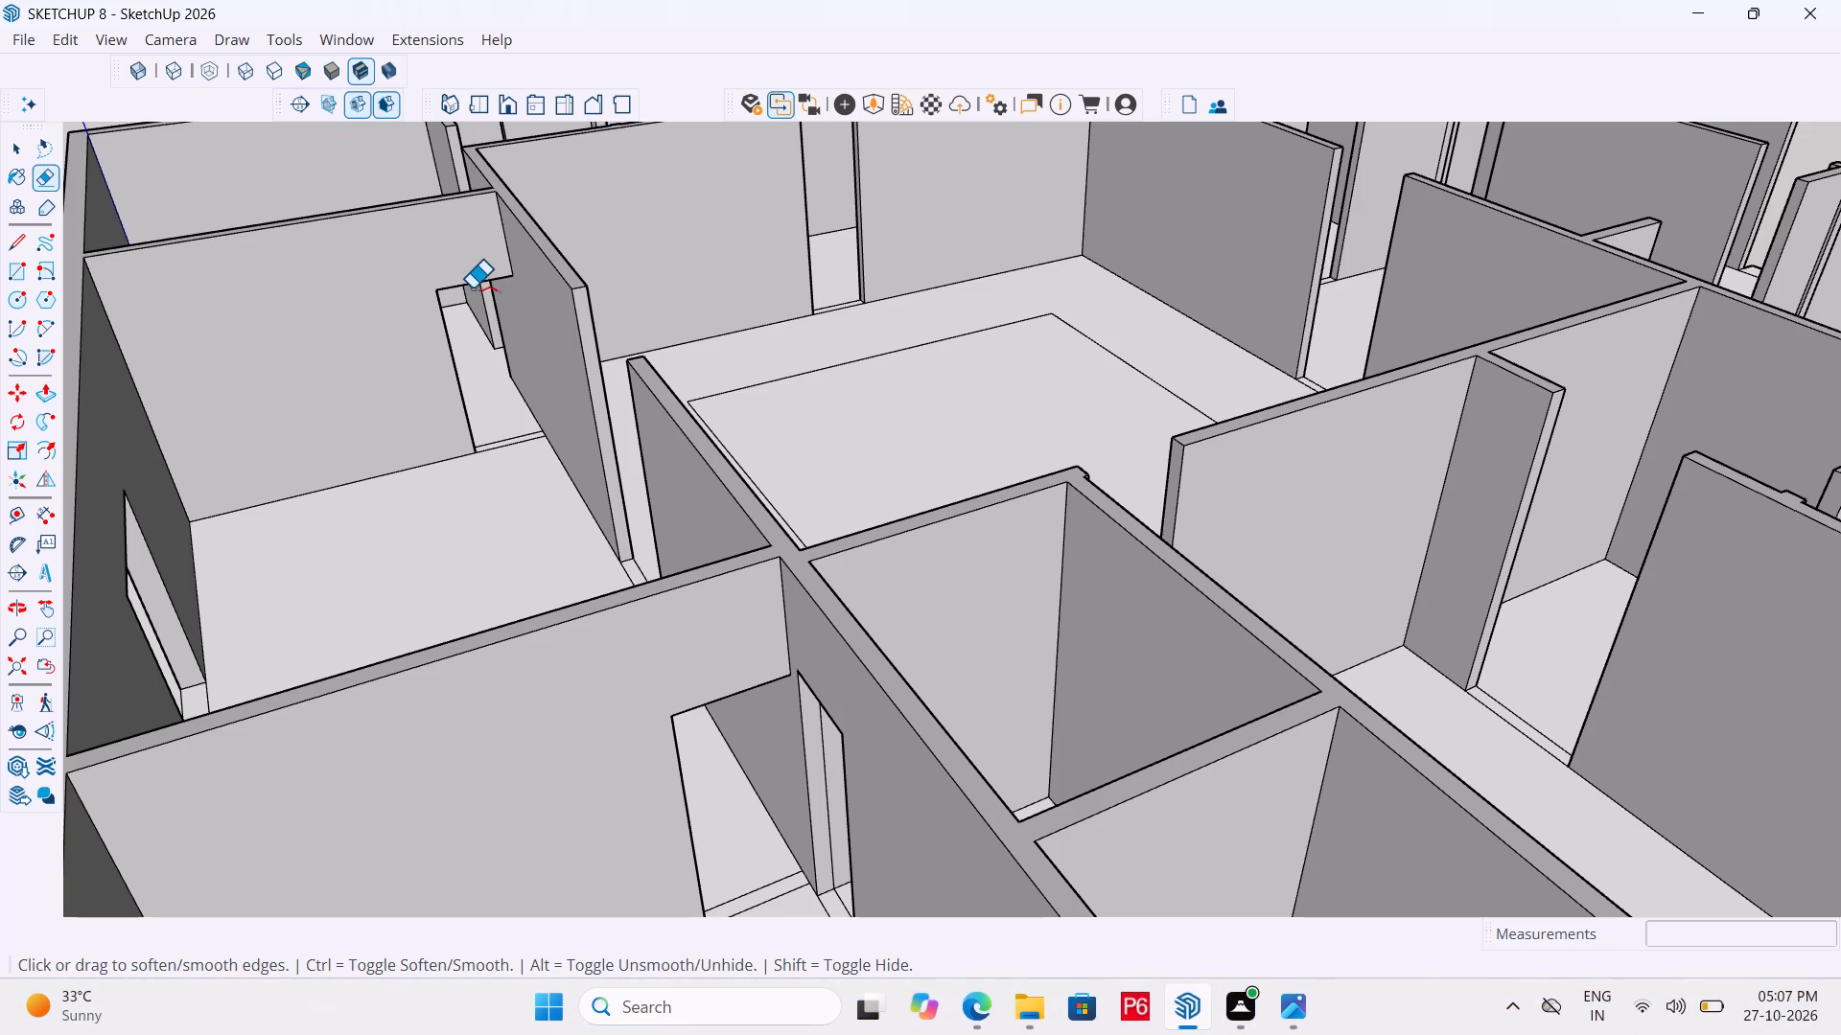
scroll(581, 327, down, 5)
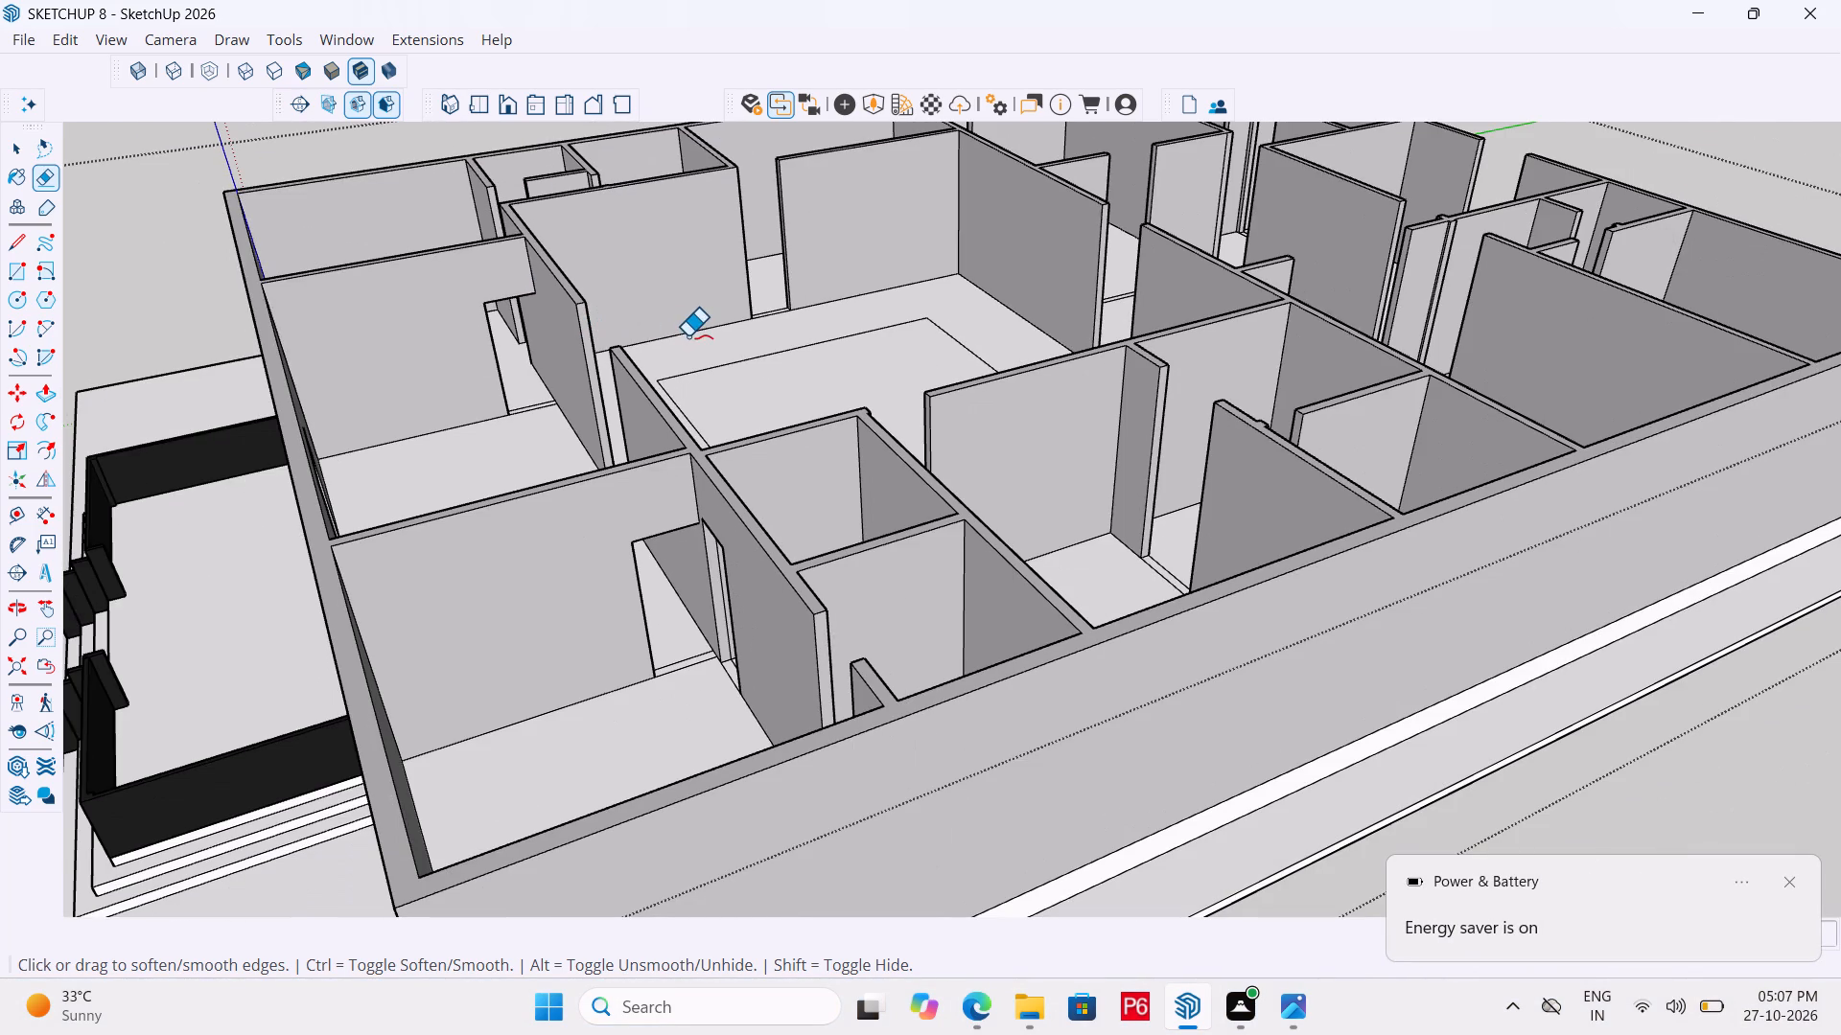
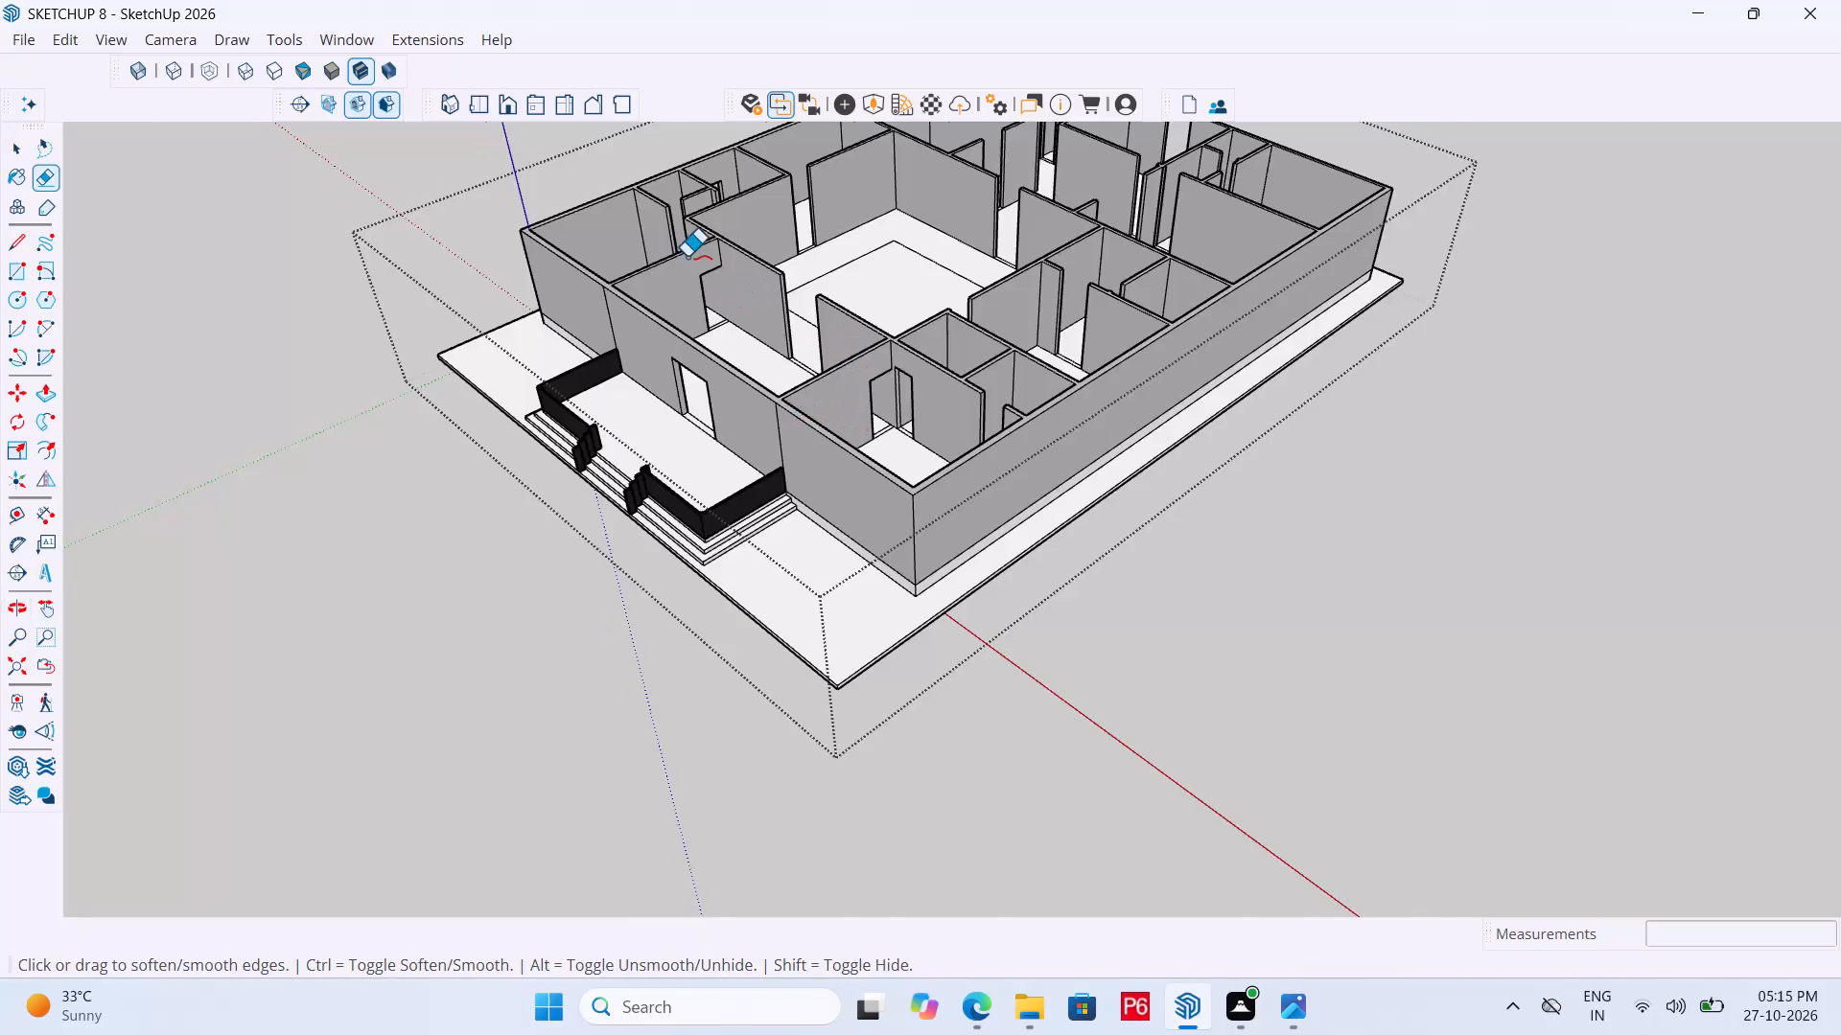
Place a guide 3'6" below the wall top on the partition's end face, at the front corner room's doorway beside the outer side wall.
scroll(687, 257, up, 6)
scroll(1002, 379, up, 1)
middle_drag(1068, 418, 1113, 343)
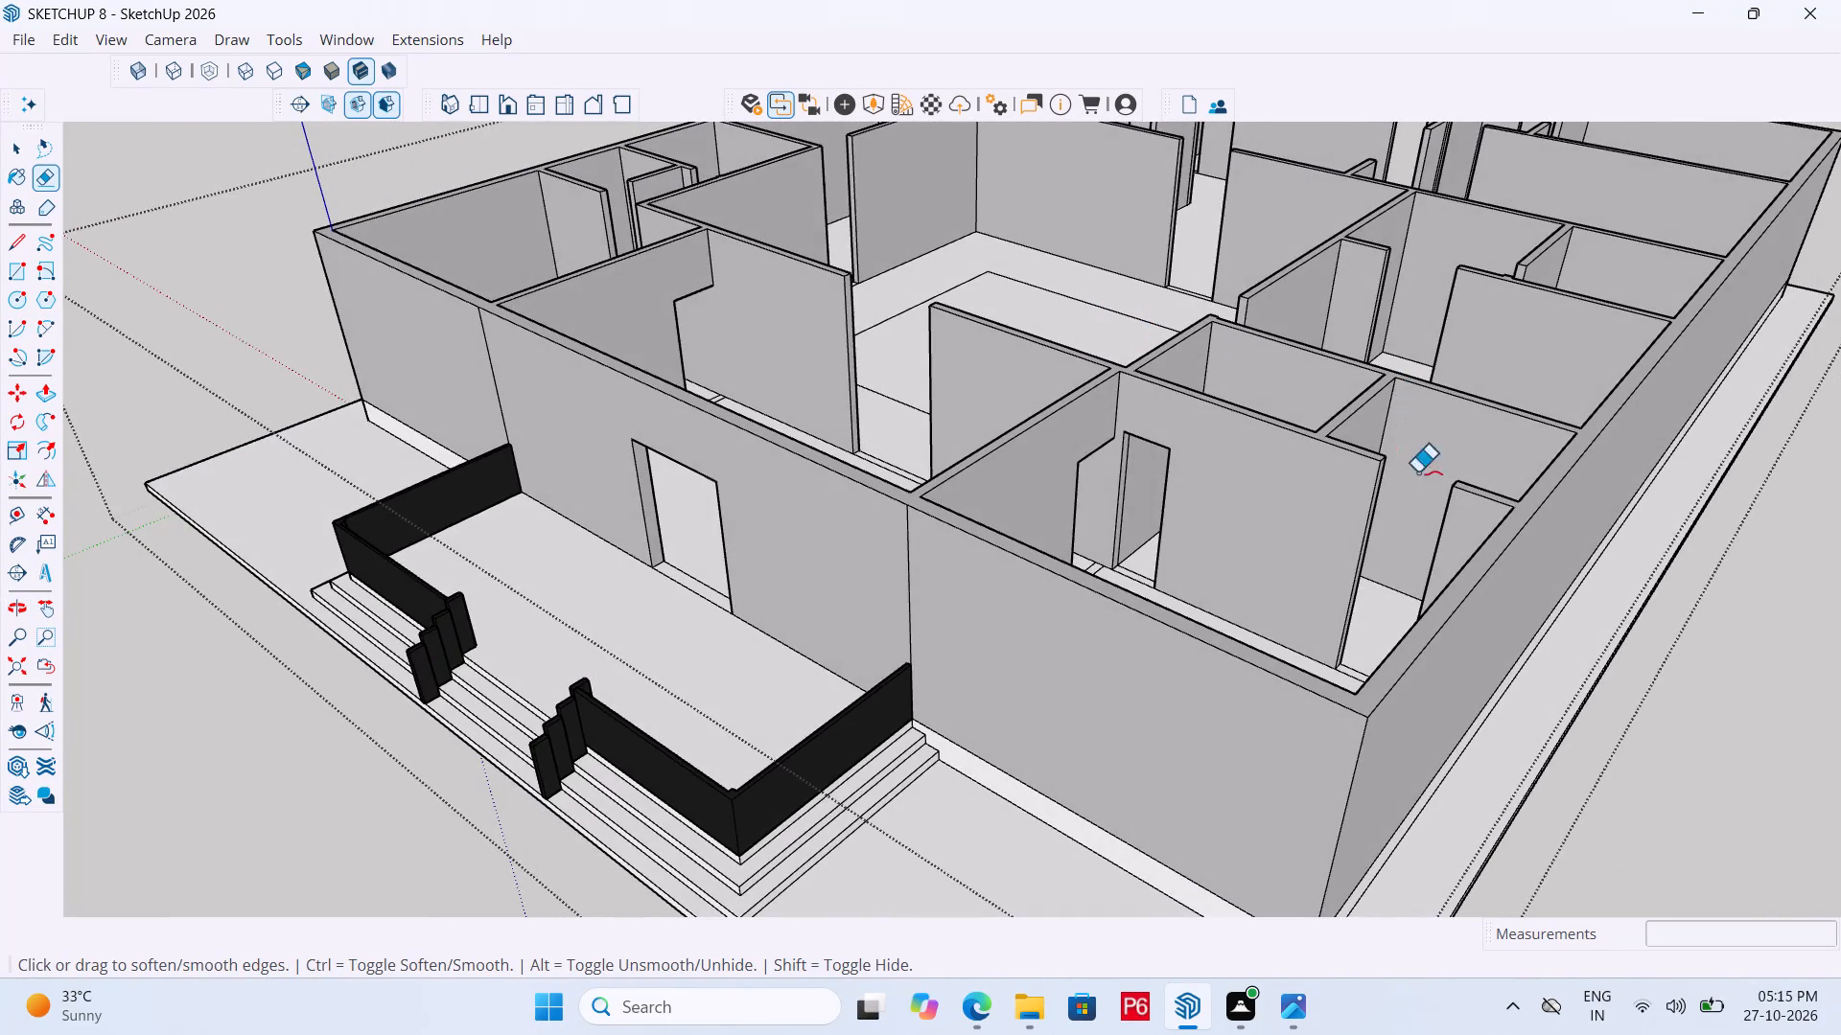
scroll(1508, 534, up, 7)
scroll(1107, 428, down, 2)
middle_drag(1058, 422, 983, 516)
scroll(961, 416, up, 1)
scroll(1355, 610, up, 6)
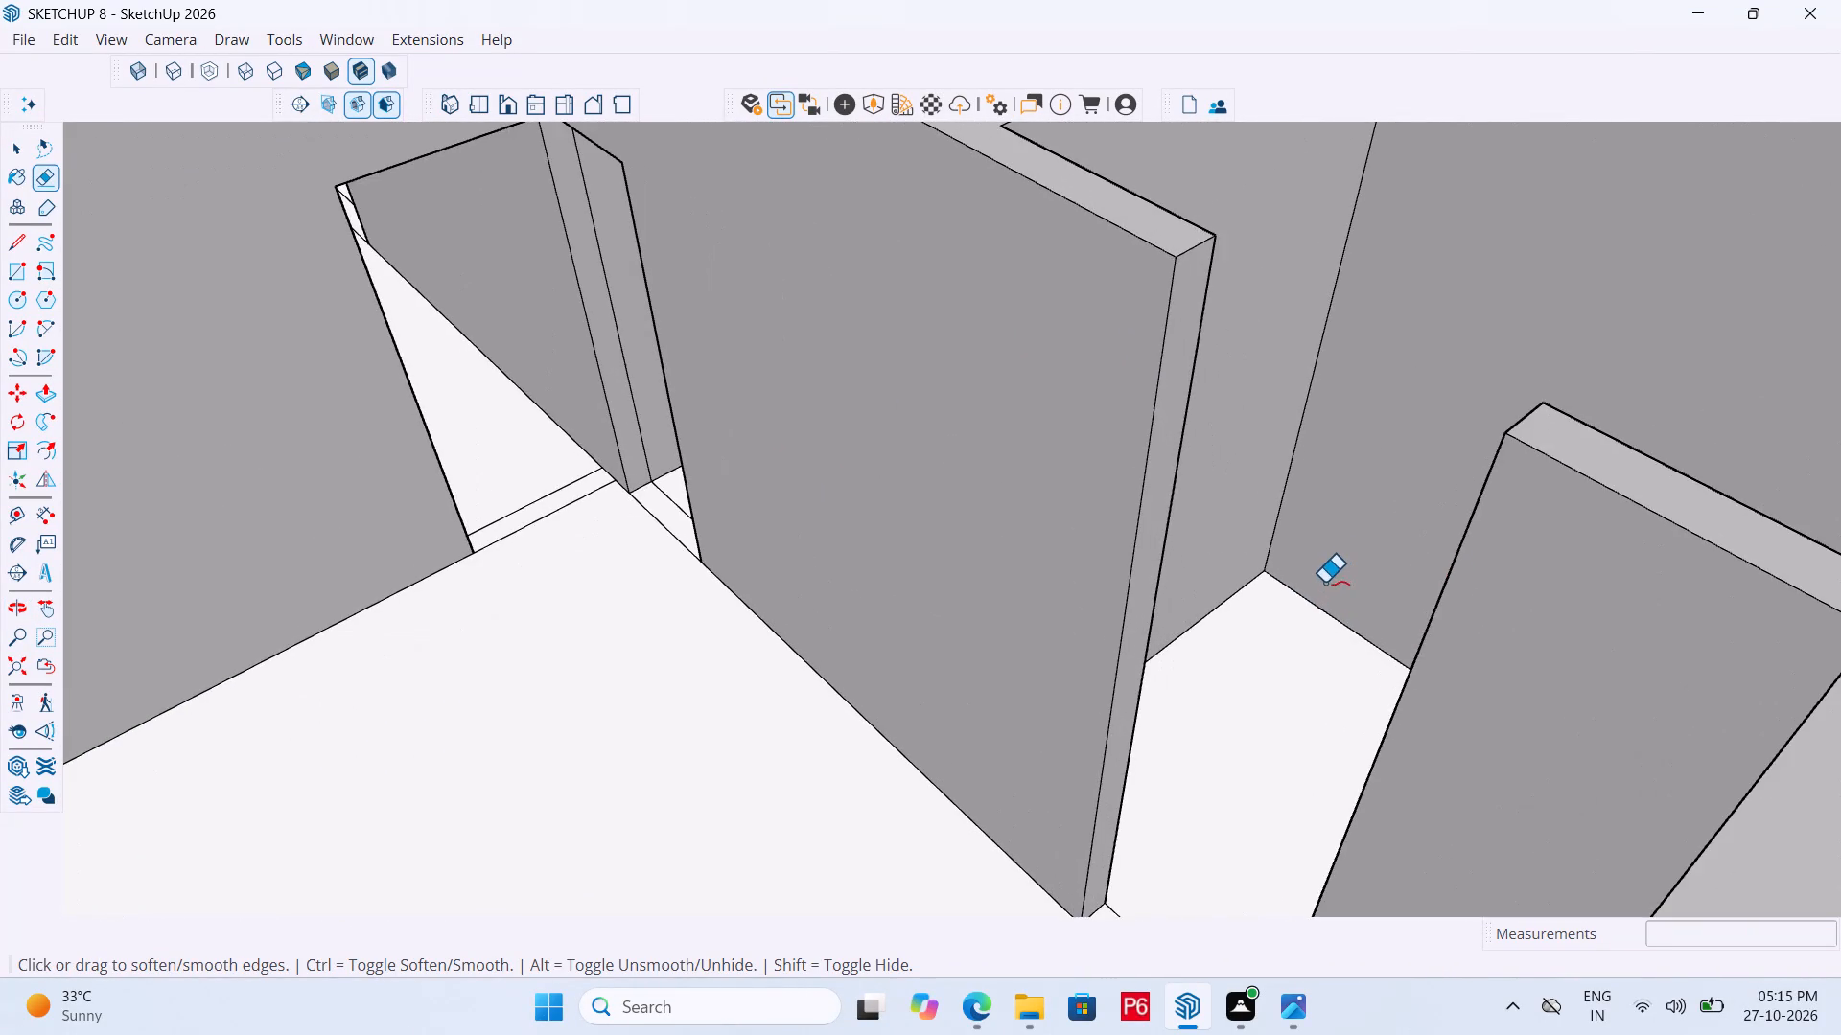
scroll(1022, 594, down, 5)
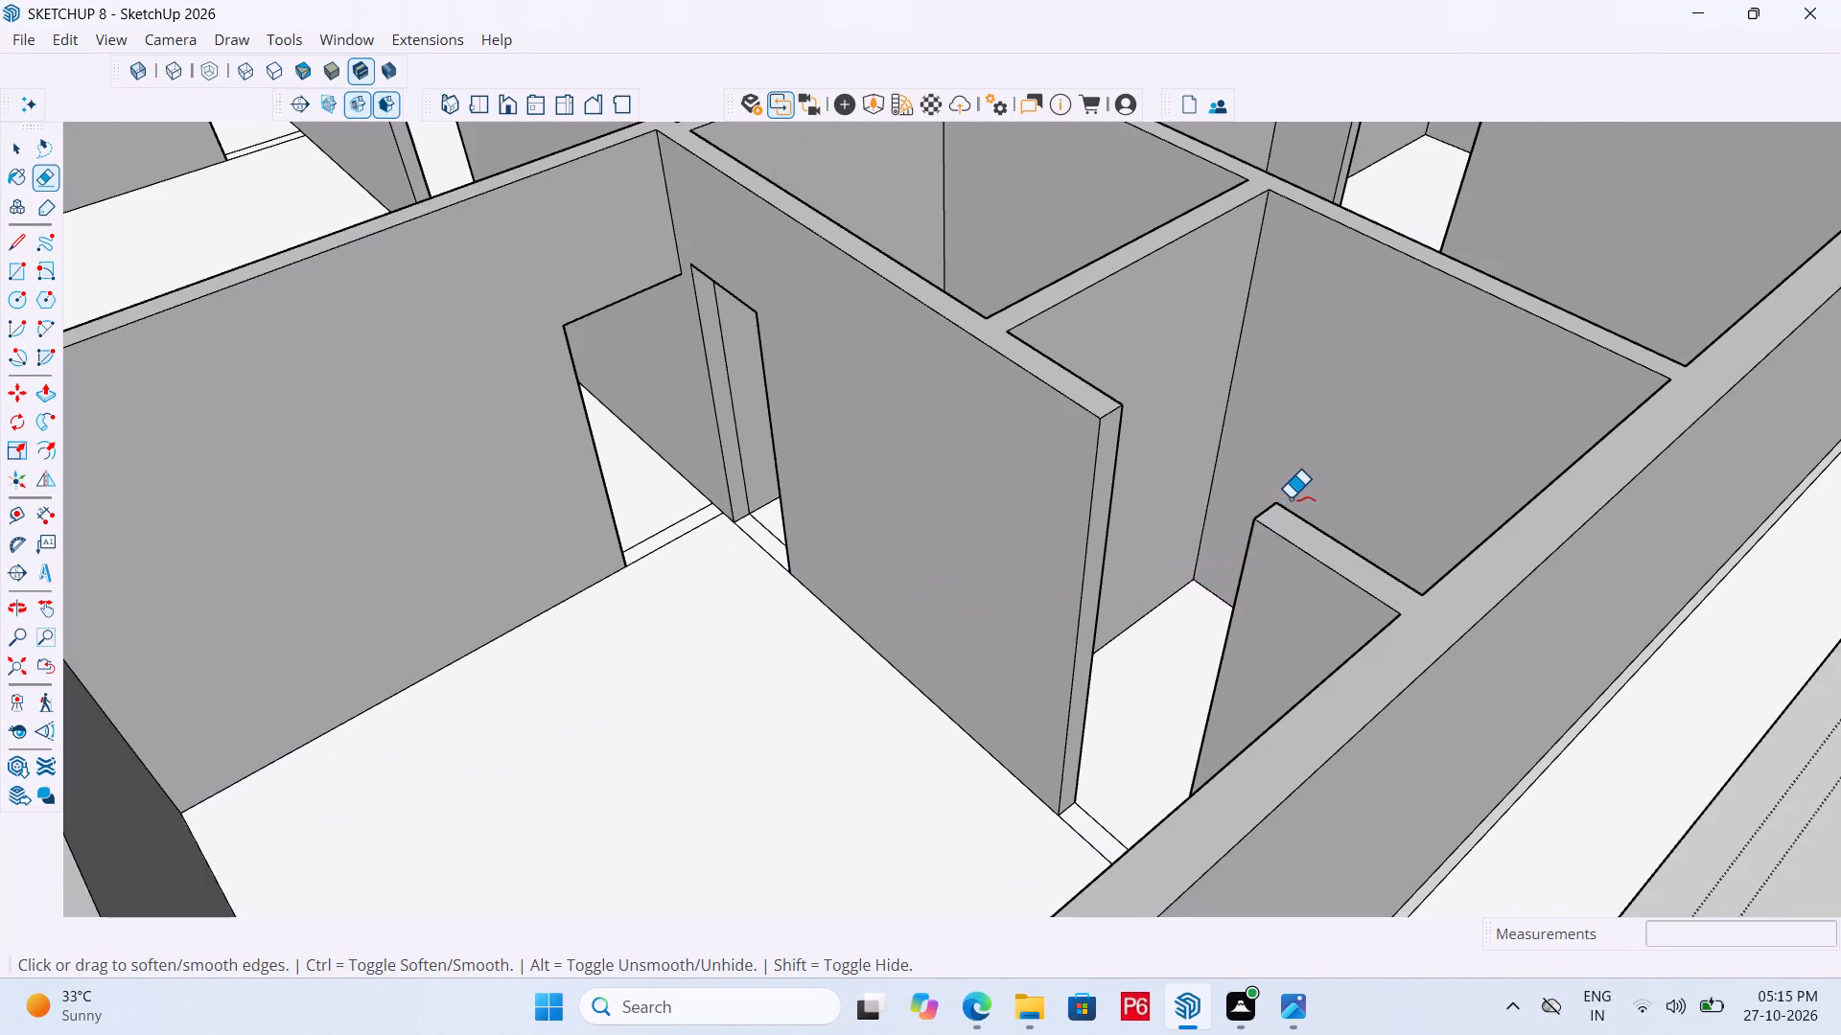
middle_drag(1278, 481, 1264, 495)
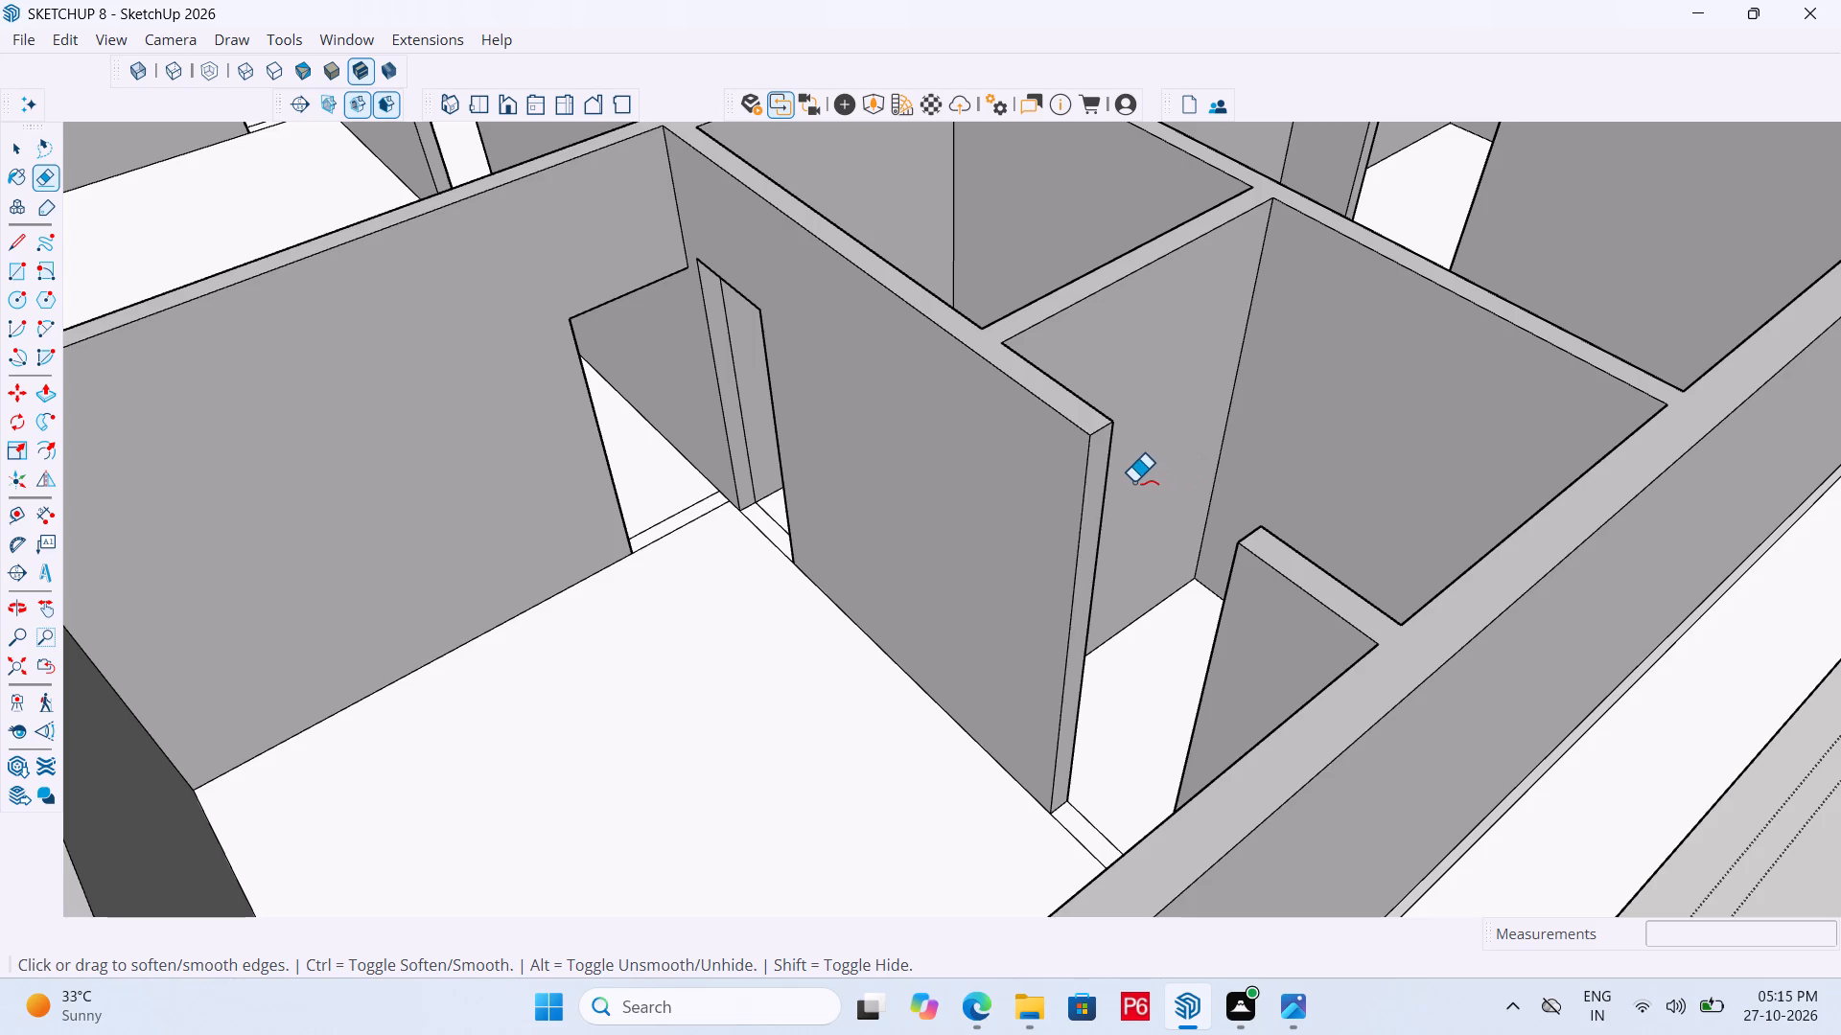
scroll(1108, 451, up, 2)
key(t)
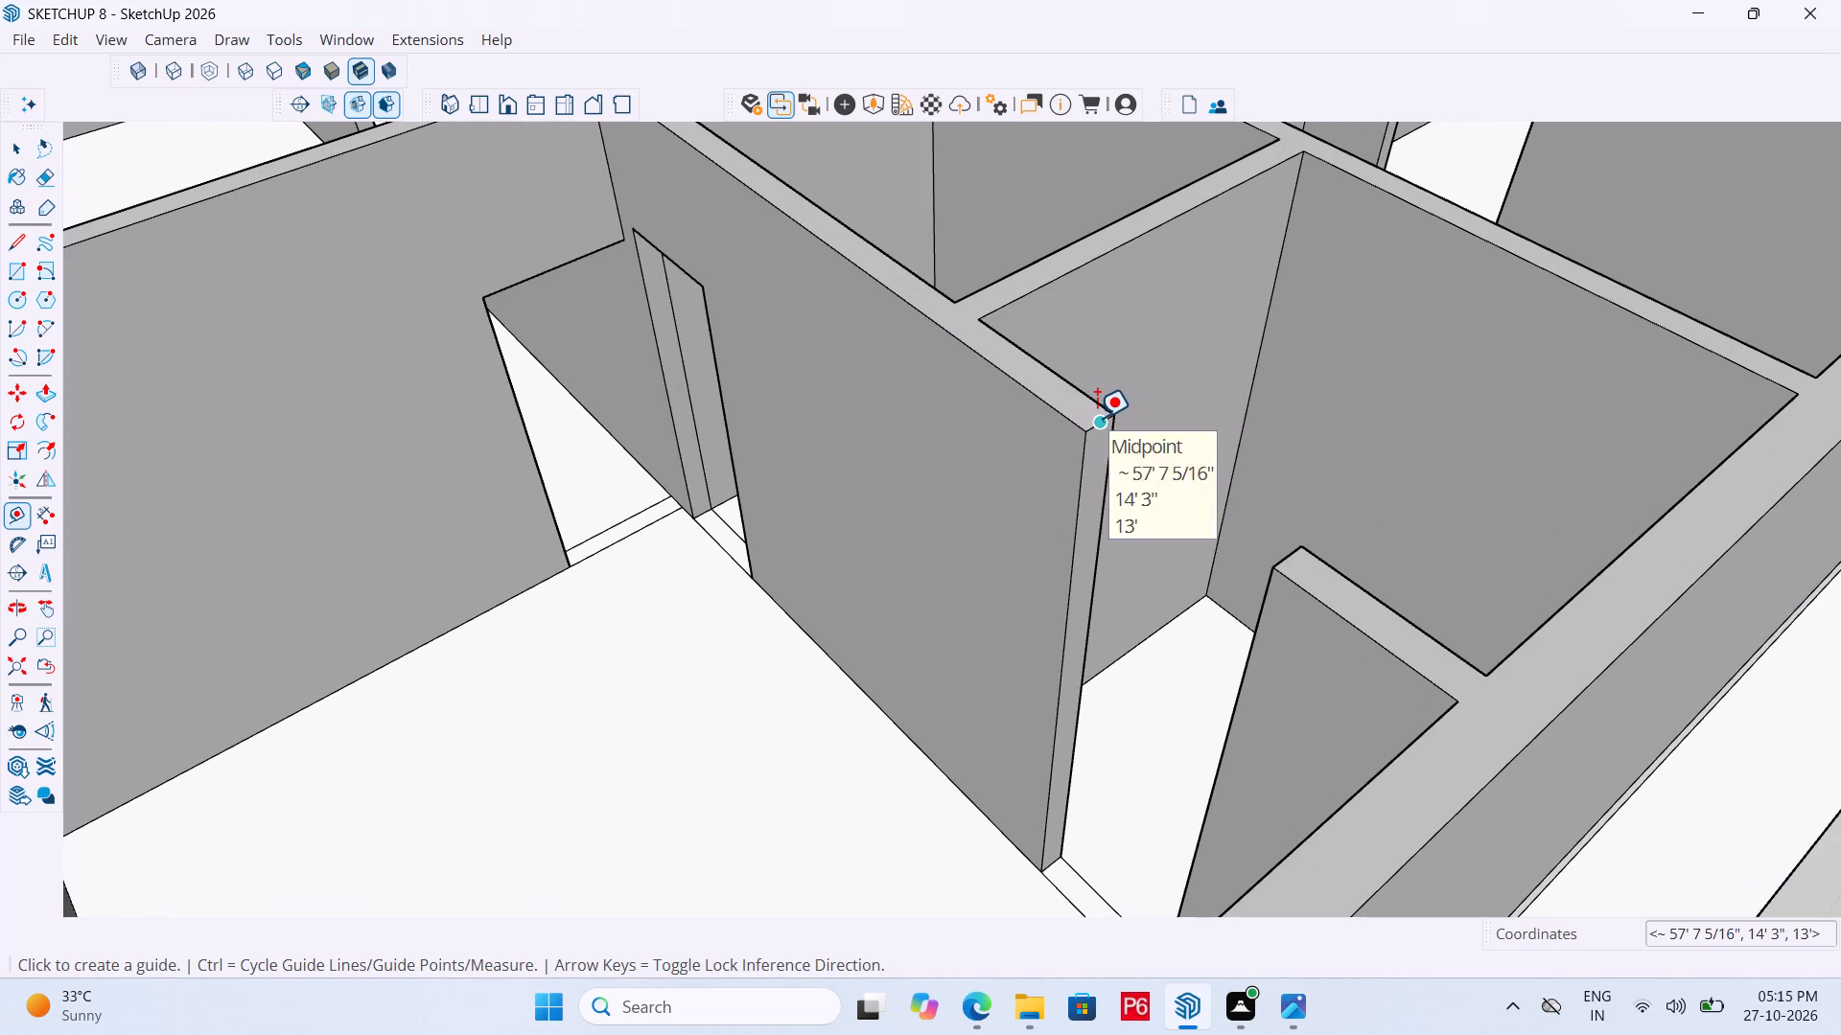
click(1097, 418)
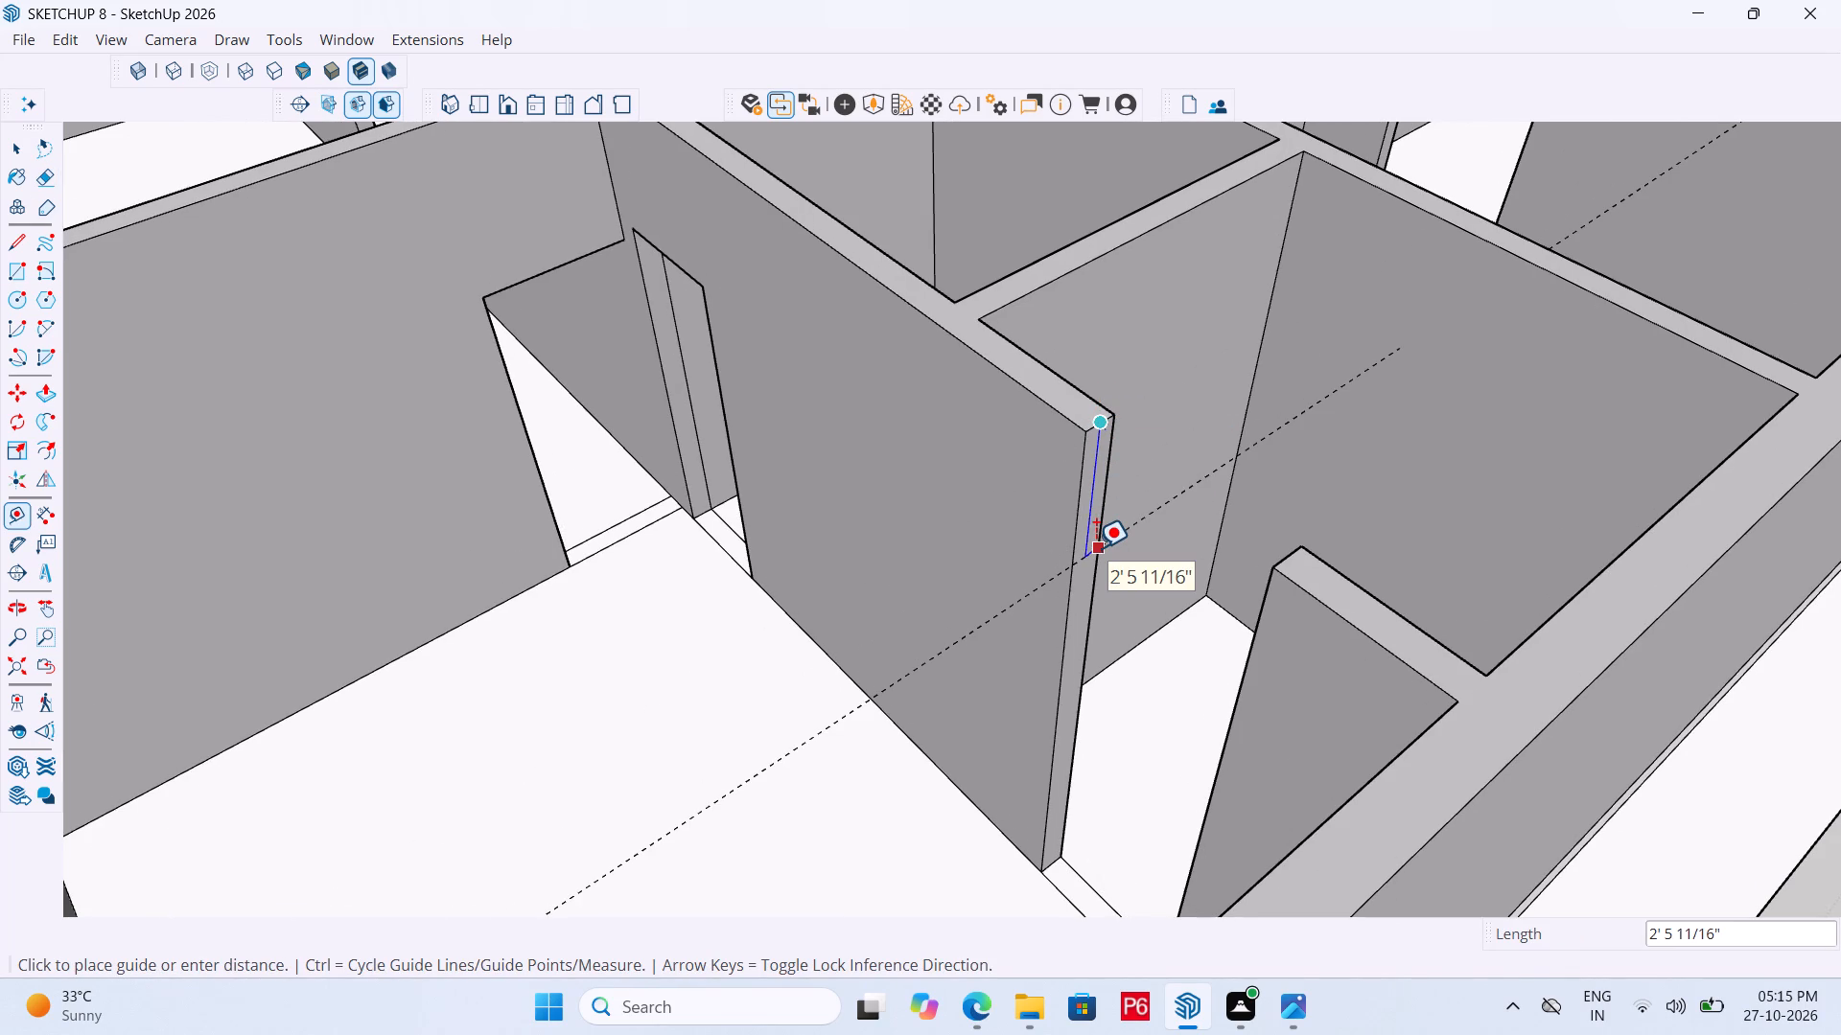
text(3')
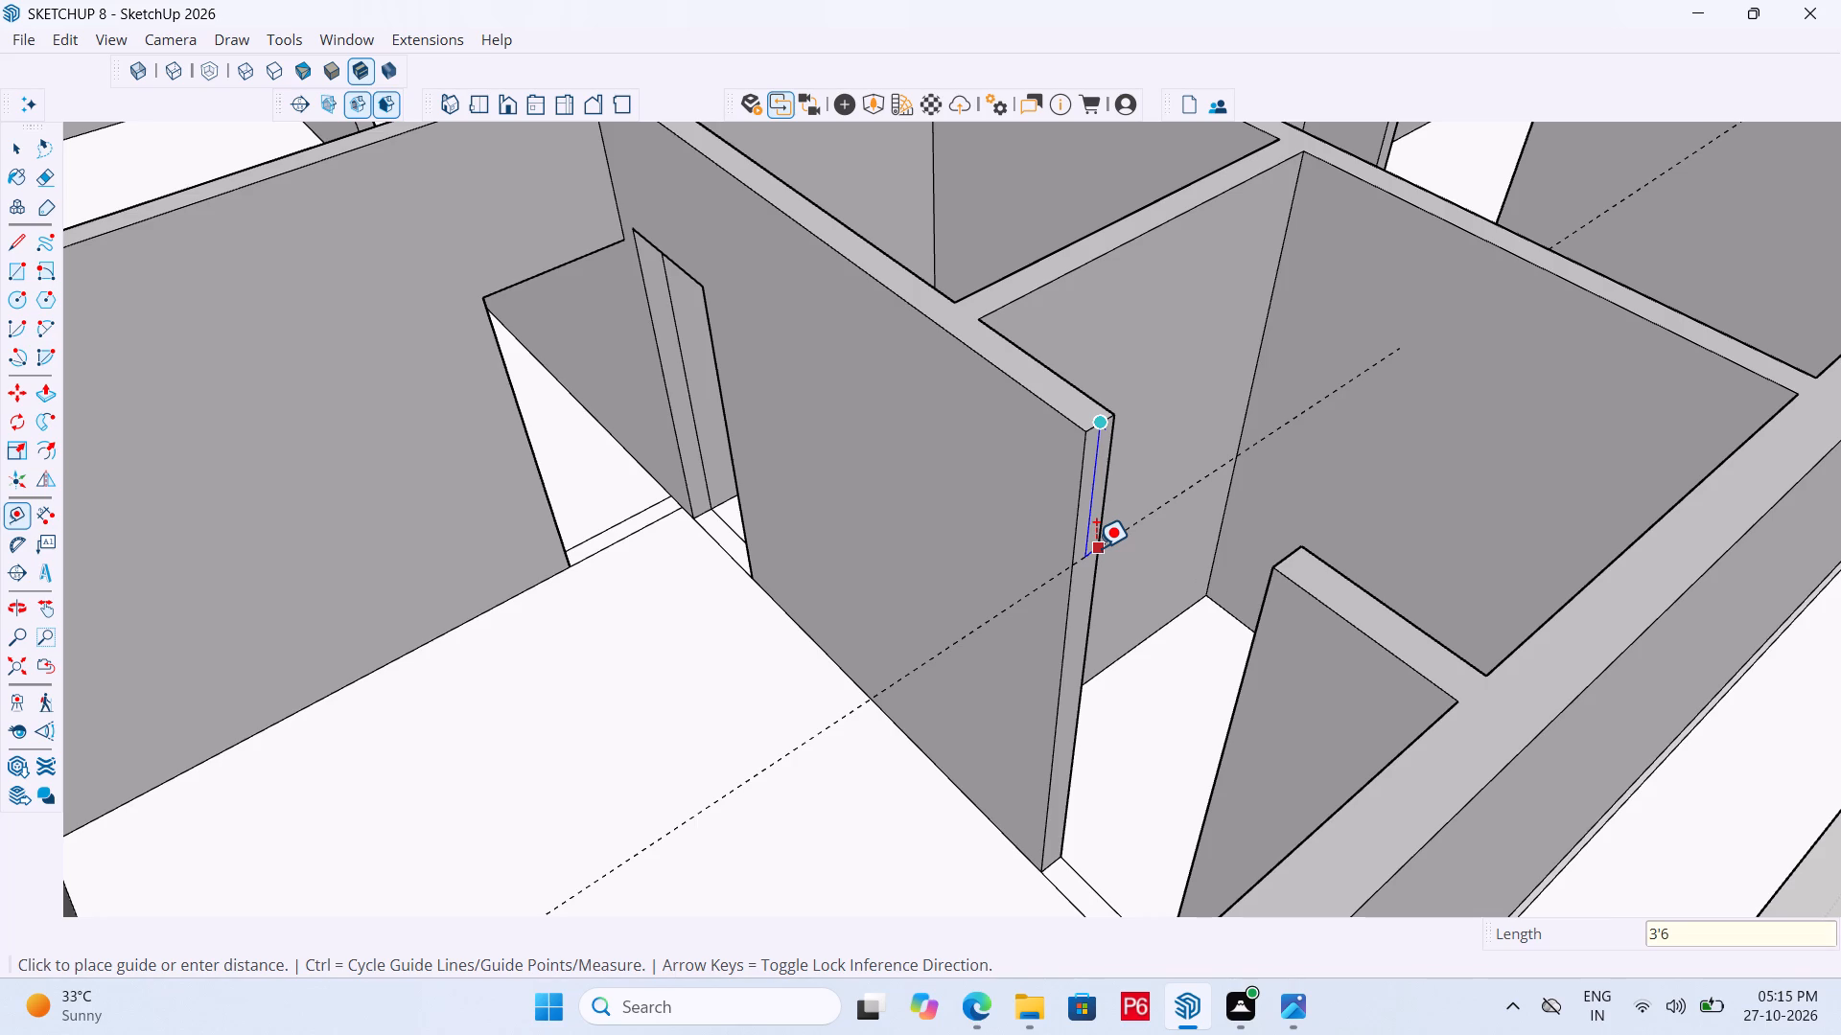
key(shift+quotedbl)
key(Return)
key(Return)
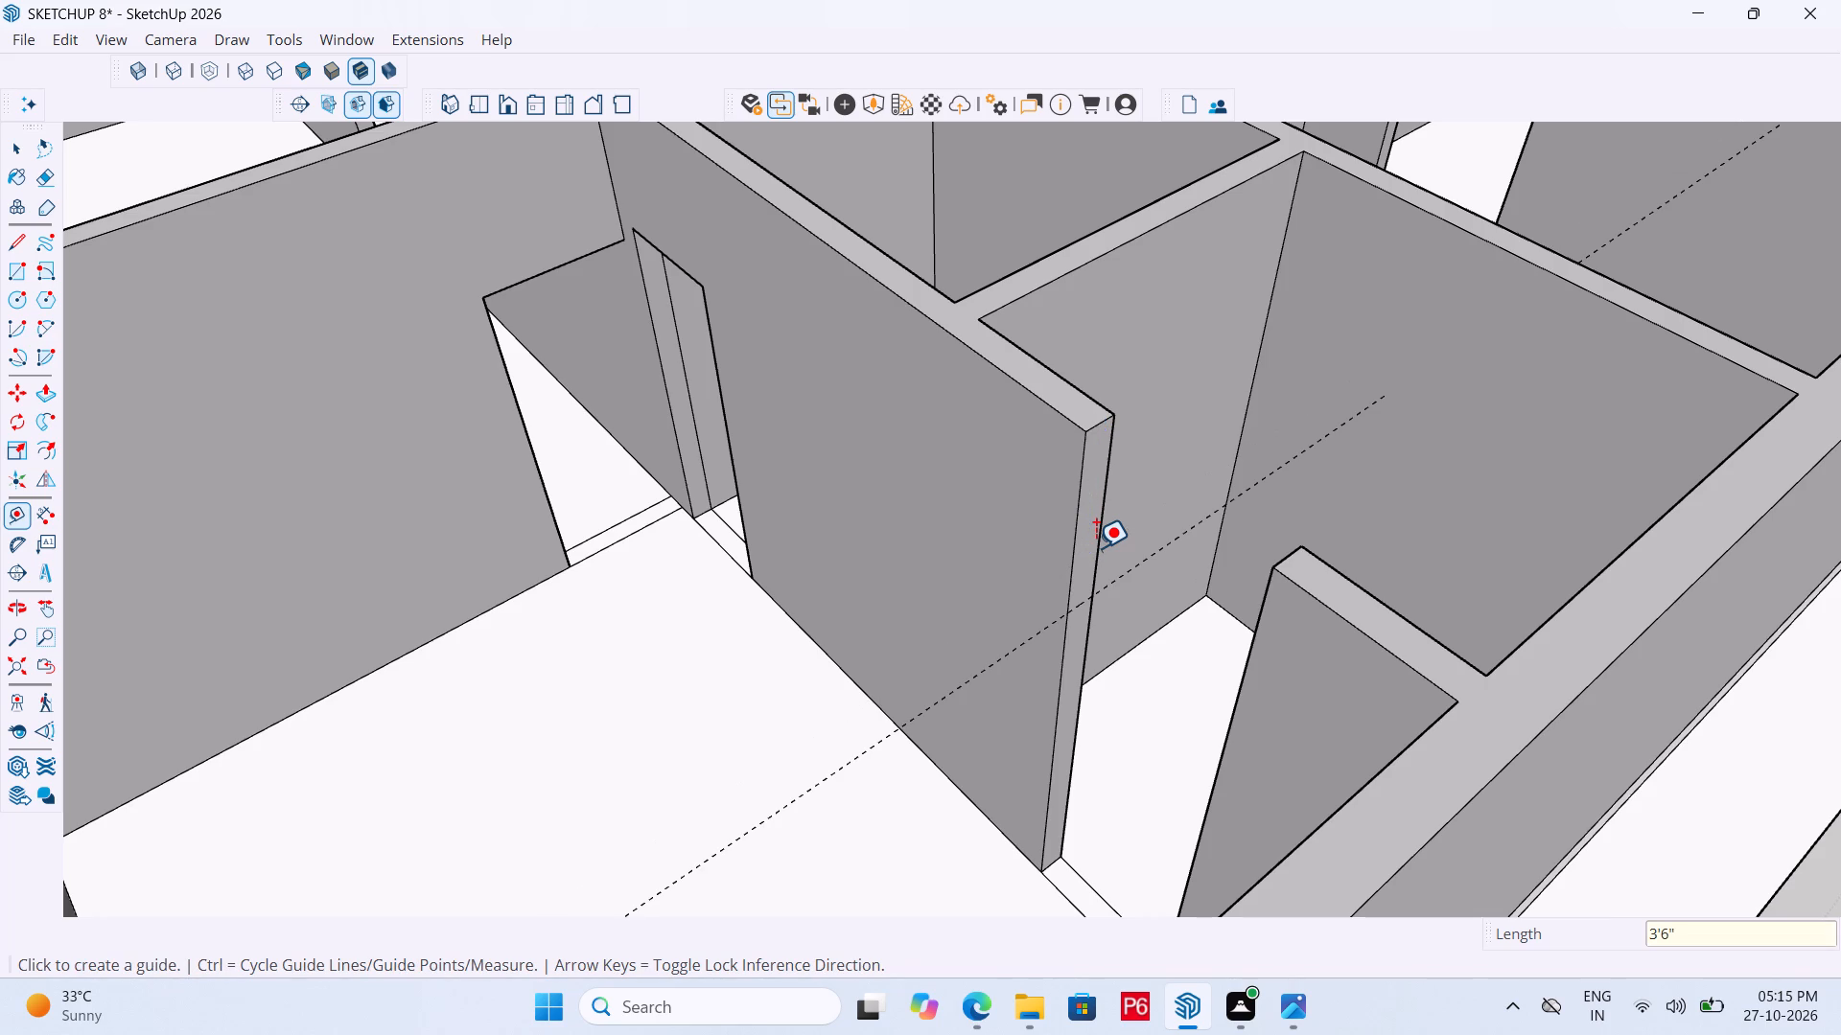
Draw a line along the guide across the partition's end face and erase the guide.
scroll(1095, 660, up, 4)
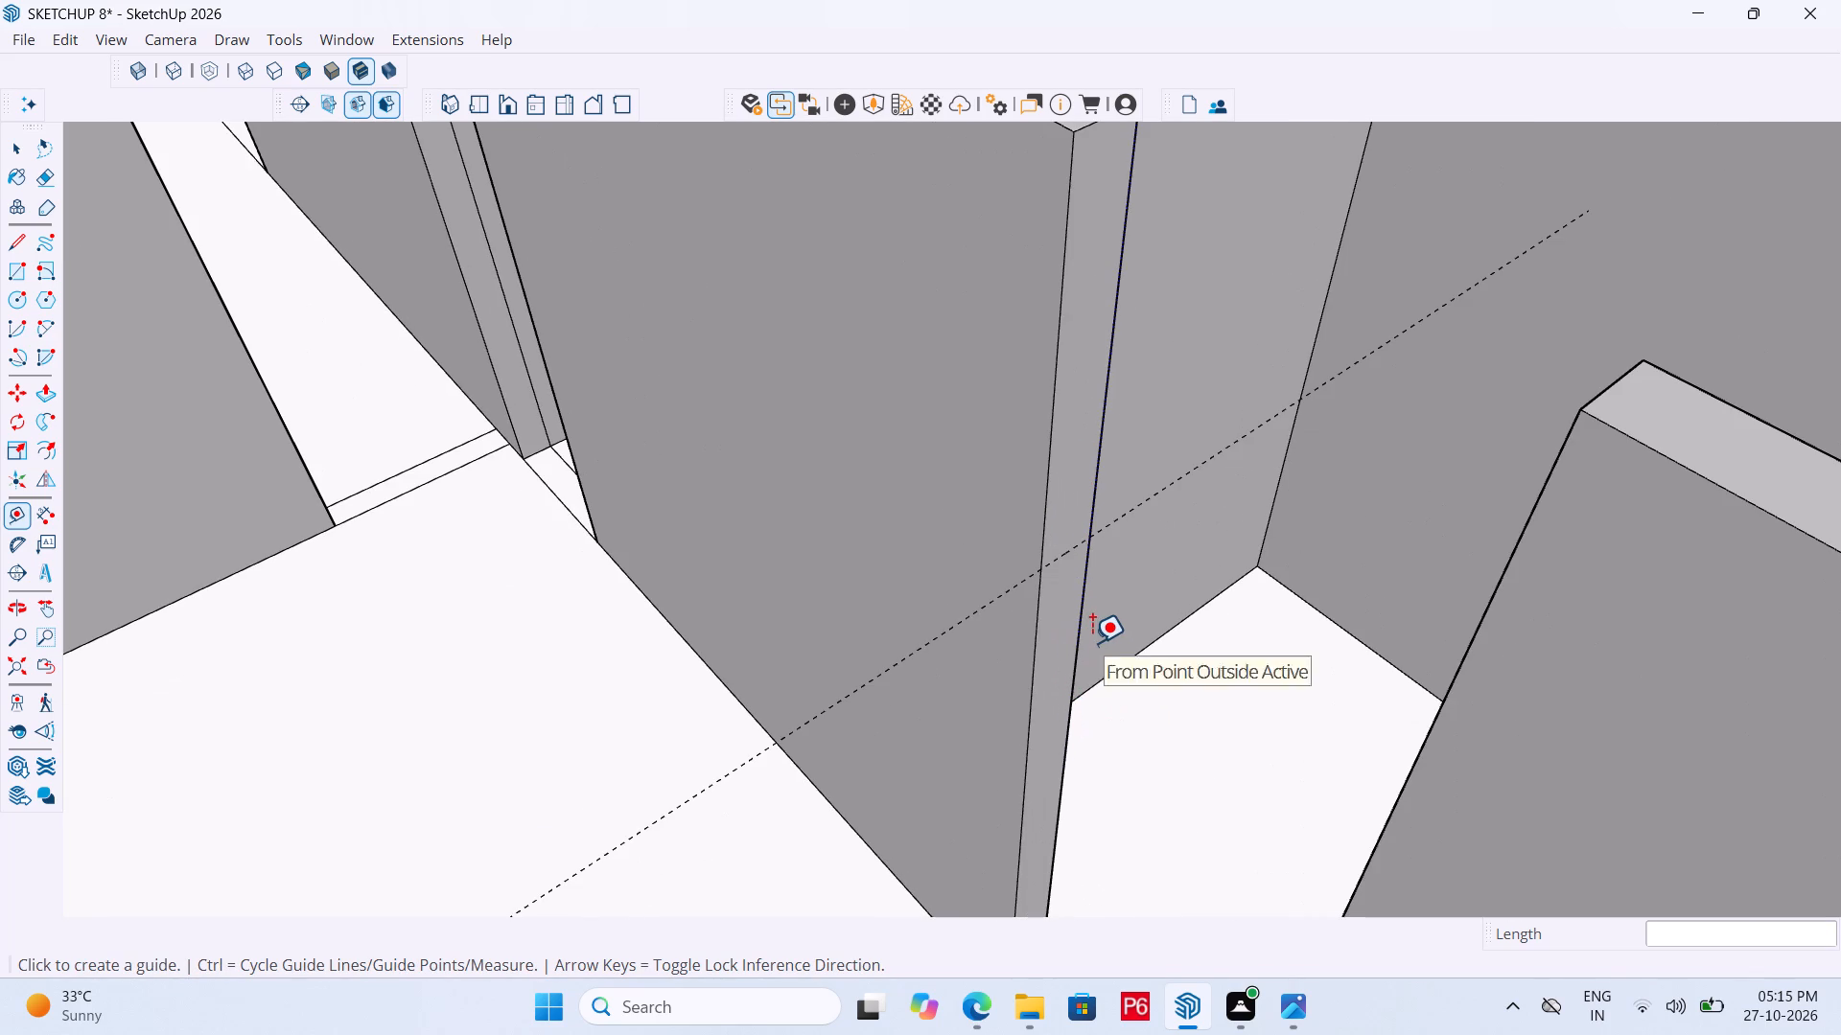
key(l)
drag(1039, 573, 1067, 555)
click(1094, 537)
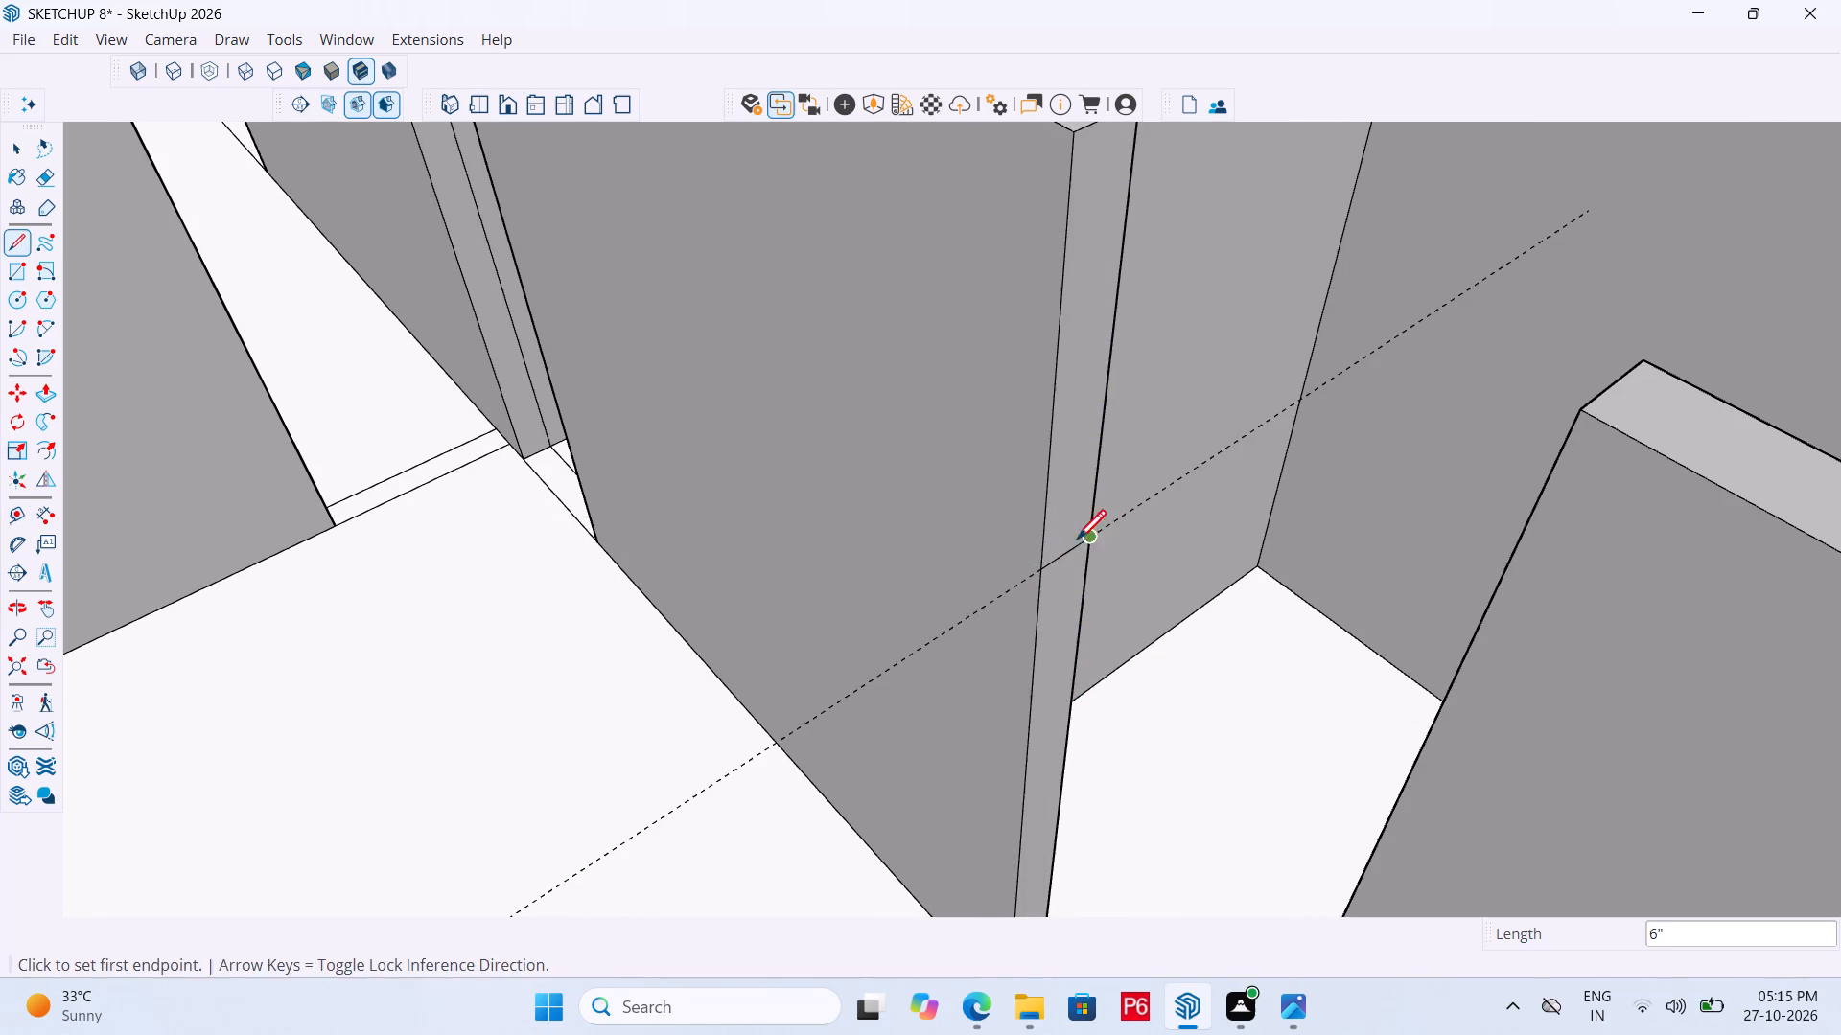
key(space)
scroll(1050, 549, down, 3)
key(r)
drag(984, 570, 983, 611)
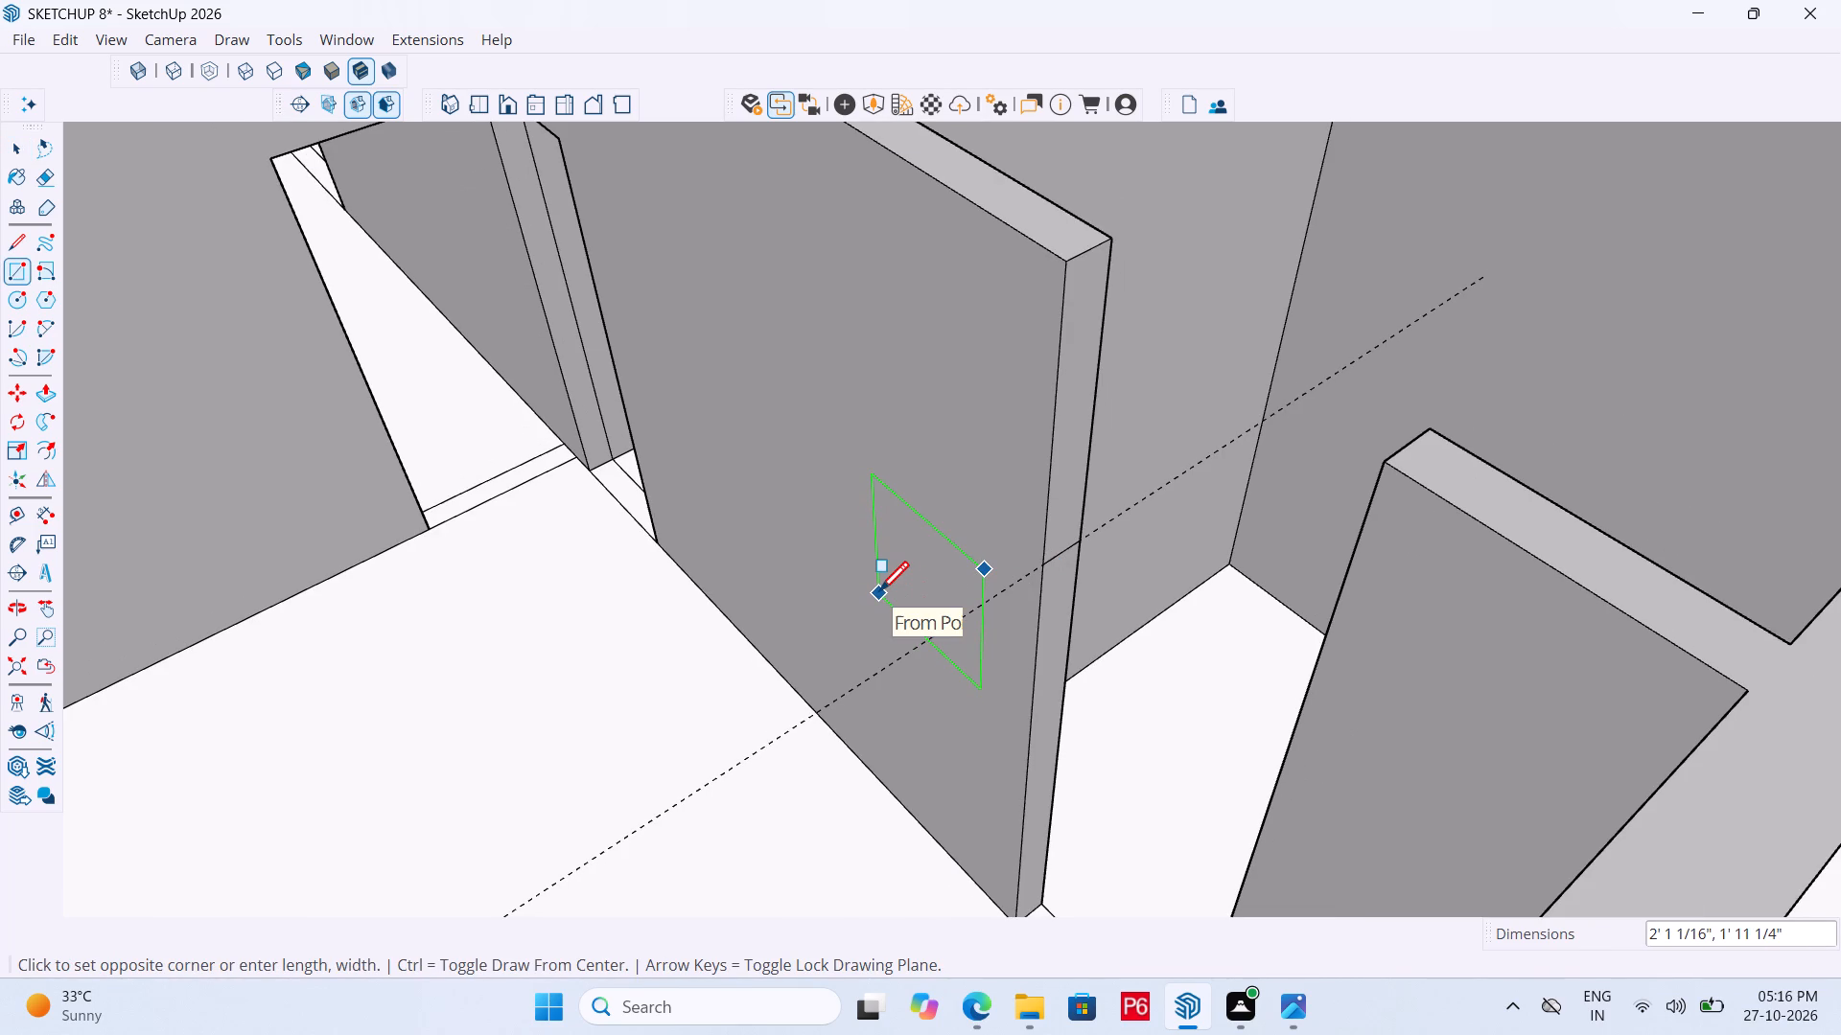
key(ctrl+s)
key(ctrl+s)
key(ctrl+s)
key(space)
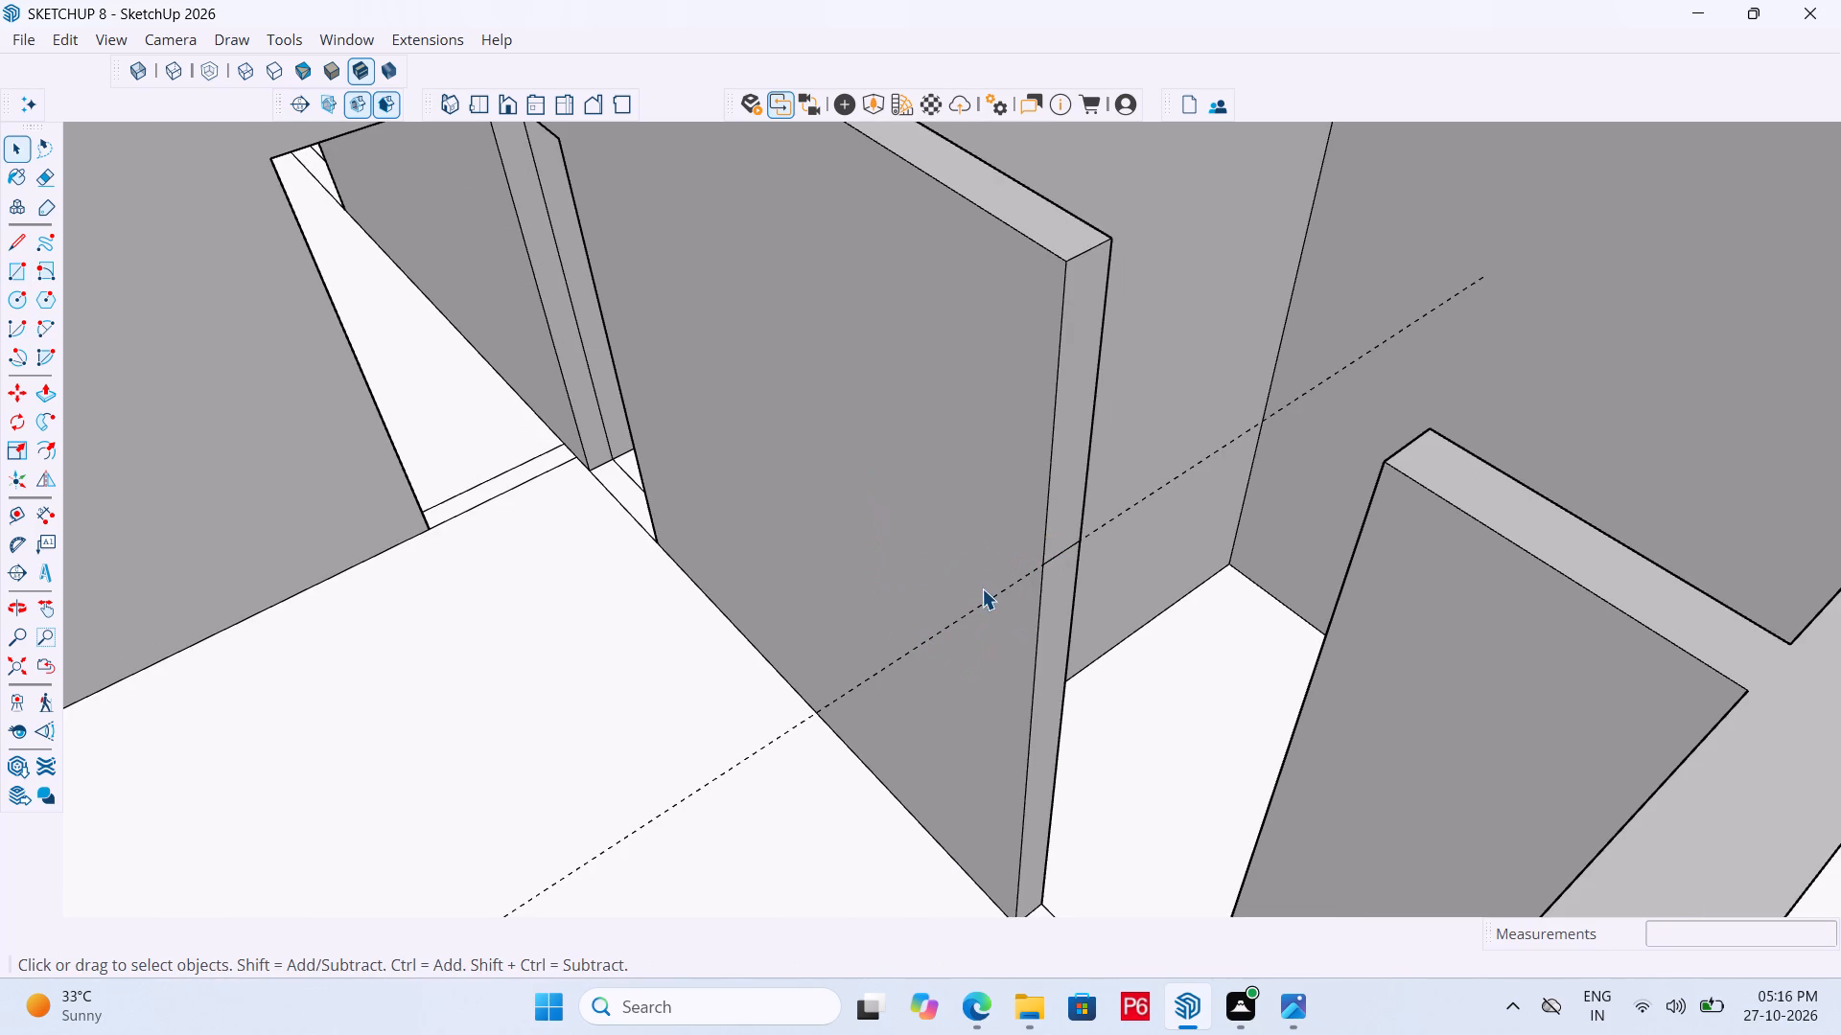
key(e)
drag(989, 601, 991, 609)
scroll(1085, 560, up, 4)
scroll(954, 581, down, 4)
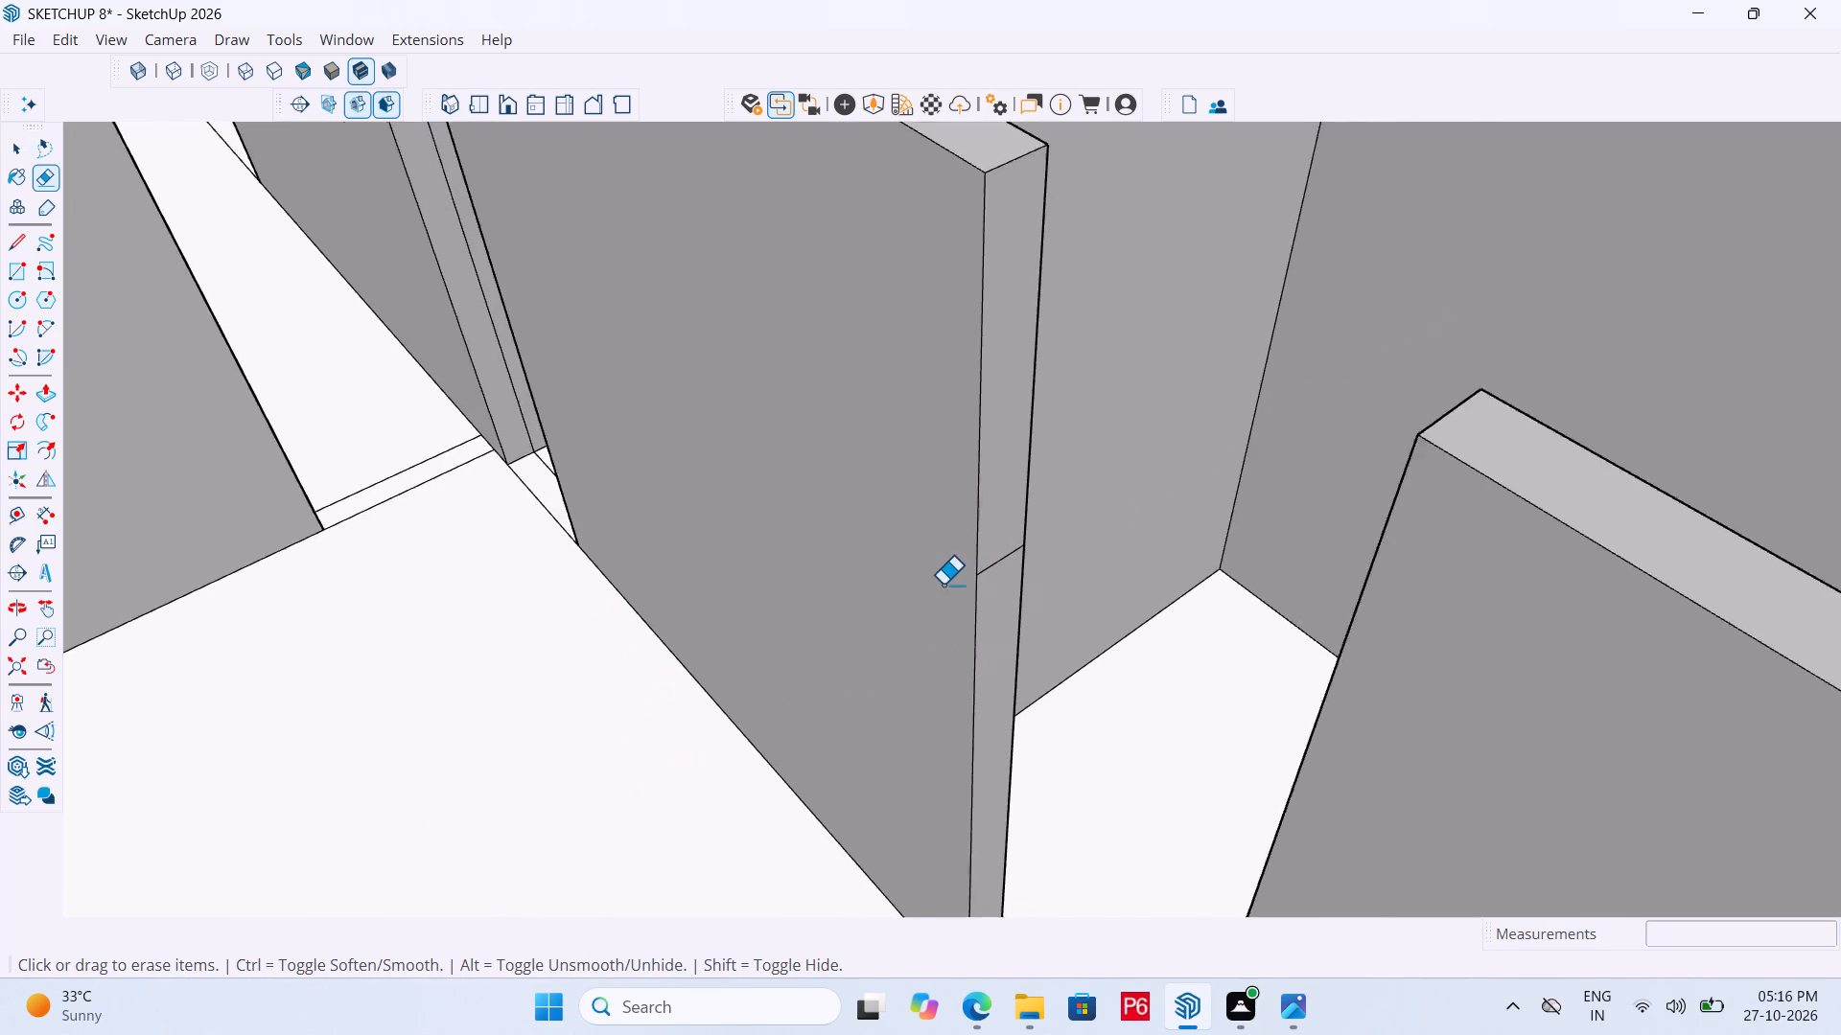
Push/Pull the end face above the line across the door opening to the facing wall stub beside the outer wall.
scroll(943, 585, down, 4)
key(p)
click(982, 497)
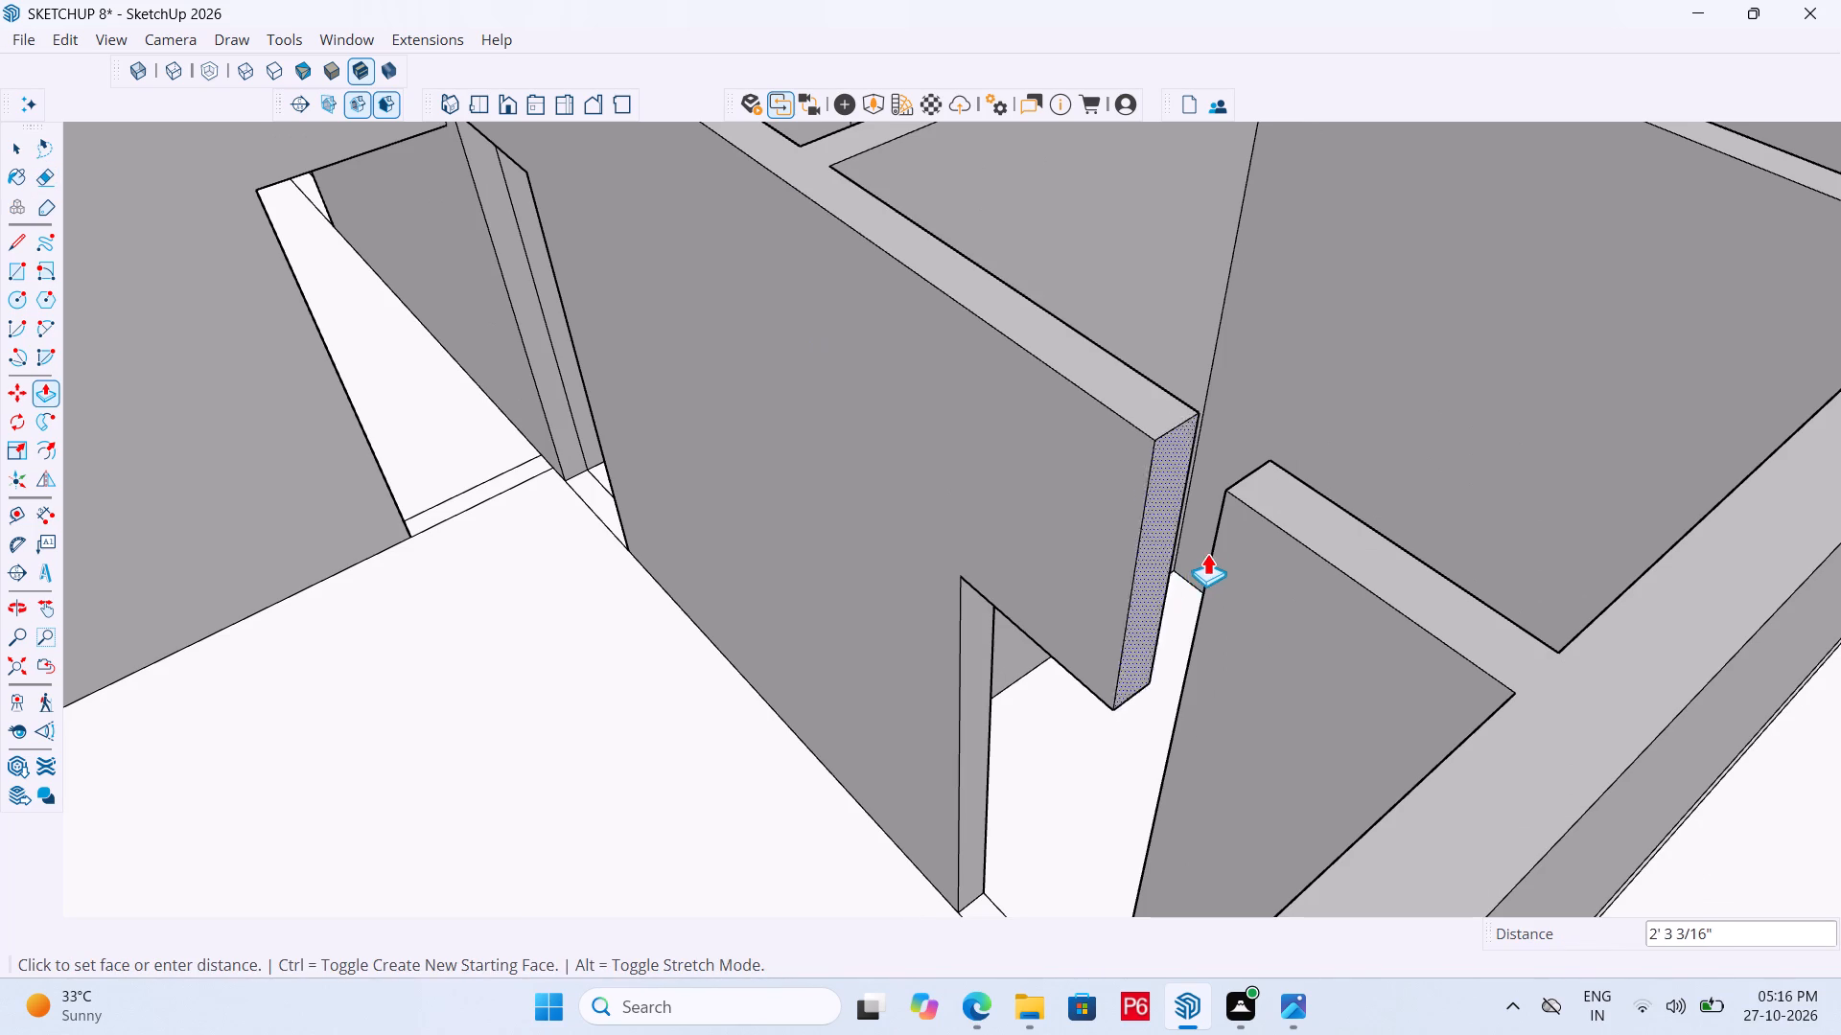
click(1211, 549)
Erase the leftover vertical seam edges where the new lintel meets the wall stub, on both faces.
scroll(1309, 594, up, 3)
key(r)
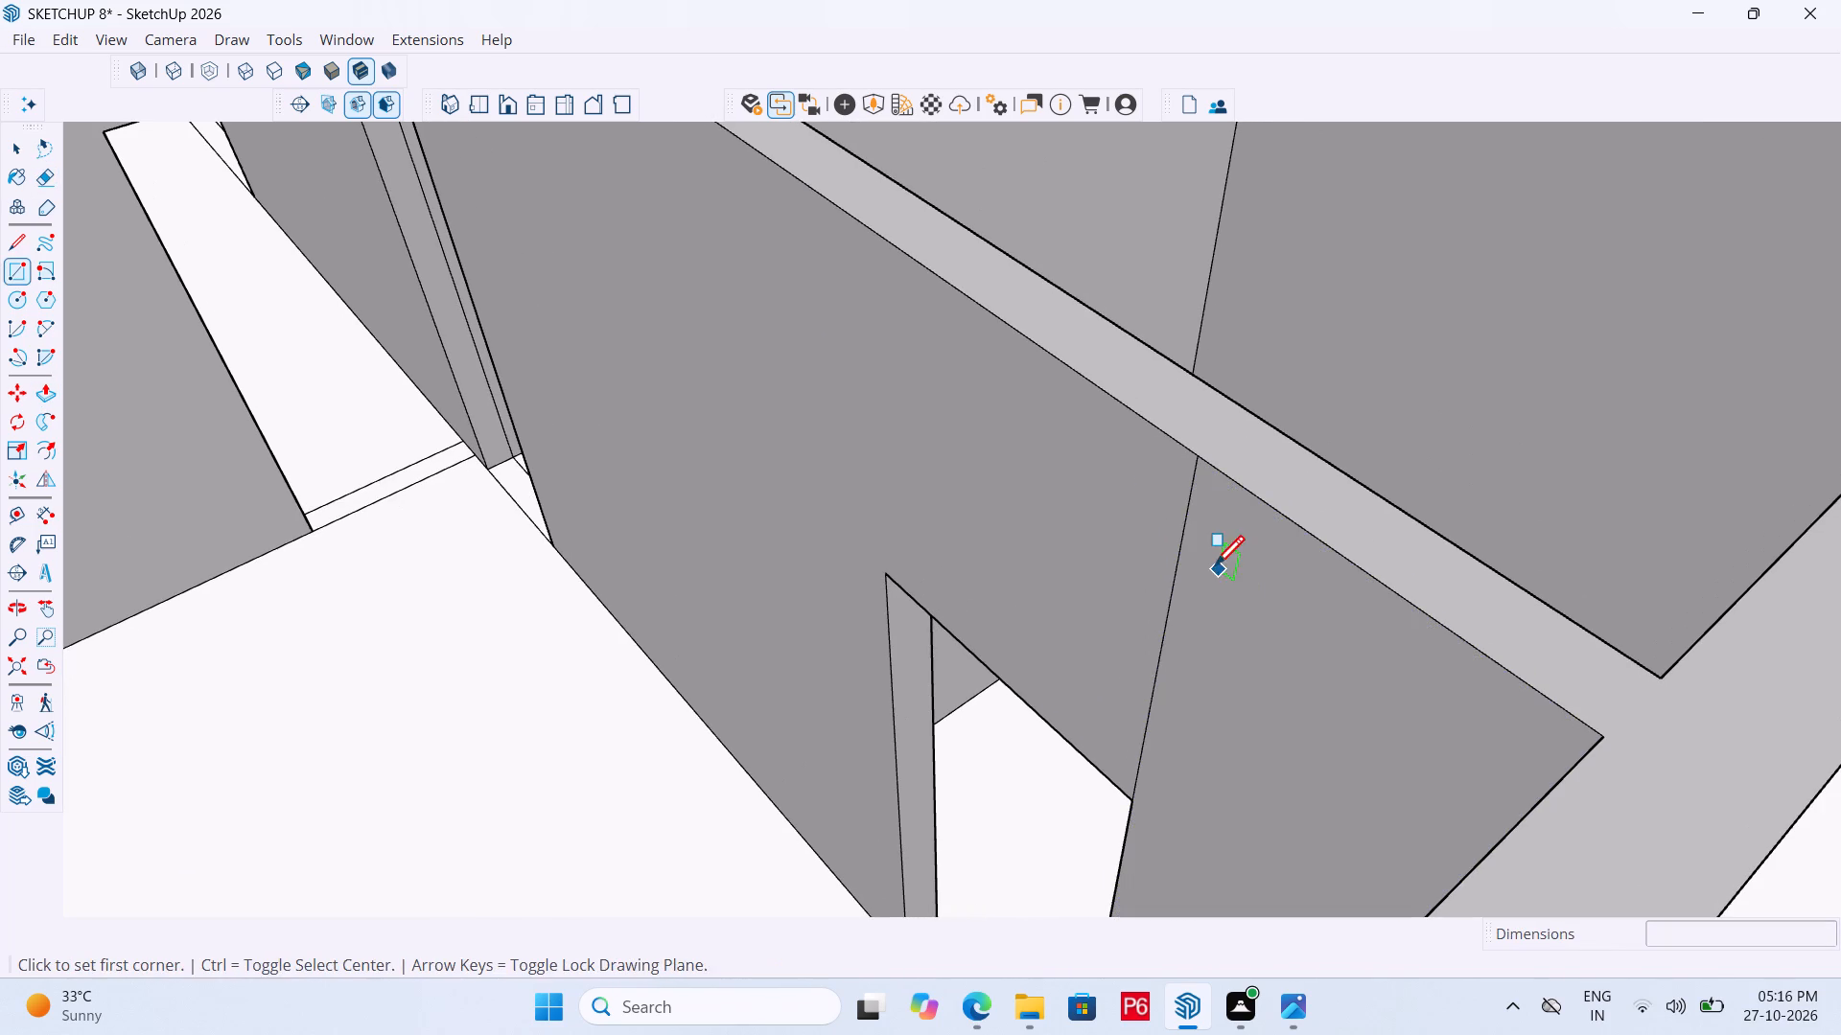
key(e)
drag(1205, 565, 1152, 508)
middle_drag(1356, 507, 529, 413)
scroll(958, 503, down, 6)
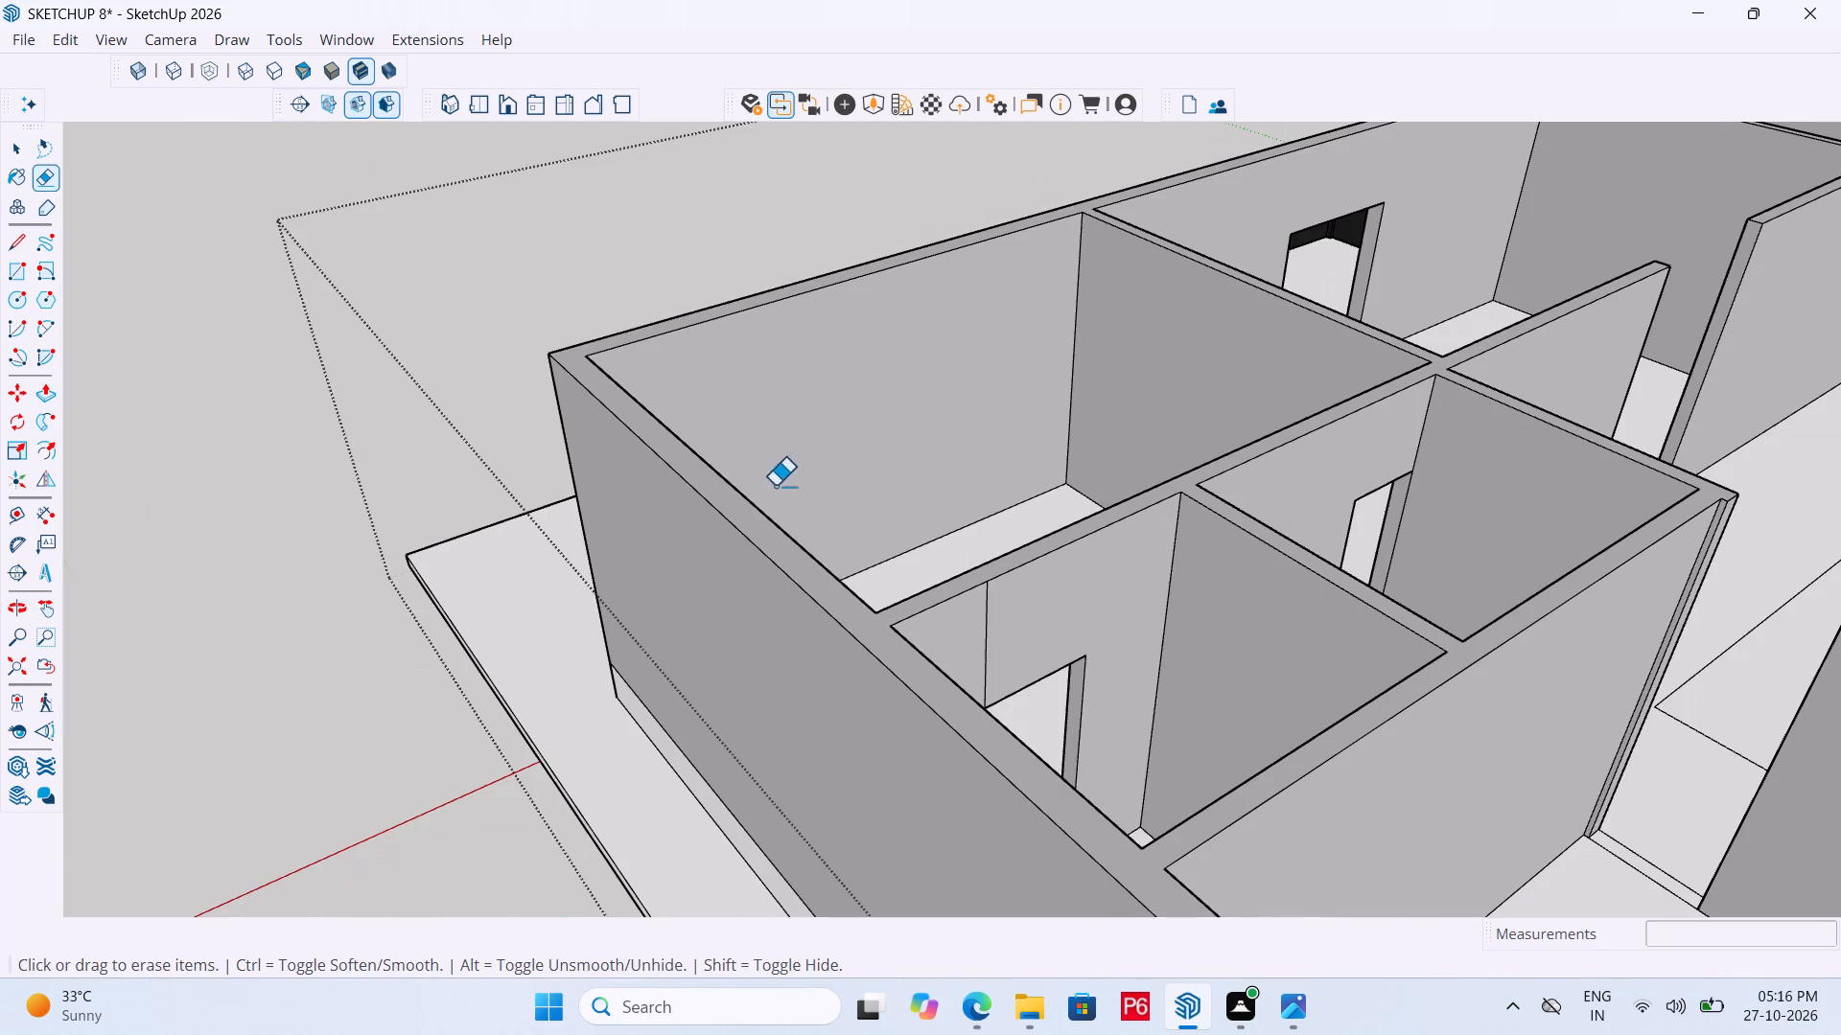
drag(1006, 606, 965, 620)
scroll(968, 608, down, 3)
Save the model with the lintel over the front corner room's side doorway.
key(ctrl+s)
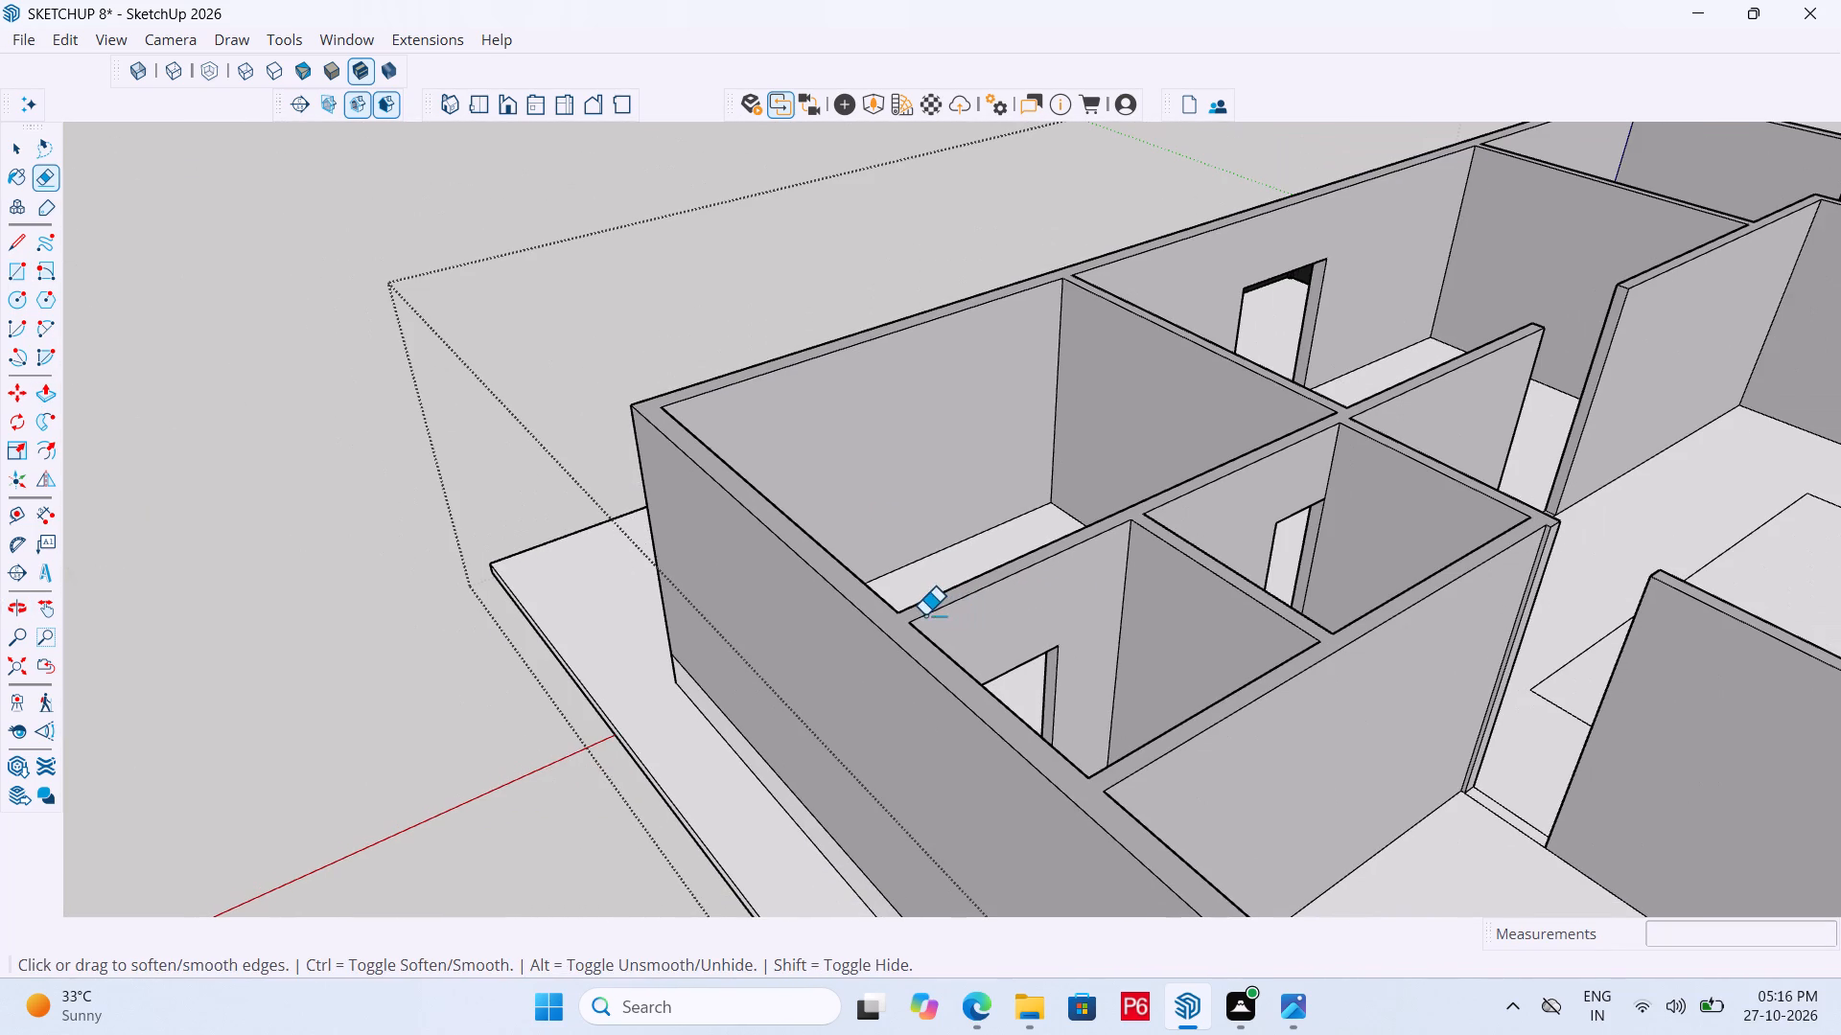
key(ctrl+s)
key(ctrl+s)
key(ctrl+s)
key(ctrl+s)
key(ctrl+s)
key(ctrl+s)
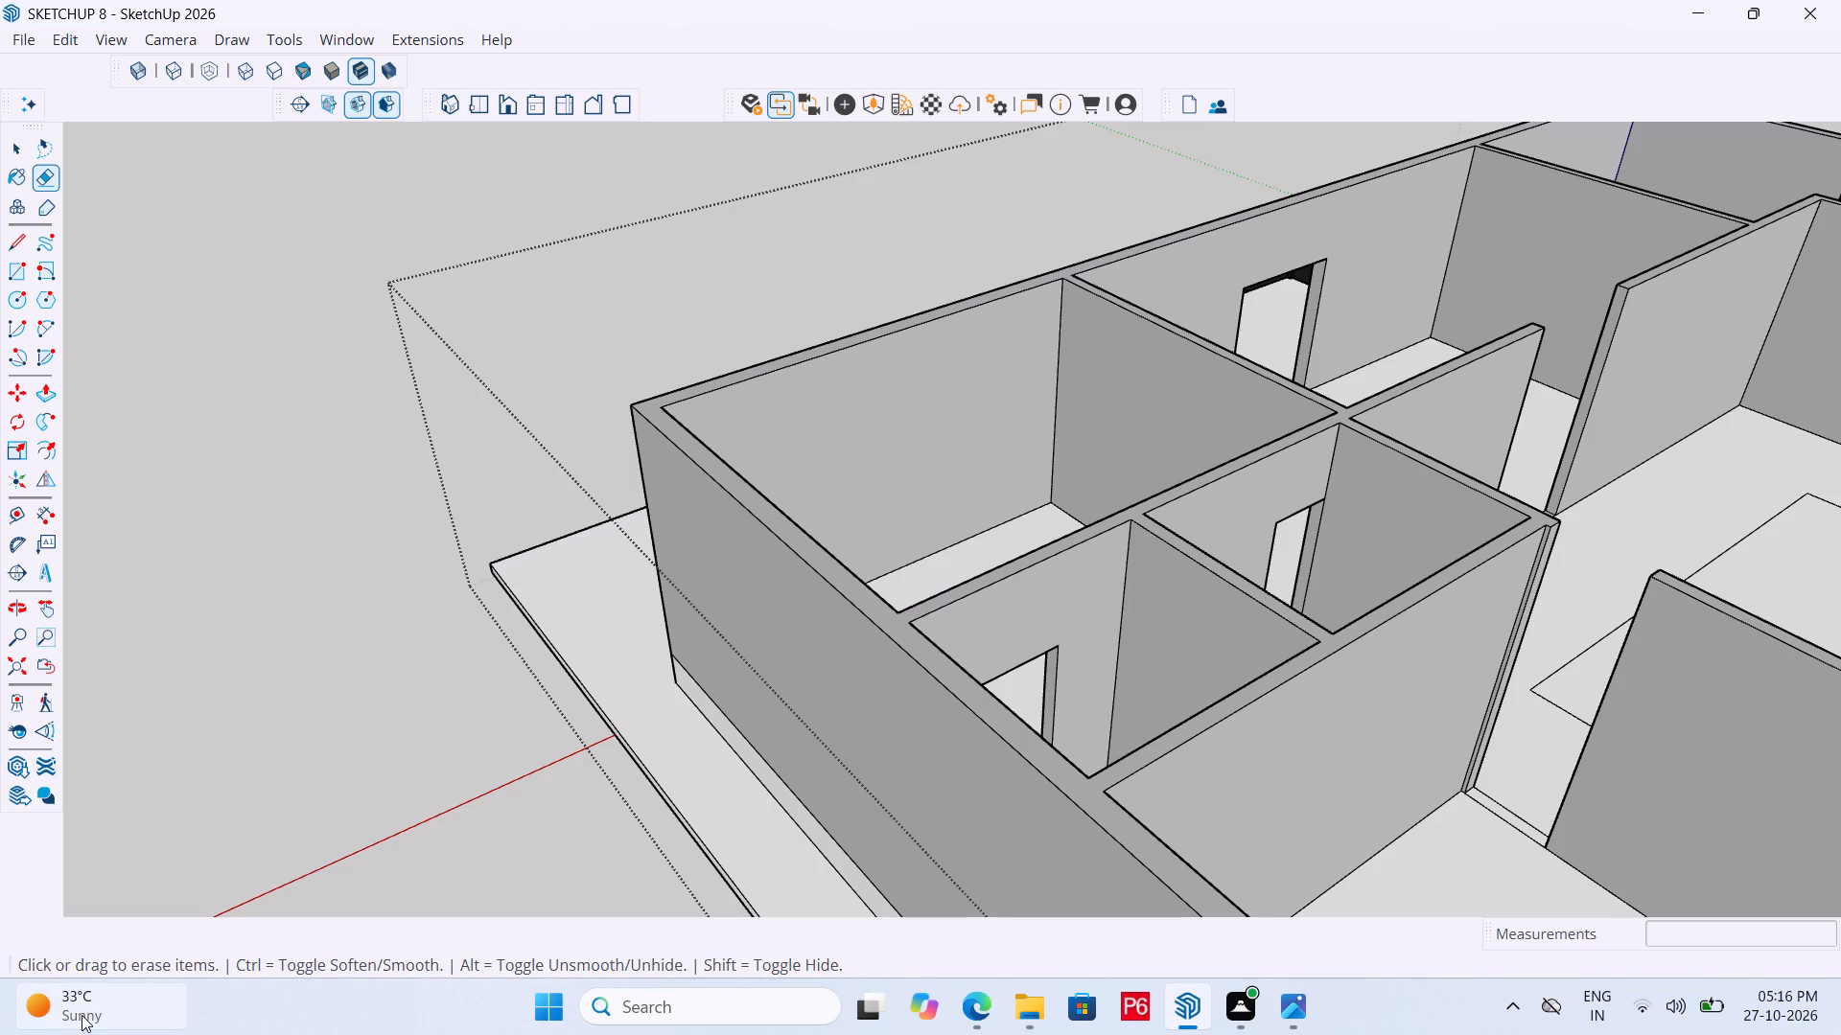
Place a guide 3'6" below the wall top on the wall end at the adjoining room's doorway to the central courtyard hall.
scroll(104, 1001, down, 5)
scroll(502, 706, down, 7)
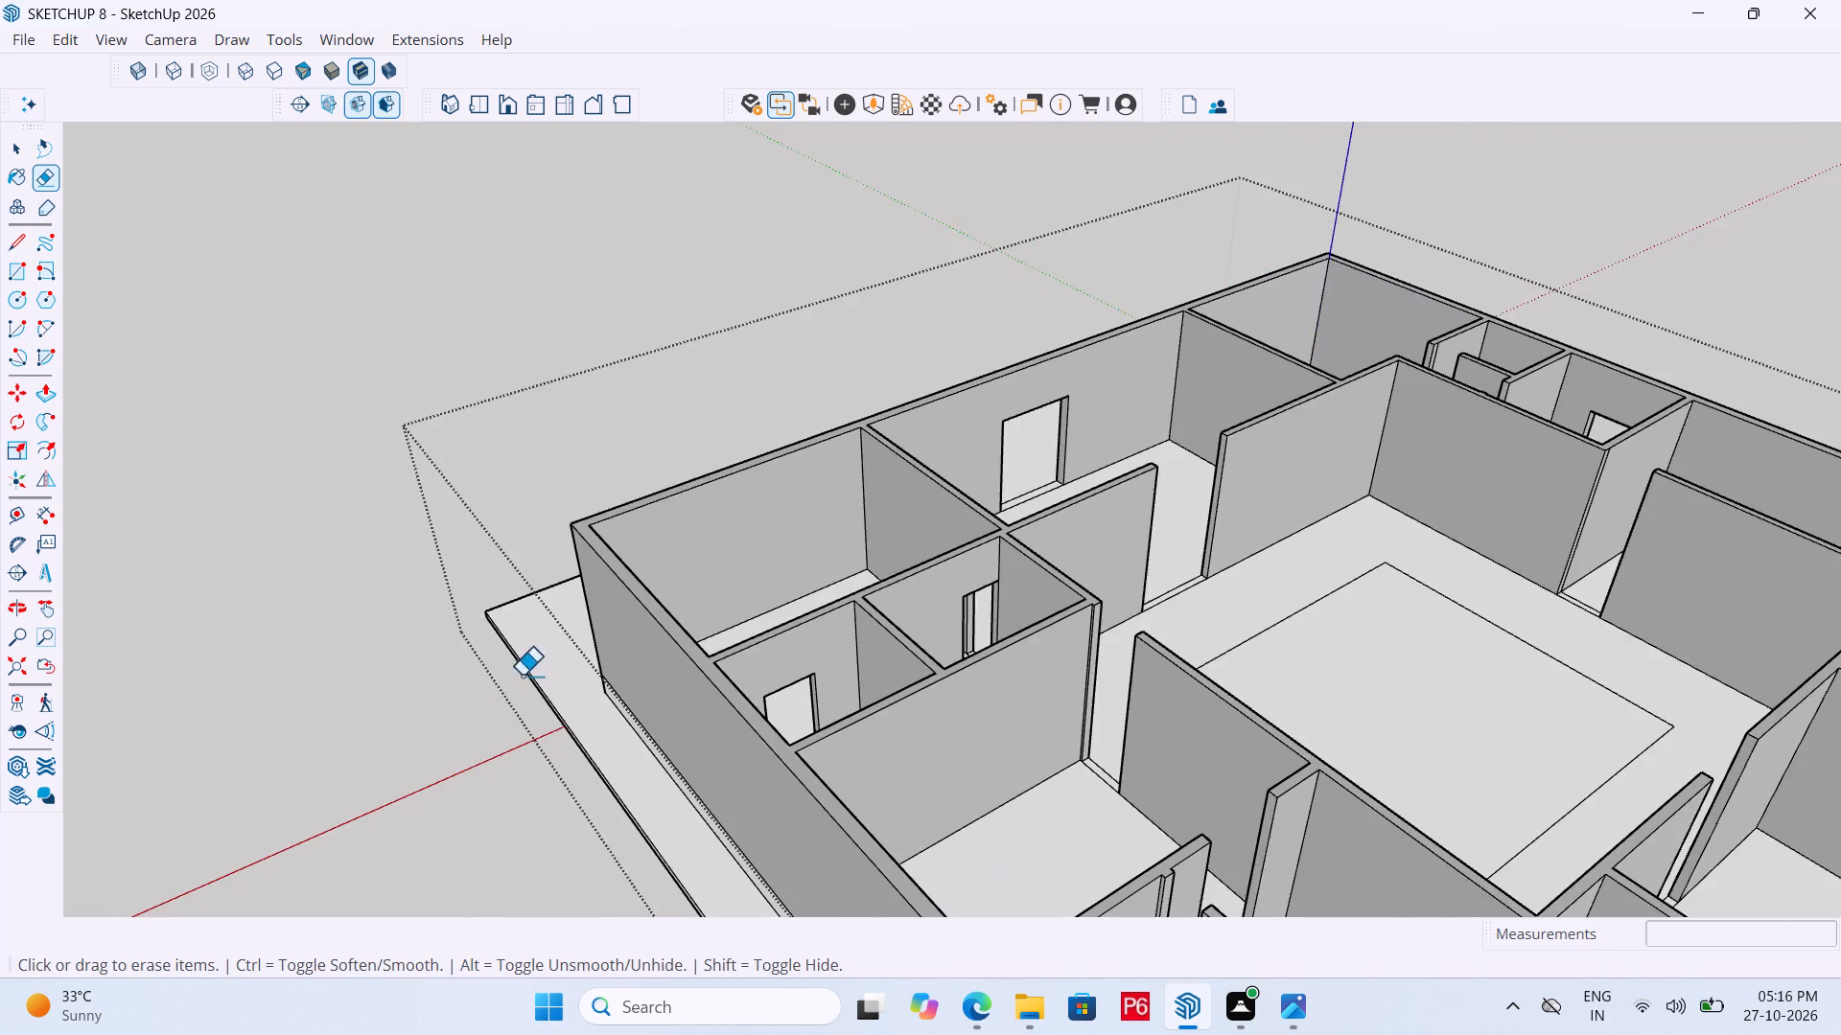
scroll(530, 680, down, 6)
middle_drag(575, 710, 971, 768)
scroll(887, 614, down, 5)
scroll(1049, 712, up, 2)
middle_drag(1052, 711, 900, 676)
scroll(1052, 711, down, 1)
scroll(848, 667, up, 16)
scroll(930, 551, up, 5)
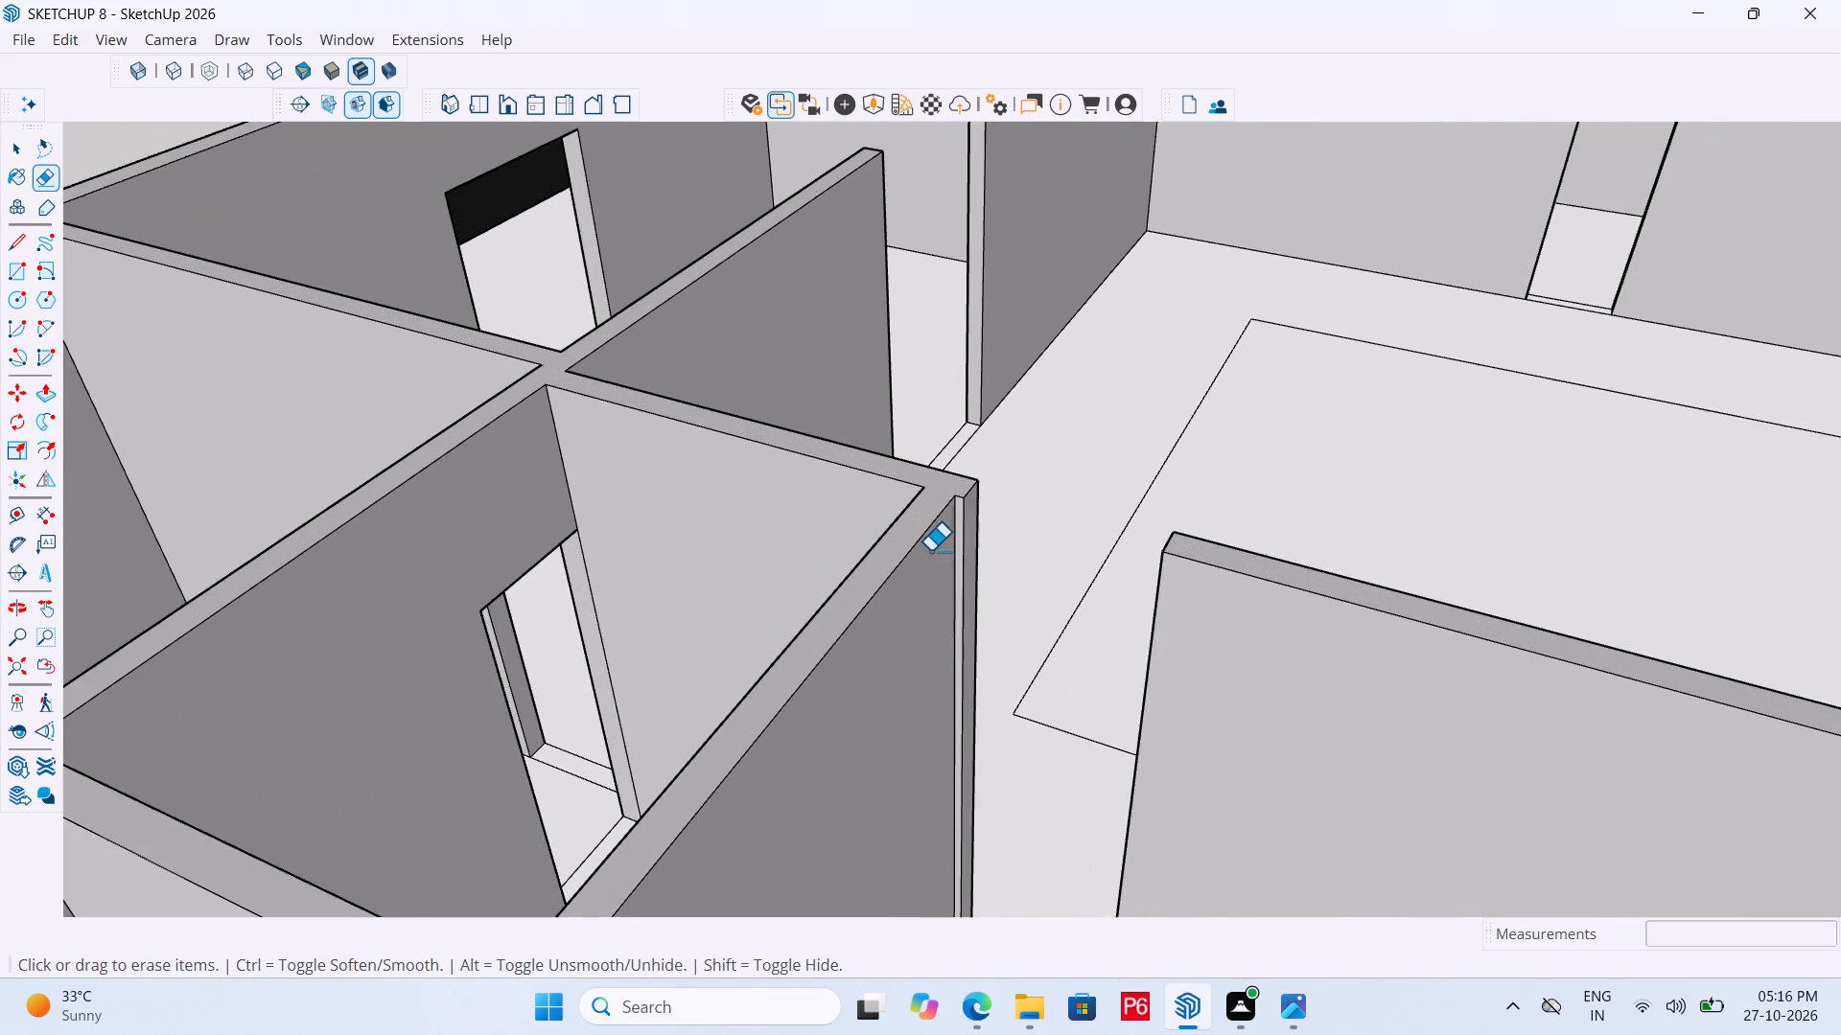
middle_drag(1022, 544, 955, 539)
scroll(877, 559, up, 3)
key(t)
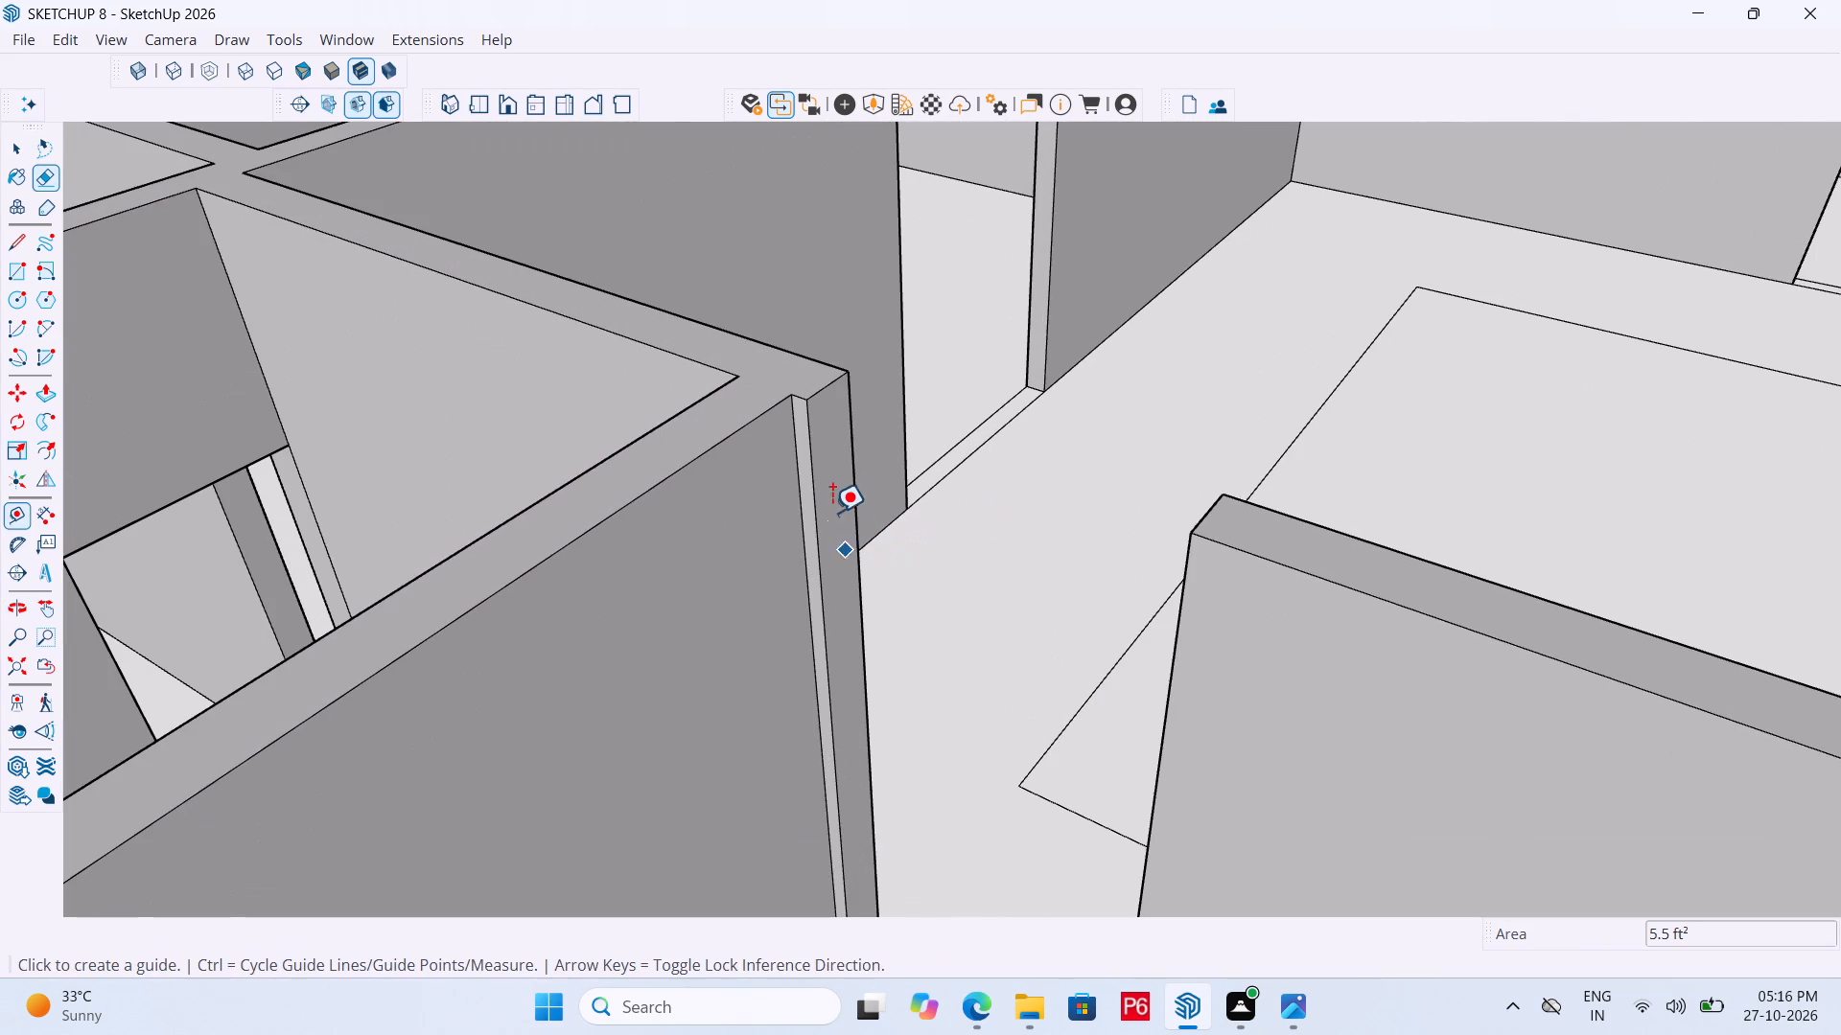
click(829, 385)
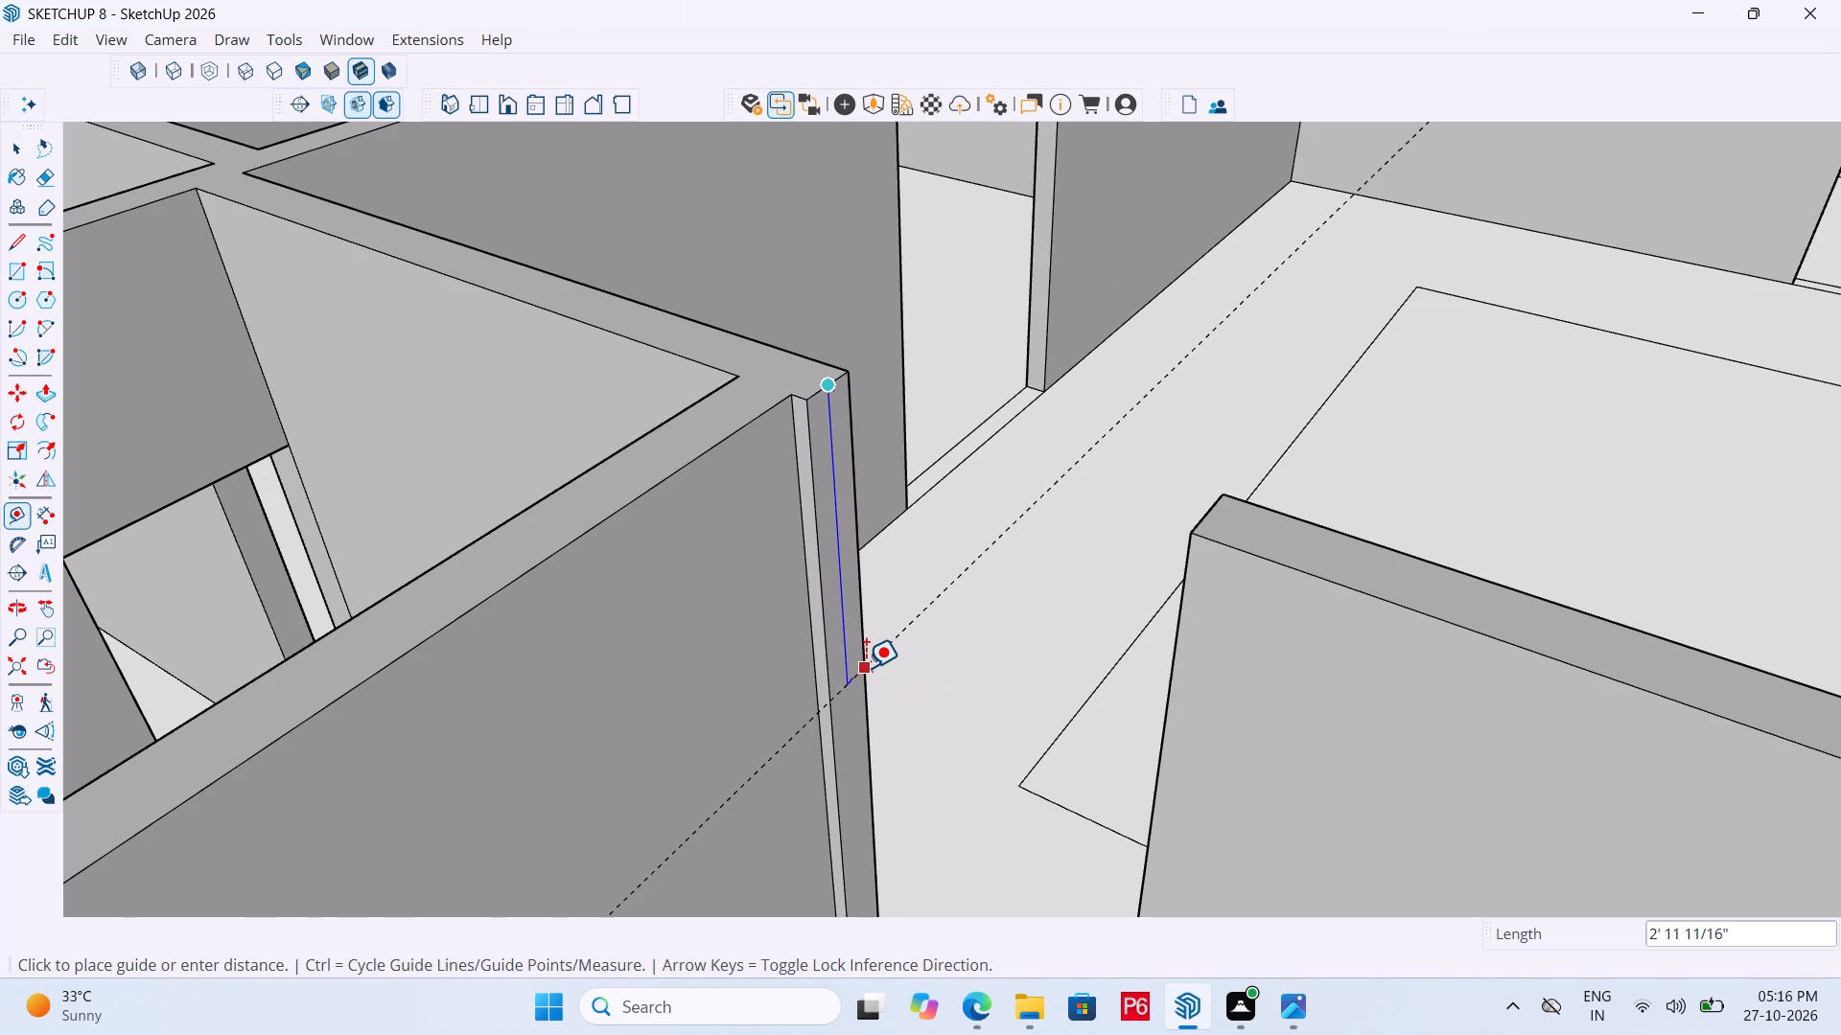
text(3'6")
key(Return)
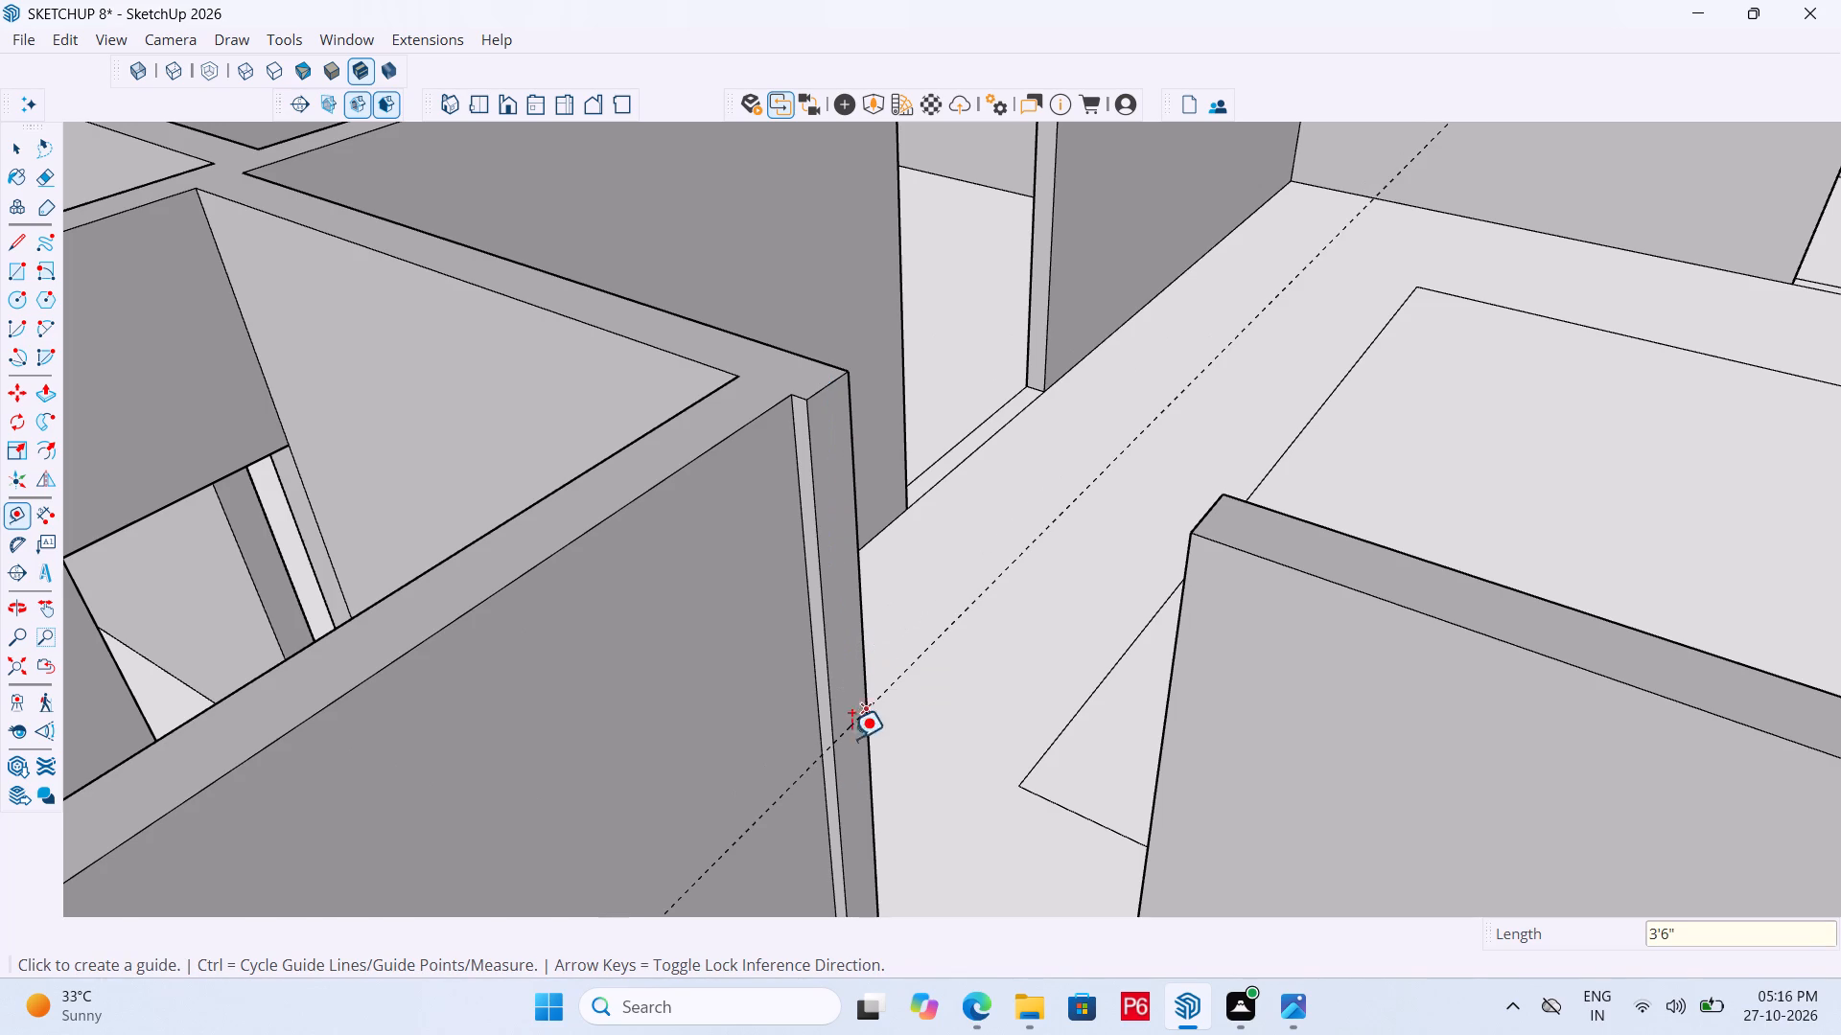
Draw a line along the guide across that wall end face and erase the guide.
key(l)
scroll(805, 789, up, 6)
drag(848, 724, 860, 705)
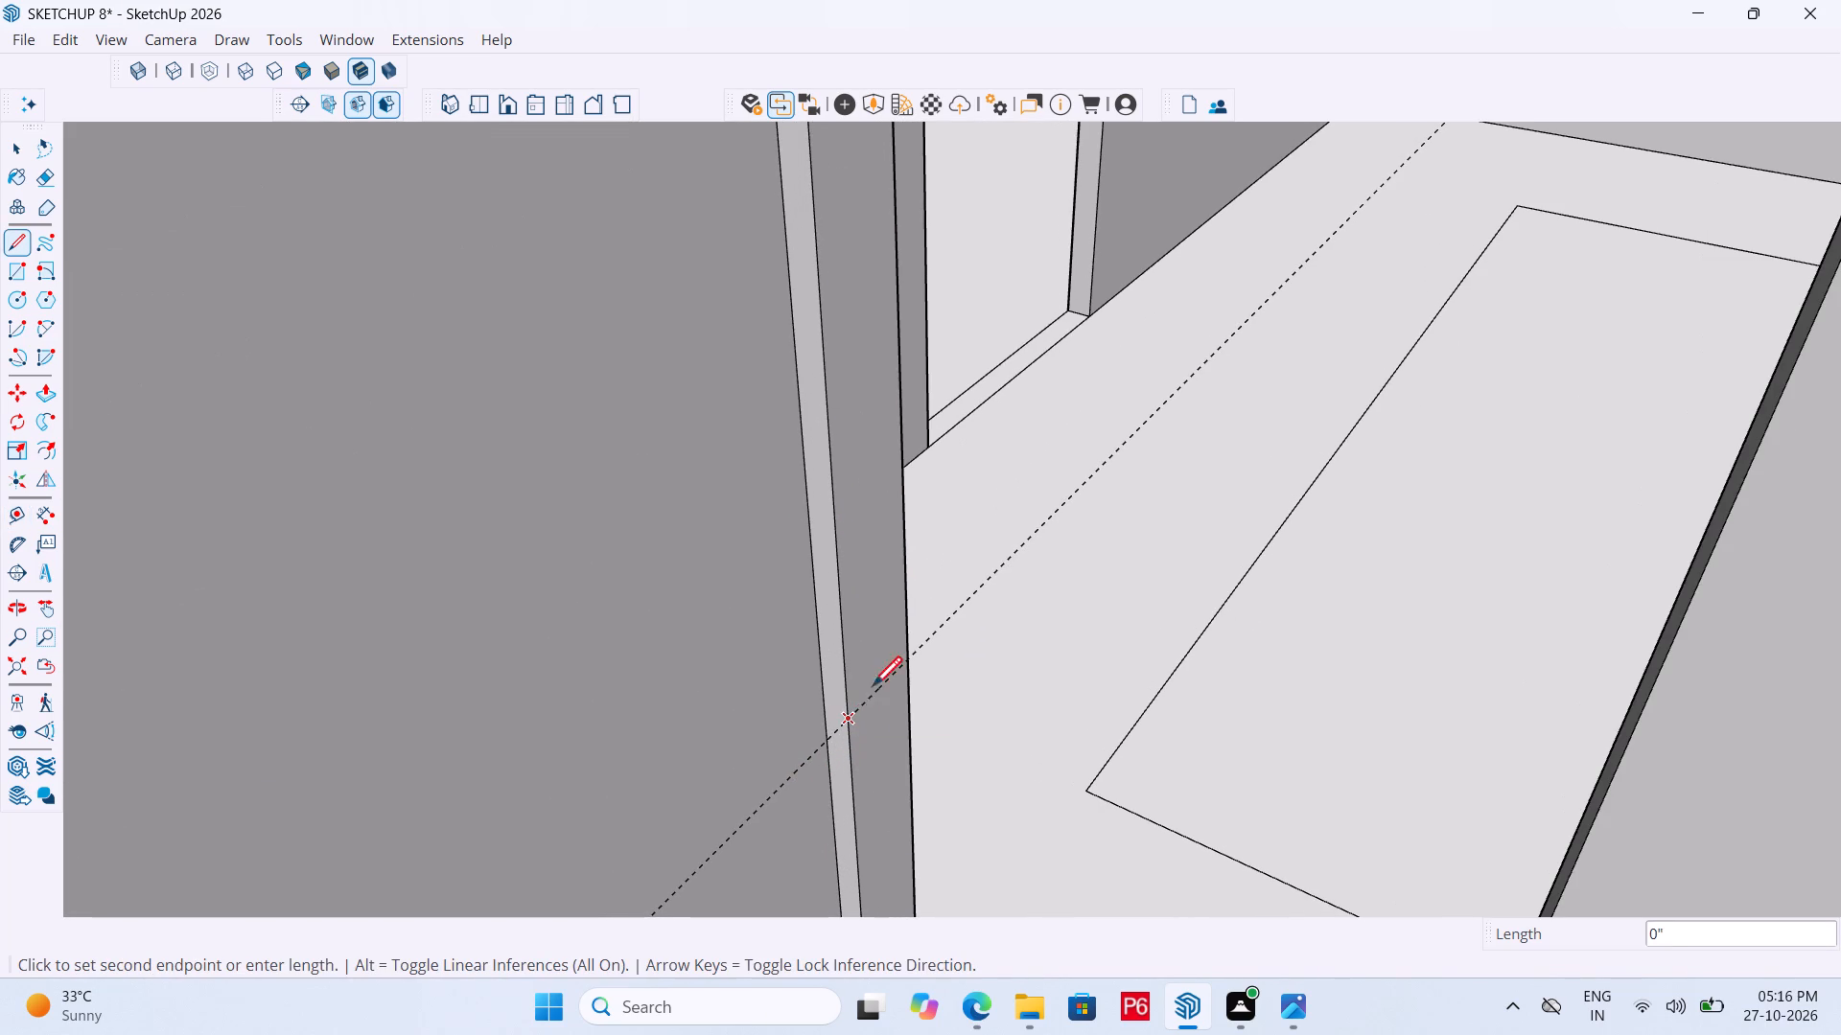
click(914, 657)
key(space)
scroll(874, 674, down, 2)
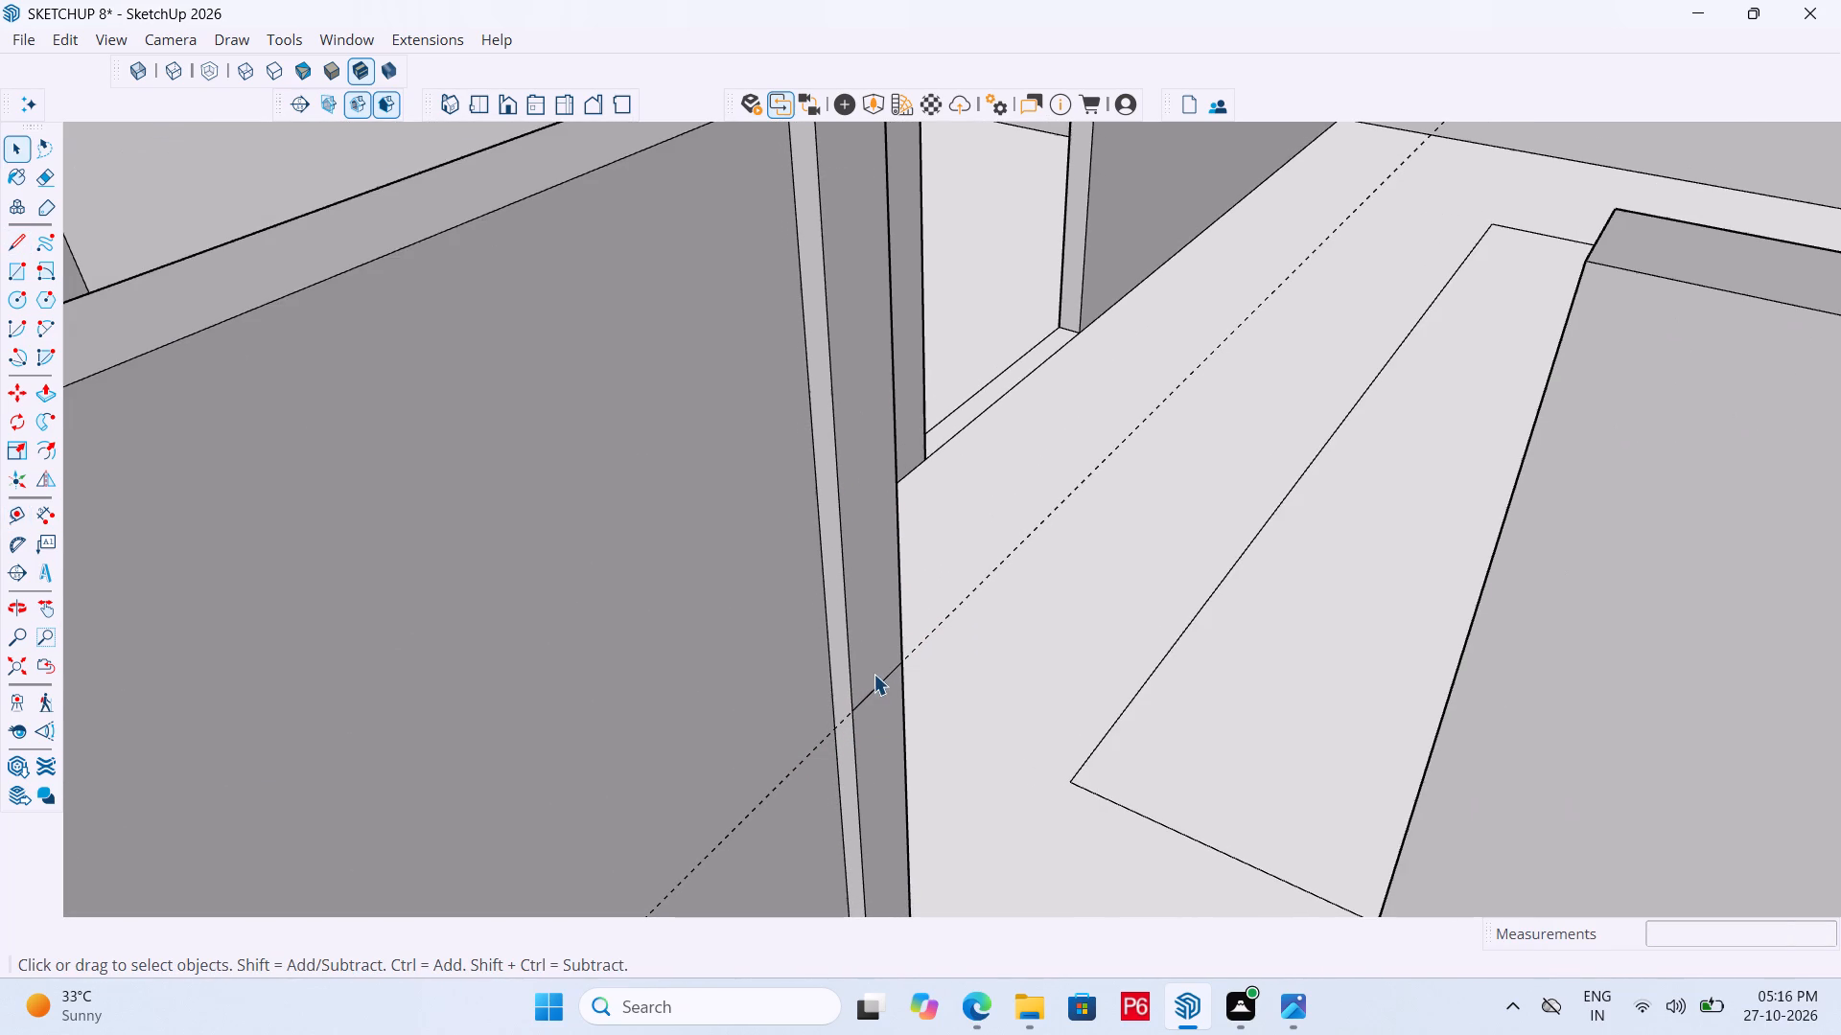
key(e)
drag(716, 760, 774, 838)
click(774, 838)
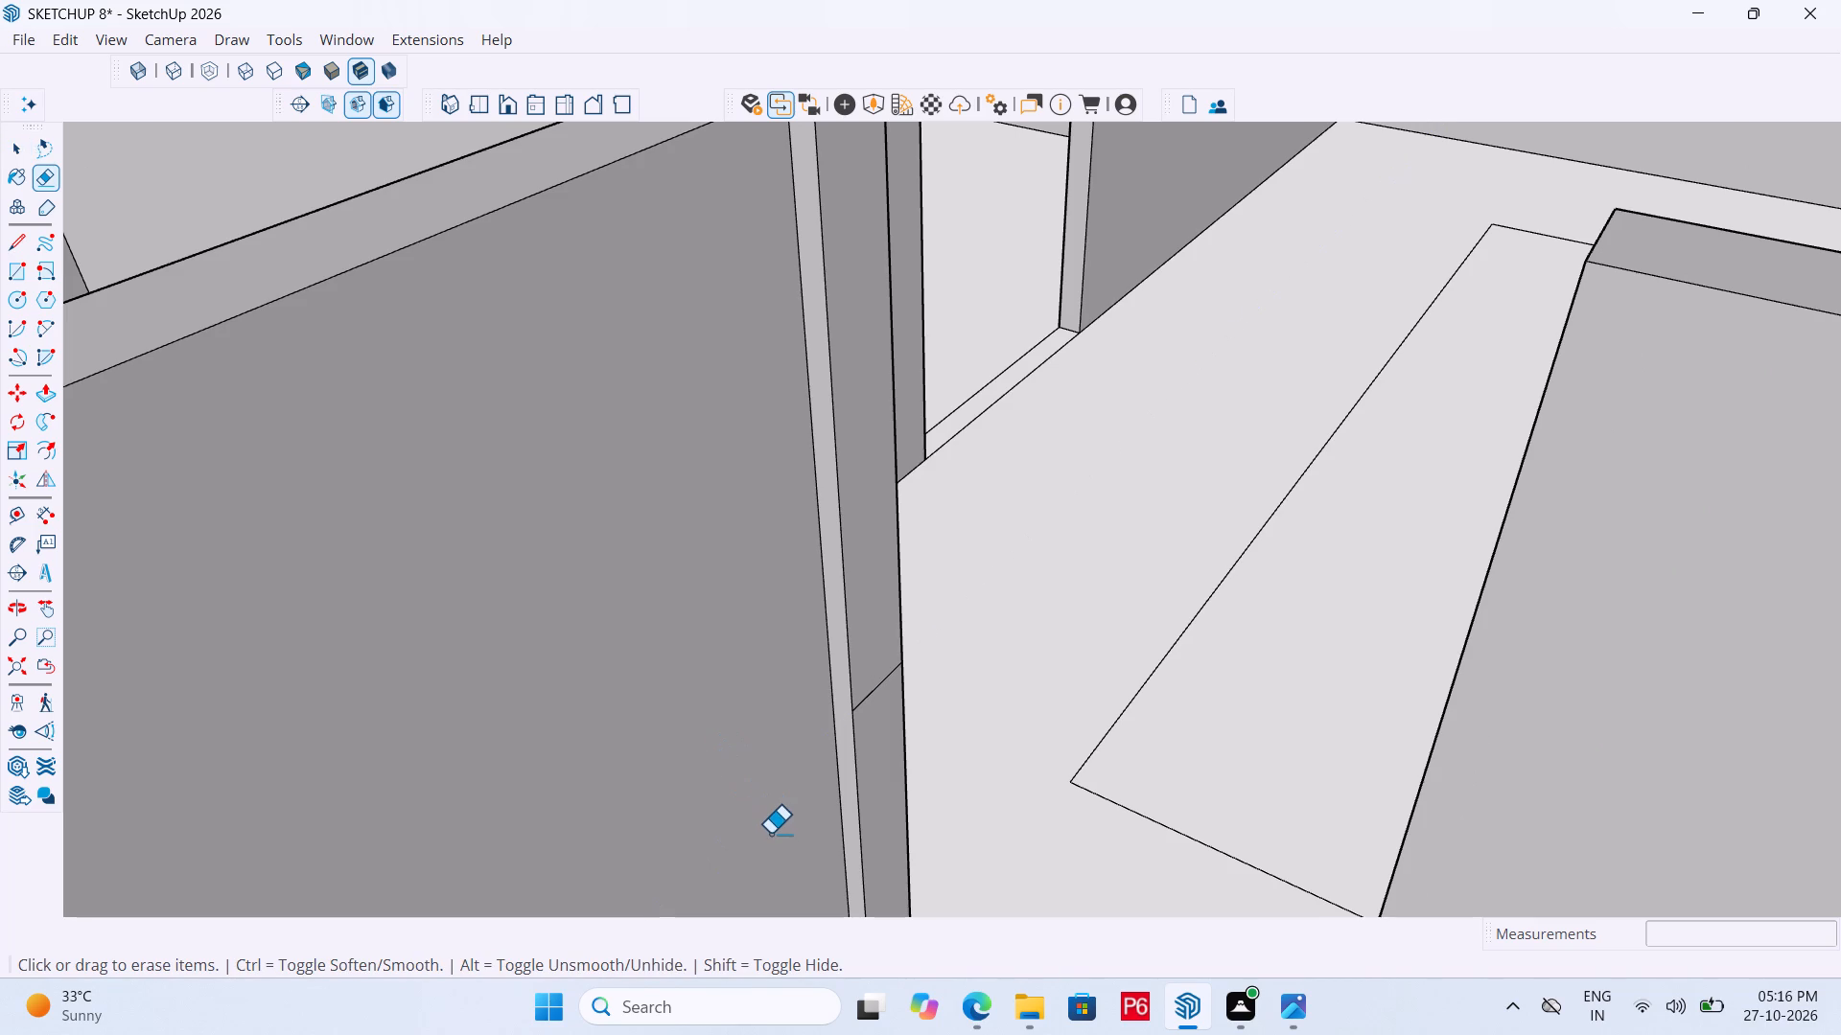
Push/Pull the face above the line 3' across the courtyard-side door opening to the facing wall end.
key(p)
click(855, 663)
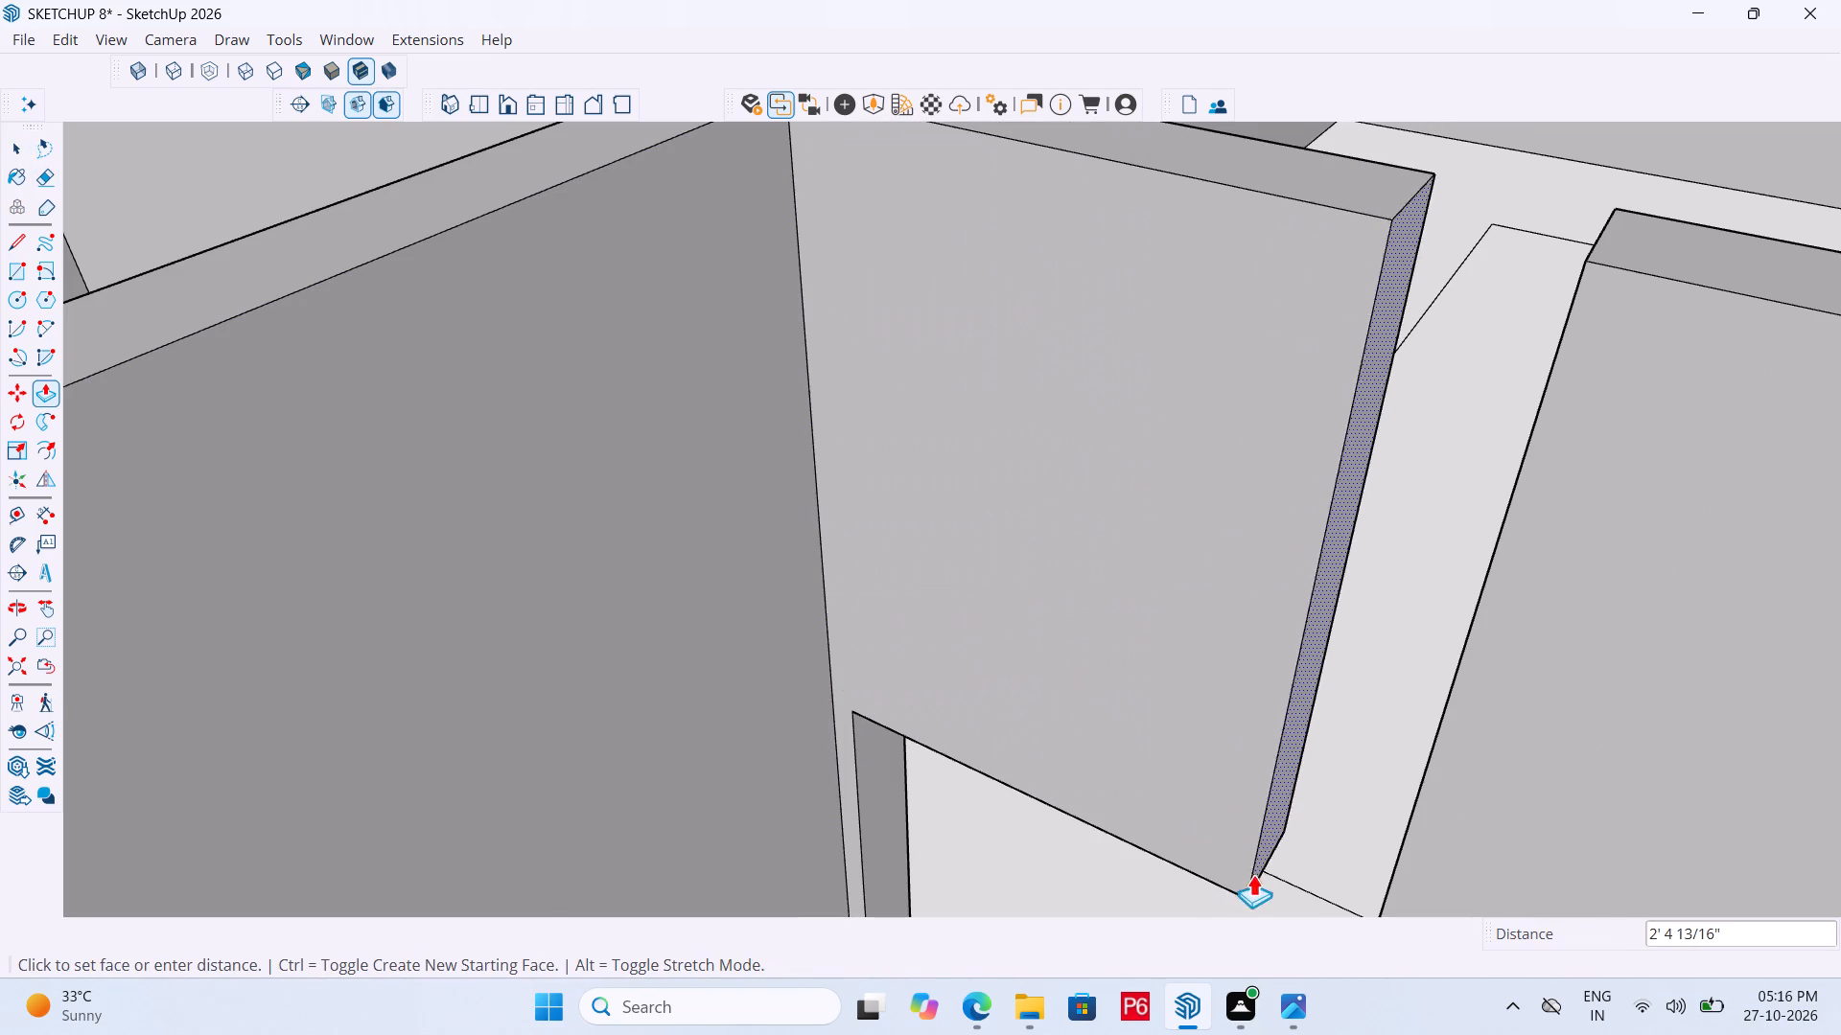
scroll(1037, 639, down, 6)
click(1143, 713)
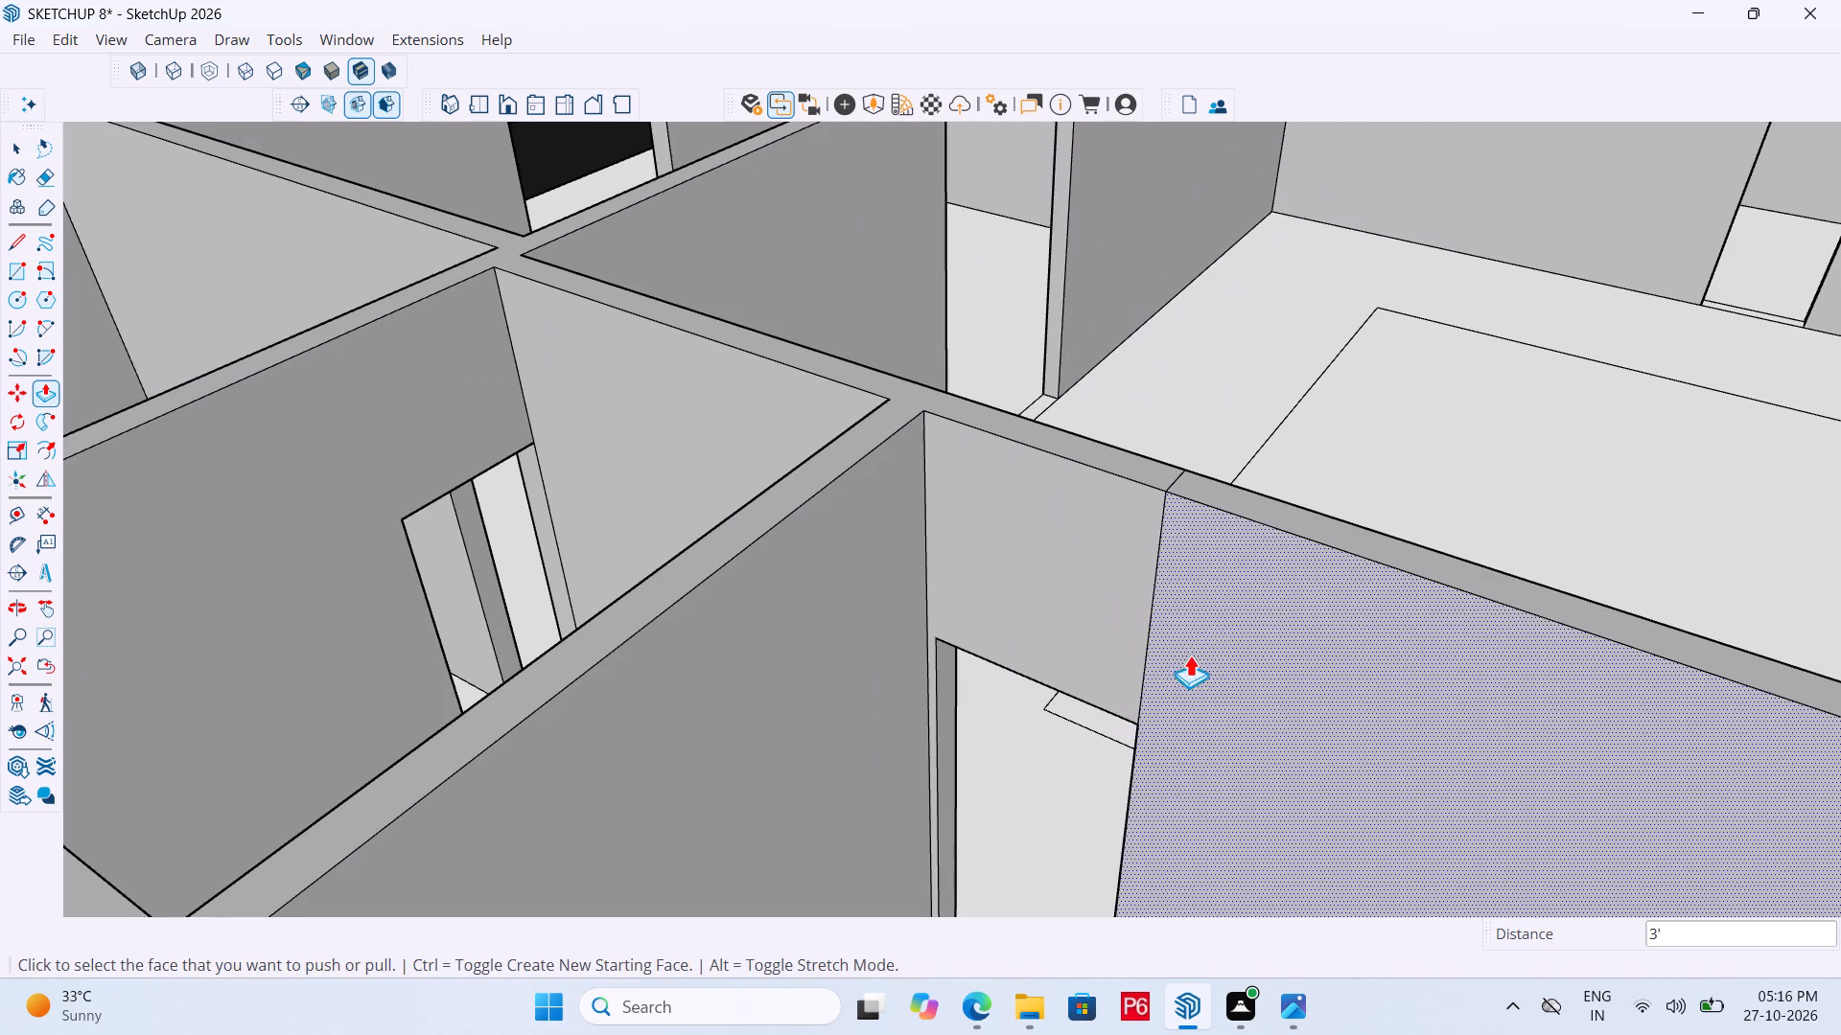
Erase the seam edges where the new lintel meets the courtyard-side wall, on its top and both faces.
key(e)
drag(1205, 583, 1164, 555)
drag(1141, 539, 1130, 531)
click(1177, 477)
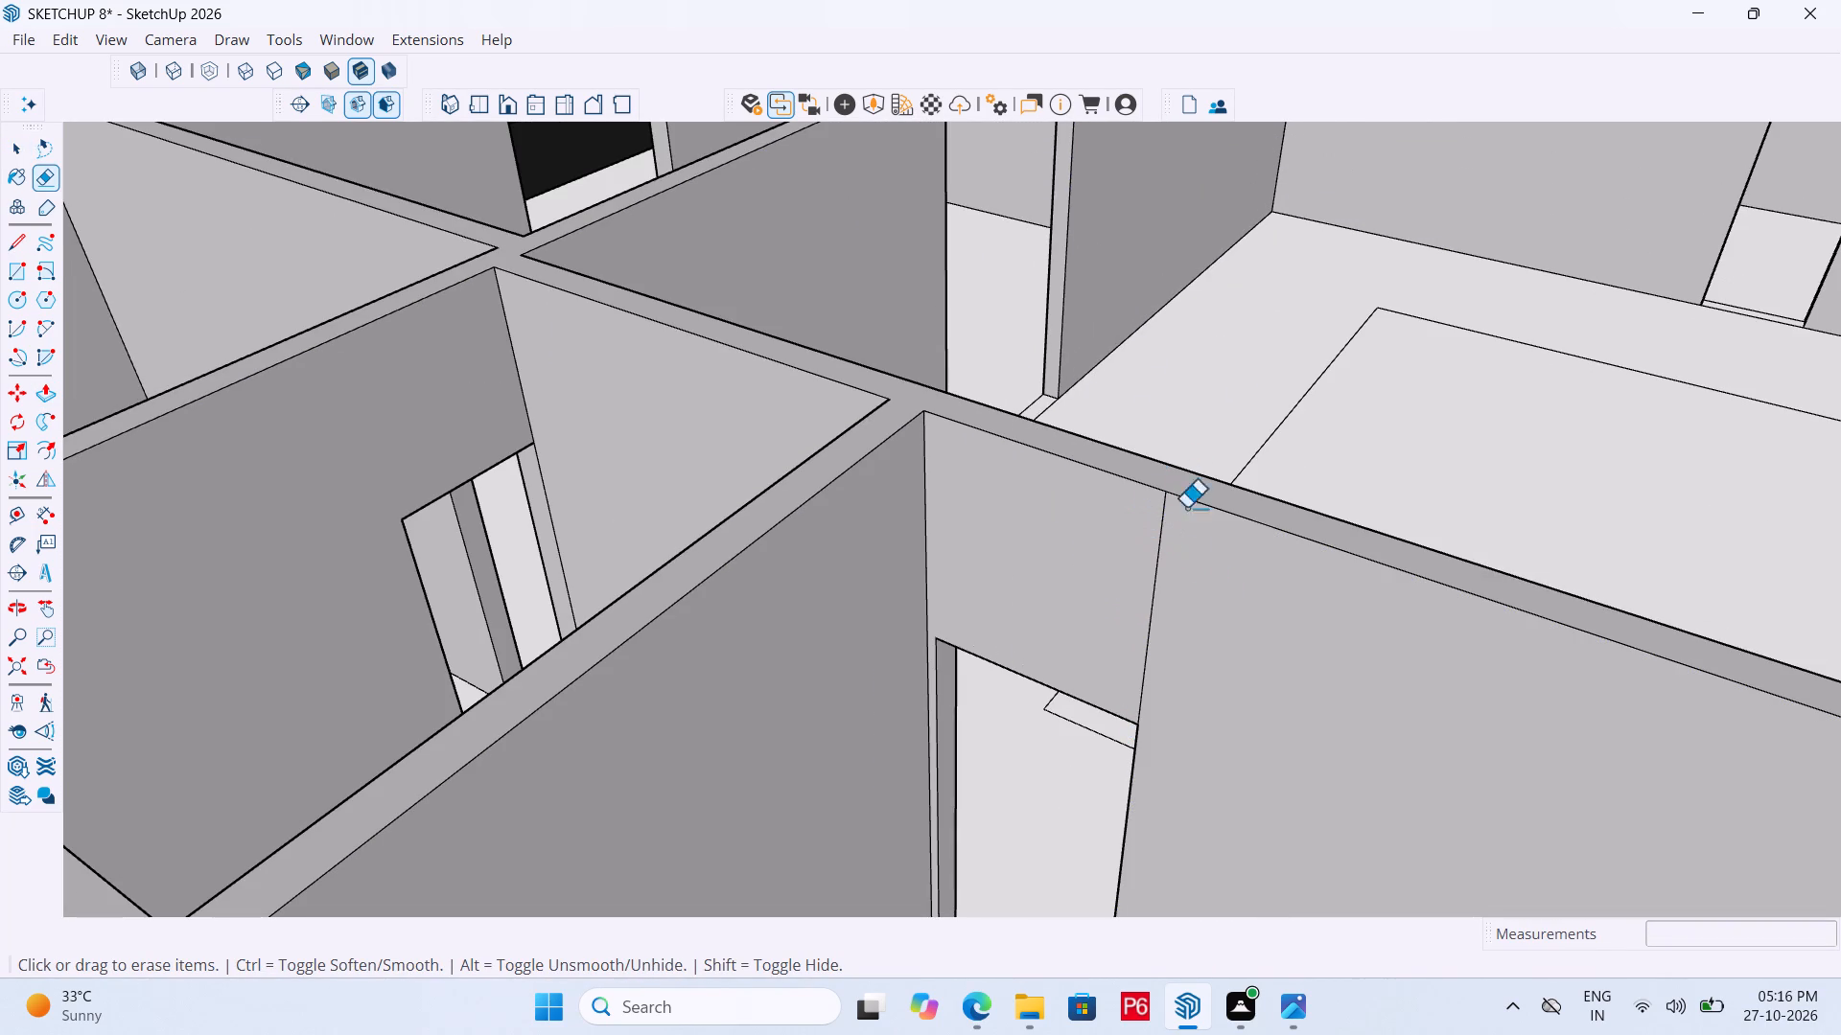
drag(1174, 543, 1154, 533)
middle_drag(1270, 564, 754, 490)
middle_drag(1272, 652, 966, 563)
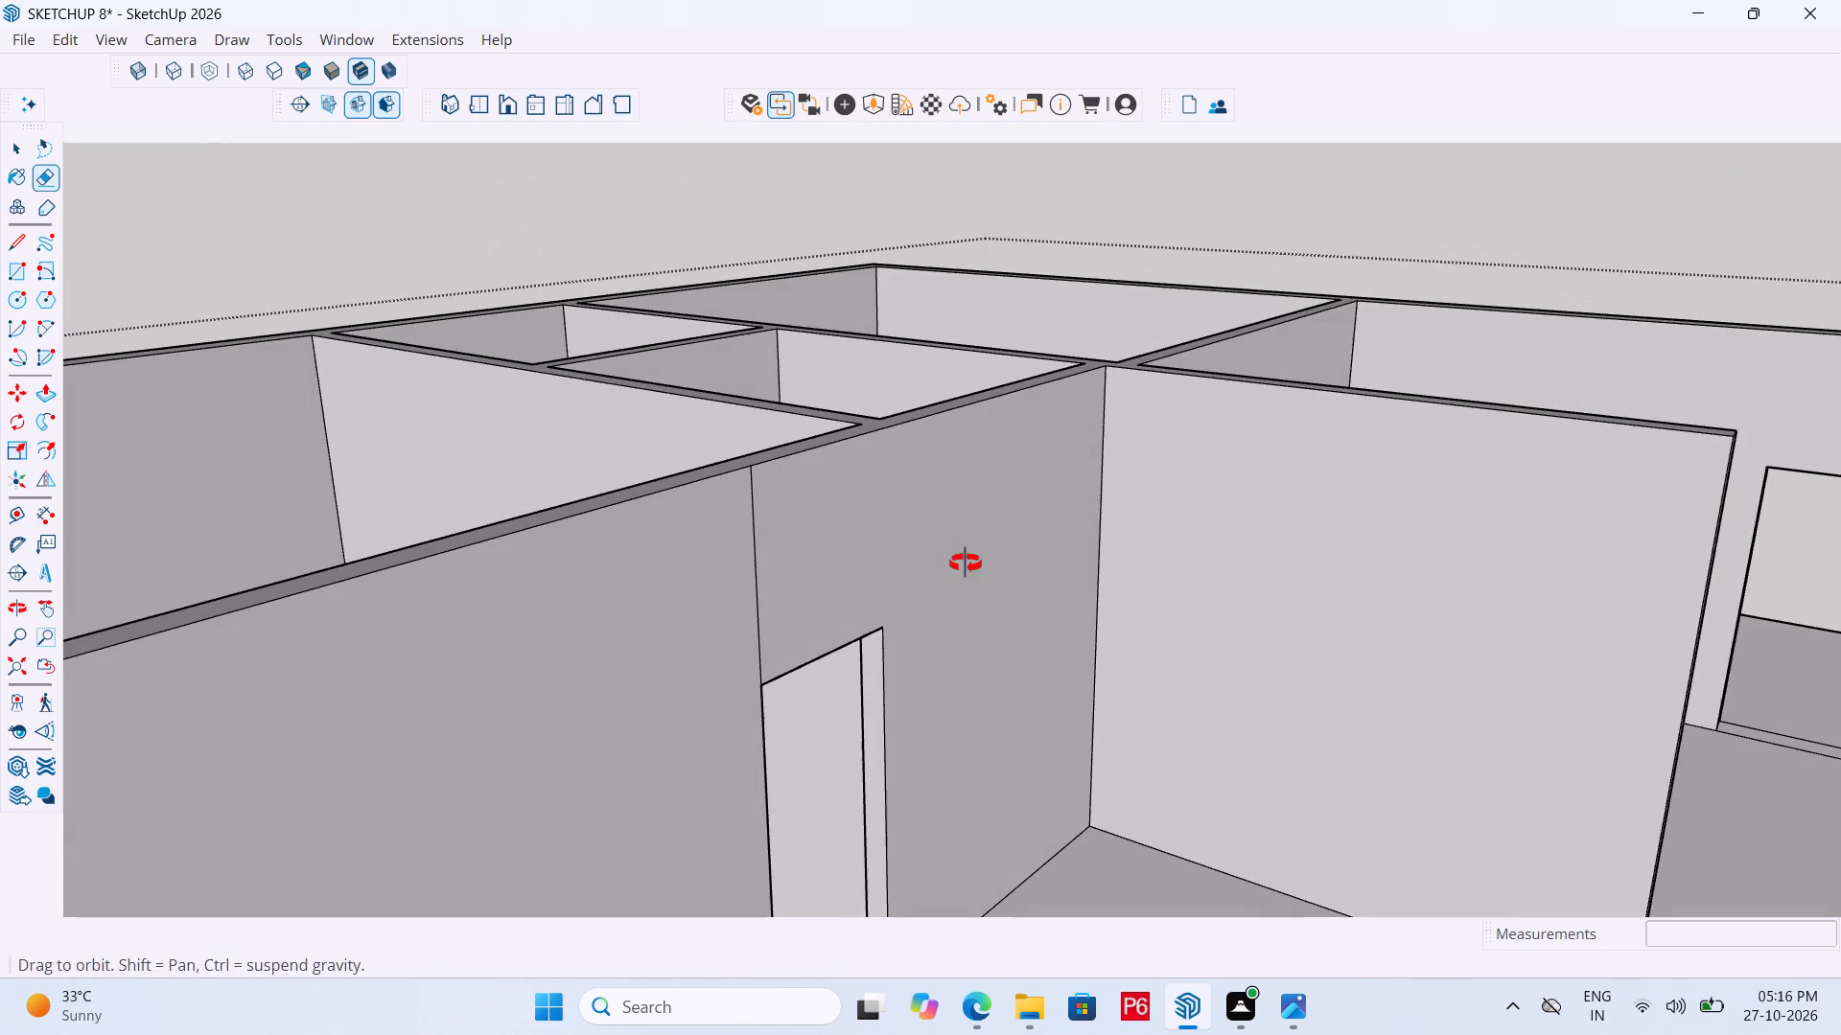
middle_drag(966, 563, 965, 563)
drag(759, 613, 745, 602)
Save the model with the lintel over the courtyard-side doorway.
key(ctrl+s)
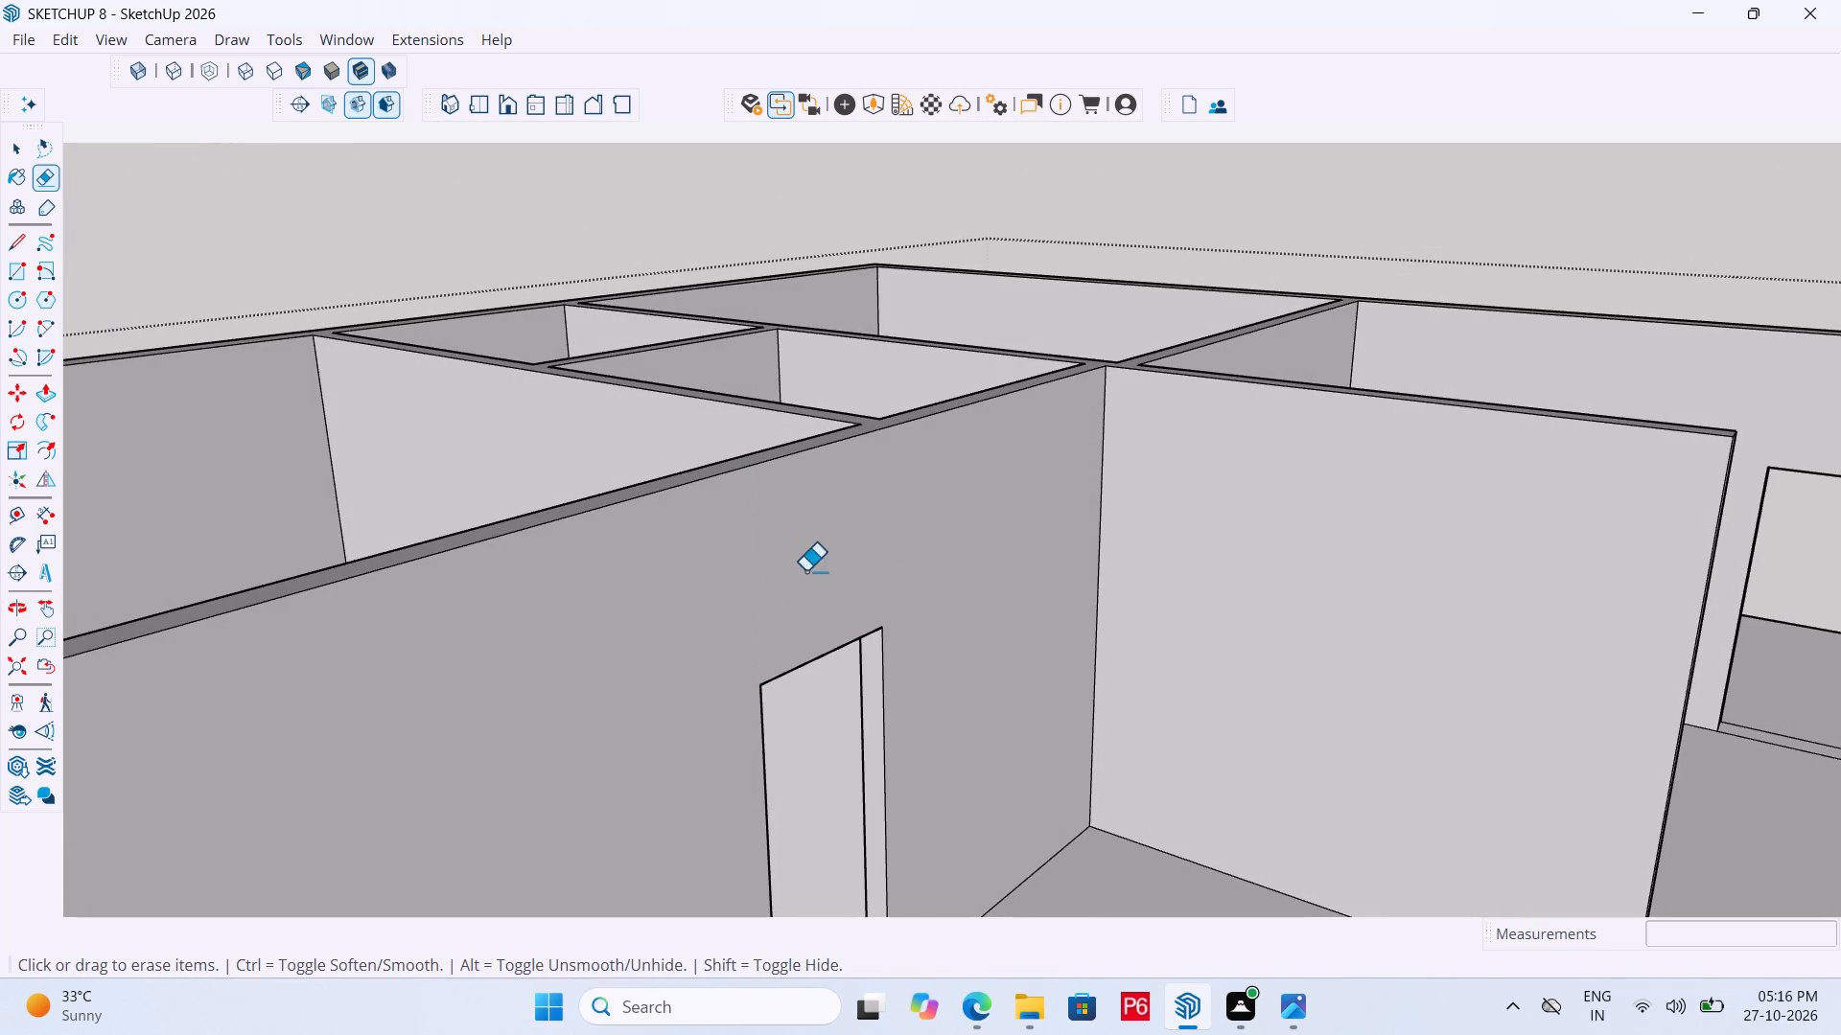
key(ctrl+s)
key(ctrl+s)
key(ctrl+s)
key(ctrl+s)
key(ctrl+s)
key(ctrl+s)
Examine the remaining open doorways around the adjoining room and the small rooms next to it.
scroll(1047, 489, down, 7)
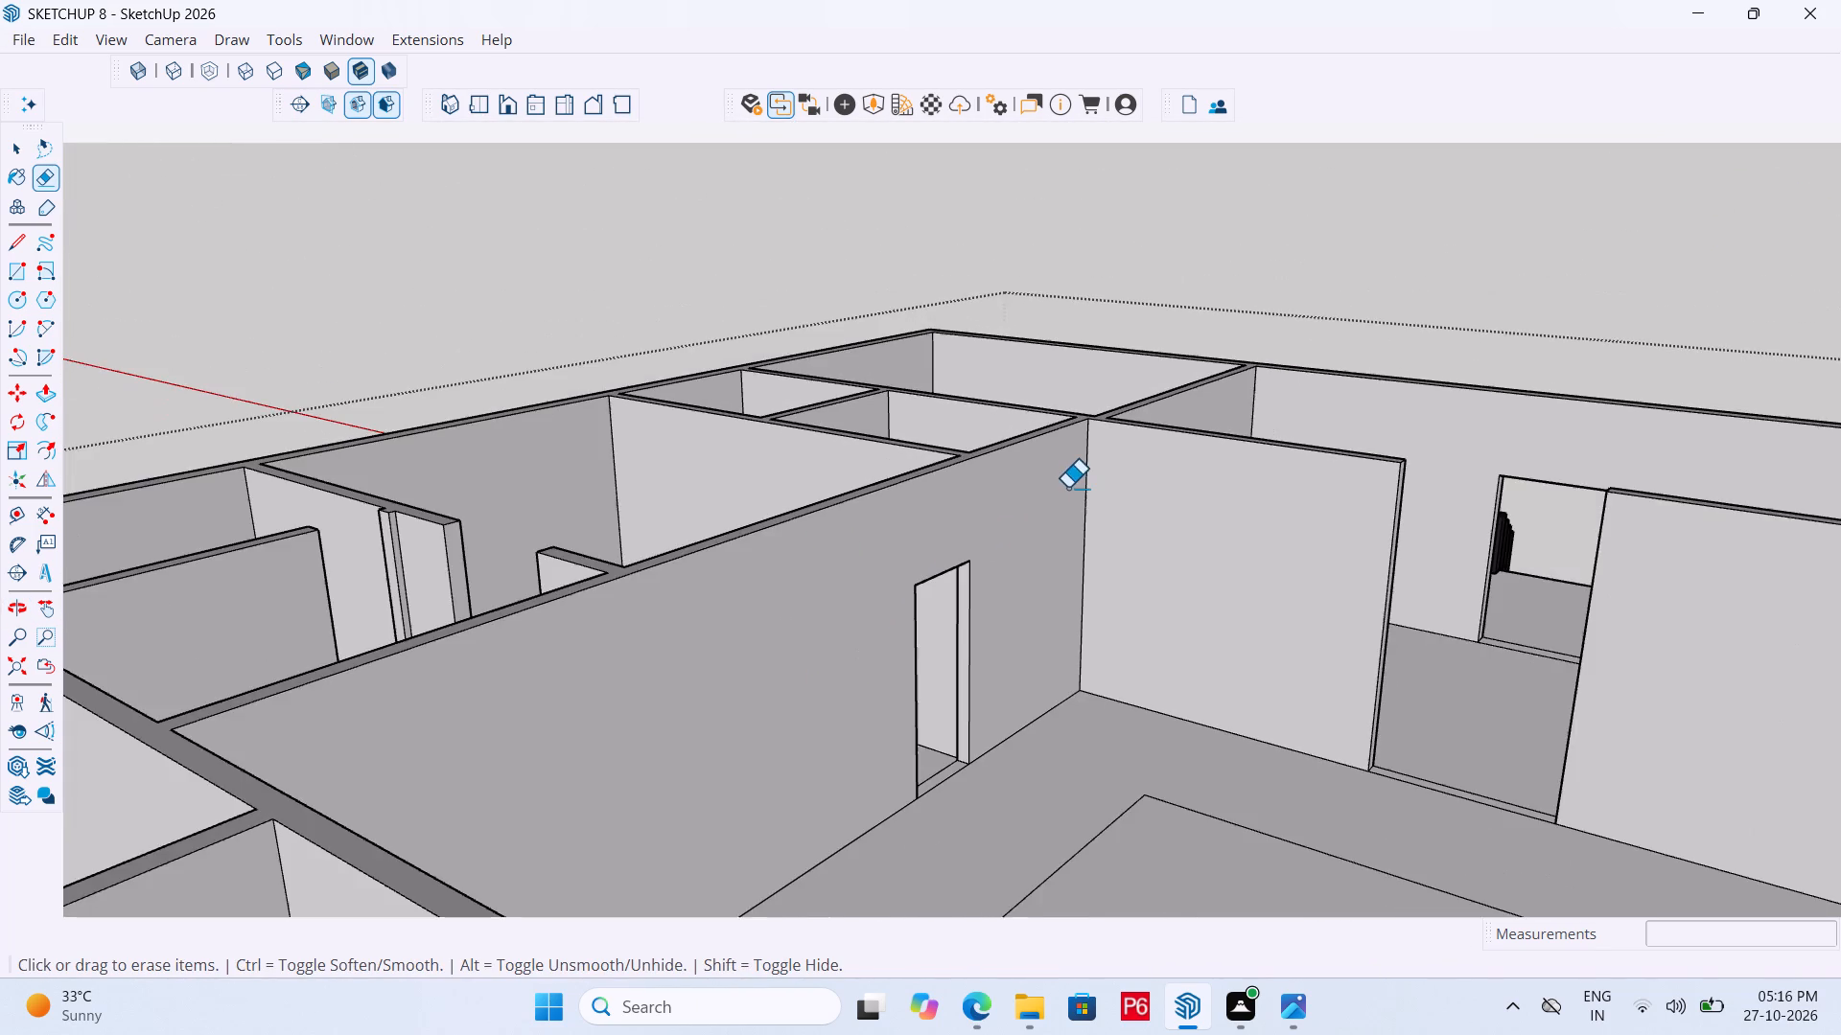
scroll(1068, 489, down, 5)
middle_drag(876, 585, 1126, 701)
scroll(956, 686, down, 5)
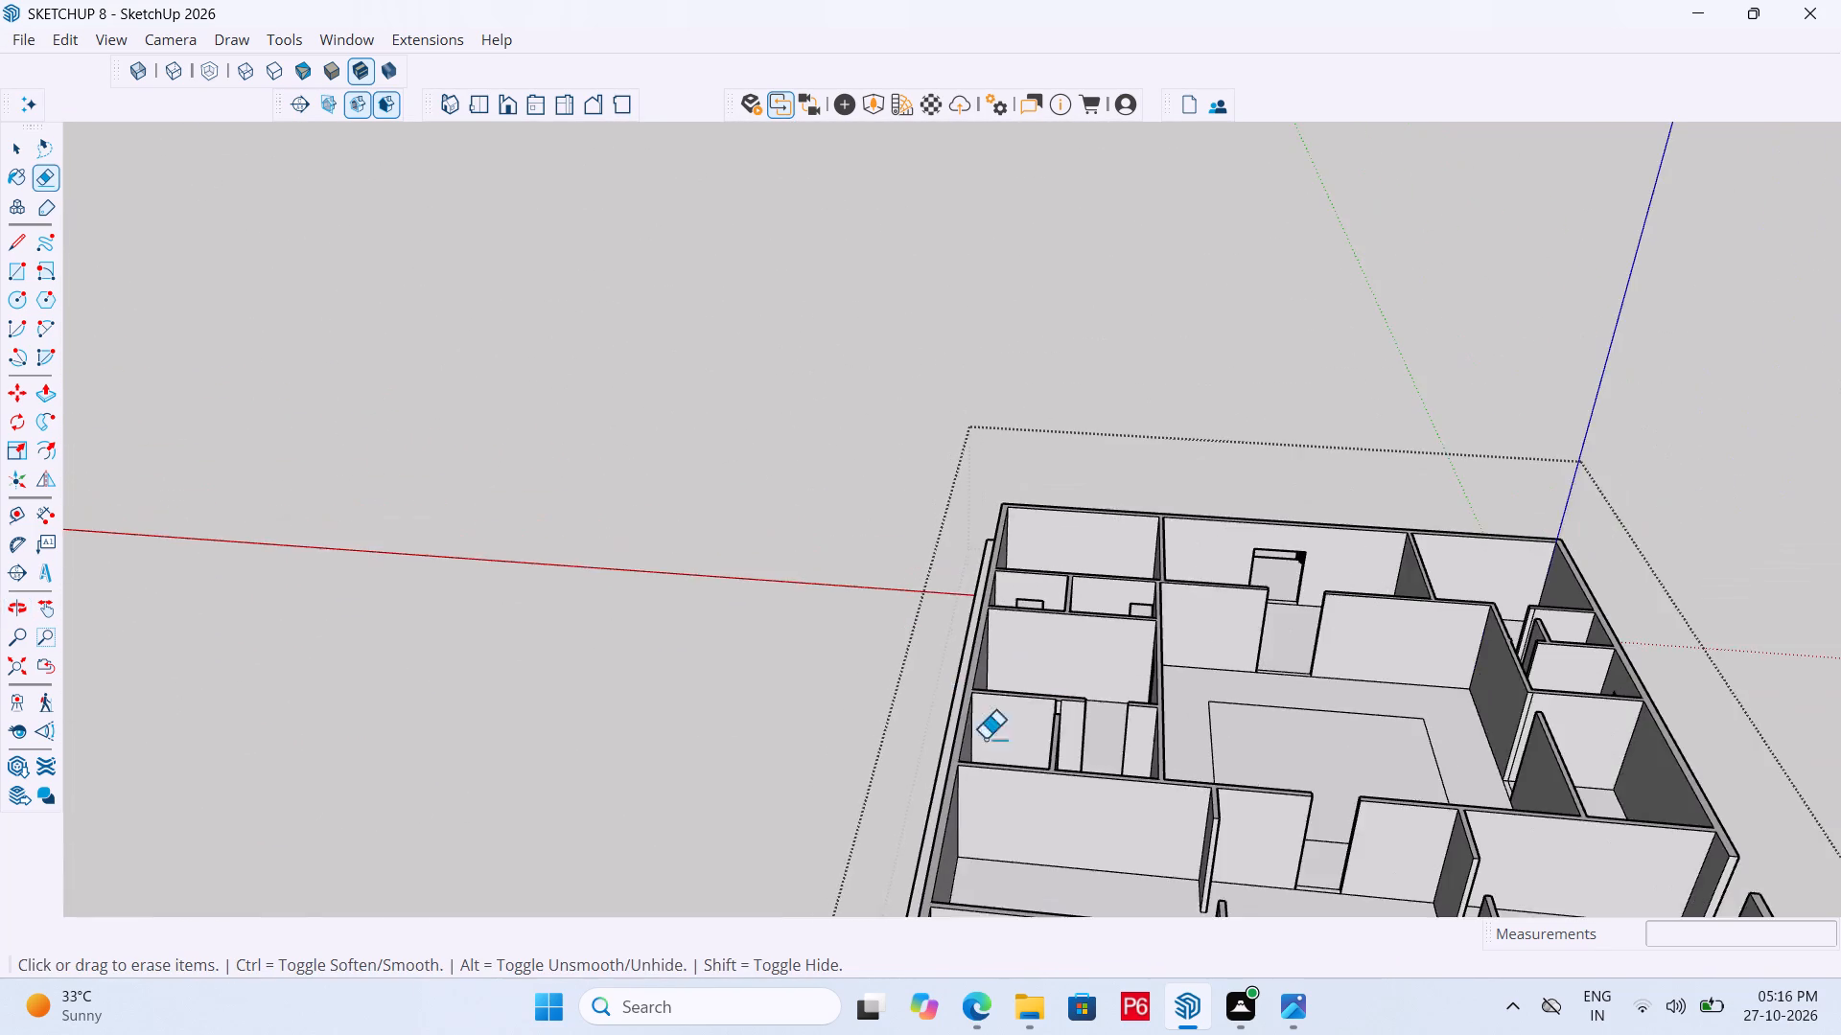
middle_drag(1025, 753, 1347, 851)
scroll(1392, 676, up, 6)
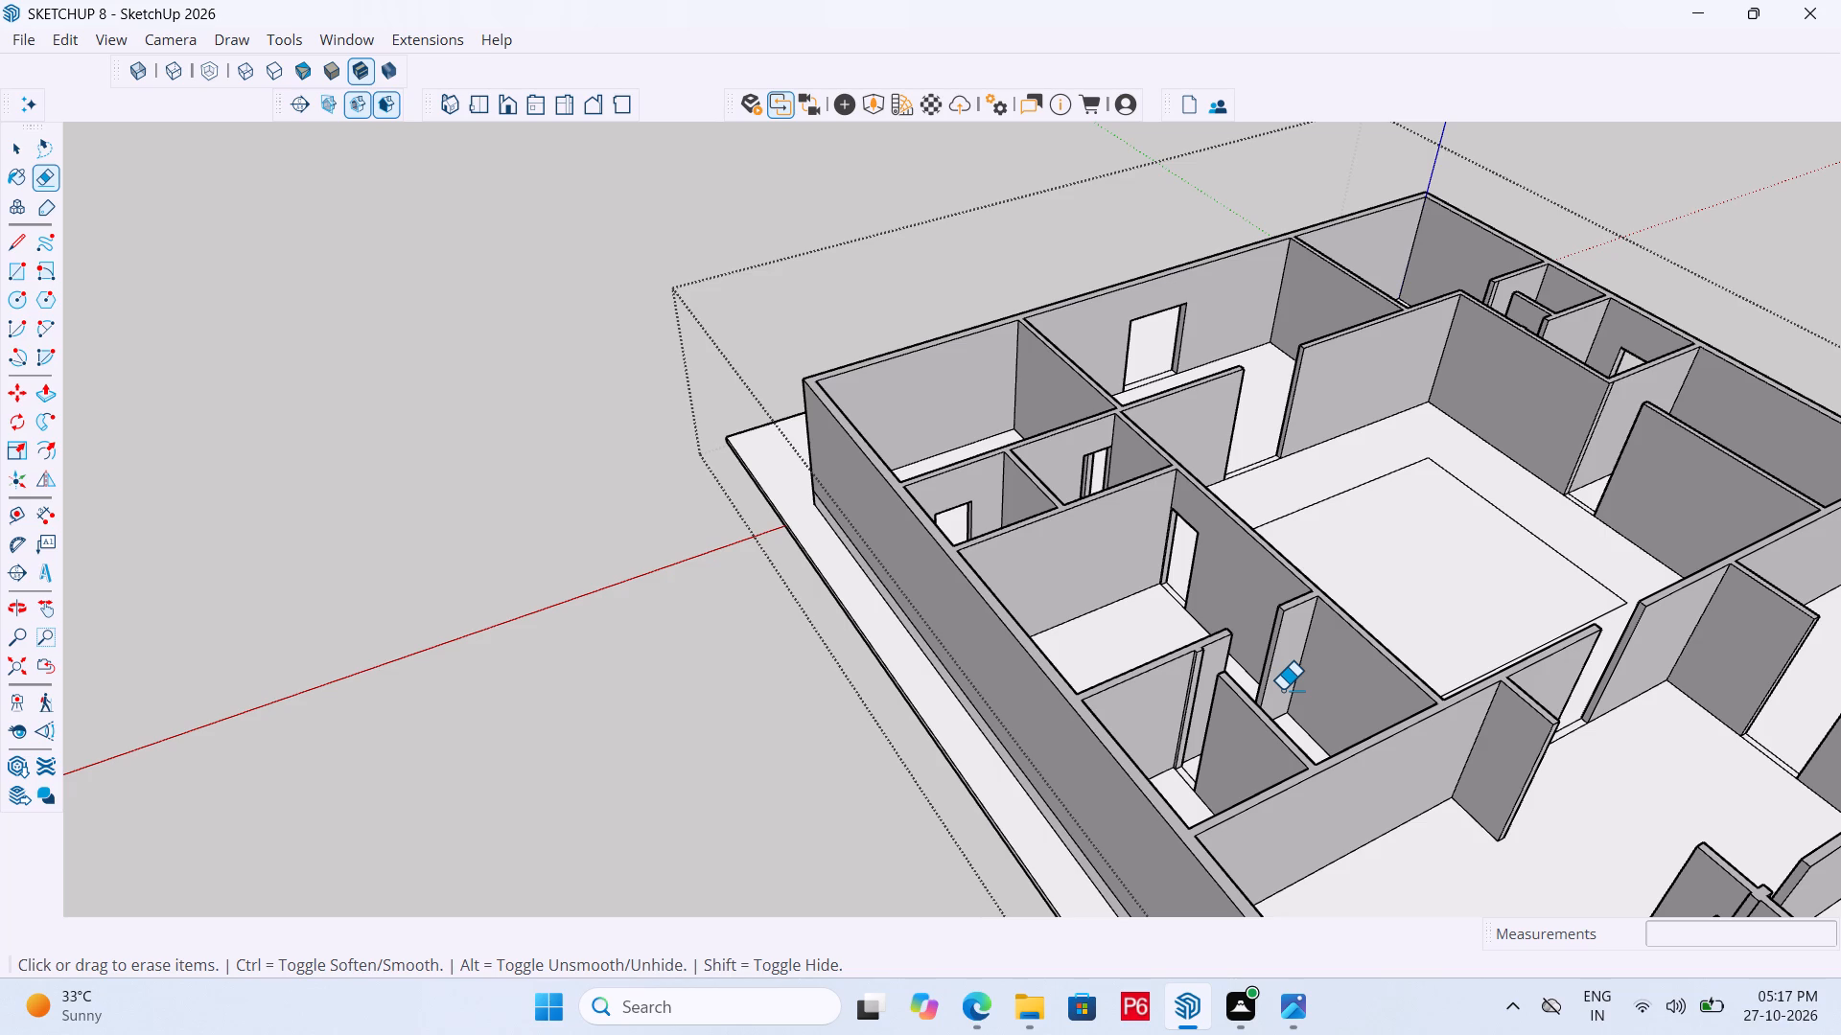
scroll(1293, 623, up, 11)
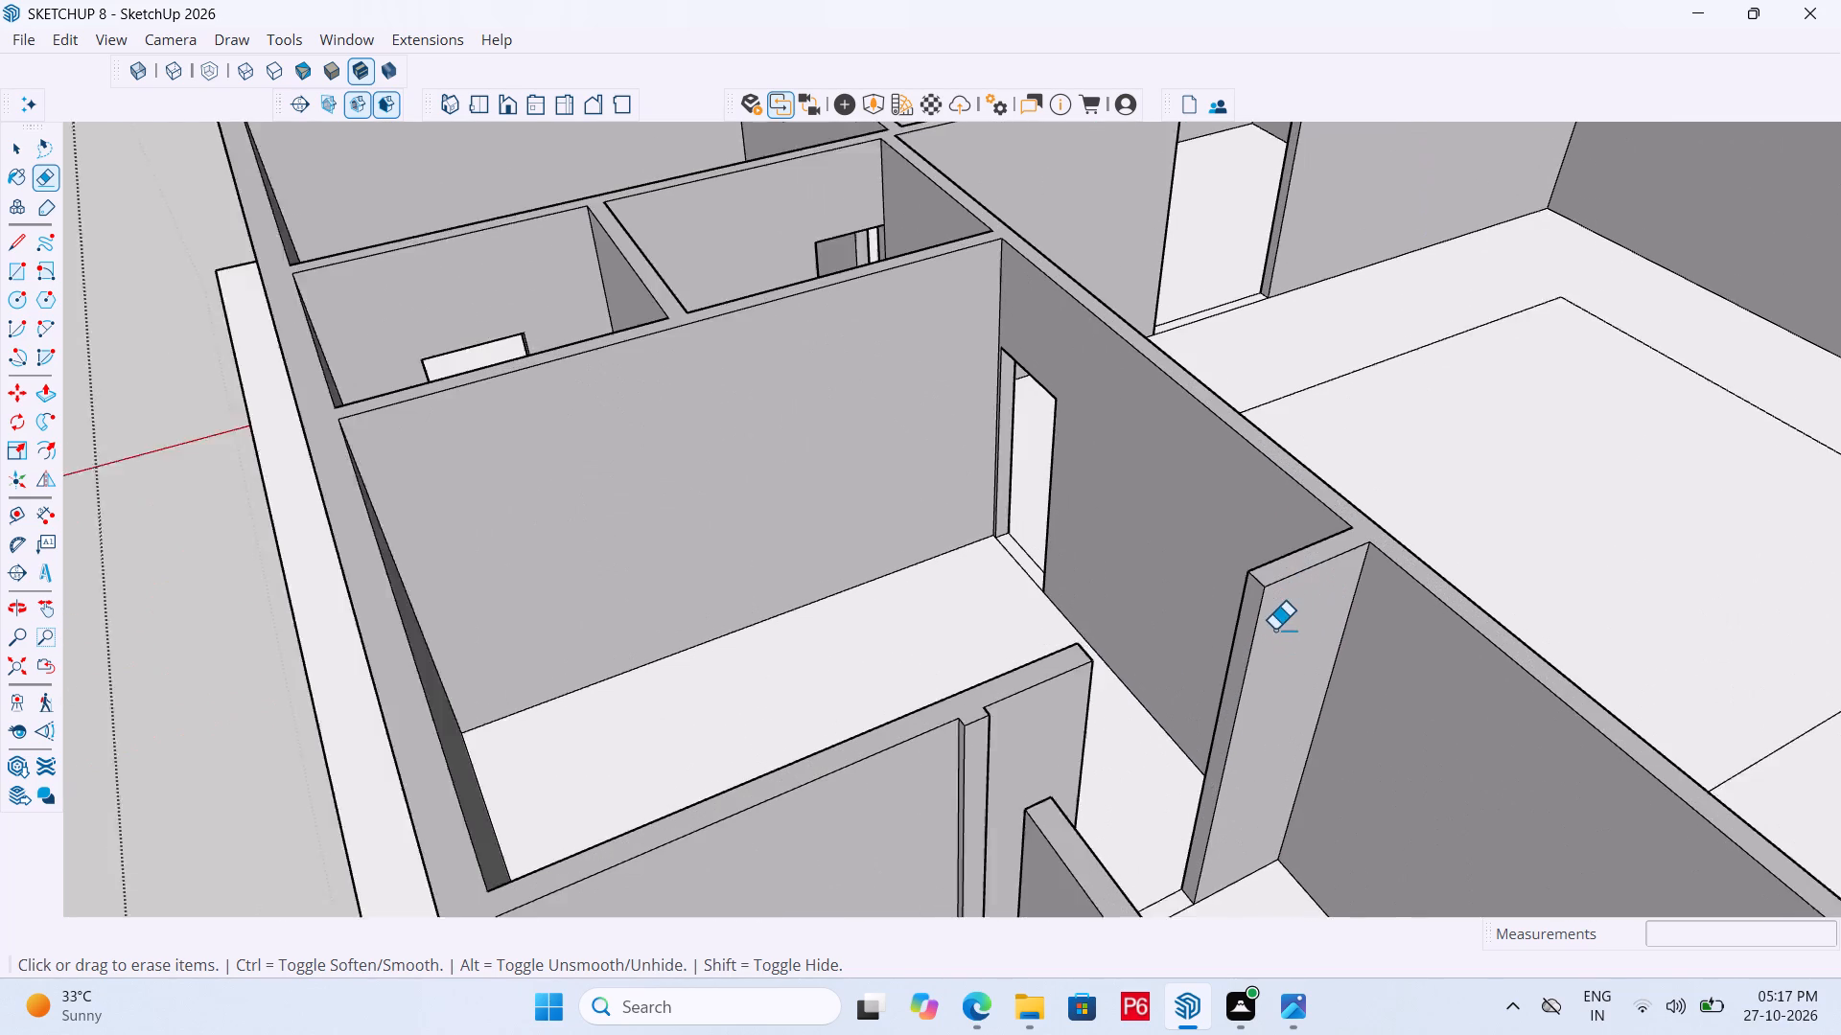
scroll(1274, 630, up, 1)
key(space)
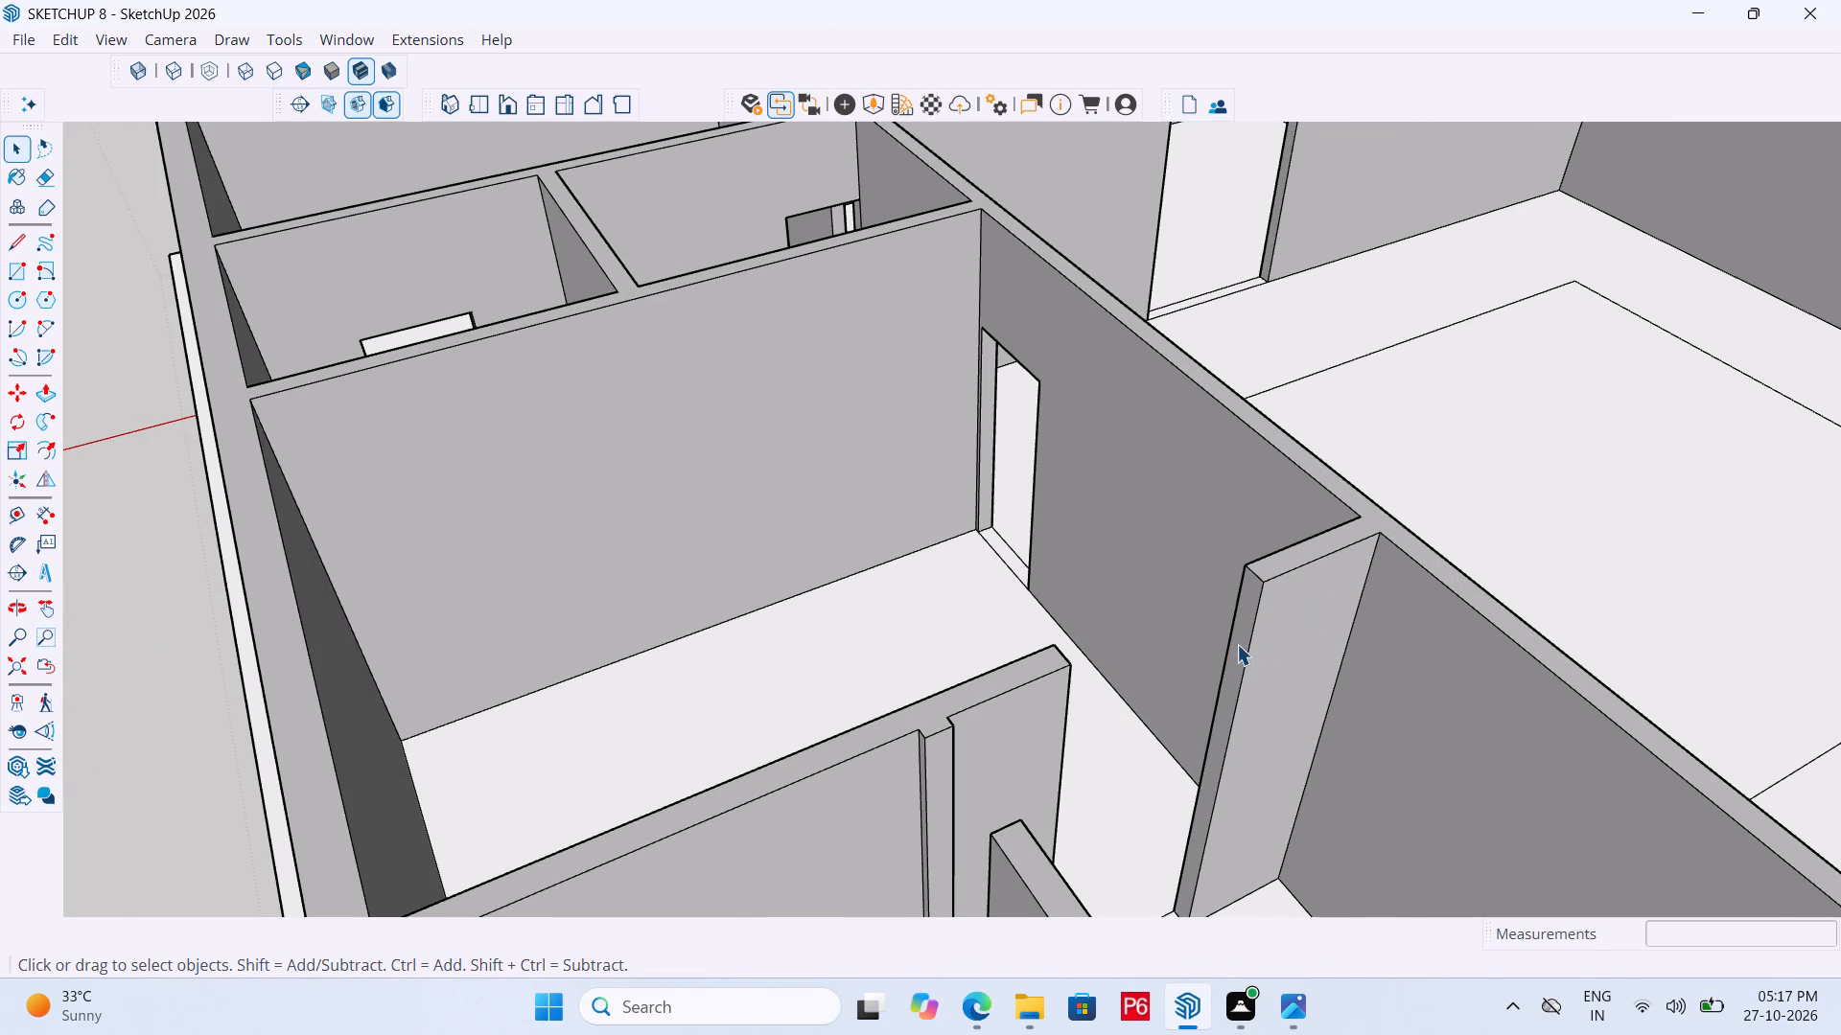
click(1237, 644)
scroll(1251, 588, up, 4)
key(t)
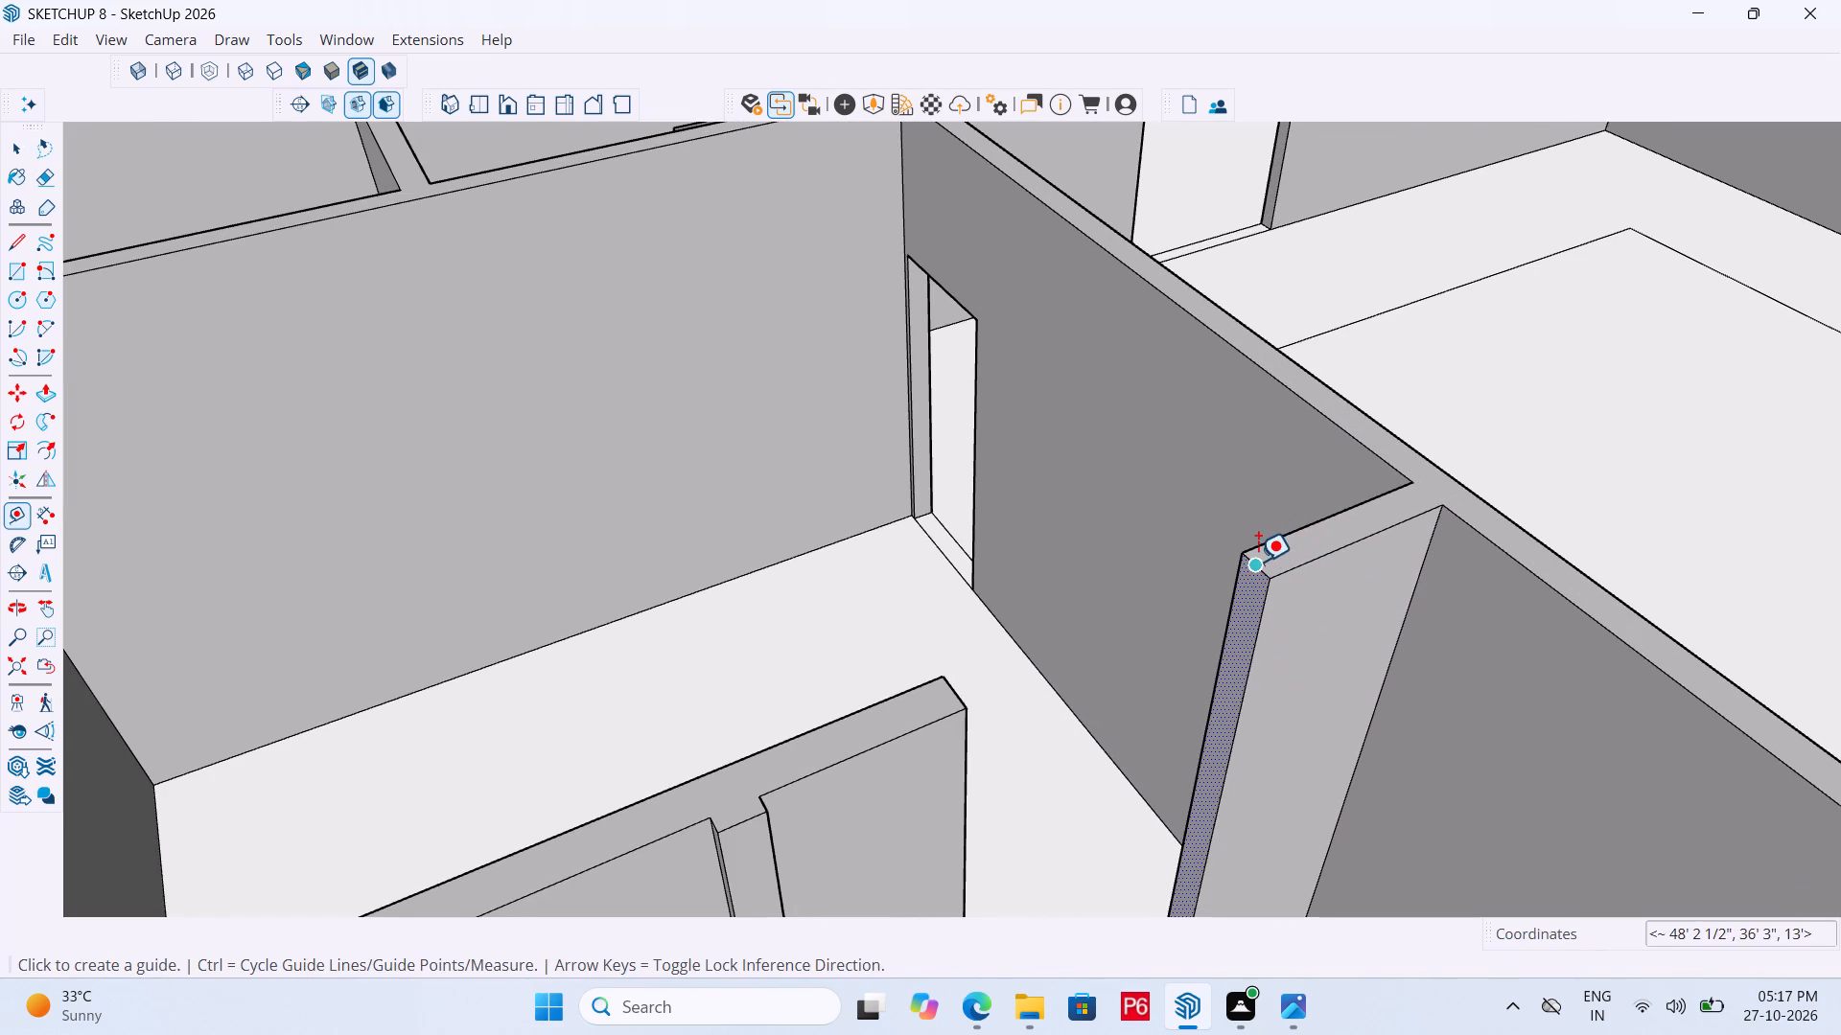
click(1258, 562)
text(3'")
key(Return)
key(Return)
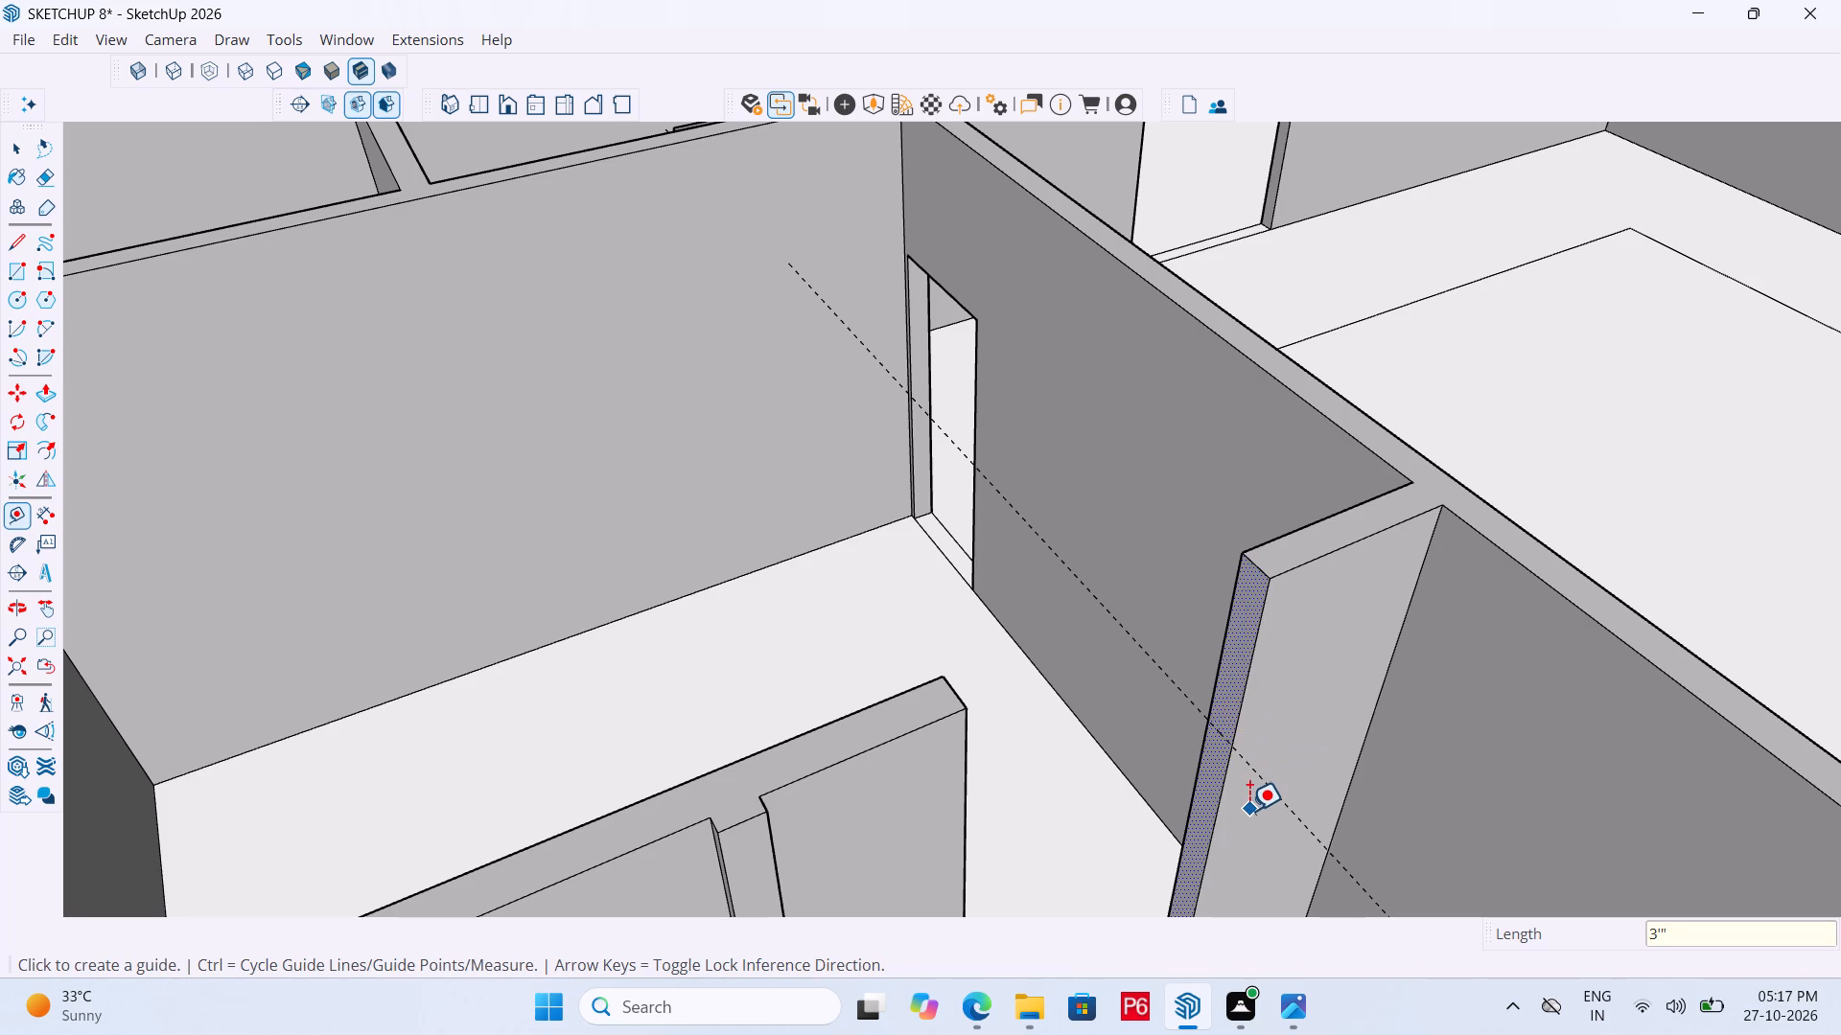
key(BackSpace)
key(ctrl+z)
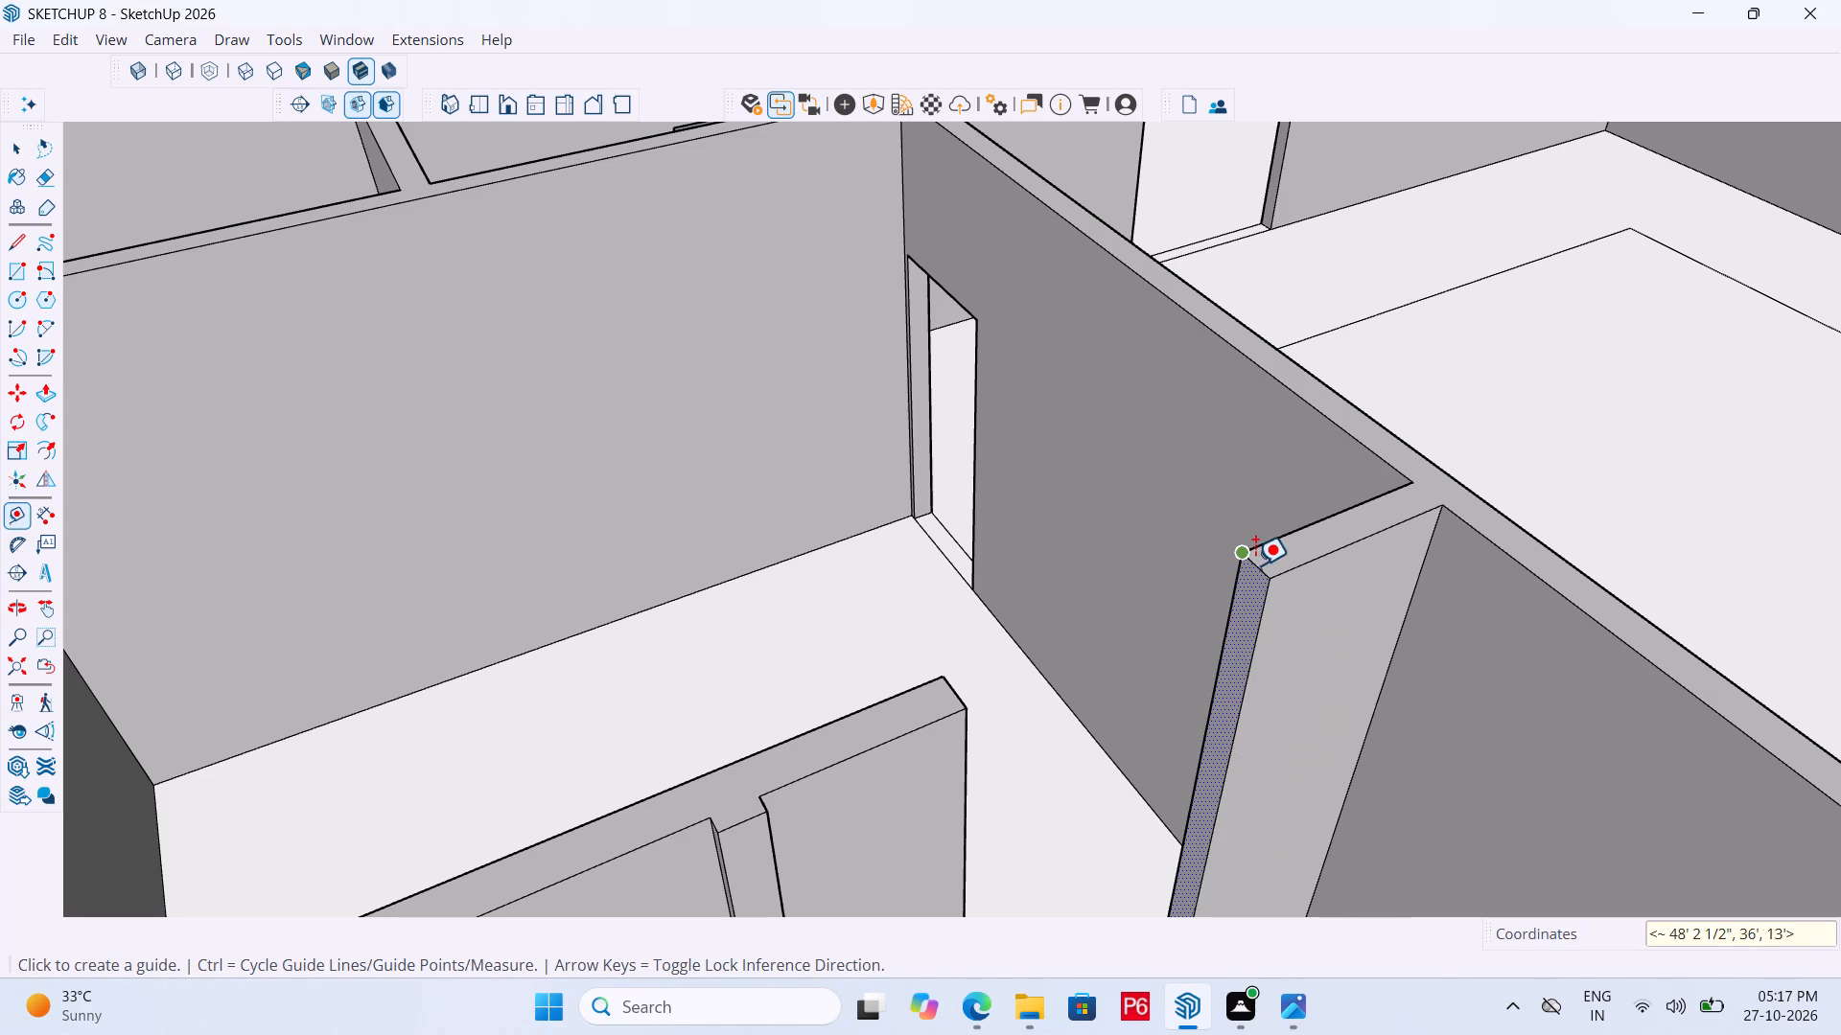
Place a guide 3'6" below the top of the stub projecting from the courtyard-side wall and draw a line along it across the end face.
click(1253, 570)
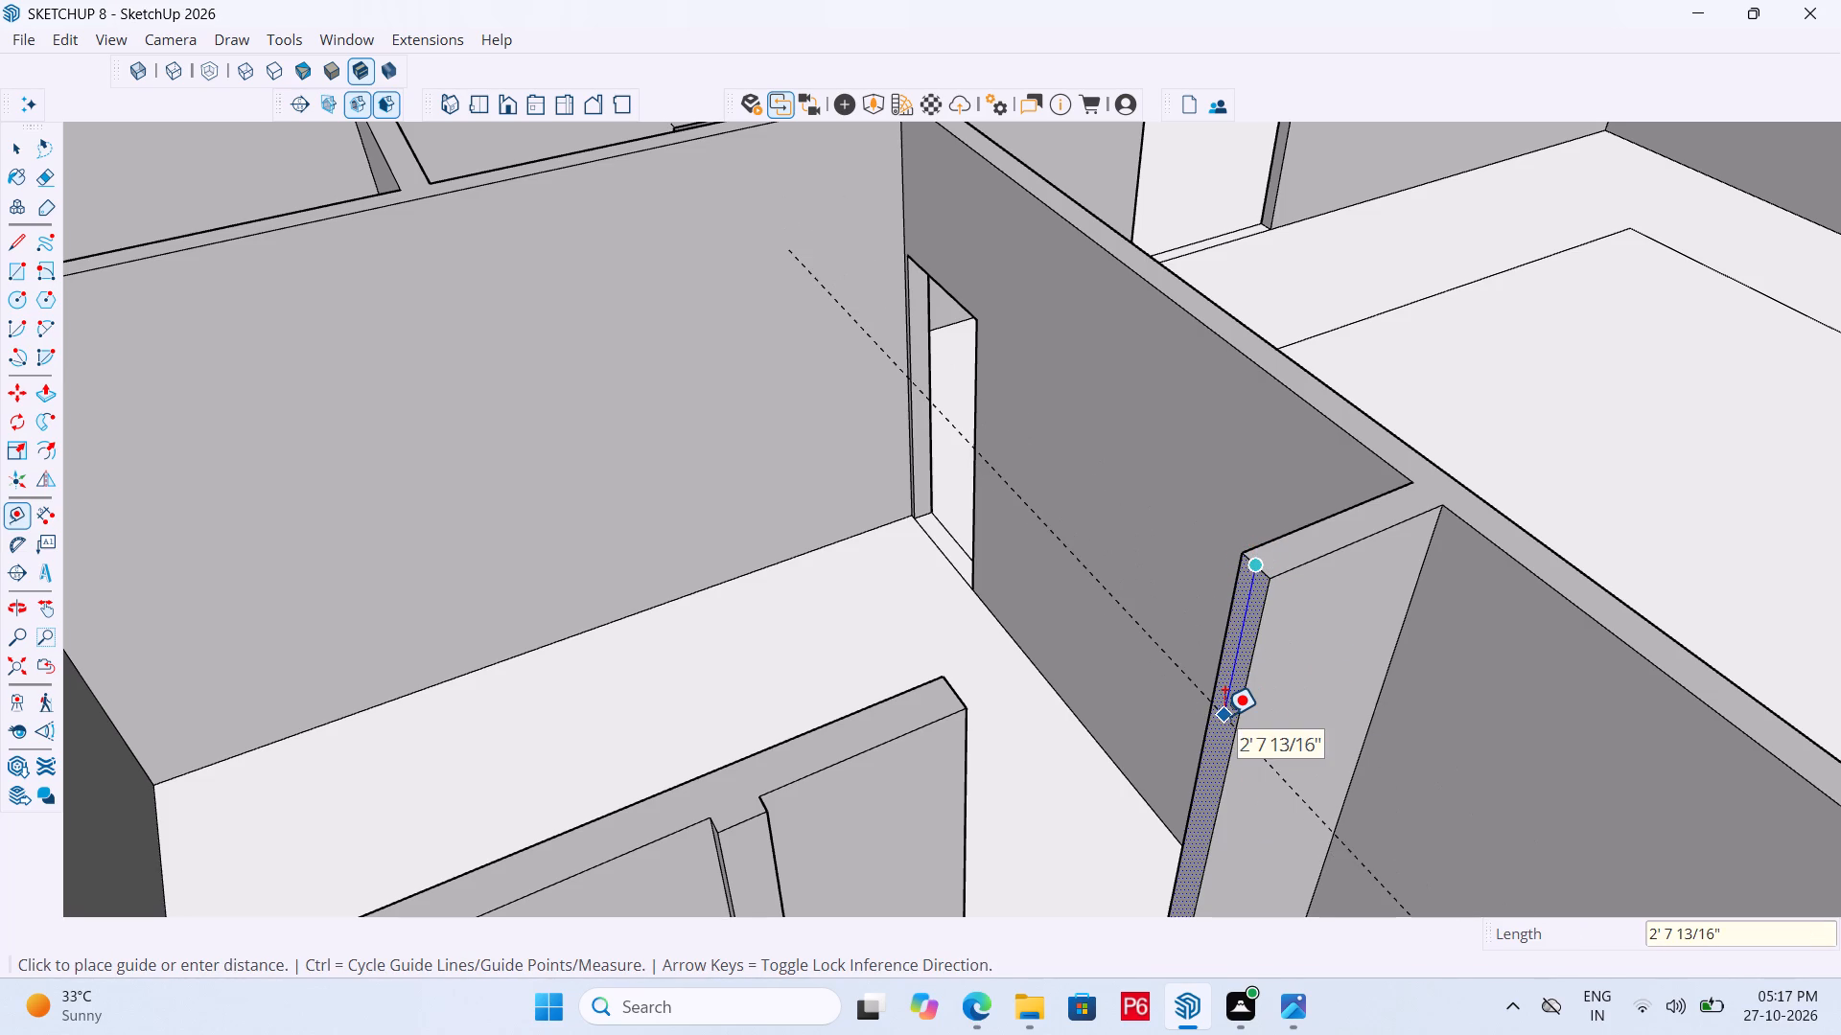
text(3;)
key(BackSpace)
key(apostrophe)
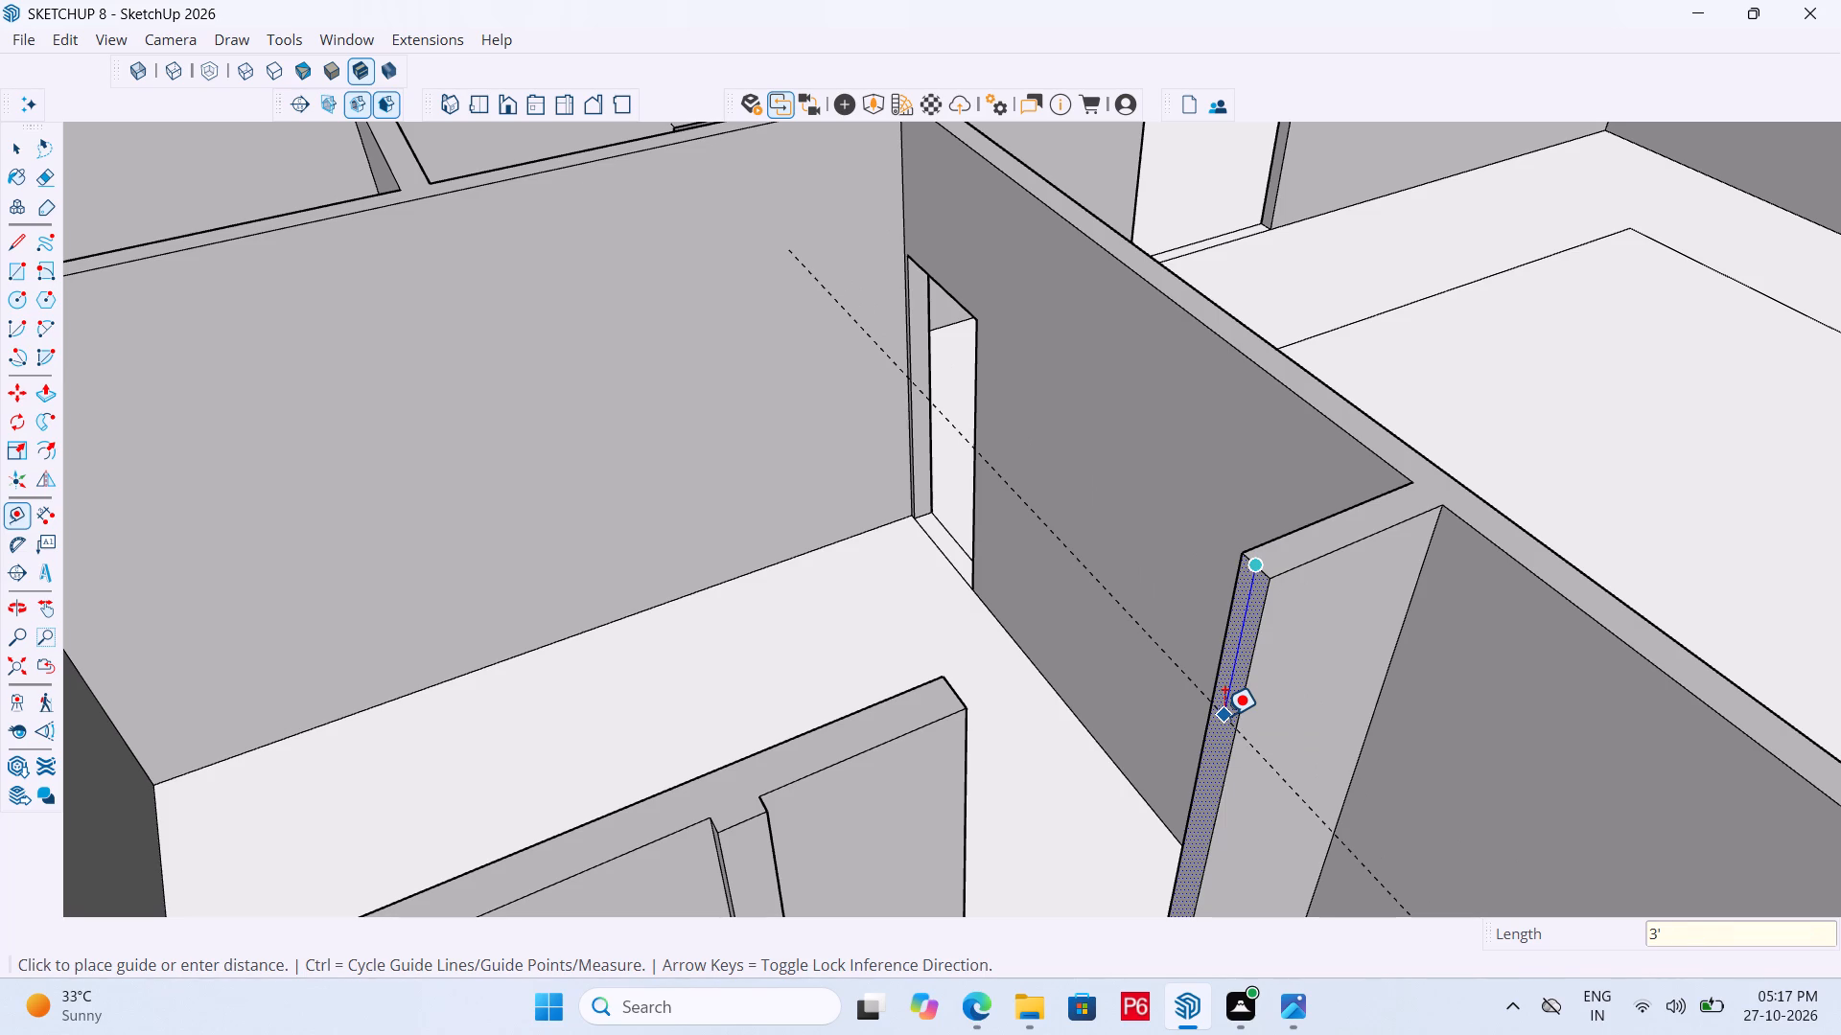
text(6")
key(Return)
scroll(1376, 851, up, 5)
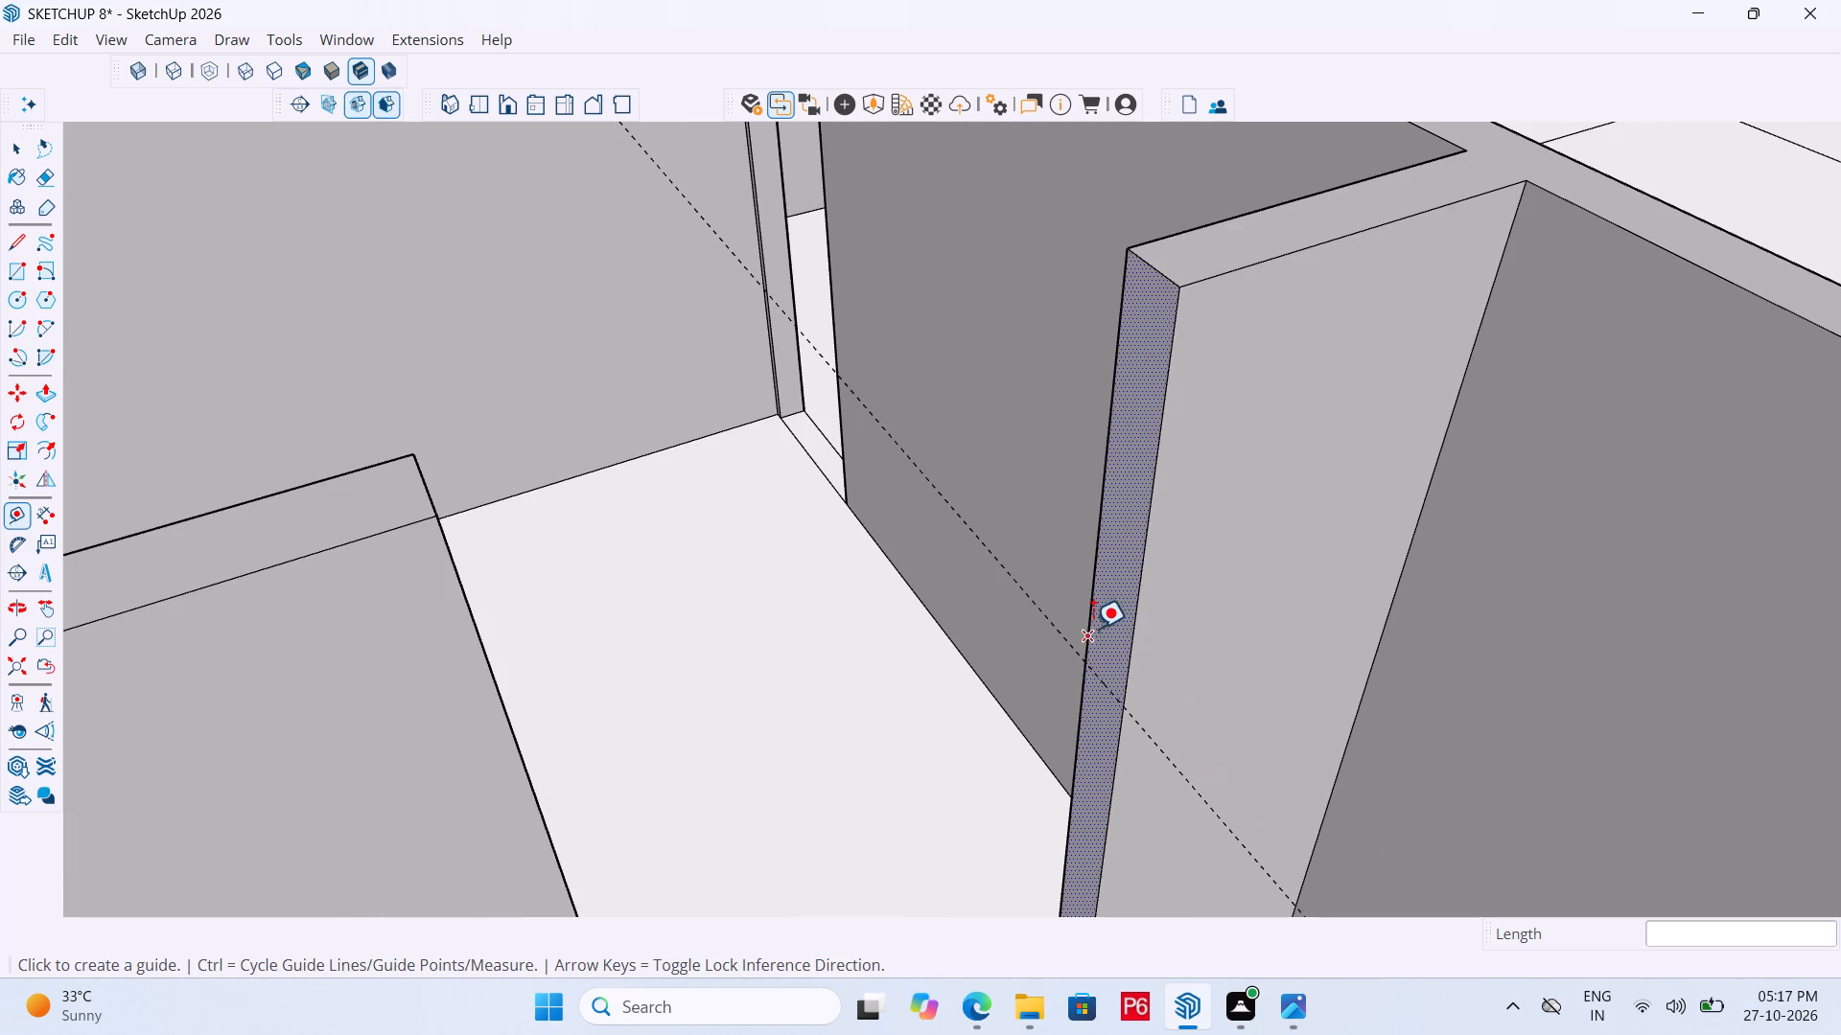
key(l)
click(1084, 659)
click(1125, 708)
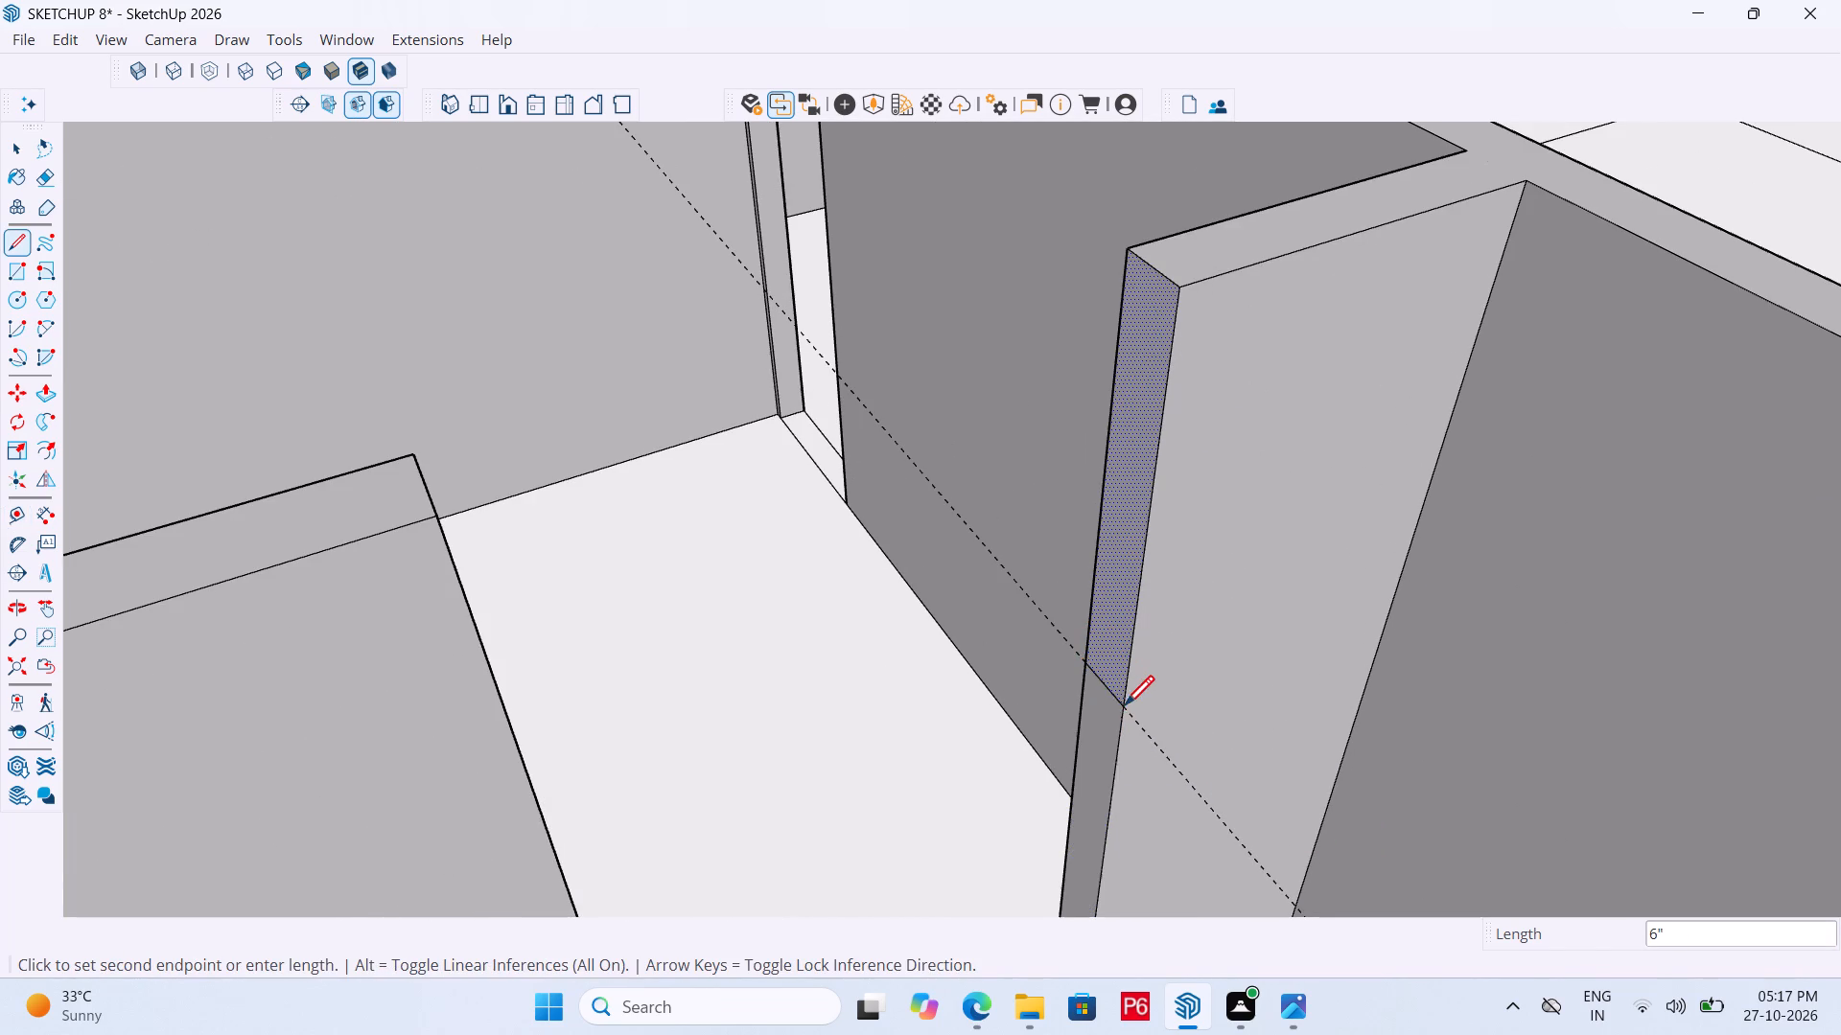
key(space)
Save the model with the line drawn on the wall stub's end face.
scroll(1173, 697, down, 2)
key(ctrl+s)
key(ctrl+s)
key(ctrl+s)
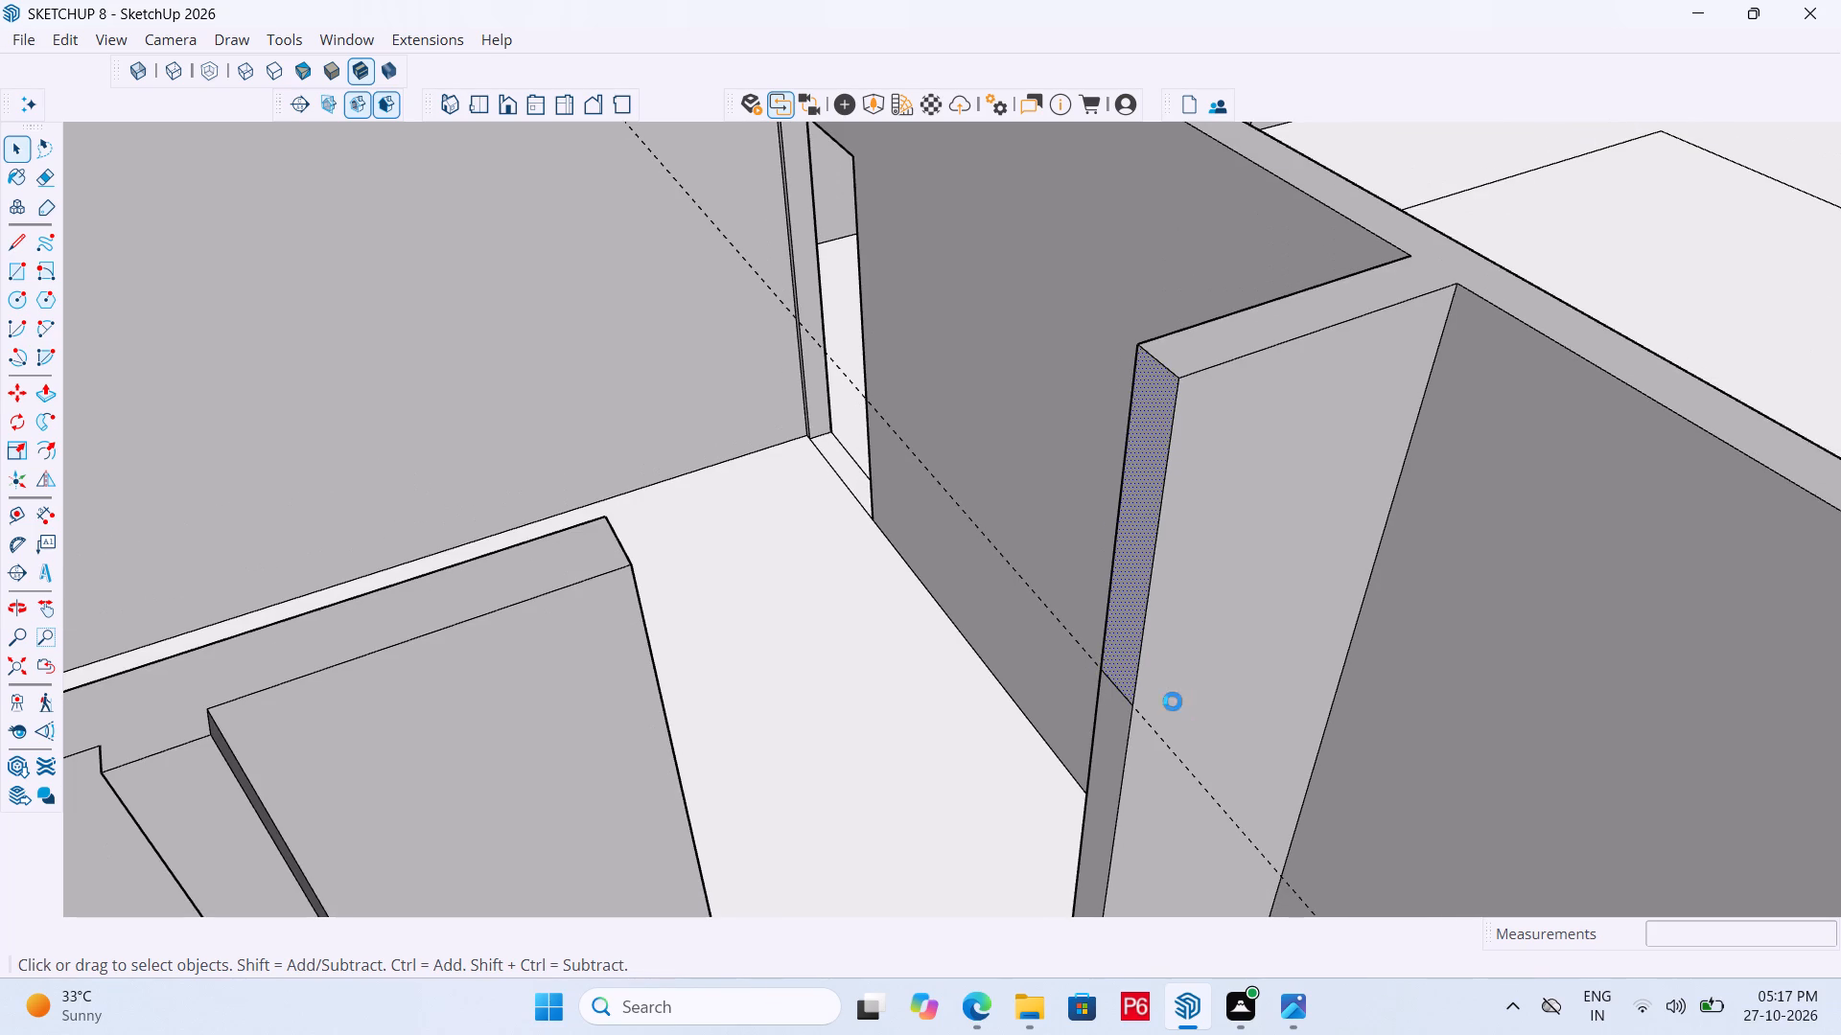
key(ctrl+s)
key(ctrl+s)
Erase the guide and Push/Pull the stub's end face above the line across the door opening to the facing wall end.
key(e)
drag(960, 563, 959, 578)
double_click(994, 546)
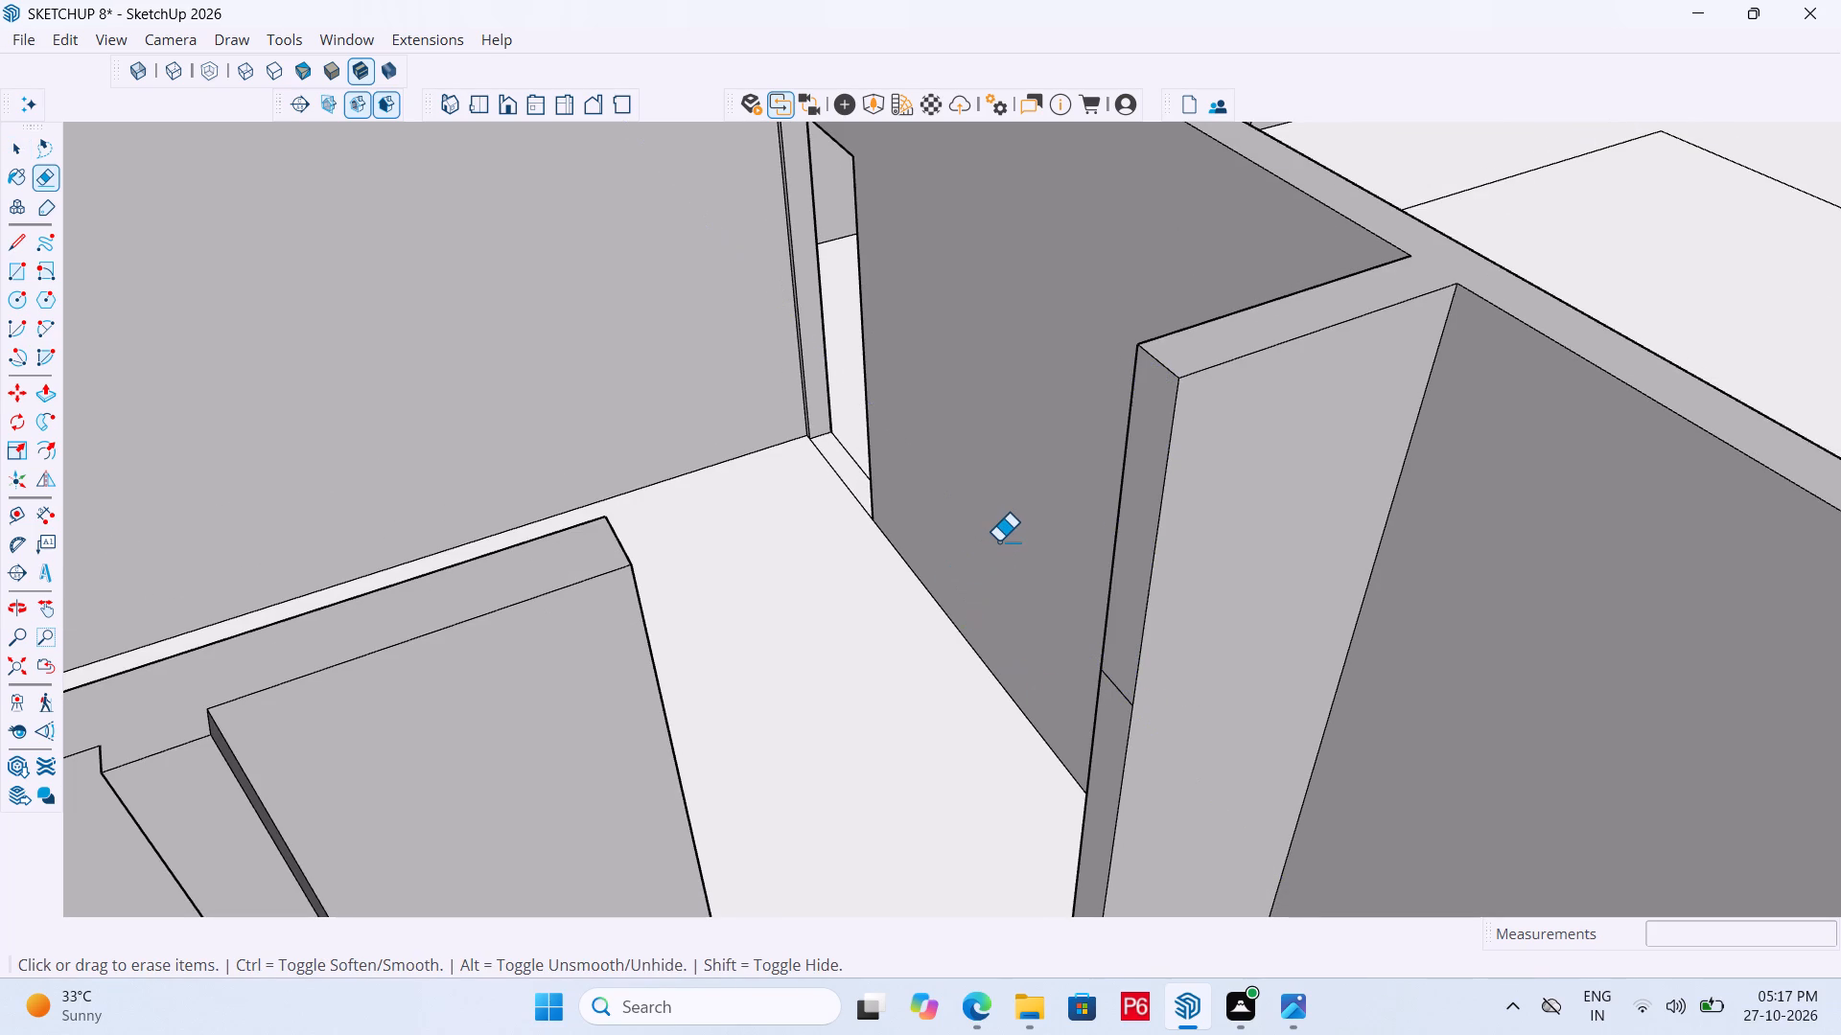
key(p)
click(1129, 548)
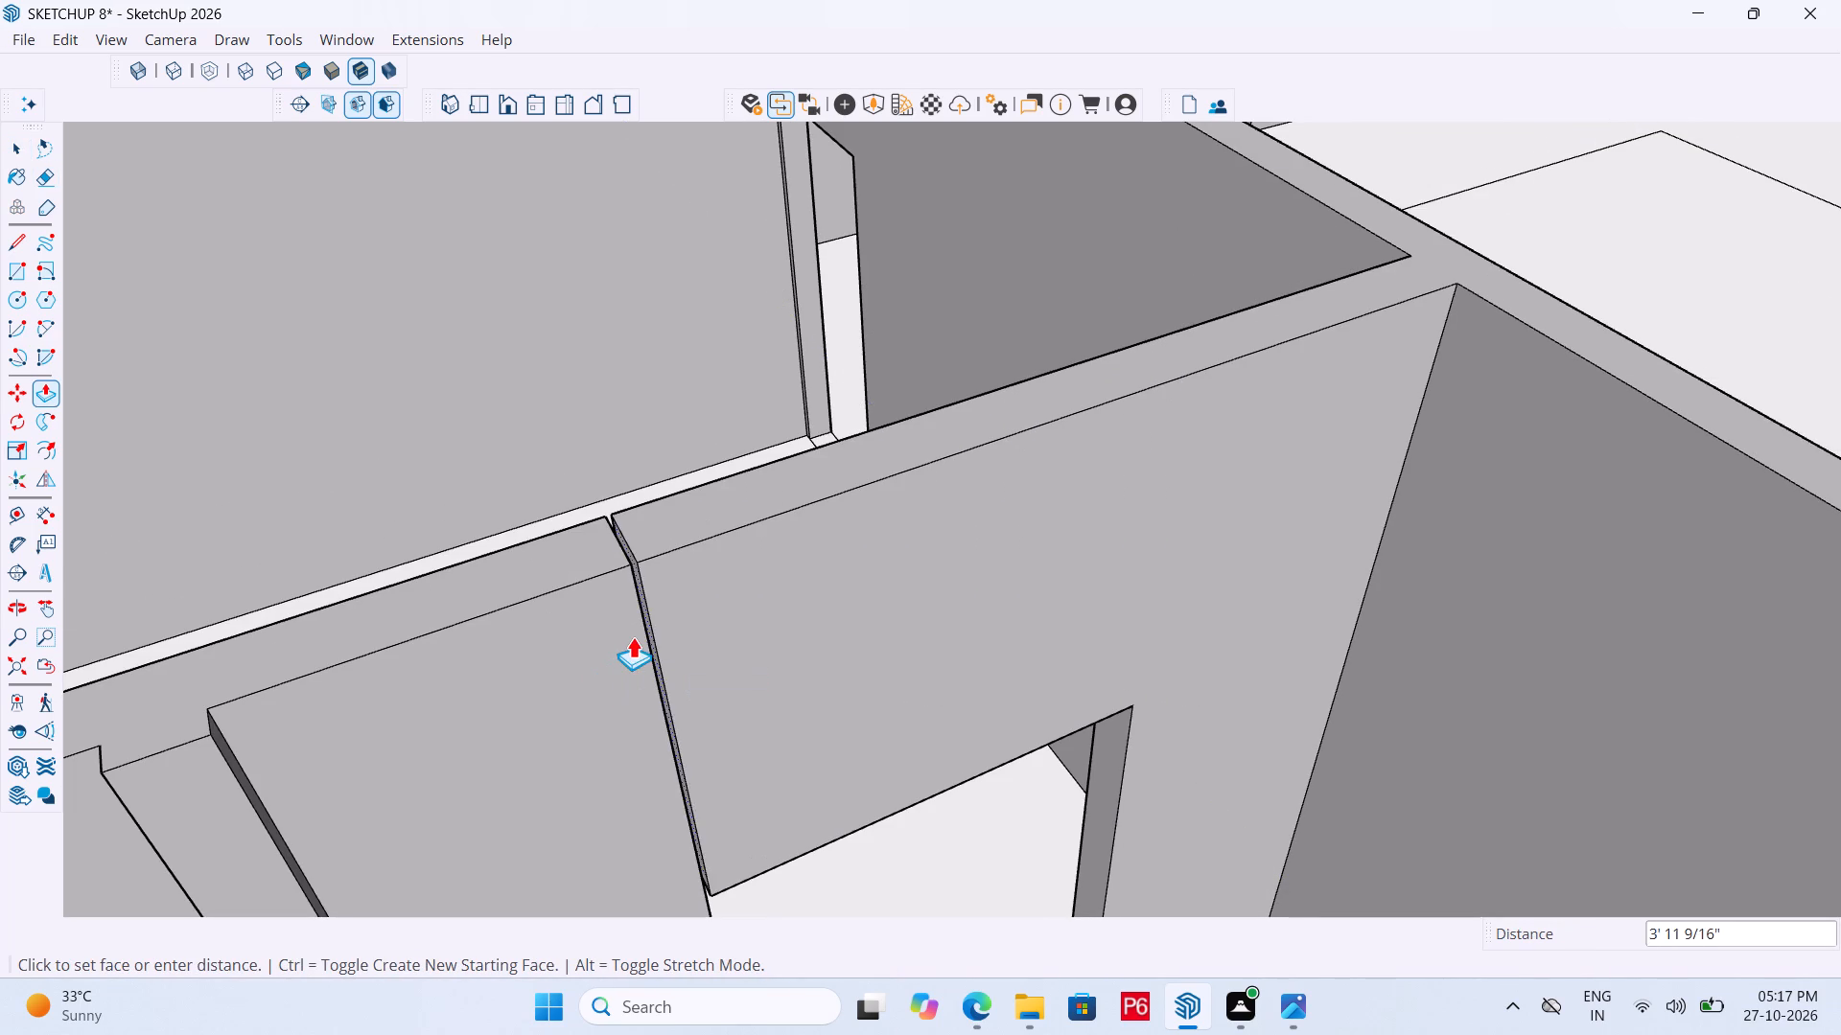
click(640, 631)
Erase the seam edges where the new lintel meets the wall, on both wall faces.
key(e)
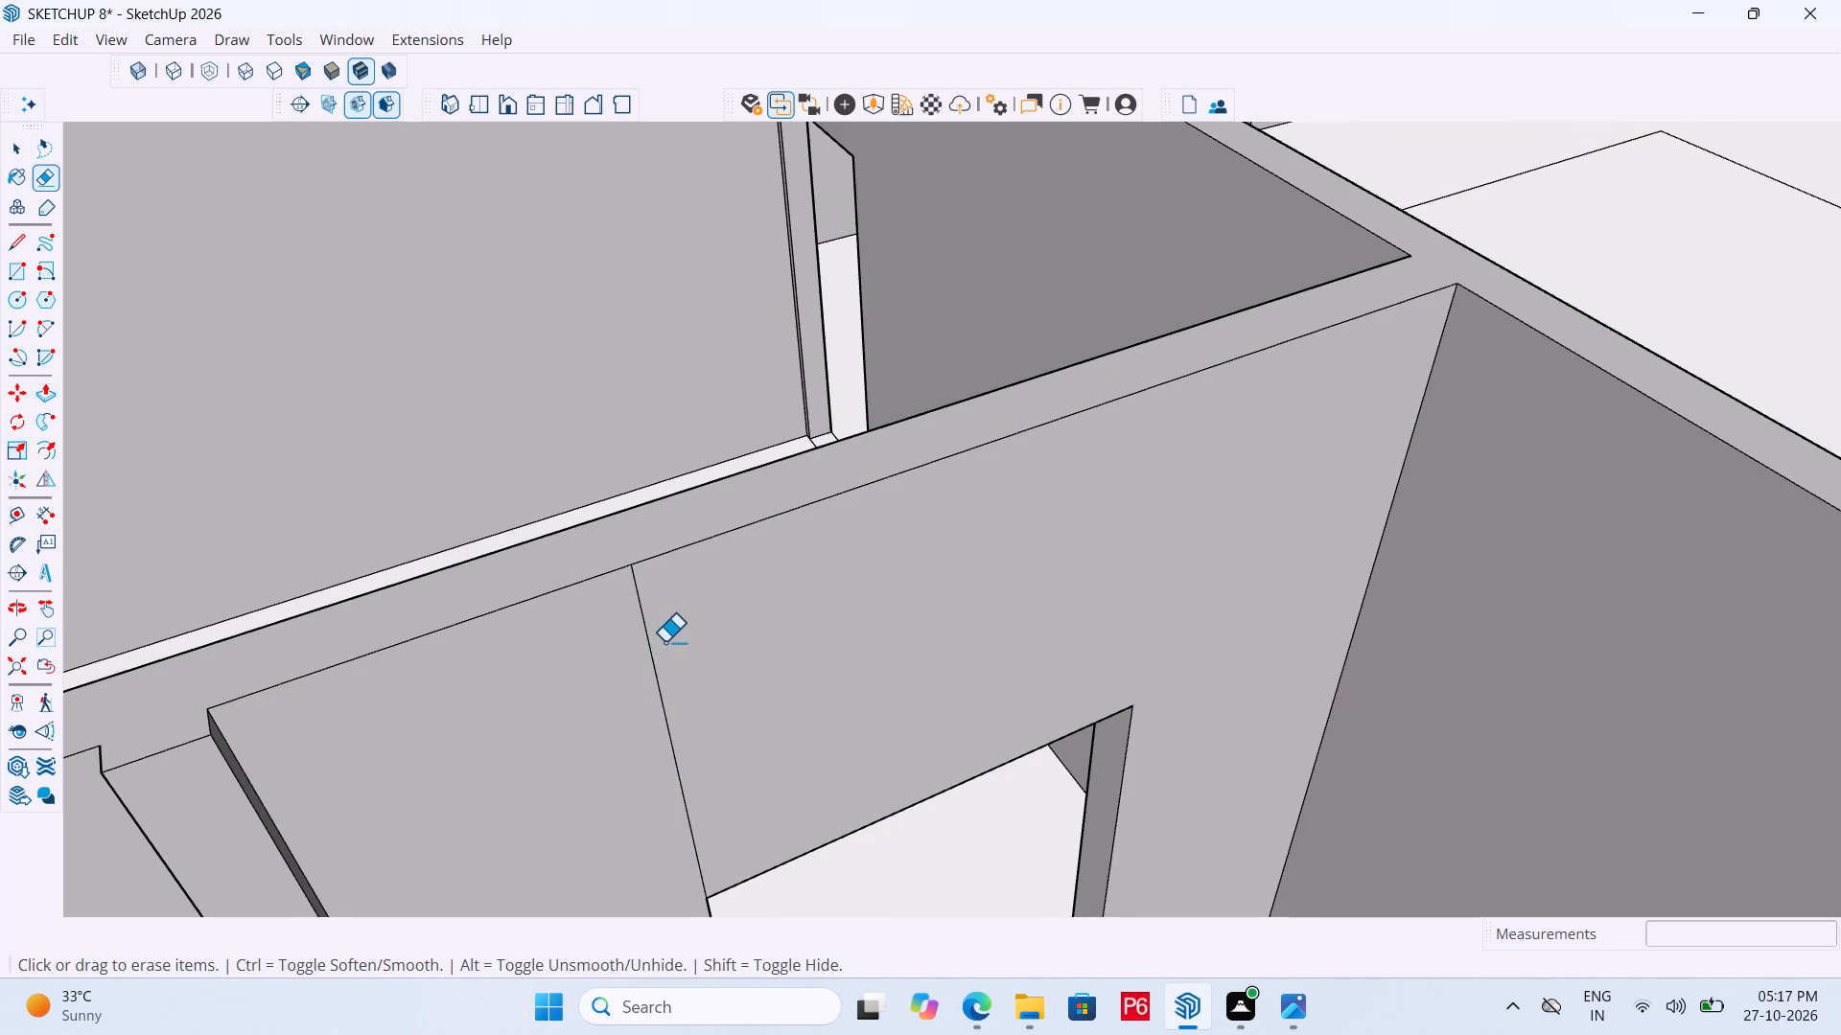
drag(664, 642, 643, 650)
middle_drag(525, 672, 1302, 599)
scroll(799, 479, down, 6)
middle_drag(832, 654, 1051, 638)
double_click(784, 717)
click(794, 714)
Place a guide 3'6" below the top of the wall end at the doorway in the partition between the two small rooms.
scroll(883, 658, down, 5)
middle_drag(1130, 715, 573, 787)
scroll(1174, 757, down, 6)
scroll(539, 629, up, 8)
middle_drag(970, 634, 856, 647)
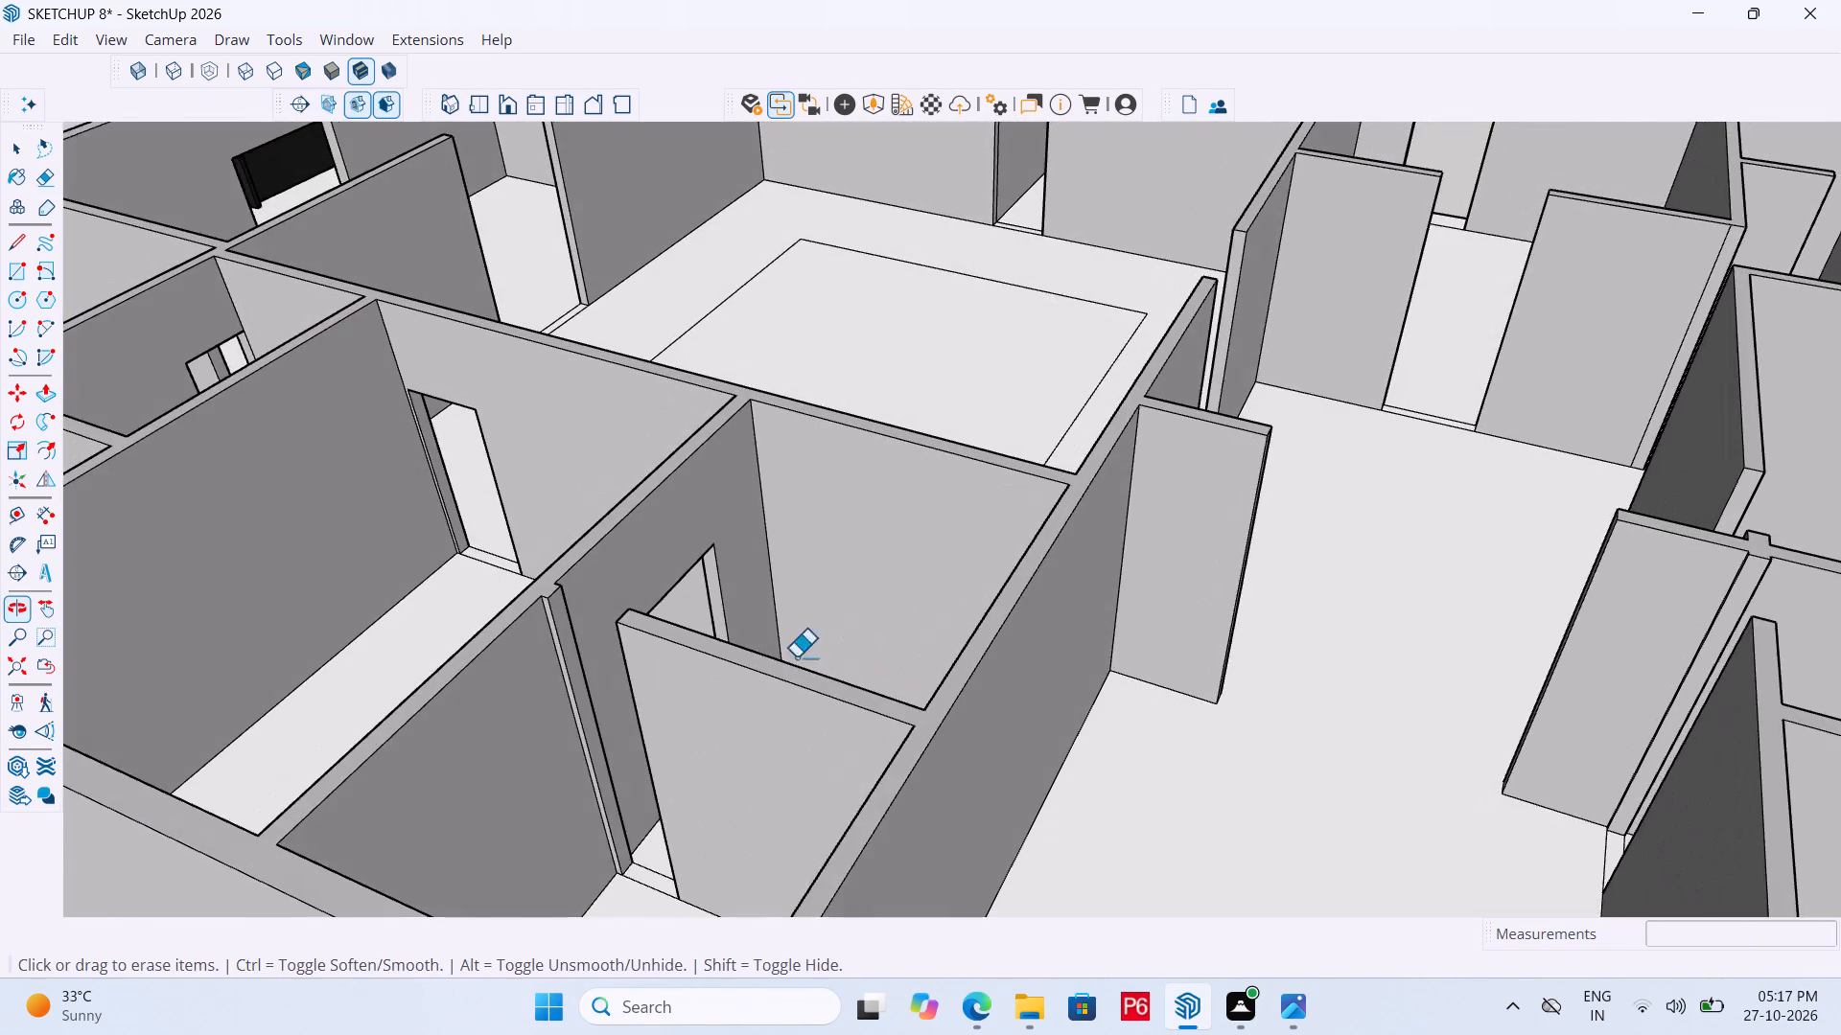
scroll(606, 700, up, 5)
scroll(958, 614, down, 4)
middle_drag(668, 683, 569, 700)
scroll(762, 640, up, 8)
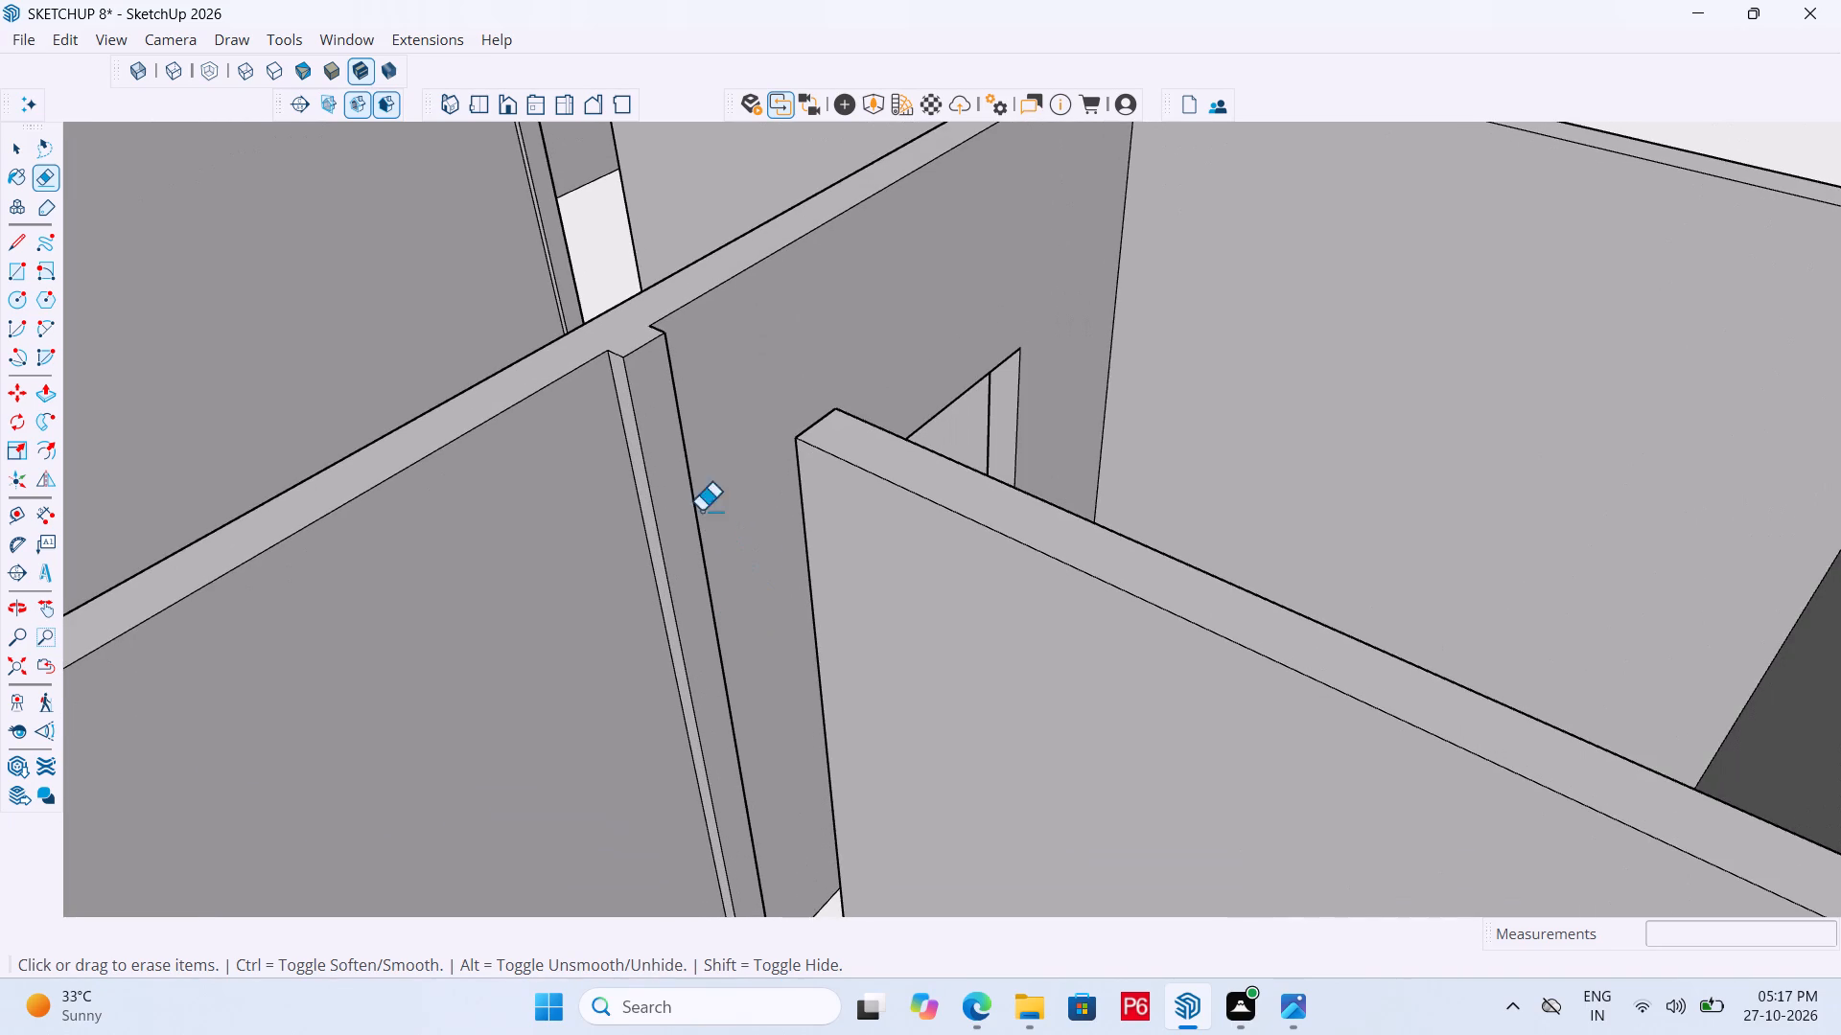
key(t)
key(space)
click(647, 354)
key(t)
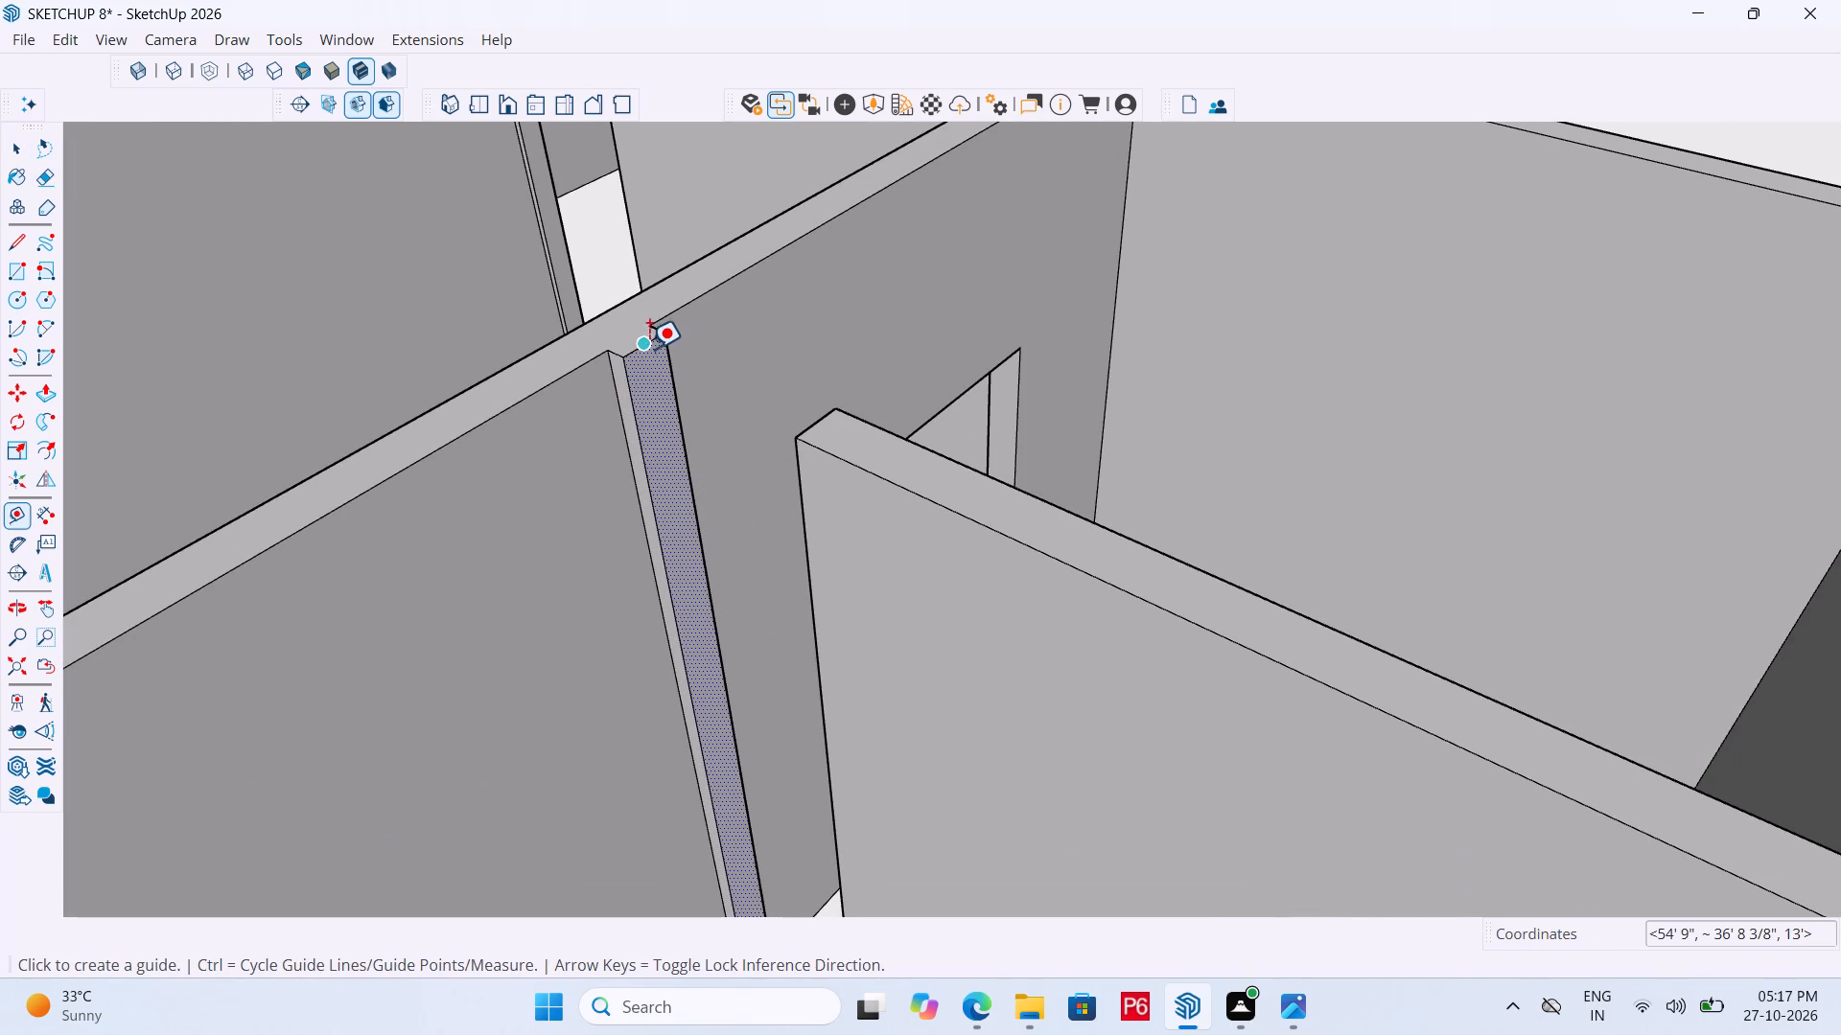
drag(644, 343, 644, 353)
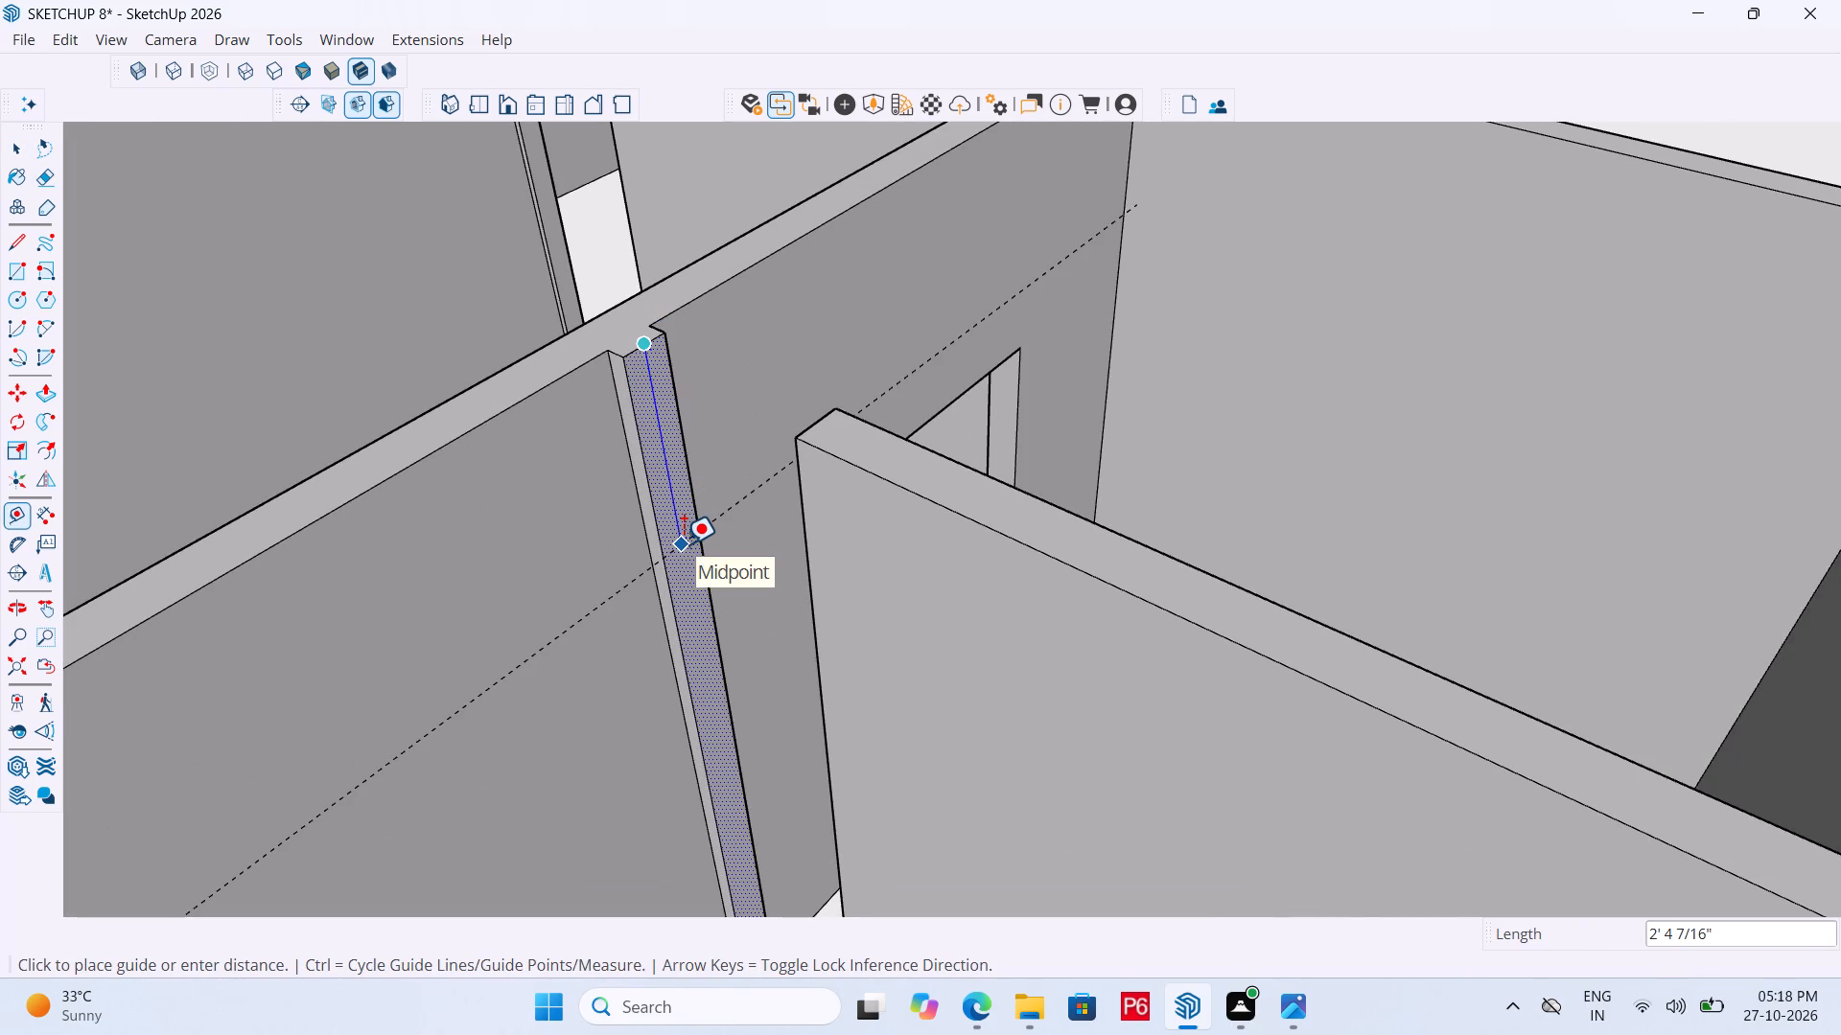
text(3'6")
key(Return)
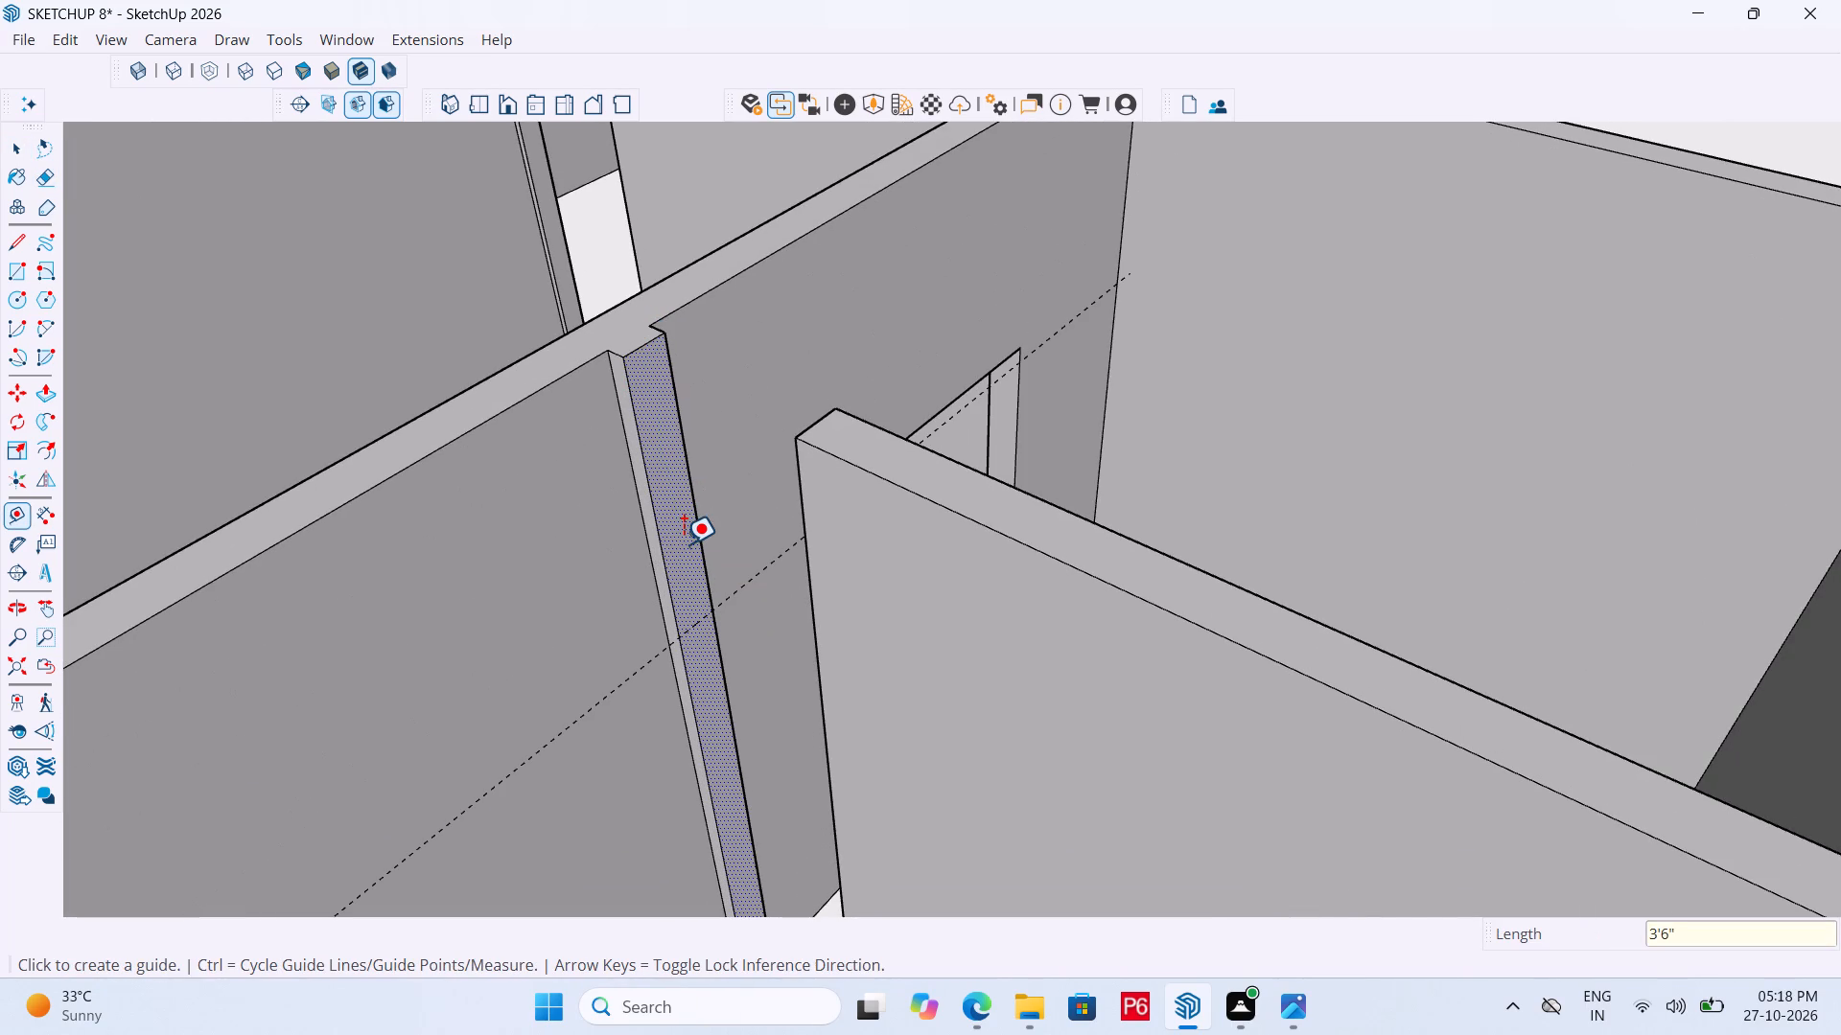
Draw a line along the guide across the narrow end face beside the small rooms' doorway.
scroll(754, 654, up, 5)
key(l)
click(614, 628)
drag(616, 628, 634, 614)
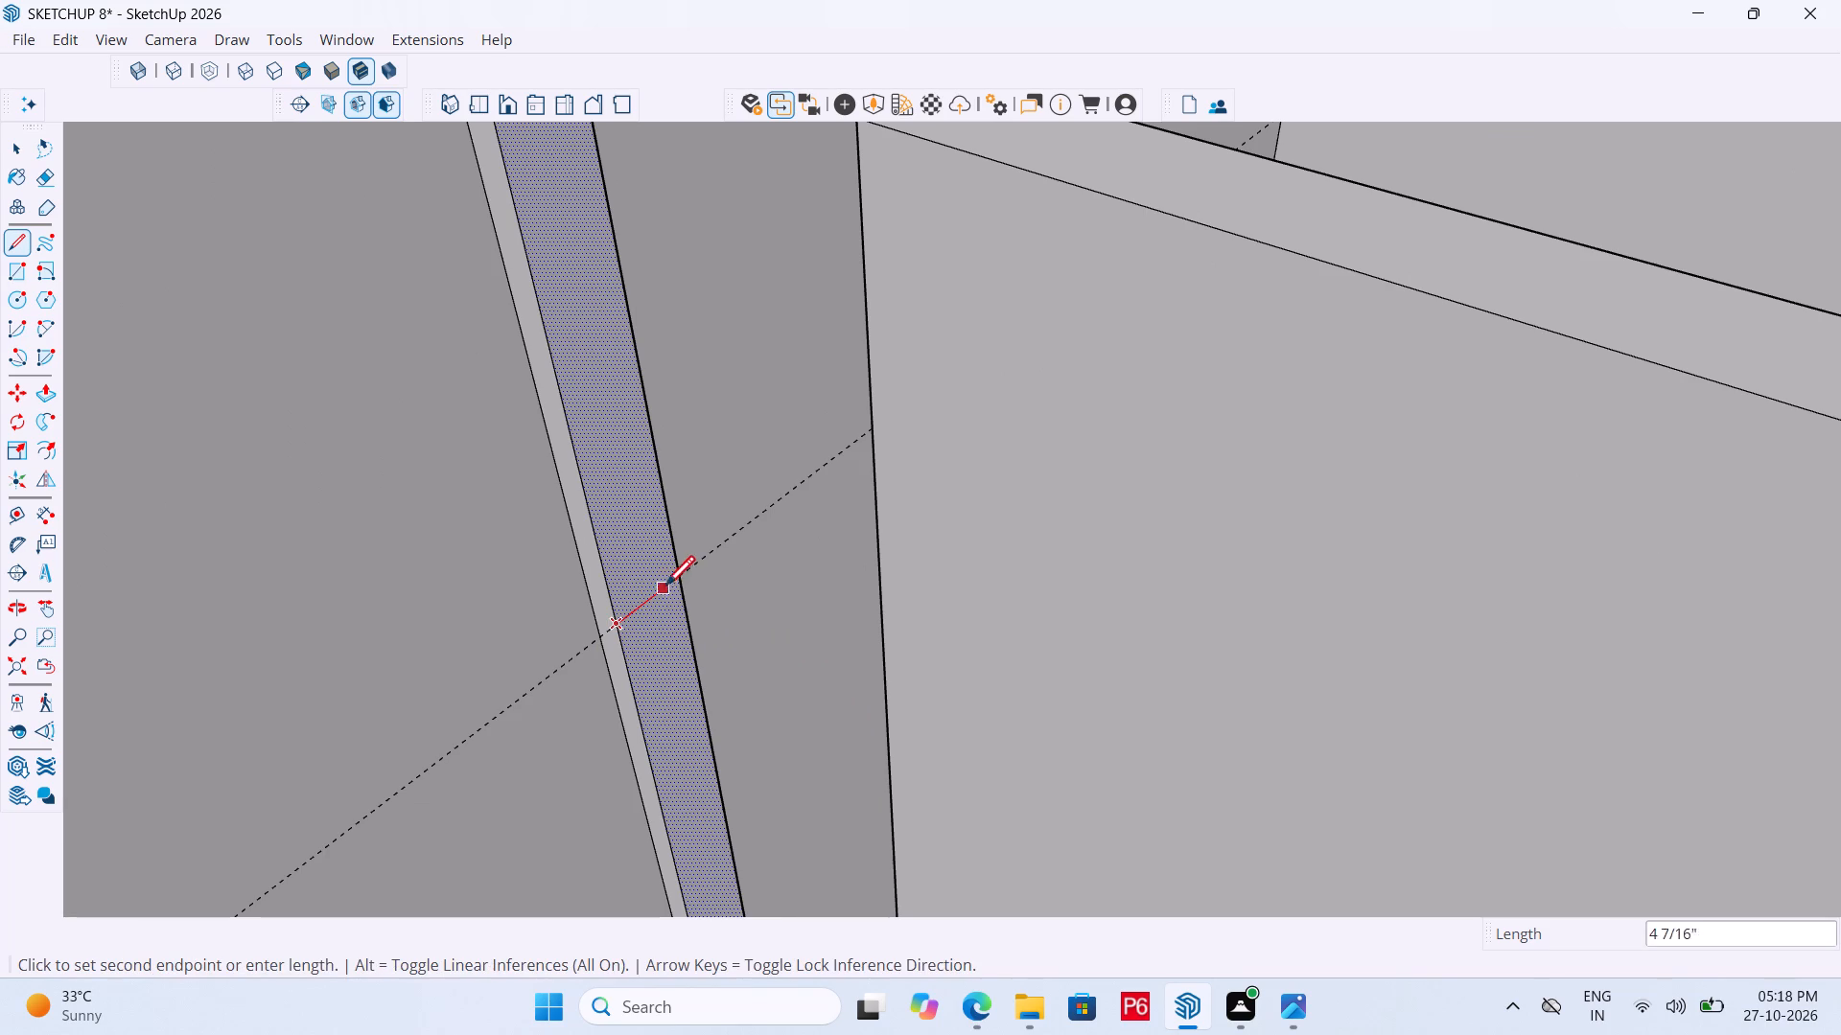
click(678, 577)
scroll(678, 577, down, 5)
key(space)
Erase the guide and Push/Pull the end face above the line 2' across the opening to the facing partition end.
key(r)
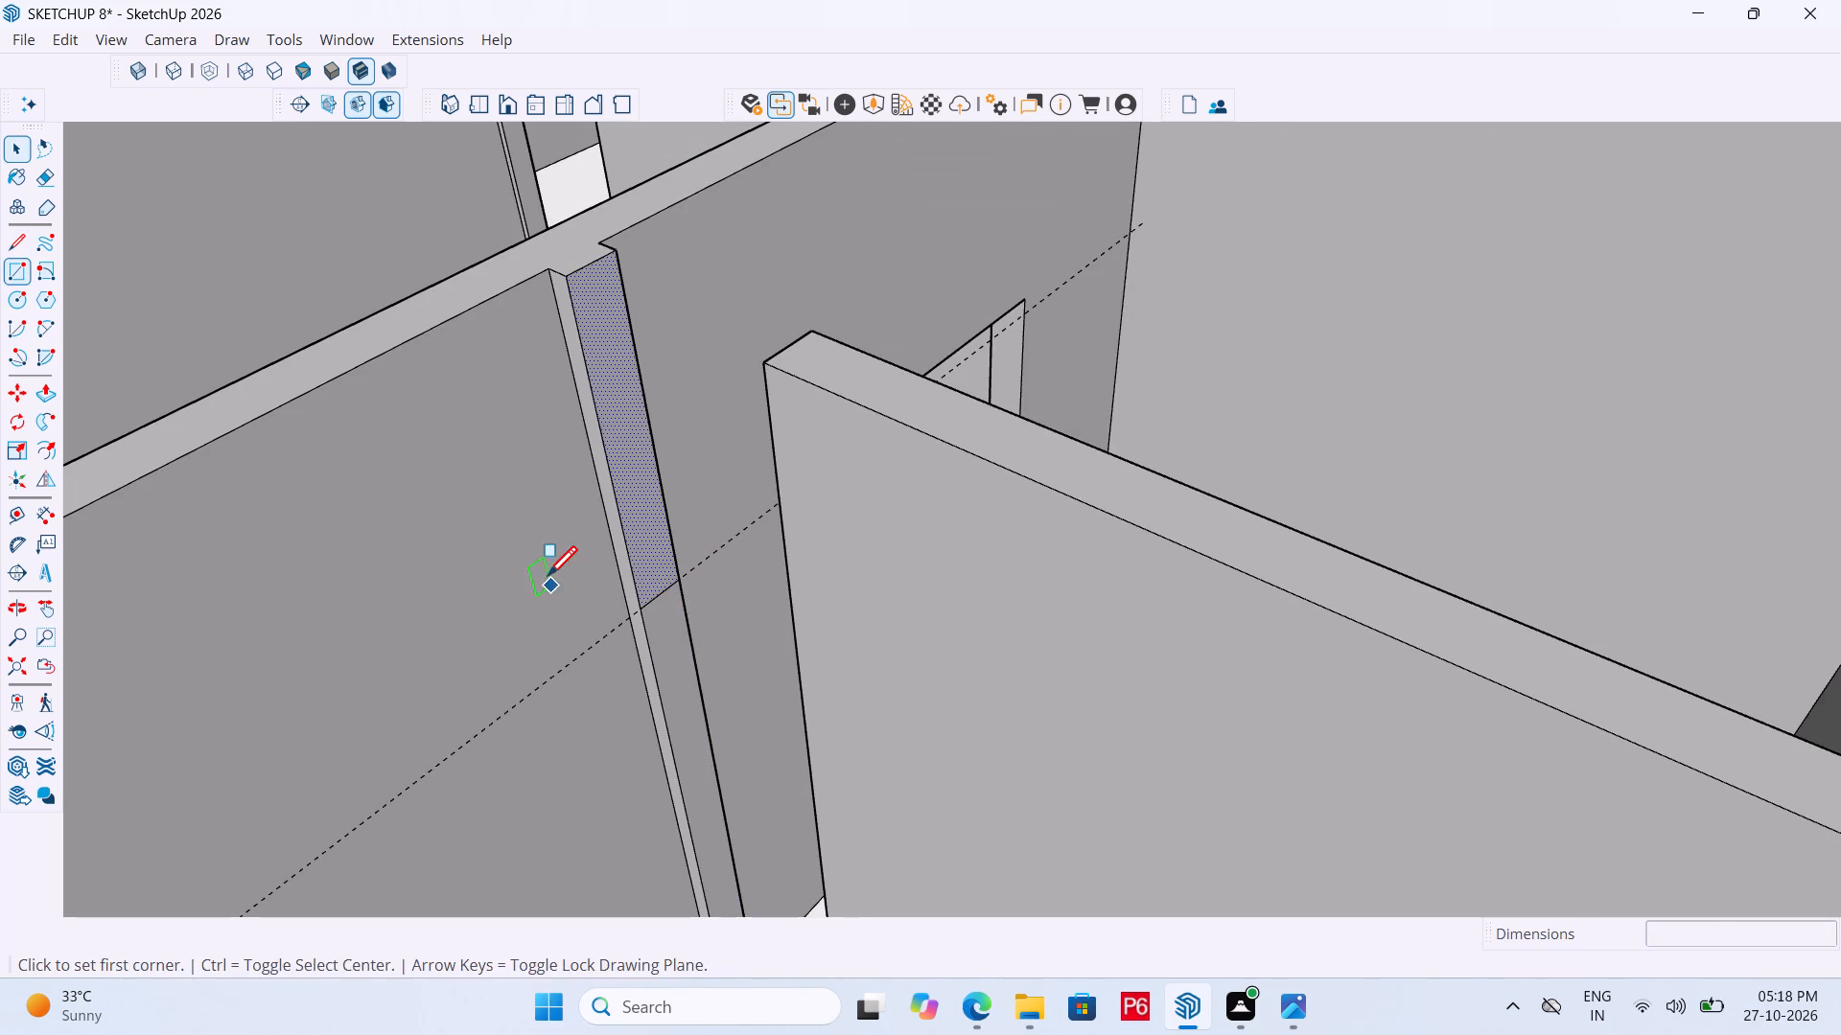
drag(556, 611, 602, 697)
key(e)
text(REE)
click(591, 648)
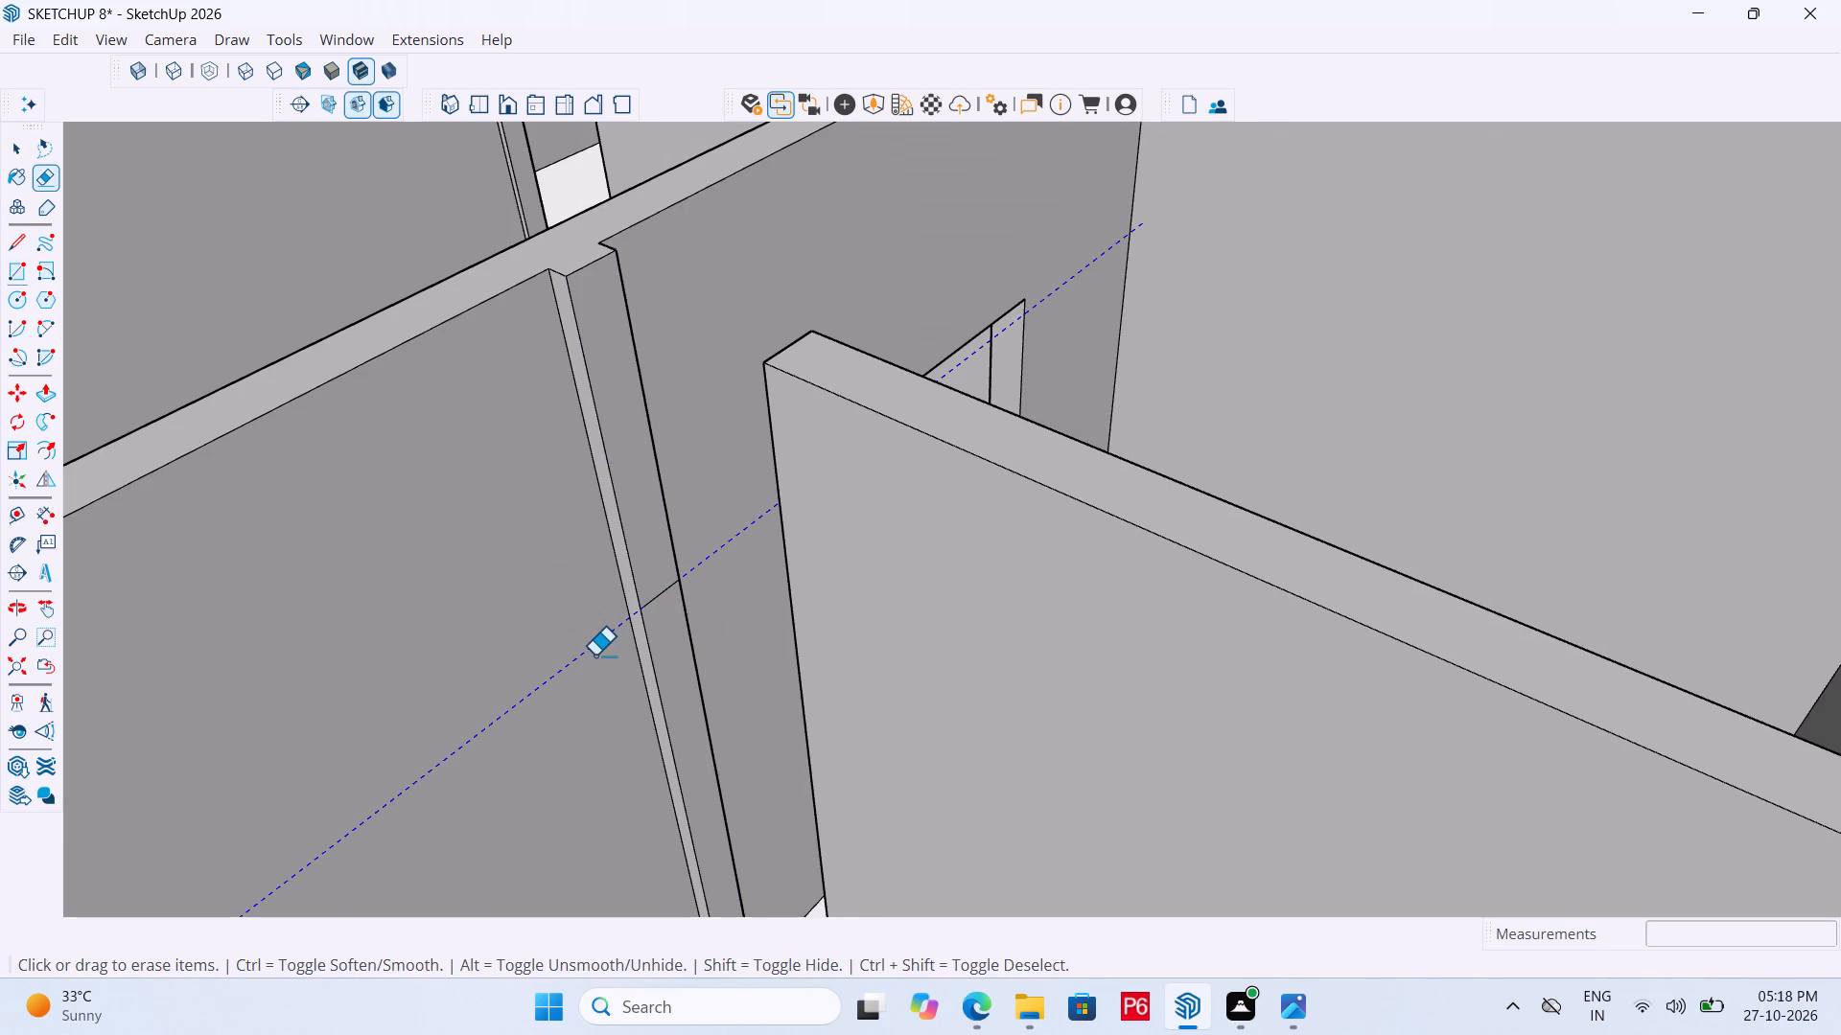
key(p)
click(637, 529)
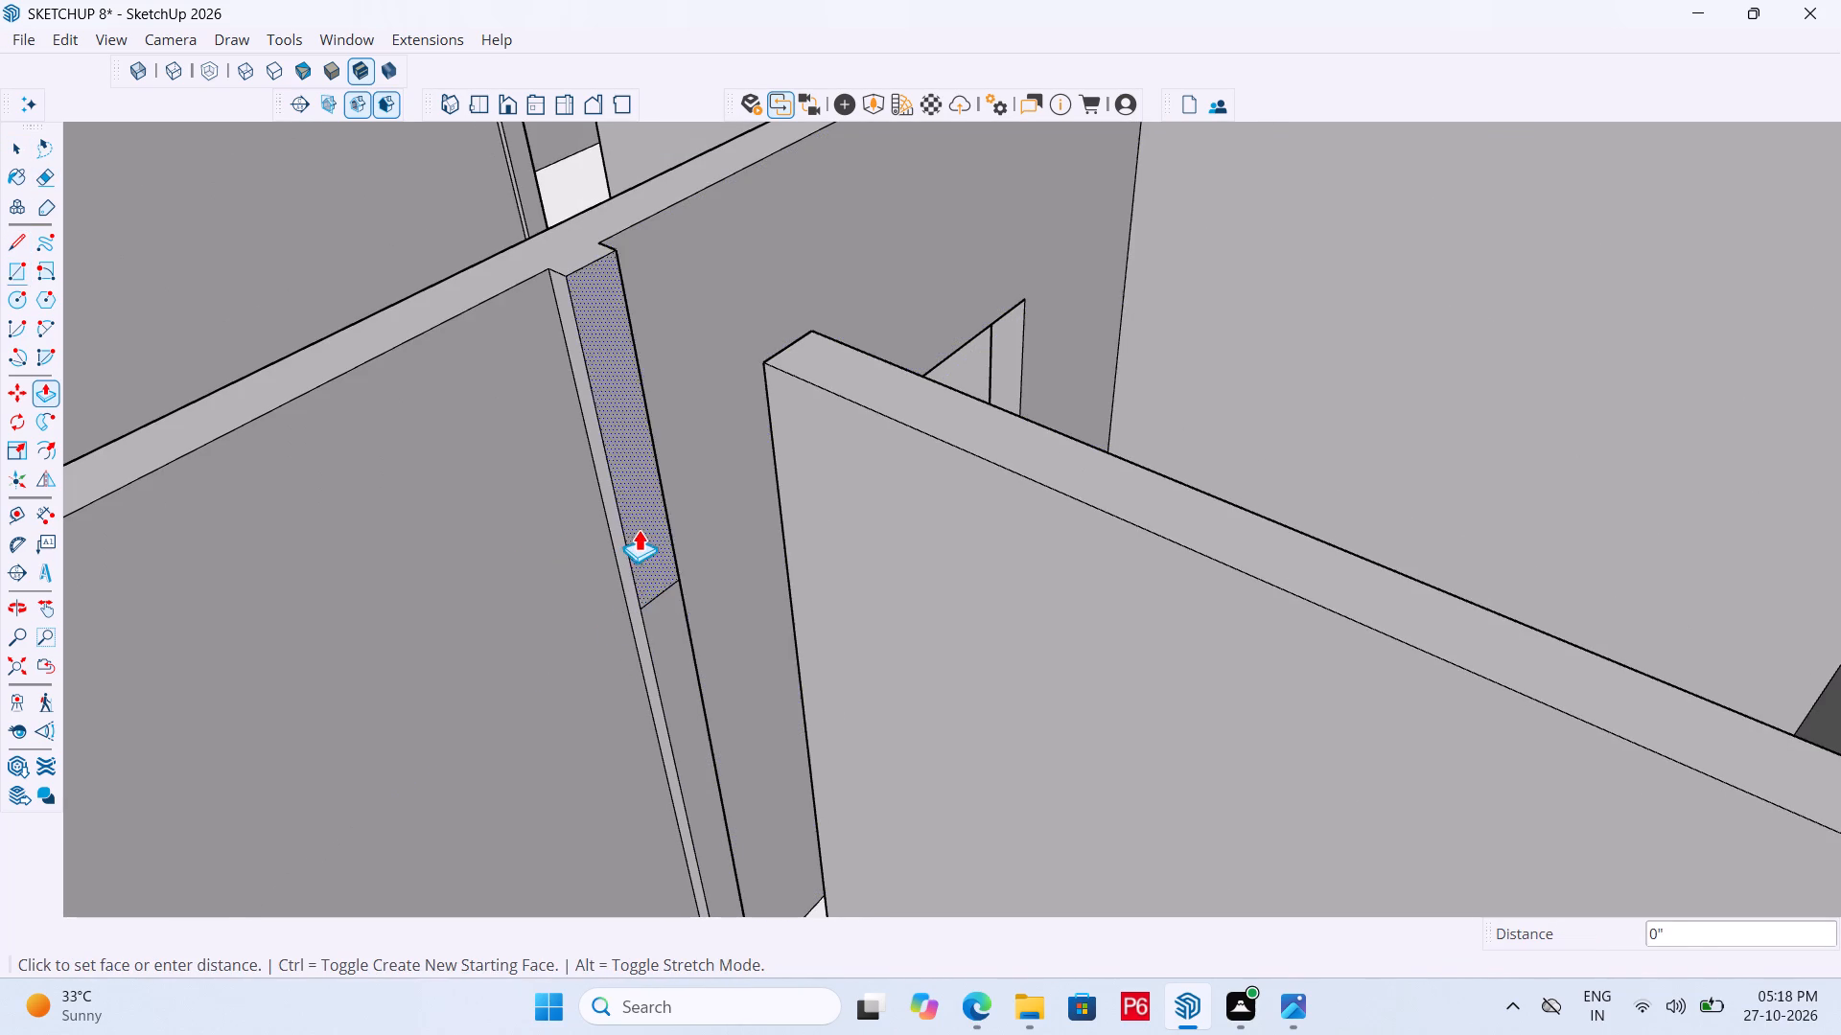
click(788, 559)
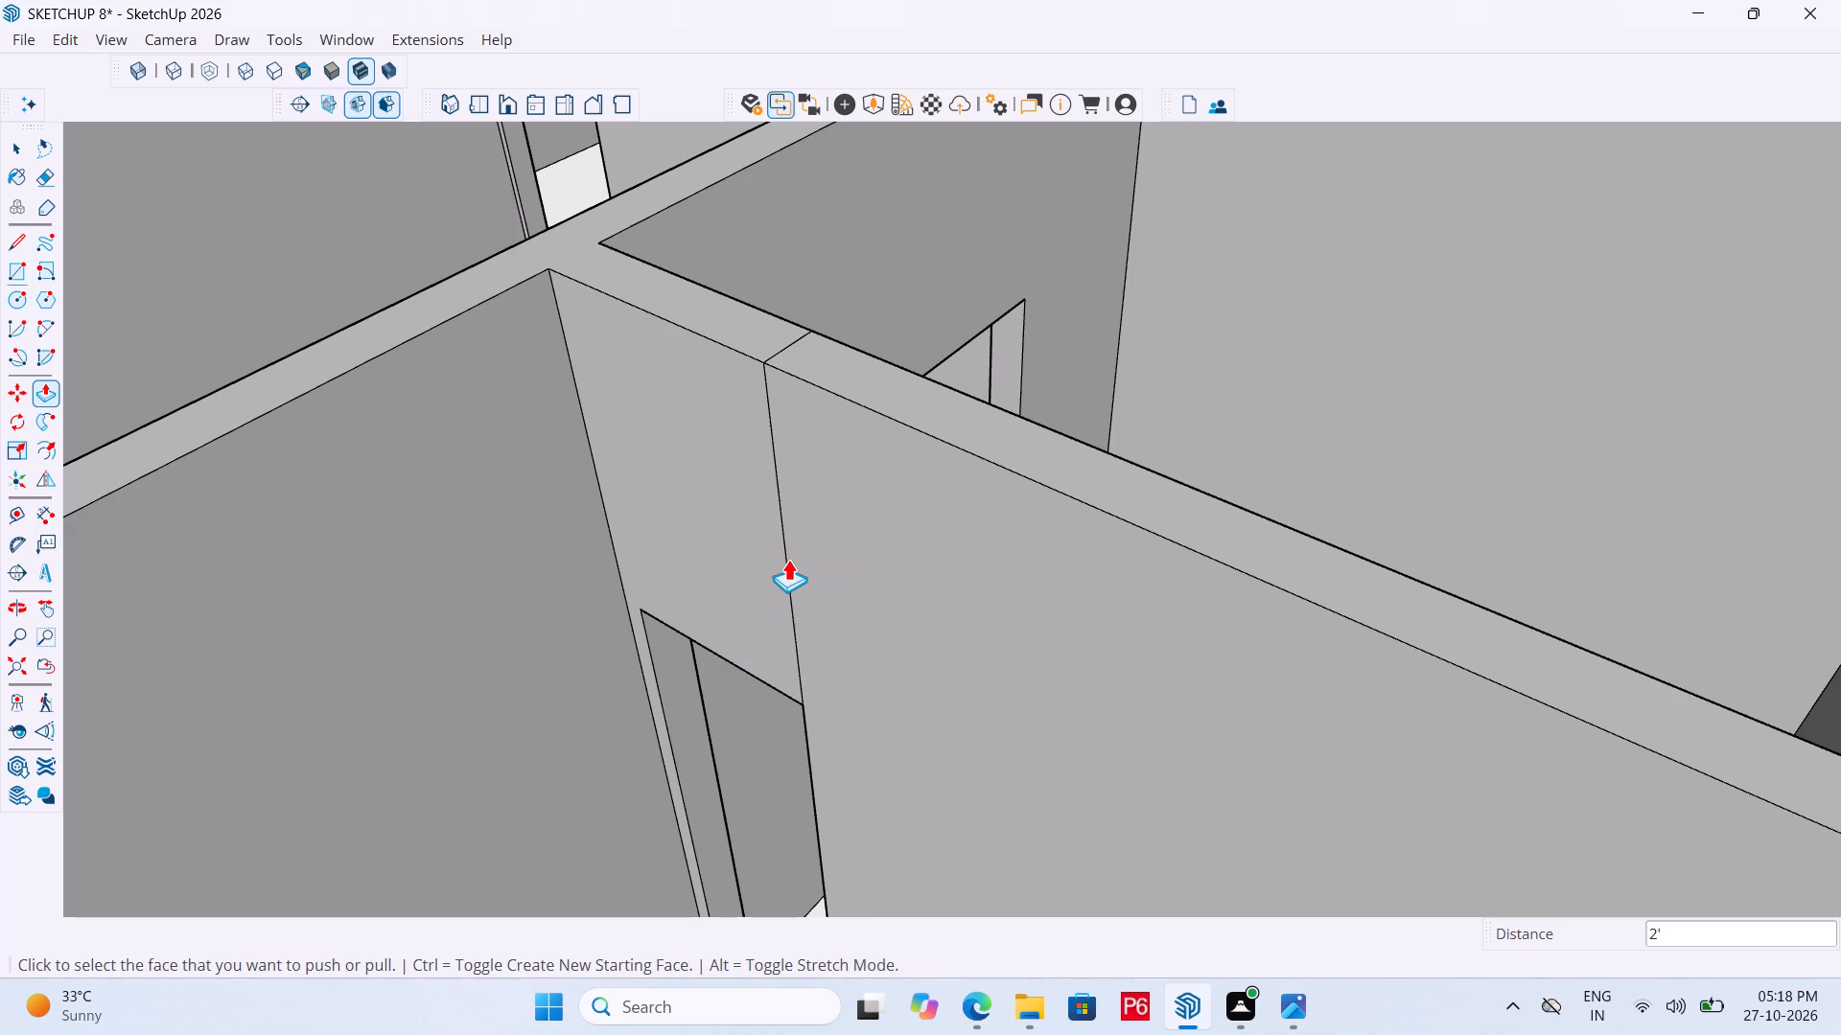
Erase the seam edges where the small rooms' new lintel meets the partition, on its top and both faces.
key(e)
drag(816, 517, 779, 495)
drag(756, 481, 739, 467)
drag(782, 347, 795, 353)
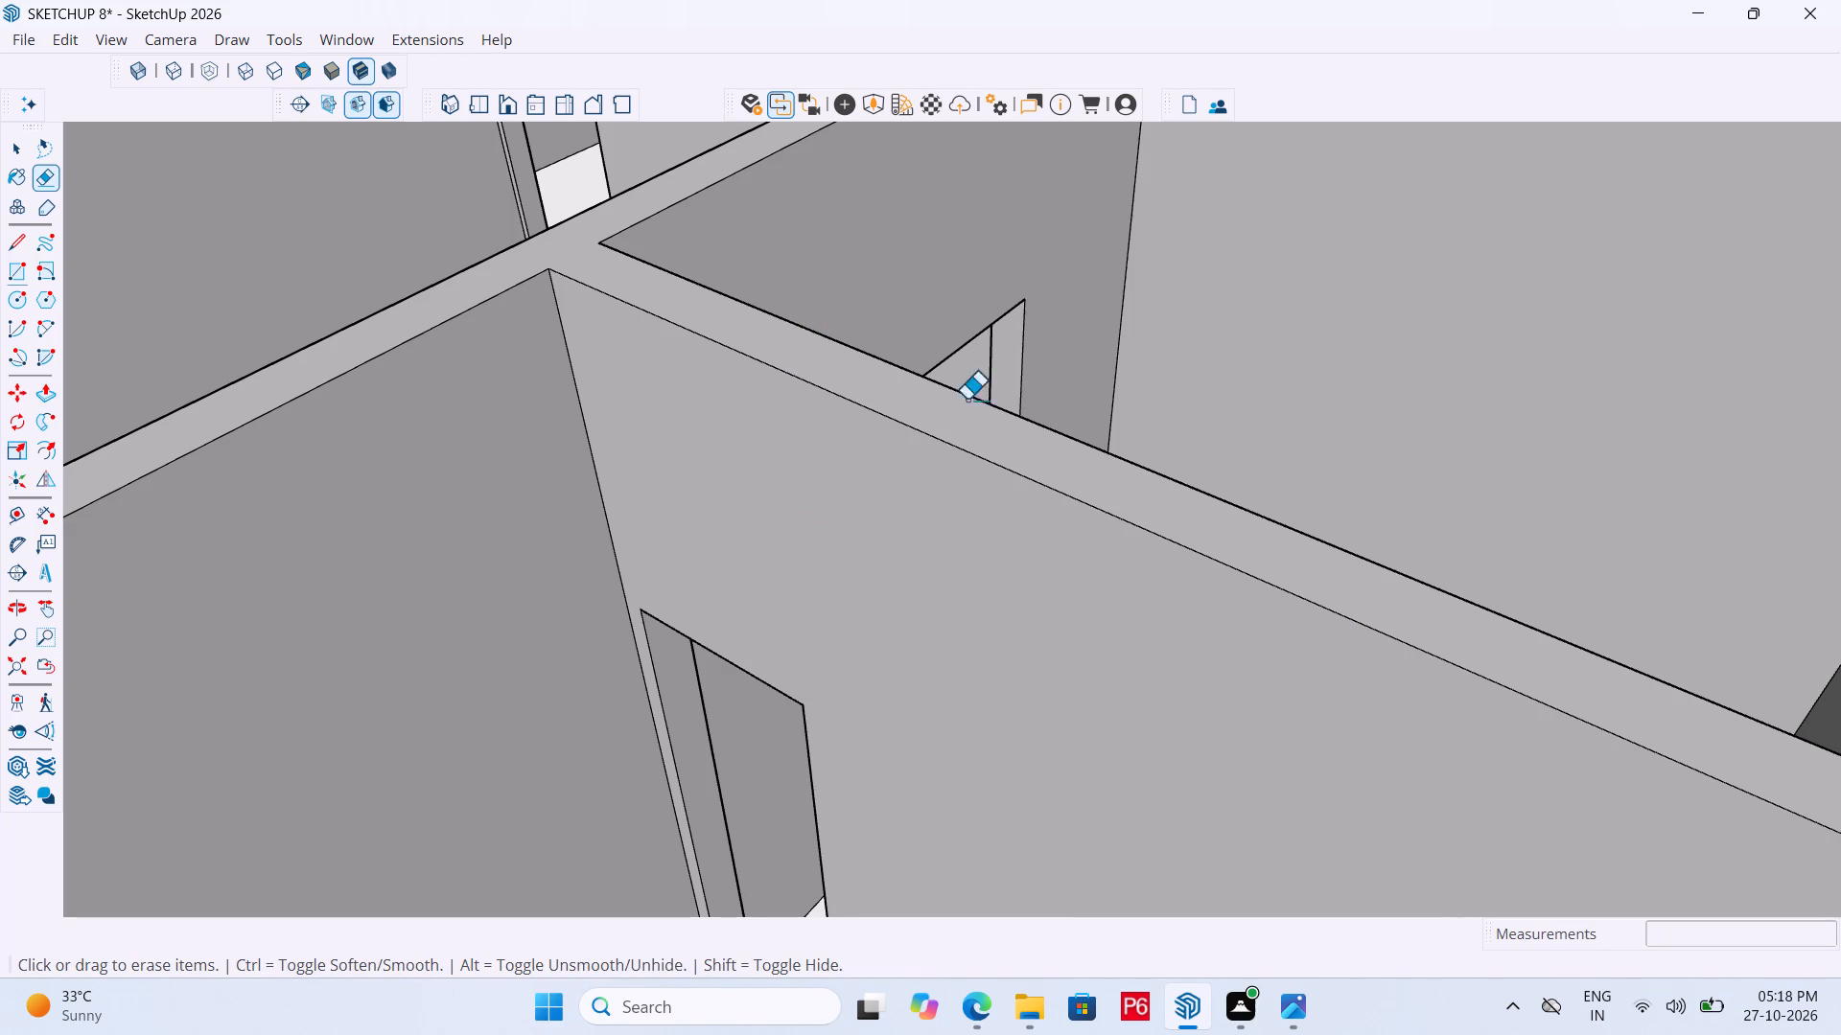
middle_drag(996, 413, 424, 415)
scroll(838, 379, down, 5)
middle_drag(920, 392, 782, 376)
scroll(785, 376, up, 1)
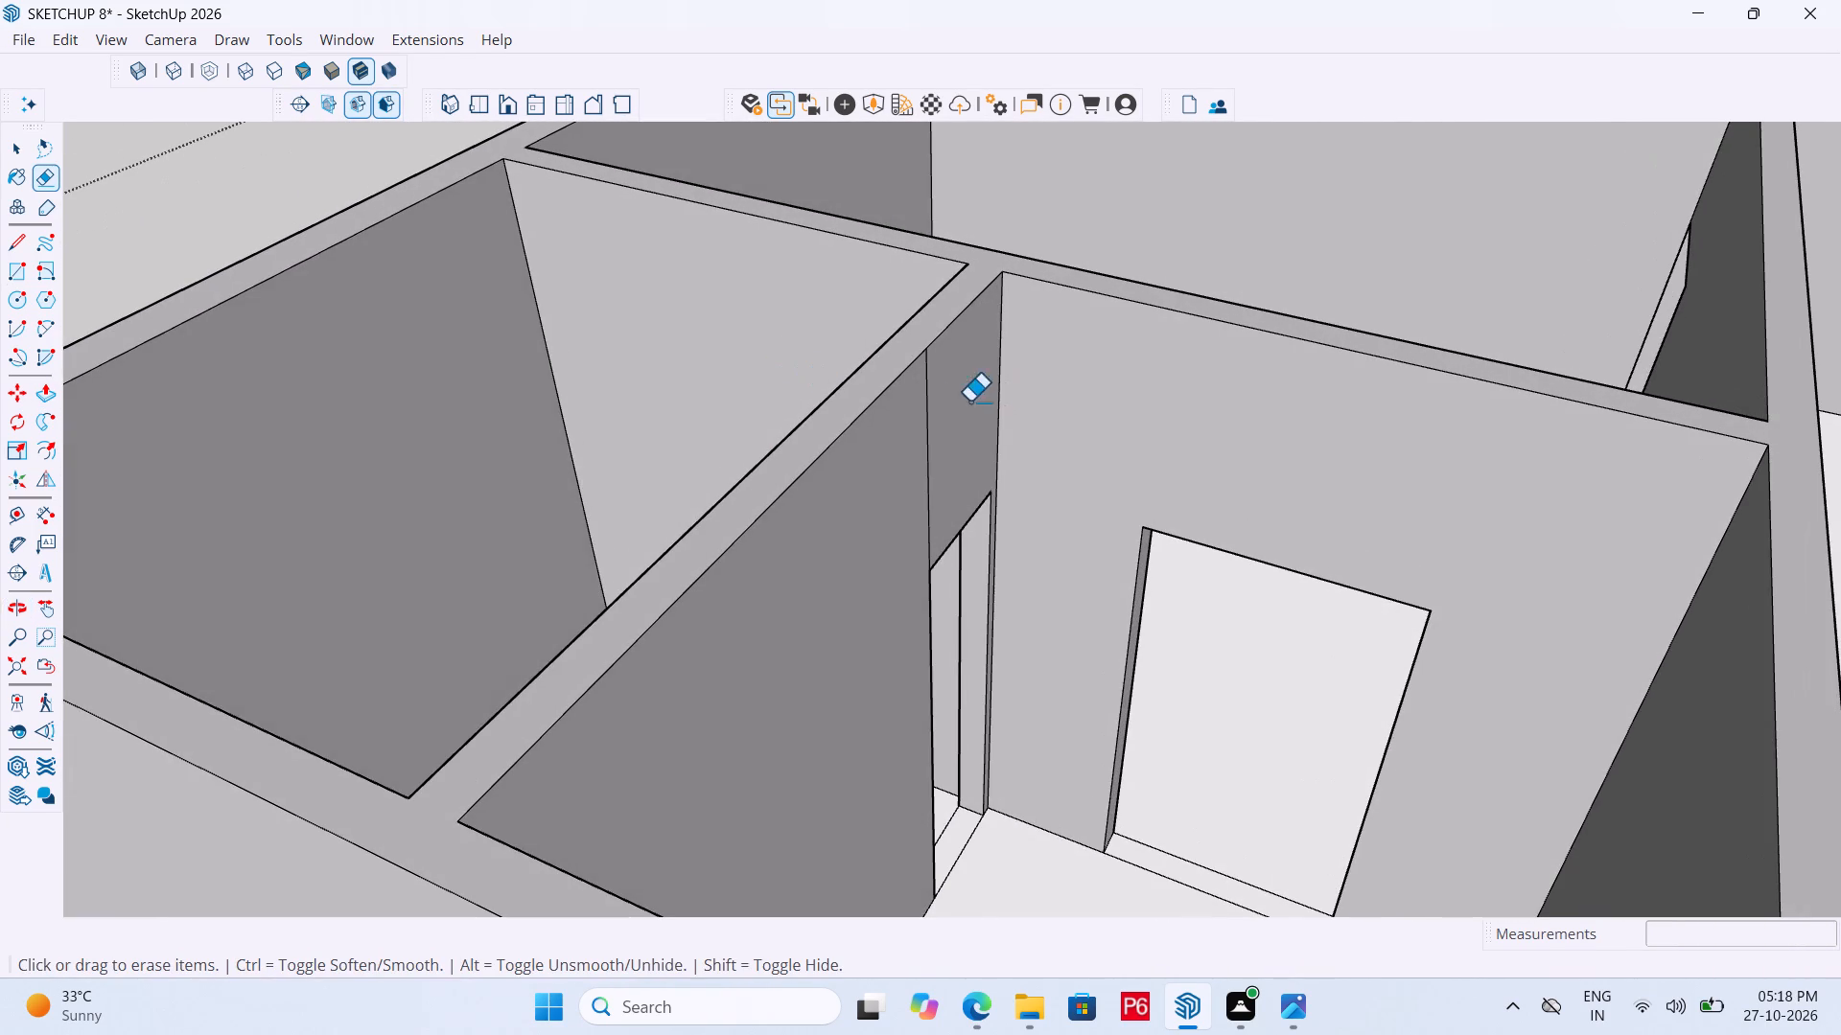
drag(959, 402, 928, 409)
click(927, 411)
Save the model with the lintel over the doorway between the two small rooms.
key(ctrl+s)
key(ctrl+s)
key(ctrl+s)
key(ctrl+s)
key(ctrl+s)
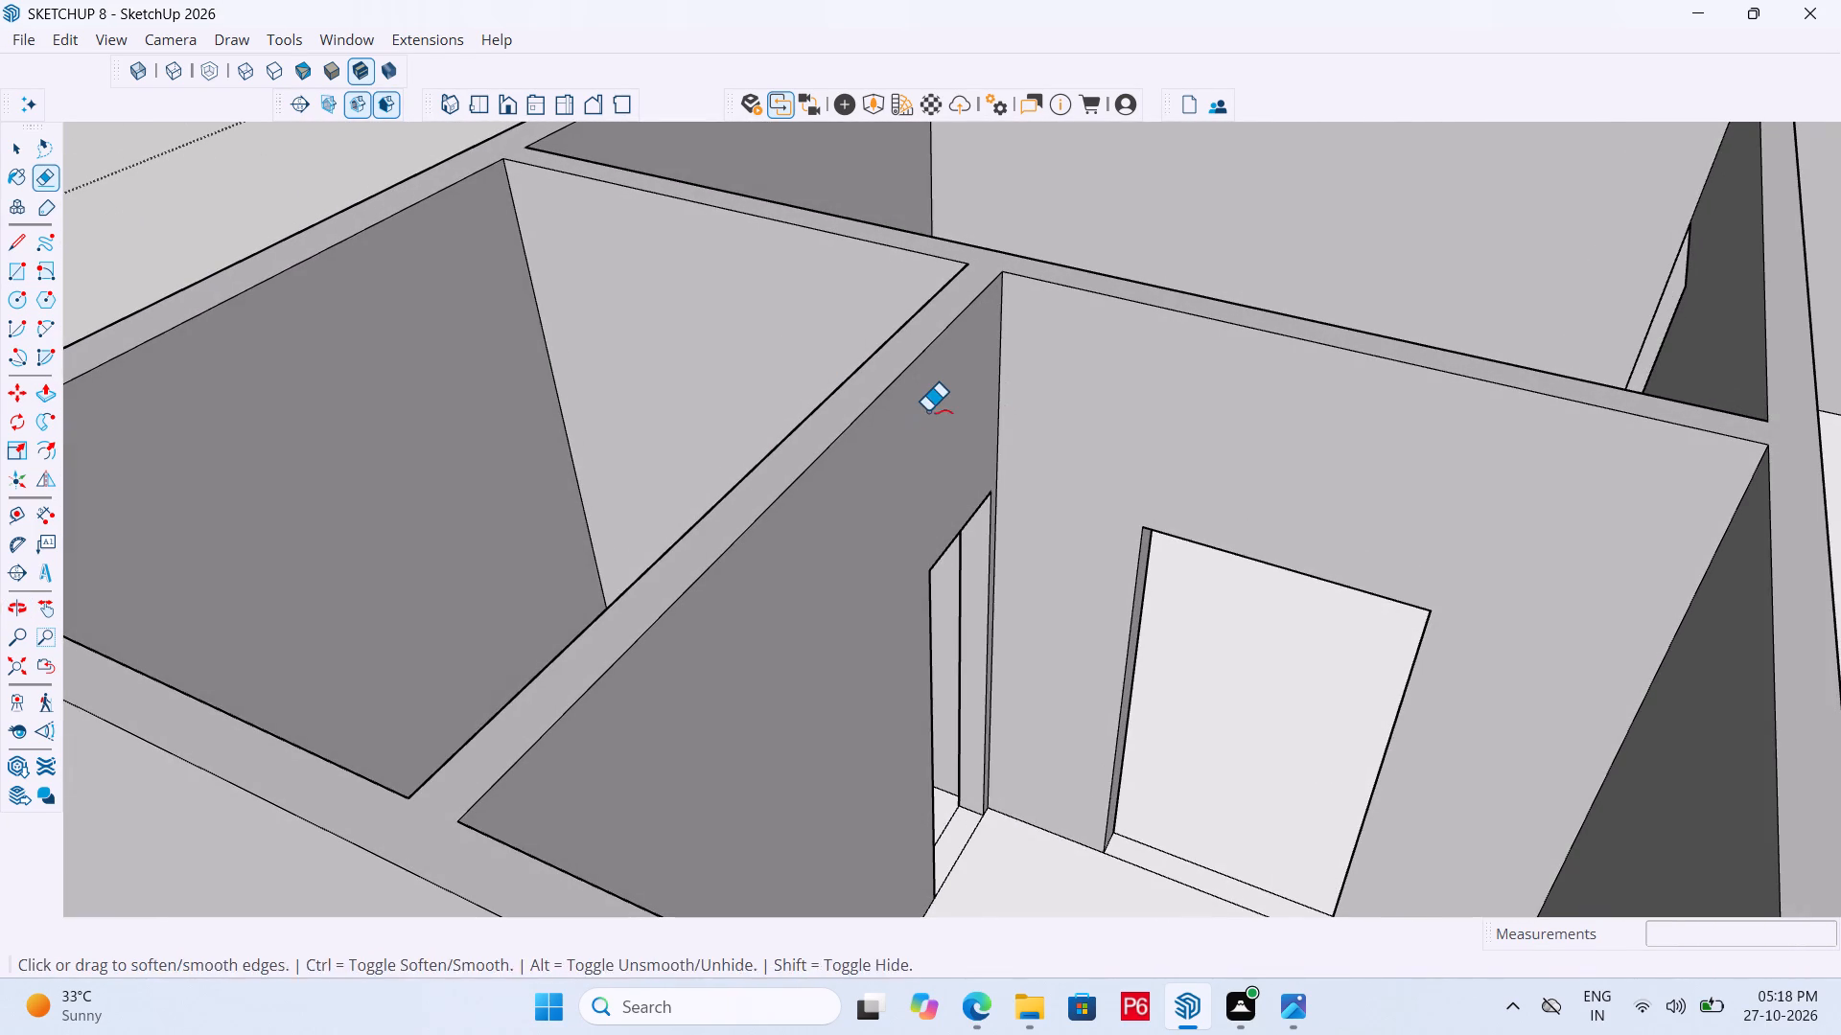
key(ctrl+s)
key(ctrl+s)
key(ctrl+s)
key(ctrl+s)
key(ctrl+s)
Examine the remaining open doorways around the courtyard, the adjoining rooms and the small rooms near the entrance steps.
scroll(795, 343, down, 6)
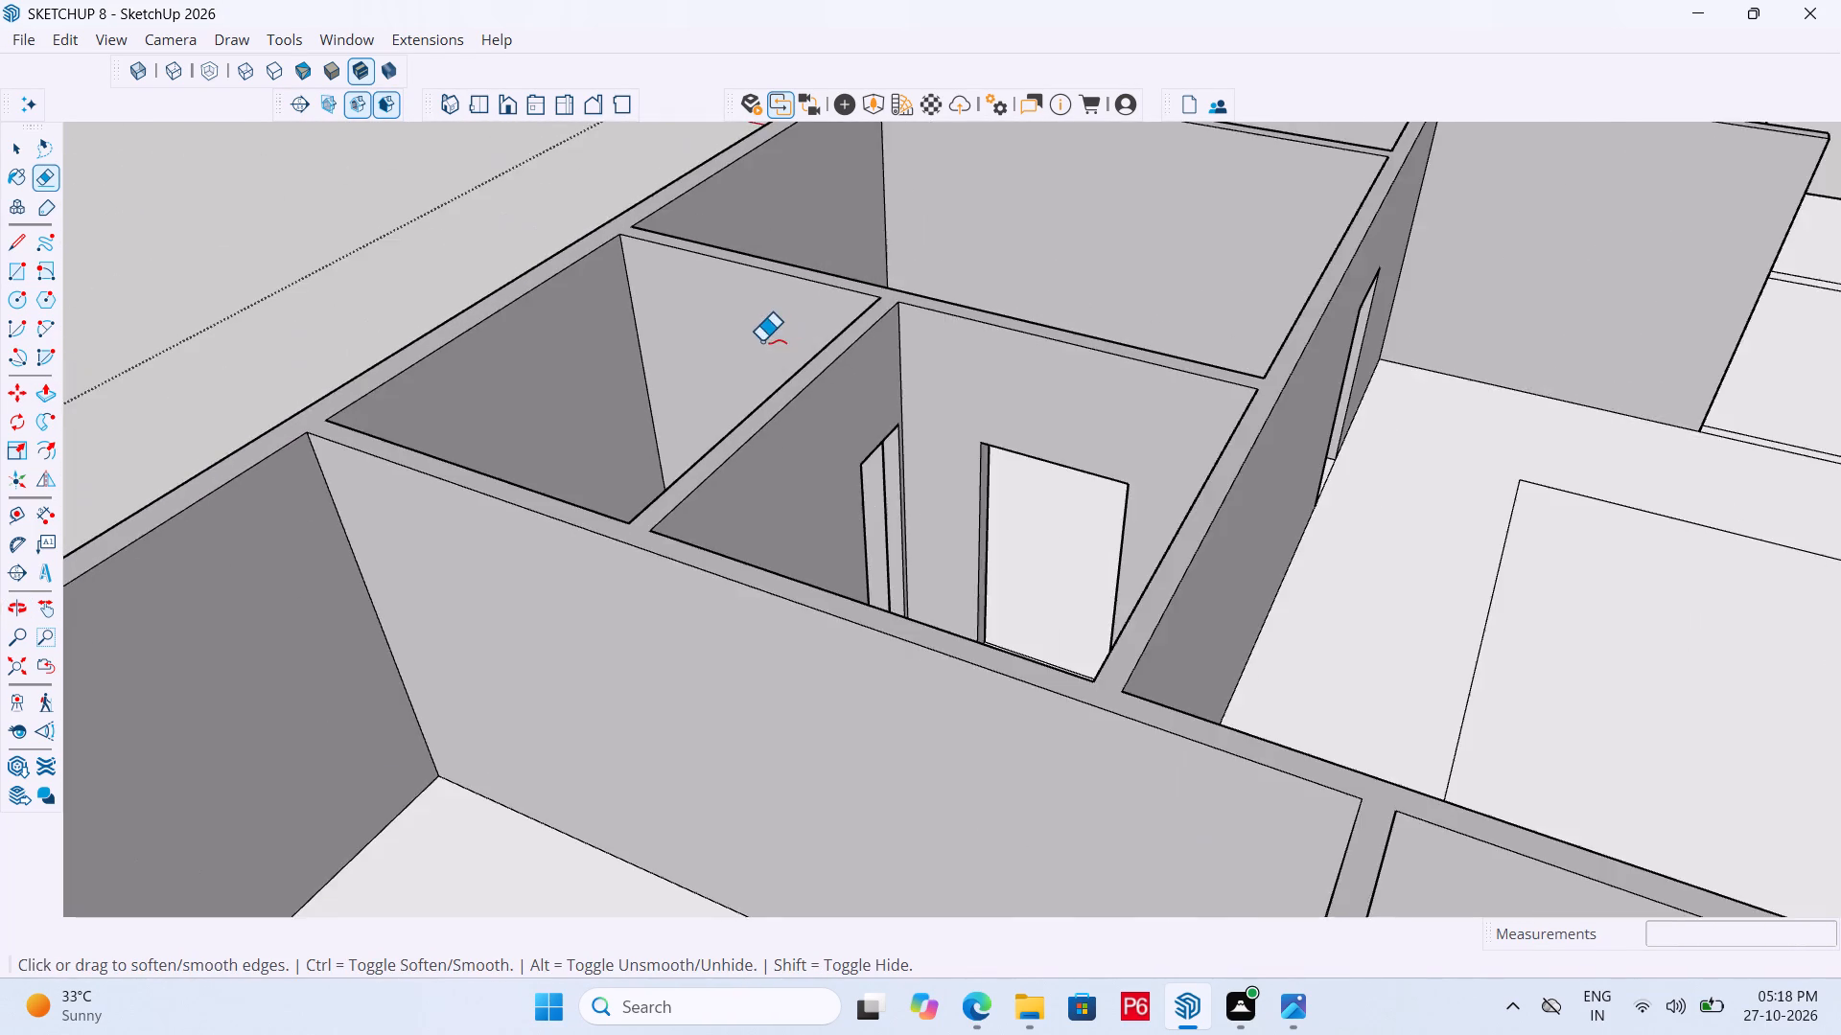
scroll(753, 353, down, 14)
middle_drag(716, 589, 1149, 593)
scroll(1275, 583, up, 5)
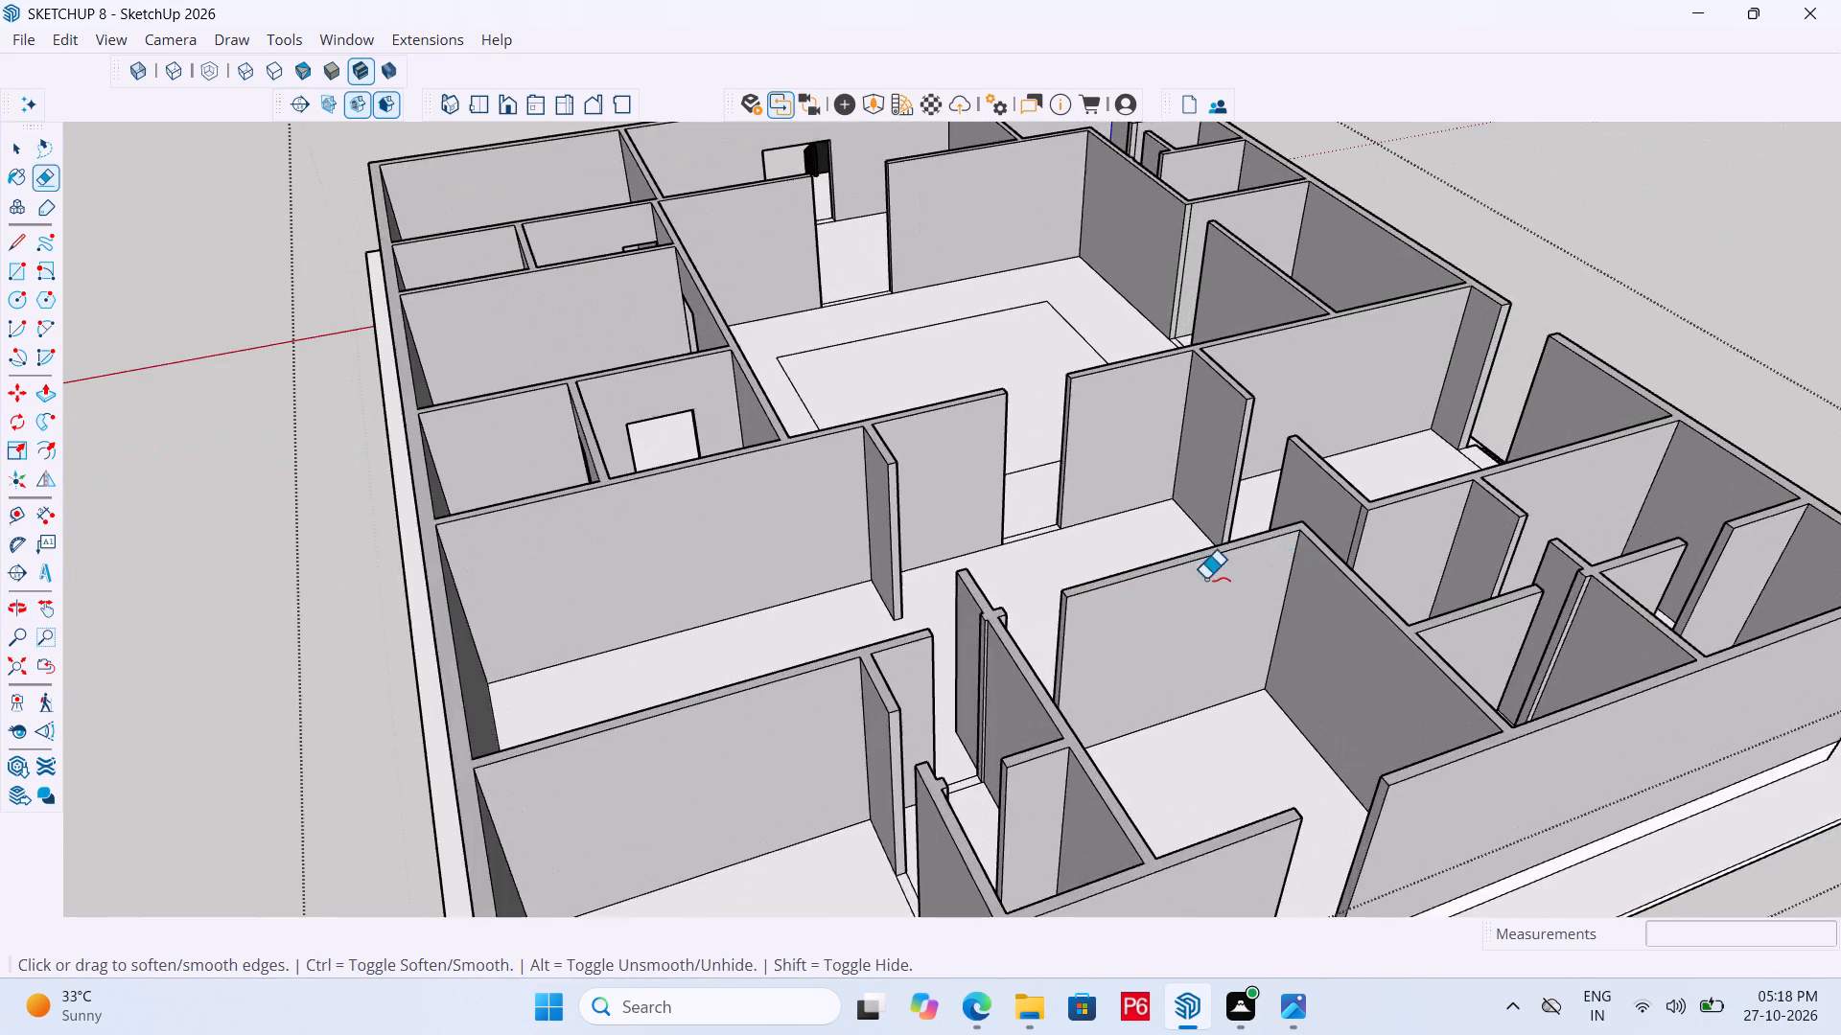
middle_drag(984, 627, 1101, 603)
scroll(1176, 371, up, 5)
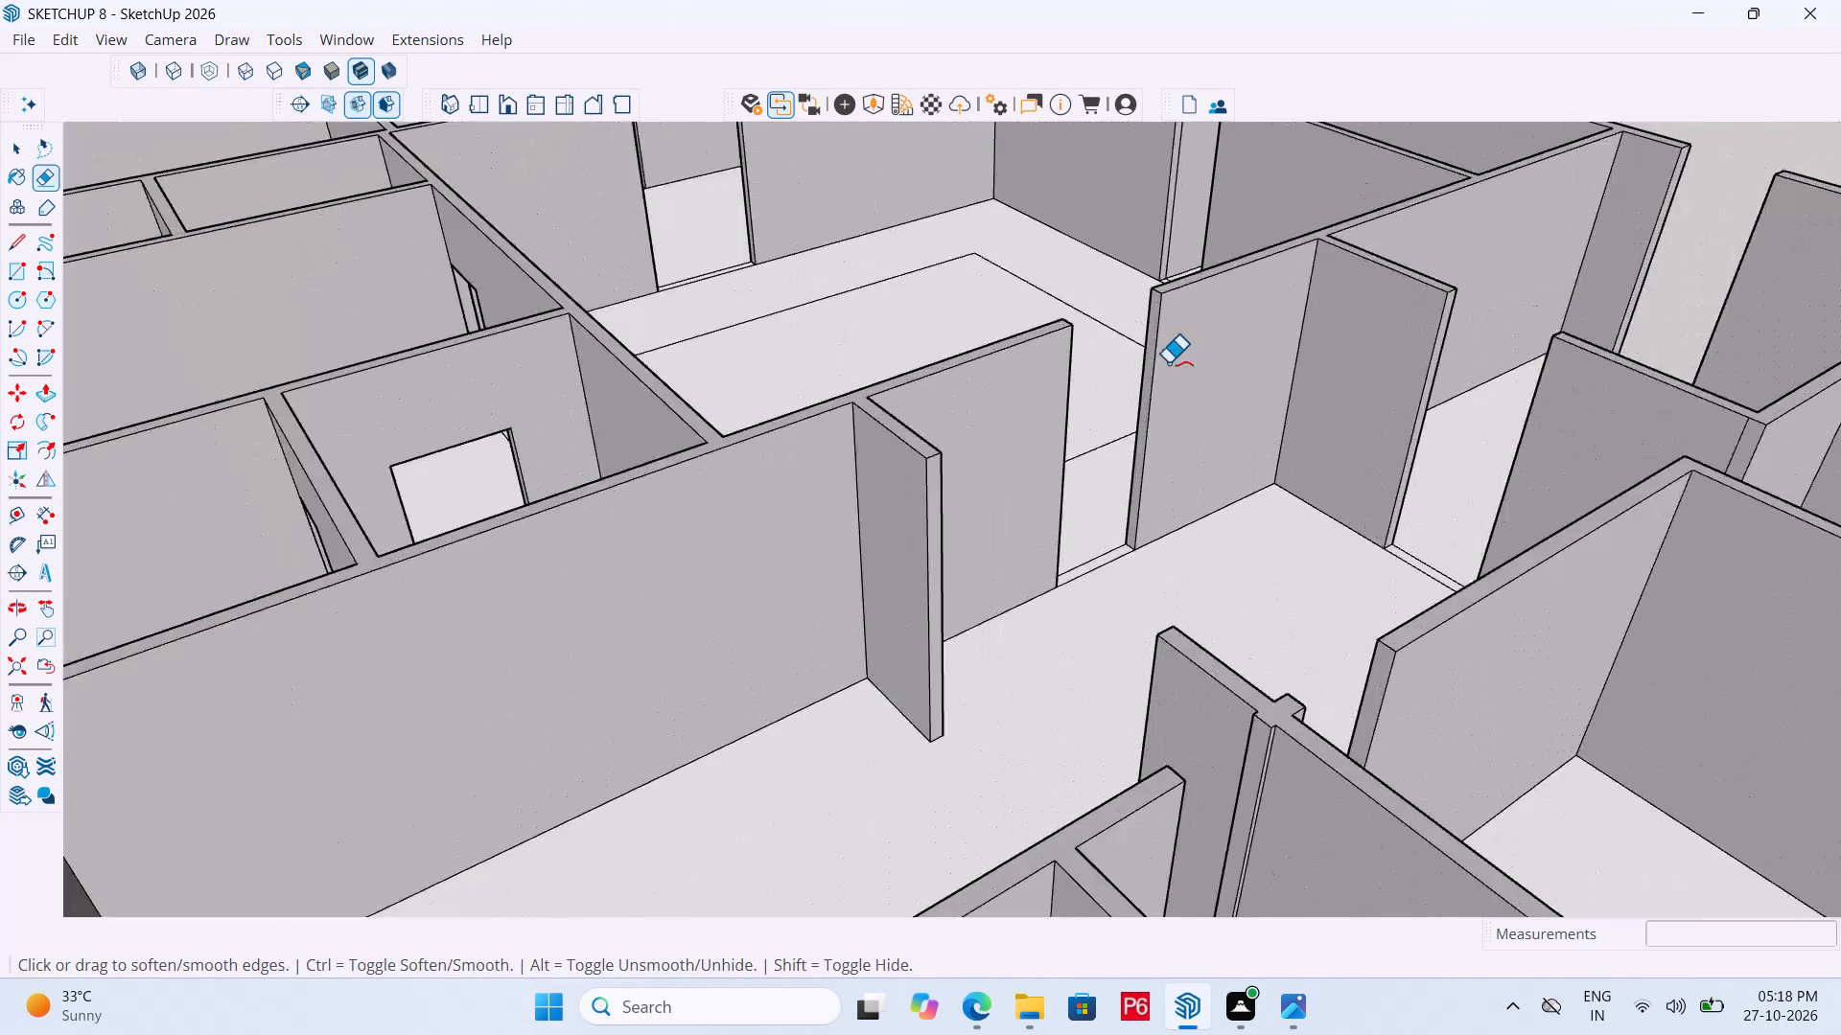
middle_drag(1164, 363, 1138, 389)
scroll(1163, 315, up, 7)
scroll(1179, 462, down, 7)
middle_drag(1184, 363, 1184, 360)
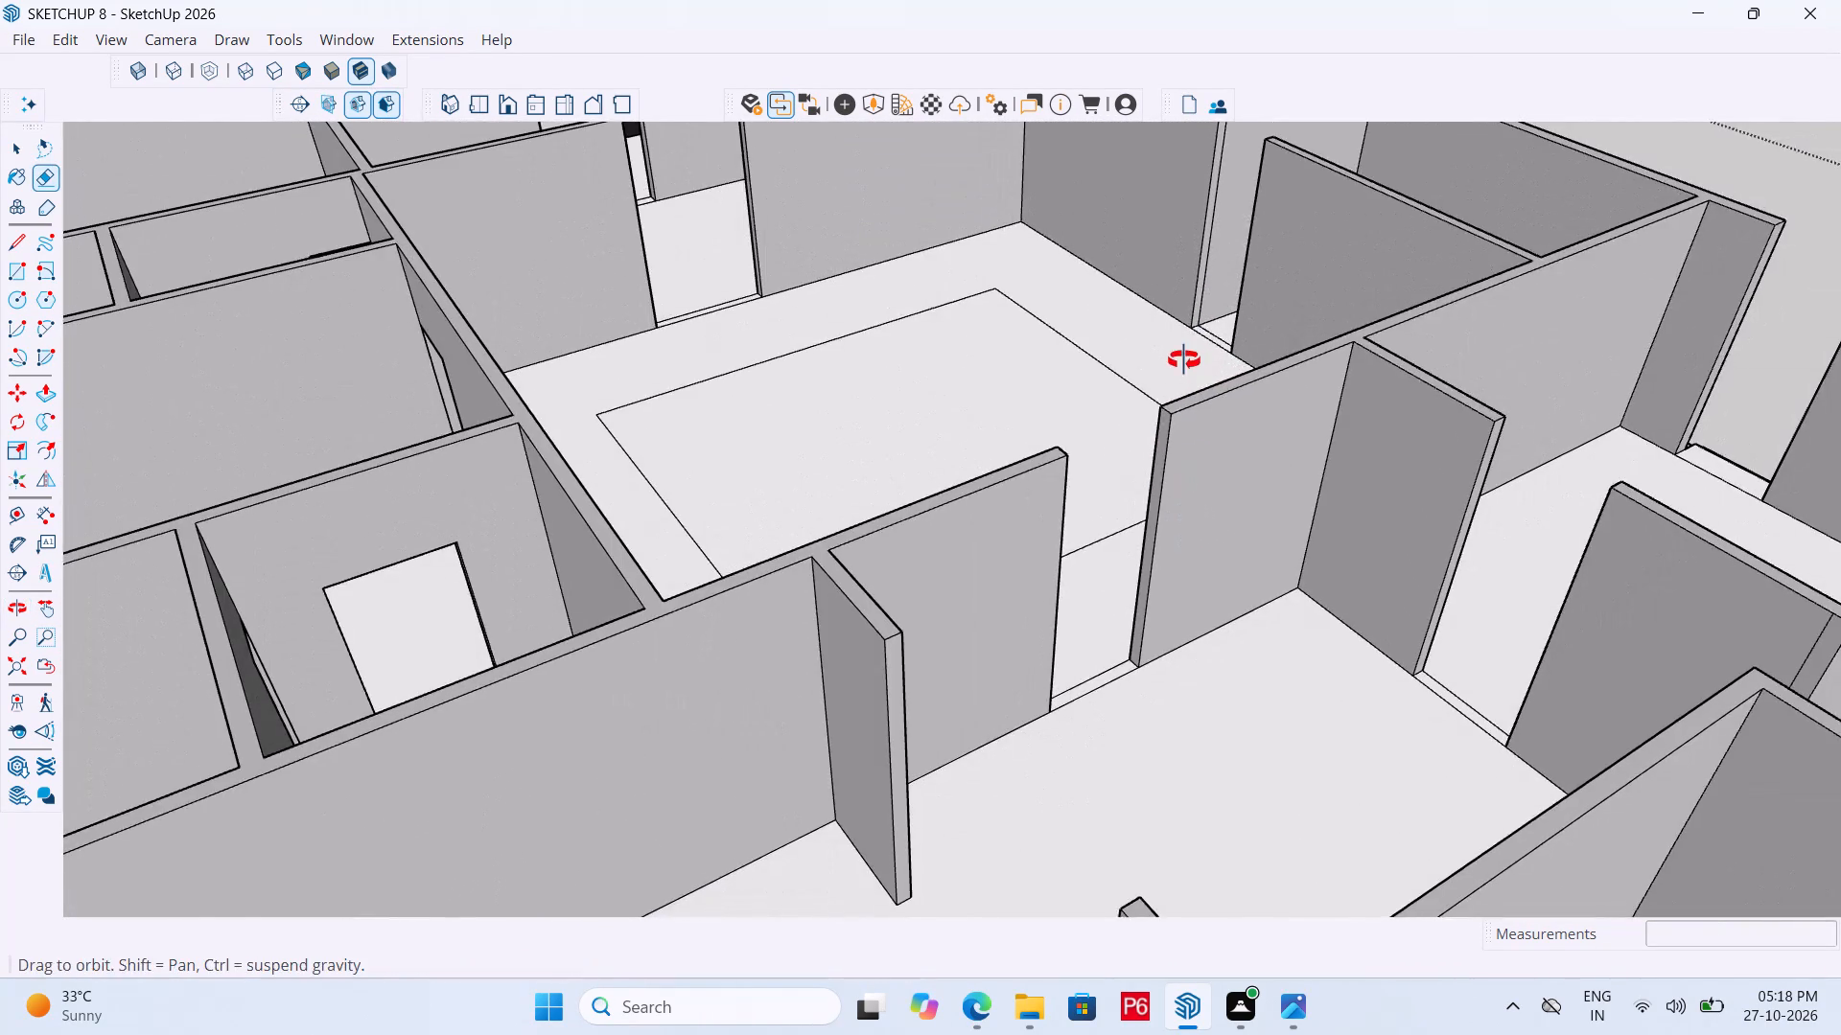
middle_drag(1184, 360, 1368, 407)
scroll(1223, 644, down, 7)
scroll(1247, 231, up, 11)
middle_drag(1285, 358, 1269, 323)
scroll(1286, 358, up, 1)
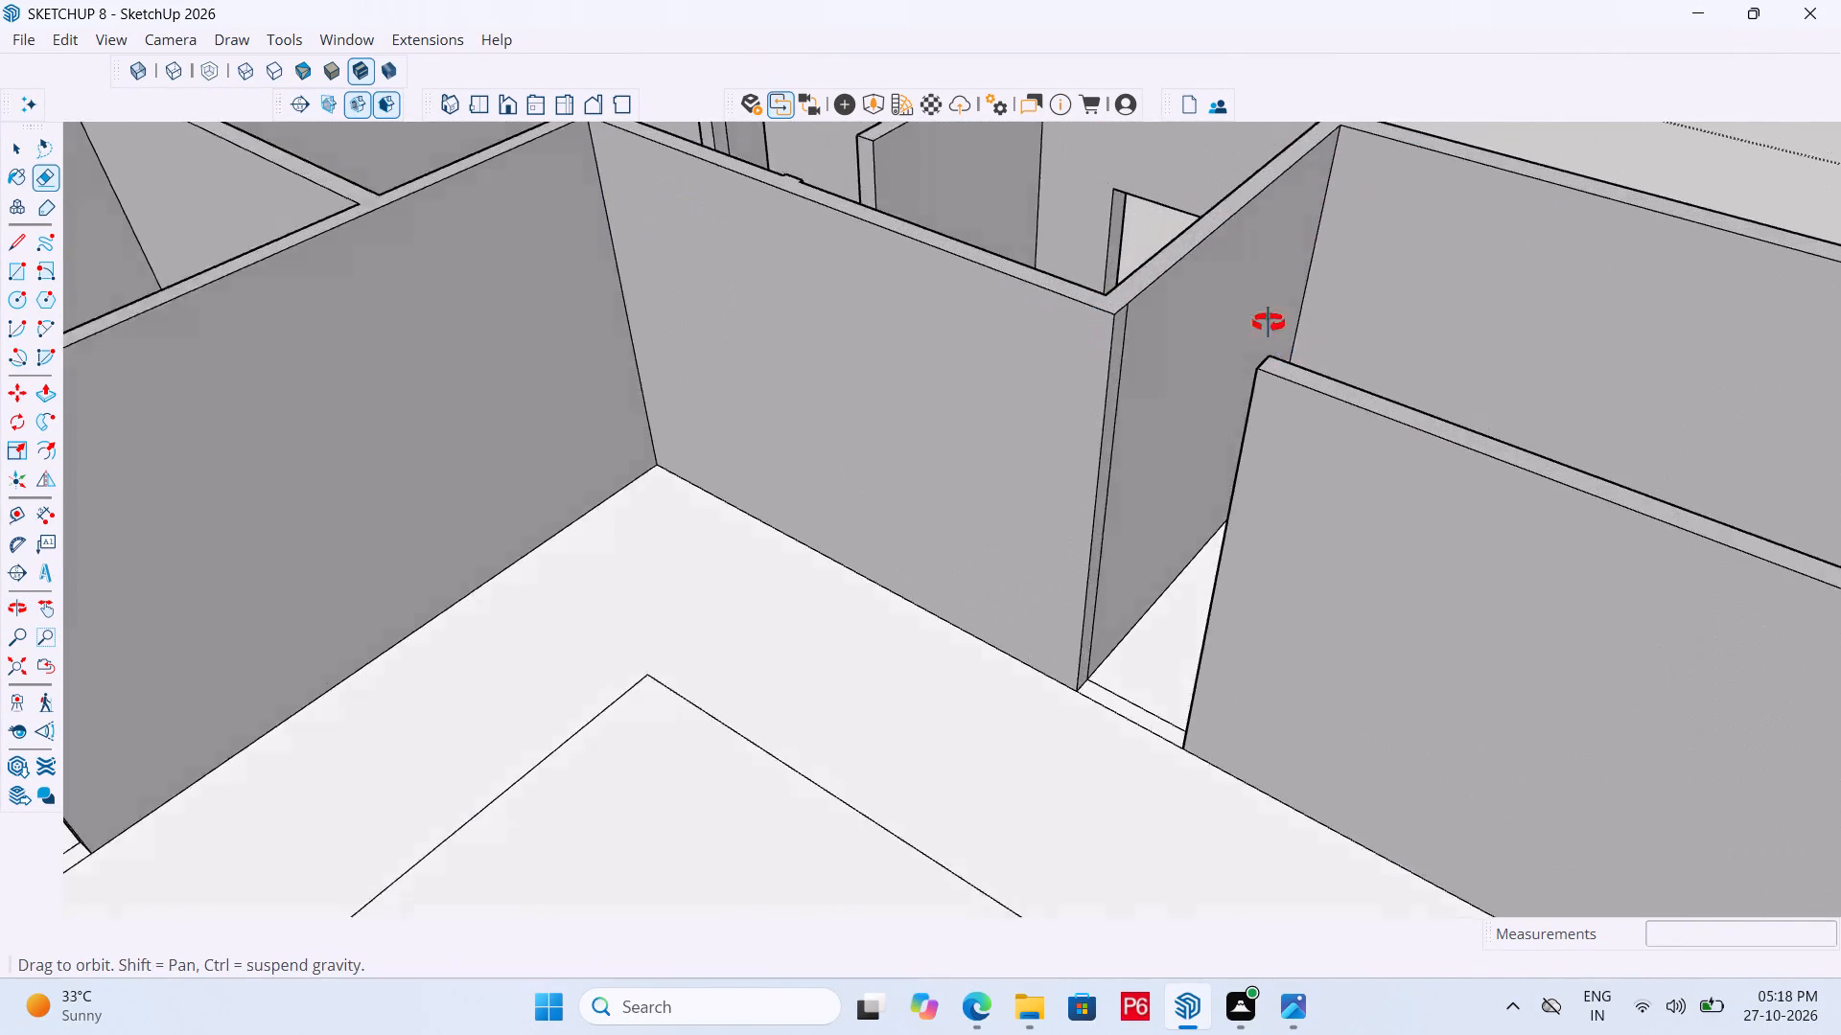
middle_drag(1269, 323, 1113, 230)
scroll(1279, 505, up, 5)
scroll(986, 552, down, 8)
scroll(979, 586, up, 1)
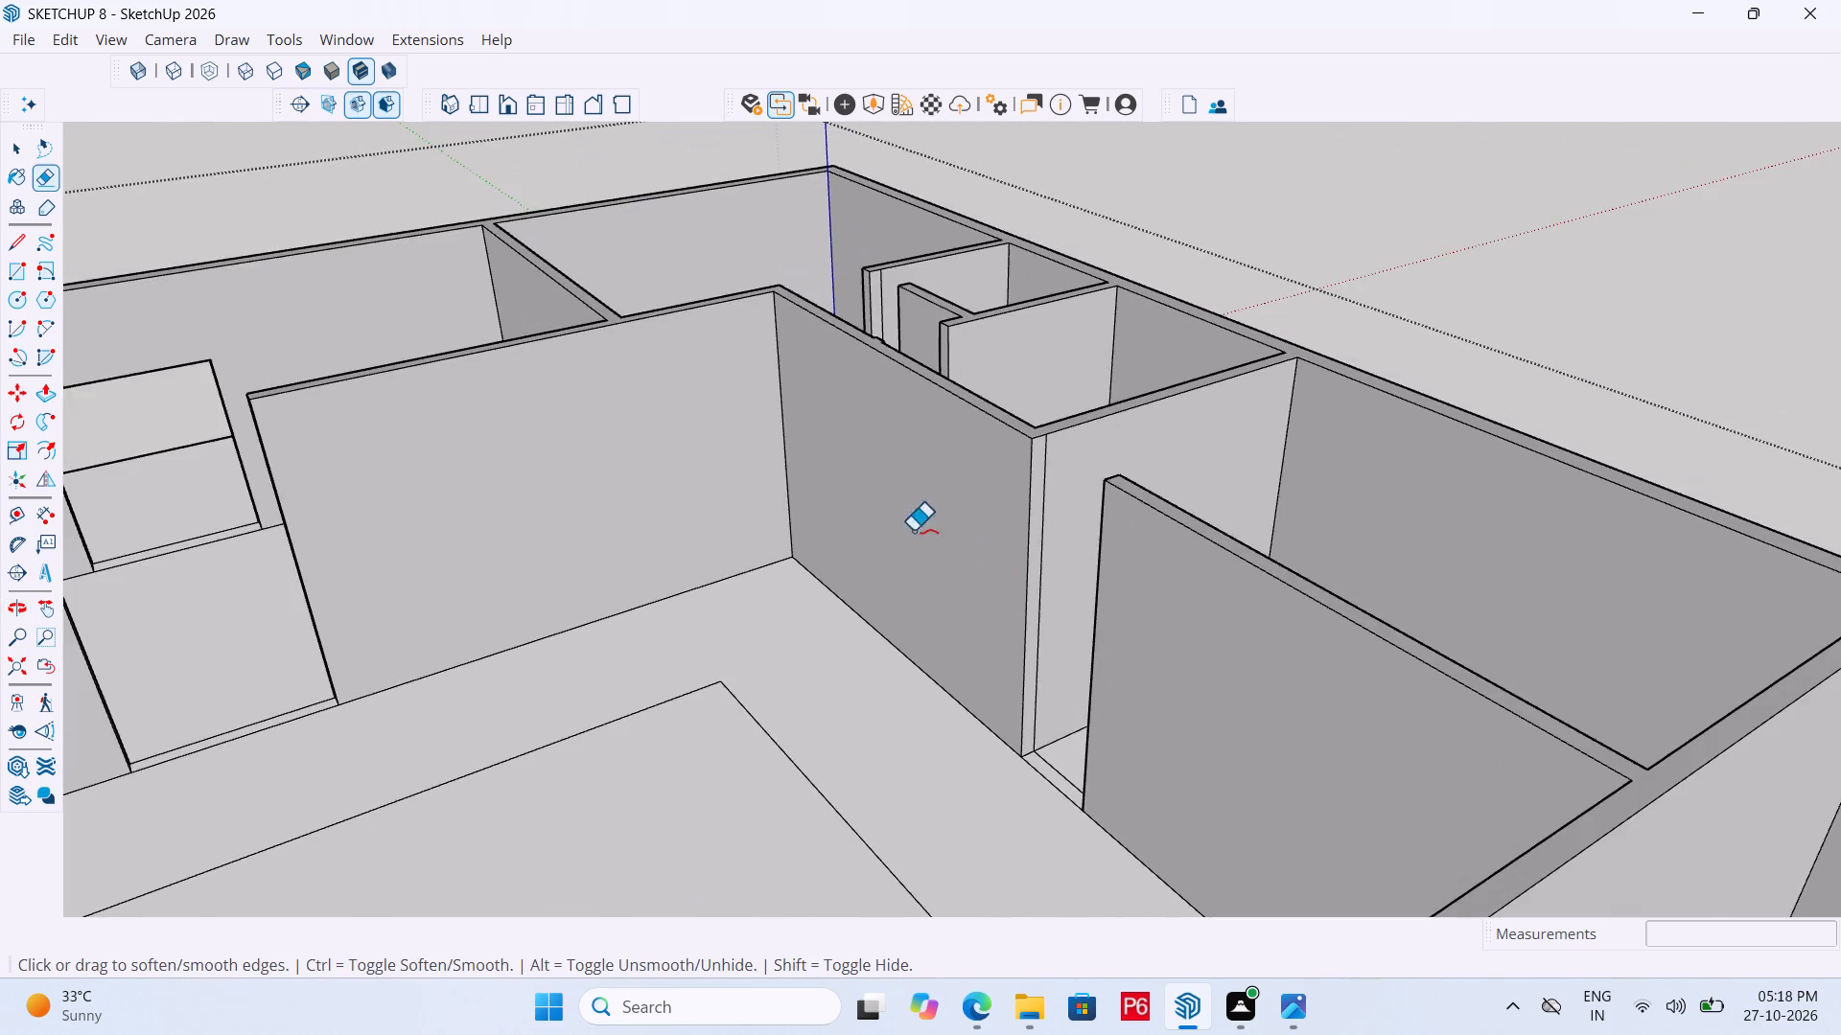
middle_drag(868, 372, 966, 543)
scroll(894, 395, down, 1)
scroll(1050, 603, up, 7)
middle_drag(977, 590, 935, 570)
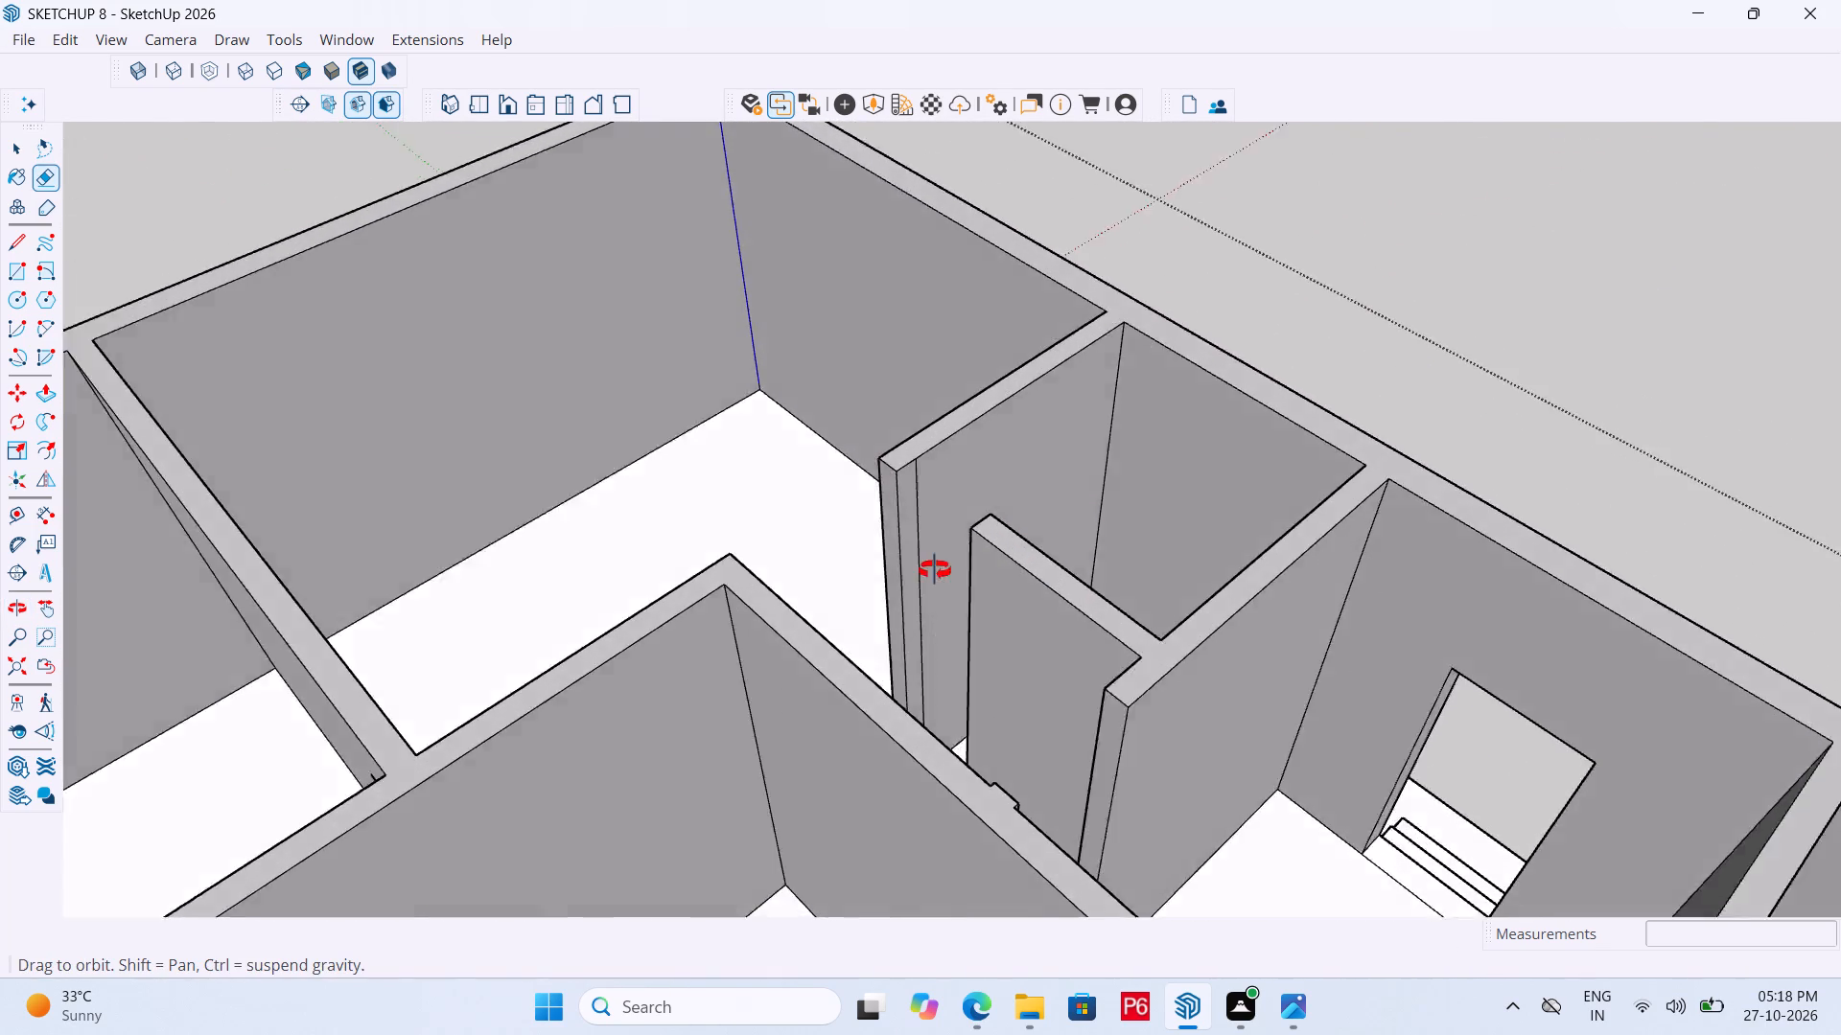
middle_drag(935, 570, 939, 573)
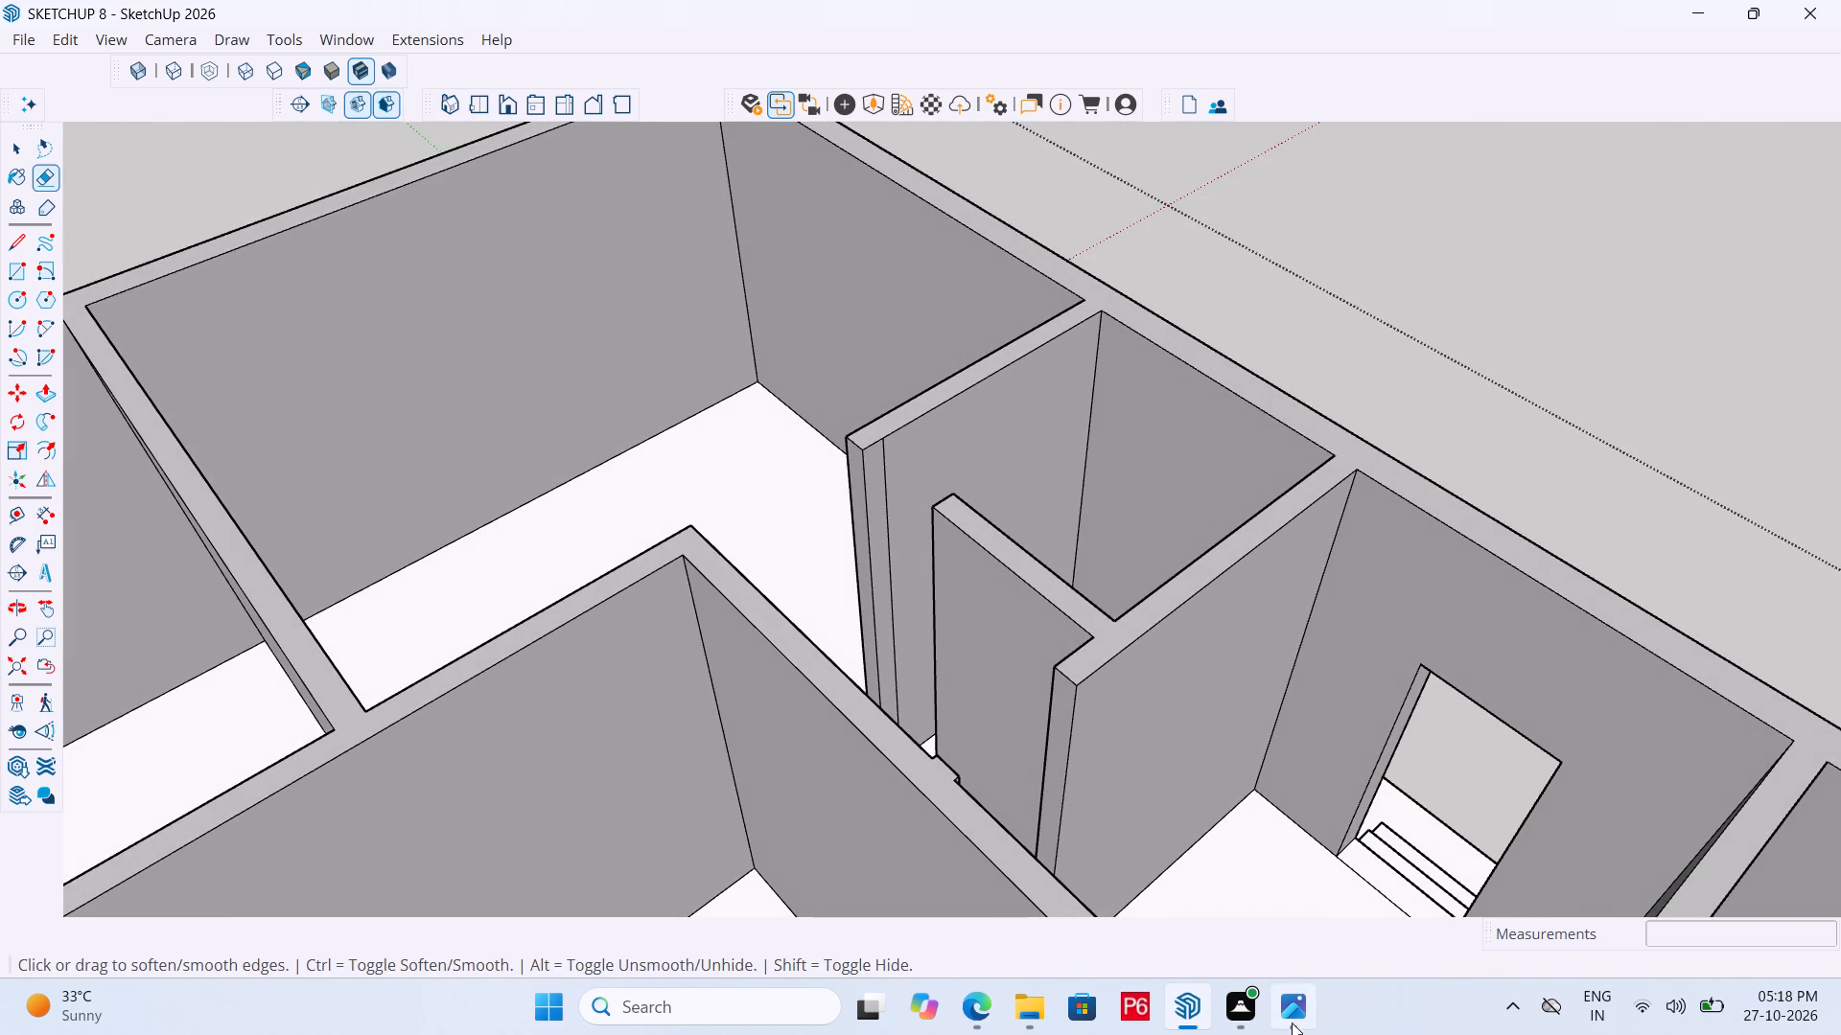
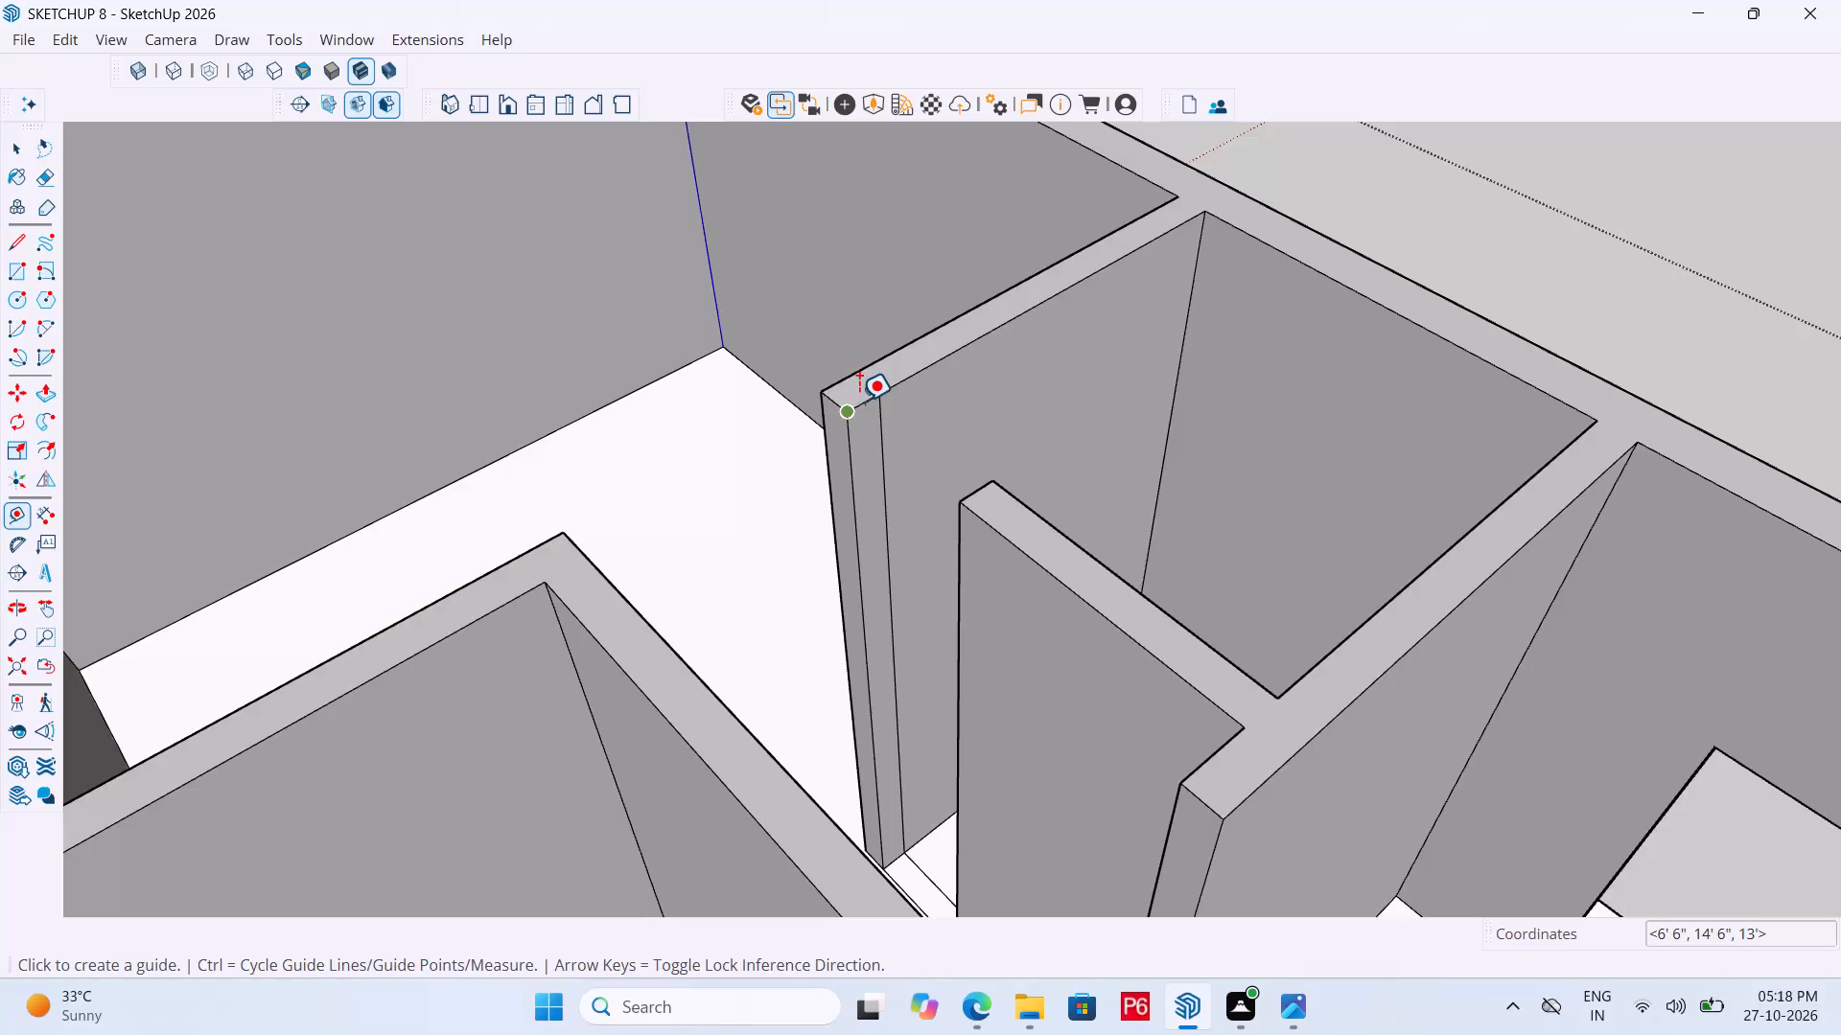
Place a guide 3'6" below the top of the small room's partition end and draw a line along it across the end face.
click(861, 402)
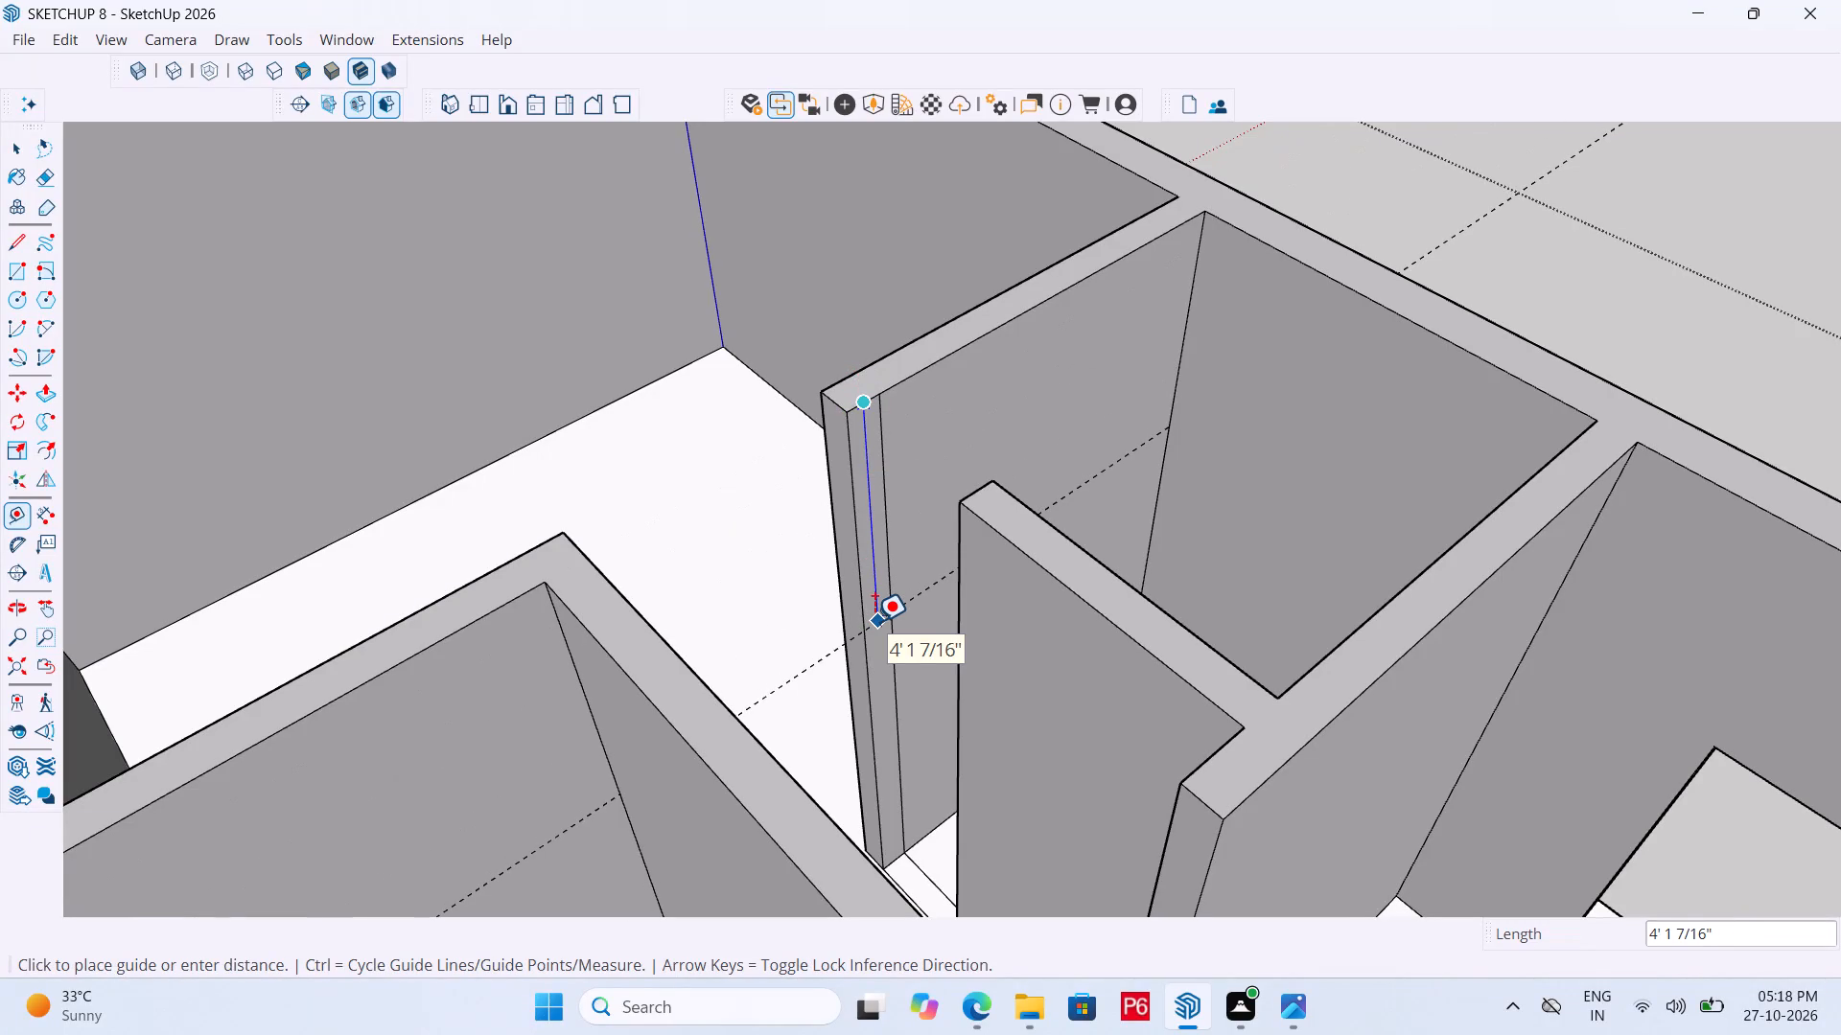
text(3'6")
key(Return)
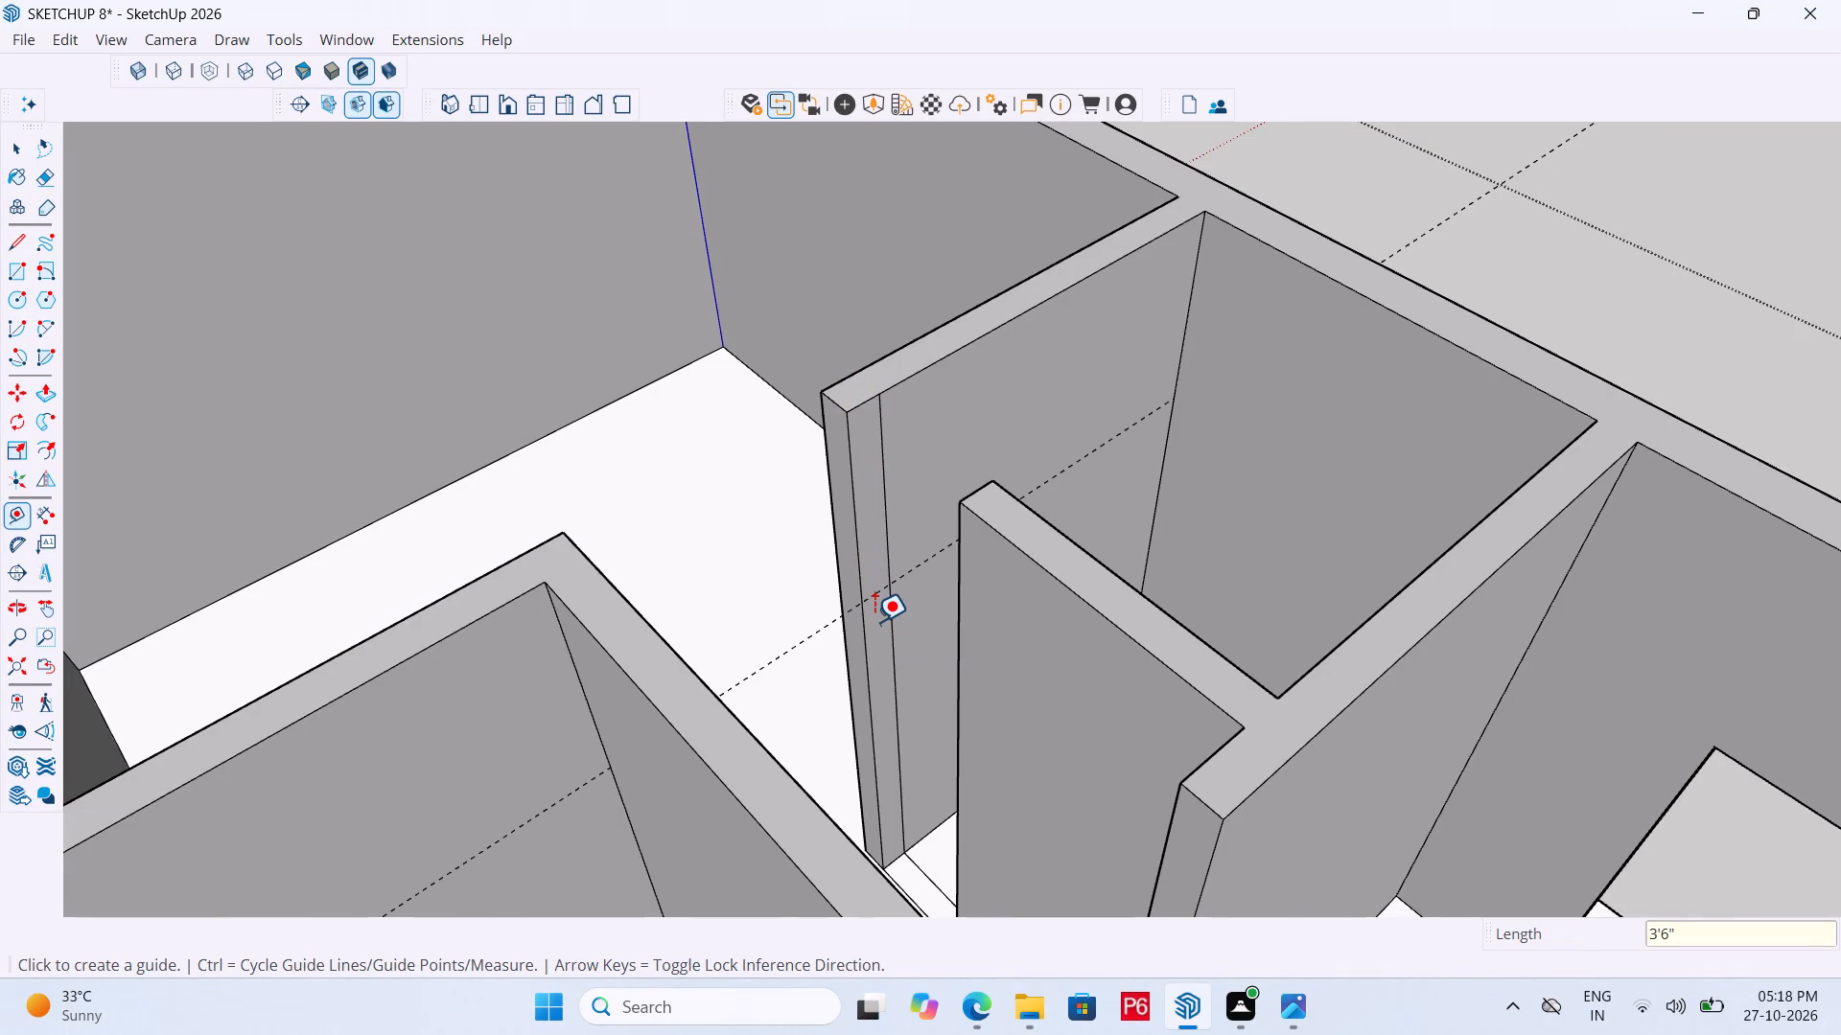
scroll(874, 622, up, 4)
key(l)
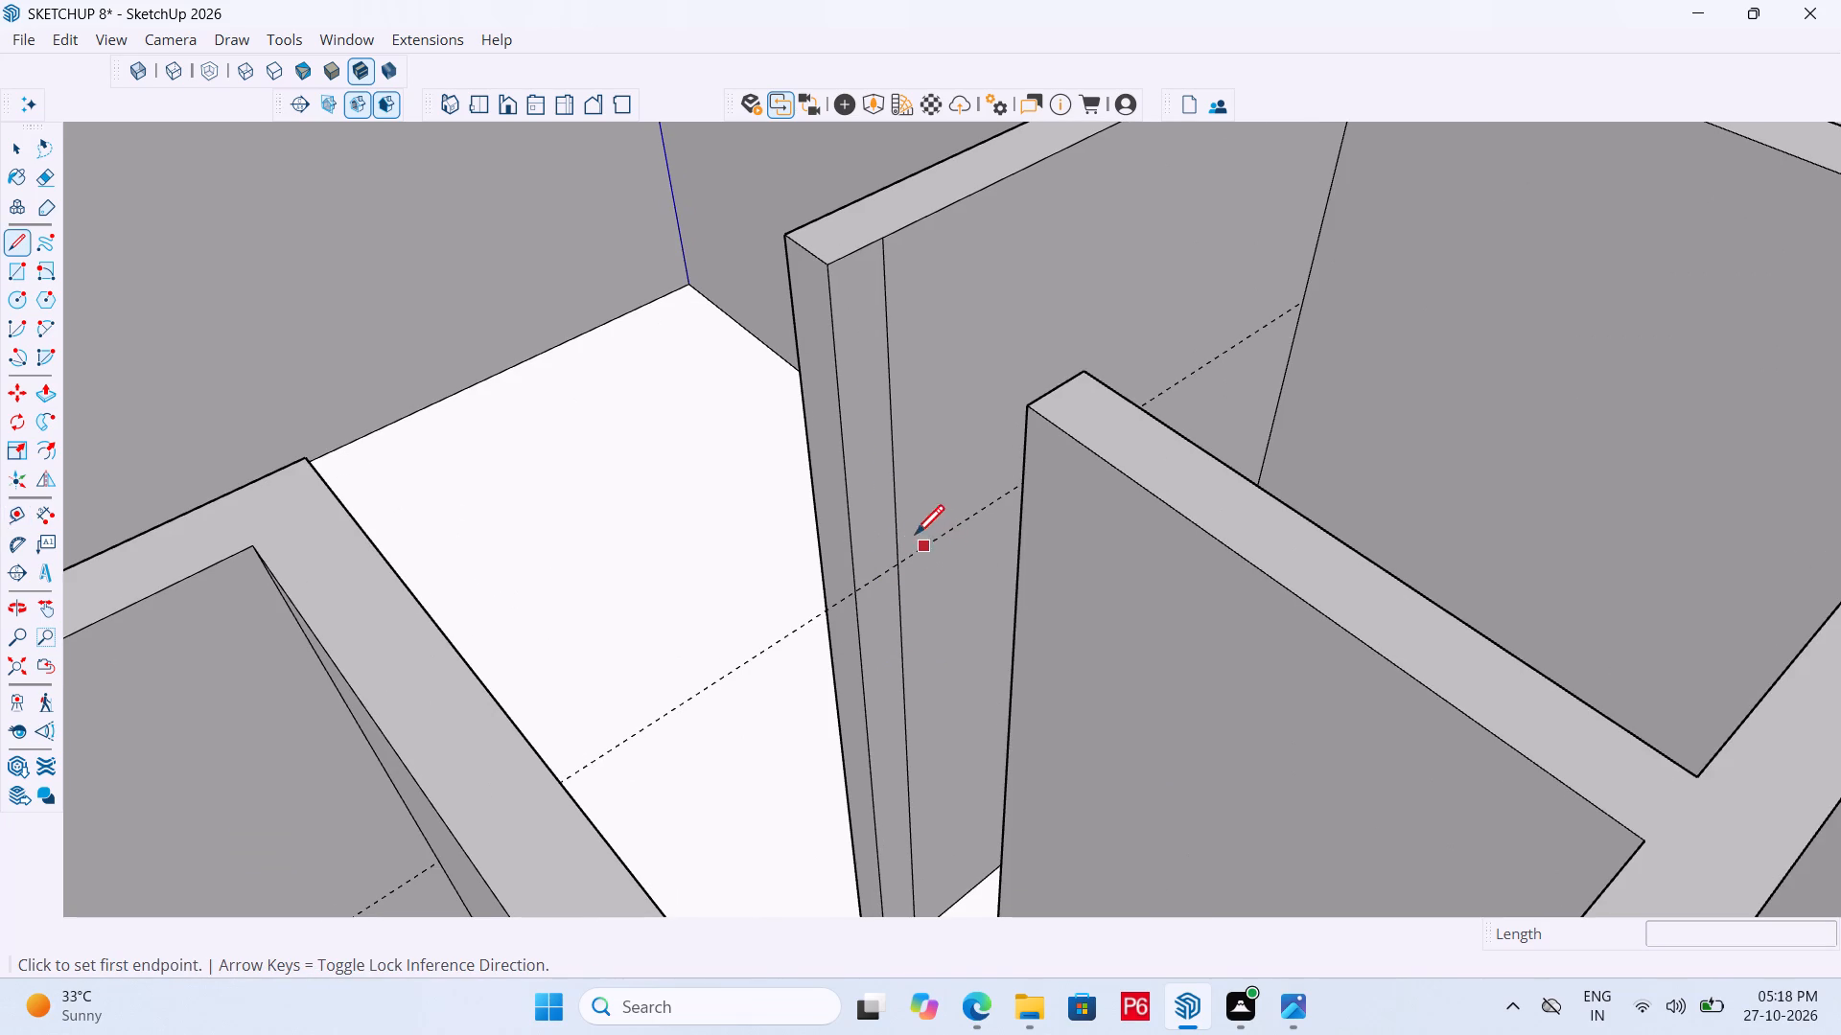
click(903, 564)
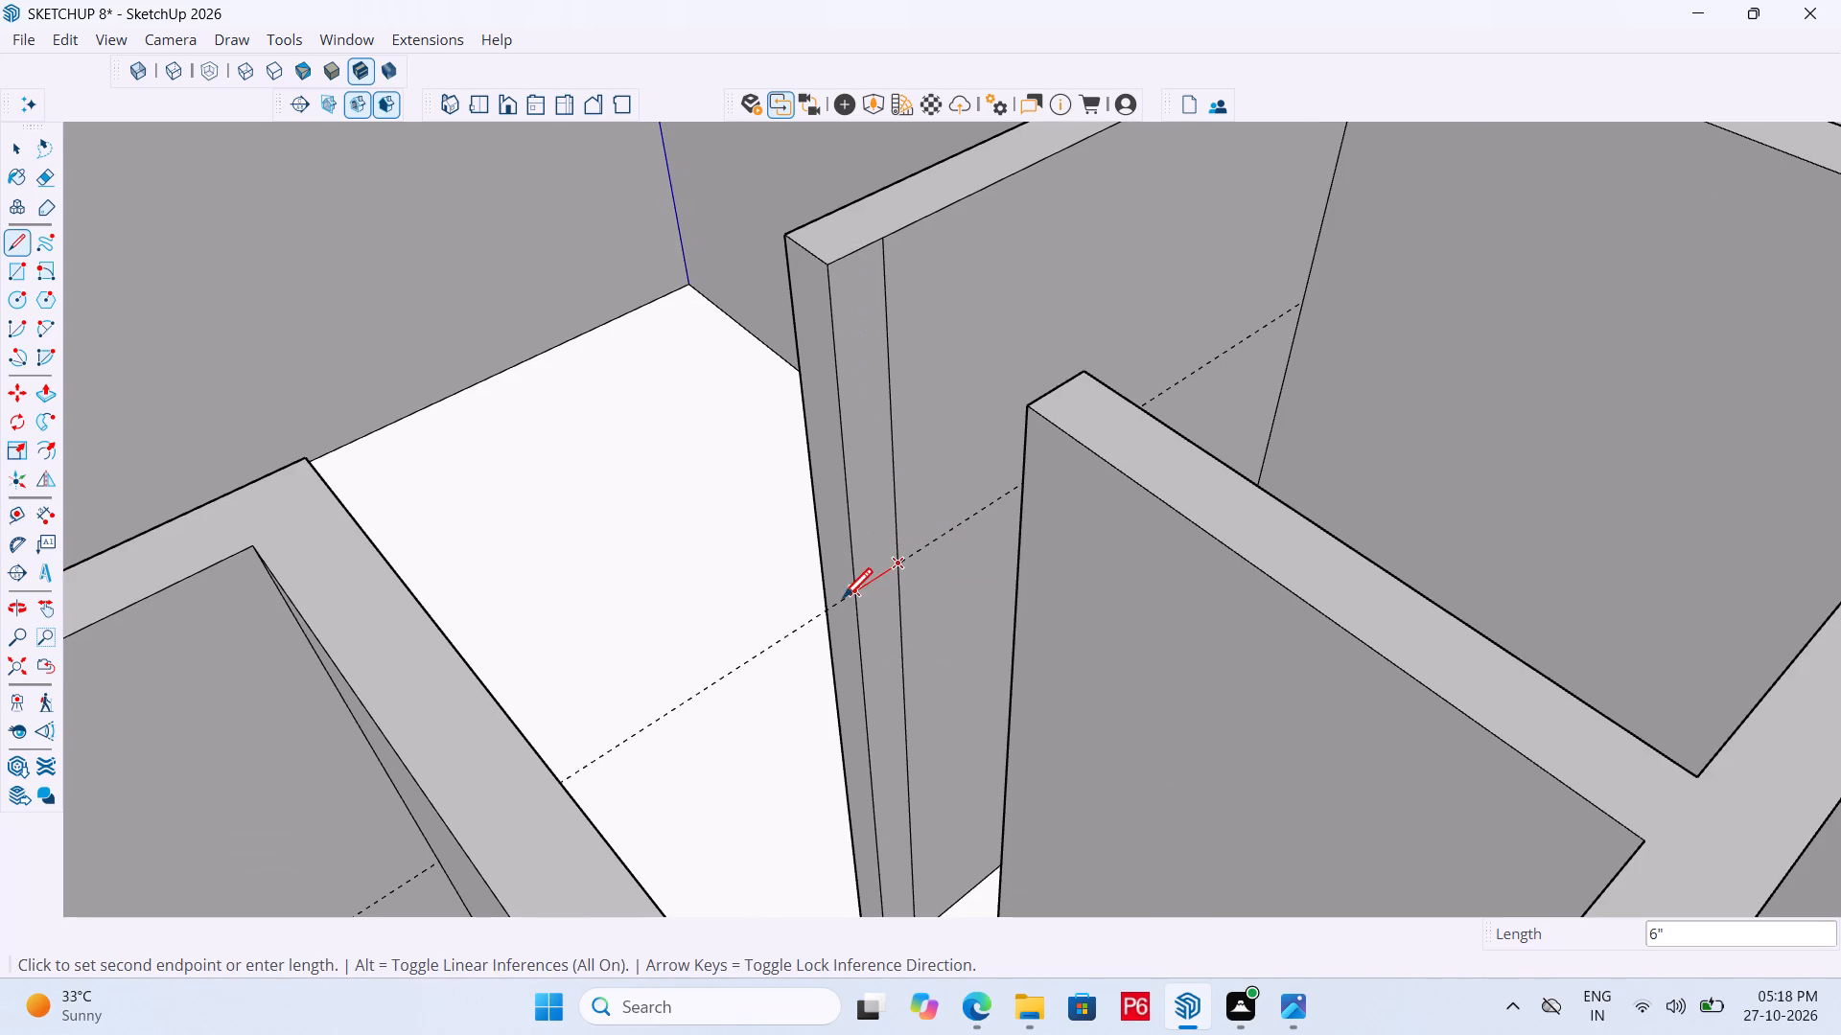
double_click(851, 595)
key(space)
Erase the guide and Push/Pull the end face above the line 2' across the small room's doorway to the facing partition.
key(e)
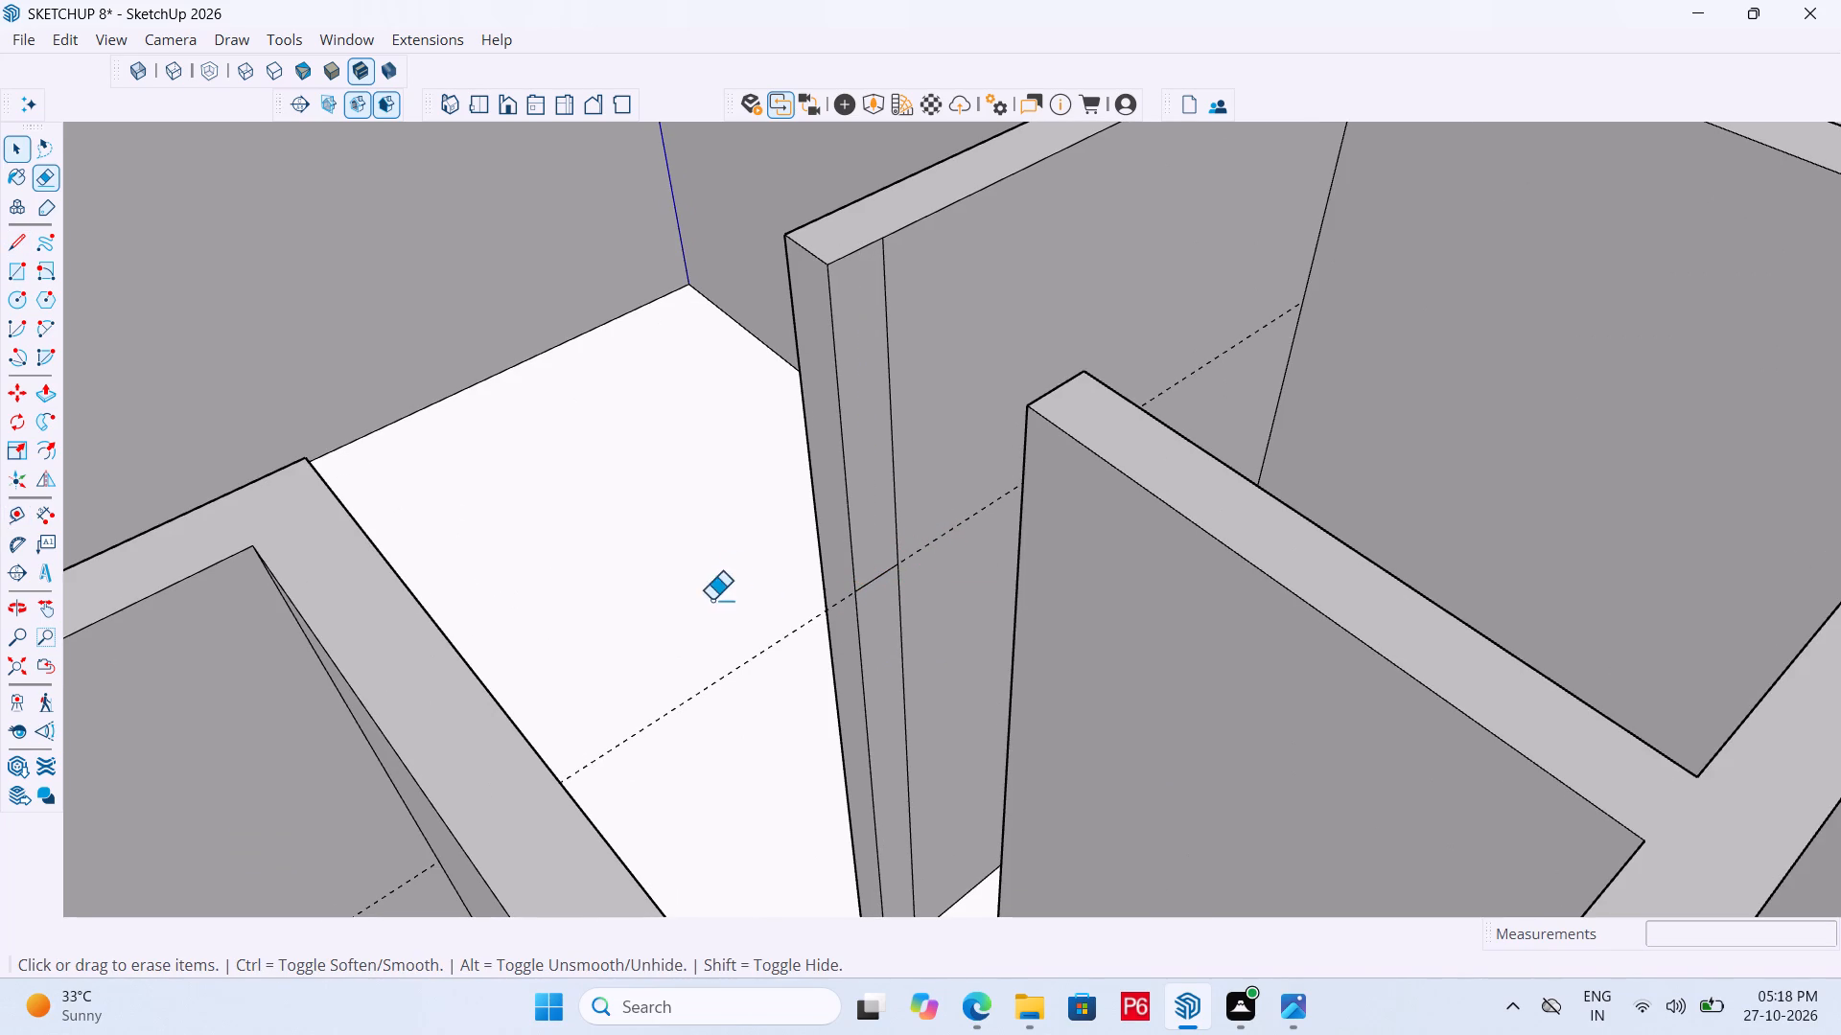
click(736, 668)
click(738, 674)
key(p)
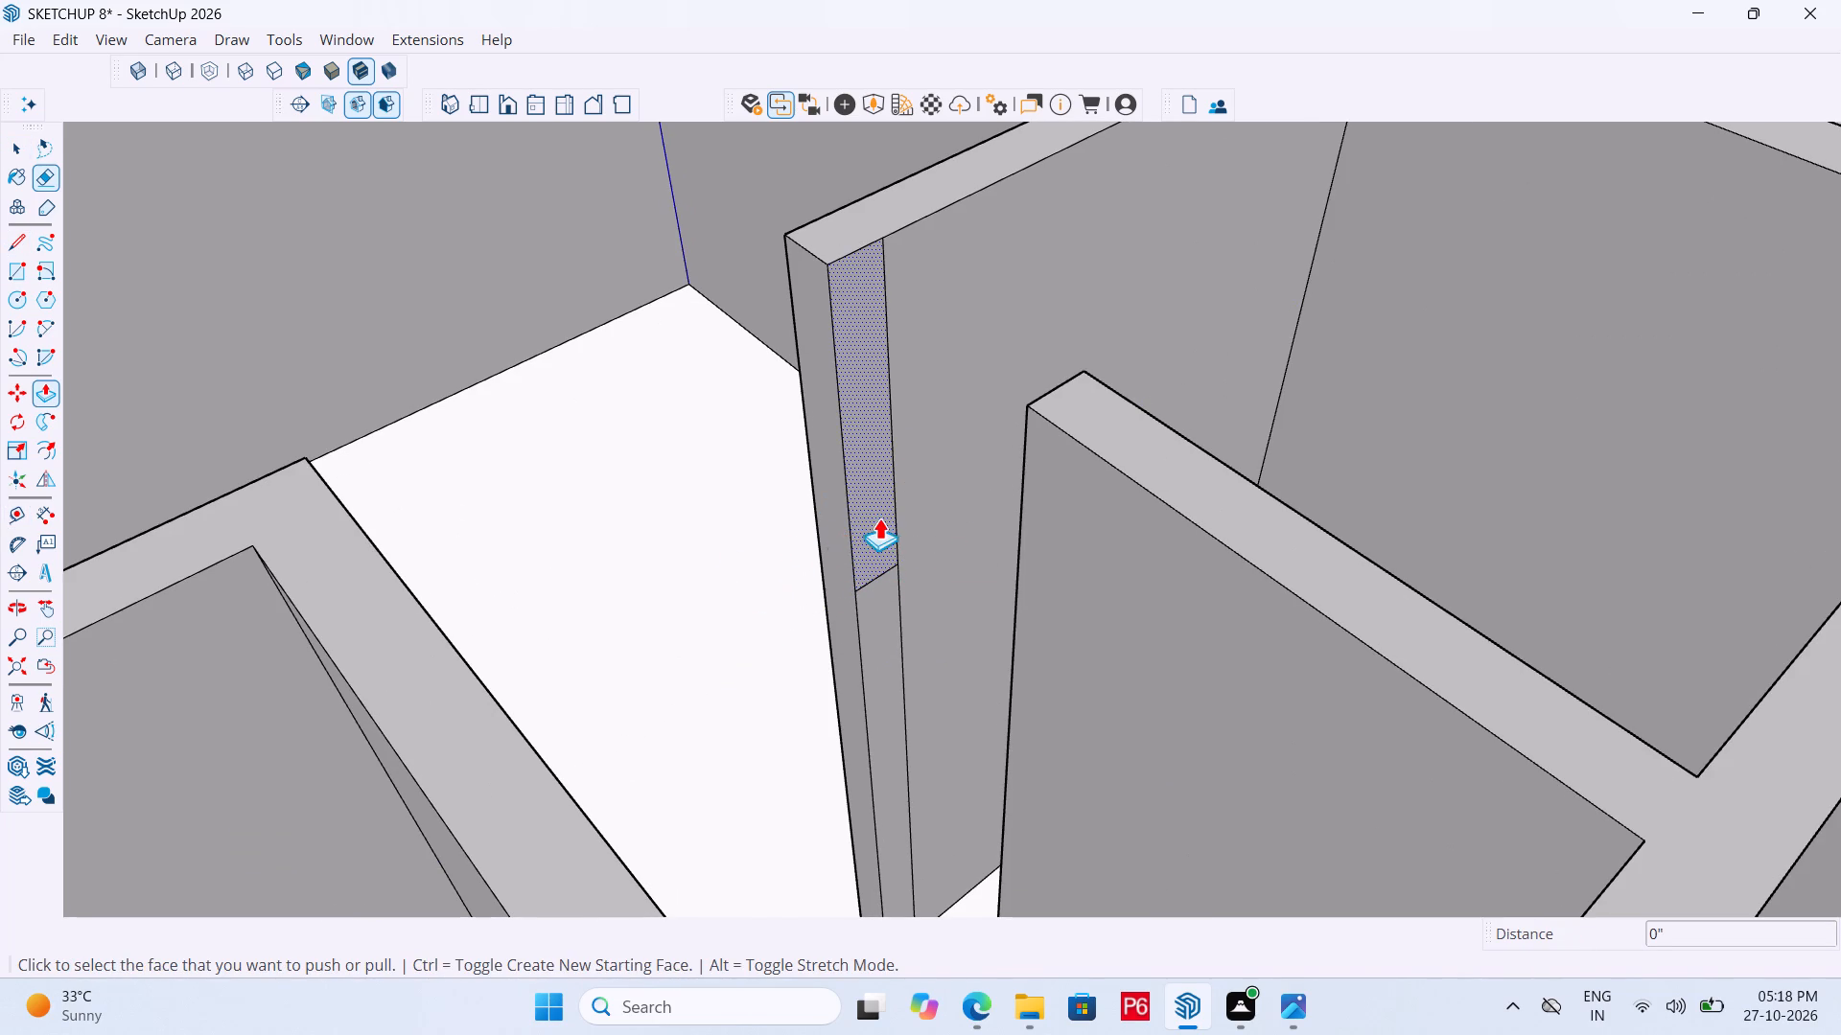
click(882, 516)
double_click(1026, 515)
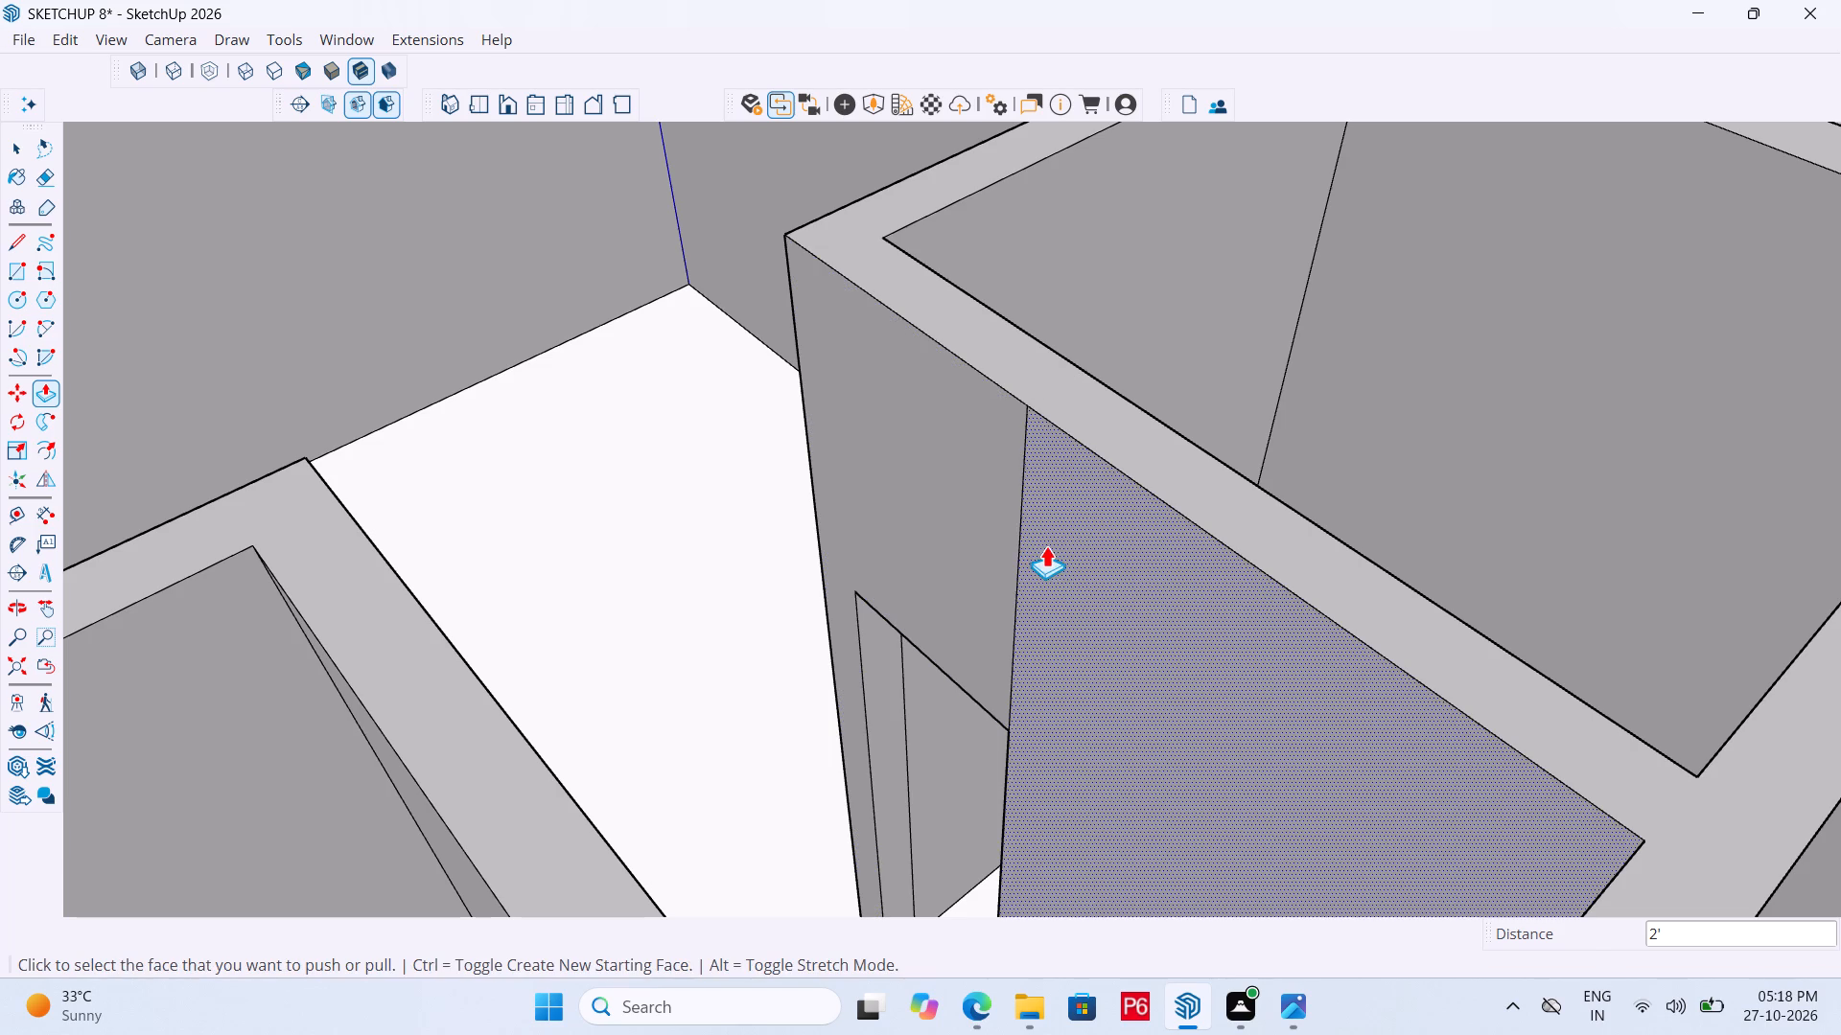
Erase the seam edges where the small room's new lintel meets the adjoining partition.
key(e)
drag(1048, 544, 1041, 517)
drag(1029, 501, 1022, 493)
click(1018, 488)
middle_drag(1435, 479, 827, 478)
click(827, 459)
click(817, 456)
click(832, 448)
At the neighbouring doorway, place a guide 3'6" below the top of the short wall stub and draw a line along it across the stub's face.
scroll(1037, 396, down, 5)
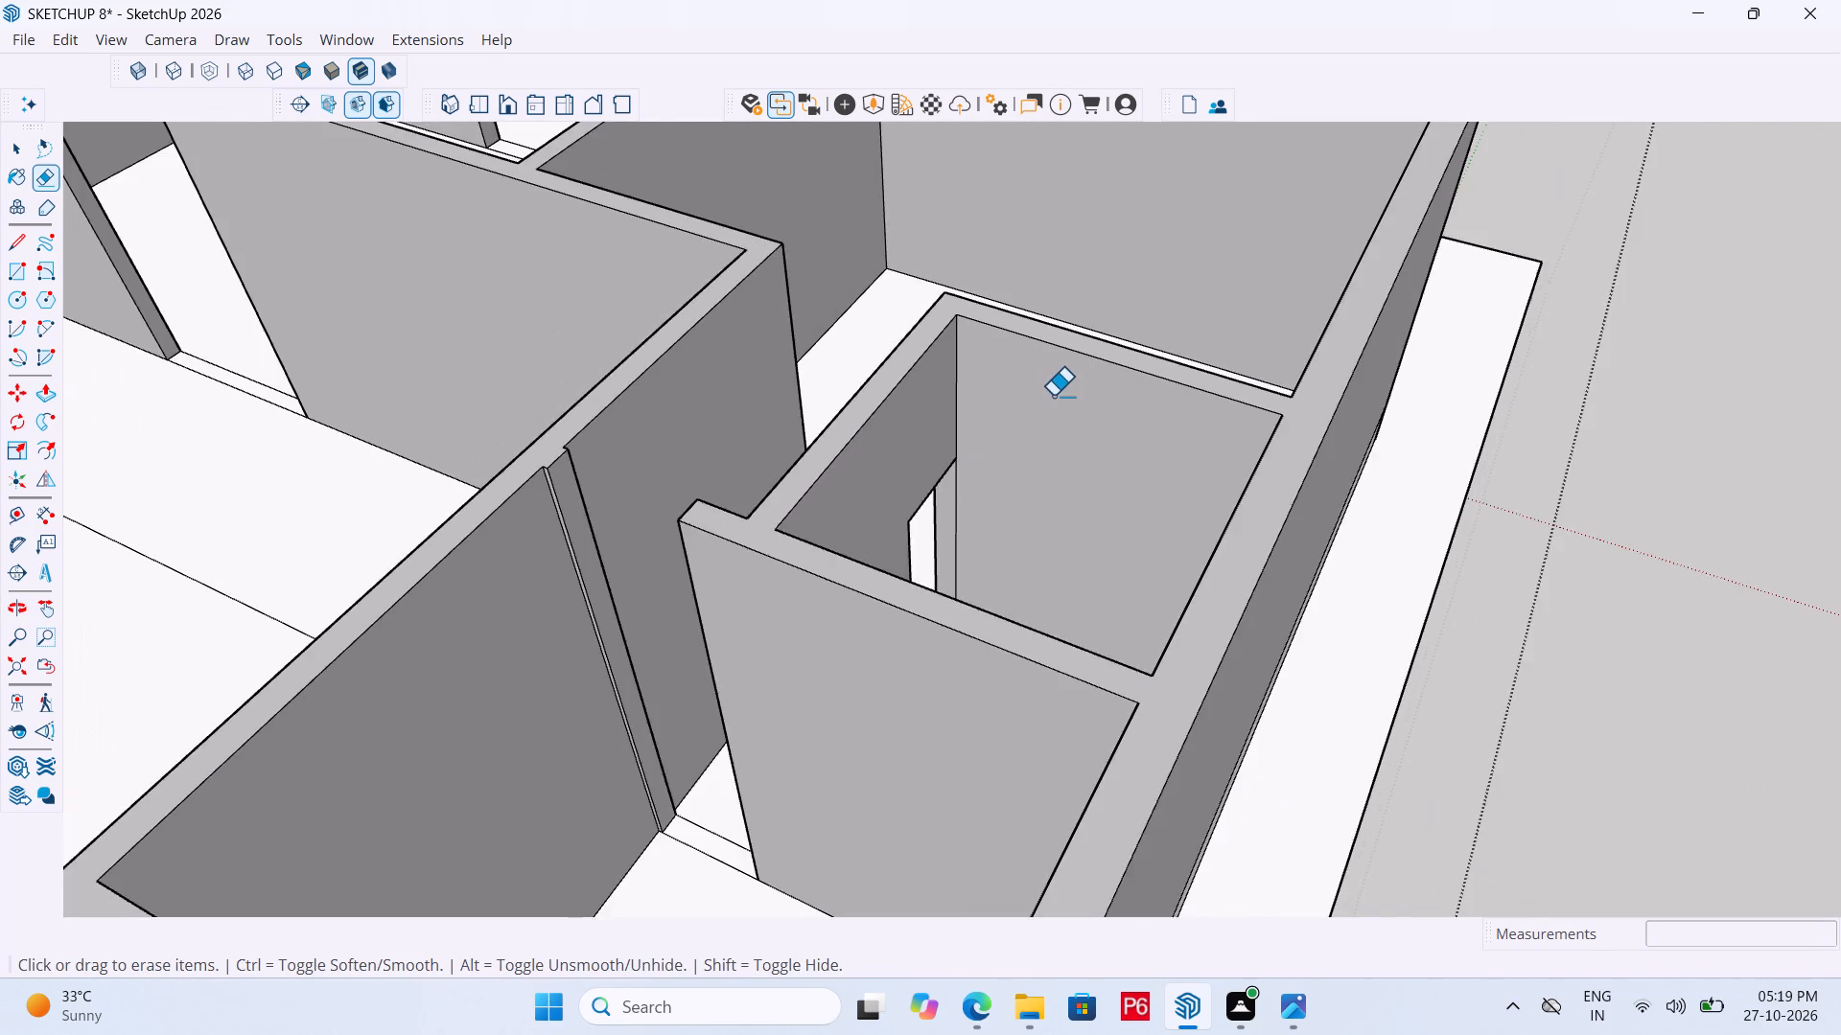
scroll(1076, 405, down, 4)
scroll(826, 525, up, 5)
scroll(681, 450, up, 3)
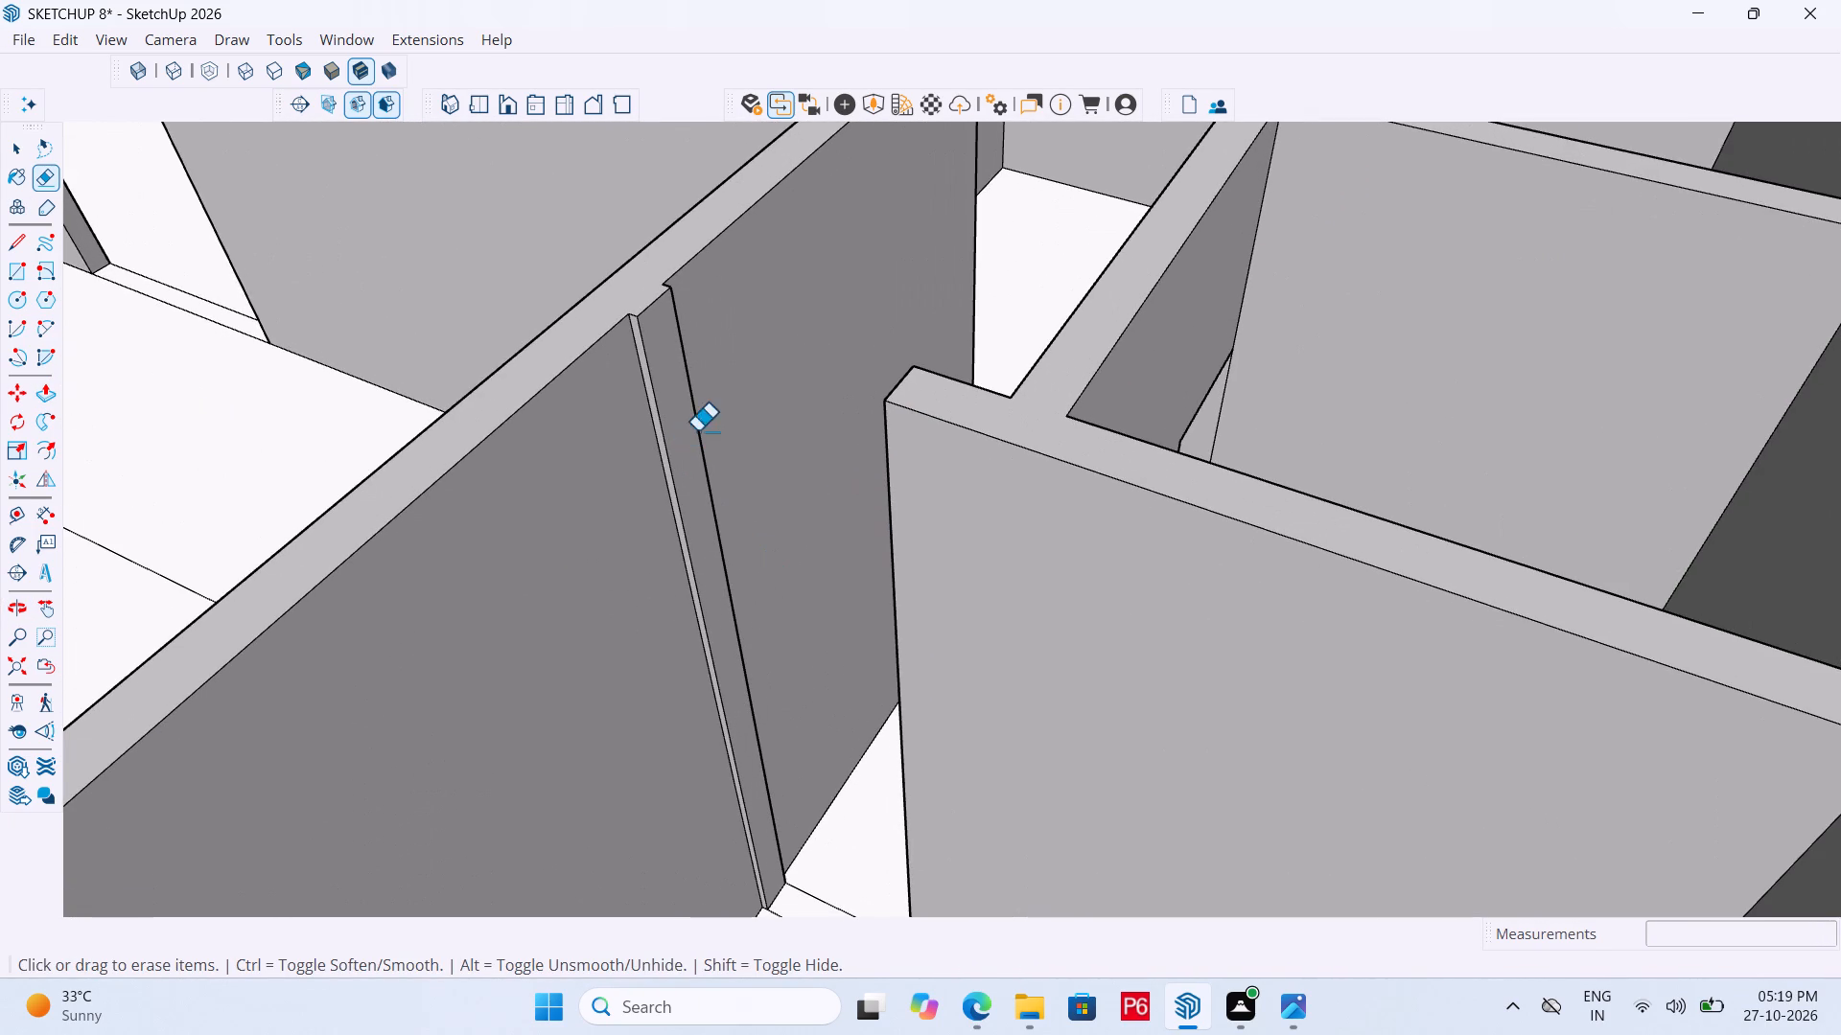
key(t)
click(651, 310)
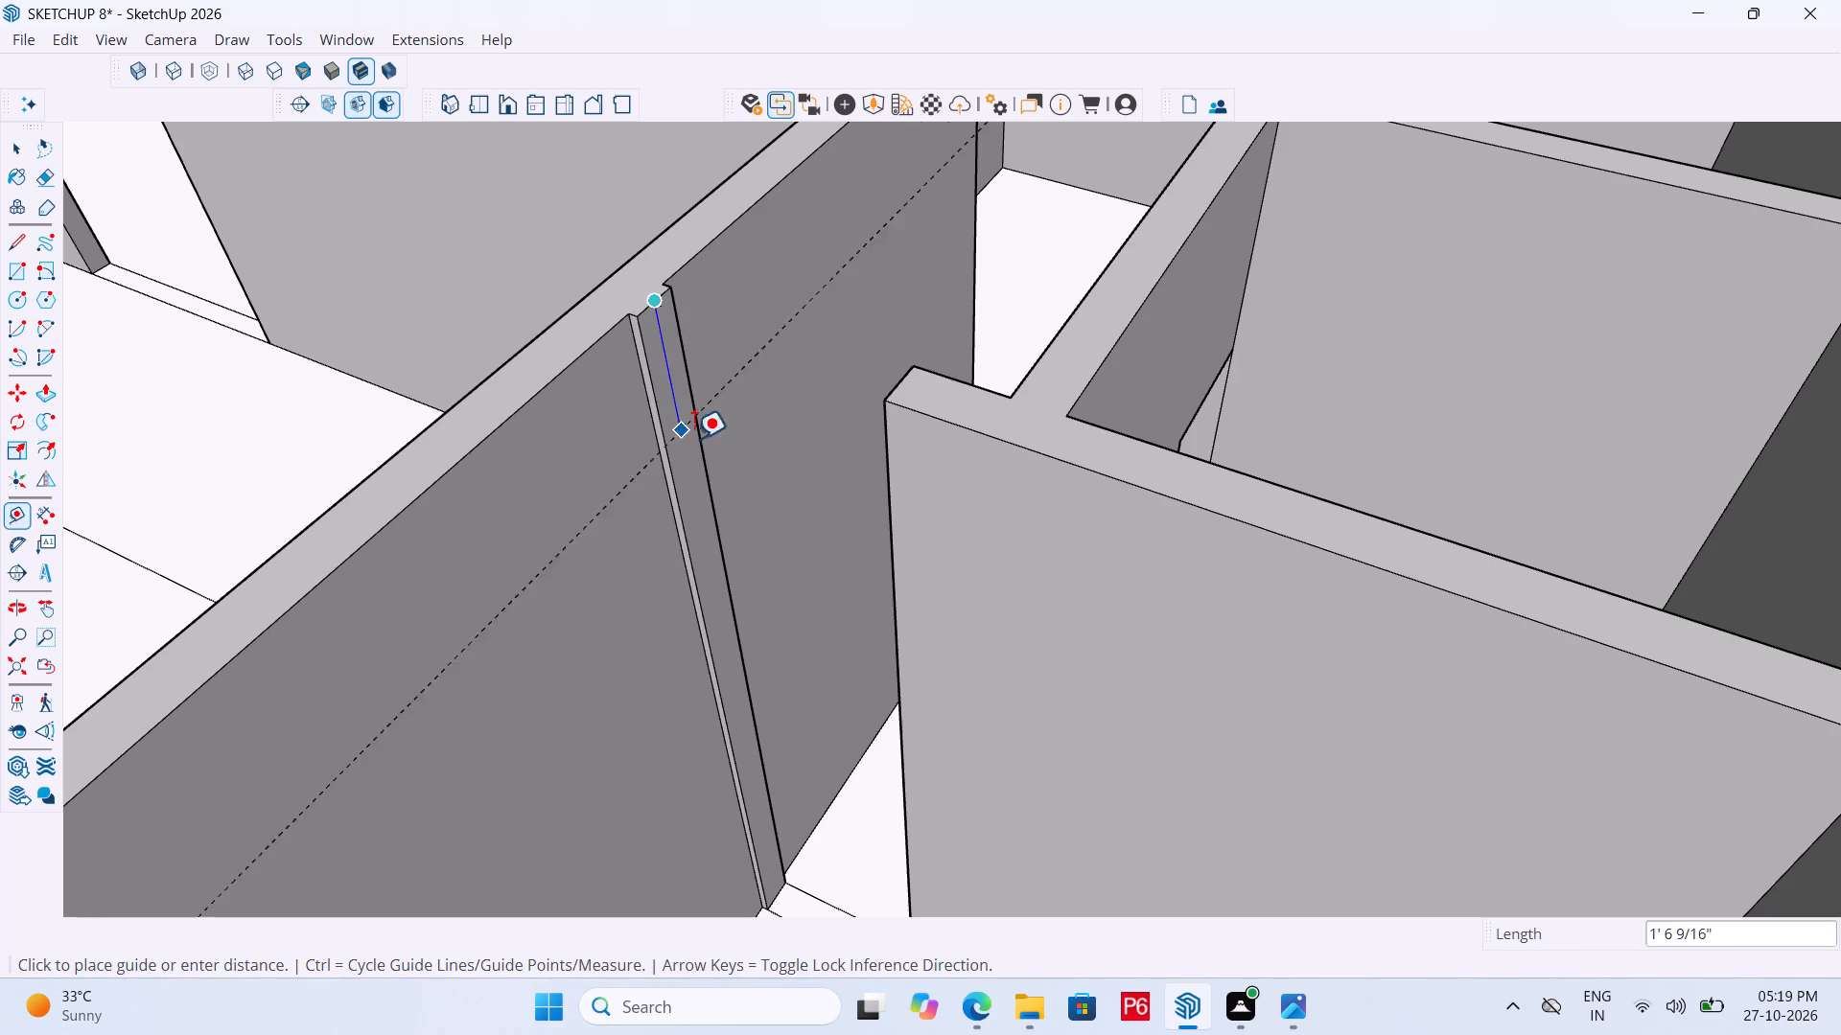
text(3'6")
key(Return)
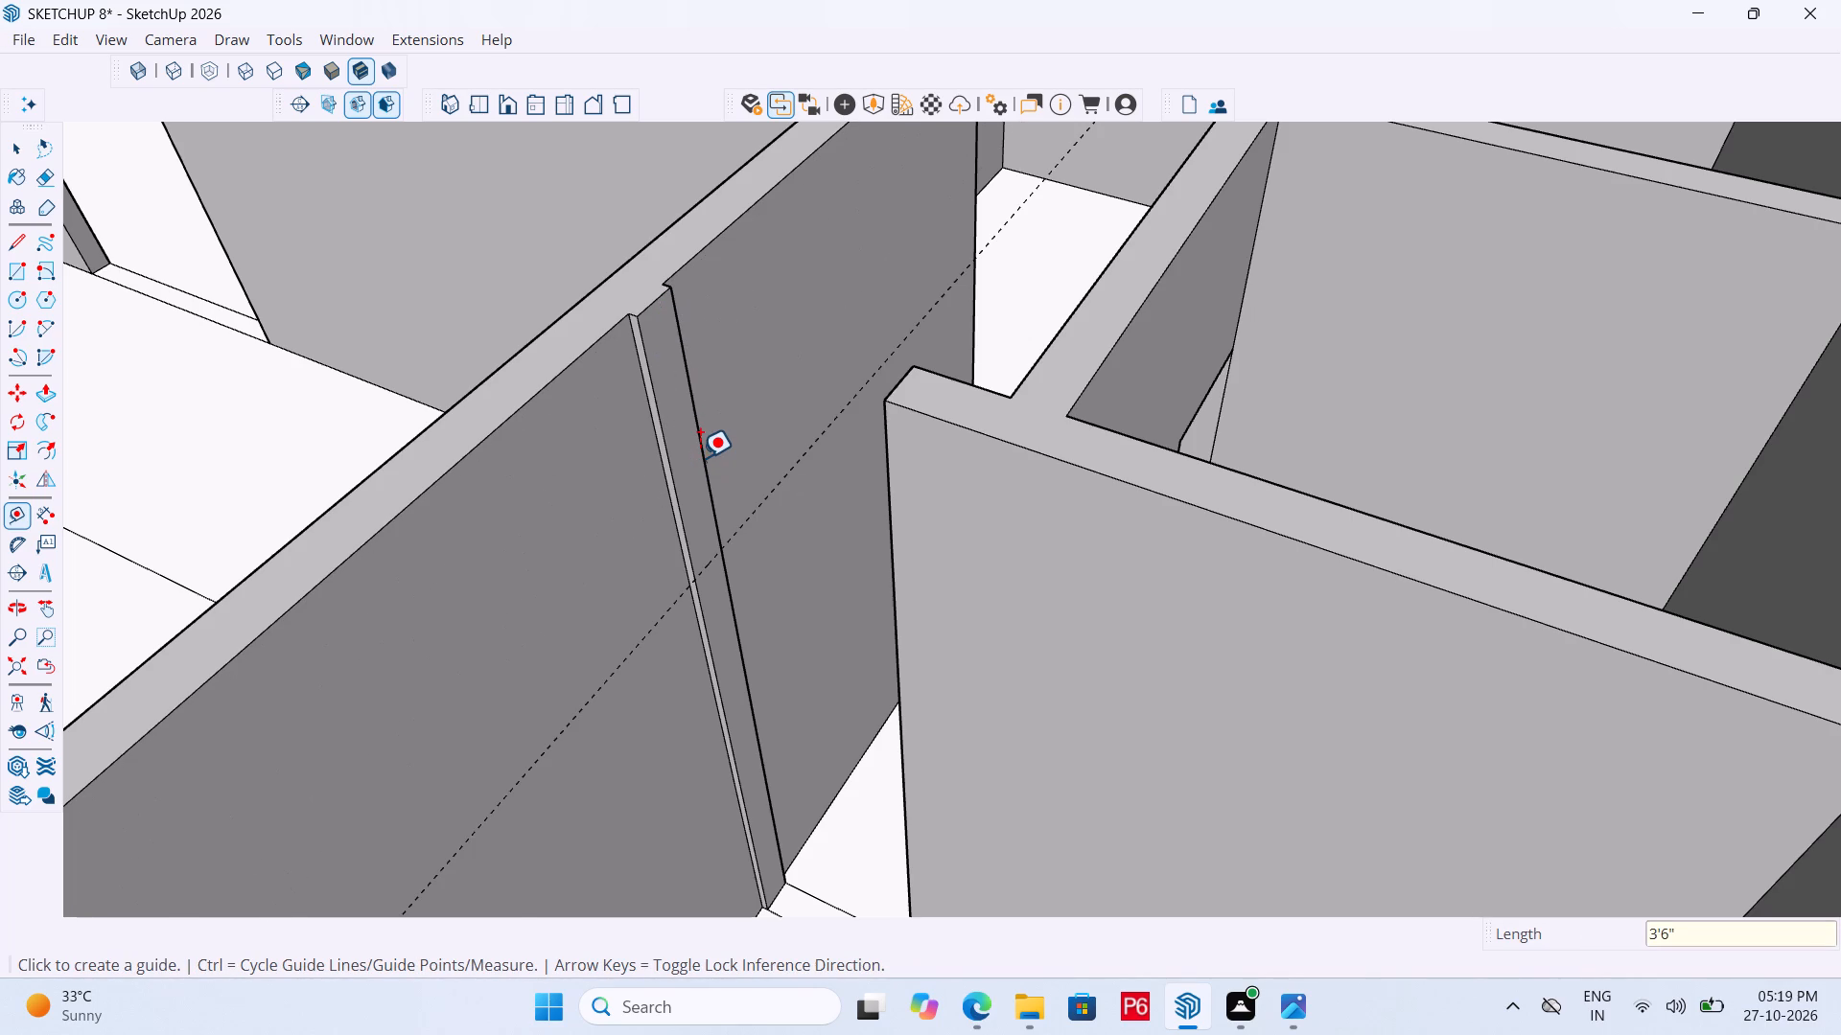
scroll(723, 569, up, 2)
key(l)
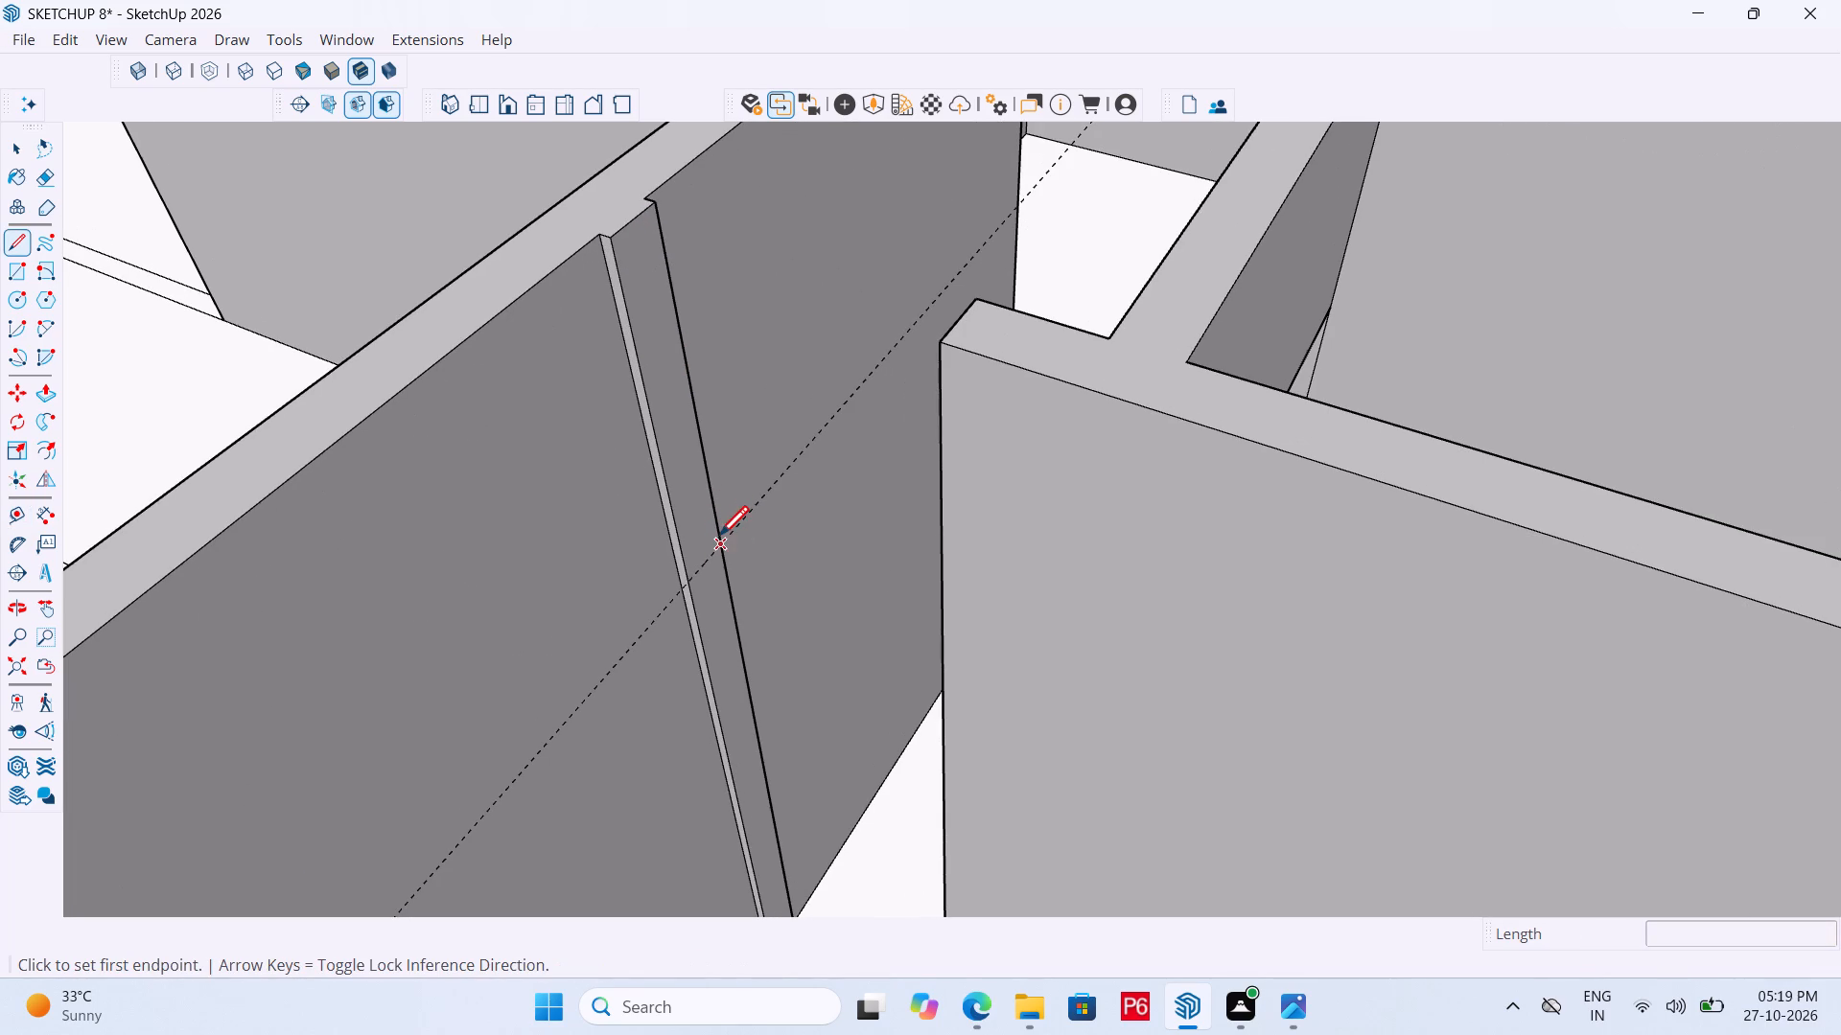
click(719, 539)
click(690, 577)
key(space)
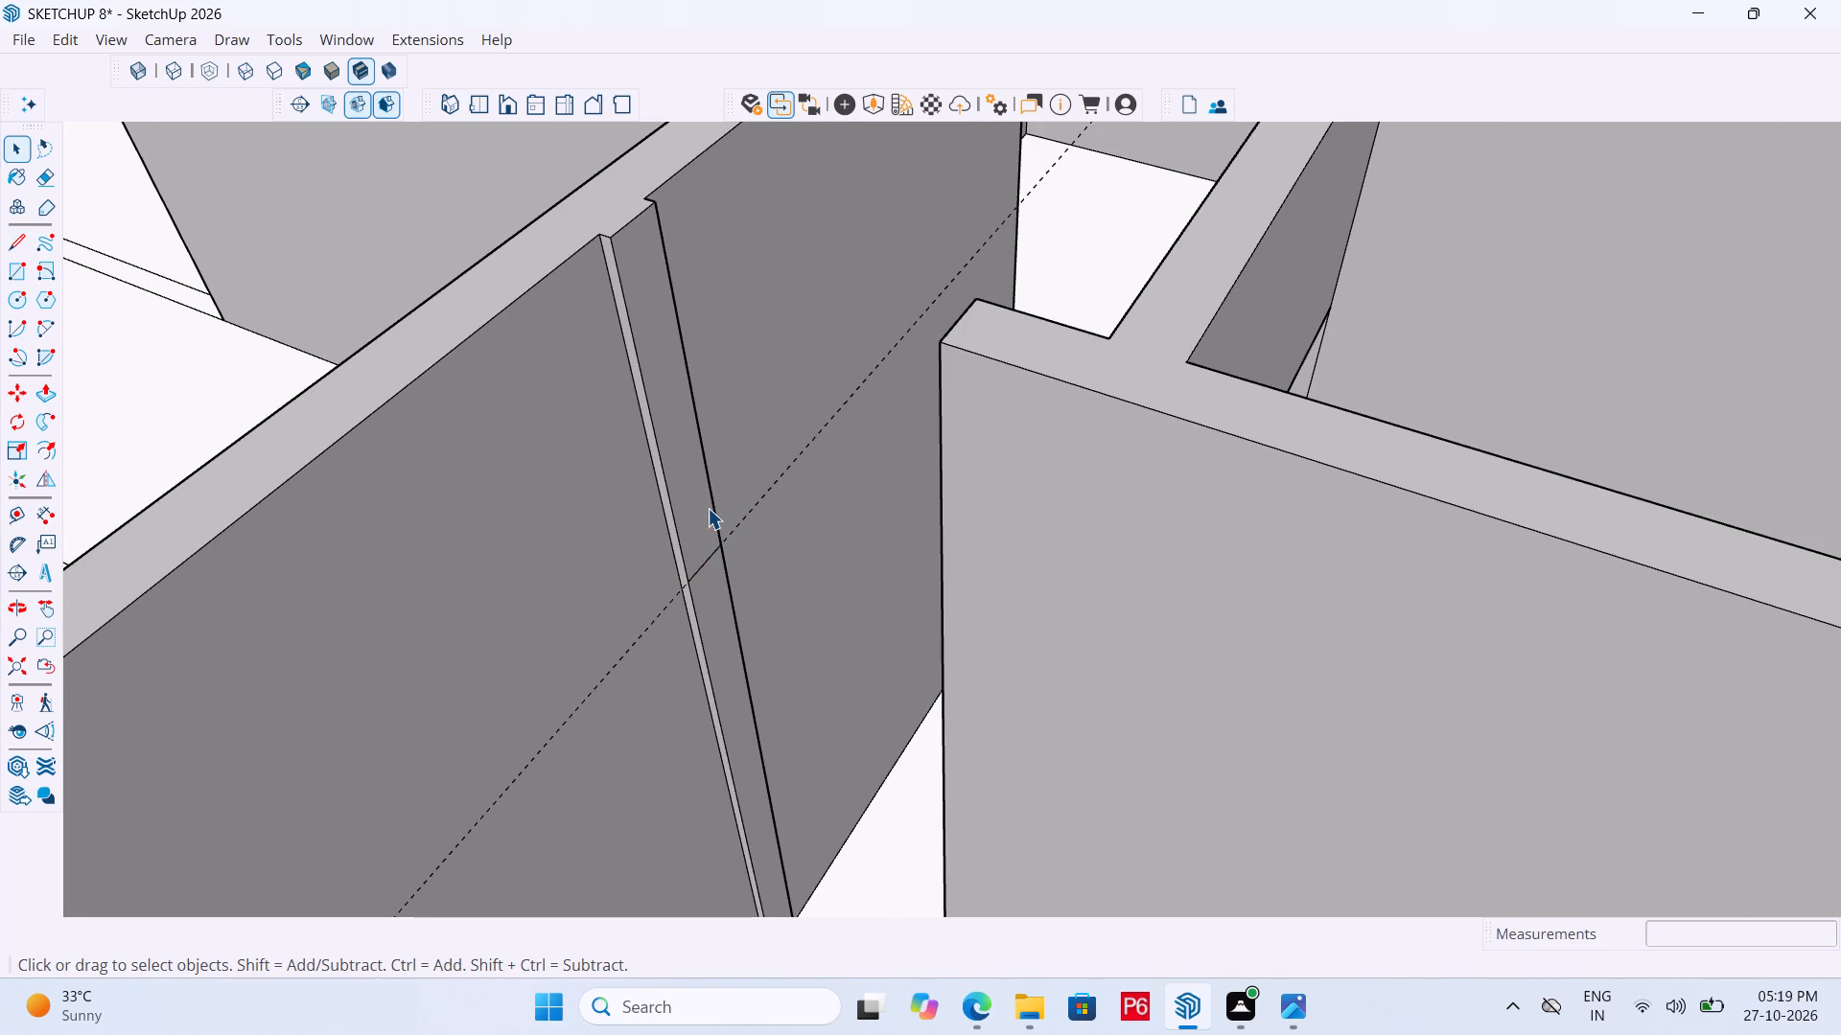
Push/Pull the stub face above the line 2'6" across the opening to the facing partition end.
key(p)
click(683, 497)
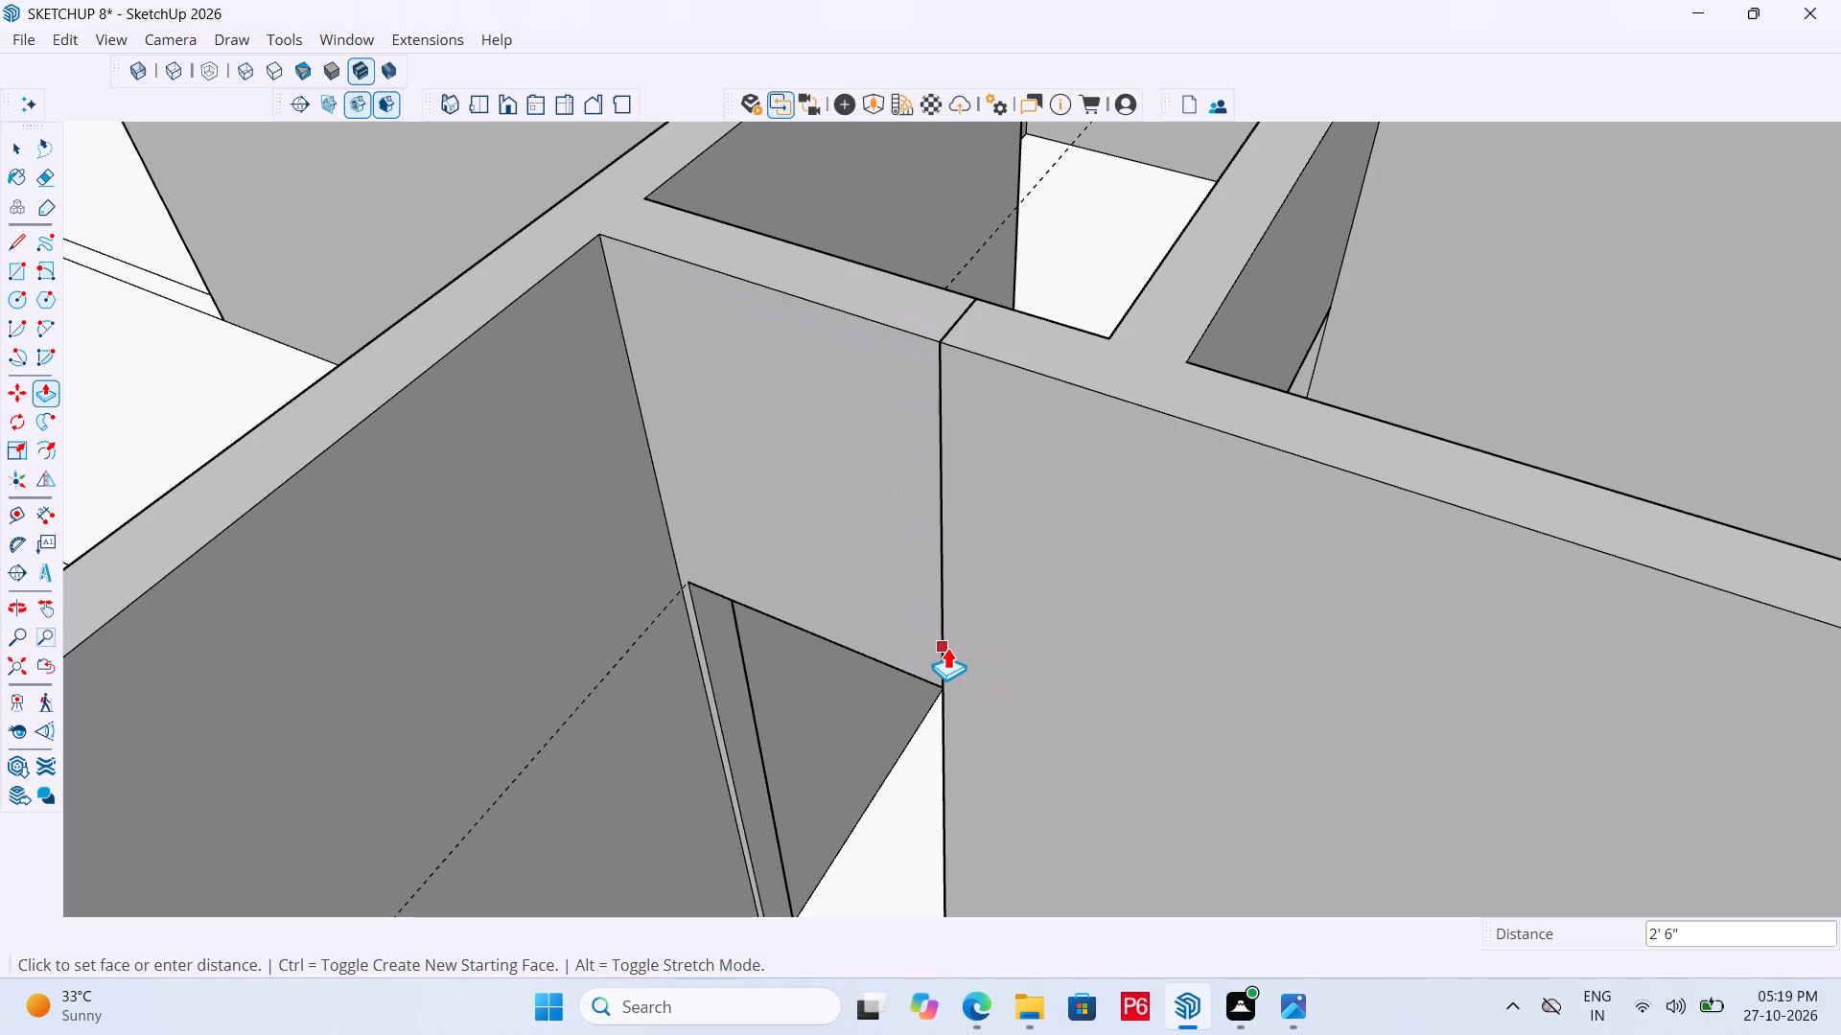
click(947, 647)
Erase the guide and the seam edges where the new lintel meets the partition, on its top and both faces.
key(e)
drag(646, 743, 626, 610)
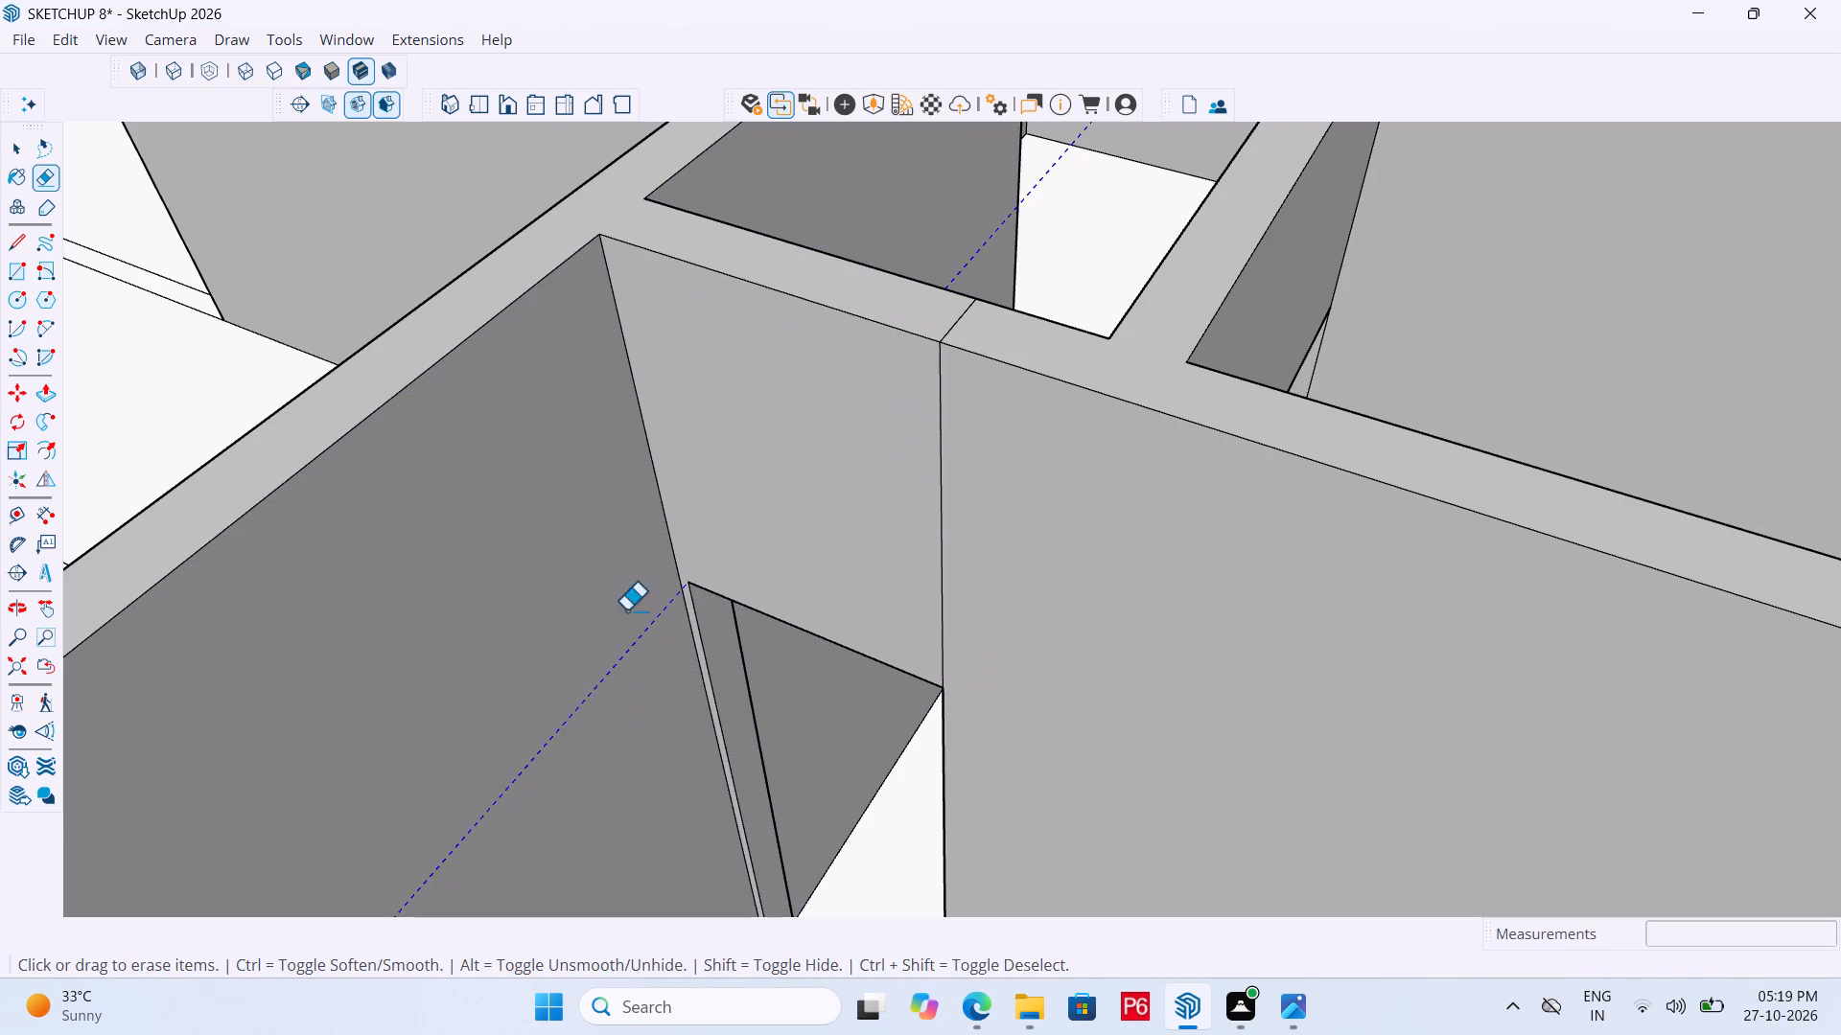
drag(626, 610, 628, 597)
drag(947, 397, 960, 400)
click(961, 400)
click(959, 317)
drag(914, 410, 938, 403)
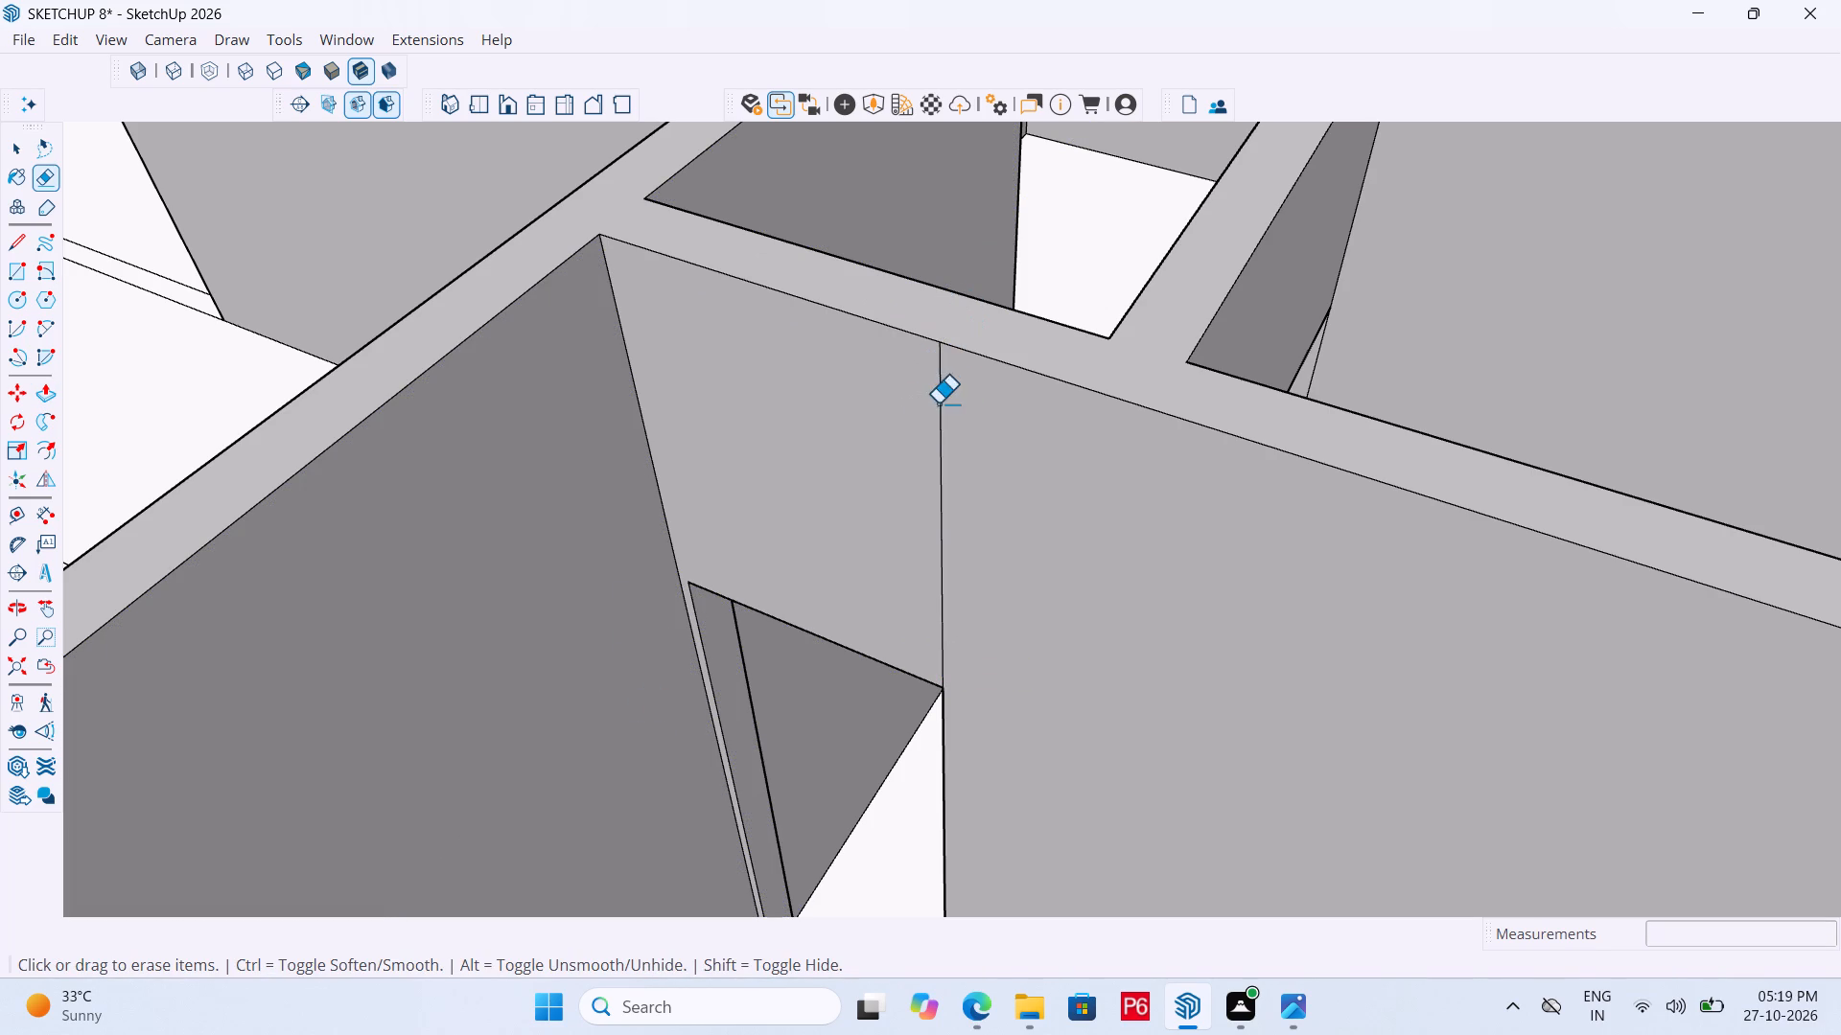
click(938, 403)
drag(938, 403, 936, 403)
scroll(1166, 412, down, 1)
middle_drag(1166, 412, 99, 389)
scroll(337, 281, down, 4)
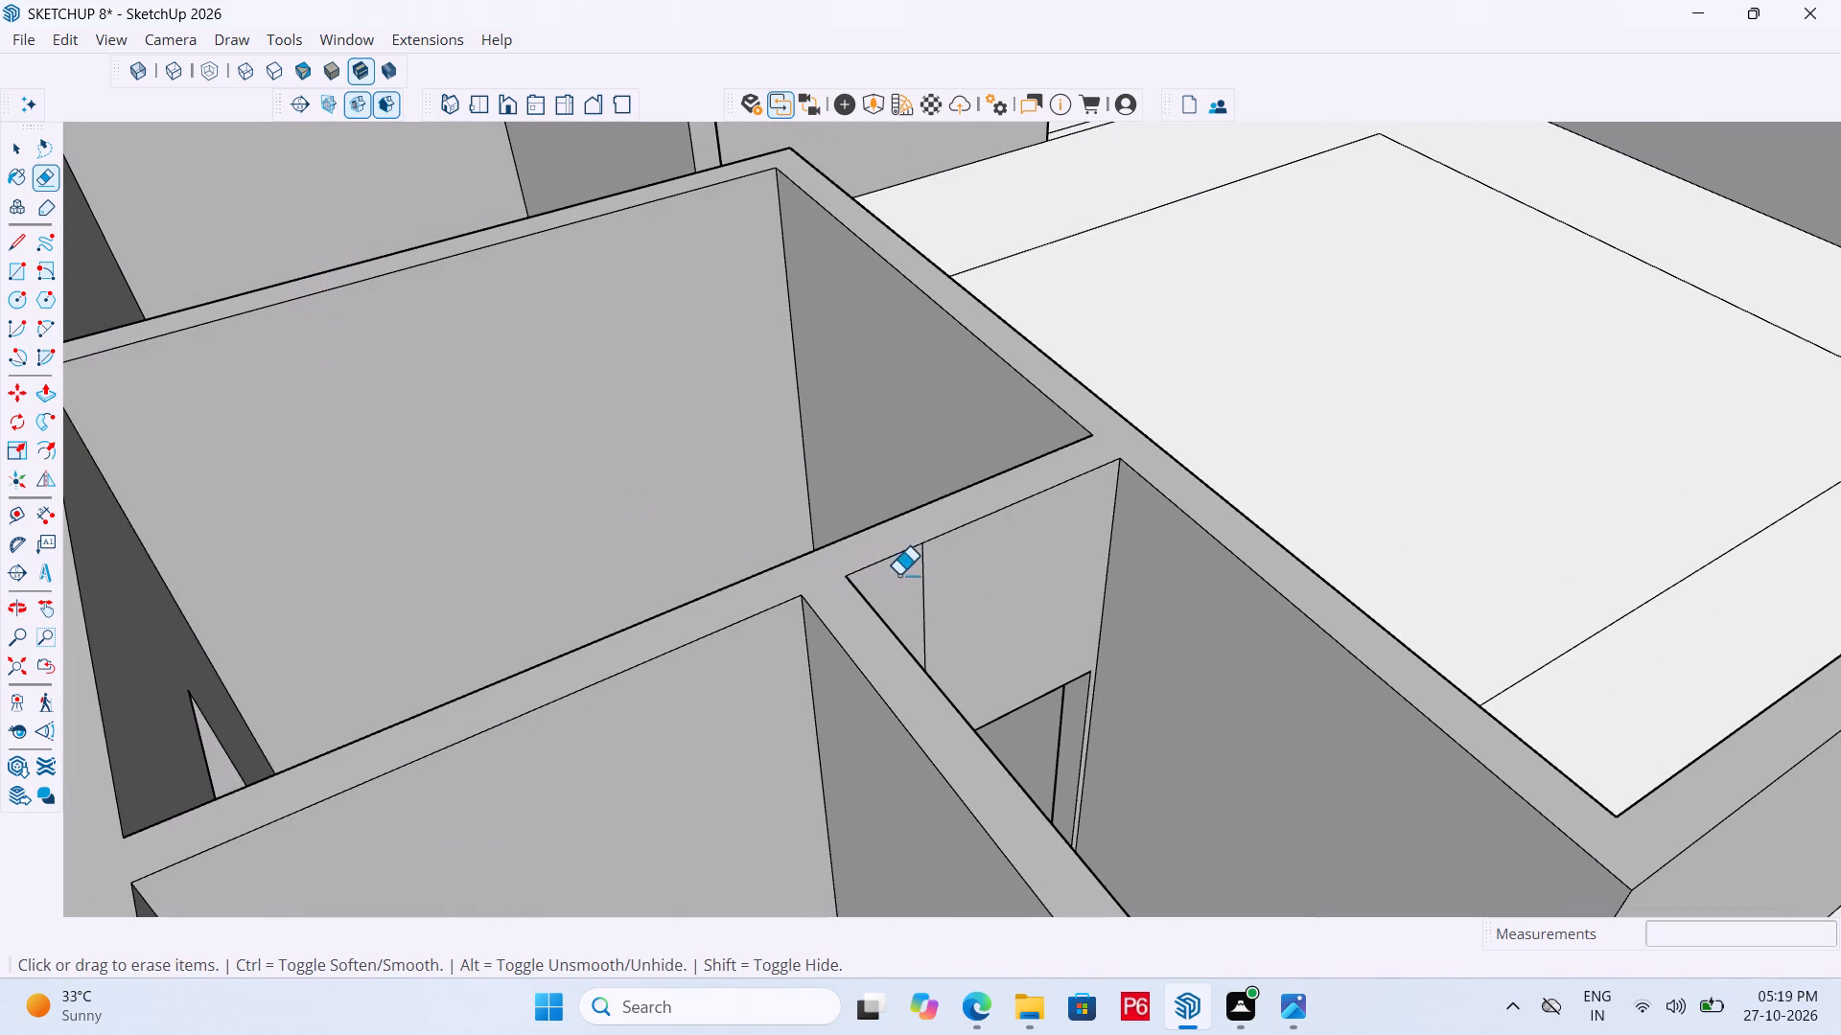
drag(914, 577, 957, 568)
click(959, 568)
Save the model with the lintels over the two small-room doorways.
key(ctrl+s)
key(ctrl+s)
key(ctrl+s)
key(ctrl+s)
key(ctrl+s)
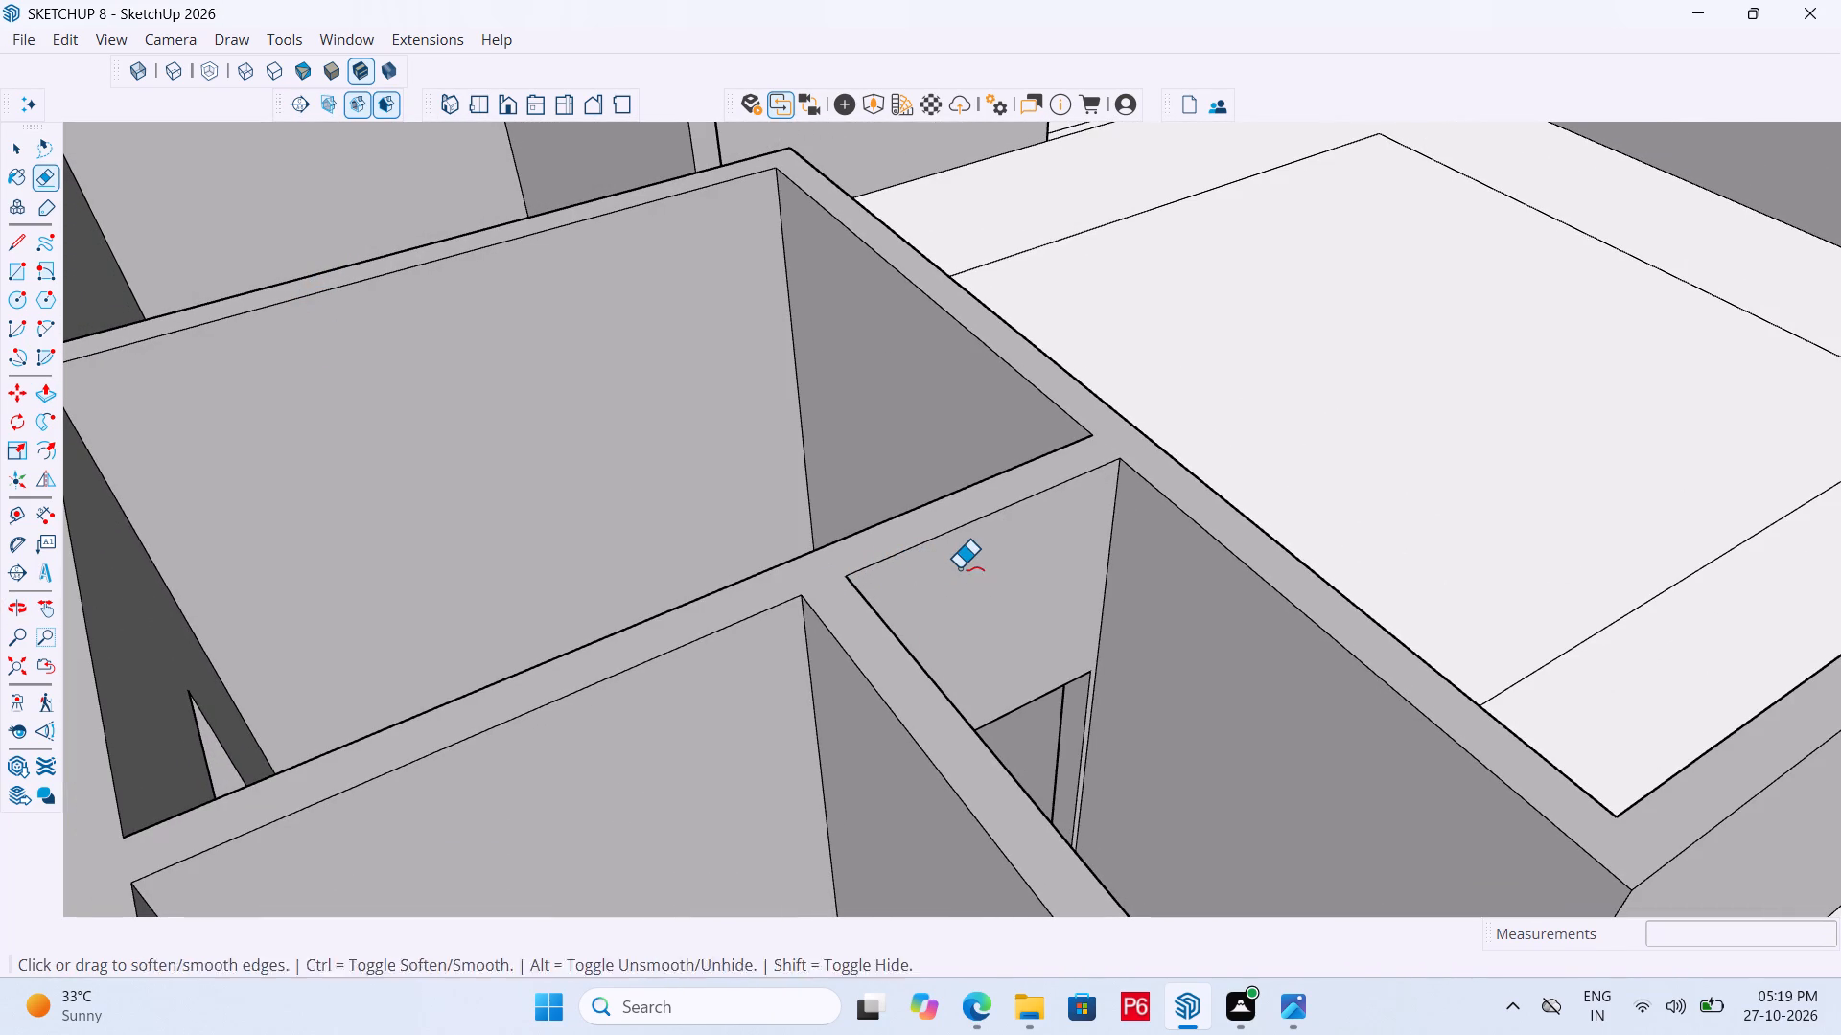
At the opening by the courtyard corner, place a guide 3'6" below the top of the partition end and draw a line along it.
scroll(966, 514, down, 12)
scroll(808, 619, down, 6)
middle_drag(719, 534, 980, 562)
scroll(983, 559, up, 5)
scroll(1119, 511, up, 5)
middle_drag(1077, 524, 907, 507)
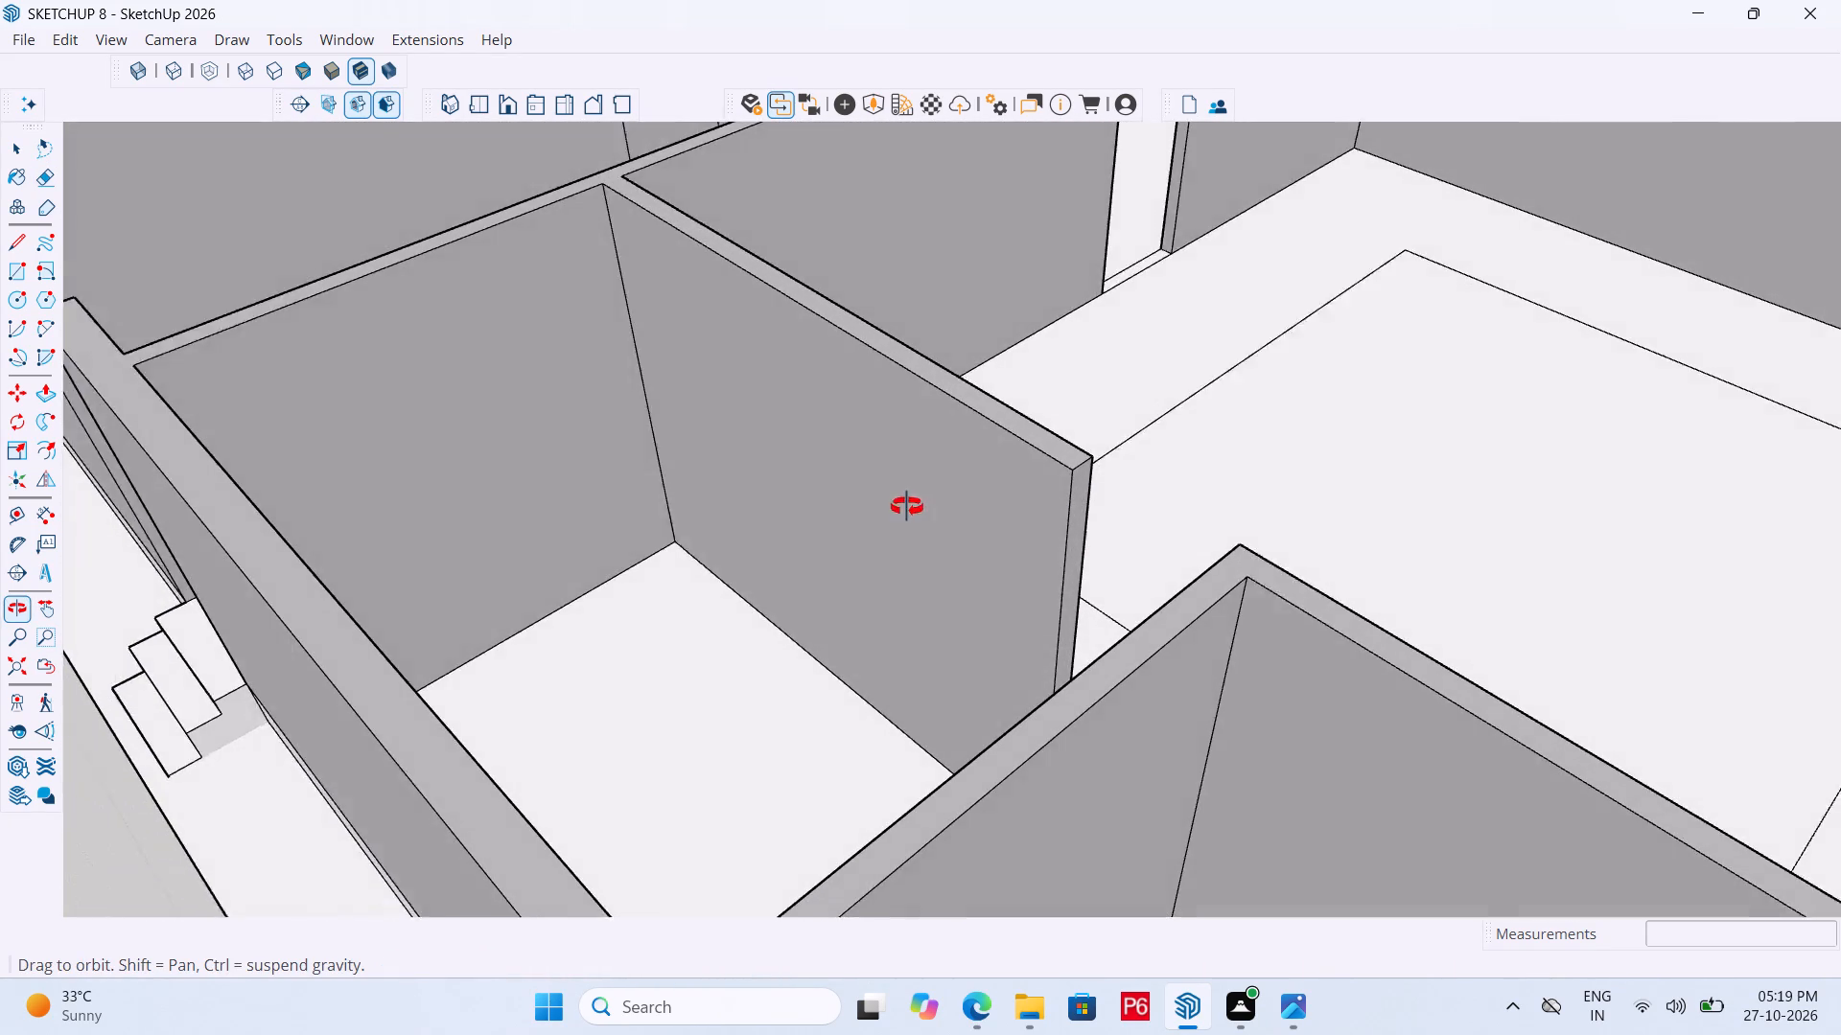
middle_drag(907, 507, 895, 516)
middle_drag(1044, 620, 1104, 665)
scroll(1172, 673, up, 1)
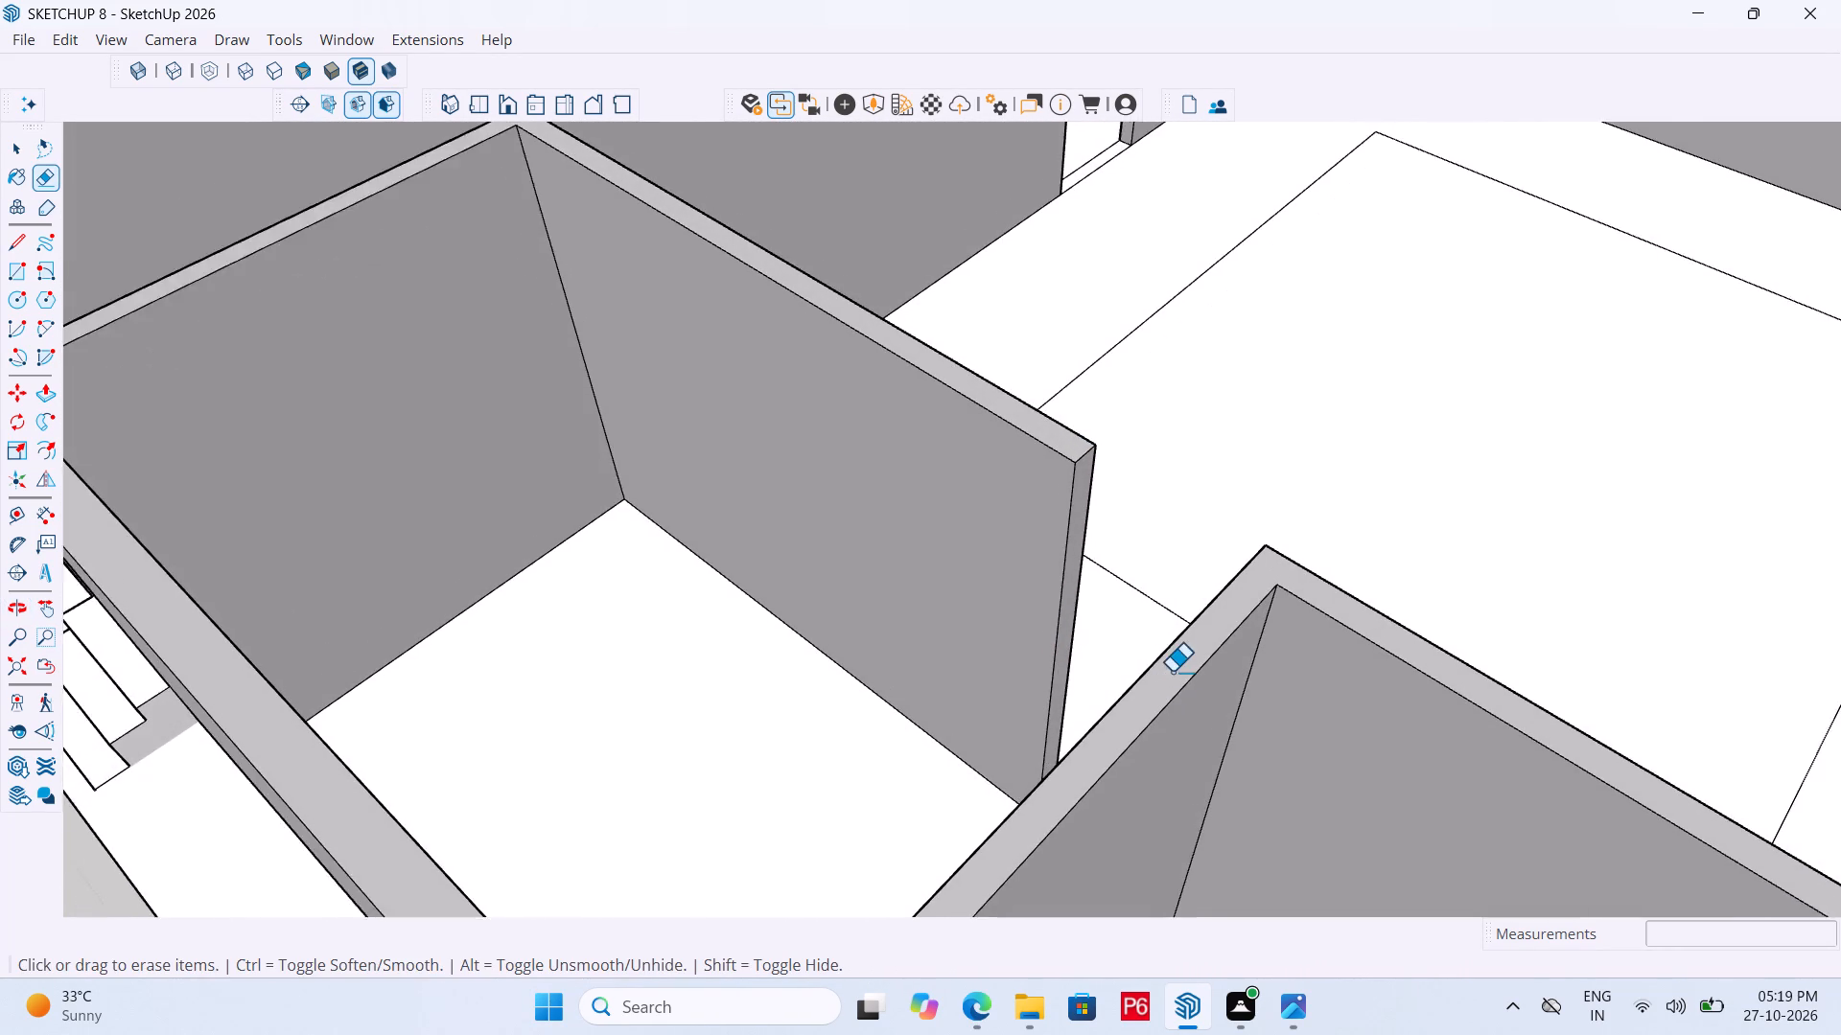
scroll(1172, 672, up, 1)
scroll(1114, 566, up, 2)
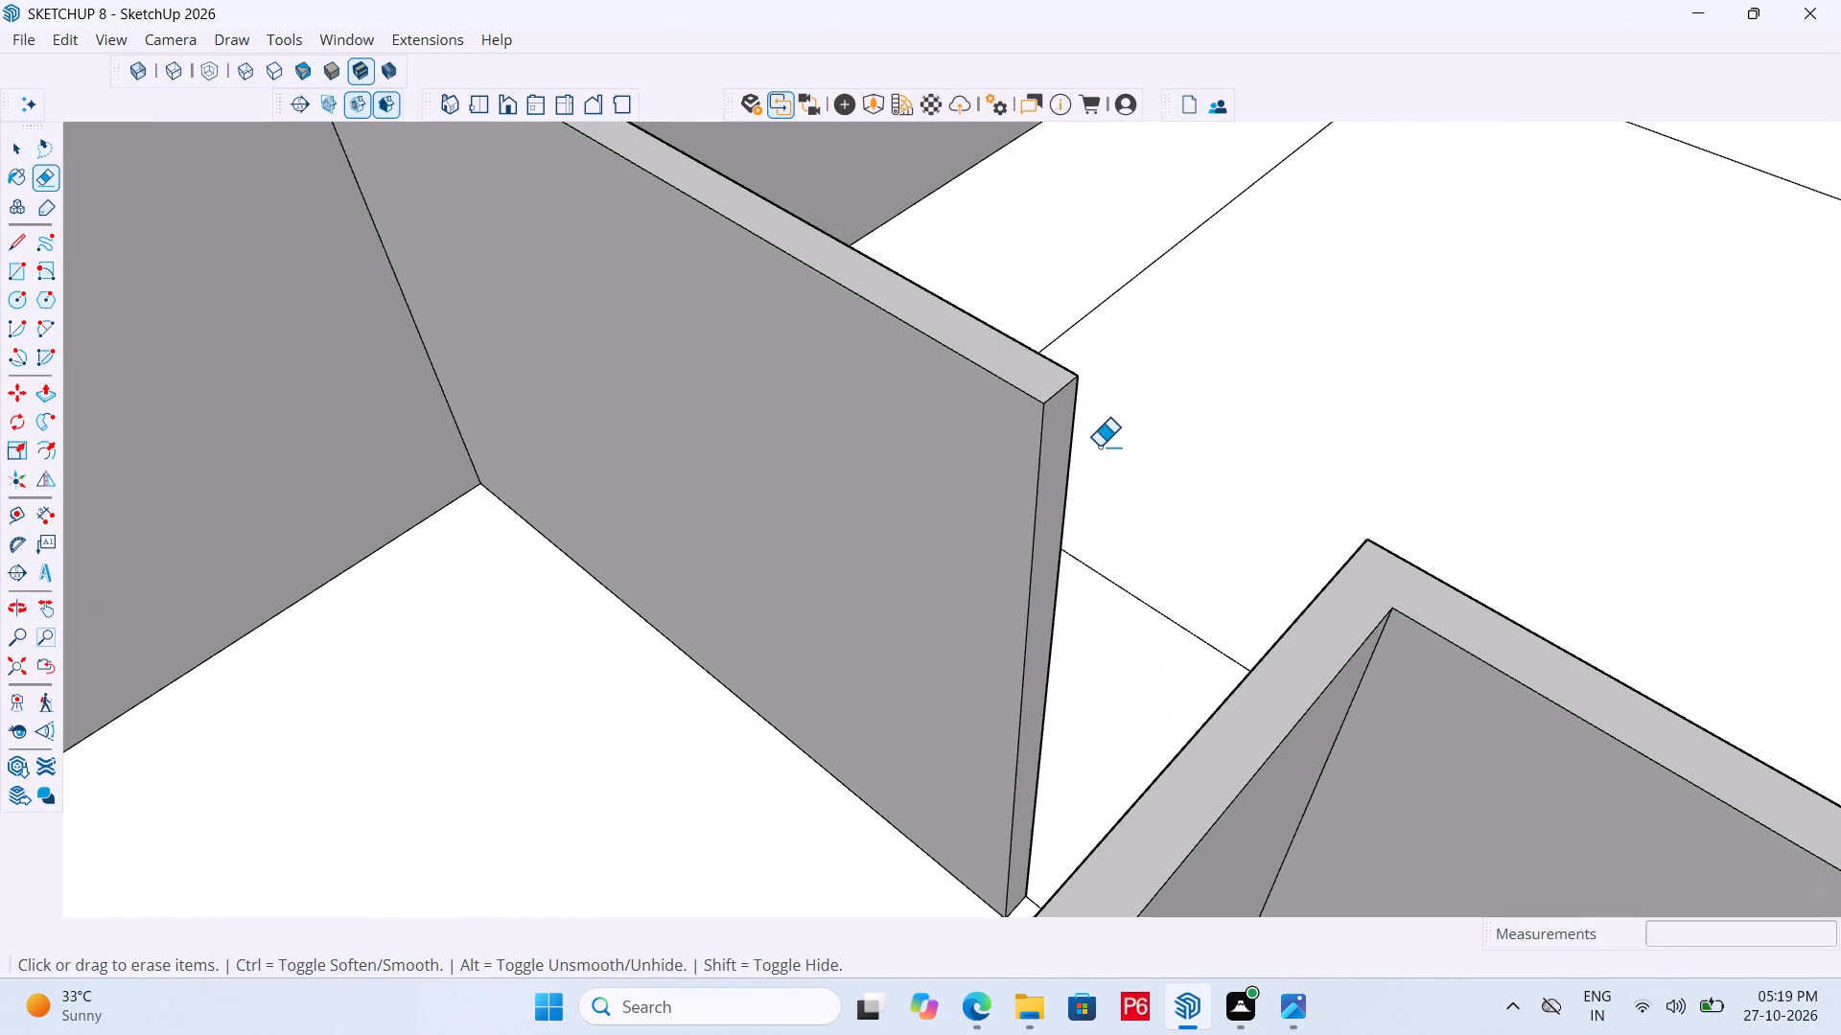
key(t)
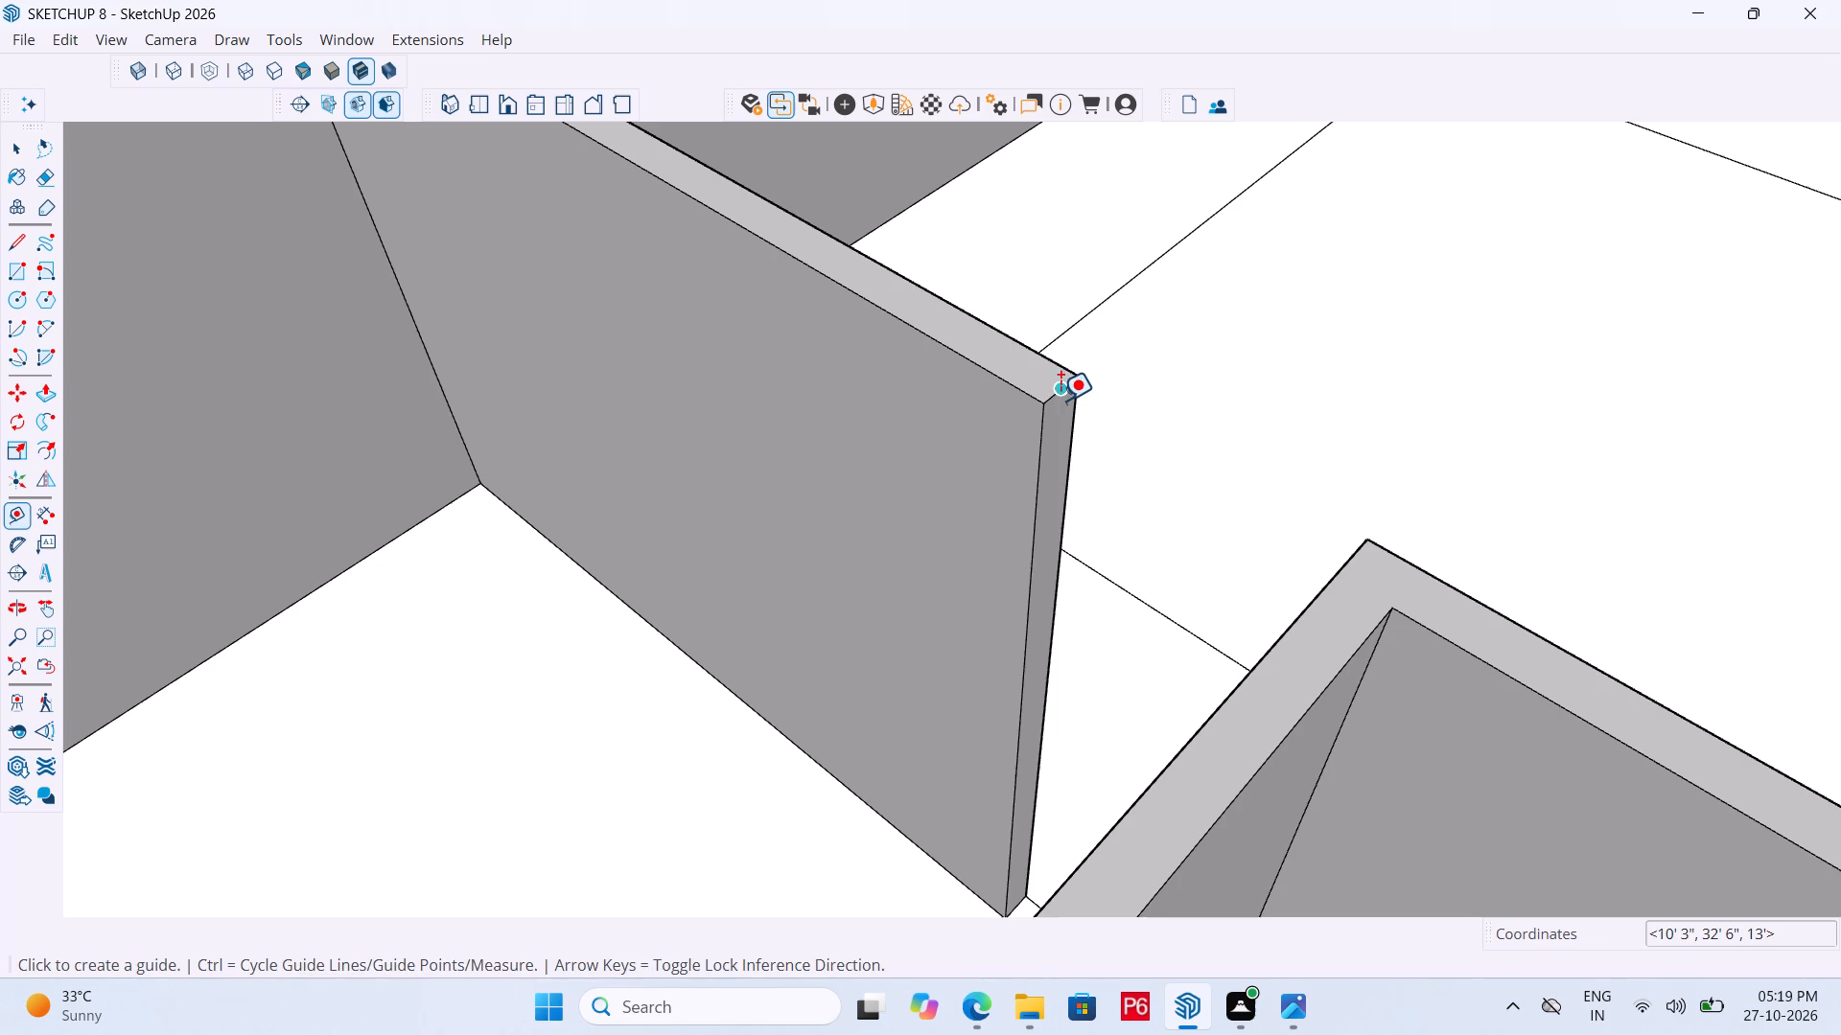
click(1060, 389)
text(3'6")
key(Return)
scroll(1130, 653, up, 4)
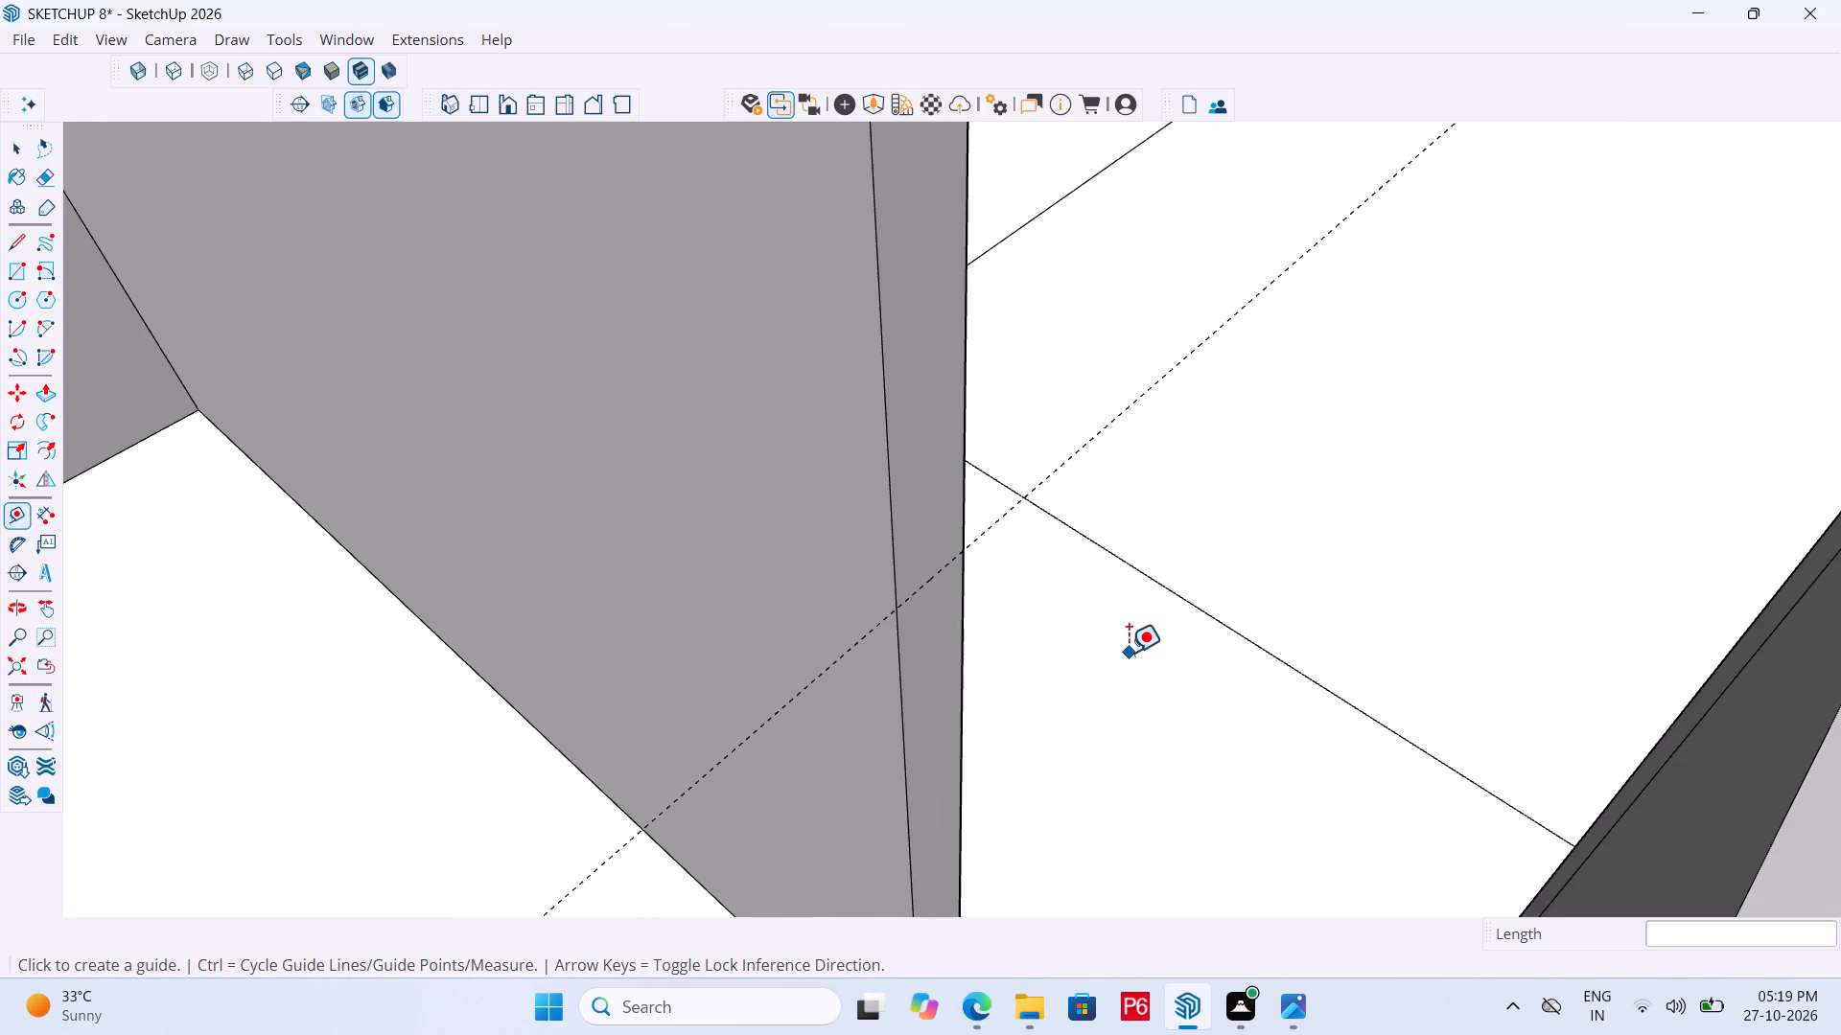
key(l)
drag(896, 608, 926, 578)
click(967, 546)
scroll(974, 559, down, 5)
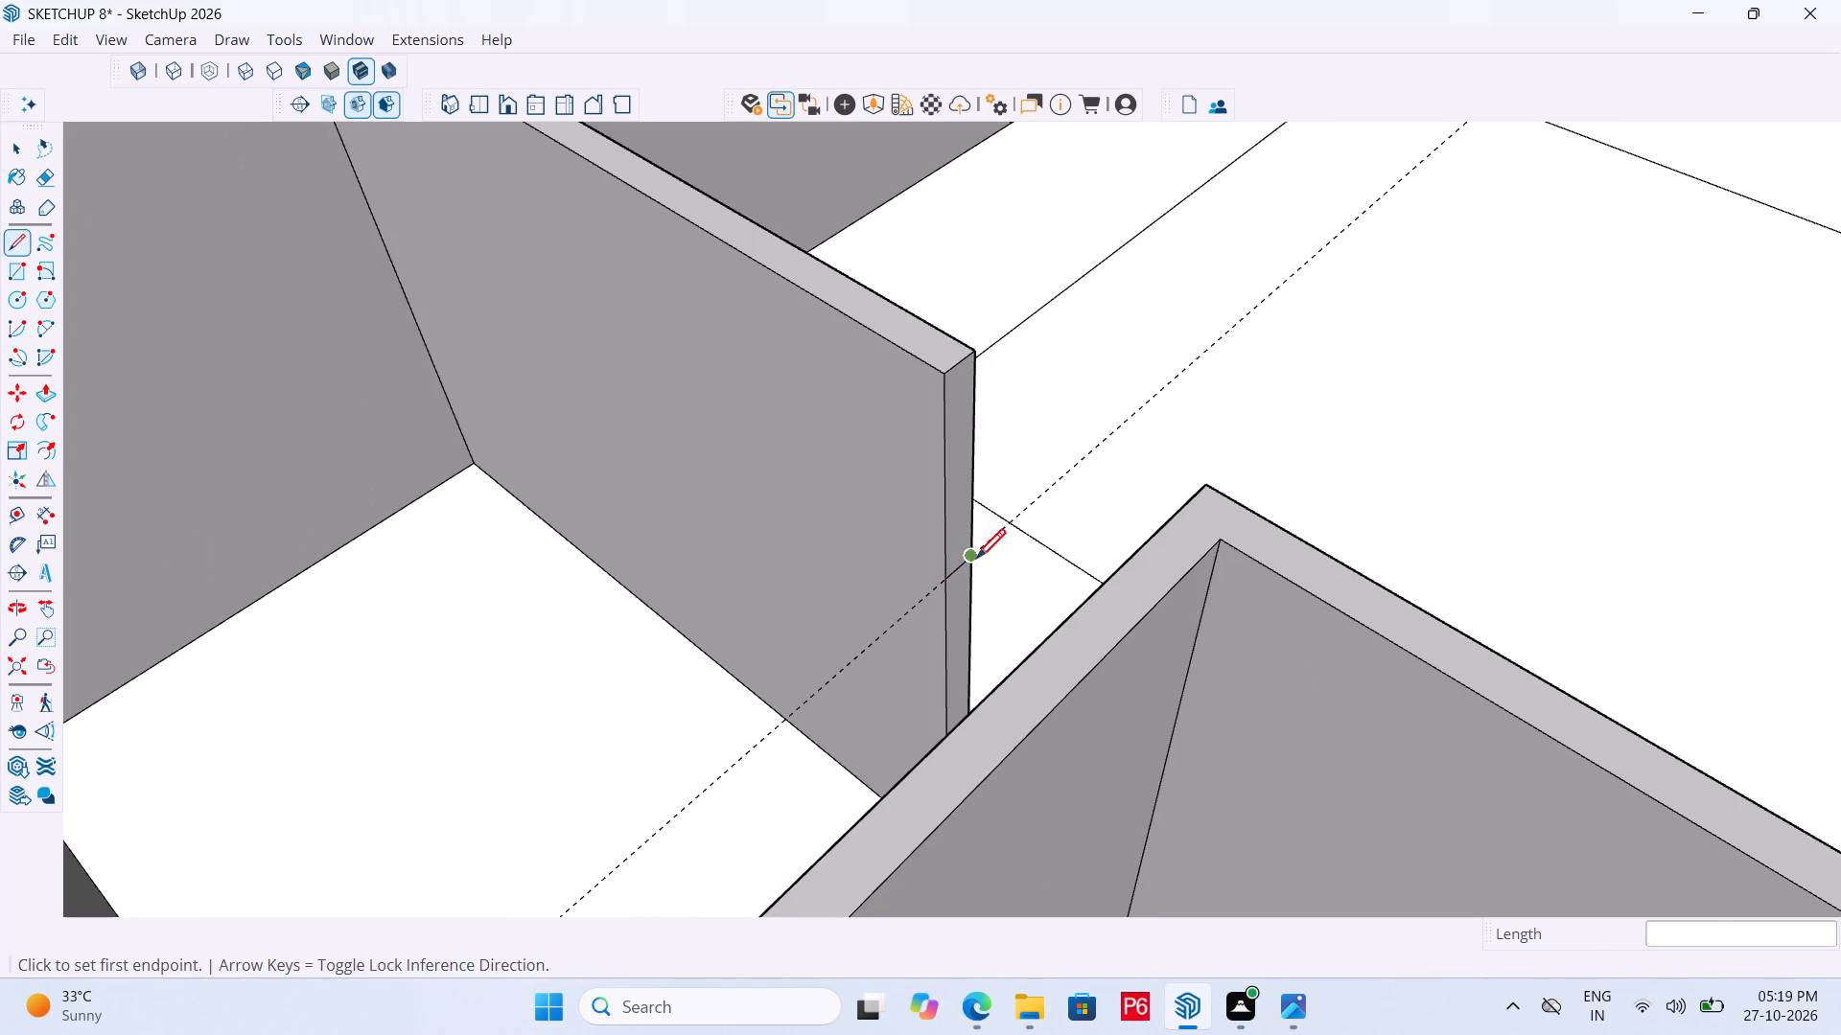
key(space)
Erase the guide and Push/Pull the end face above the line 3' across the opening to the facing wall corner.
key(e)
drag(899, 599, 880, 645)
click(880, 645)
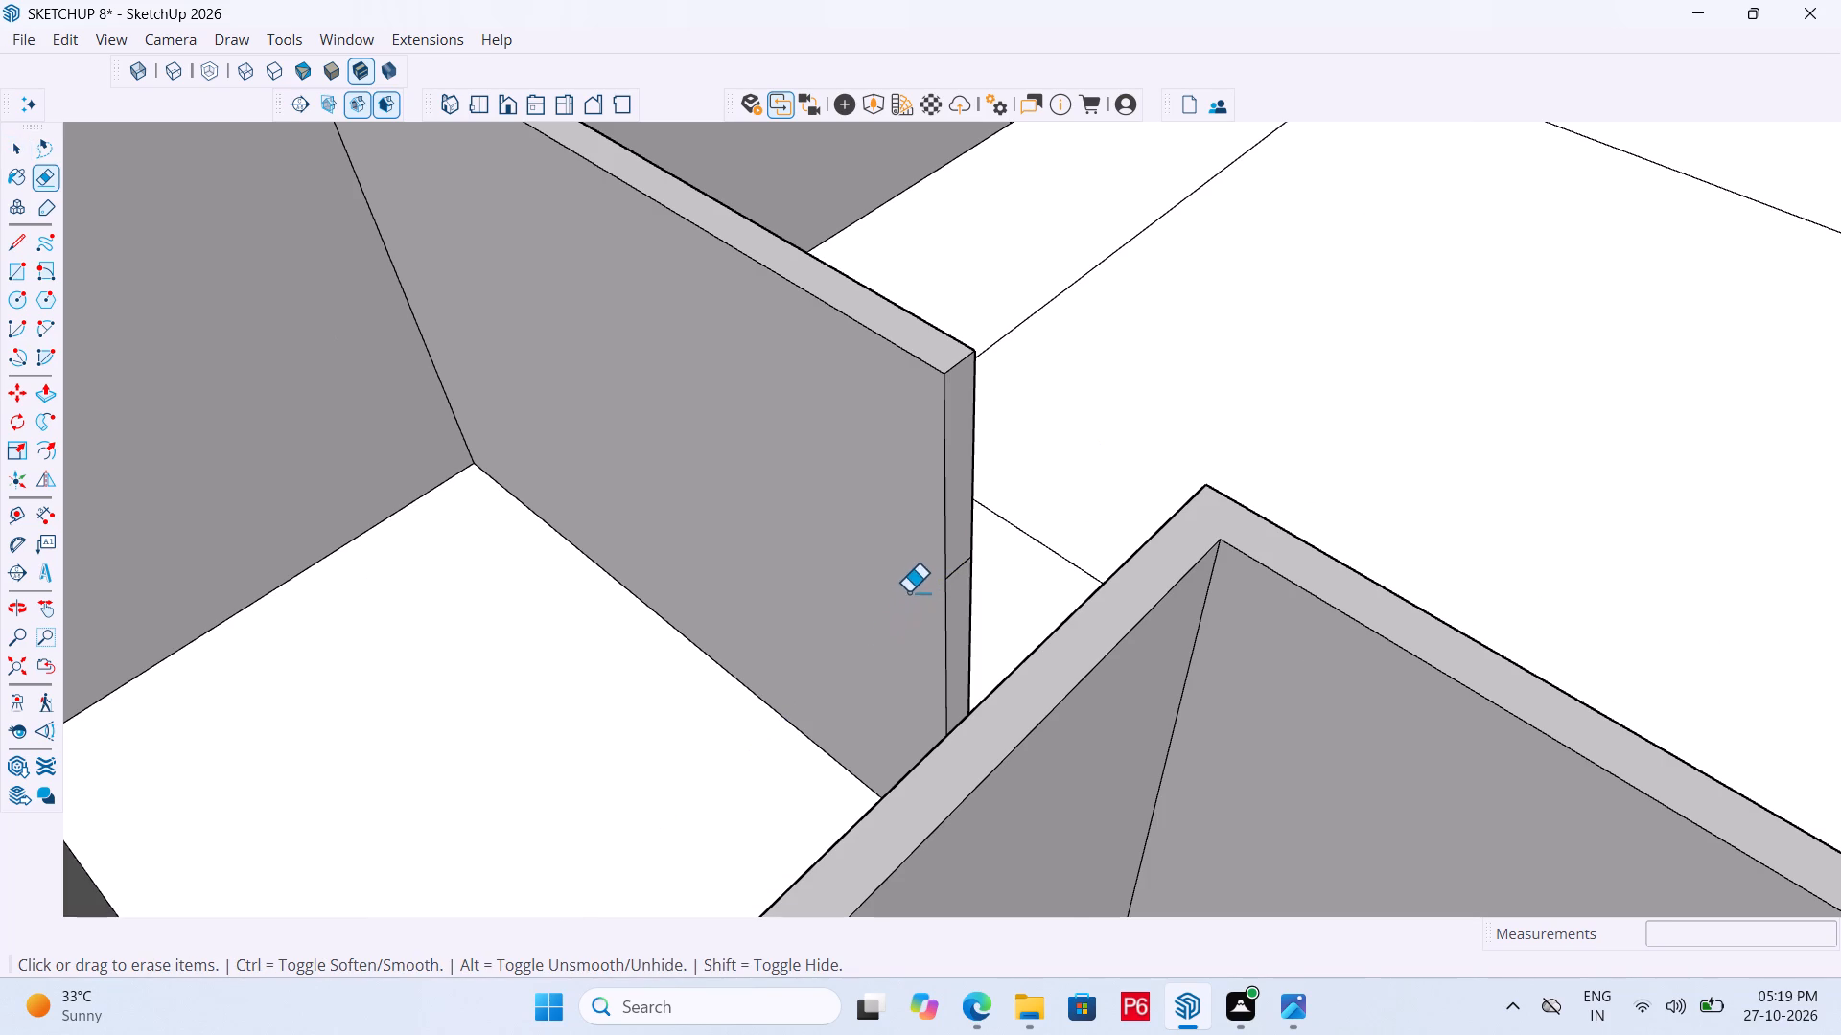
key(p)
click(956, 520)
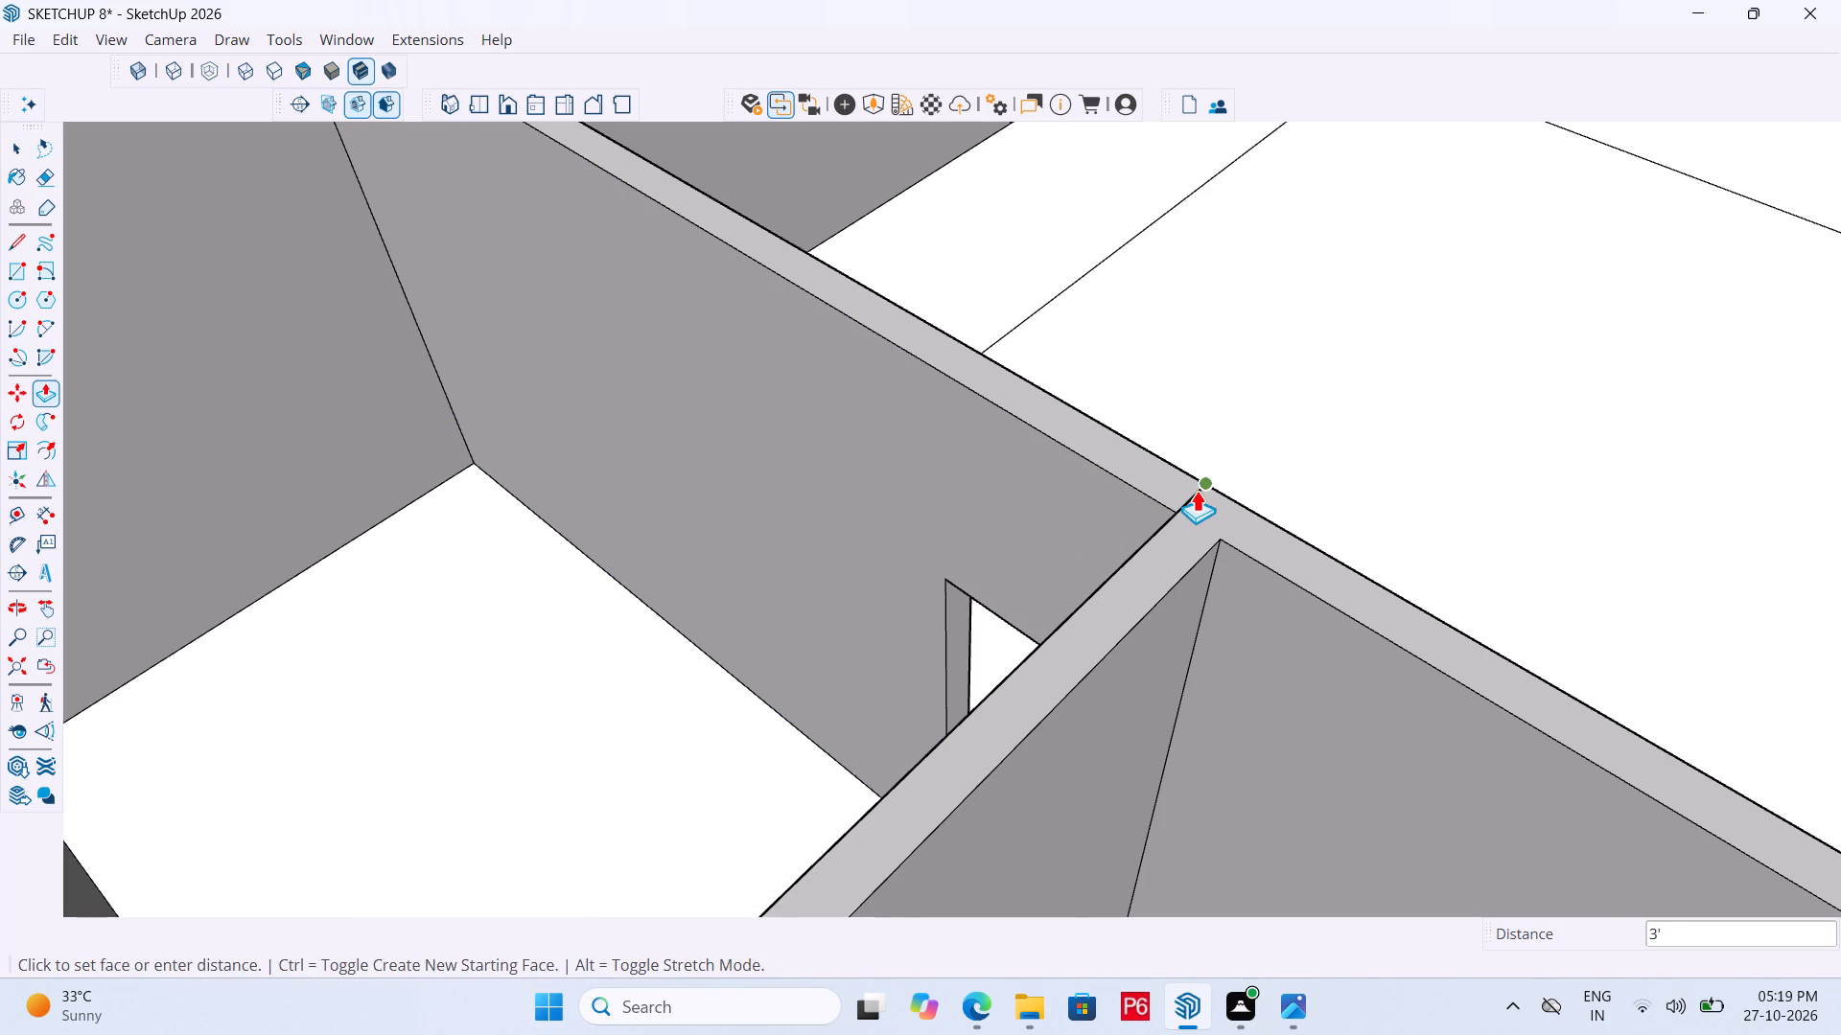
double_click(1197, 490)
Erase the seam edges on the top and side face where the courtyard-corner lintel meets the wall corner.
middle_drag(1054, 581, 235, 526)
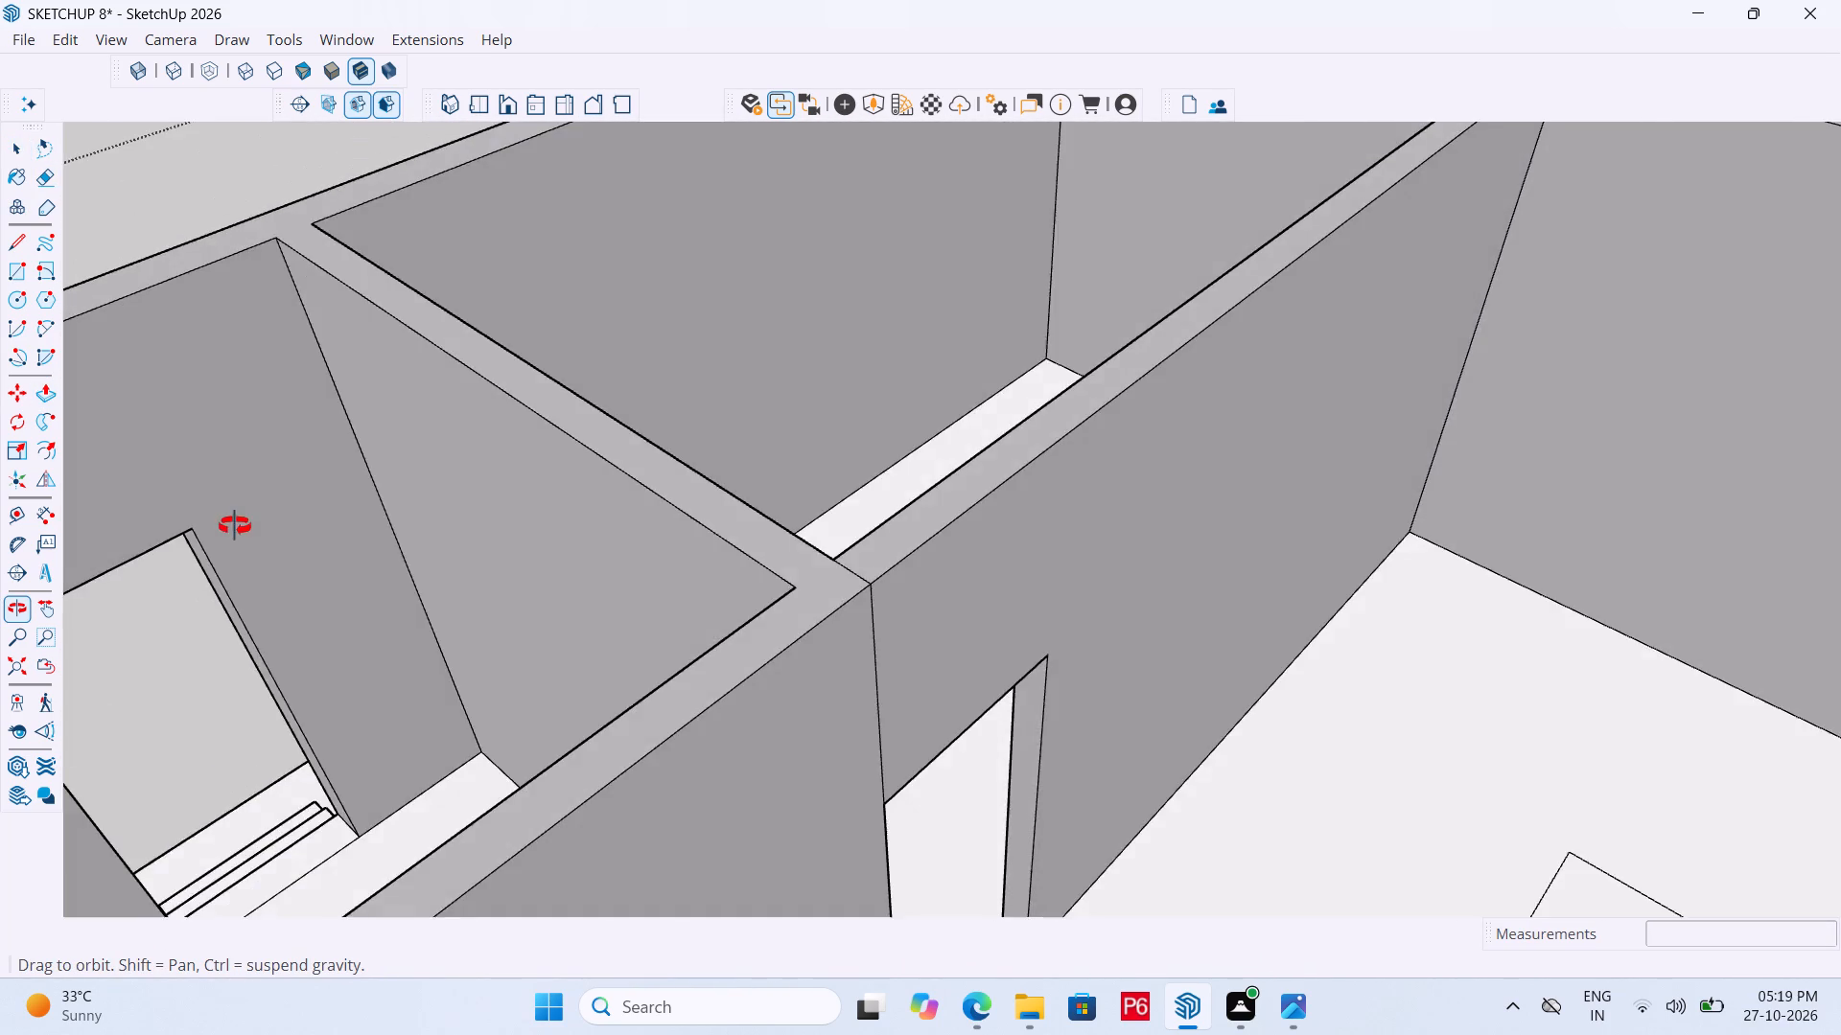
middle_drag(235, 526, 271, 537)
scroll(858, 523, up, 3)
key(e)
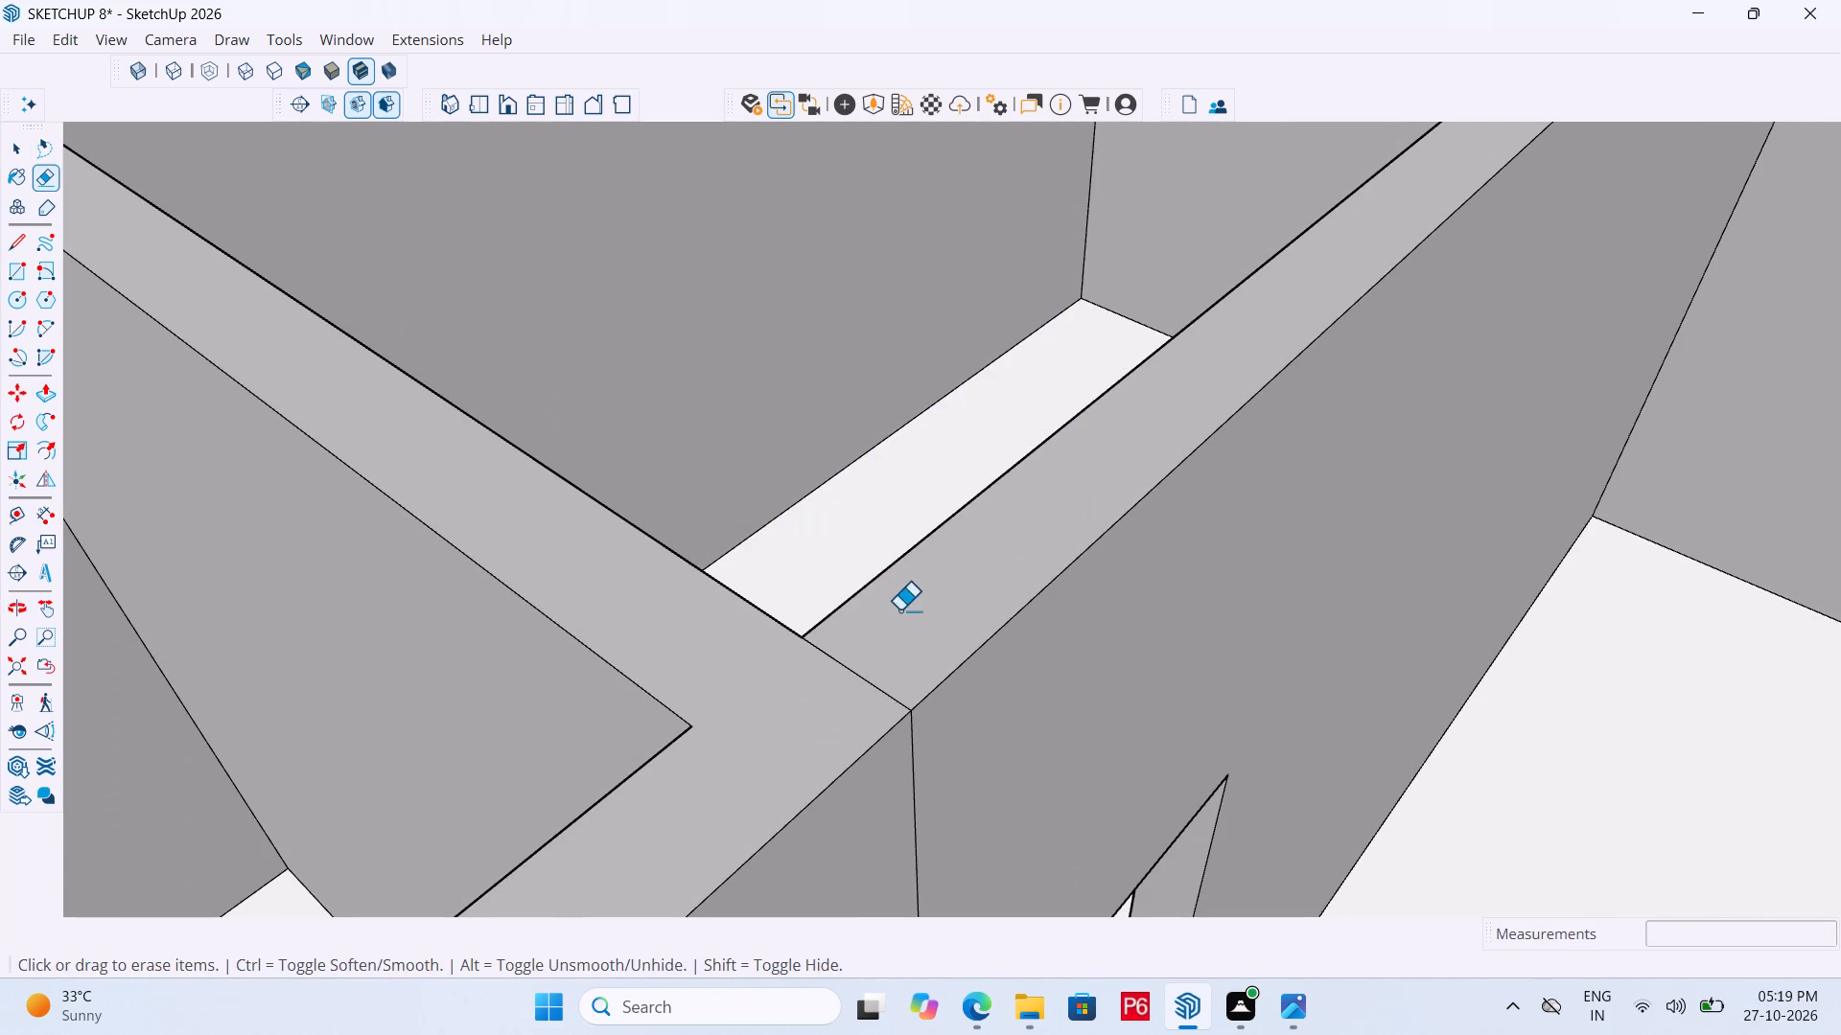
drag(864, 641, 833, 661)
click(833, 661)
drag(927, 744, 912, 753)
scroll(928, 625, down, 4)
Save the model with the lintel over the courtyard-corner opening.
key(ctrl+s)
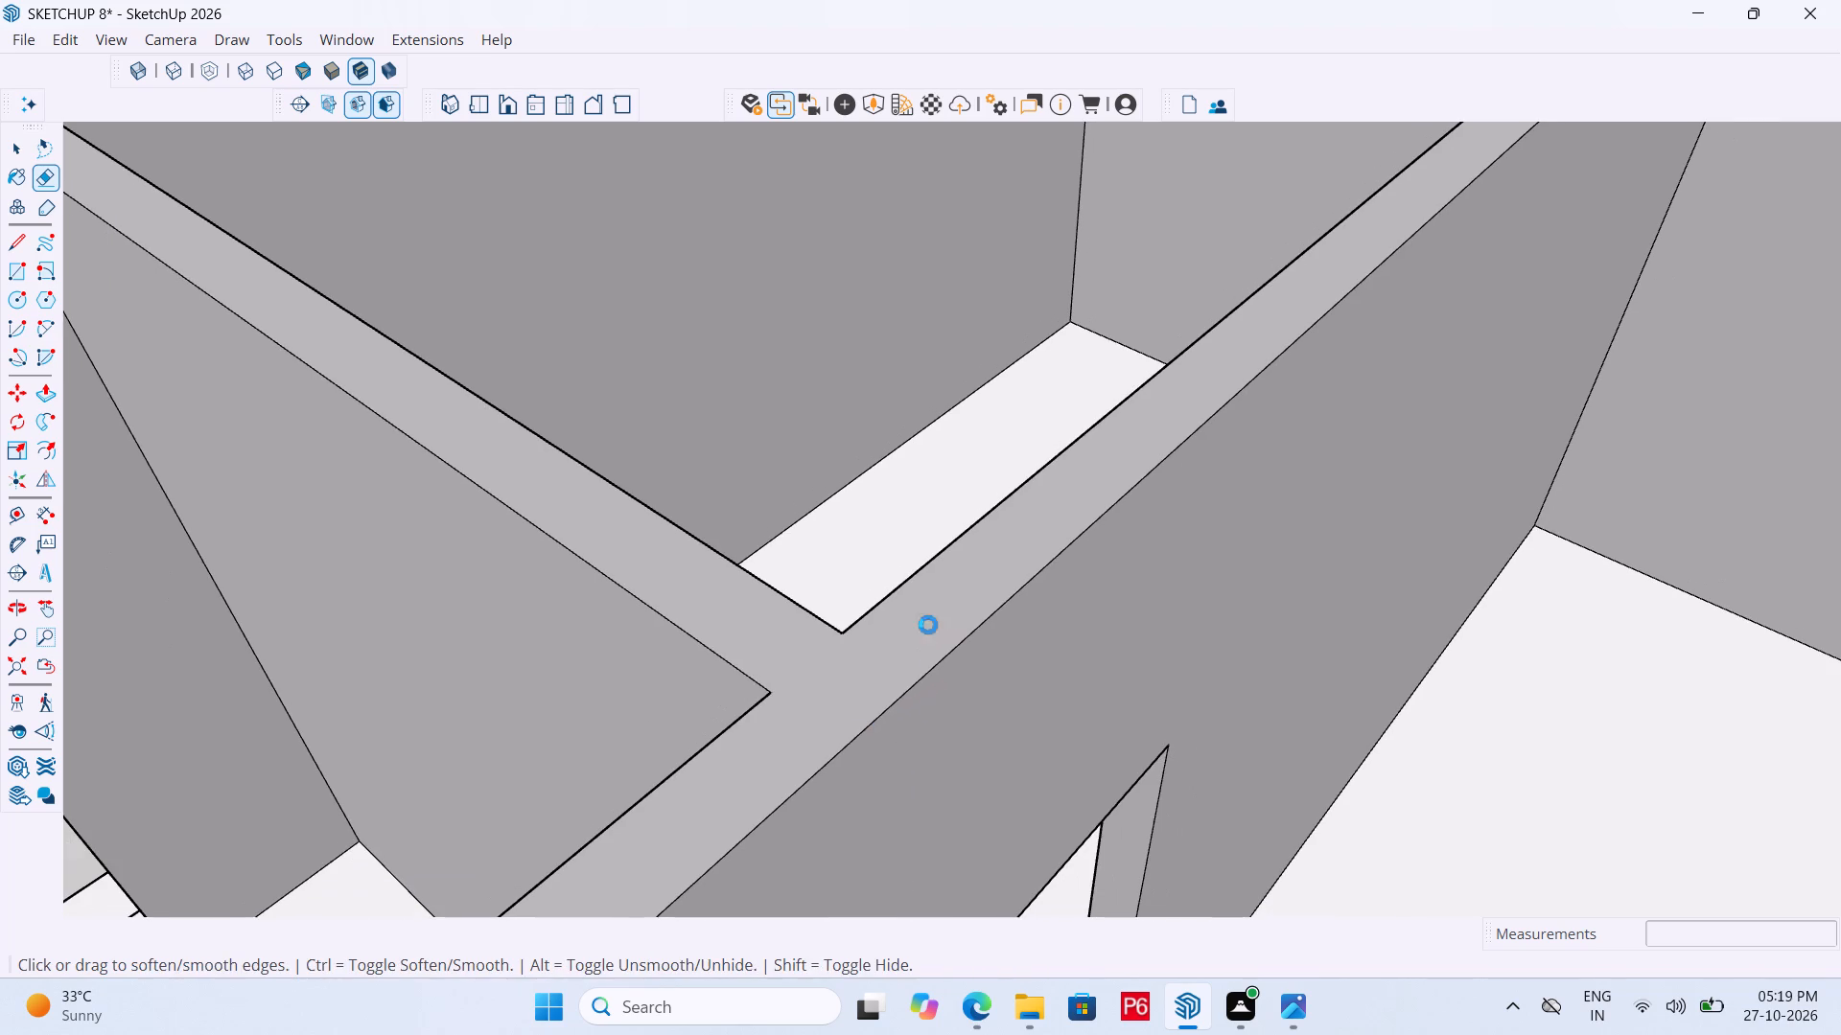
key(ctrl+s)
key(ctrl+s)
key(ctrl+s)
key(ctrl+s)
key(ctrl+s)
key(ctrl+s)
key(ctrl+s)
key(ctrl+s)
Examine the remaining open doorways around the courtyard and in the rooms beyond its far wall.
scroll(905, 497, down, 20)
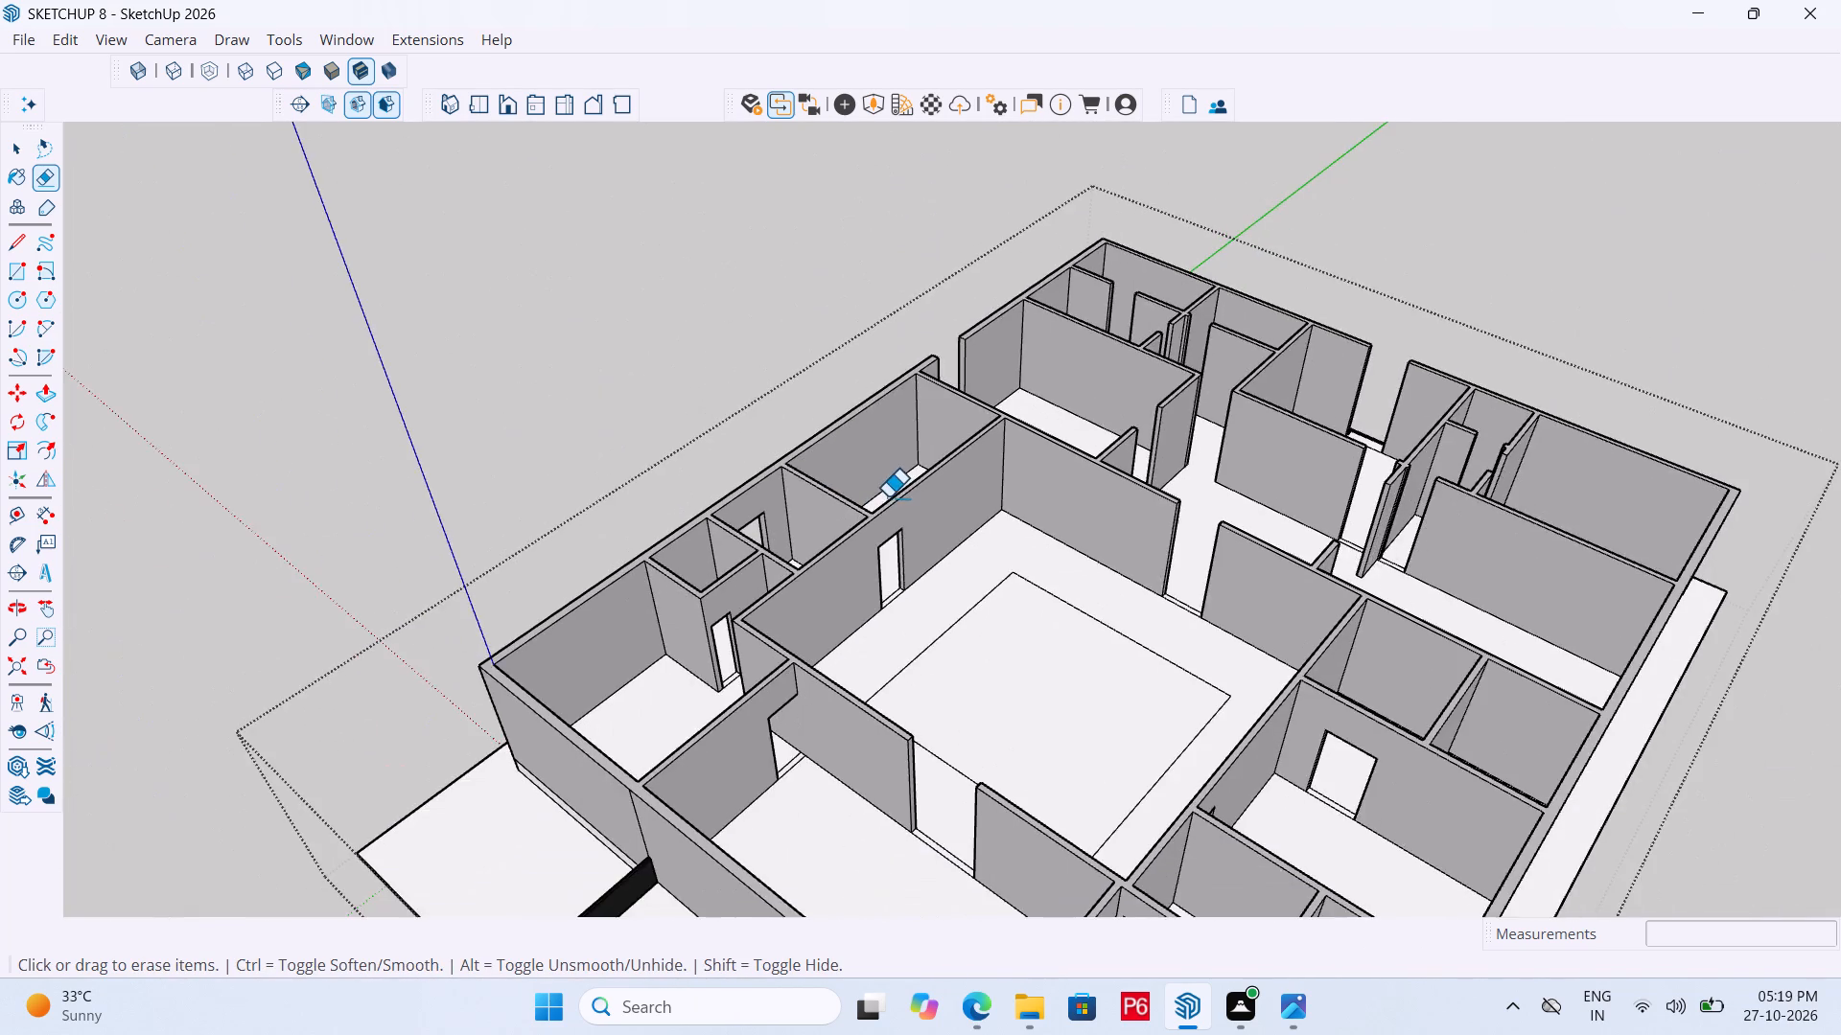
scroll(897, 522, down, 4)
middle_drag(1048, 771, 841, 733)
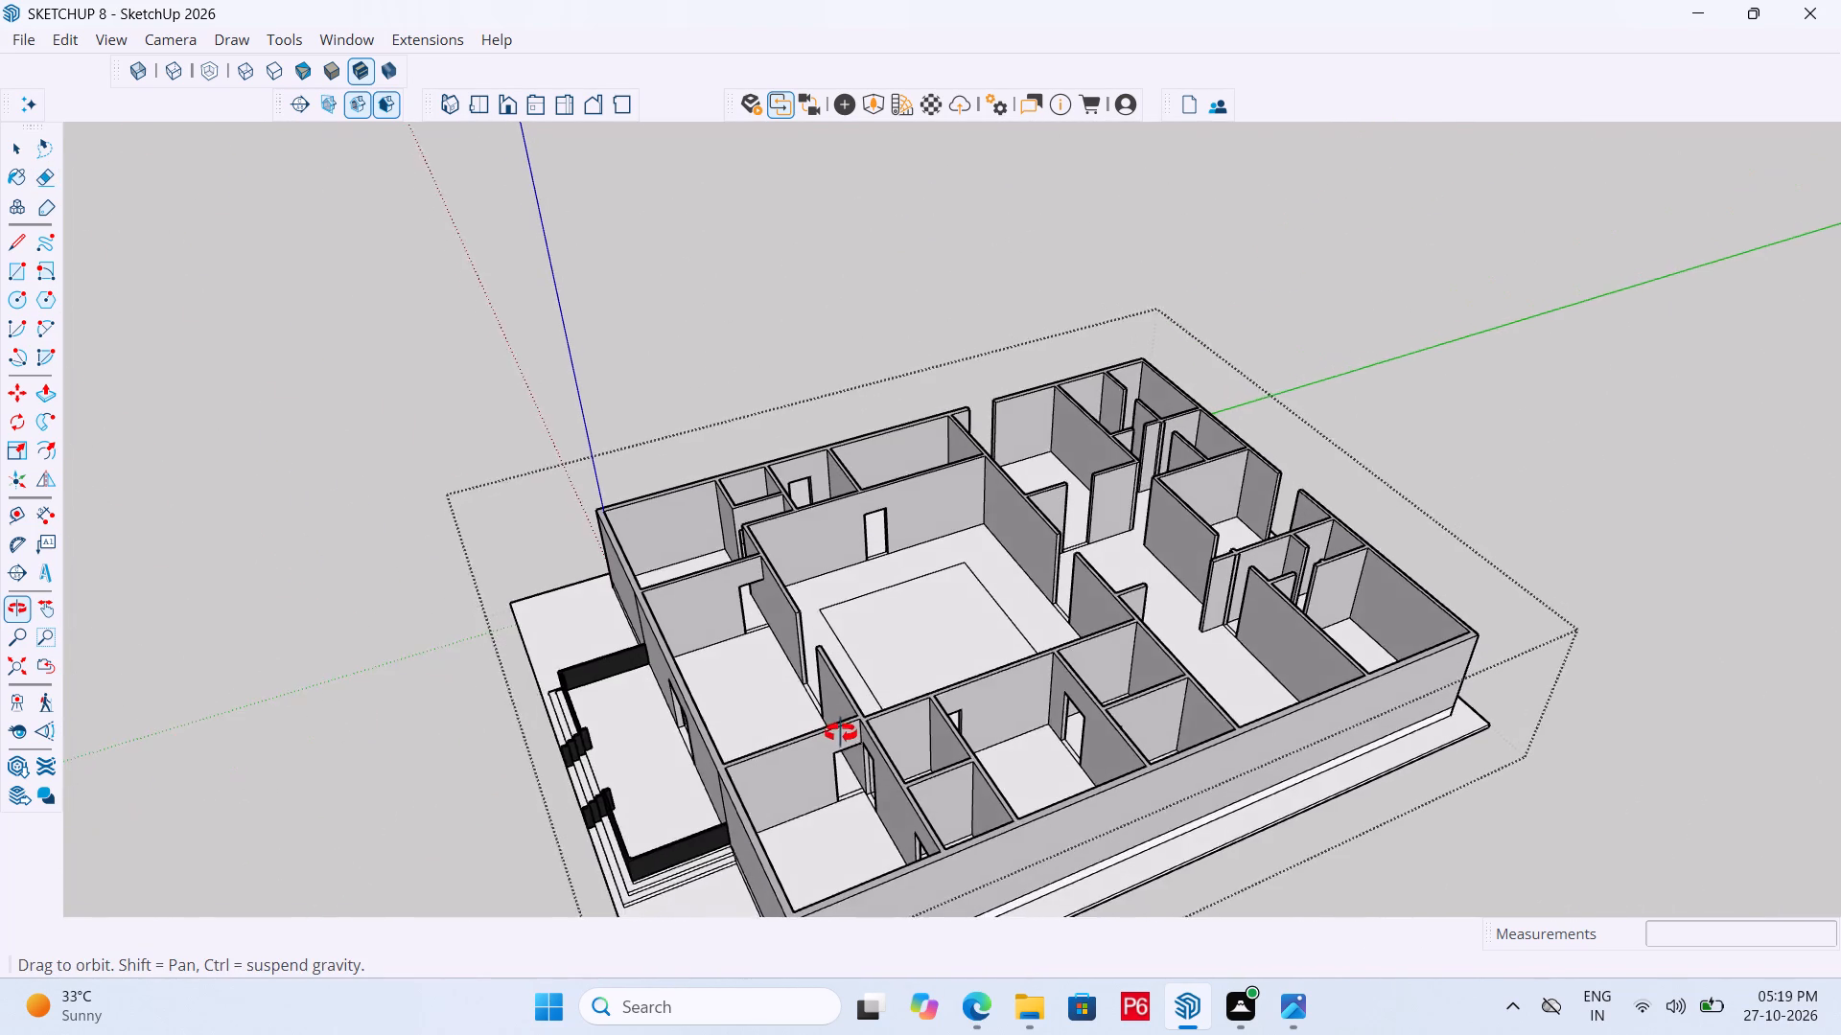
middle_drag(841, 733, 895, 784)
scroll(1126, 623, up, 16)
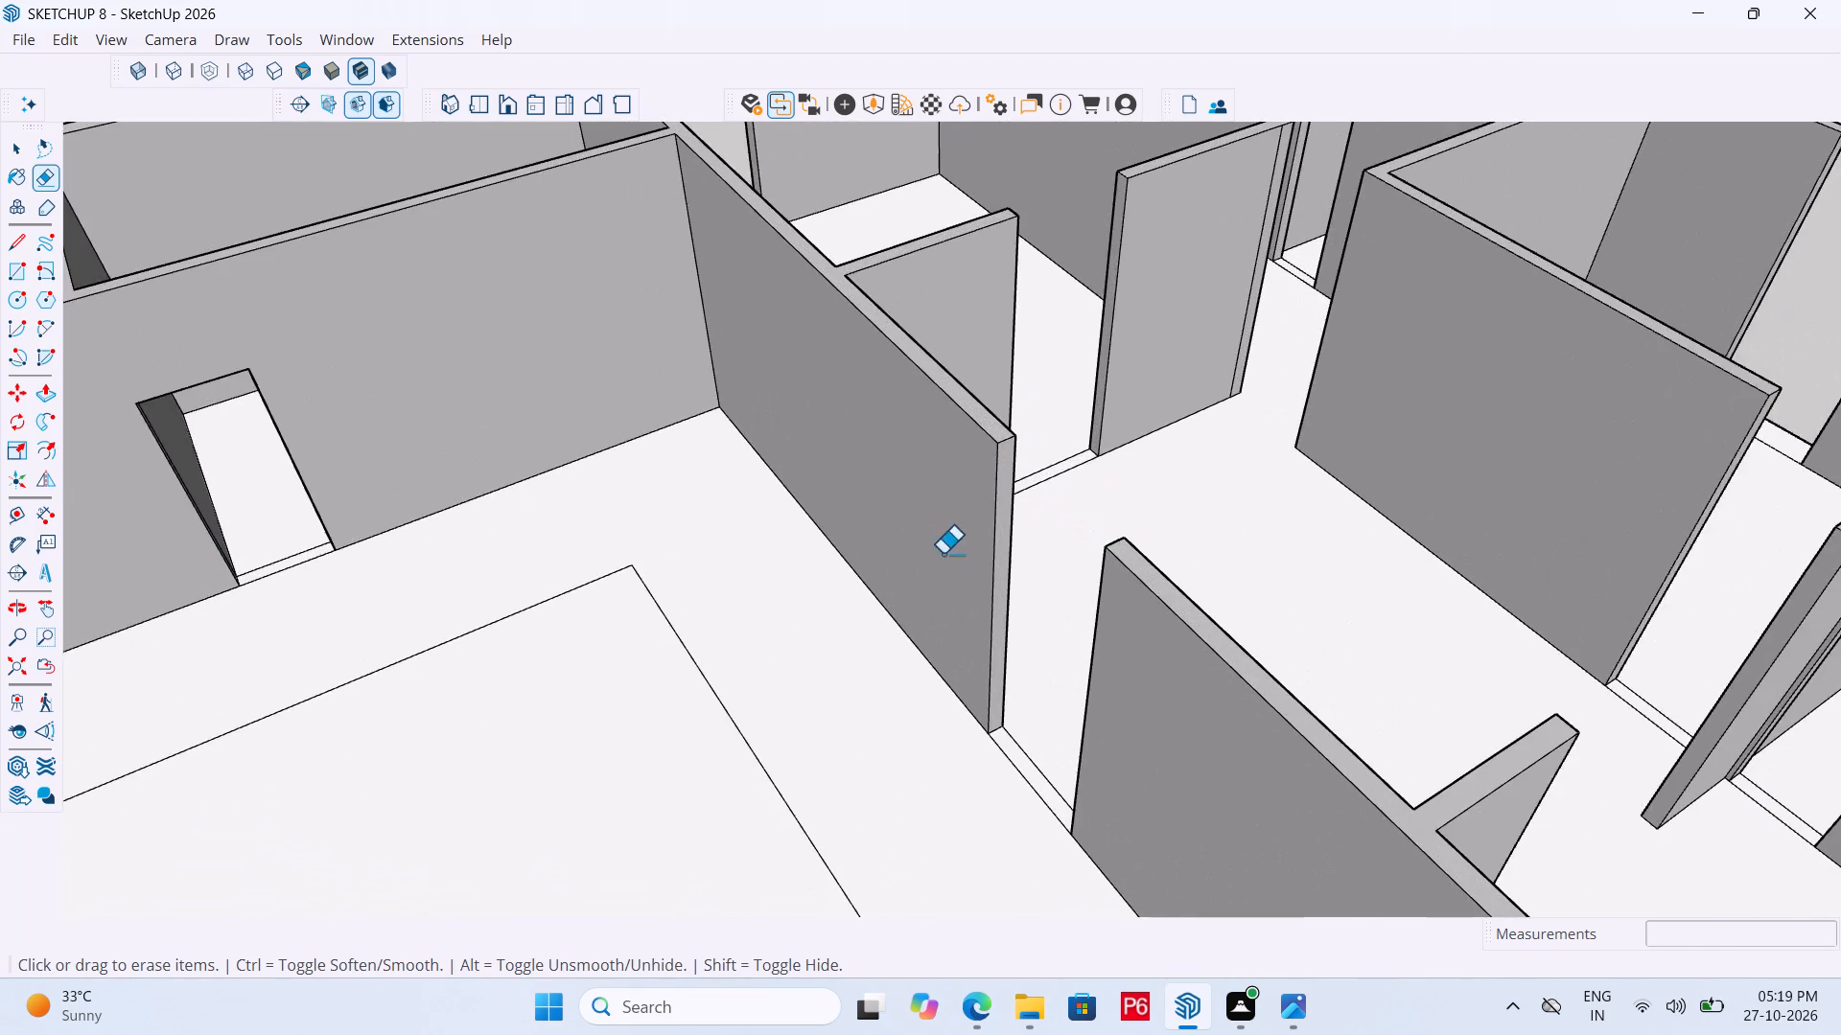
scroll(940, 571, down, 7)
middle_drag(1040, 609, 1279, 568)
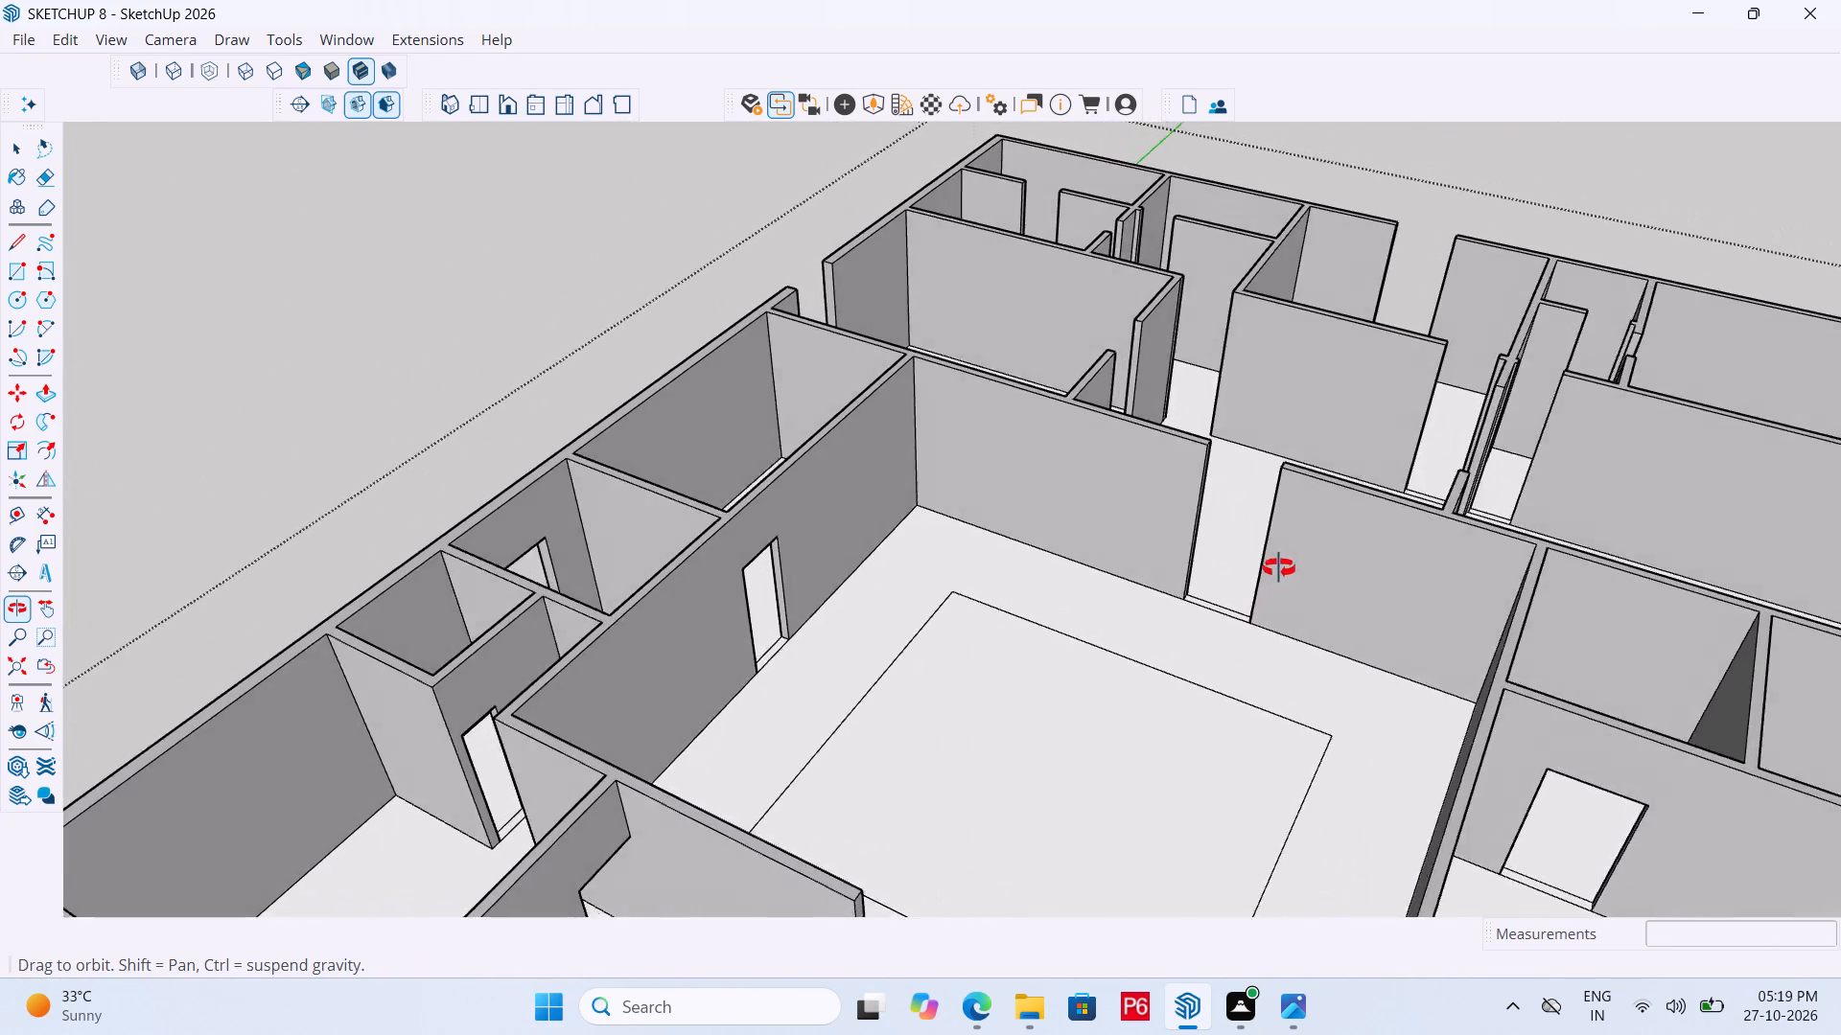
middle_drag(1279, 568, 1065, 577)
scroll(1019, 379, up, 6)
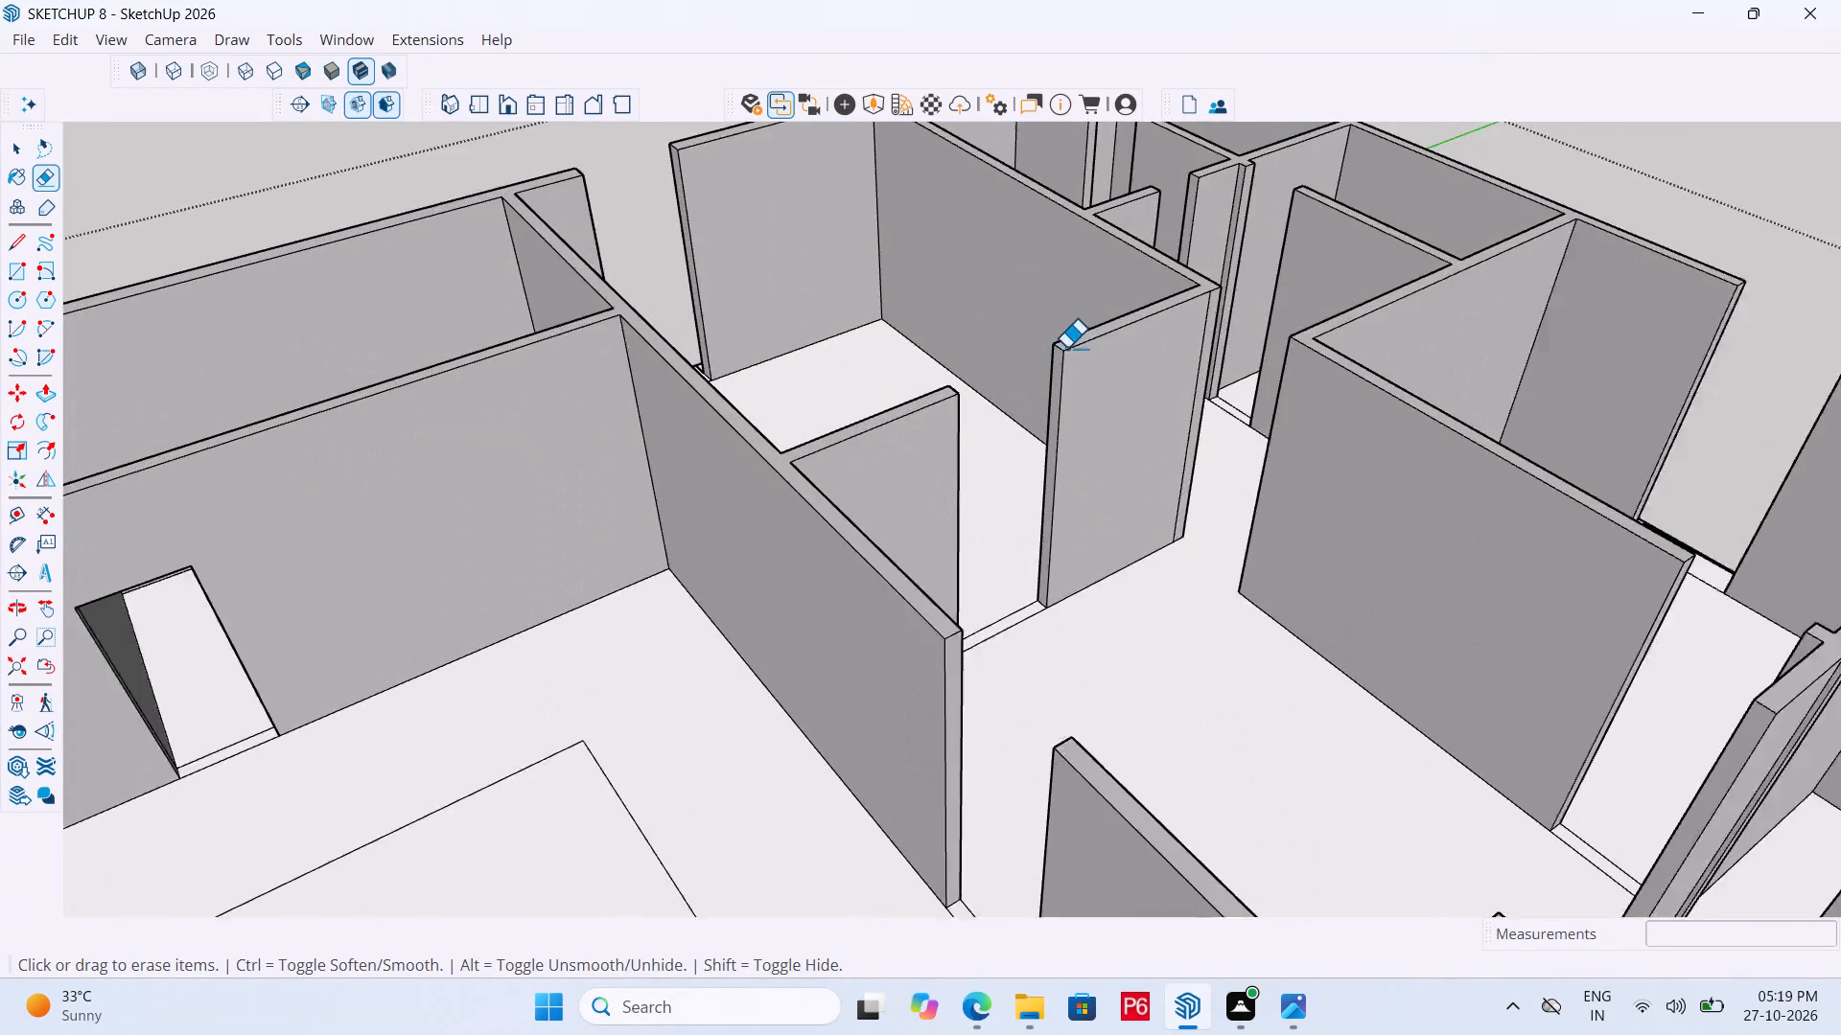
Erase the stray vertical edge near the corner of the wall beside the side room's inner doorway.
scroll(1066, 348, up, 12)
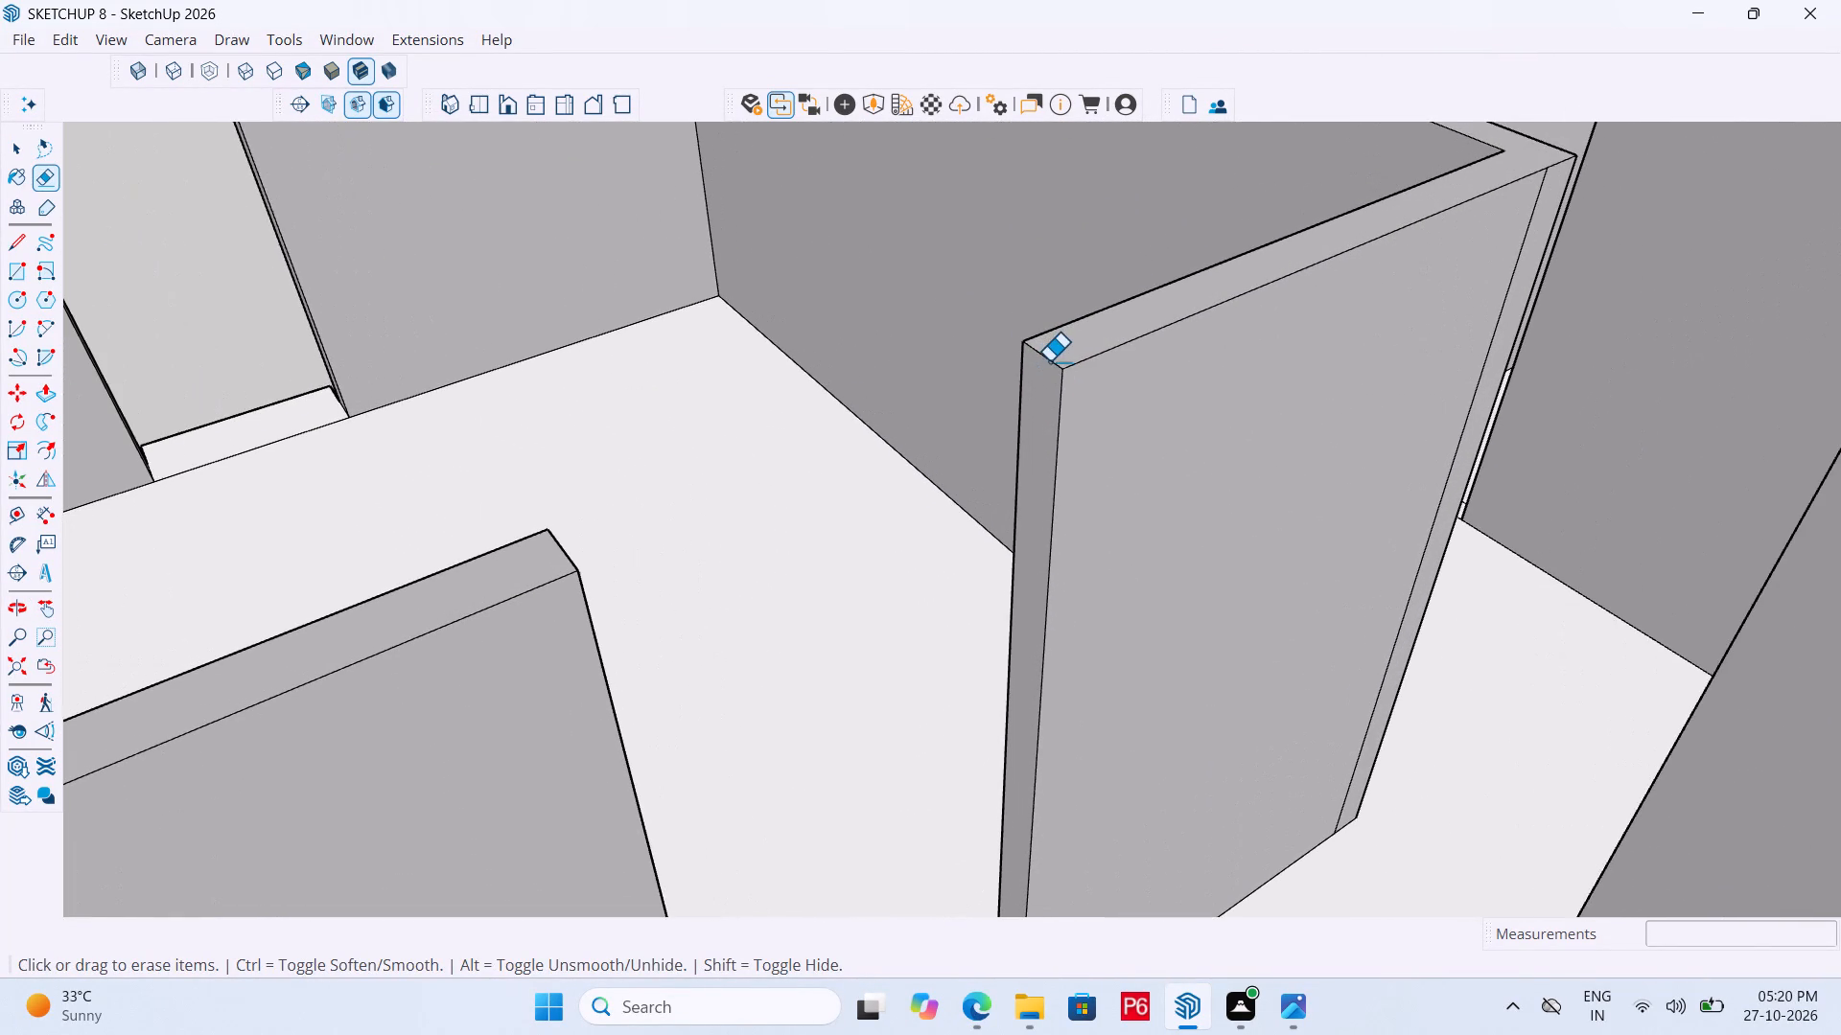
scroll(1424, 382, down, 2)
middle_drag(1417, 382, 1345, 379)
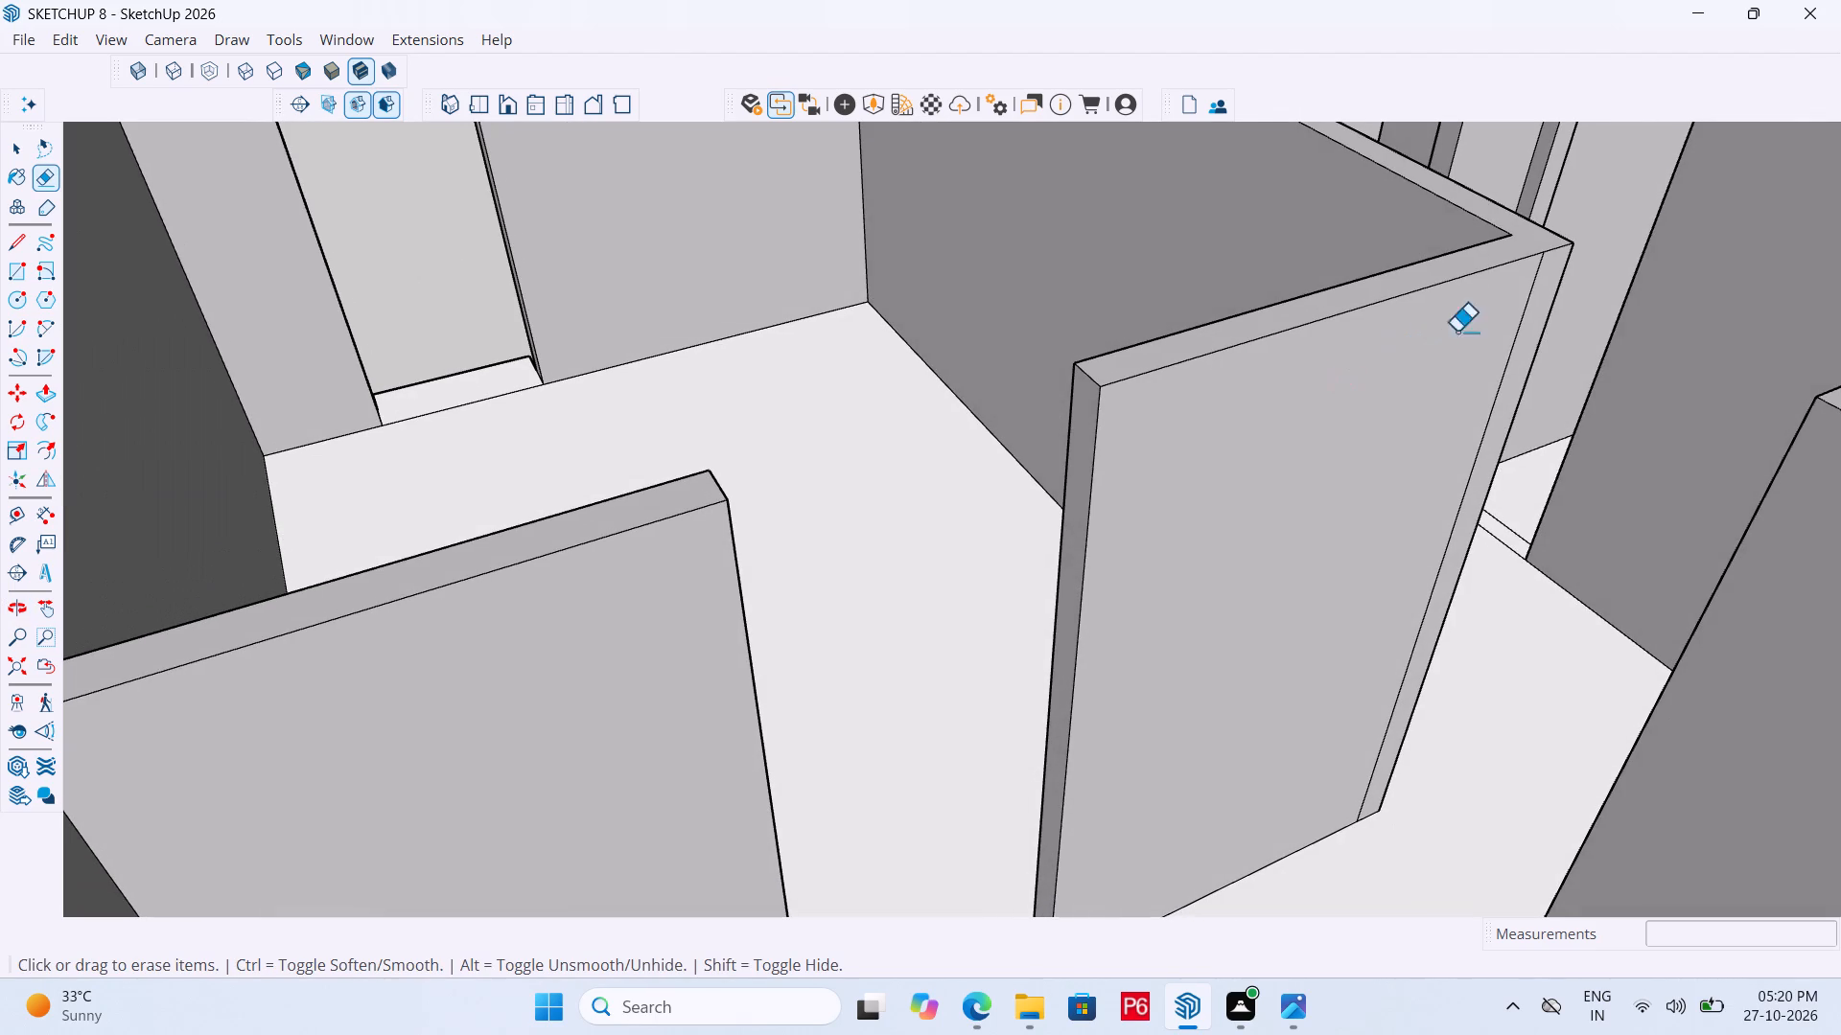
drag(1531, 317, 1508, 307)
click(1508, 307)
scroll(1598, 327, down, 3)
scroll(1320, 389, up, 5)
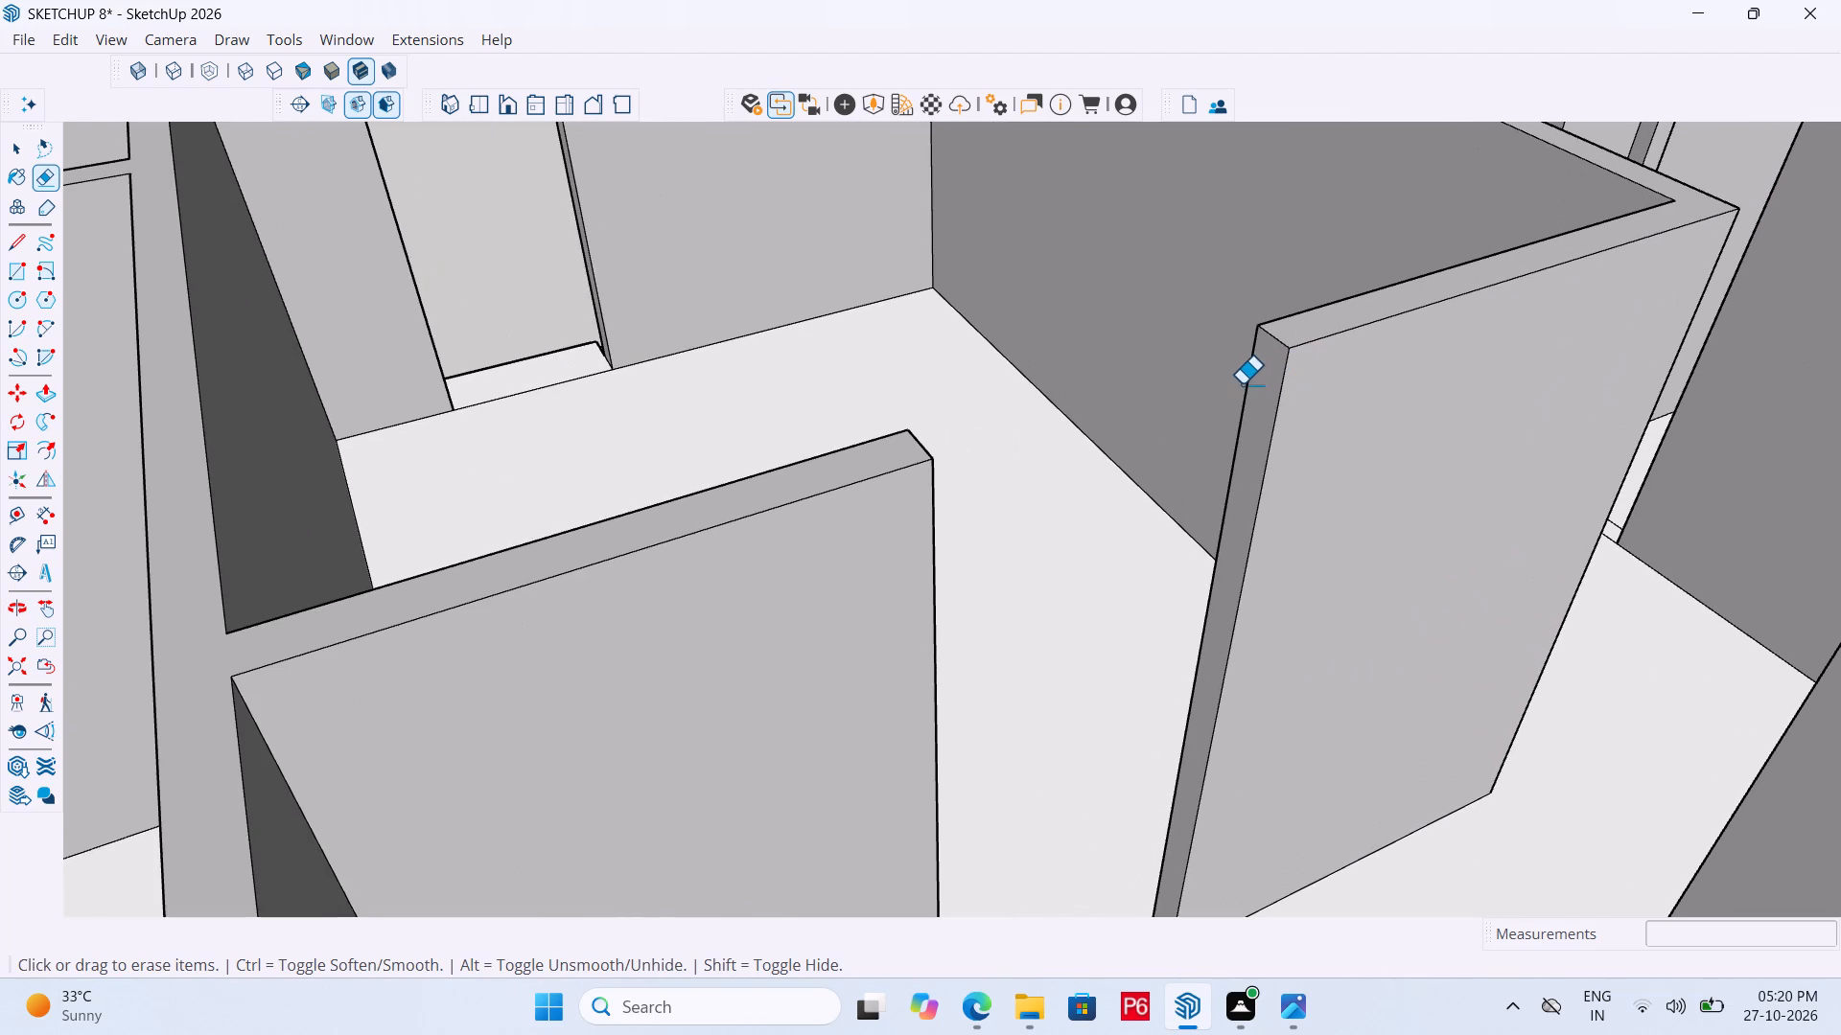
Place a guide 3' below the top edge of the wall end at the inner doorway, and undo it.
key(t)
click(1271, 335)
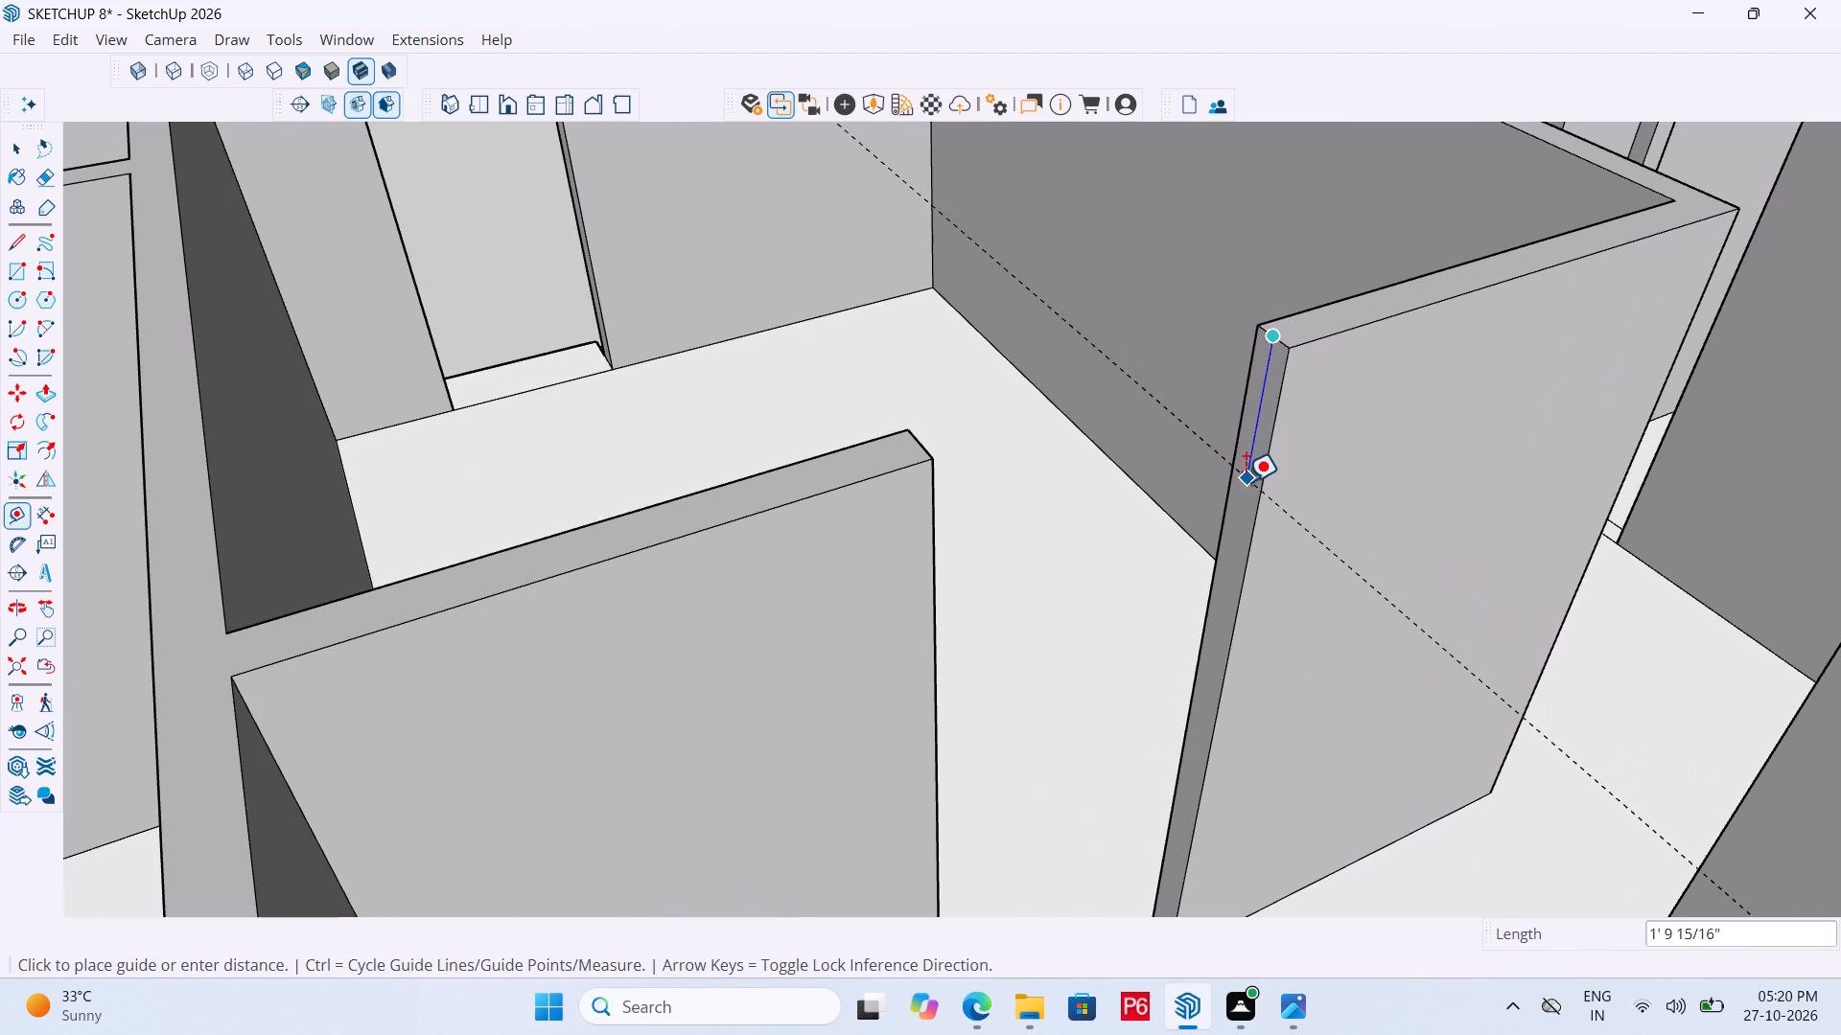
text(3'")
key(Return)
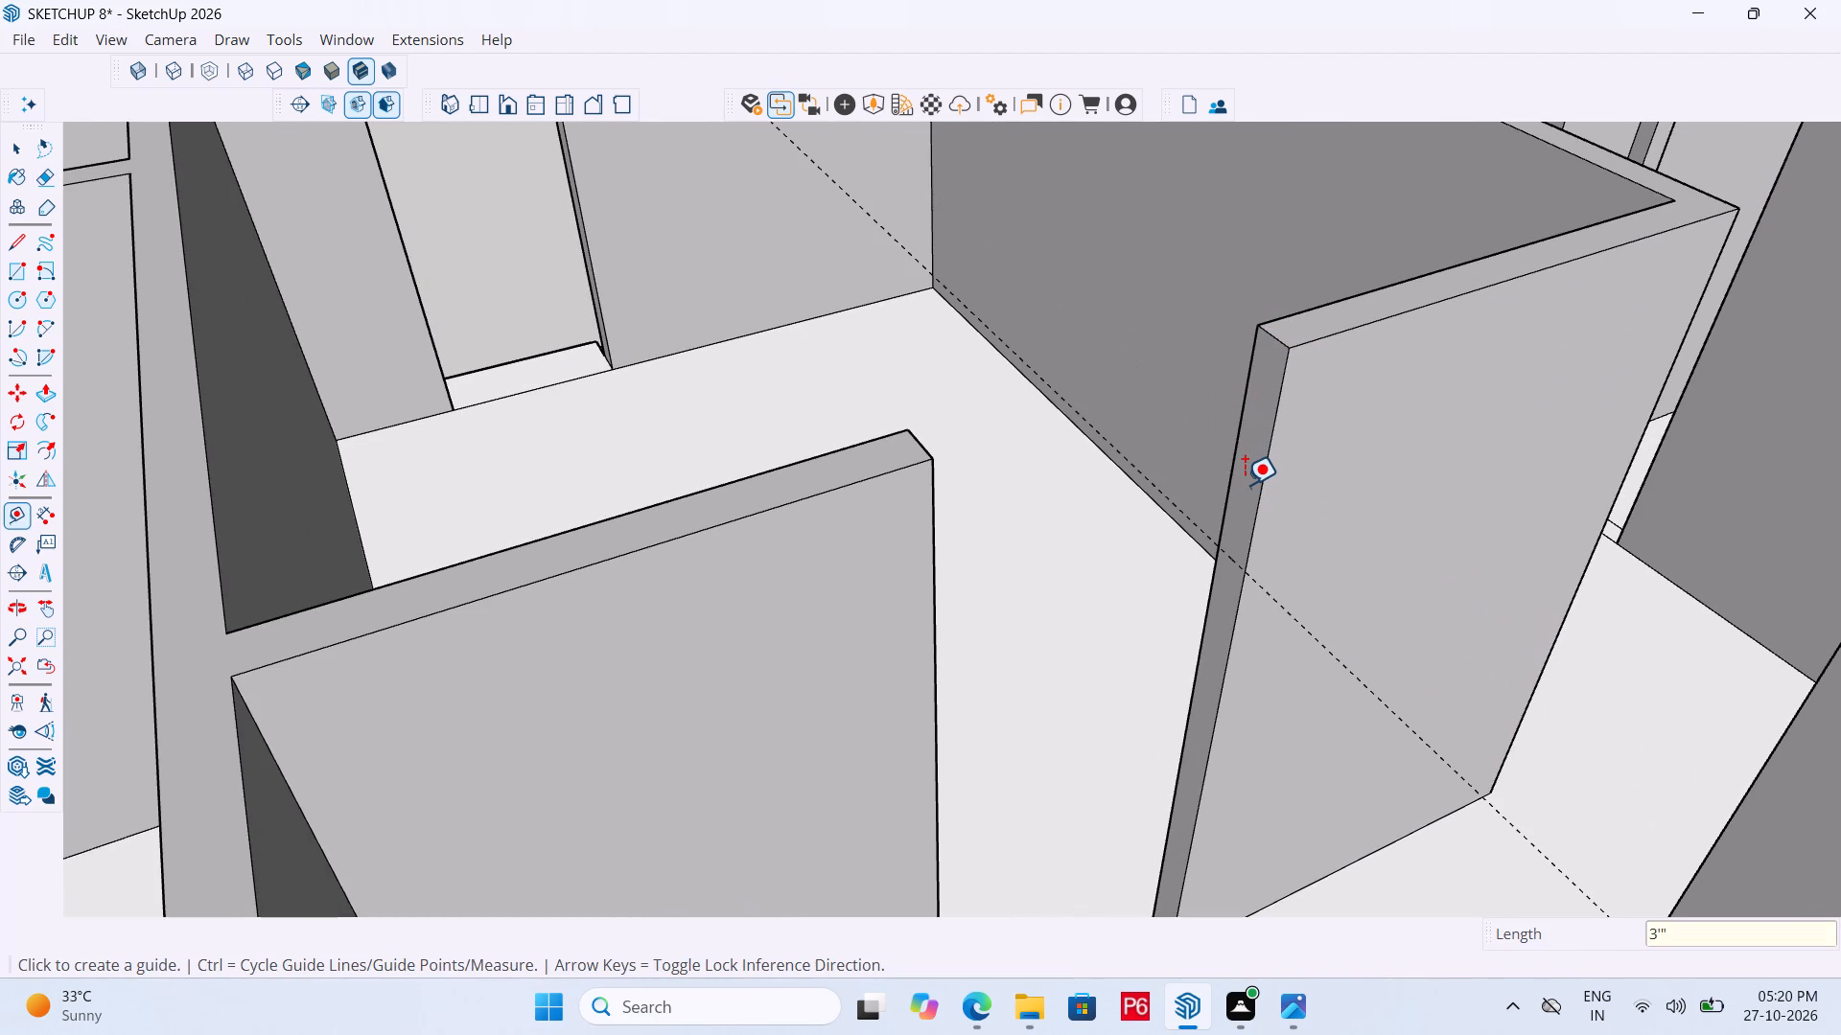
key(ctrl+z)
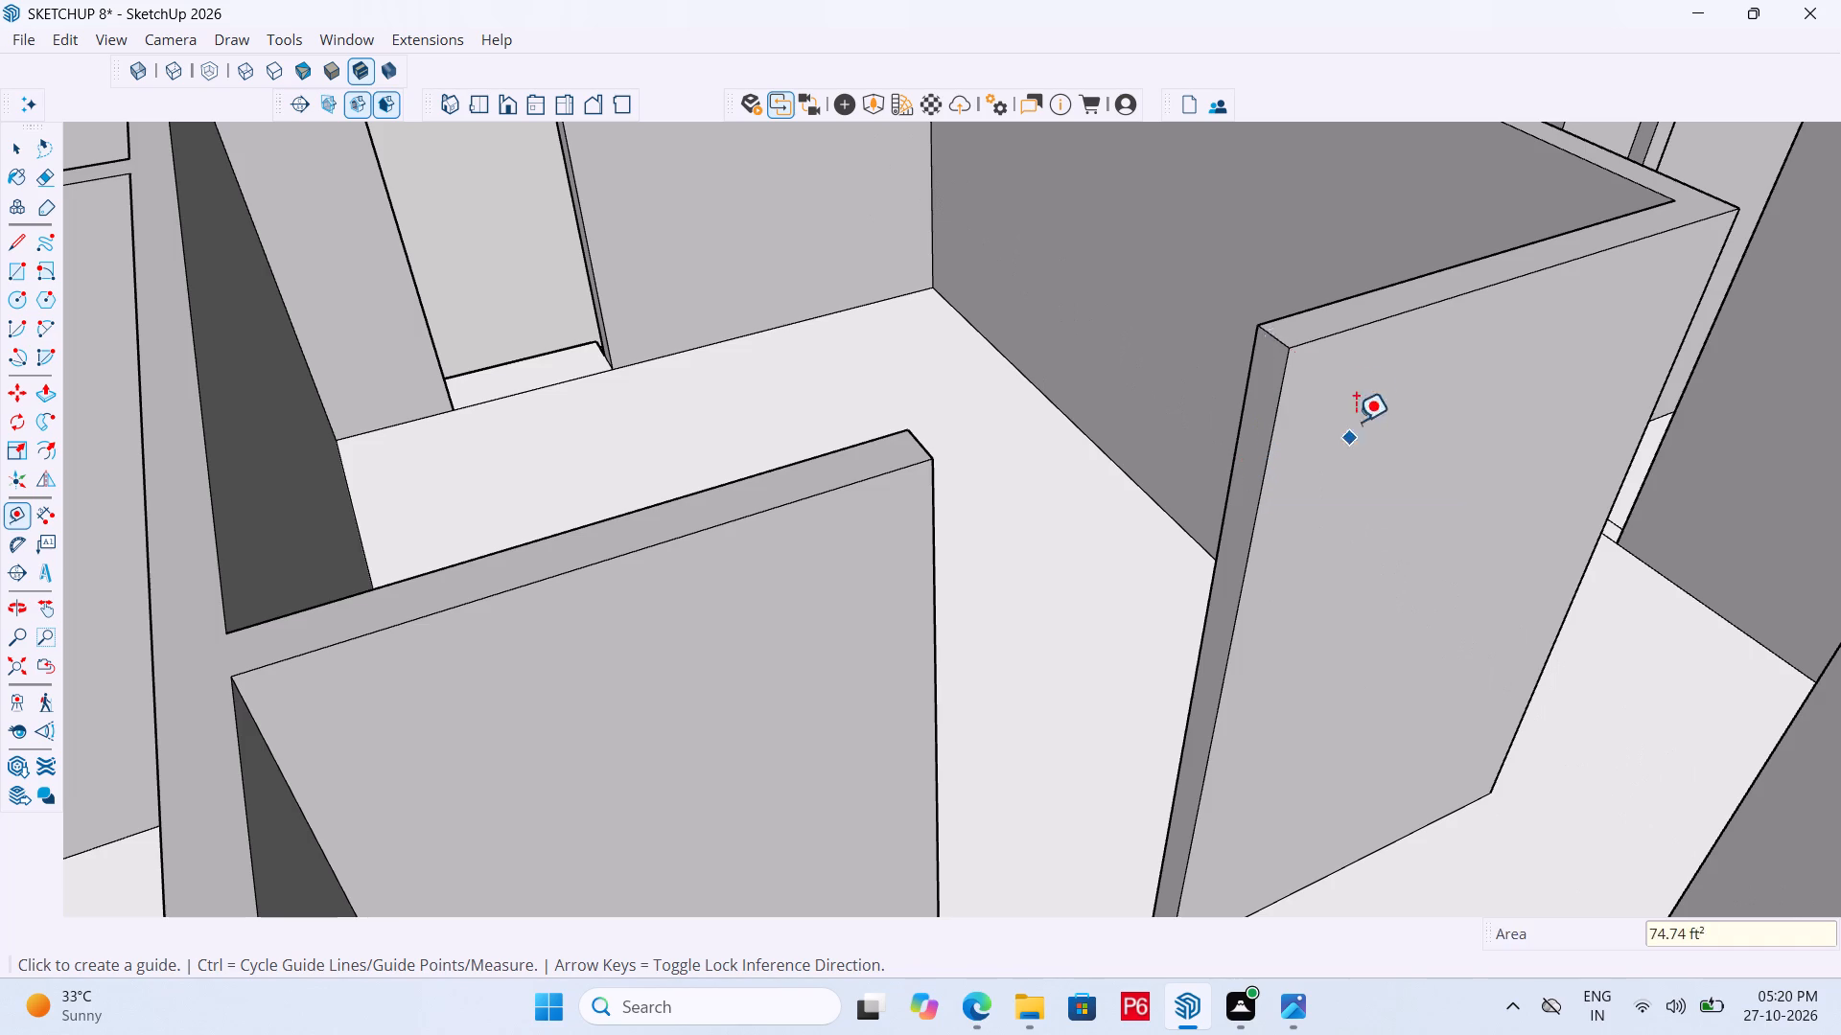
Mark the wall end at the inner doorway 3'6" below its top with a guide and a 6" line across, and save.
click(1271, 337)
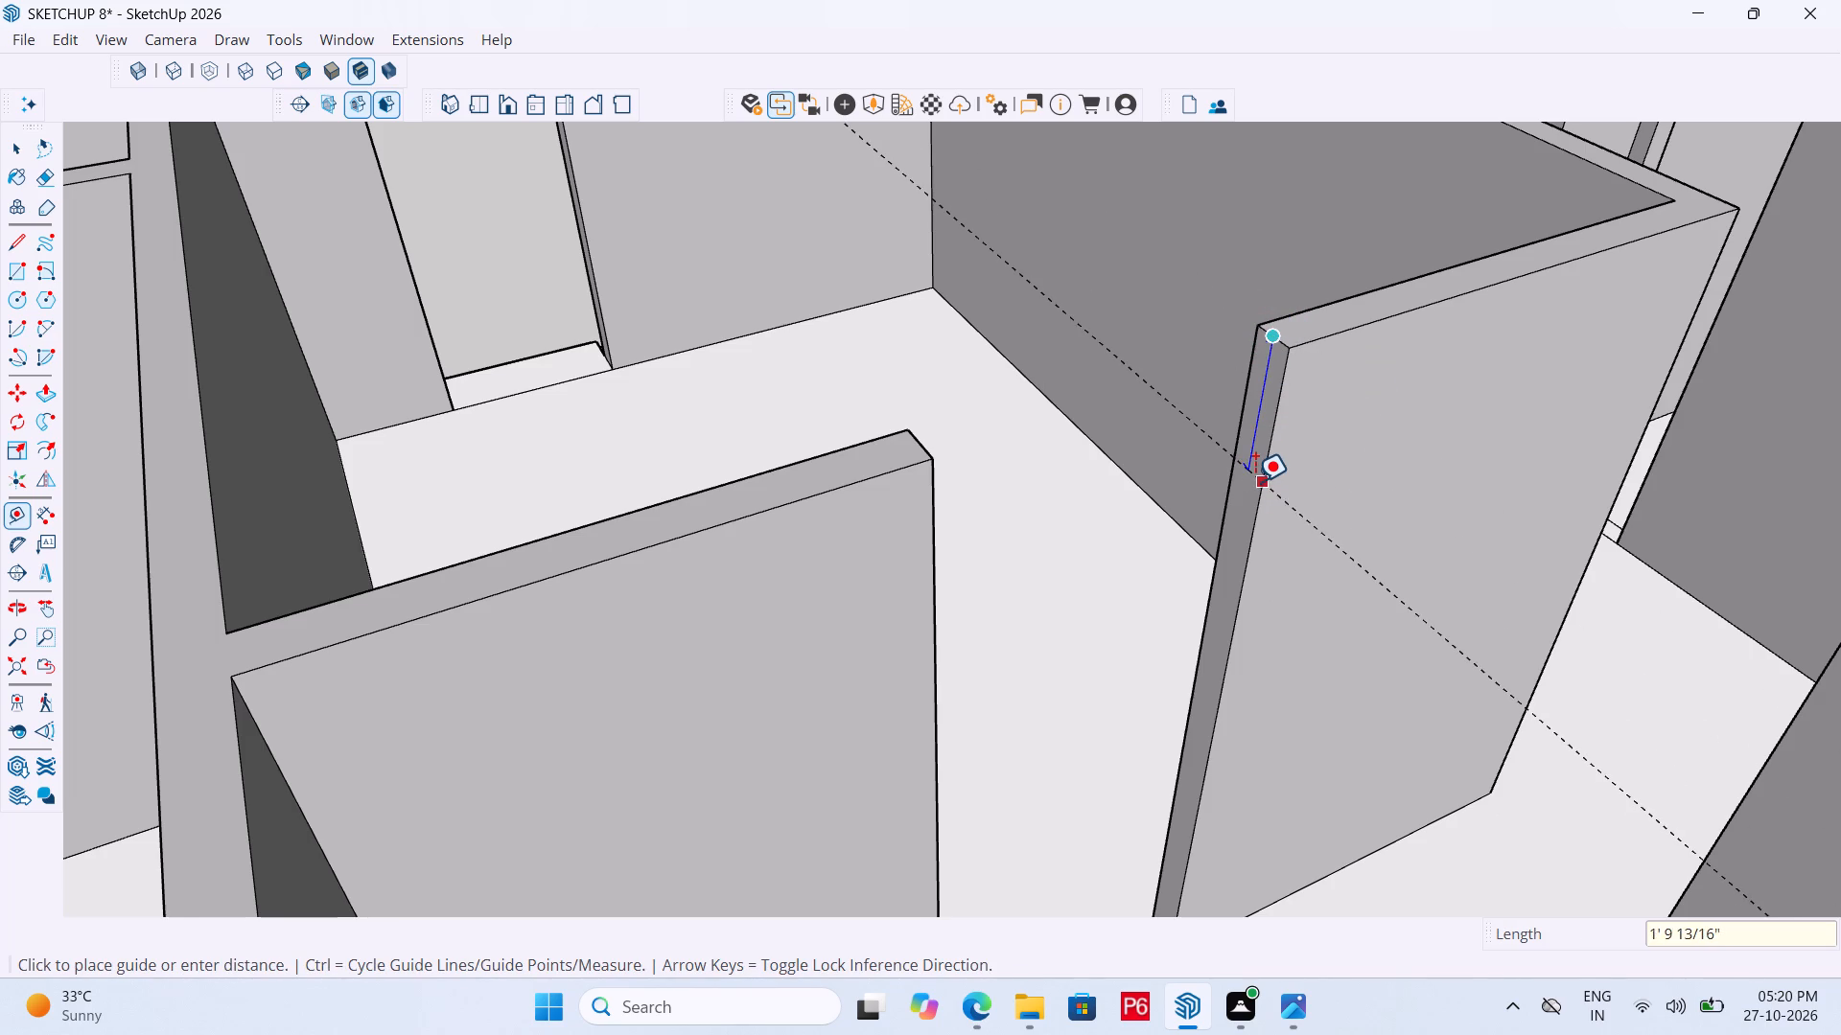
text(3'")
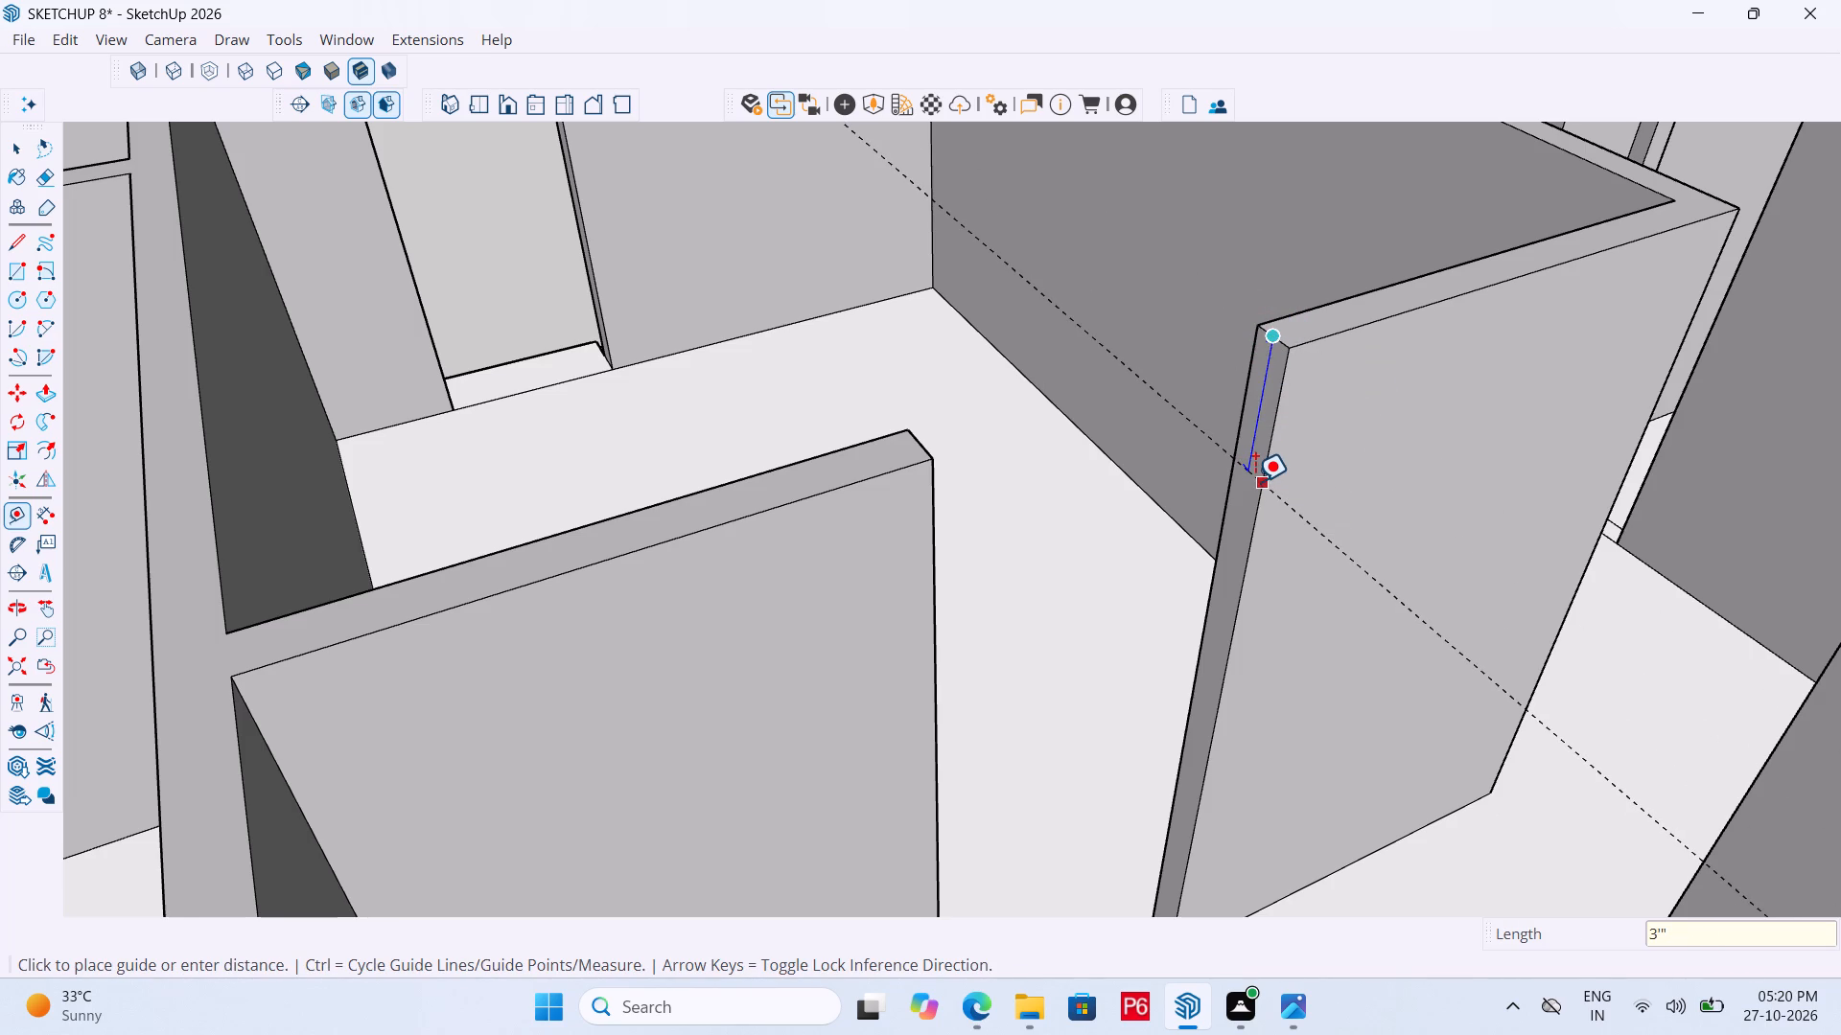
key(BackSpace)
text(6")
key(Return)
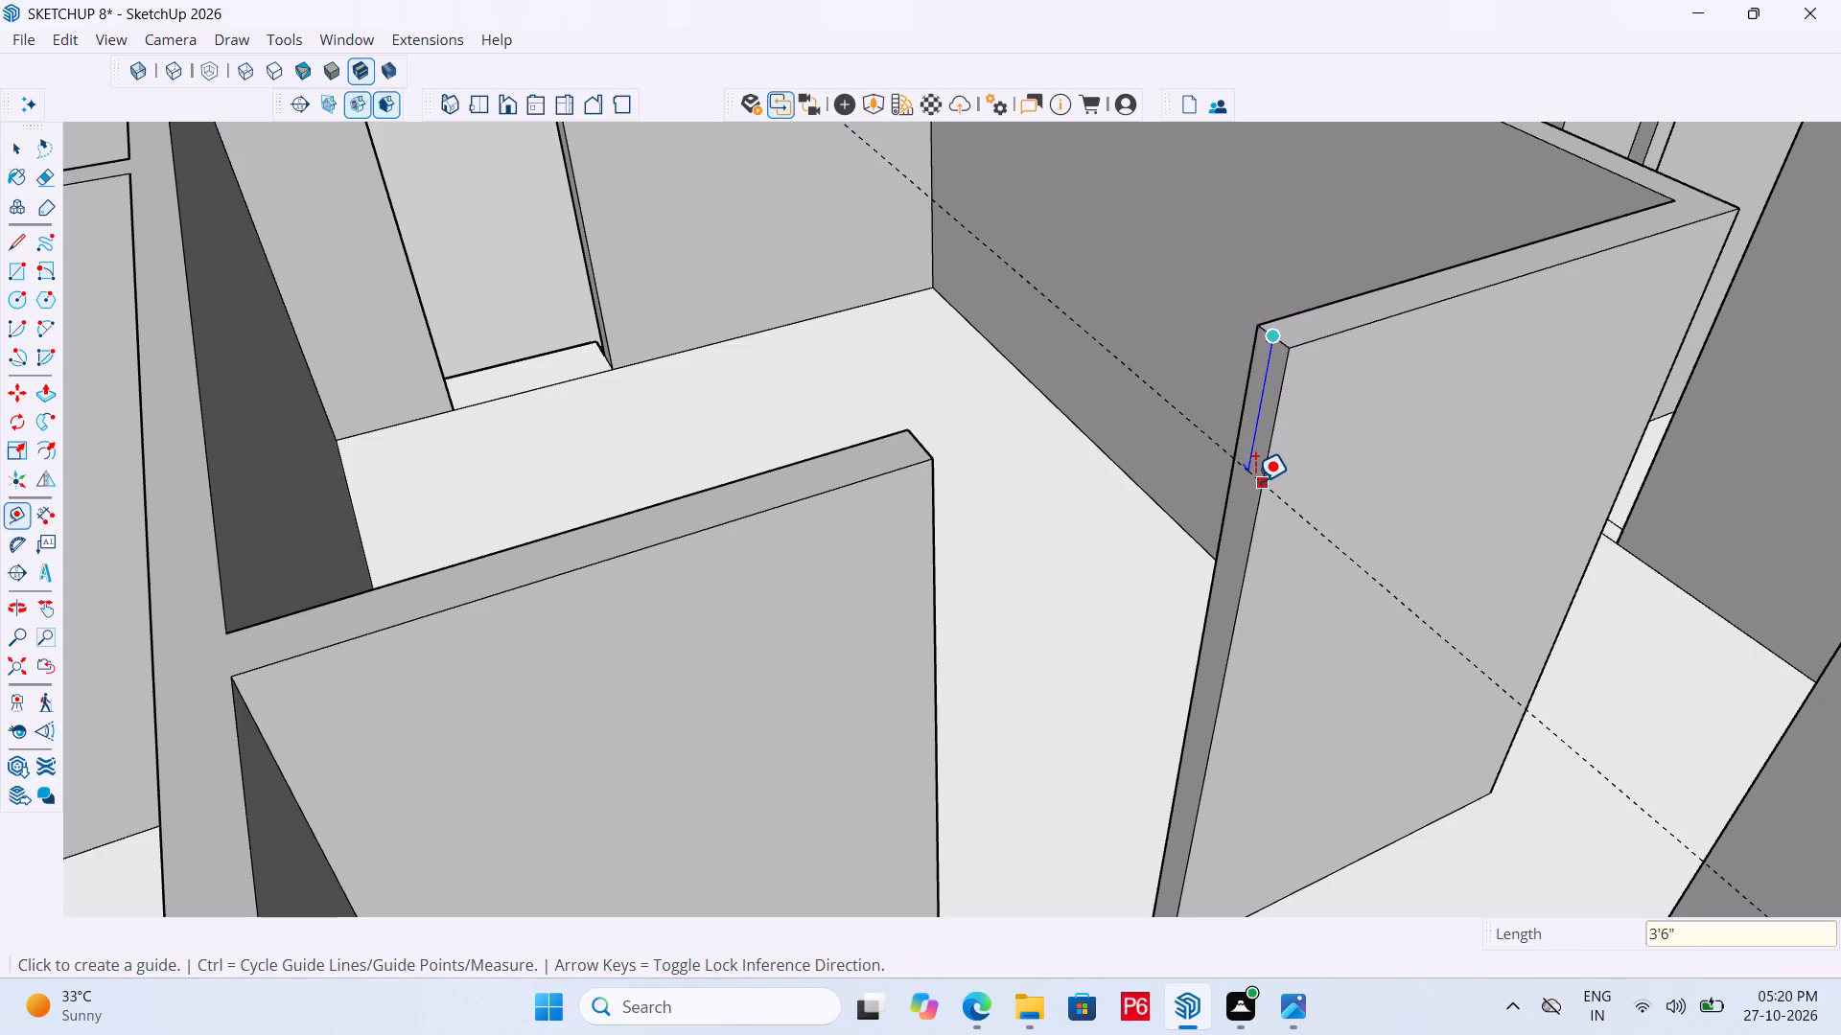
scroll(1260, 534, up, 6)
middle_drag(1222, 605, 1219, 617)
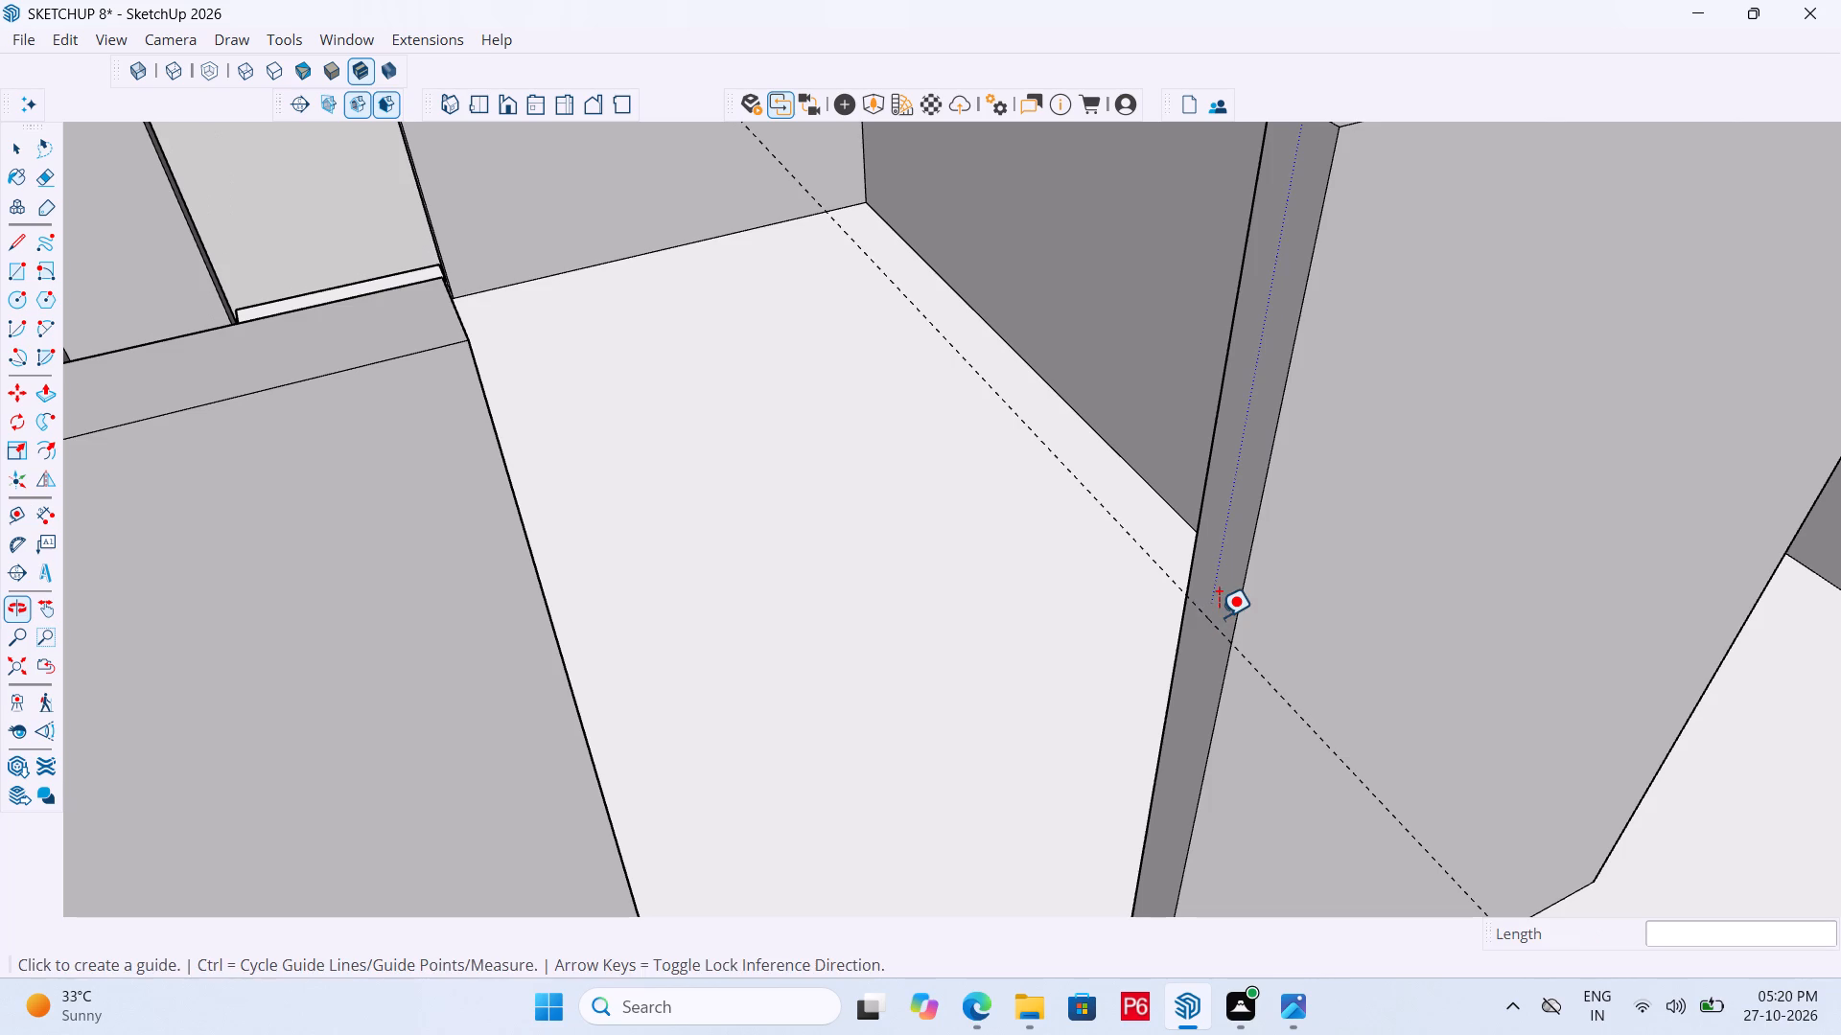
key(l)
click(1182, 599)
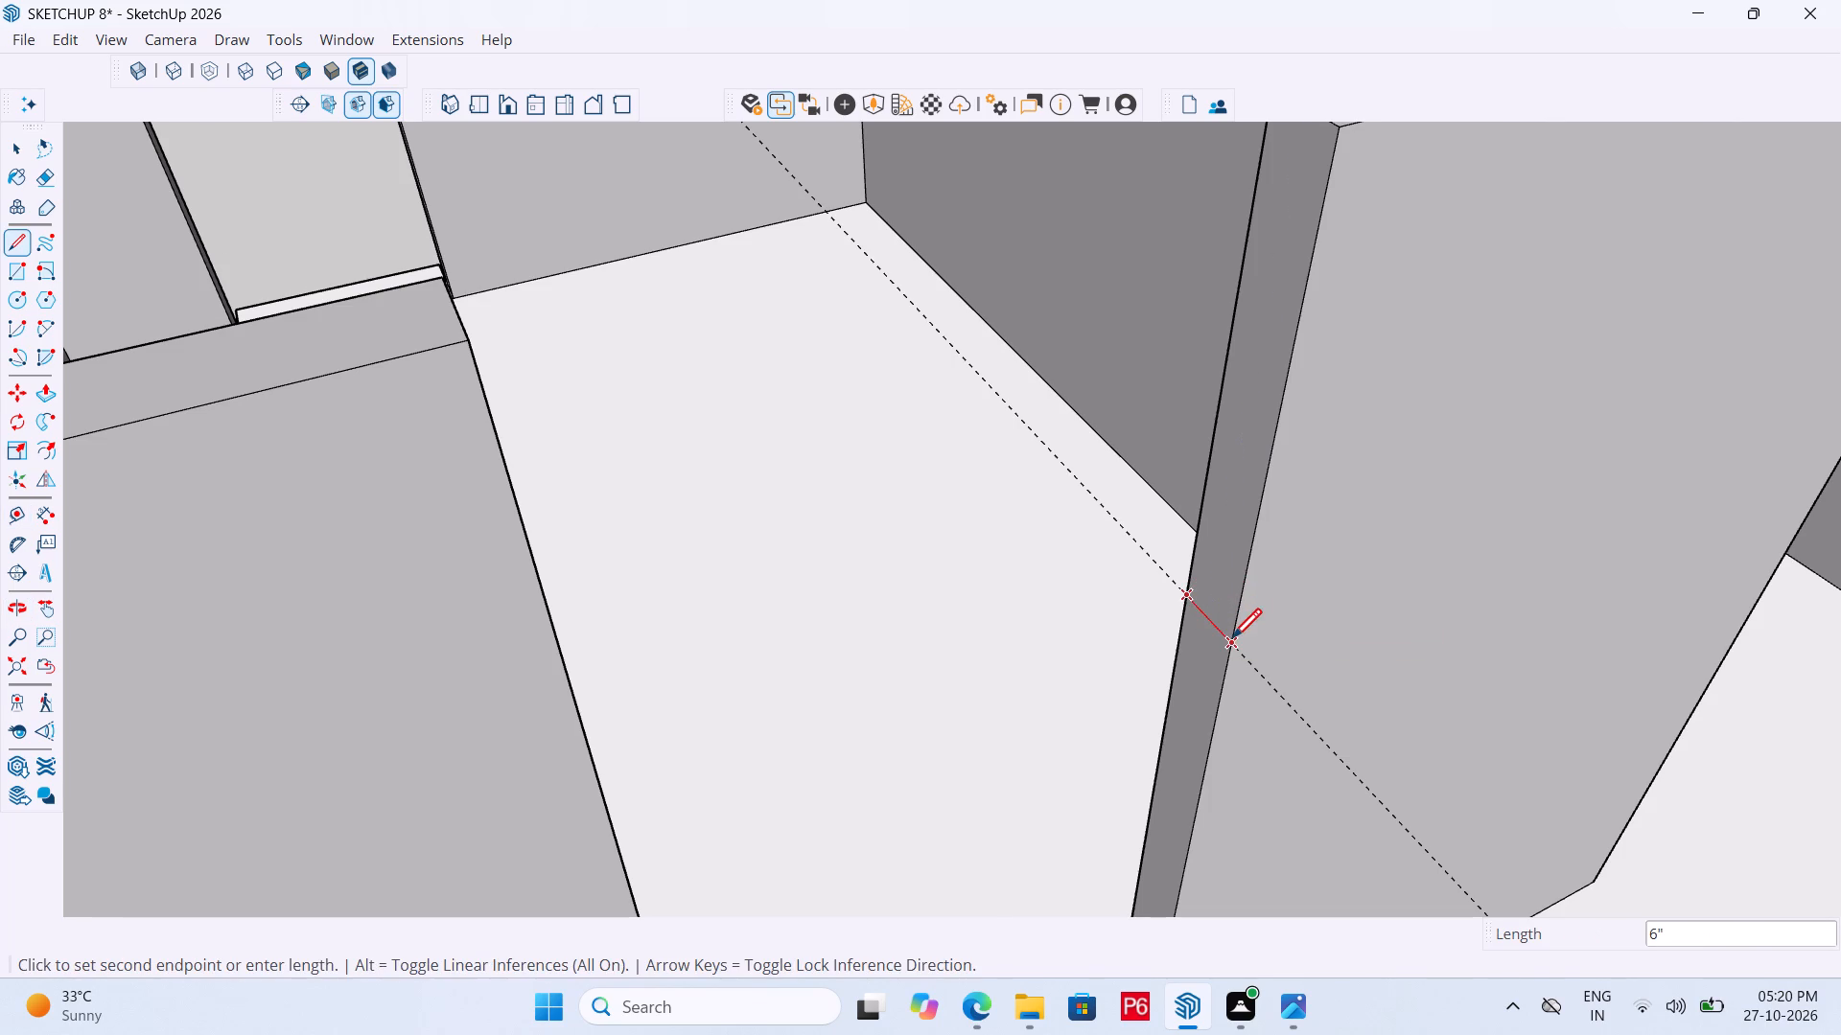
click(1232, 641)
key(space)
scroll(1191, 621, down, 1)
key(ctrl+s)
key(ctrl+s)
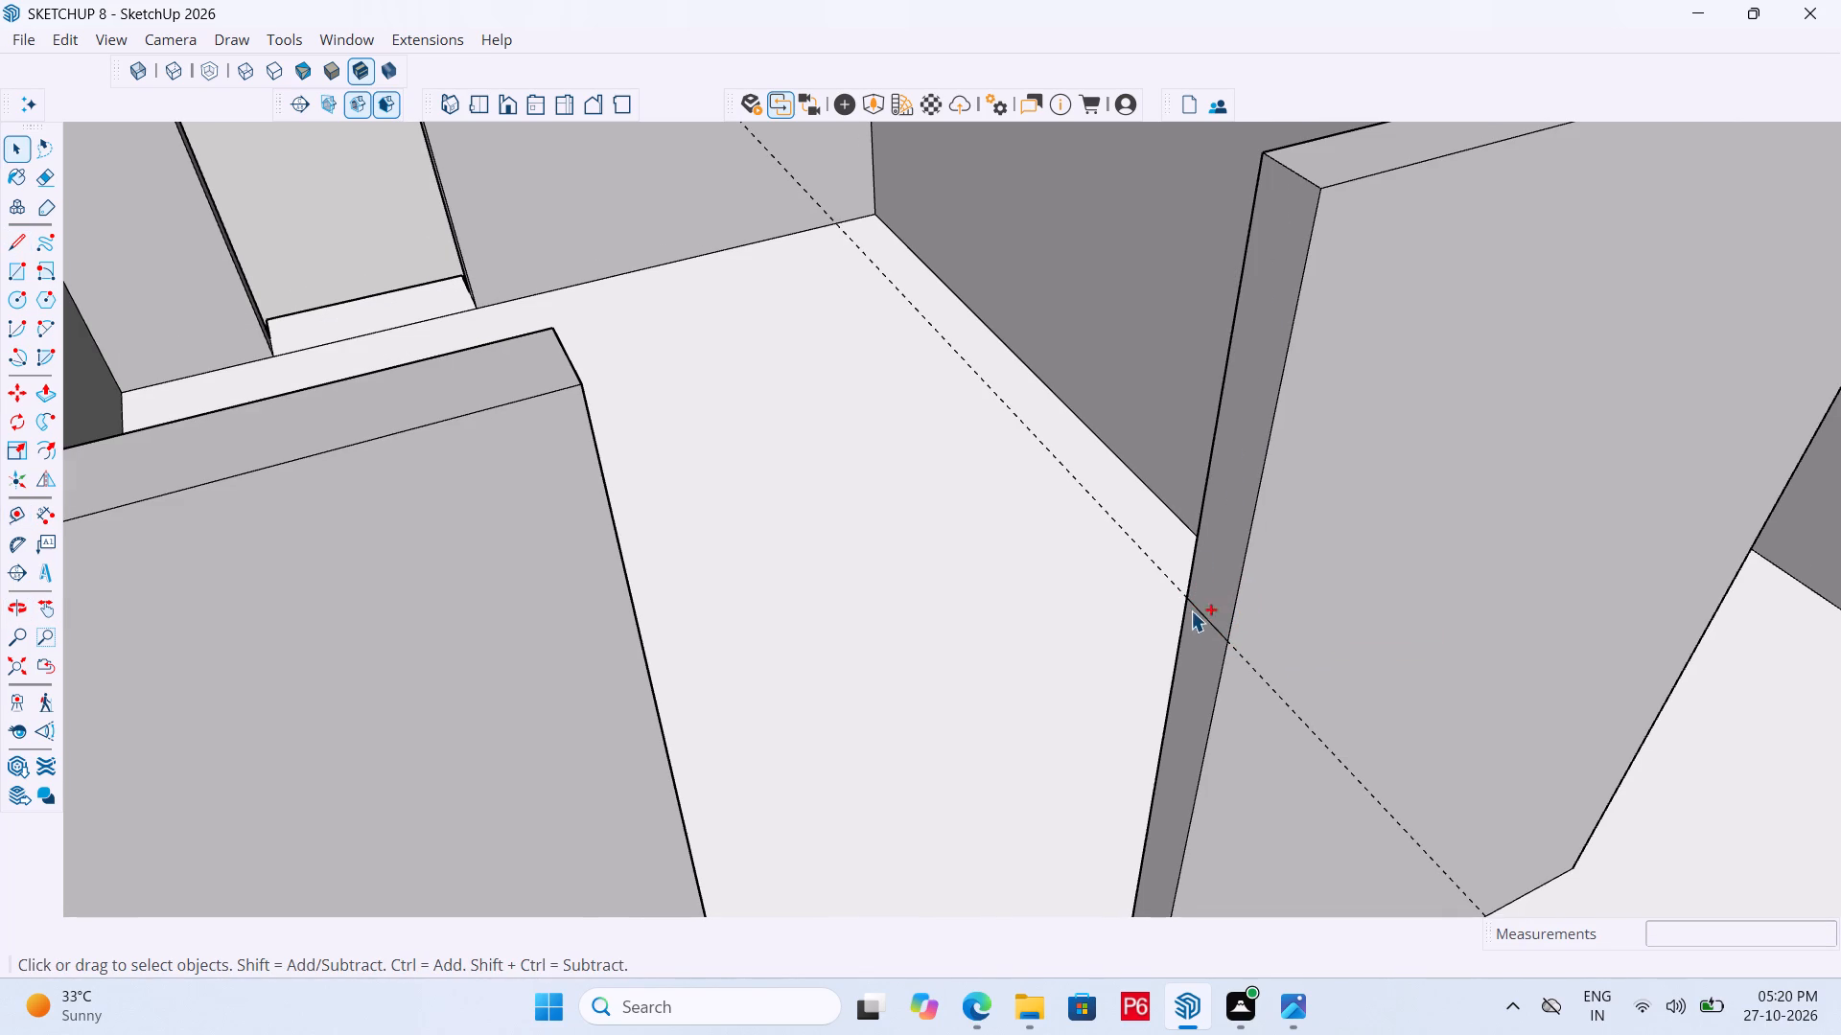
Erase the guide at the inner doorway's wall end.
key(e)
drag(1154, 537, 1134, 543)
click(1133, 543)
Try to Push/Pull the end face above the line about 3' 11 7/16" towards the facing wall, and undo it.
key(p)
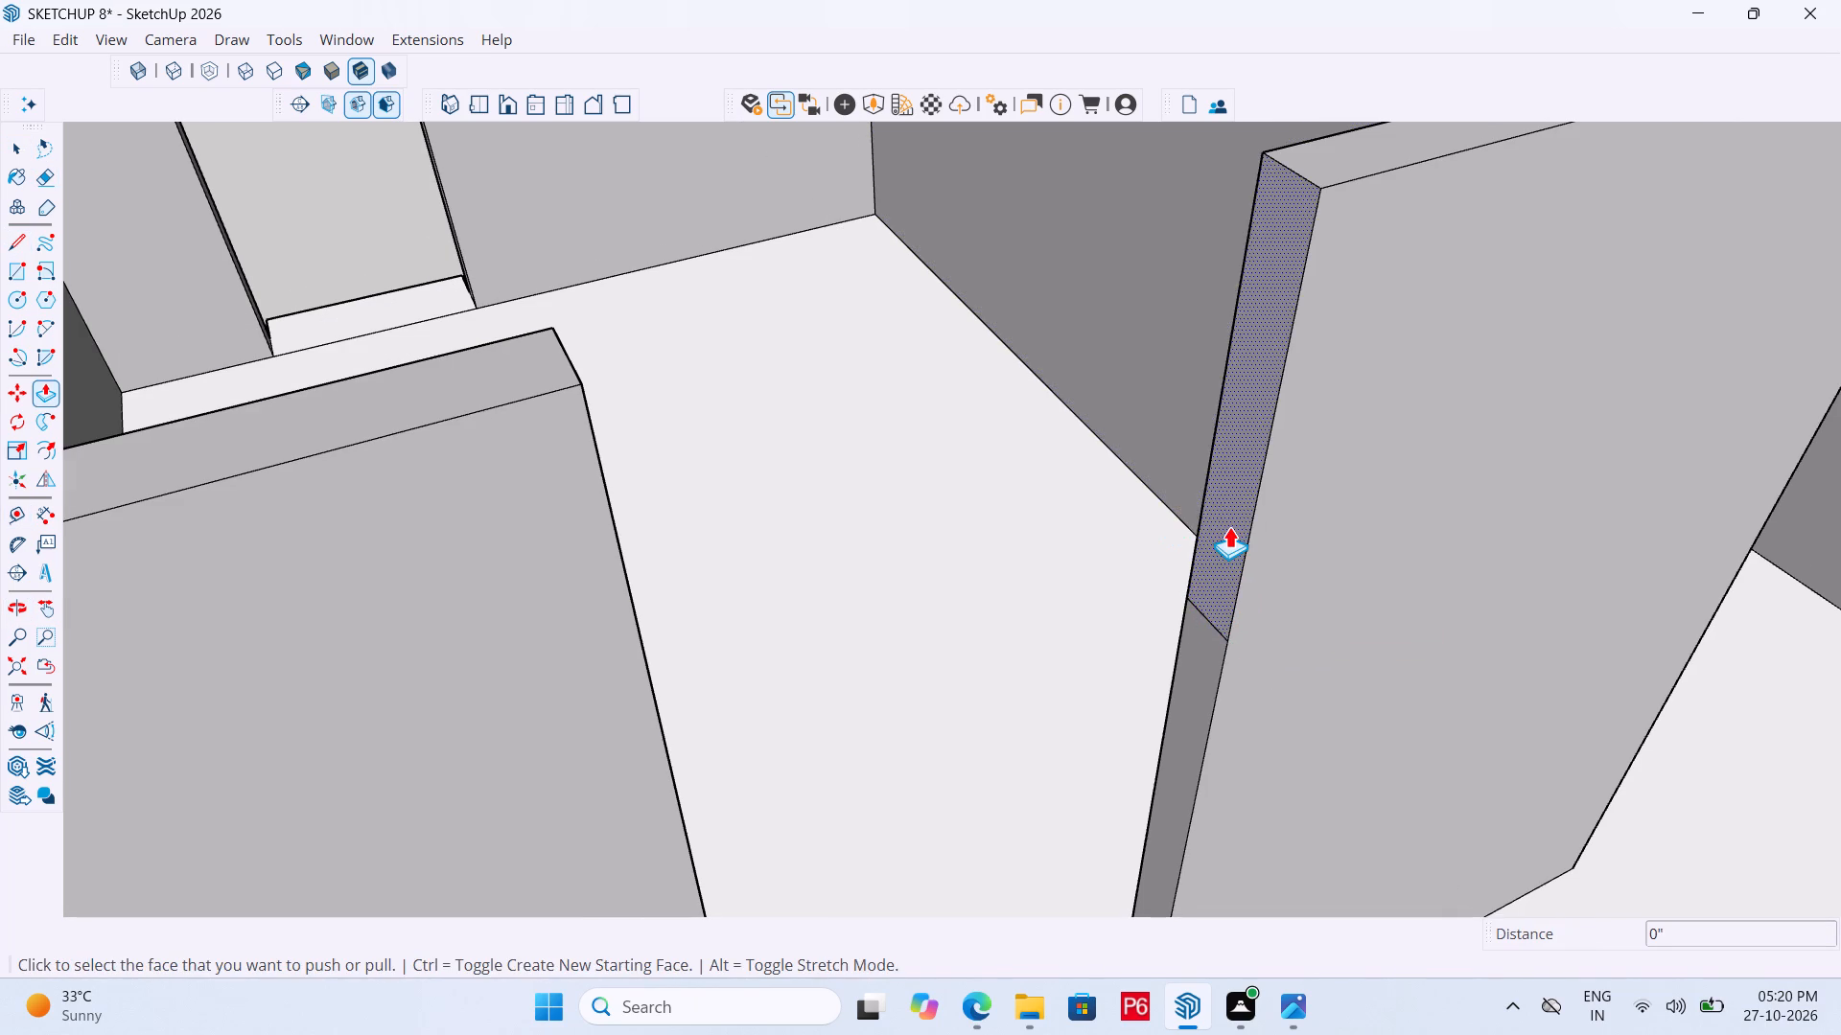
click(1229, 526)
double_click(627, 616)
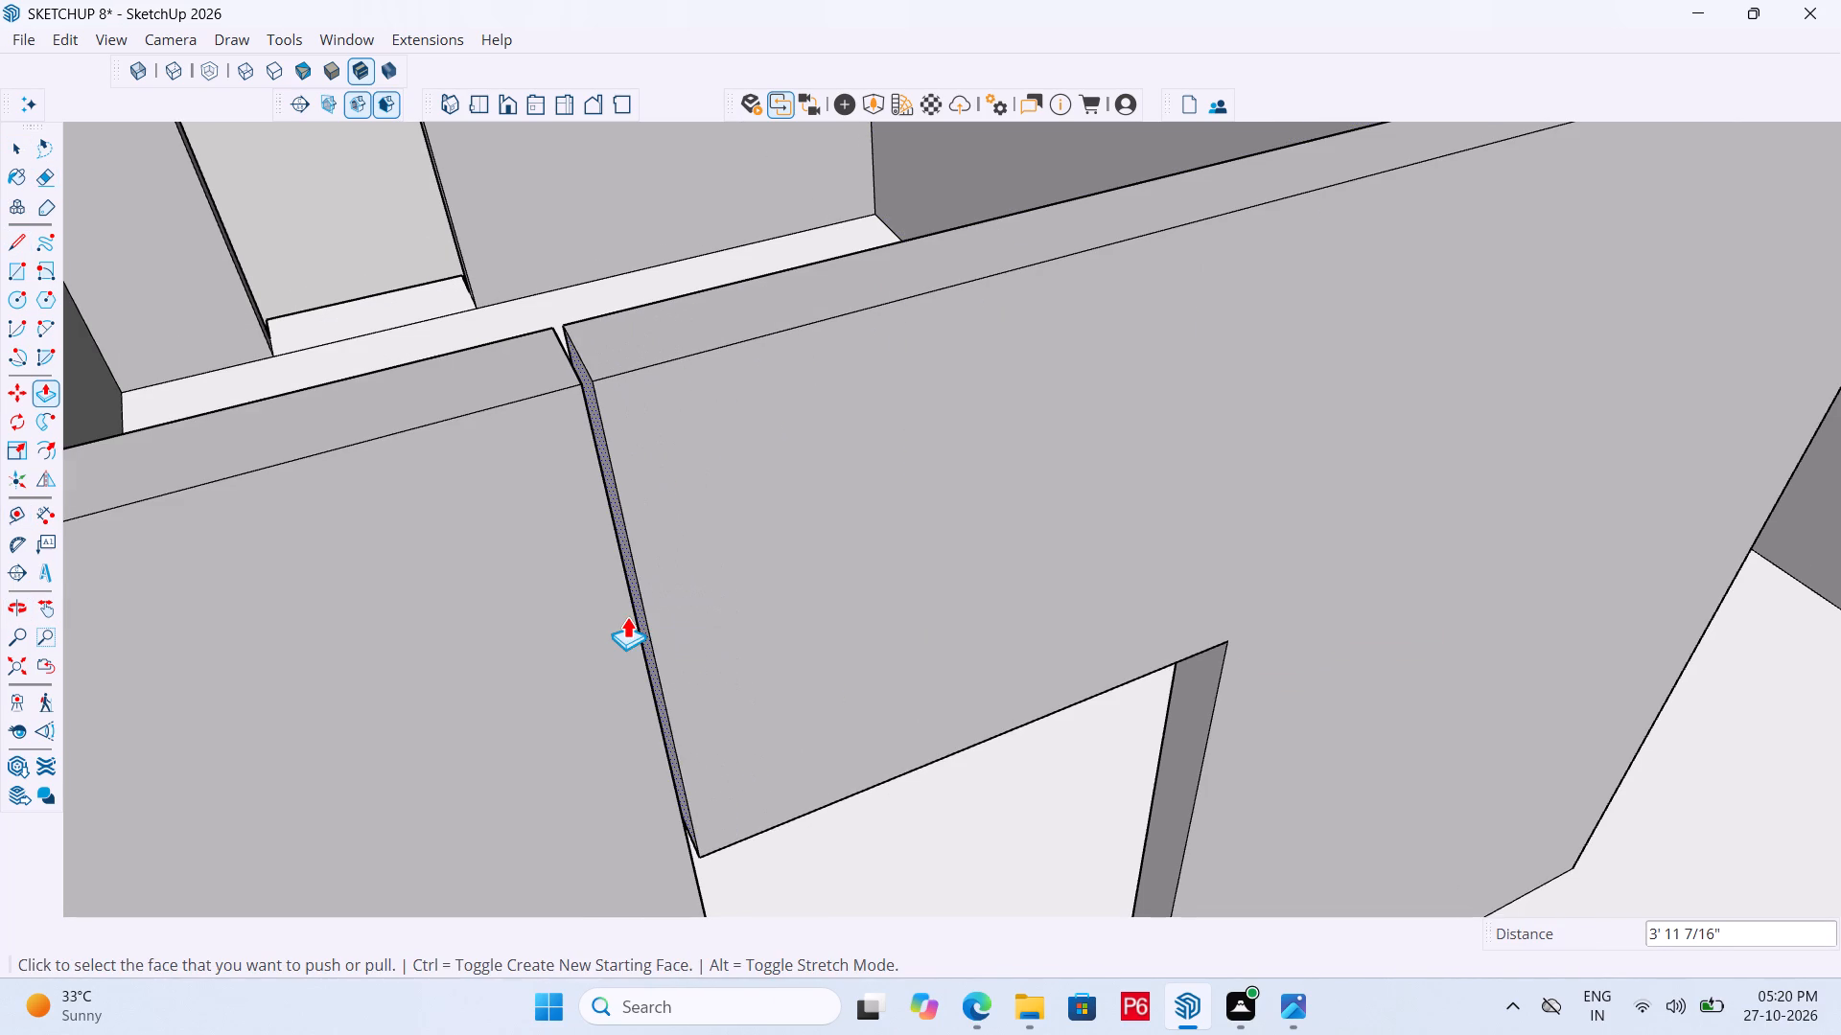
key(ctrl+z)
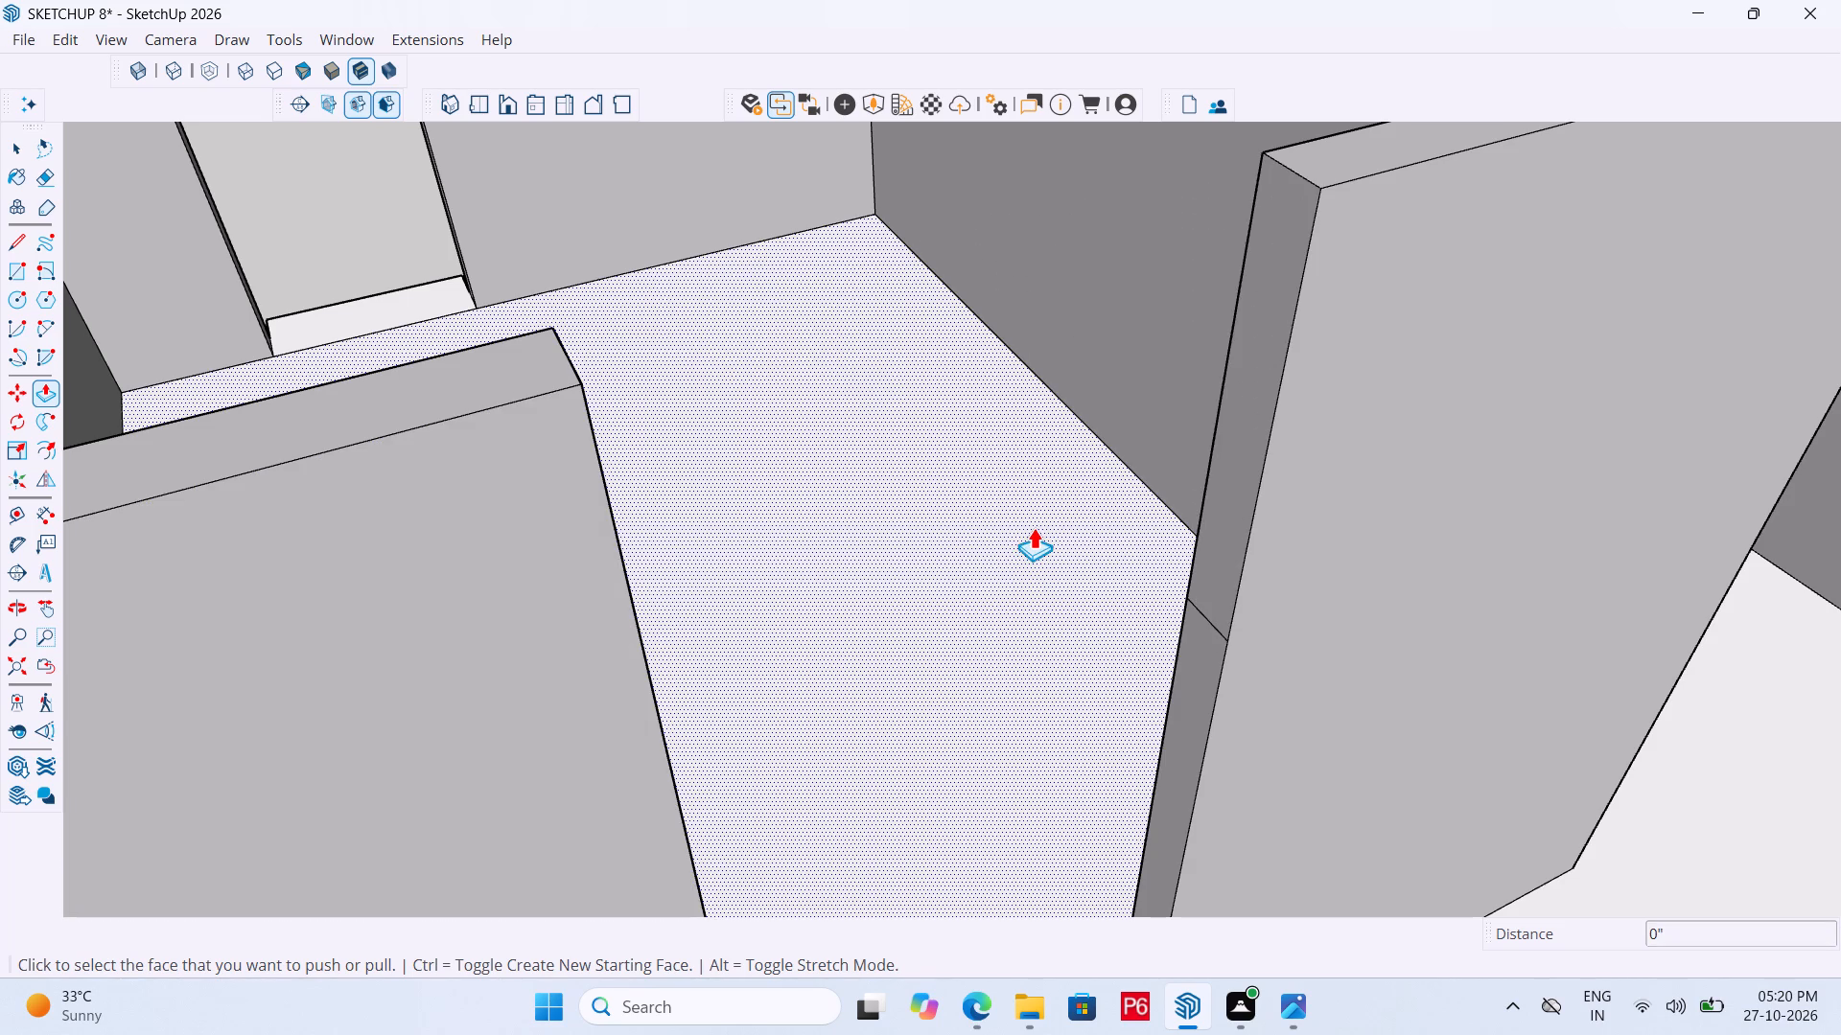
Push/Pull the end face above the line 4' across the inner doorway to the facing wall end.
click(1244, 481)
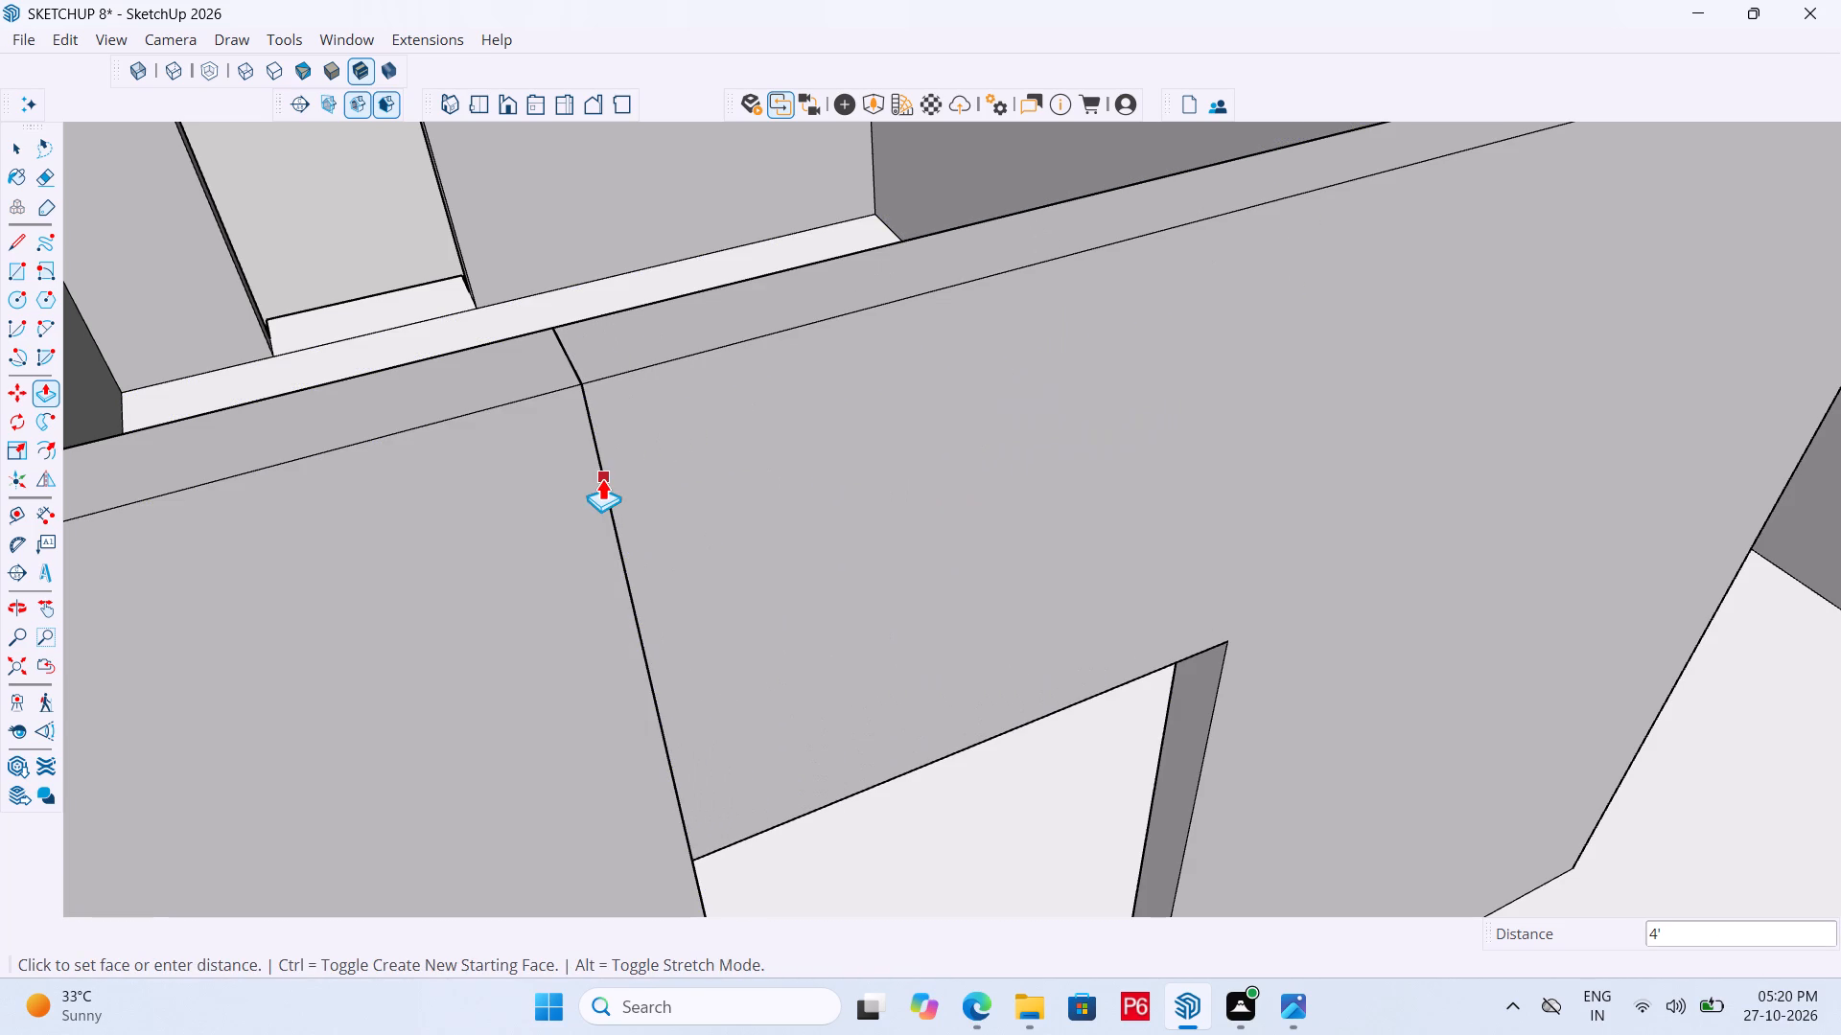
click(601, 485)
Erase the seam edges on the top and both side faces where the inner doorway's lintel meets the wall.
key(e)
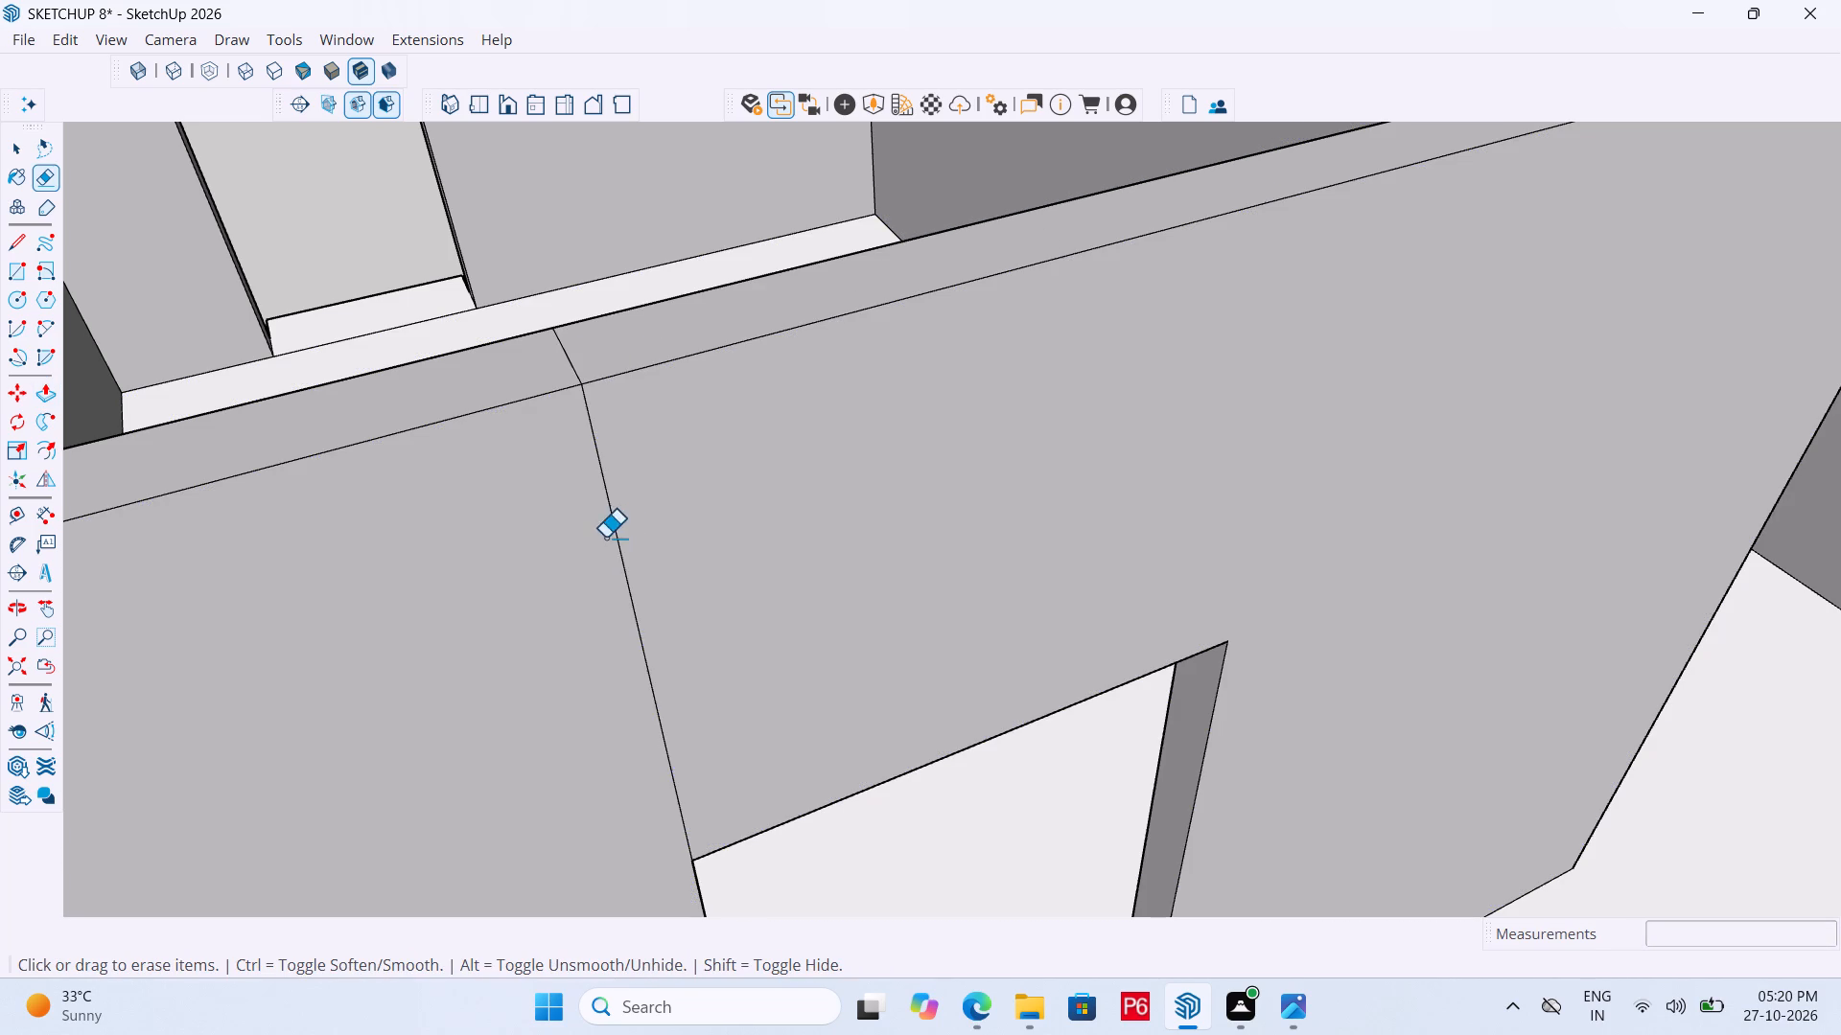
drag(605, 538, 629, 513)
drag(557, 353, 573, 352)
middle_drag(490, 486, 1383, 425)
scroll(507, 496, down, 1)
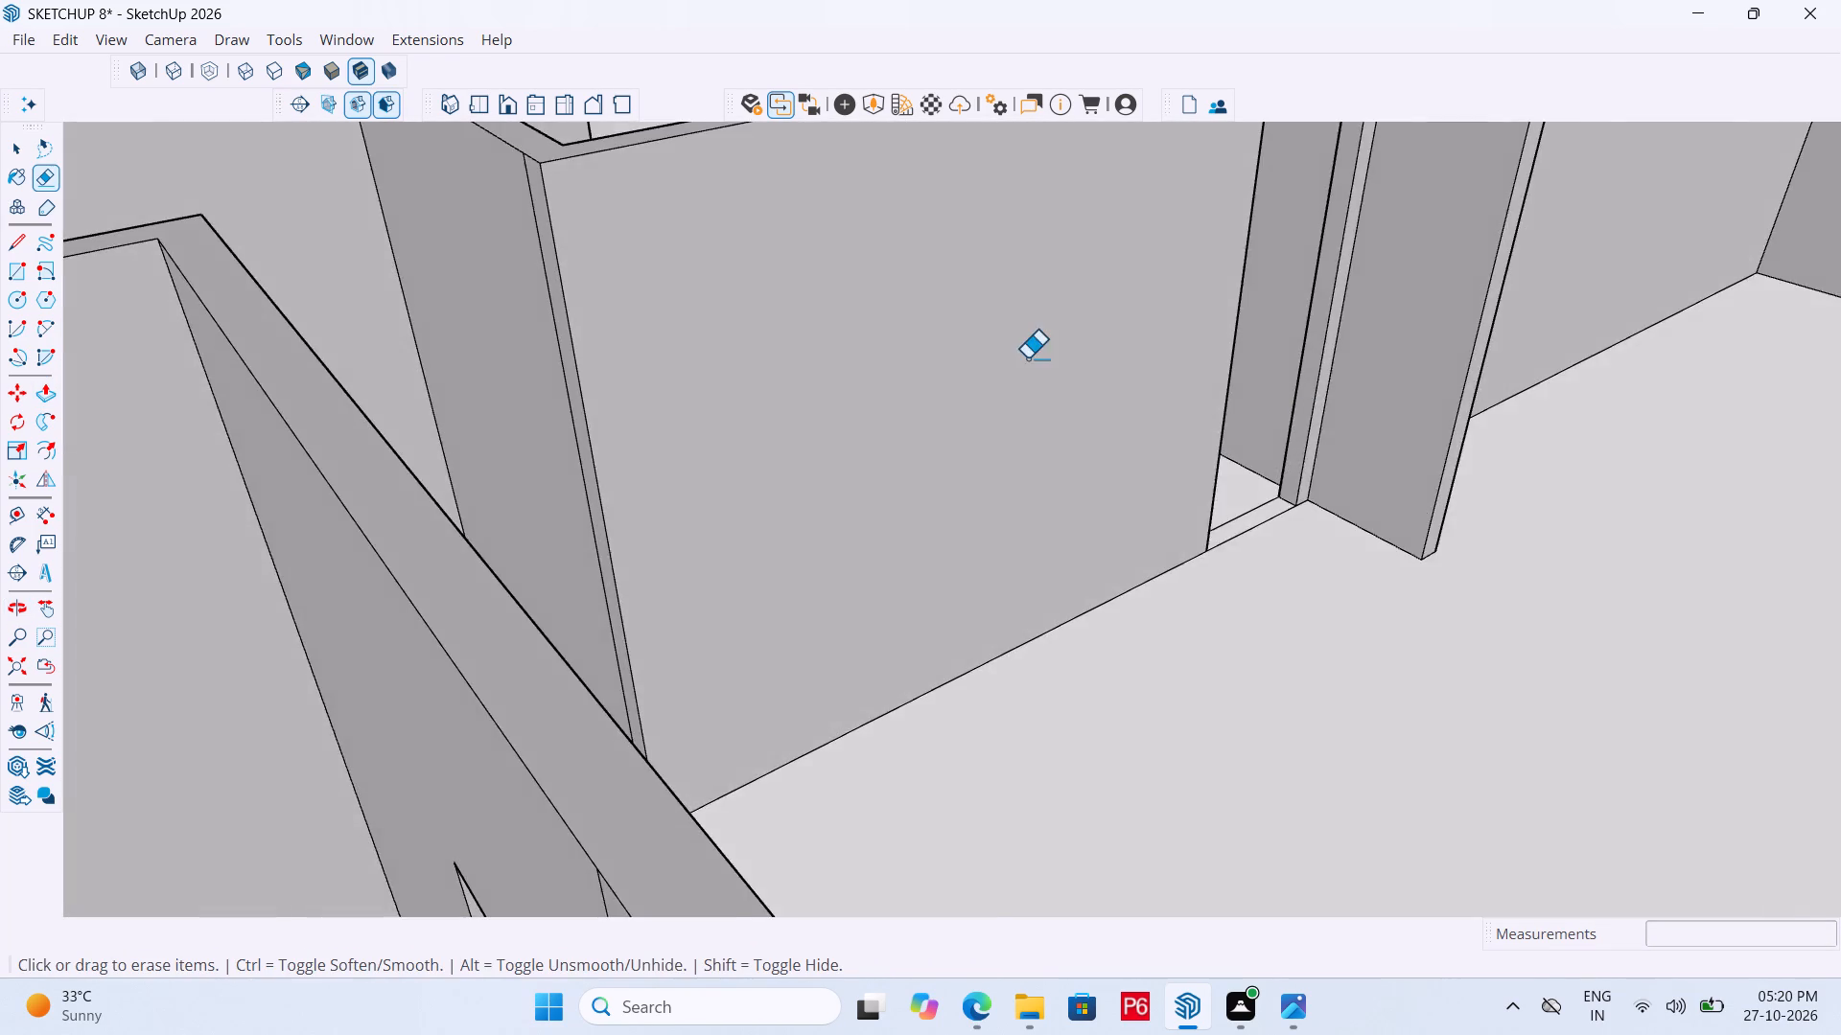
scroll(1026, 357, down, 6)
drag(900, 563, 922, 555)
Save the model with the lintel over the side room's inner doorway.
key(ctrl+s)
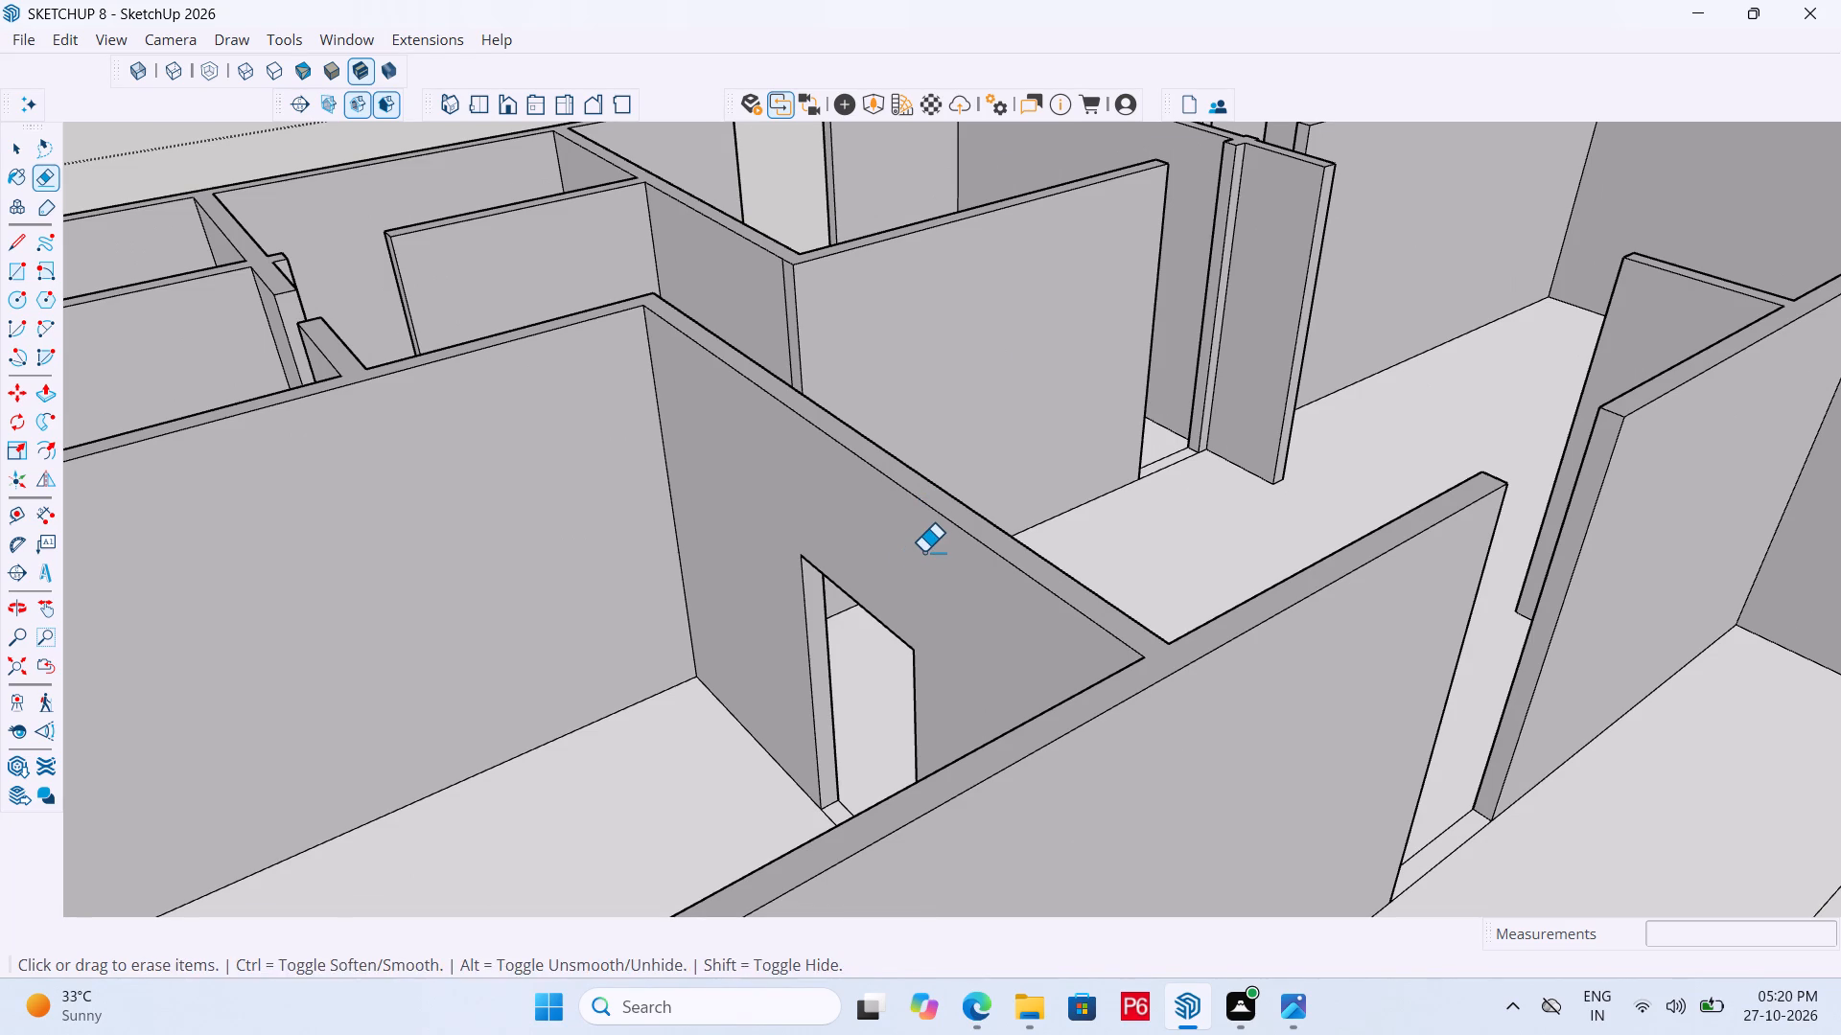
key(ctrl+s)
key(ctrl+s)
key(ctrl+s)
key(ctrl+s)
Mark the exterior wall end at the side room's entrance 3'6" below its top with a guide and a 9" line across, and save.
scroll(964, 459, down, 7)
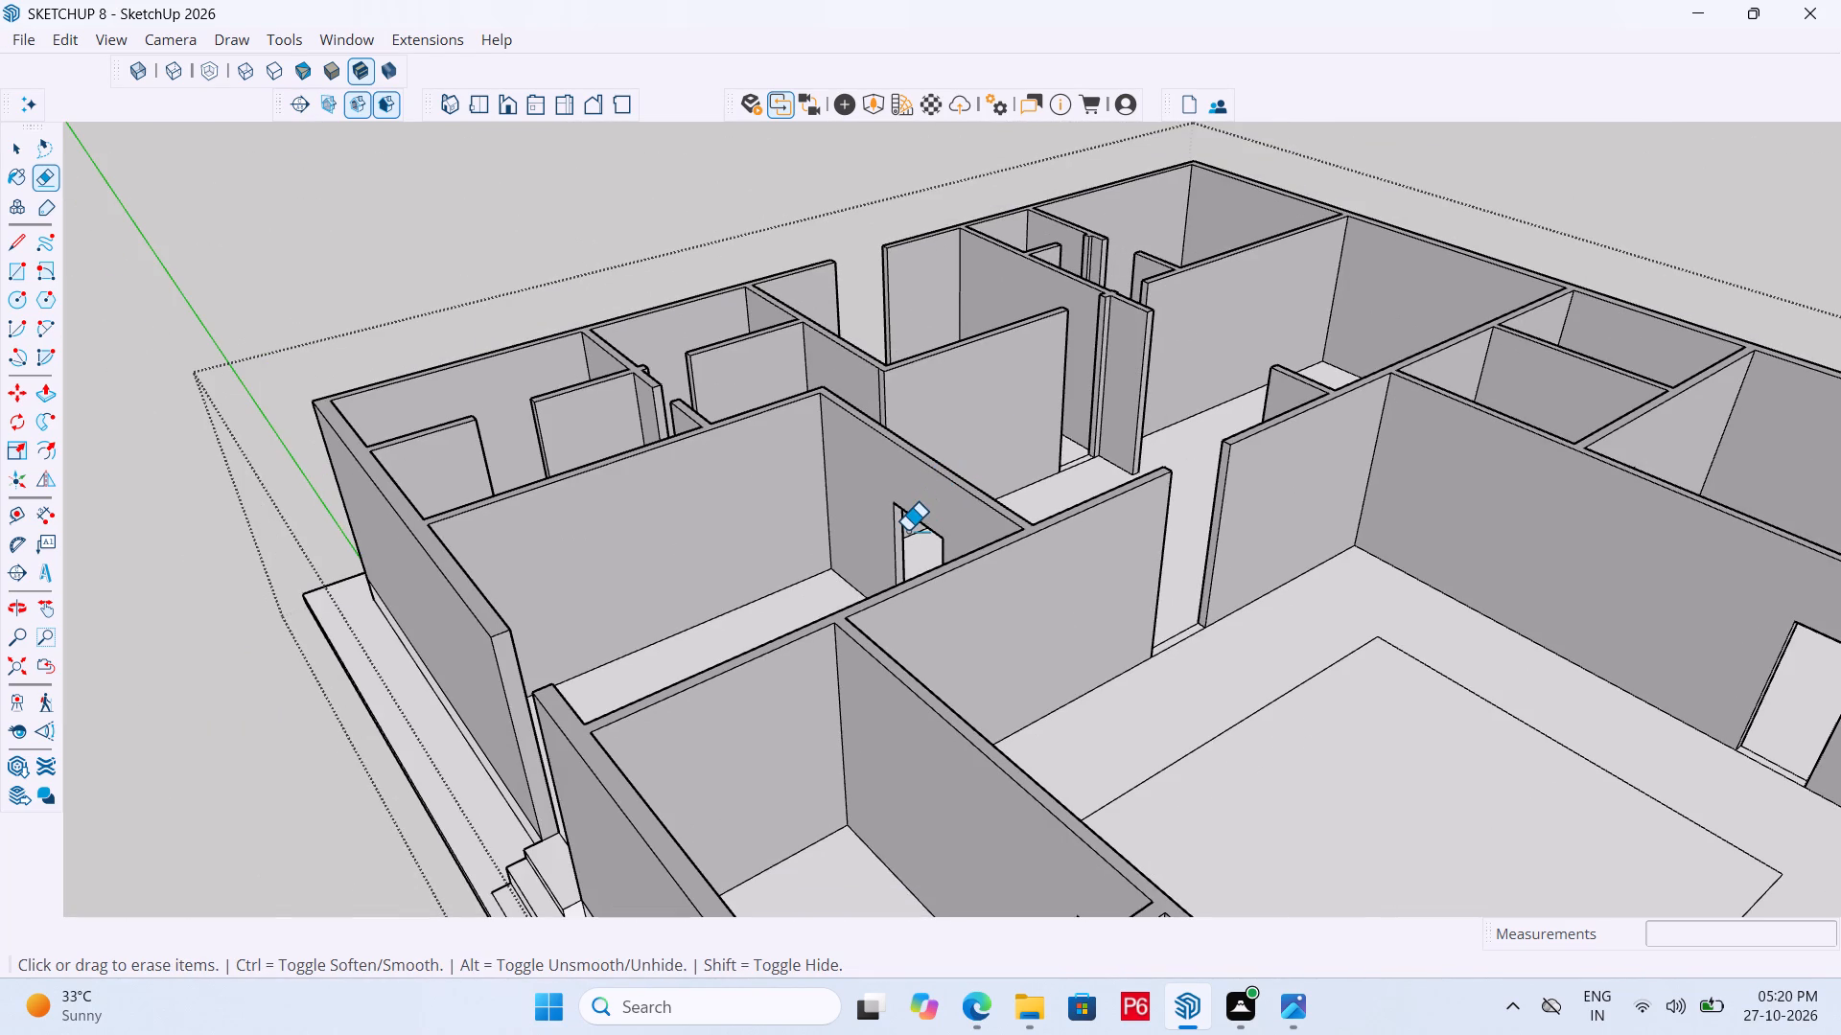
middle_drag(907, 532, 967, 517)
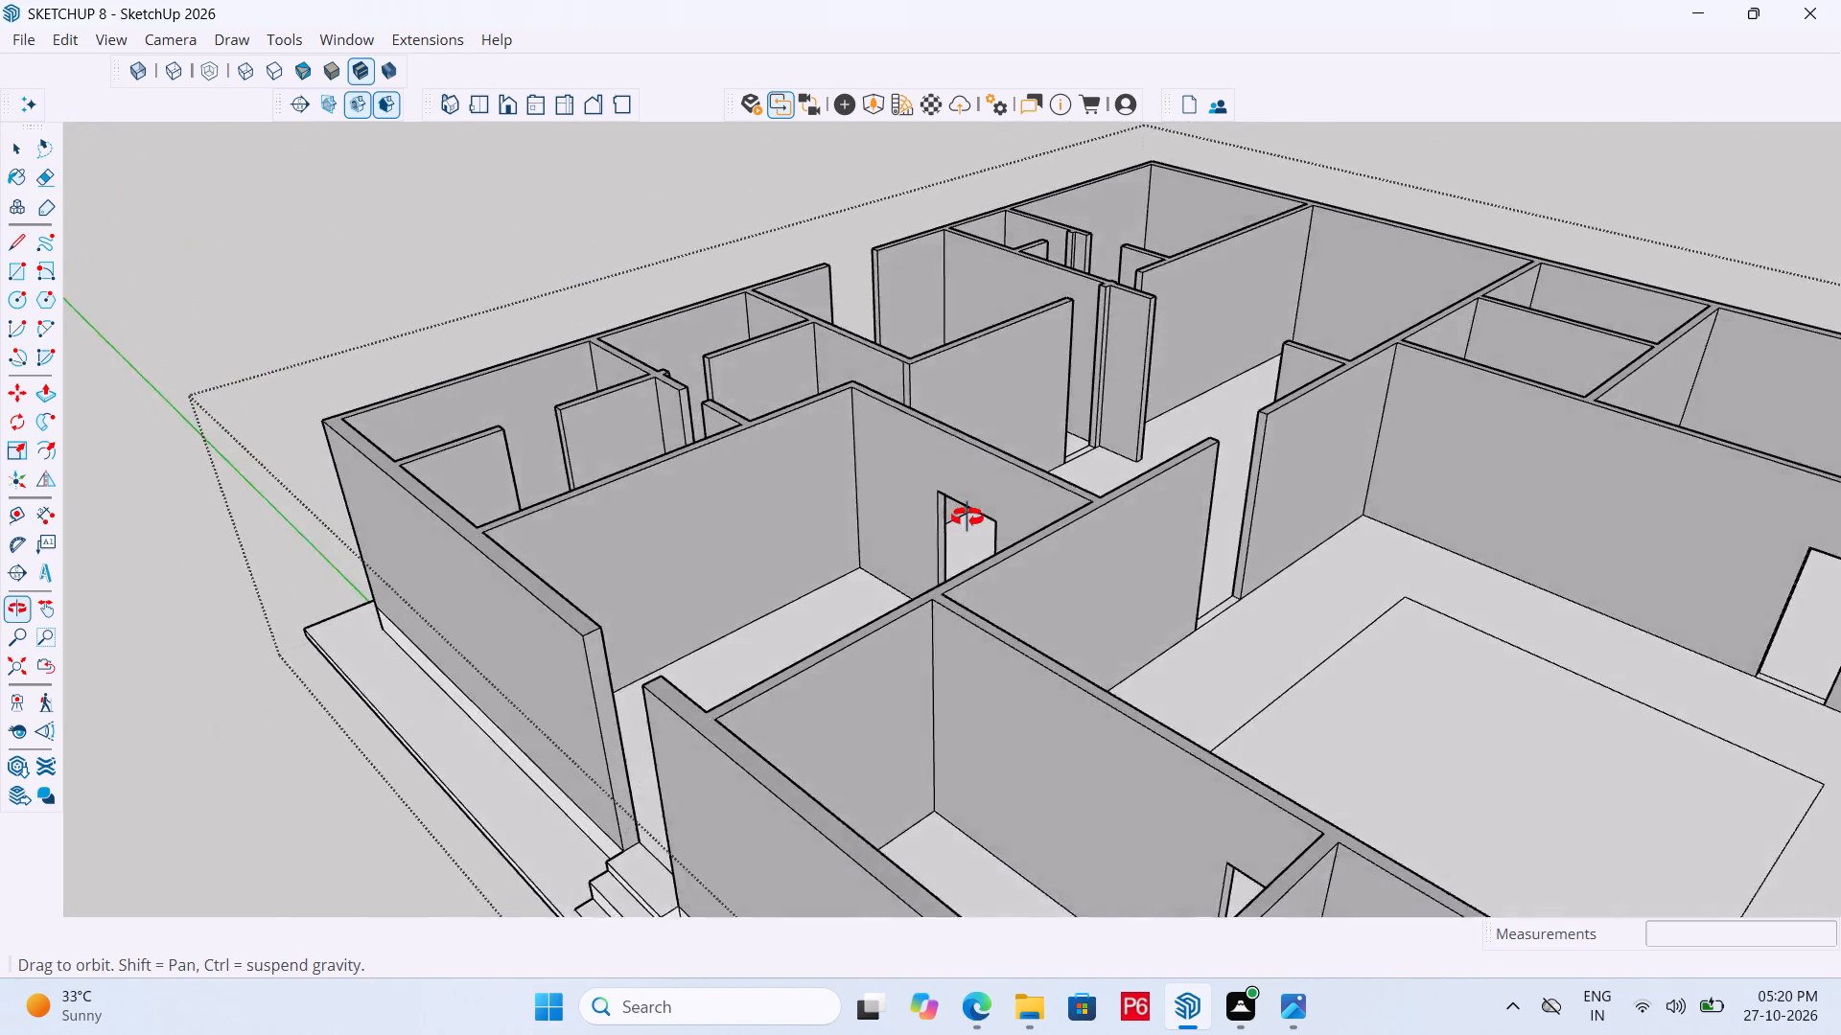
middle_drag(967, 517, 1022, 498)
scroll(685, 744, up, 6)
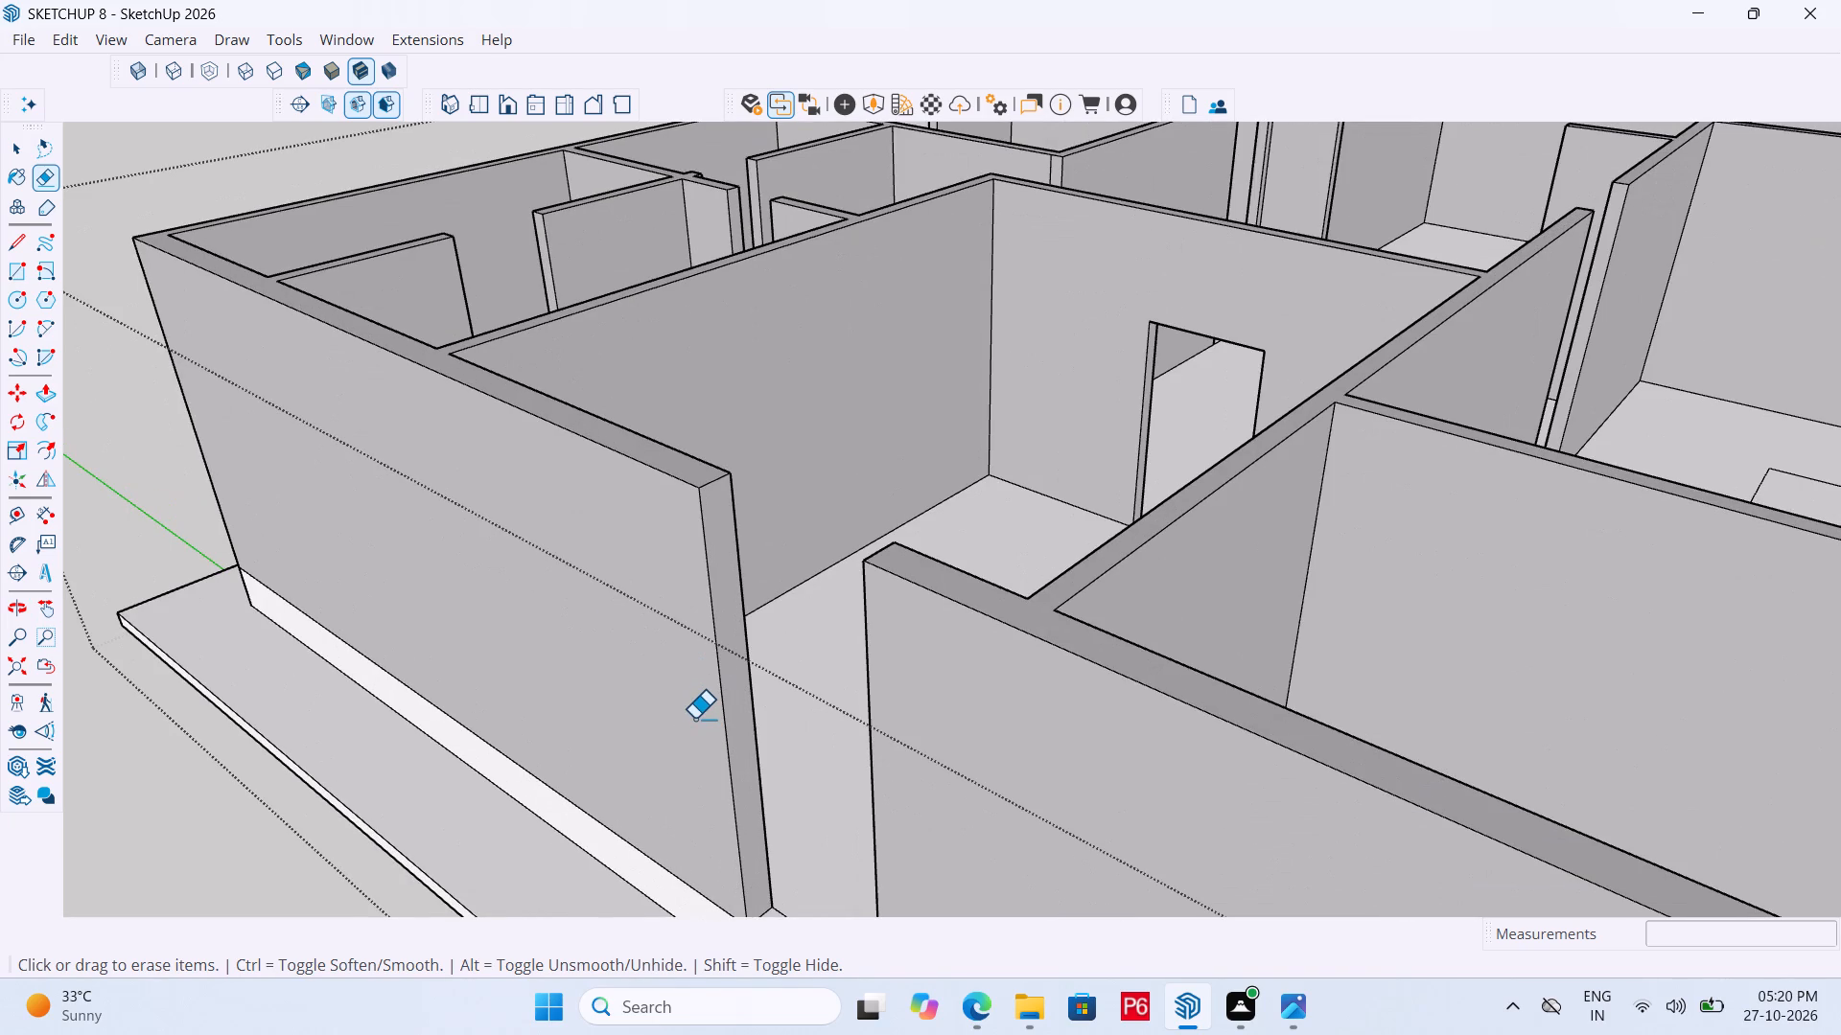
scroll(763, 459, up, 1)
scroll(722, 557, up, 2)
key(t)
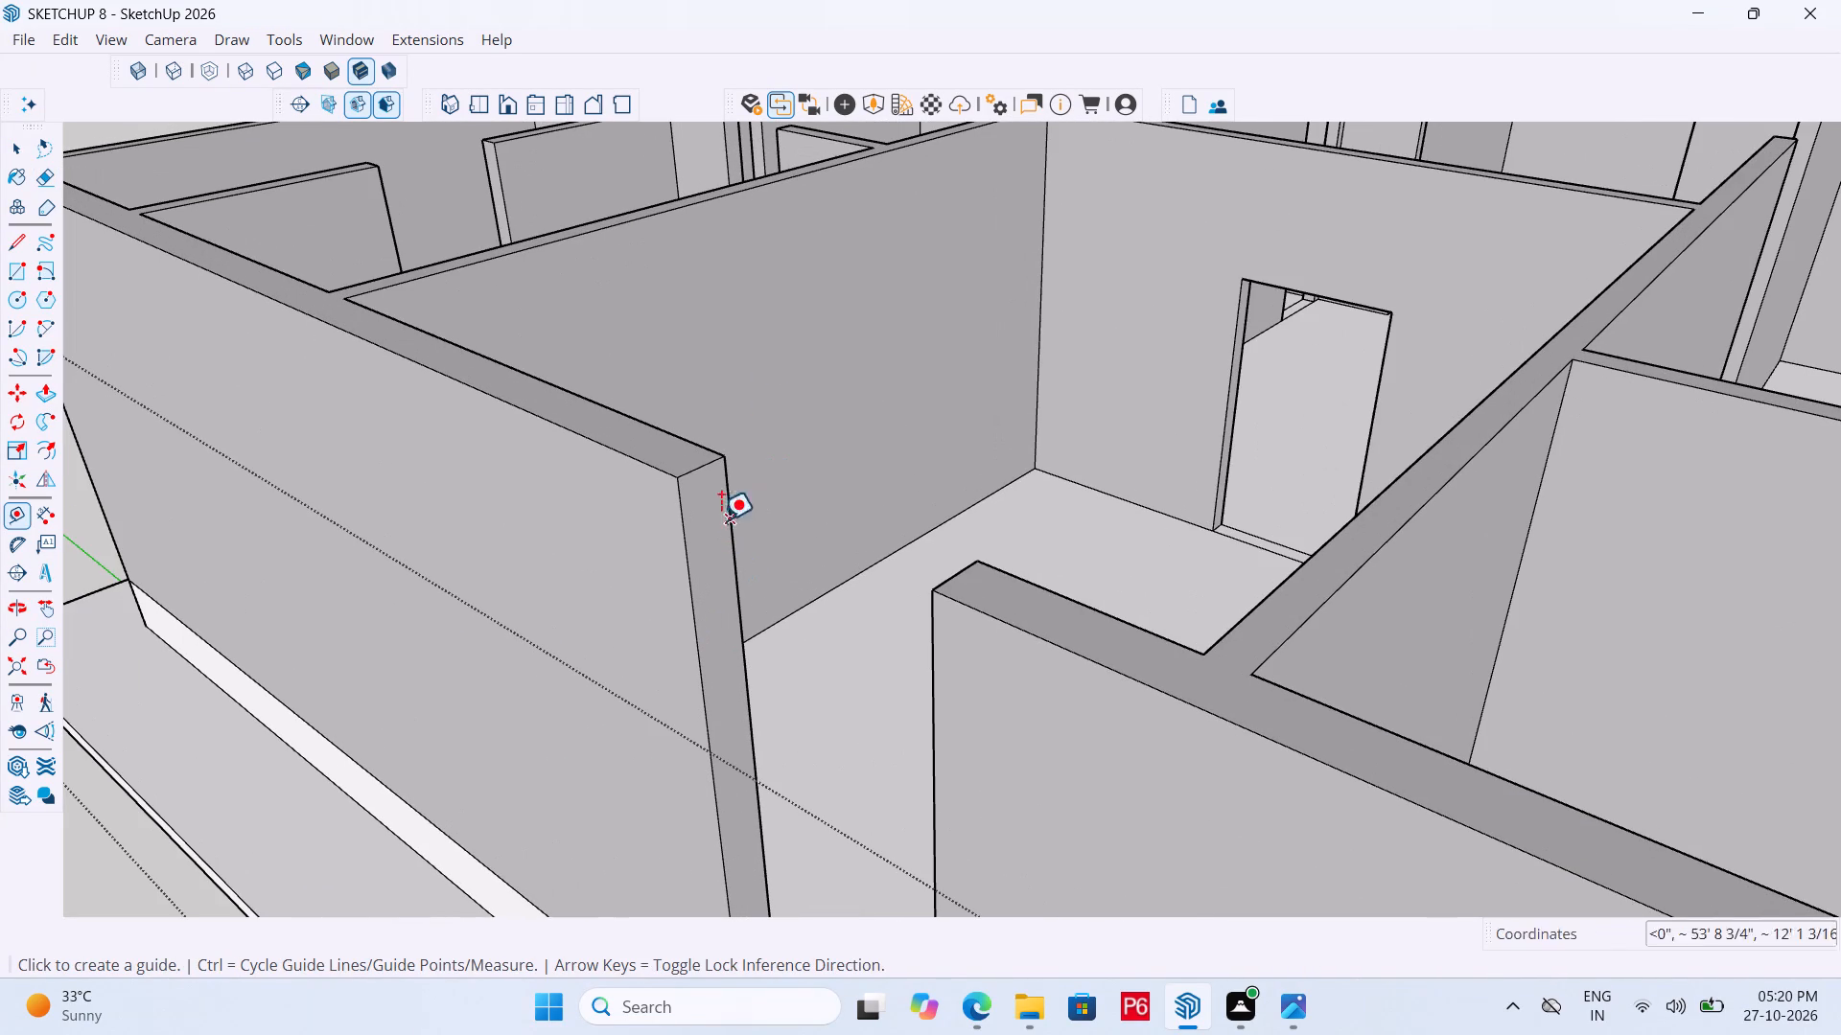
click(695, 468)
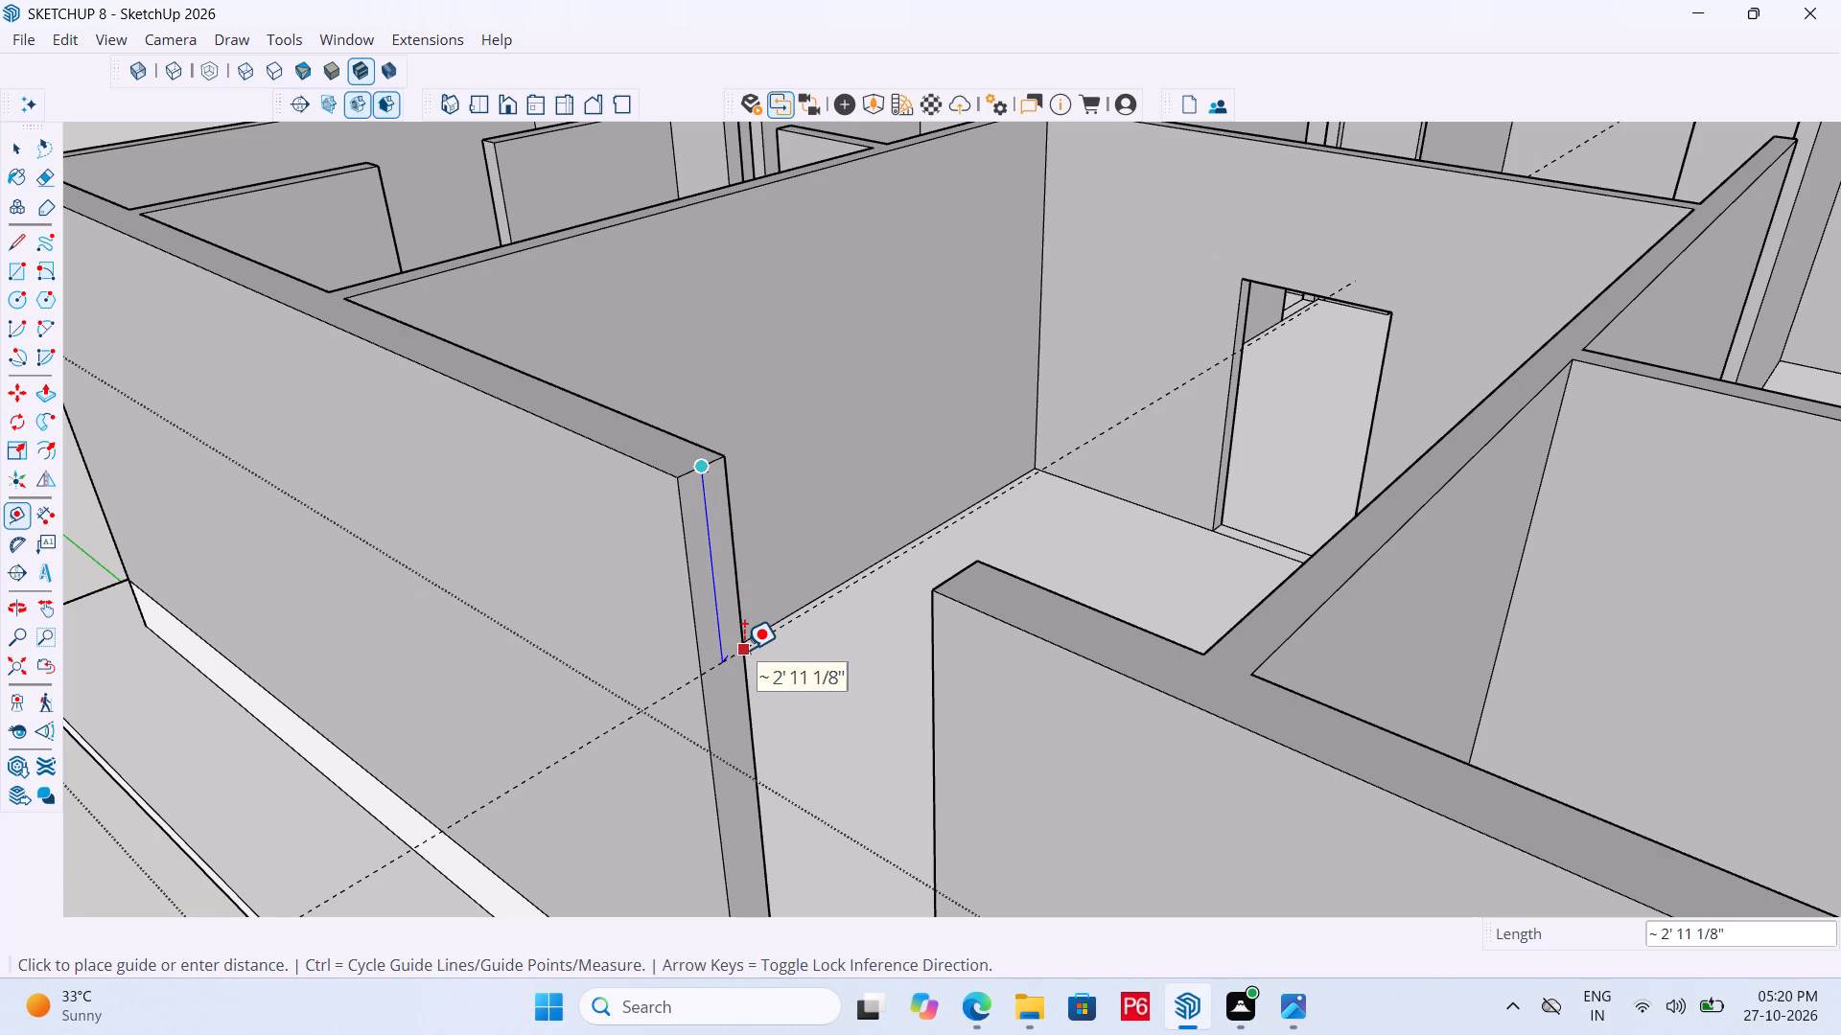
key(Return)
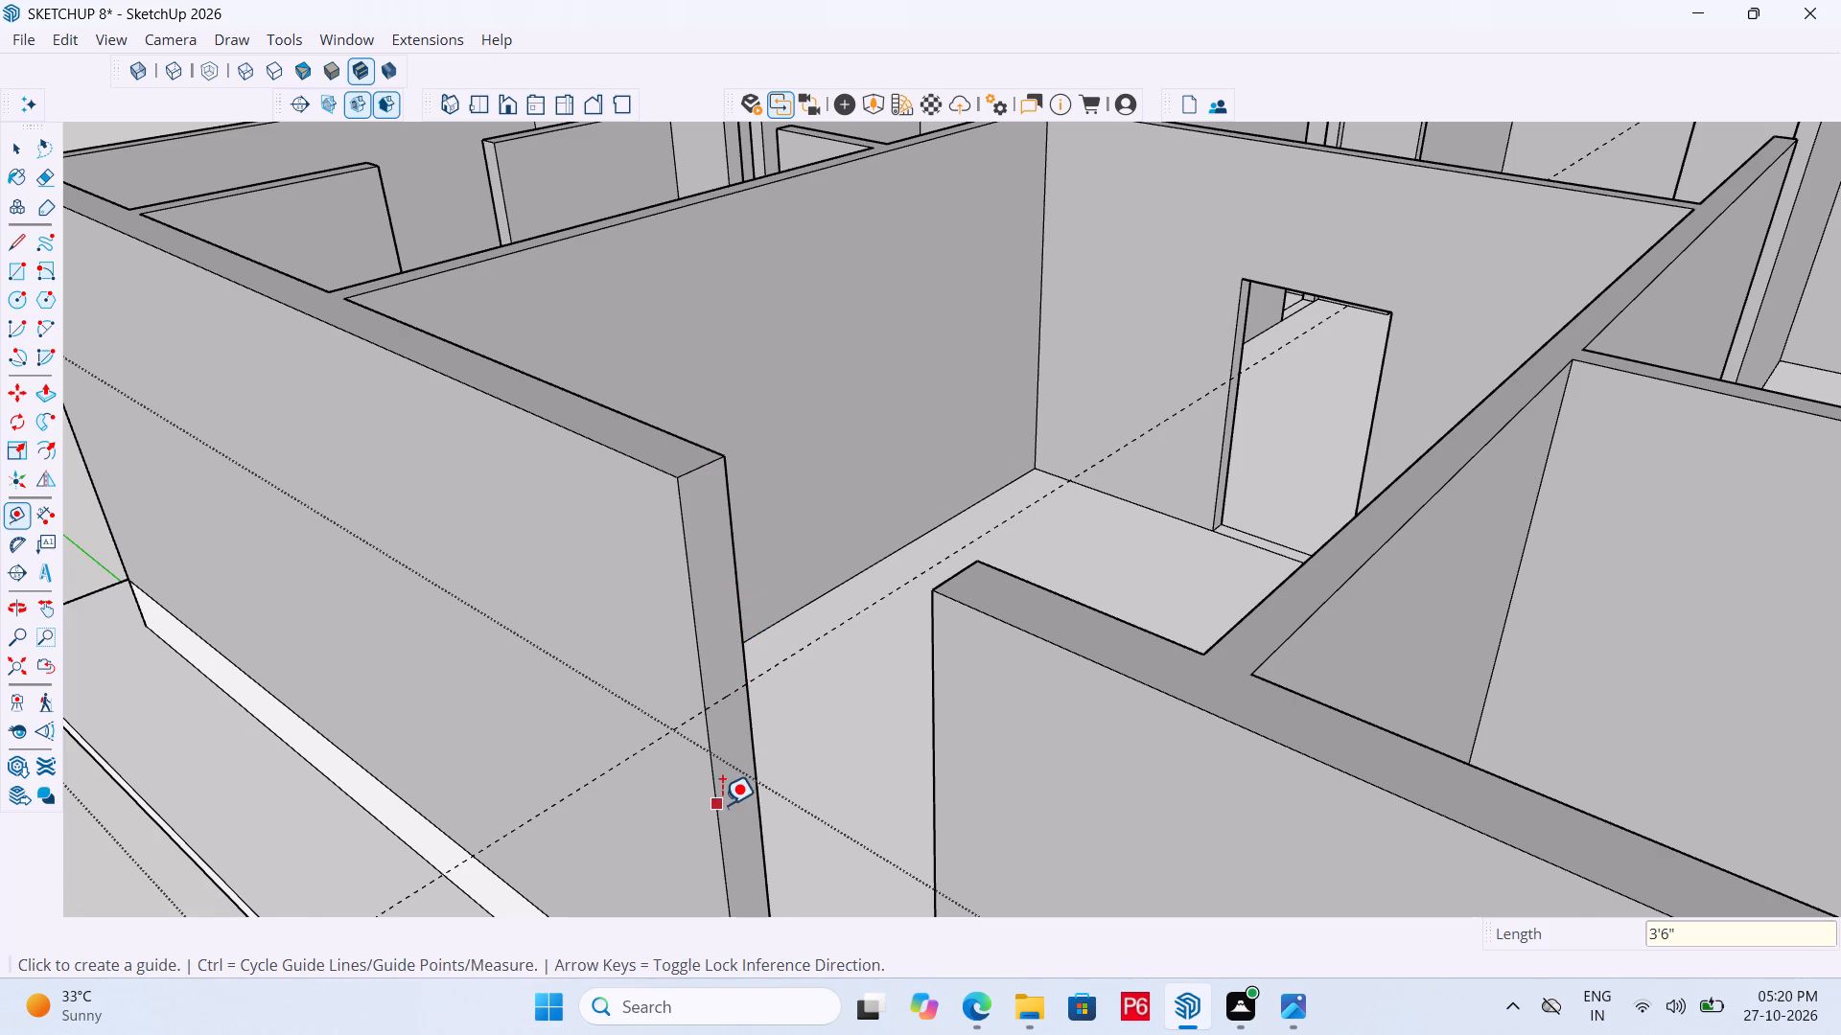
scroll(718, 801, up, 5)
key(l)
drag(698, 647, 711, 639)
click(769, 604)
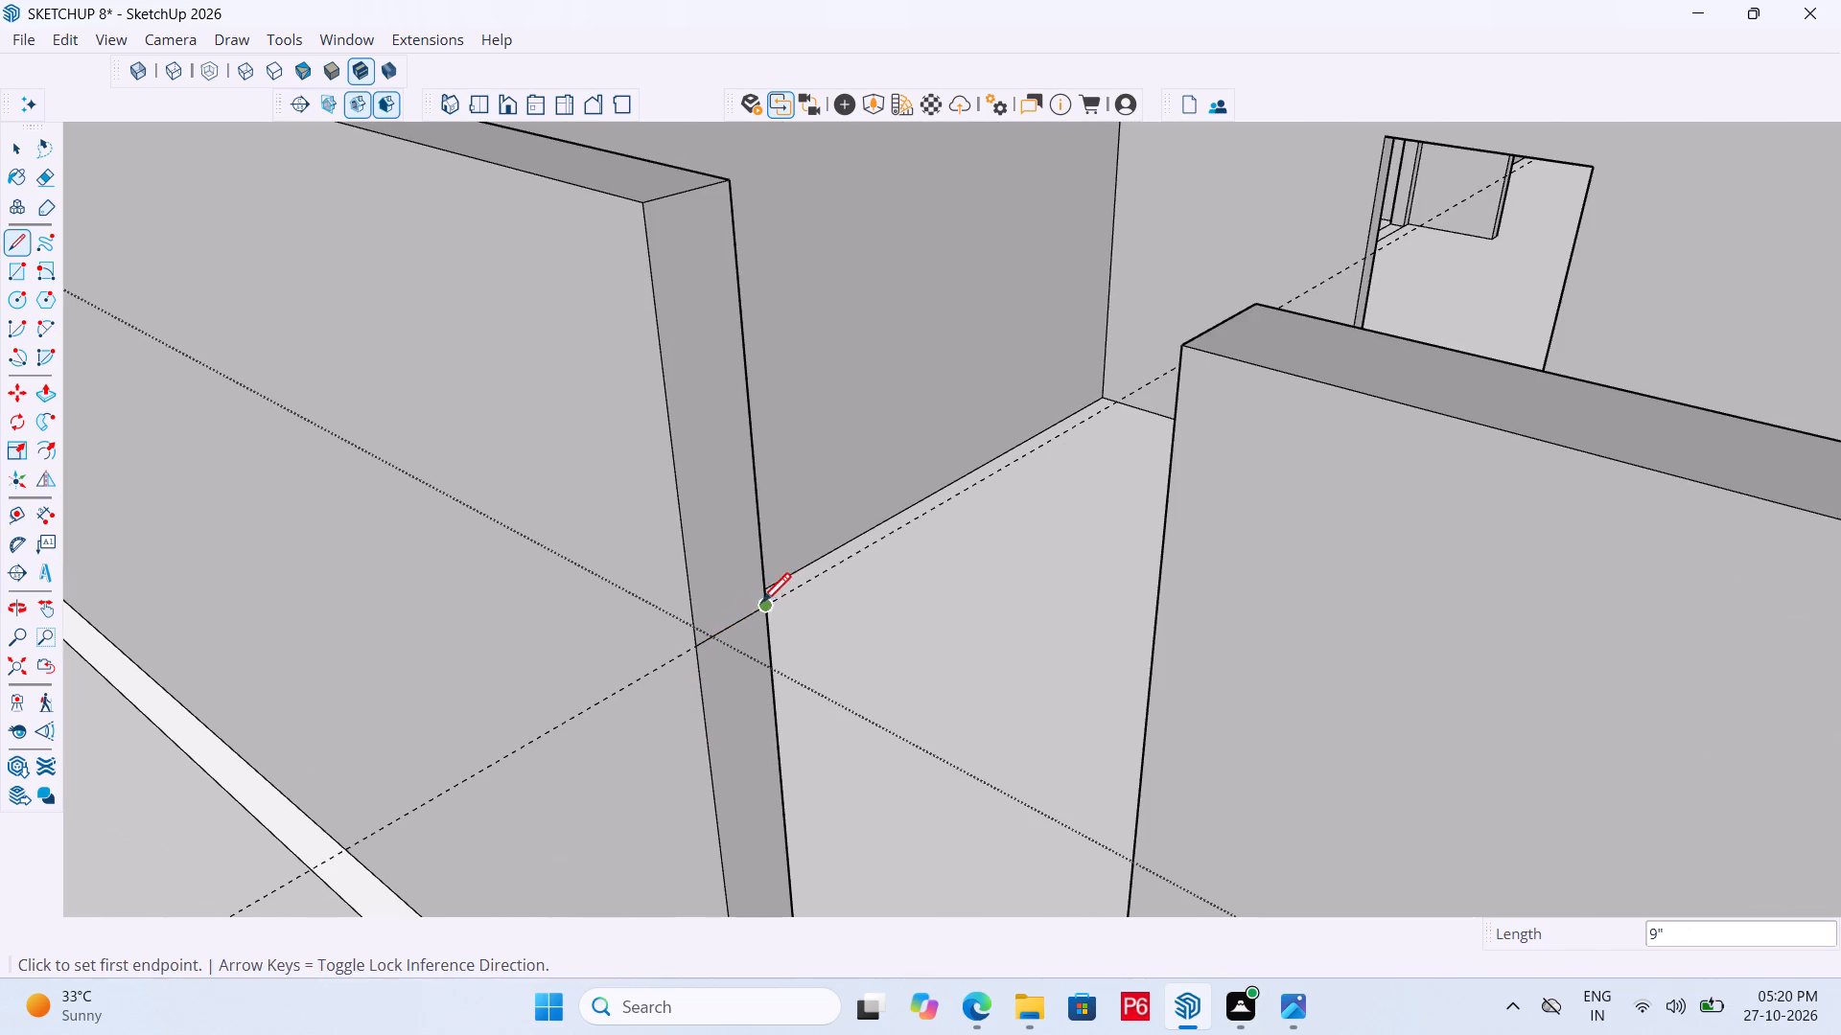
key(space)
key(ctrl+s)
key(ctrl+s)
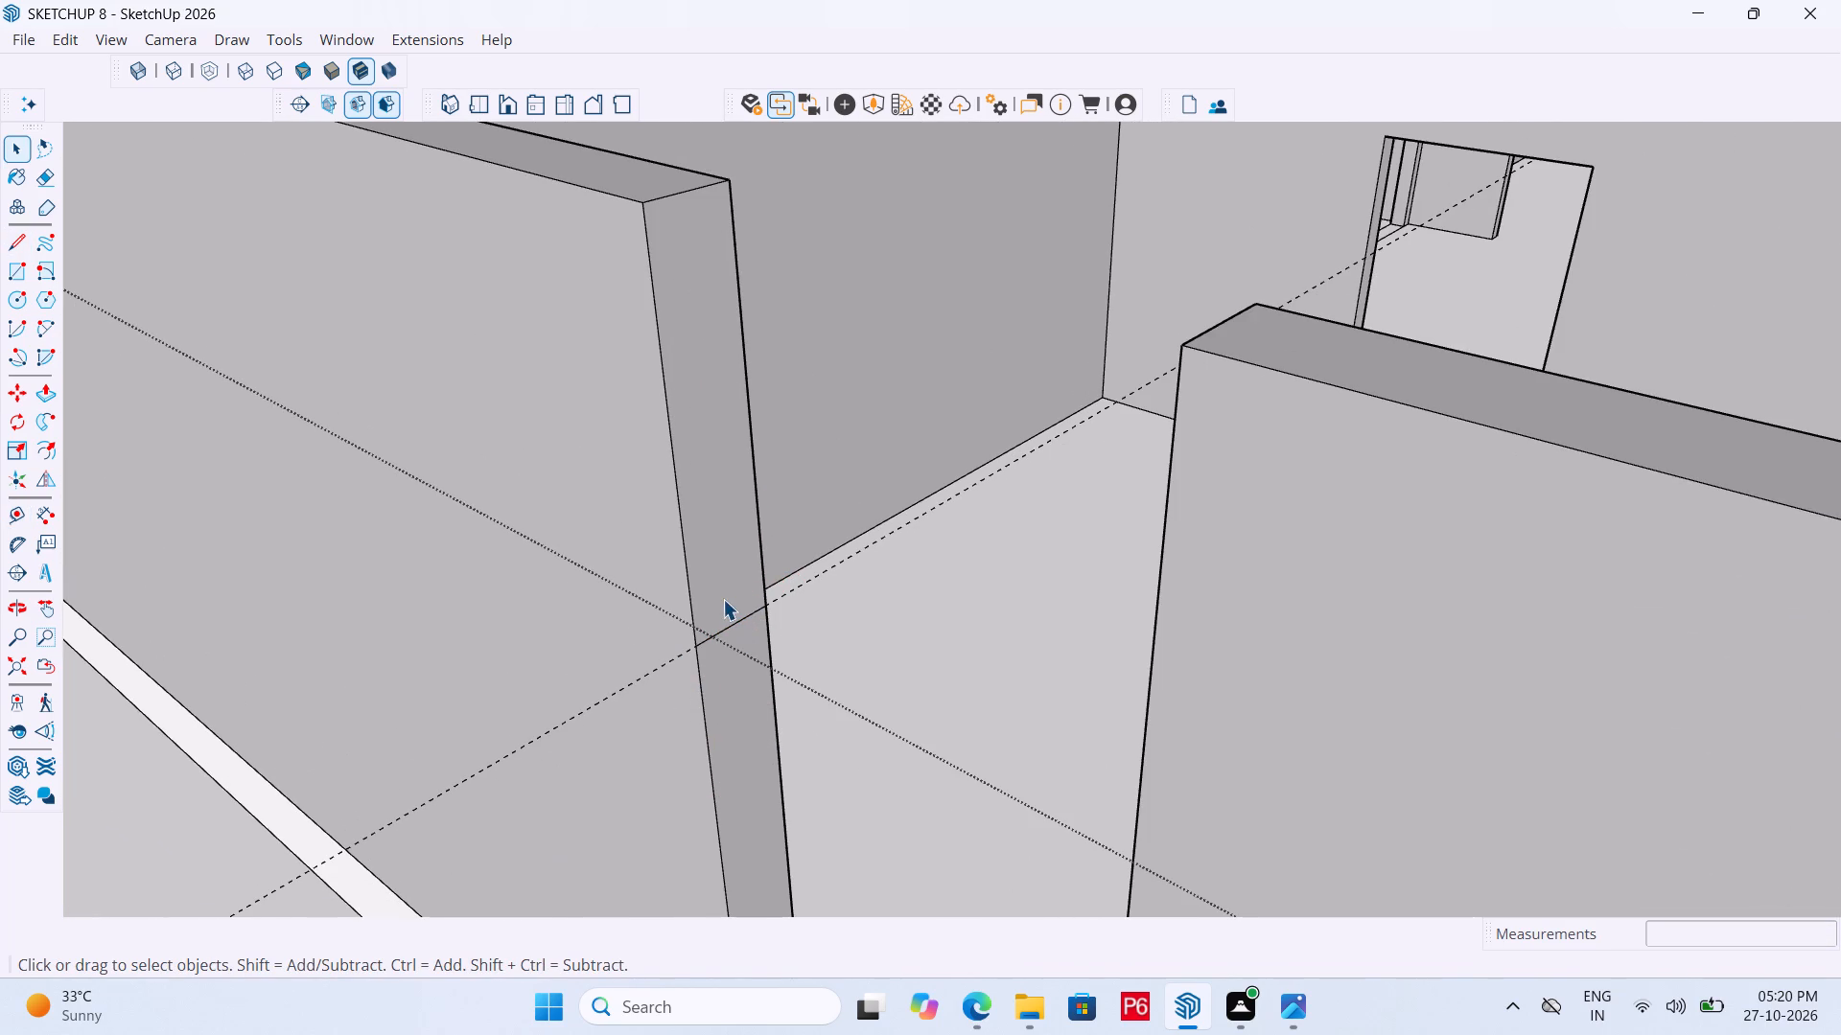
Push/Pull the end face above the line 4' across the exterior side entrance to the facing wall end.
key(t)
key(y)
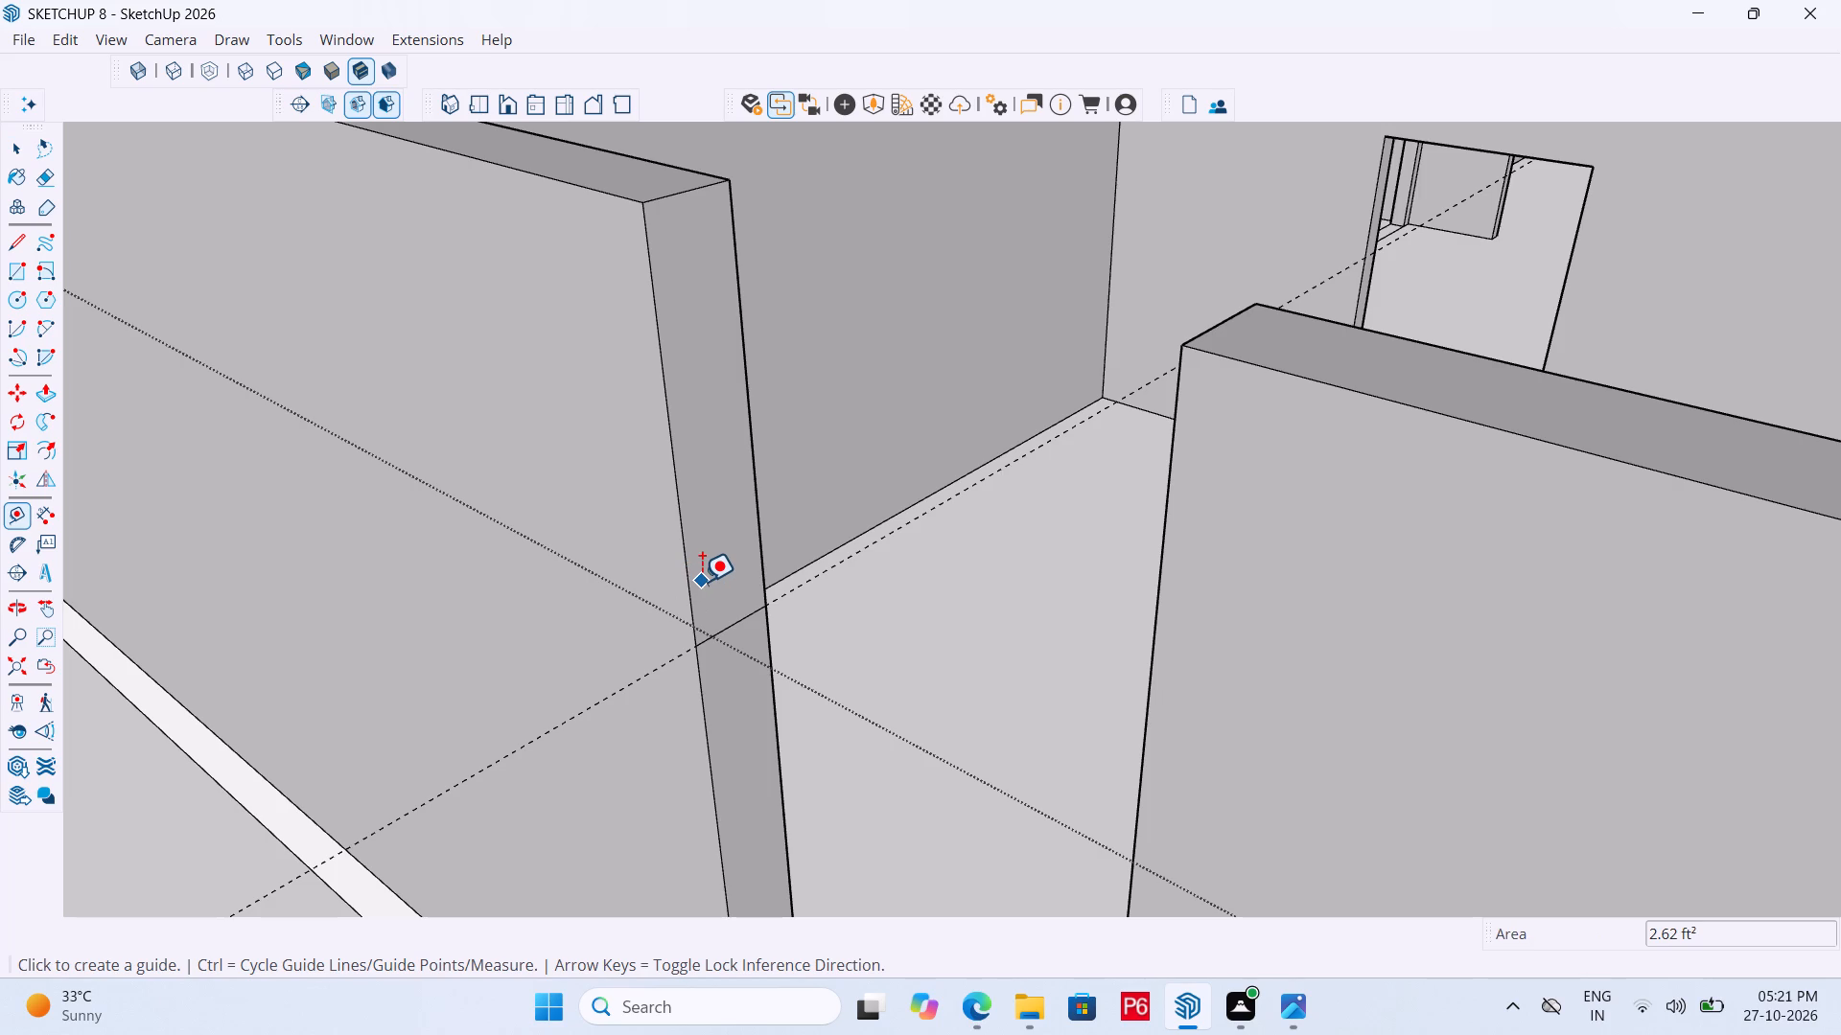
key(p)
click(710, 573)
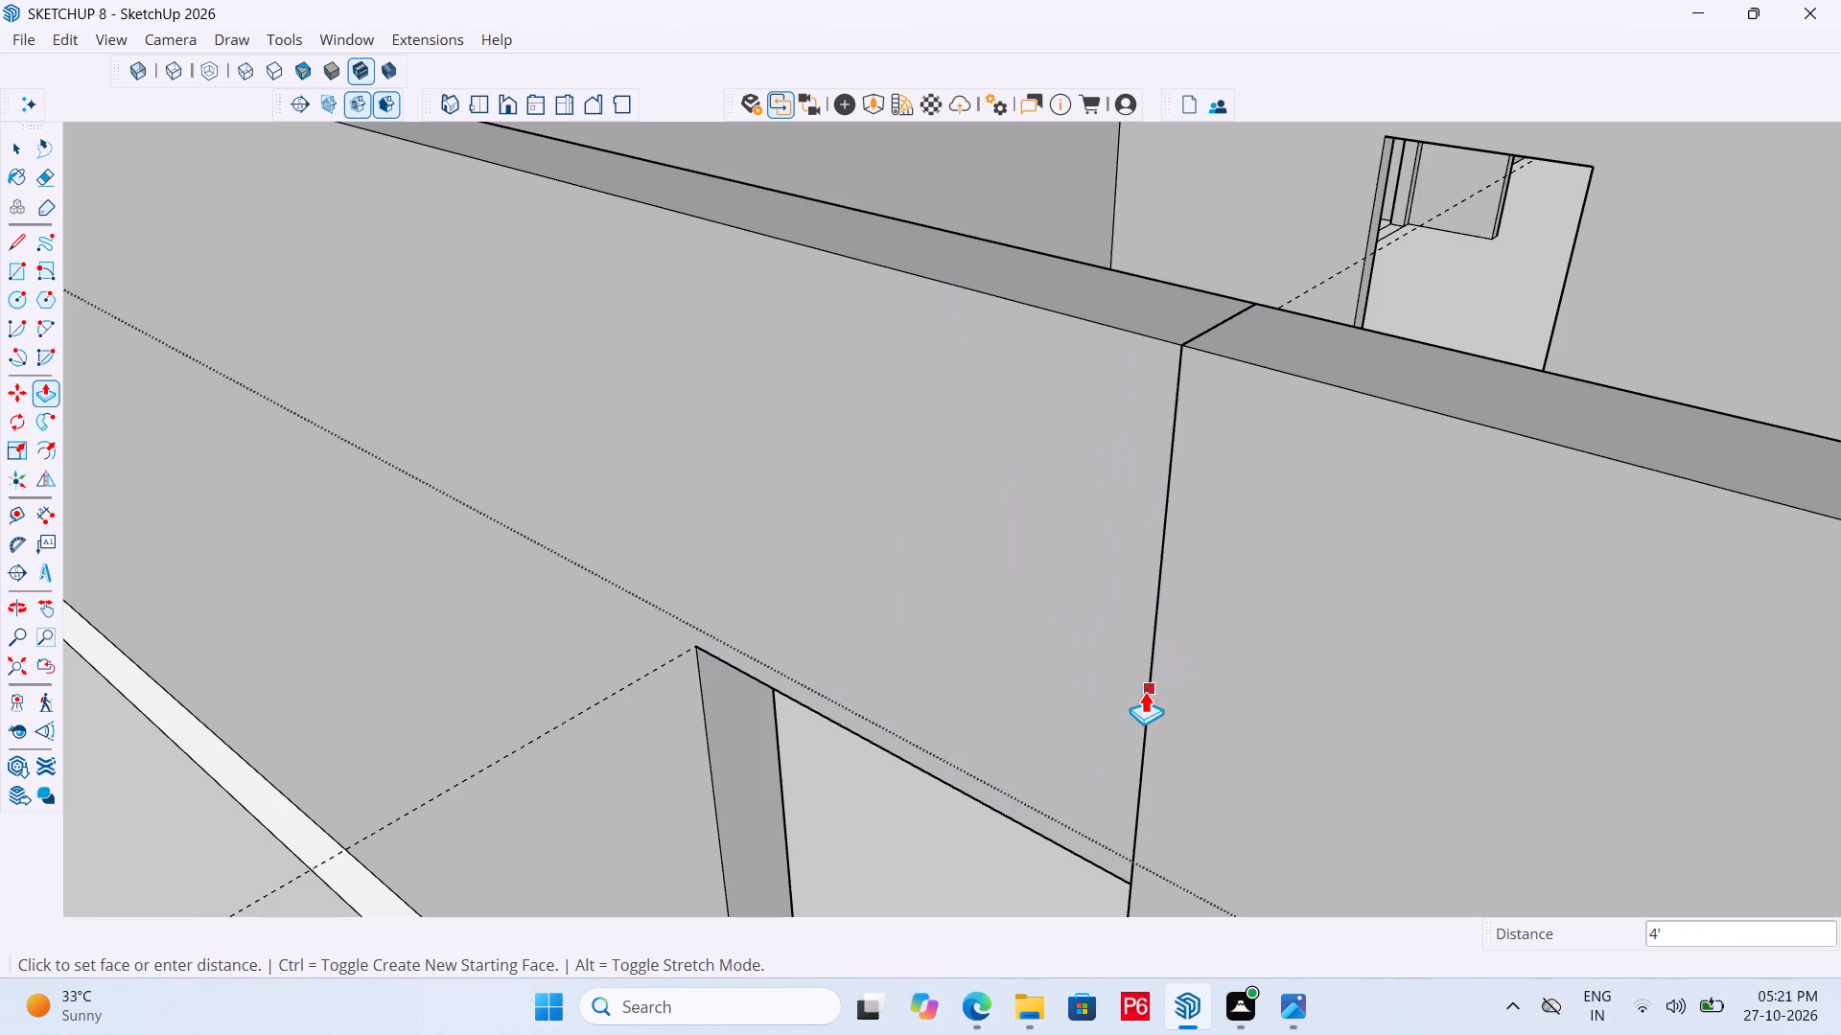
click(1145, 691)
Erase the guide and the seam edges on the outer, top and inner faces of the side entrance lintel.
key(e)
drag(661, 647, 658, 679)
click(658, 679)
scroll(552, 678, down, 5)
drag(820, 617, 893, 608)
click(893, 608)
drag(874, 492, 881, 526)
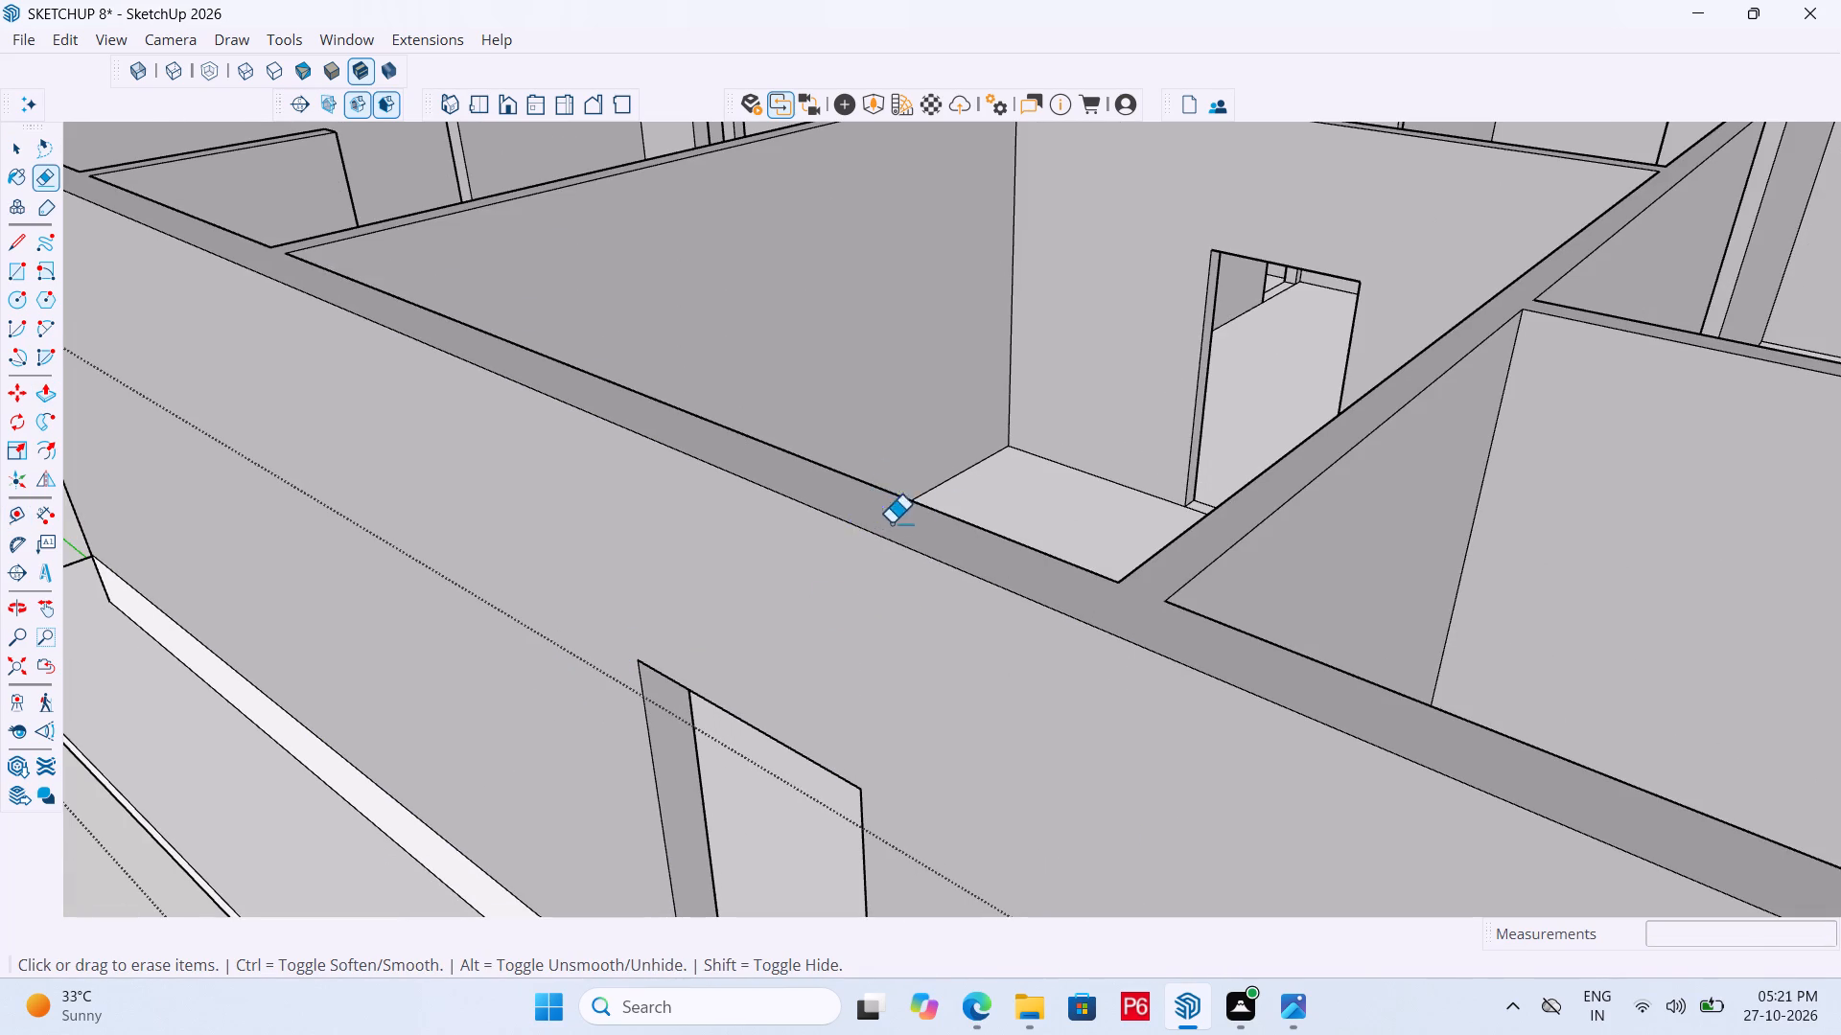
middle_drag(1009, 523, 443, 586)
scroll(1153, 480, down, 5)
middle_drag(681, 410, 539, 523)
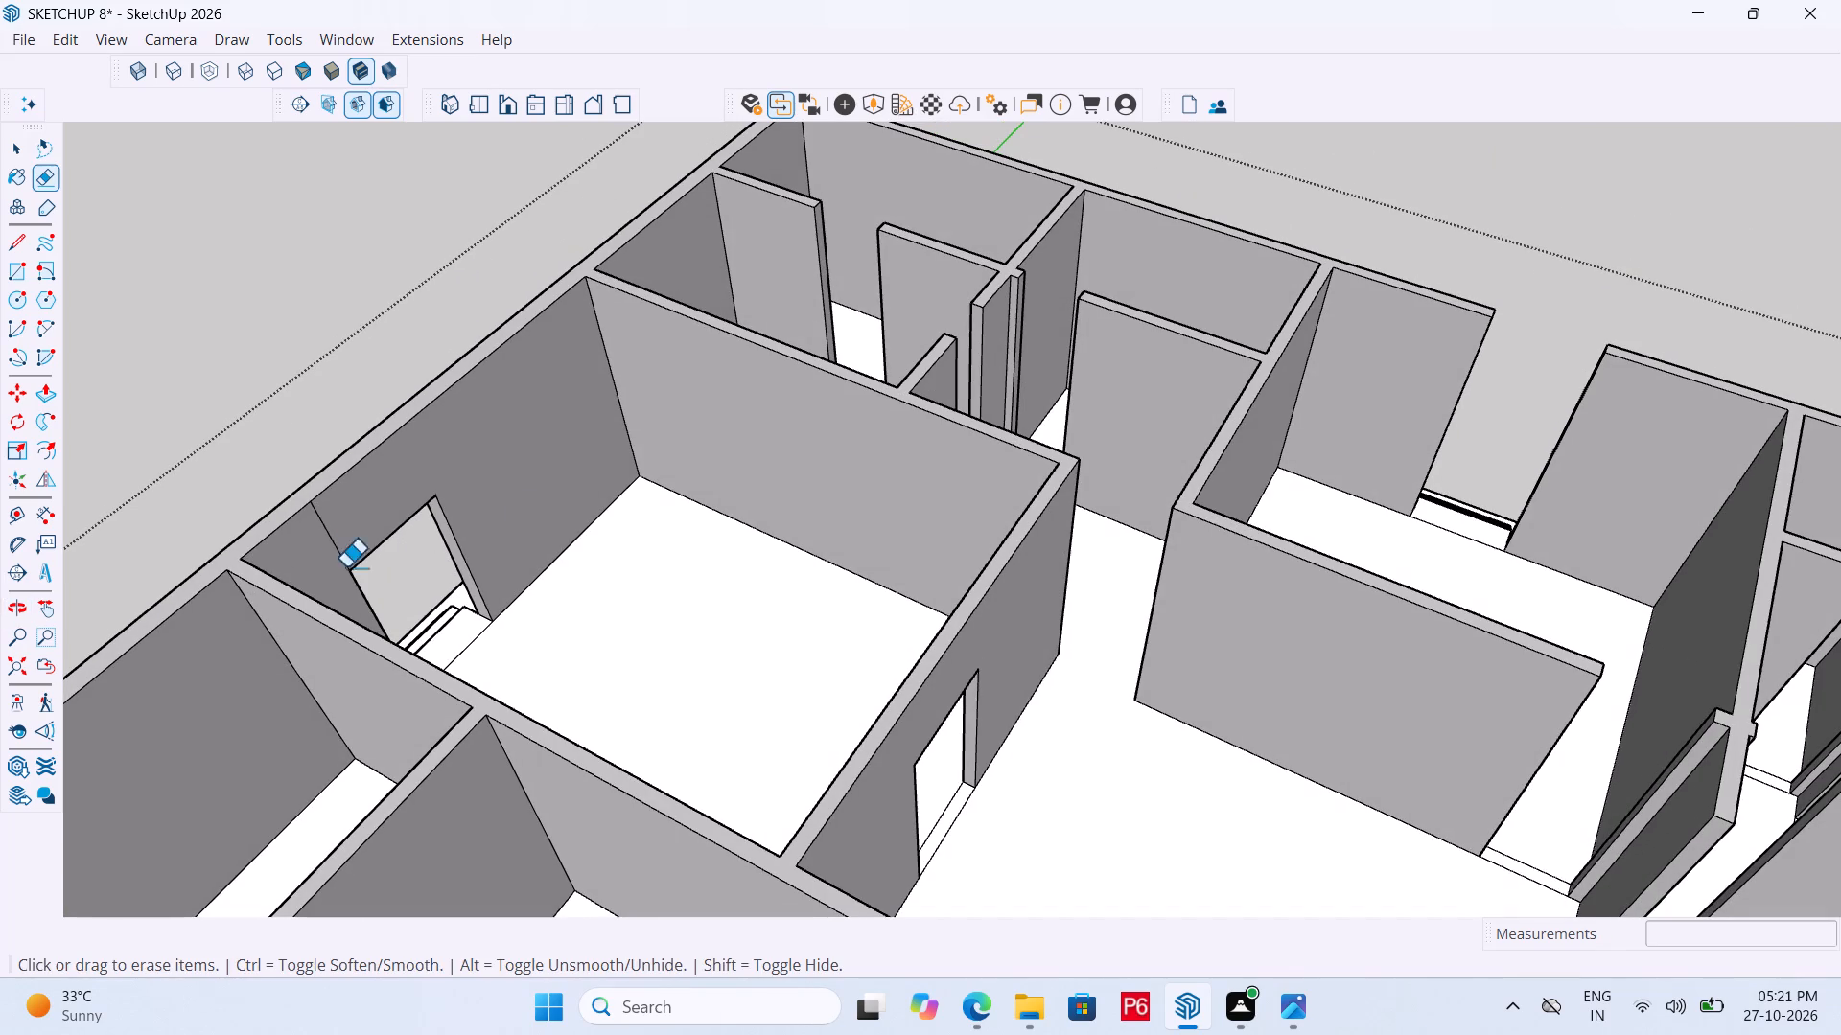
drag(328, 540, 344, 512)
middle_drag(400, 557, 868, 437)
Save the model with the lintel over the exterior side entrance.
key(ctrl+s)
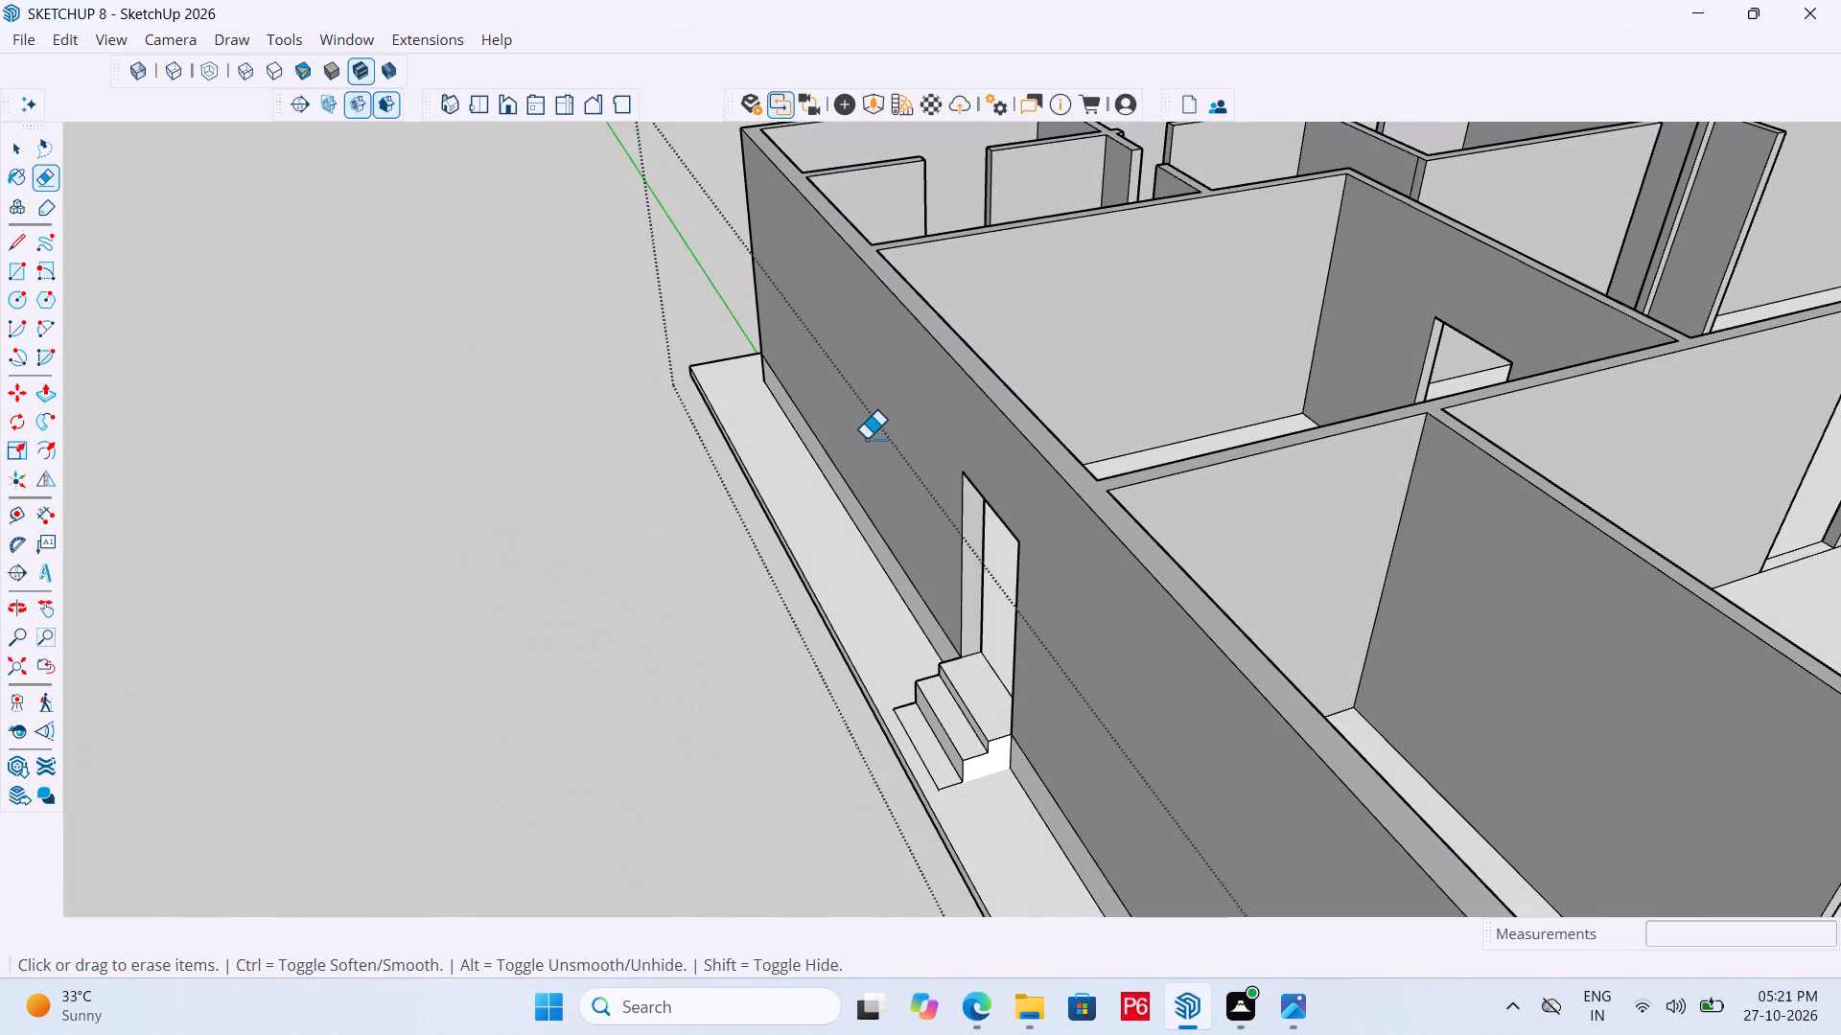
key(ctrl+s)
key(ctrl+s)
key(ctrl+s)
key(ctrl+s)
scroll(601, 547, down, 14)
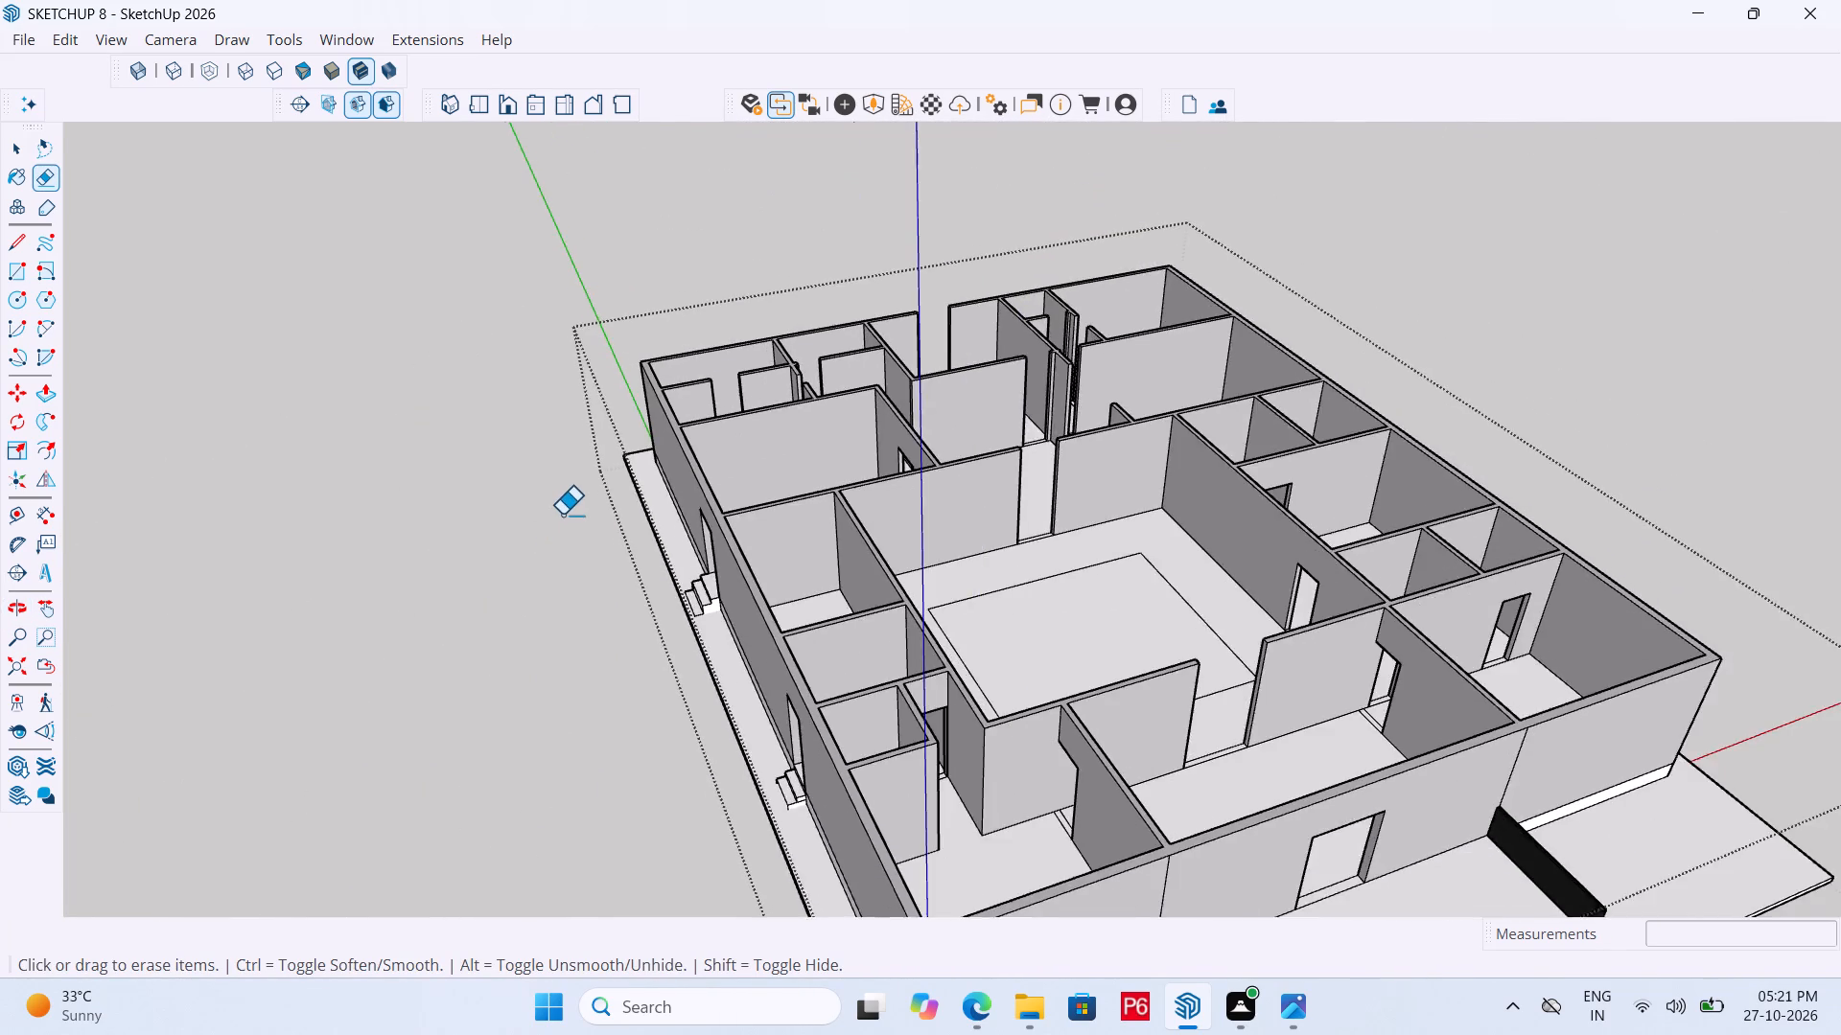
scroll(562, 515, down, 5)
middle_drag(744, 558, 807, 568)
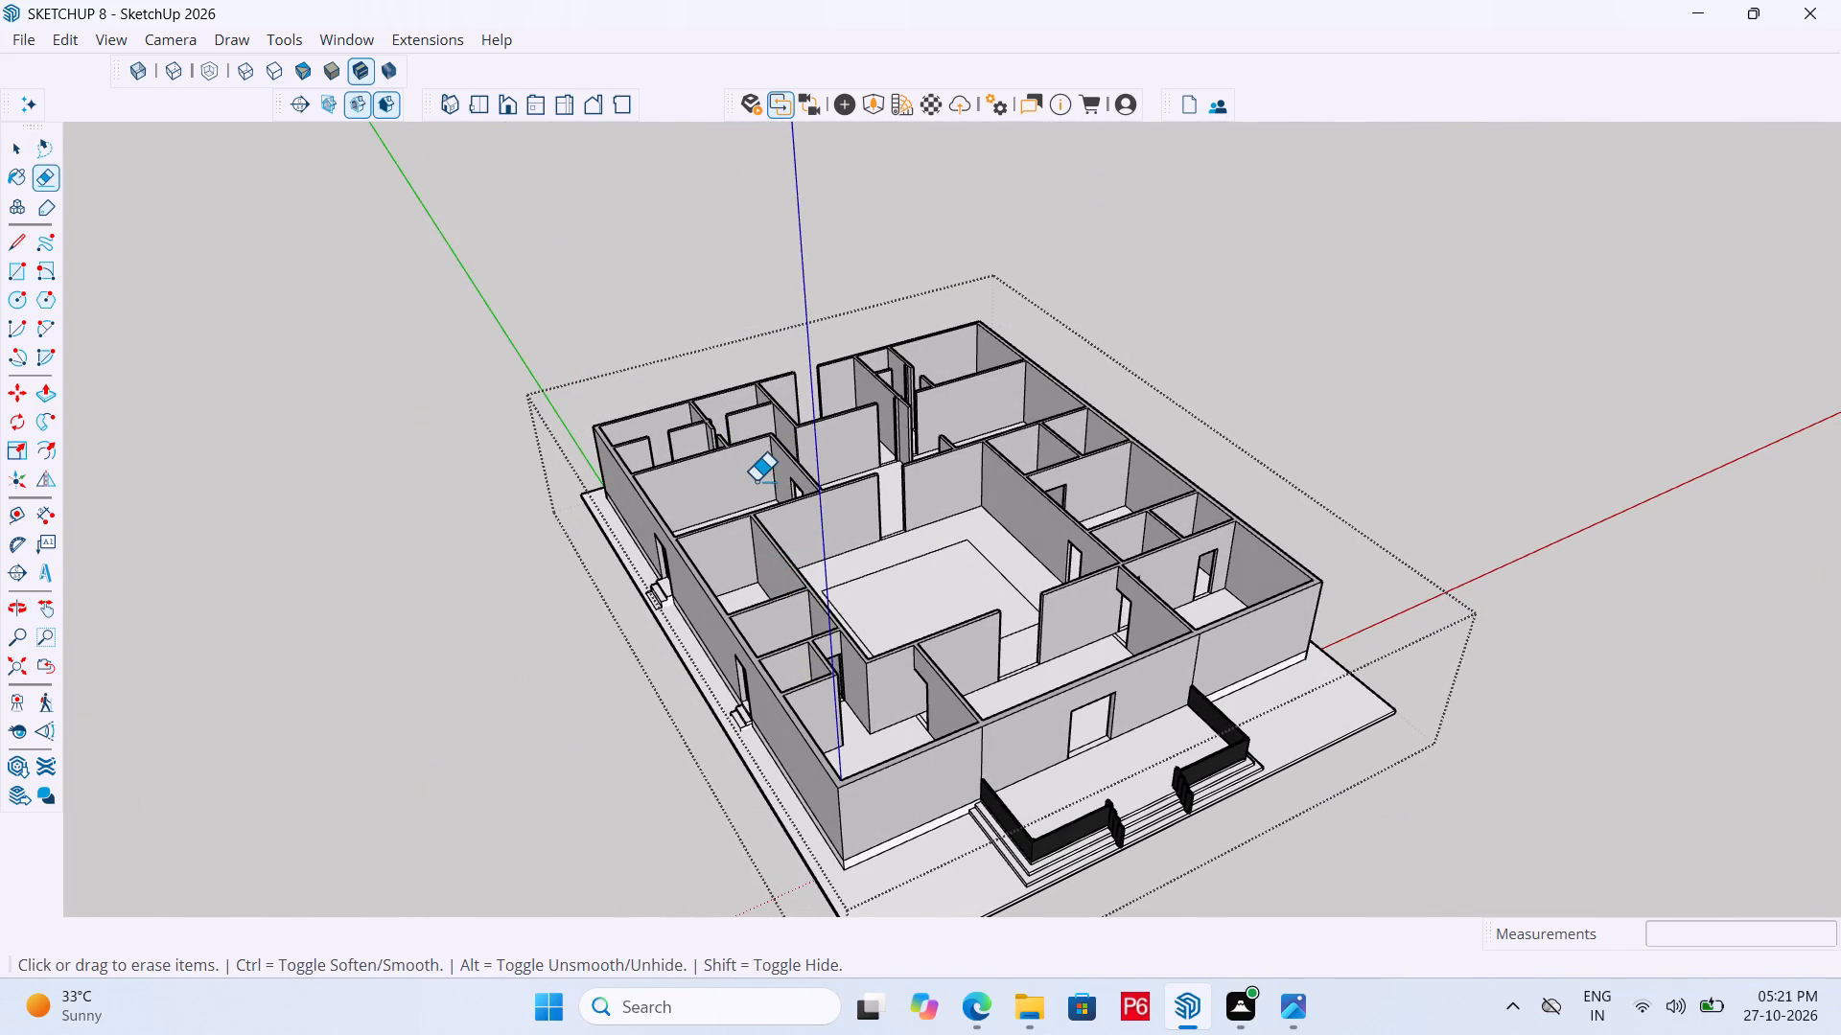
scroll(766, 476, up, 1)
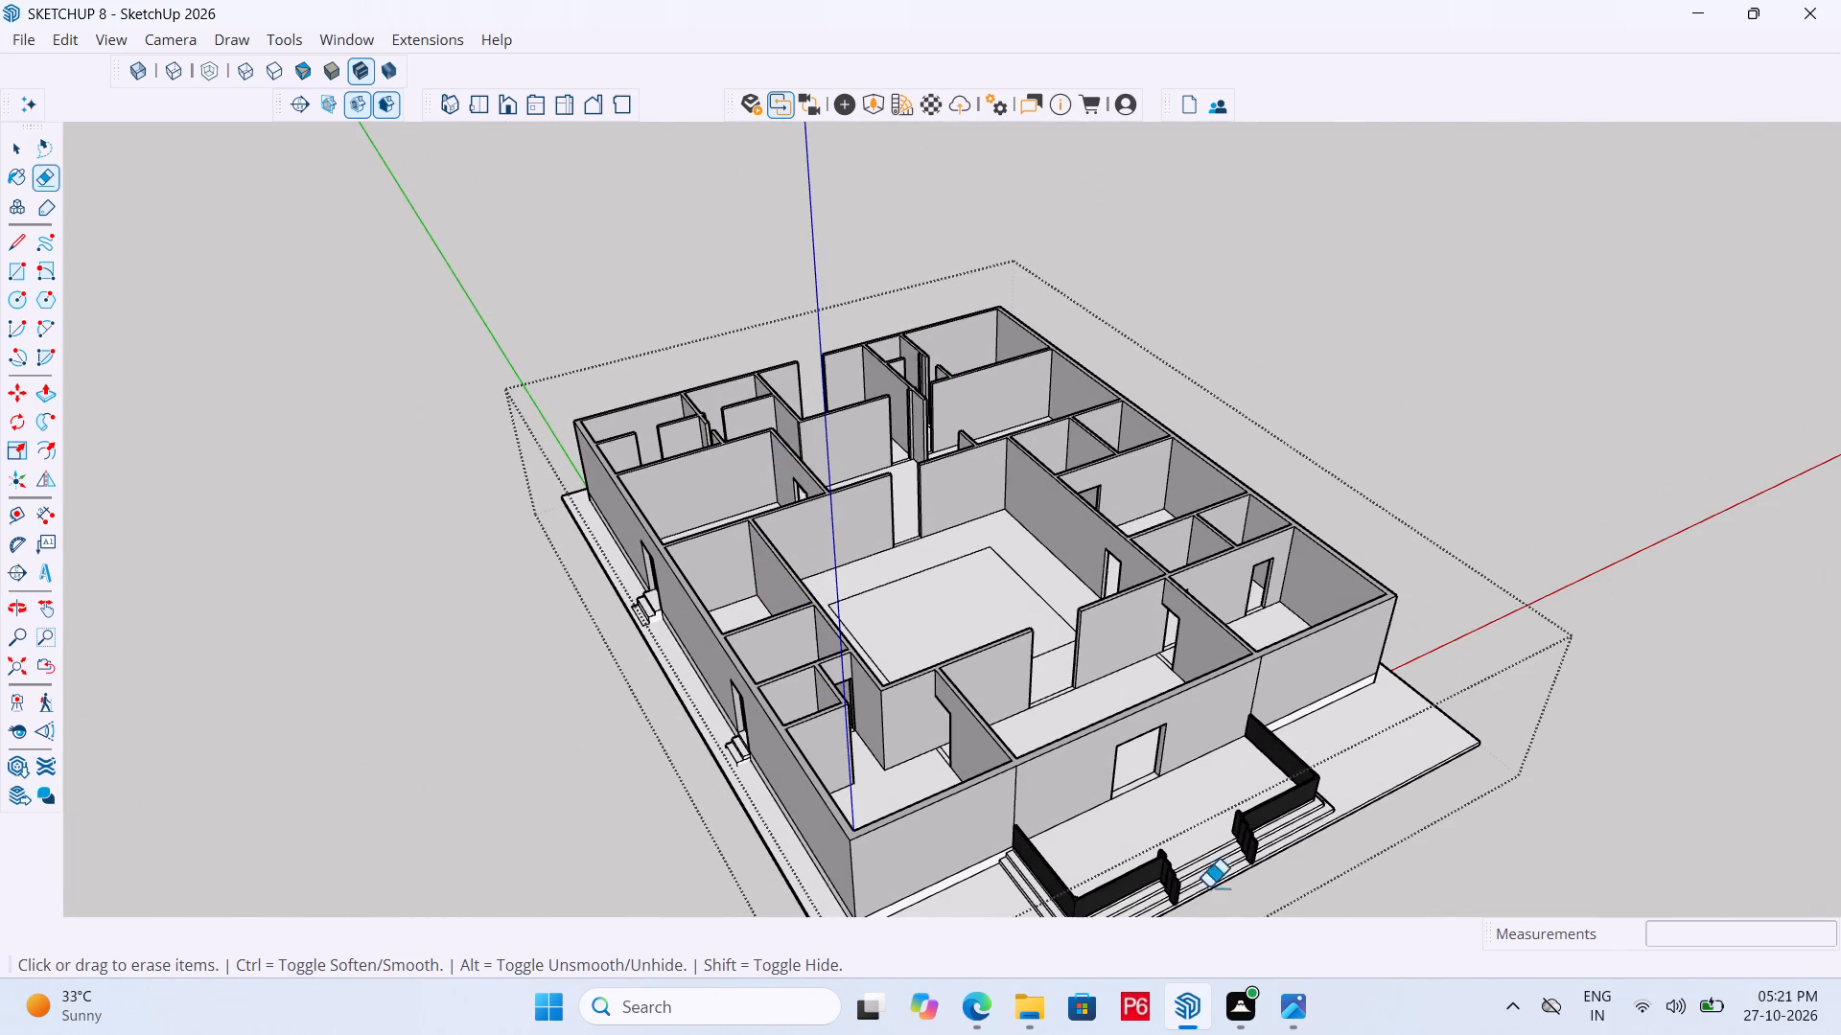
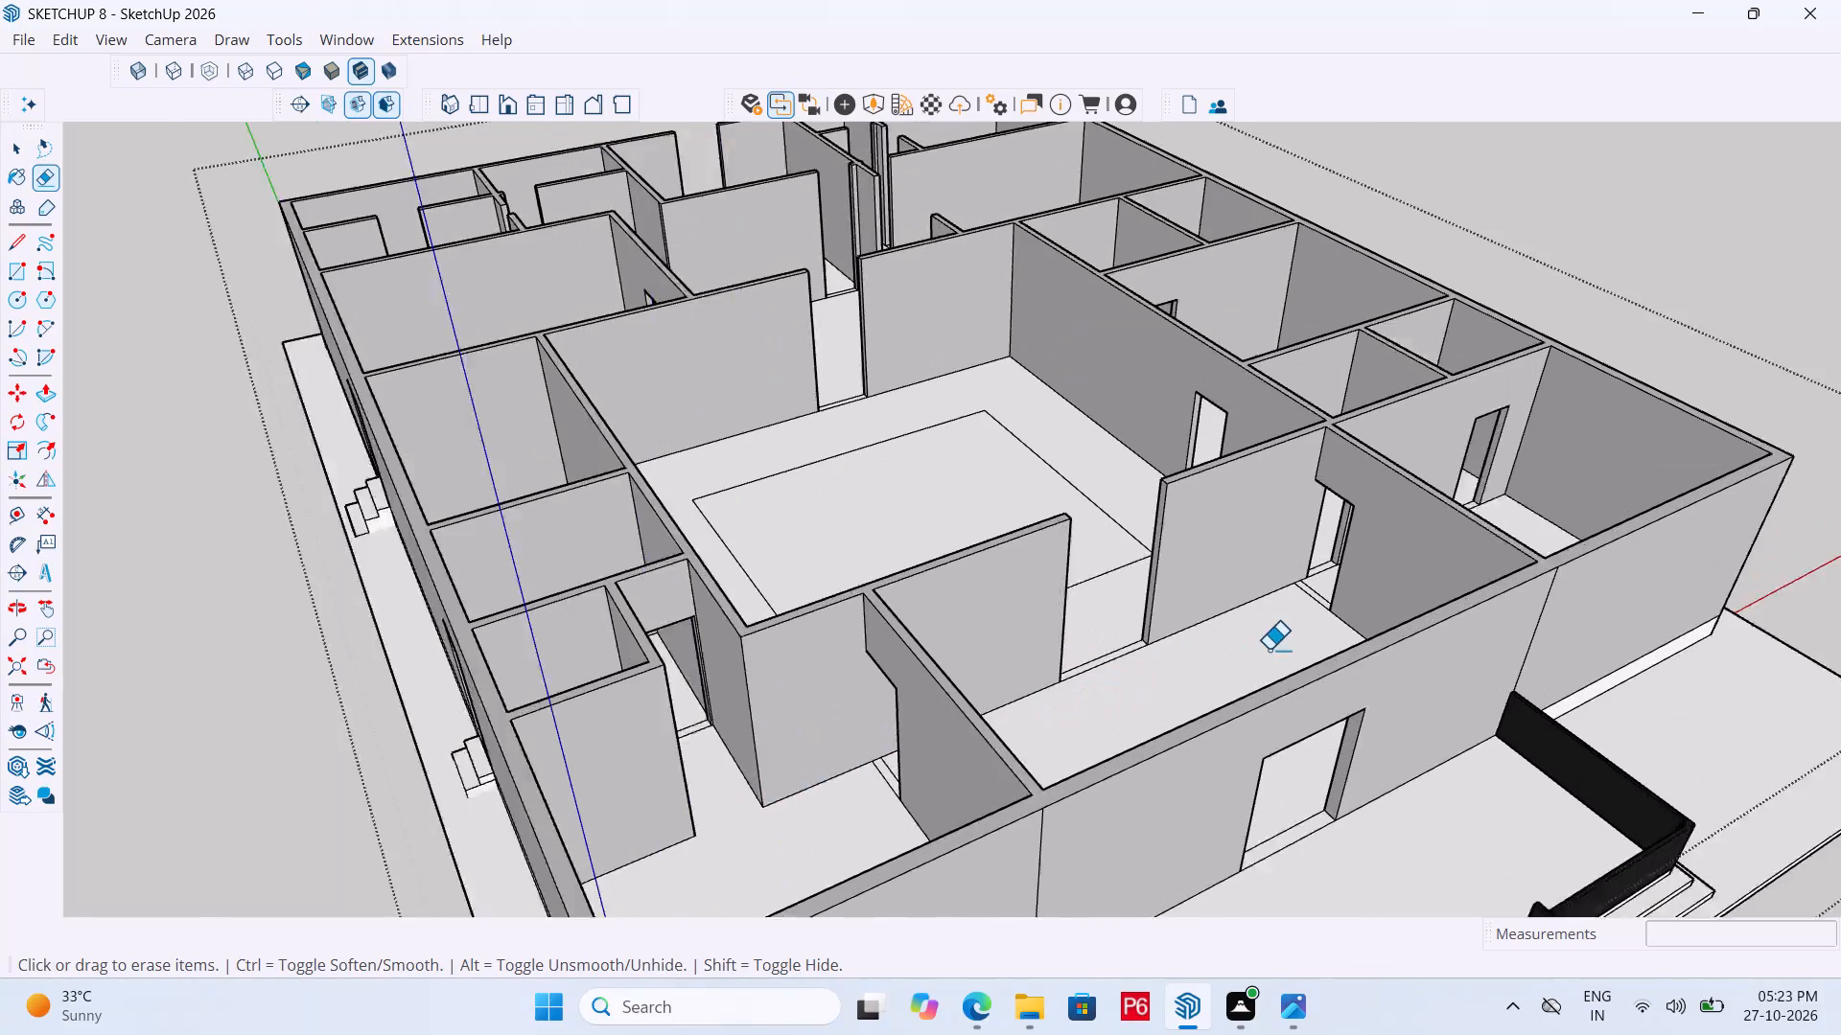
Place a guide 3'6" below the top of the wall end at the 4' opening in the courtyard hall's wall.
scroll(1142, 611, down, 6)
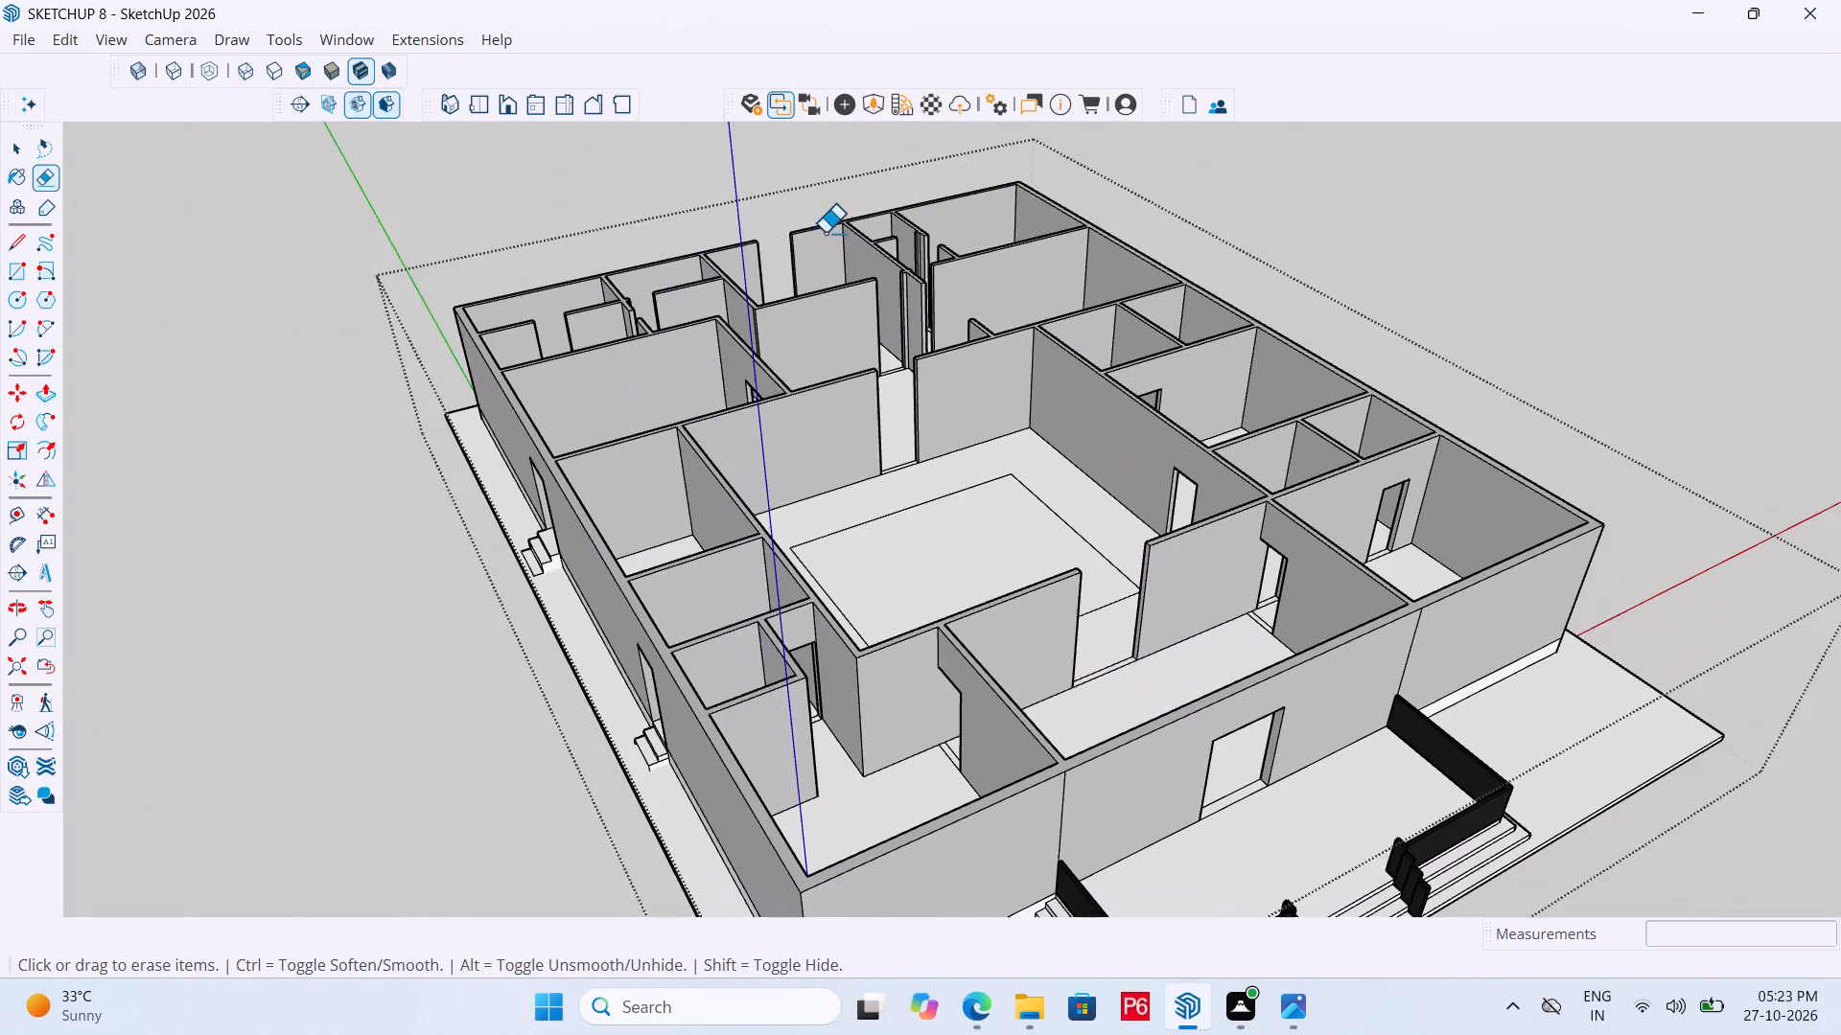
scroll(836, 277, up, 10)
scroll(1084, 540, up, 2)
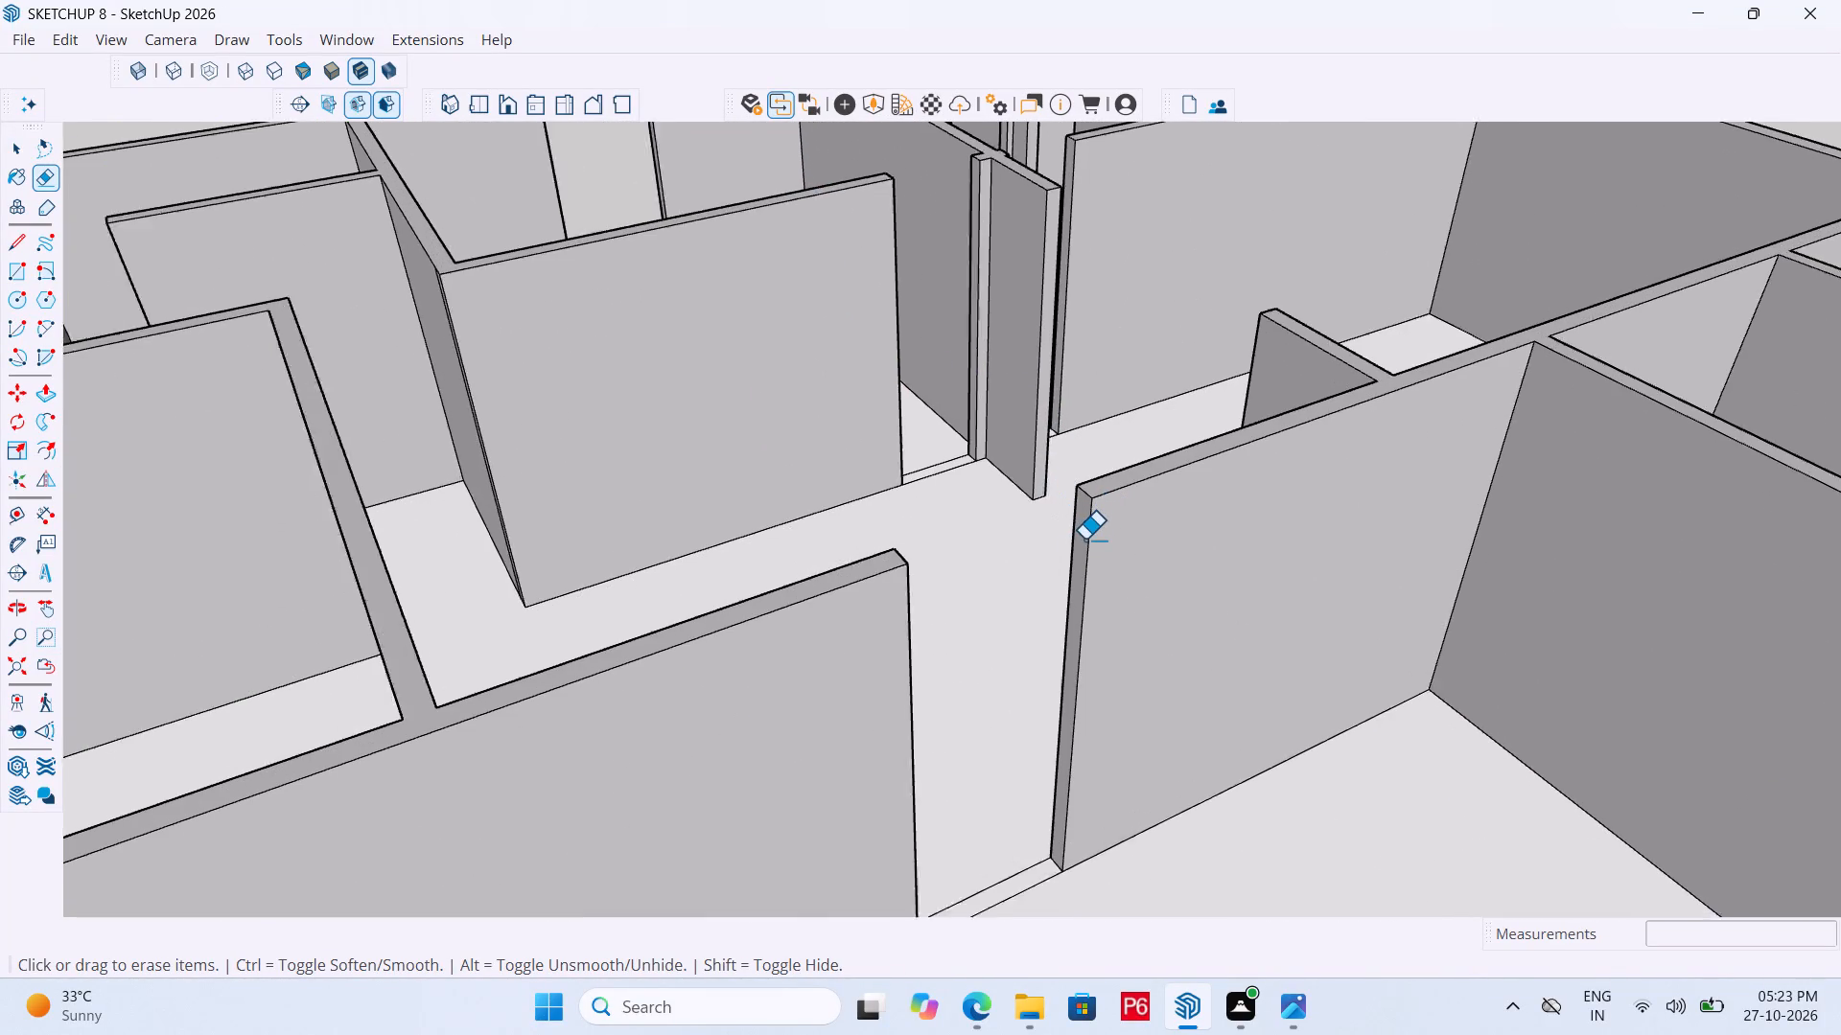
scroll(1084, 540, up, 3)
key(space)
click(1082, 463)
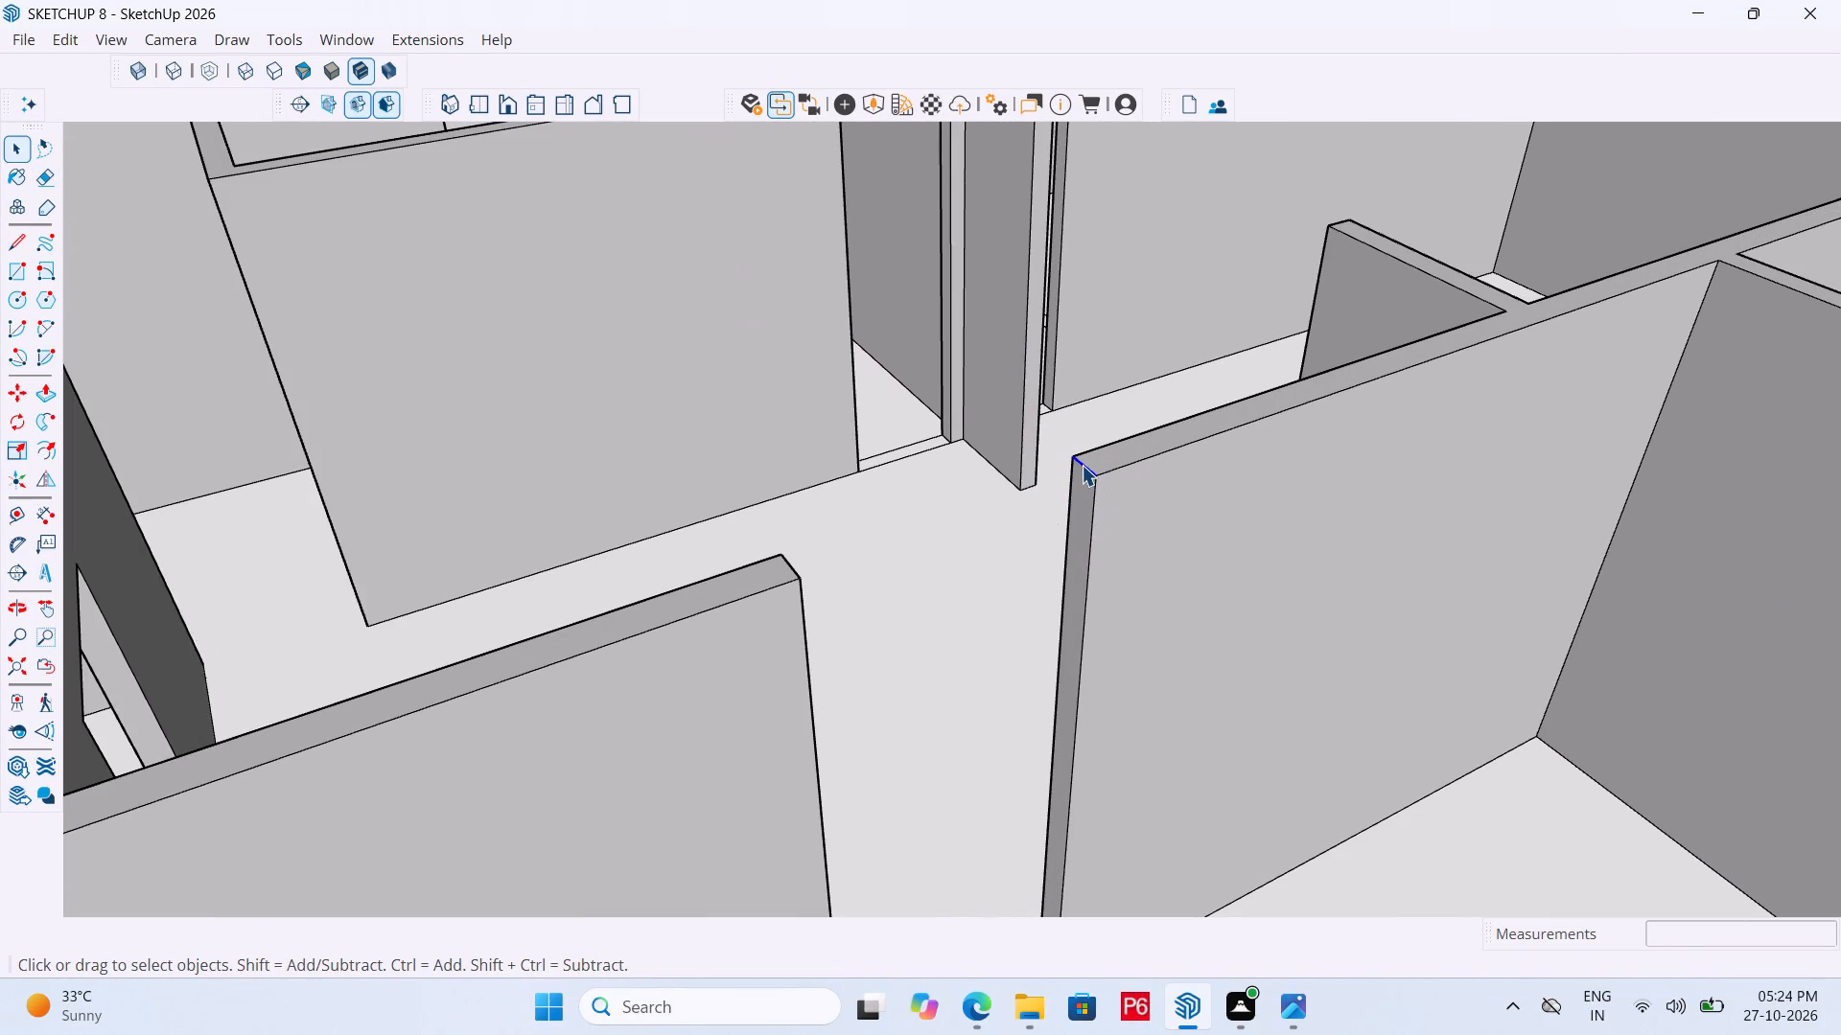
key(t)
click(1082, 466)
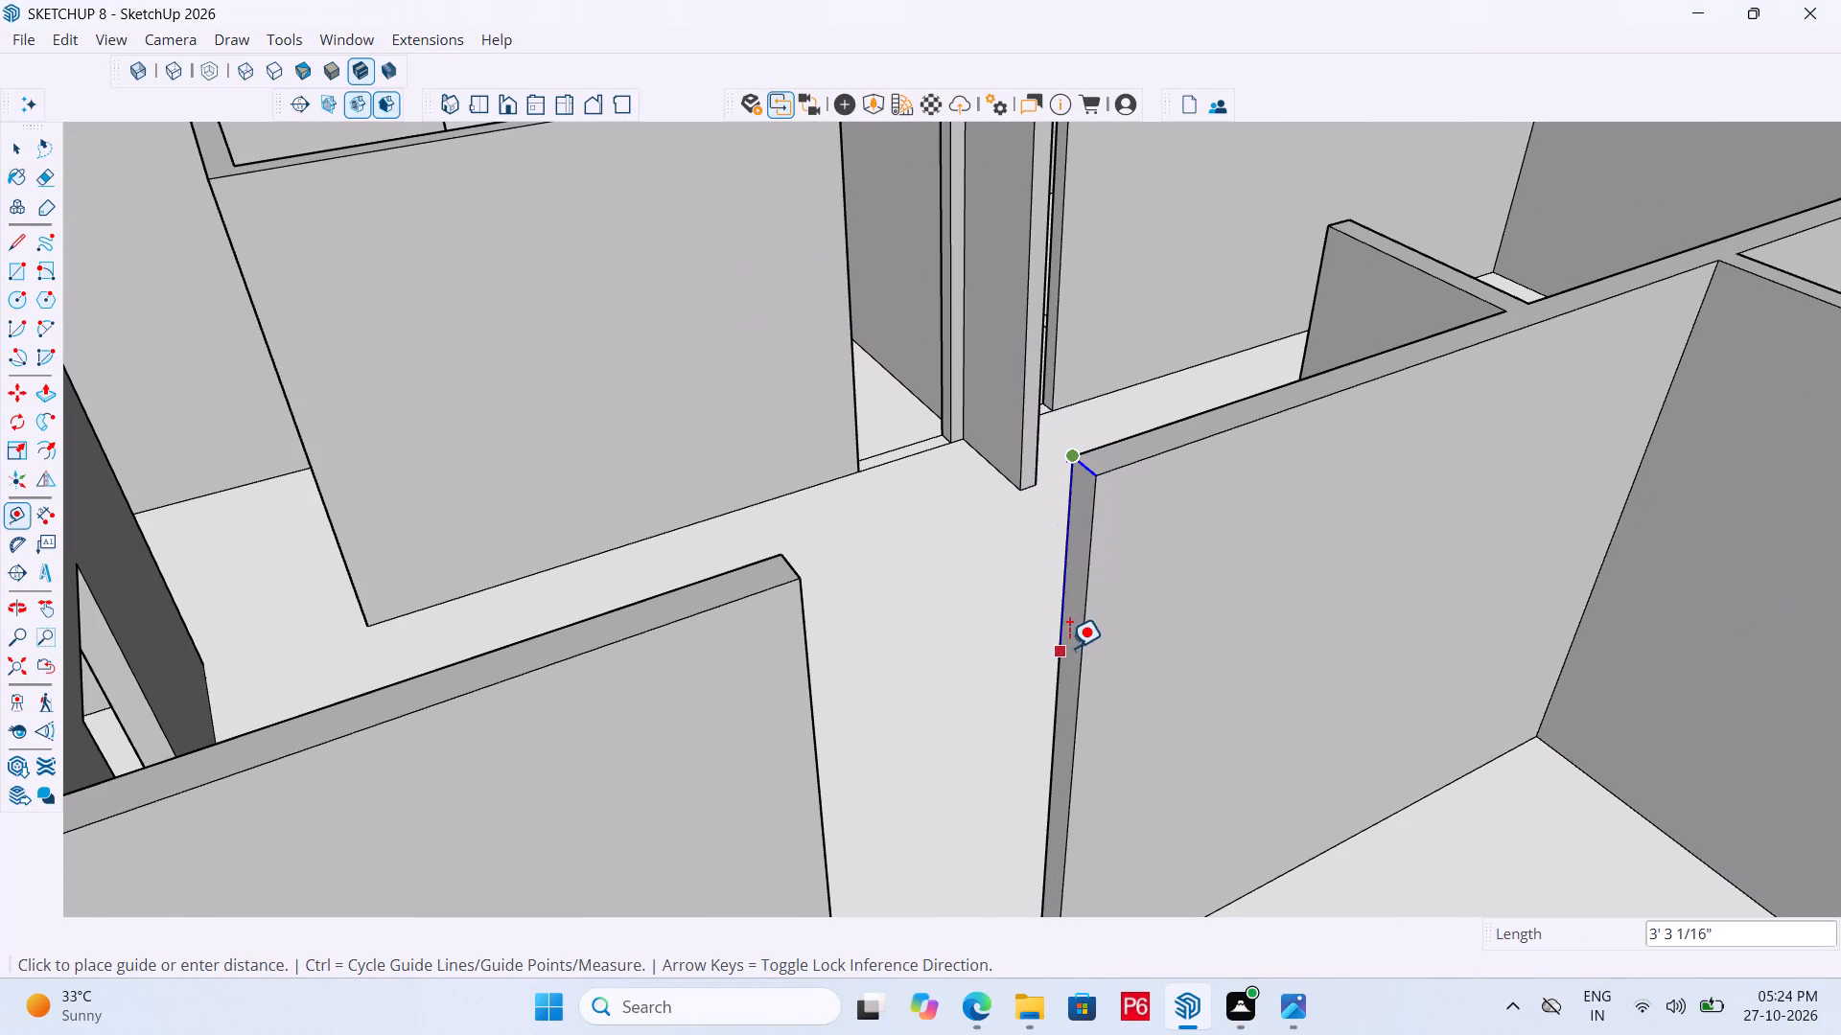
key(Escape)
scroll(1063, 538, up, 4)
click(1152, 291)
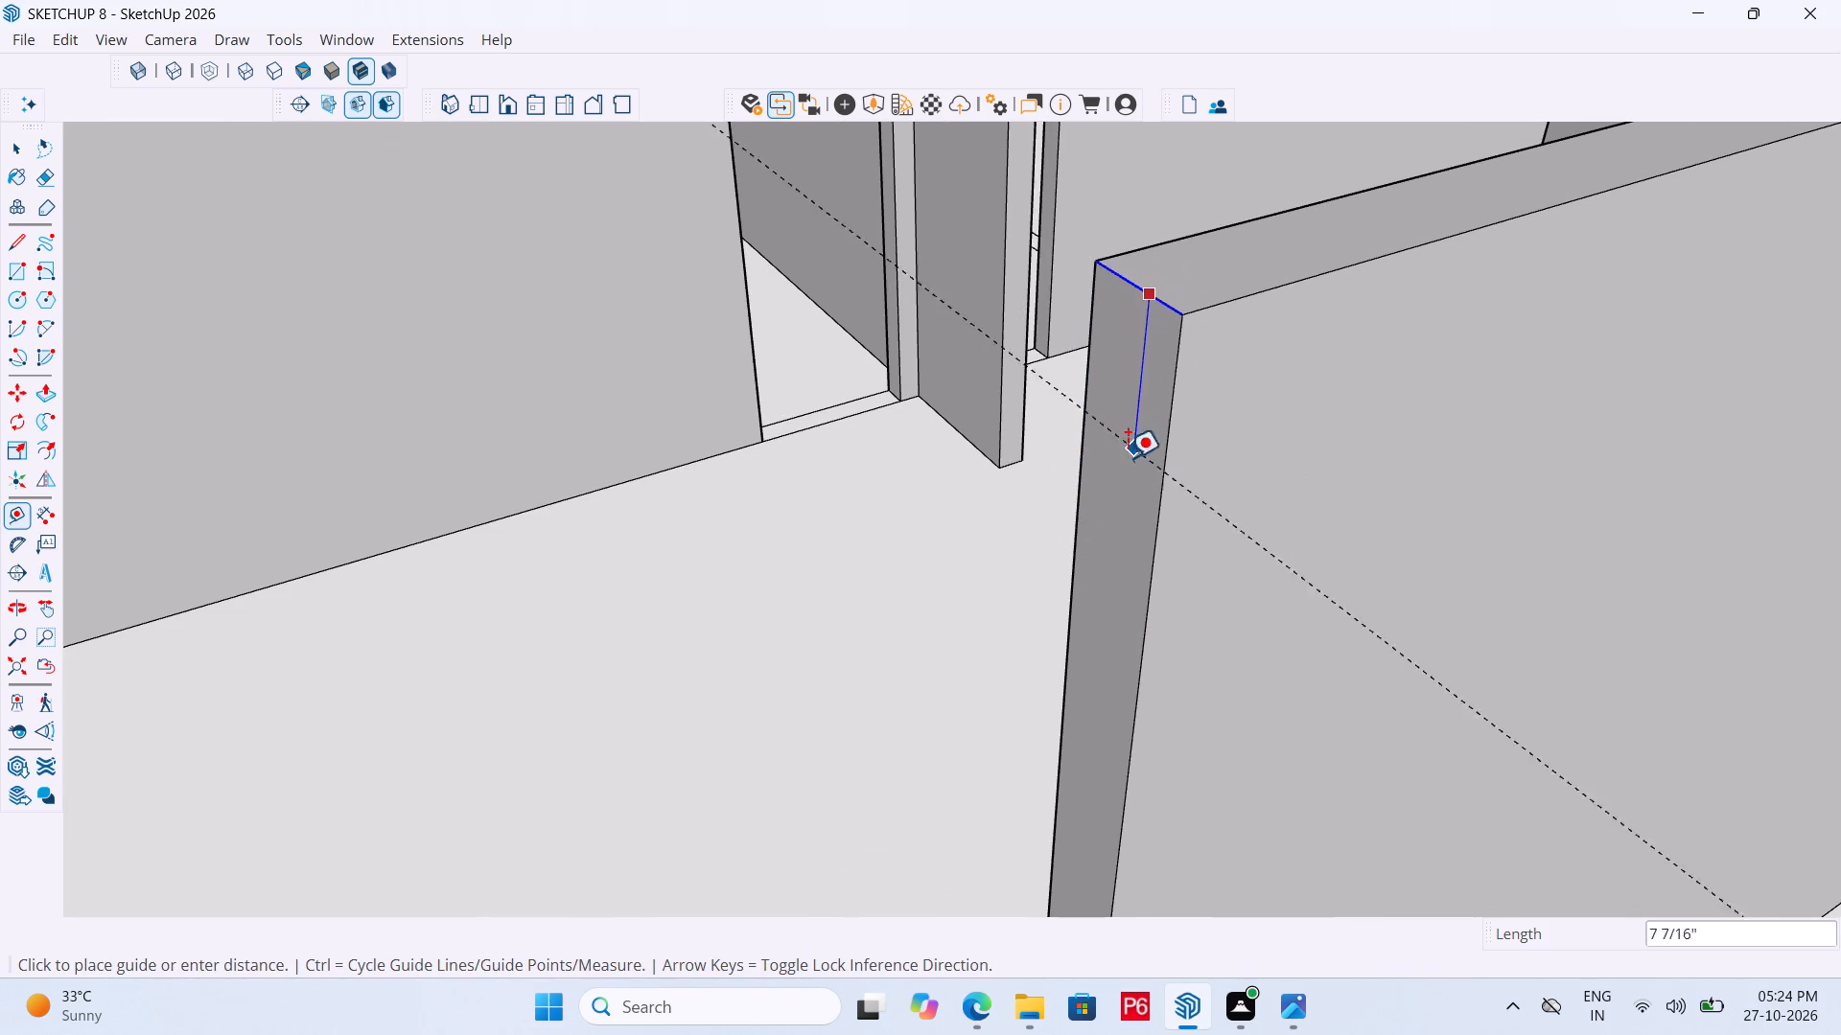
text(3')
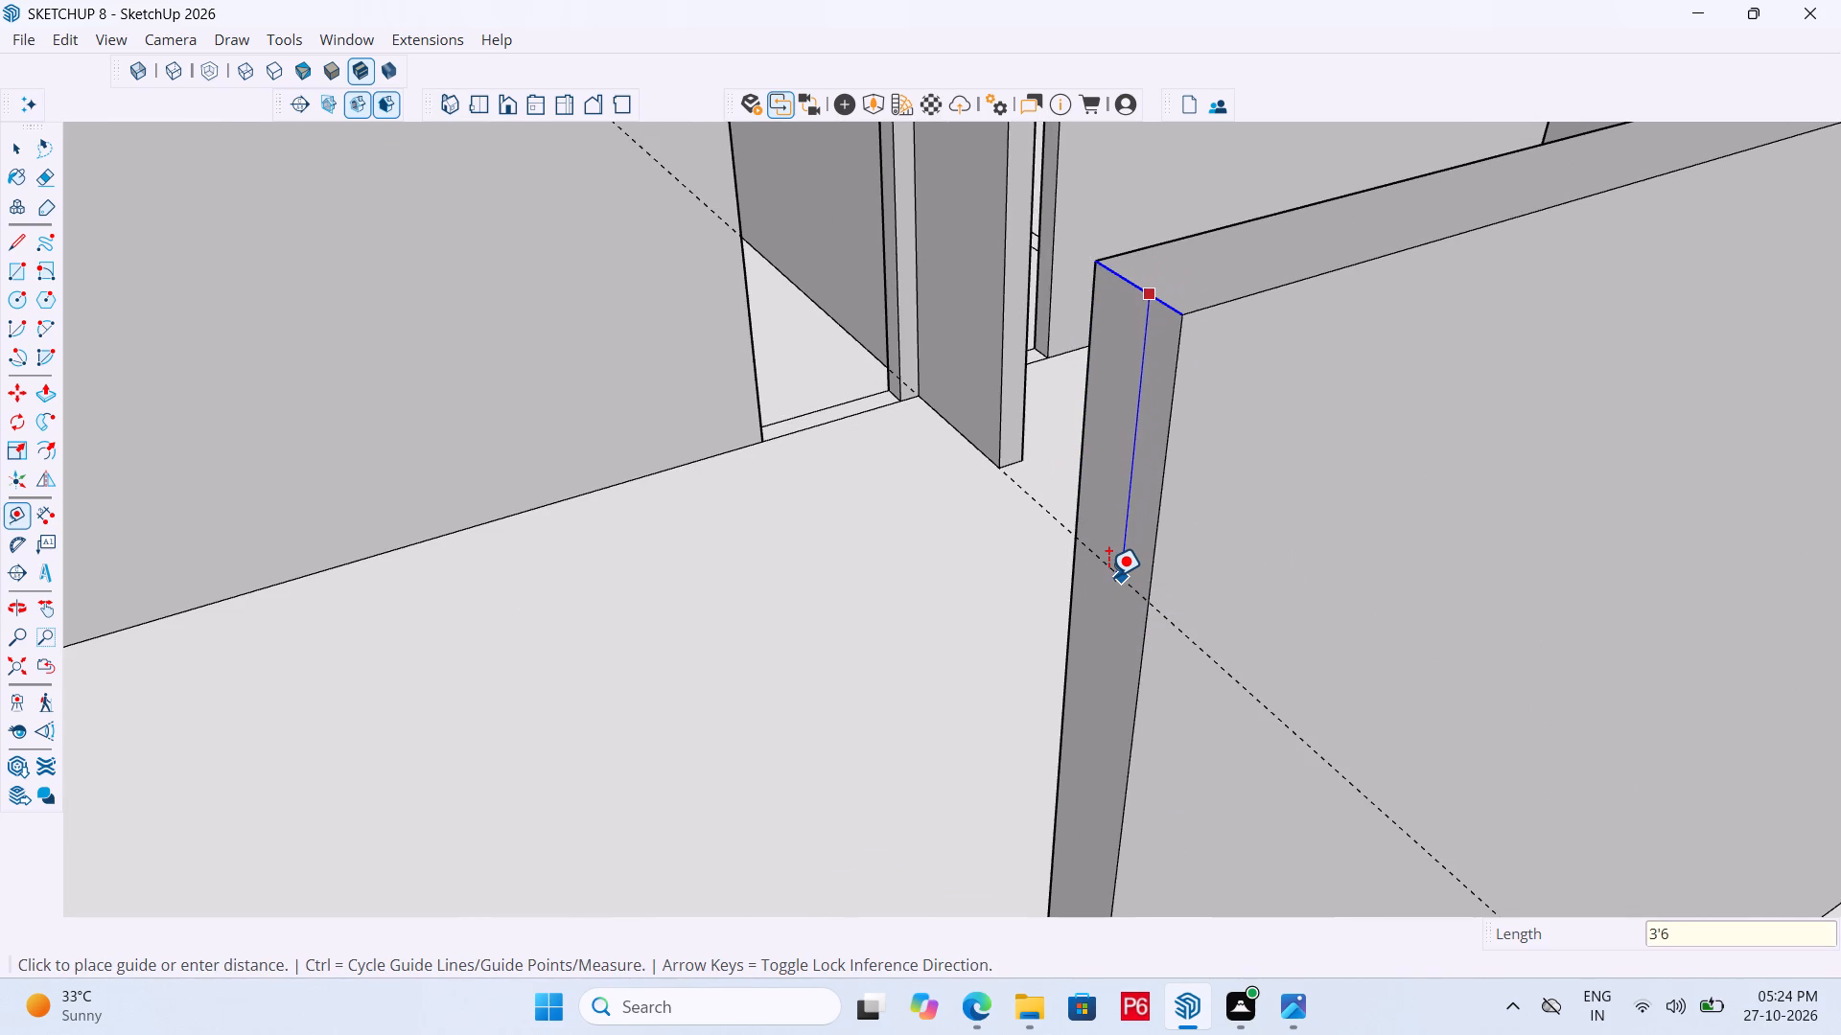
key(shift+quotedbl)
key(Return)
scroll(1003, 455, down, 7)
scroll(974, 564, up, 7)
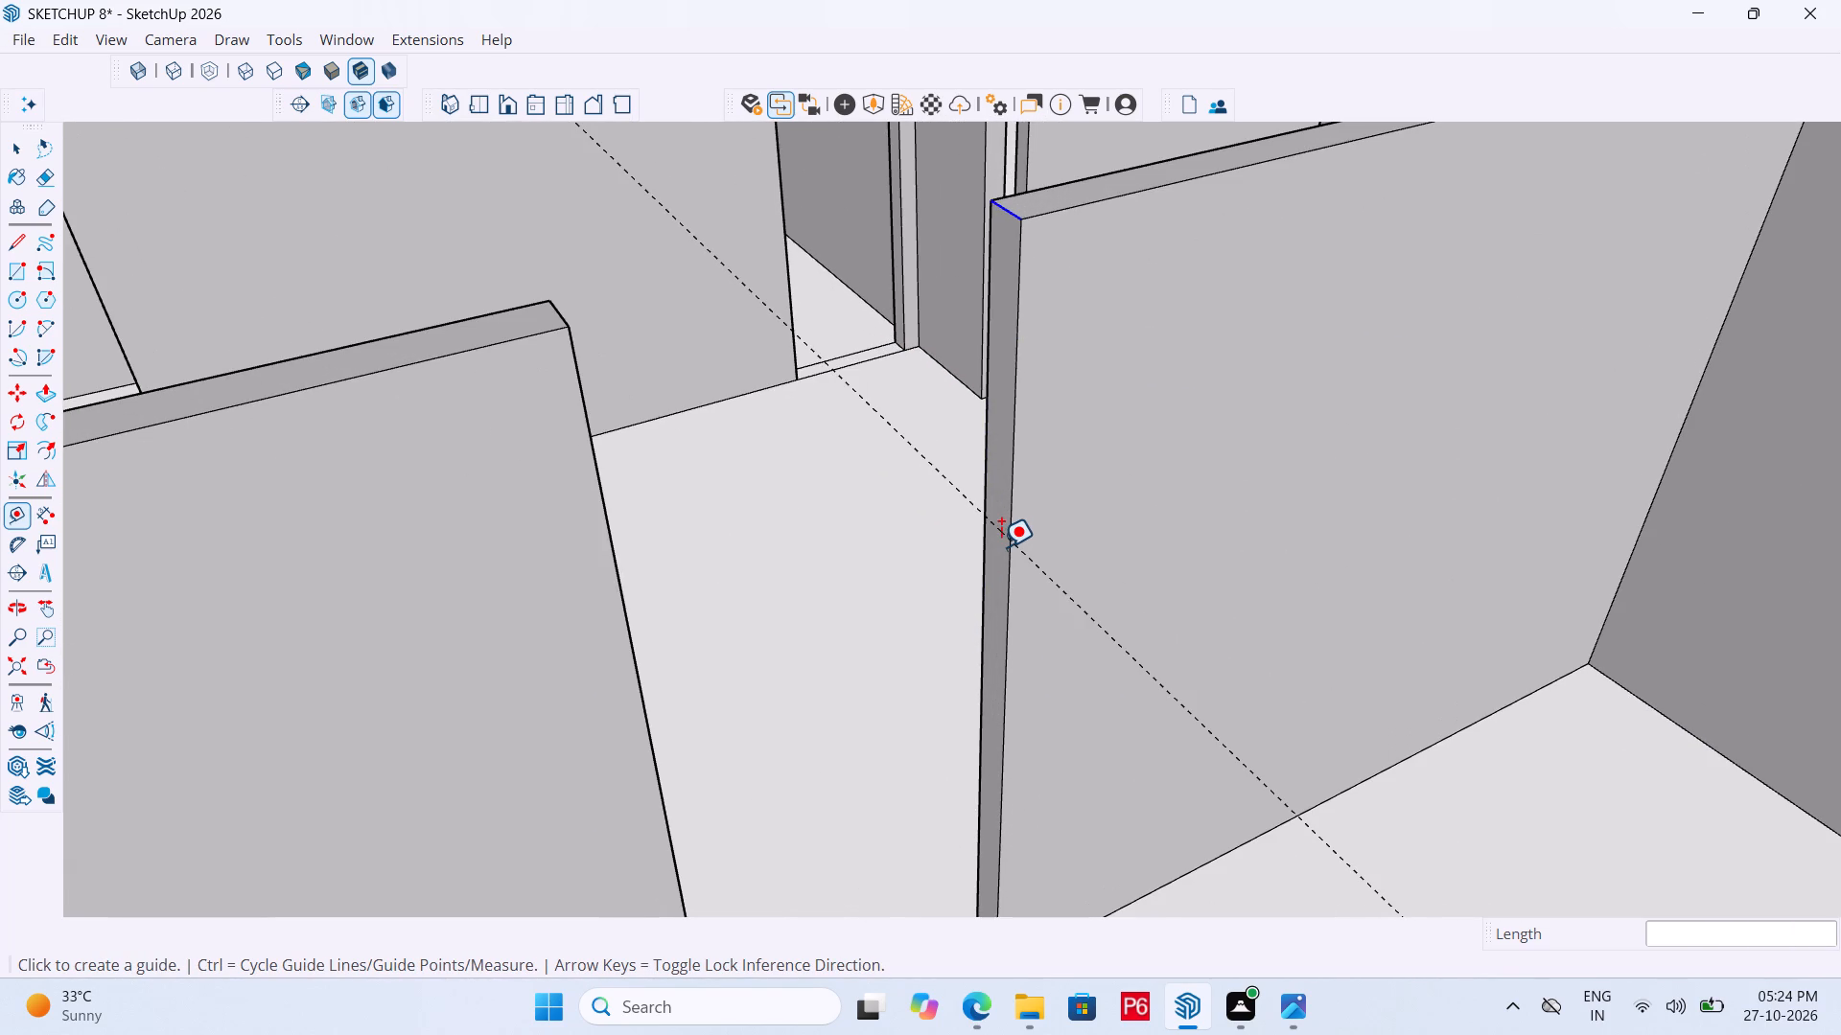
Draw a 6" line along the guide across the courtyard opening's wall end face and erase the guide.
key(r)
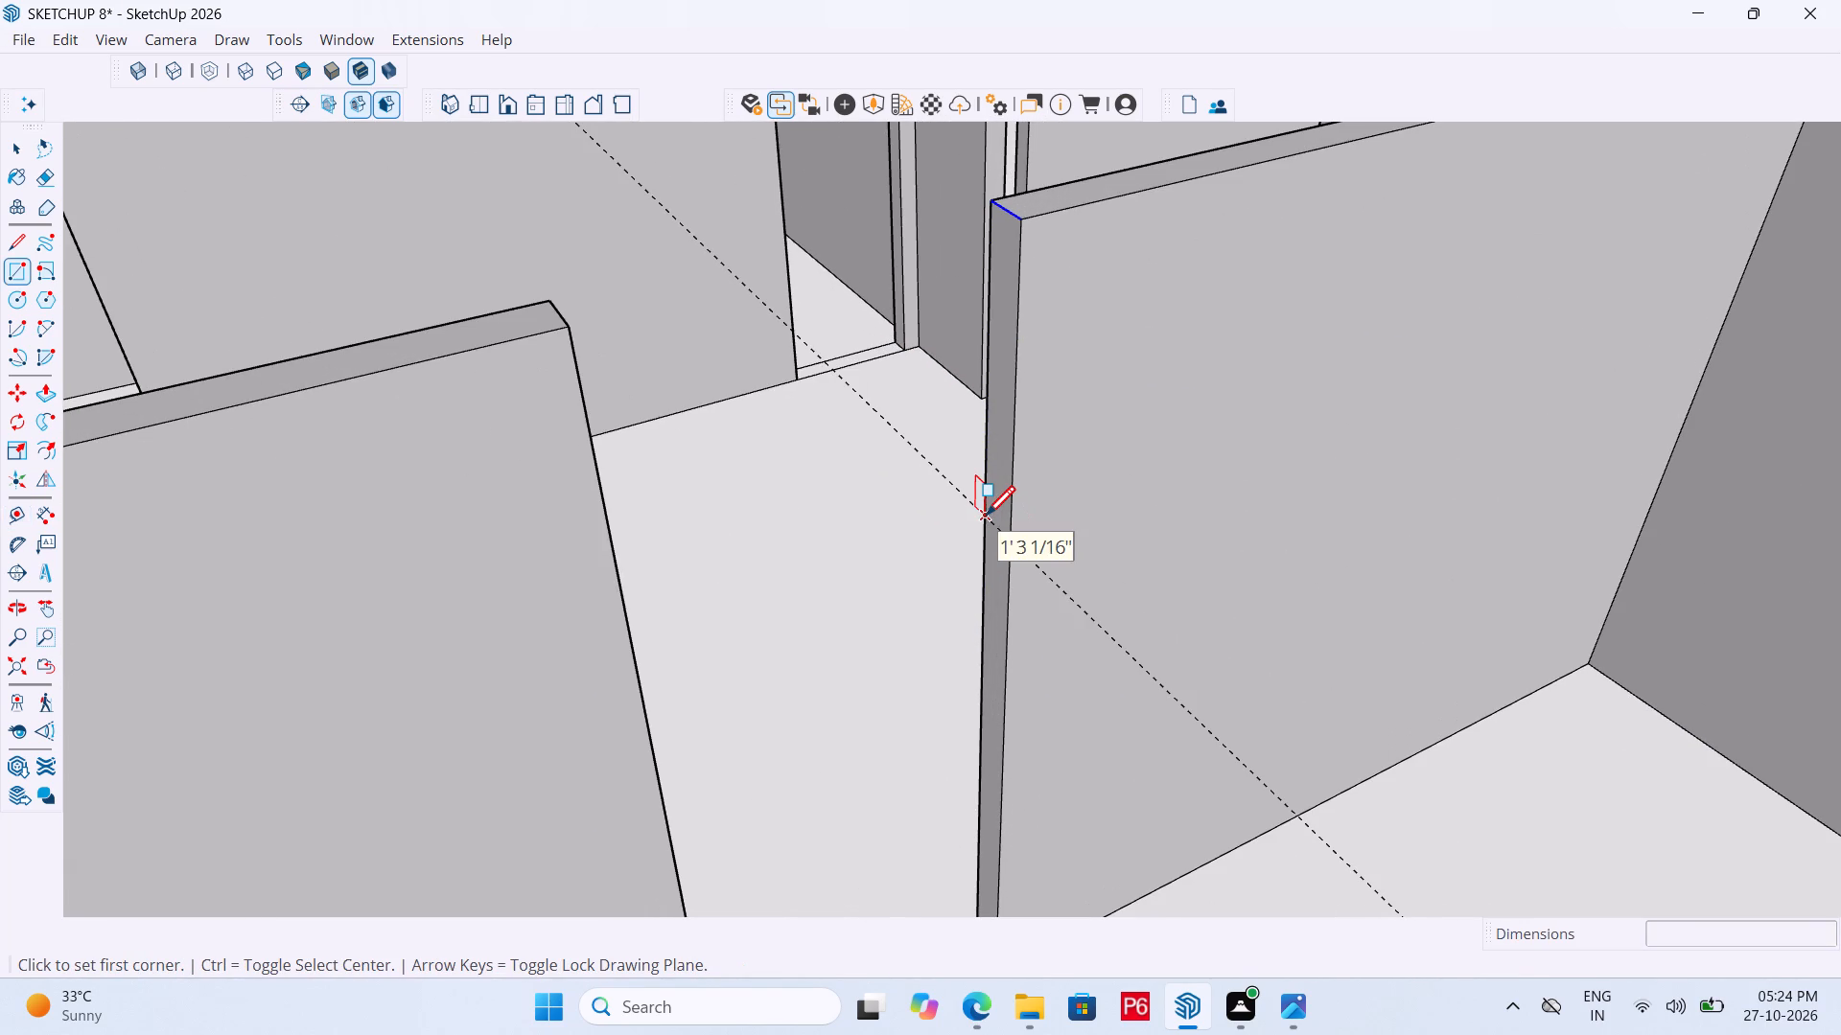
key(l)
click(979, 517)
drag(983, 517, 991, 517)
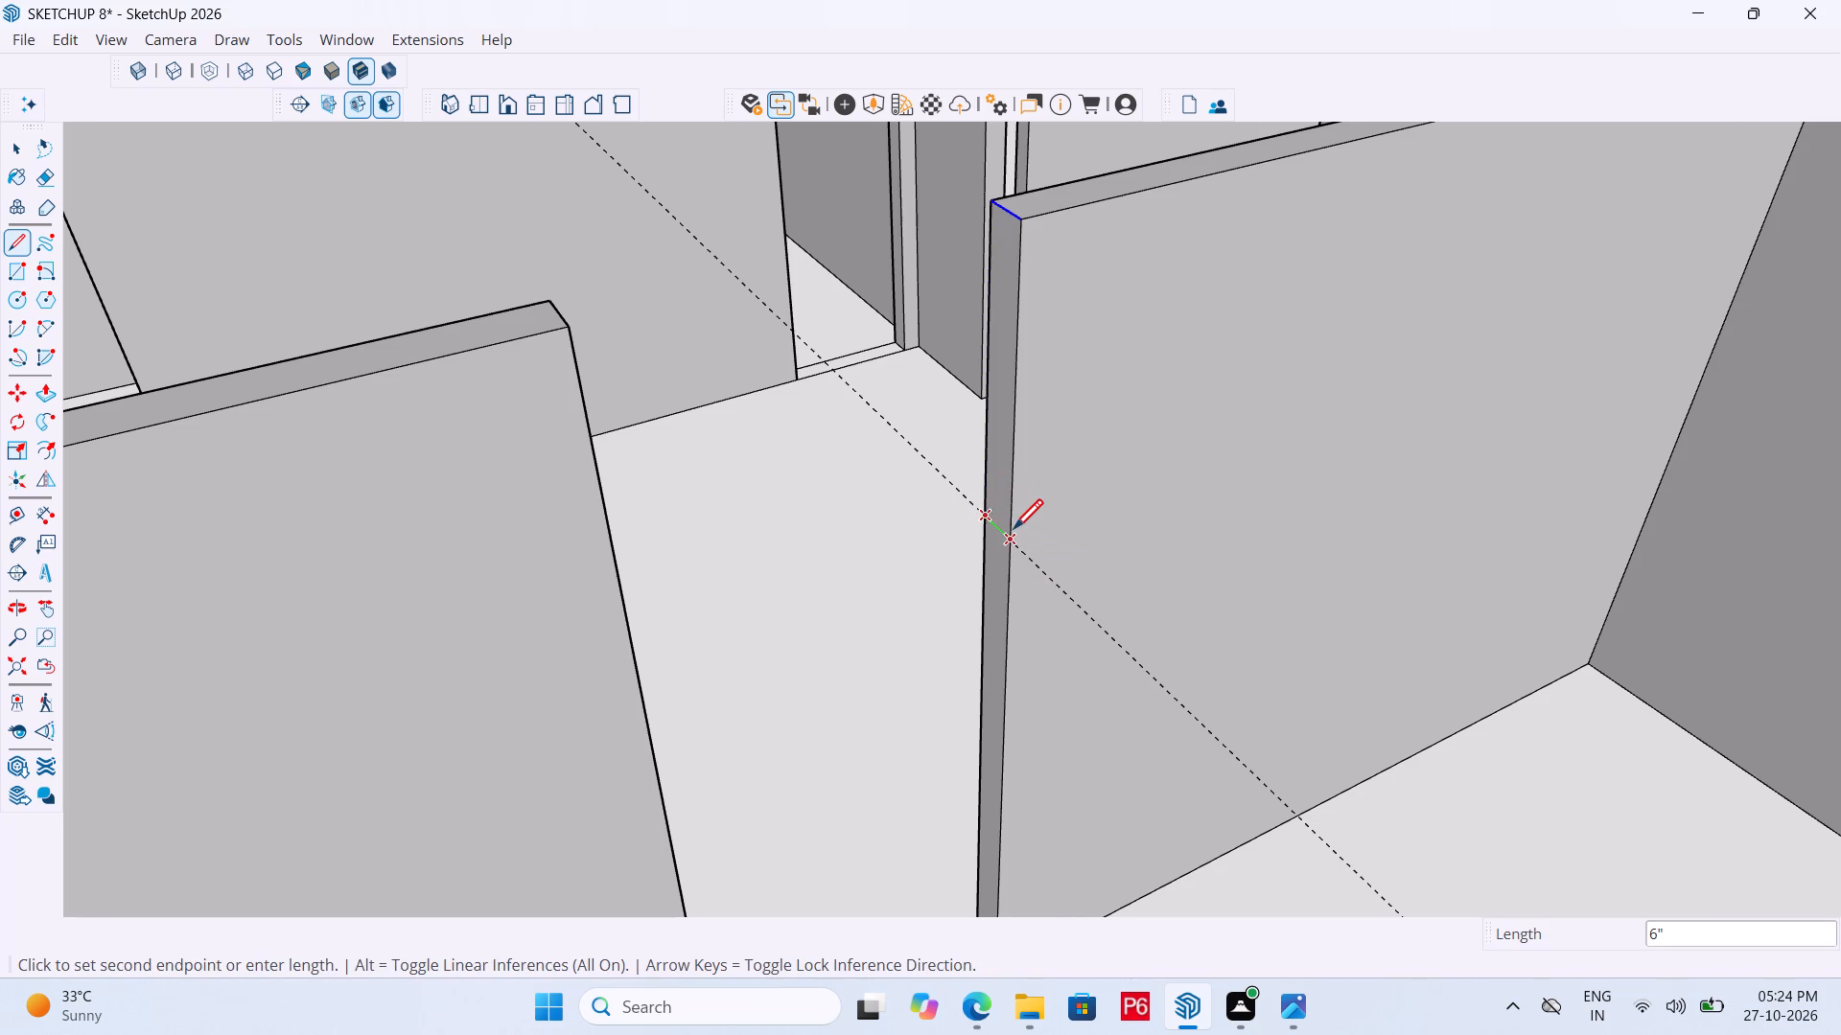
click(1014, 532)
key(space)
key(r)
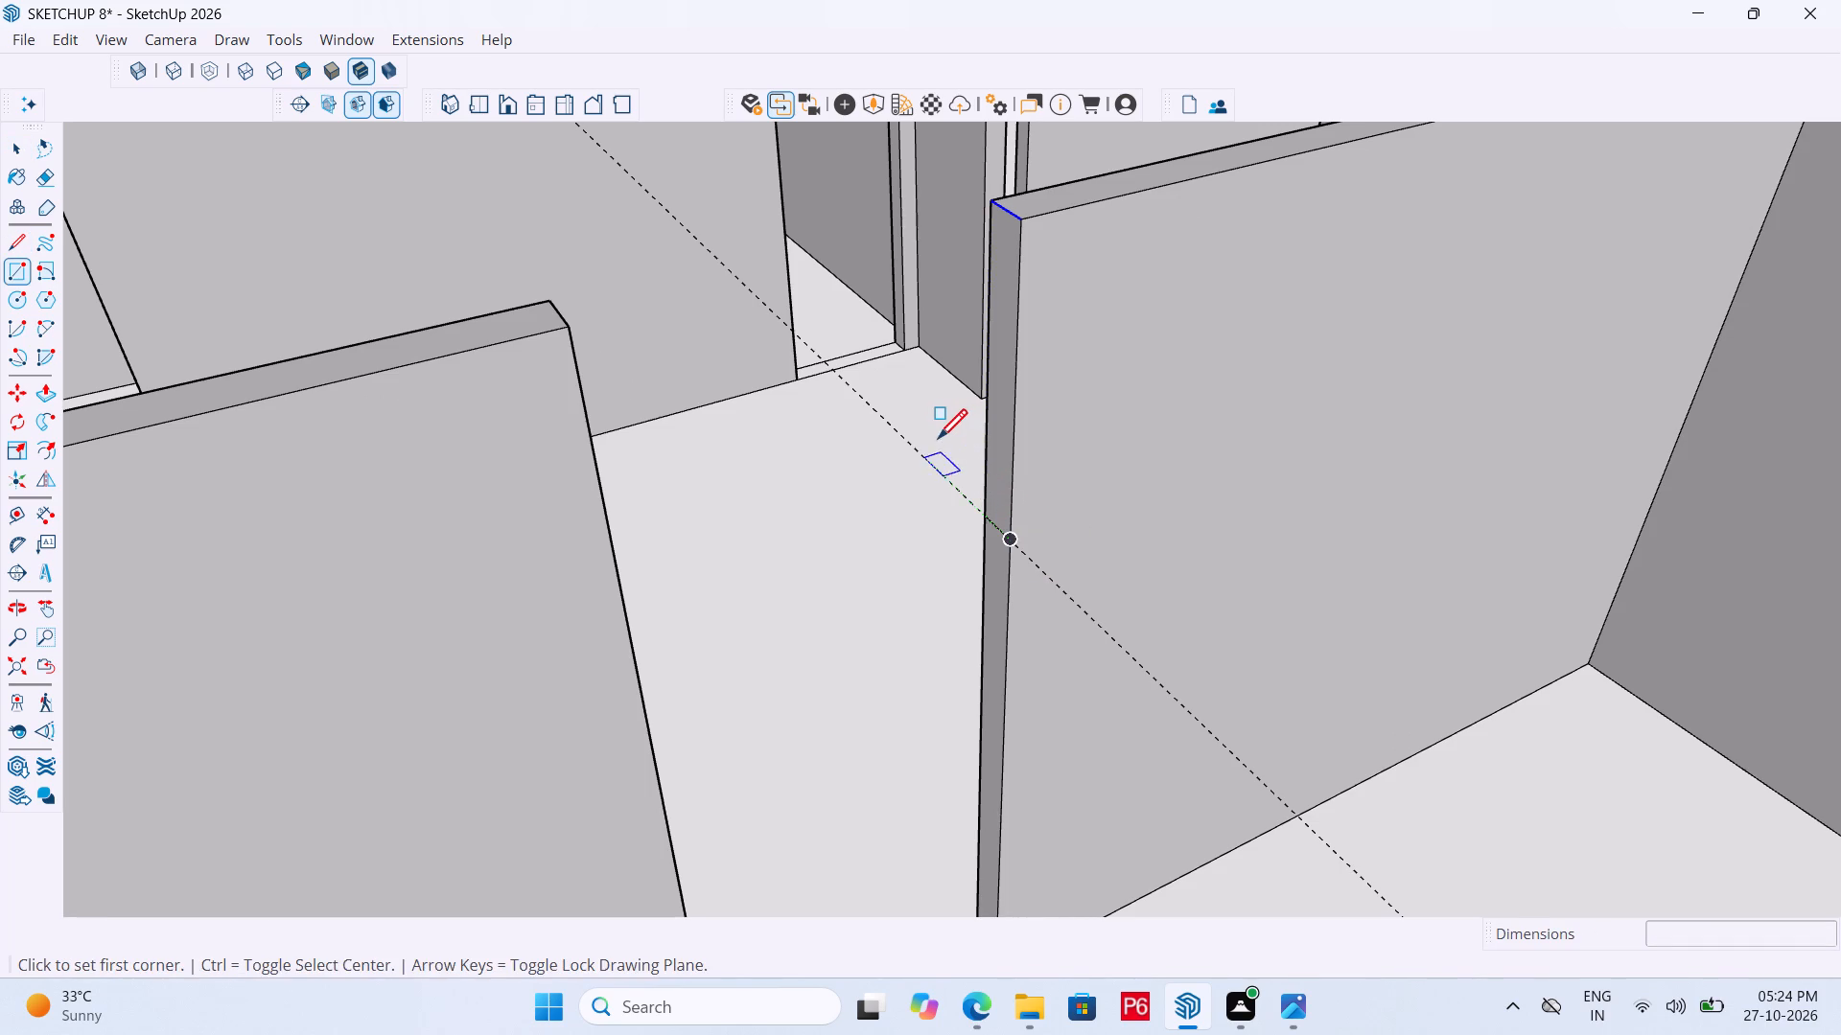
click(939, 442)
key(e)
drag(934, 447, 917, 458)
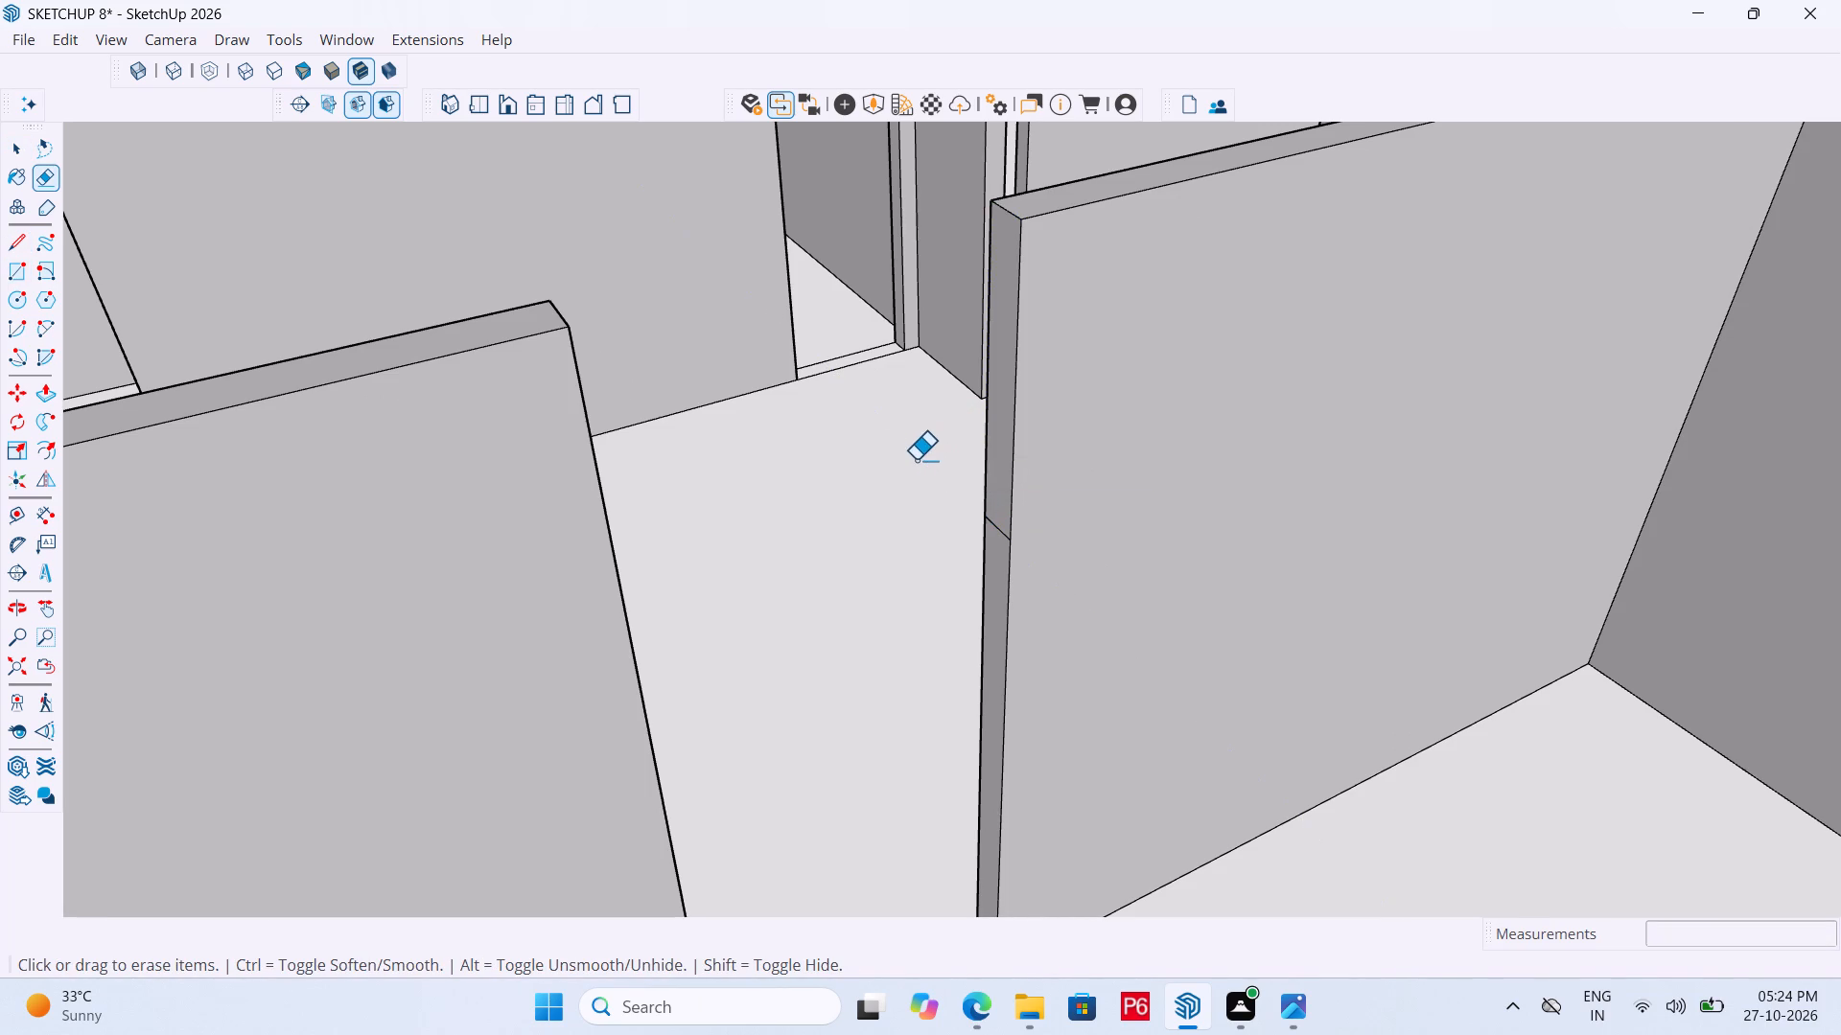
click(916, 460)
Push/Pull the end face above the line 4' across the courtyard hall opening to the facing wall end.
key(p)
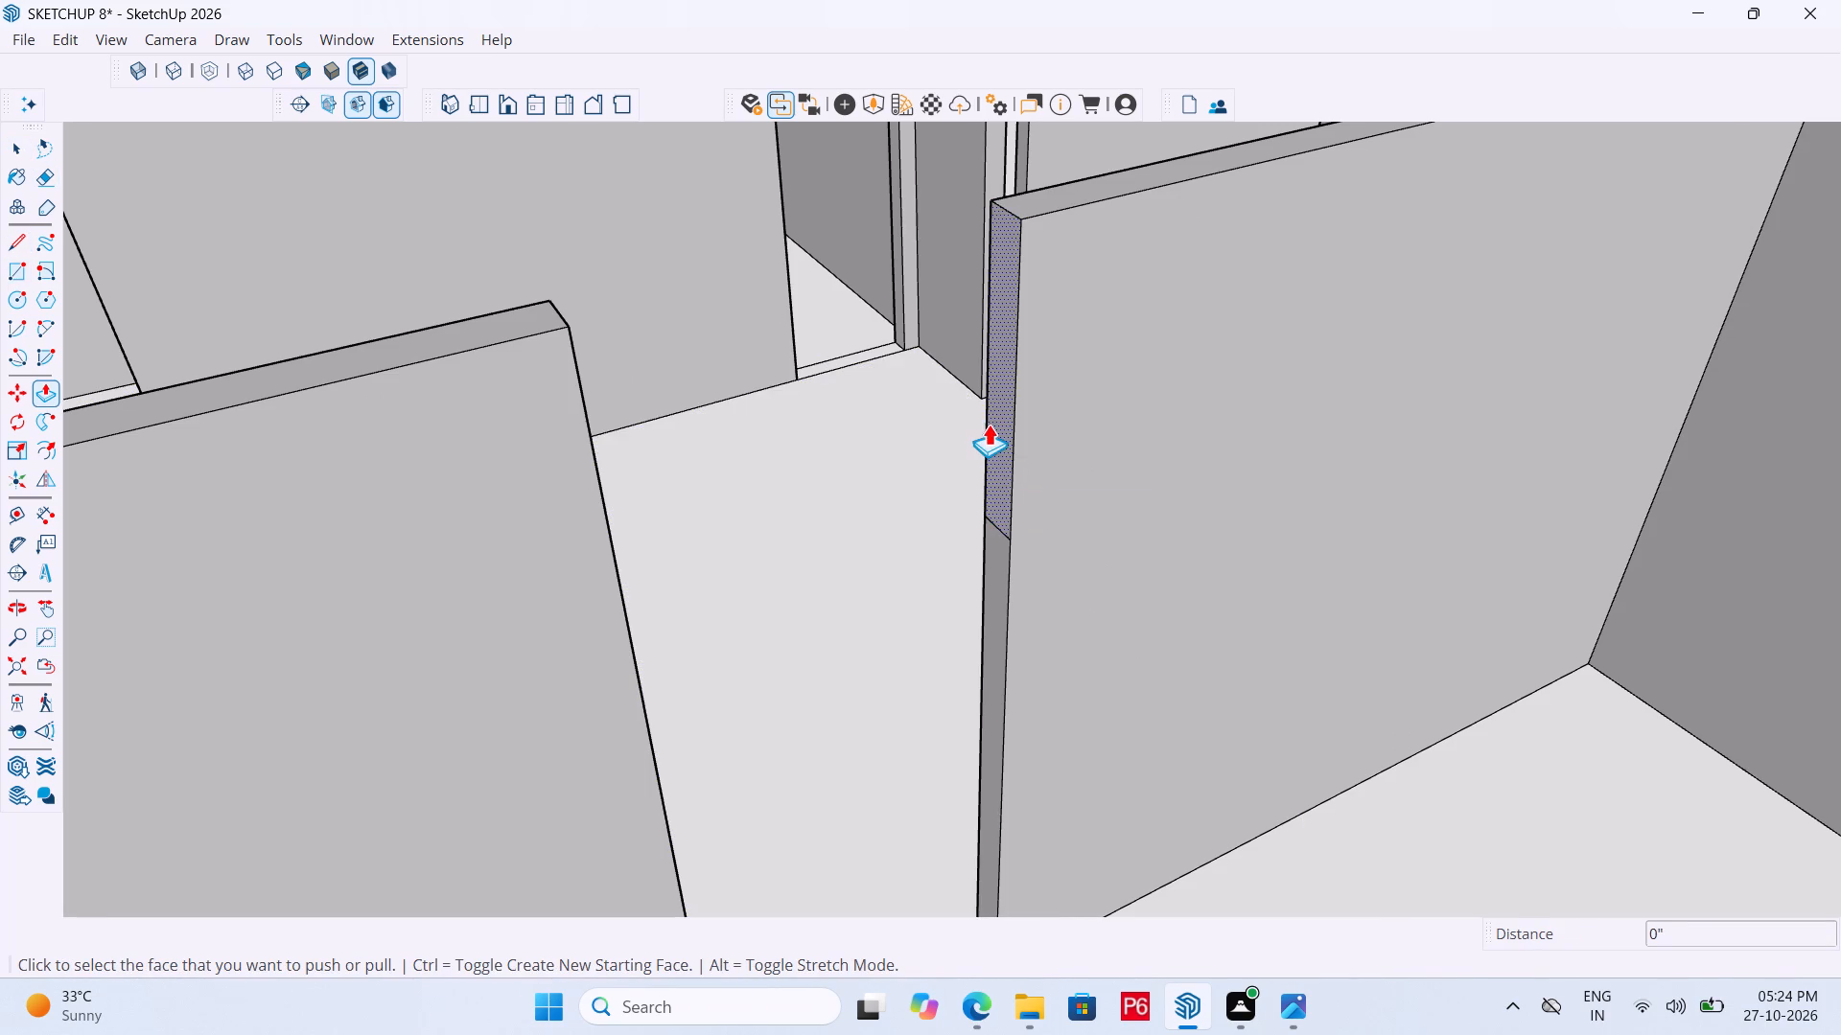
click(989, 424)
double_click(607, 498)
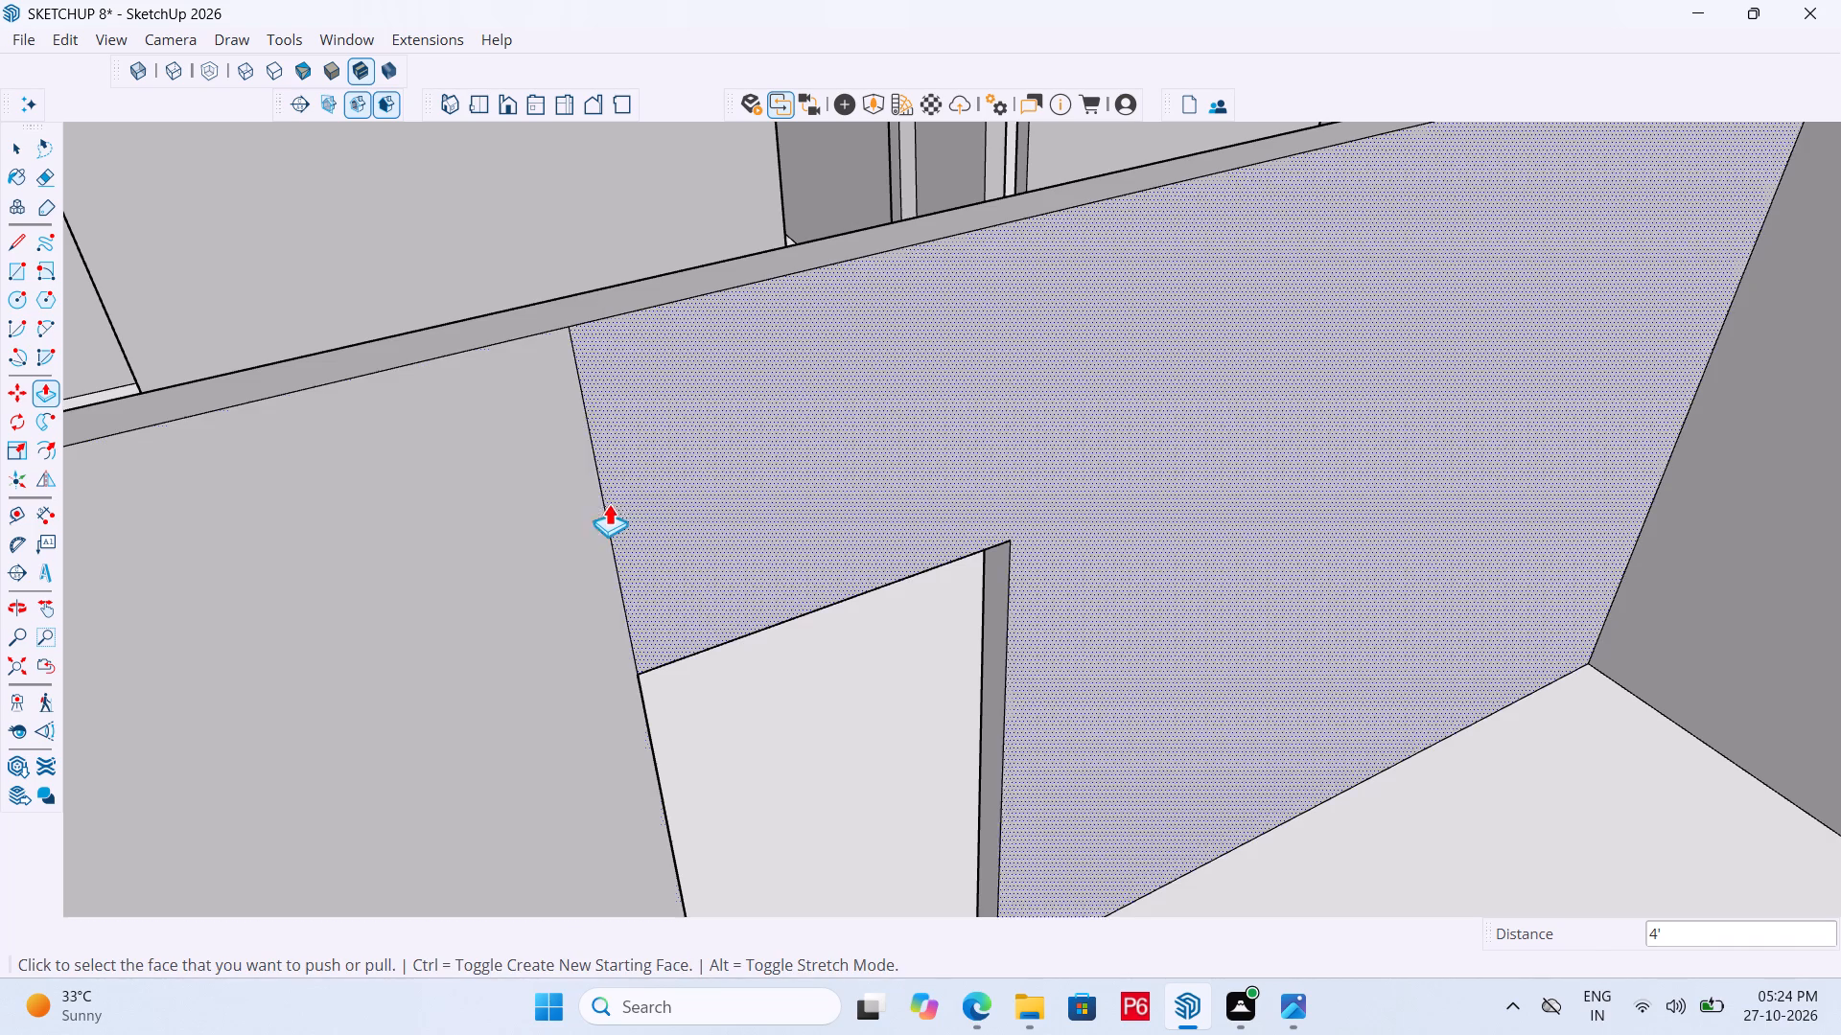
Erase the seam edges on both wall faces of the courtyard hall lintel.
key(e)
drag(624, 494, 572, 504)
click(572, 504)
middle_drag(498, 500, 1298, 381)
scroll(1299, 380, down, 1)
scroll(1102, 394, down, 4)
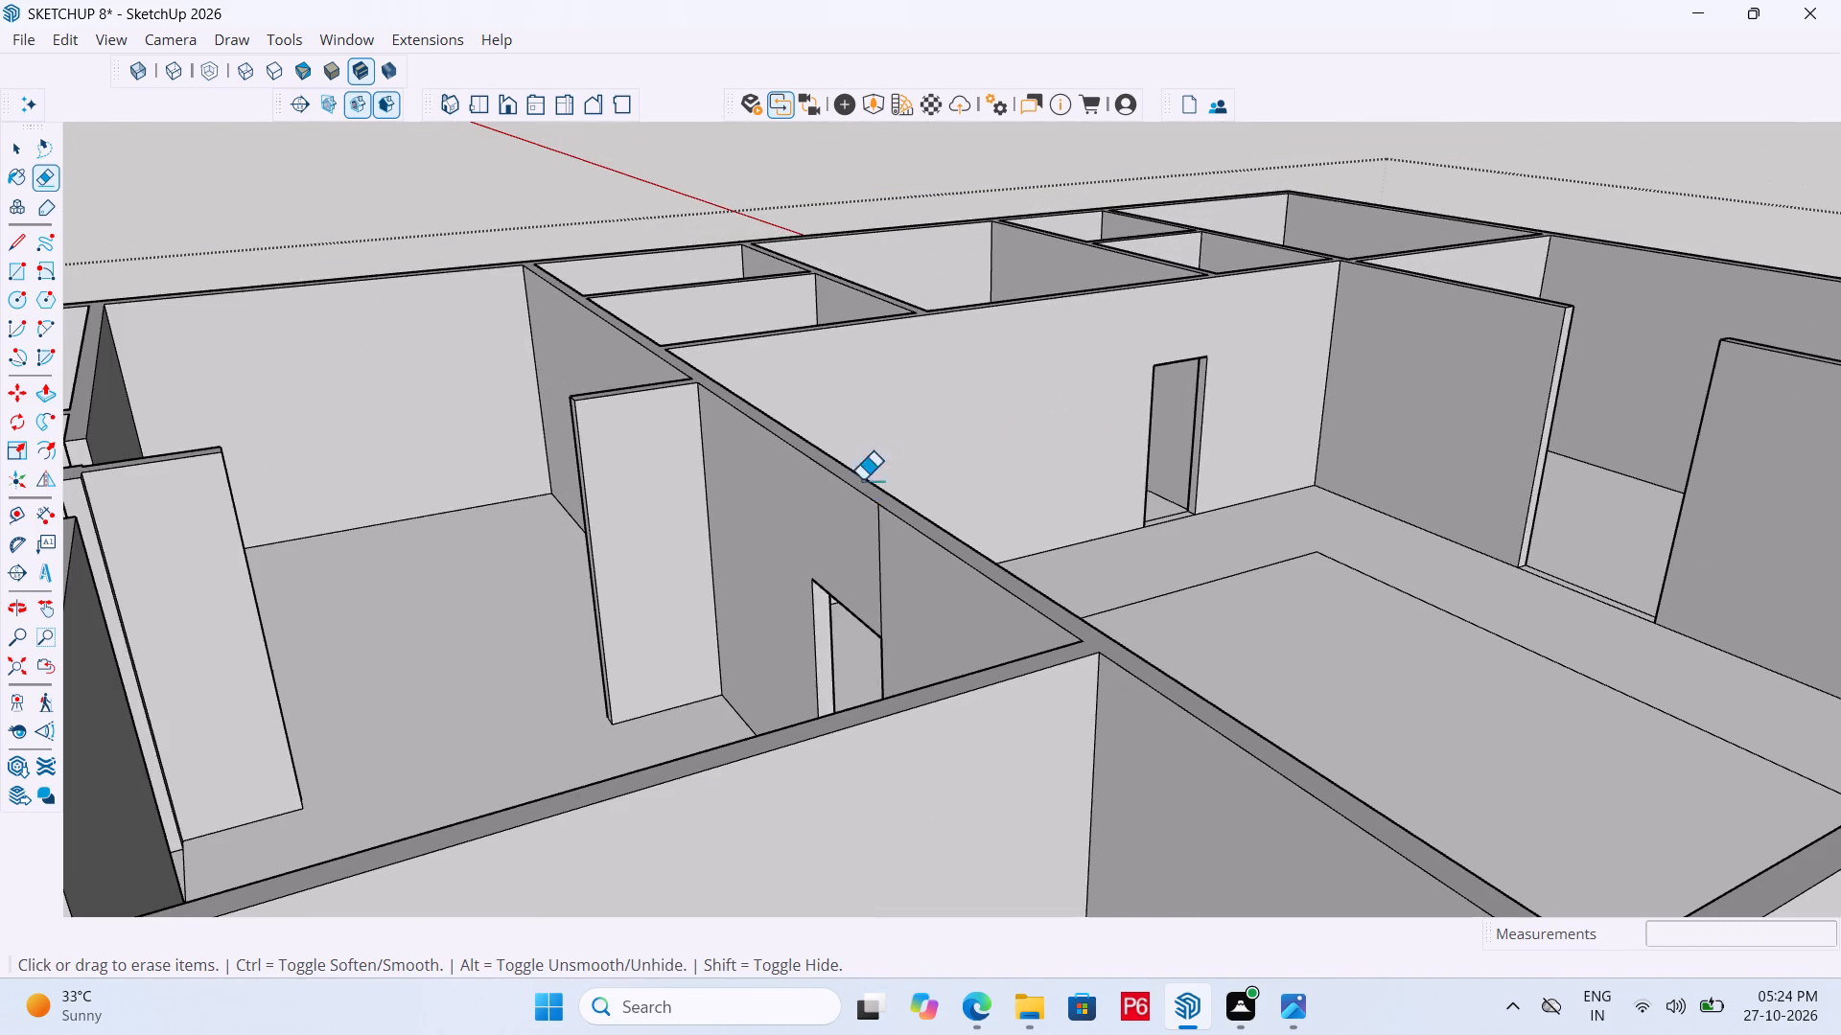
double_click(879, 530)
Examine the smaller rooms beyond the courtyard hall for door openings still without a lintel.
scroll(1022, 509, down, 6)
middle_drag(1115, 527, 1024, 542)
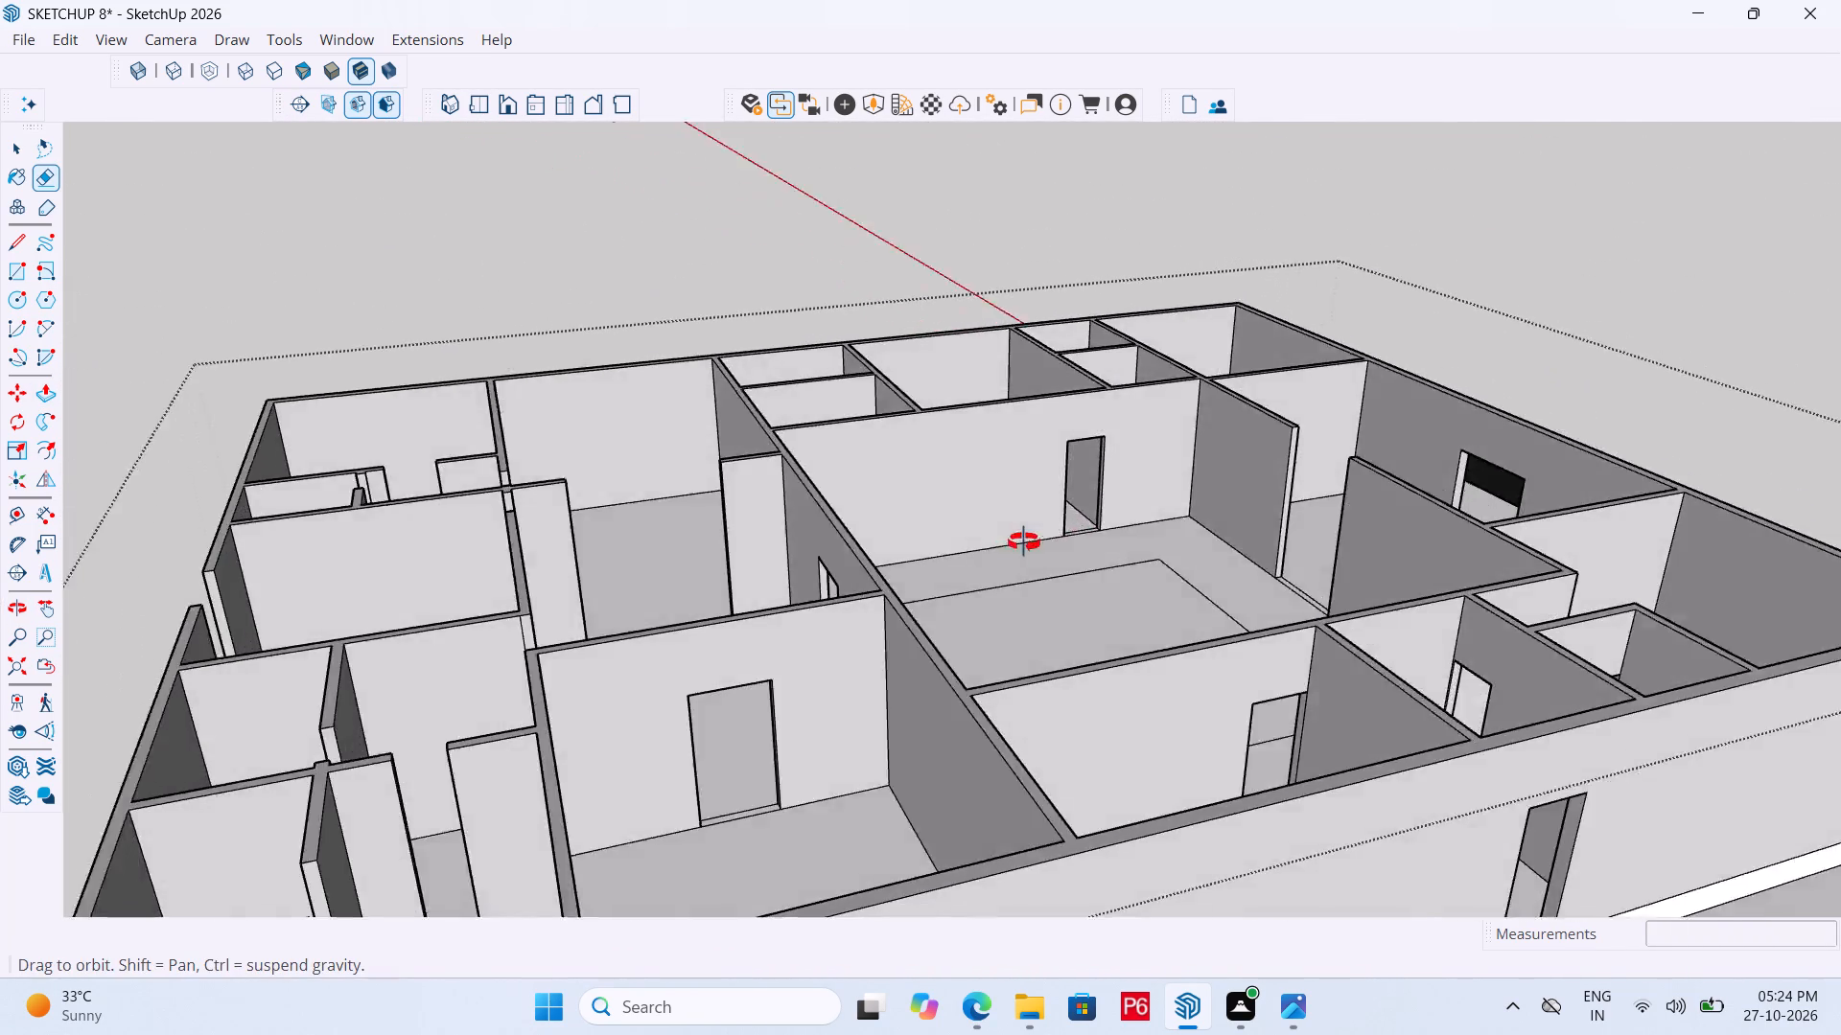
middle_drag(1024, 542, 902, 572)
scroll(1194, 573, down, 5)
scroll(538, 708, up, 6)
middle_drag(781, 739, 711, 774)
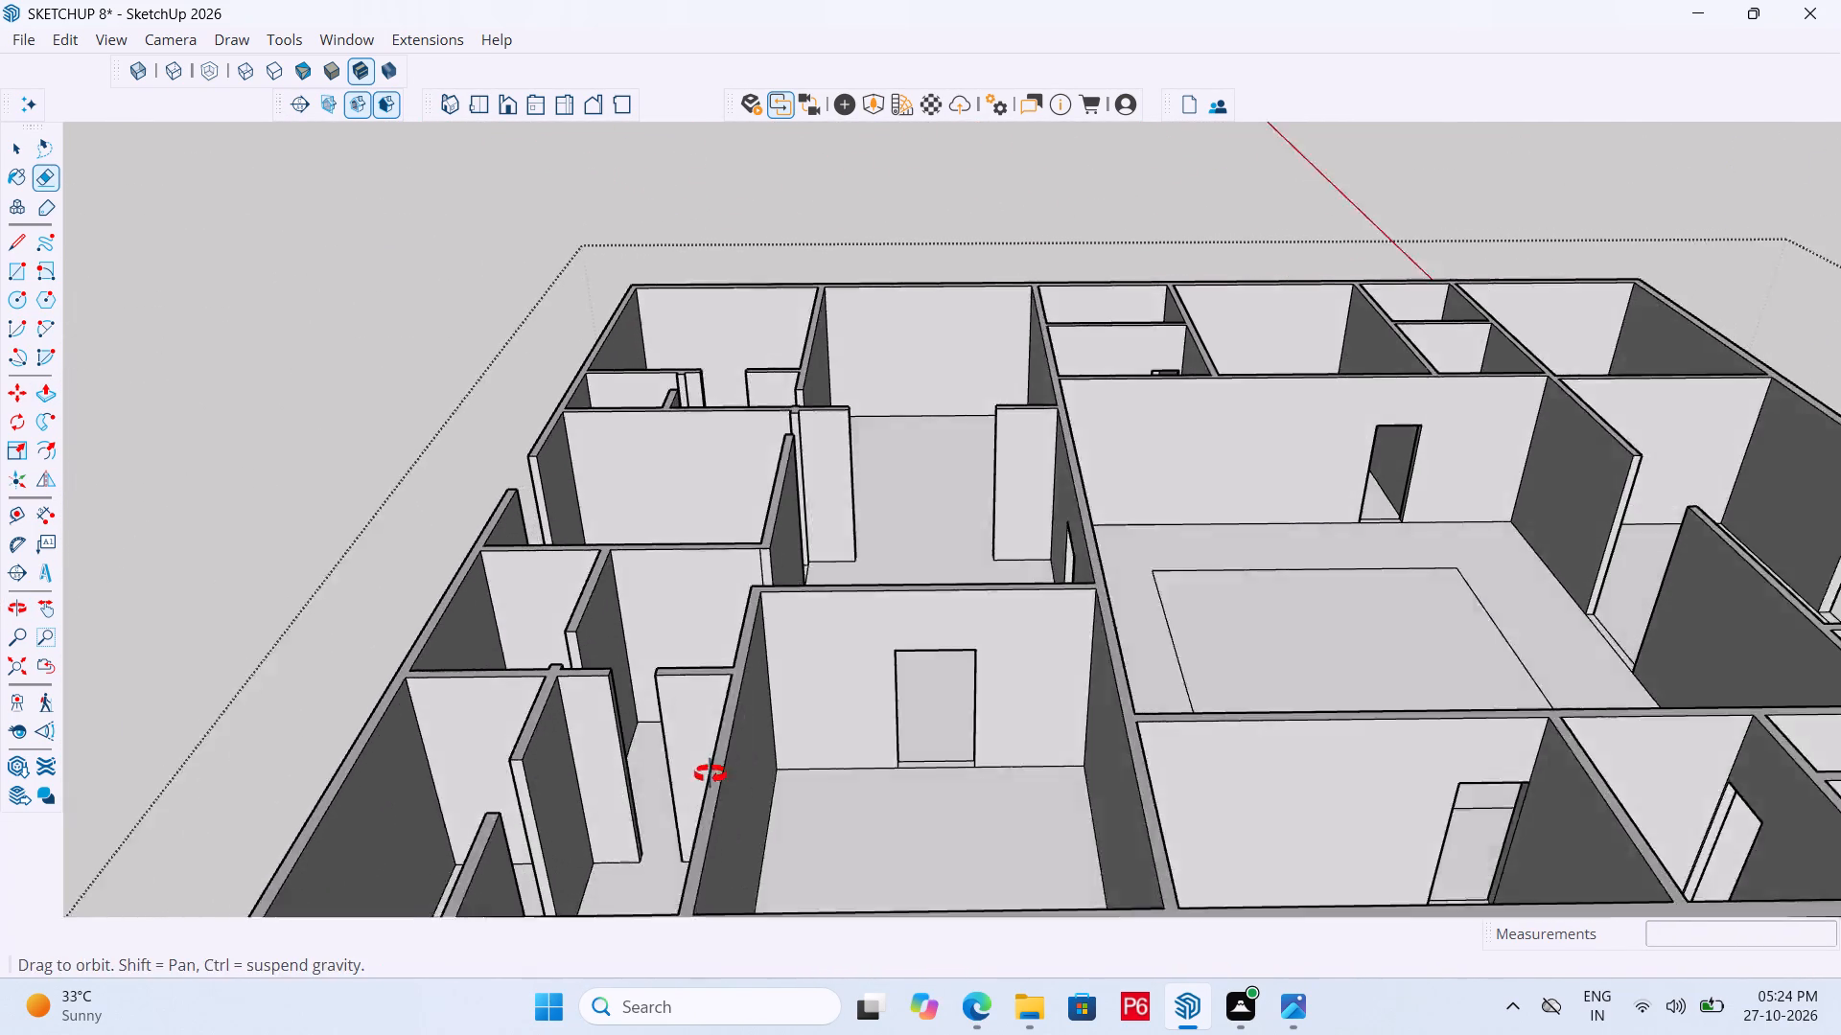
middle_drag(711, 774, 687, 785)
scroll(530, 763, up, 7)
middle_drag(746, 711, 799, 693)
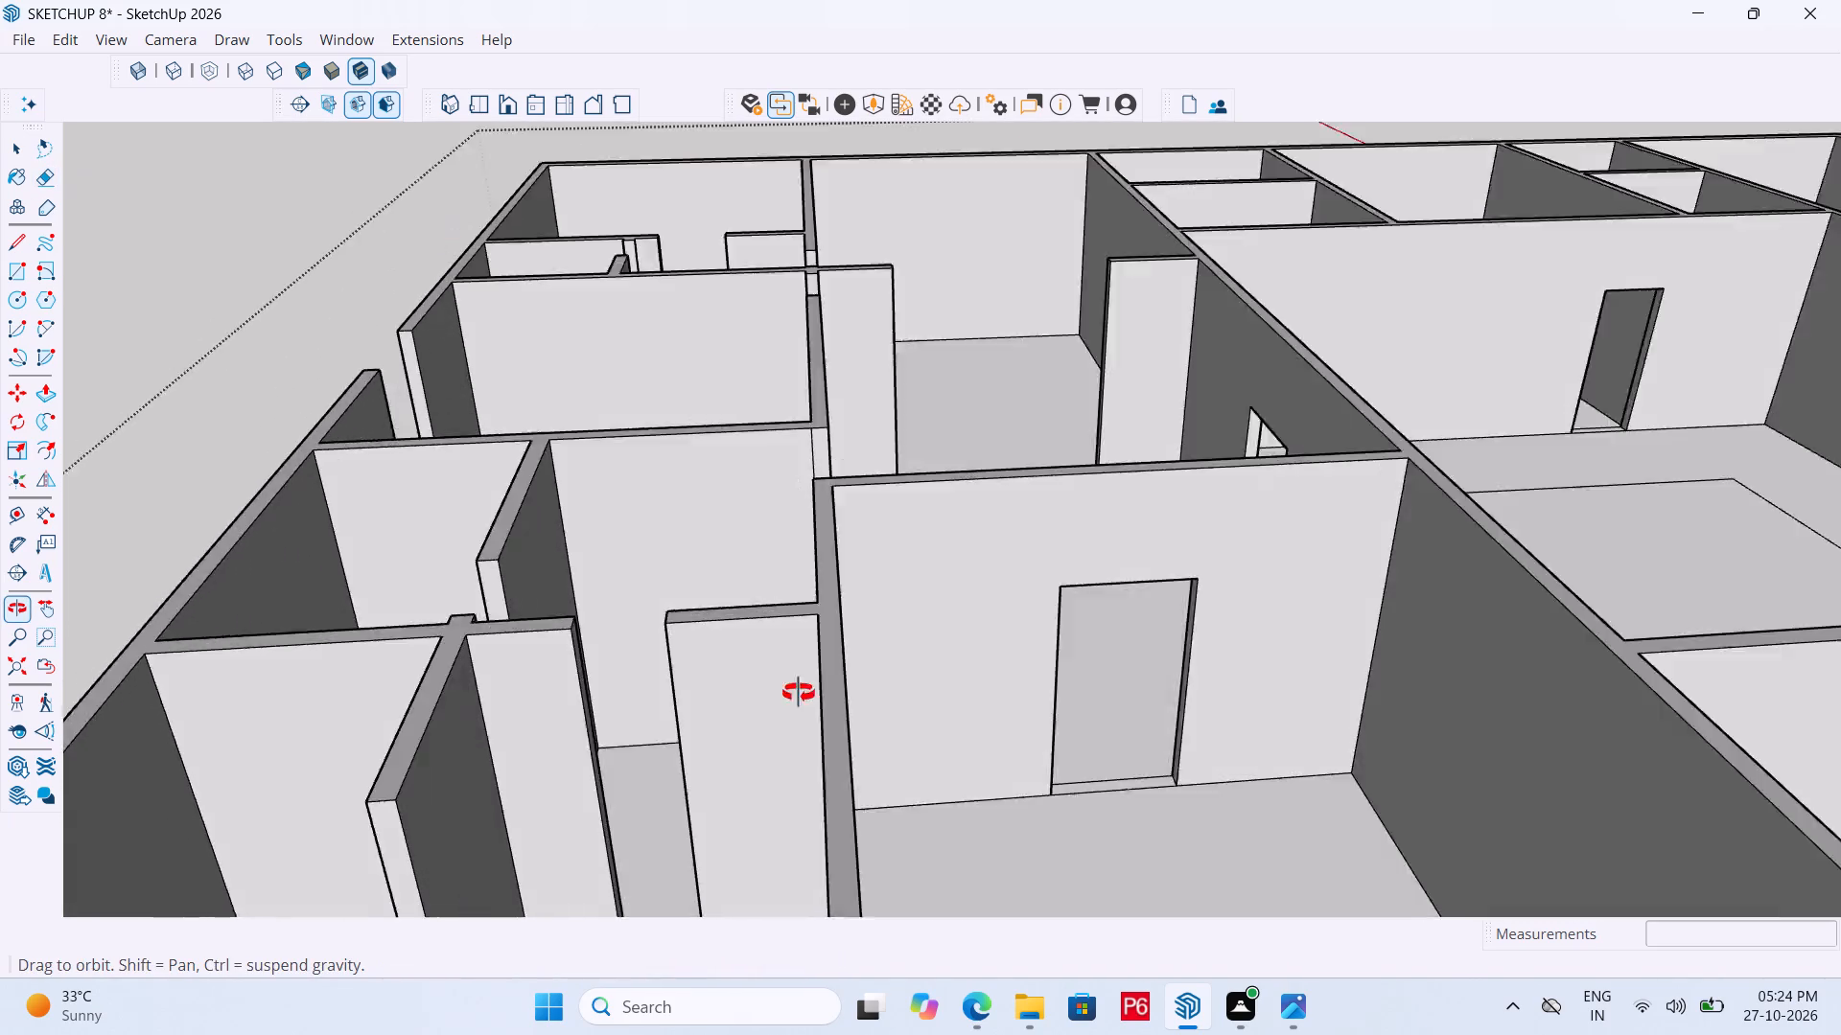
middle_drag(799, 693, 758, 713)
scroll(718, 675, down, 7)
scroll(776, 729, up, 1)
middle_drag(776, 730, 549, 748)
scroll(890, 678, down, 6)
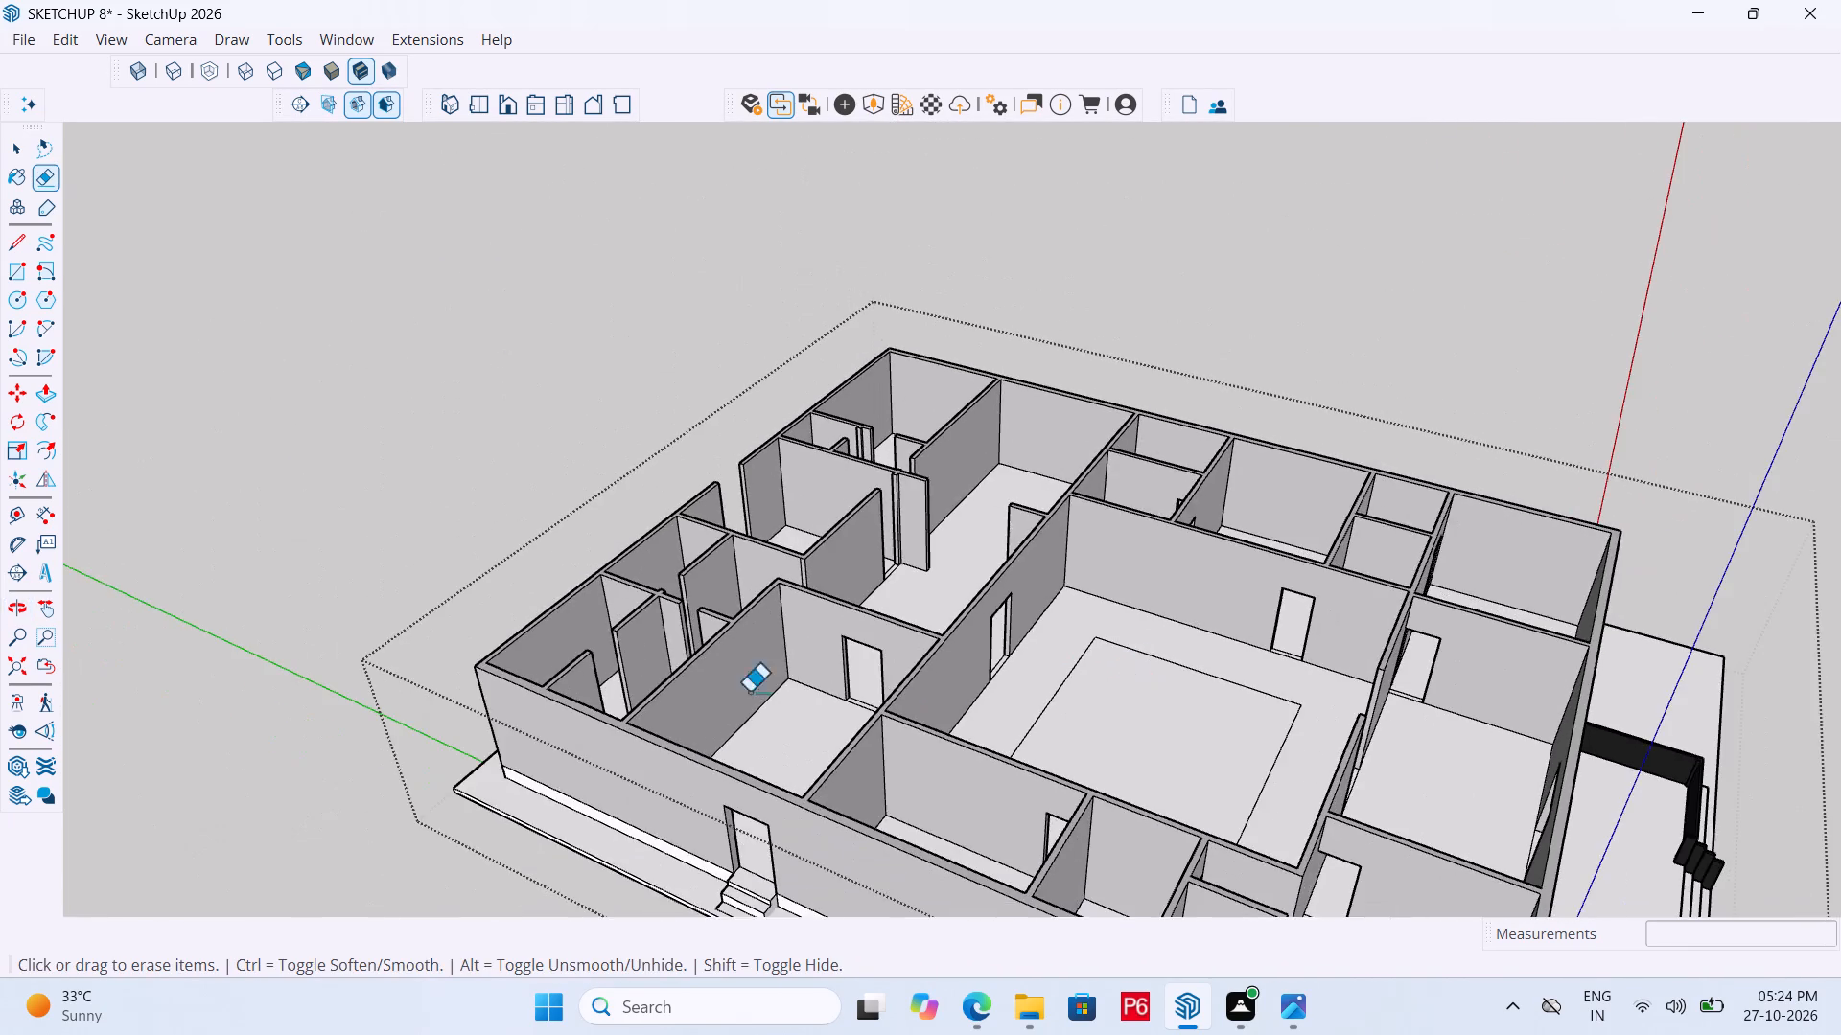
scroll(404, 730, up, 14)
middle_drag(1012, 664, 1427, 749)
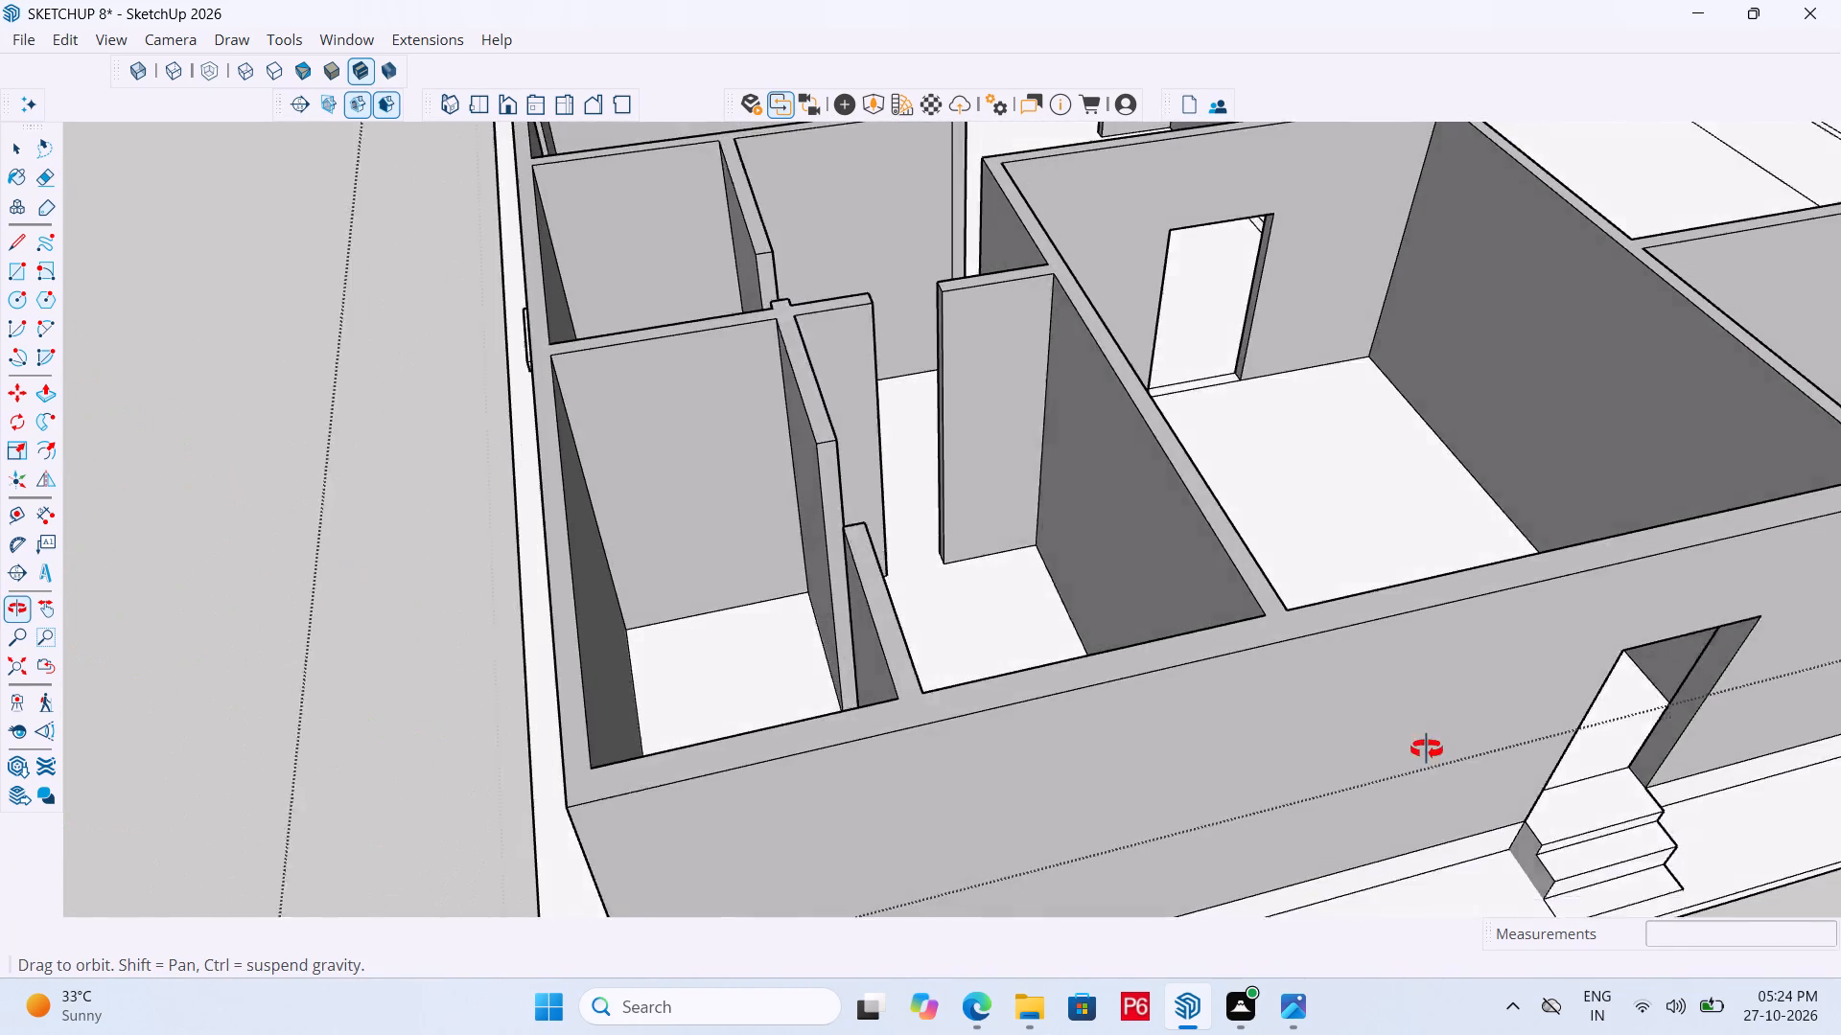
middle_drag(1427, 749, 836, 757)
middle_drag(1049, 489, 1055, 495)
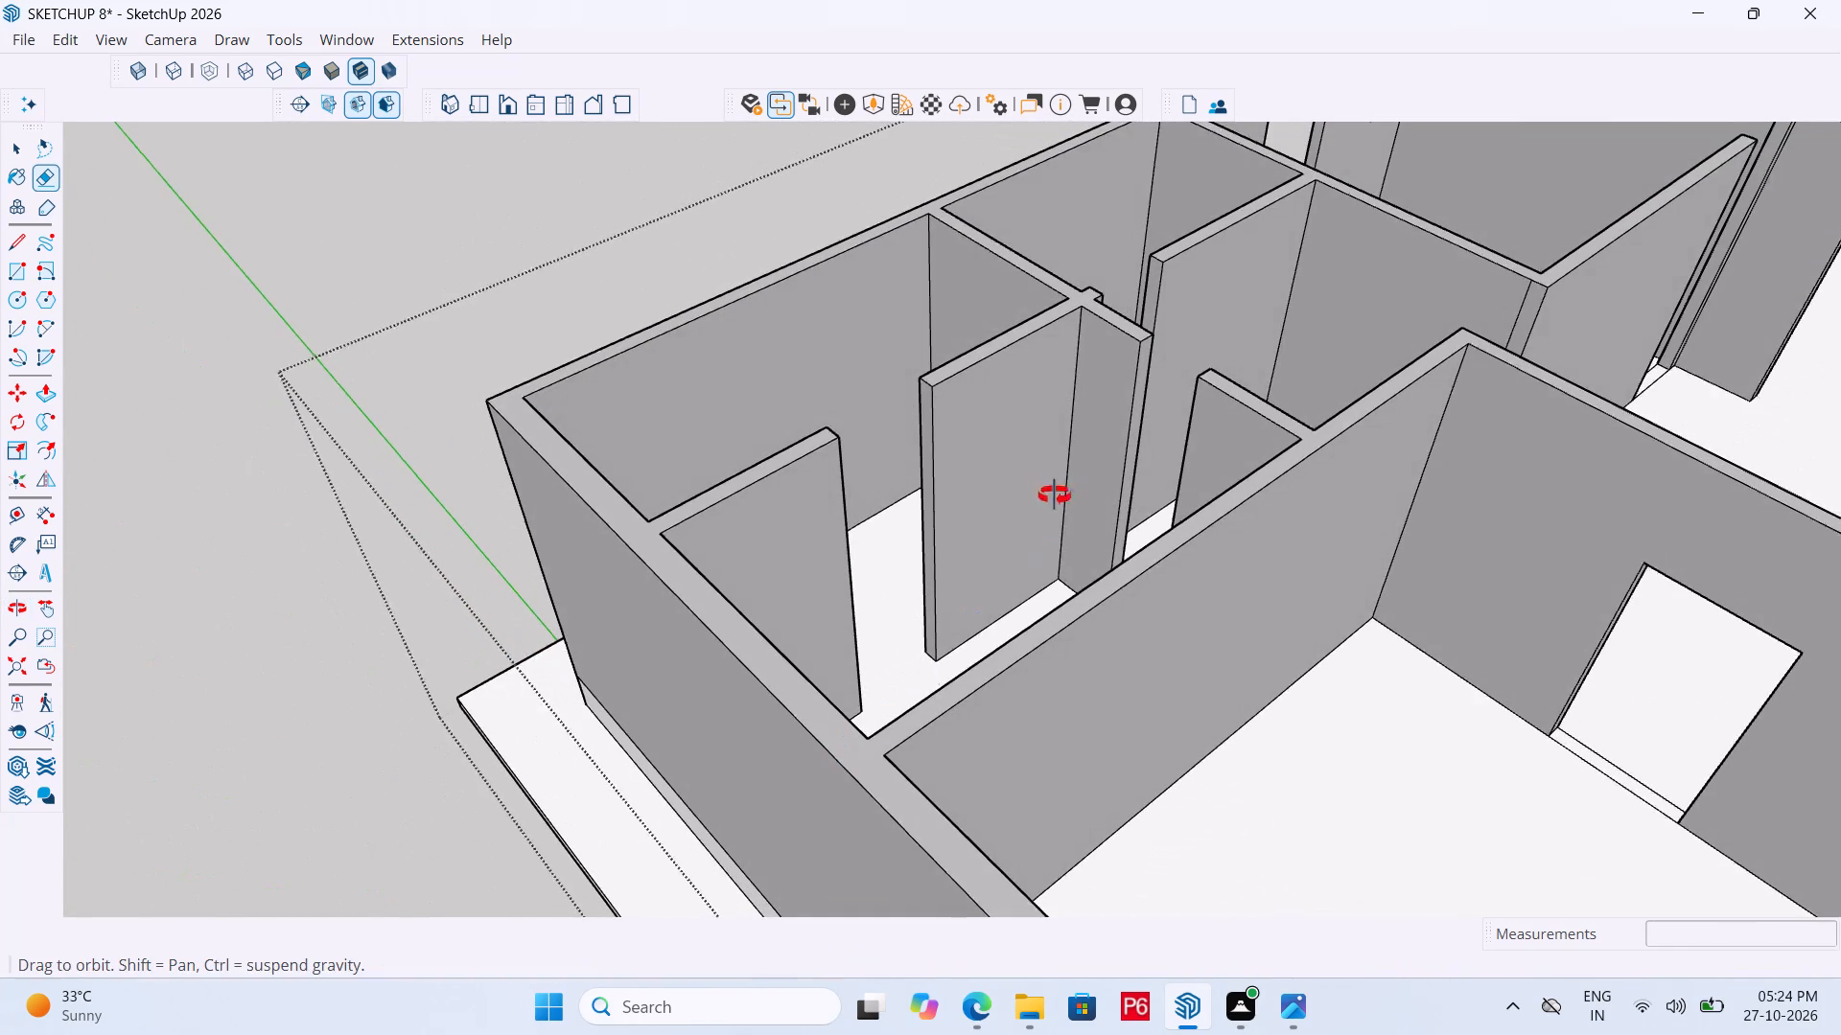
middle_drag(1055, 495, 1612, 508)
scroll(1101, 238, up, 5)
middle_drag(1084, 246, 1334, 282)
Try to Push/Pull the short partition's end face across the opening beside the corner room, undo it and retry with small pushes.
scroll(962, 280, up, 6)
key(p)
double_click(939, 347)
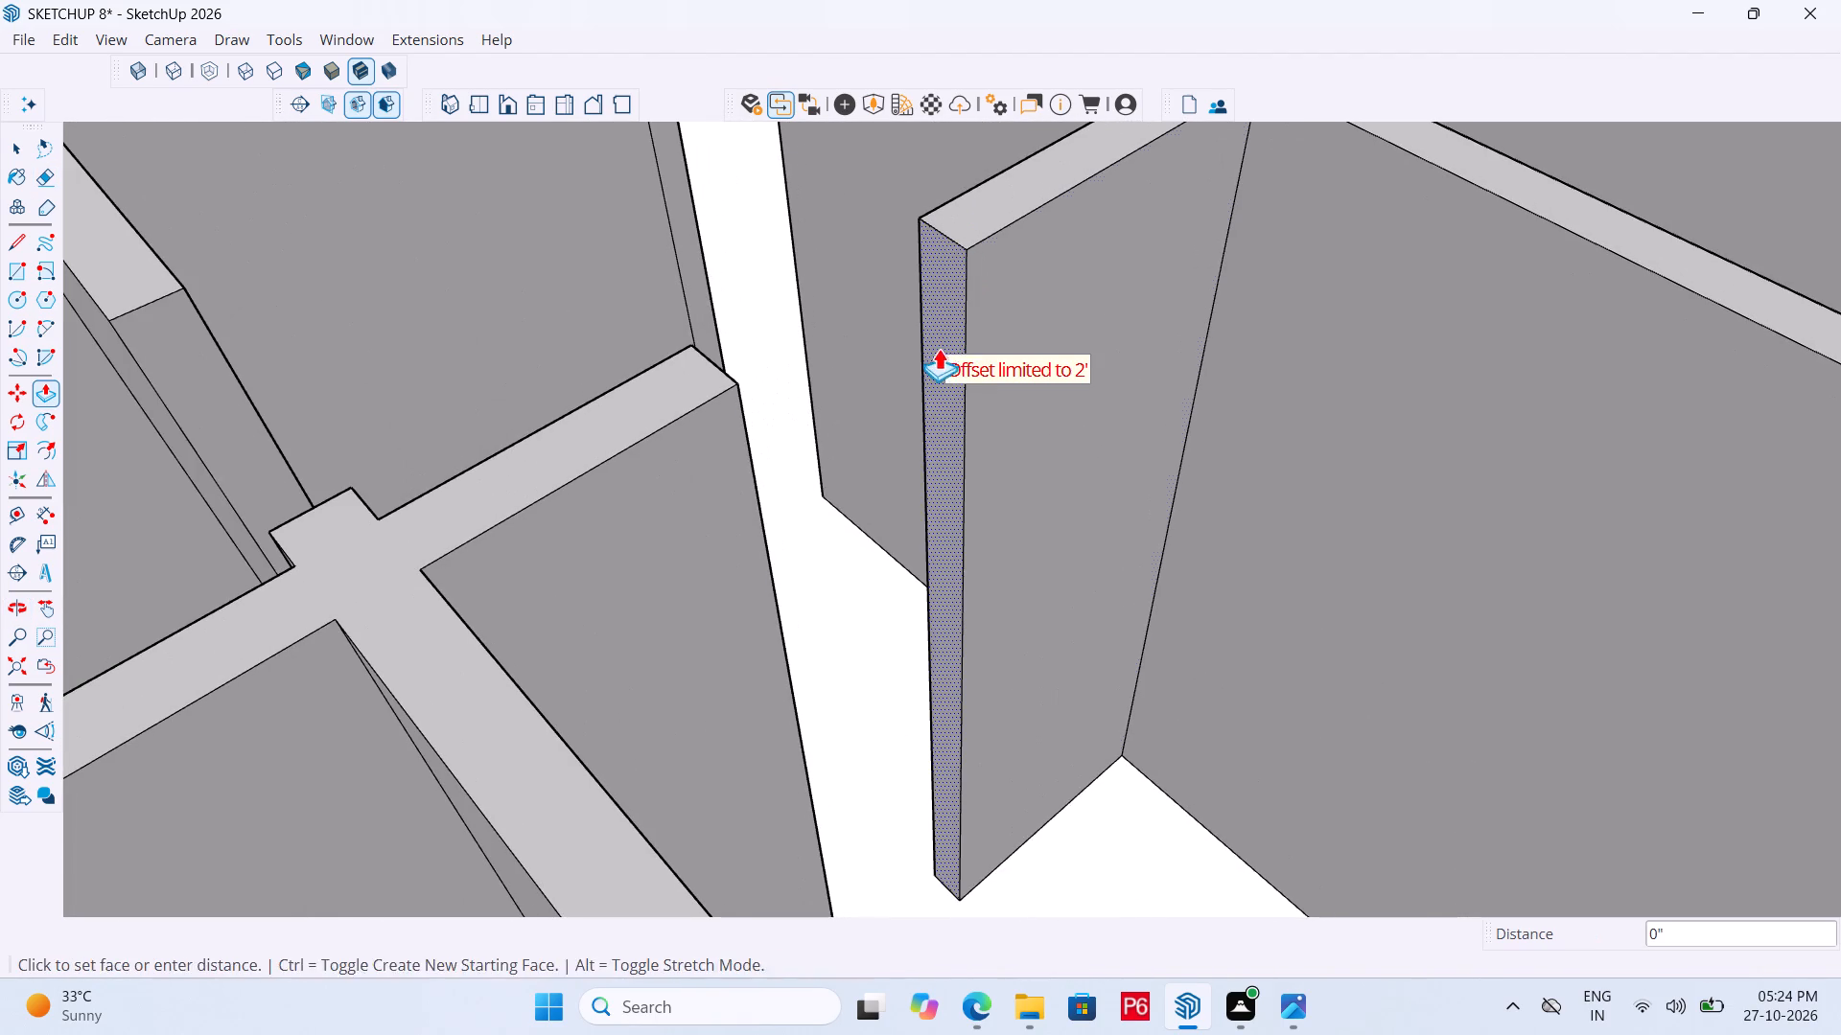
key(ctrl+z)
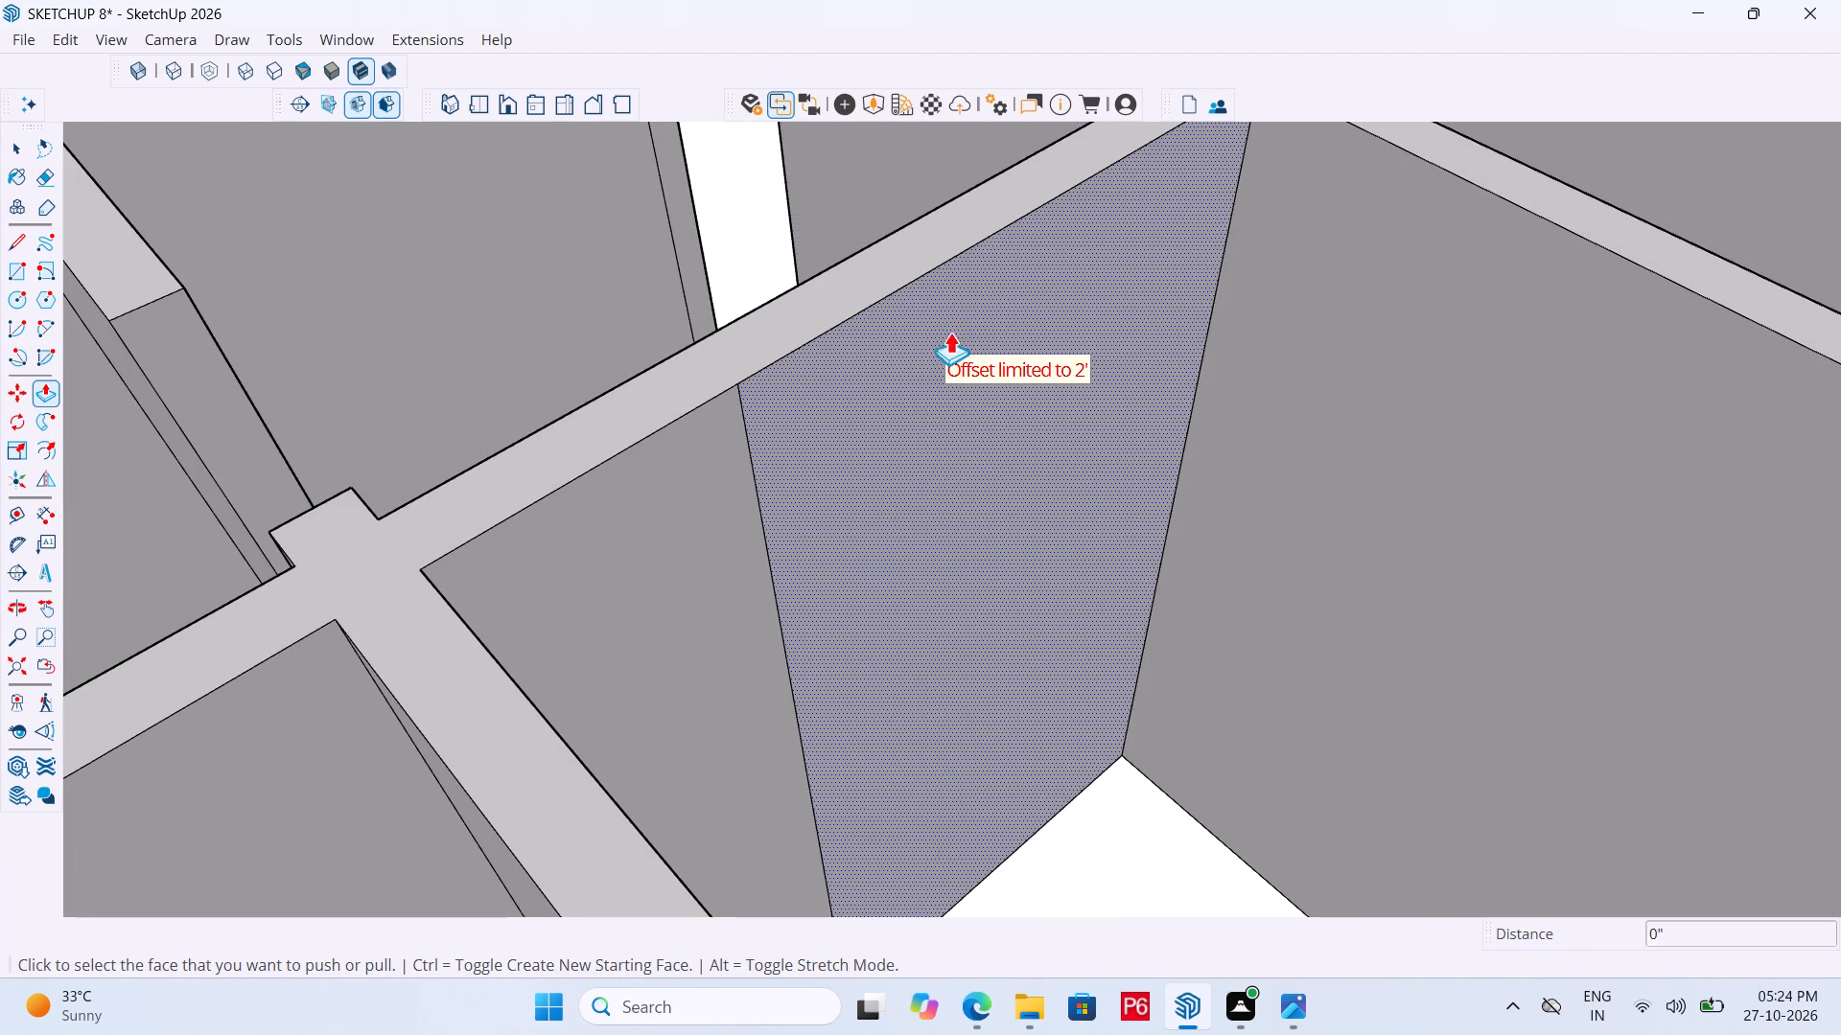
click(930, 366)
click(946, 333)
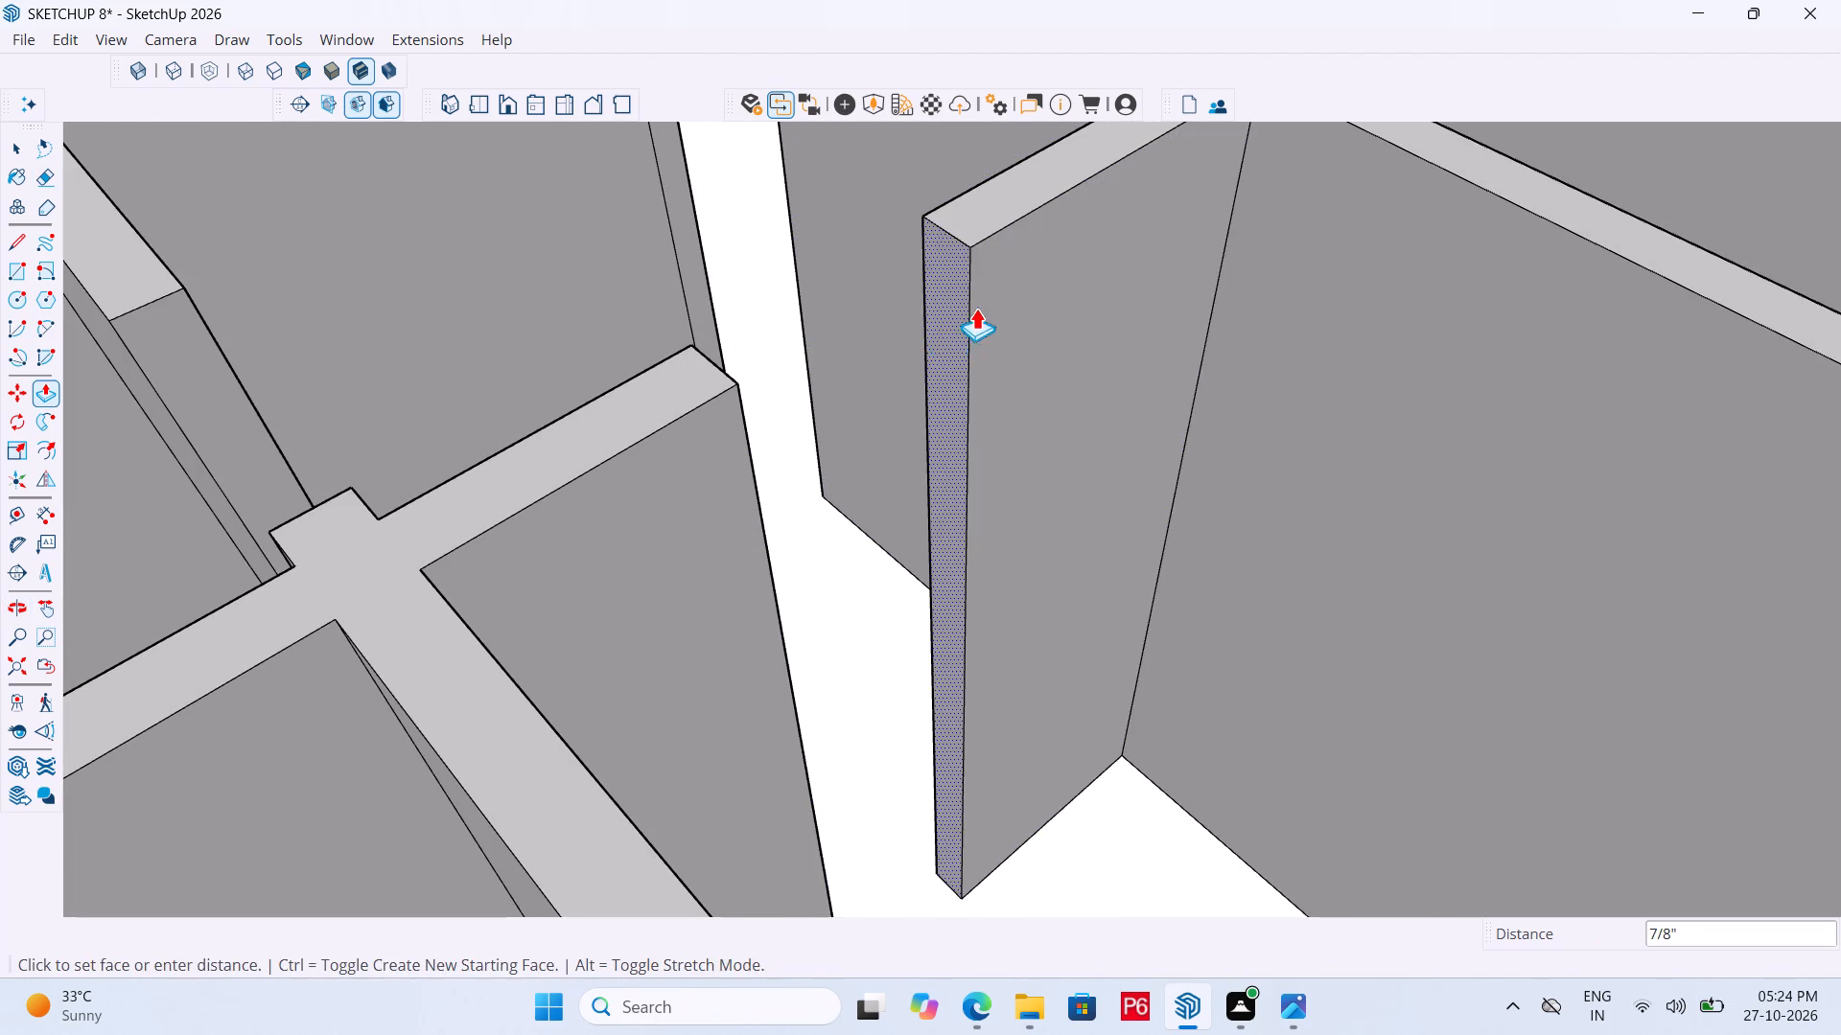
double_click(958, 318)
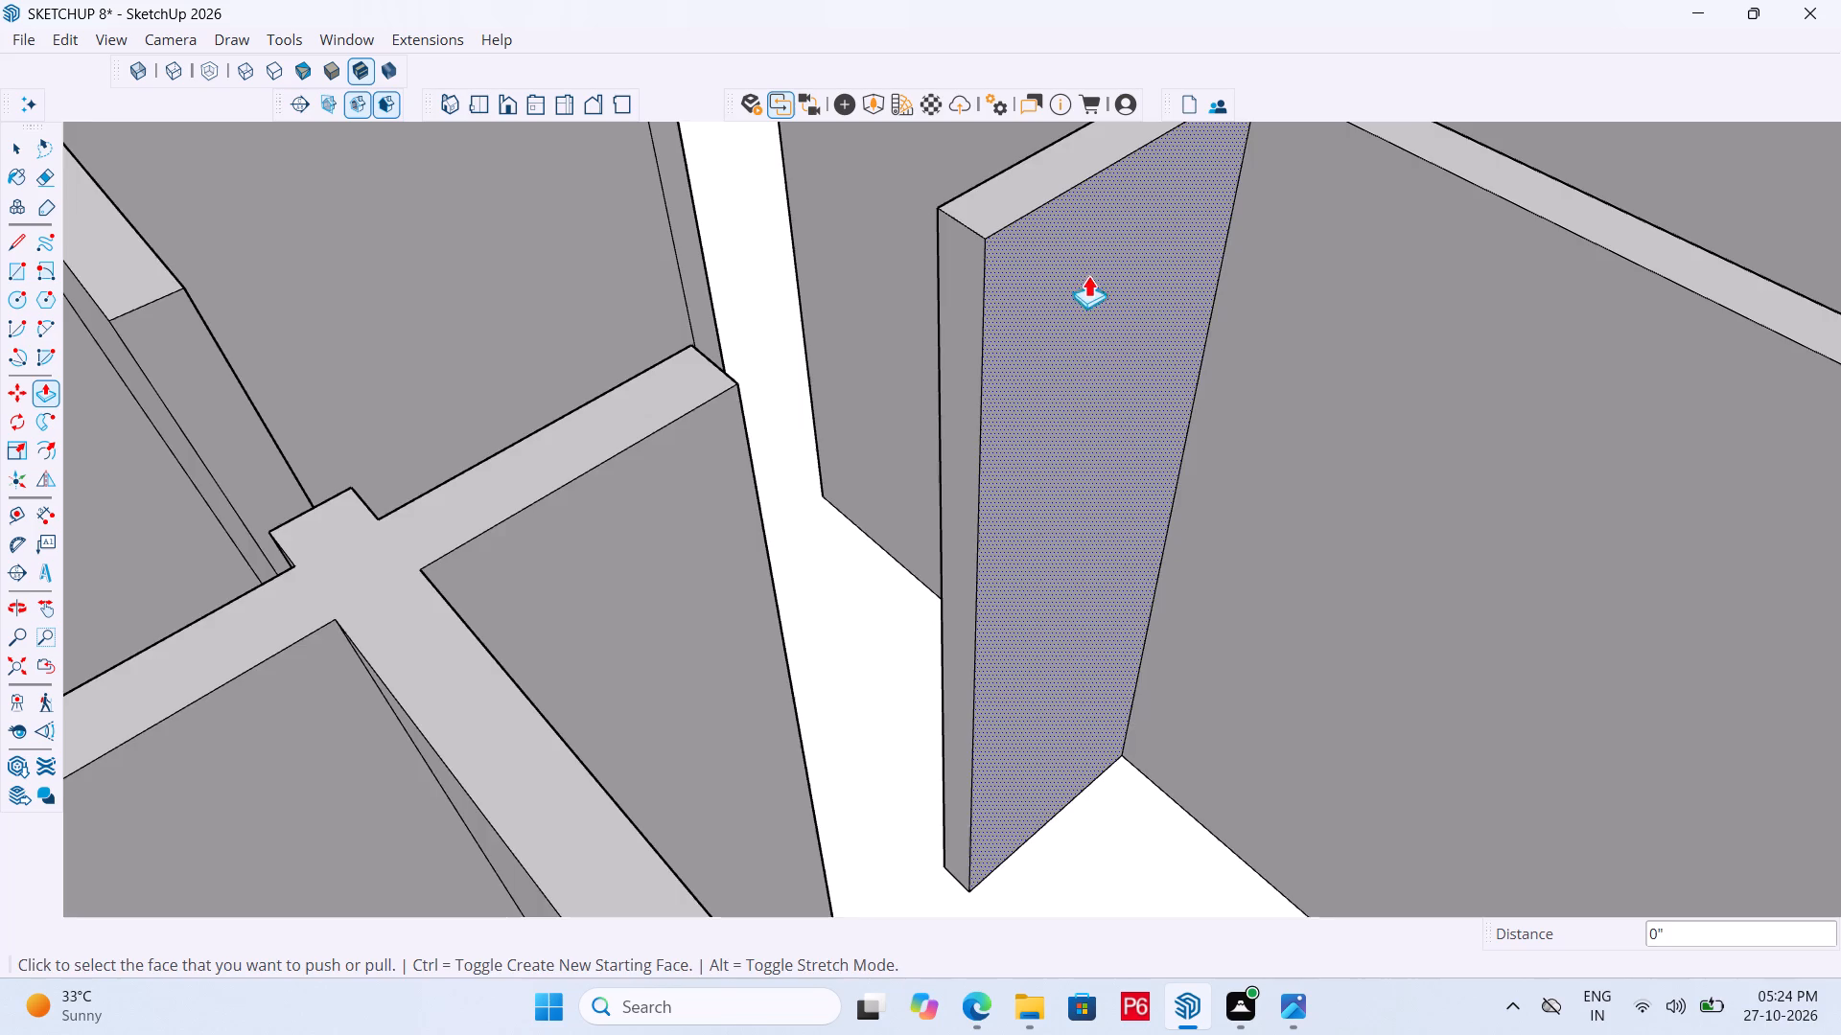
Place a guide 3'6" below the top of the partition end at the corner room's door opening.
scroll(1102, 264, down, 4)
middle_drag(1060, 303, 630, 328)
scroll(1468, 319, down, 5)
middle_drag(1358, 408, 858, 364)
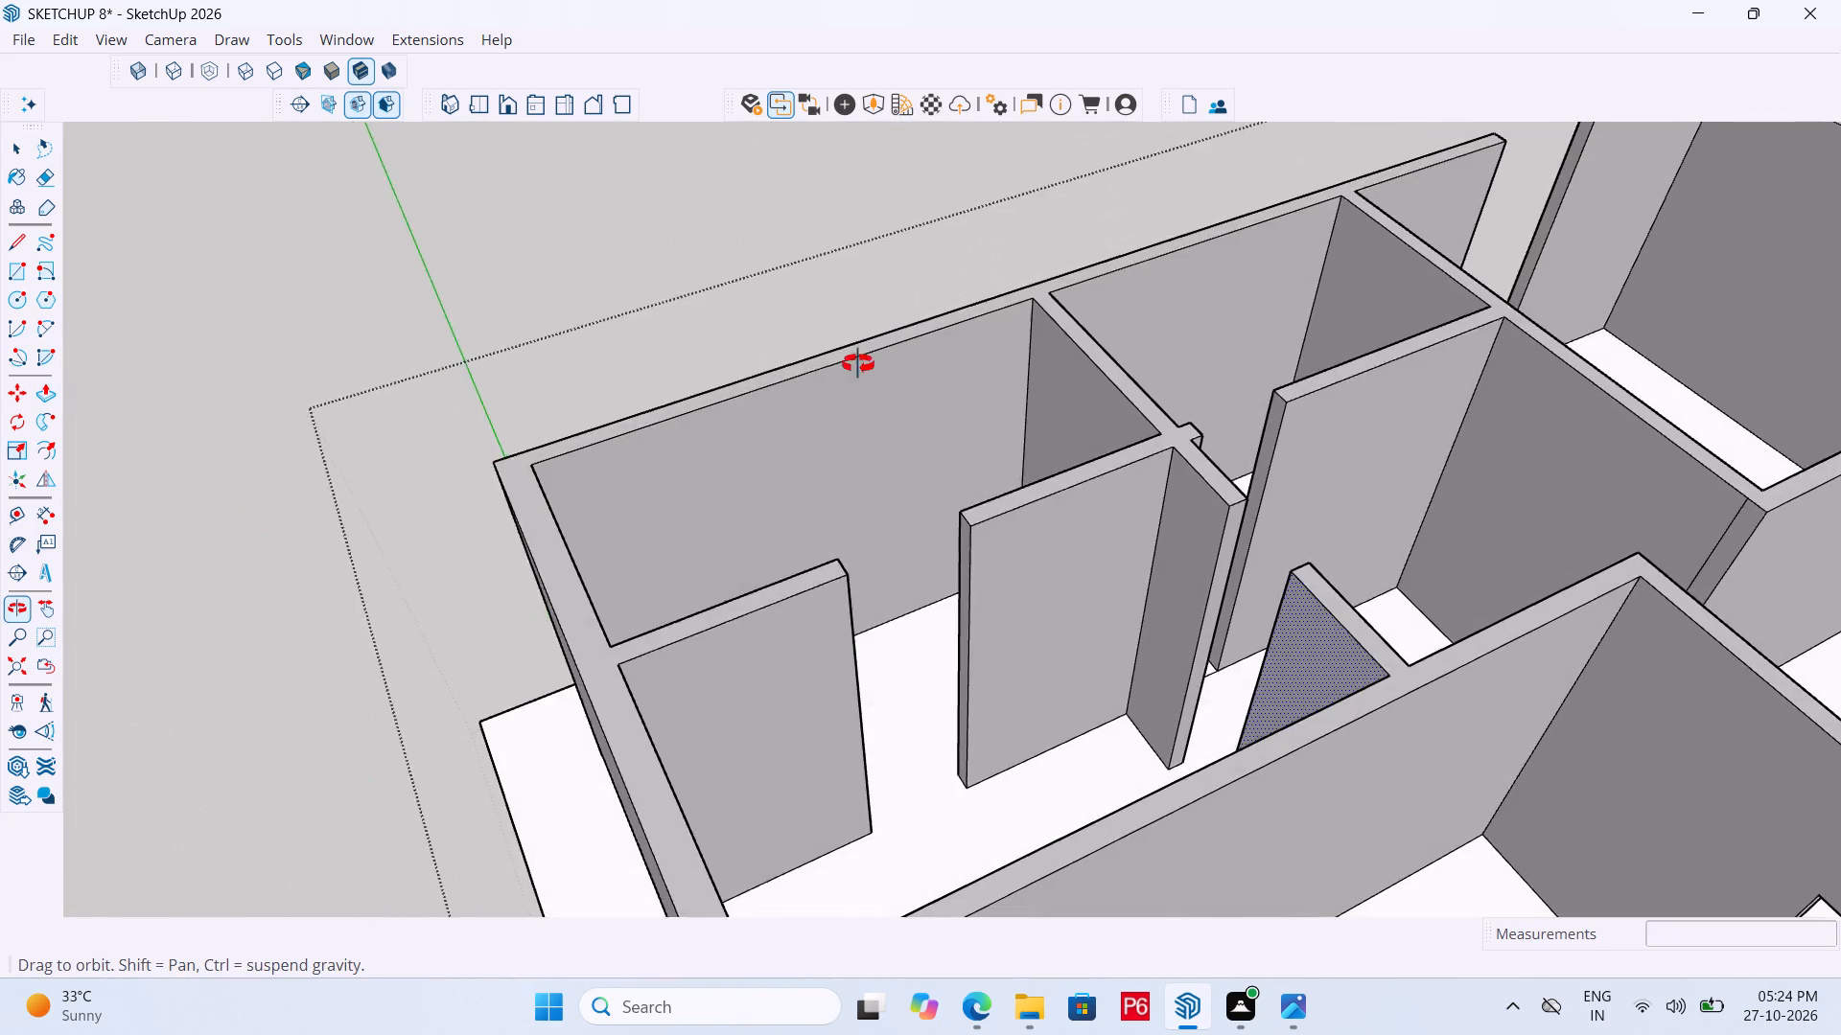
middle_drag(858, 364, 858, 366)
scroll(1024, 571, up, 4)
middle_drag(1022, 573, 1176, 501)
scroll(1049, 408, up, 6)
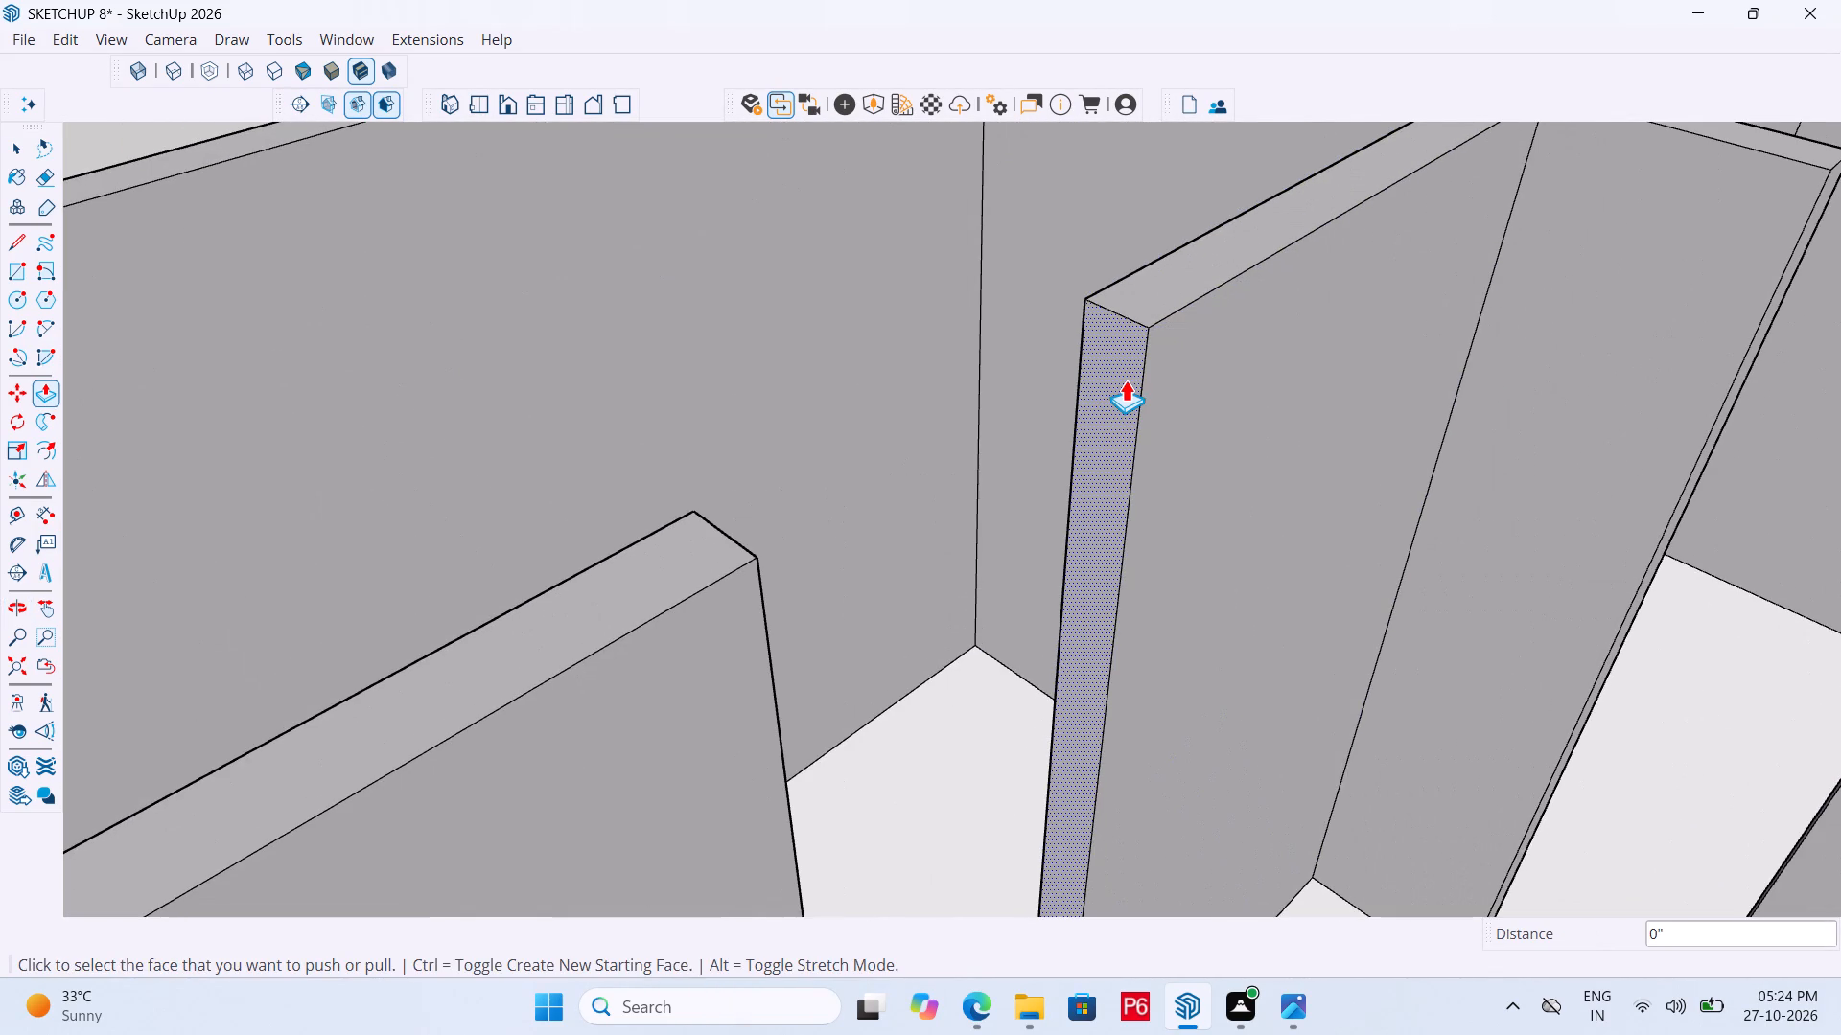
key(t)
click(1120, 311)
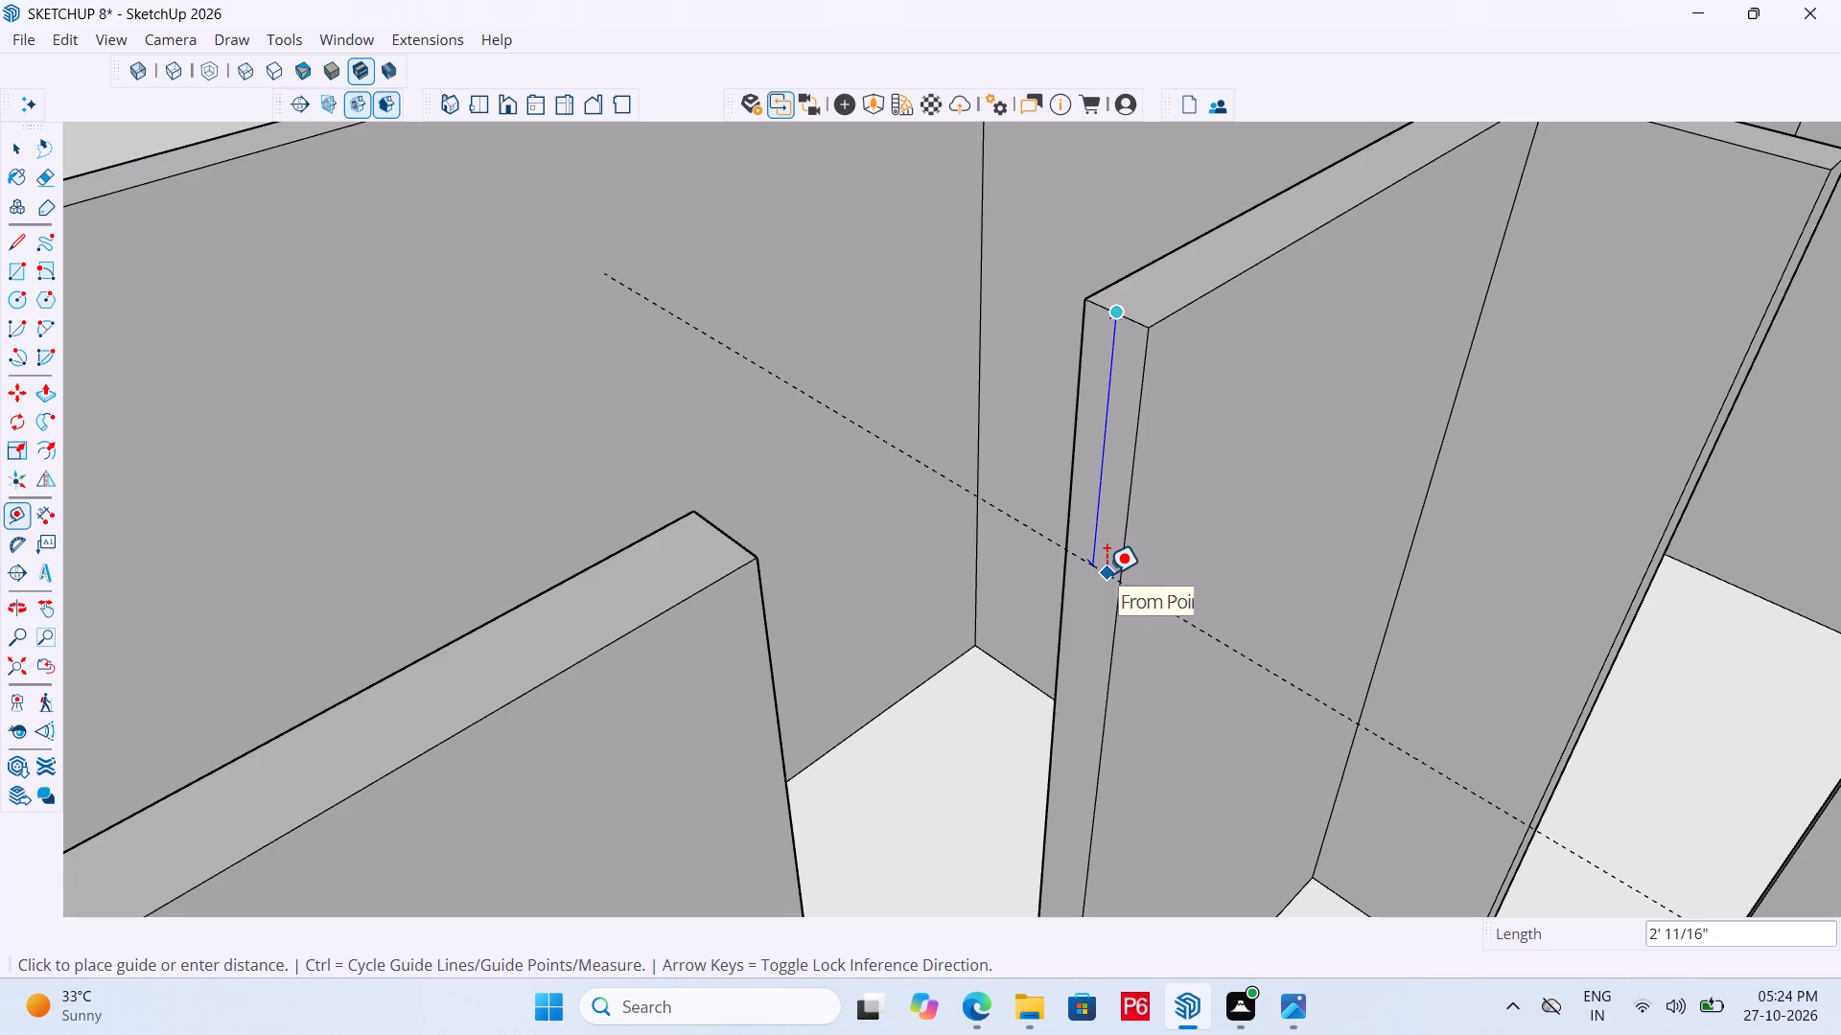
text(3'6")
key(Return)
scroll(1077, 664, up, 3)
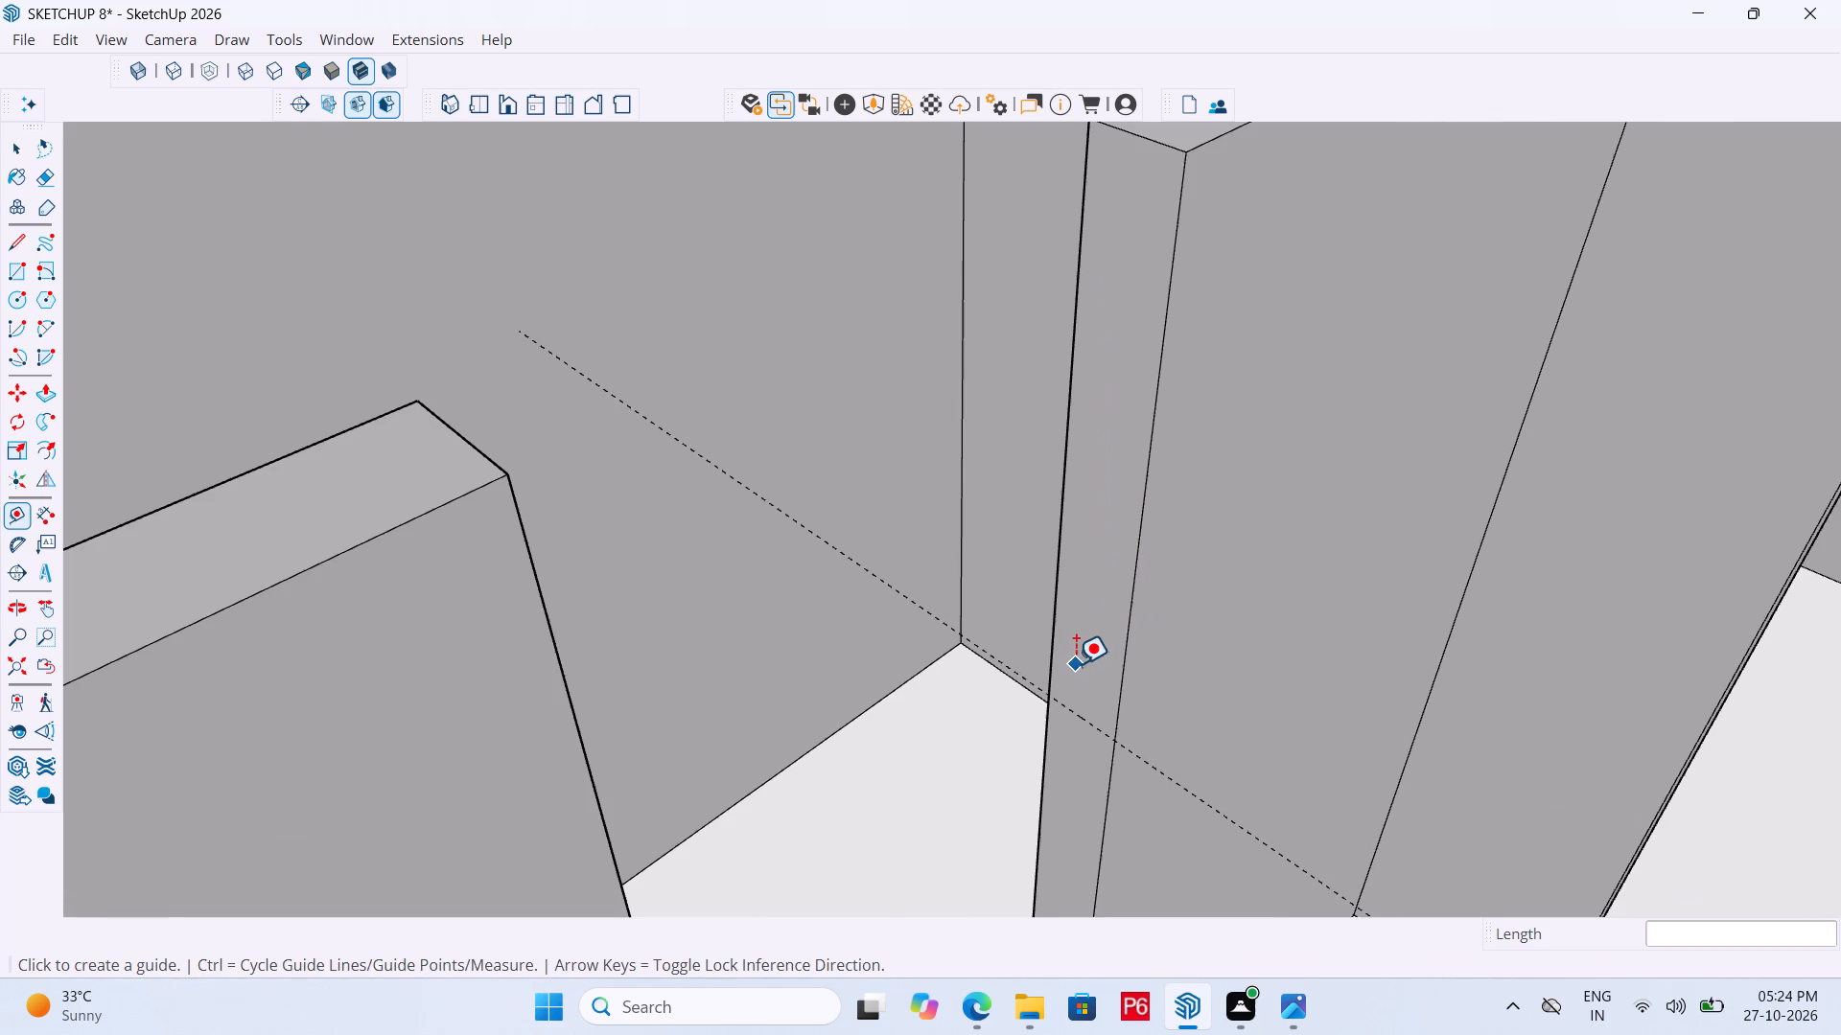
Draw a 6" line along the guide across the corner room partition's end face and erase the guide.
key(l)
click(1059, 693)
click(1114, 734)
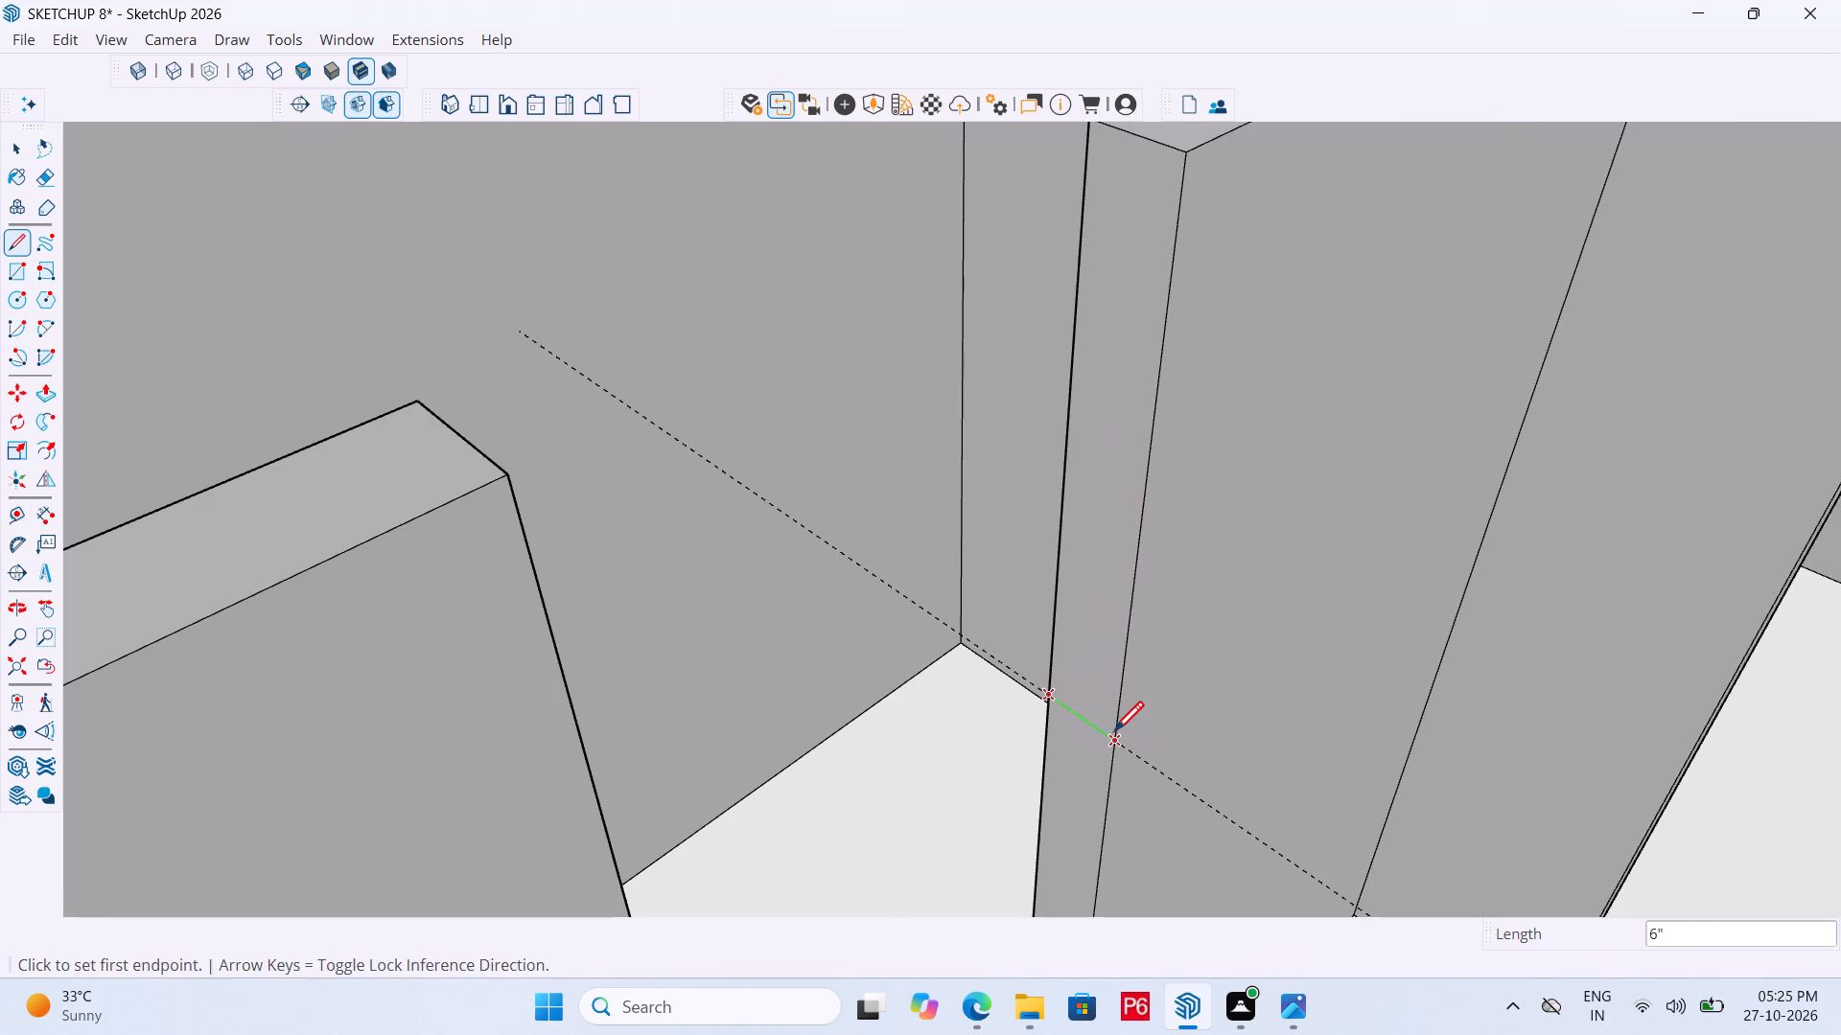
key(space)
key(e)
double_click(890, 593)
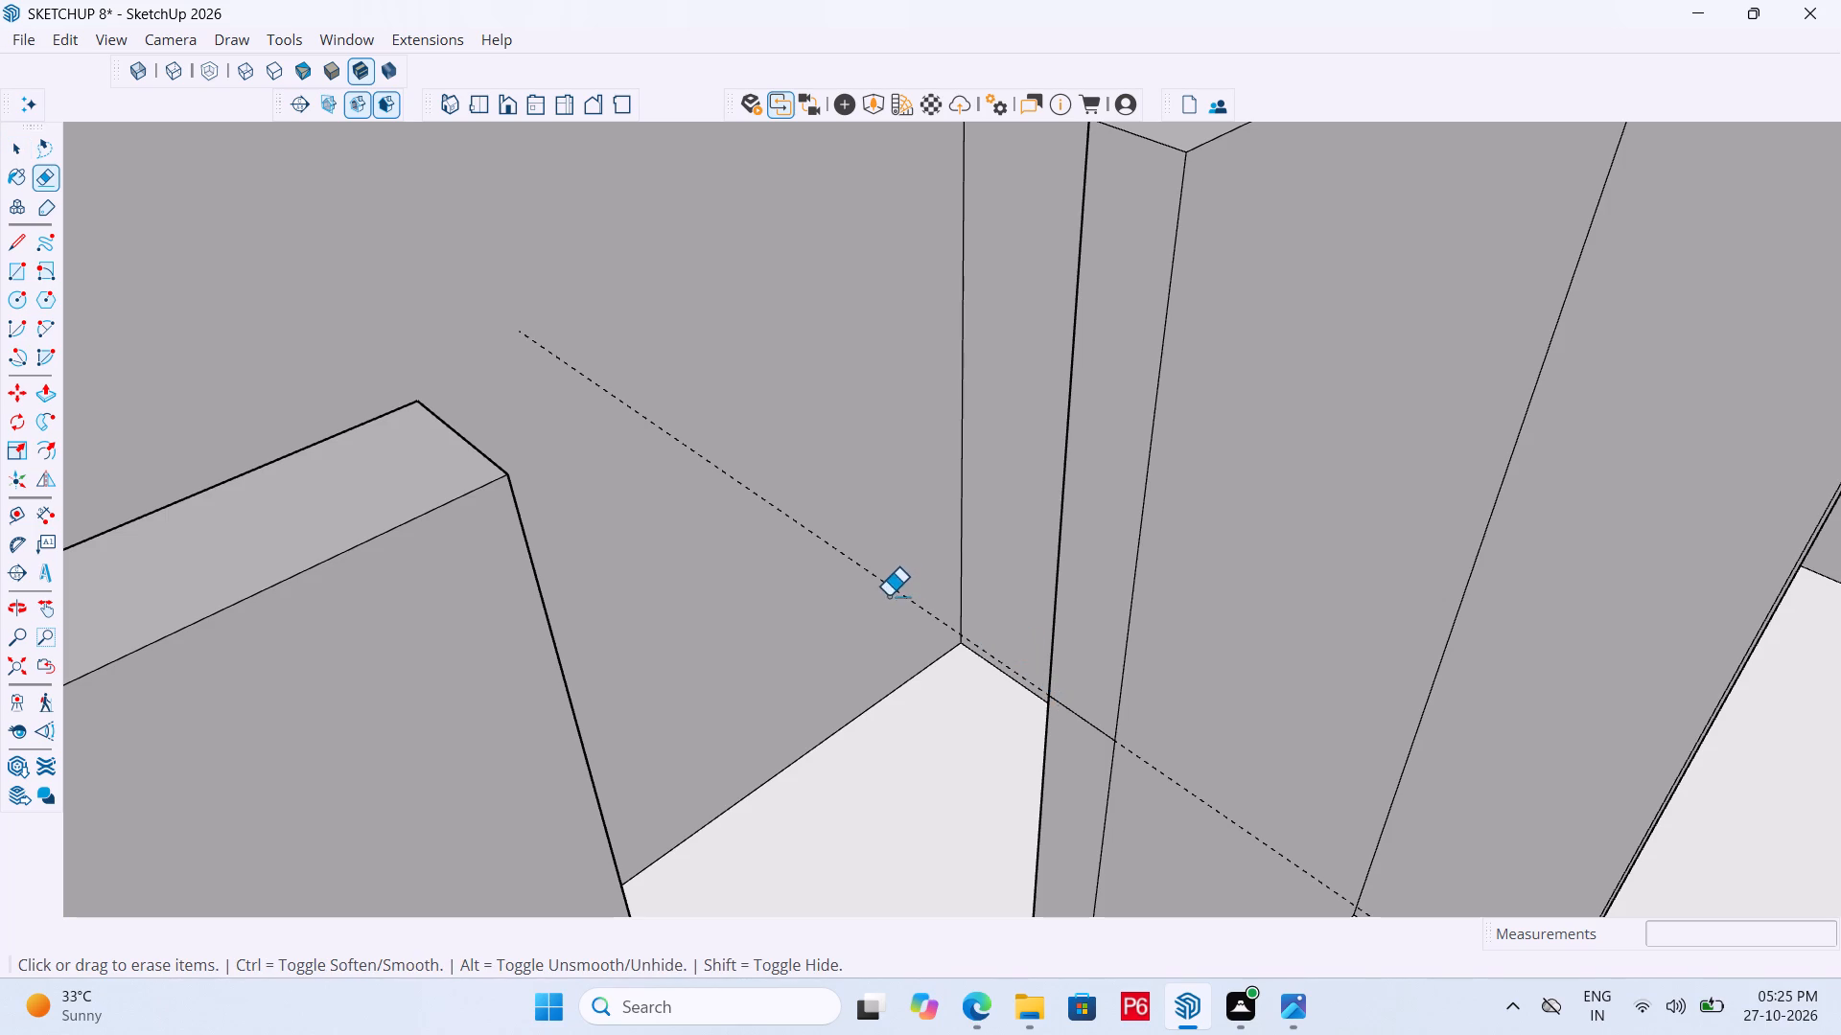
click(907, 579)
double_click(900, 585)
triple_click(895, 586)
Push/Pull the end face above the line across the corner room opening in two pulls, 2'8 5/8" and 3 3/8", to the facing partition.
key(p)
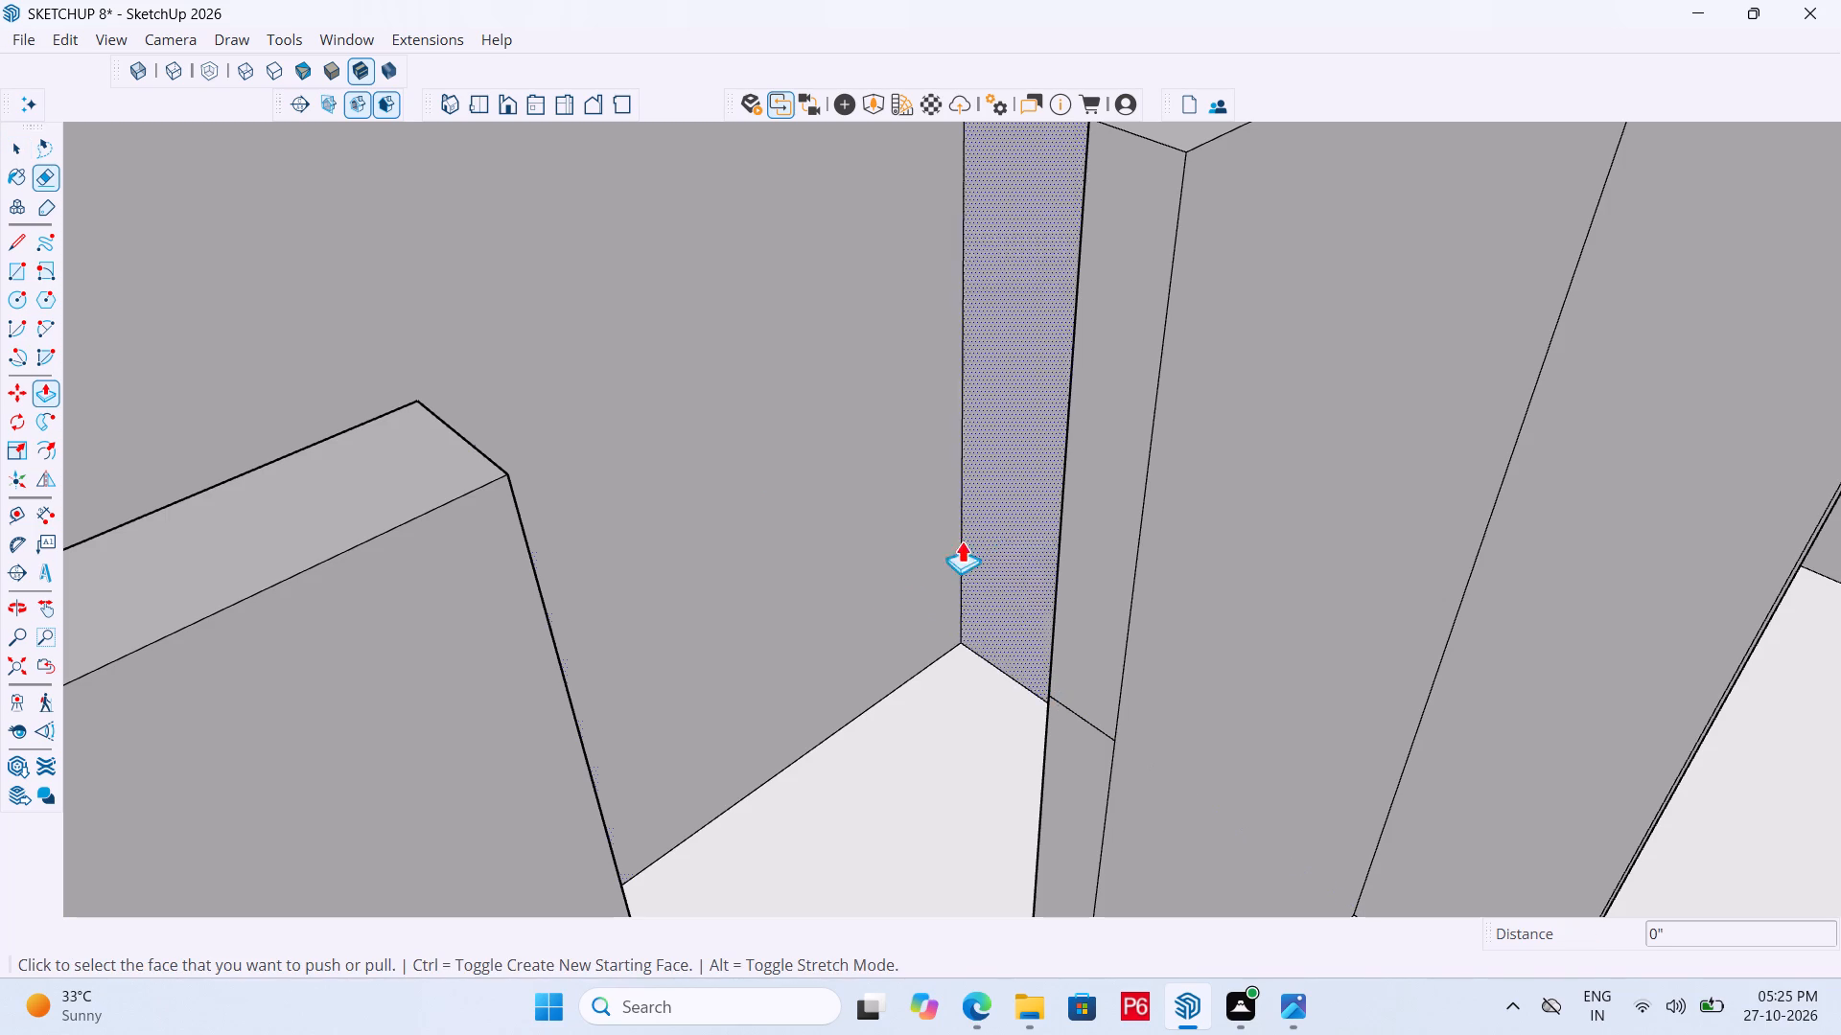
click(1104, 545)
click(545, 660)
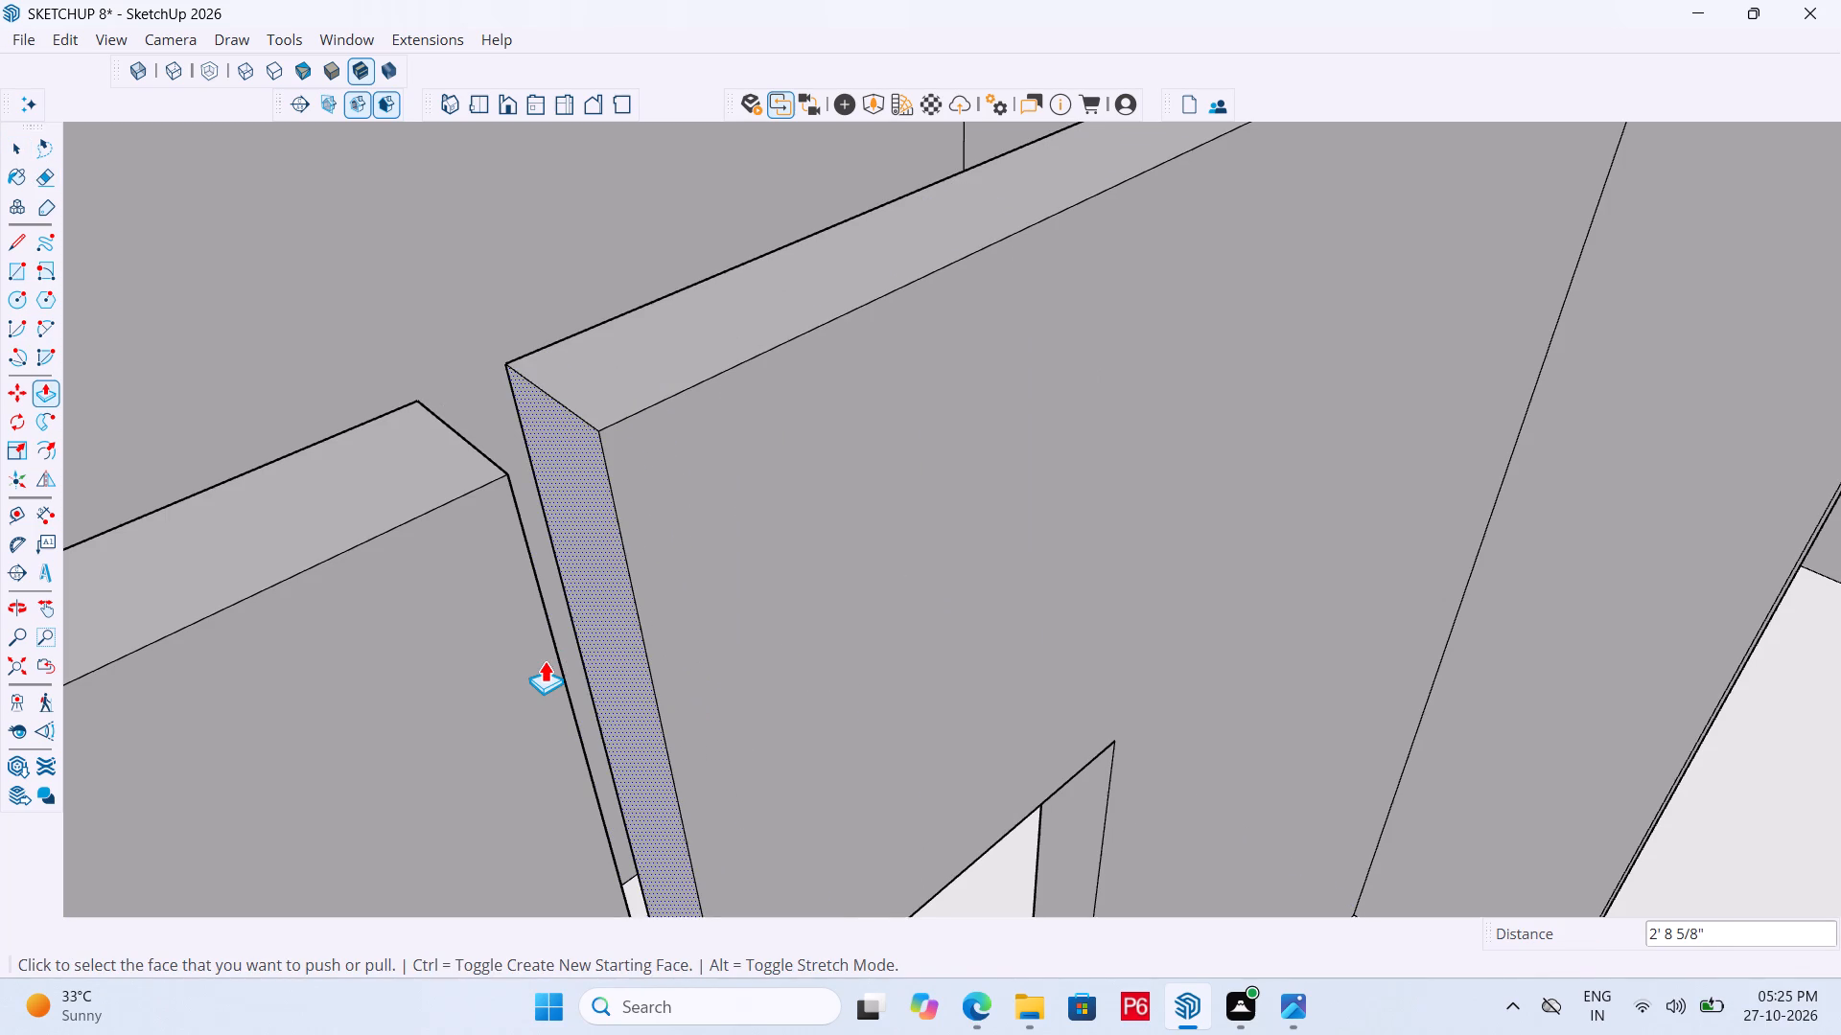
click(605, 613)
click(544, 622)
Erase the leftover seam lines on the top and both sides of the wall where the new corner room lintel meets the partition.
scroll(804, 494, down, 4)
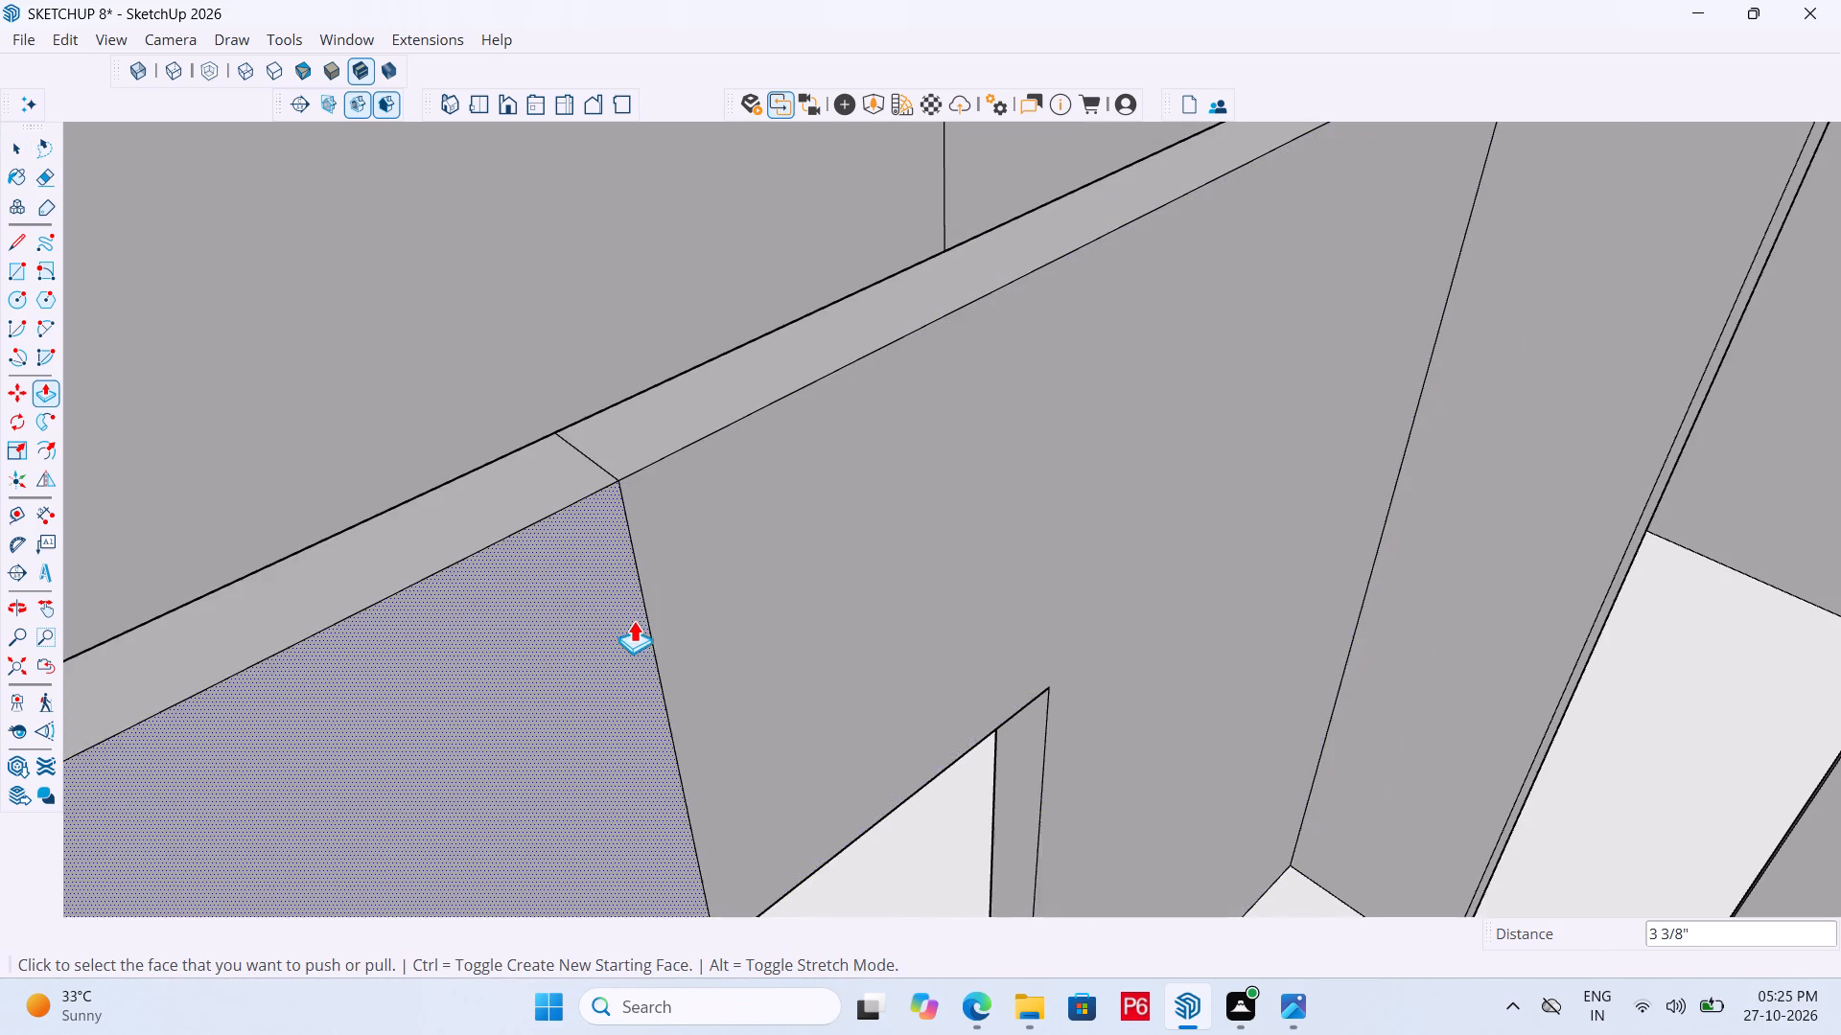
scroll(634, 620, up, 3)
key(e)
drag(642, 598, 650, 583)
drag(560, 416, 580, 396)
click(580, 396)
scroll(461, 439, down, 4)
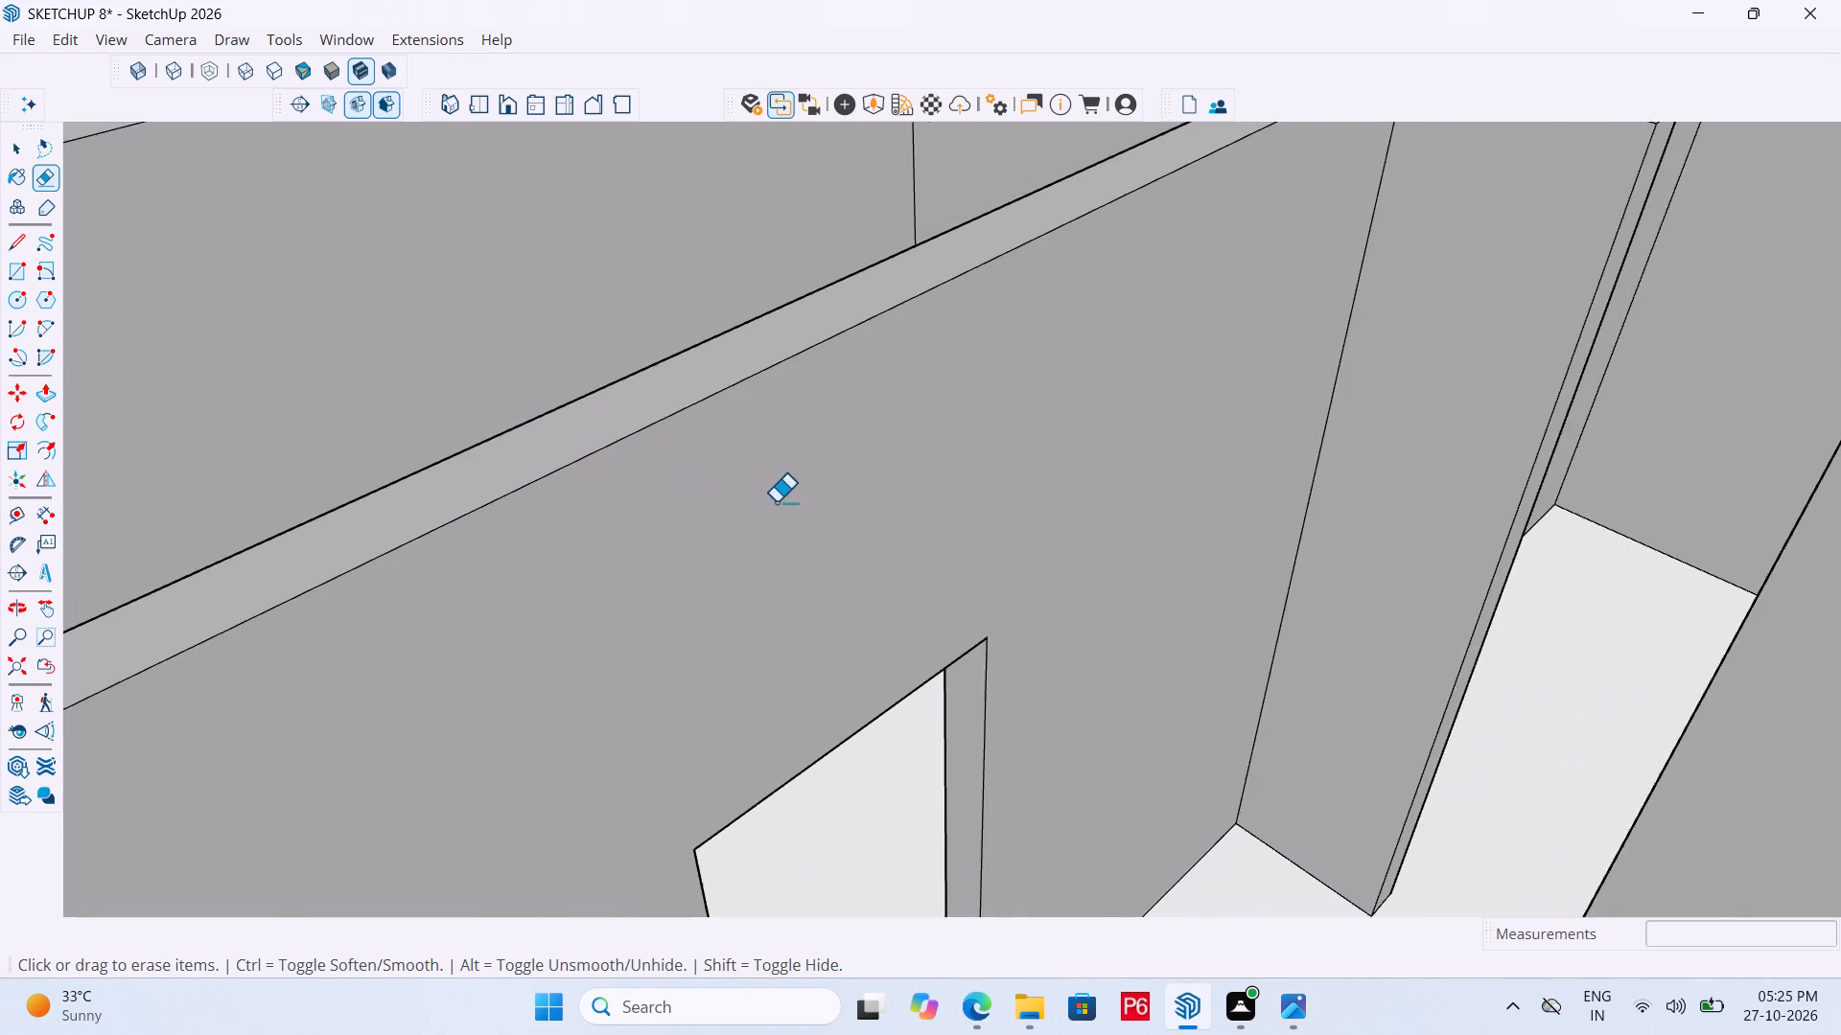
scroll(776, 502, down, 7)
middle_drag(532, 609, 1323, 495)
scroll(1185, 437, down, 5)
scroll(810, 719, up, 5)
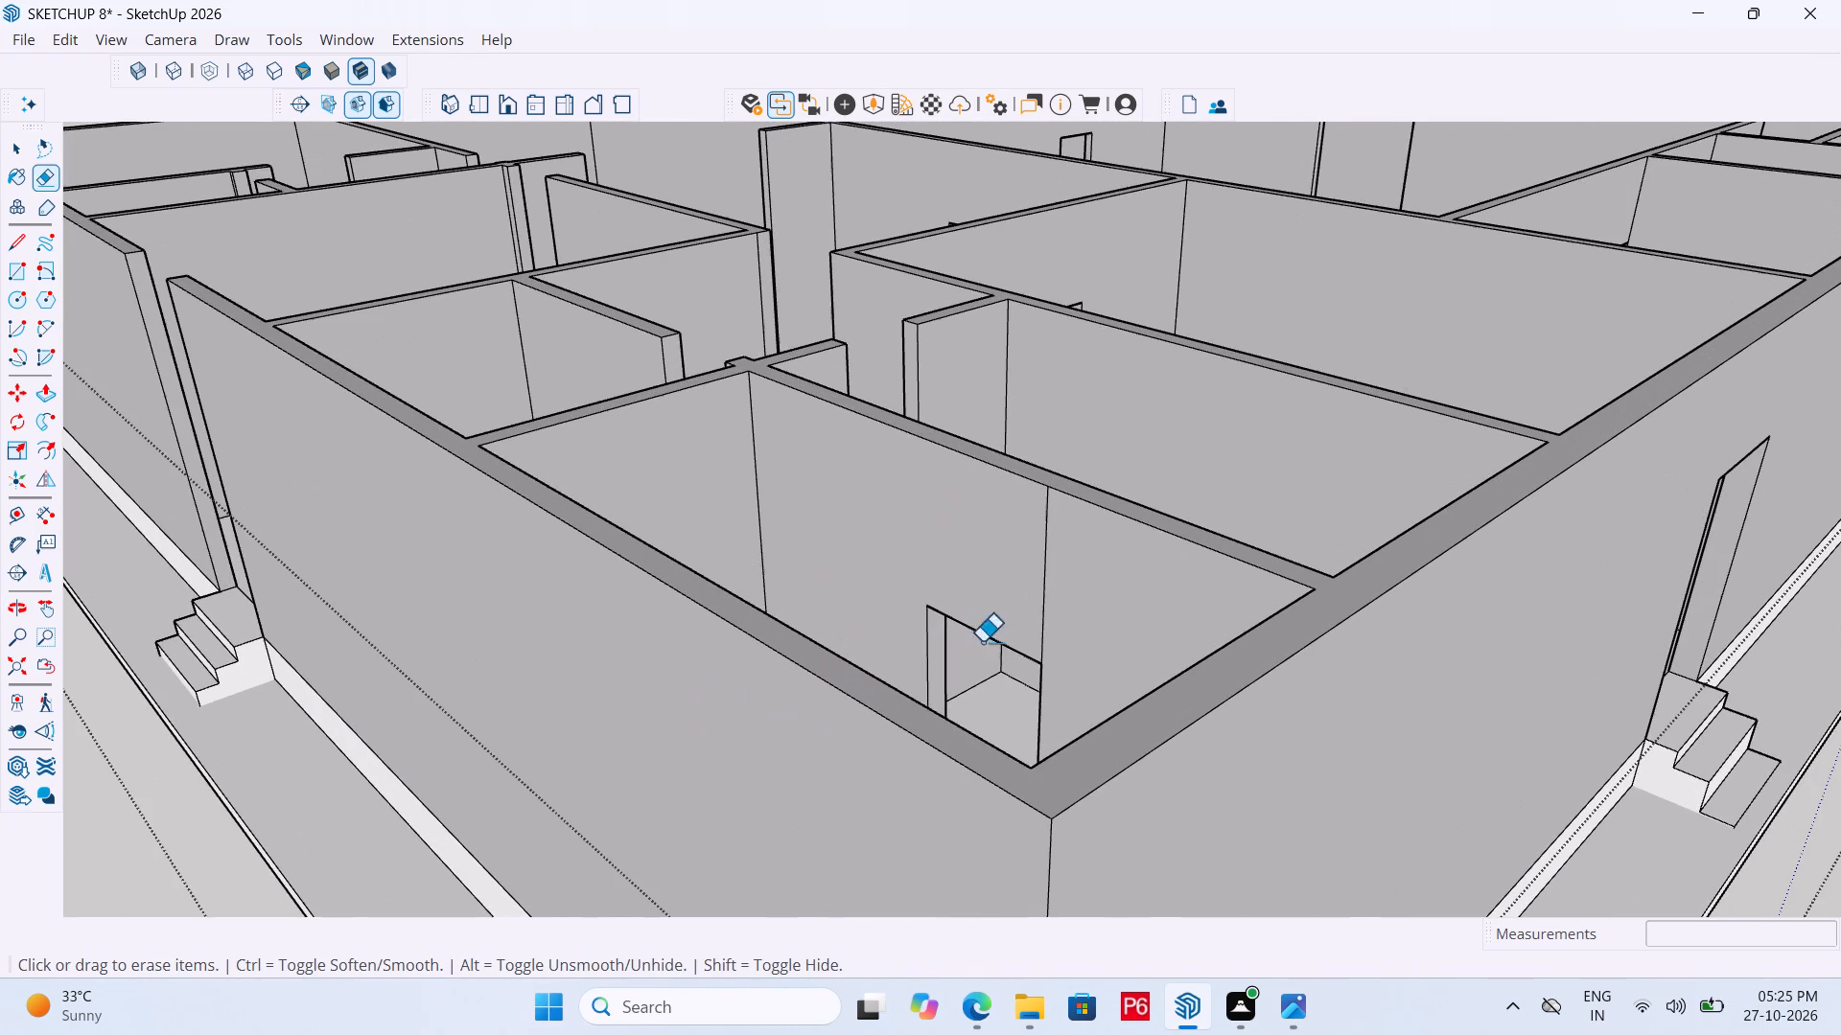
drag(1079, 557, 1040, 540)
click(1036, 539)
Save the model.
key(ctrl+s)
key(ctrl+s)
key(ctrl+s)
key(ctrl+s)
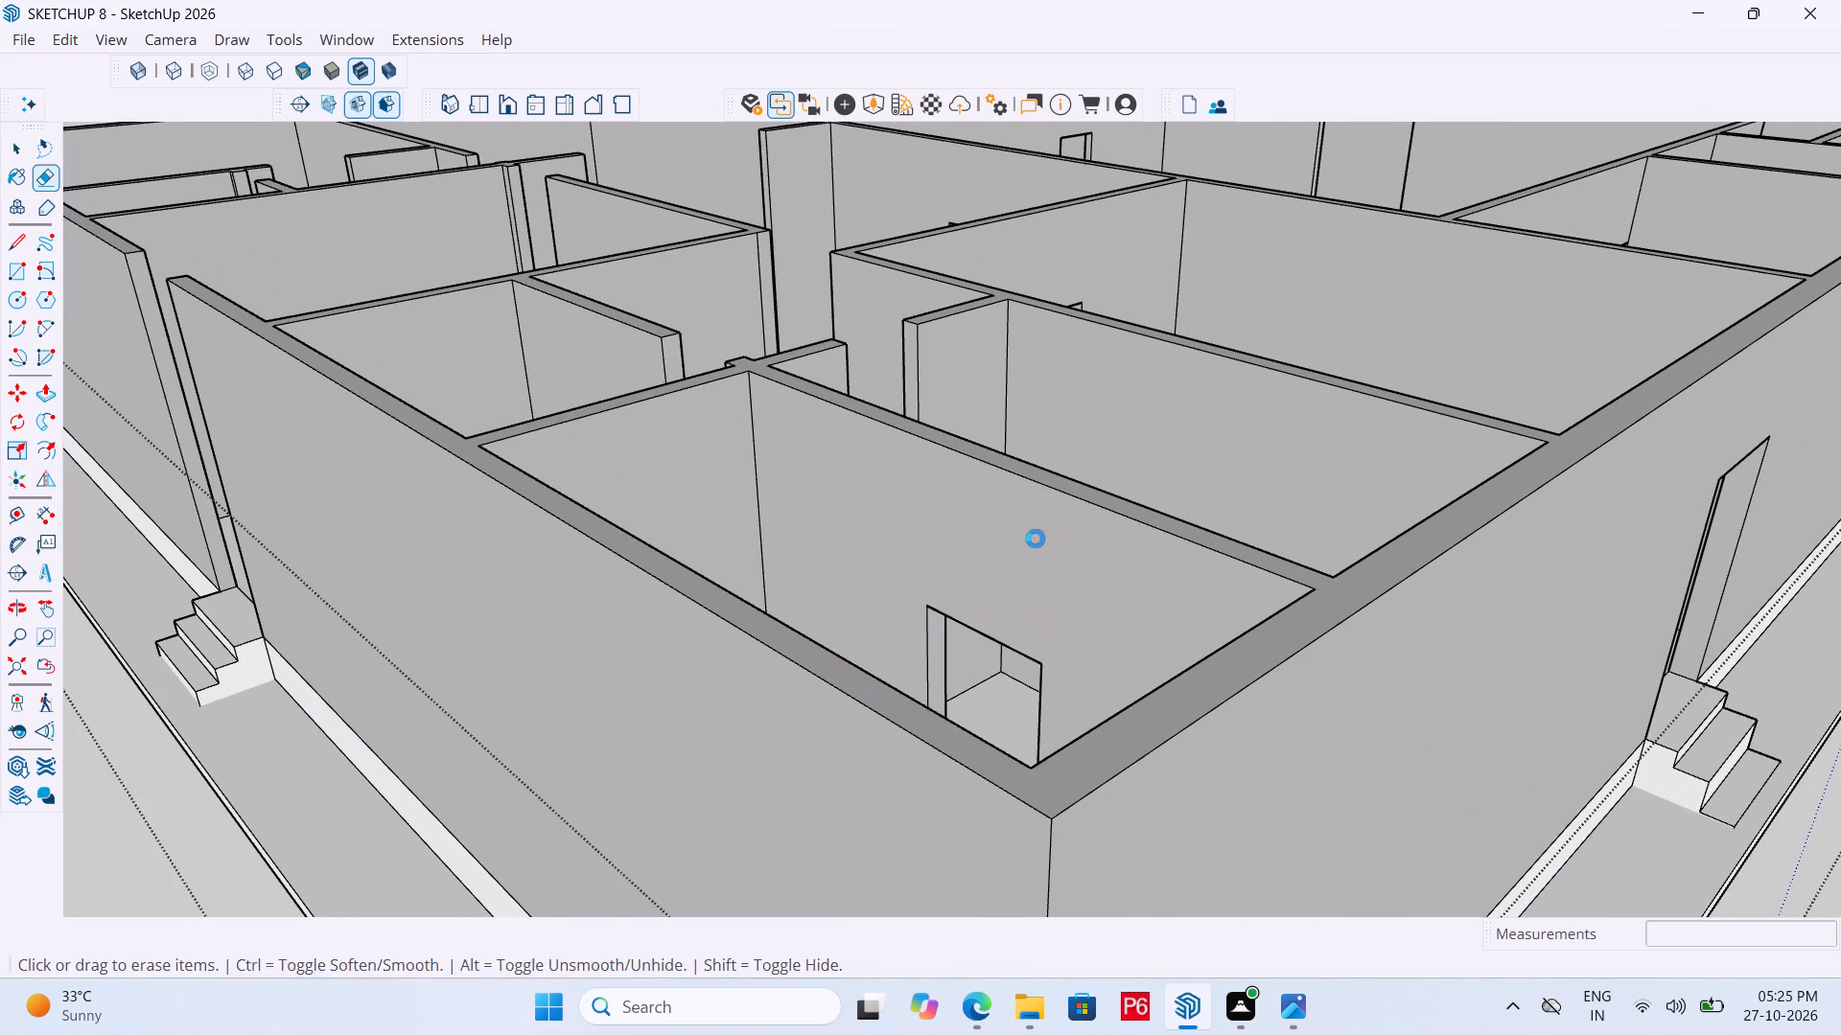
key(ctrl+s)
Place a guide 3'6" below the top edge of the partition end at the opening beside the wall junction.
scroll(810, 597, down, 5)
middle_drag(1071, 554, 534, 716)
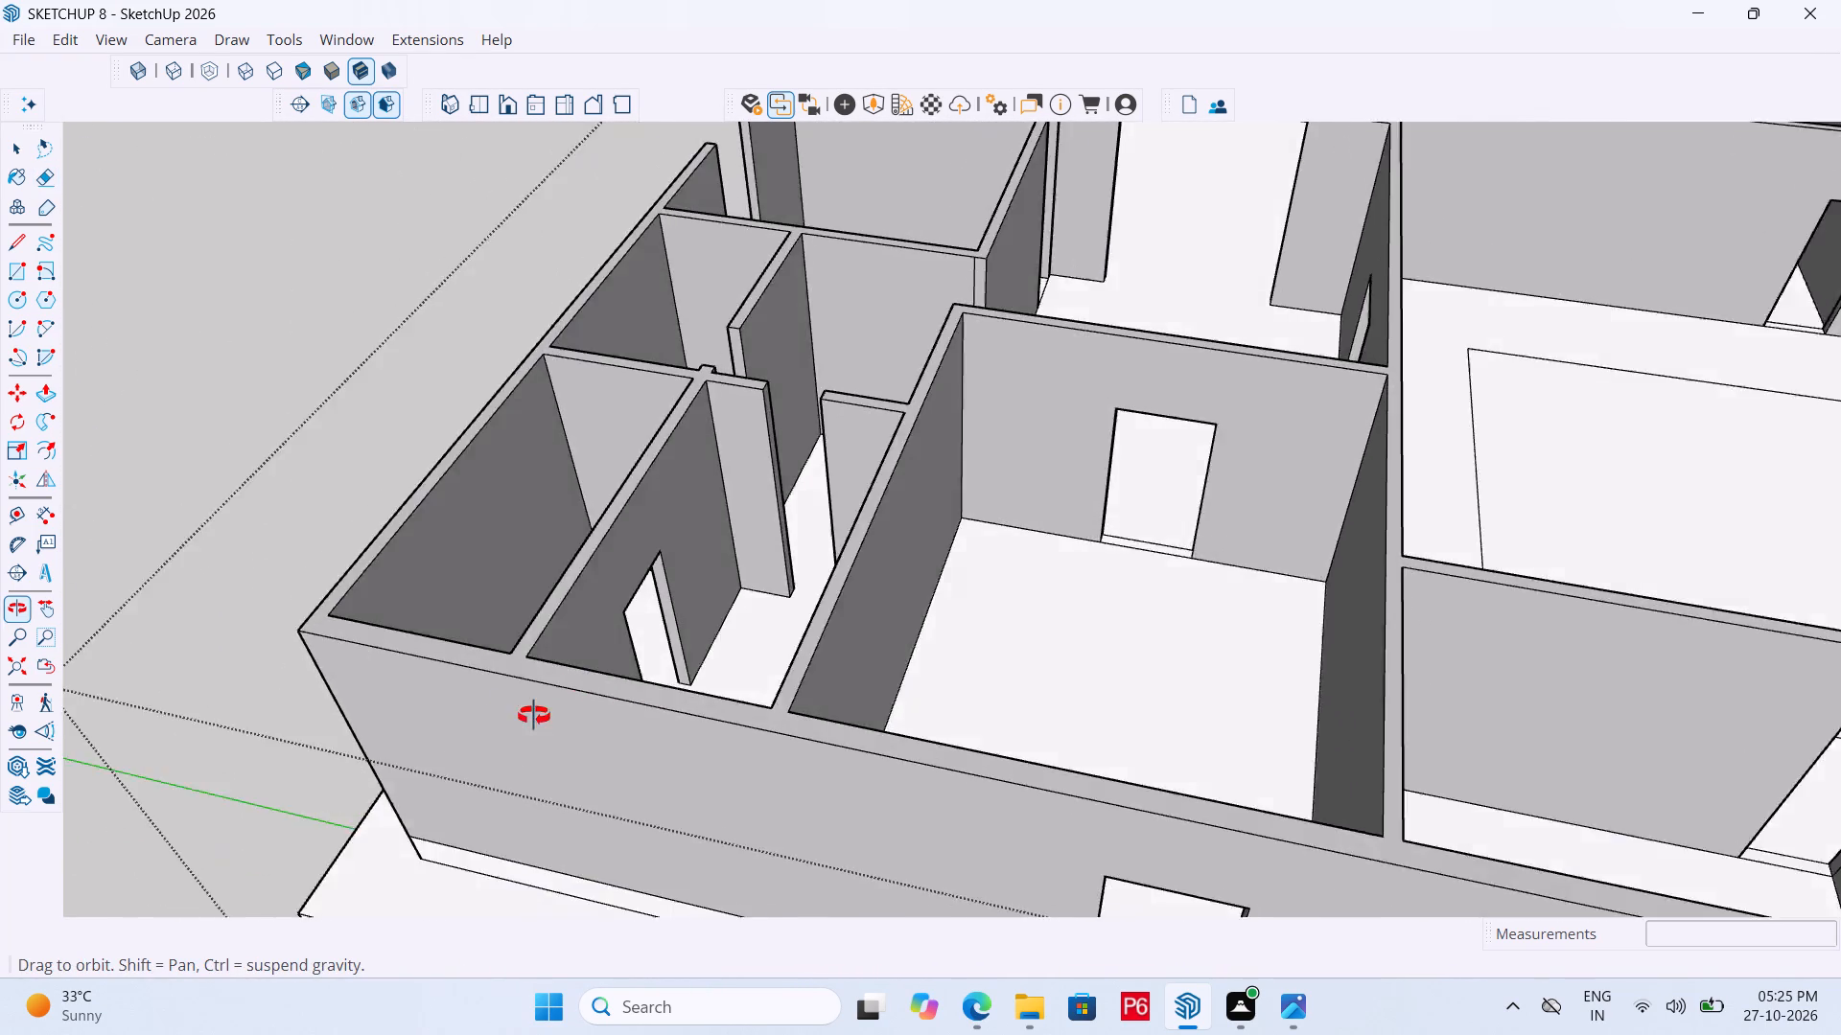
middle_drag(534, 716, 468, 701)
scroll(1135, 711, down, 2)
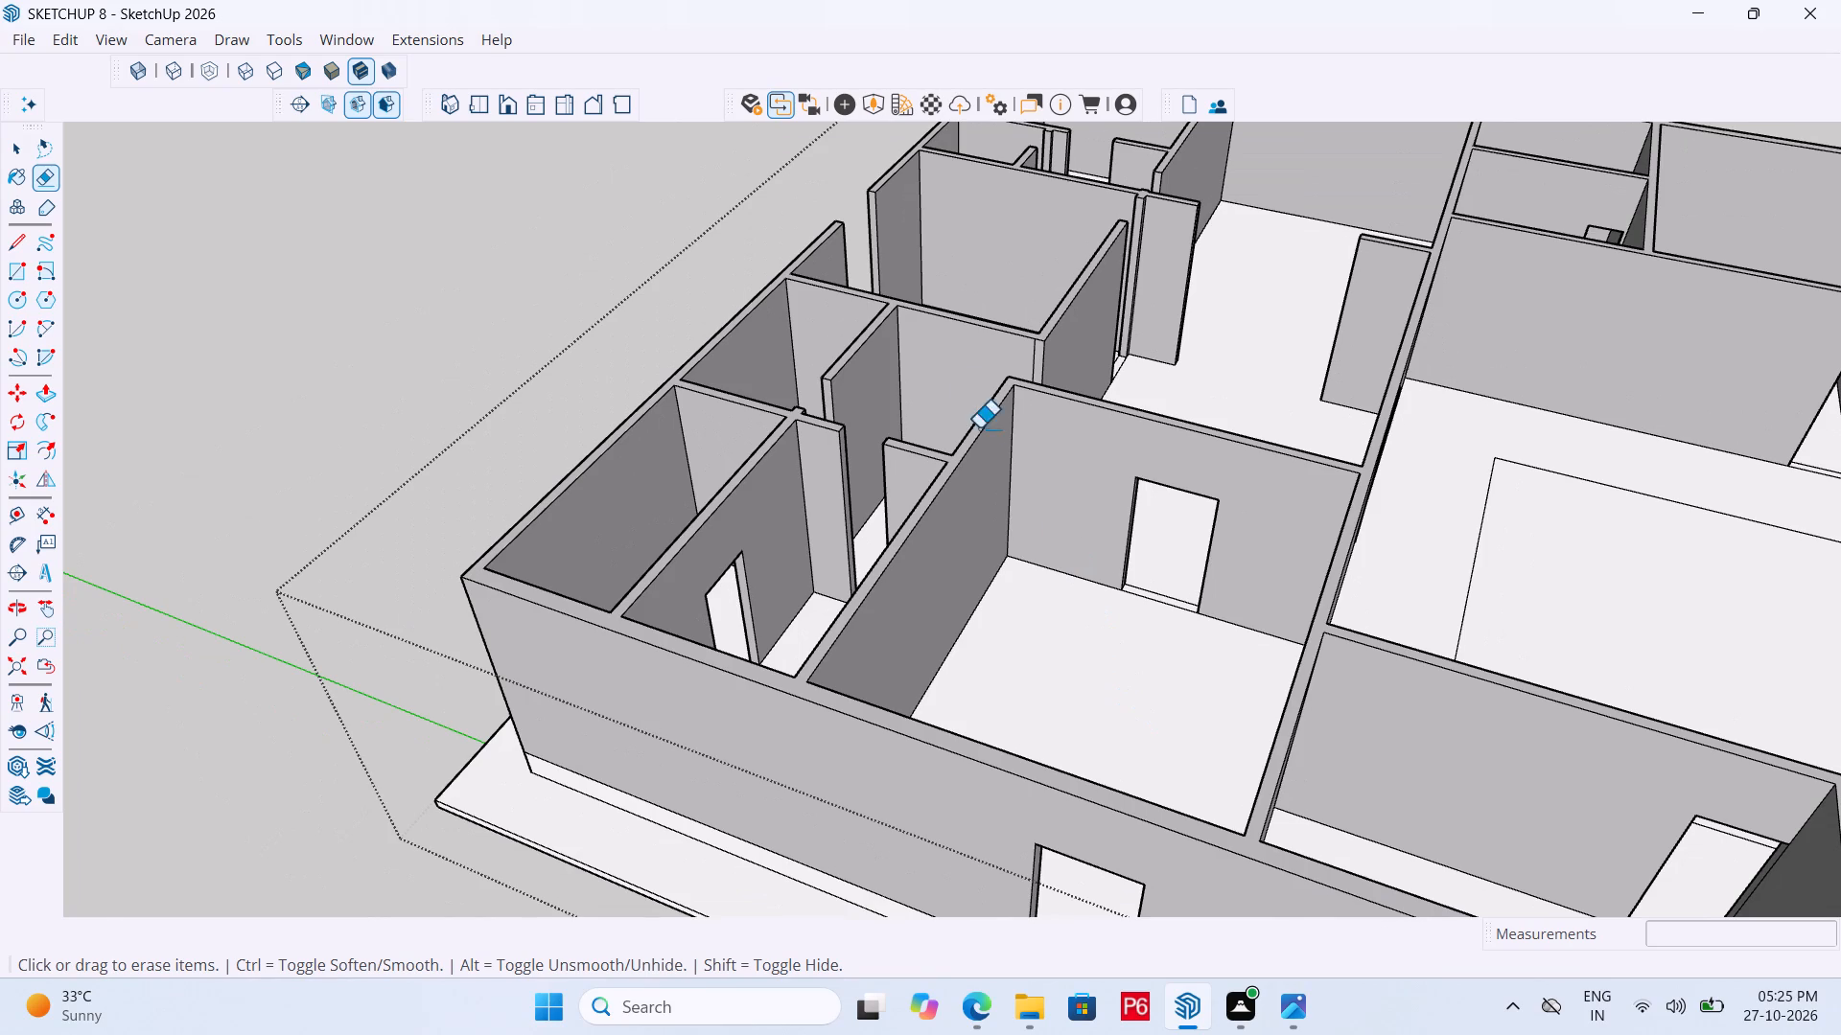
scroll(962, 390, up, 9)
middle_drag(863, 403, 472, 410)
scroll(1370, 584, down, 6)
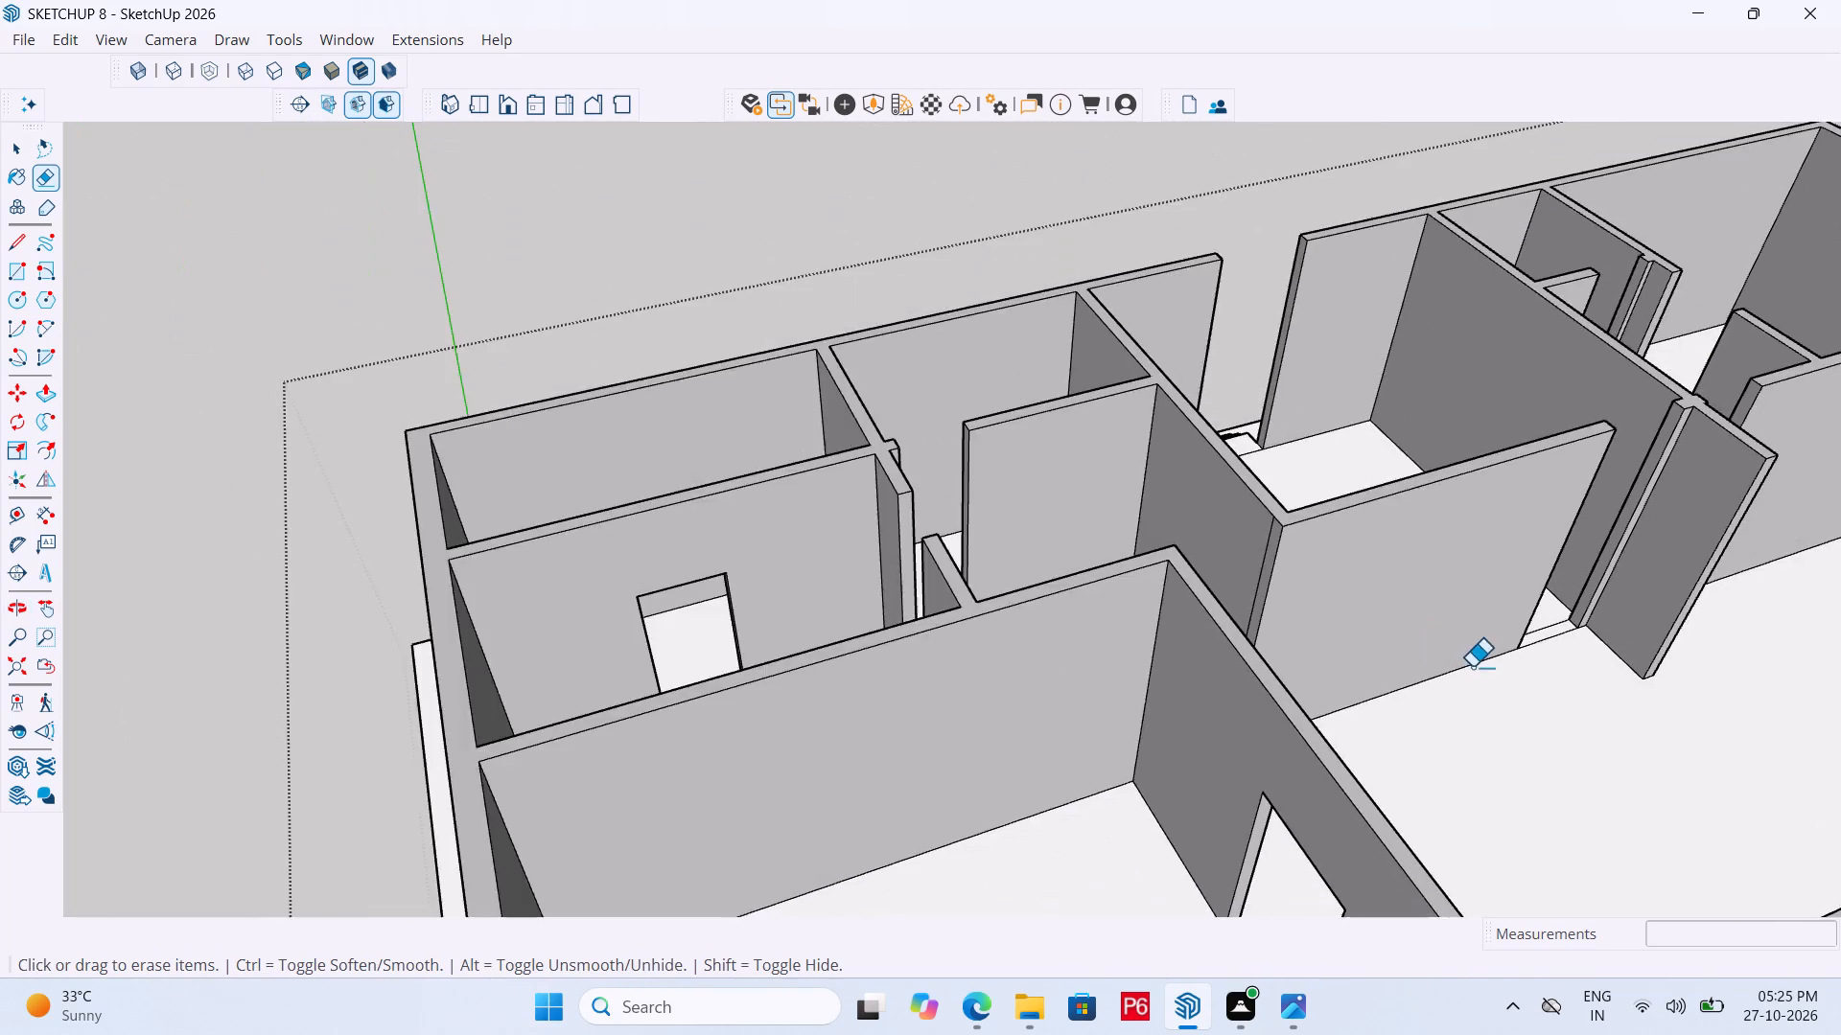
middle_drag(1100, 615, 660, 581)
scroll(663, 581, up, 4)
scroll(786, 257, up, 10)
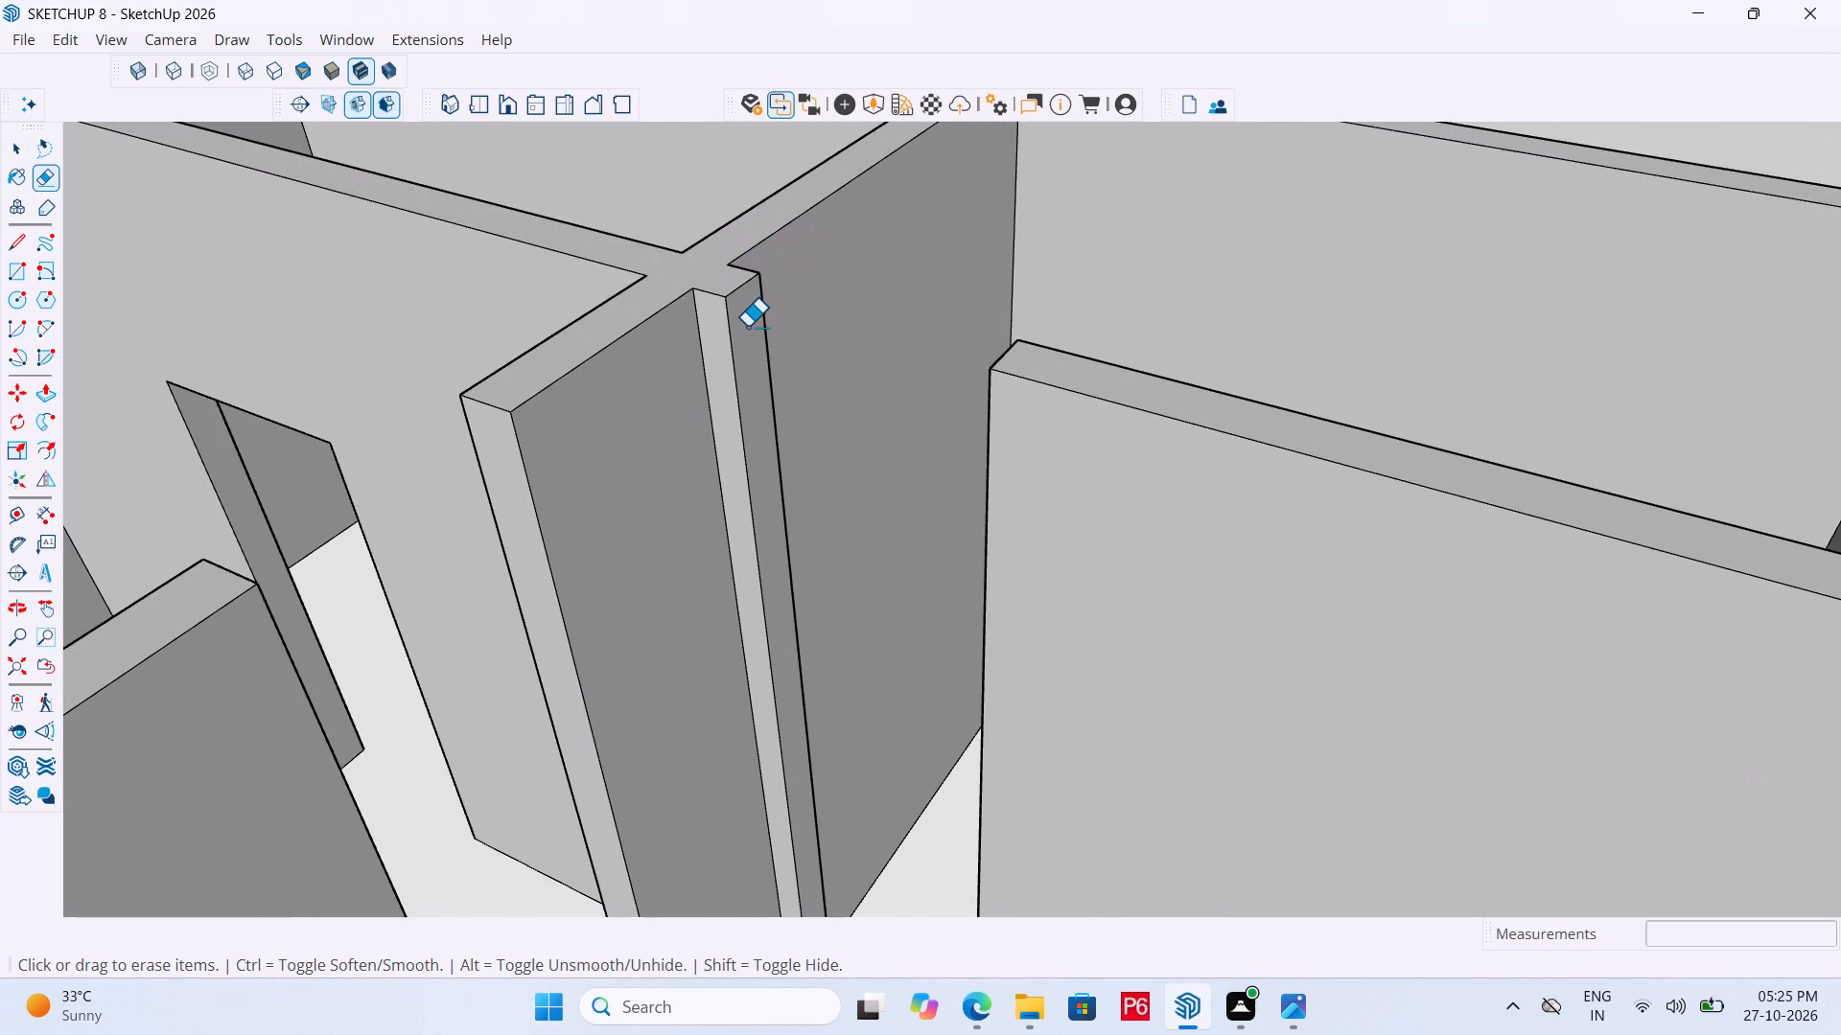
scroll(990, 385, down, 5)
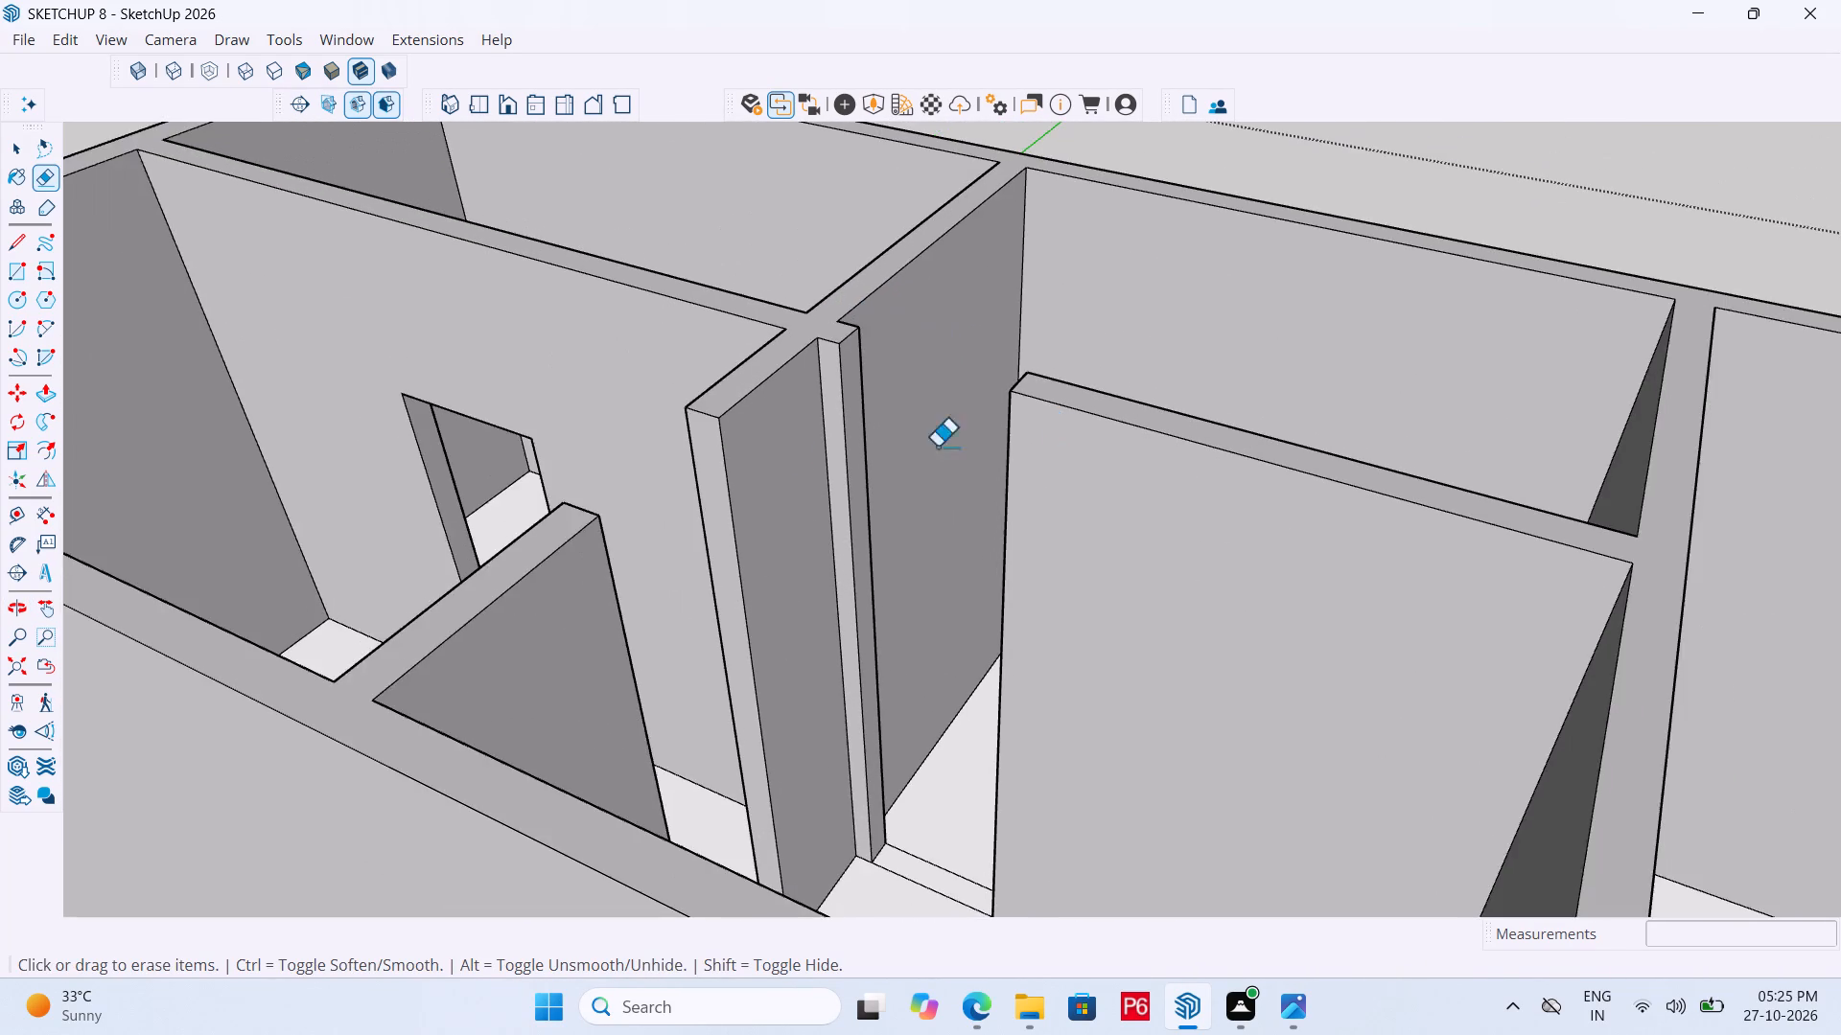
scroll(772, 463, up, 5)
key(t)
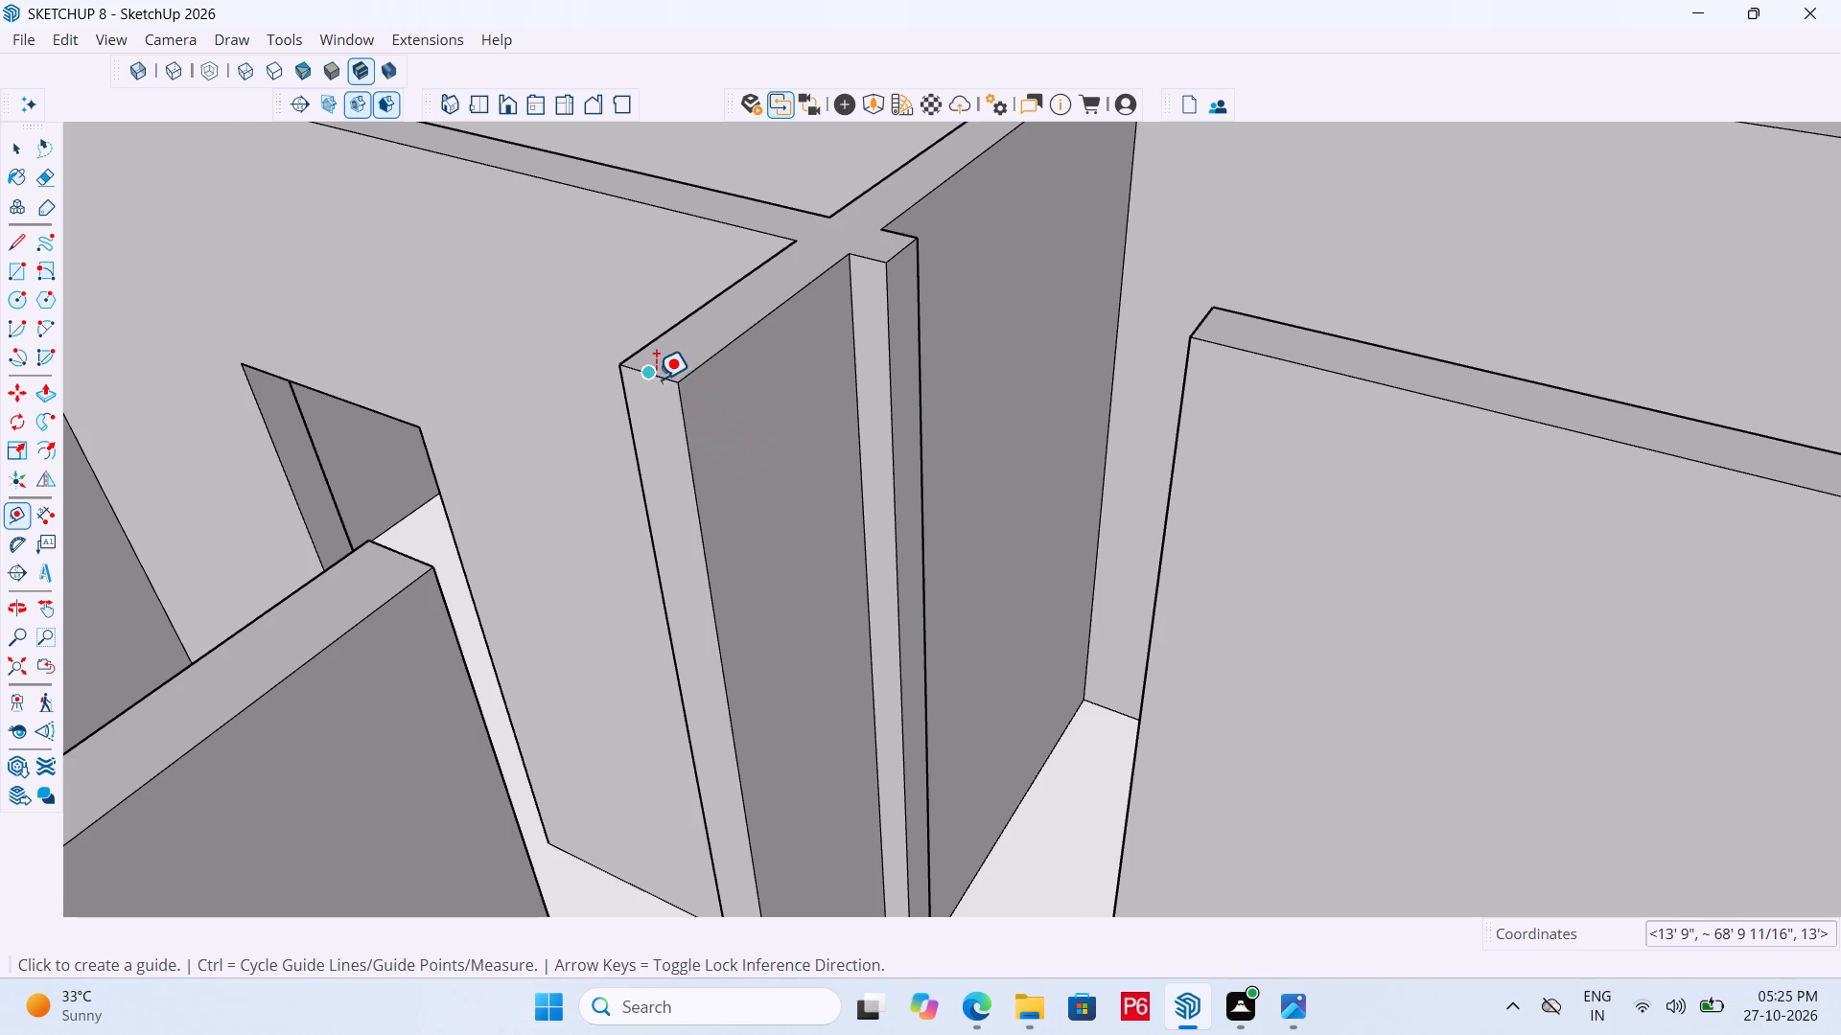
click(643, 379)
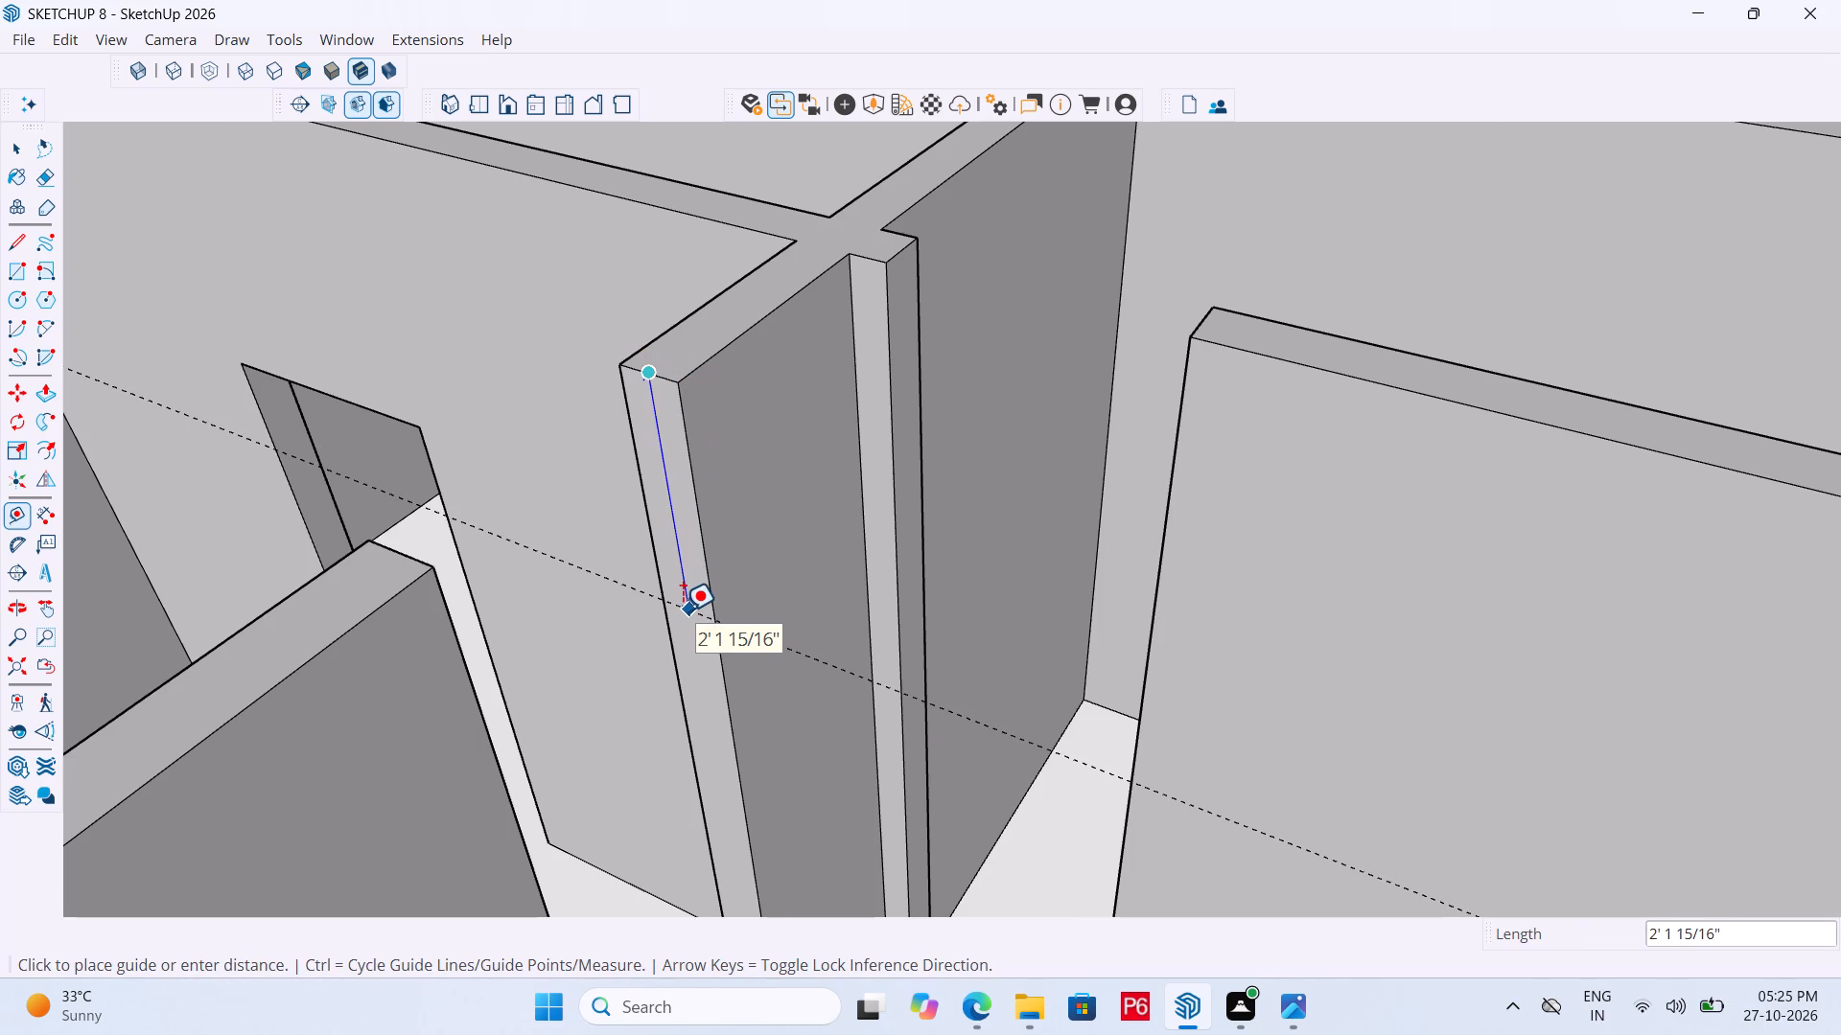
text(3"6)
key(BackSpace)
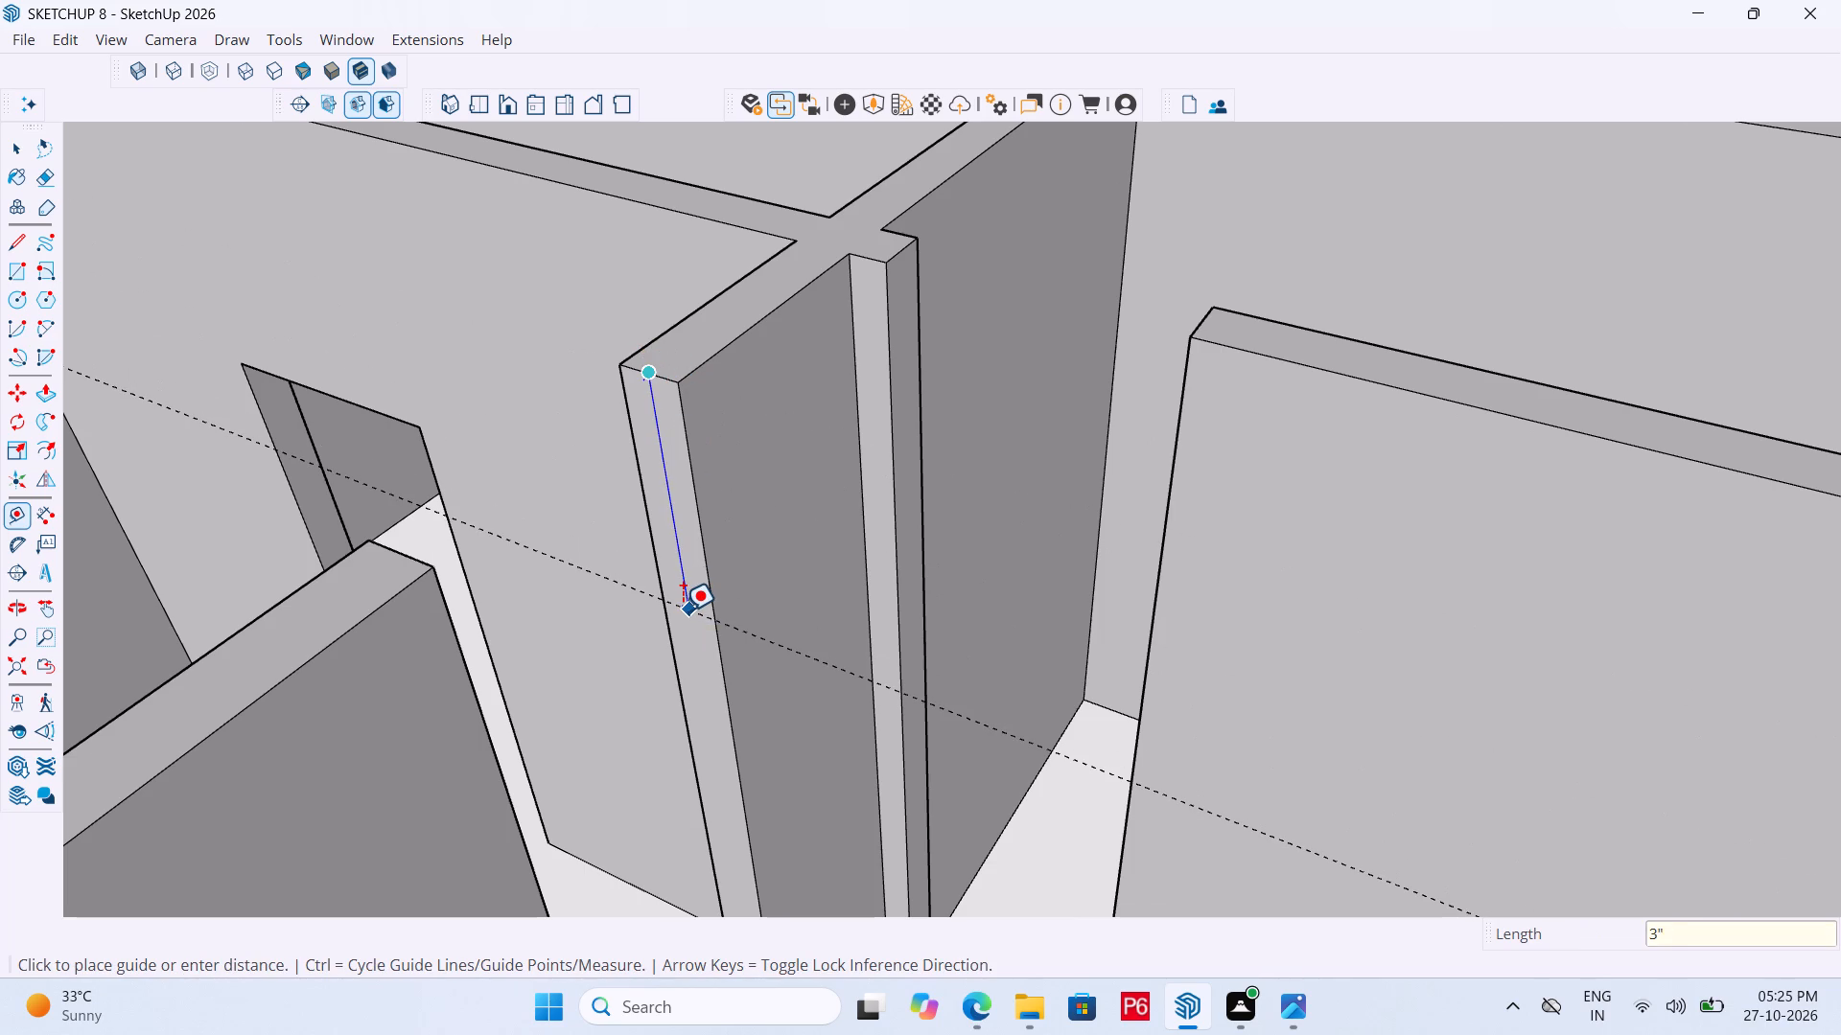
key(BackSpace)
text('6")
key(Return)
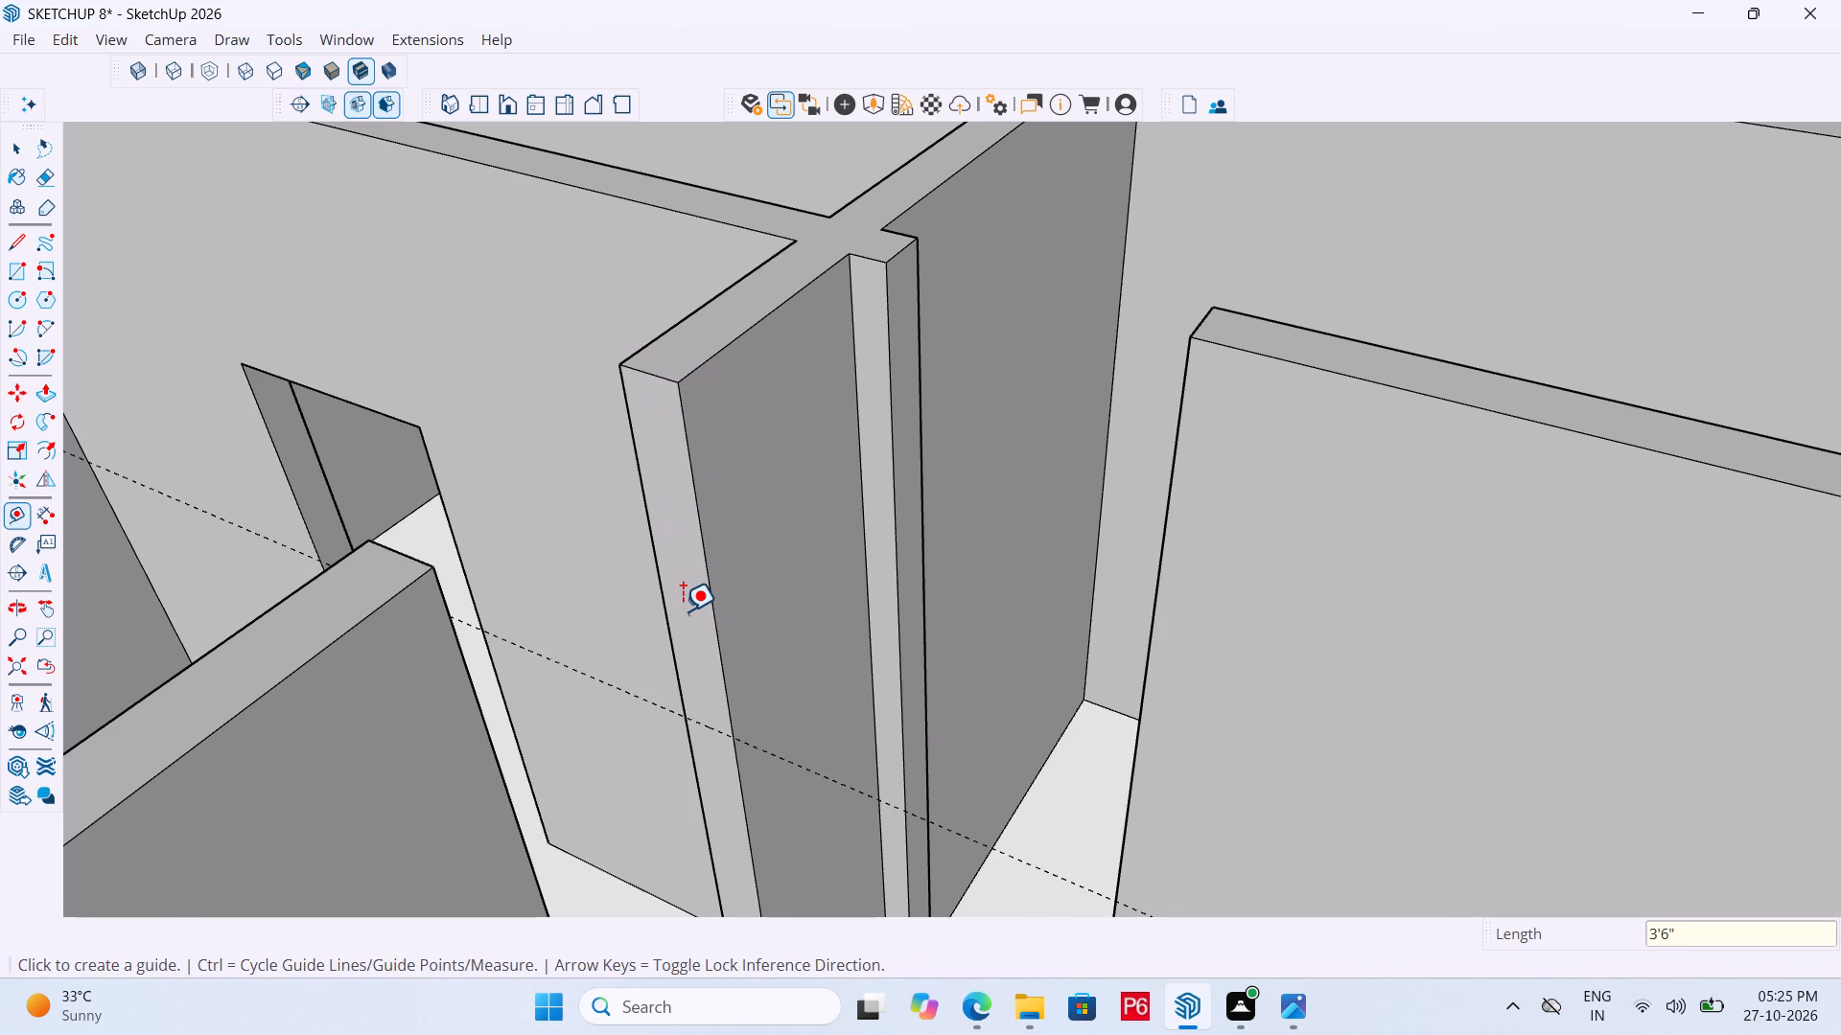
Draw a 6" line along the guide across the partition's end face and erase the guide.
scroll(681, 727, up, 4)
key(l)
click(685, 702)
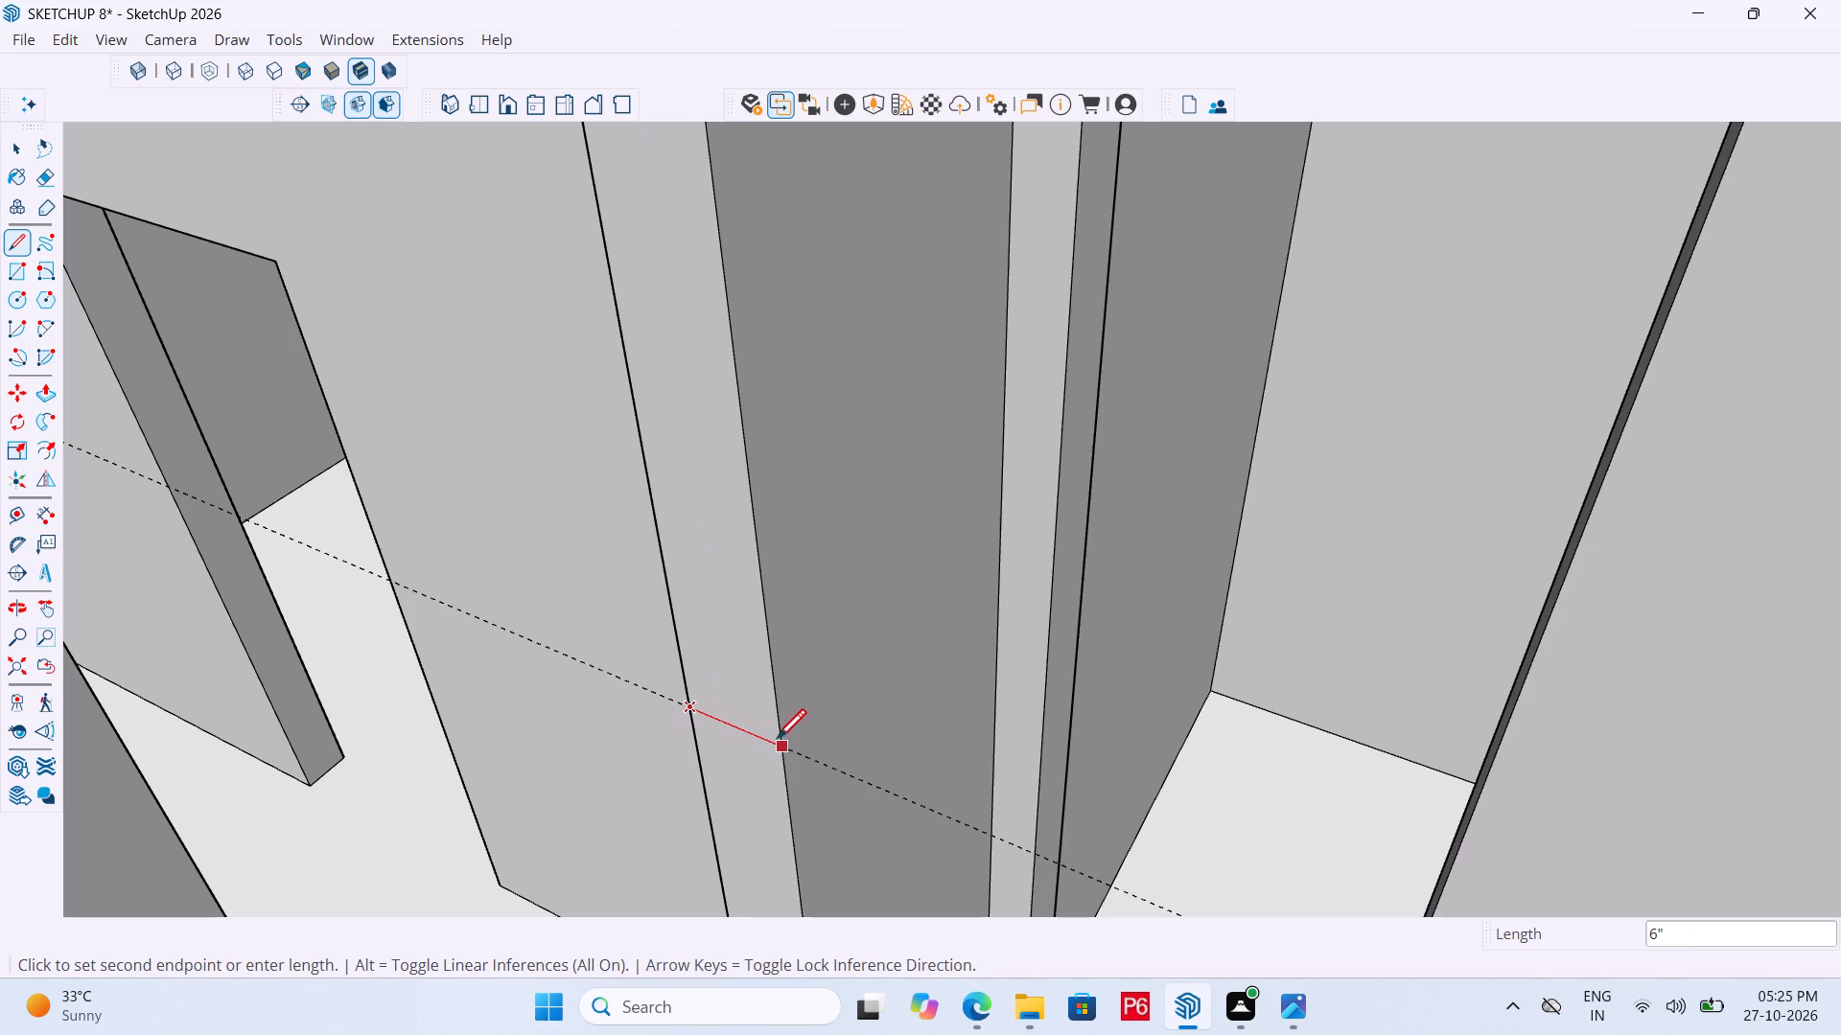
click(781, 745)
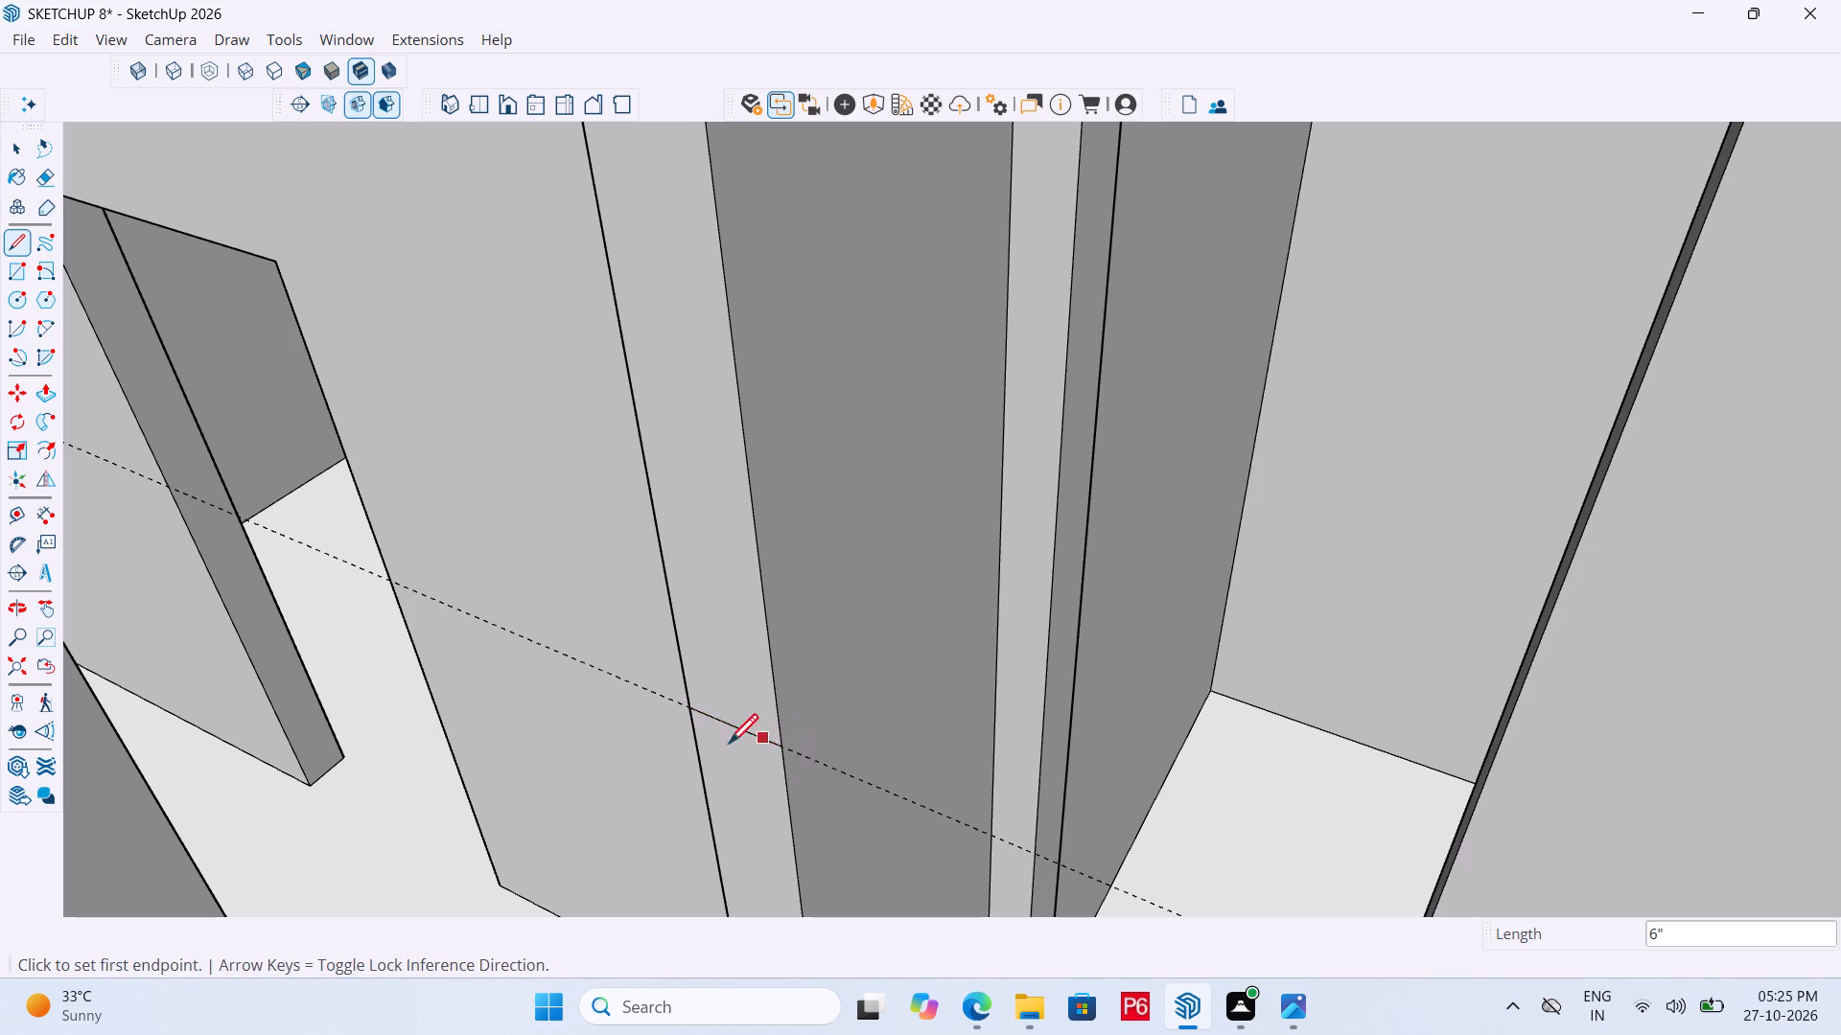
scroll(689, 750, down, 6)
key(space)
key(e)
drag(642, 715, 641, 704)
click(641, 702)
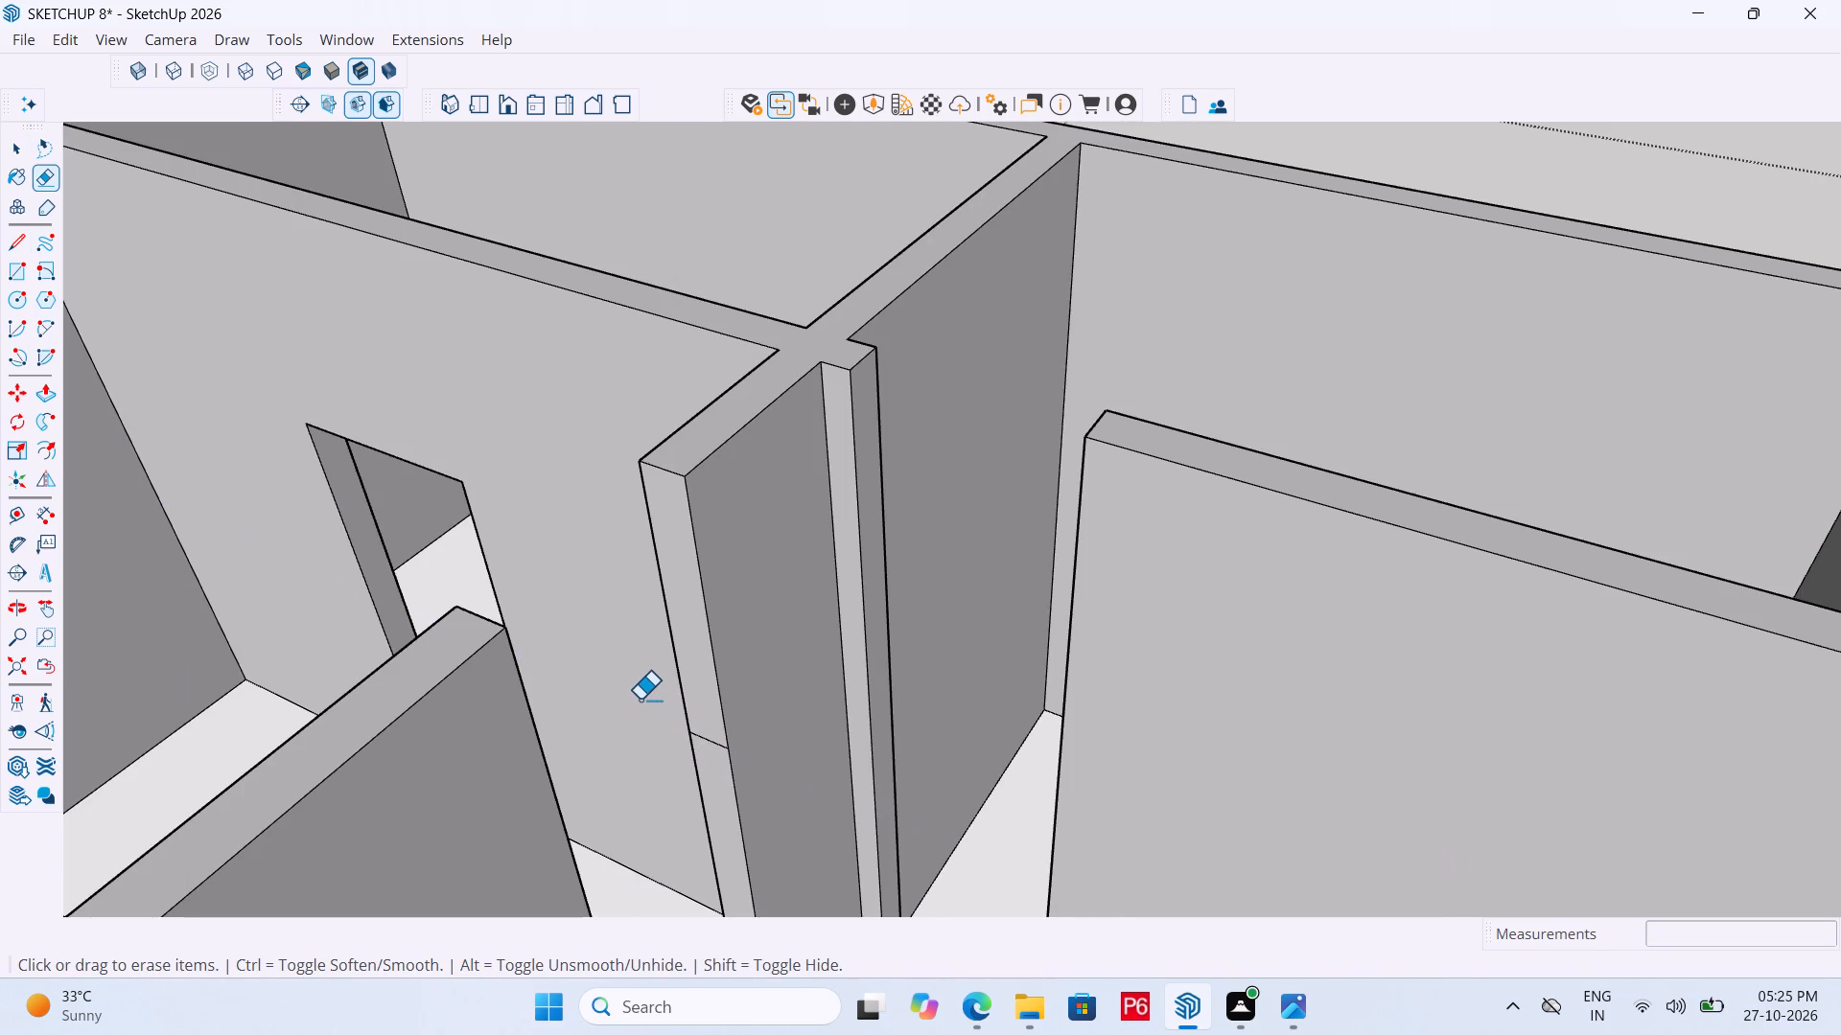
Push/Pull the end face above the line 2'2 3/16" across the opening to the facing partition.
key(p)
click(680, 663)
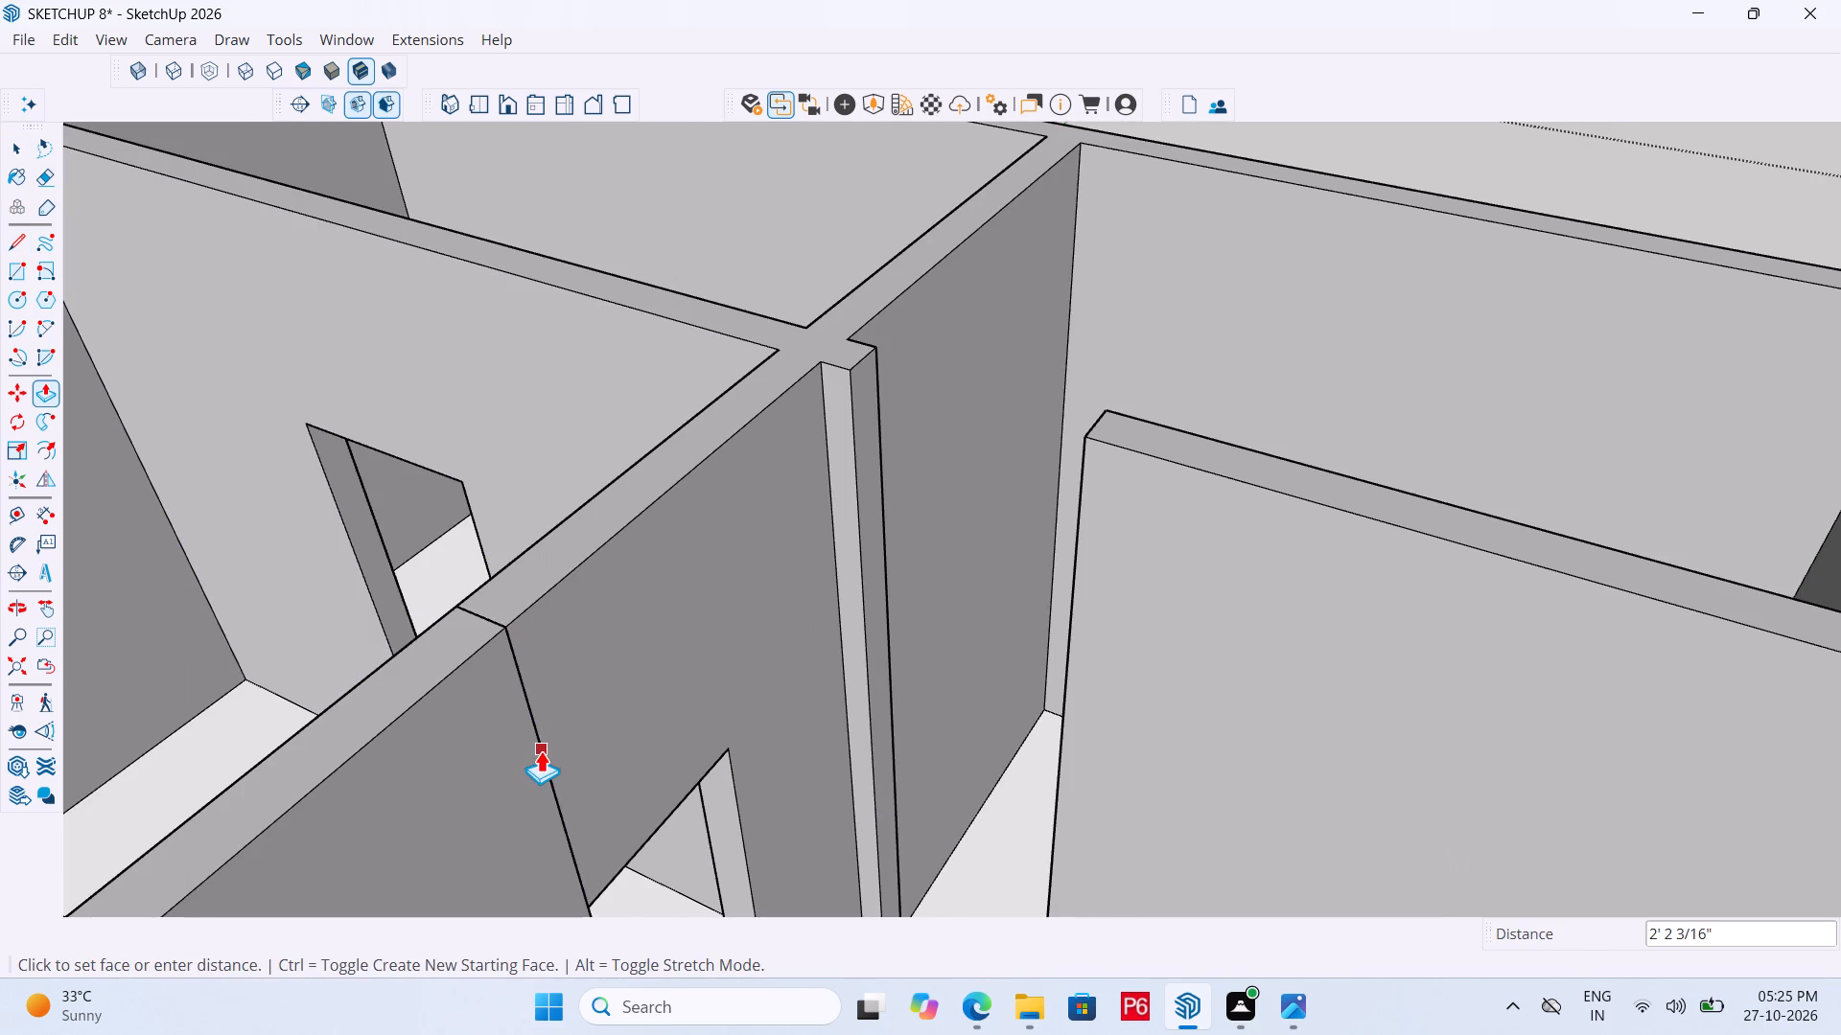
click(546, 743)
Erase the seam lines on the top and both sides where the new lintel meets the facing partition.
key(e)
drag(548, 747, 534, 708)
click(520, 668)
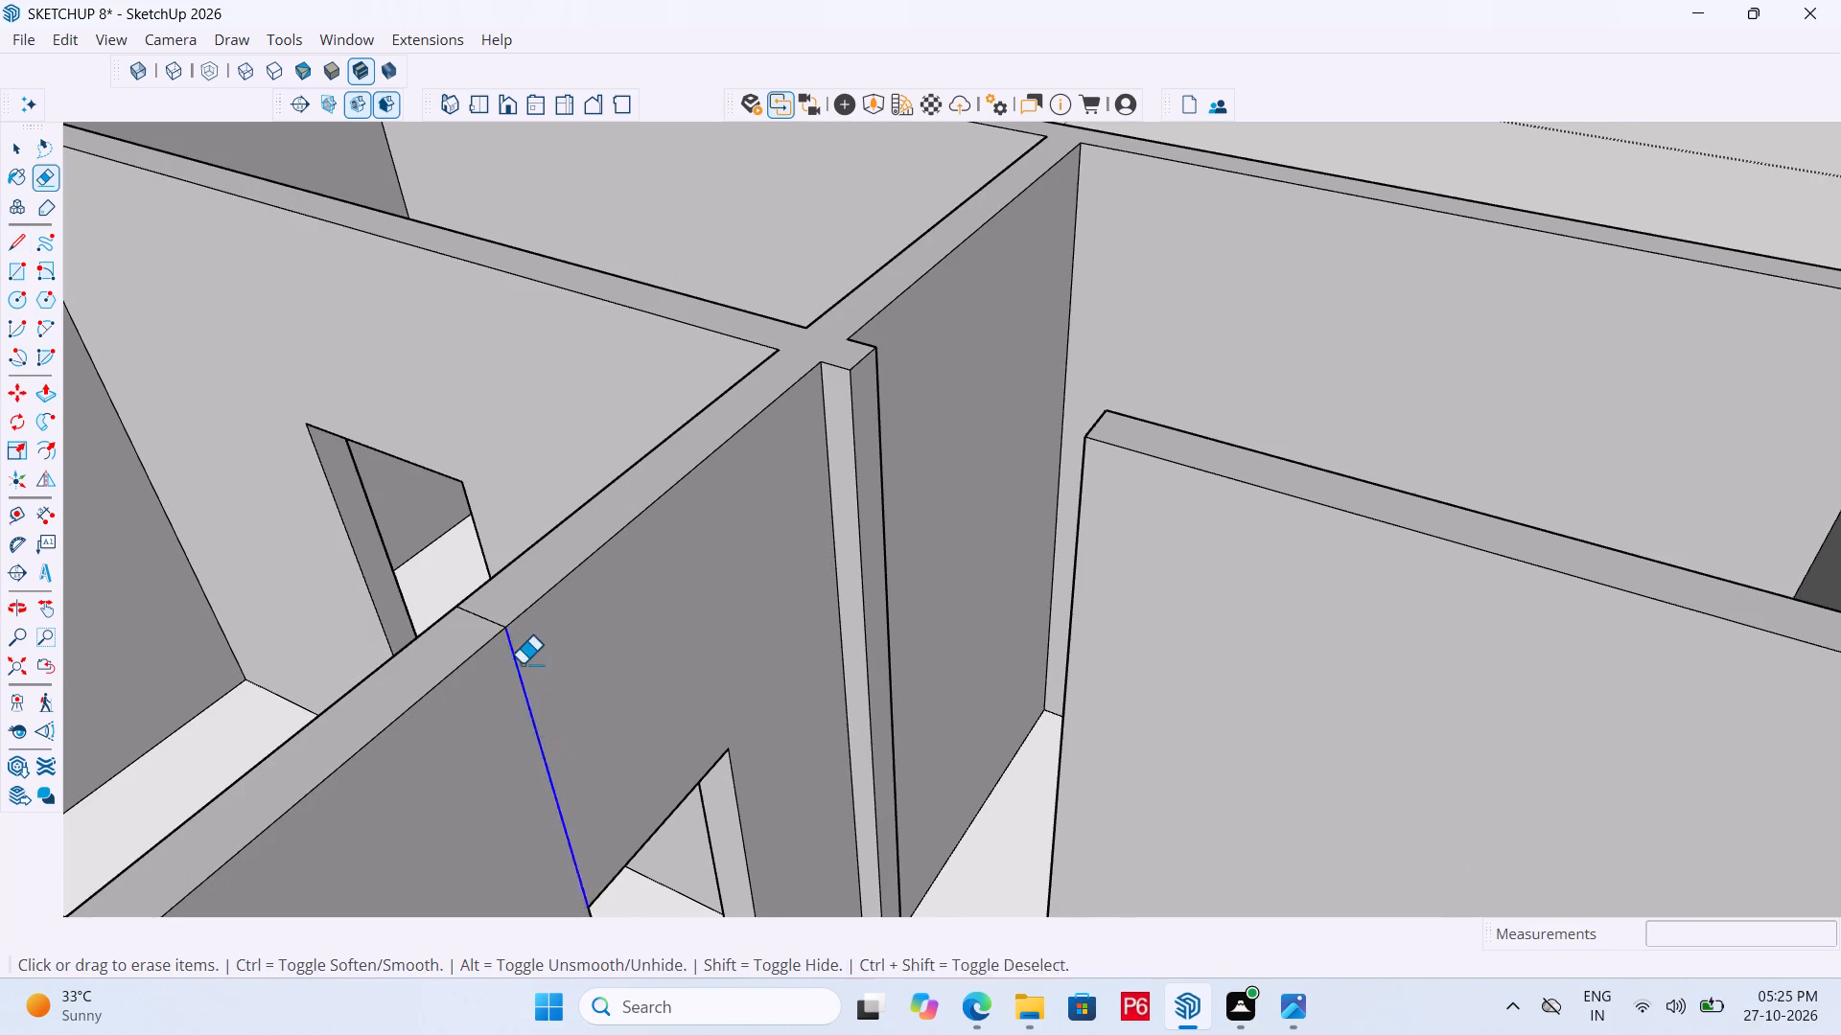
click(487, 620)
scroll(432, 717, down, 2)
middle_drag(441, 714, 1012, 548)
scroll(988, 562, down, 5)
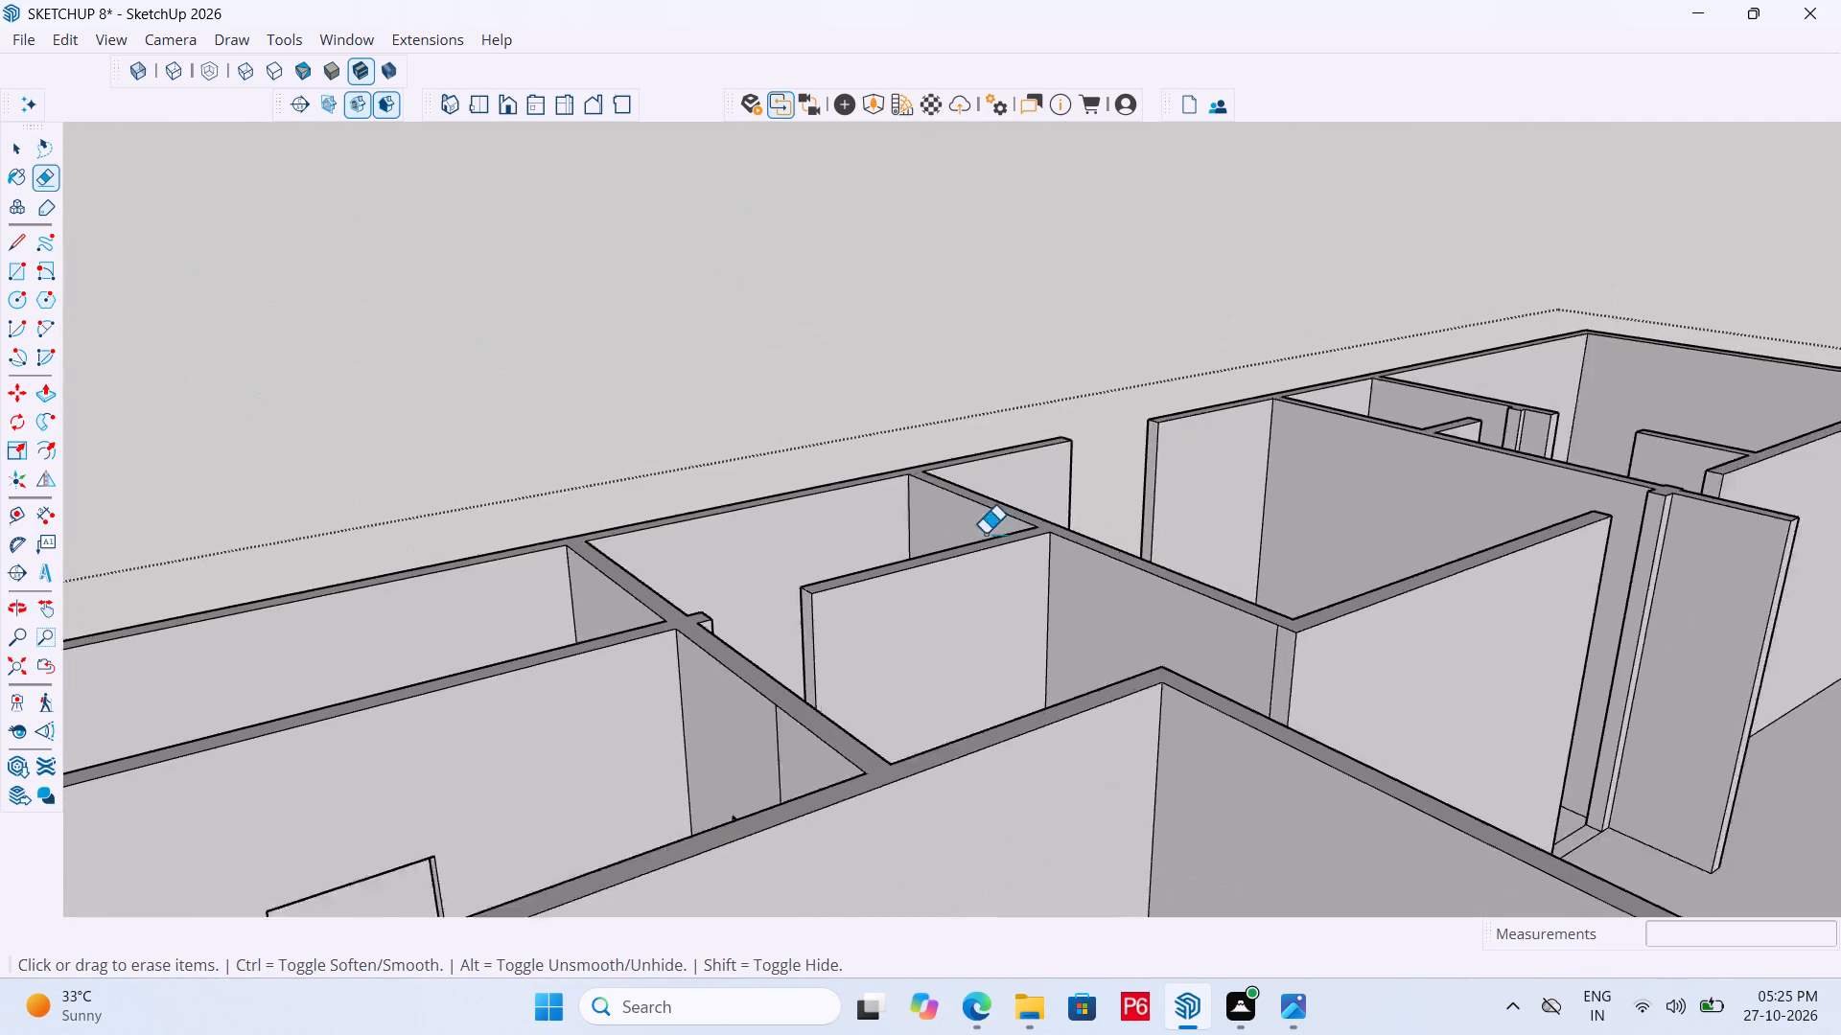
scroll(985, 534, down, 1)
drag(806, 723, 797, 702)
click(794, 700)
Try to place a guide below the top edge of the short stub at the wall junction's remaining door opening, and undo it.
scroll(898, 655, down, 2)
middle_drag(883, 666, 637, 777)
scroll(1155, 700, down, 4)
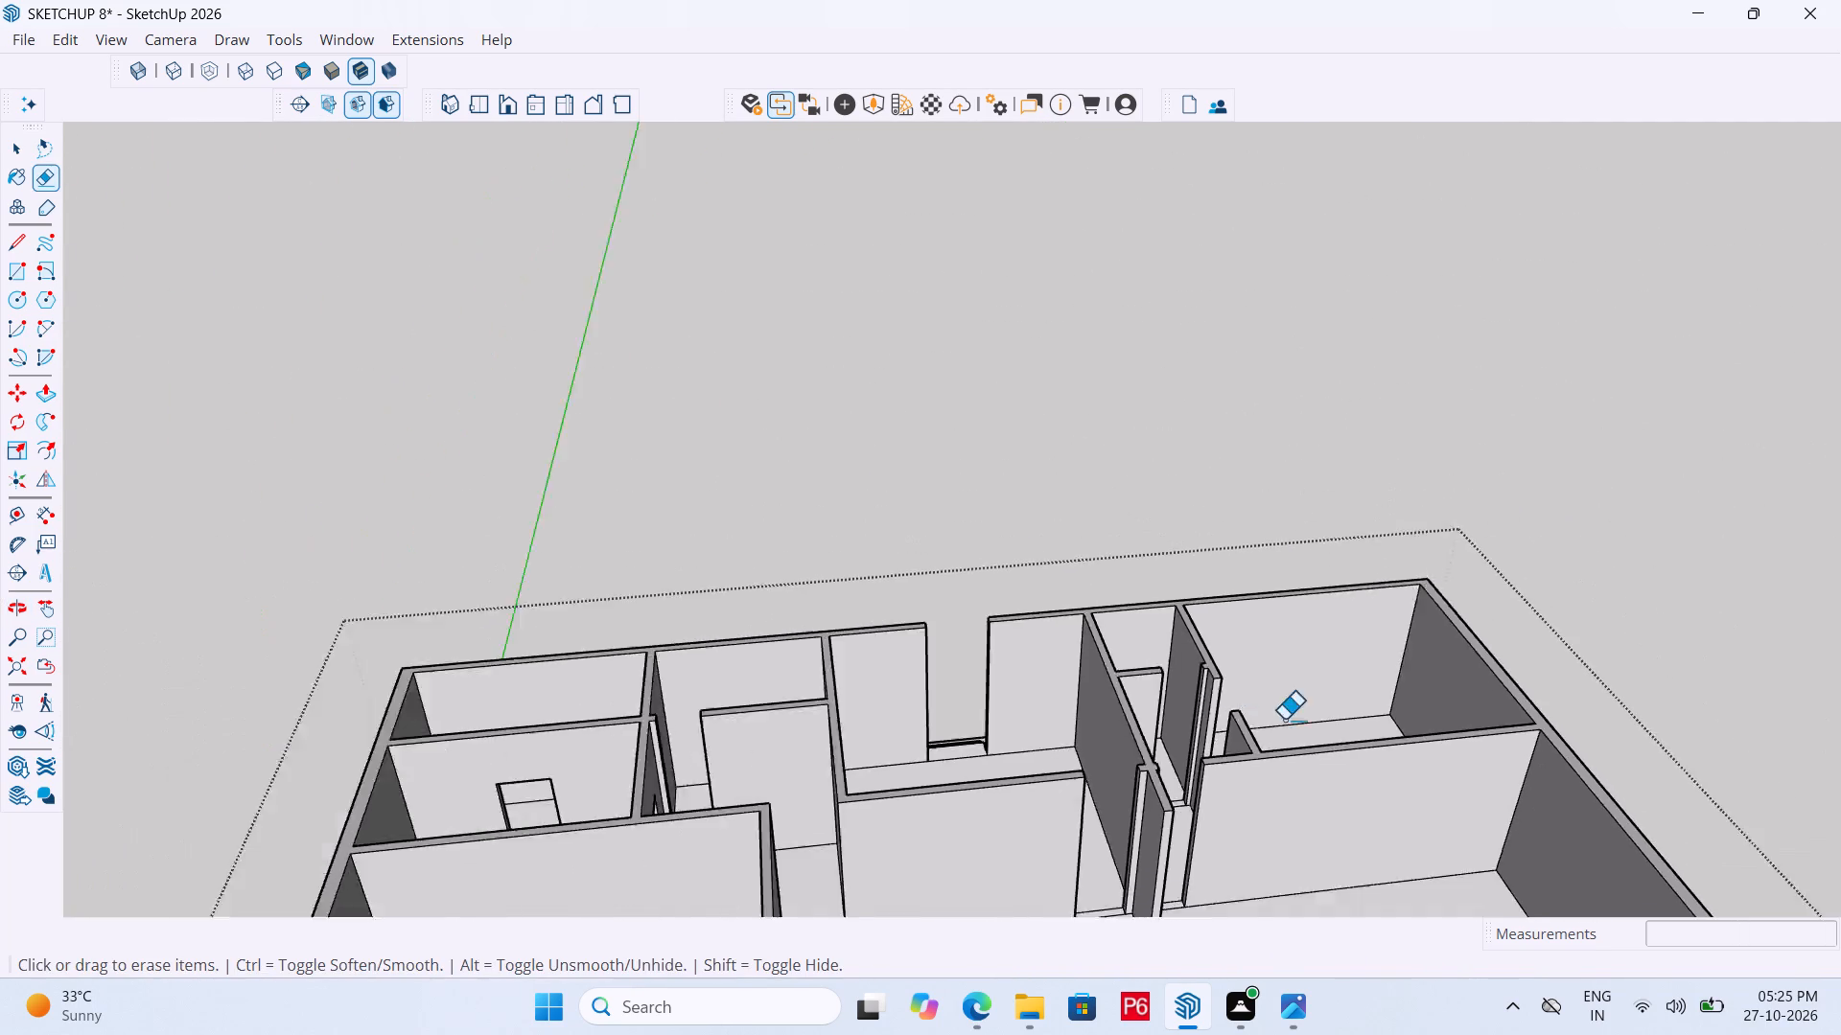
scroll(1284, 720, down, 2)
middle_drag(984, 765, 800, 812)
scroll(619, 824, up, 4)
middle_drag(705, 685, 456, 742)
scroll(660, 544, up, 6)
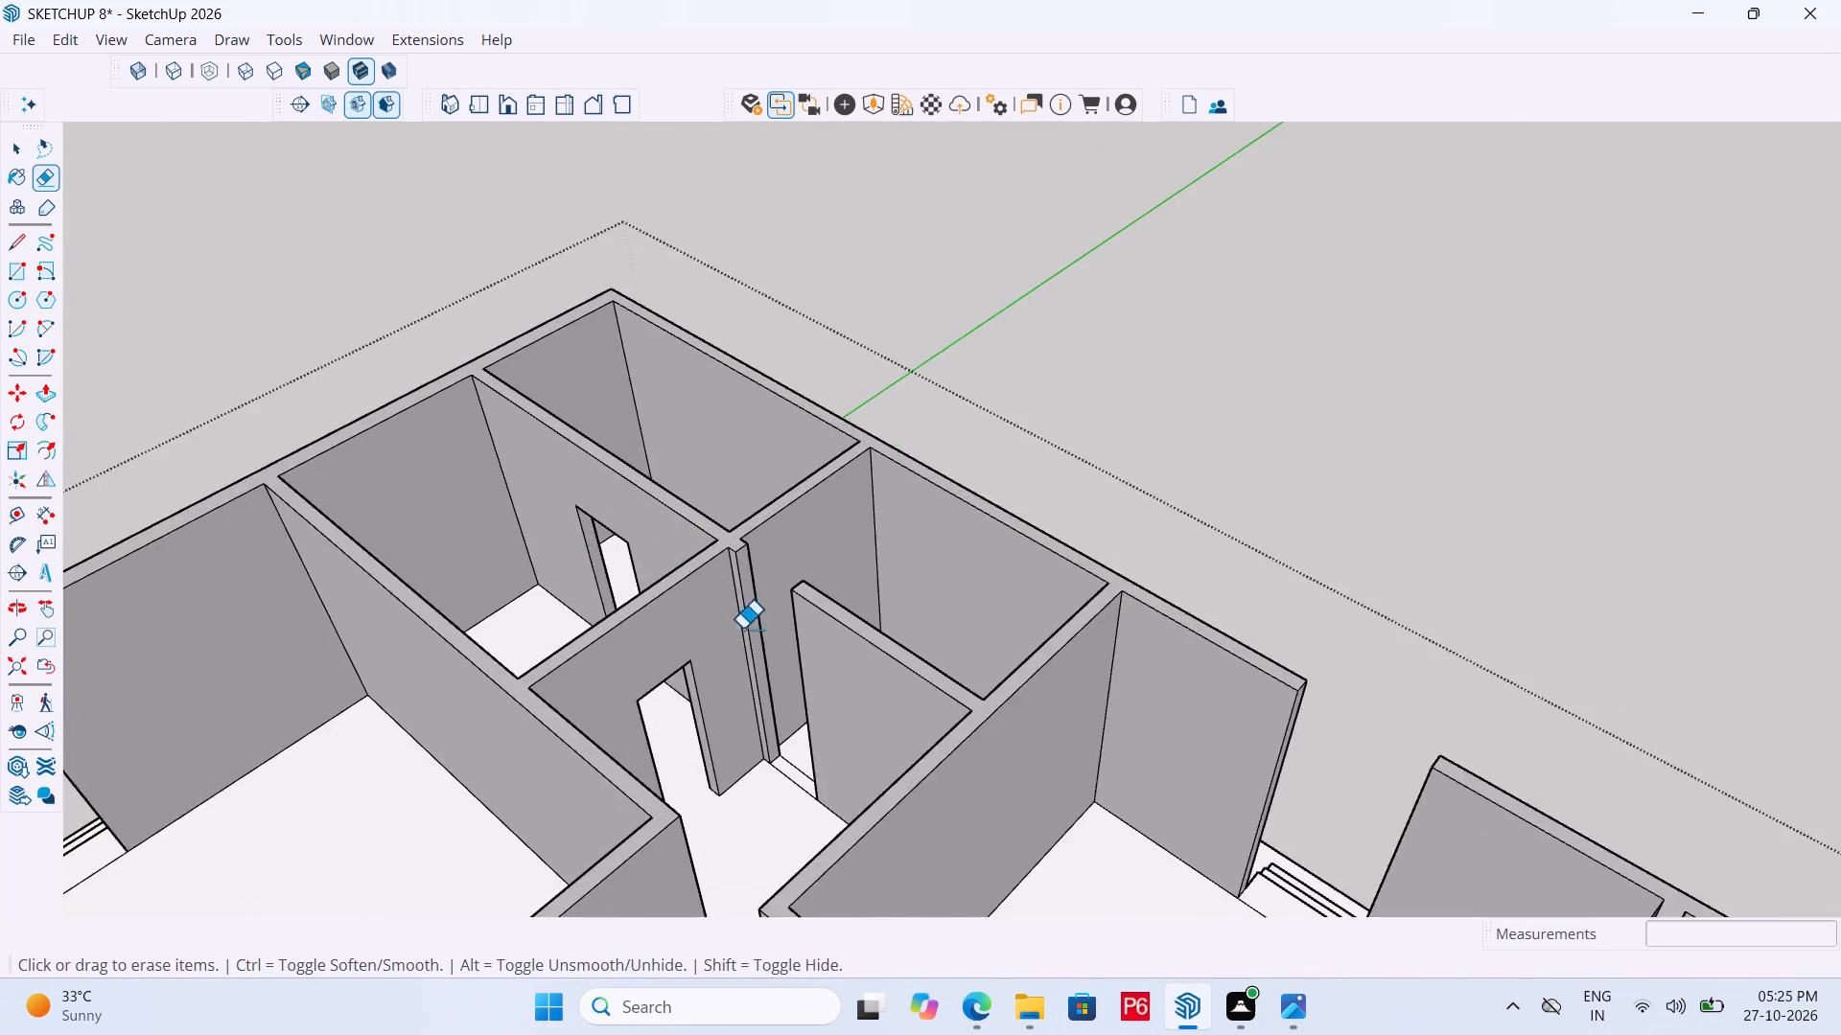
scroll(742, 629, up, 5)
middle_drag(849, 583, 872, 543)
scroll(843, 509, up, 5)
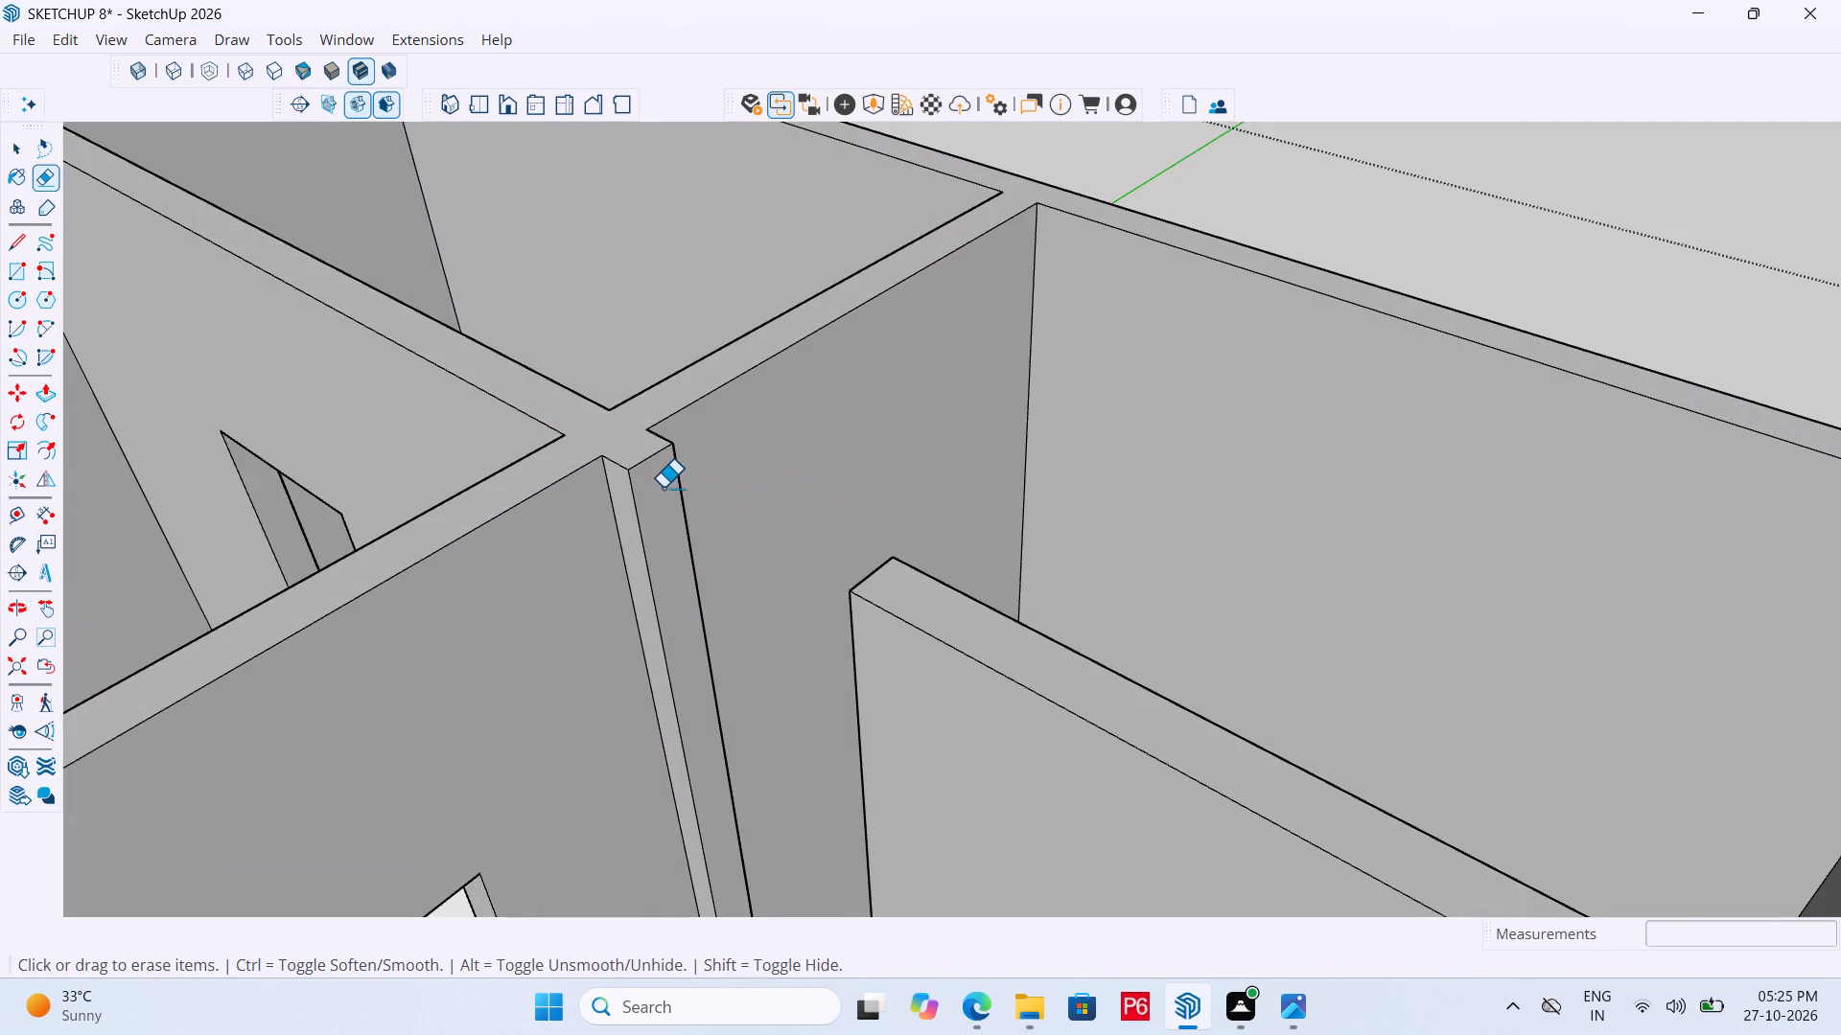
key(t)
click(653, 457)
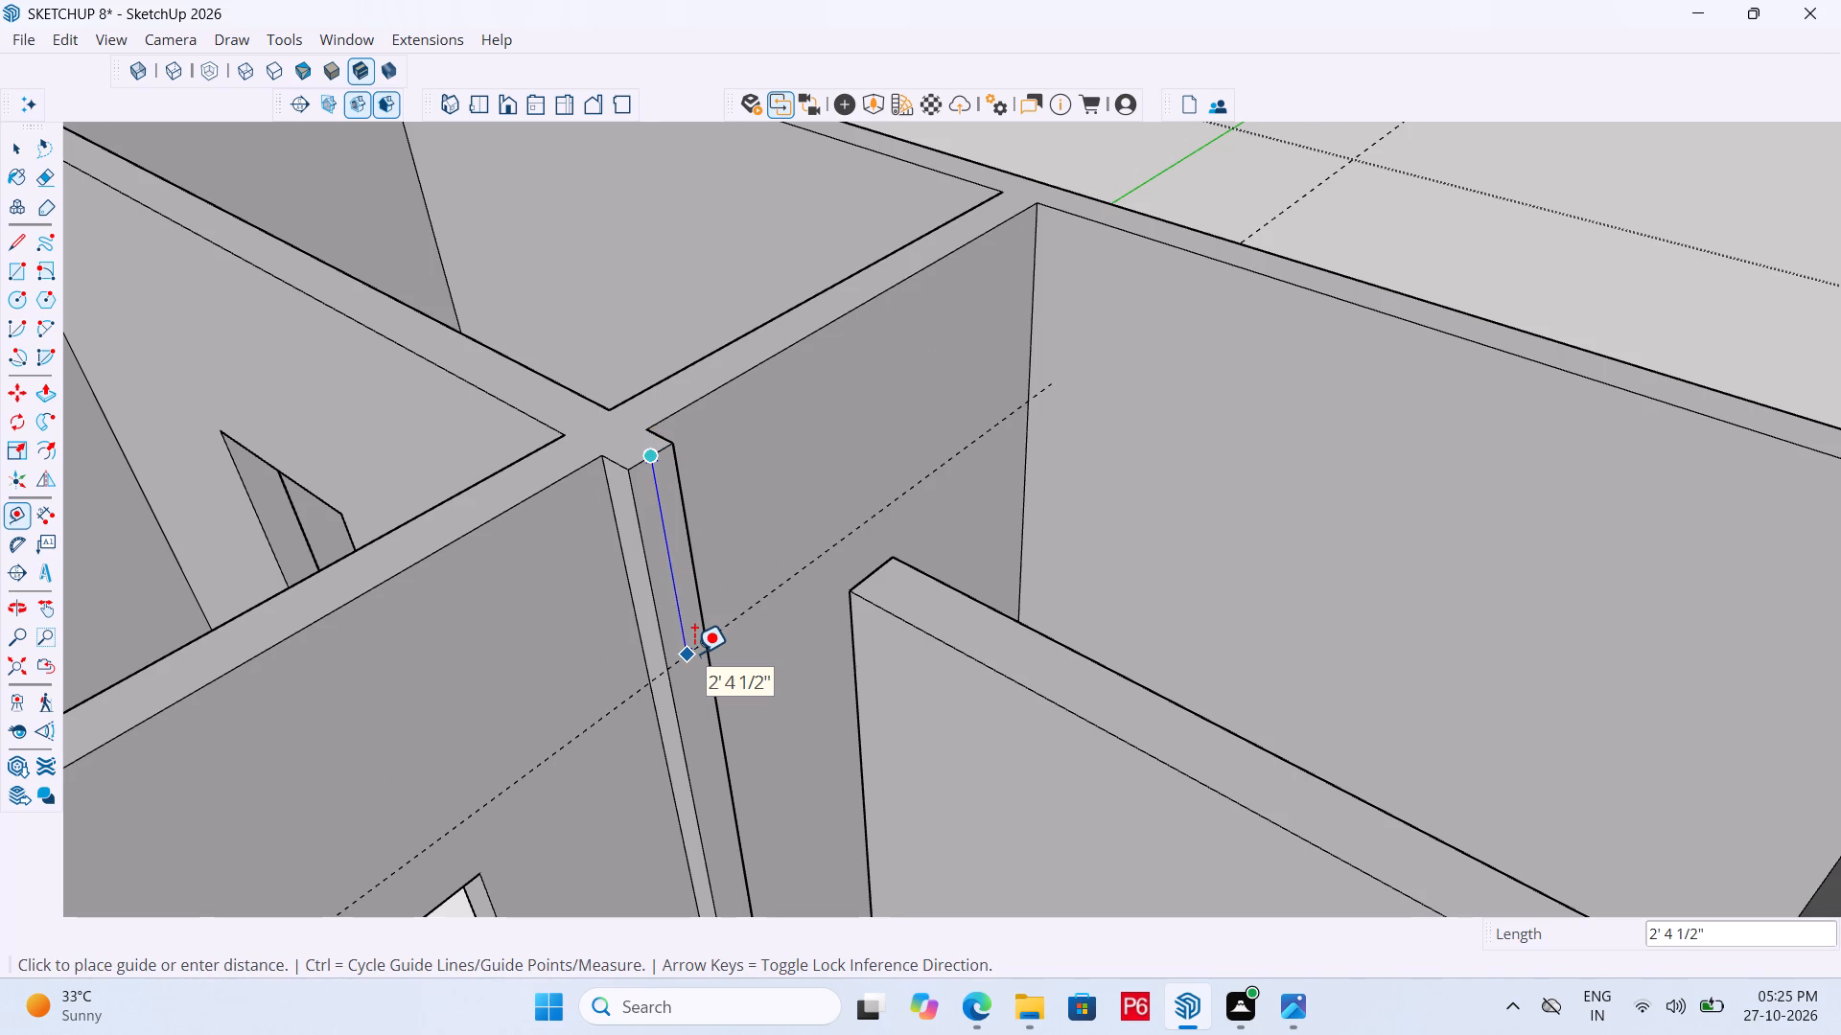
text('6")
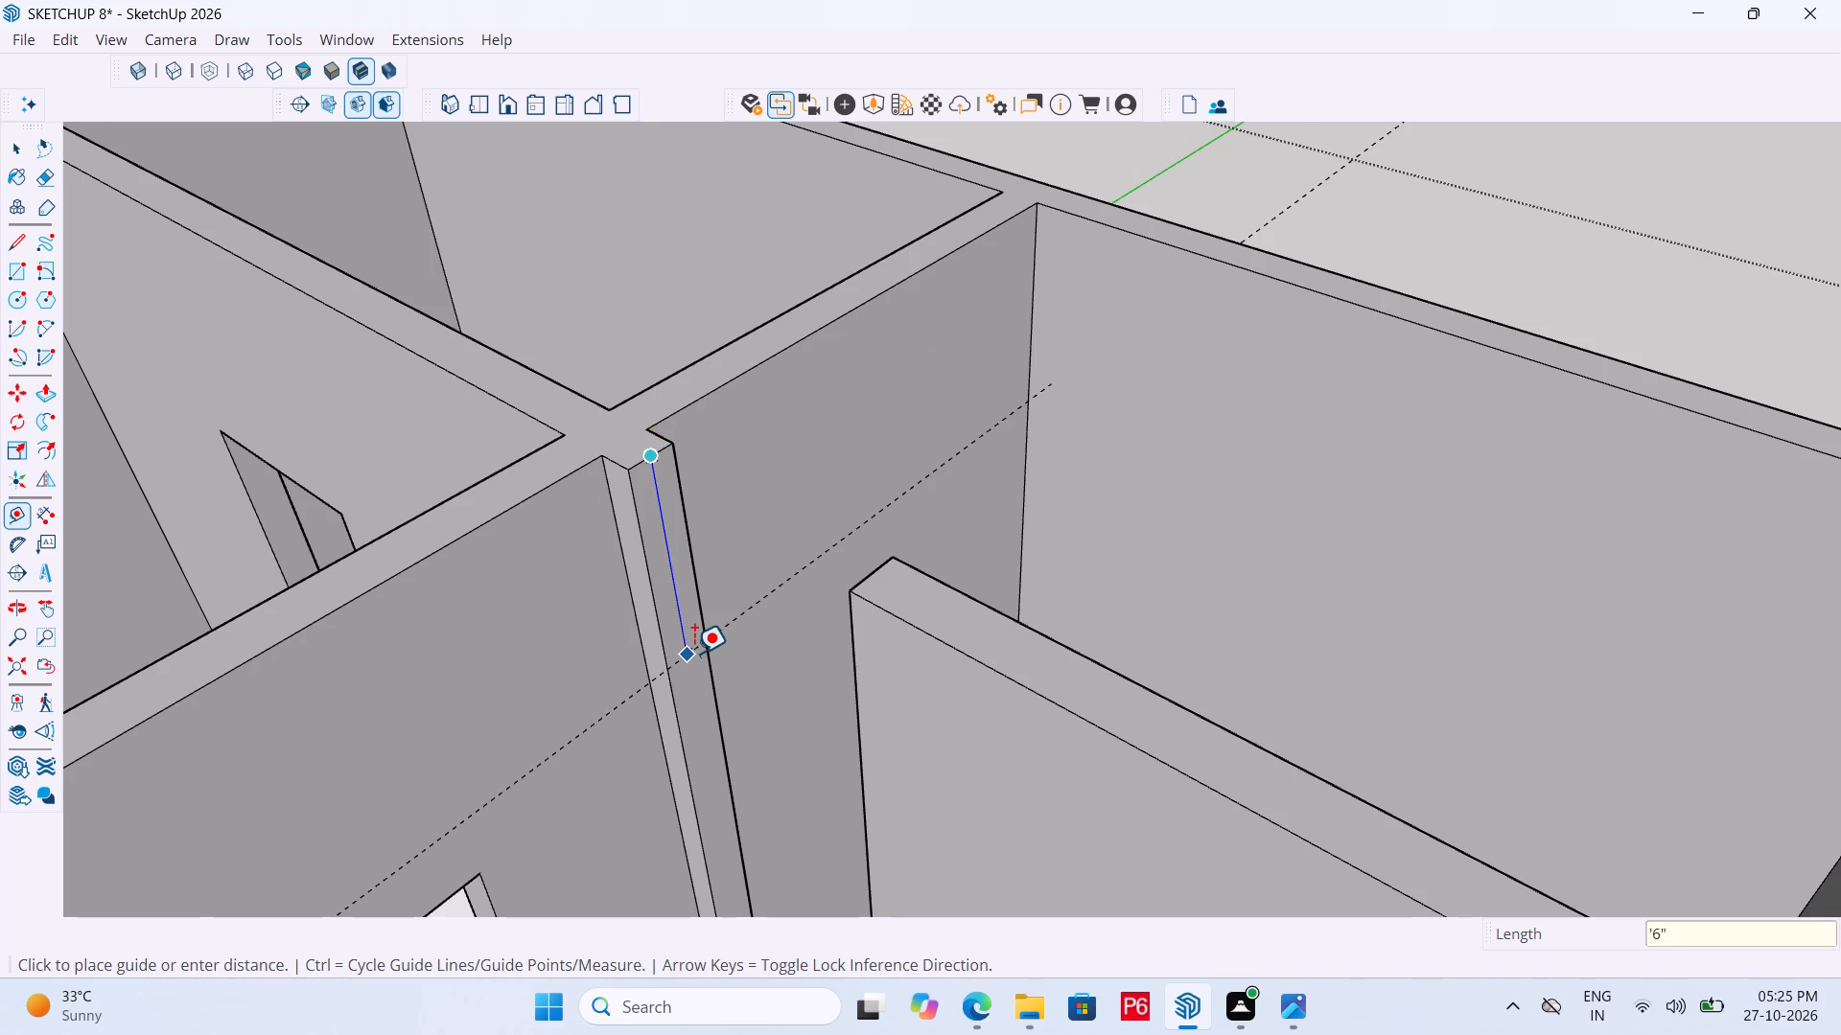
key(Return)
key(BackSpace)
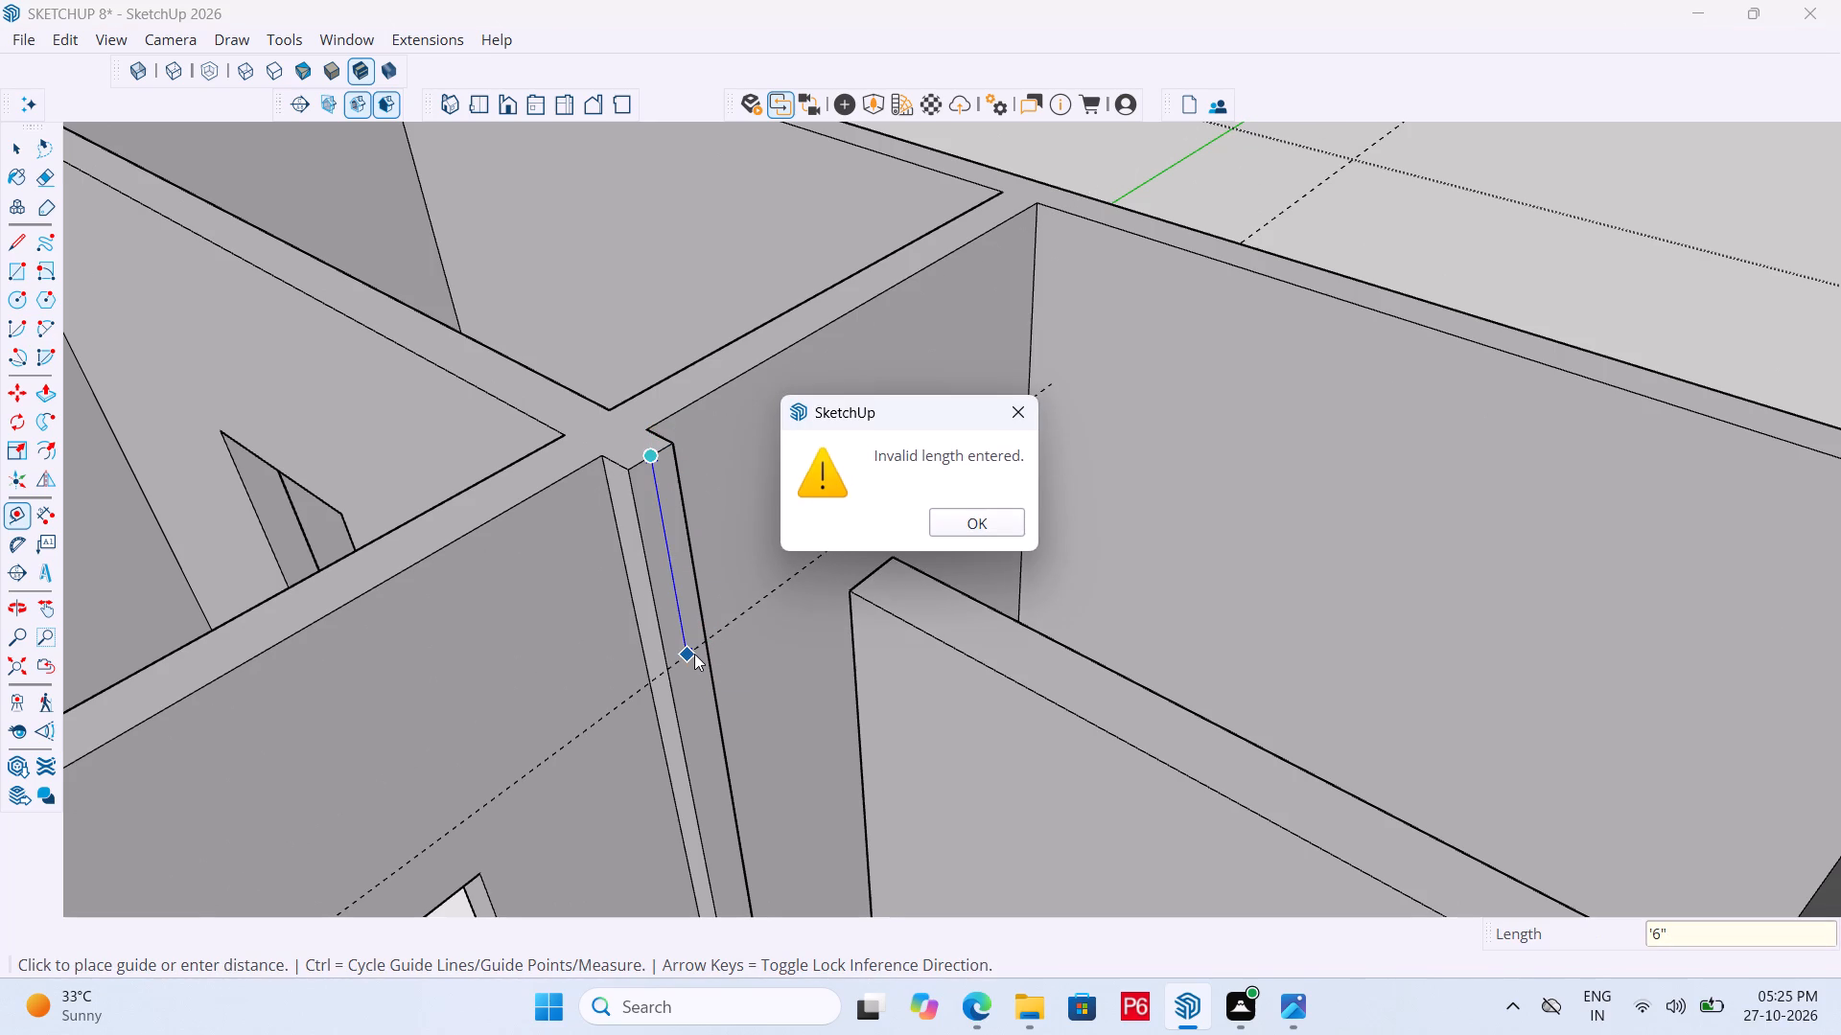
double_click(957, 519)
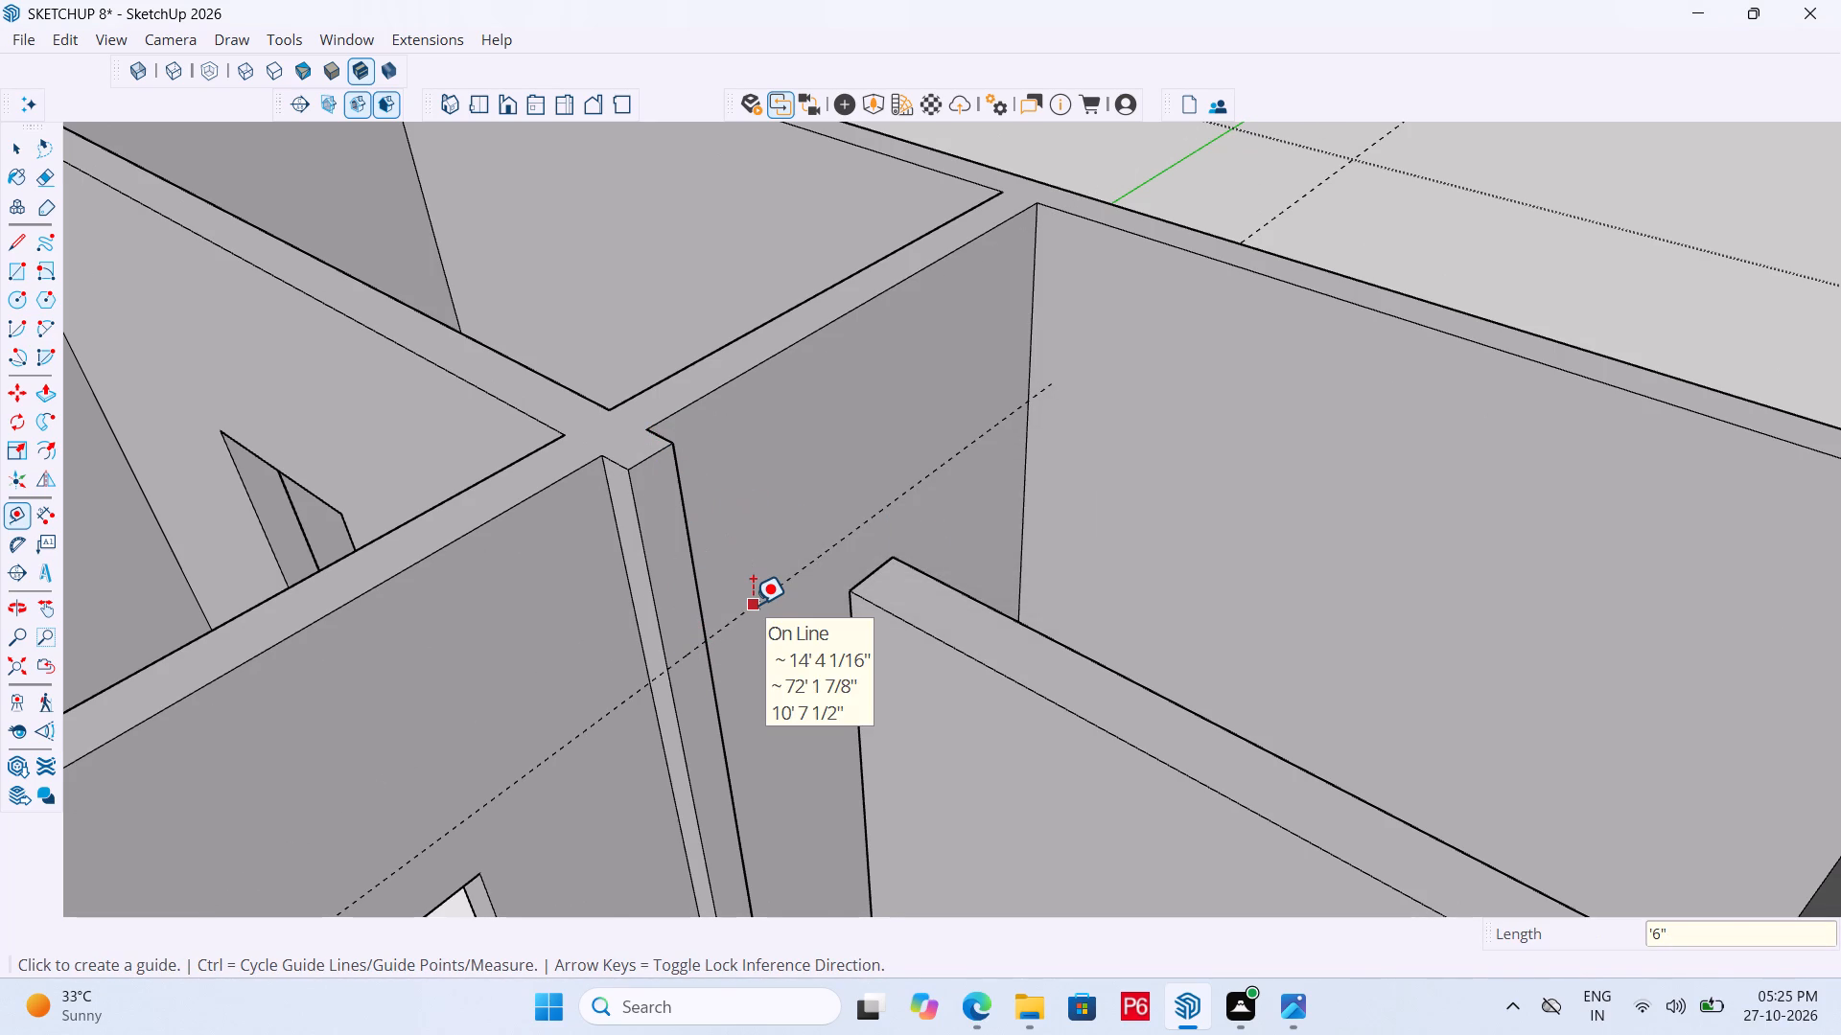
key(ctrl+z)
Place a guide 3'6" below the top edge of the short stub's end face at the wall junction.
click(654, 457)
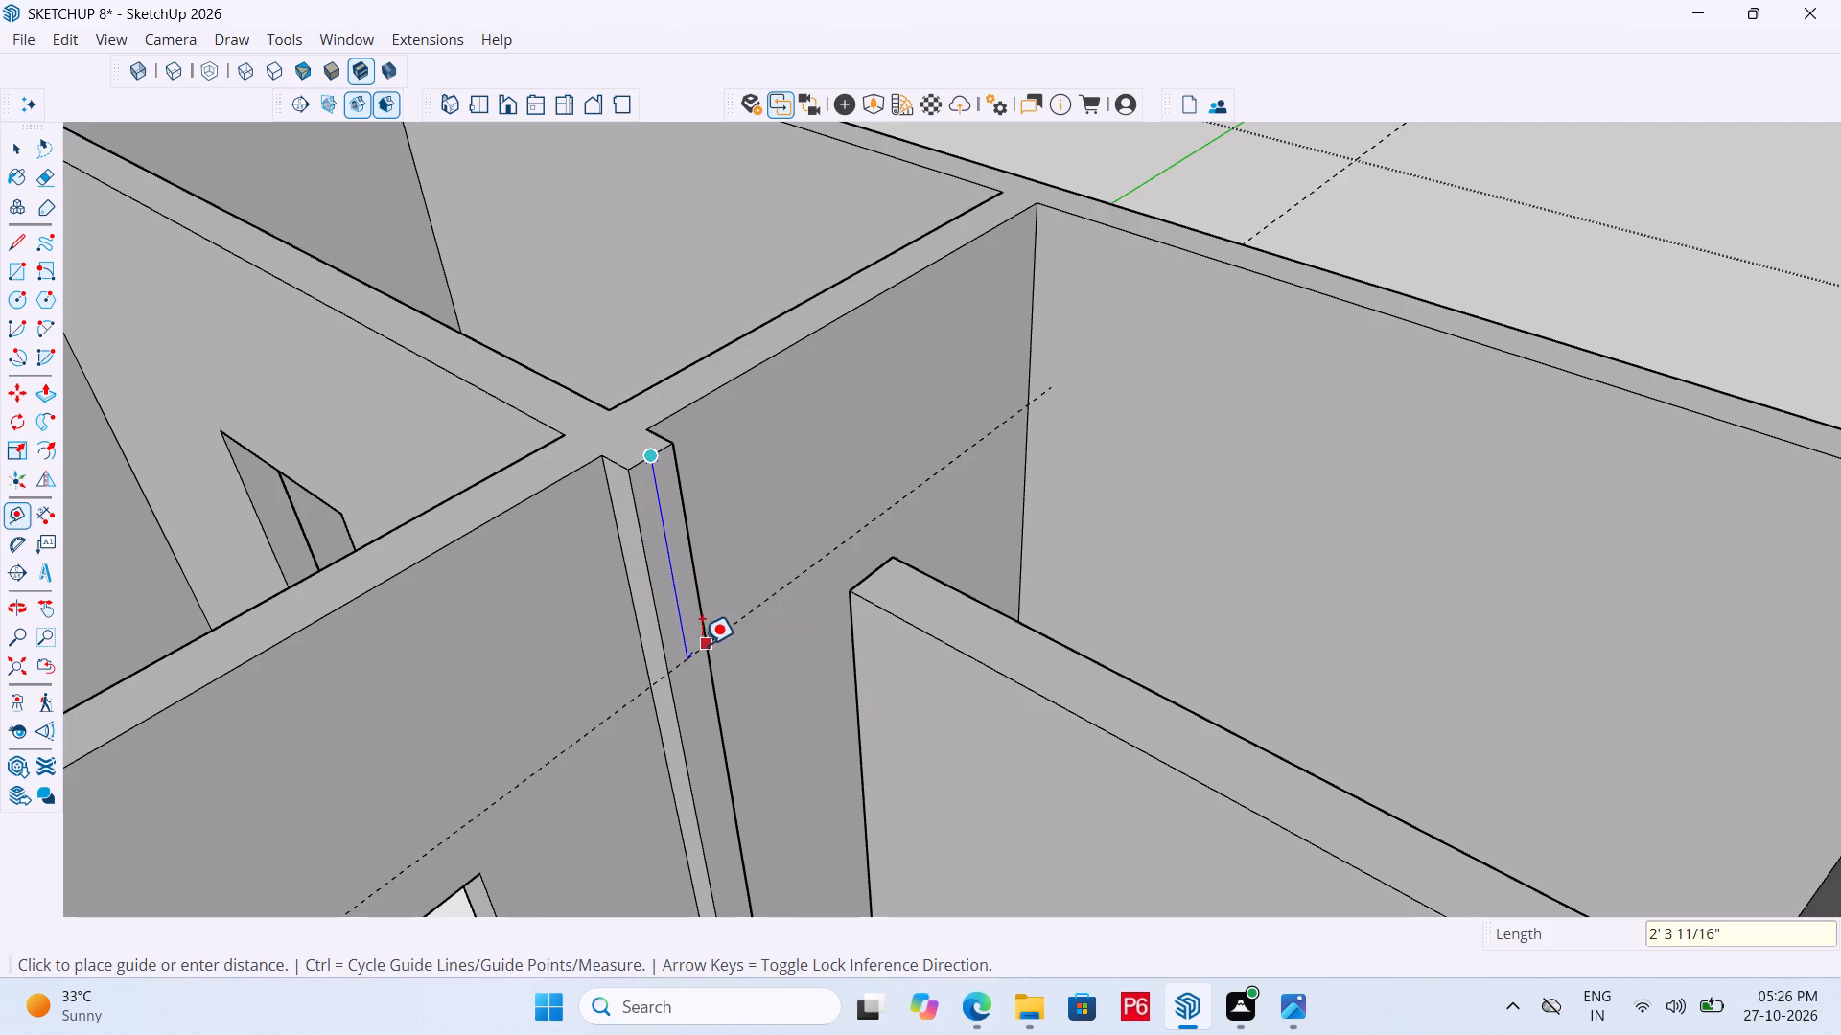
text(3')
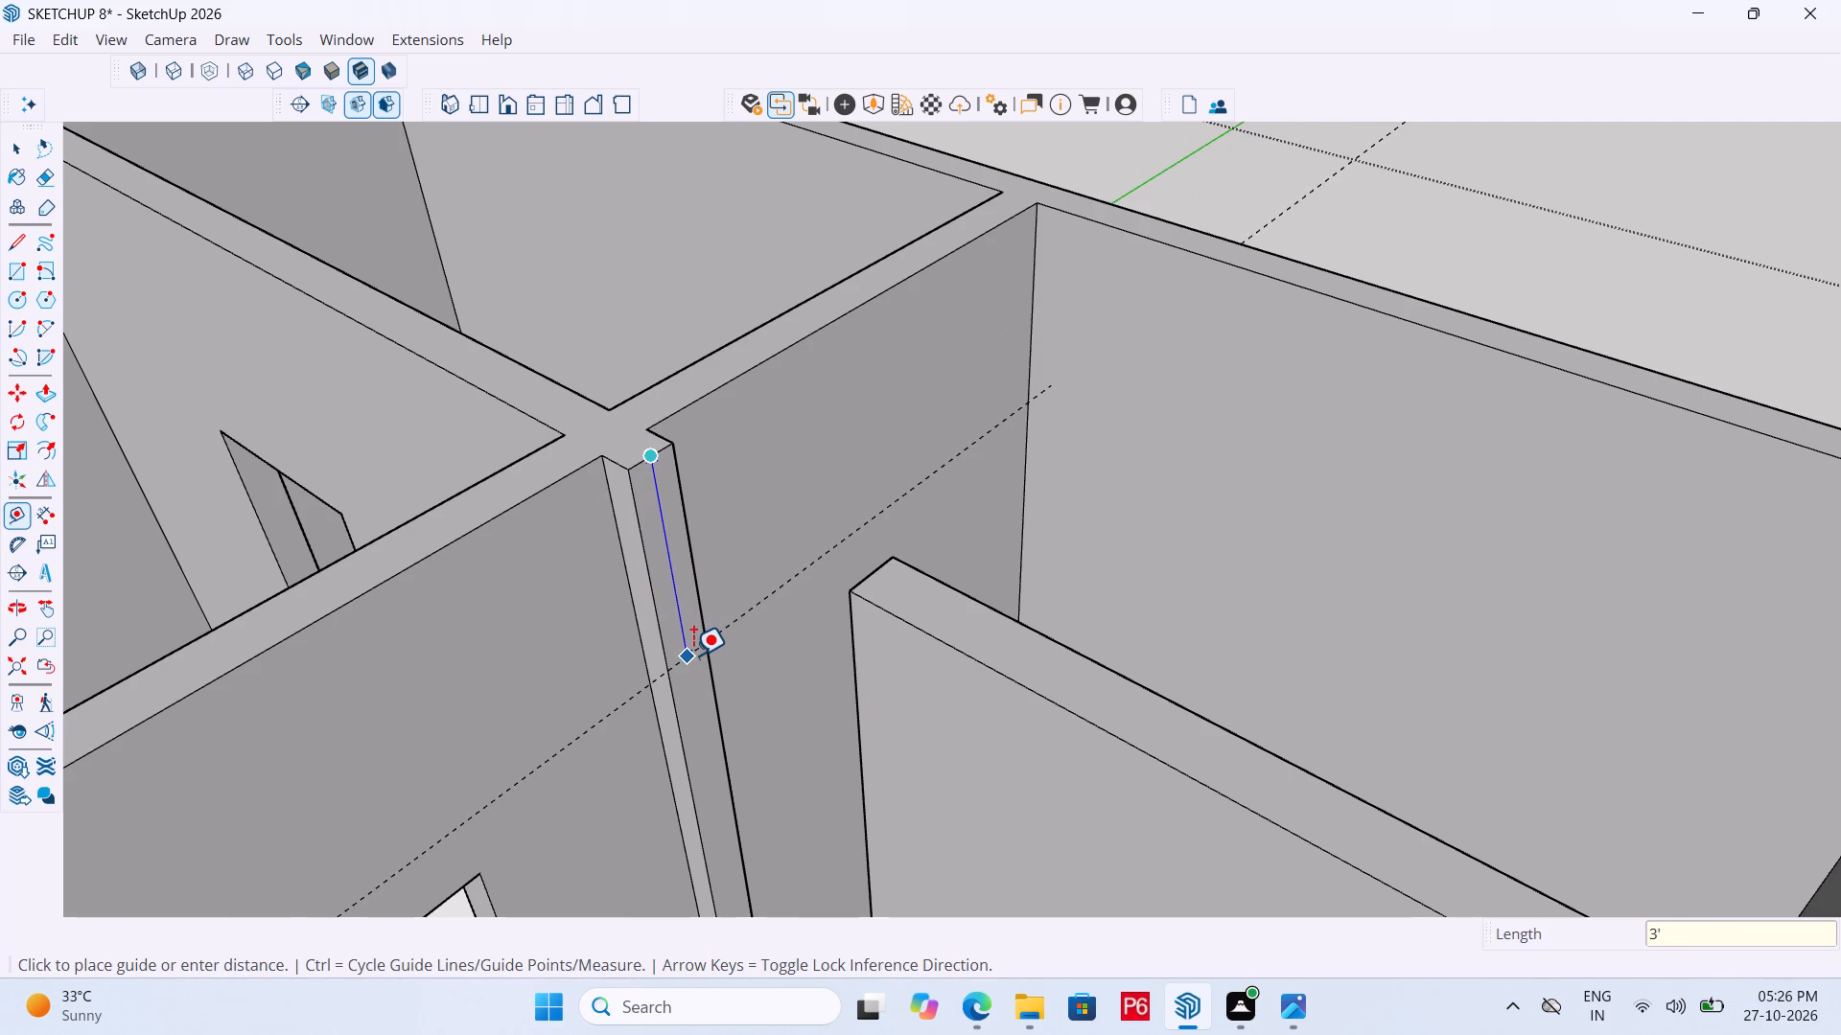
key(shift+quotedbl)
key(BackSpace)
key(BackSpace)
key(BackSpace)
text(3'6")
key(Return)
Draw a 6" line along the guide across the stub's end face and erase the guide.
scroll(666, 730, up, 6)
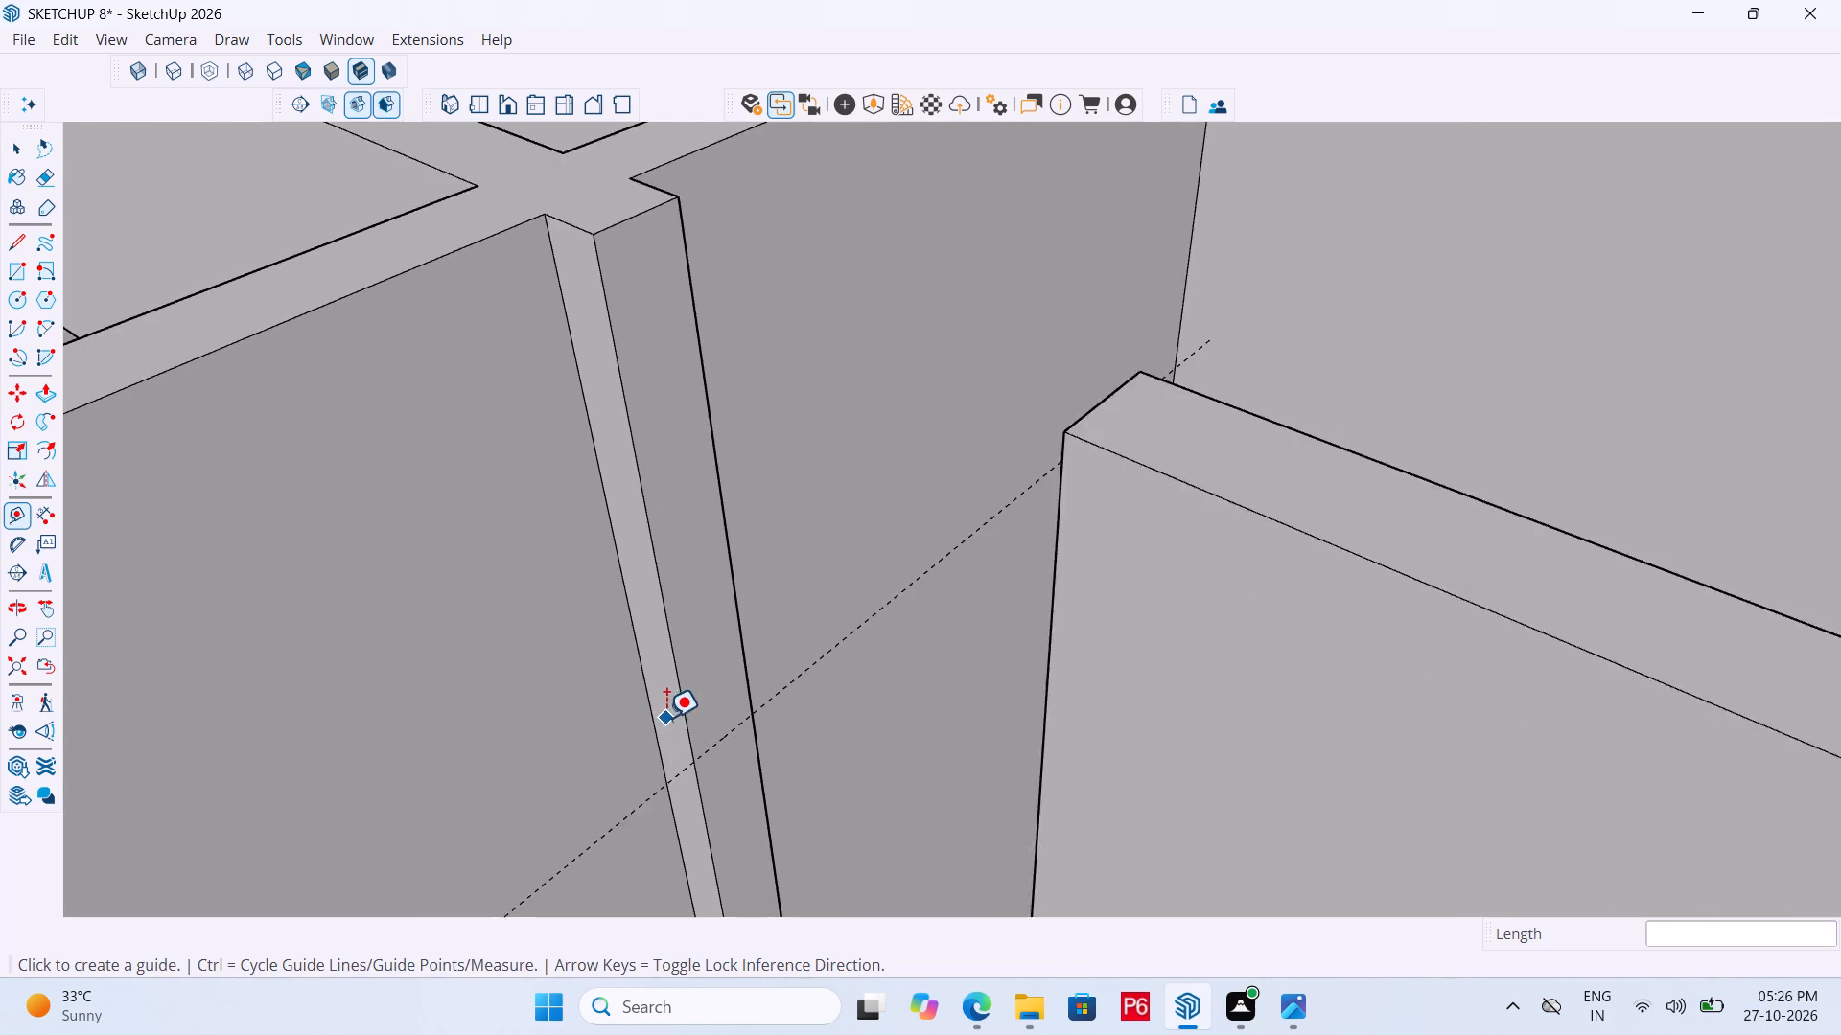
key(l)
drag(697, 768, 717, 749)
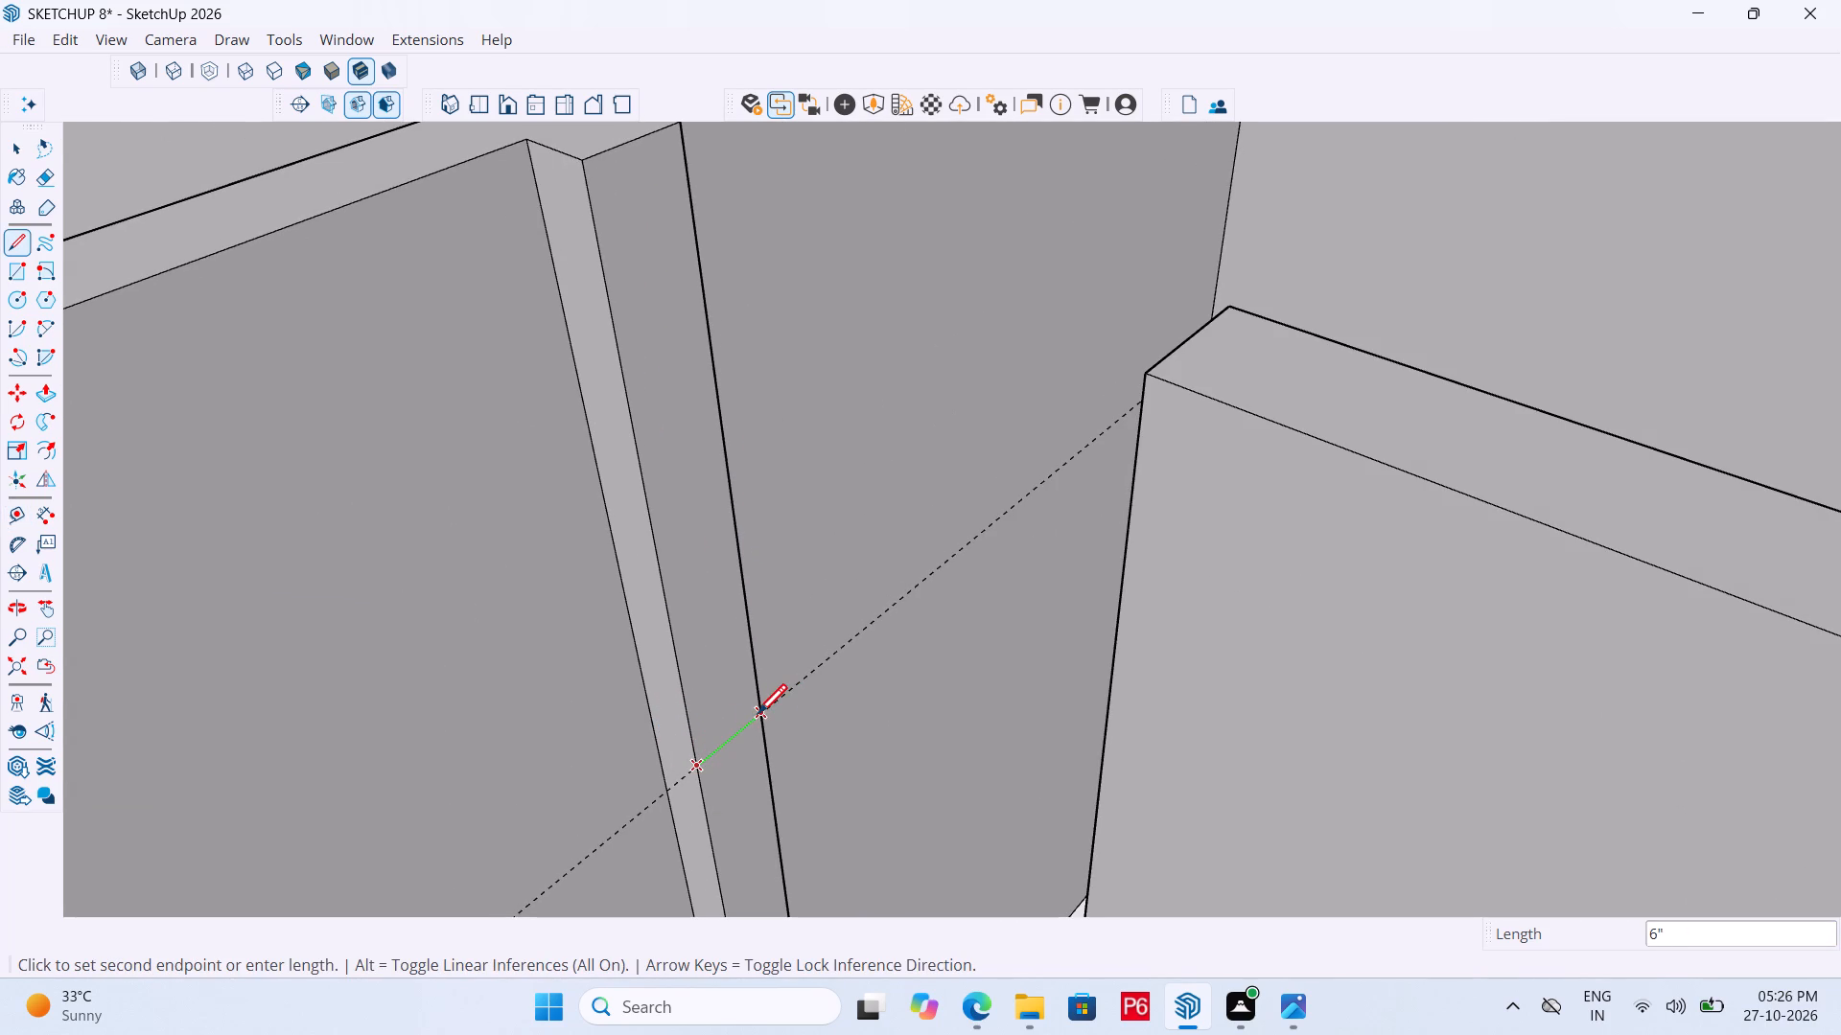
click(757, 717)
key(space)
scroll(729, 689, down, 4)
key(e)
double_click(829, 635)
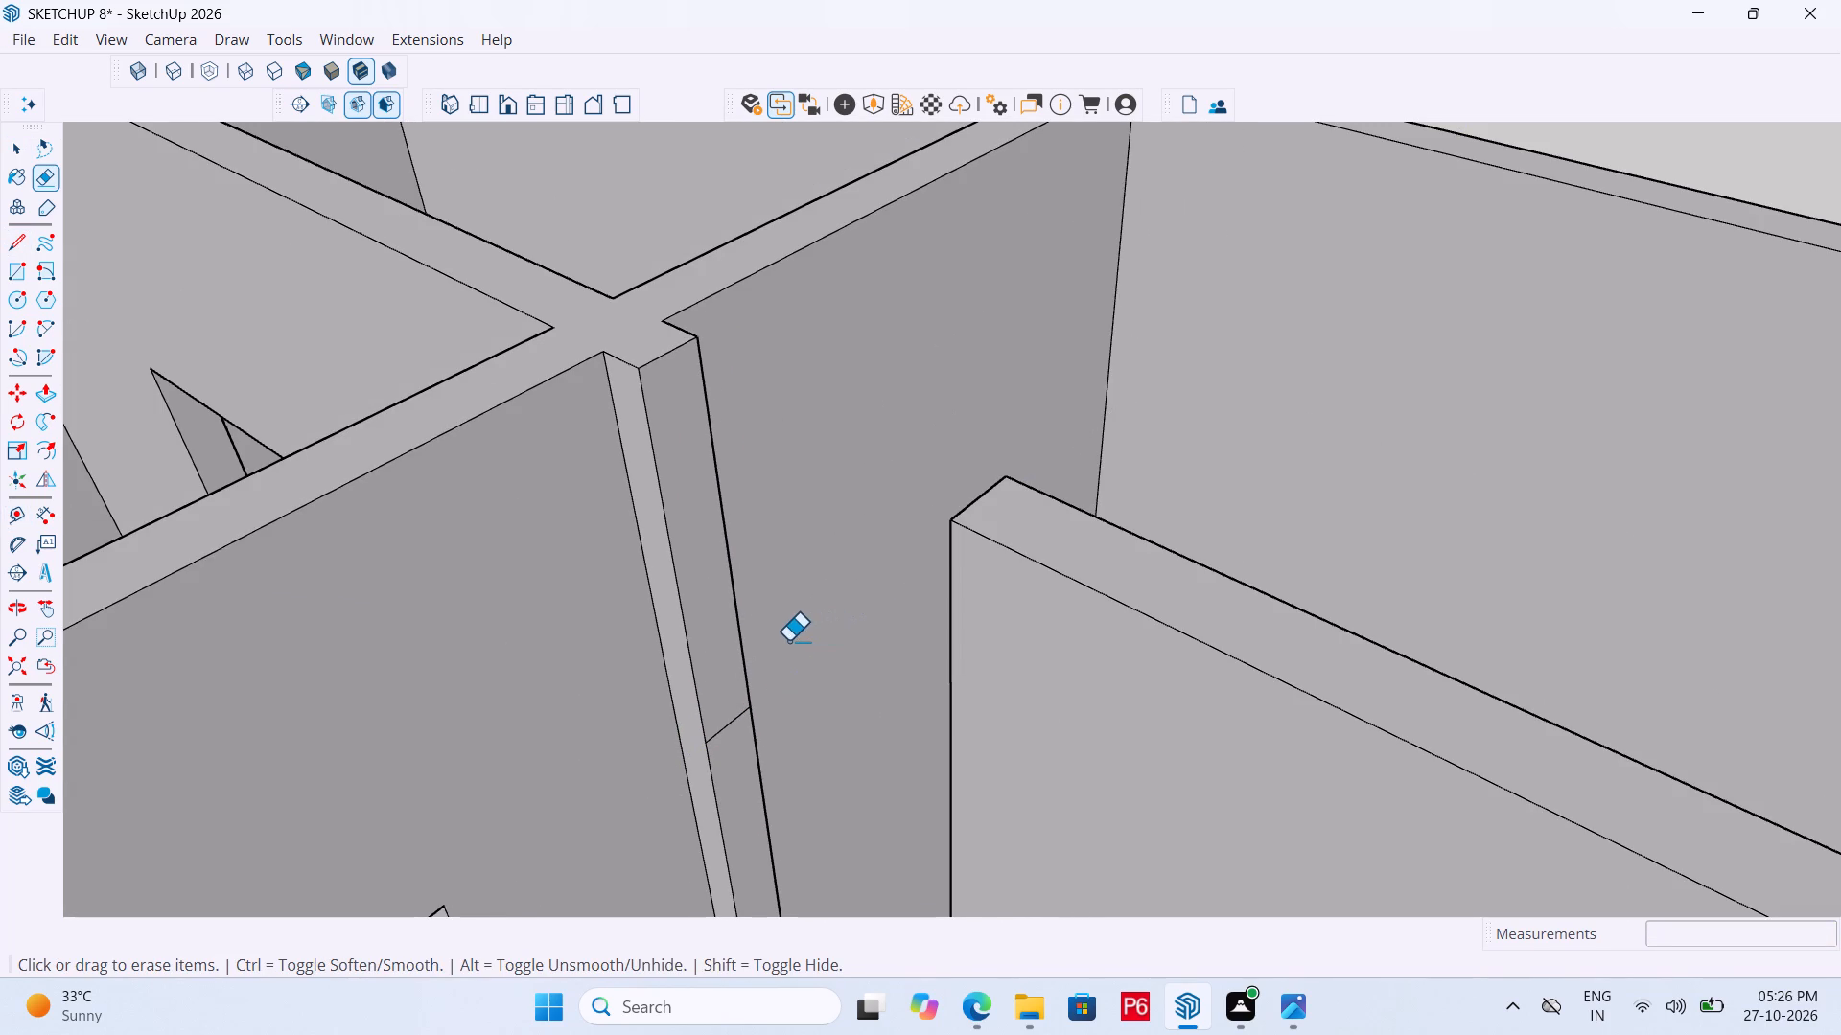
Push/Pull the stub's end face above the line across the opening in two pulls, 1/4" and 2'5 3/4", to the facing partition.
key(p)
click(693, 597)
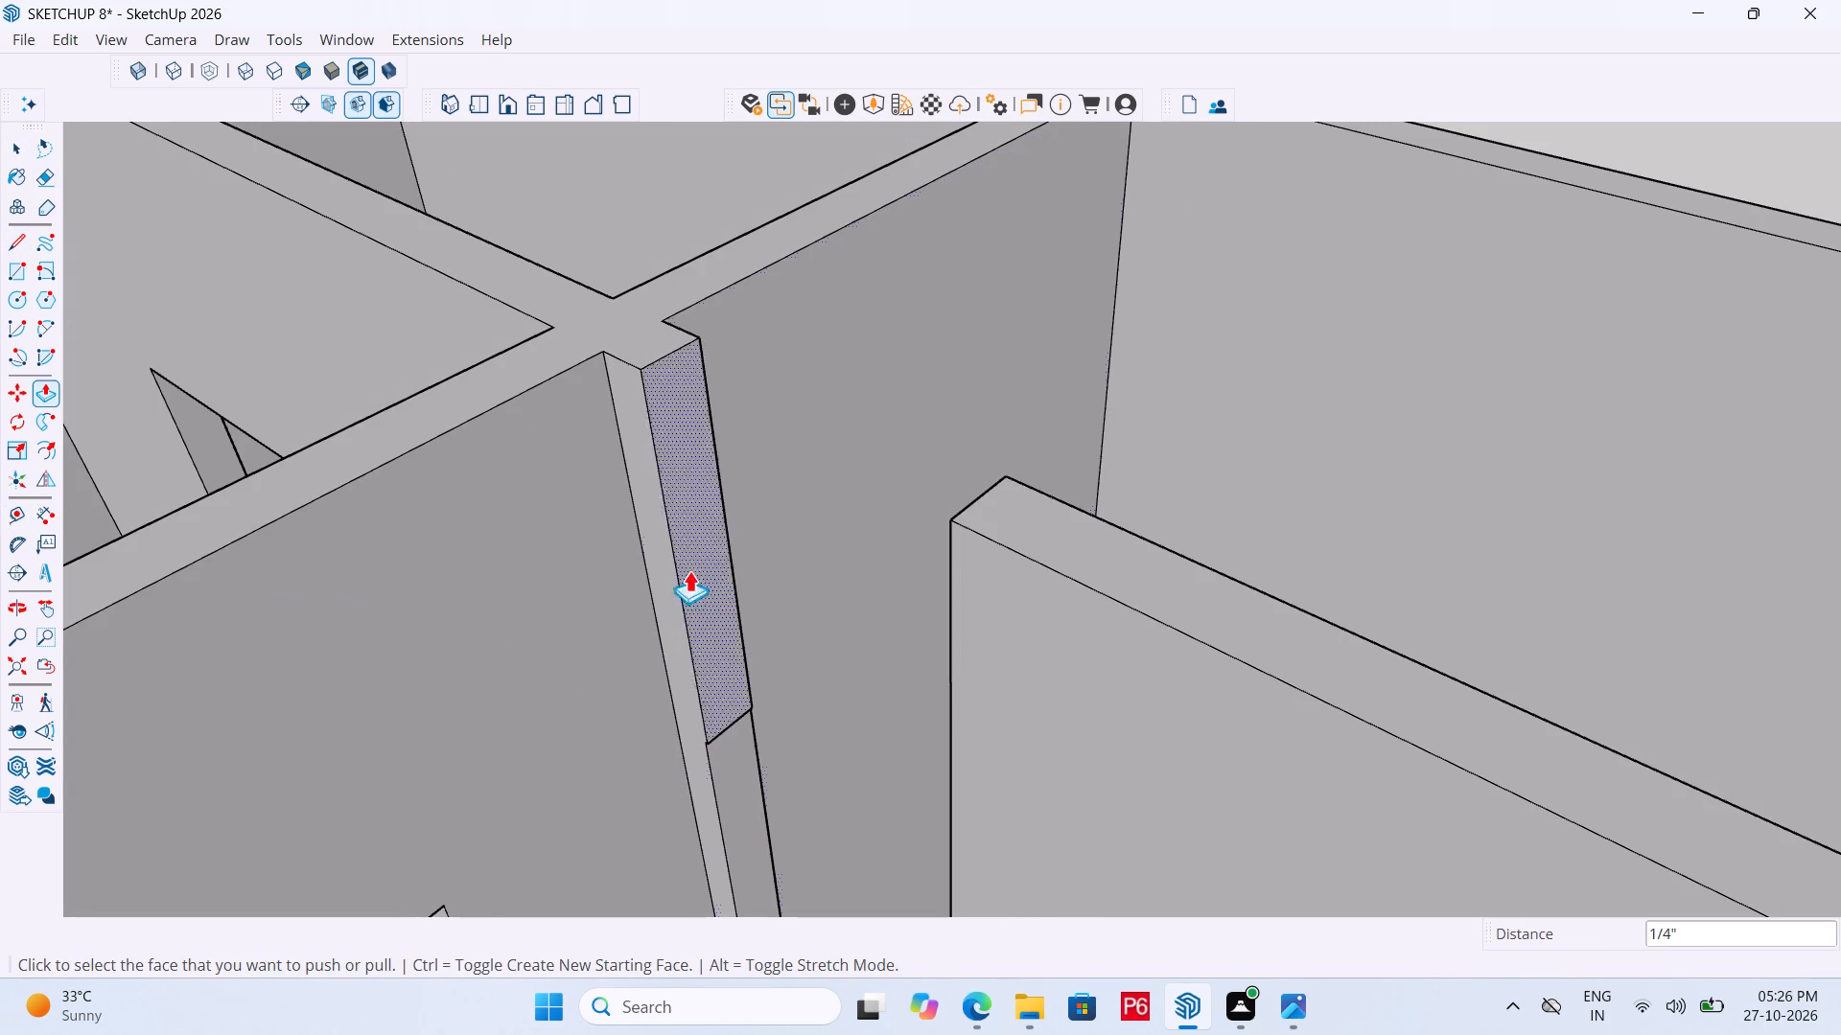
click(709, 581)
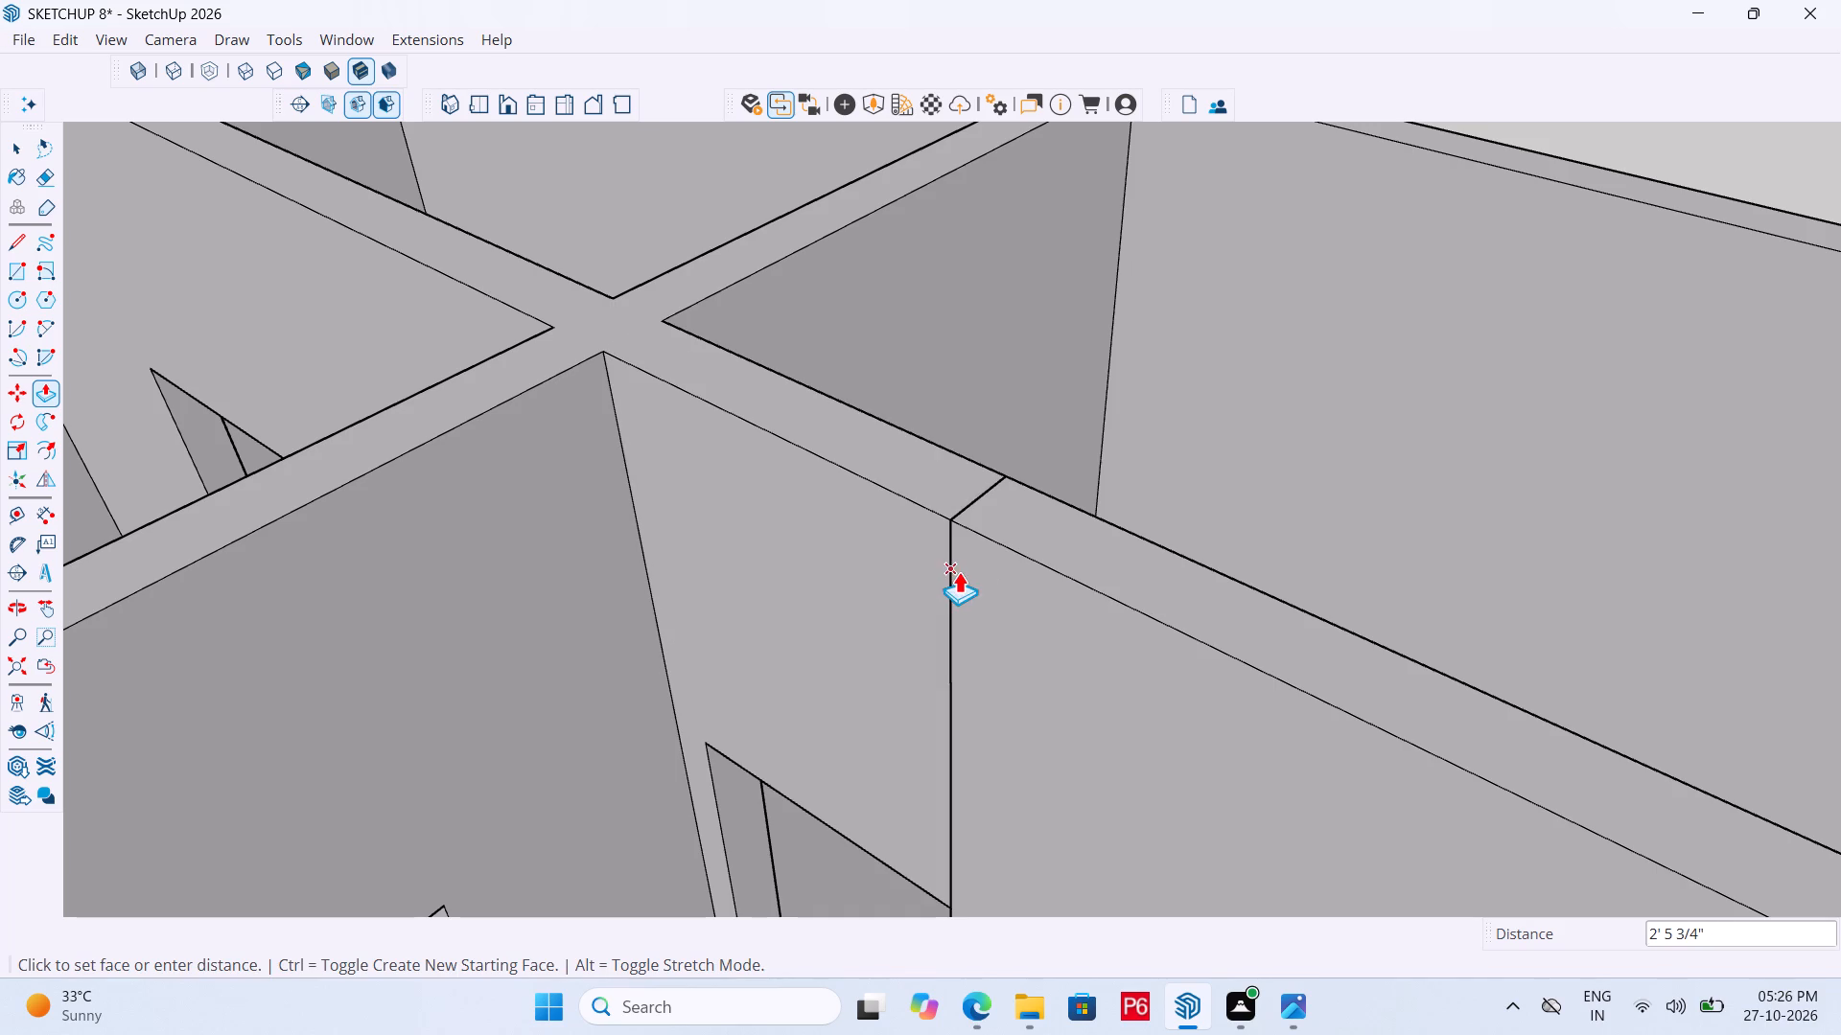
click(959, 571)
Erase the seam lines on the top and near side where the stub's new lintel meets the facing partition.
scroll(987, 631, up, 2)
key(e)
drag(970, 618, 920, 576)
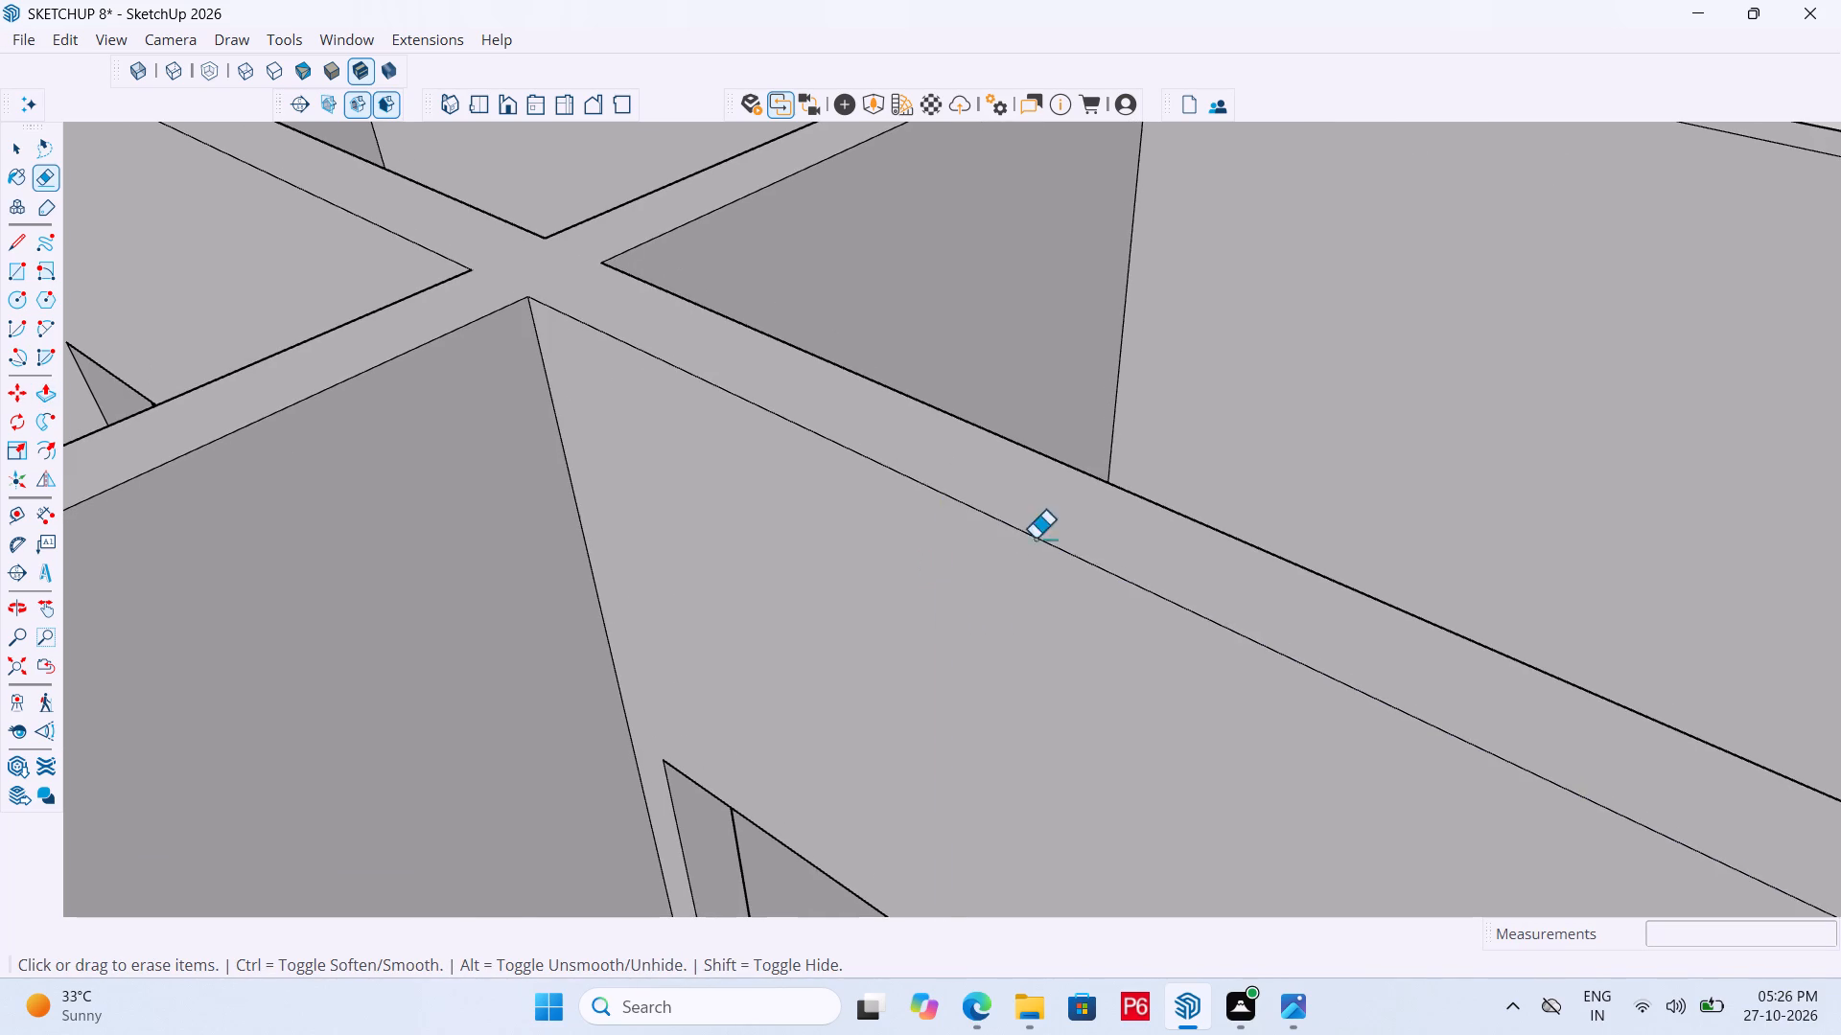
Erase the remaining vertical seam on the far side of the finished lintel near the wall junction.
scroll(906, 533, down, 6)
scroll(1099, 531, down, 6)
middle_drag(1235, 586, 540, 627)
scroll(340, 253, up, 4)
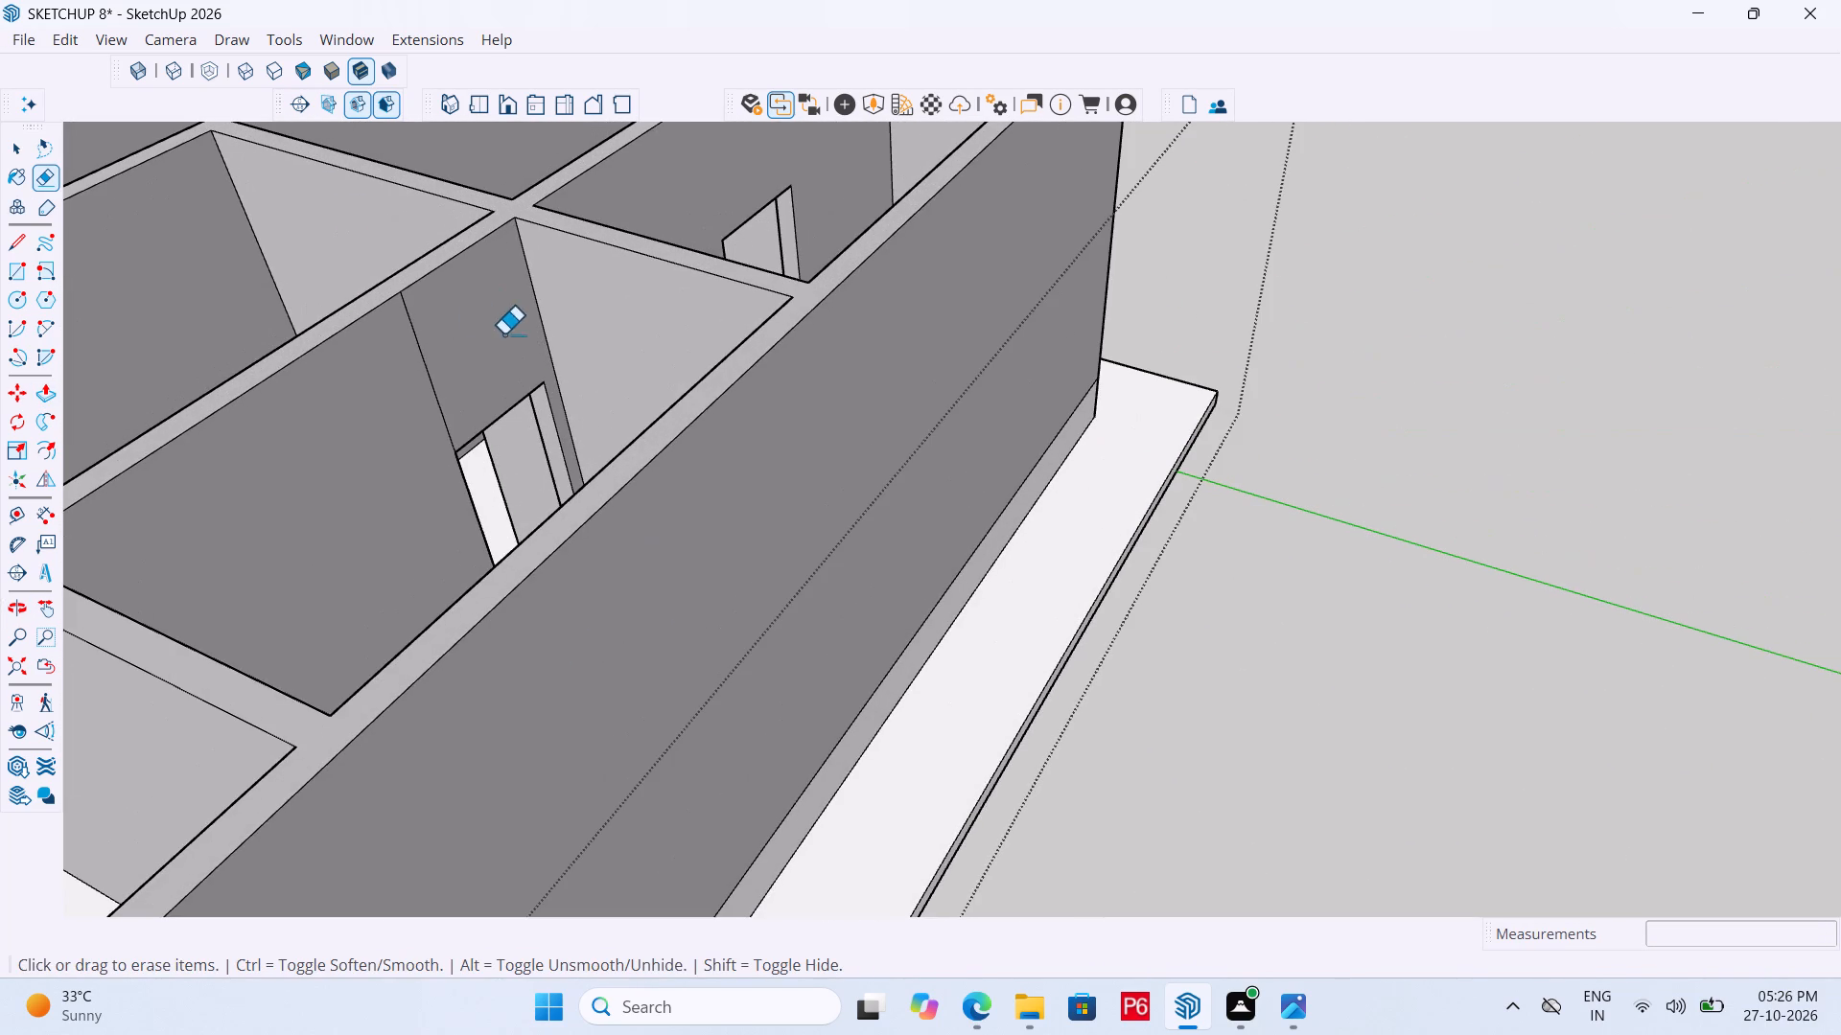
drag(441, 329, 371, 364)
drag(371, 364, 385, 364)
Place a guide 3'6" below the top edge of the outer wall's end face at the opening with the entrance steps.
scroll(841, 329, down, 12)
middle_drag(572, 471, 981, 505)
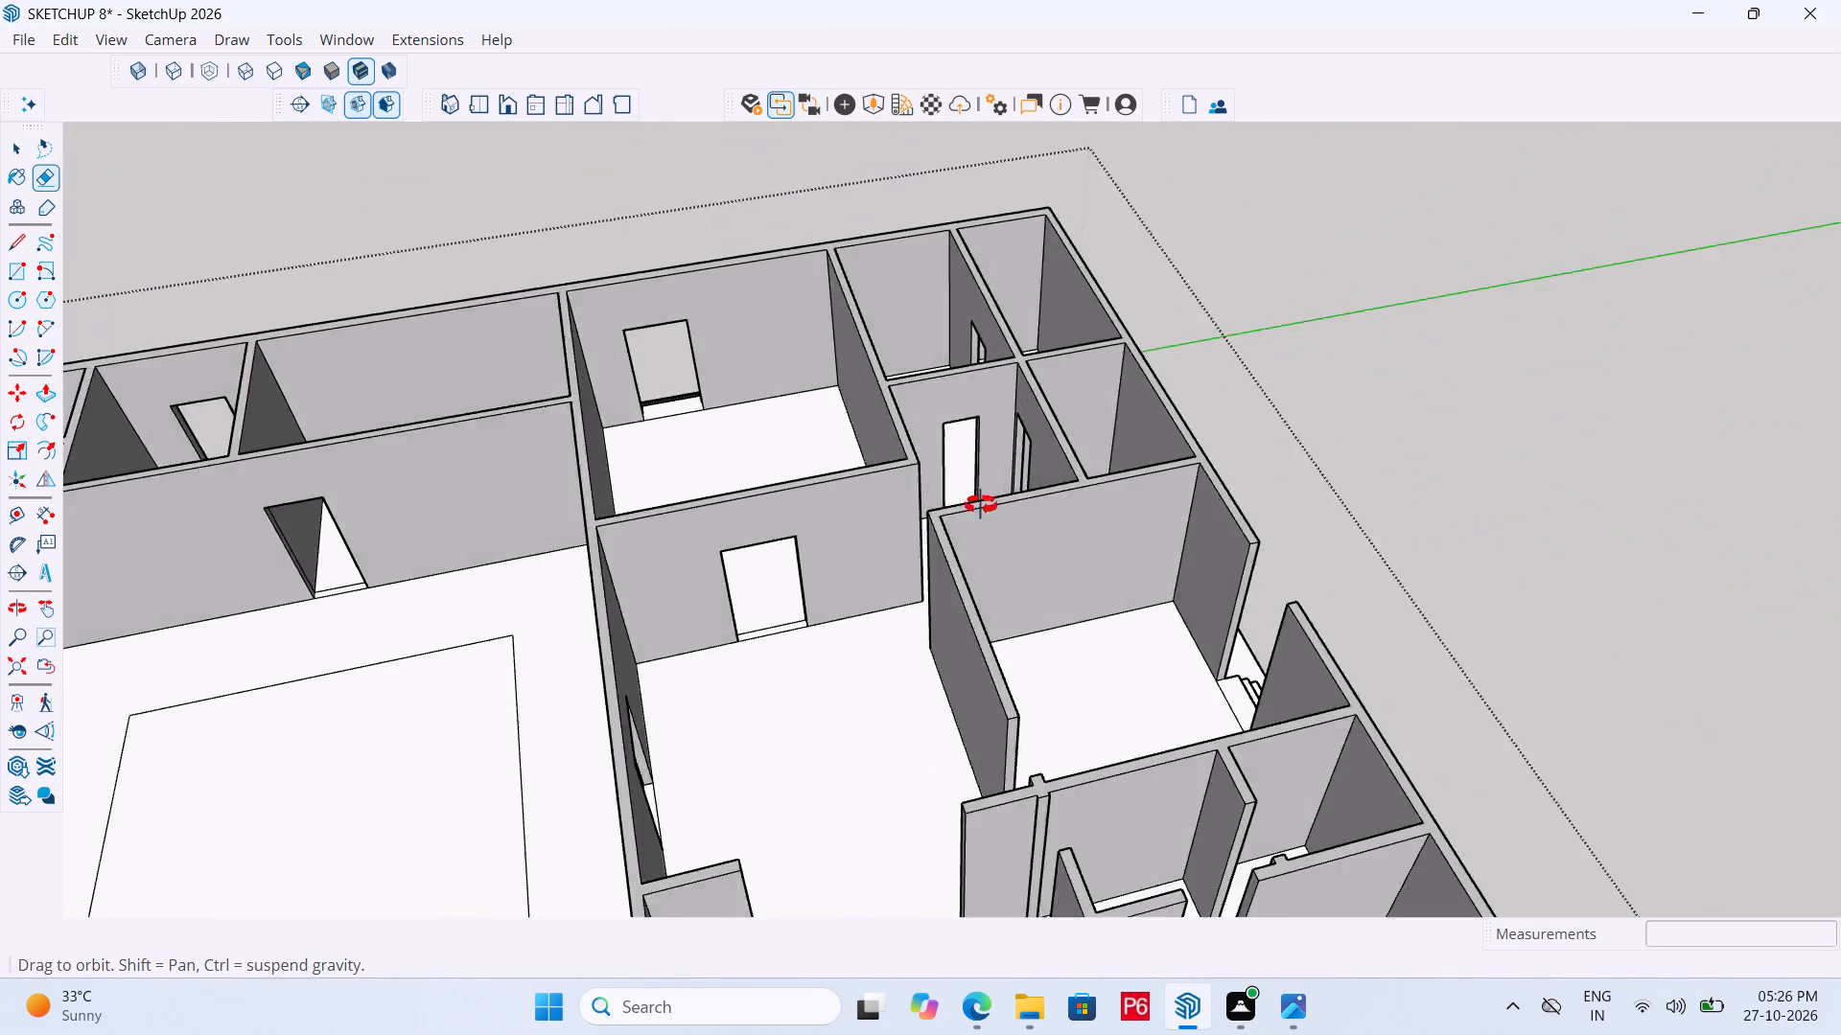
middle_drag(981, 505, 1130, 475)
scroll(603, 500, down, 7)
middle_drag(806, 565, 975, 576)
scroll(1078, 484, up, 11)
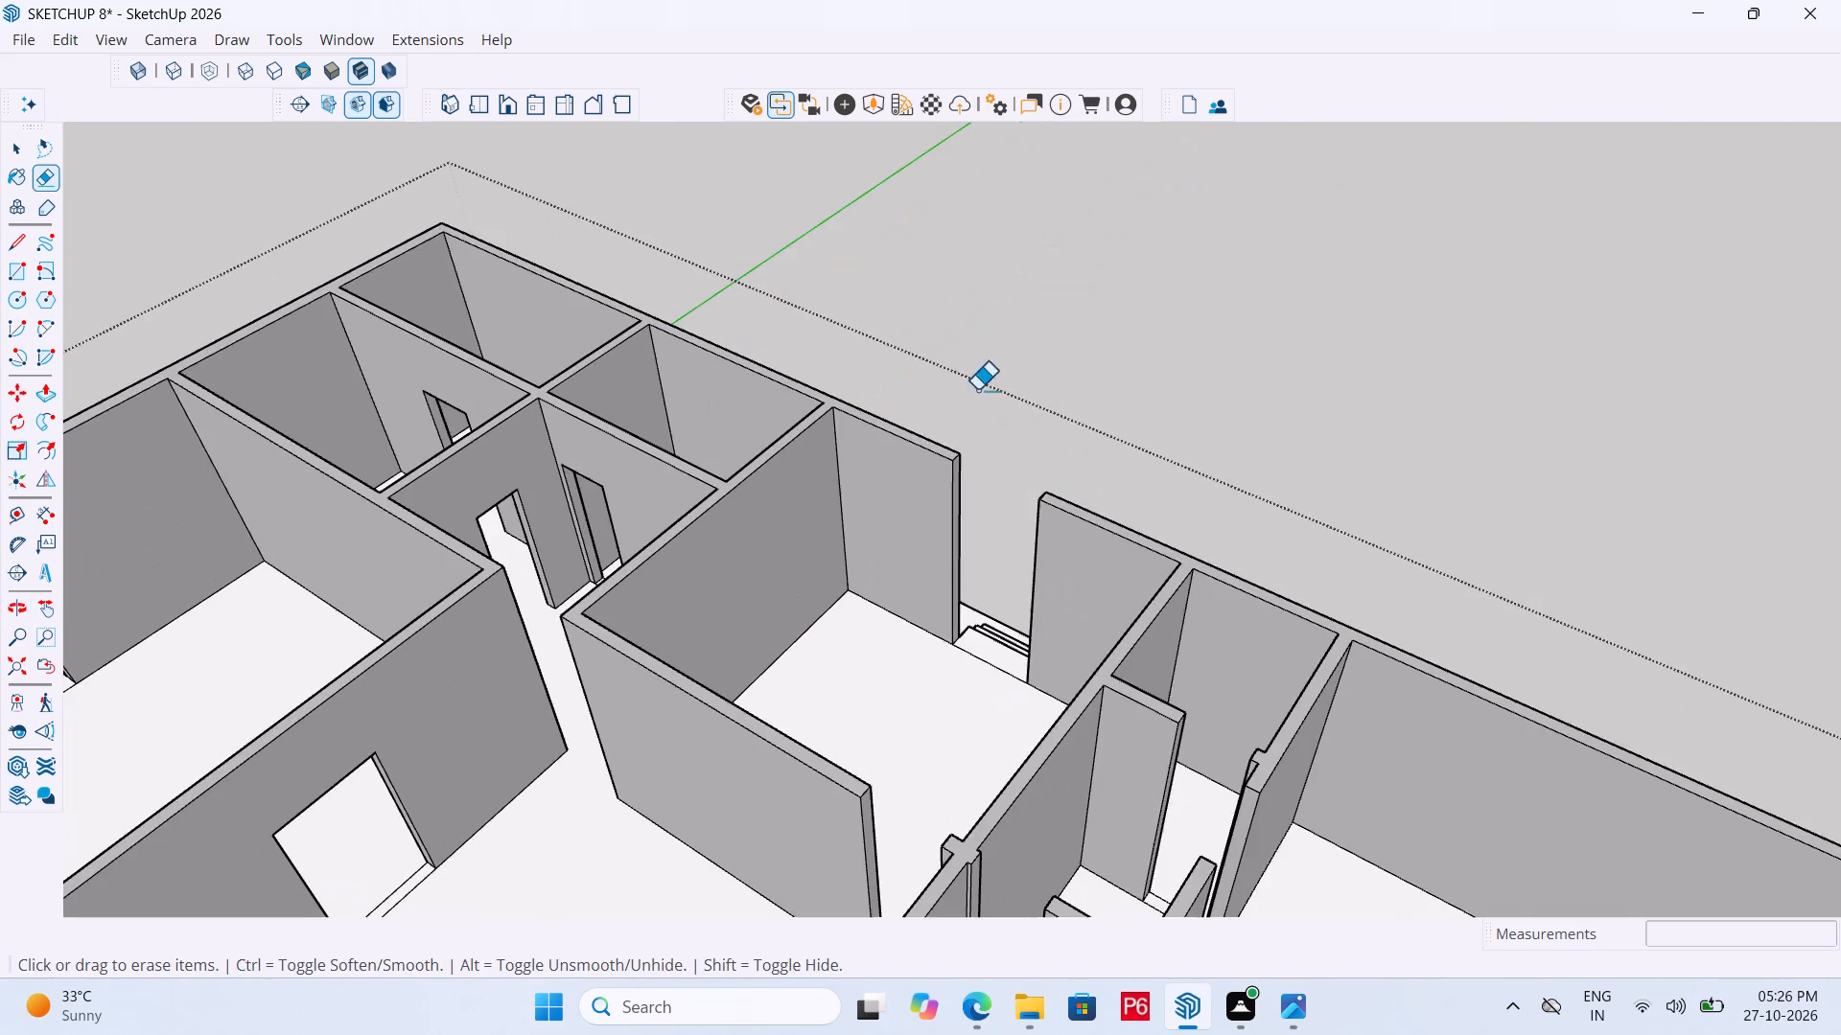
middle_drag(933, 412, 836, 399)
scroll(928, 412, up, 1)
scroll(836, 407, up, 9)
scroll(678, 467, down, 6)
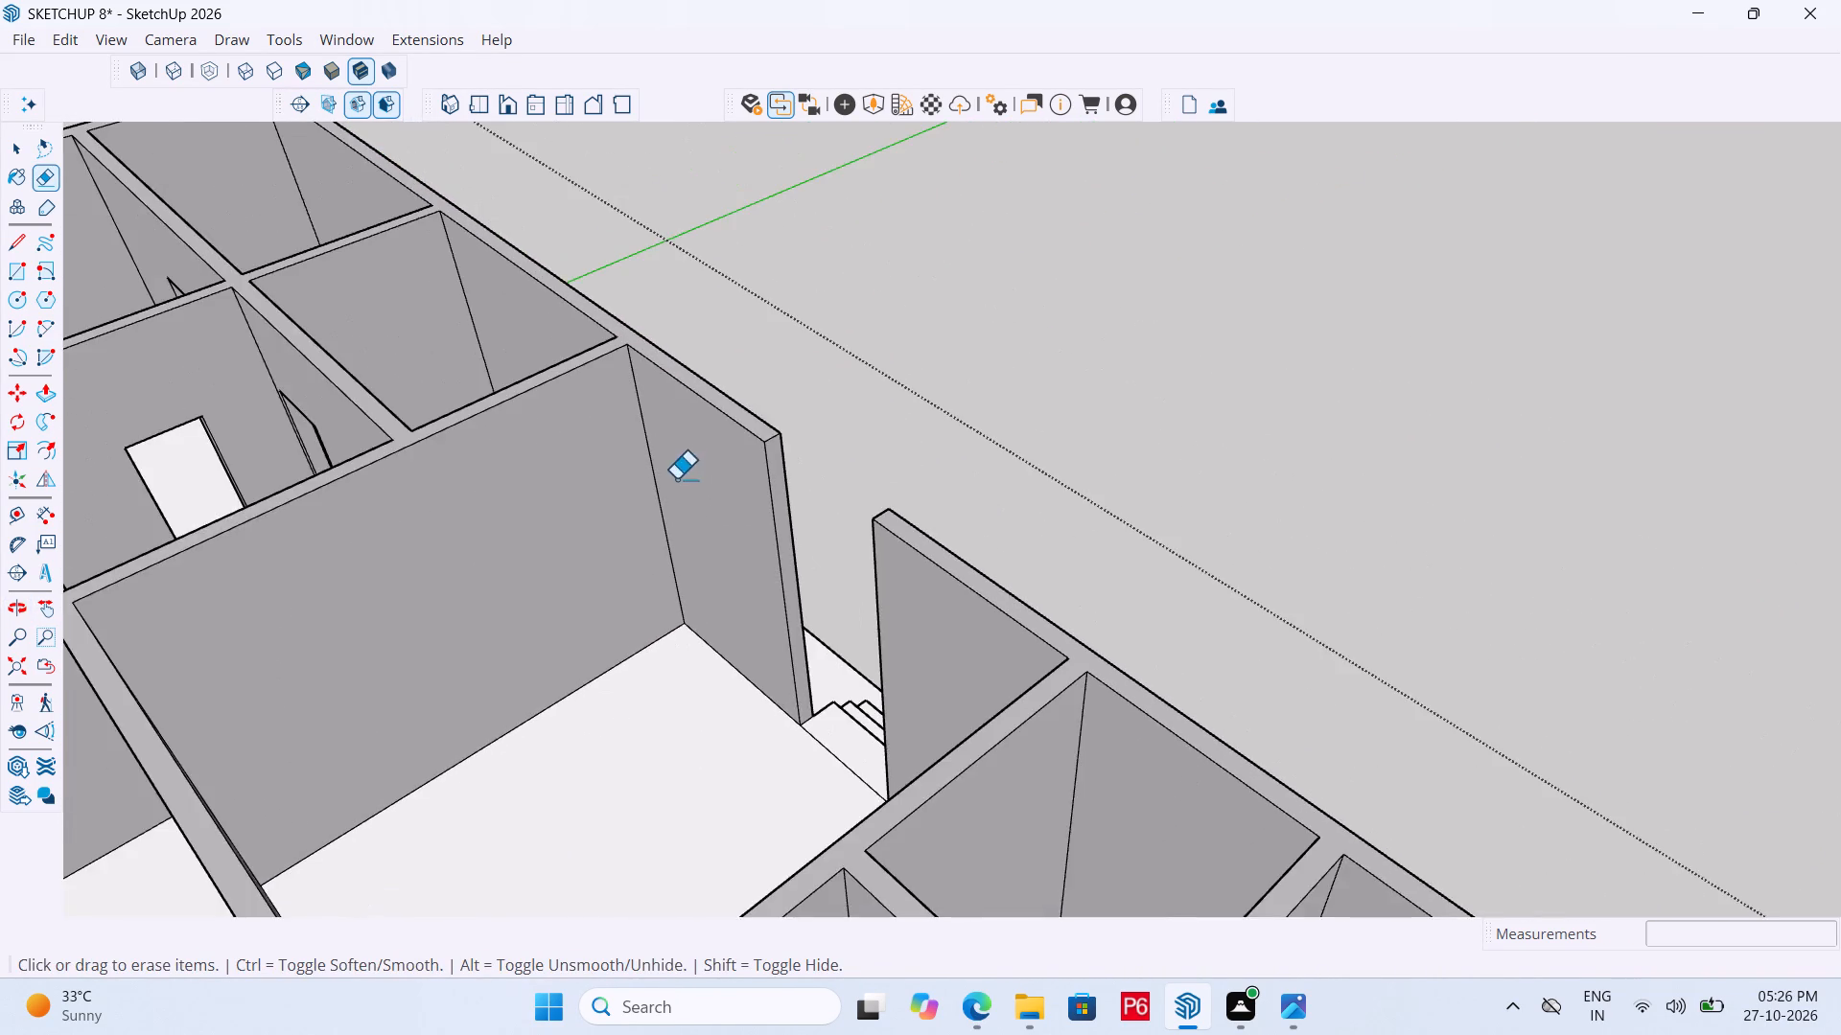
middle_drag(827, 525, 851, 517)
scroll(833, 467, up, 5)
key(t)
scroll(792, 449, up, 4)
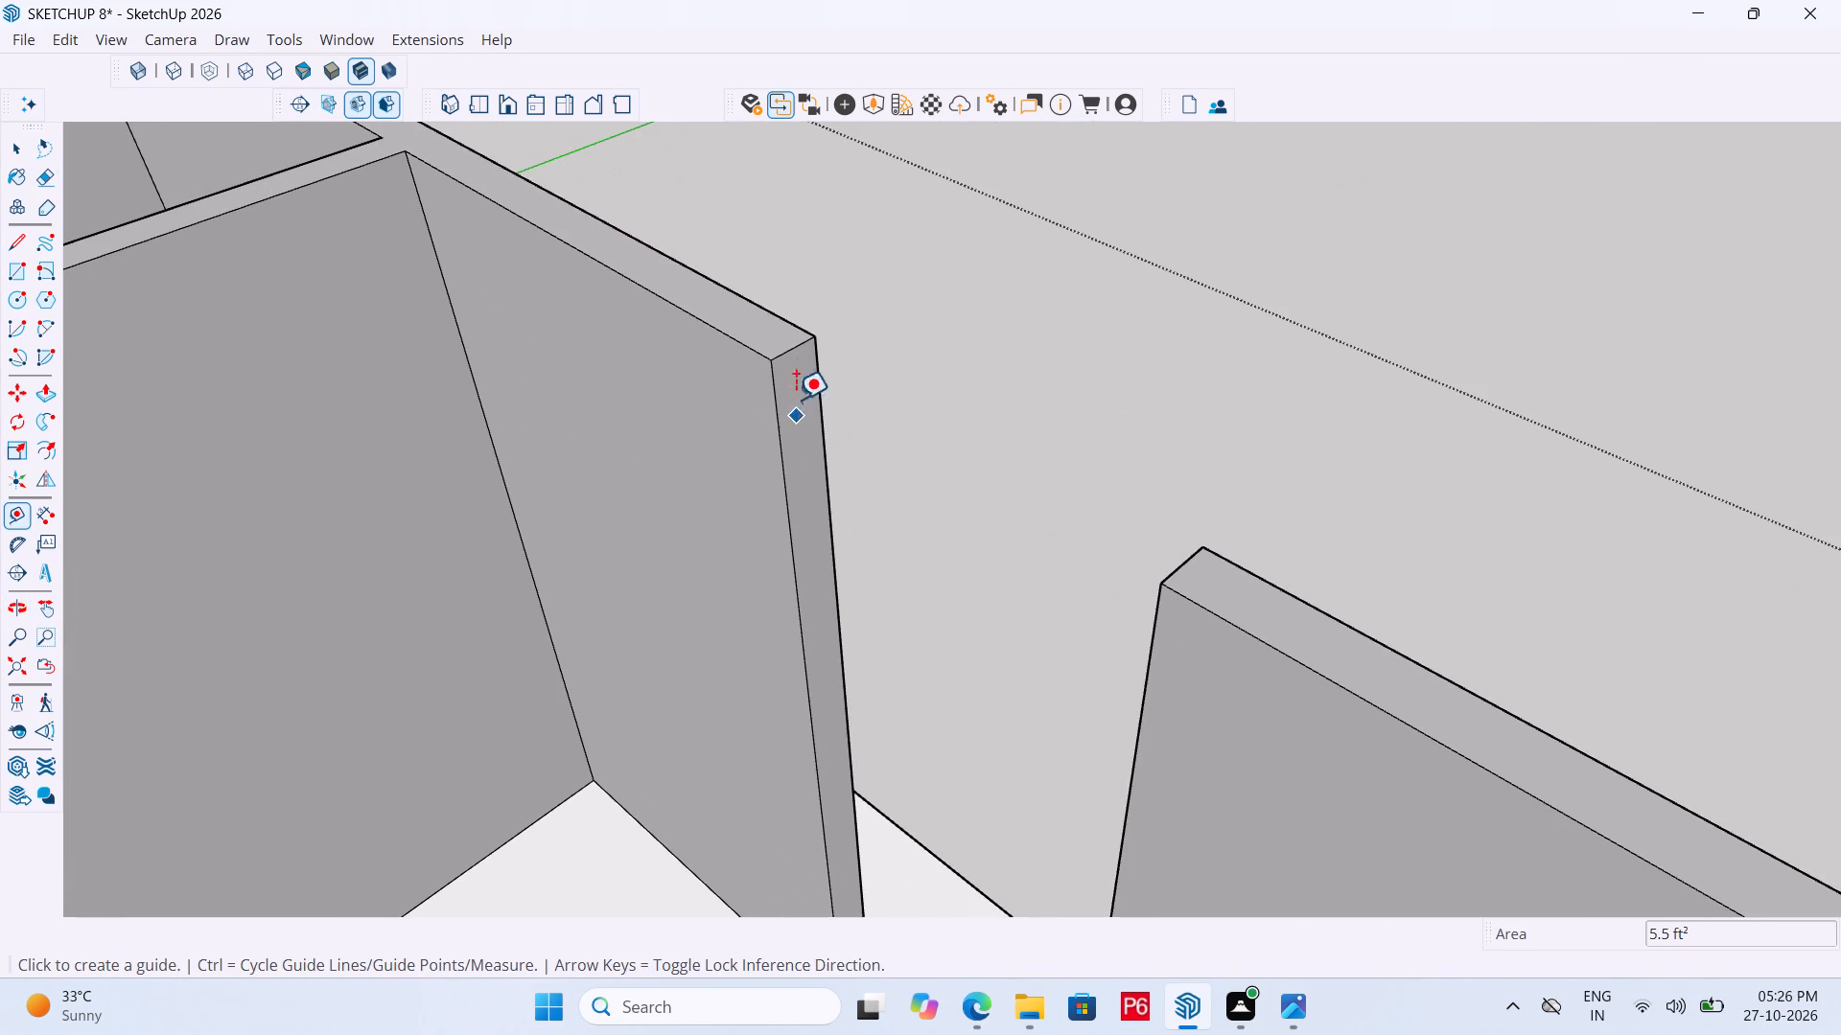
drag(789, 341, 803, 362)
text(3'6")
key(Return)
Draw a 6" line along the guide across the outer wall's end face and erase the guide.
scroll(761, 676, up, 3)
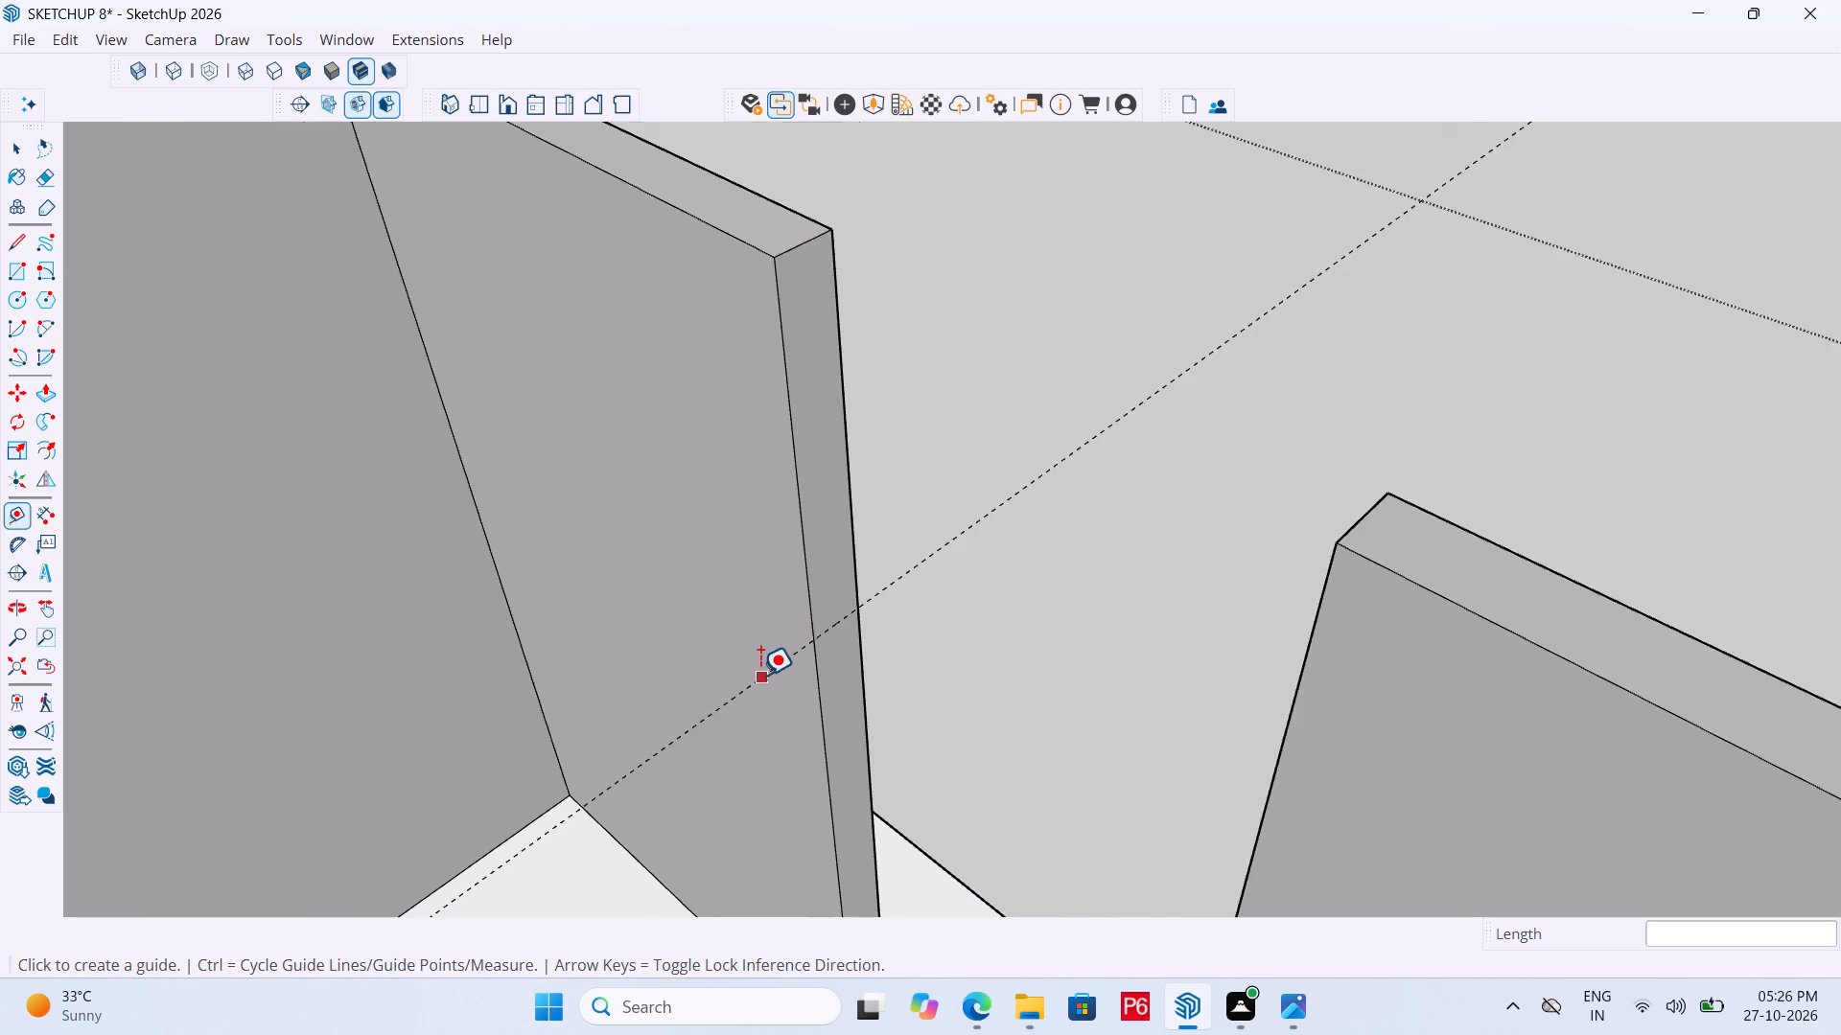
scroll(760, 676, up, 1)
key(l)
drag(826, 631, 837, 623)
click(887, 592)
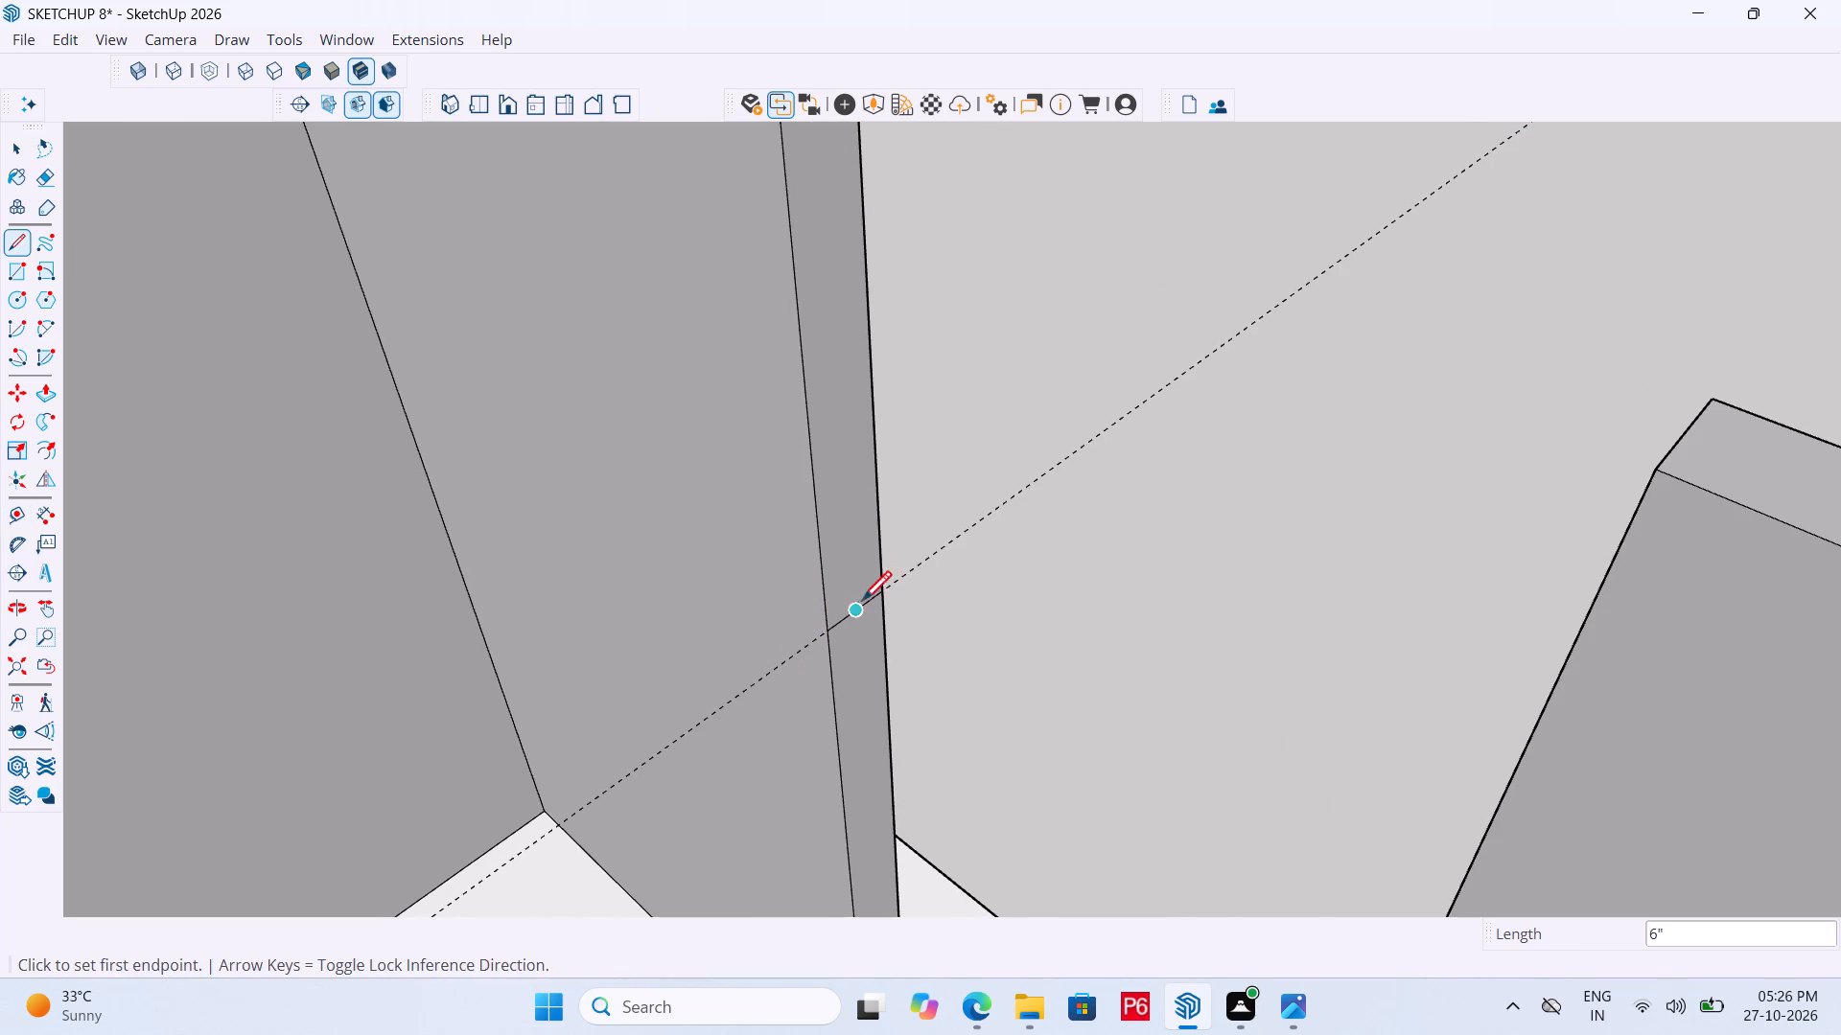
key(space)
key(e)
drag(747, 668, 760, 691)
click(760, 691)
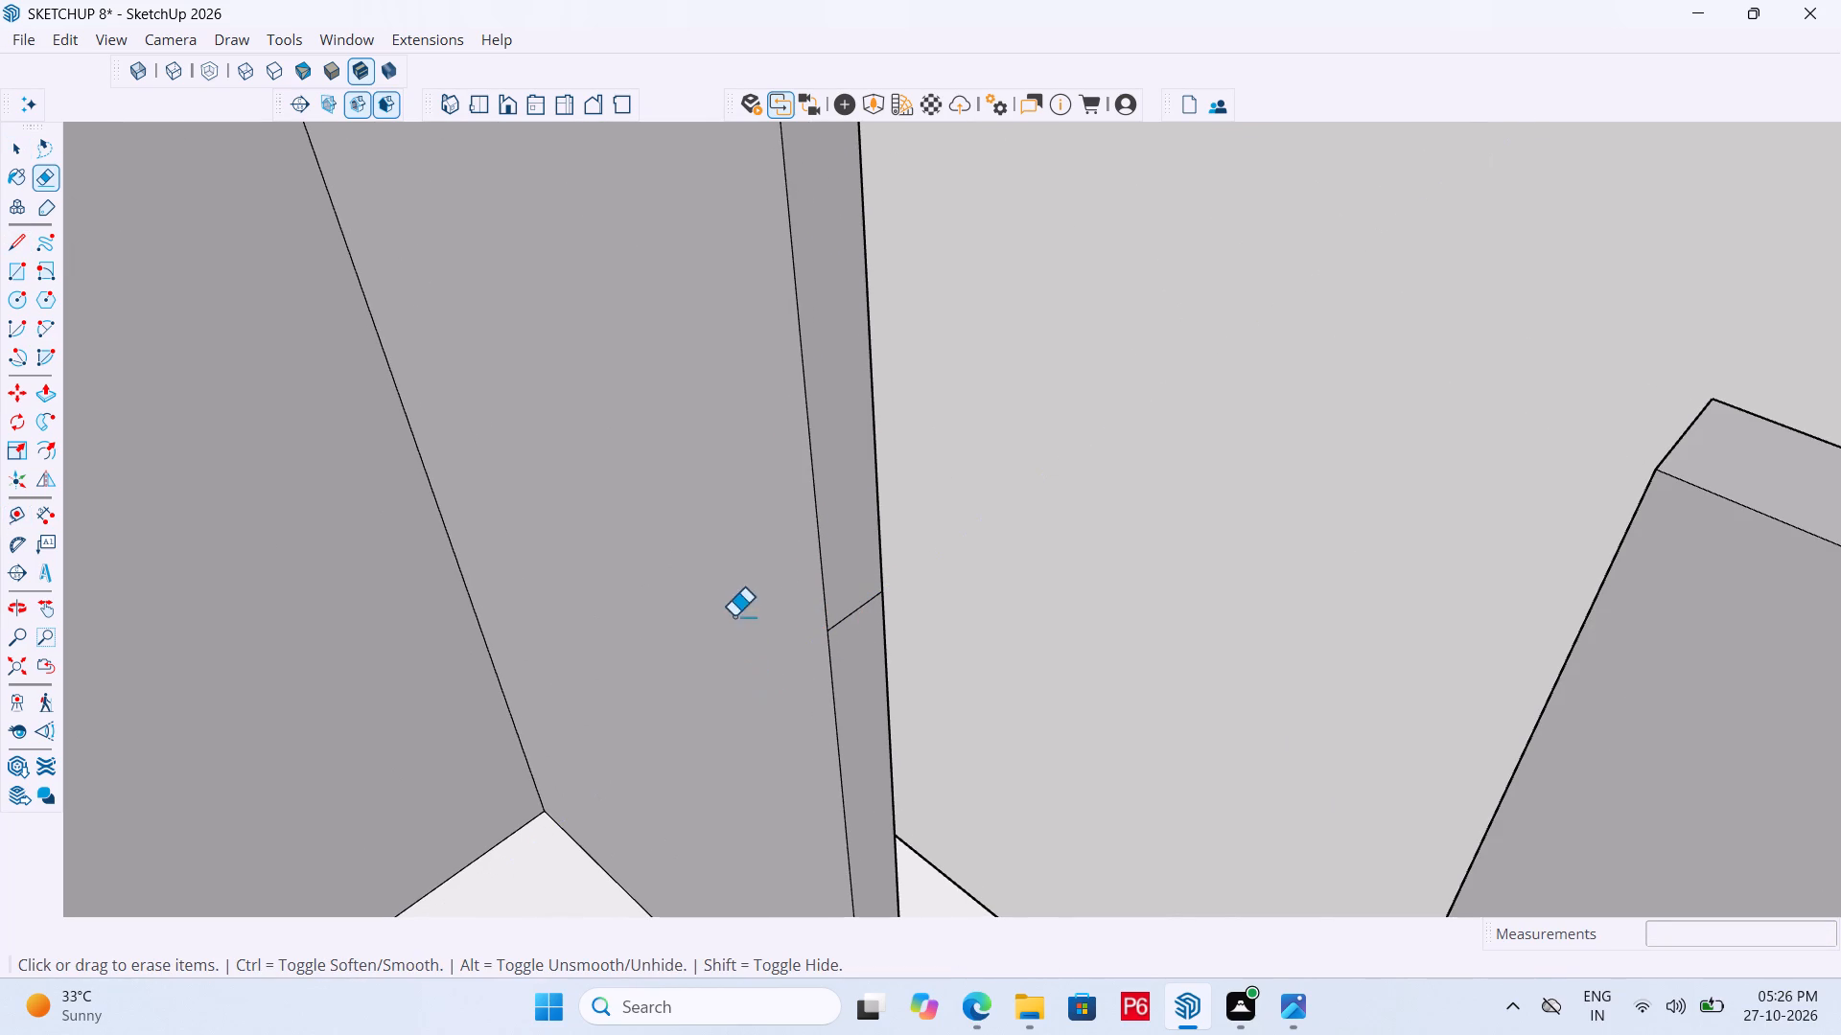
Push/Pull the outer wall's end face above the line 4' across the stepped entrance opening to the facing wall.
key(p)
click(846, 525)
scroll(515, 456, down, 7)
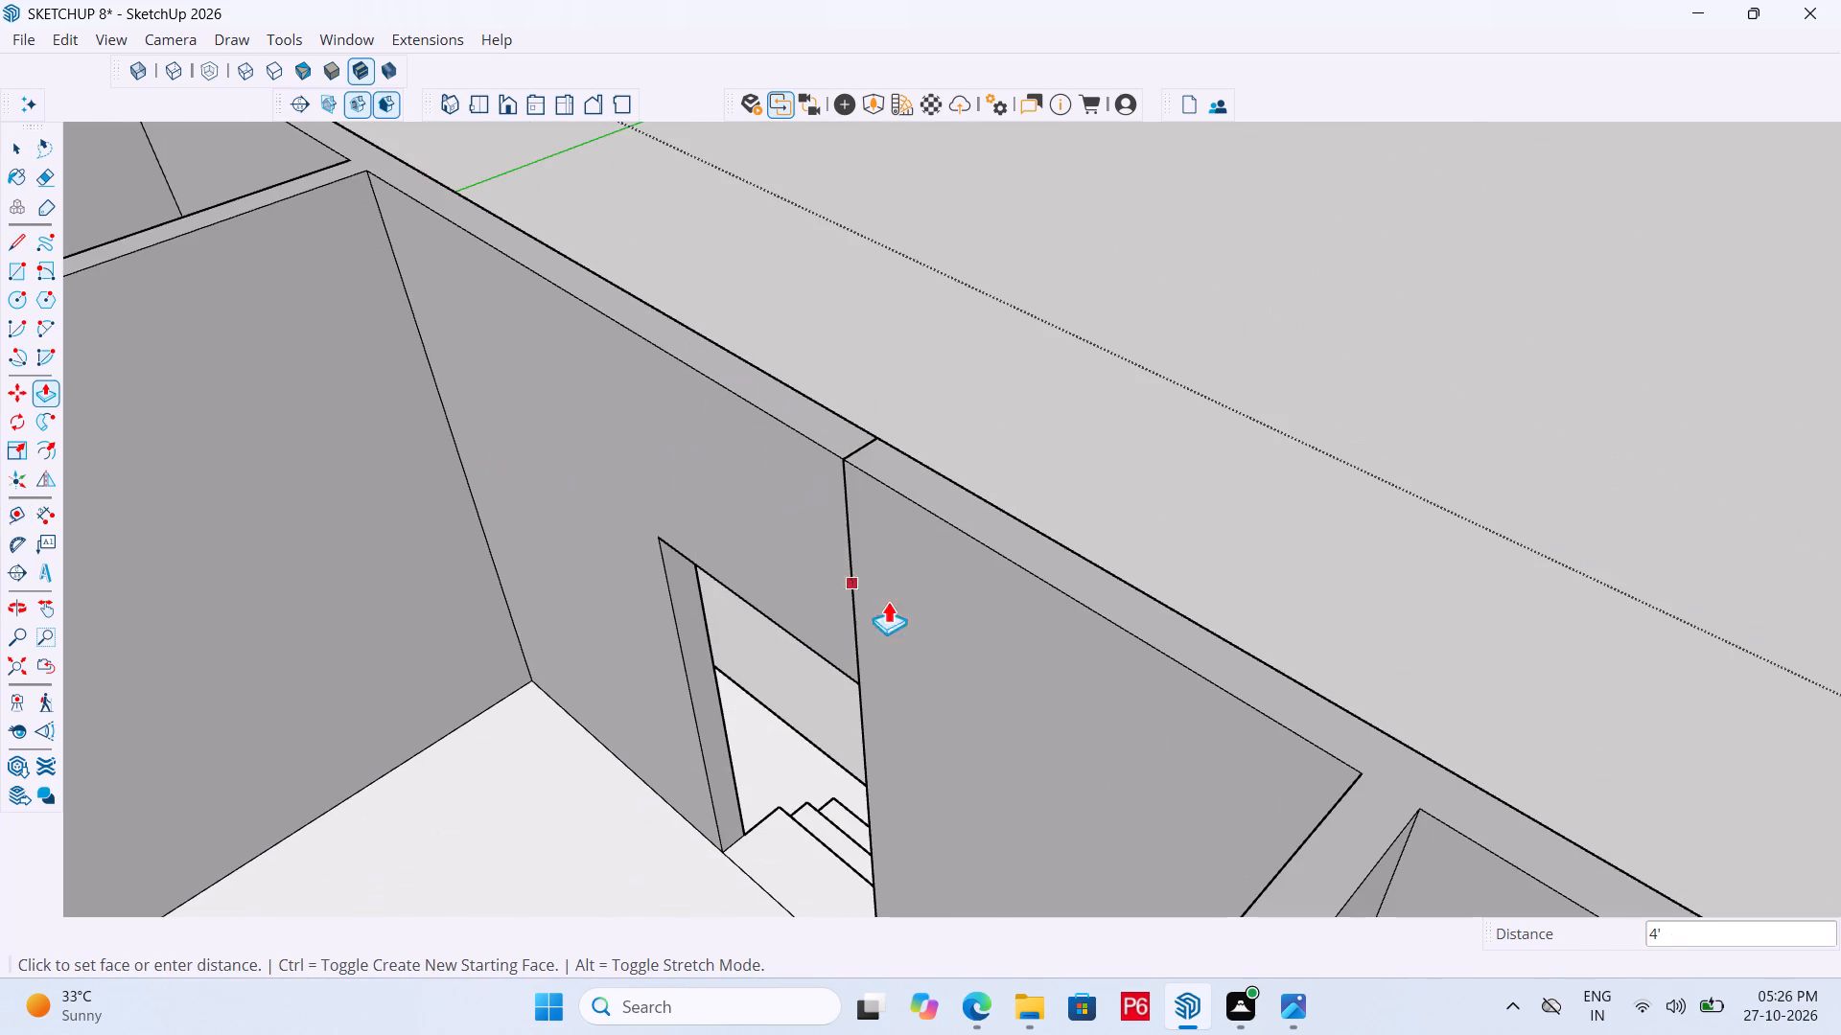
click(862, 641)
Erase the seam lines on the inner side, top and outer side where the entrance lintel meets the facing wall.
key(e)
drag(857, 533, 838, 508)
click(837, 506)
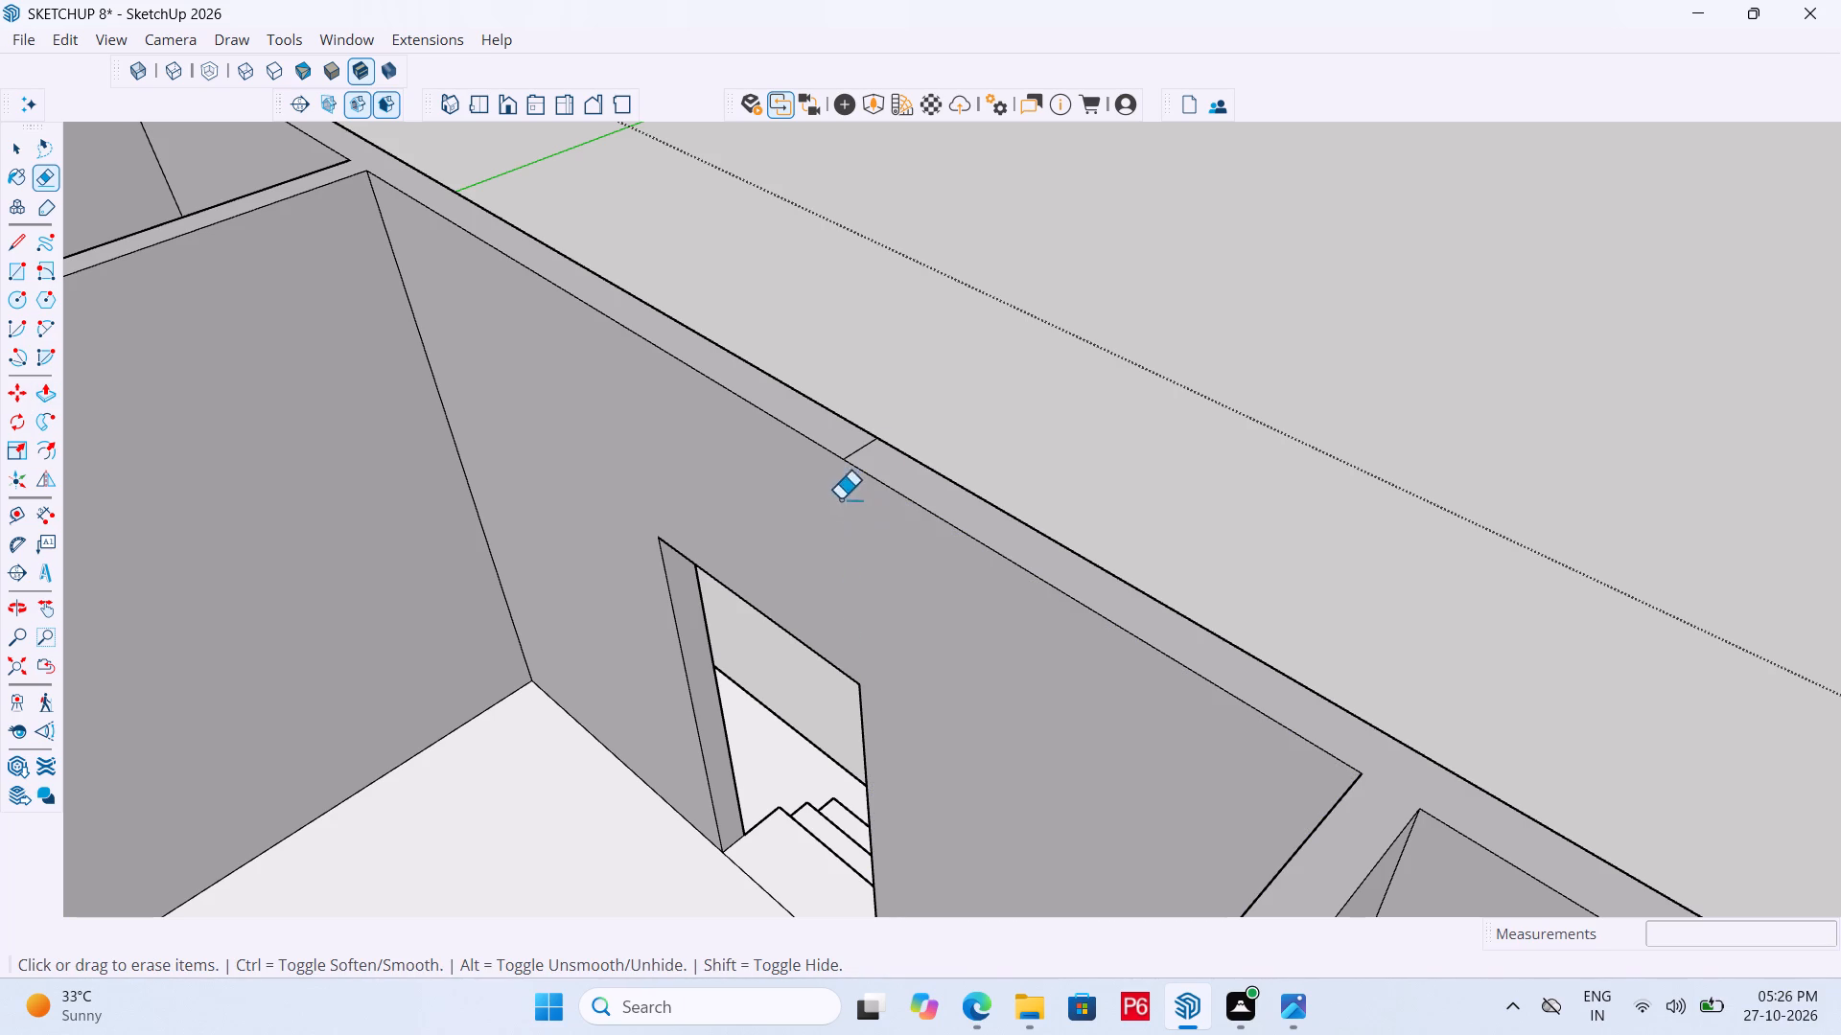
drag(867, 448, 857, 443)
scroll(1030, 448, down, 3)
middle_drag(1030, 449, 37, 445)
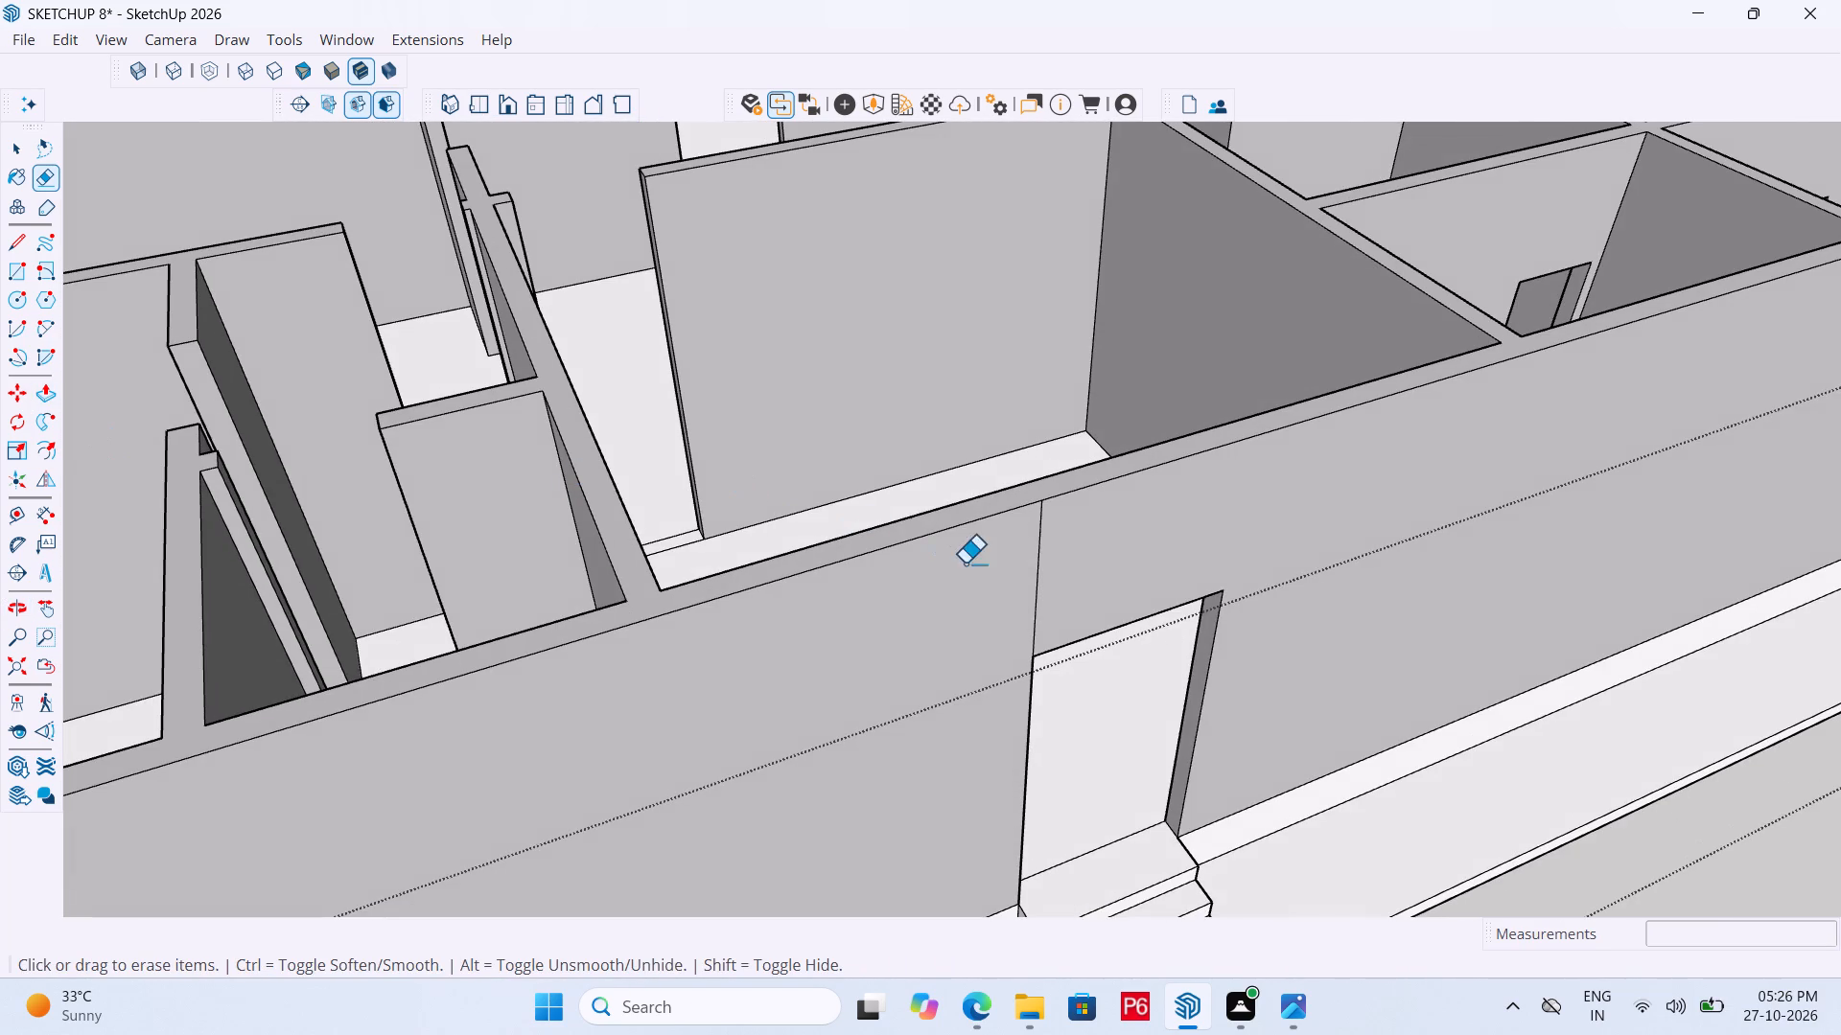
drag(984, 563, 1076, 540)
click(1077, 540)
Place a guide 3'6" below the top edge of the free end of the same room's inner partition.
scroll(1139, 549, down, 7)
middle_drag(564, 500, 645, 633)
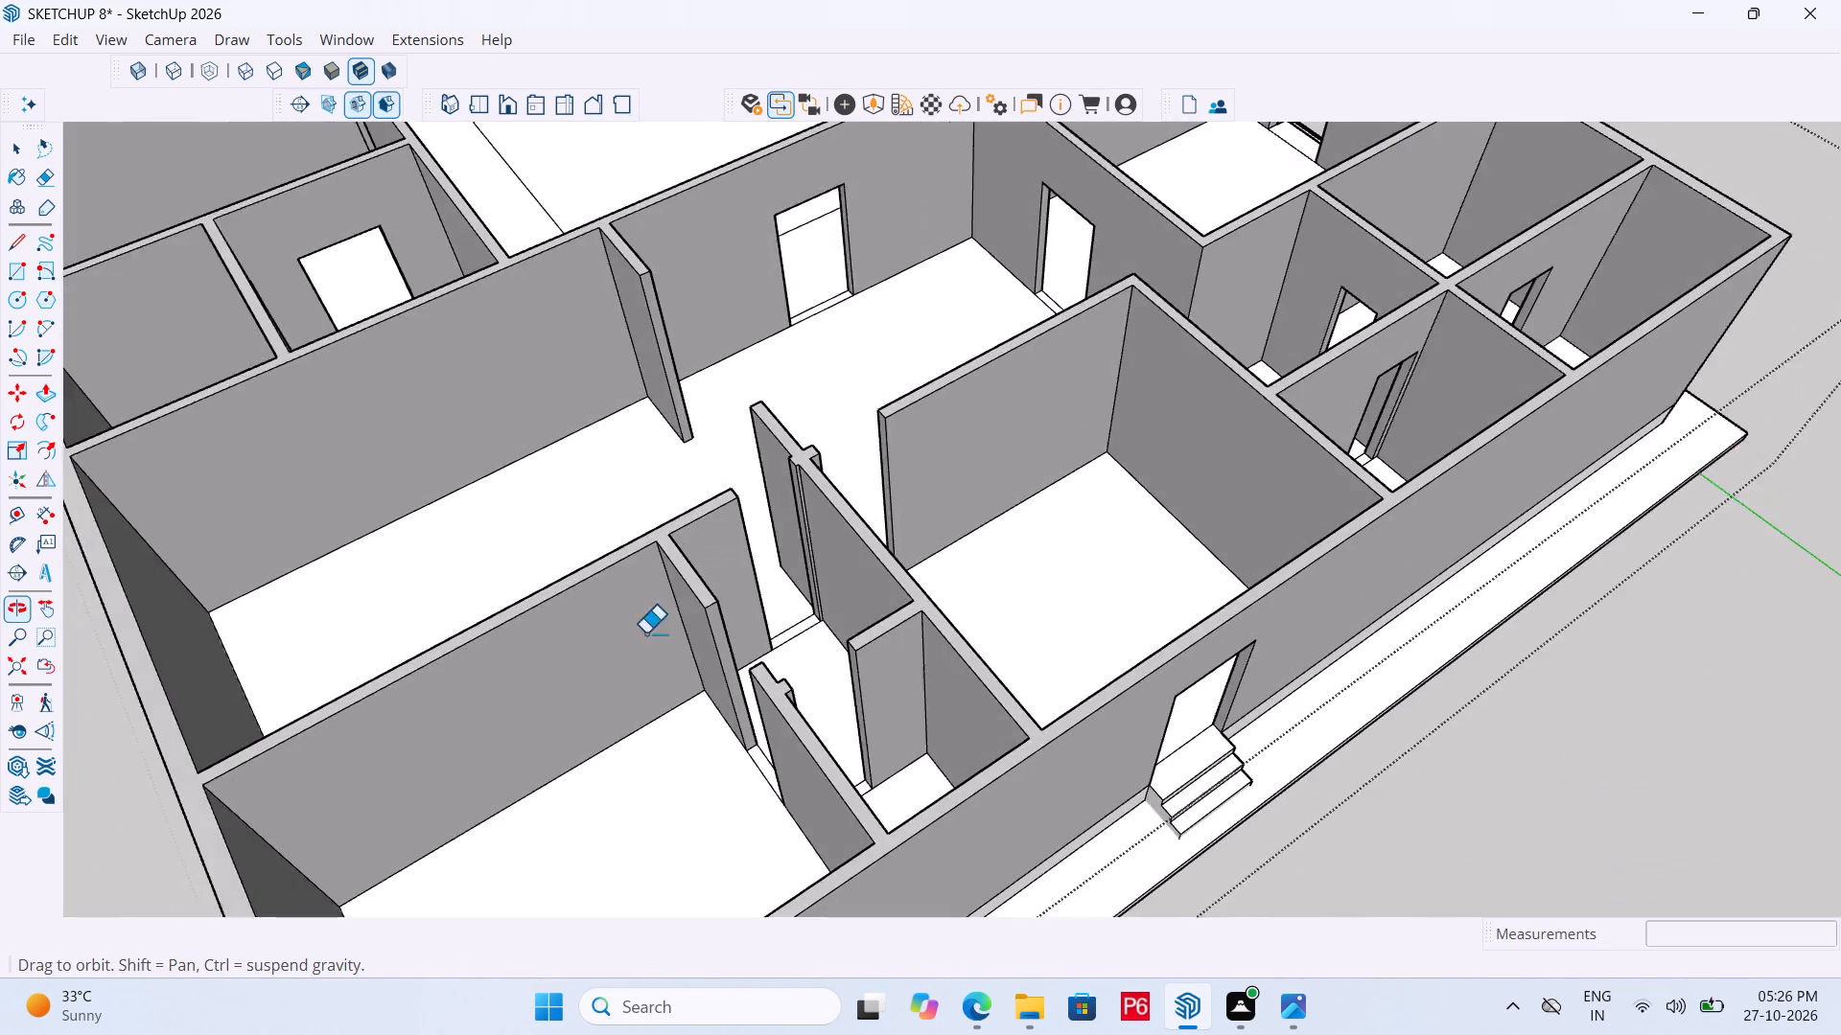
middle_drag(645, 633, 655, 629)
scroll(882, 405, up, 11)
middle_drag(932, 430, 941, 409)
scroll(967, 339, up, 1)
scroll(969, 441, down, 5)
middle_drag(899, 474, 899, 459)
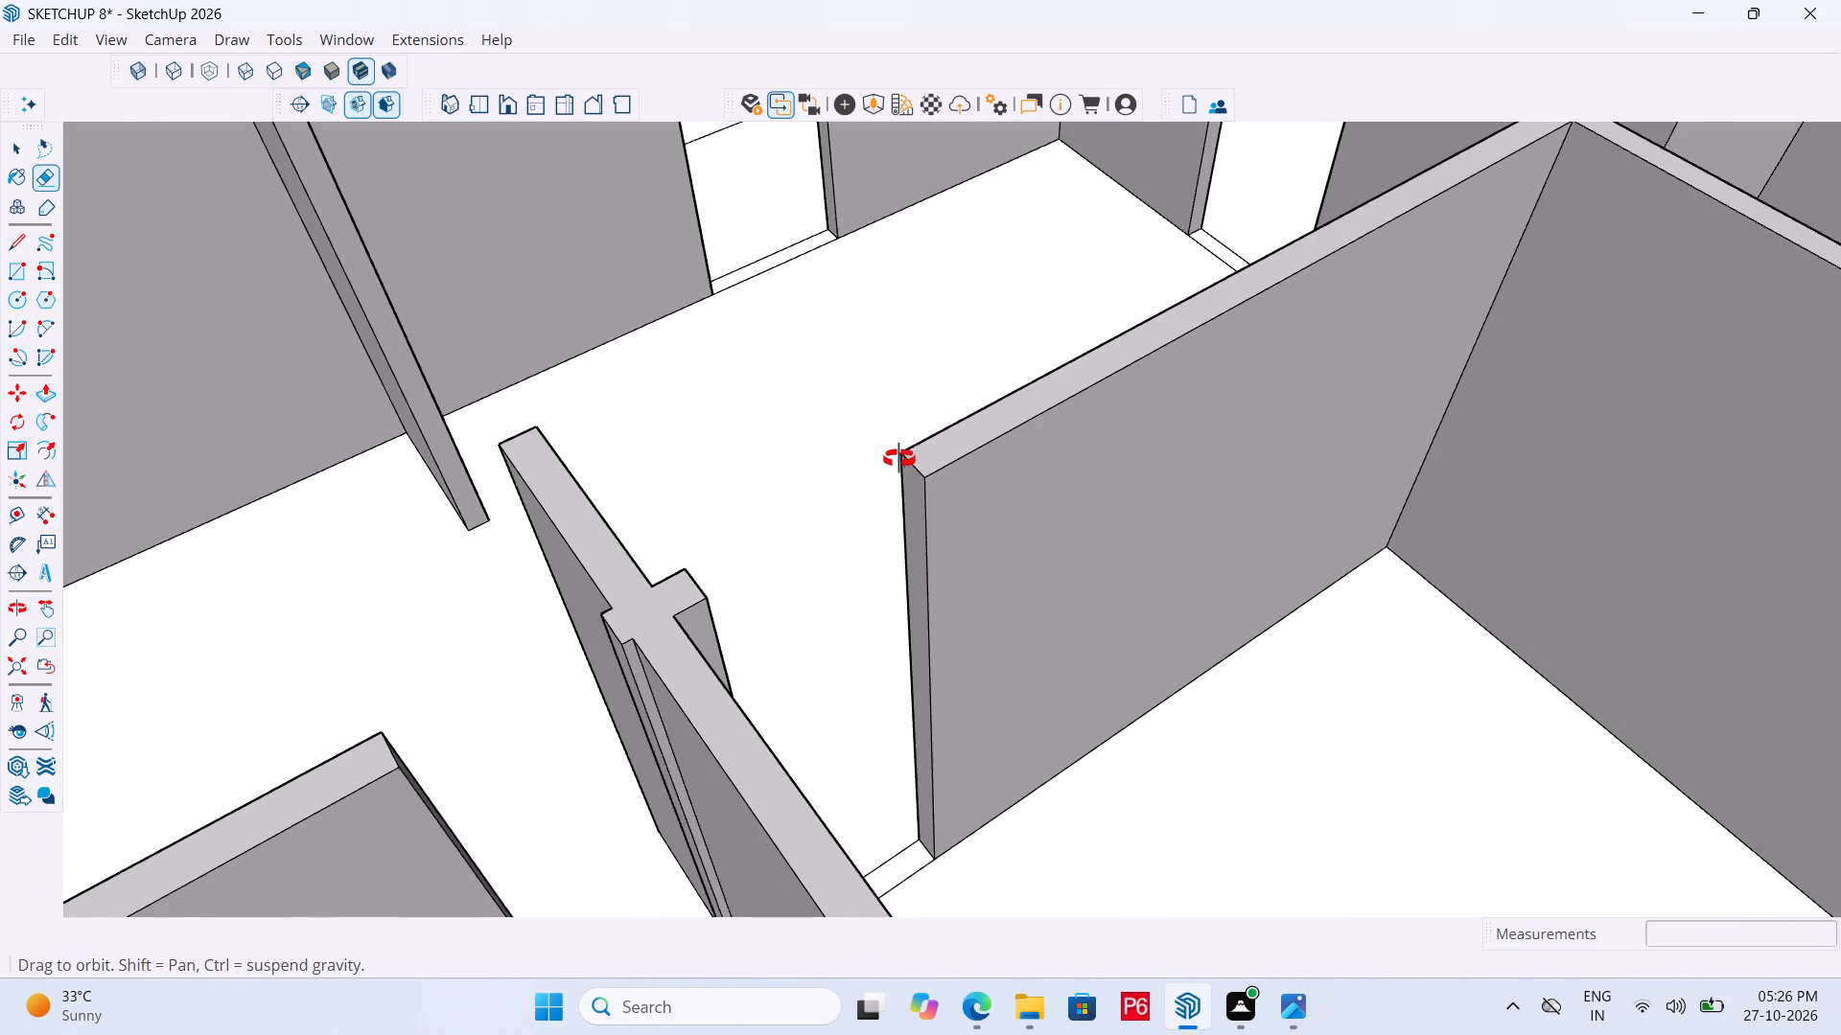
middle_drag(899, 459, 900, 432)
scroll(931, 550, up, 5)
key(t)
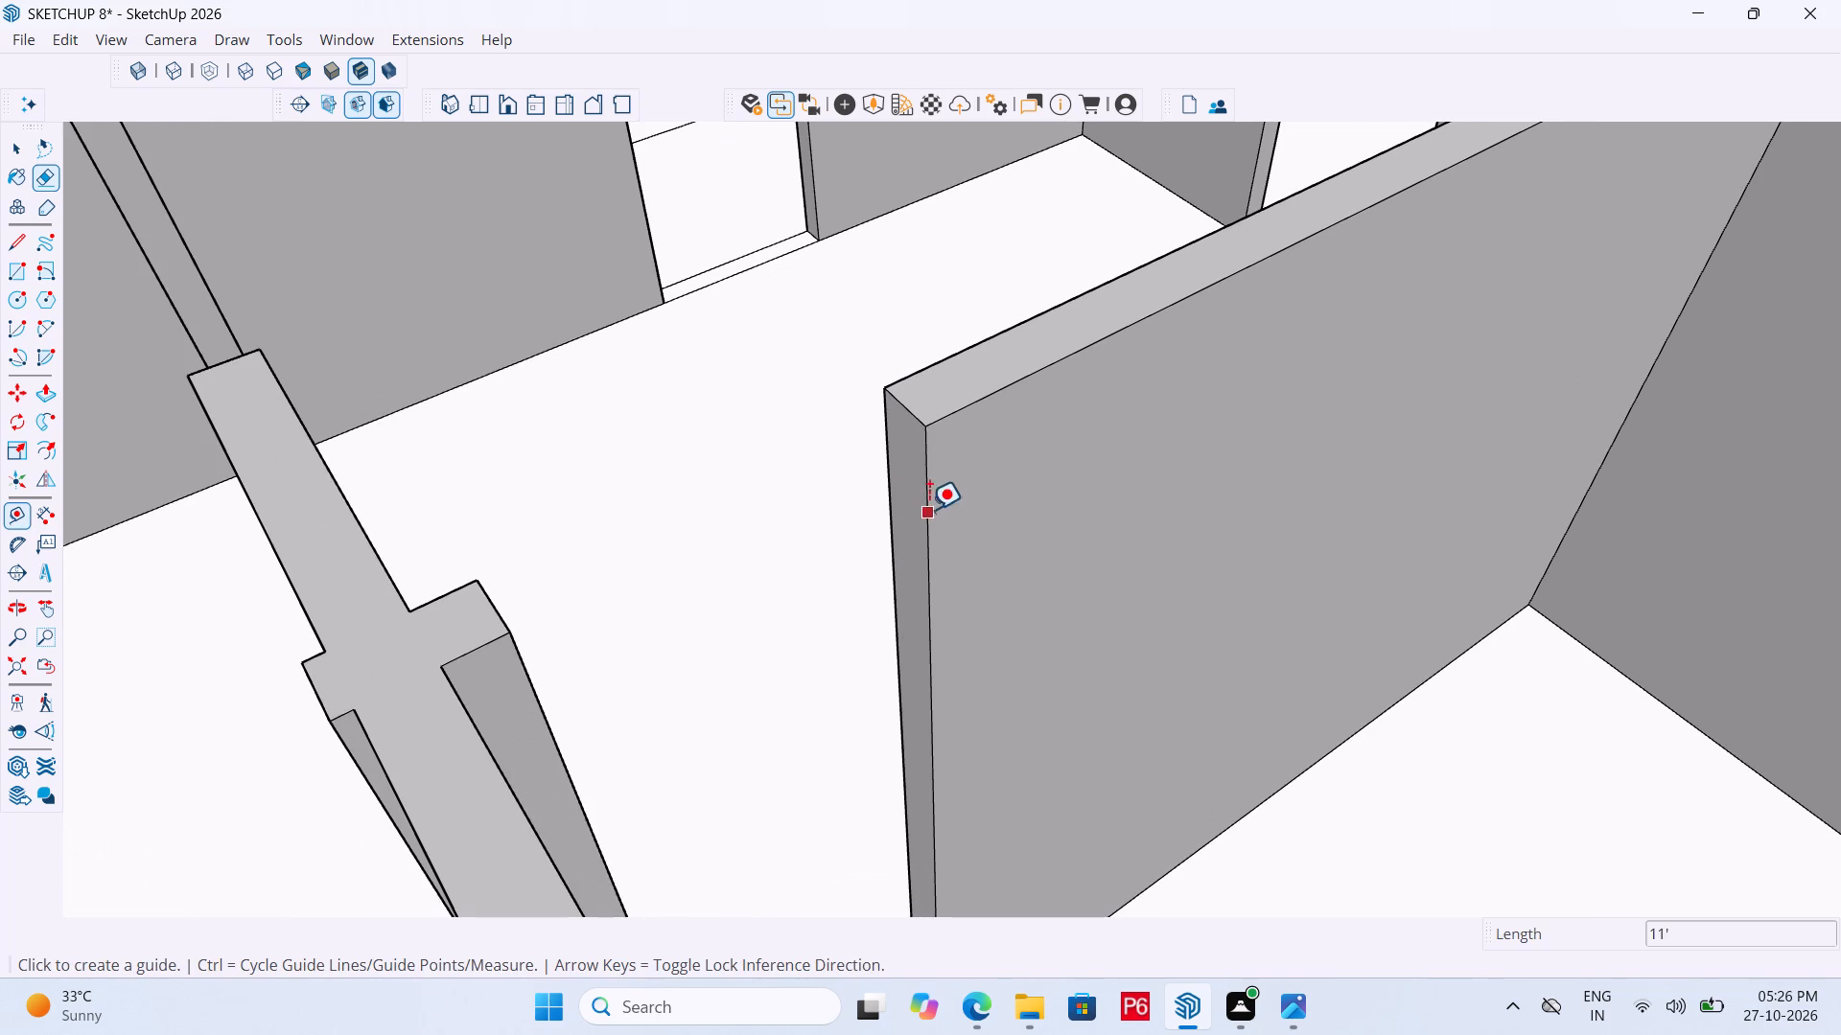
click(903, 413)
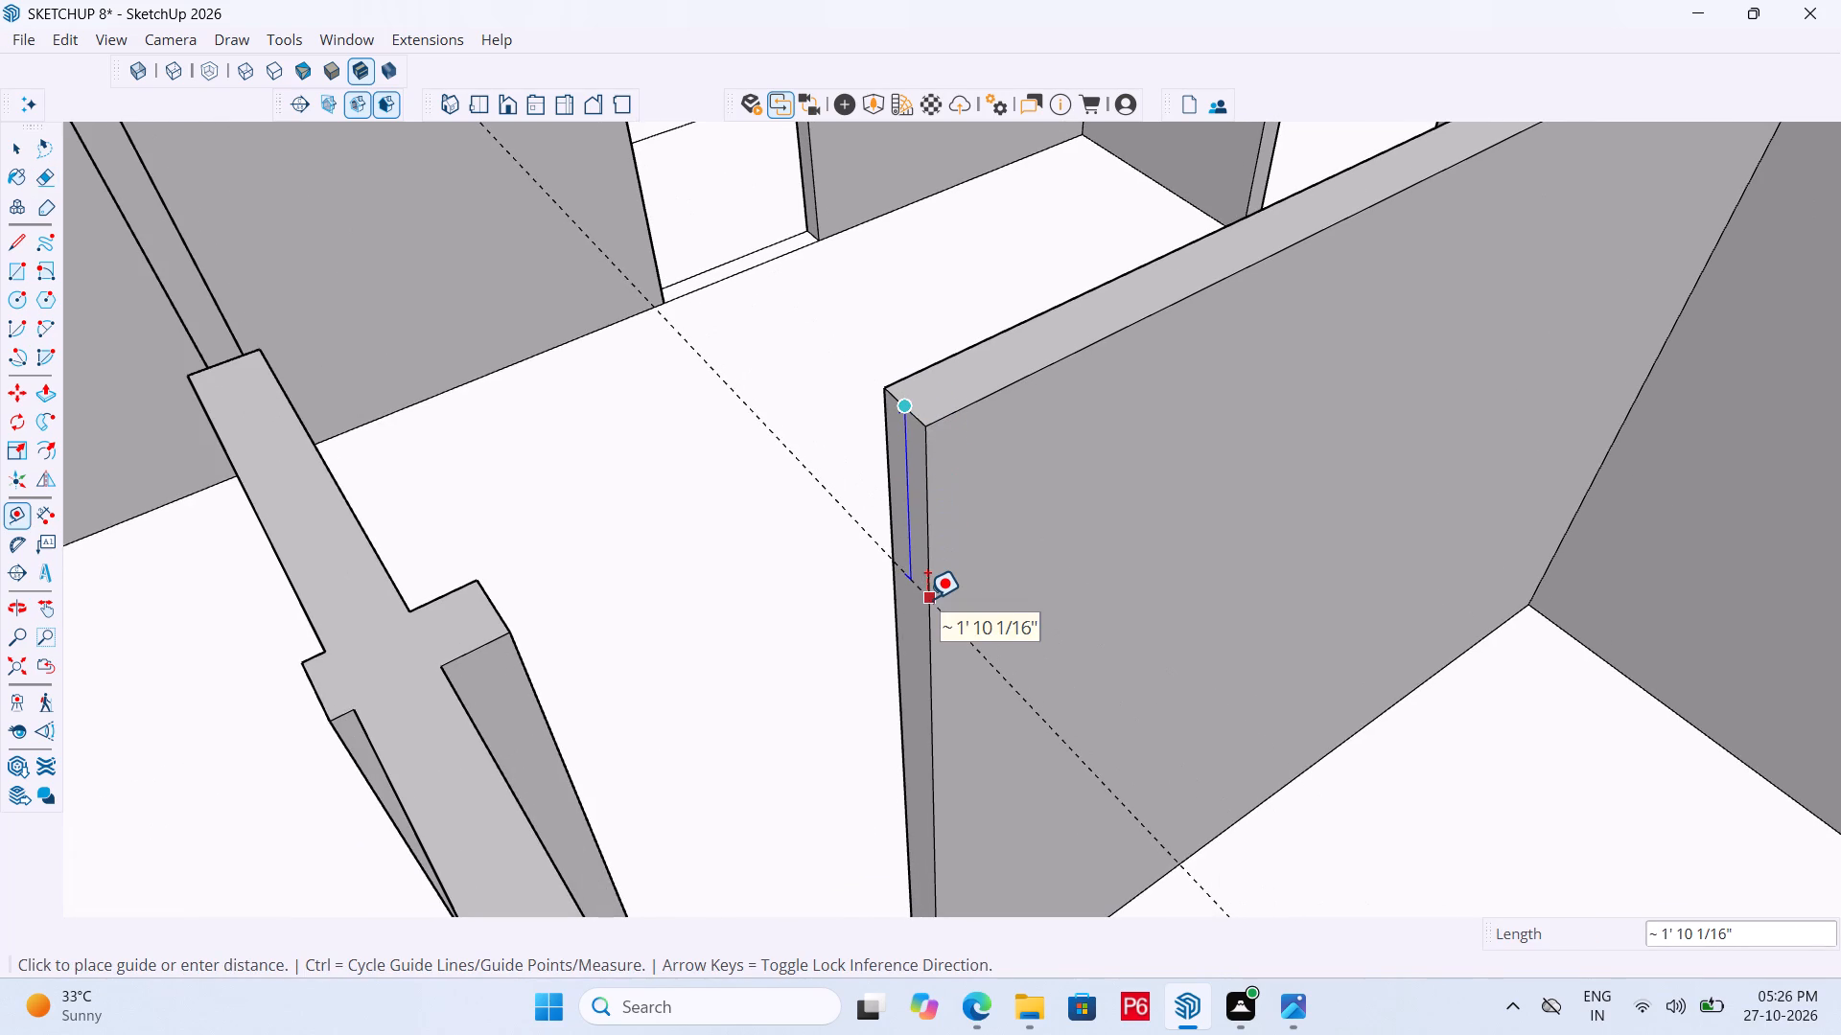
text(3'6")
key(Return)
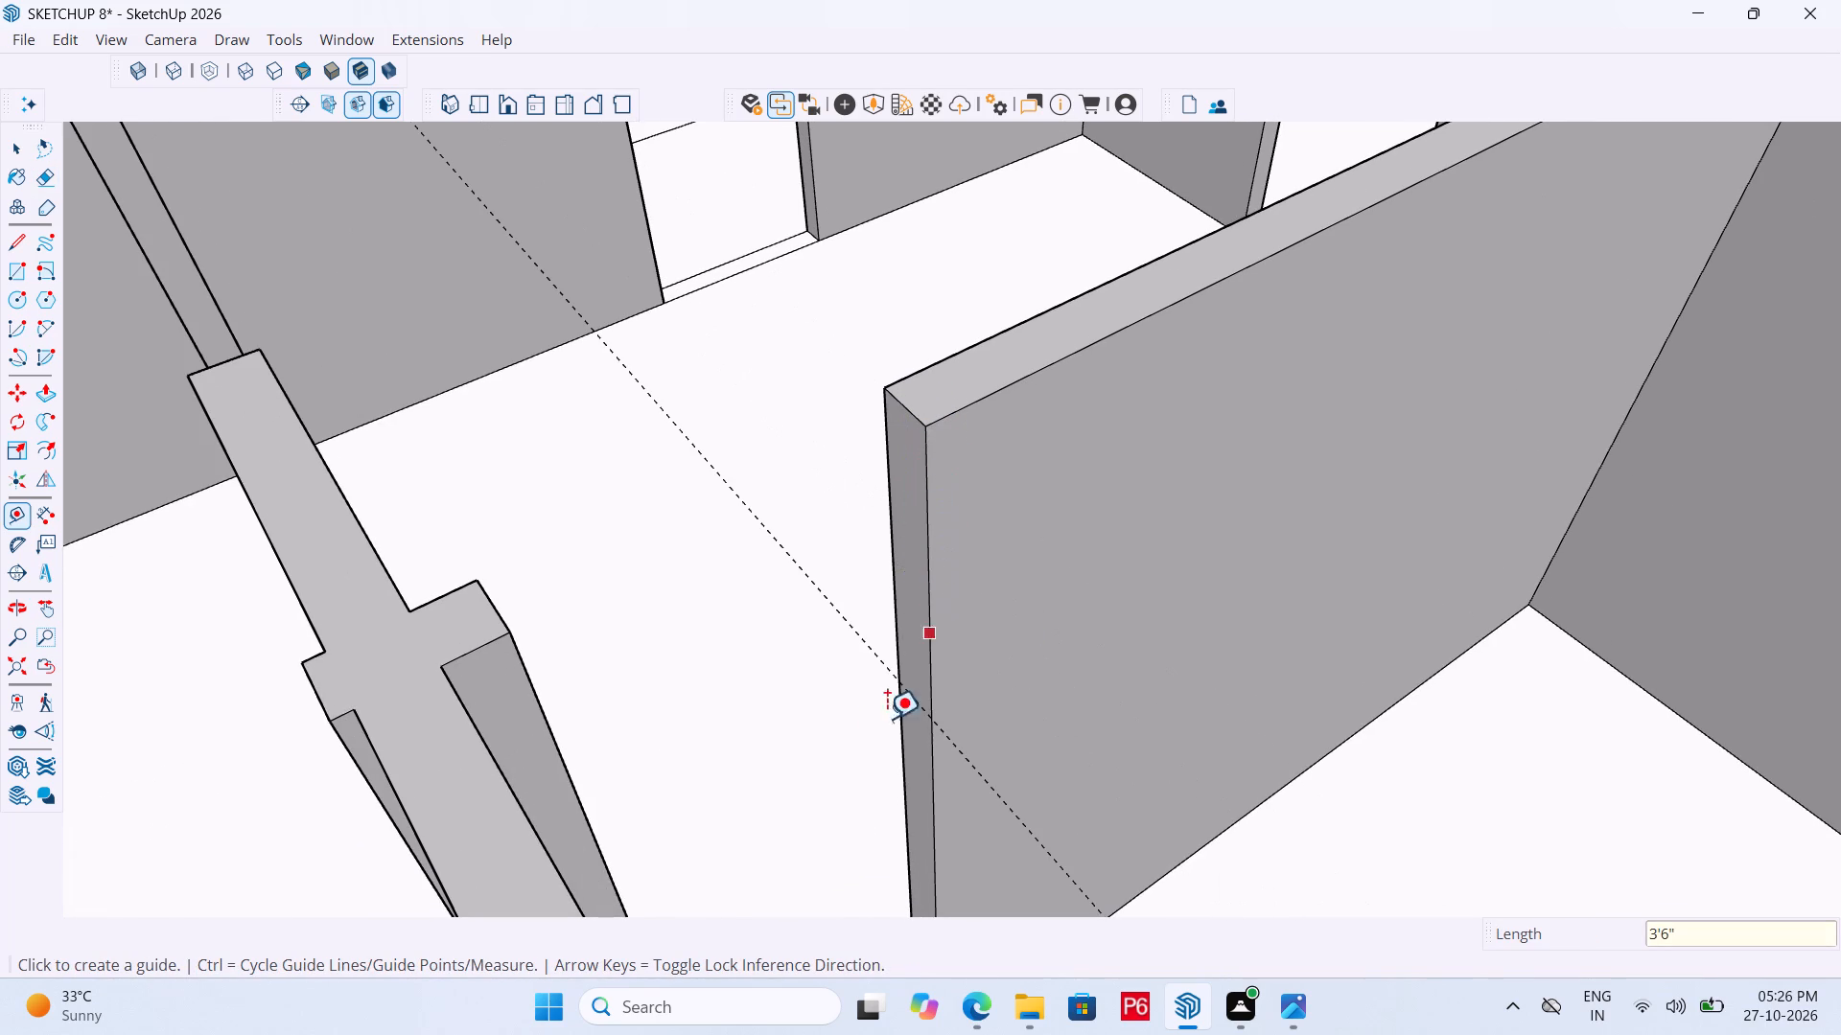
Draw a line along the guide across the inner partition's end face and erase the guide.
scroll(849, 742, up, 4)
key(l)
click(967, 586)
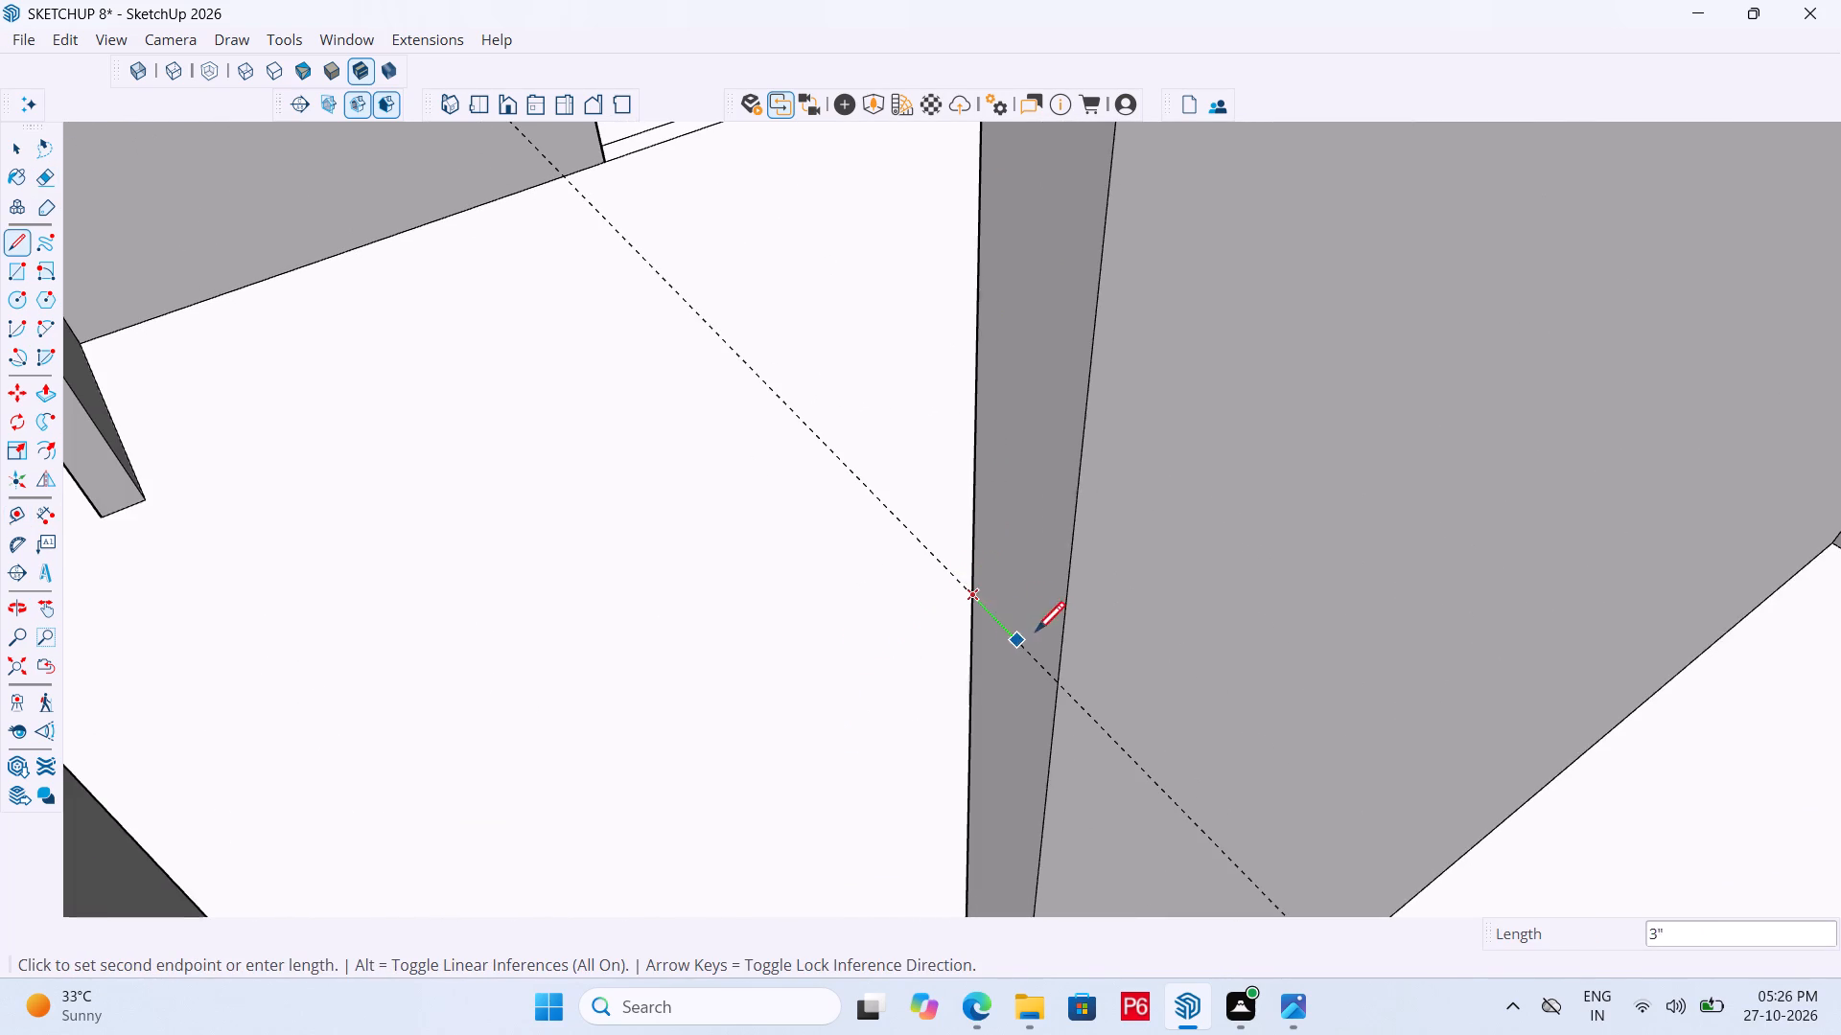
click(1060, 687)
scroll(911, 649, down, 6)
key(space)
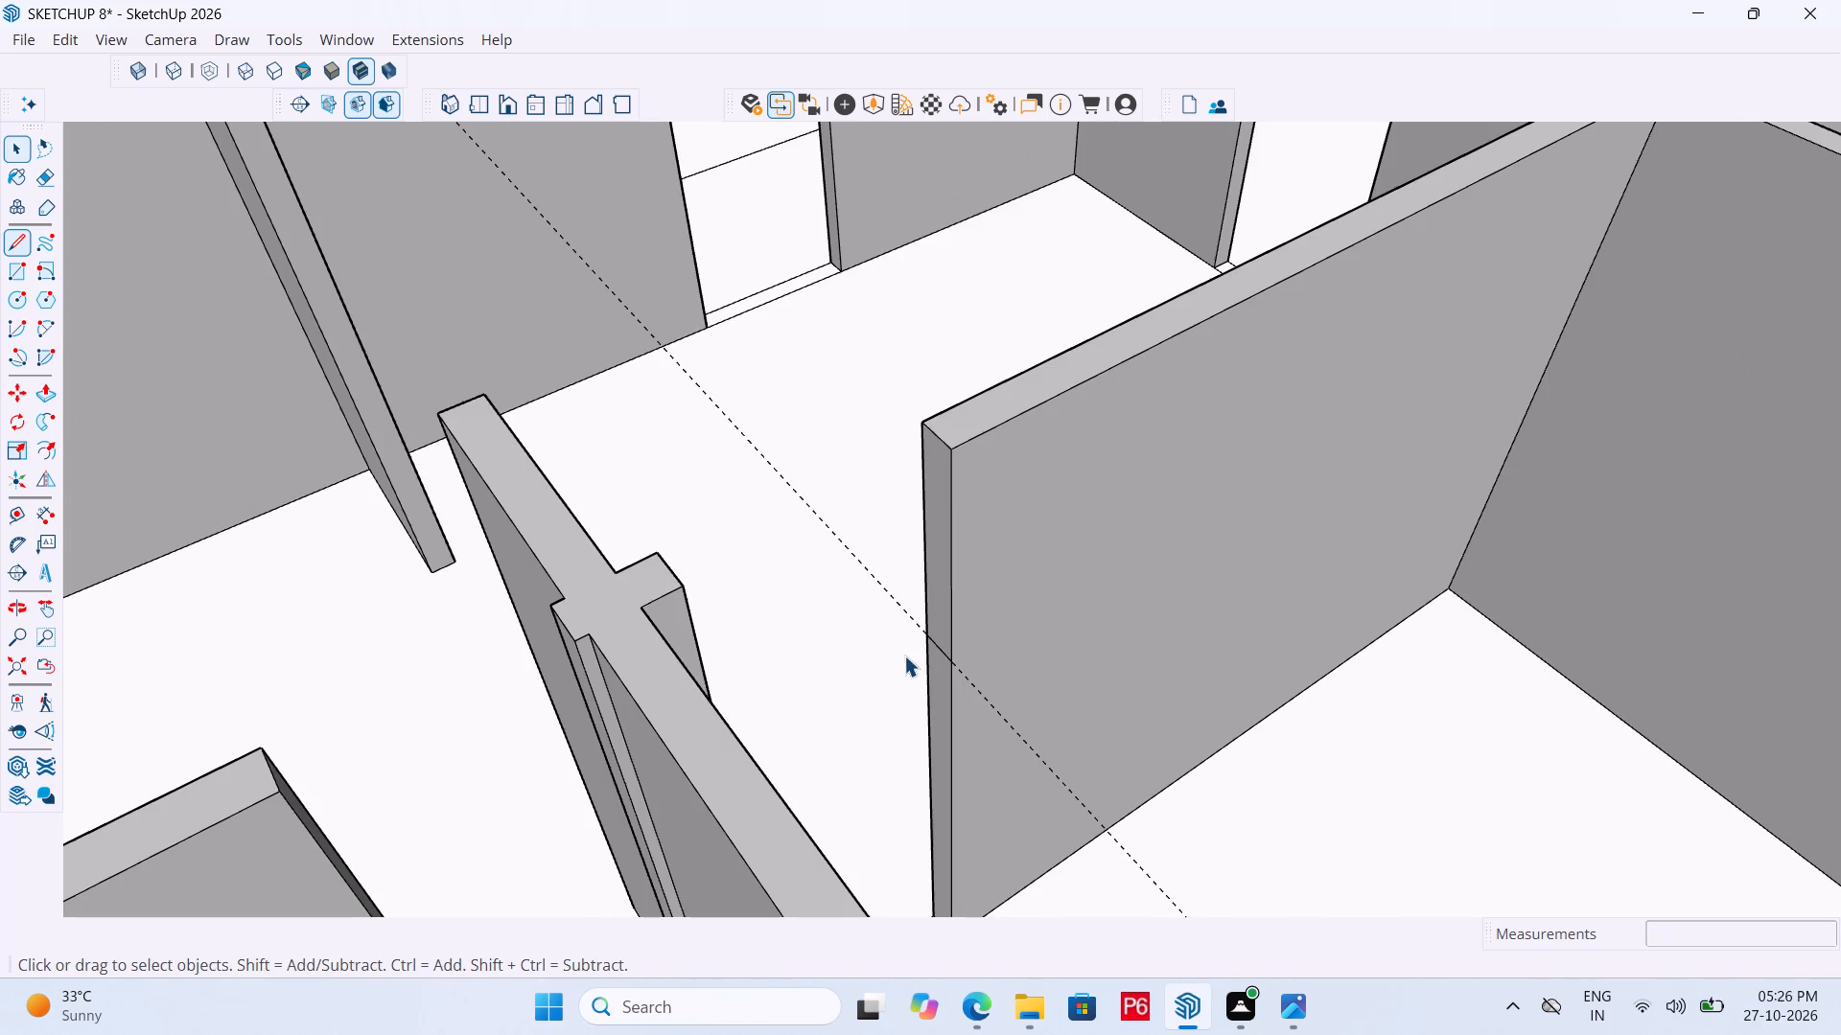
key(e)
drag(847, 531, 819, 550)
click(819, 550)
Push/Pull the inner partition's end face above the line 3' across the doorway to the facing wall stub.
key(p)
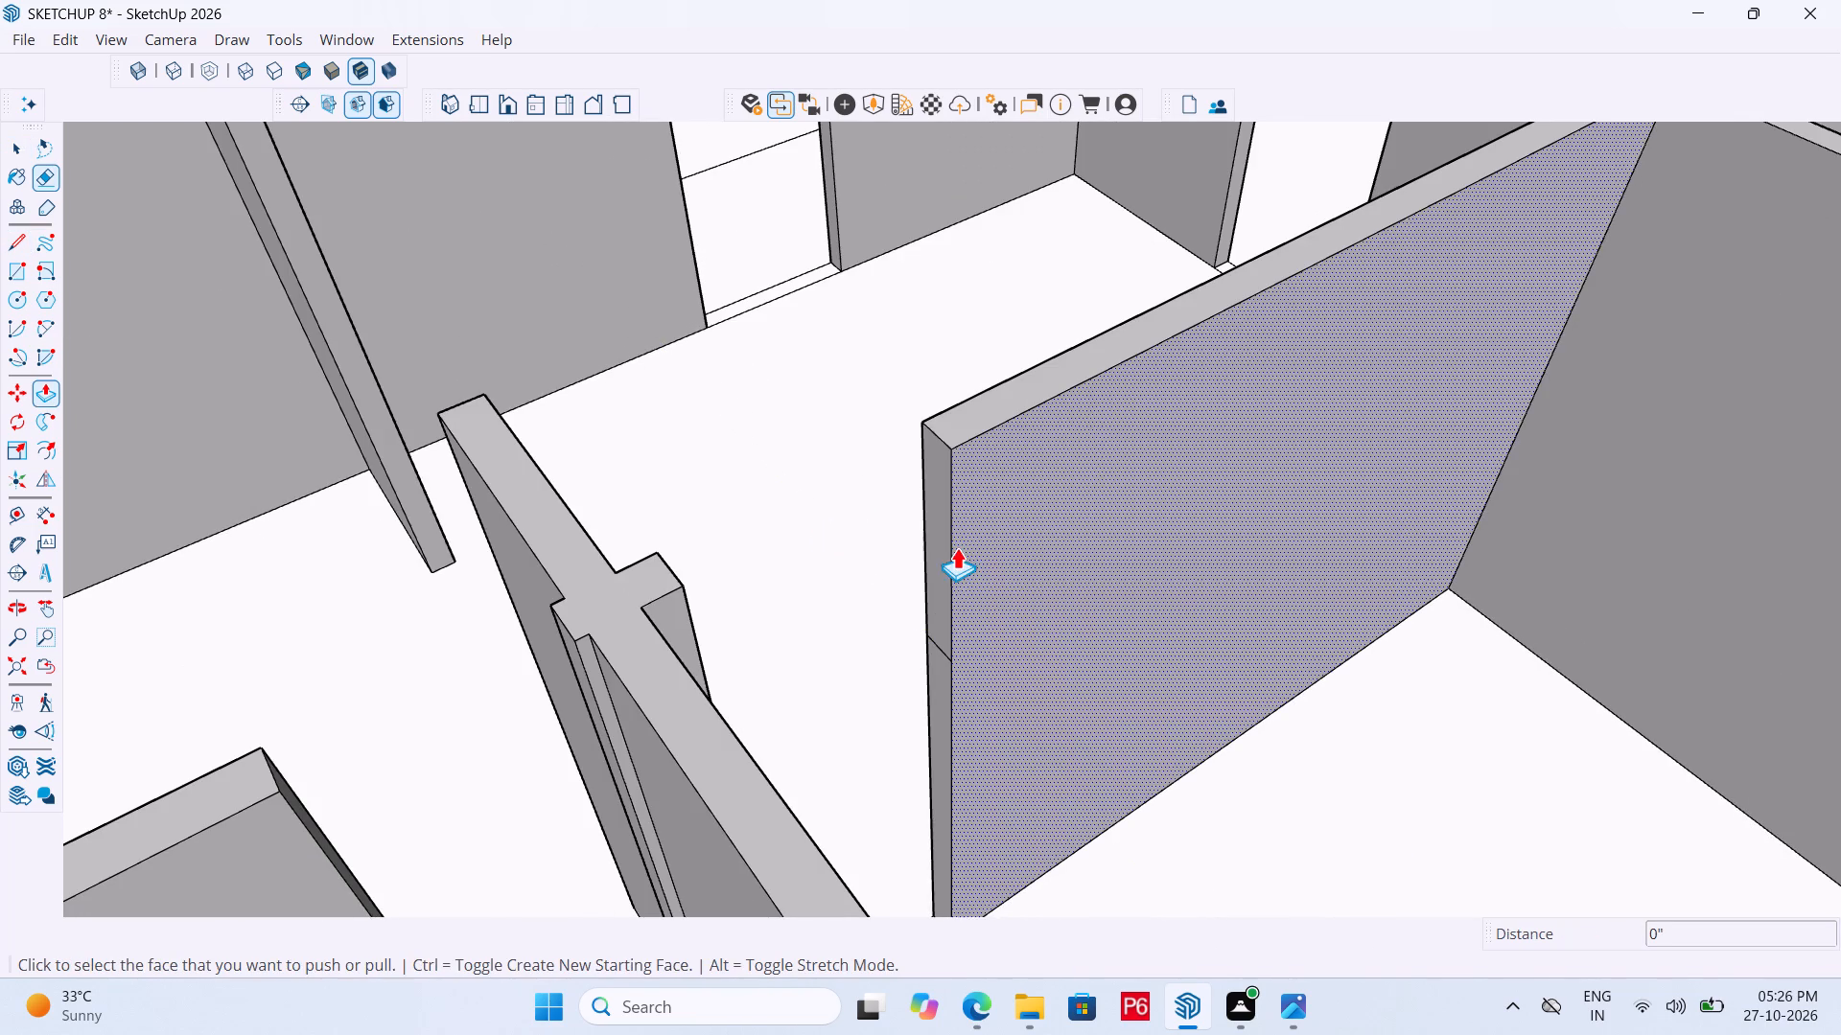
click(934, 575)
click(680, 587)
Erase the seam lines on both sides and the top where the 3' lintel meets the wall stub.
middle_drag(700, 650, 531, 640)
scroll(680, 604, up, 4)
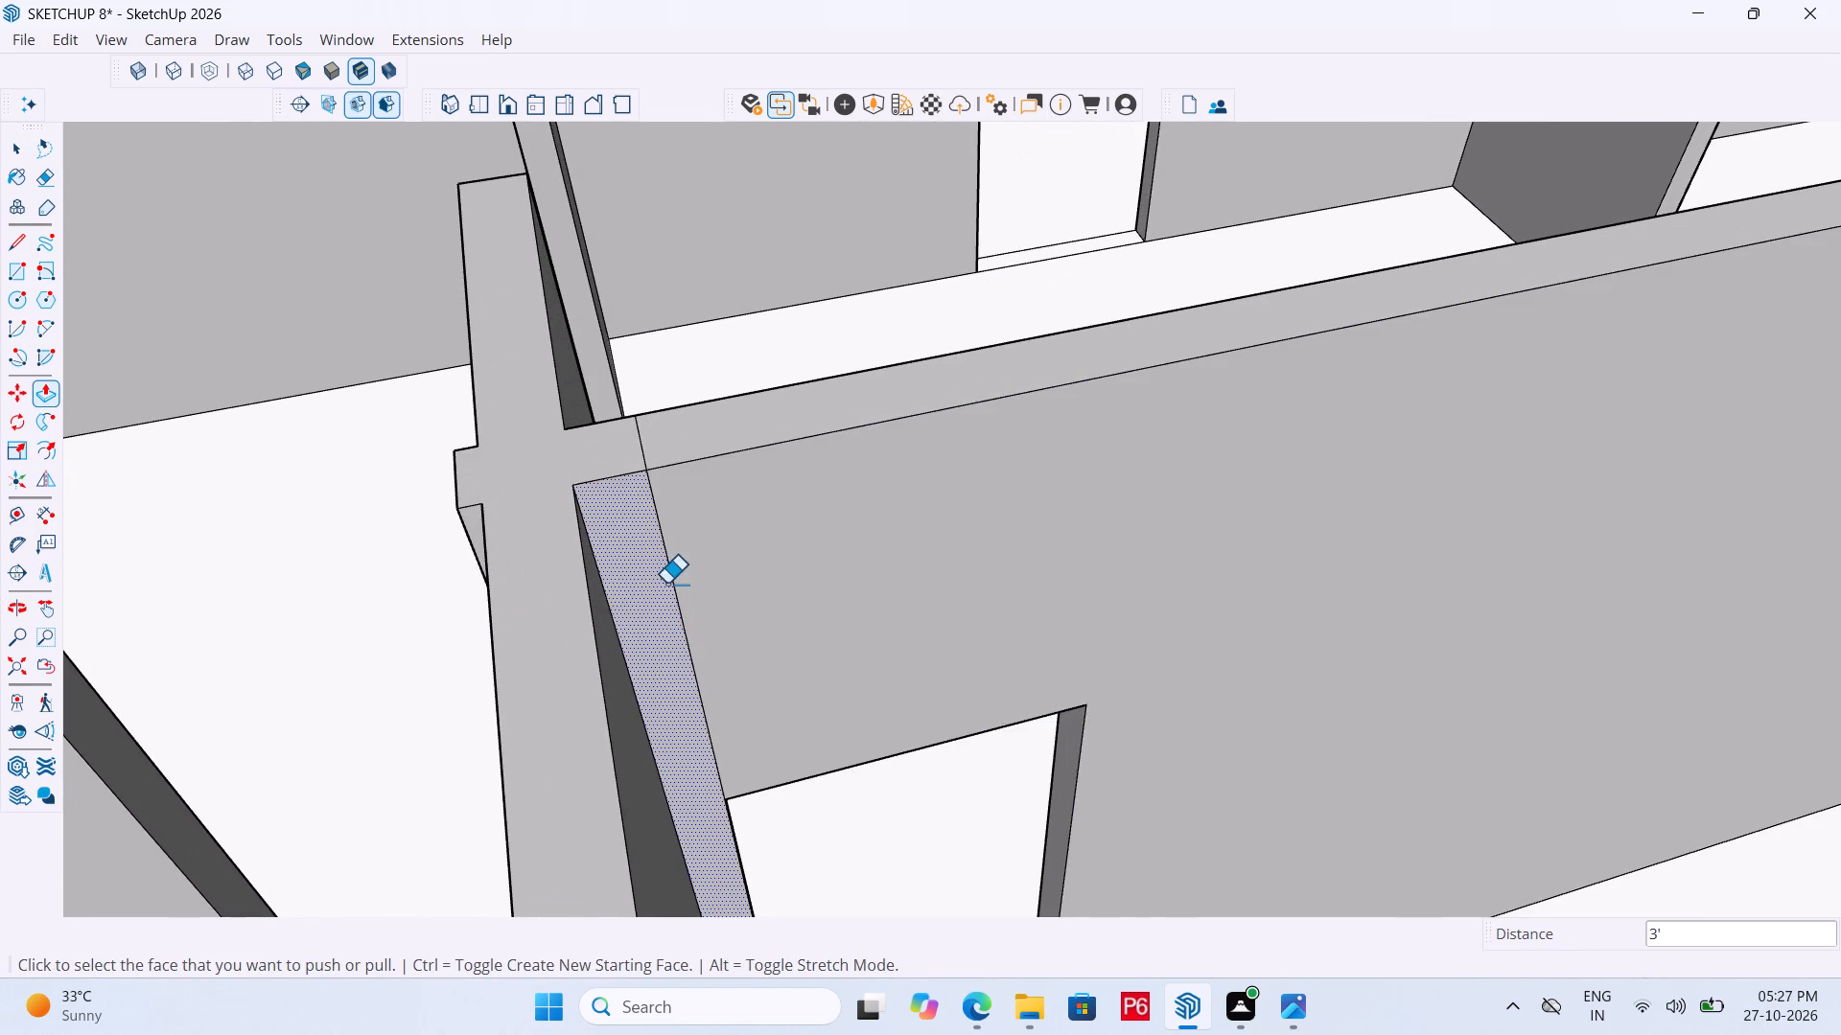
key(e)
double_click(673, 572)
drag(635, 457, 647, 449)
middle_drag(541, 538, 1831, 480)
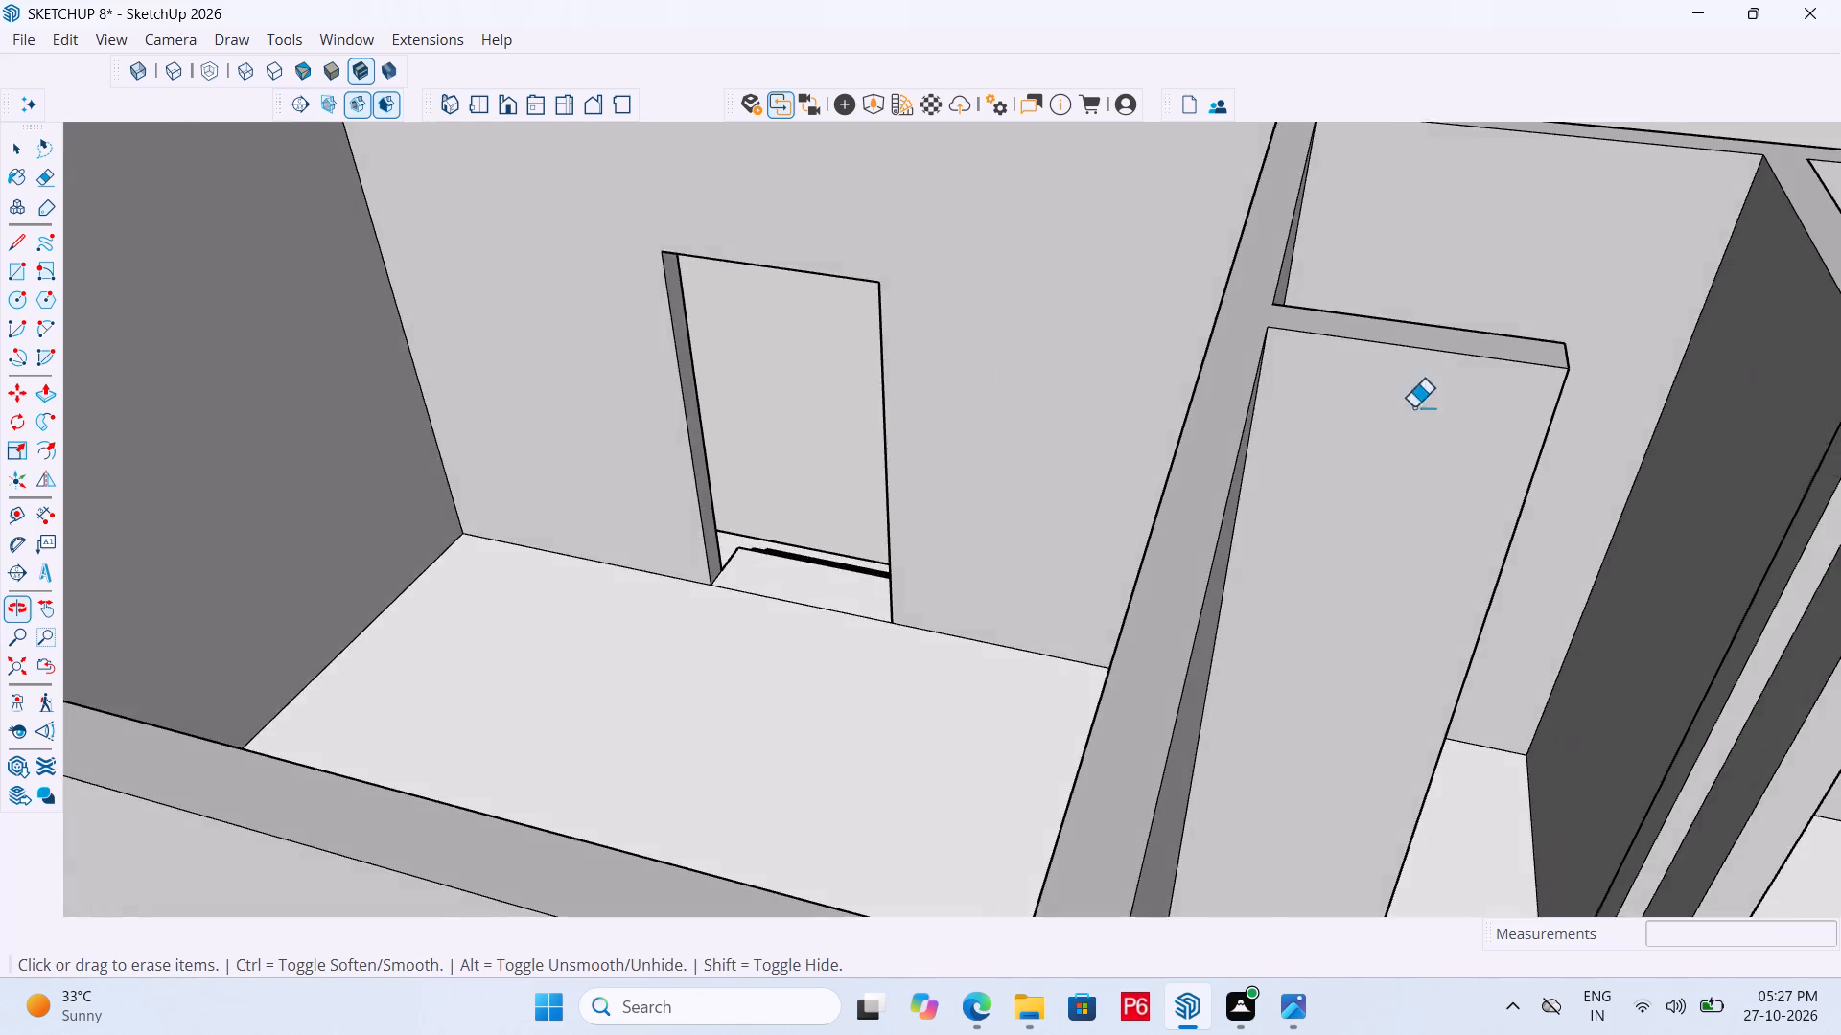
scroll(1008, 386, down, 5)
middle_drag(1058, 625, 1285, 613)
scroll(1106, 608, up, 4)
click(1040, 607)
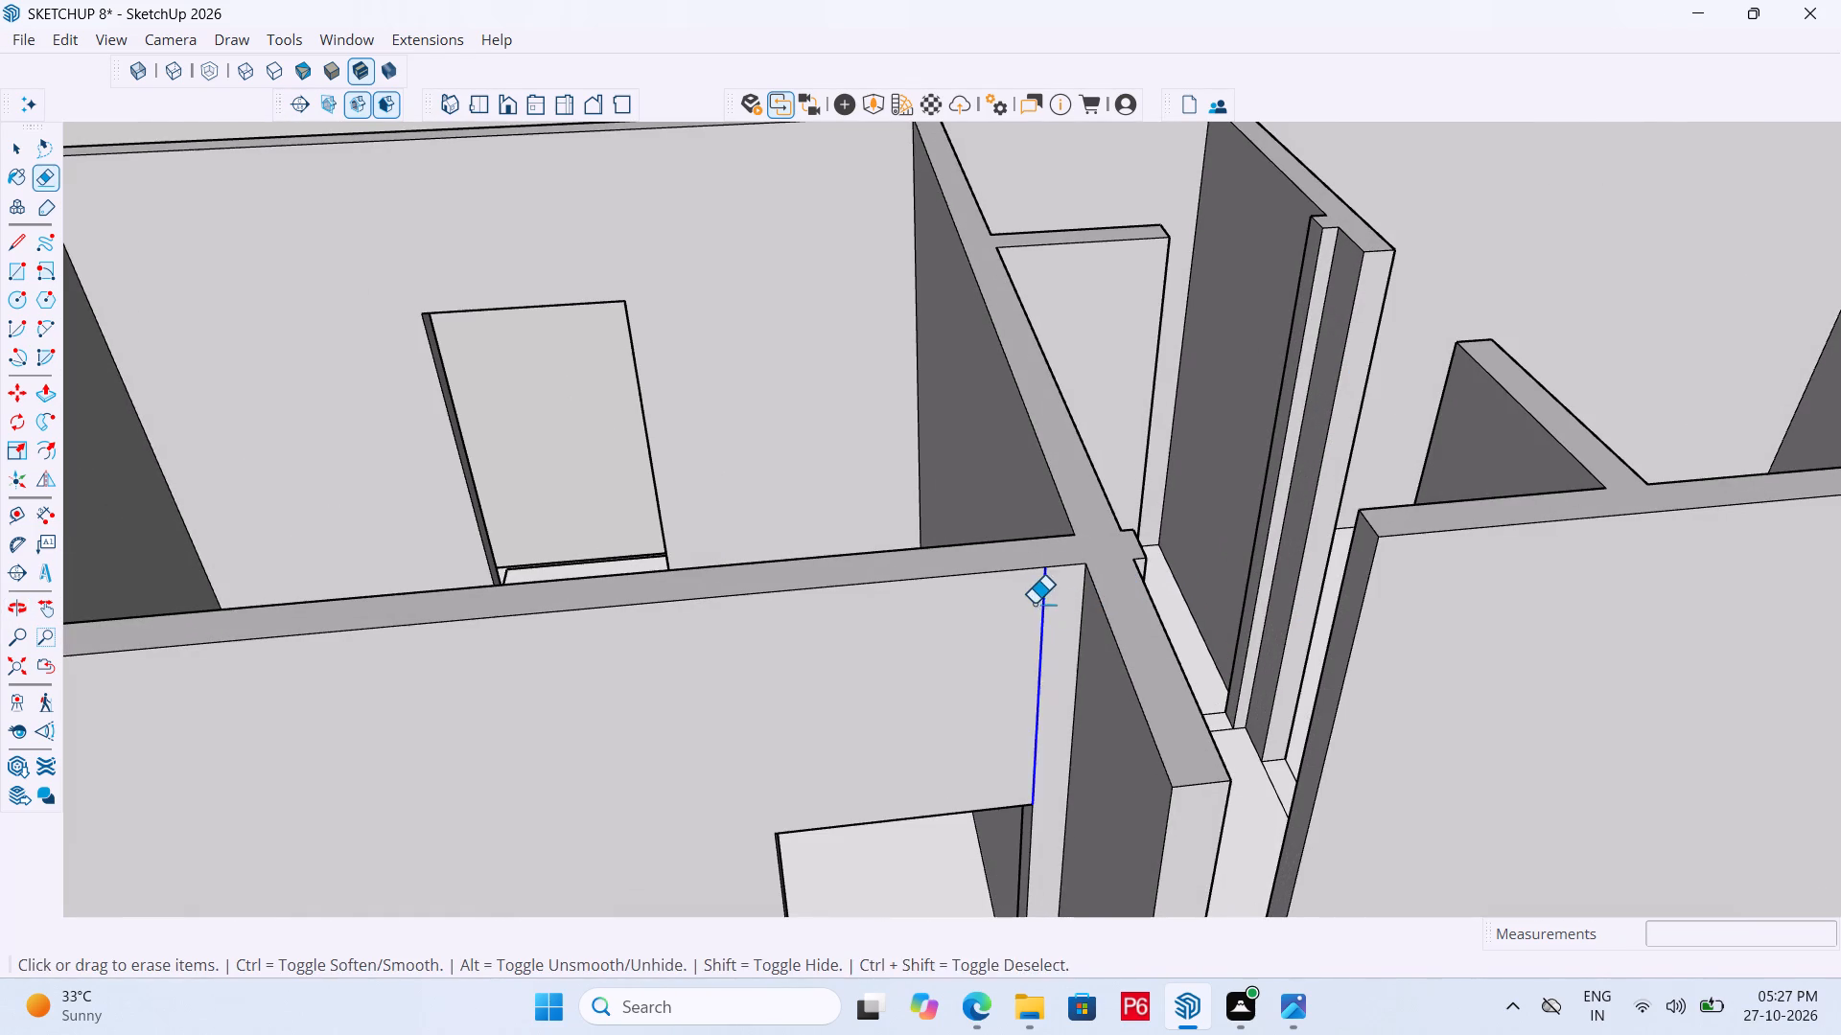
Save the model.
key(ctrl+s)
key(ctrl+s)
key(ctrl+s)
key(ctrl+s)
key(ctrl+s)
key(ctrl+s)
key(ctrl+s)
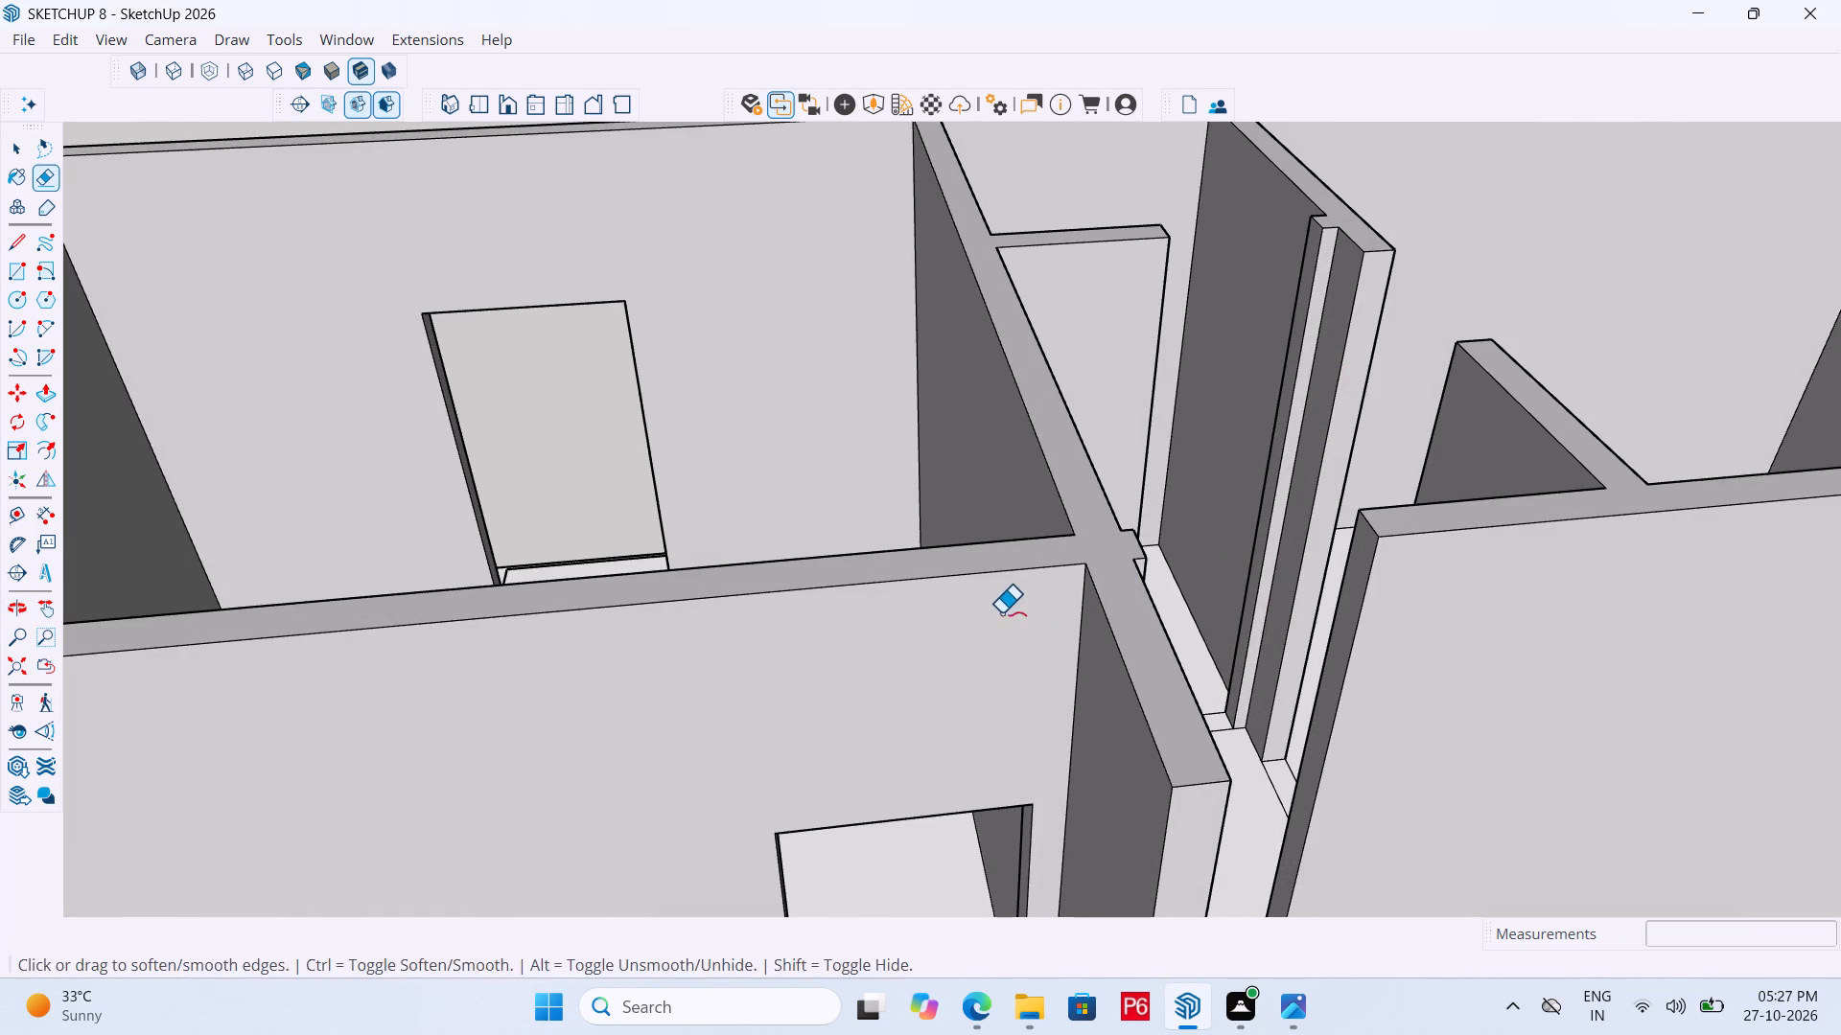
Place a guide 3'6" below the top edge of the partition end facing the wall junction across the narrow passage.
middle_drag(1232, 665, 1038, 645)
scroll(1247, 586, down, 5)
middle_drag(919, 586, 1314, 648)
scroll(1458, 533, up, 3)
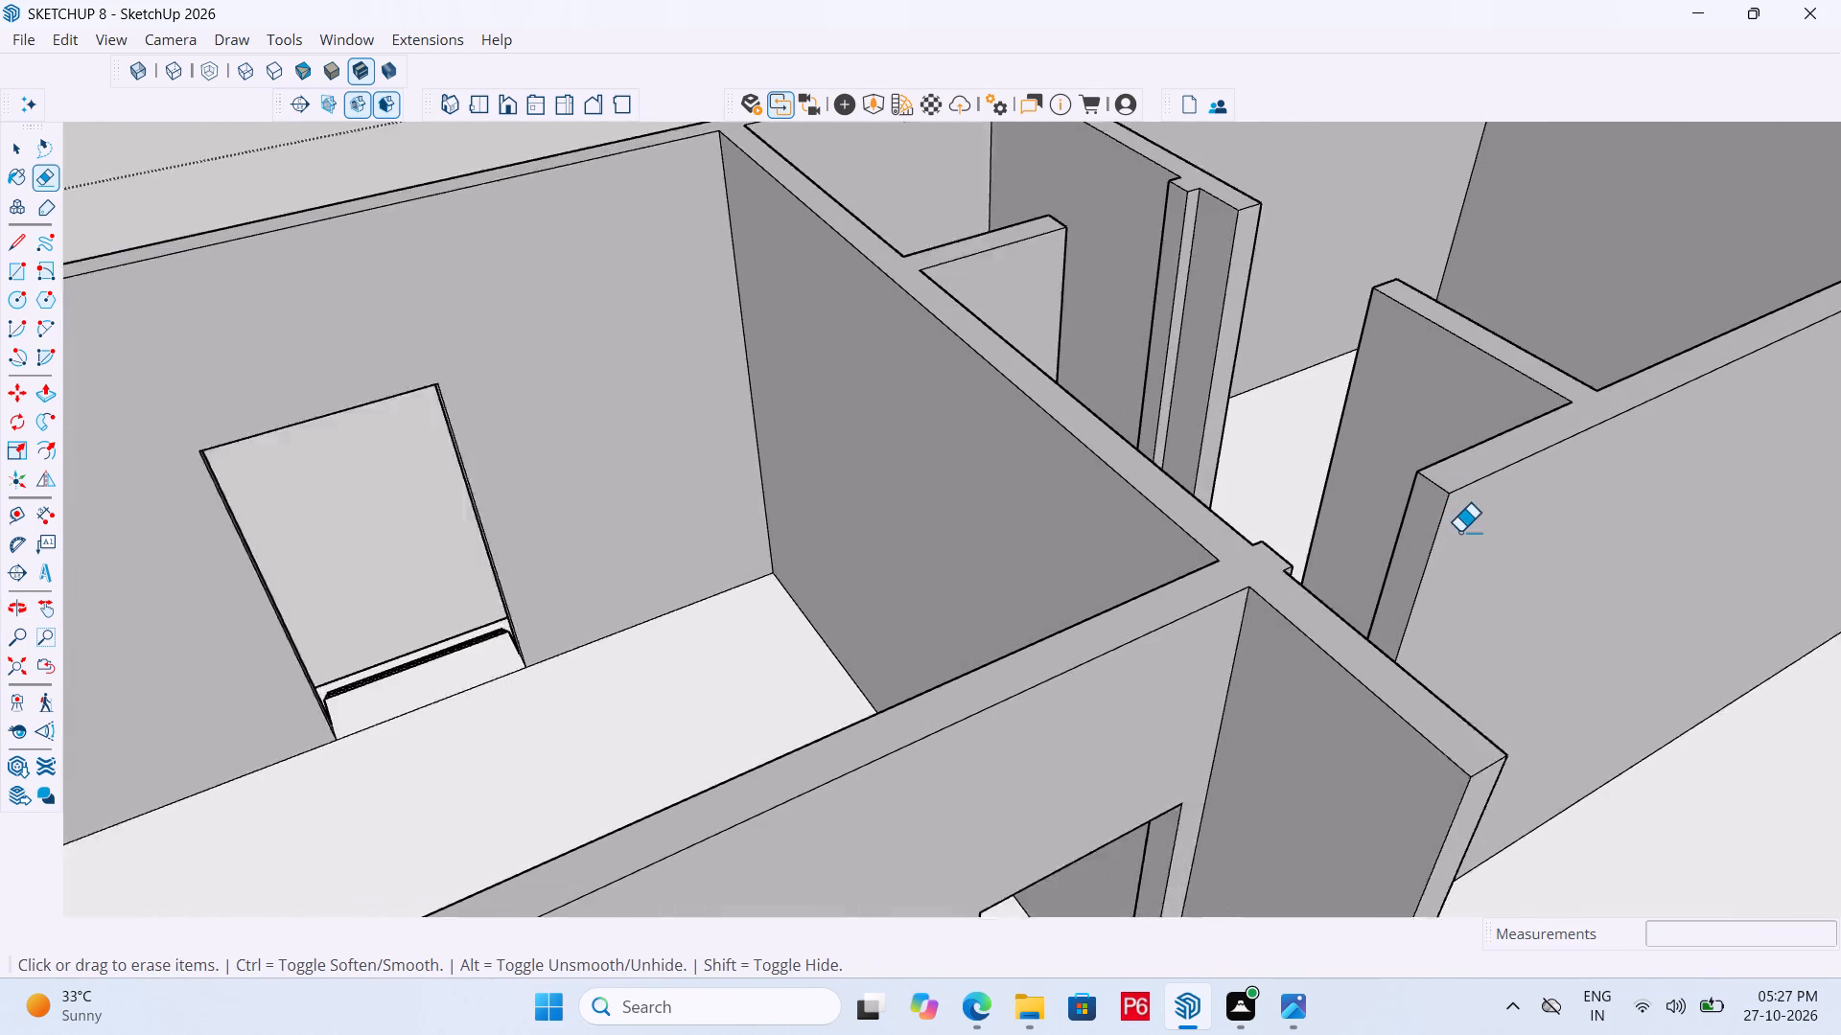
scroll(1459, 532, up, 3)
scroll(1430, 634, up, 1)
middle_drag(1401, 632, 1301, 602)
scroll(874, 588, down, 5)
middle_drag(1006, 721, 1071, 797)
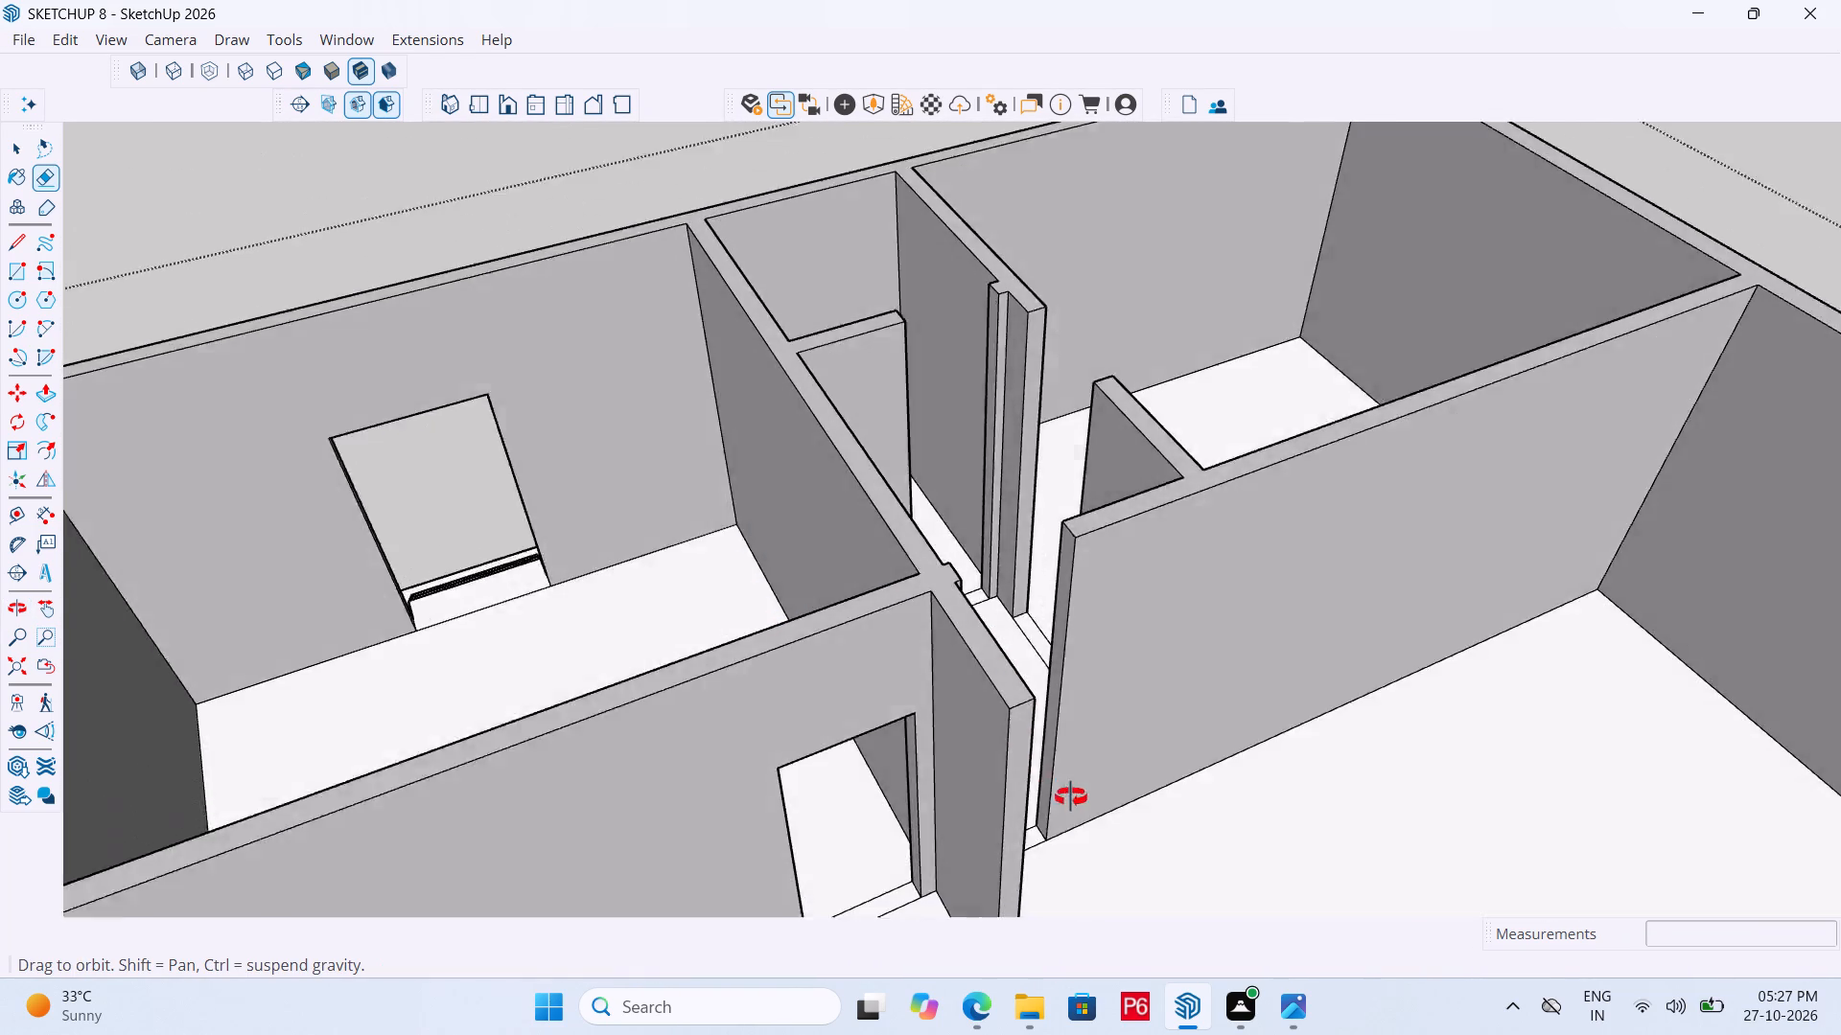
middle_drag(1071, 797, 1098, 824)
middle_drag(1087, 814, 1145, 788)
middle_drag(1142, 797, 1065, 856)
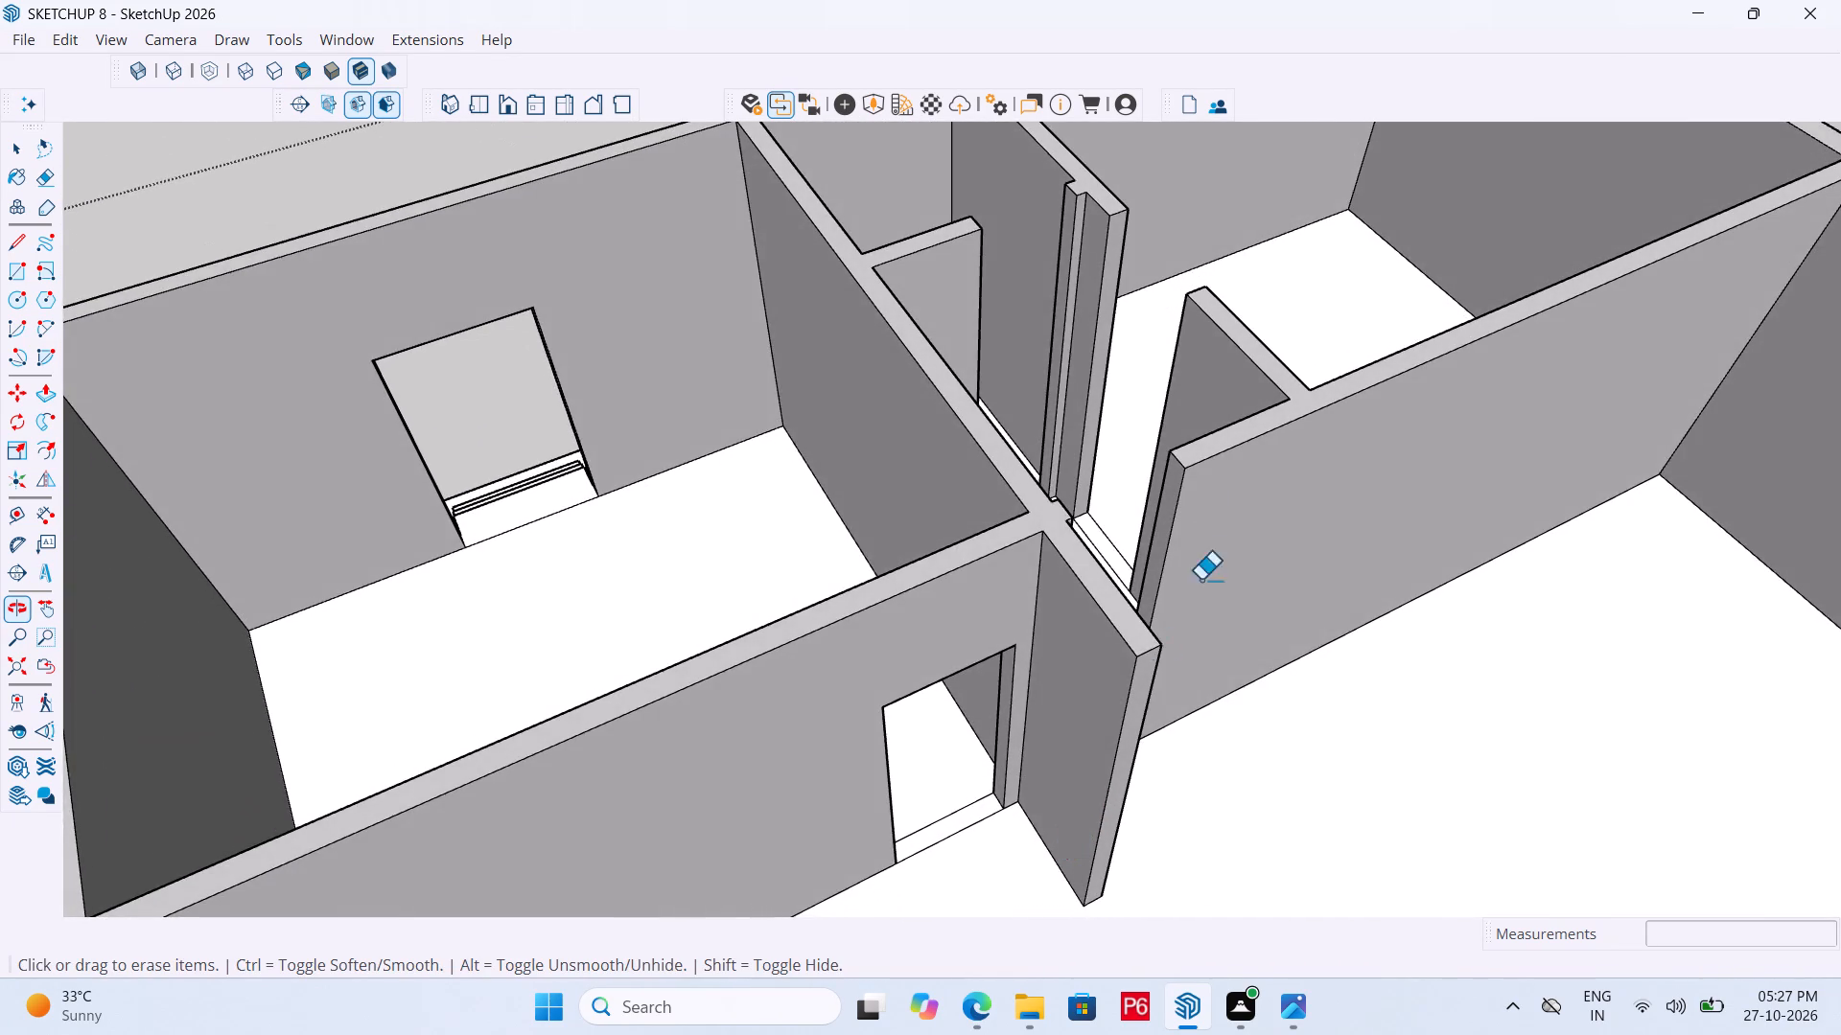
scroll(1201, 526, up, 12)
key(t)
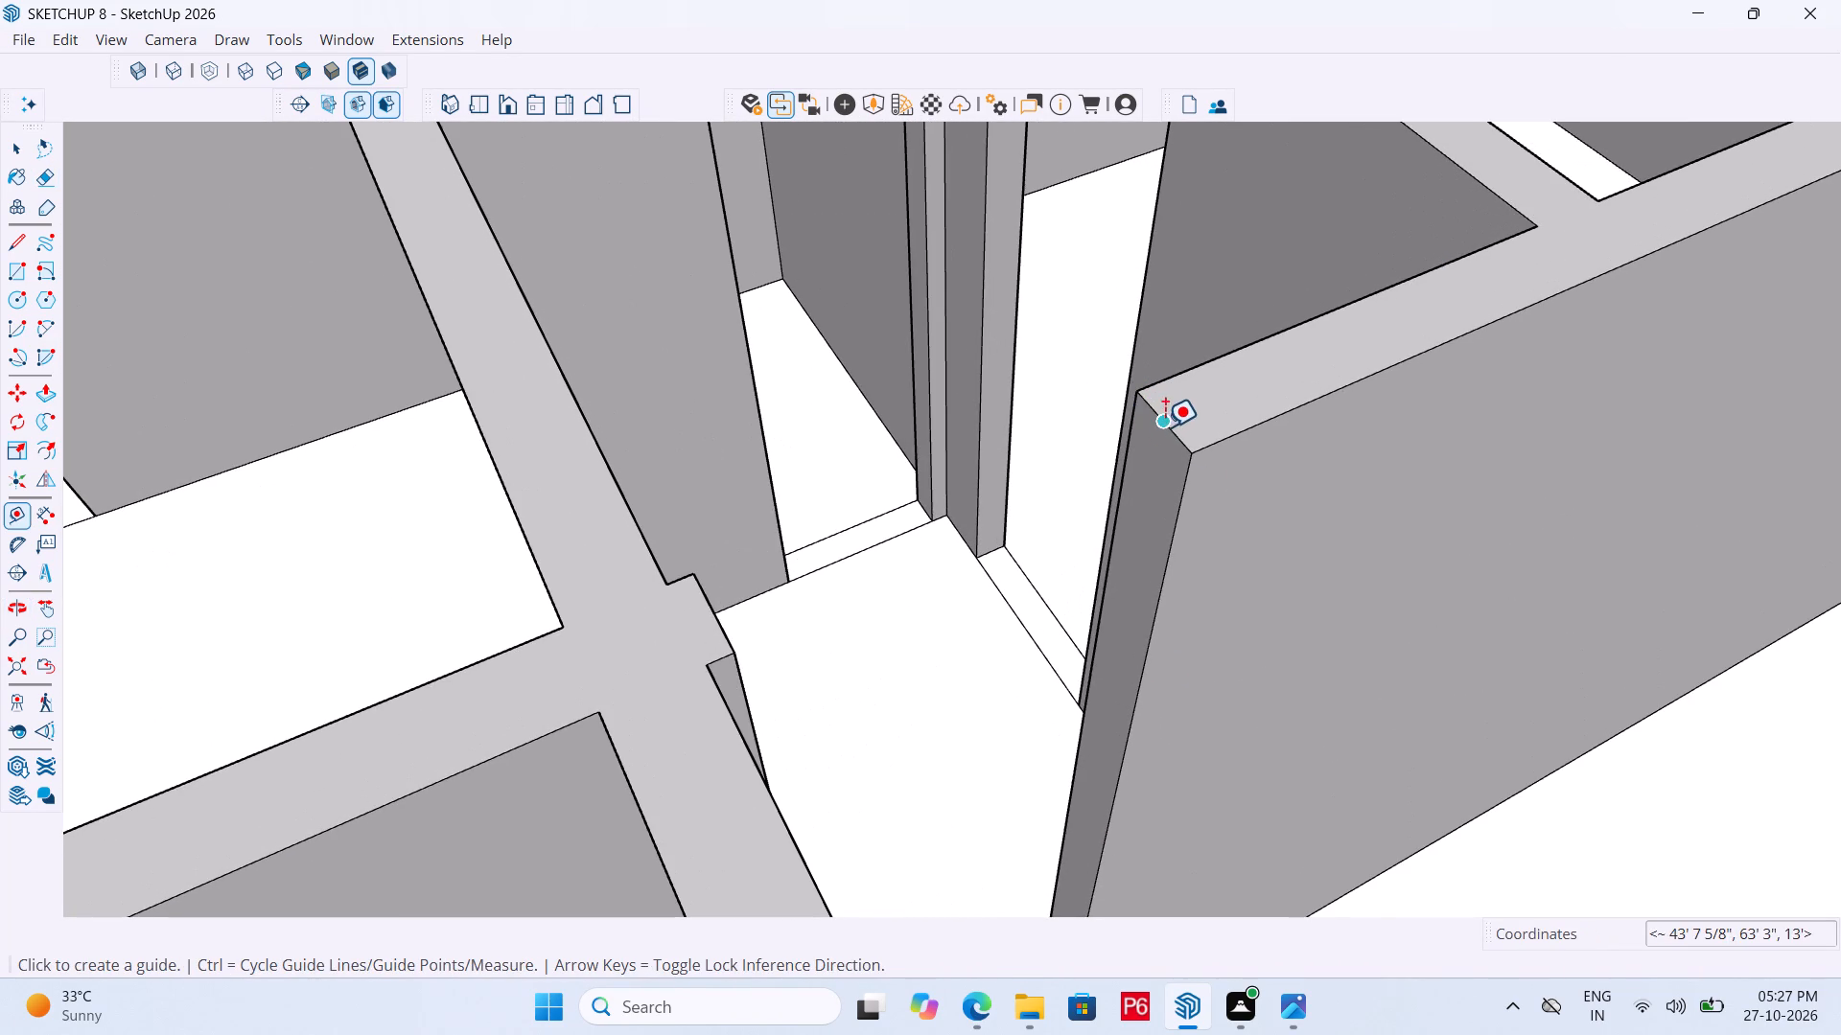
click(1165, 427)
text(3'")
key(BackSpace)
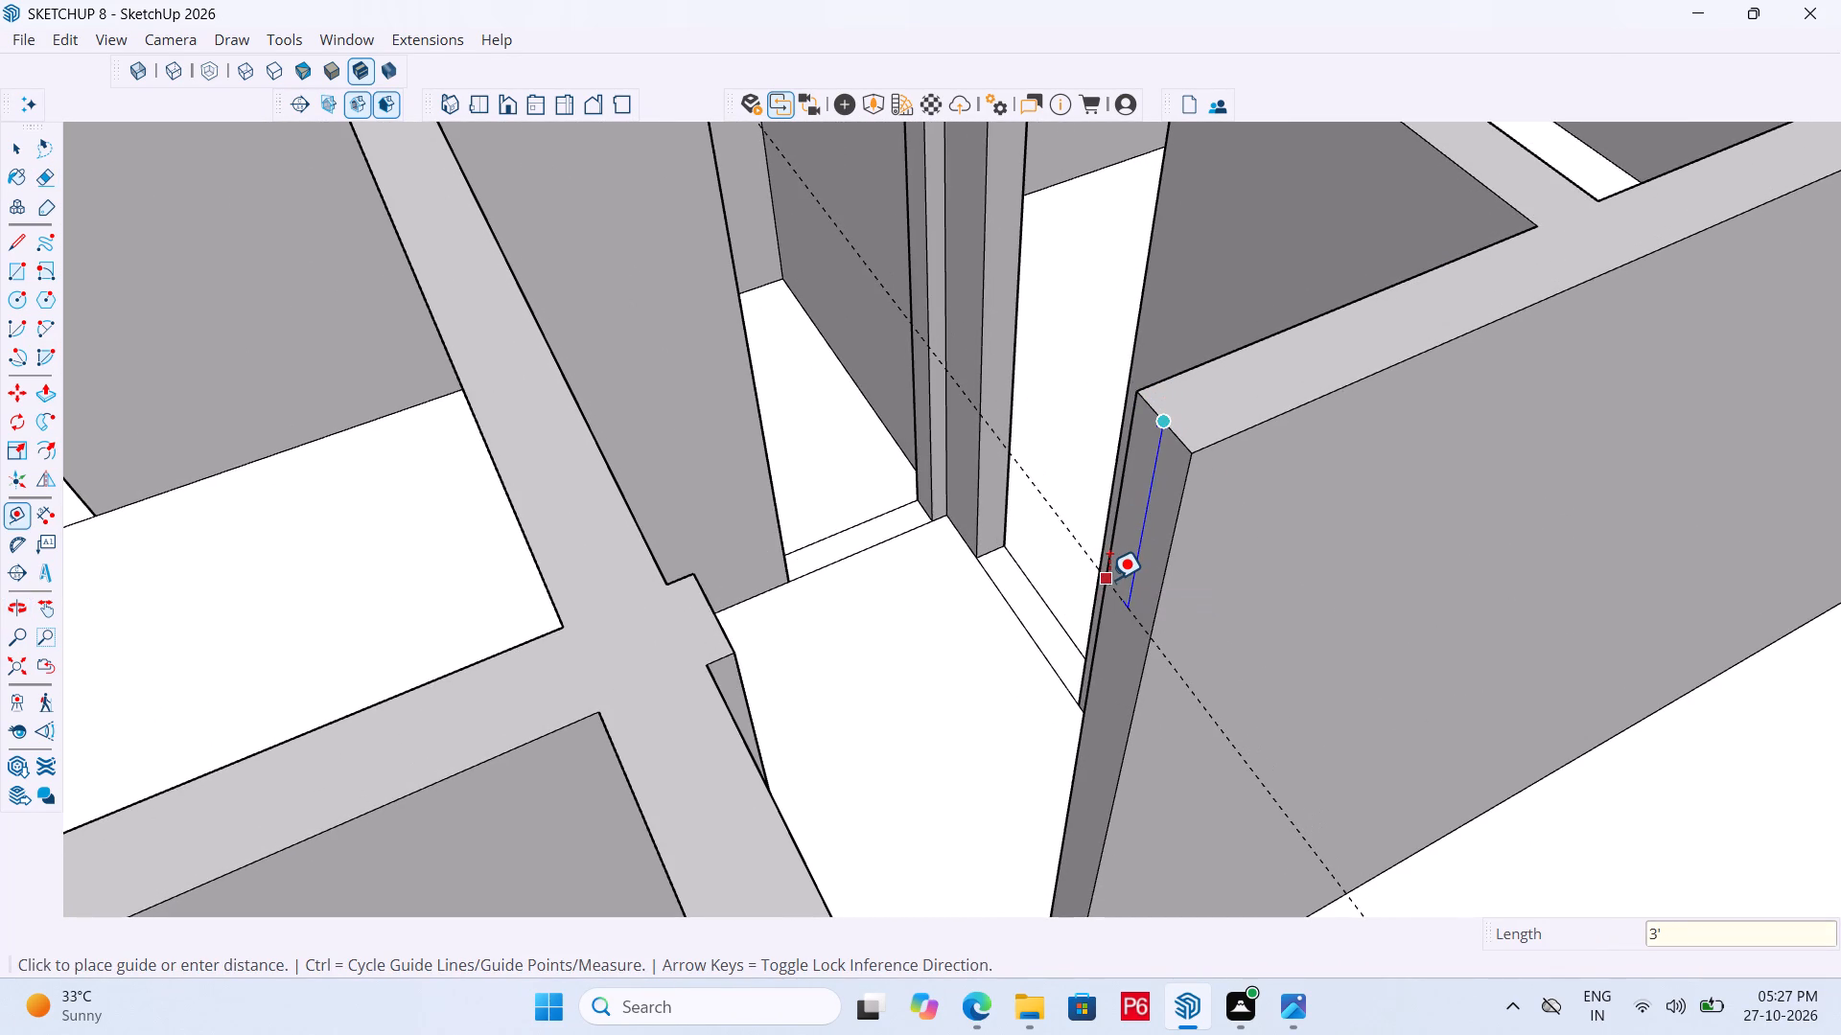
key(shift+quotedbl)
key(BackSpace)
text(6")
key(Return)
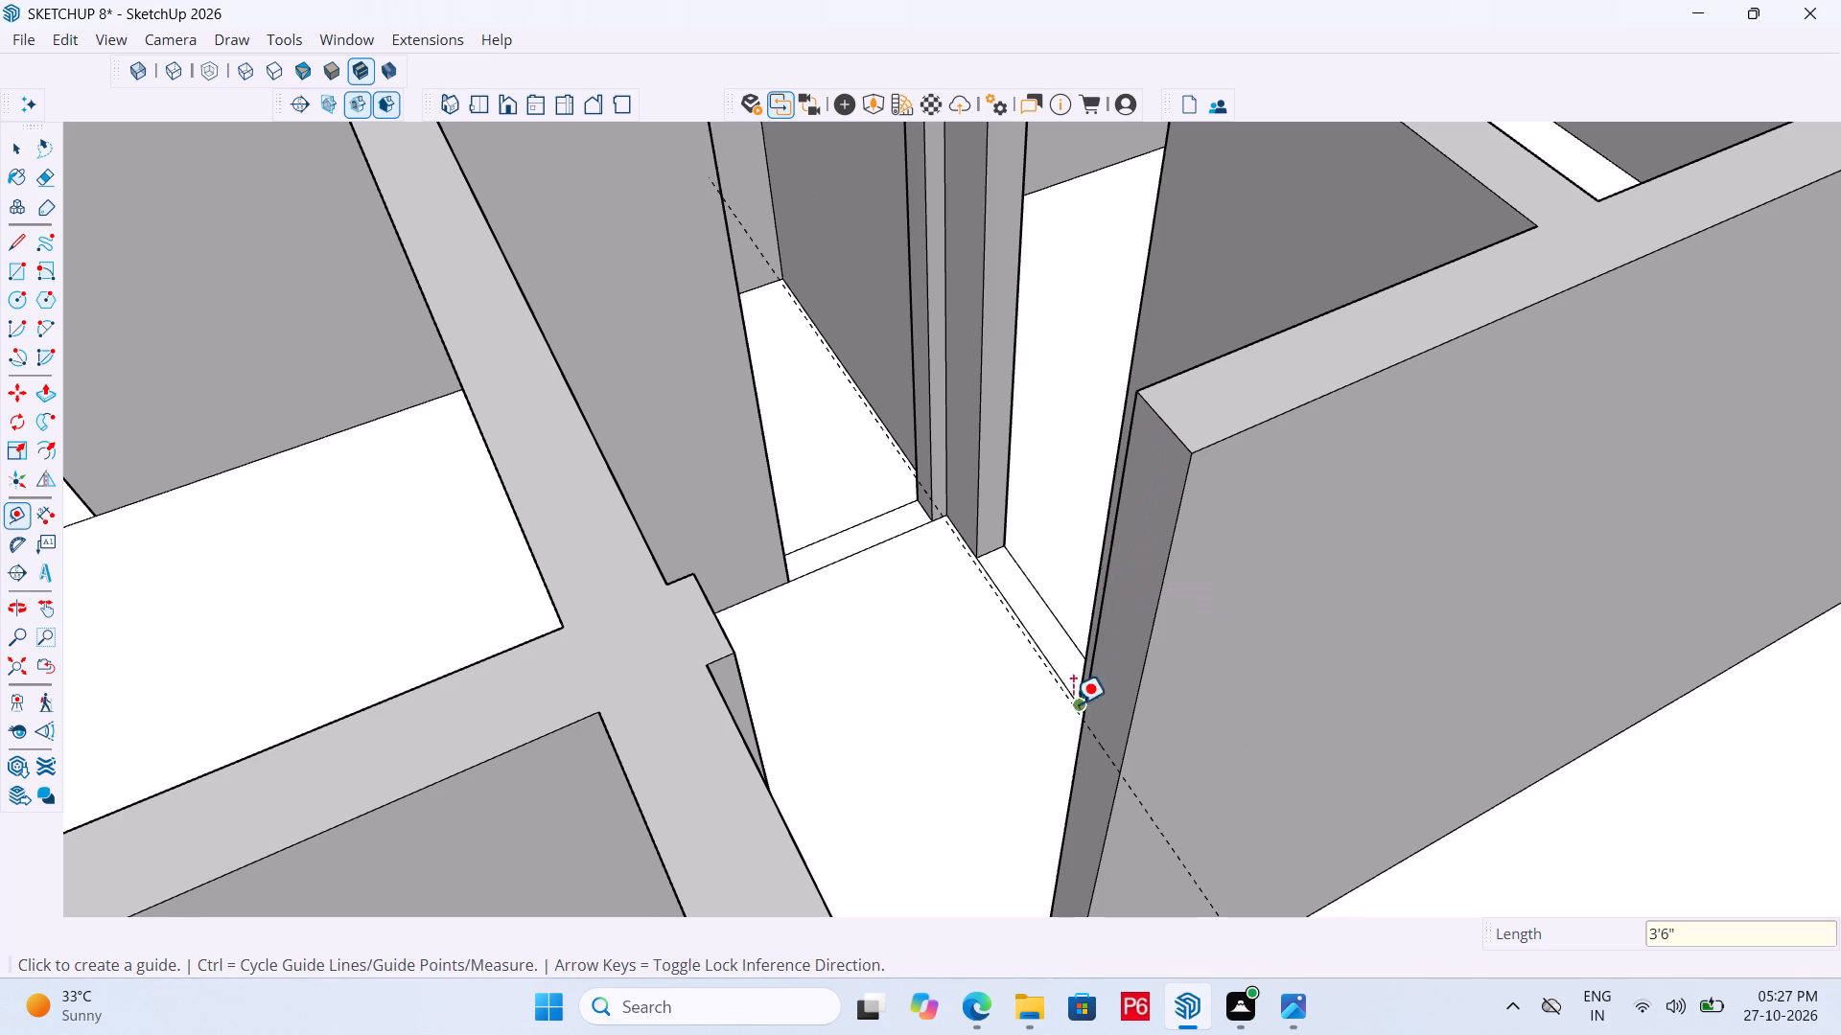
Draw a 6" line along the guide across that partition's end face and erase the guide.
scroll(1072, 709, up, 2)
middle_drag(1080, 743, 1043, 761)
key(l)
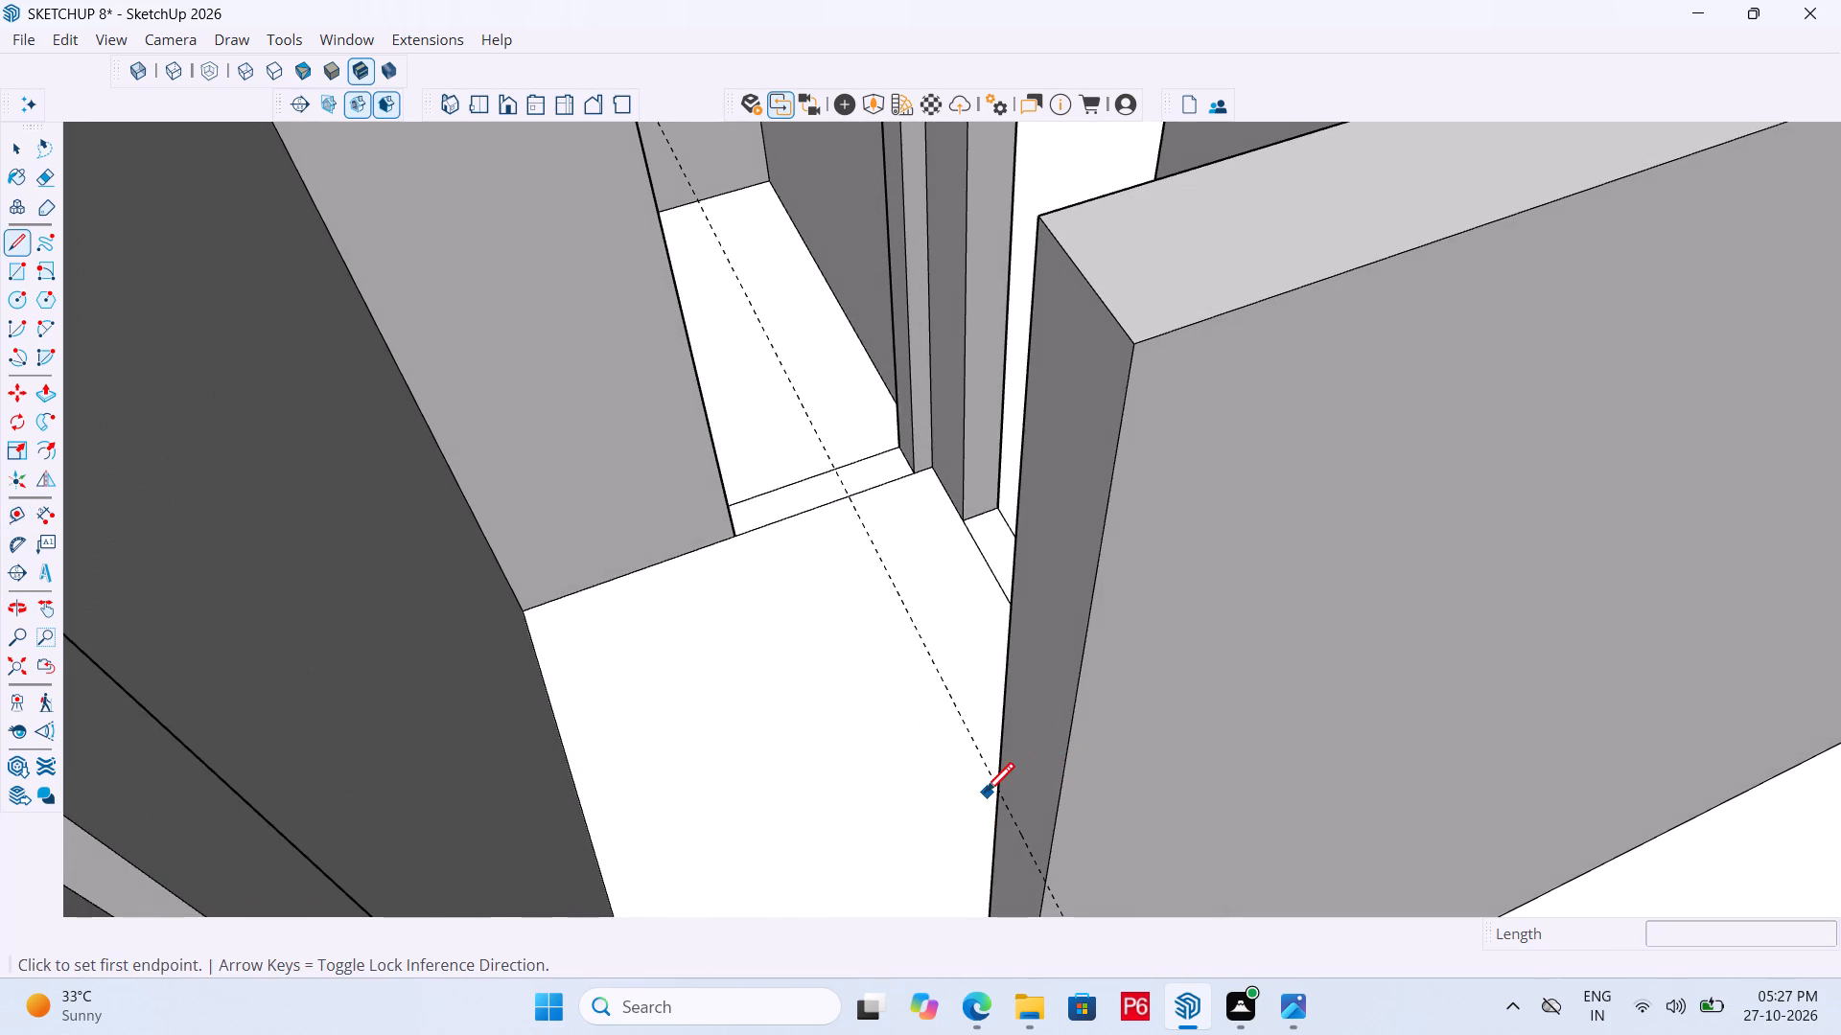
click(995, 784)
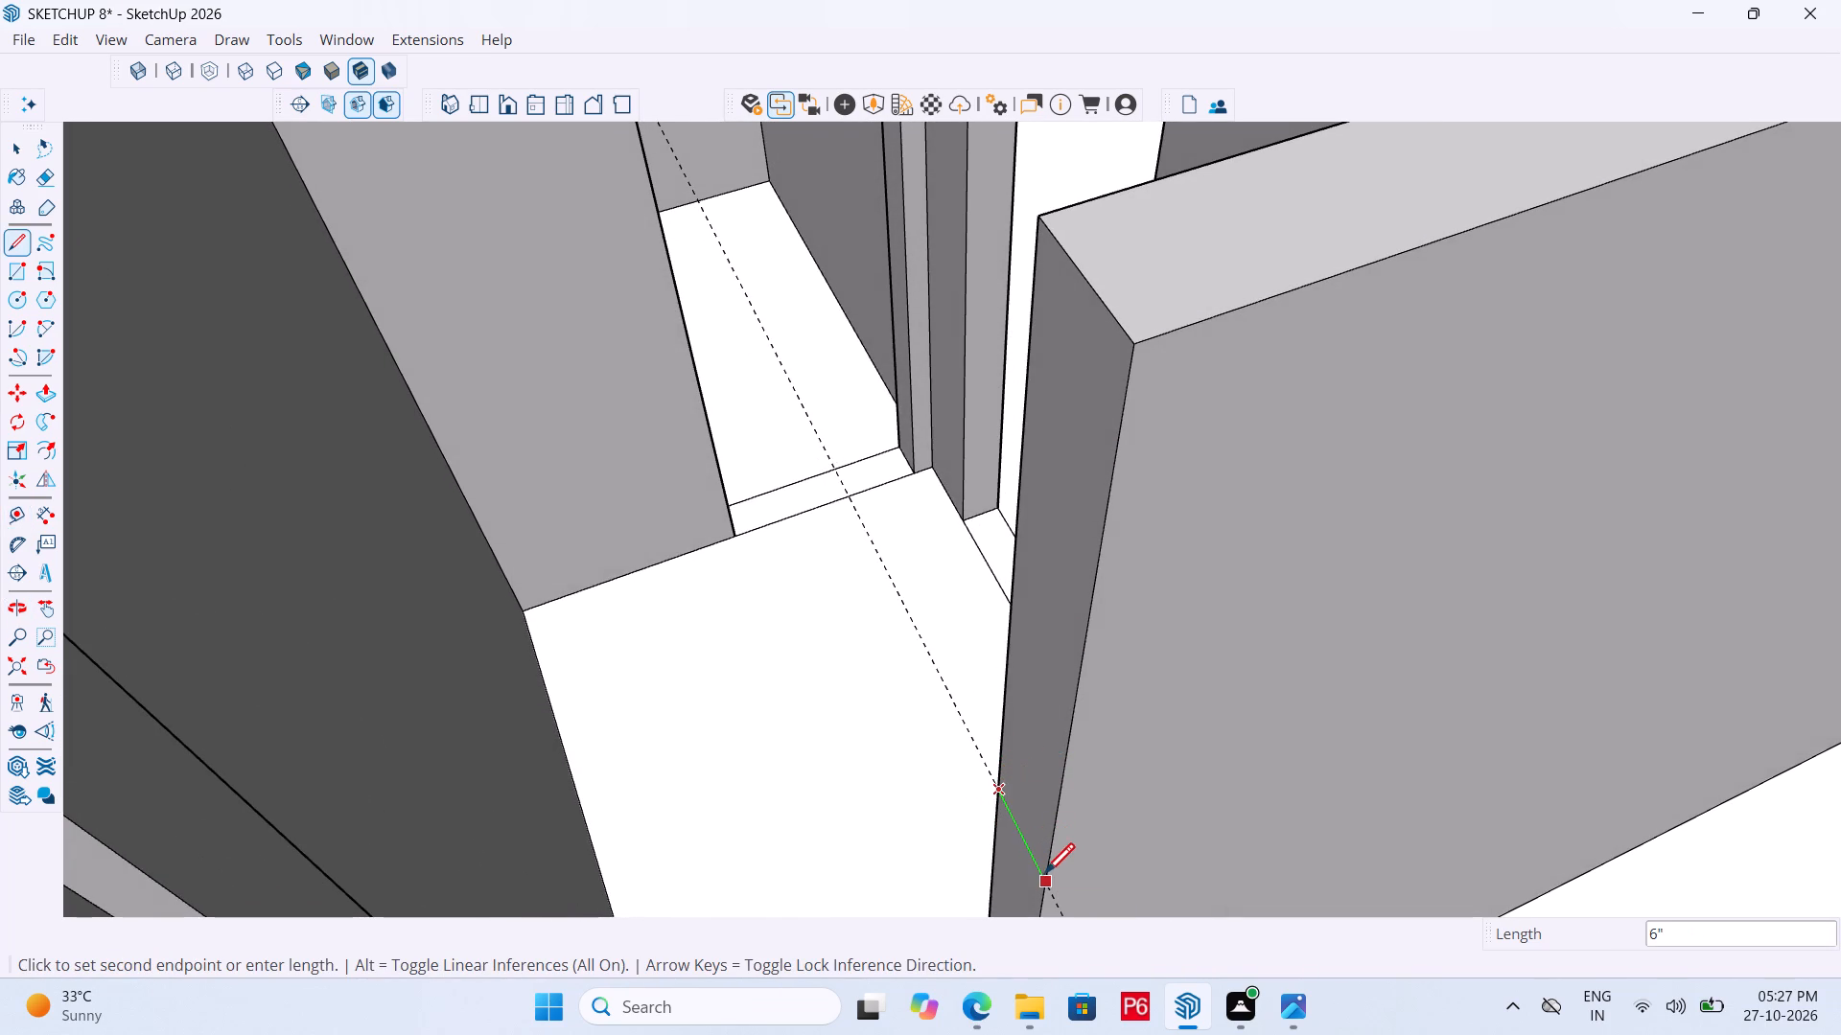
middle_drag(1037, 867, 1136, 760)
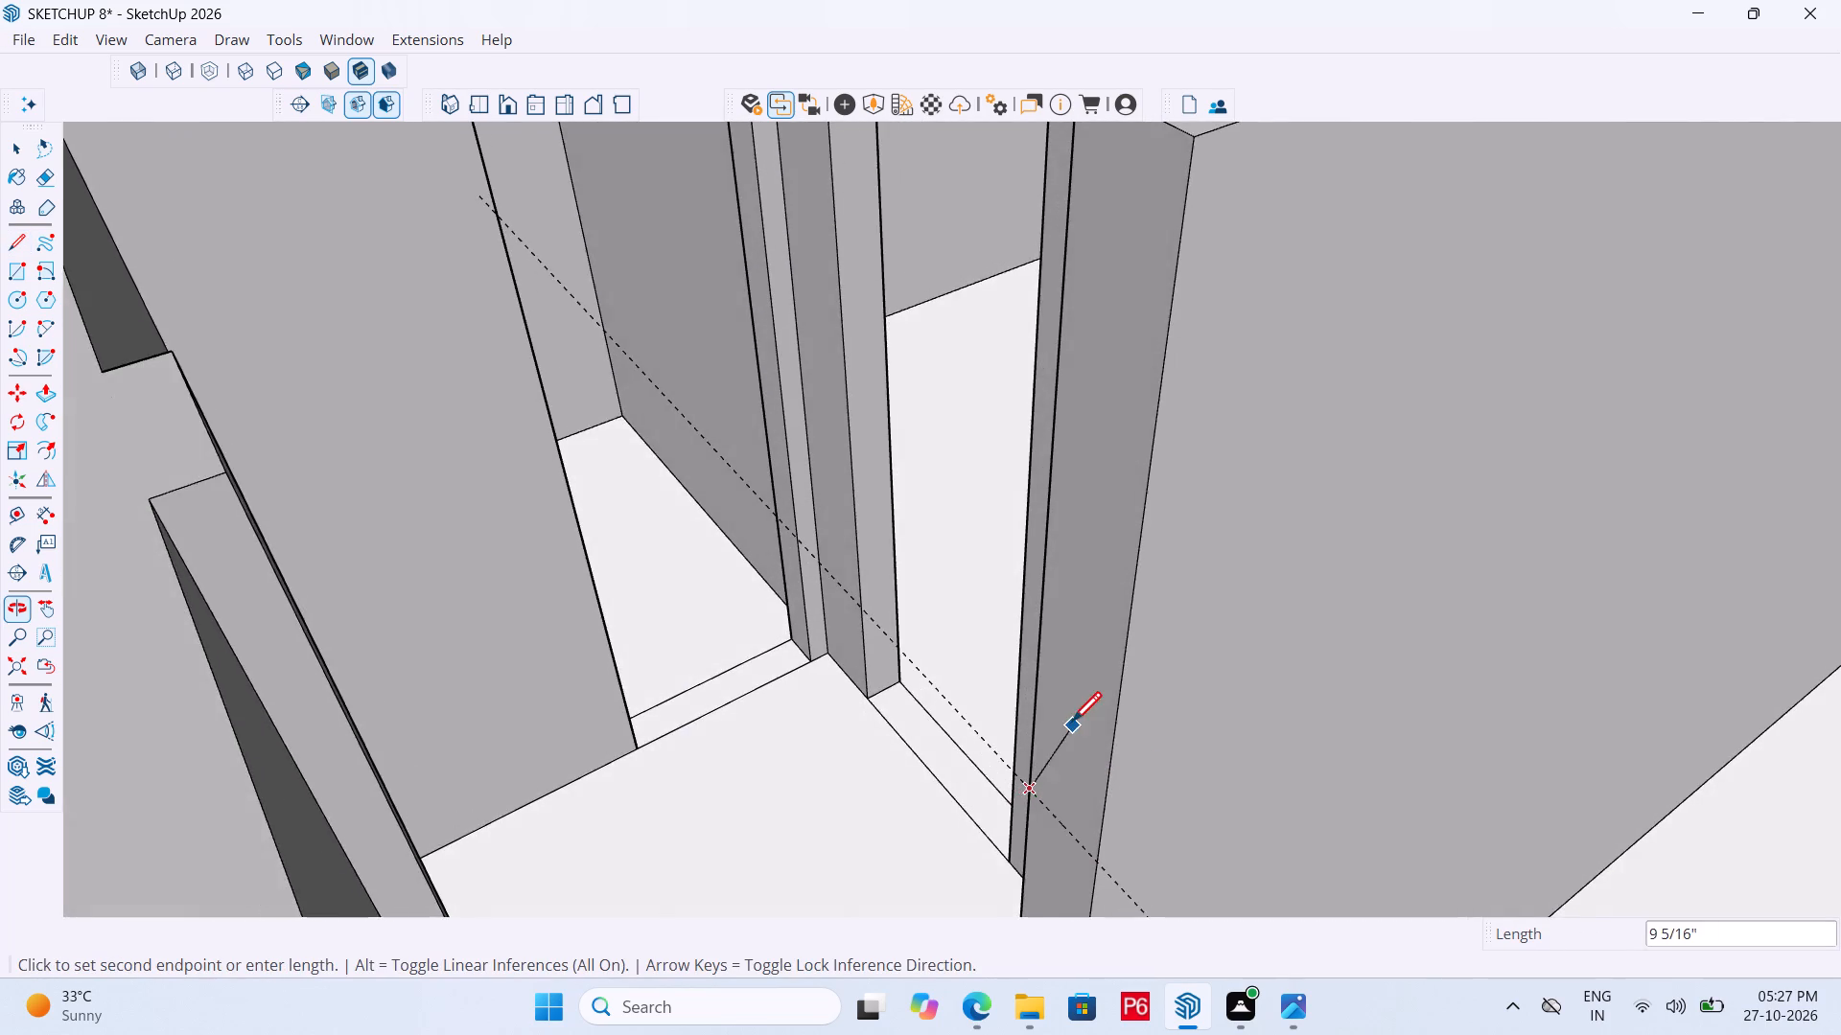
scroll(1069, 724, down, 4)
scroll(1105, 836, up, 5)
click(1076, 811)
key(space)
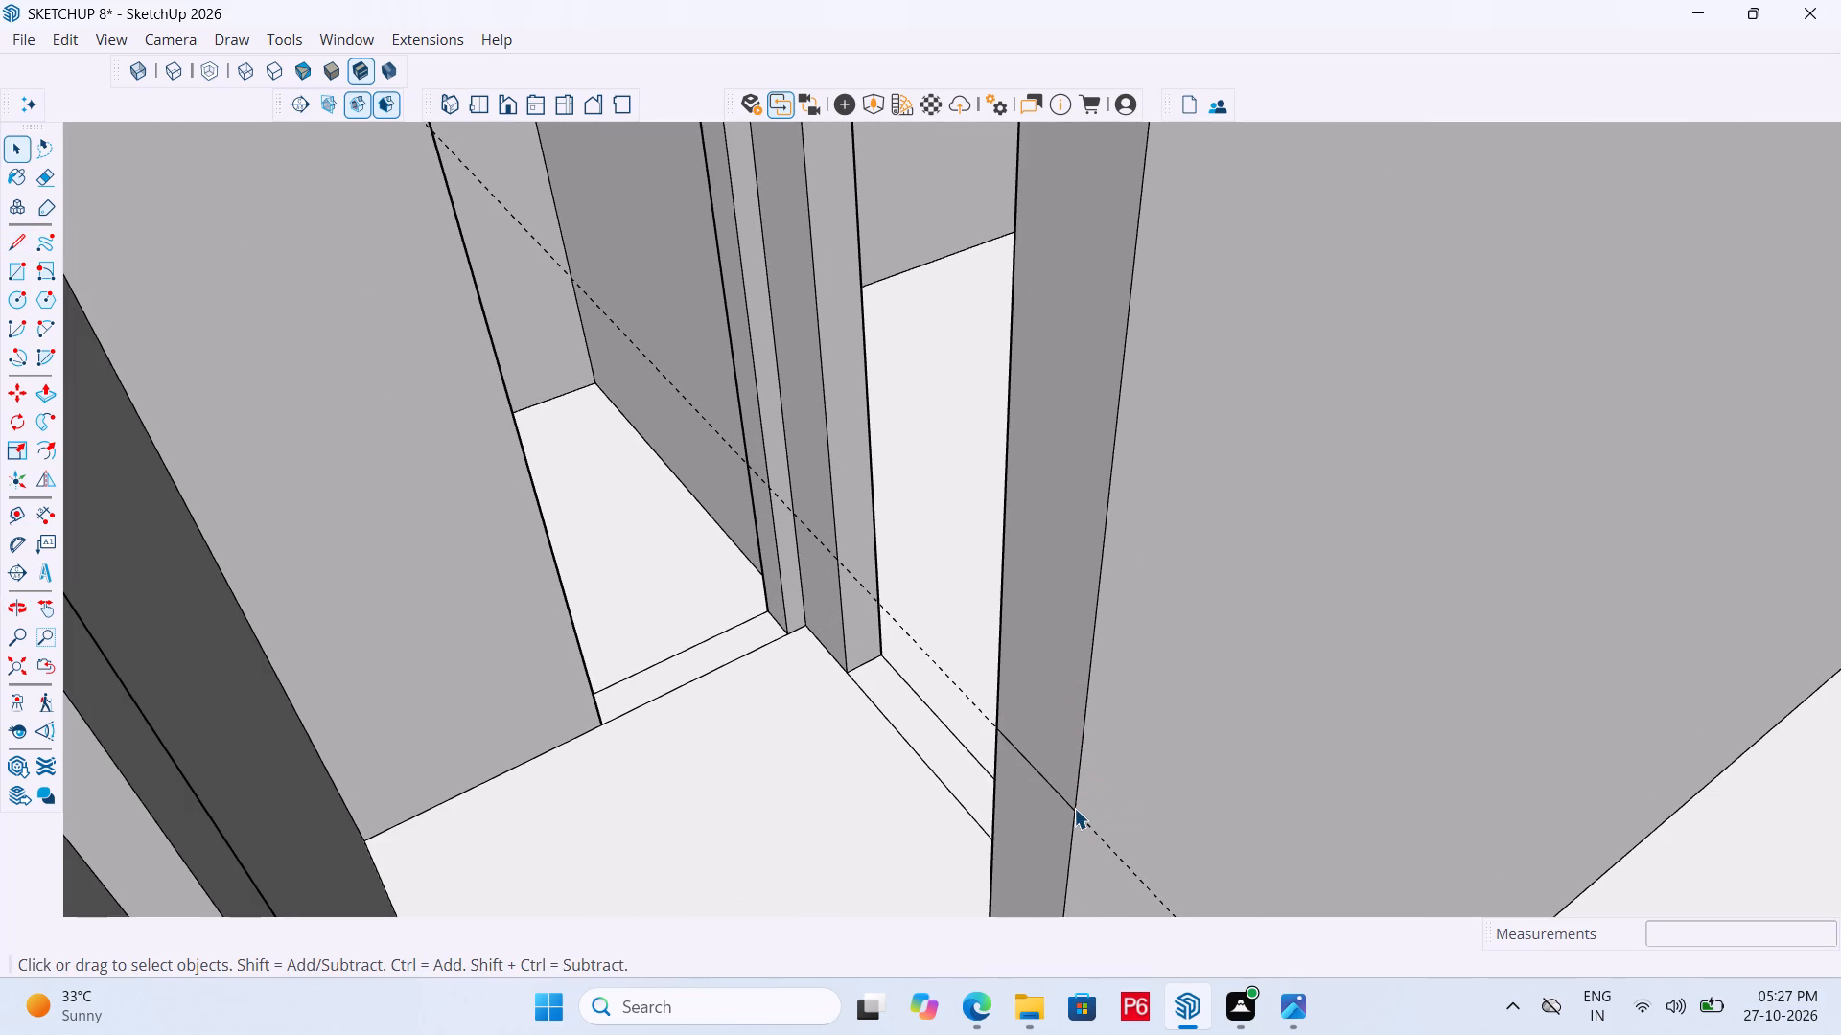
key(e)
double_click(938, 674)
drag(943, 662, 933, 667)
click(933, 667)
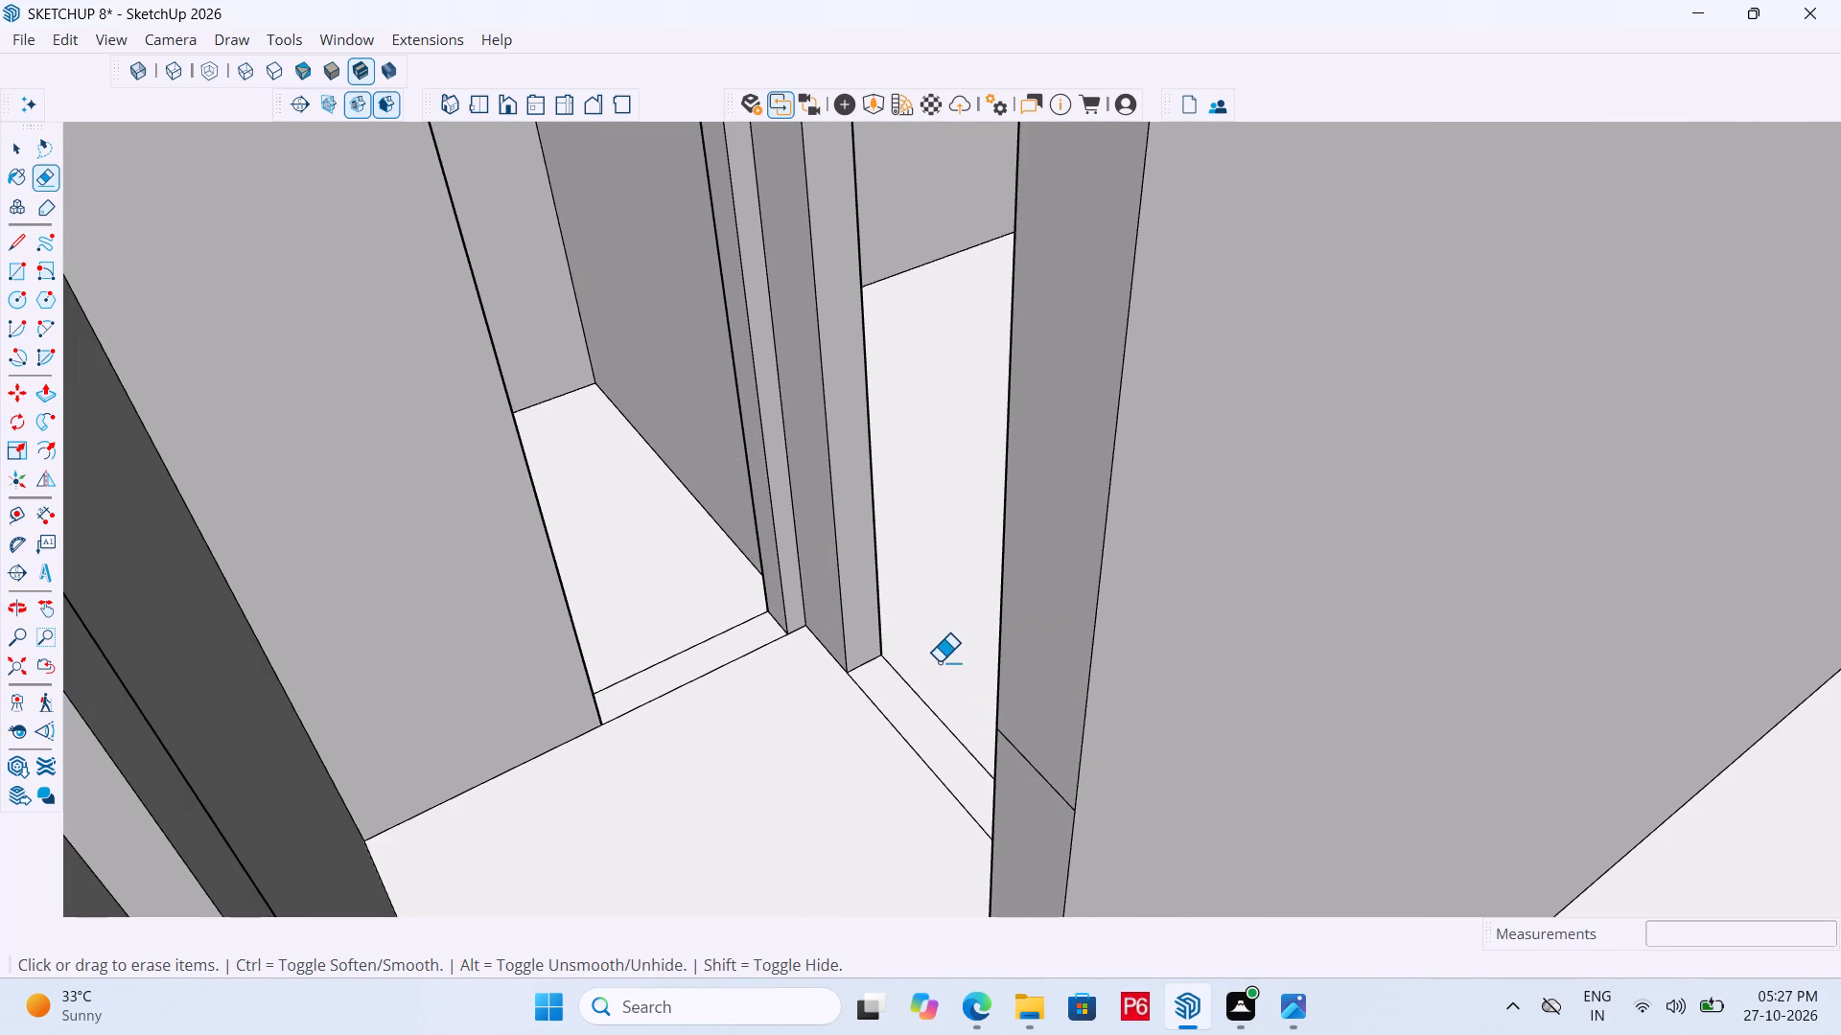
Push/Pull the partition's end face above the line 2'6" across the passage opening to the wall junction.
key(p)
click(1040, 549)
scroll(935, 517, down, 5)
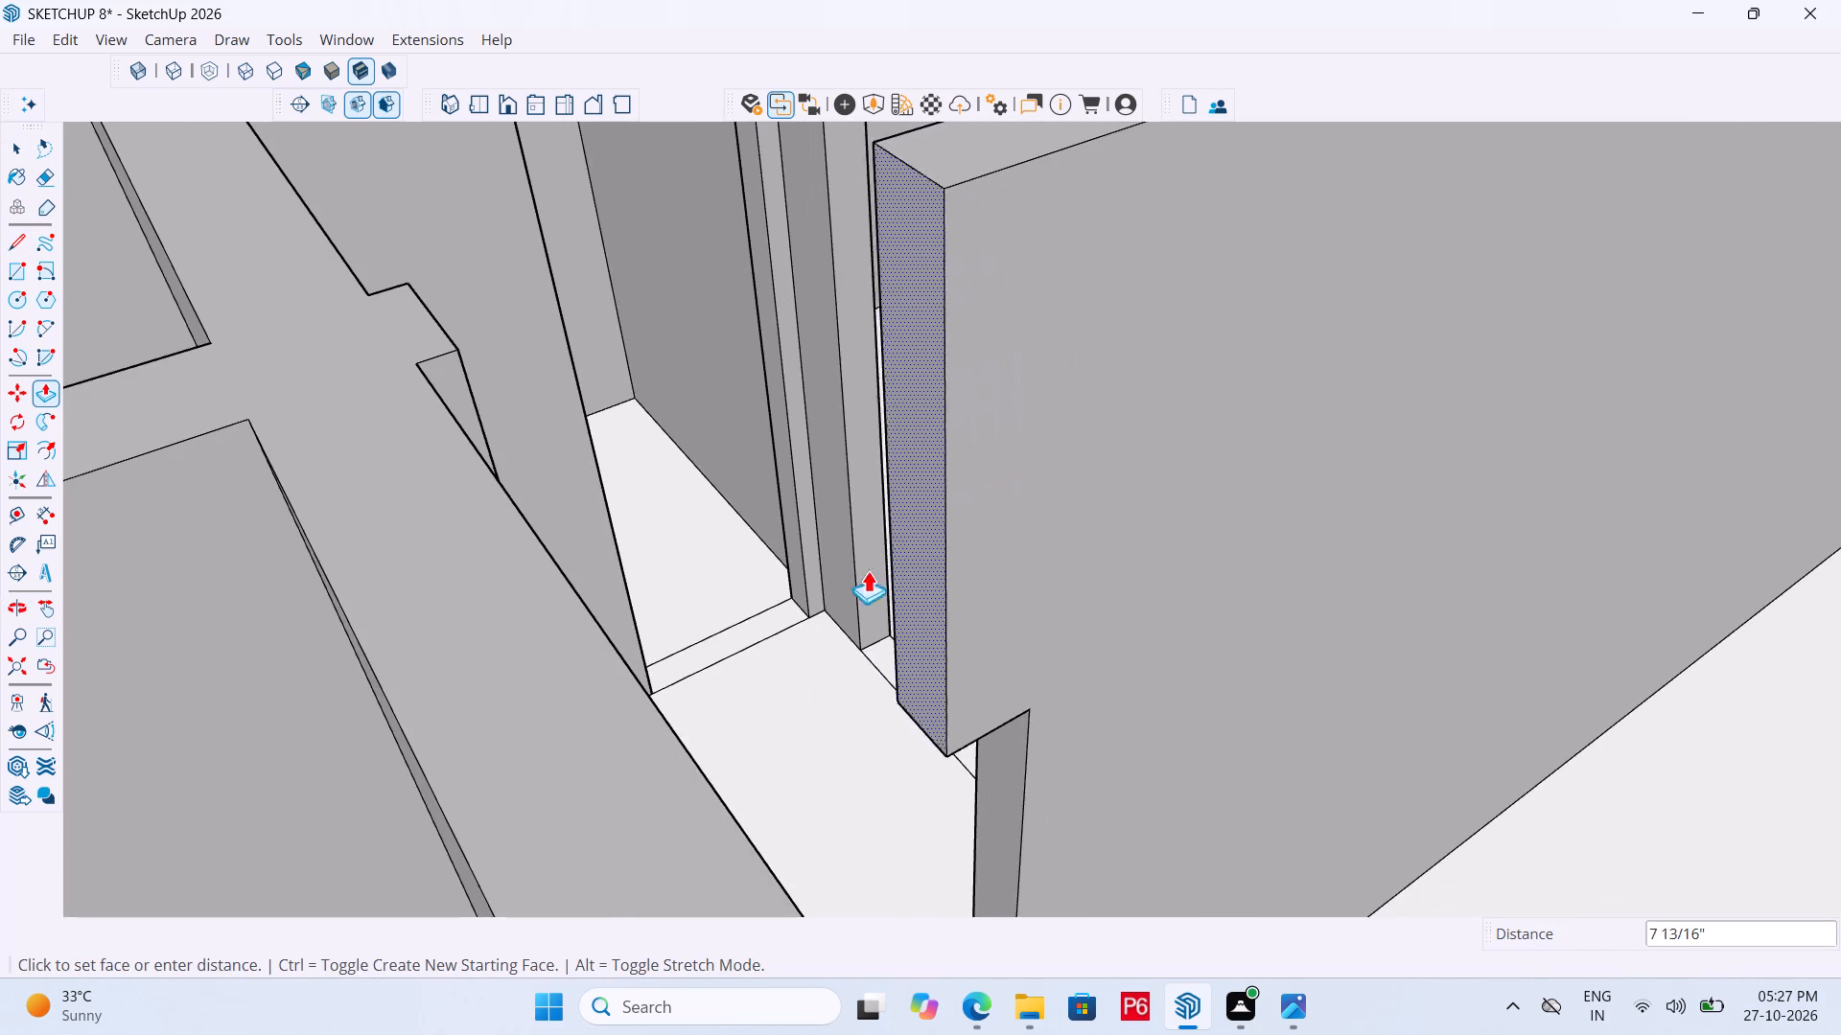
middle_drag(859, 578, 437, 641)
click(516, 549)
Erase the seam lines on both sides and the top where the passage lintel meets the wall junction.
scroll(898, 734, down, 5)
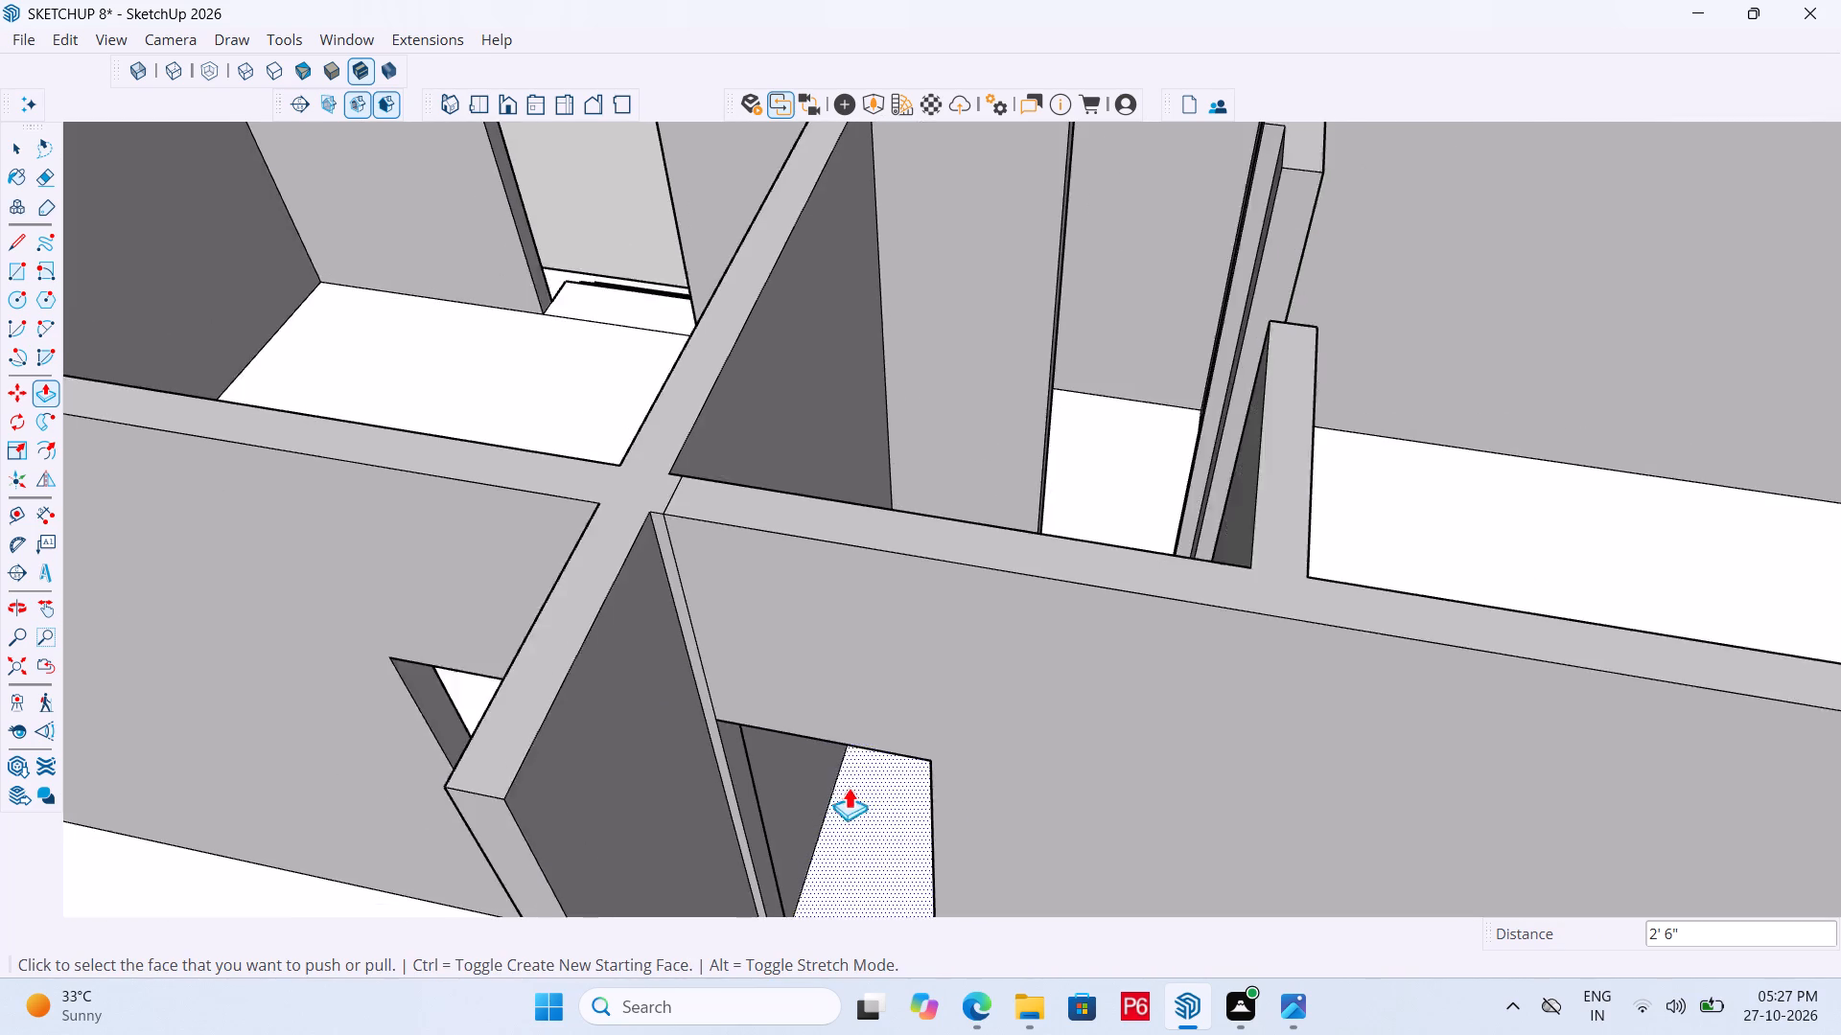
scroll(747, 619, up, 9)
key(e)
drag(645, 575, 653, 540)
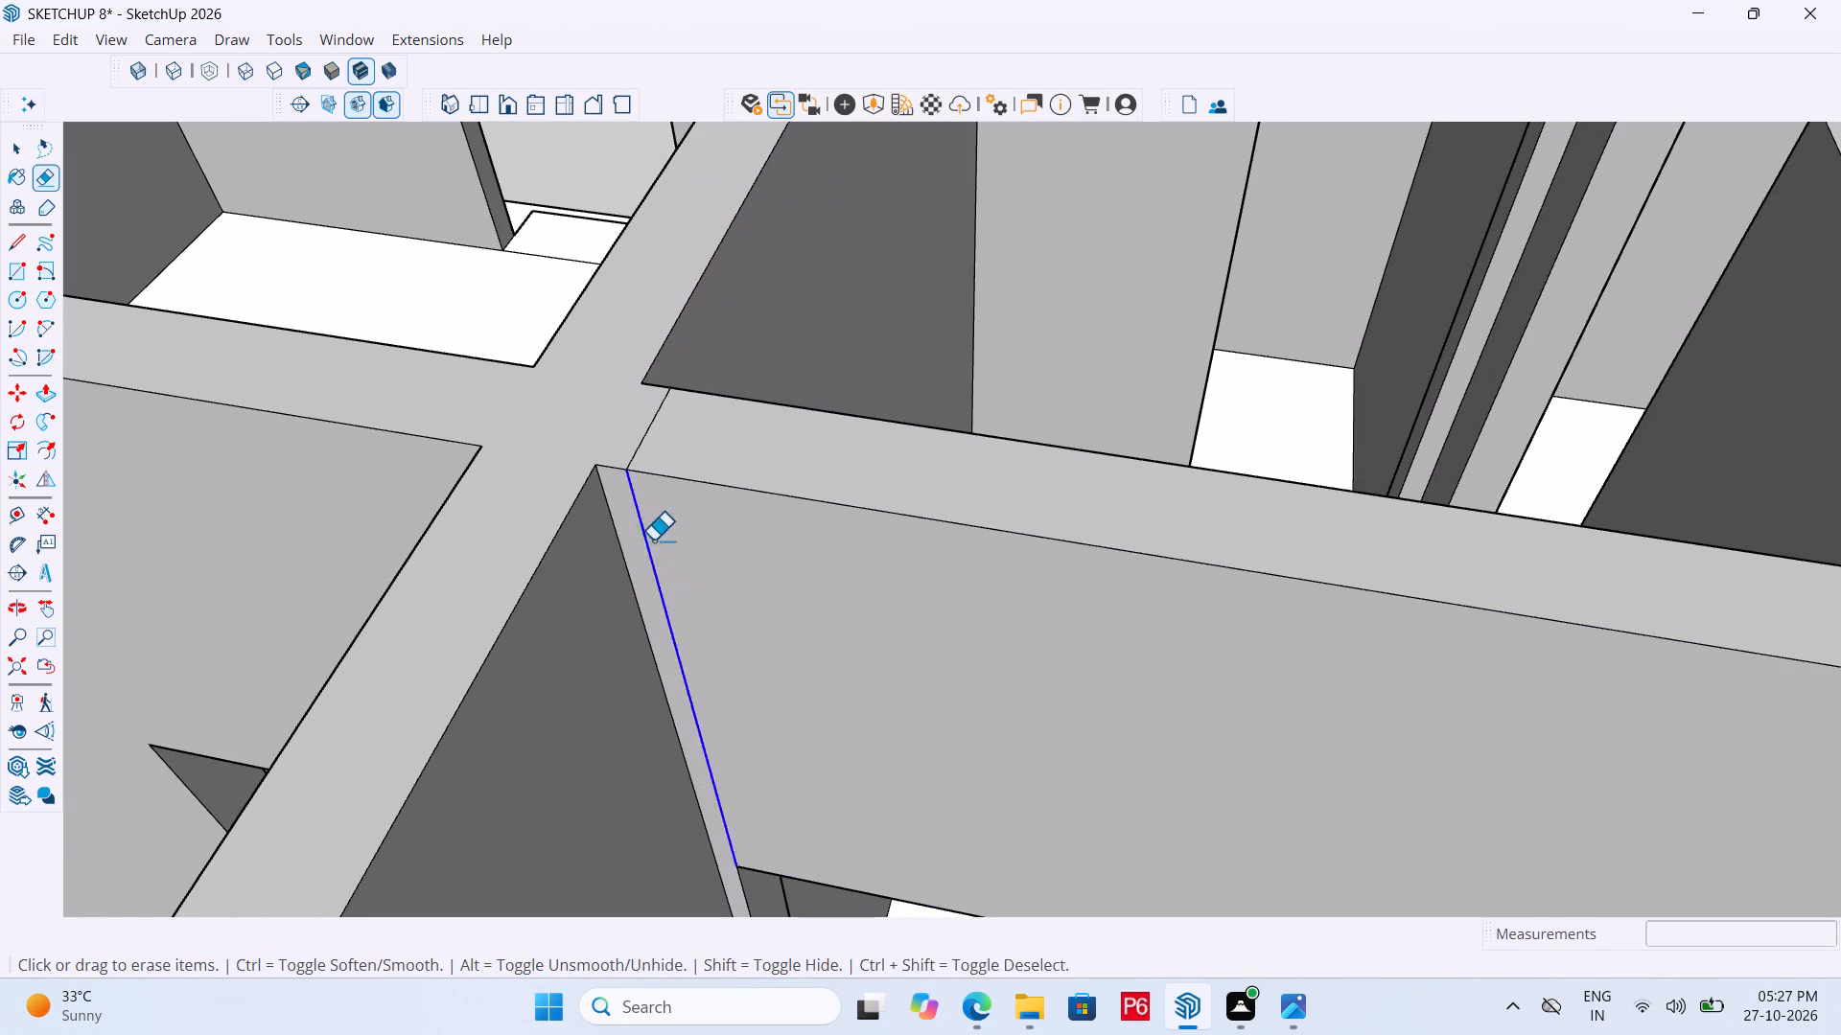
drag(653, 540, 652, 542)
drag(643, 437, 672, 428)
scroll(1181, 561, down, 12)
middle_drag(1371, 628, 606, 659)
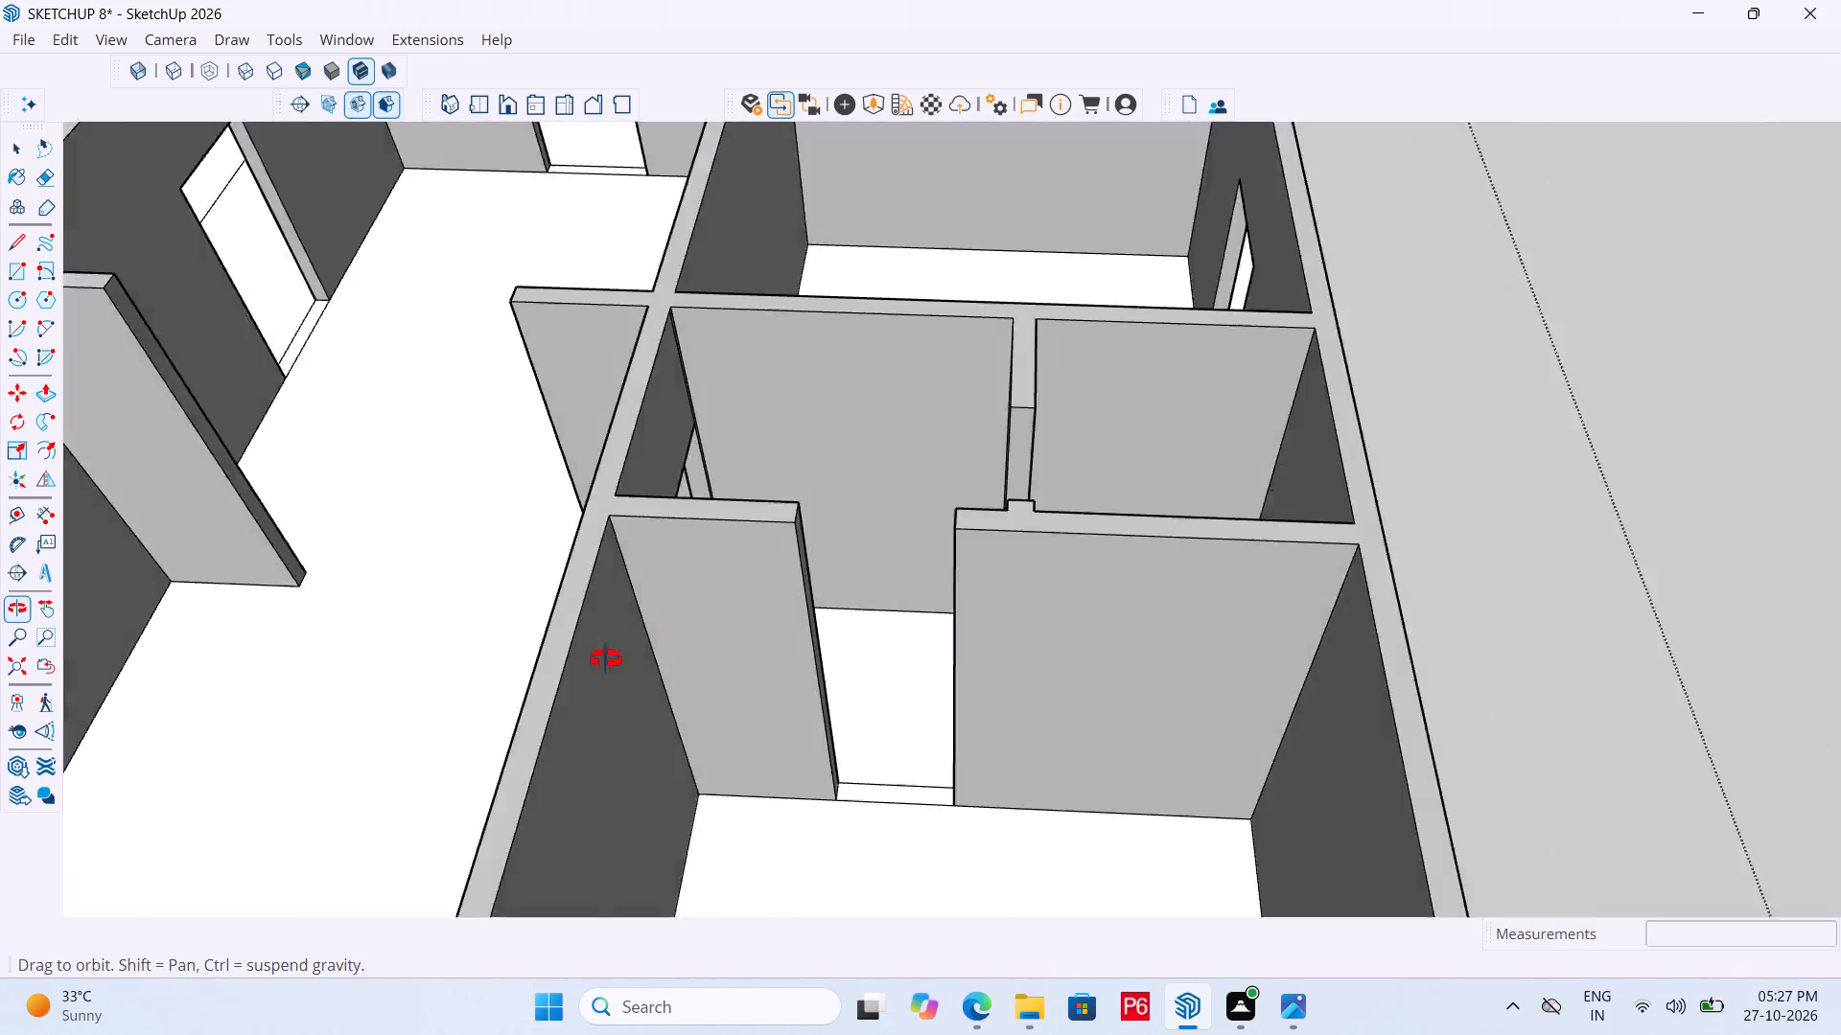
middle_drag(606, 659, 431, 687)
scroll(1034, 266, up, 5)
scroll(357, 319, up, 4)
click(377, 302)
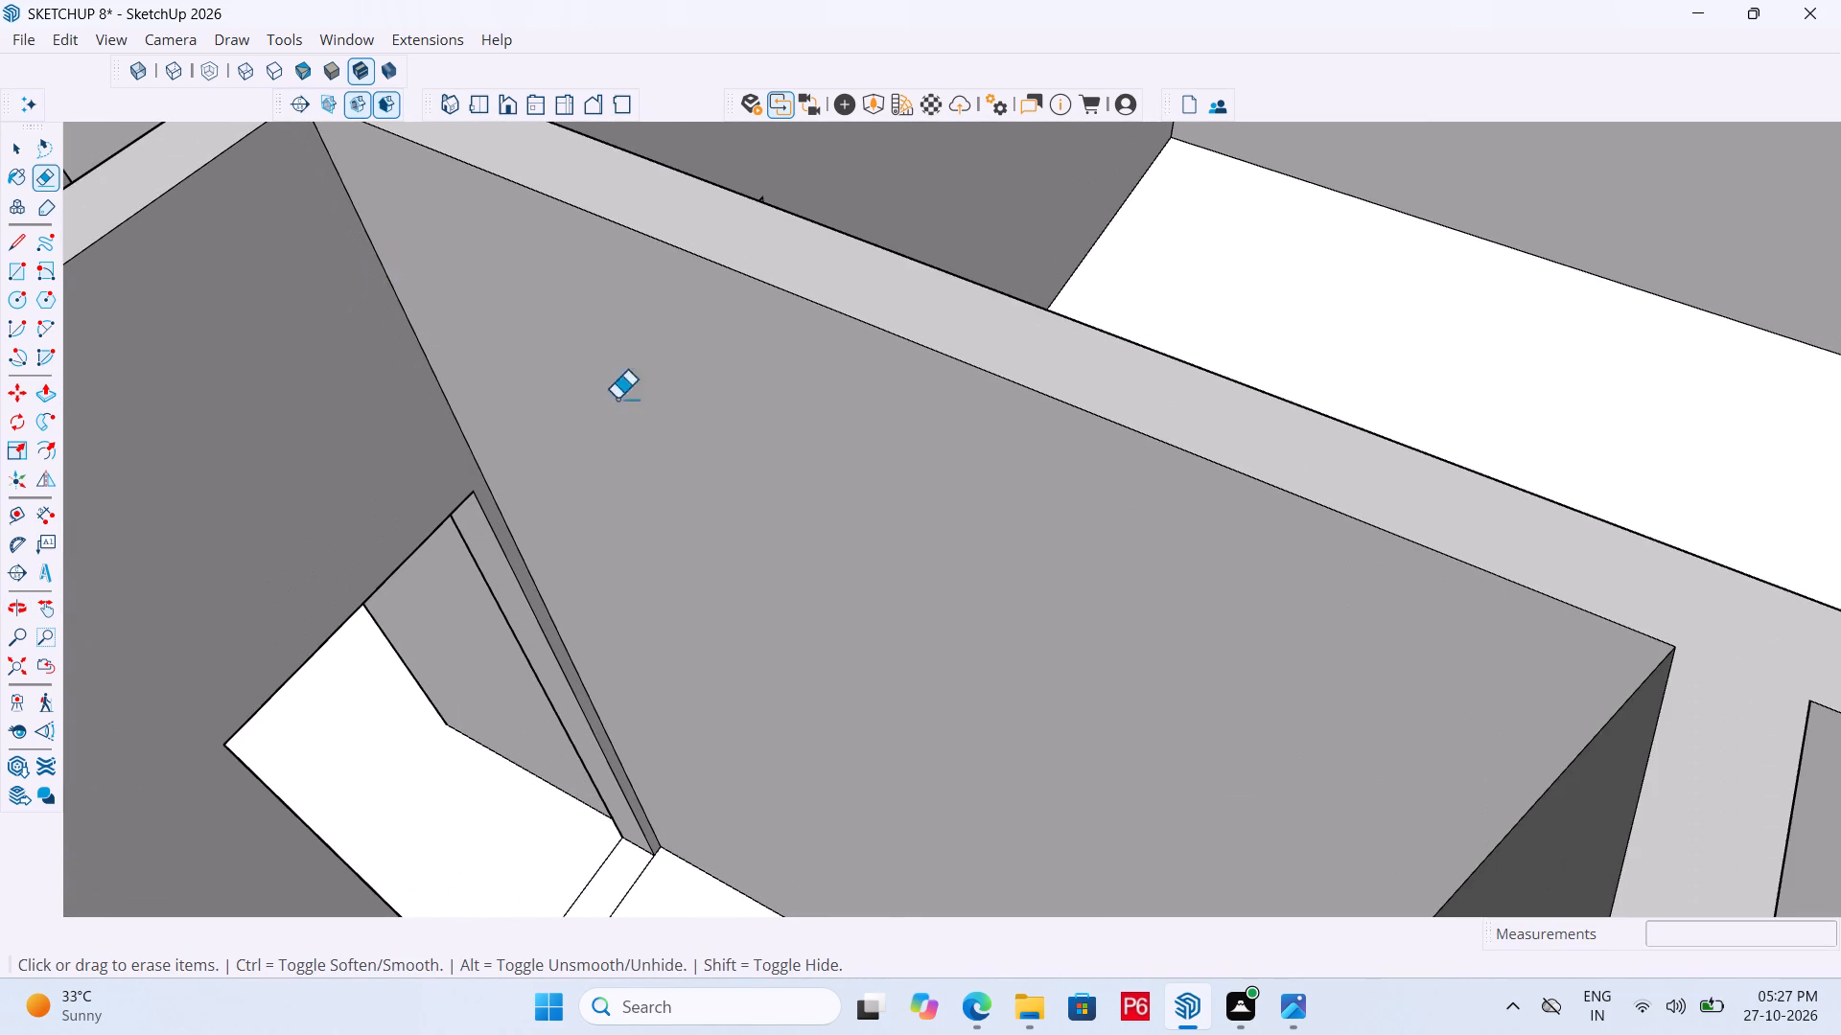
Save the model with the passage lintel added.
scroll(866, 550, down, 4)
key(ctrl+s)
key(ctrl+s)
key(ctrl+s)
key(ctrl+s)
key(ctrl+s)
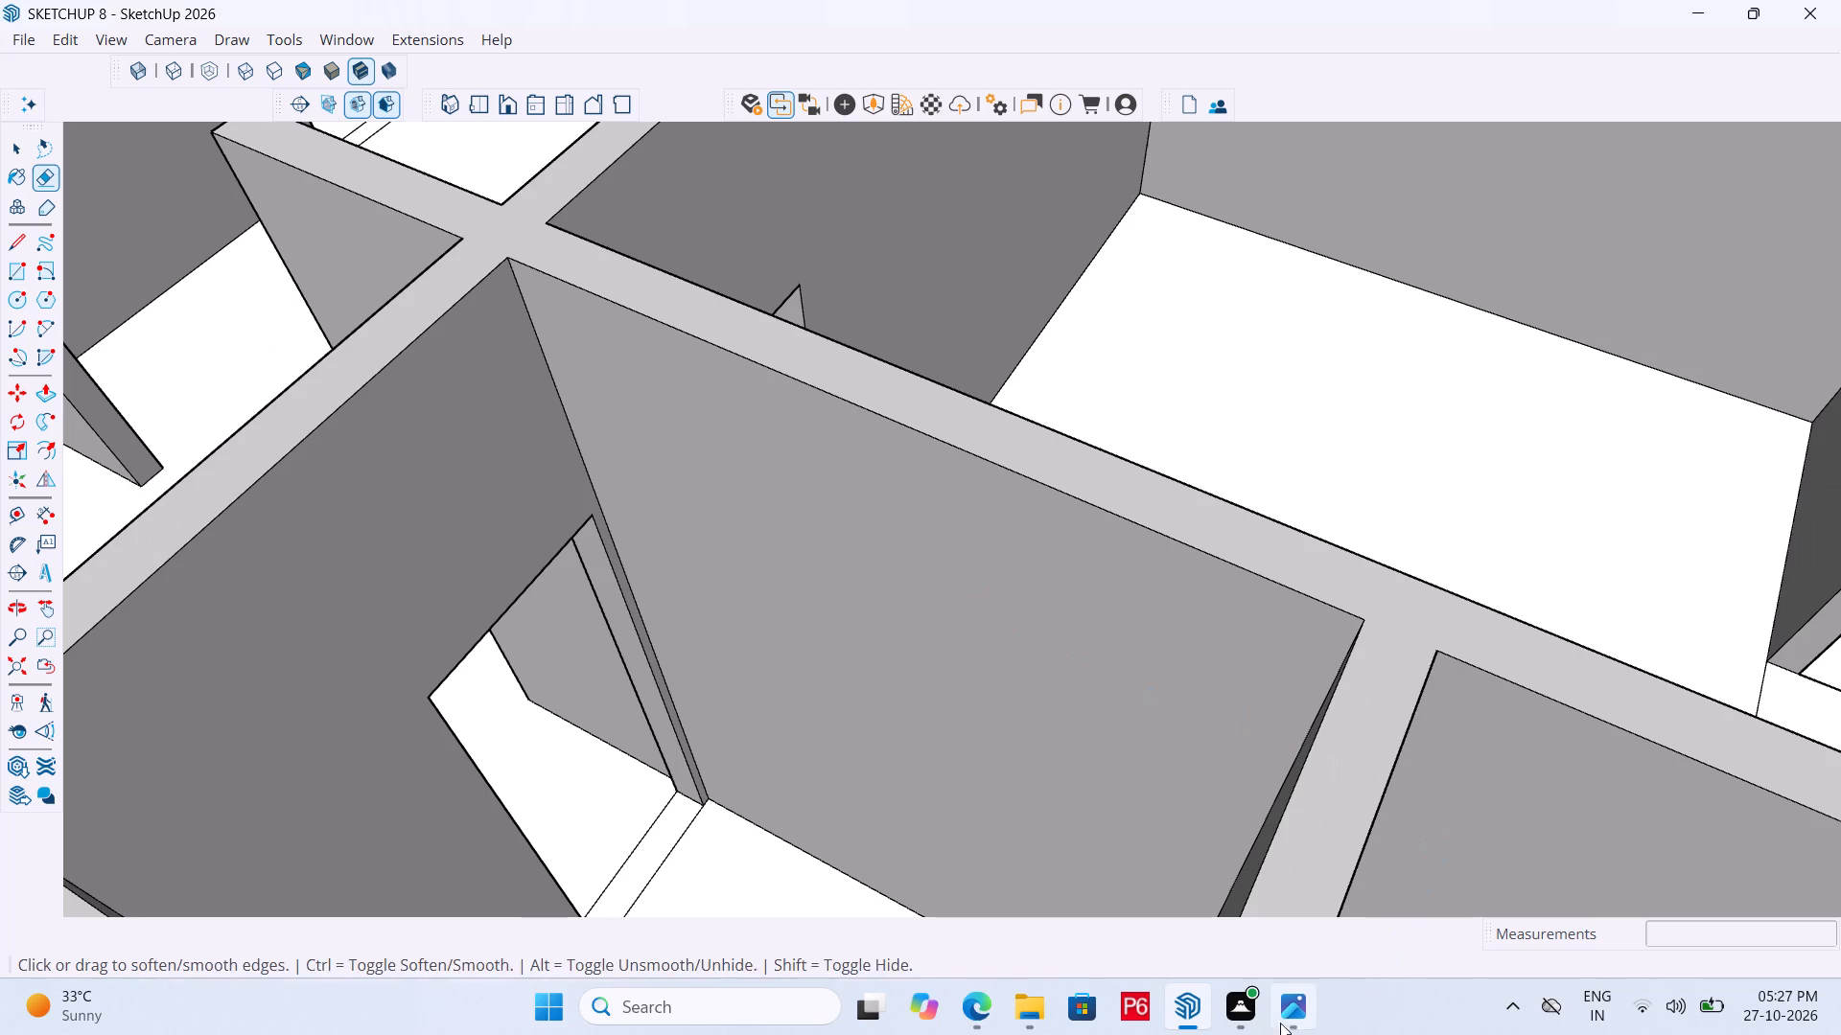
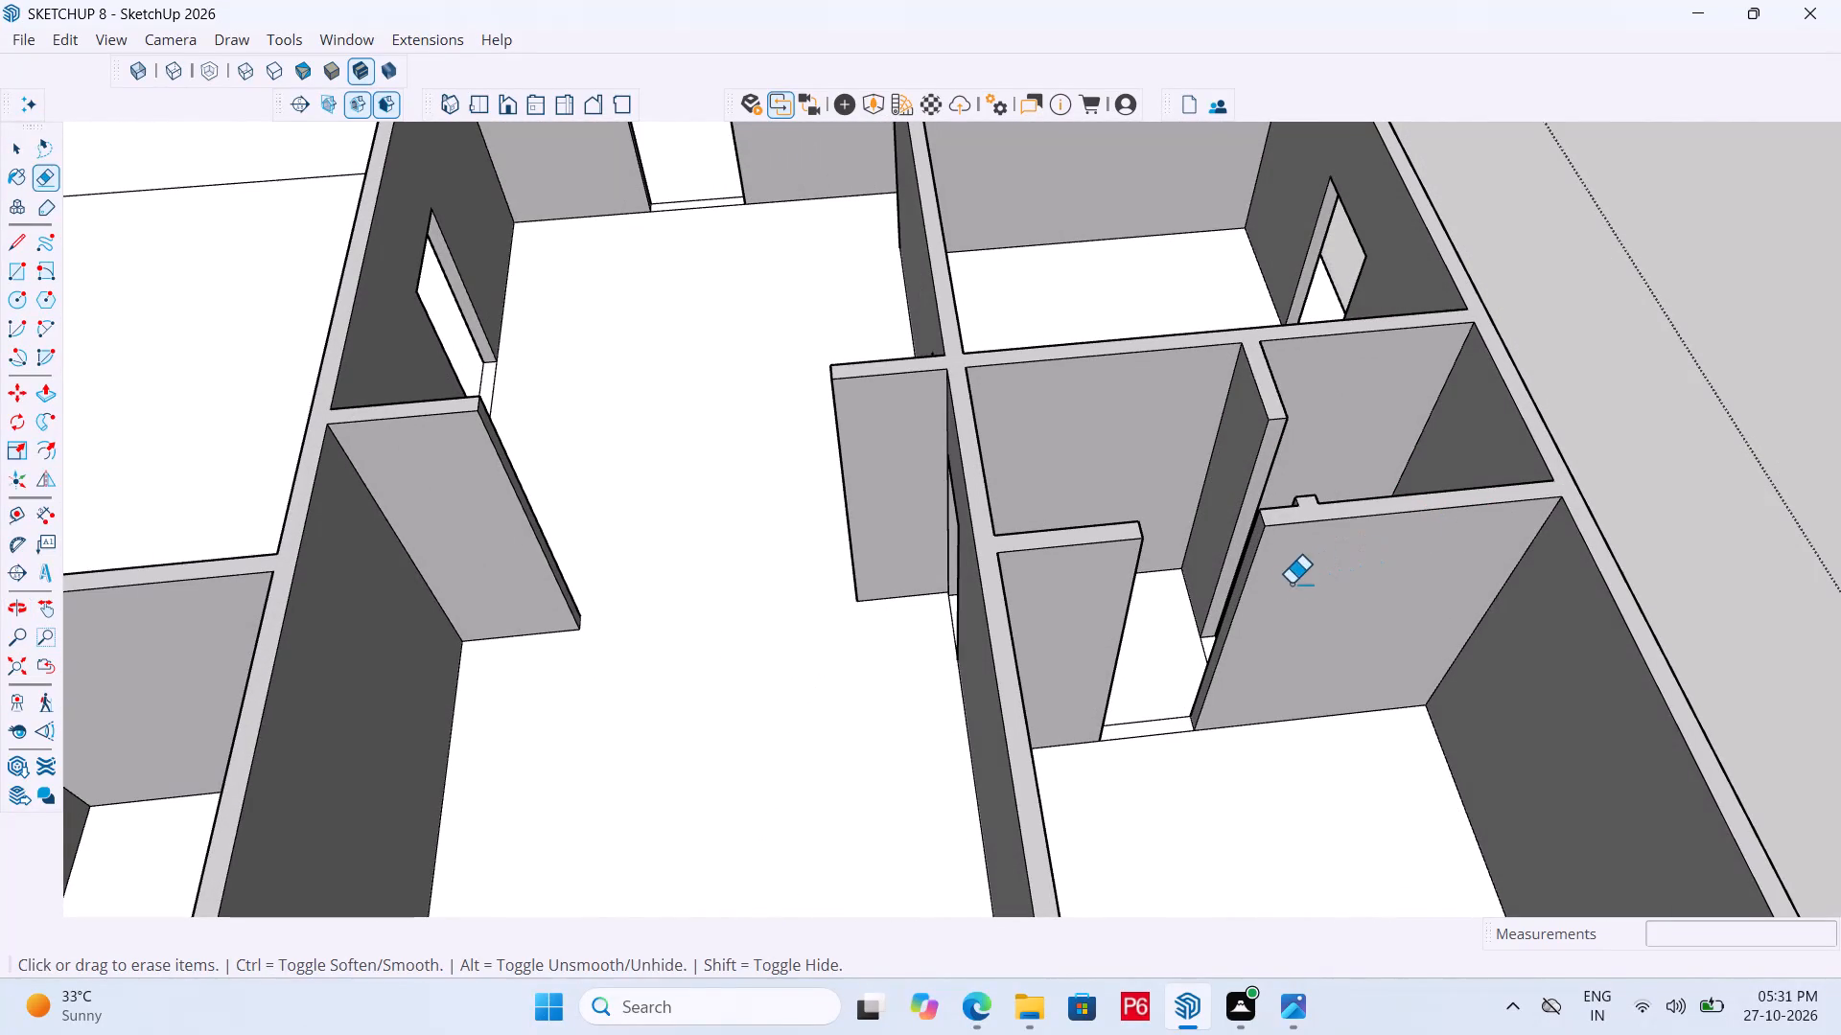
Save the model.
middle_drag(1290, 584, 1313, 562)
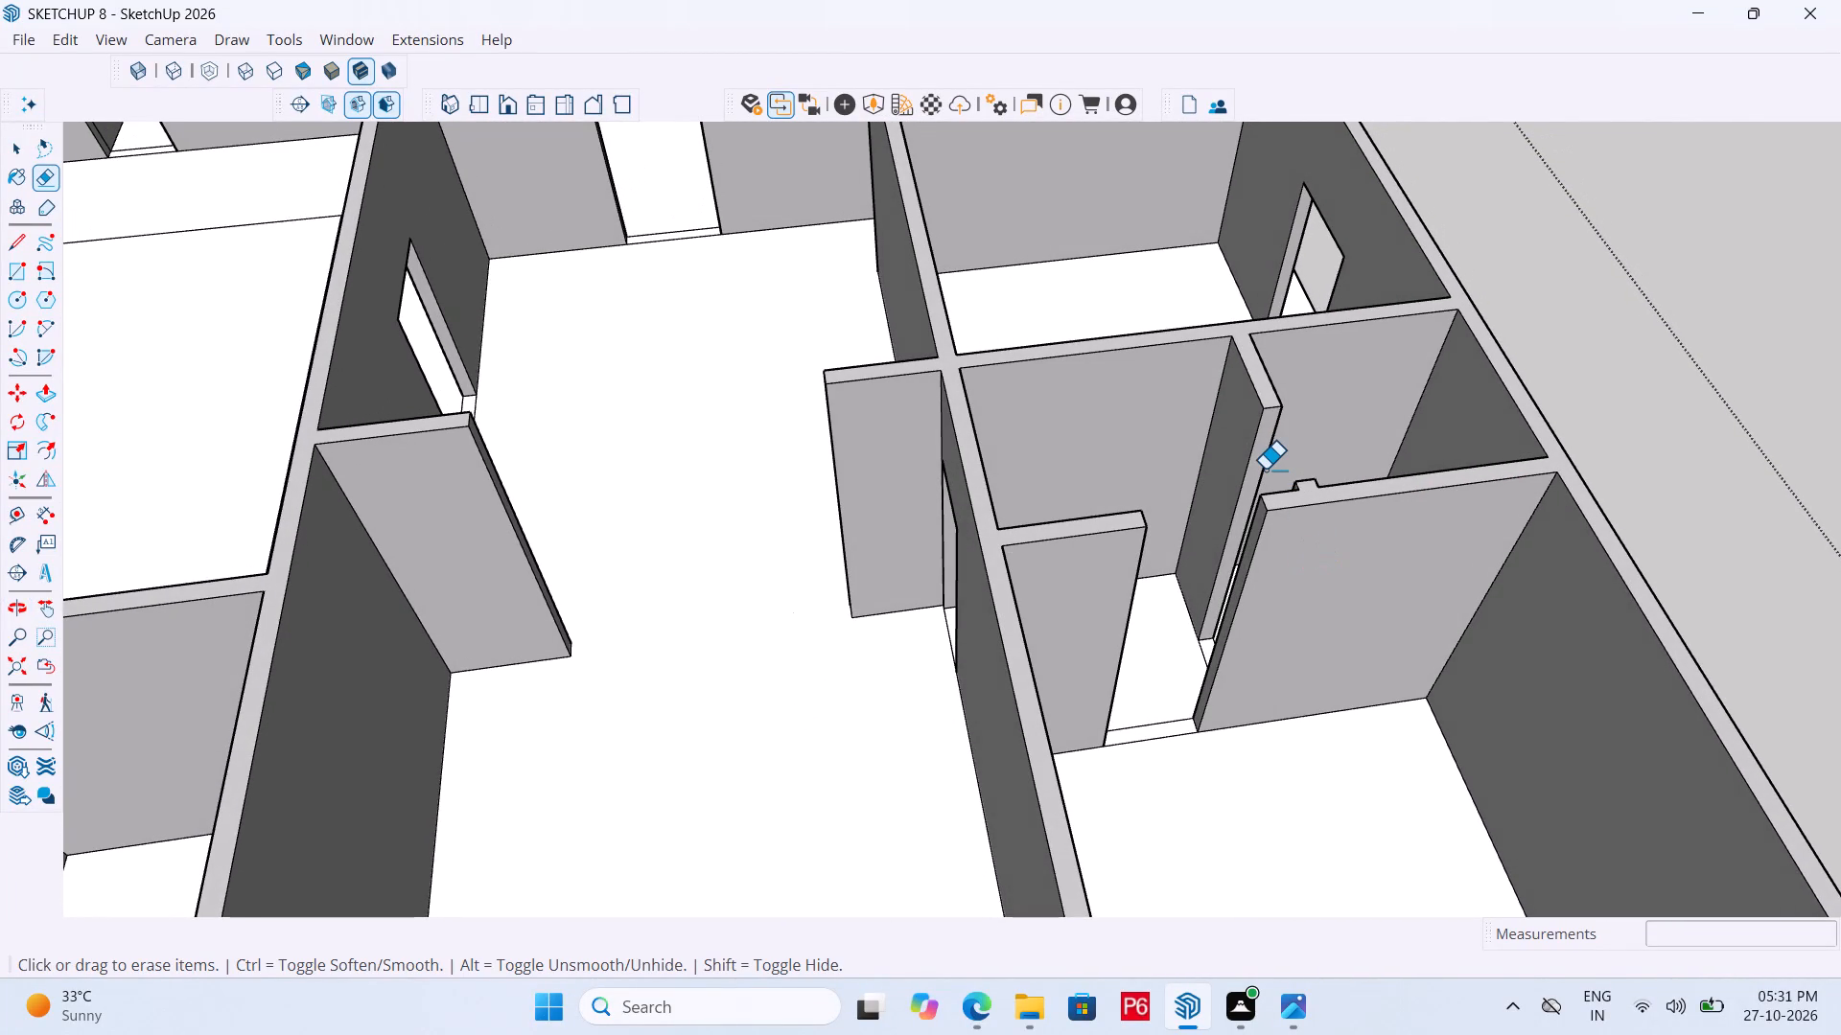
key(ctrl+s)
key(ctrl+s)
key(ctrl+s)
key(ctrl+s)
key(ctrl+s)
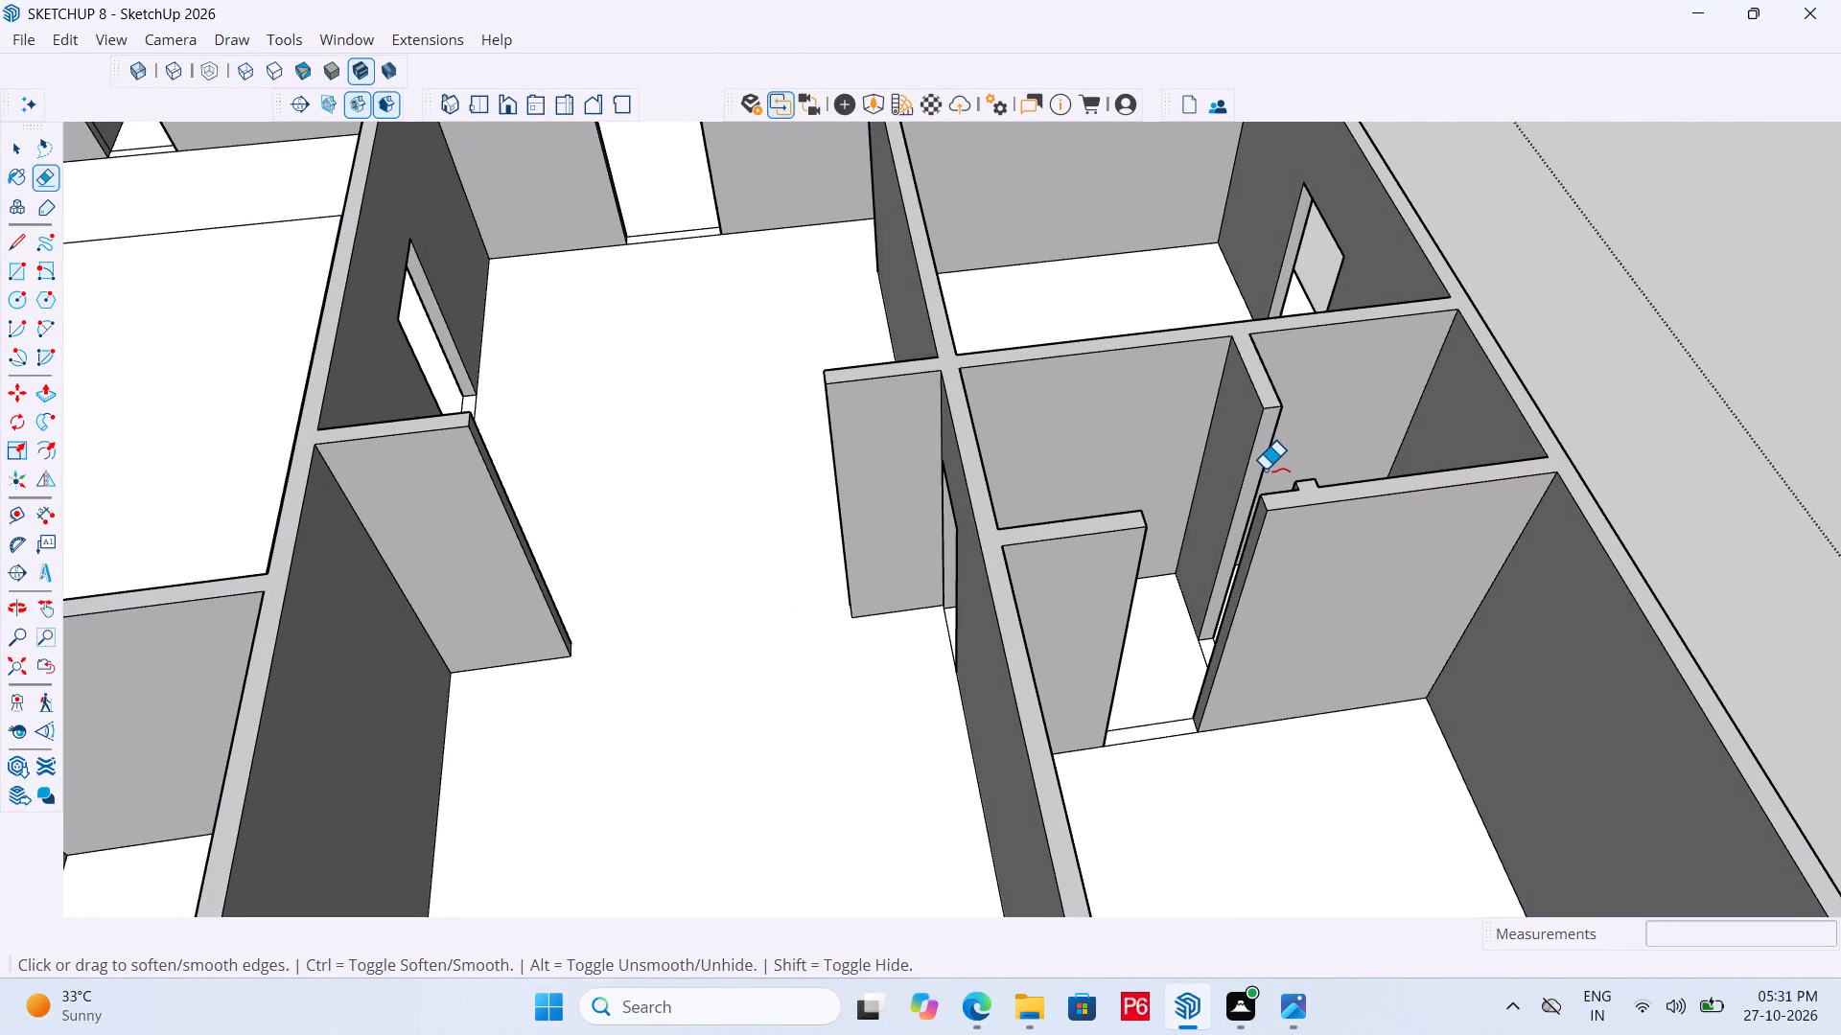
key(ctrl+s)
key(ctrl+s)
key(ctrl+s)
key(ctrl+s)
key(ctrl+s)
key(ctrl+s)
key(ctrl+s)
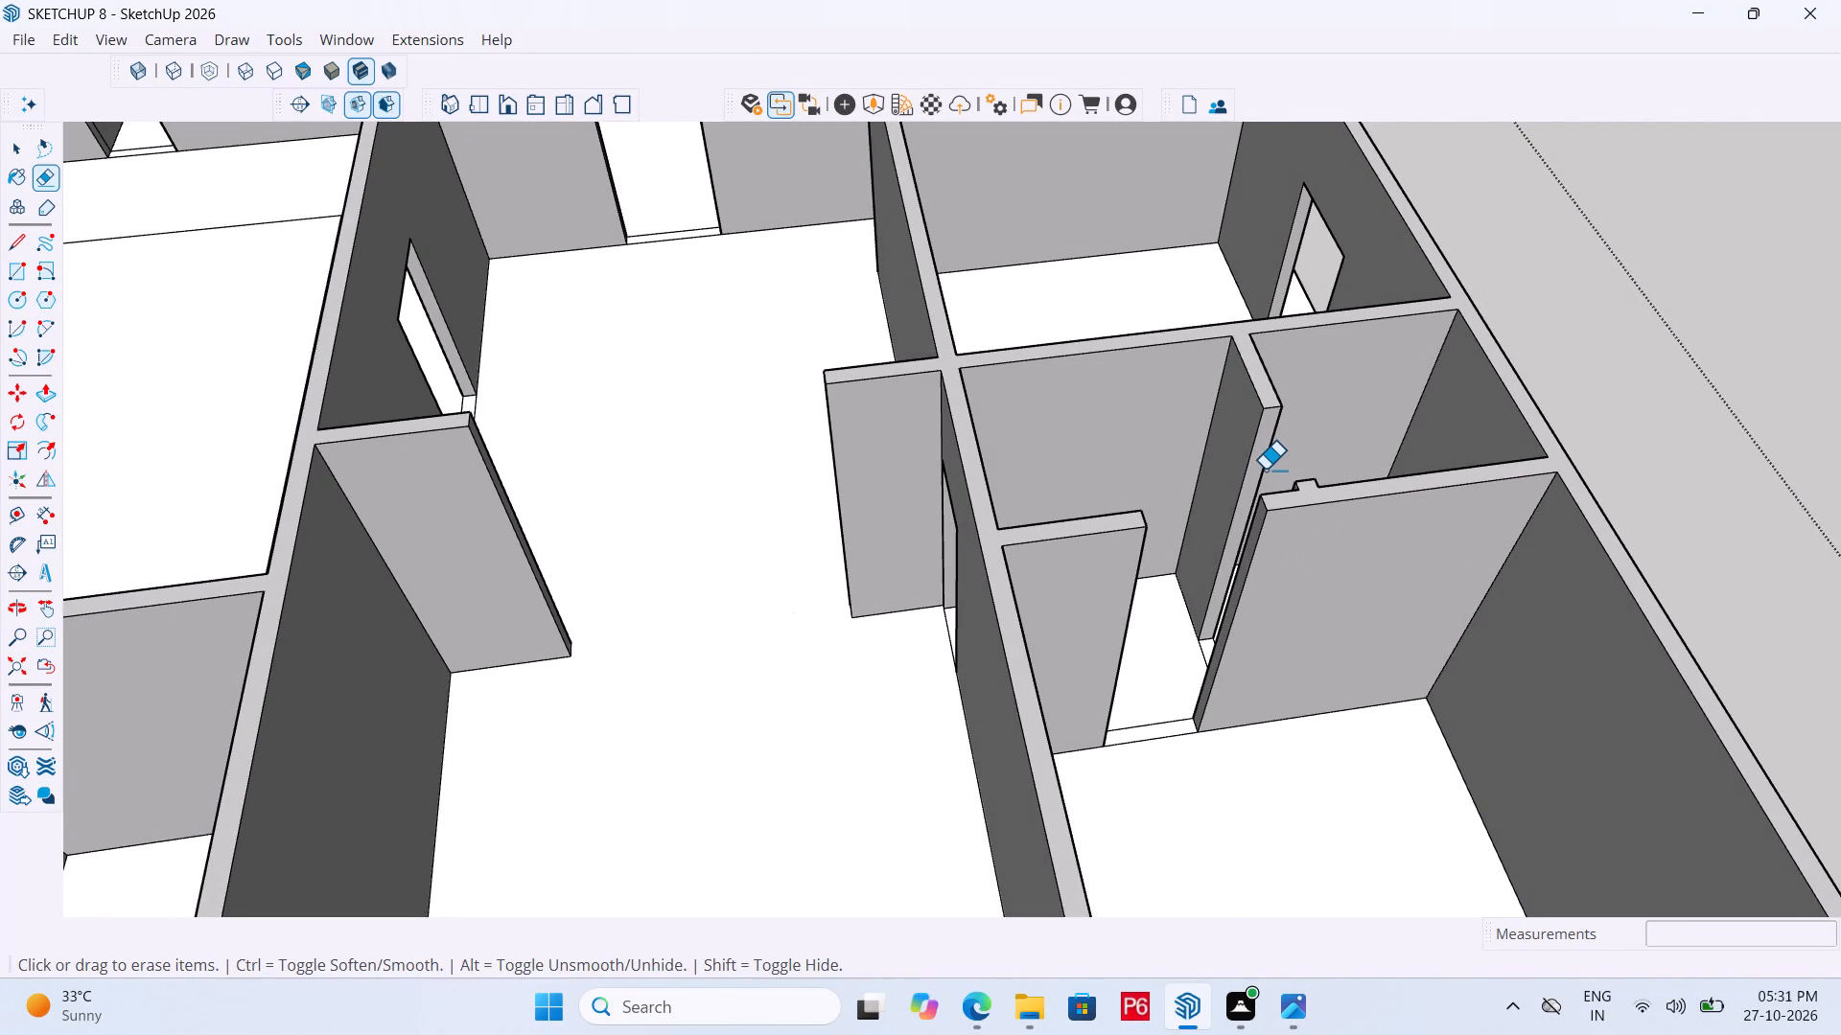
key(ctrl+s)
Place a guide line 3'6" below the top edge on the end face of the partition wall beside the doorway.
middle_drag(1281, 486, 1329, 454)
scroll(1278, 335, up, 4)
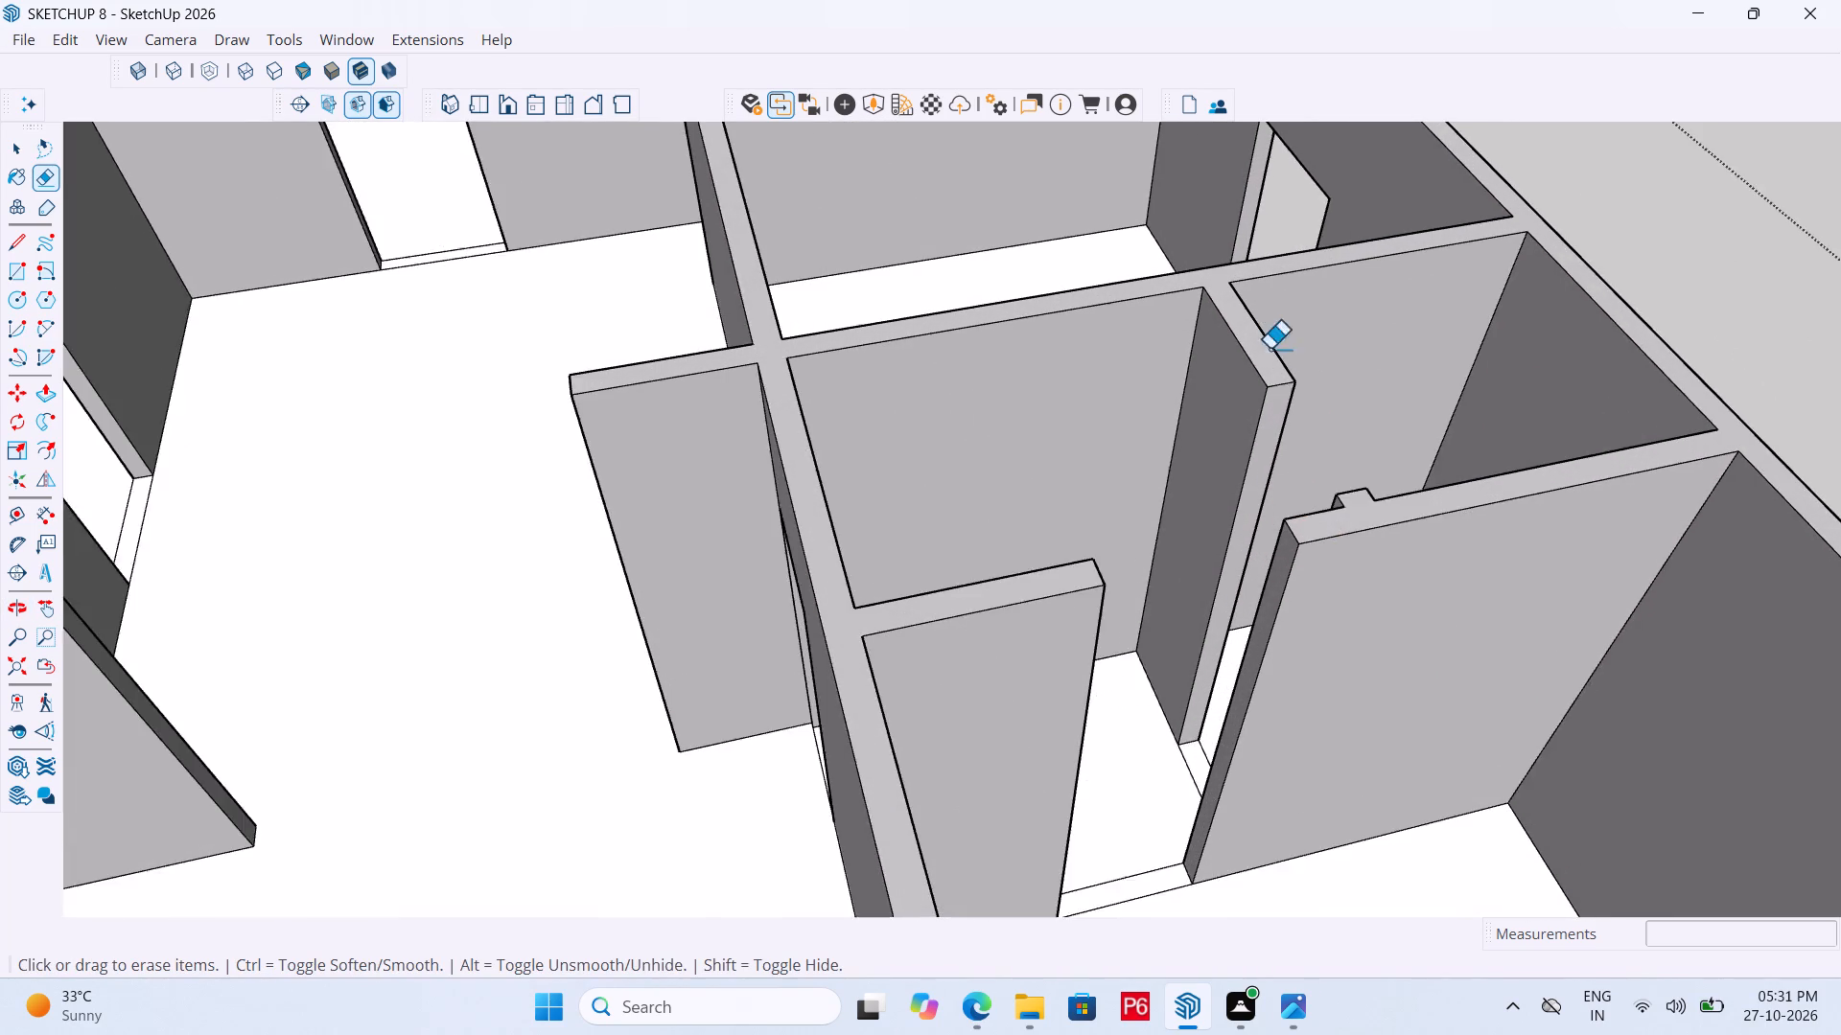
scroll(1276, 400, up, 5)
middle_click(1291, 427)
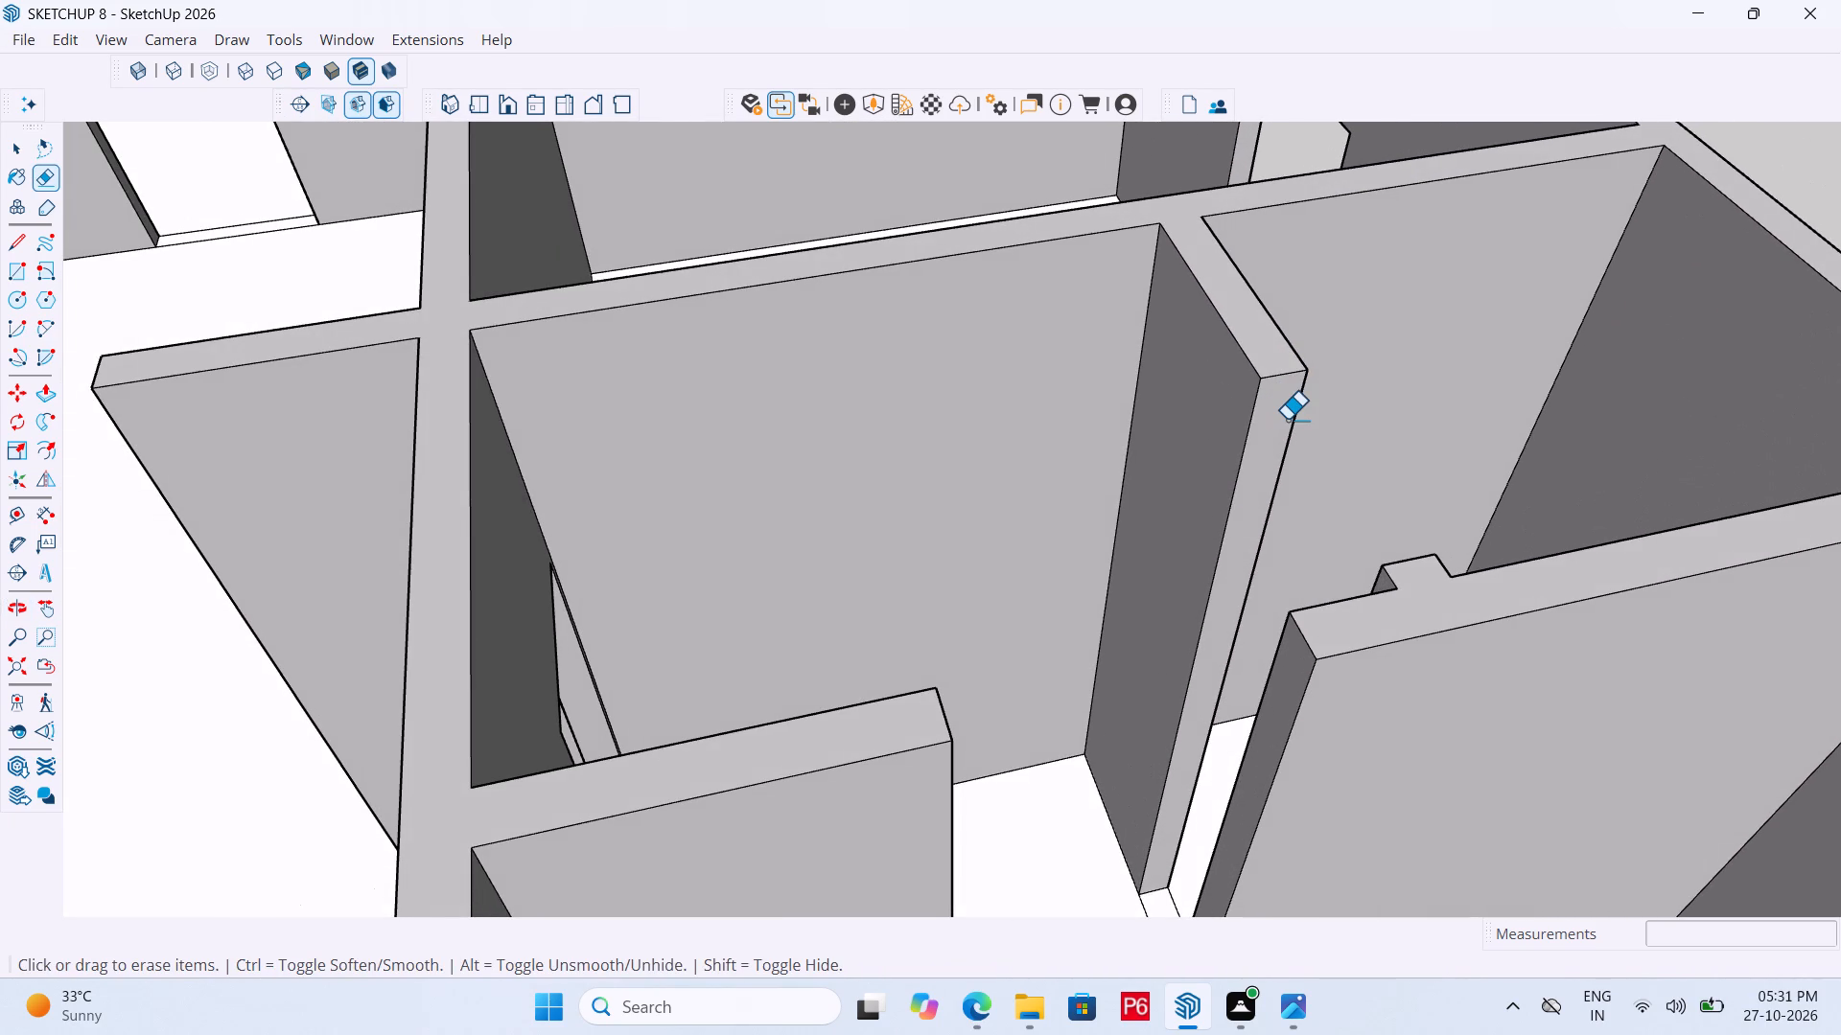
key(t)
scroll(1285, 387, up, 1)
click(1285, 366)
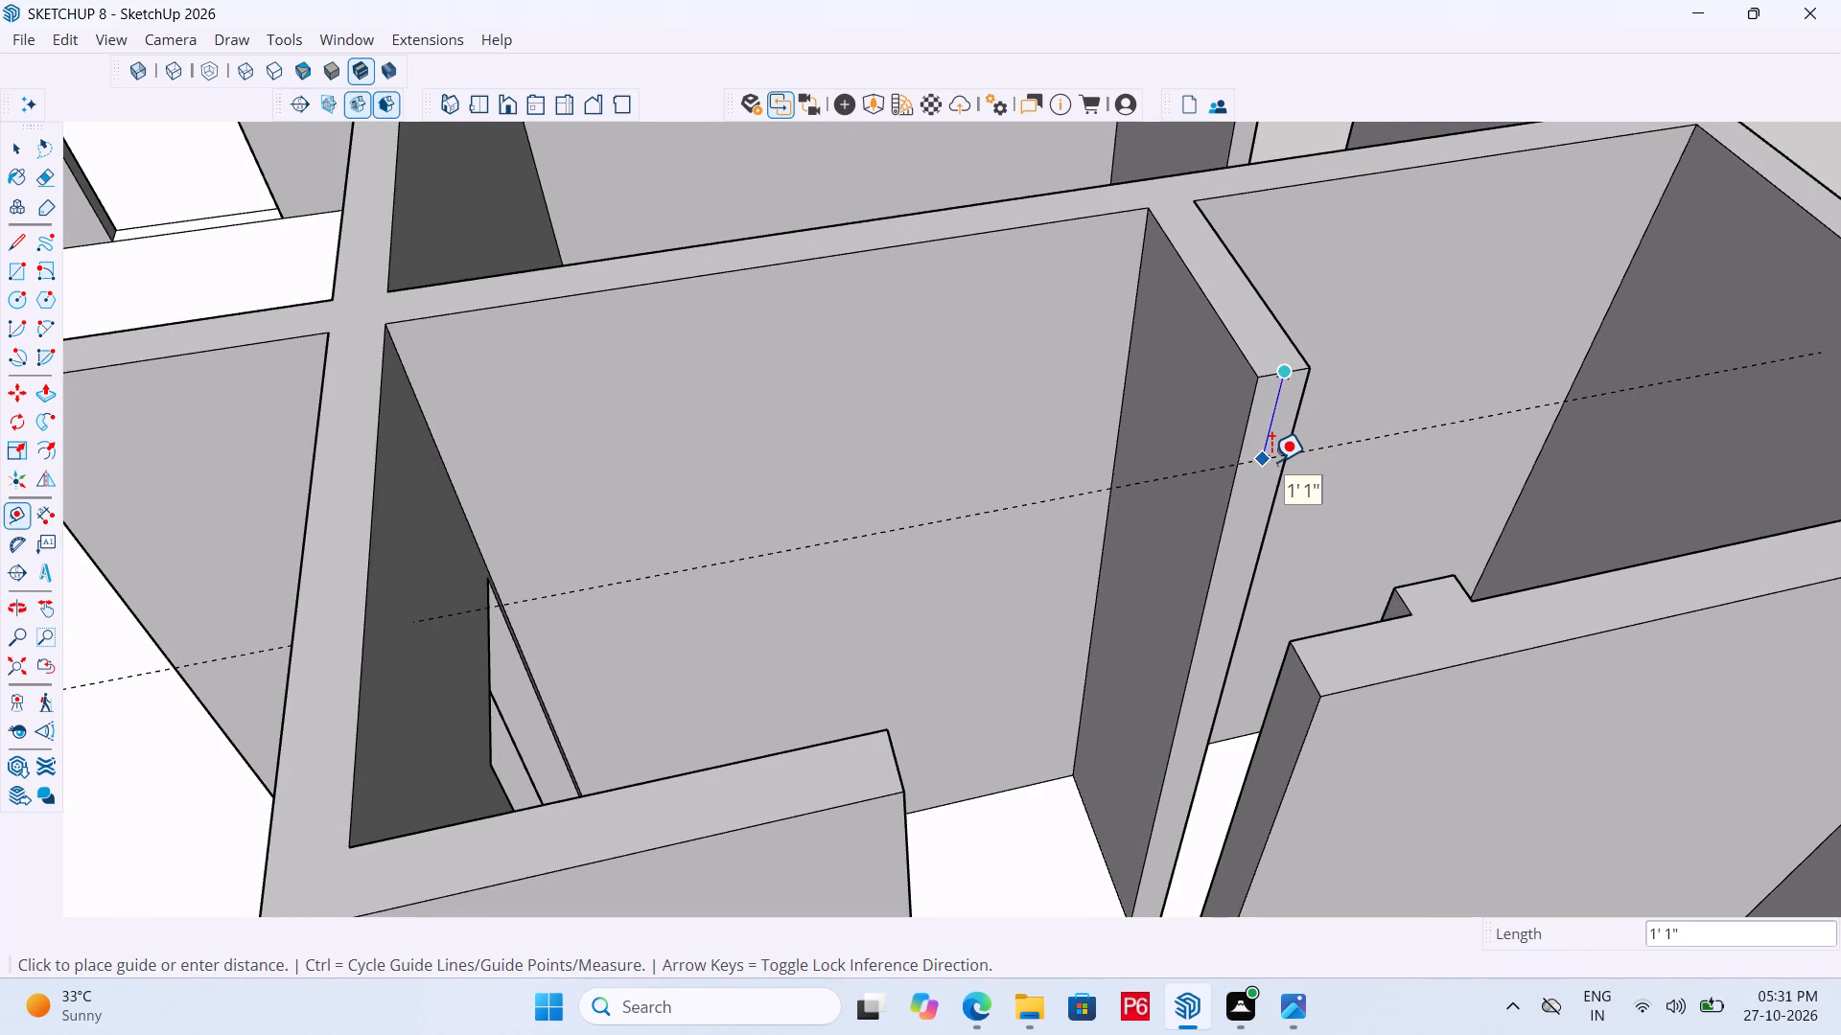
text(3'6")
key(Return)
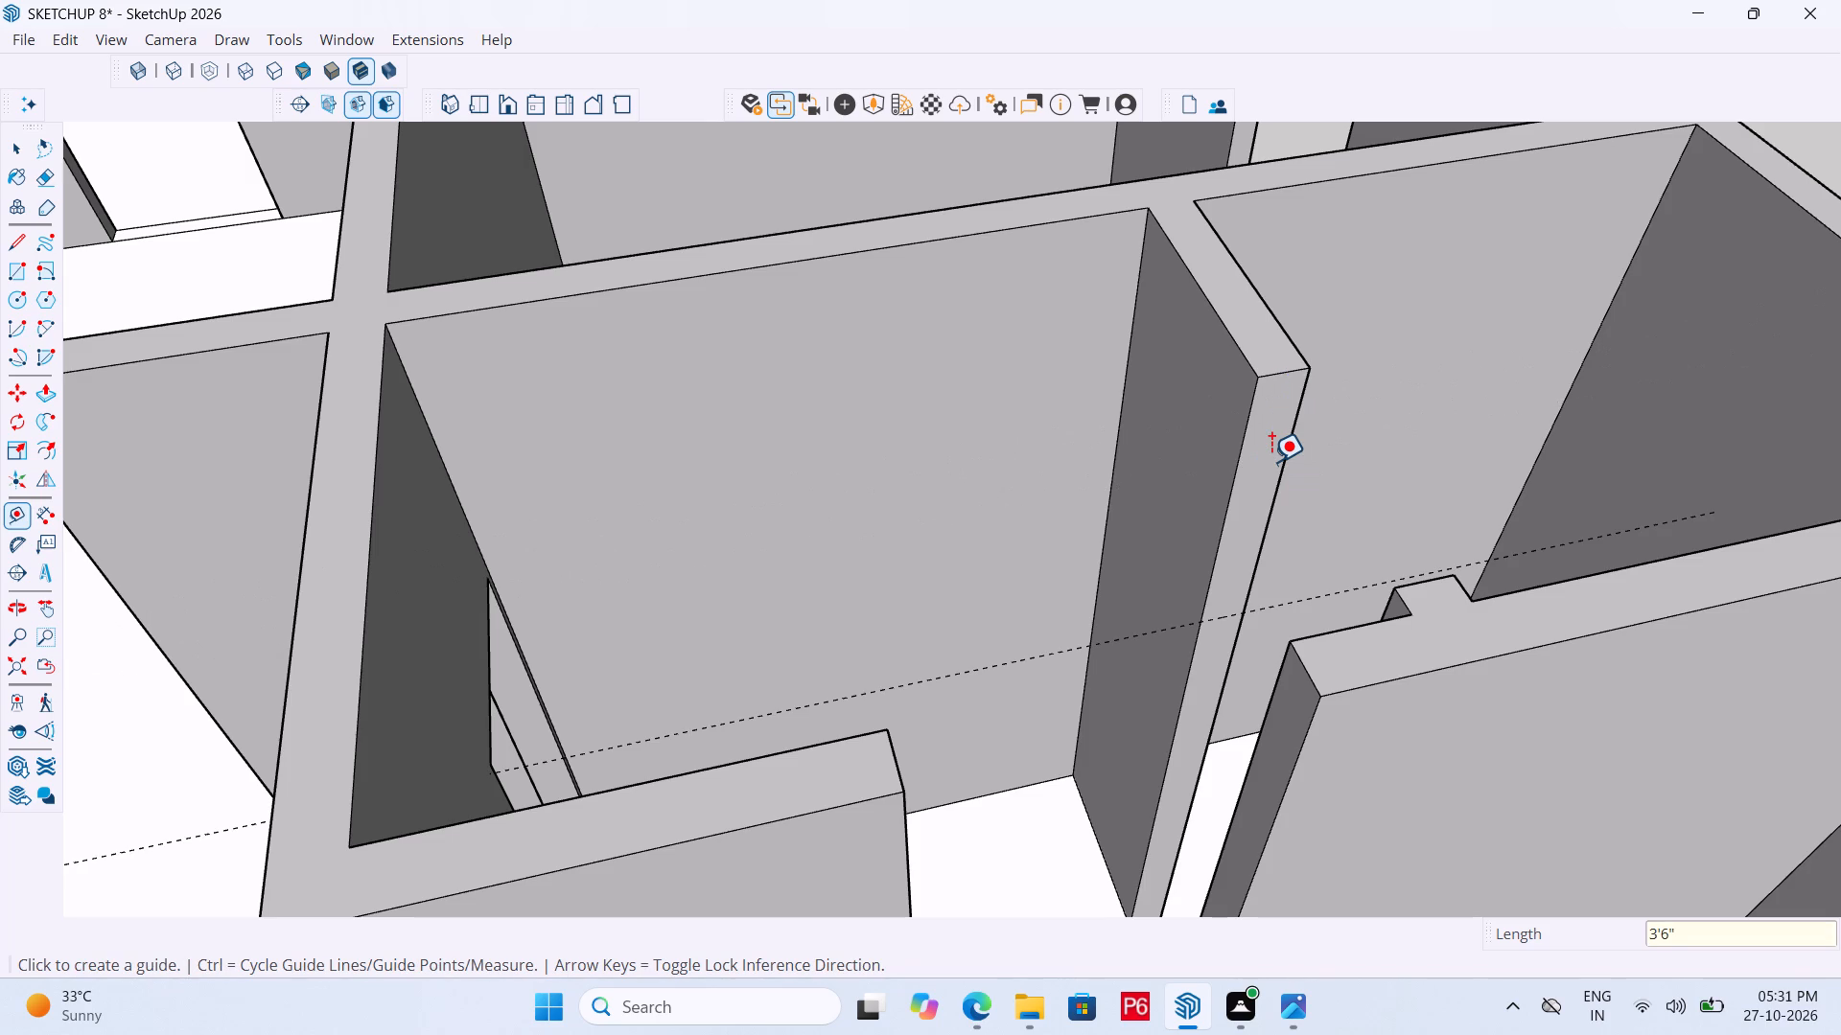
Draw a 6" line across the partition wall's end face along the guide.
key(l)
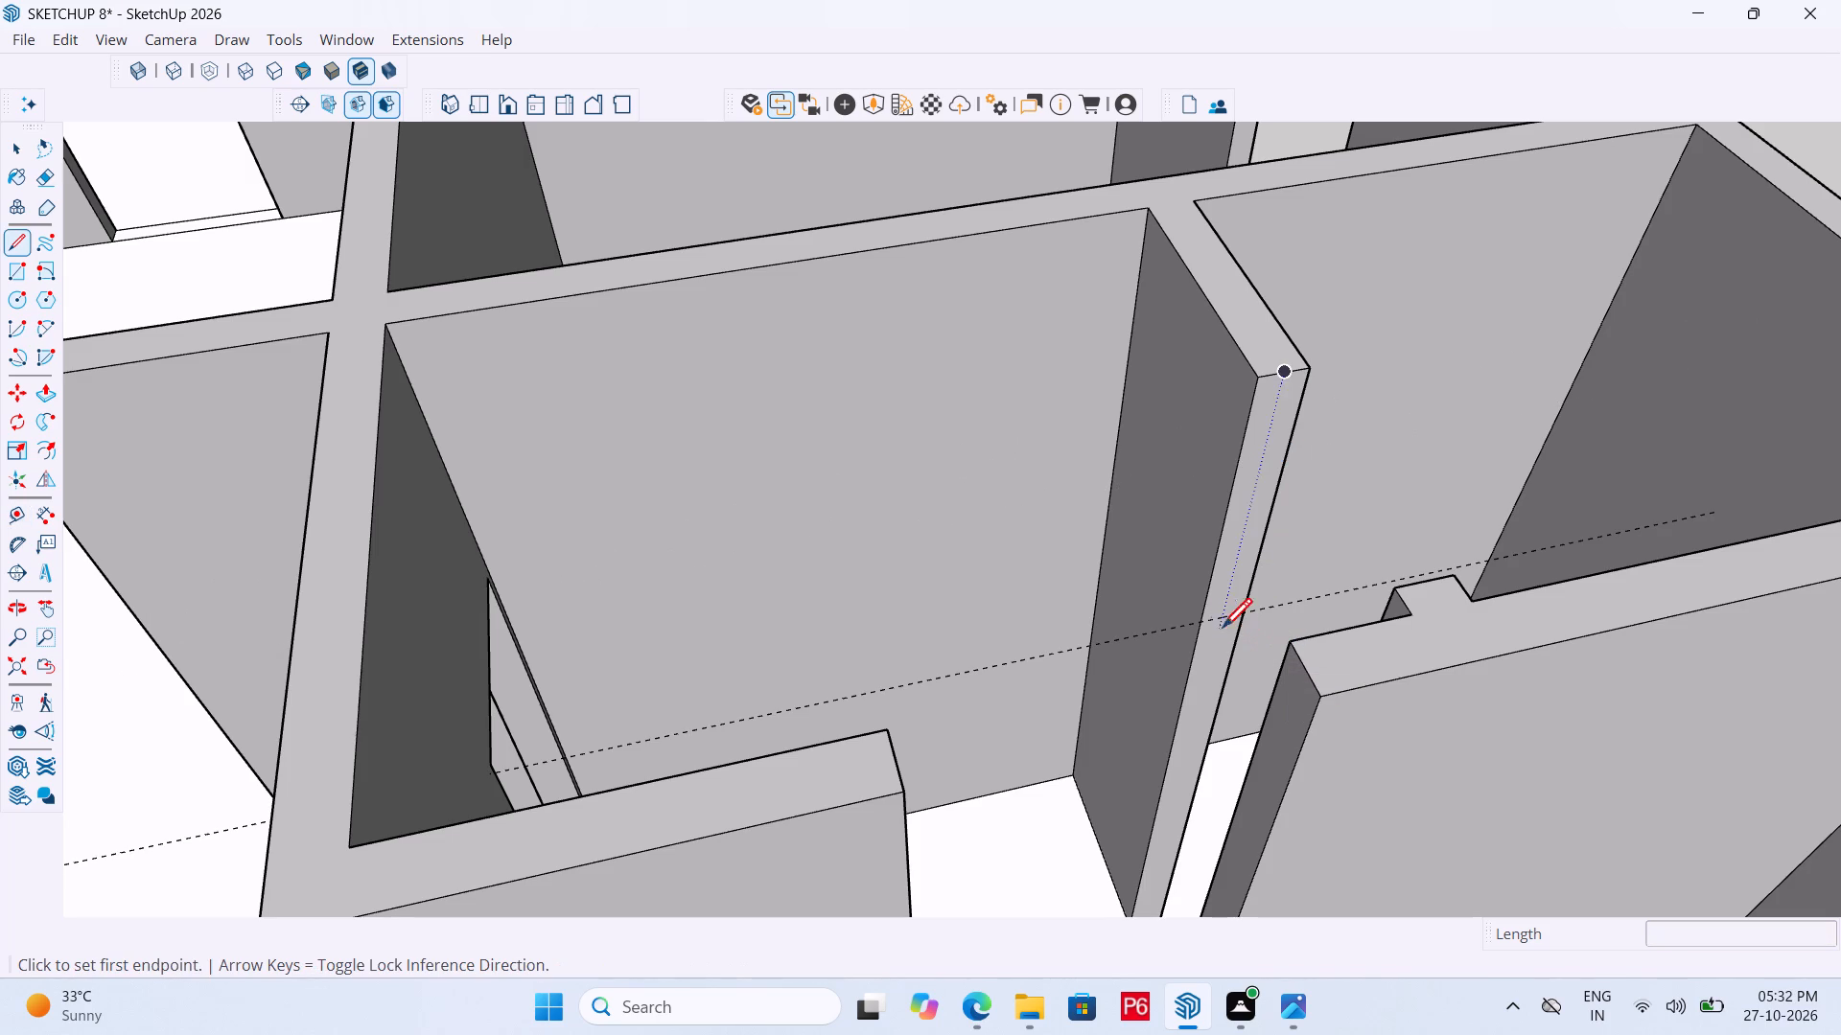
click(1204, 622)
key(space)
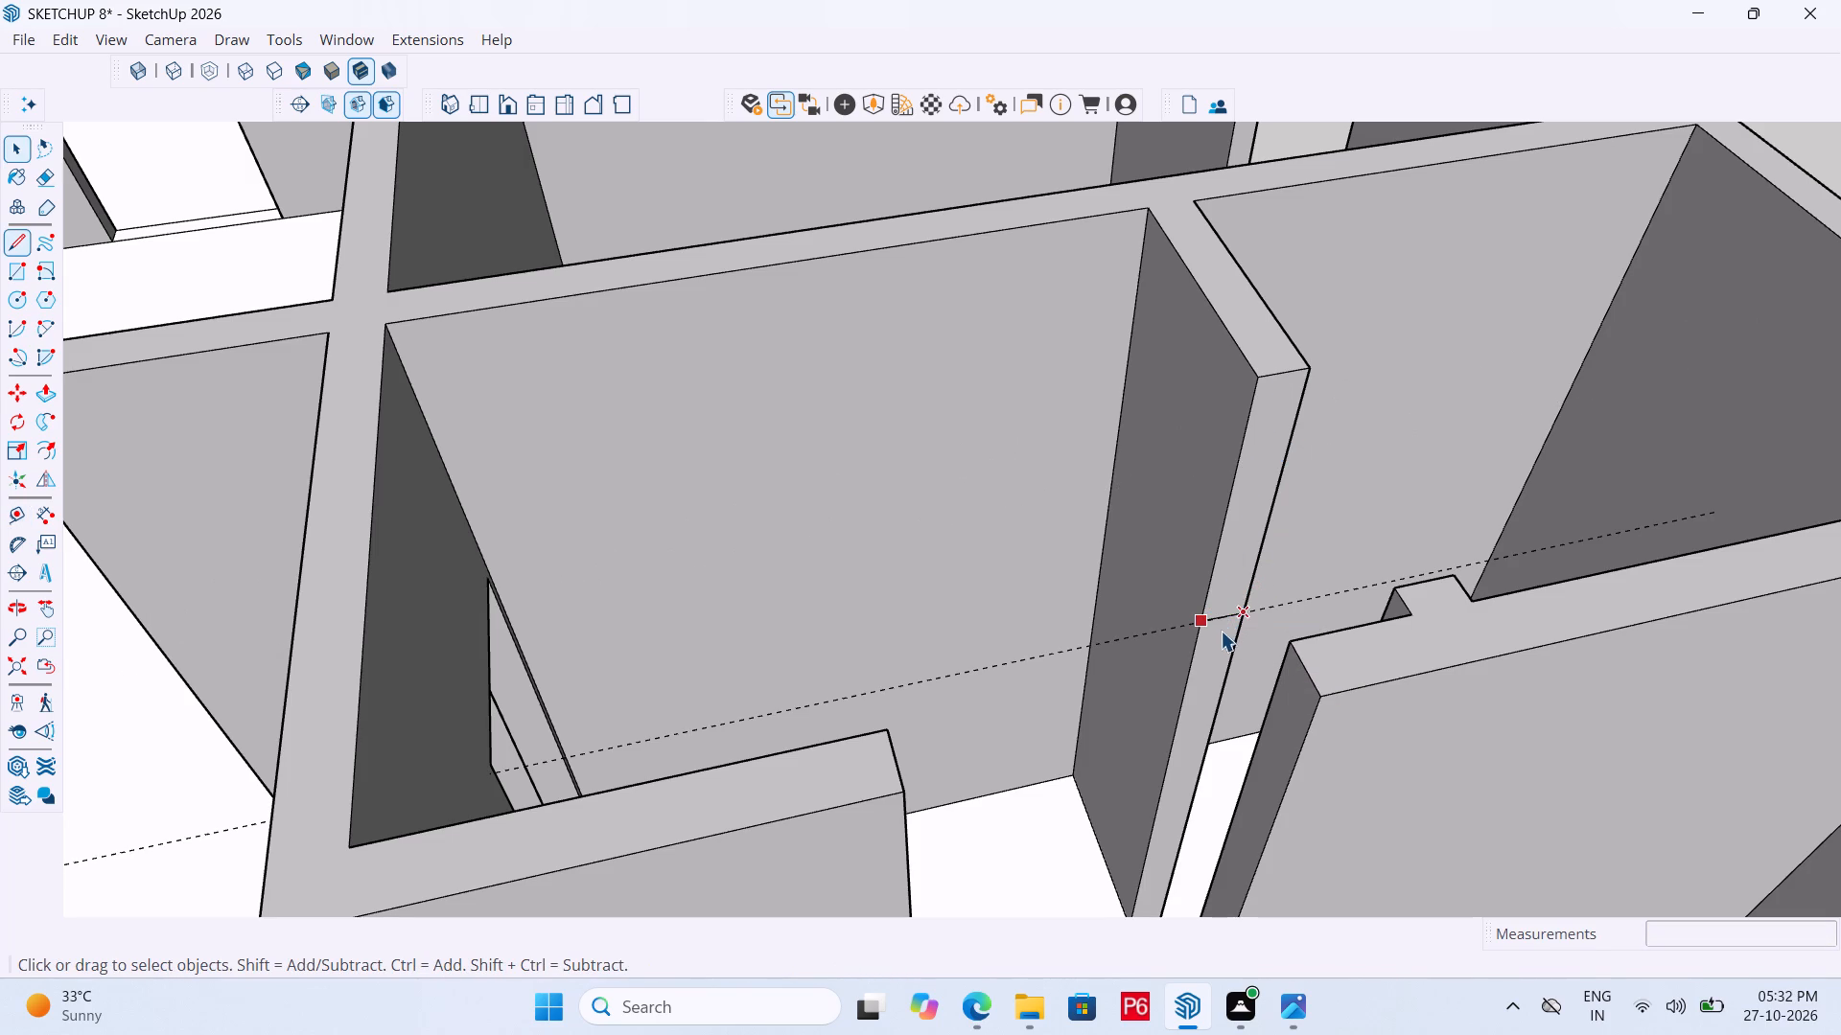
key(l)
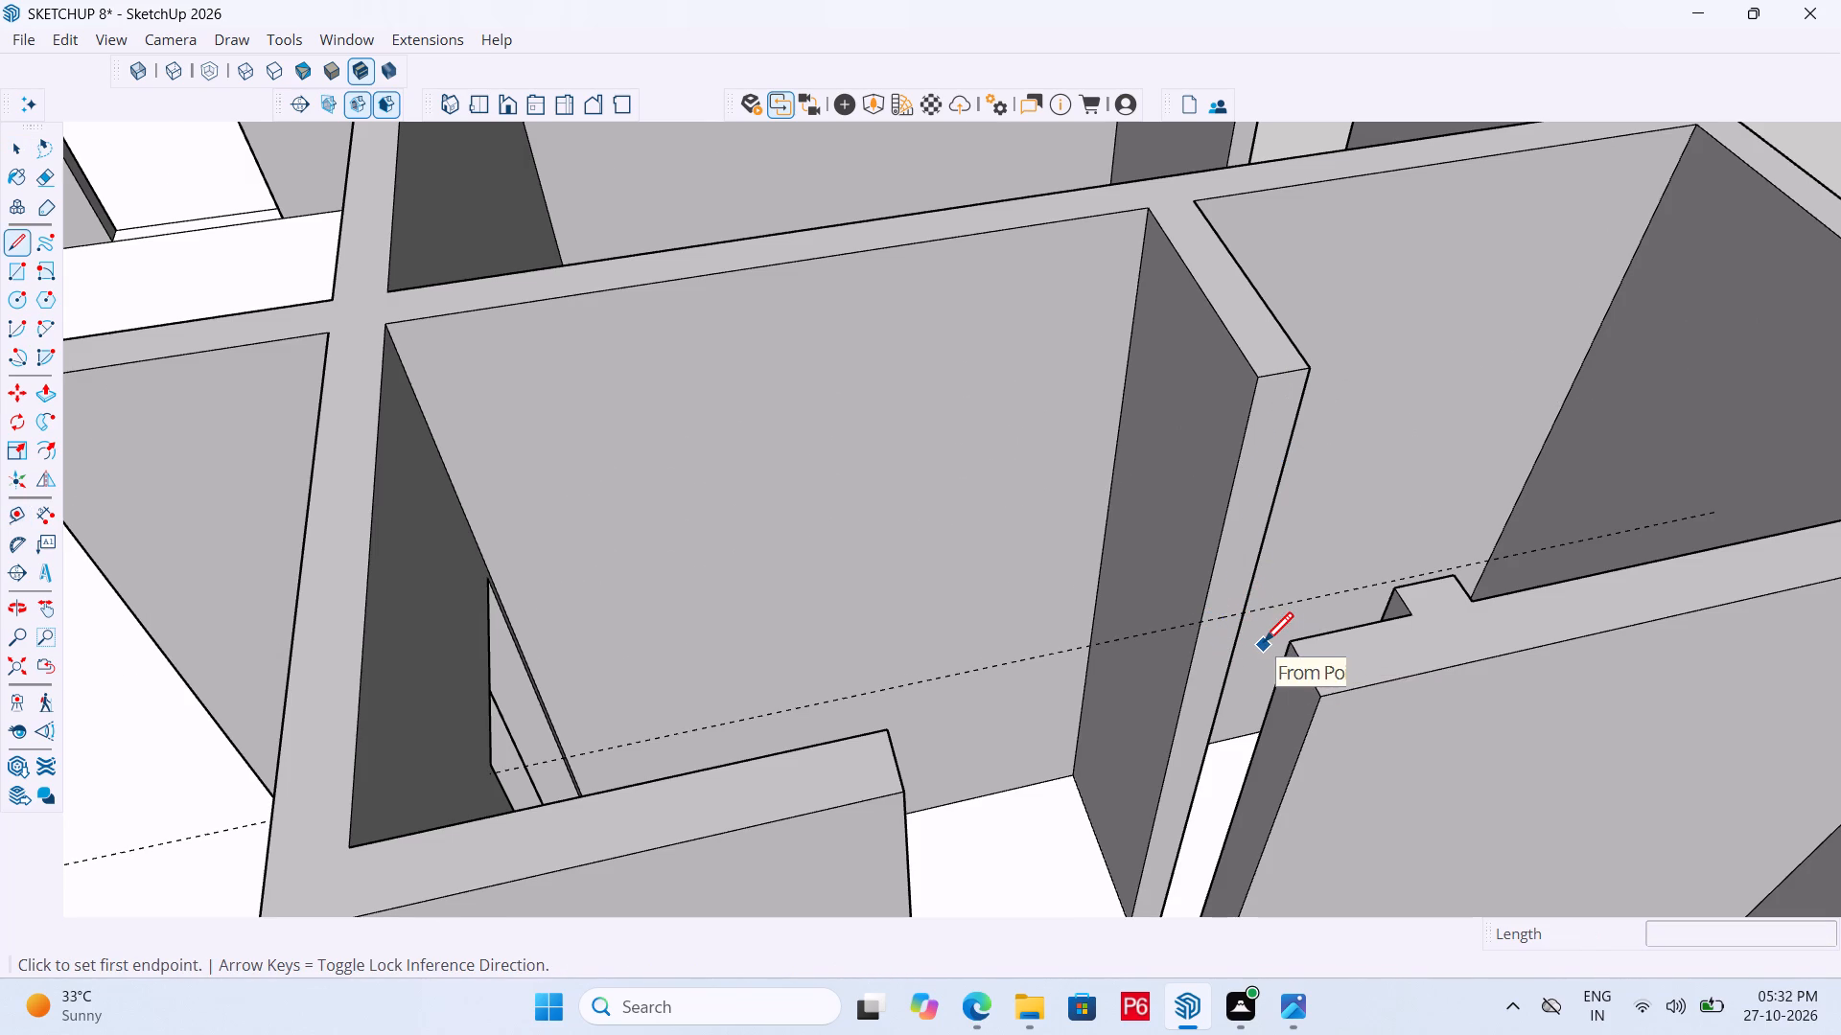
scroll(1264, 645, up, 2)
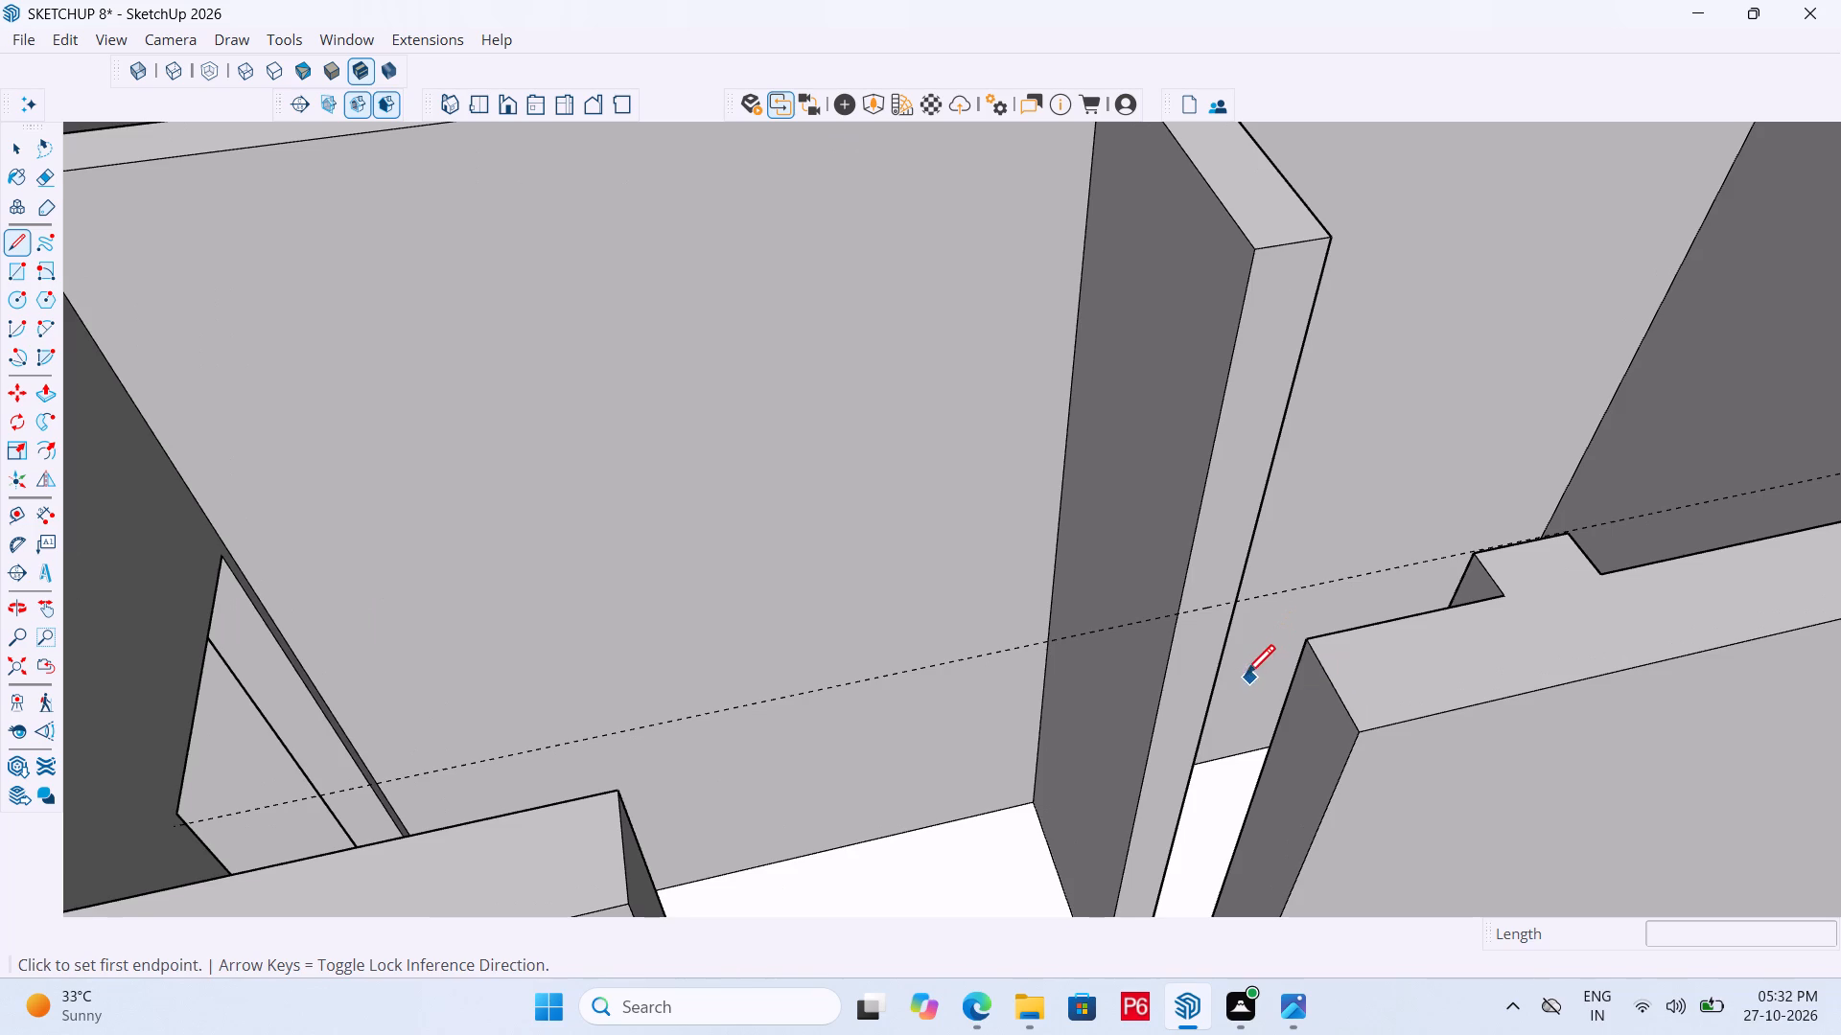
scroll(1242, 677, up, 2)
click(1151, 597)
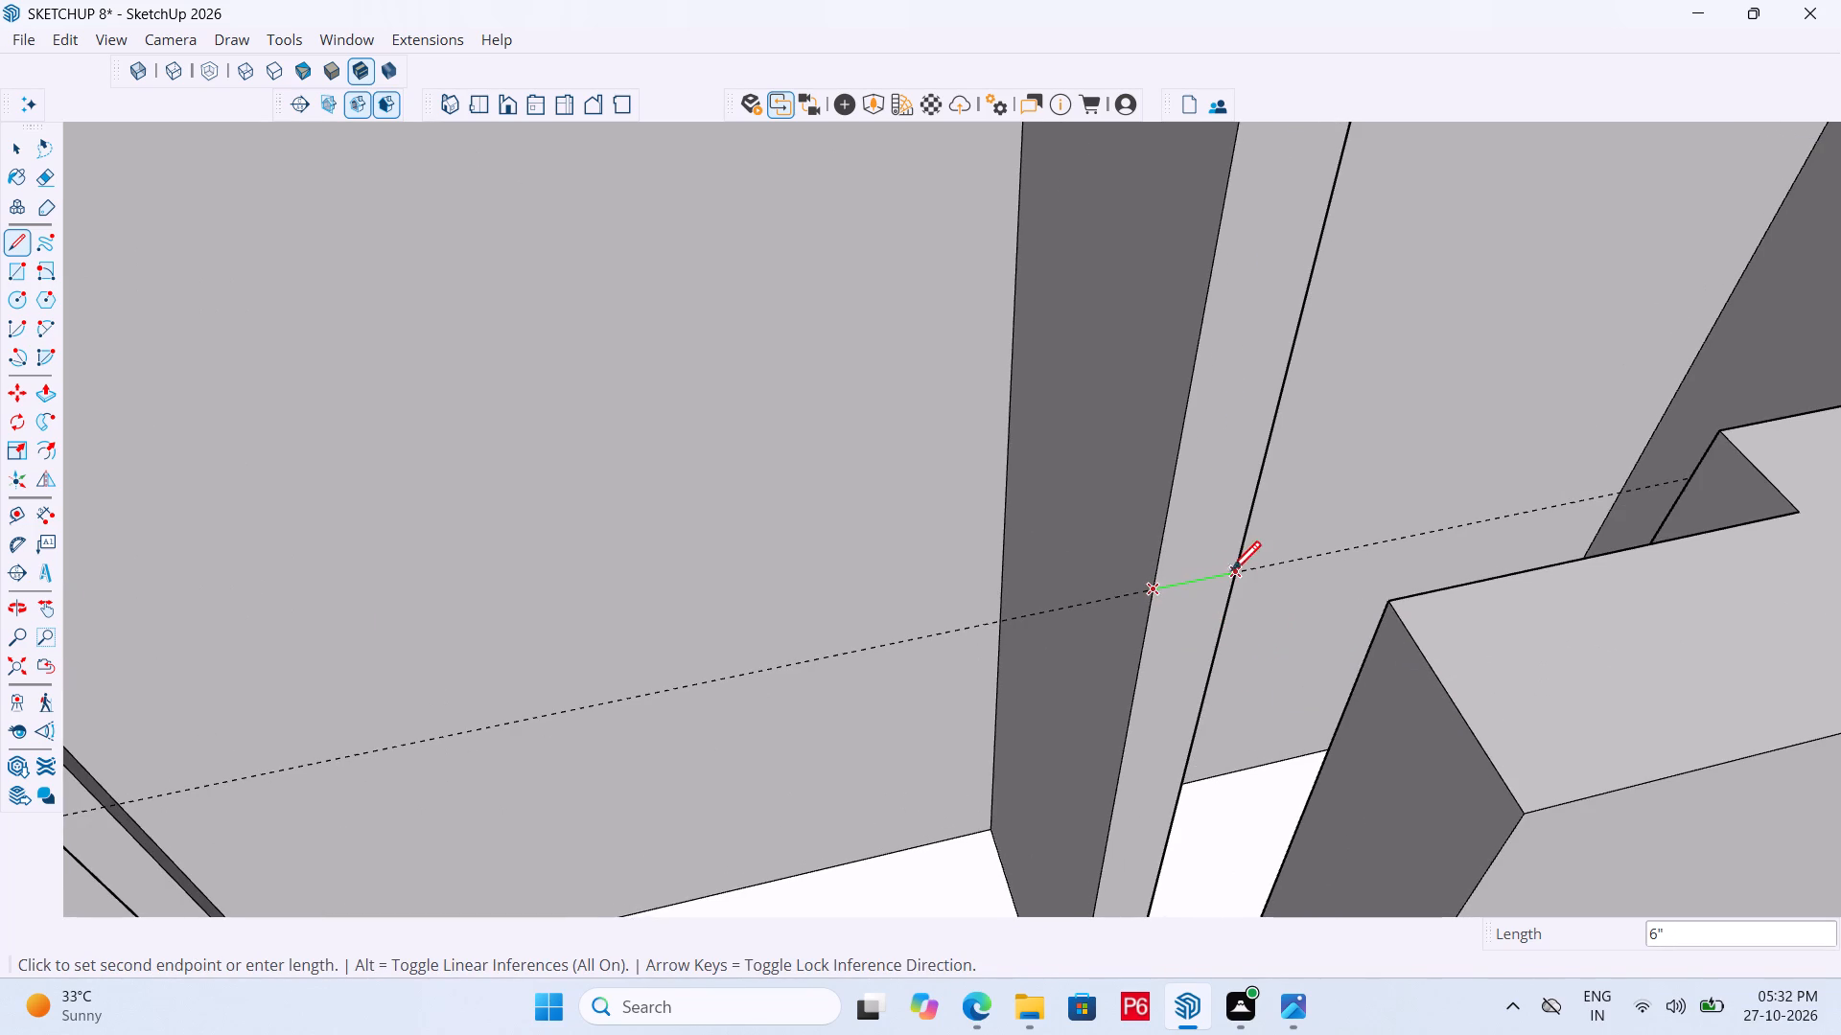
click(1241, 574)
Erase the guide line crossing the partition wall, undoing any stray erasures of wall edges.
scroll(1161, 539, down, 5)
key(e)
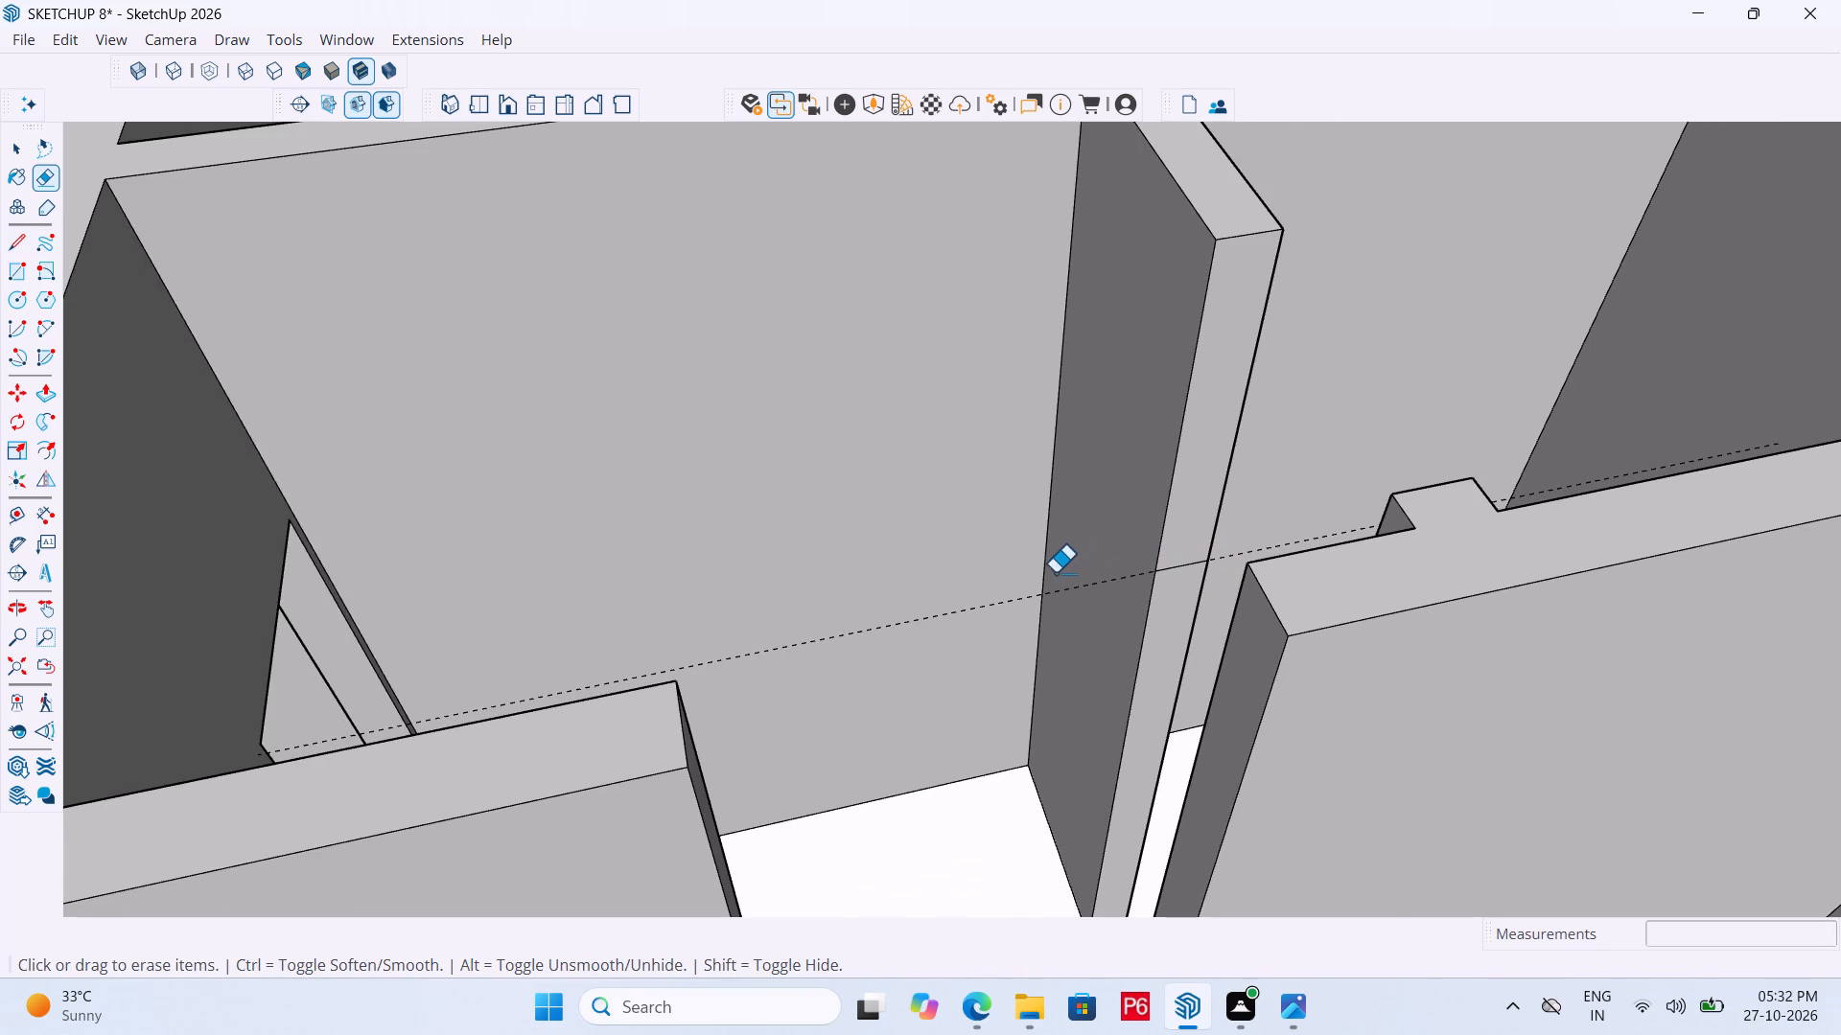
click(1048, 578)
click(1044, 585)
key(ctrl+s)
drag(1012, 603, 1018, 586)
click(1021, 582)
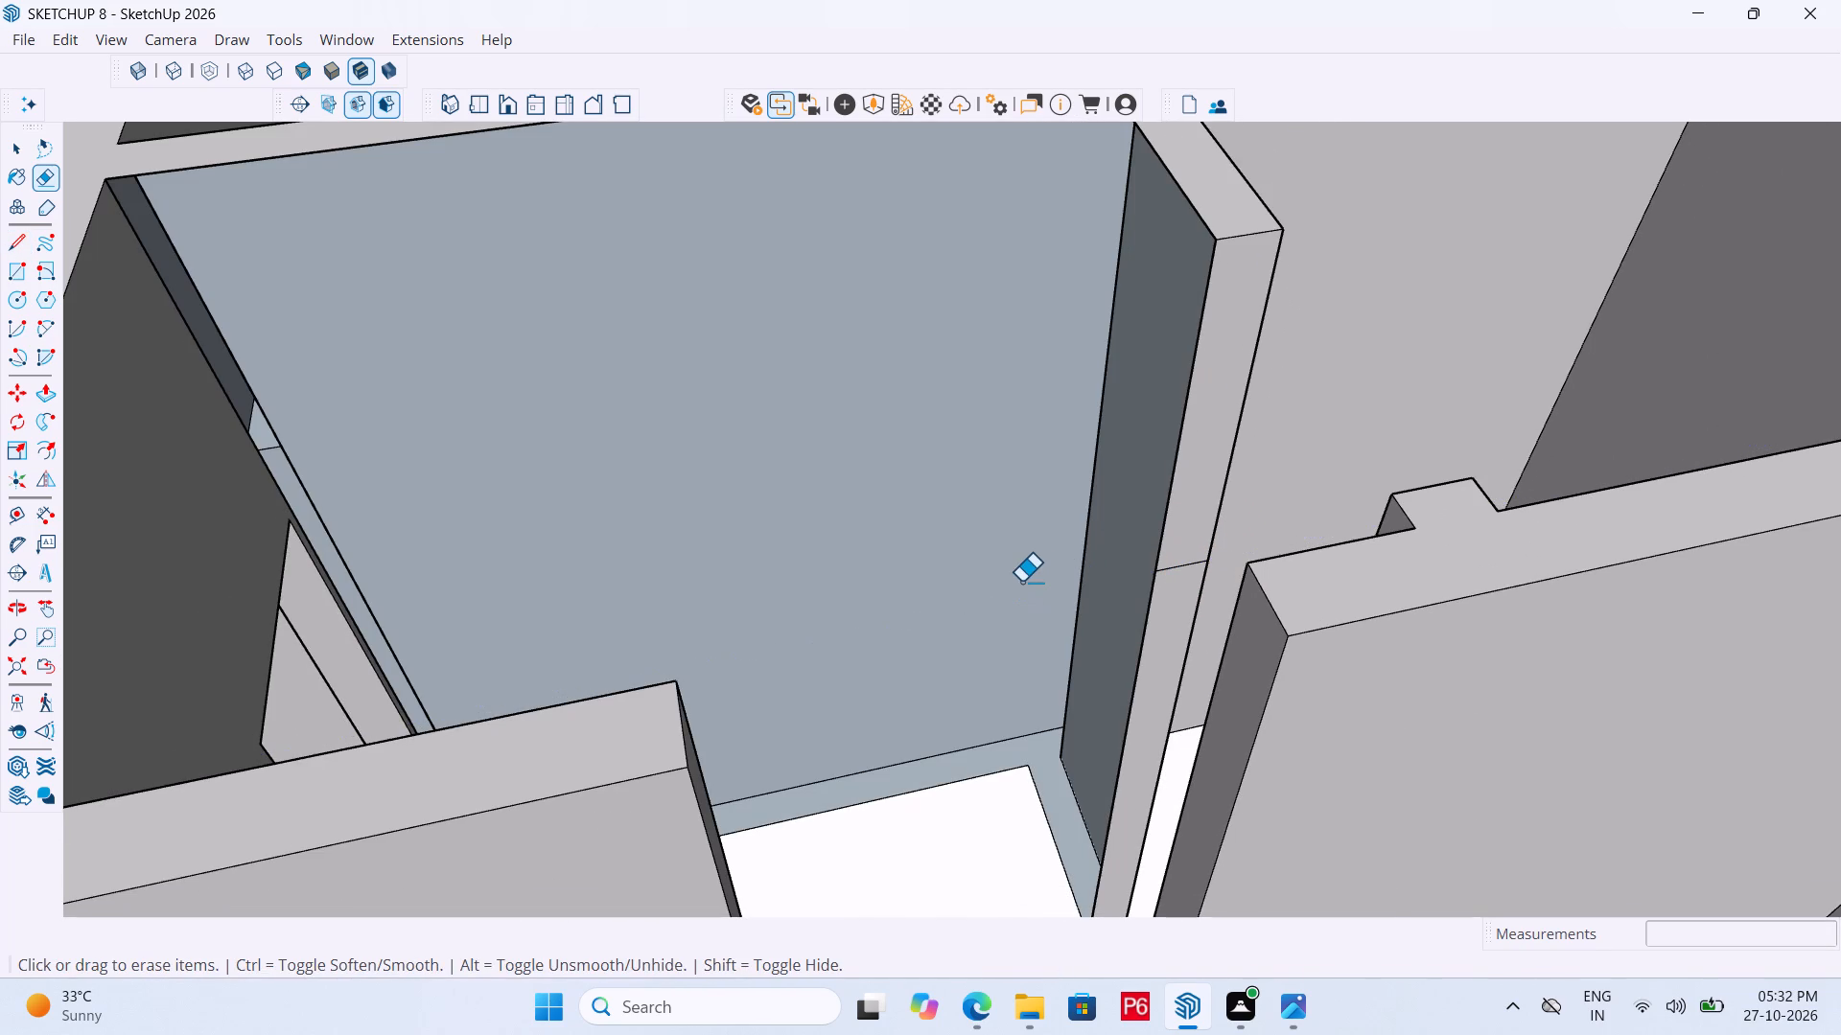
key(ctrl+z)
key(ctrl+z)
key(ctrl+z)
double_click(1023, 597)
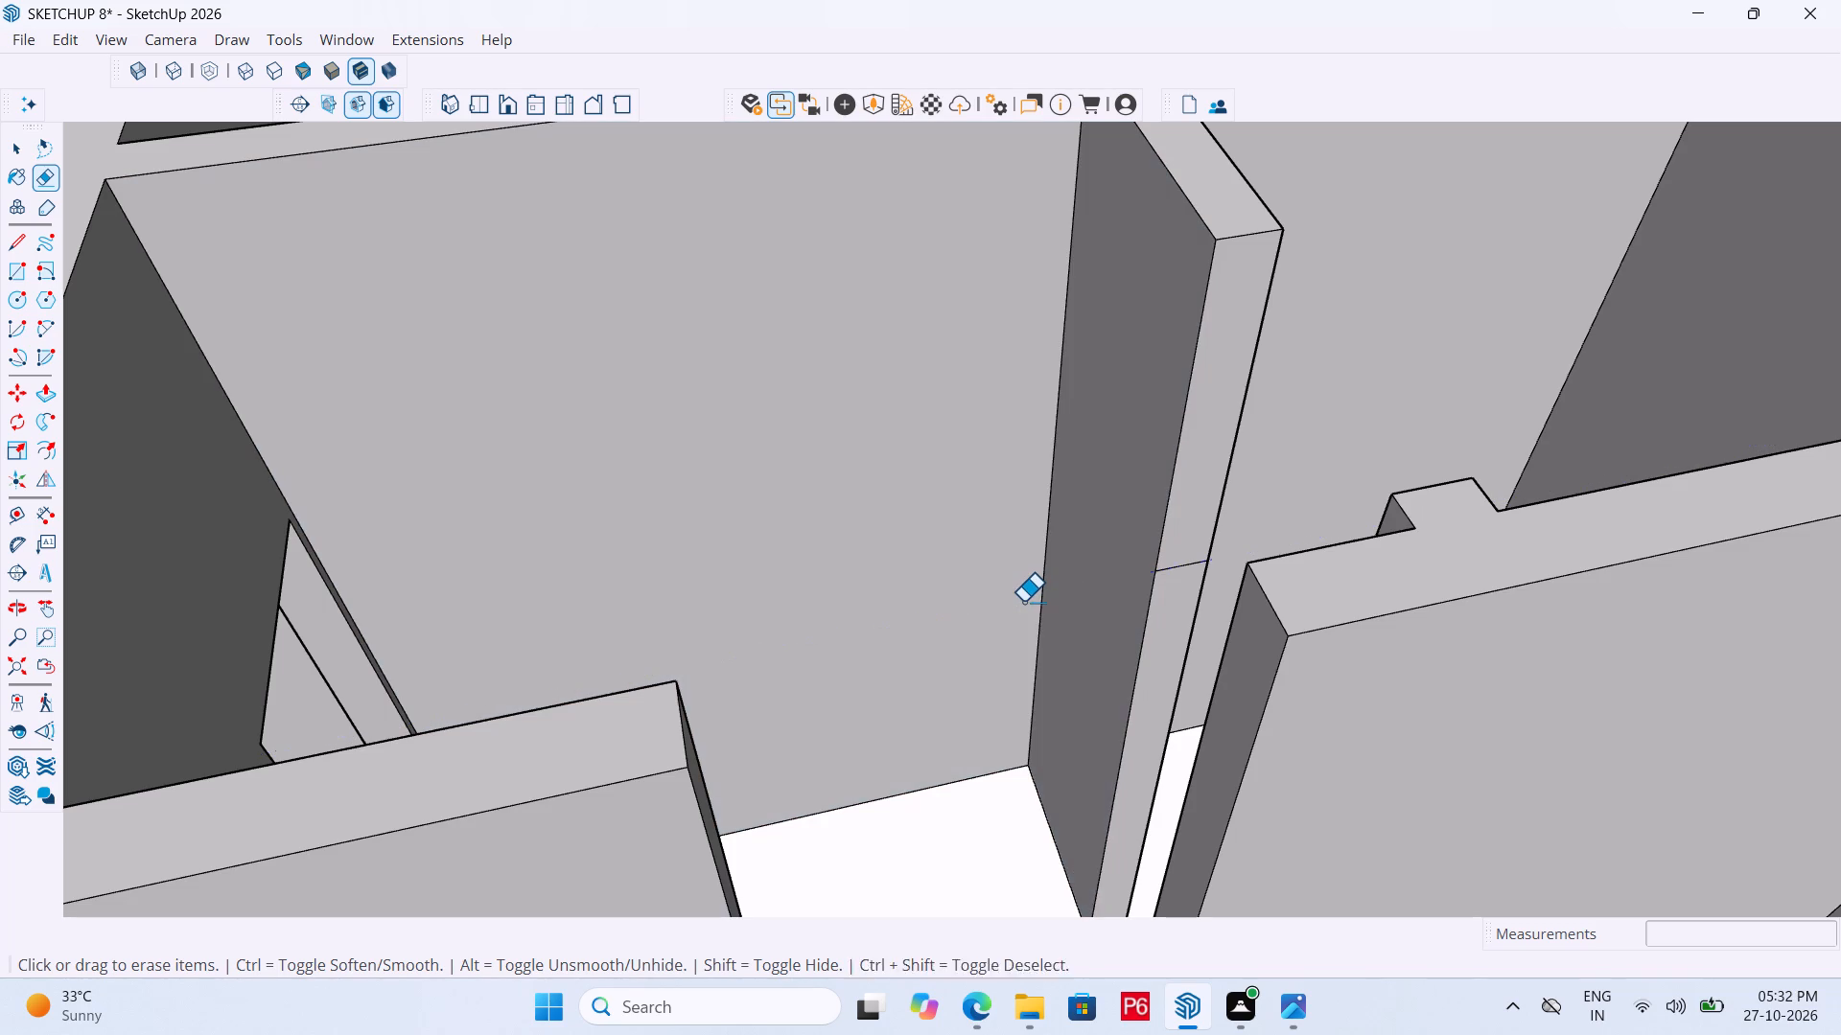
Push/Pull the upper part of the partition wall's end face 2'6" across the doorway to the opposite wall stub.
key(p)
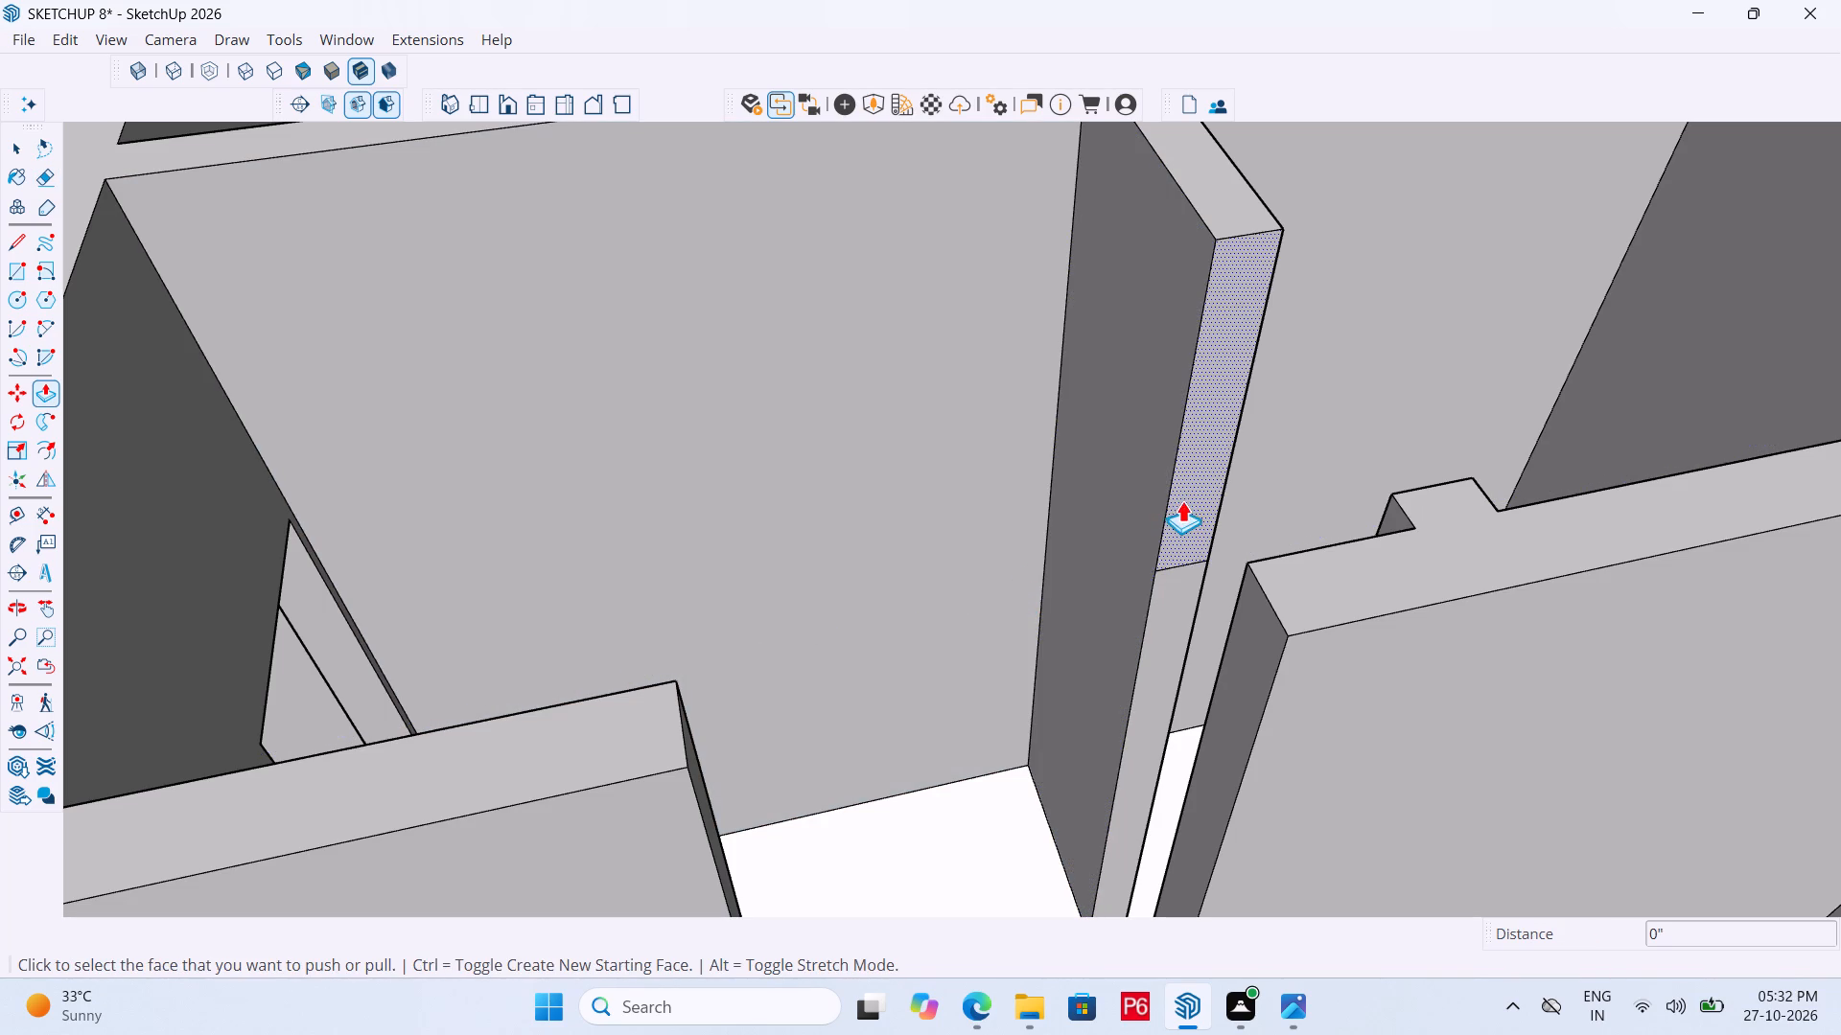
click(1182, 500)
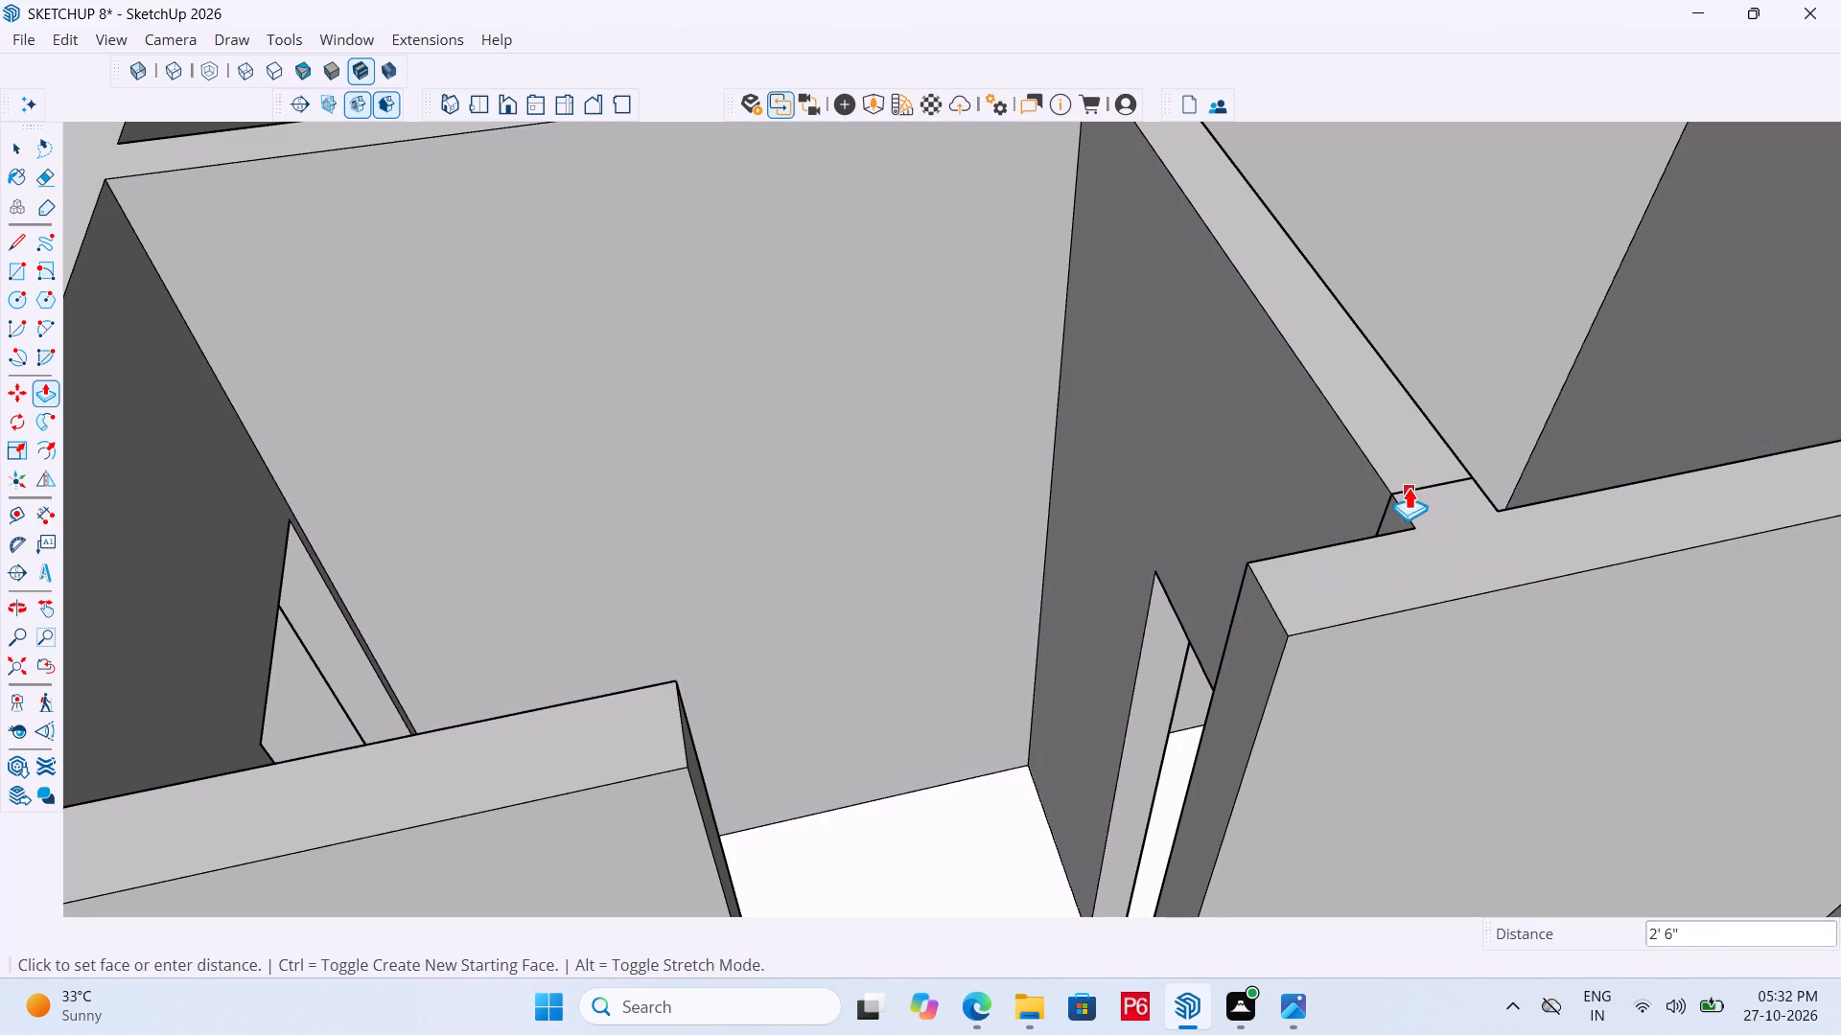
click(1434, 482)
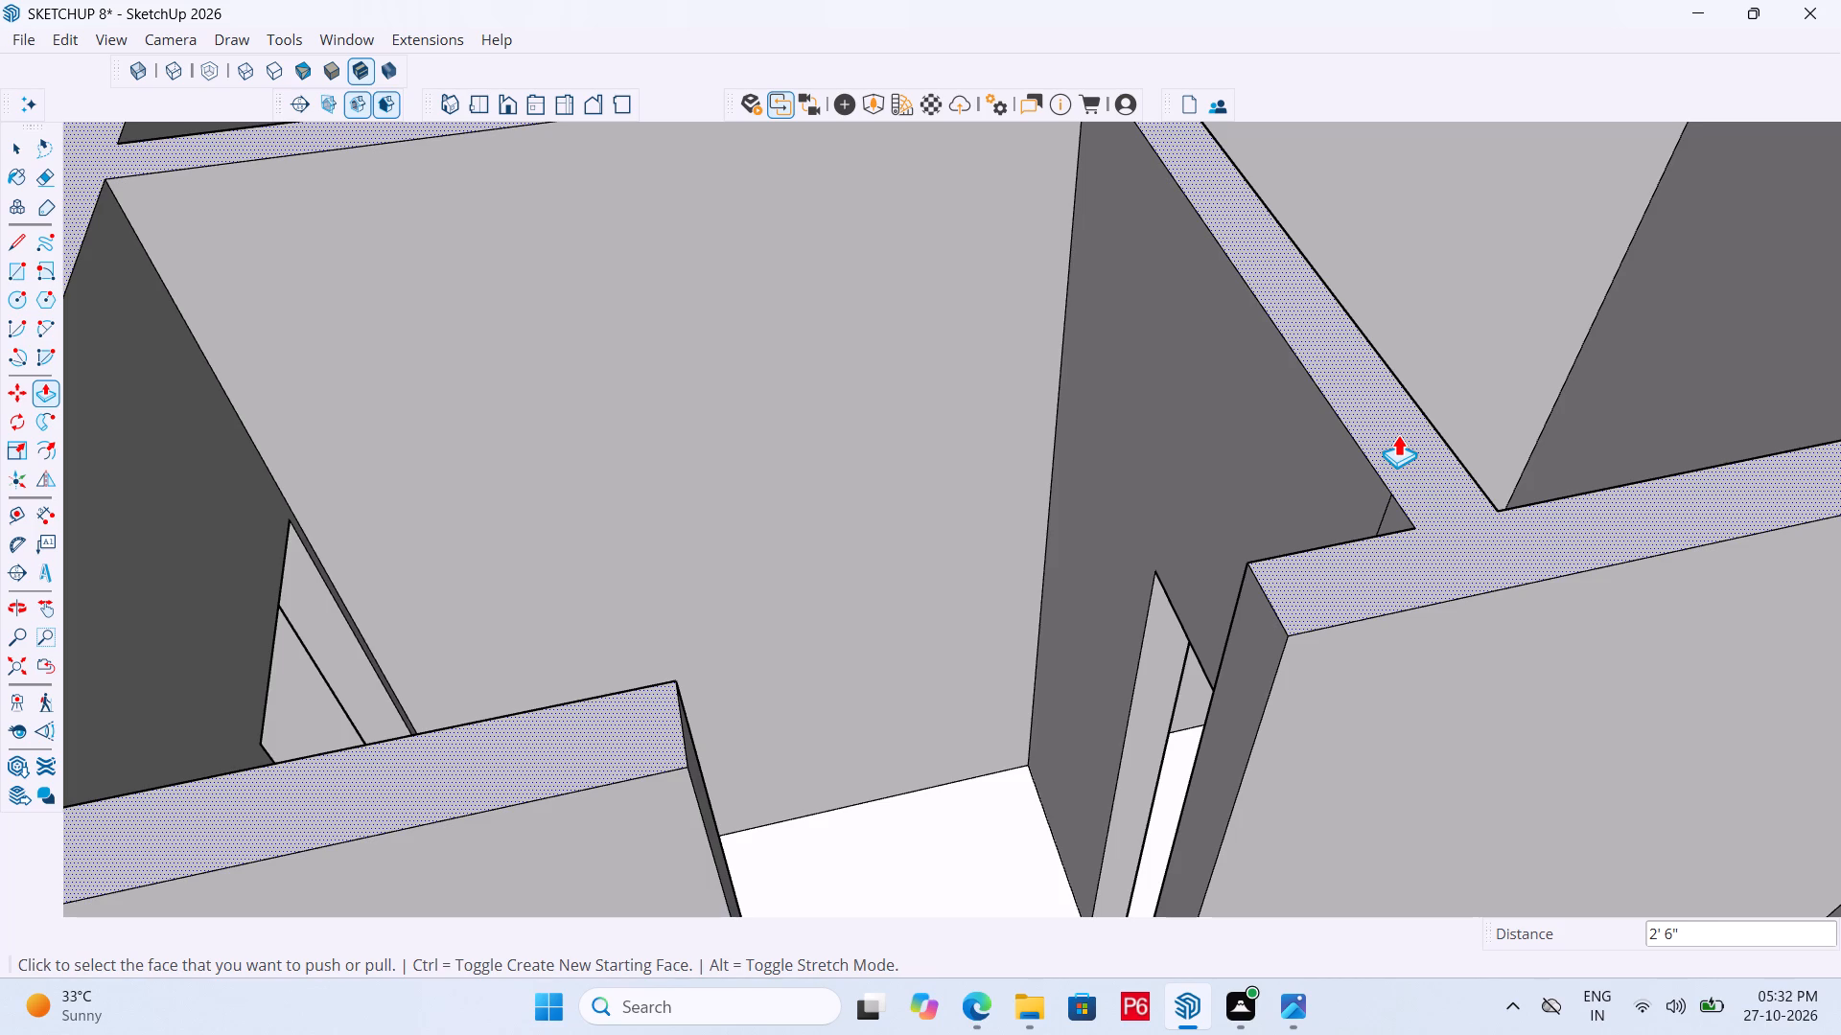
Erase the leftover vertical seam edges on both sides where the new over-door wall piece meets the opposite wall.
middle_drag(1206, 539, 1472, 524)
middle_drag(1179, 496, 1225, 512)
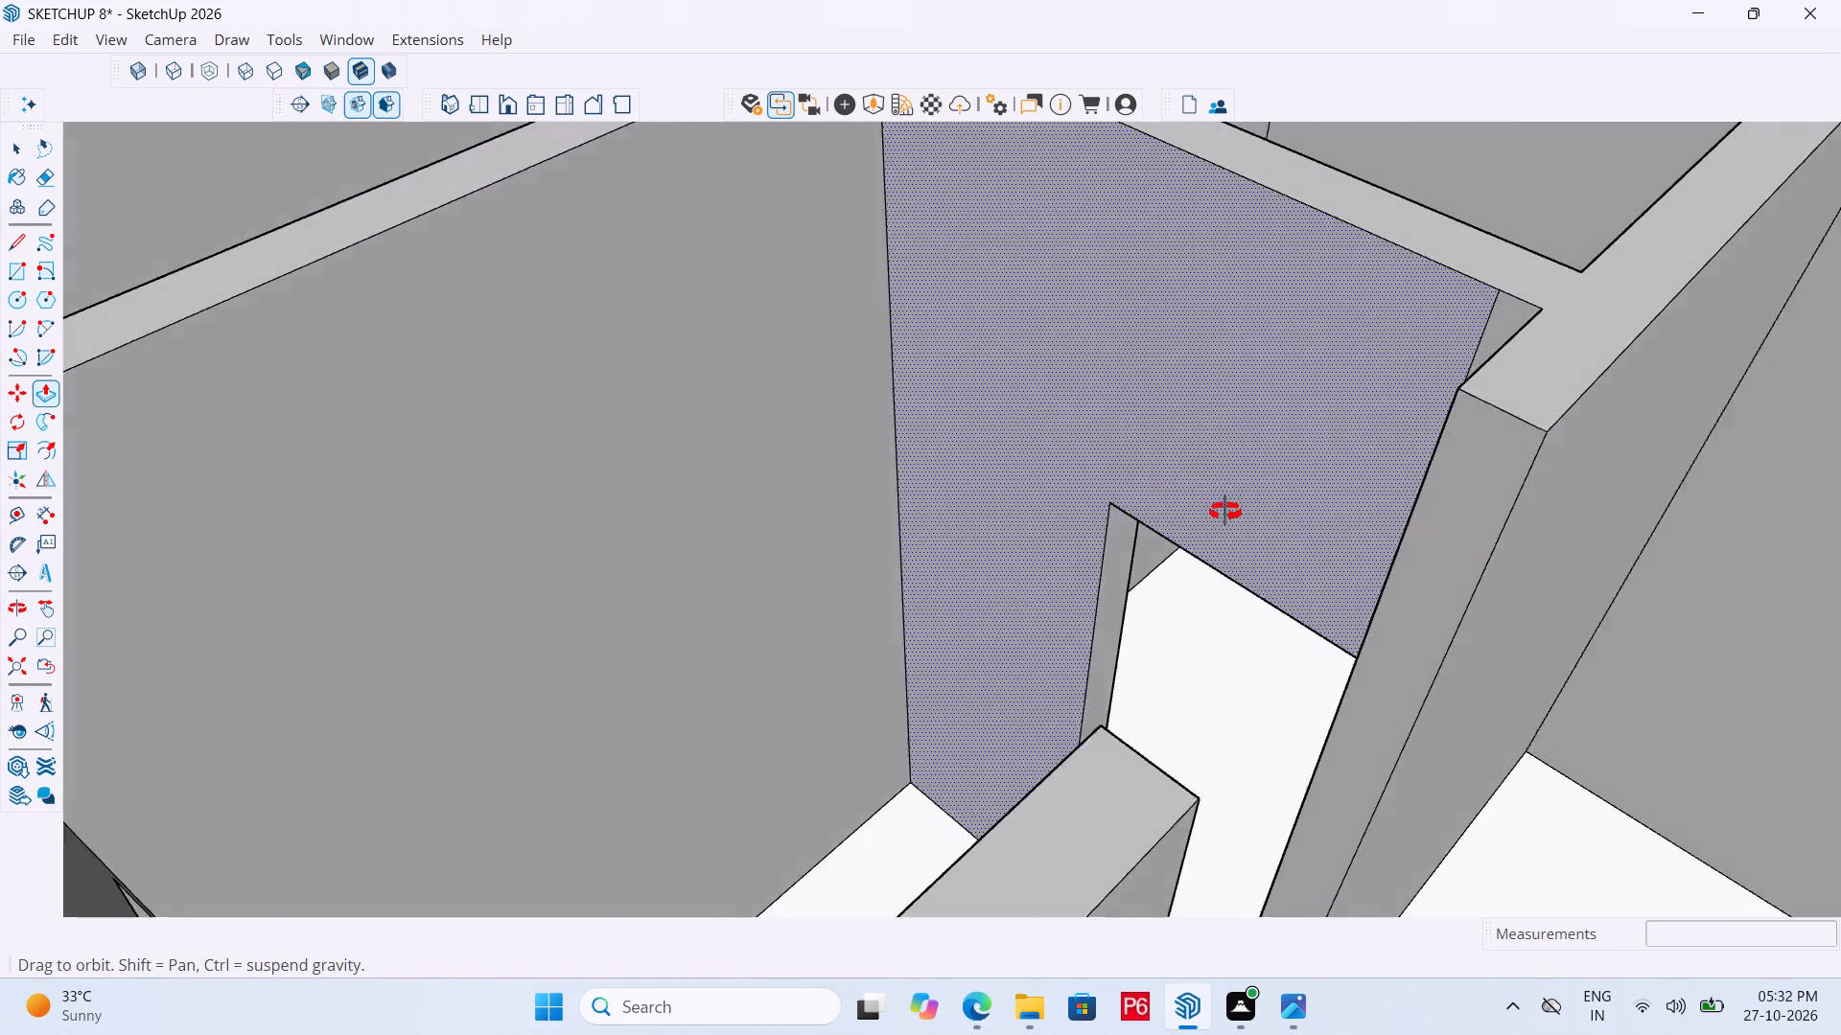
middle_drag(1225, 512, 1567, 558)
scroll(1225, 505, down, 6)
scroll(1314, 379, up, 11)
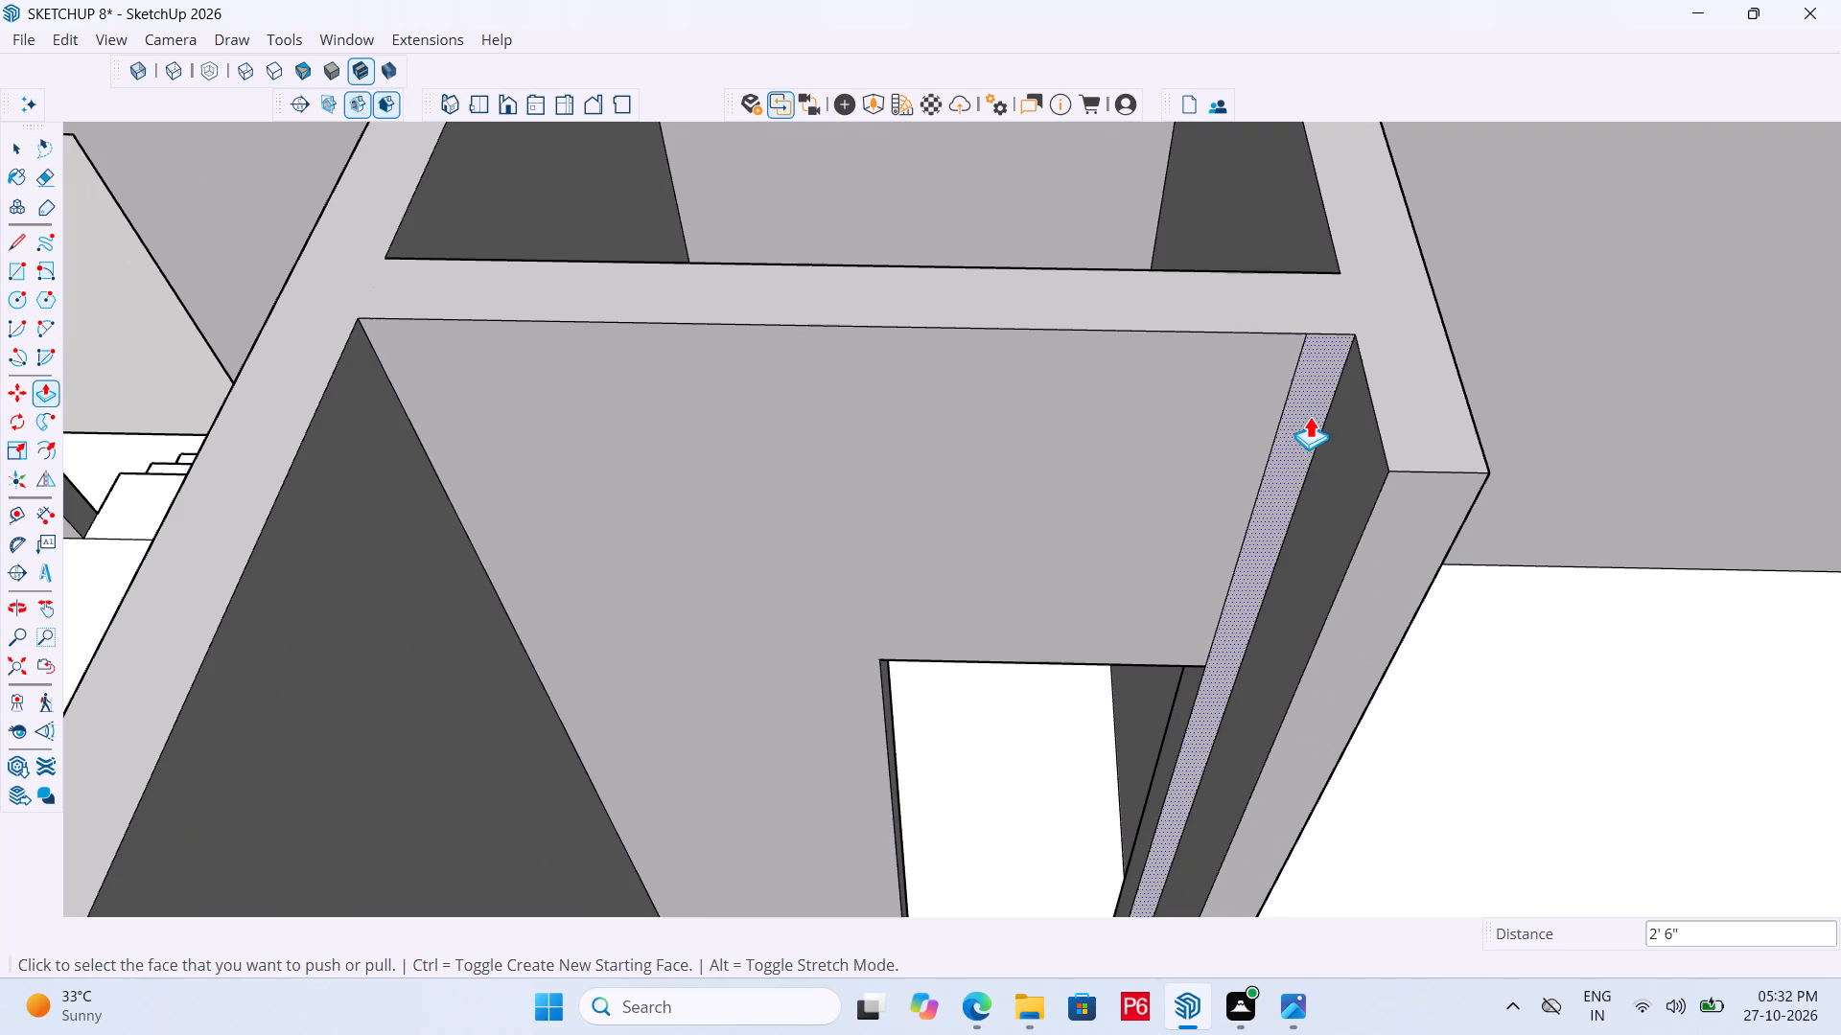
key(e)
double_click(1286, 412)
scroll(938, 425, down, 6)
middle_drag(786, 553, 860, 583)
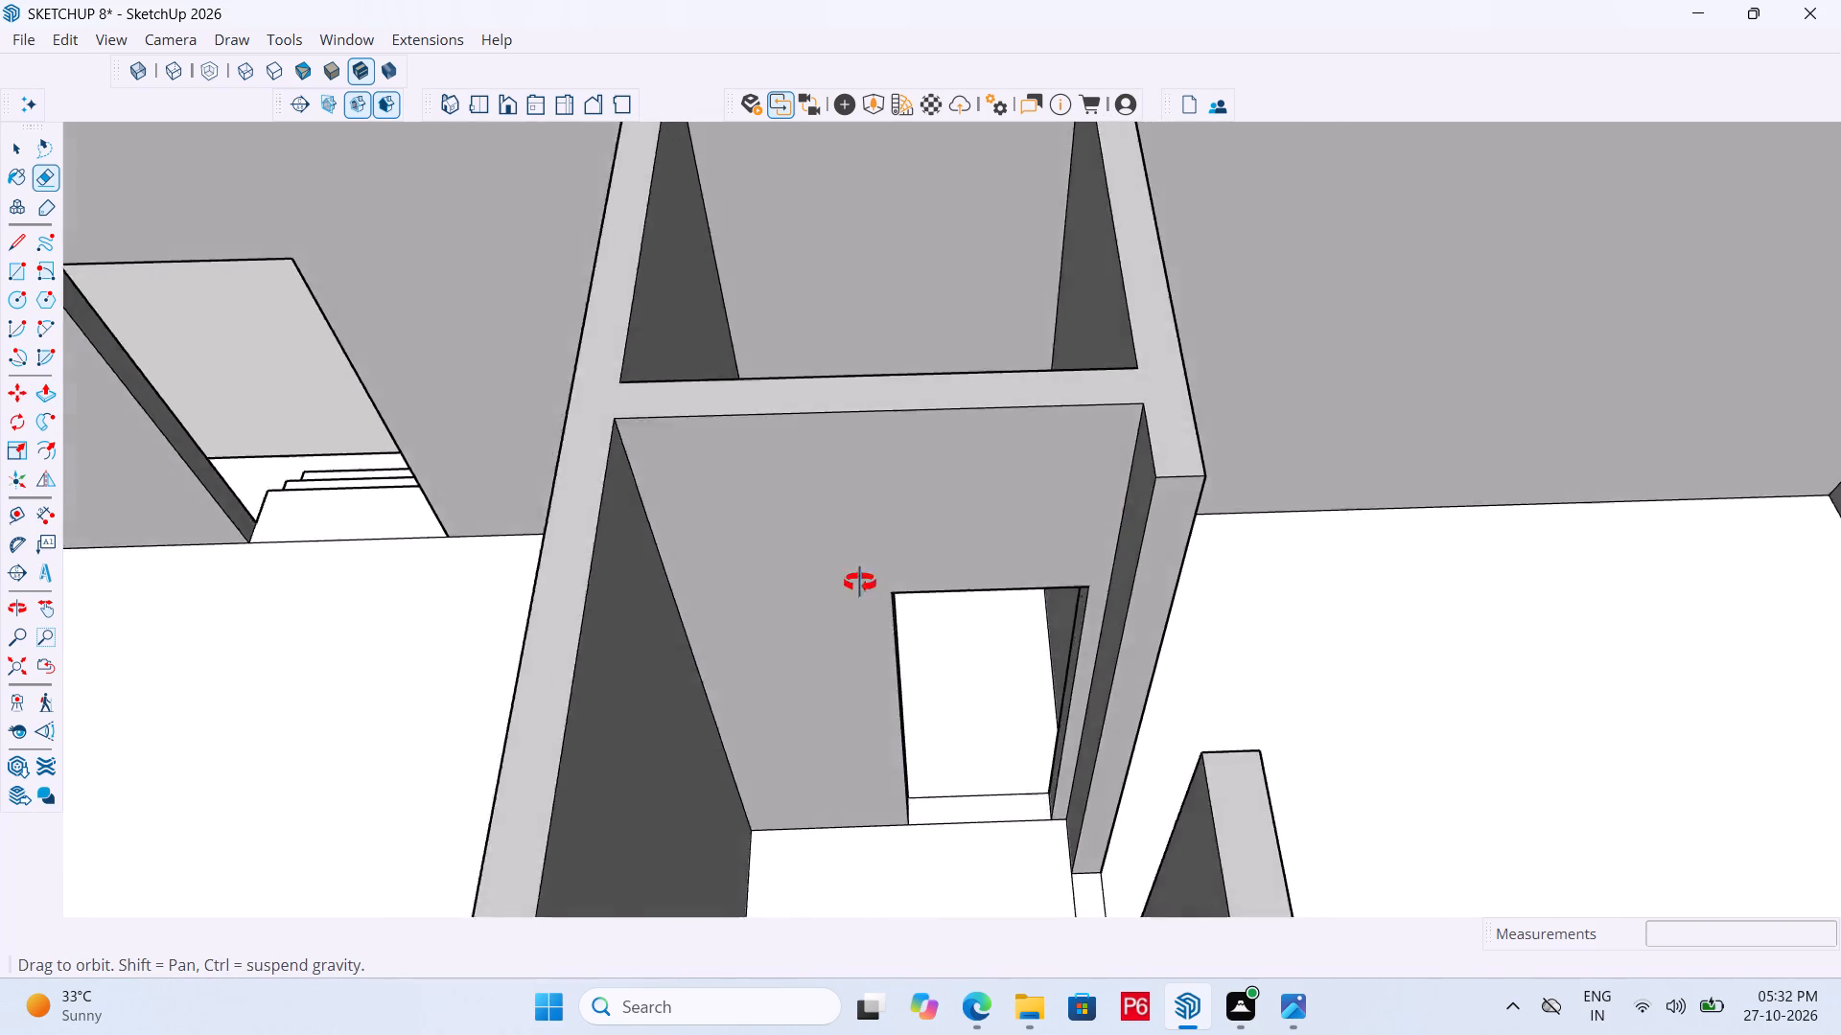
middle_drag(860, 583, 1834, 477)
scroll(682, 374, up, 10)
double_click(984, 371)
drag(984, 371, 967, 348)
Save the model.
key(ctrl+s)
key(ctrl+s)
key(ctrl+s)
key(ctrl+s)
key(ctrl+s)
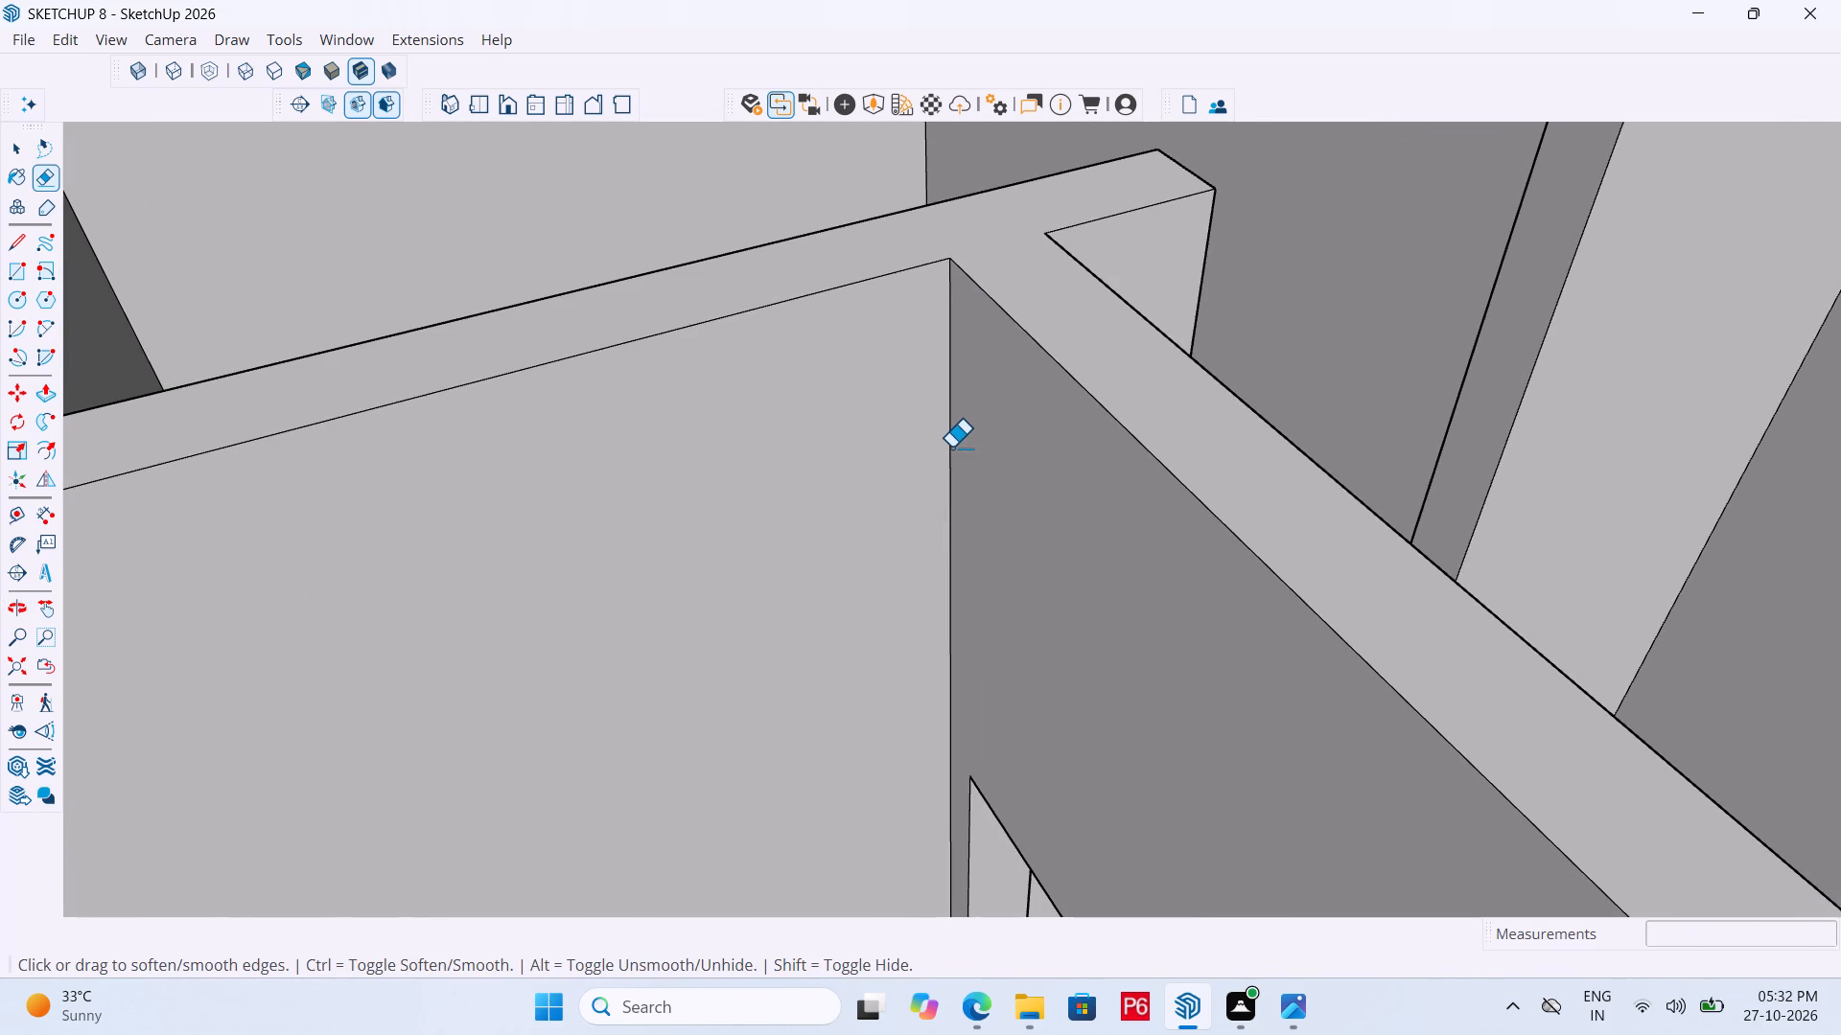
key(ctrl+s)
key(ctrl+s)
key(ctrl+s)
key(ctrl+s)
key(ctrl+s)
key(ctrl+s)
key(ctrl+s)
key(ctrl+s)
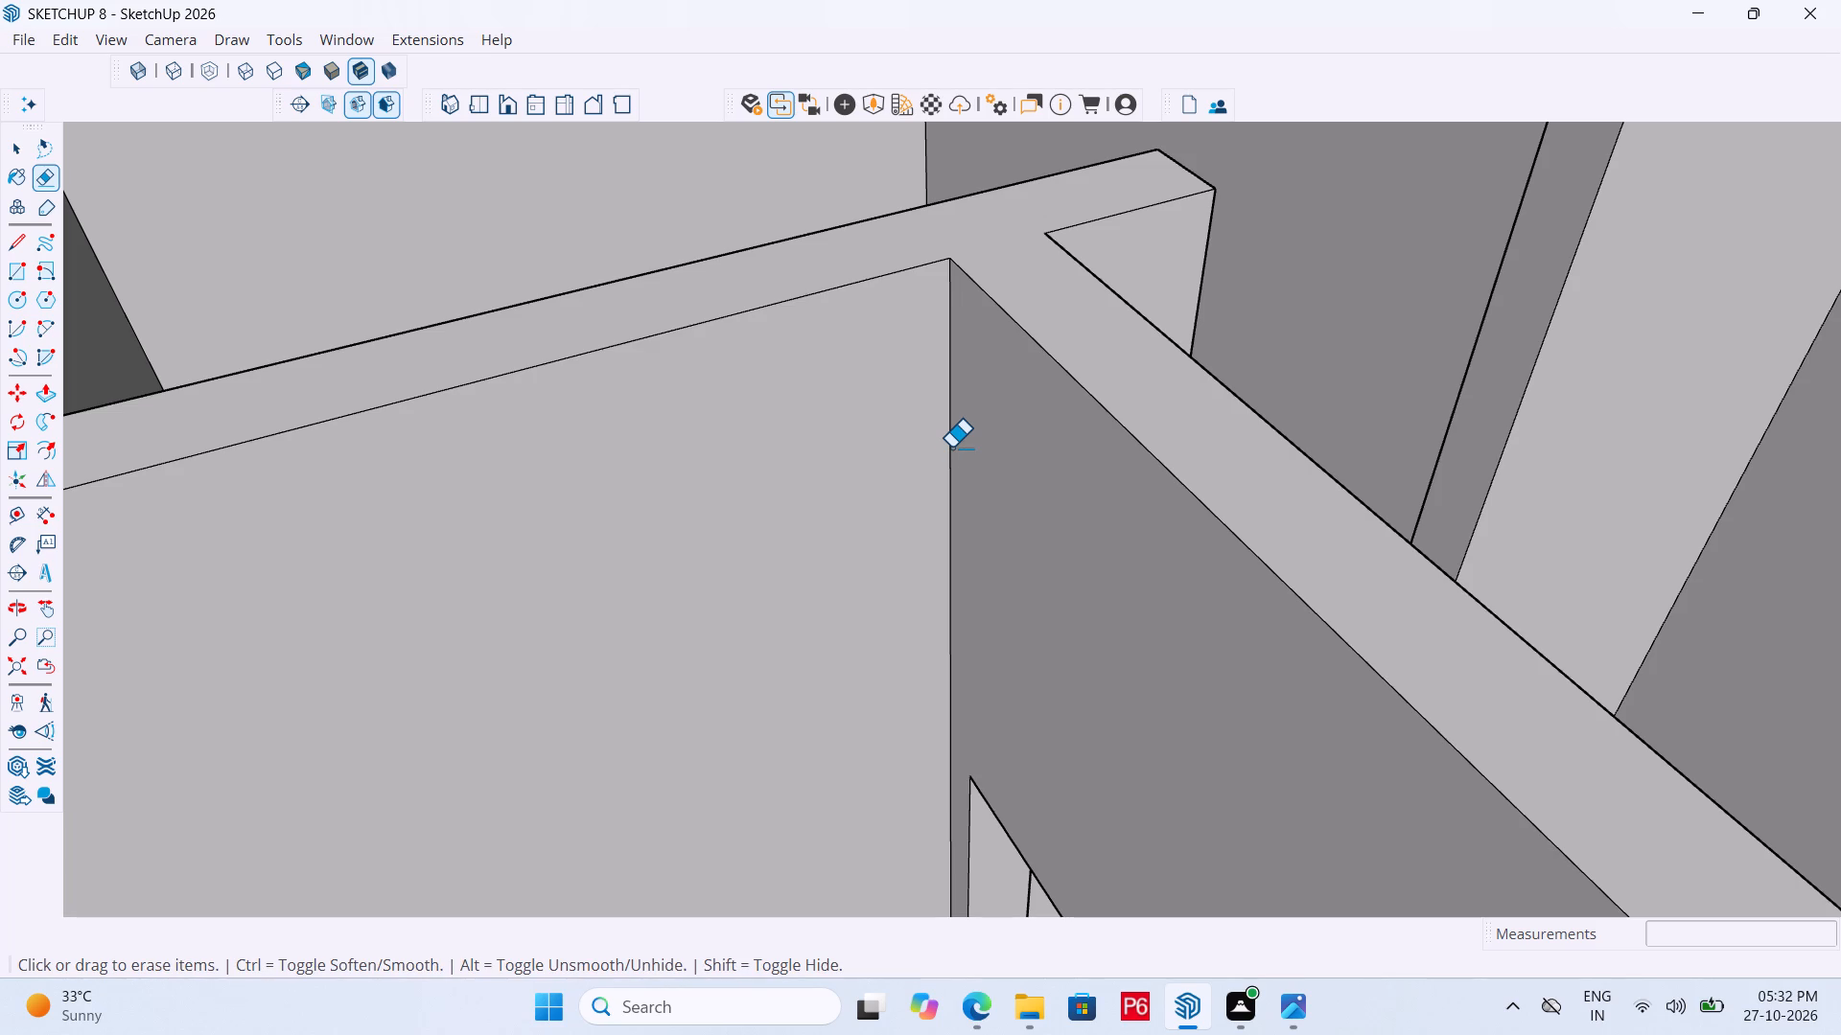
key(ctrl+s)
key(ctrl+s)
Examine the rooms and door openings around the house from several angles for openings still lacking a wall piece above.
scroll(900, 400, down, 14)
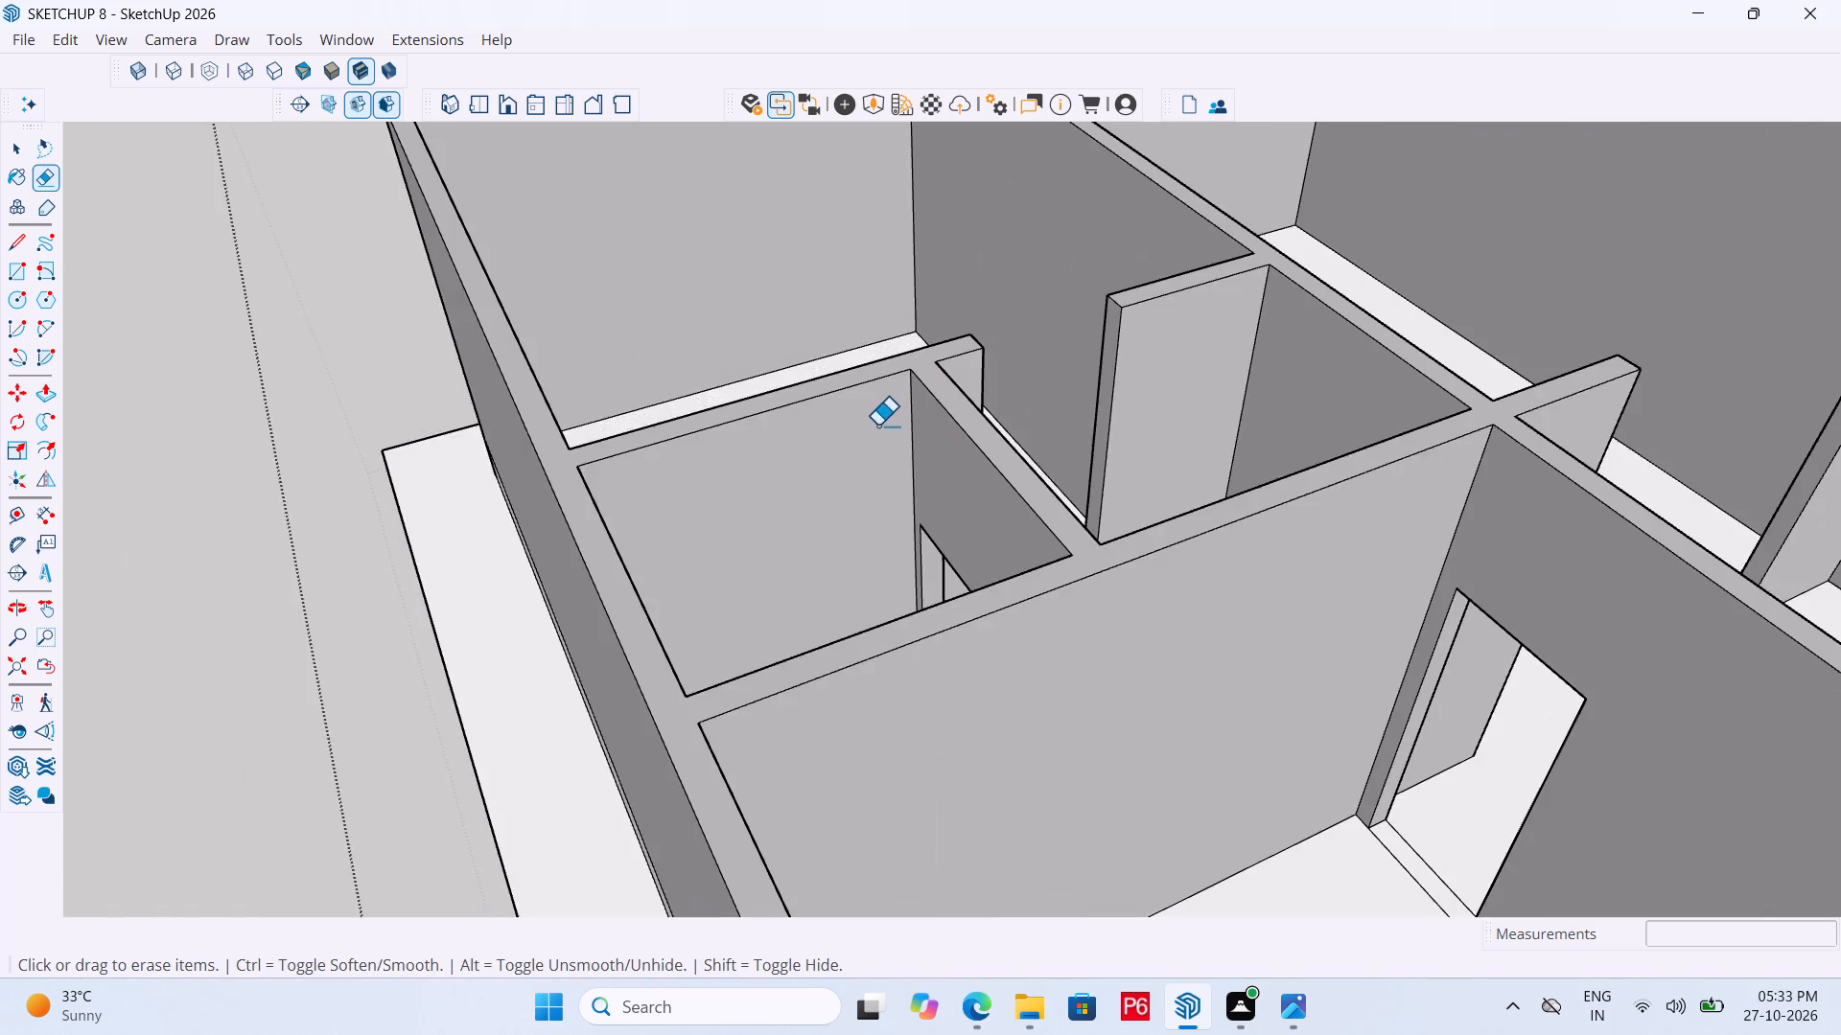
scroll(1388, 513, down, 1)
middle_drag(1388, 513, 1448, 522)
scroll(1118, 299, up, 6)
scroll(1287, 340, up, 5)
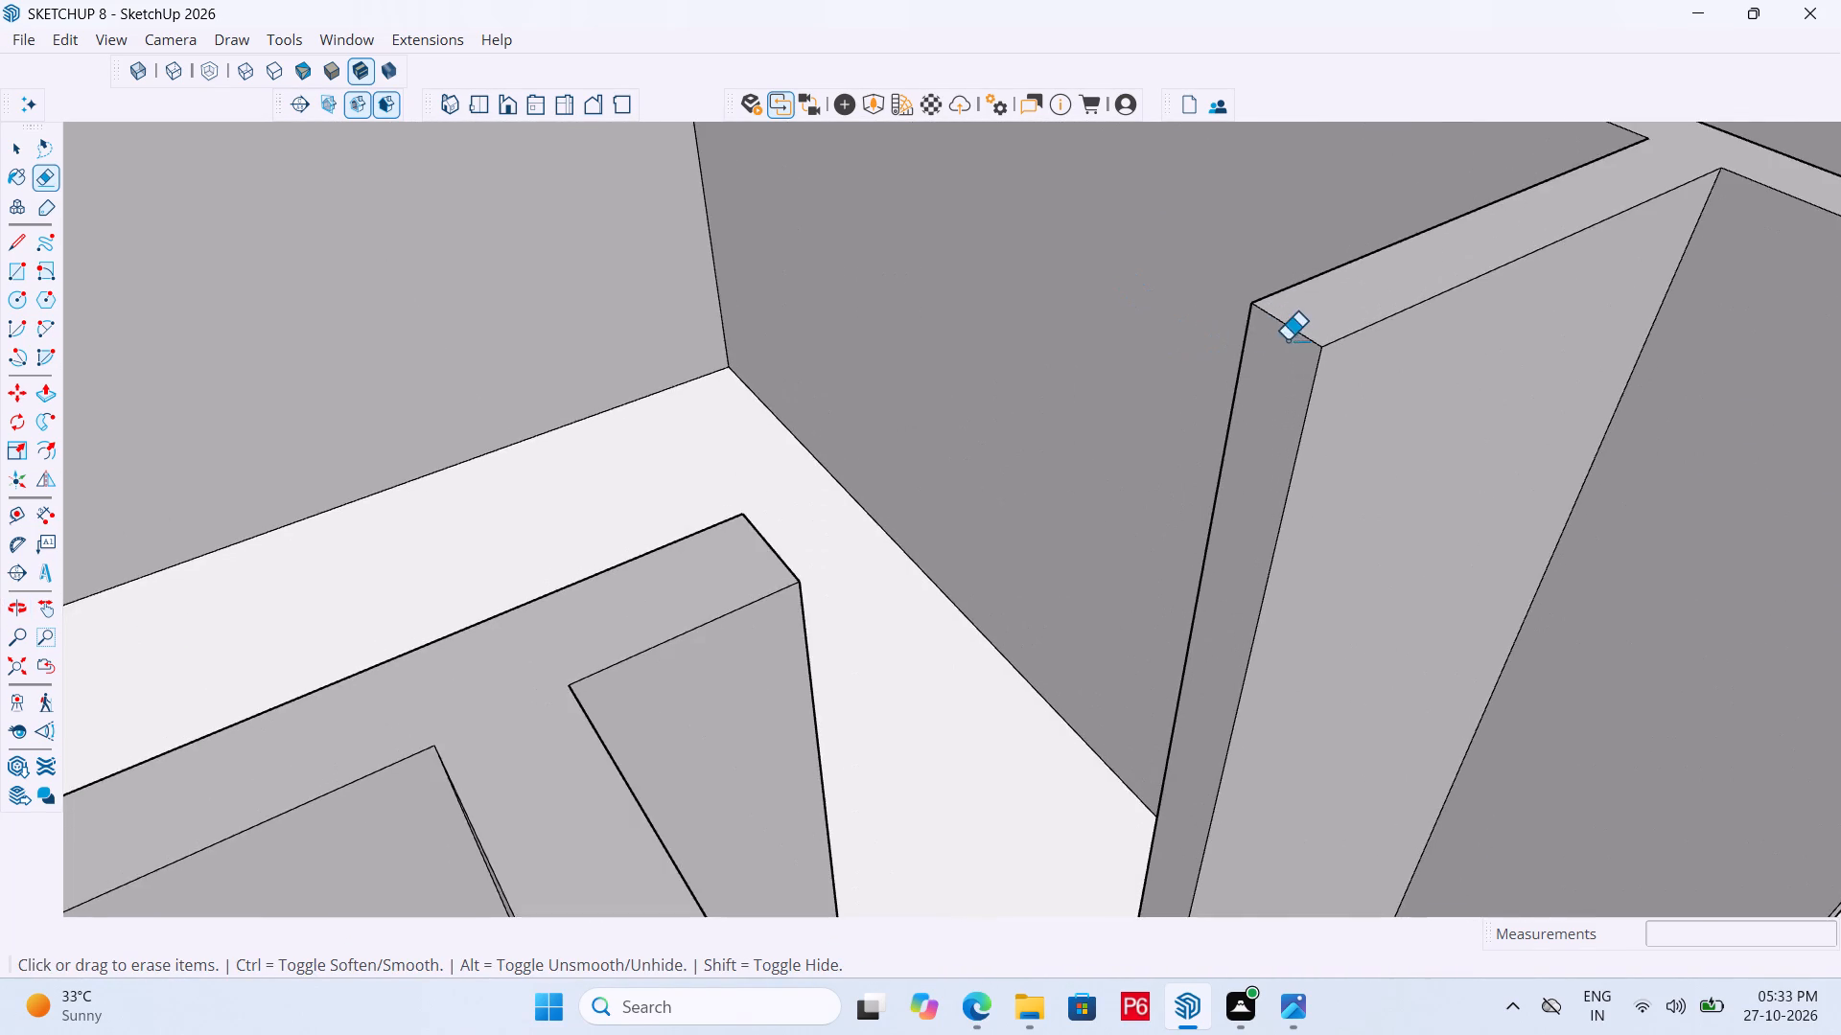
scroll(1077, 319, down, 8)
scroll(1207, 399, down, 7)
middle_drag(1382, 441, 46, 457)
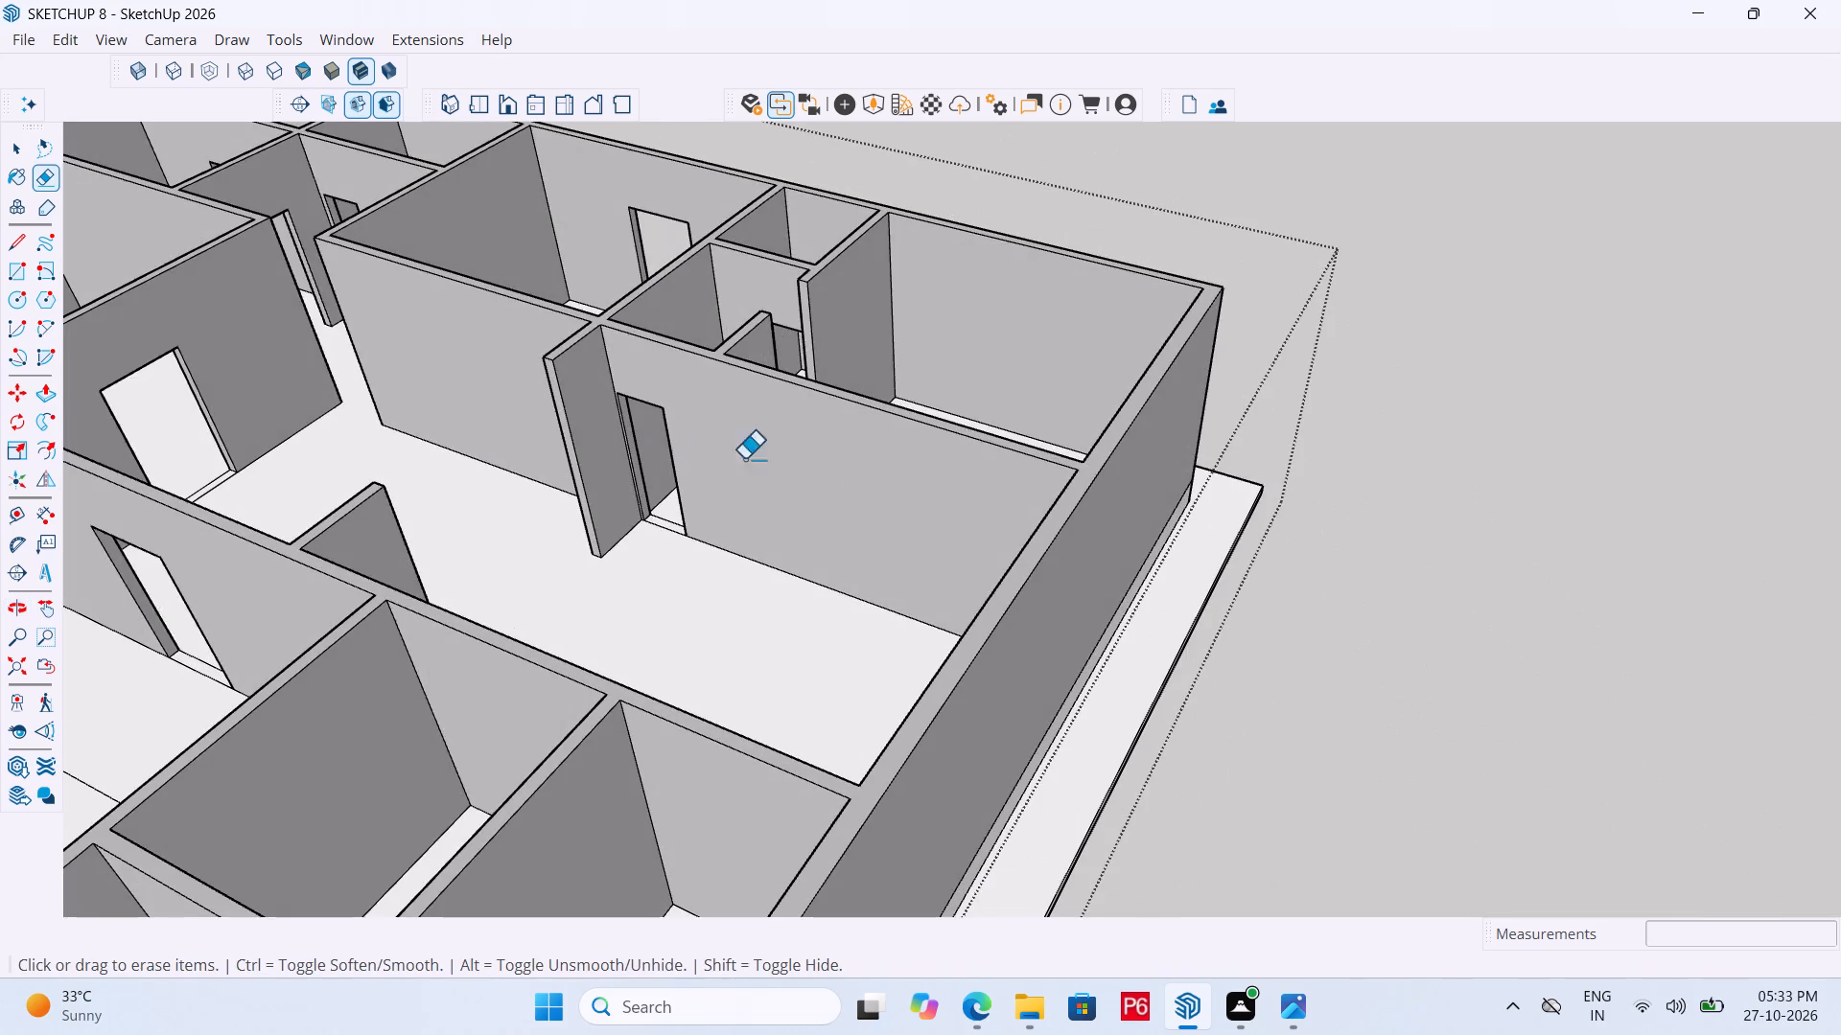
scroll(926, 535, down, 6)
middle_drag(840, 516, 922, 564)
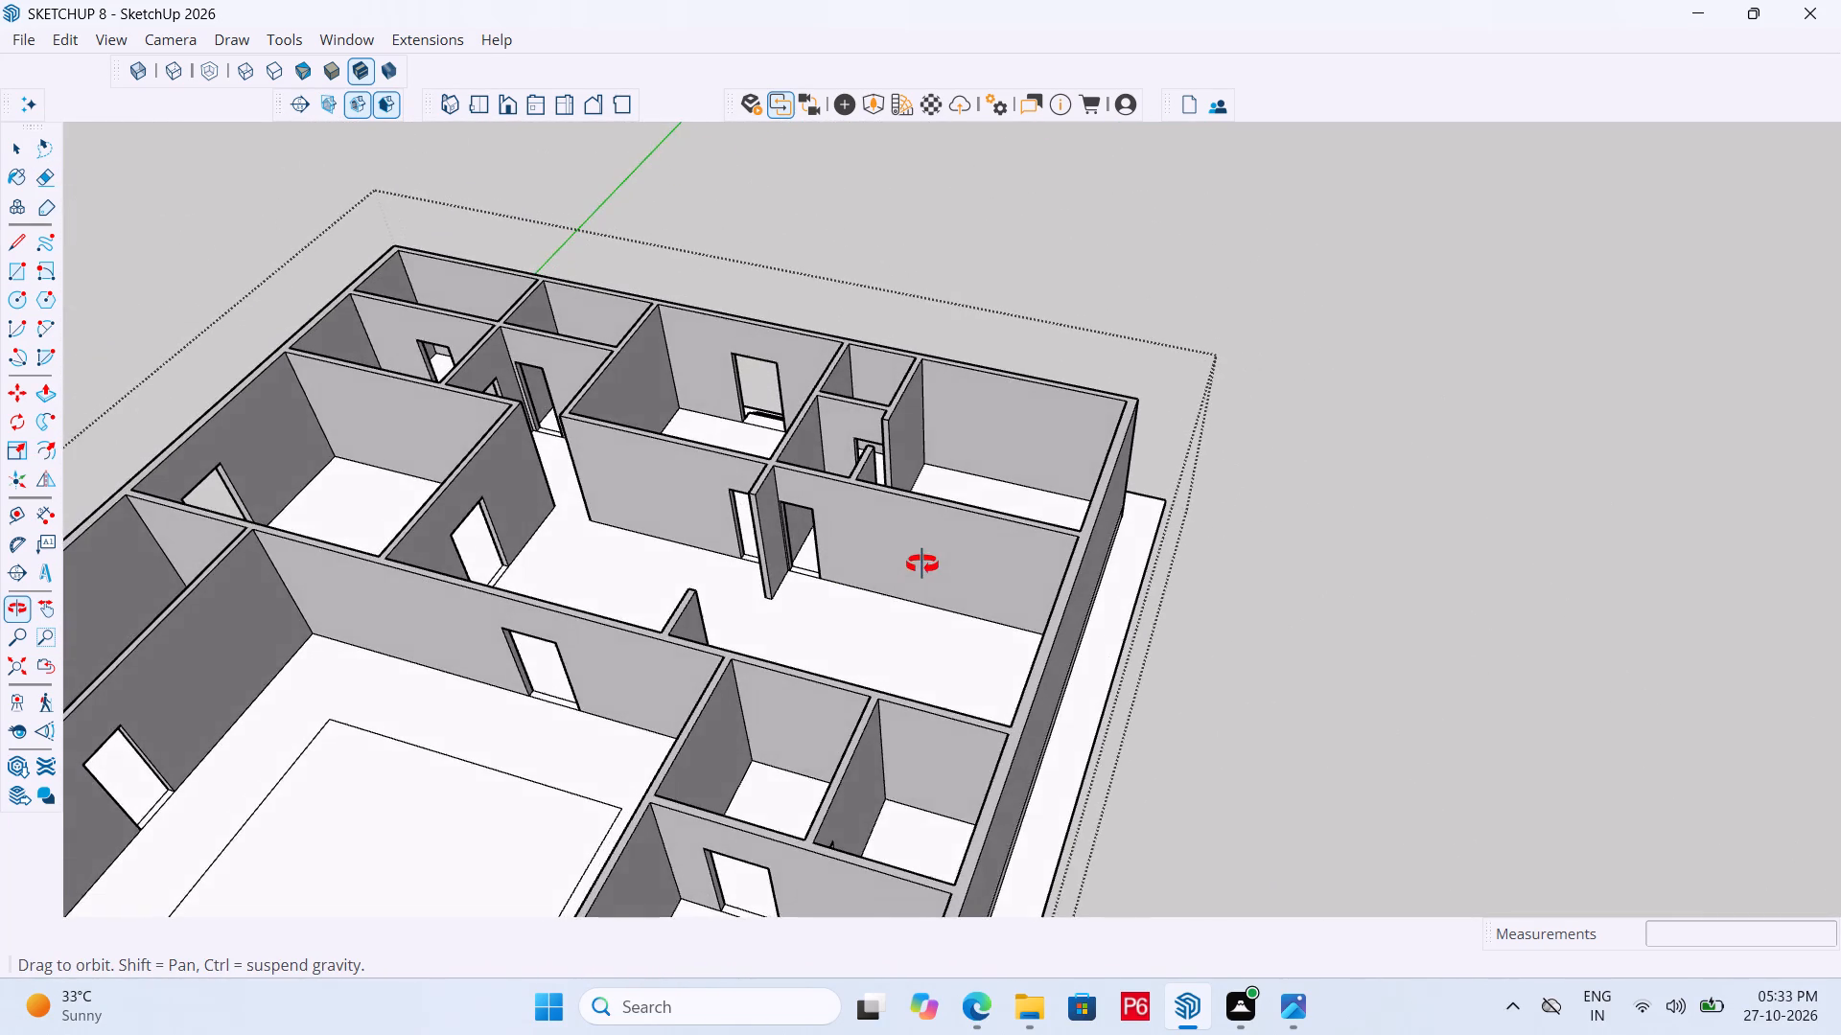
middle_drag(922, 564, 728, 593)
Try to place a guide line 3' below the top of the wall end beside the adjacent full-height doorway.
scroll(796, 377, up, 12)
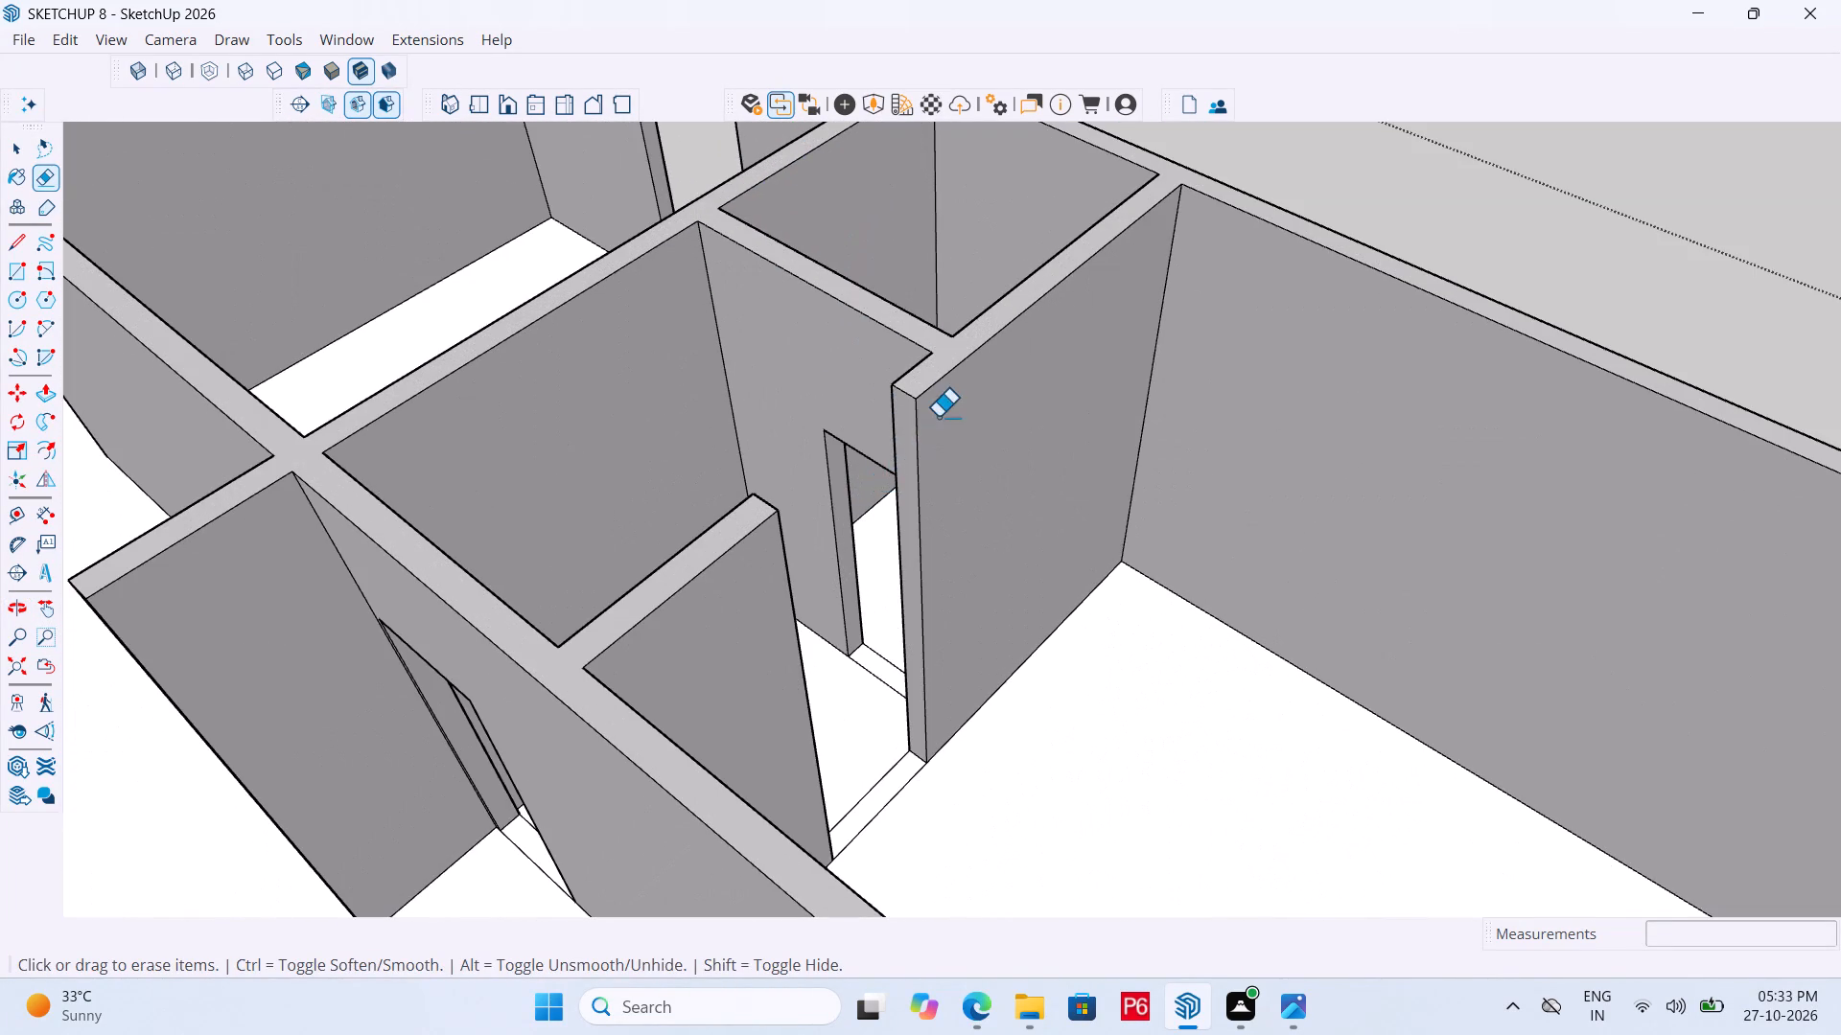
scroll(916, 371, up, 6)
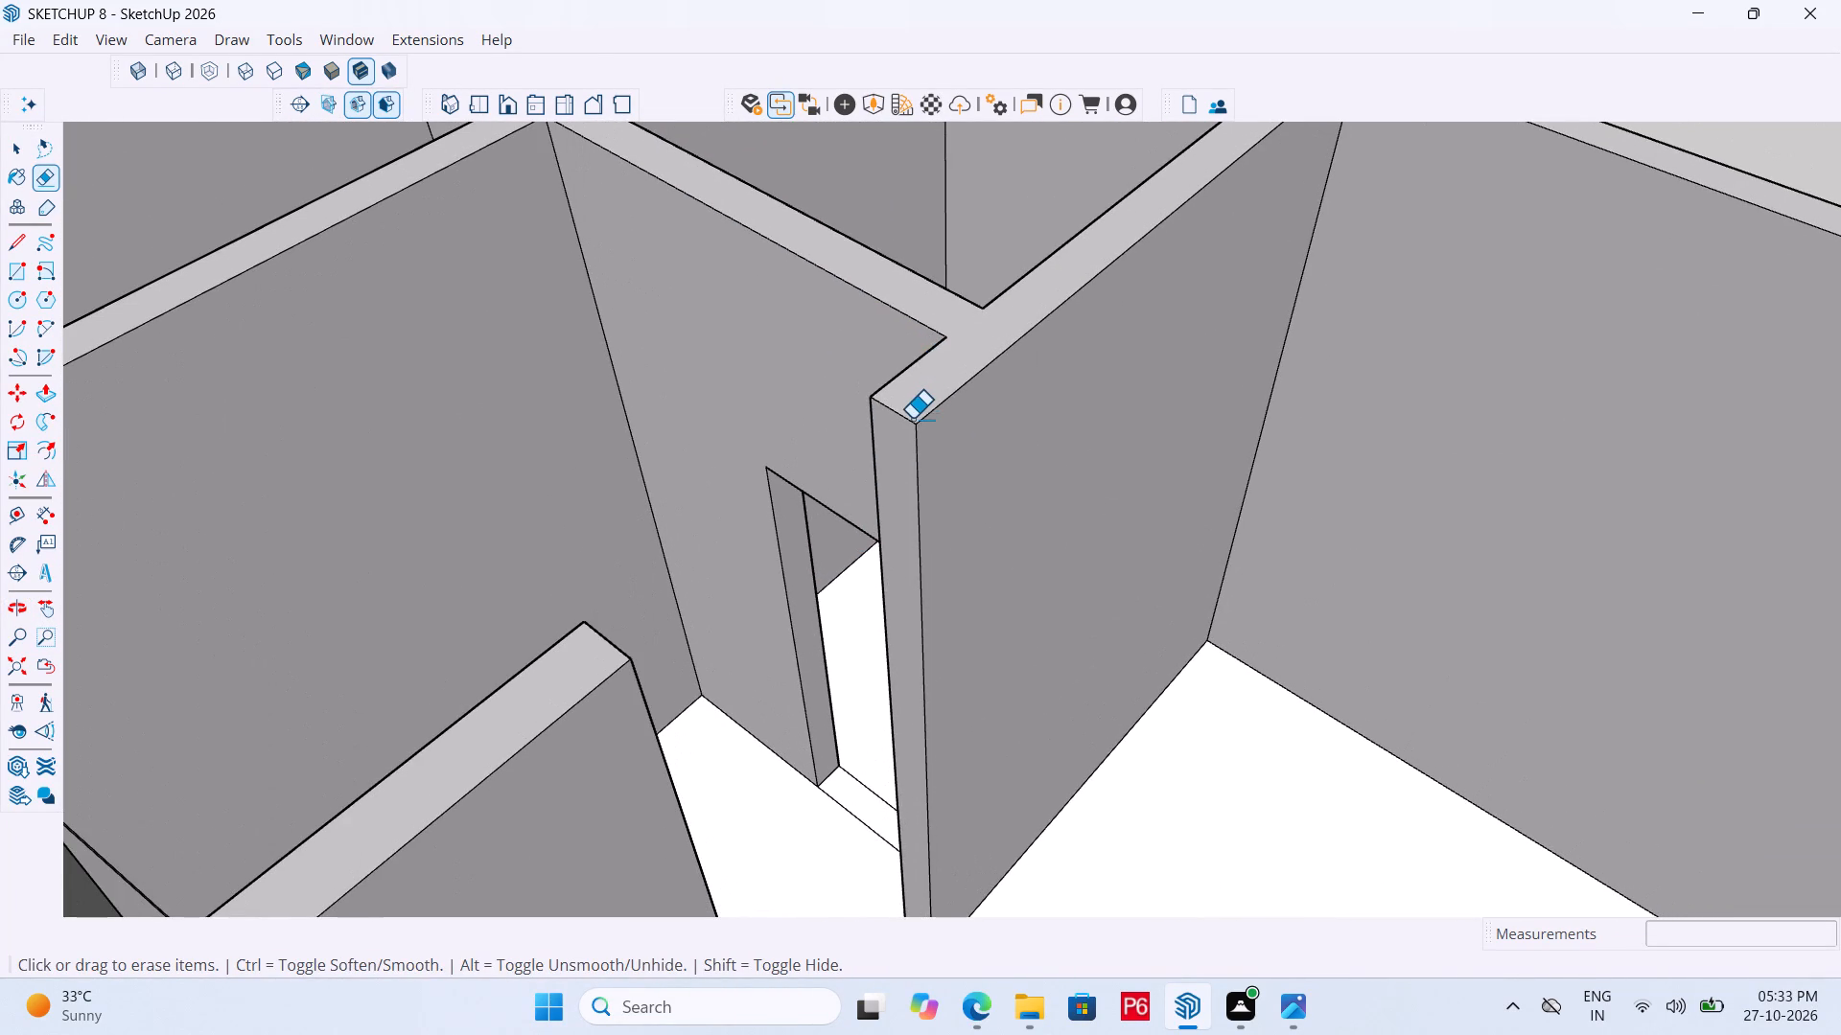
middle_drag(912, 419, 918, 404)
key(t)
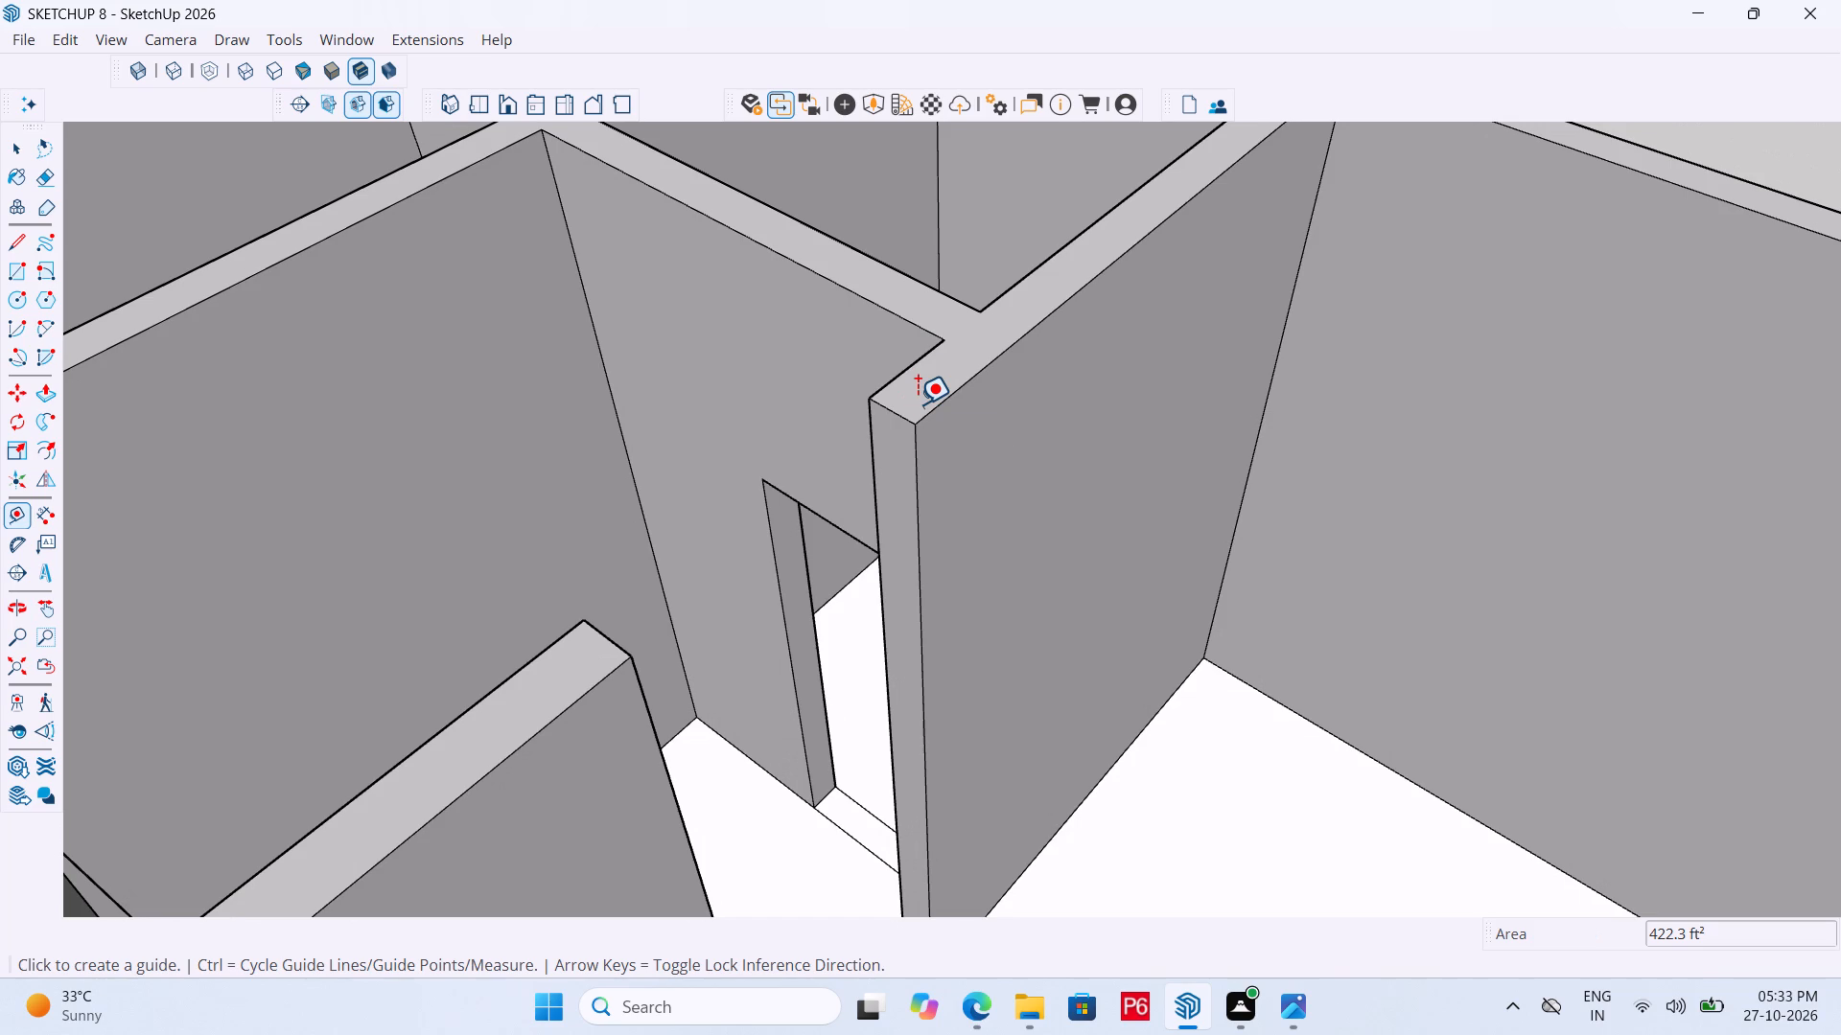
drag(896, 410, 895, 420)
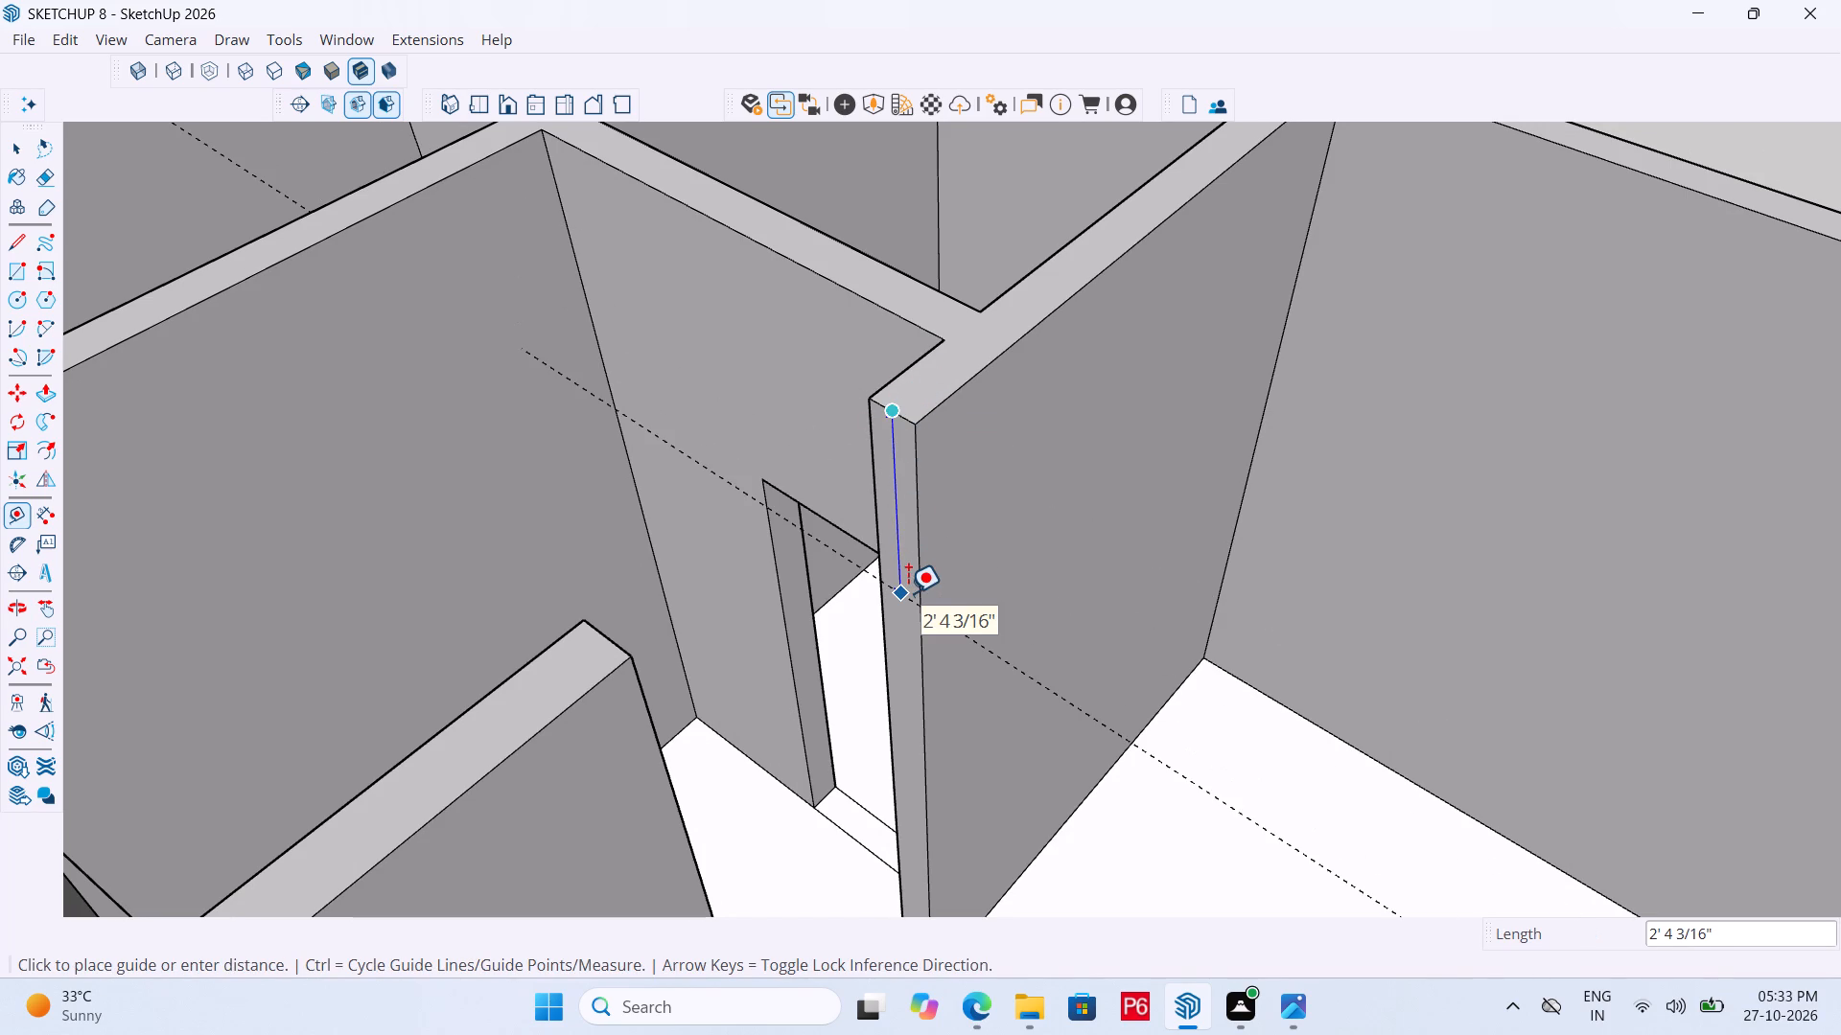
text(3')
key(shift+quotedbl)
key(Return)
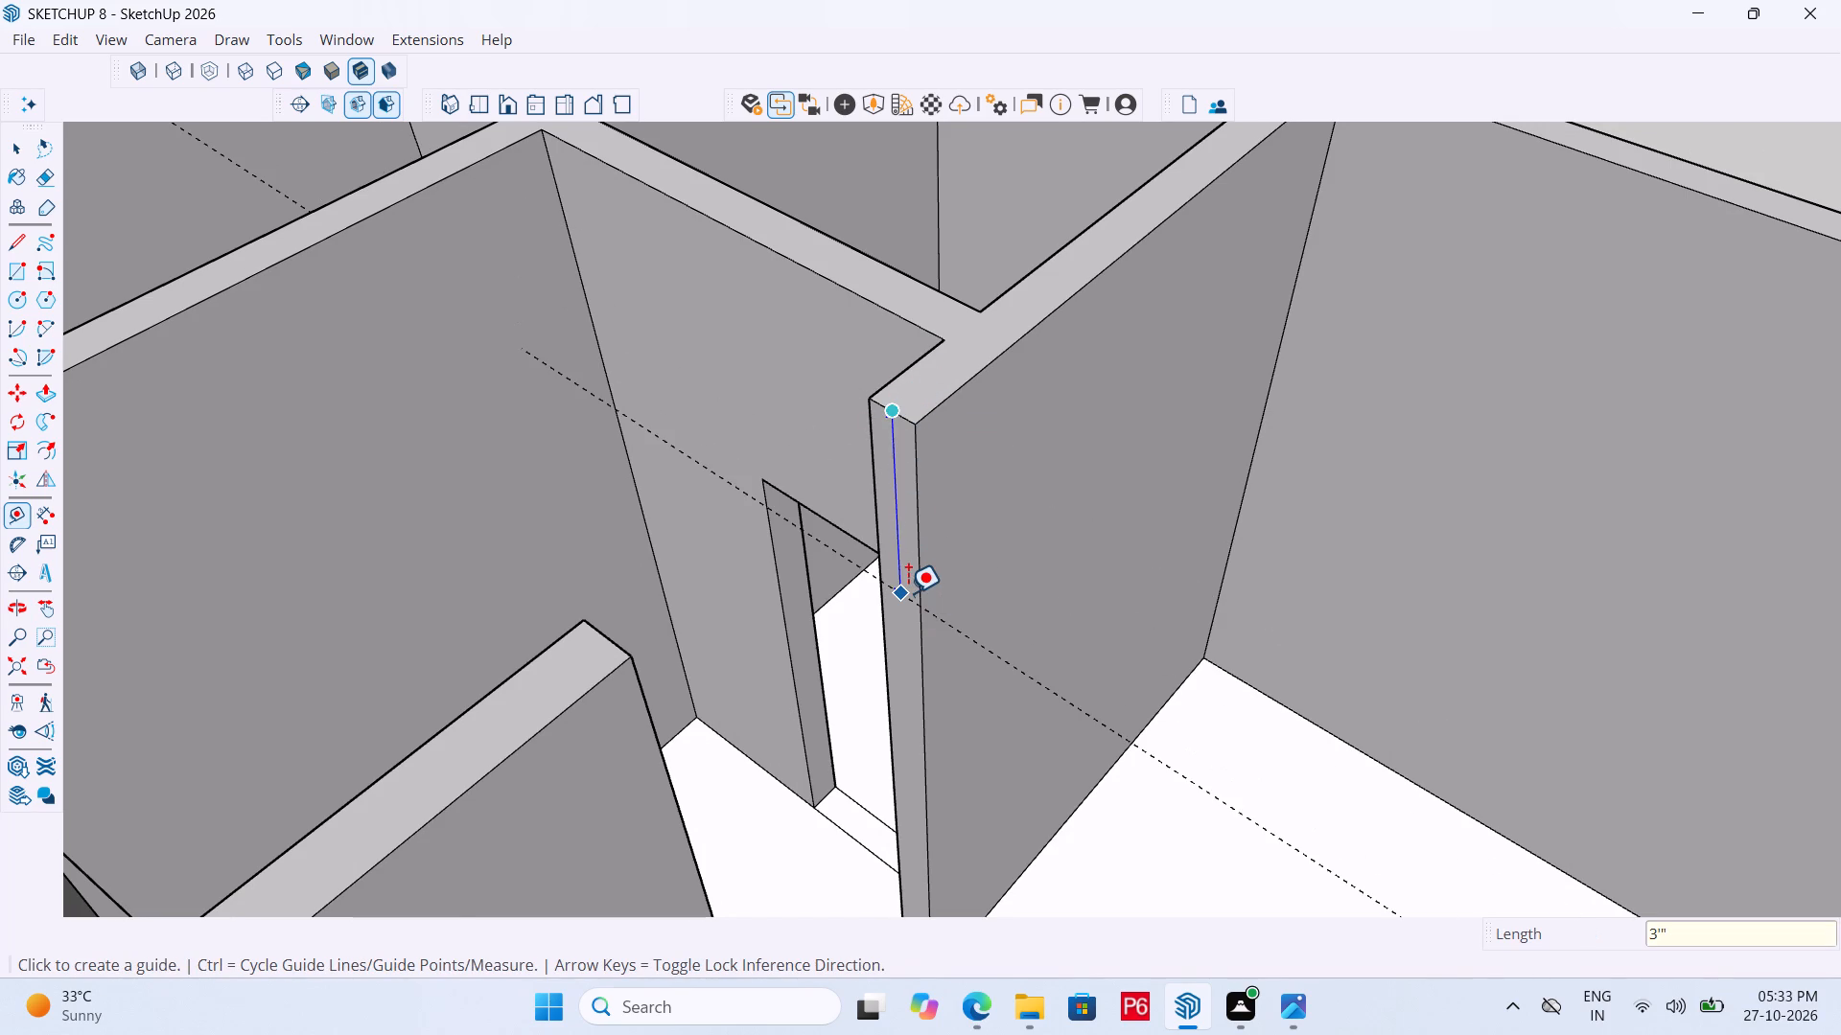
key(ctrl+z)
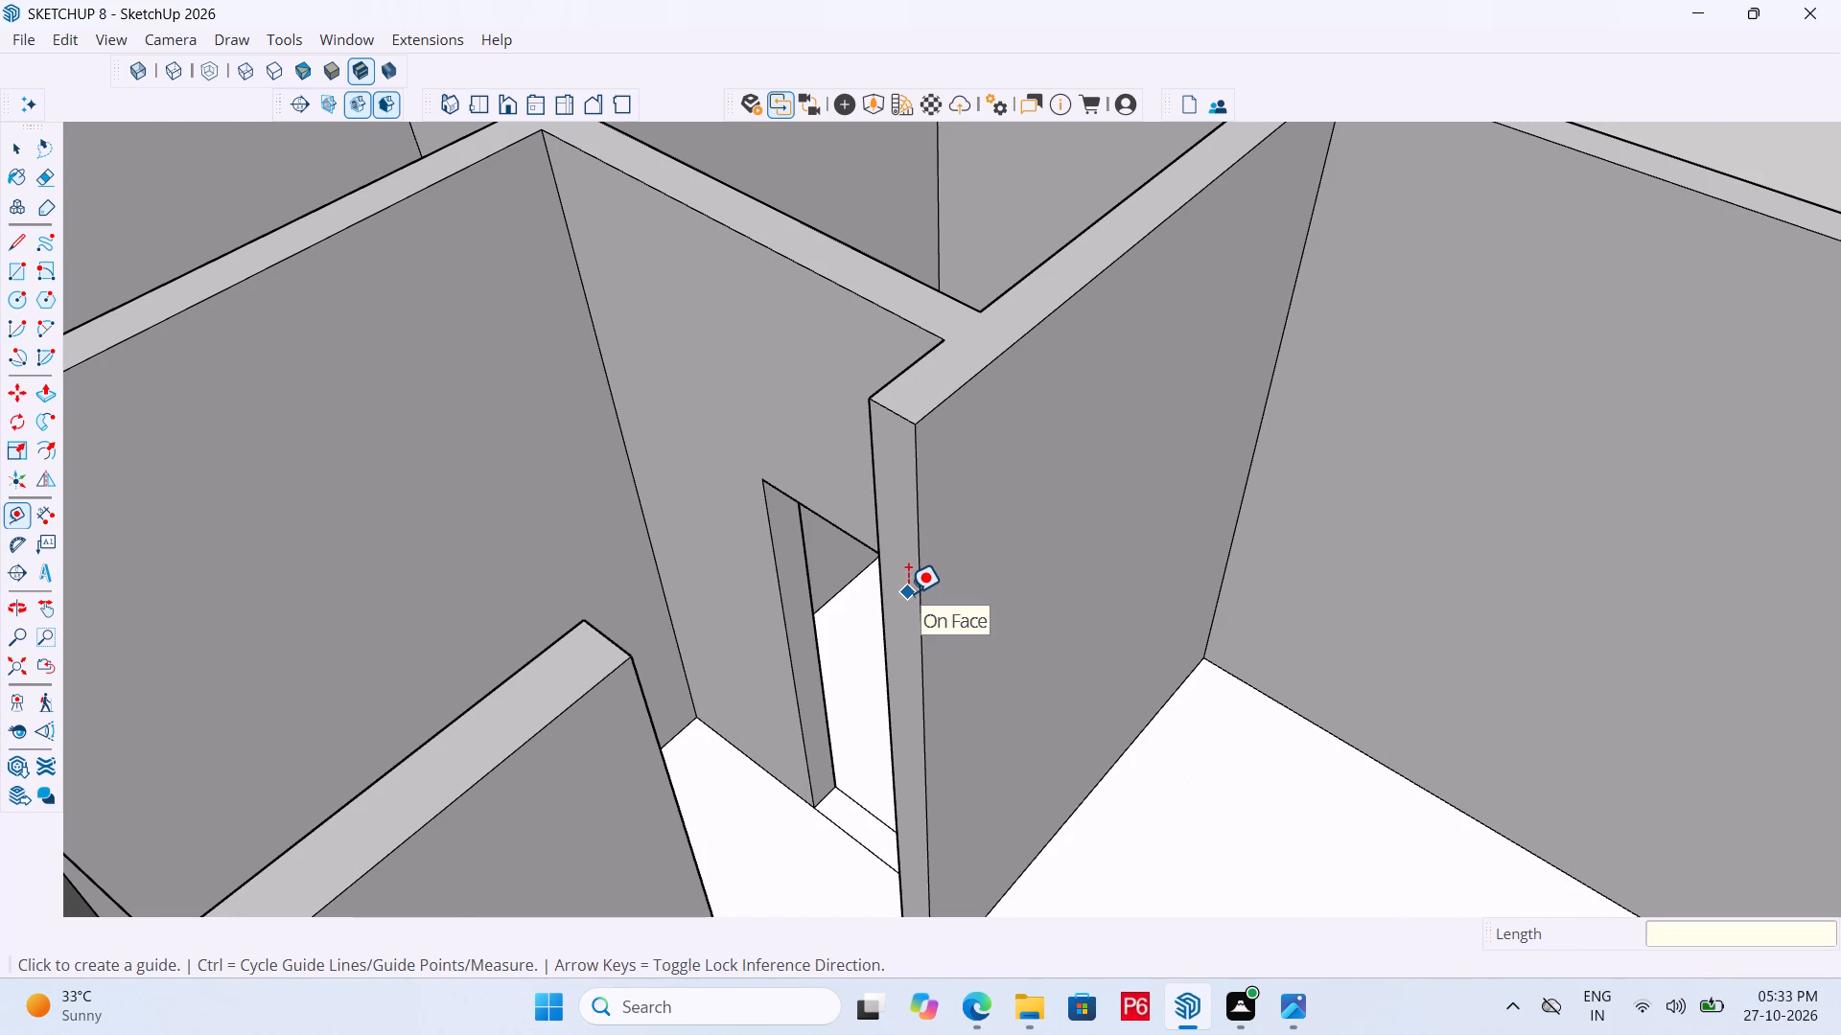
Split the wall end beside the full-height doorway with an edge 3'6" below its top, using a temporary guide that is erased.
click(893, 406)
text(3'6")
key(Return)
scroll(867, 659, up, 5)
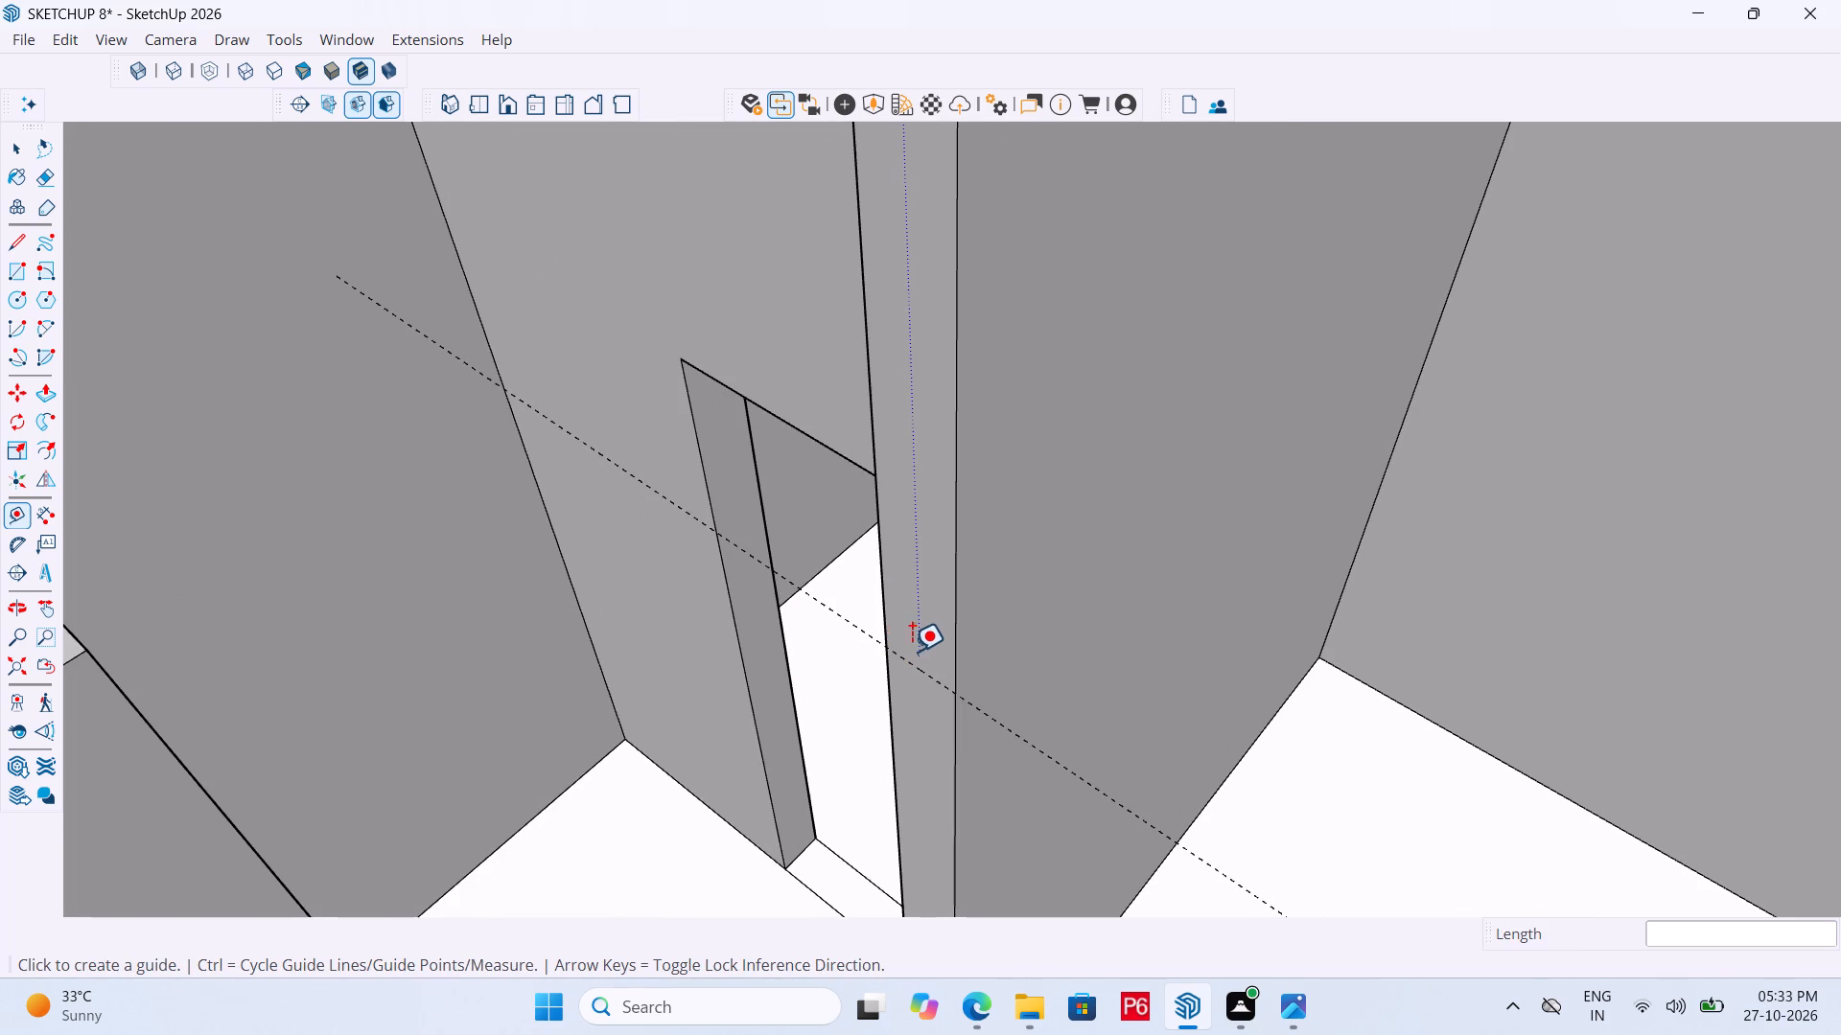
key(l)
click(893, 647)
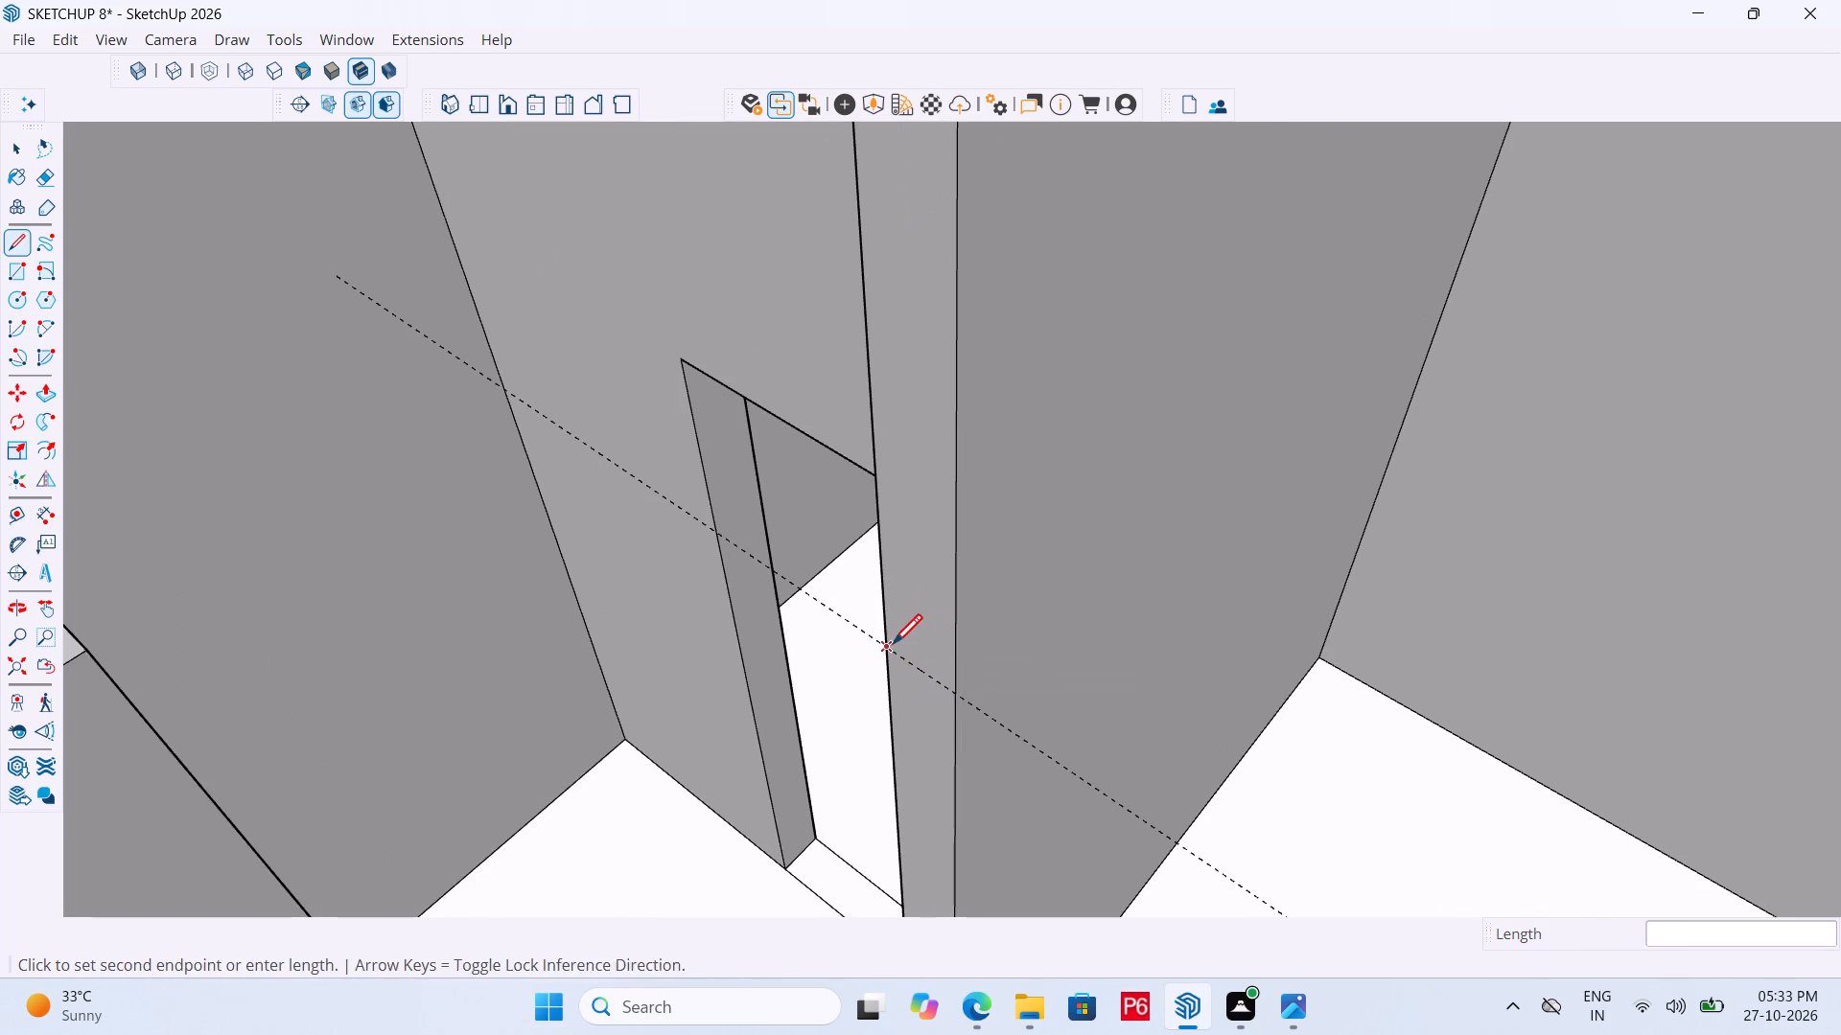
click(955, 690)
key(space)
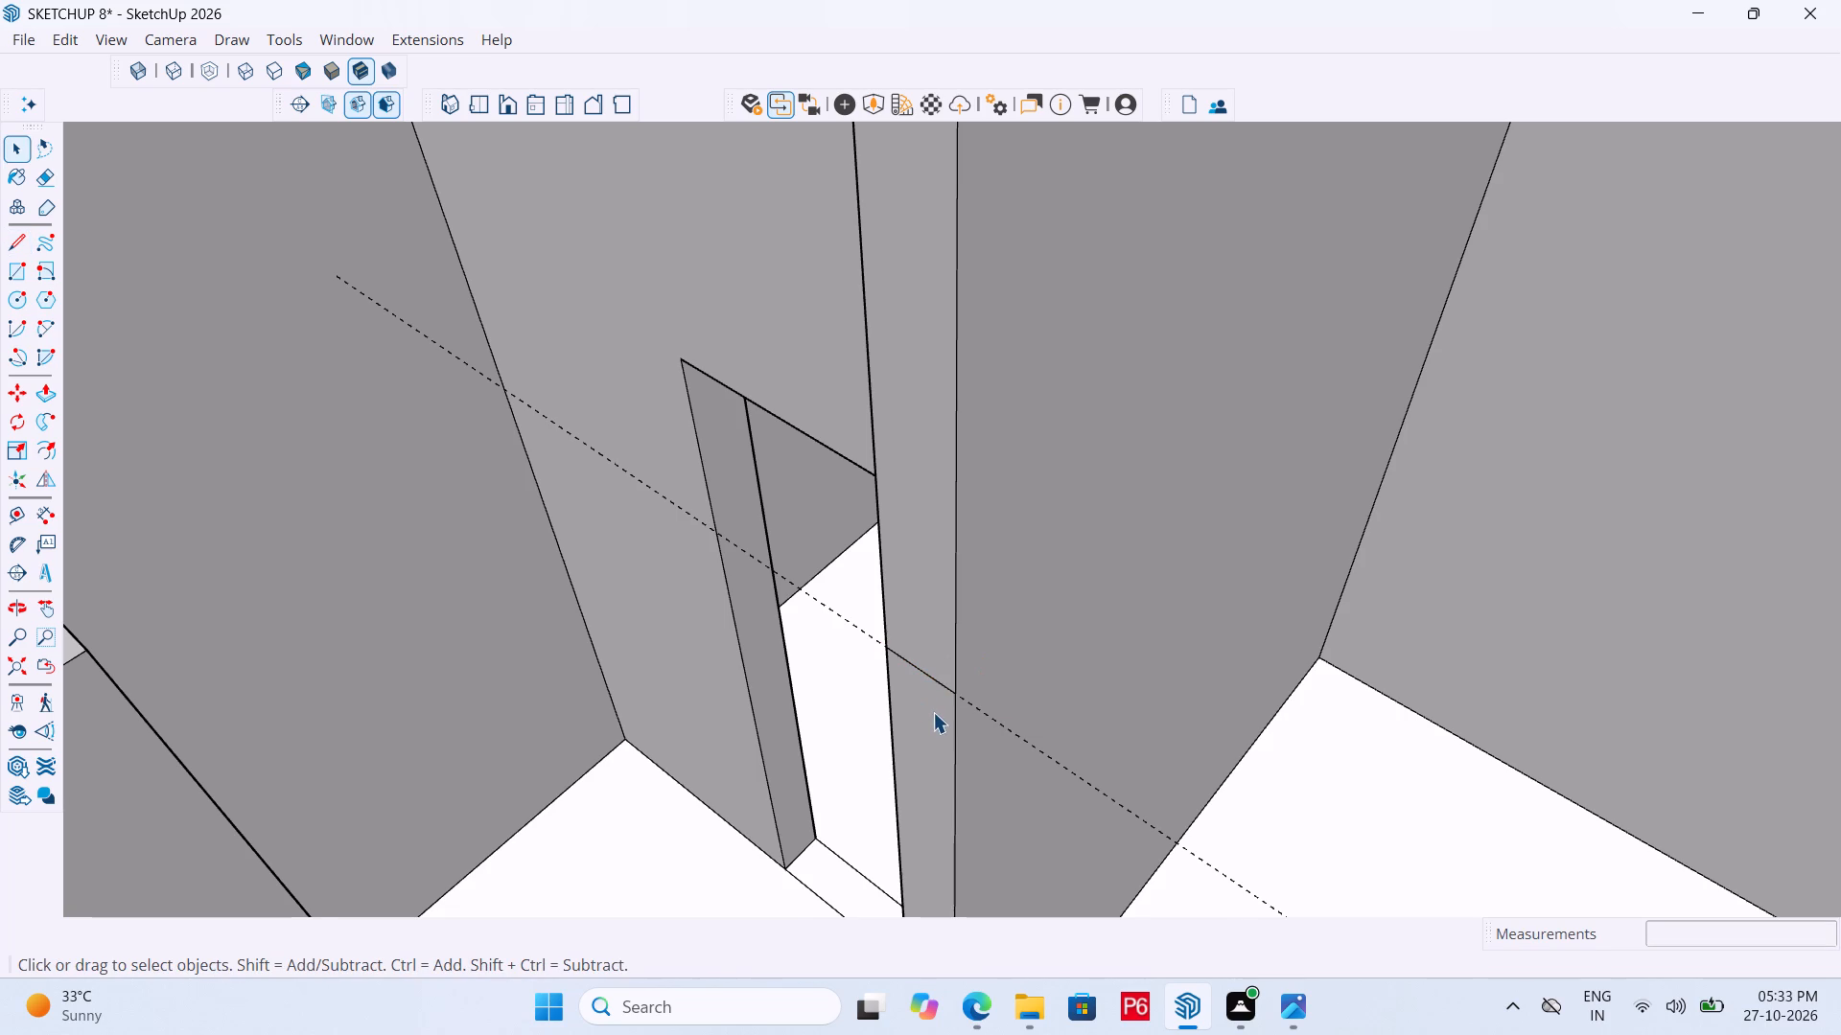
scroll(934, 712, down, 2)
key(e)
double_click(1062, 773)
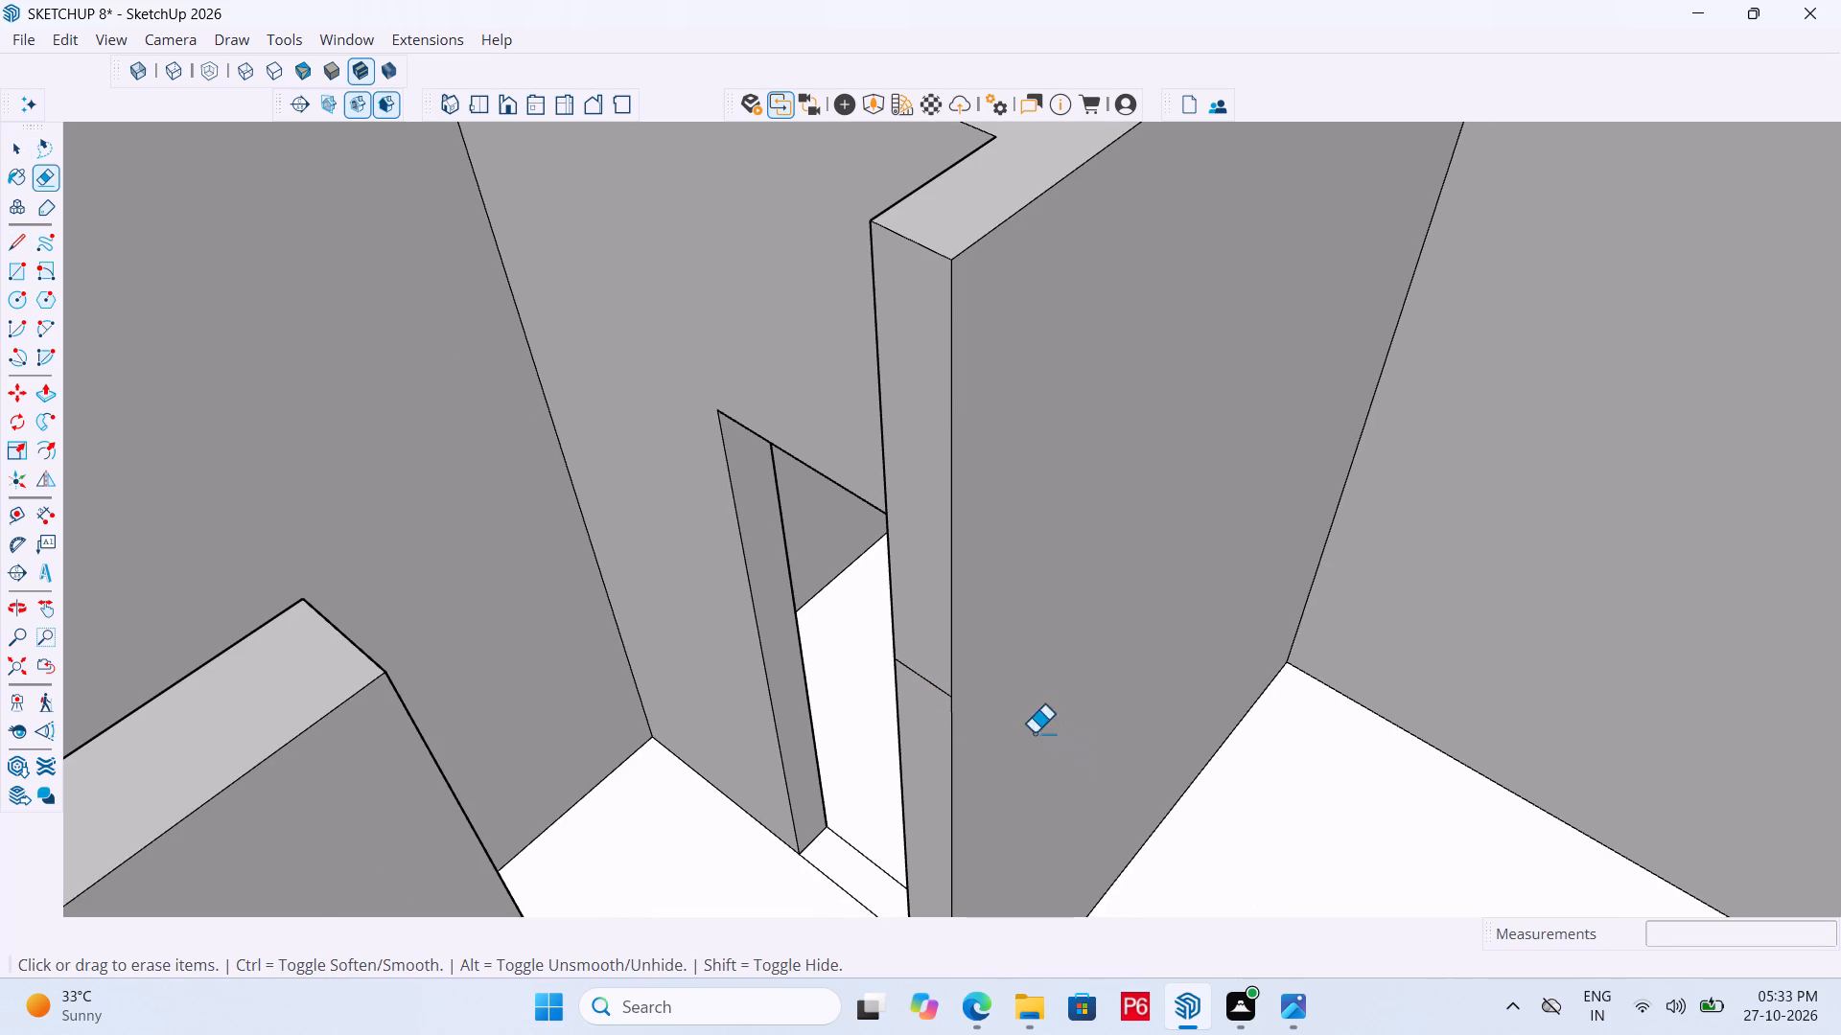
Push/Pull the upper part of that wall end 3' across the doorway to meet the opposite wall.
key(p)
click(919, 580)
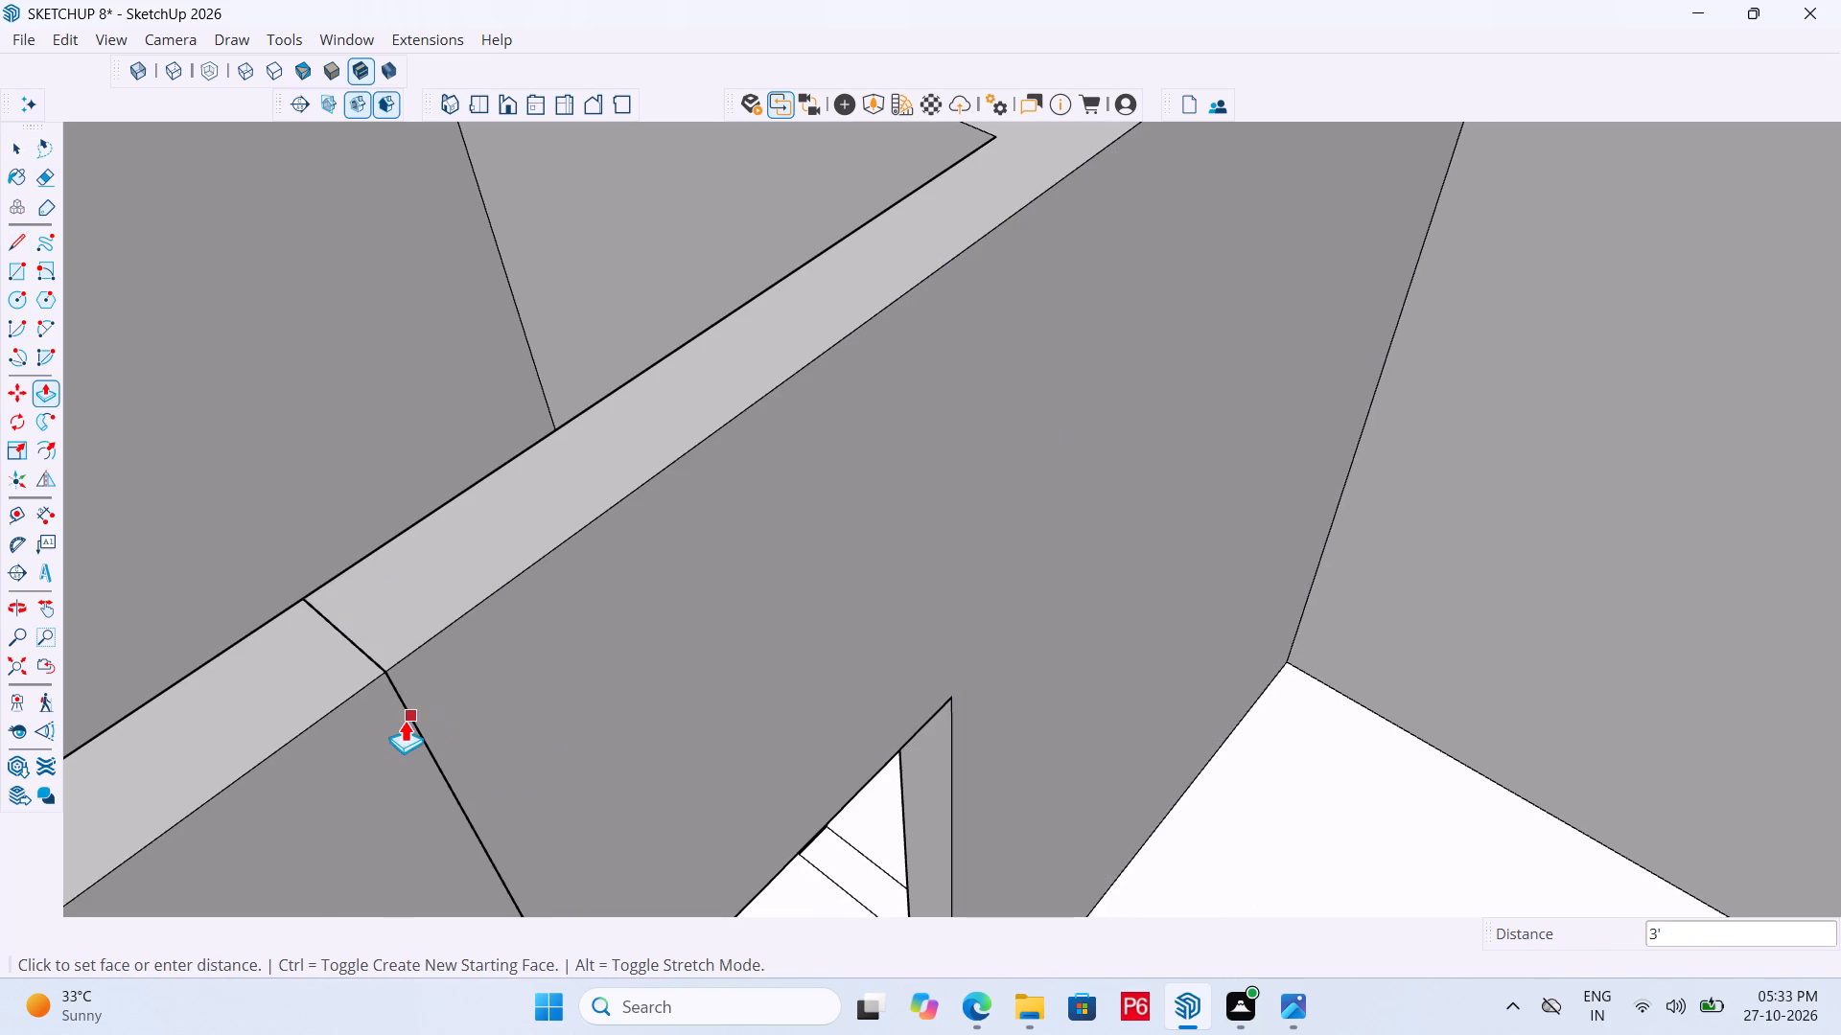
drag(406, 719, 422, 712)
Erase the leftover seam edges on both sides where the new over-door piece meets the opposite wall.
scroll(864, 541, down, 4)
key(e)
drag(639, 678, 576, 698)
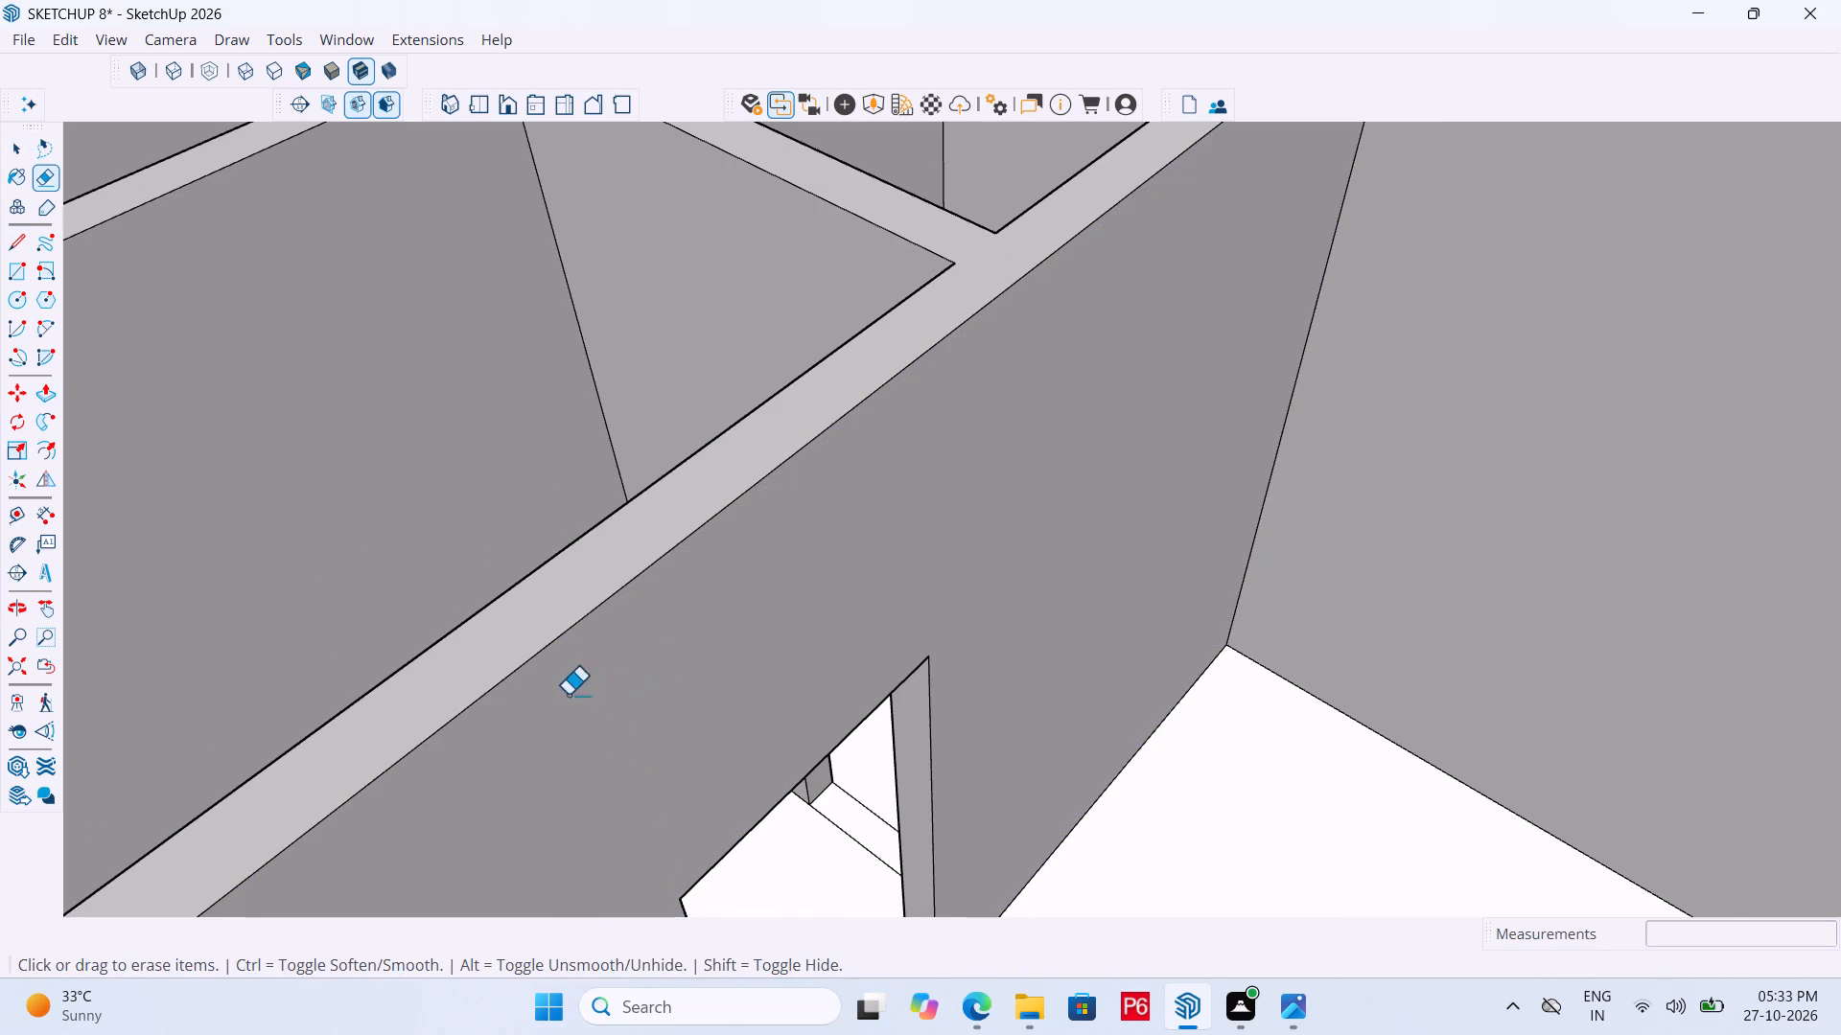
scroll(401, 666, down, 1)
middle_drag(405, 664, 1173, 511)
scroll(1141, 450, down, 6)
scroll(943, 666, up, 6)
drag(962, 656, 991, 641)
Examine the house from several angles for full-height openings still lacking a wall piece above.
scroll(795, 554, down, 18)
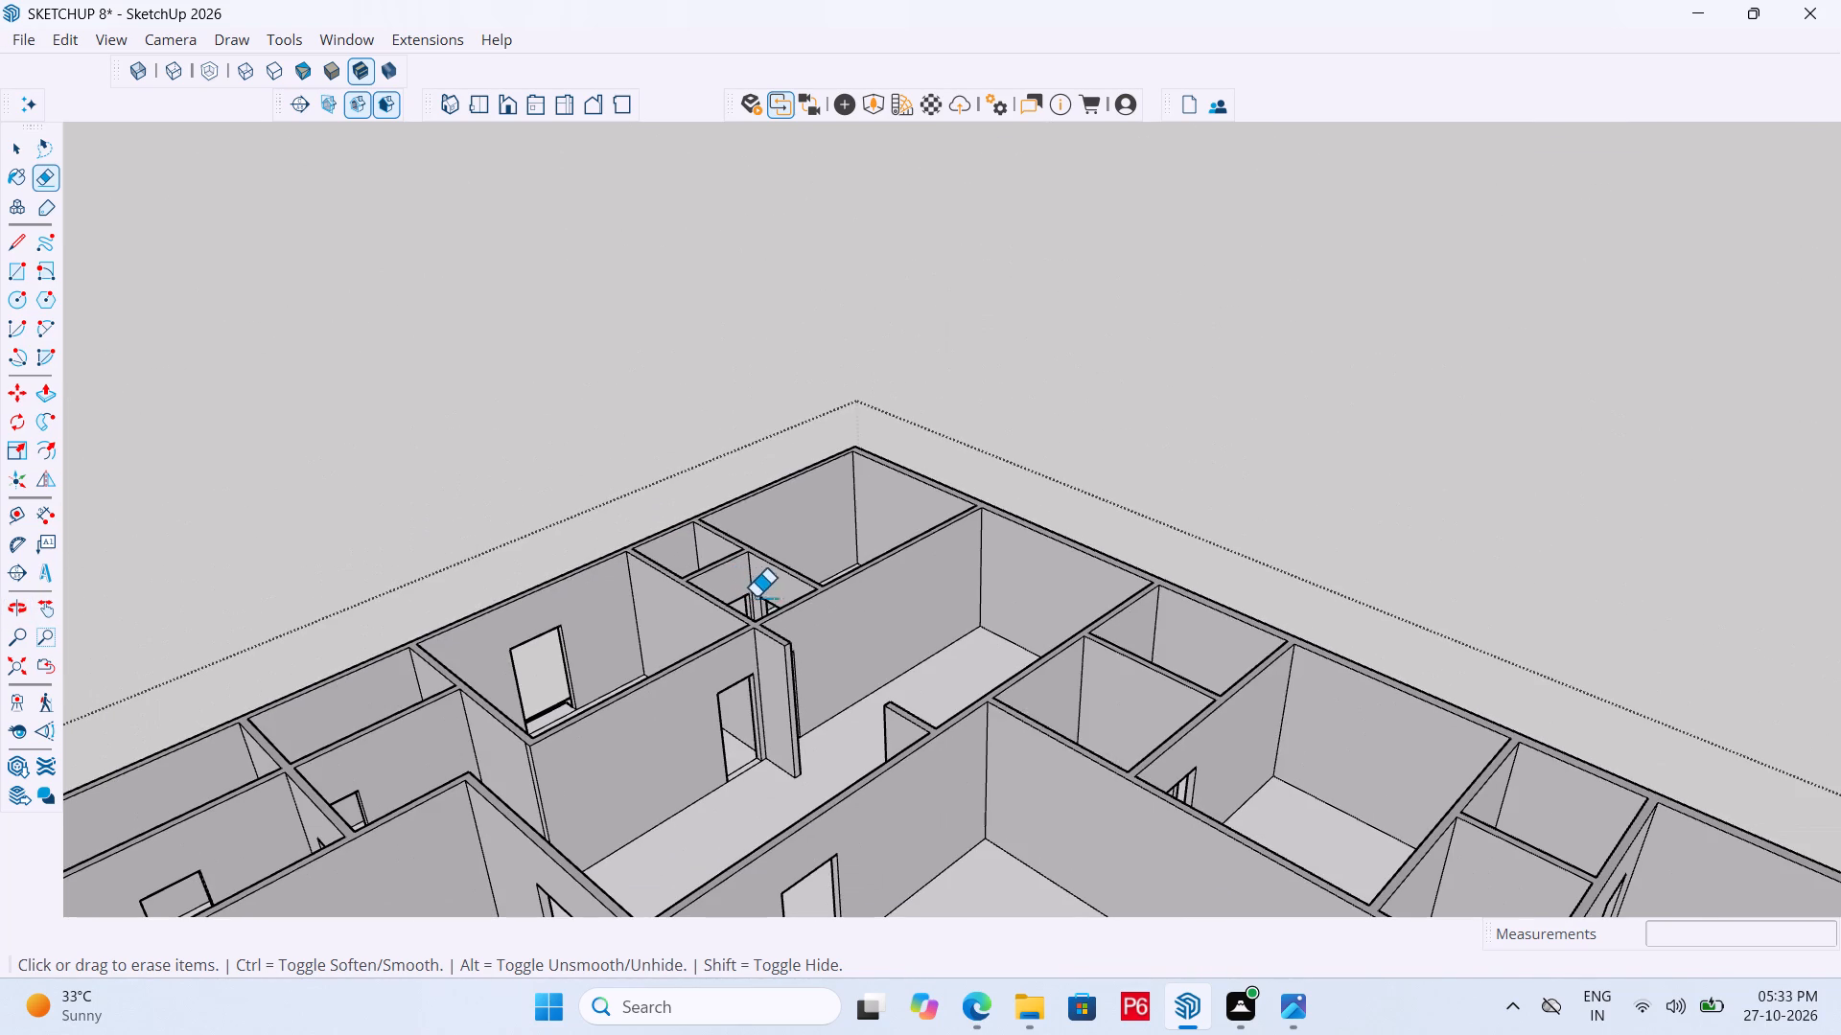
middle_drag(702, 743, 804, 765)
middle_drag(773, 779, 754, 792)
scroll(697, 641, down, 11)
middle_drag(761, 768, 794, 802)
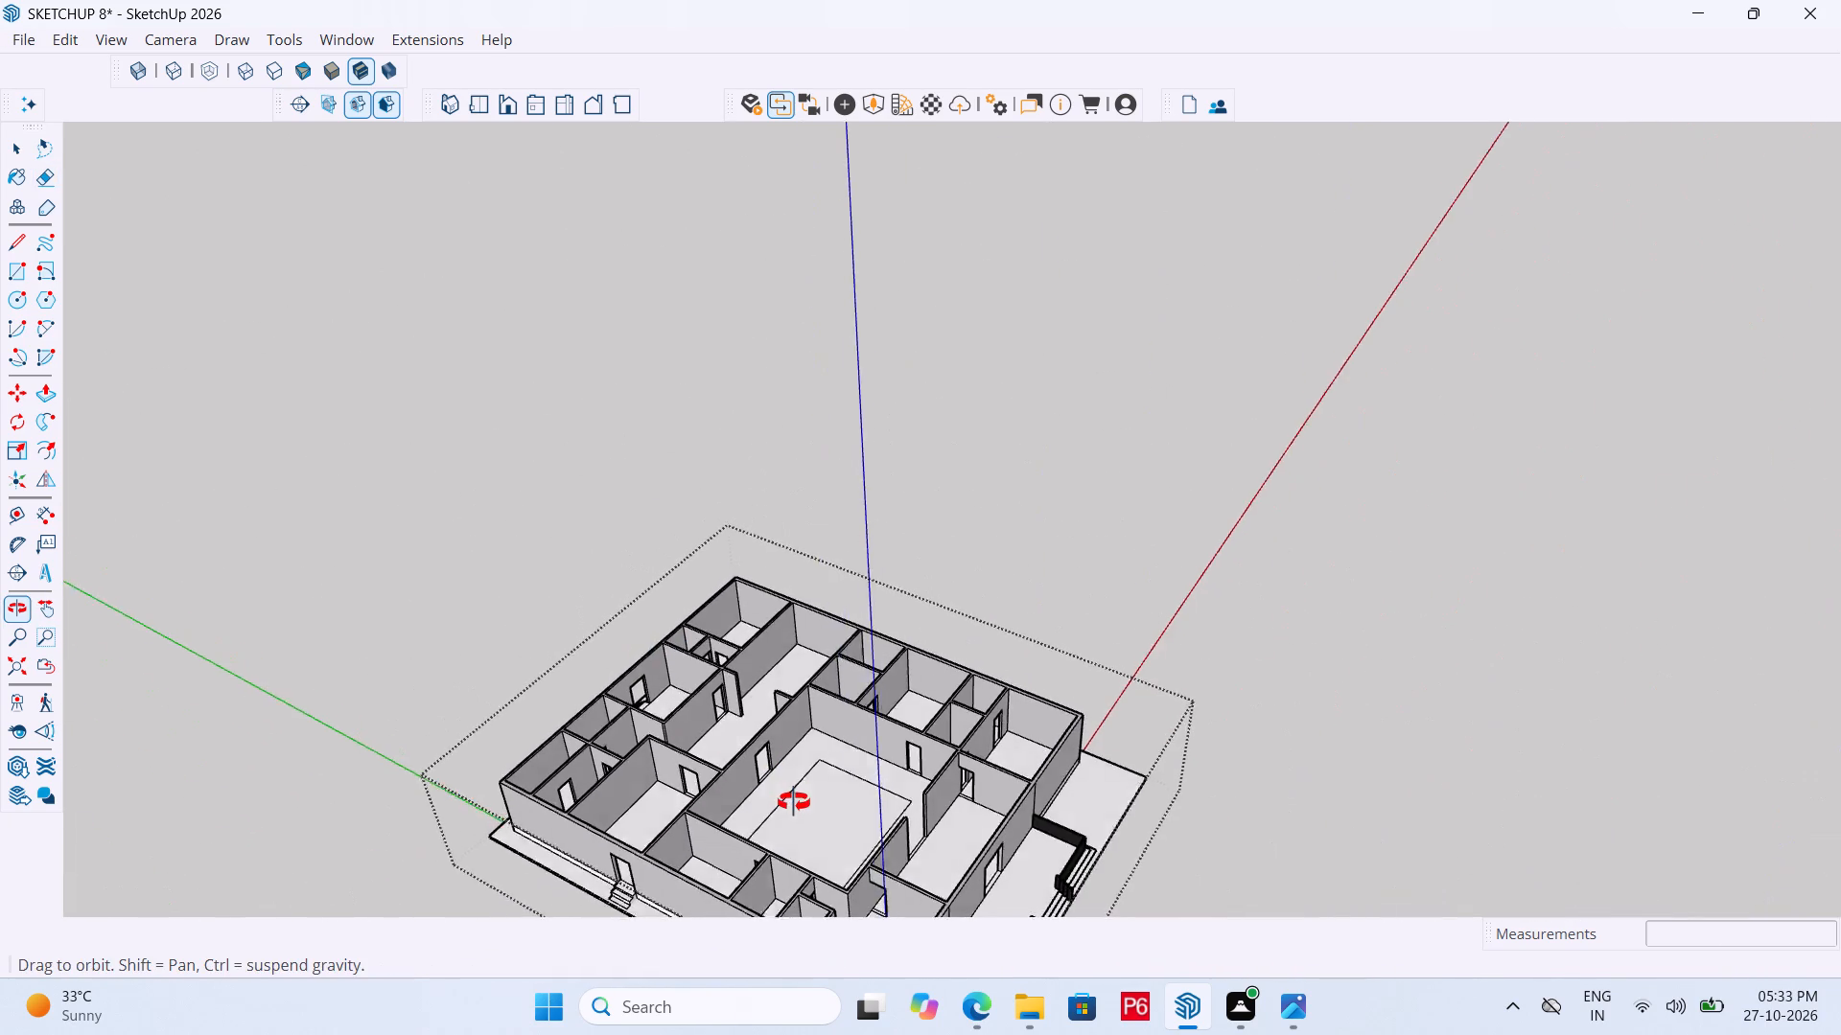
middle_drag(794, 802, 656, 831)
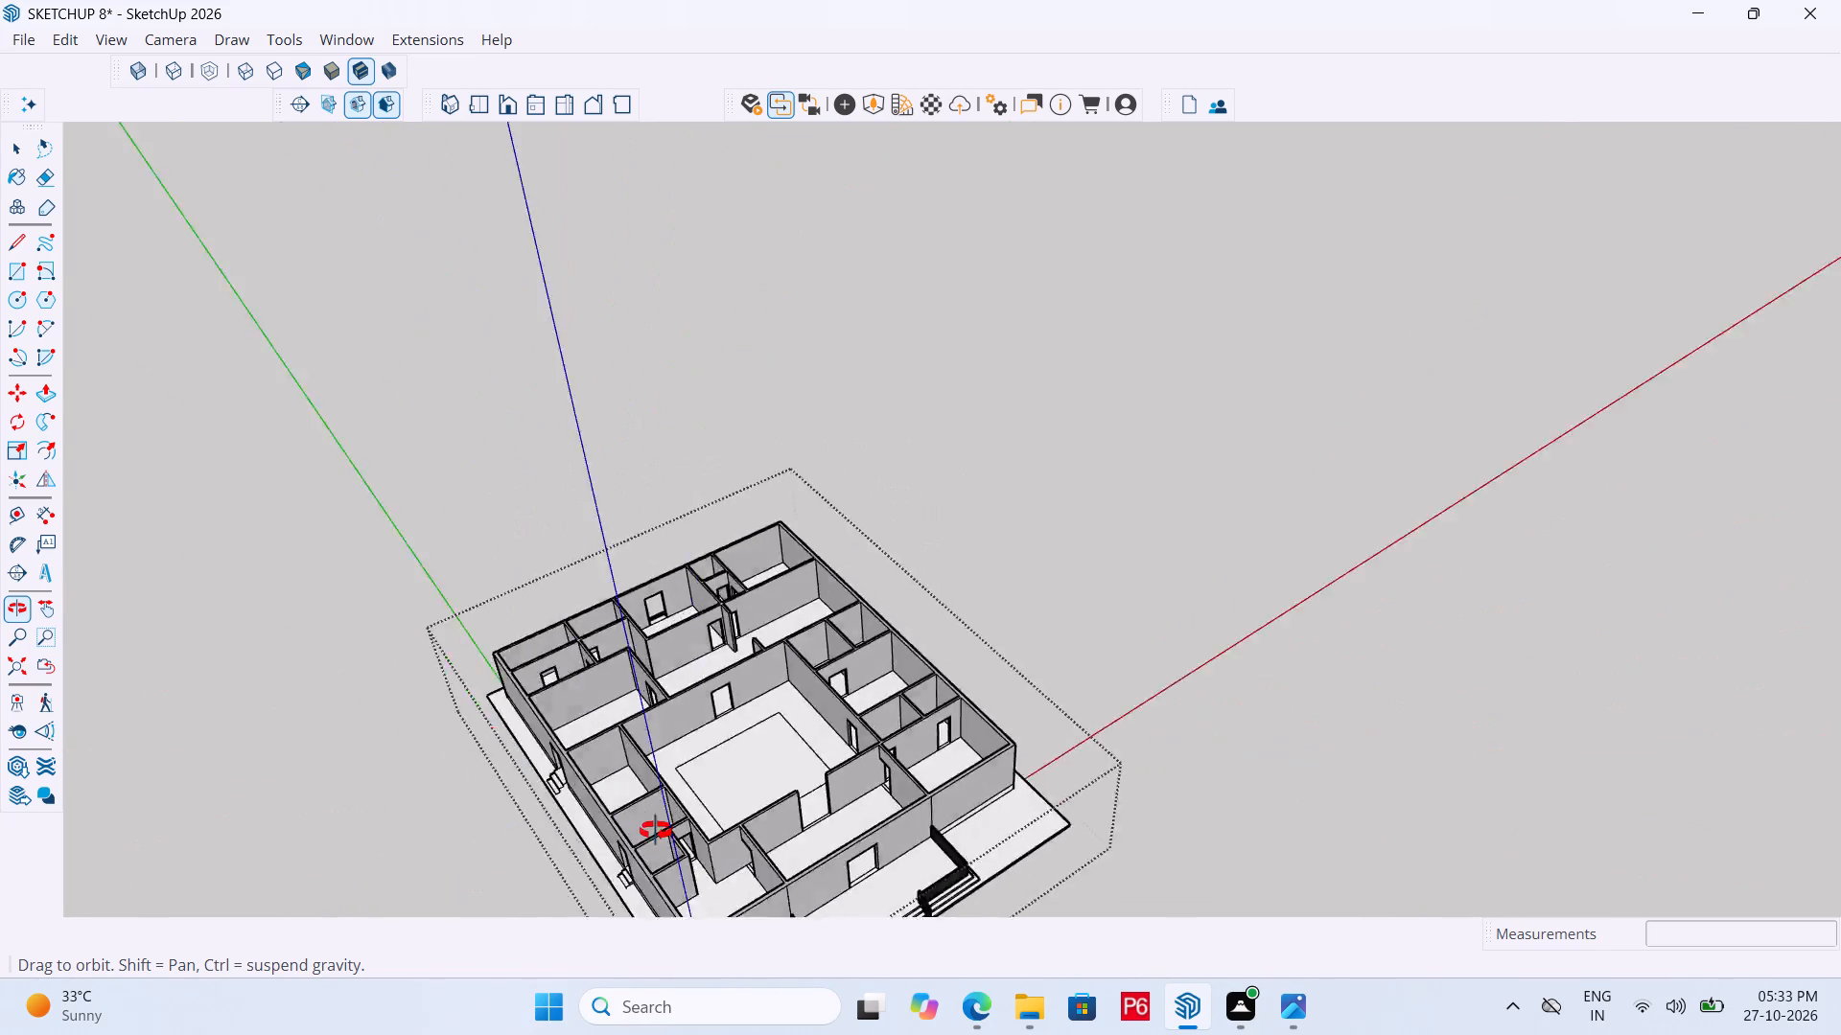
middle_drag(656, 831, 1403, 776)
scroll(1339, 724, up, 4)
scroll(1179, 770, up, 5)
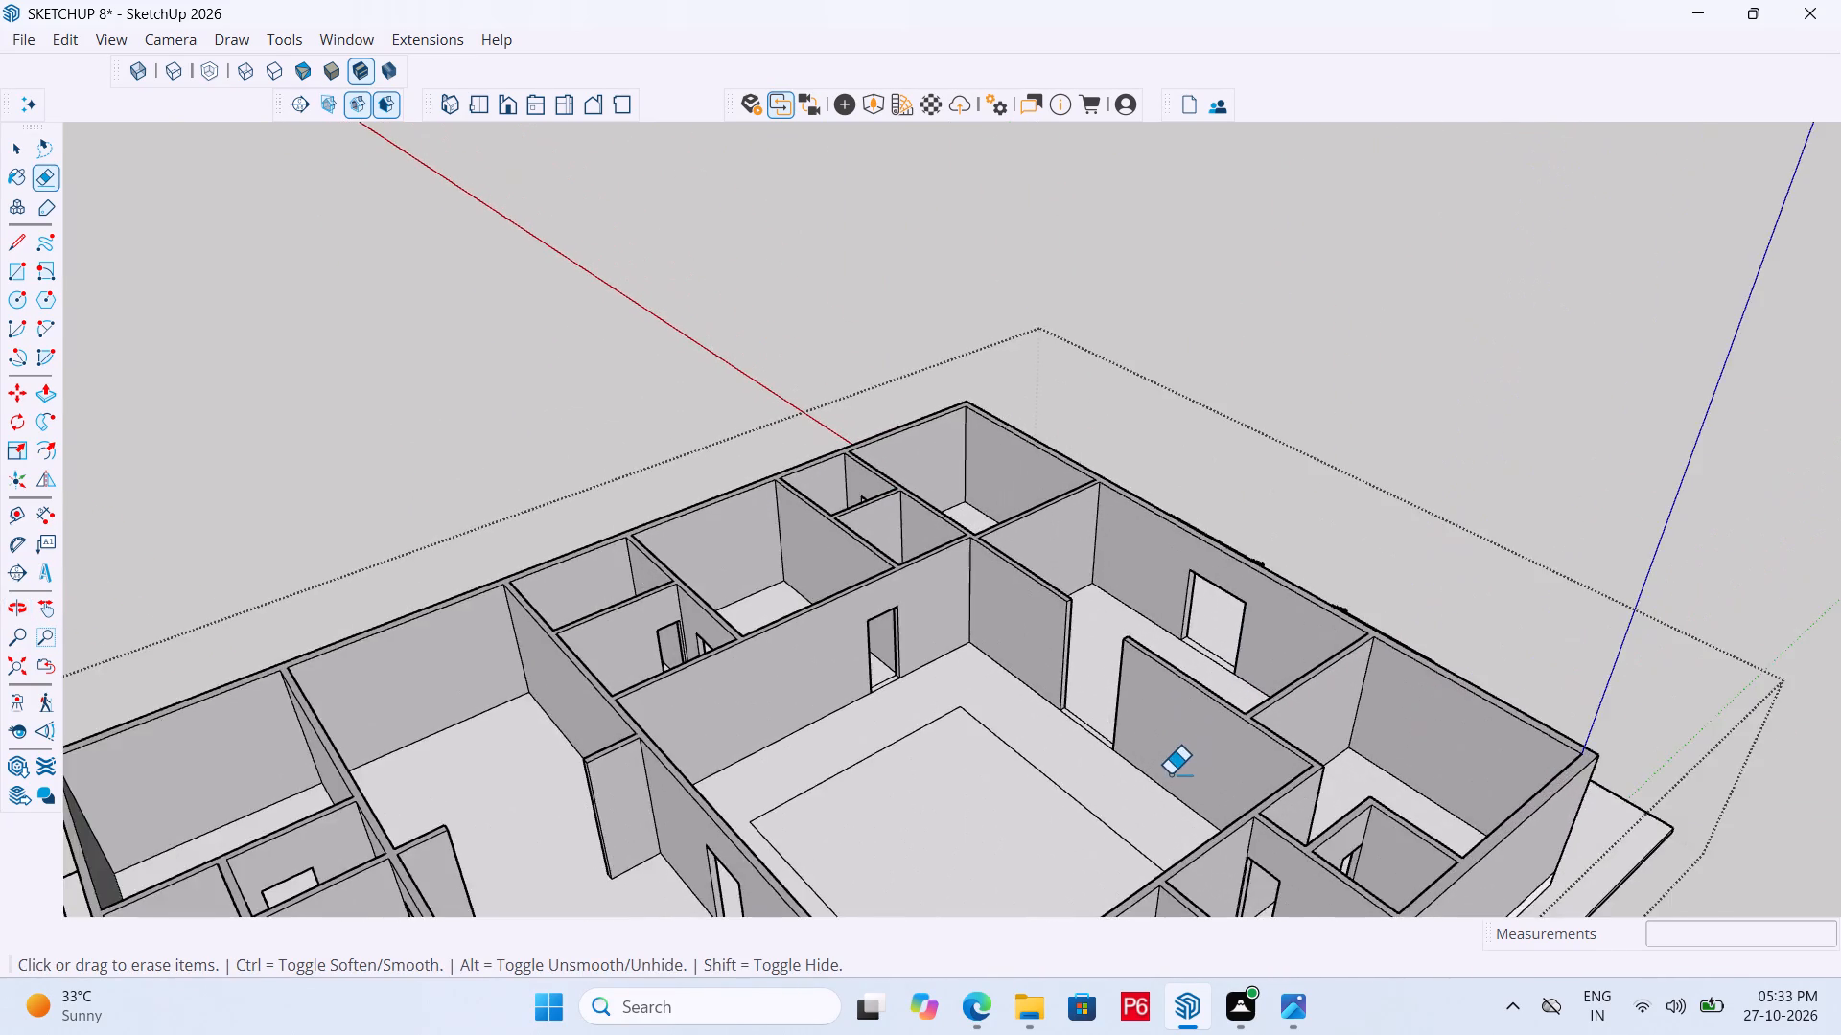
middle_drag(1162, 771, 970, 834)
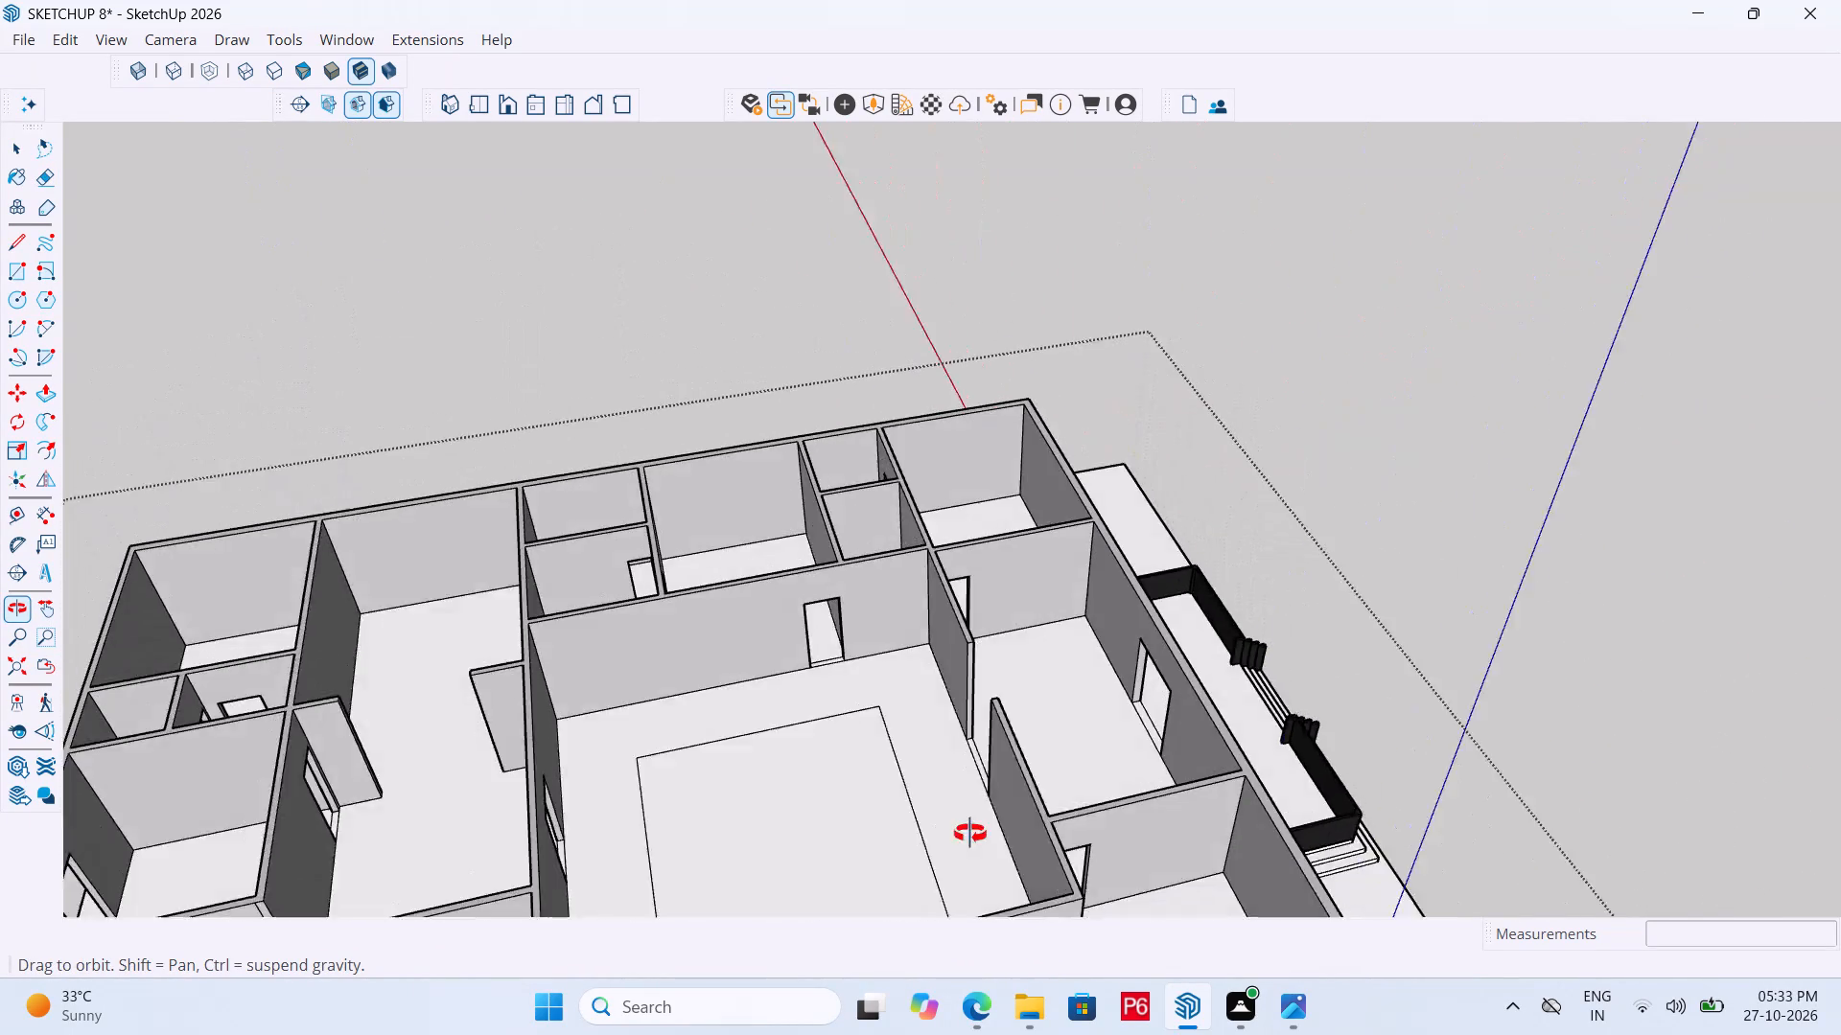
middle_drag(970, 834, 1045, 830)
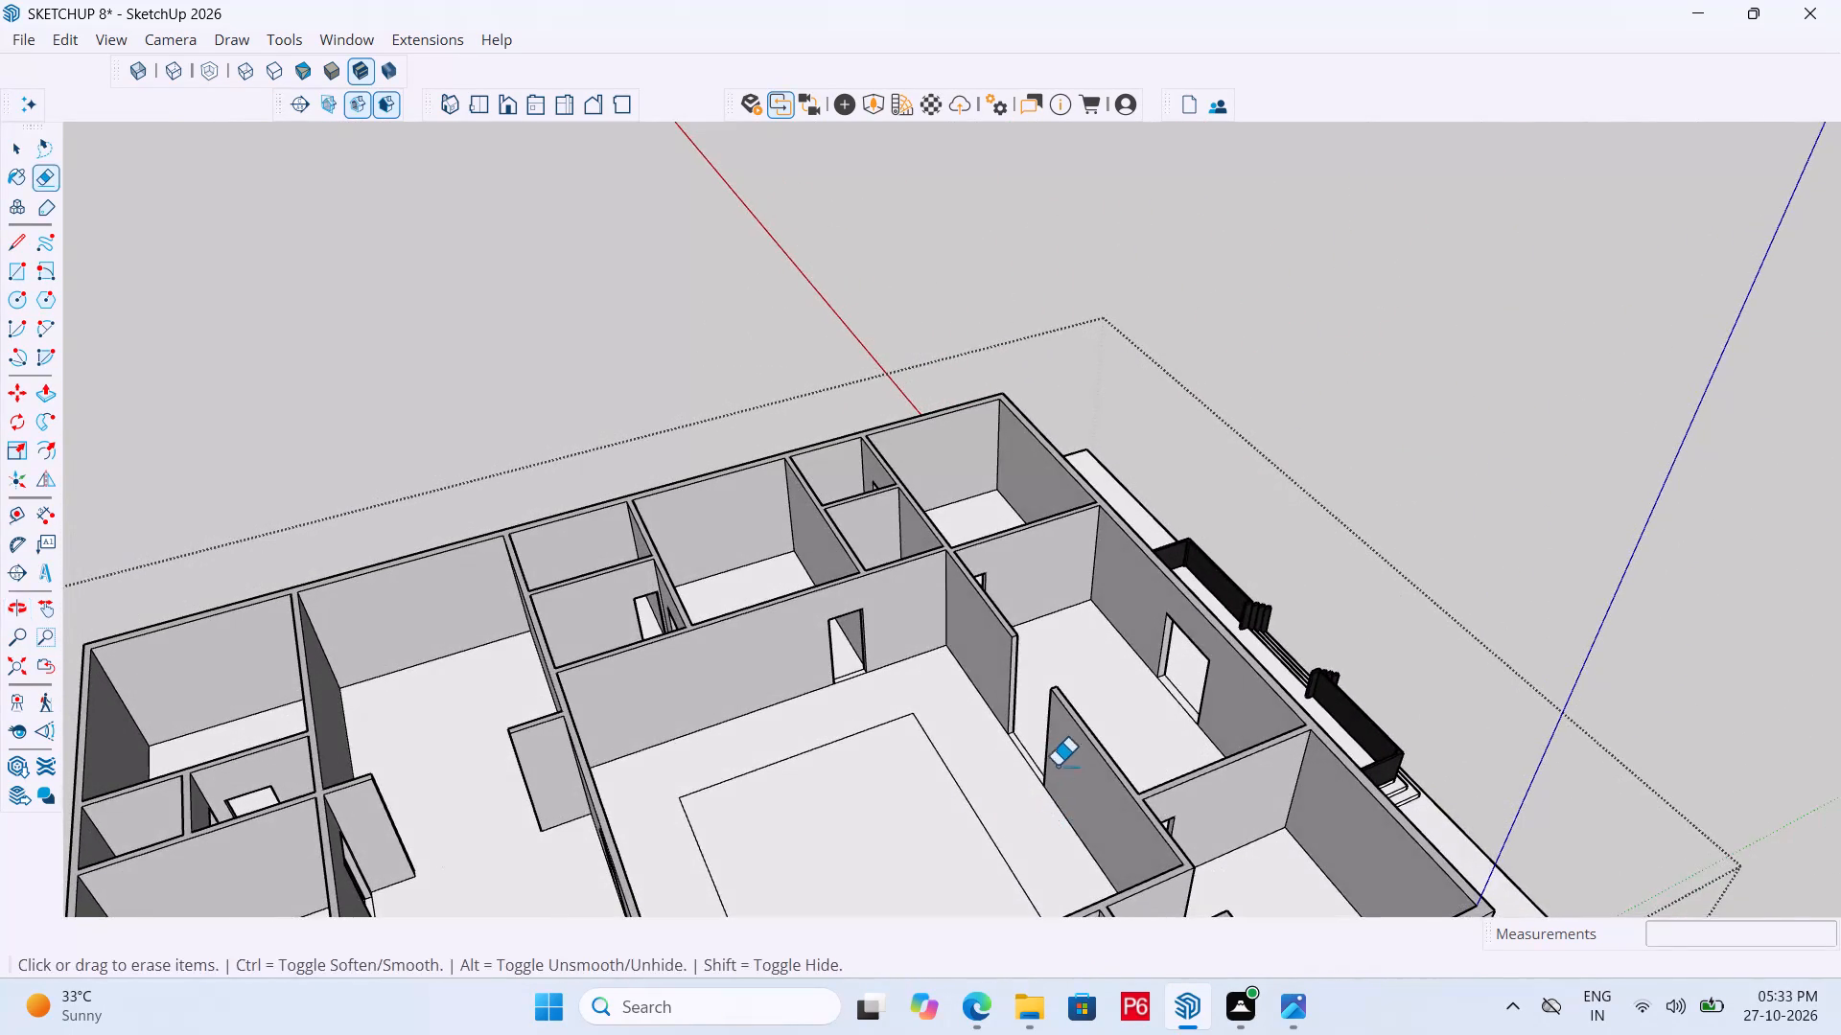
Place a guide 3'6" below the top of the wall end at the opening between the central hall and the porch-side room.
scroll(1060, 751, up, 4)
scroll(1009, 634, up, 5)
scroll(974, 549, up, 4)
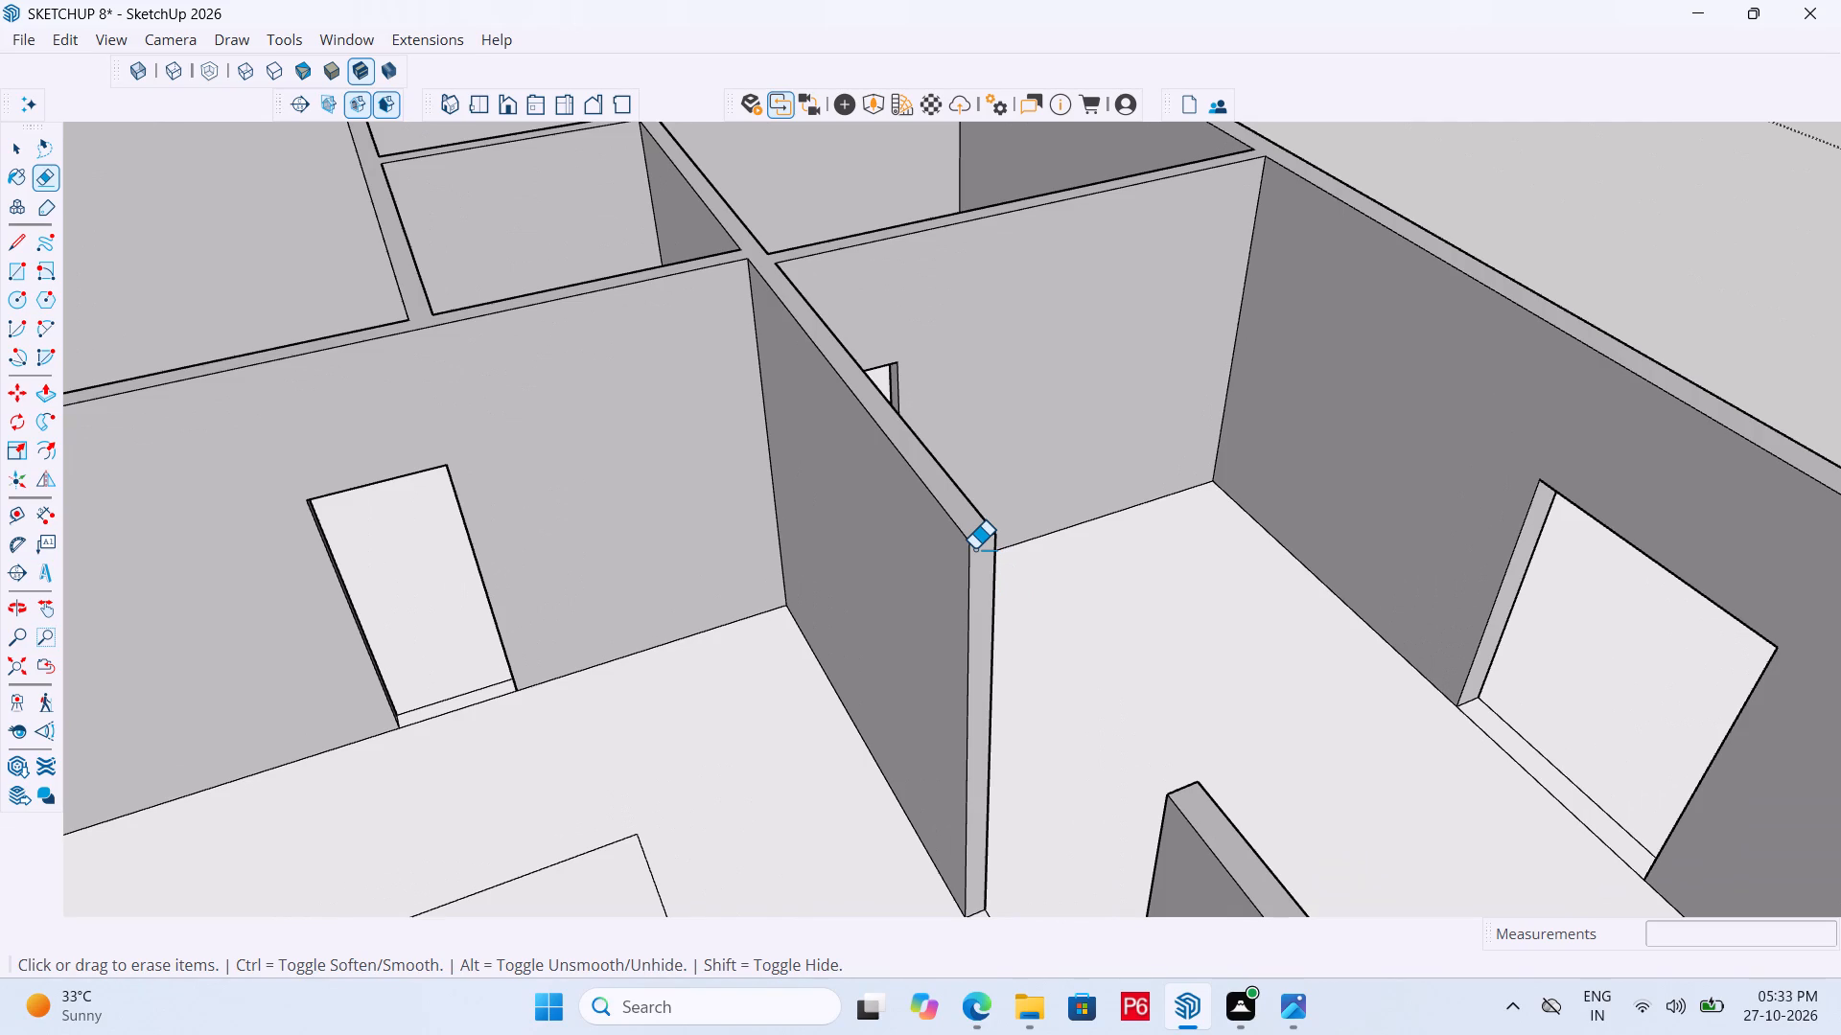
scroll(974, 549, up, 2)
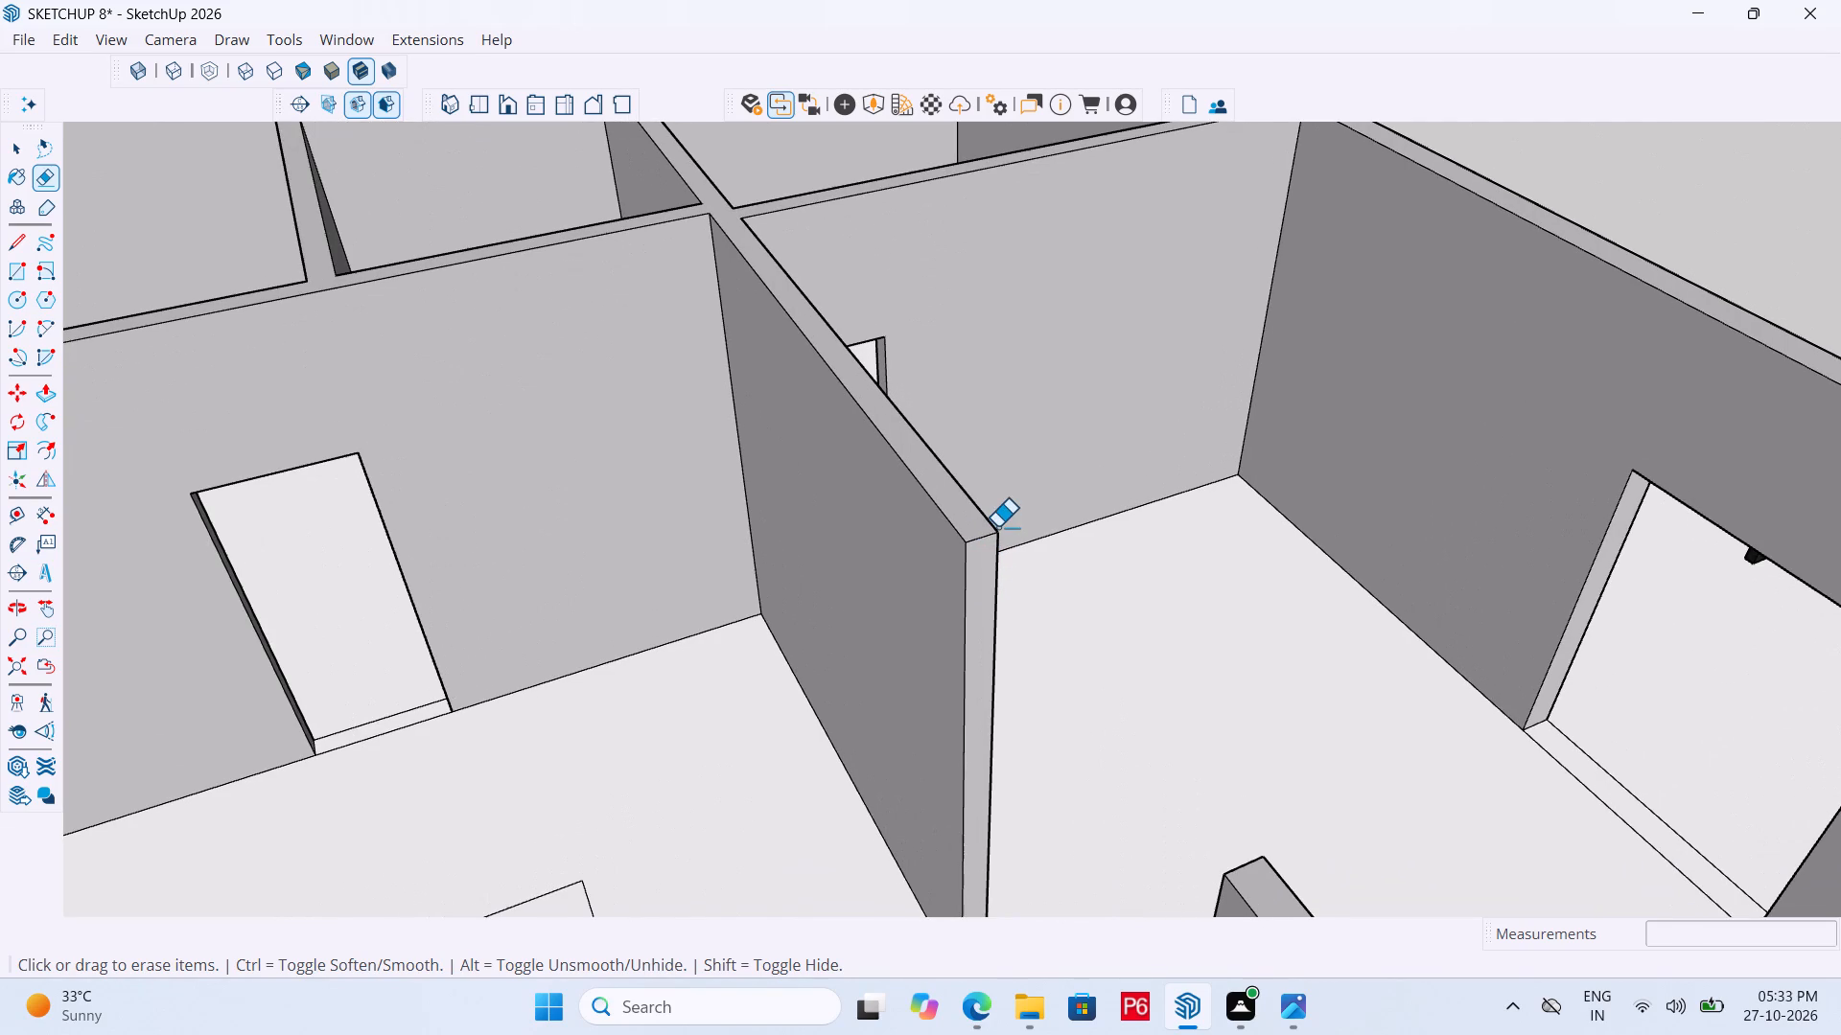
key(t)
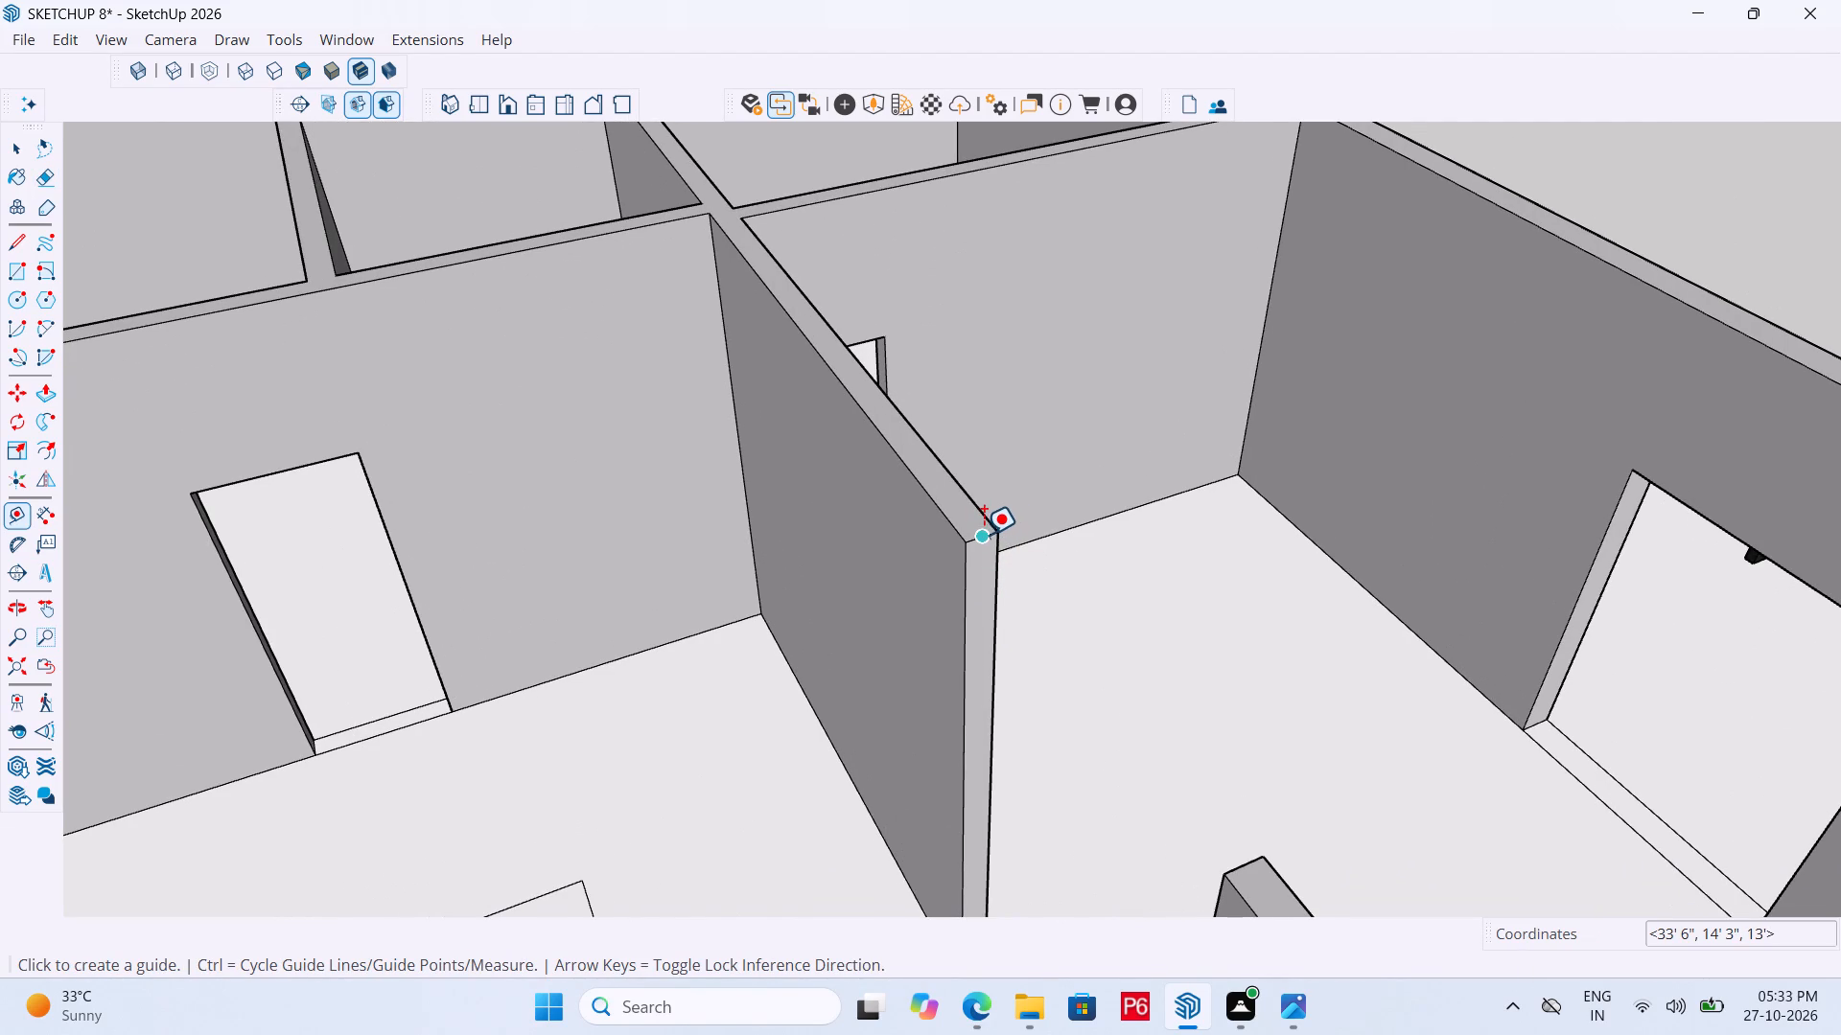
scroll(1002, 557, up, 3)
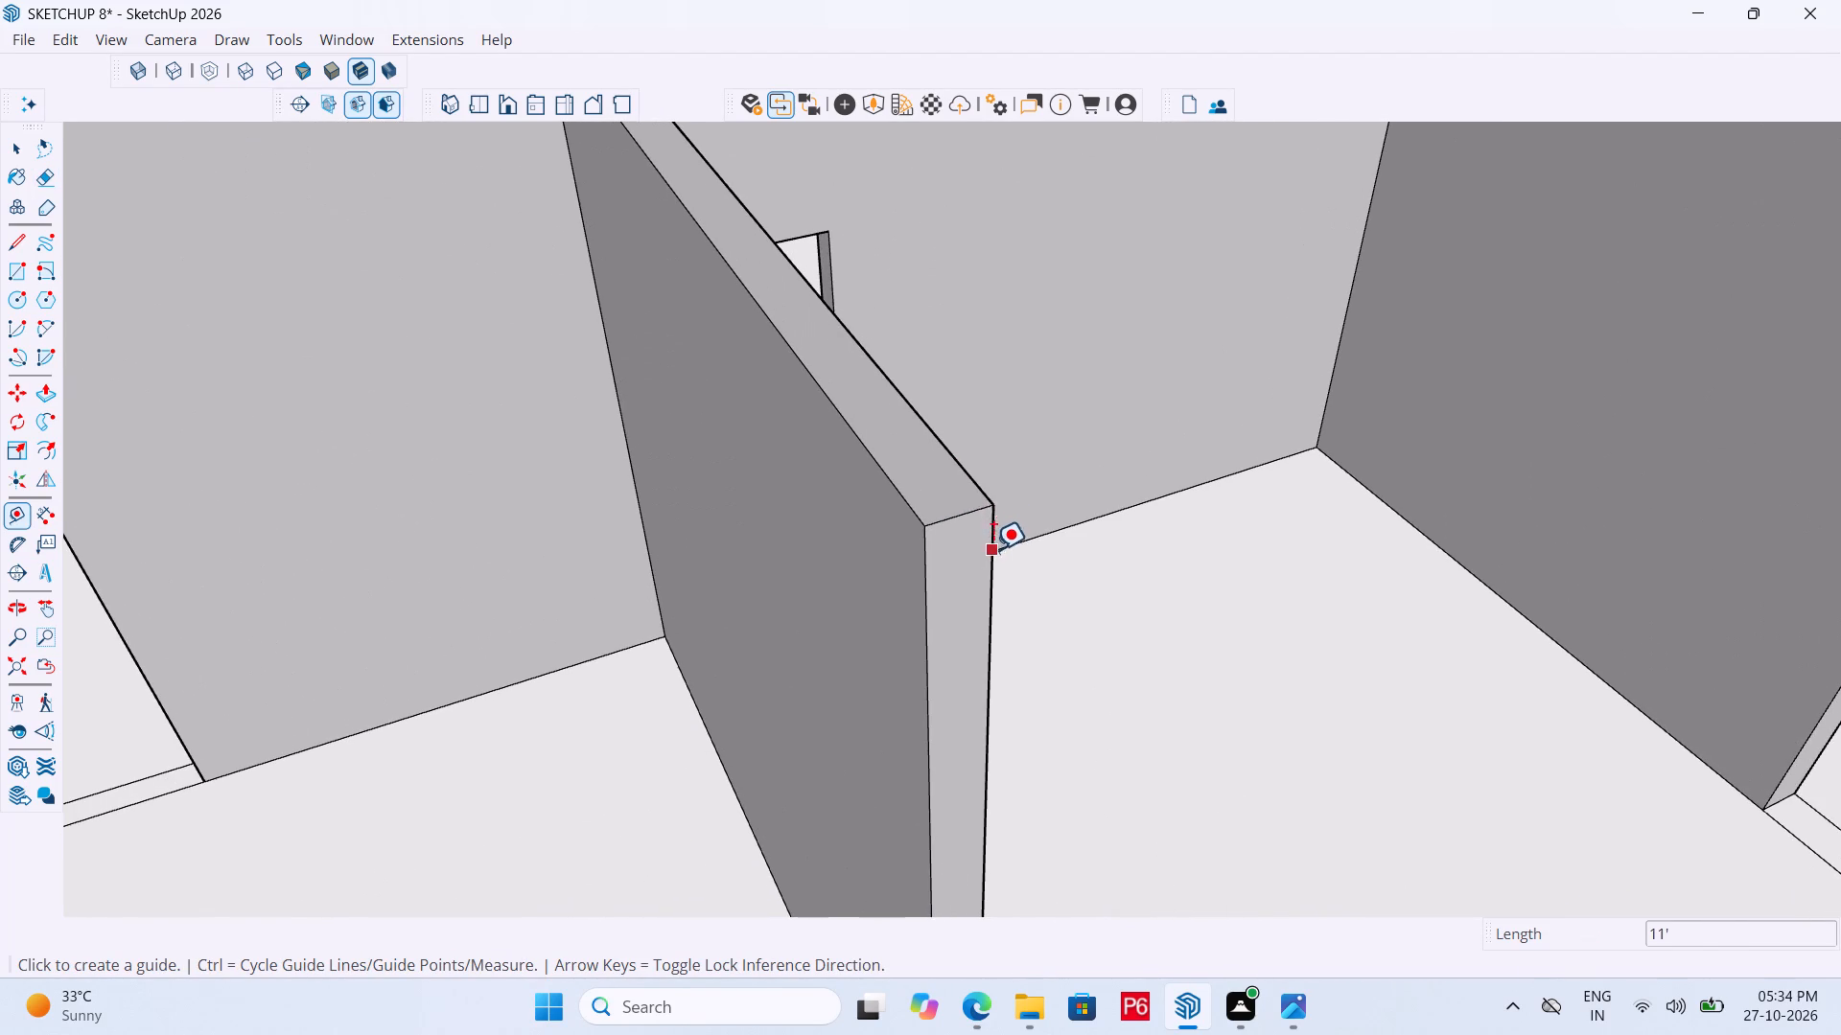
click(965, 515)
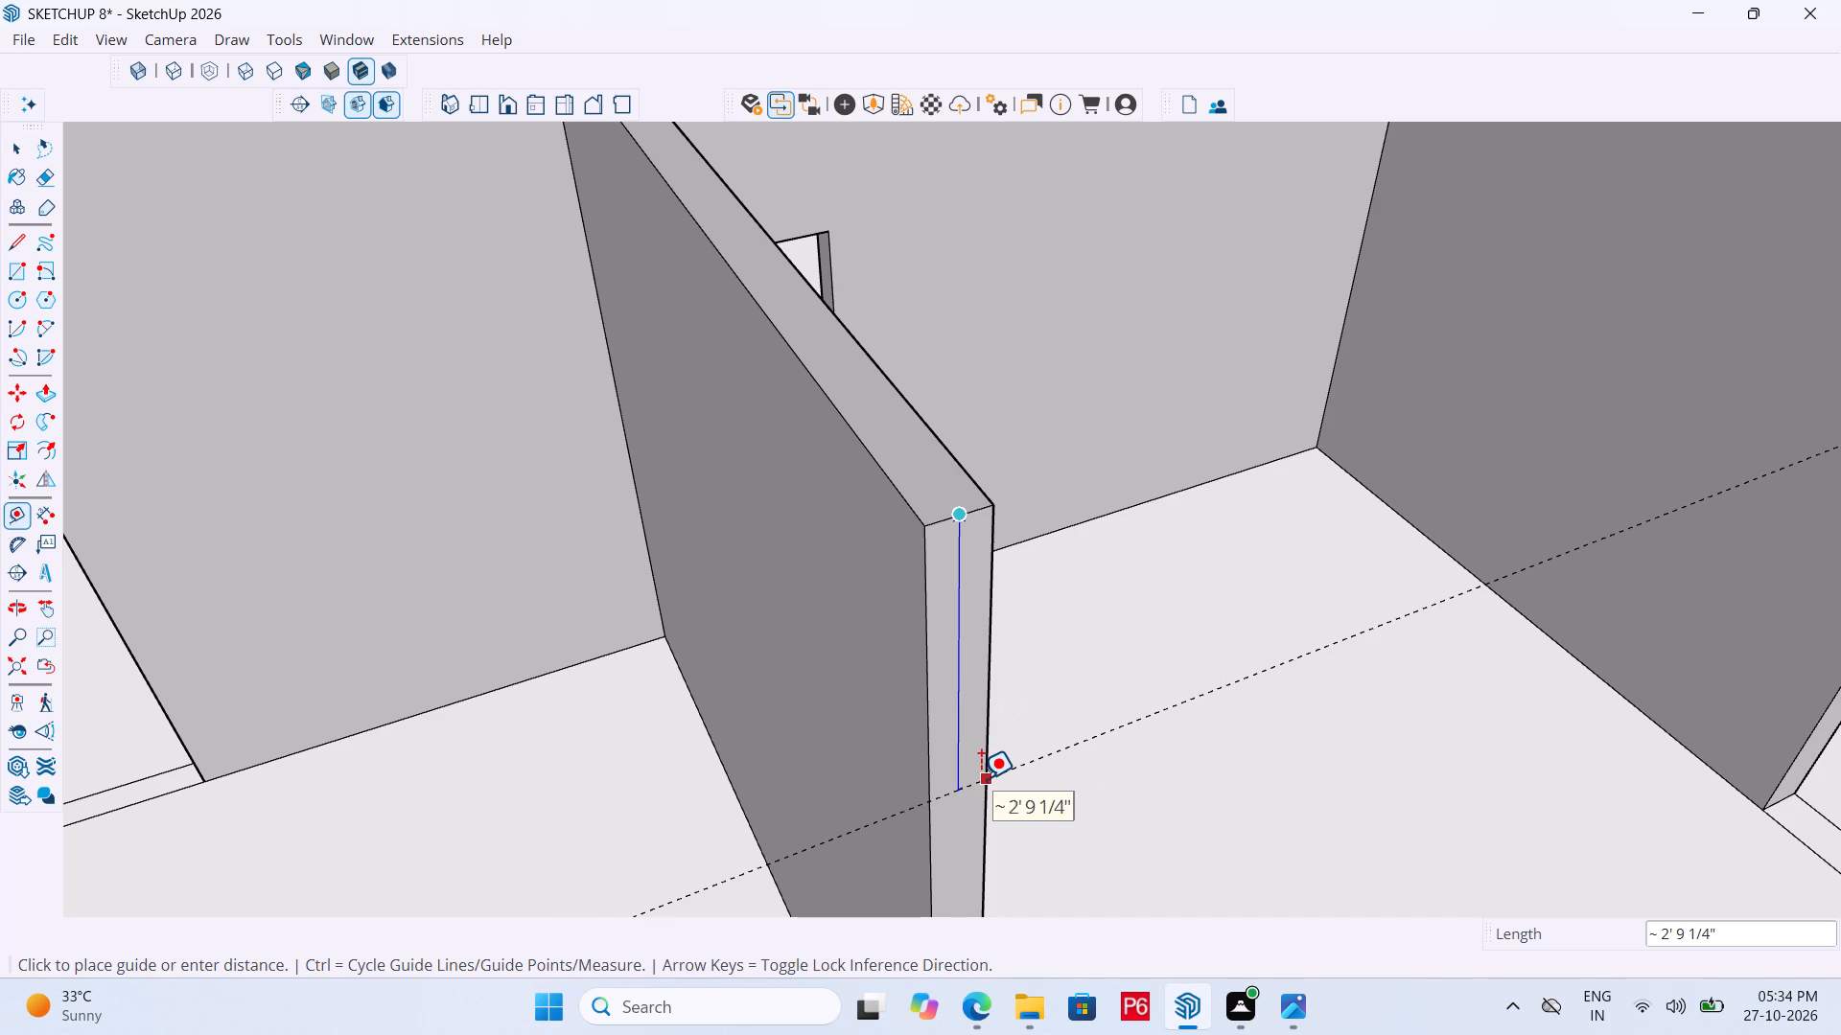
text(3'6")
key(Return)
scroll(993, 706, down, 2)
Draw an edge across the wall end along the guide and erase the guide.
key(l)
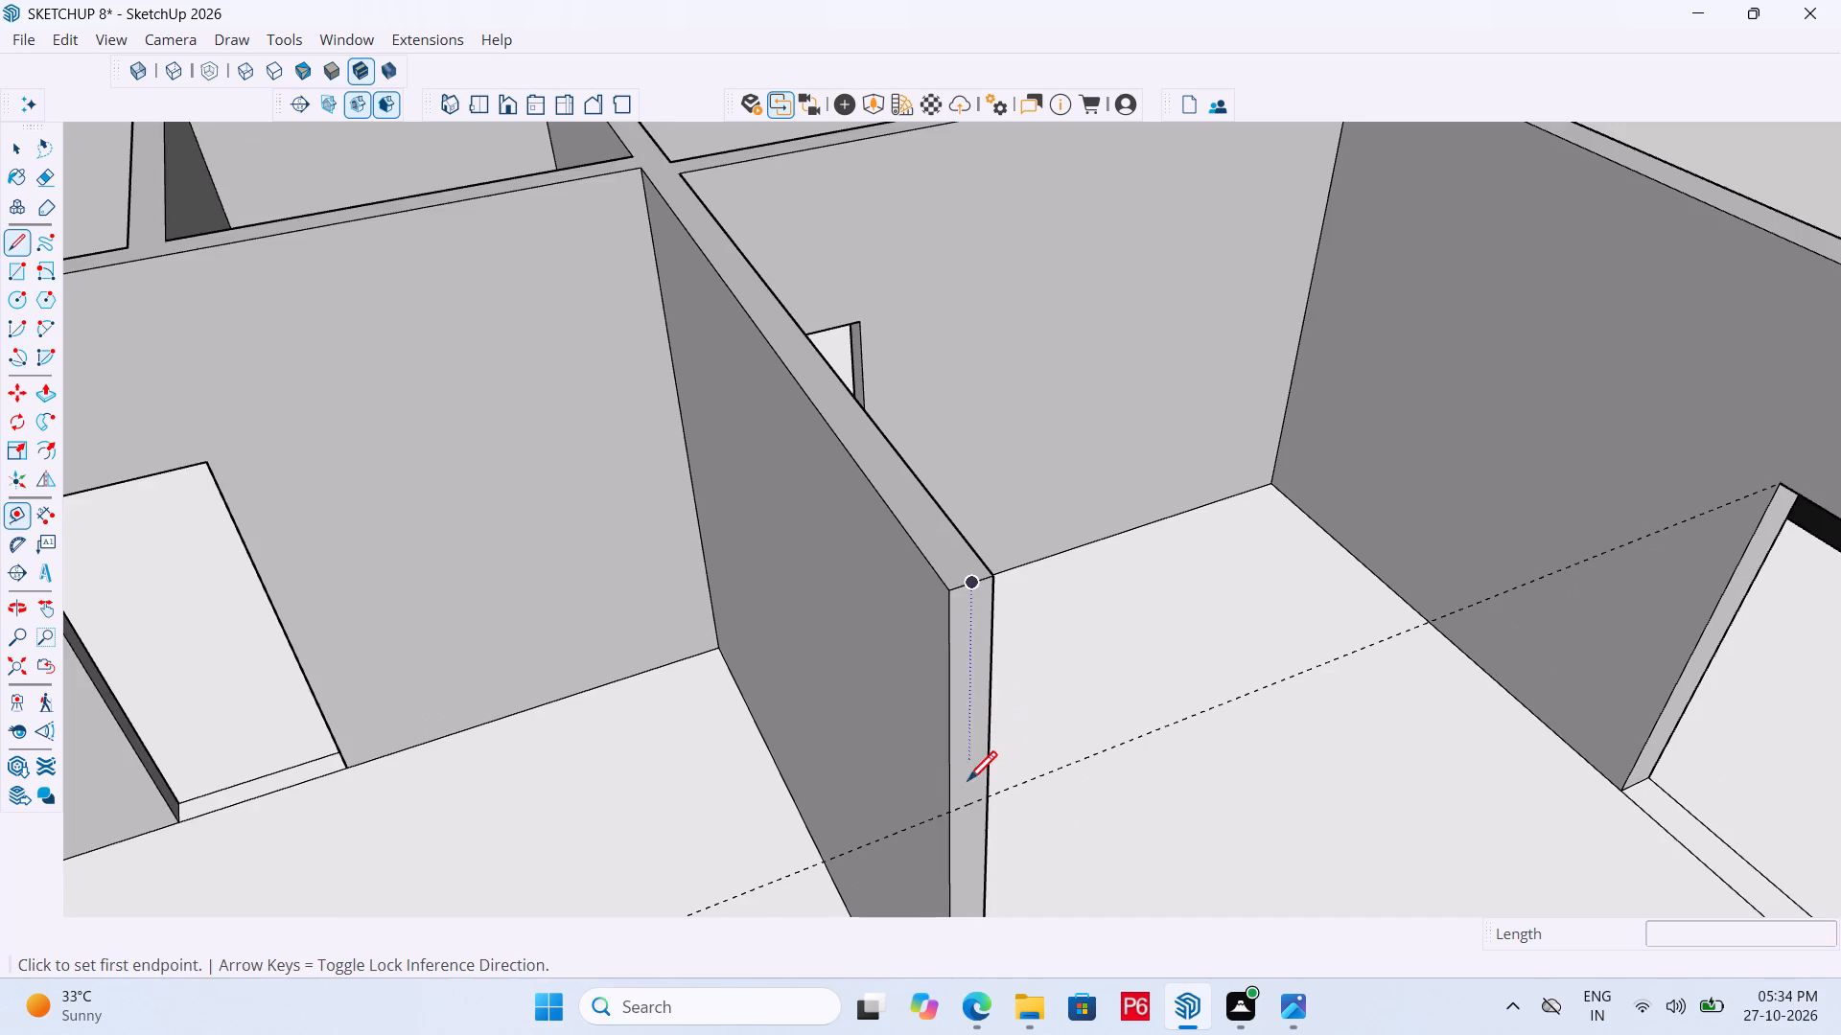
scroll(995, 830, up, 2)
click(931, 807)
drag(931, 807, 946, 802)
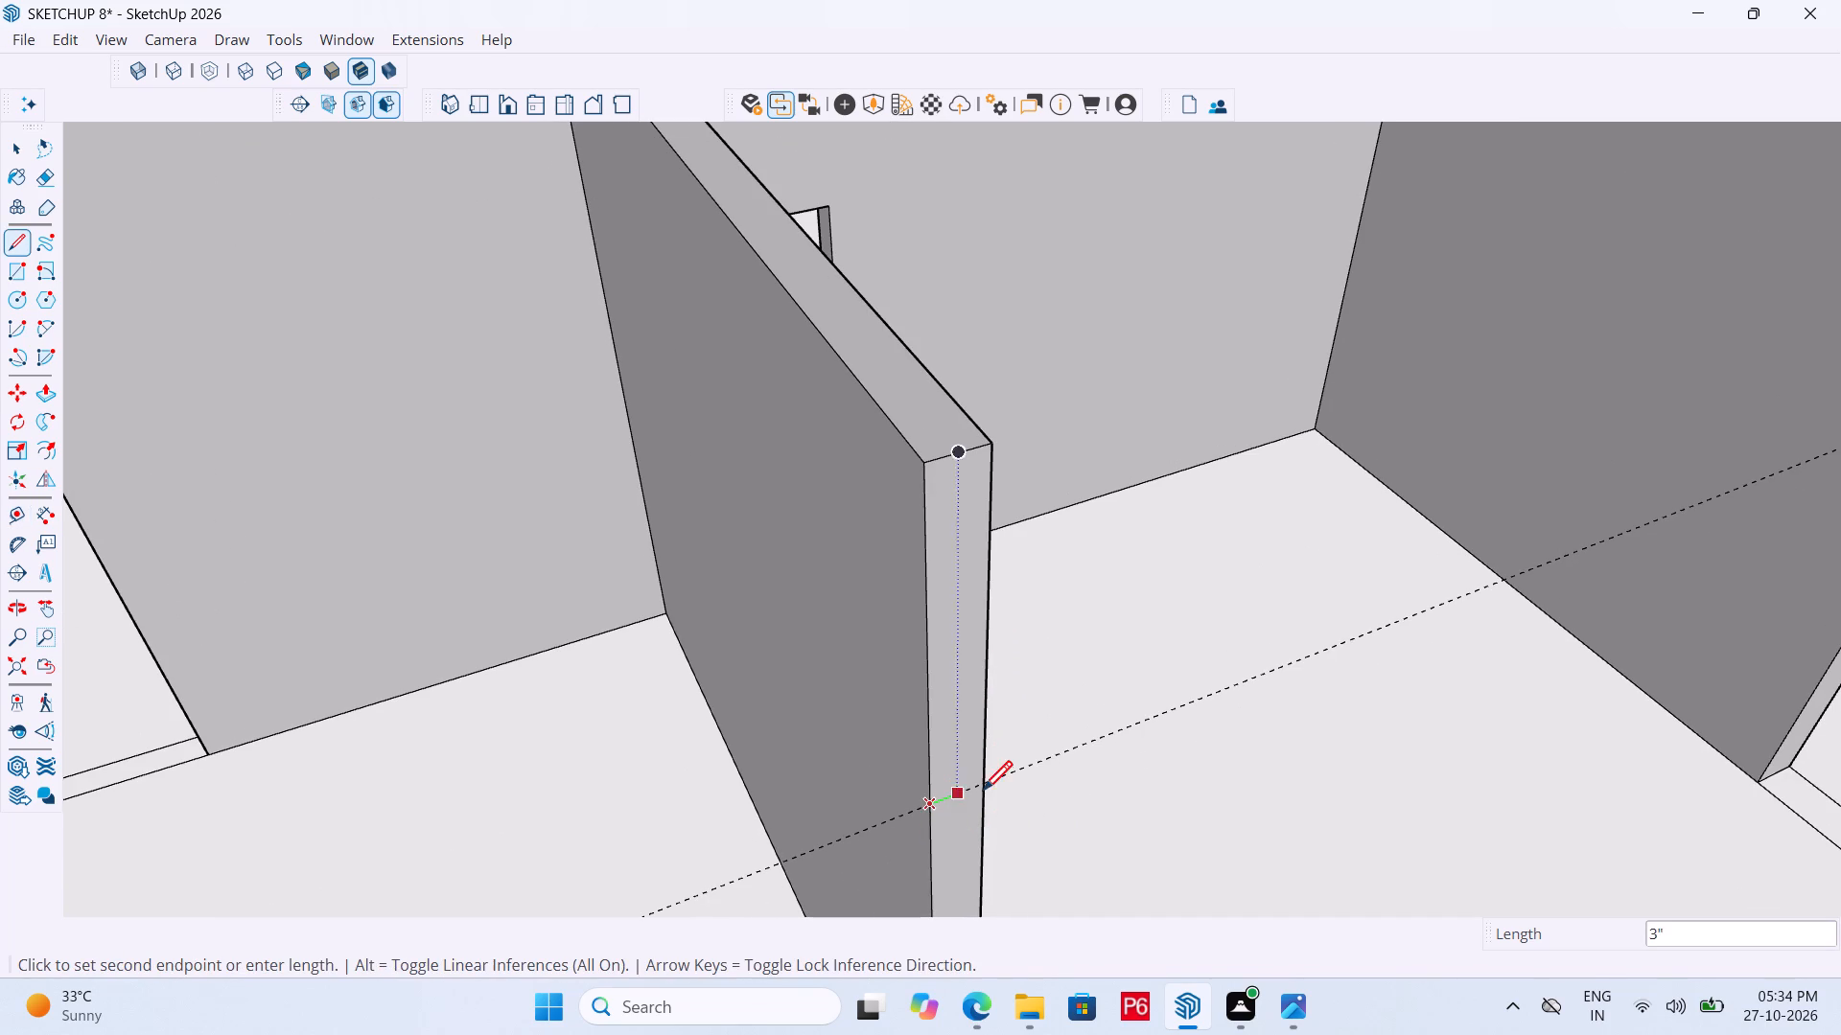
click(985, 789)
key(space)
key(e)
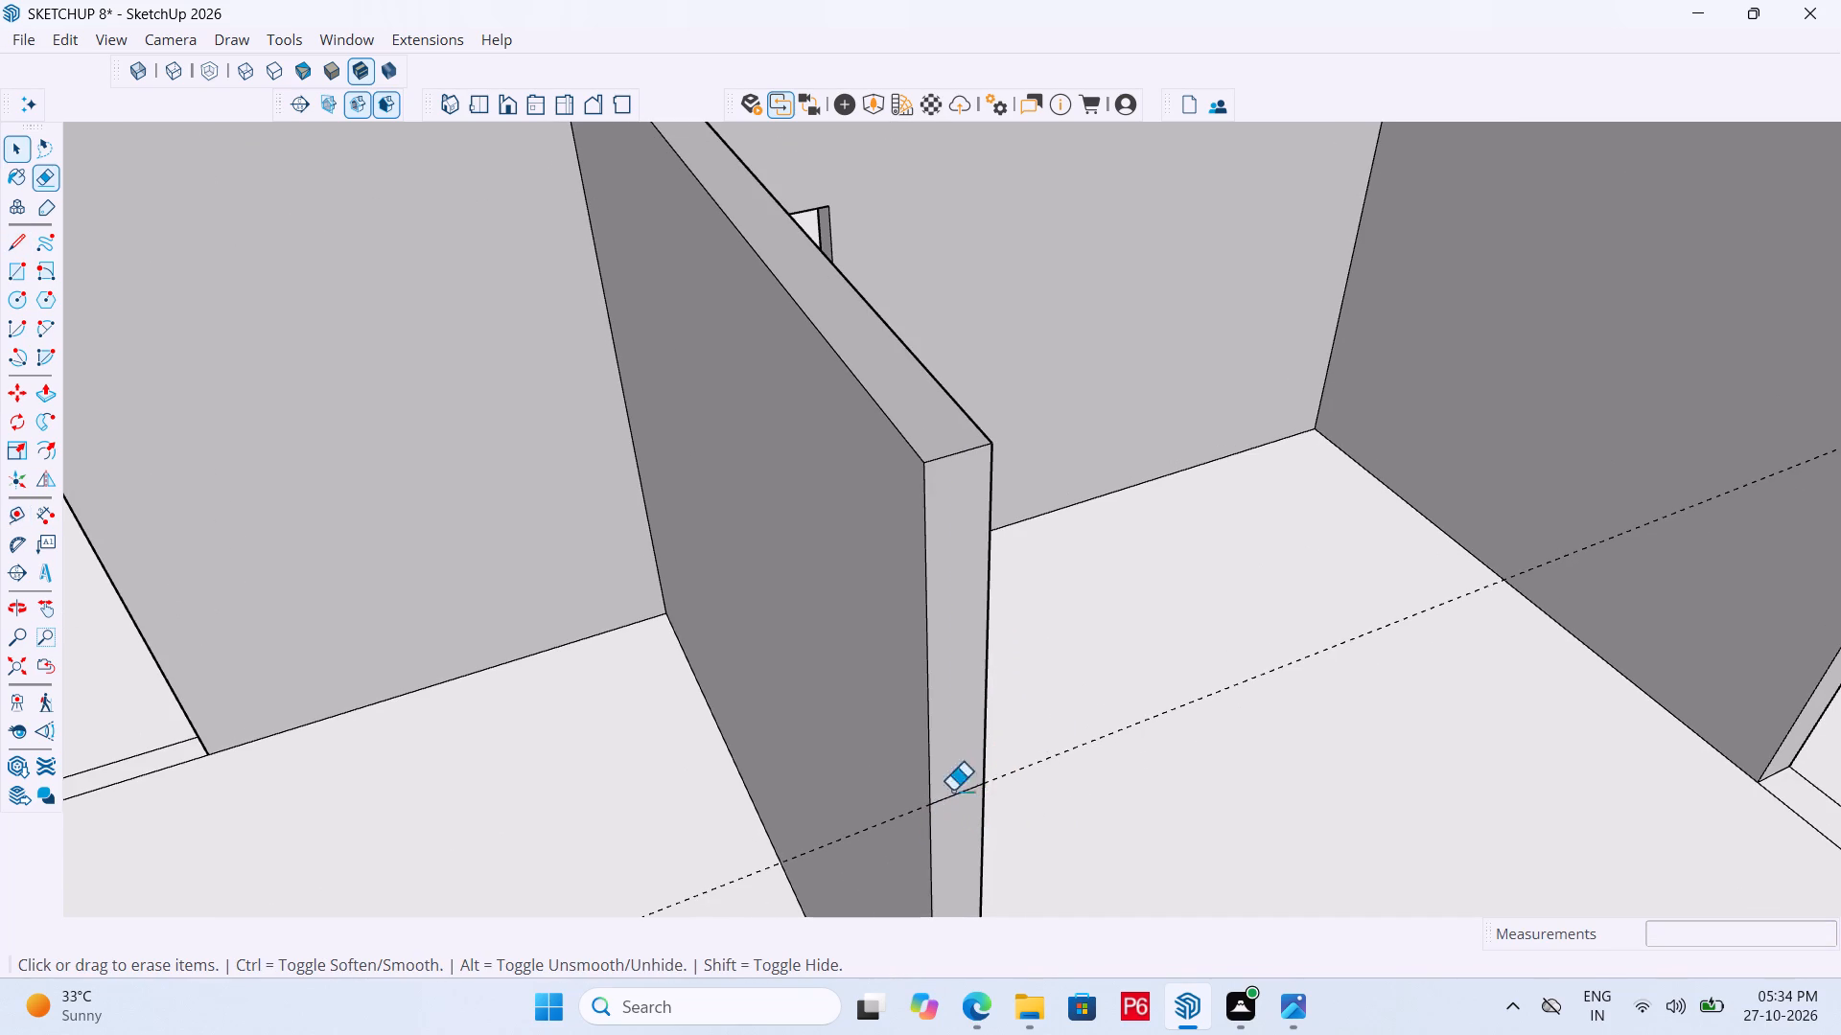
drag(1132, 771, 1127, 722)
Push/Pull the upper part of the wall end across the opening to the facing wall end.
key(p)
click(964, 666)
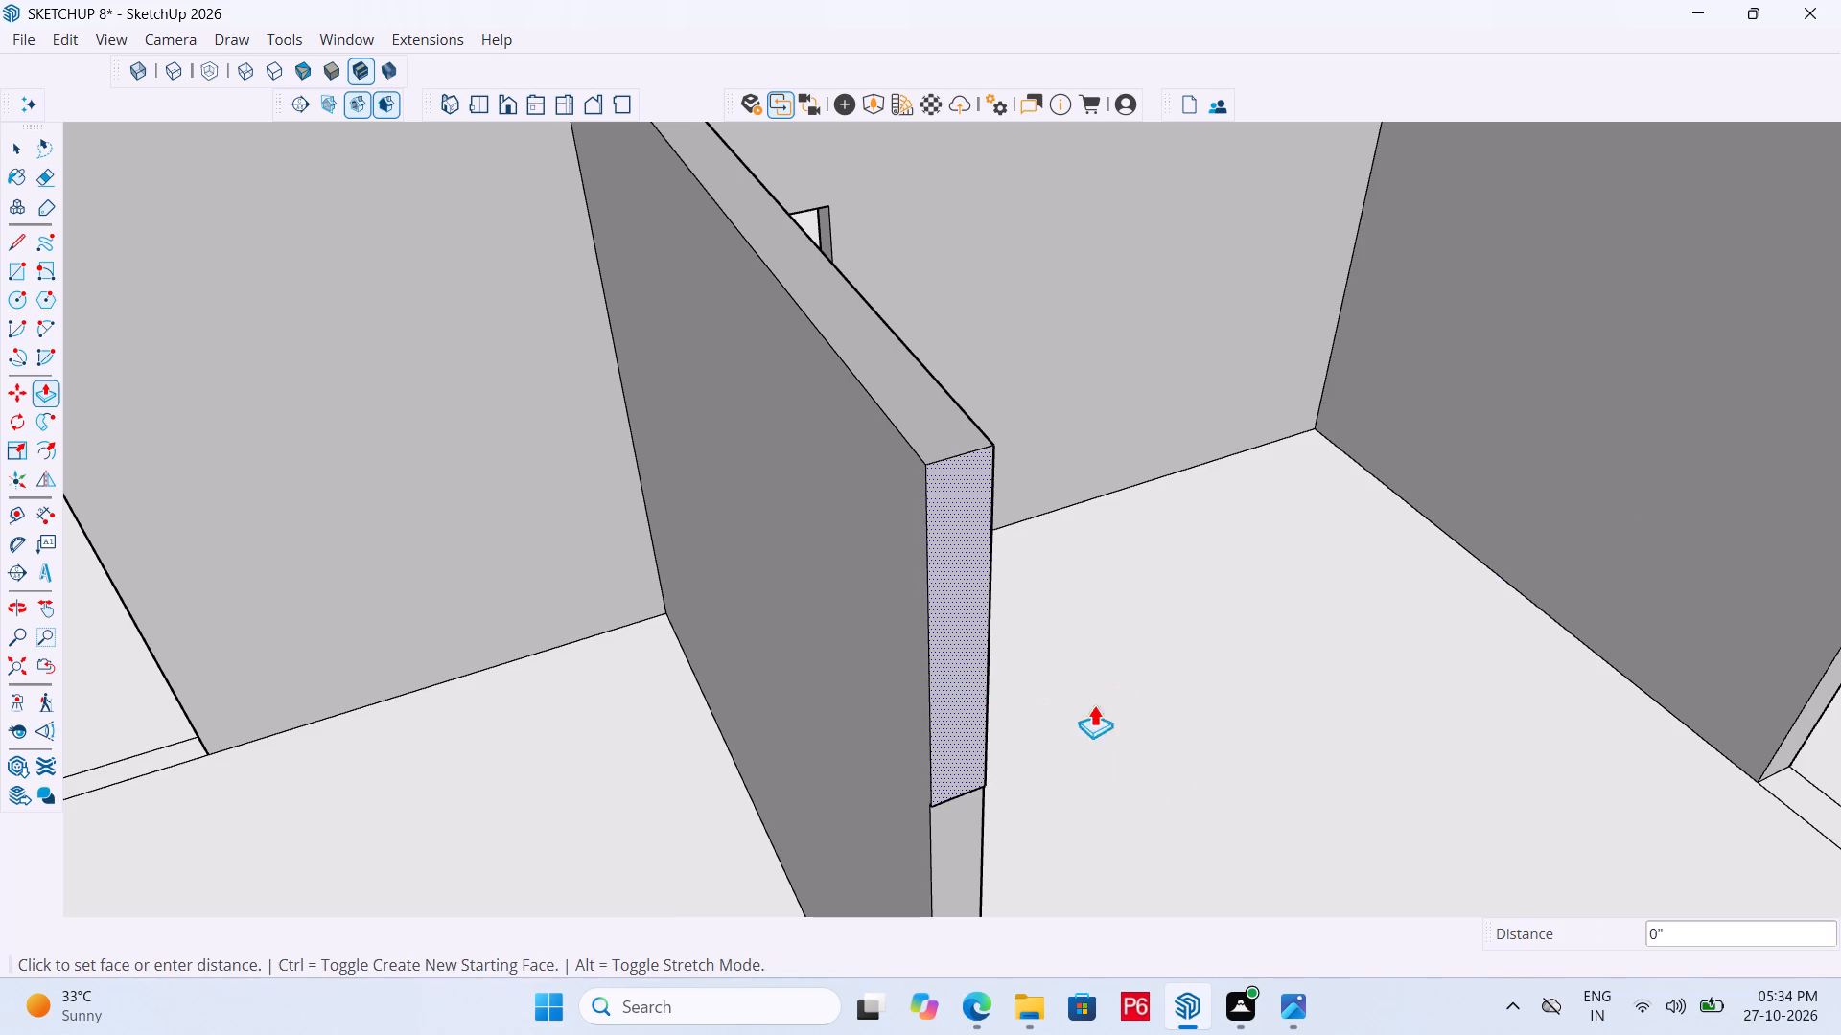
click(968, 612)
scroll(893, 537, down, 12)
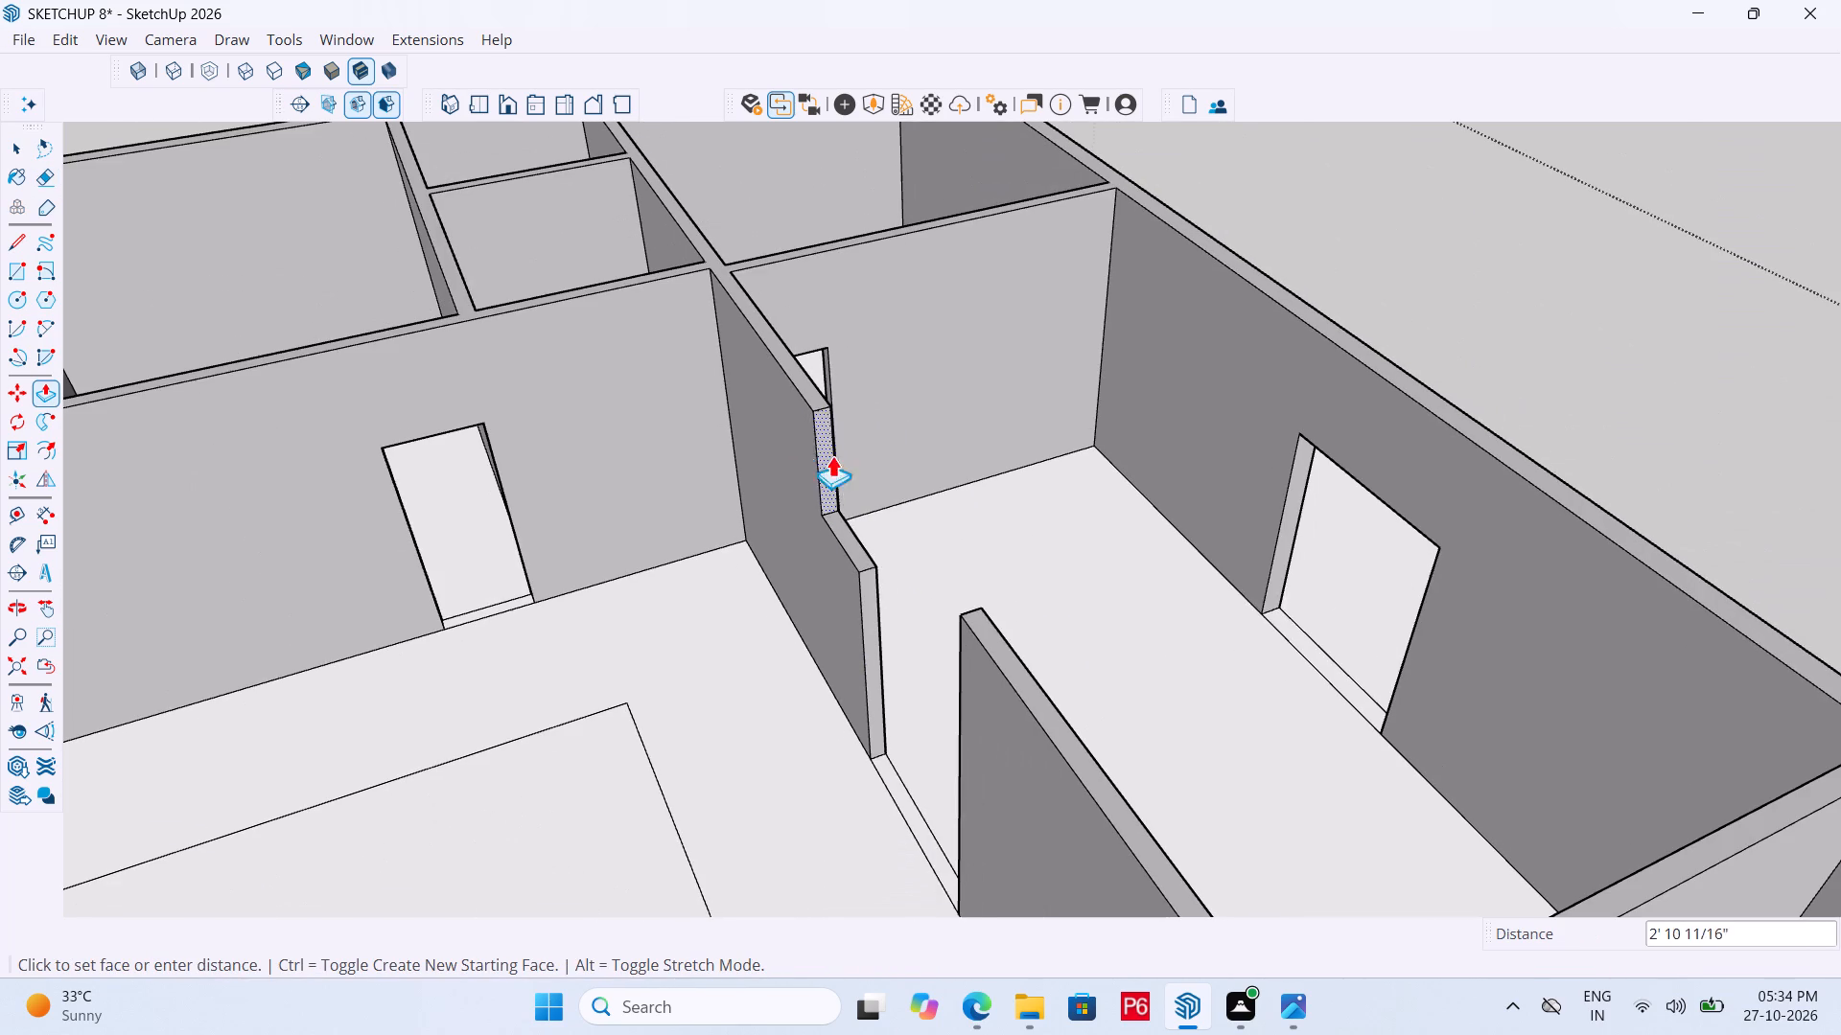
click(969, 616)
Erase the vertical seam edges on both faces of the wall where the new over-opening piece joins it.
scroll(966, 665, up, 5)
middle_drag(967, 660, 988, 646)
key(e)
drag(955, 629, 935, 591)
drag(949, 651, 960, 642)
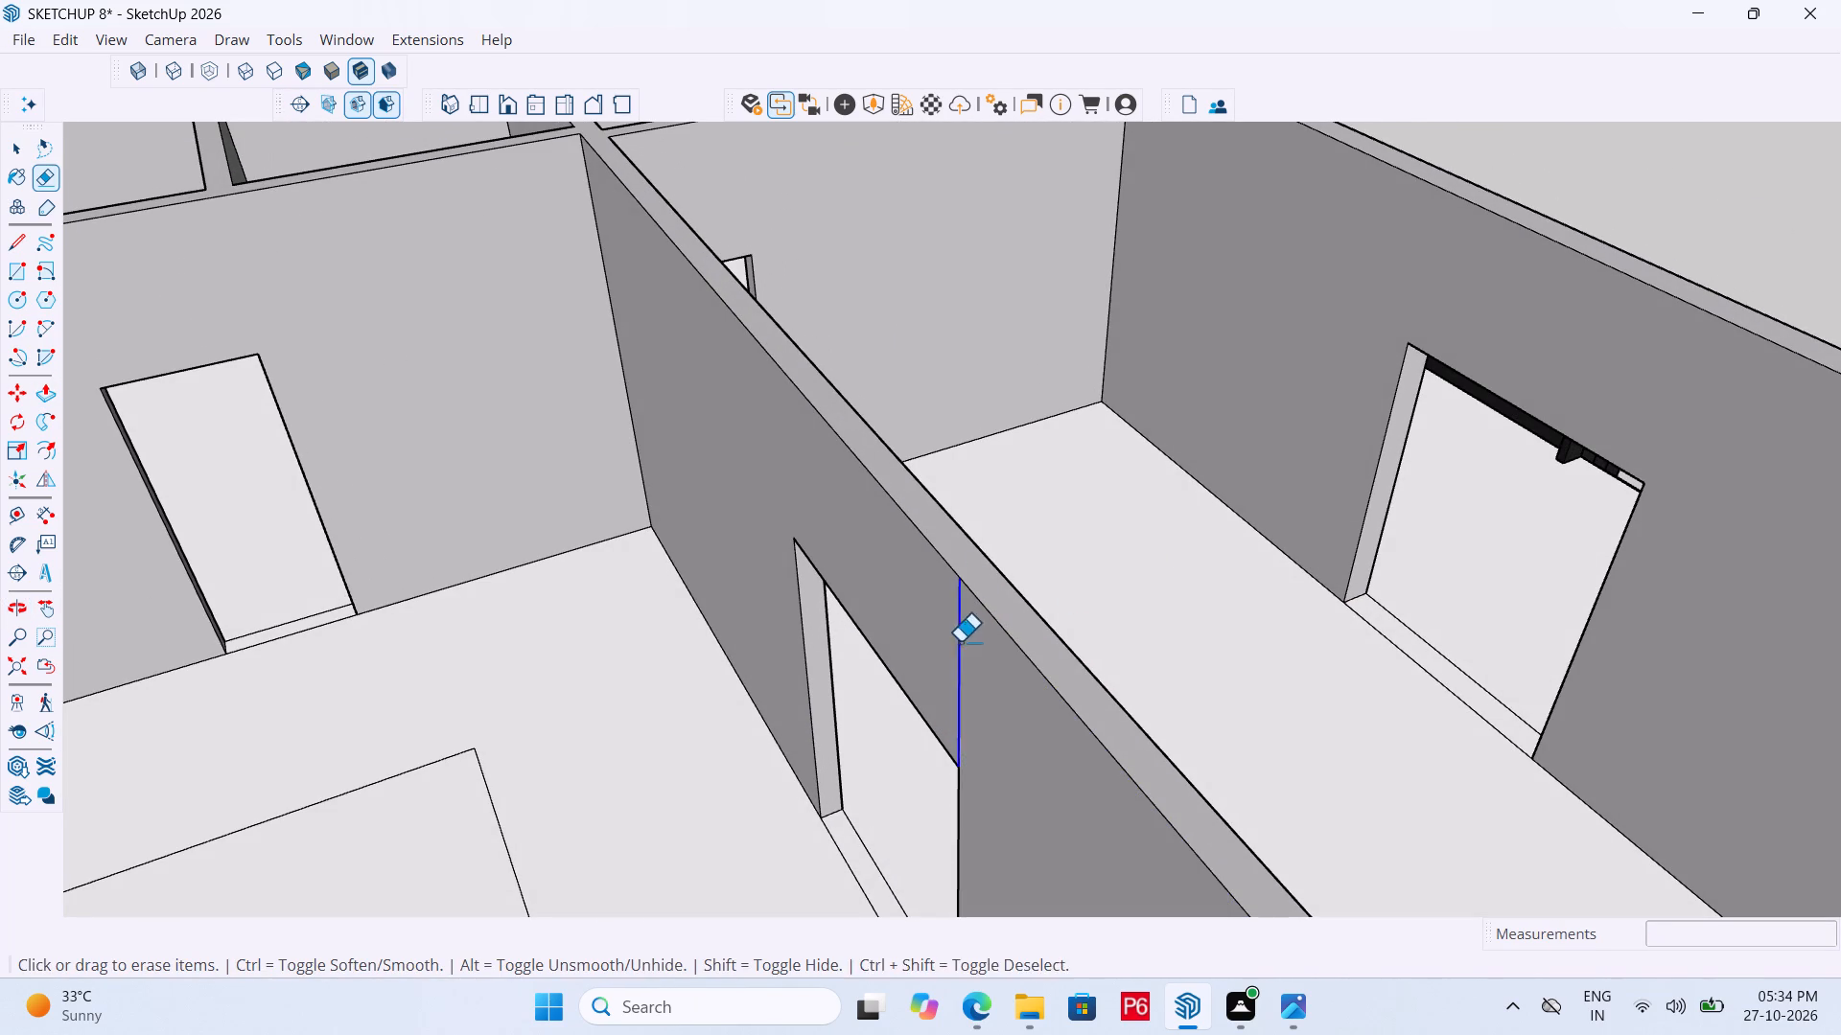
drag(960, 642, 967, 639)
click(967, 639)
scroll(1158, 616, down, 2)
middle_drag(1154, 615, 919, 679)
scroll(1281, 676, down, 5)
middle_drag(818, 724, 638, 683)
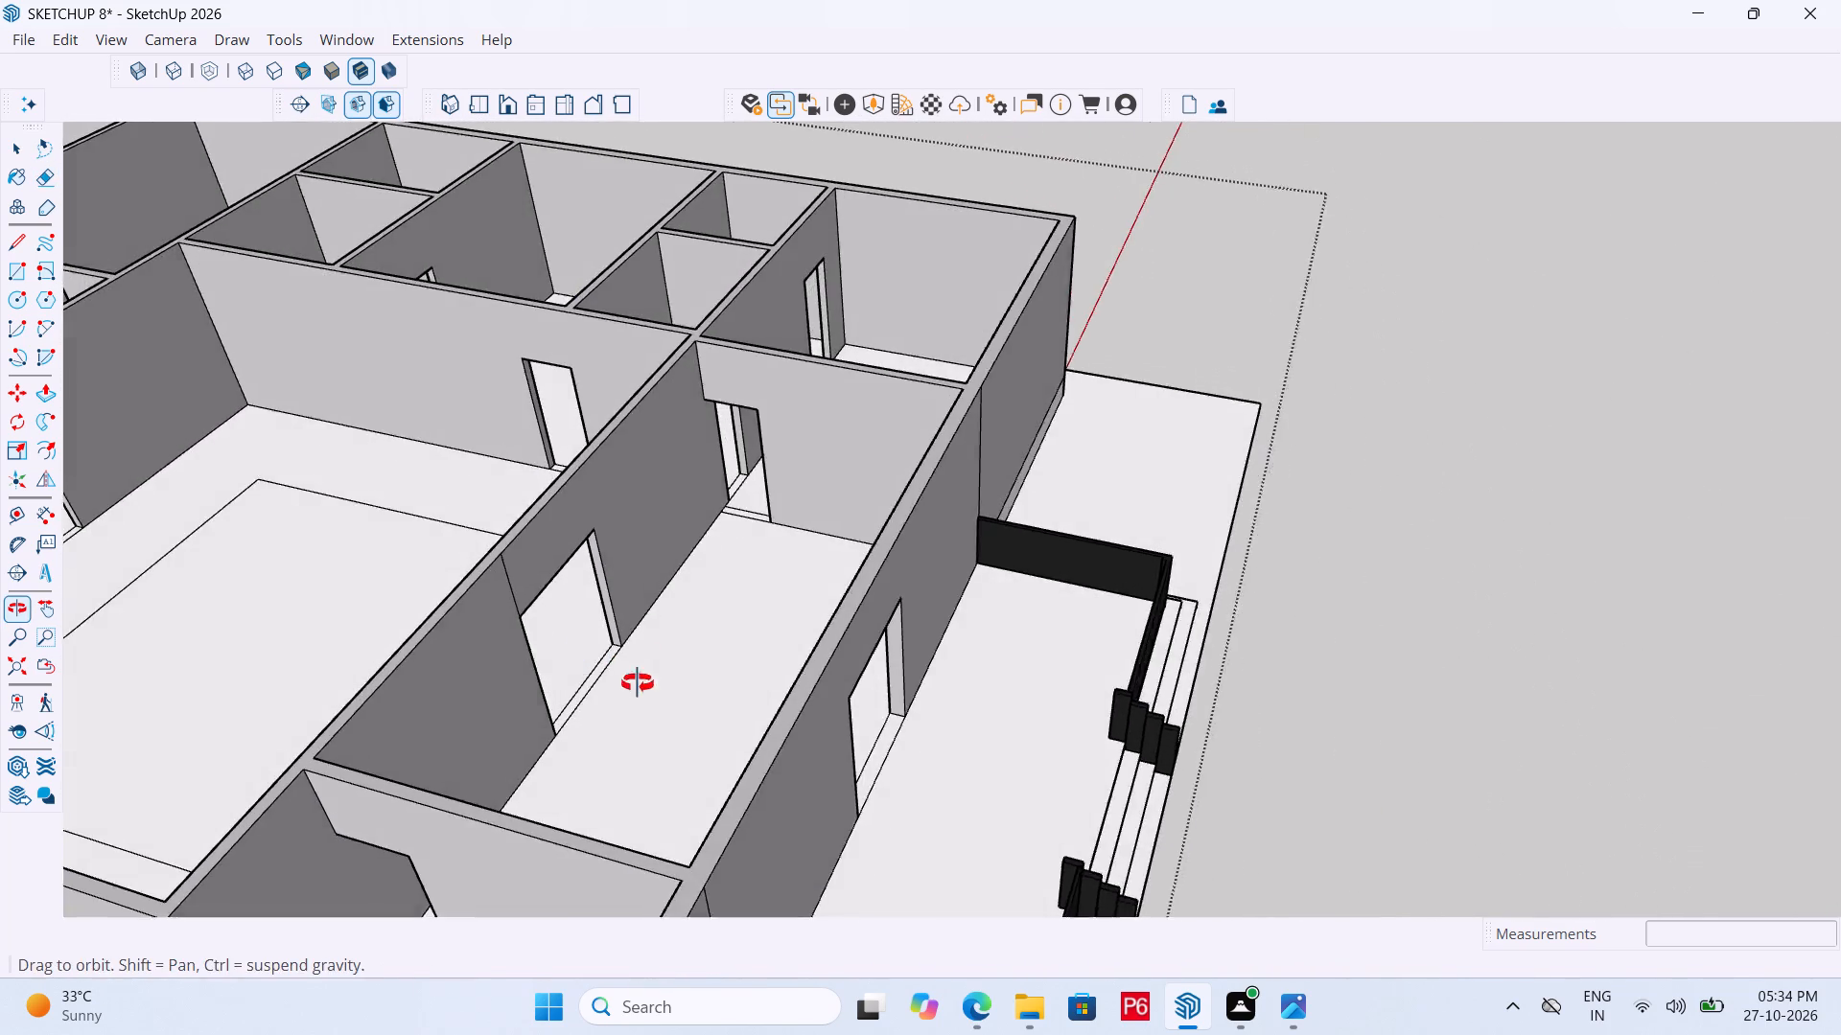
middle_drag(638, 683, 637, 683)
scroll(449, 649, up, 6)
drag(519, 553, 553, 523)
click(554, 523)
Save the model.
key(ctrl+s)
key(ctrl+s)
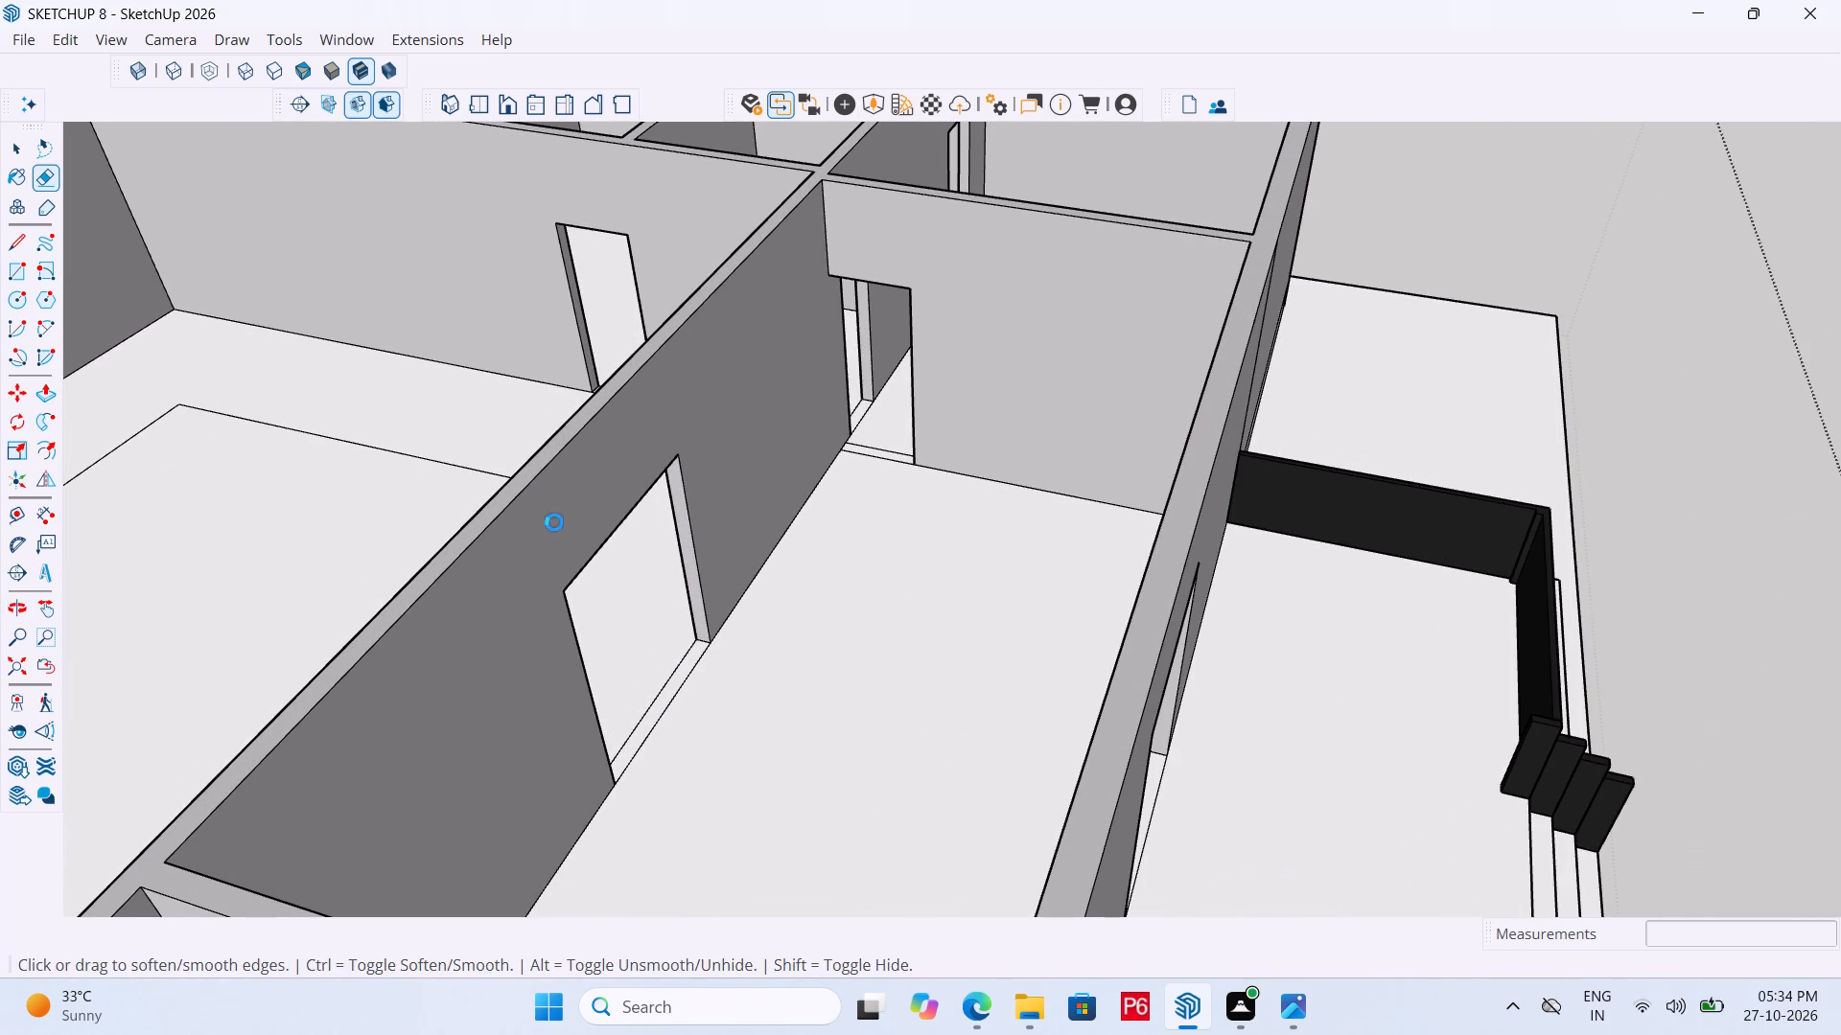
key(ctrl+s)
key(ctrl+s)
key(ctrl+s)
key(ctrl+s)
key(ctrl+s)
key(ctrl+s)
Place a guide 3'6" below the top of the free-standing end of the short wall across the long hall.
scroll(997, 520, down, 5)
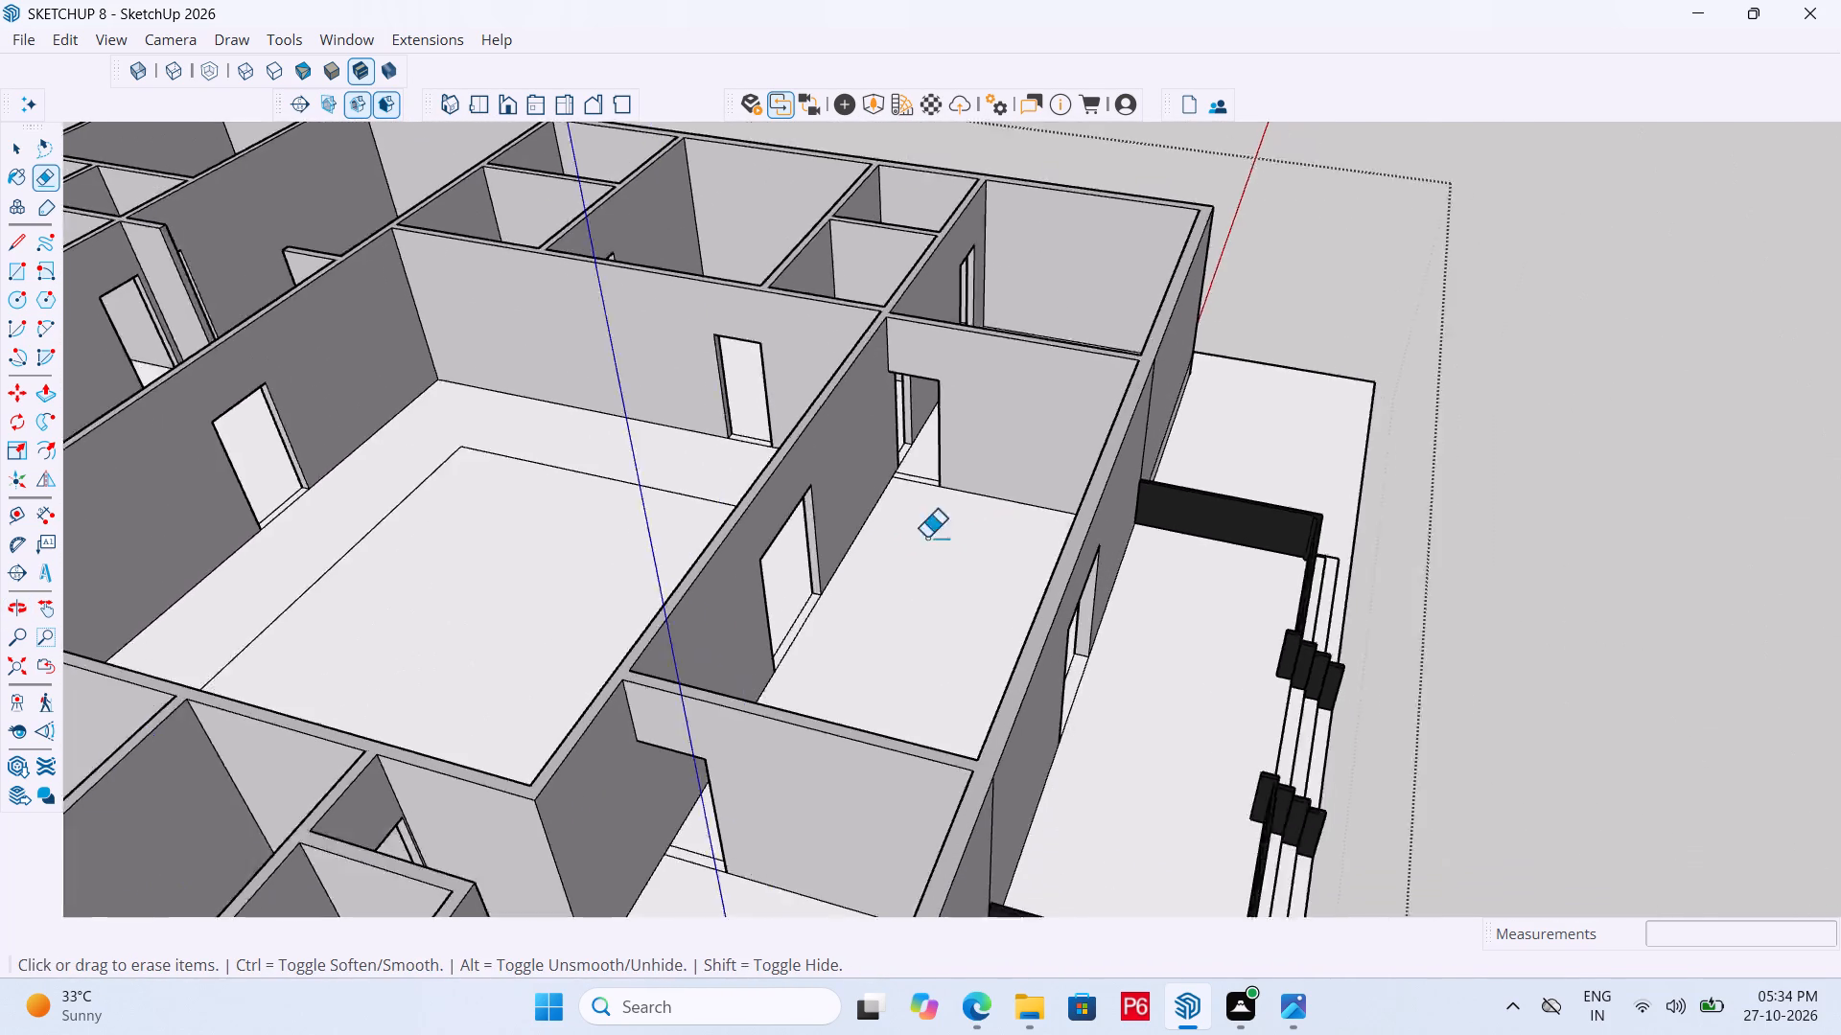
scroll(926, 538, down, 7)
middle_drag(595, 609, 700, 615)
scroll(1022, 615, down, 5)
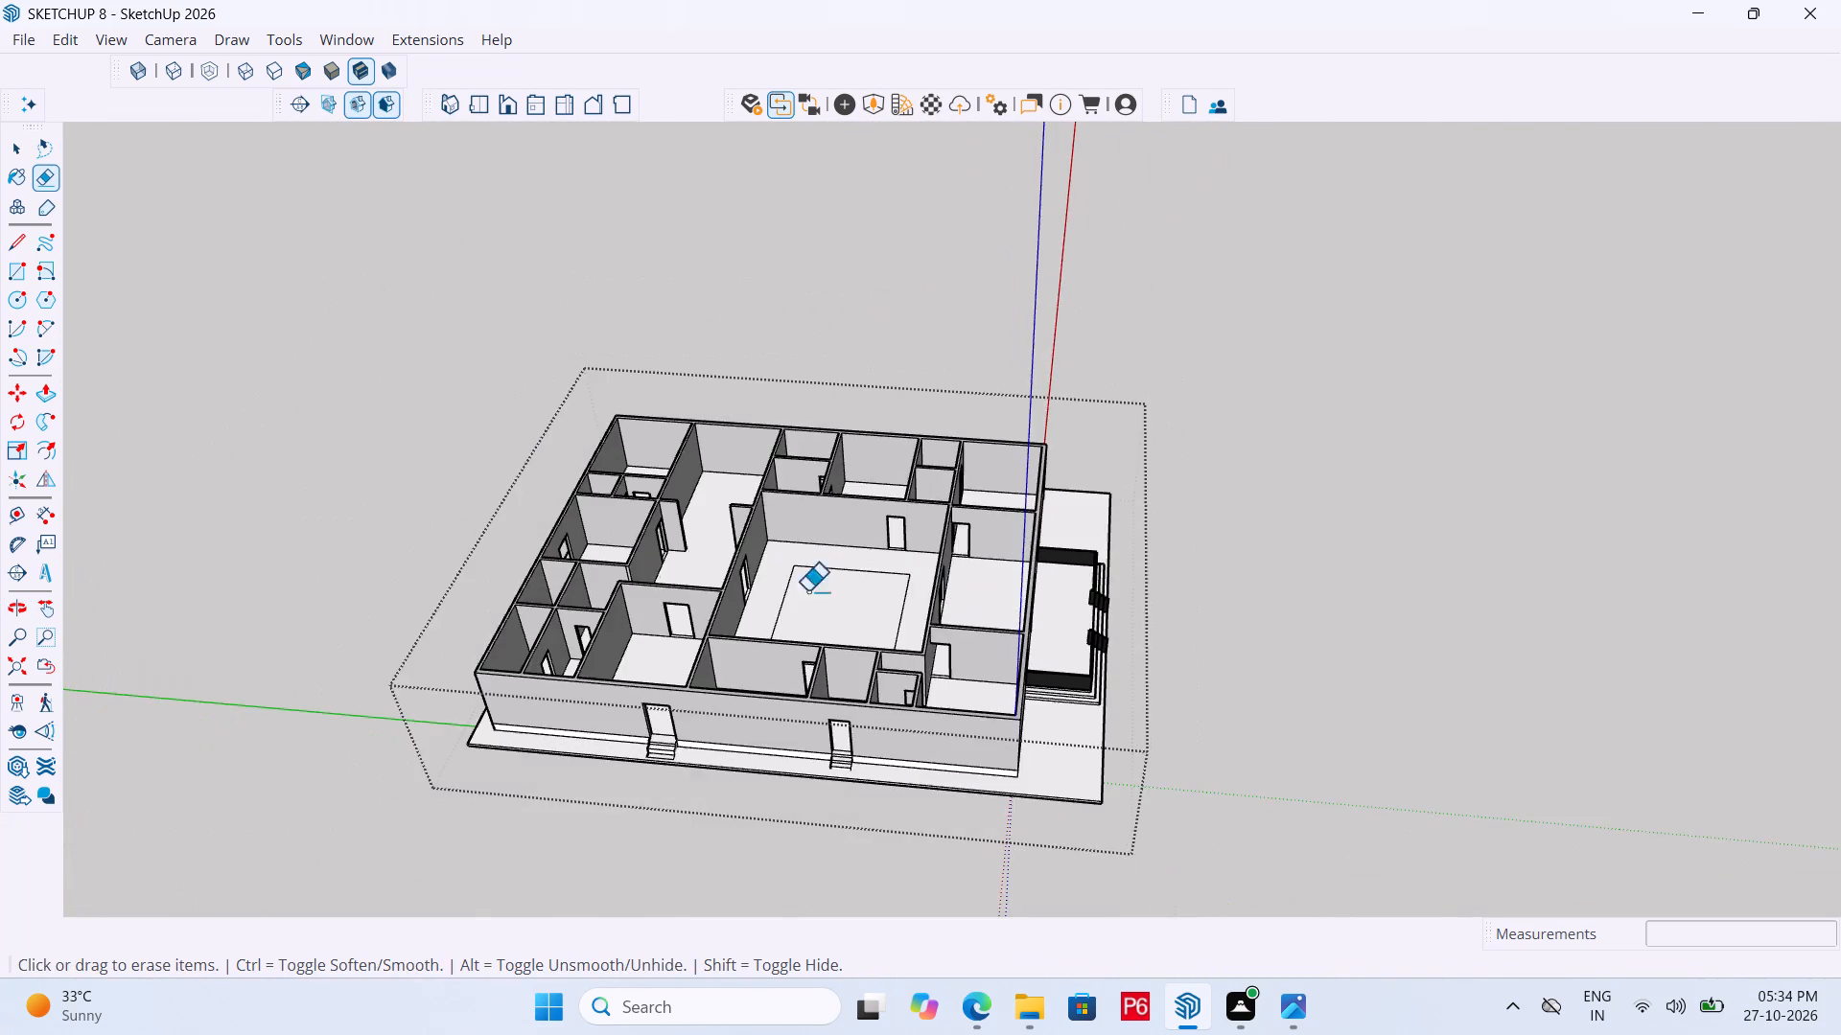
scroll(456, 545, up, 6)
scroll(798, 550, up, 2)
middle_drag(798, 550, 582, 577)
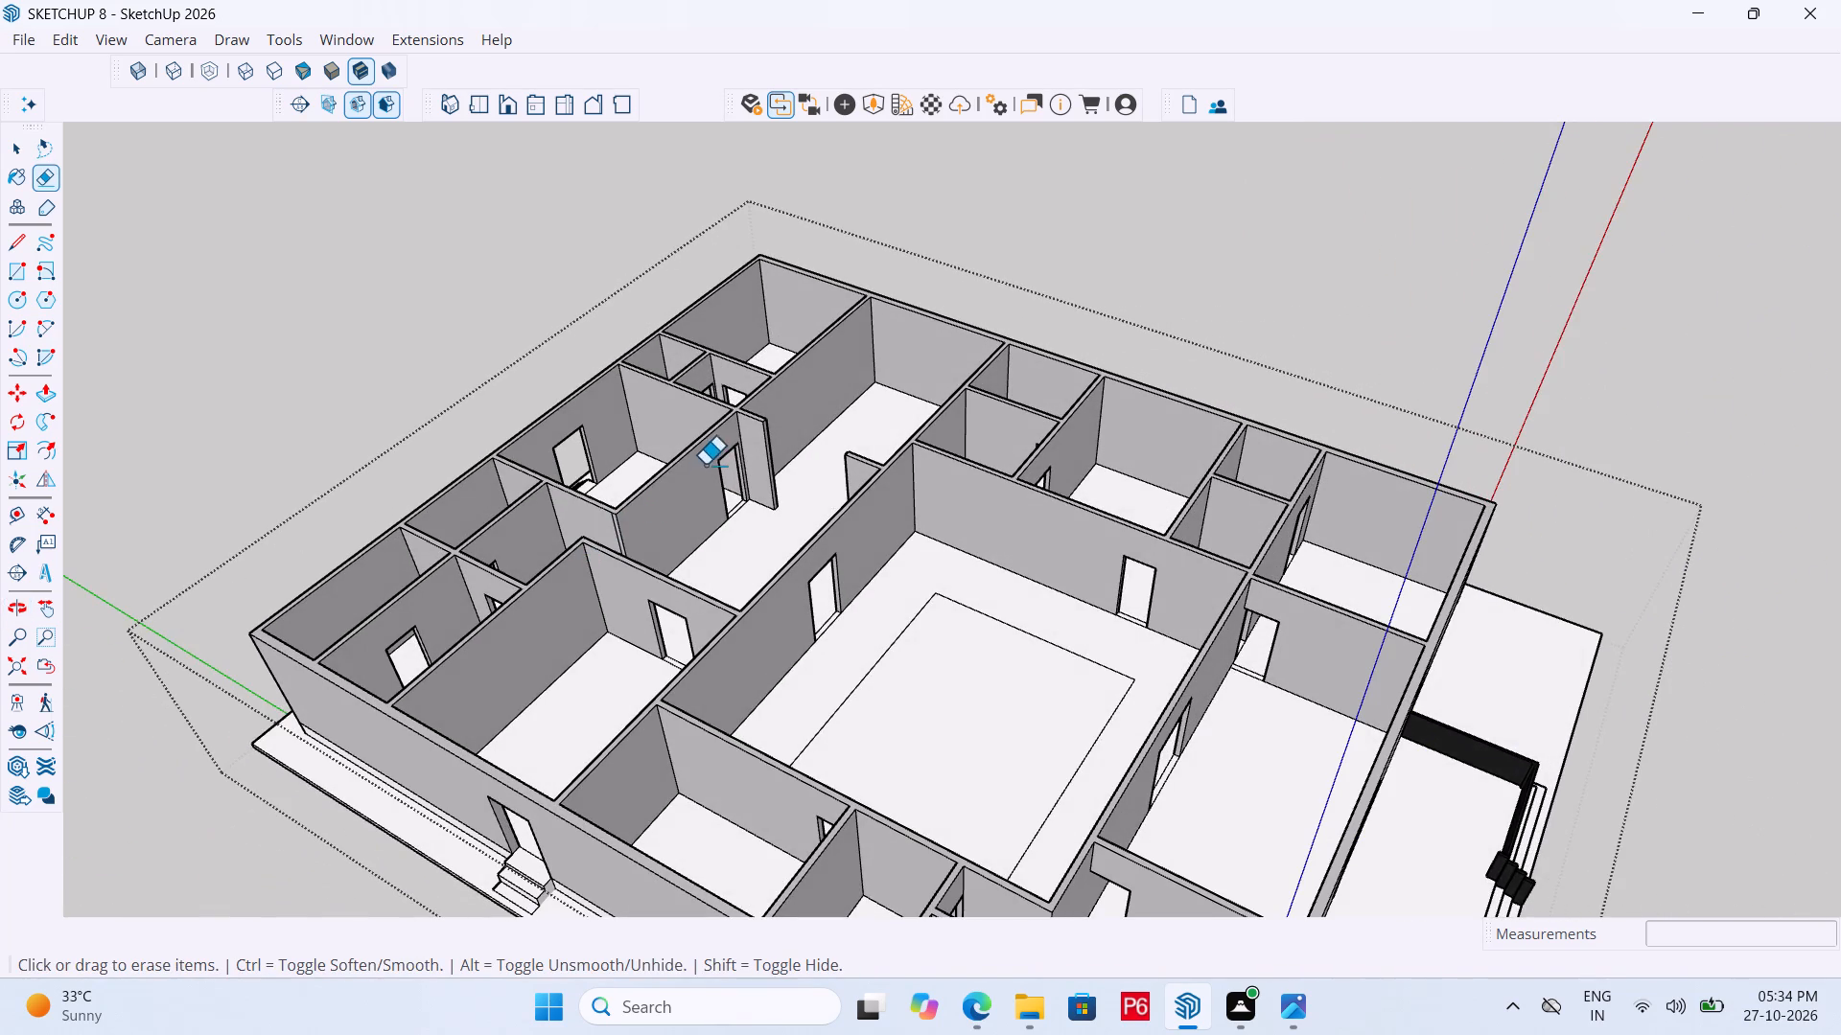
scroll(766, 422, up, 11)
scroll(655, 440, up, 5)
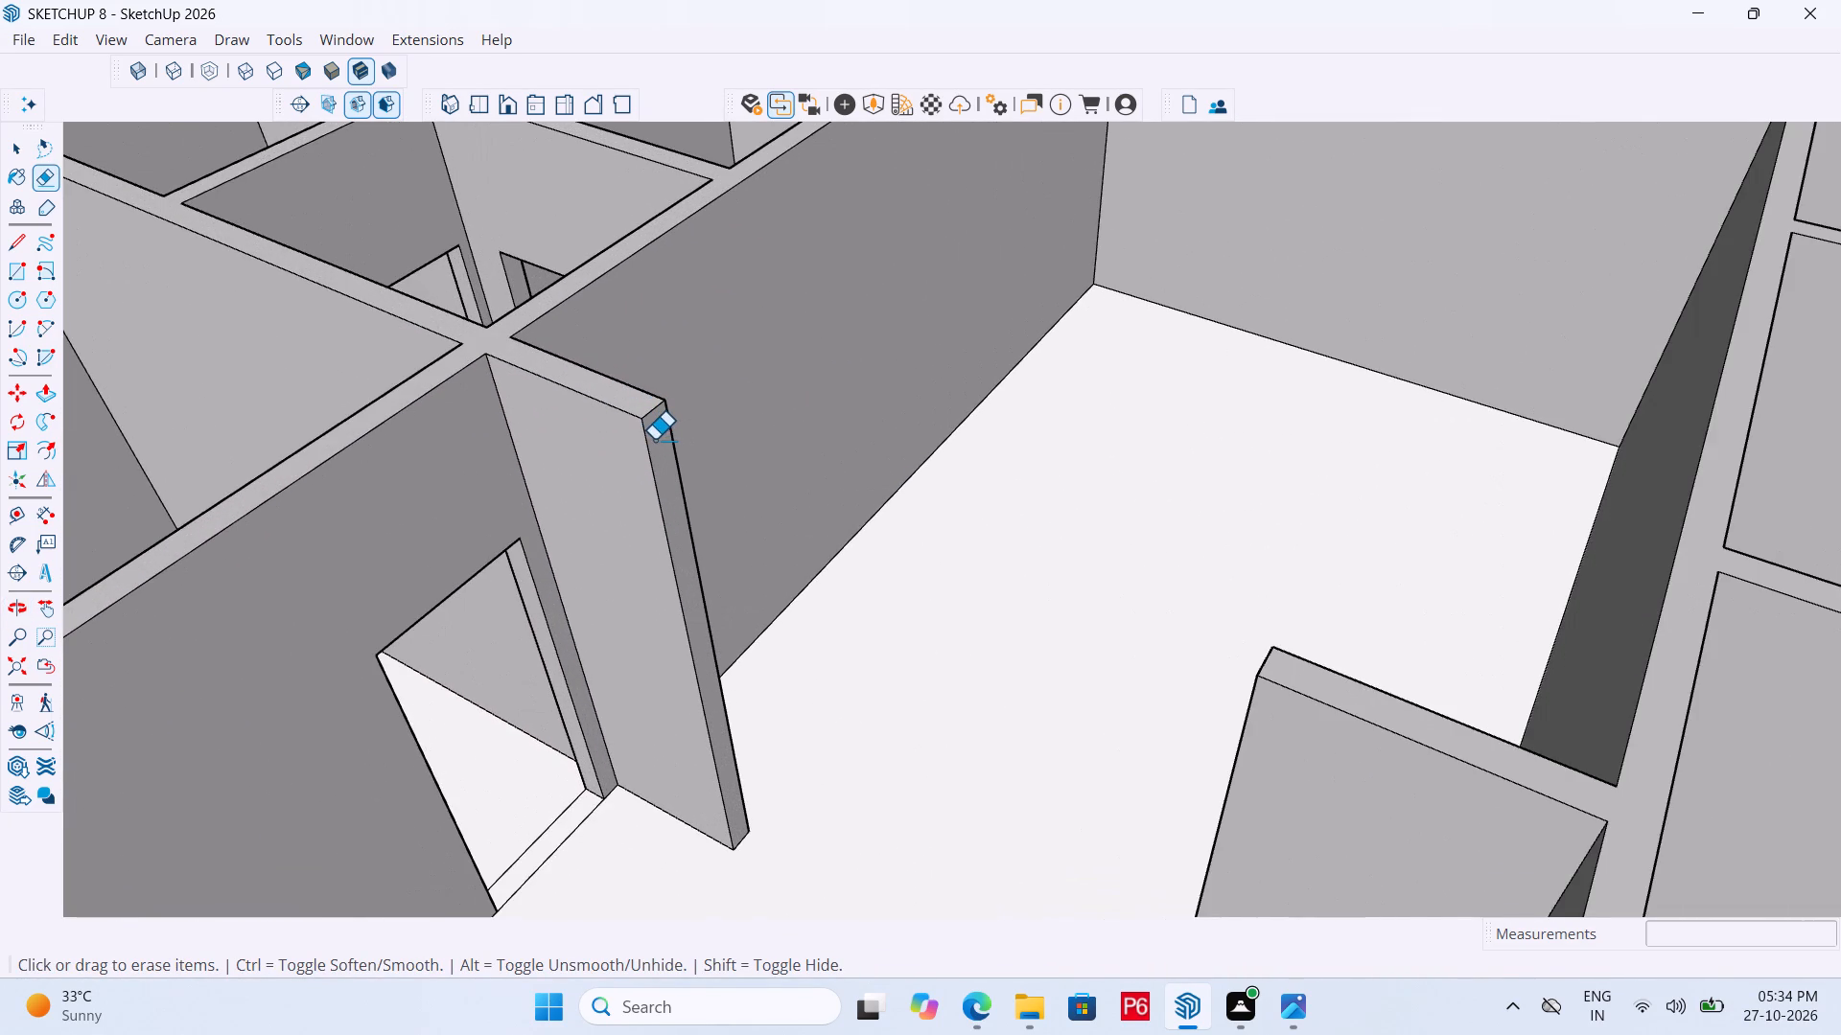
key(r)
key(t)
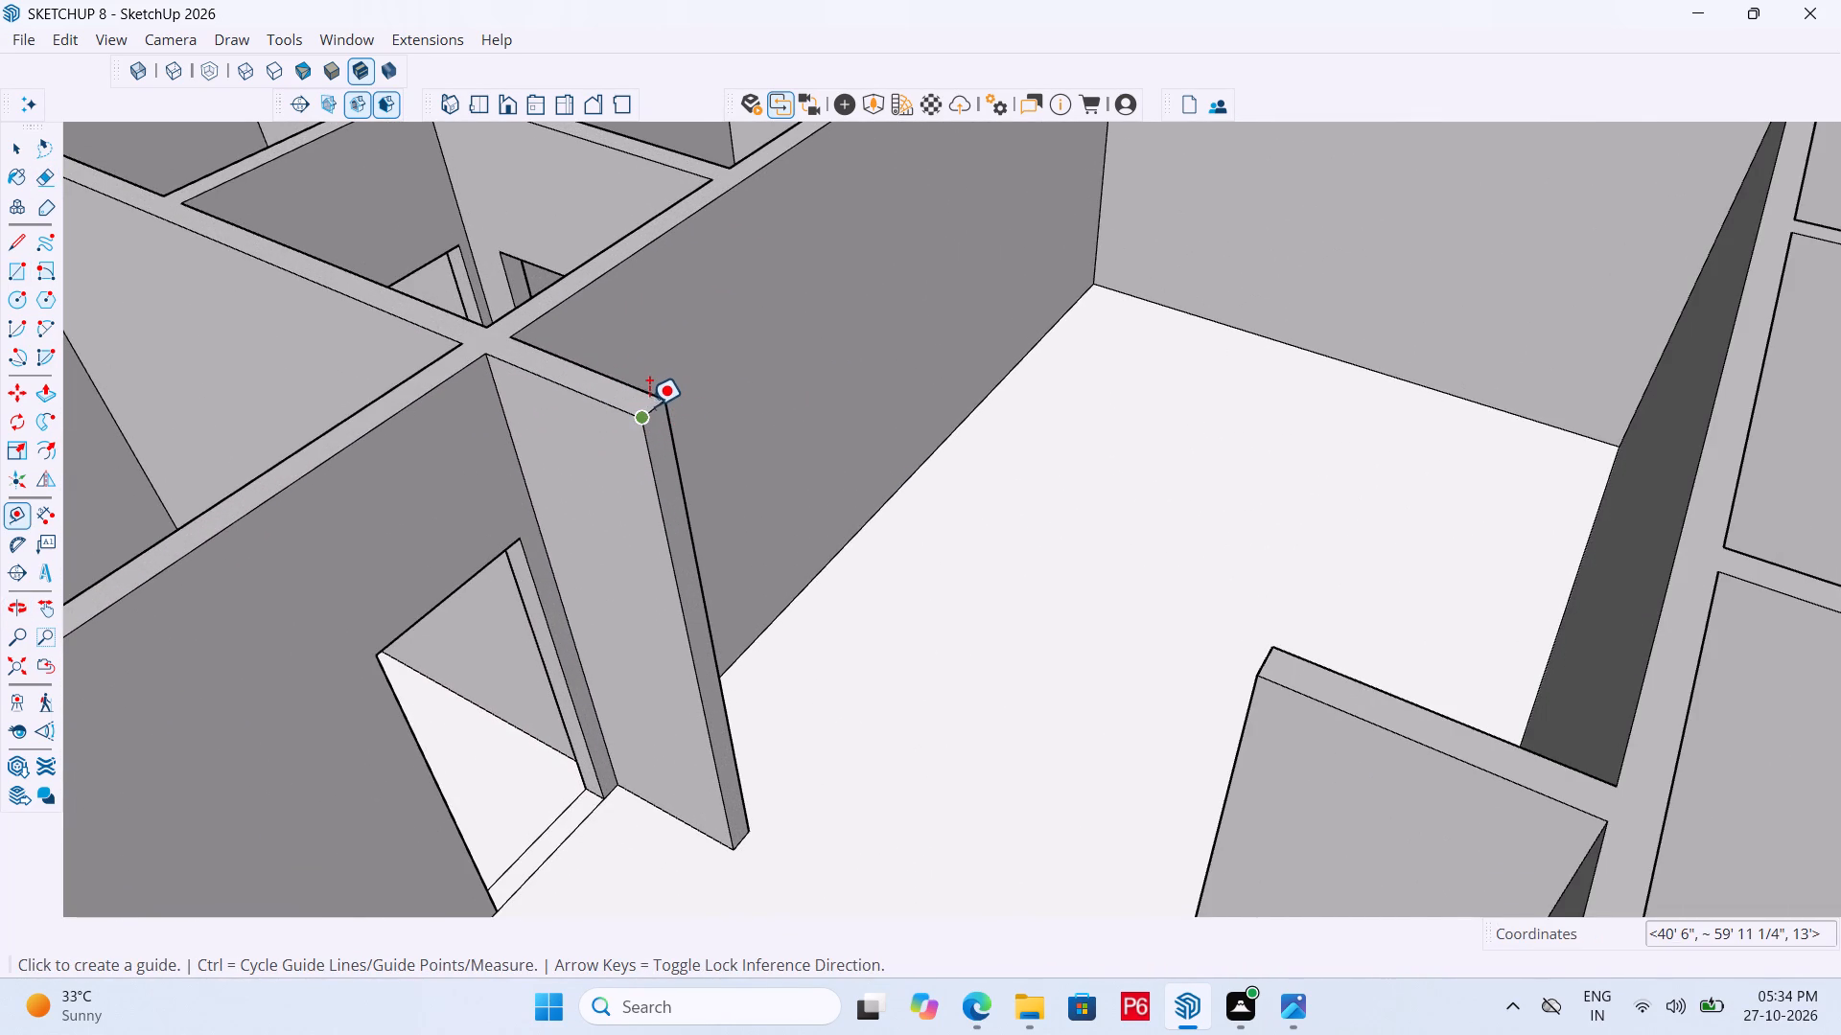
click(650, 402)
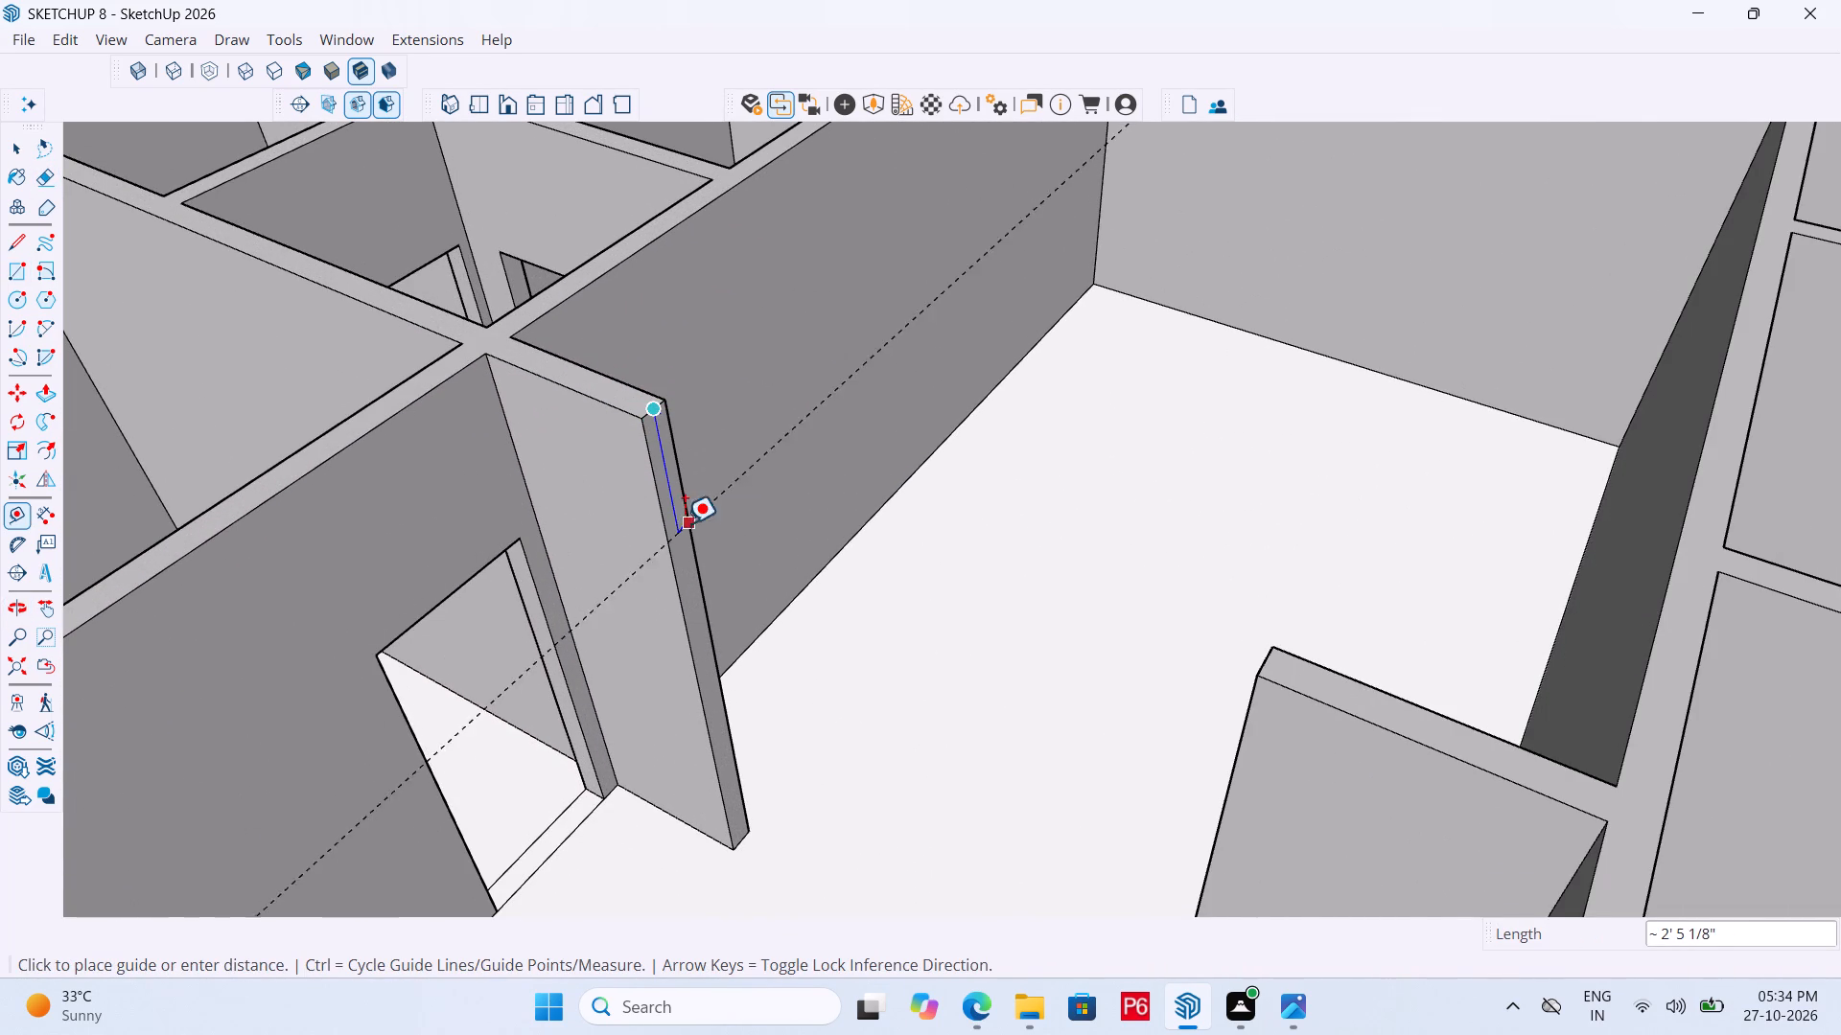
text(3'6")
key(Return)
scroll(684, 594, up, 5)
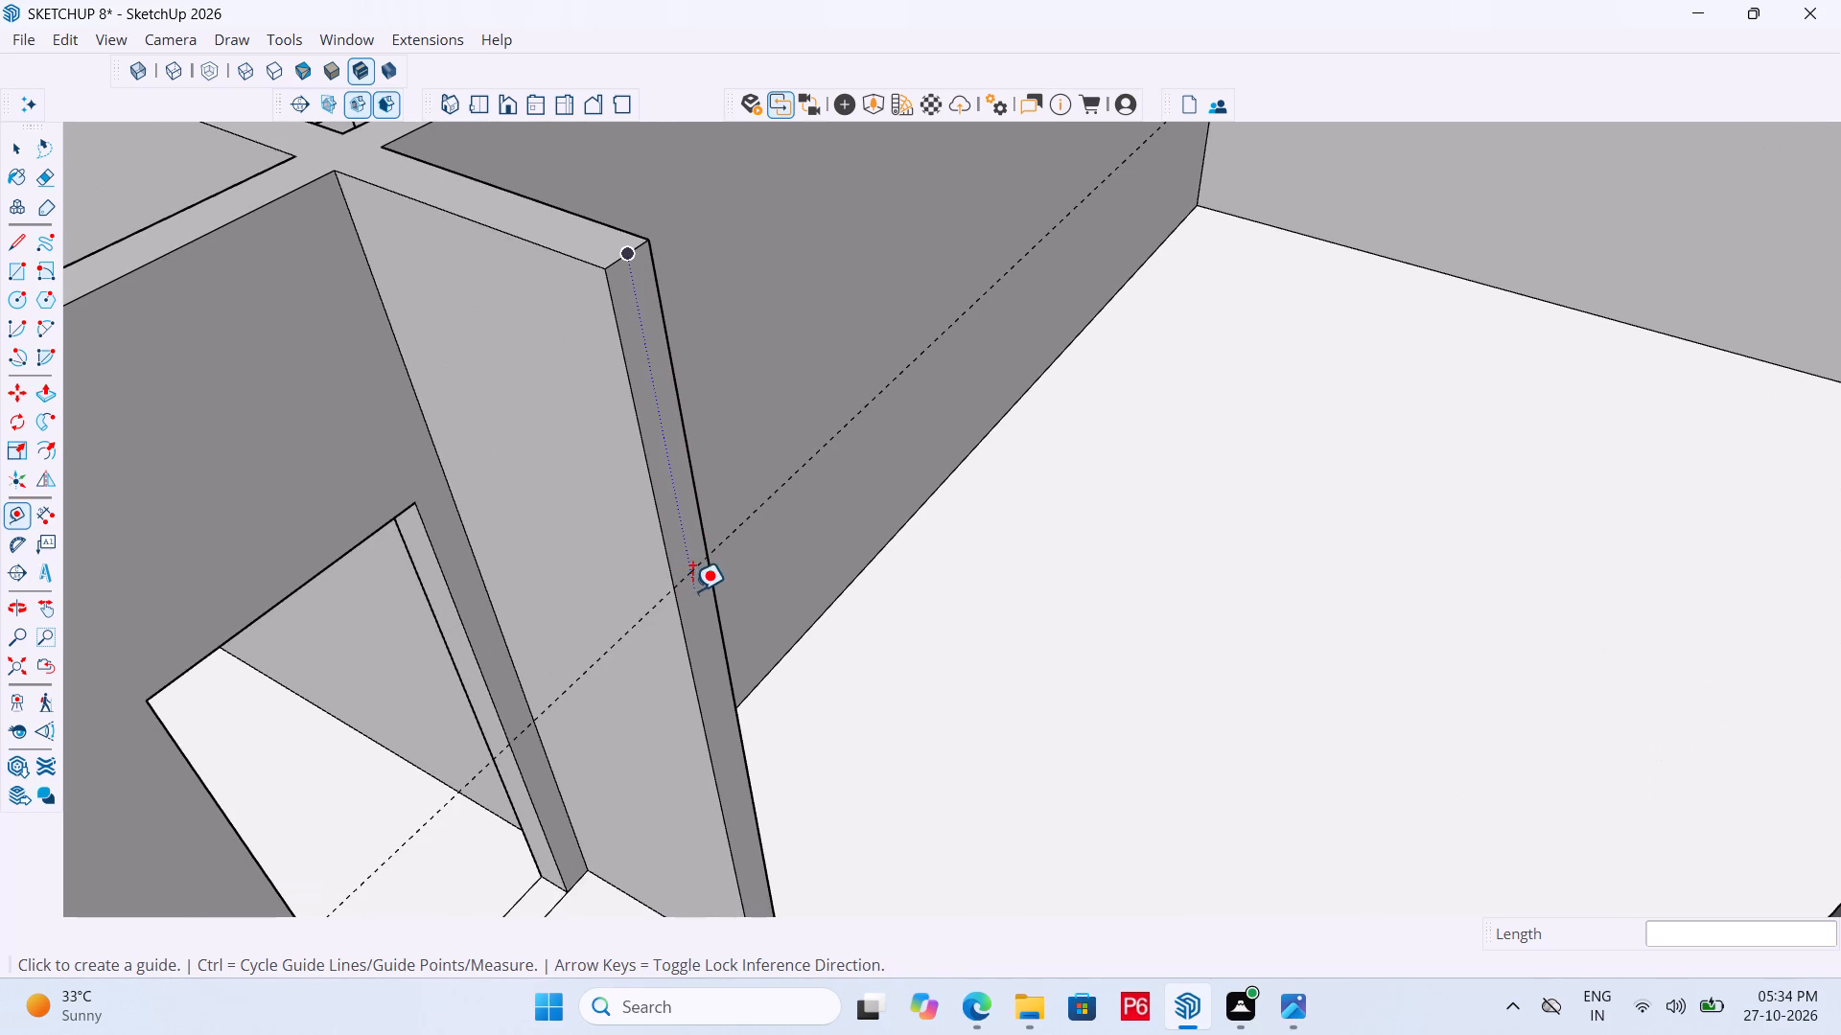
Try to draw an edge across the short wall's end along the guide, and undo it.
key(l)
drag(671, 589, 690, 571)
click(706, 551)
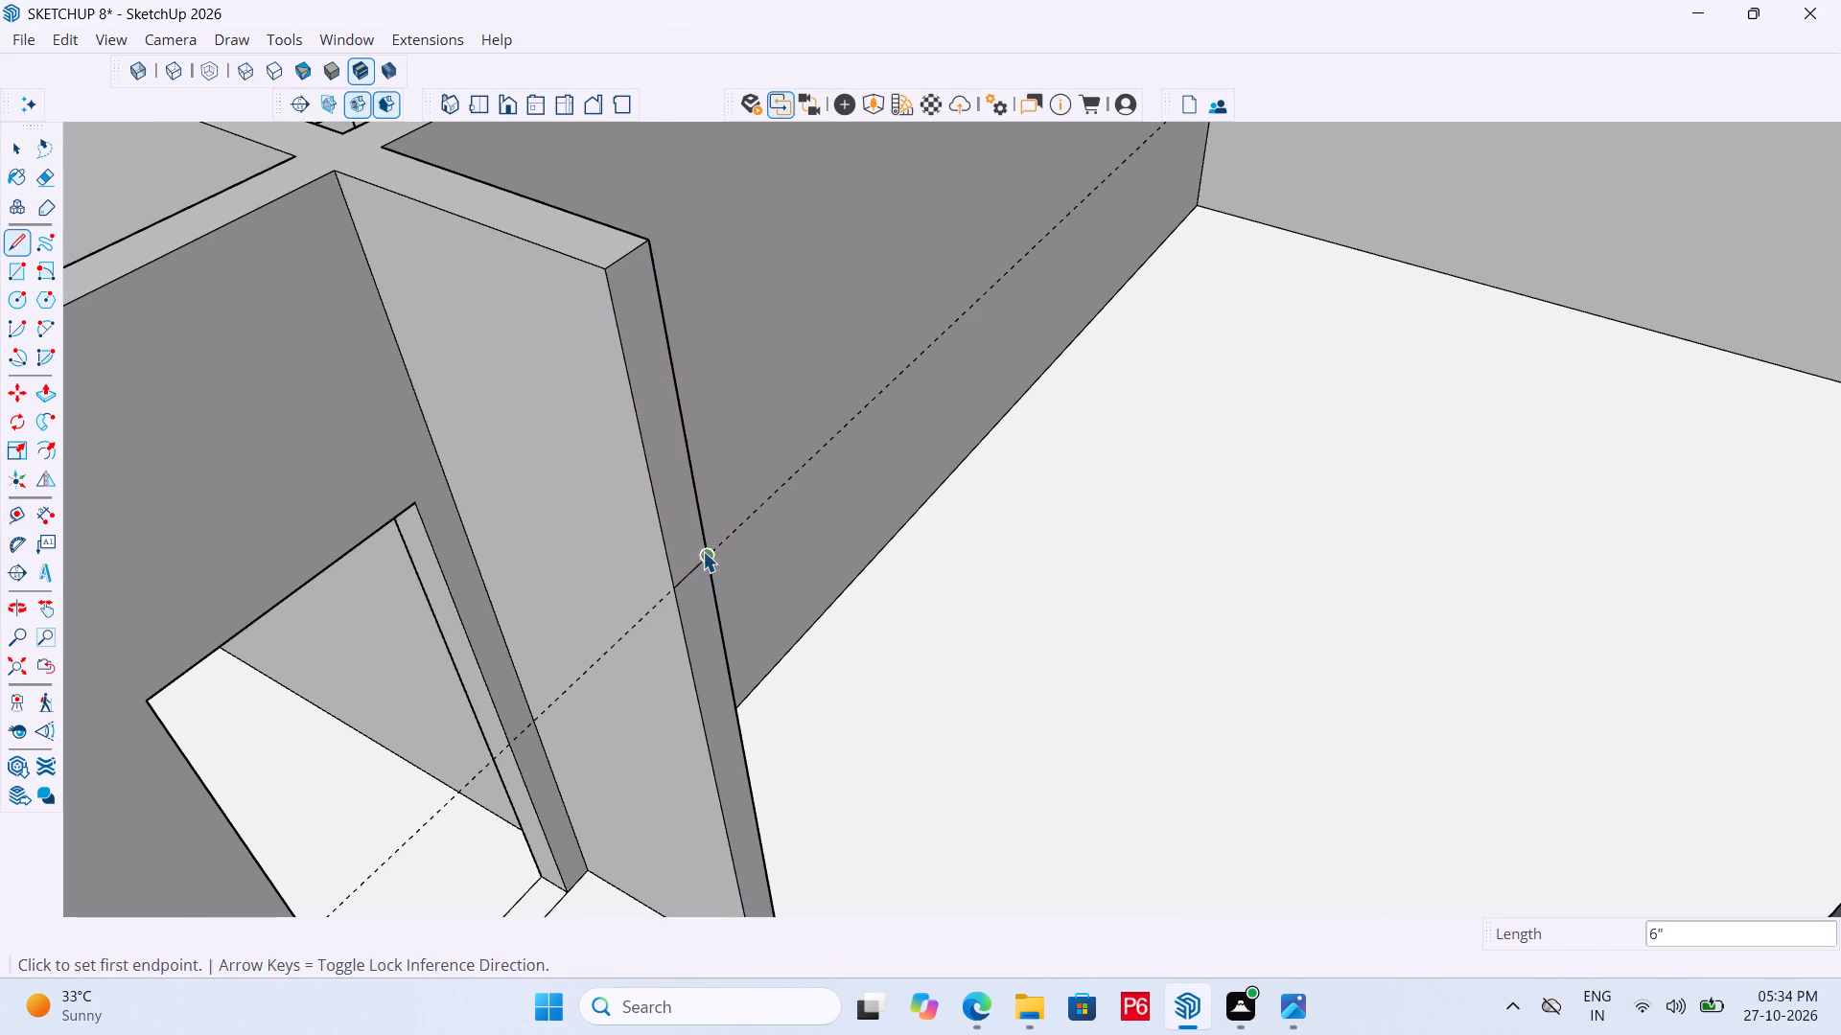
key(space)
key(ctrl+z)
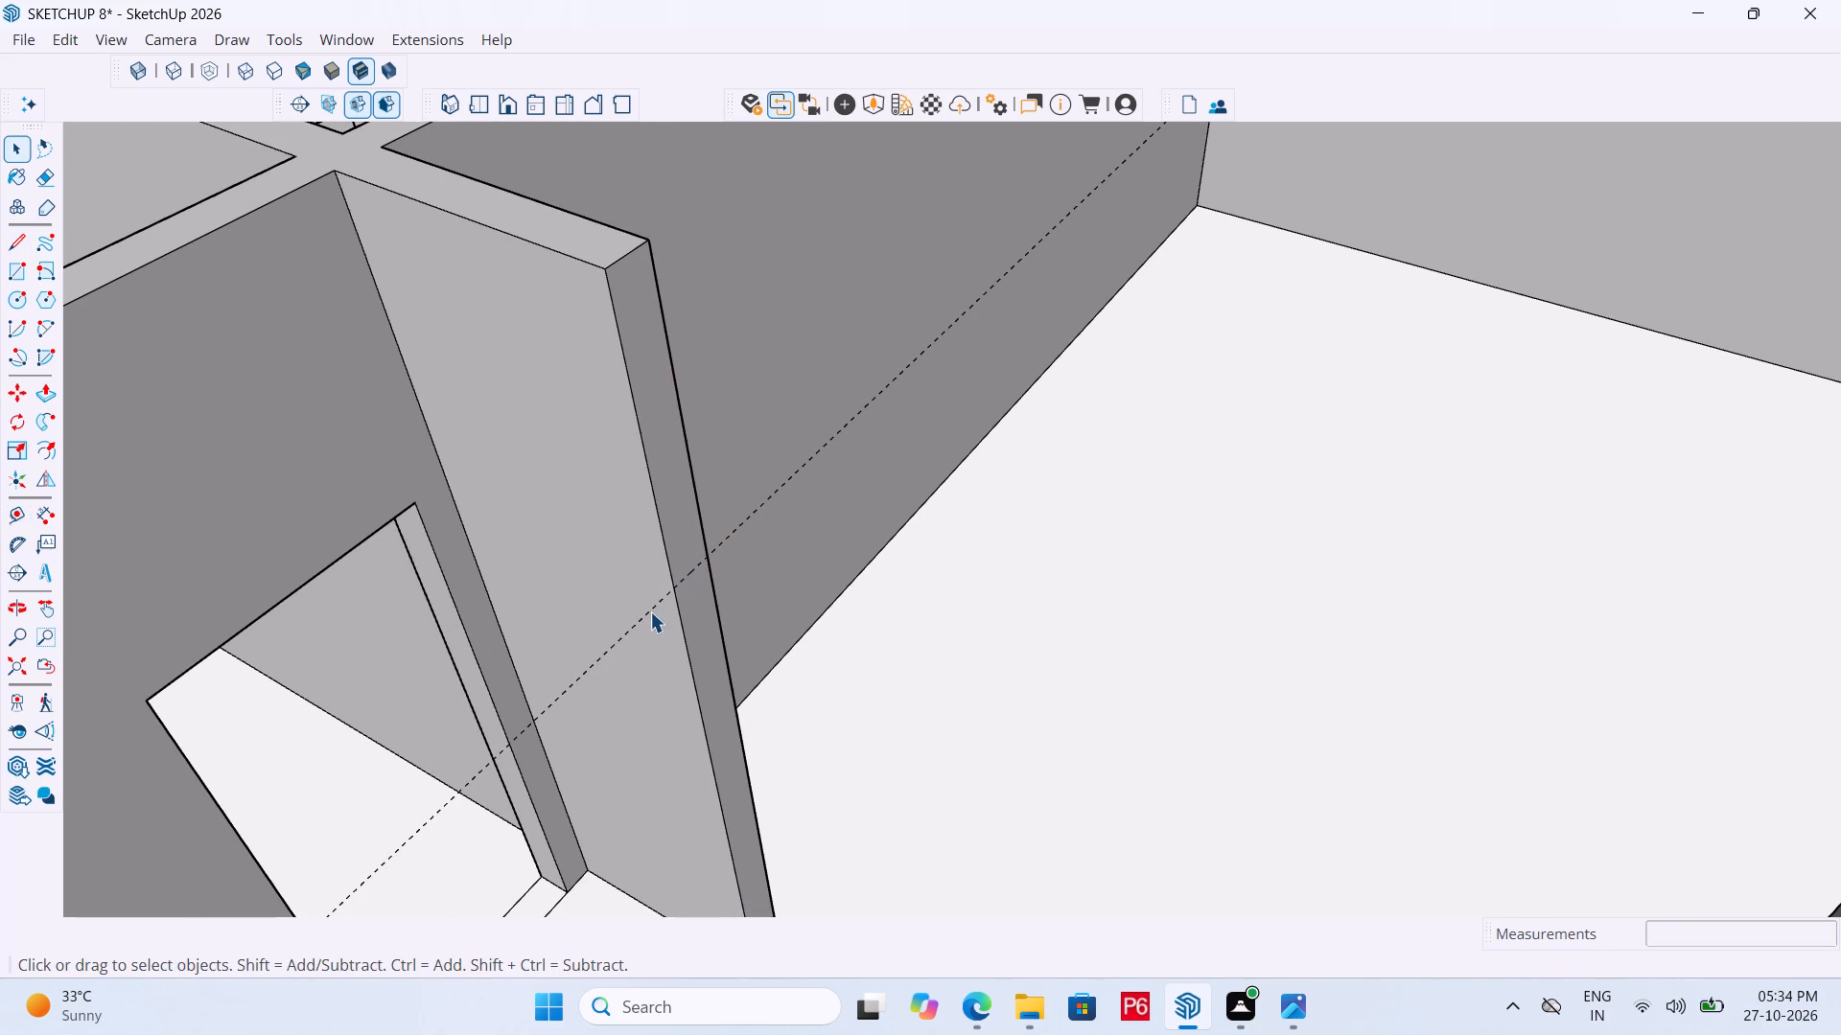
Draw an edge across the short wall's free end along the 3'6" guide and erase the guide.
key(l)
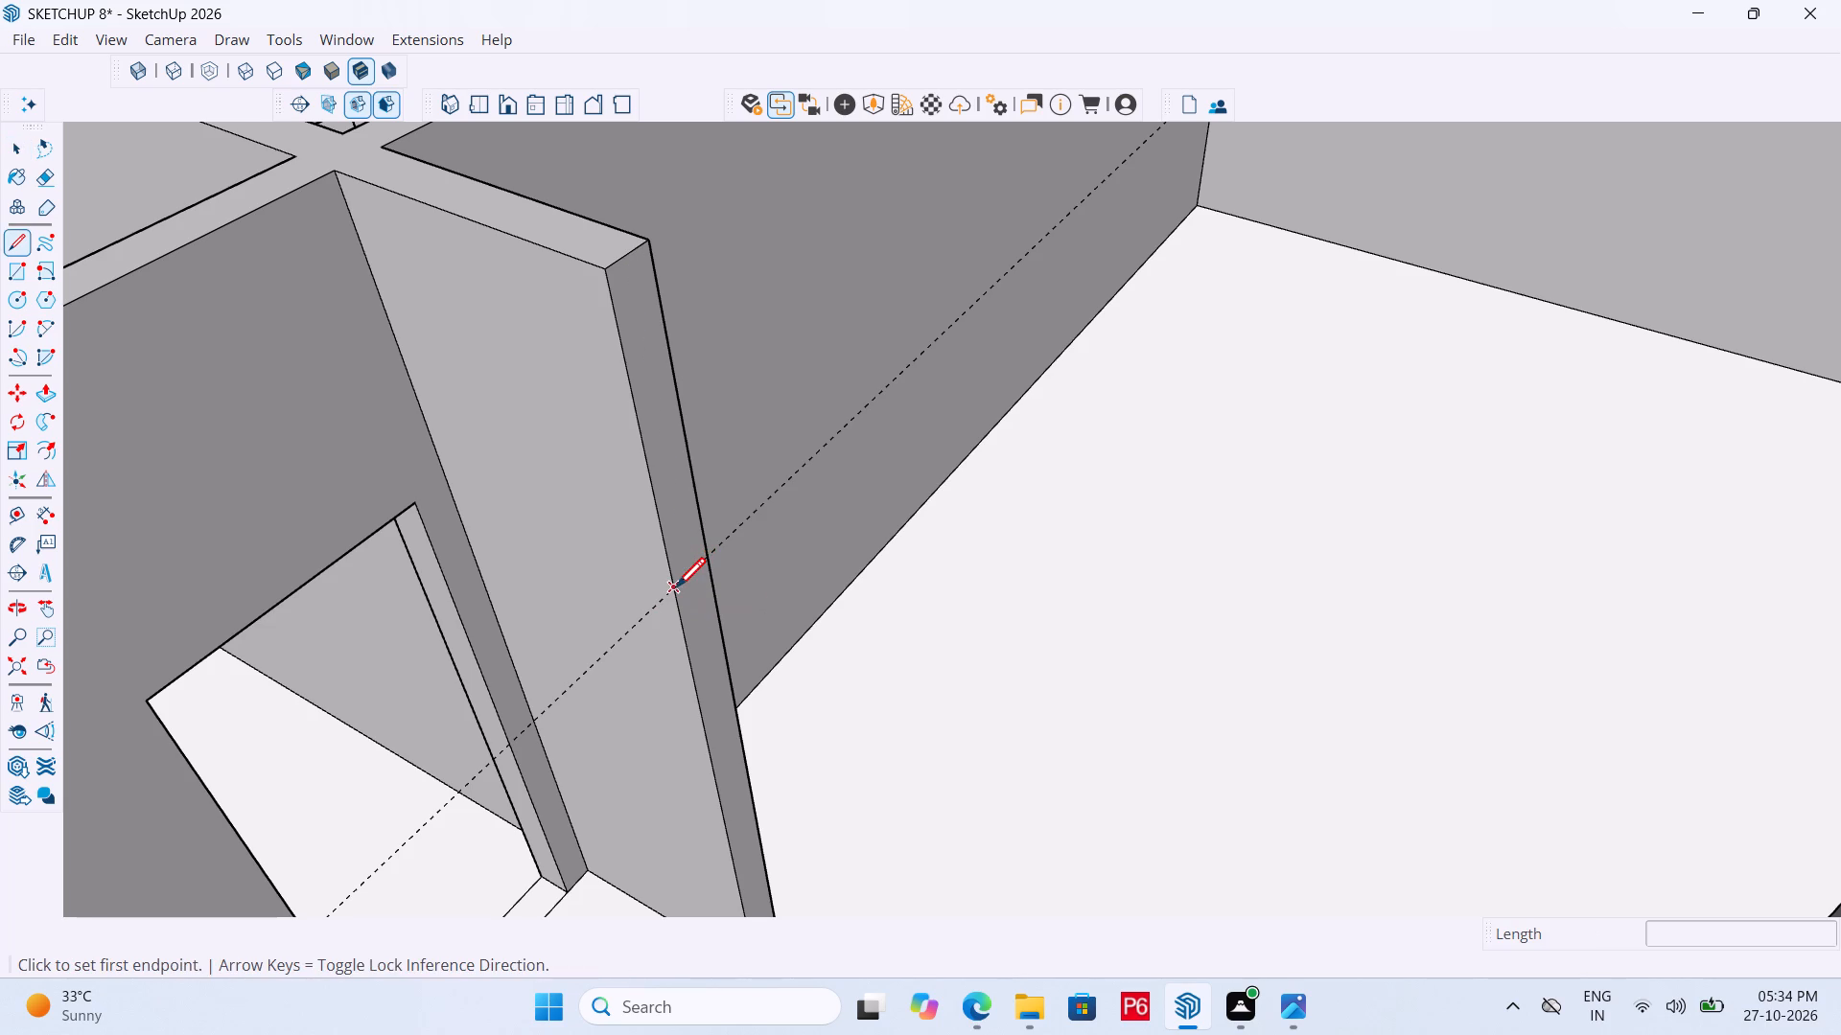
click(676, 590)
drag(676, 590, 686, 584)
click(706, 563)
key(e)
drag(764, 522, 760, 495)
click(758, 475)
Push/Pull the upper part of the short wall's end across the opening to meet the opposite wall piece.
key(p)
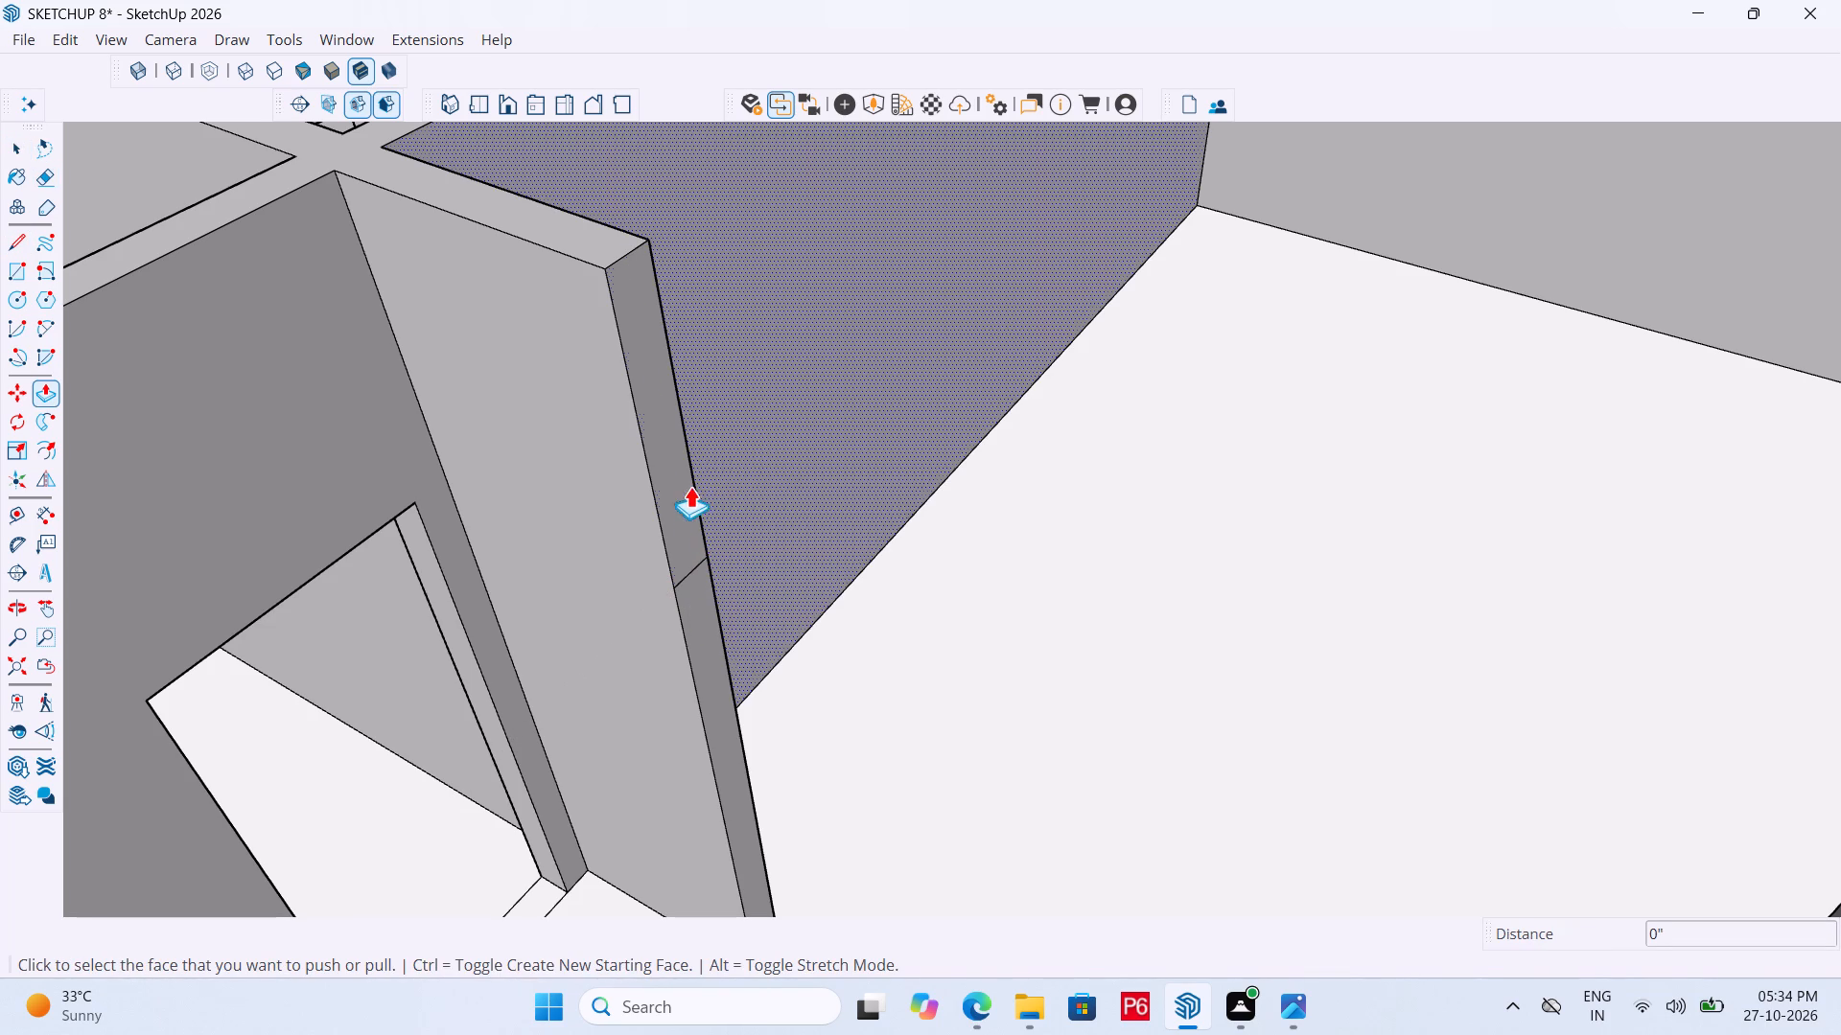
drag(679, 487, 699, 495)
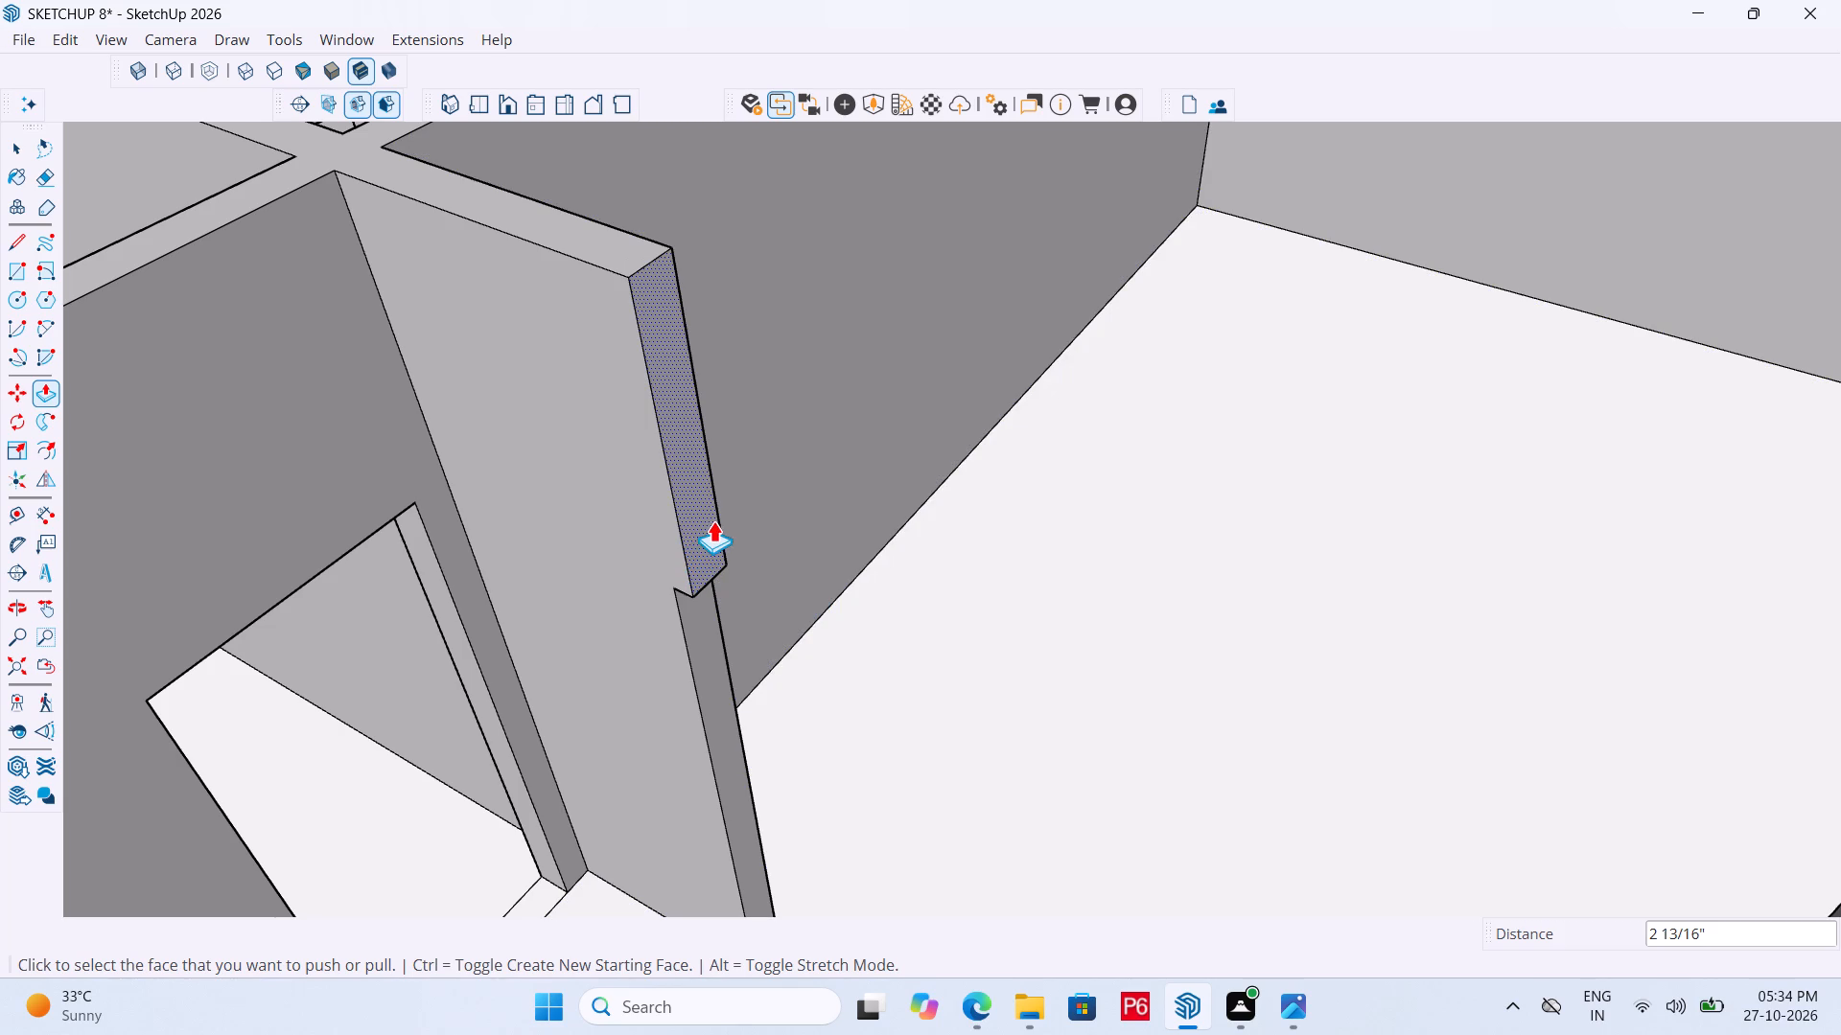
click(712, 521)
scroll(537, 380, down, 10)
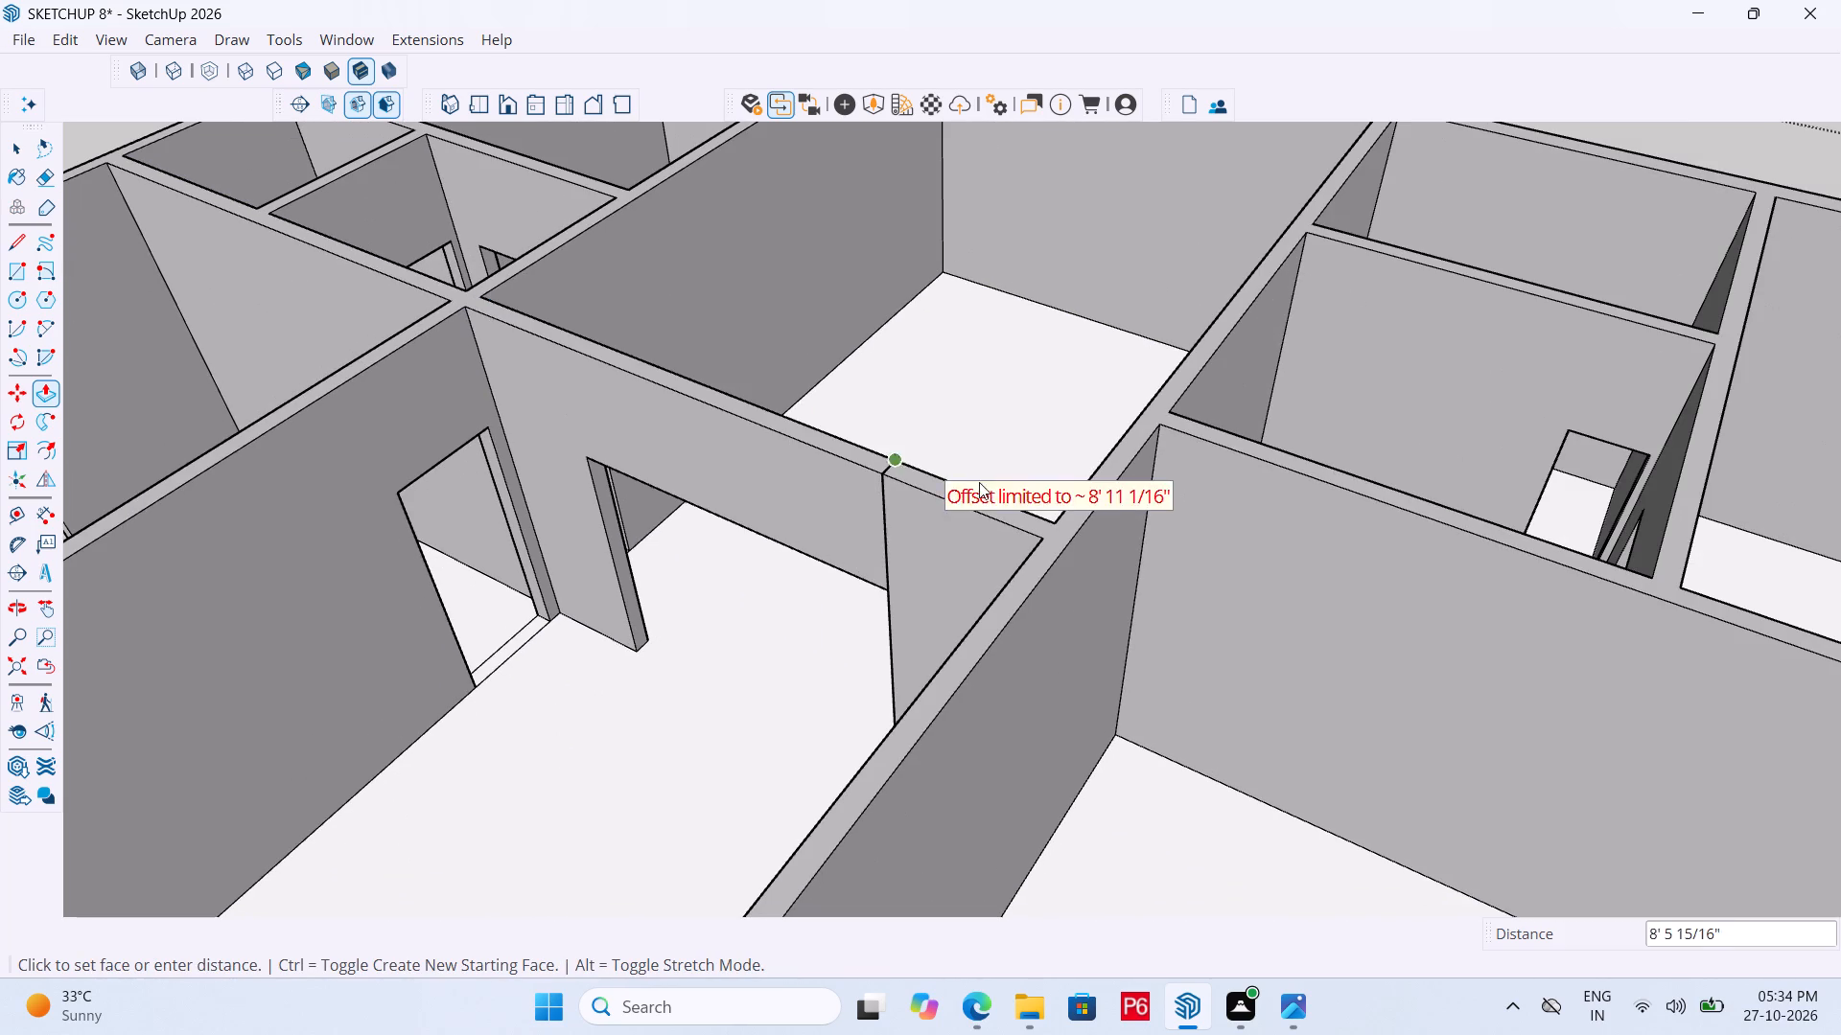
click(882, 536)
Erase the seam edges on the top and both faces where the new lintel joins the opposite wall piece.
scroll(948, 487, up, 5)
key(e)
drag(851, 518, 809, 489)
click(804, 484)
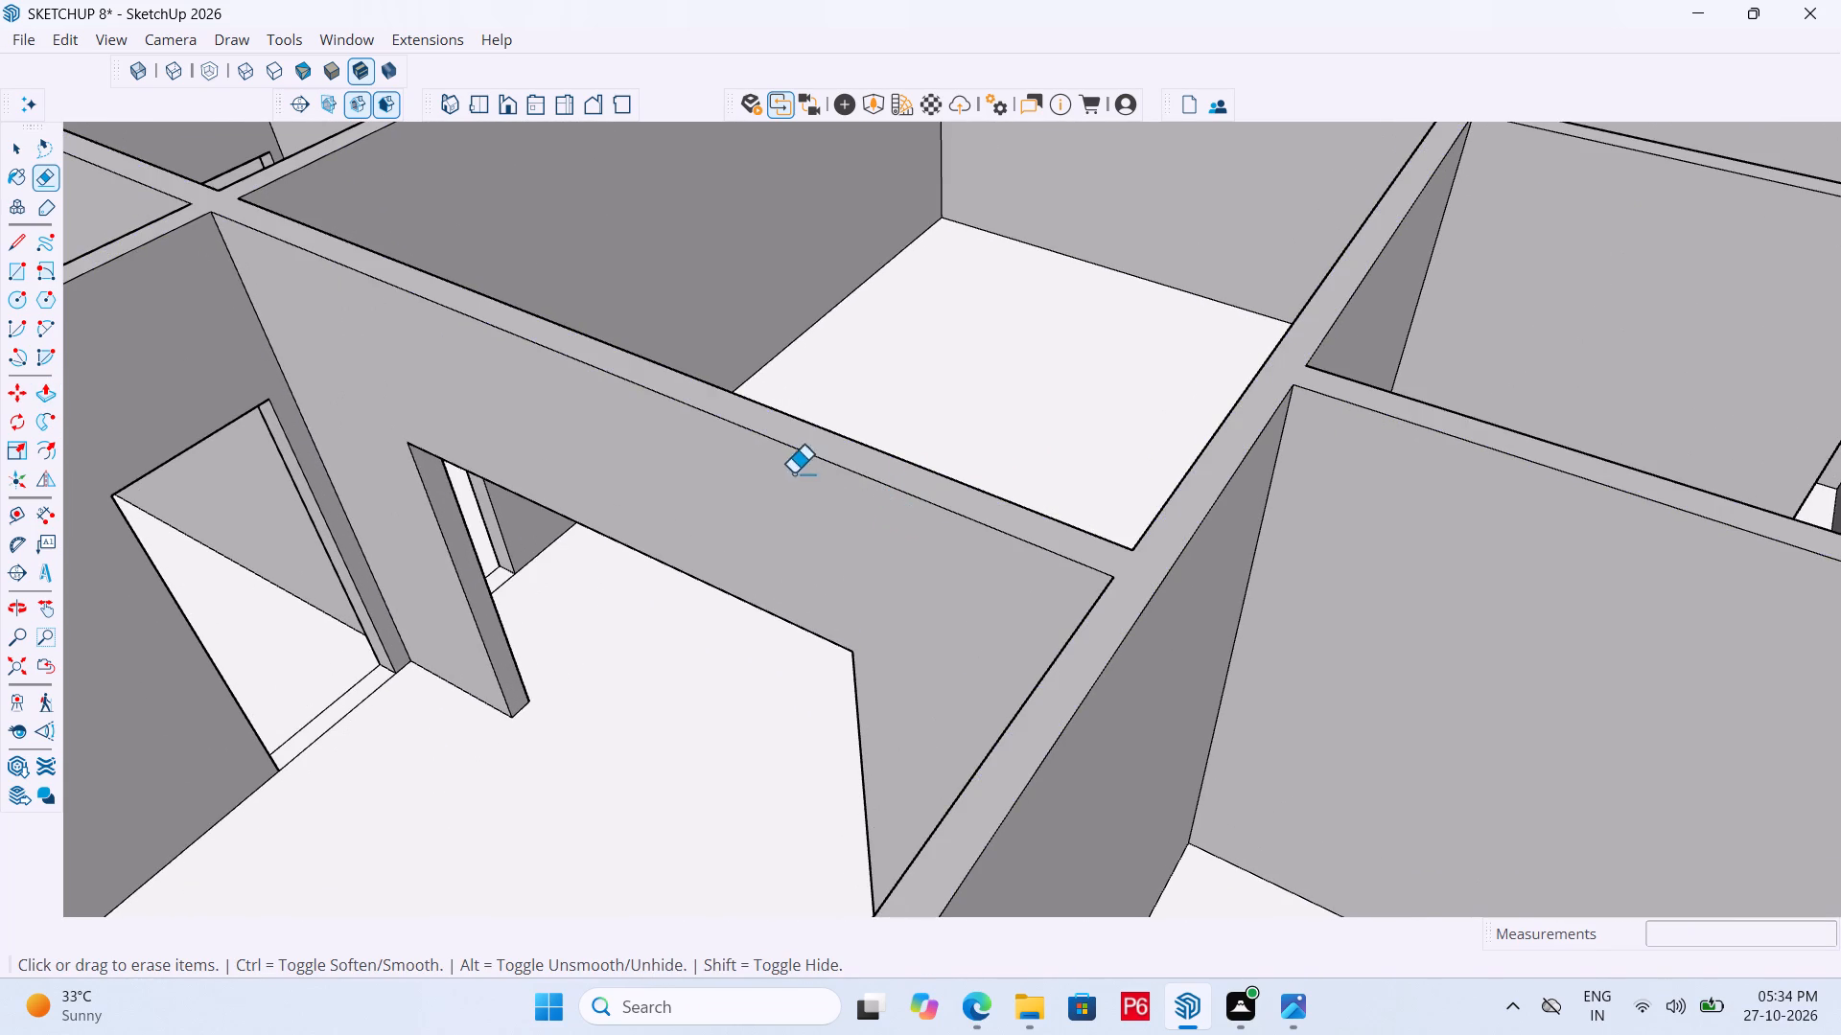
scroll(1025, 506, down, 5)
middle_drag(1108, 521, 268, 485)
scroll(1176, 588, up, 5)
drag(1022, 601, 1032, 578)
click(1032, 578)
Save the model.
key(ctrl+s)
key(ctrl+s)
key(ctrl+s)
key(ctrl+s)
key(ctrl+s)
key(ctrl+s)
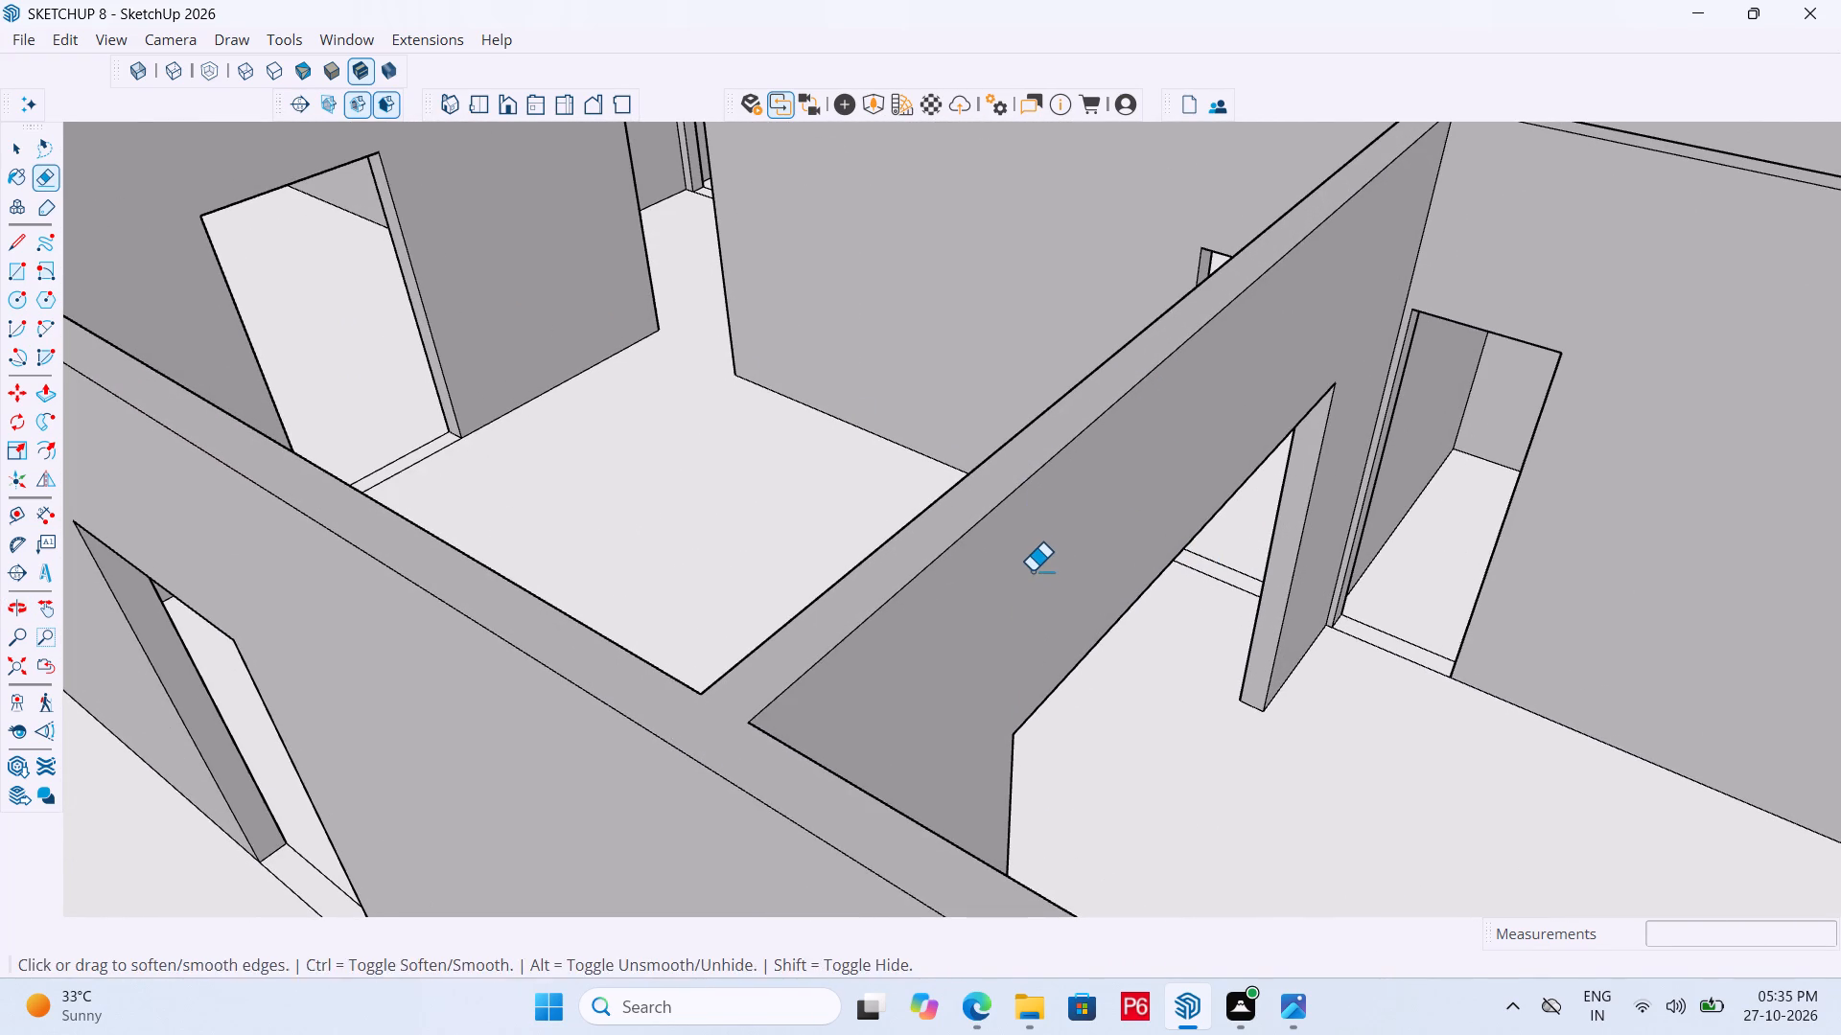
key(ctrl+s)
Place a guide 3'6" below the top of the 6" wall end strip at the corner facing the passage gap.
scroll(1030, 565, down, 17)
middle_drag(794, 498, 1334, 495)
scroll(987, 338, up, 10)
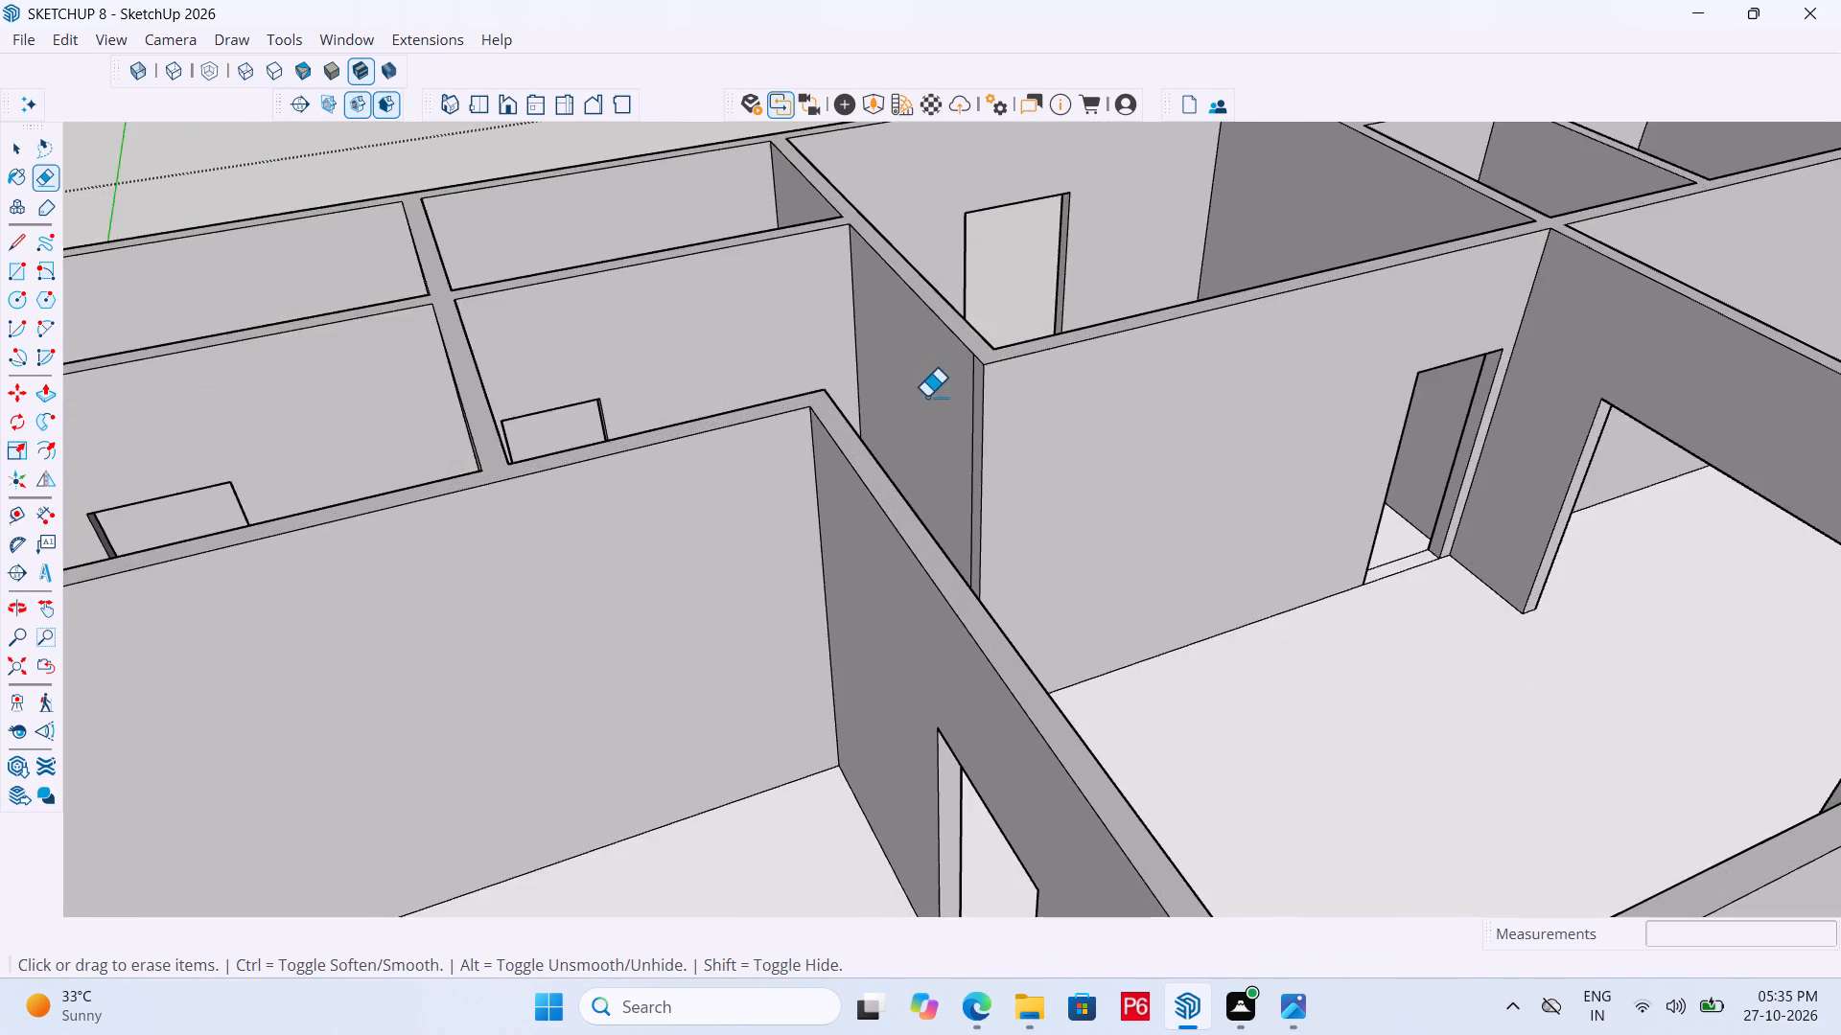
scroll(926, 397, up, 5)
middle_drag(1000, 439, 1034, 509)
scroll(1001, 398, up, 4)
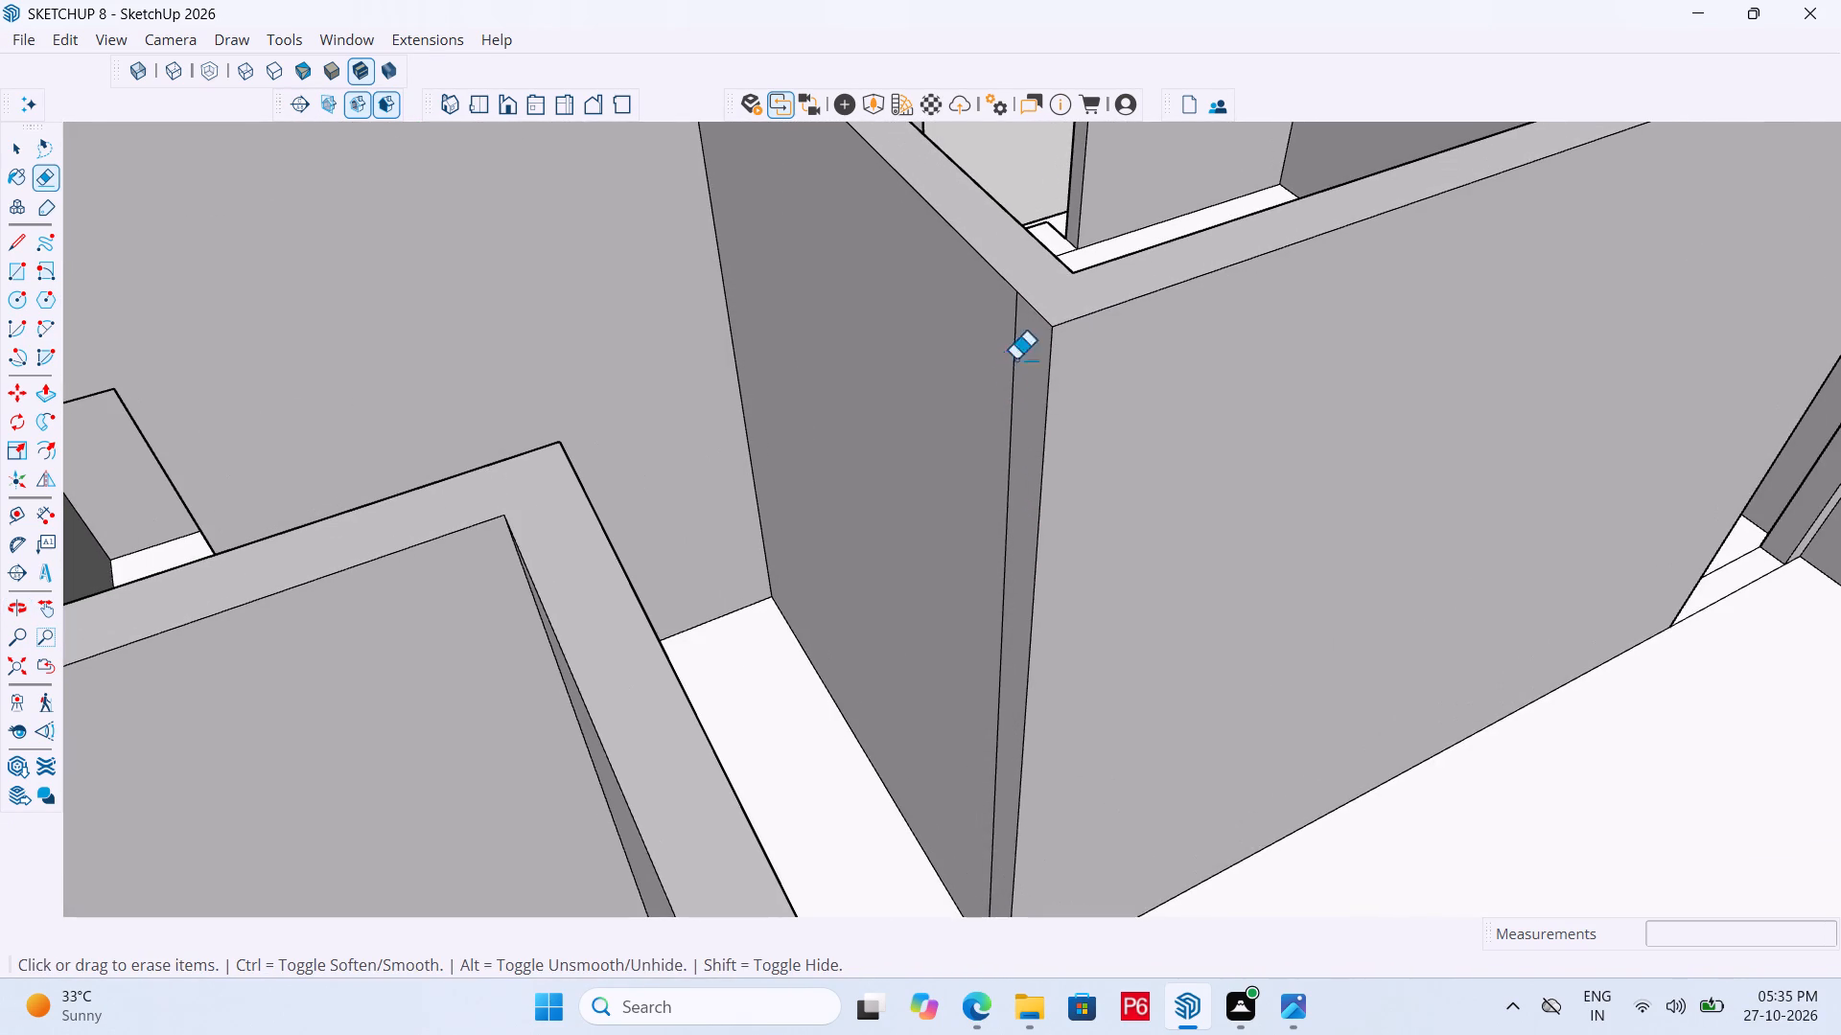
key(t)
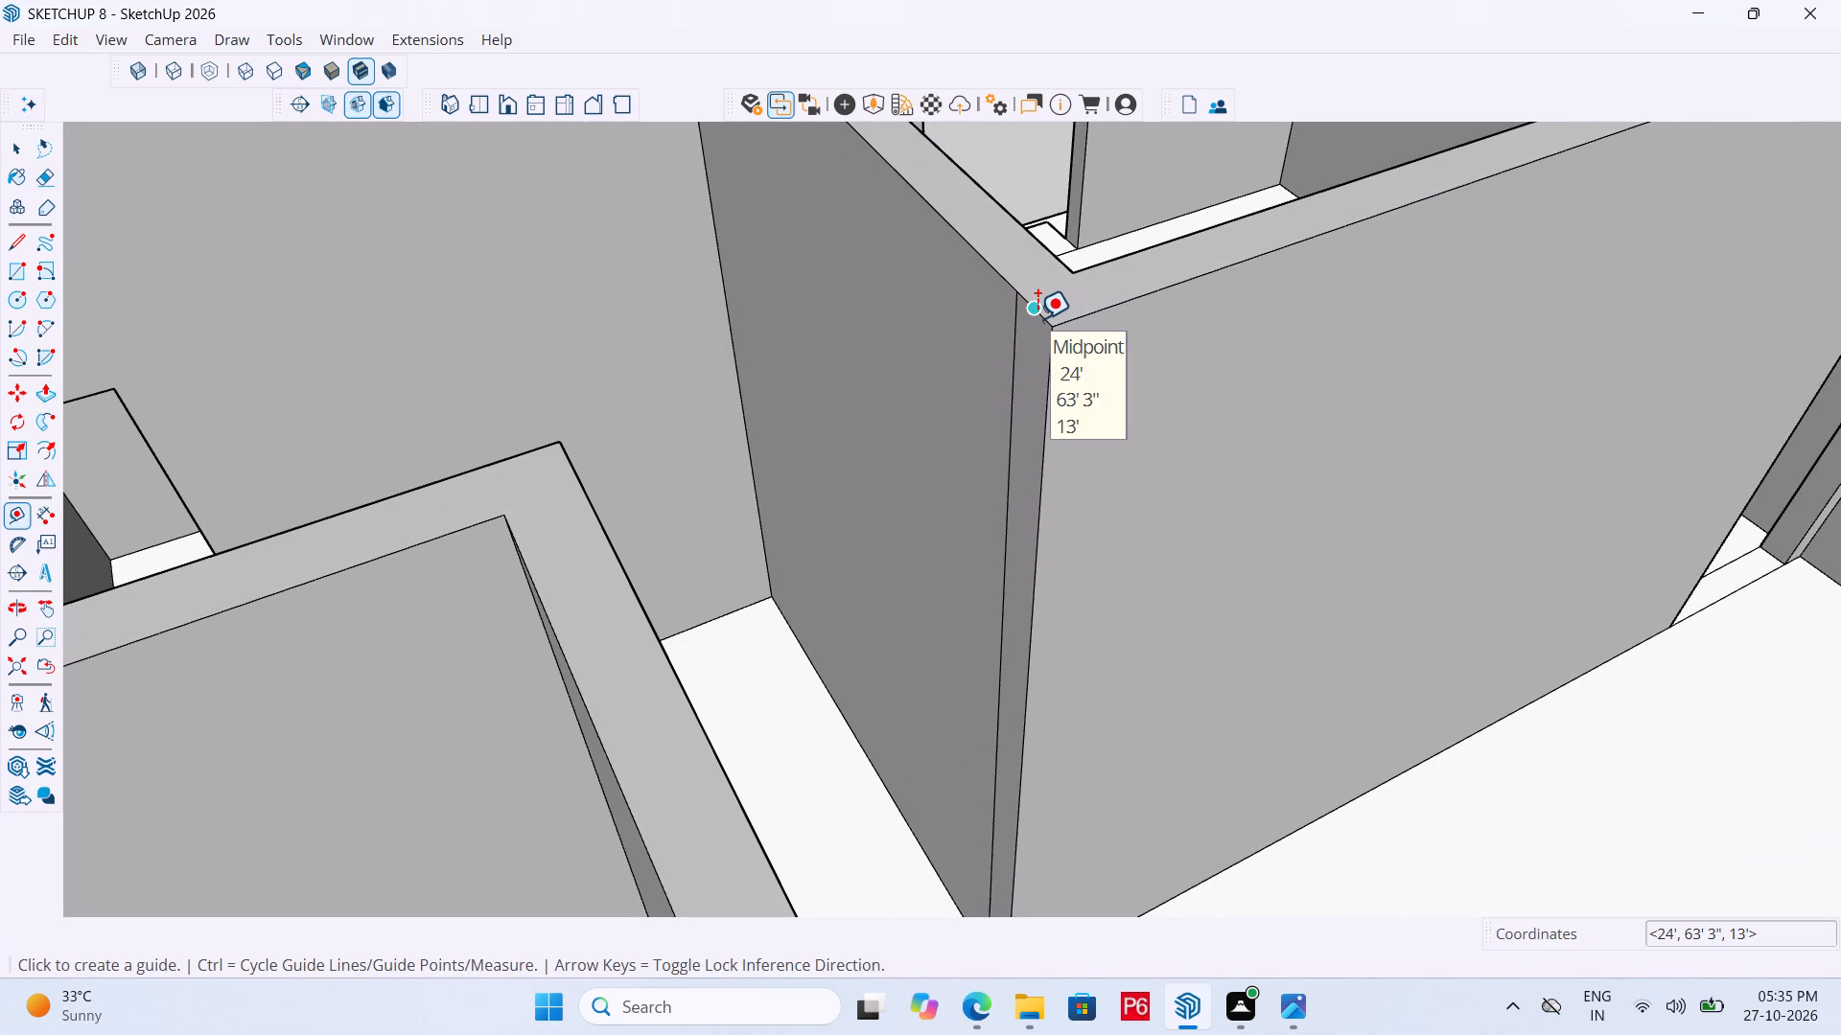
click(1037, 314)
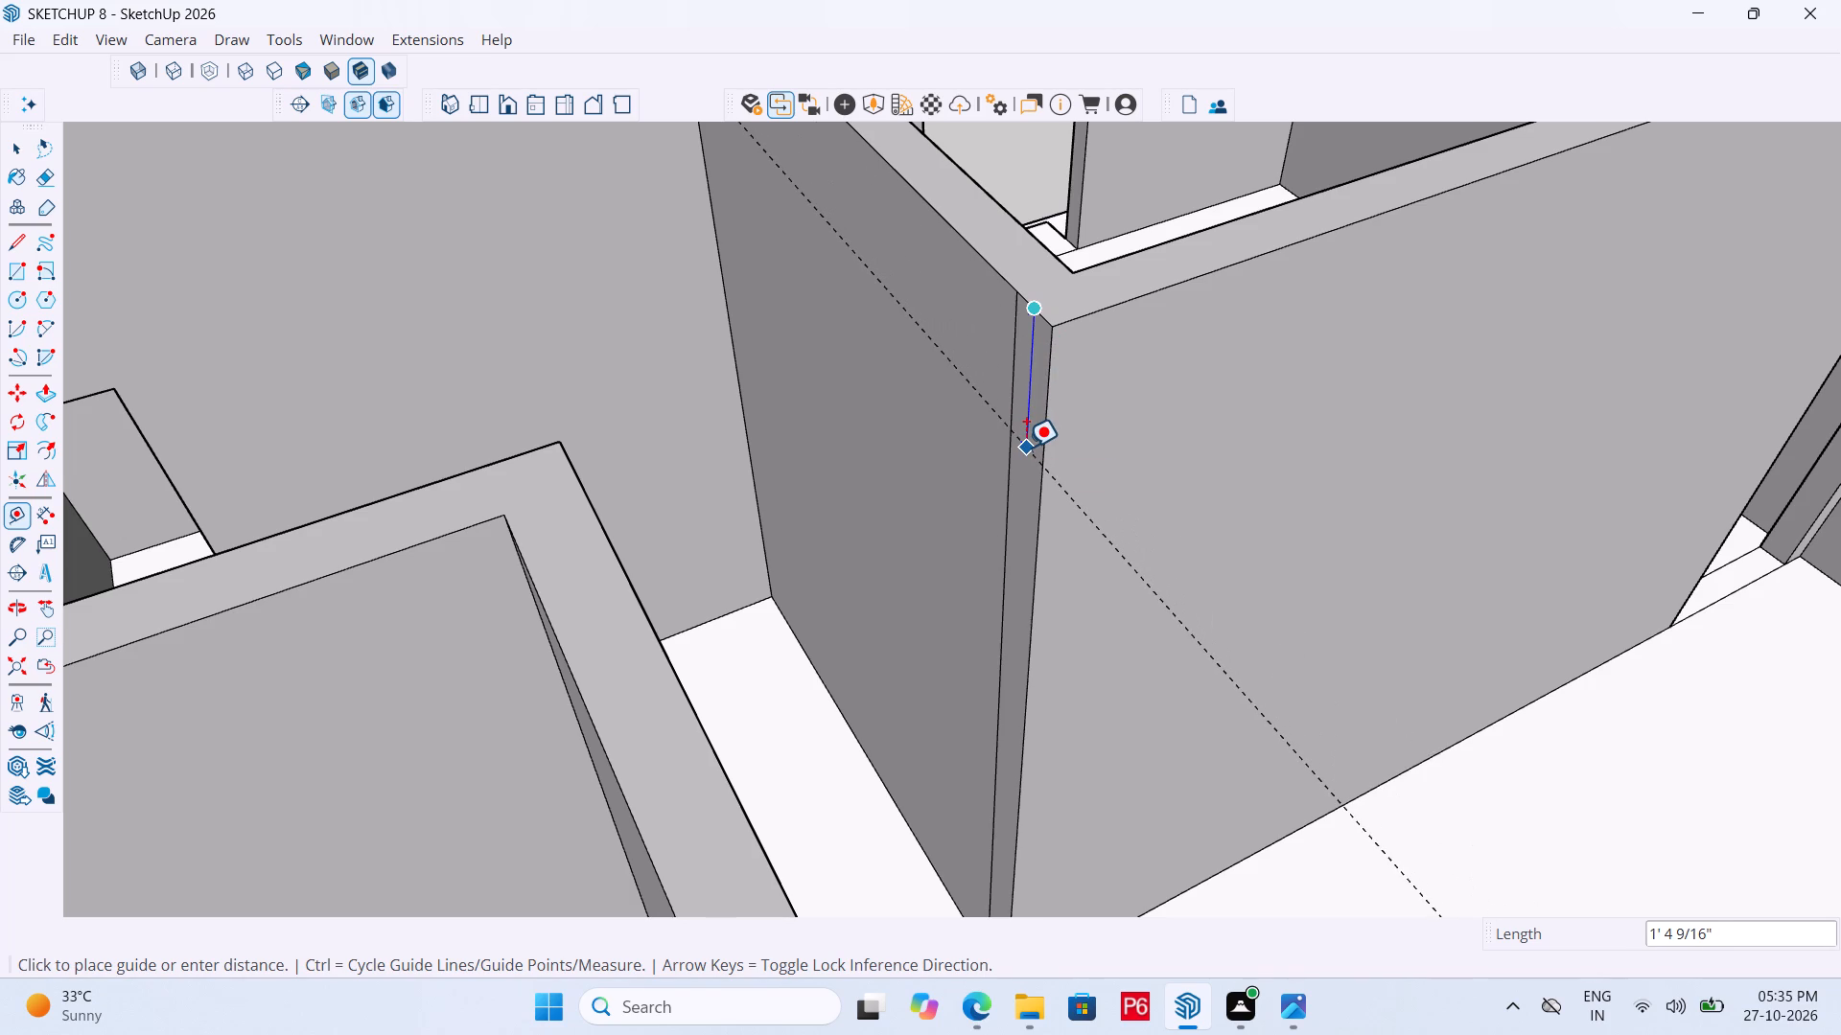
text(3')
key(shift+quotedbl)
key(BackSpace)
text(6")
key(Return)
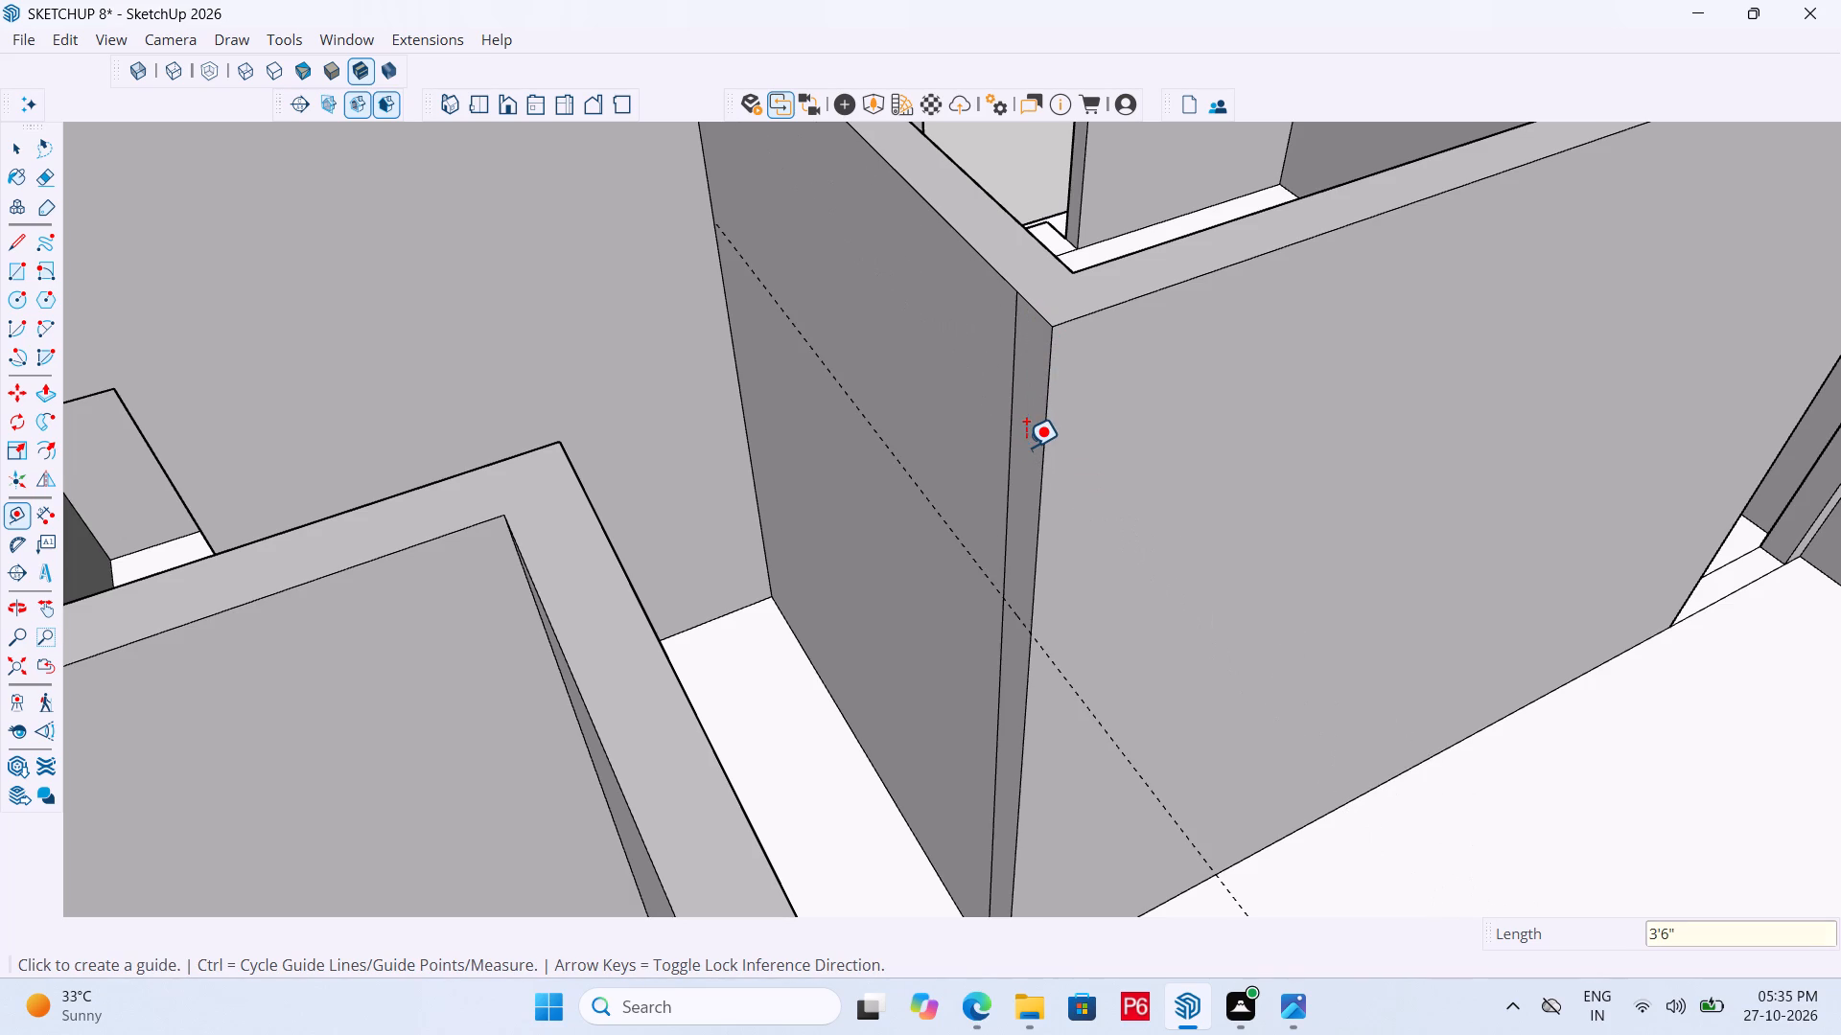
Draw a 6" edge across the wall end strip along the guide and erase the guide.
scroll(1000, 610, up, 4)
key(l)
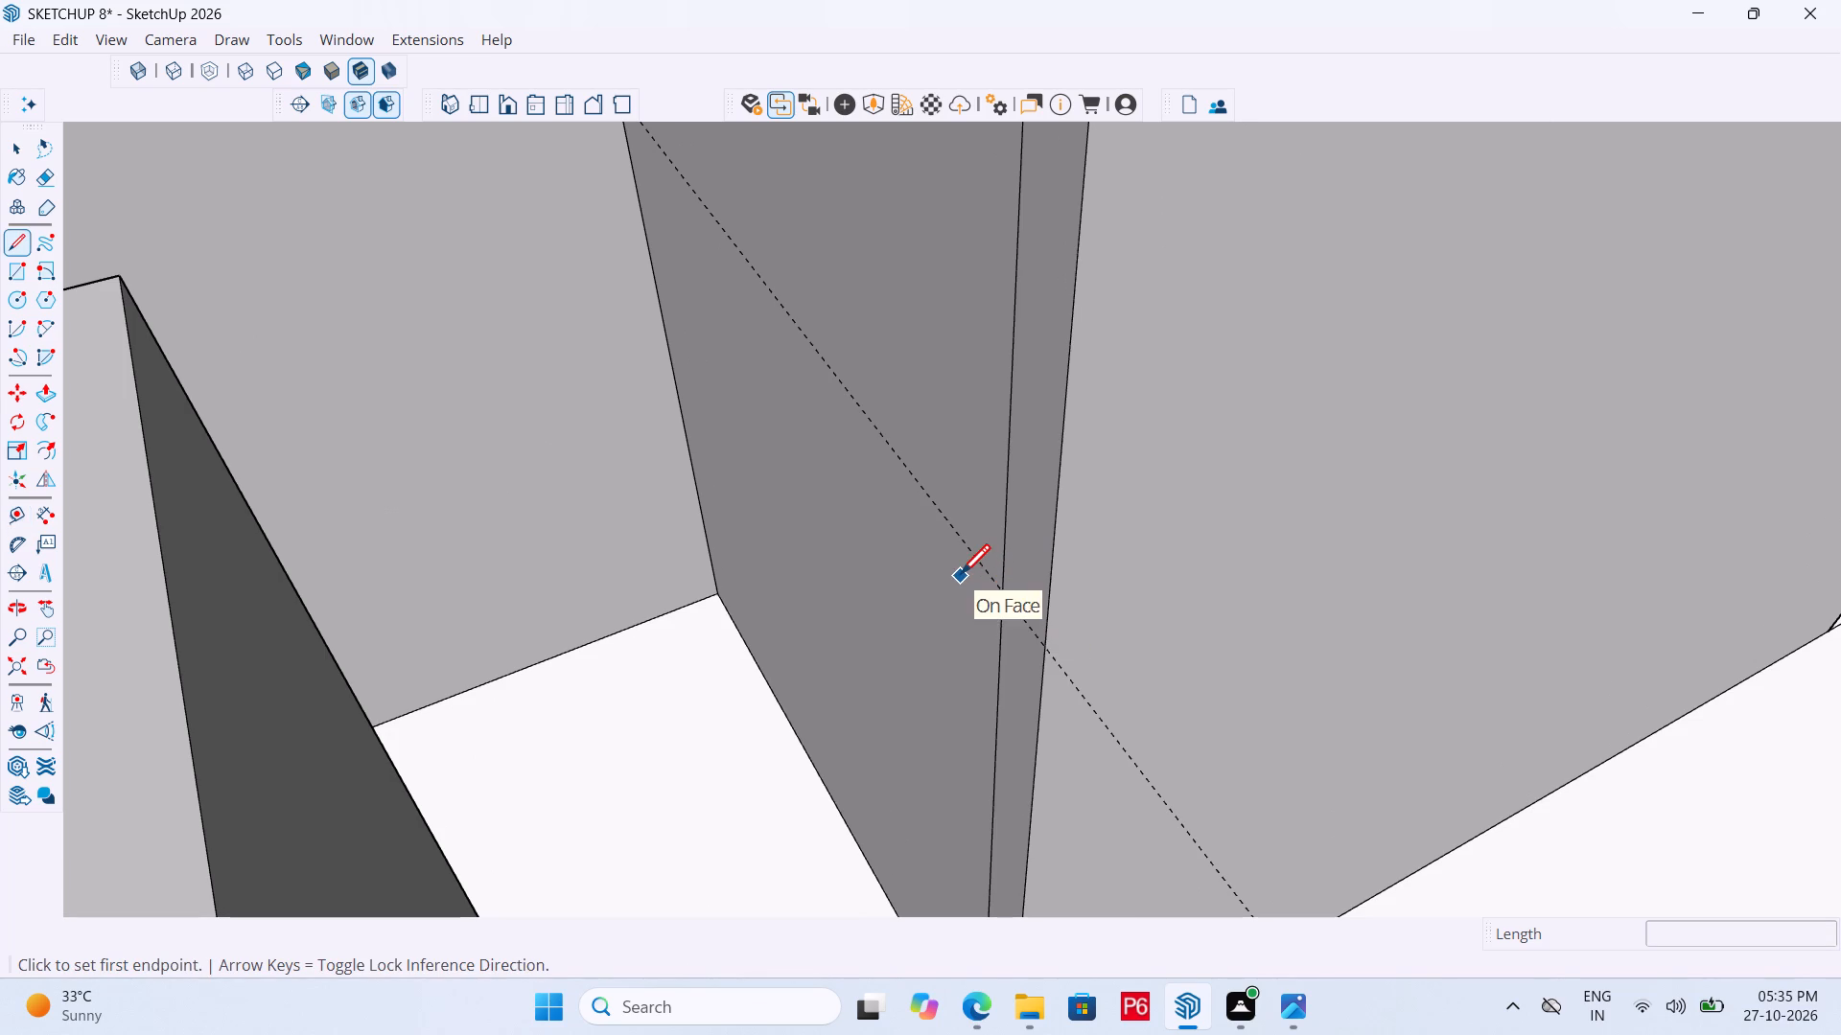
key(l)
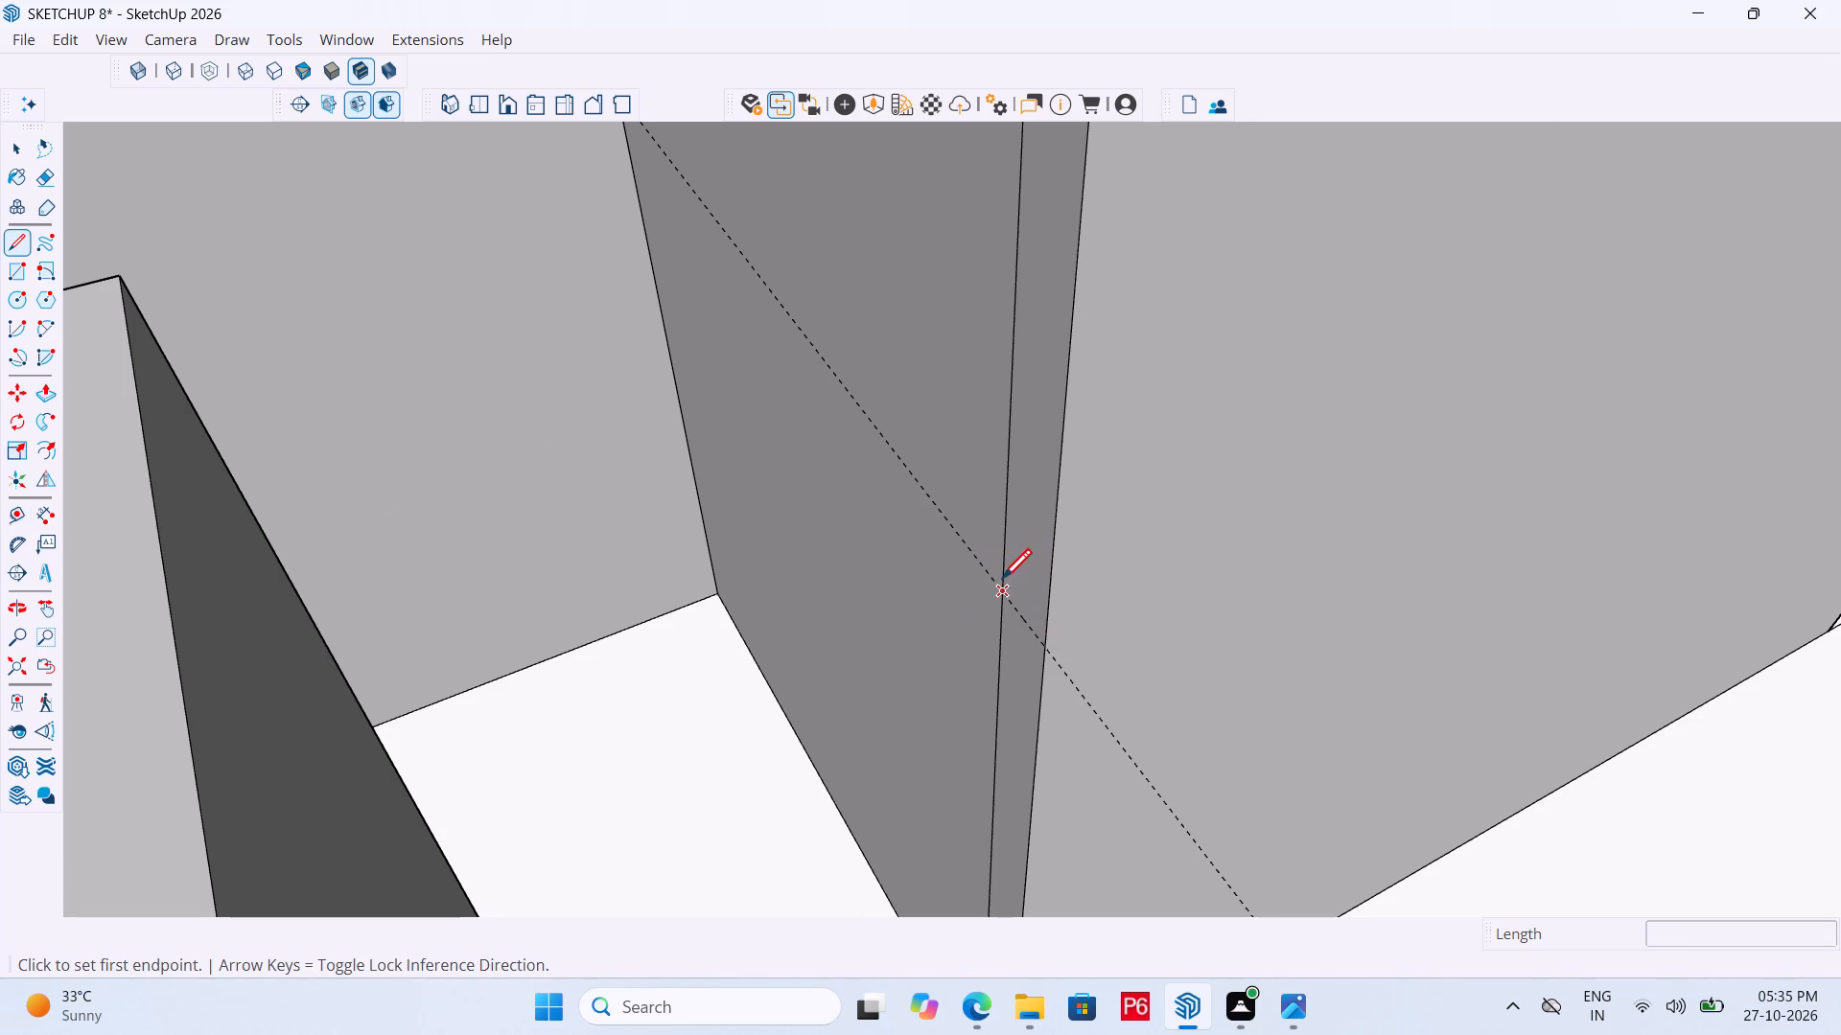
click(1002, 584)
click(1049, 640)
key(space)
key(e)
double_click(1100, 694)
click(1094, 704)
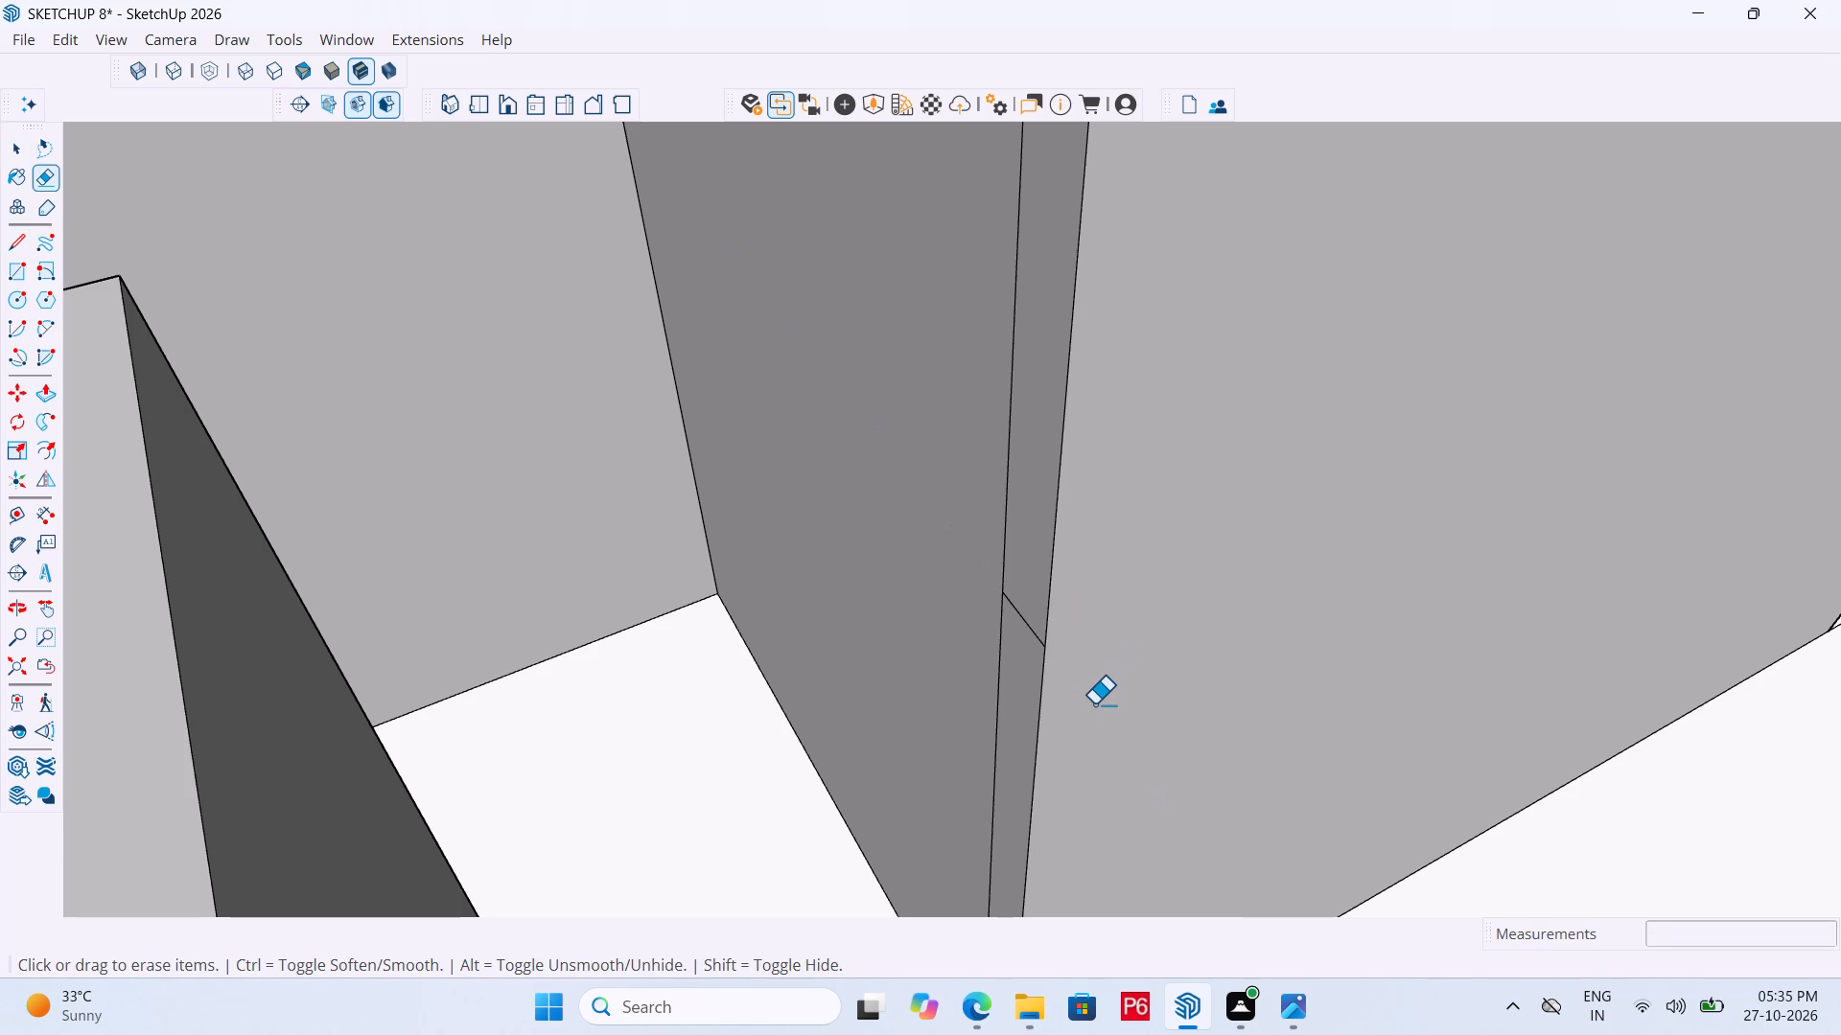
Push/Pull the strip's face above the edge across the passage gap to the opposite wall.
key(p)
click(1044, 531)
click(219, 674)
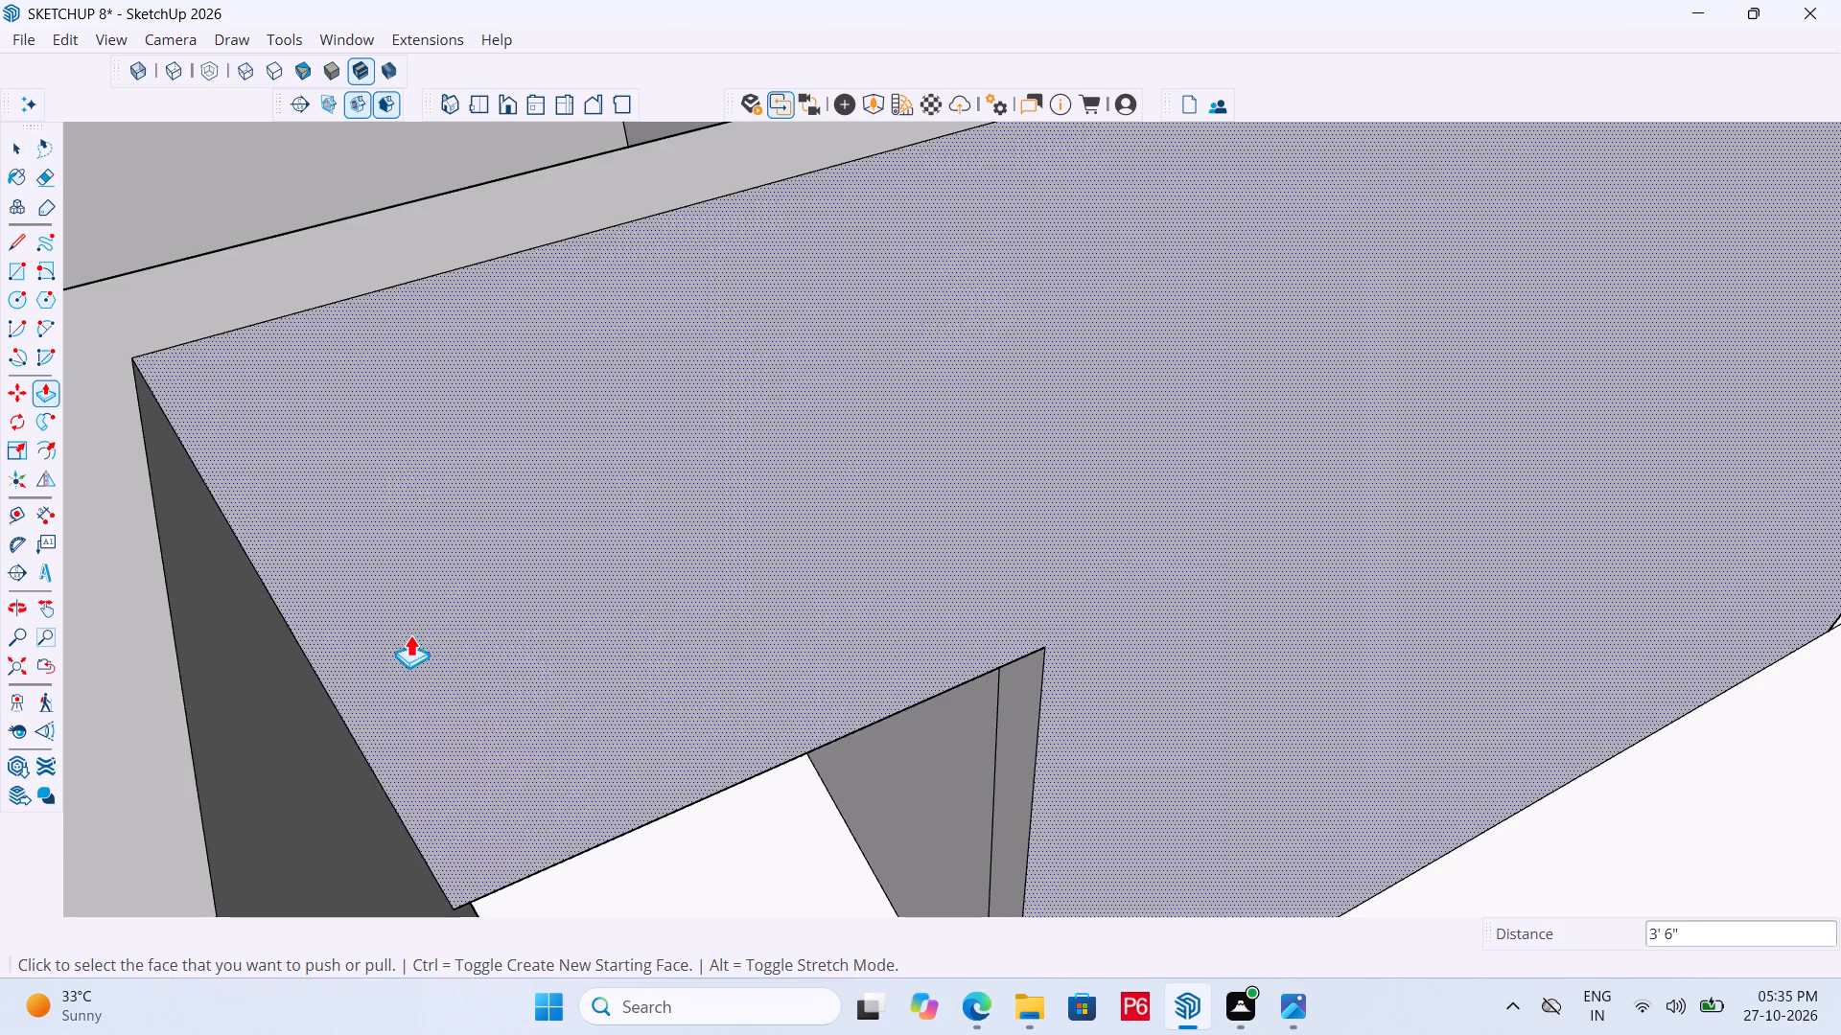
Save the model with the new lintel over the passage.
scroll(1134, 553, down, 4)
key(ctrl+s)
key(ctrl+s)
key(ctrl+s)
key(ctrl+s)
key(ctrl+s)
Examine the whole house from several sides, including the exterior doors, side steps and room openings.
scroll(1057, 513, down, 5)
scroll(938, 450, down, 6)
scroll(1079, 475, down, 18)
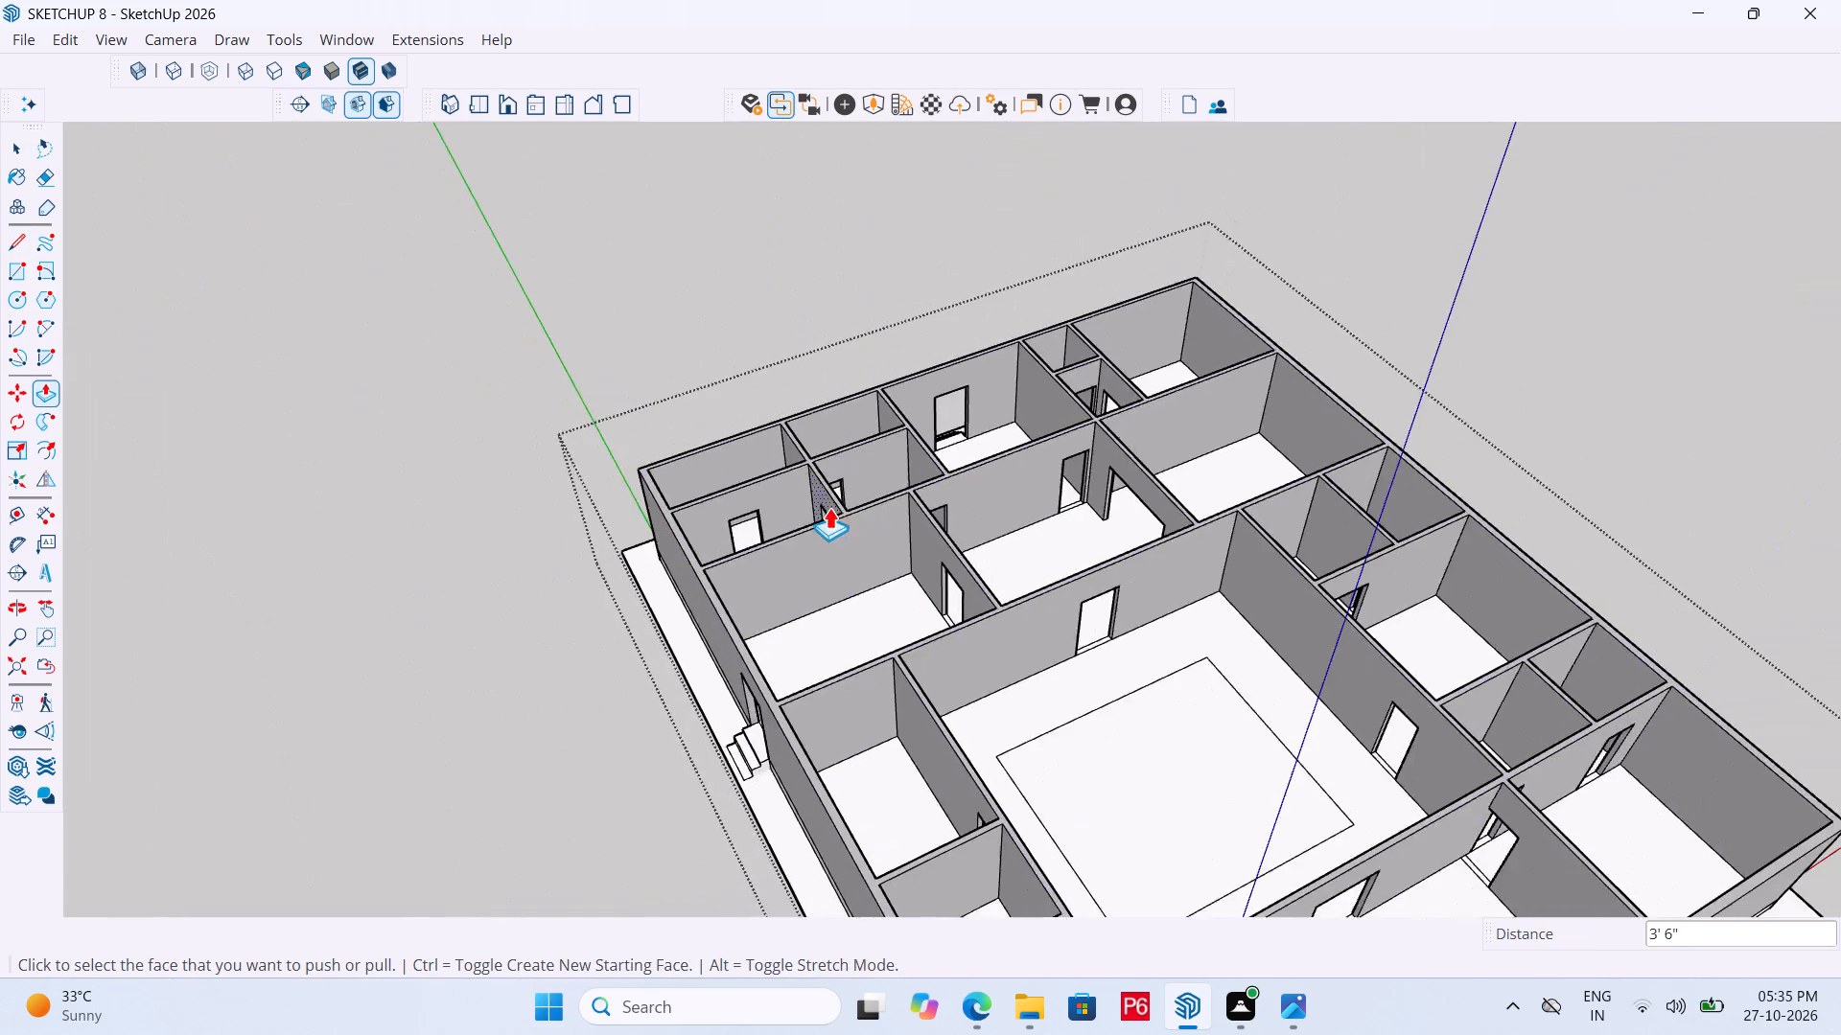
scroll(829, 507, down, 12)
middle_drag(917, 699, 1154, 559)
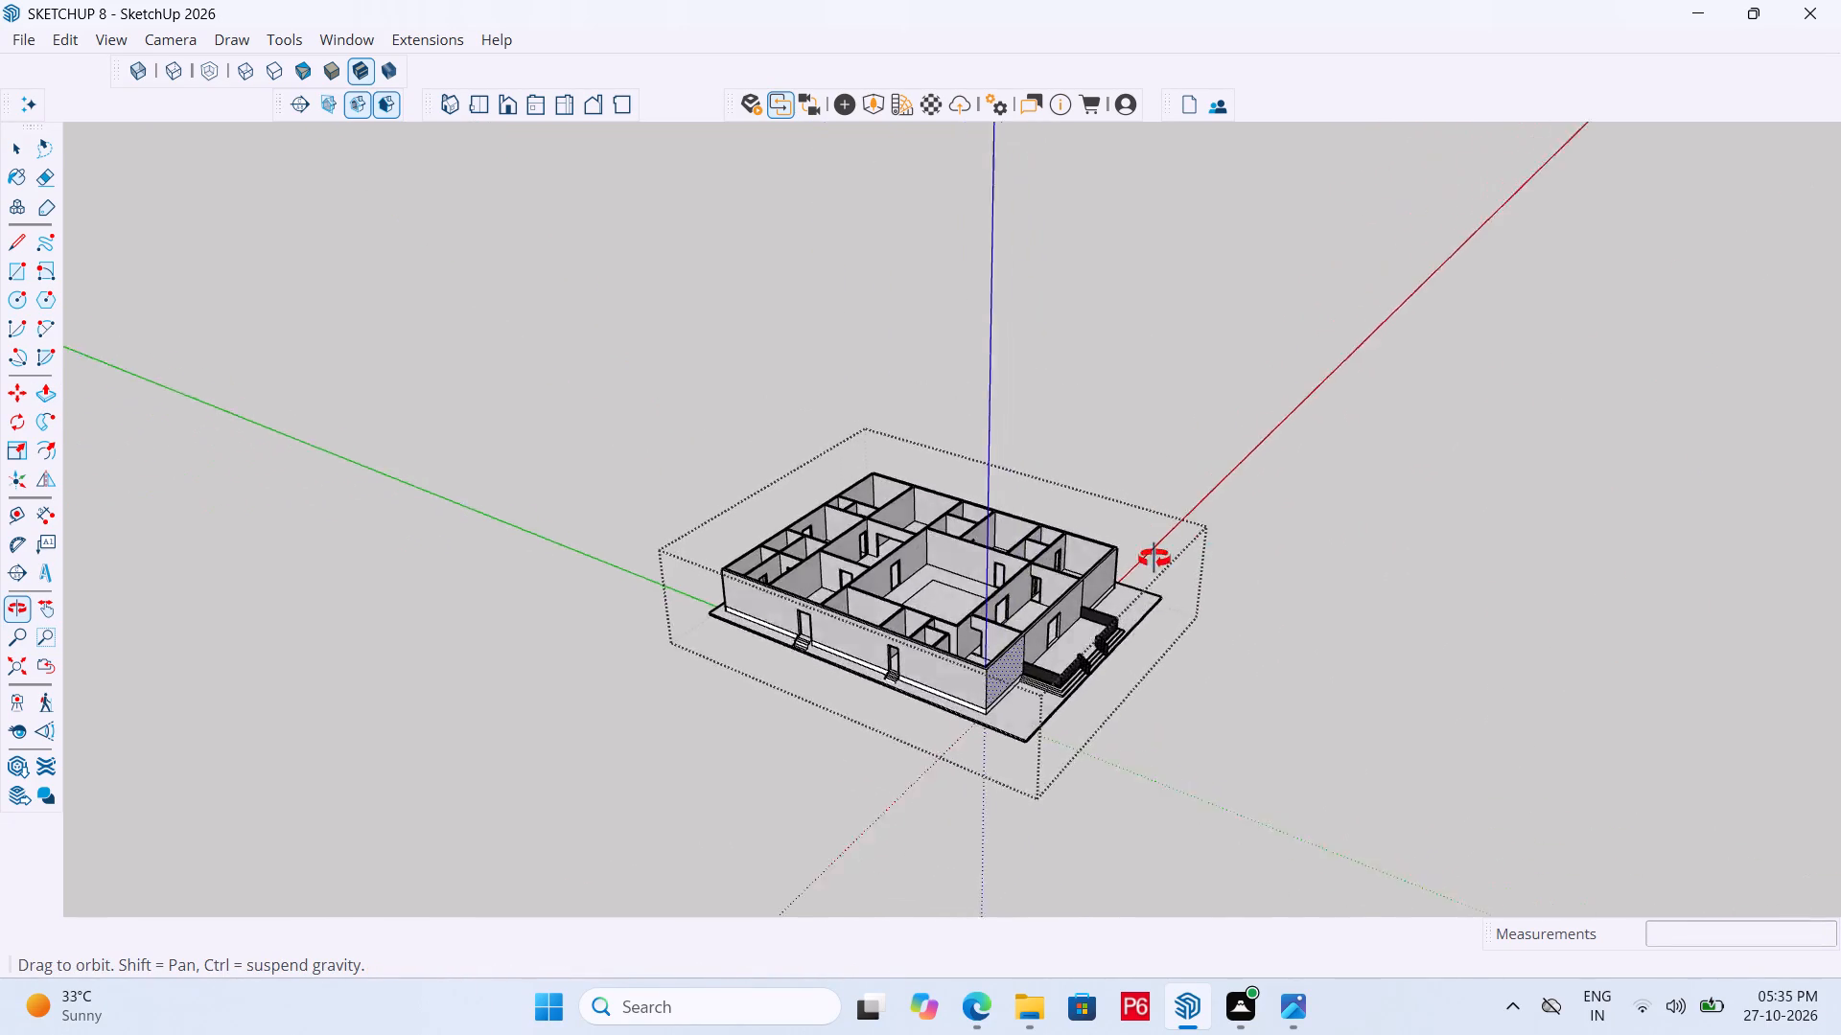
middle_drag(1154, 559, 307, 583)
middle_drag(1413, 581, 1599, 620)
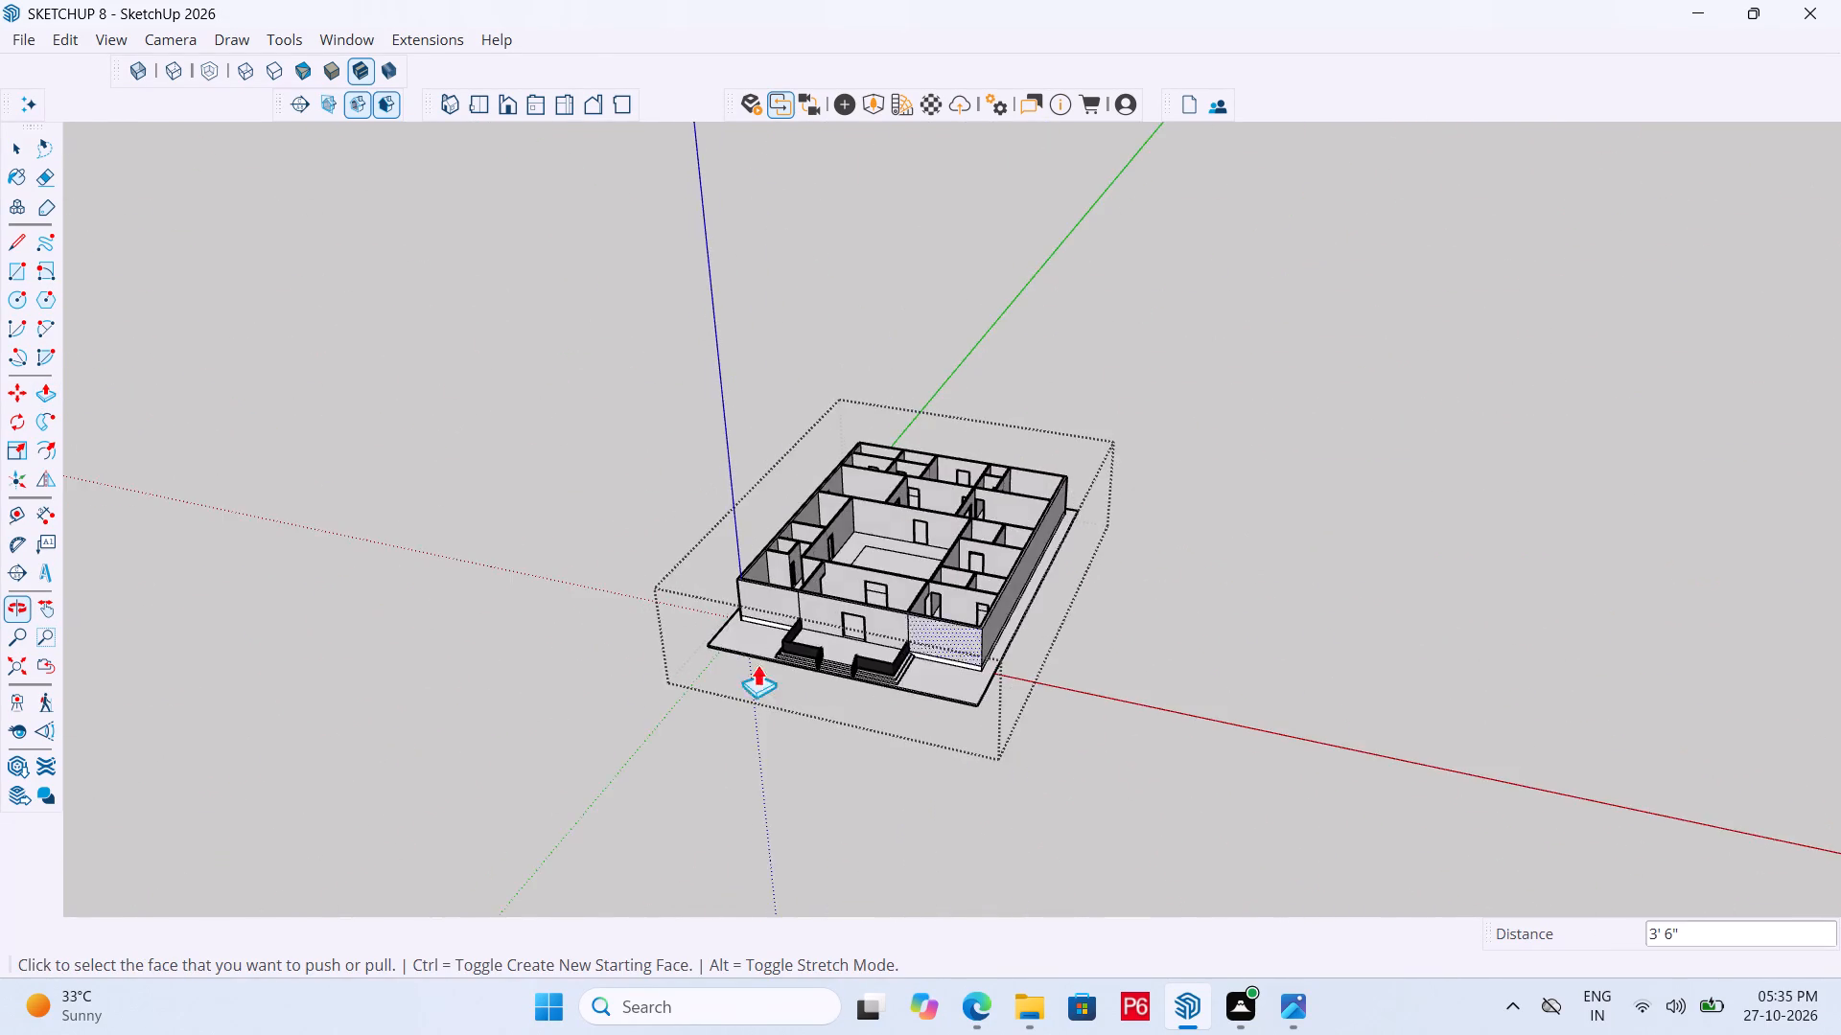
scroll(625, 682, up, 11)
middle_drag(773, 665, 1671, 632)
scroll(981, 613, up, 6)
middle_drag(766, 580, 523, 715)
scroll(614, 622, down, 1)
scroll(410, 493, up, 11)
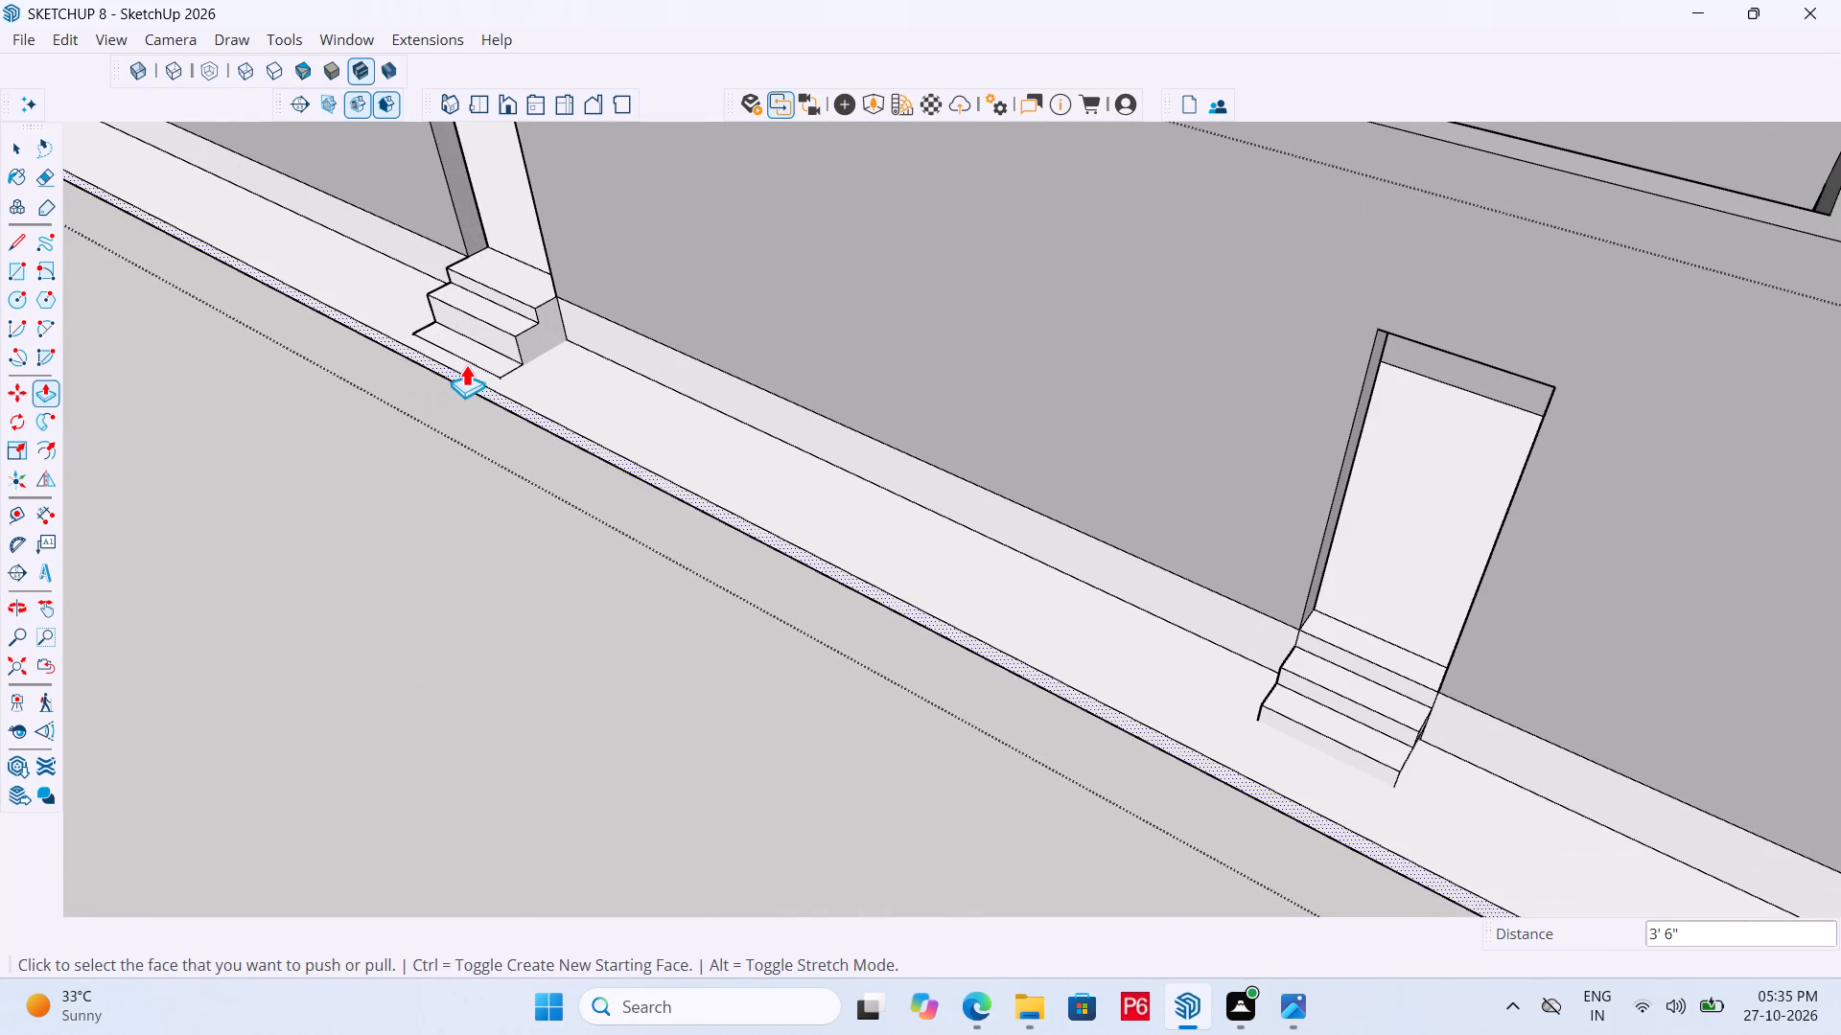
scroll(479, 383, down, 5)
scroll(555, 524, down, 11)
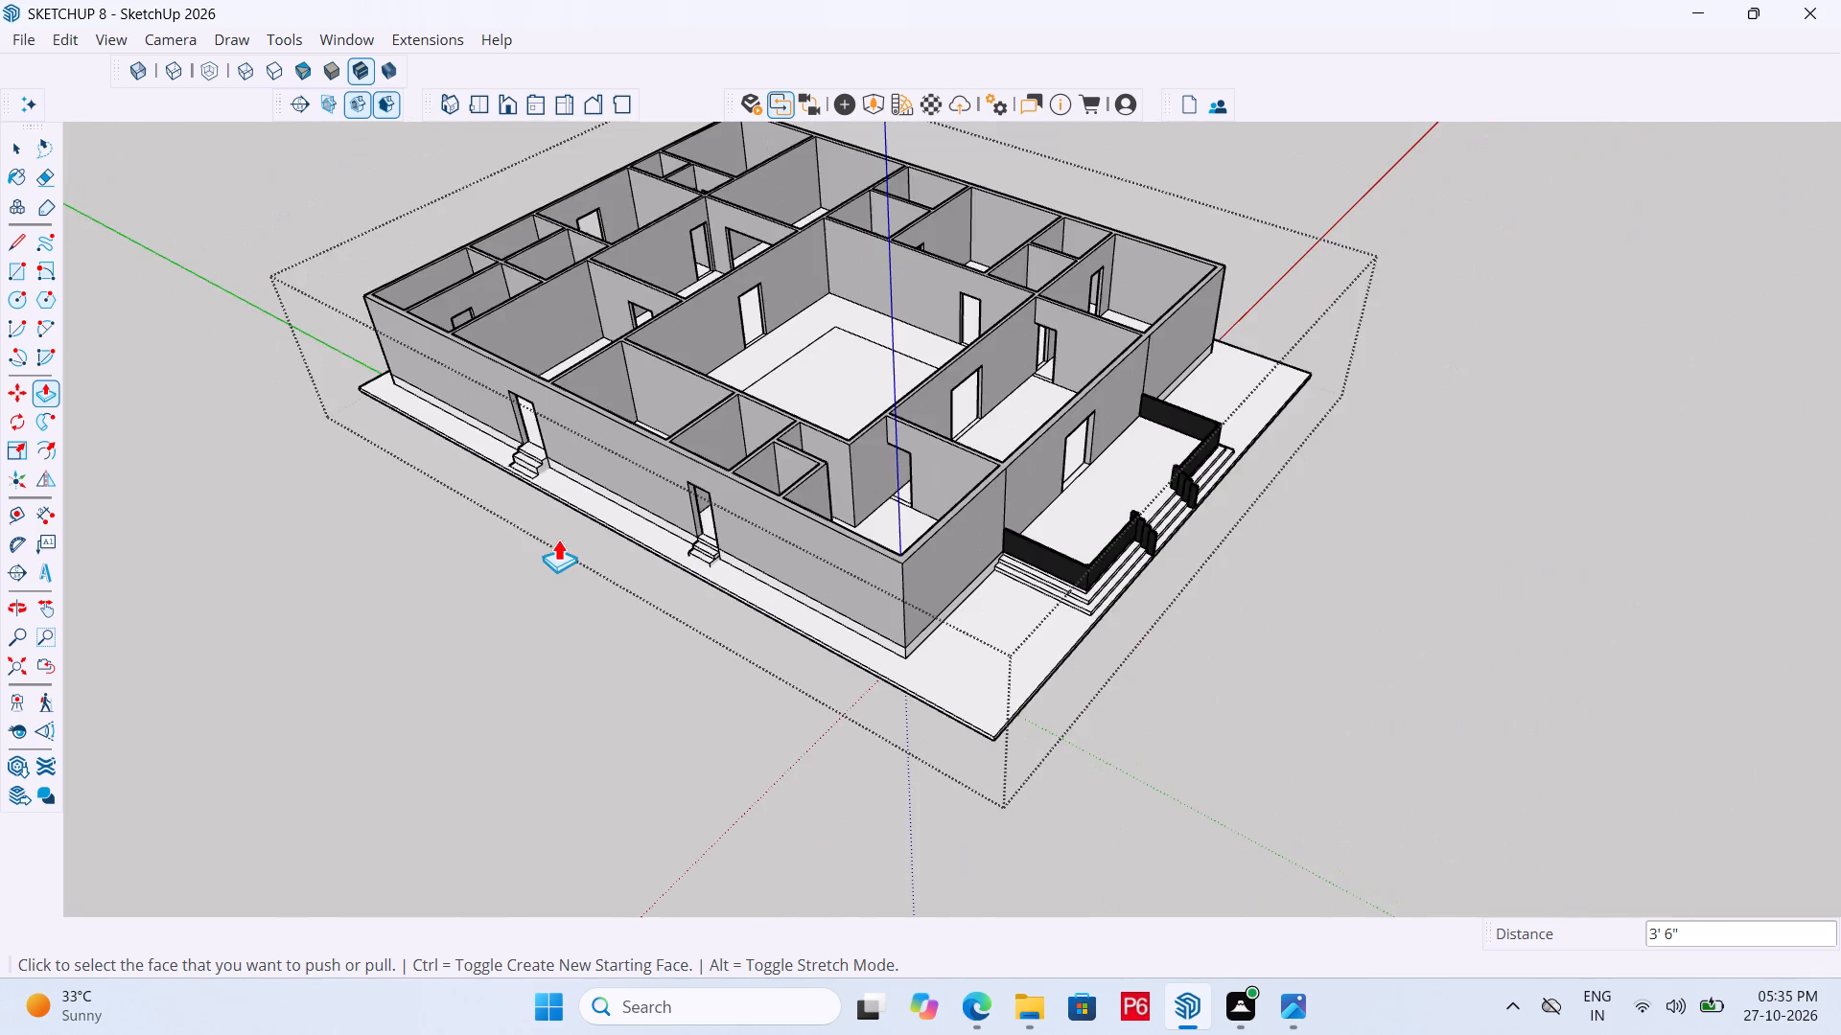
scroll(605, 555, down, 5)
middle_drag(817, 537, 583, 626)
middle_drag(561, 594, 441, 577)
middle_drag(444, 601, 891, 690)
scroll(768, 549, up, 3)
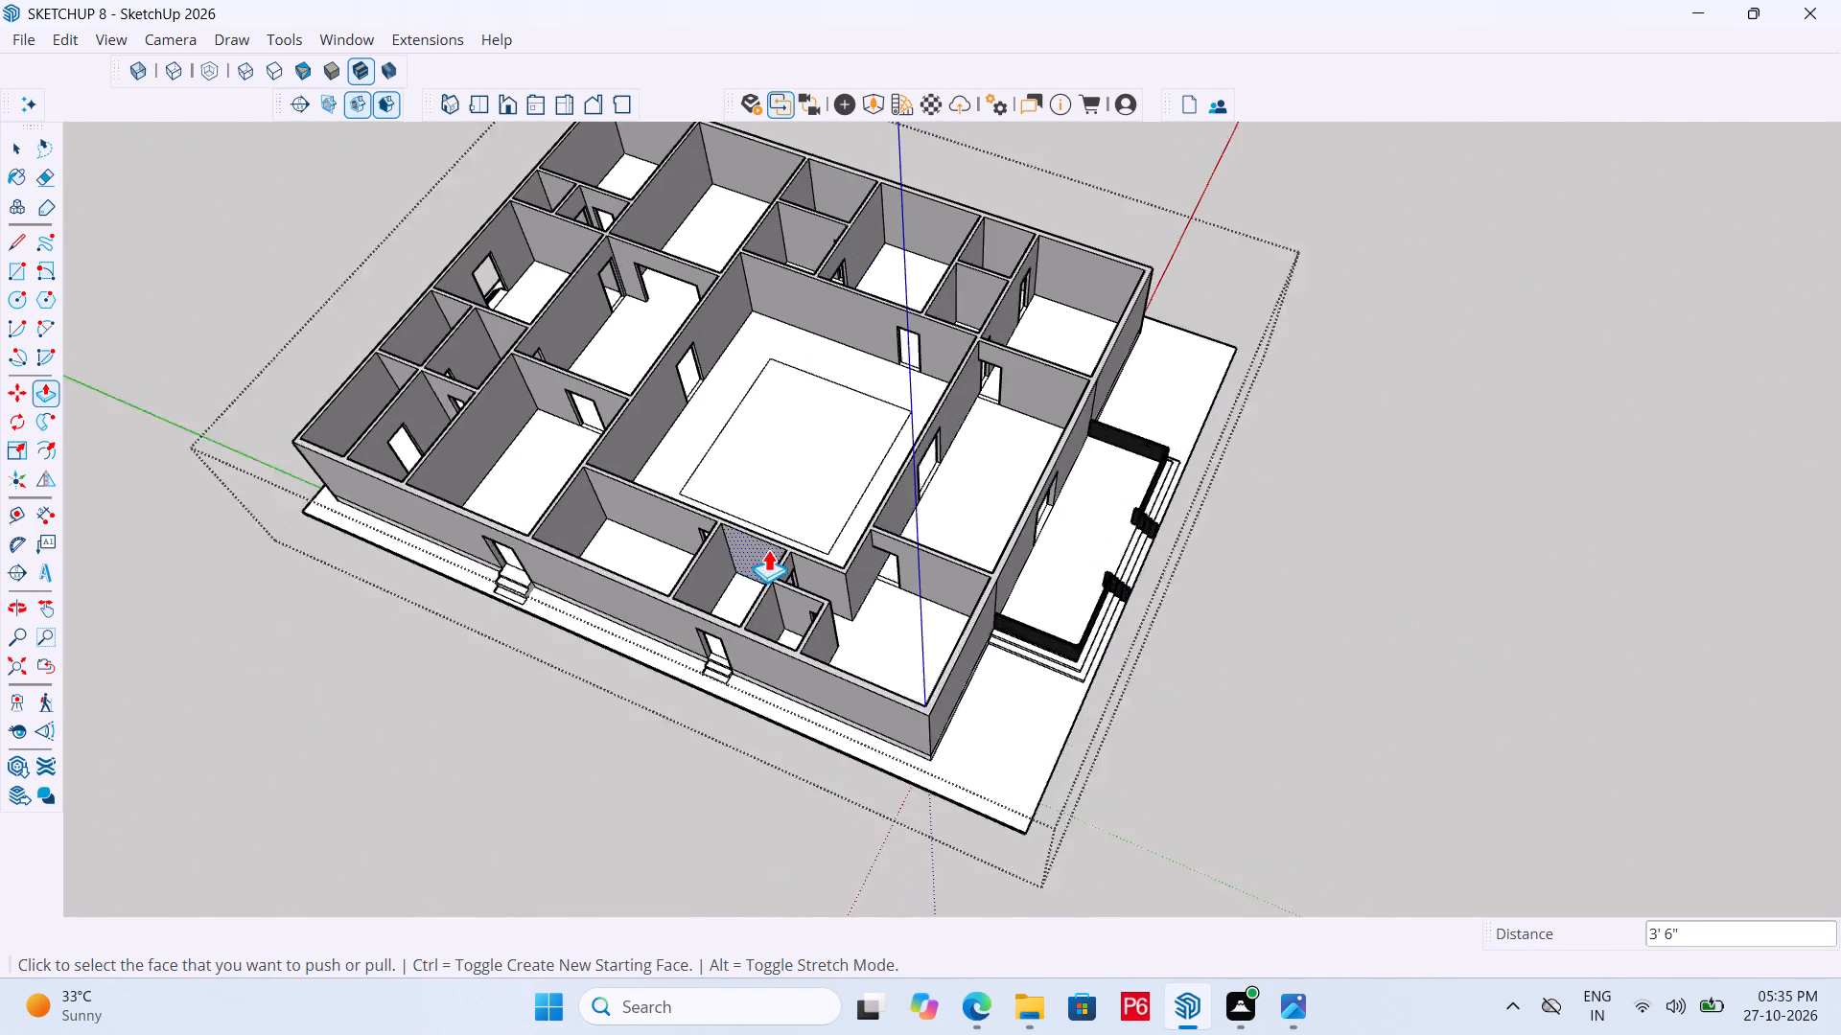
scroll(768, 549, up, 2)
middle_drag(687, 590, 810, 562)
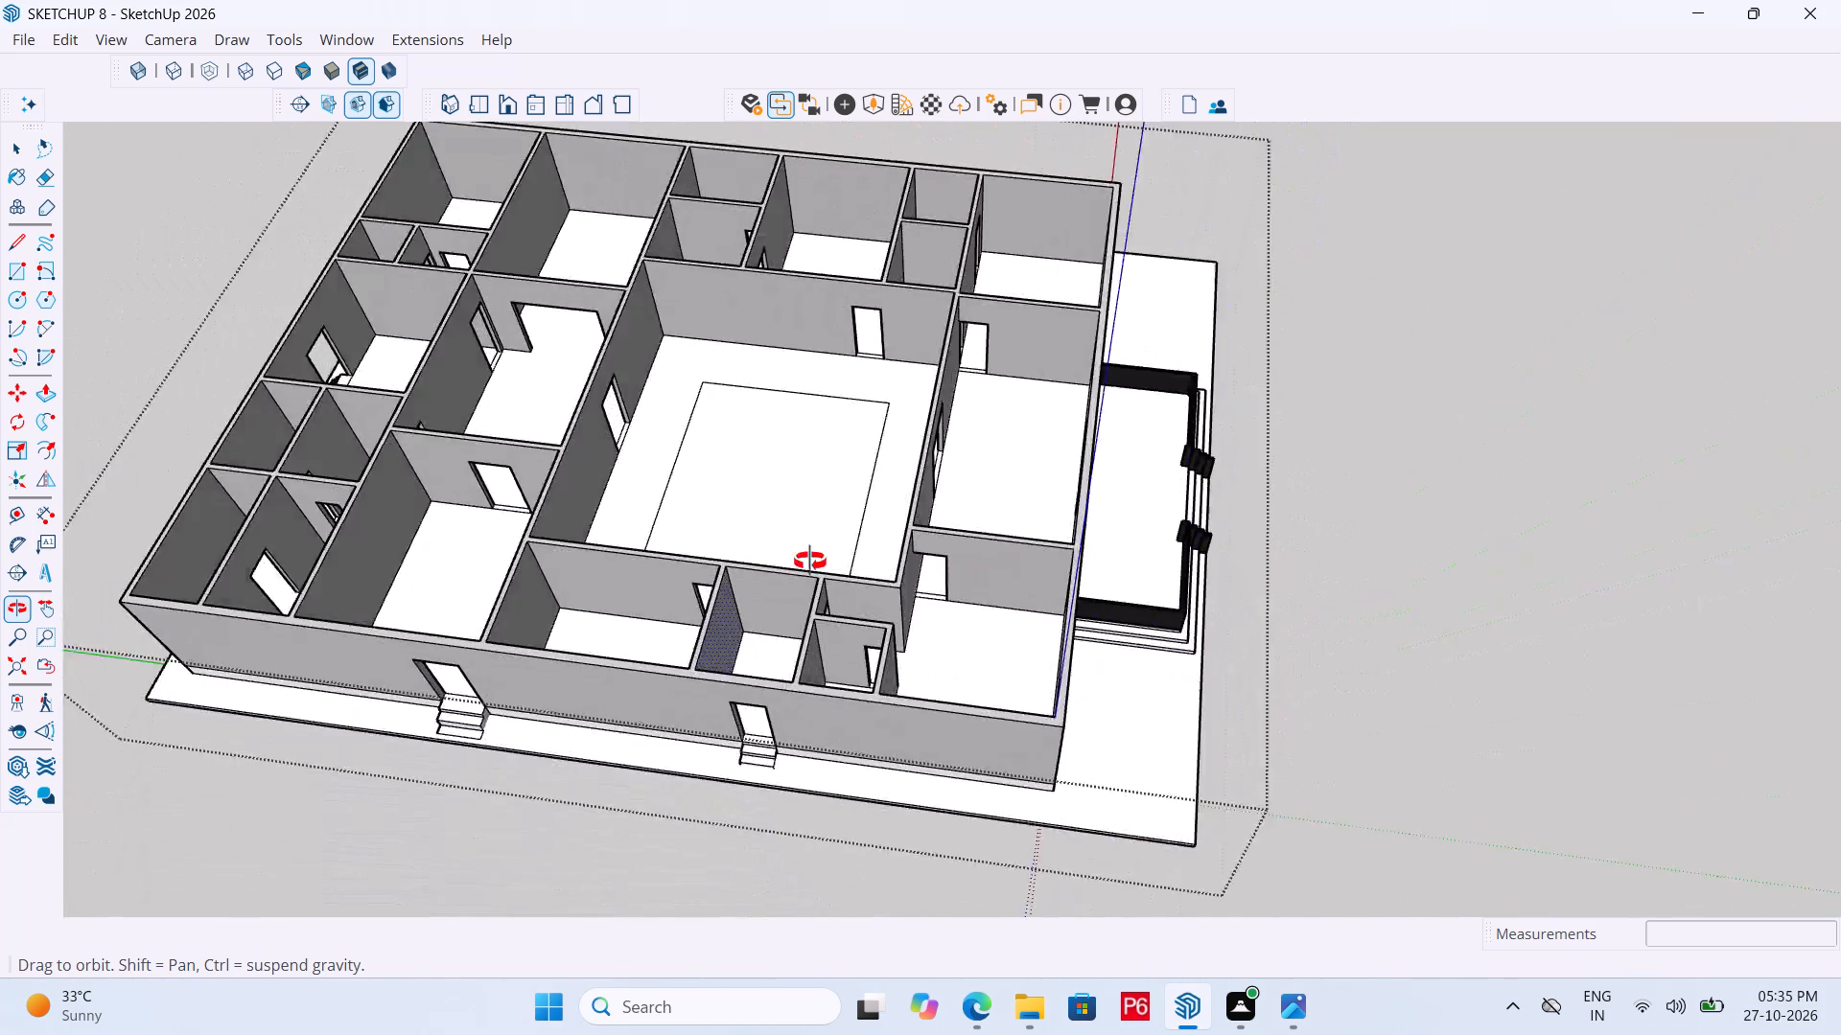
middle_drag(810, 562, 378, 545)
Save the model.
key(ctrl+s)
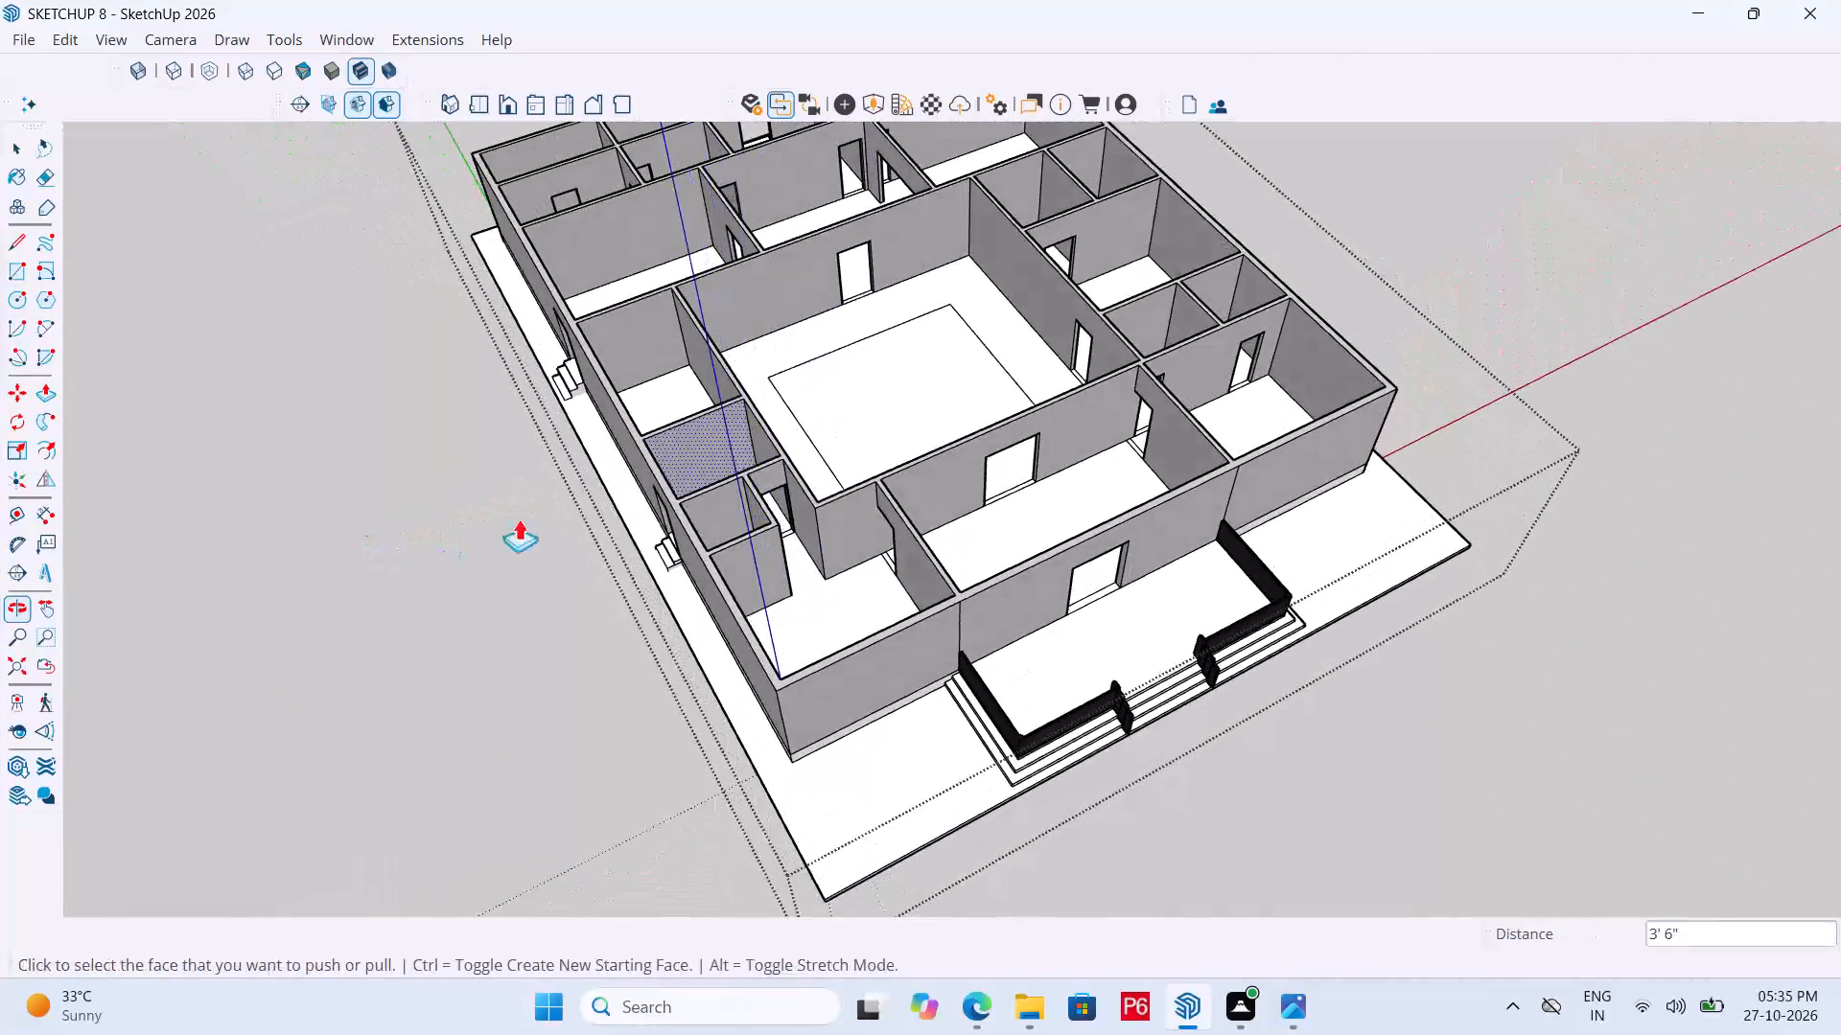
key(ctrl+s)
key(ctrl+s)
key(ctrl+s)
key(ctrl+s)
key(ctrl+s)
key(ctrl+s)
Look over the rooms and their door openings from the front, rear and sides of the house.
scroll(920, 441, down, 5)
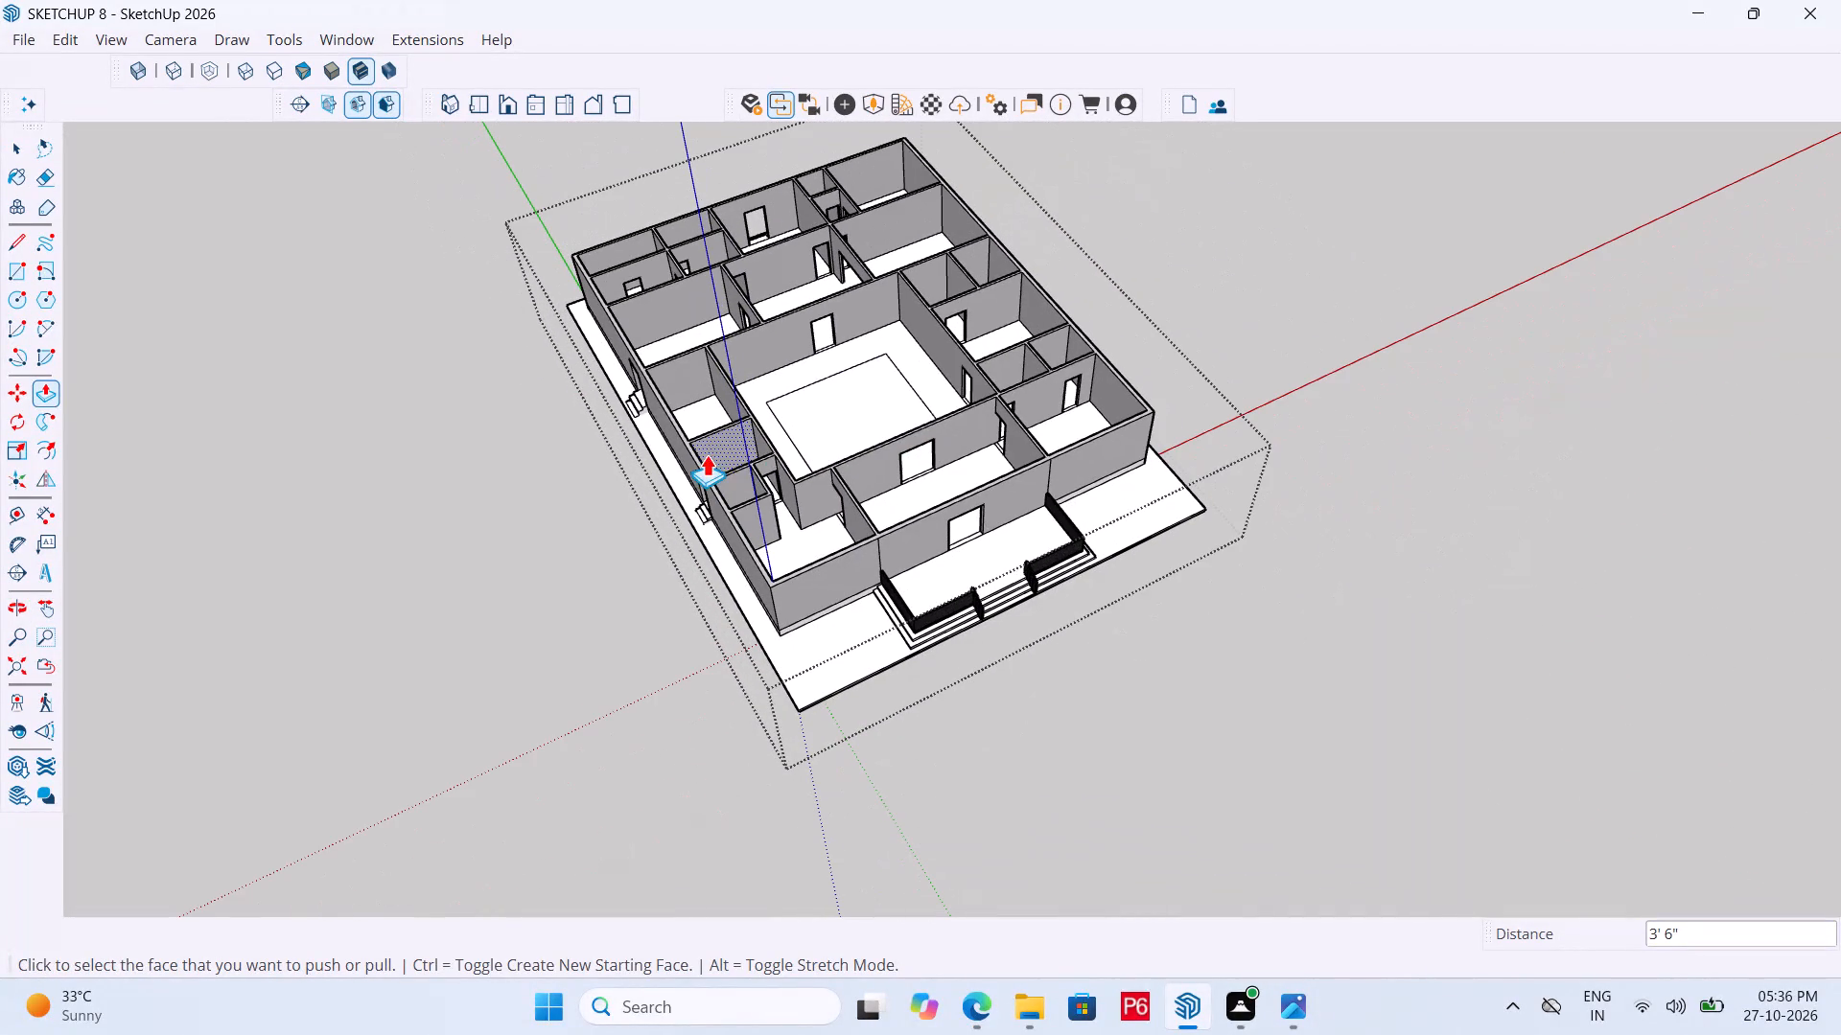
middle_drag(1271, 471, 753, 407)
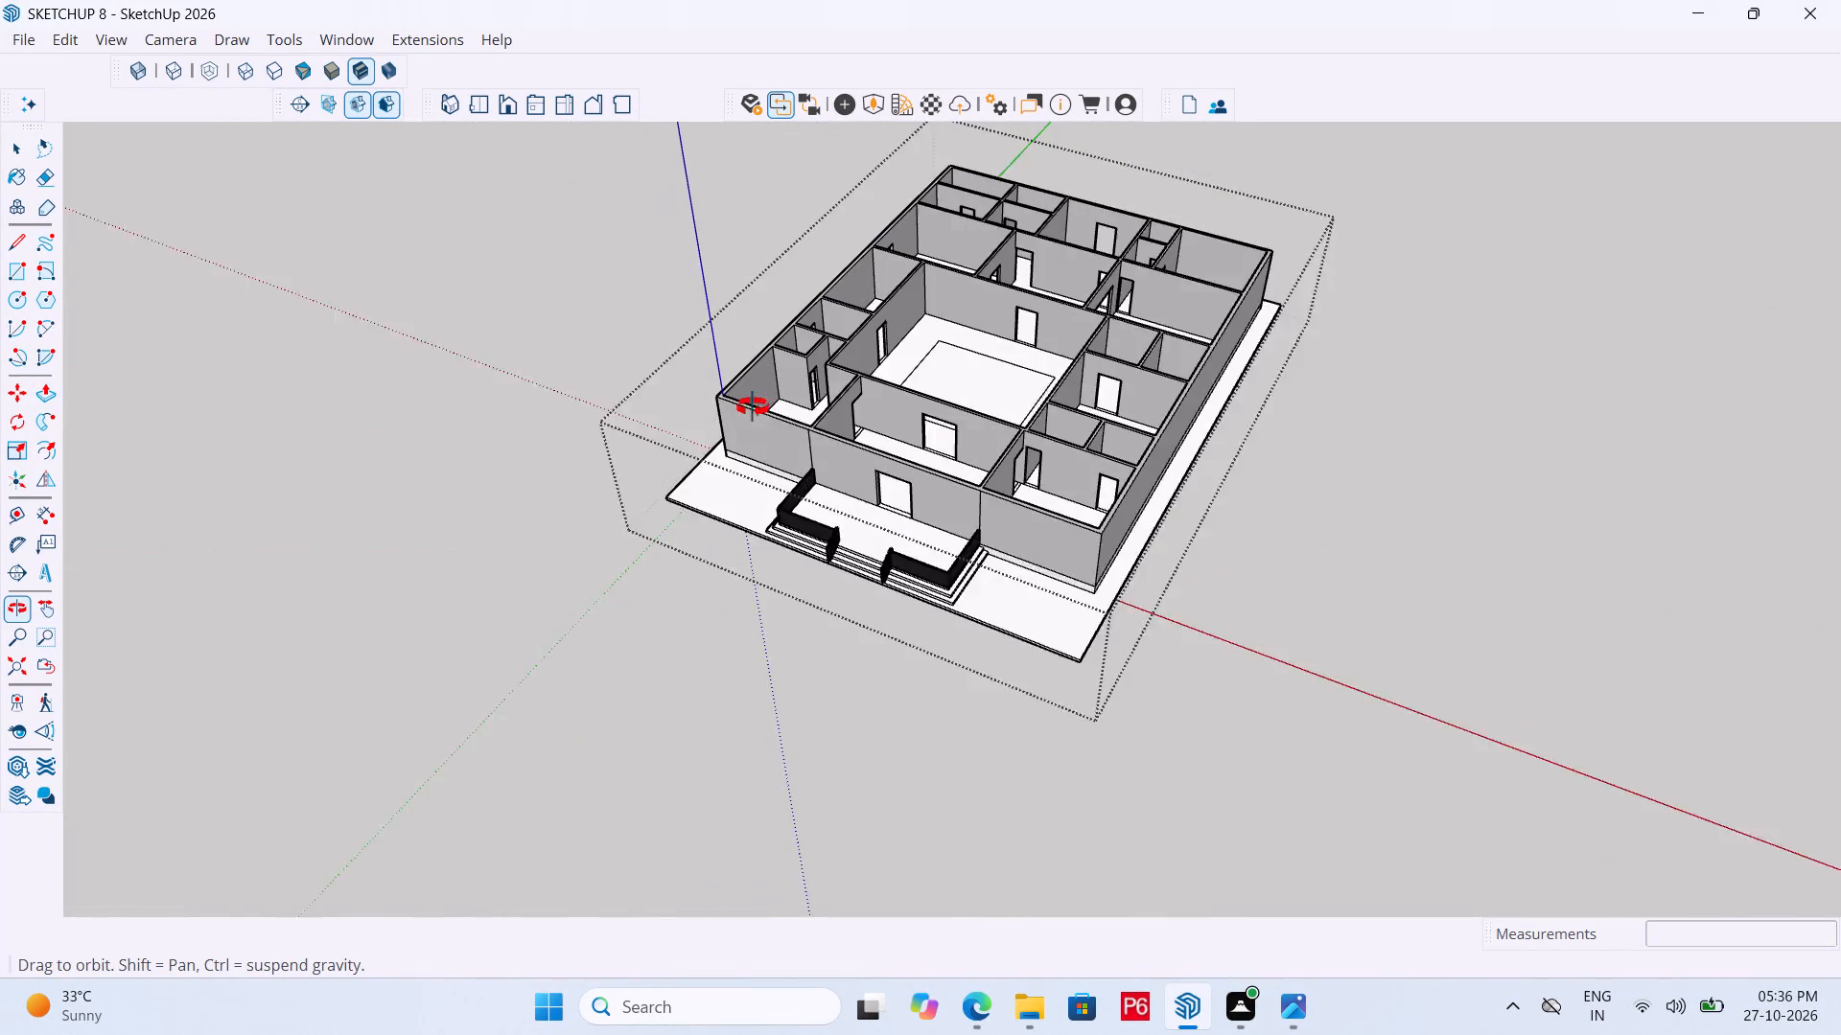
middle_drag(753, 407, 716, 415)
scroll(1317, 134, up, 7)
middle_drag(1025, 385, 1558, 323)
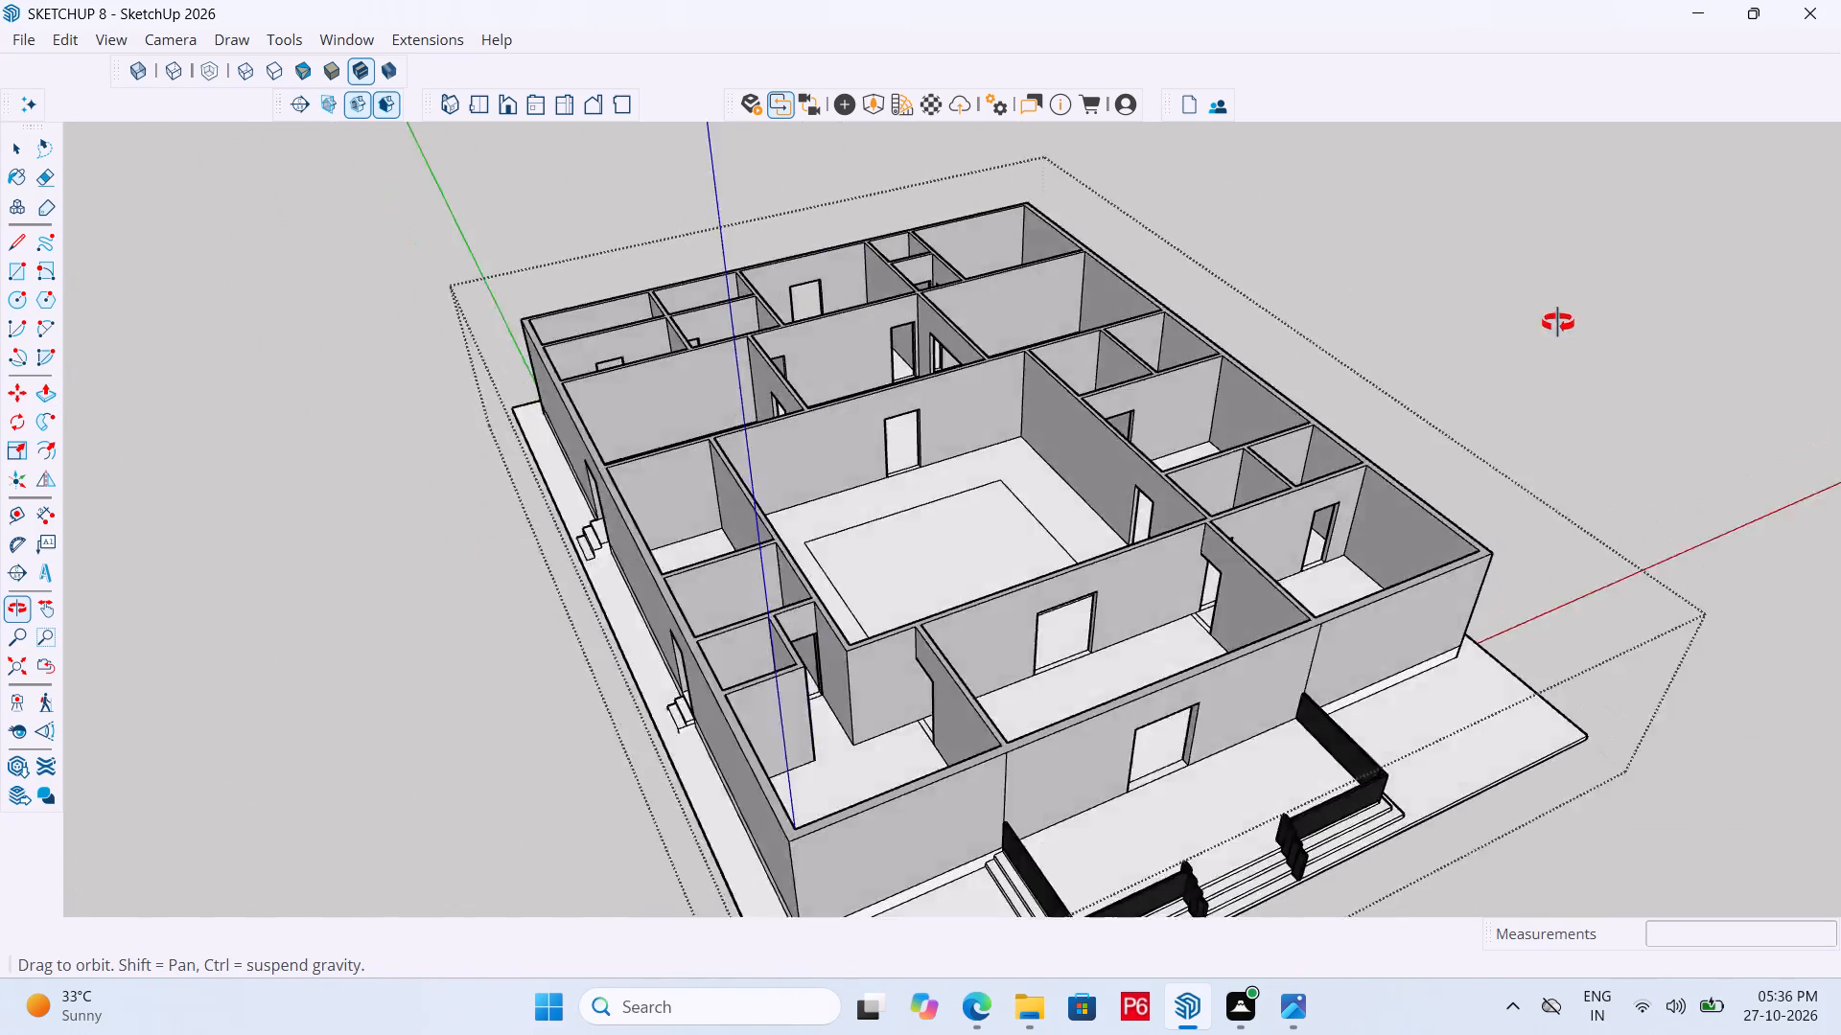
middle_drag(1558, 323, 444, 402)
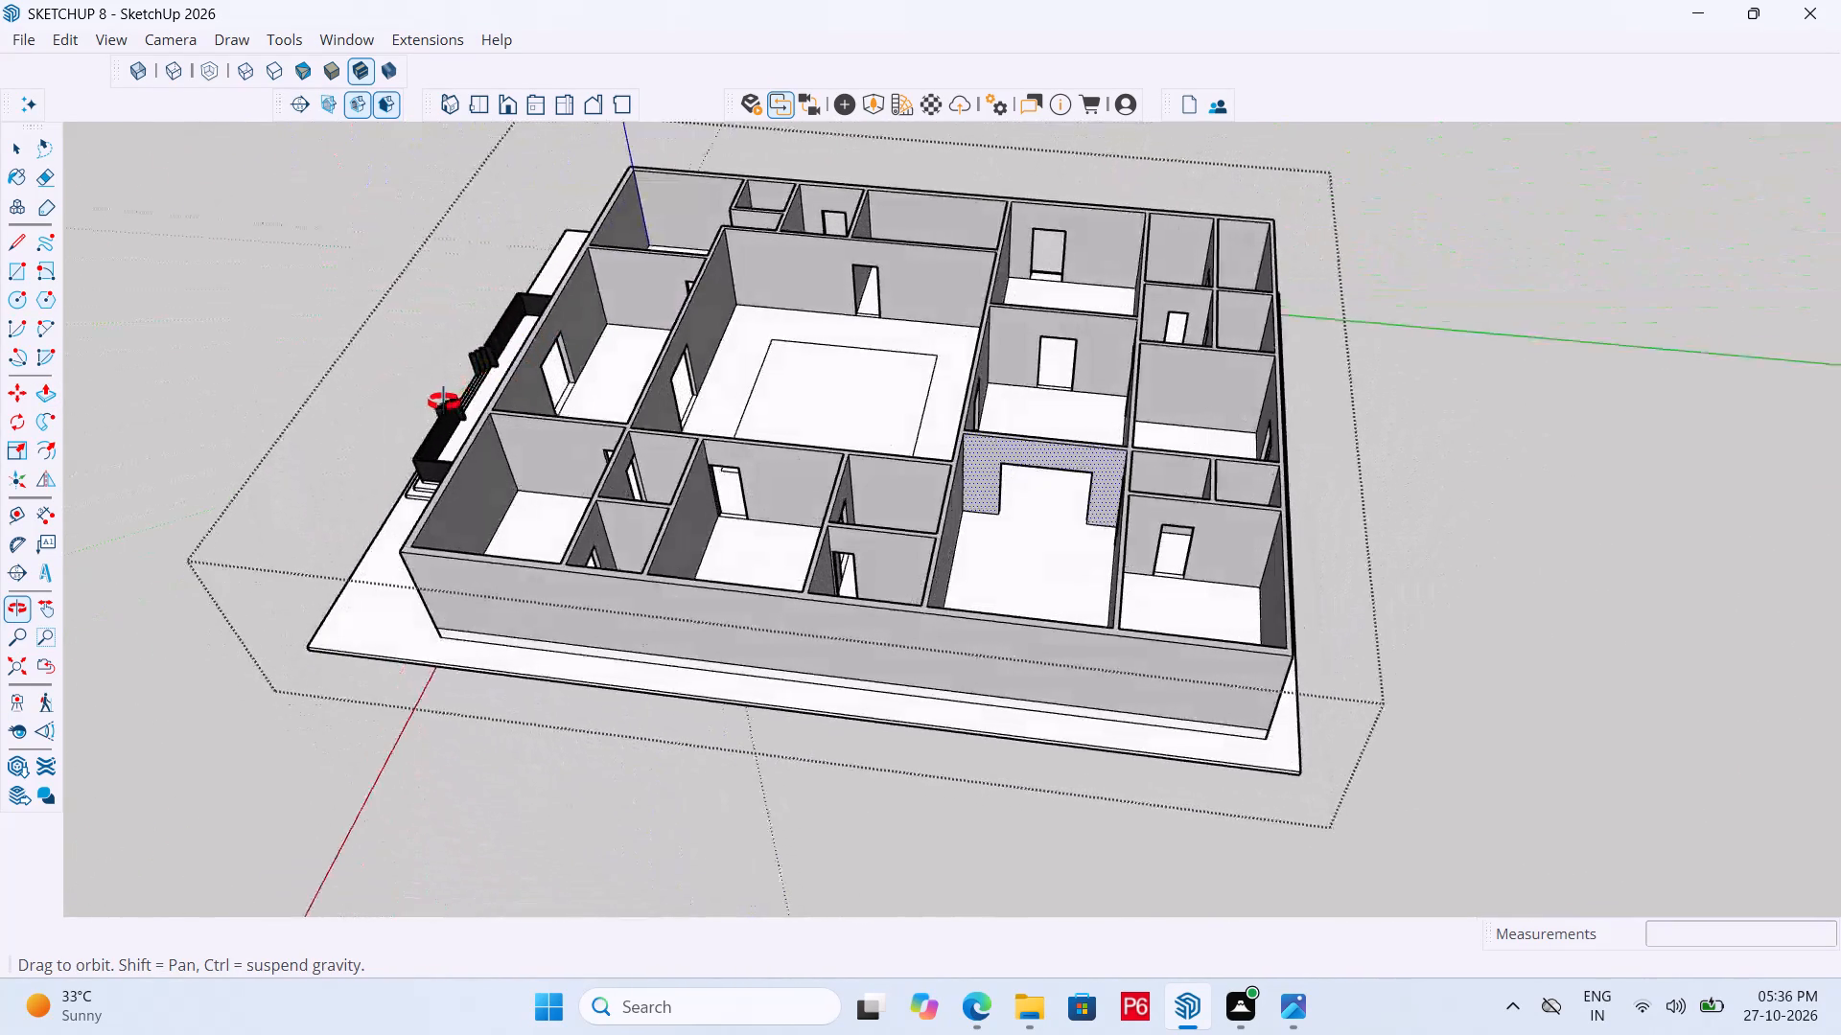
middle_drag(444, 402, 969, 494)
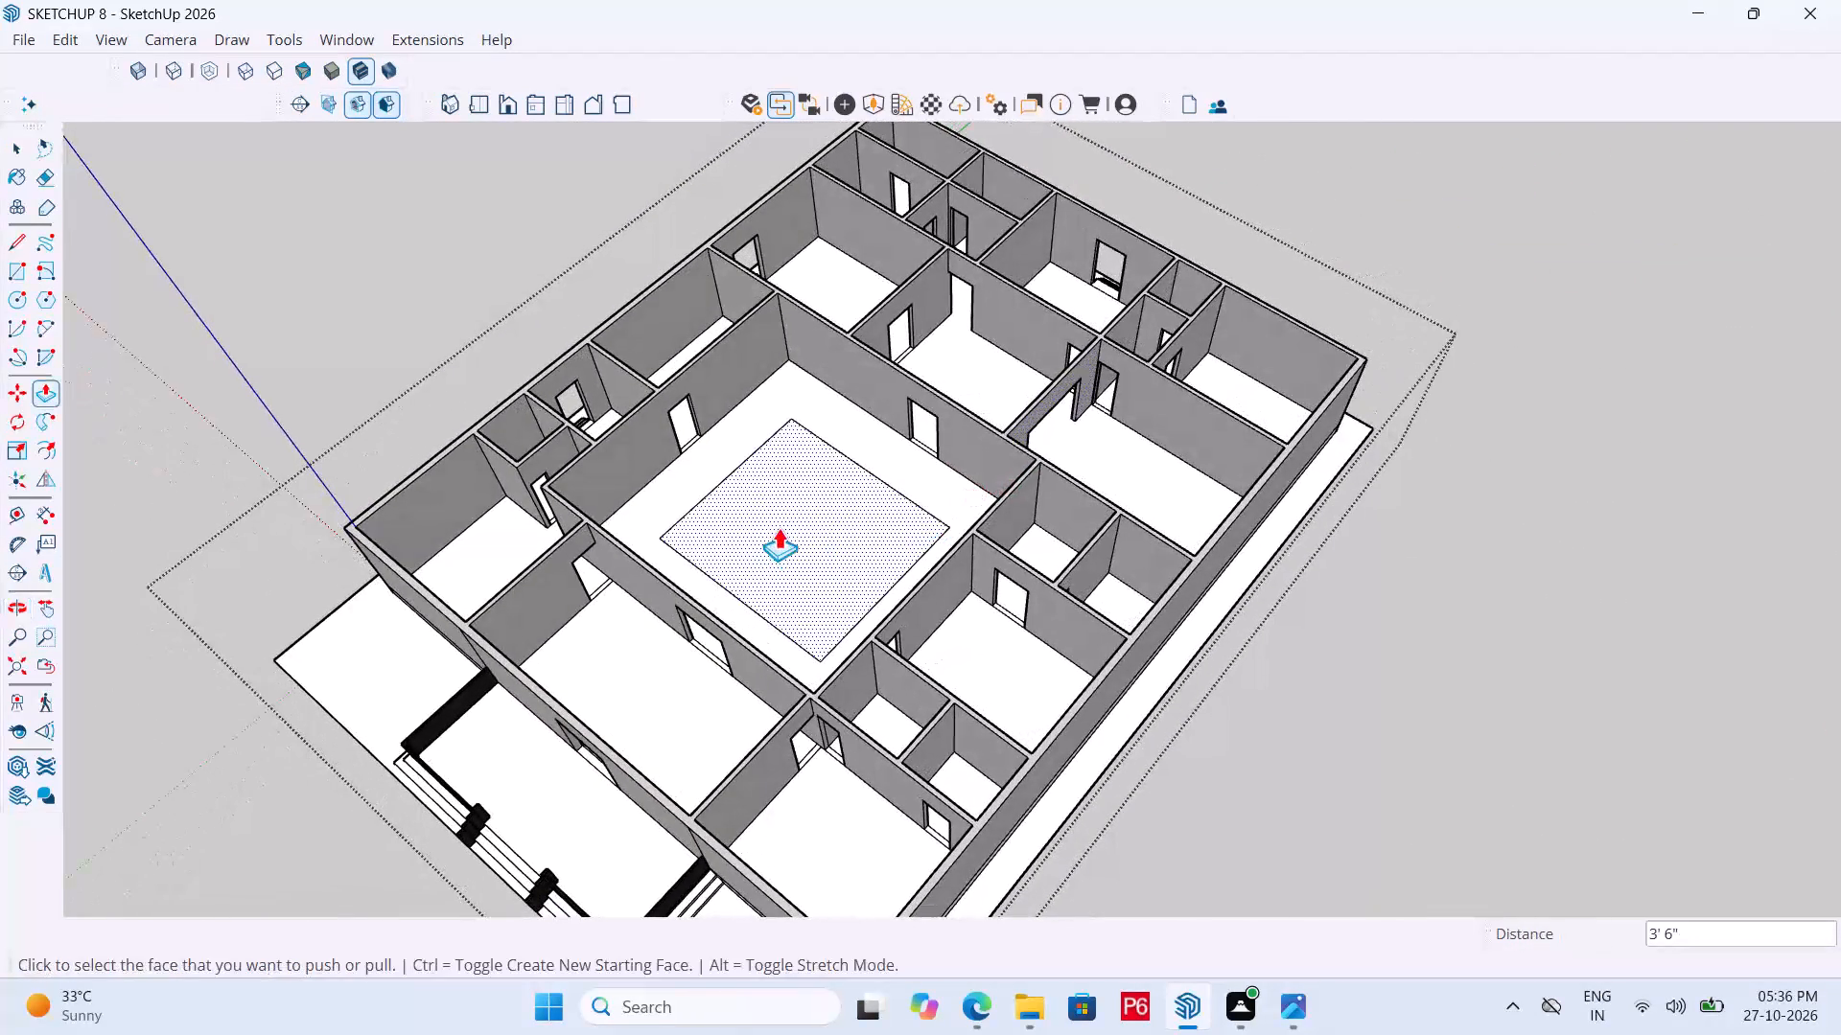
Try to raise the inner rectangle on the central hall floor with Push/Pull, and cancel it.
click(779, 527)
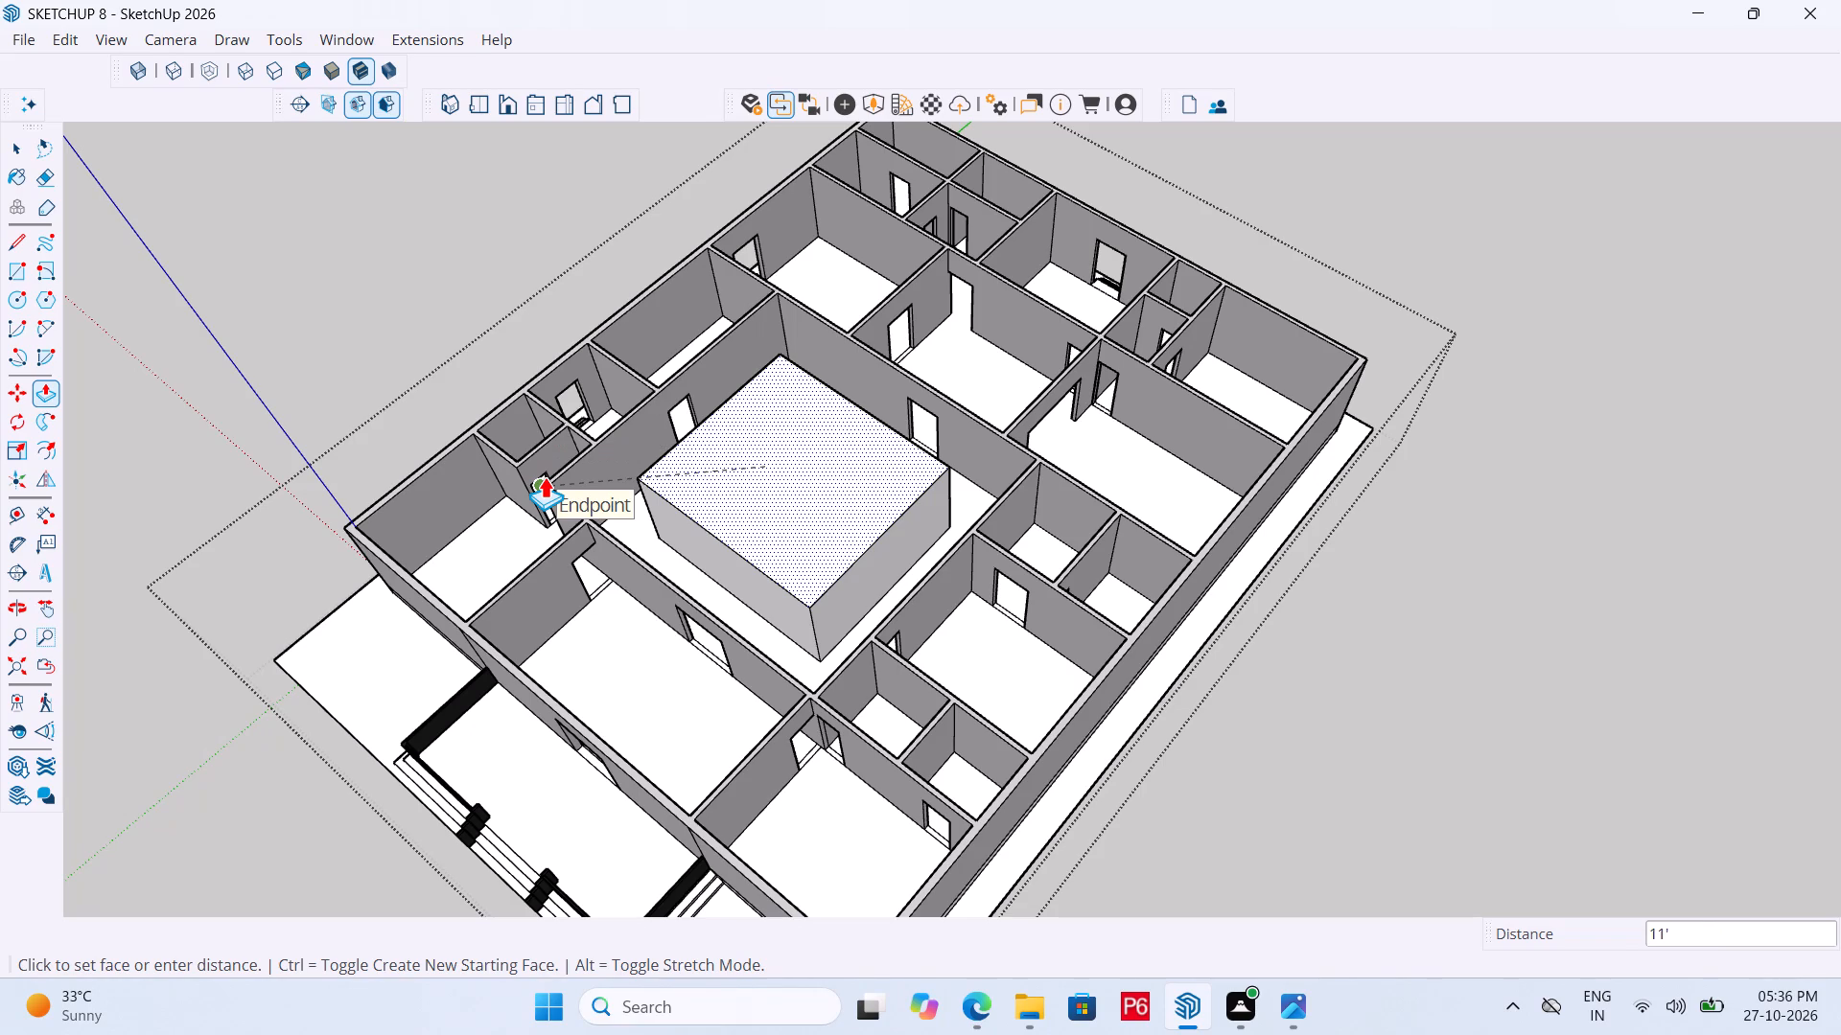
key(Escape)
Save the model.
key(ctrl+s)
key(ctrl+s)
key(ctrl+s)
key(ctrl+s)
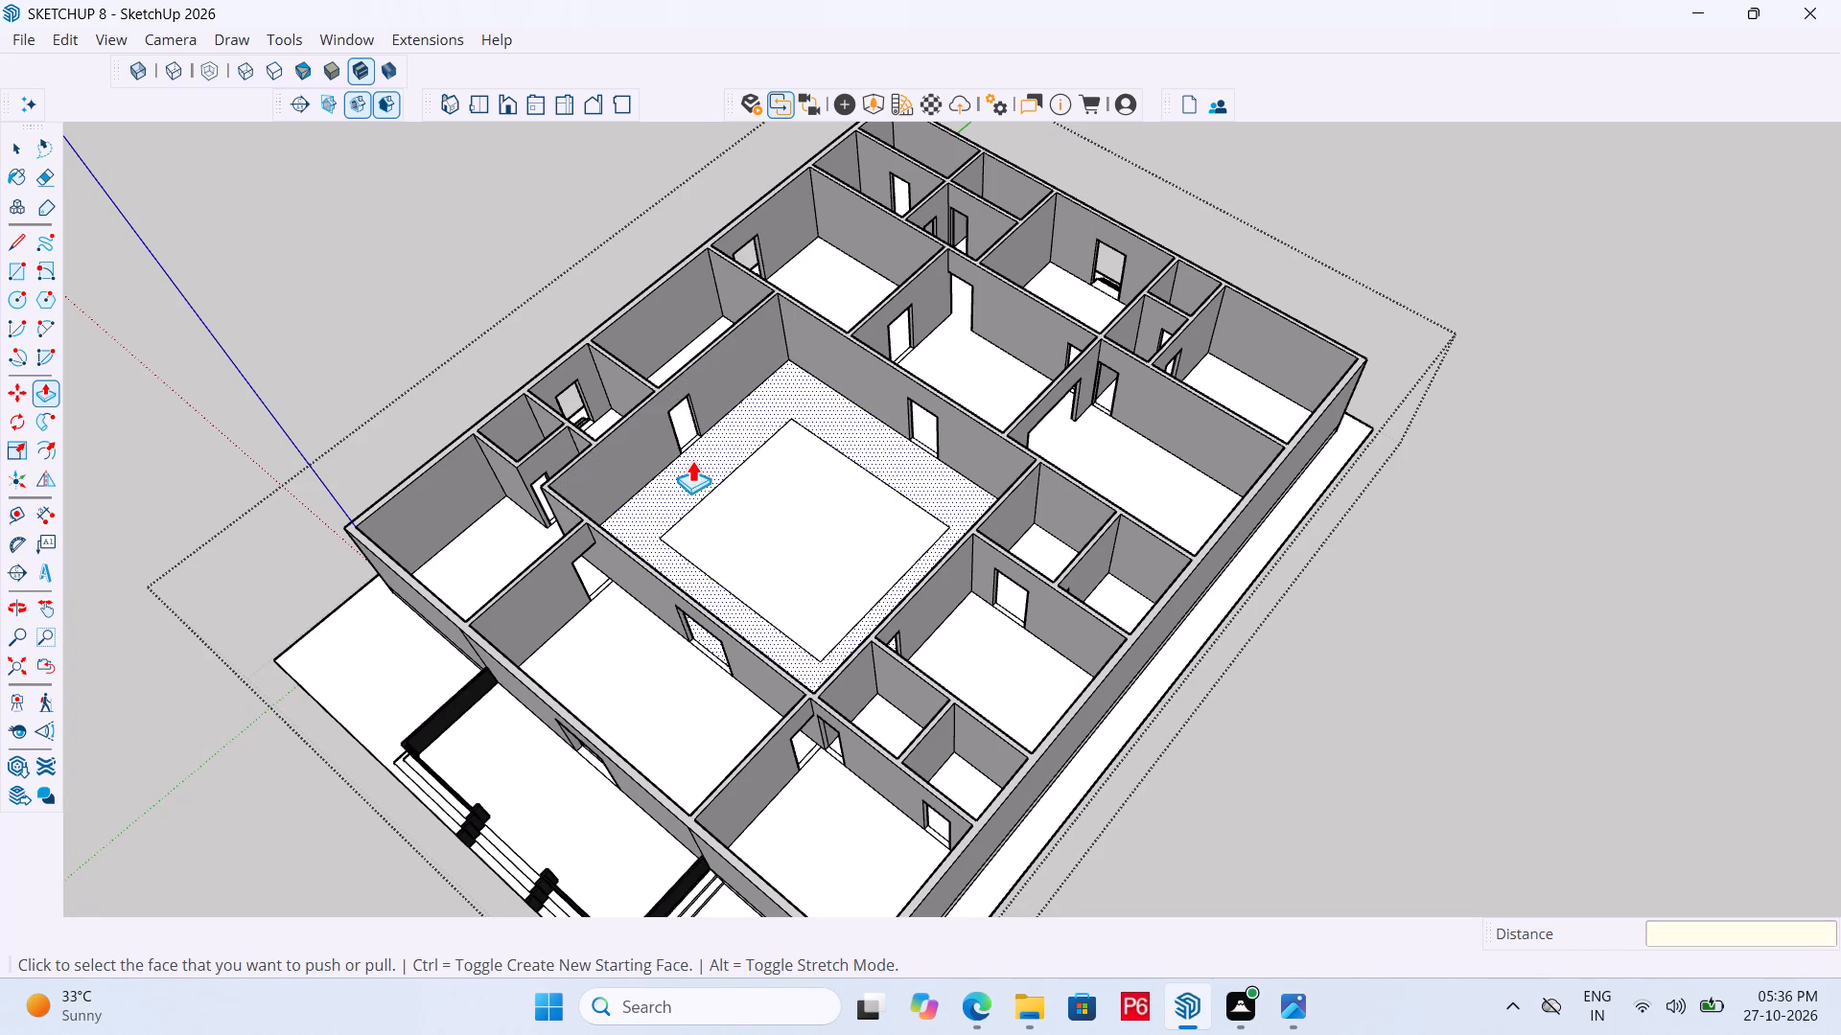
Examine the wall tops around the central hall, especially its corner beside the small rooms, with the Line tool ready.
middle_drag(691, 442, 711, 337)
scroll(713, 336, up, 6)
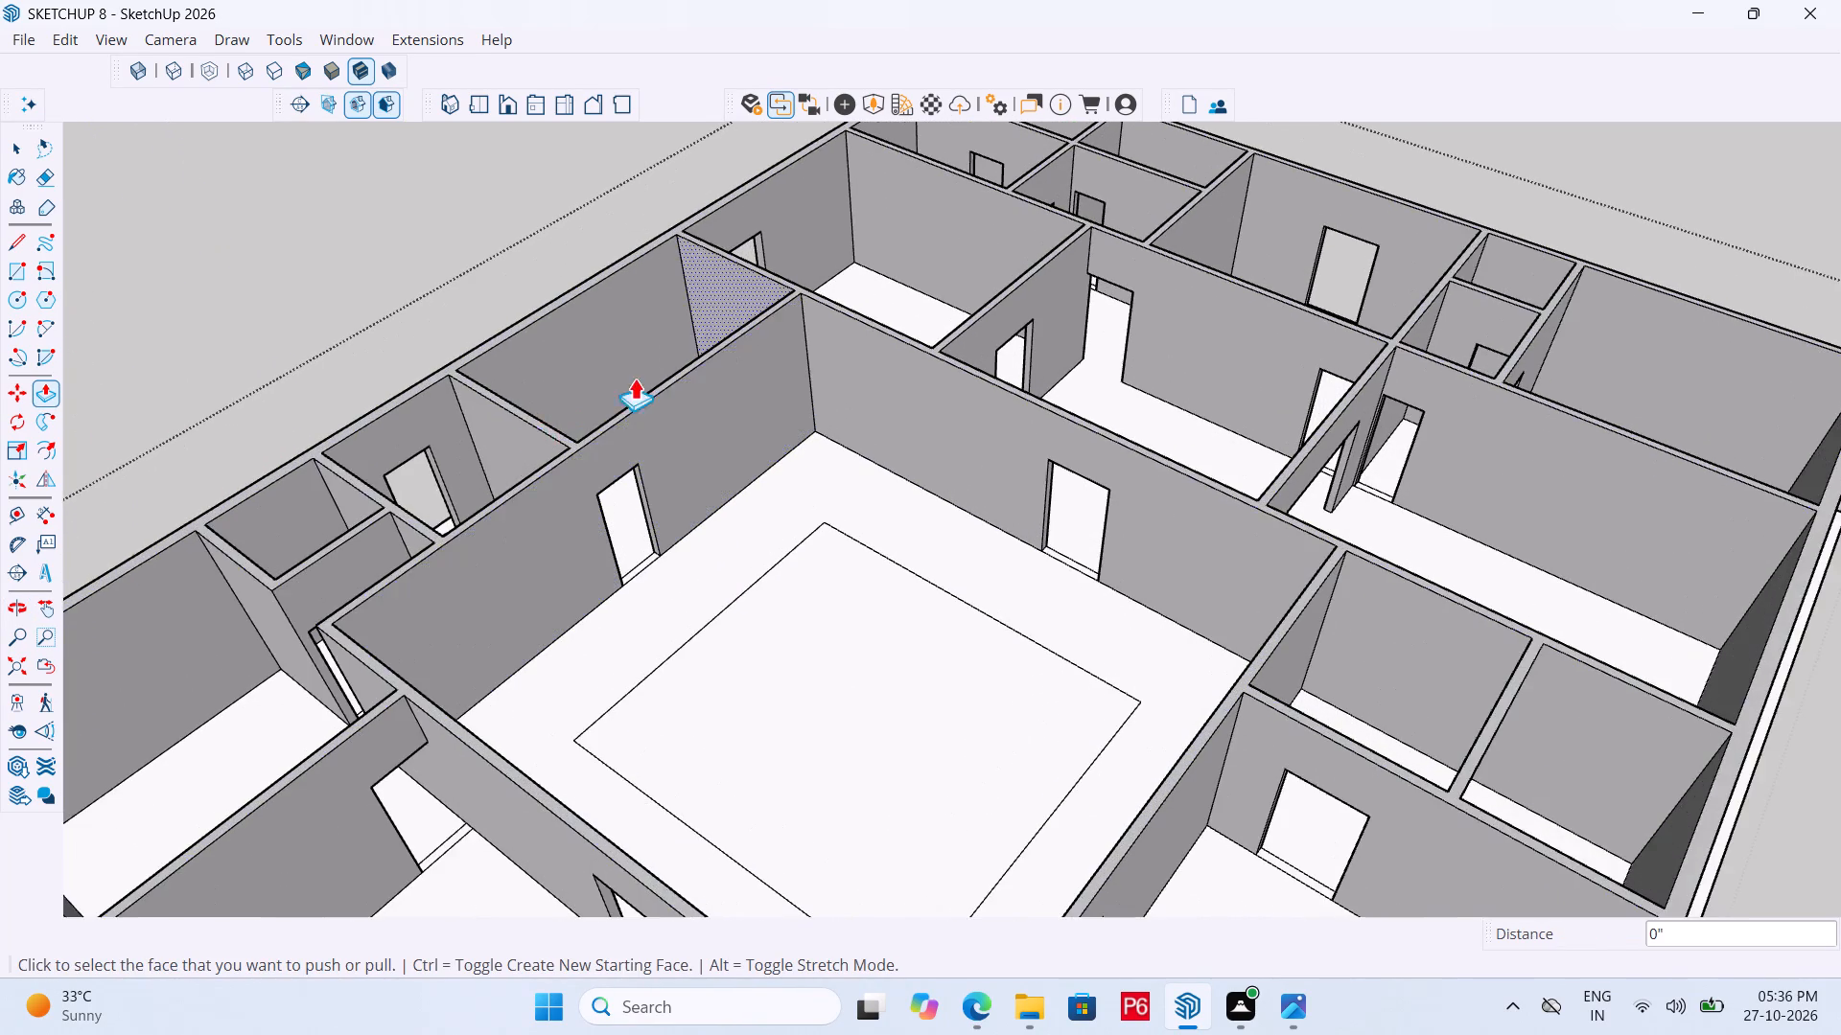
scroll(570, 371, down, 3)
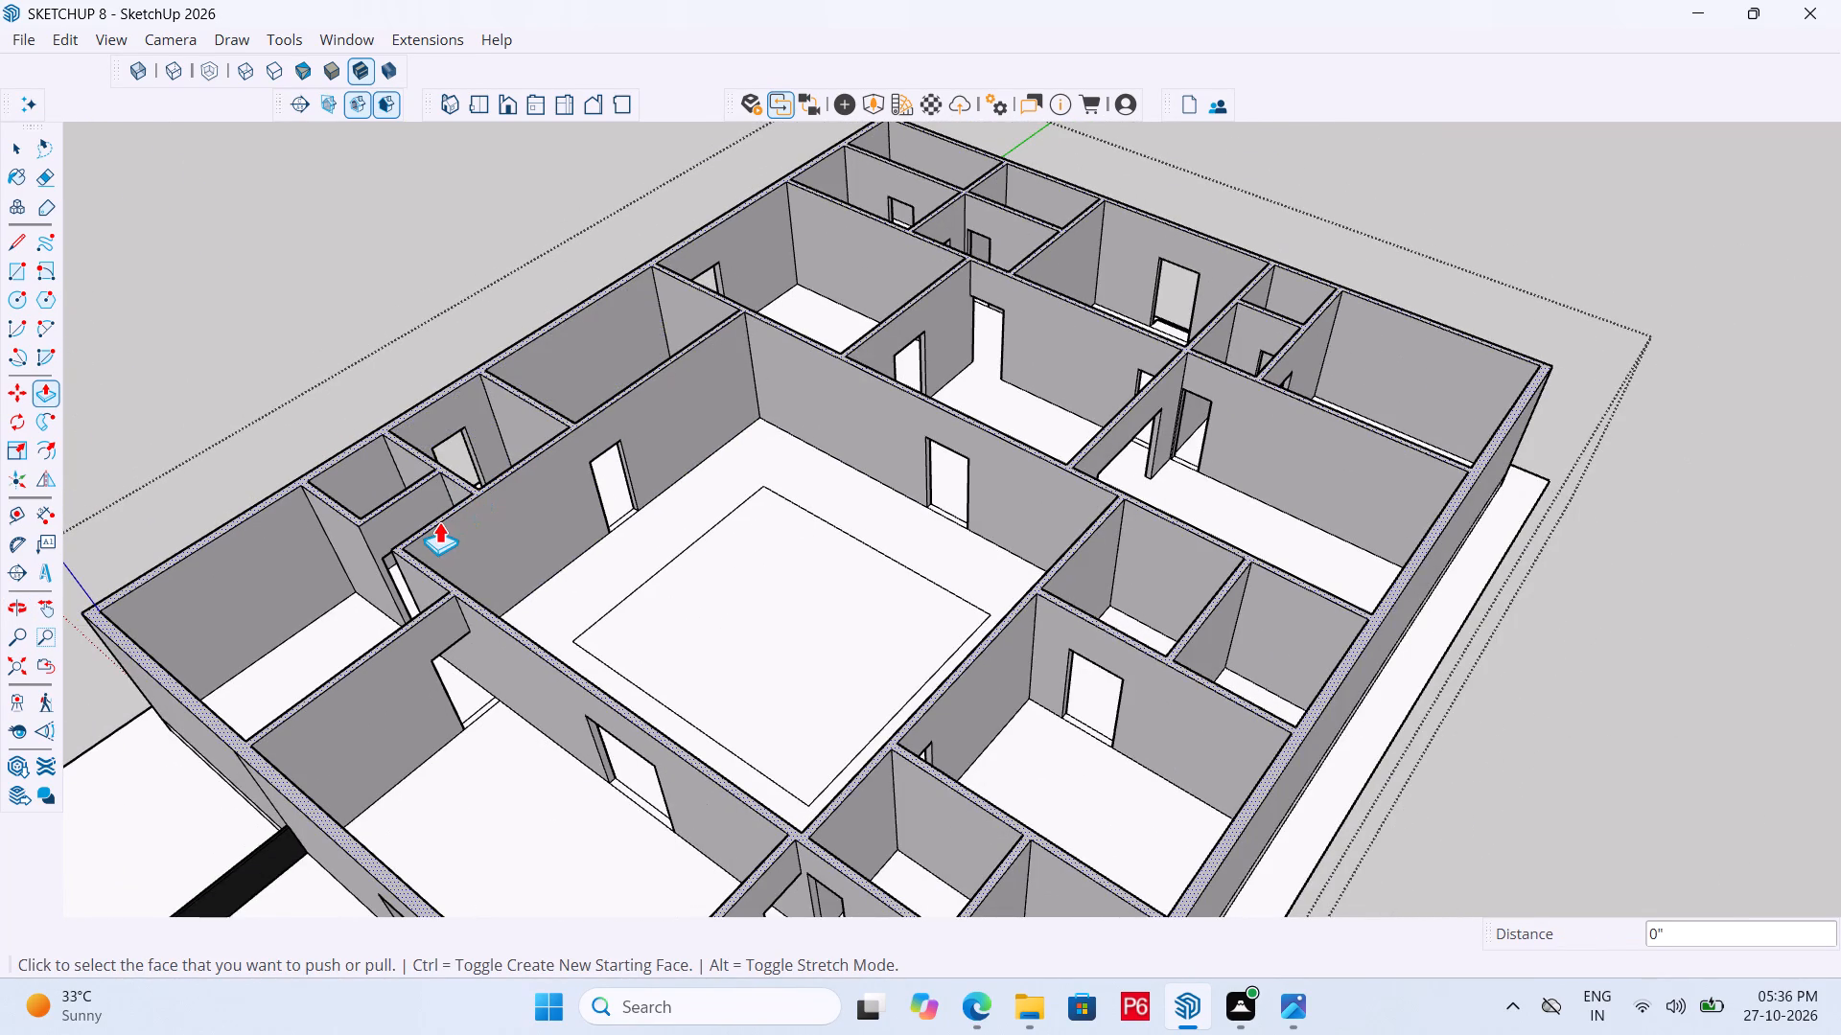
scroll(439, 521, up, 3)
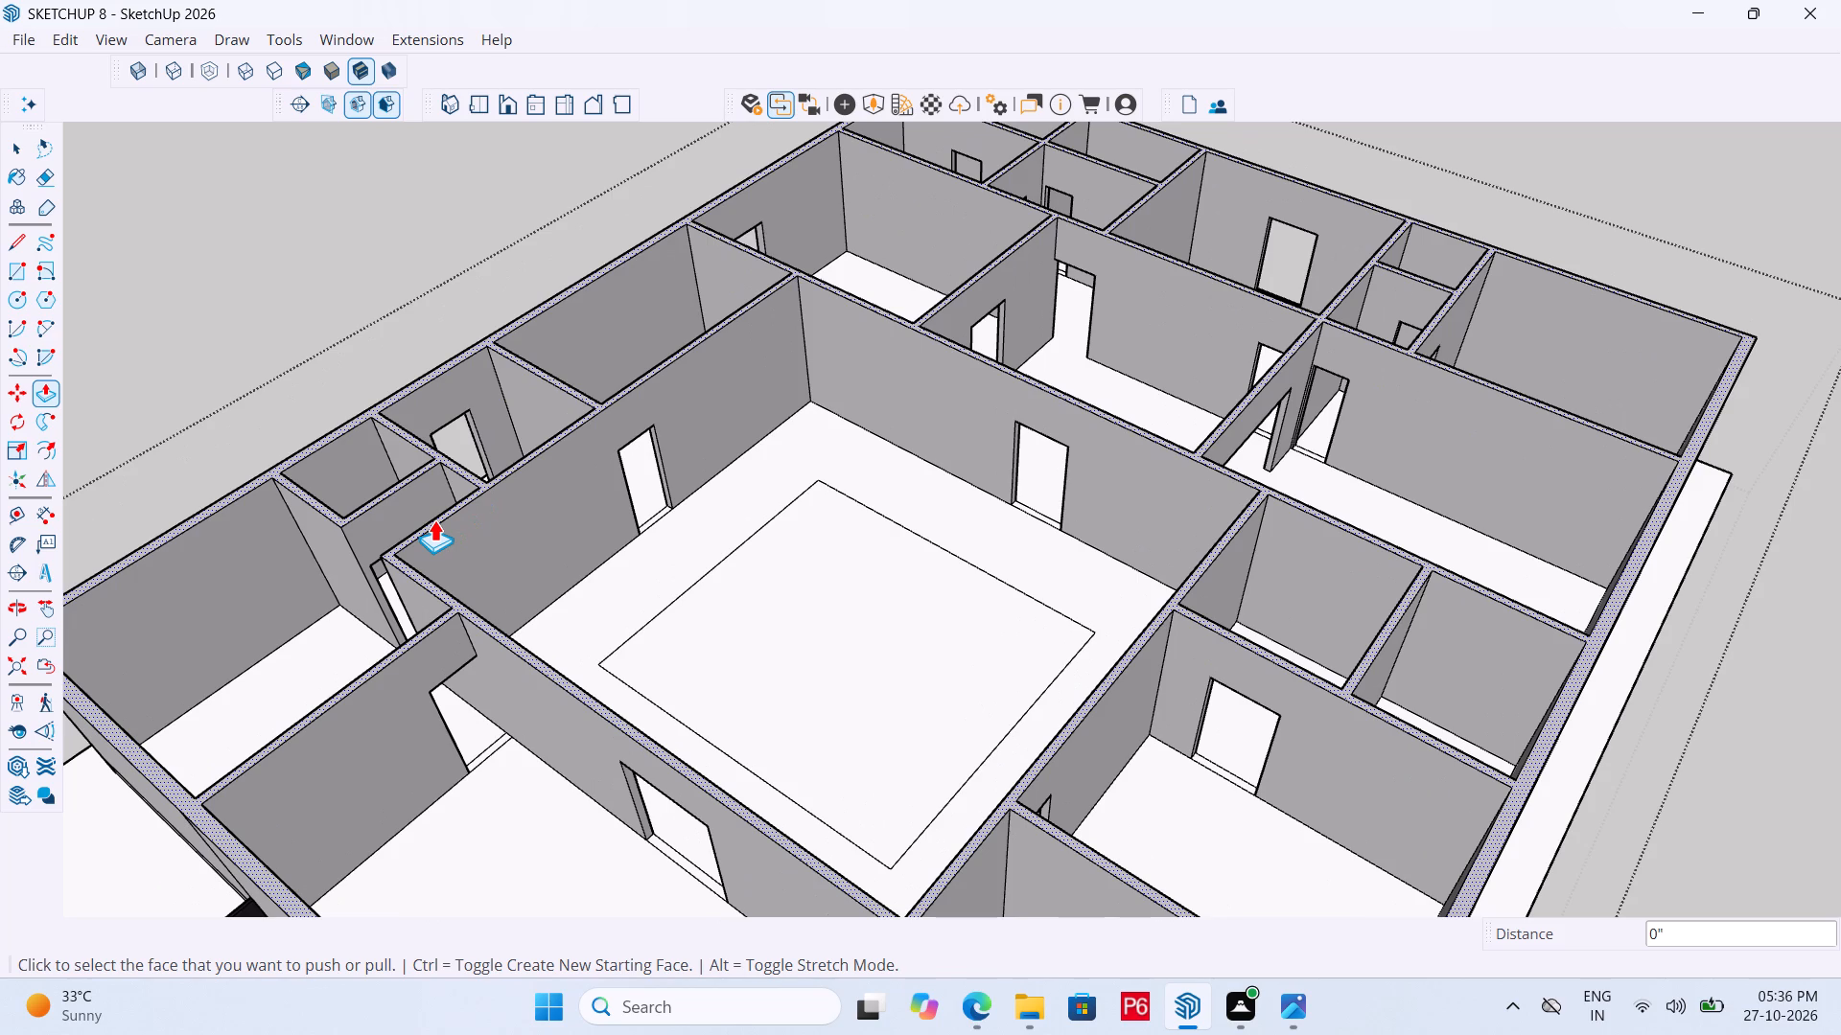
key(l)
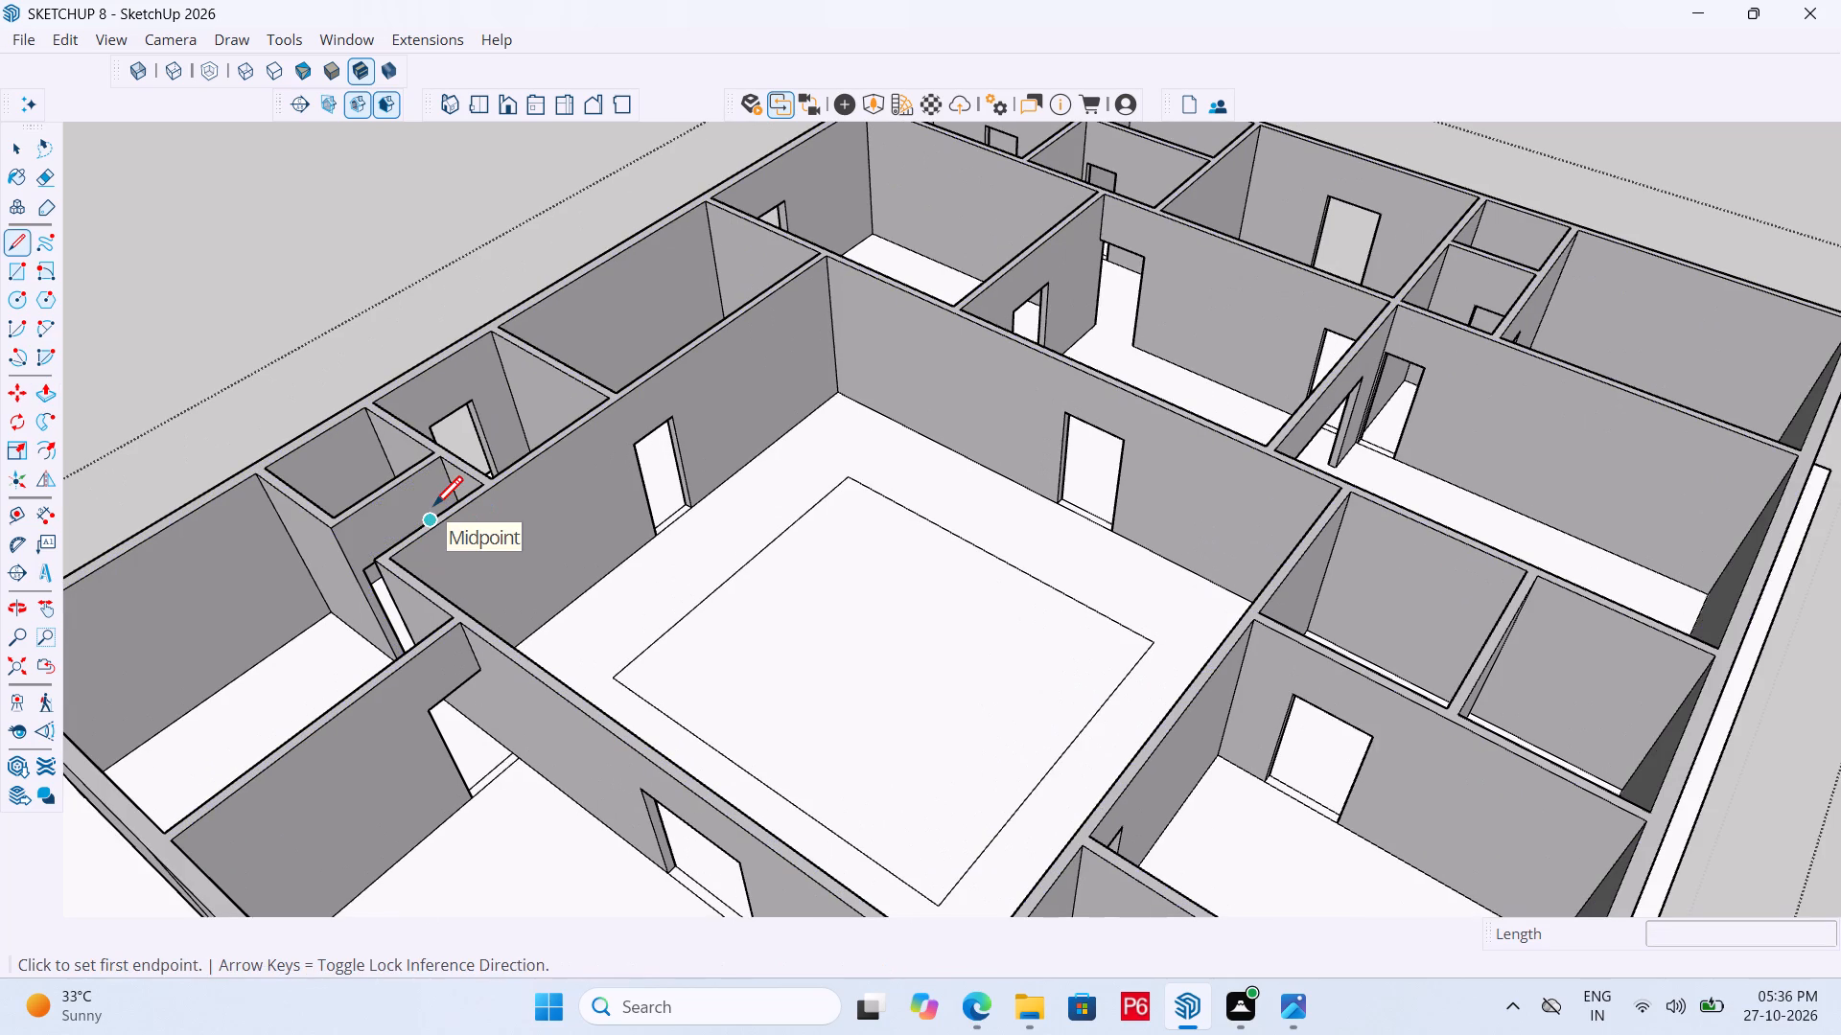
scroll(388, 463, down, 2)
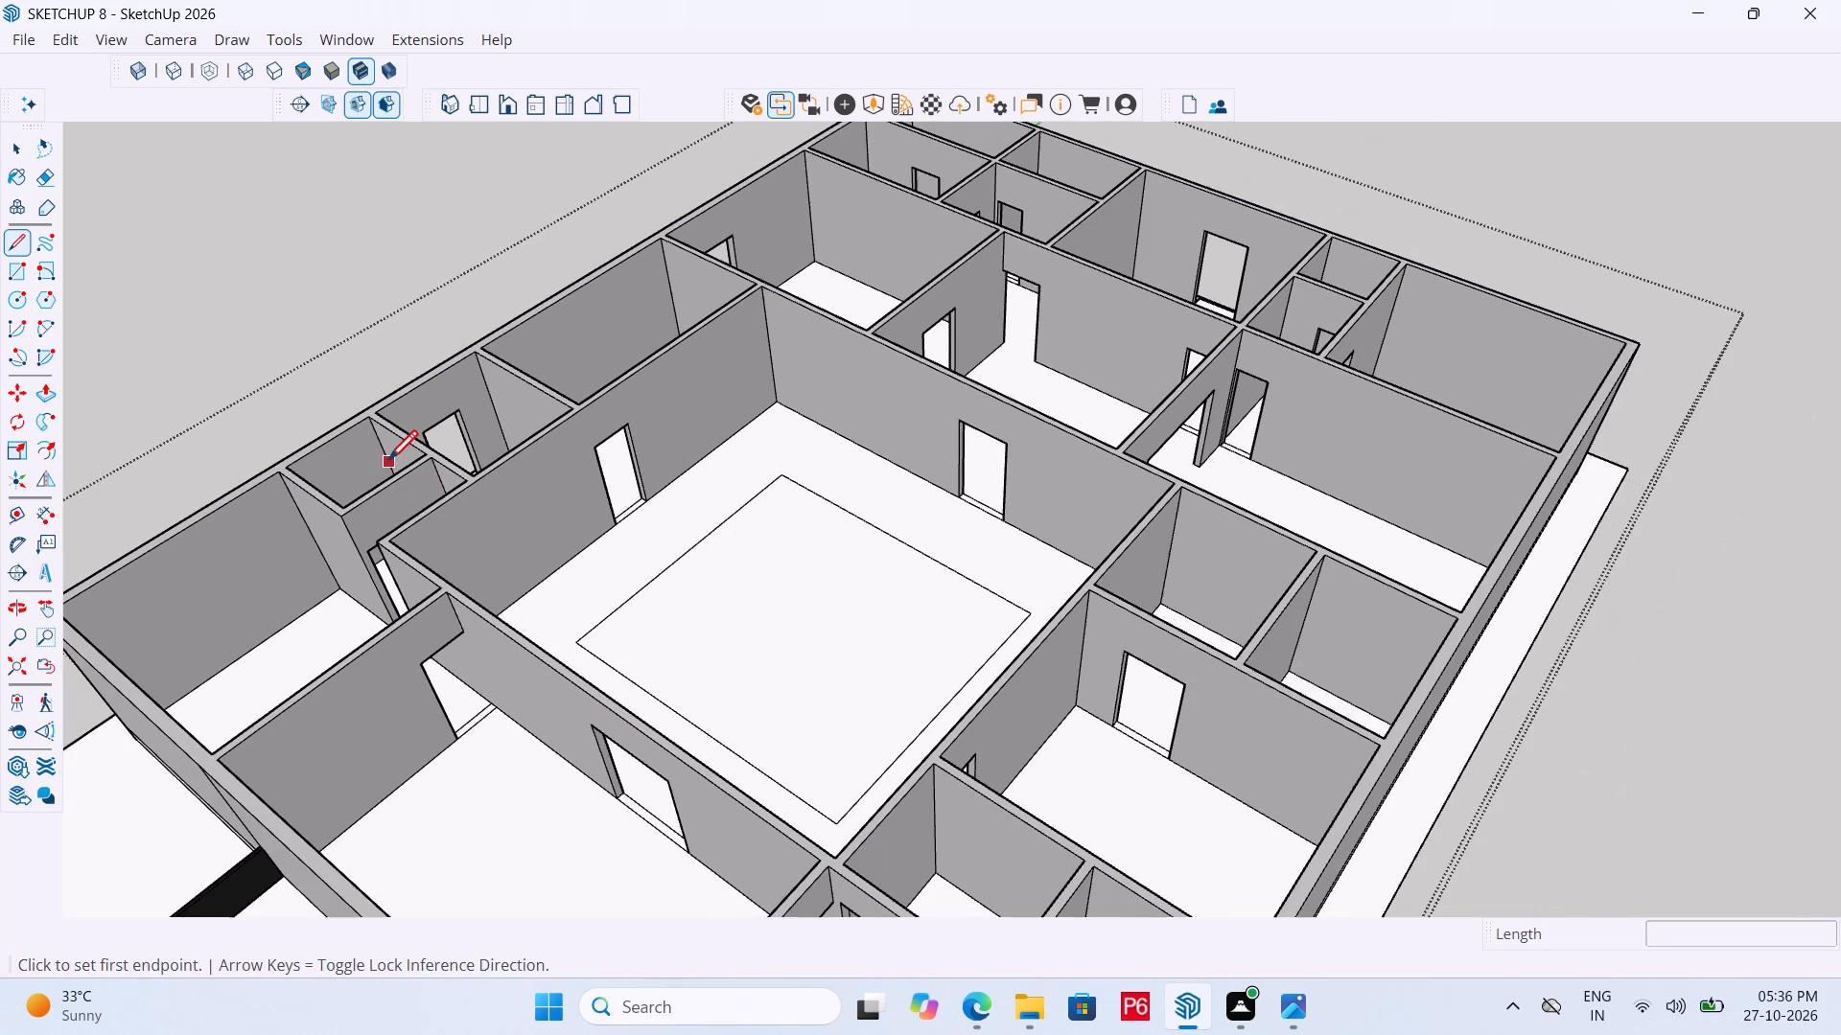
scroll(371, 545, up, 5)
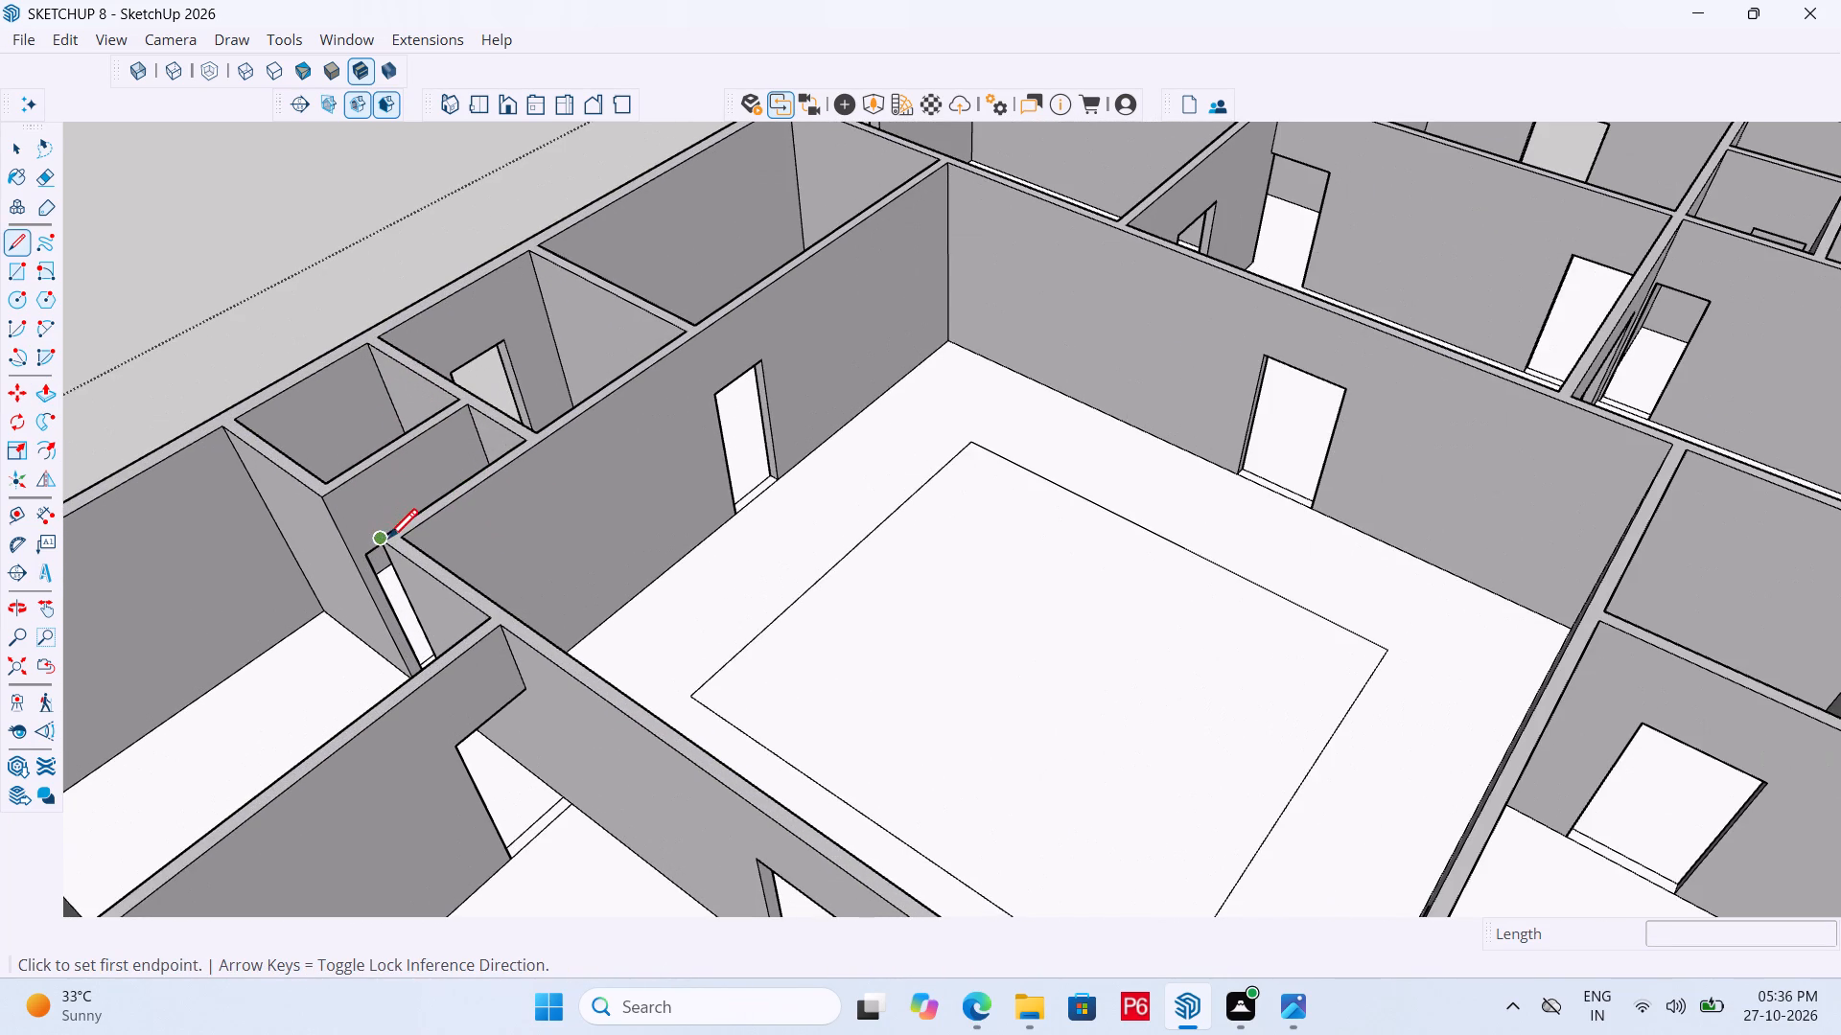
scroll(395, 535, down, 3)
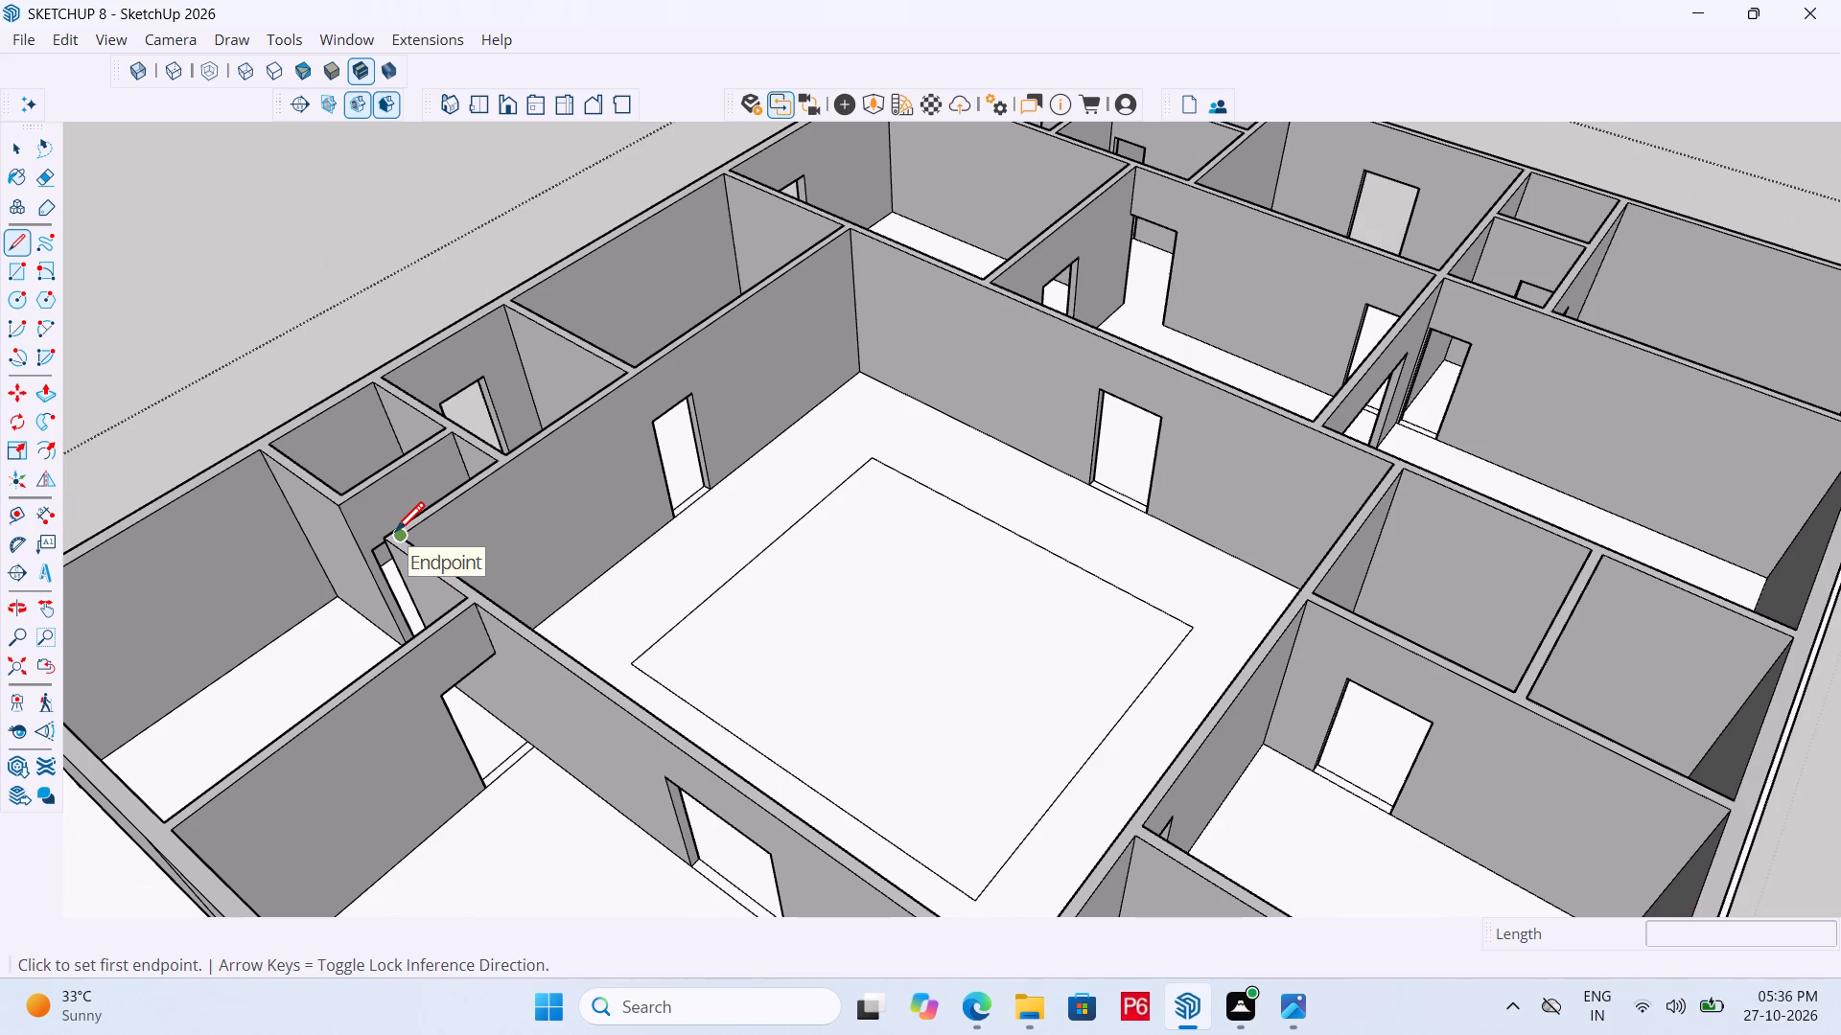